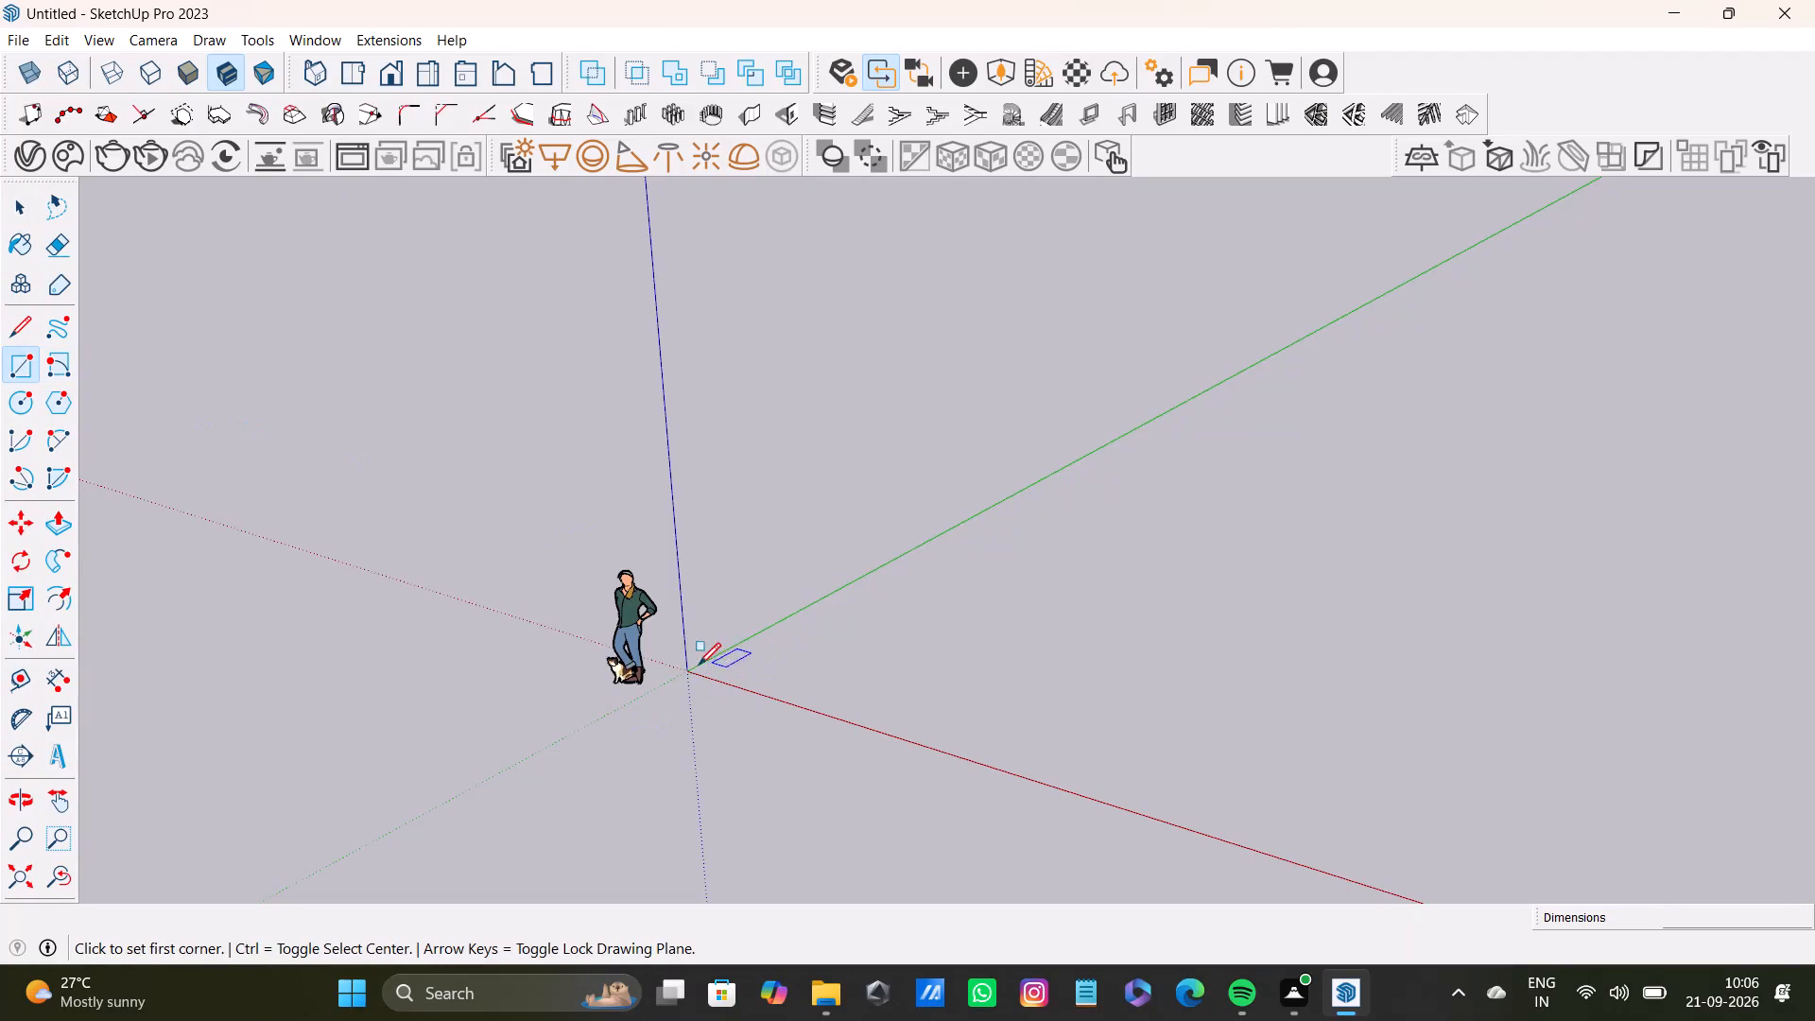
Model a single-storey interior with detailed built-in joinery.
Draw a 38' by 20' rectangle on the ground plane, starting from the origin.
left_click(690, 667)
scroll(1434, 649, "down", 5)
scroll(1234, 557, "down", 3)
middle_click_drag(1236, 545, 907, 712, "shift")
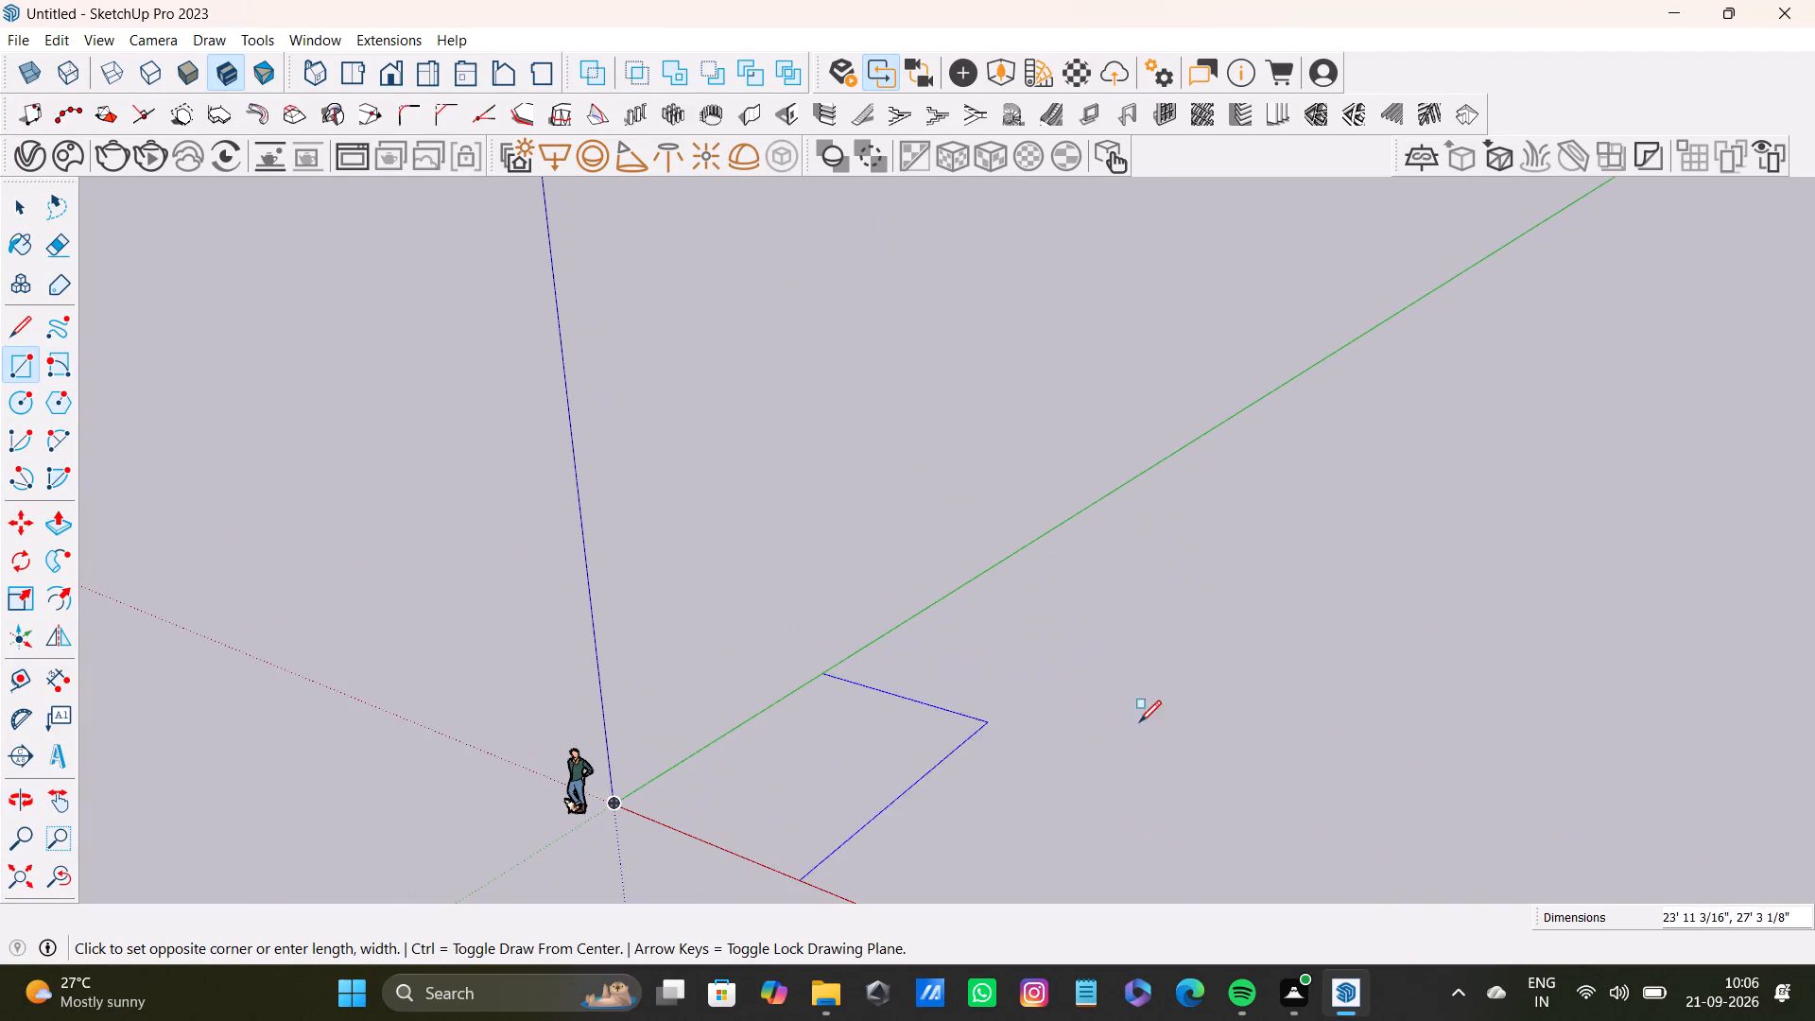
scroll(1182, 602, "down", 3)
middle_click_drag(1138, 623, 1334, 724)
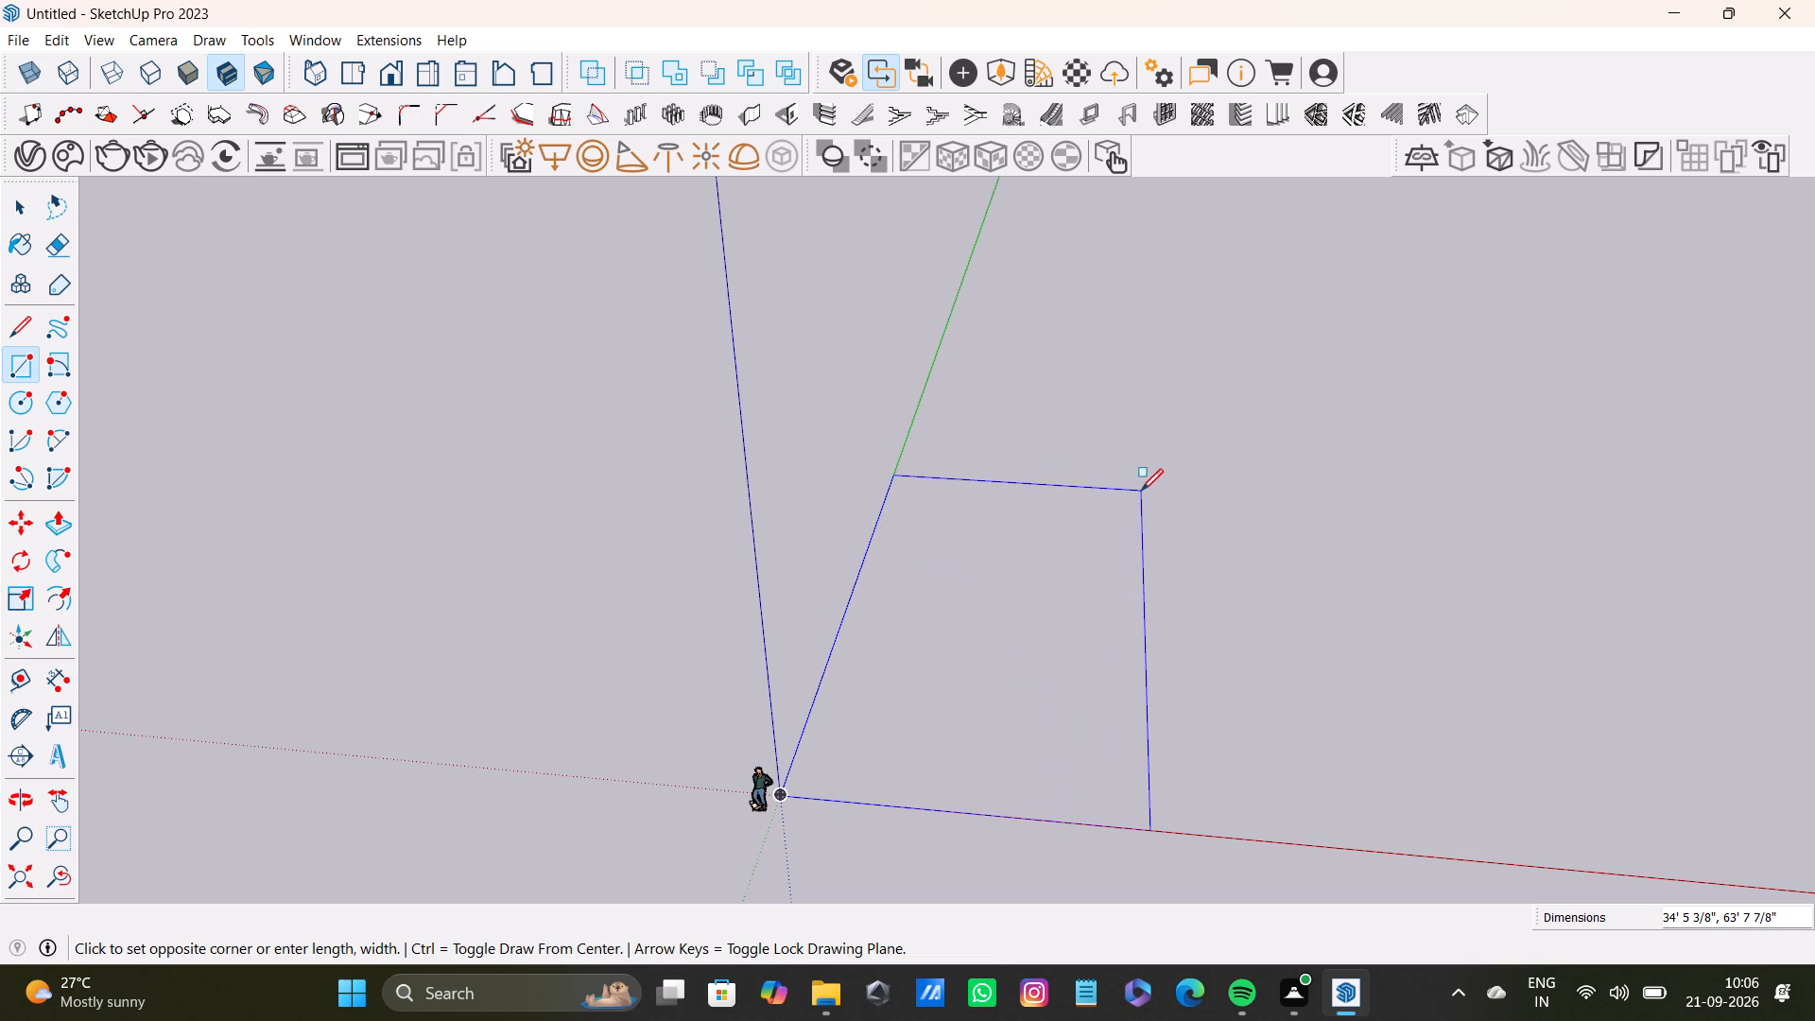
type("38'")
key("comma")
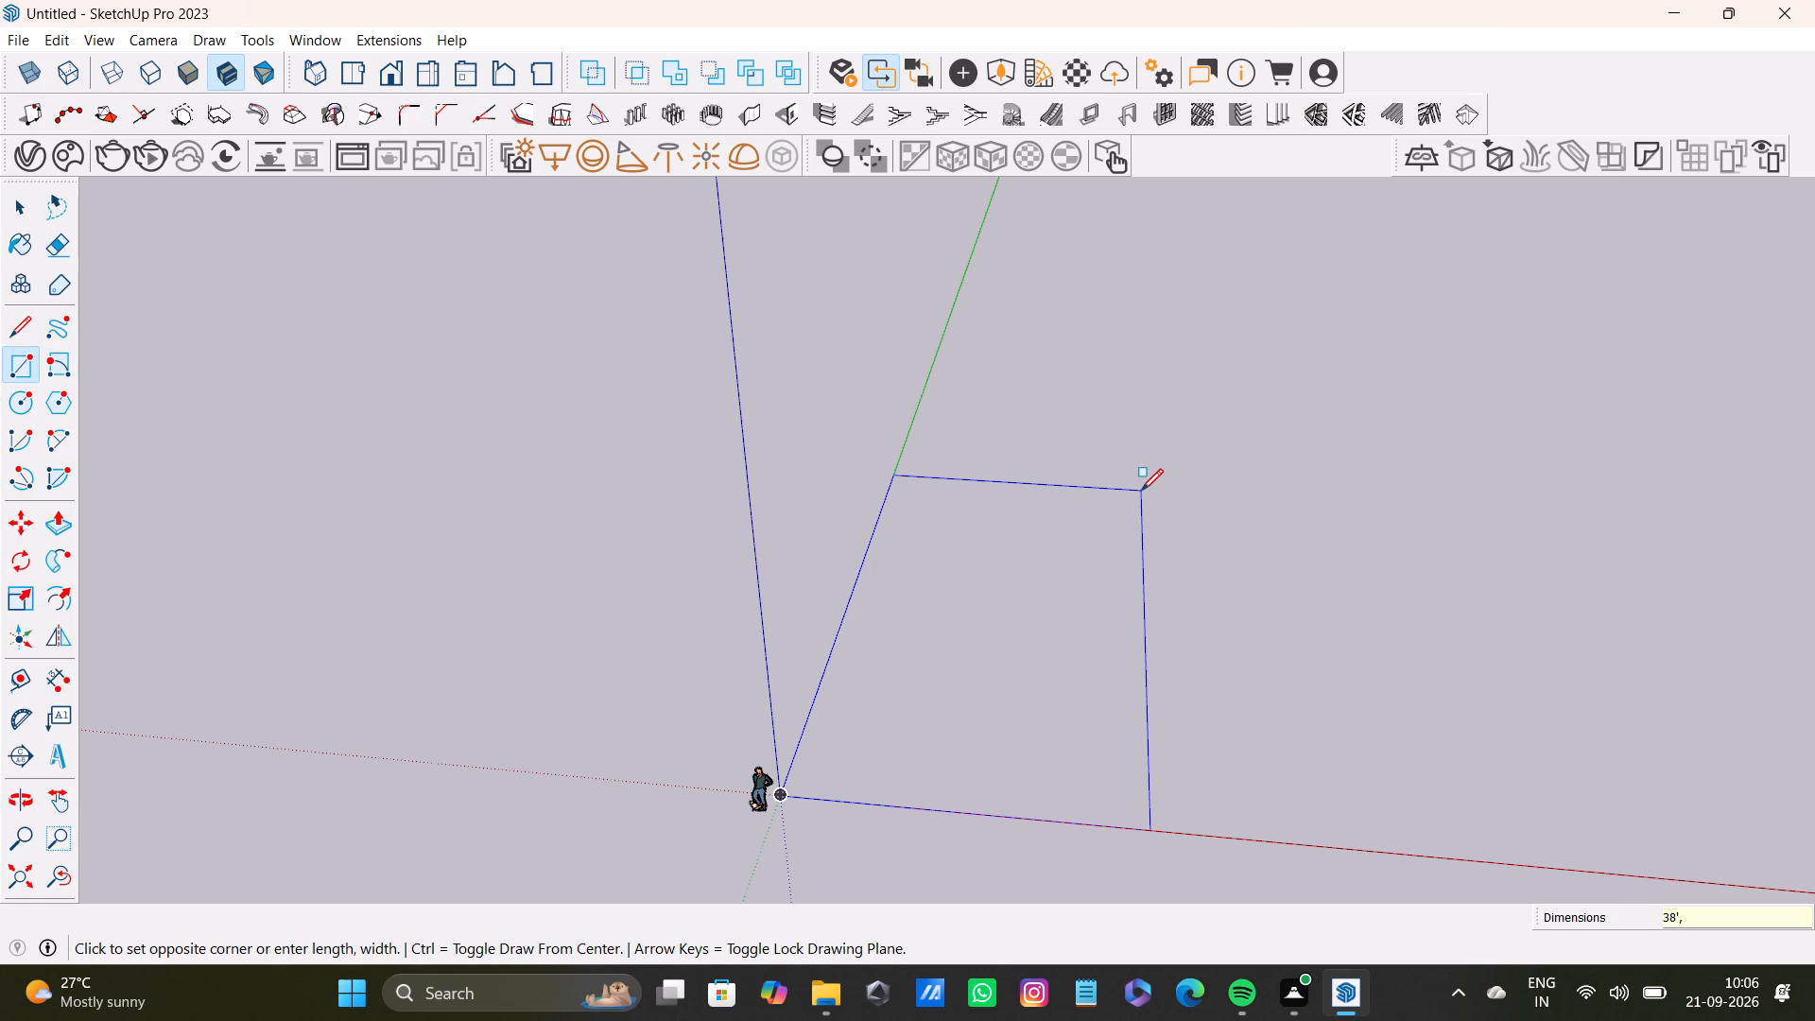
type("20'")
key("Return")
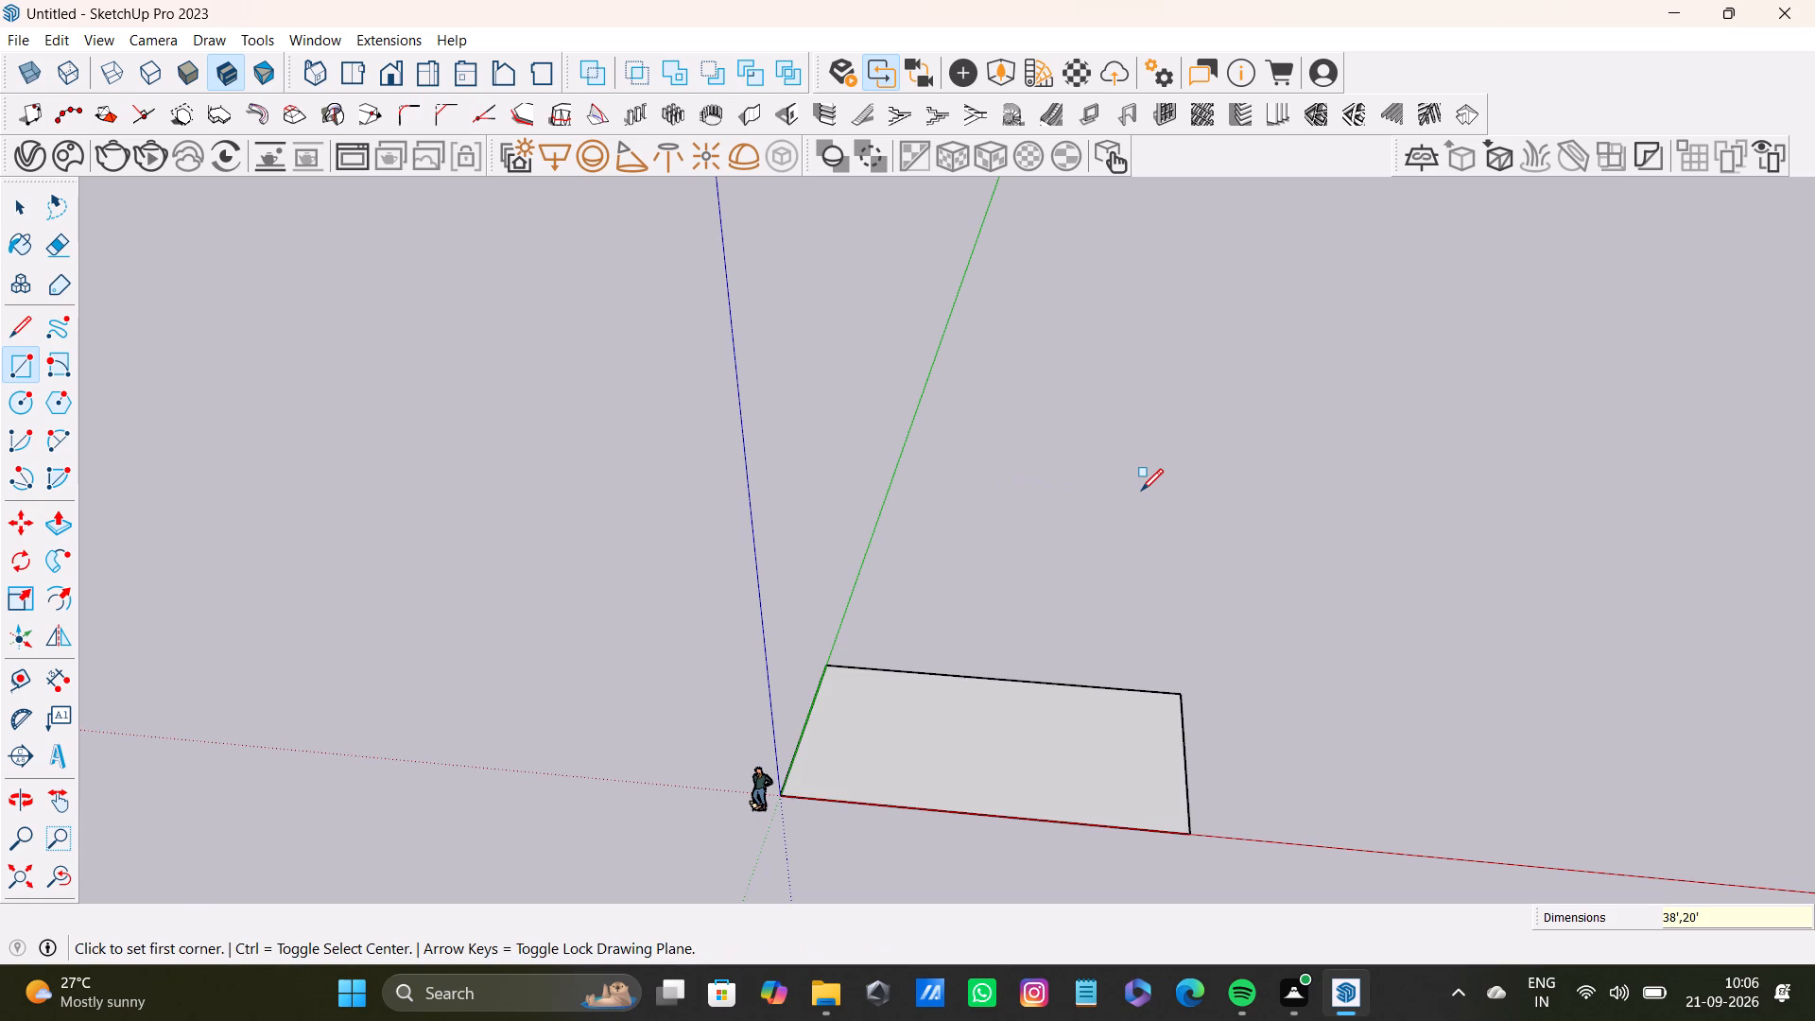
key("space")
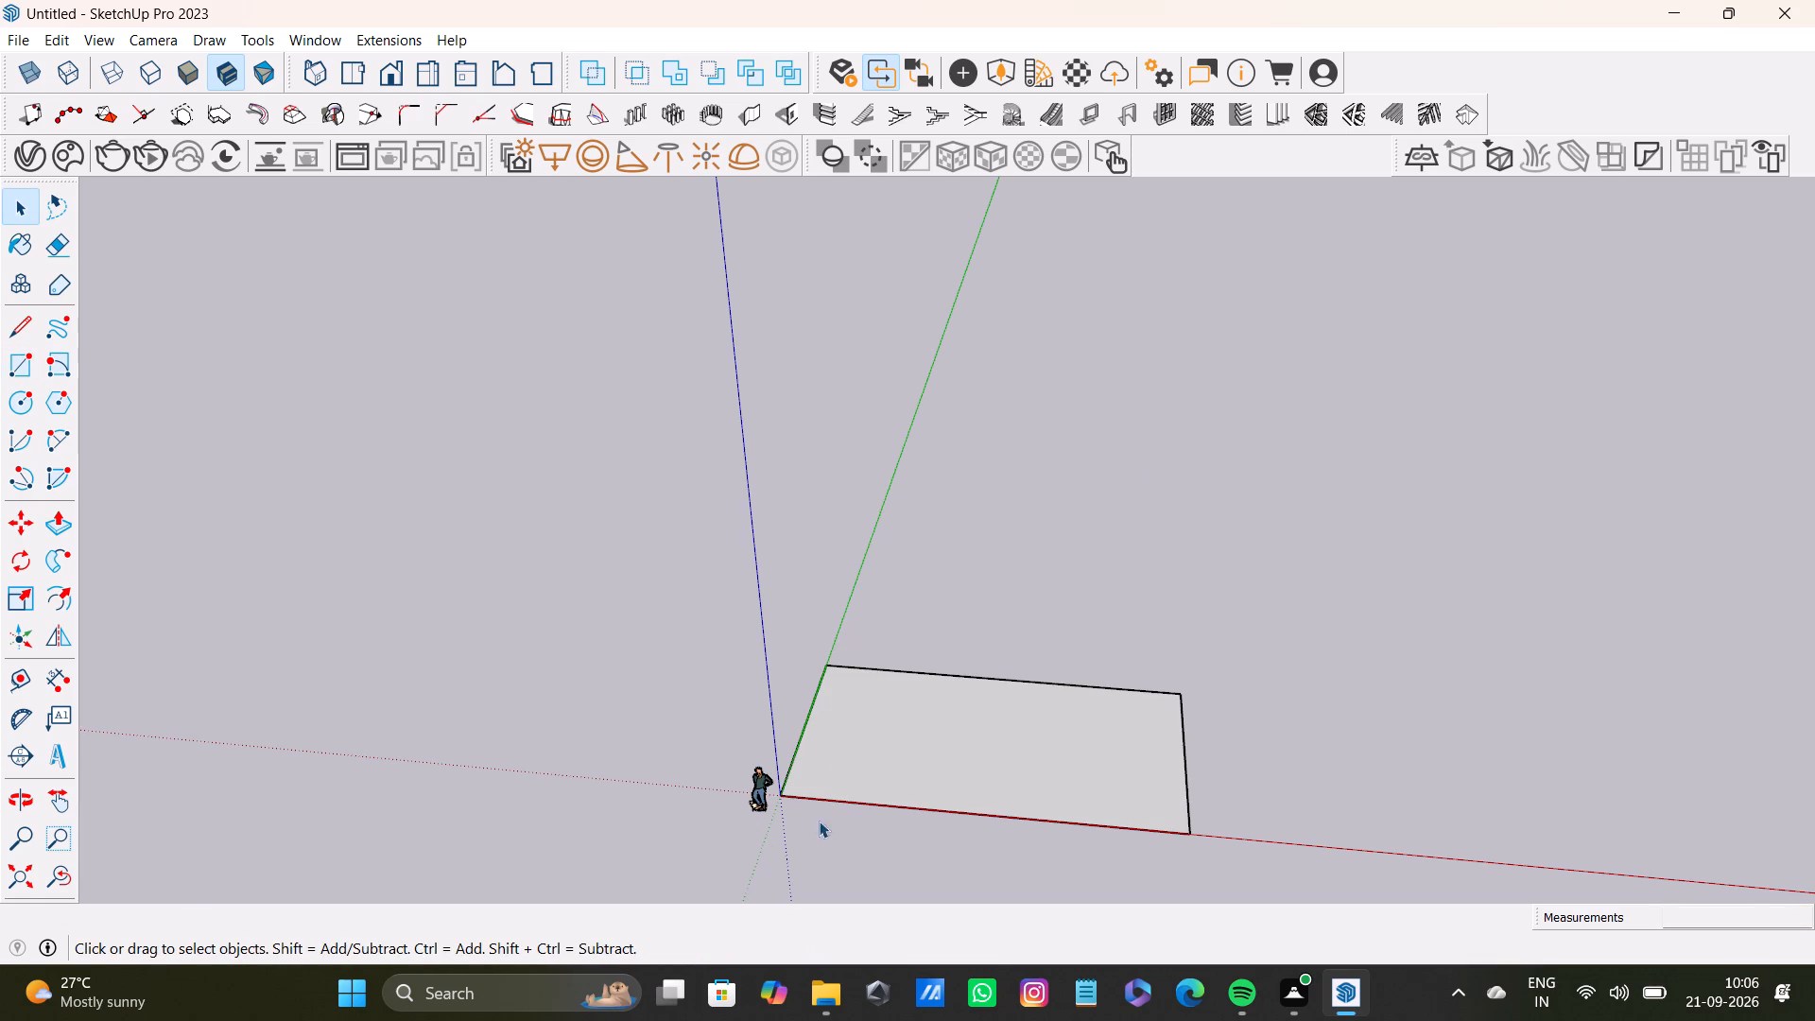
Rotate the rectangle about its far corner on the green axis so its long side runs along that axis.
scroll(795, 889, "down", 11)
middle_click_drag(839, 823, 827, 542, "shift")
scroll(820, 577, "up", 20)
double_click(811, 557)
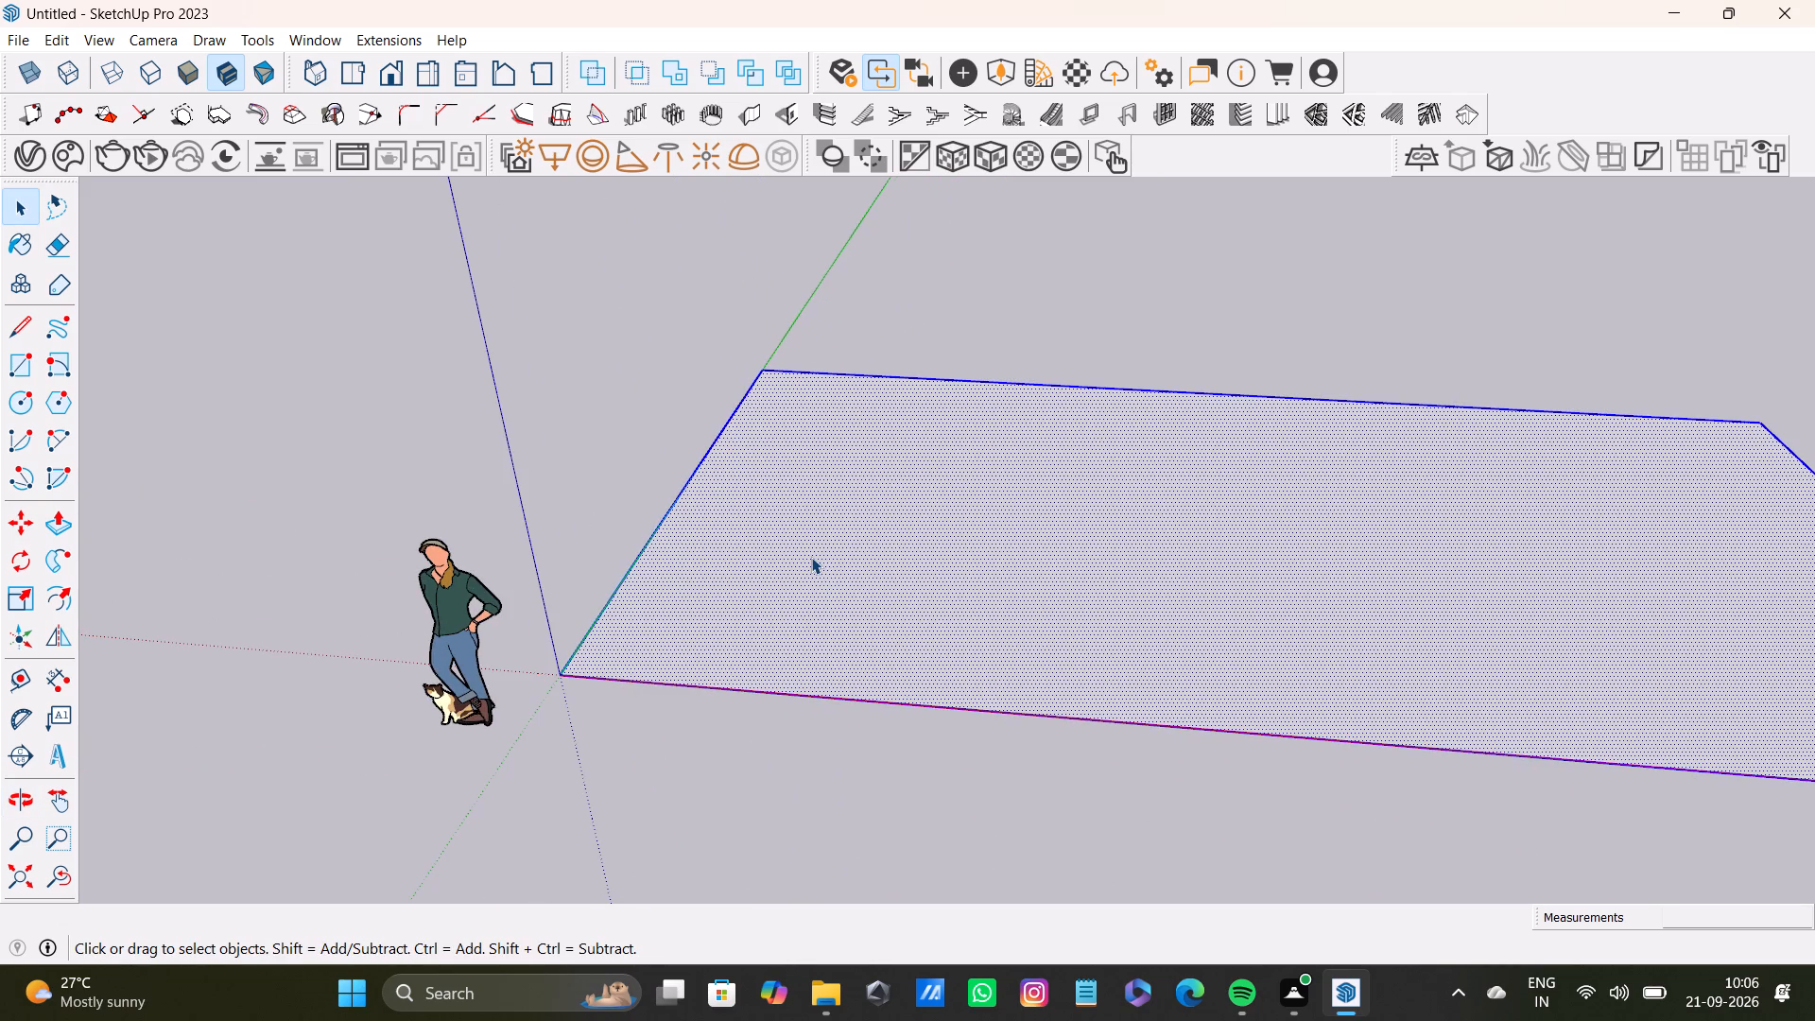
key("q")
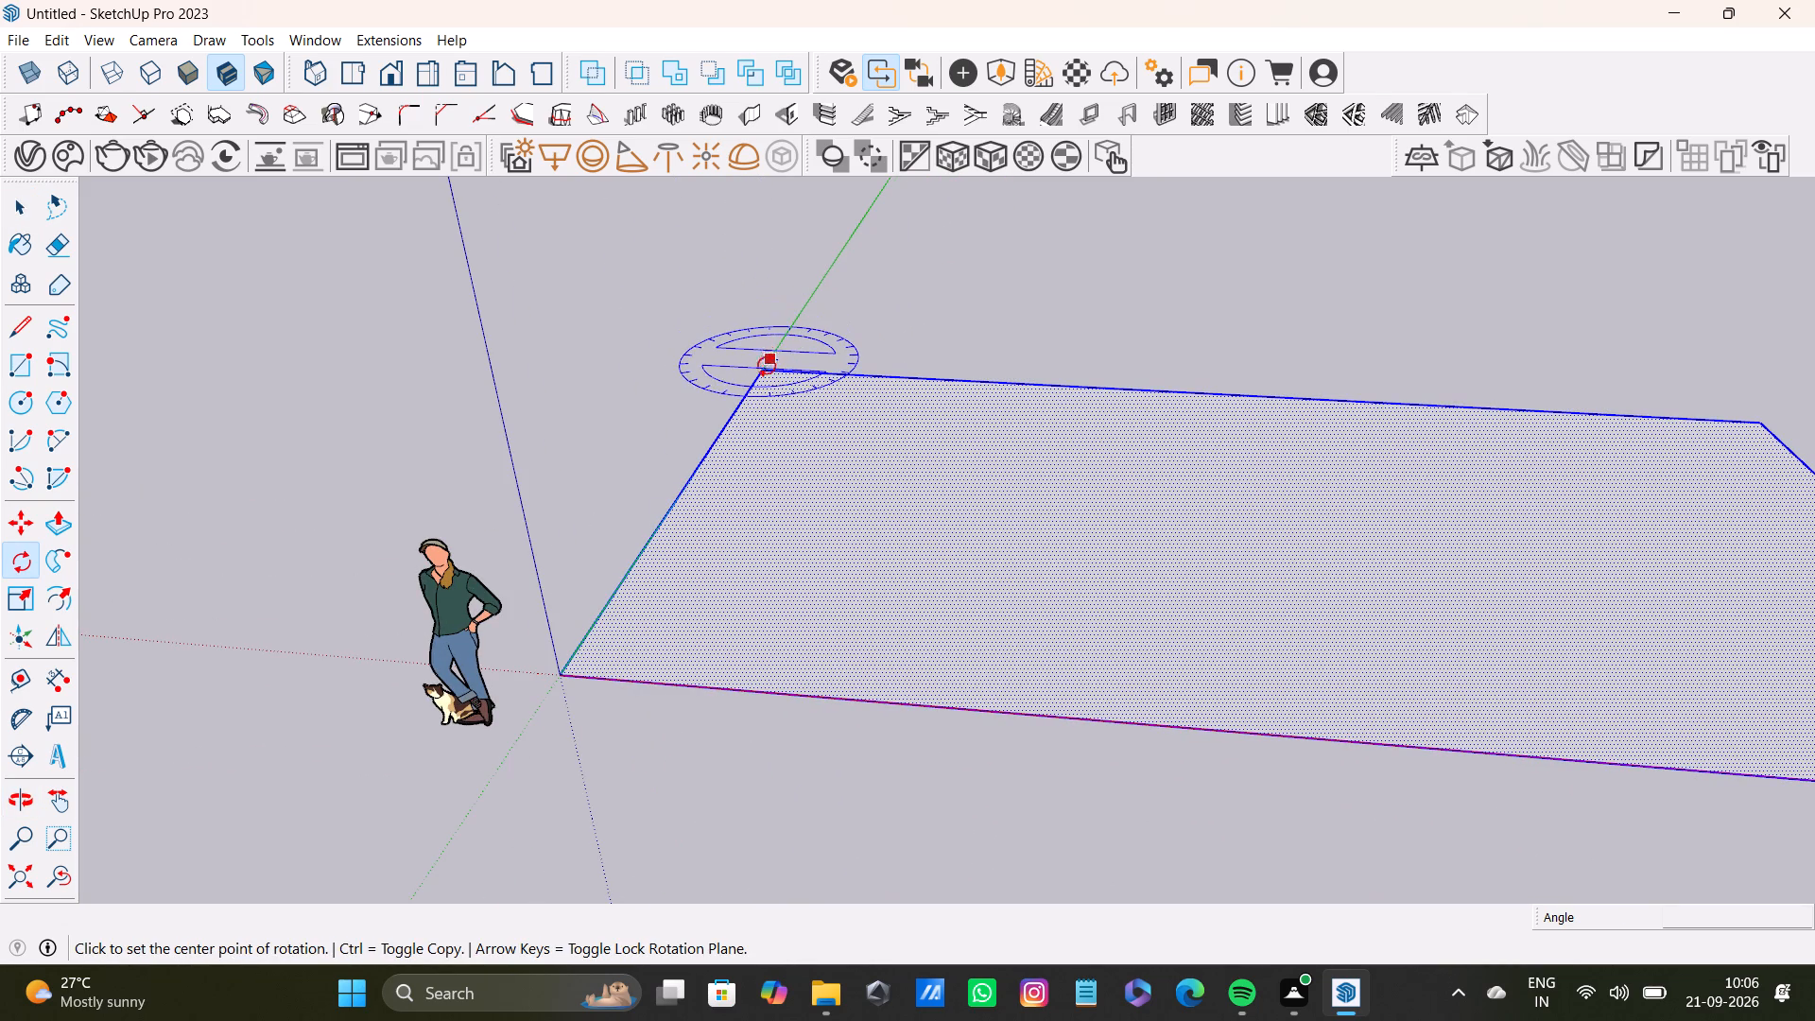
left_click(761, 370)
left_click(560, 674)
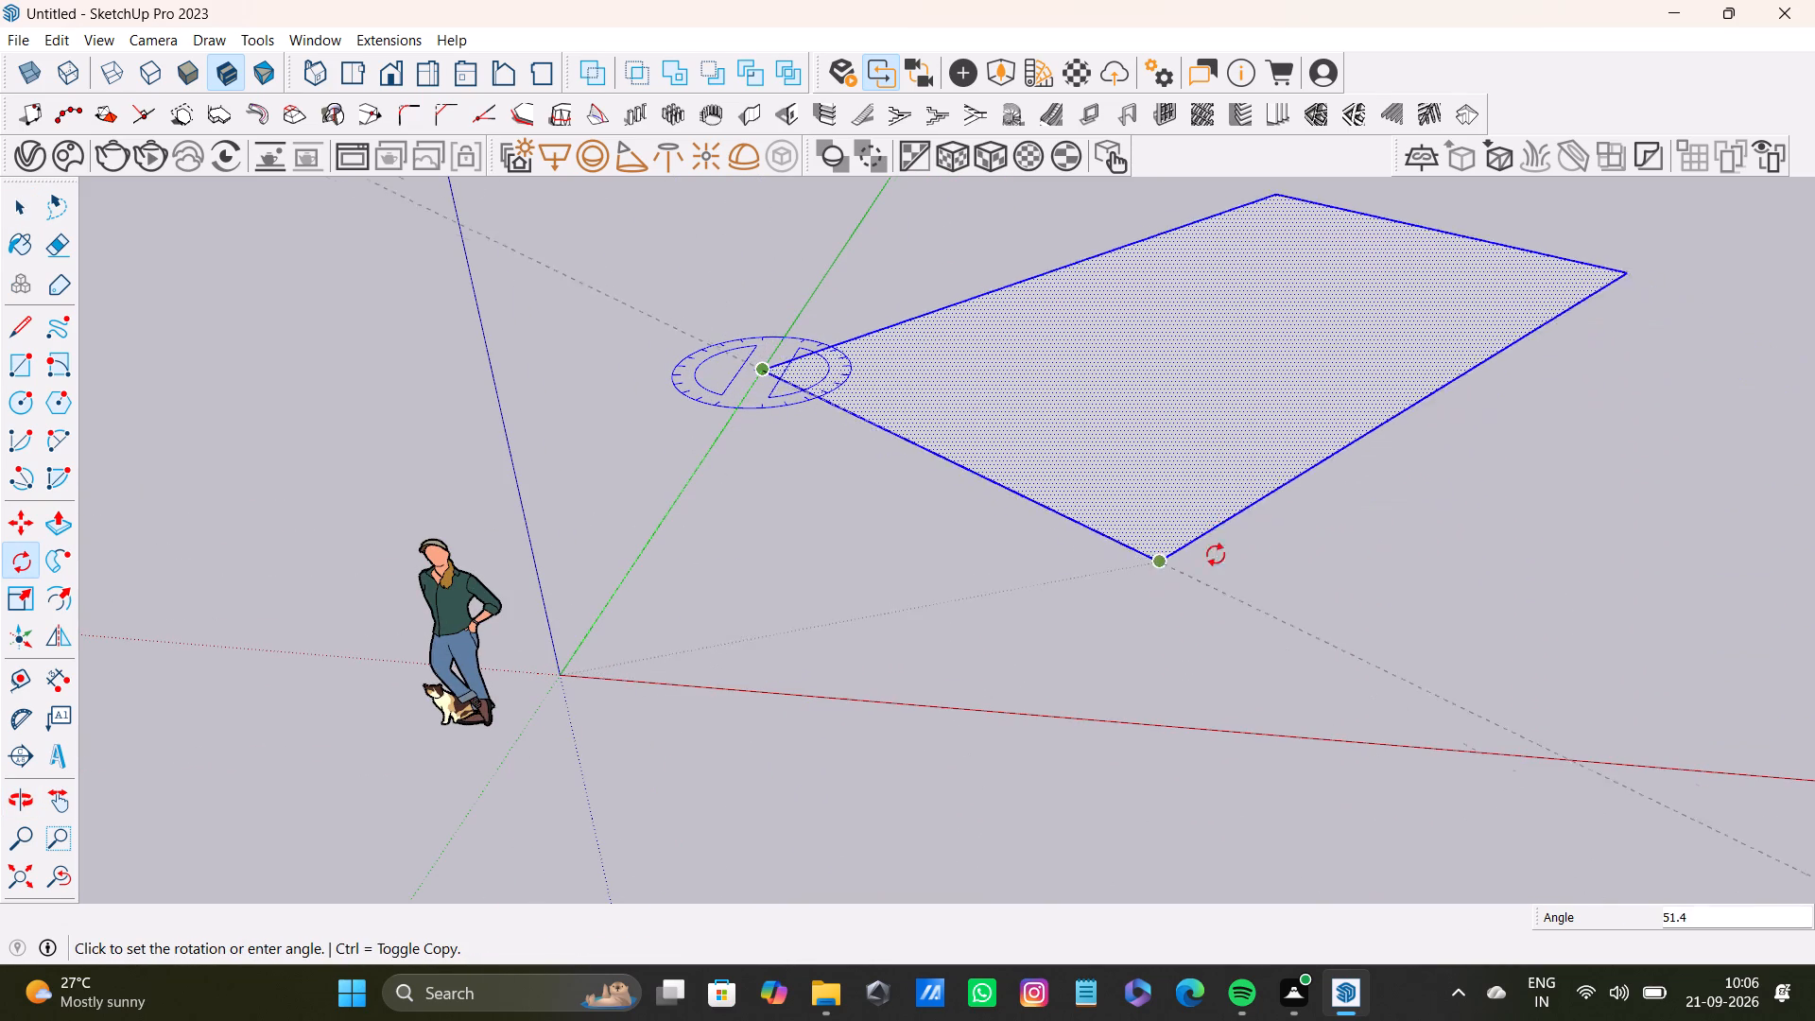
left_click(1222, 404)
key("space")
left_click(1354, 376)
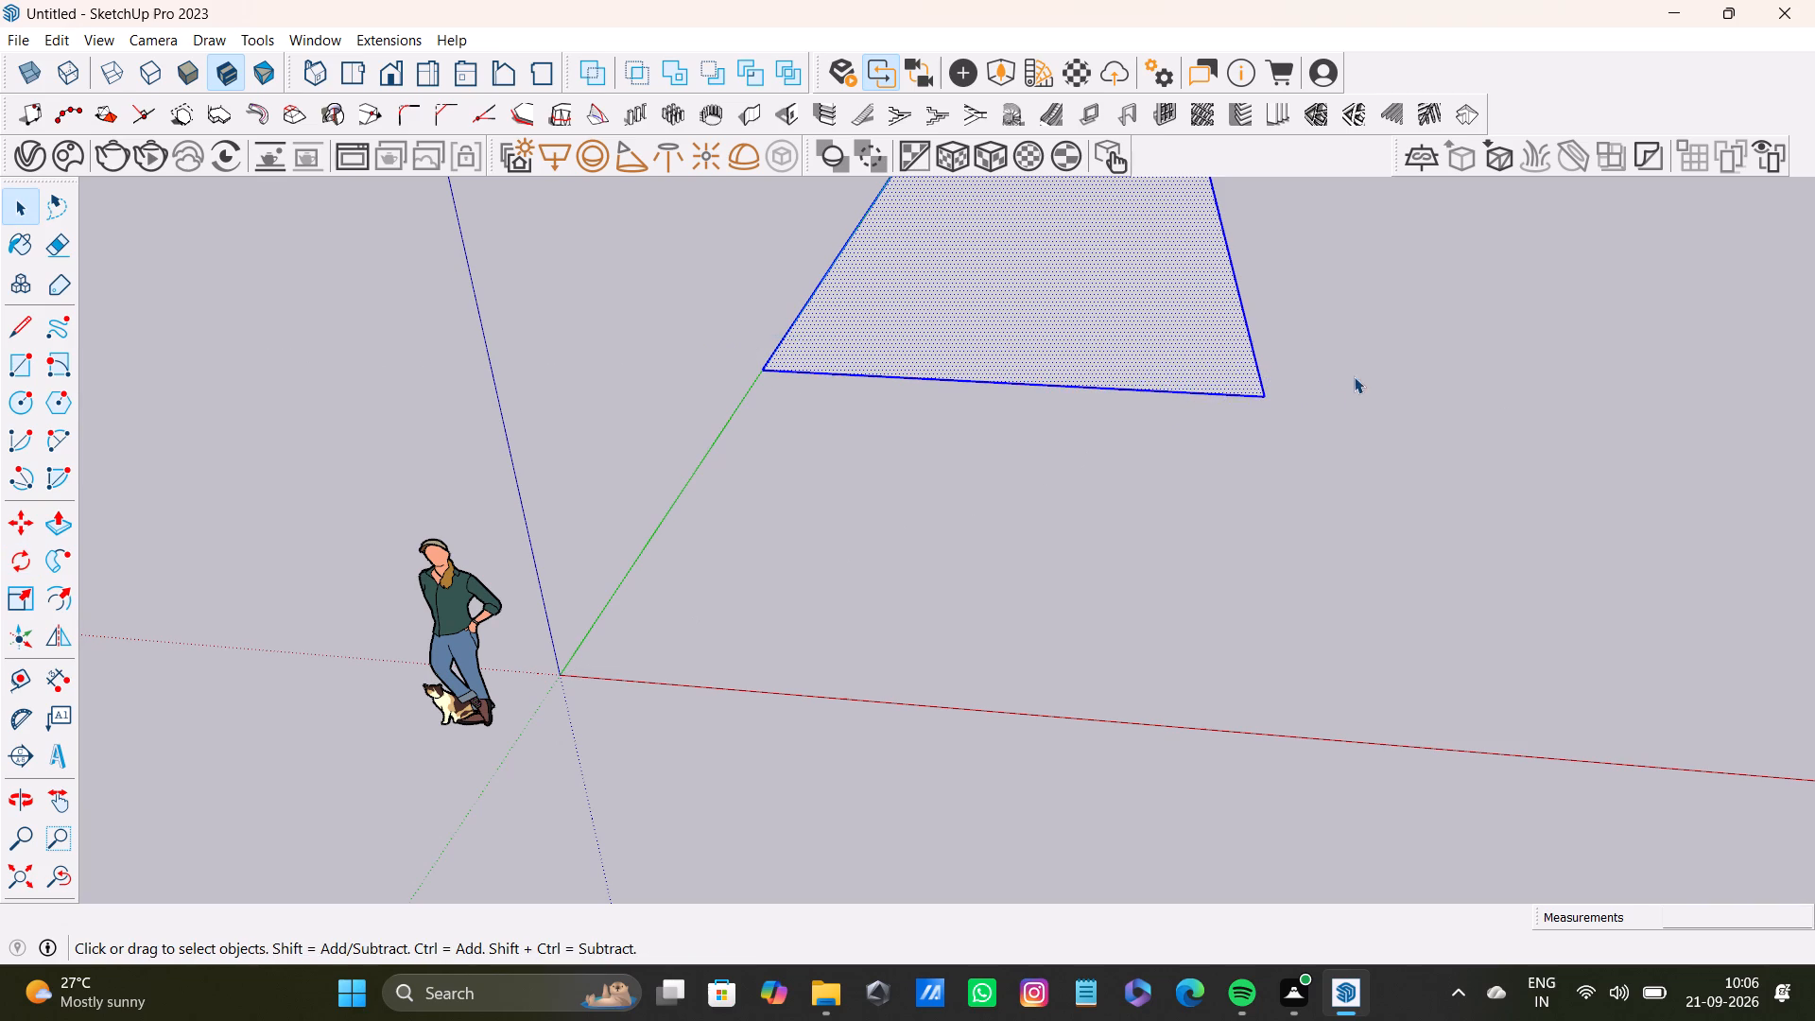
Move the rectangle back along the green axis so its near short edge sits on the red axis at the origin.
scroll(710, 559, "down", 4)
middle_click_drag(804, 498, 786, 814, "shift")
scroll(804, 498, "down", 1, "shift")
middle_click_drag(855, 617, 864, 804)
scroll(867, 800, "down", 2)
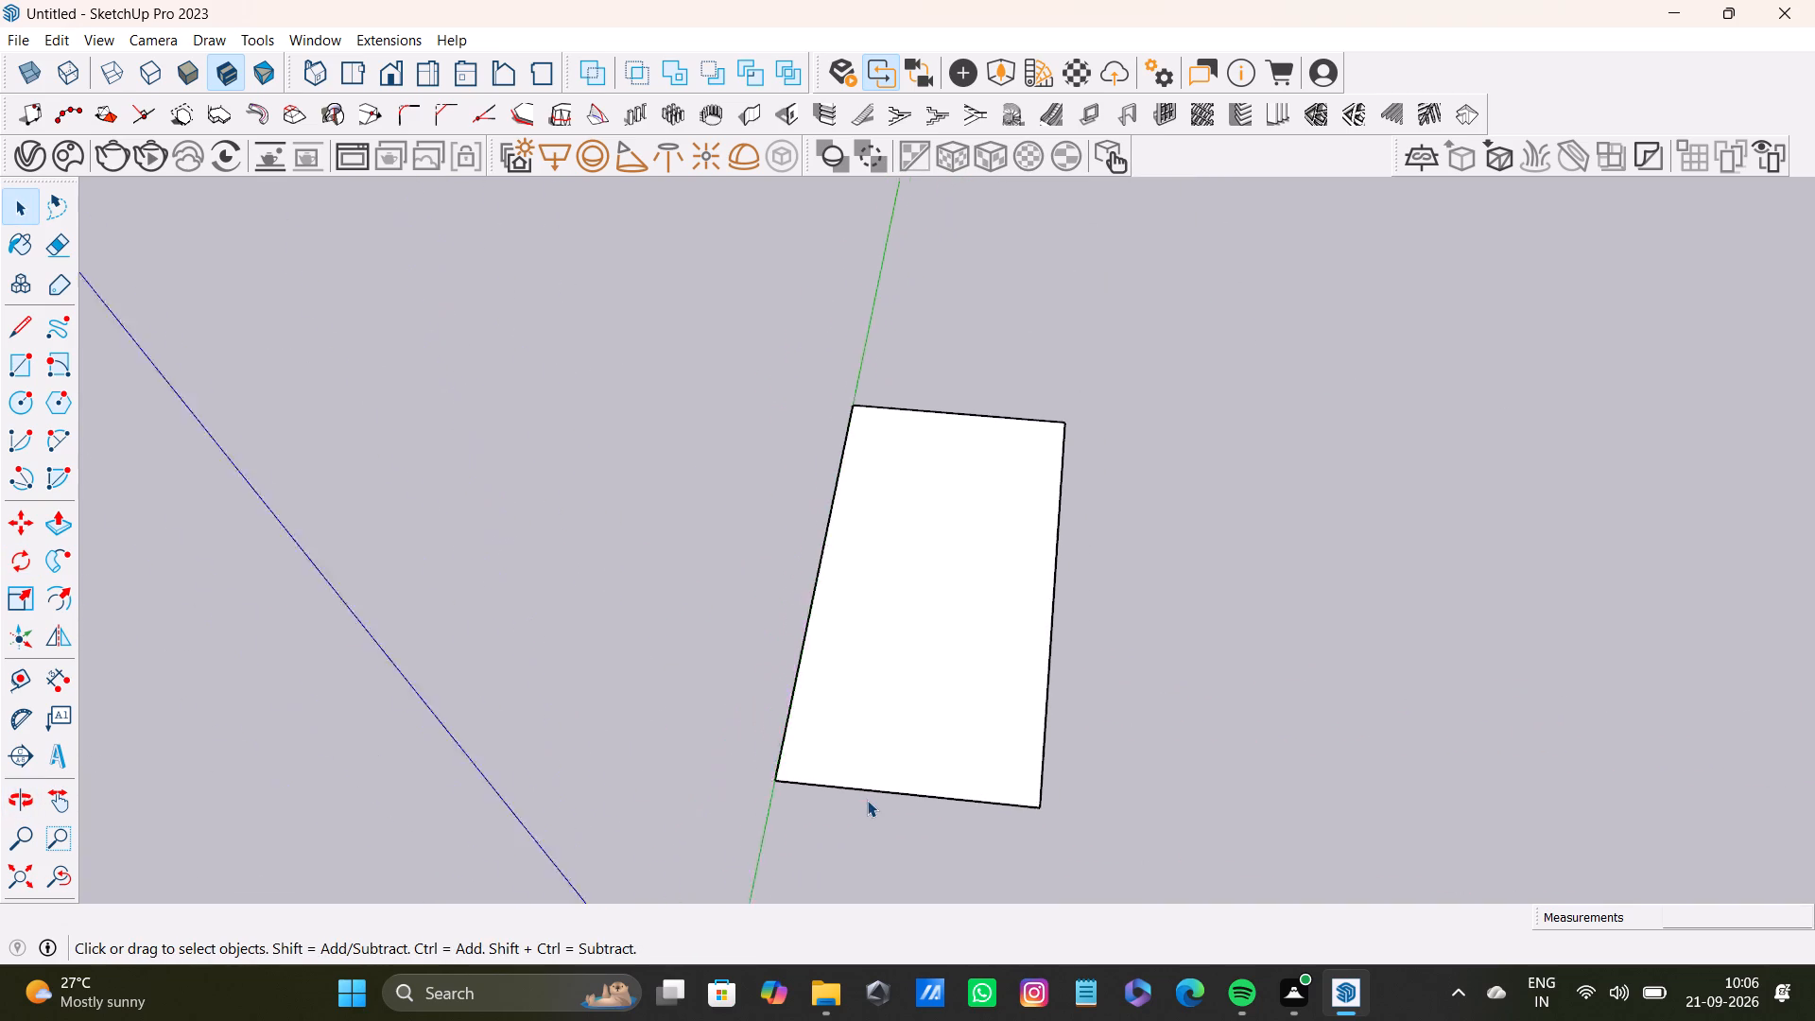
scroll(867, 800, "down", 6)
middle_click_drag(851, 802, 813, 578, "shift")
triple_click(880, 570)
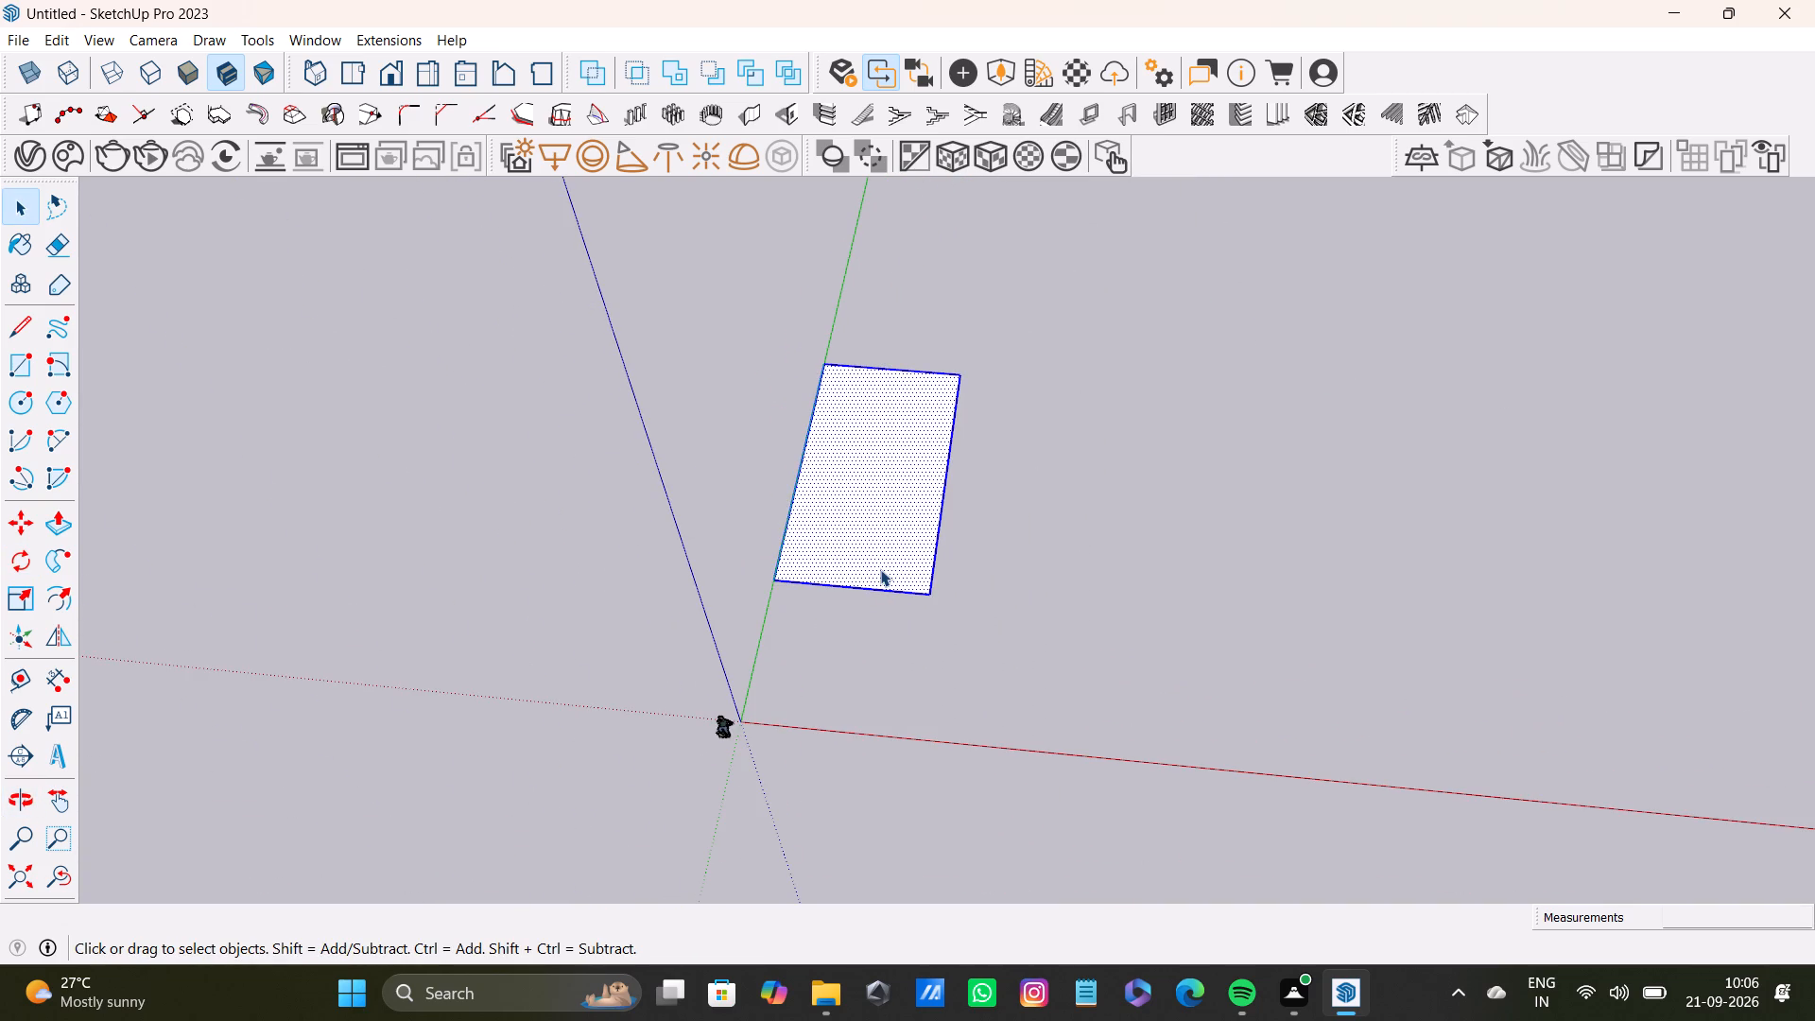
key("m")
left_click(933, 592)
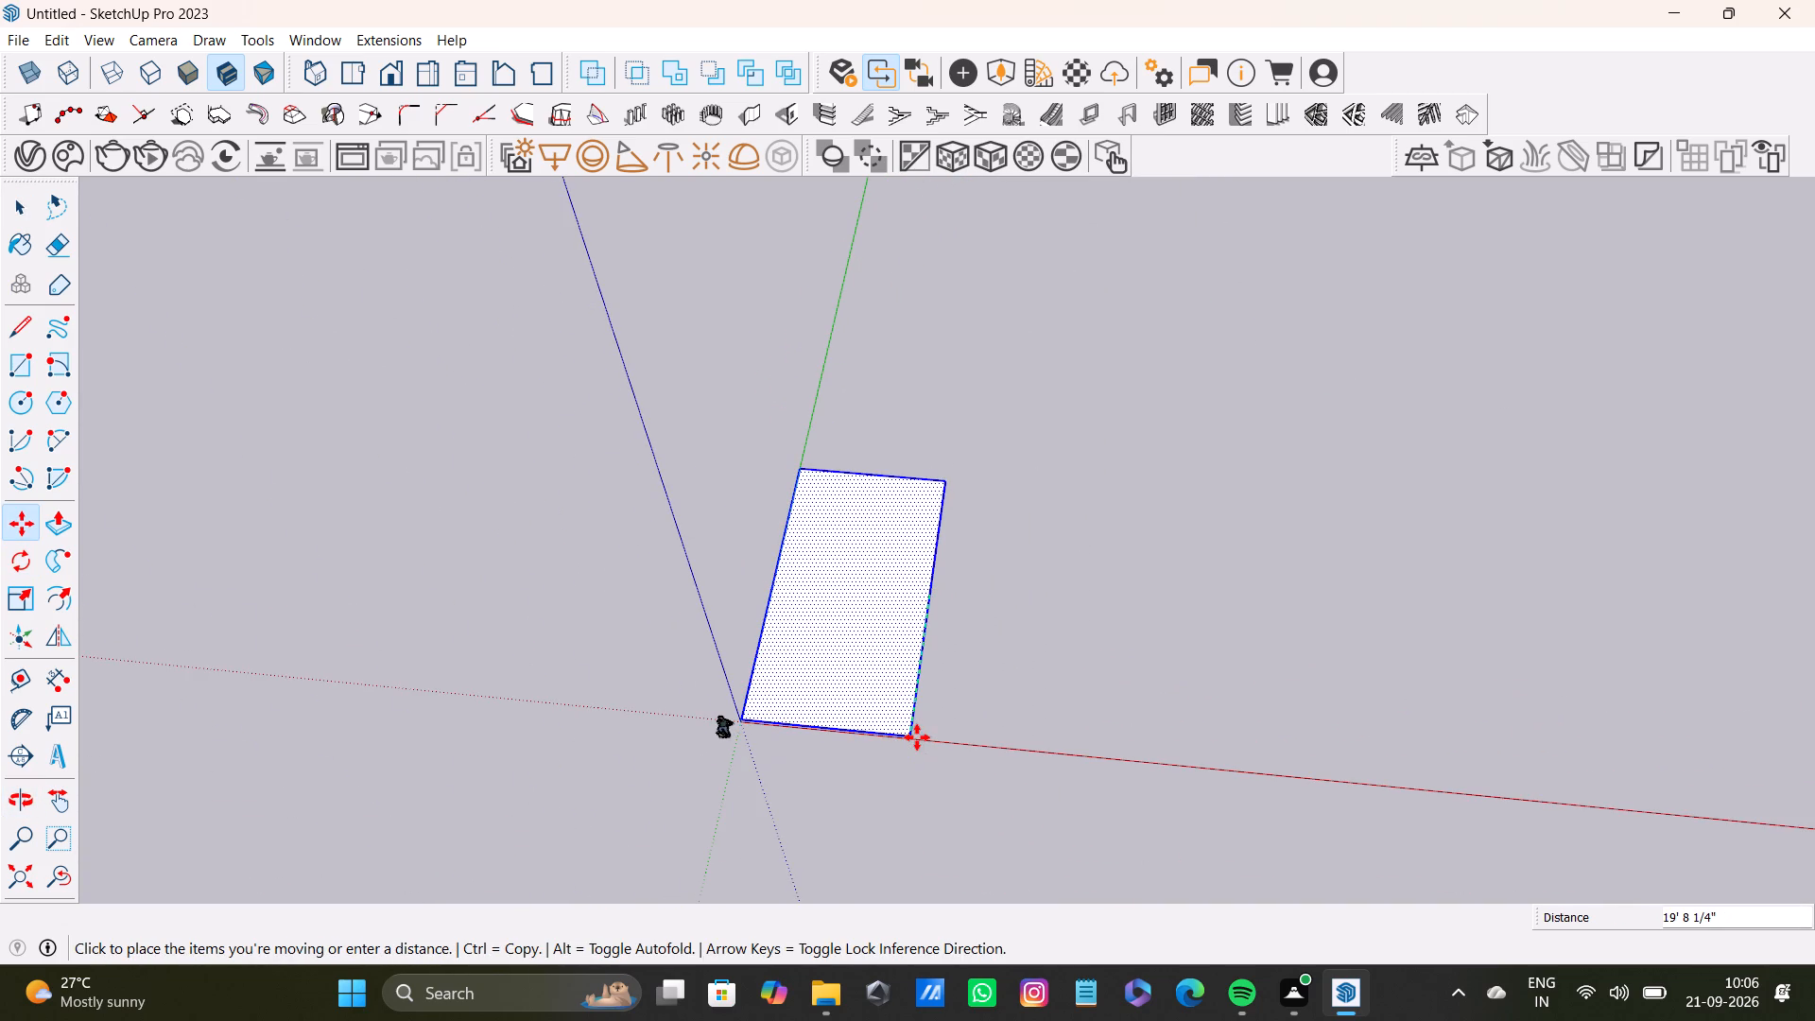
left_click(917, 738)
Offset the rectangle's outline 9" inward to form the outer wall thickness.
scroll(1174, 722, "up", 9)
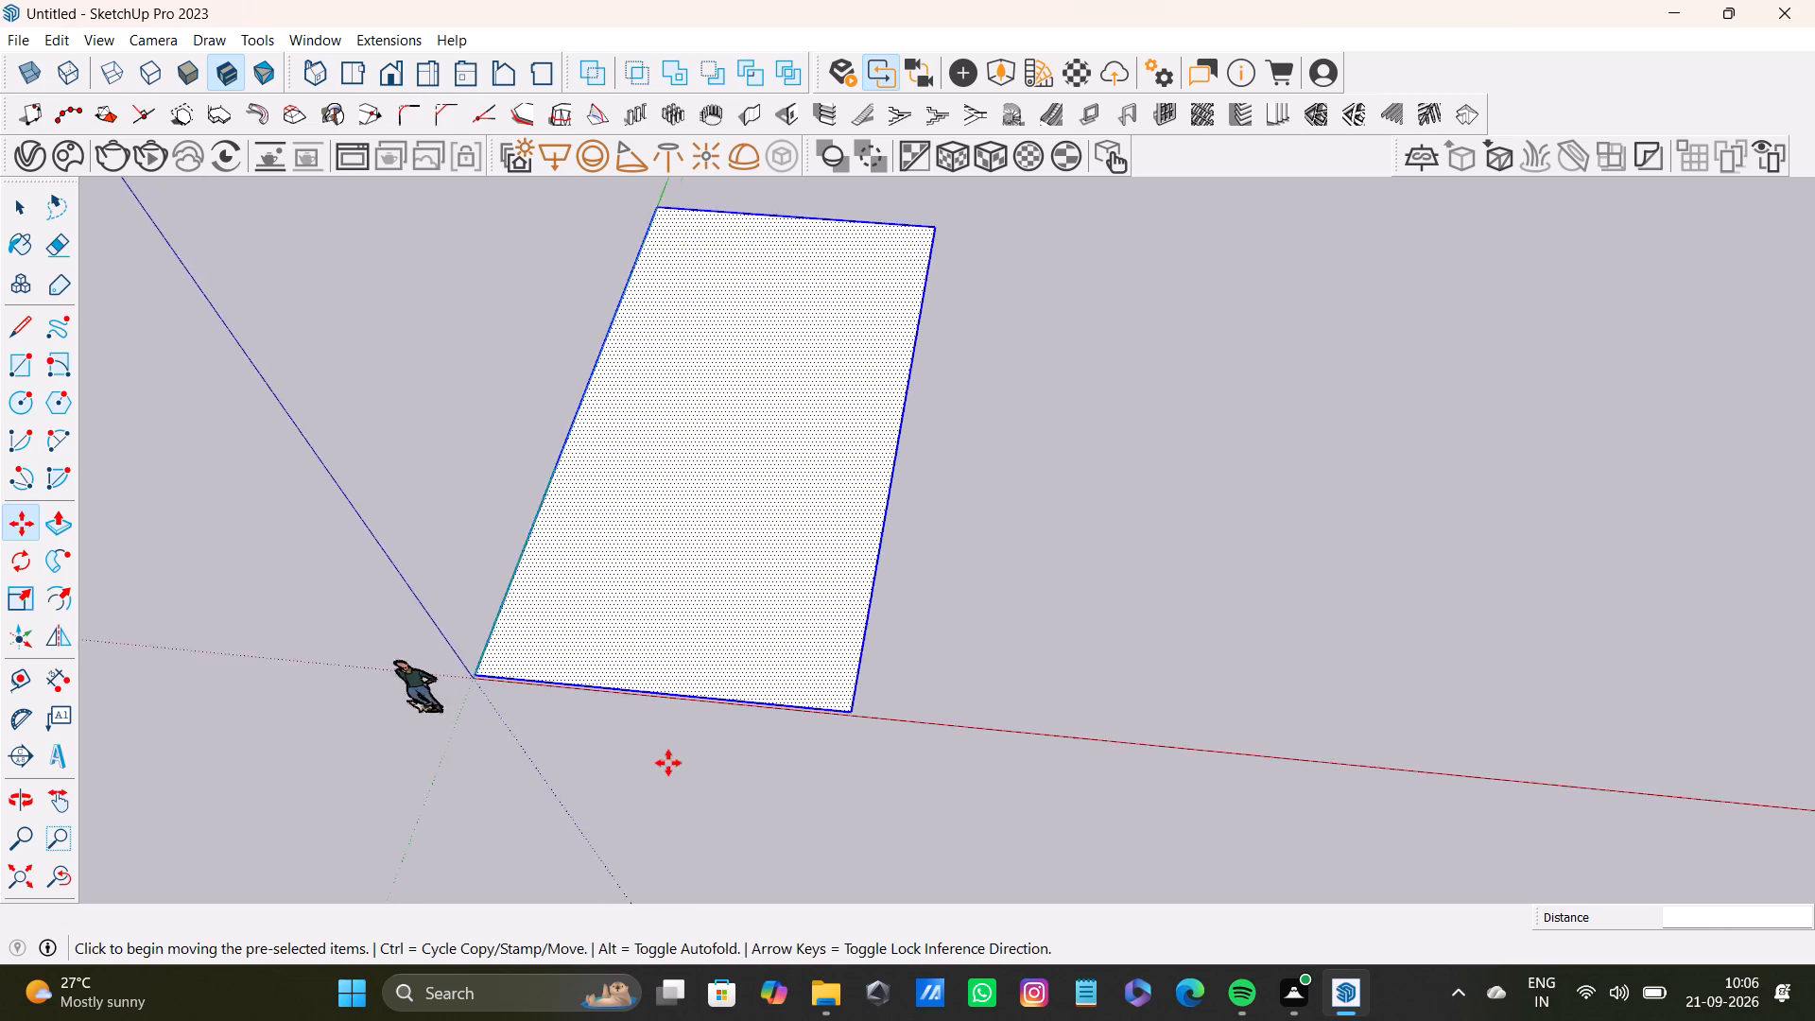
scroll(668, 763, "up", 4)
middle_click_drag(672, 753, 711, 761)
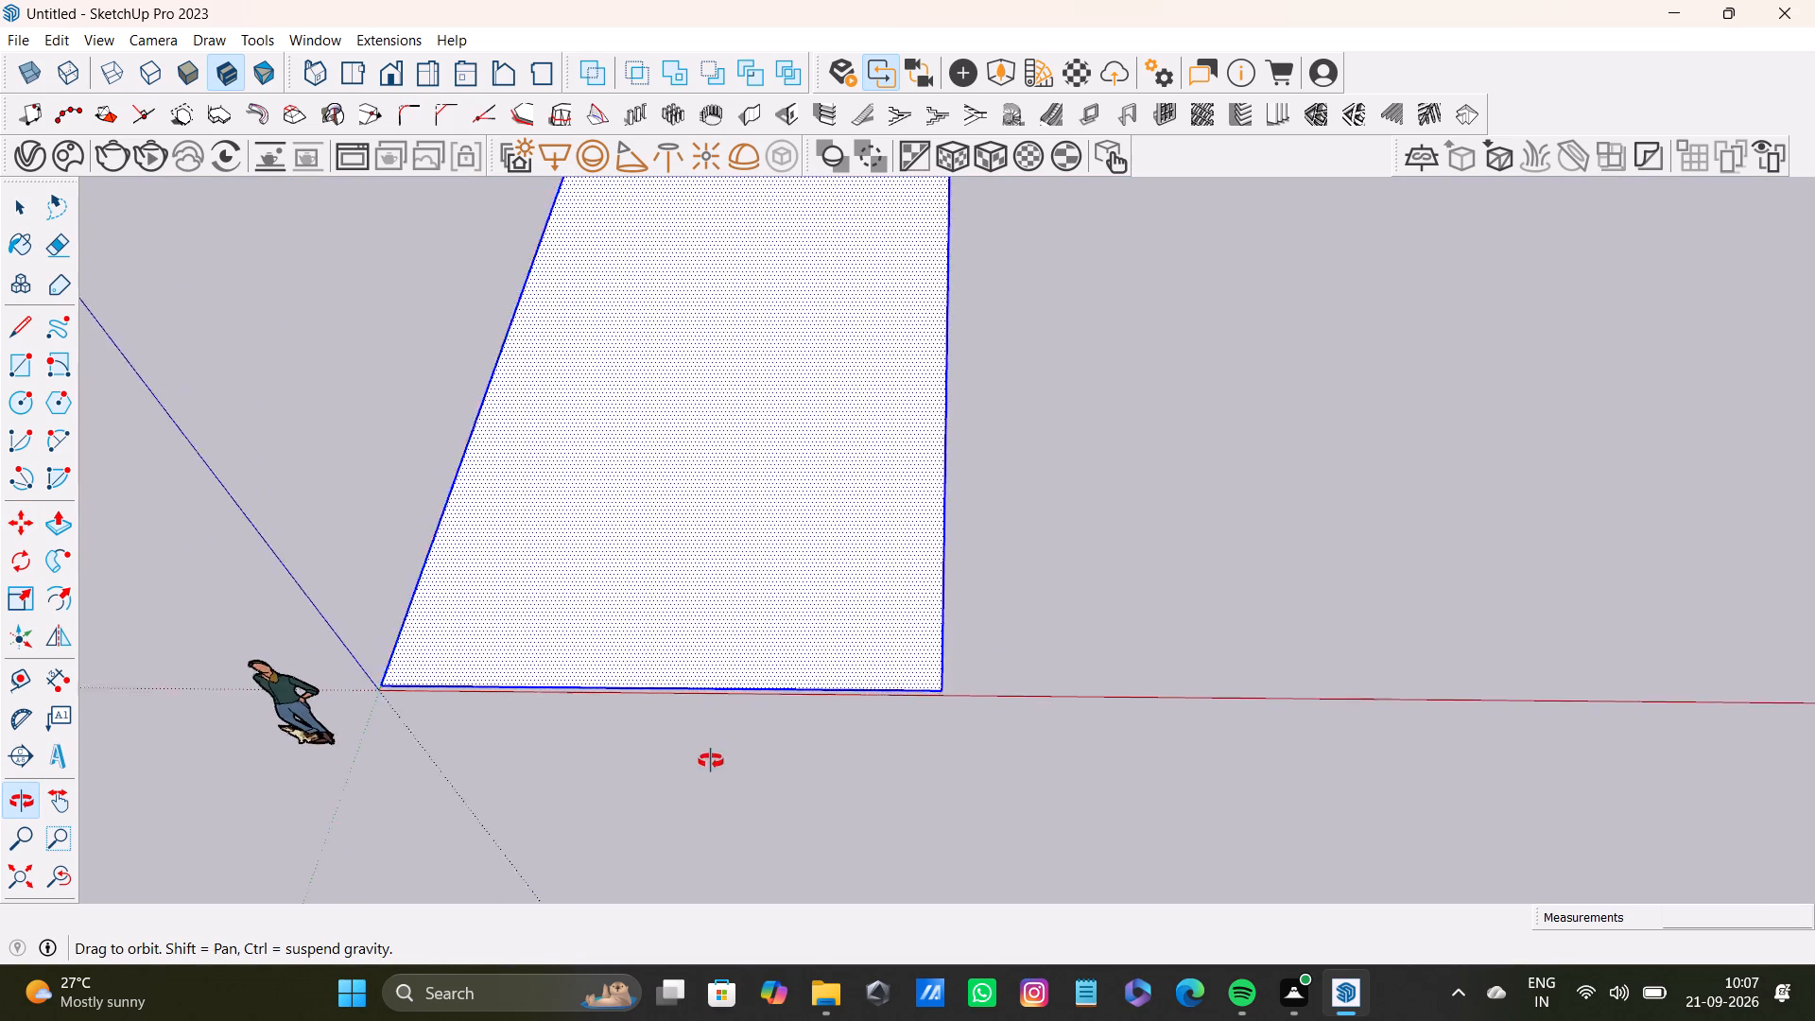
middle_click_drag(711, 761, 710, 762)
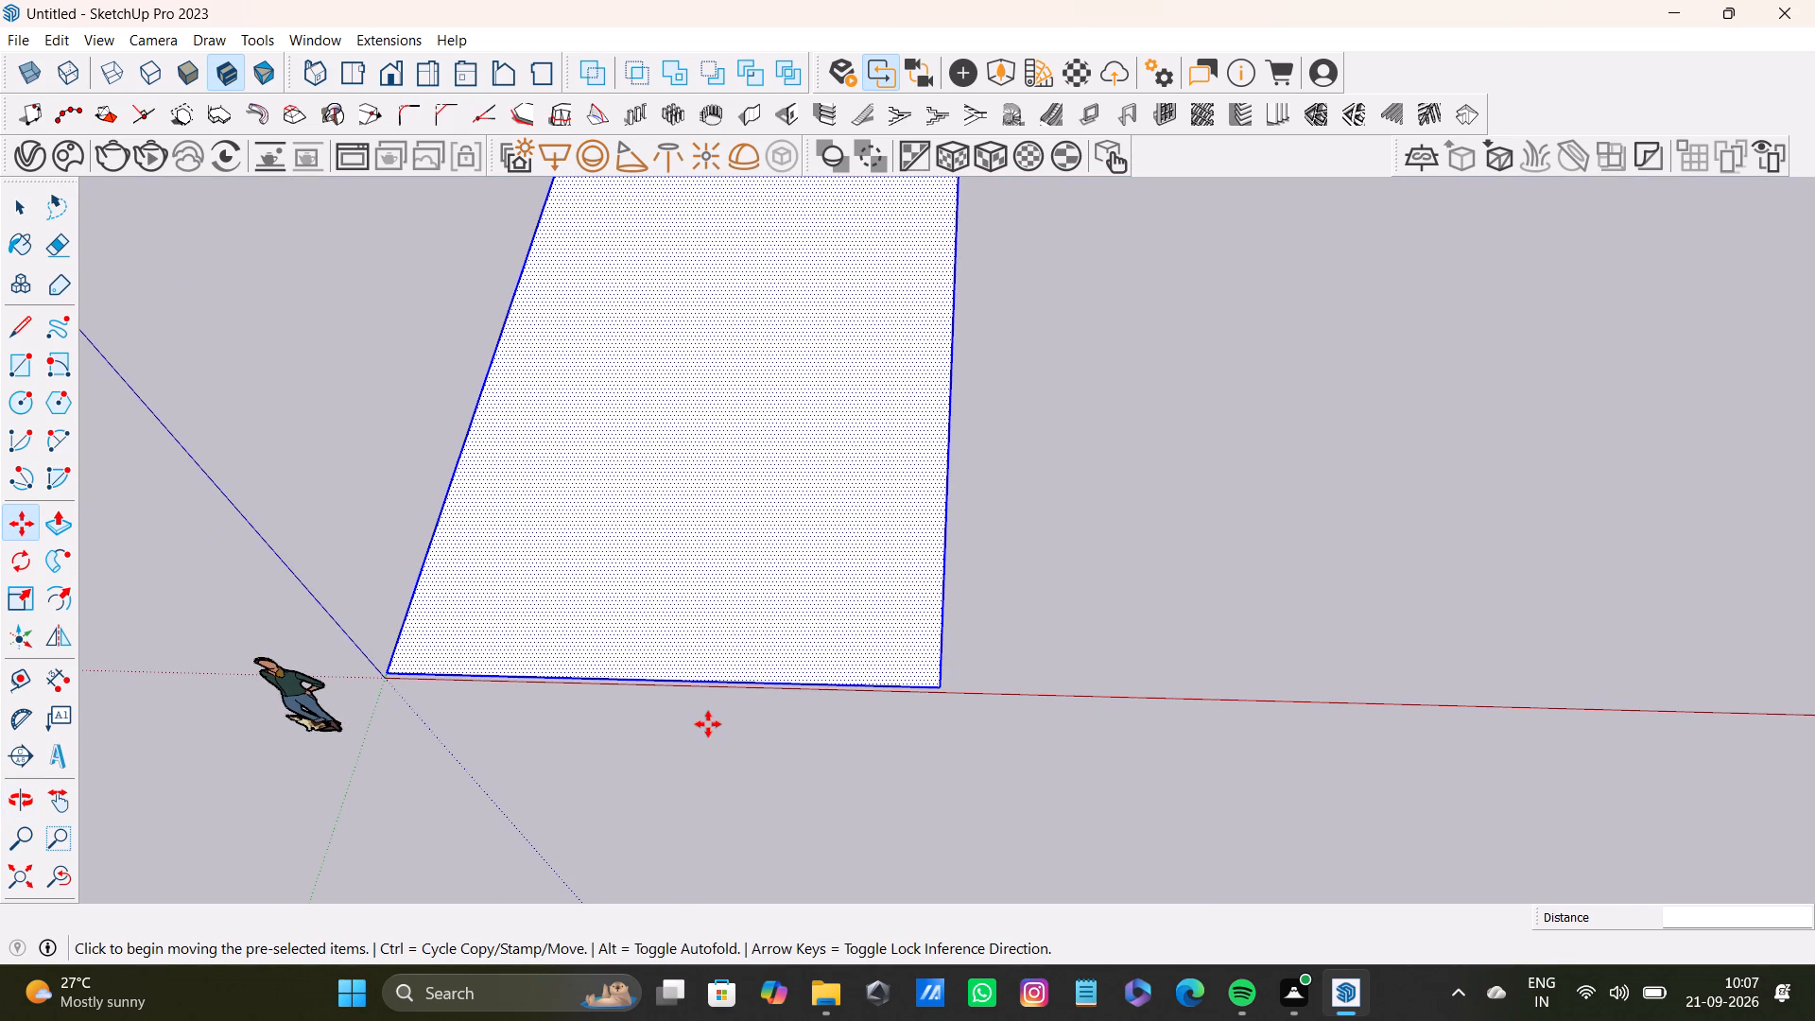
scroll(683, 623, "down", 8)
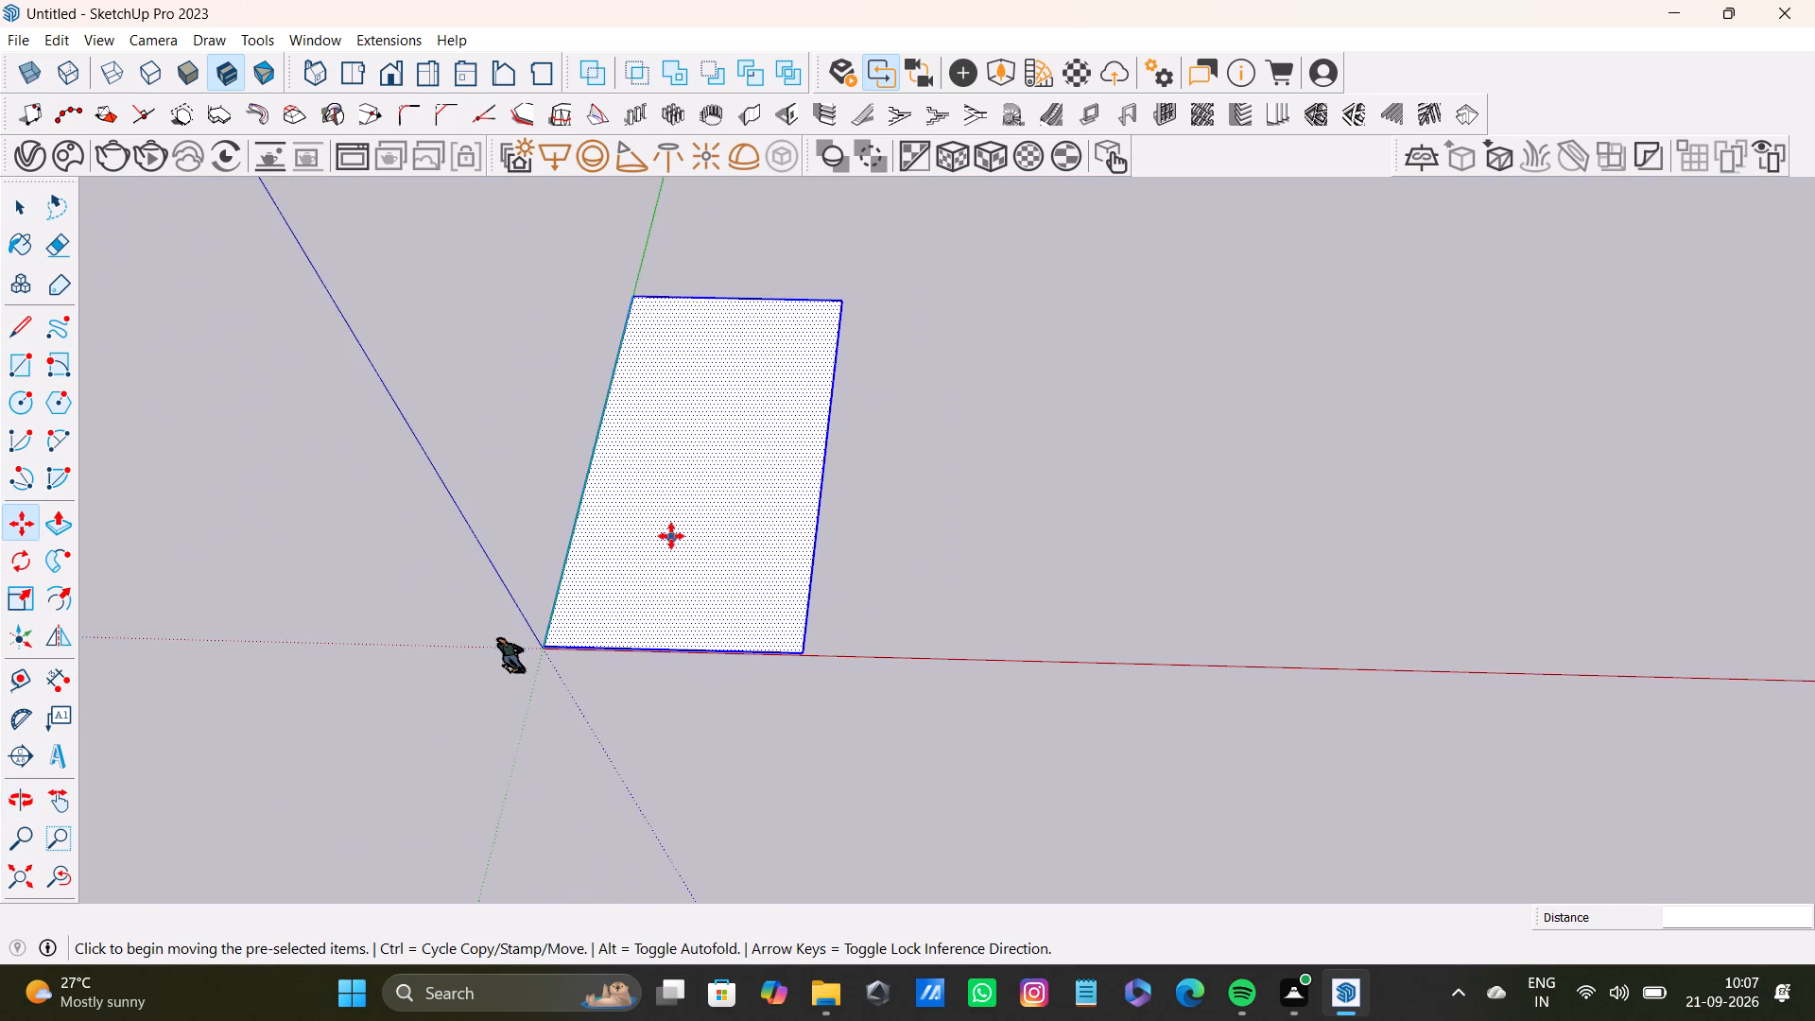
scroll(669, 543, "up", 3)
key("space")
type("f")
left_click(666, 521)
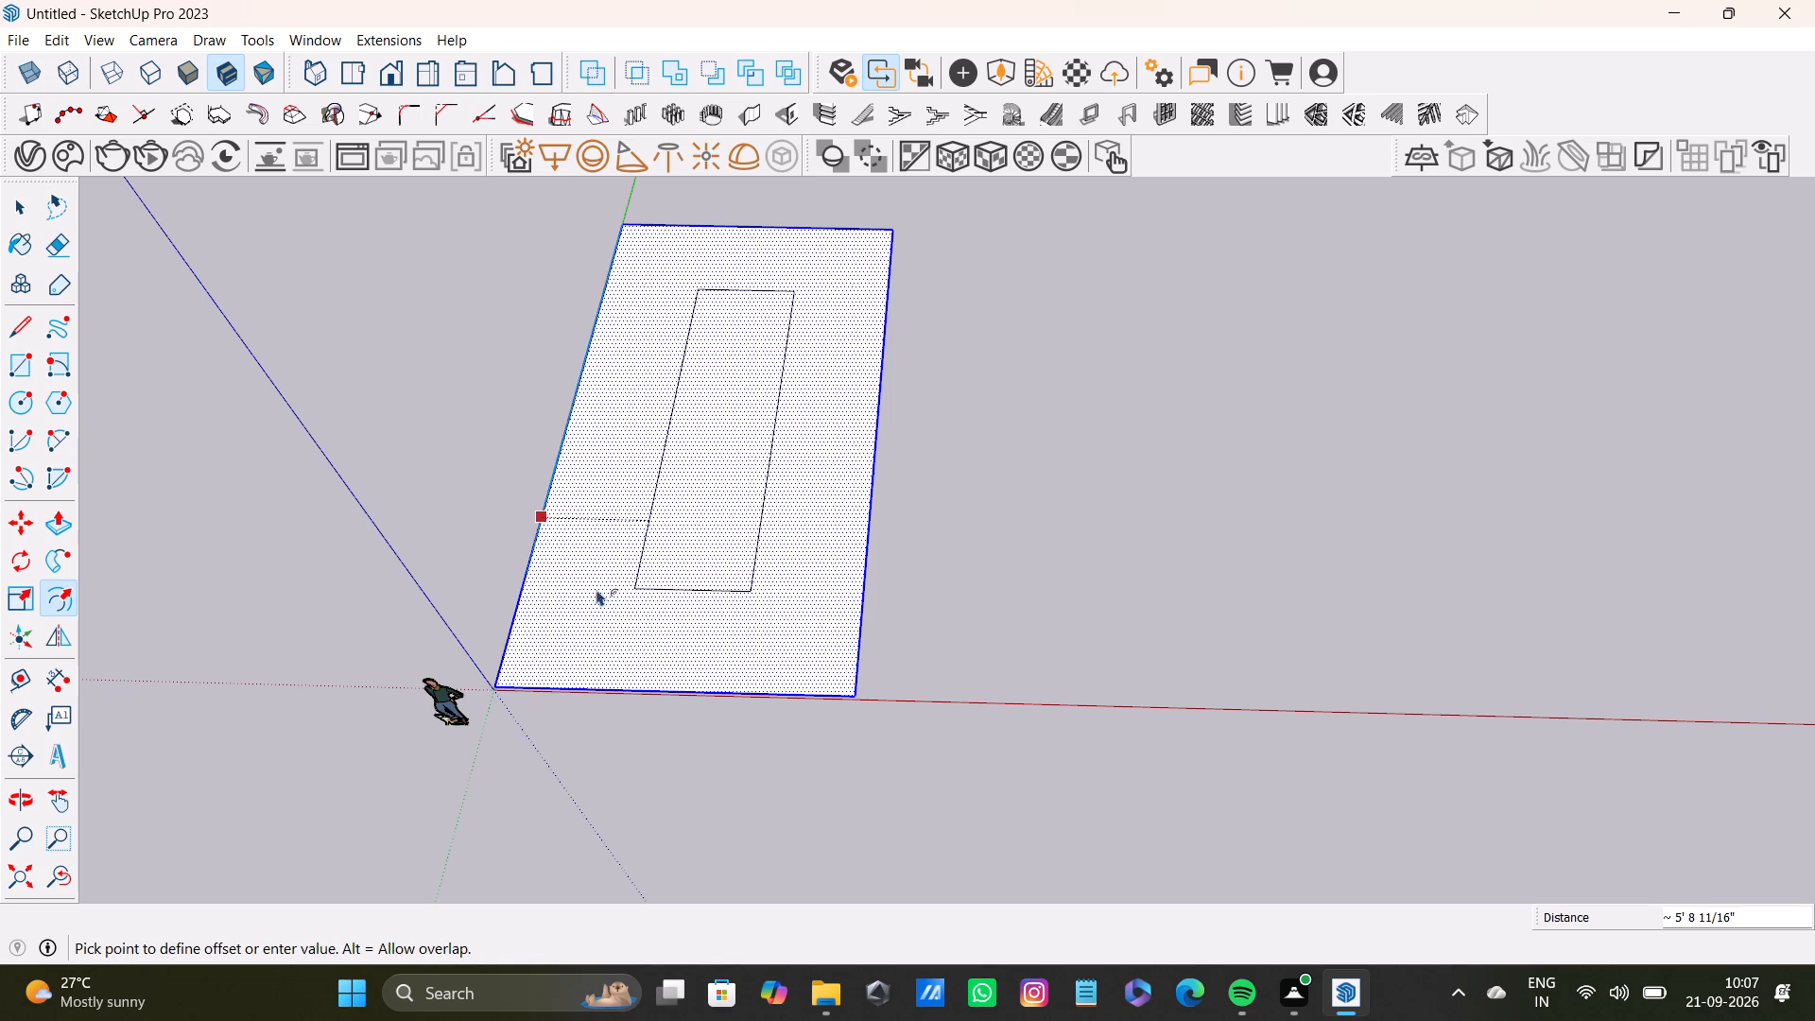
type("9\"")
key("Return")
key("space")
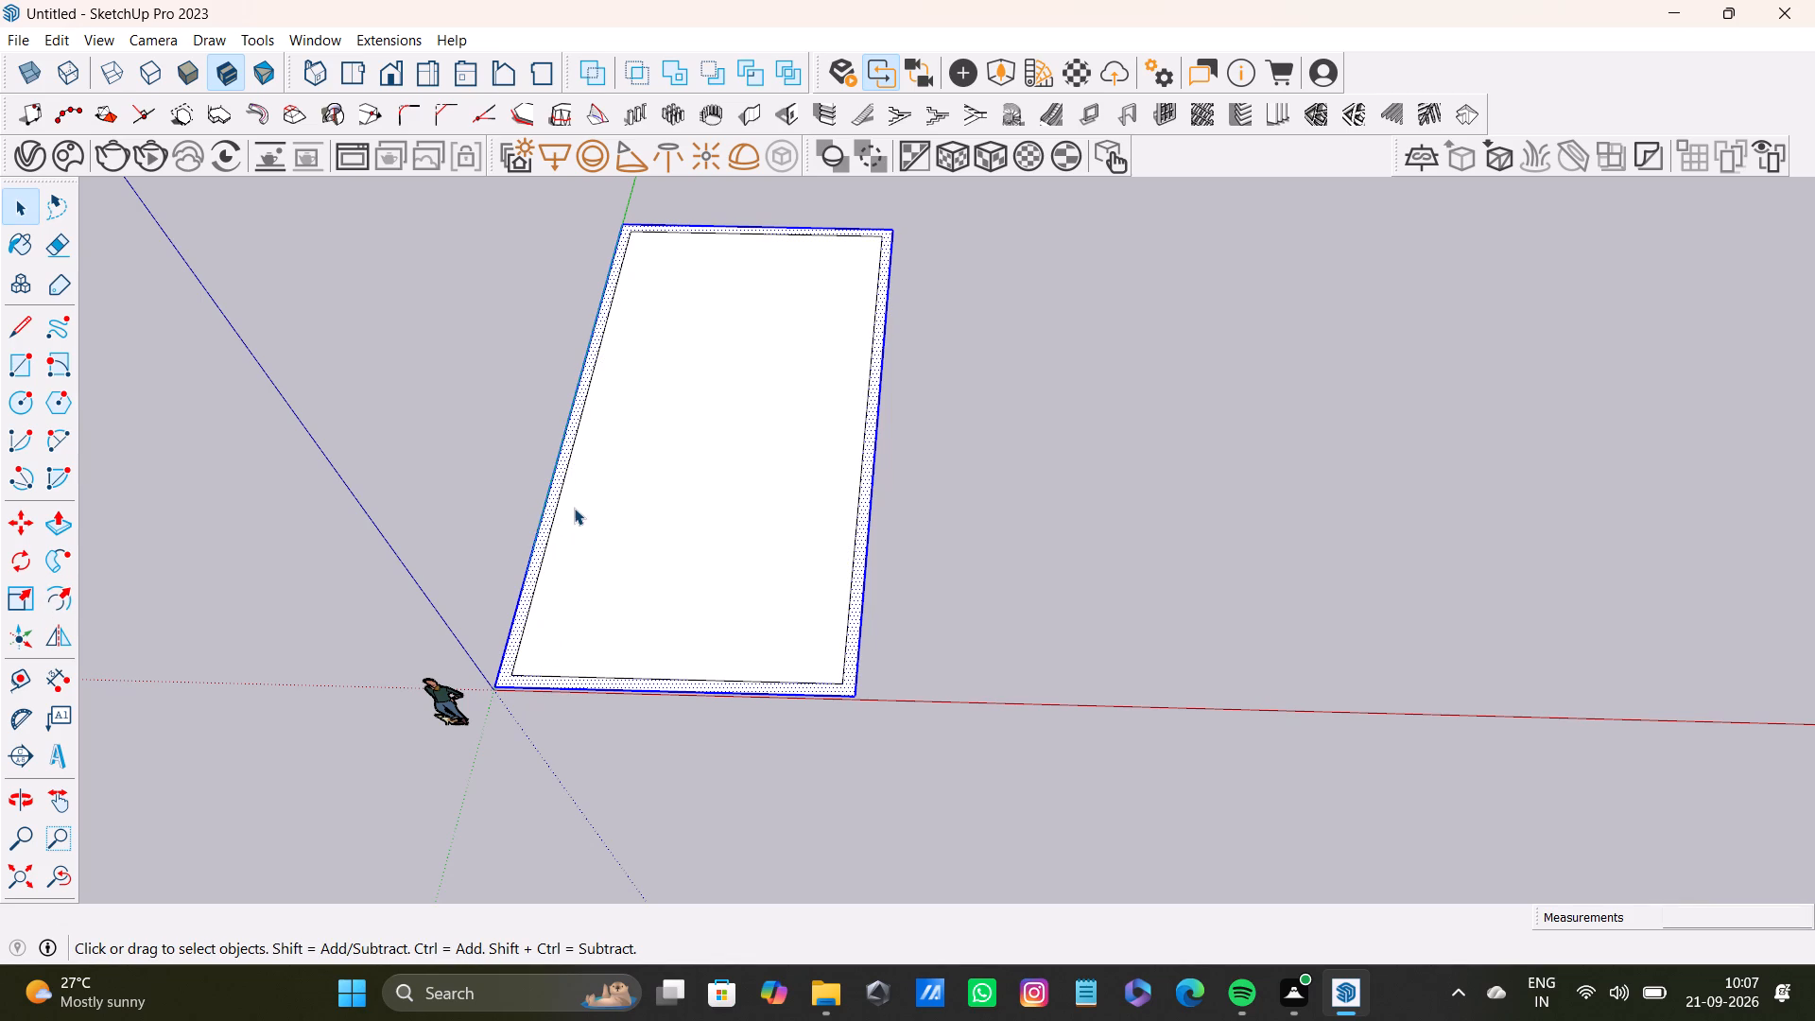
Place a guide line 9'9" inward from the inner edge of the far short wall.
scroll(579, 438, "up", 8)
middle_click_drag(707, 397, 680, 1011, "shift")
scroll(847, 286, "up", 2)
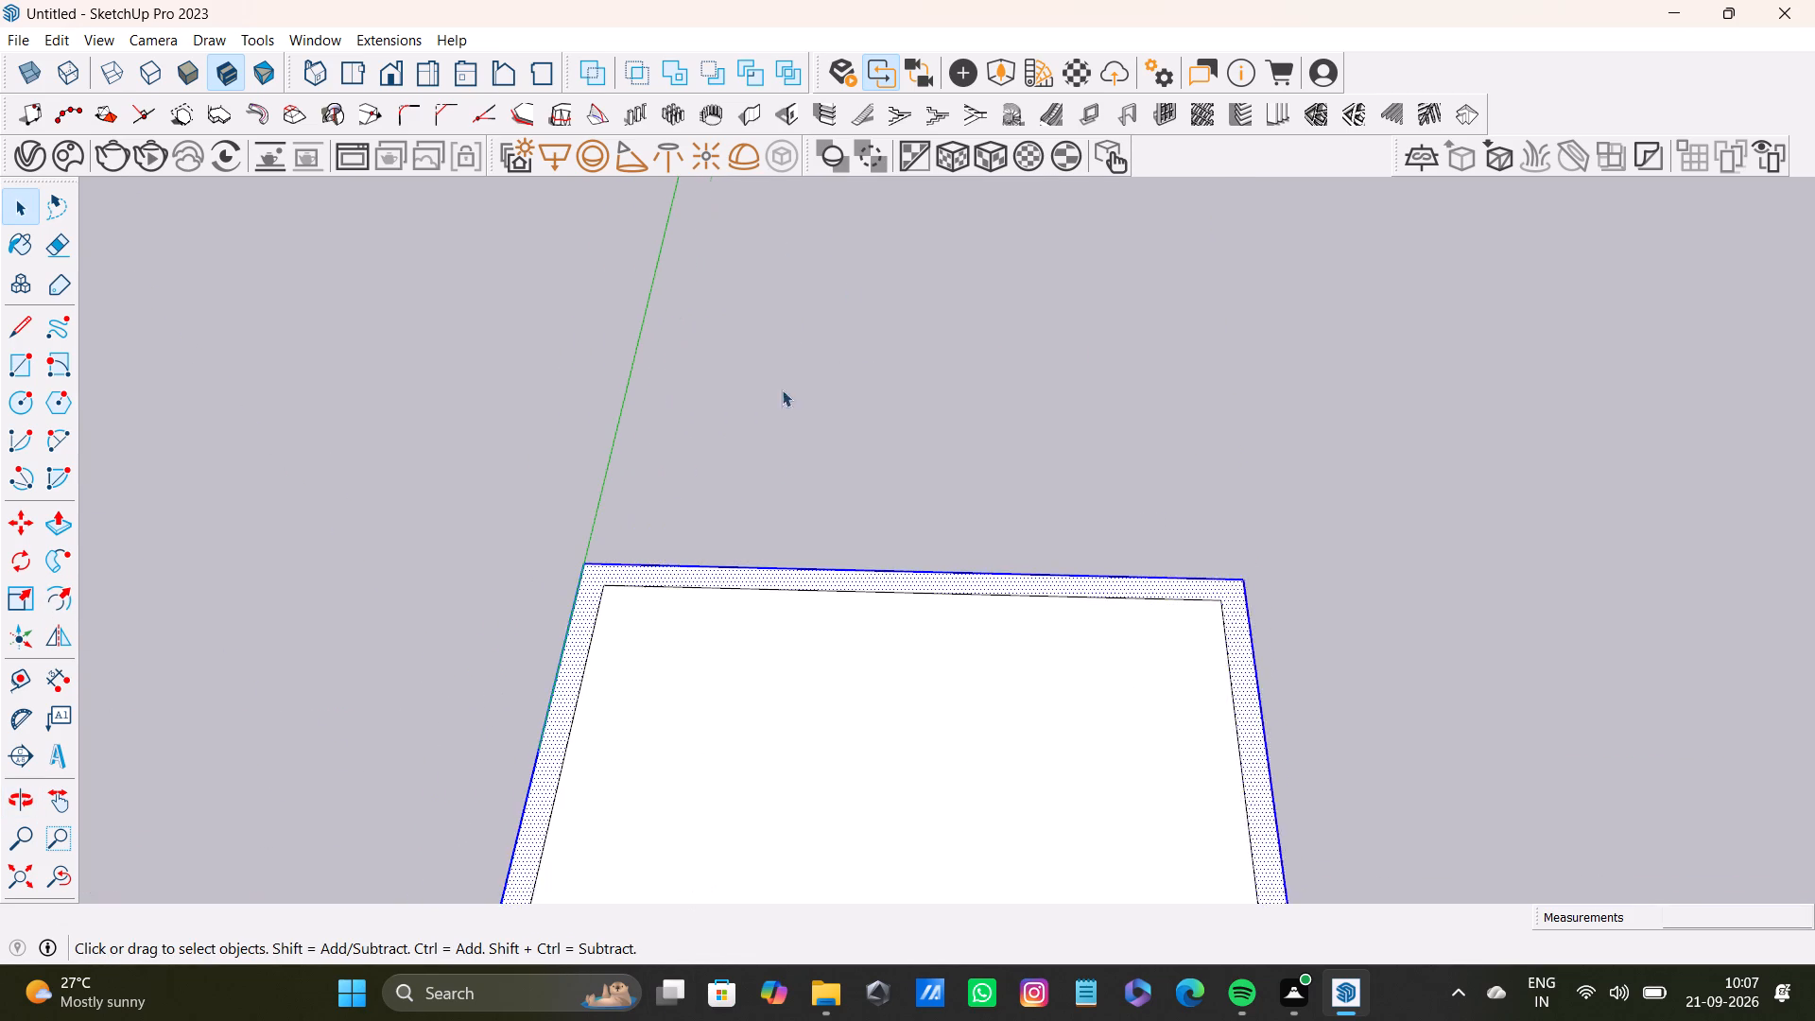
scroll(782, 389, "up", 5)
scroll(700, 622, "up", 4)
key("t")
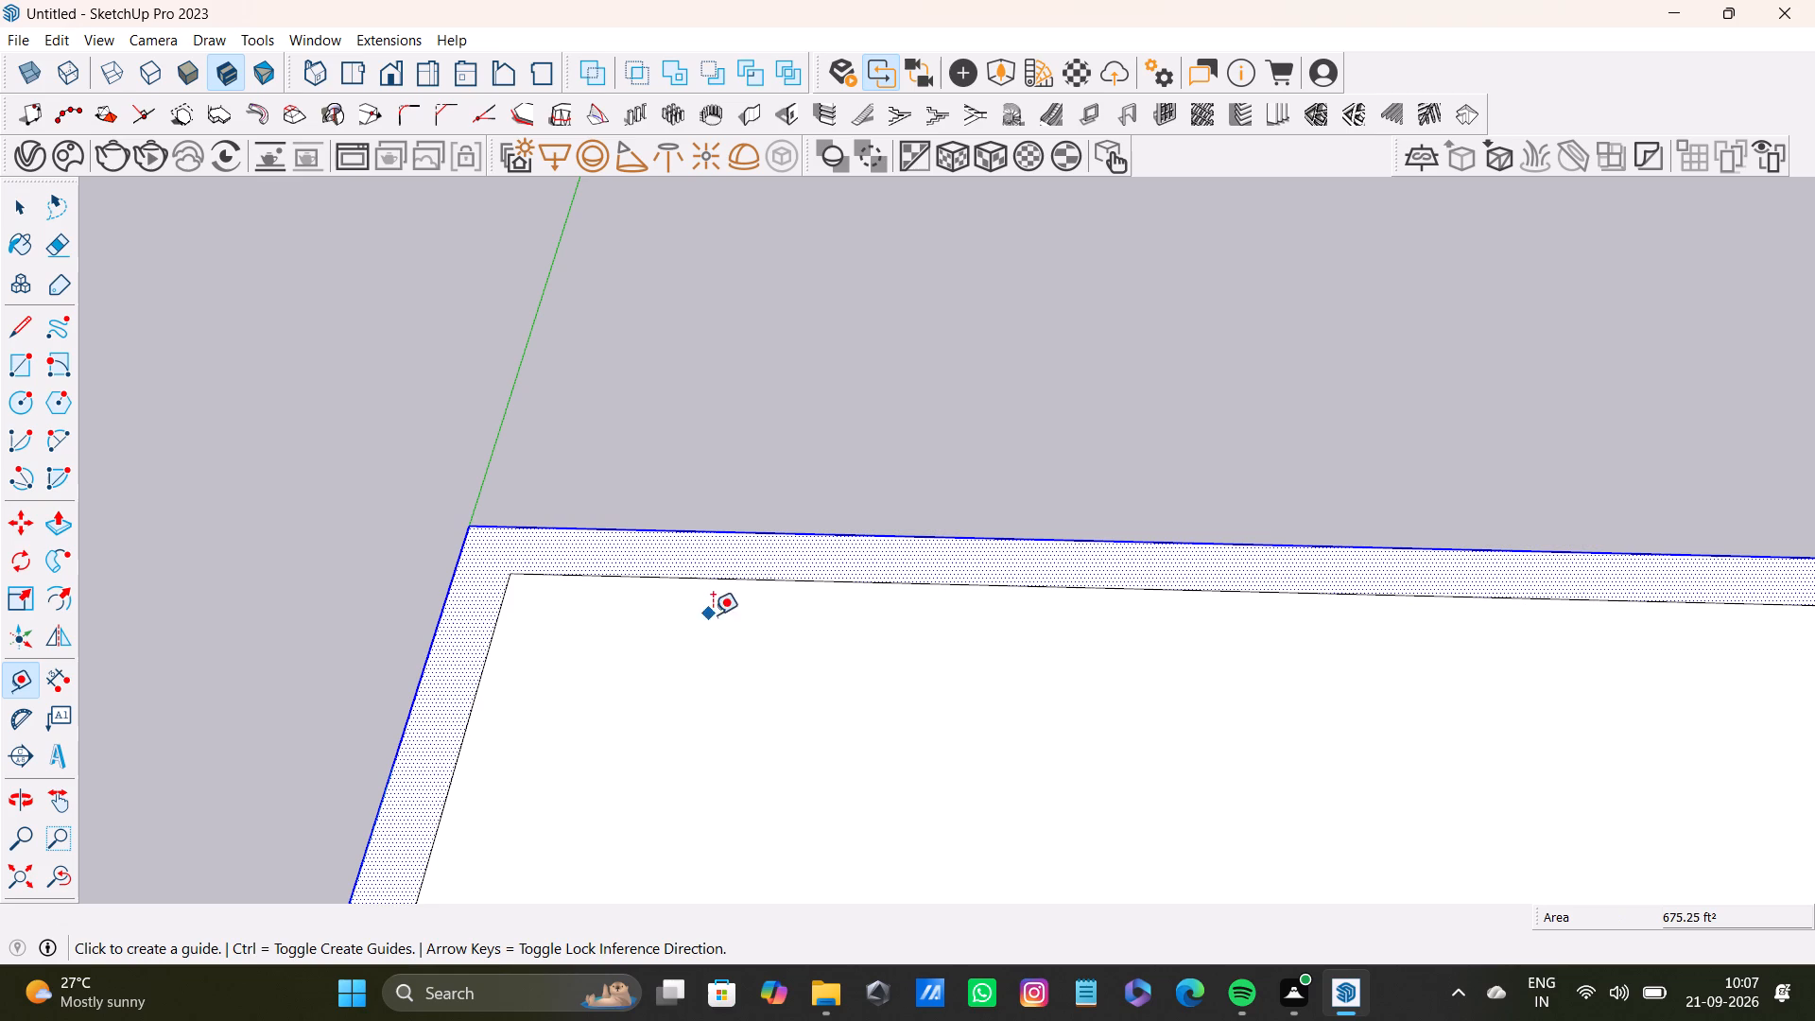
left_click(785, 573)
key("space")
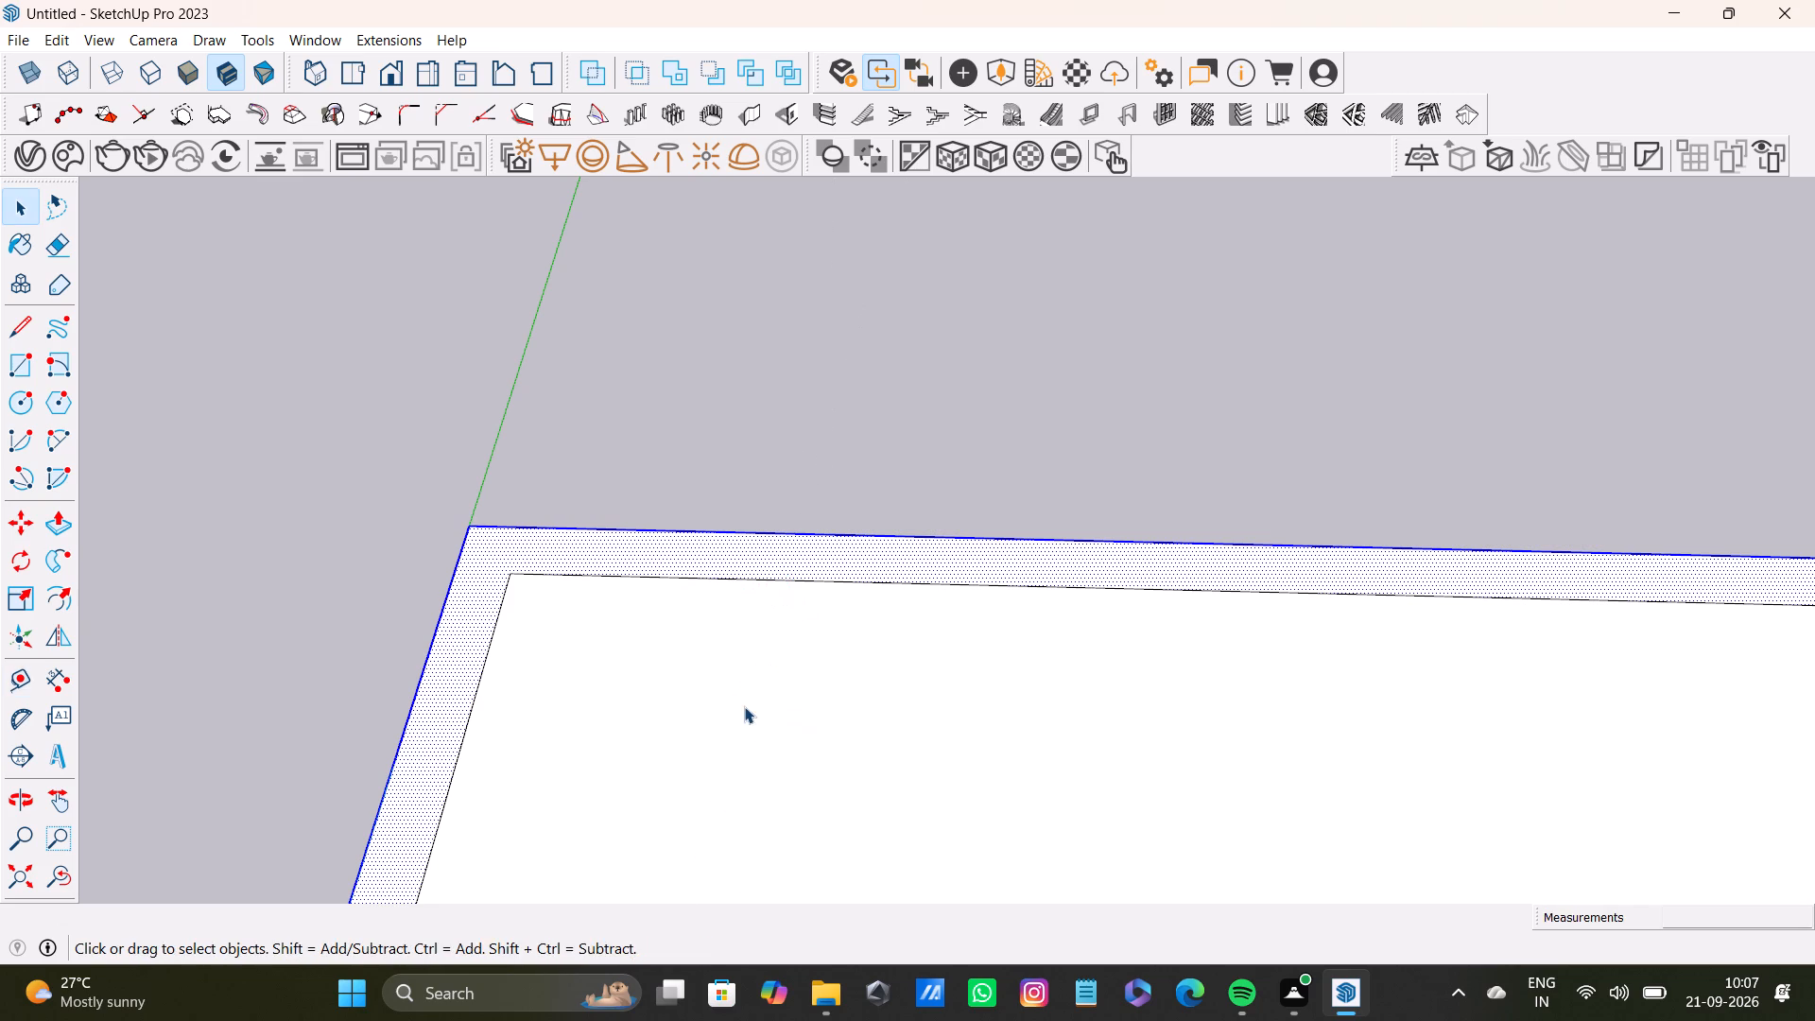
key("t")
left_click(824, 581)
scroll(822, 839, "down", 8)
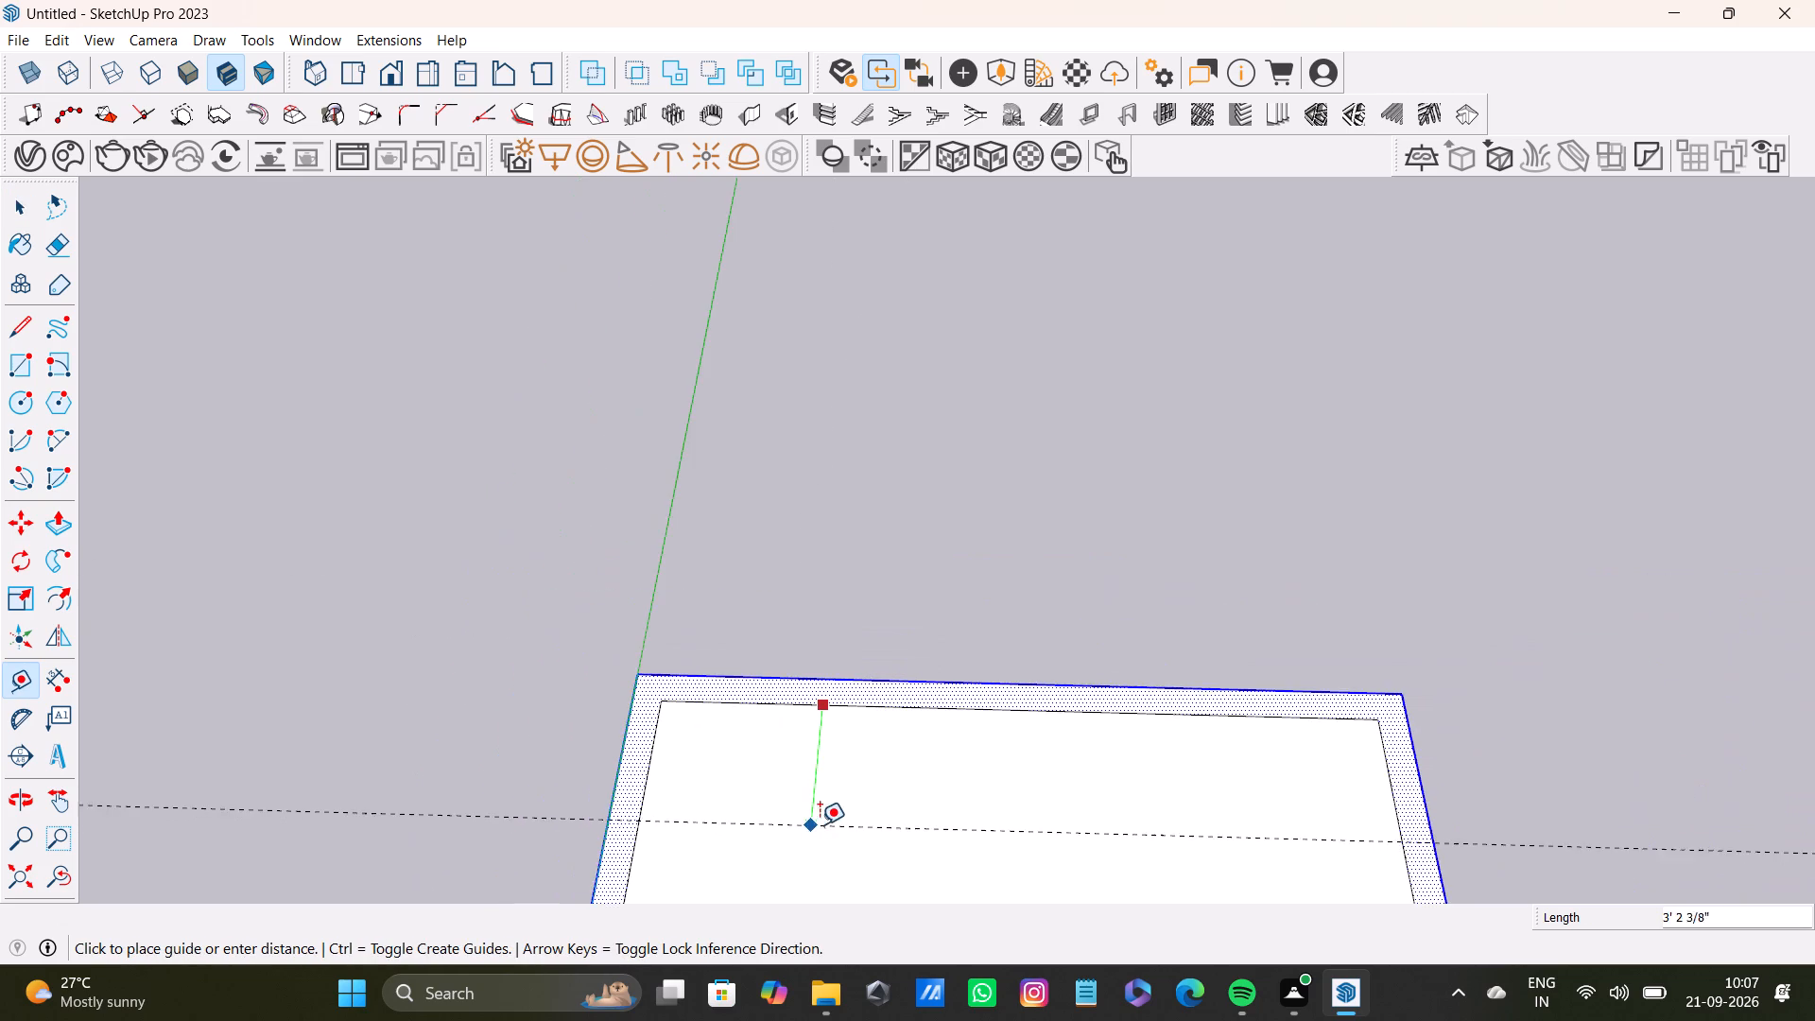
middle_click_drag(821, 821, 822, 563, "shift")
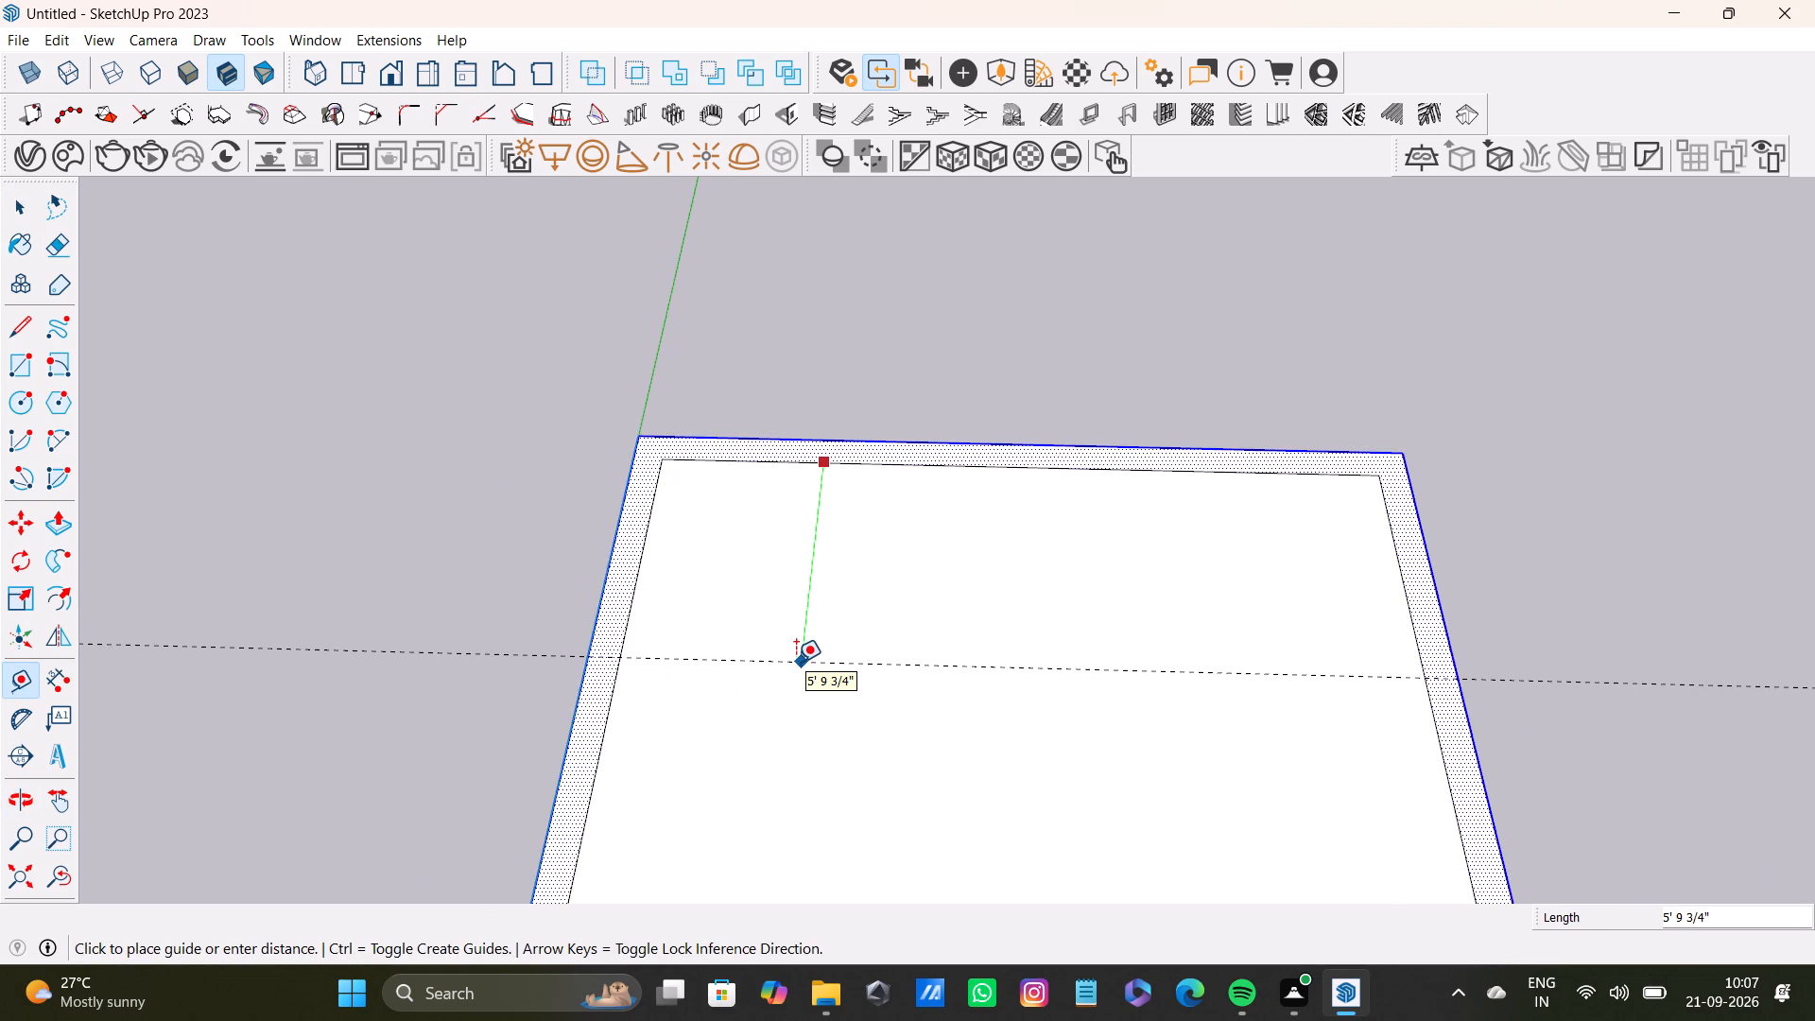
scroll(837, 722, "down", 4)
middle_click_drag(842, 719, 696, 671)
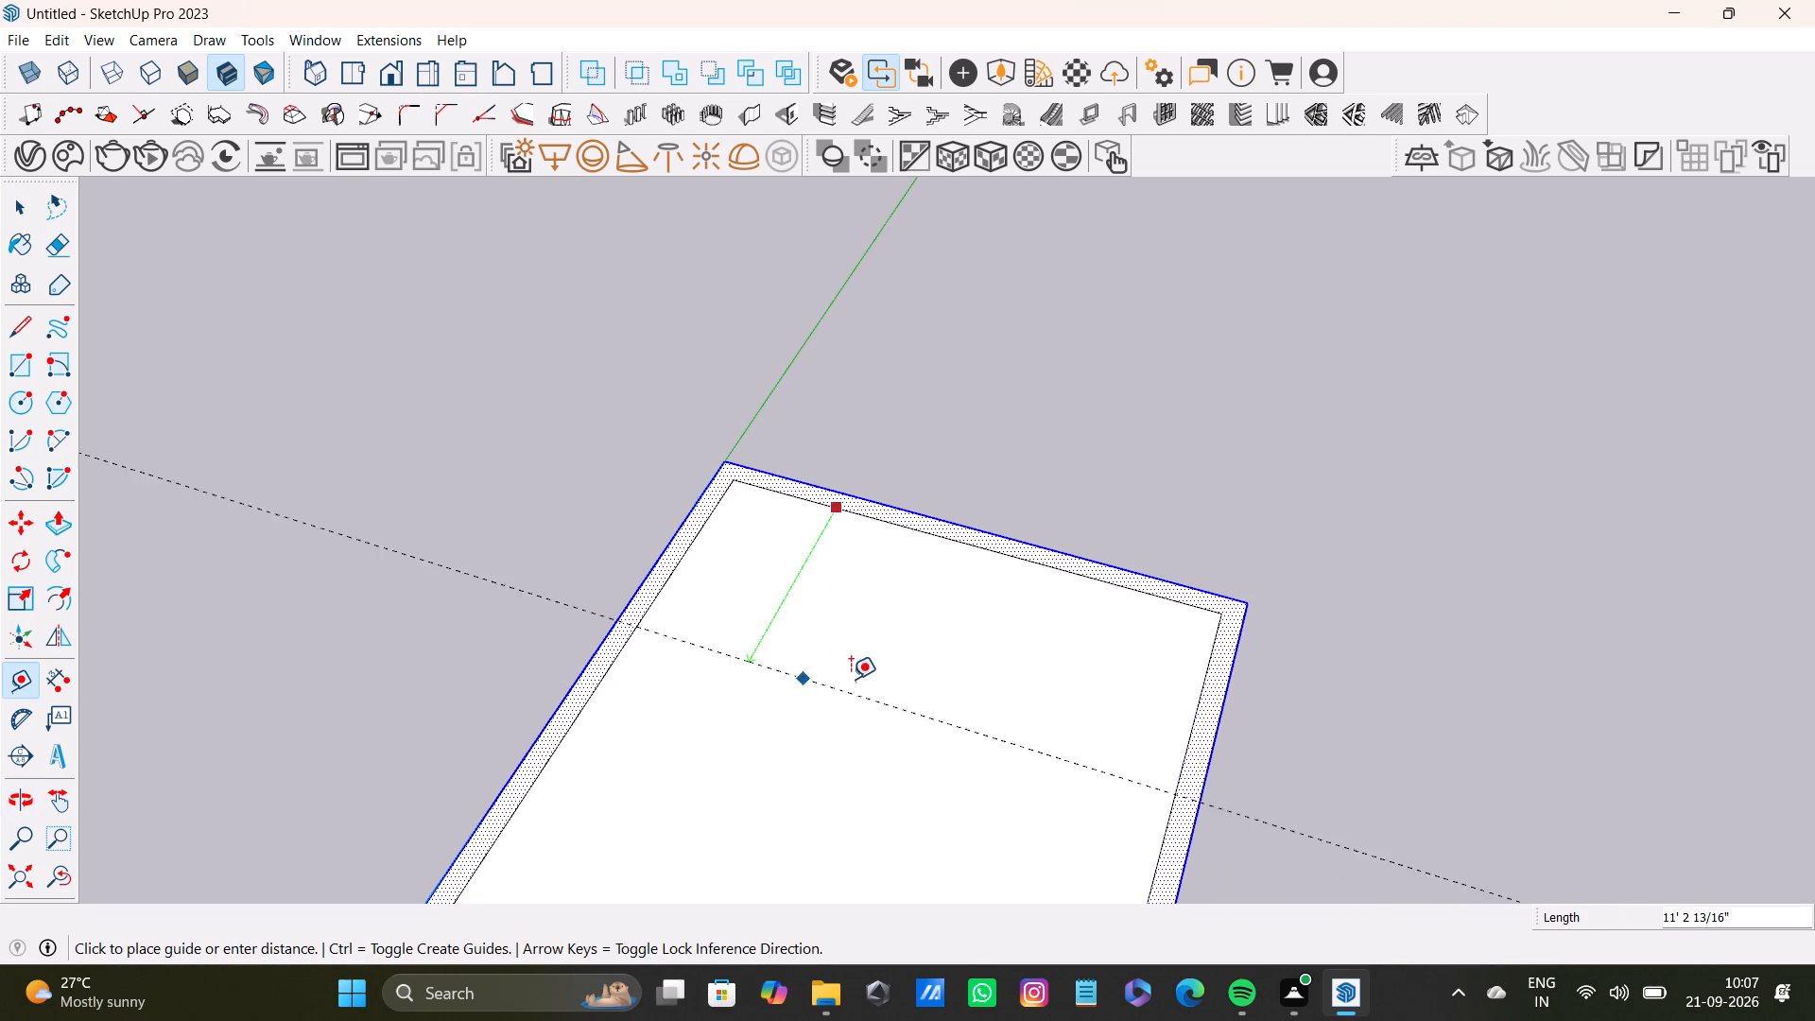
middle_click_drag(798, 697, 1092, 765)
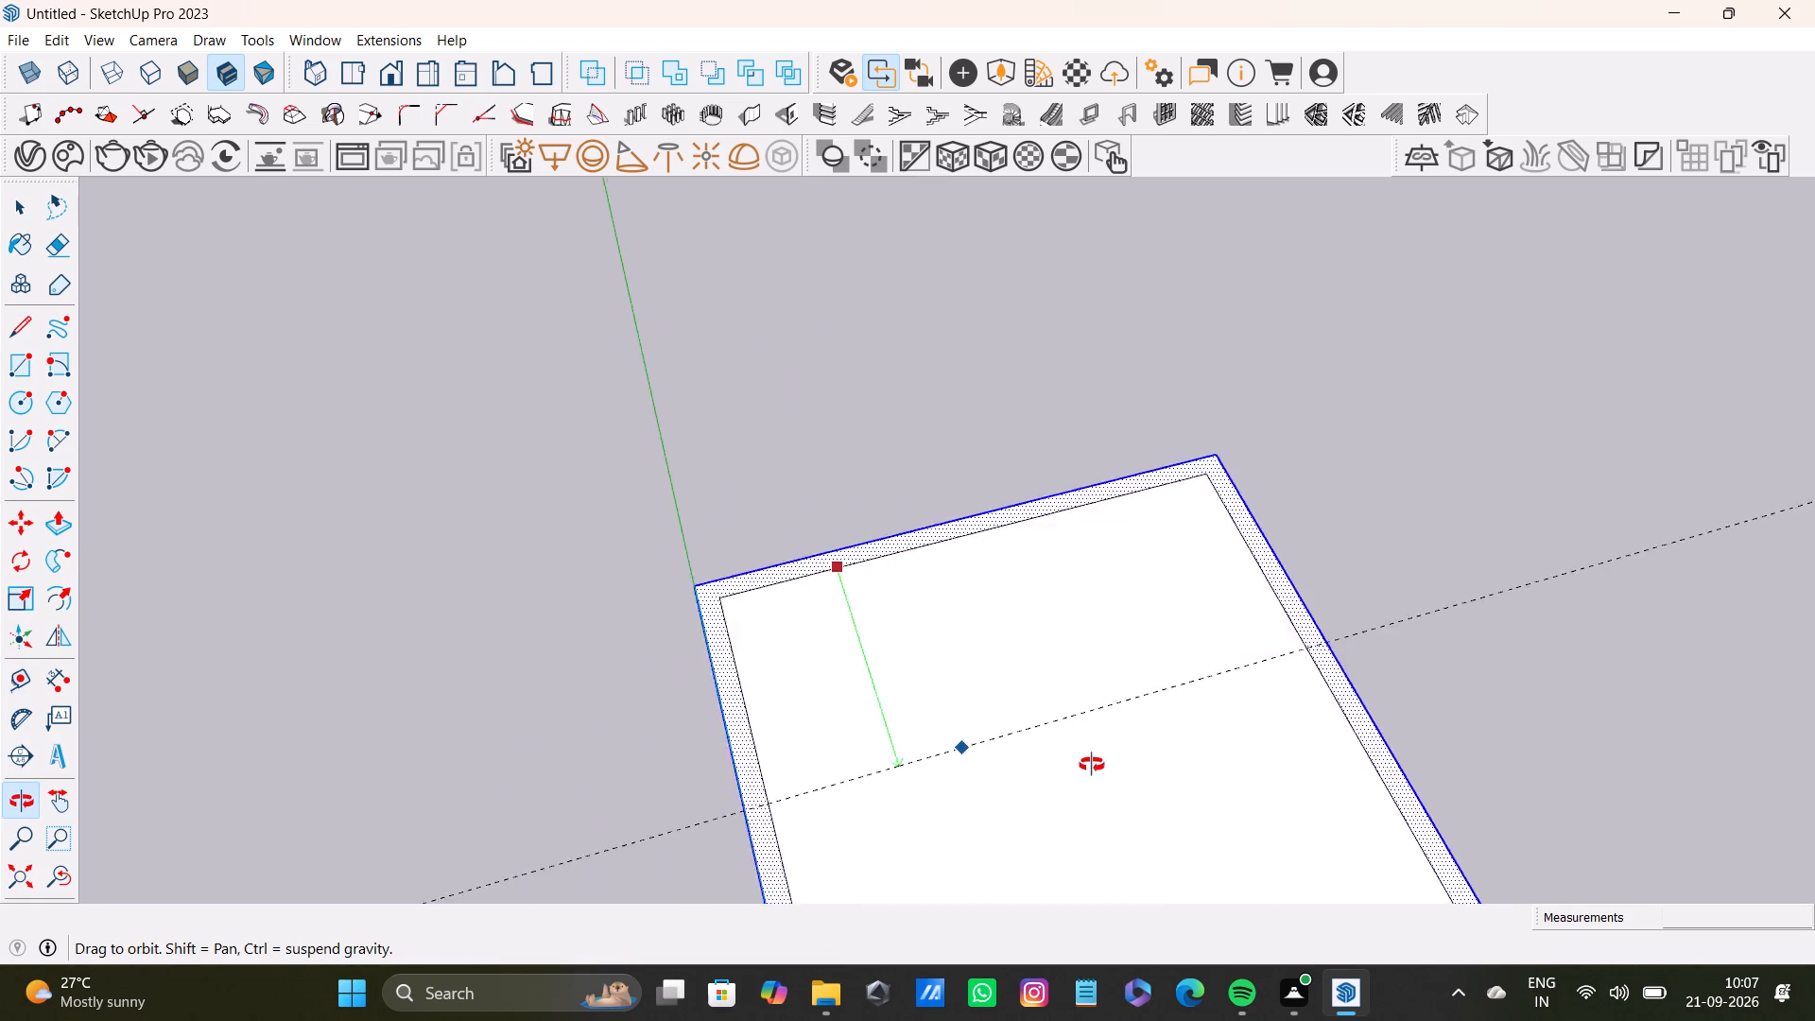
middle_click_drag(1092, 765, 864, 819)
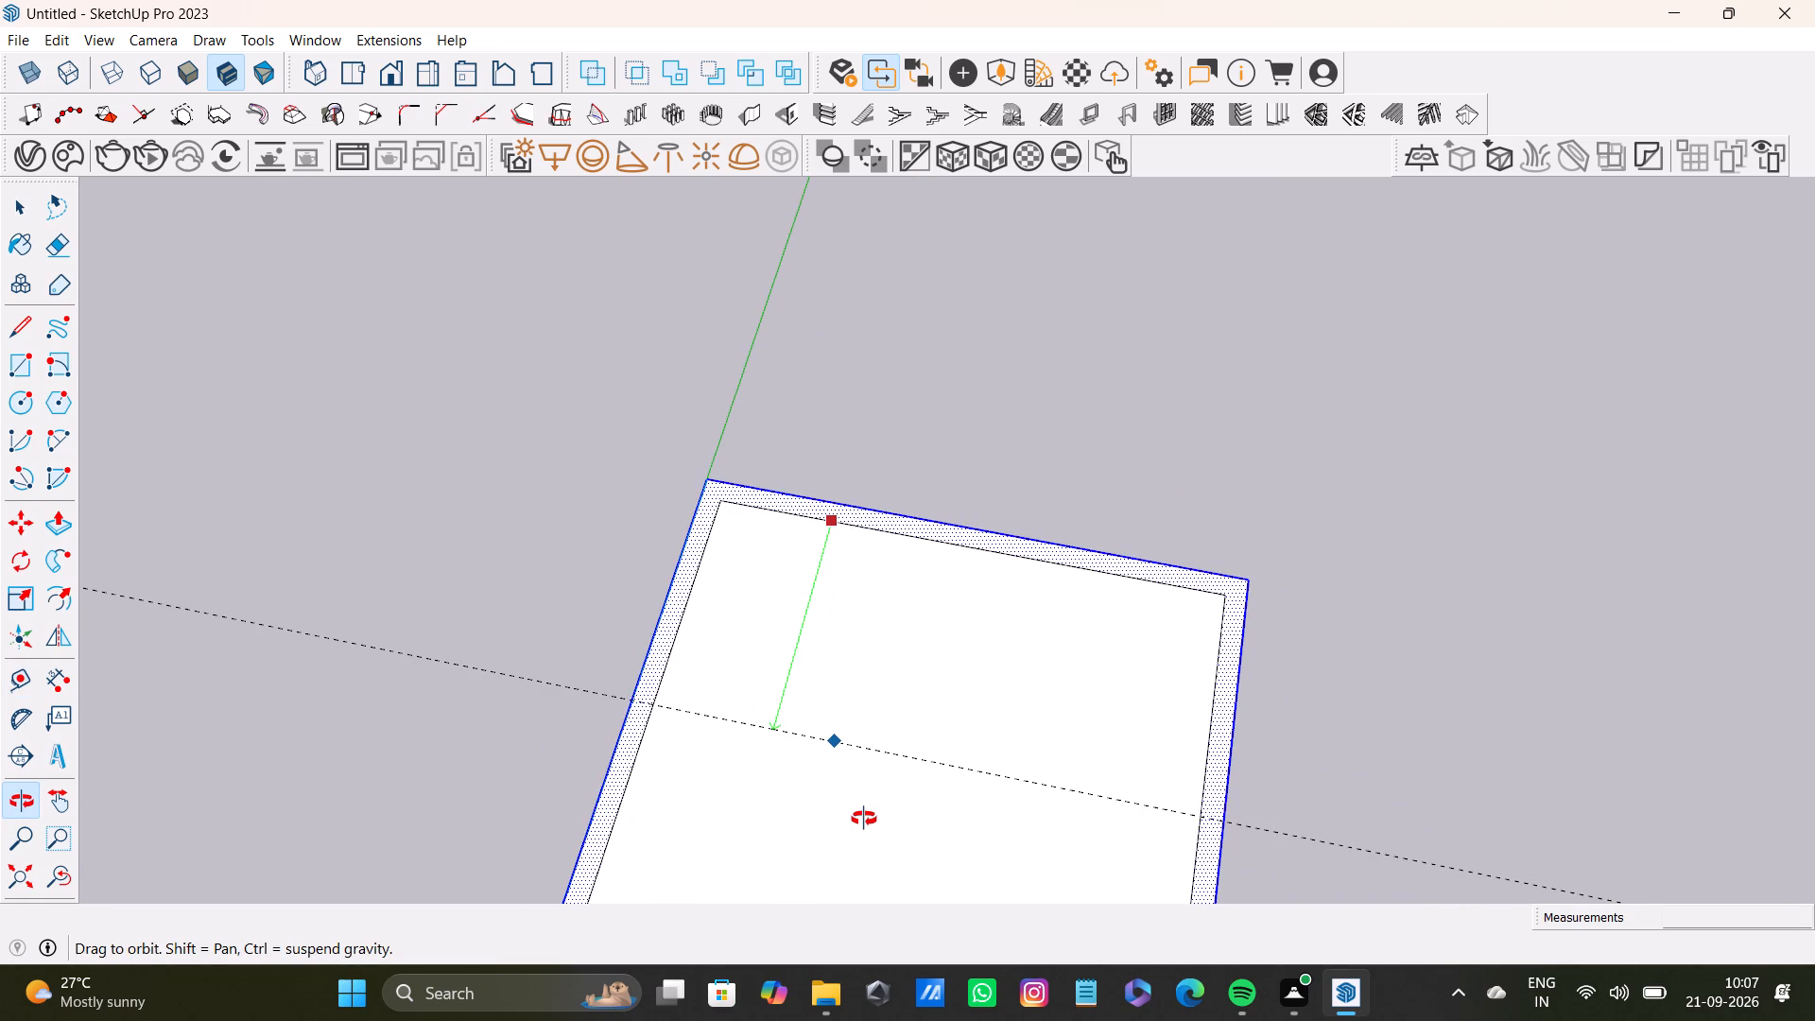
middle_click_drag(864, 819, 877, 830)
type("9'")
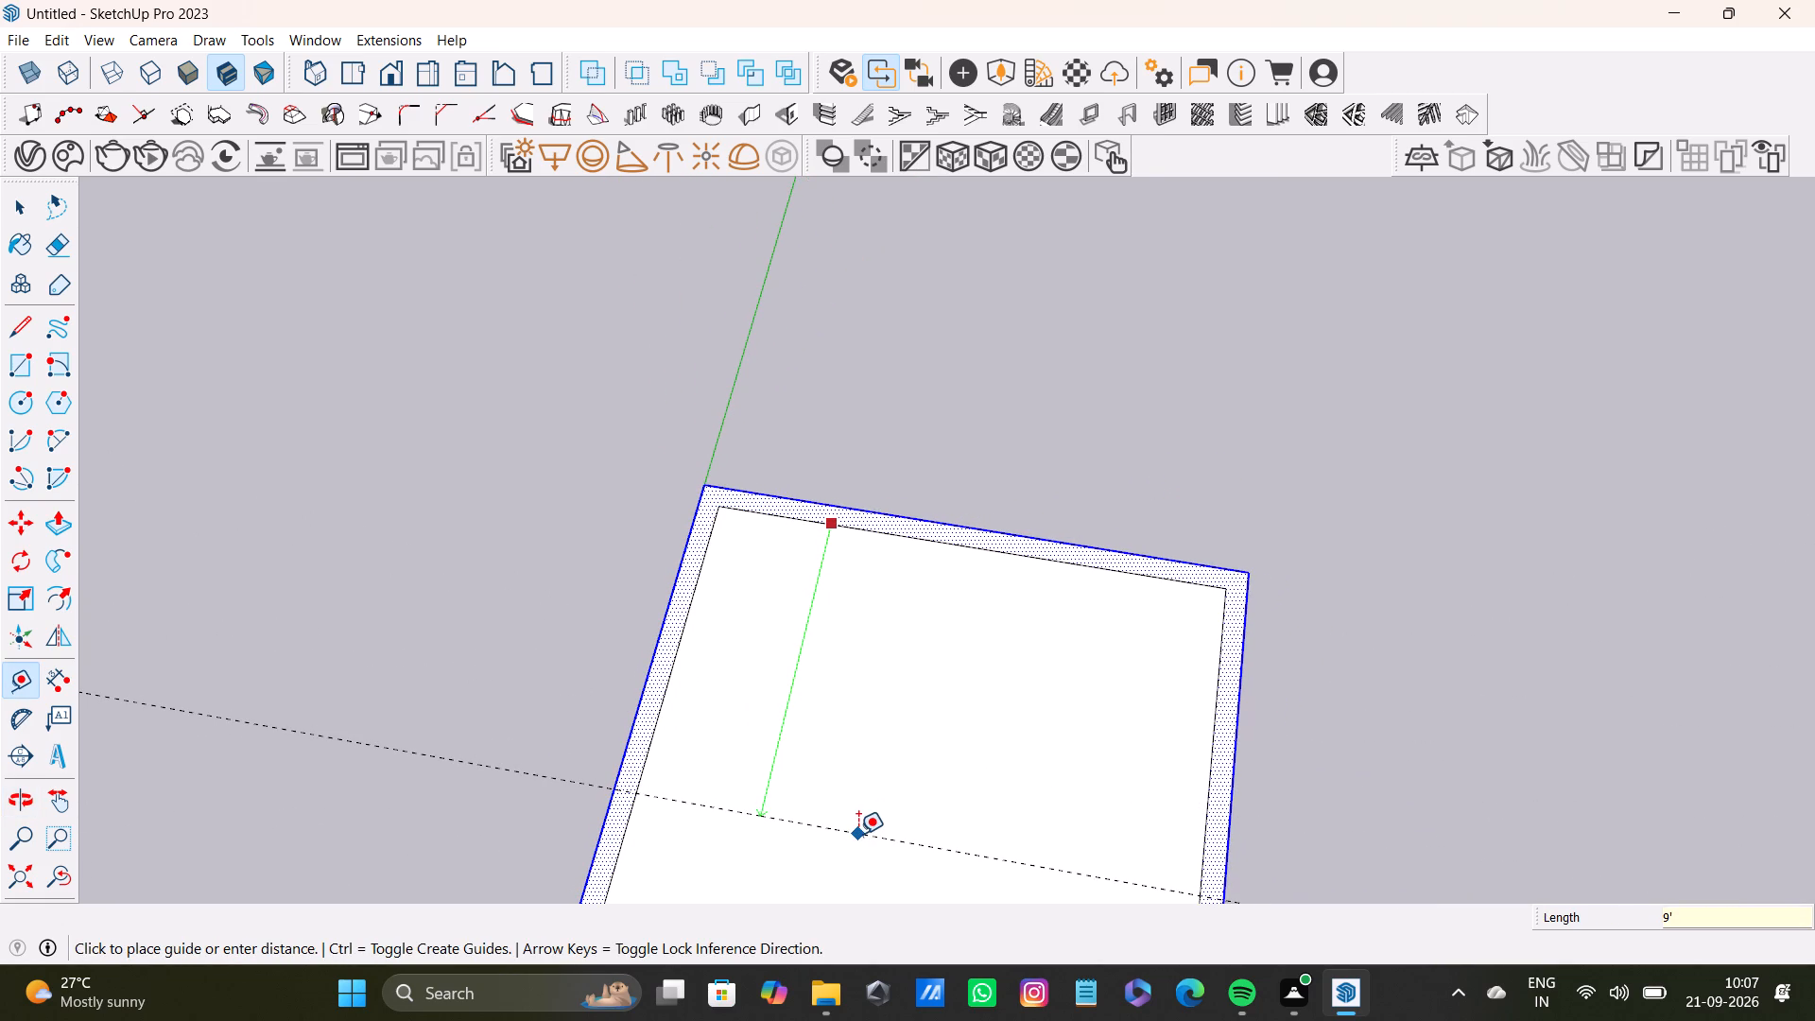
type("9\"")
key("Return")
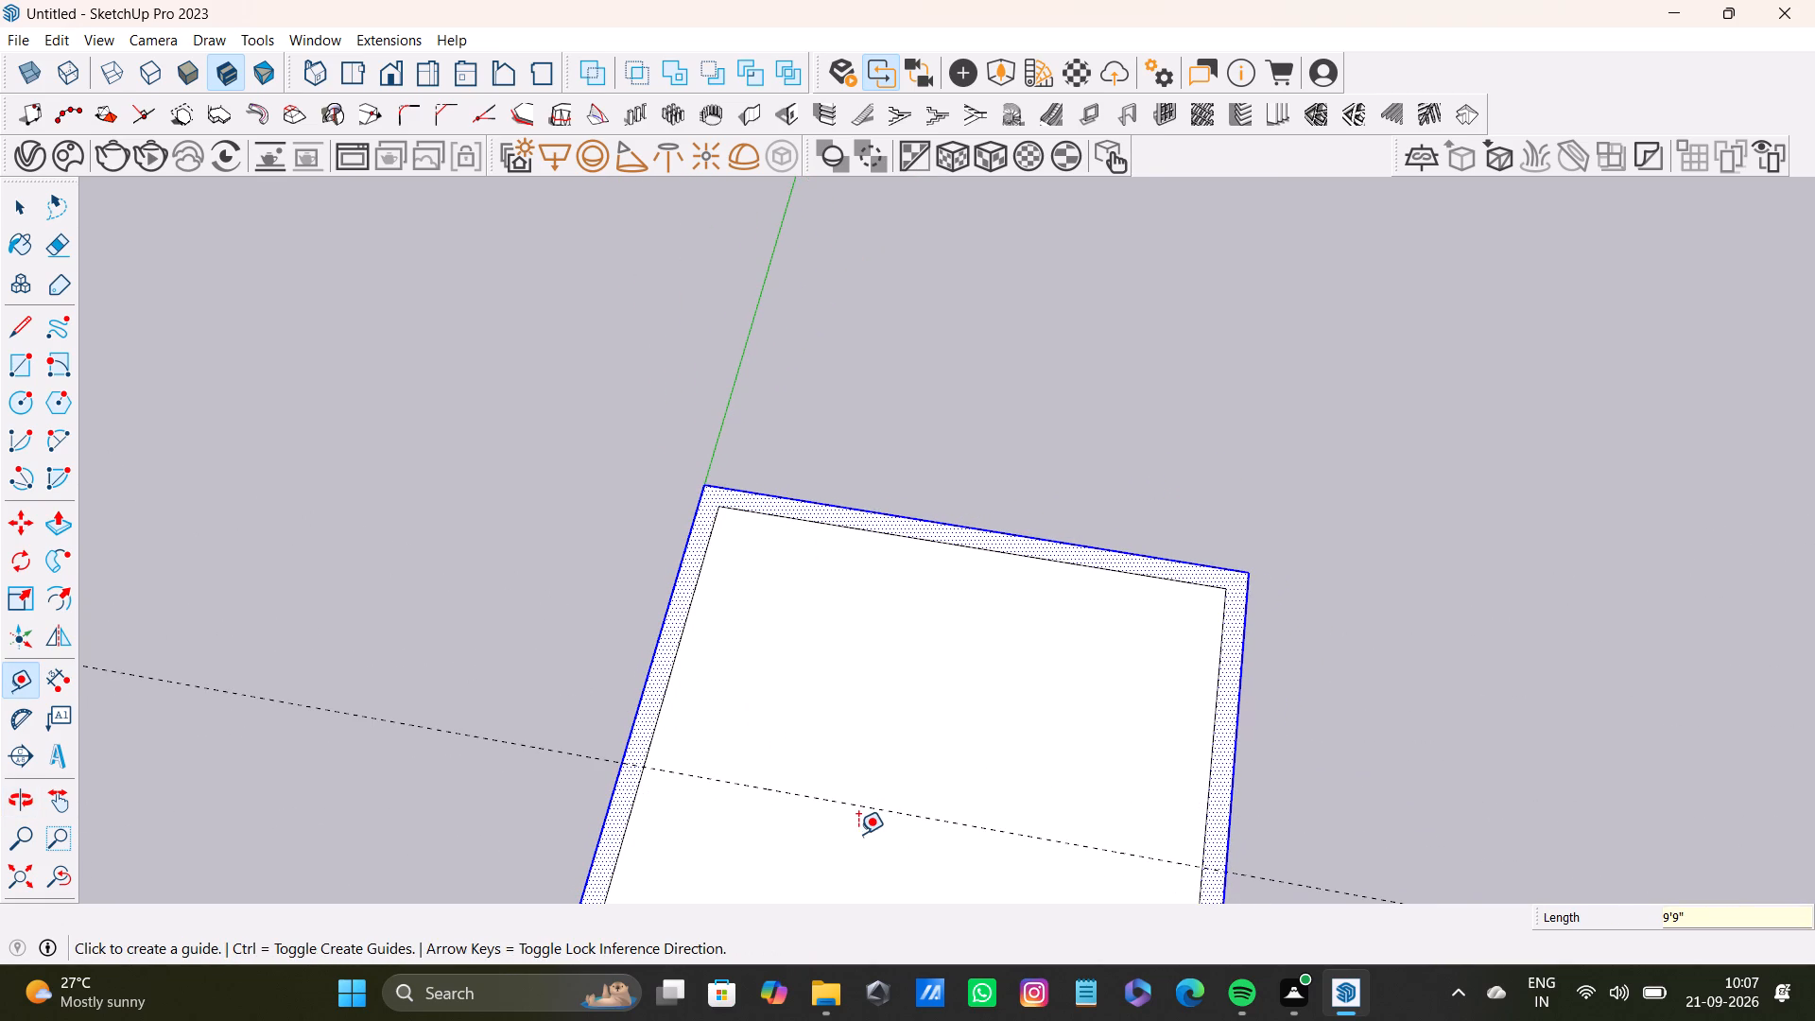
Place a parallel guide 6" beyond the crosswise guide, away from the far wall, for a partition thickness.
scroll(838, 704, "up", 3)
middle_click_drag(828, 745, 837, 423, "shift")
scroll(849, 501, "up", 3)
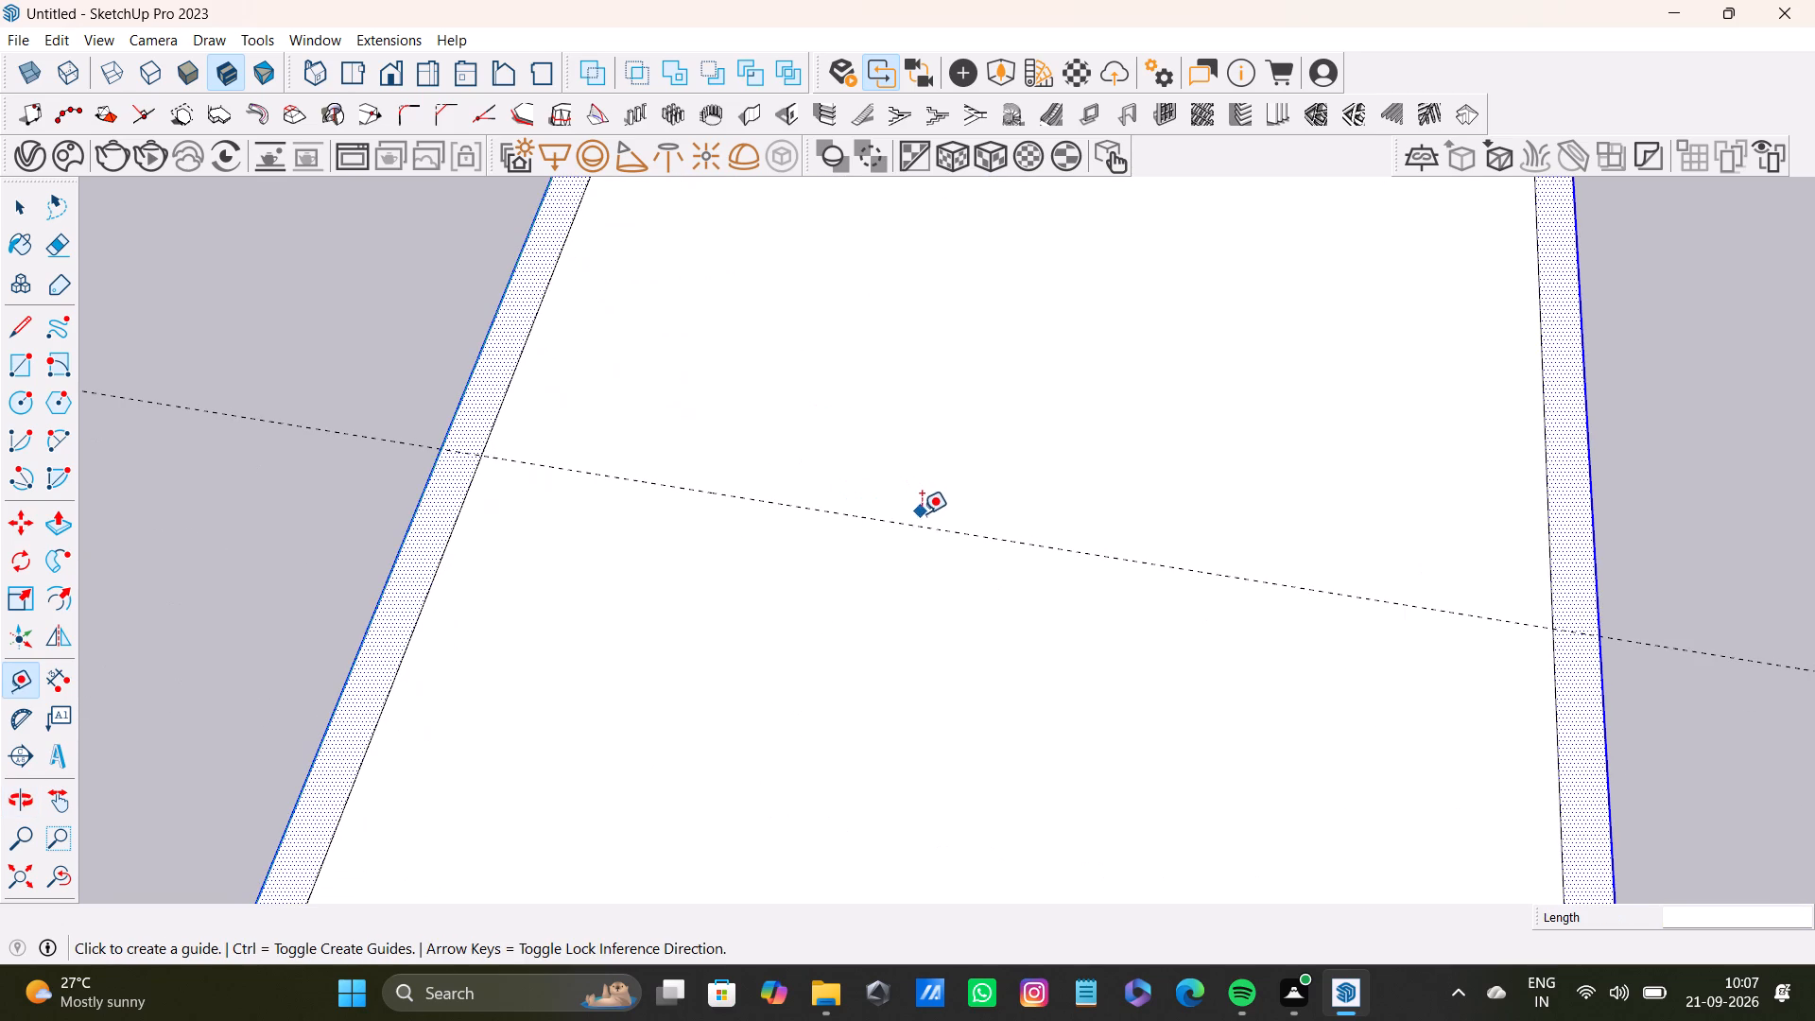
left_click(923, 527)
key("9")
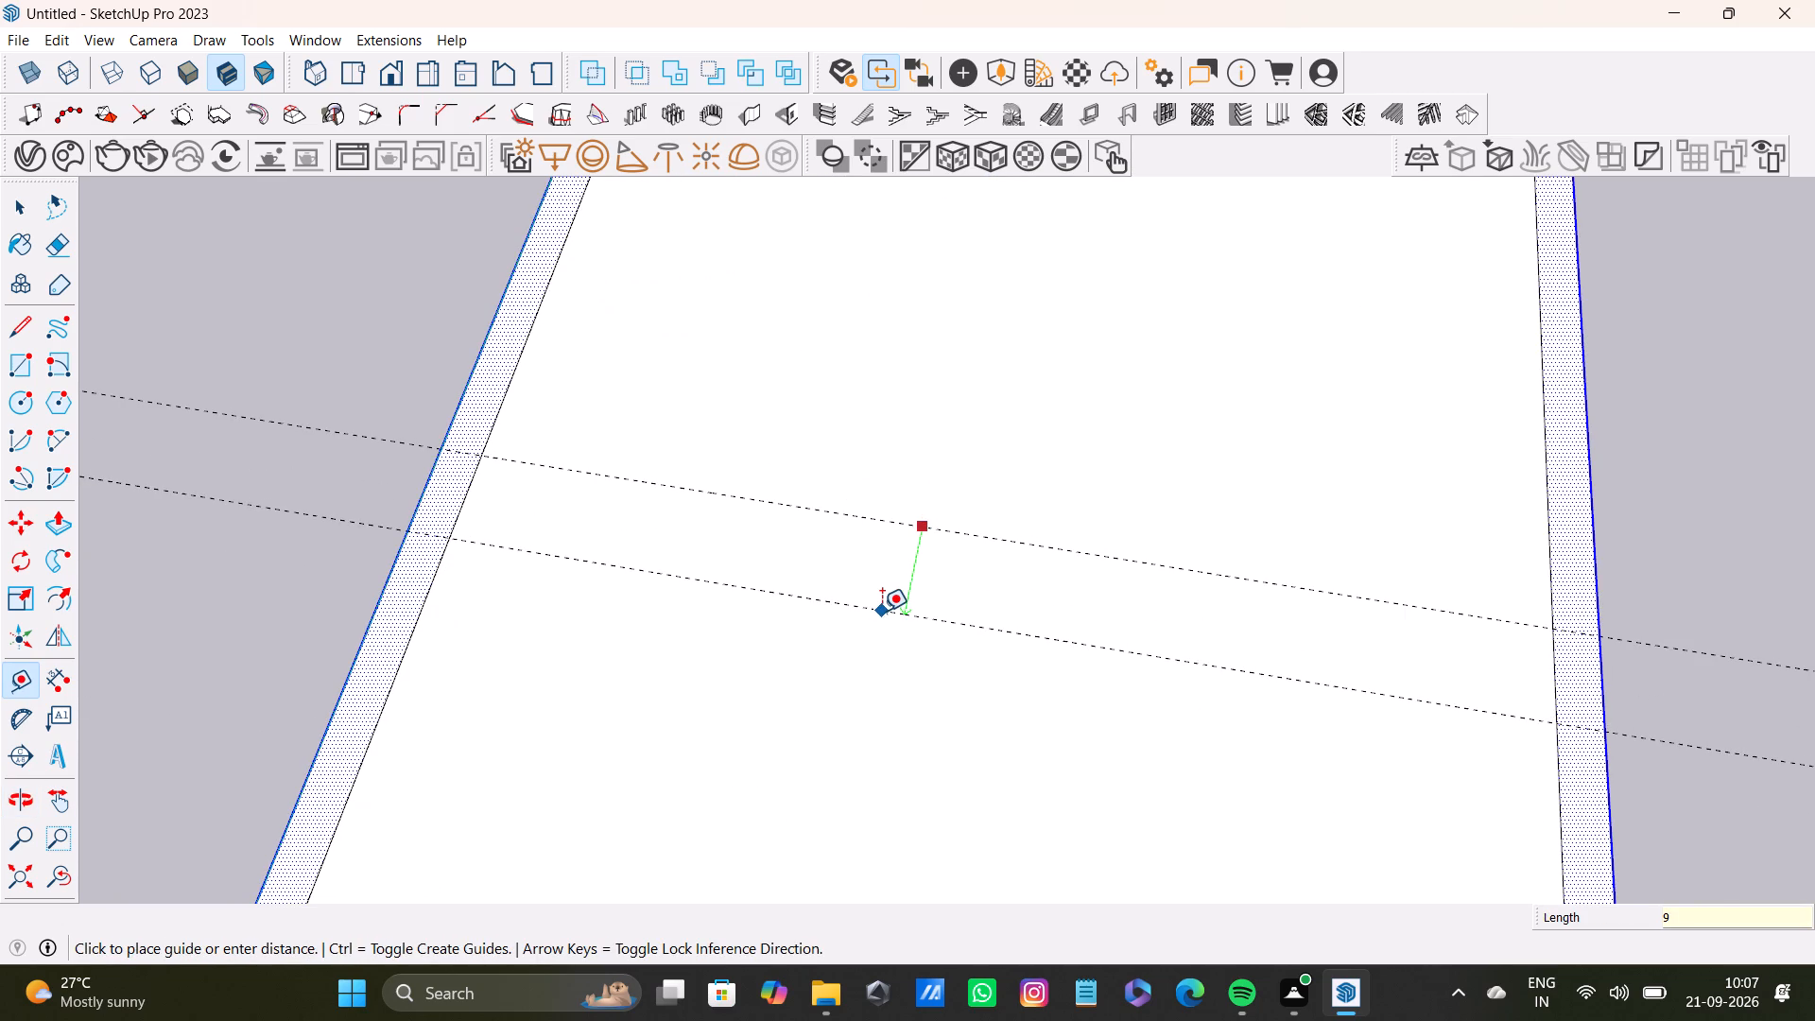
key("BackSpace")
key("6")
key("shift+quotedbl")
key("Return")
Place a lengthwise guide 7' inward from the inner edge of the long wall on the green axis.
scroll(611, 461, "down", 4)
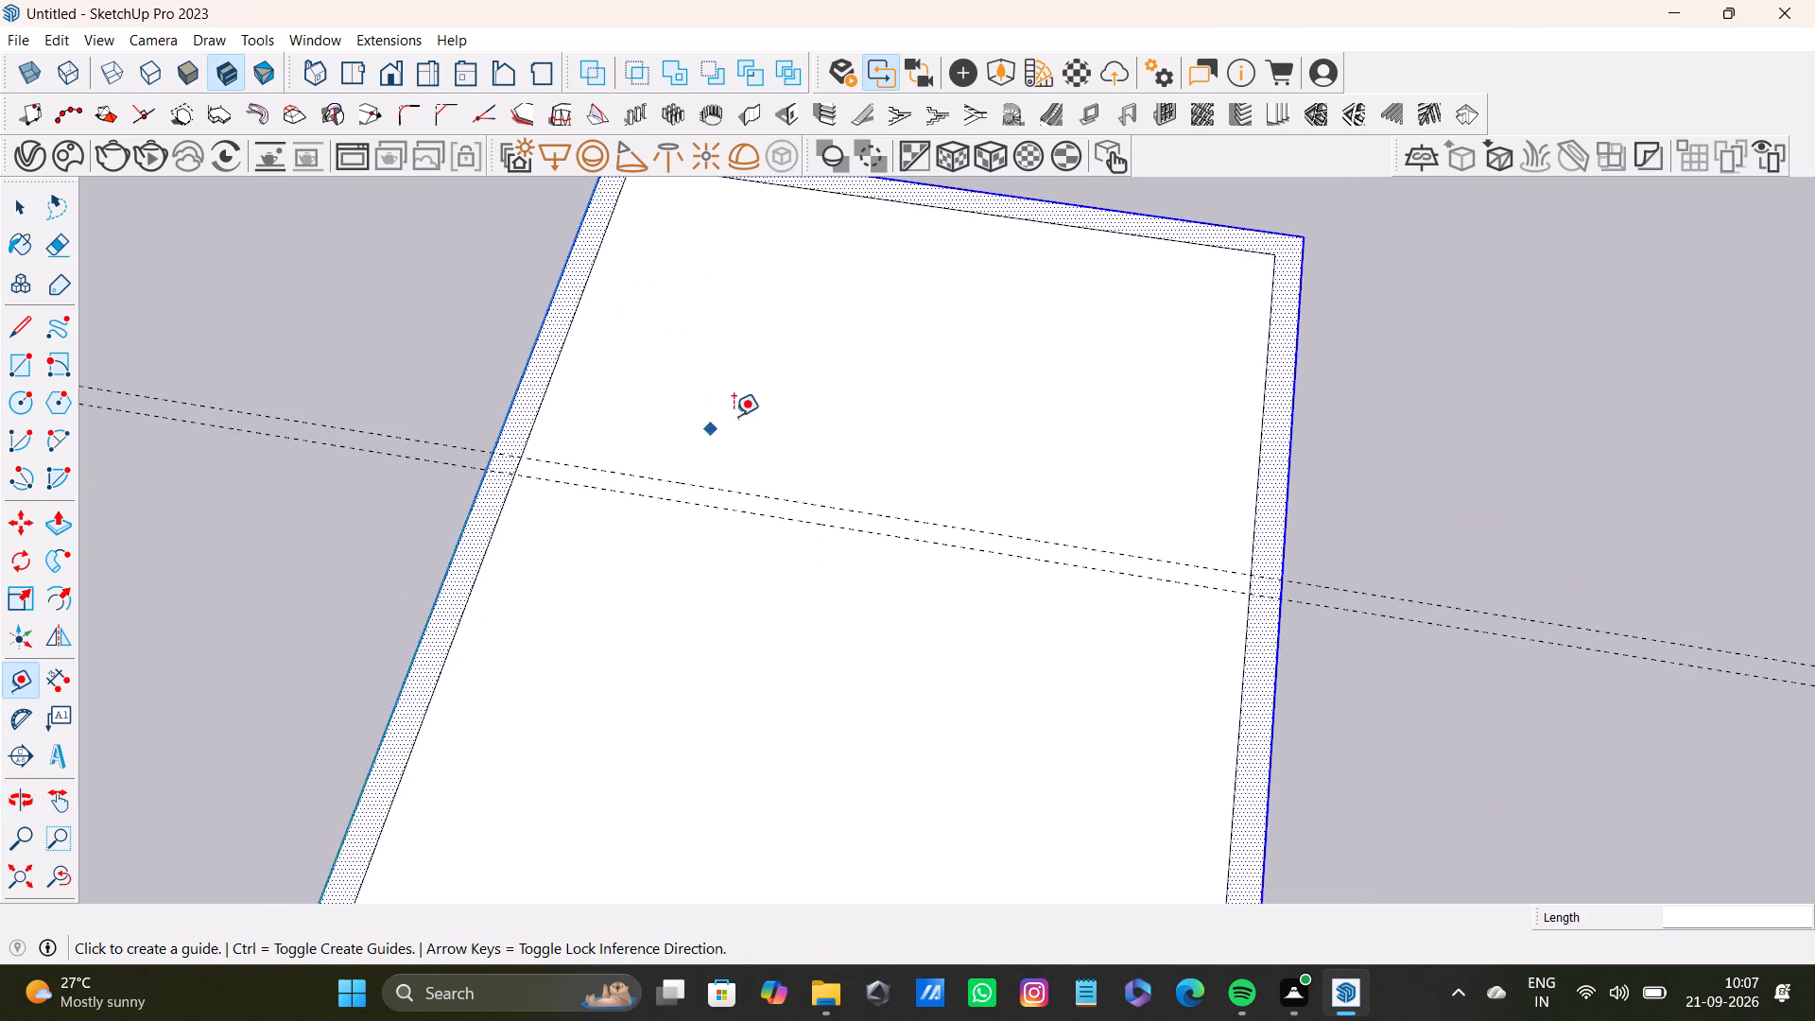
middle_click_drag(734, 416, 710, 669, "shift")
left_click(531, 618)
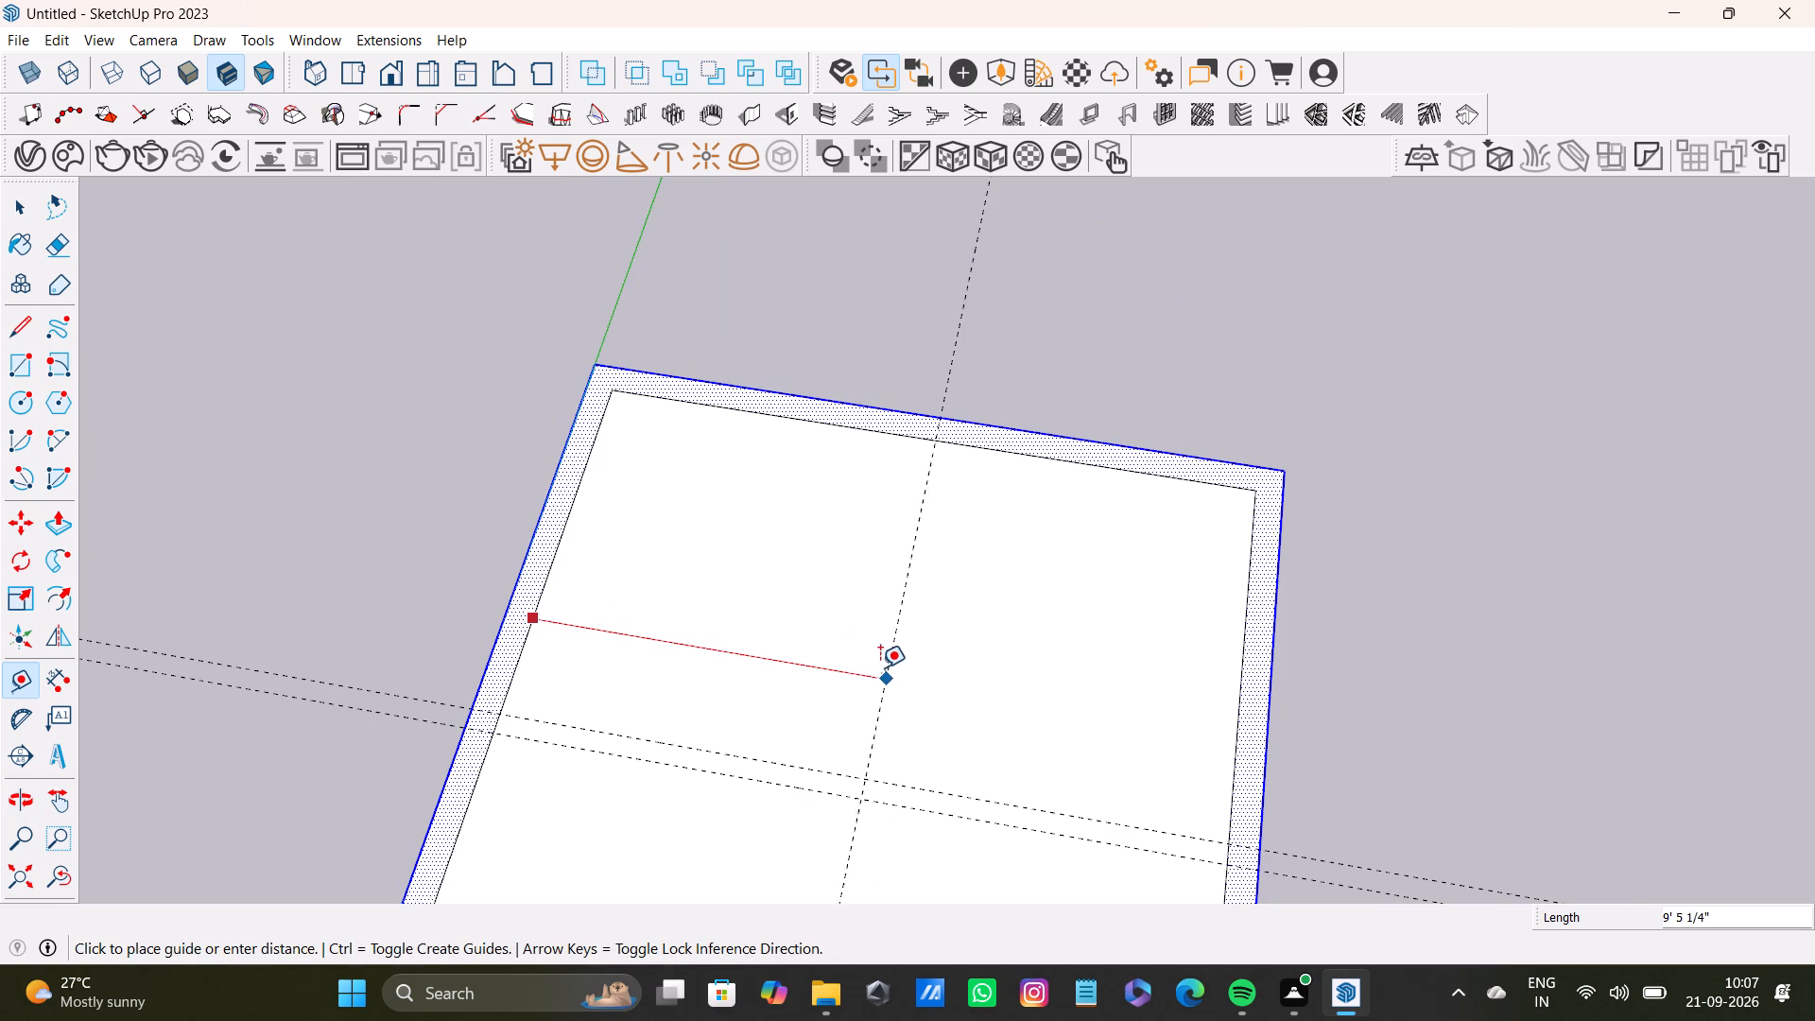
type("7'")
key("Return")
Place a parallel guide 6" beyond the lengthwise guide, away from the green-axis wall, for the second partition thickness.
left_click(780, 716)
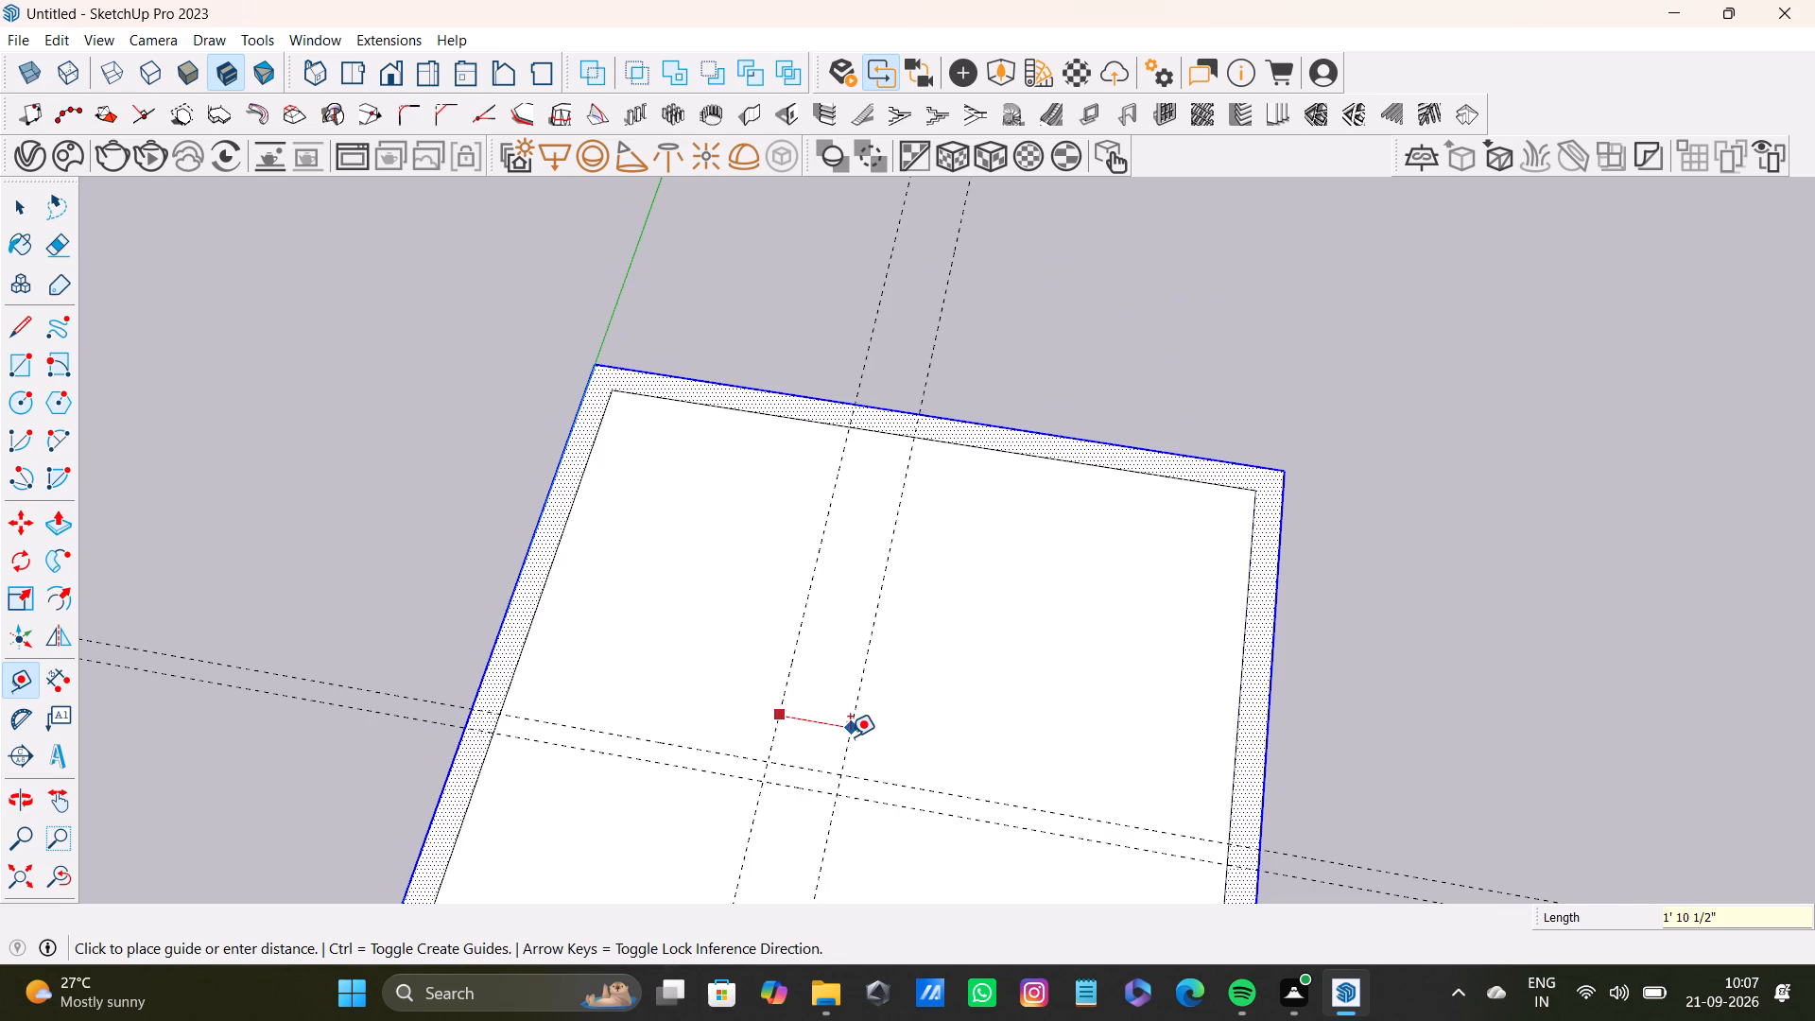
key("9")
key("BackSpace")
type("6\"")
key("Return")
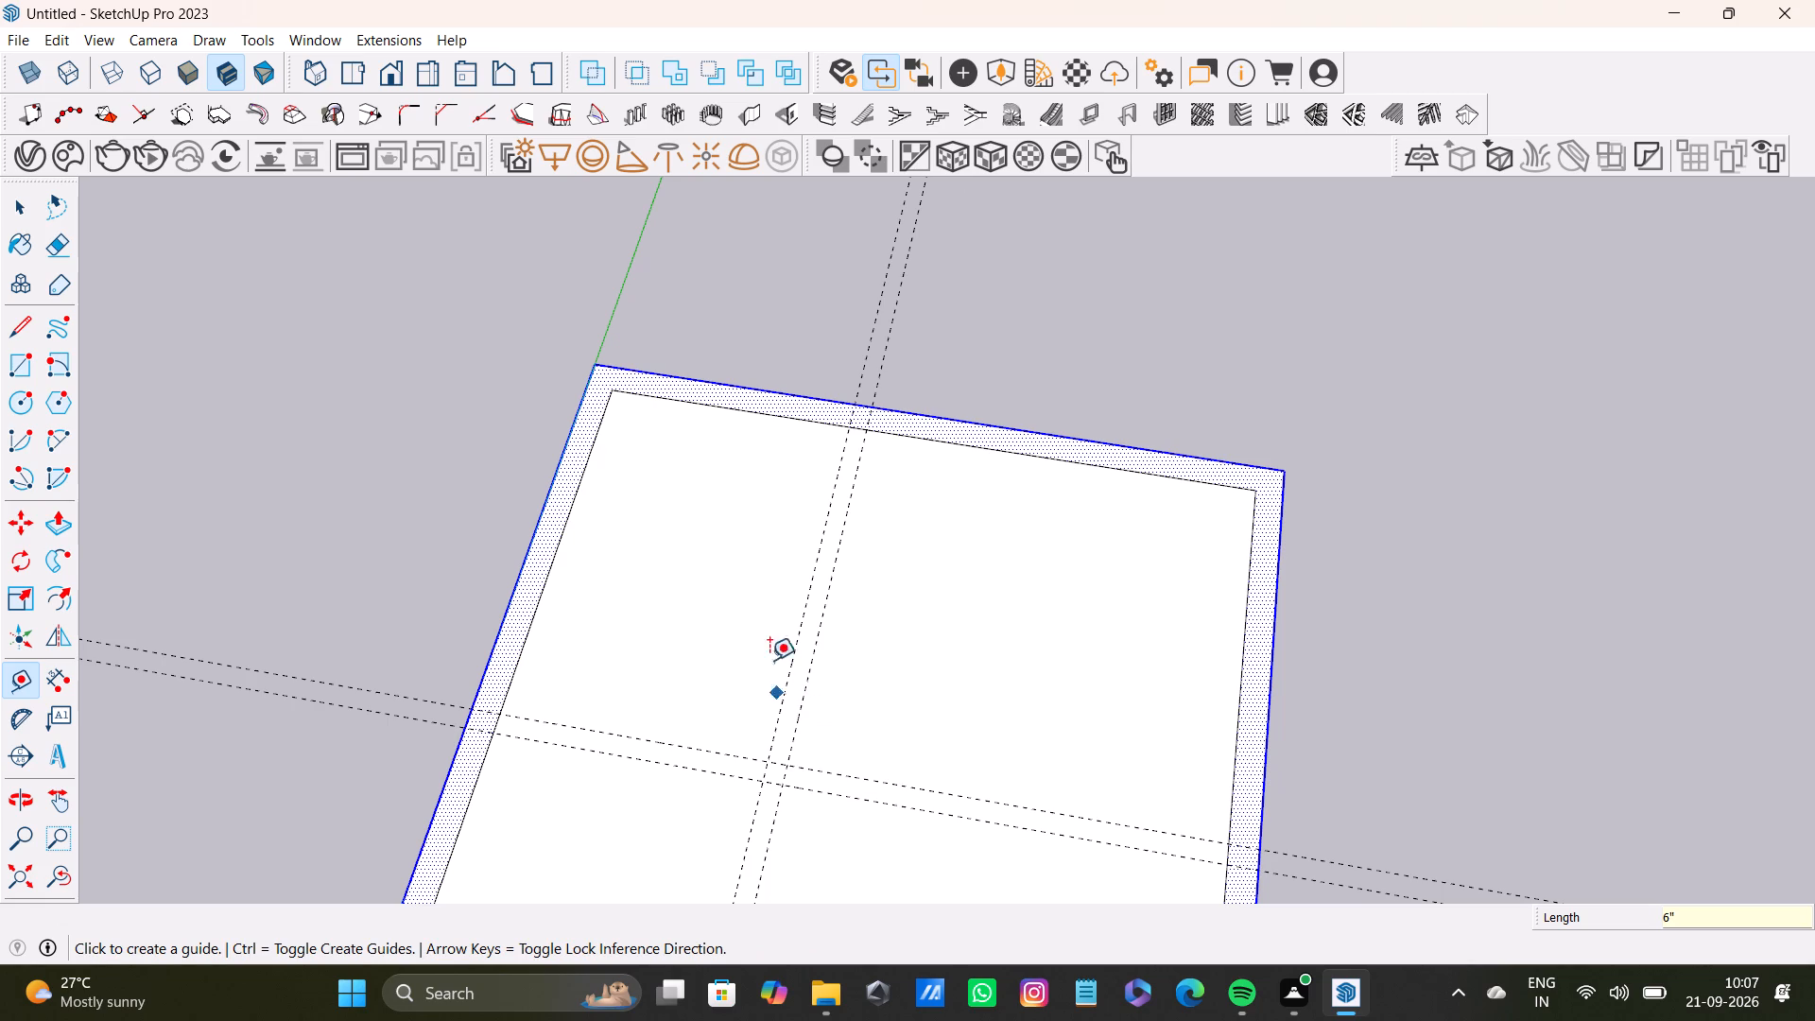
Place a crosswise guide 4' beyond the second crosswise partition guide, toward the near short wall.
scroll(901, 766, "down", 3)
middle_click_drag(970, 787, 982, 684)
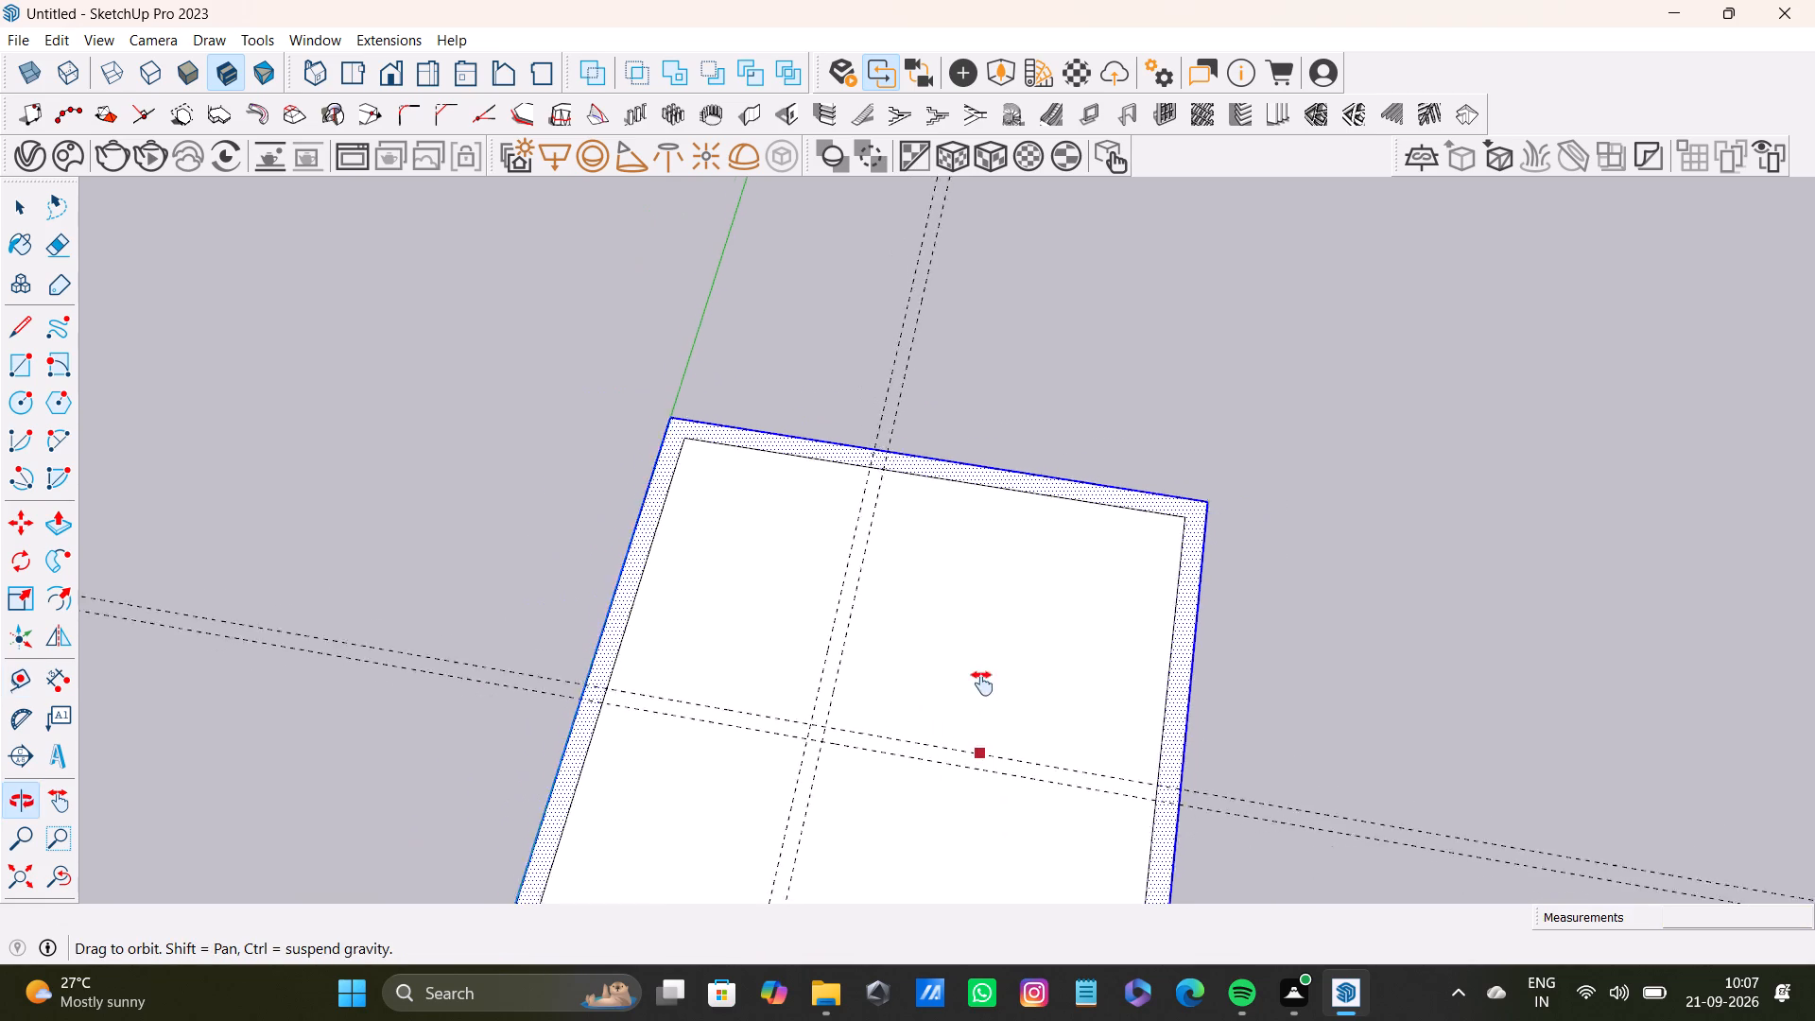
middle_click_drag(982, 684, 982, 657)
scroll(990, 731, "up", 3)
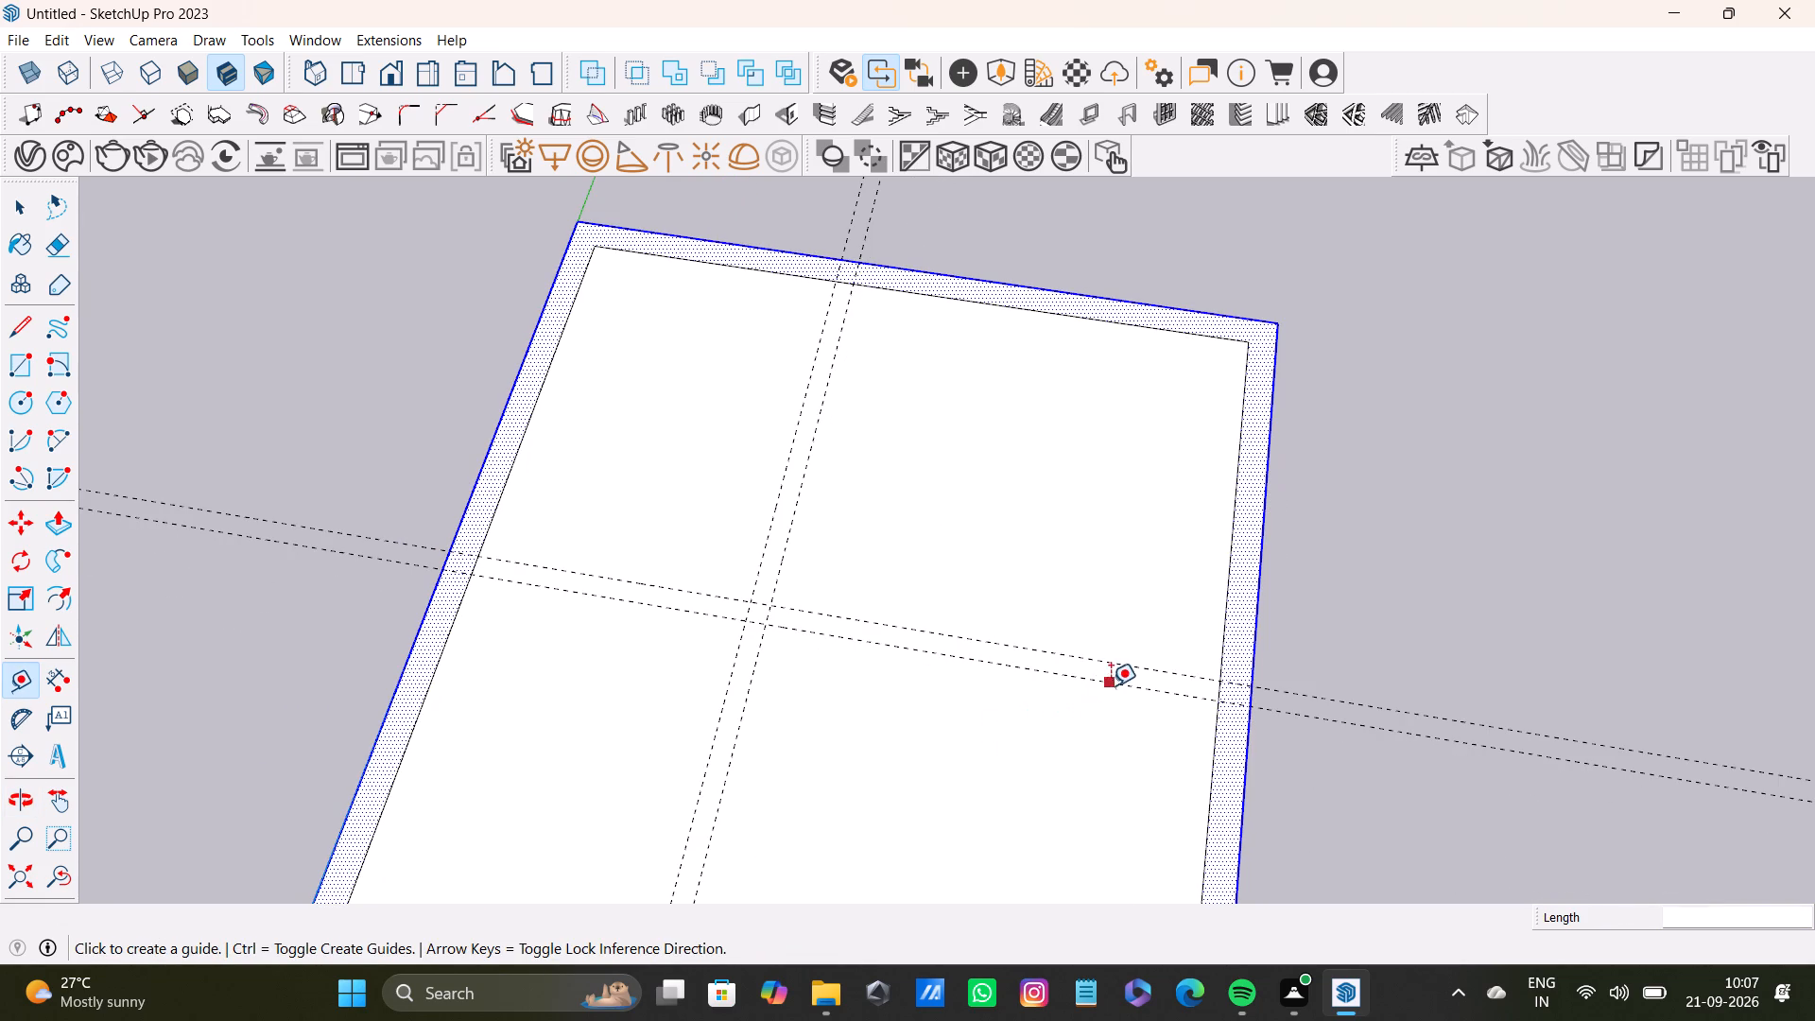
left_click(1112, 684)
scroll(1056, 762, "down", 4)
middle_click_drag(1058, 773, 1076, 621, "shift")
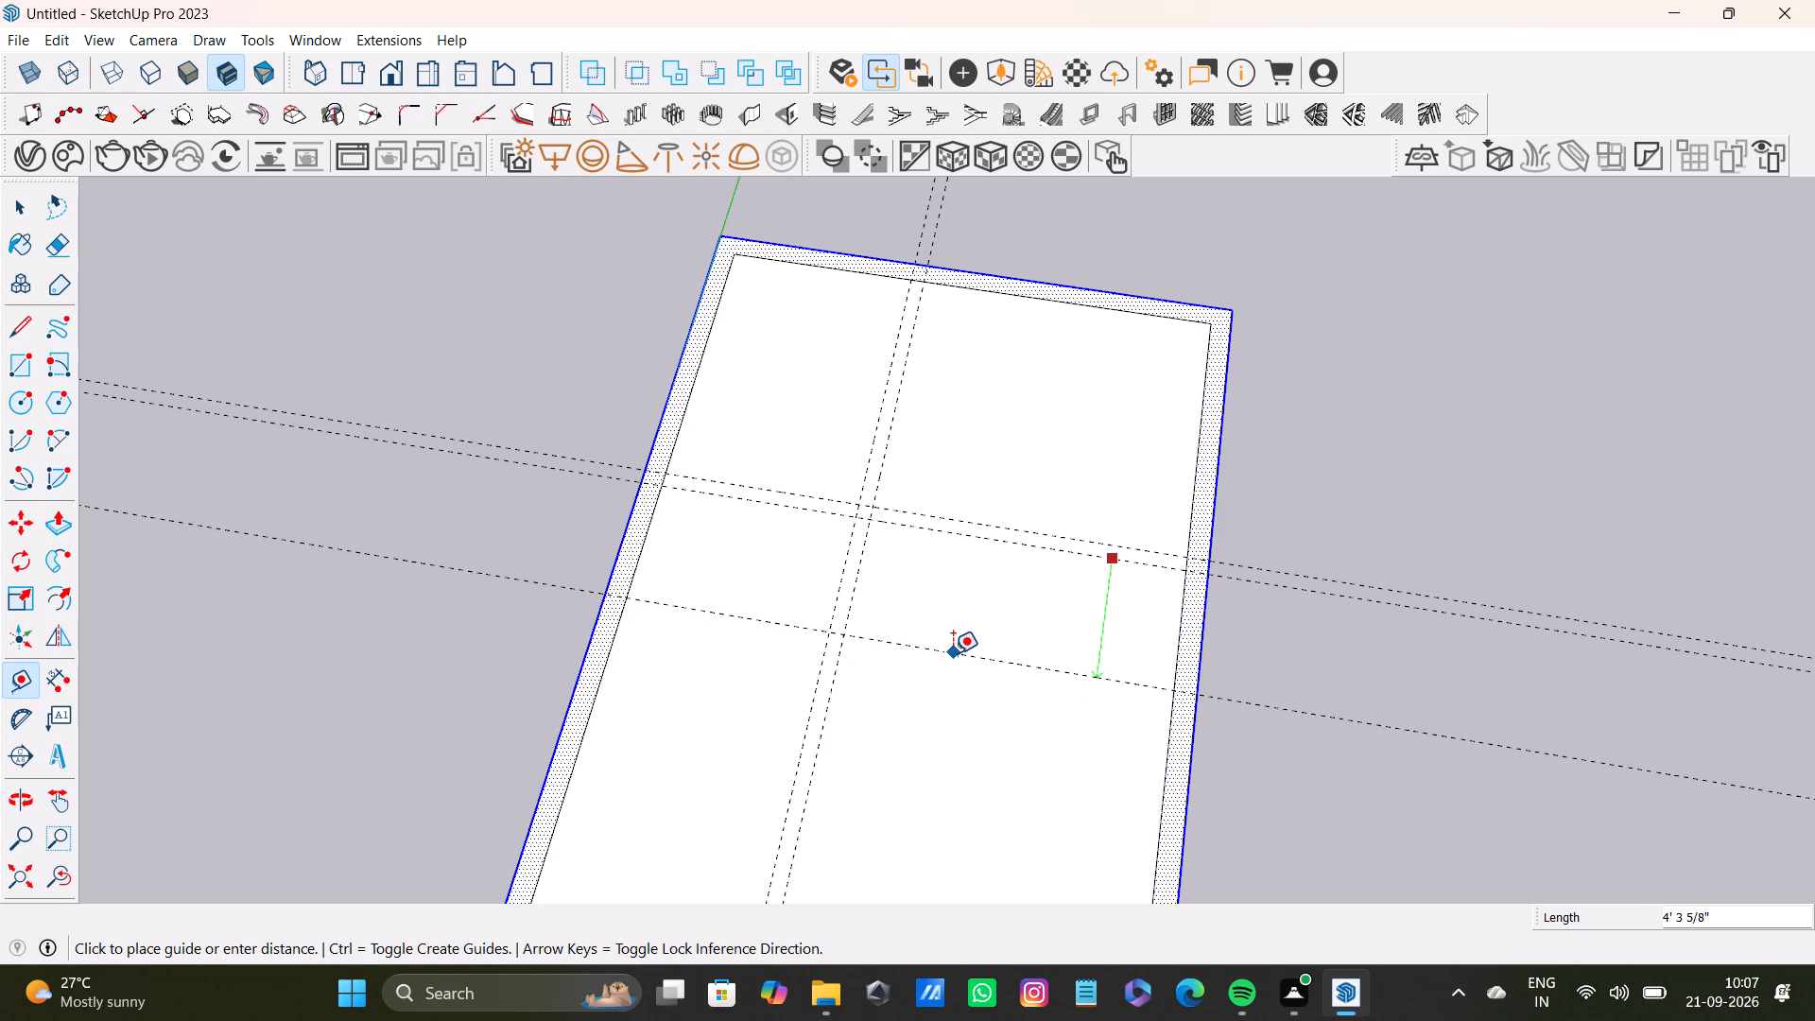
type("4'")
key("Return")
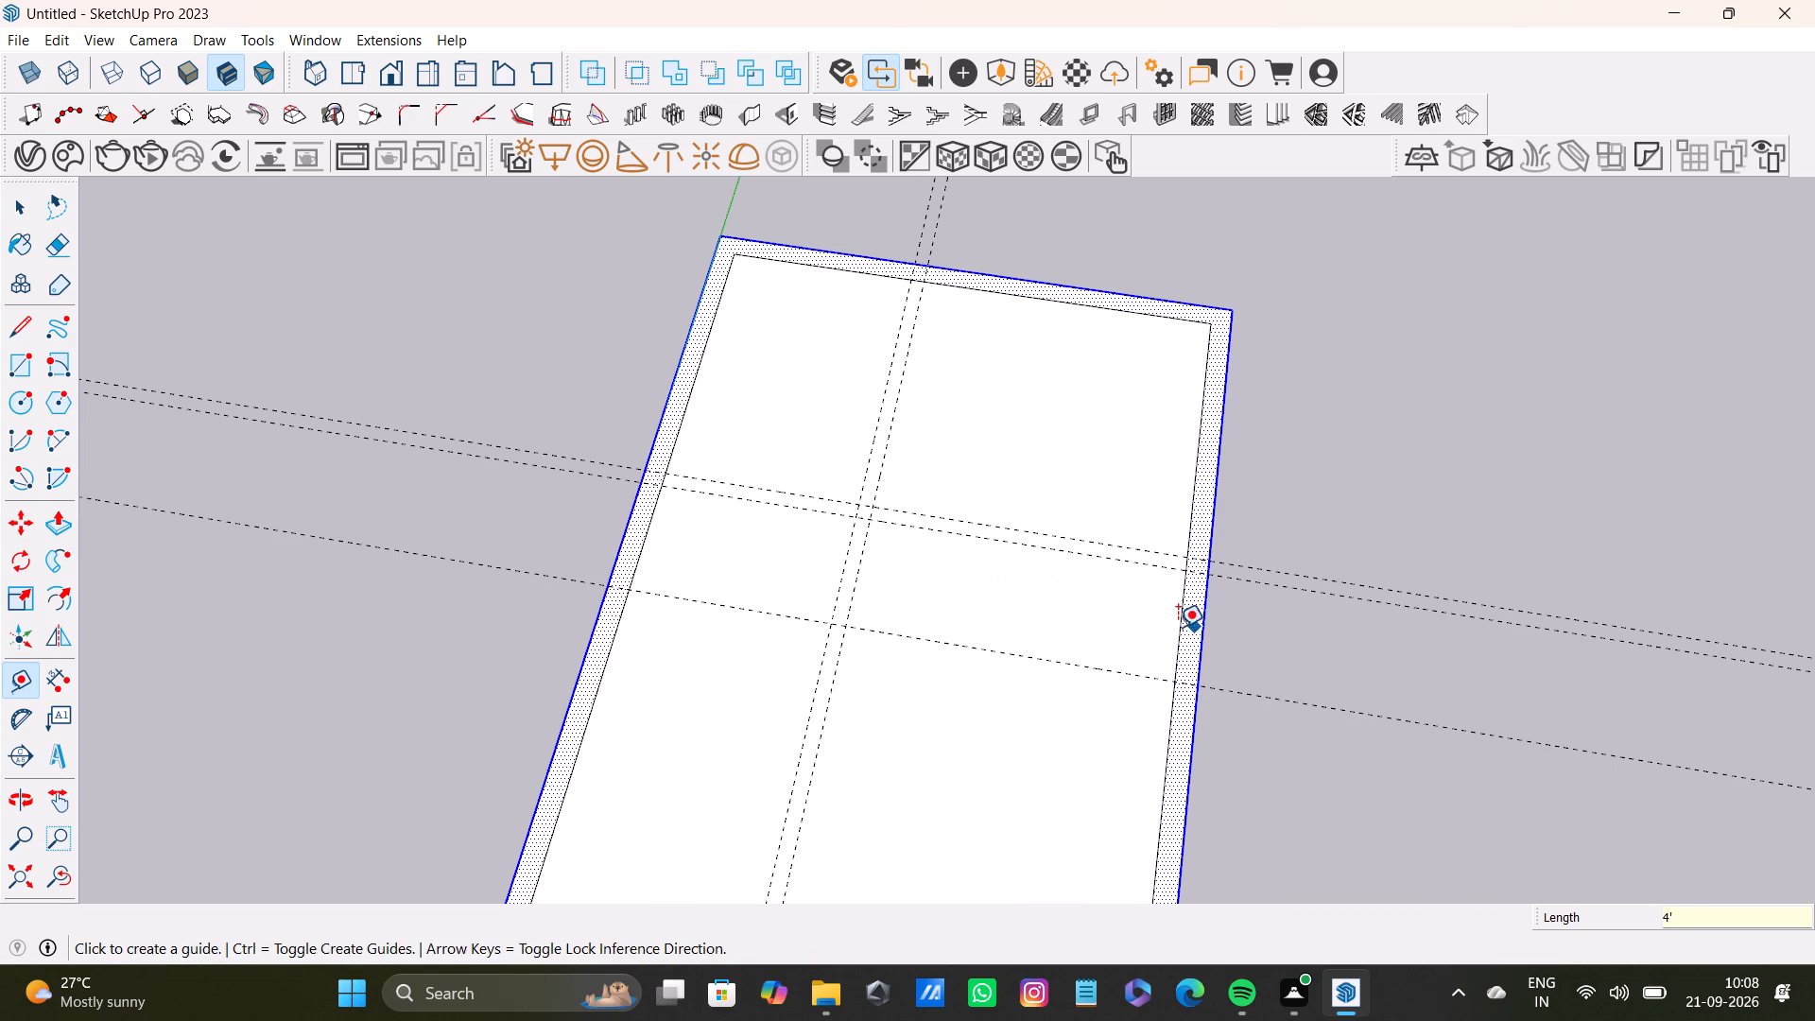
Place a lengthwise guide 7' inward from the inner edge of the long wall opposite the green axis.
left_click(1175, 642)
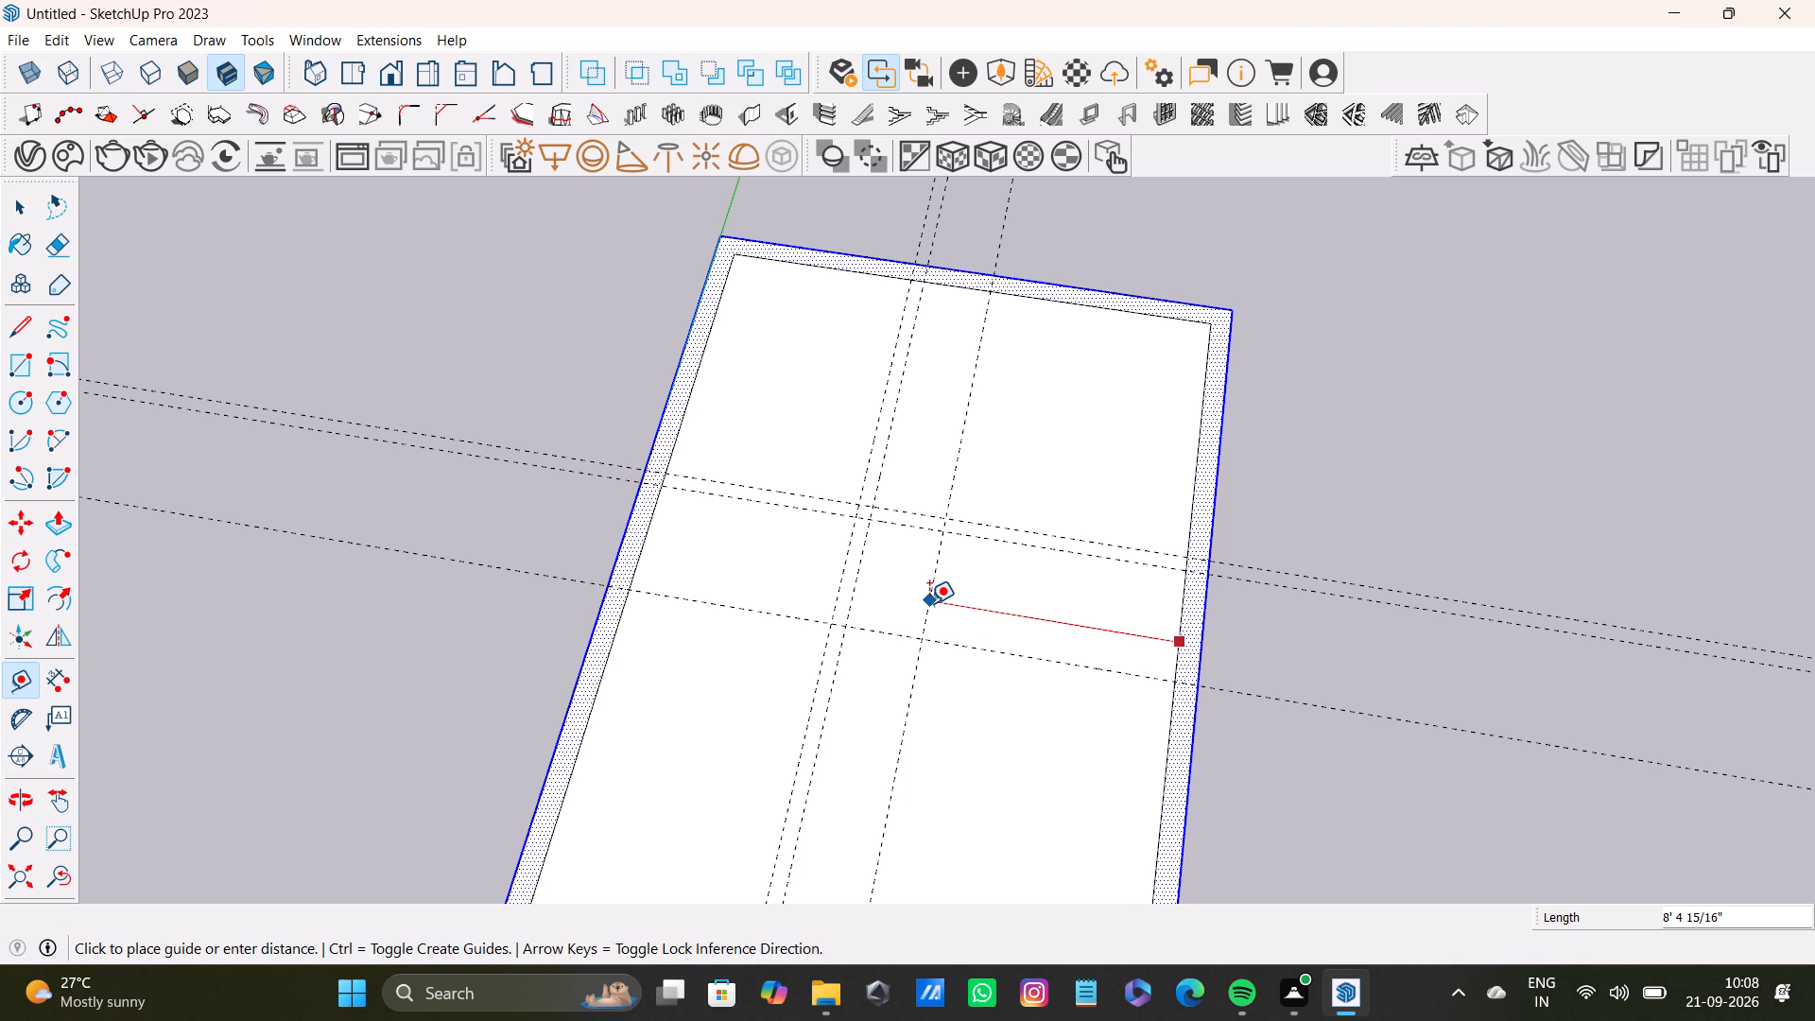
type("7'")
key("Return")
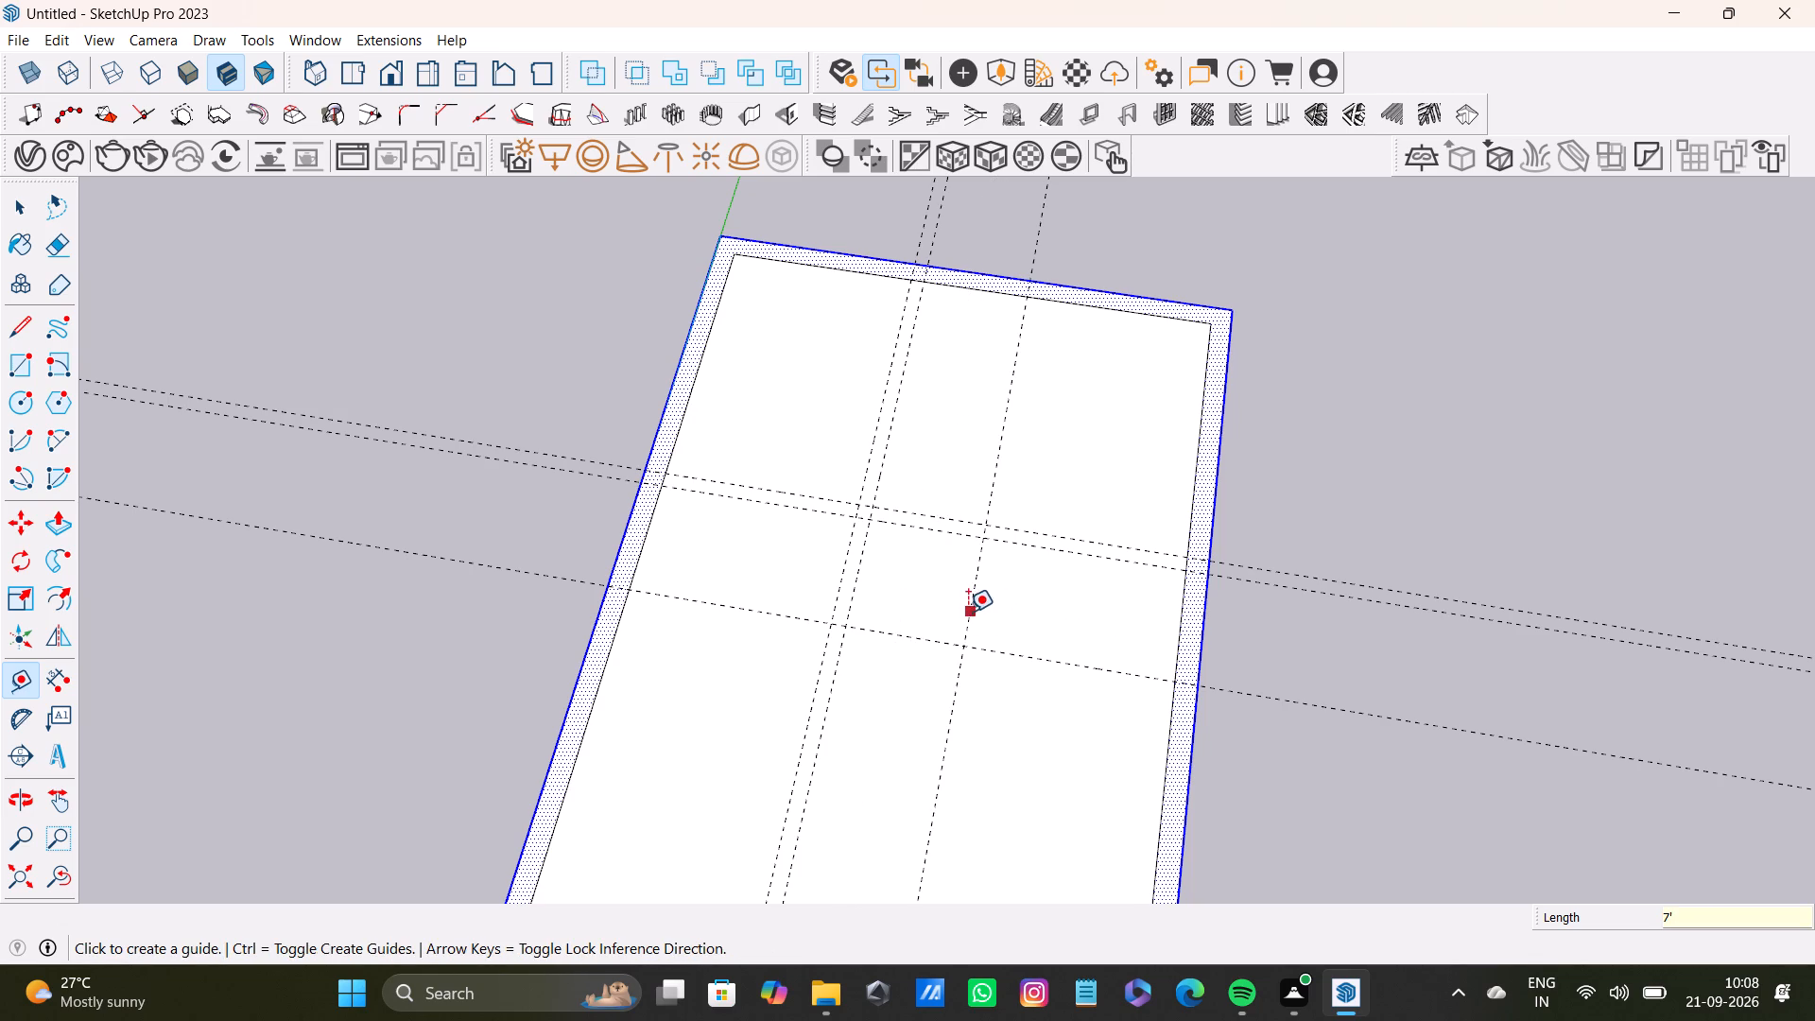
Place a parallel guide 6" beyond that lengthwise guide, toward the middle of the plan, for the partition thickness.
left_click(968, 612)
type("6\"")
key("Return")
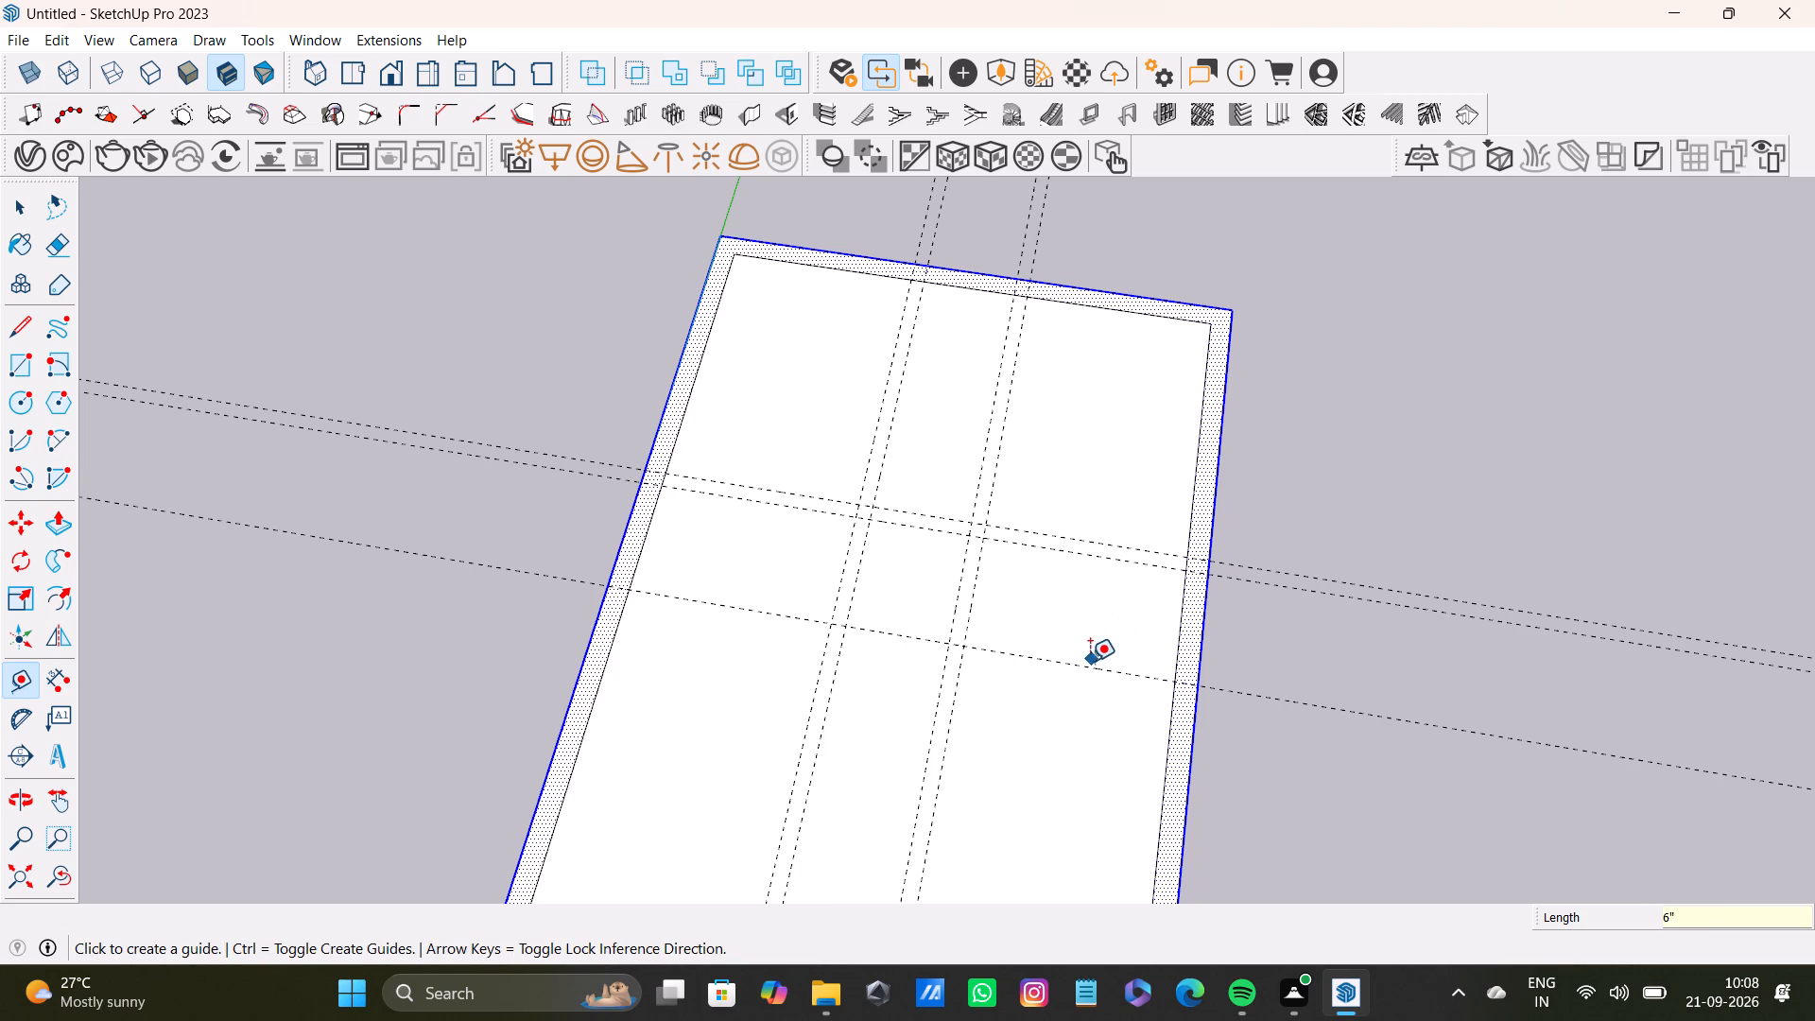
Place a parallel guide 6" beyond the 4' crosswise guide, toward the near short wall, for the partition thickness.
left_click(1090, 661)
type("6\"")
key("Return")
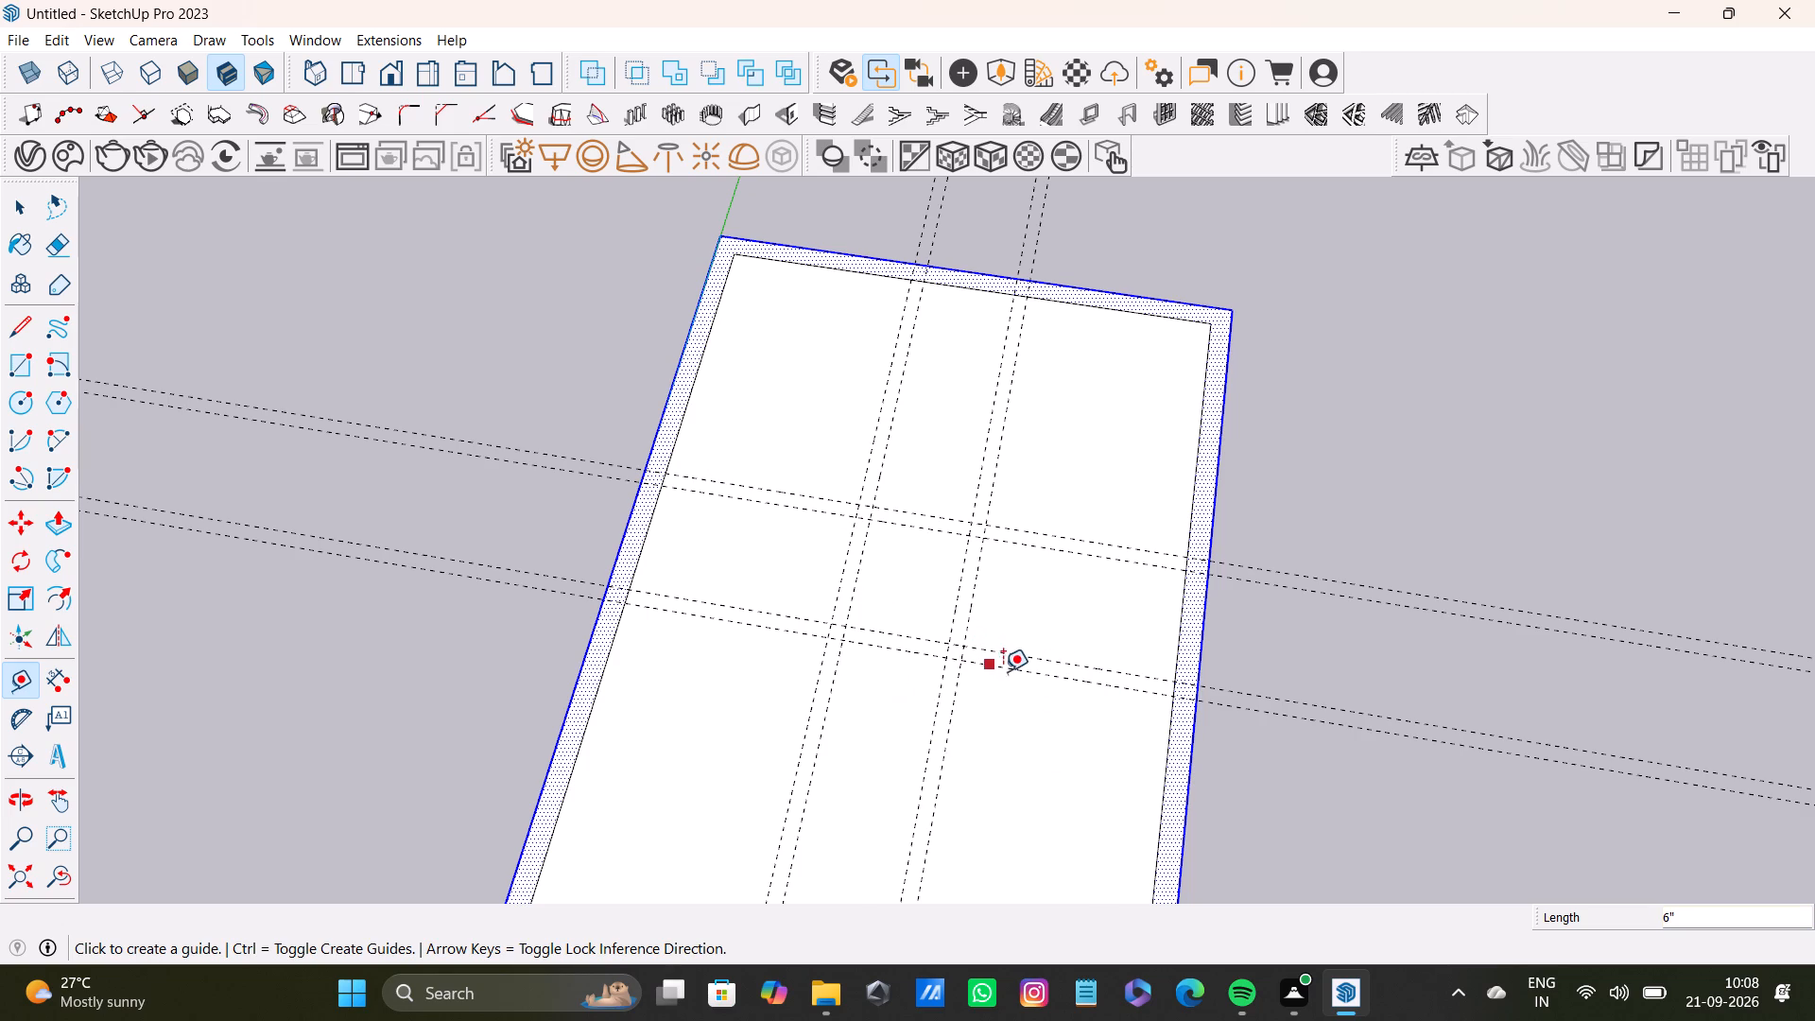
Place a crosswise guide 6'12" beyond the nearest crosswise partition guide, toward the red-axis short wall.
scroll(1024, 682, "down", 3)
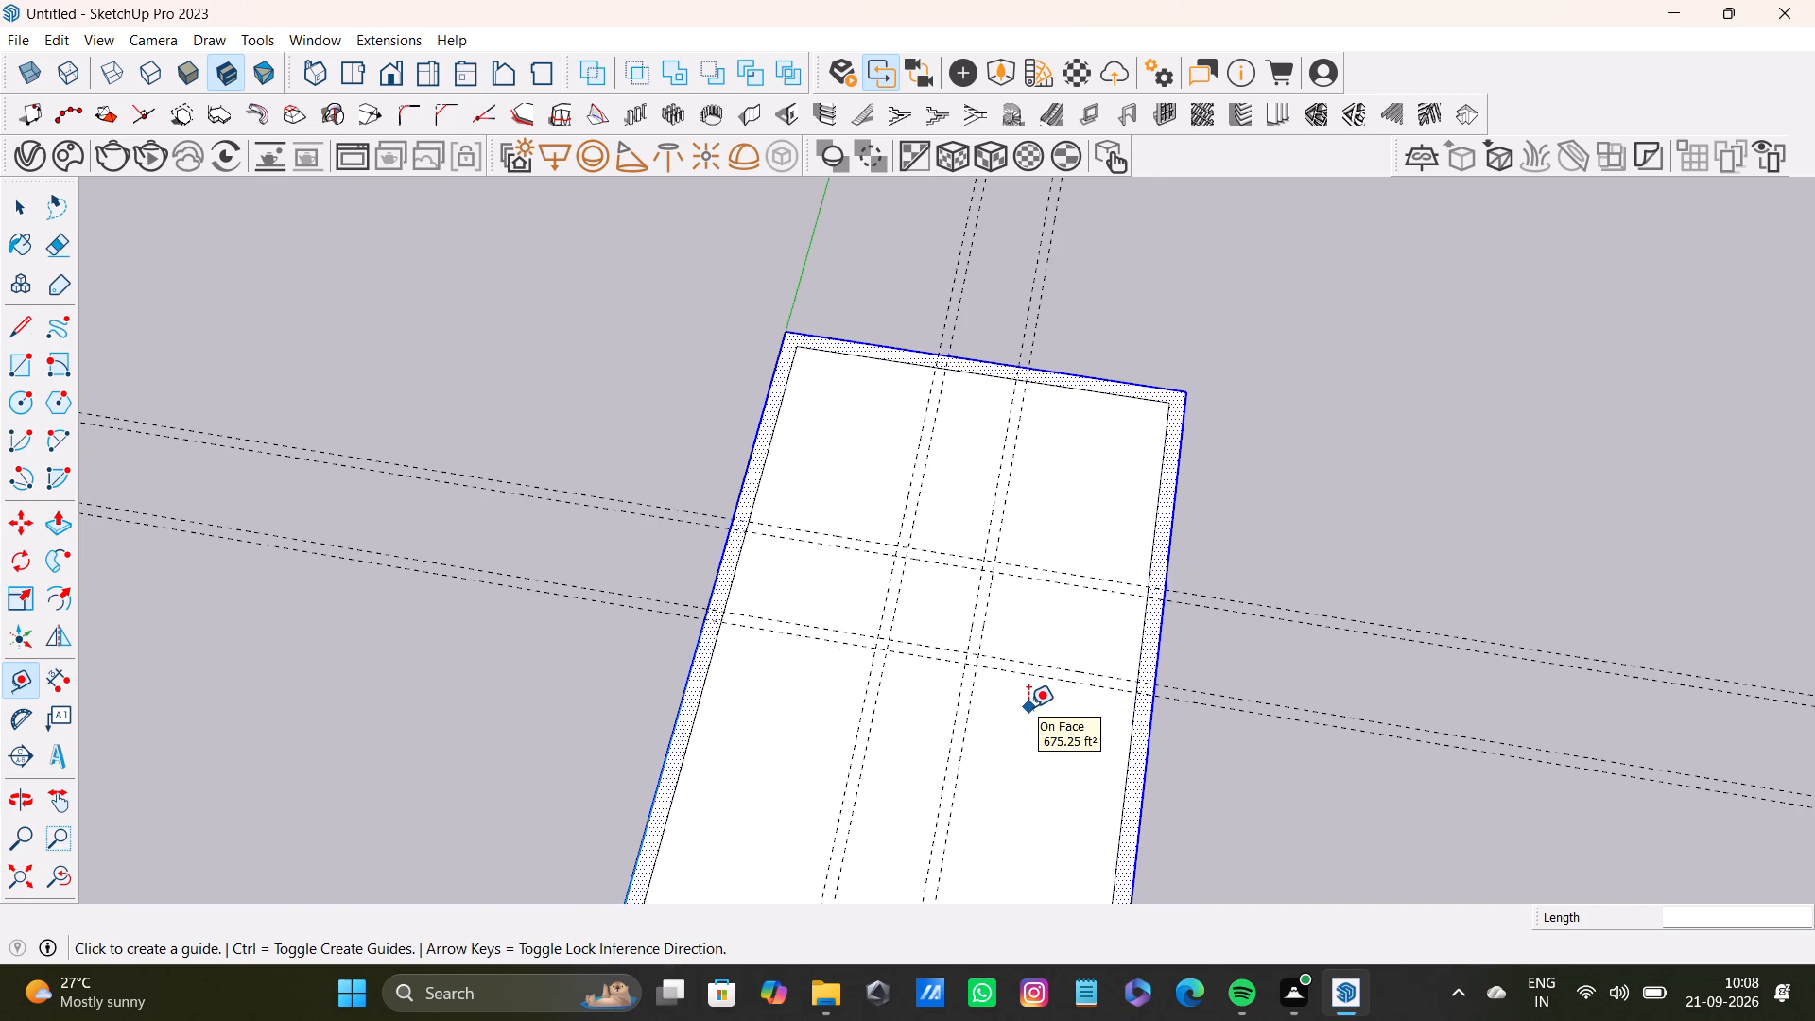
middle_click_drag(1028, 707, 1052, 560, "shift")
scroll(1053, 544, "up", 5)
left_click(1118, 530)
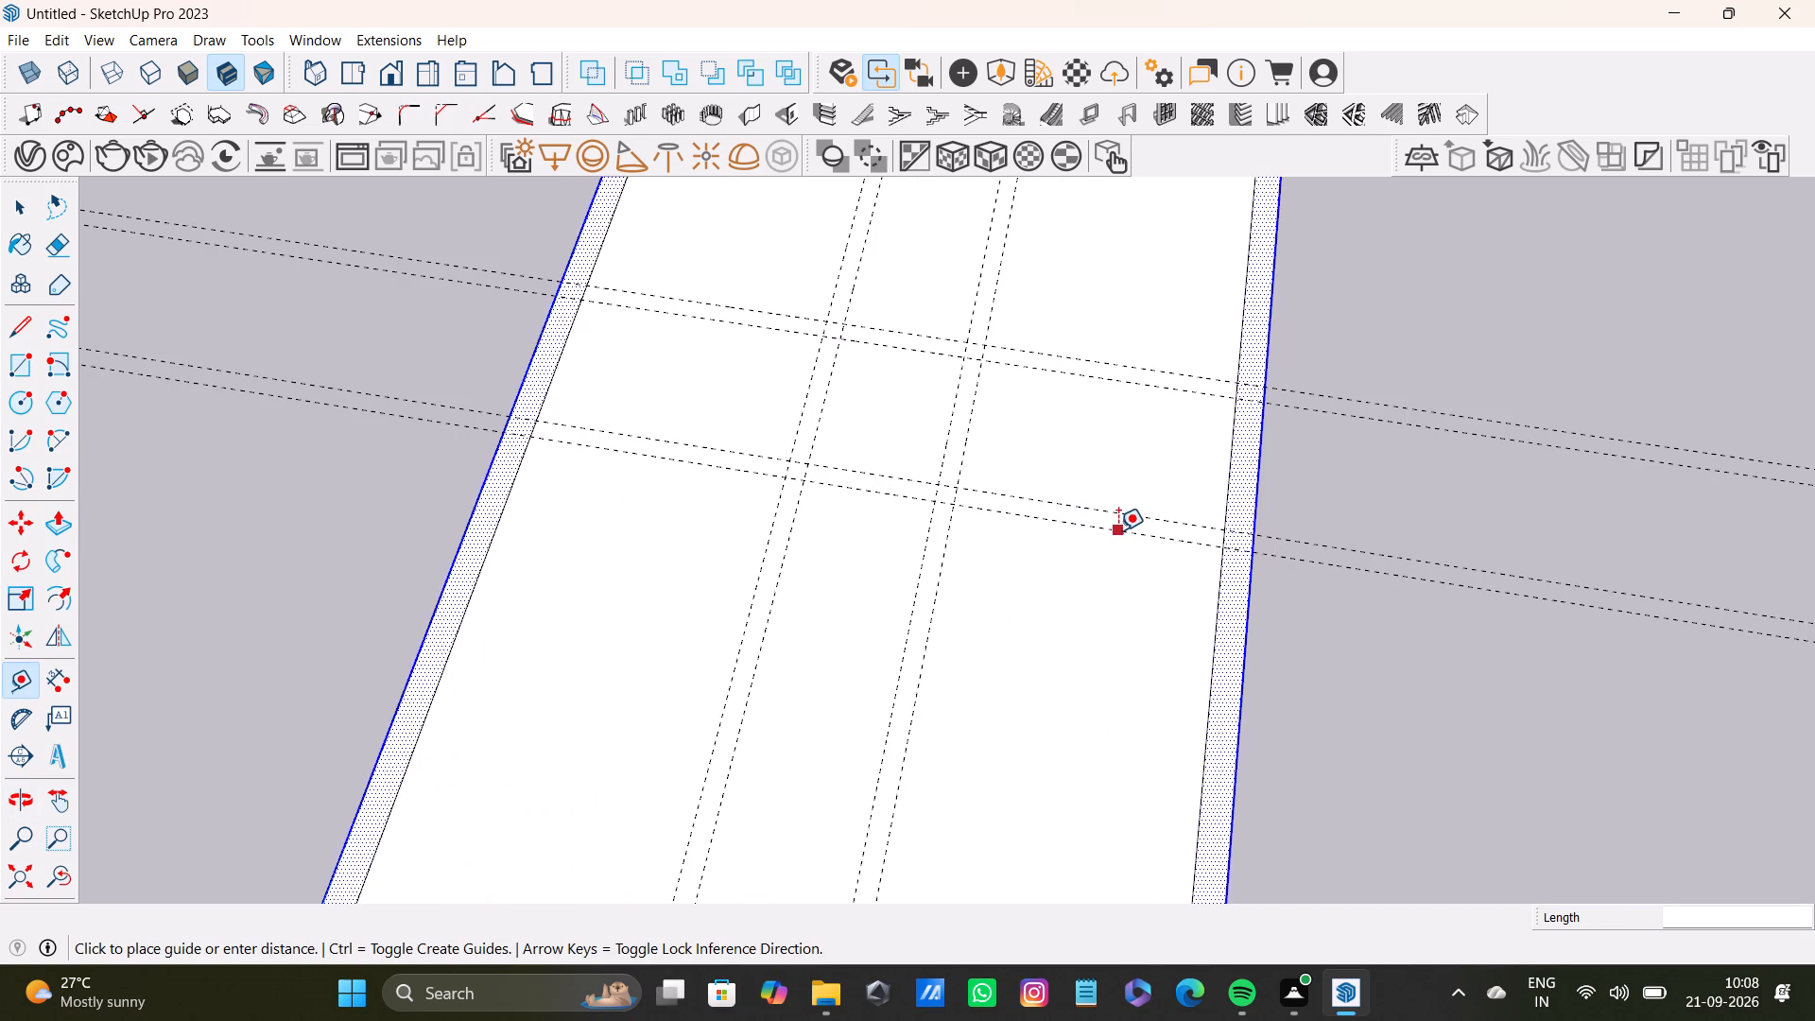
scroll(1084, 690, "down", 7)
middle_click_drag(1084, 747, 1075, 551, "shift")
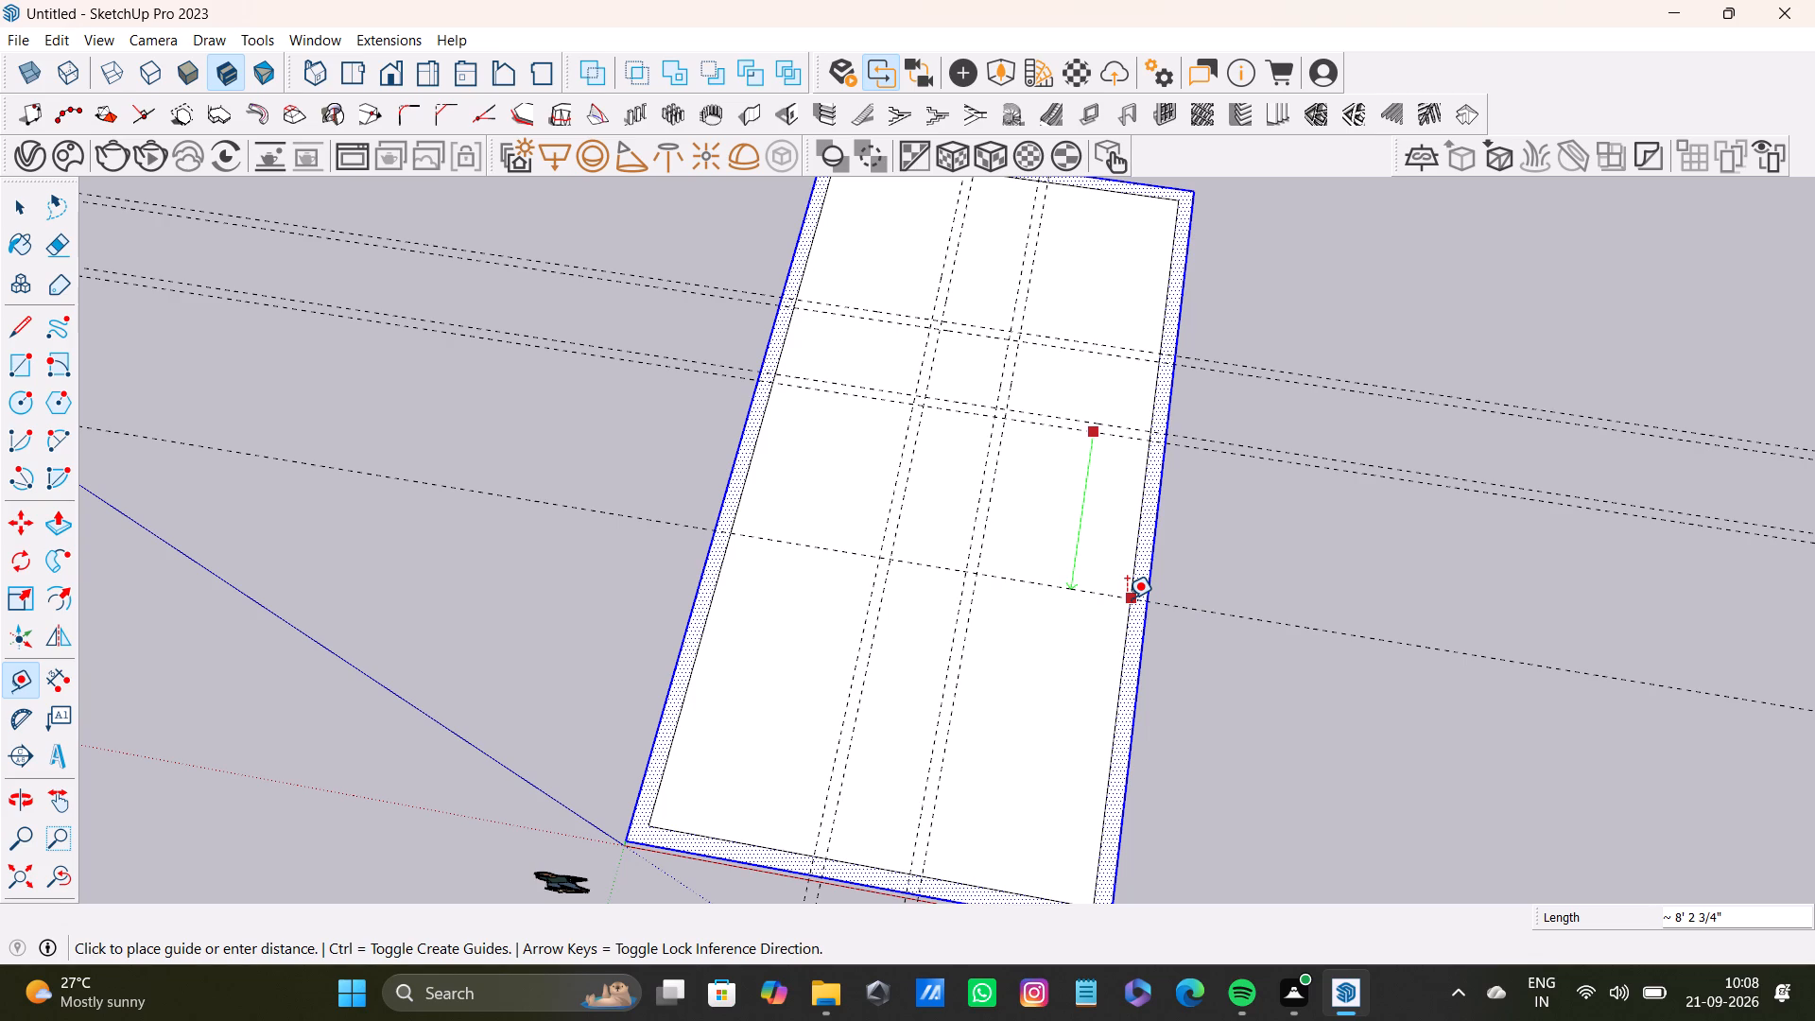
type("6'")
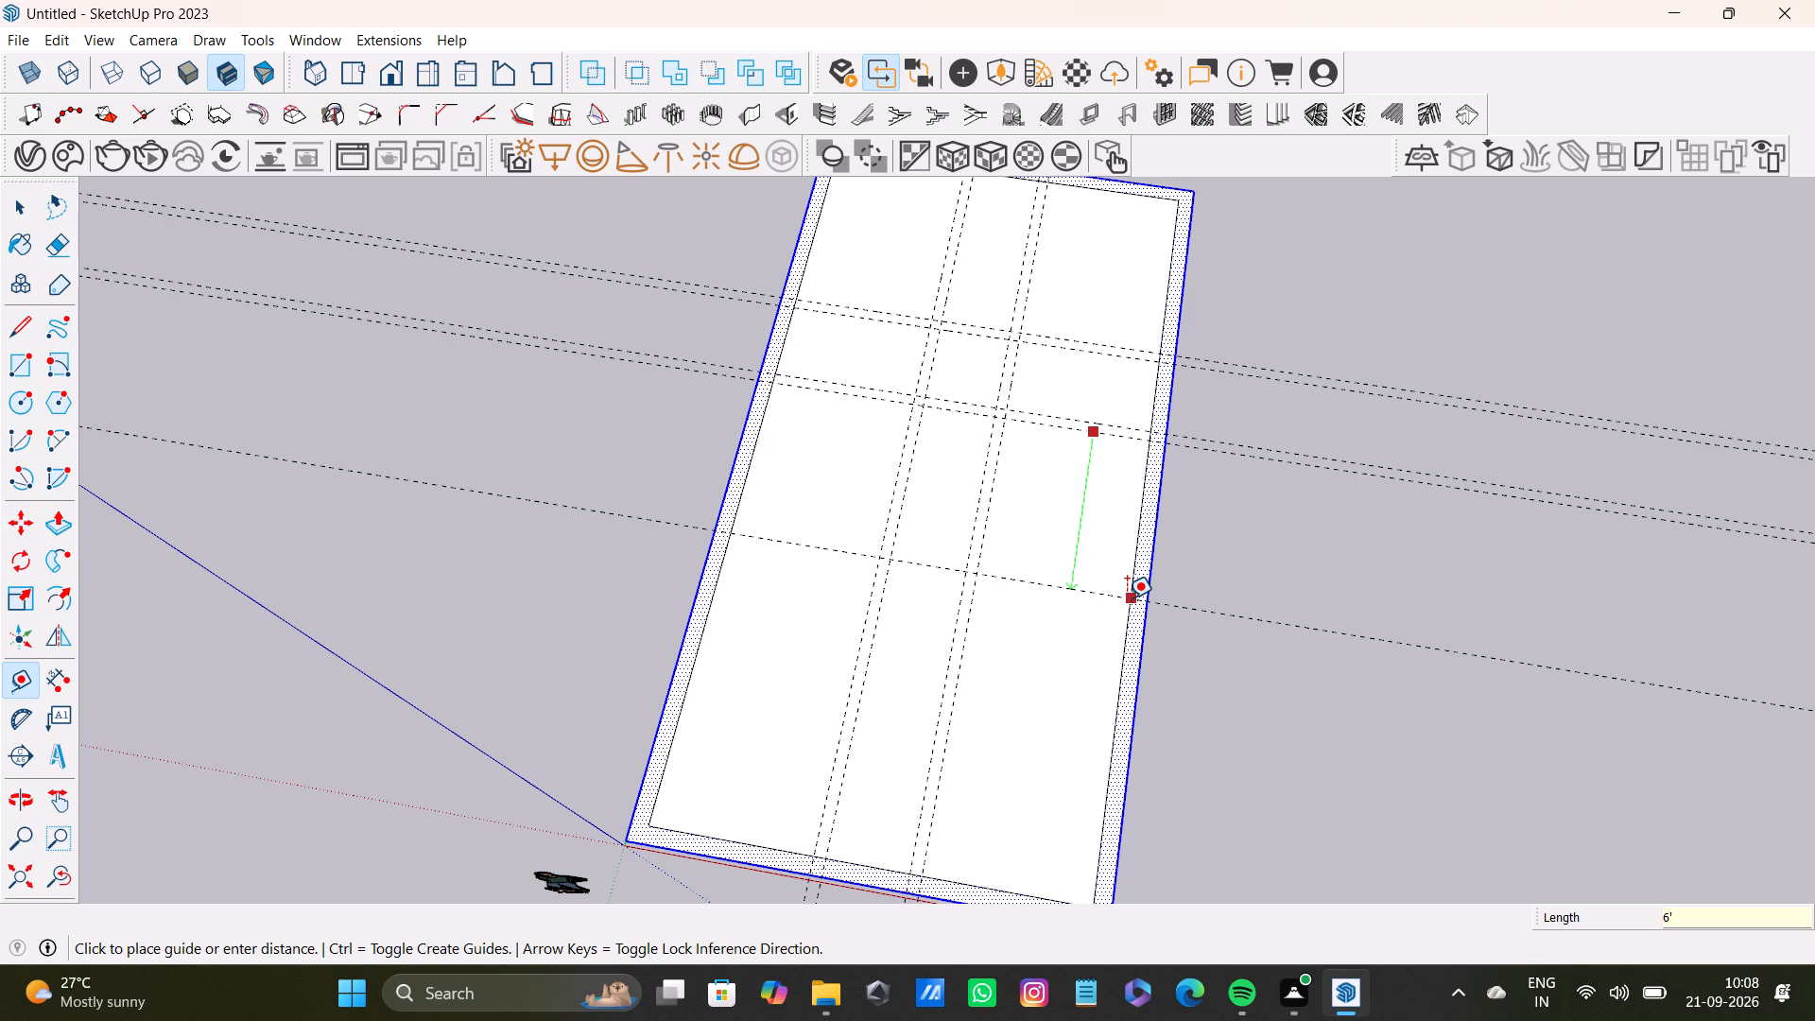
type("12")
key("shift+quotedbl")
key("Return")
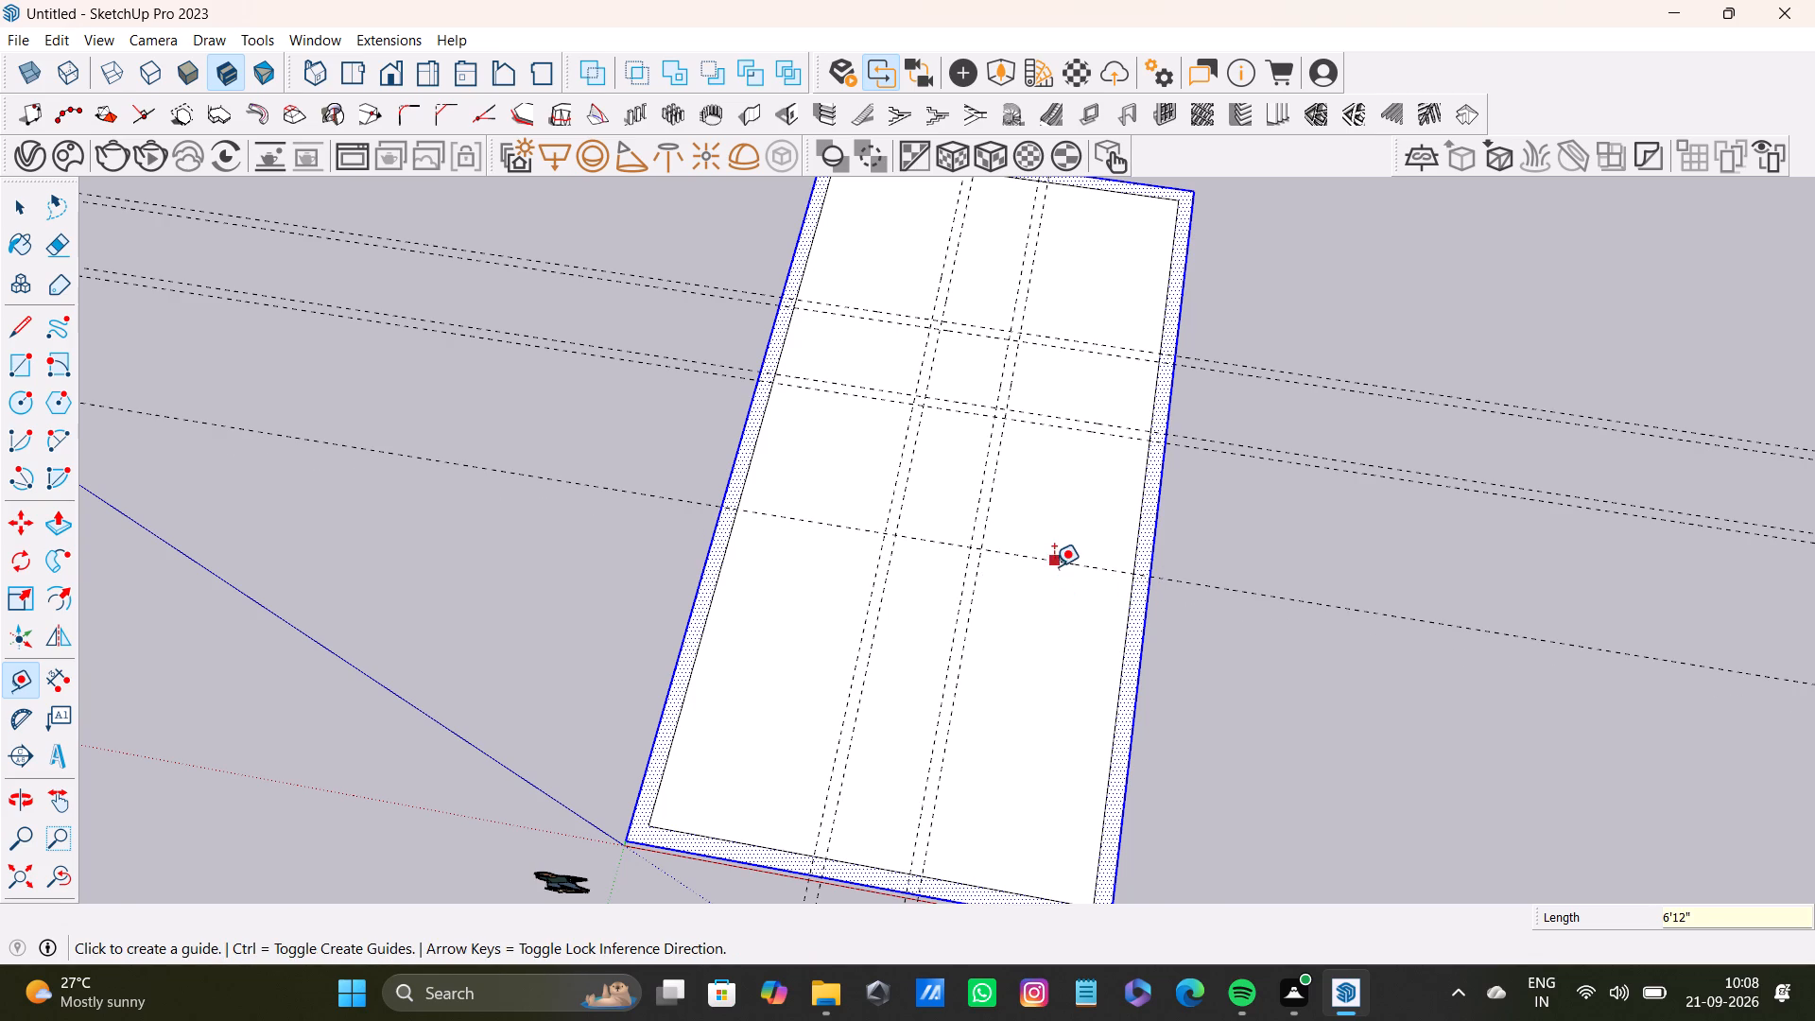
Place a parallel guide 6" beyond the 6'12" crosswise guide, toward the red-axis wall, for the third crosswise partition thickness.
scroll(1054, 564, "up", 6)
left_click(1134, 570)
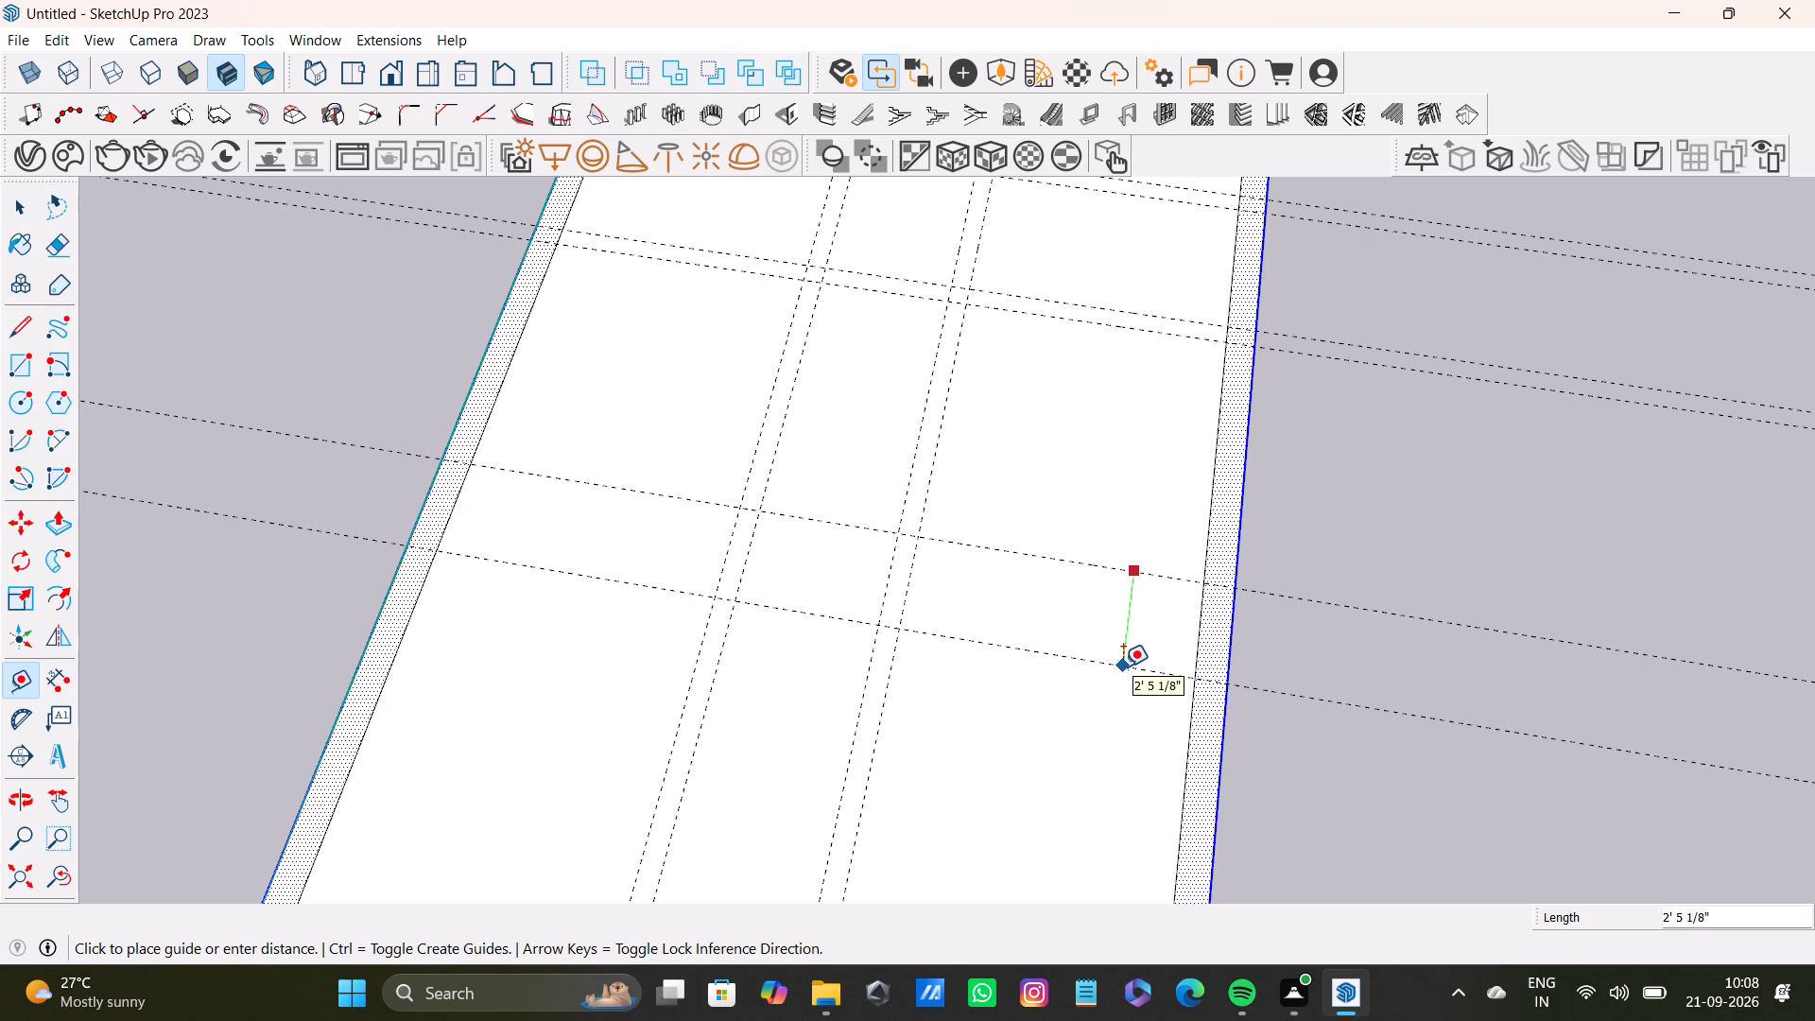
type("6\"")
key("Return")
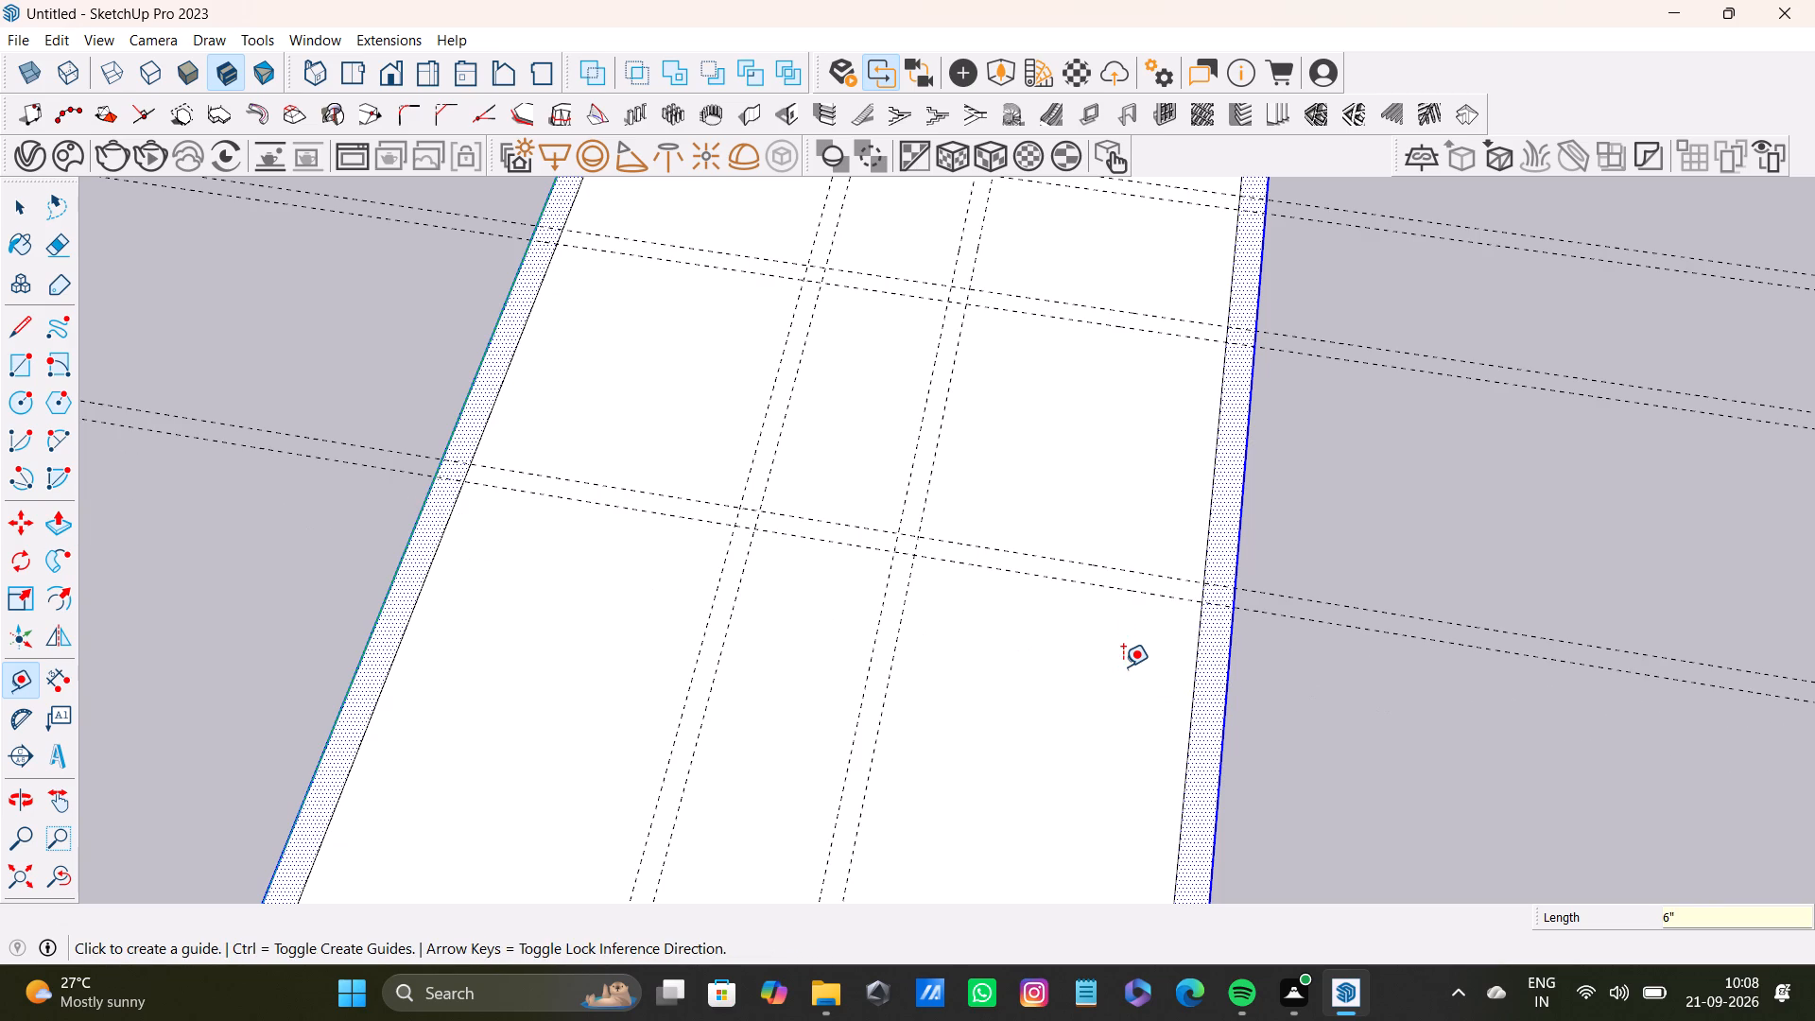
Place a crosswise guide 4' beyond the third crosswise partition, toward the red-axis short wall.
scroll(873, 656, "down", 4)
middle_click_drag(865, 664, 880, 456, "shift")
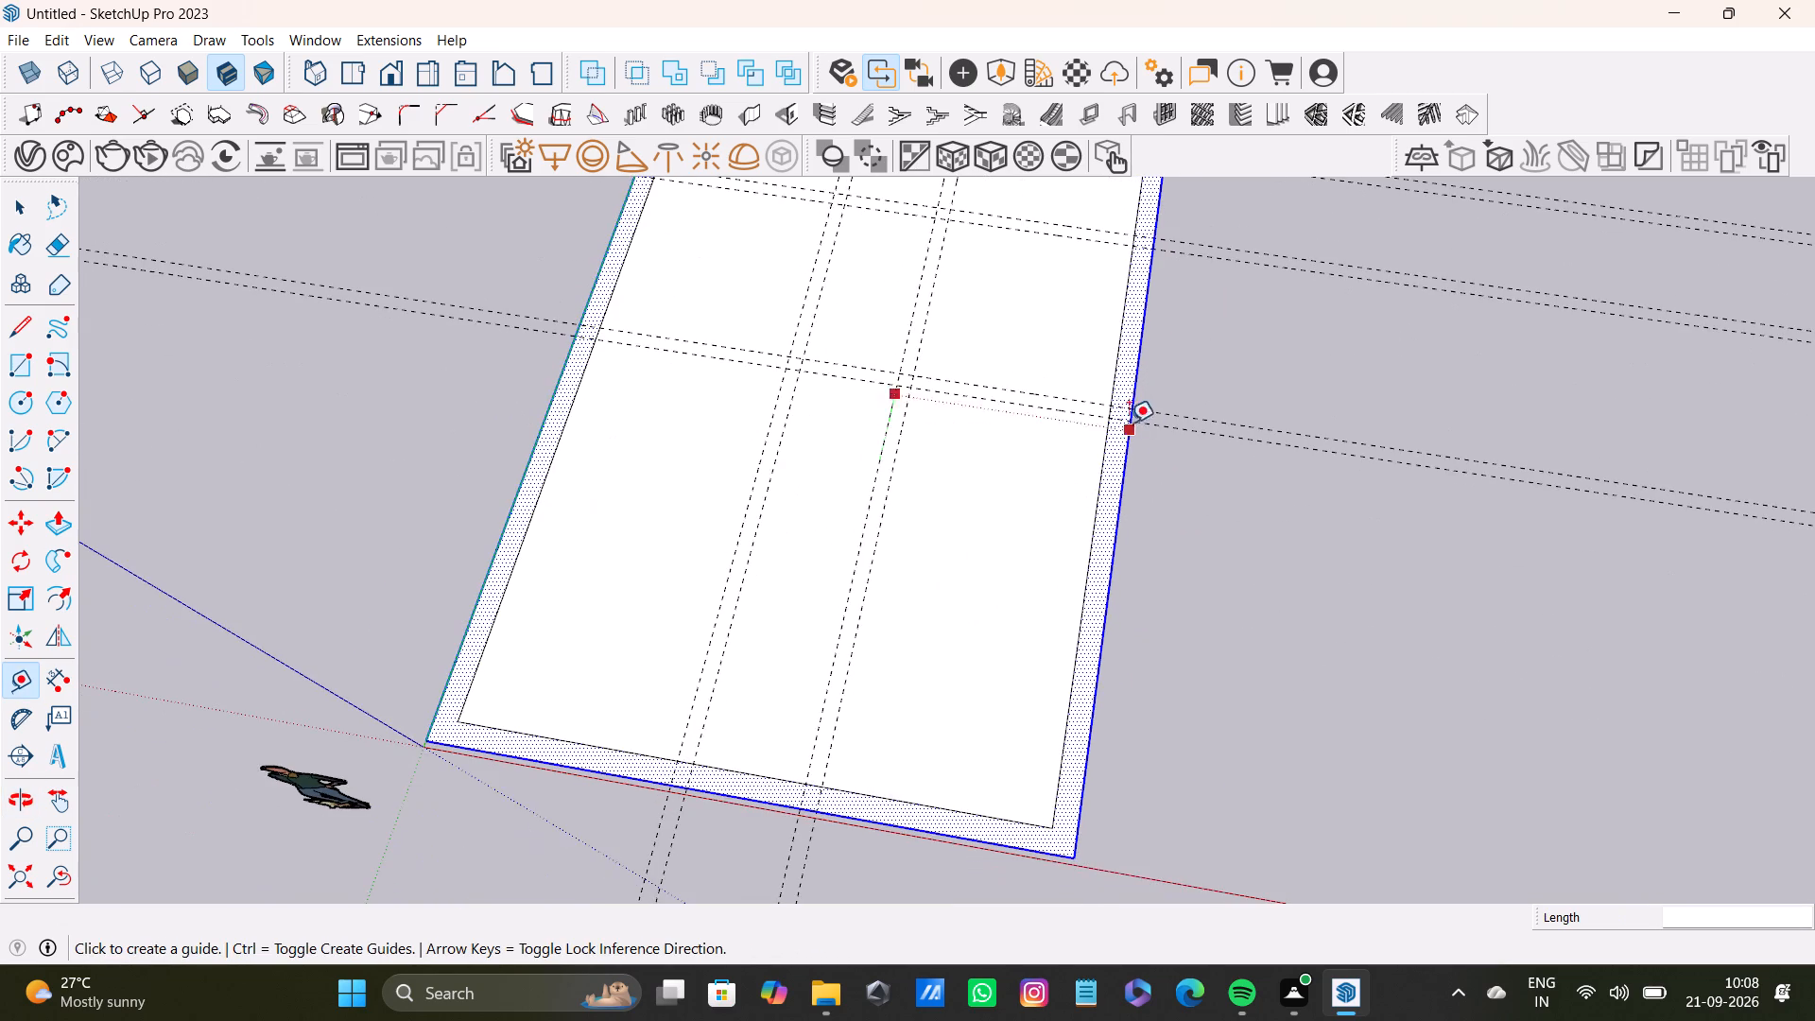
scroll(992, 406, "up", 2)
left_click(1033, 408)
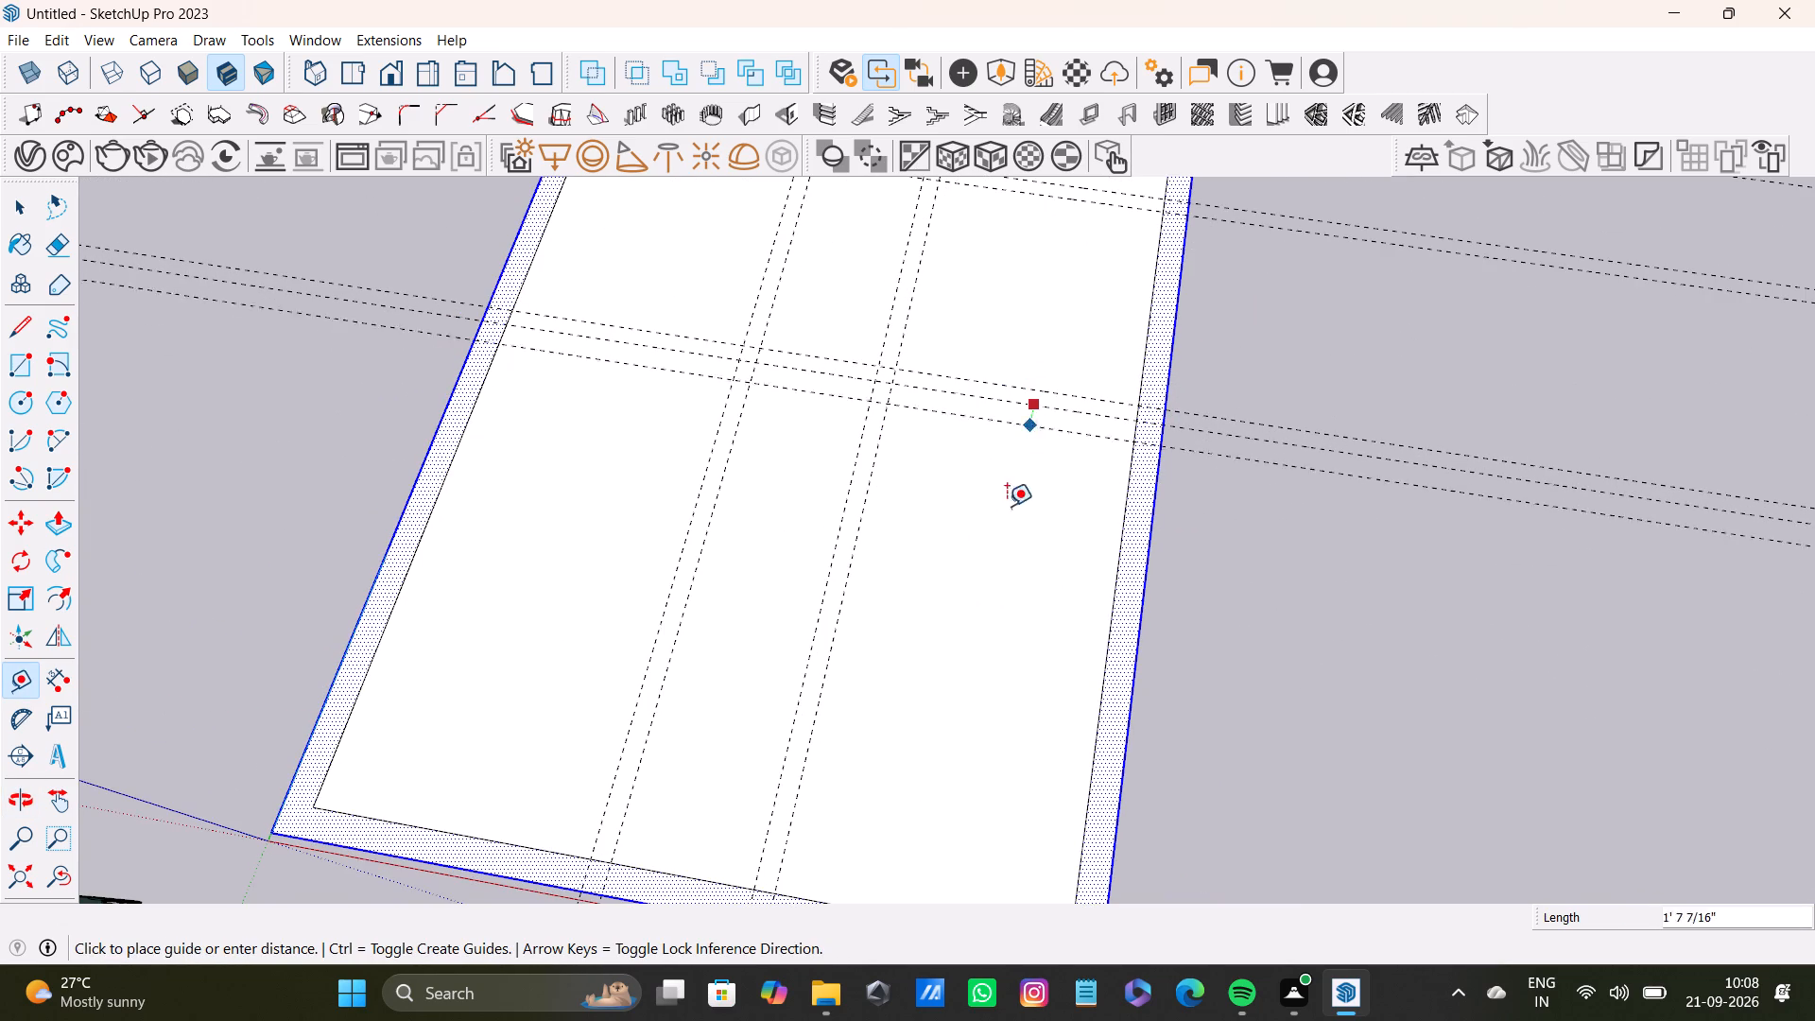
type("4'")
key("Return")
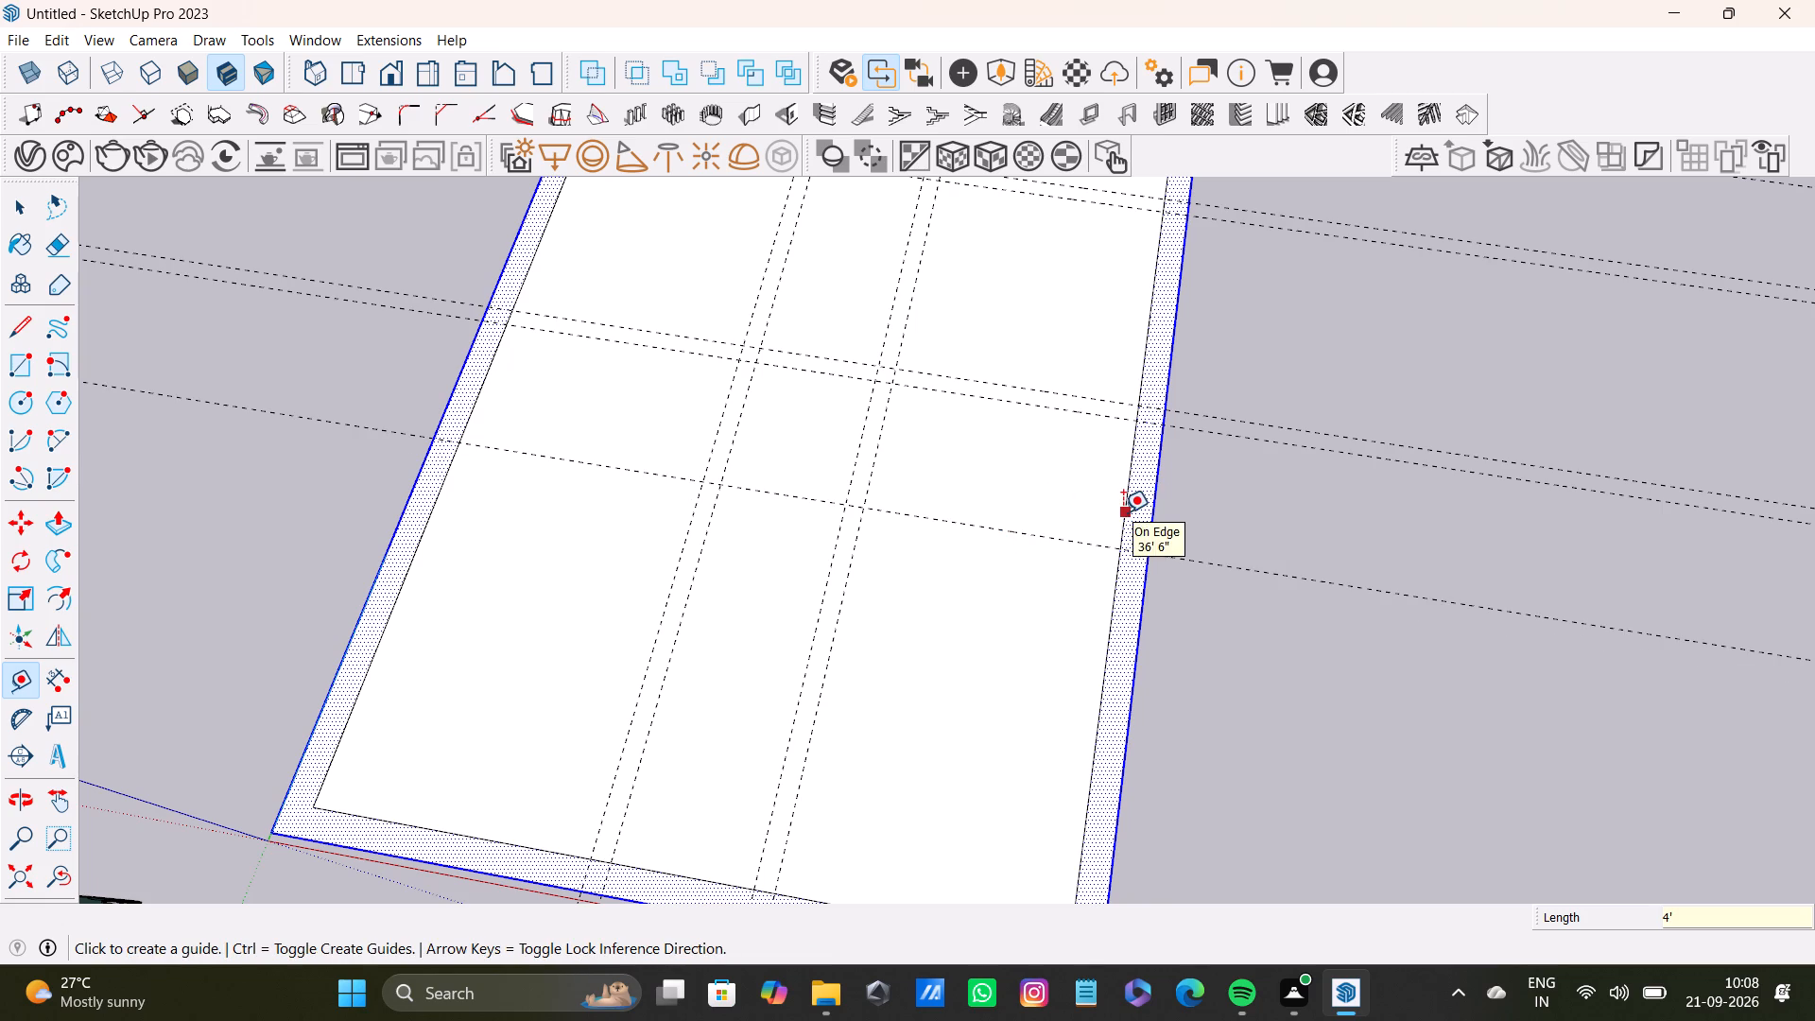
Place a parallel guide 6" beyond the latest 4' crosswise guide, toward the red-axis wall, for the fourth partition thickness.
scroll(729, 539, "down", 4)
middle_click_drag(866, 544, 839, 632)
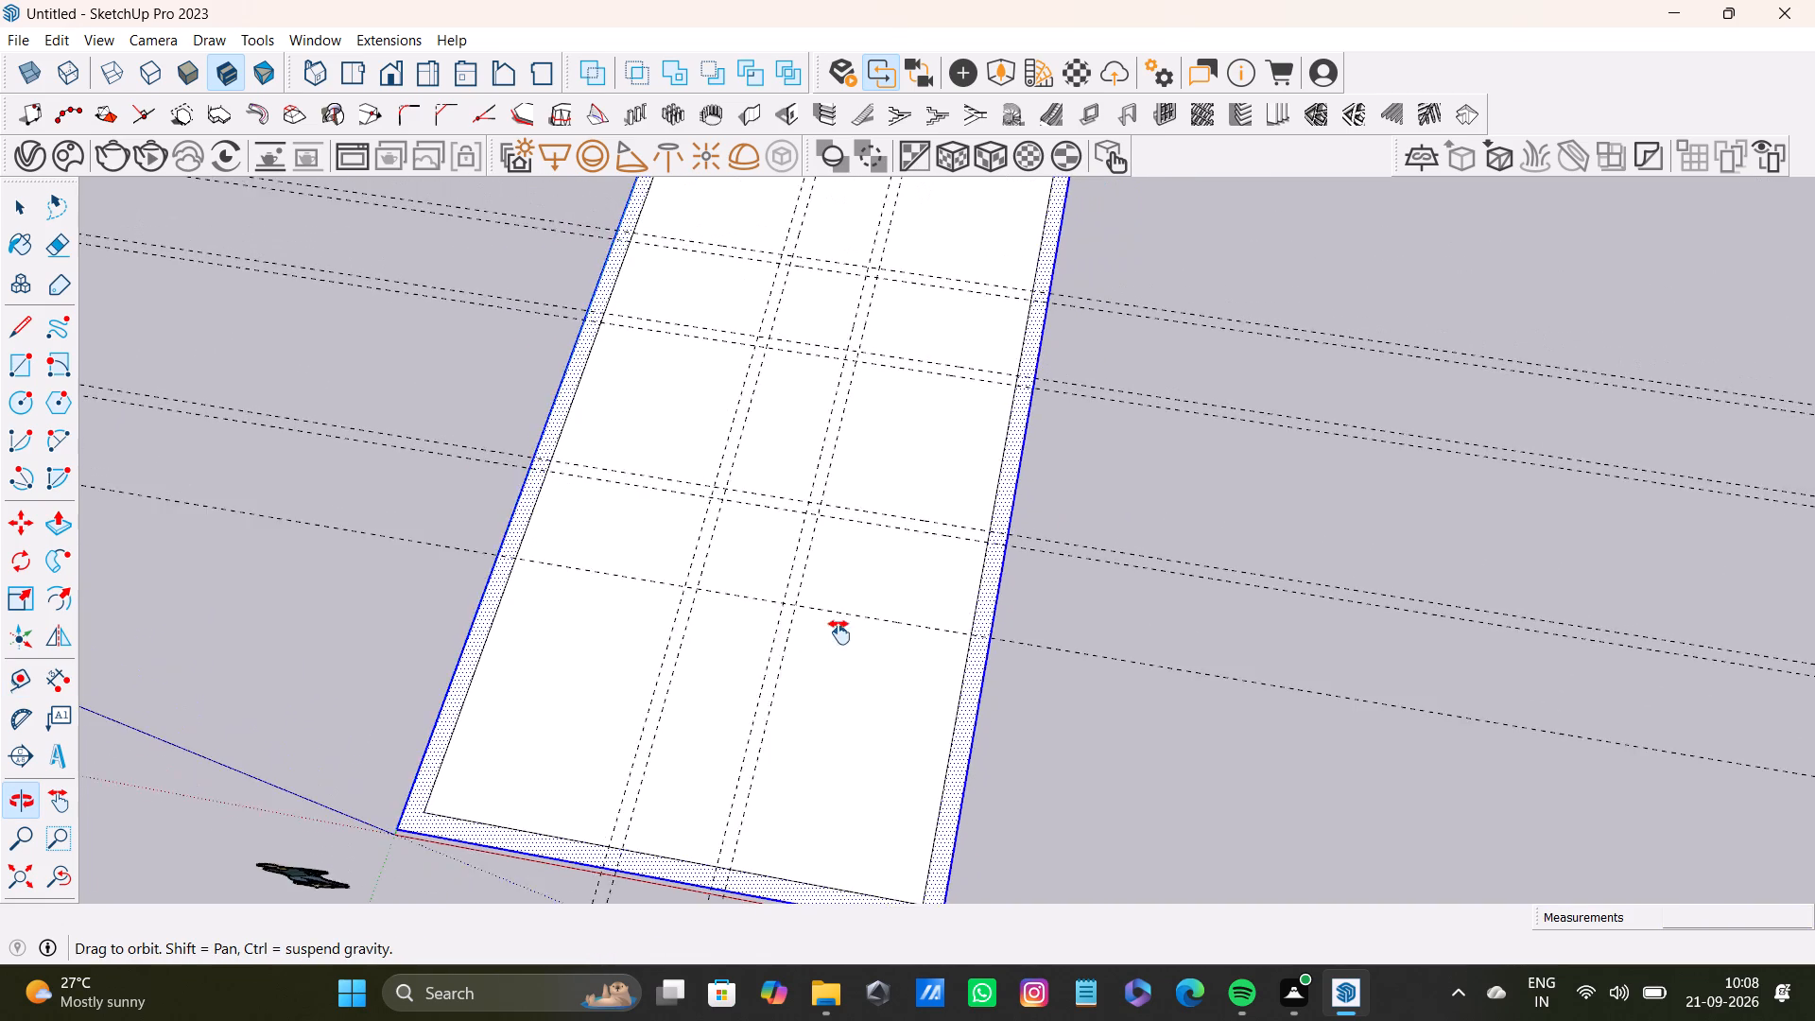
middle_click_drag(839, 632, 856, 520)
scroll(866, 558, "up", 2)
middle_click_drag(832, 547, 943, 559)
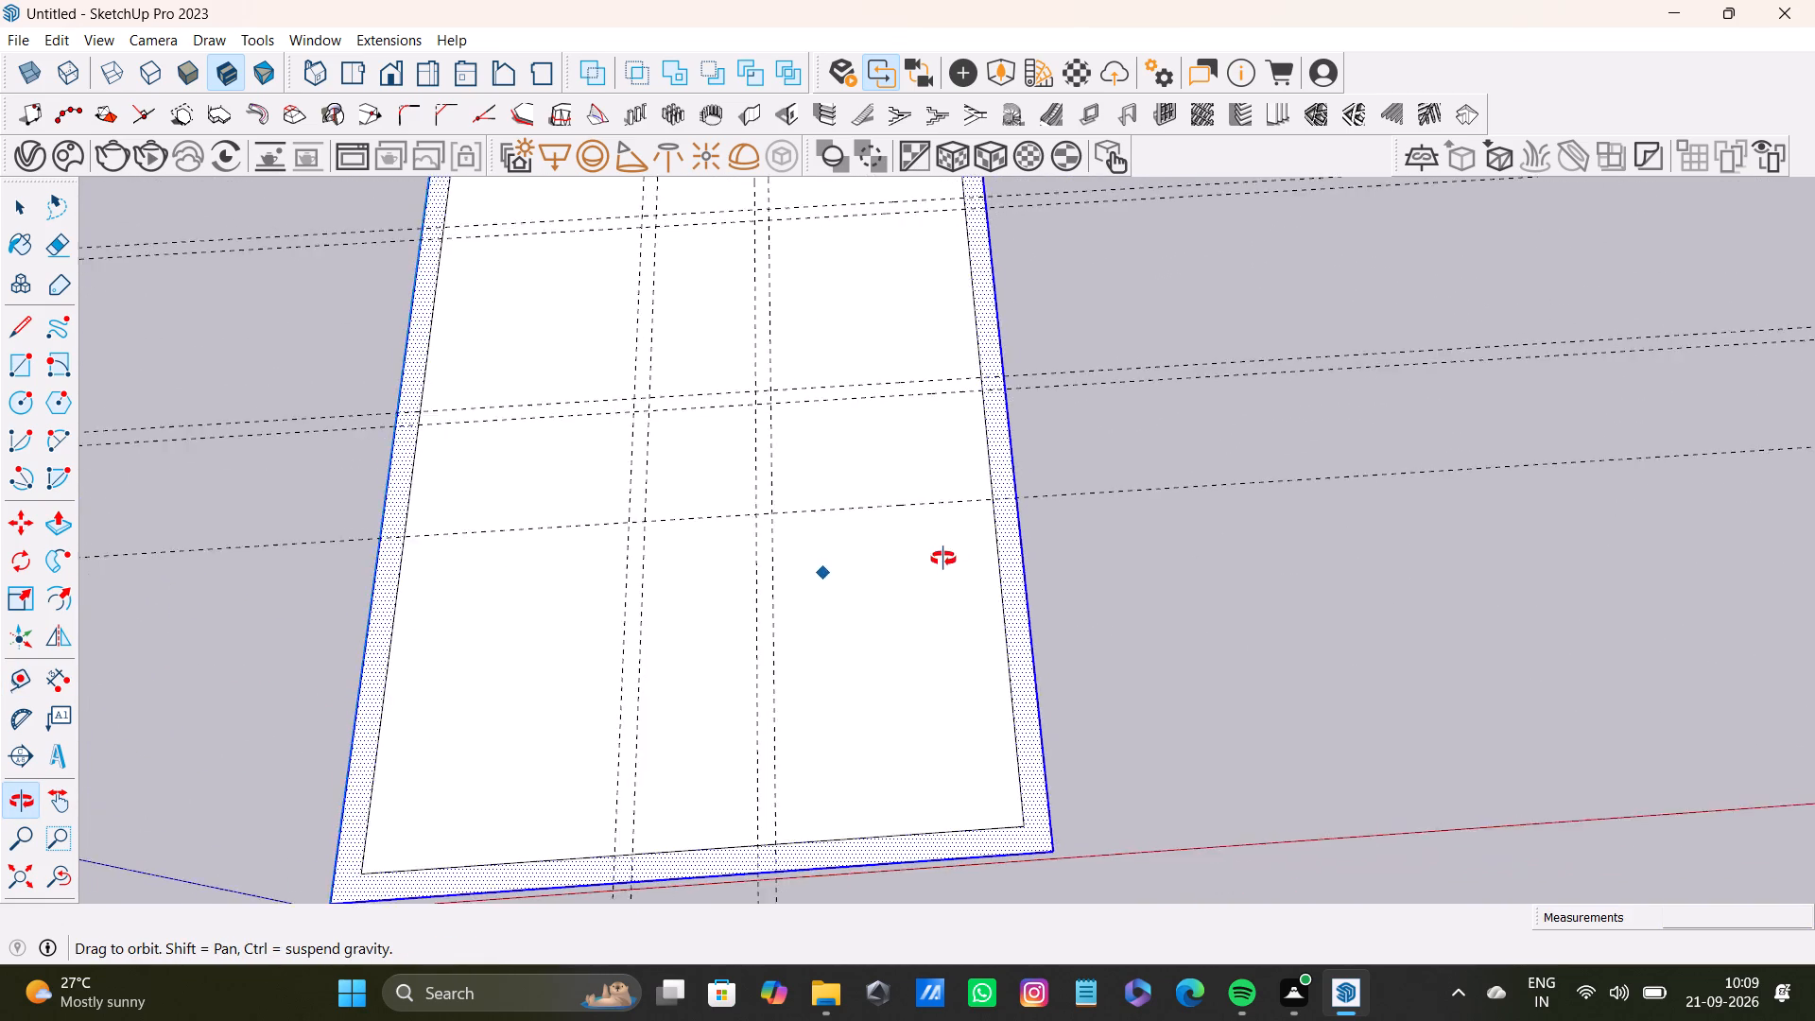
middle_click_drag(943, 559, 874, 552)
left_click(900, 496)
type("6\"")
key("Return")
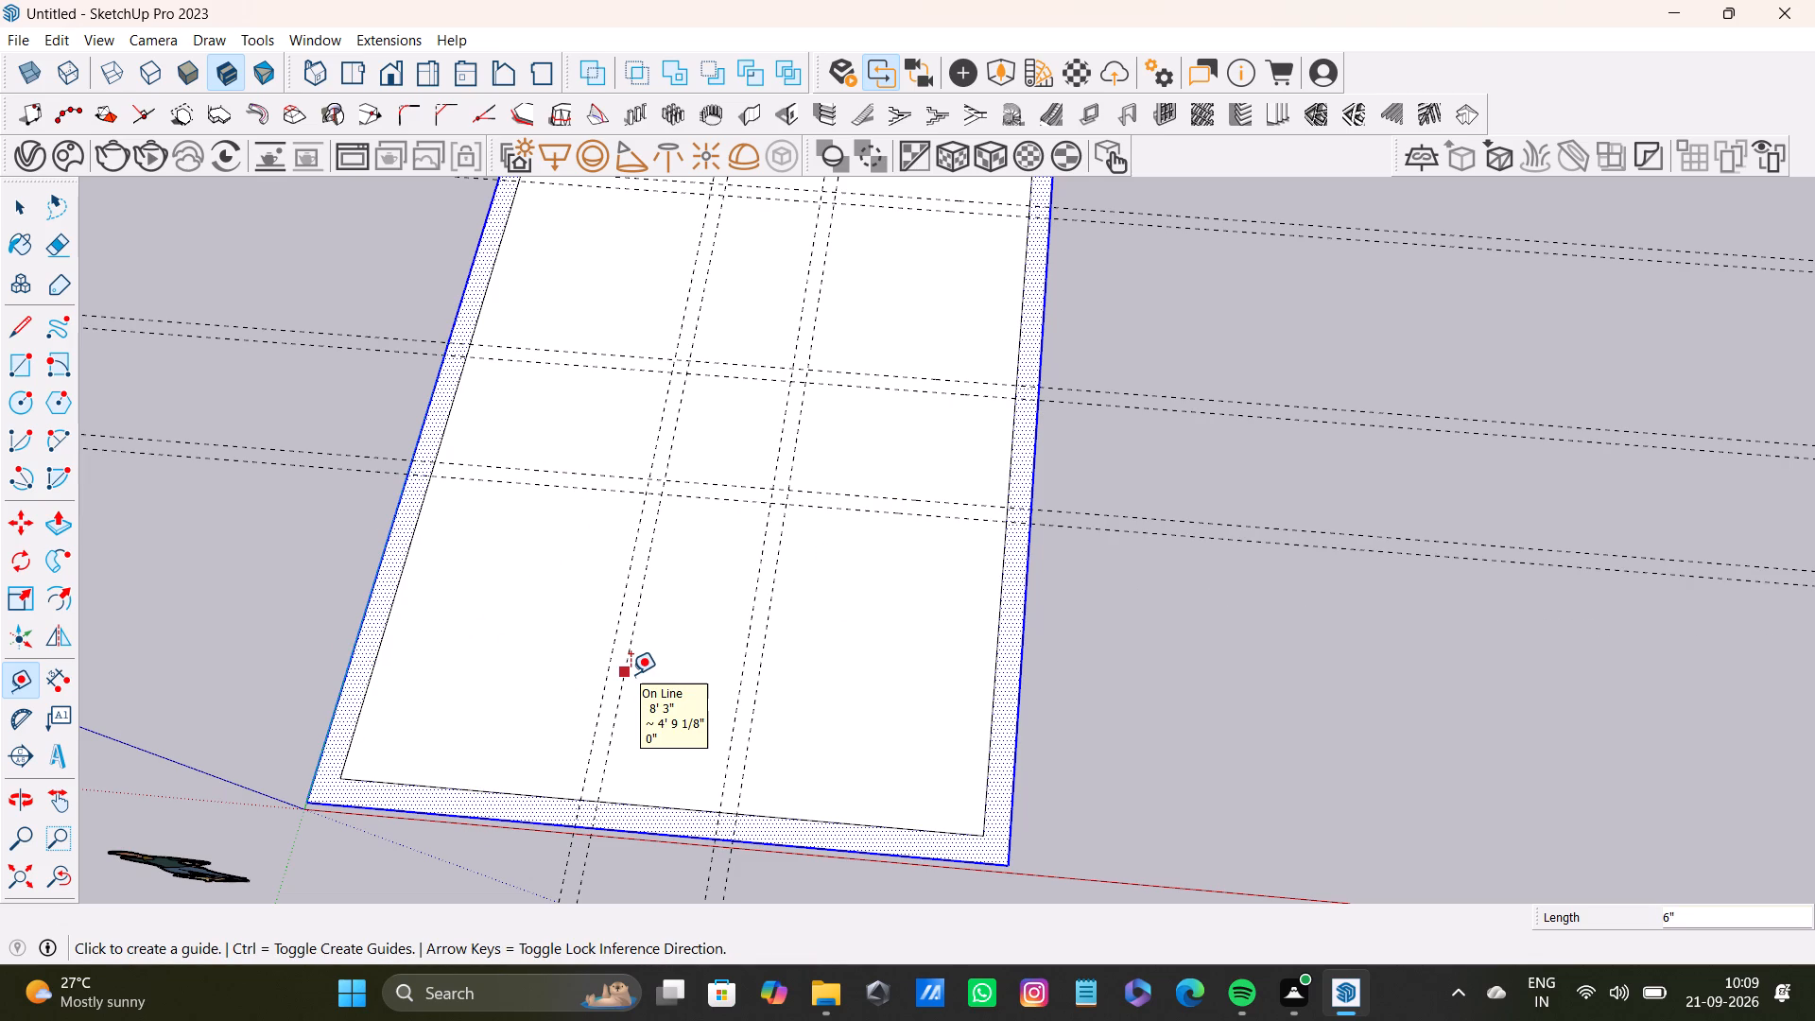
Place a crosswise guide 8'4" beyond the fourth crosswise partition, toward the red-axis short wall.
left_click(601, 486)
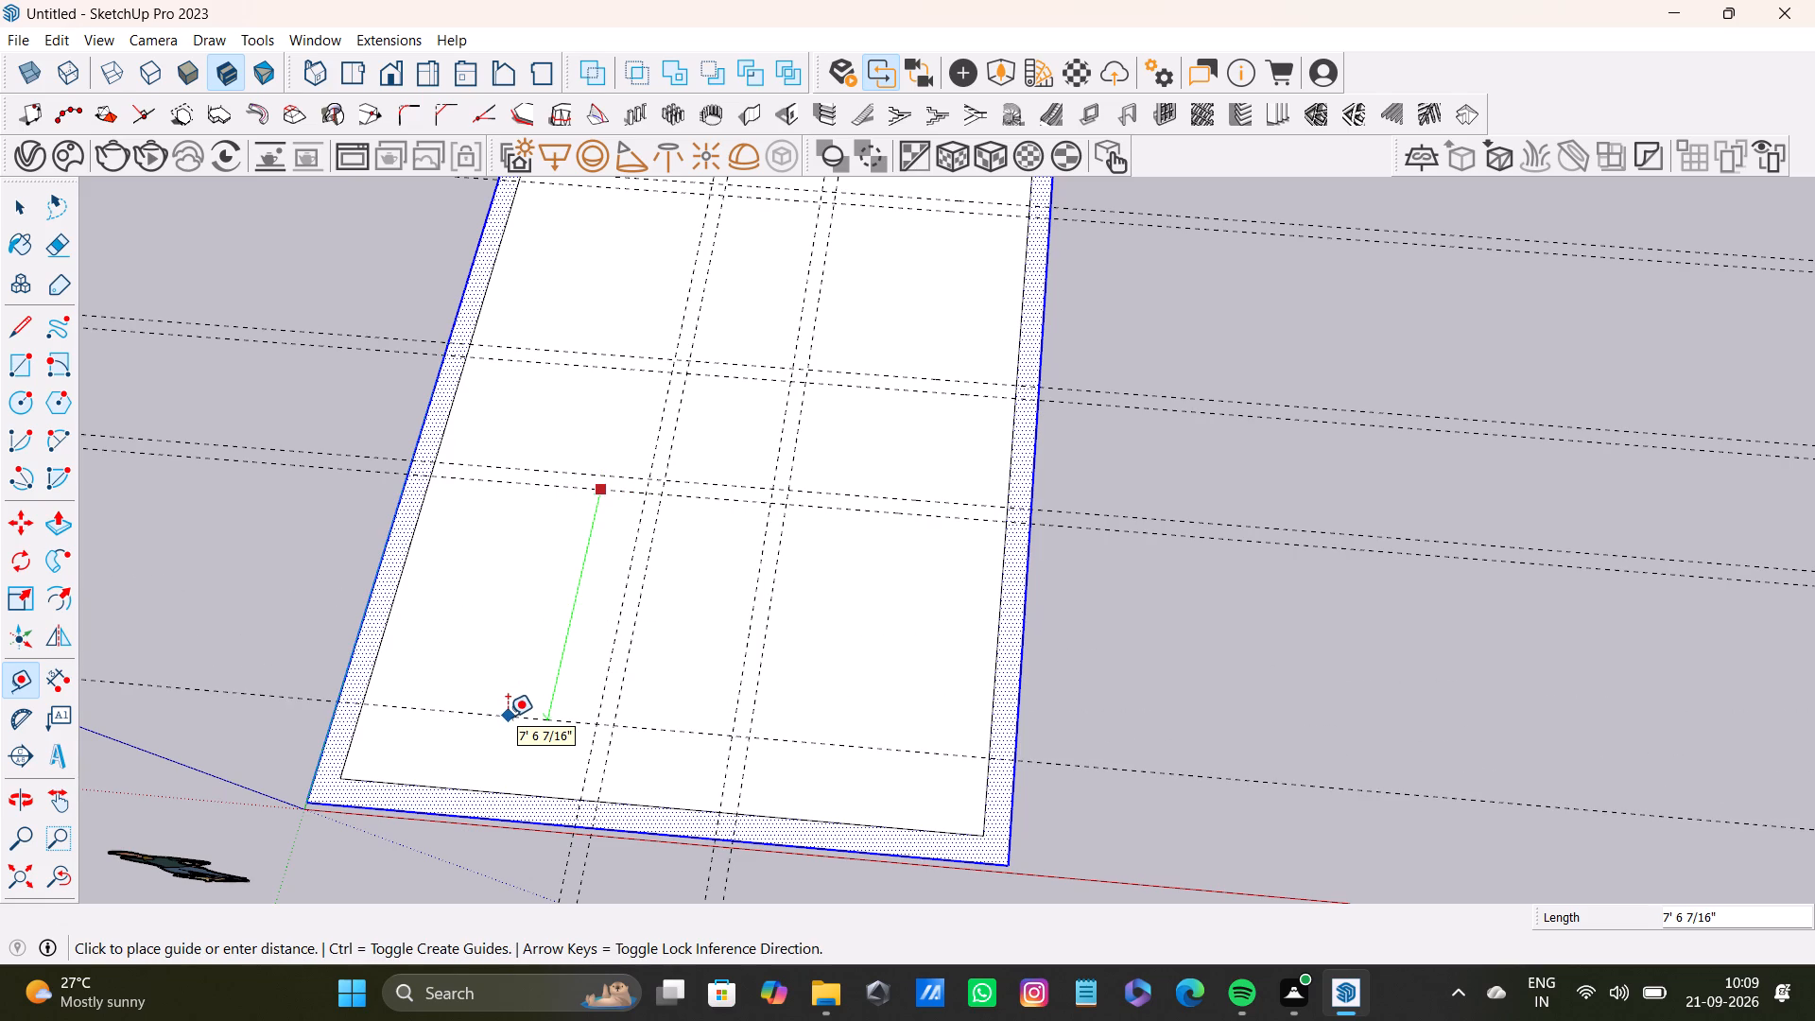
key("8")
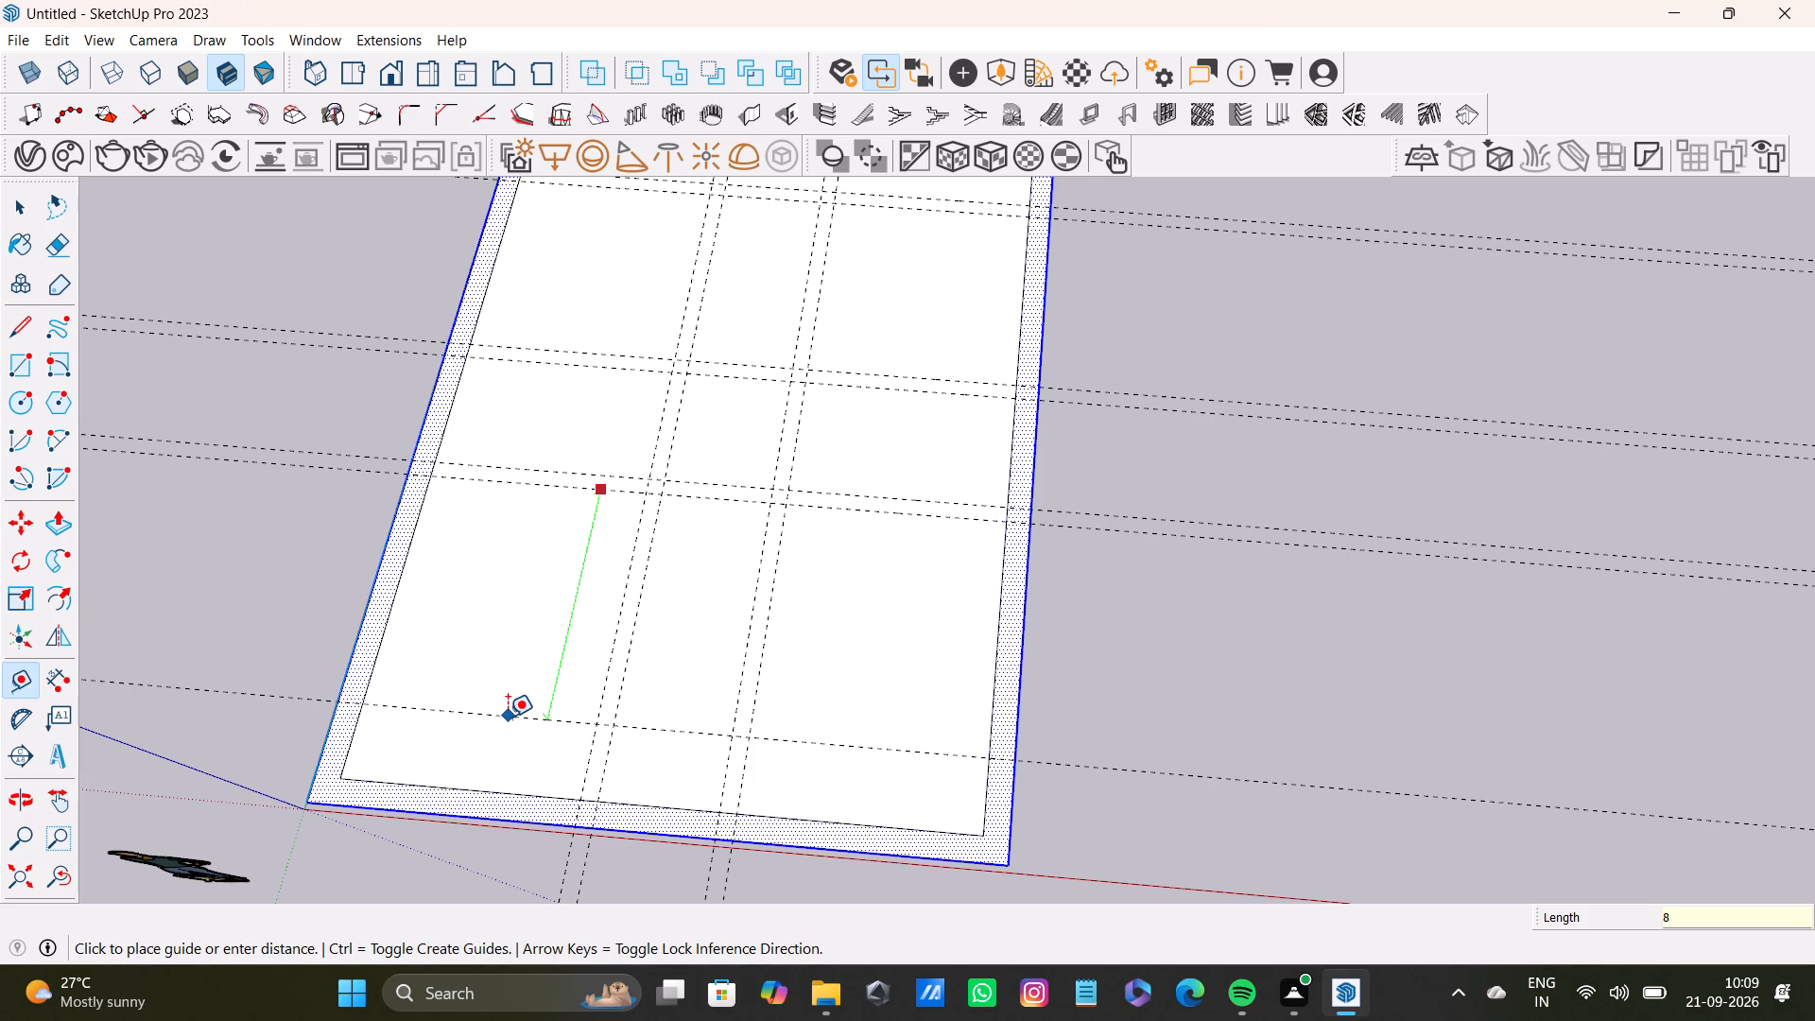
key("apostrophe")
key("4")
key("shift+quotedbl")
key("Return")
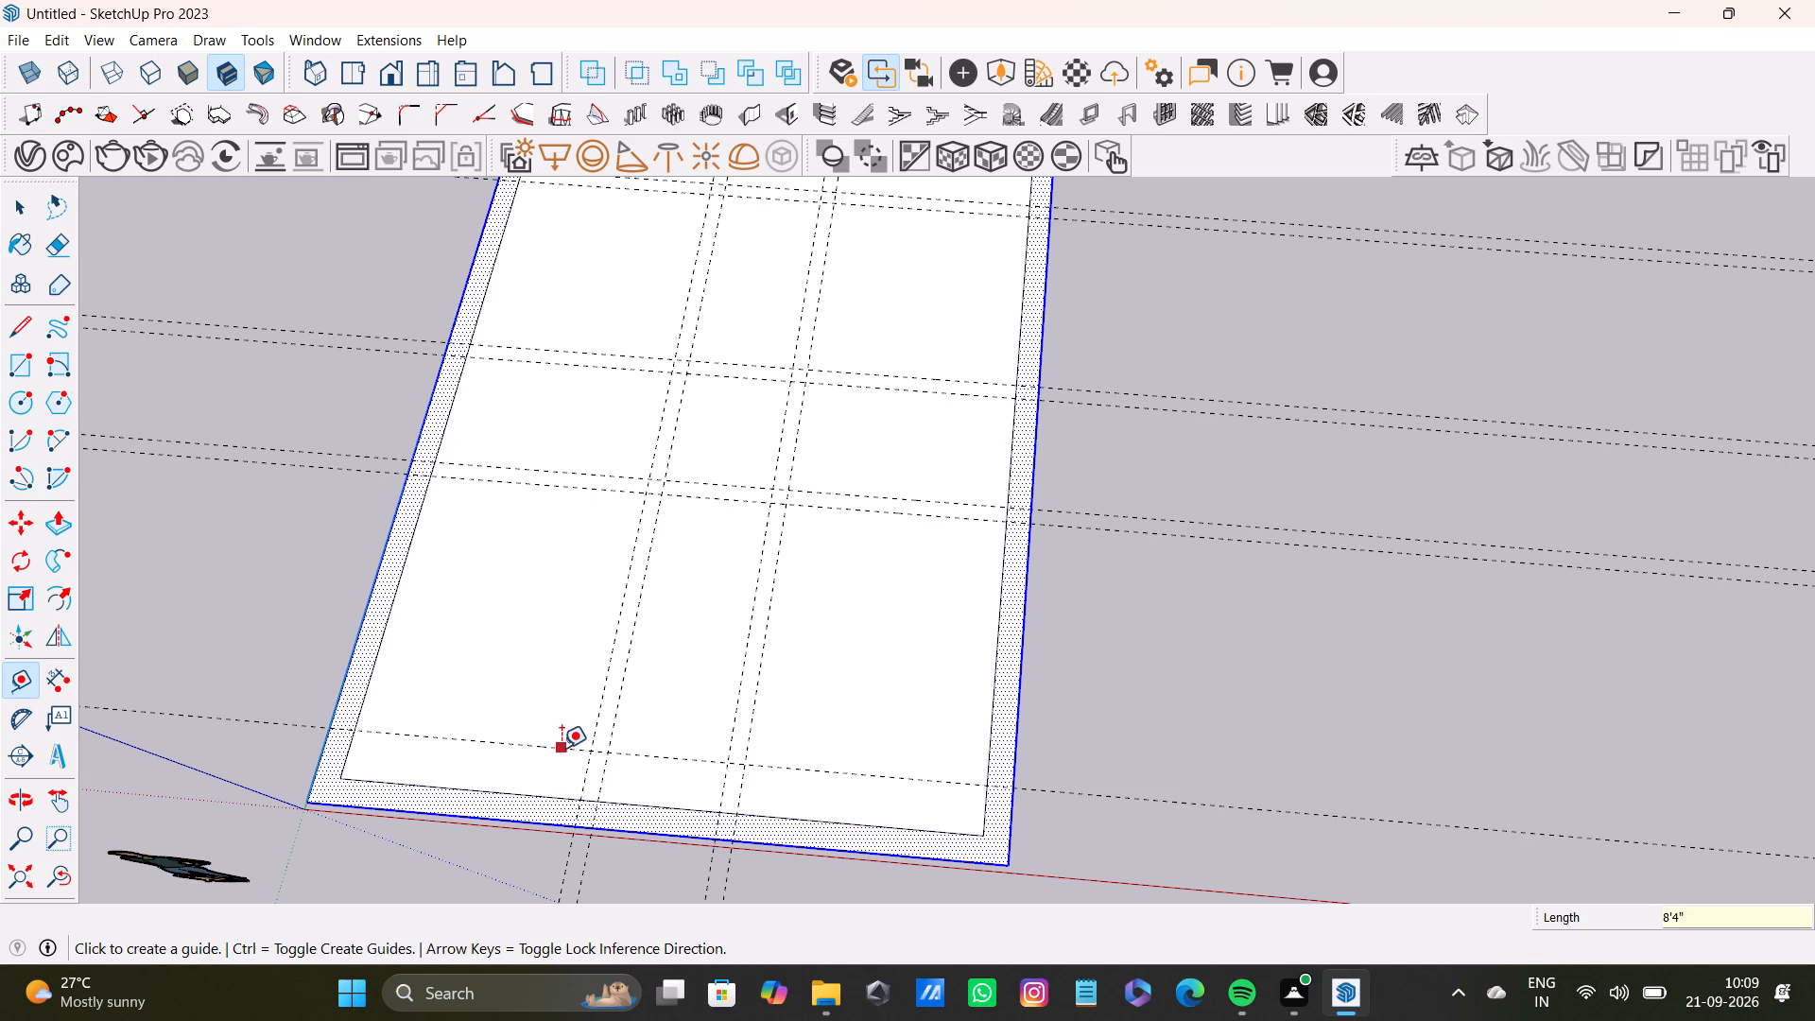
Place a parallel guide 6" beyond the 8'4" crosswise guide, toward the red-axis wall, for the fifth partition thickness.
scroll(534, 744, "up", 4)
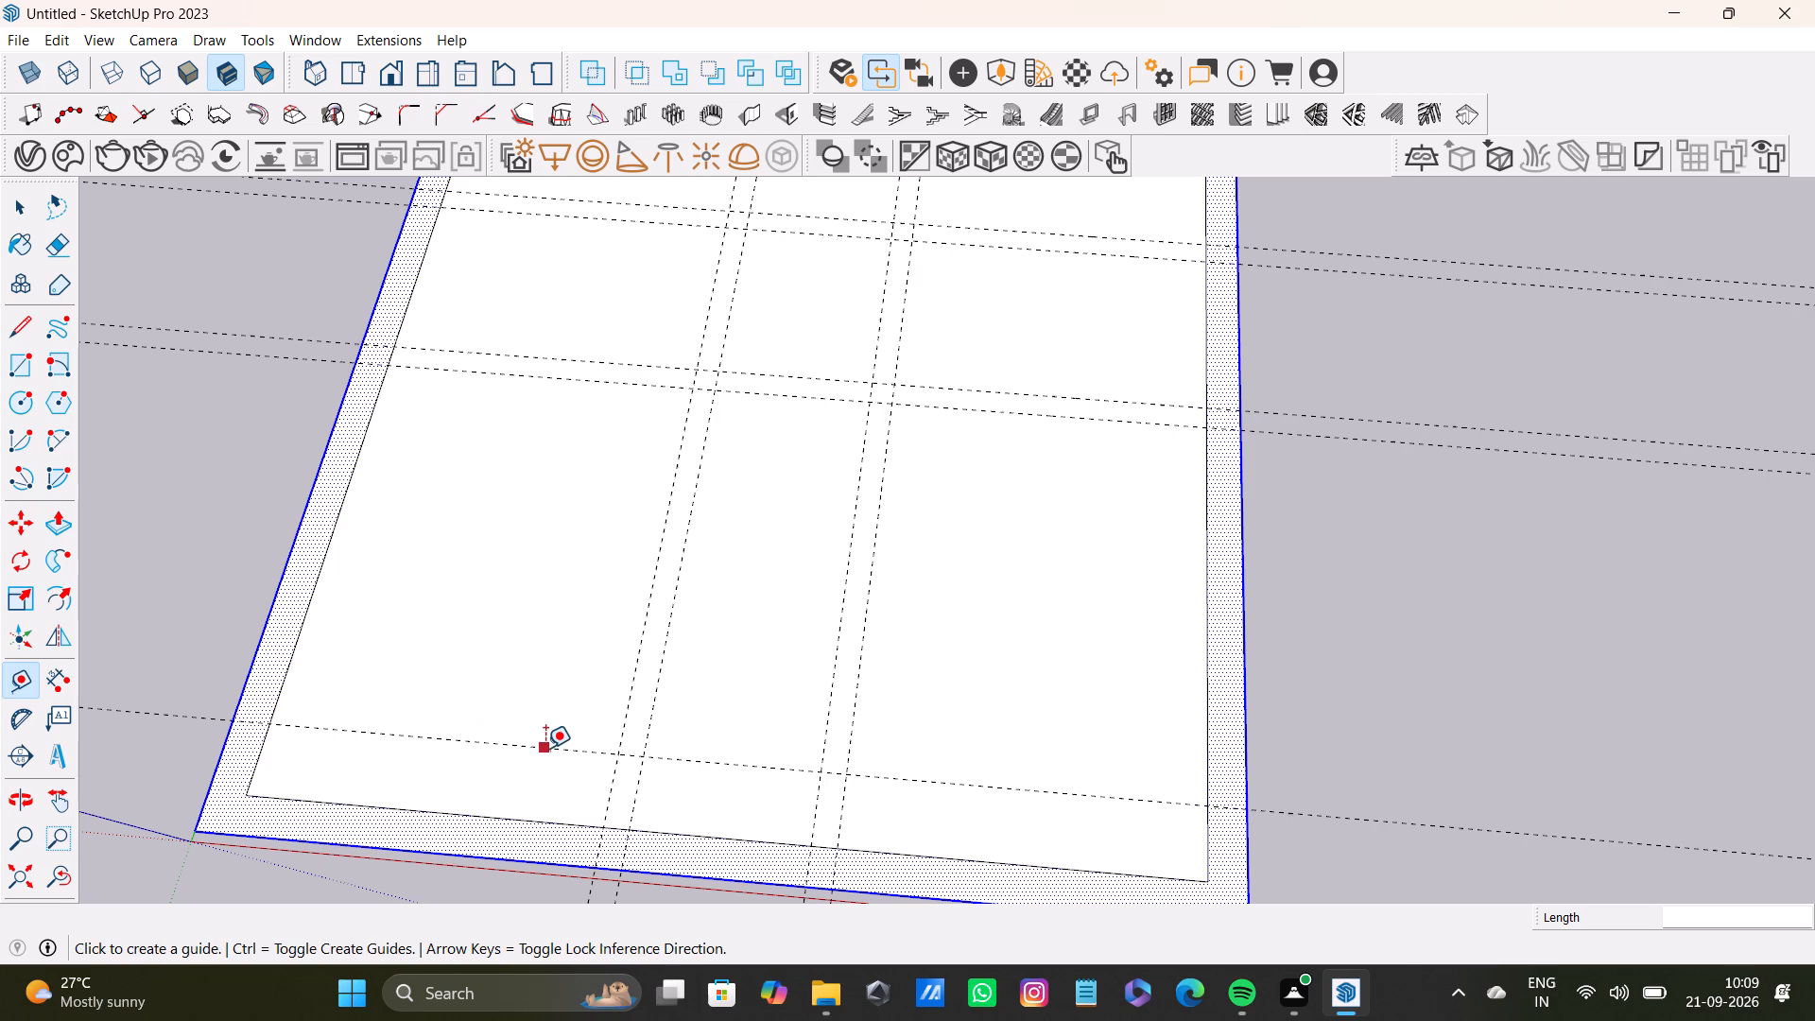
left_click(551, 747)
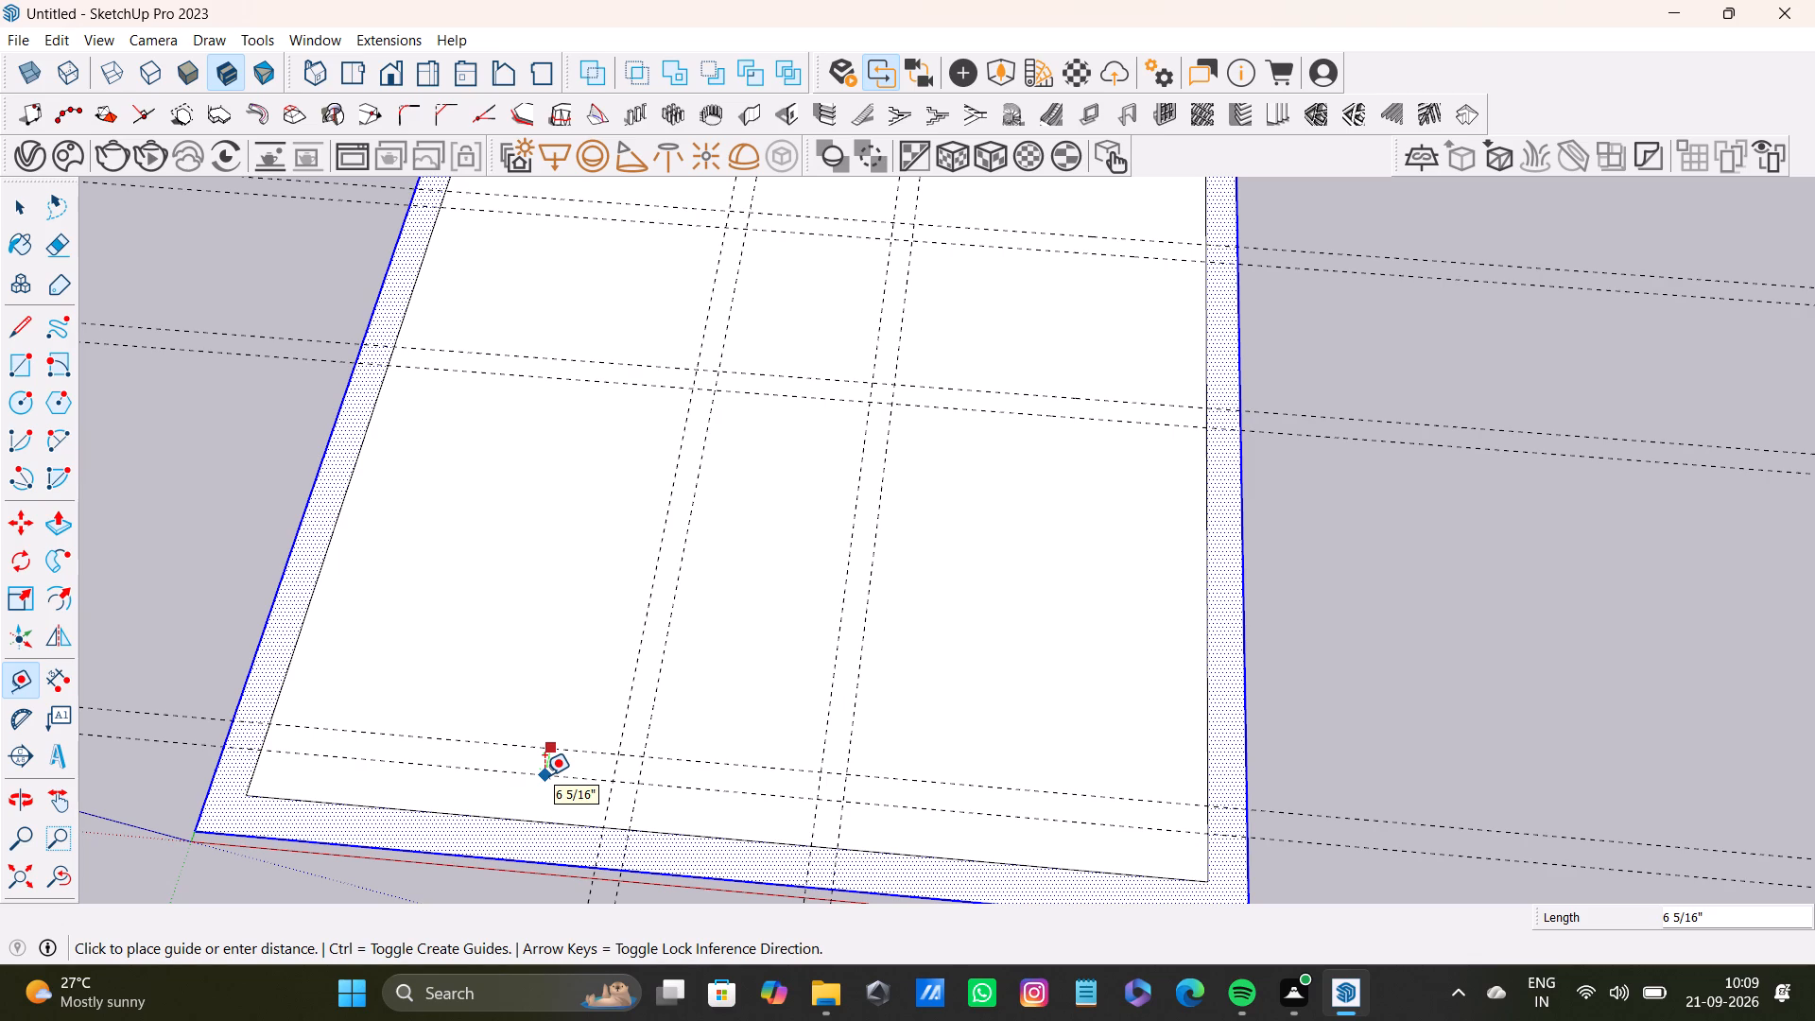
type("6\"")
key("Return")
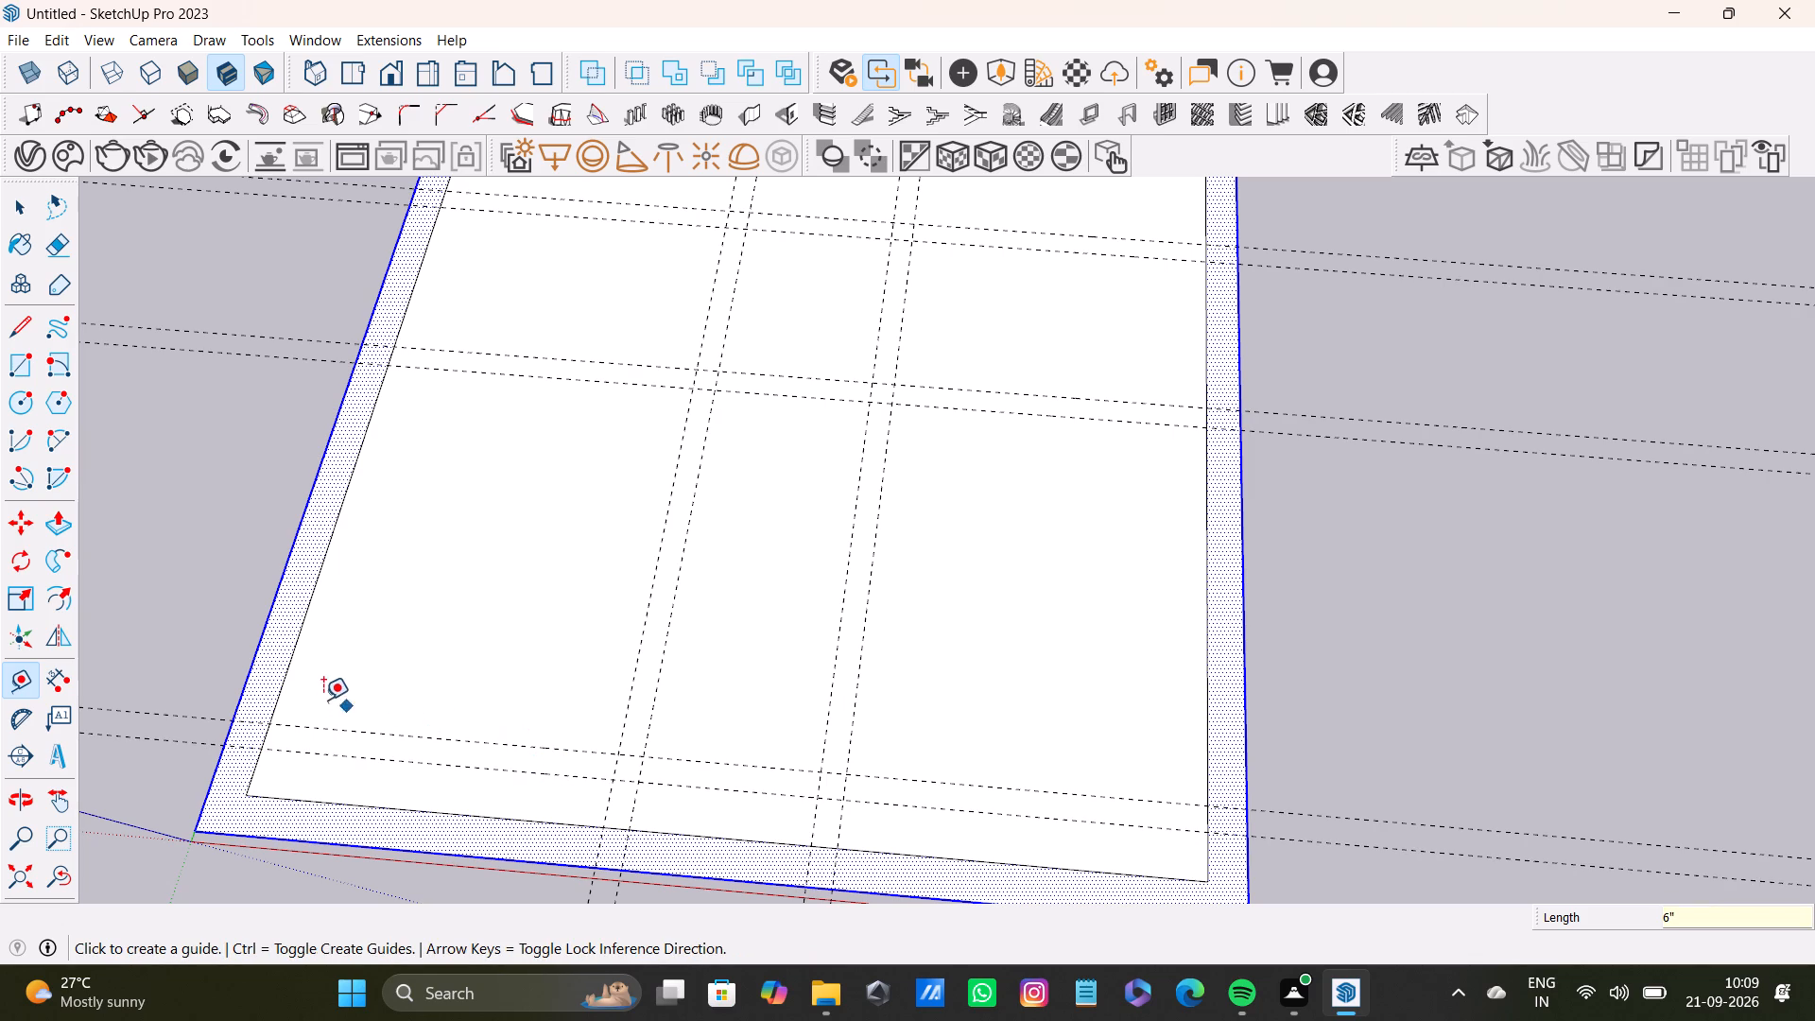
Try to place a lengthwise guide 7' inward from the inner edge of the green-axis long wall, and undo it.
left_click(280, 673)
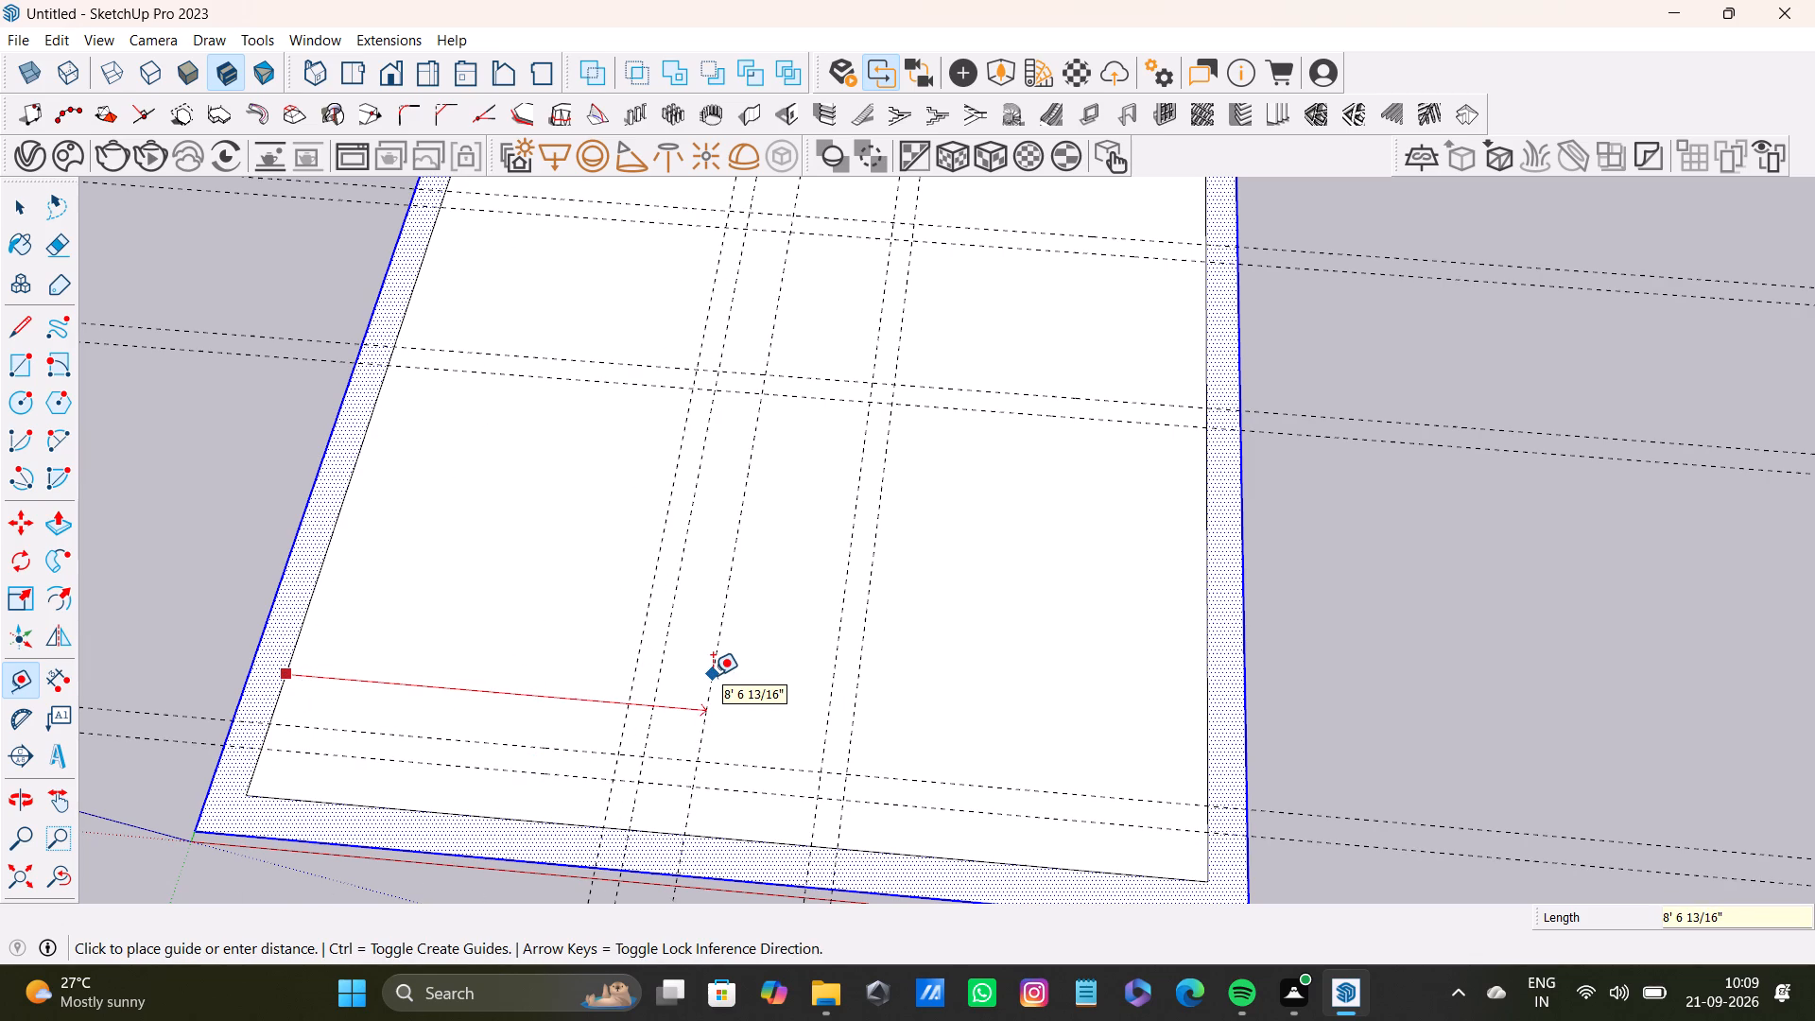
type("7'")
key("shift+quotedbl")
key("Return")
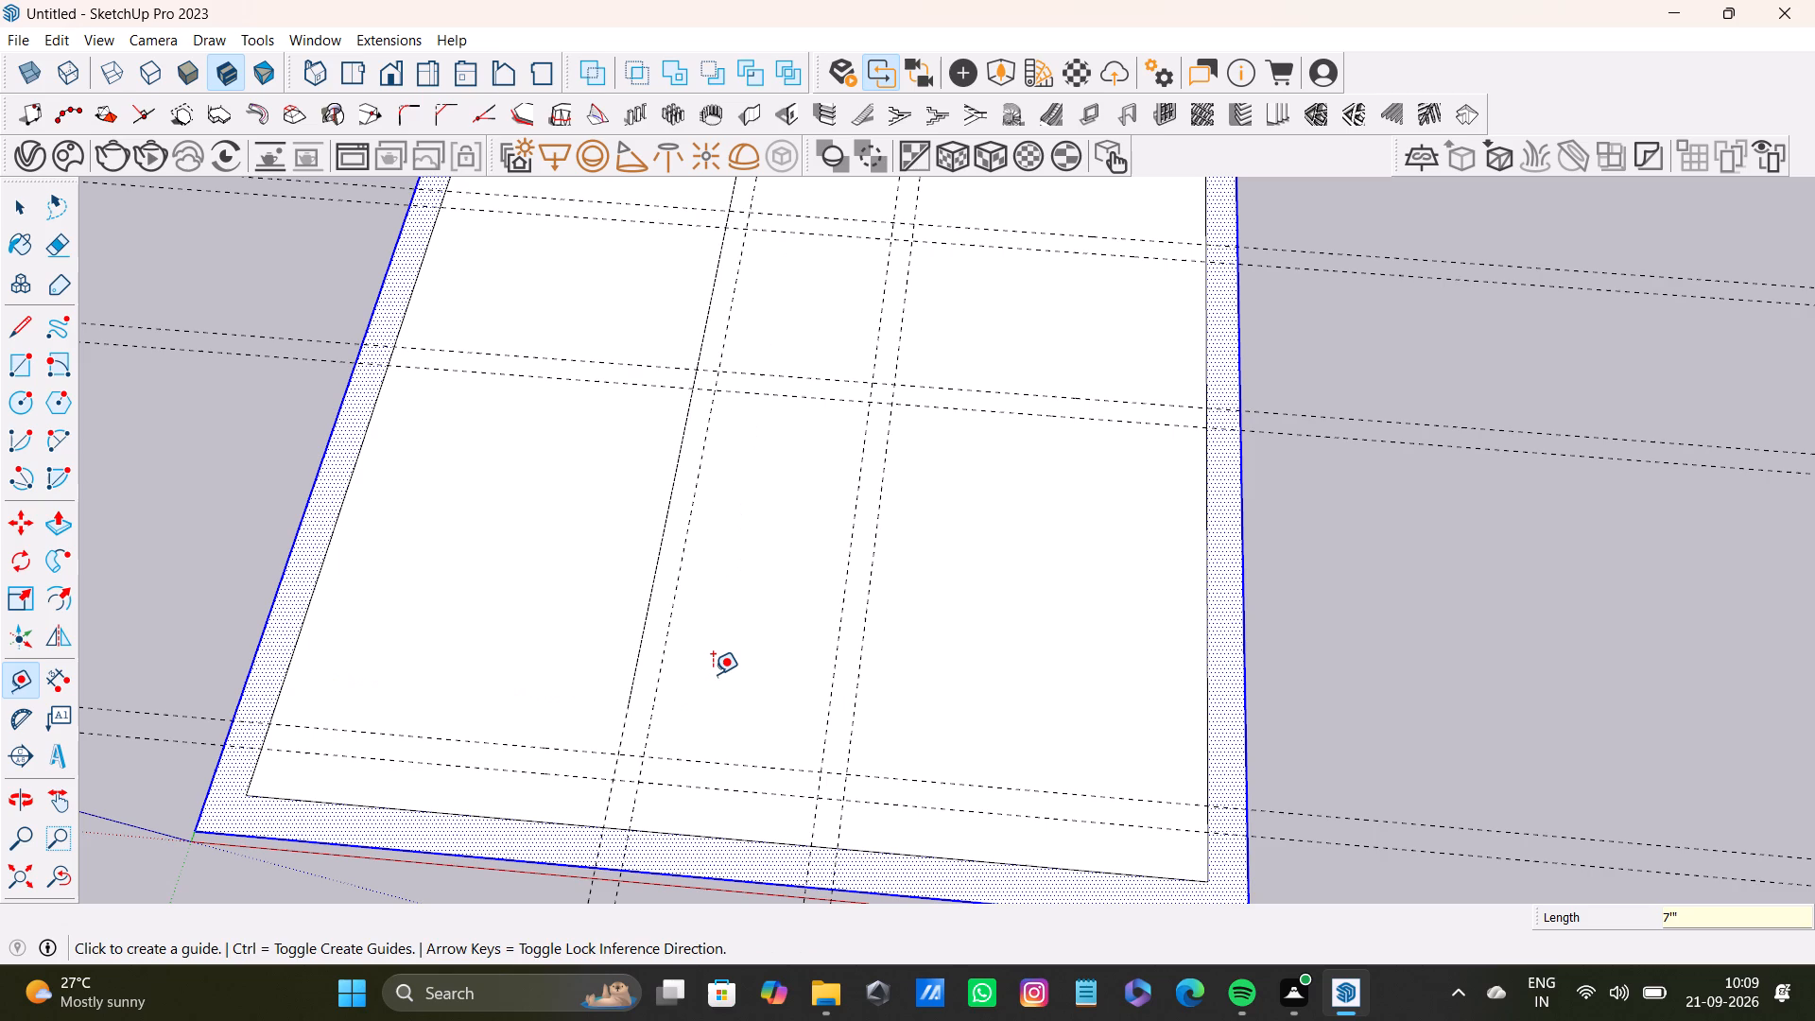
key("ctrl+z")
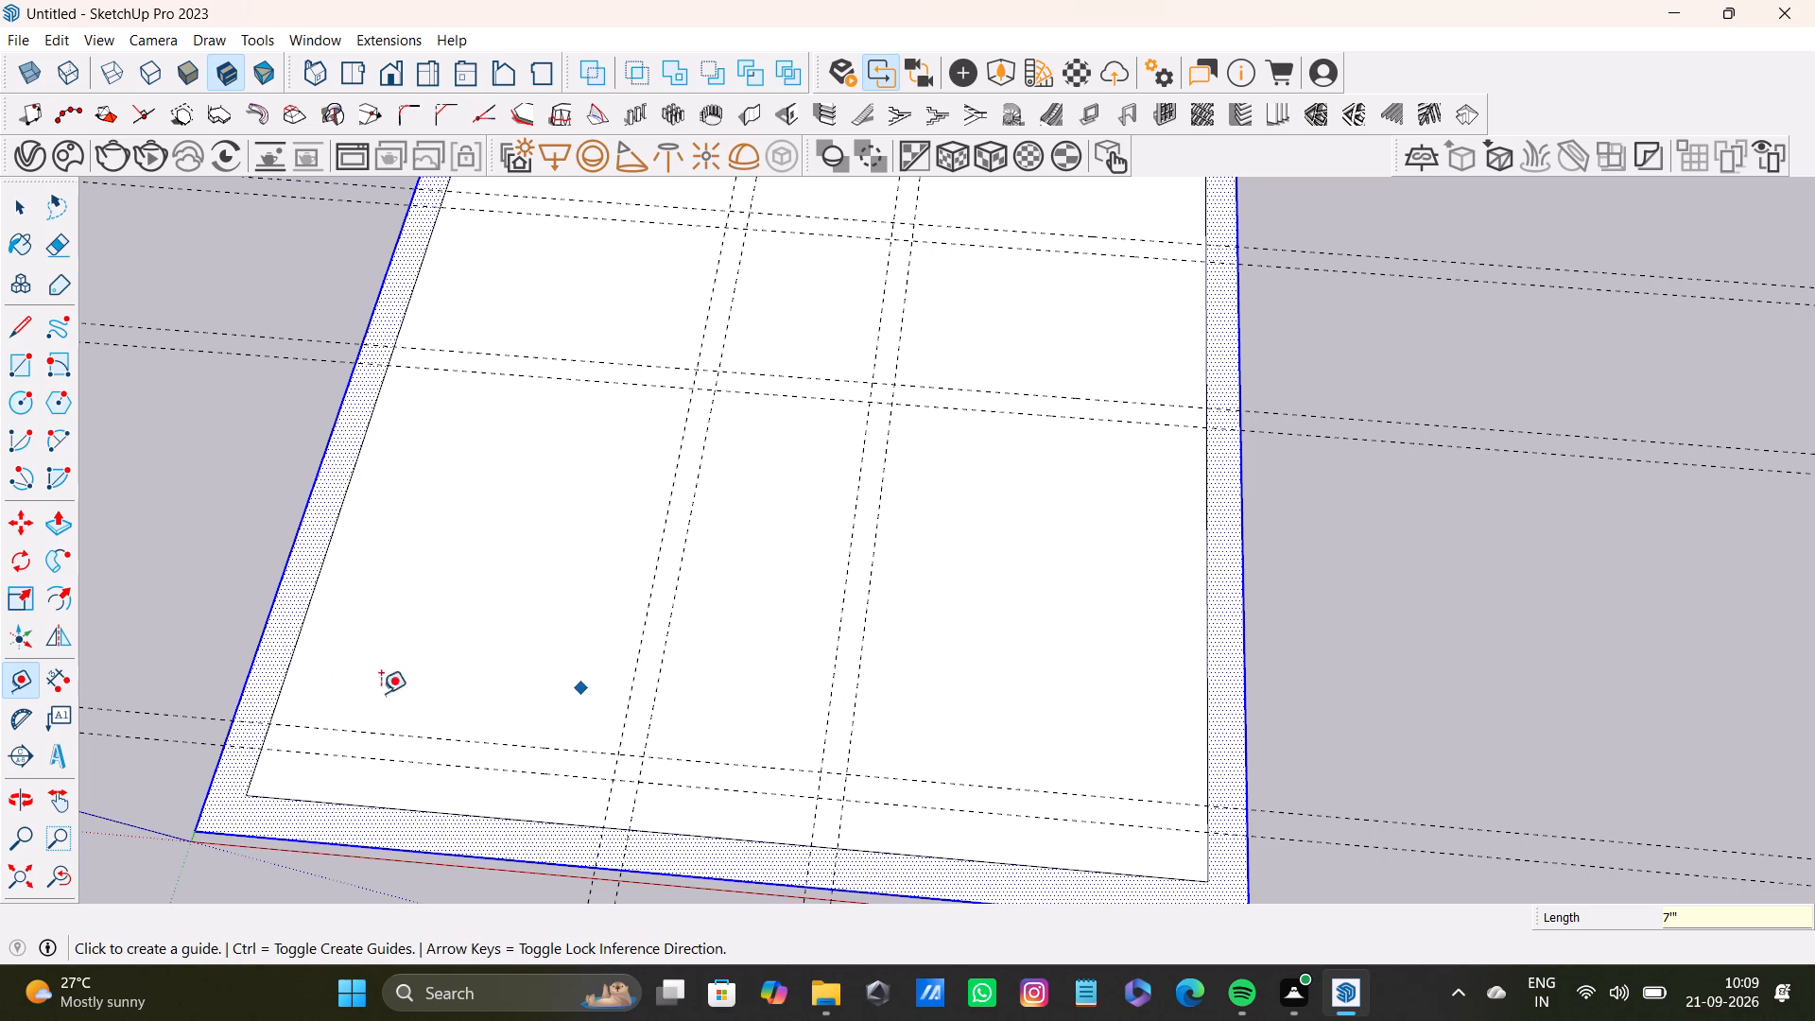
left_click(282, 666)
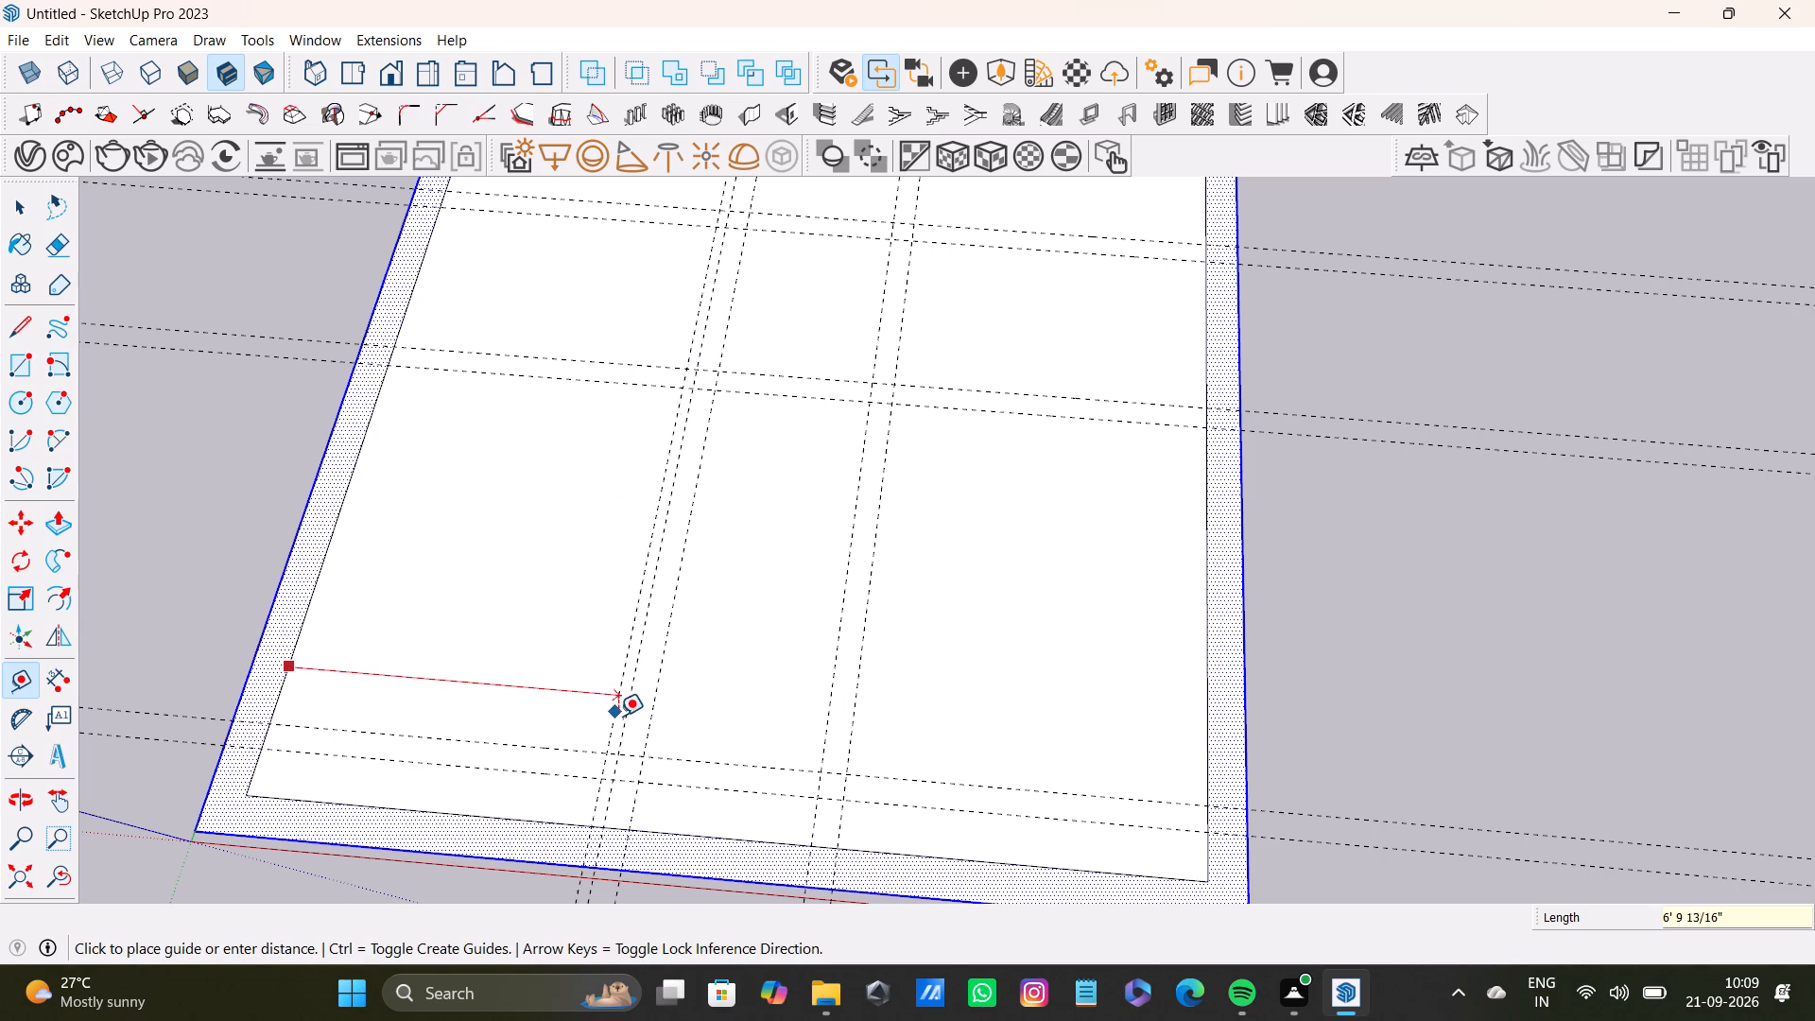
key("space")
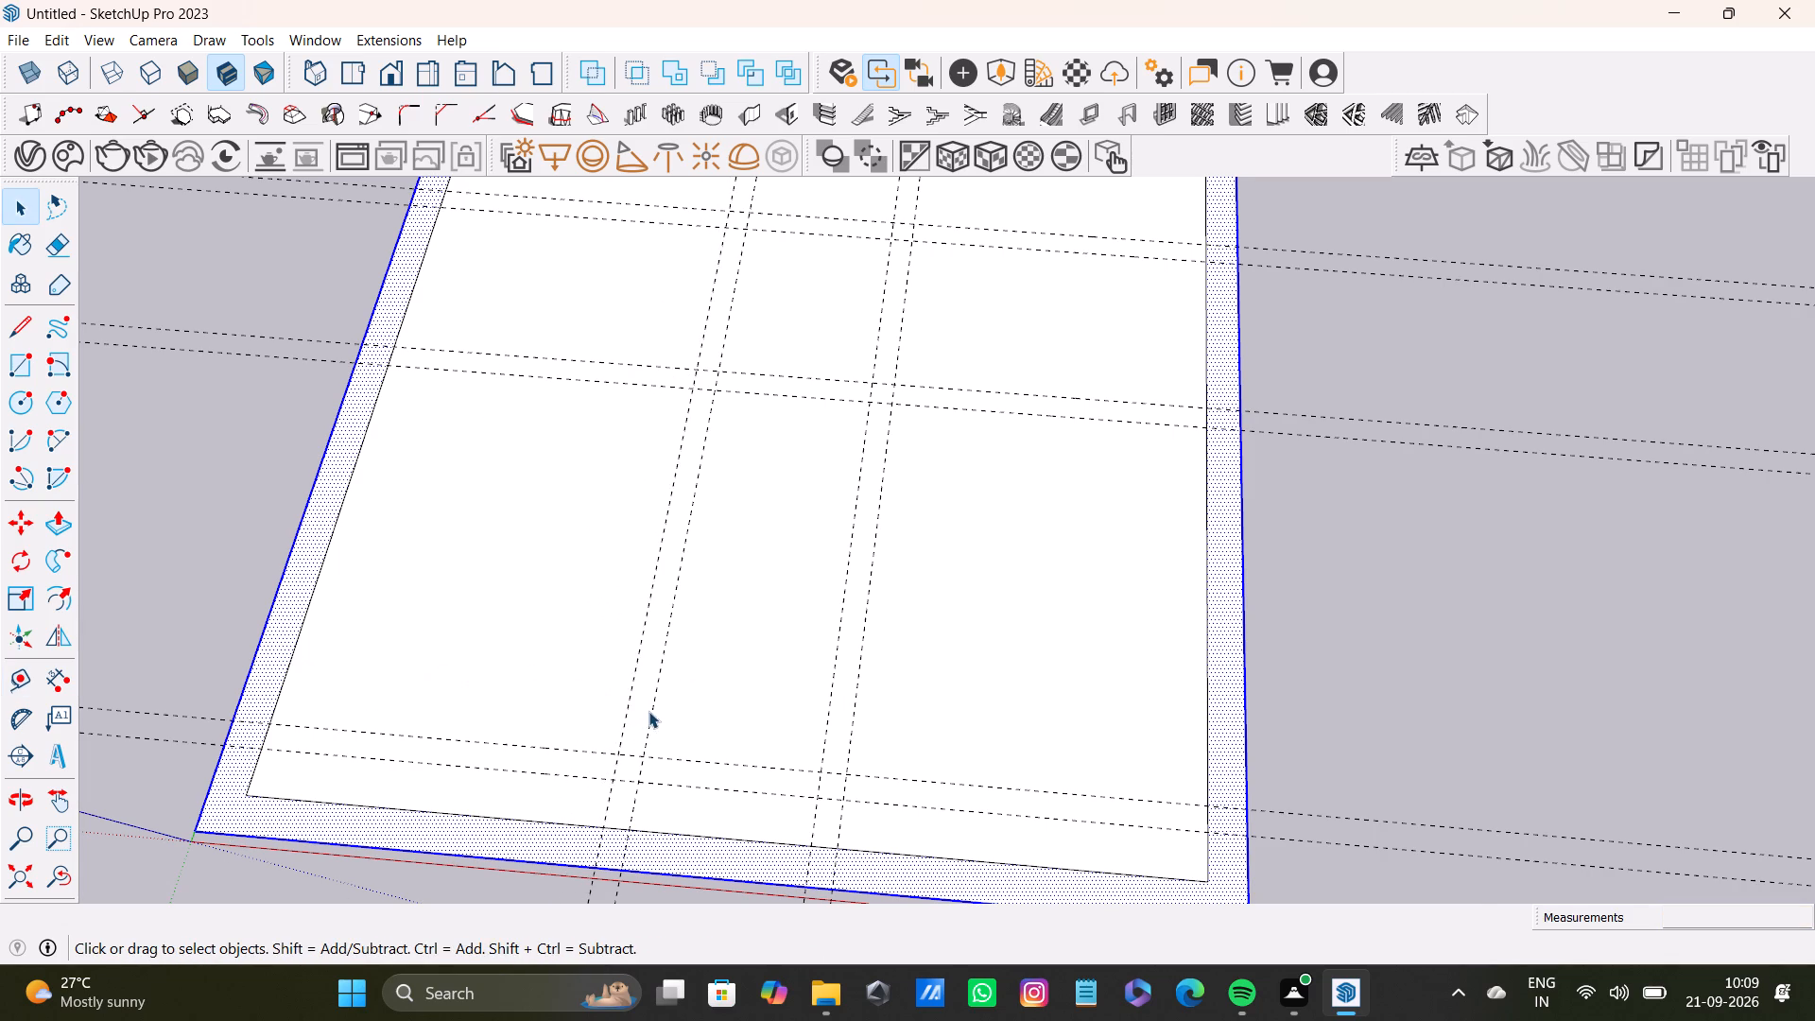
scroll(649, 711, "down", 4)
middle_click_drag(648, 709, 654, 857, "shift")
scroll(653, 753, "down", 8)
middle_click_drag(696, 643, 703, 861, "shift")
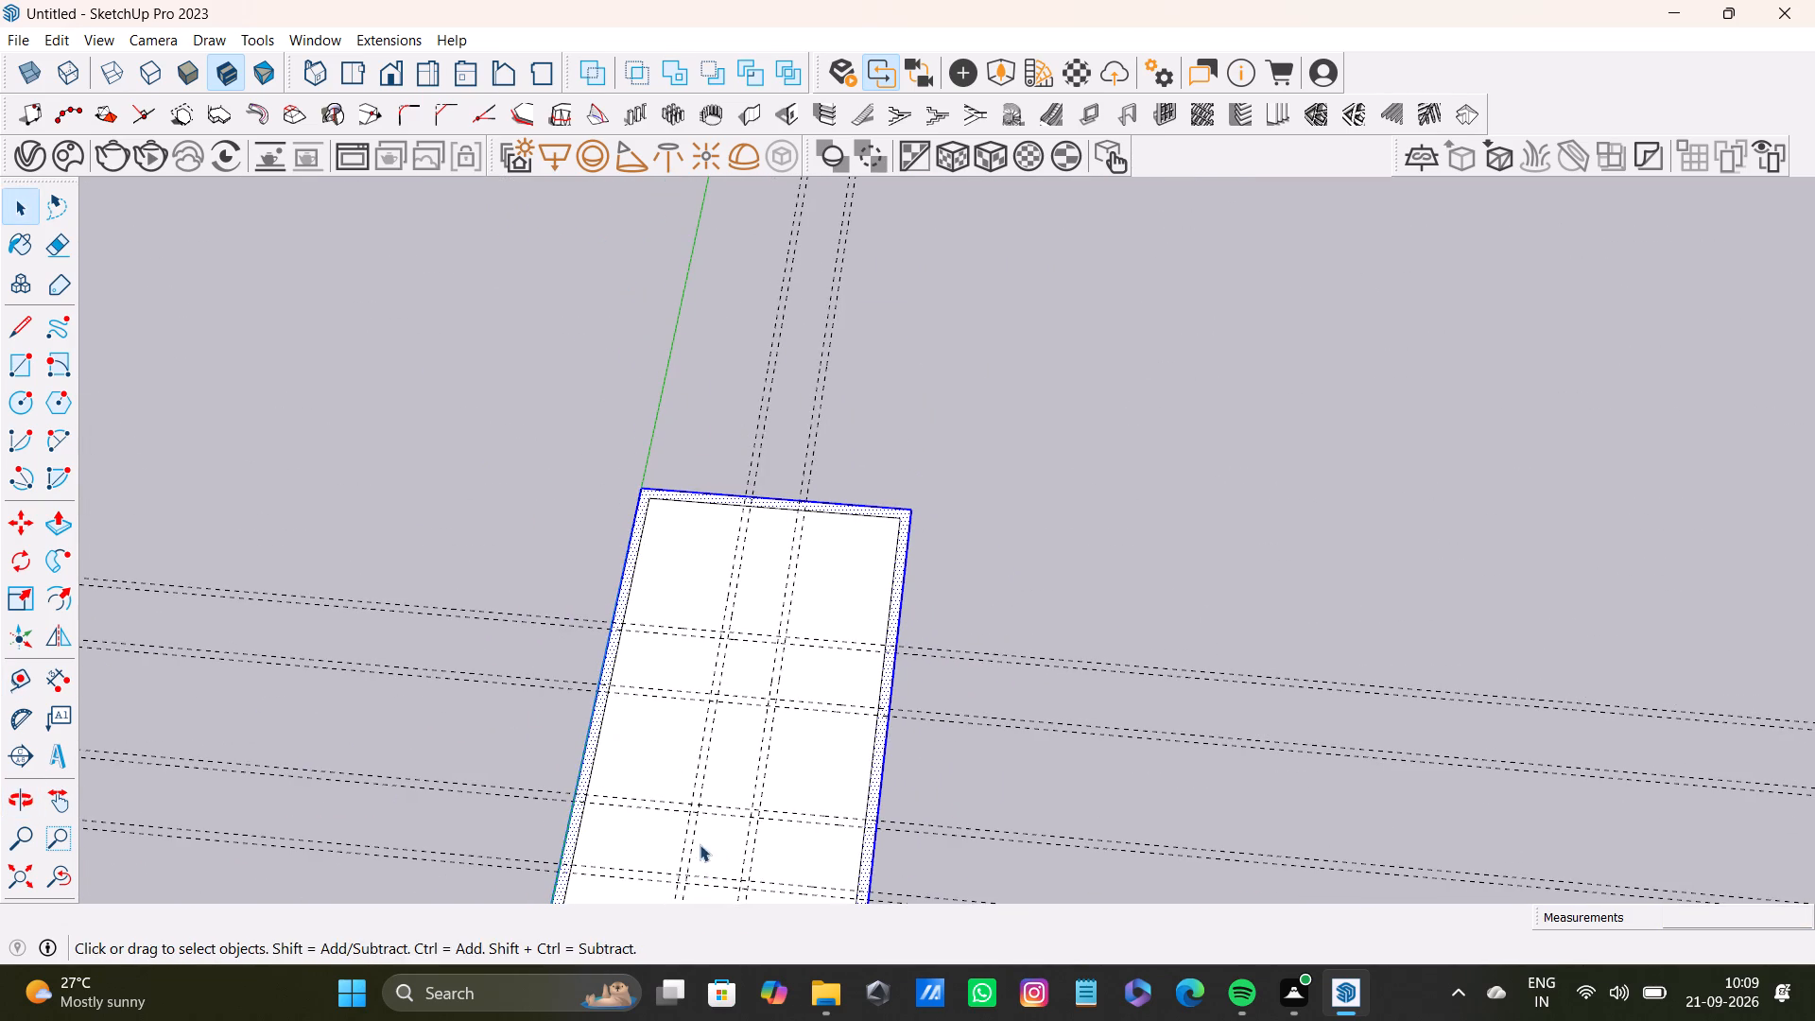
Draw a wall outline 6" thick and about 4'3" long from the green-axis wall's inner edge, between the first crosswise guides.
key("l")
scroll(692, 593, "up", 13)
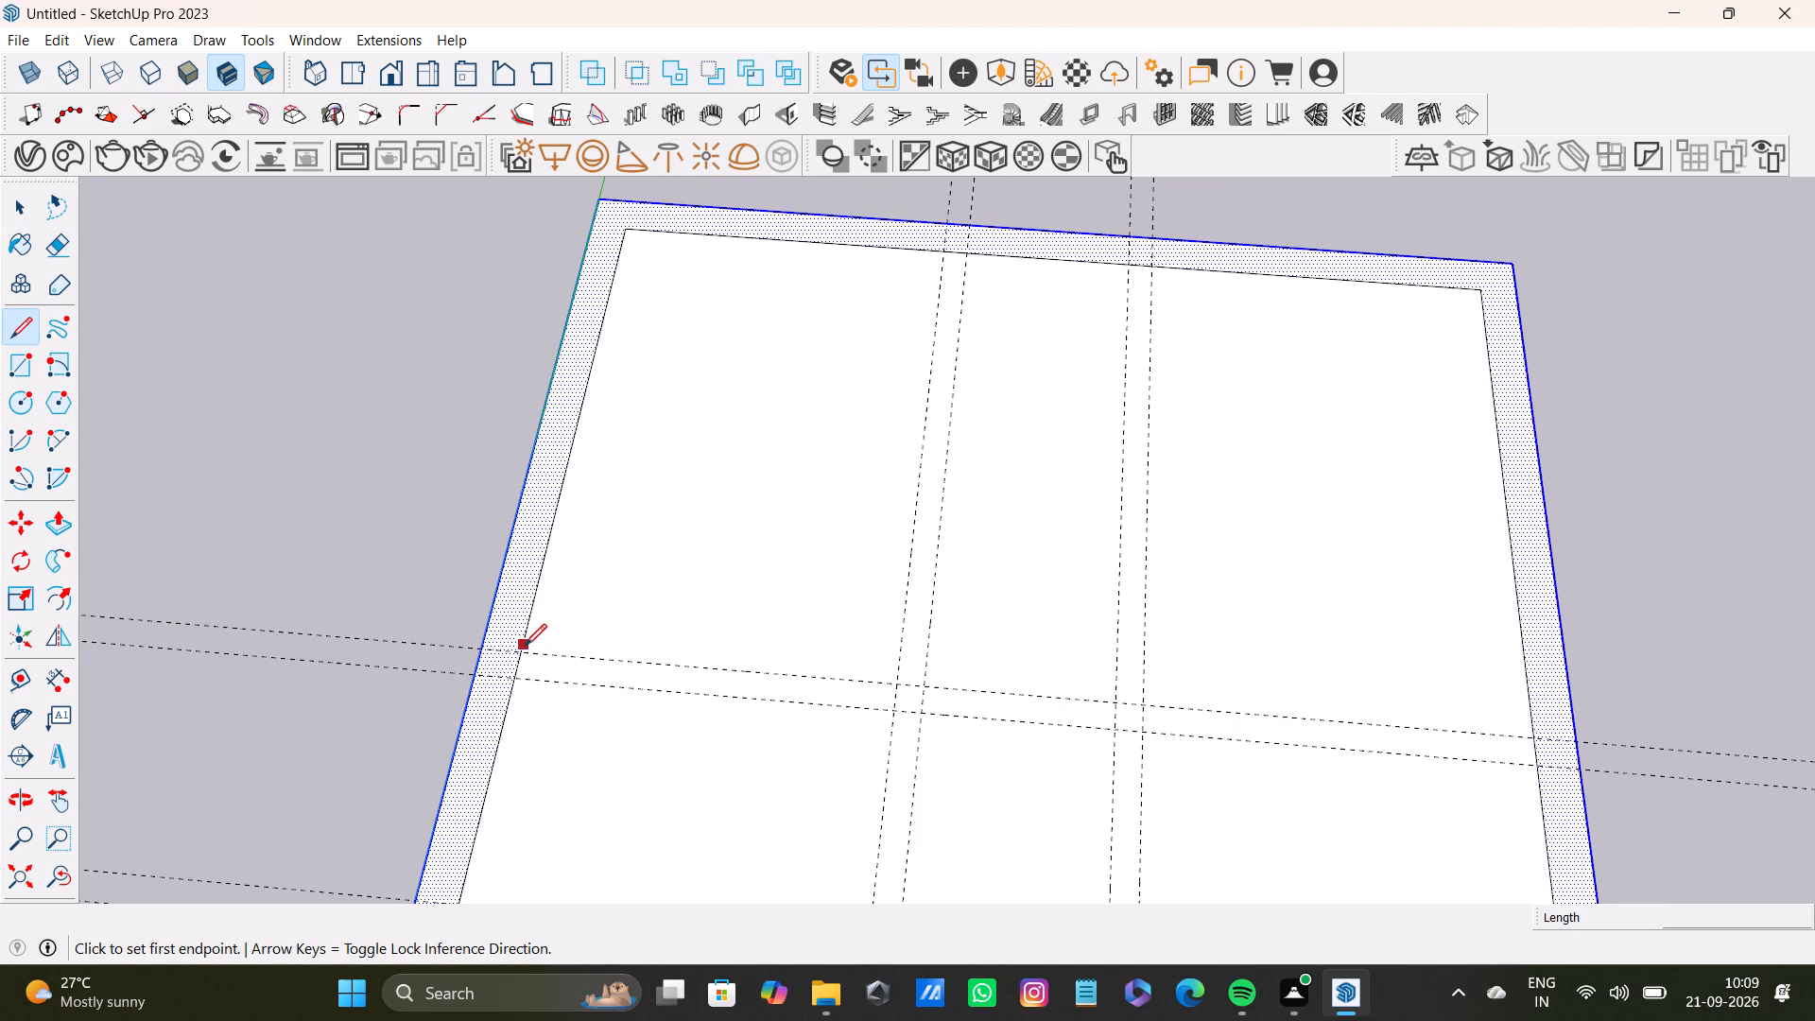
left_click(523, 650)
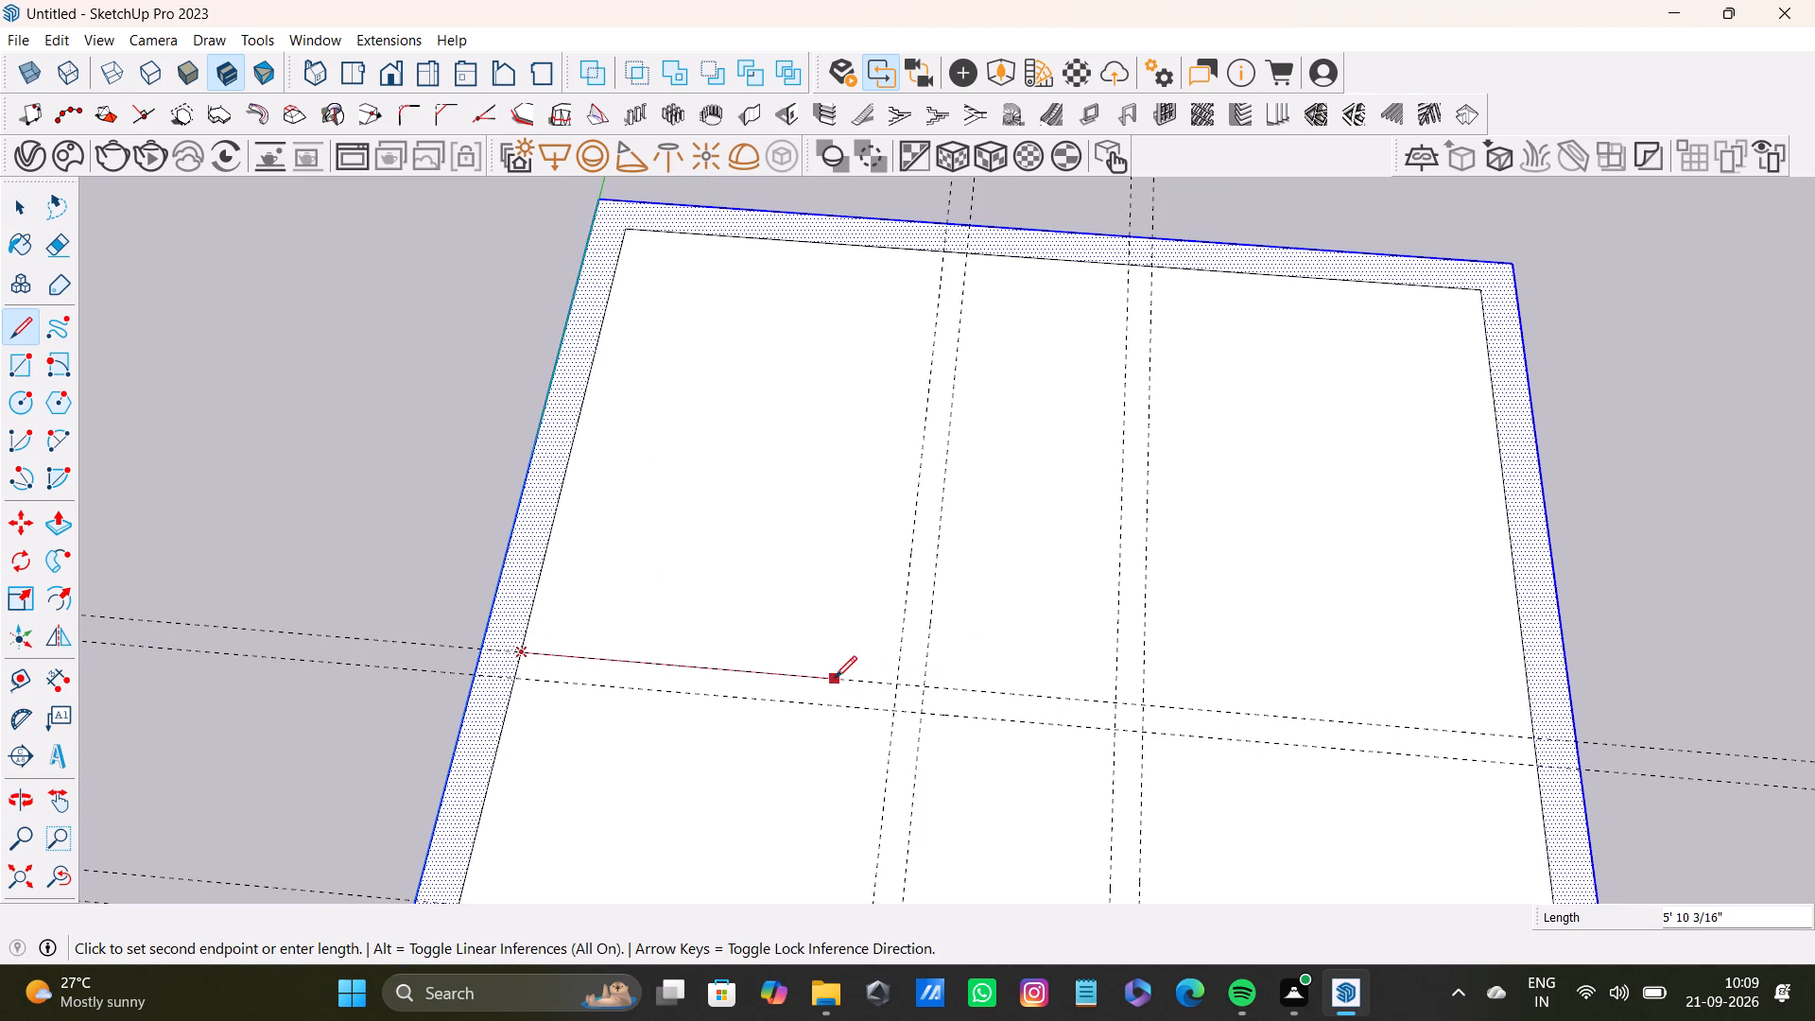
left_click(748, 673)
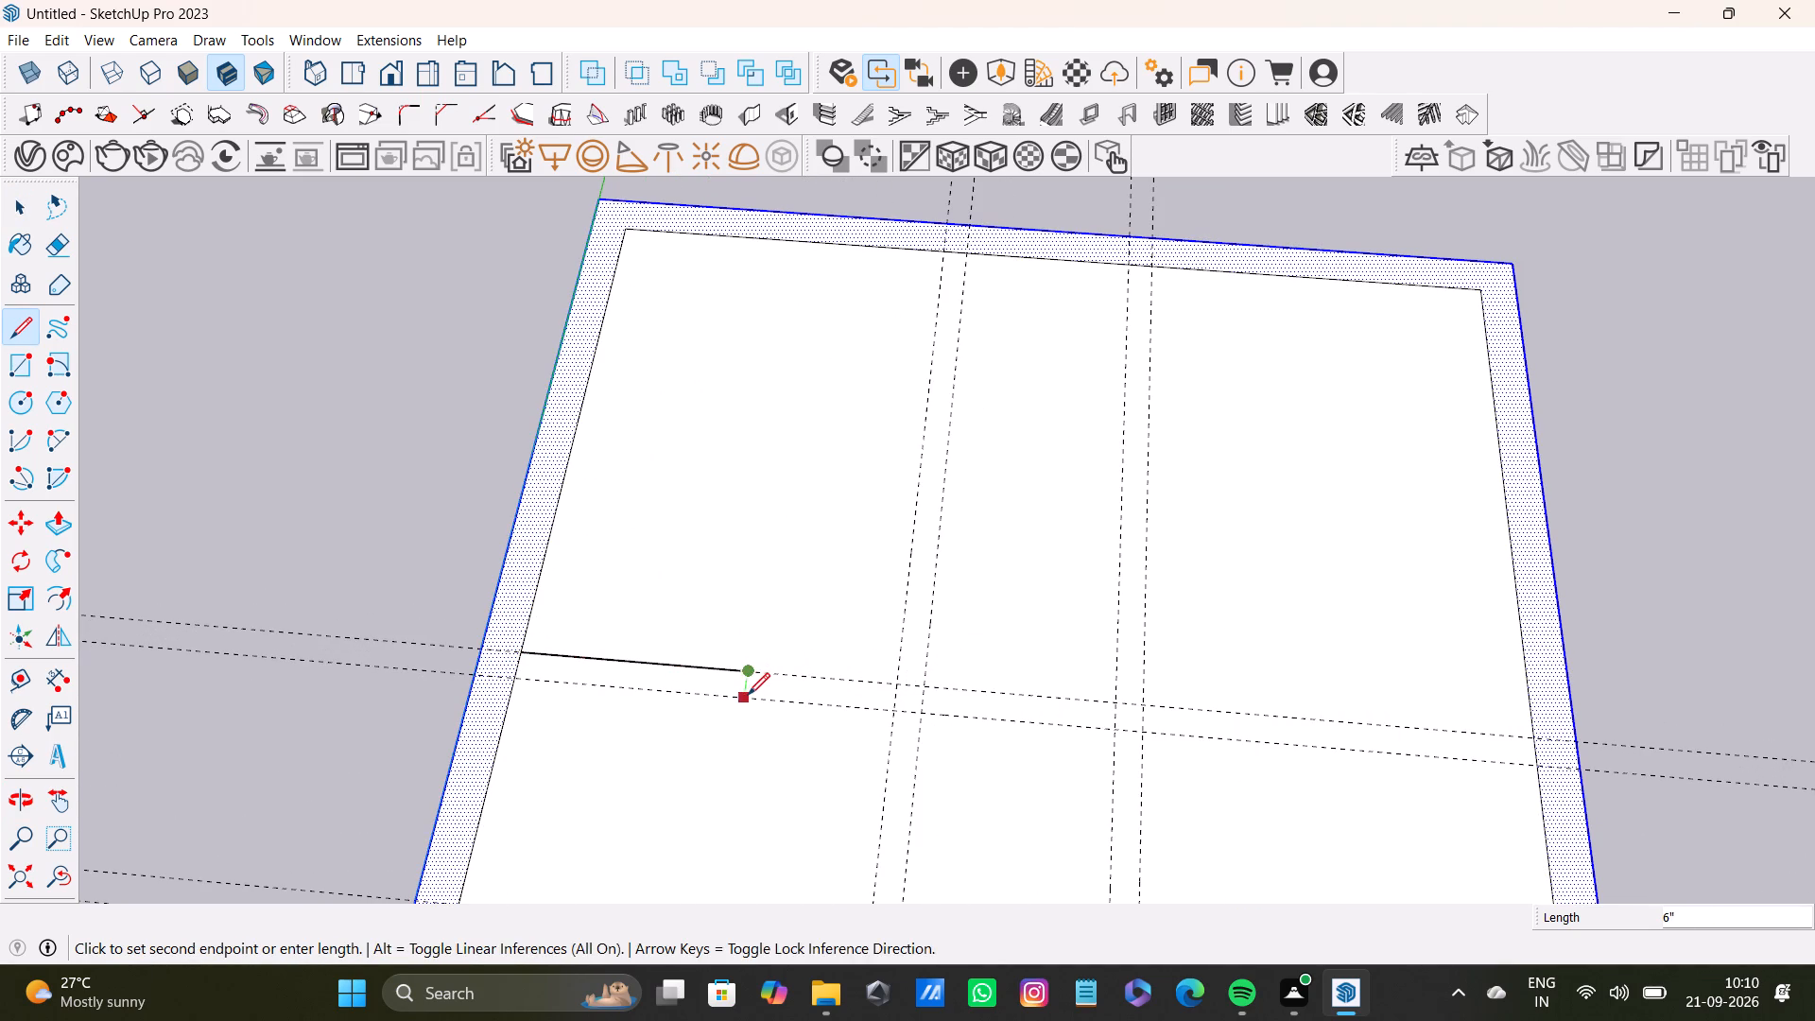
left_click(748, 695)
left_click(515, 679)
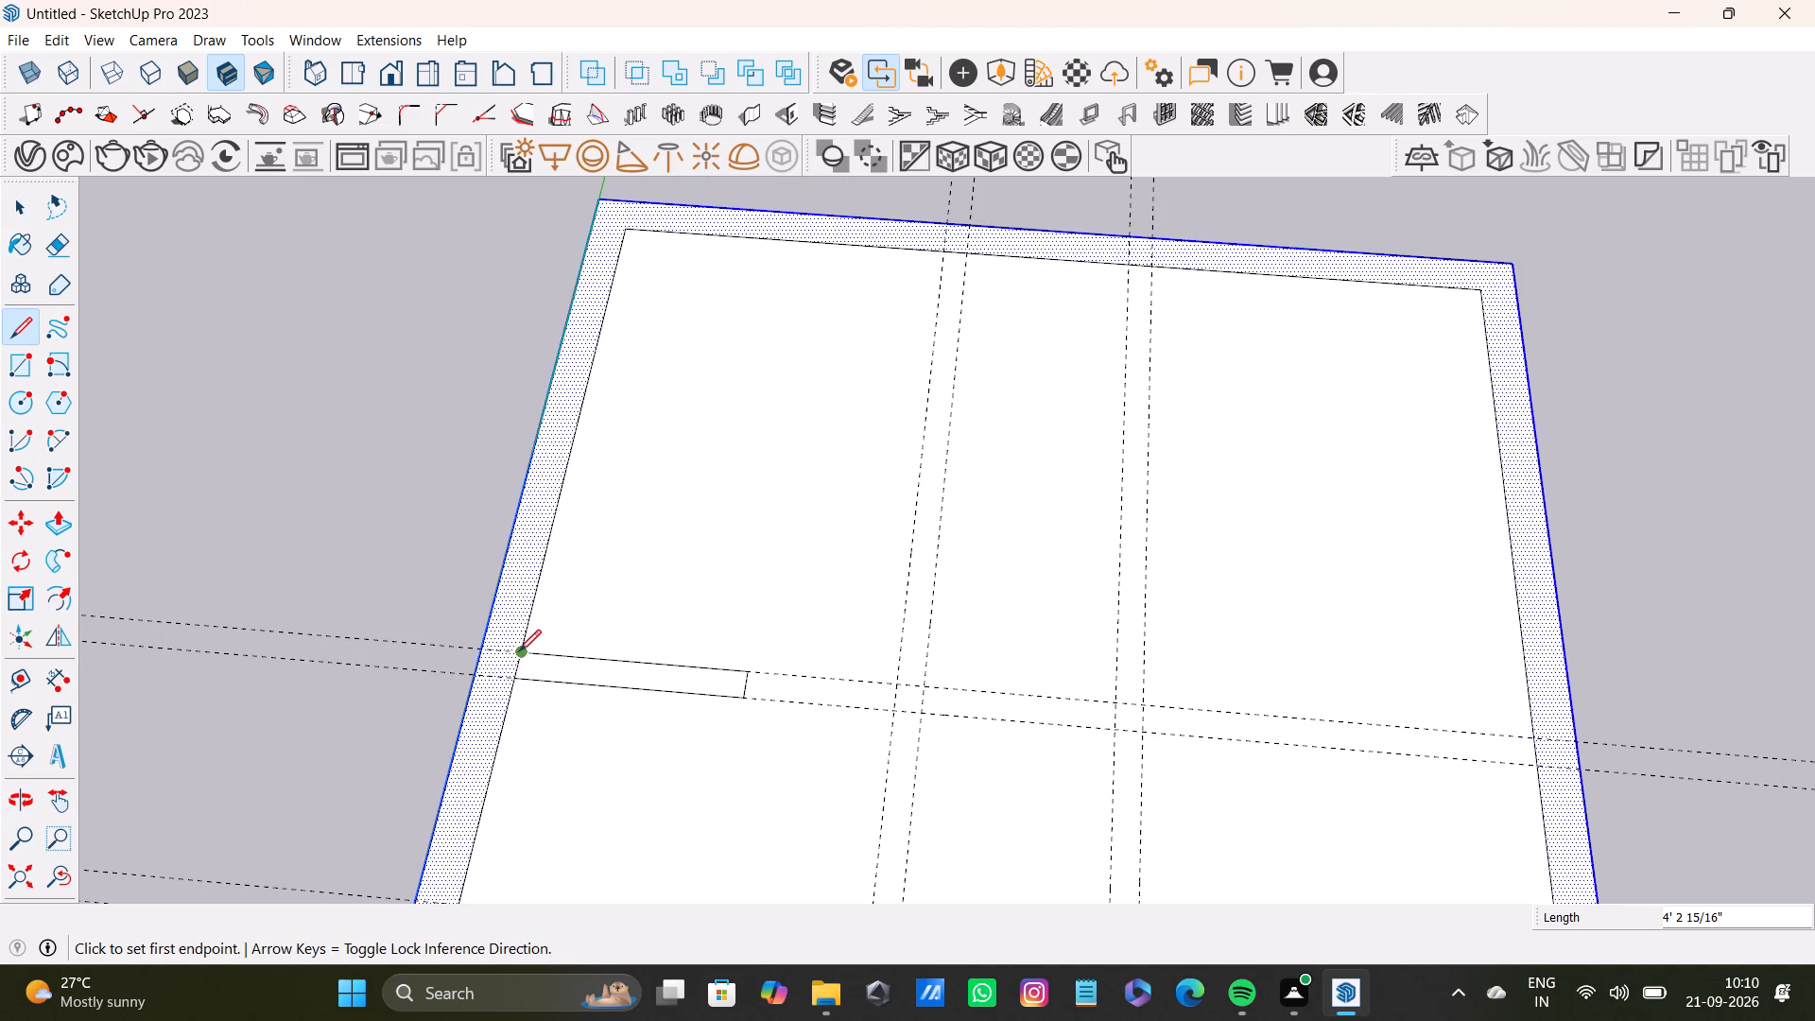
left_click(519, 651)
key("space")
Outline a short 6"-thick wall piece between the first crosswise guides, around their crossing with the lengthwise guides nearer the green-axis wall.
key("l")
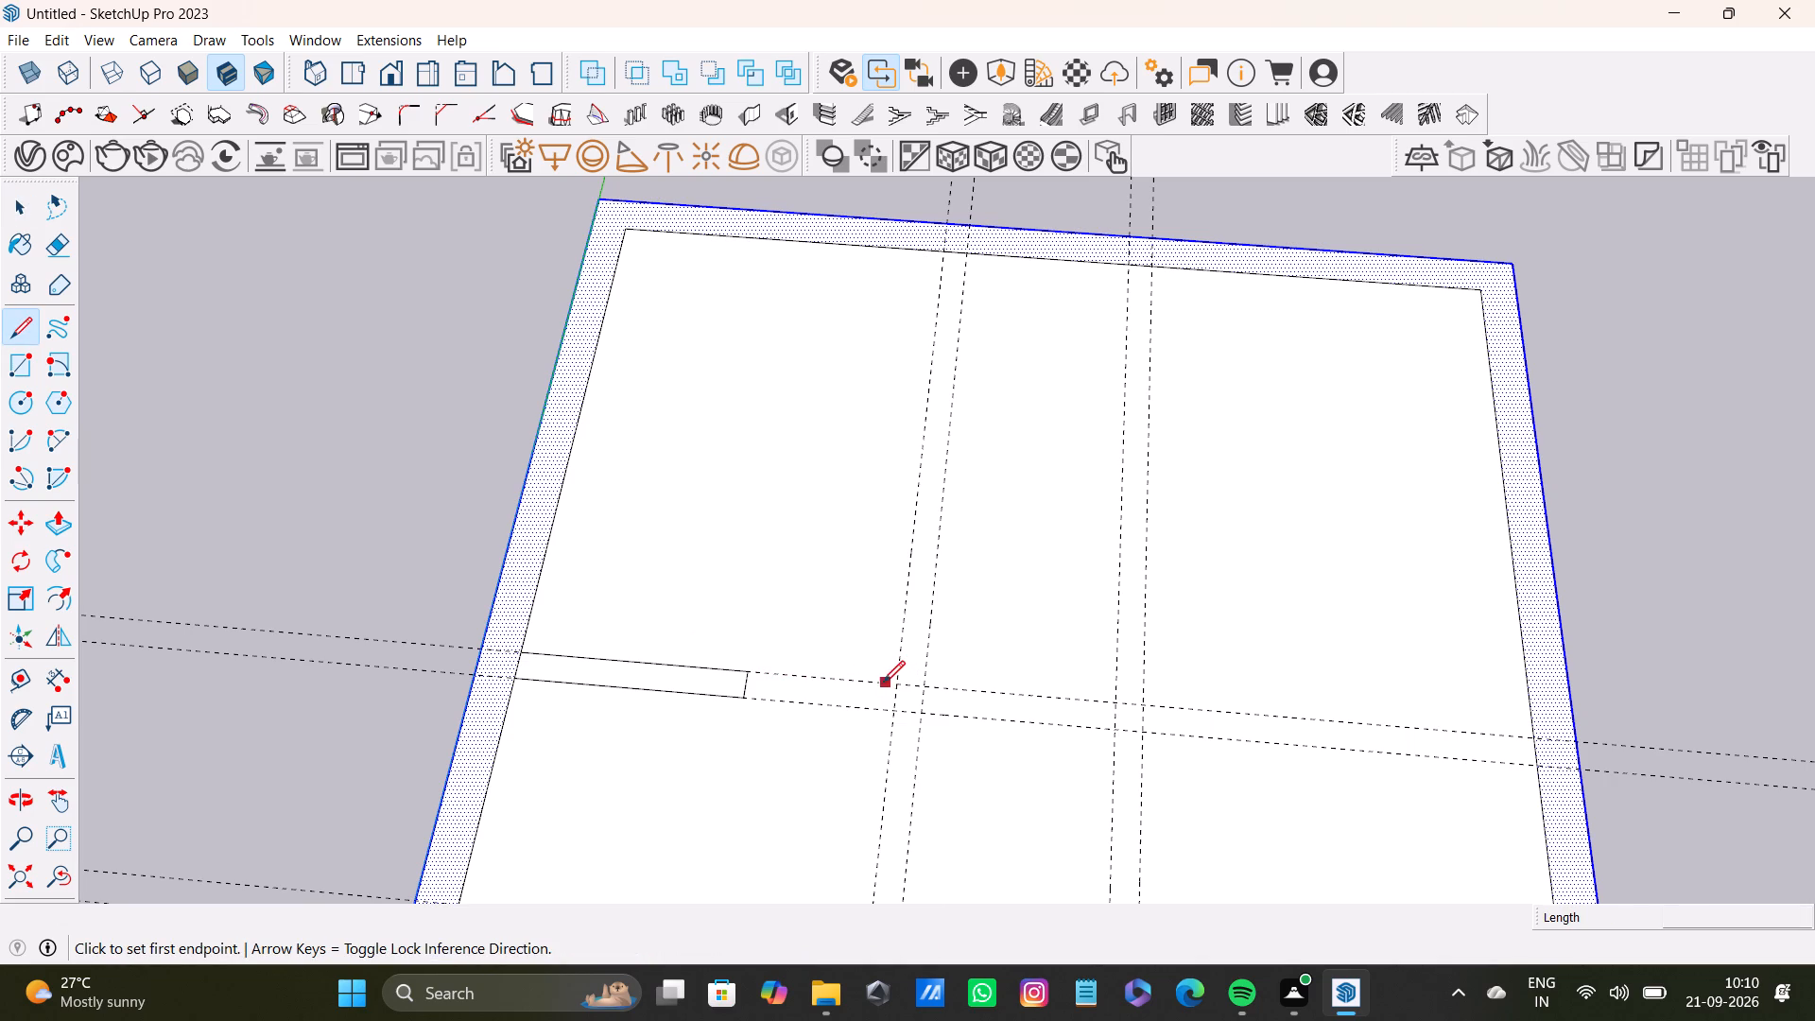
scroll(896, 688, "up", 3)
left_click(892, 684)
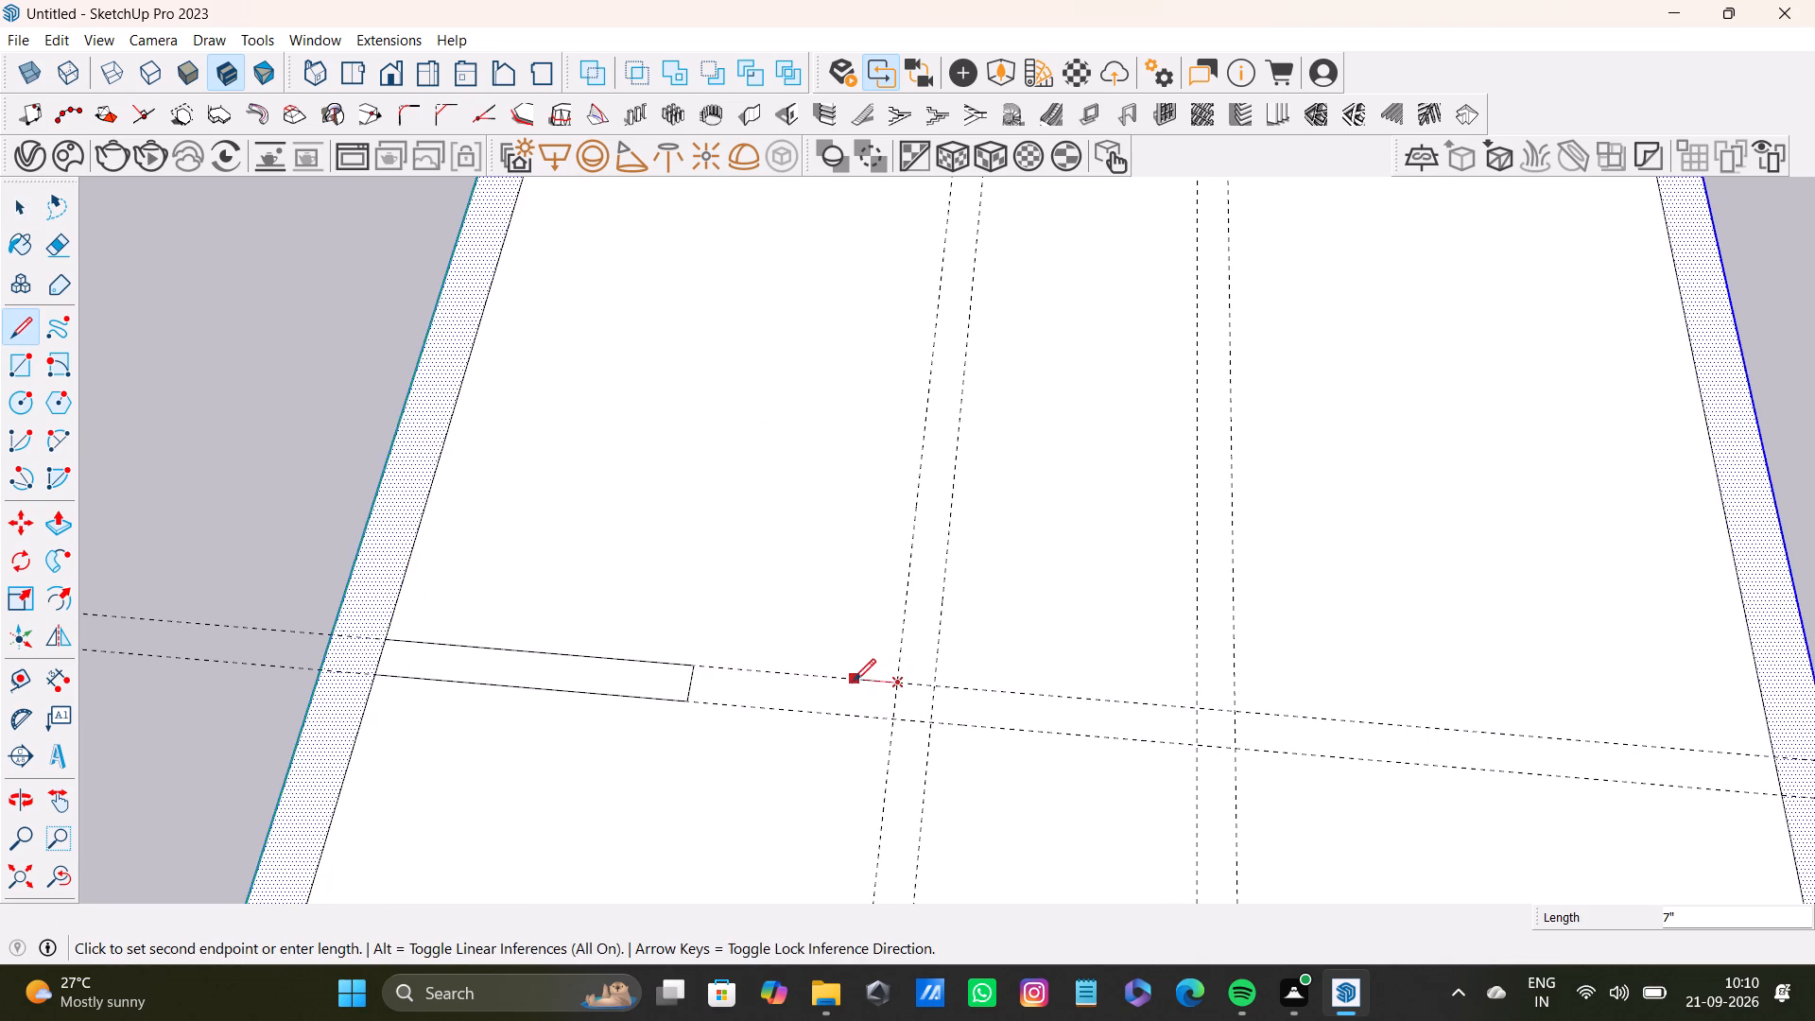
left_click(867, 686)
left_click(856, 726)
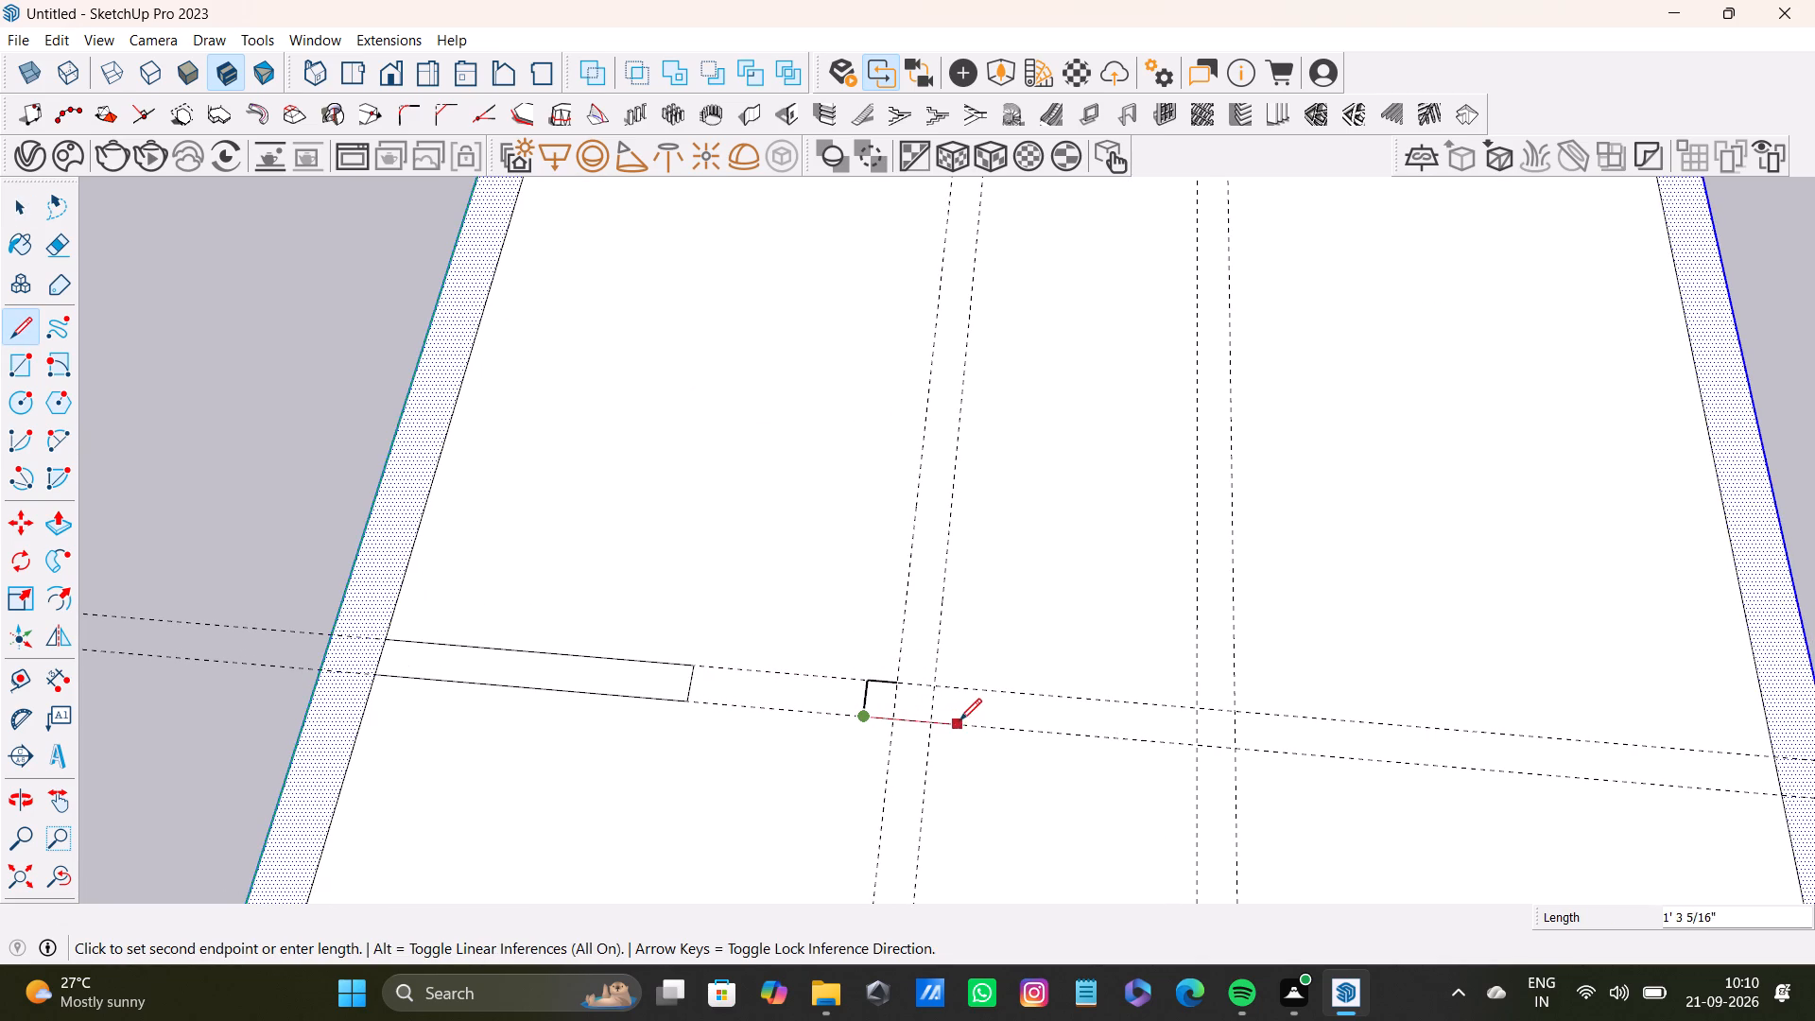
left_click(973, 723)
left_click(973, 685)
left_click(938, 683)
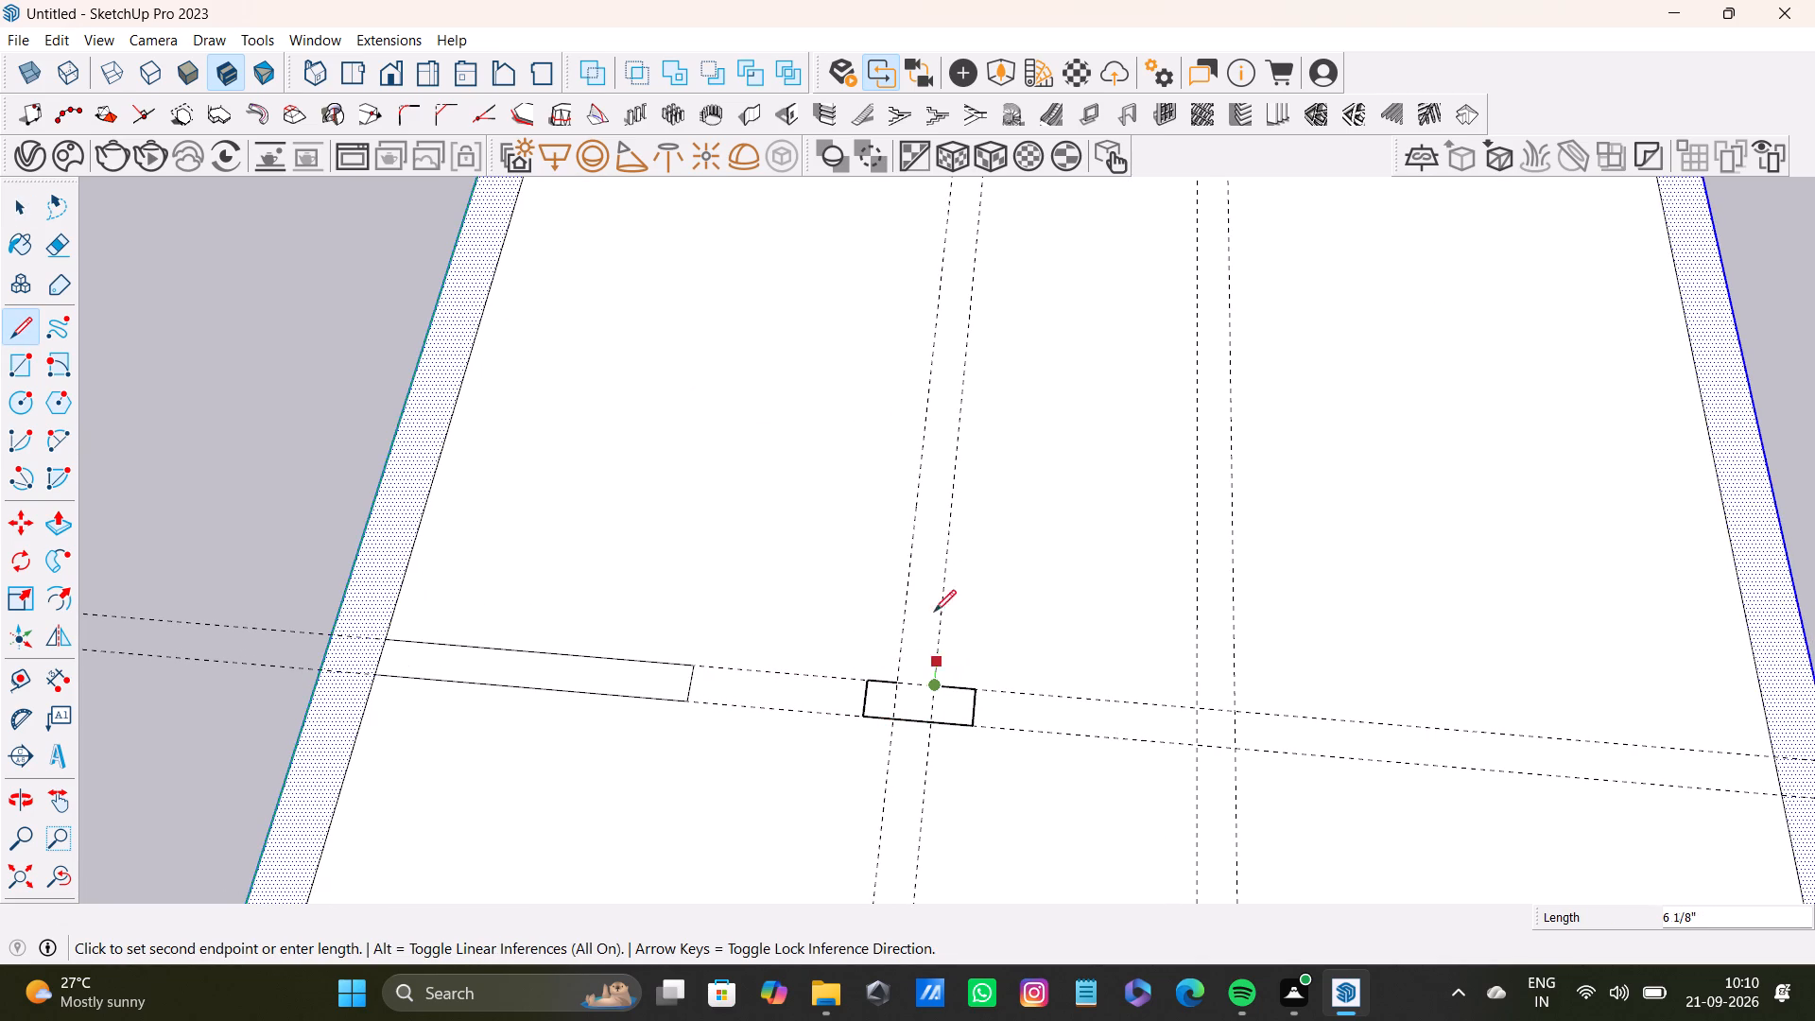
Draw both faces of the 6" lengthwise partition, 9'9" long, from that short wall piece to the far short wall's inner edge.
scroll(942, 512, "down", 8)
middle_click_drag(959, 403, 945, 468, "shift")
scroll(945, 420, "up", 6)
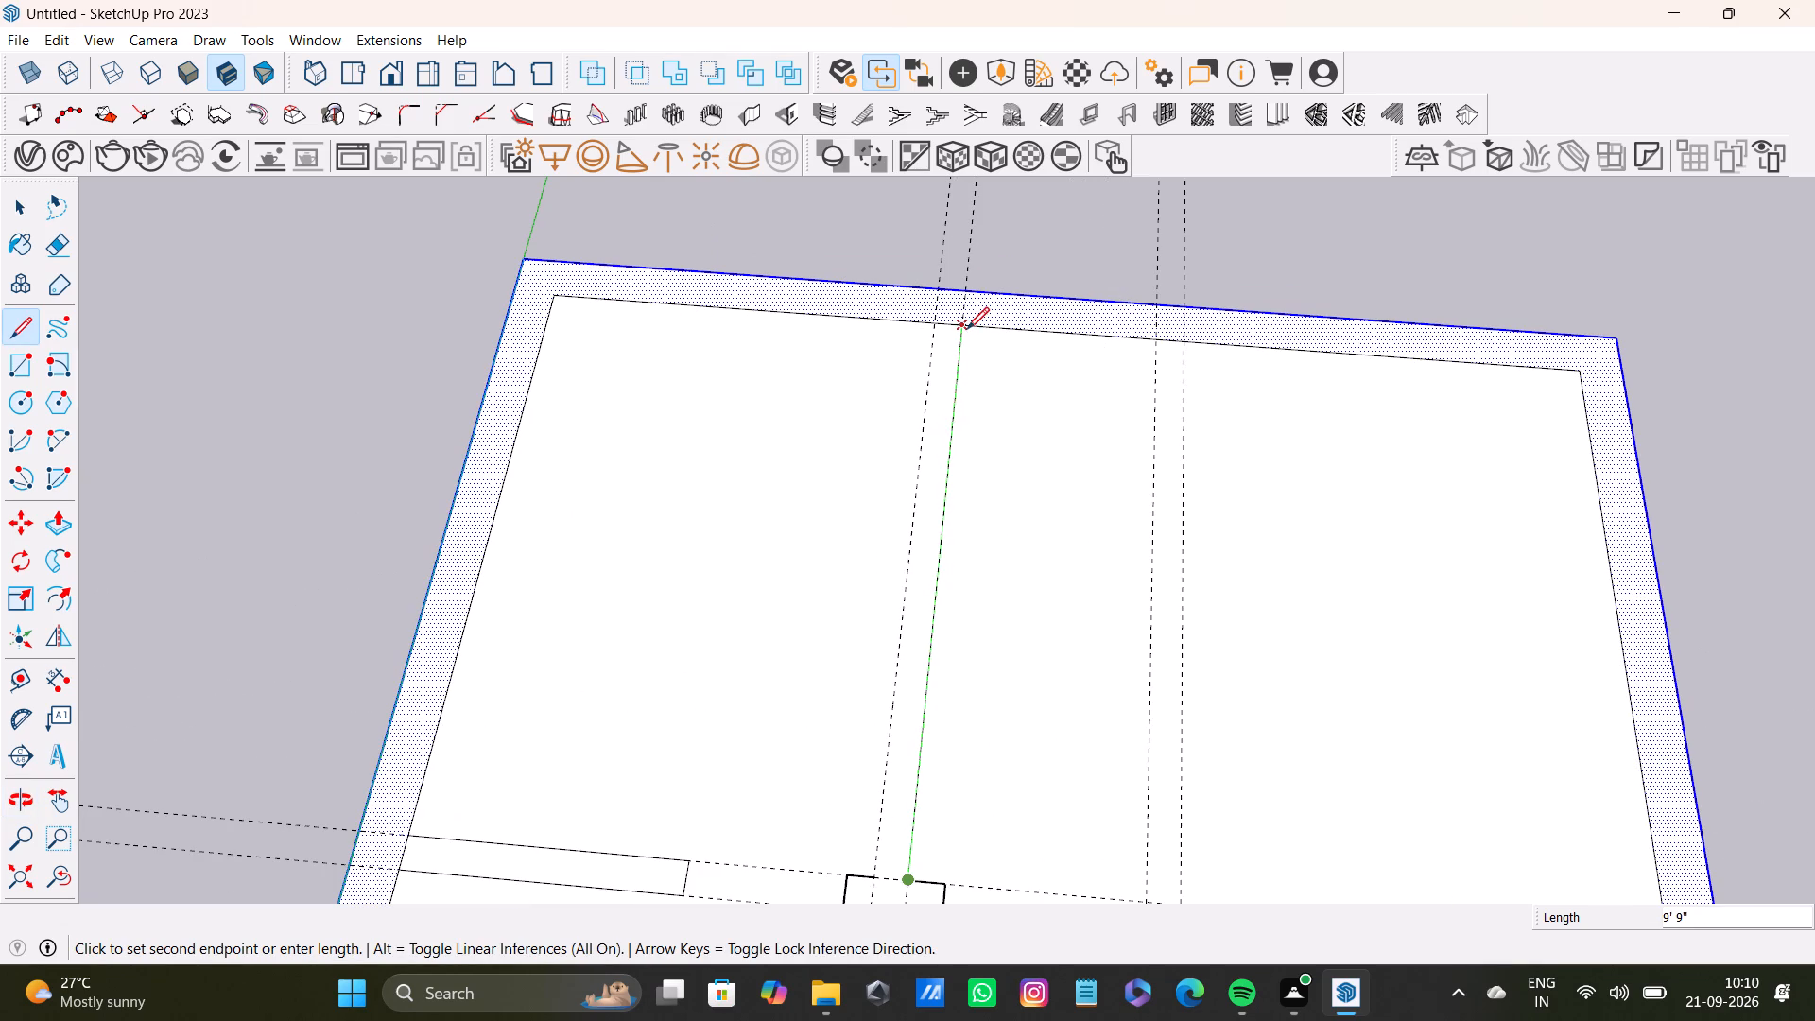
left_click(967, 329)
left_click(925, 324)
key("ctrl+z")
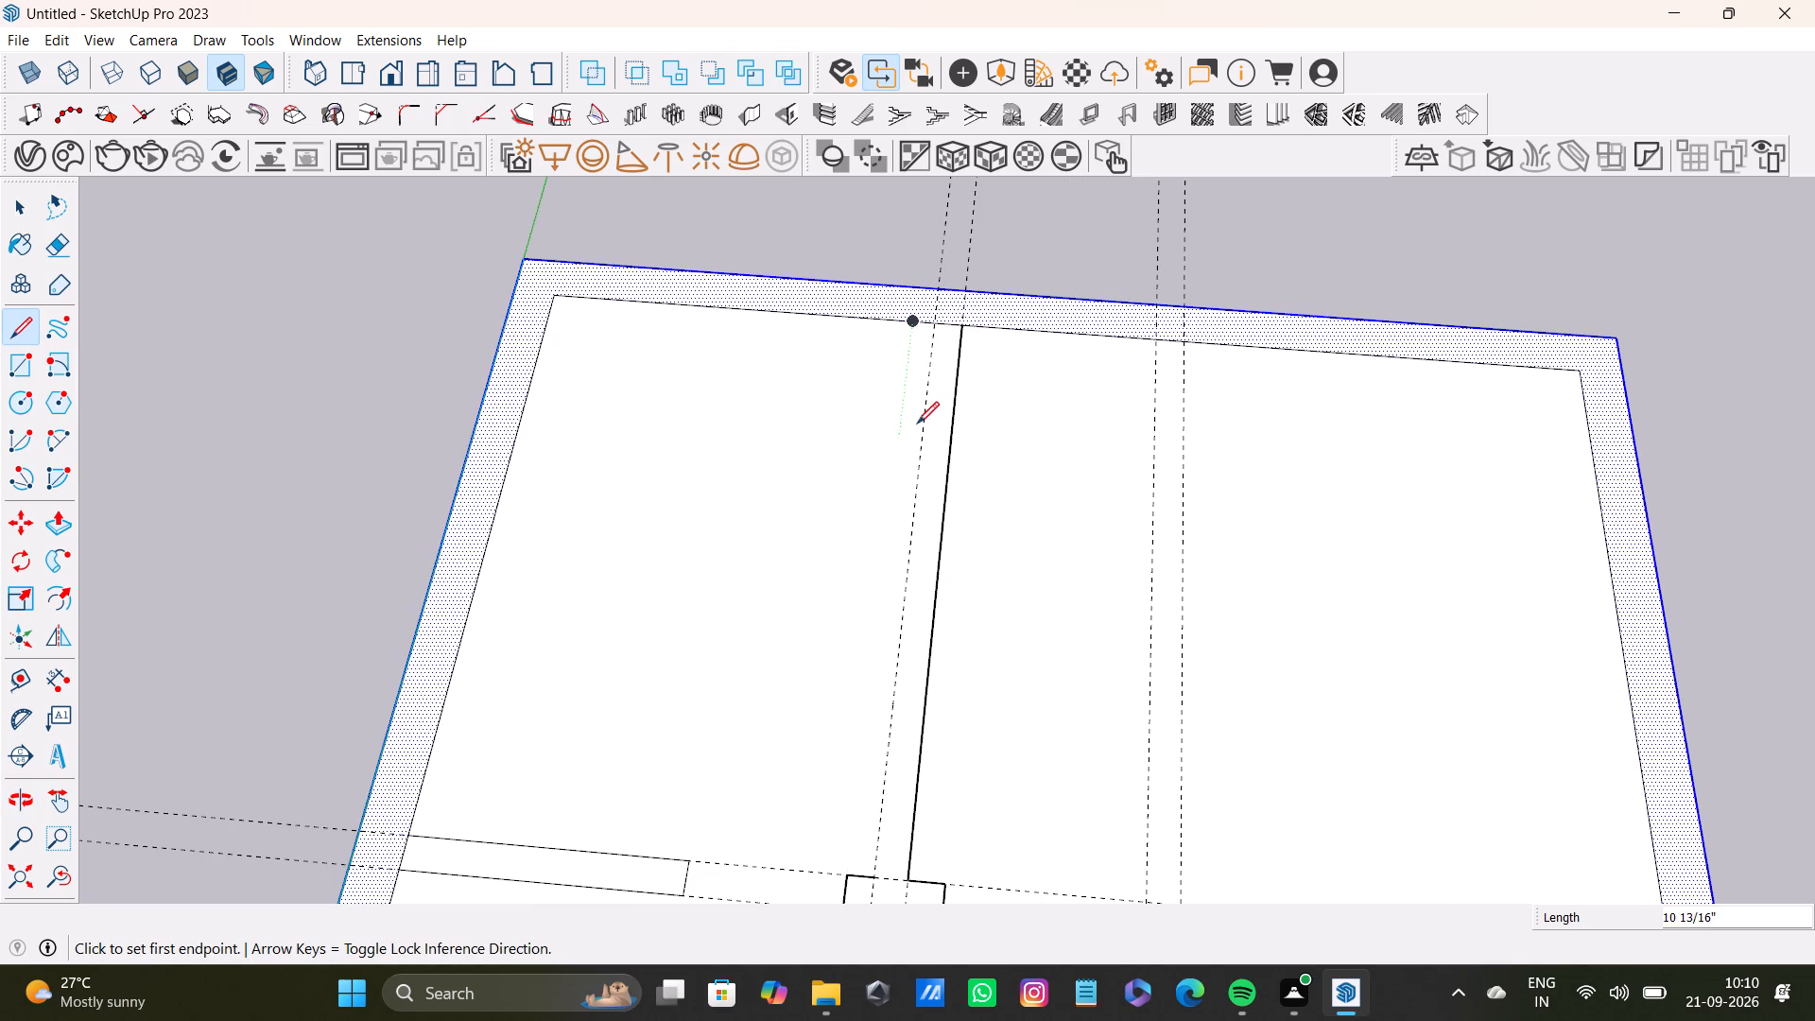
left_click(968, 323)
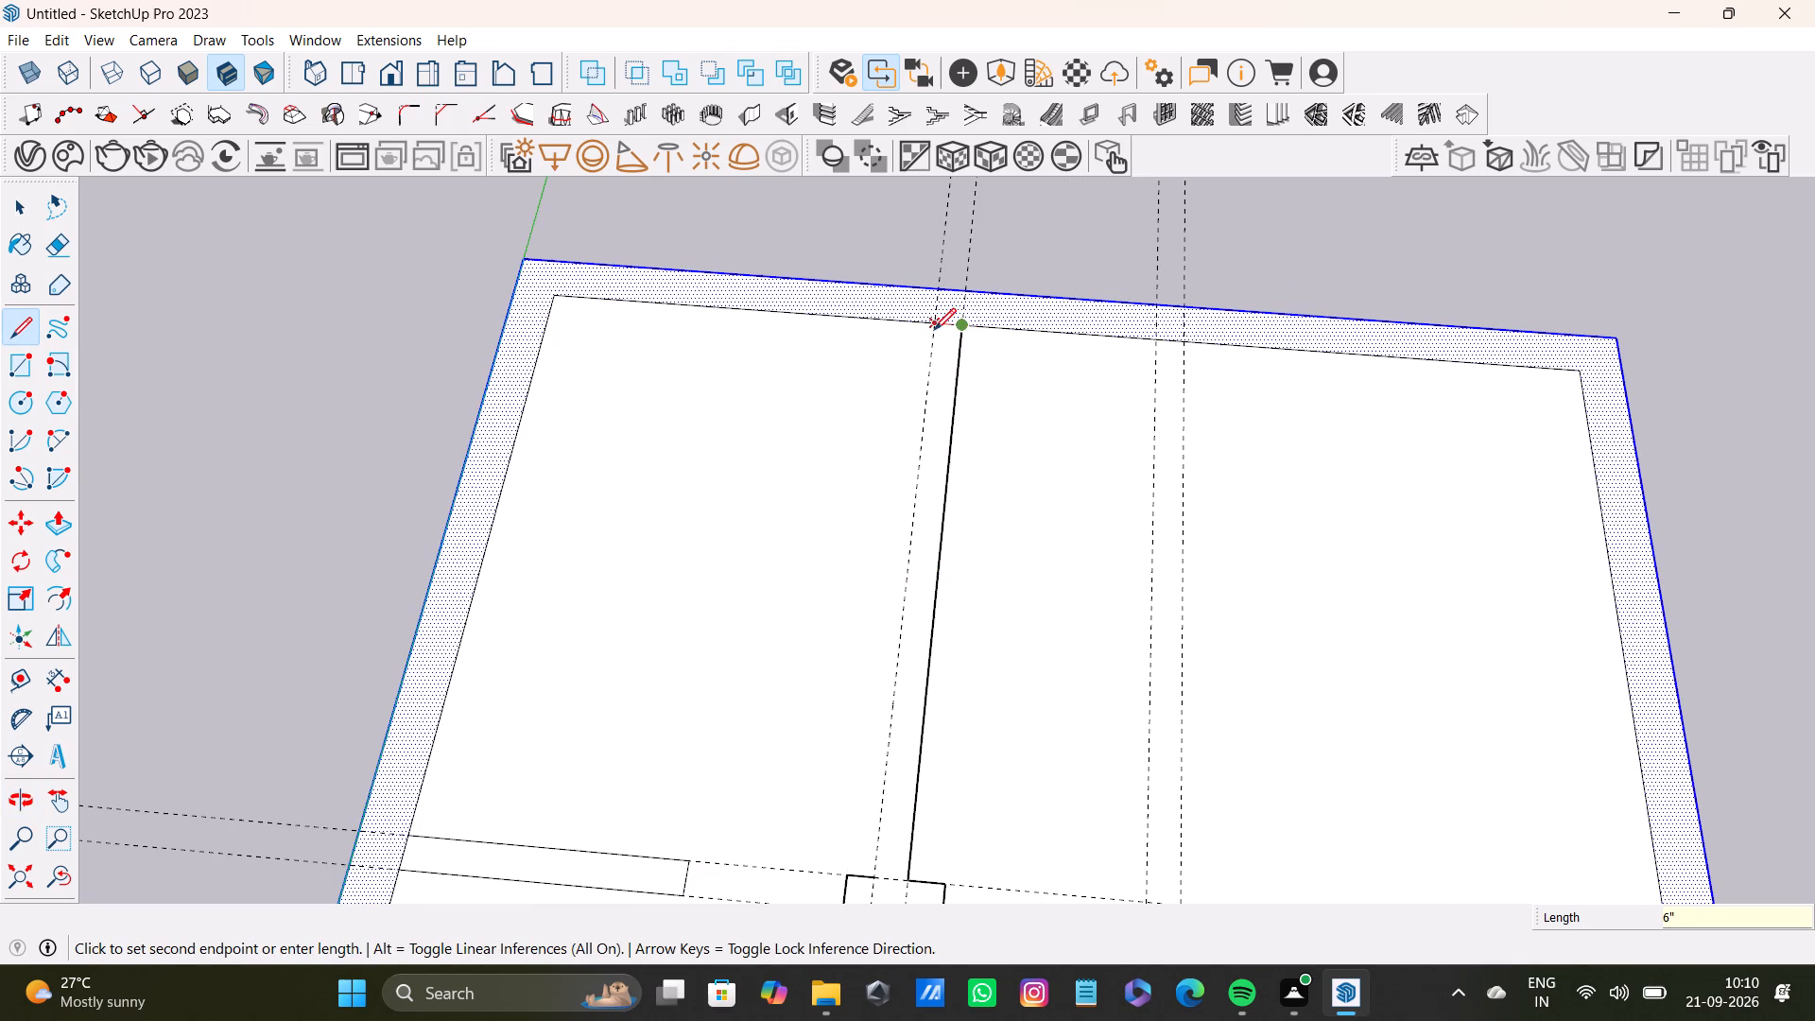
left_click(935, 327)
scroll(904, 562, "down", 3)
middle_click_drag(875, 611, 914, 430, "shift")
scroll(914, 430, "down", 1, "shift")
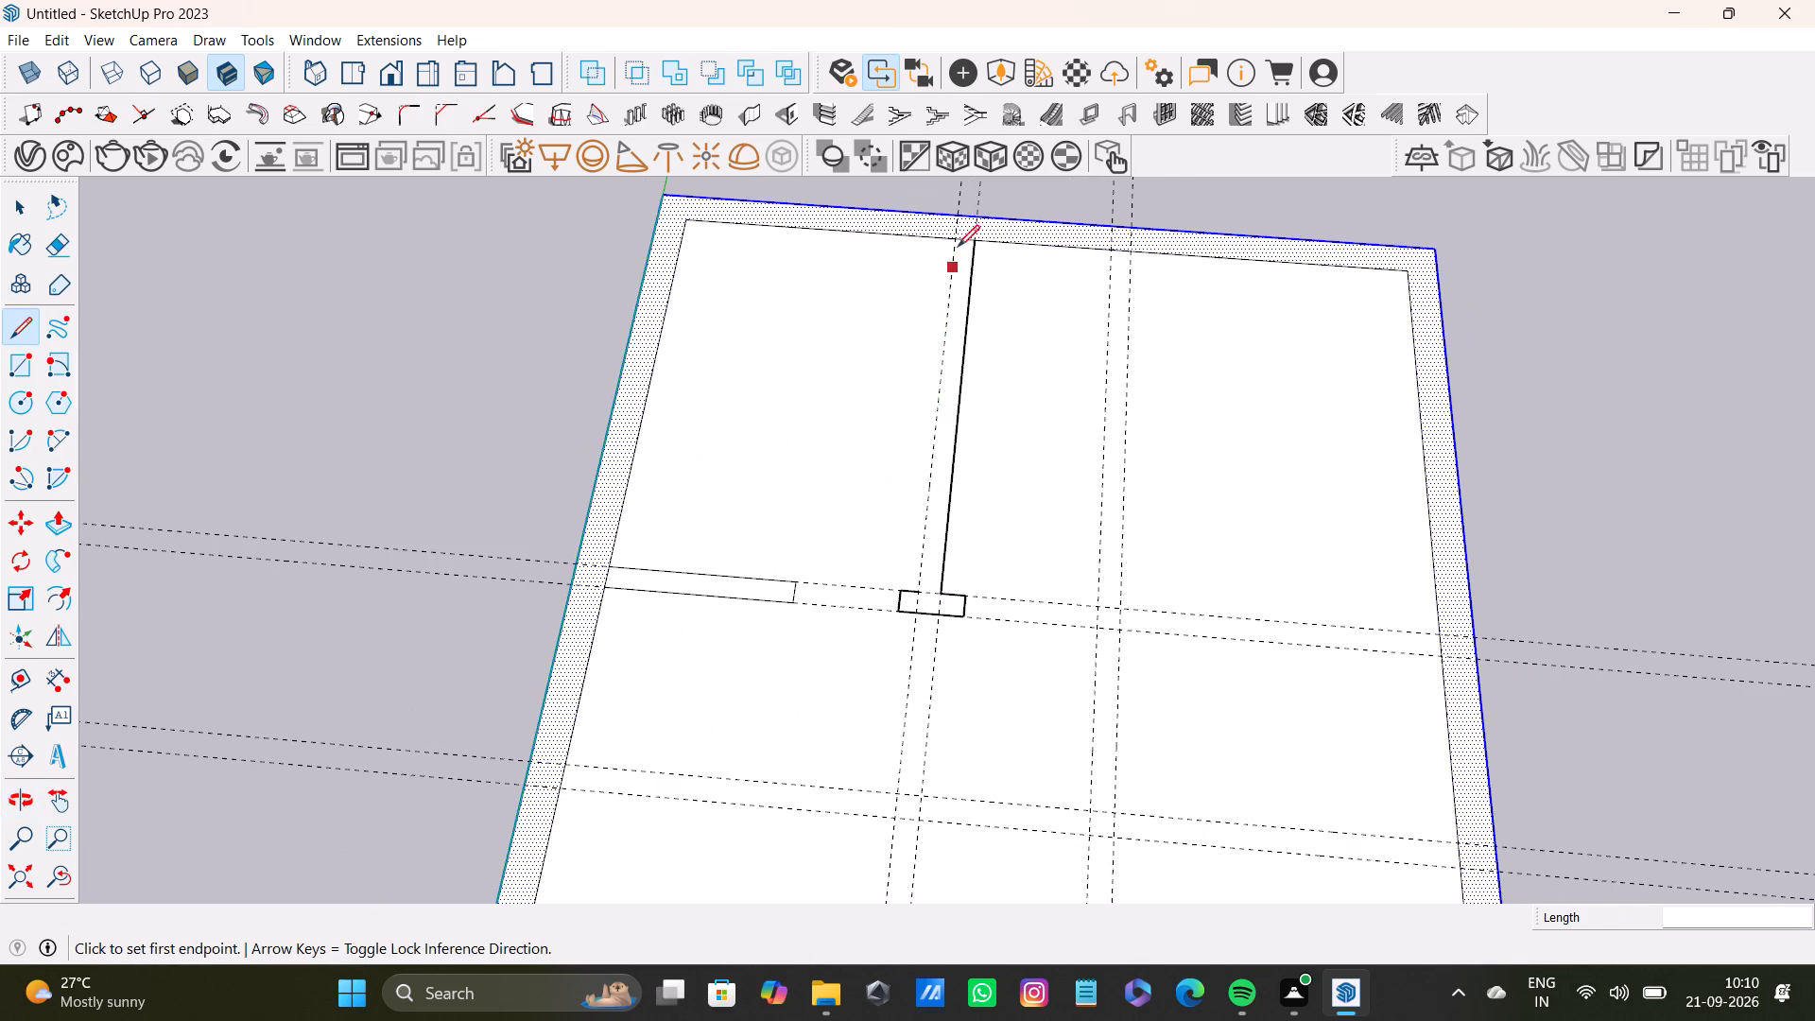
left_click(959, 234)
left_click(921, 592)
scroll(919, 587, "down", 5)
key("space")
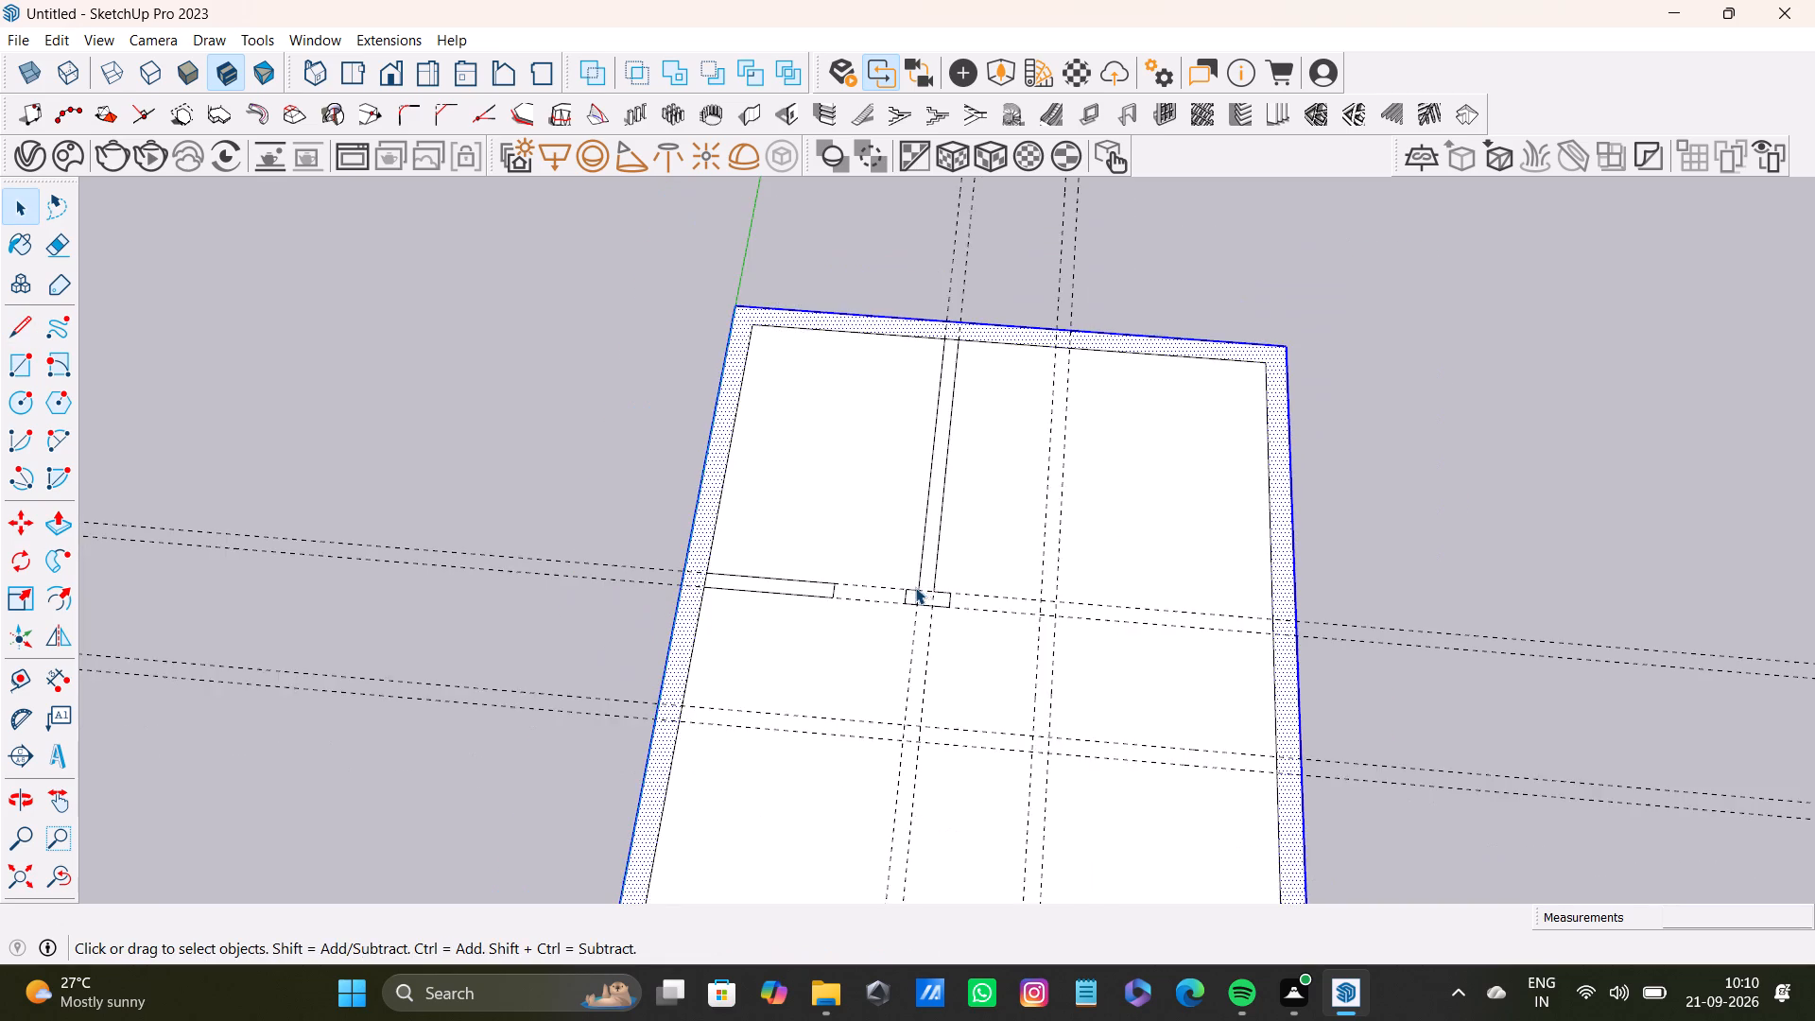
Outline a second short 6"-thick wall piece between the first crosswise guides, where they cross the other lengthwise guide pair.
scroll(915, 587, "down", 2)
middle_click_drag(950, 609, 907, 657, "shift")
scroll(909, 653, "up", 4)
middle_click_drag(921, 655, 937, 673)
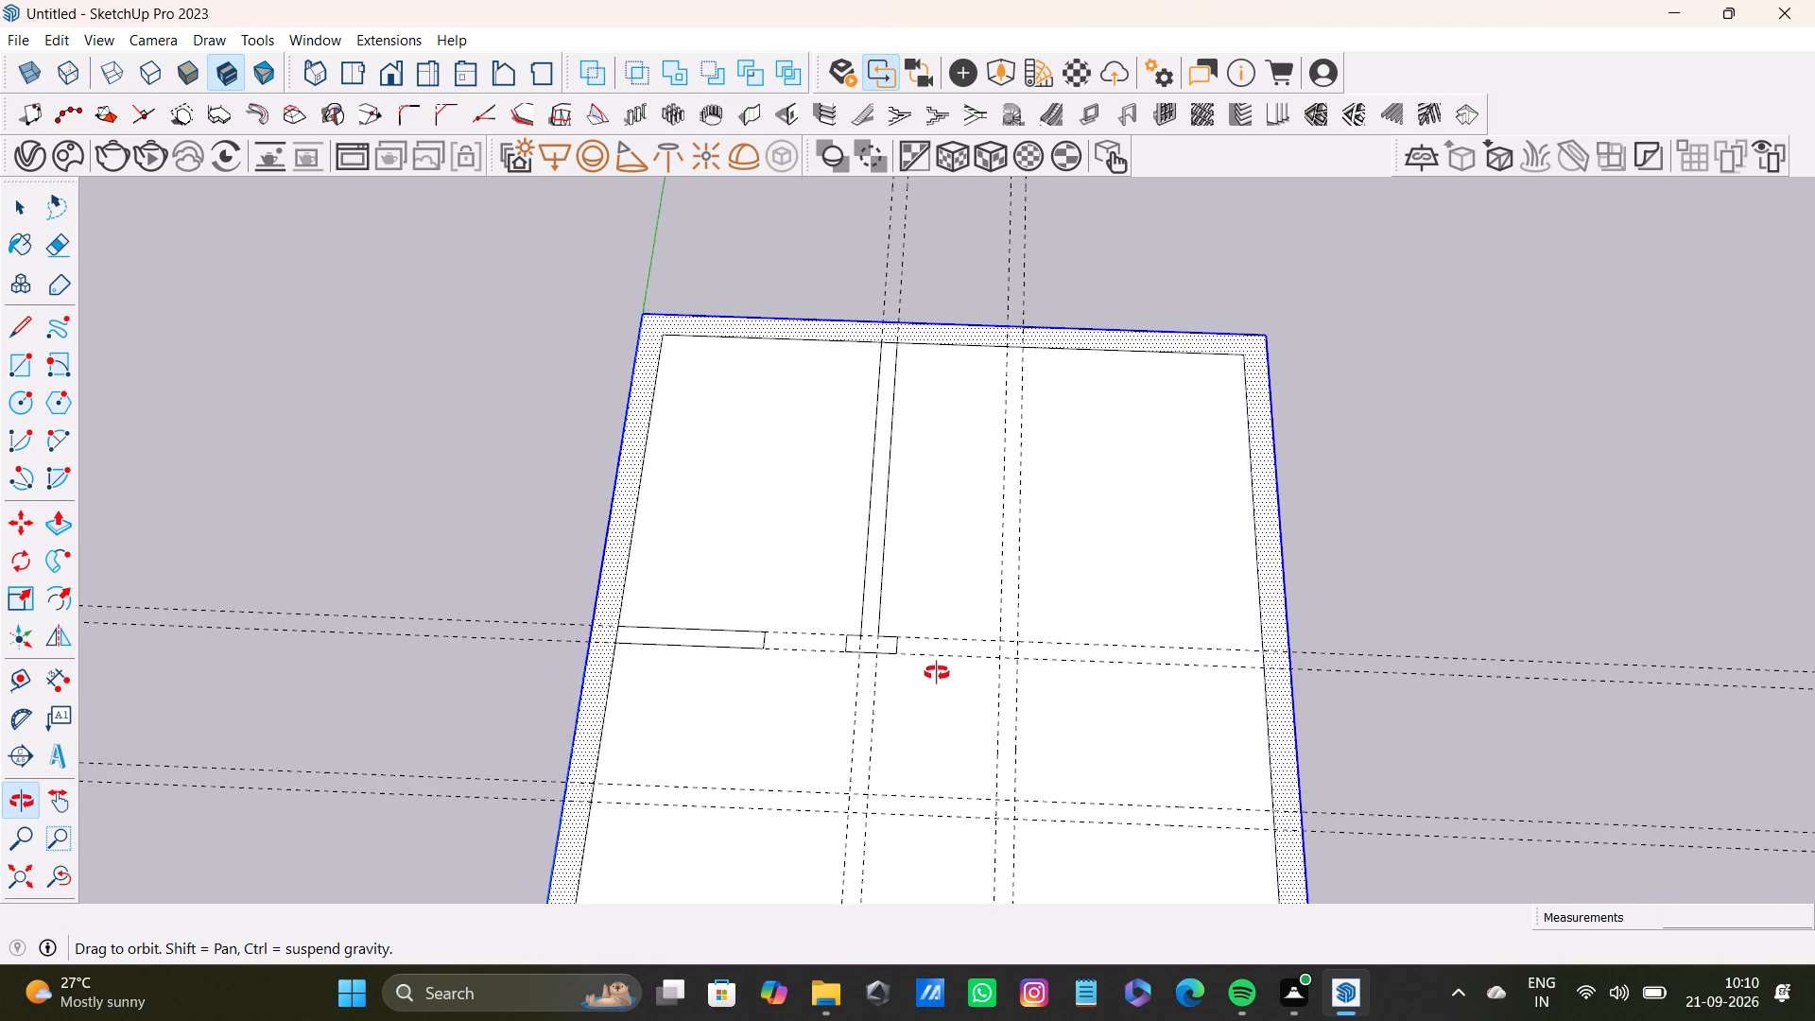
middle_click_drag(937, 673, 921, 678)
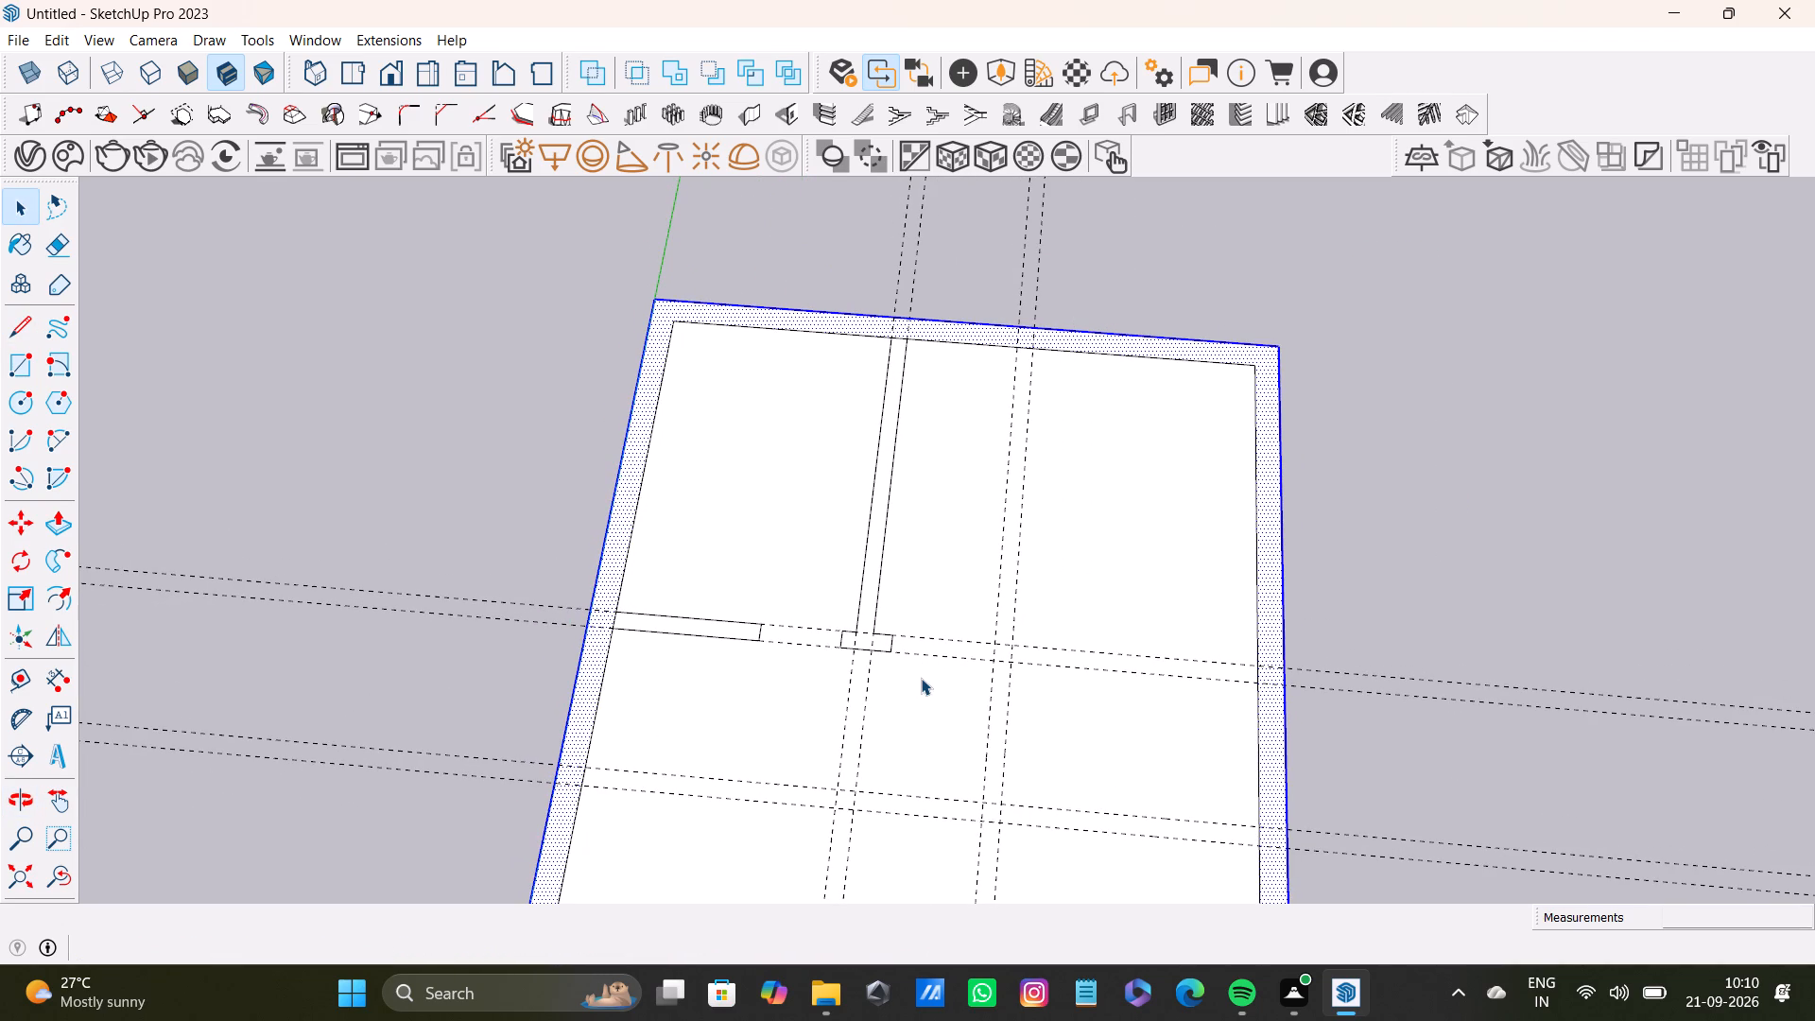
key("l")
scroll(954, 644, "up", 7)
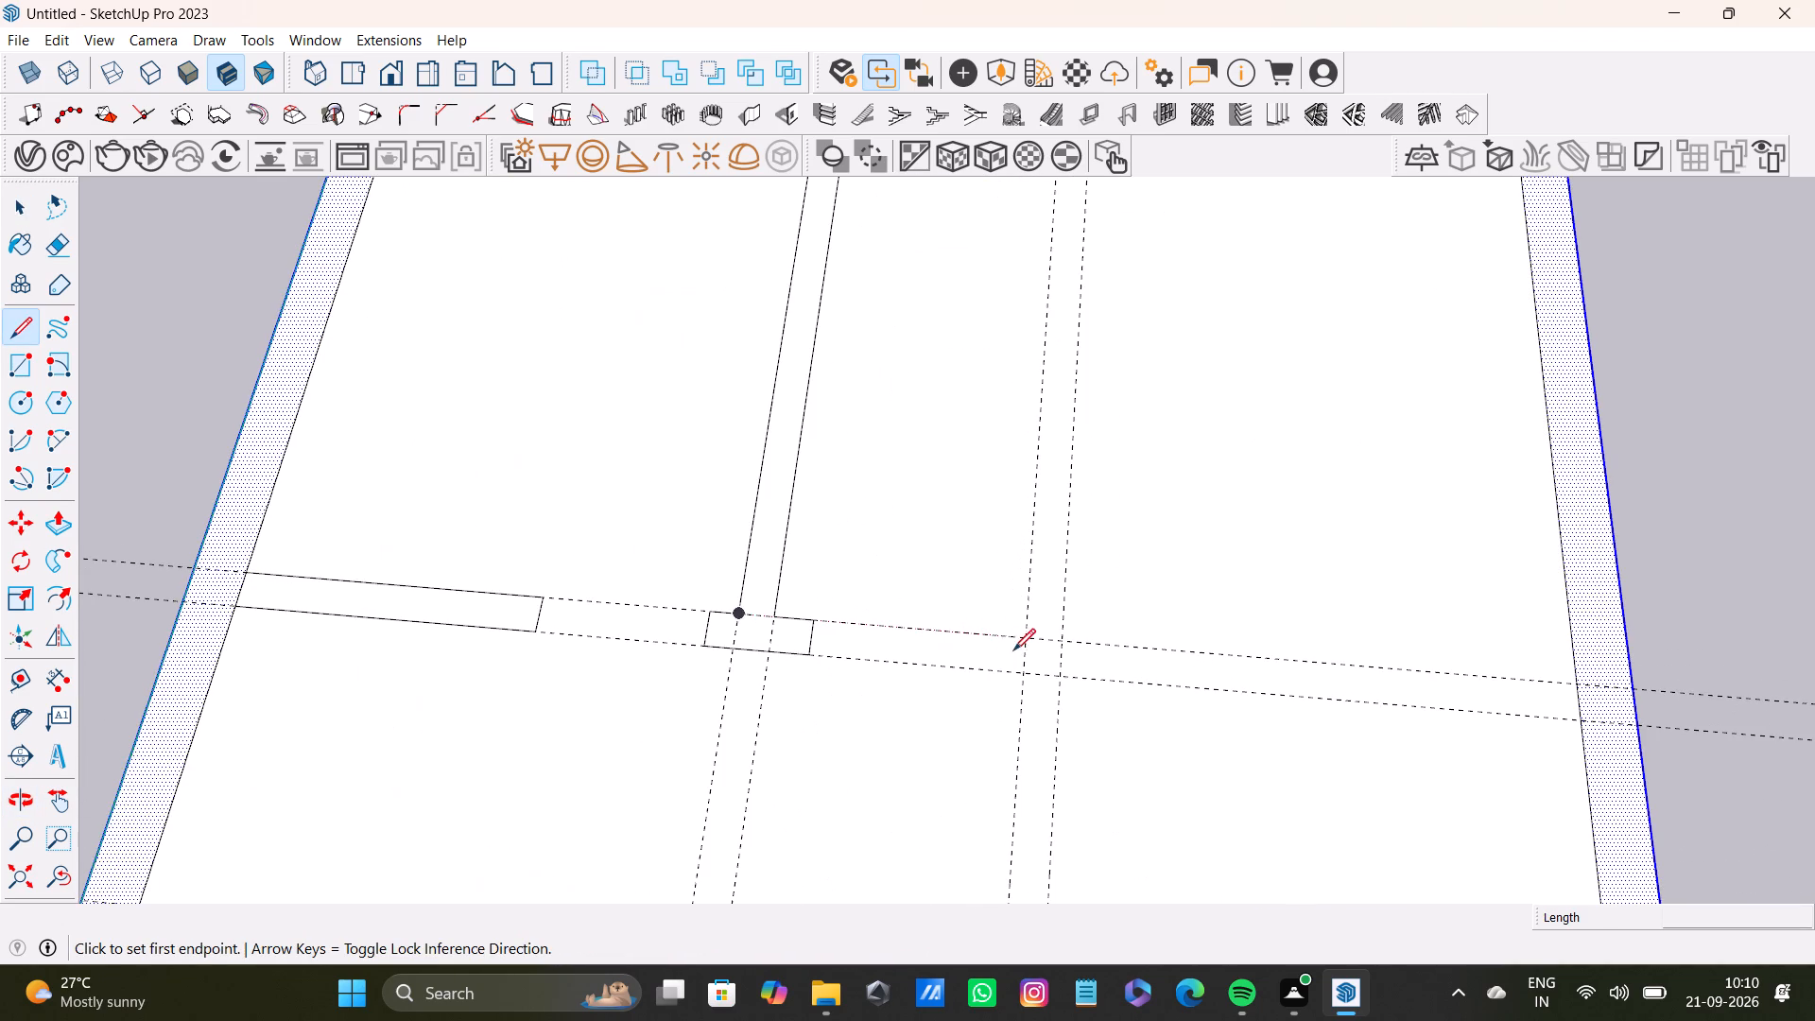
left_click(1005, 637)
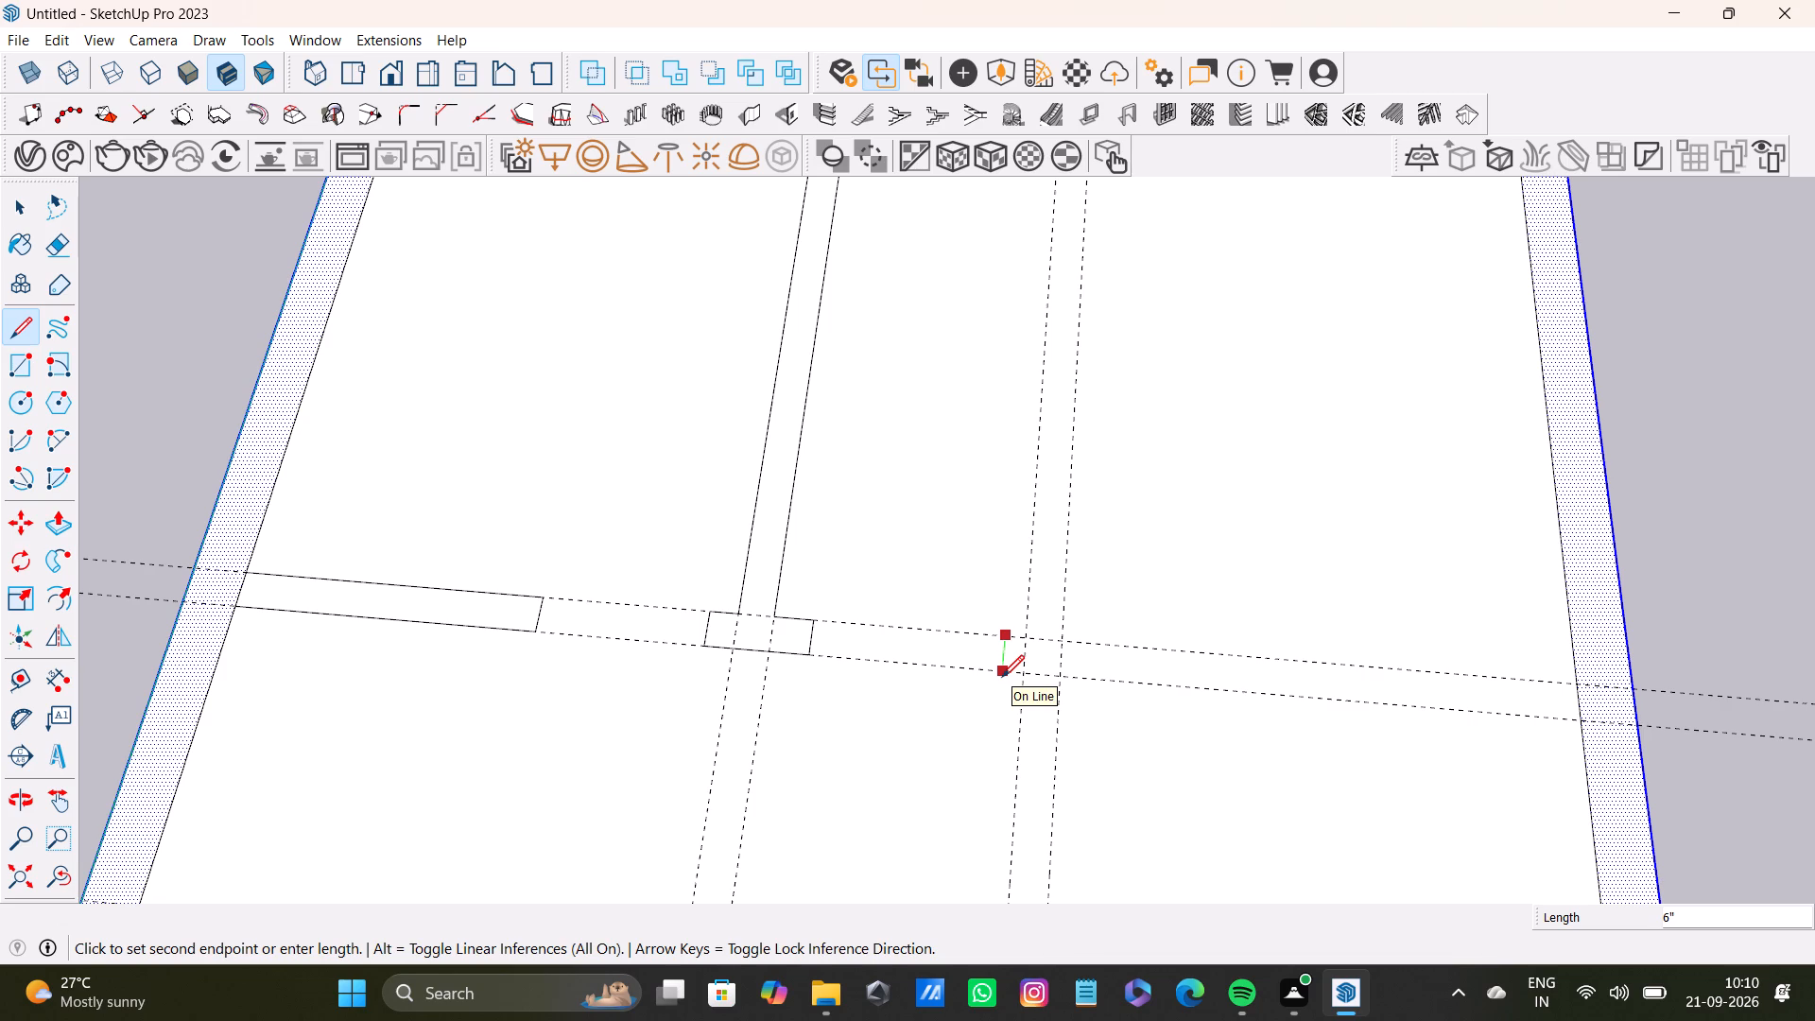
left_click(1002, 677)
left_click(1098, 679)
left_click(1103, 644)
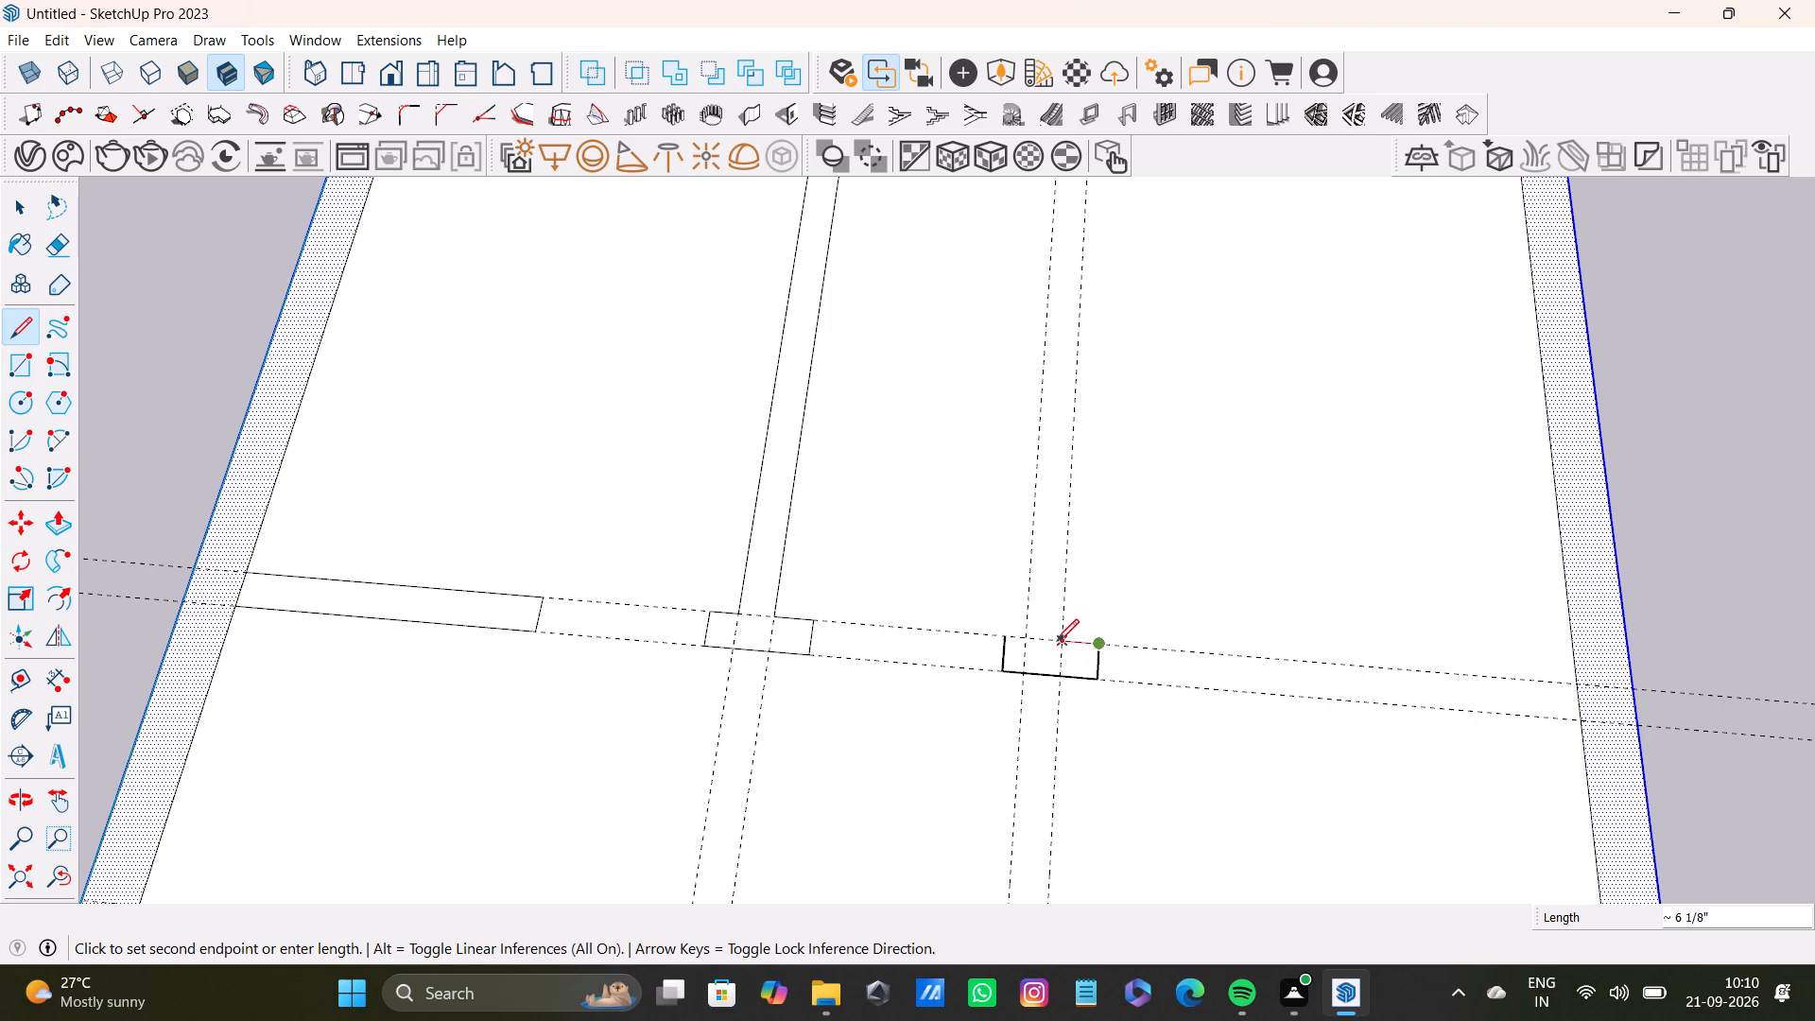
left_click(1059, 643)
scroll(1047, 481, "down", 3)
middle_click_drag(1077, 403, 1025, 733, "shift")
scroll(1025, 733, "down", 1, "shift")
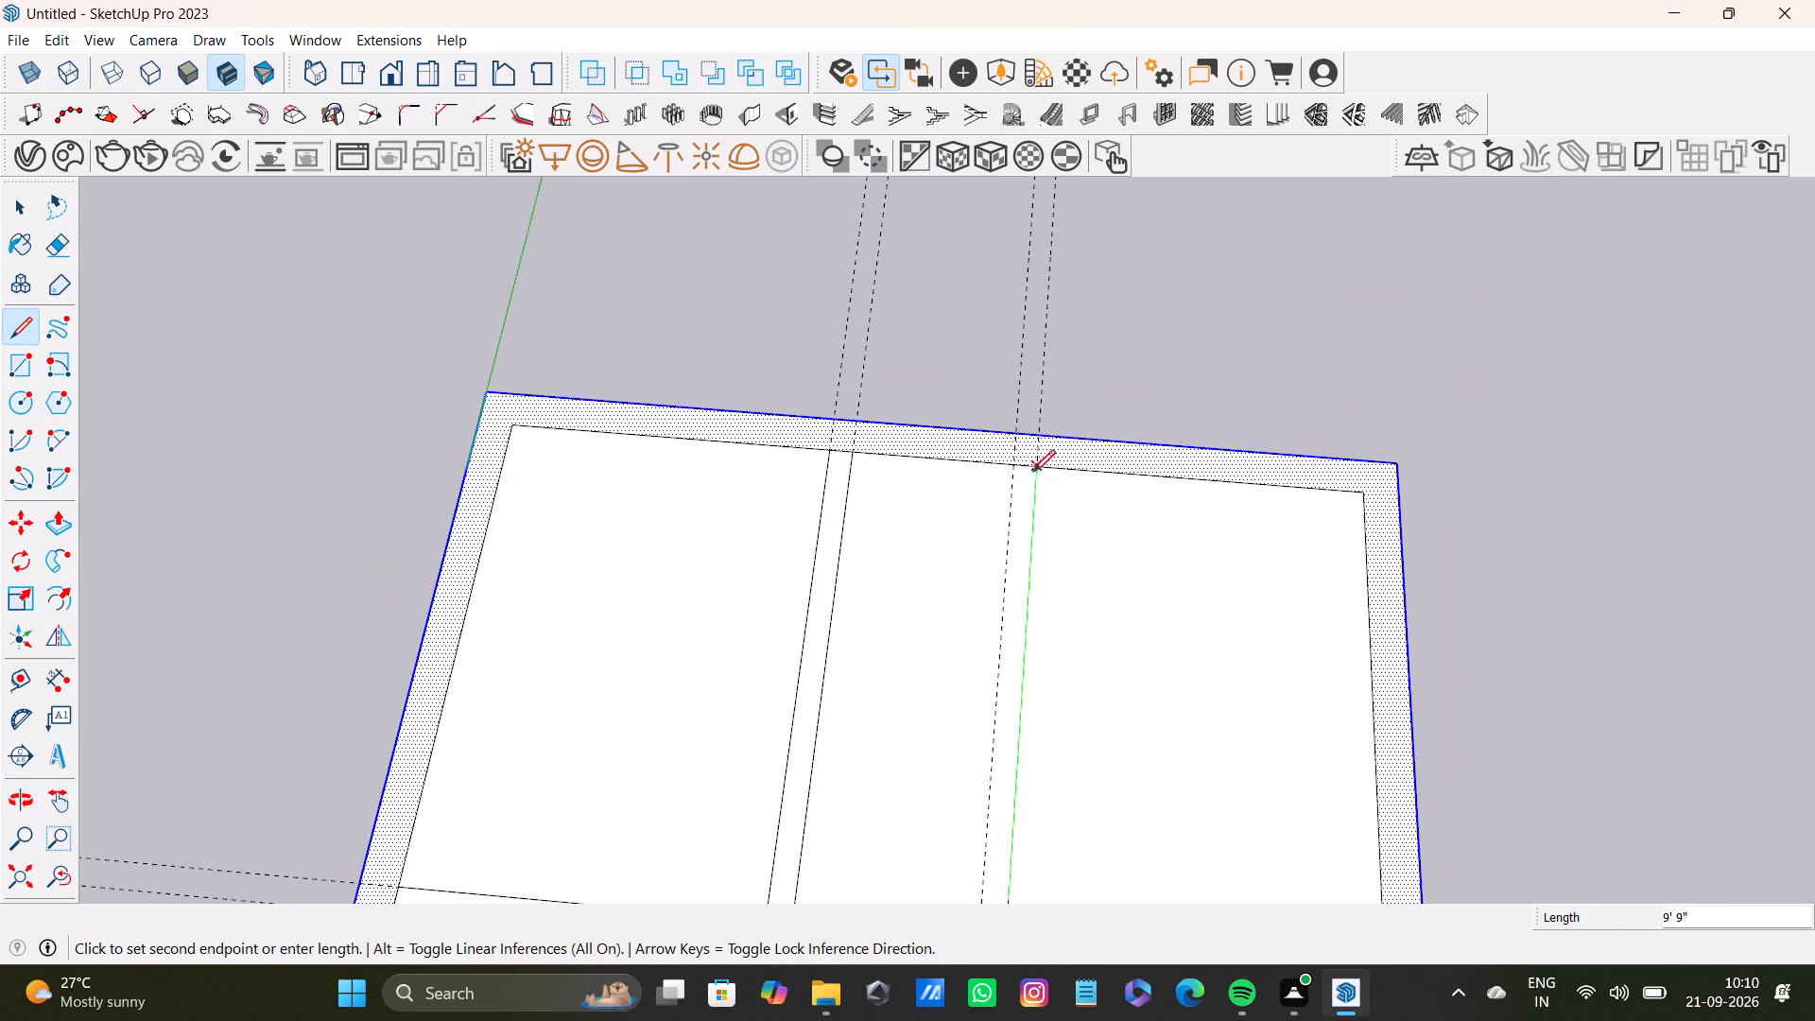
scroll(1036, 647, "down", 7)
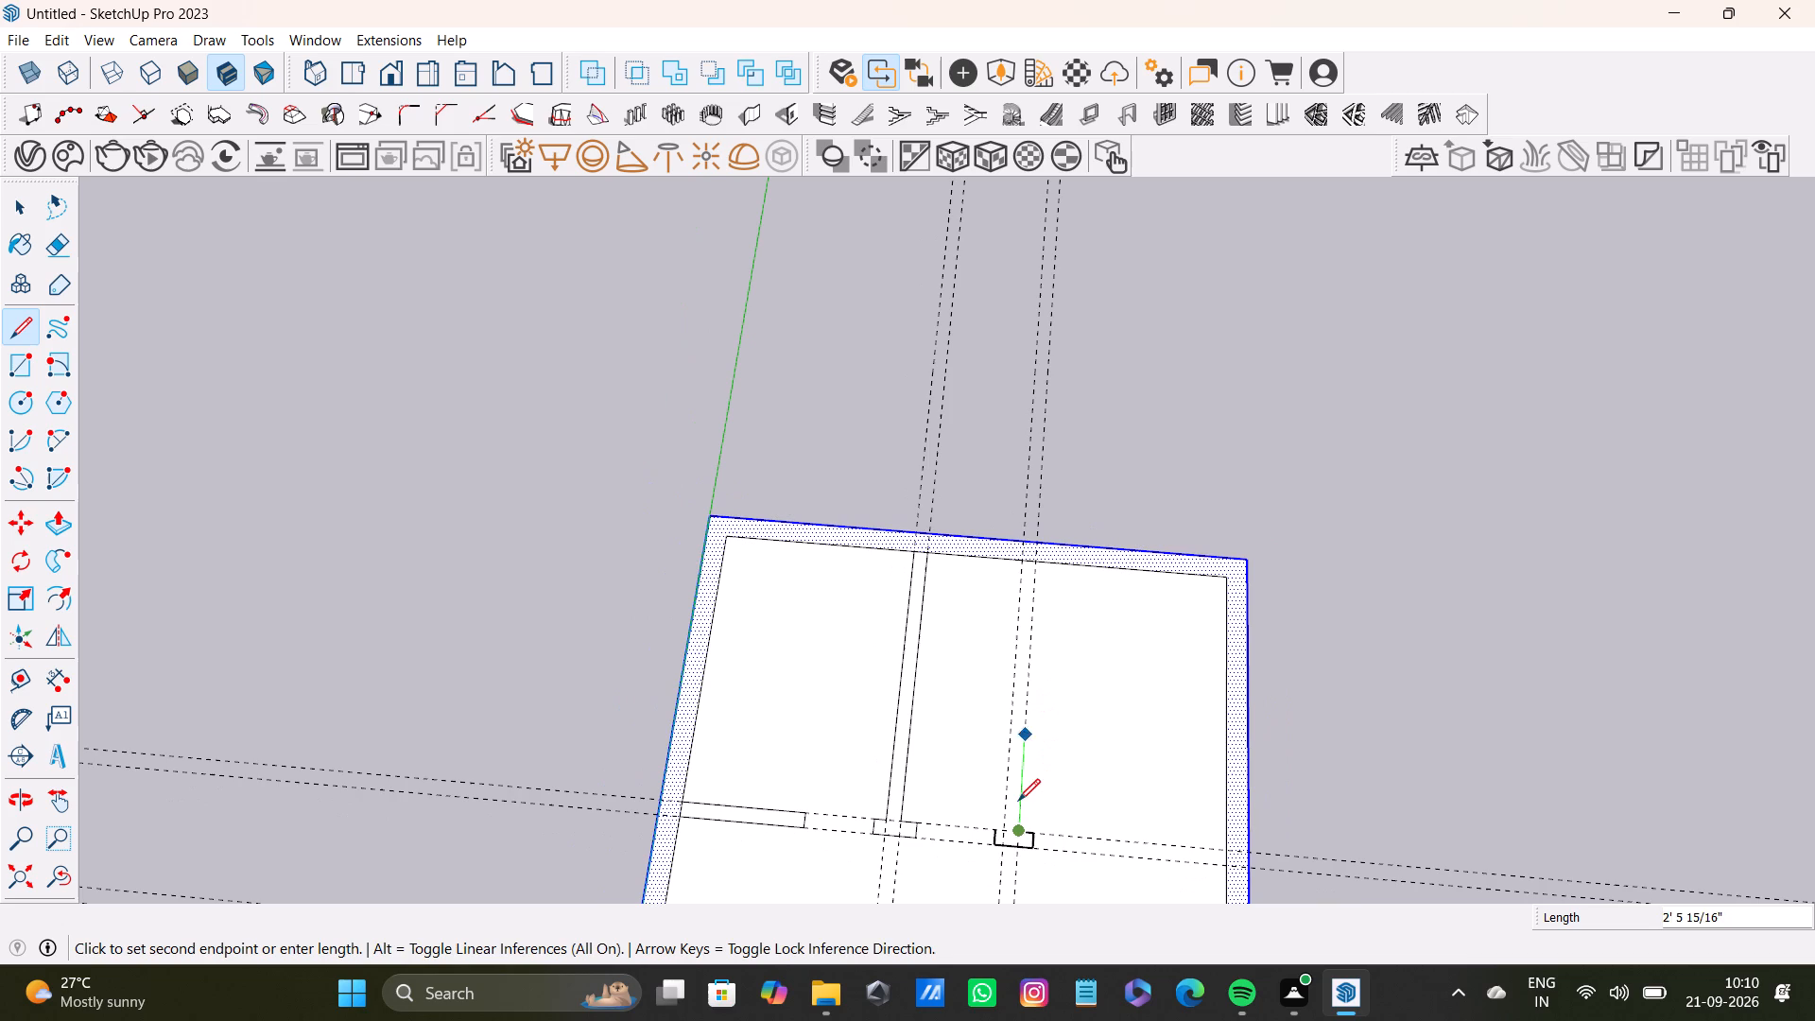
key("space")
Close the open gap in the second short wall piece's edge facing the far short wall.
scroll(999, 836, "down", 4)
middle_click_drag(1017, 822, 1018, 791, "shift")
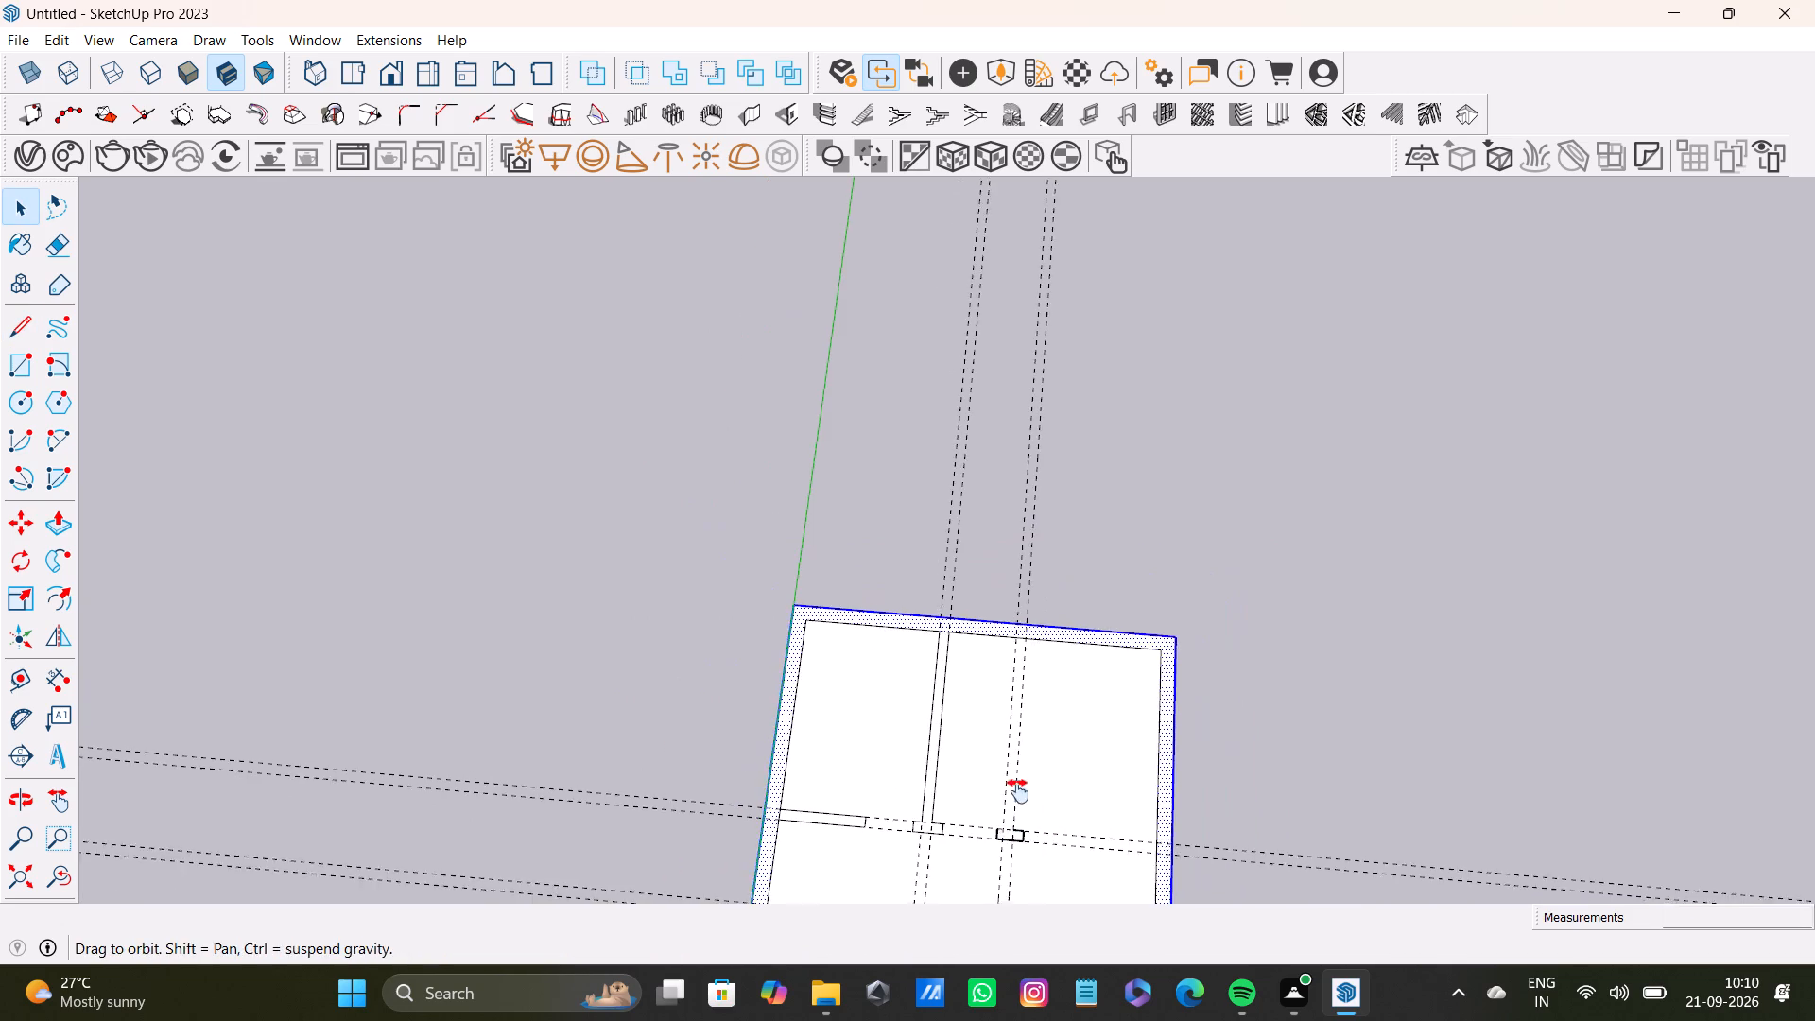
middle_click_drag(1018, 791, 1020, 751, "shift")
scroll(1017, 746, "up", 7)
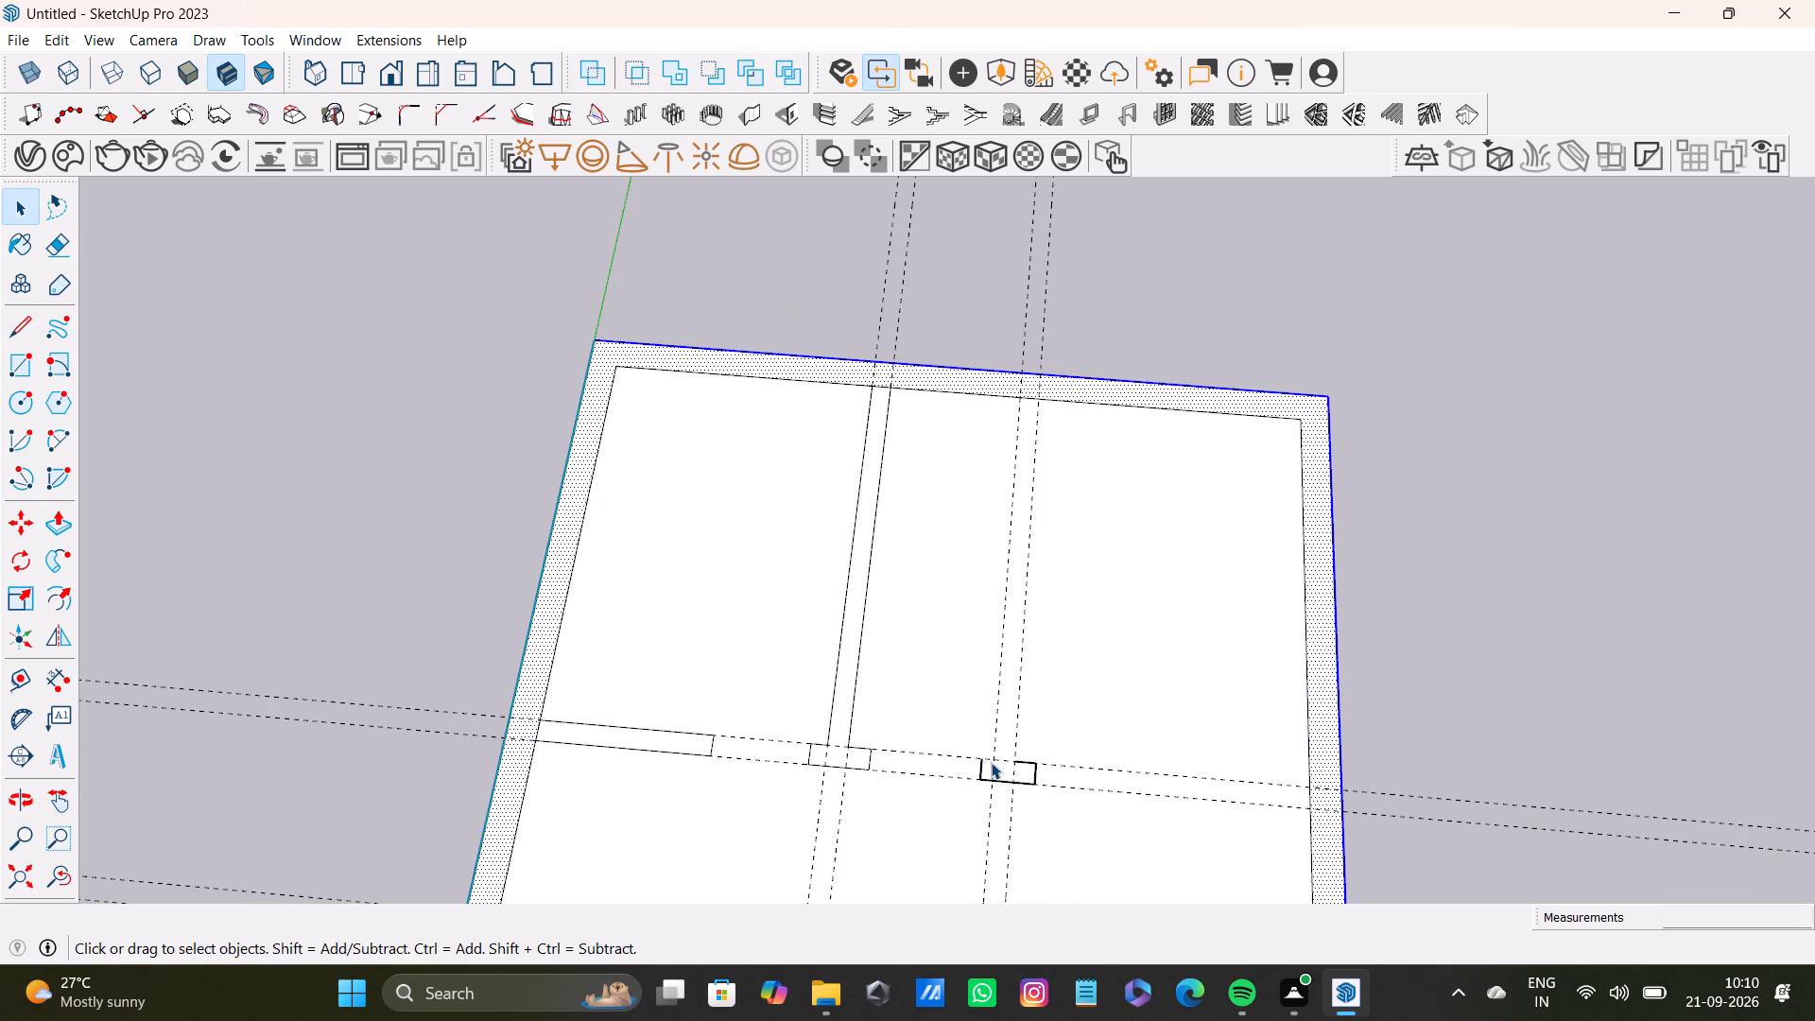
key("l")
scroll(1003, 758, "up", 6)
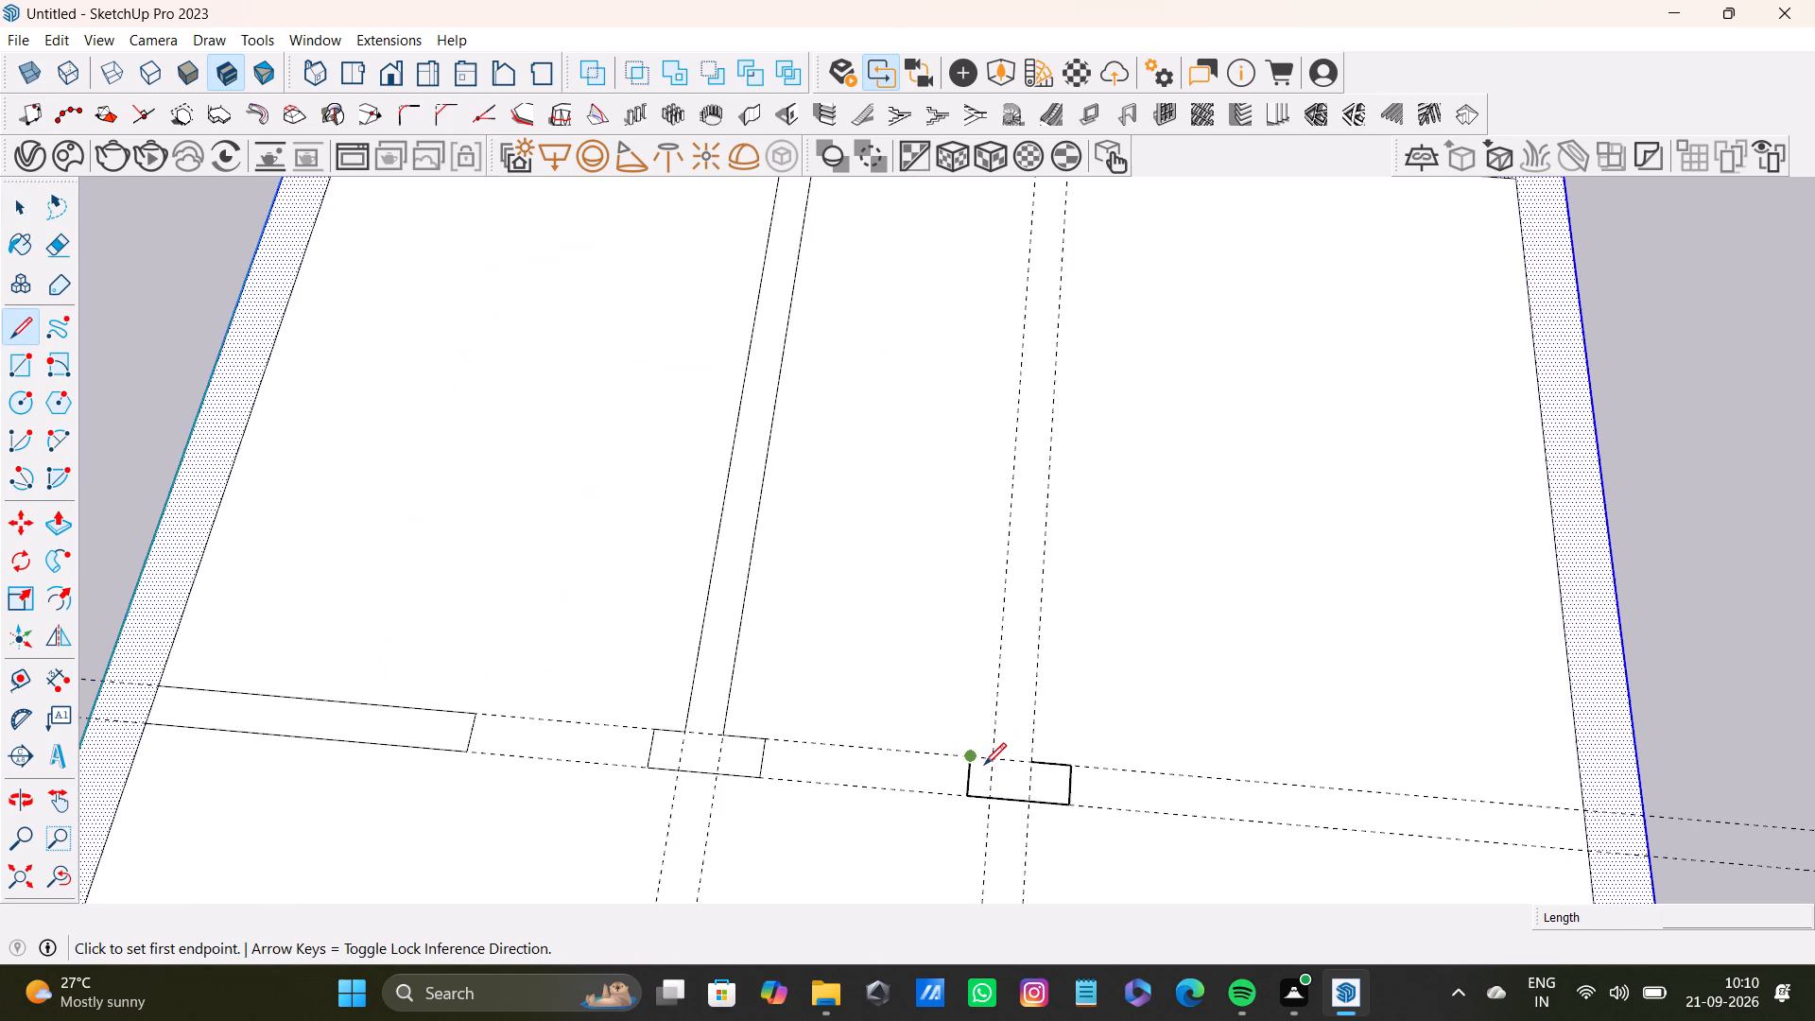
left_click(977, 755)
left_click(1048, 754)
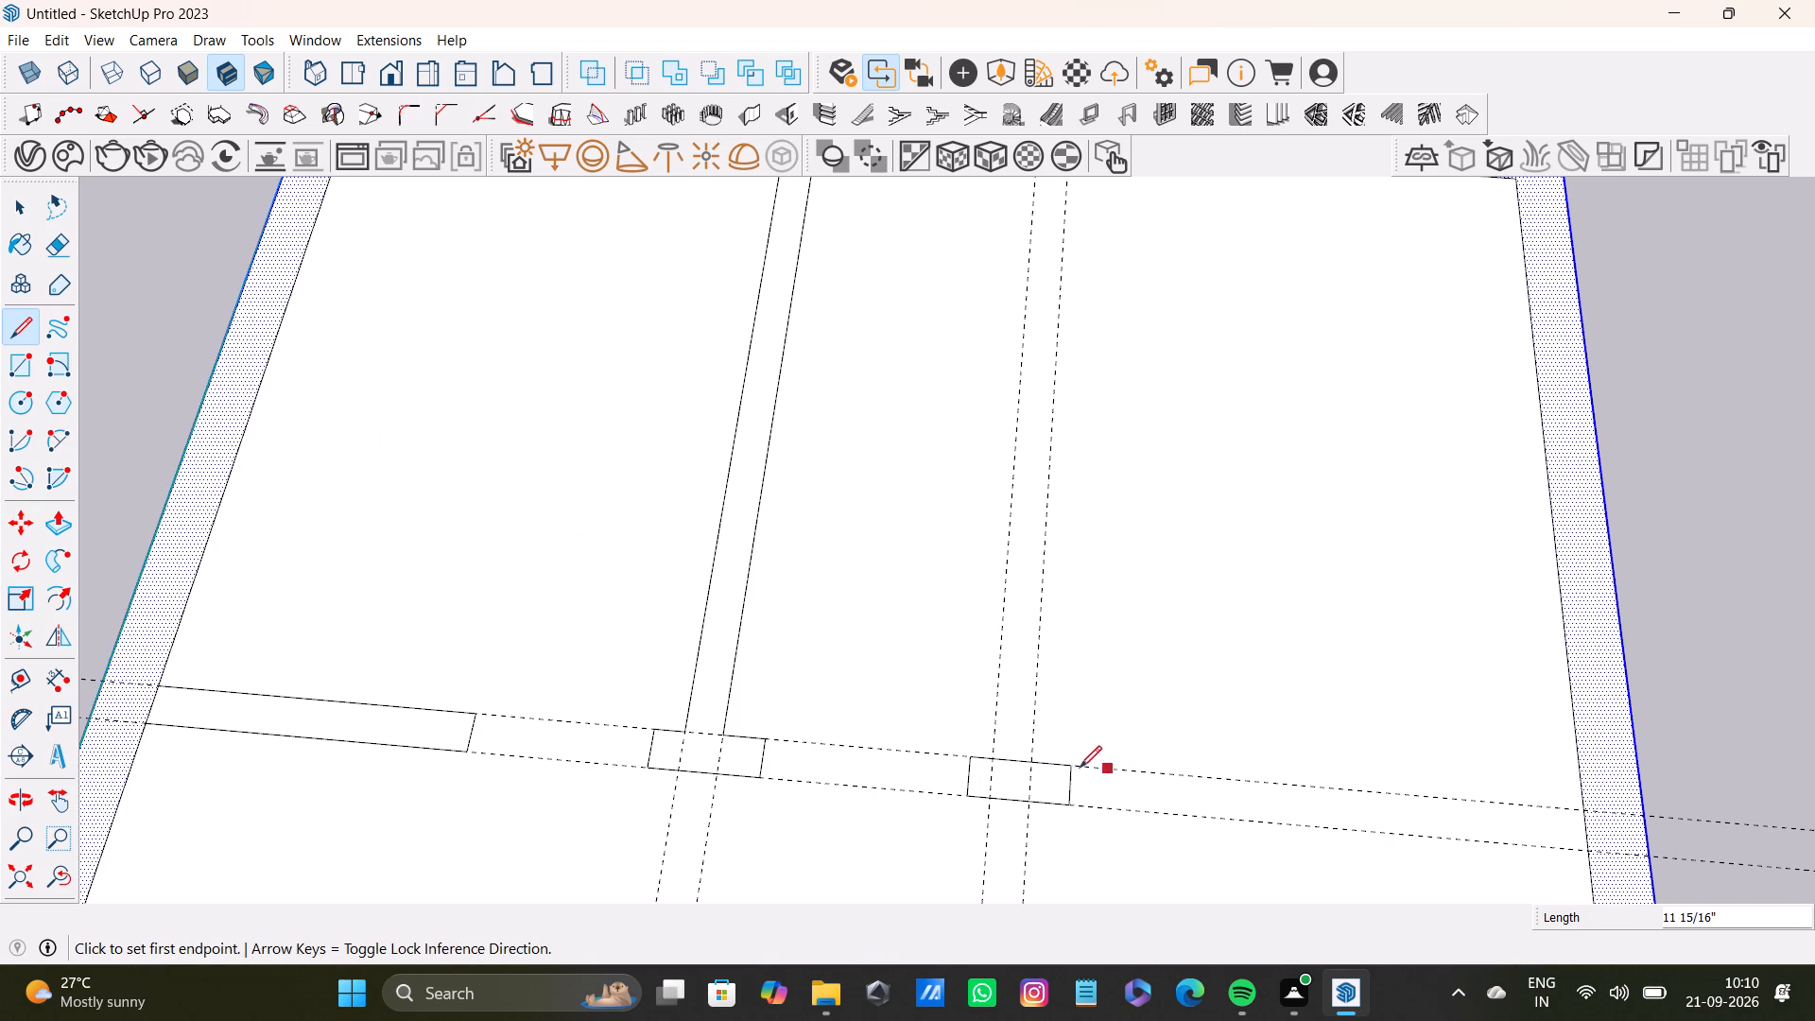
left_click(1078, 765)
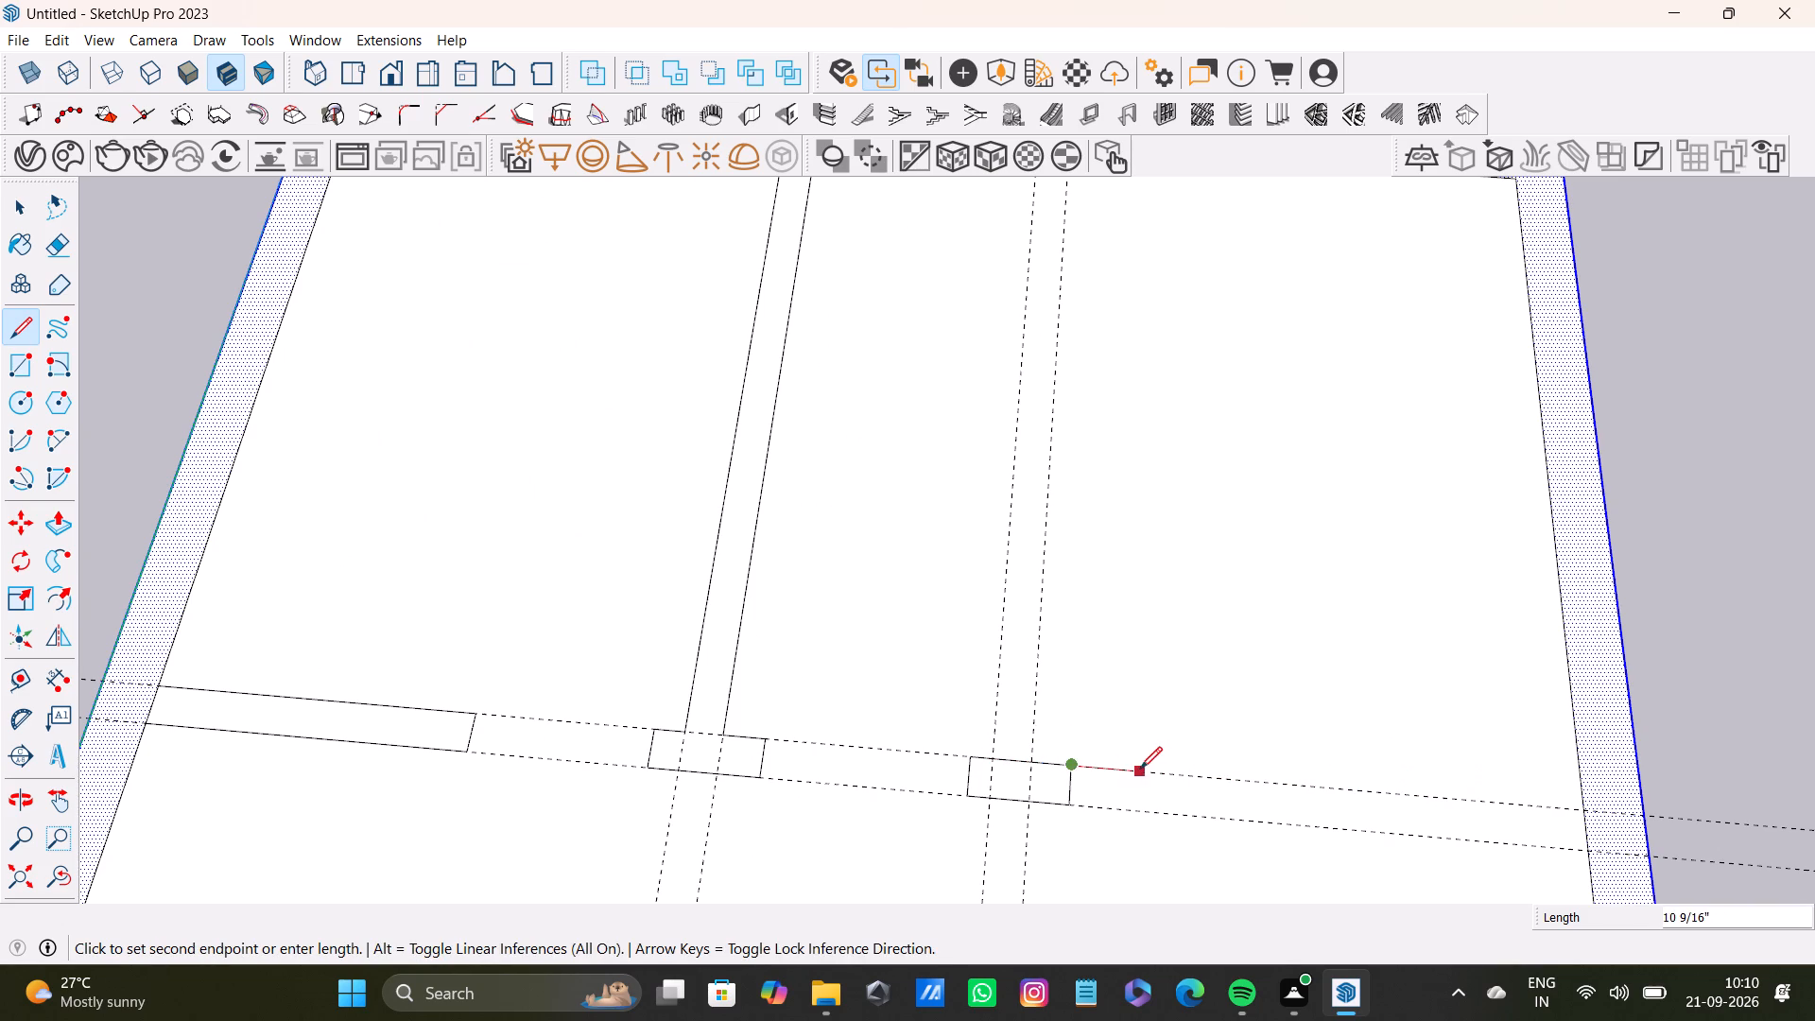
key("space")
Draw a wall outline 6" thick and about 4'3" long between the first crosswise guides, ending at the opposite long wall's inner edge.
key("l")
left_click(1247, 776)
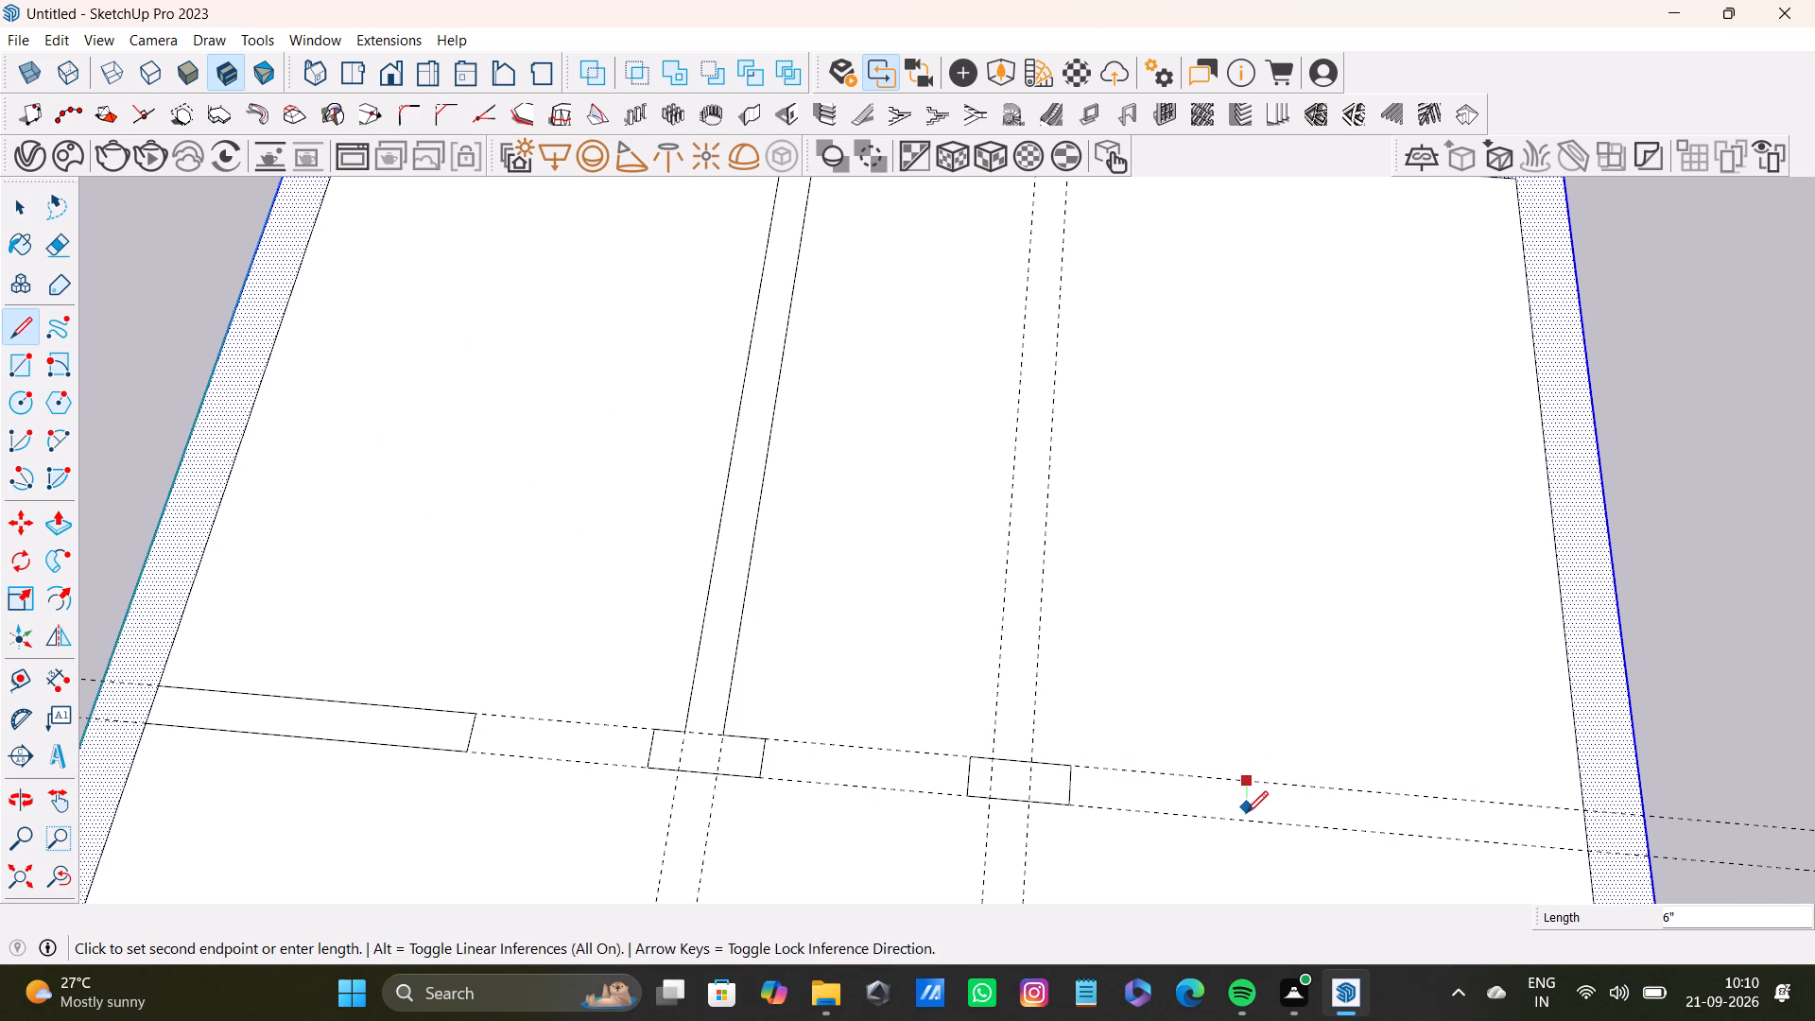
left_click(1247, 819)
left_click_drag(1589, 848, 1589, 838)
left_click(1581, 812)
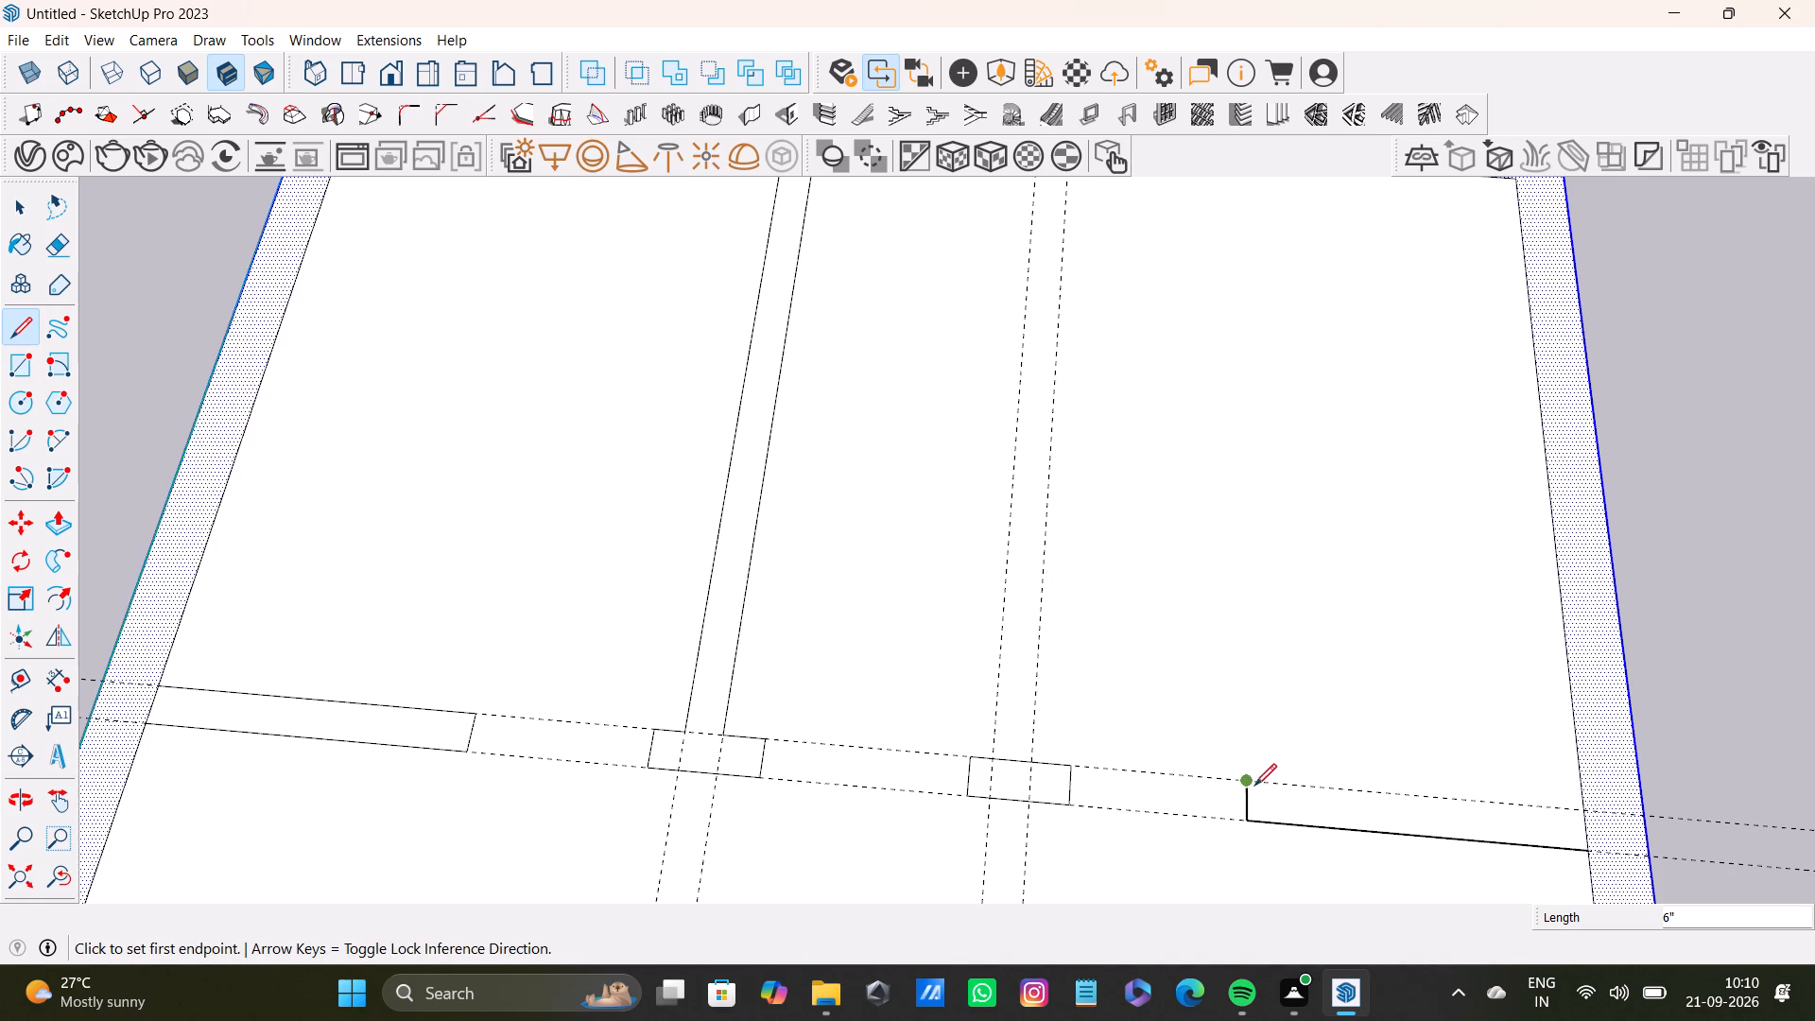
left_click_drag(1251, 786, 1280, 777)
left_click(1584, 809)
key("space")
Draw both faces of an L-shaped partition from the second short wall piece along its lengthwise guides, turning 7'6" along the second crosswise guides to the long wall.
scroll(1180, 833, "down", 3)
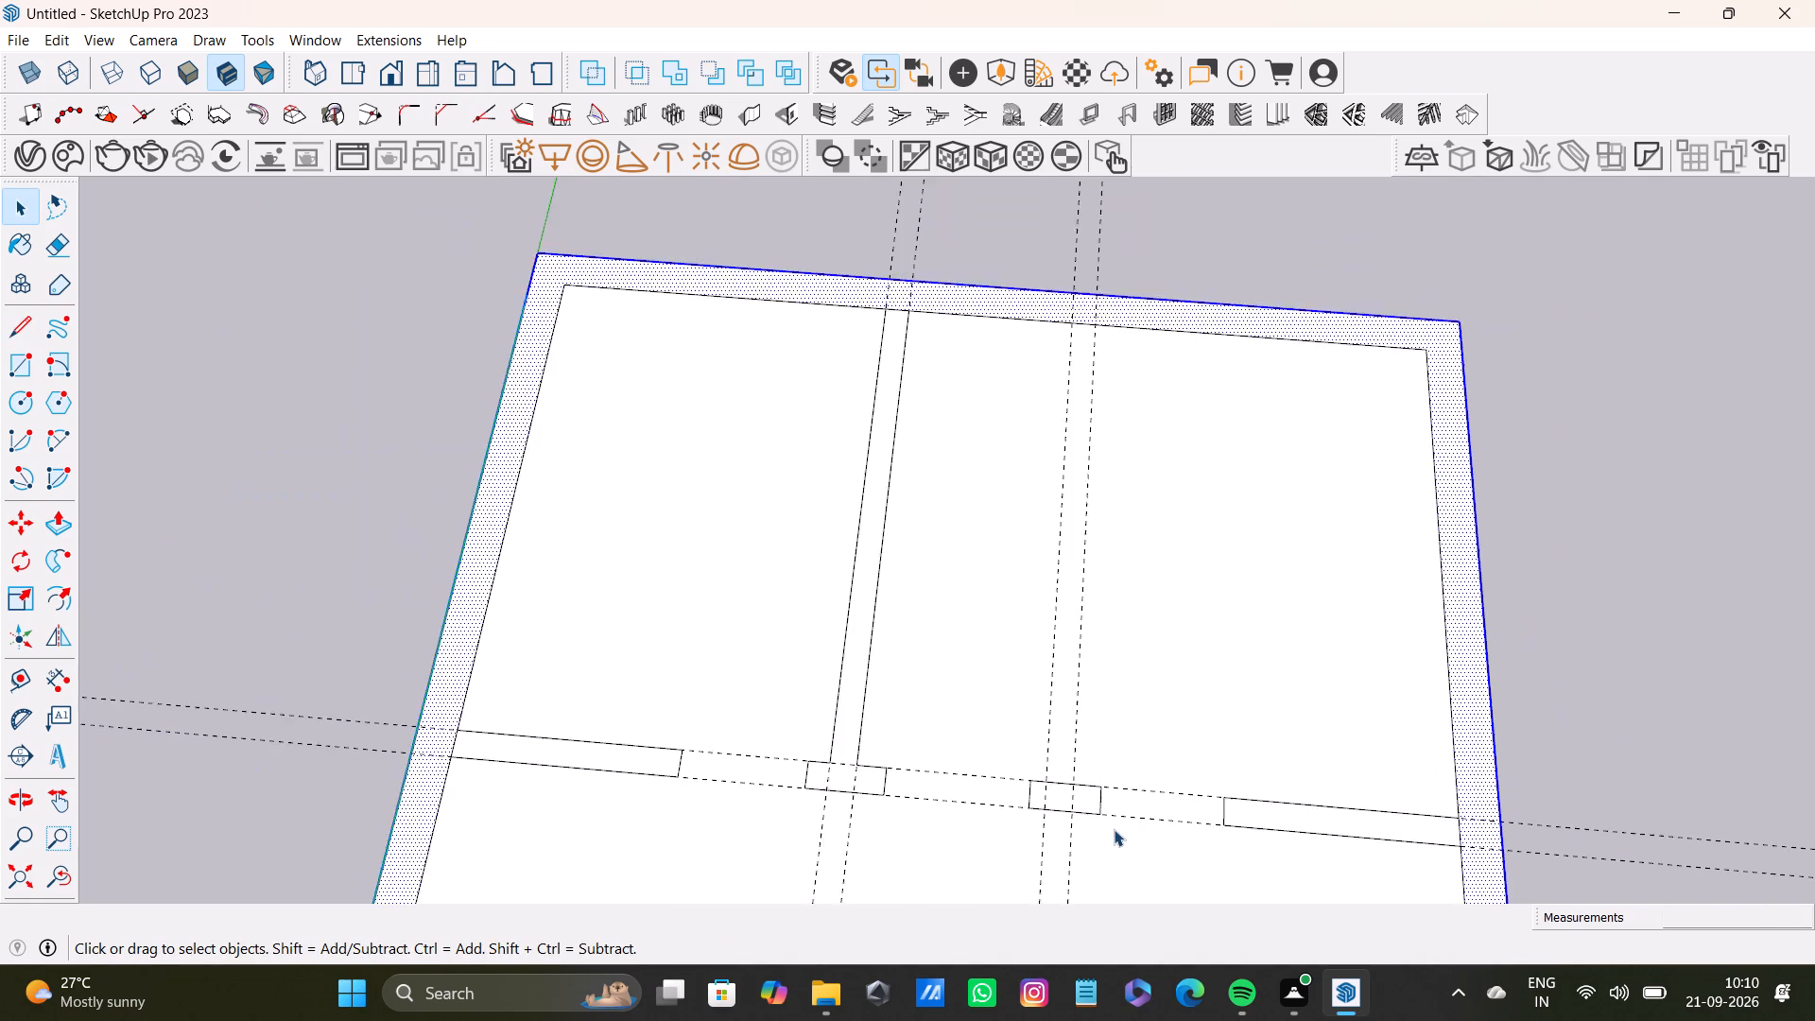
scroll(1114, 829, "down", 4)
middle_click_drag(1120, 812, 1004, 558, "shift")
scroll(972, 527, "down", 4)
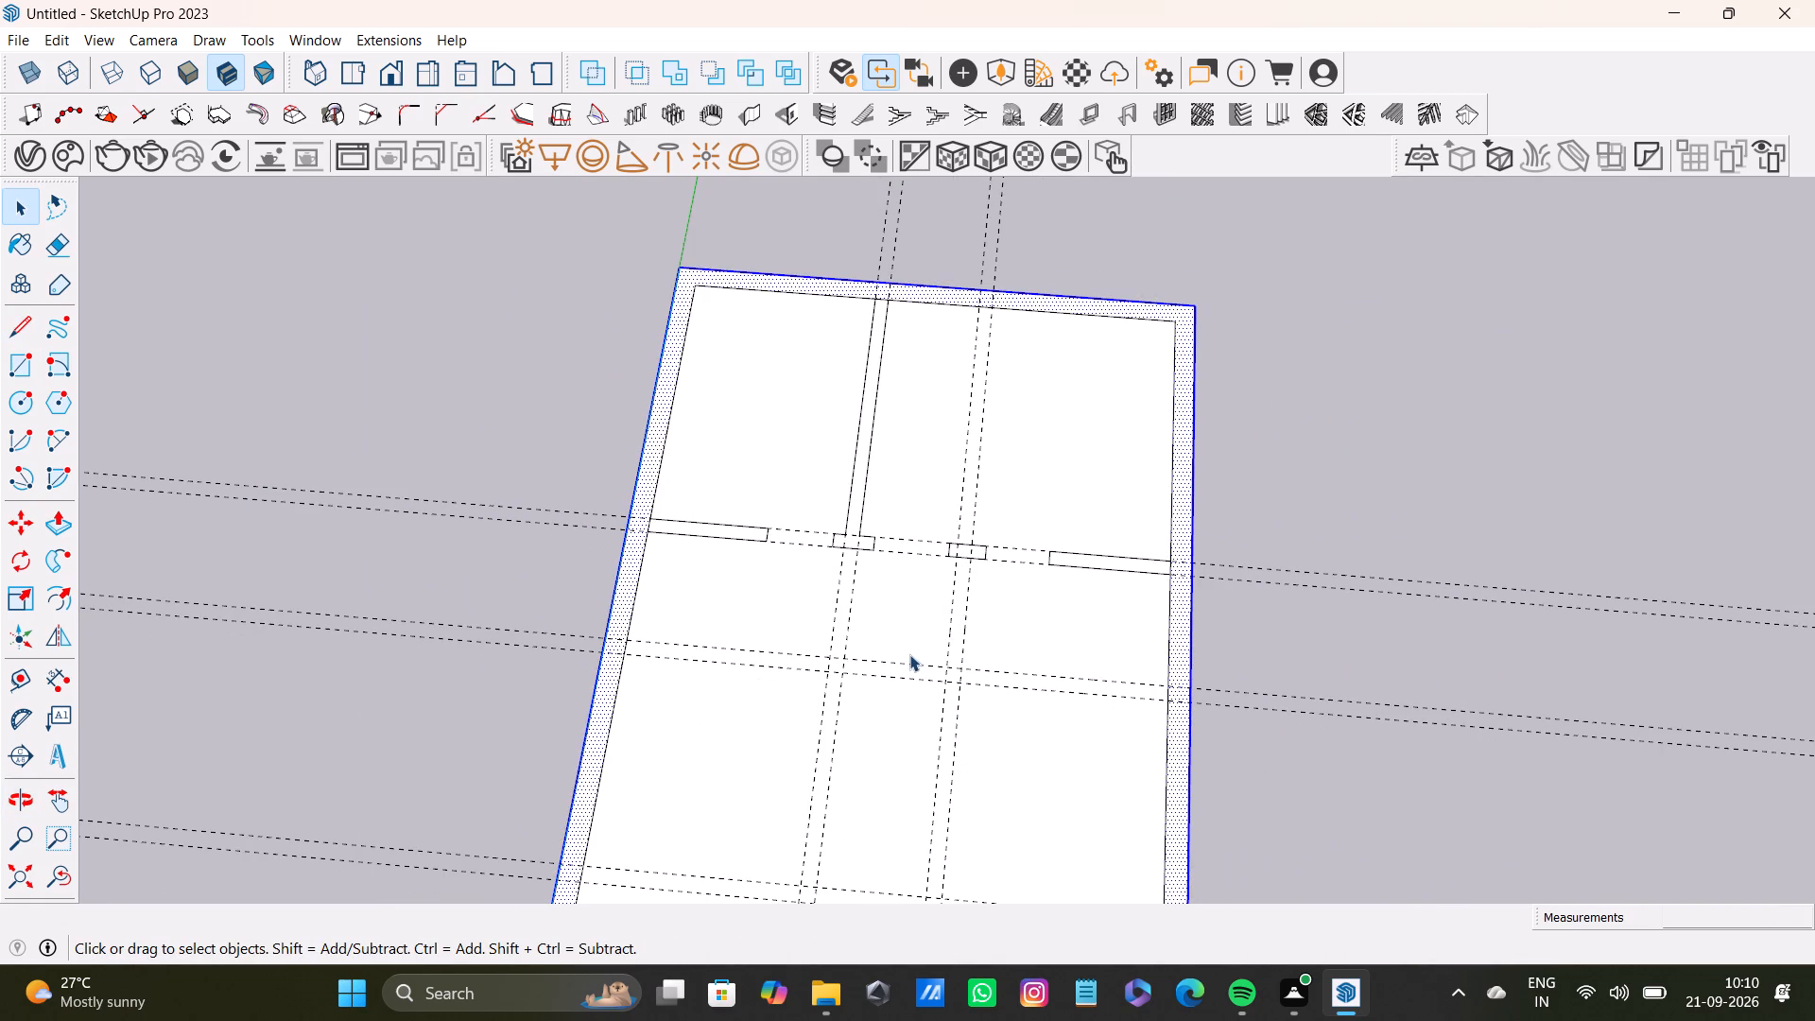
scroll(1021, 598, "up", 3)
scroll(973, 667, "down", 3)
middle_click_drag(972, 670, 962, 503, "shift")
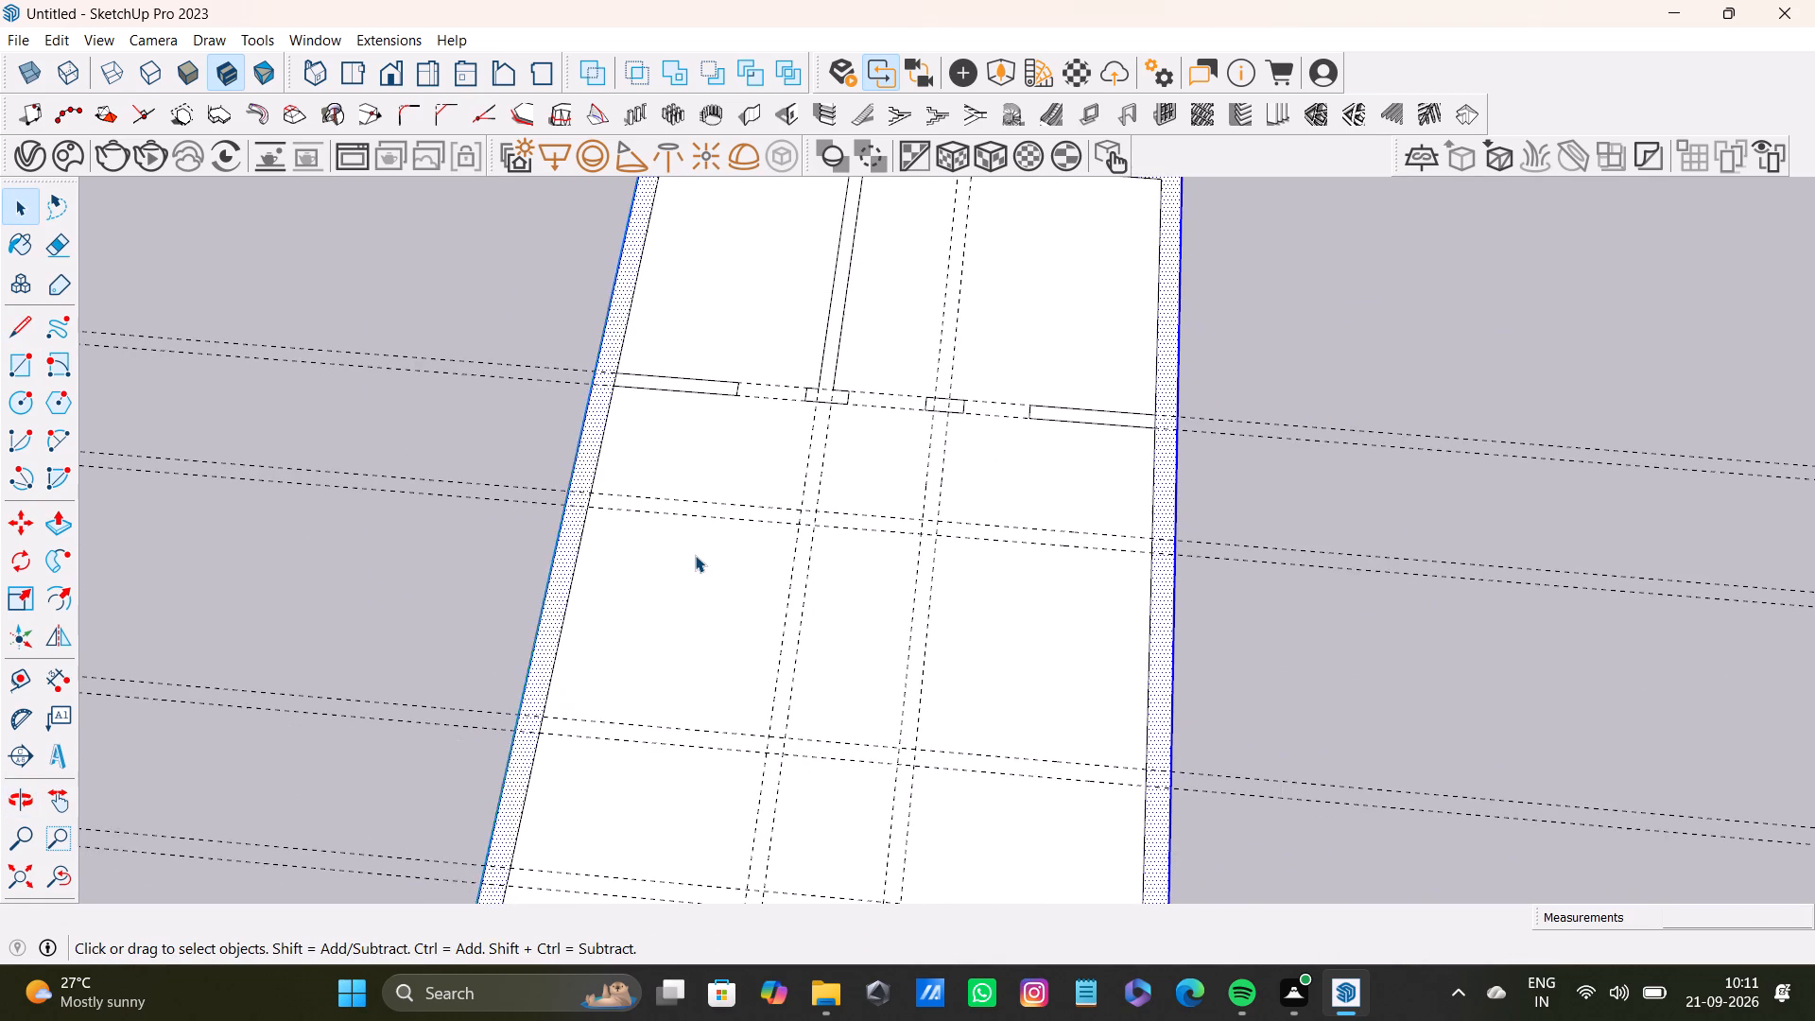
middle_click_drag(695, 555, 691, 484)
scroll(856, 524, "up", 3)
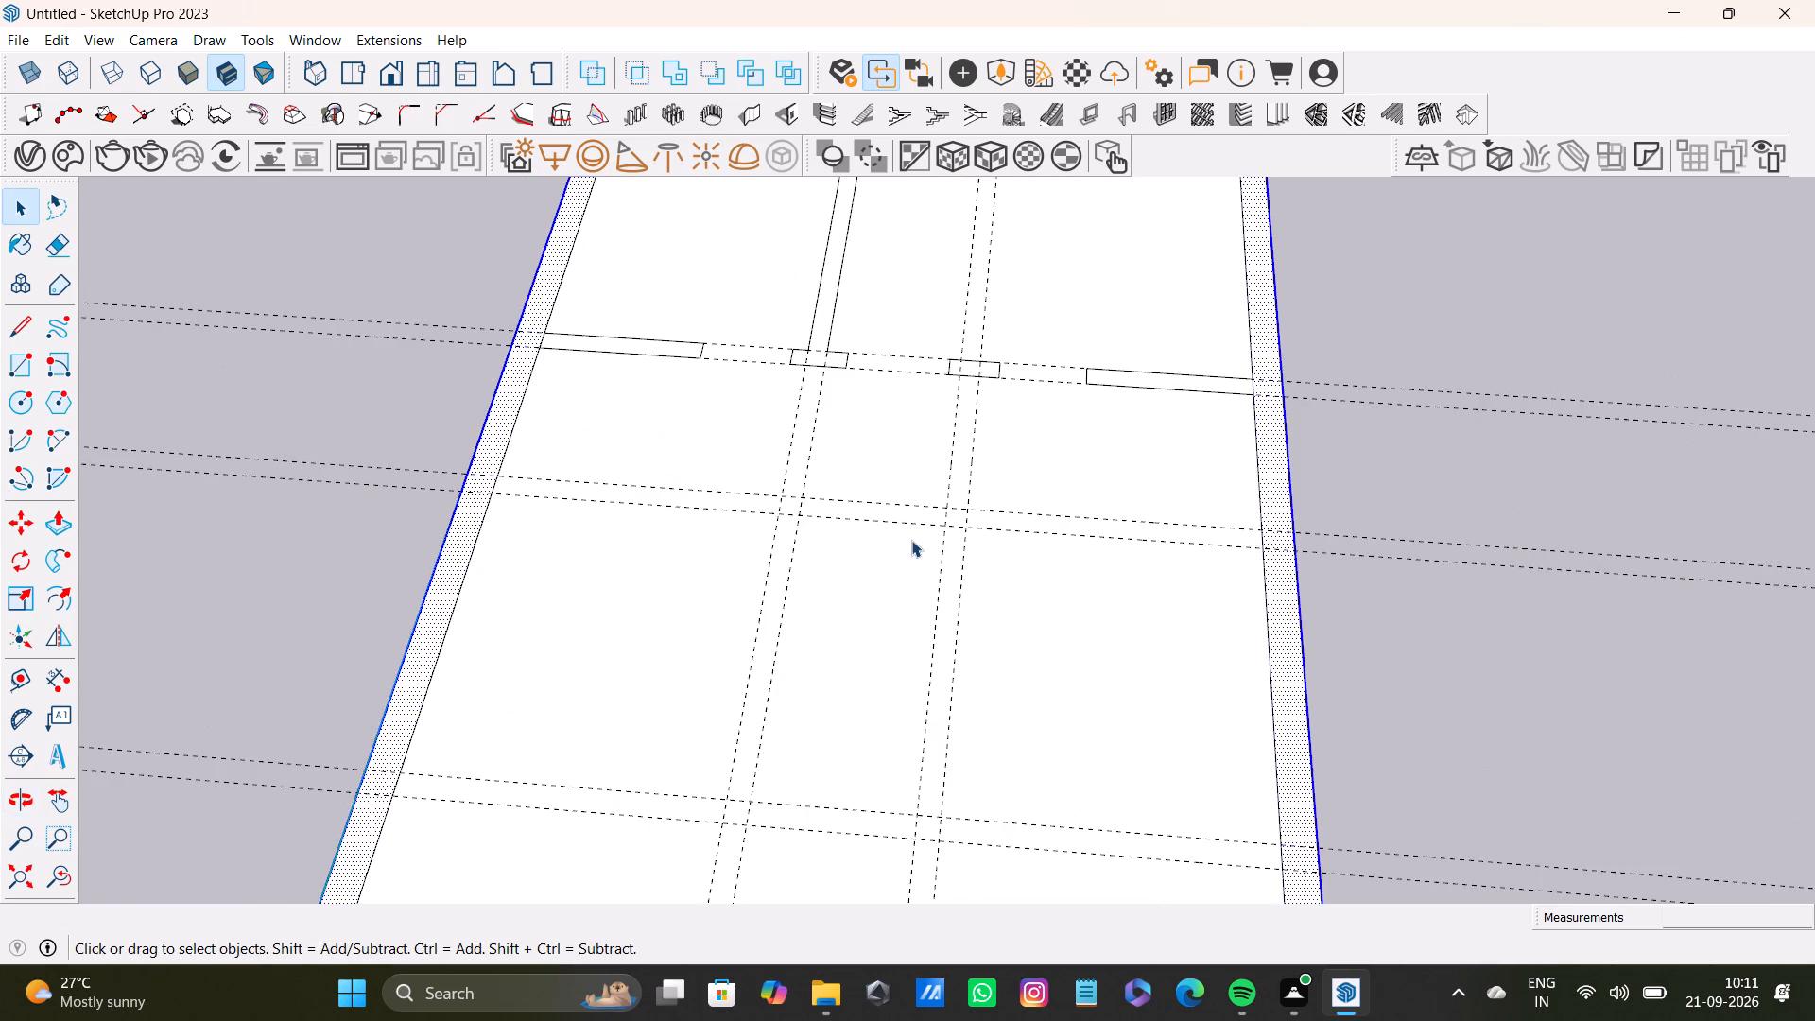
middle_click_drag(911, 539, 911, 588, "shift")
key("l")
scroll(959, 464, "up", 3)
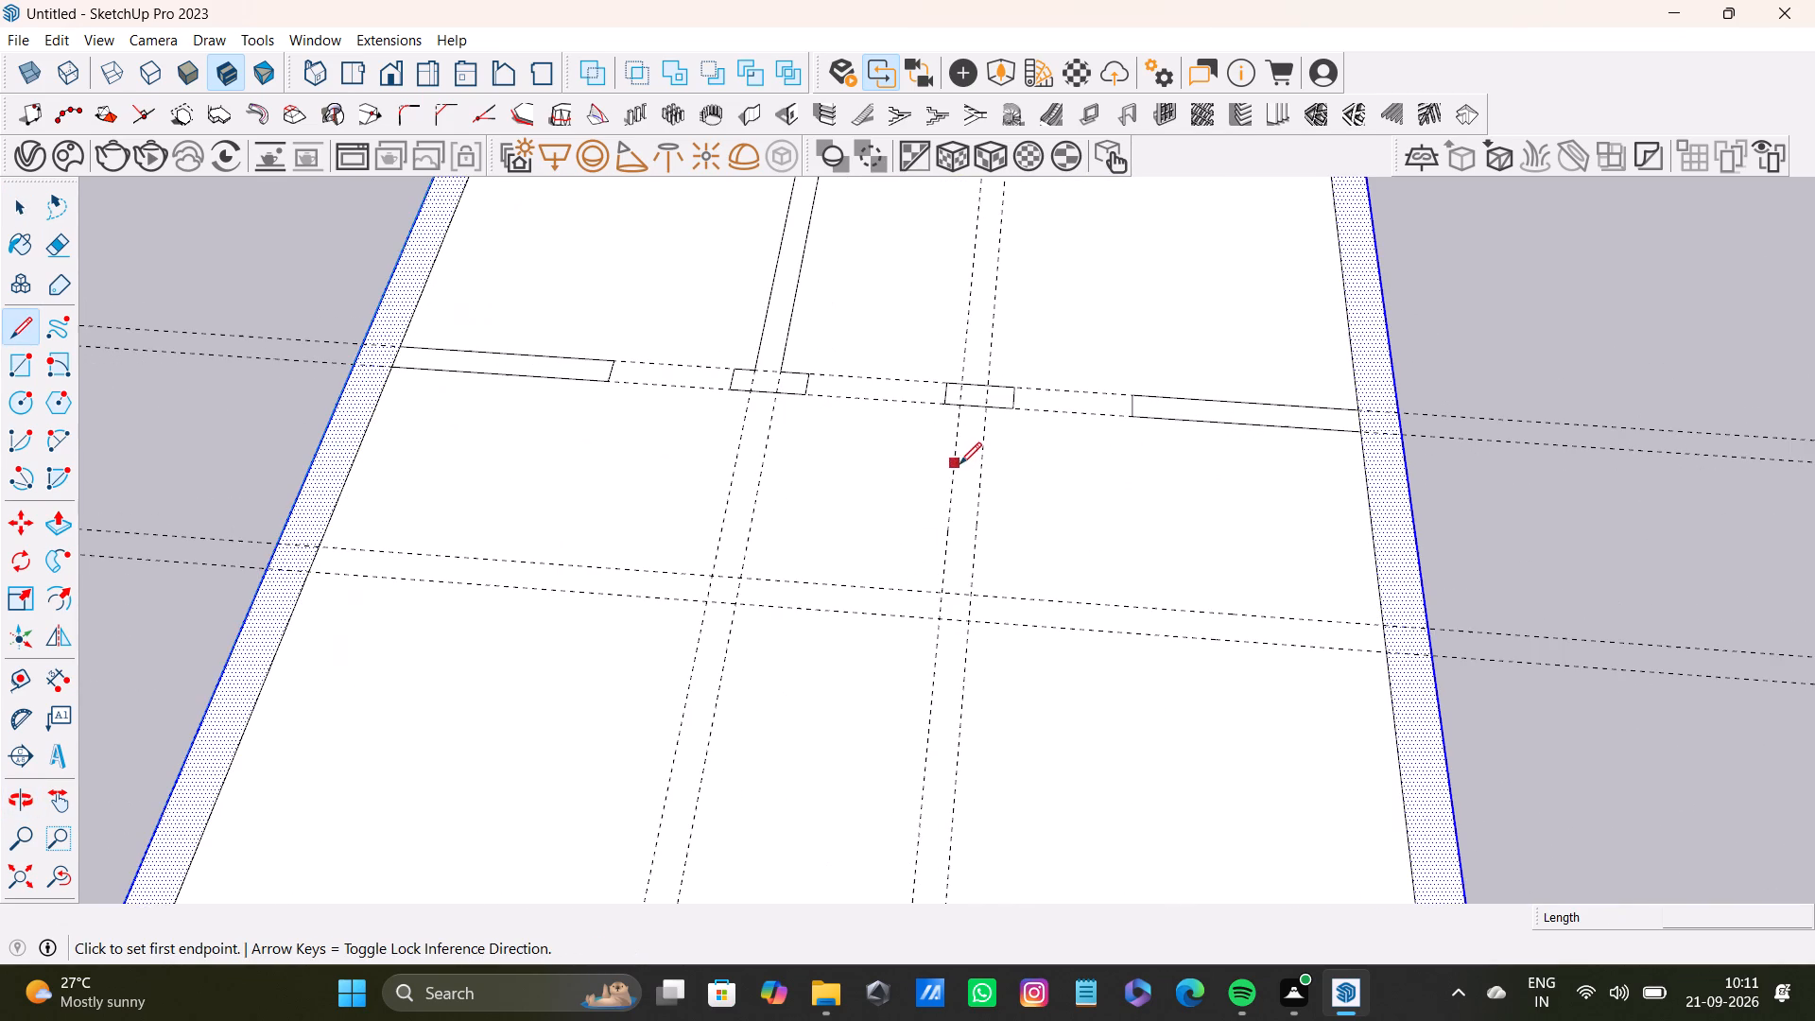
left_click(960, 410)
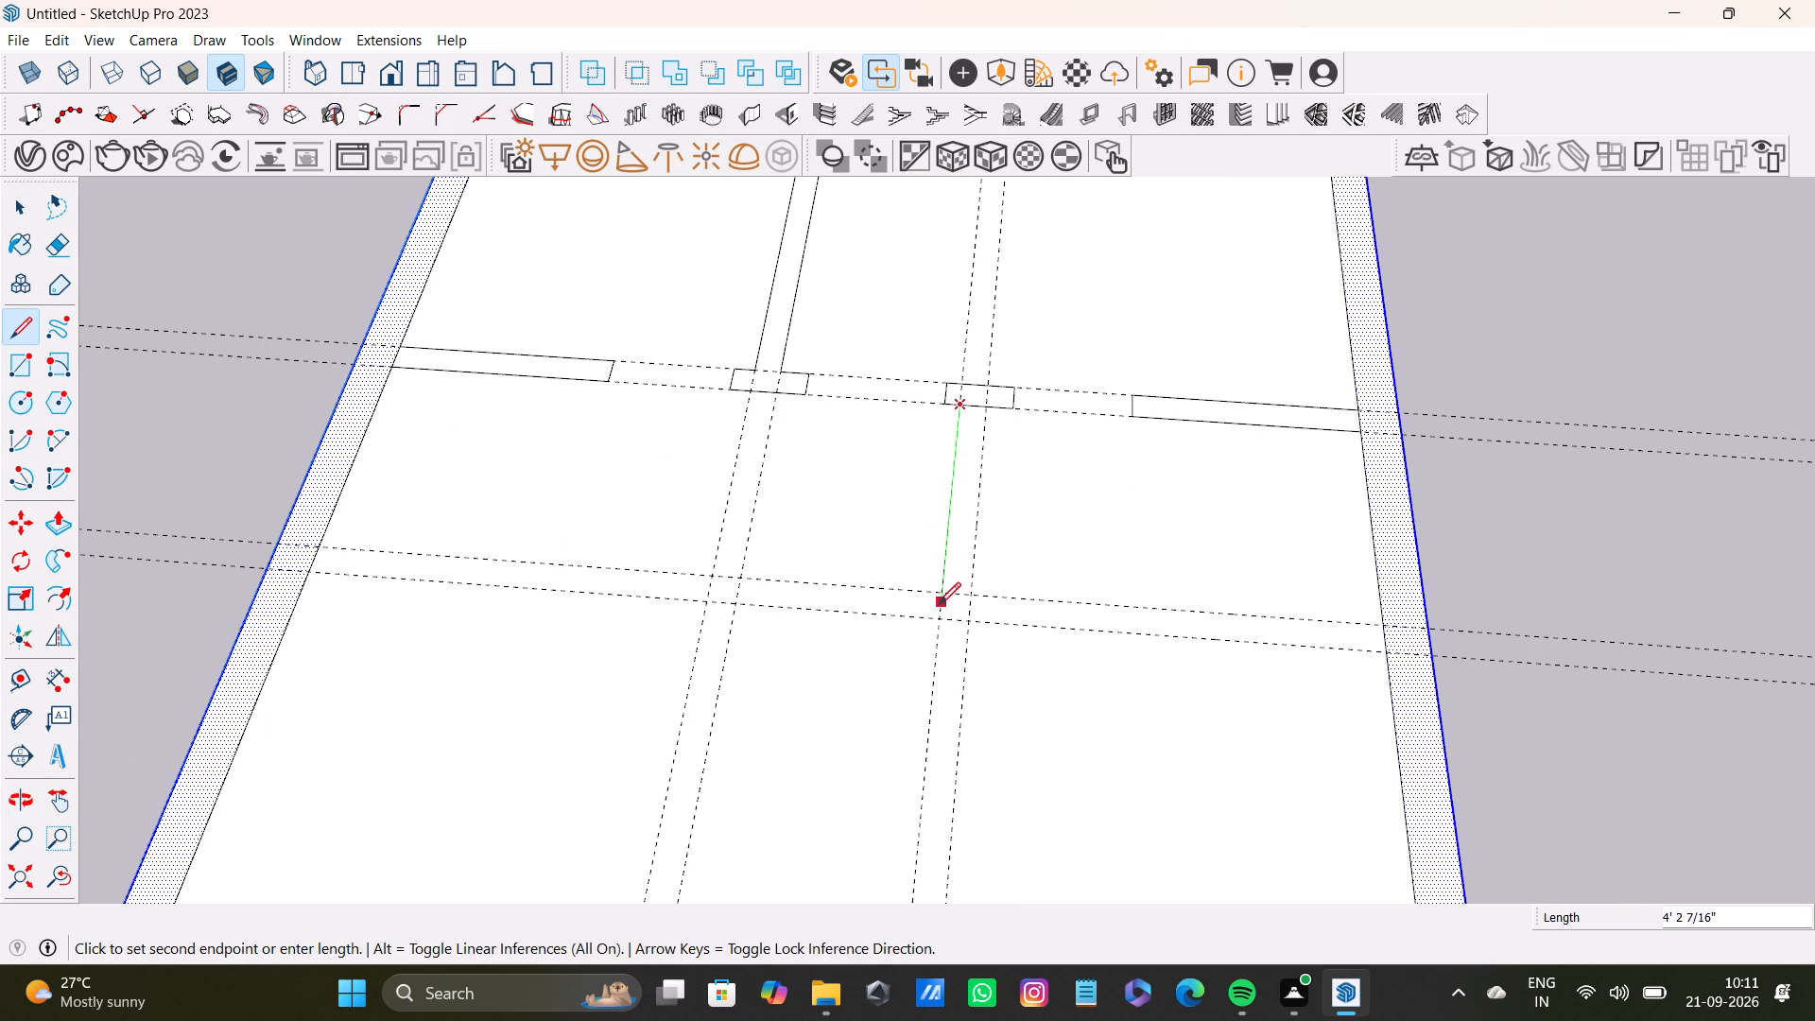
left_click(940, 615)
left_click(1386, 649)
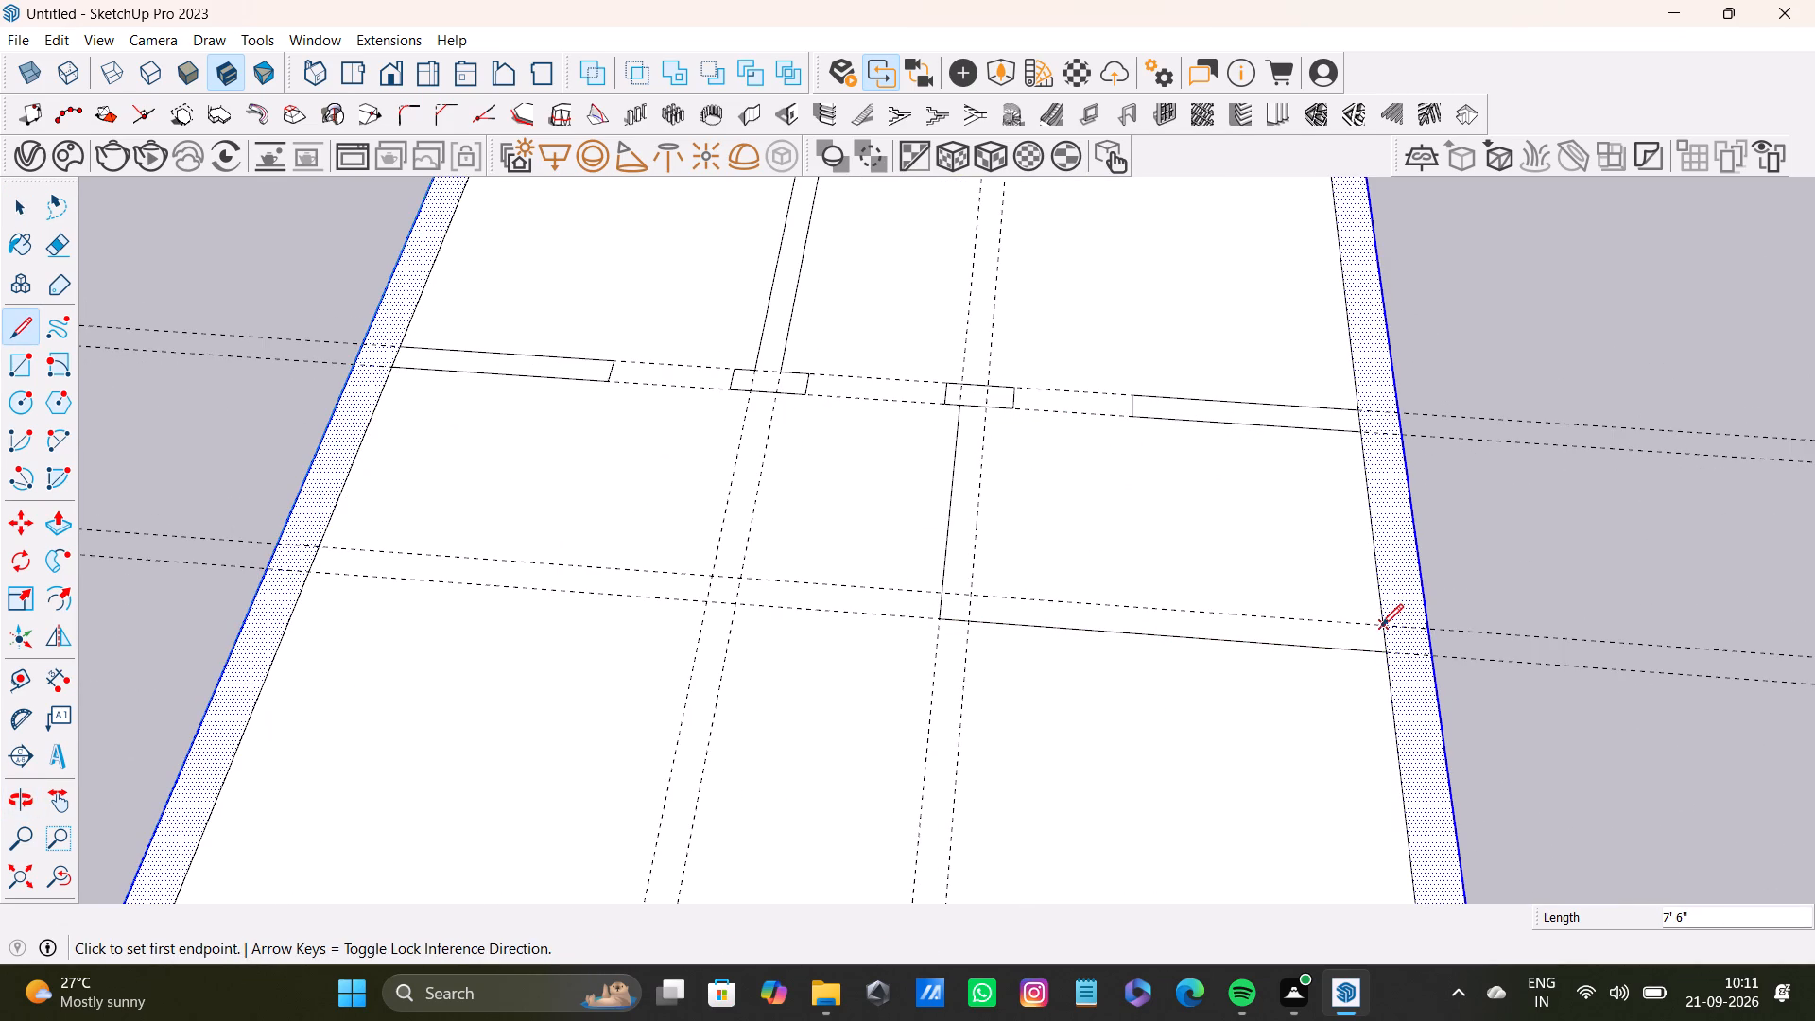
left_click(1381, 626)
left_click_drag(974, 593, 977, 581)
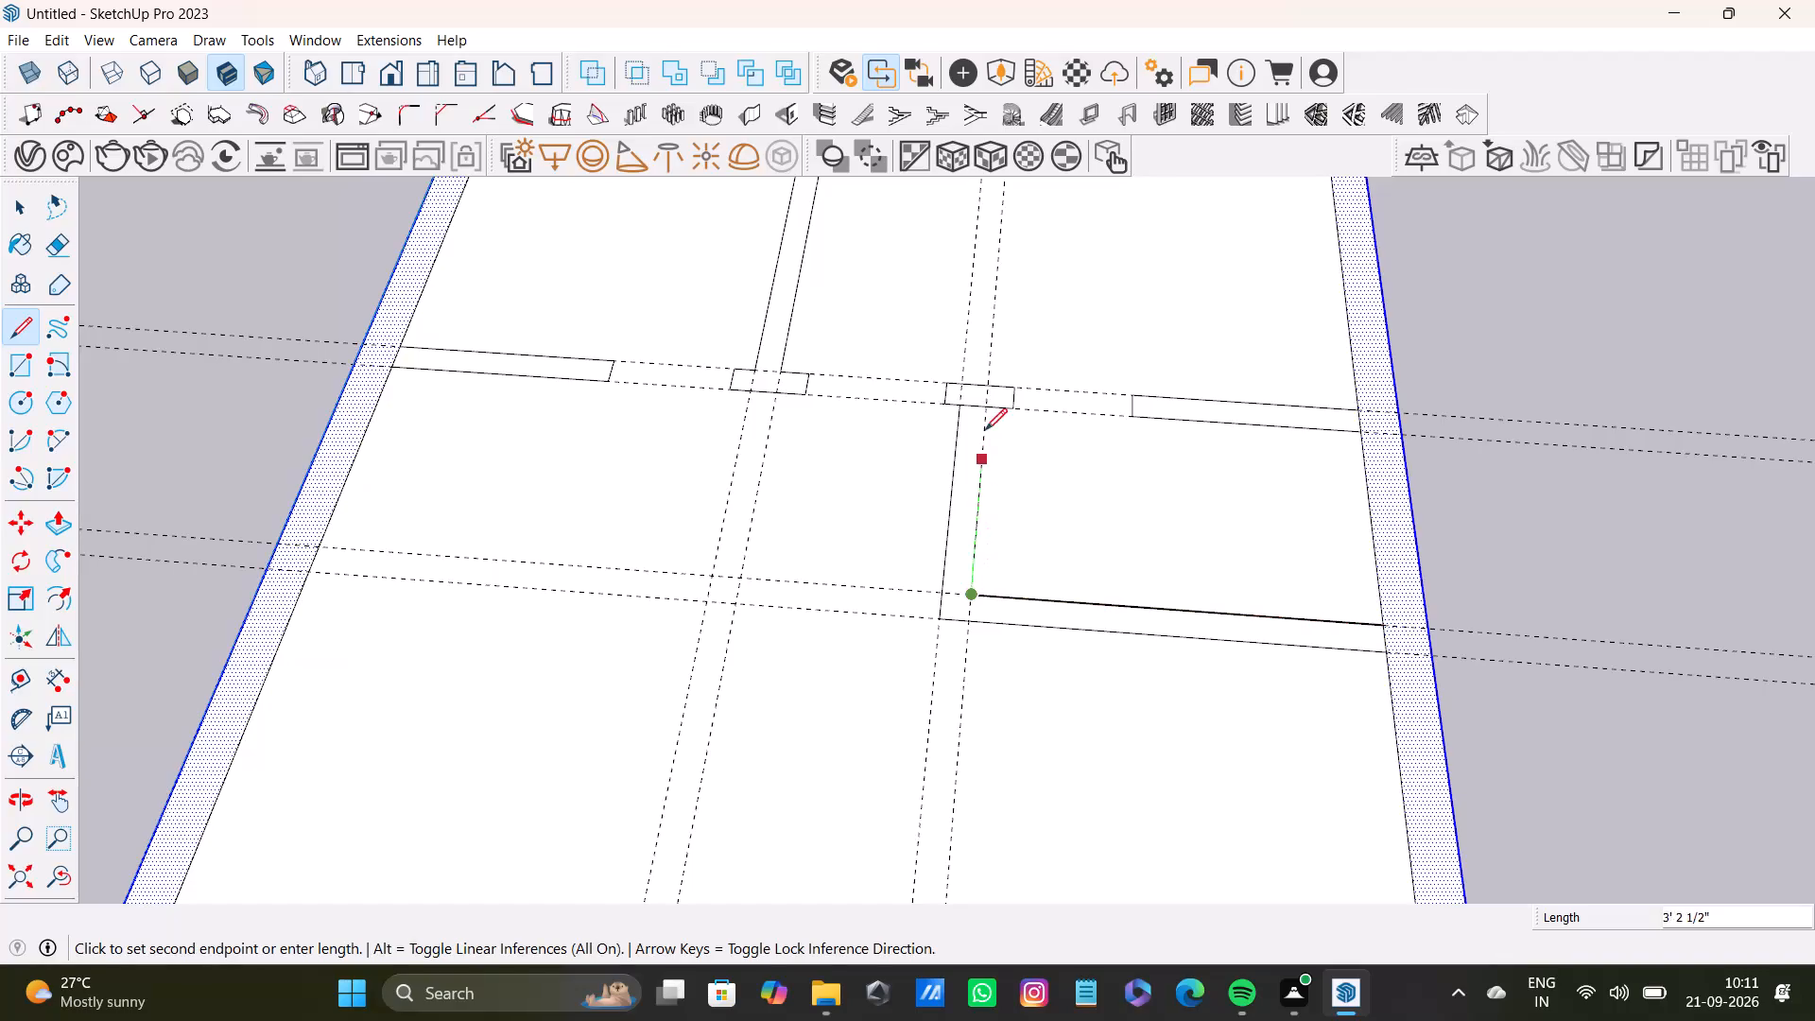
left_click(990, 407)
Delete the edge segment separating the second short wall piece from the new L-shaped partition.
key("space")
scroll(1027, 563, "down", 3)
scroll(986, 481, "up", 11)
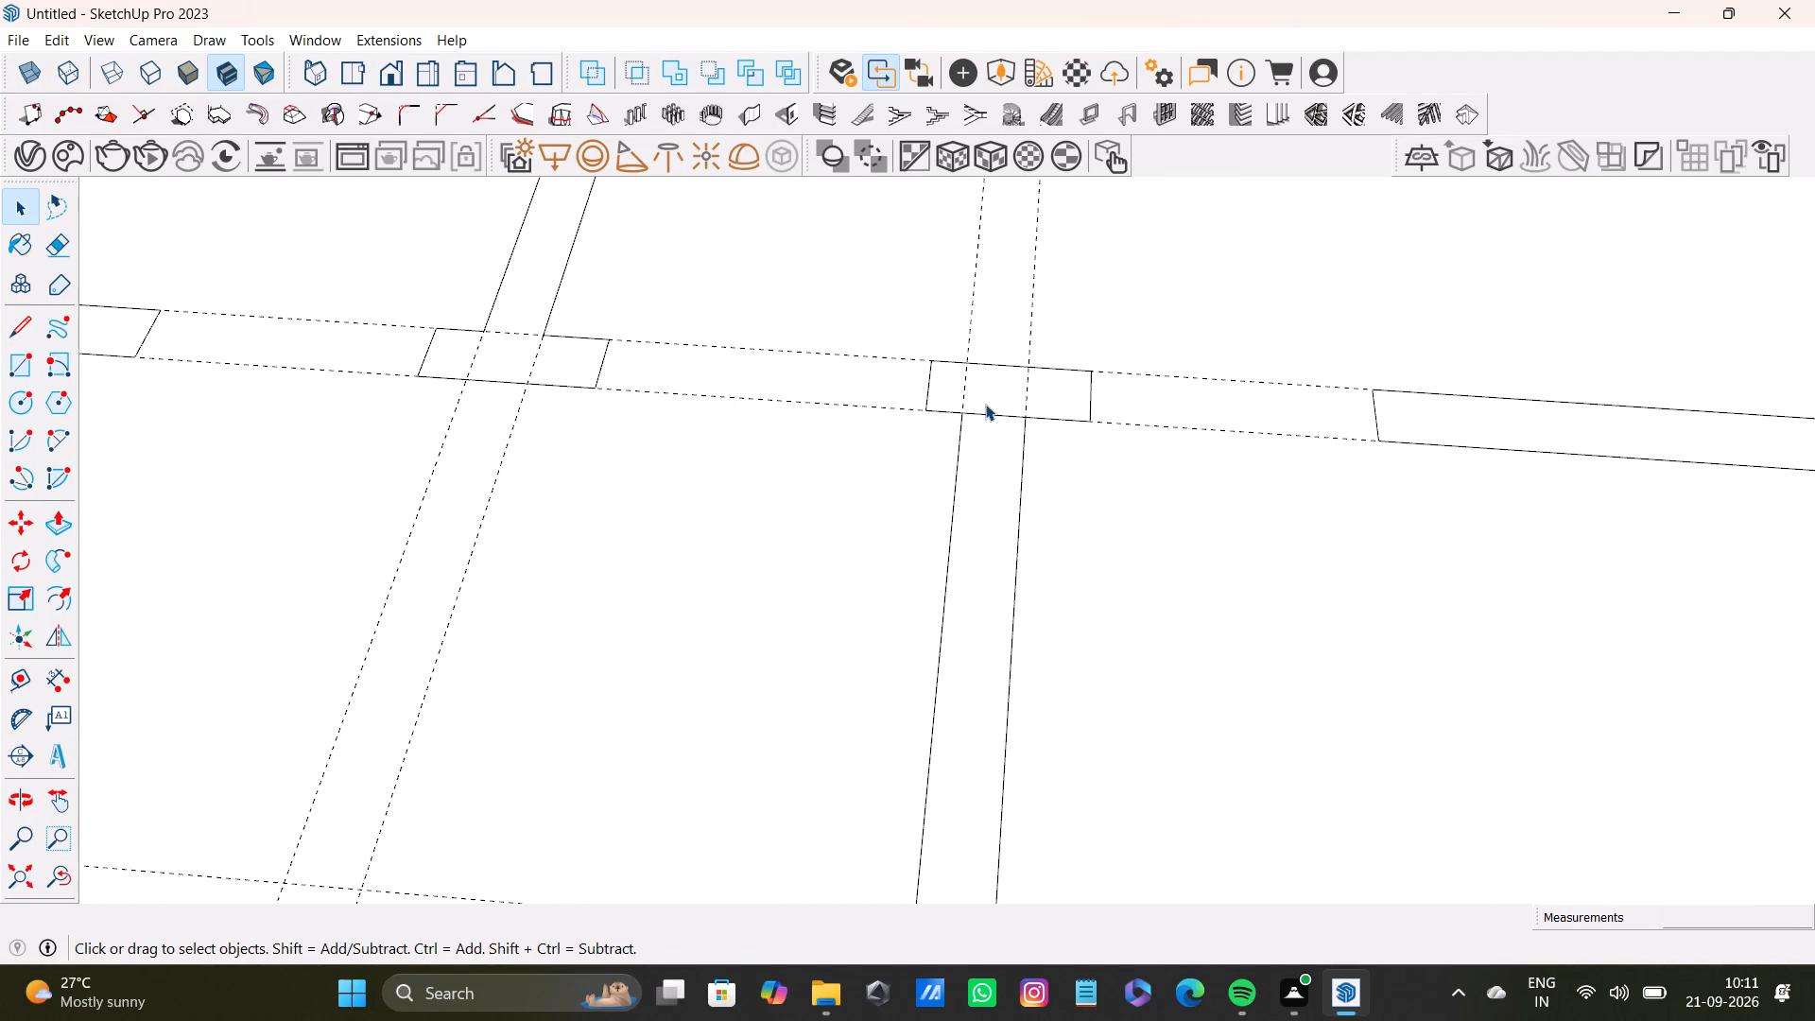
left_click(994, 418)
key("Delete")
Outline a wall 6" thick and 7'6" long between the third crosswise guides, from the second lengthwise guide pair to the long wall's inner edge.
scroll(994, 432, "down", 13)
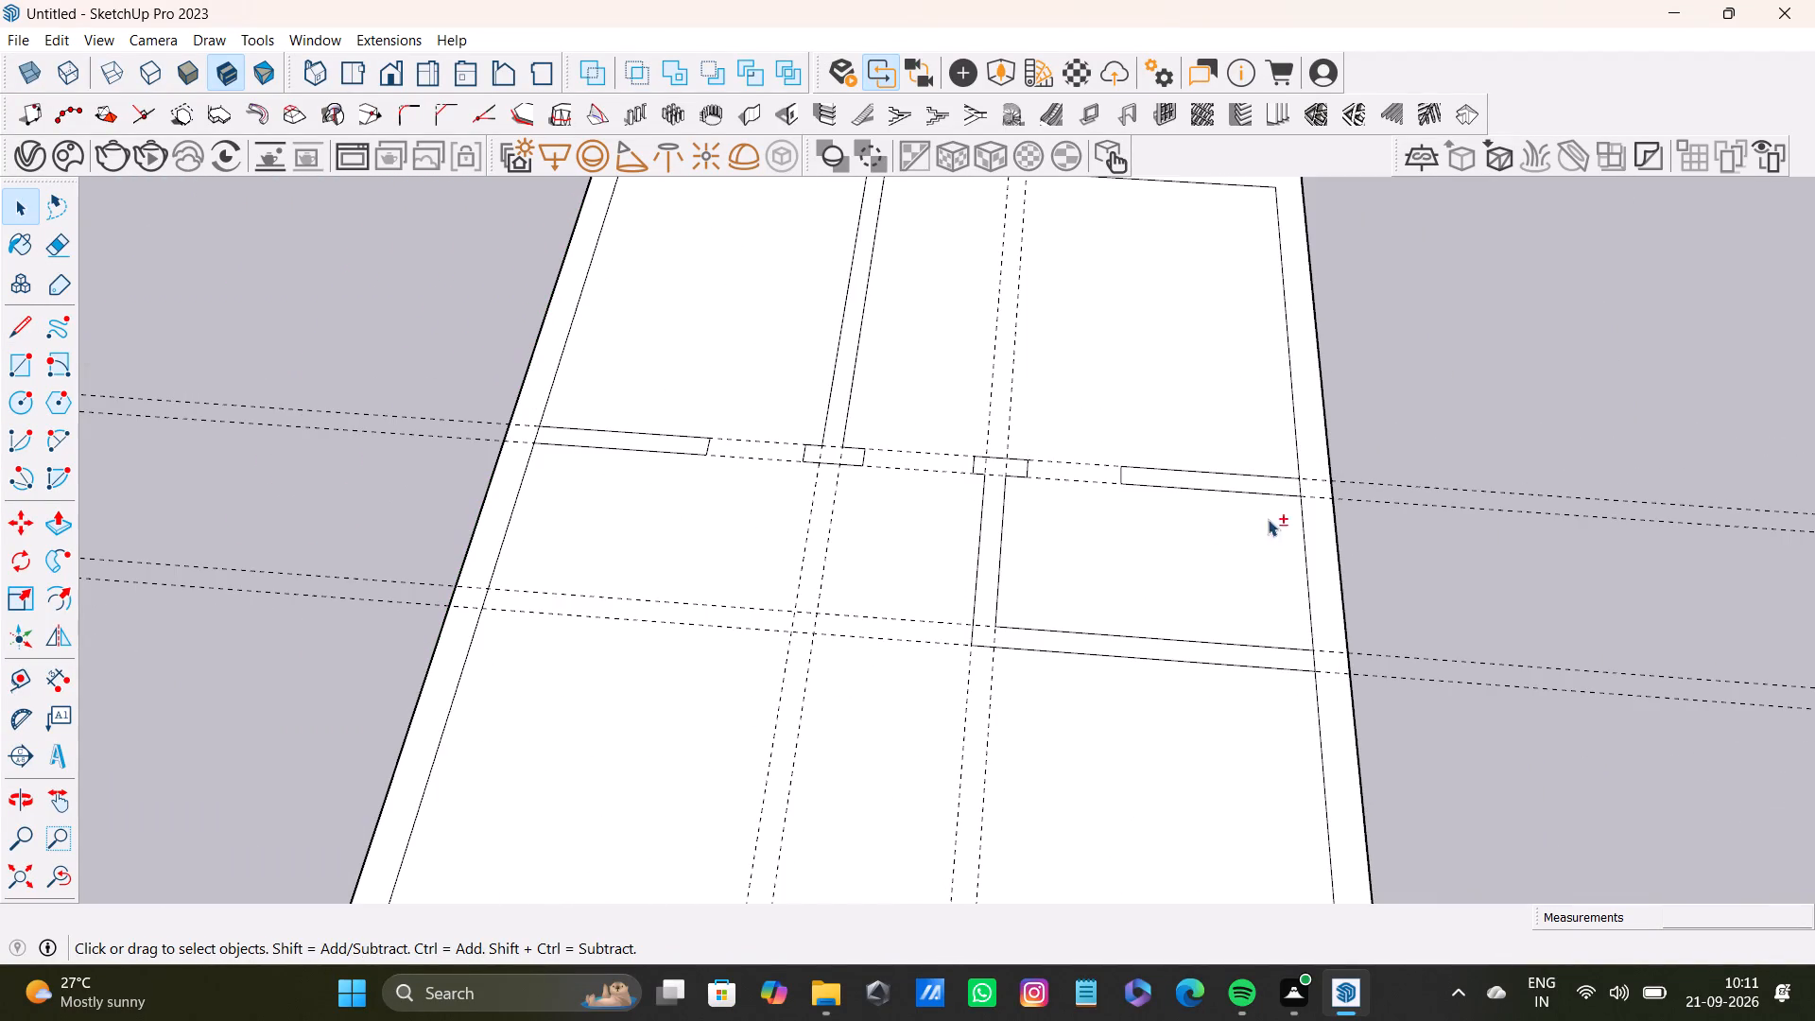
middle_click_drag(827, 563, 794, 424, "shift")
scroll(873, 459, "up", 4)
scroll(901, 514, "down", 4)
middle_click_drag(986, 577, 948, 420, "shift")
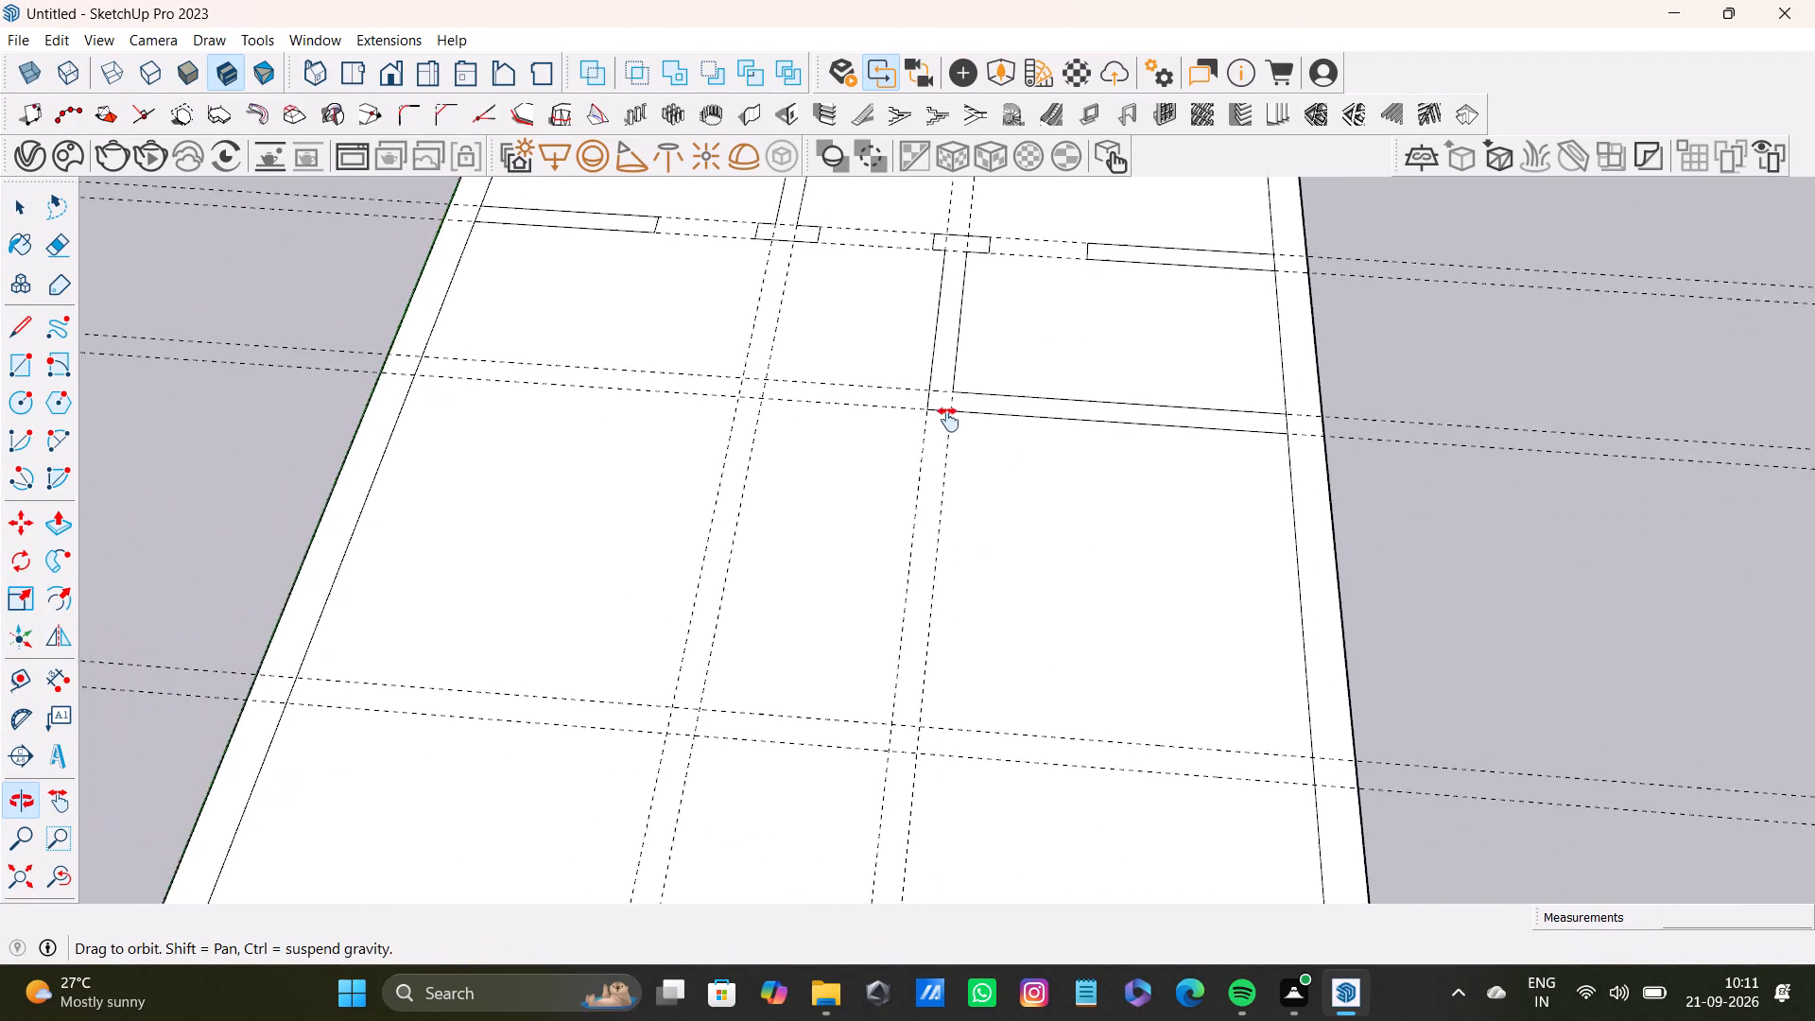
middle_click_drag(948, 420, 940, 351, "shift")
middle_click_drag(935, 491, 942, 541)
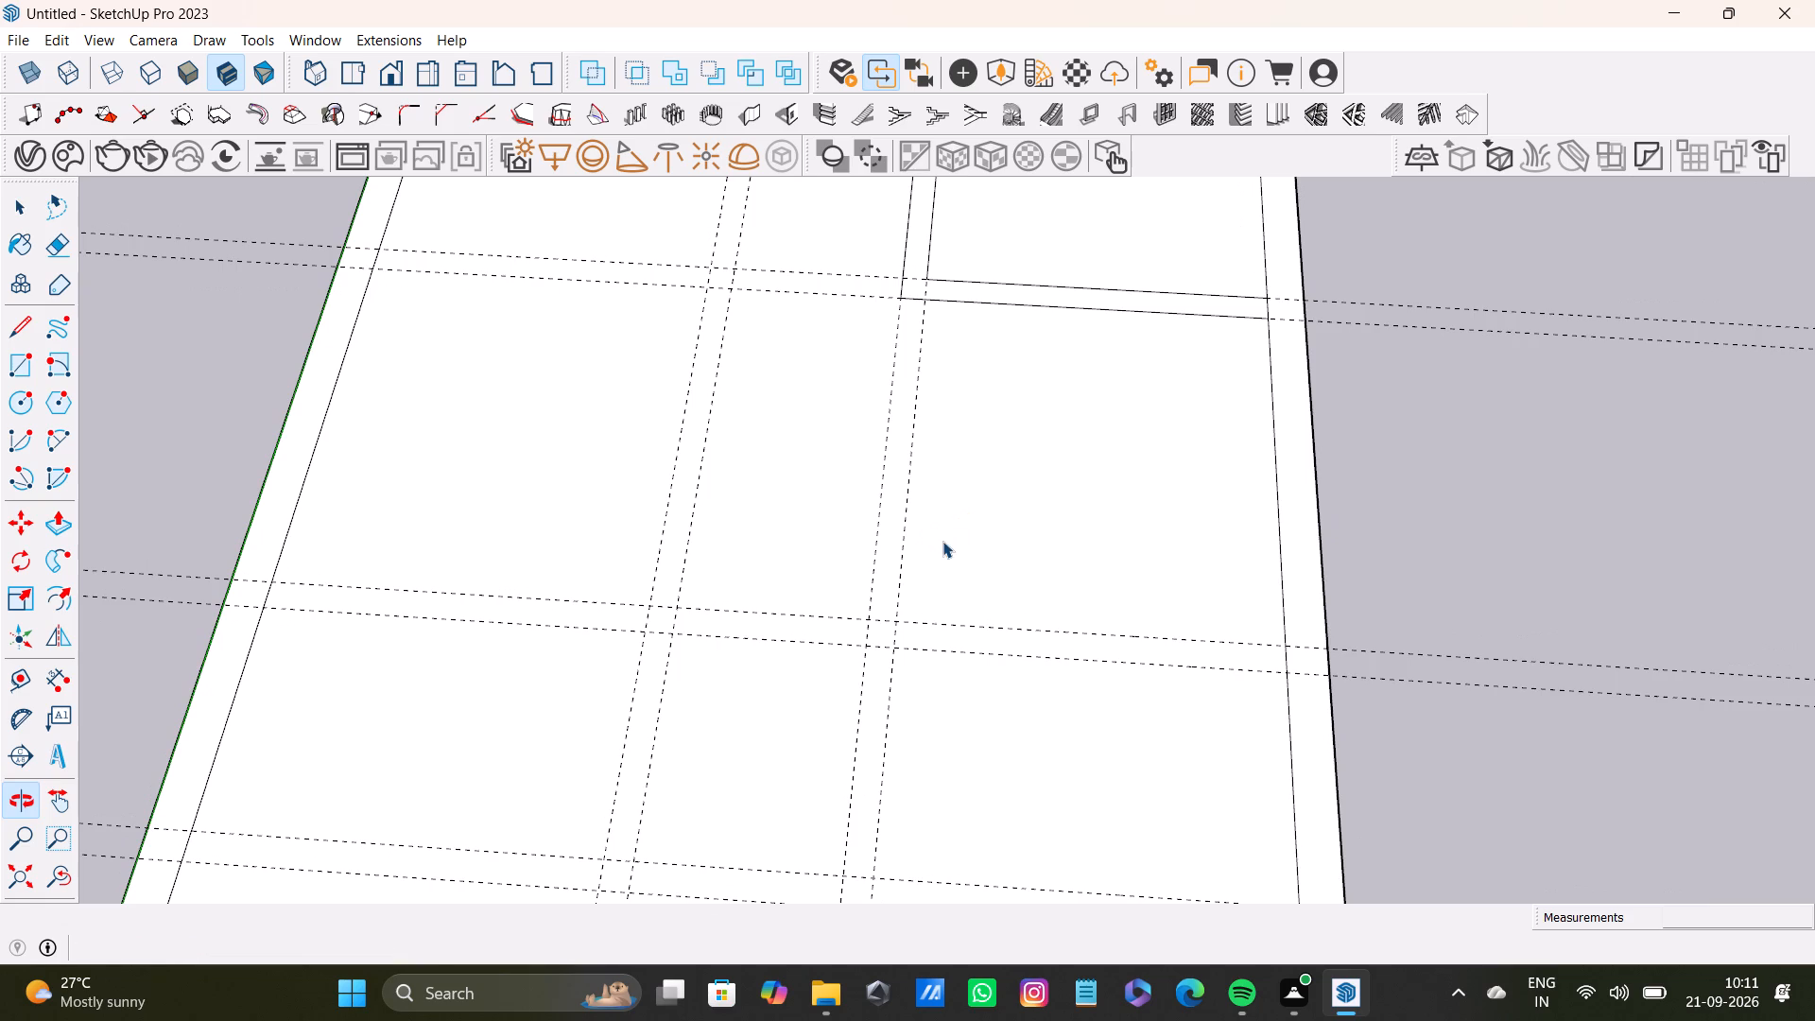
key("l")
scroll(1058, 608, "up", 3)
left_click(1369, 657)
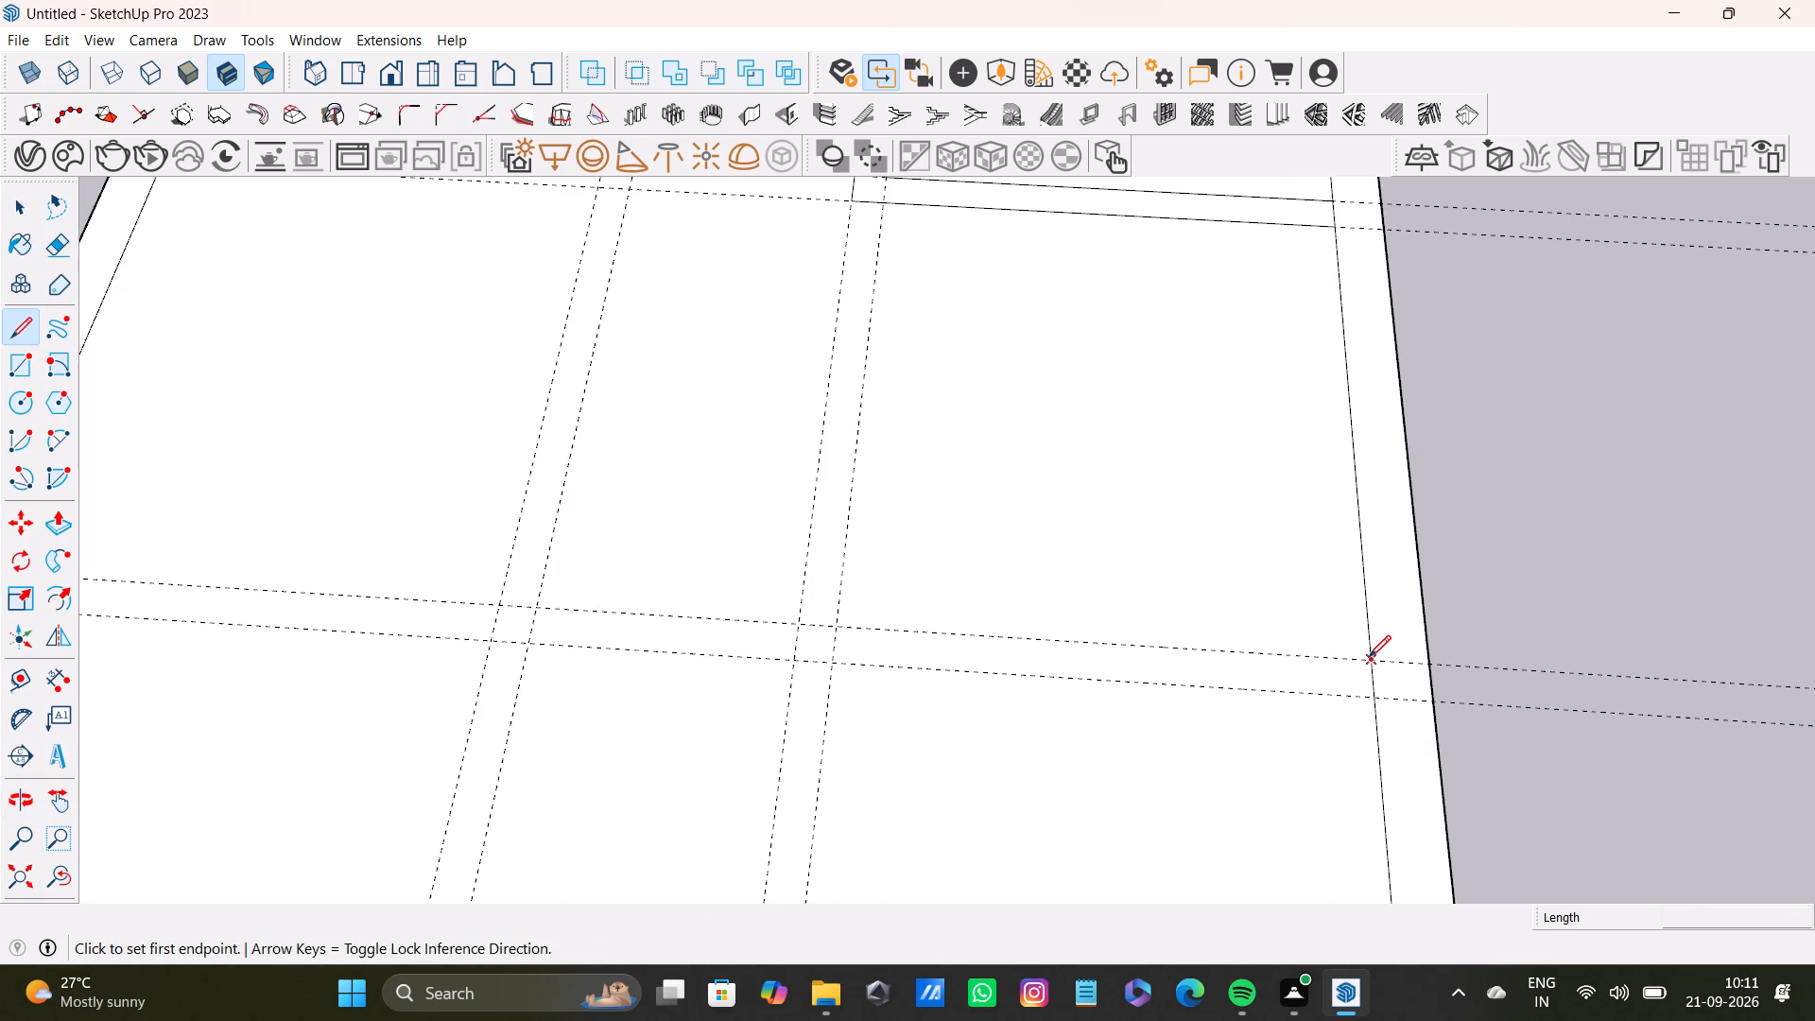
left_click(827, 628)
left_click(798, 624)
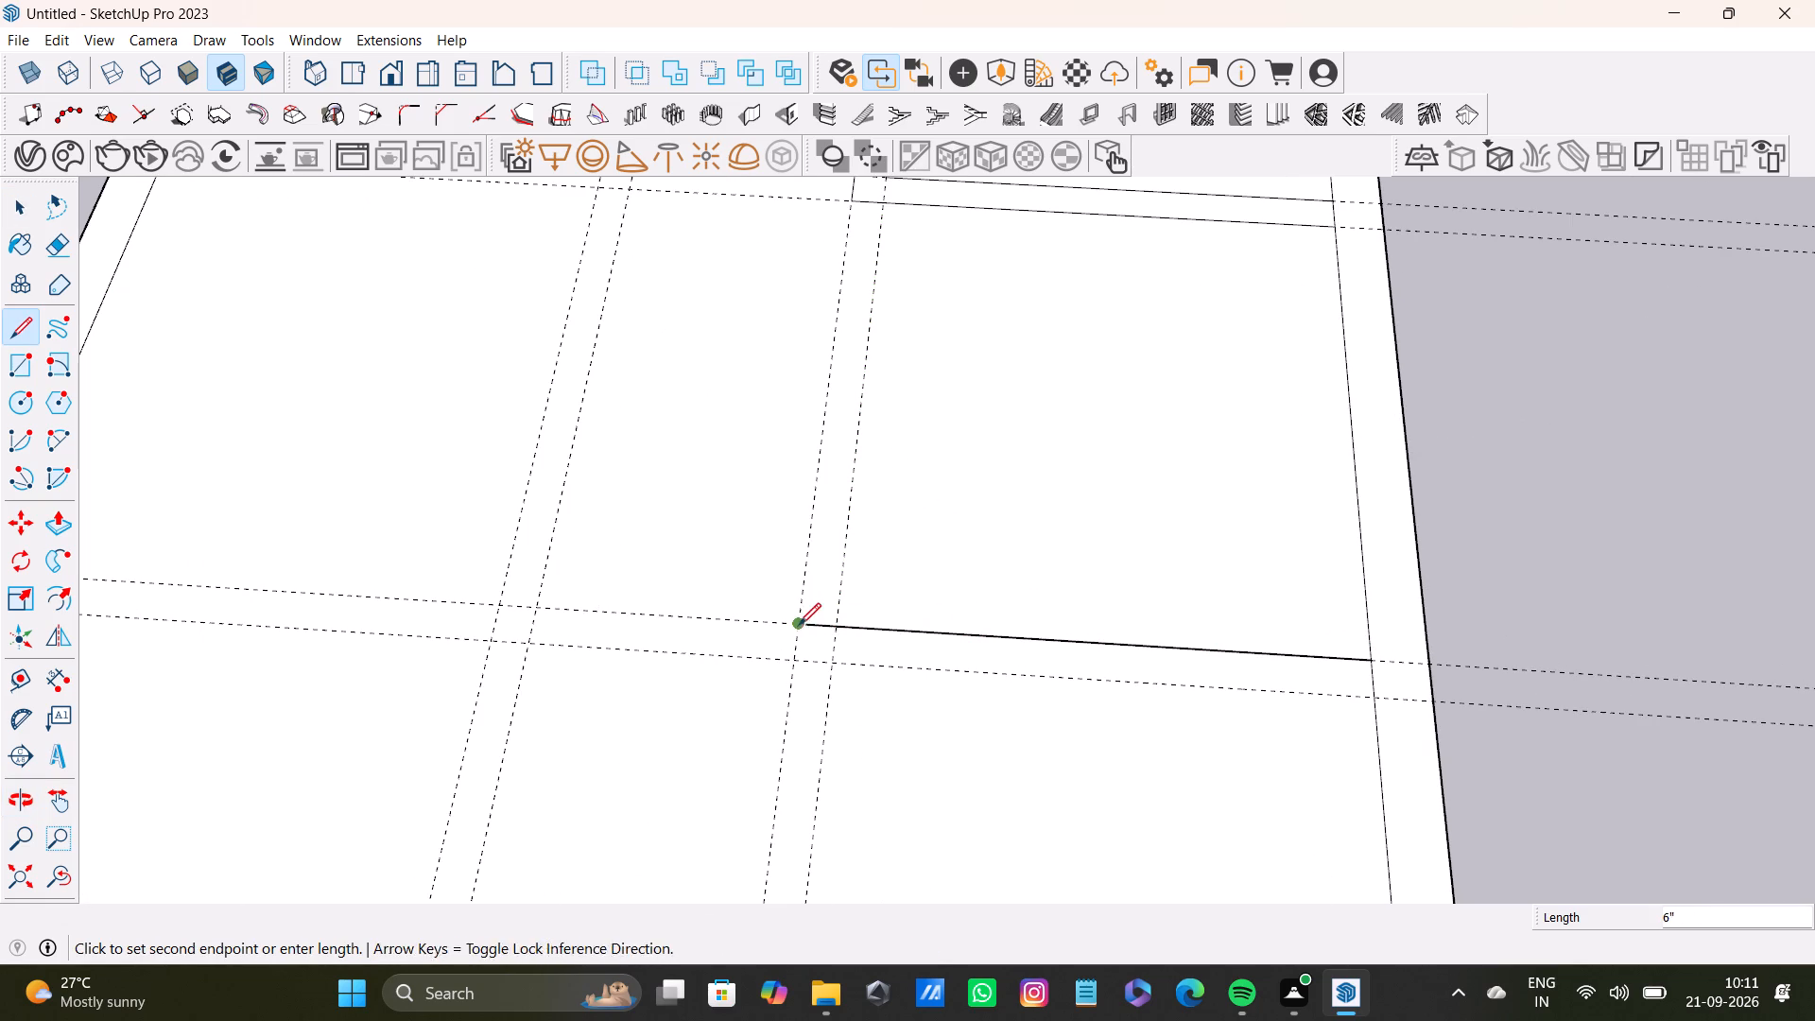
left_click(797, 662)
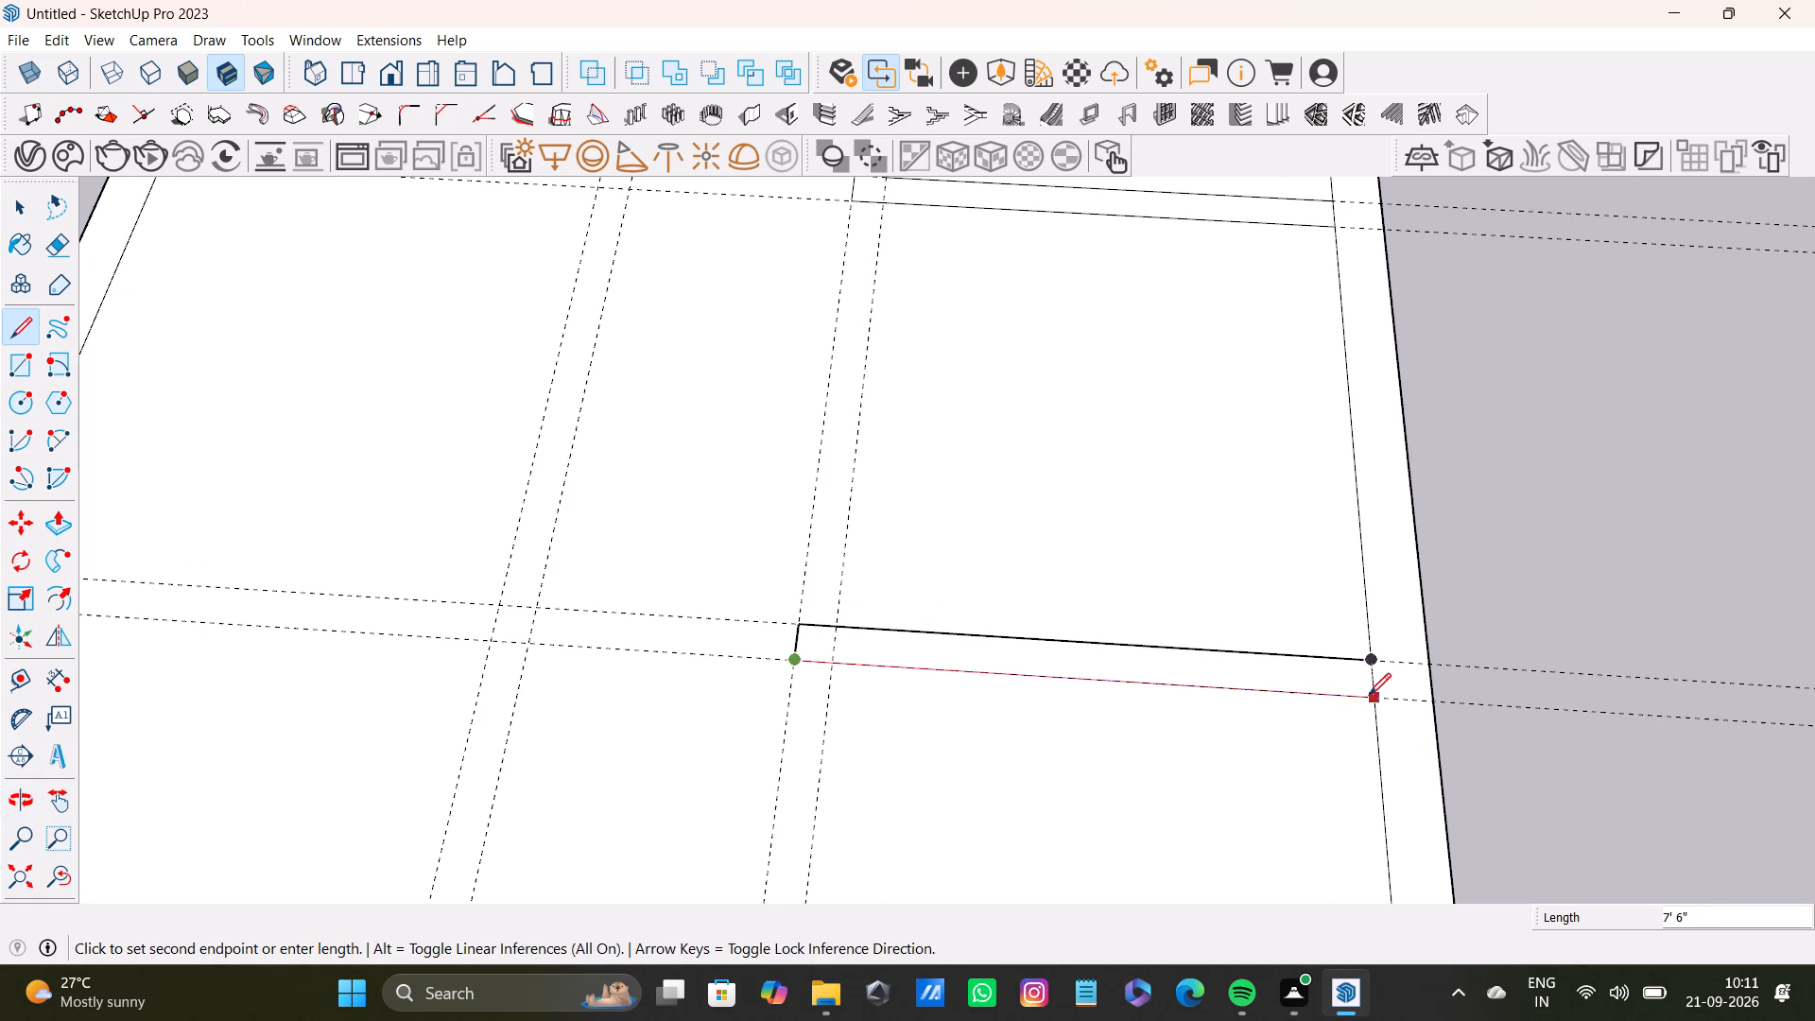
left_click(1369, 695)
key("space")
Outline a 7'6" wall between the fourth crosswise guides to the long wall's inner edge, with a short stub facing the third crosswise wall.
scroll(1105, 714, "down", 9)
middle_click_drag(1102, 717, 1074, 573, "shift")
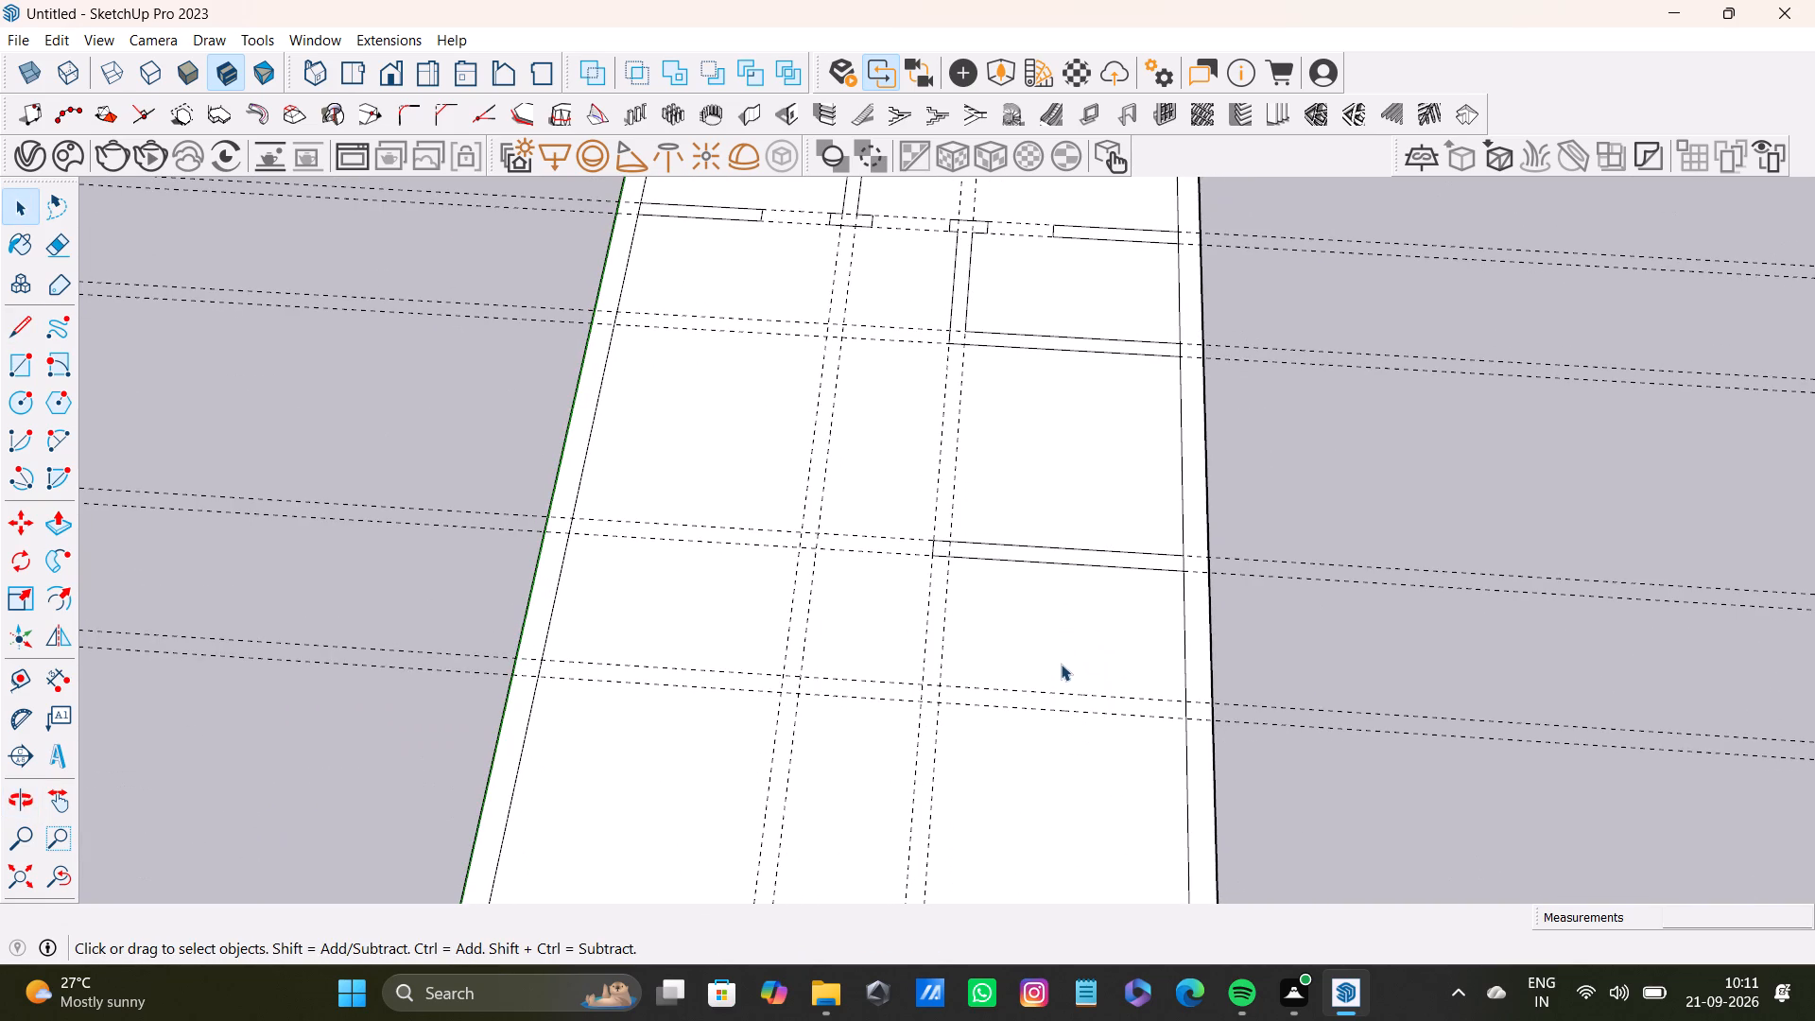
key("l")
scroll(1132, 688, "up", 3)
left_click(1197, 706)
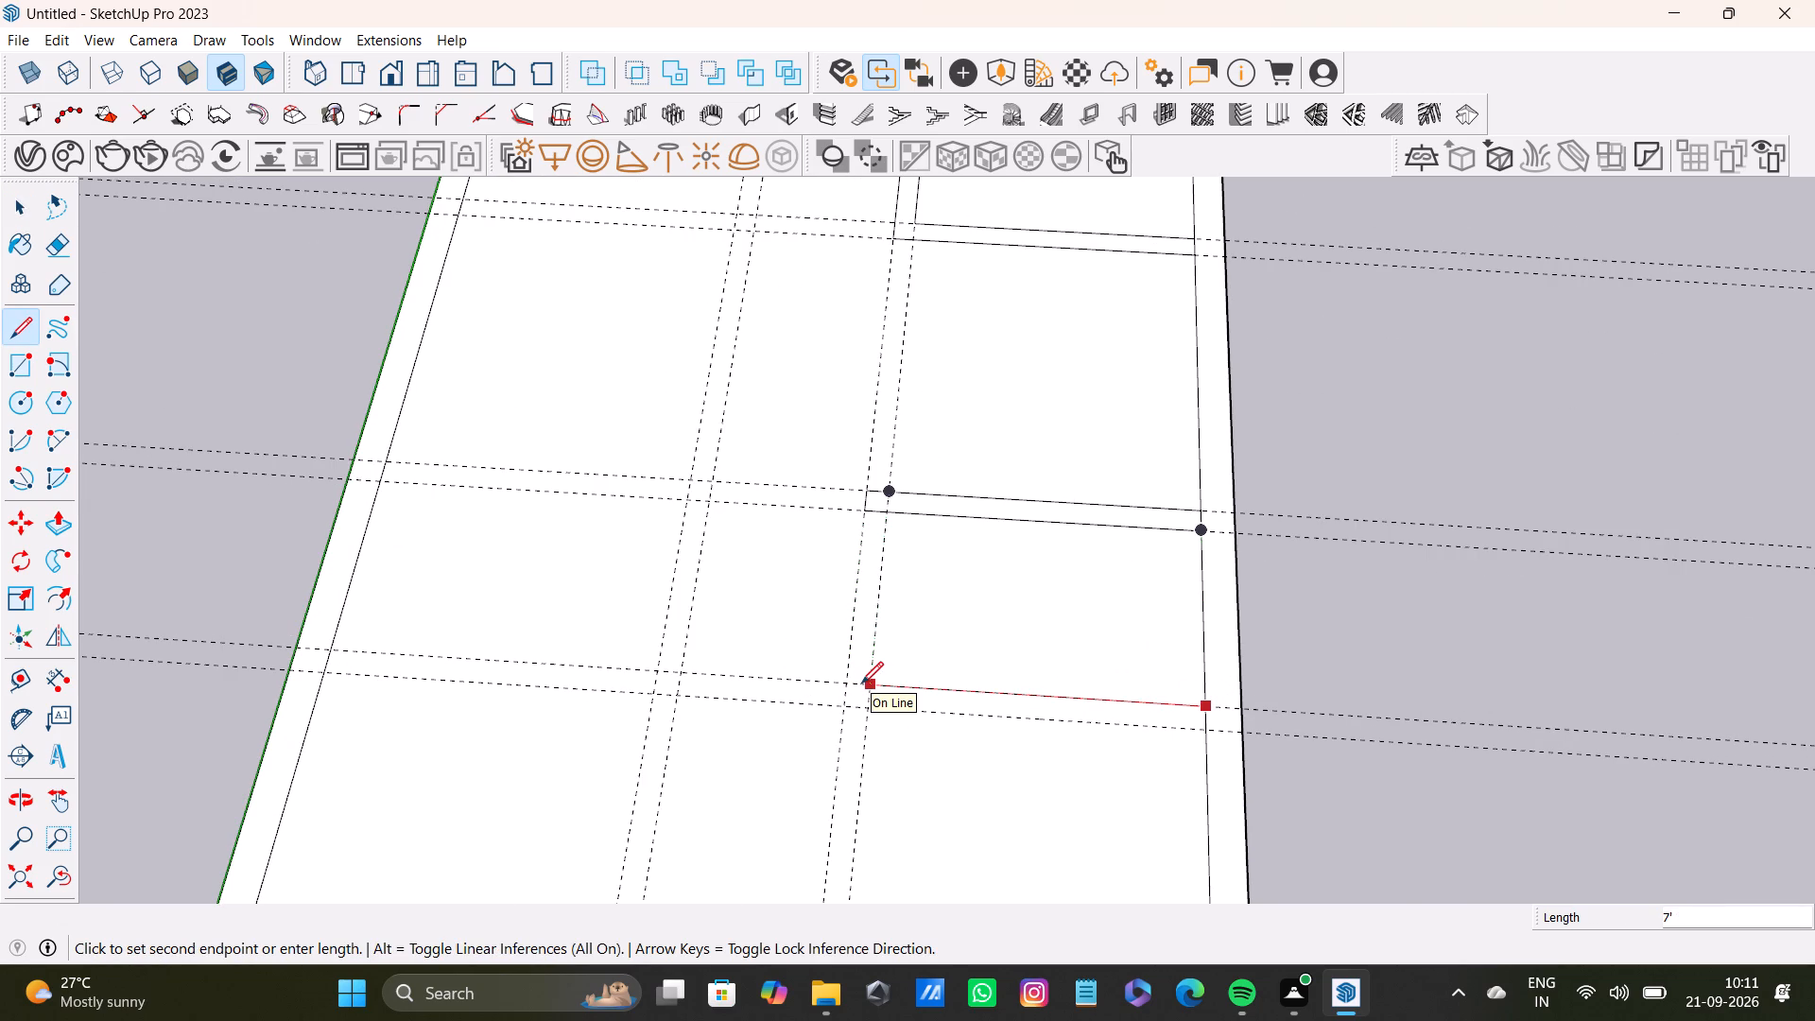
left_click(866, 683)
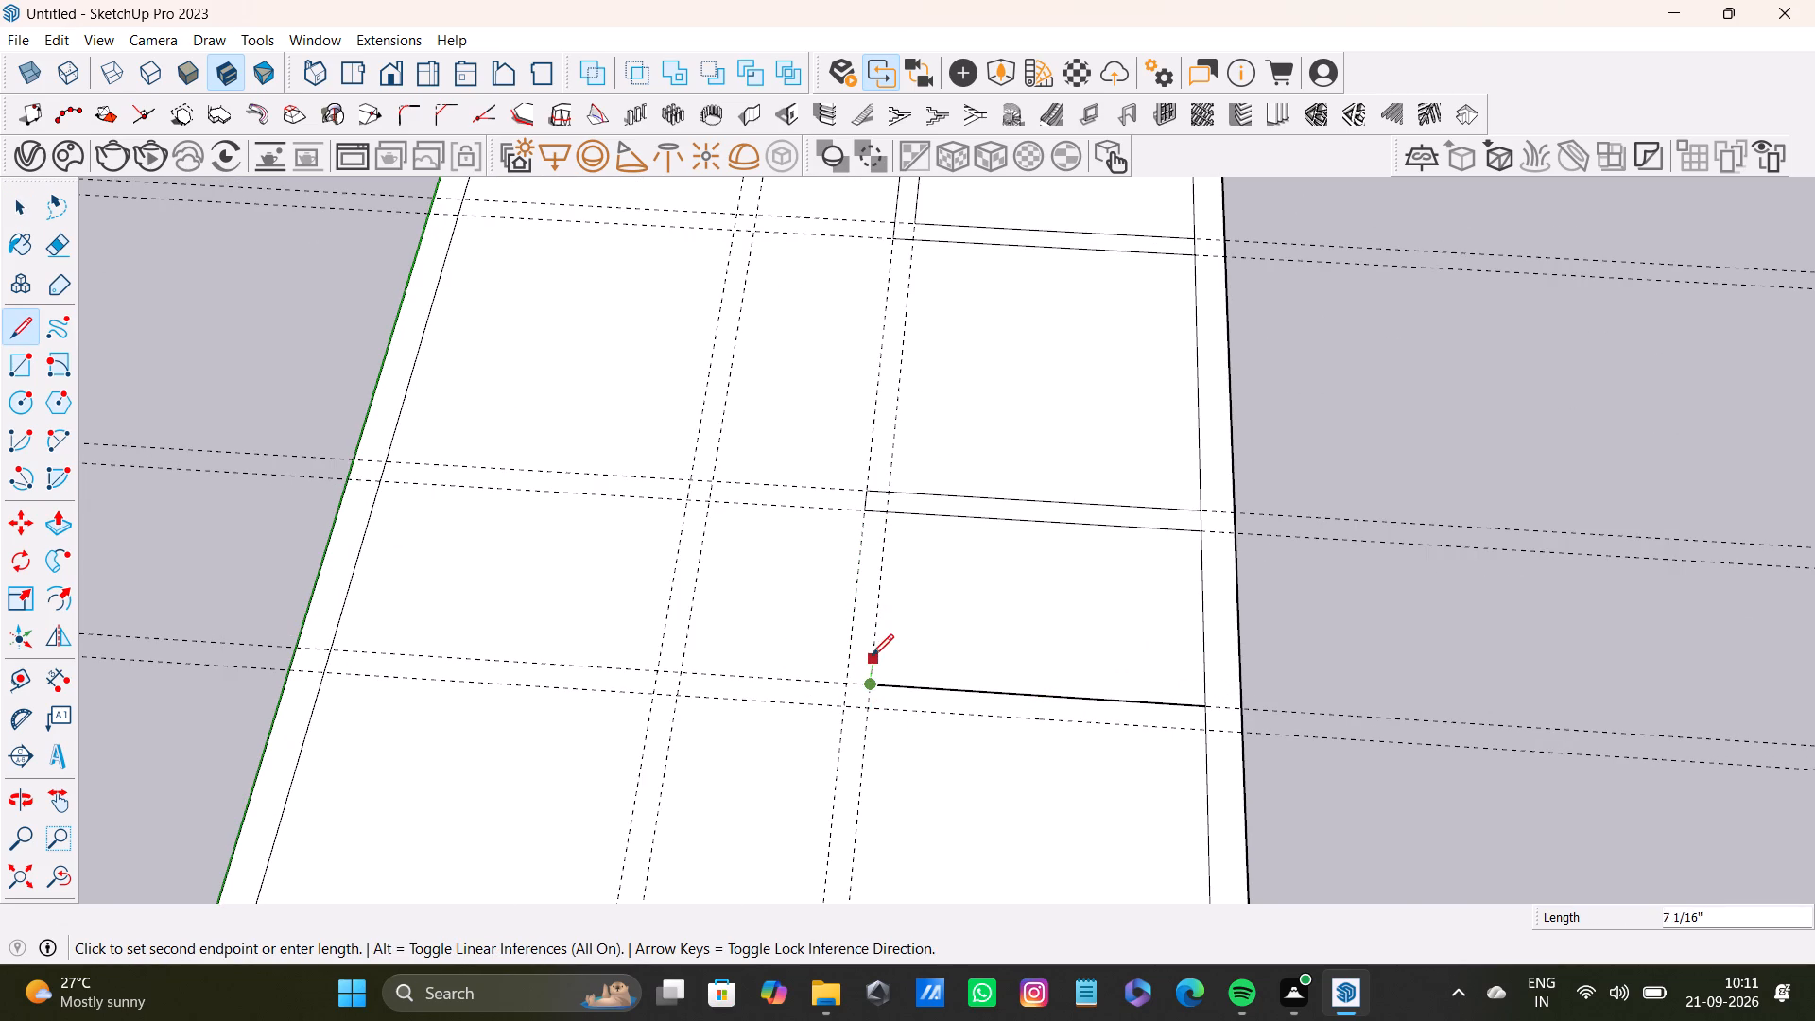
left_click(867, 662)
left_click(851, 660)
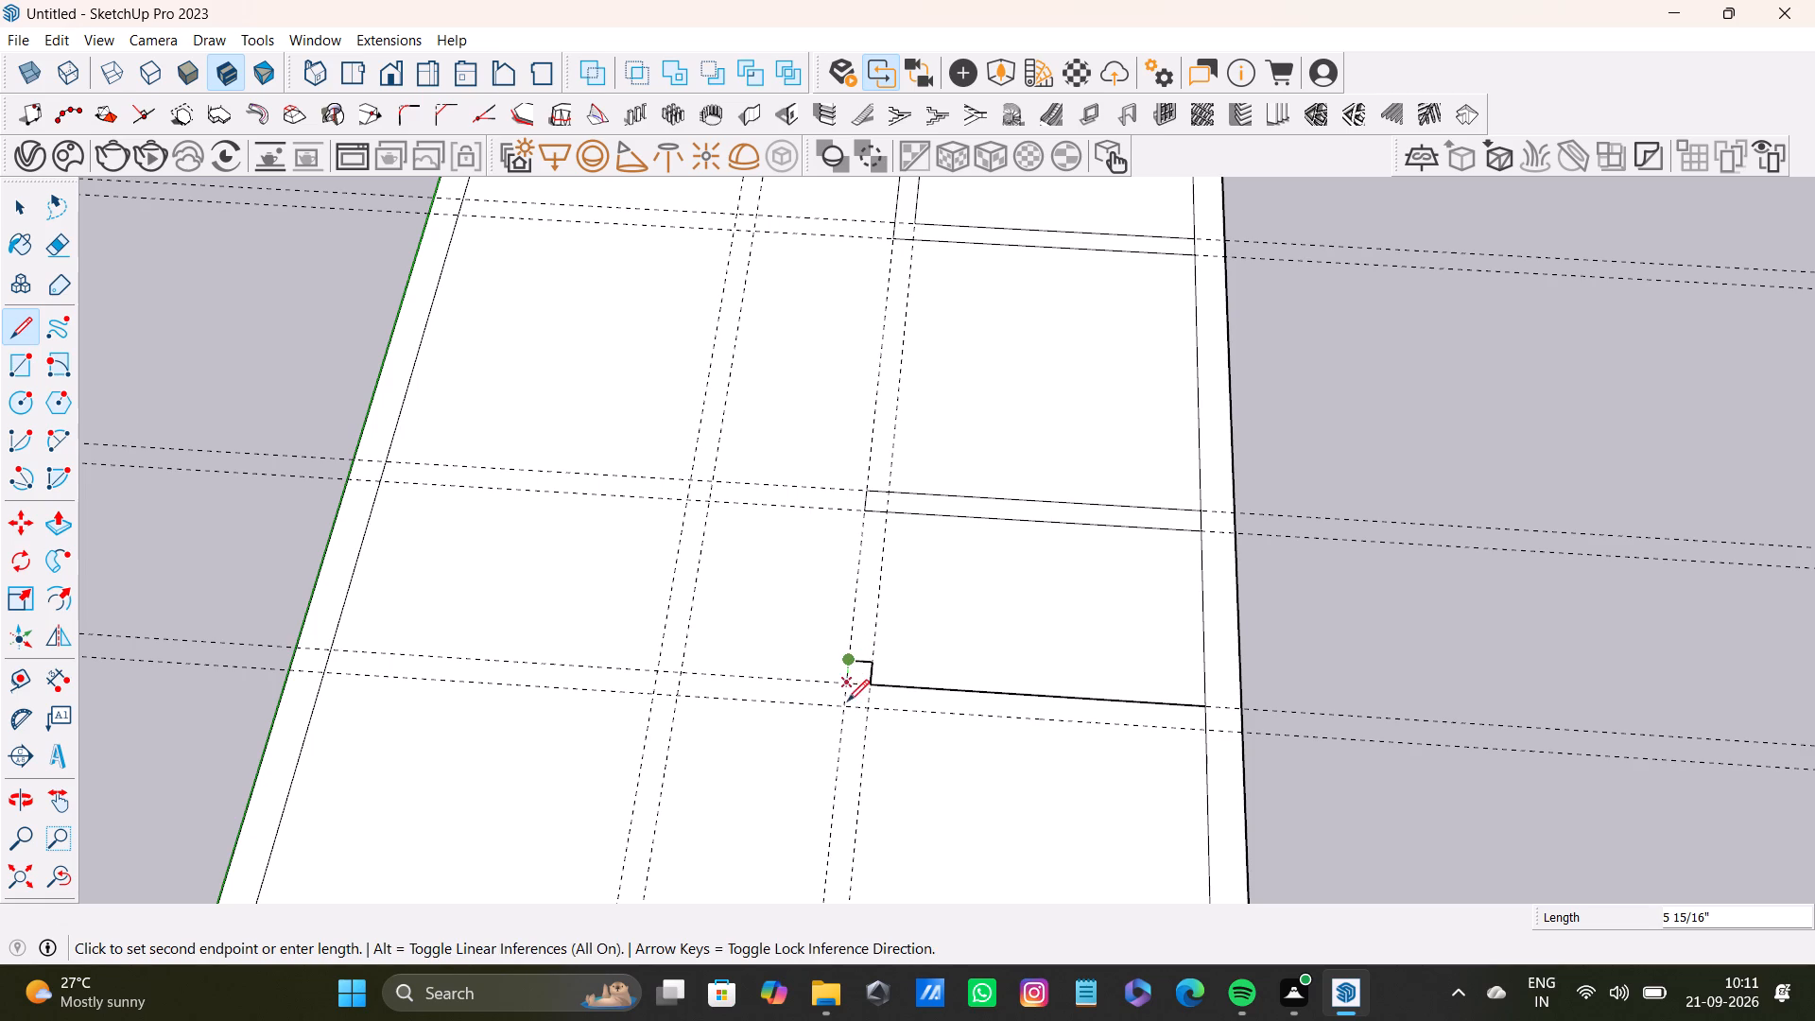
left_click(846, 712)
left_click(1211, 735)
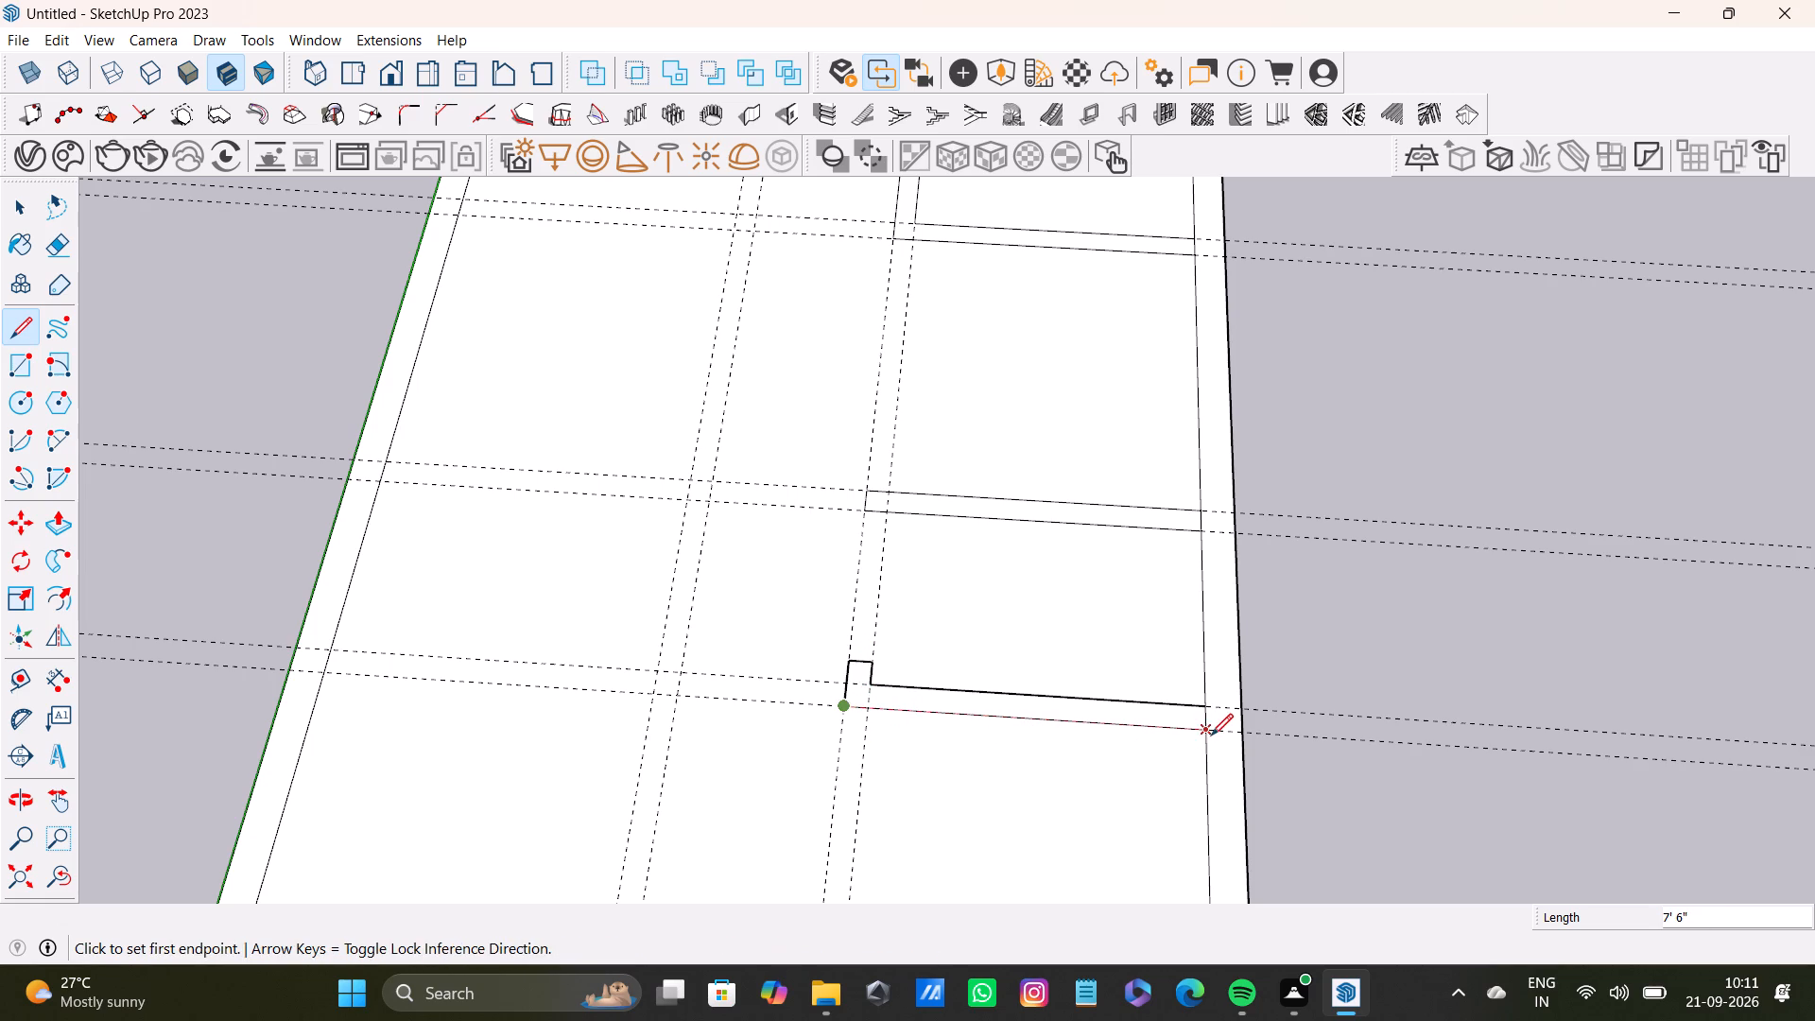
key("space")
Add a stub about 4 5/16" long to the third crosswise wall's end, facing the fourth, and delete the edge dividing it from the wall.
key("l")
scroll(813, 515, "up", 7)
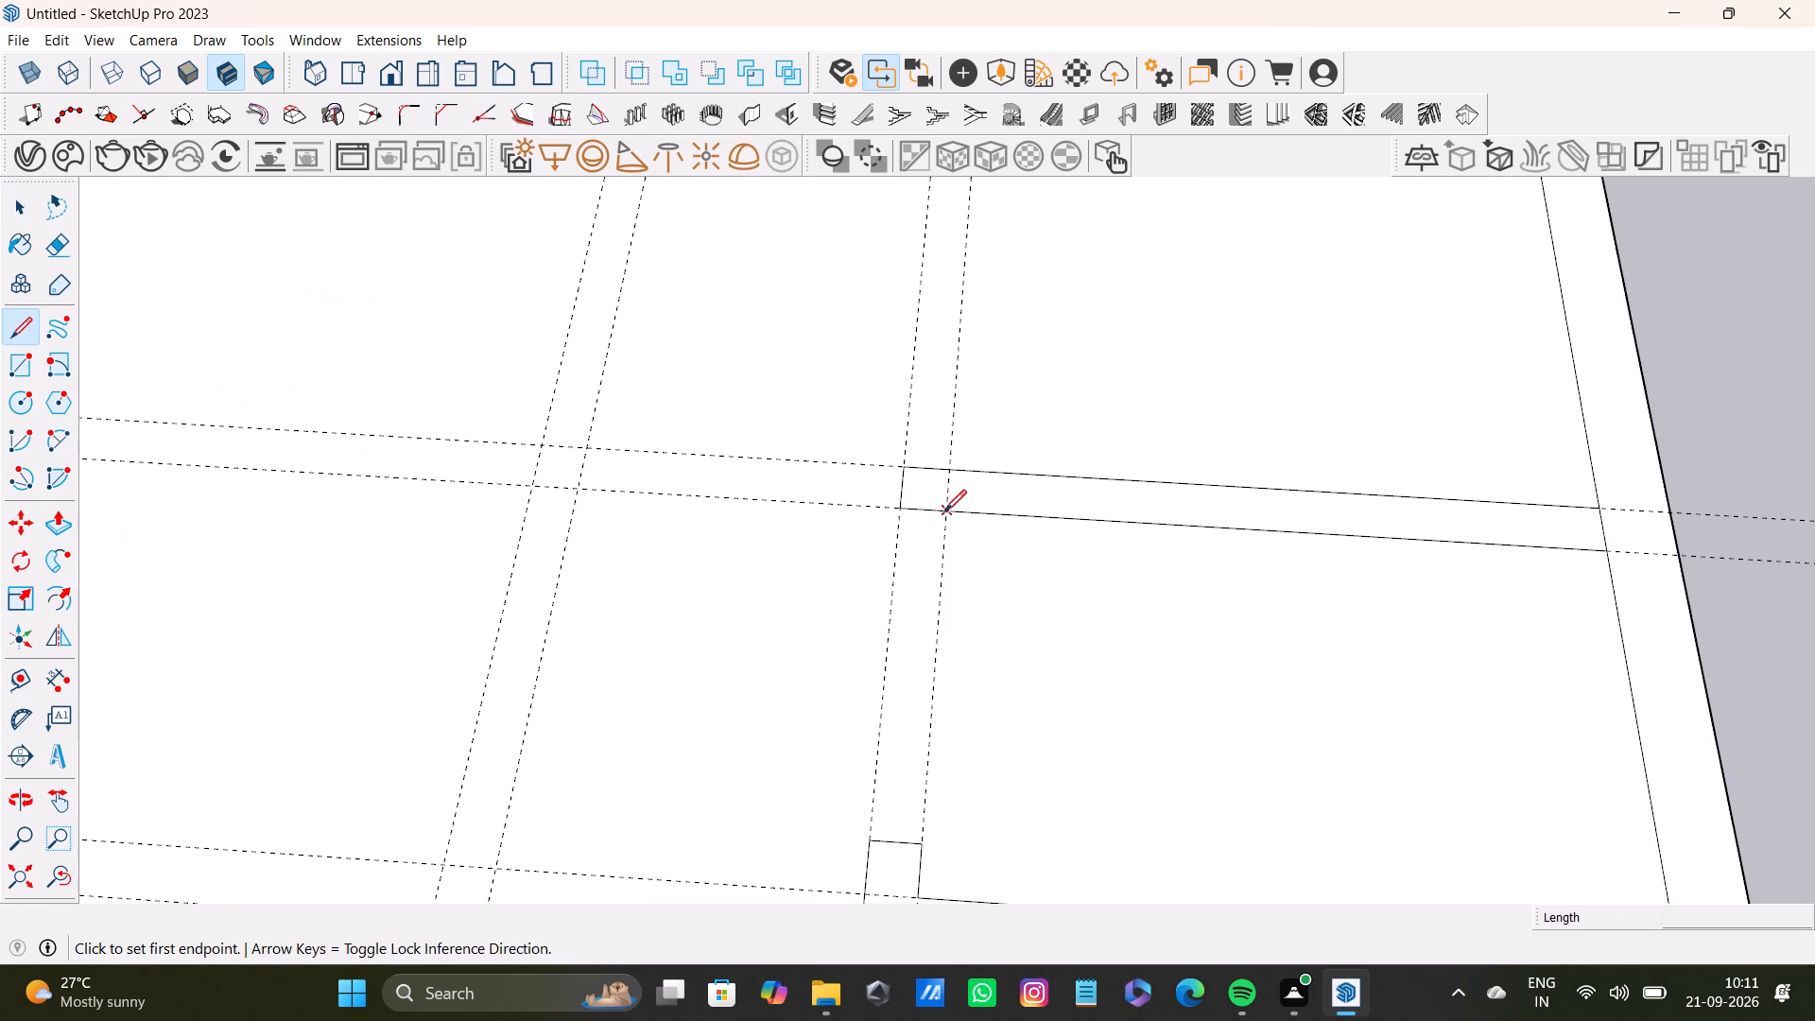
left_click(943, 511)
left_click(942, 542)
left_click(902, 547)
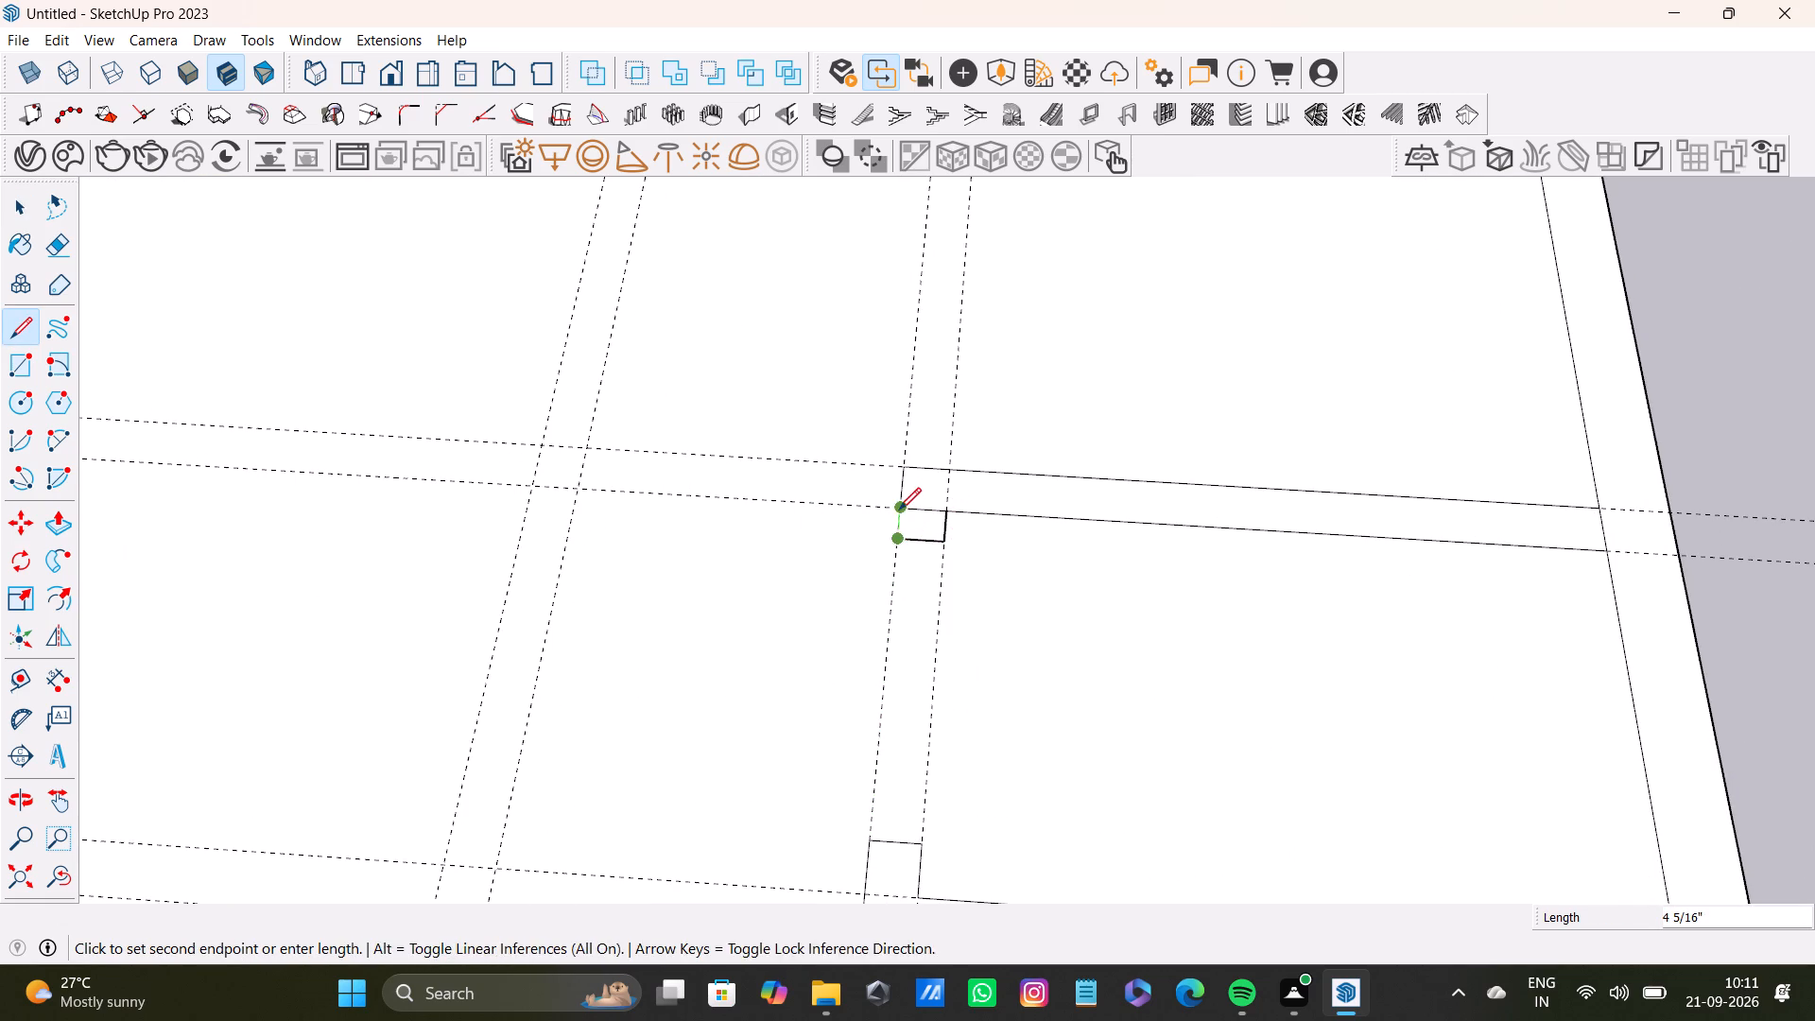
left_click(899, 510)
key("space")
scroll(937, 530, "up", 3)
left_click(928, 499)
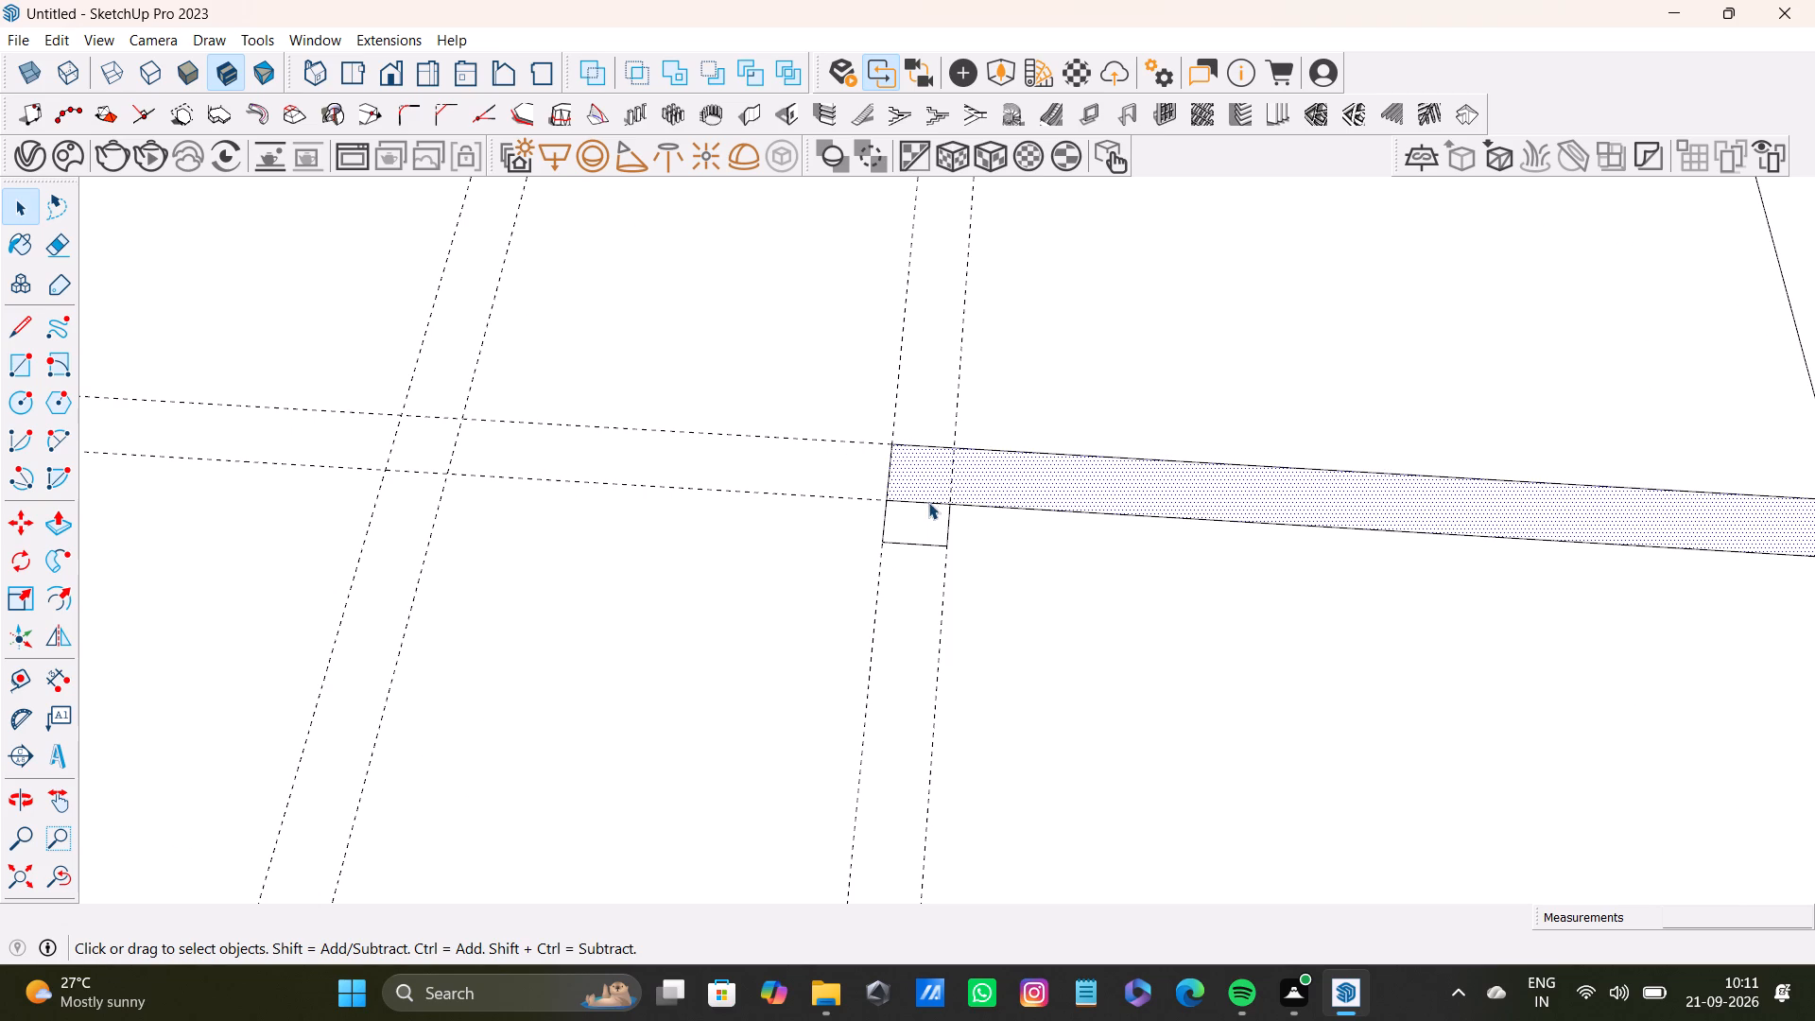
left_click(928, 503)
key("Delete")
Extend the fourth crosswise wall's free end by a stub about 6" long between its guides and delete the edge dividing them.
scroll(925, 510, "down", 12)
middle_click_drag(923, 684, 926, 658, "shift")
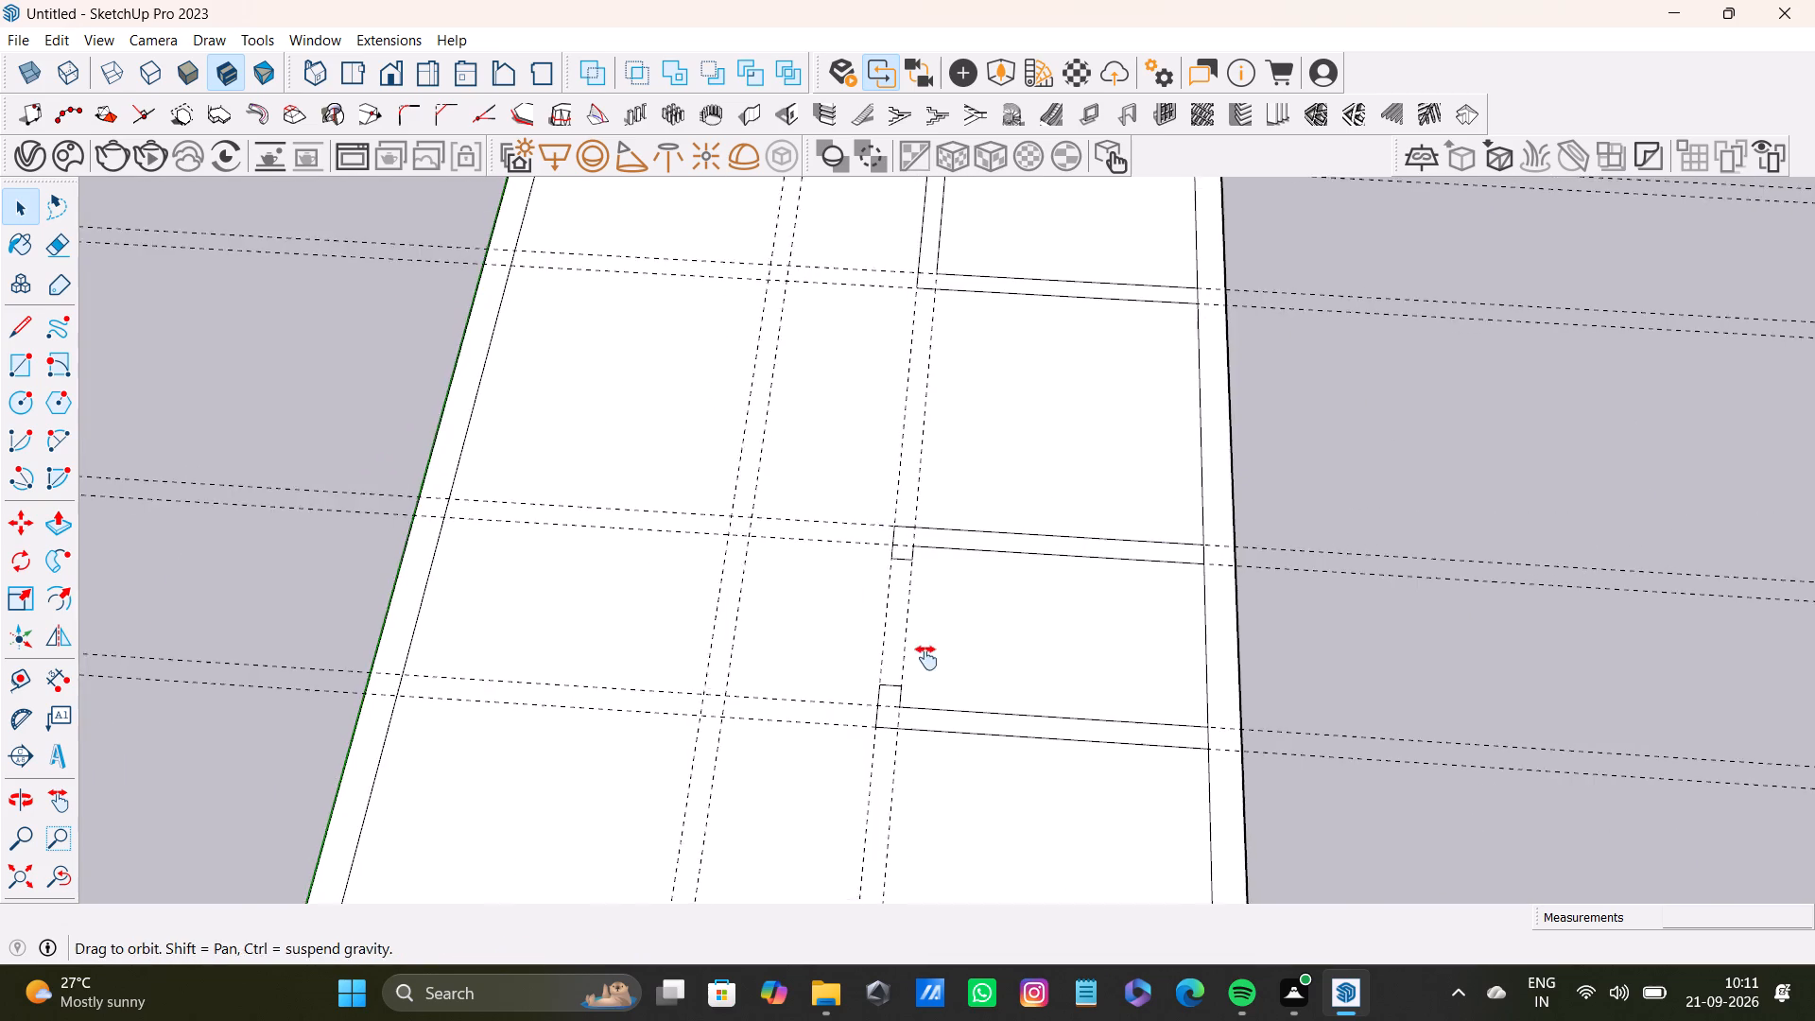
middle_click_drag(926, 658, 920, 425, "shift")
scroll(910, 450, "down", 7)
middle_click_drag(902, 546, 901, 580, "shift")
middle_click_drag(901, 586, 901, 634)
key("l")
scroll(872, 528, "up", 3)
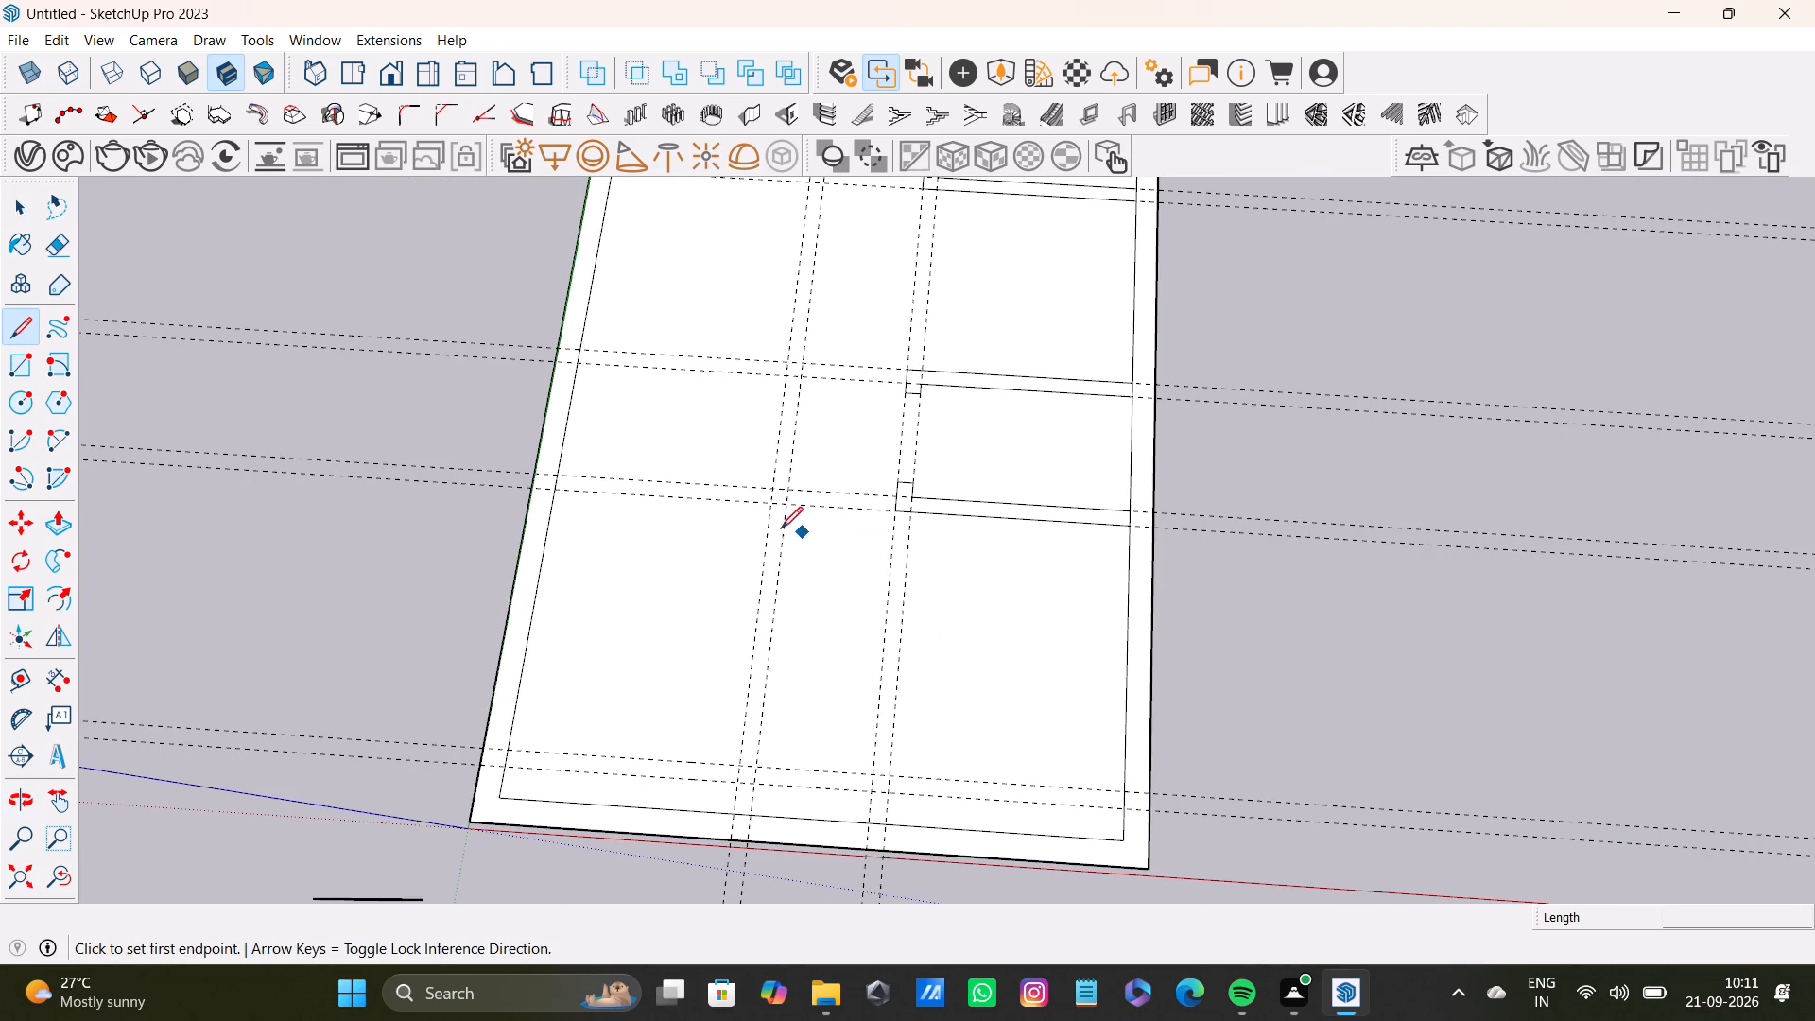
scroll(833, 505, "up", 7)
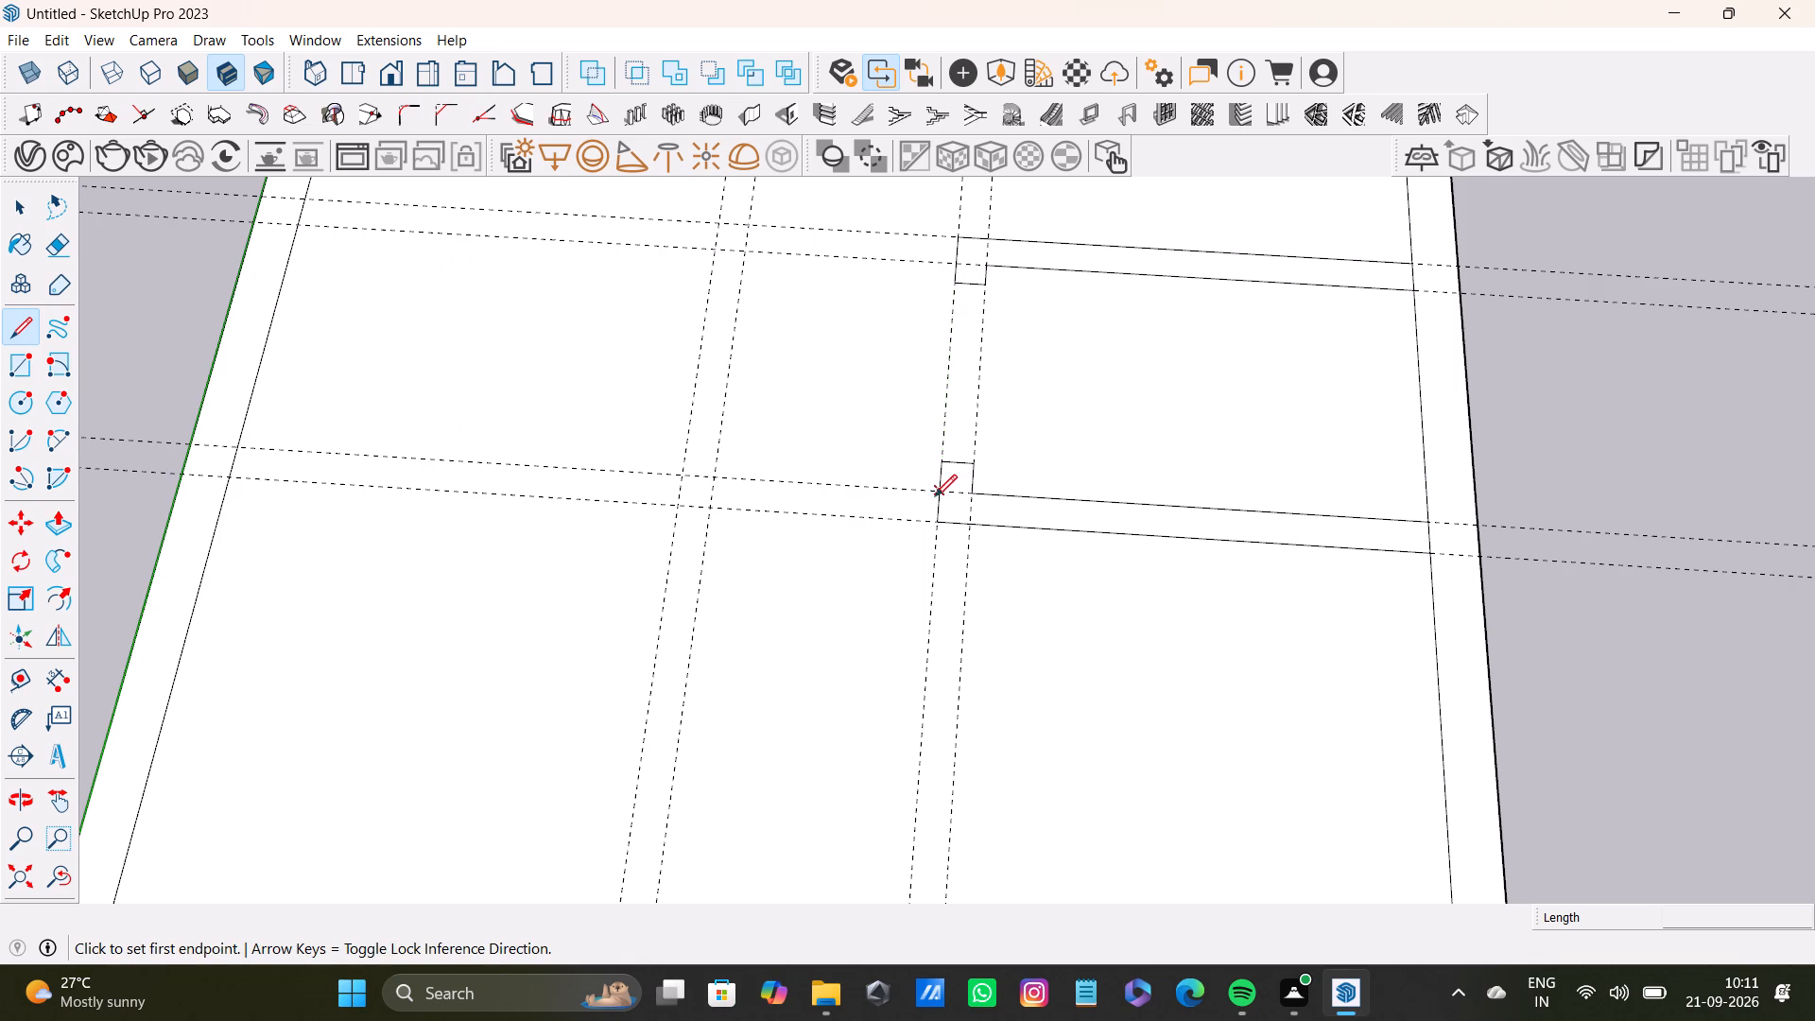
left_click(930, 492)
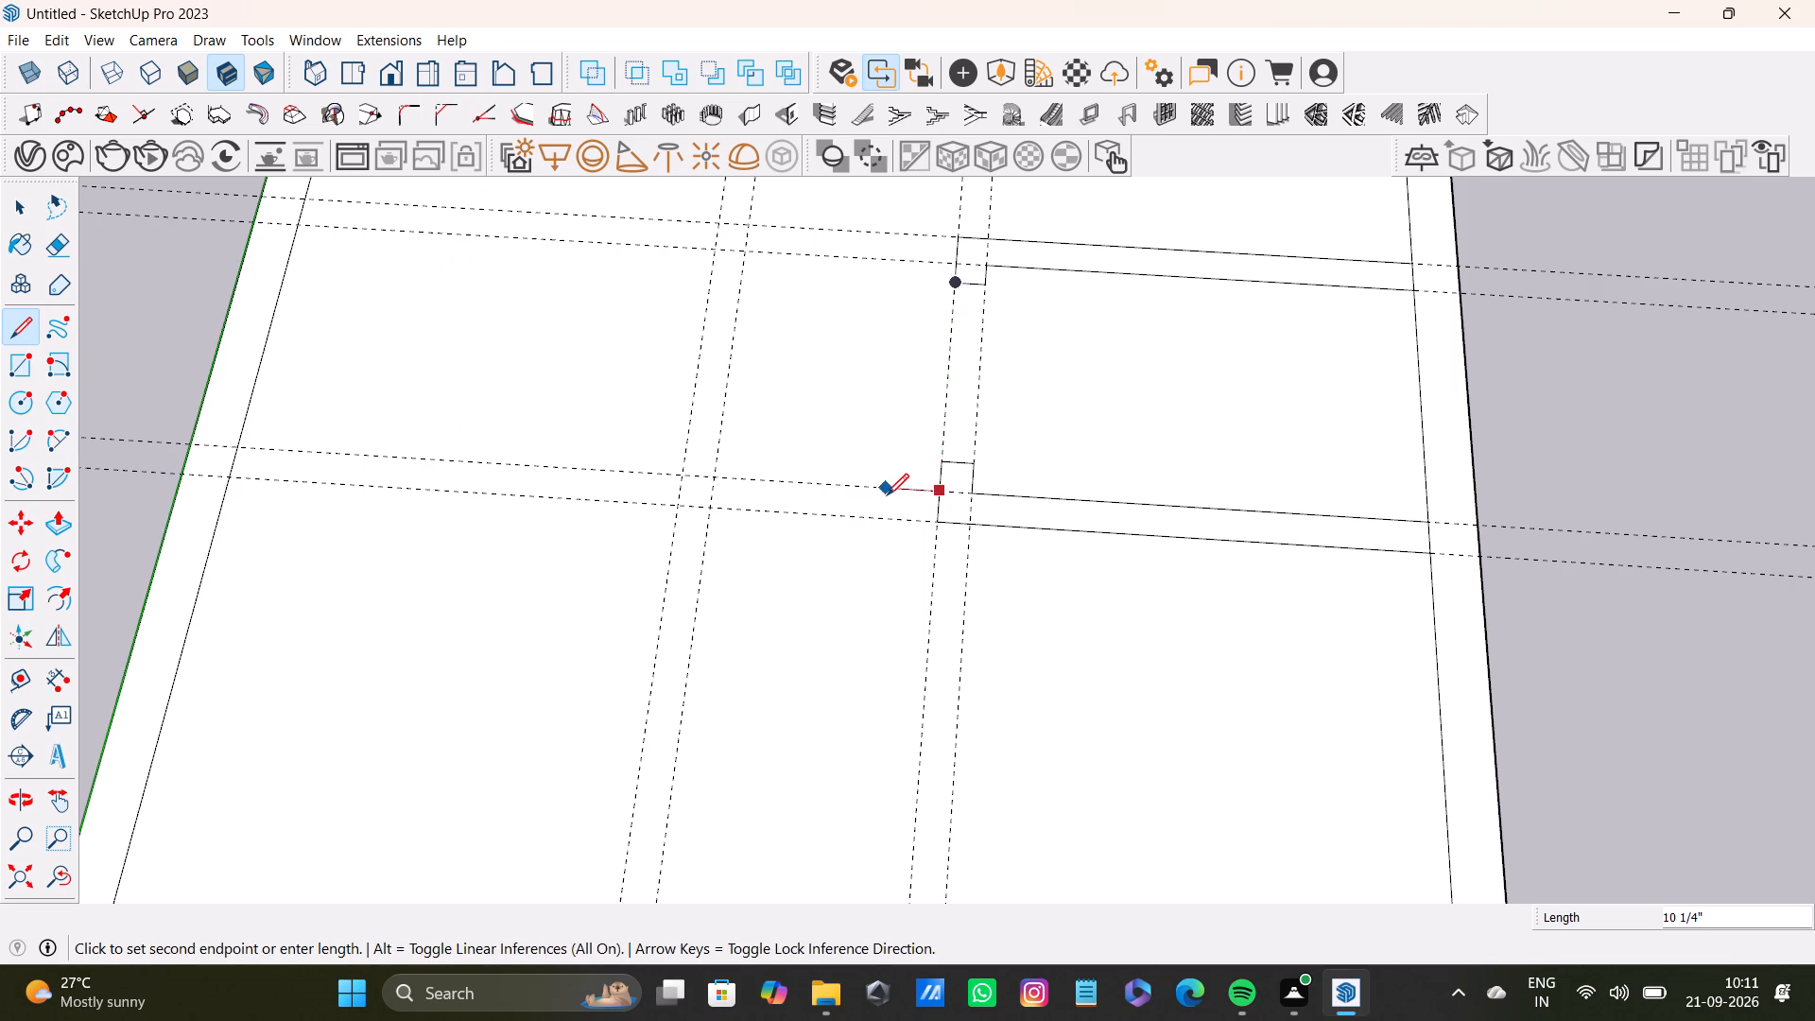
left_click(907, 494)
left_click(904, 515)
left_click(933, 520)
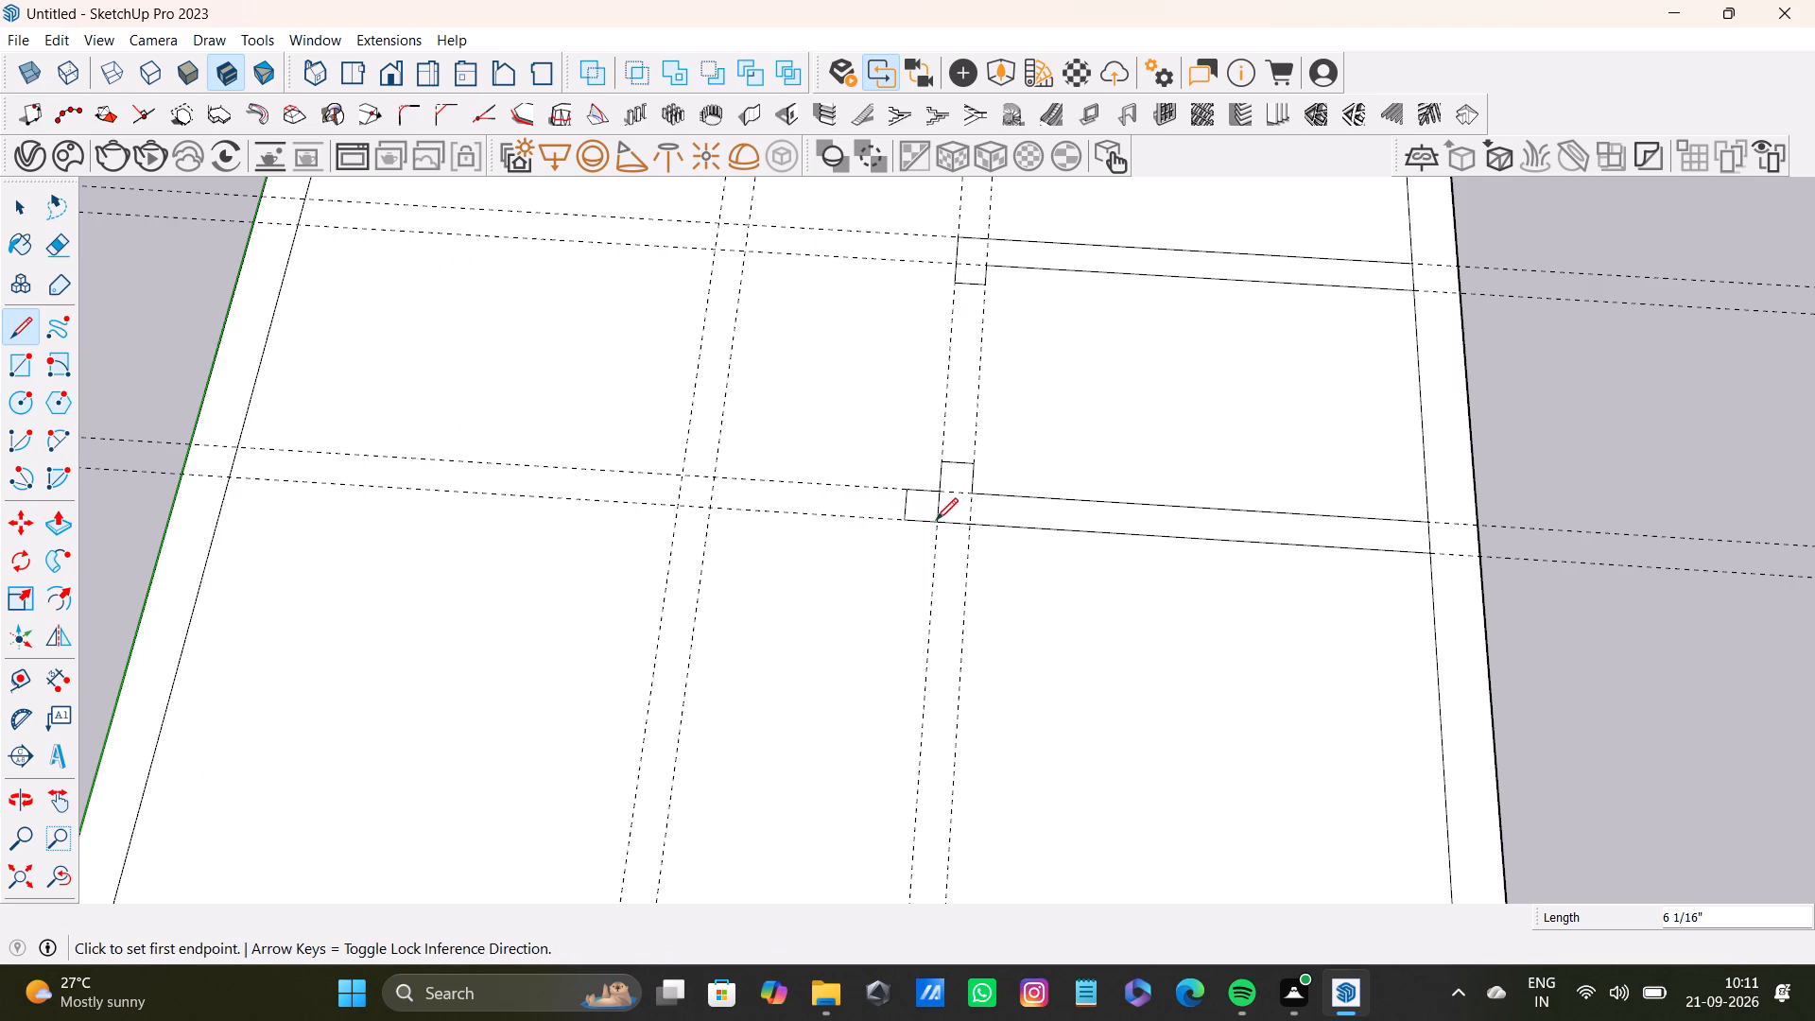
key("space")
left_click(937, 510)
key("Delete")
Outline a short 6"-thick wall piece between the fourth crosswise guides, where they cross the first lengthwise guide pair.
scroll(924, 522, "down", 7)
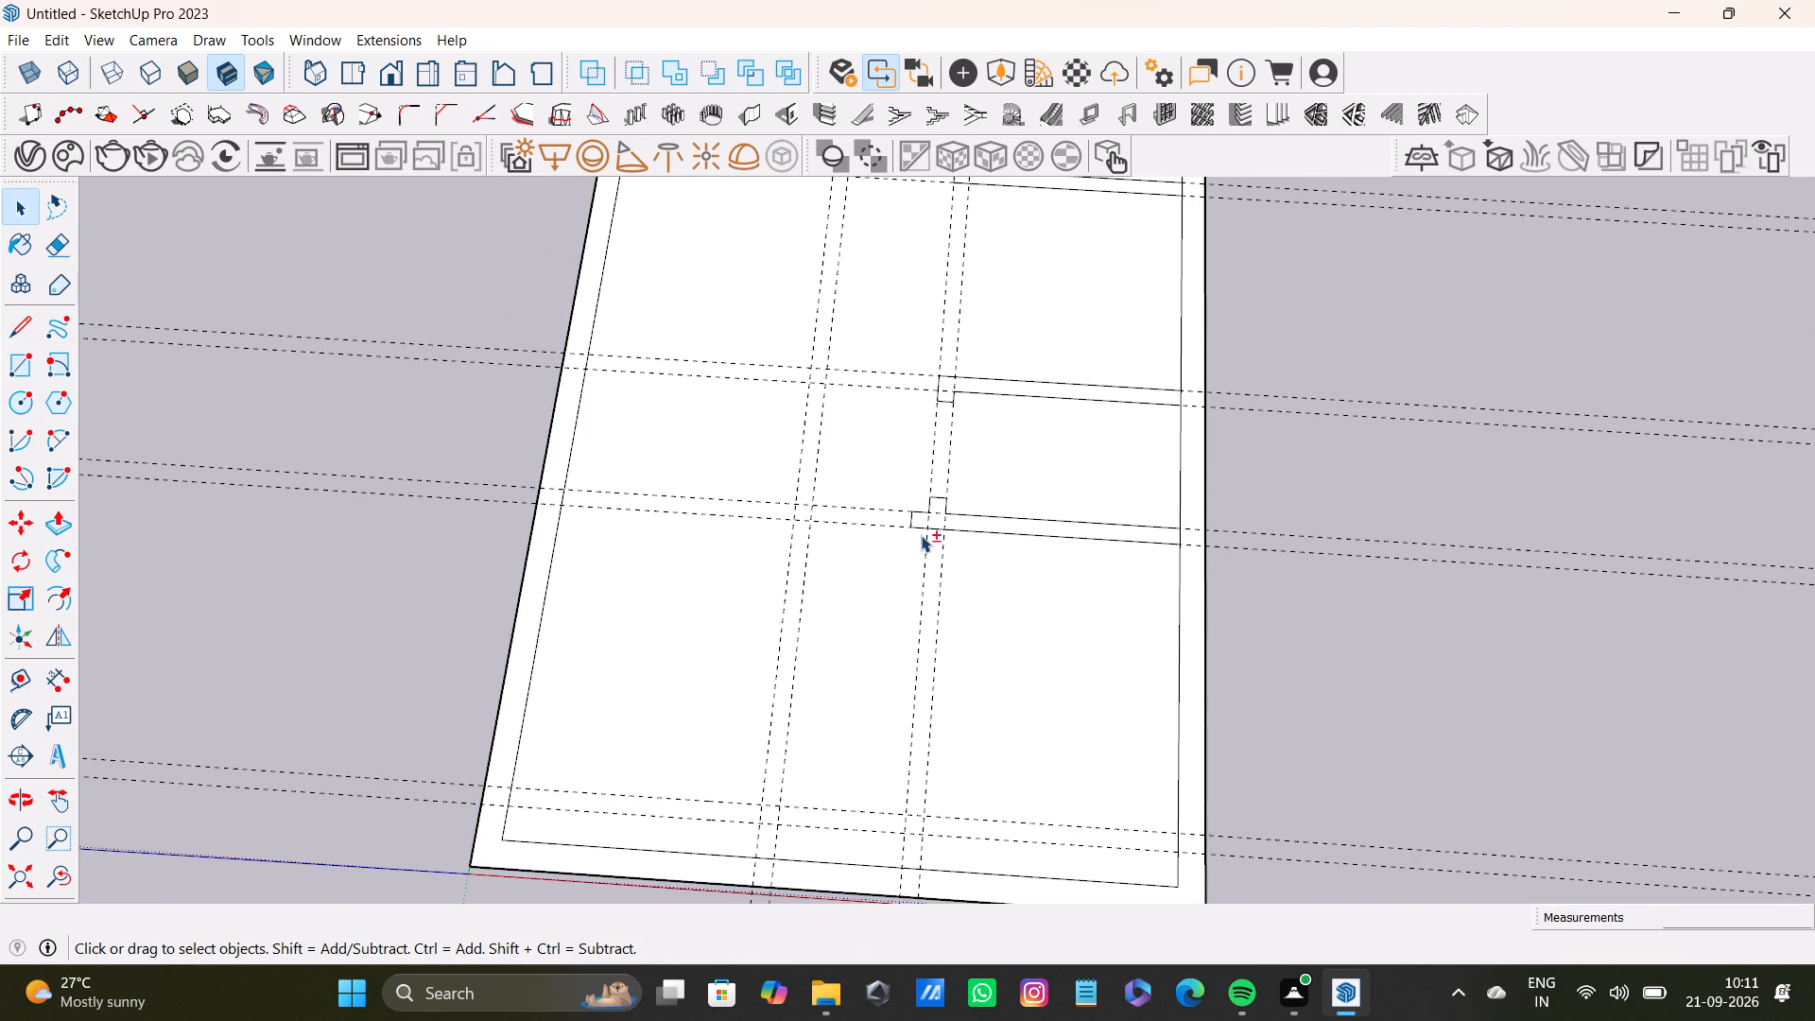
middle_click_drag(956, 535, 978, 535, "shift")
key("semicolon")
key("l")
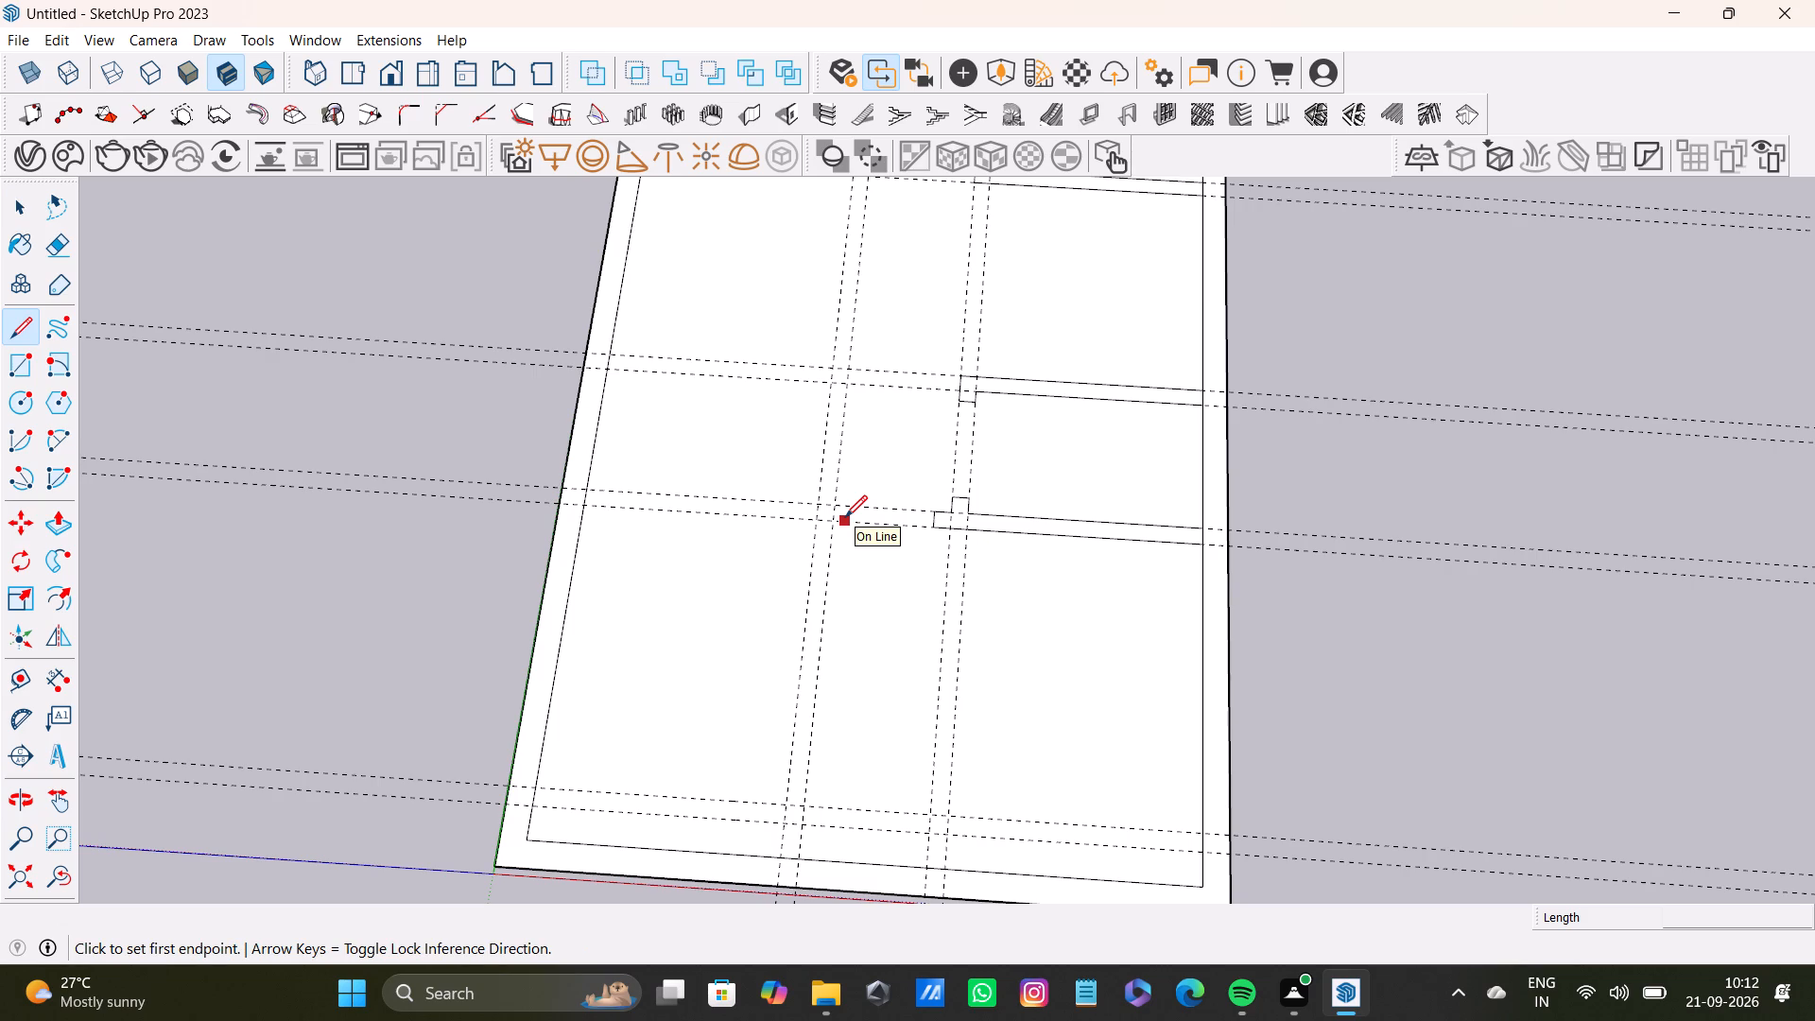
key("period")
key("l")
scroll(816, 527, "up", 5)
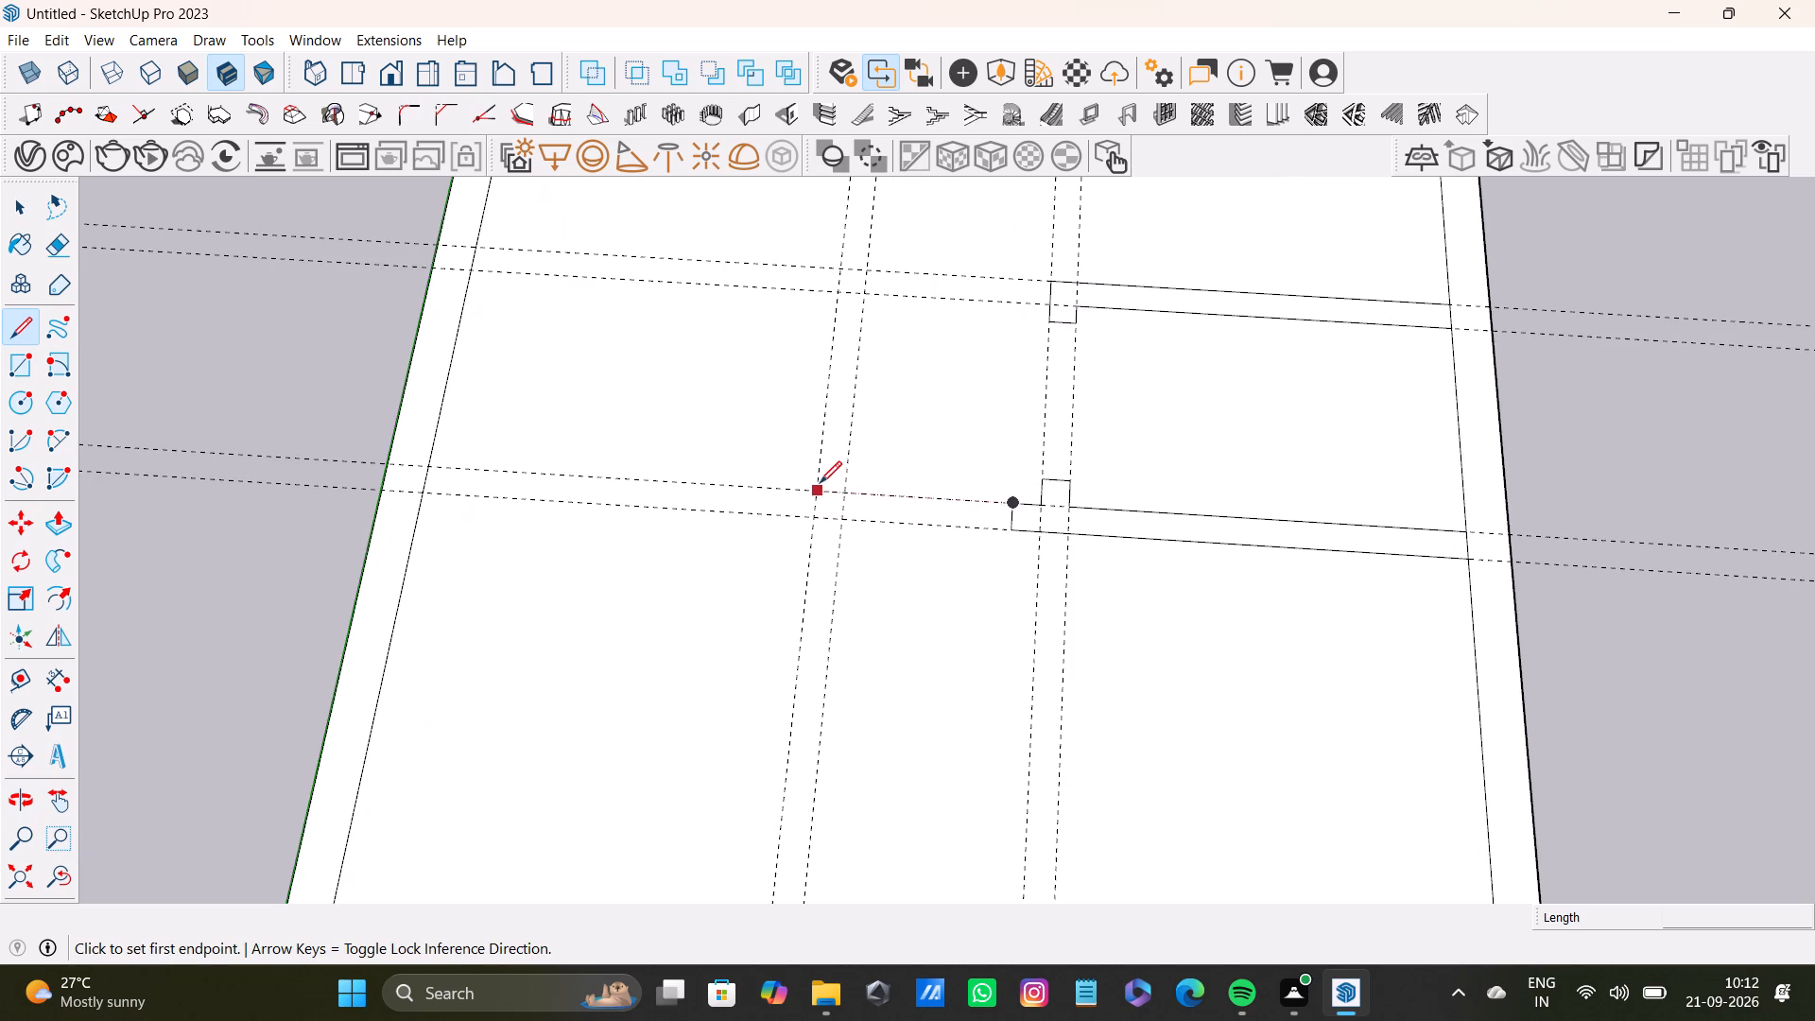
left_click(816, 494)
left_click(786, 491)
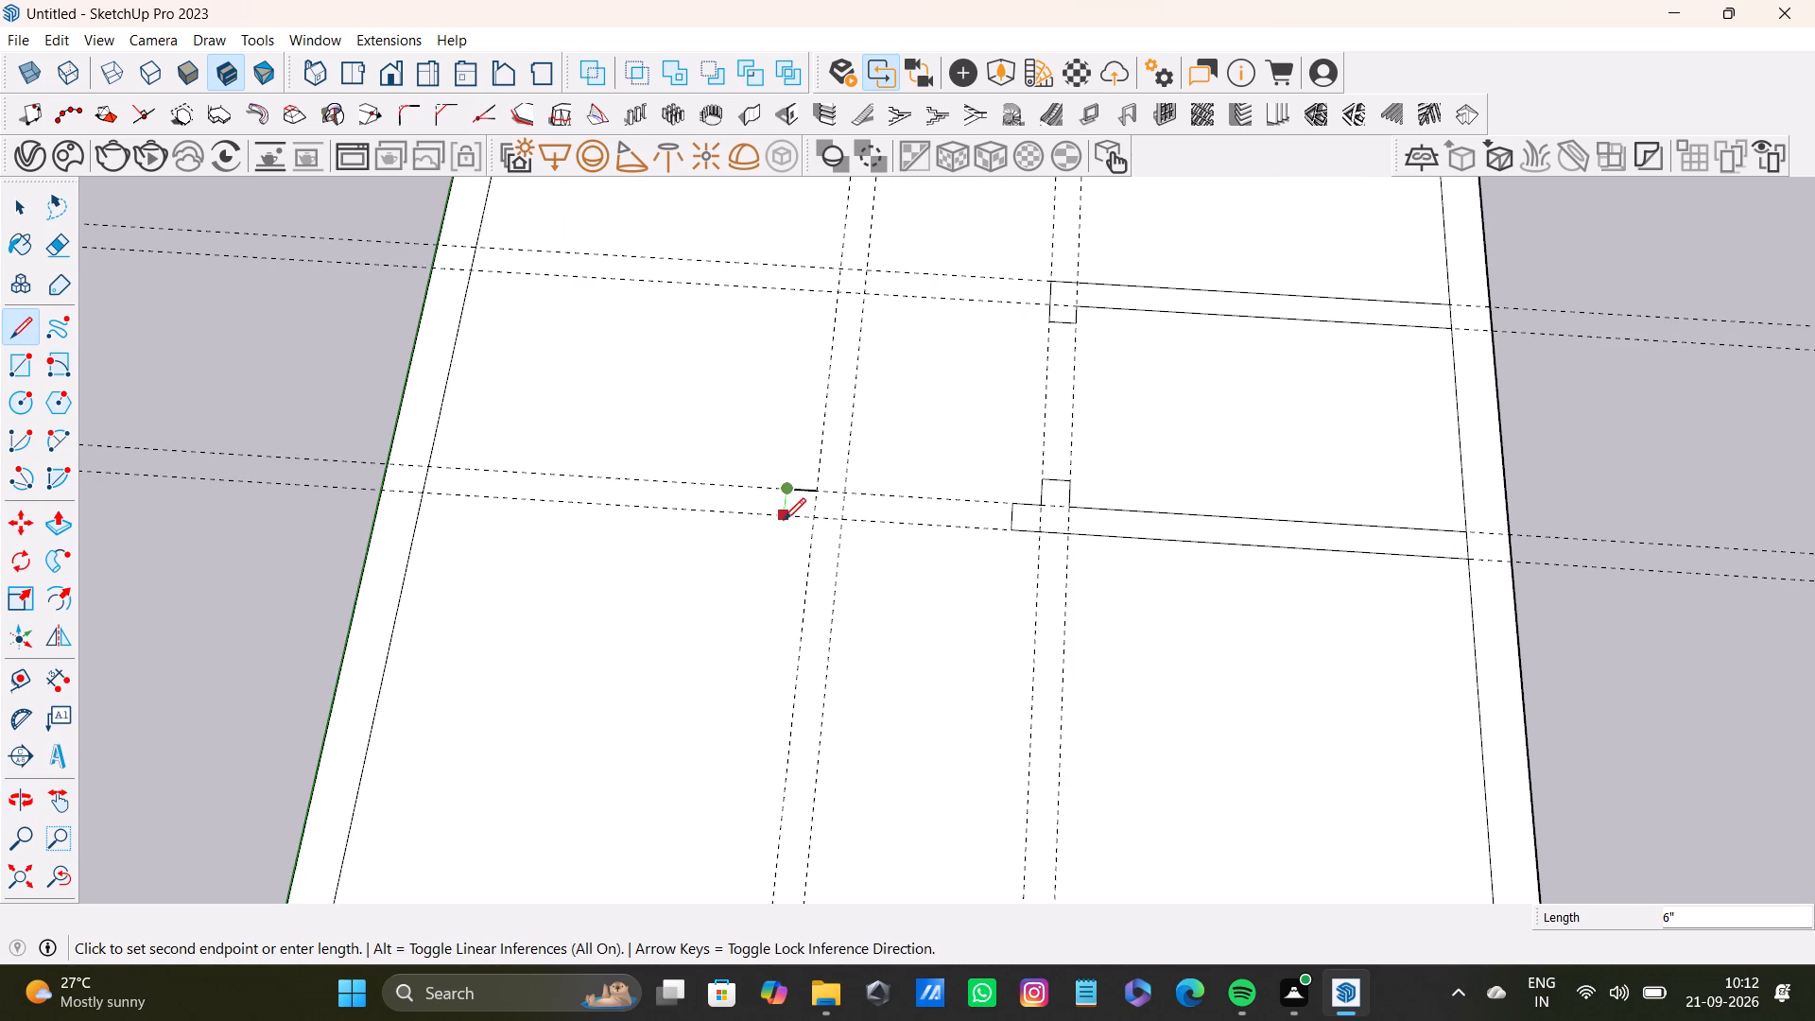
left_click(784, 520)
left_click(874, 518)
left_click(874, 498)
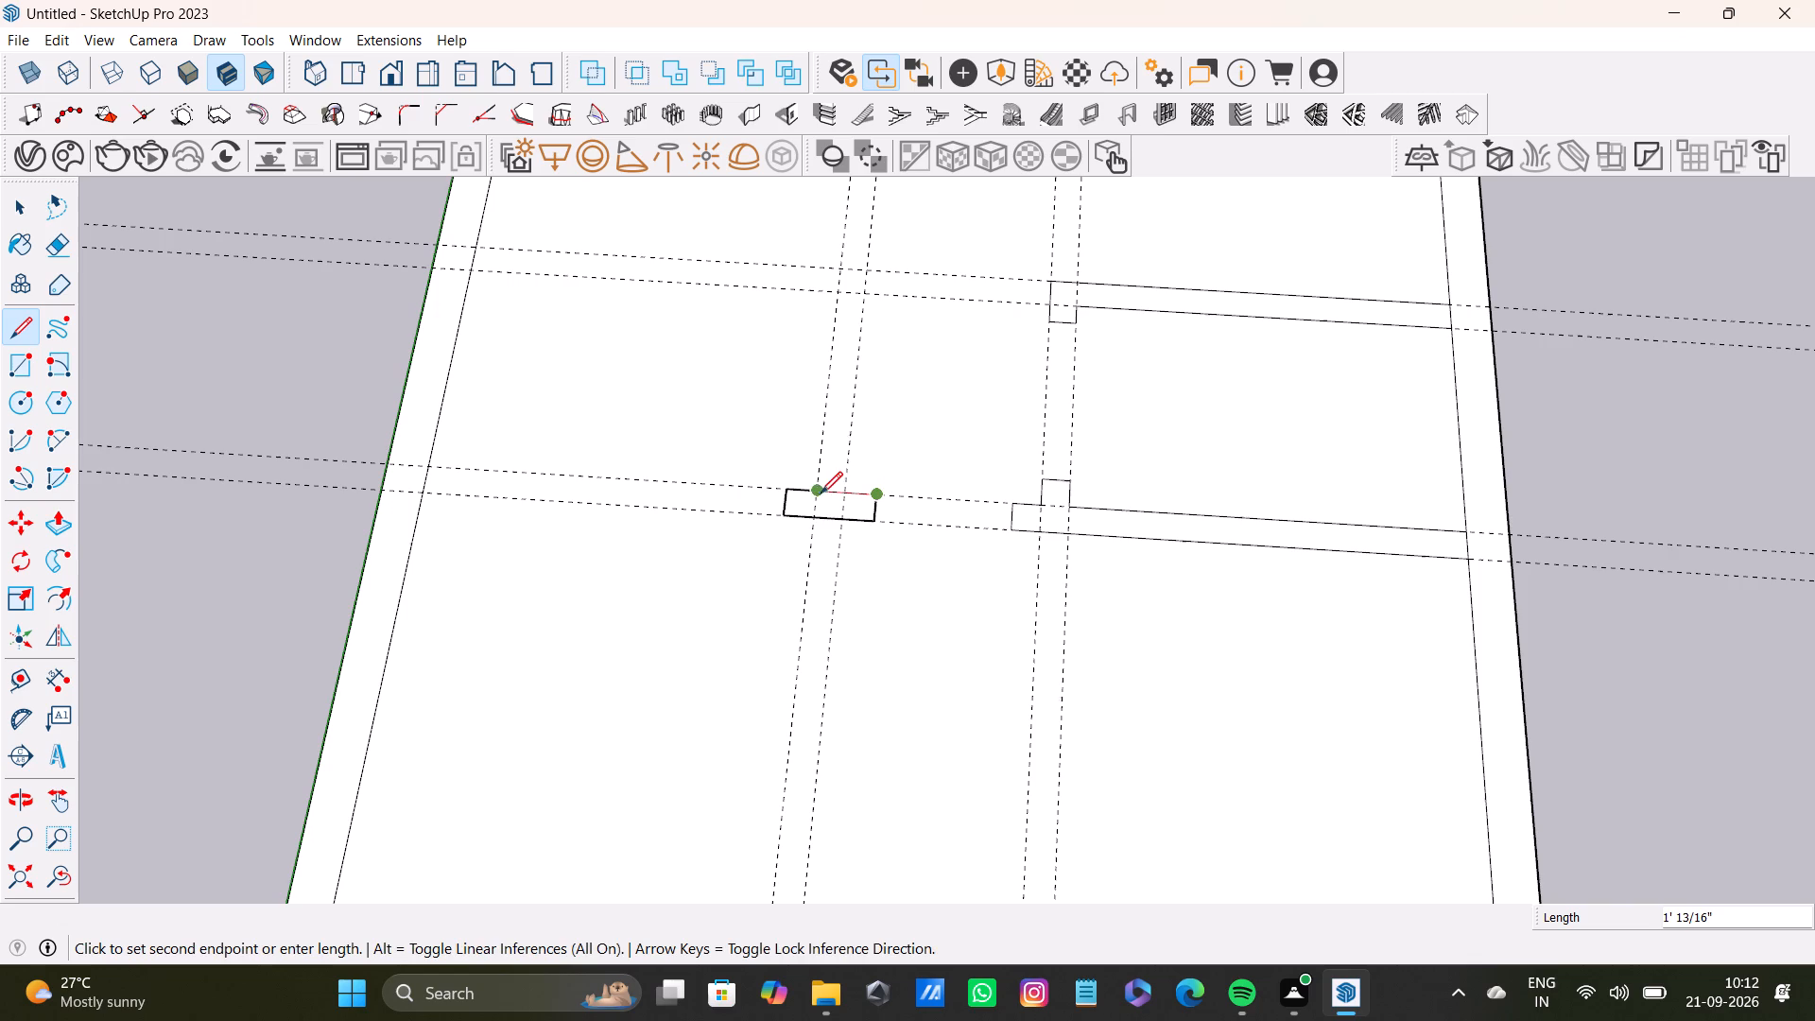
left_click(819, 493)
scroll(819, 494, "down", 6)
middle_click_drag(878, 560, 869, 428, "shift")
scroll(820, 399, "up", 3)
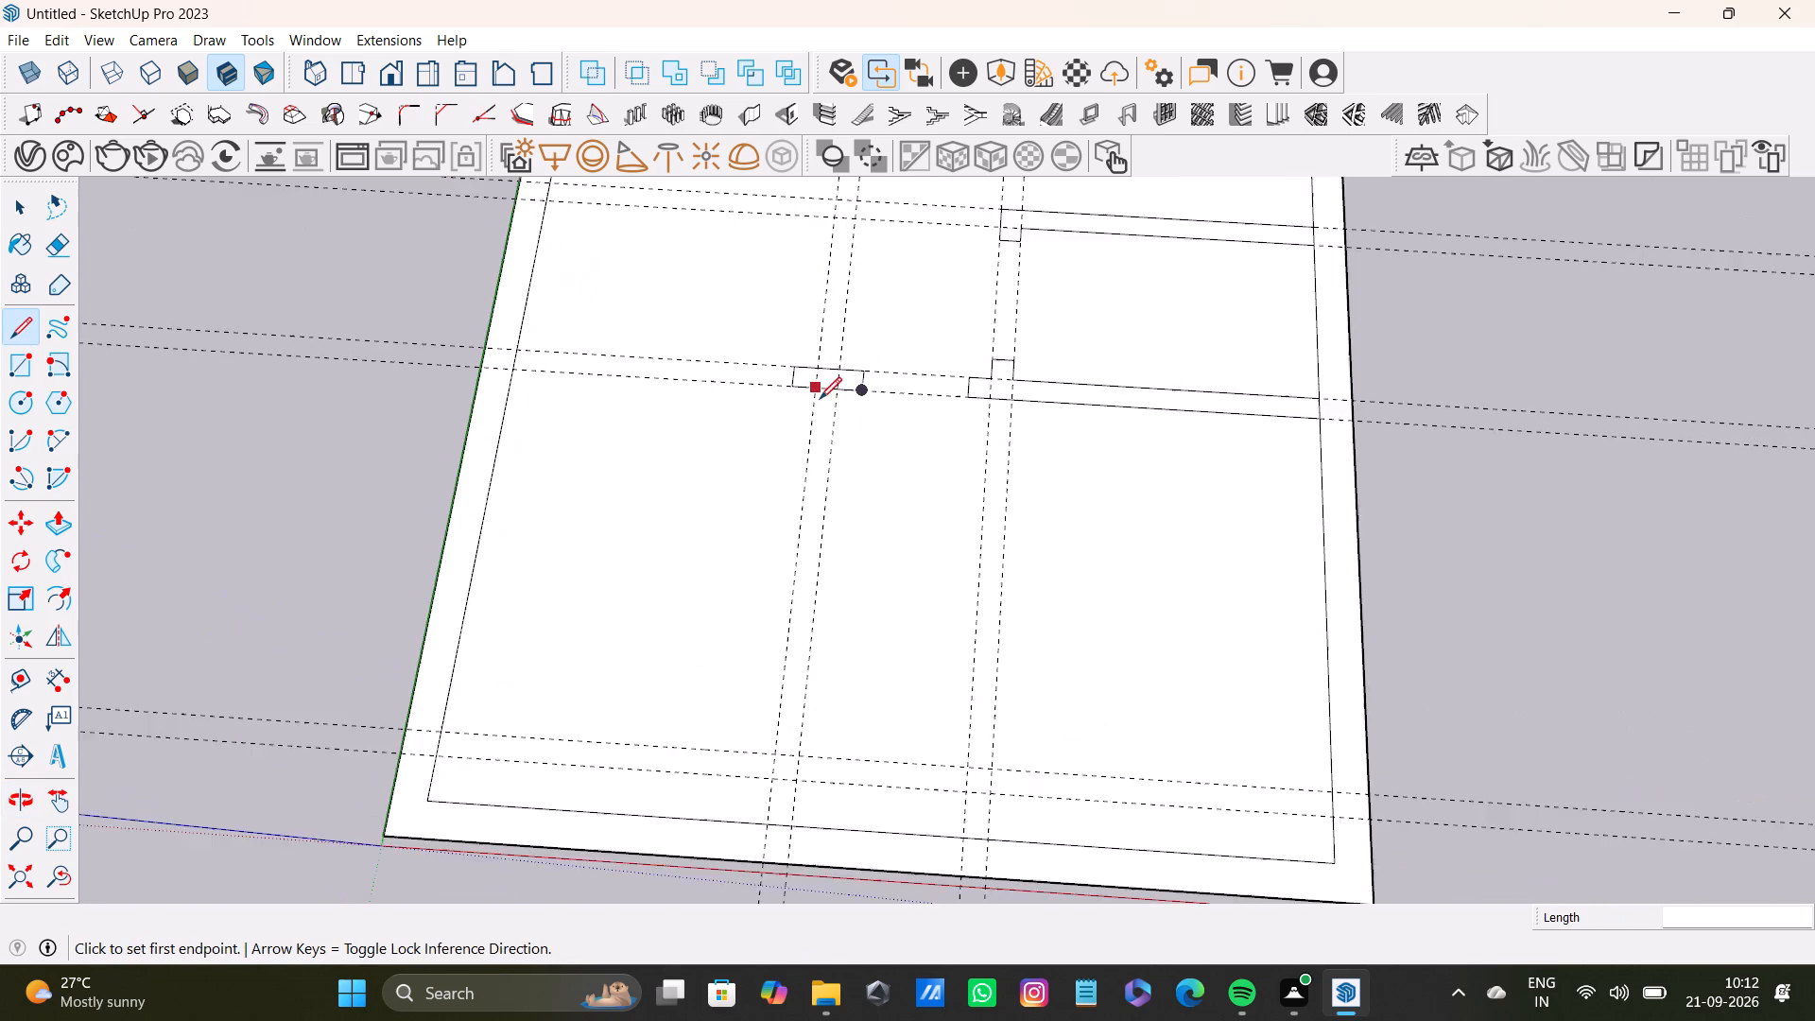
Outline a 9'9"-long wall along the first lengthwise guide pair, from the short fourth-guide wall piece to the end wall's inner edge.
scroll(820, 399, "up", 3)
left_click(845, 385)
scroll(812, 669, "down", 3)
middle_click_drag(803, 701, 803, 701, "shift")
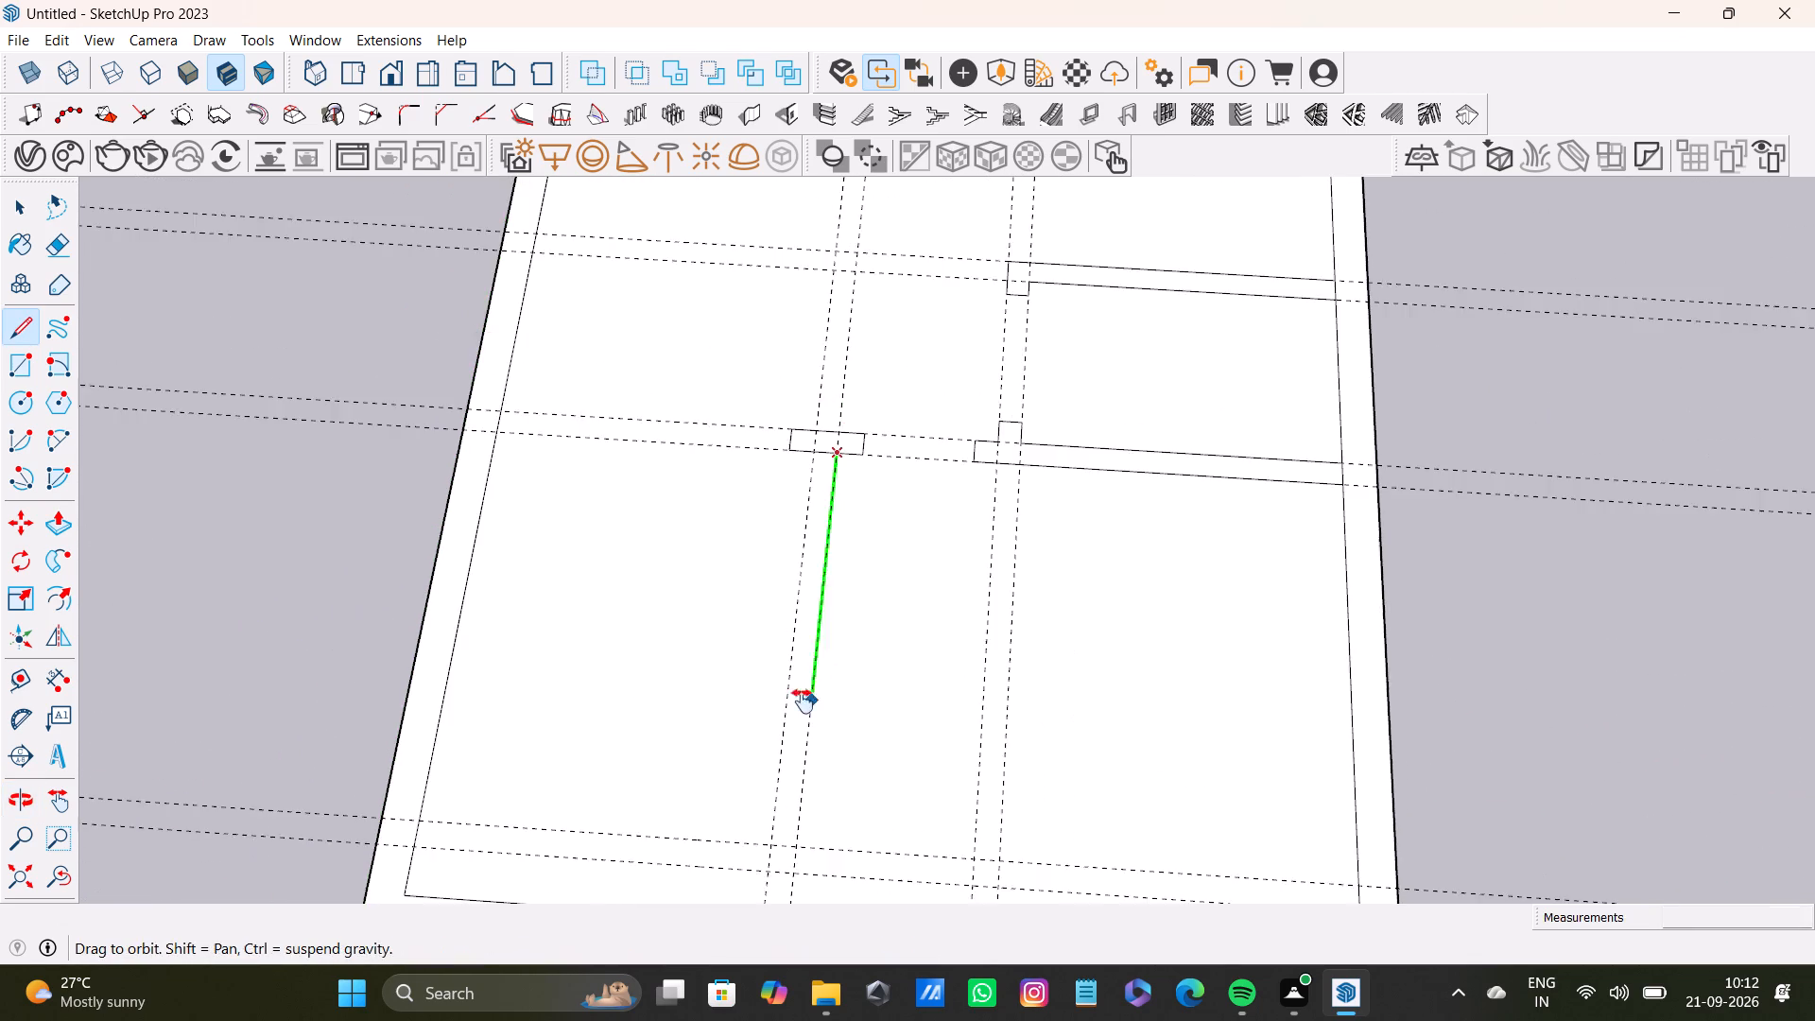
middle_click_drag(803, 701, 812, 549, "shift")
left_click(802, 690)
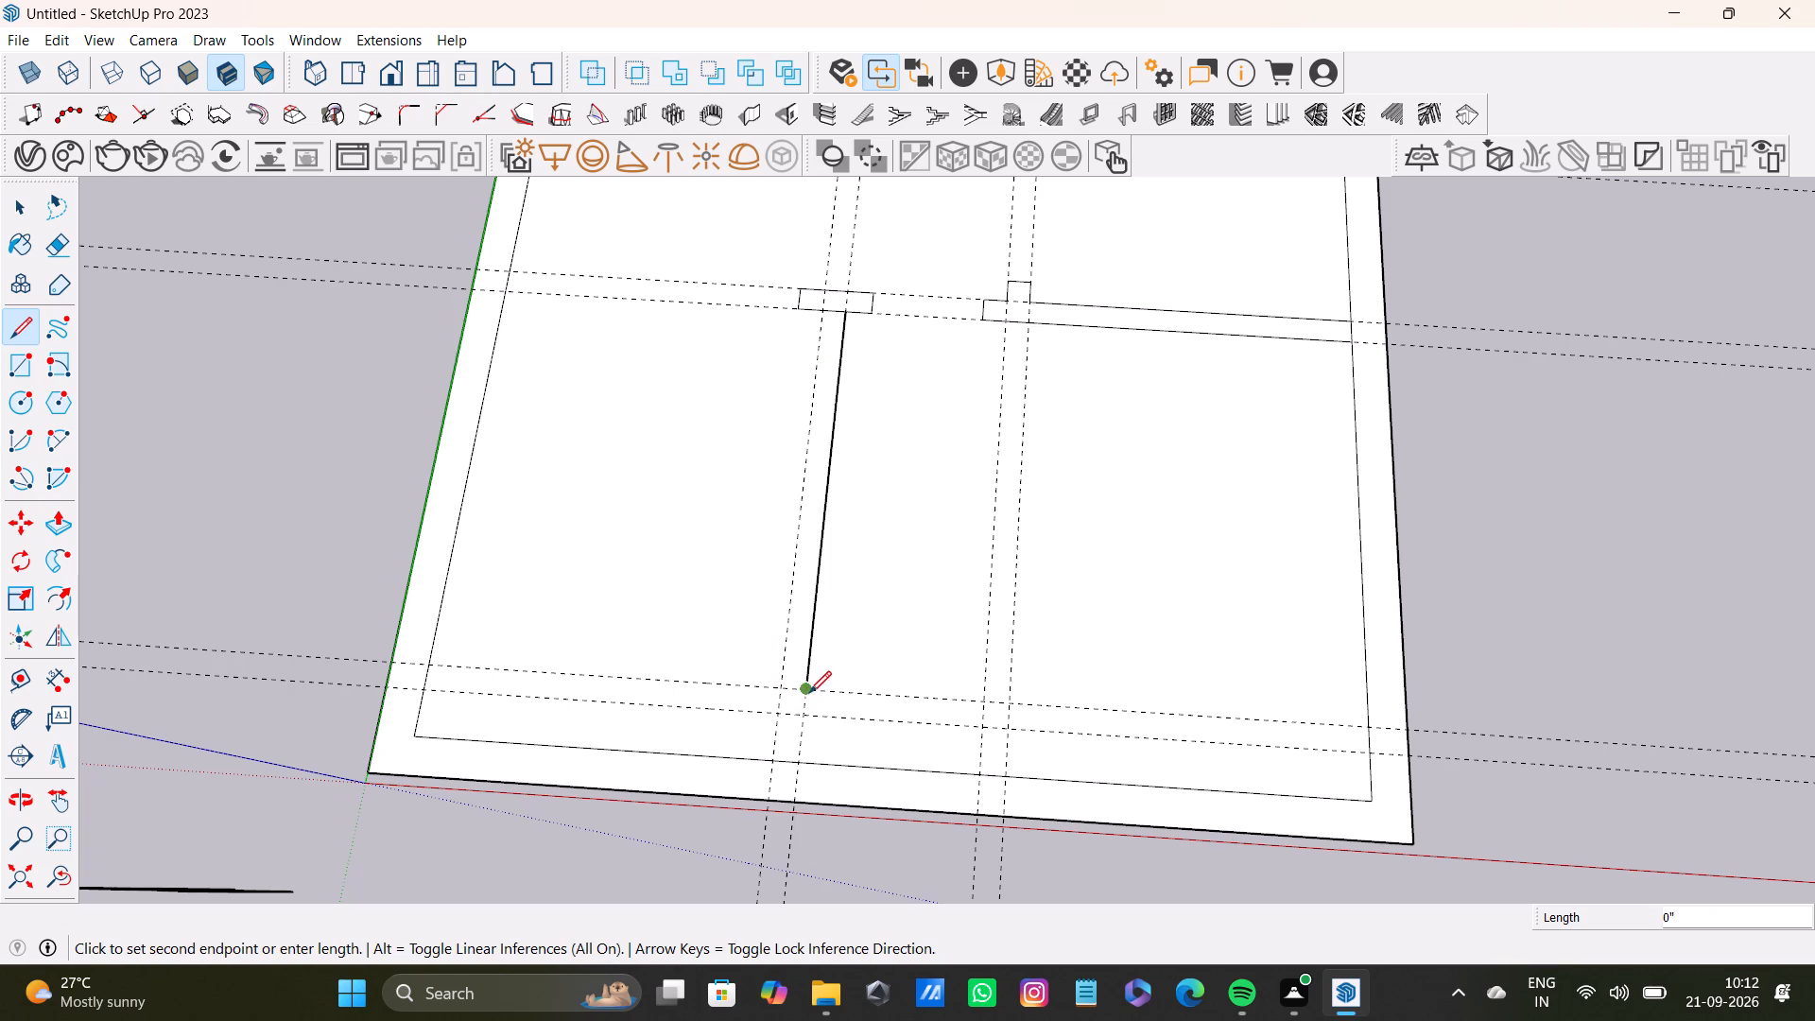
left_click(804, 764)
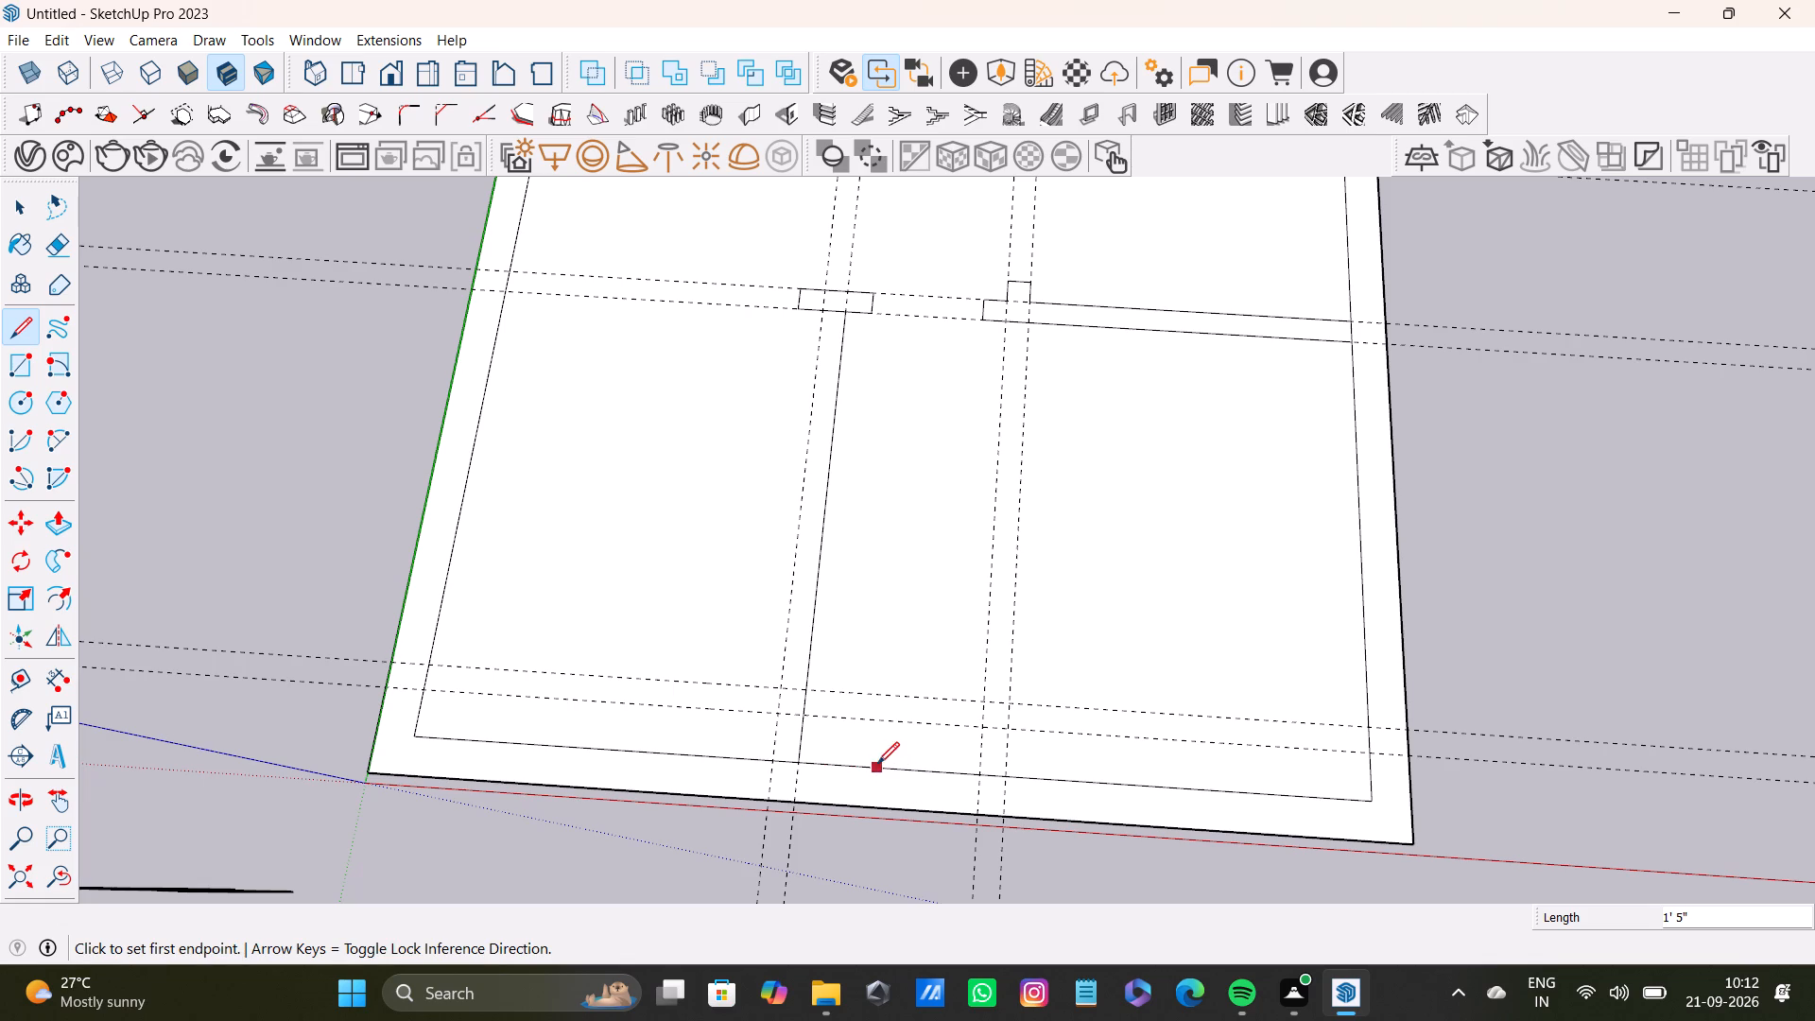
key("l")
left_click(819, 315)
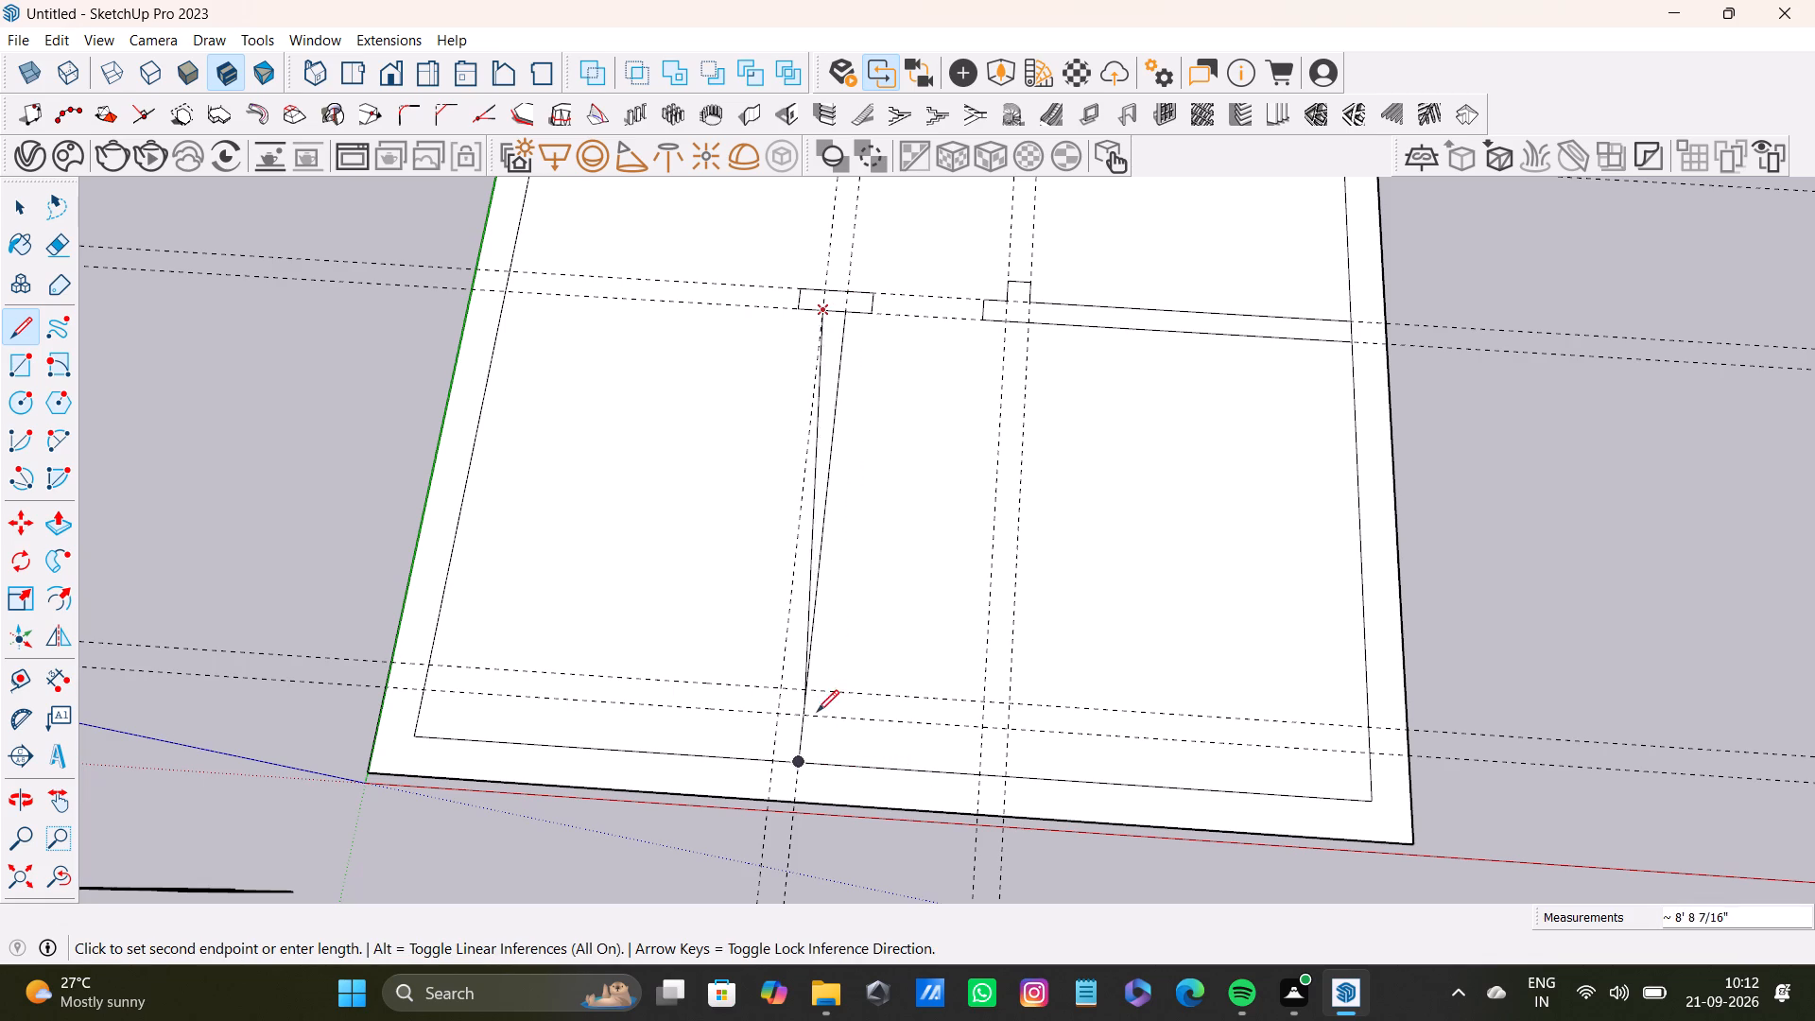
left_click(782, 763)
Outline a short 6"-wide stub on the lengthwise wall's side between the fifth crosswise guides, facing the nearer long outer wall.
key("l")
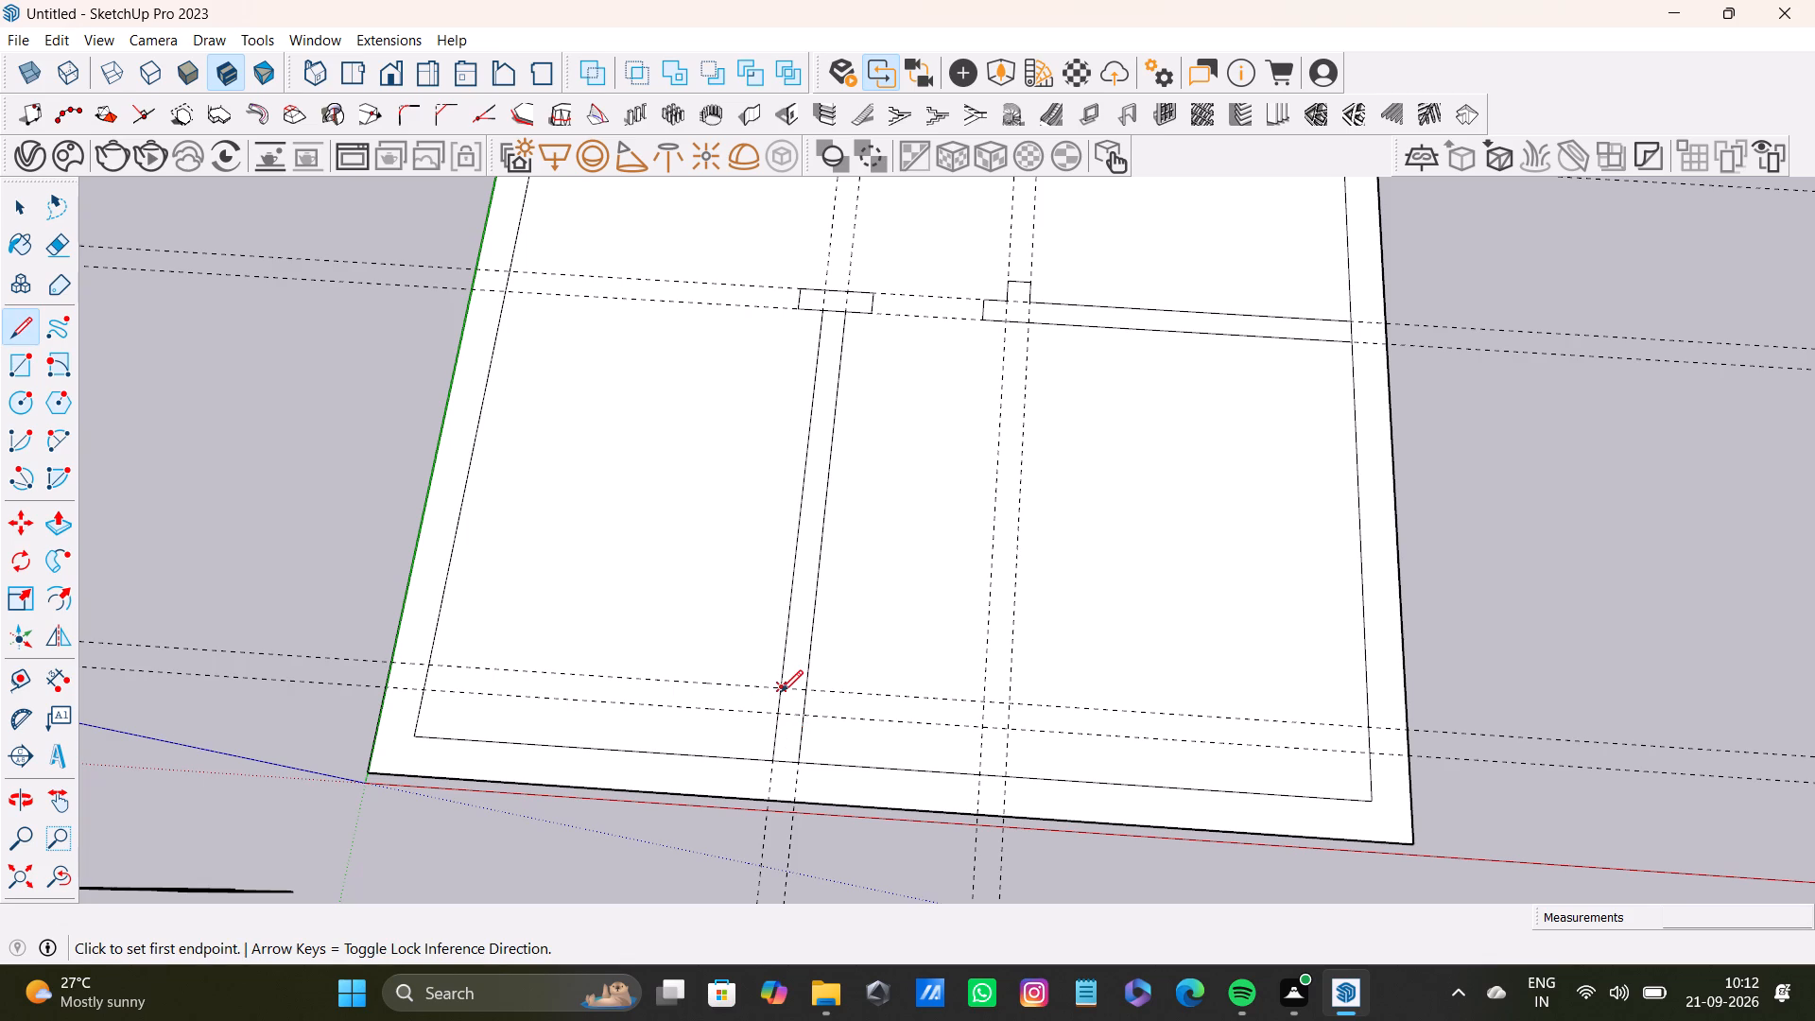
left_click(781, 690)
left_click(754, 686)
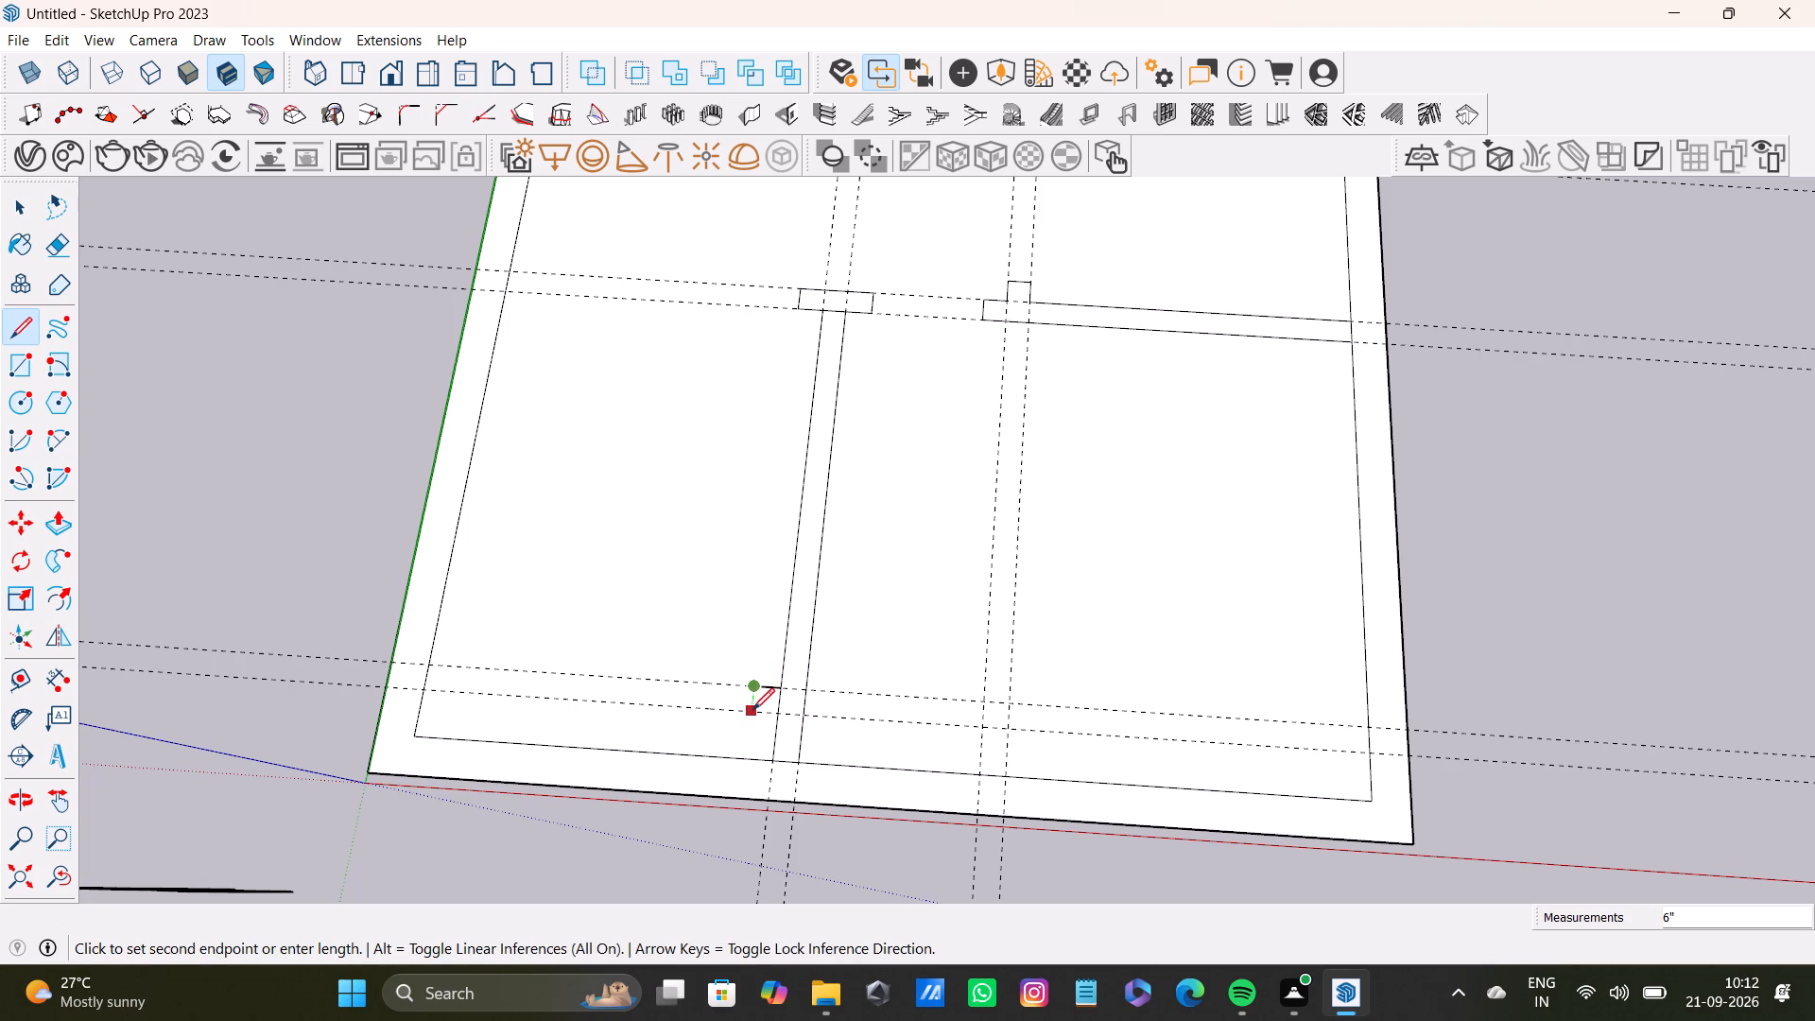
left_click(752, 710)
left_click(776, 711)
Outline a 6"-thick wall about 3'8 1/8" long between the fifth crosswise guides, ending at the long wall's inner edge opposite the stub.
key("l")
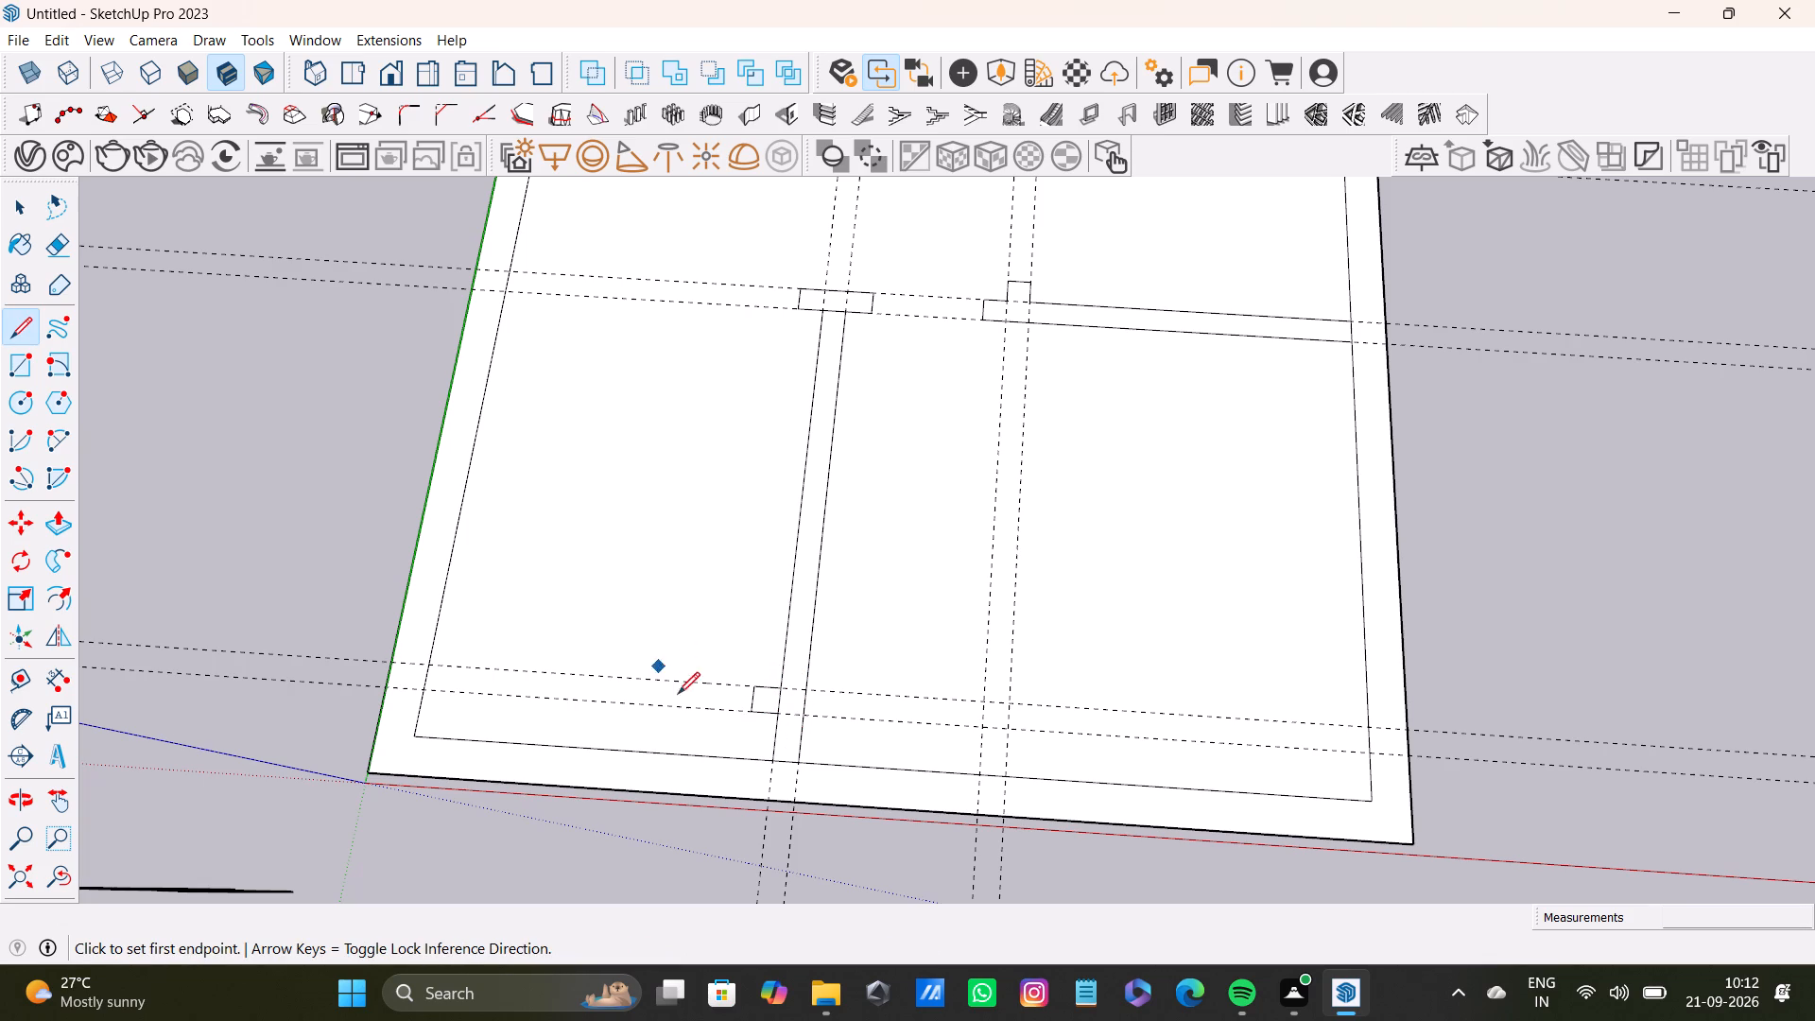
left_click(614, 675)
left_click(608, 698)
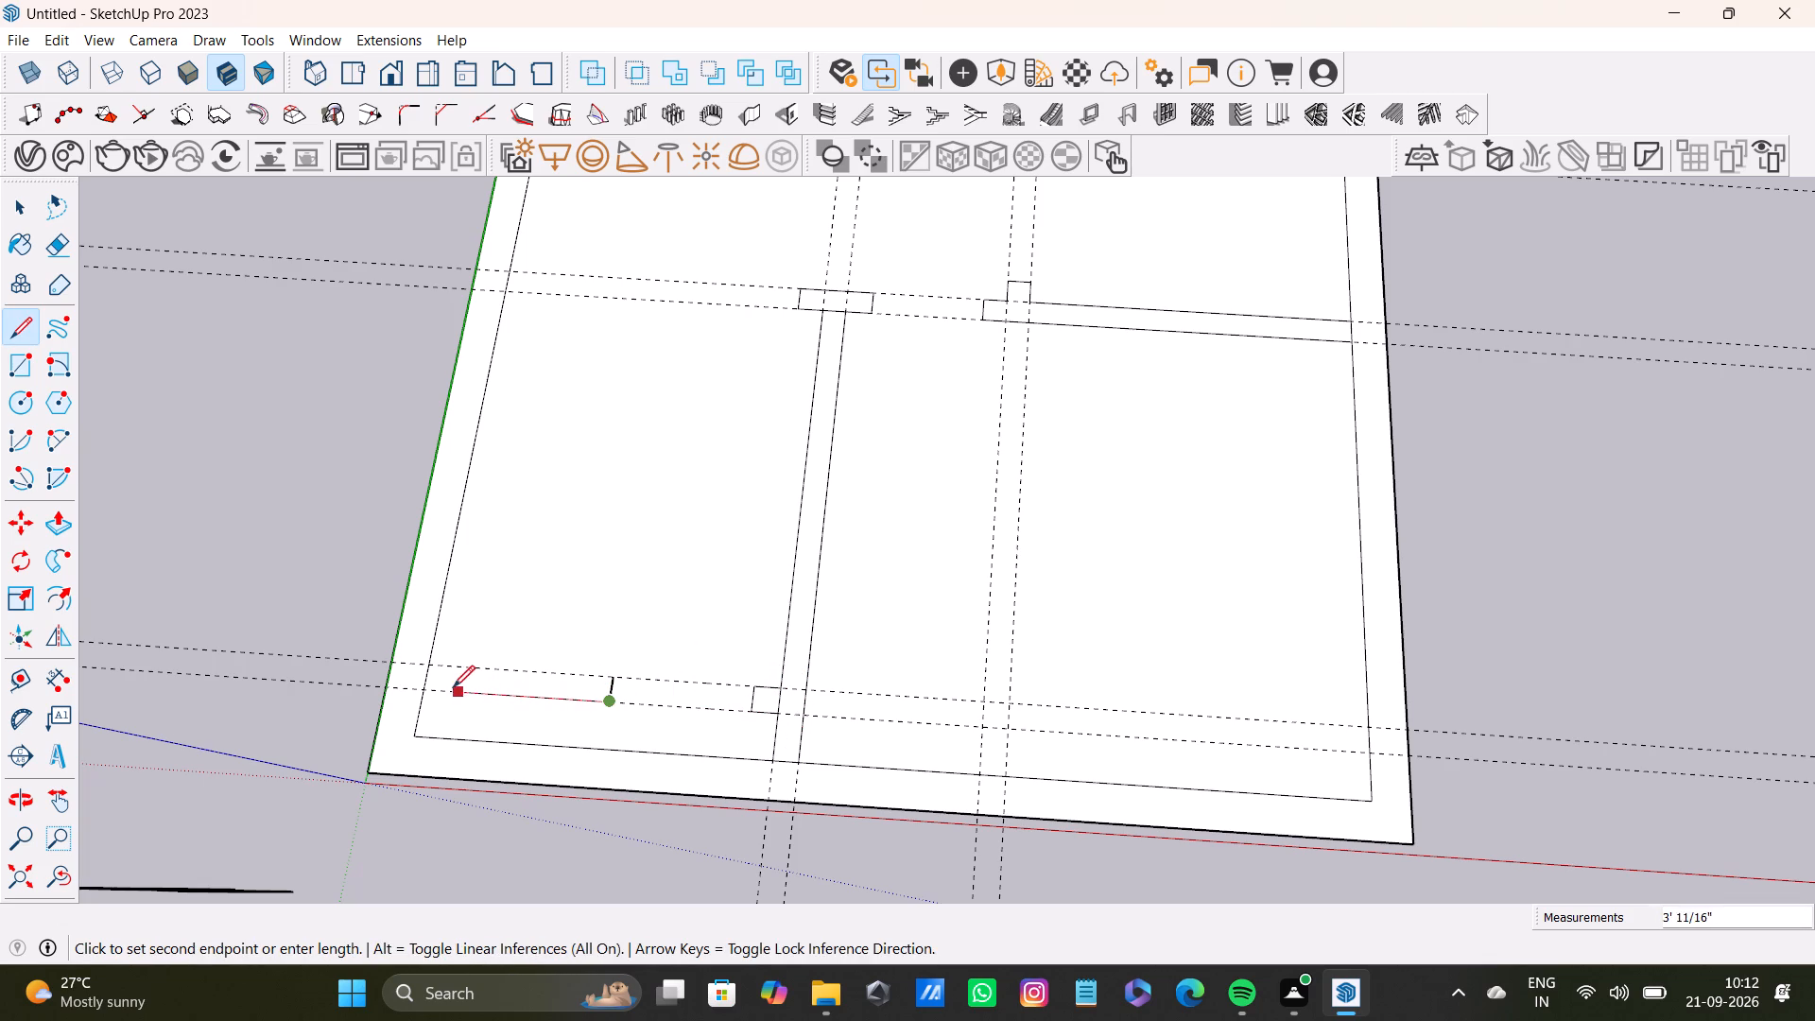
left_click(428, 686)
left_click(437, 664)
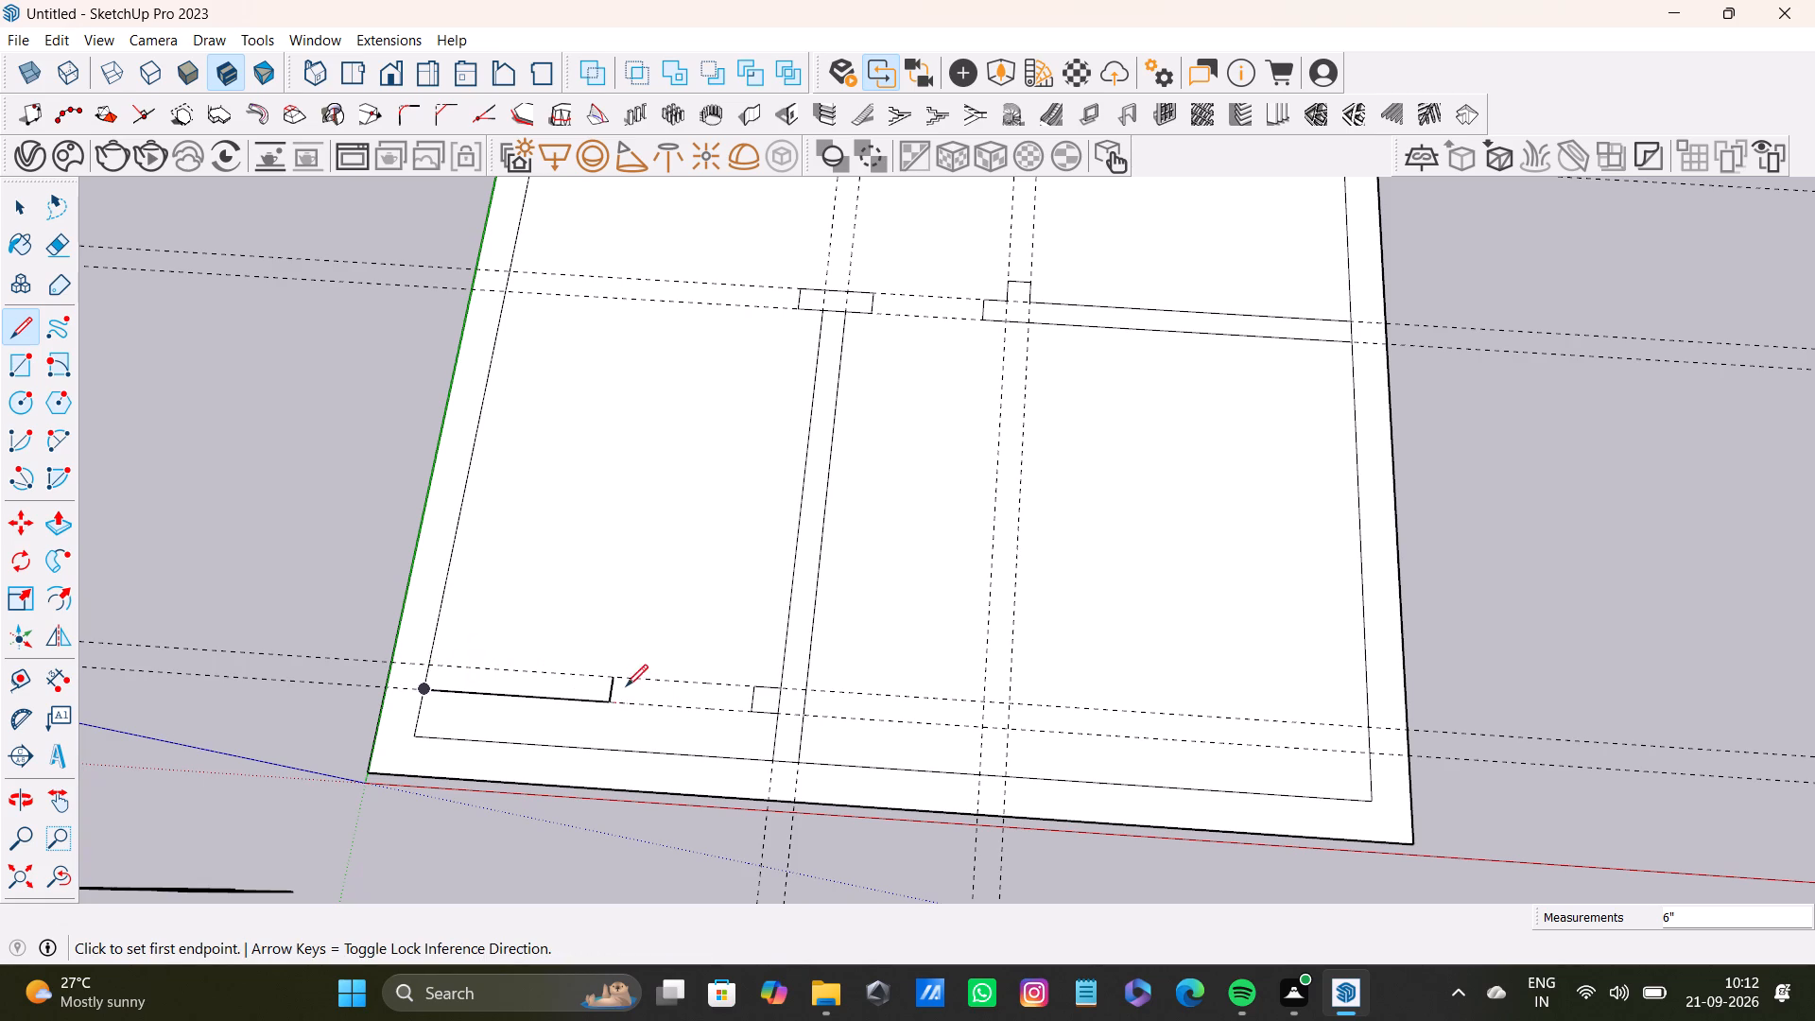
left_click(609, 682)
left_click(429, 666)
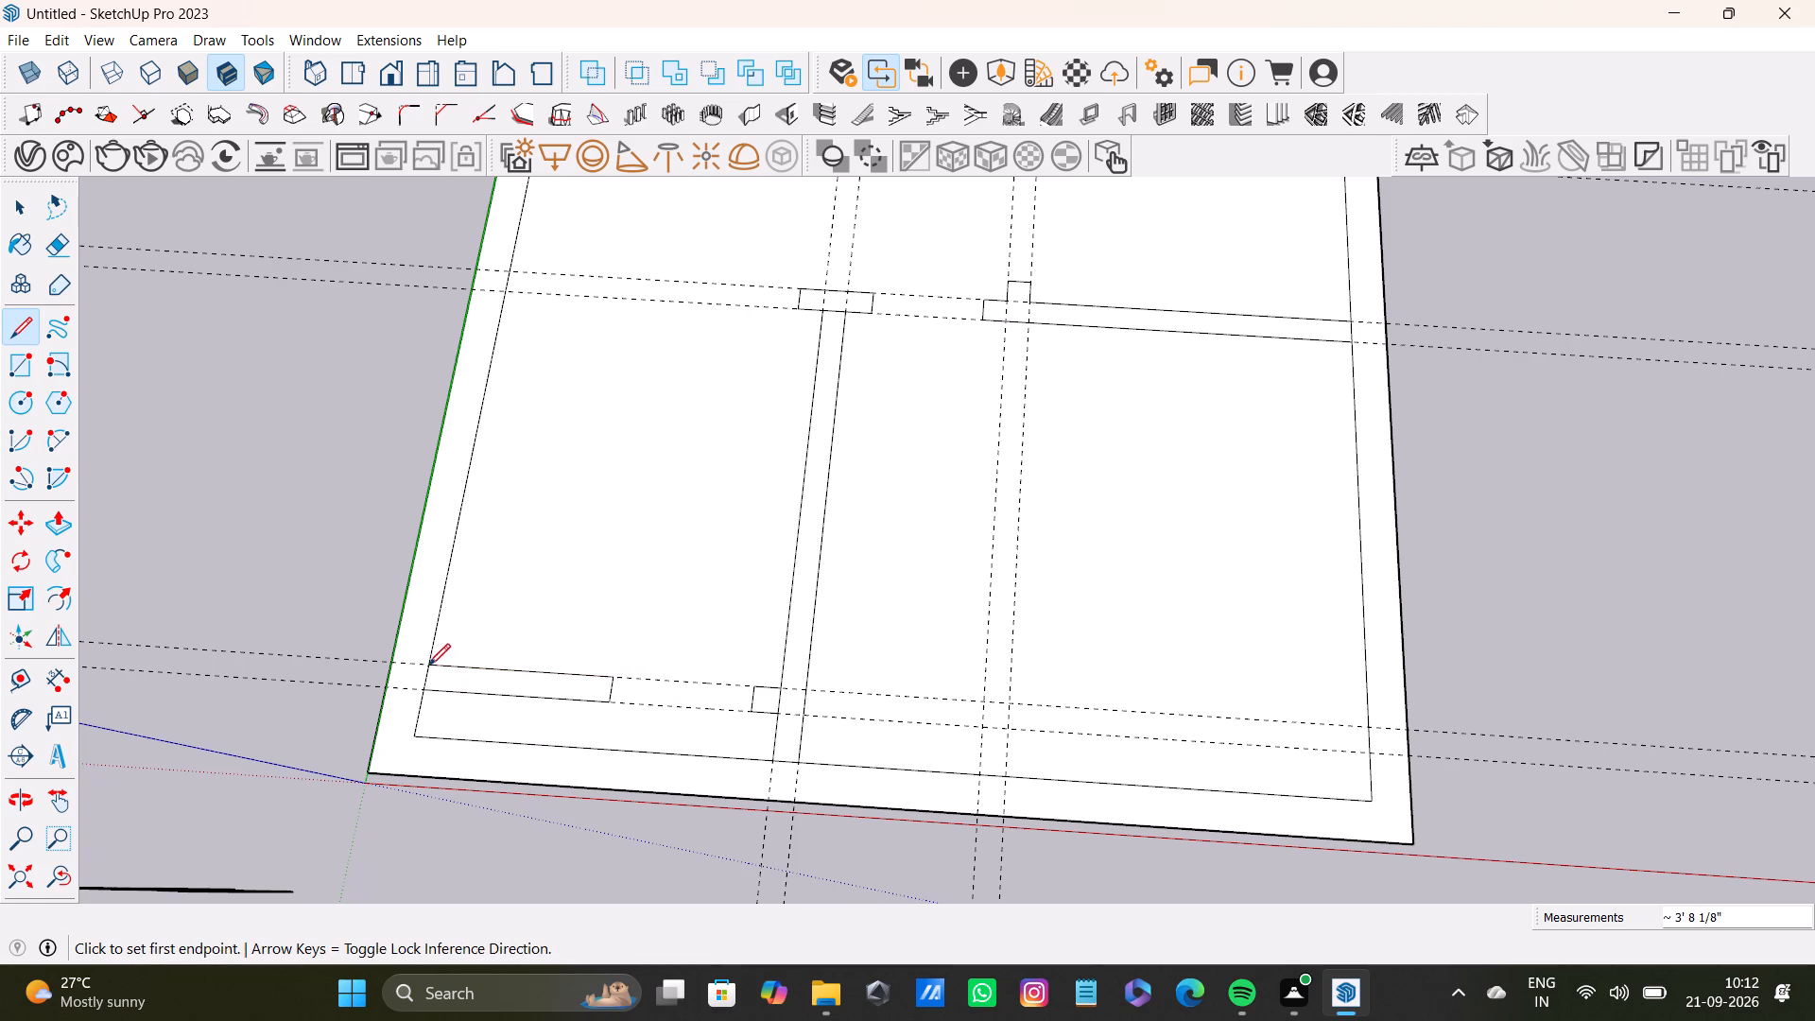
key("space")
Outline a 6"-thick wall piece between the fourth crosswise guides, from the same long wall's inner edge, leaving an opening before the short piece.
scroll(589, 633, "down", 3)
middle_click_drag(598, 598, 634, 728, "shift")
key("l")
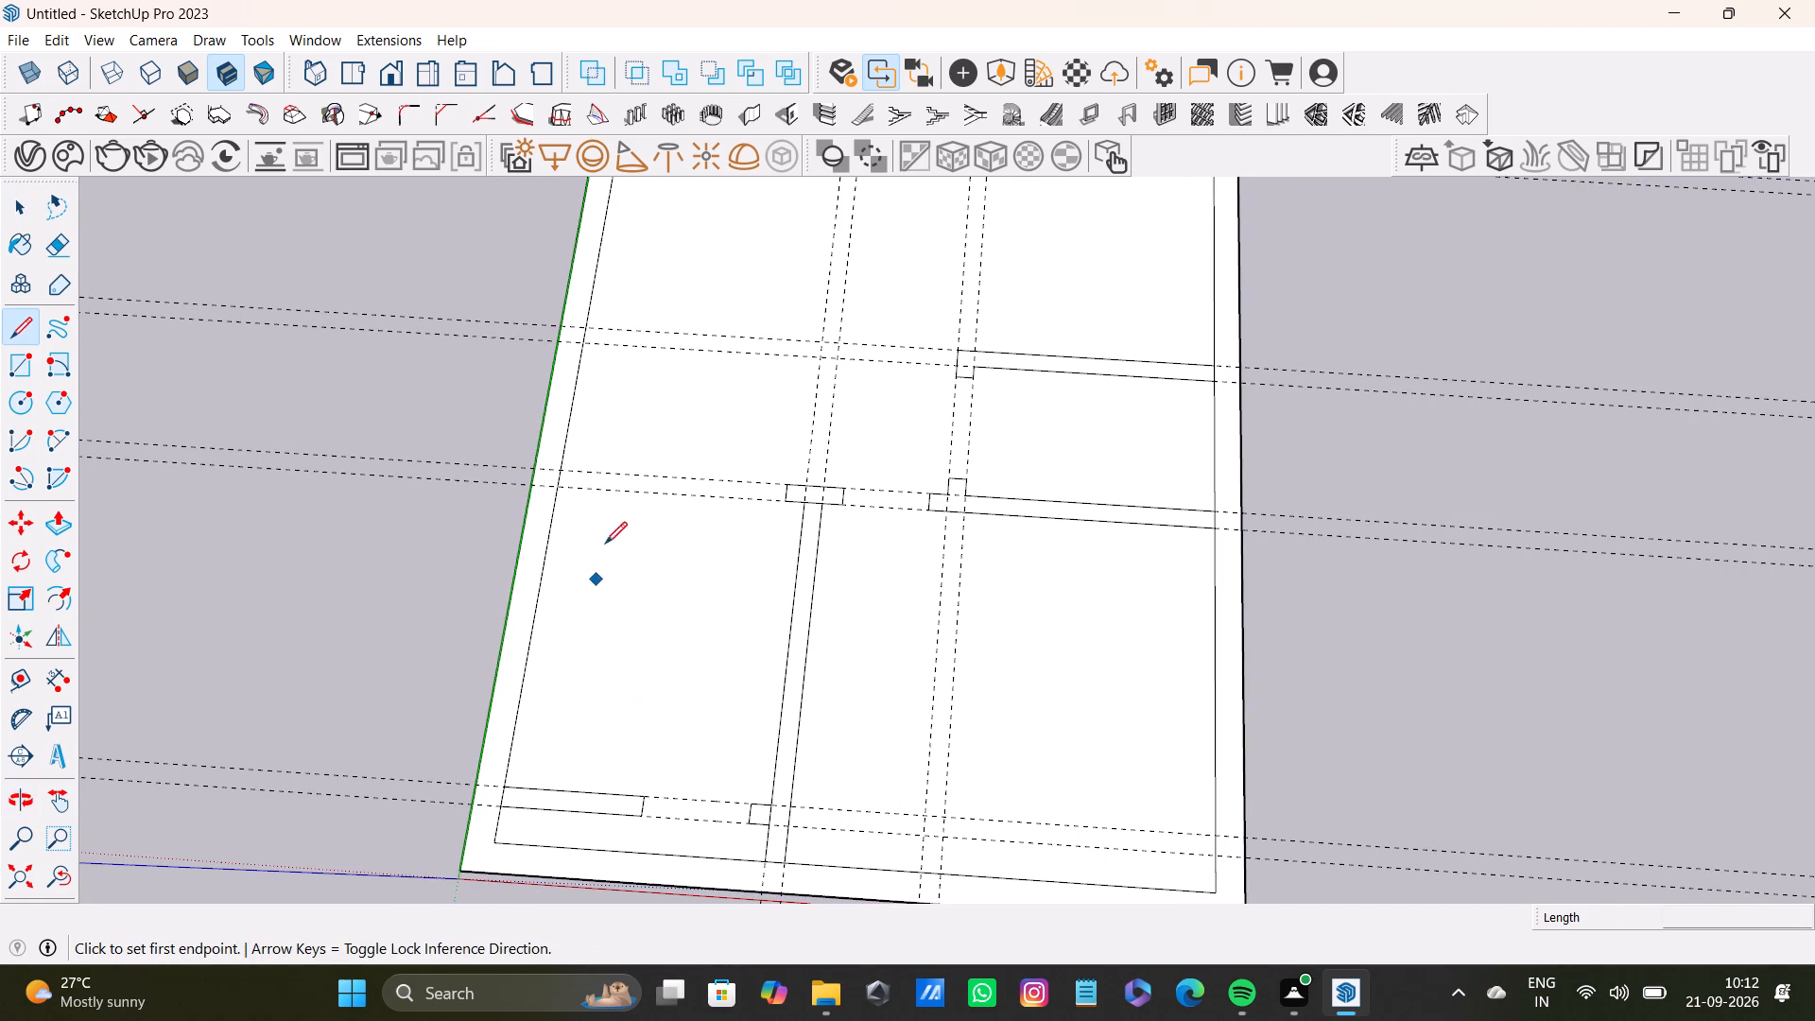
scroll(631, 476, "up", 6)
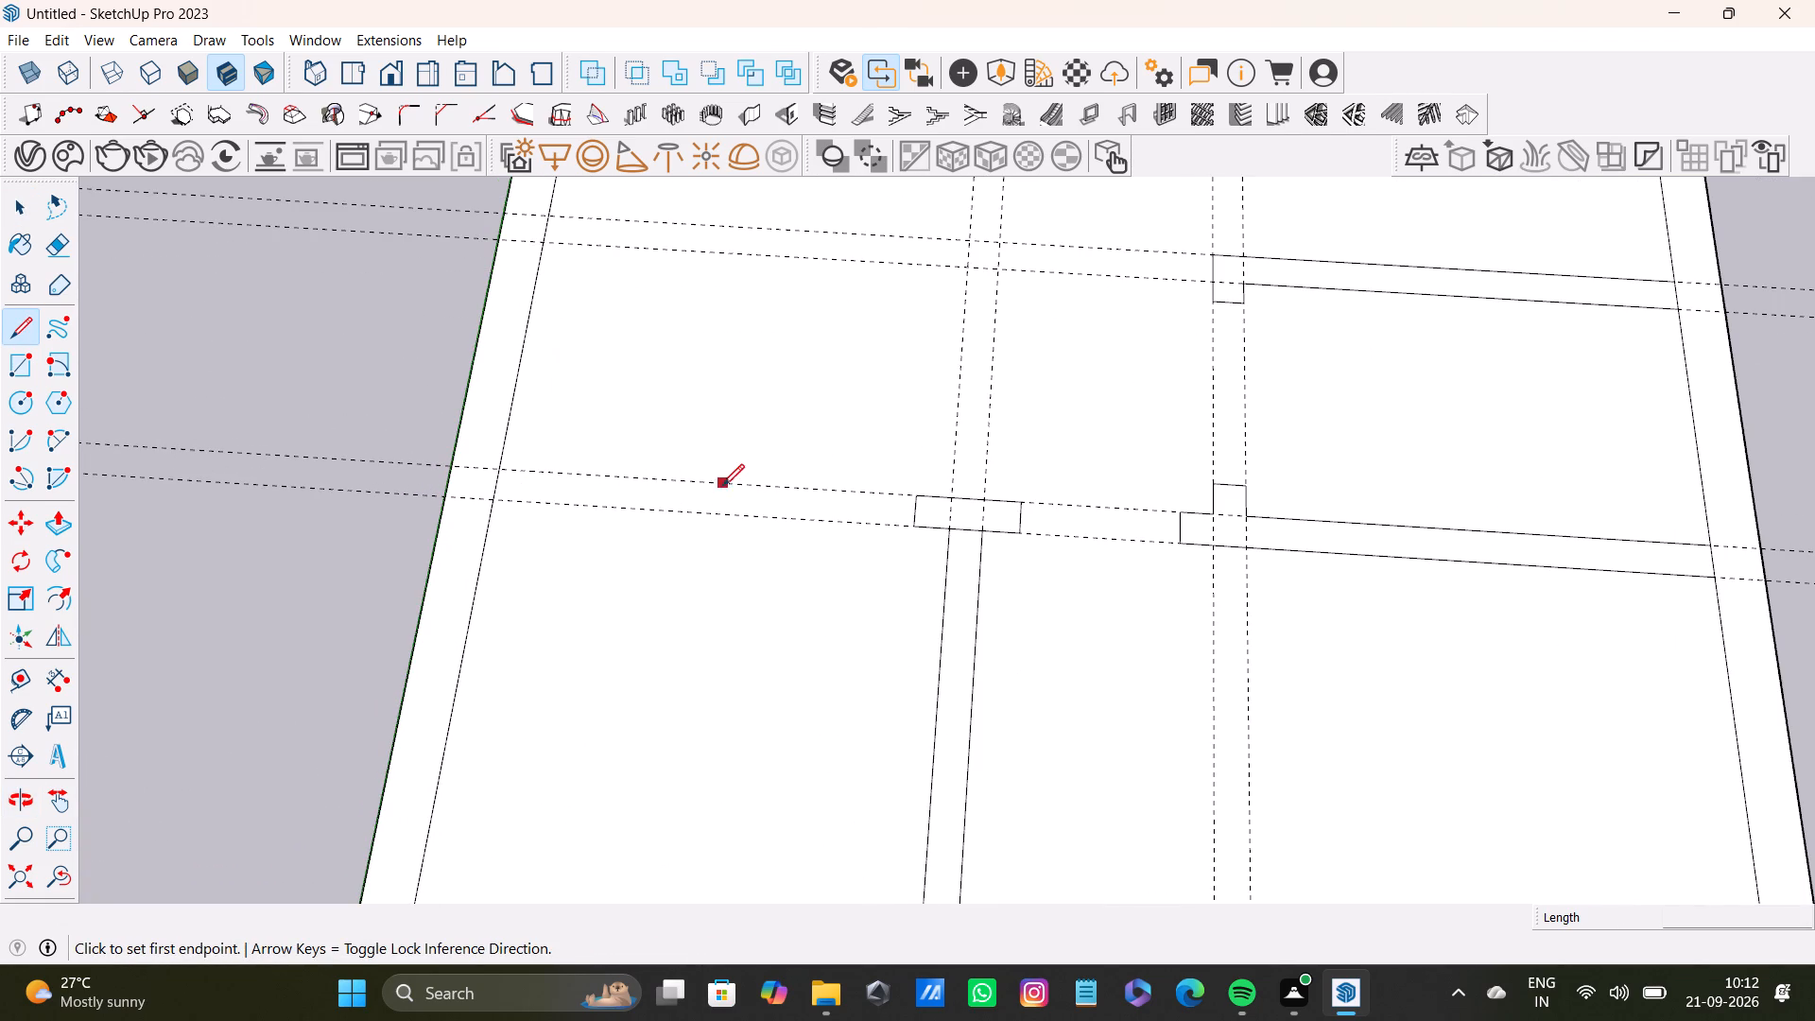
left_click(724, 484)
left_click(500, 476)
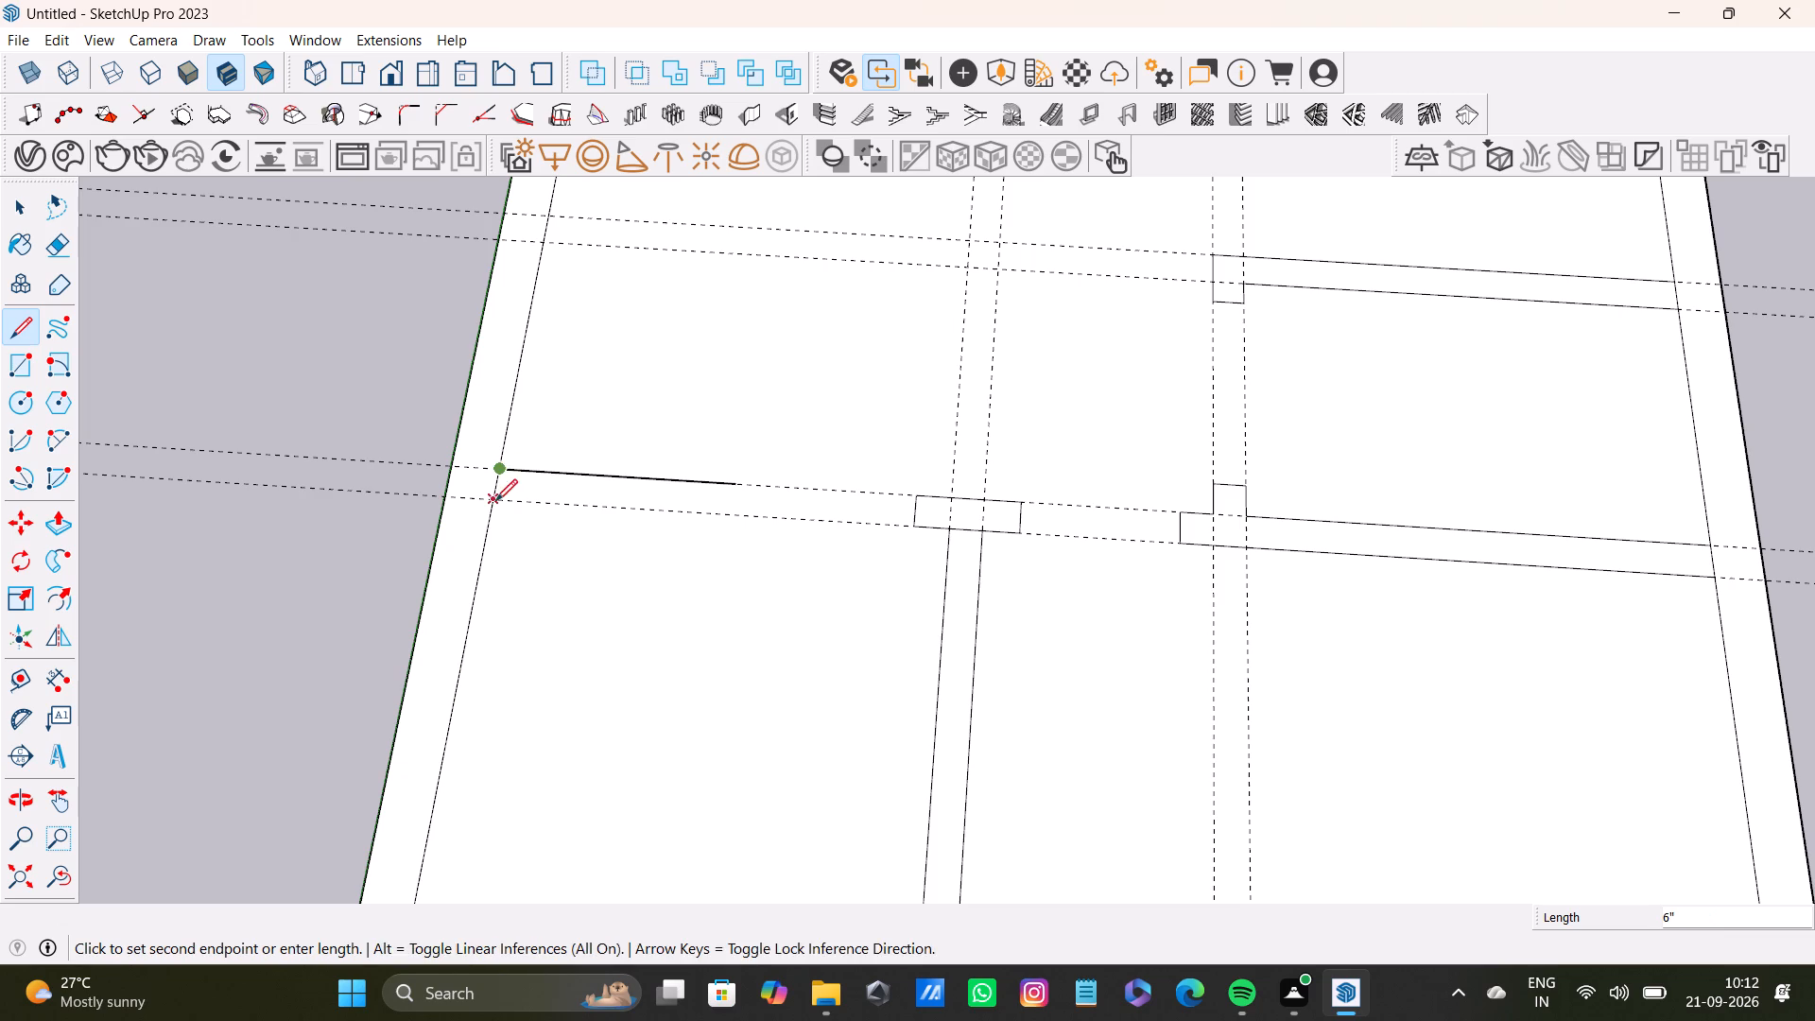
left_click(495, 501)
left_click(735, 520)
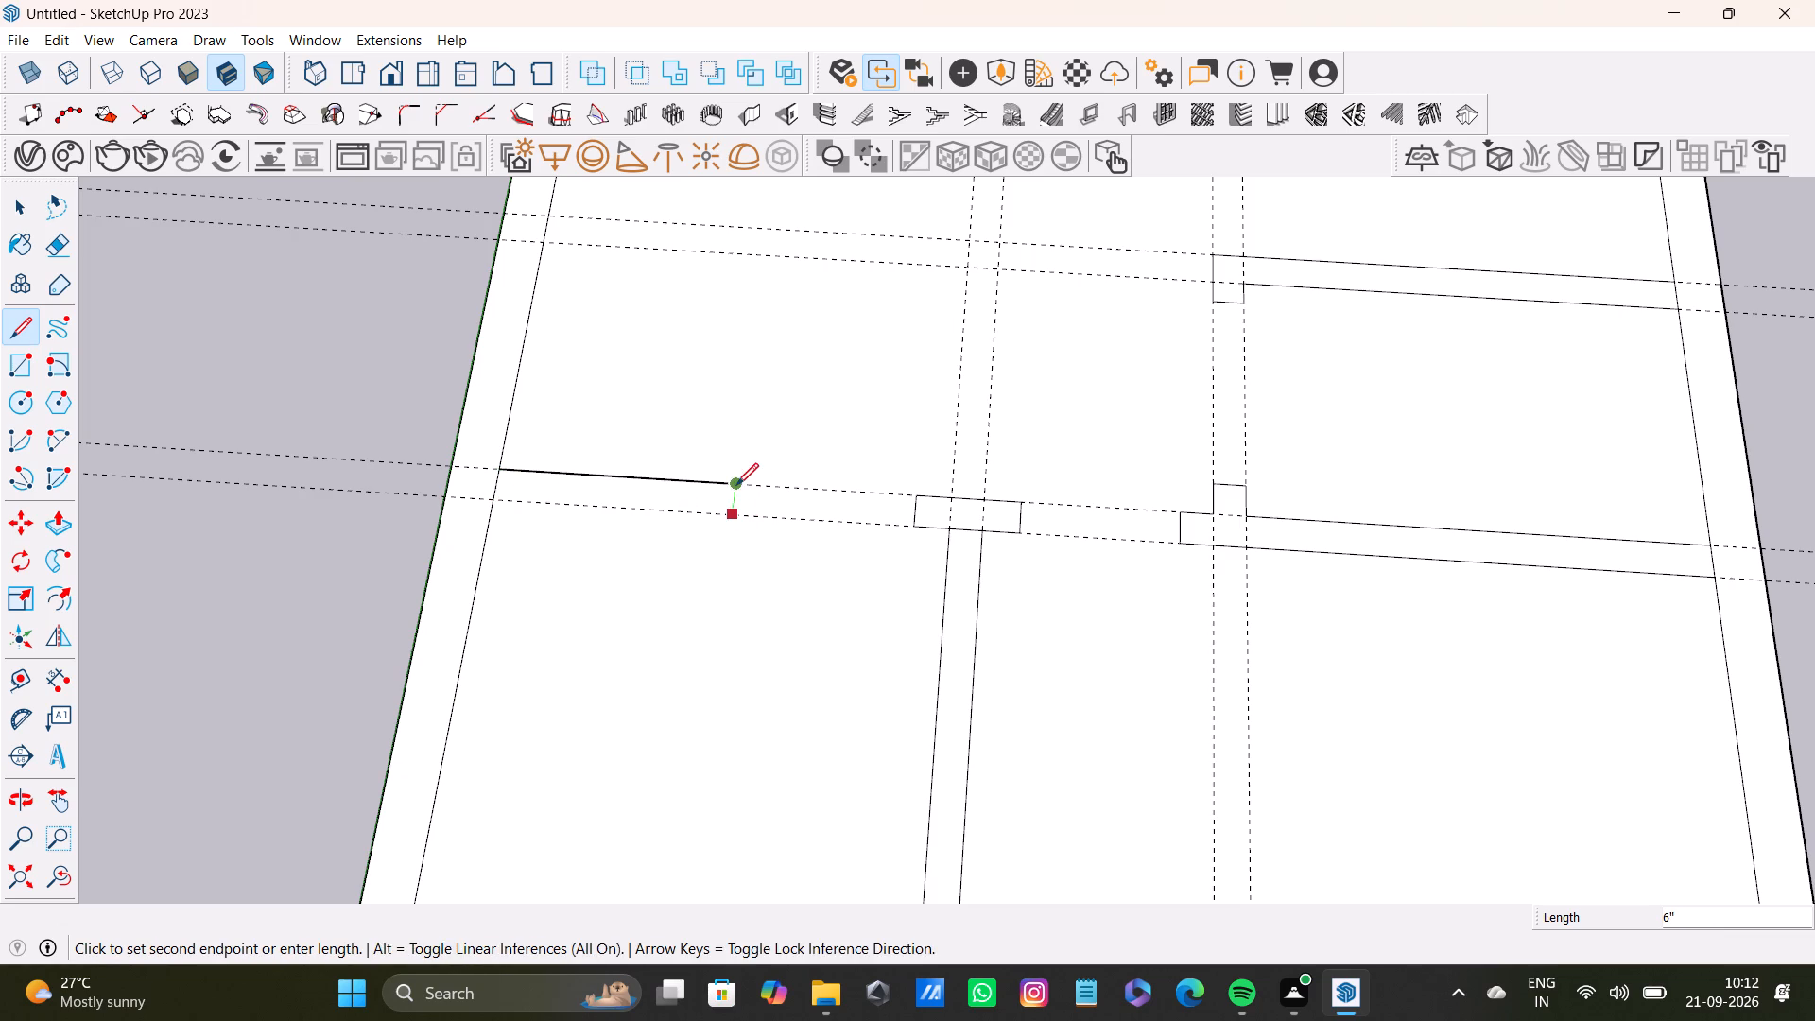
left_click(736, 485)
left_click(732, 509)
left_click(496, 499)
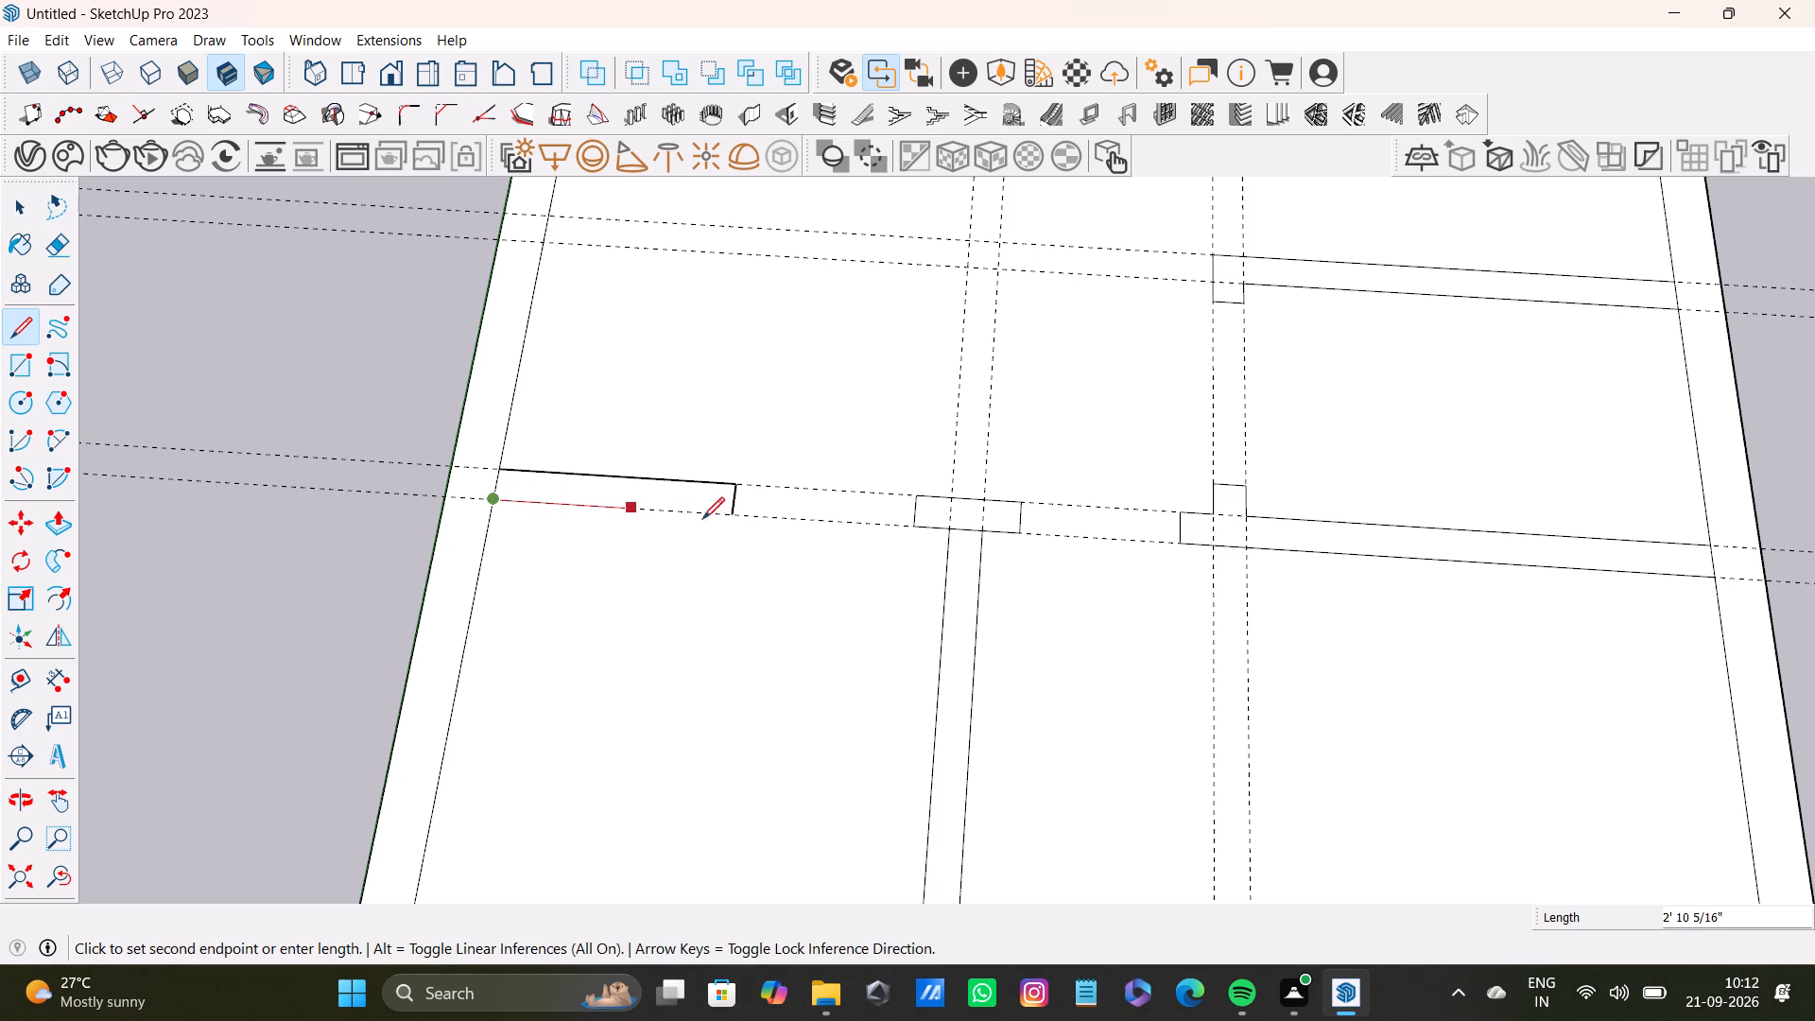
left_click(736, 518)
key("space")
Delete the inner wall edges bounding the strip between the fifth crosswise wall and the end wall, up to the lengthwise wall.
scroll(717, 559, "down", 12)
middle_click_drag(823, 700, 799, 548, "shift")
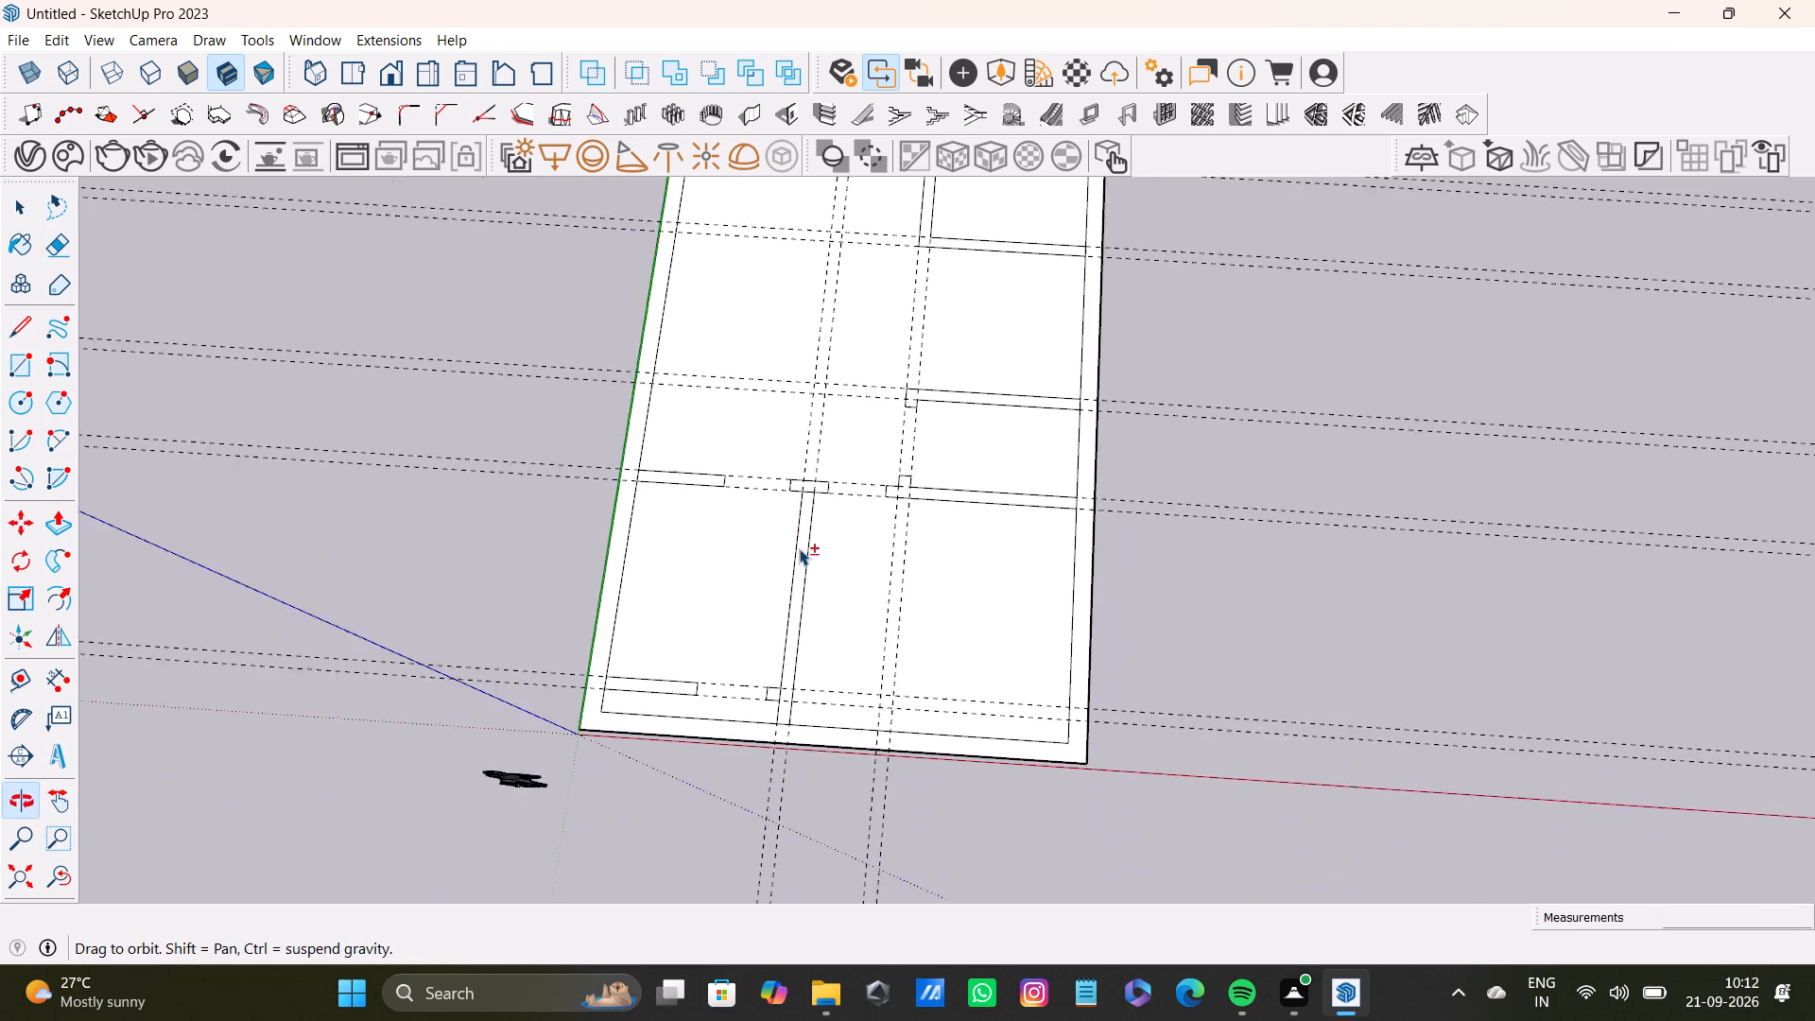
middle_click_drag(799, 548, 799, 550, "shift")
scroll(790, 649, "up", 4)
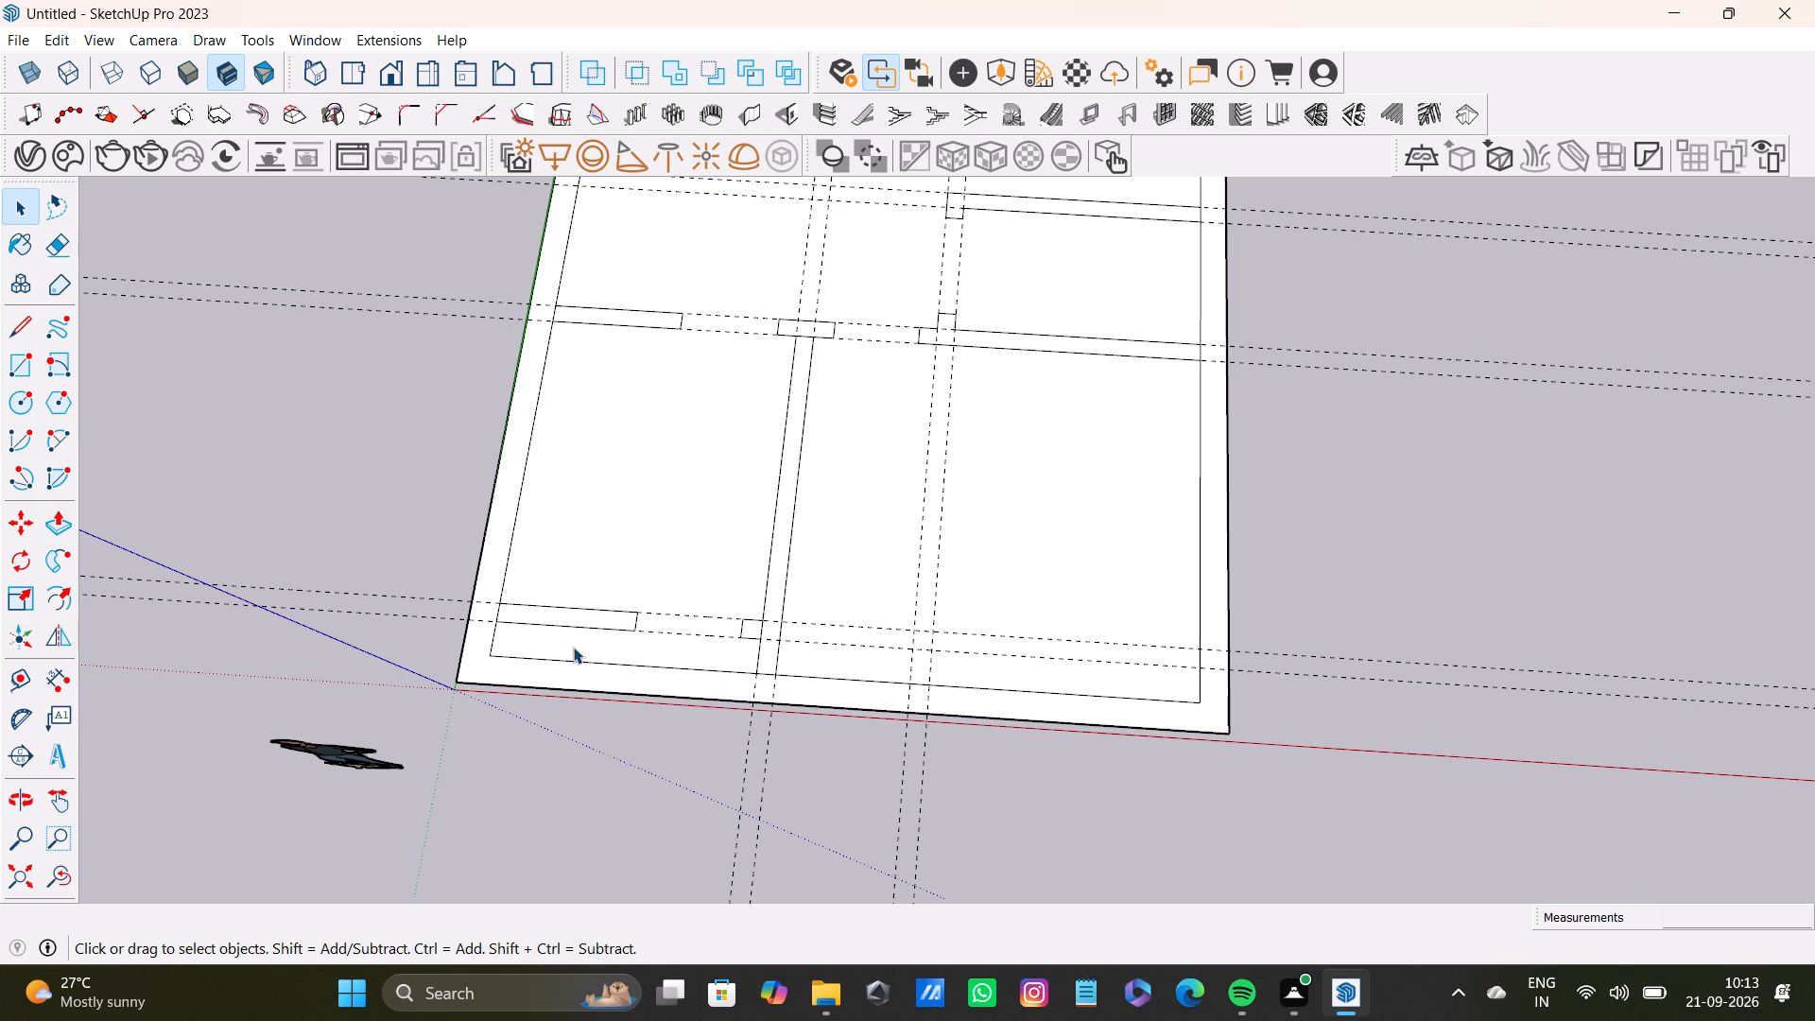
scroll(577, 675, "up", 5)
left_click(689, 659)
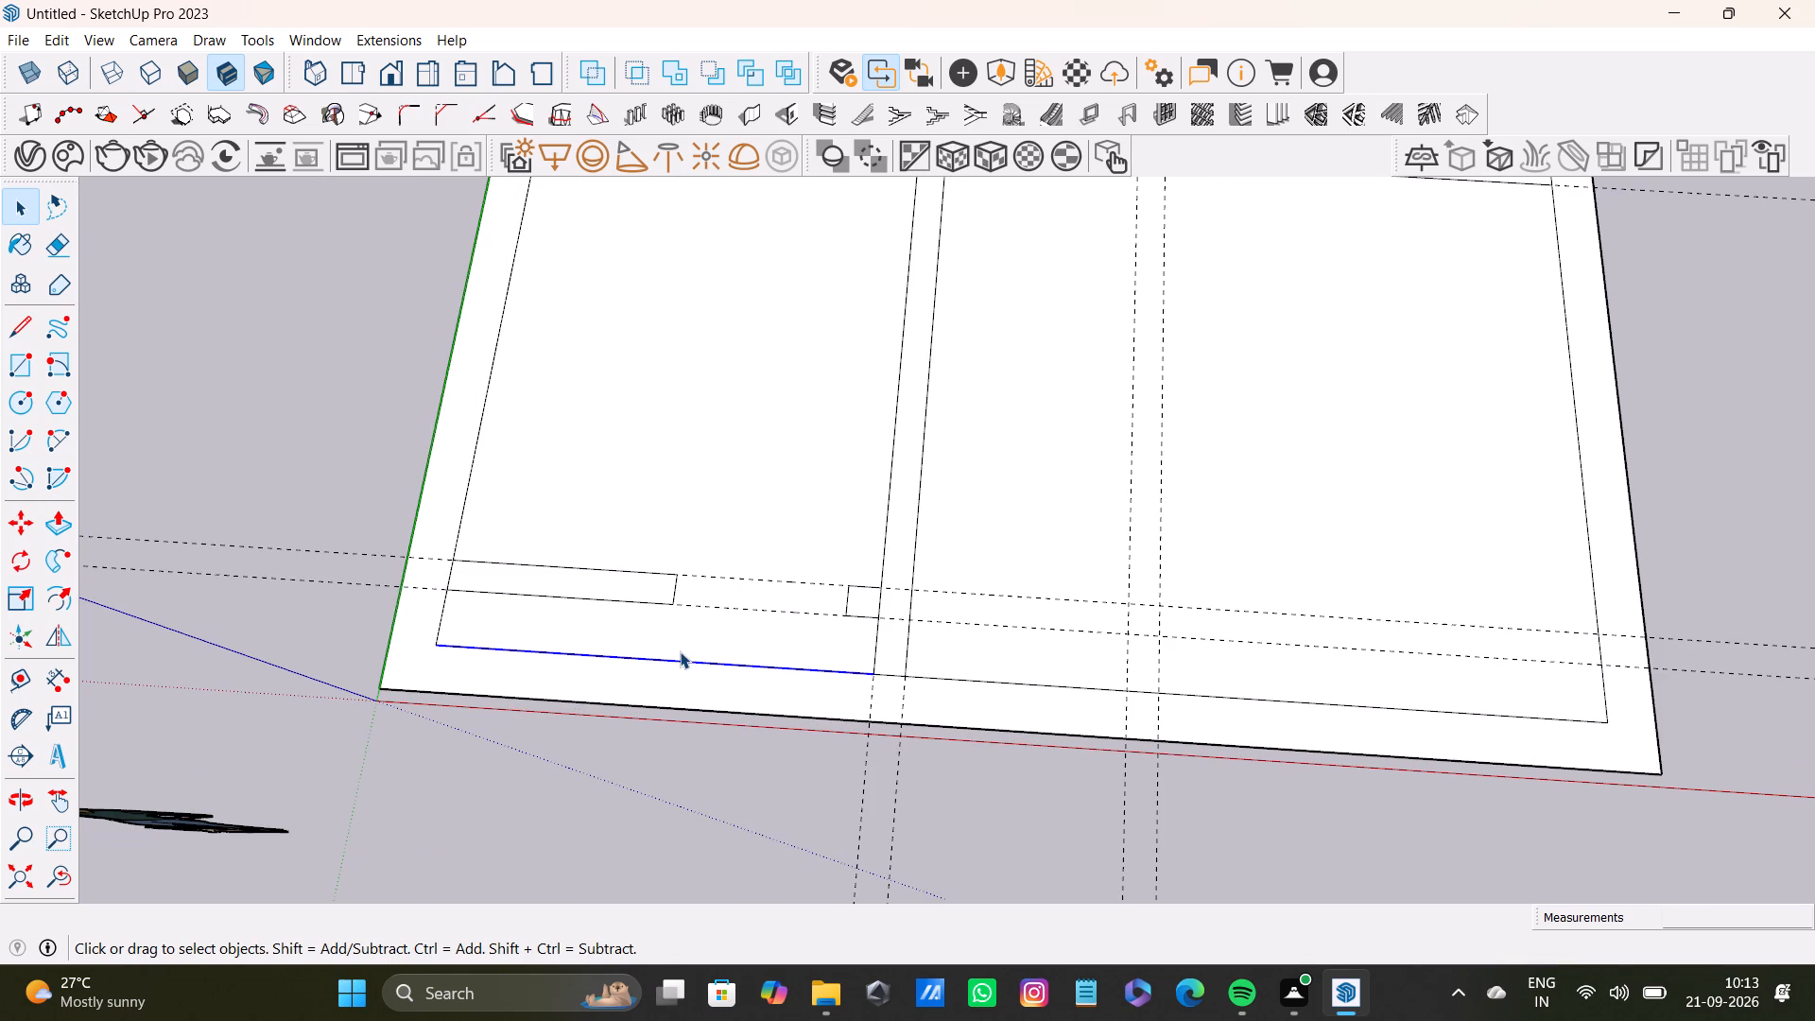
key("Delete")
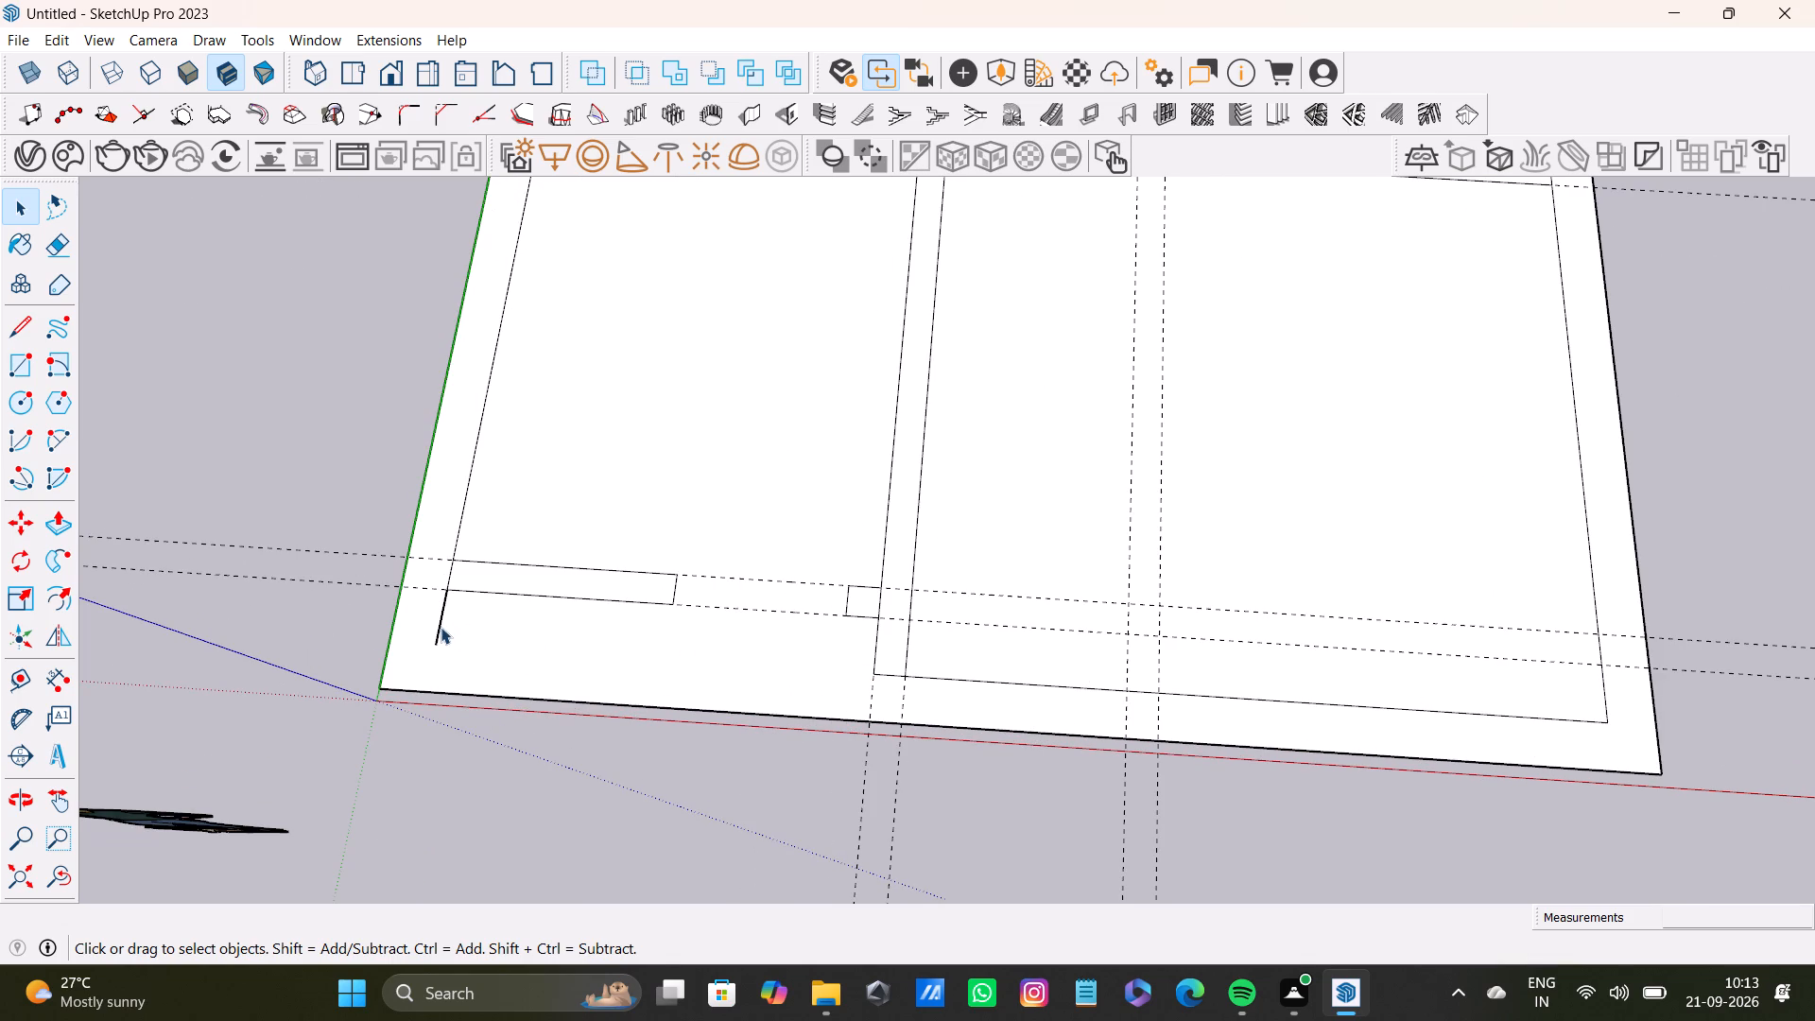
left_click(440, 625)
key("Delete")
Delete the edge dividing the short stub on the fifth crosswise guides from the lengthwise wall.
scroll(392, 575, "up", 3)
scroll(1020, 550, "down", 3)
scroll(994, 574, "up", 1, "shift")
middle_click_drag(990, 575, 884, 676, "shift")
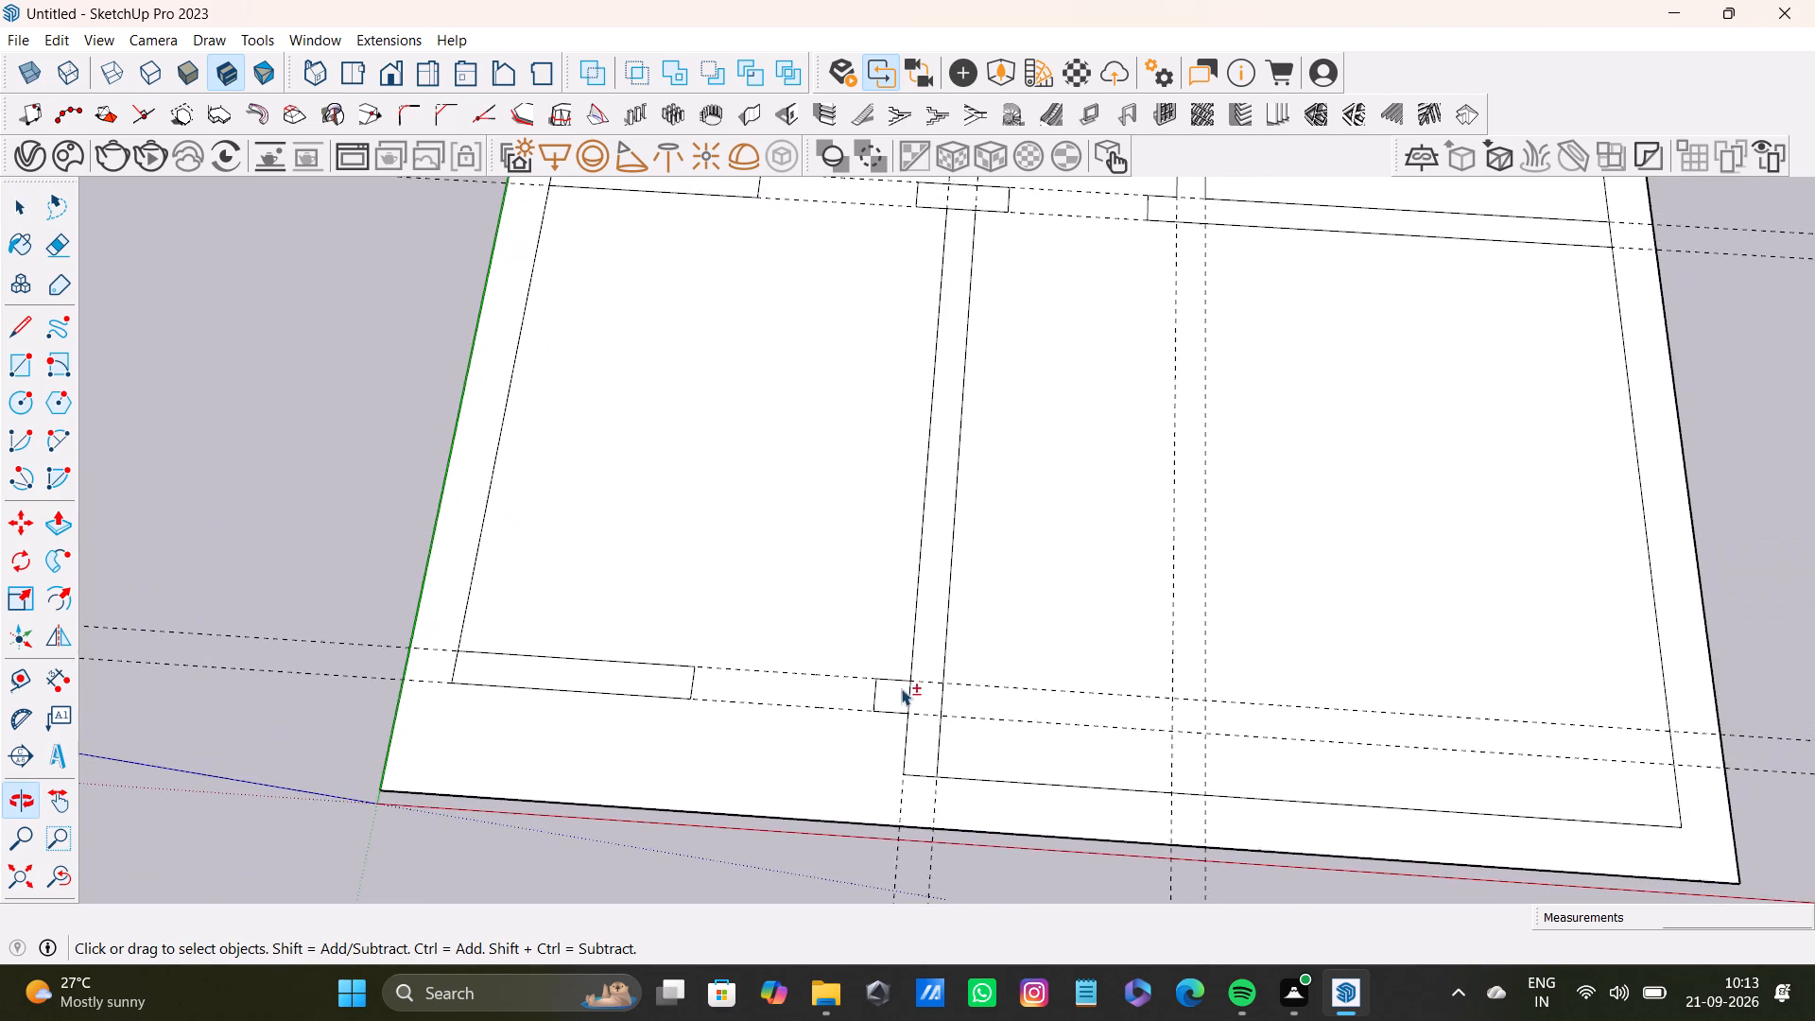
scroll(920, 688, "up", 3)
left_click(907, 706)
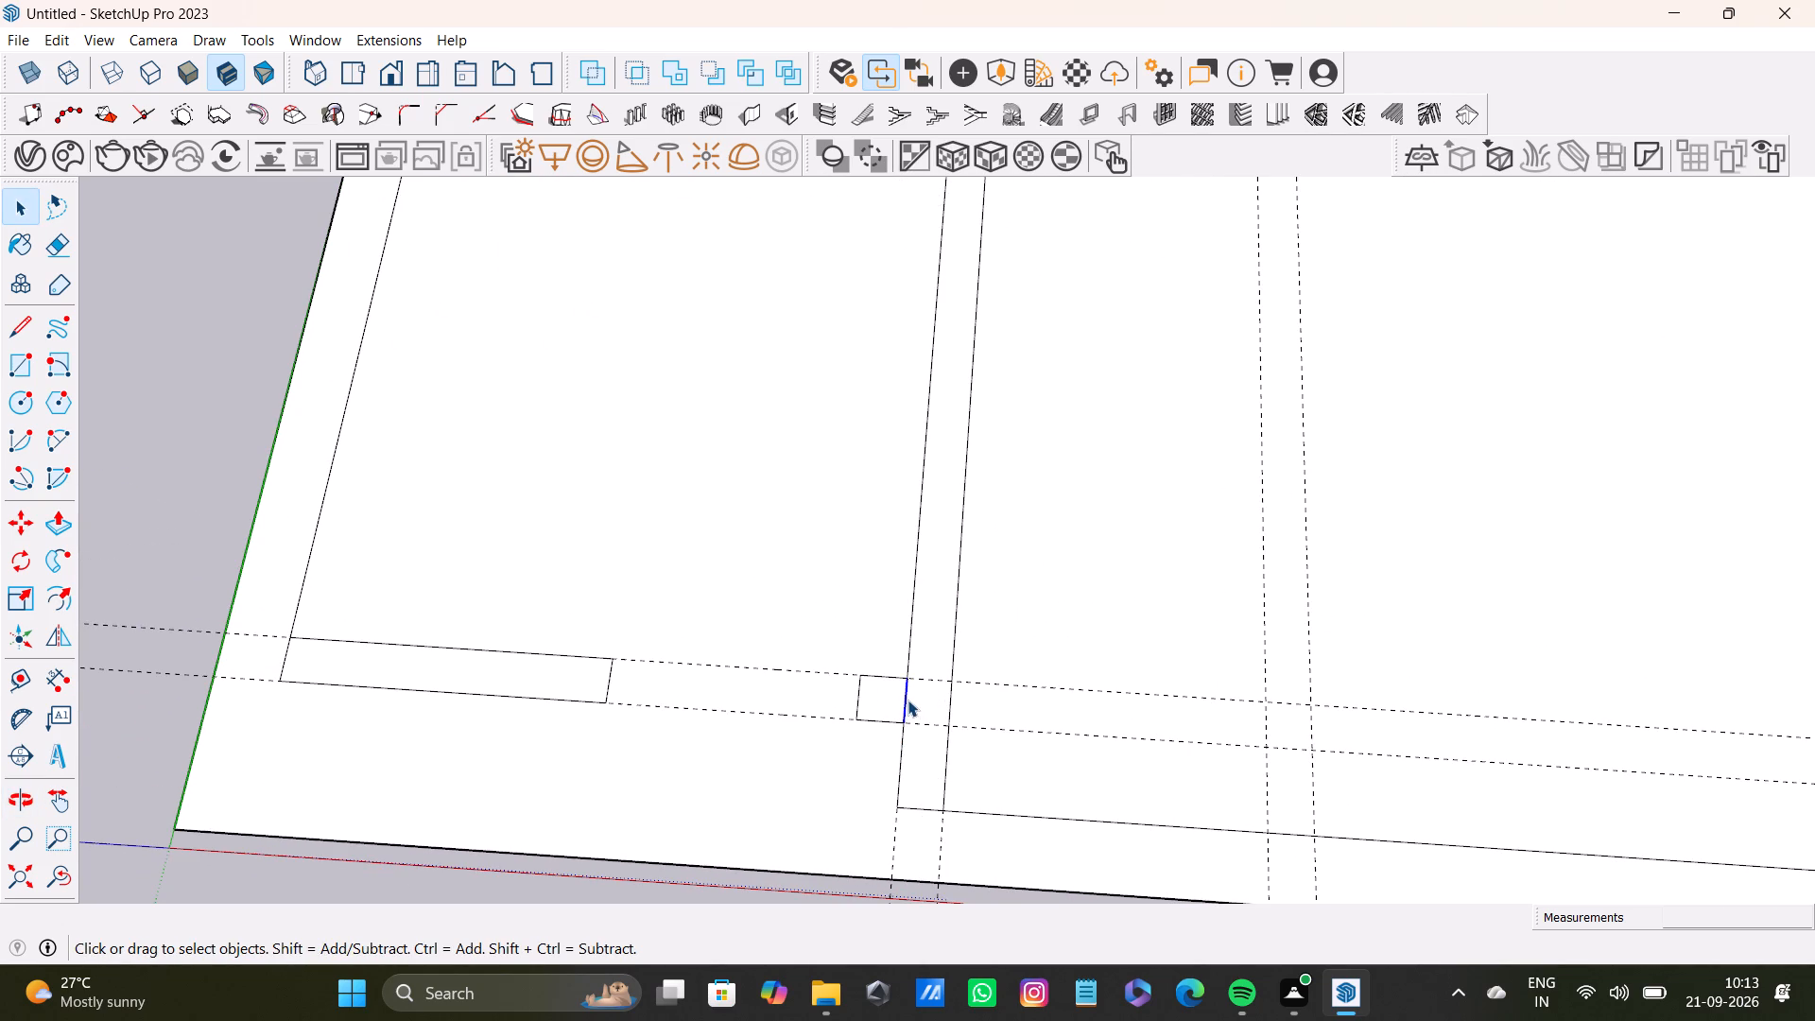
key("Delete")
Delete the edge dividing the new fourth-guide wall piece from the long outer wall.
scroll(717, 681, "down", 7)
middle_click_drag(700, 627, 703, 731, "shift")
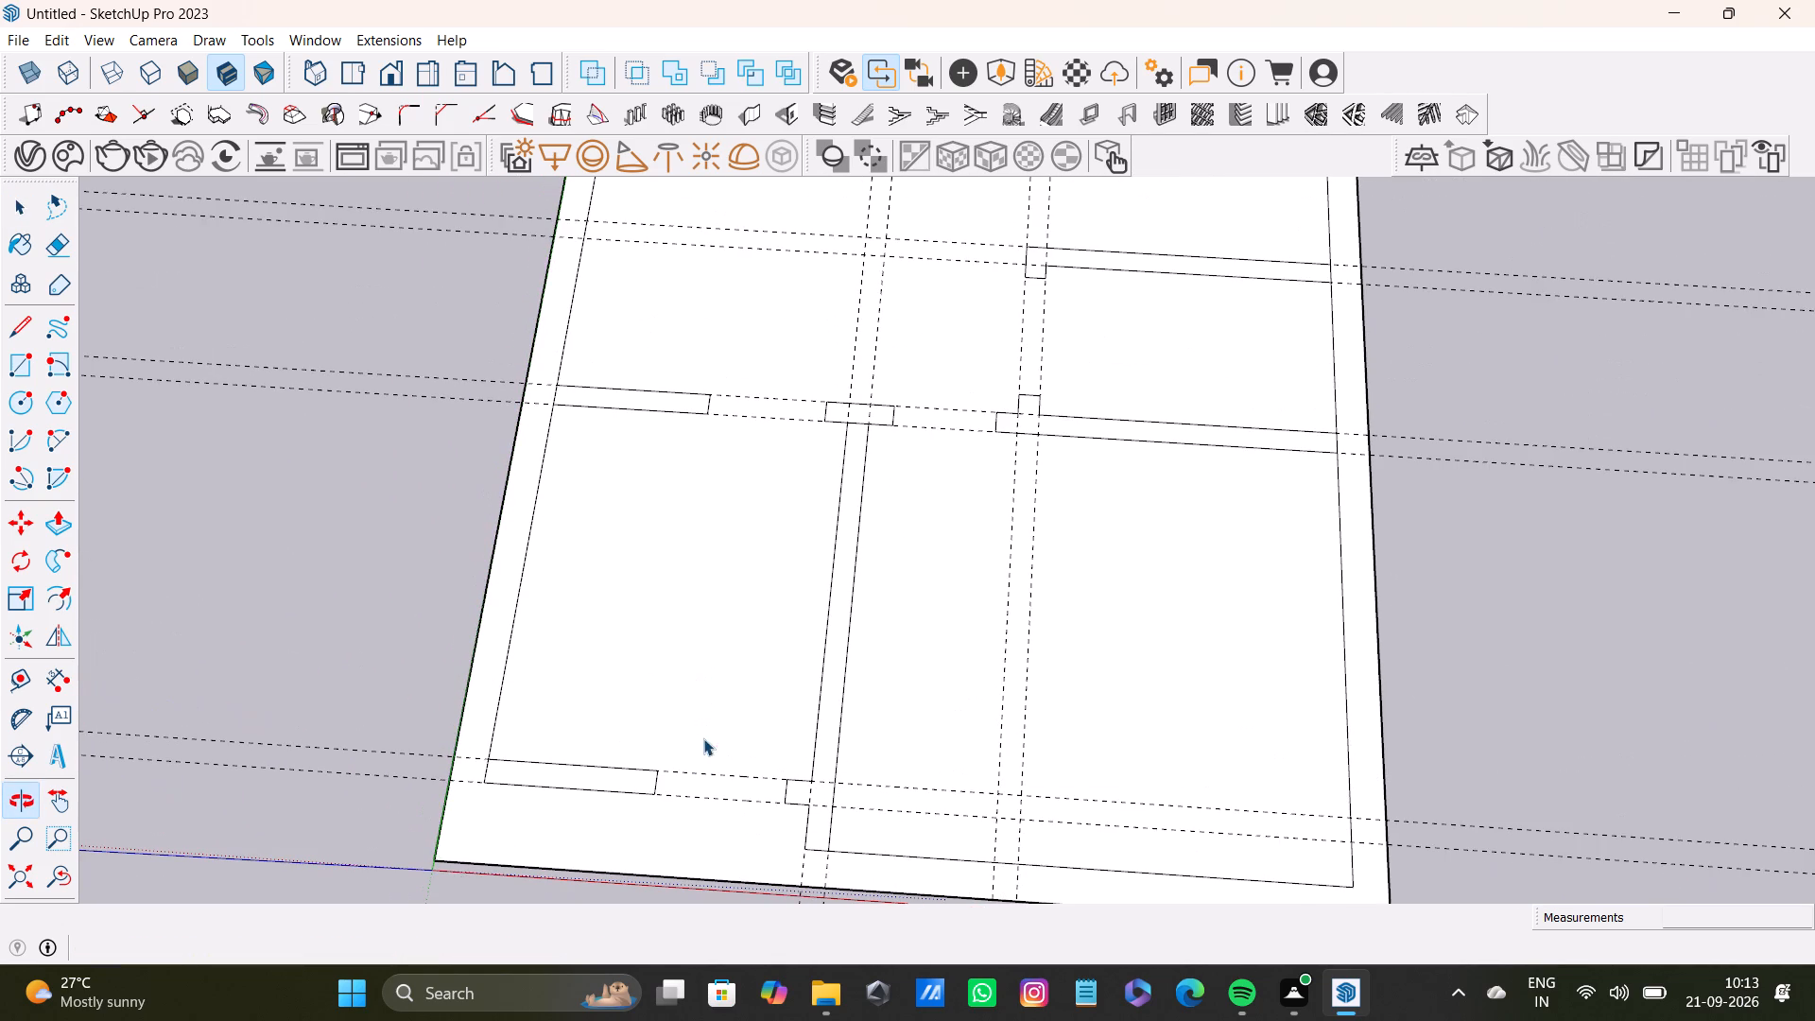
left_click(562, 821)
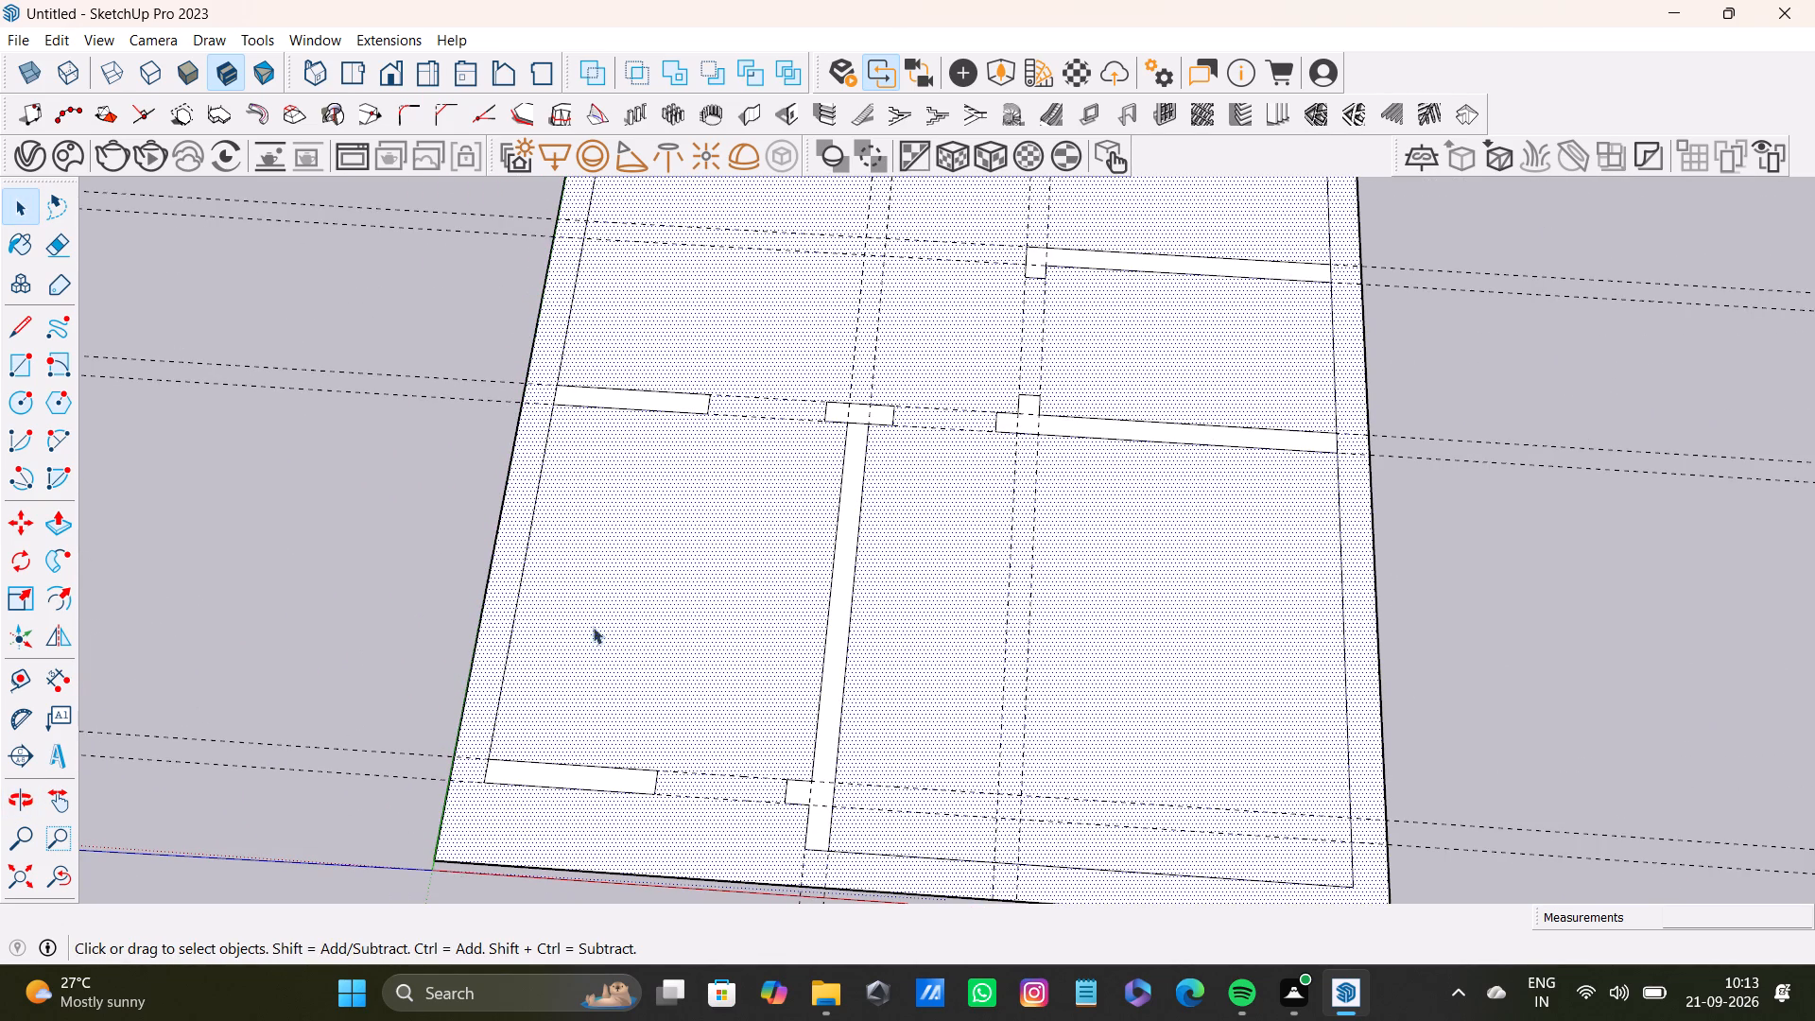
scroll(596, 560, "up", 4)
scroll(598, 557, "down", 9)
middle_click_drag(617, 587, 620, 722, "shift")
scroll(597, 654, "up", 1)
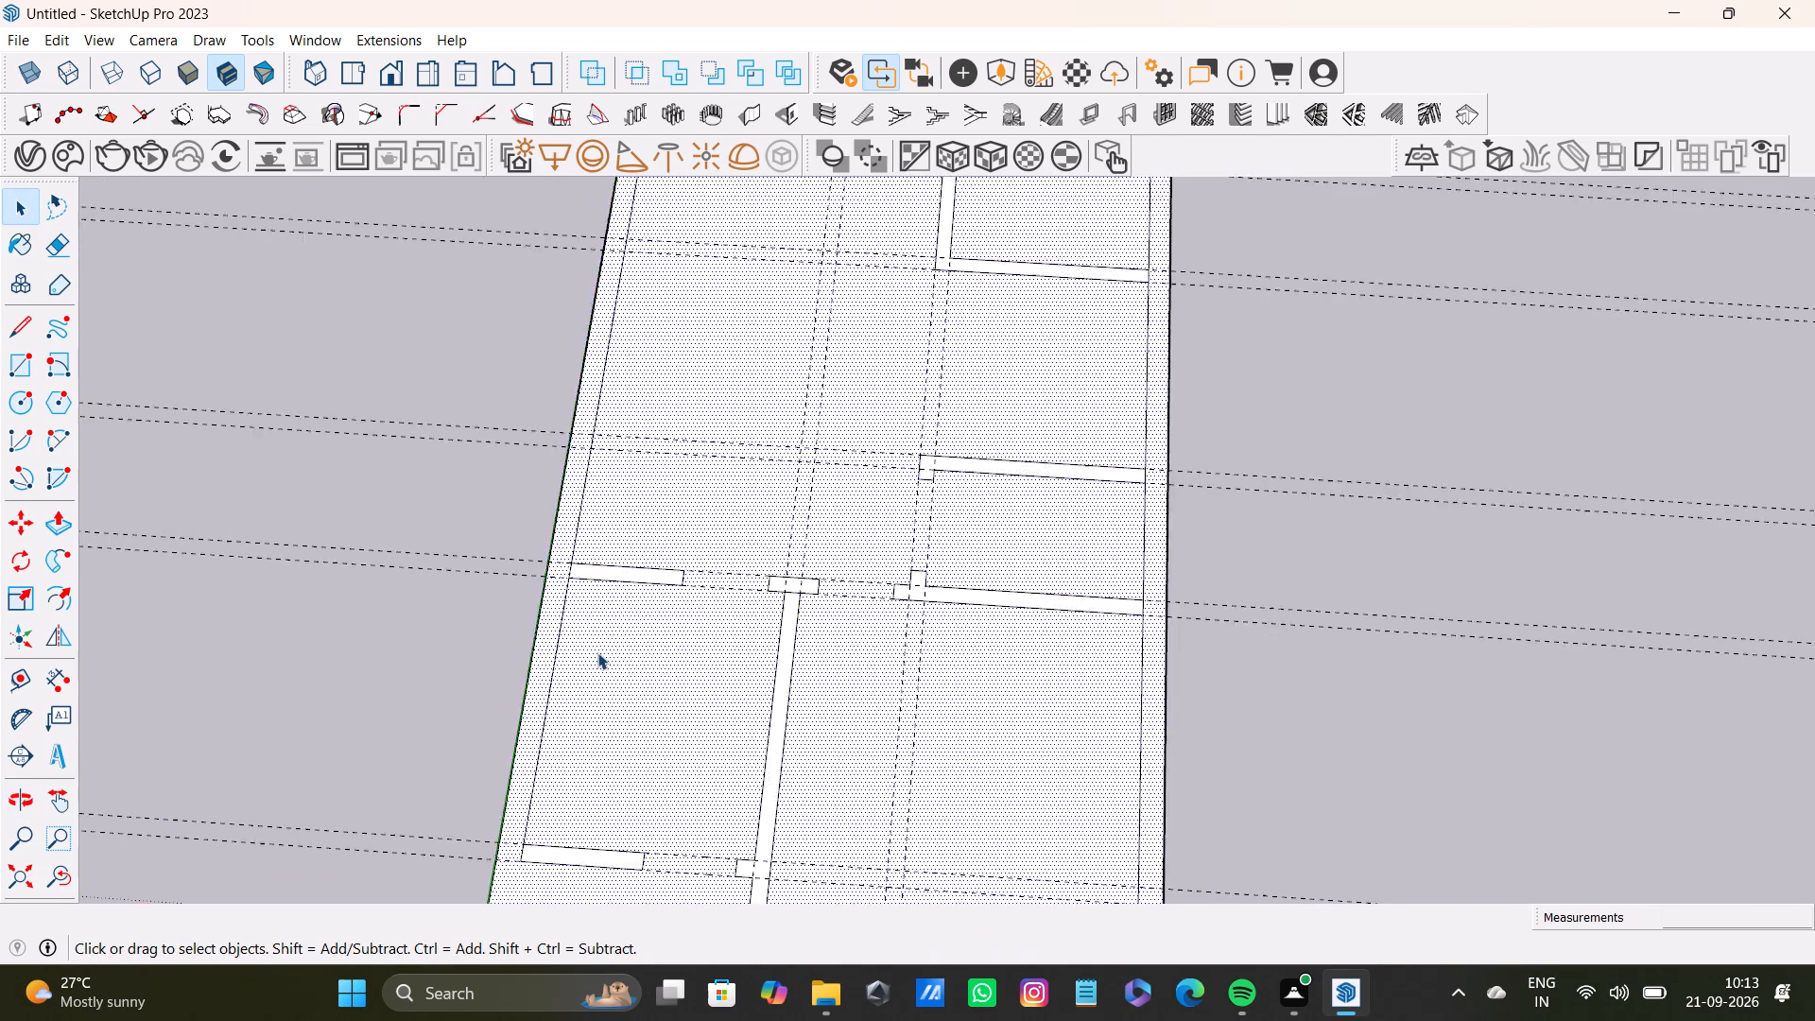
scroll(597, 652, "up", 5)
left_click(538, 530)
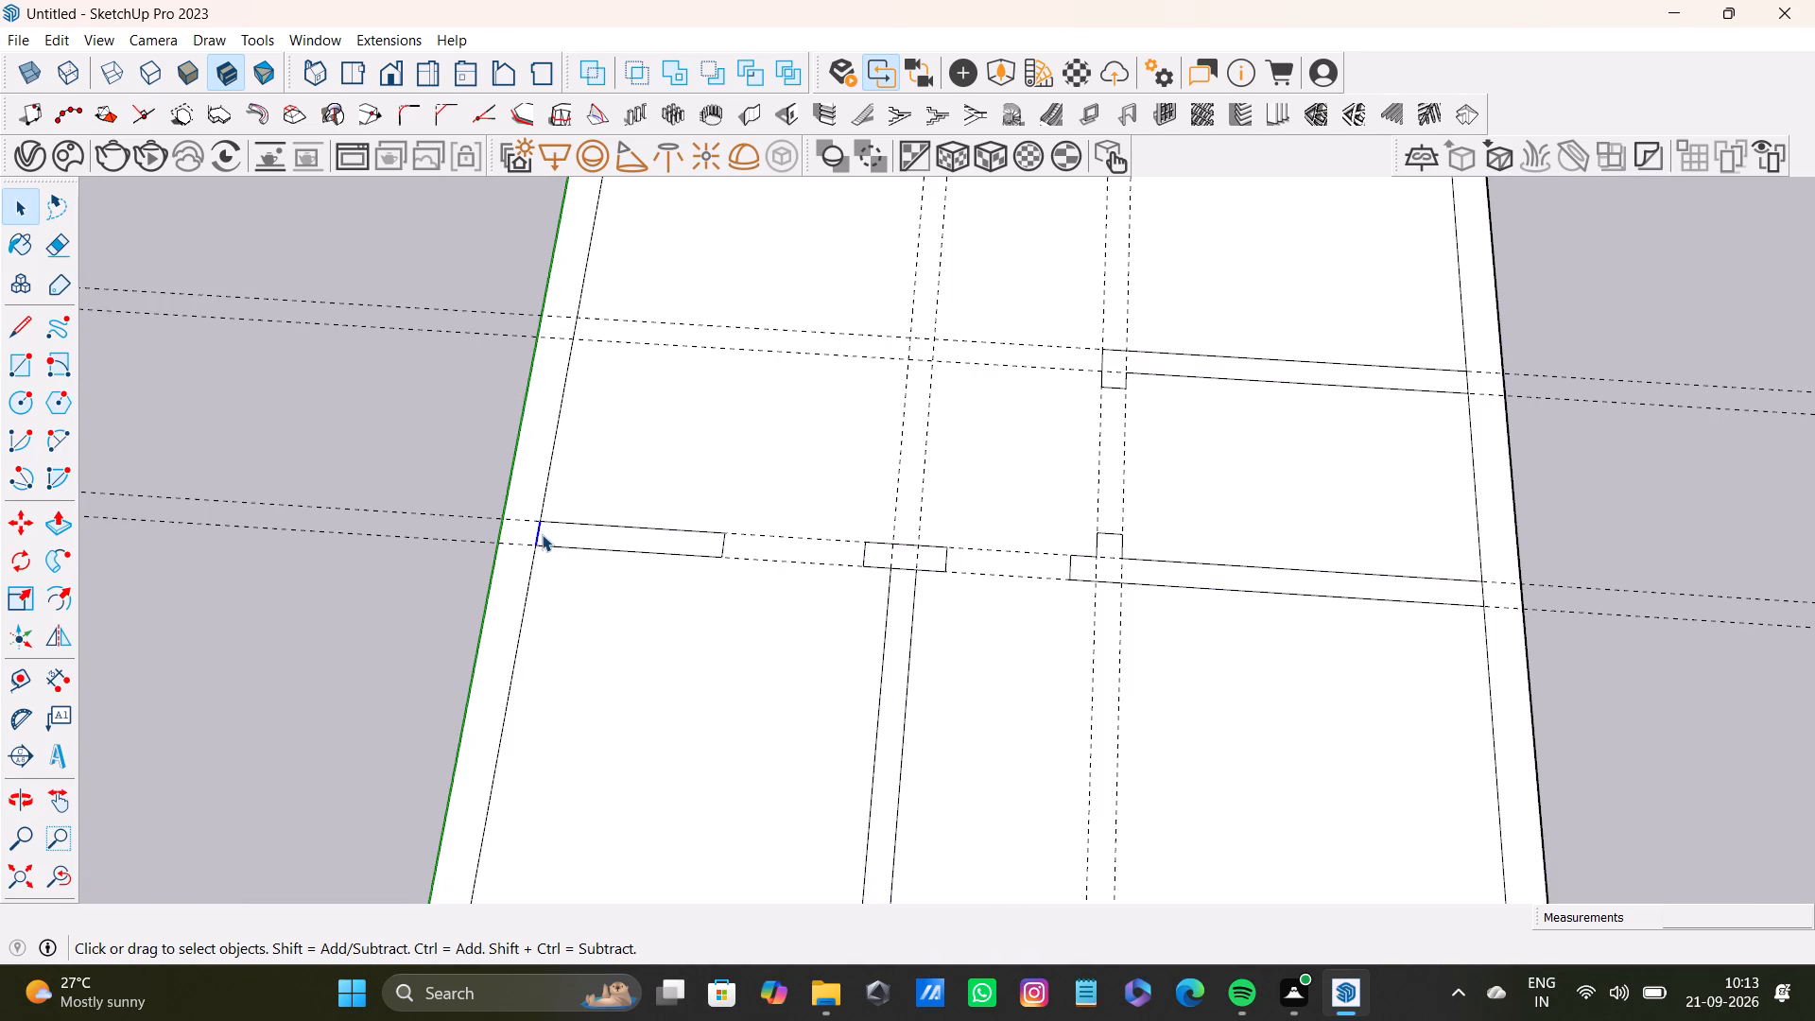
key("Delete")
Delete the edge dividing the short fourth-guide wall piece from the lengthwise wall.
scroll(583, 517, "down", 4)
scroll(818, 560, "up", 8, "shift")
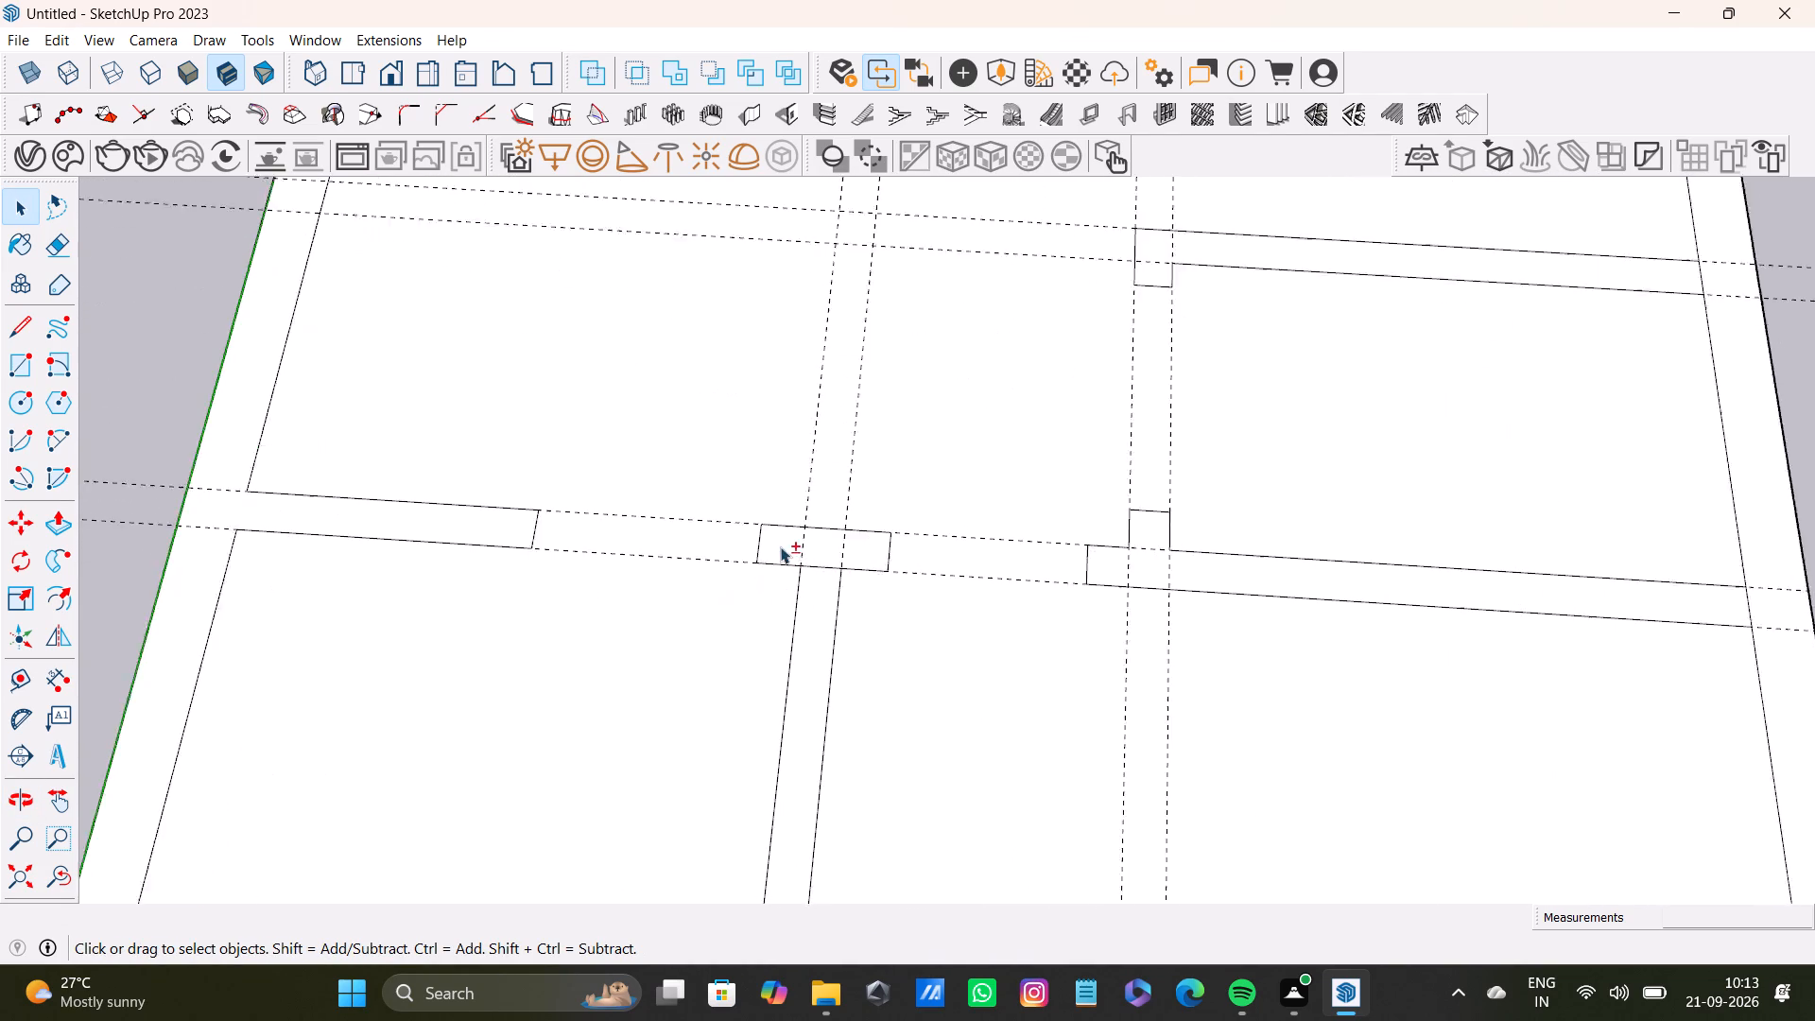
scroll(780, 546, "up", 4, "shift")
left_click(833, 570, "shift")
left_click(840, 575)
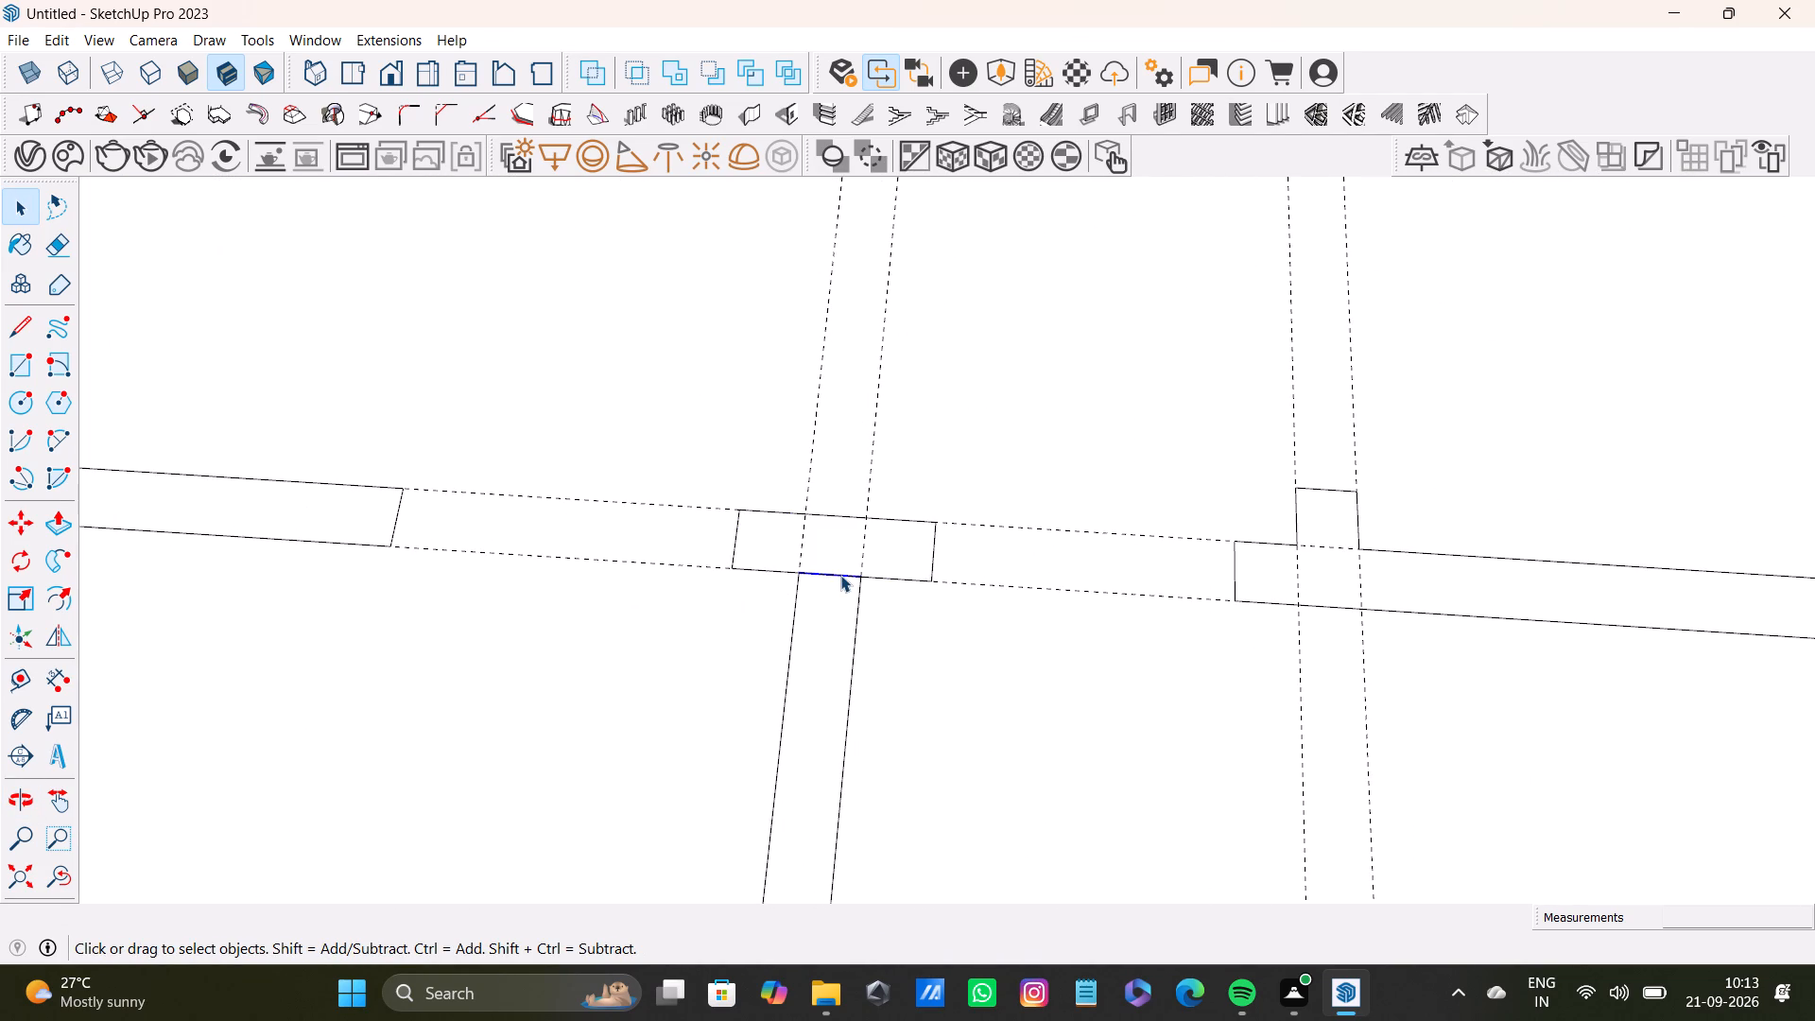
key("Pause")
scroll(840, 575, "down", 4)
key("Delete")
Inspect the partition junctions between the third and fifth crosswise guides, selecting the lengthwise wall's face to check that it is joined.
scroll(838, 586, "down", 12)
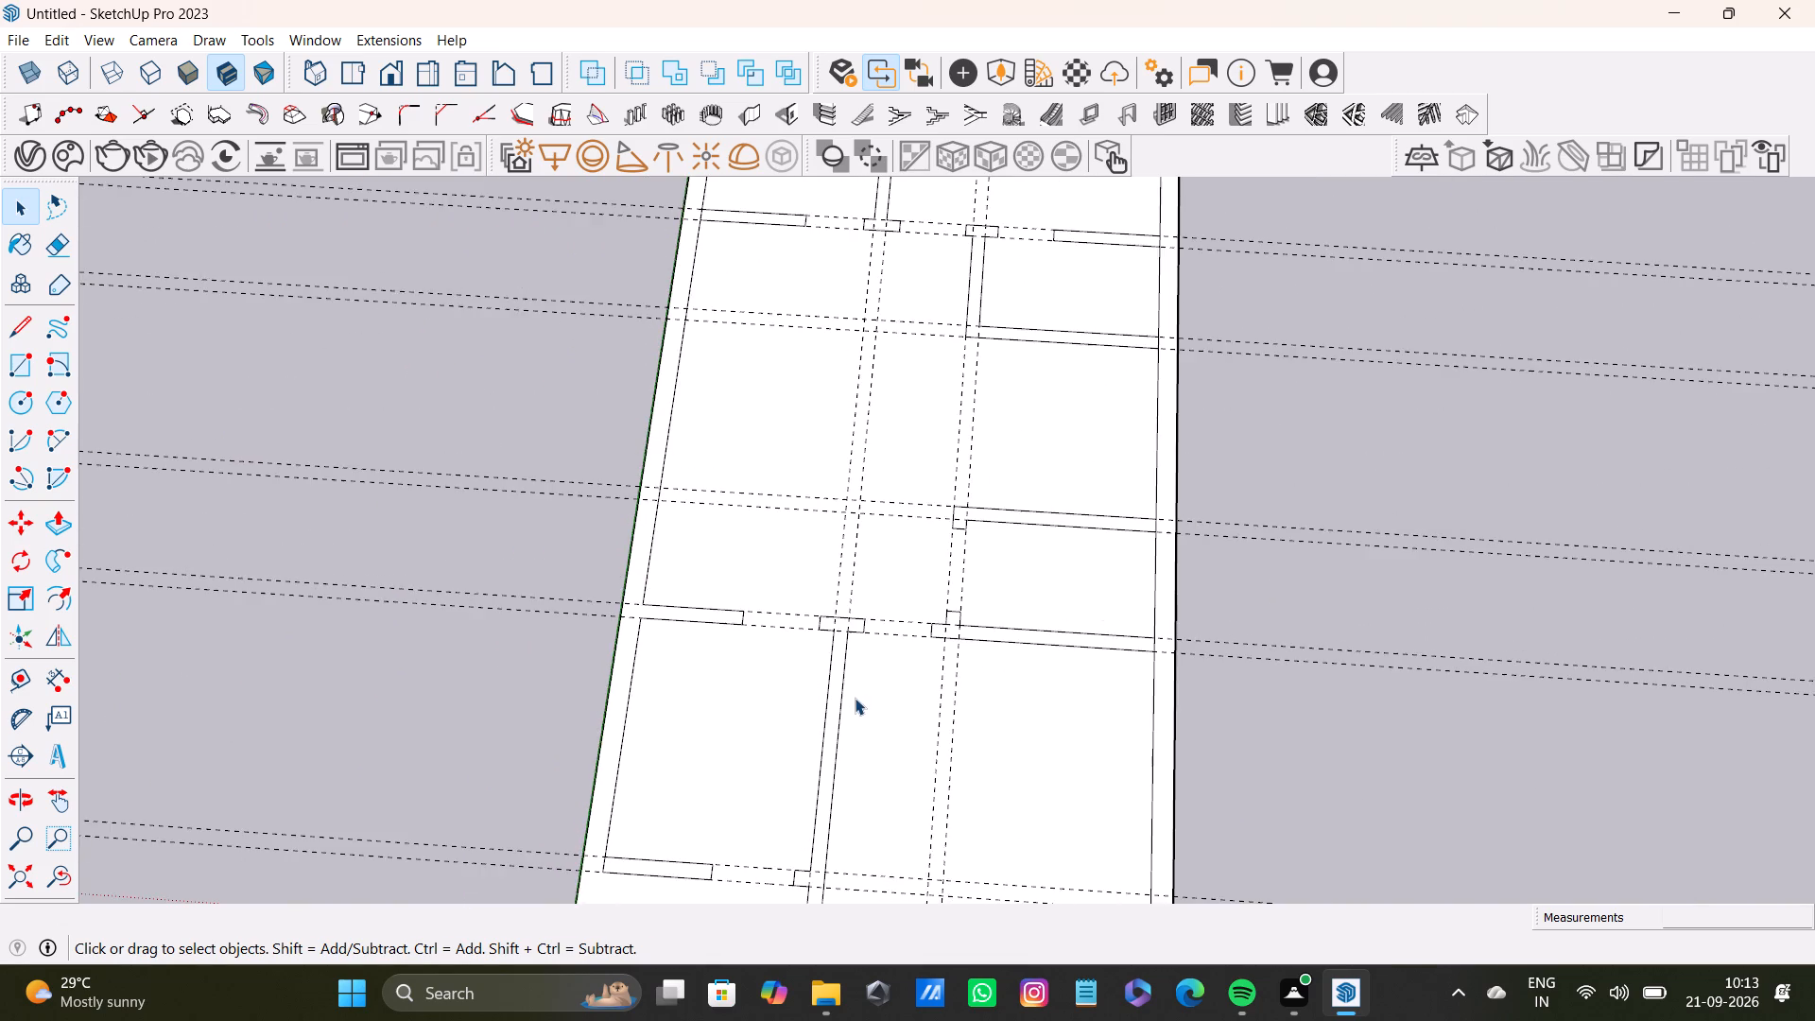
middle_click_drag(855, 698, 851, 550, "shift")
scroll(817, 649, "up", 3)
scroll(802, 822, "up", 7)
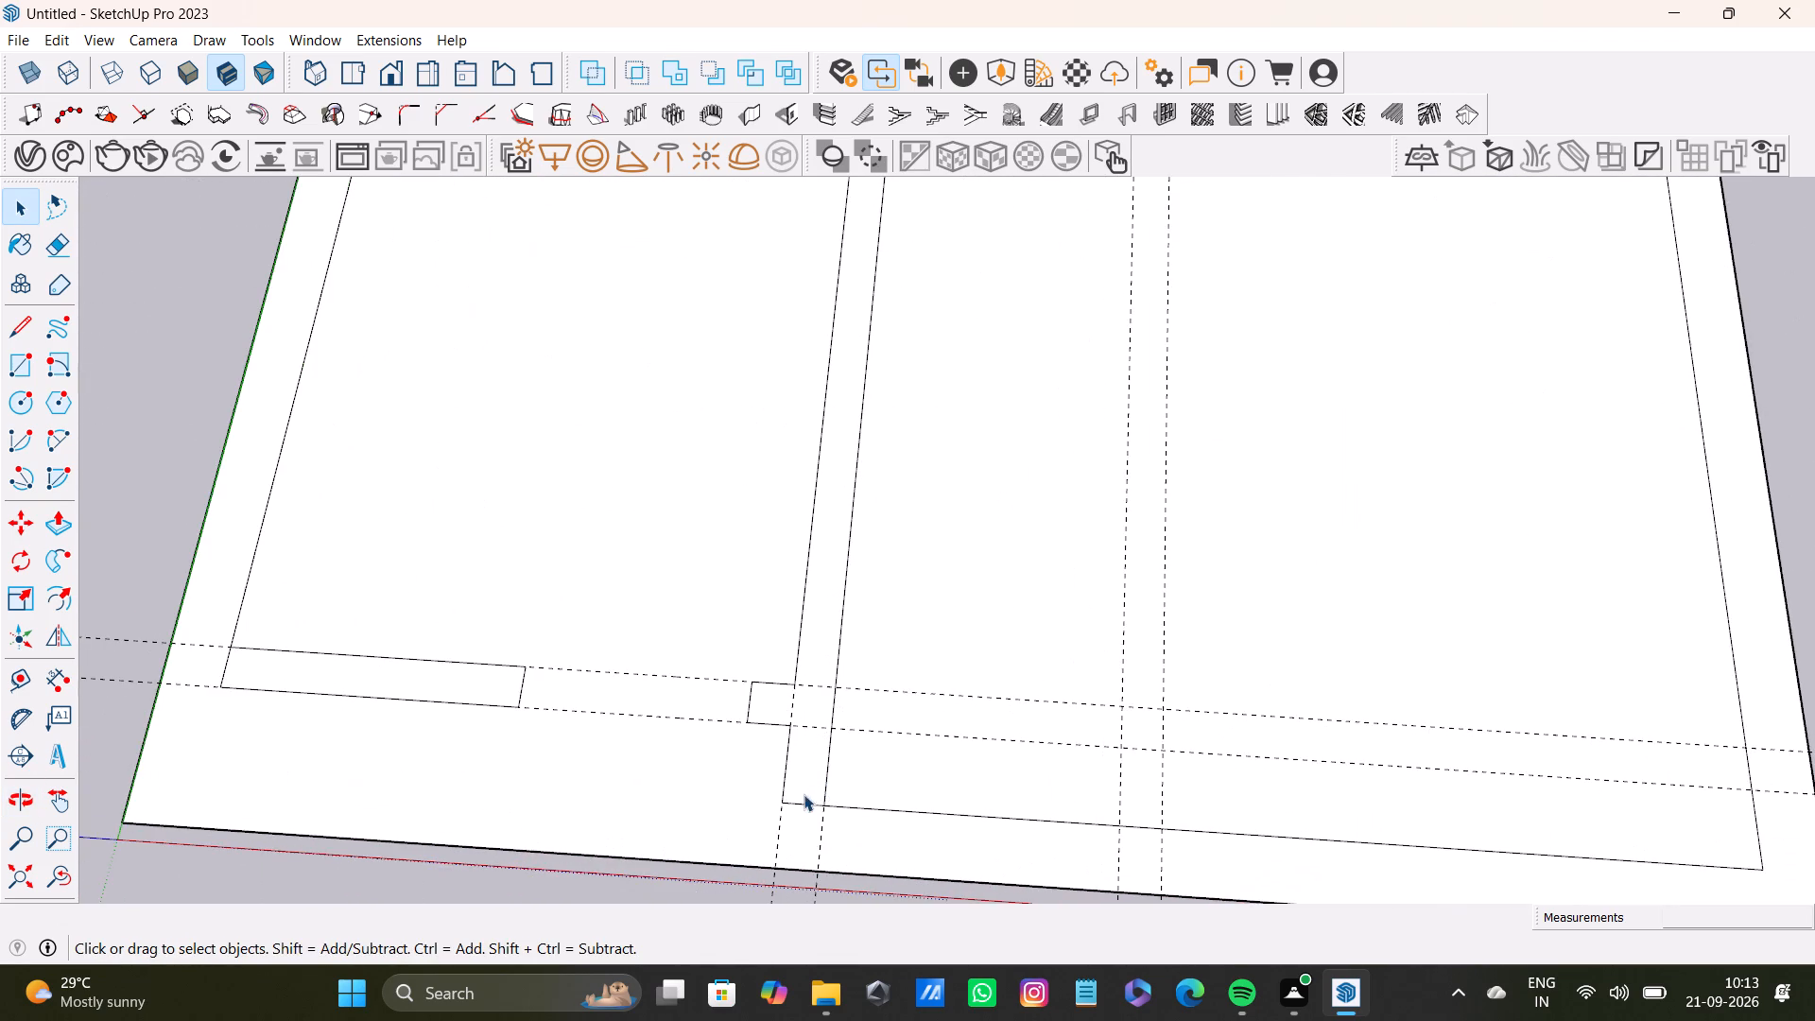
scroll(799, 801, "down", 8)
middle_click_drag(878, 765, 879, 800, "shift")
scroll(985, 460, "up", 4)
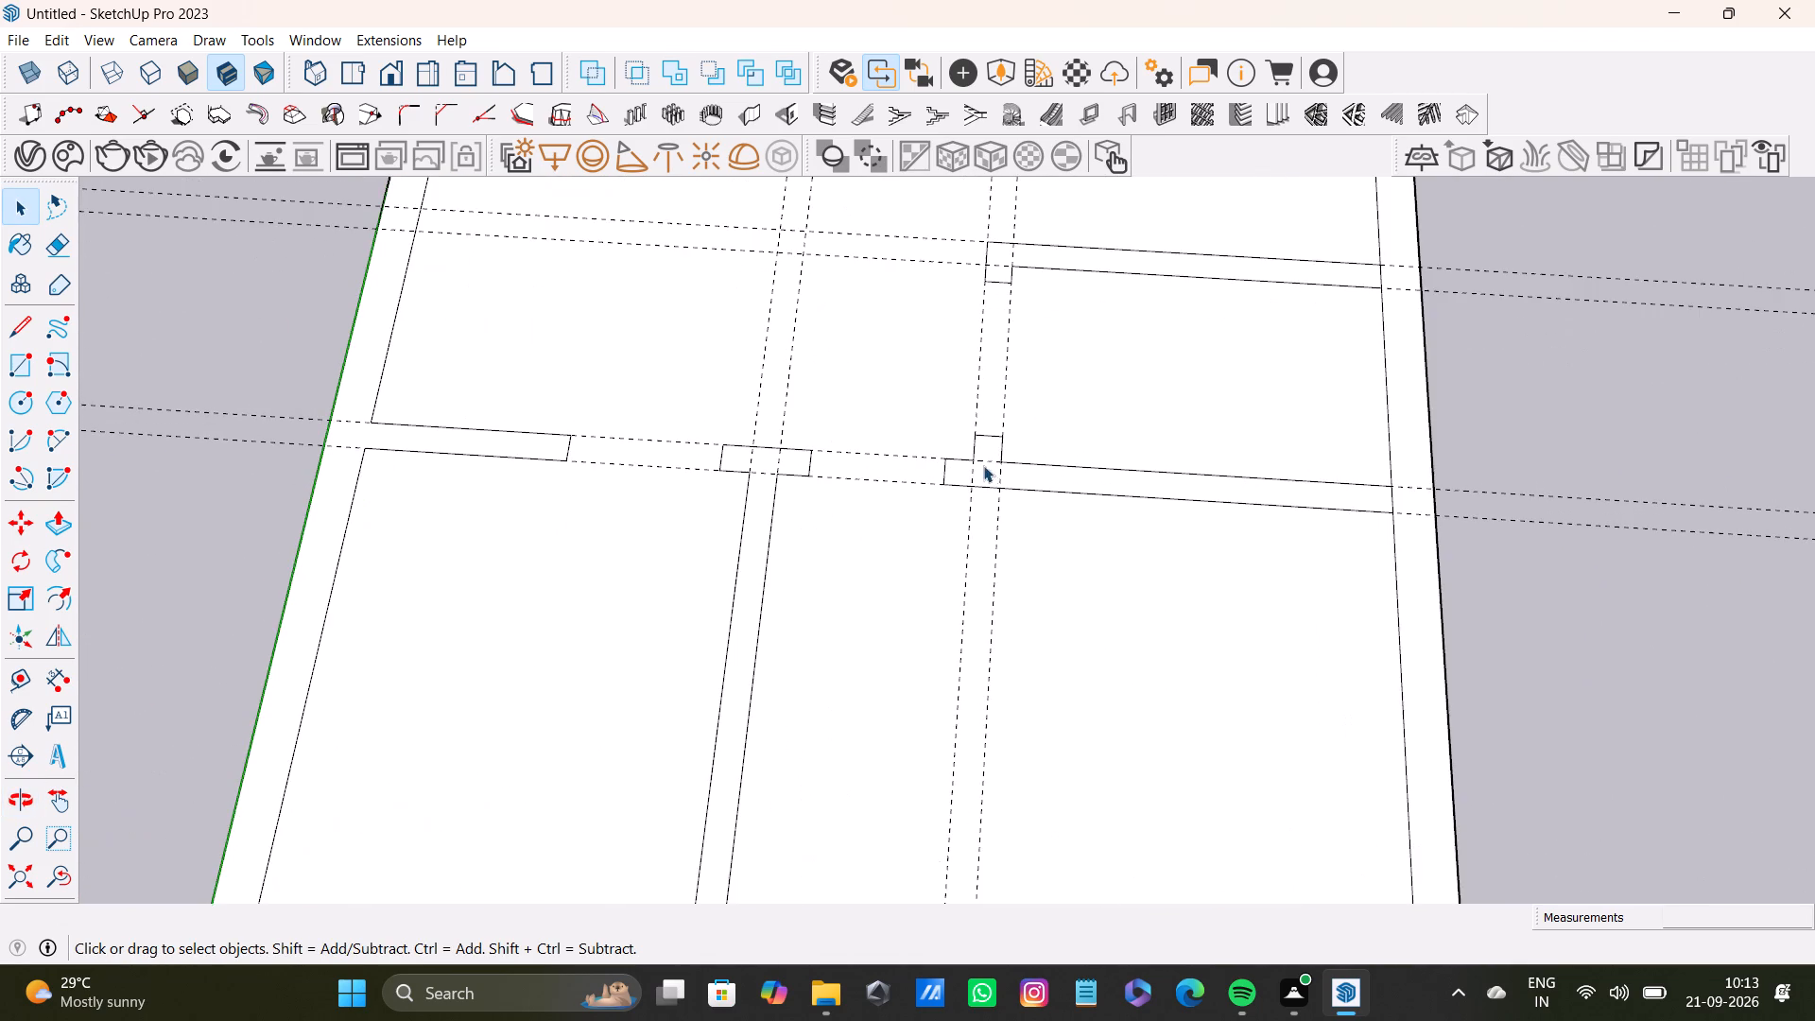
scroll(737, 650, "down", 3)
middle_click_drag(784, 674, 854, 565, "shift")
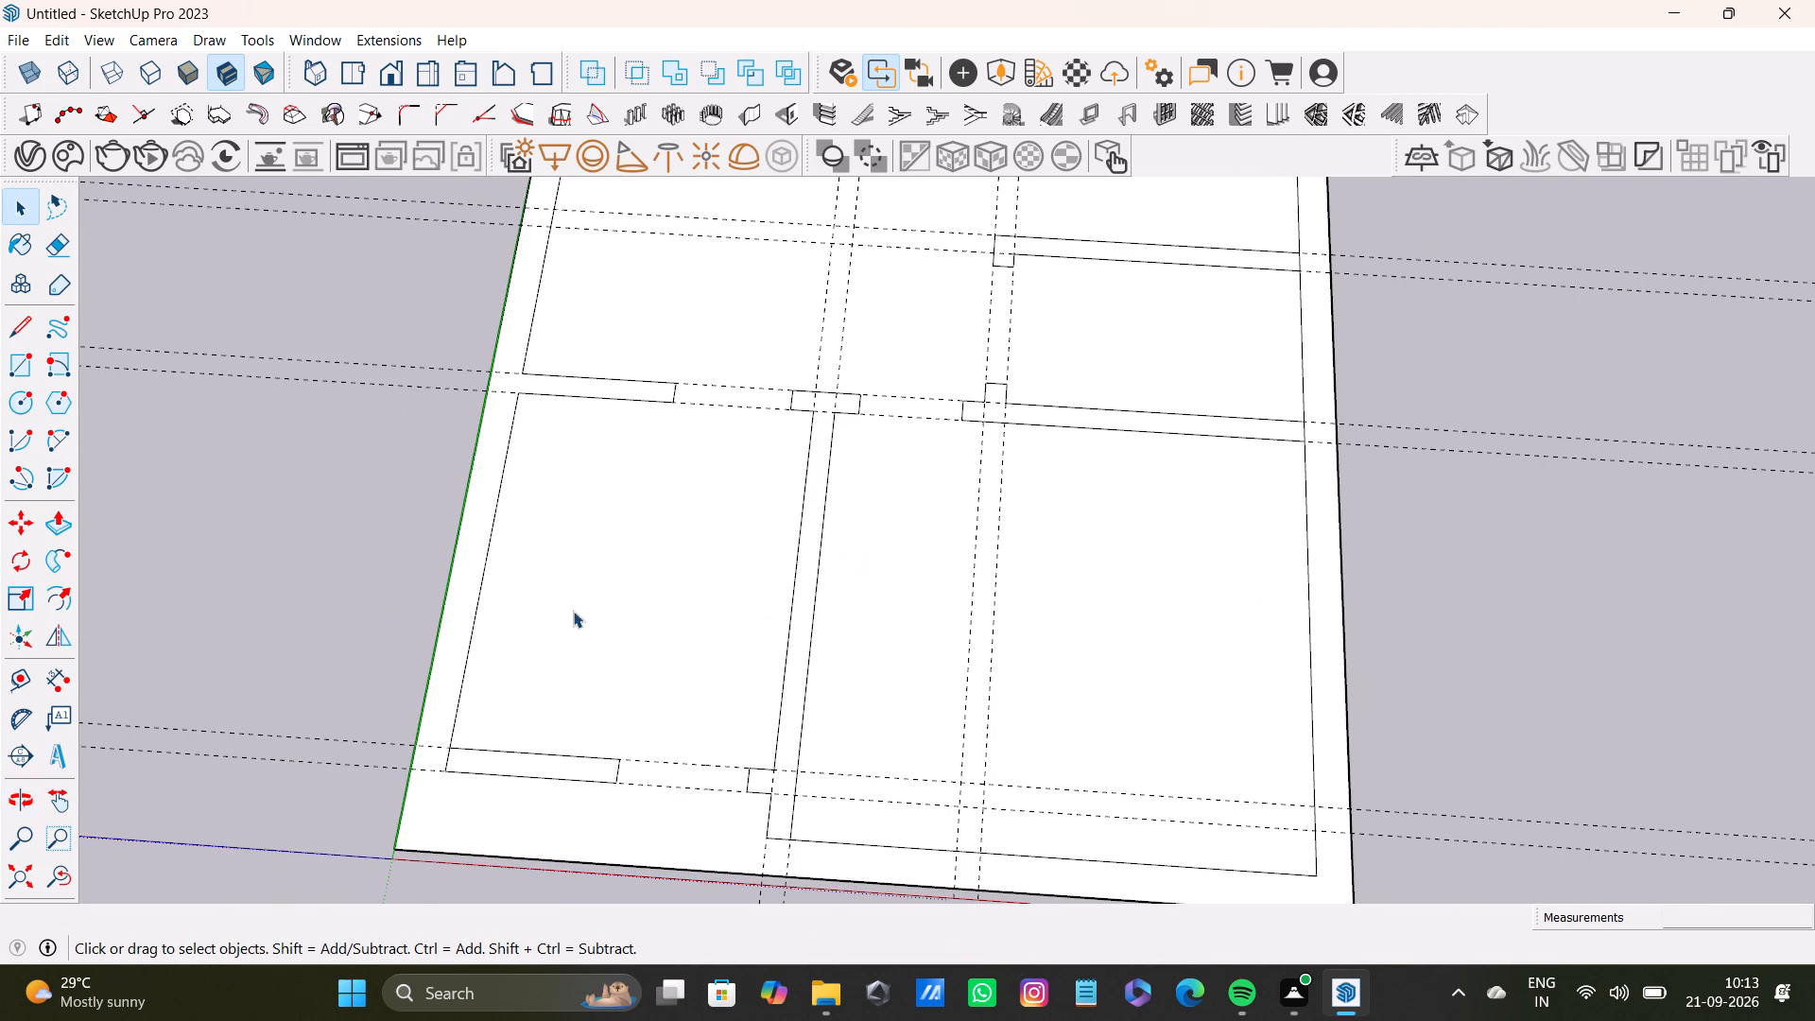
scroll(793, 563, "down", 4)
middle_click_drag(870, 568, 854, 606, "shift")
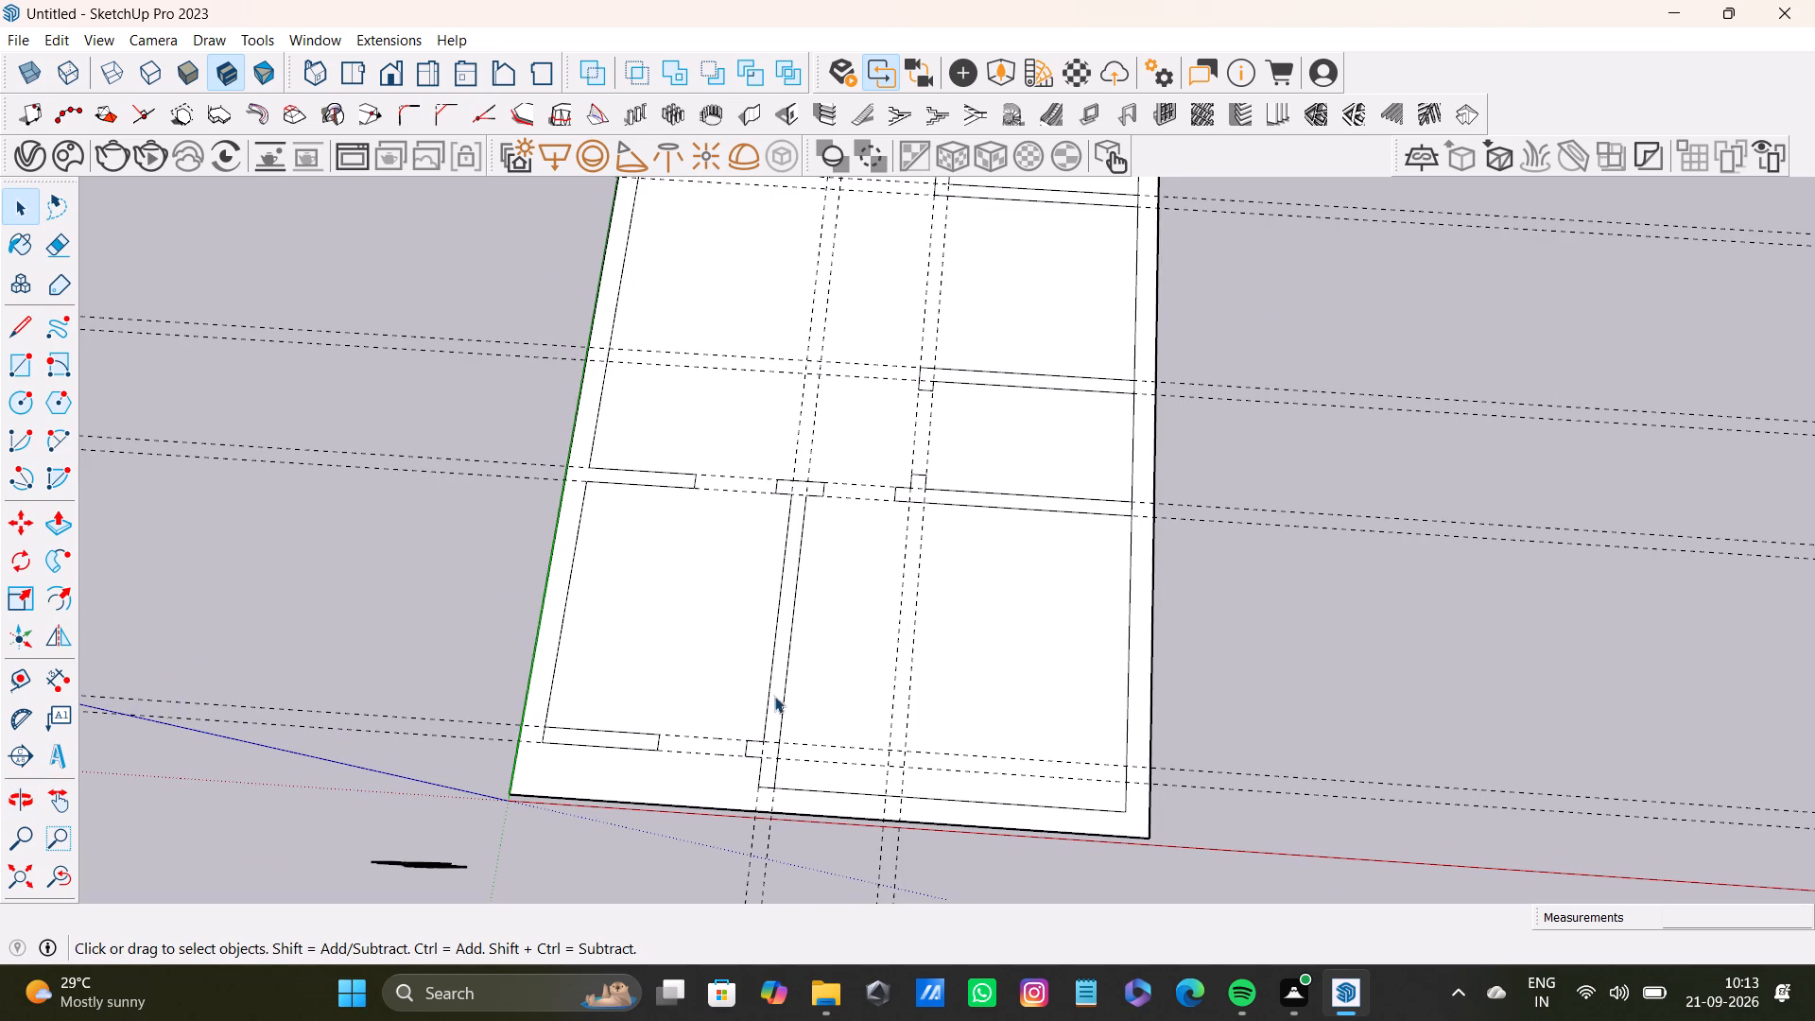
left_click(773, 705)
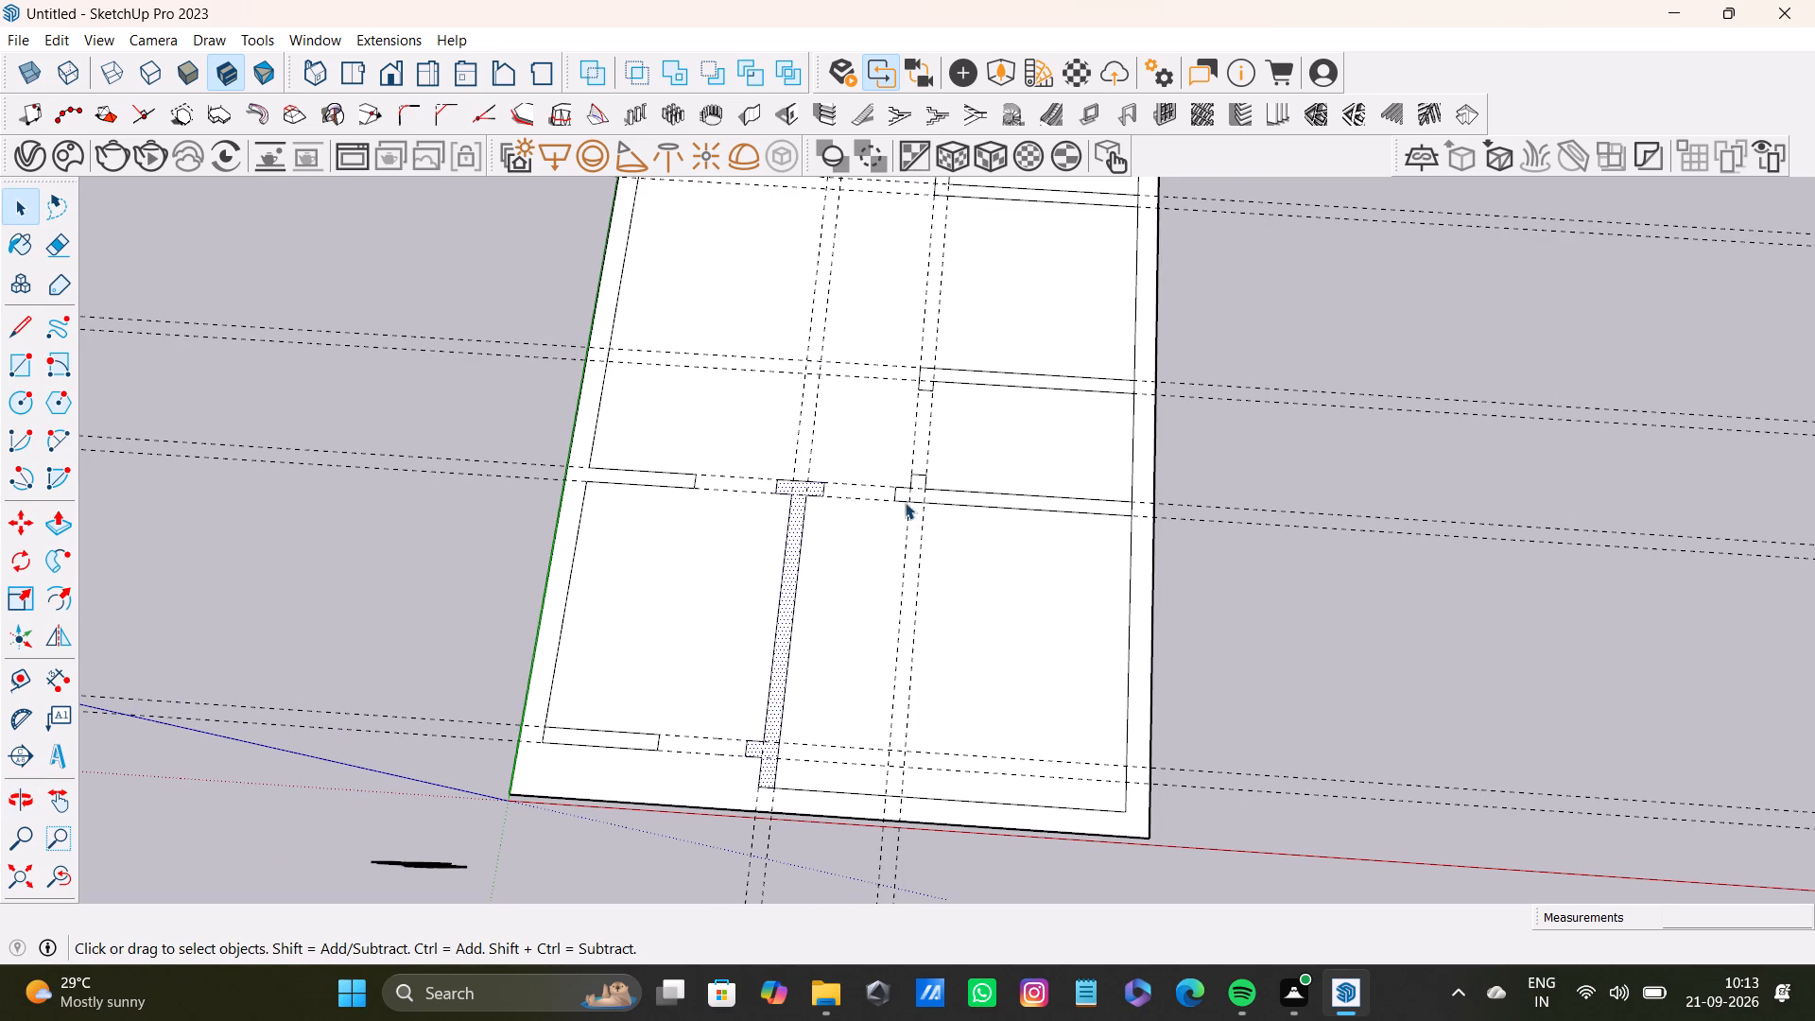
scroll(905, 502, "up", 7)
scroll(1164, 509, "down", 3)
middle_click_drag(1313, 509, 1246, 549, "shift")
scroll(1256, 542, "up", 6)
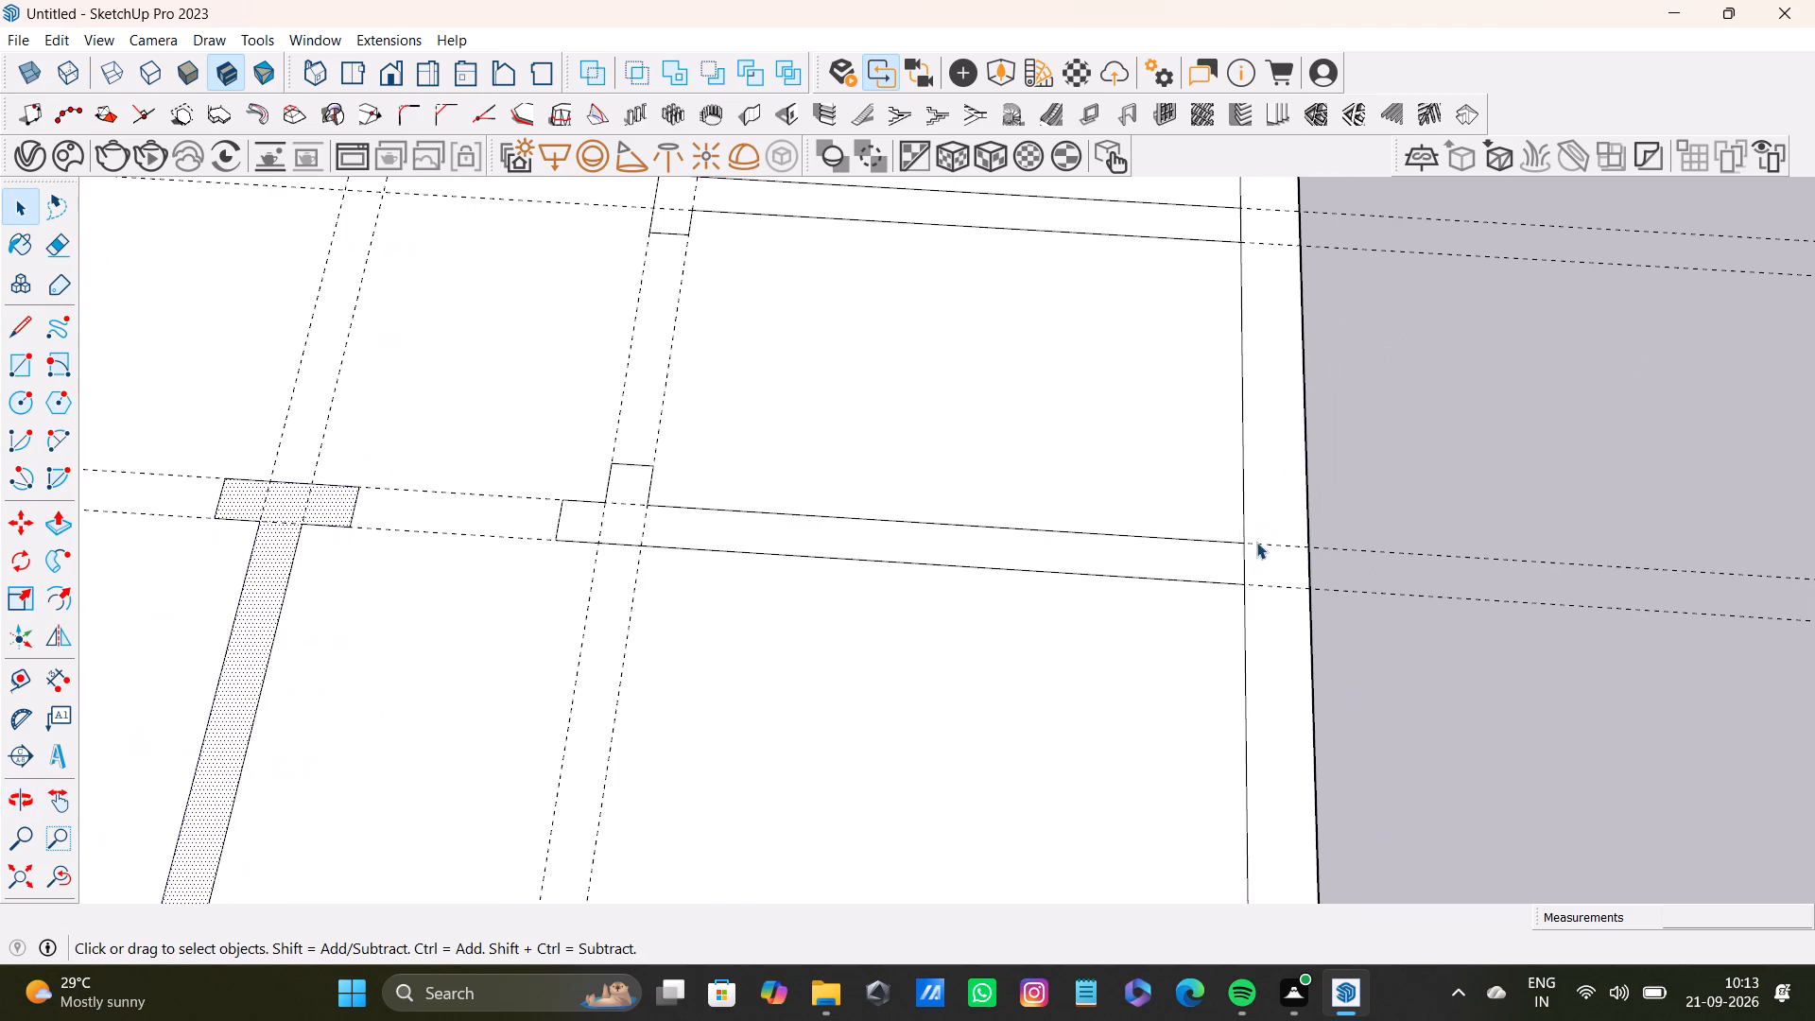
Delete the edge dividing the fourth-guide partition from the long outer wall opposite the green axis.
left_click(1245, 562)
key("Delete")
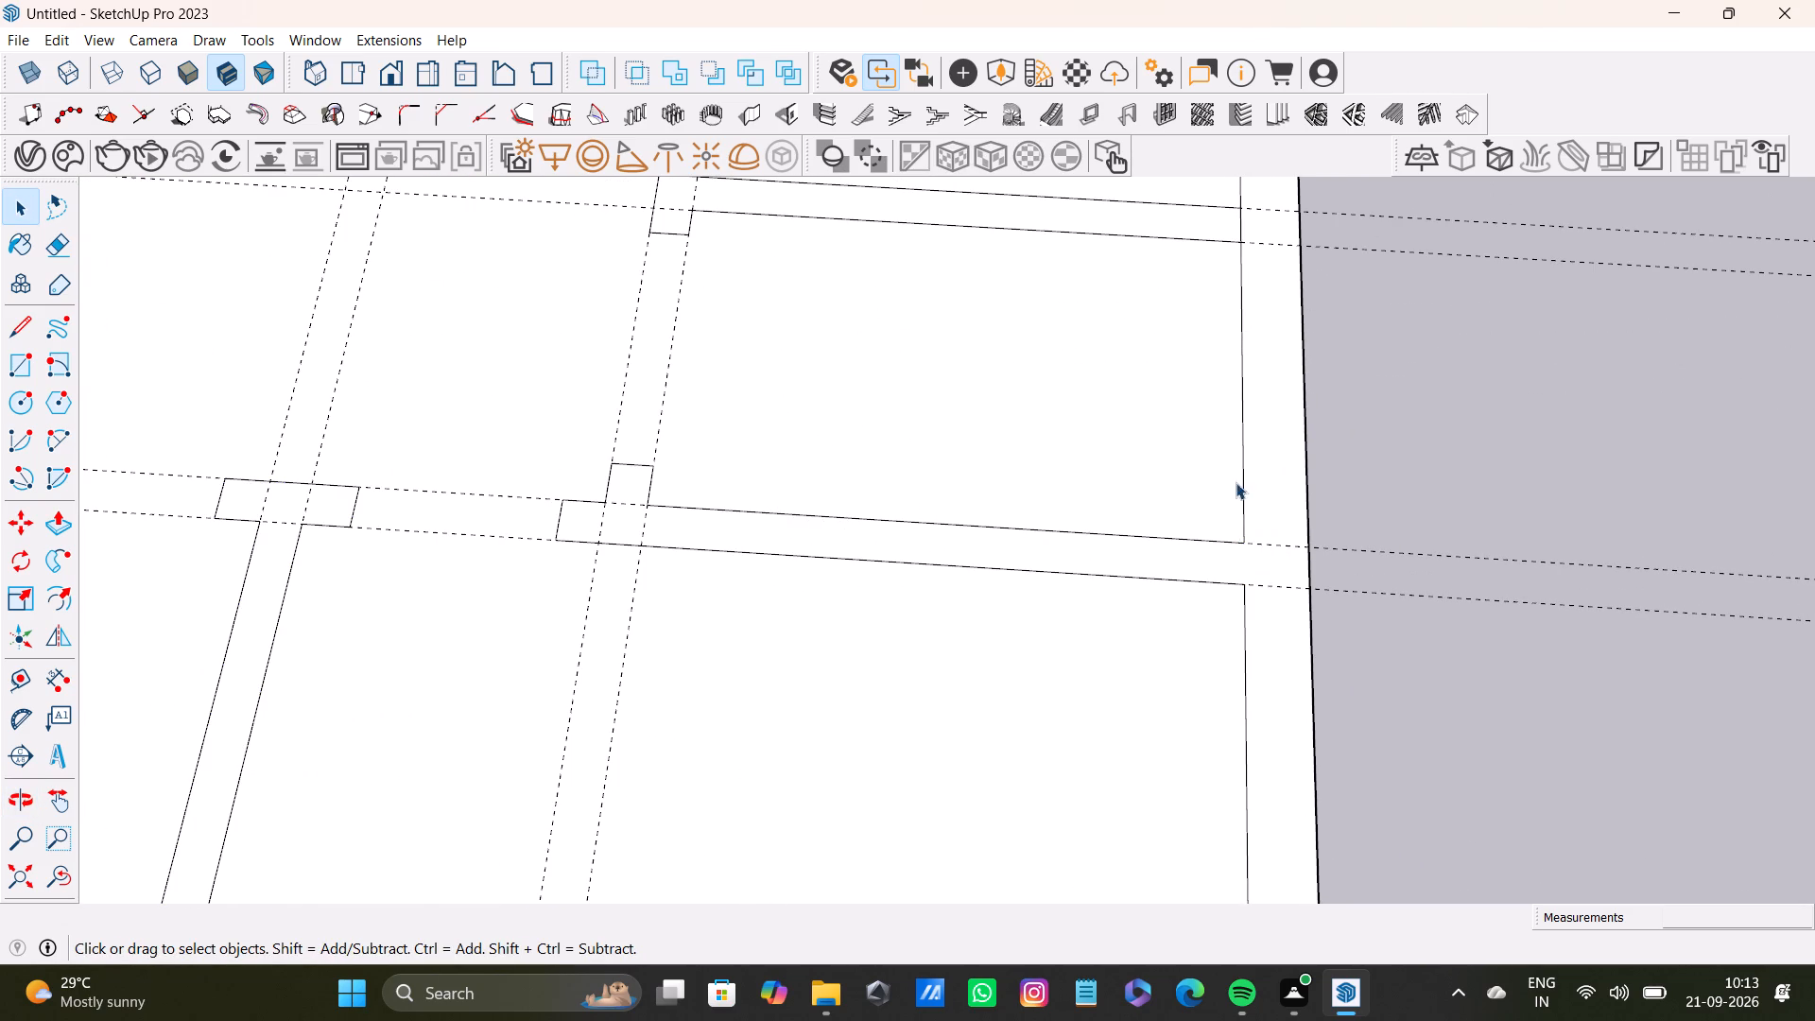
Delete the edge dividing the third-guide partition from the long outer wall opposite the green axis.
scroll(1233, 481, "down", 3)
middle_click_drag(1066, 441, 1033, 649, "shift")
scroll(1106, 609, "up", 5)
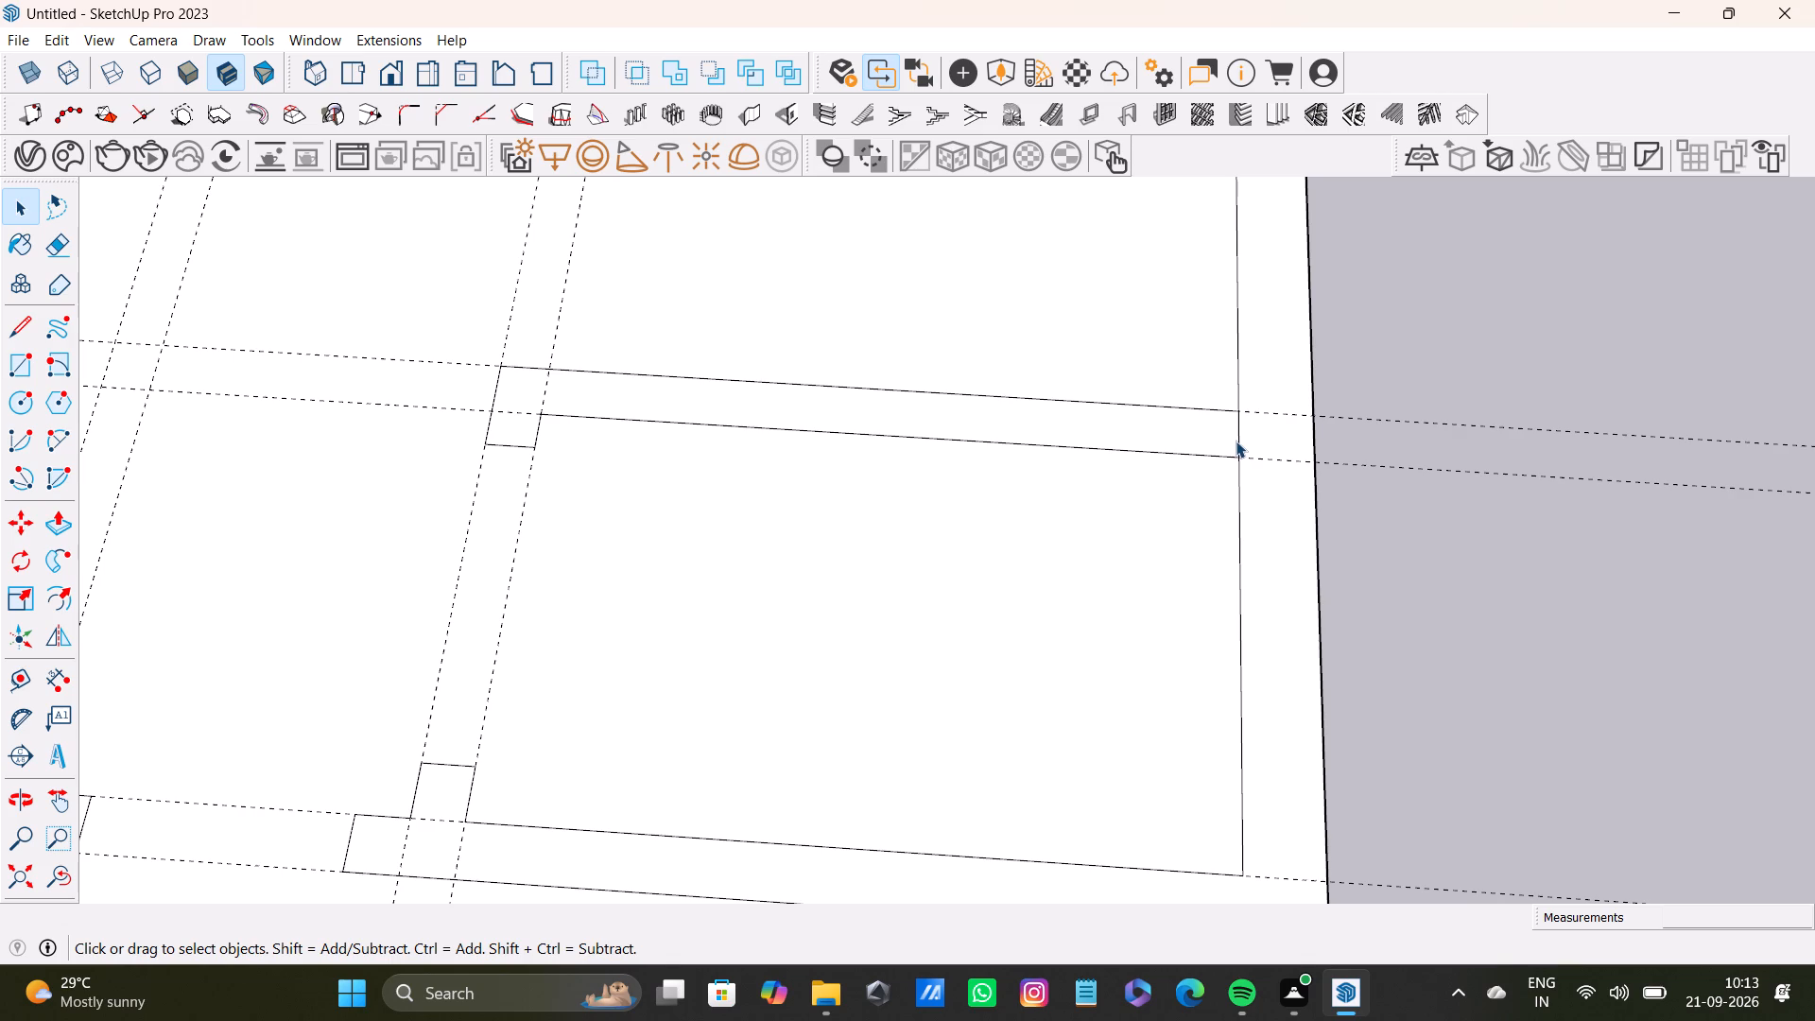
left_click(1237, 441)
key("Delete")
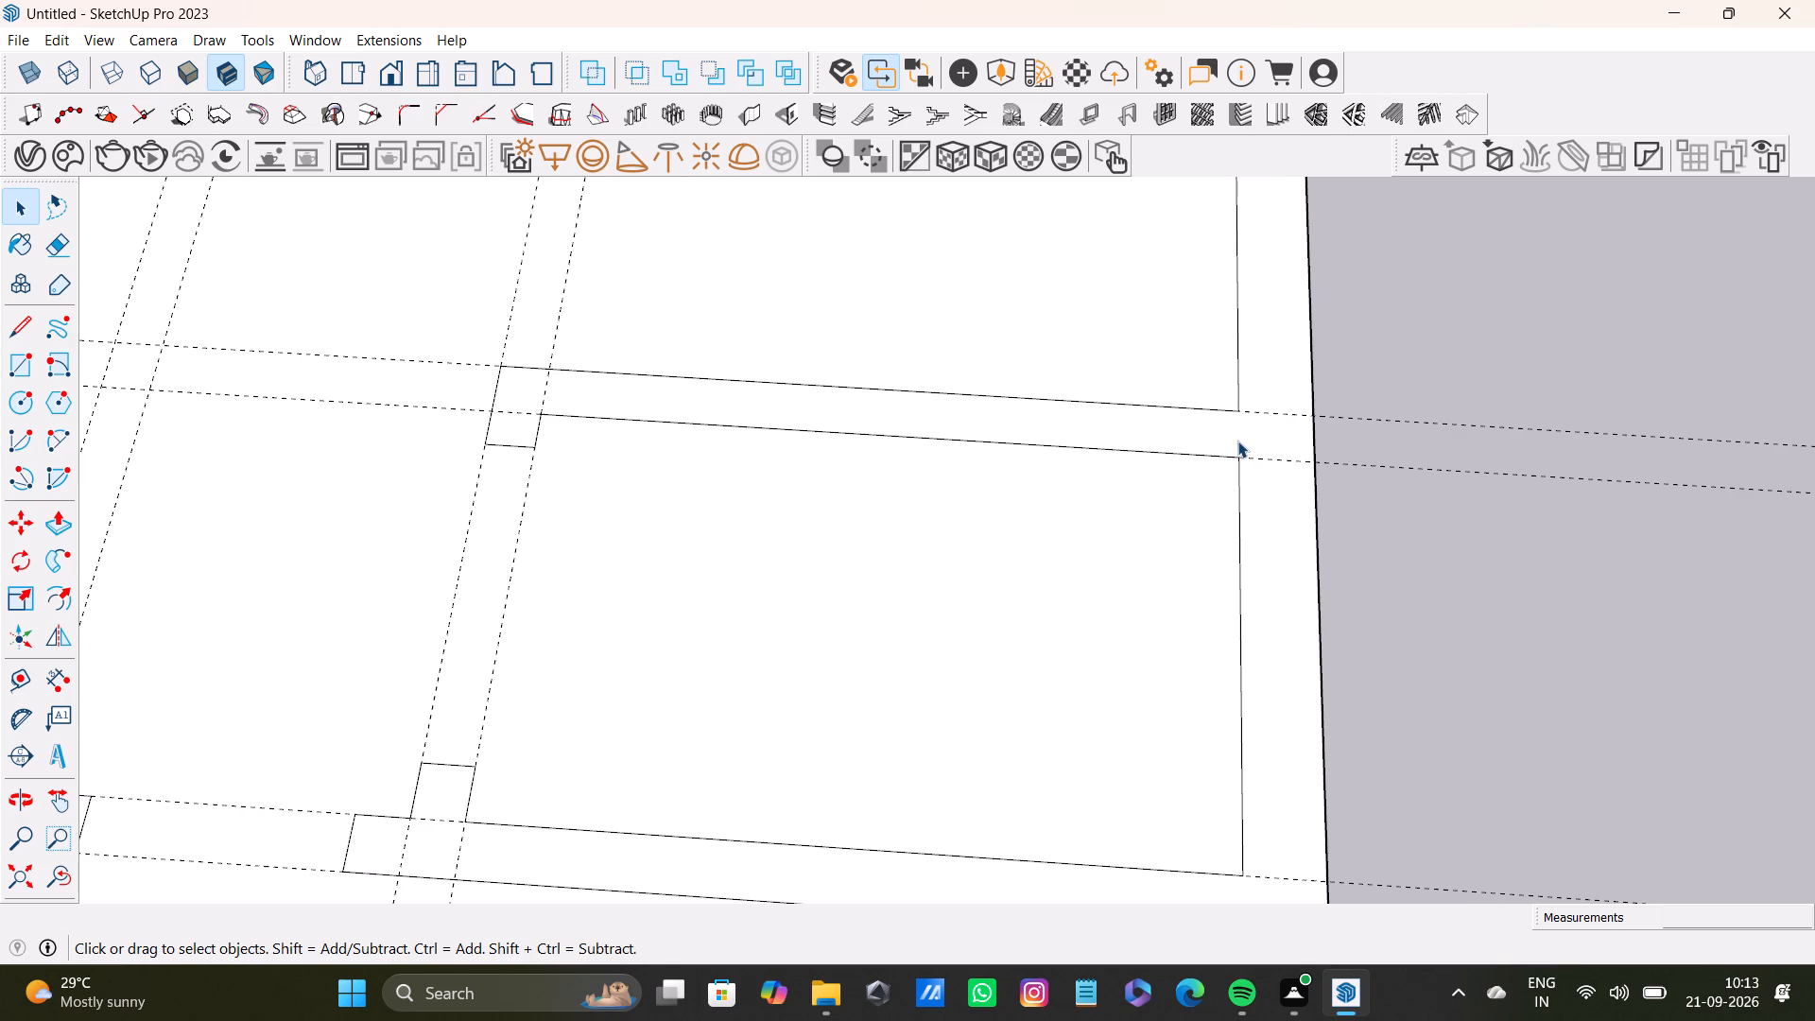
Delete the edge dividing the first-guide wall piece from the long outer wall opposite the green axis.
scroll(1038, 508, "down", 8)
middle_click_drag(664, 516, 665, 515)
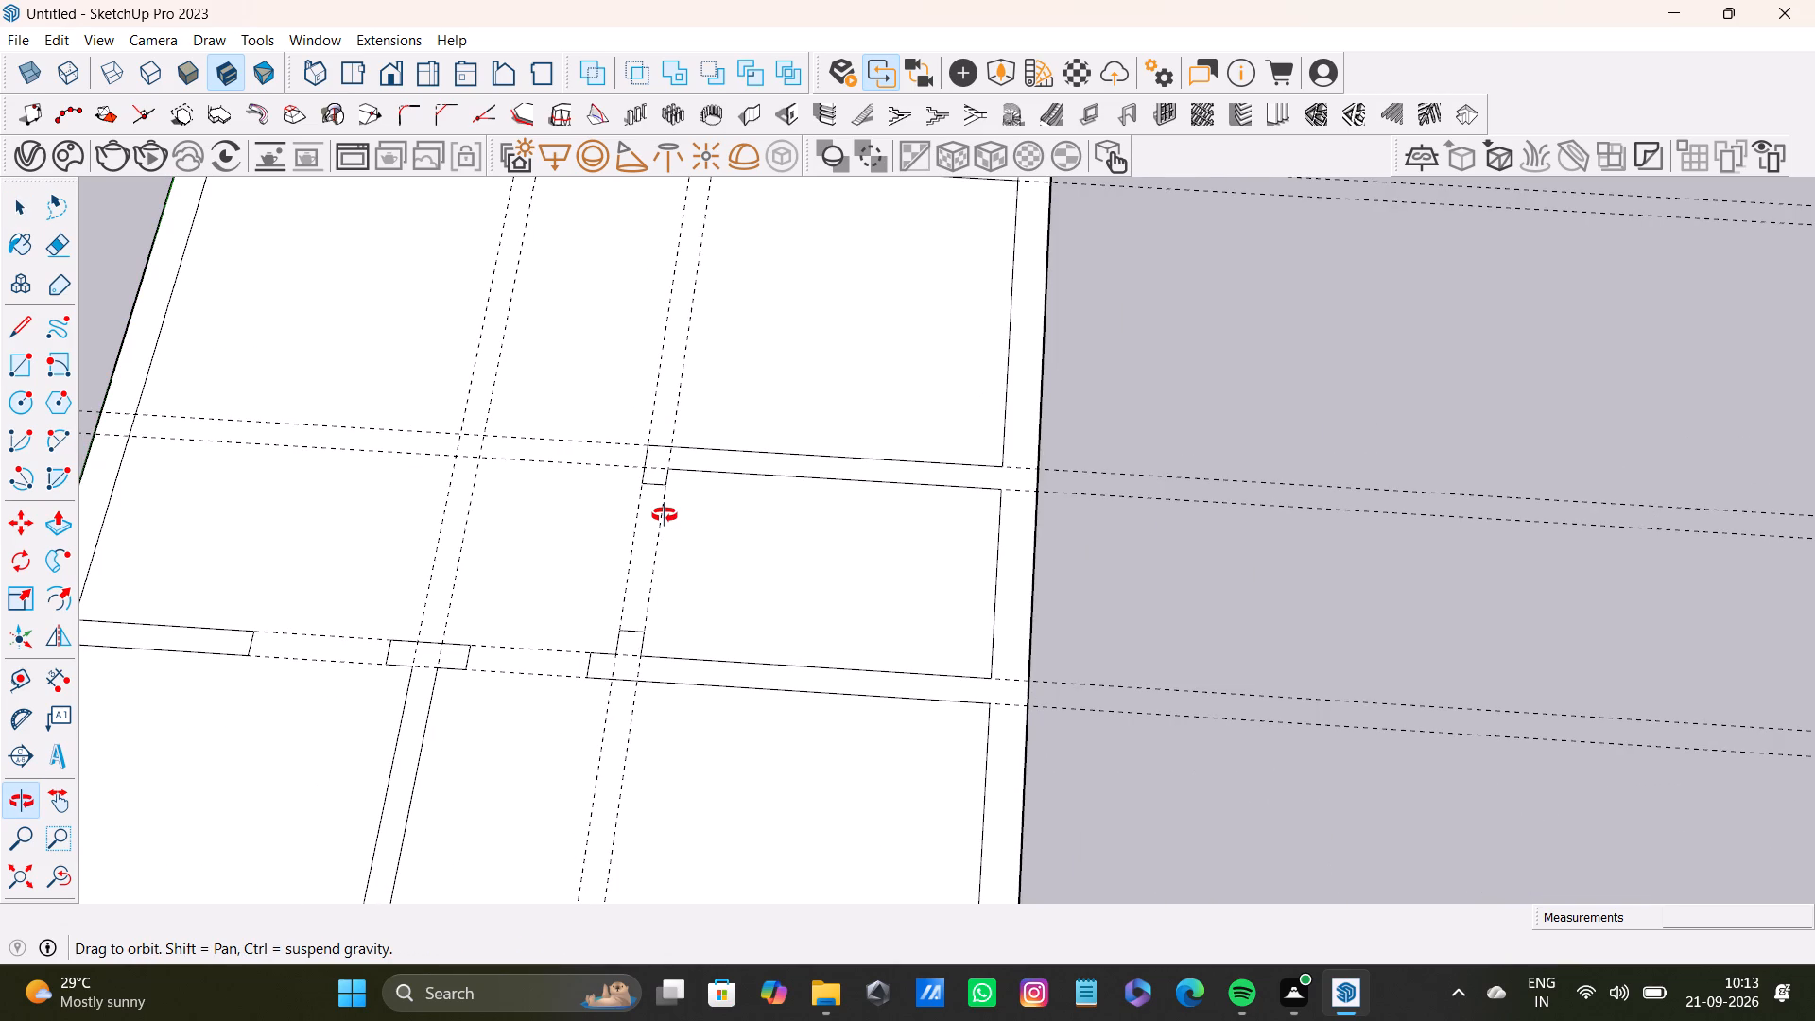
middle_click_drag(665, 515, 793, 831)
scroll(903, 654, "up", 3, "shift")
middle_click_drag(954, 443, 931, 755, "shift")
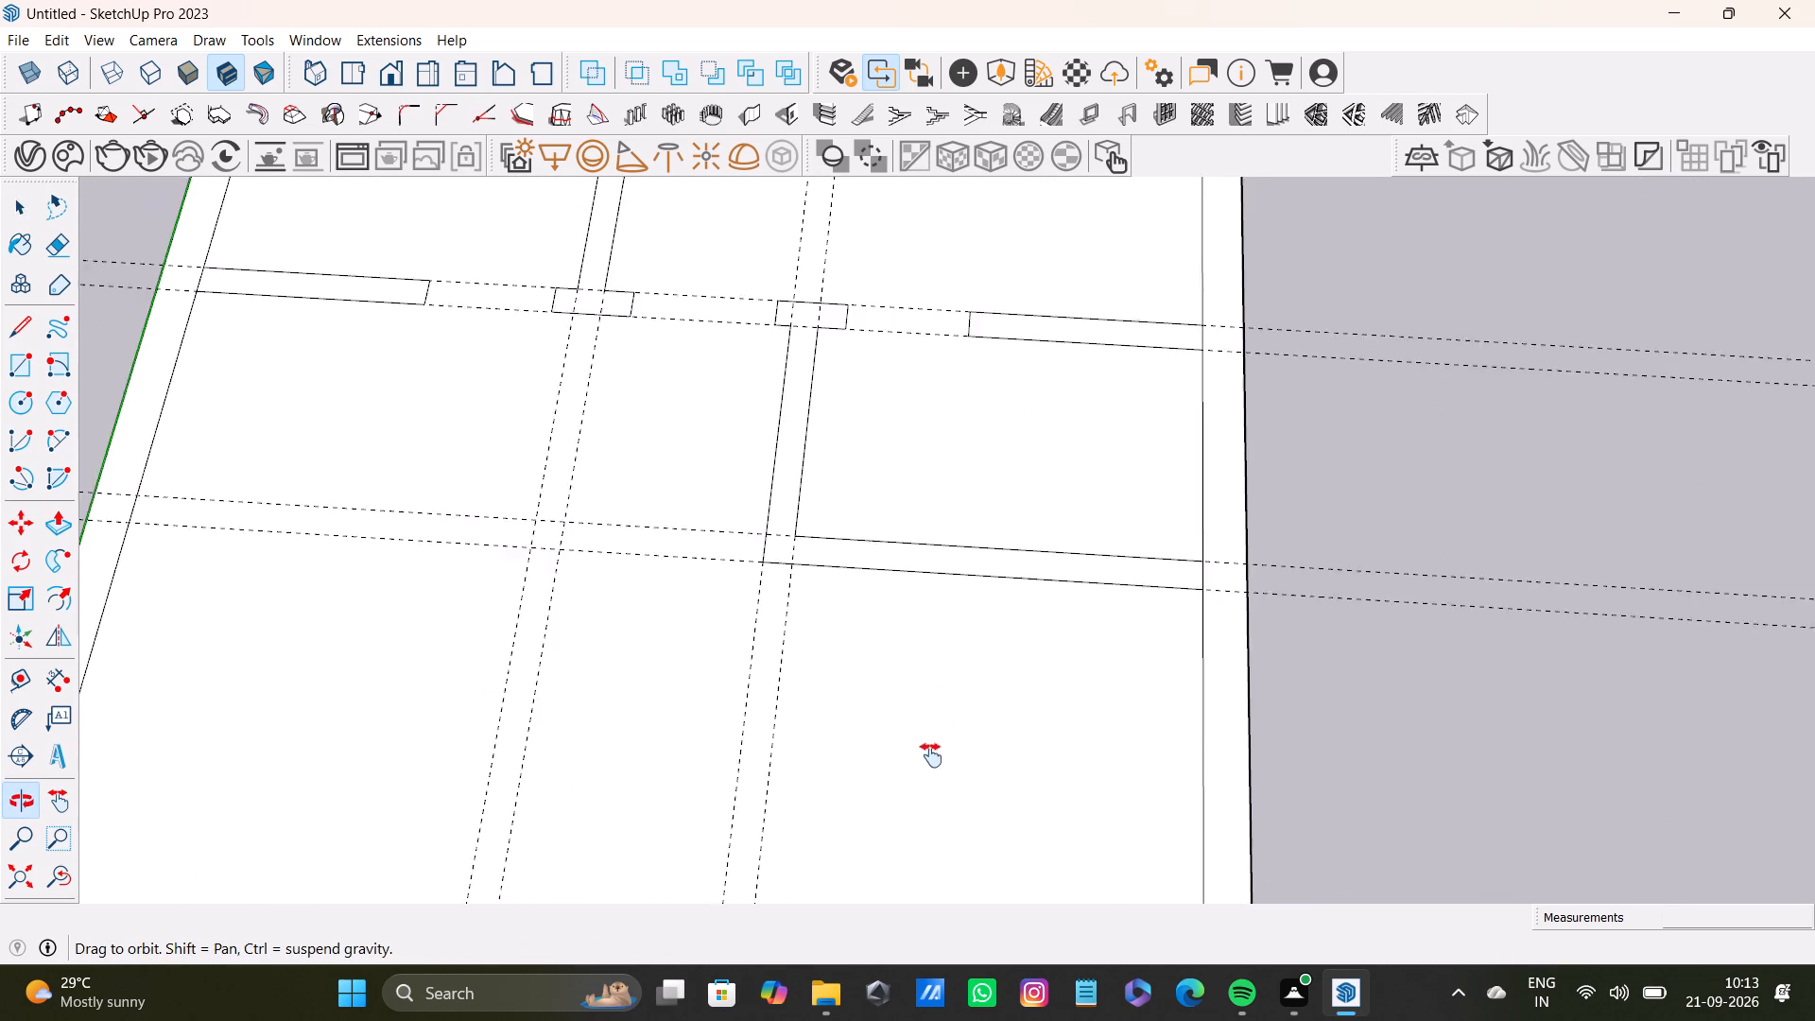
middle_click_drag(931, 755, 928, 801, "shift")
scroll(785, 553, "up", 3, "shift")
scroll(1001, 458, "down", 4, "shift")
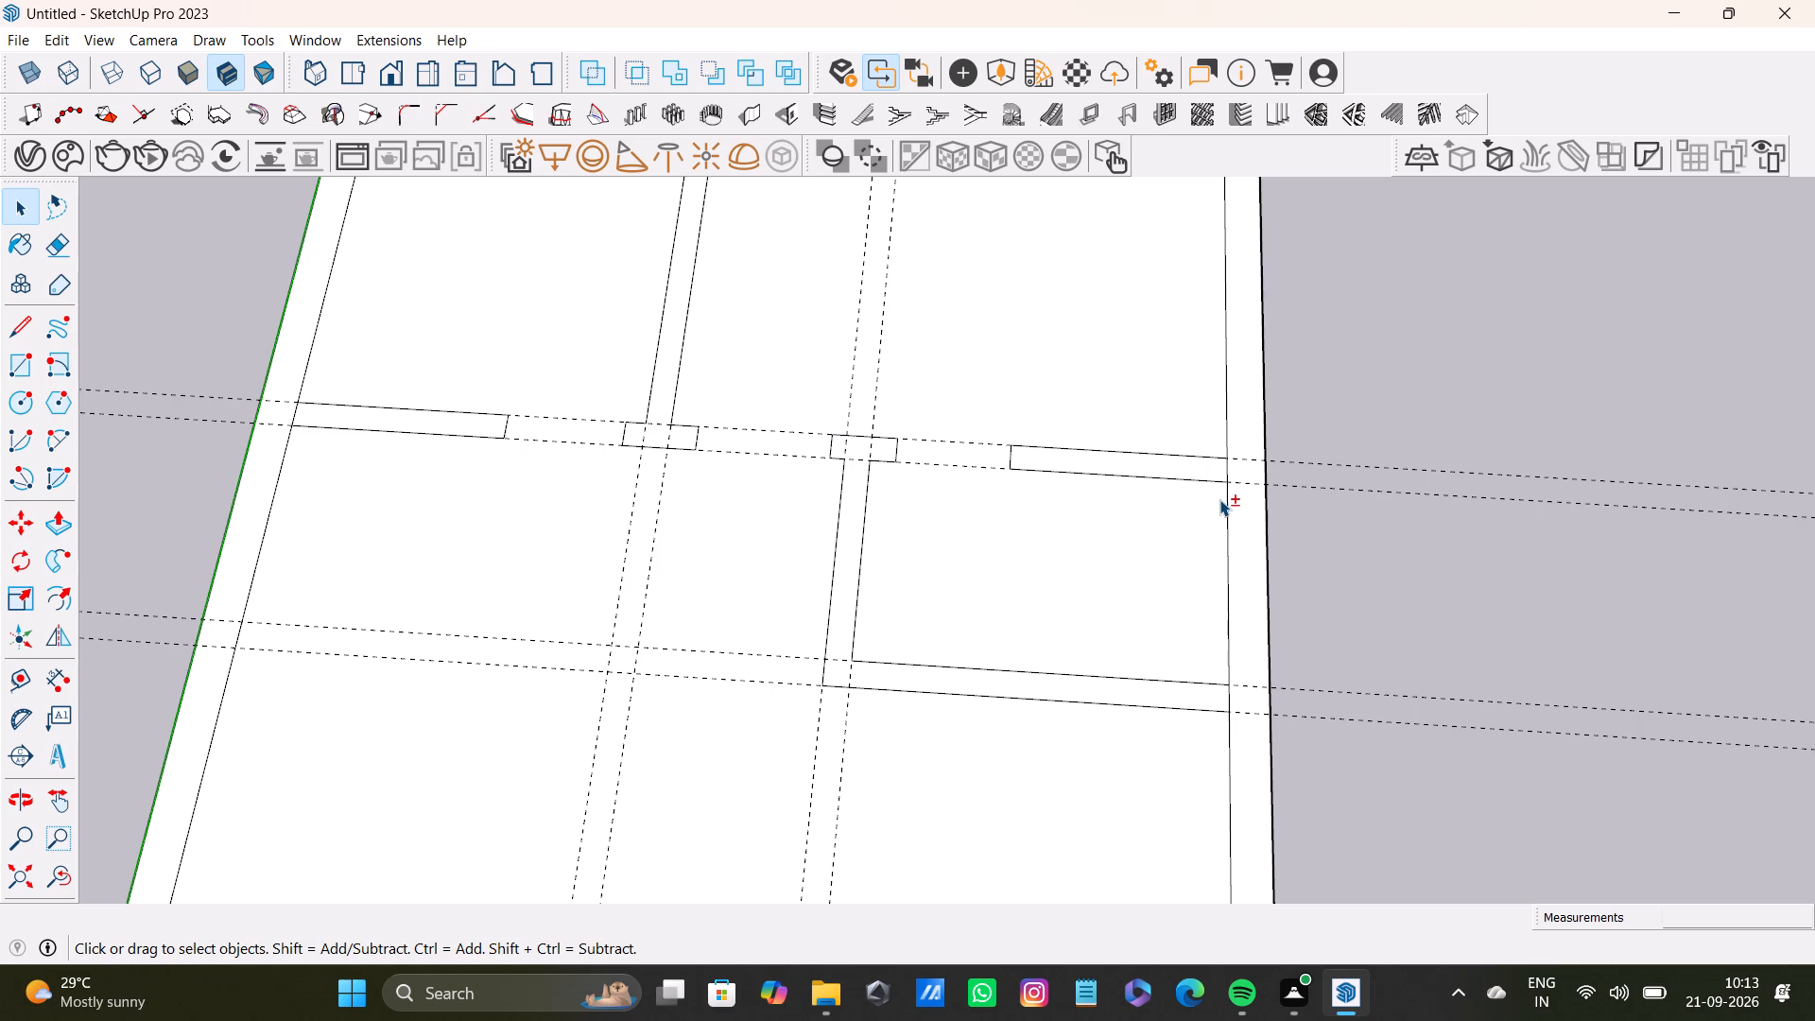
scroll(1208, 507, "up", 7, "shift")
left_click(1240, 441, "shift")
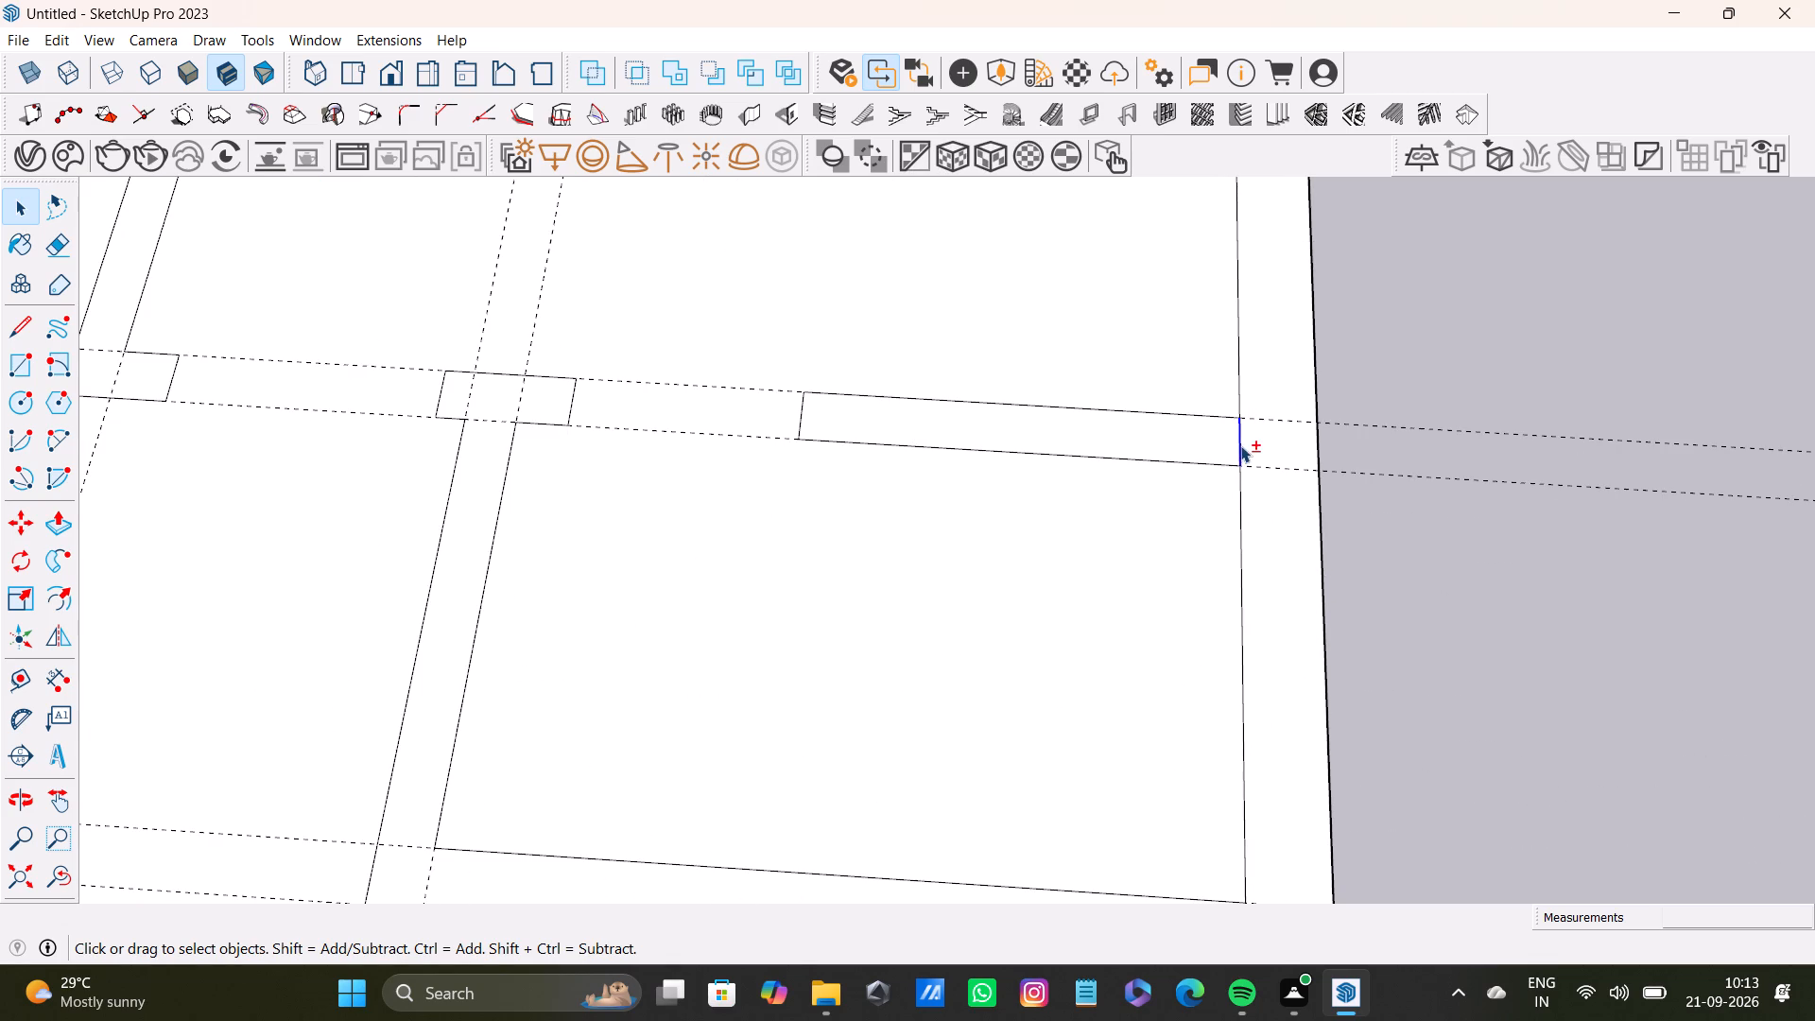
key("Delete")
Delete the edge dividing the first-guide wall piece from the long outer wall along the green axis.
scroll(1061, 499, "down", 3)
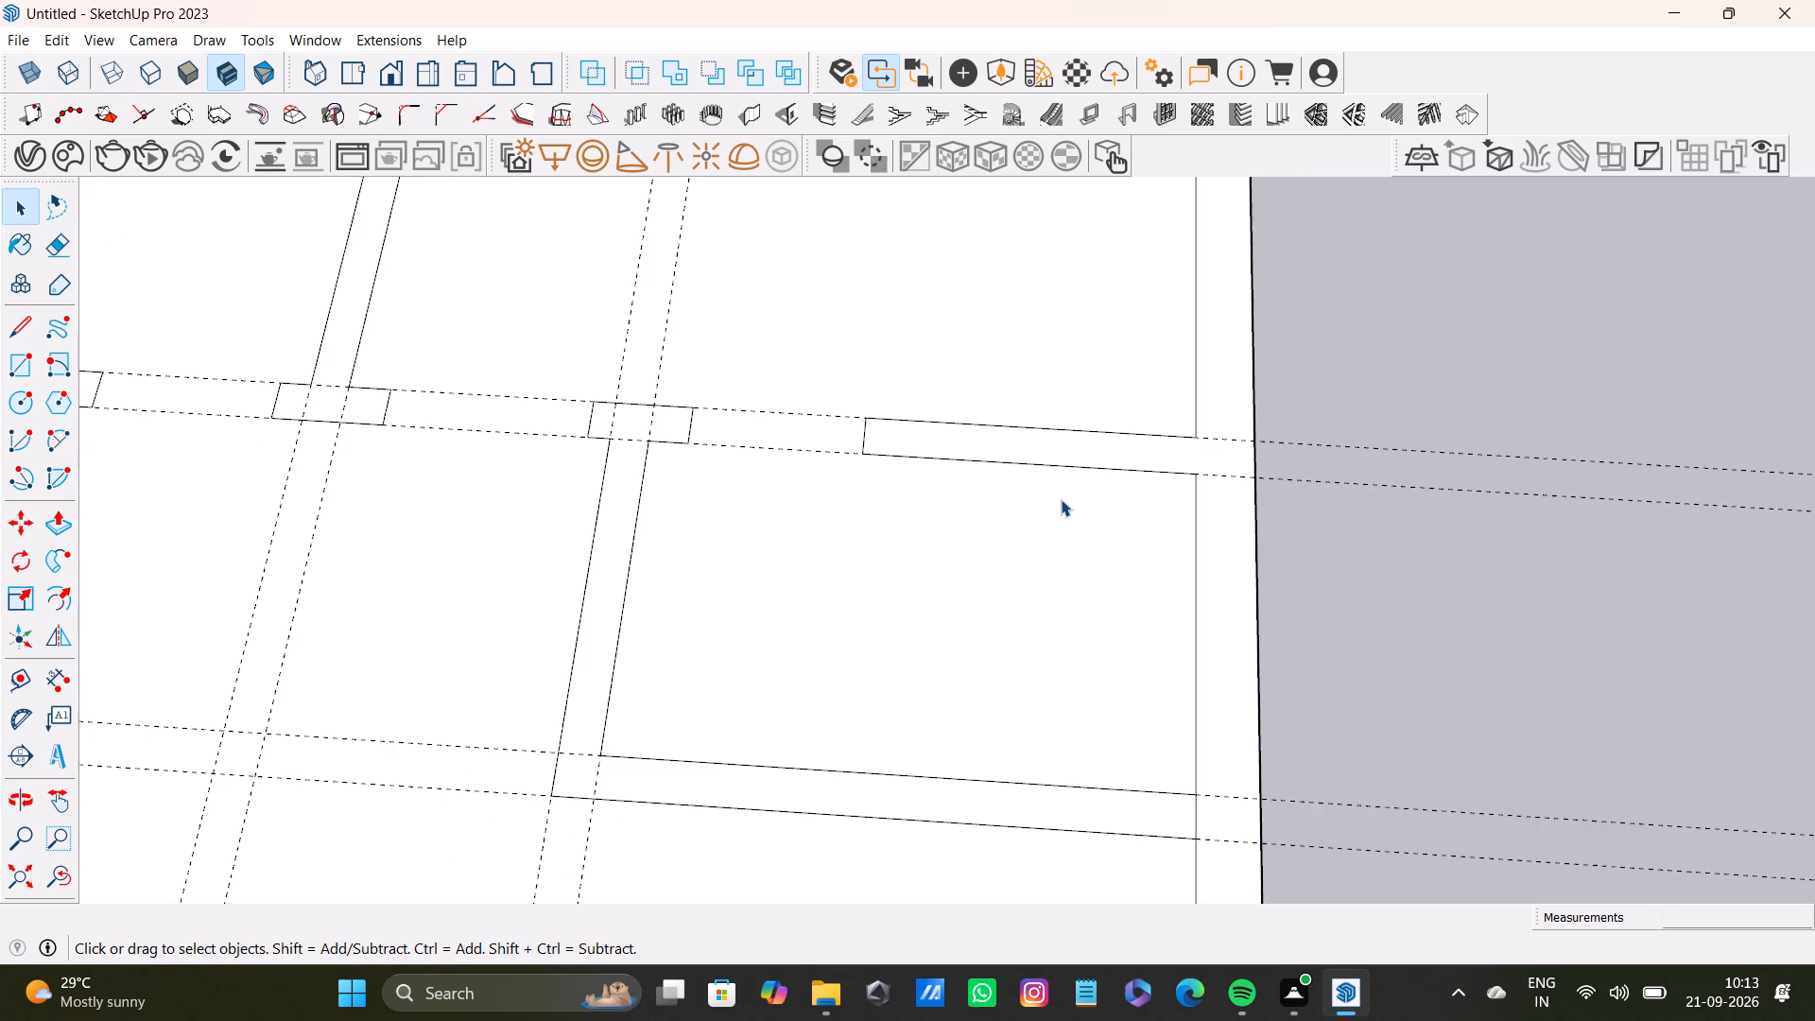
scroll(1061, 499, "down", 6)
middle_click_drag(1037, 510, 1227, 598)
scroll(633, 598, "up", 8)
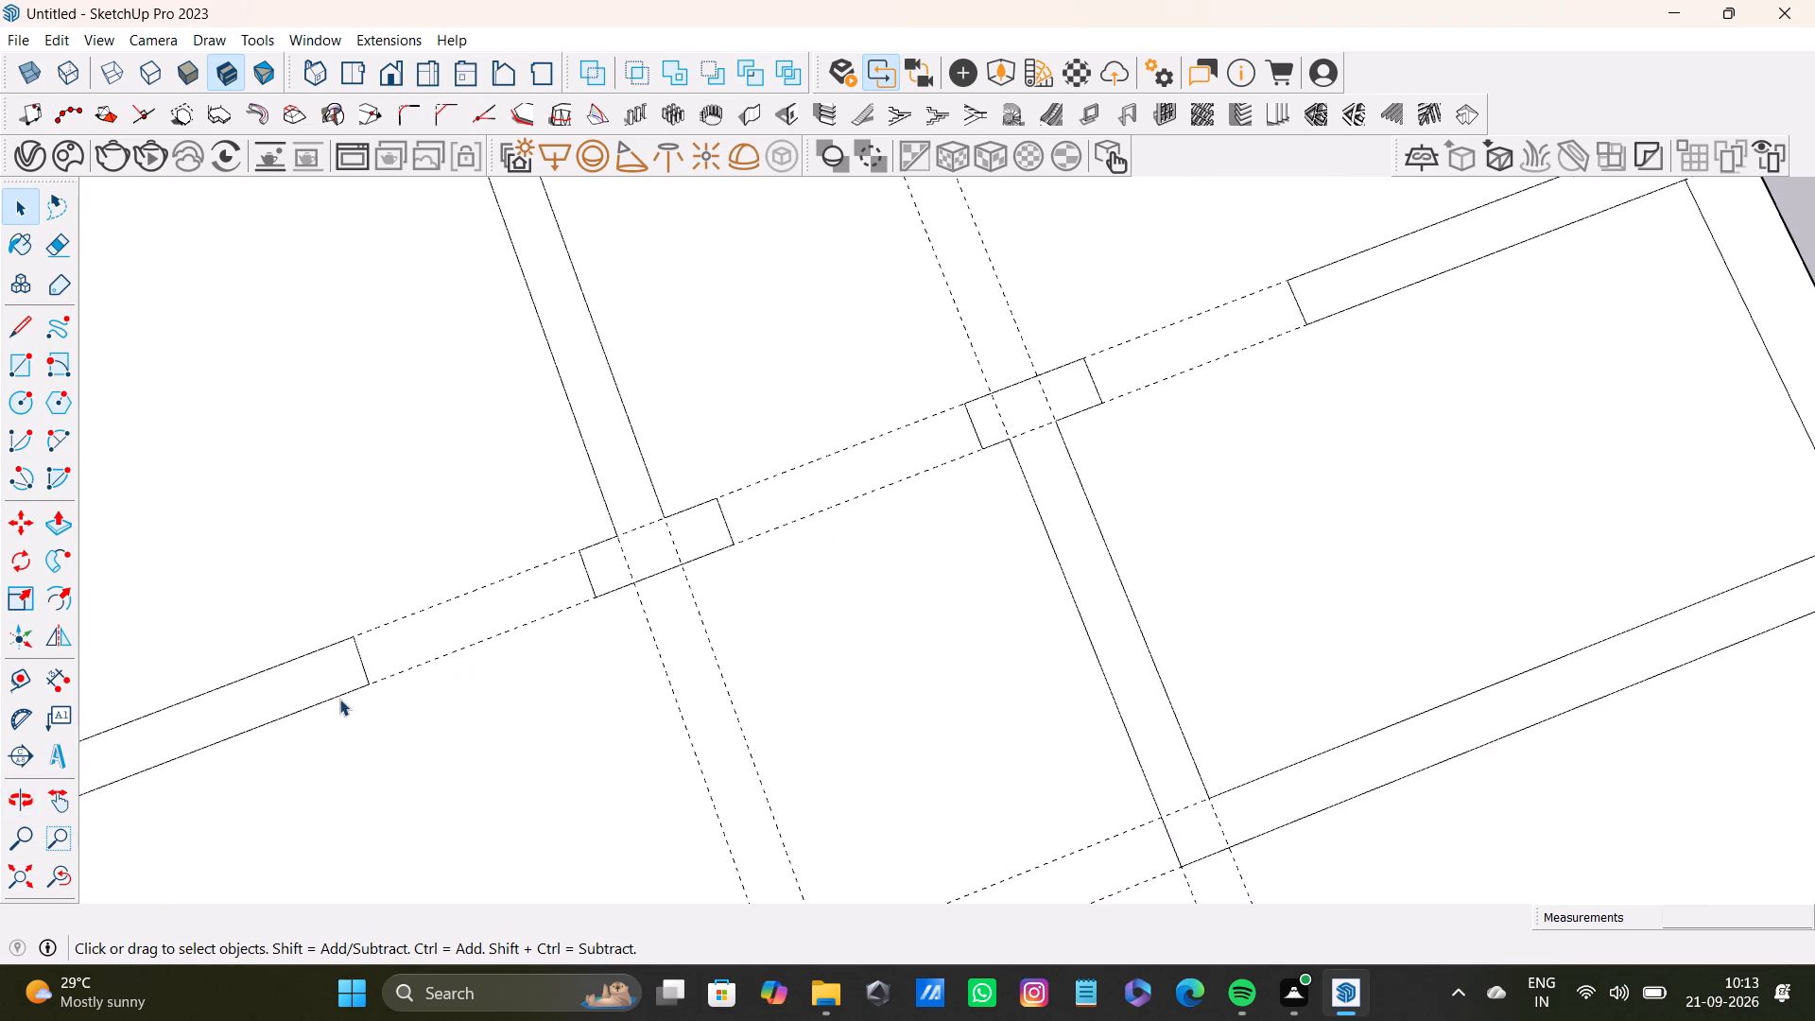
scroll(293, 692, "down", 8)
middle_click_drag(338, 671, 136, 378)
scroll(380, 453, "down", 4)
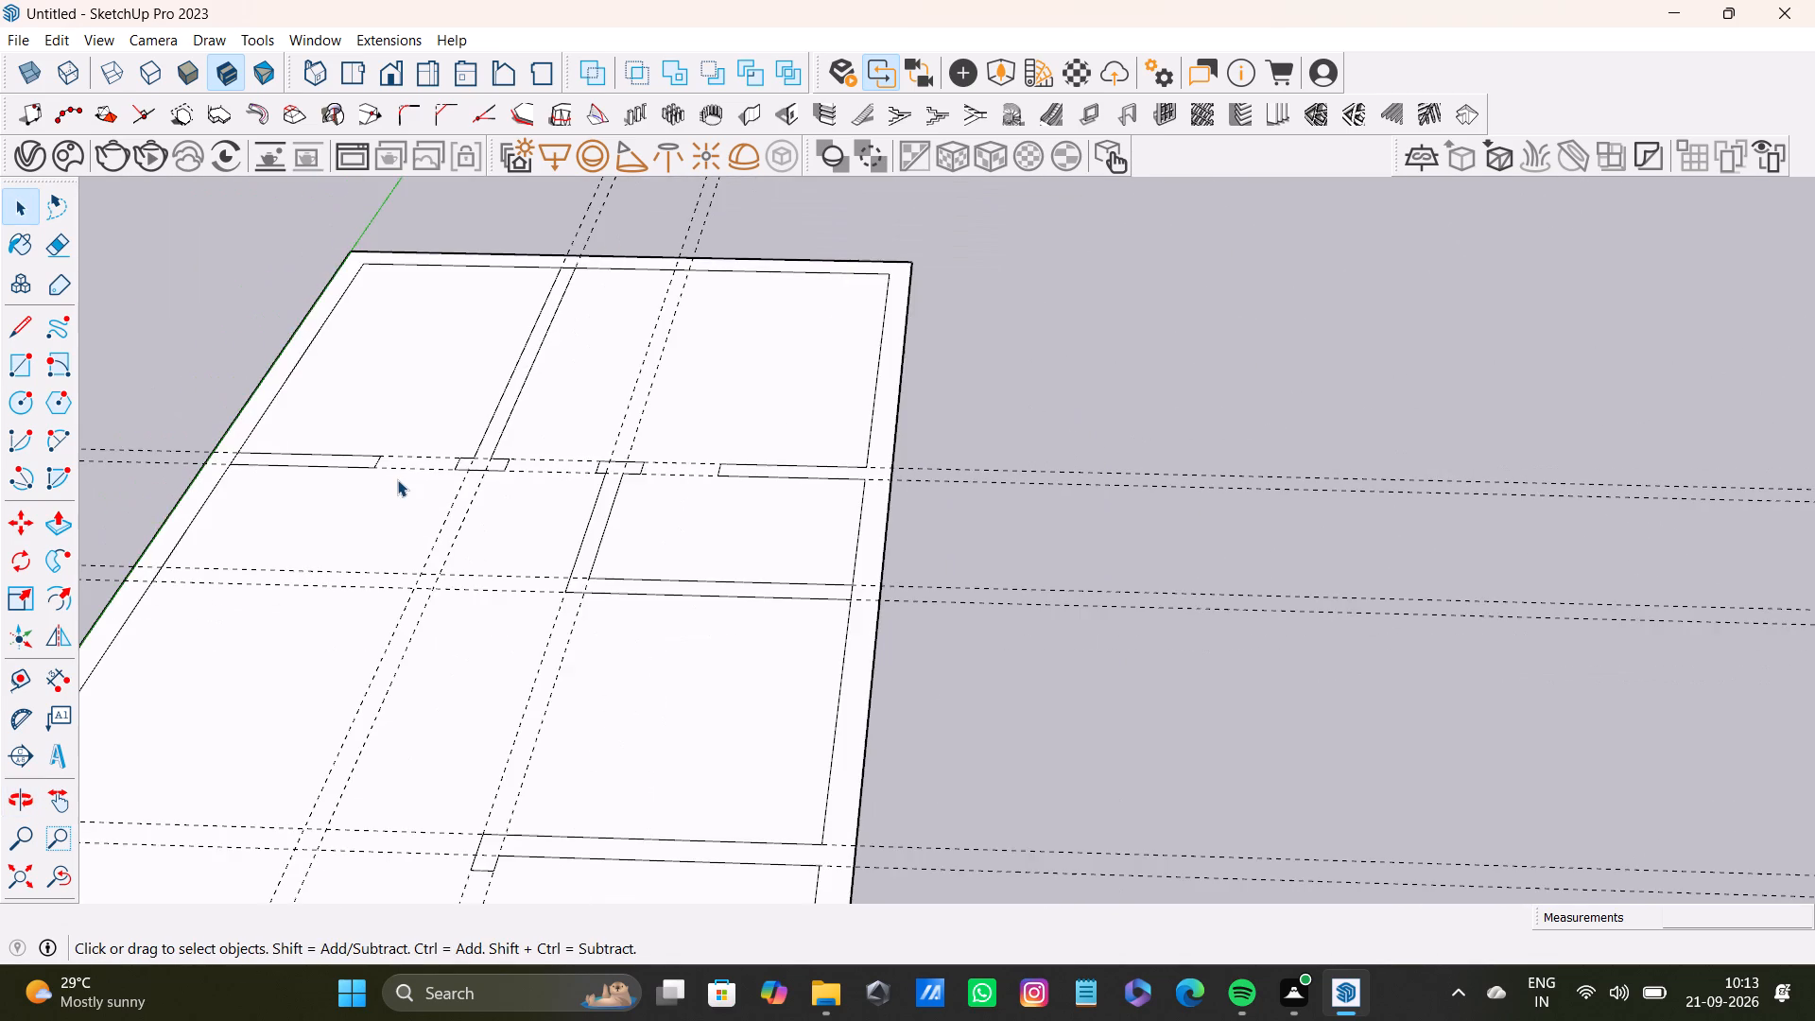
middle_click_drag(397, 479, 898, 682, "shift")
scroll(657, 608, "up", 13)
middle_click_drag(759, 674, 766, 778)
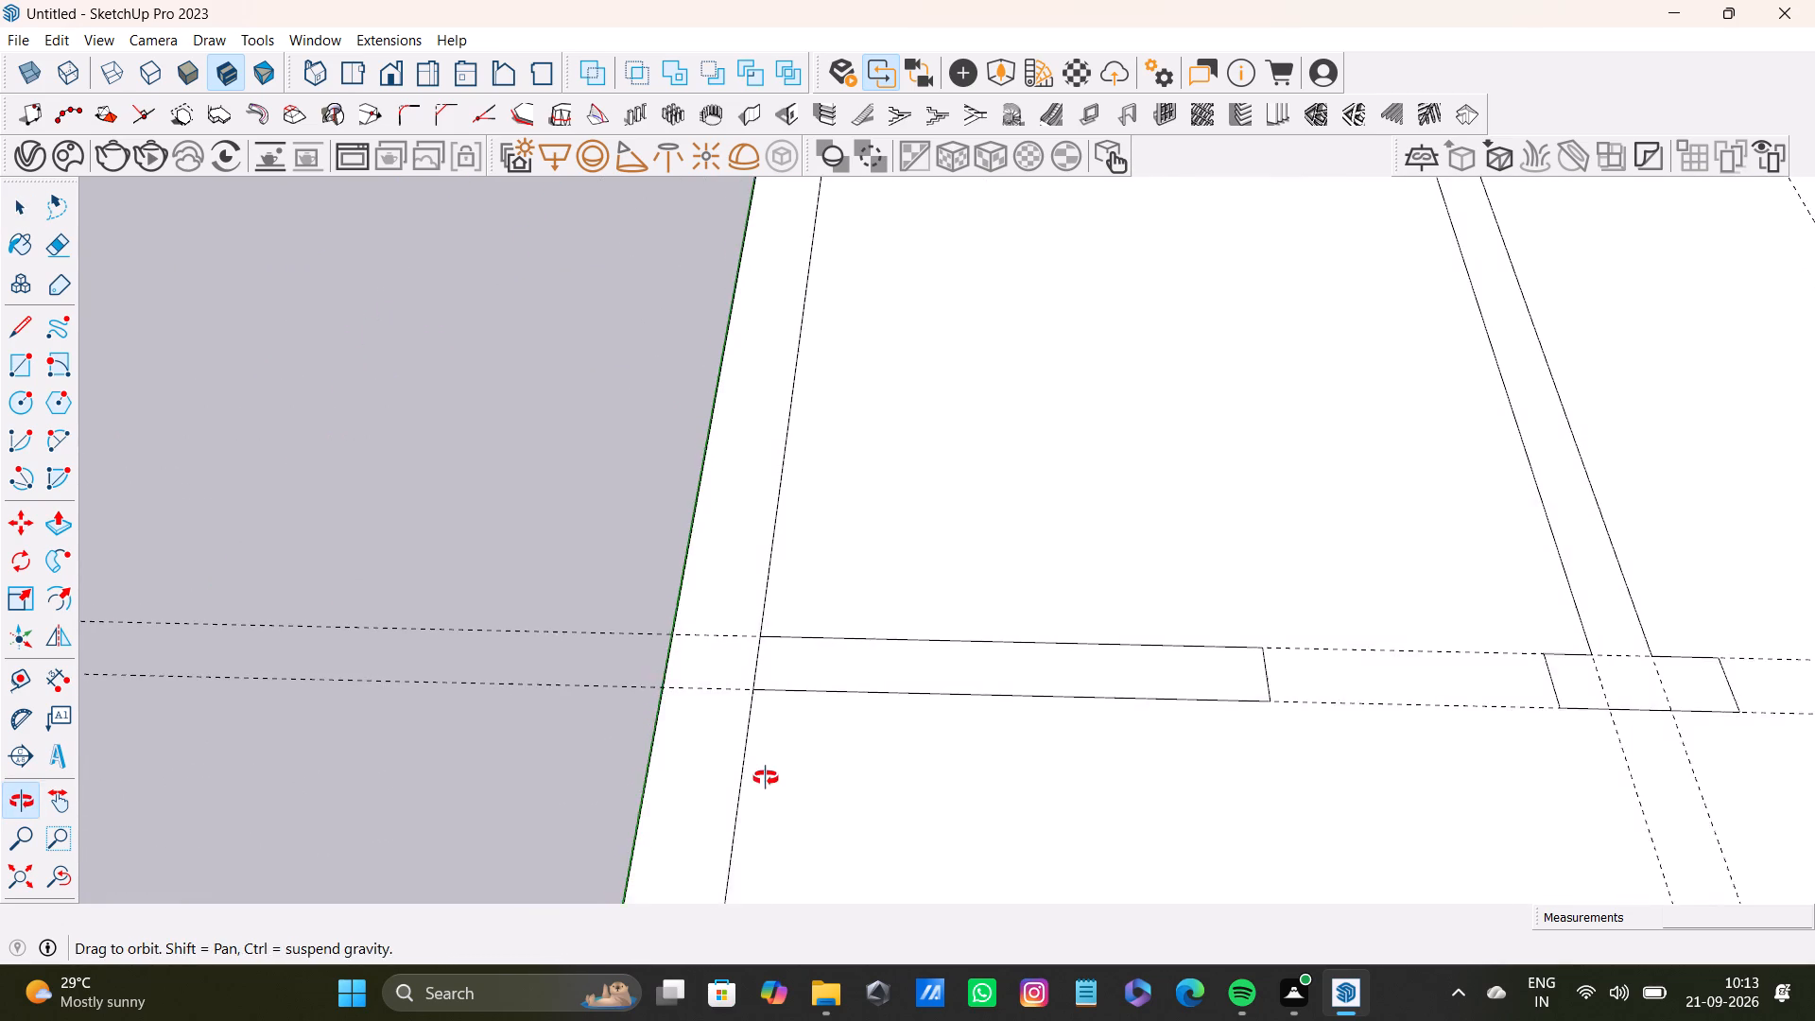
middle_click_drag(766, 778, 766, 783)
left_click(756, 668)
key("Delete")
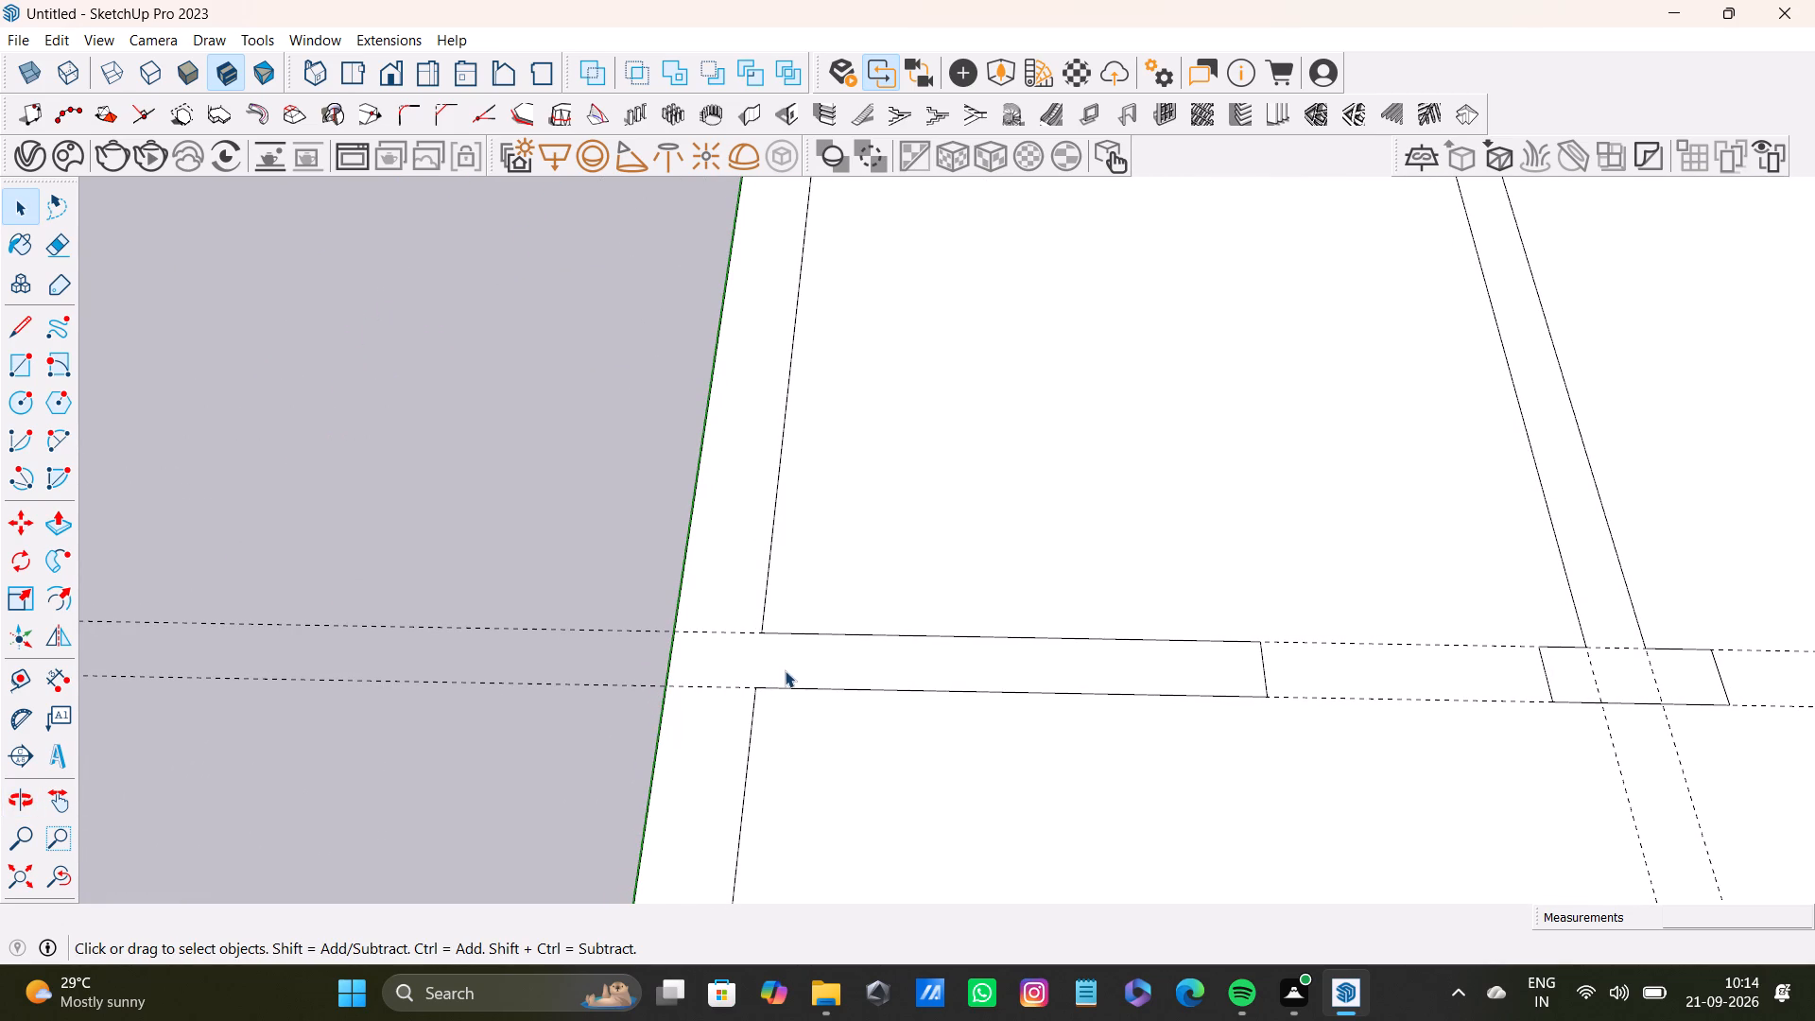
Delete the edge dividing the far lengthwise partition from the short outer wall at the far end of the plan.
scroll(785, 670, "down", 17)
middle_click_drag(1028, 696, 966, 542, "shift")
scroll(962, 527, "up", 9)
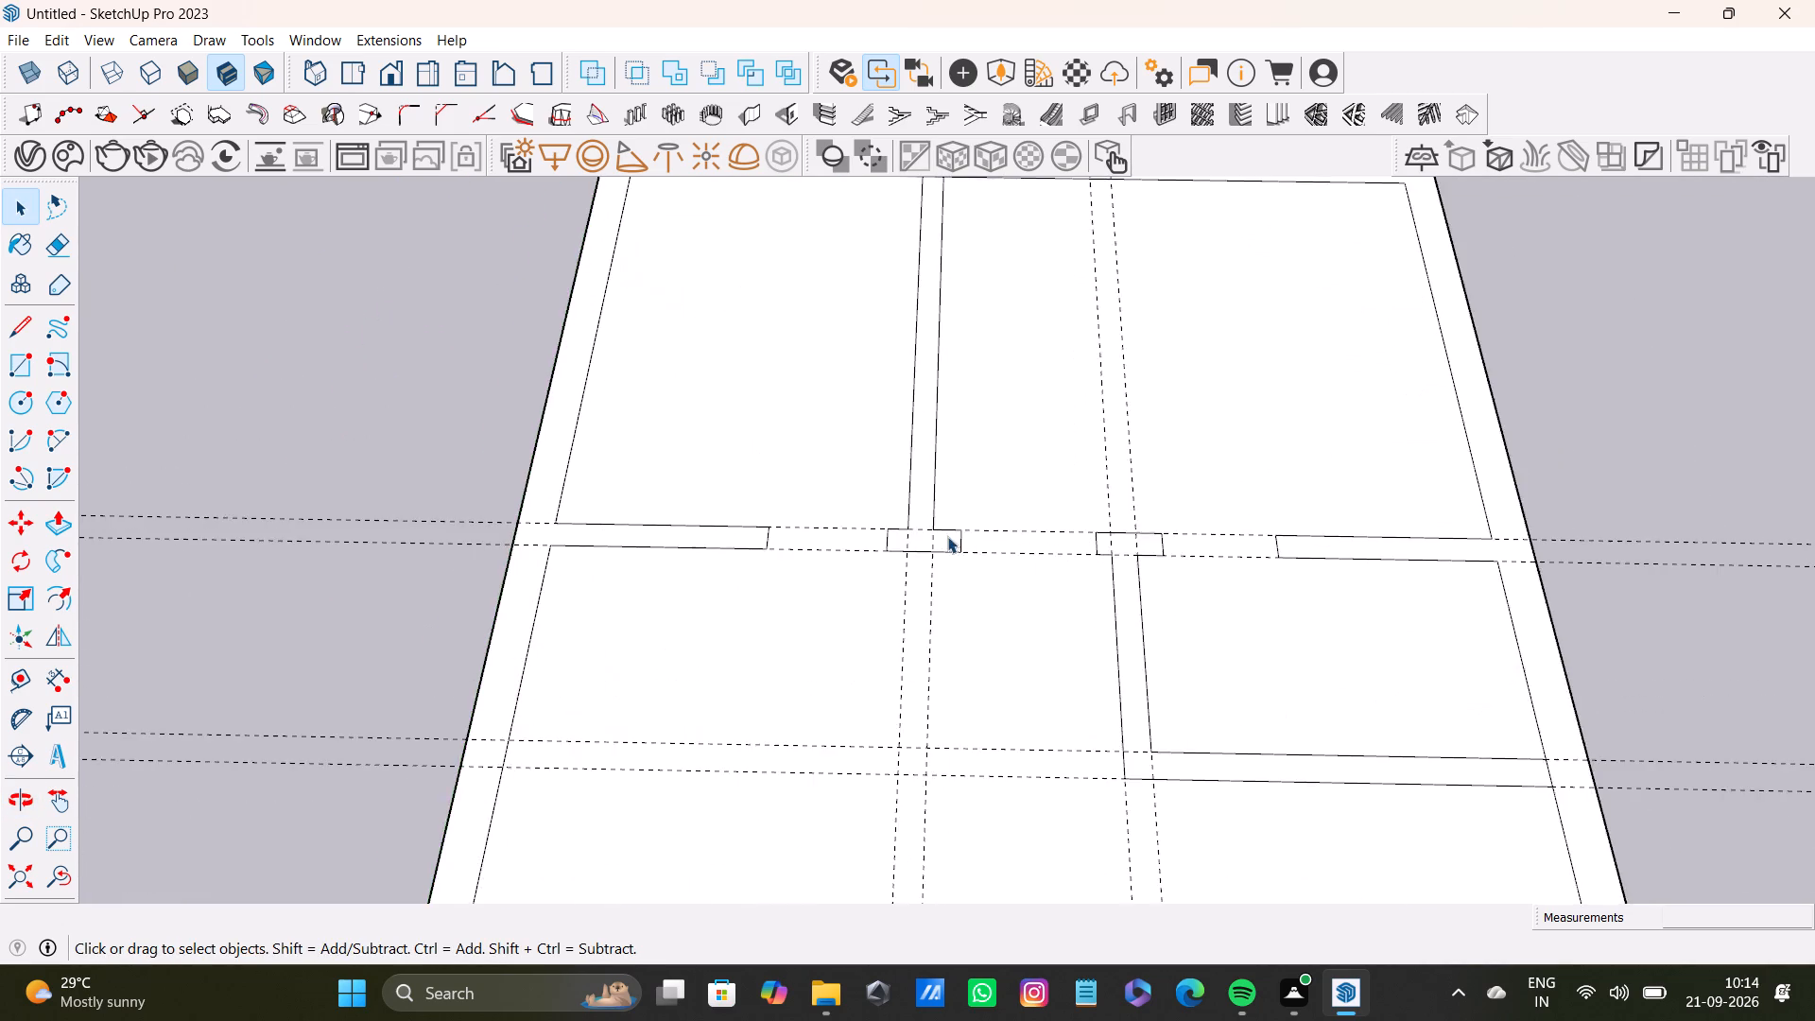
scroll(947, 536, "up", 2)
left_click(927, 544)
scroll(927, 544, "down", 4)
scroll(906, 508, "up", 4)
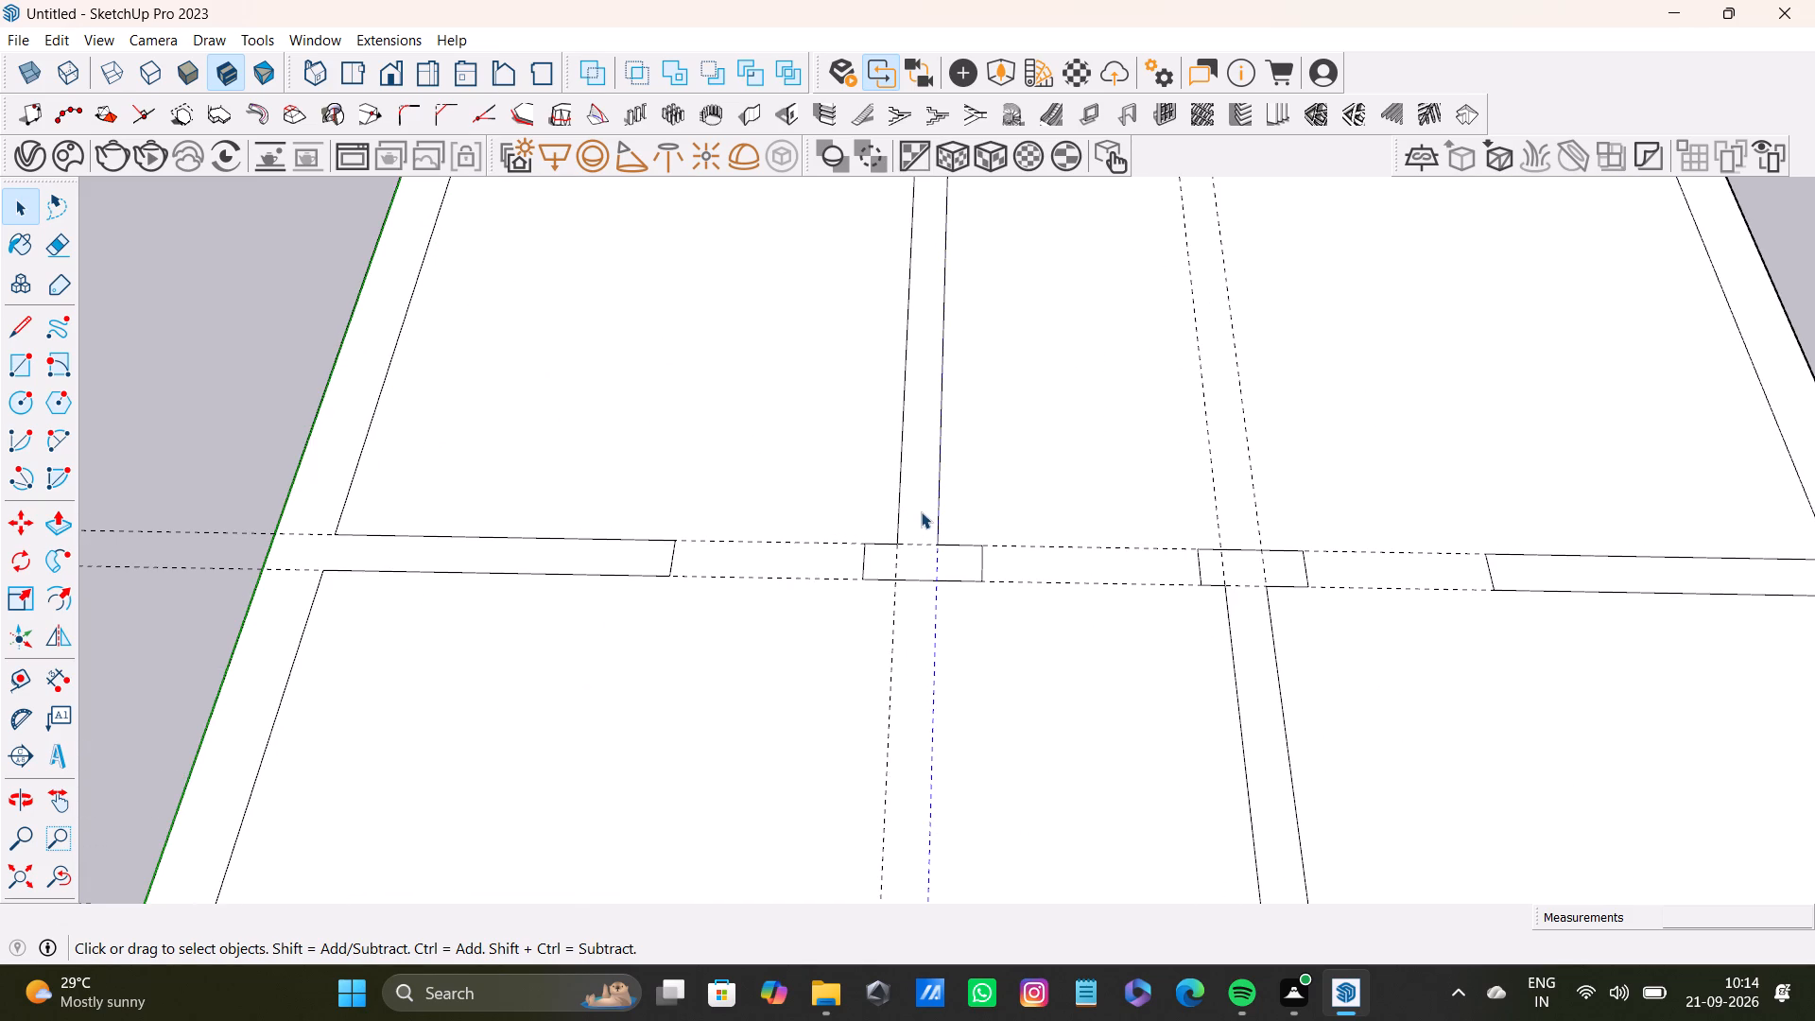
left_click(921, 511)
scroll(921, 513, "down", 9)
scroll(950, 251, "up", 11)
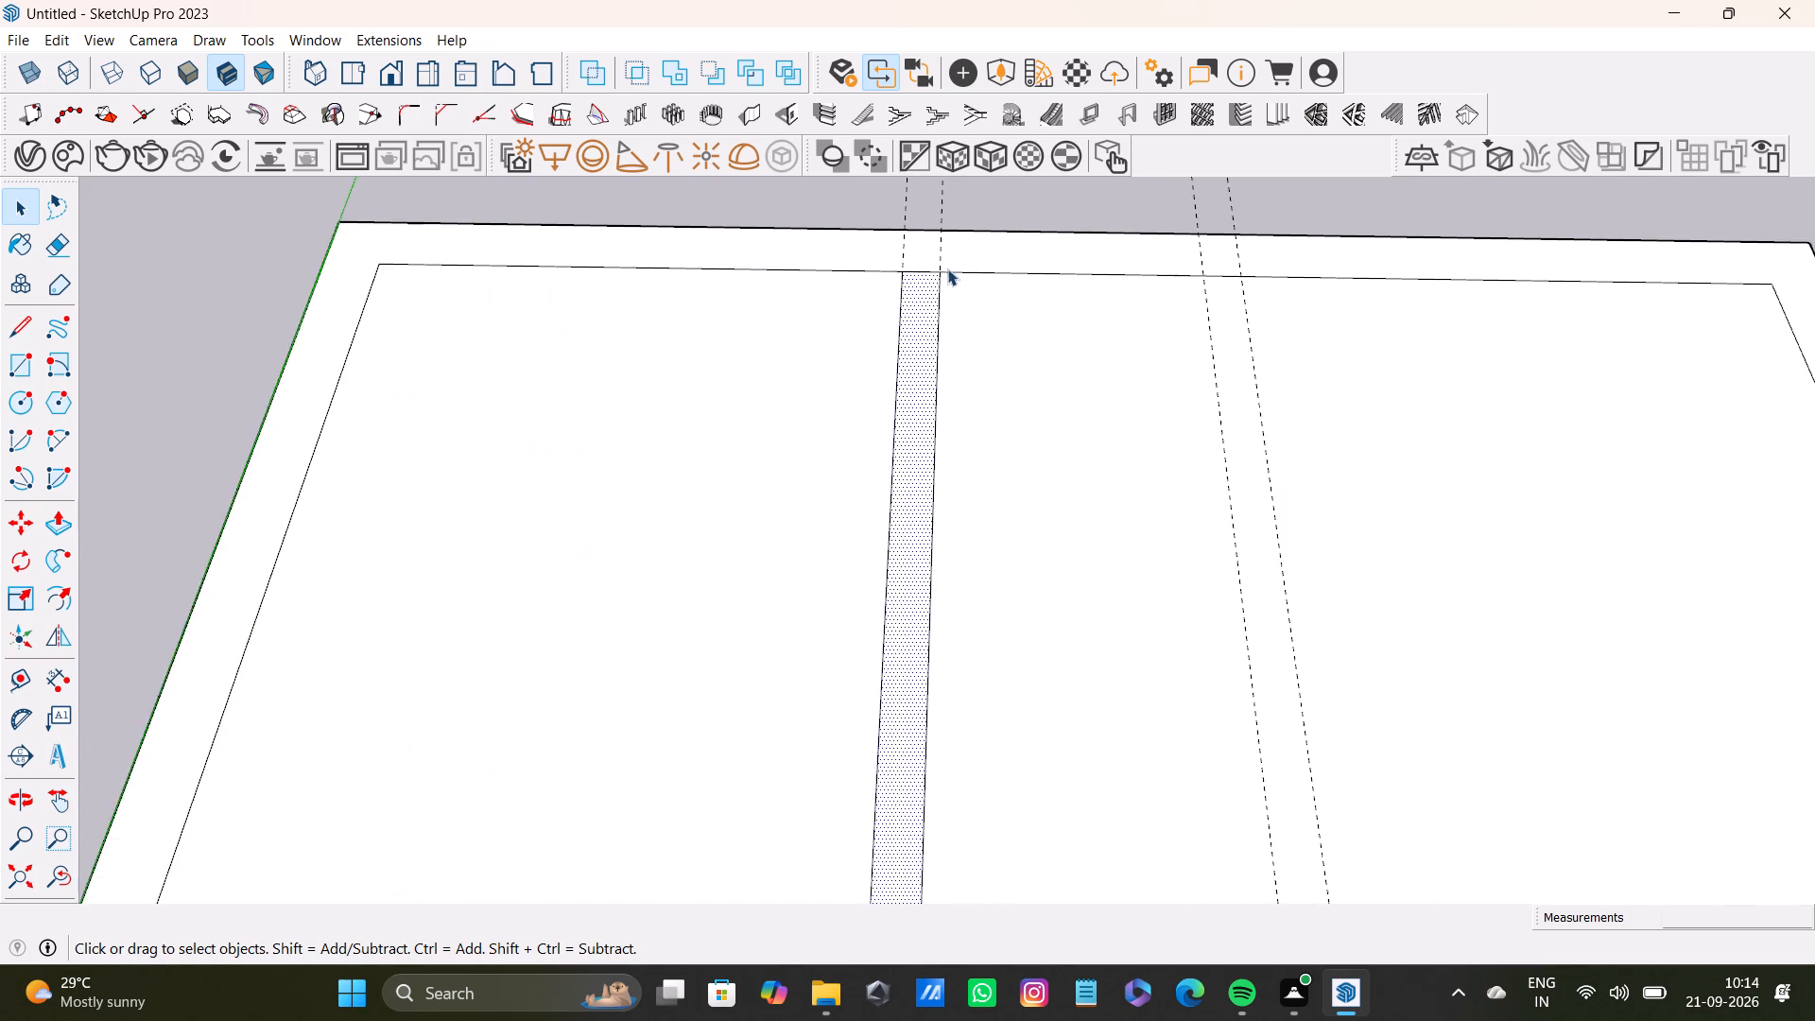
scroll(947, 268, "up", 2)
left_click(925, 272)
key("Delete")
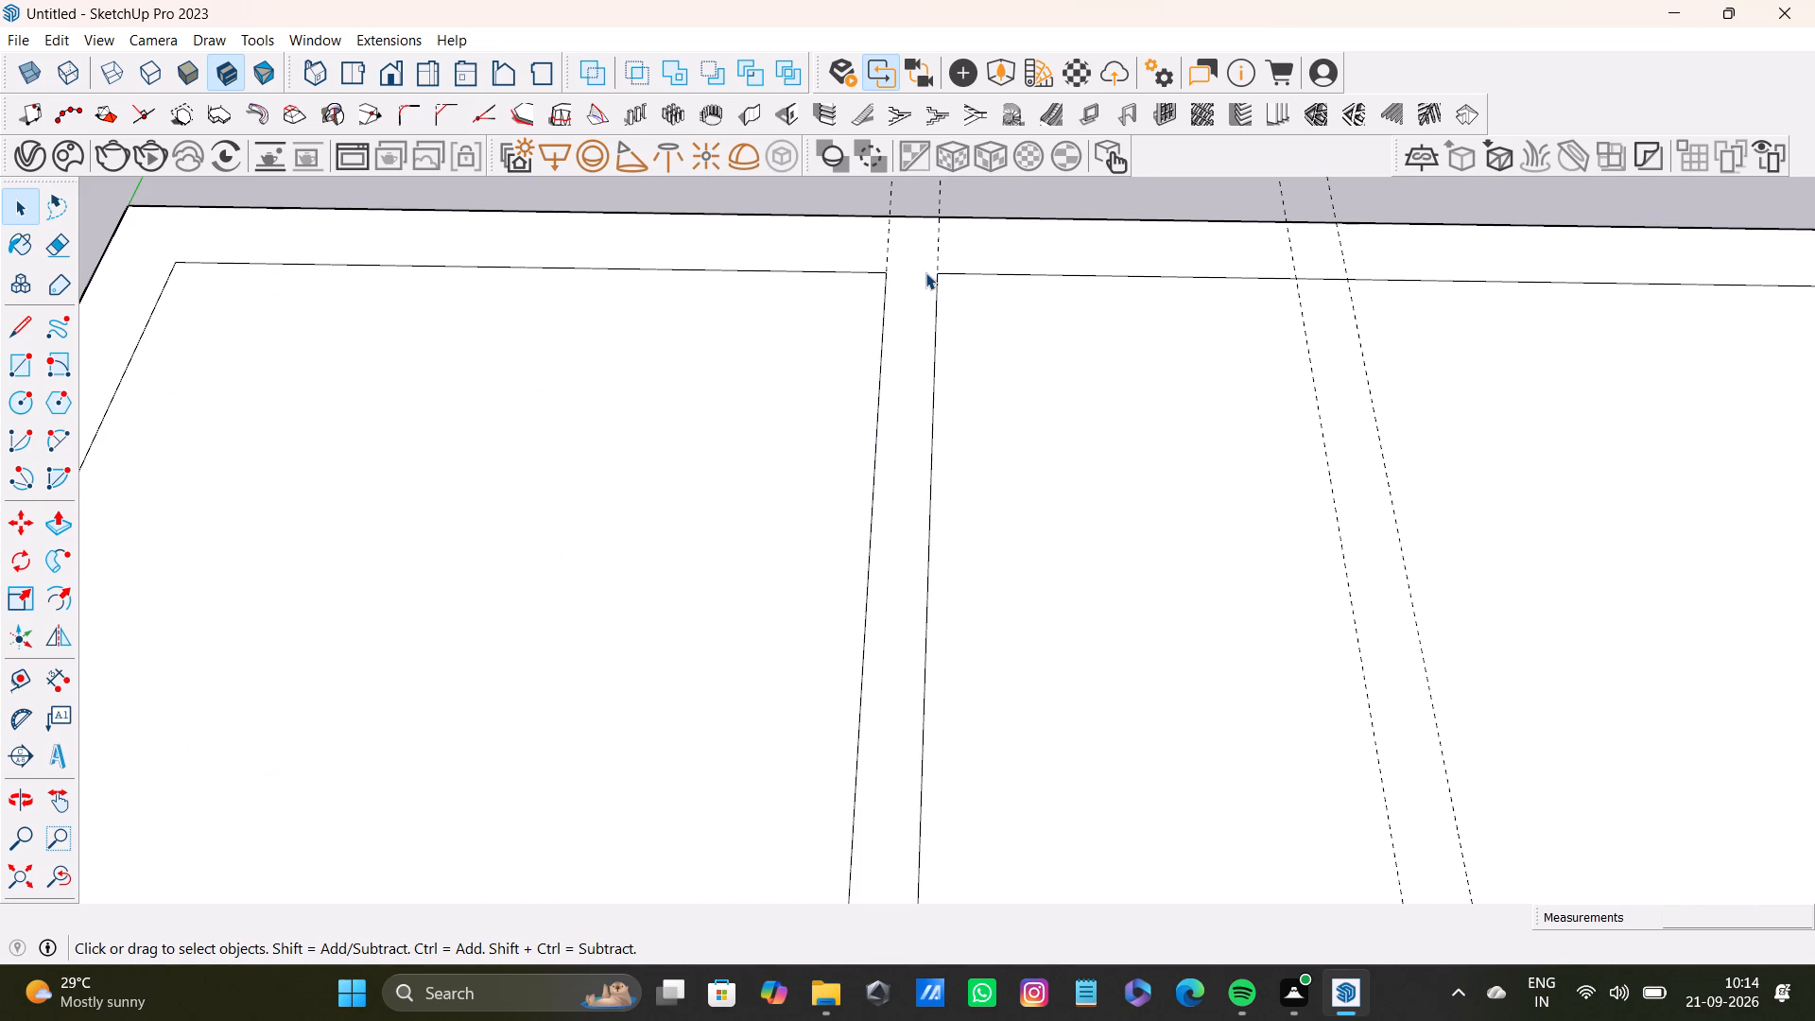
Delete the edge dividing the second-guide partition from the long outer wall opposite the green axis.
scroll(1022, 228, "down", 3)
scroll(1289, 286, "up", 7, "shift")
scroll(1261, 272, "down", 13)
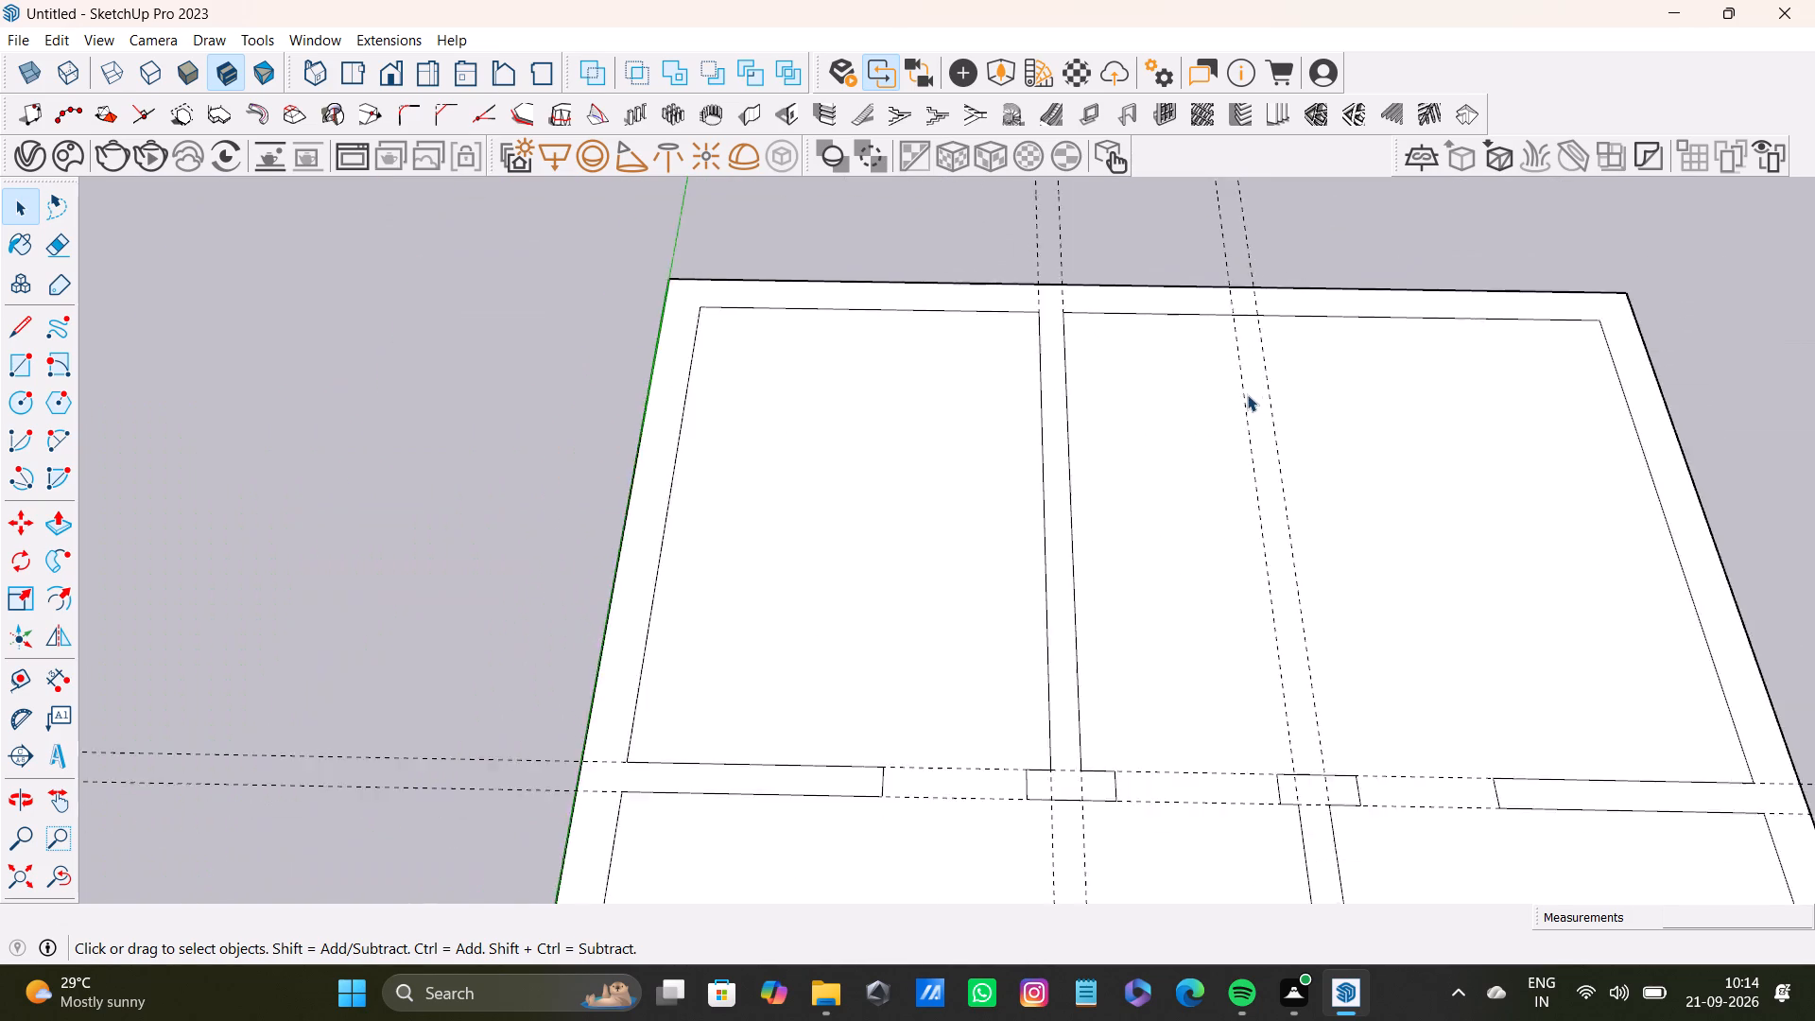
scroll(1247, 394, "down", 6)
middle_click_drag(1290, 535, 1203, 449, "shift")
scroll(1445, 679, "up", 8)
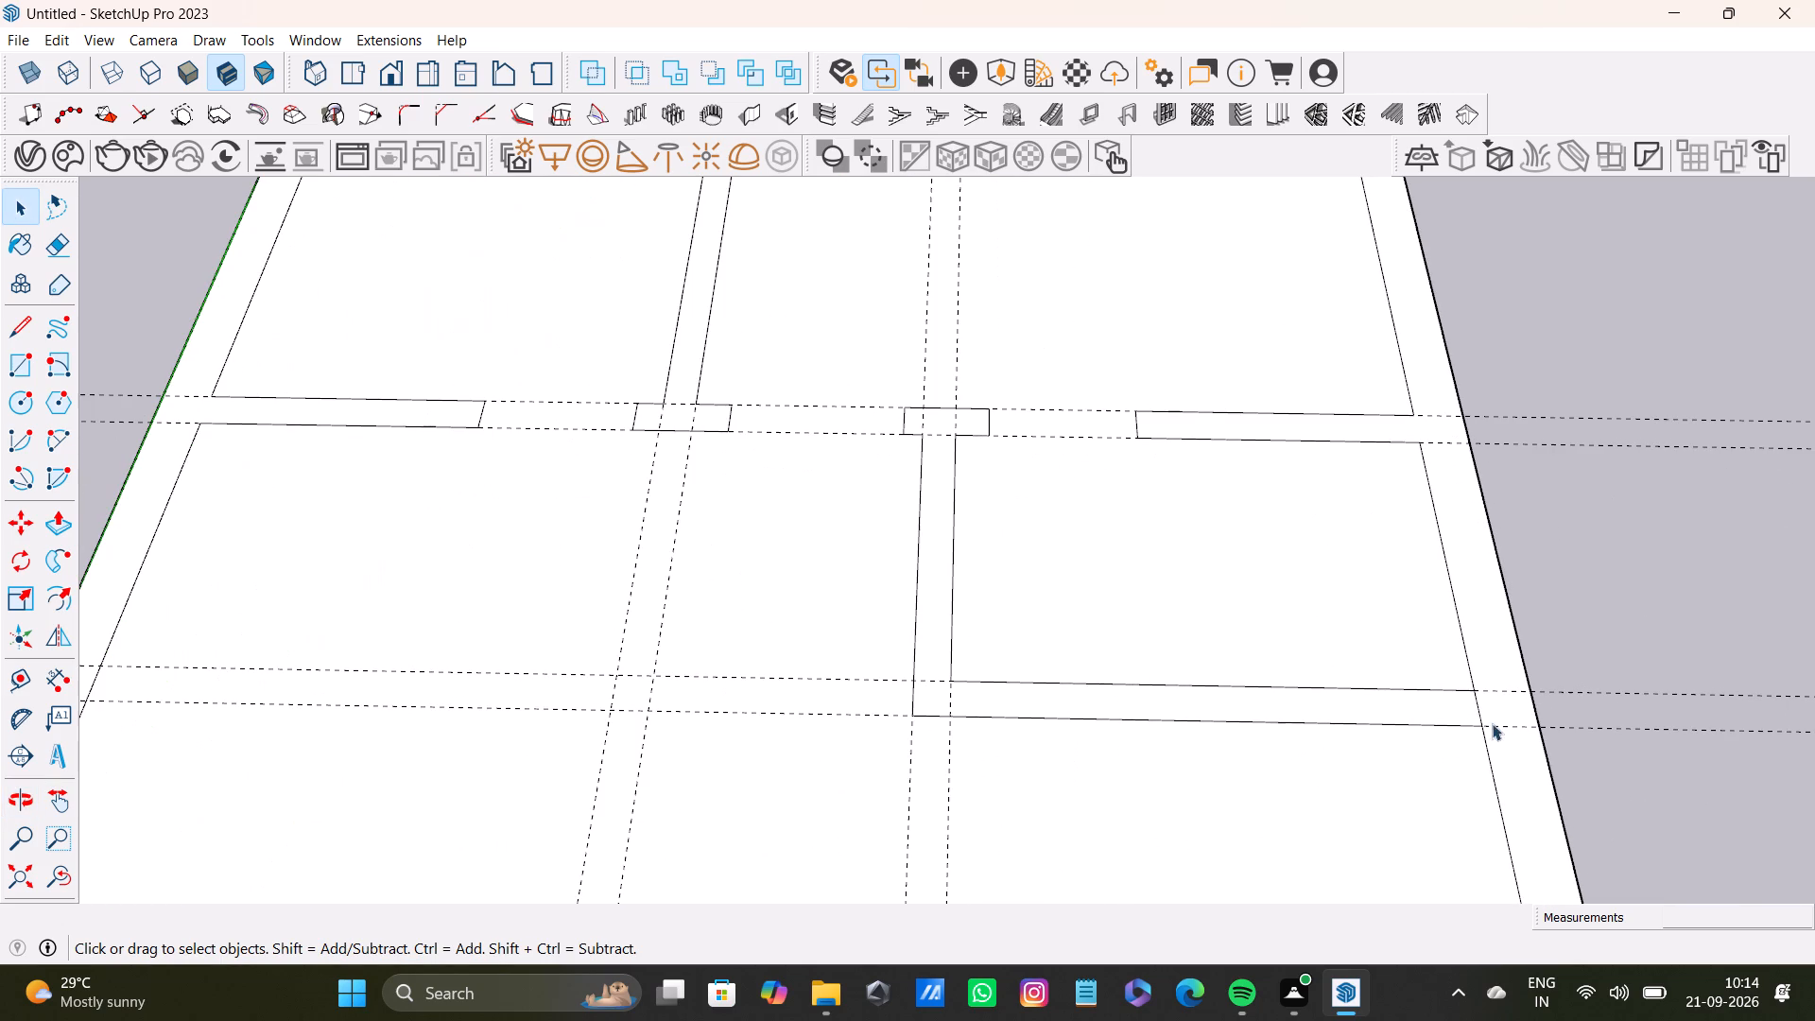
left_click(1481, 710)
key("Delete")
Select faces around the fourth-guide partition and review the whole plan for wall pieces that are still separated.
scroll(1426, 697, "down", 12)
middle_click_drag(917, 578, 857, 412, "shift")
scroll(920, 617, "down", 3)
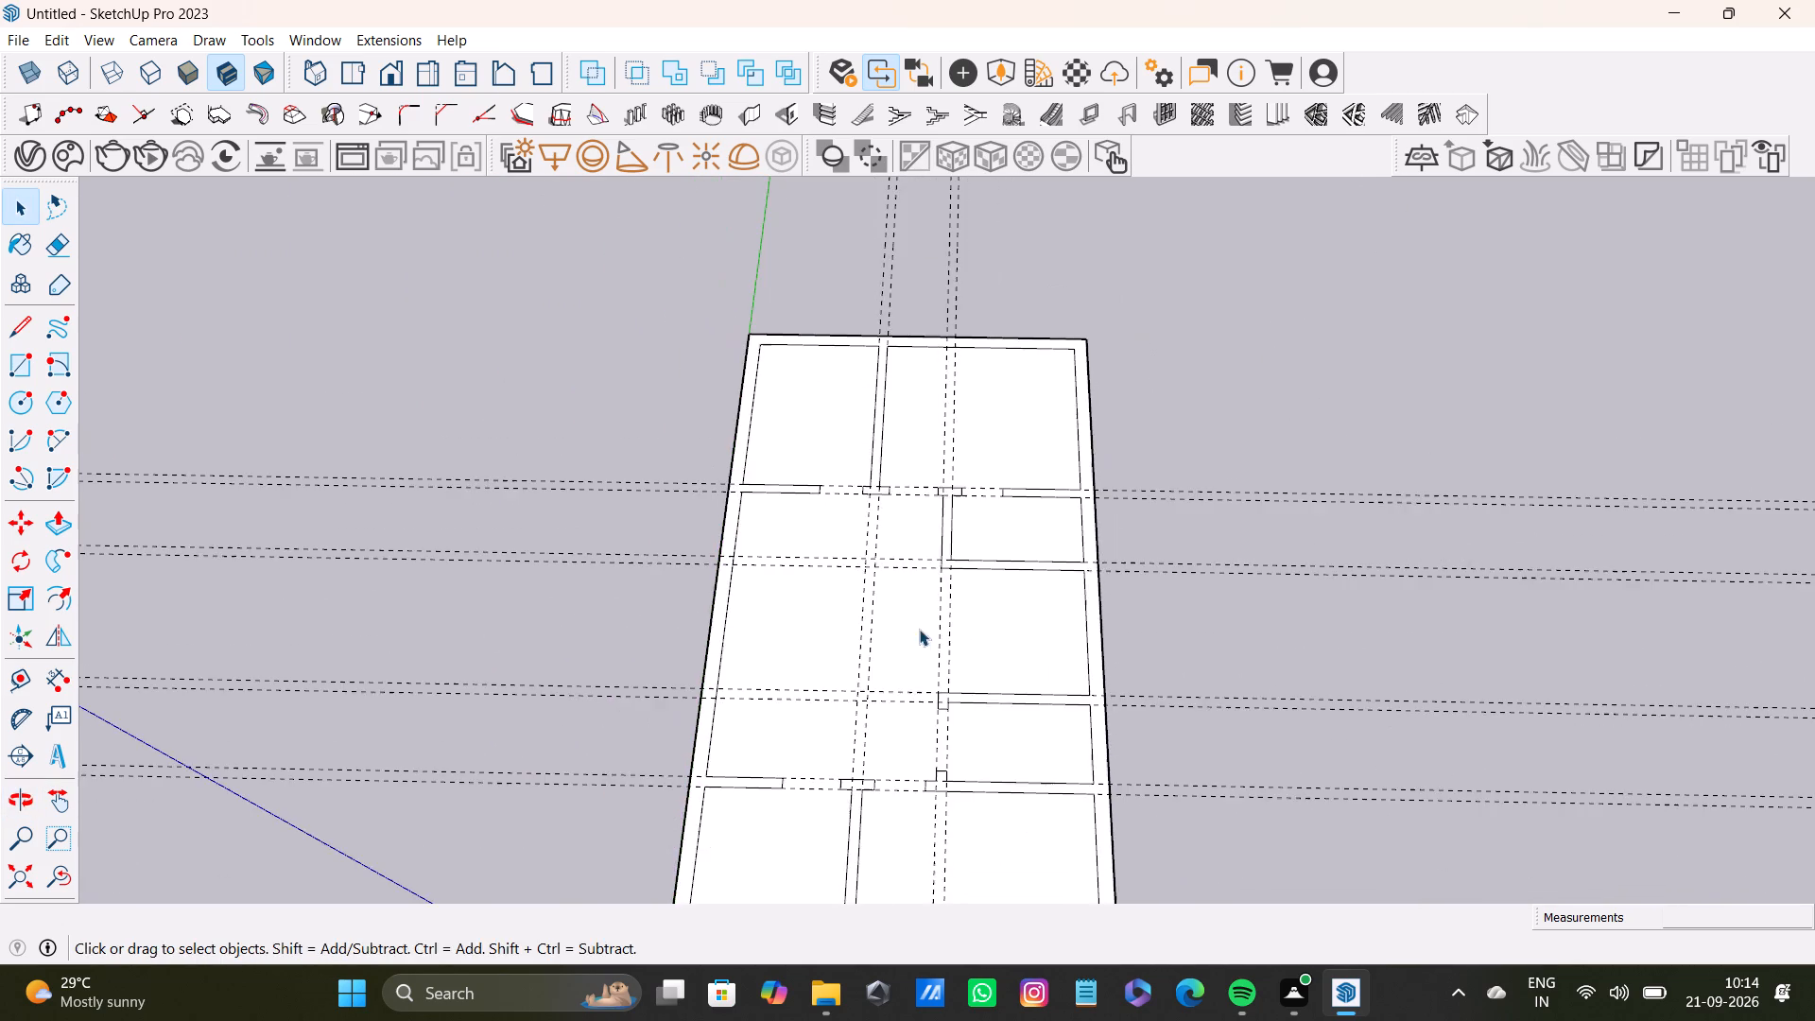
middle_click_drag(937, 649, 915, 475, "shift")
scroll(949, 550, "up", 6)
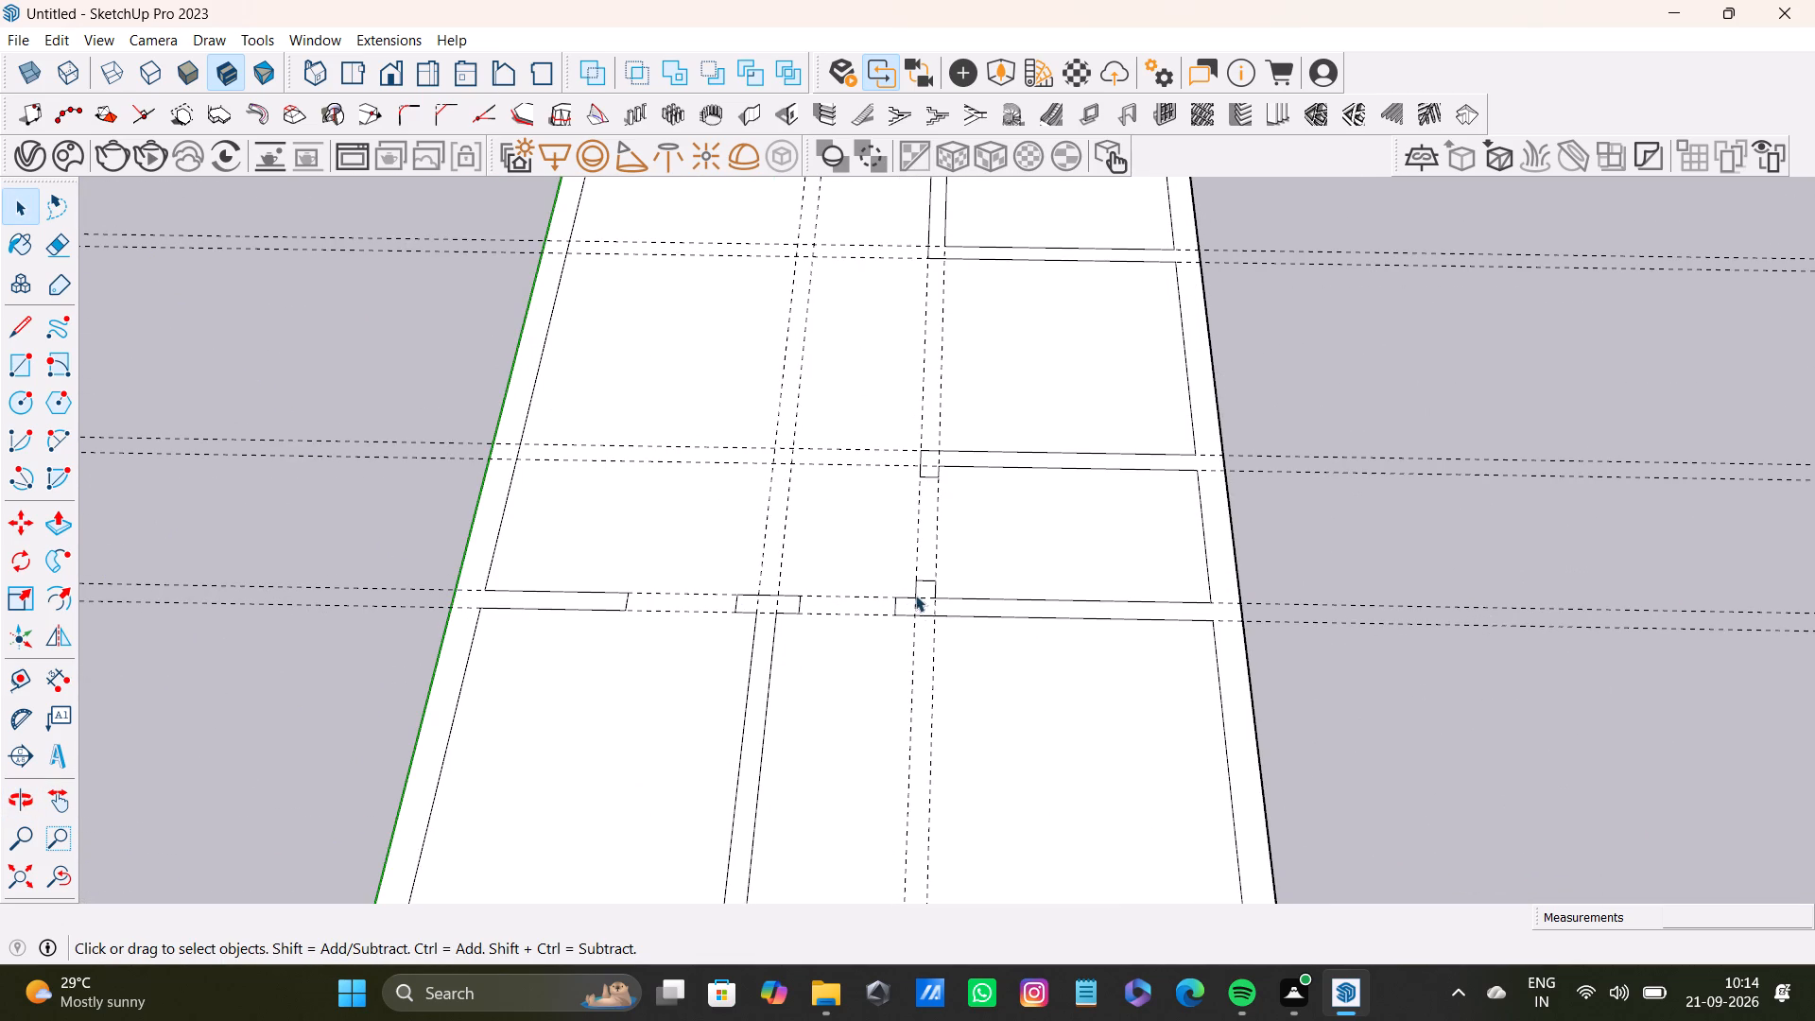
left_click(925, 614)
left_click(937, 607)
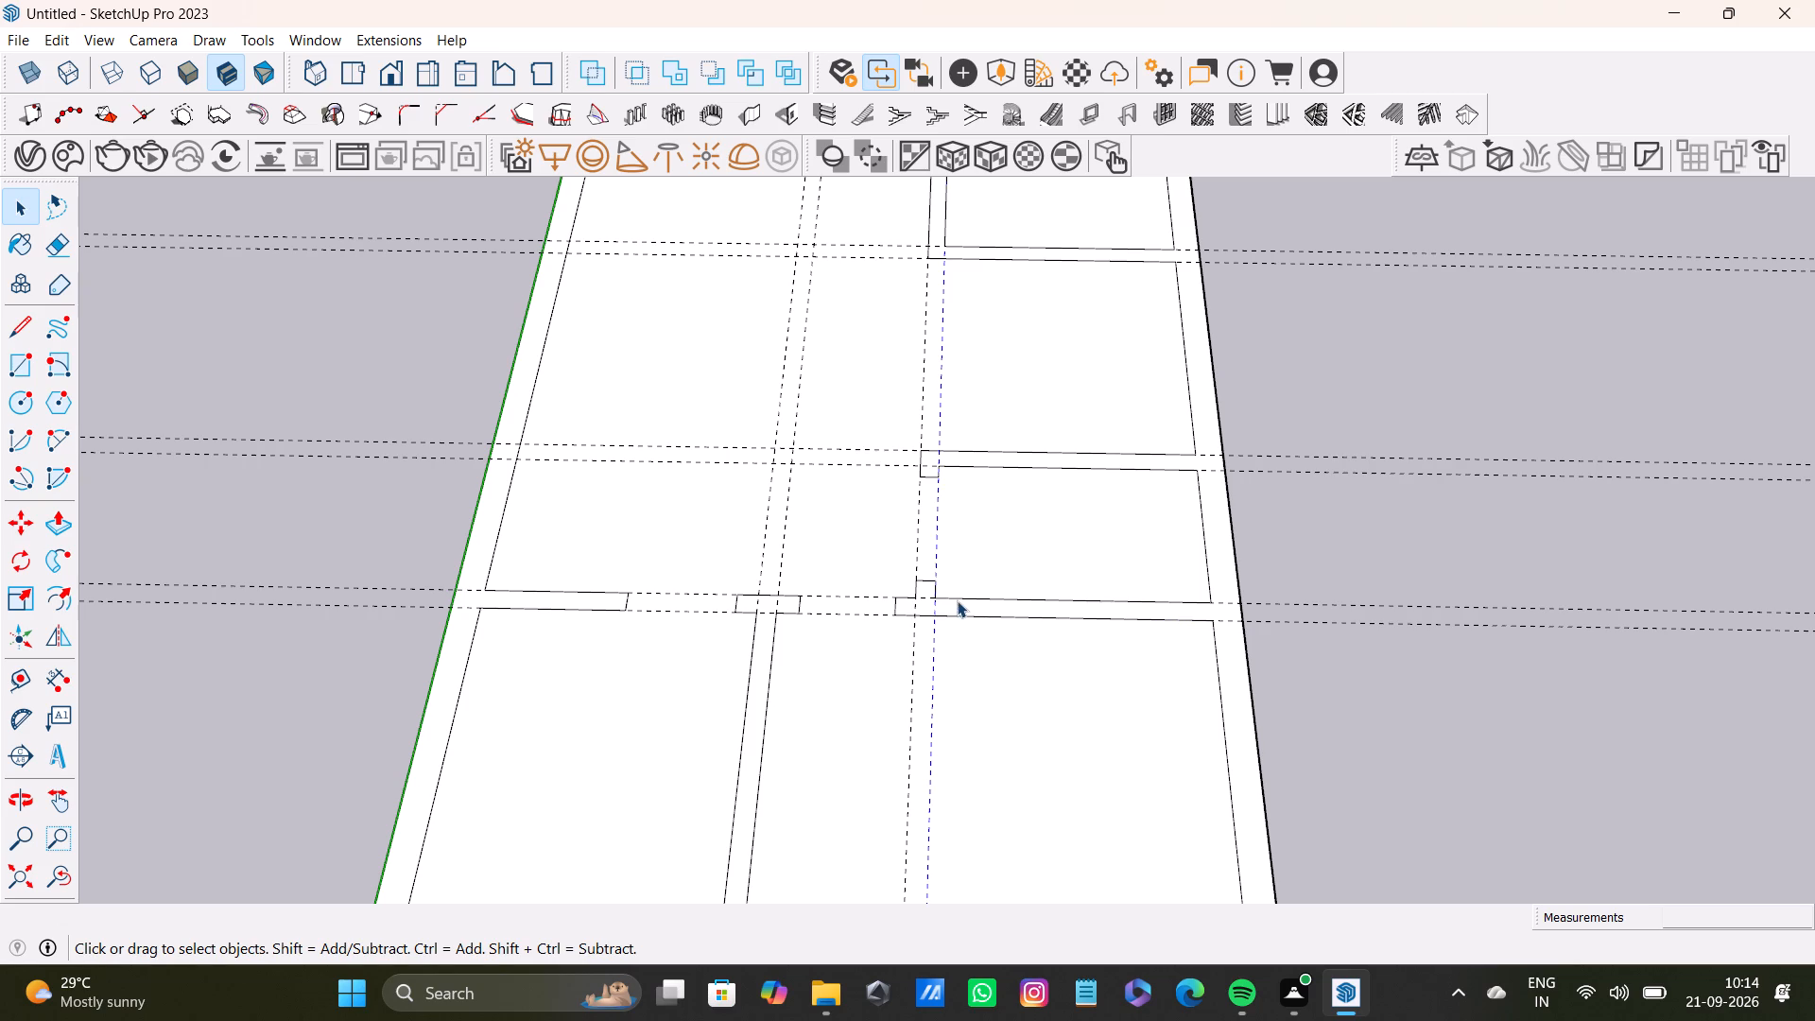
left_click(960, 610)
scroll(953, 625, "down", 8)
middle_click_drag(1009, 667, 1003, 611, "shift")
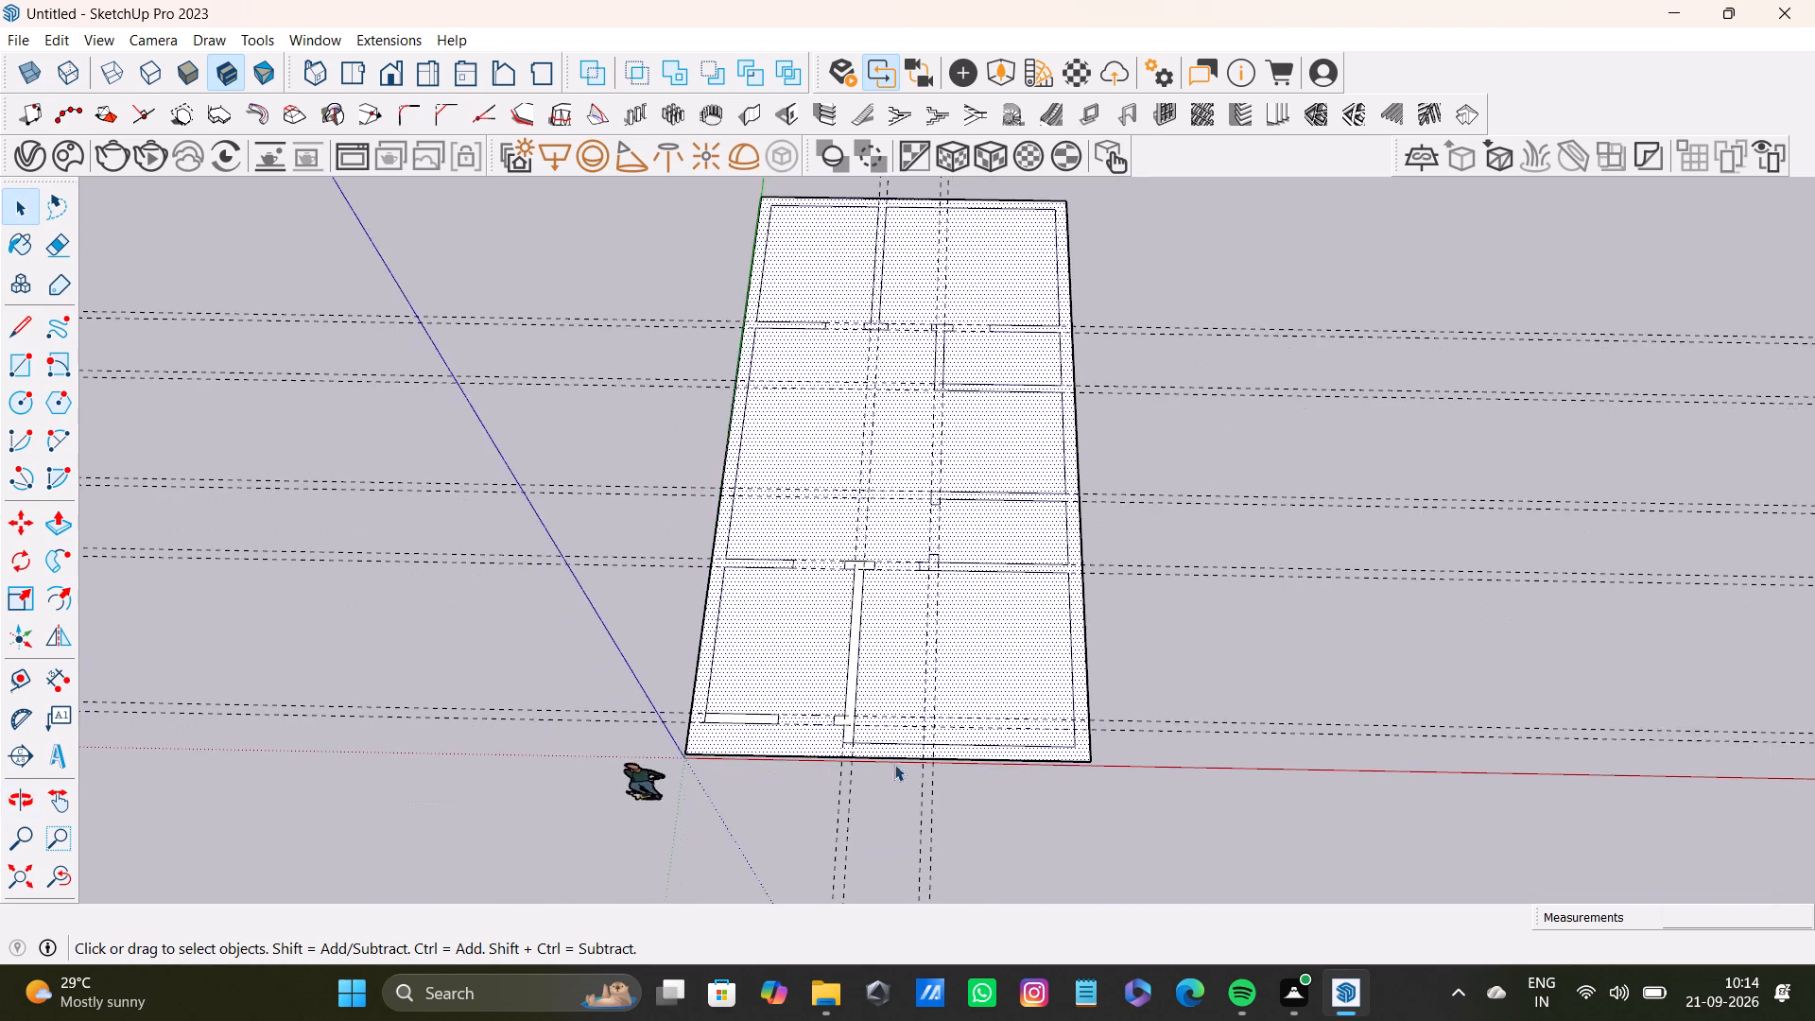
scroll(879, 775, "up", 7)
scroll(871, 444, "down", 3)
middle_click_drag(984, 471, 942, 712, "shift")
left_click(1118, 633)
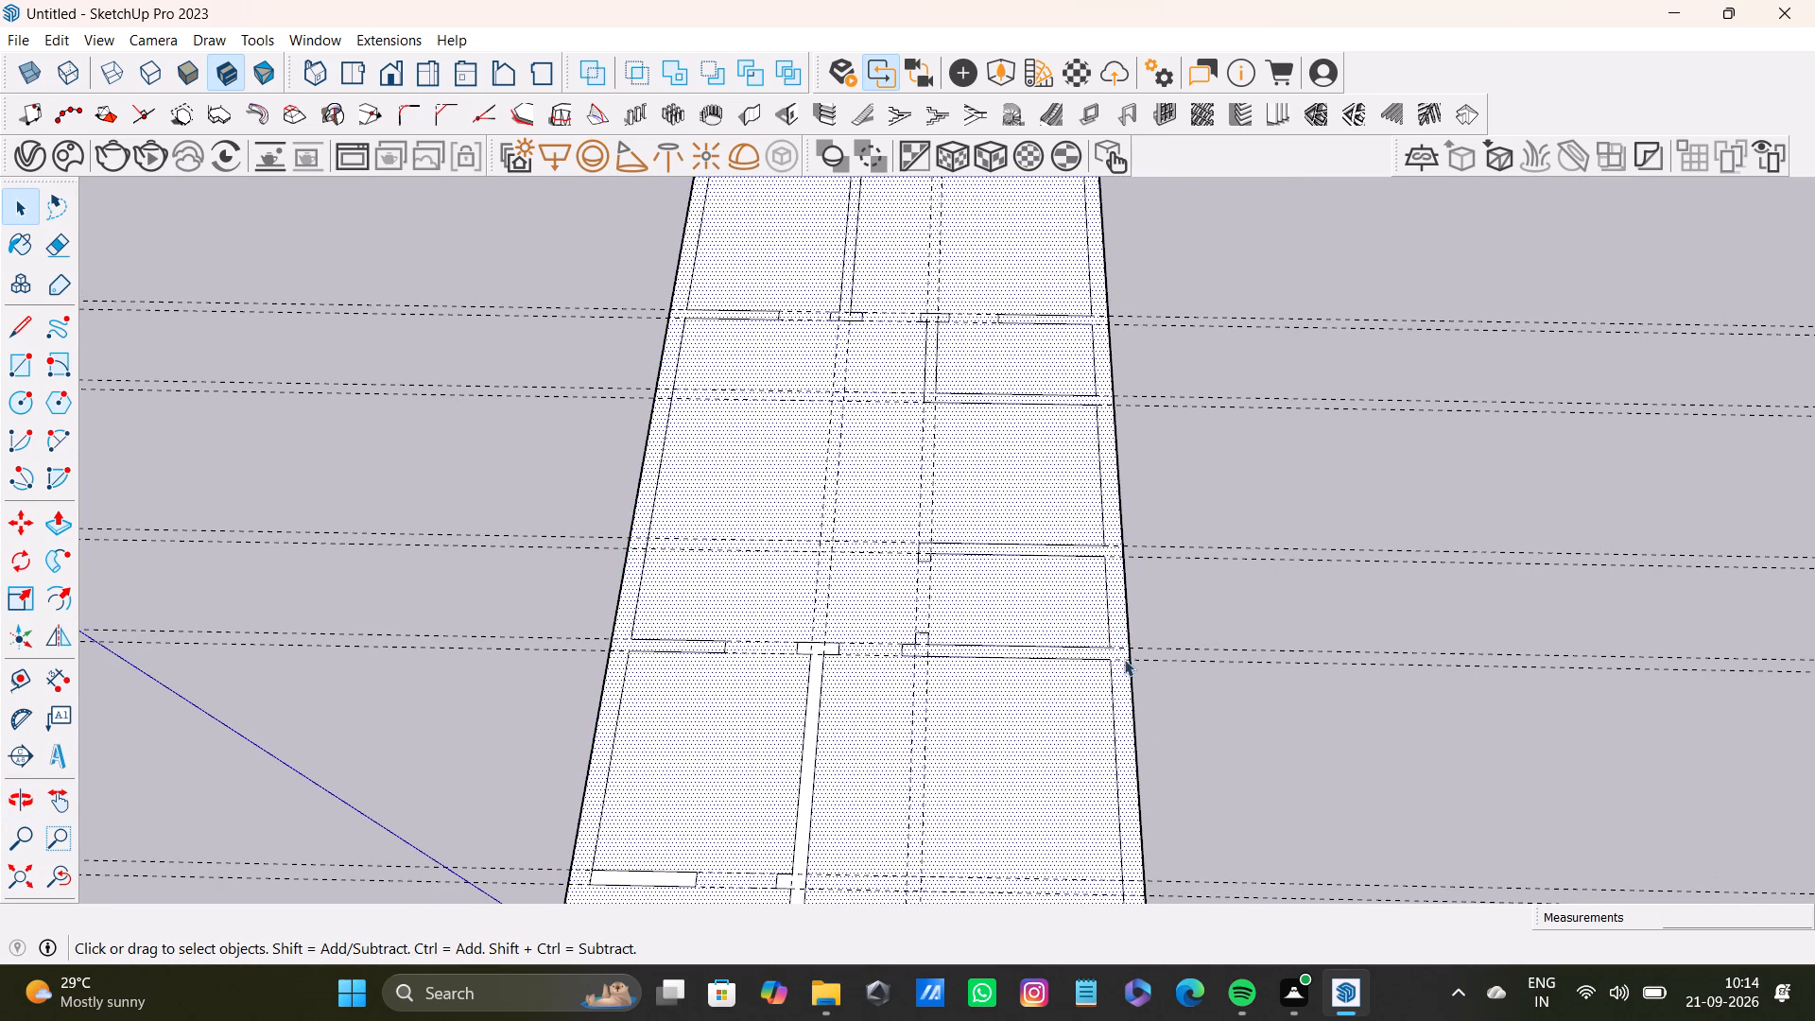
left_click(1182, 660)
scroll(968, 646, "up", 7)
left_click(968, 656)
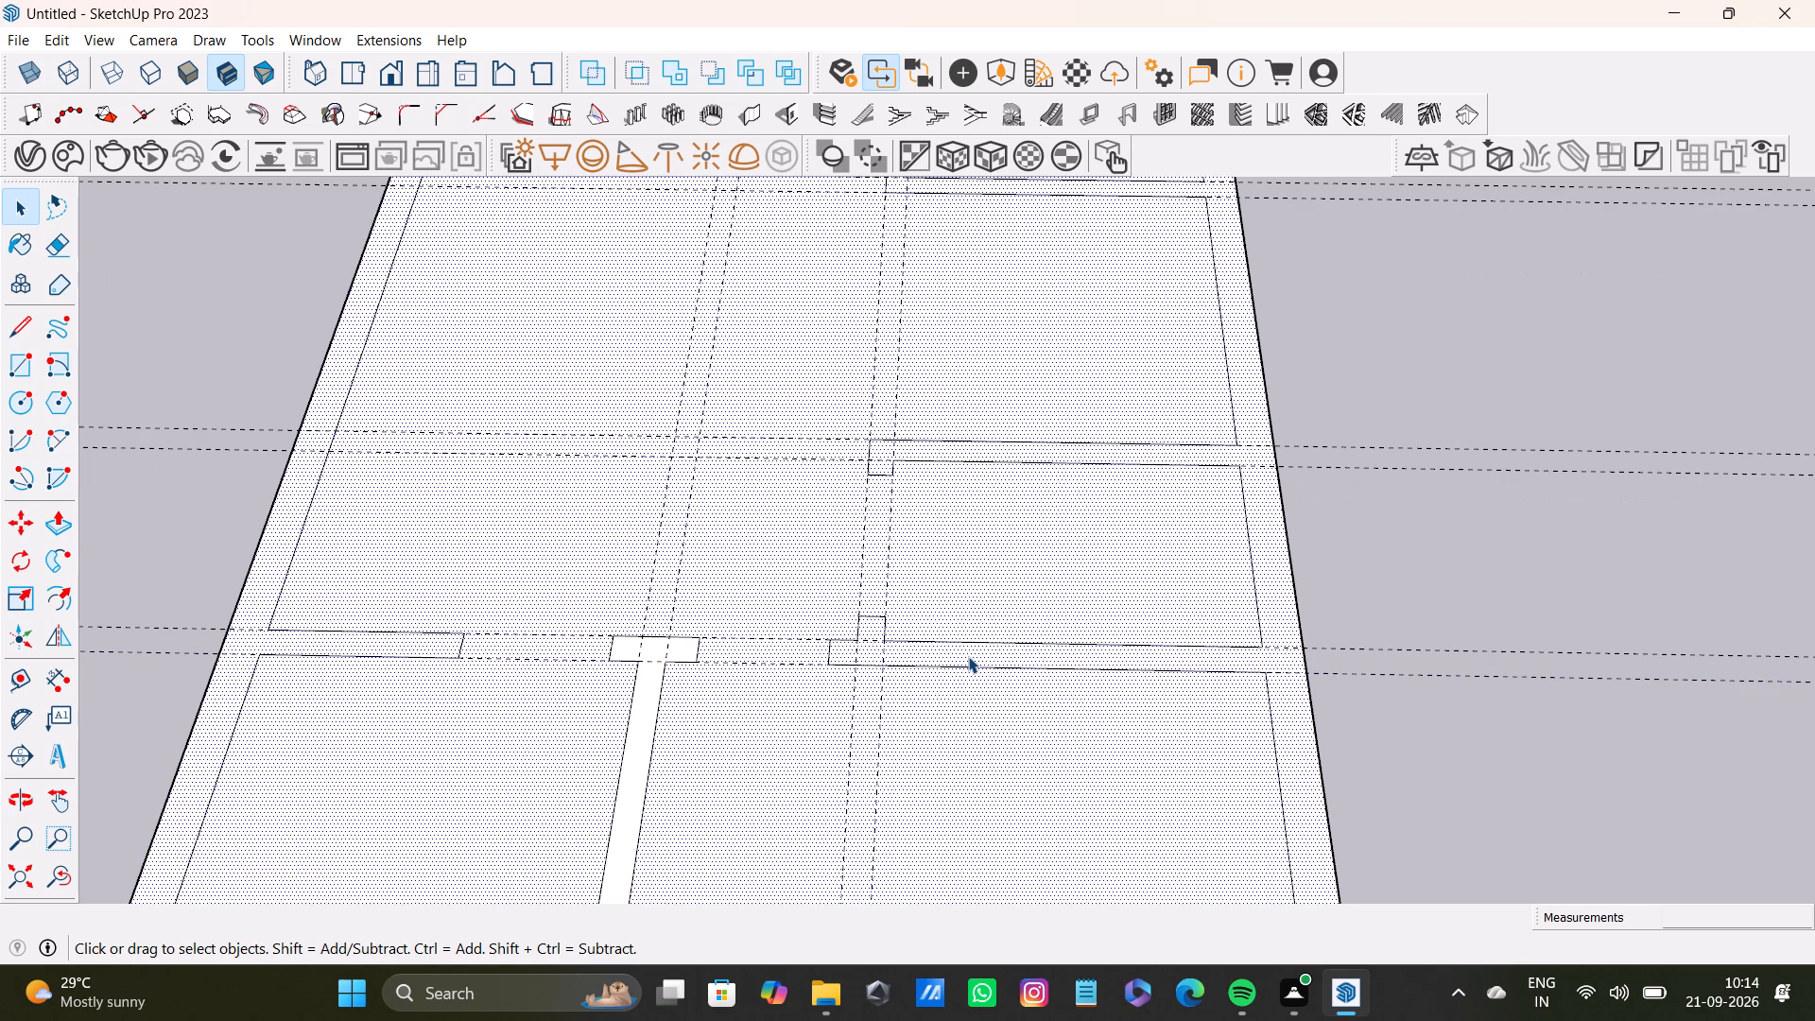
Delete the edge dividing the fifth-guide wall piece from the long outer wall along the green axis.
scroll(967, 657, "down", 9)
middle_click_drag(1011, 671, 966, 476, "shift")
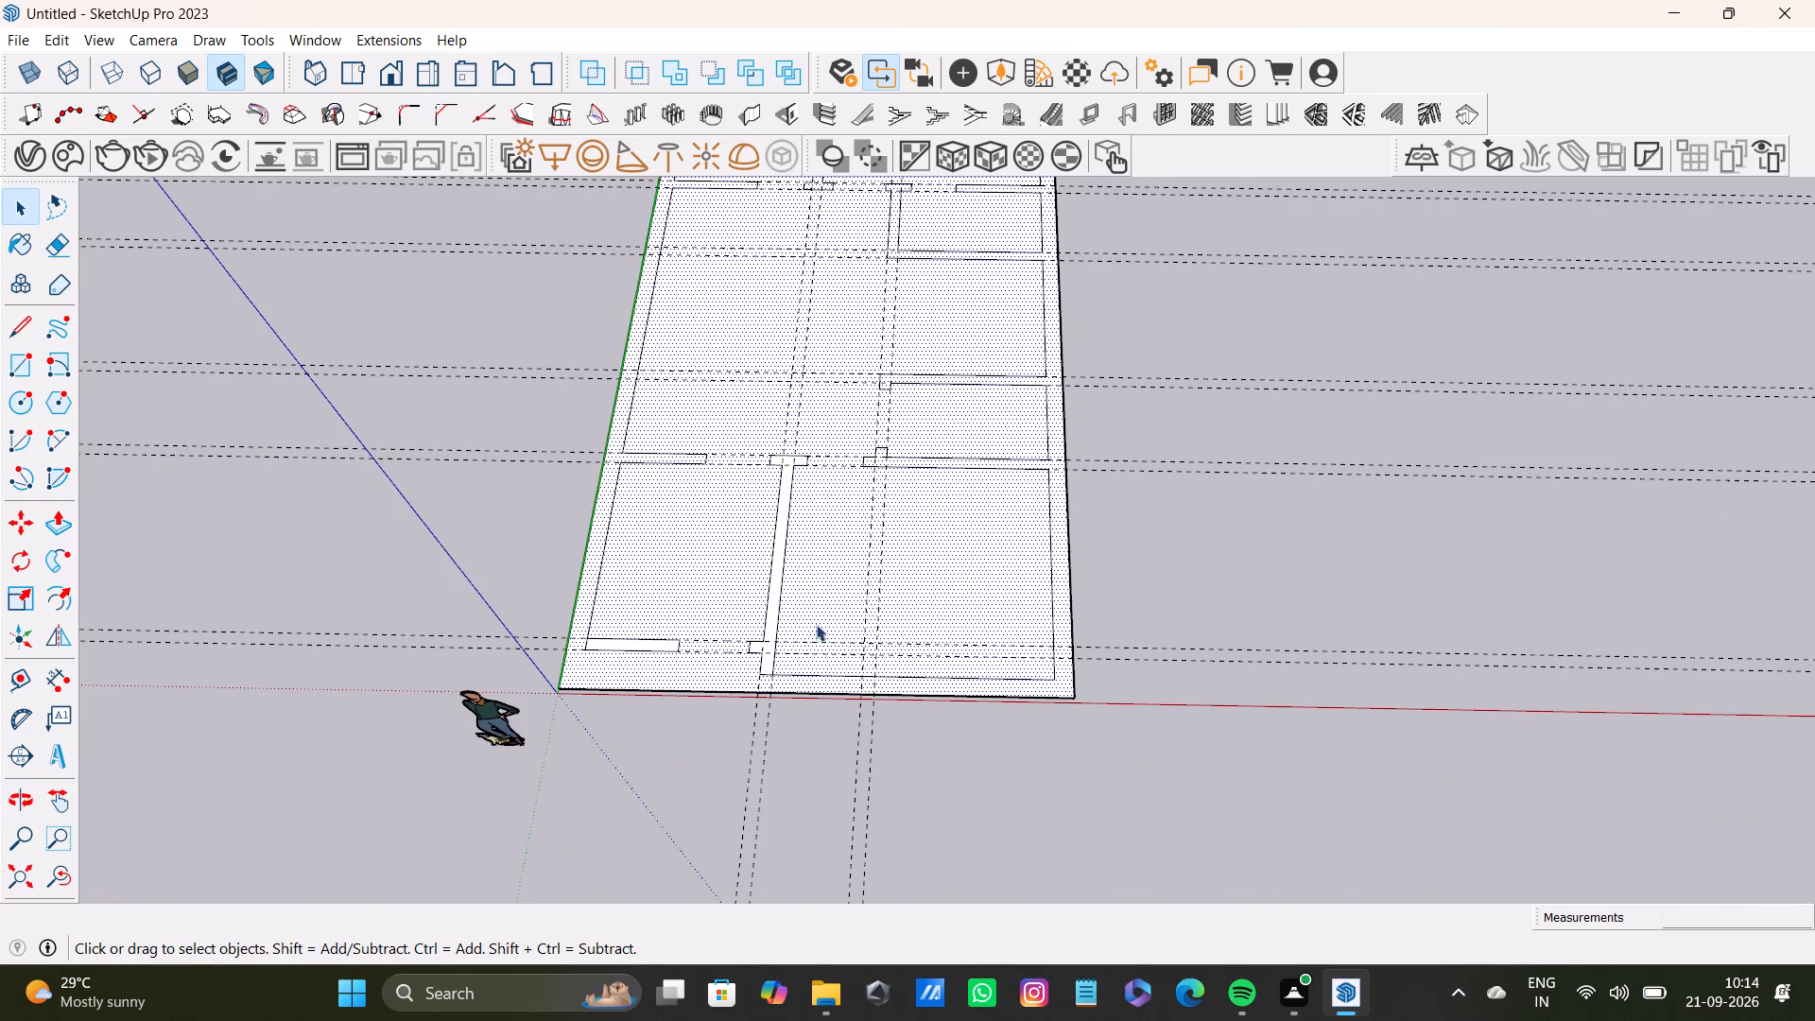
scroll(597, 649, "up", 11)
left_click(575, 639)
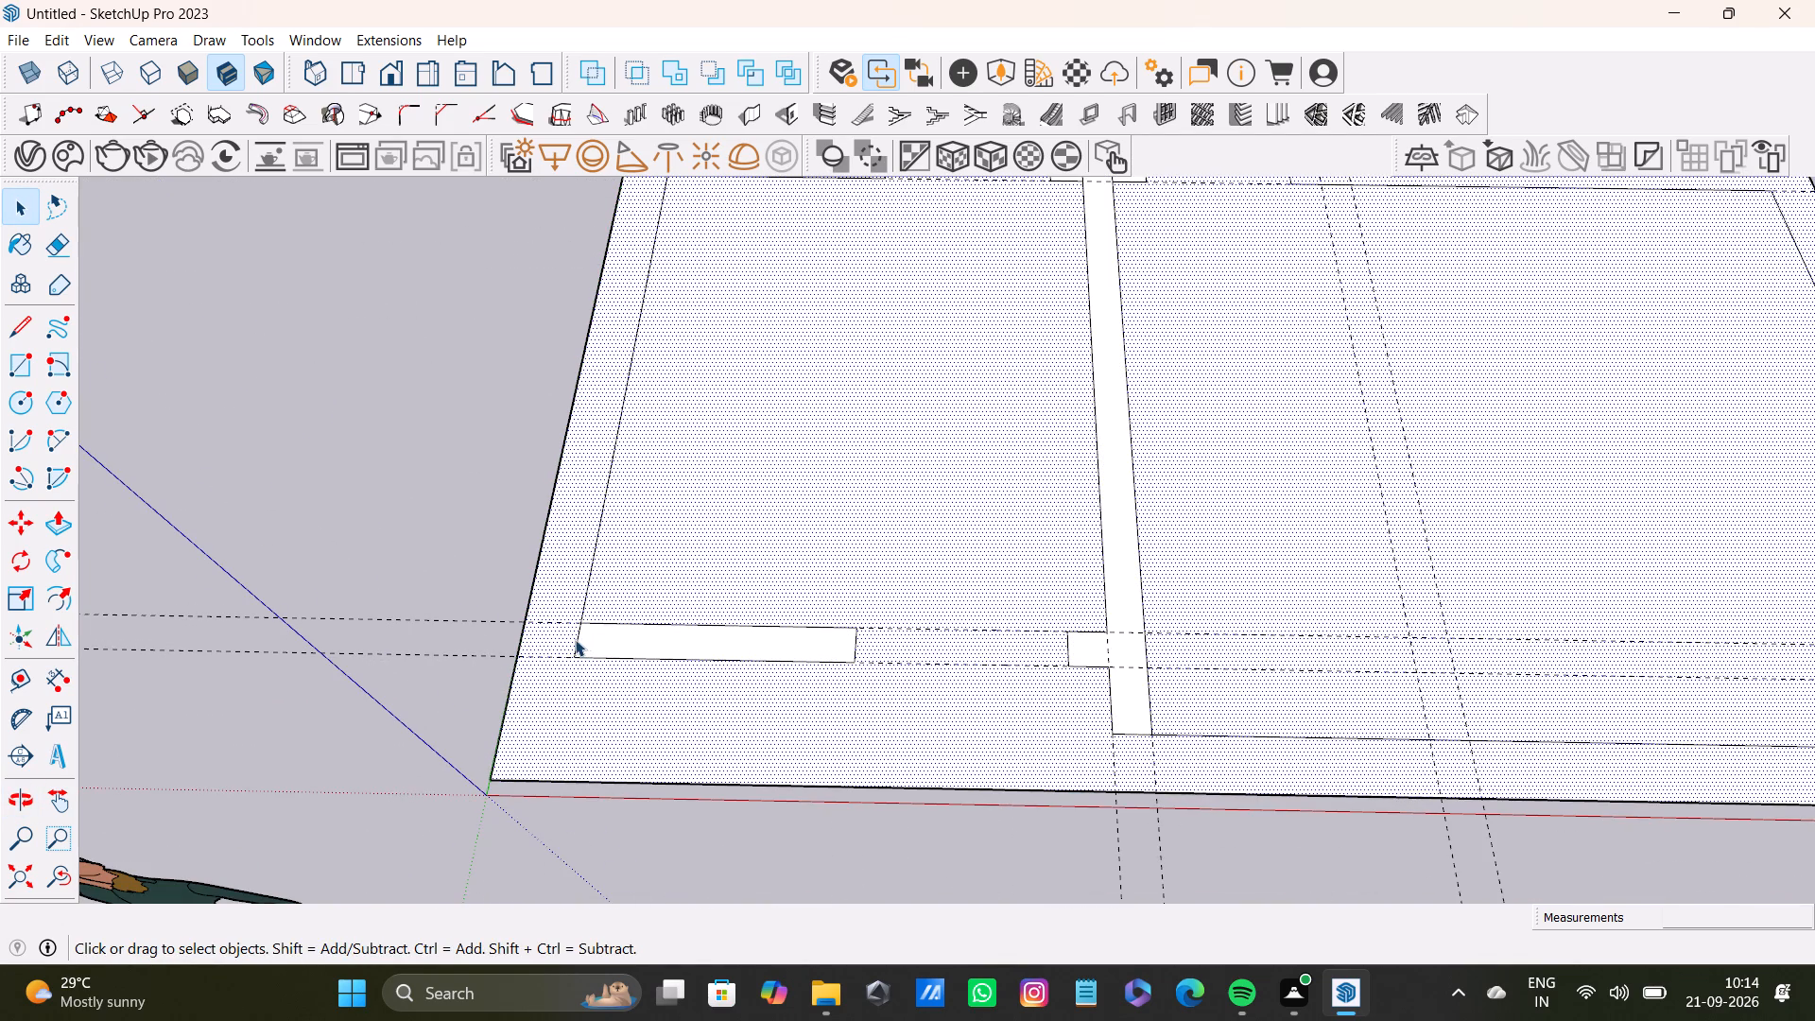
key("Delete")
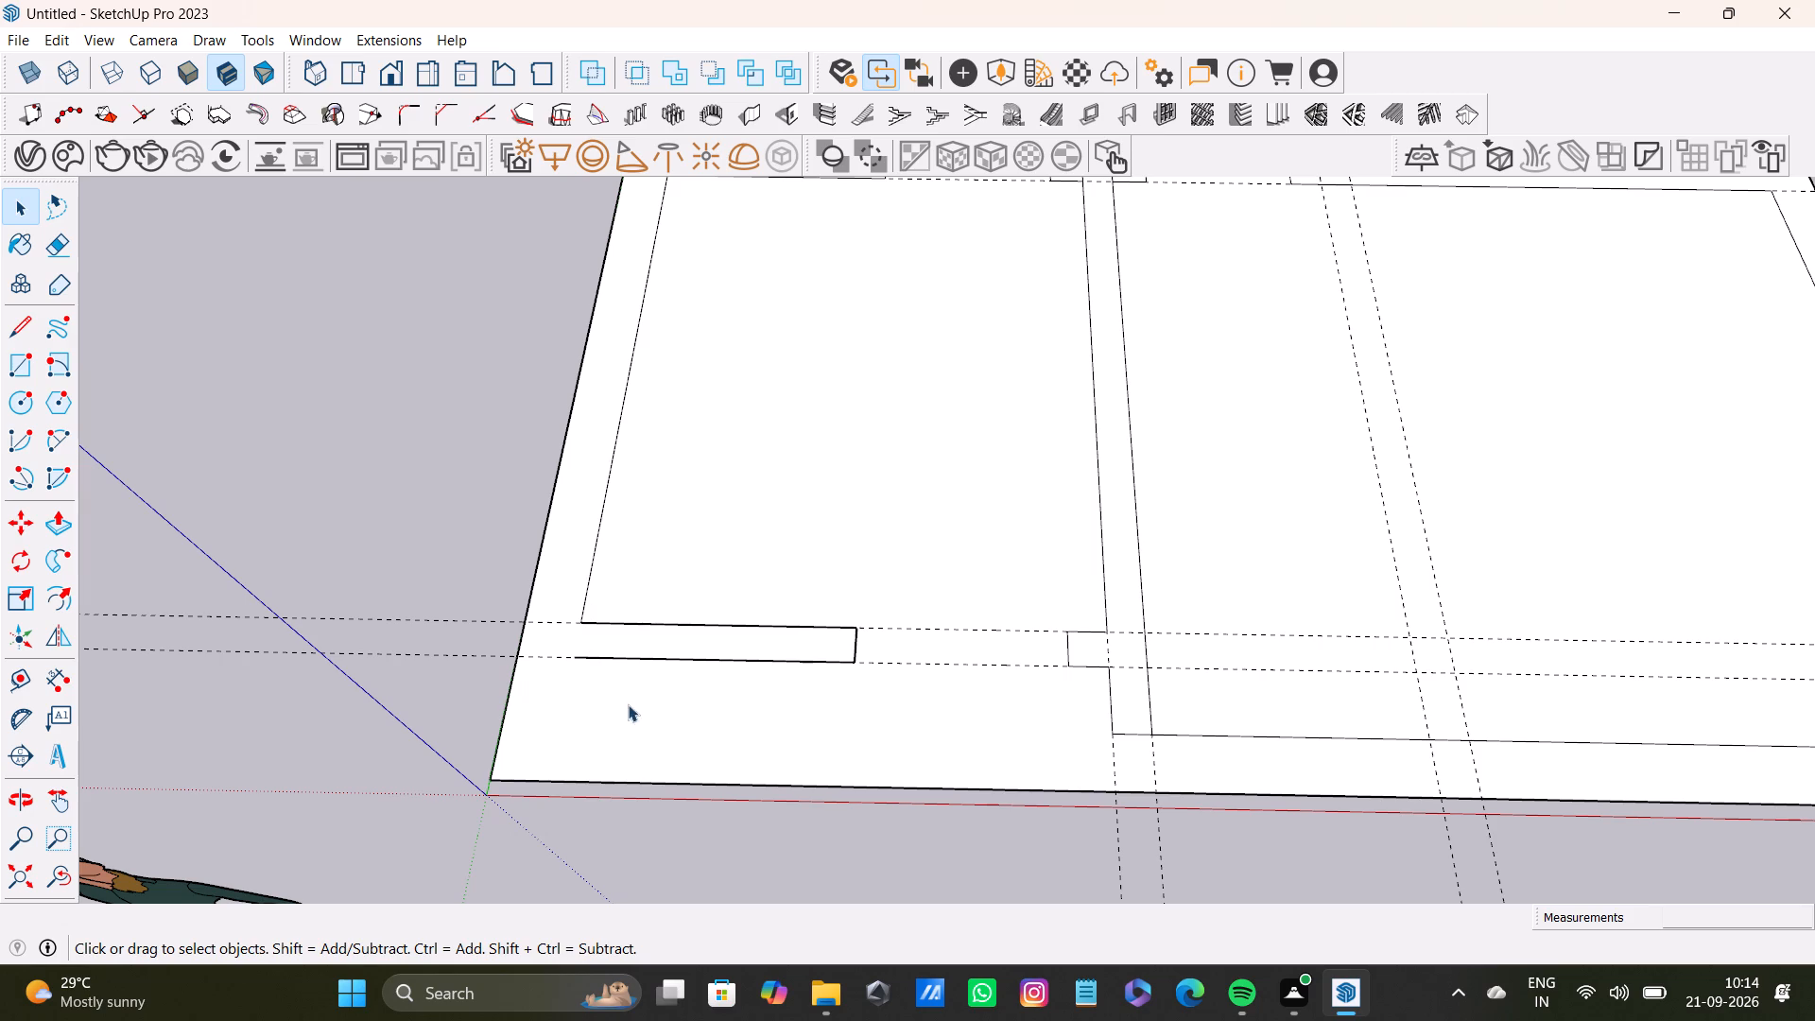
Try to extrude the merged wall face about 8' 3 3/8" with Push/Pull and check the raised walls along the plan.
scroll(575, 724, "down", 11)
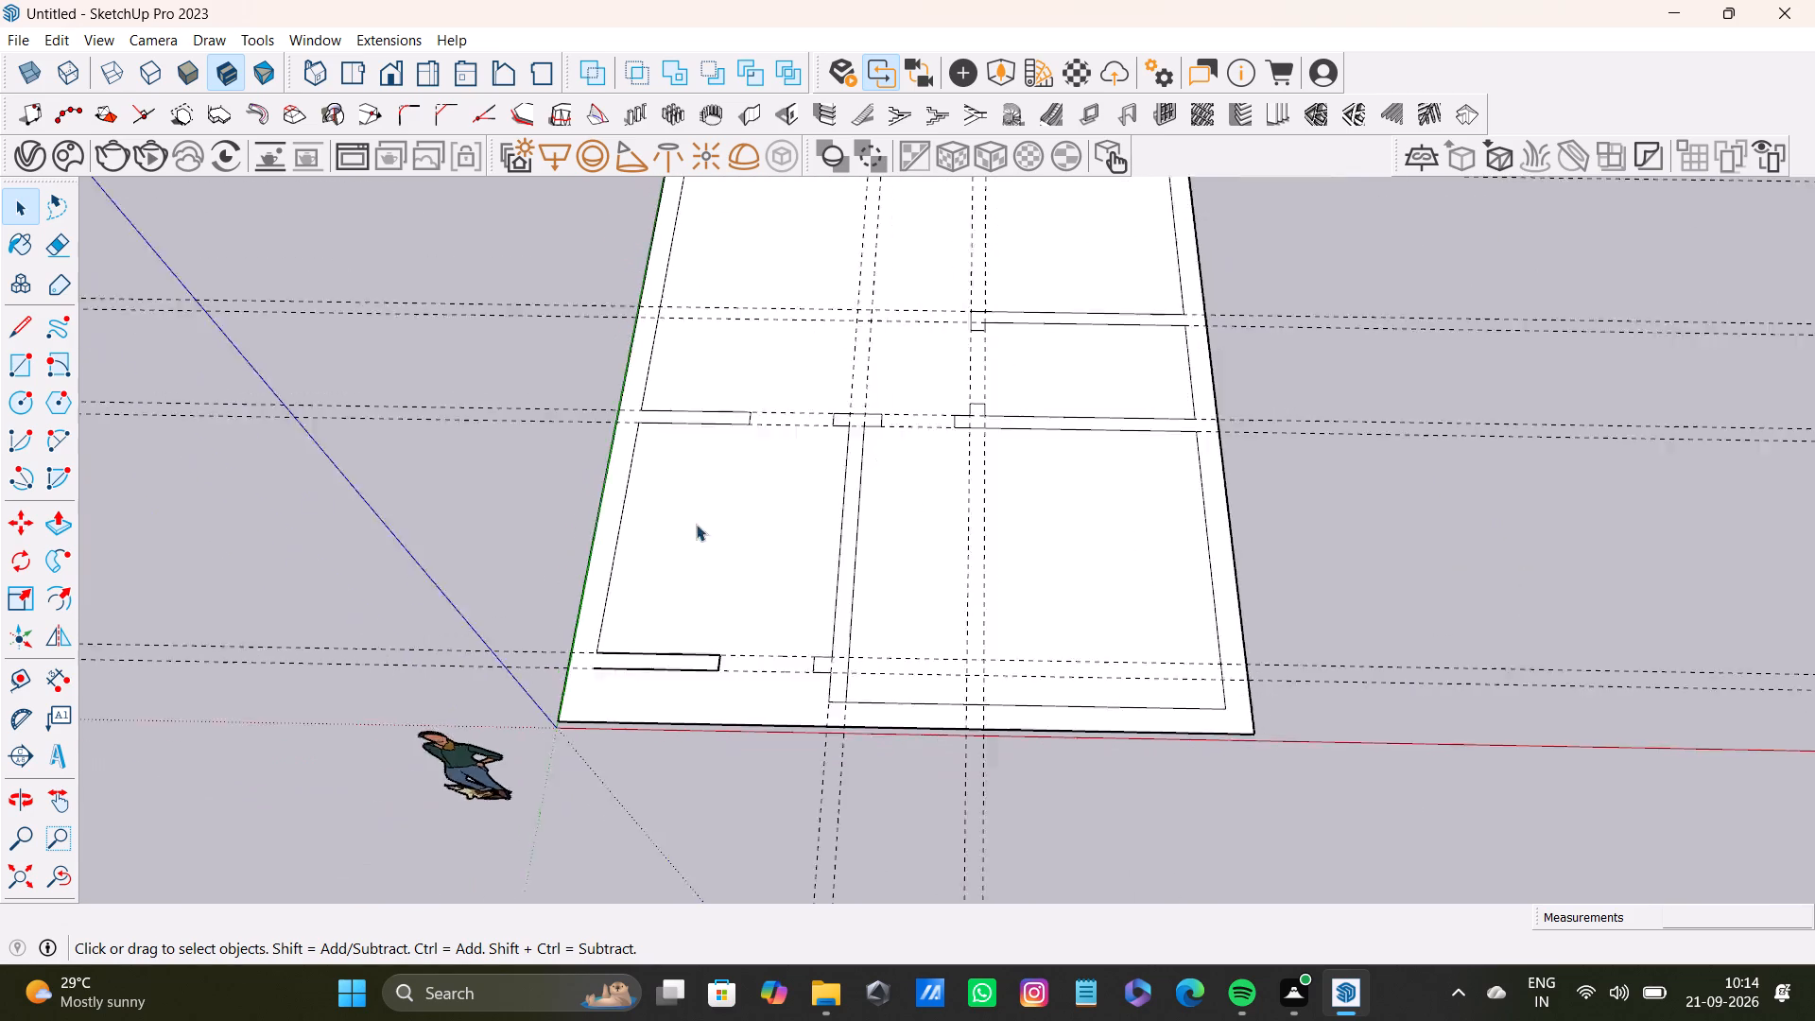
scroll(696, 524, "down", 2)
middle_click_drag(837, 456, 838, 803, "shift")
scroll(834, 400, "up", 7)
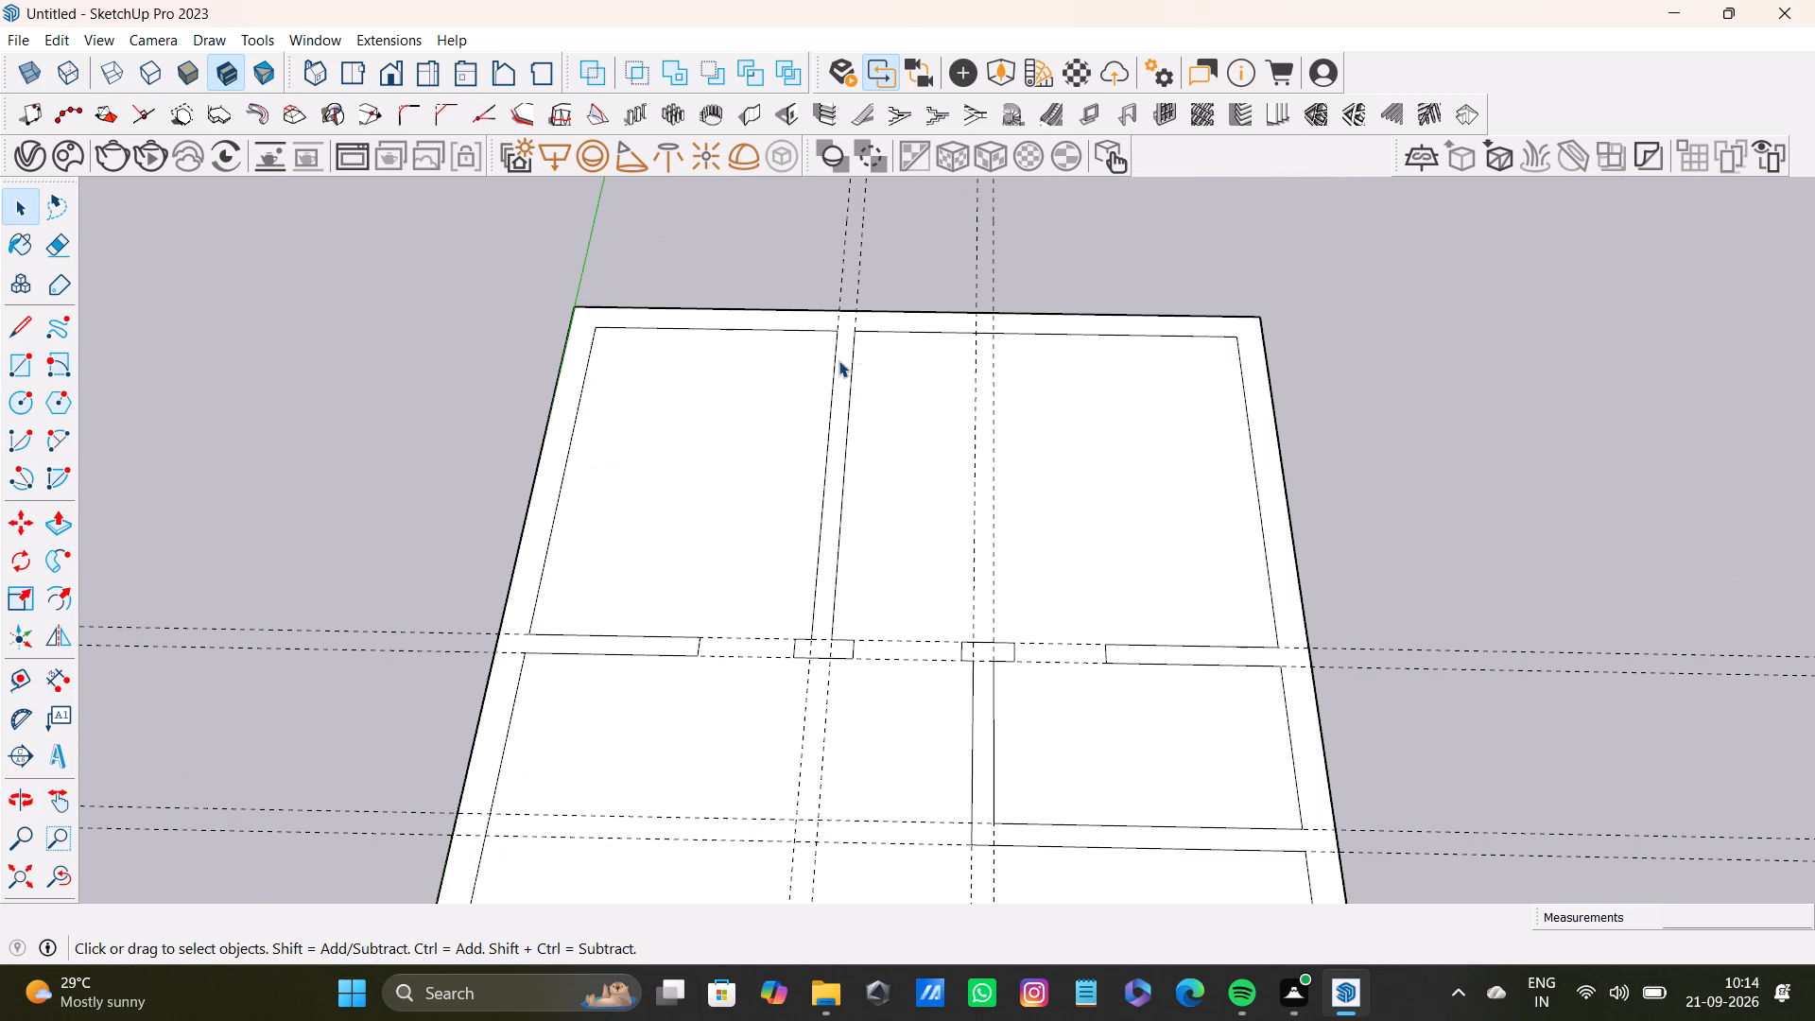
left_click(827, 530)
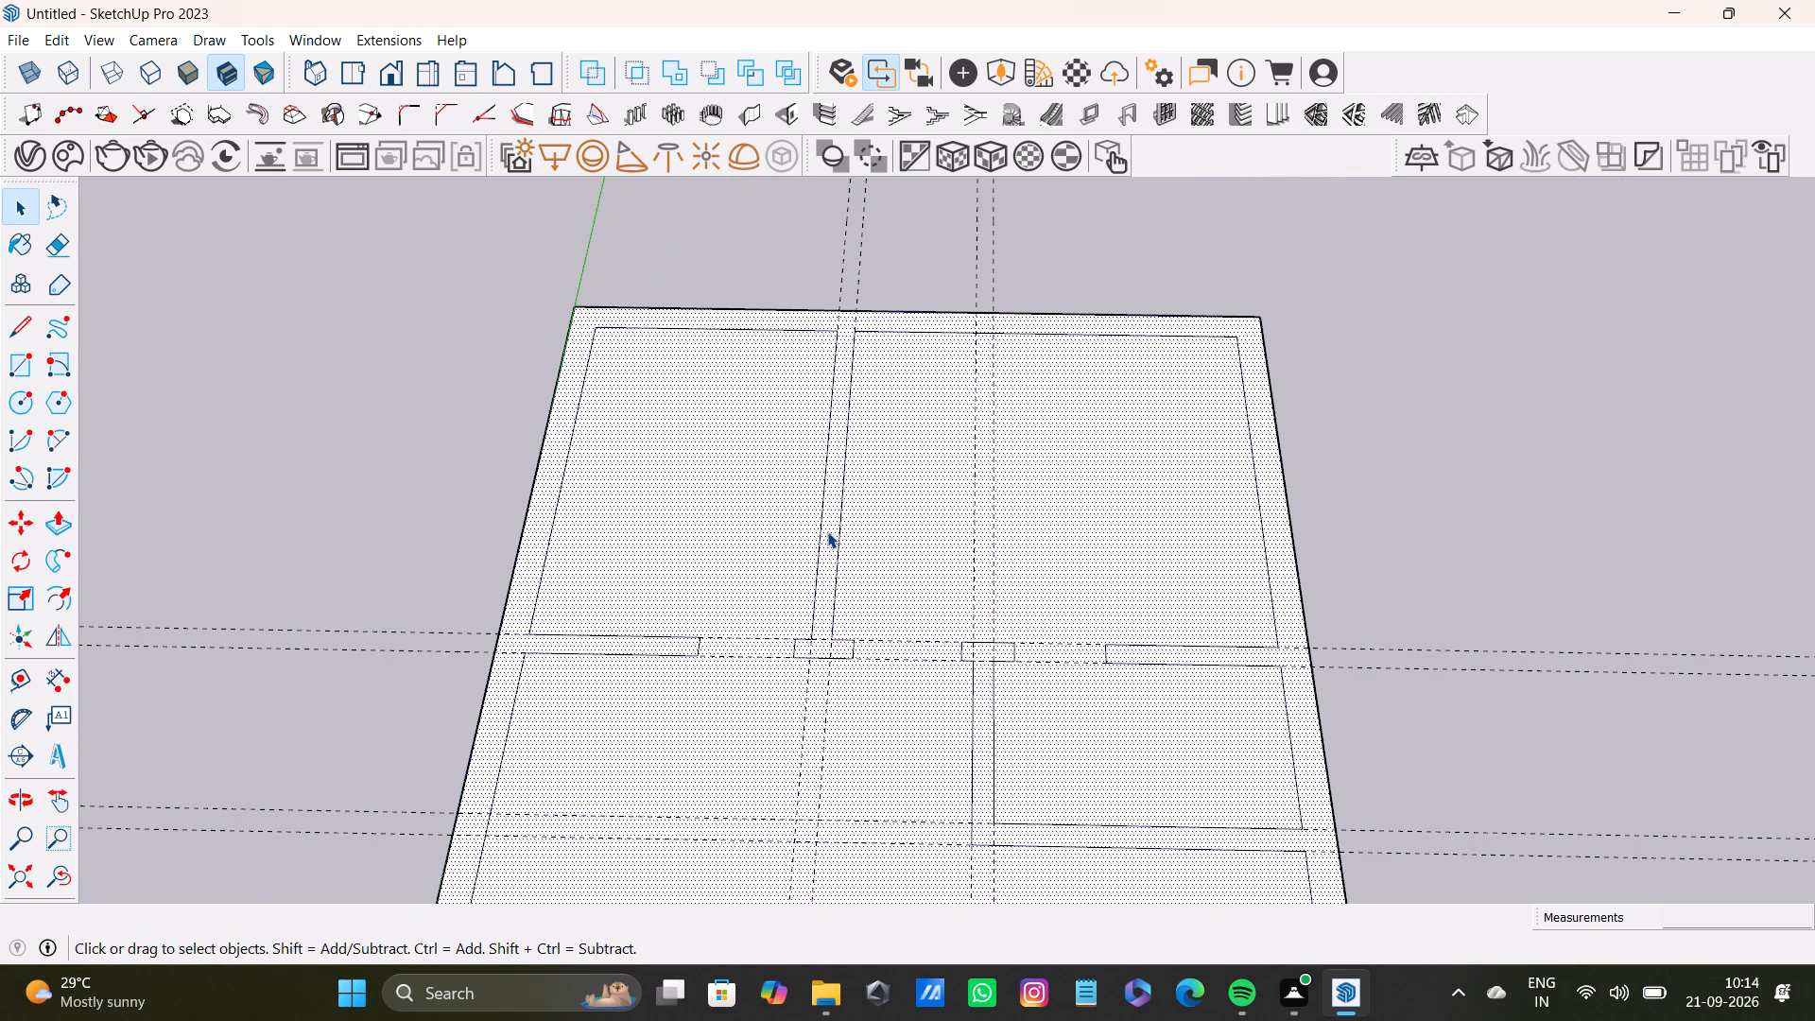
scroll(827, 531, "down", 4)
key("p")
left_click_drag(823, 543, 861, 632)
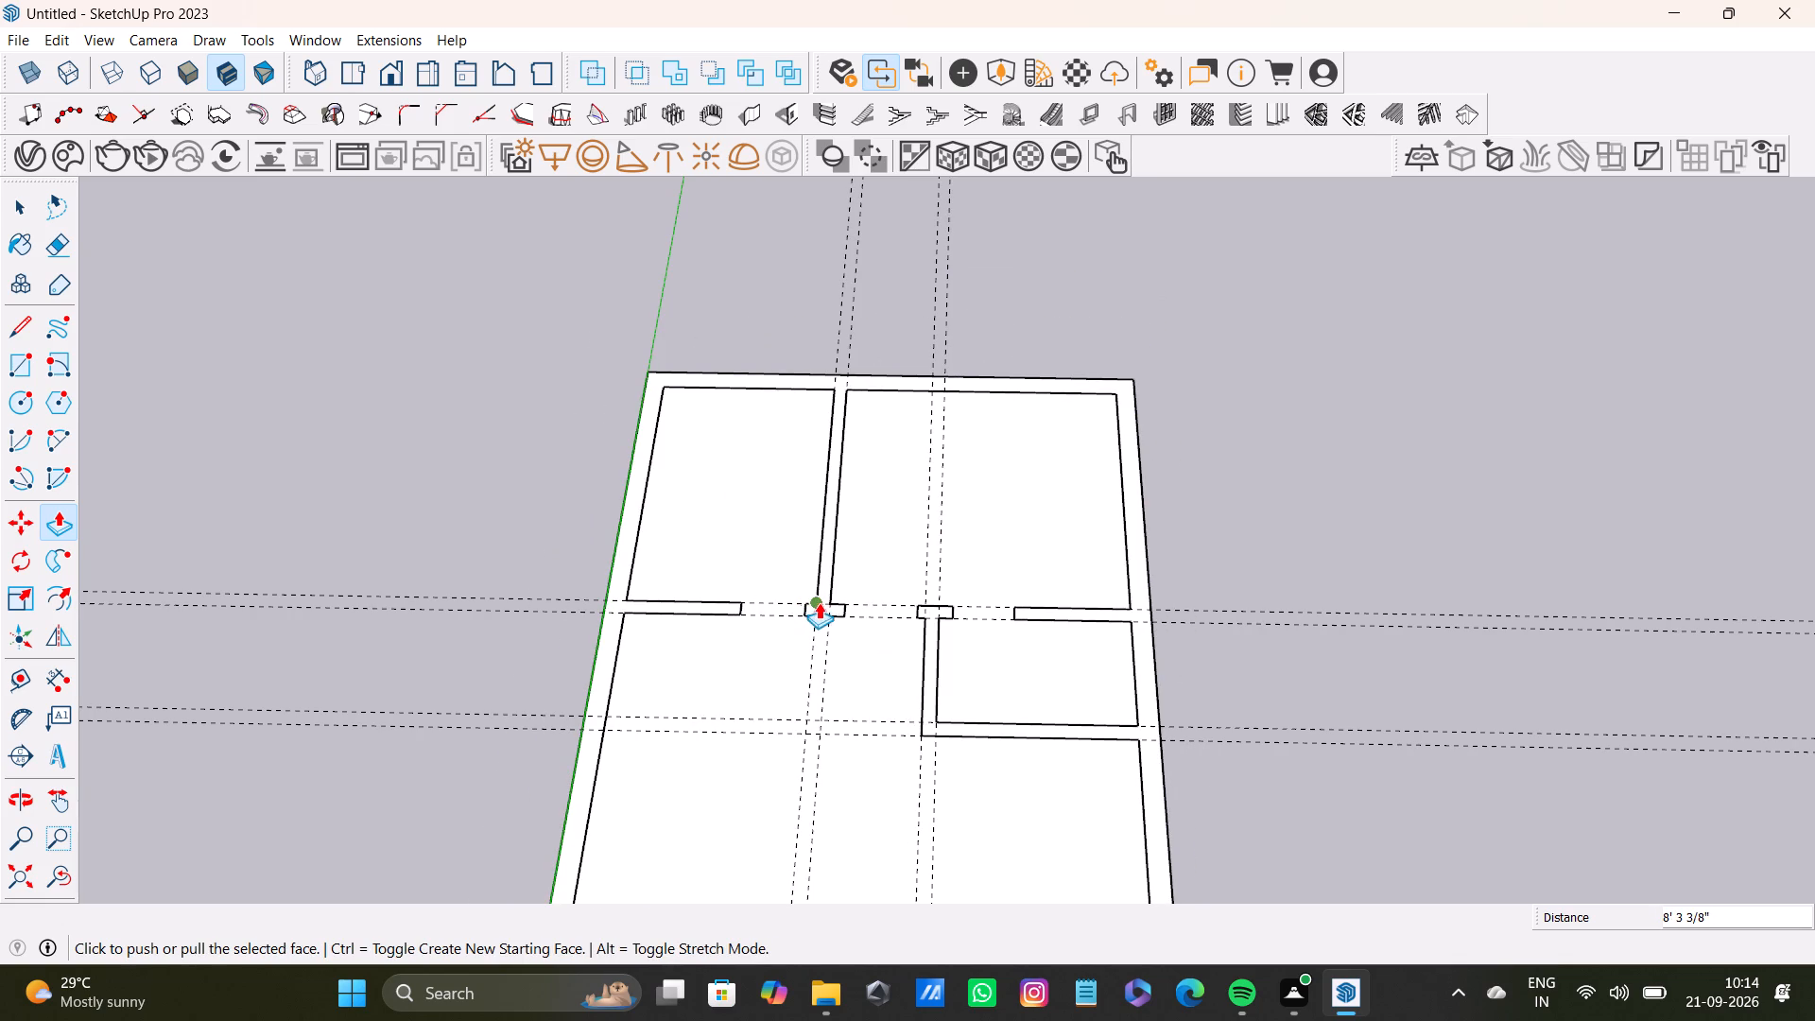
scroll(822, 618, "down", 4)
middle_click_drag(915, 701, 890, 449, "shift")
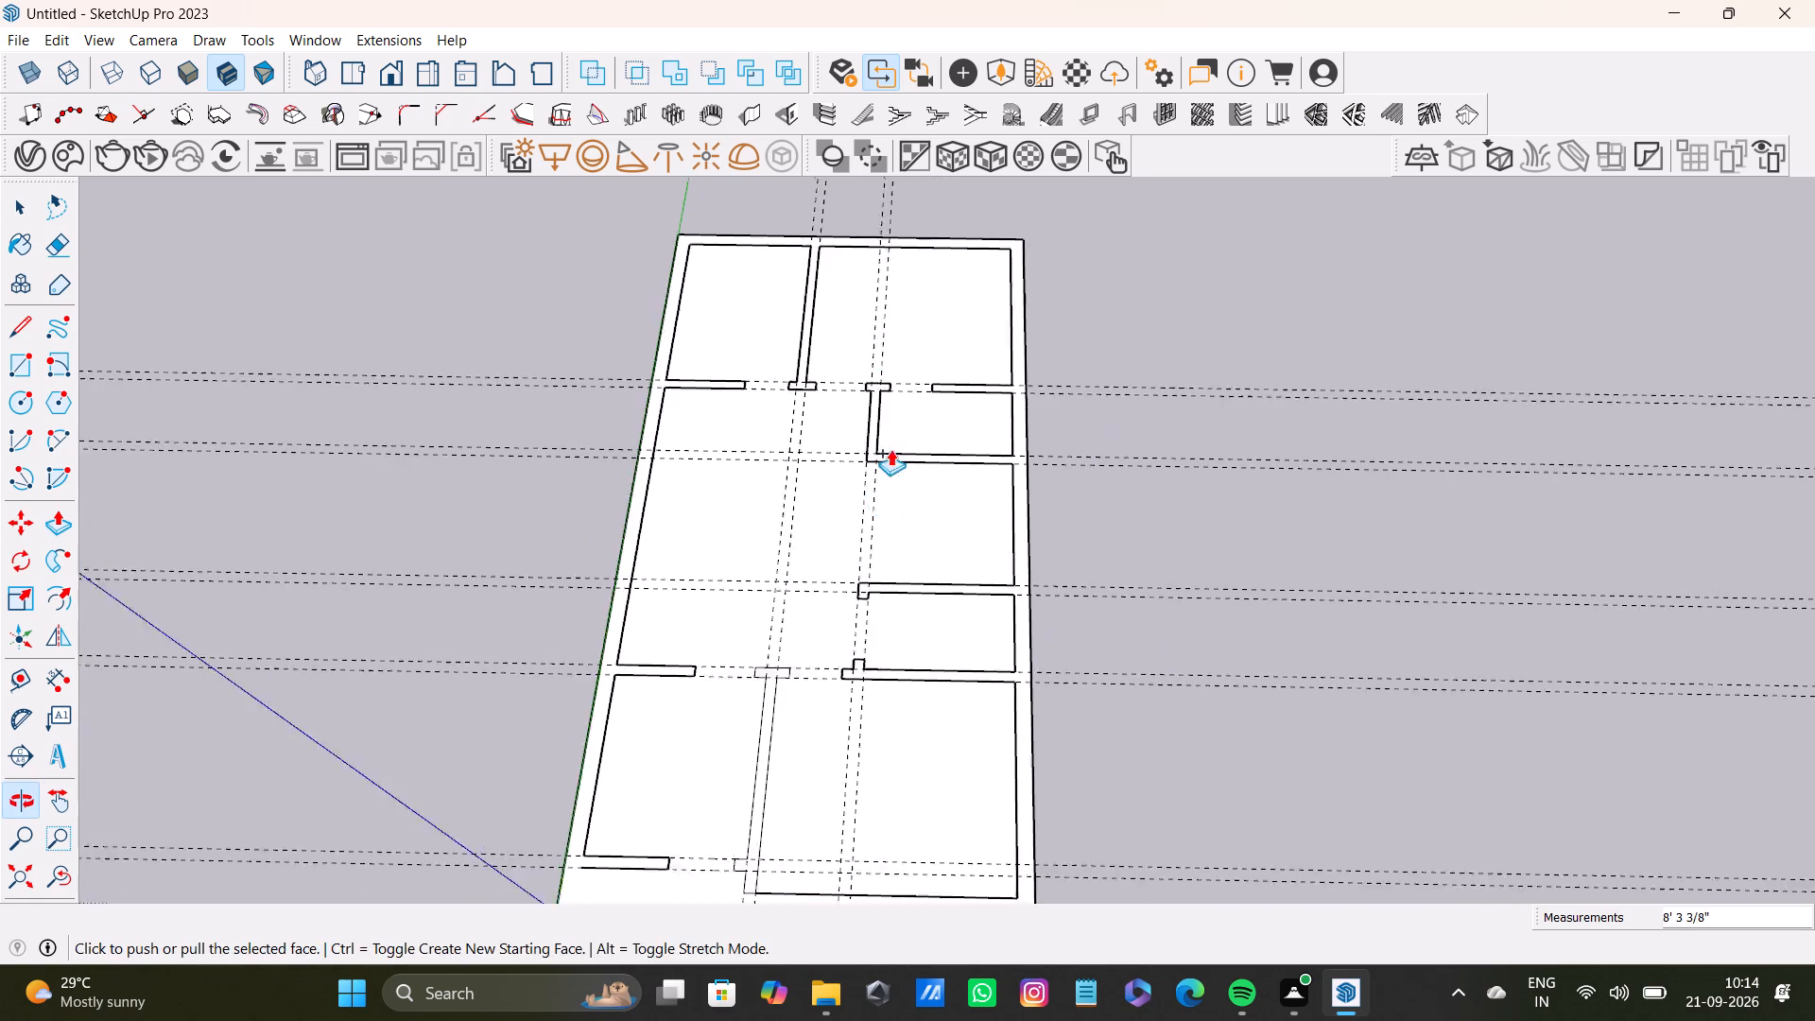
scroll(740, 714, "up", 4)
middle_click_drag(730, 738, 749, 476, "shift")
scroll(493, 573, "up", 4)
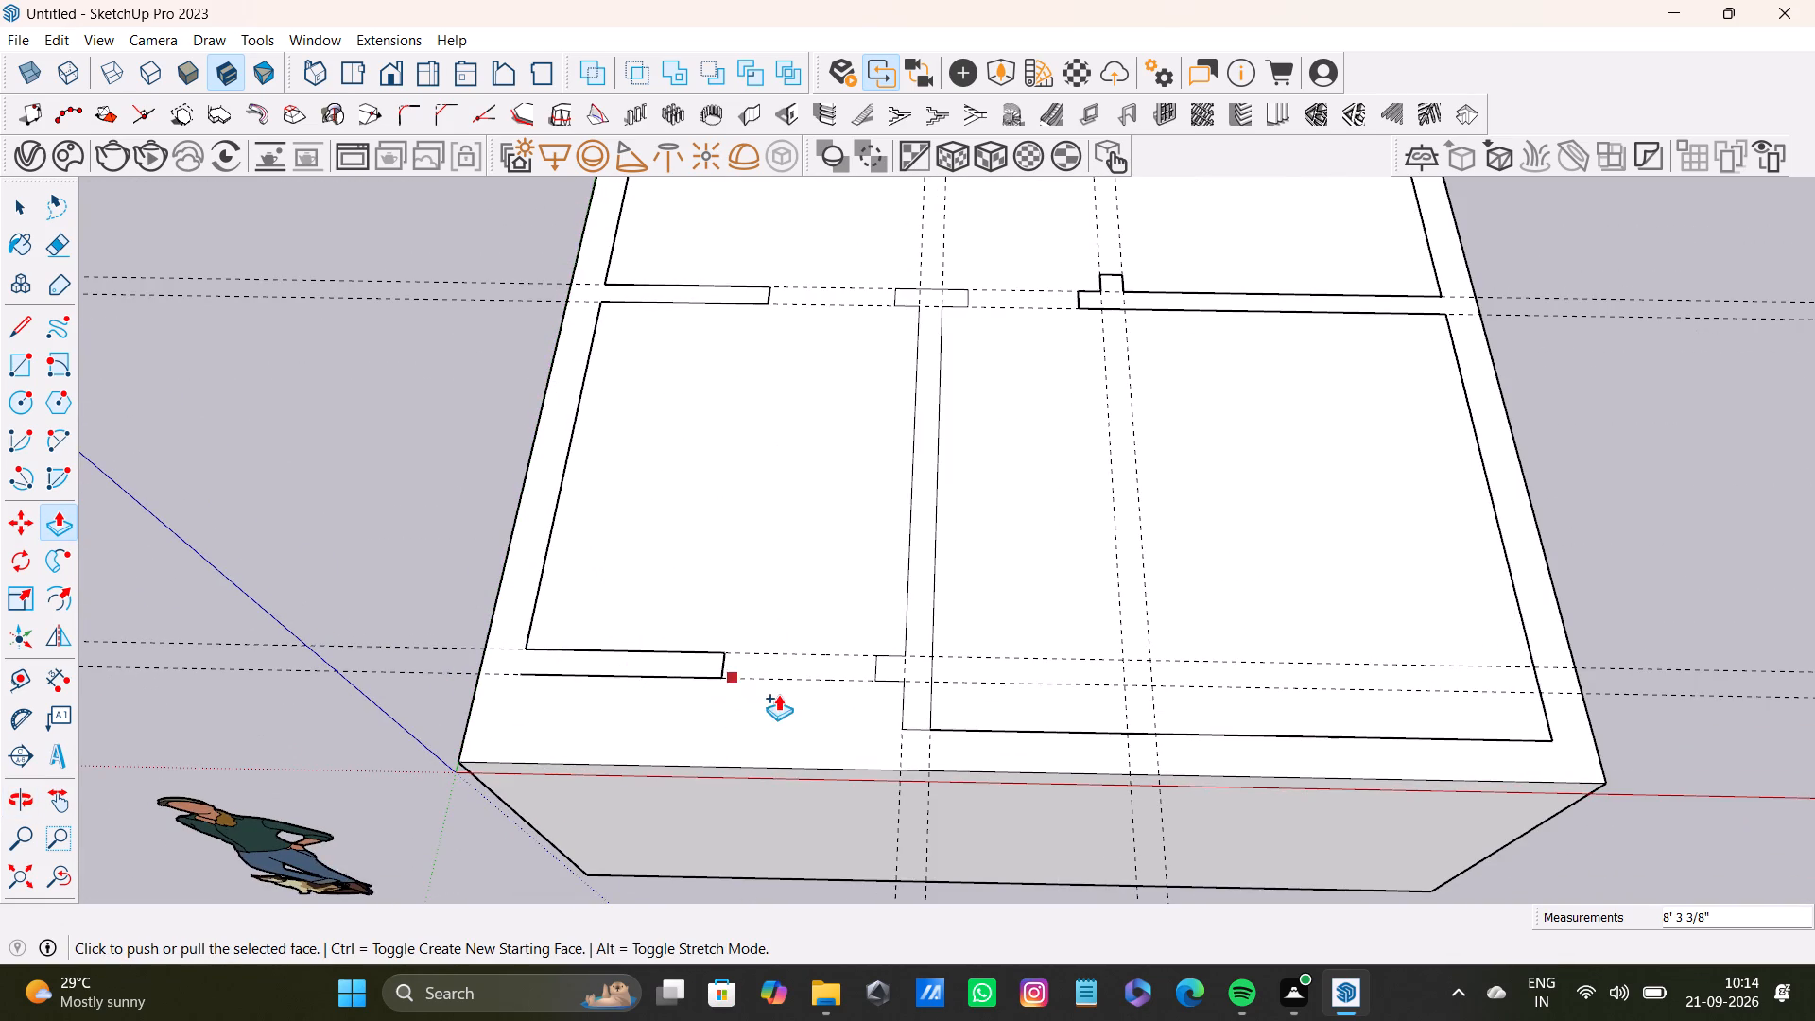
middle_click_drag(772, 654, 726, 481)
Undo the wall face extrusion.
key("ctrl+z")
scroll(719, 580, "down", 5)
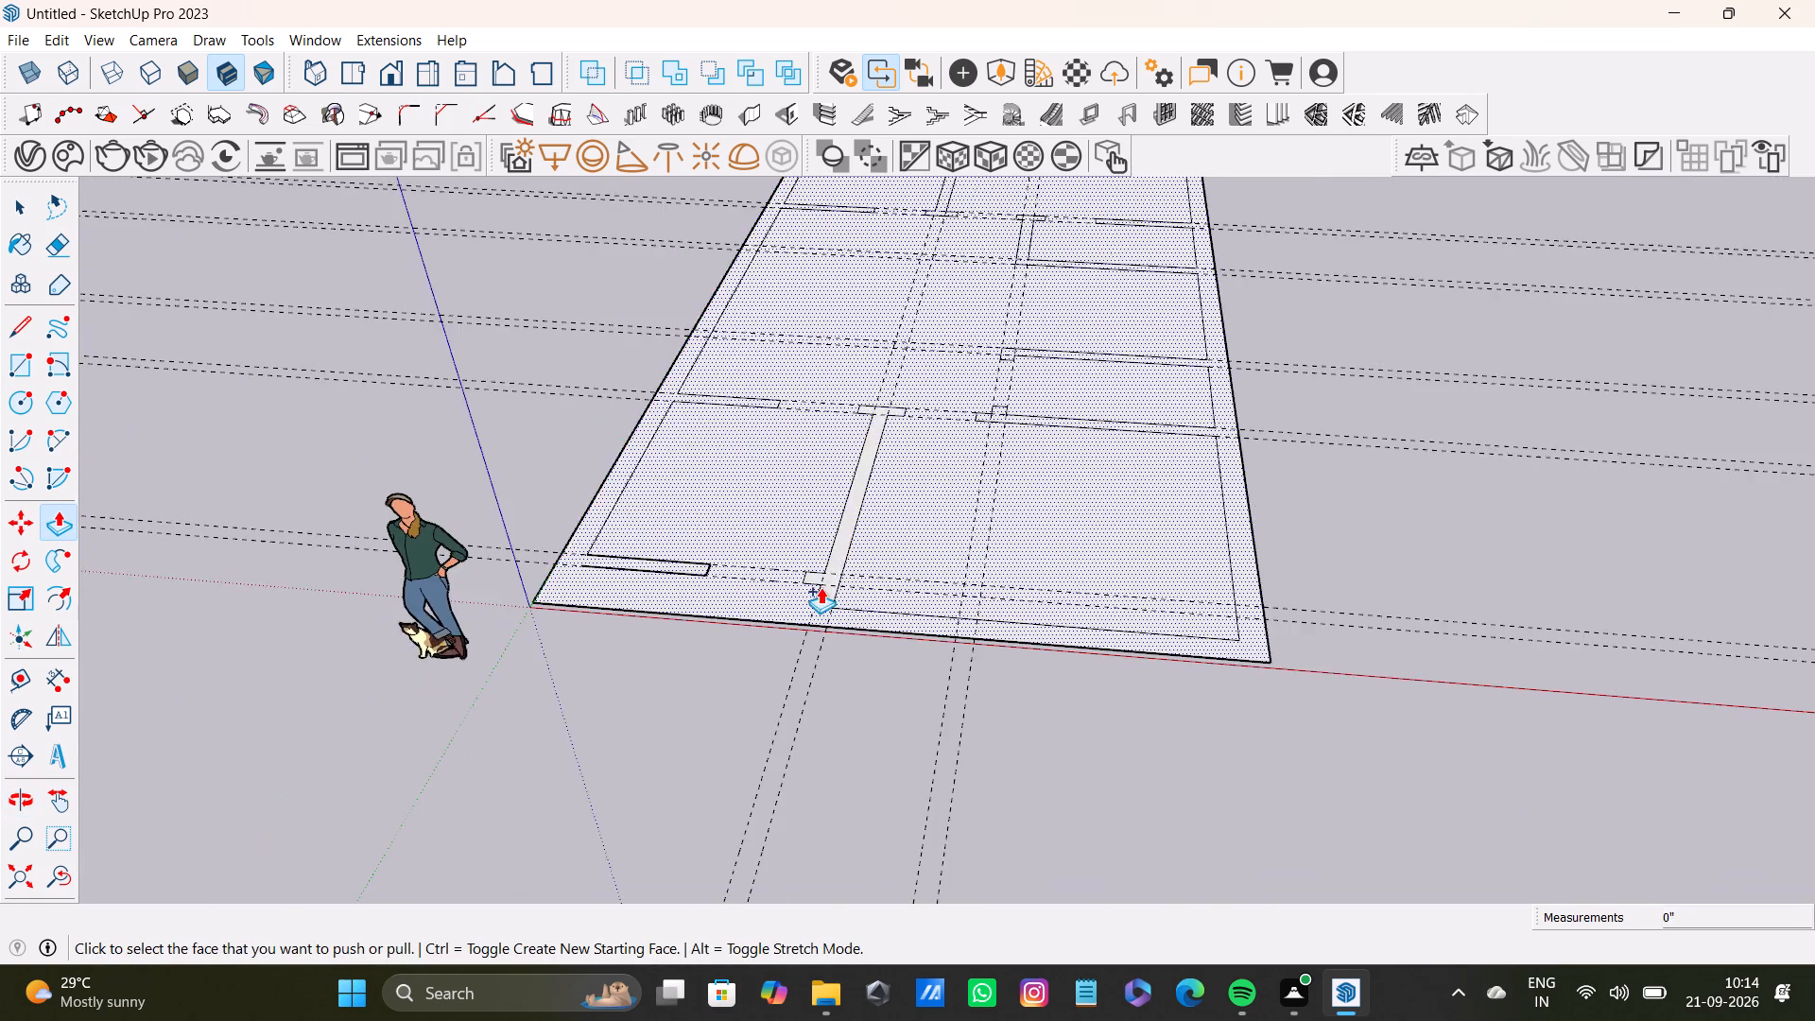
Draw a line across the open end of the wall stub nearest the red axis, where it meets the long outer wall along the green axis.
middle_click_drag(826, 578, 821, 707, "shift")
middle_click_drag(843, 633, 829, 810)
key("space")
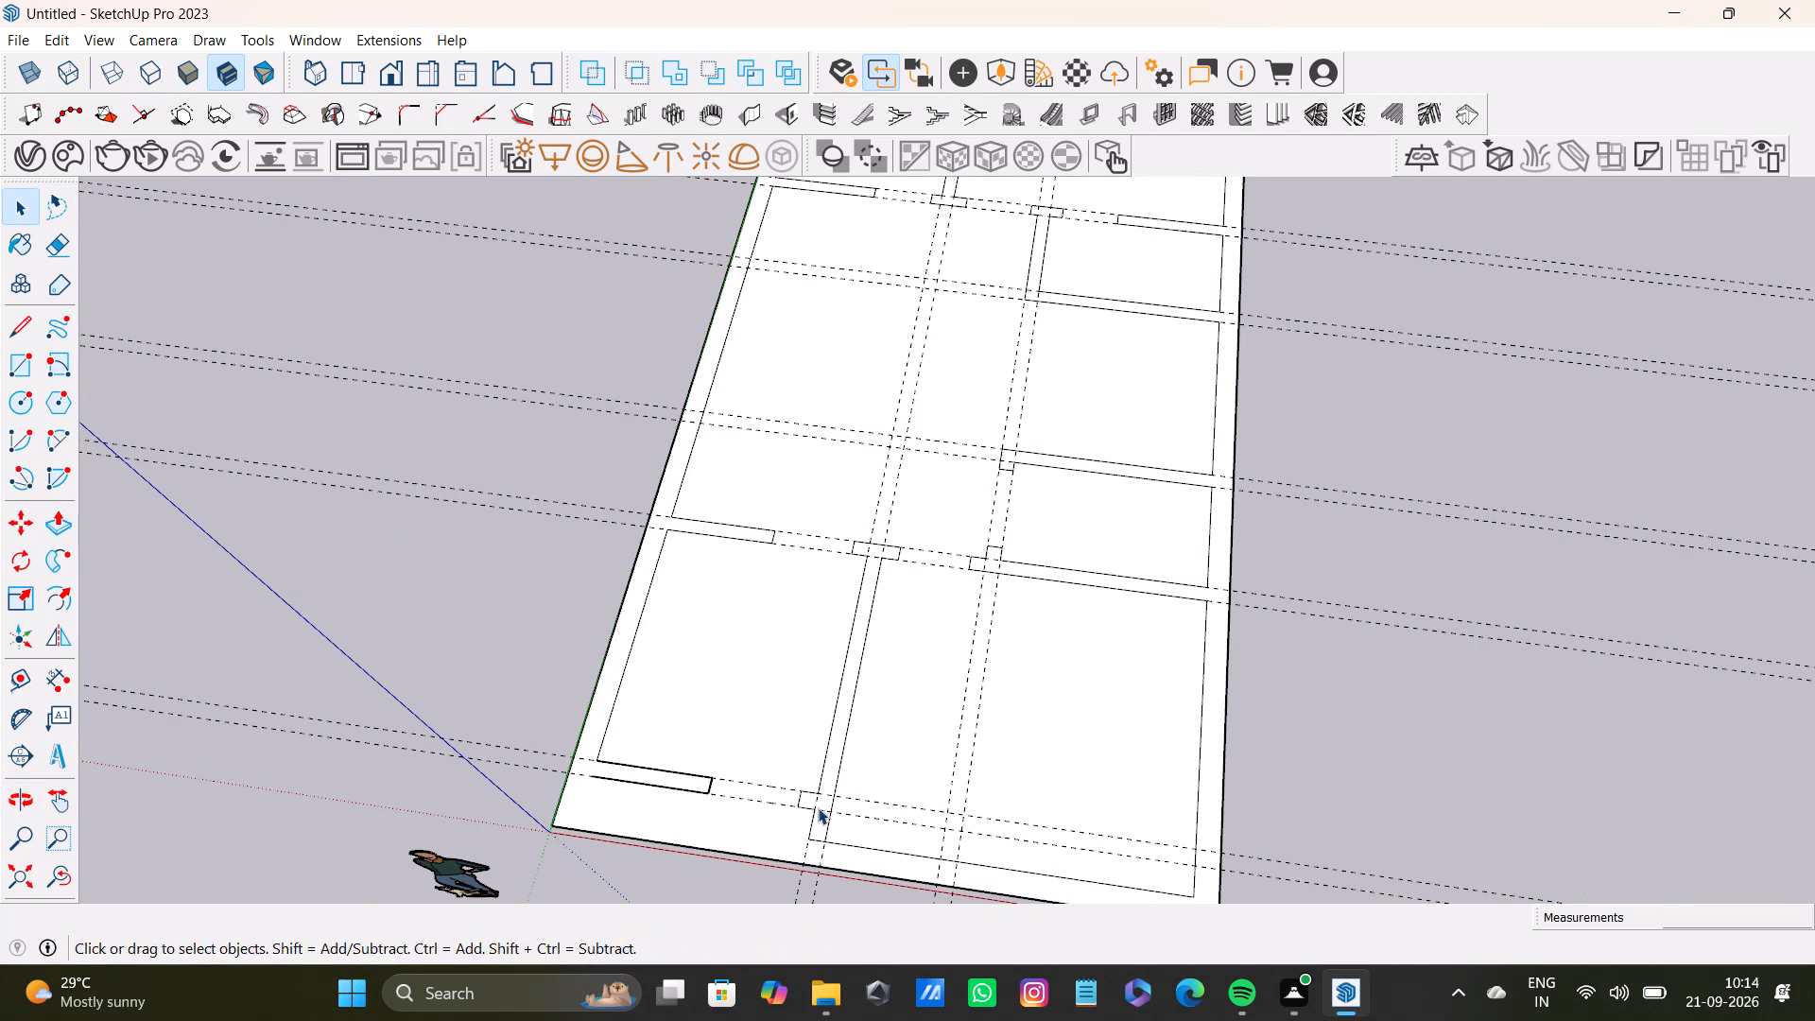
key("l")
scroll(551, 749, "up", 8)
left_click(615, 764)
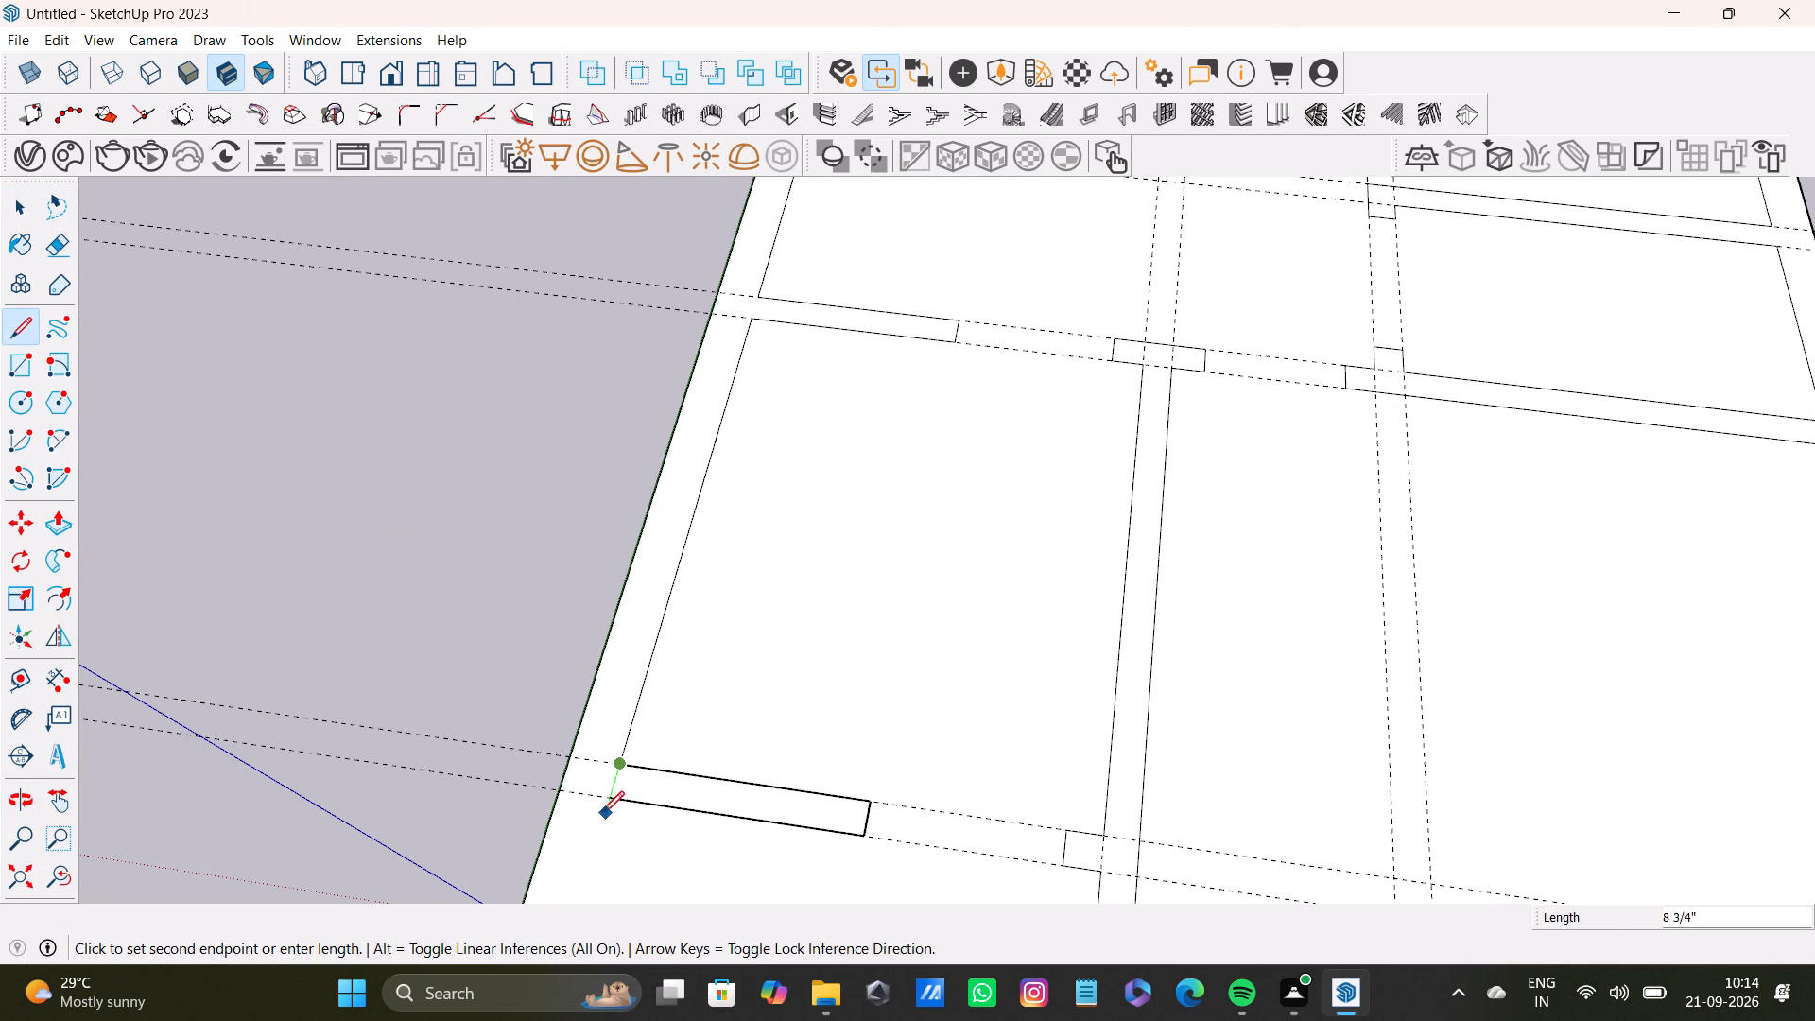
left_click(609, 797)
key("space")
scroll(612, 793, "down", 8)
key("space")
Select the partition face nearest the red-axis outer wall and examine how the wall pieces join across the whole plan.
scroll(735, 786, "up", 4)
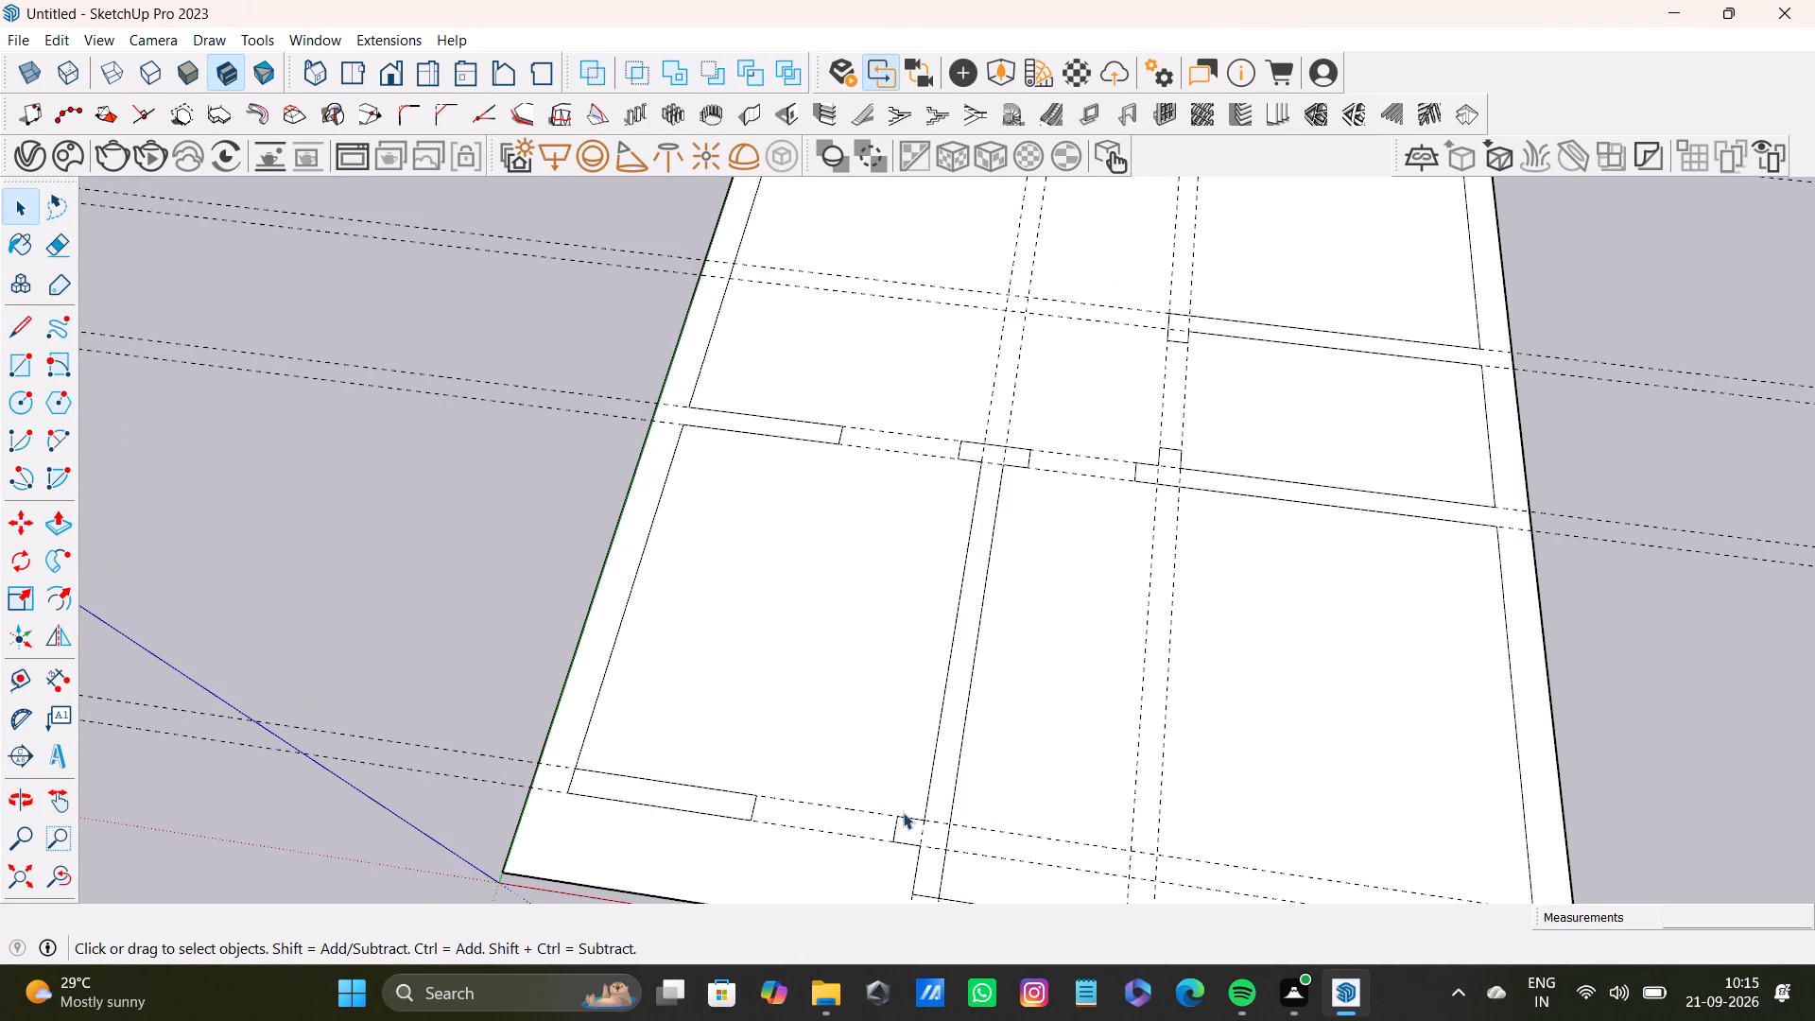
left_click(934, 827)
scroll(934, 830, "down", 4)
middle_click_drag(948, 823, 889, 686, "shift")
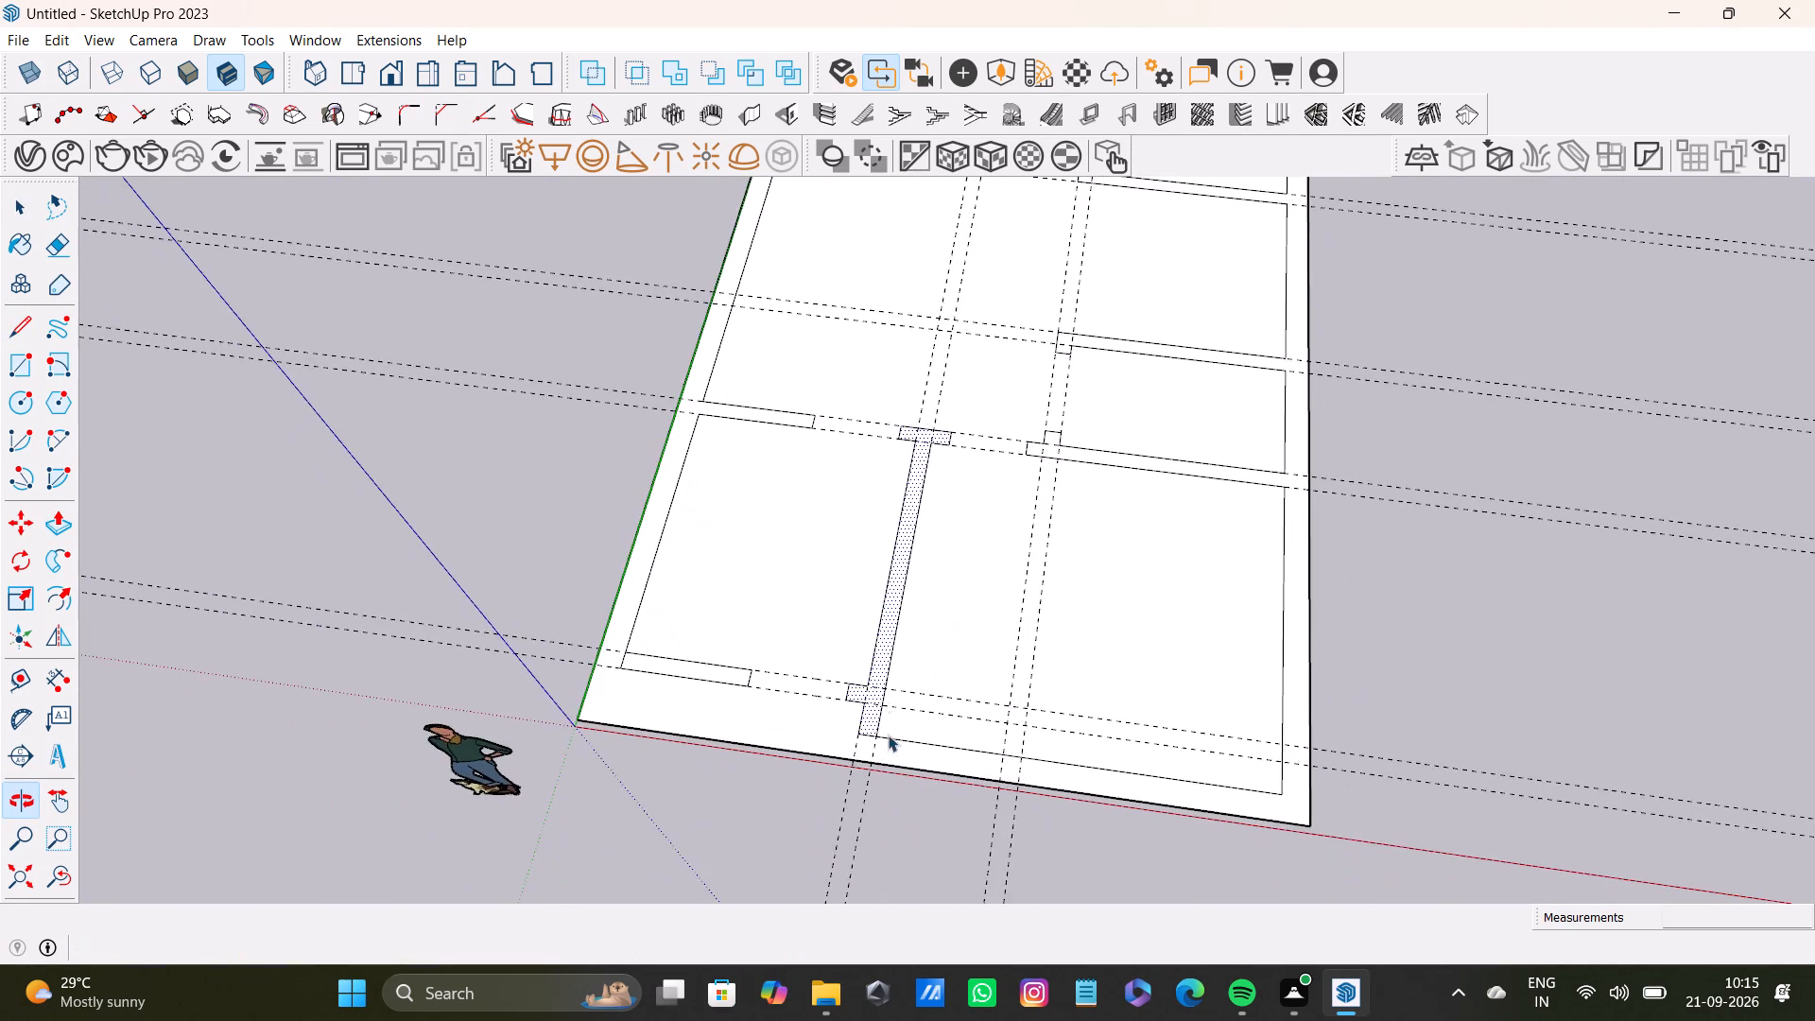
scroll(886, 743, "up", 7)
scroll(937, 697, "down", 4)
middle_click_drag(1098, 566, 941, 732, "shift")
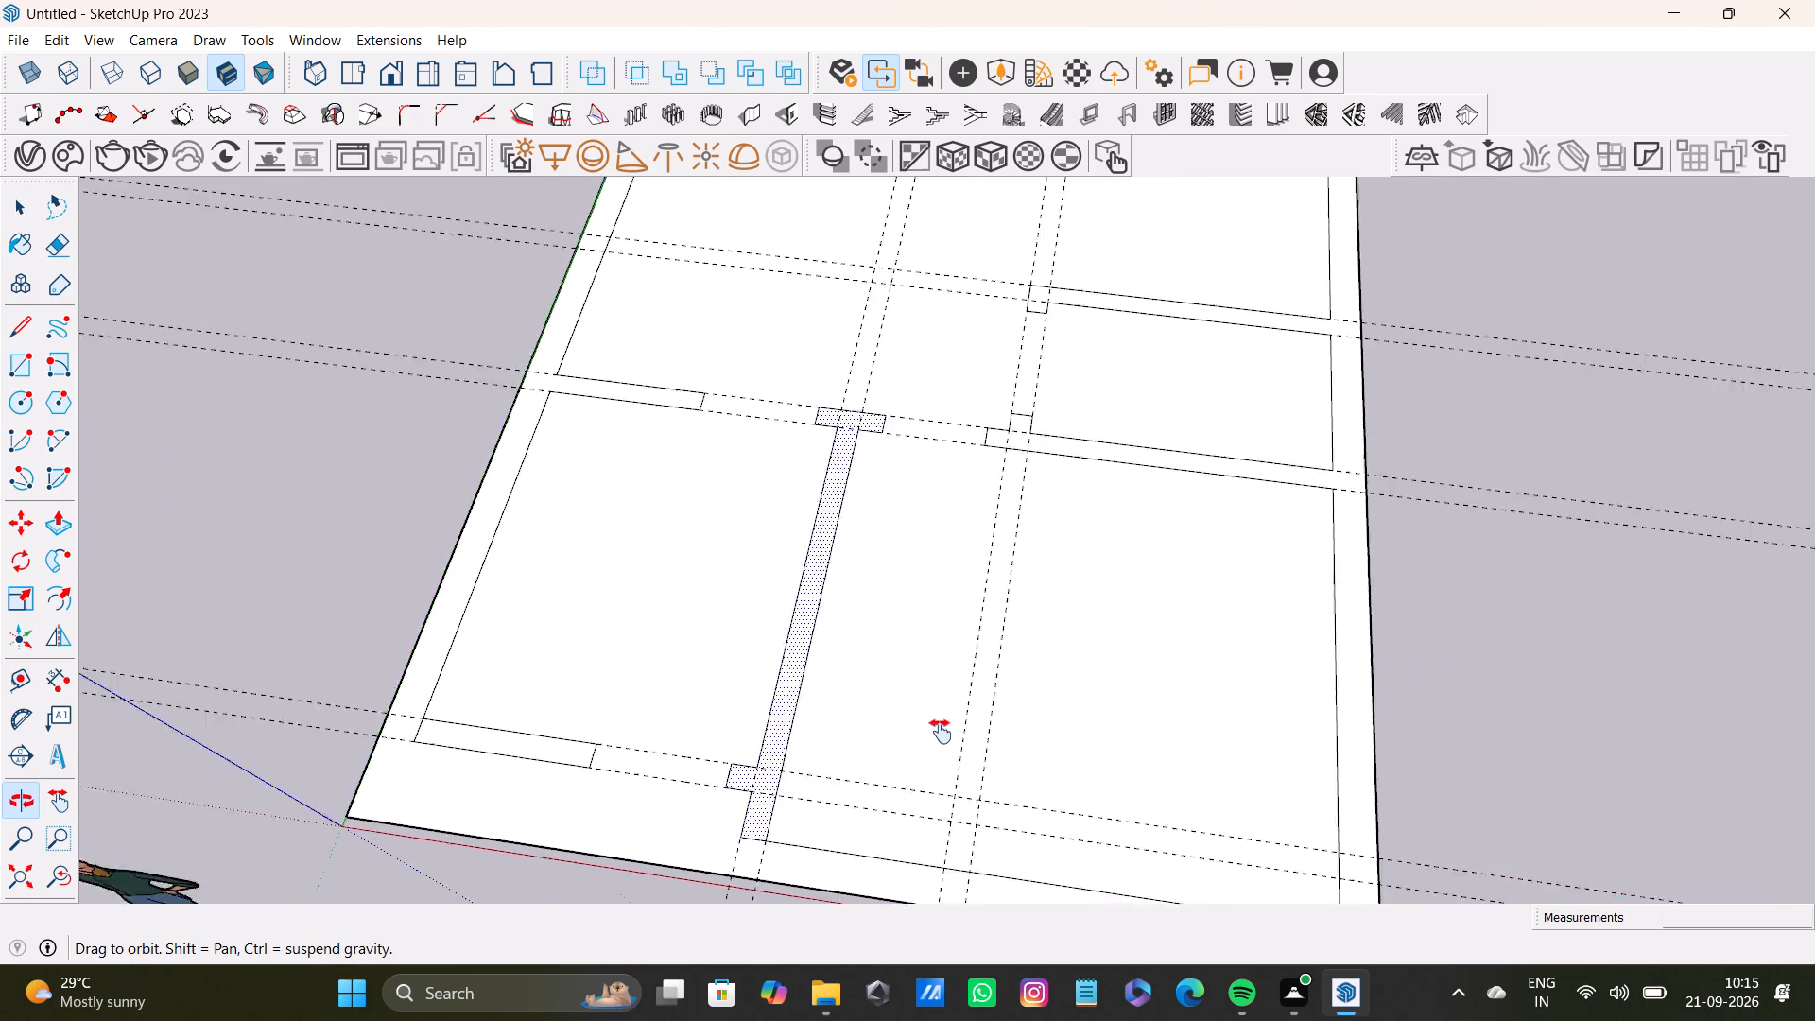
middle_click_drag(941, 732, 917, 840, "shift")
scroll(985, 612, "down", 3, "shift")
middle_click_drag(1001, 505, 930, 888, "shift")
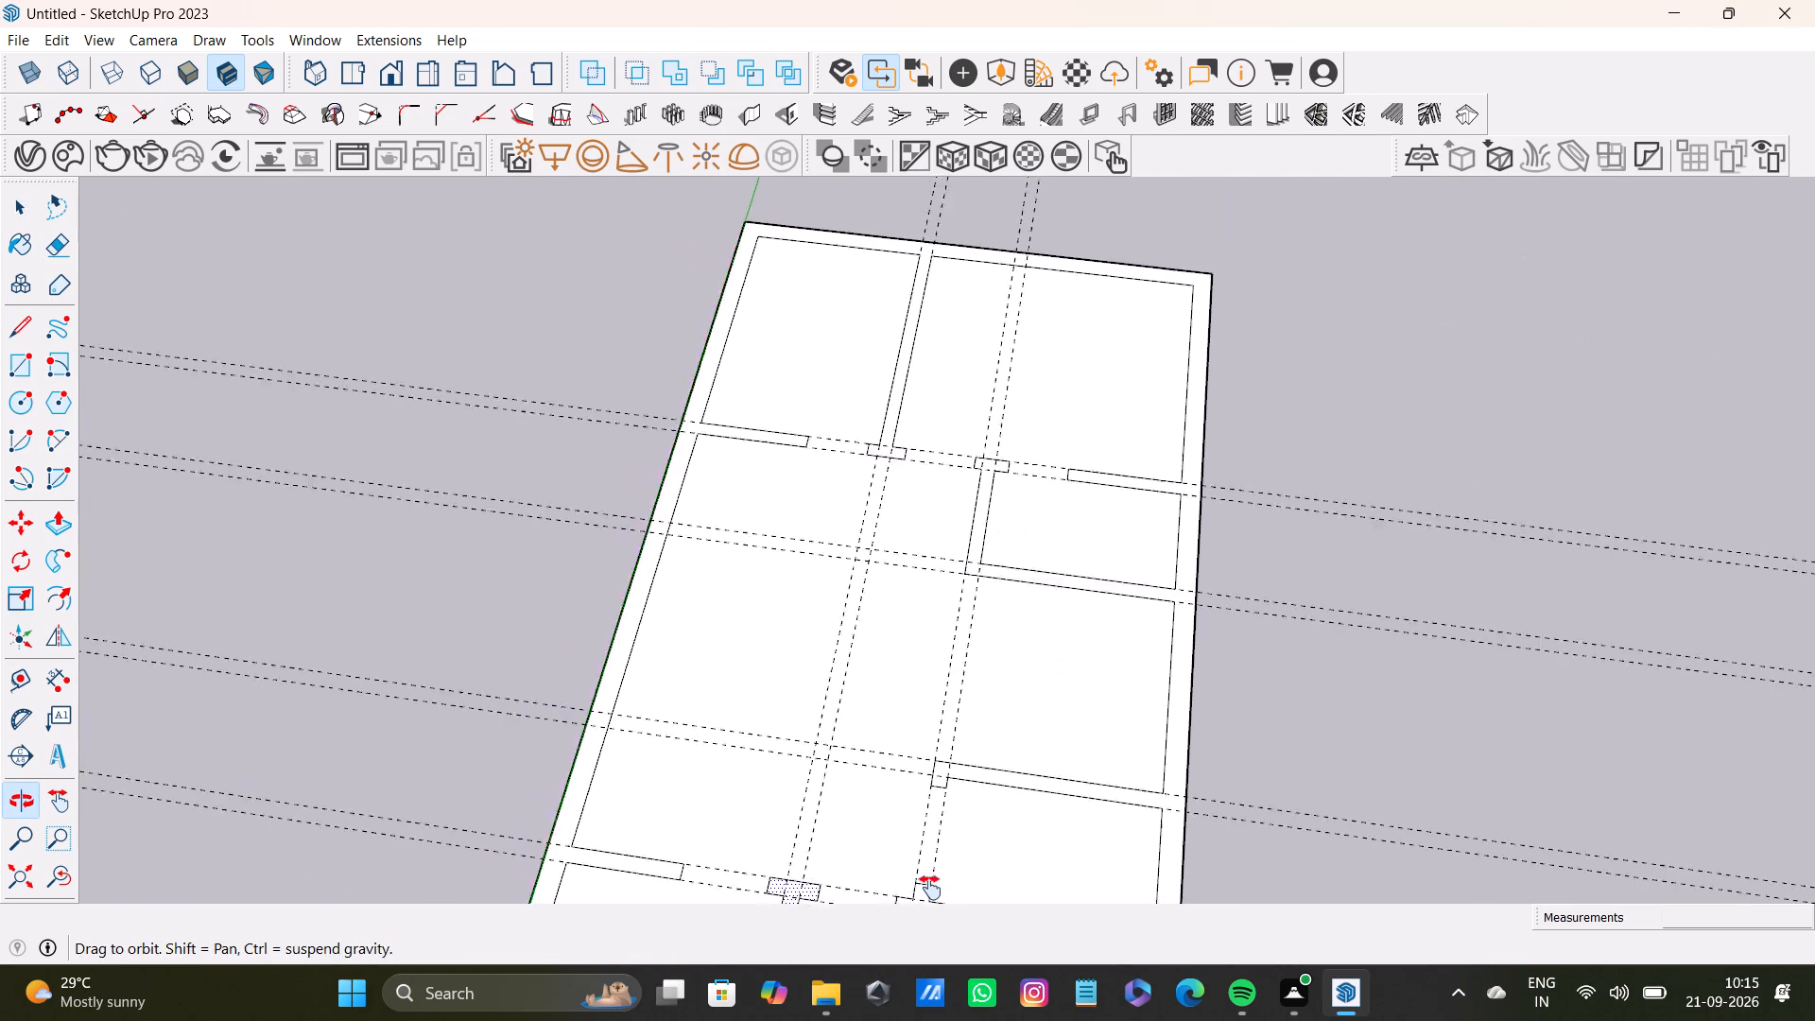
middle_click_drag(930, 888, 929, 889, "shift")
scroll(963, 549, "down", 4, "shift")
Undo the whole floor plan, including partitions, outer walls and guides, back to an empty model.
key("ctrl+z")
key("ctrl+z")
key("ctrl+z")
key("ctrl+z")
key("ctrl+z")
key("ctrl+z")
key("ctrl+z")
key("ctrl+z")
key("ctrl+z")
key("ctrl+z")
key("ctrl+z")
key("ctrl+z")
key("ctrl+z")
key("ctrl+z")
key("ctrl+z")
key("ctrl+z")
key("ctrl+z")
key("ctrl+z")
key("ctrl+z")
key("ctrl+z")
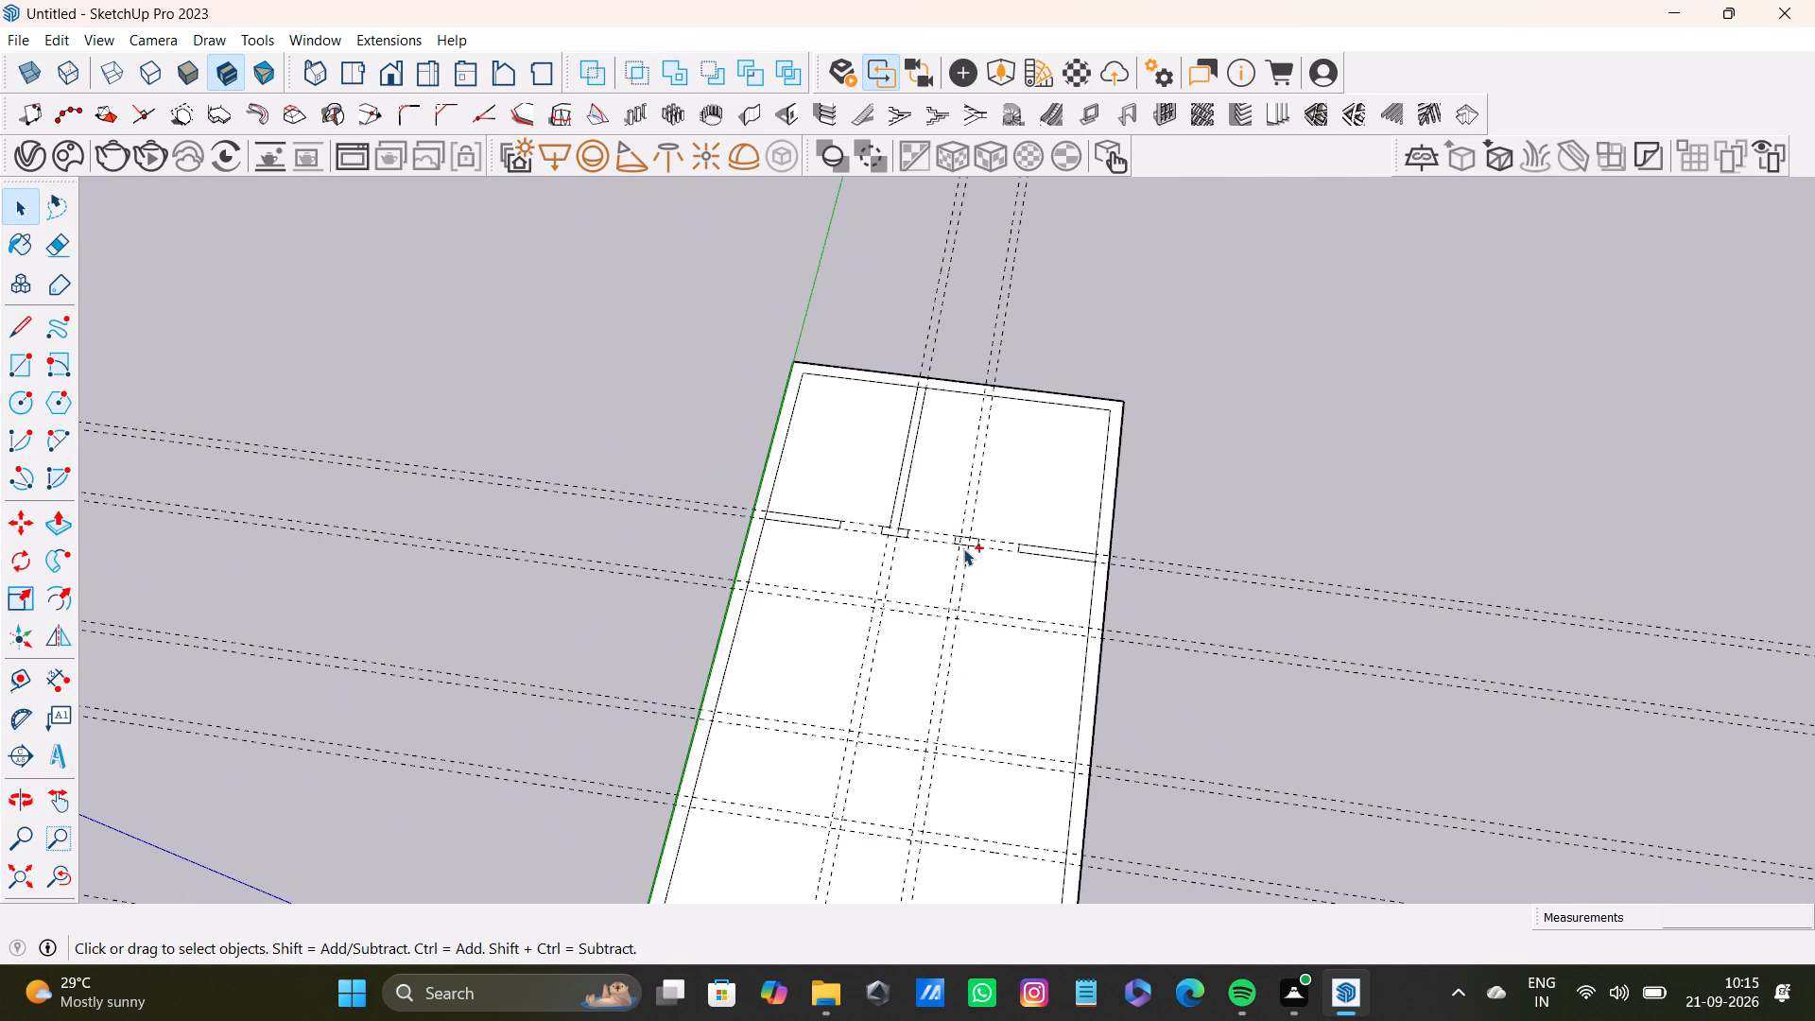
Start a new rectangle on the empty ground plane near the axes origin.
scroll(963, 548, "down", 4)
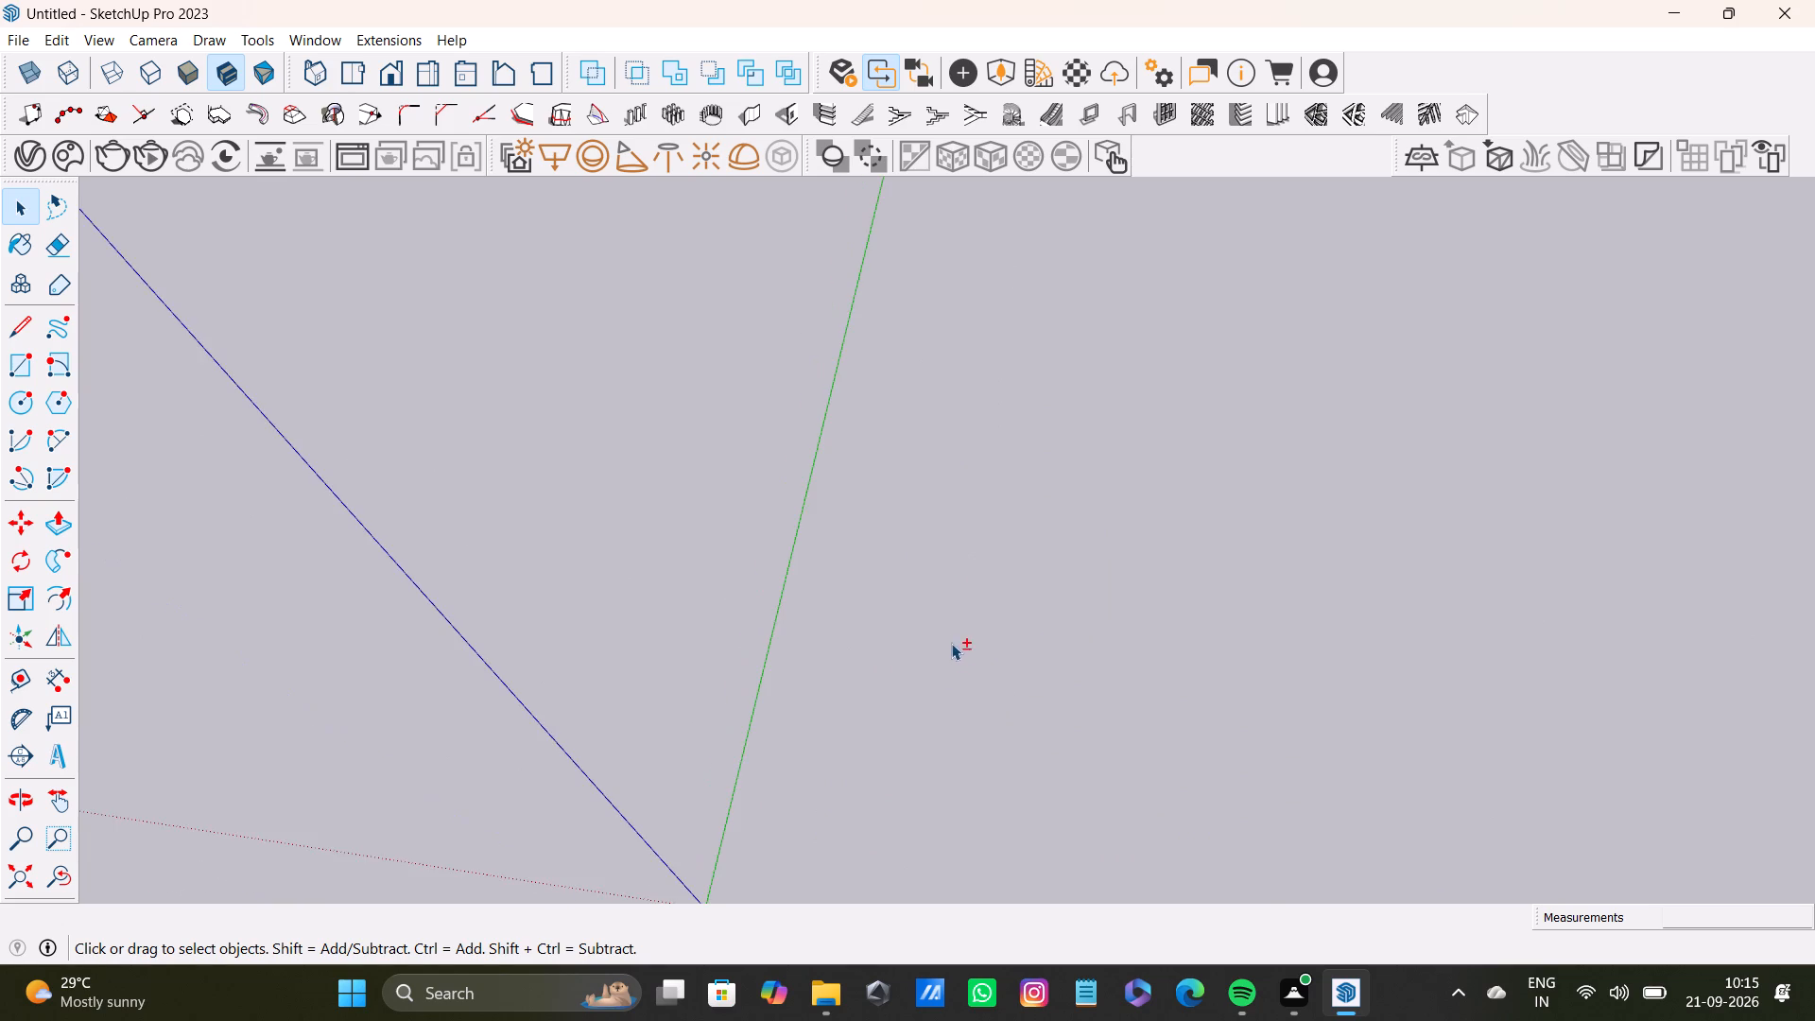
middle_click_drag(954, 653, 961, 446, "shift")
left_click(7, 371)
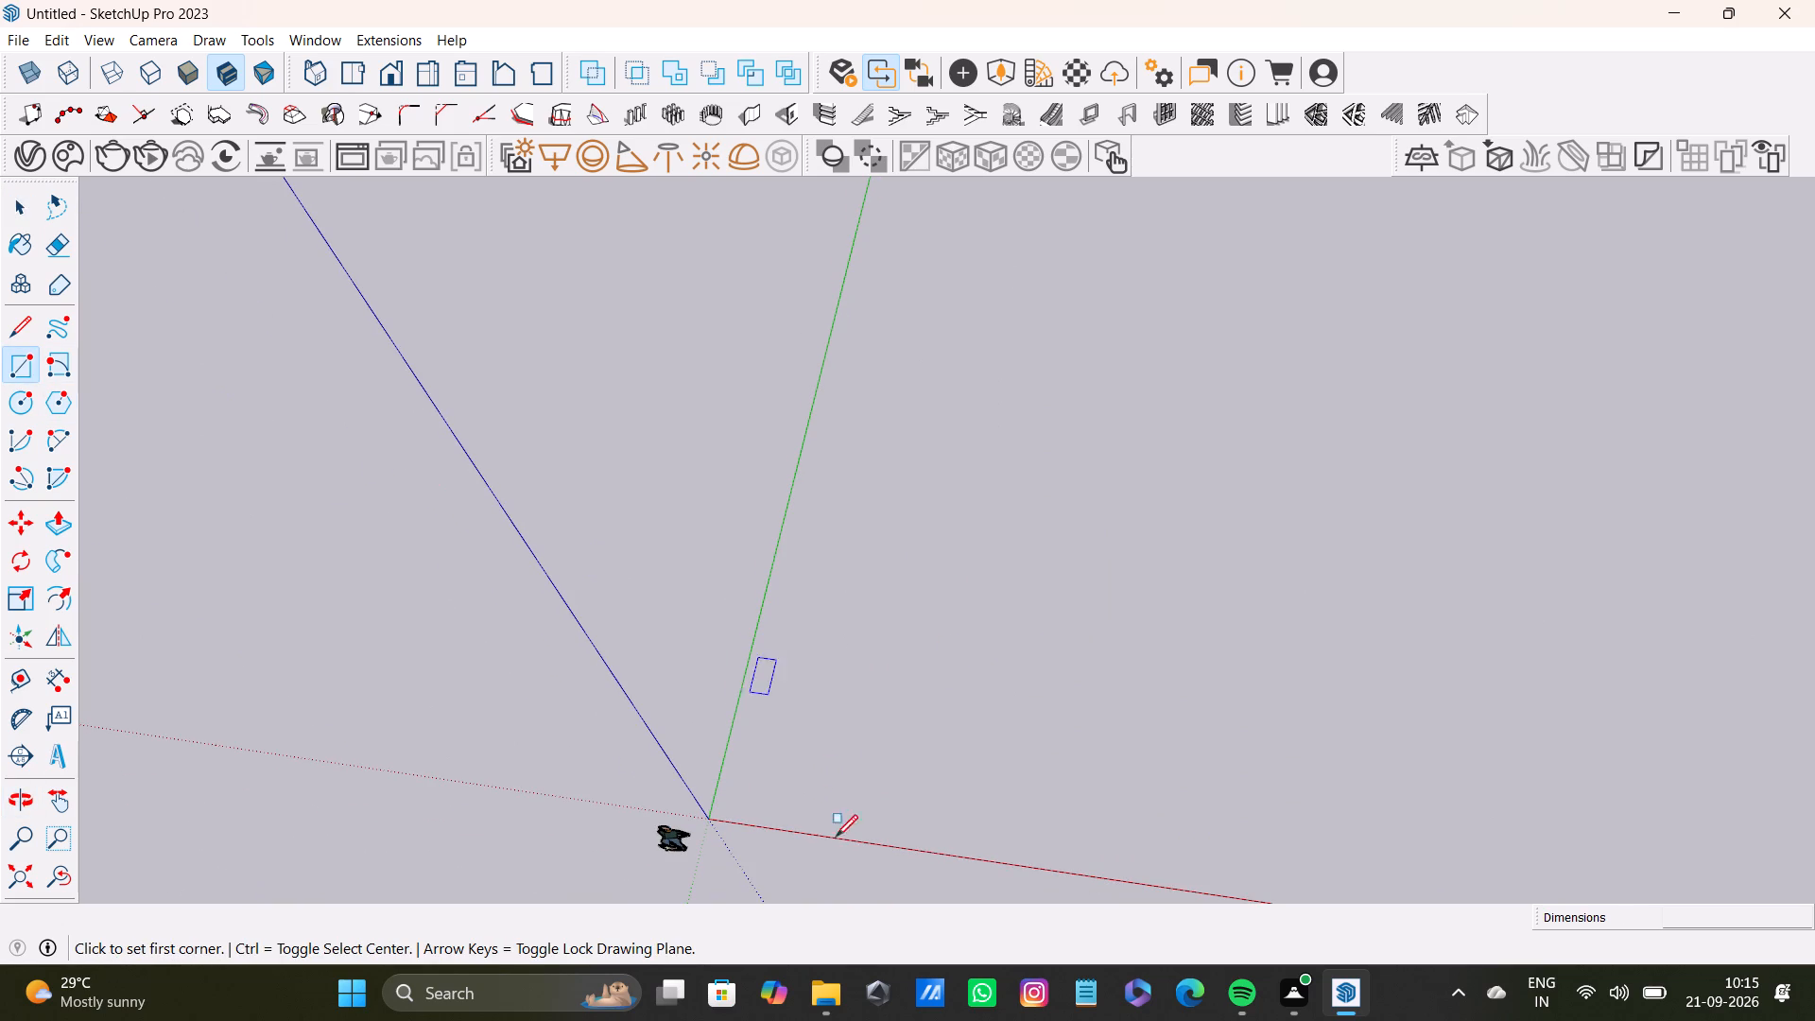
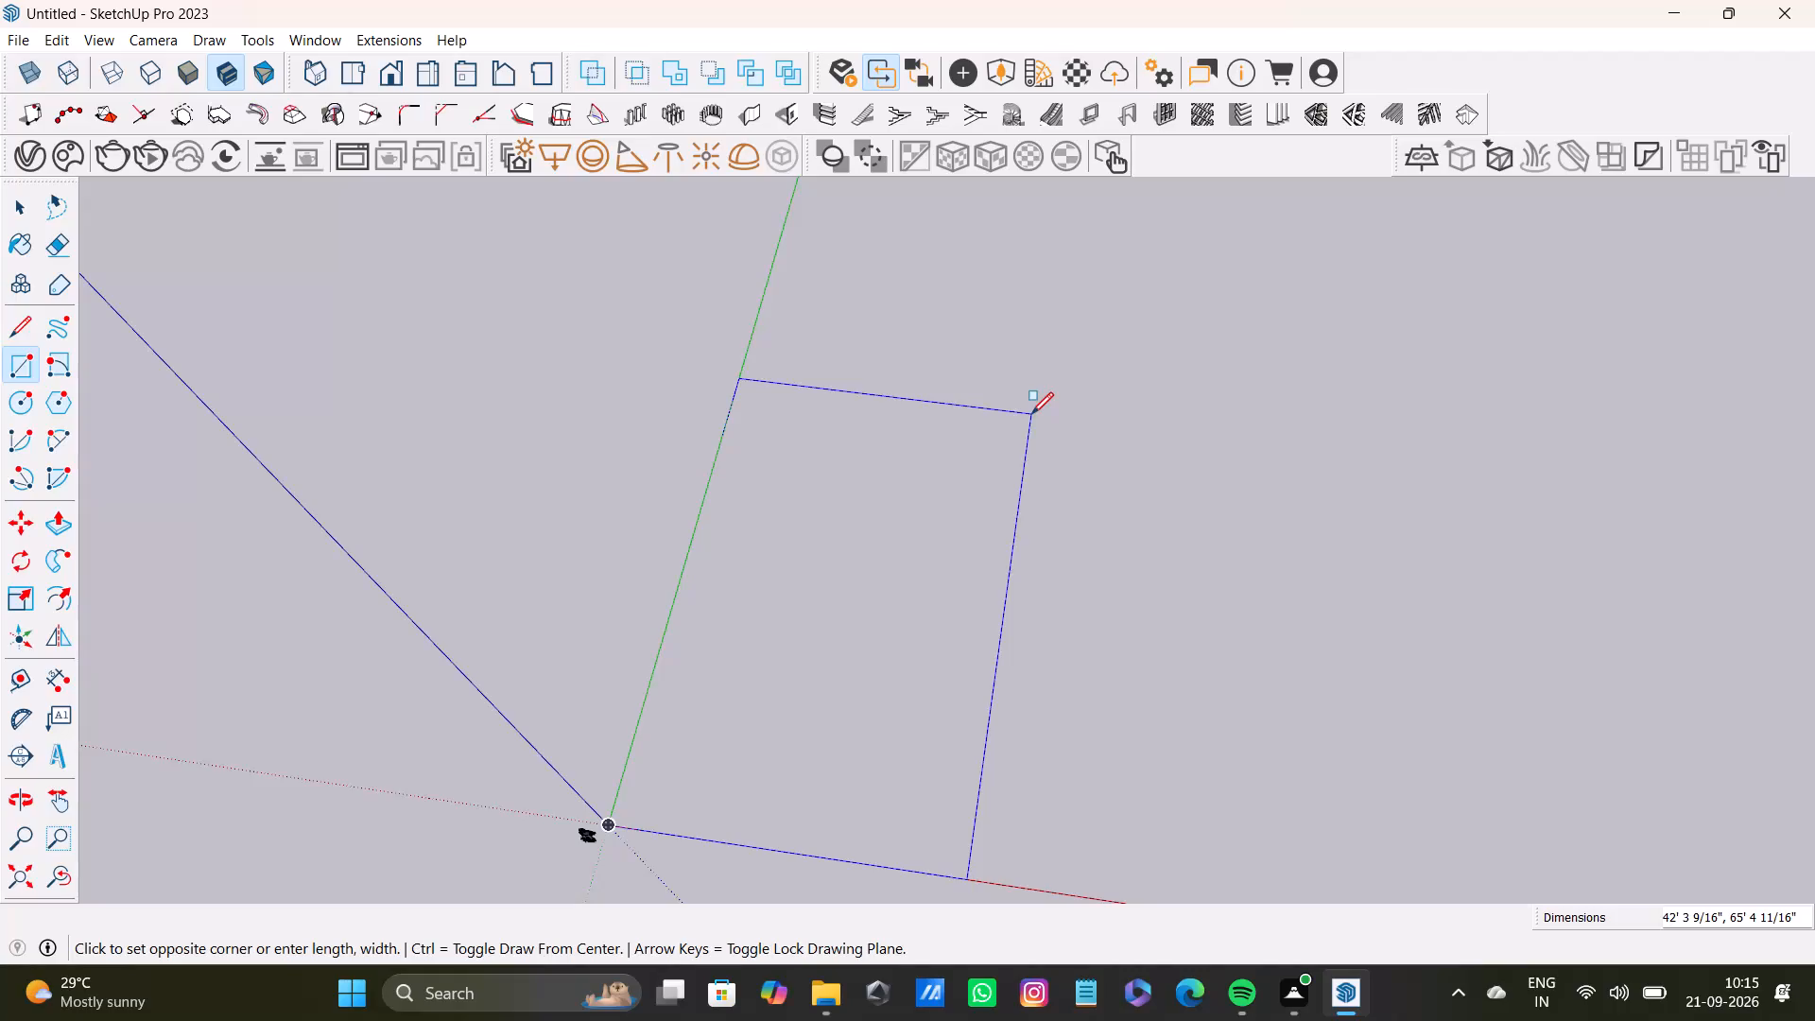
Complete the rectangle from the axes origin at 38' by 20', with its 38' side along the red axis.
type("38'")
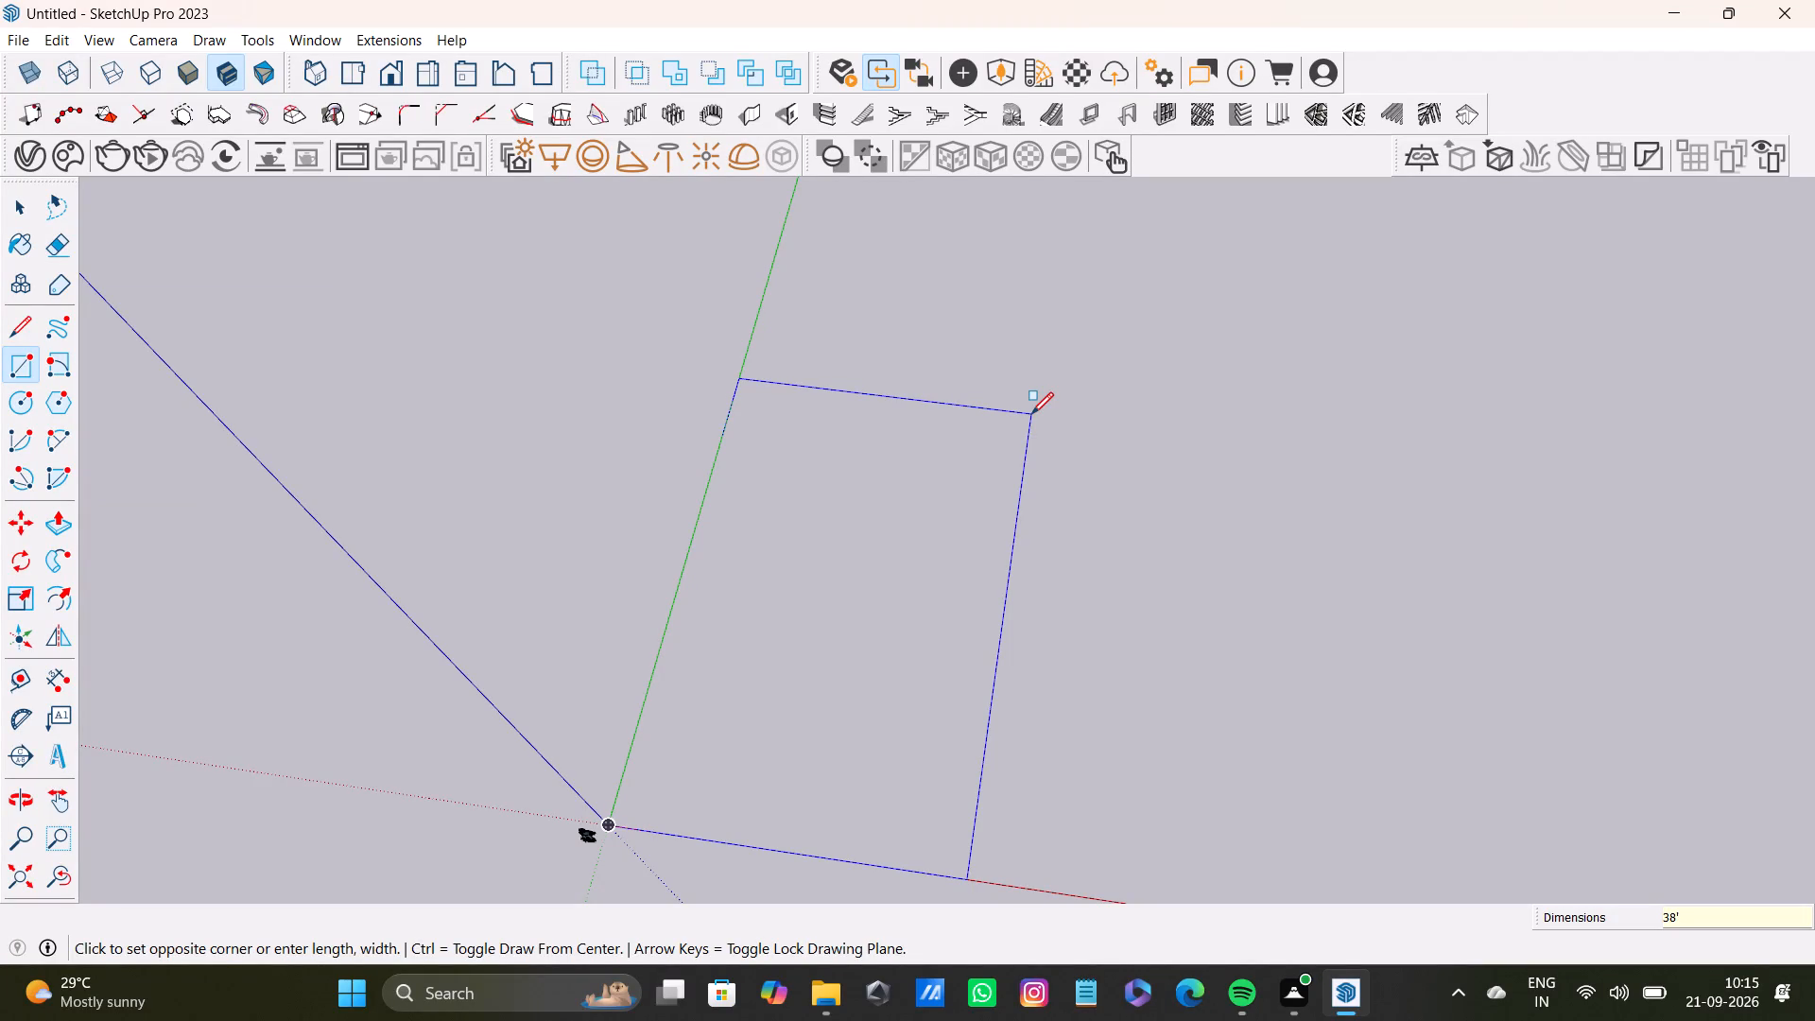
key("comma")
type("20'")
key("Return")
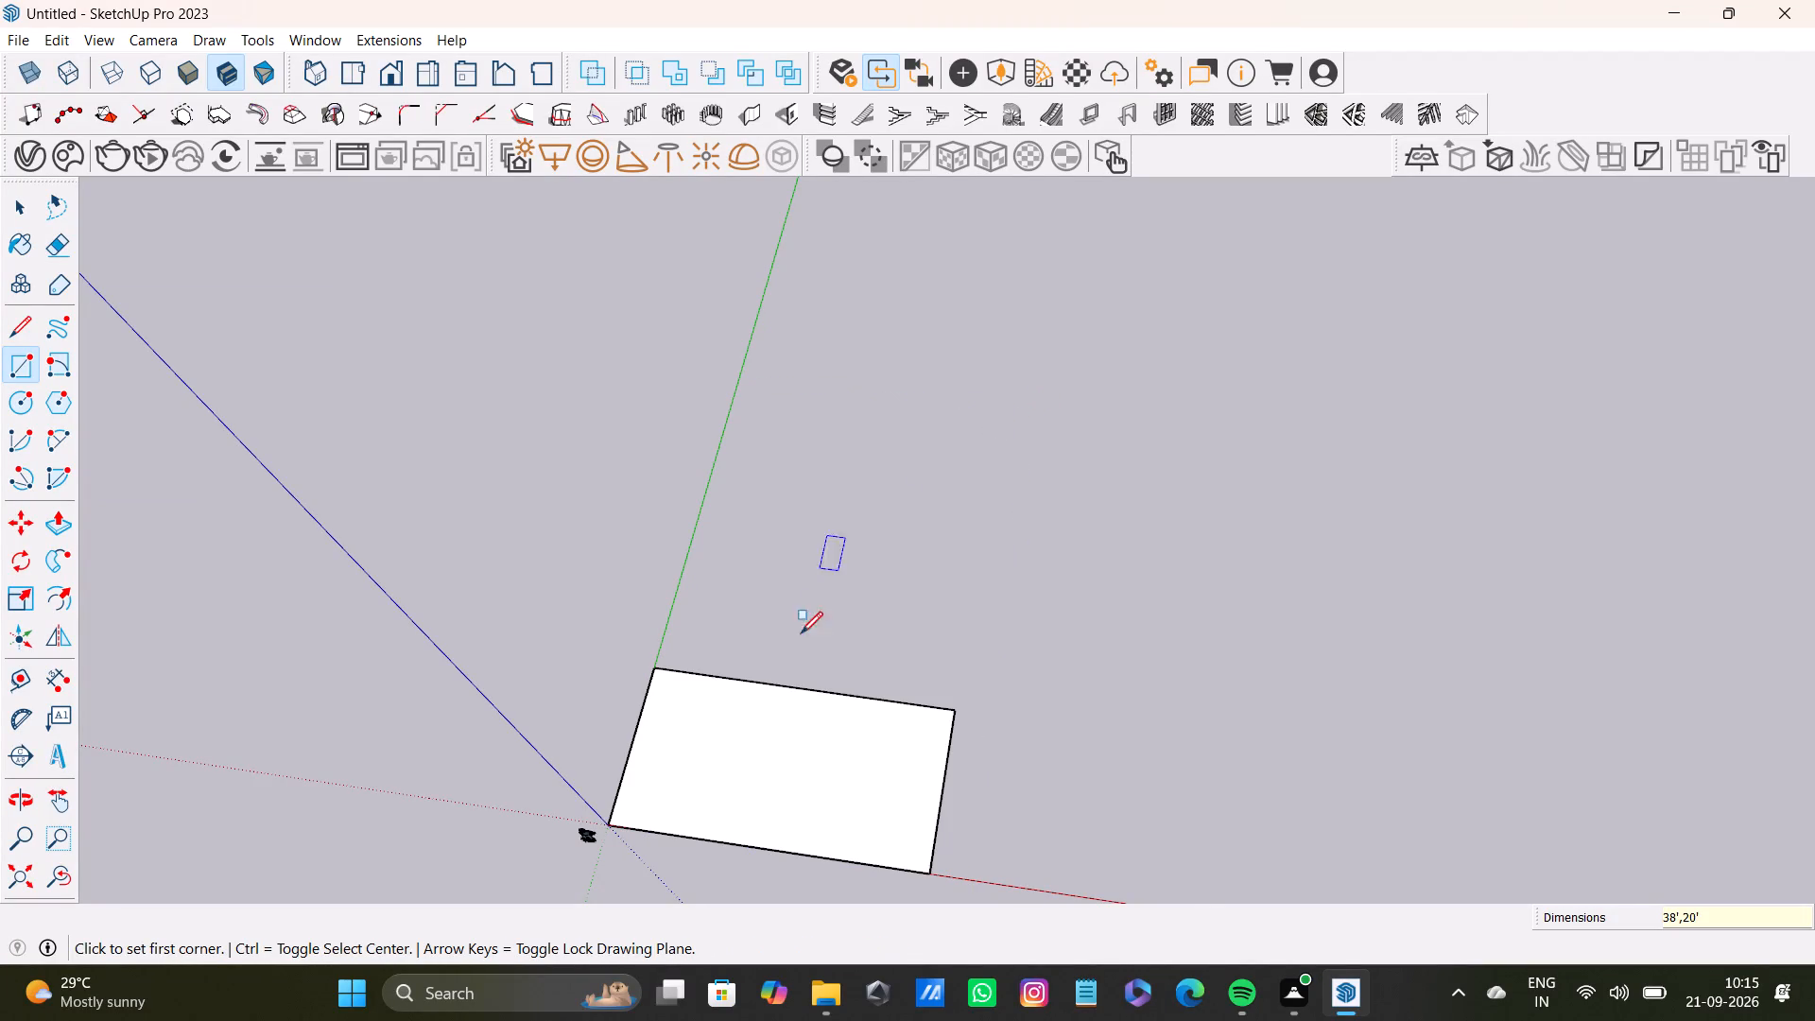
key("space")
Rotate the whole rectangle 90° about its corner on the green axis so its long side follows that axis.
scroll(660, 786, "down", 4)
middle_click_drag(733, 795, 759, 605, "shift")
scroll(711, 584, "up", 11)
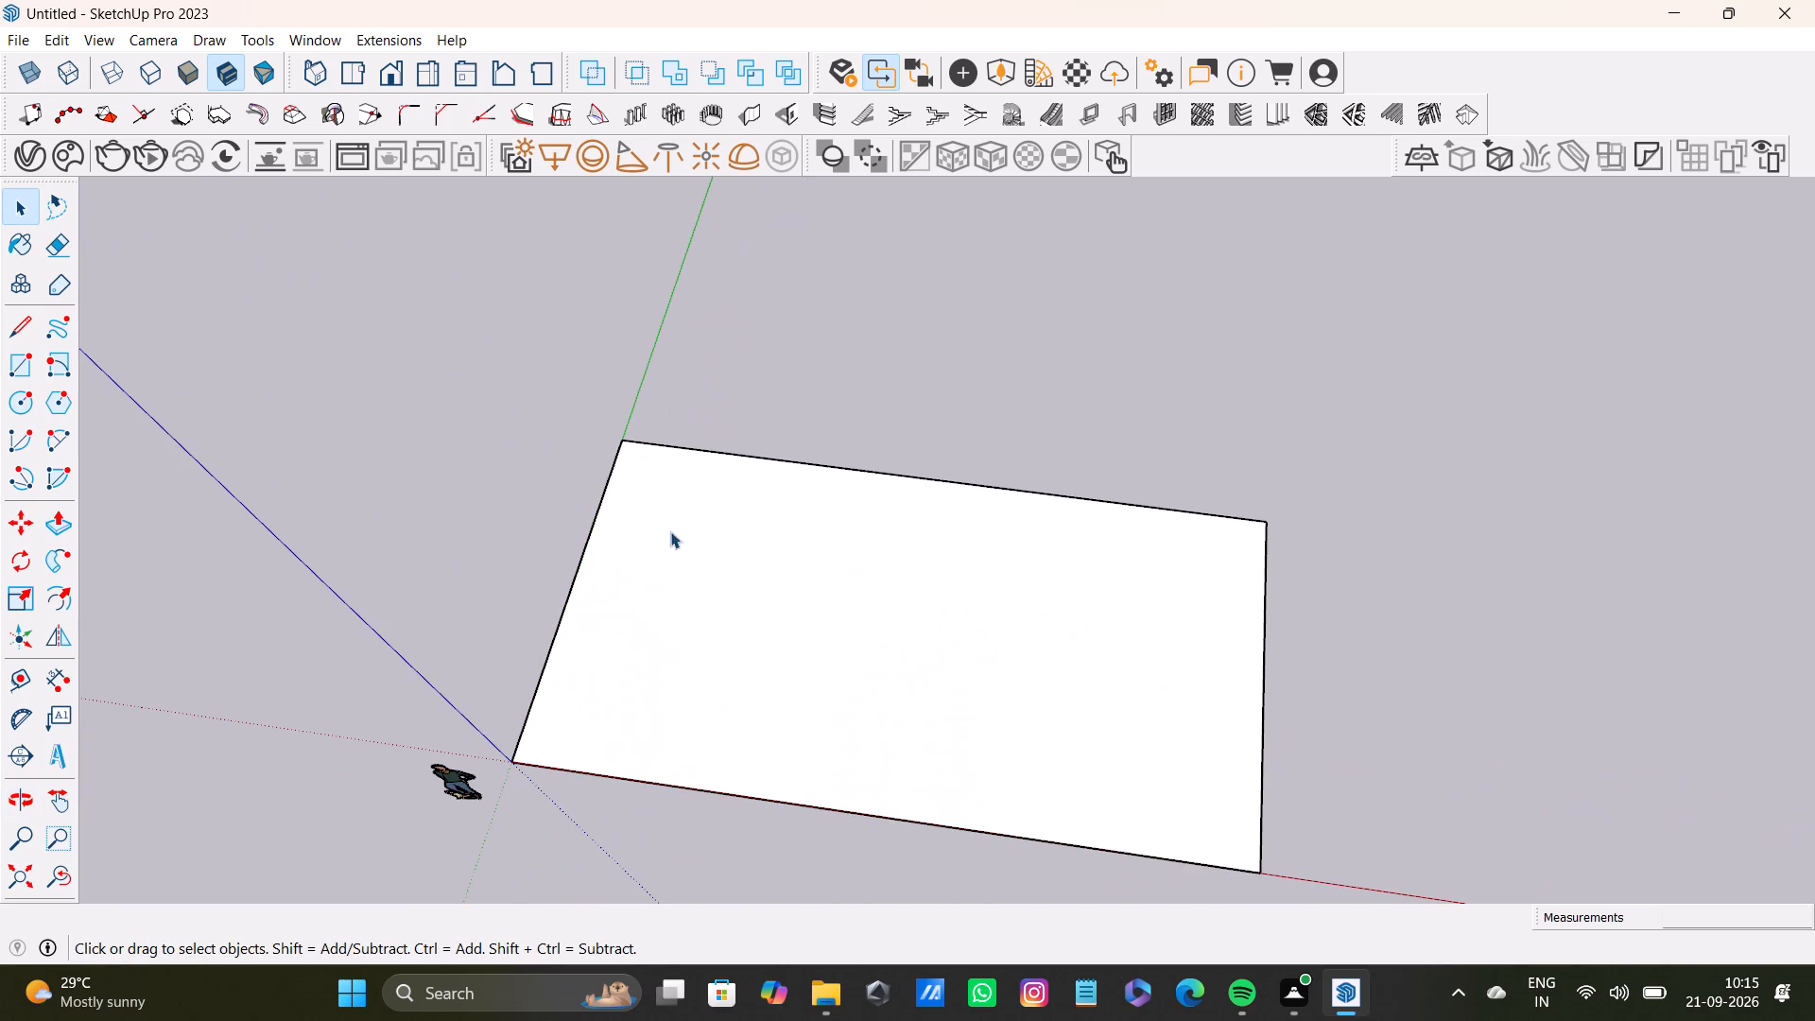
double_click(715, 564)
key("q")
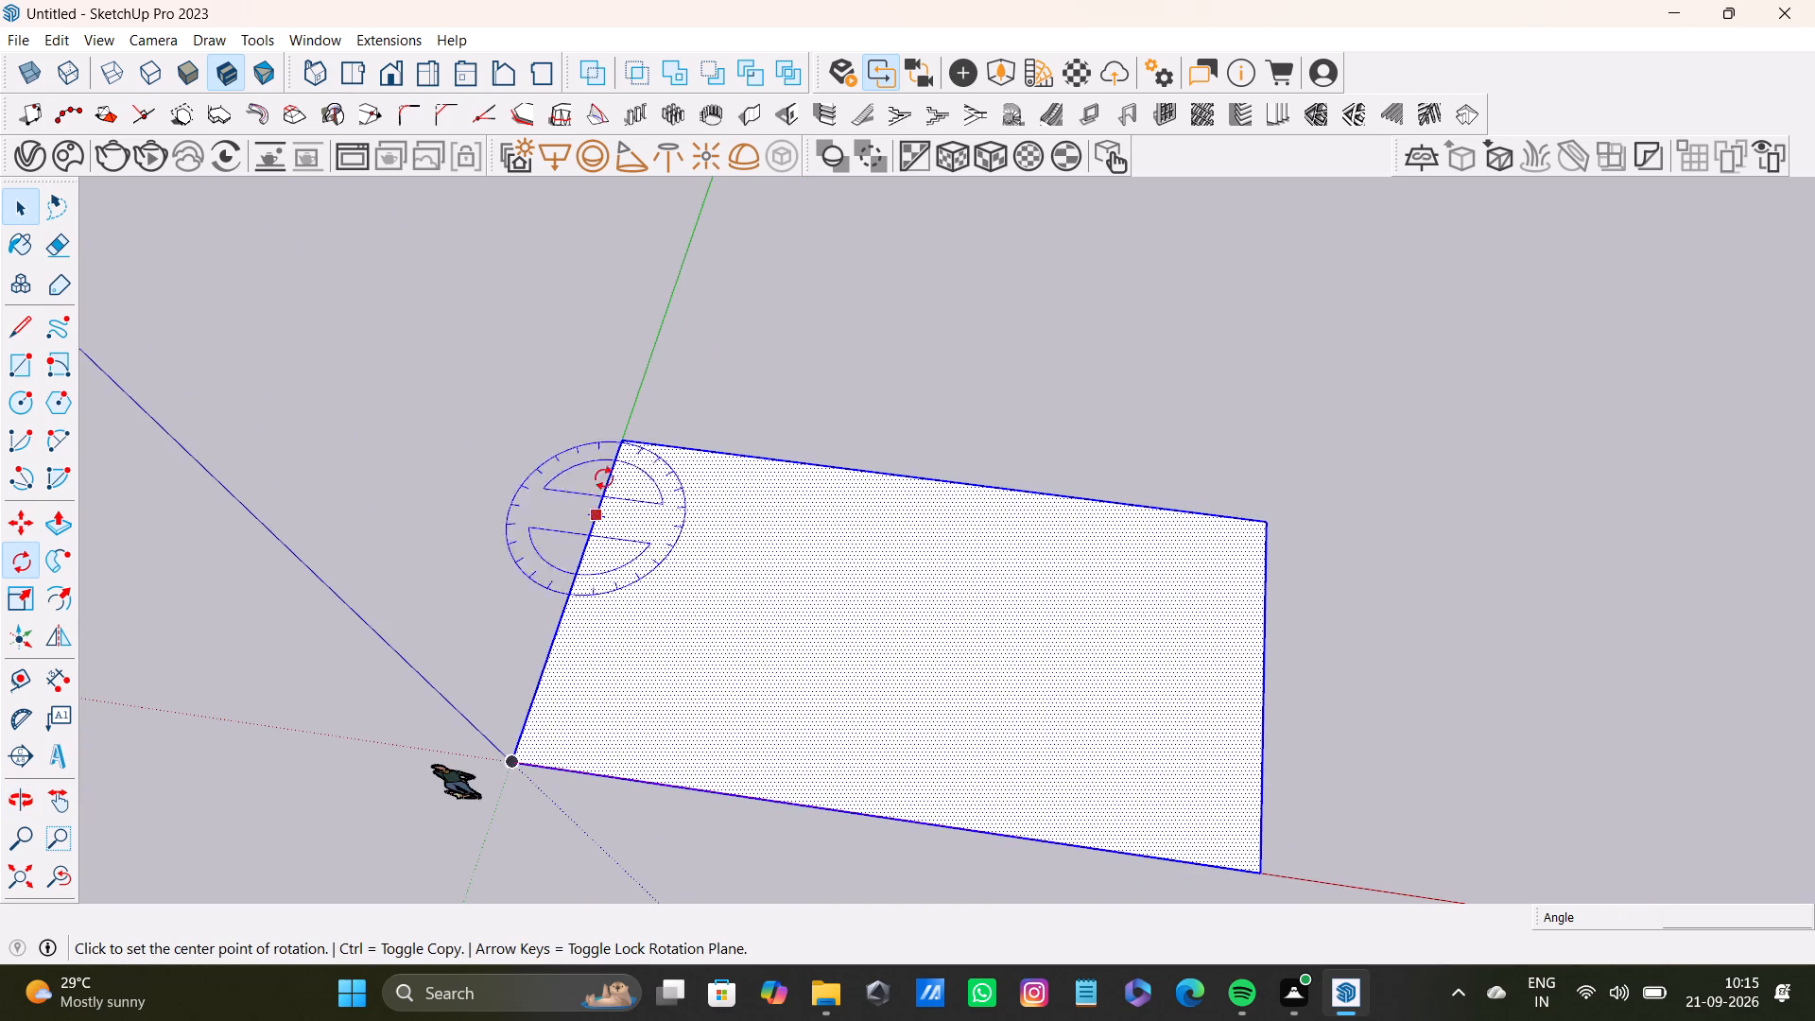
left_click(621, 447)
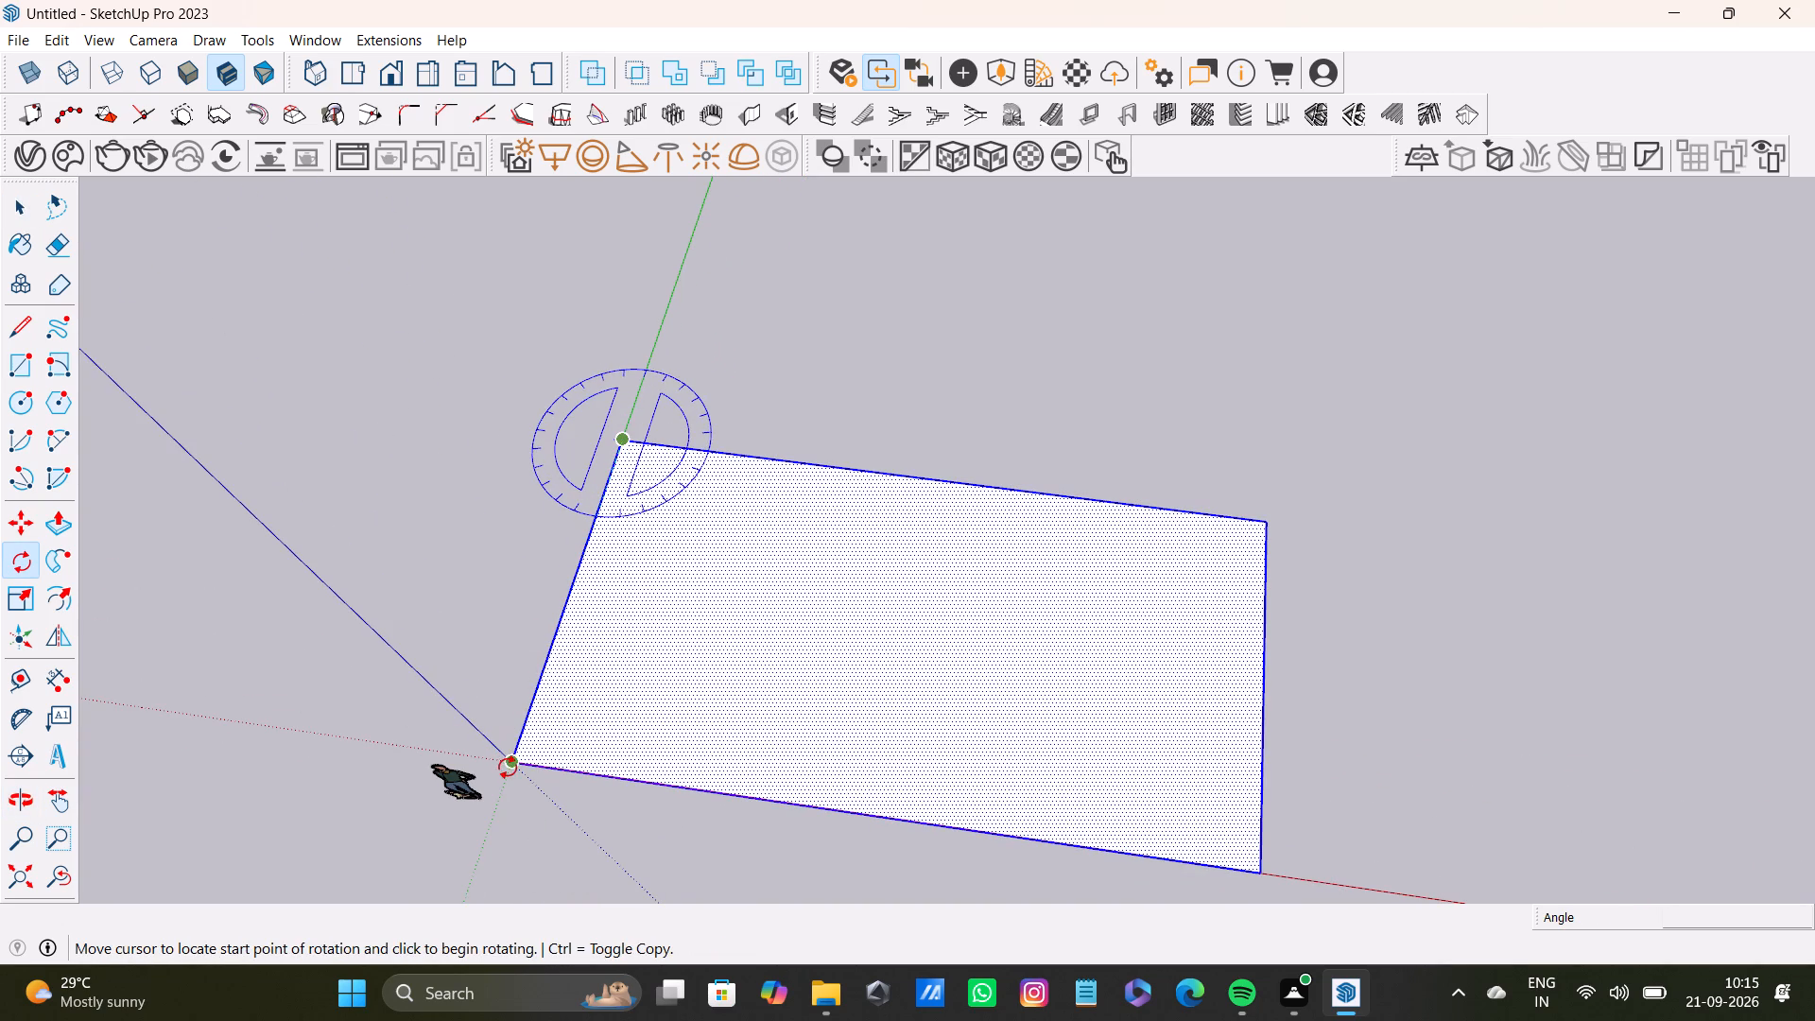
left_click_drag(511, 763, 525, 758)
left_click(753, 446)
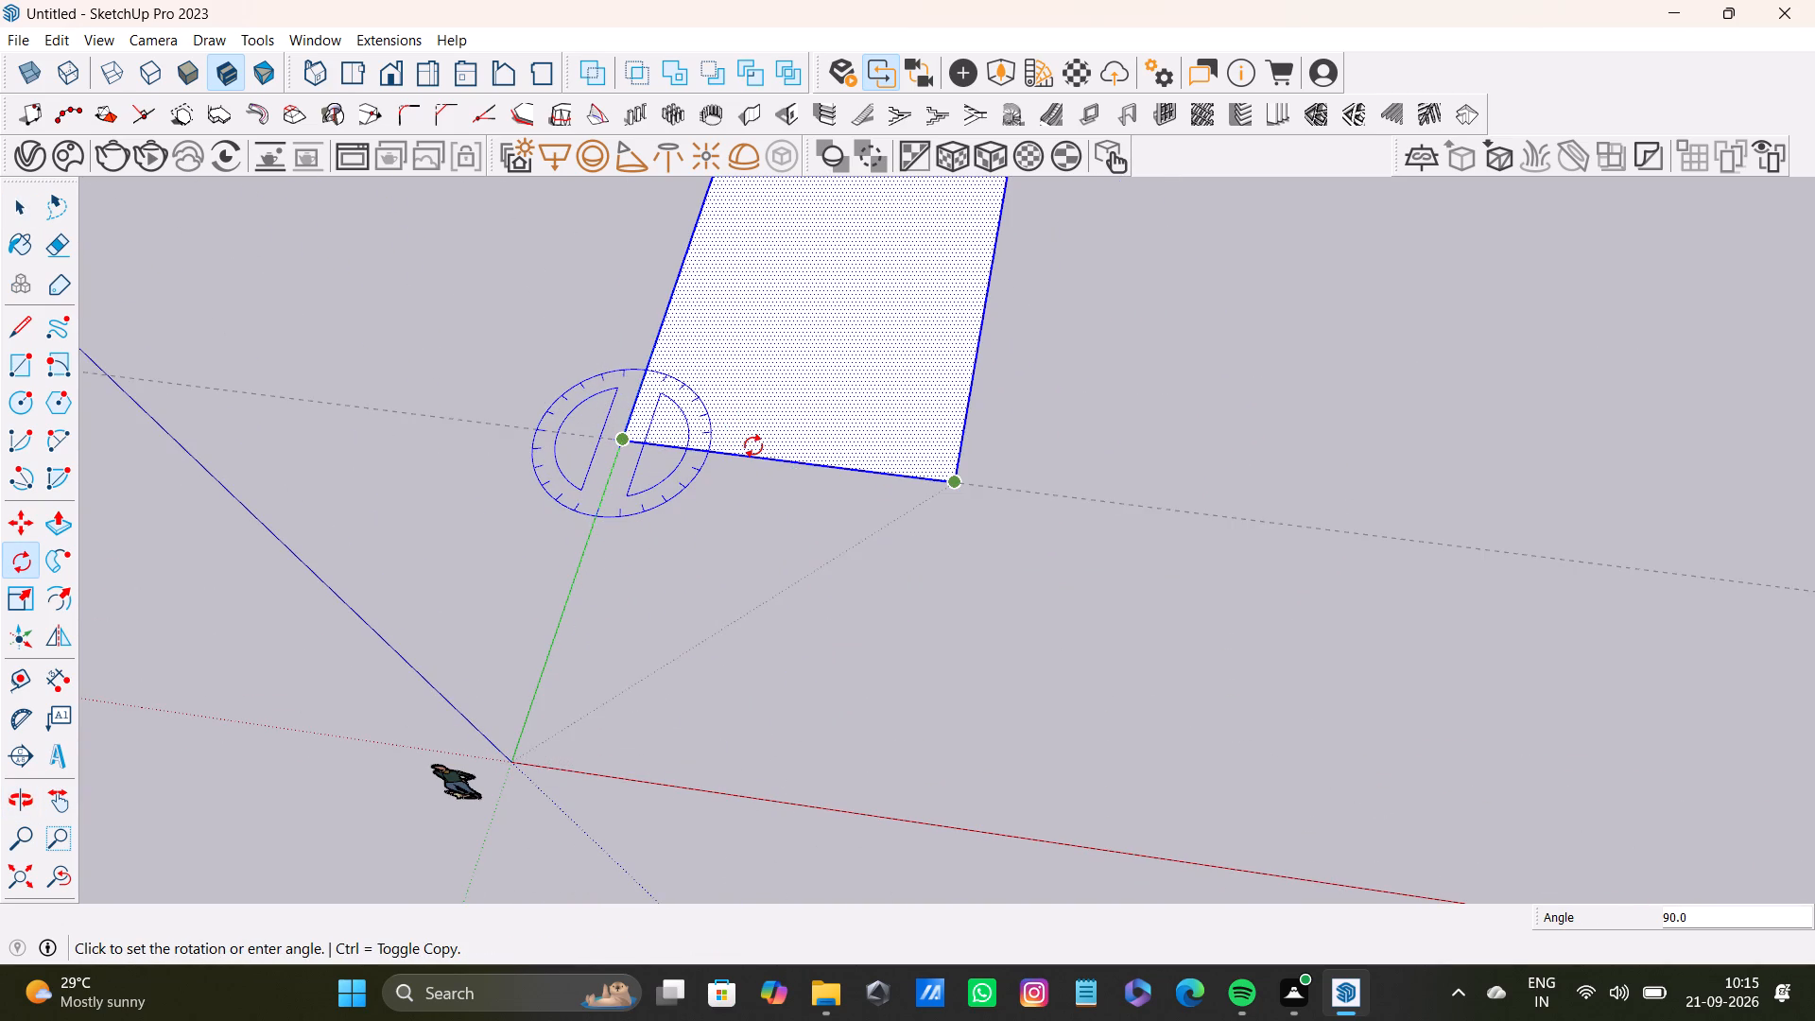
scroll(764, 526, "down", 4)
middle_click_drag(779, 536, 737, 713, "shift")
key("space")
left_click(1005, 614)
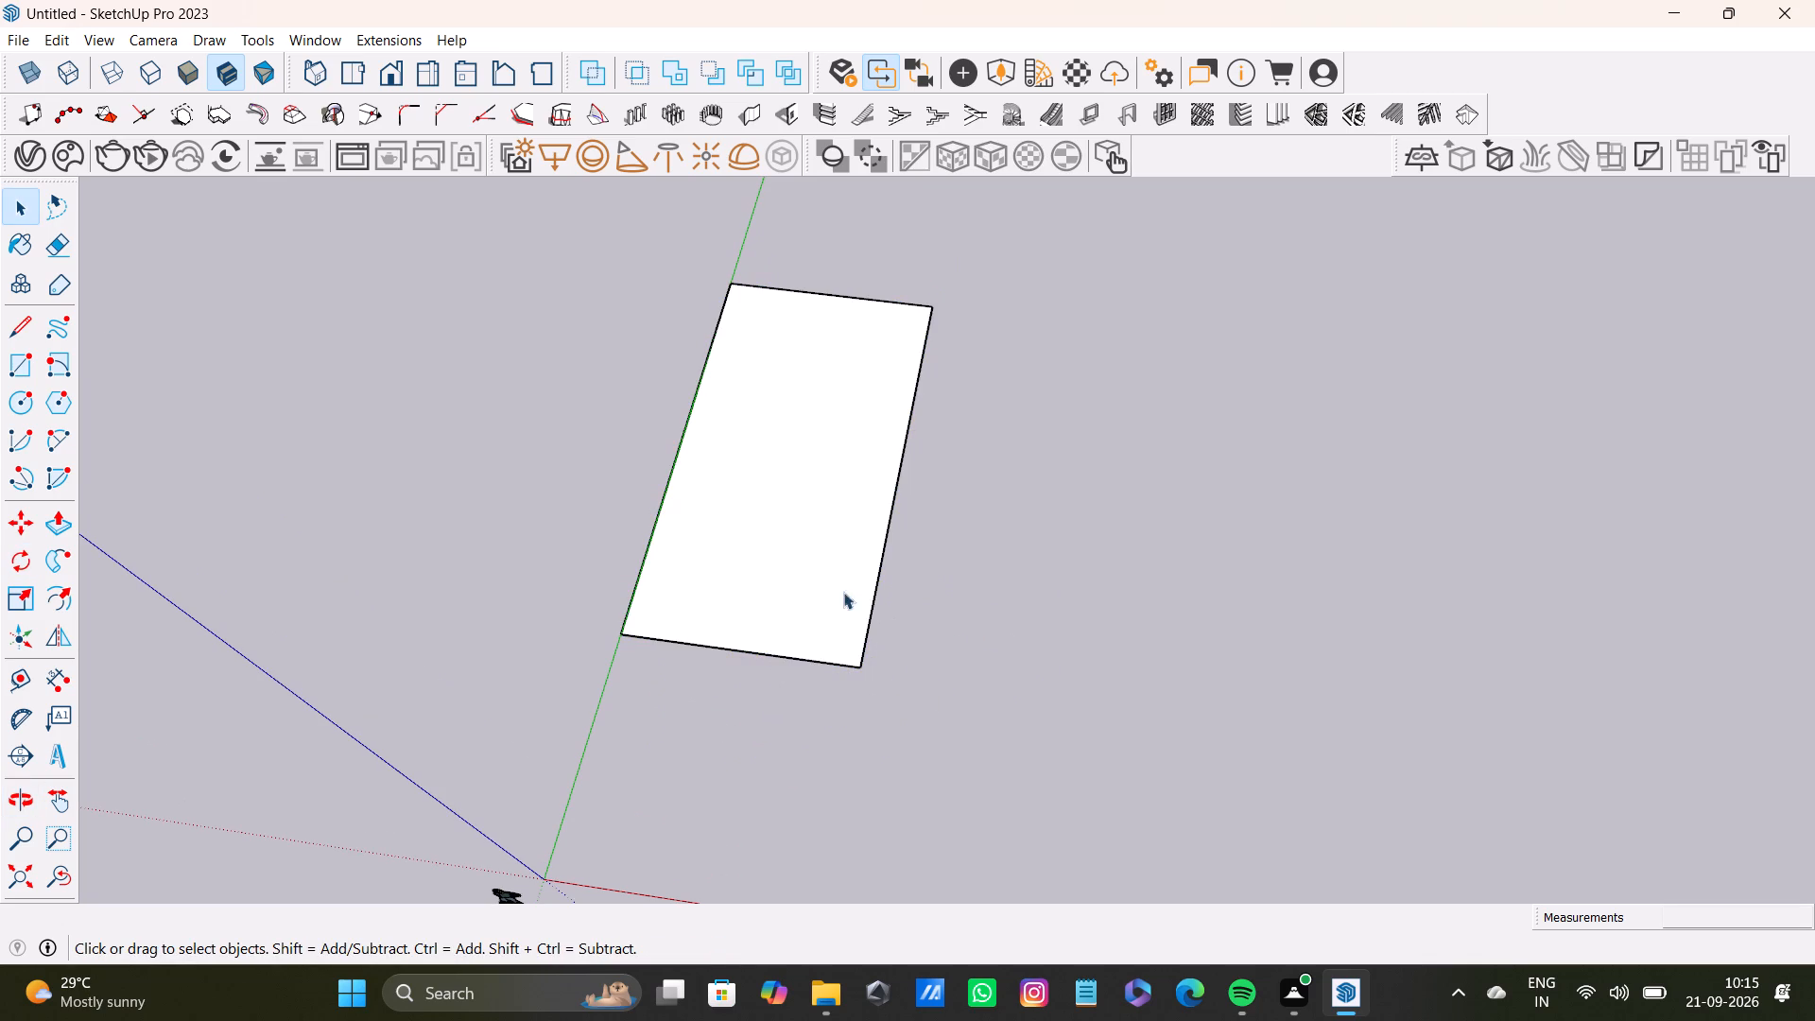
Move the rectangle back along the green axis so its near short side sits on the red axis at the origin.
double_click(826, 582)
key("m")
left_click(860, 668)
scroll(797, 787, "down", 4)
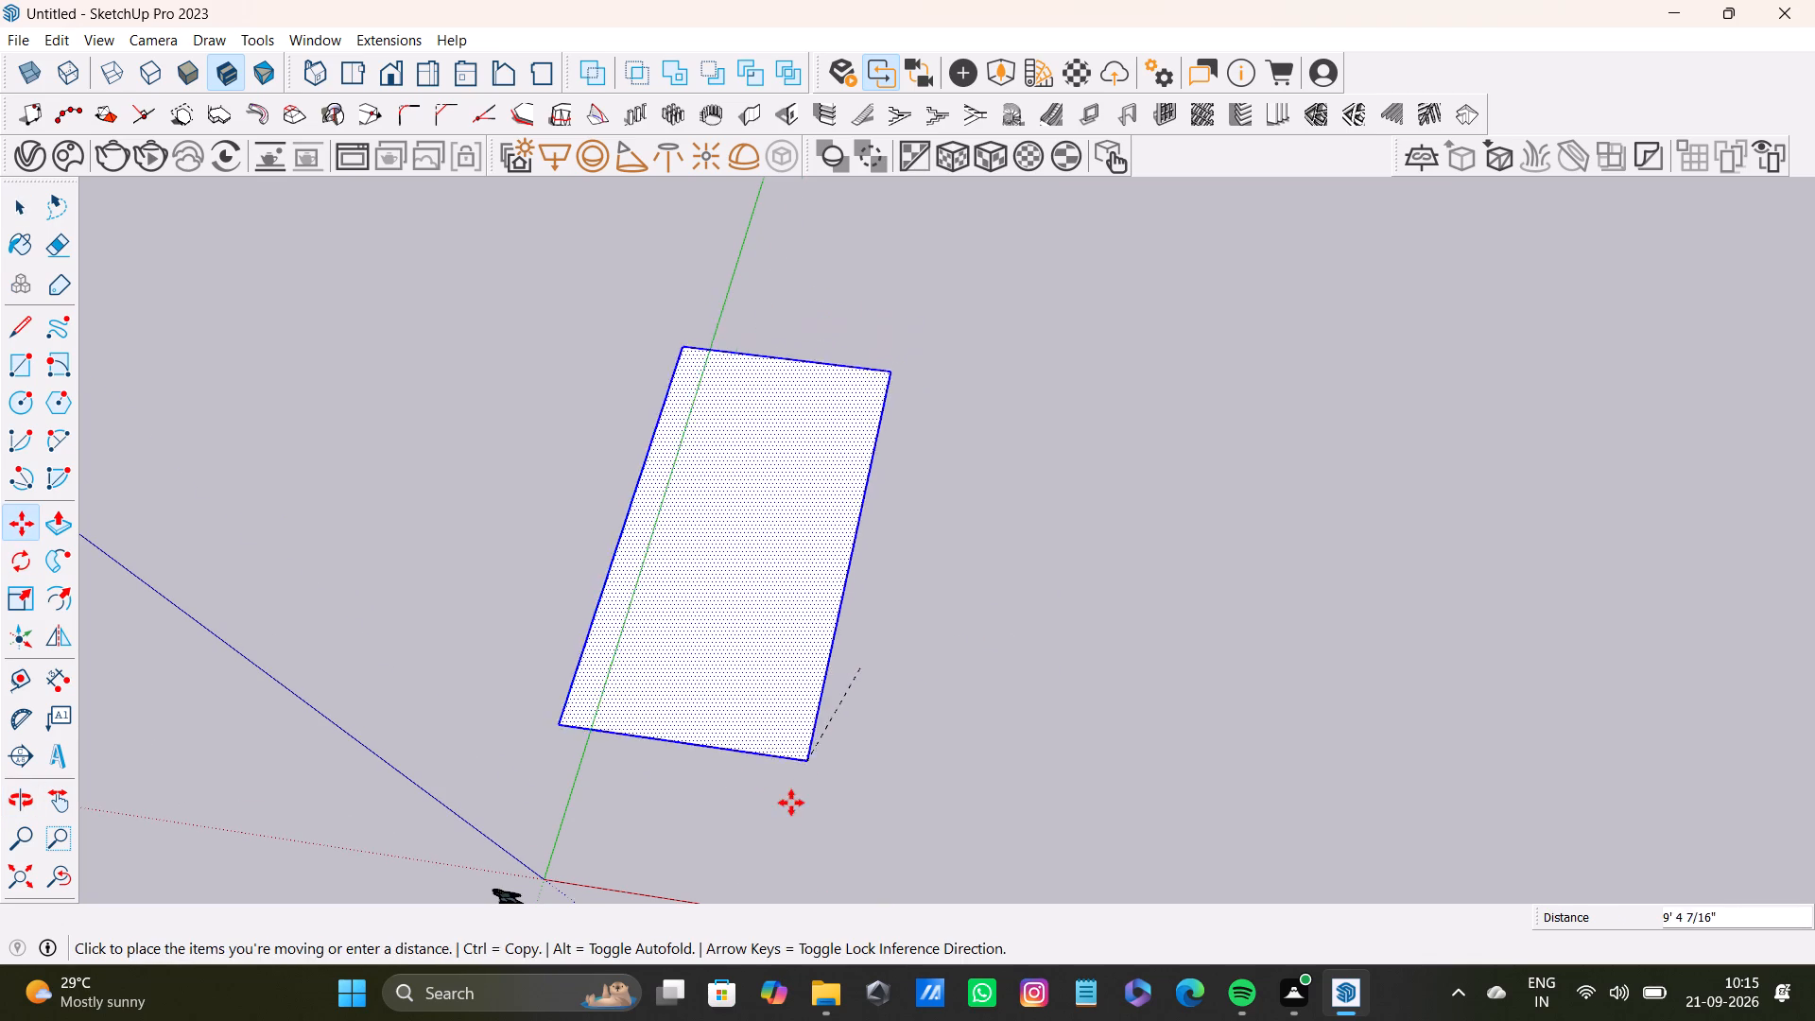
middle_click_drag(793, 801, 853, 562)
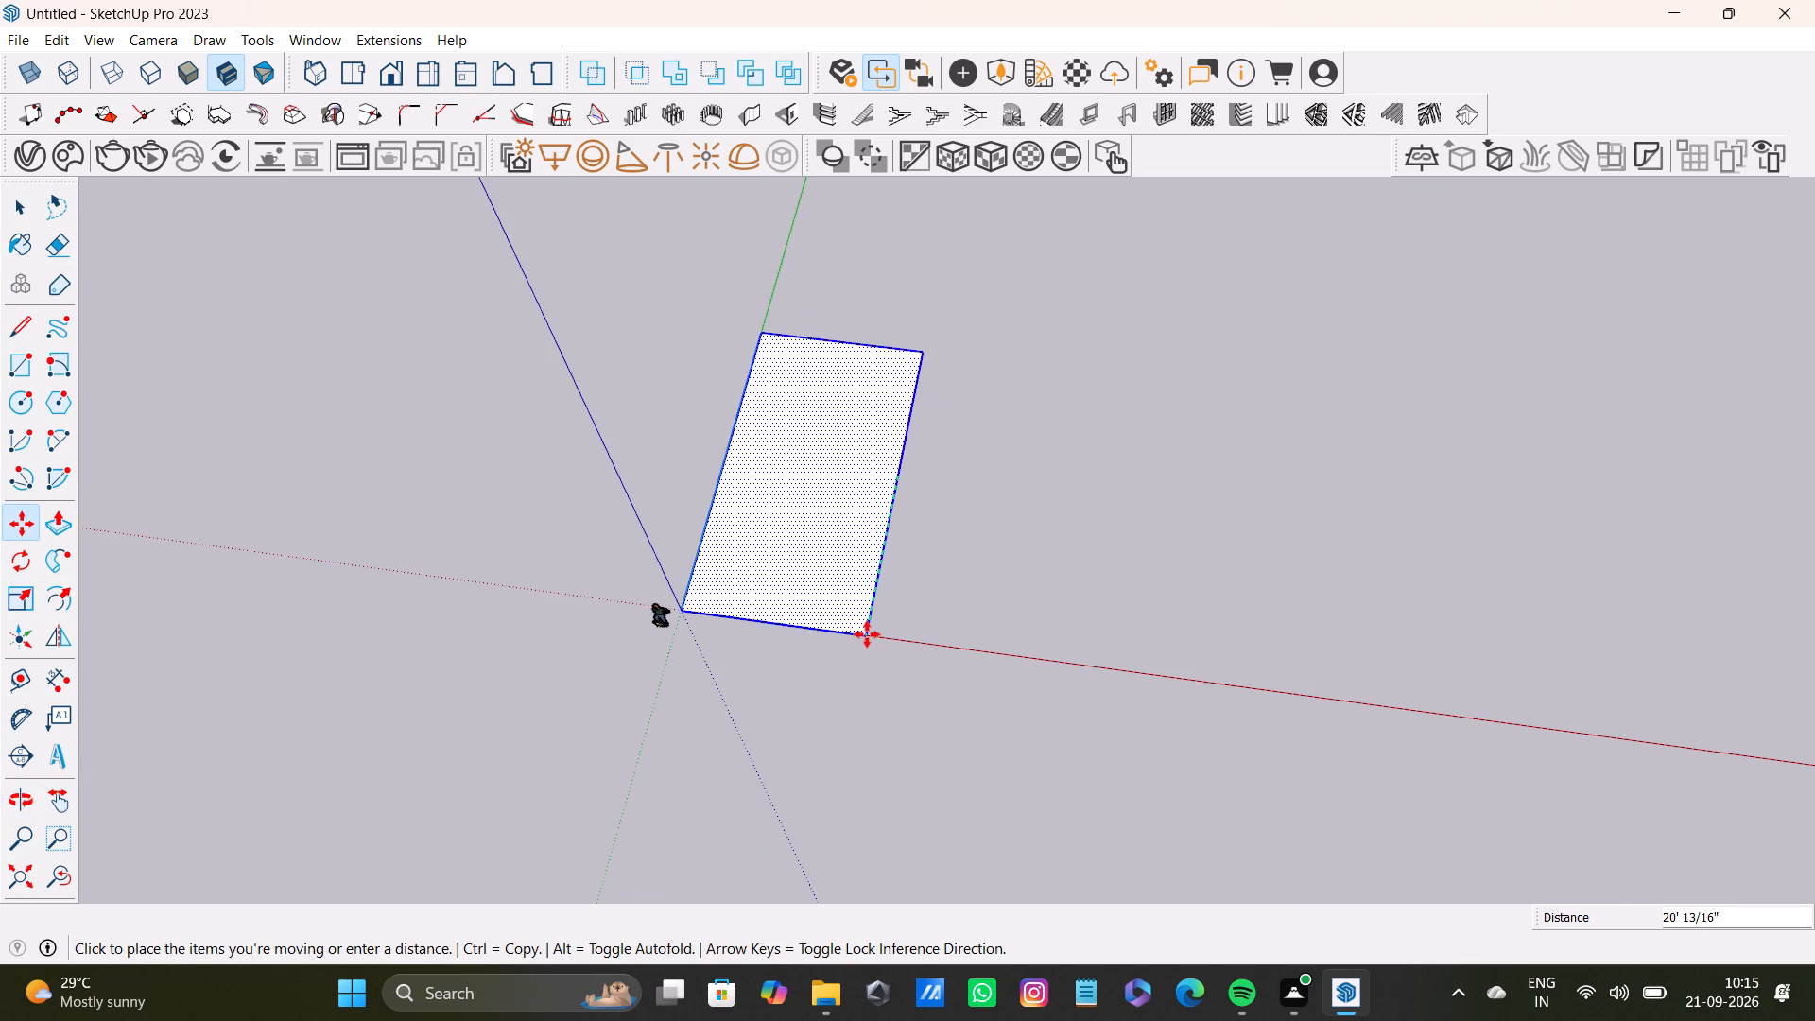
left_click(867, 634)
key("space")
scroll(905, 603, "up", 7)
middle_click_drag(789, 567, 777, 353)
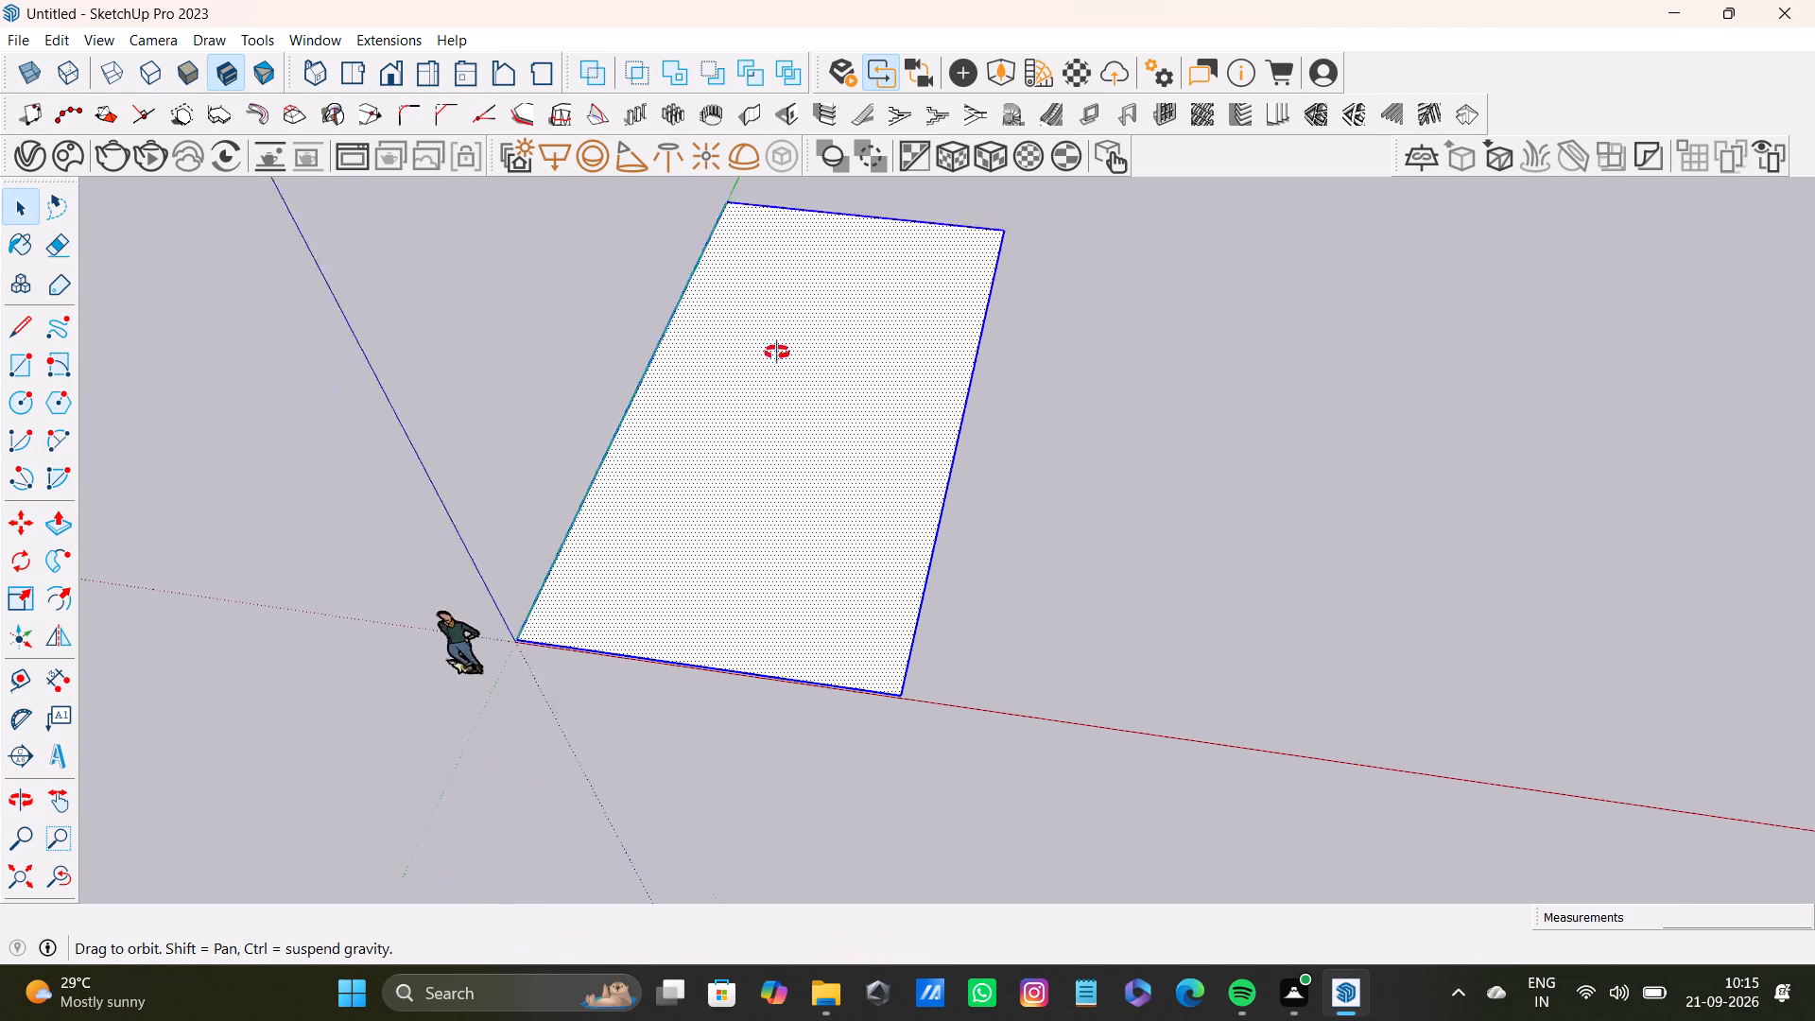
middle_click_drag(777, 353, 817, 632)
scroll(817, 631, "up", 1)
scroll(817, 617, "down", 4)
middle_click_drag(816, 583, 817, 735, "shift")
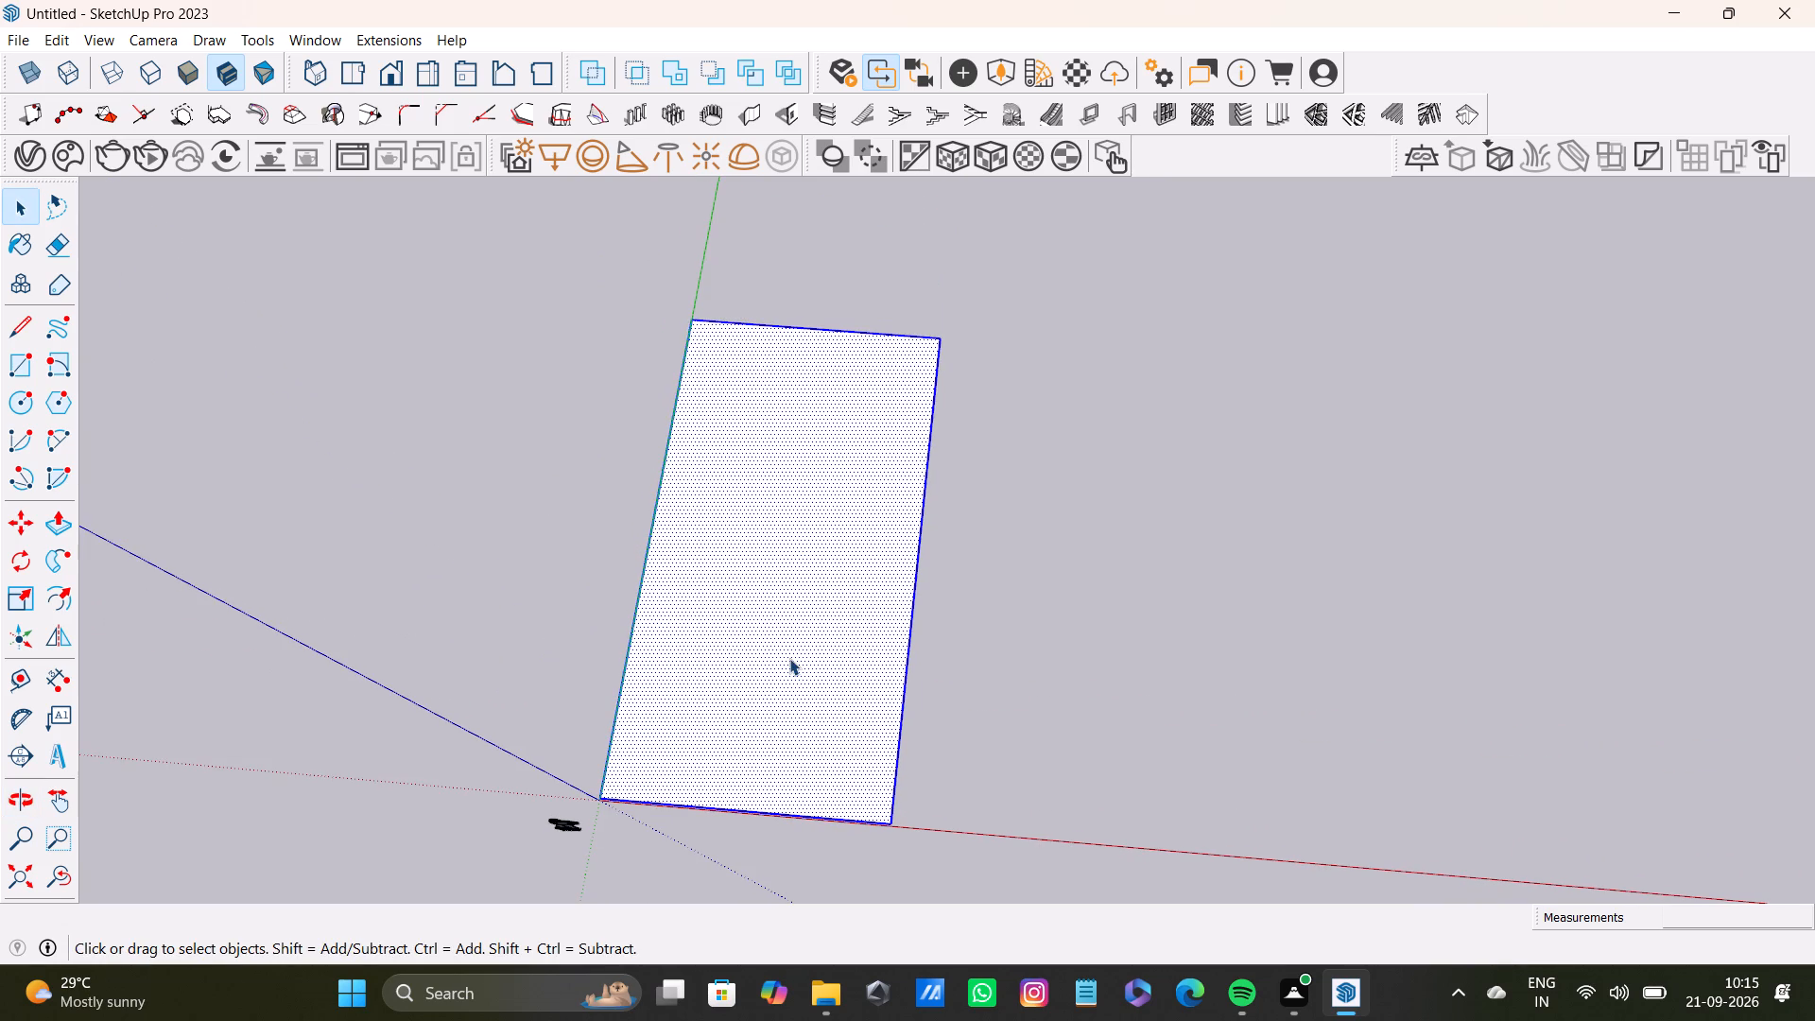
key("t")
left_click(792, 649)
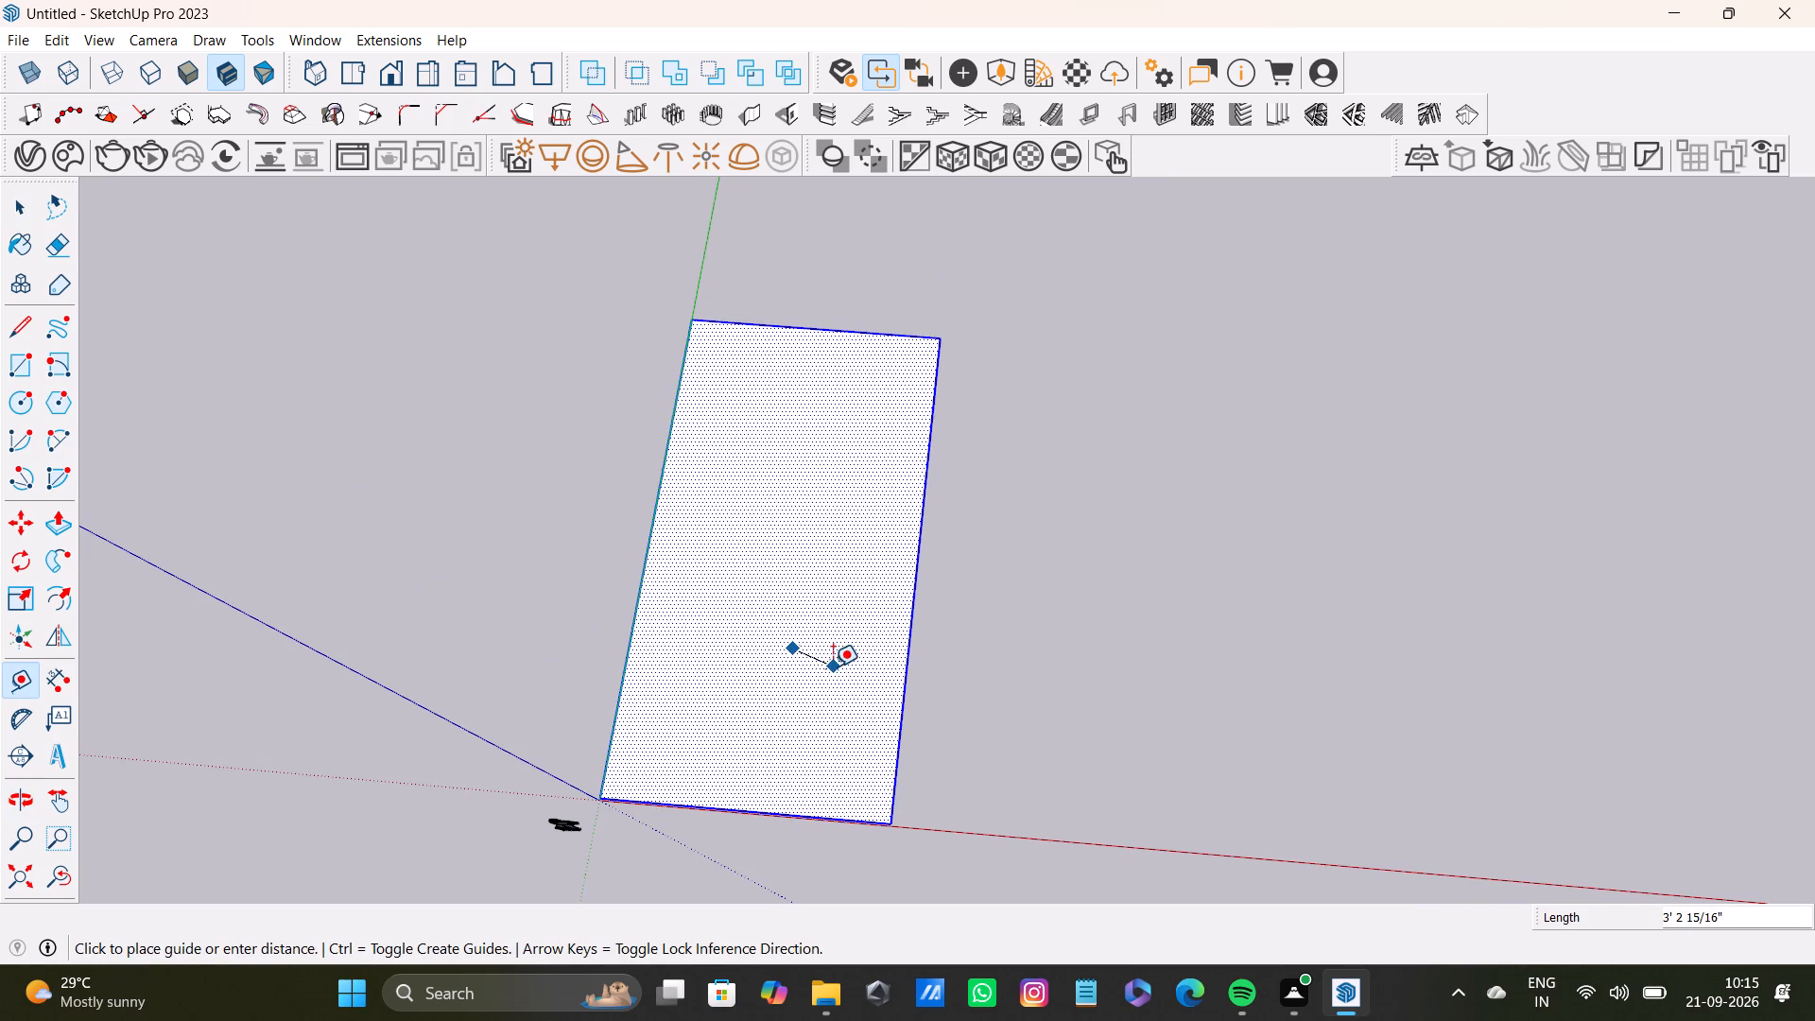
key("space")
Offset the rectangle's boundary 9" inward to form the outer wall band.
key("f")
left_click(797, 635)
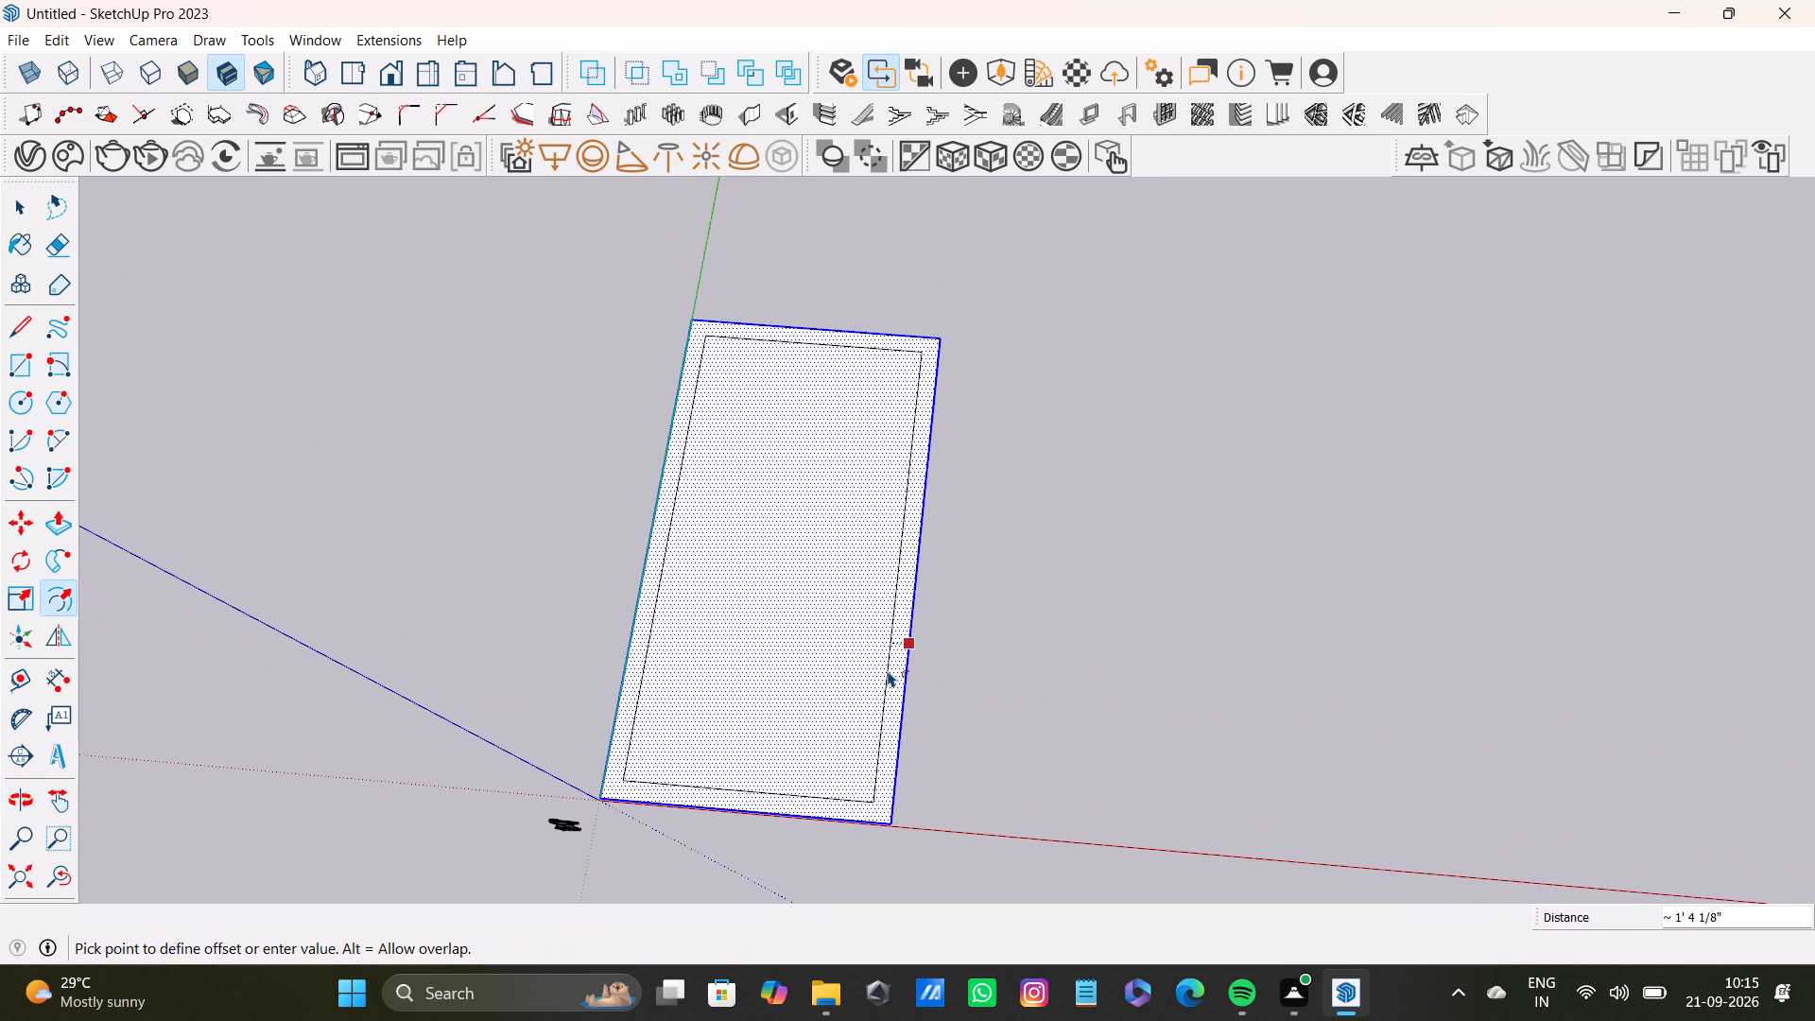
type("9\"")
key("Return")
key("space")
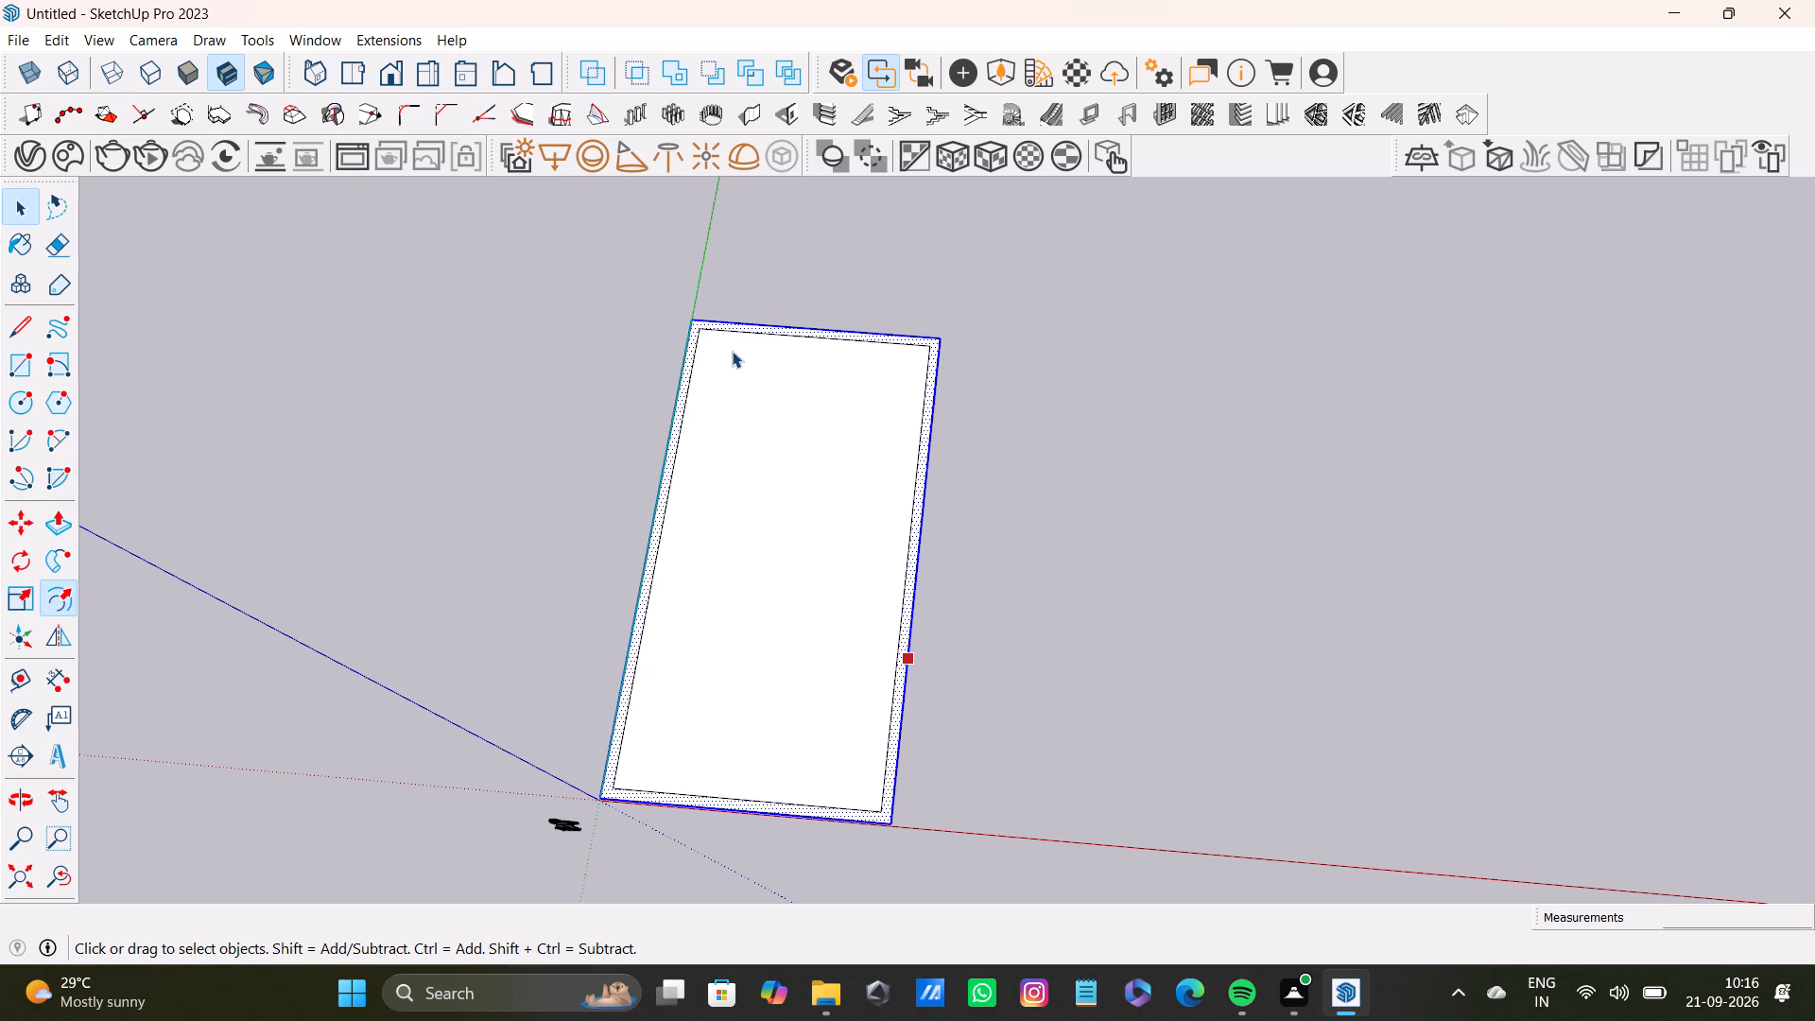
Place a guide 9'9" inward from the inner edge of the short wall farthest from the red axis.
scroll(744, 327, "up", 8)
middle_click_drag(751, 433, 760, 656, "shift")
scroll(760, 654, "up", 3)
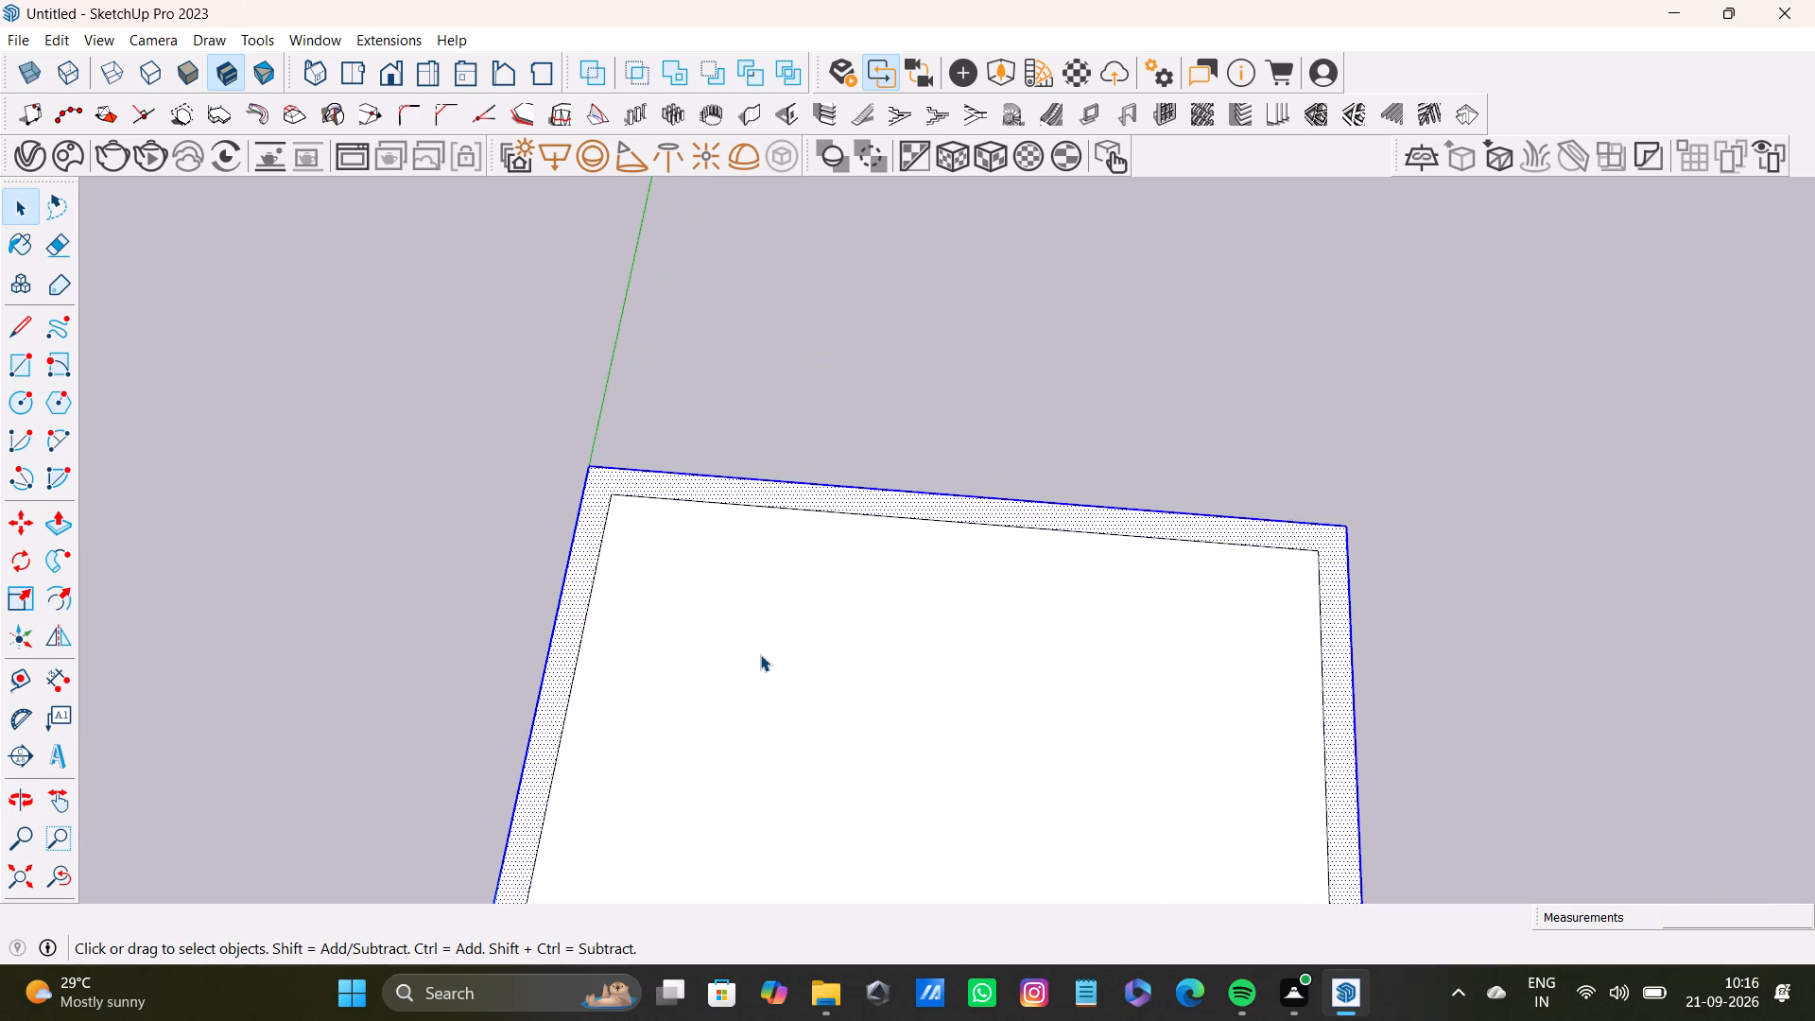
key("t")
scroll(749, 558, "up", 4)
left_click(794, 480)
scroll(758, 781, "down", 4)
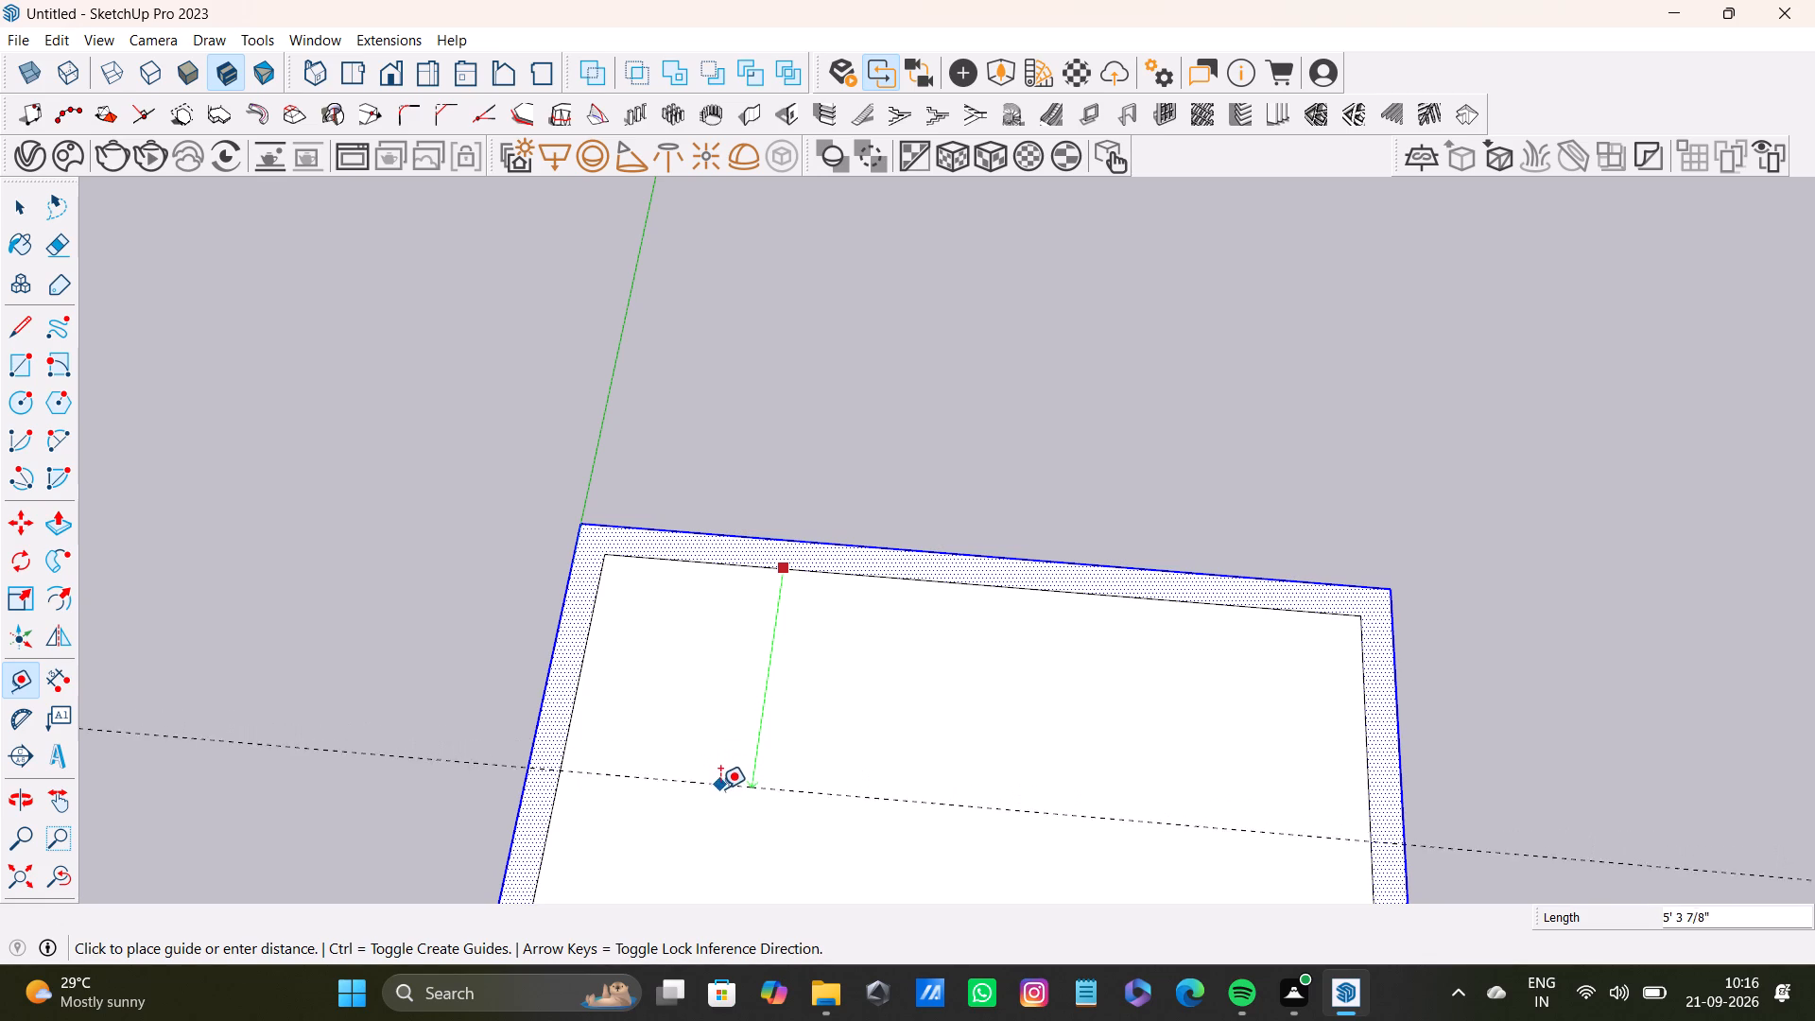
type("9'")
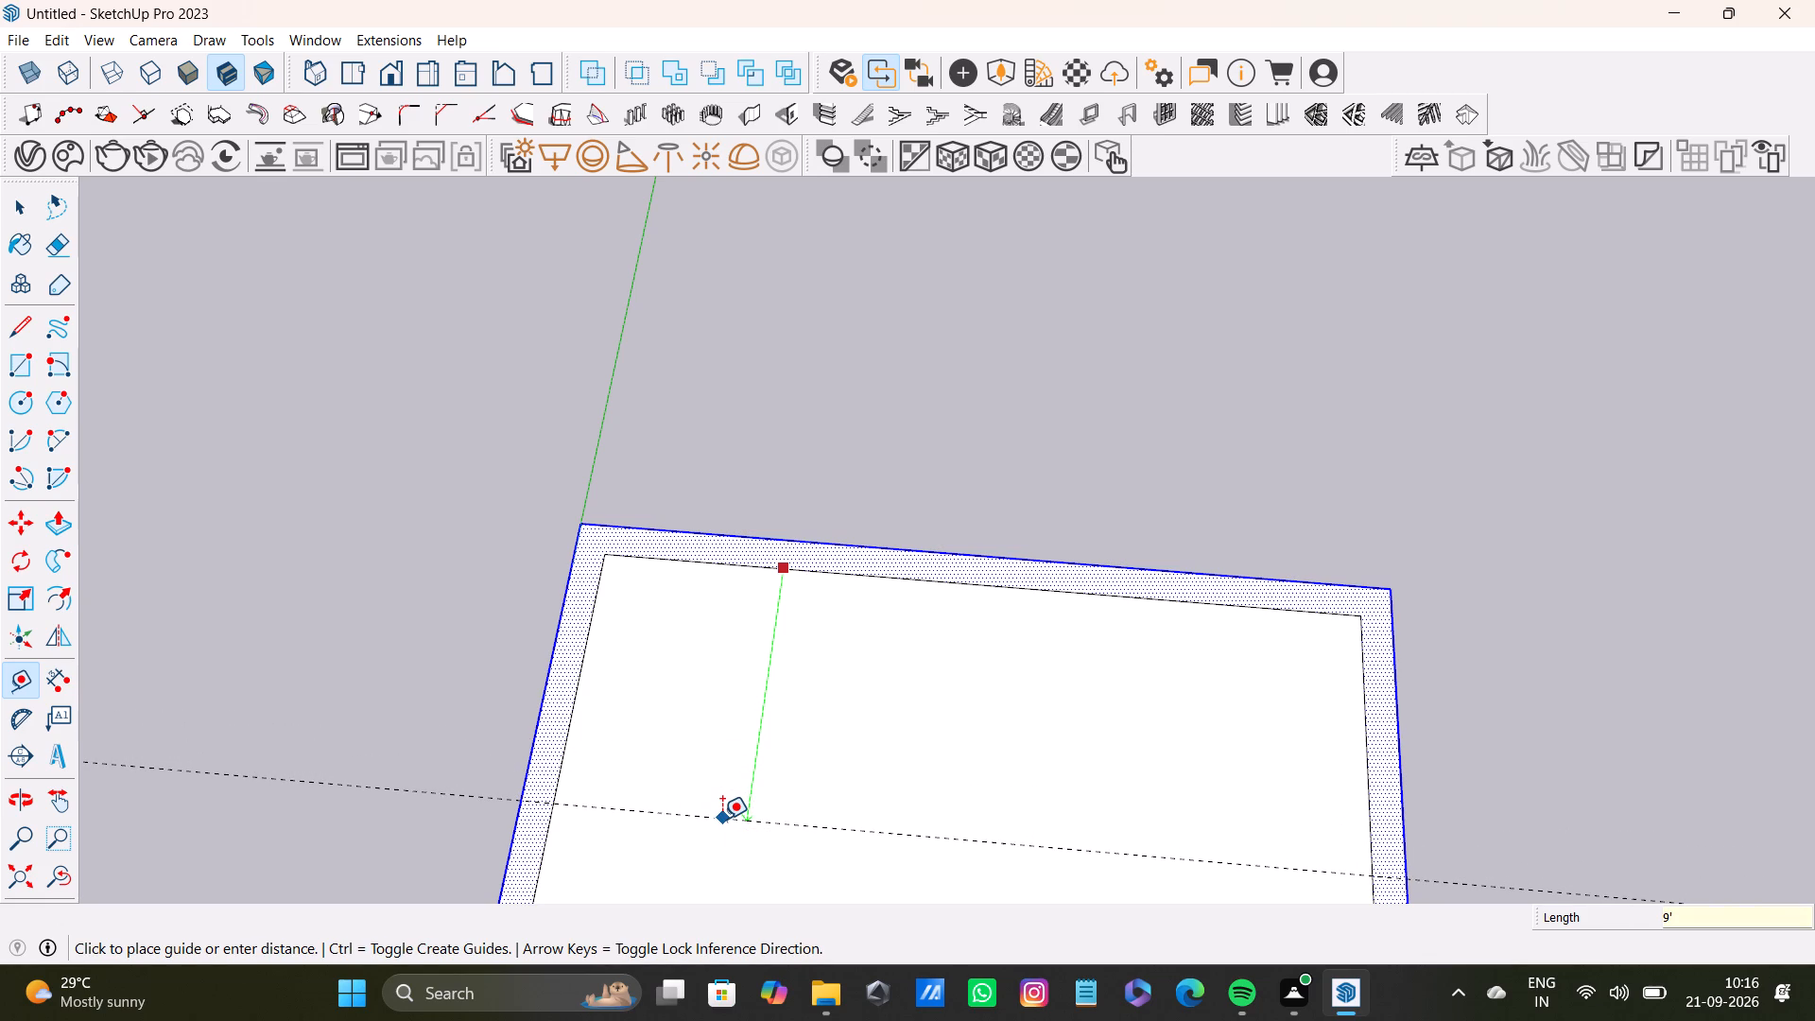
key("9")
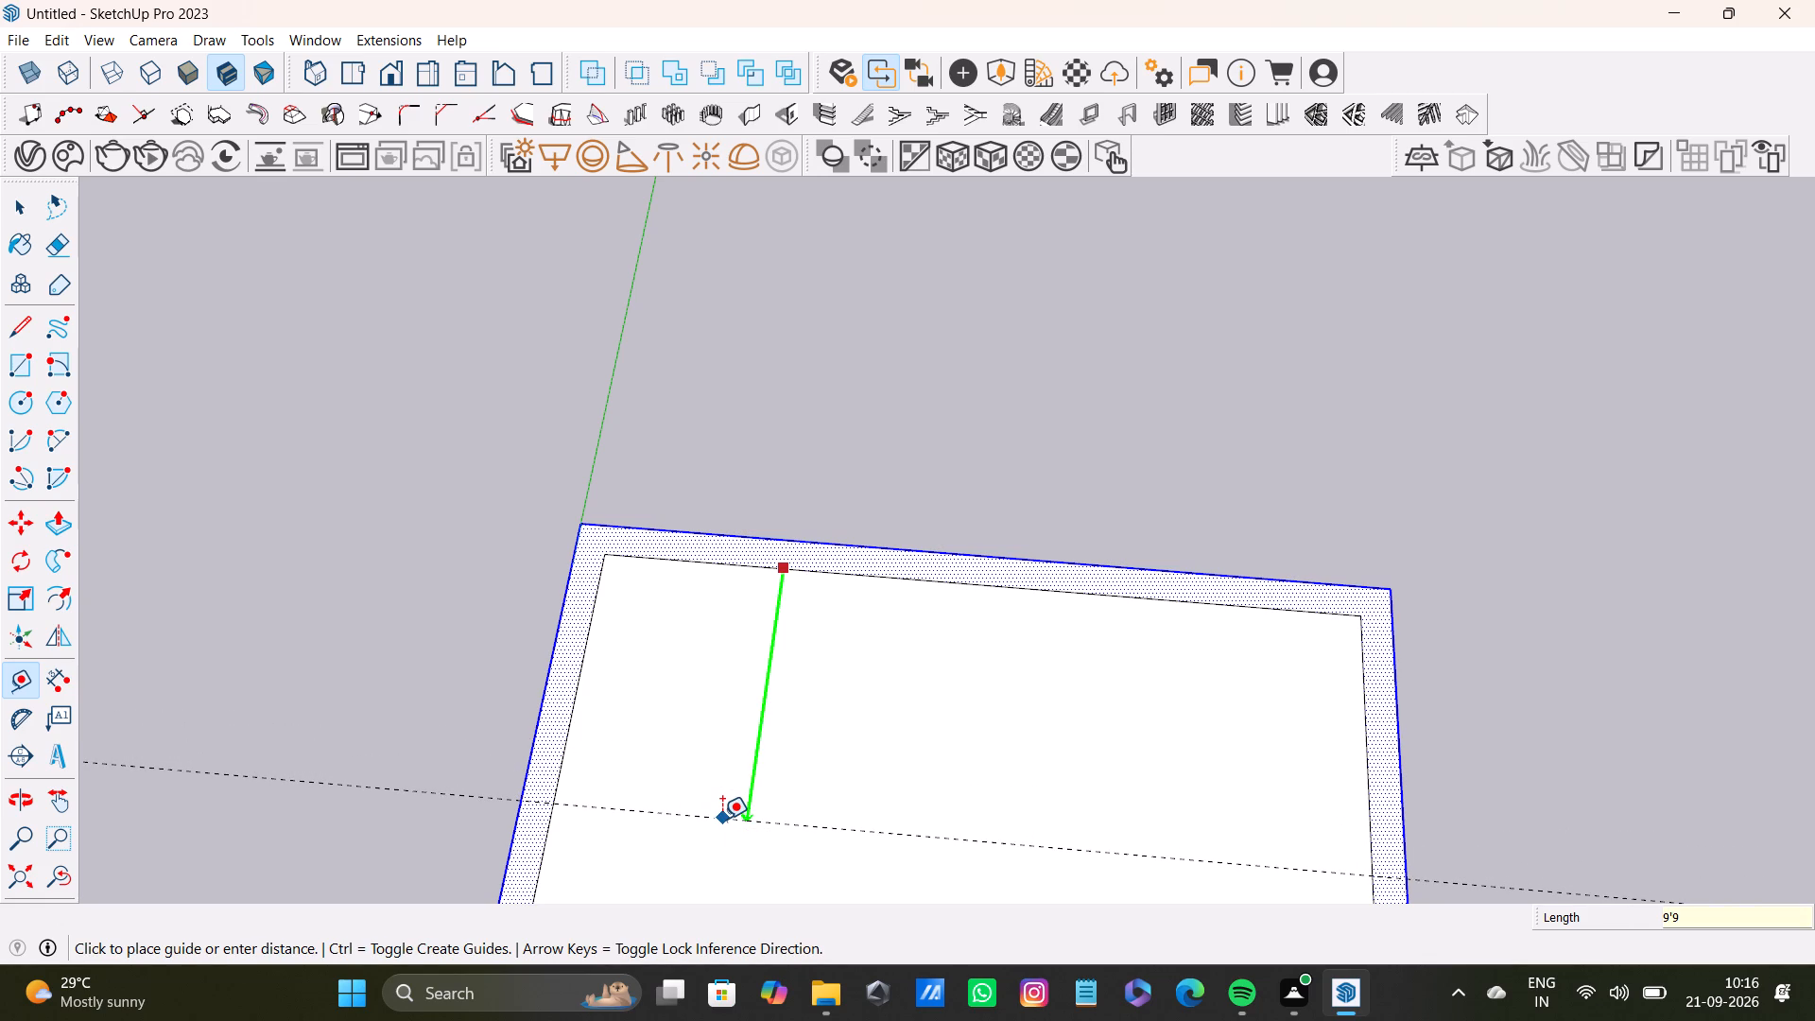
key("shift+quotedbl")
key("Return")
Add a parallel guide 6" beyond the 9'9" guide, toward the red axis, to mark the partition's thickness.
scroll(781, 864, "down", 9)
middle_click_drag(841, 824, 838, 588, "shift")
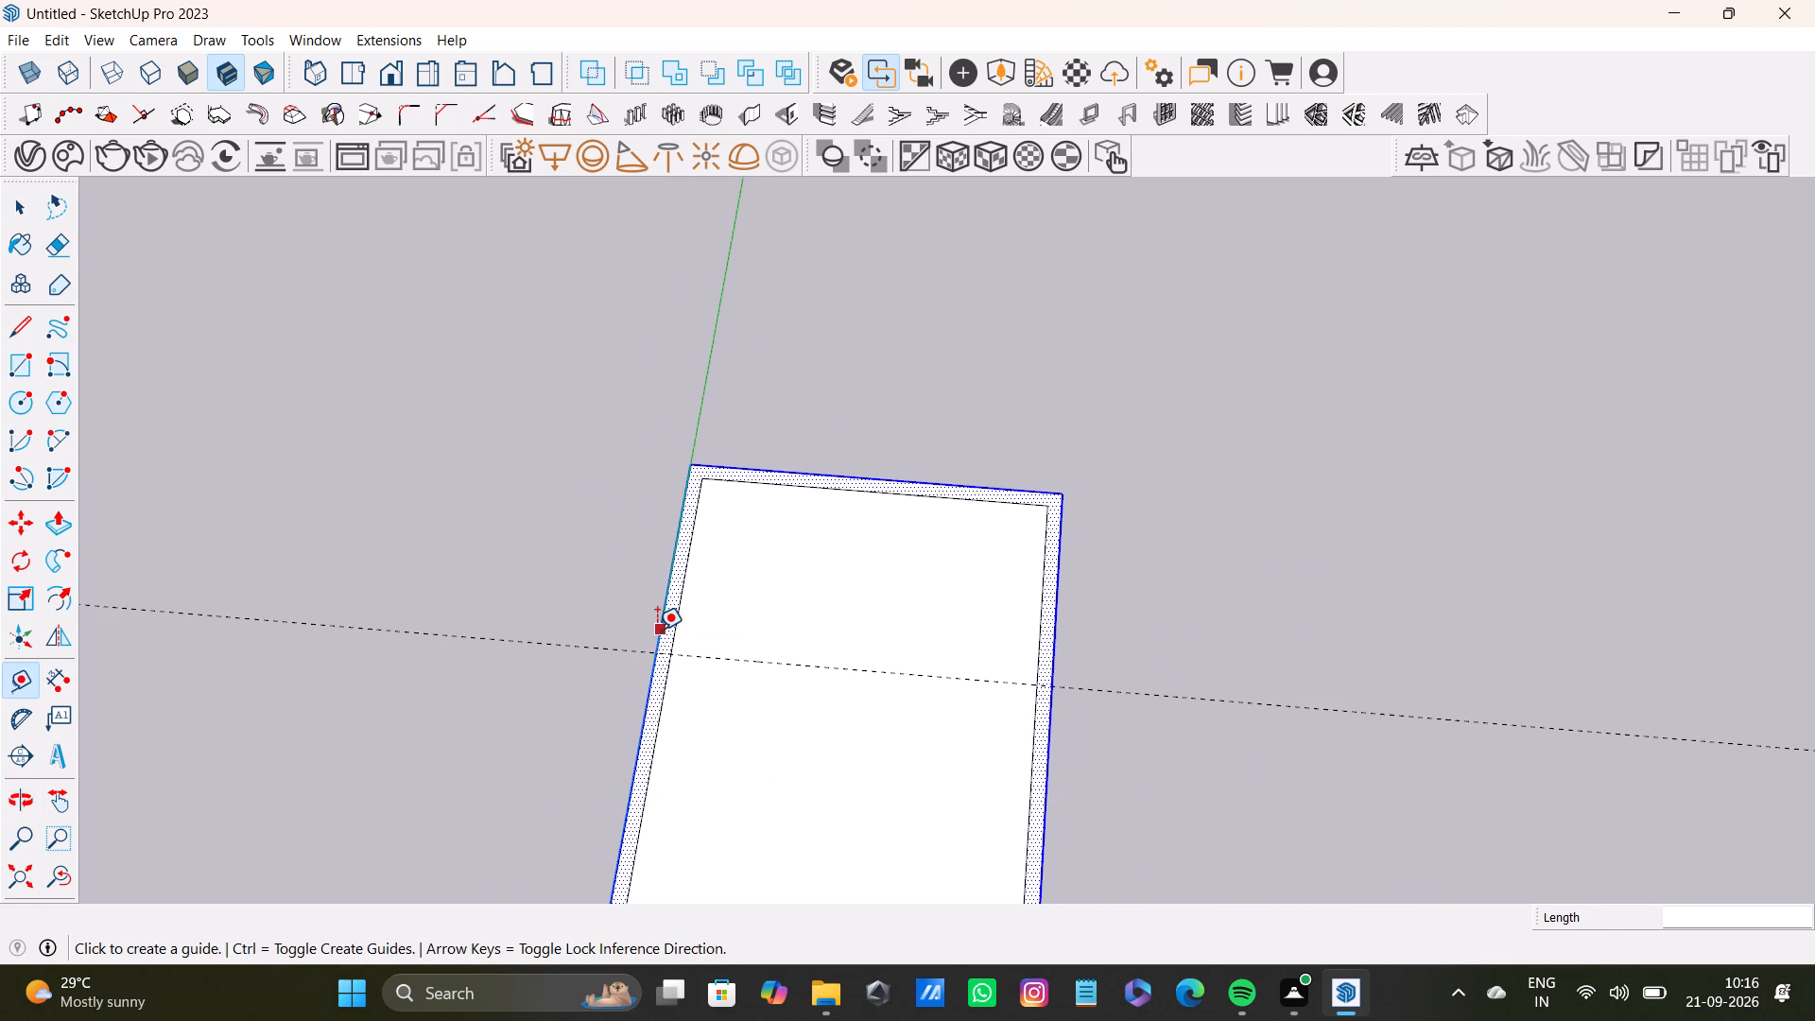
scroll(657, 630, "up", 6)
left_click(802, 683)
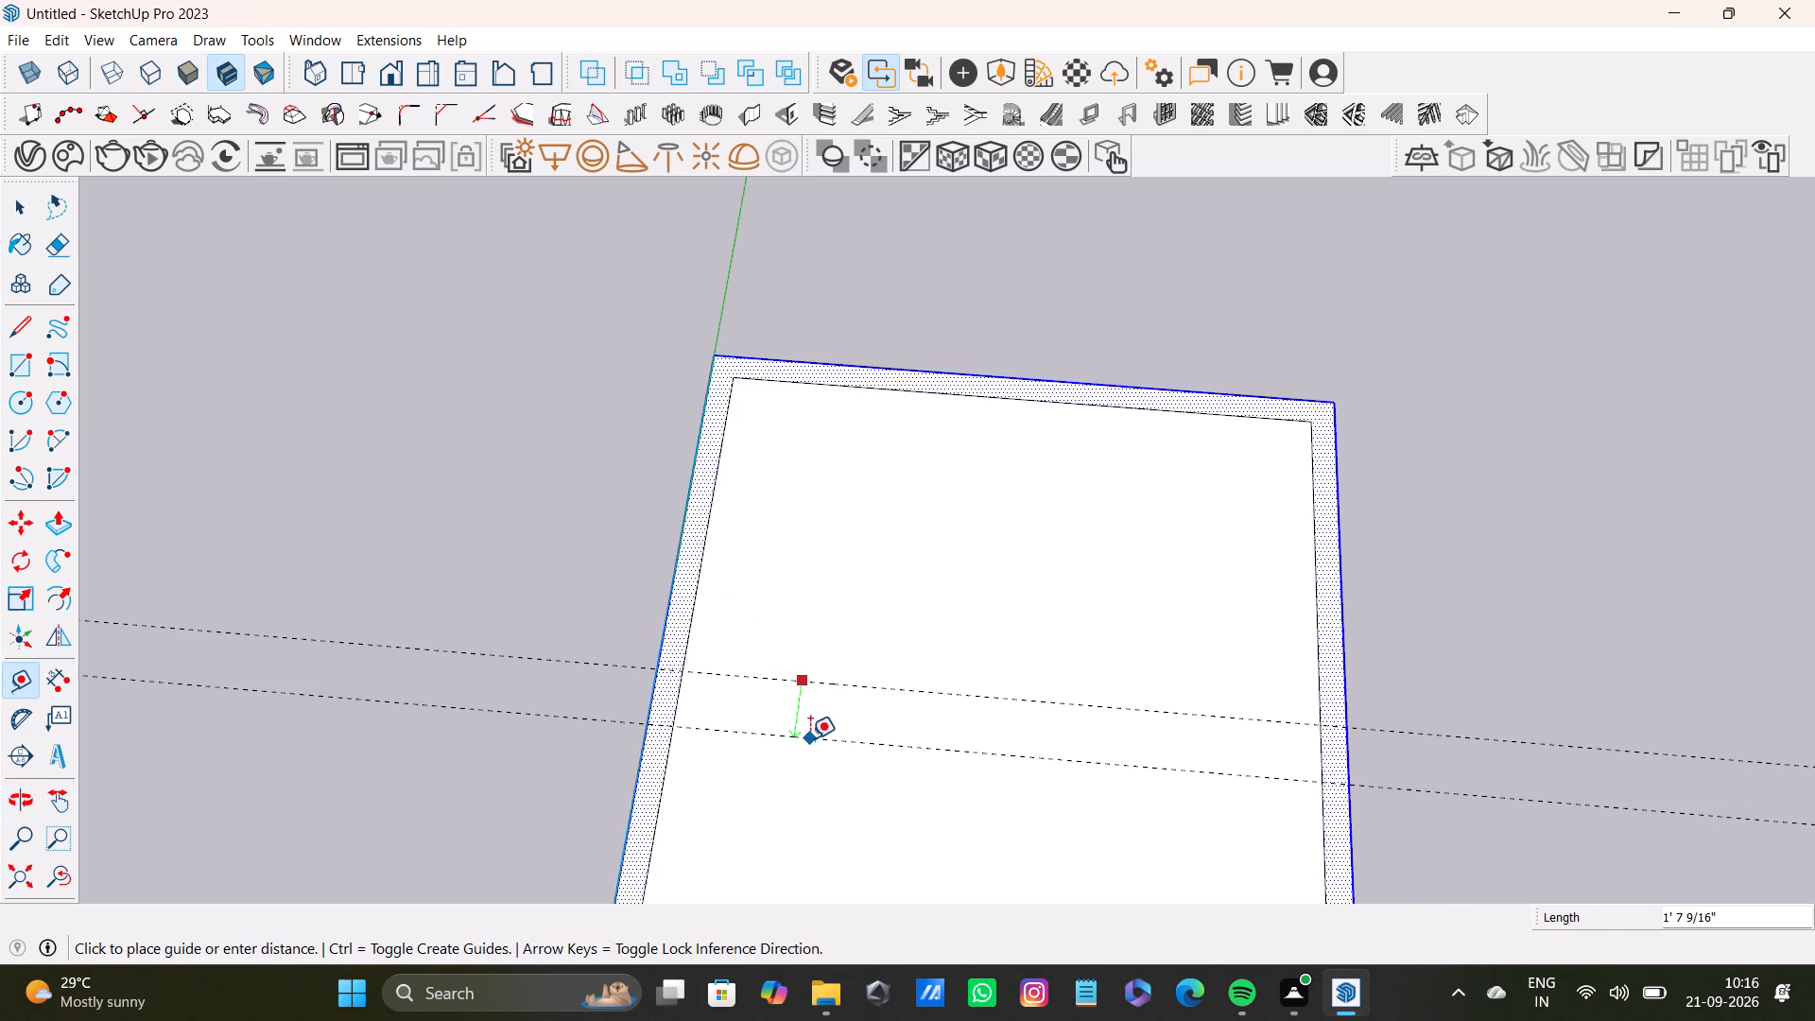
type("6\"")
key("Return")
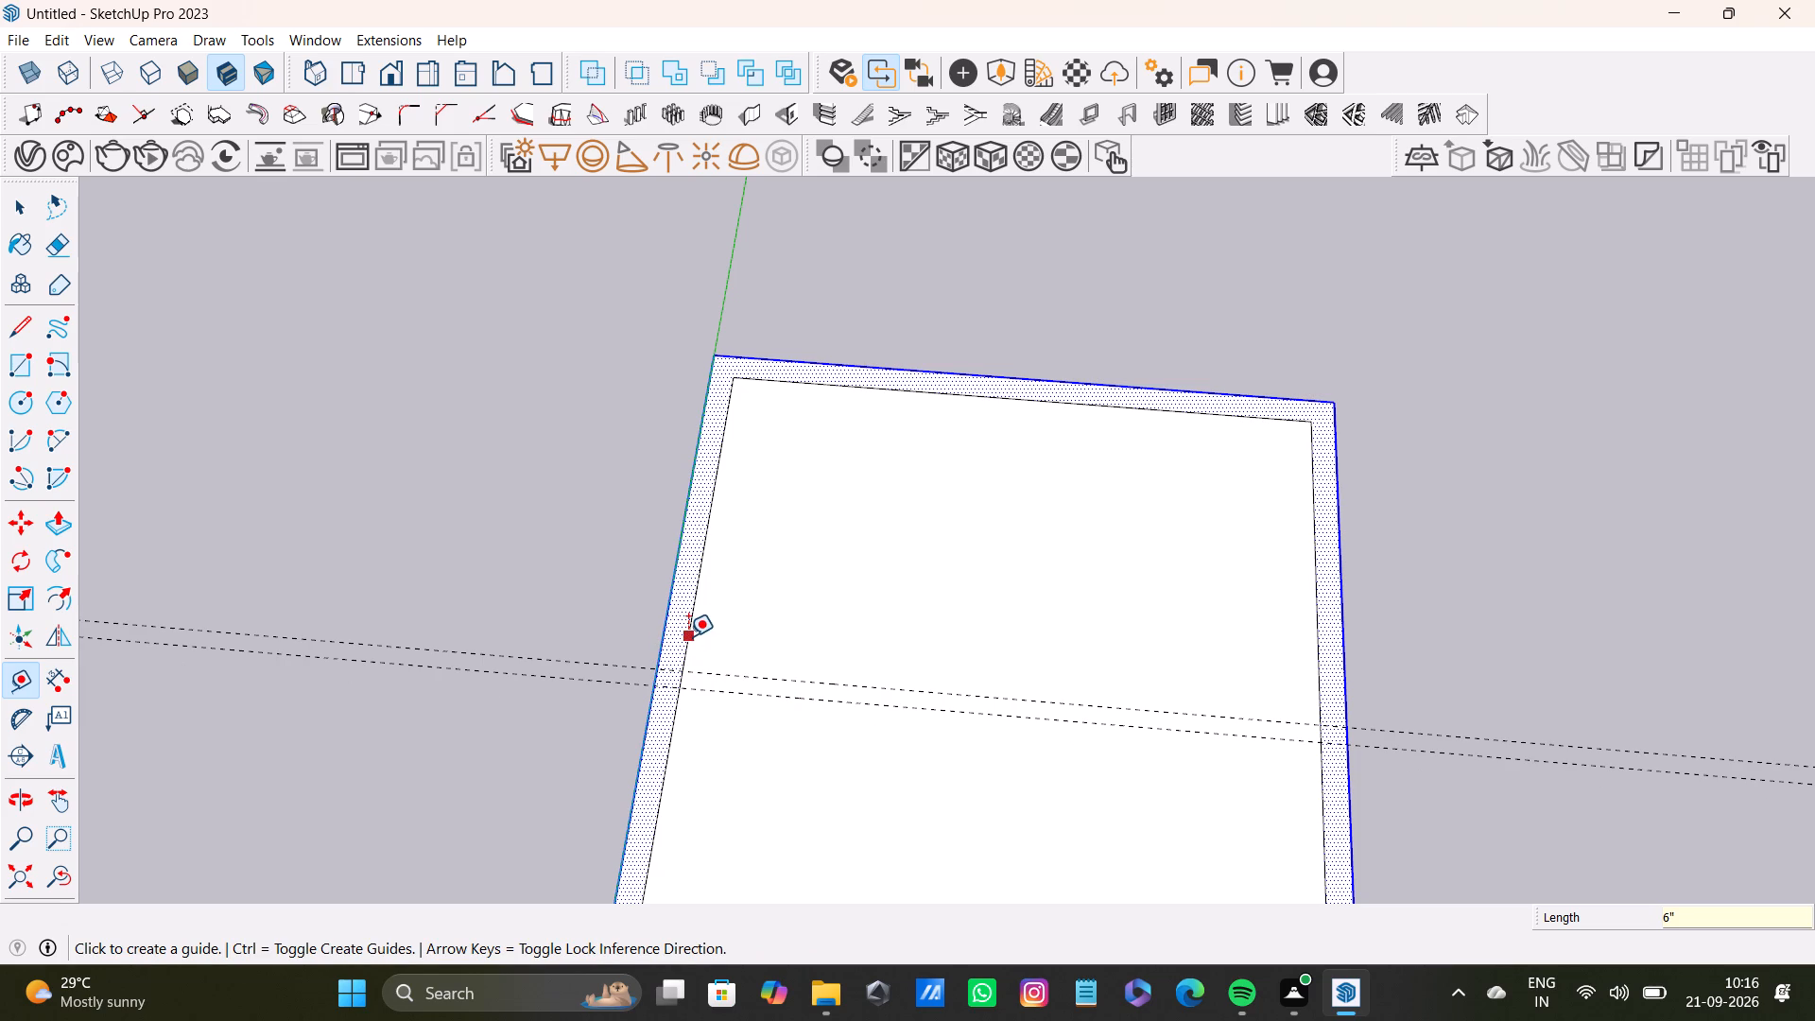
Place a guide 7' inward from the inner edge of the green-axis long wall, and another 6" farther in.
left_click(688, 637)
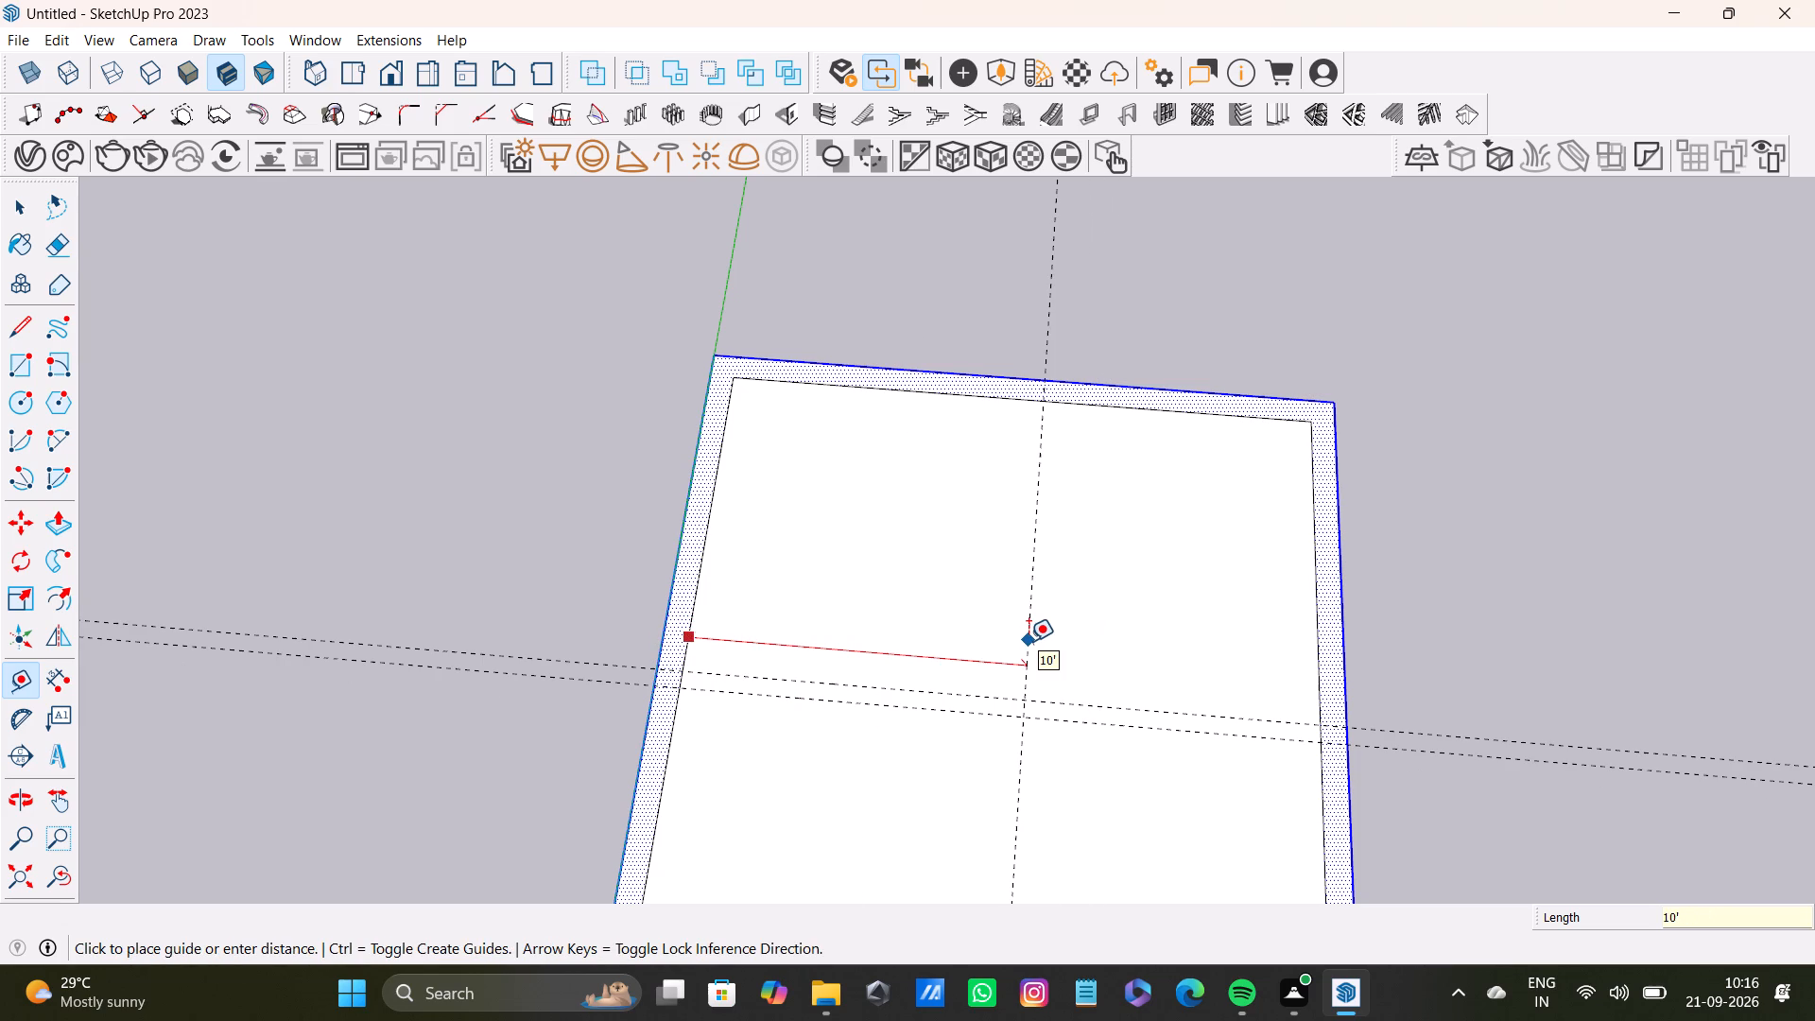
type("7'")
key("Return")
left_click(922, 661)
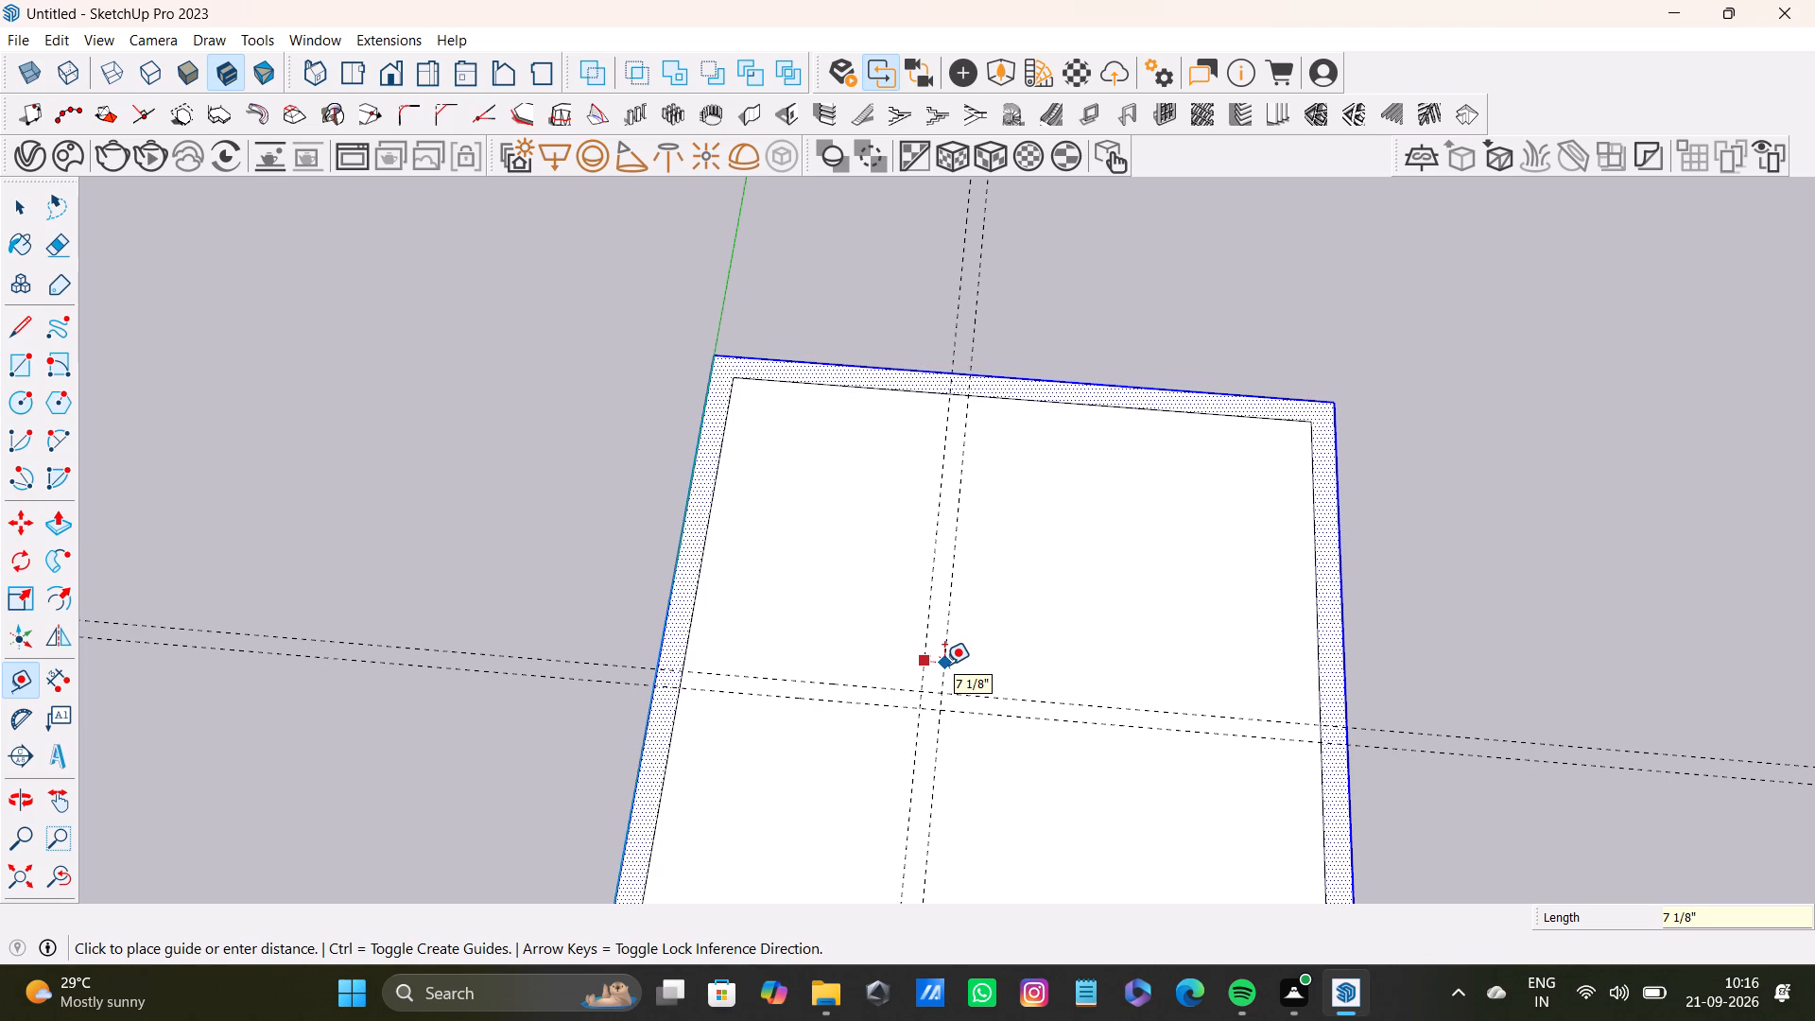
key("6")
key("shift+quotedbl")
key("Return")
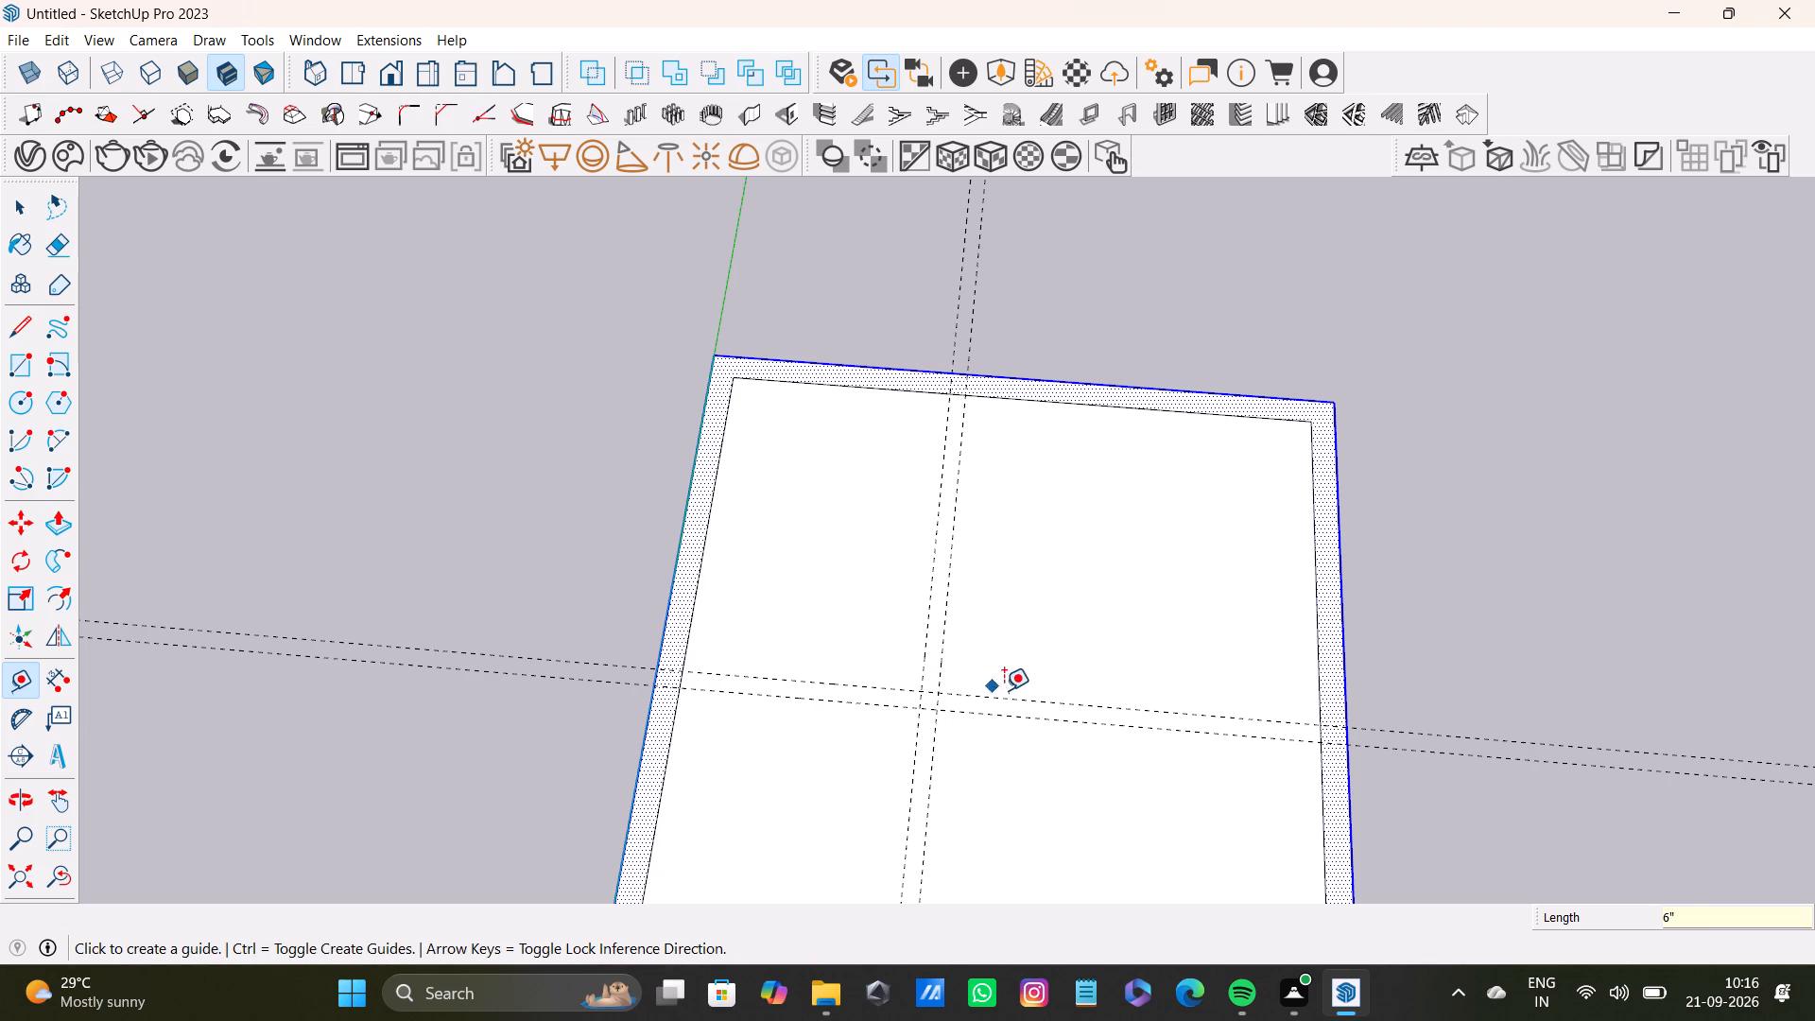
Place a guide 4' from the cross partition's second guide, toward the red axis.
left_click(1199, 730)
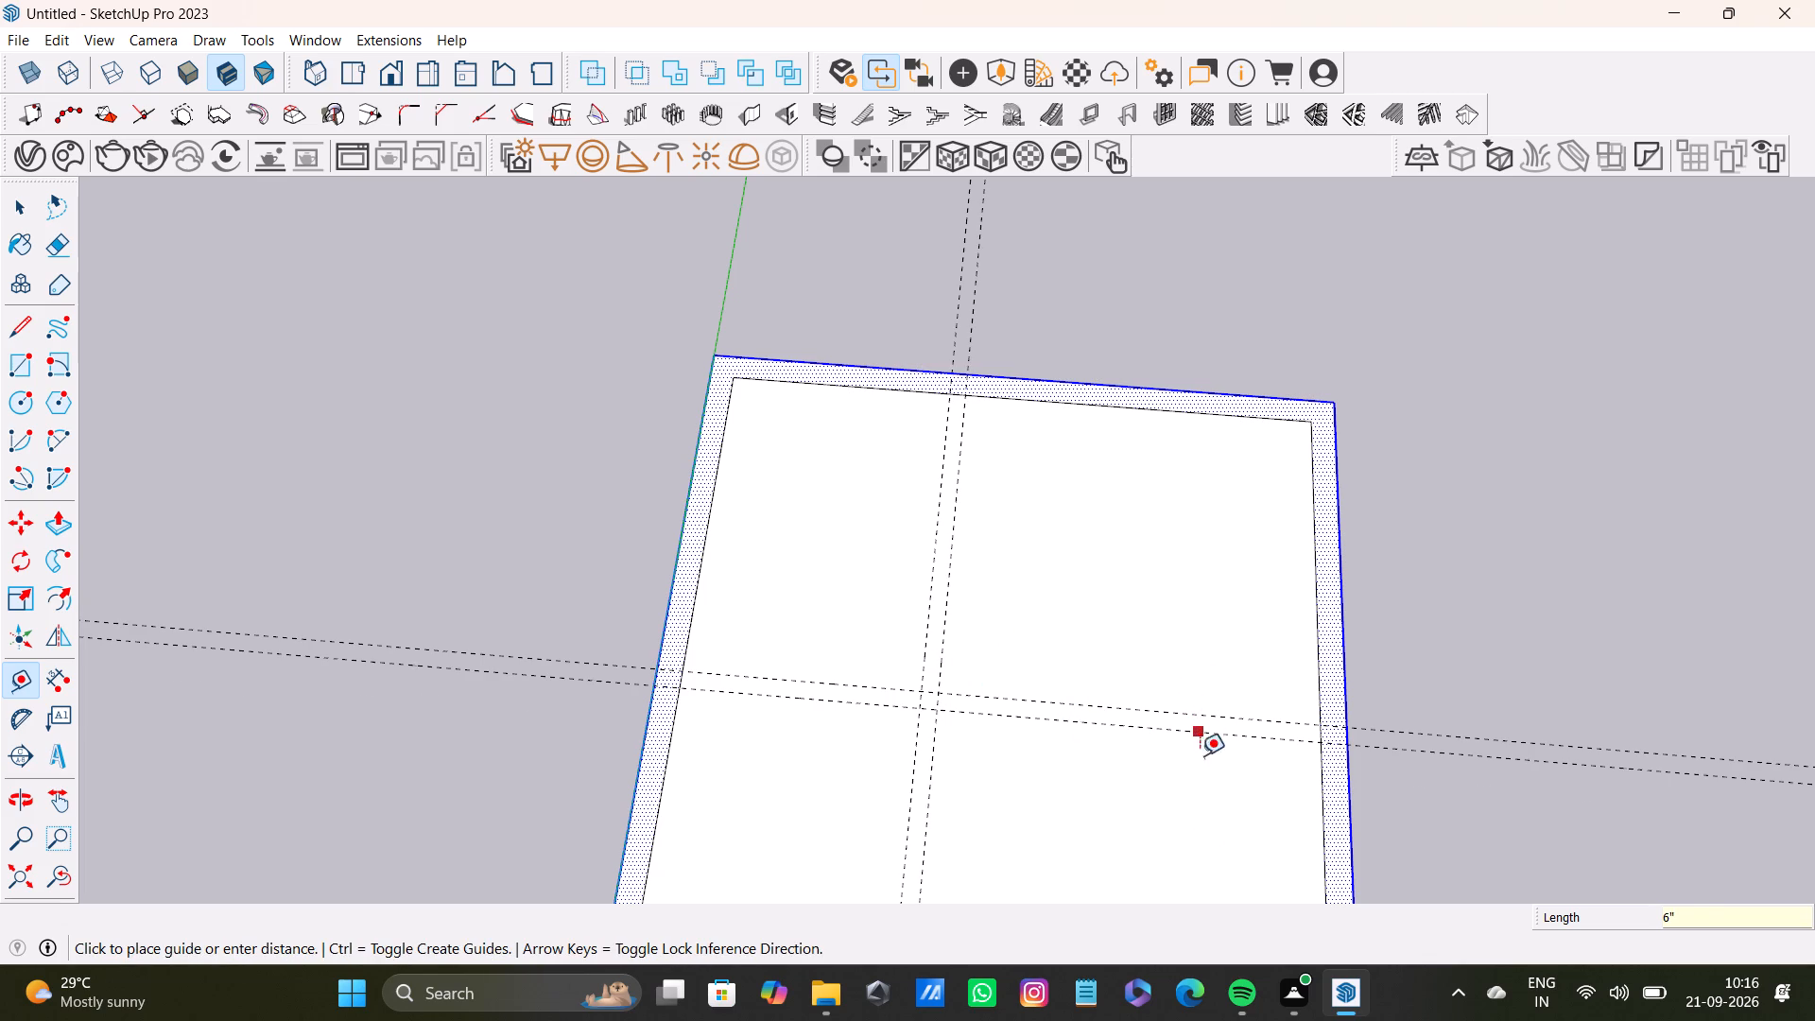
scroll(1201, 849, "down", 3)
middle_click_drag(1202, 843, 1144, 581, "shift")
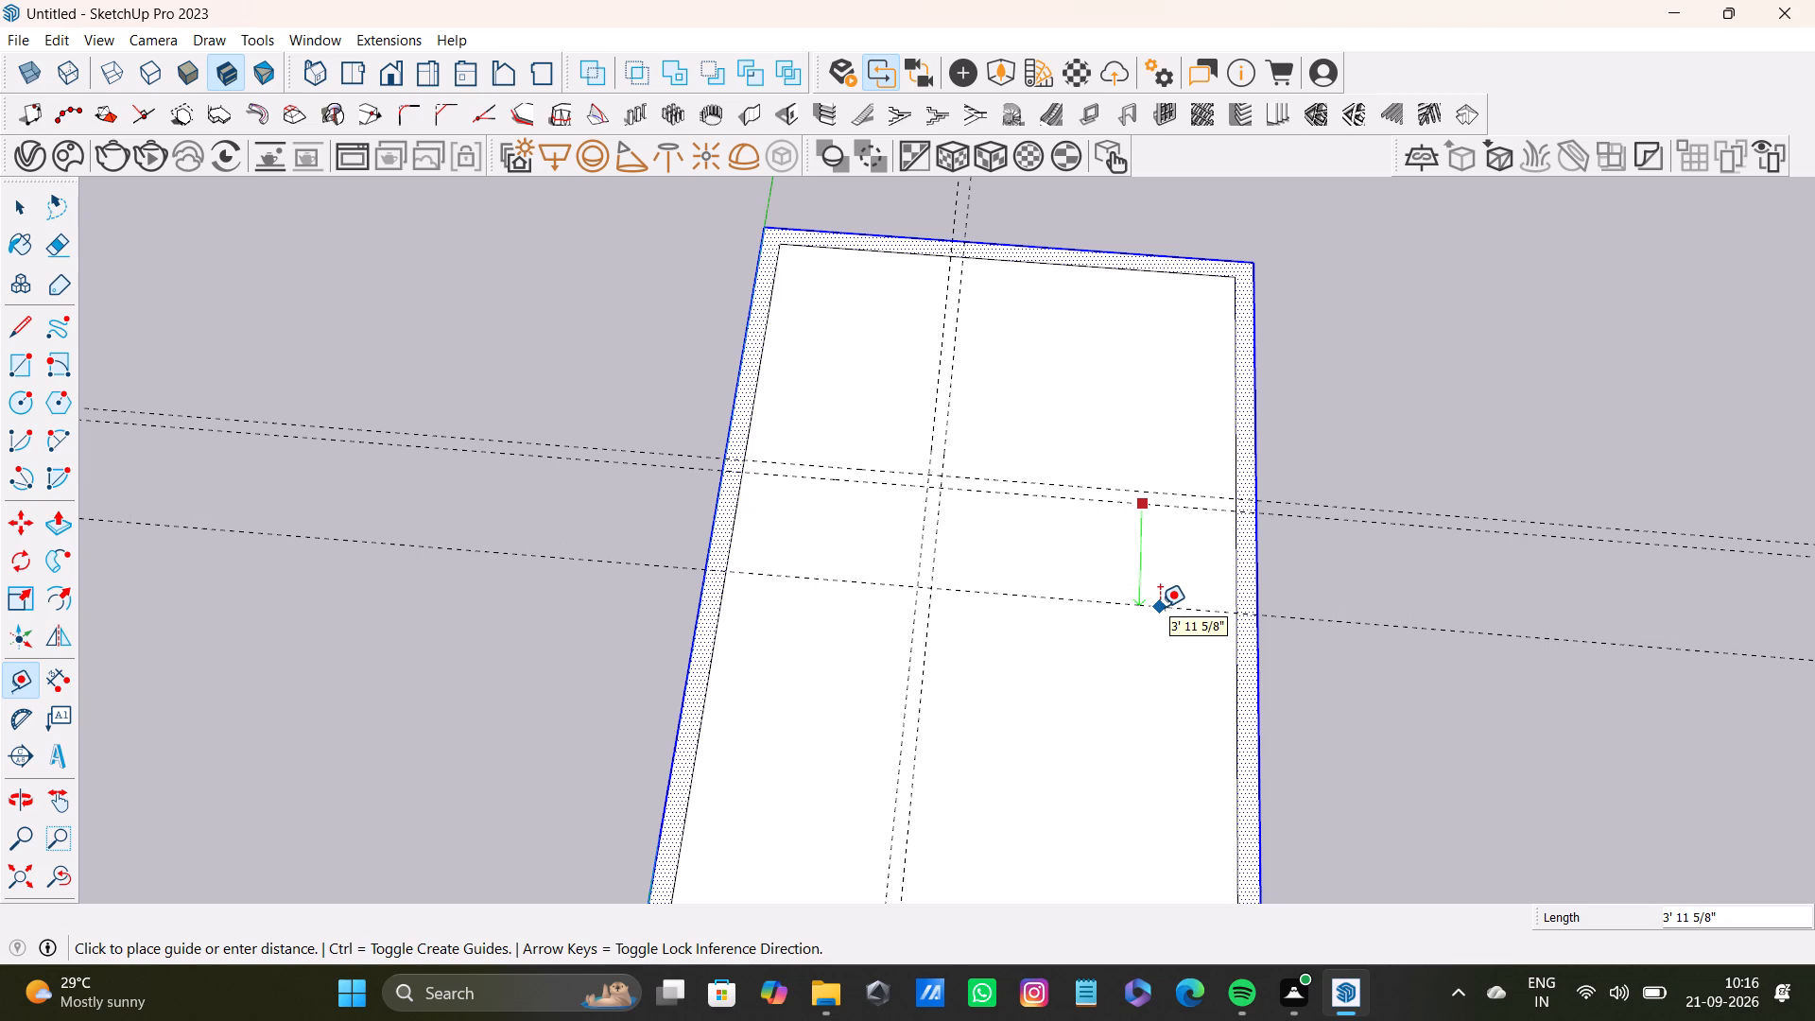
type("4'")
key("Return")
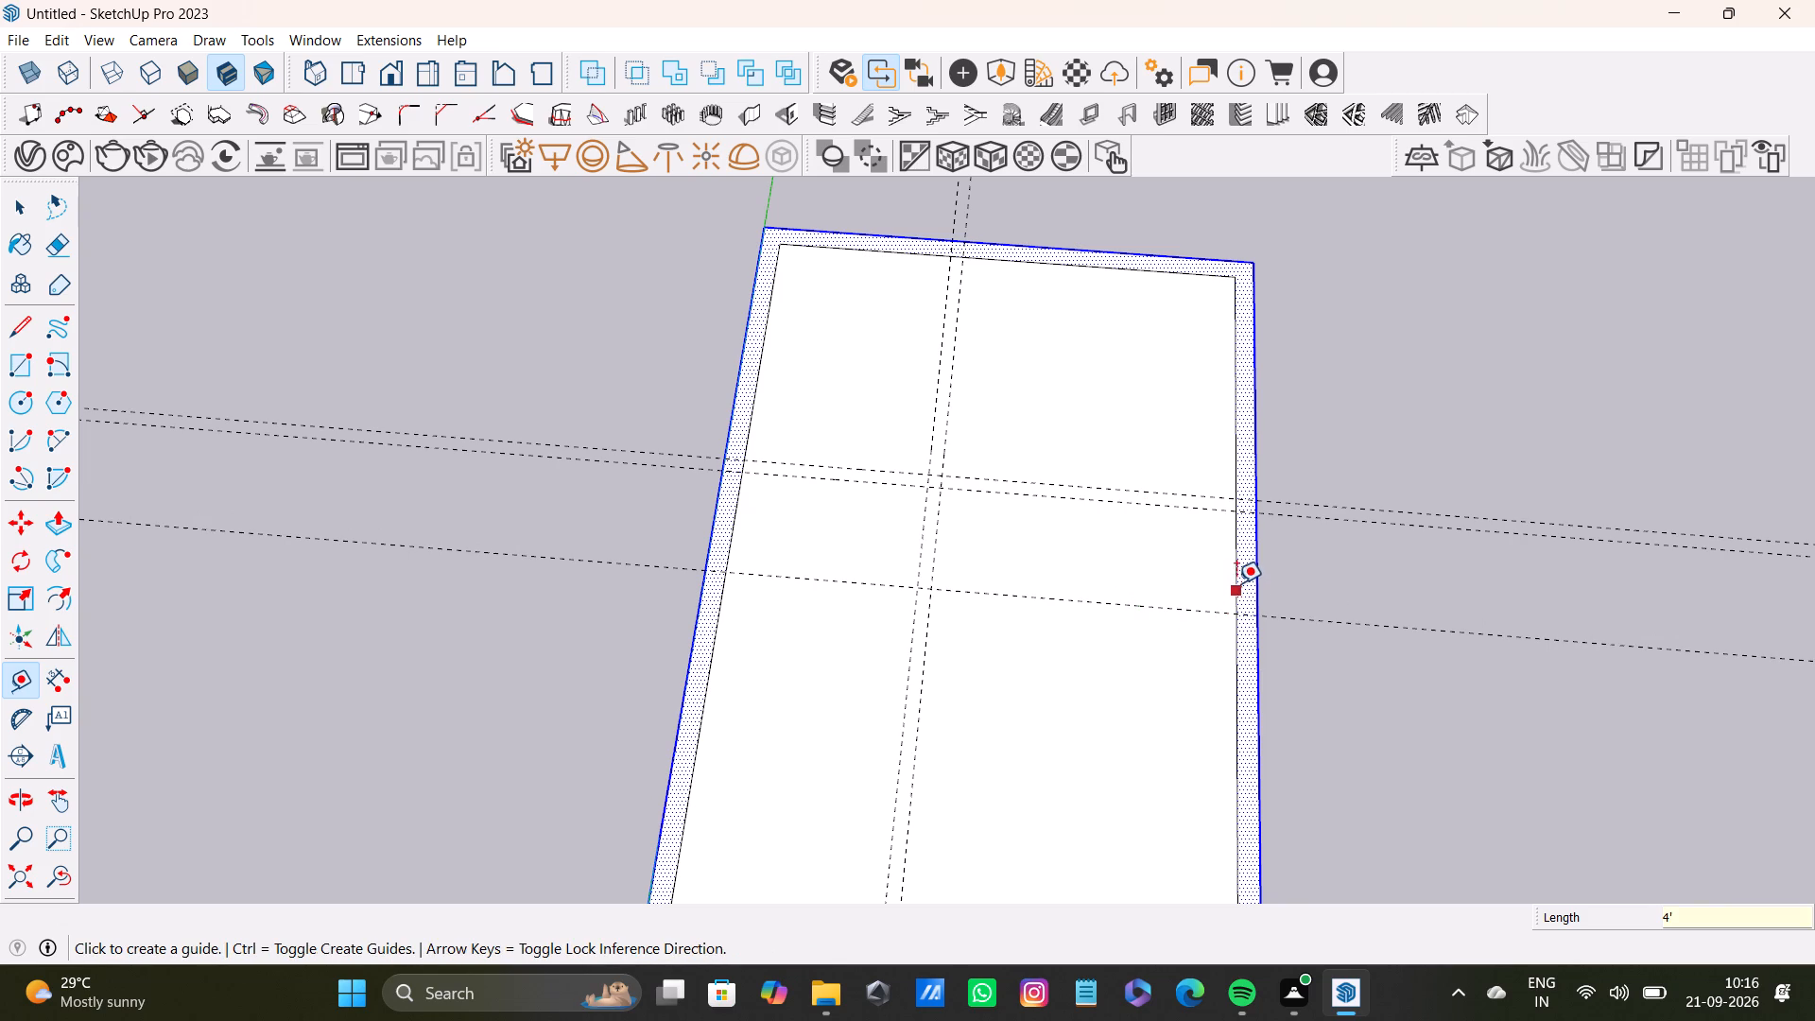
Place a guide 7' inward from the inner edge of the long wall opposite the green axis, and another 6" farther in.
left_click(1234, 580)
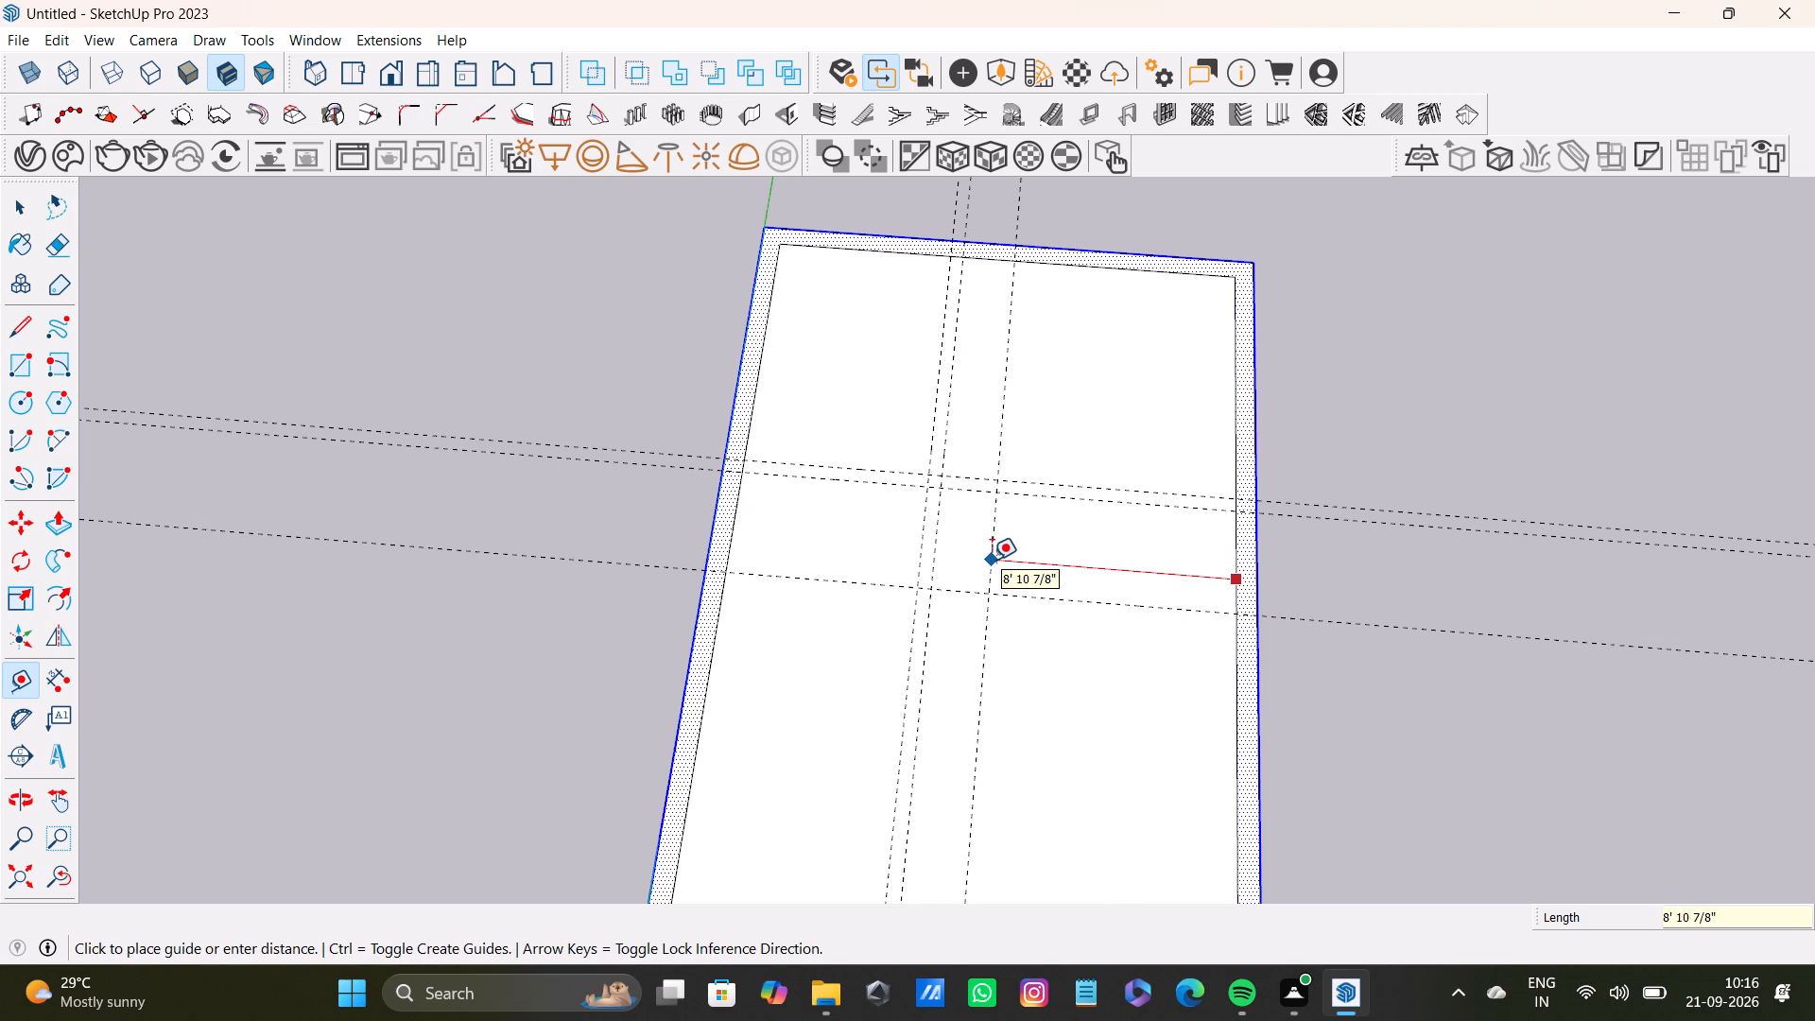
type("7'")
key("Return")
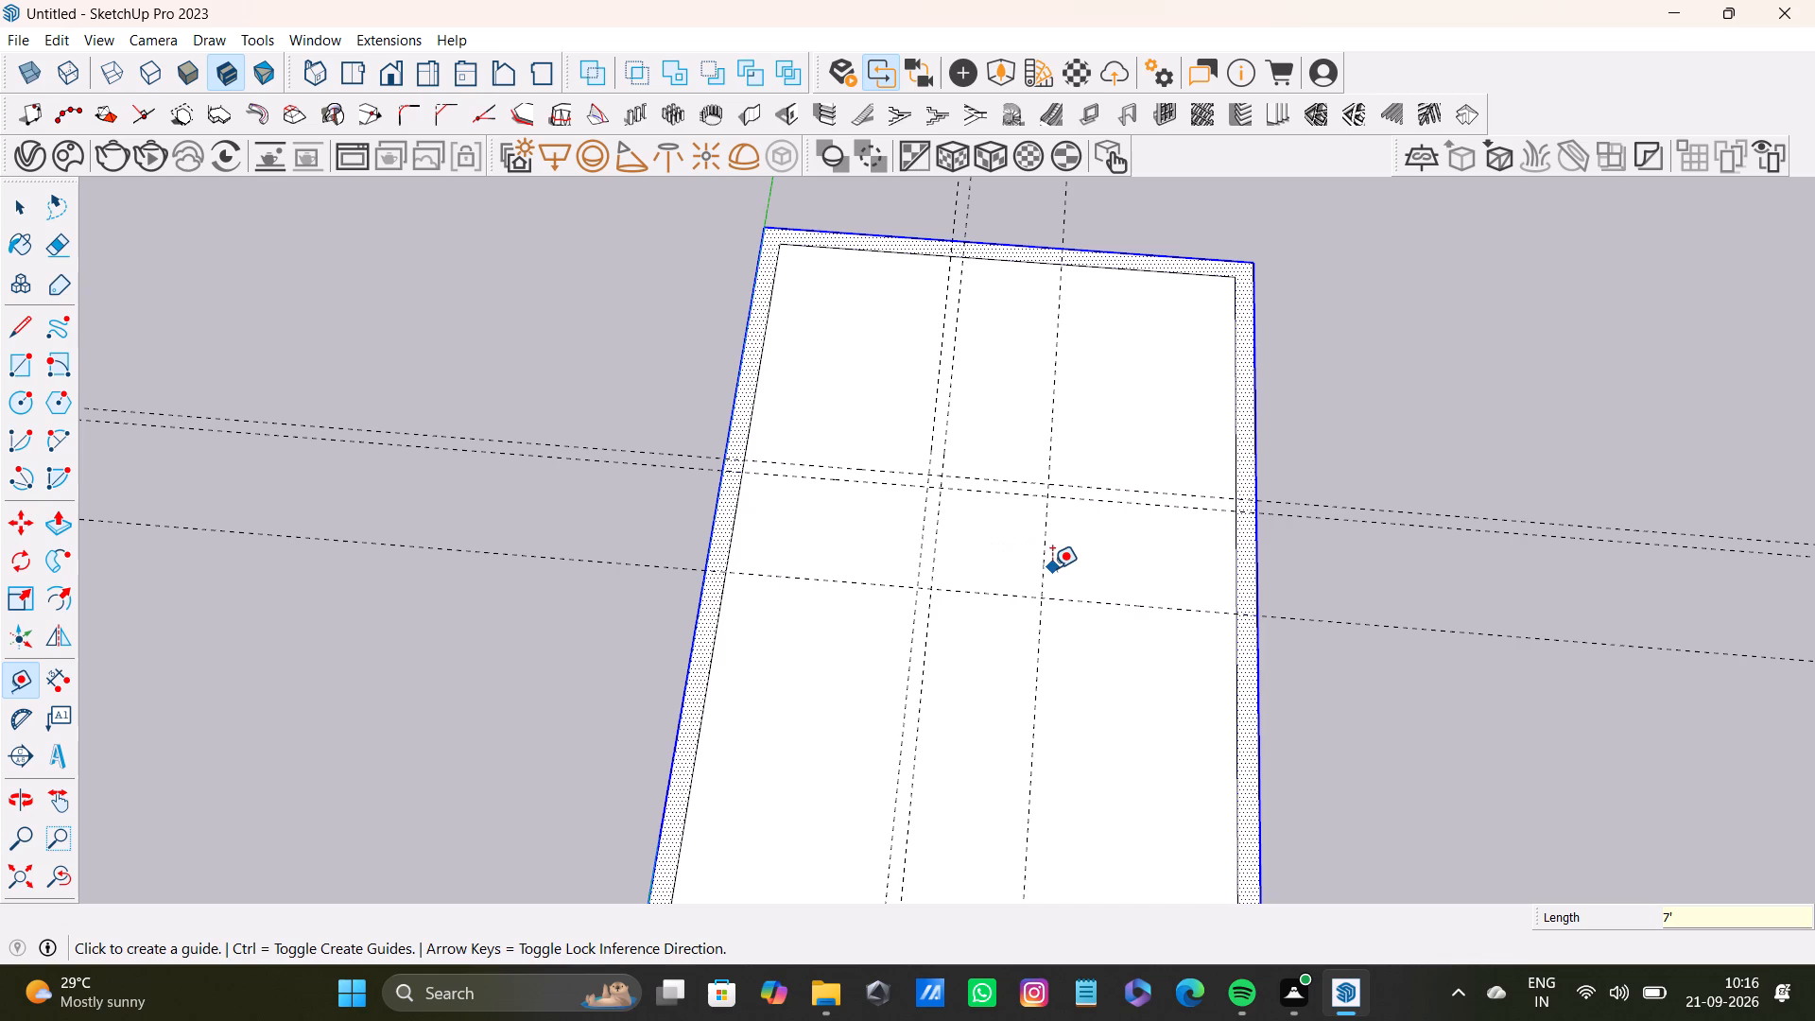
left_click_drag(1044, 572, 1035, 572)
type("6\"")
key("Return")
Add a parallel guide 6" beyond the 4' cross guide, toward the red axis.
left_click(1090, 600)
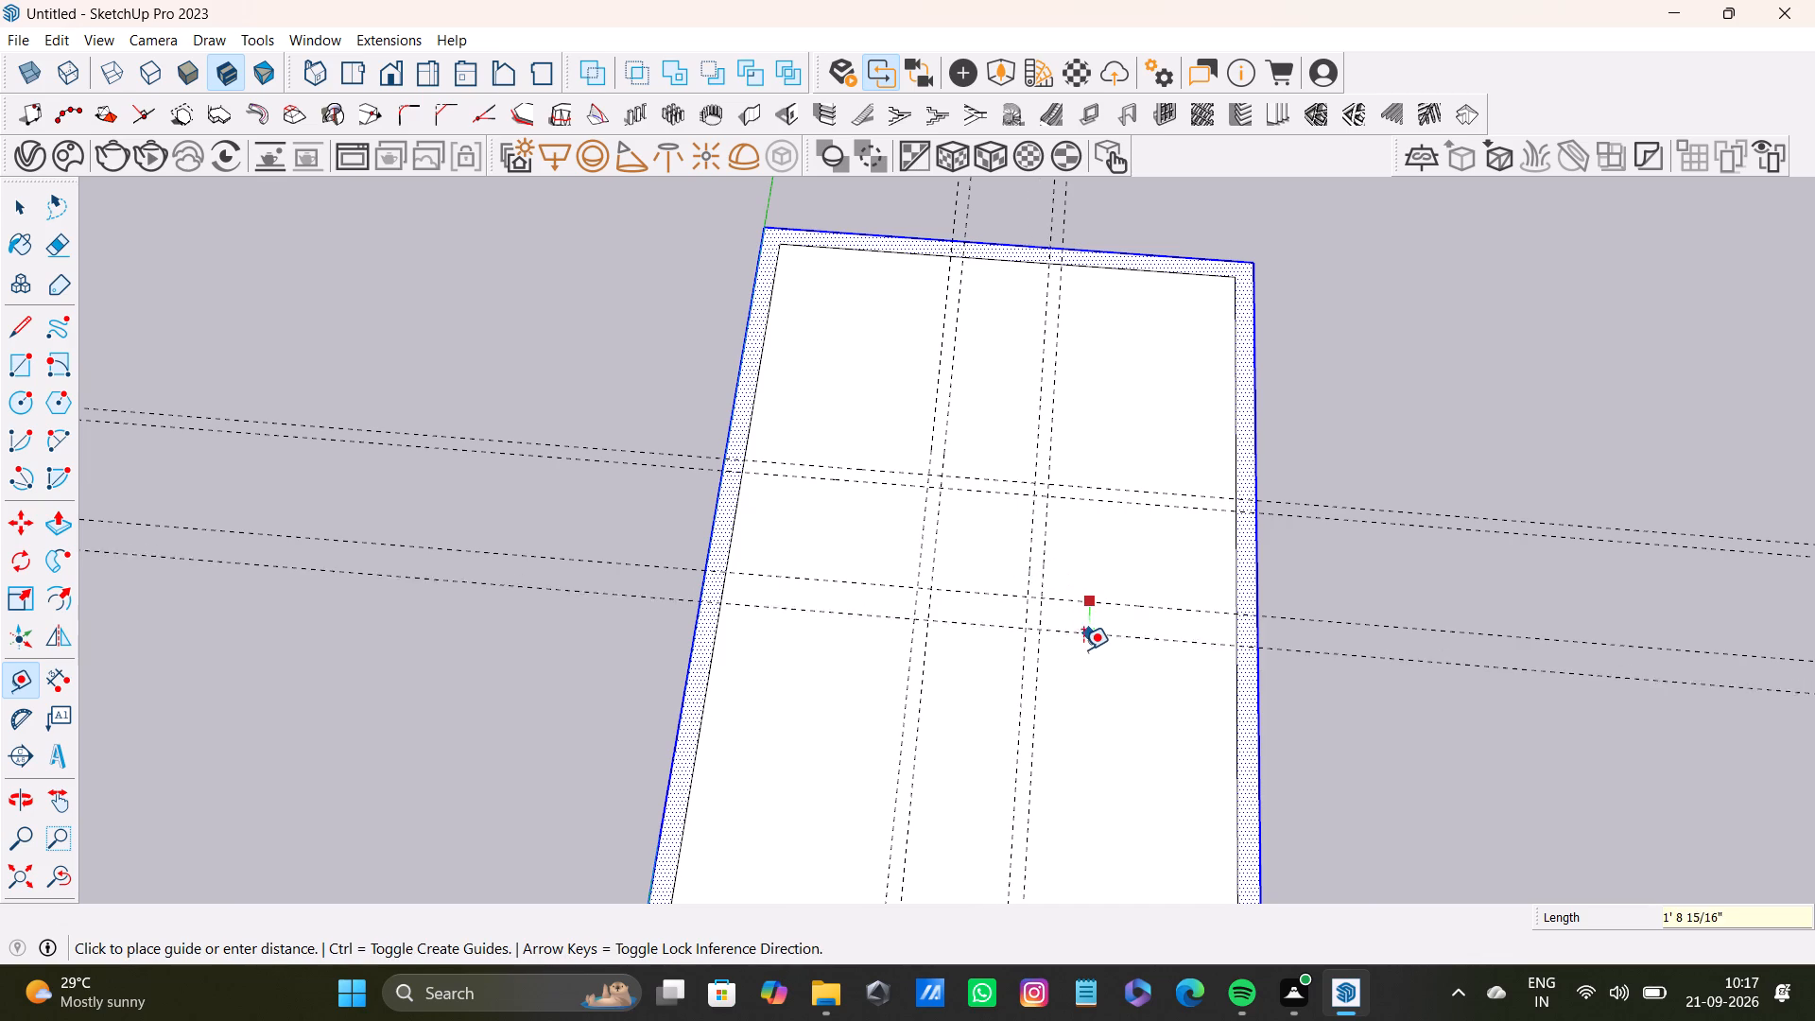
key("6")
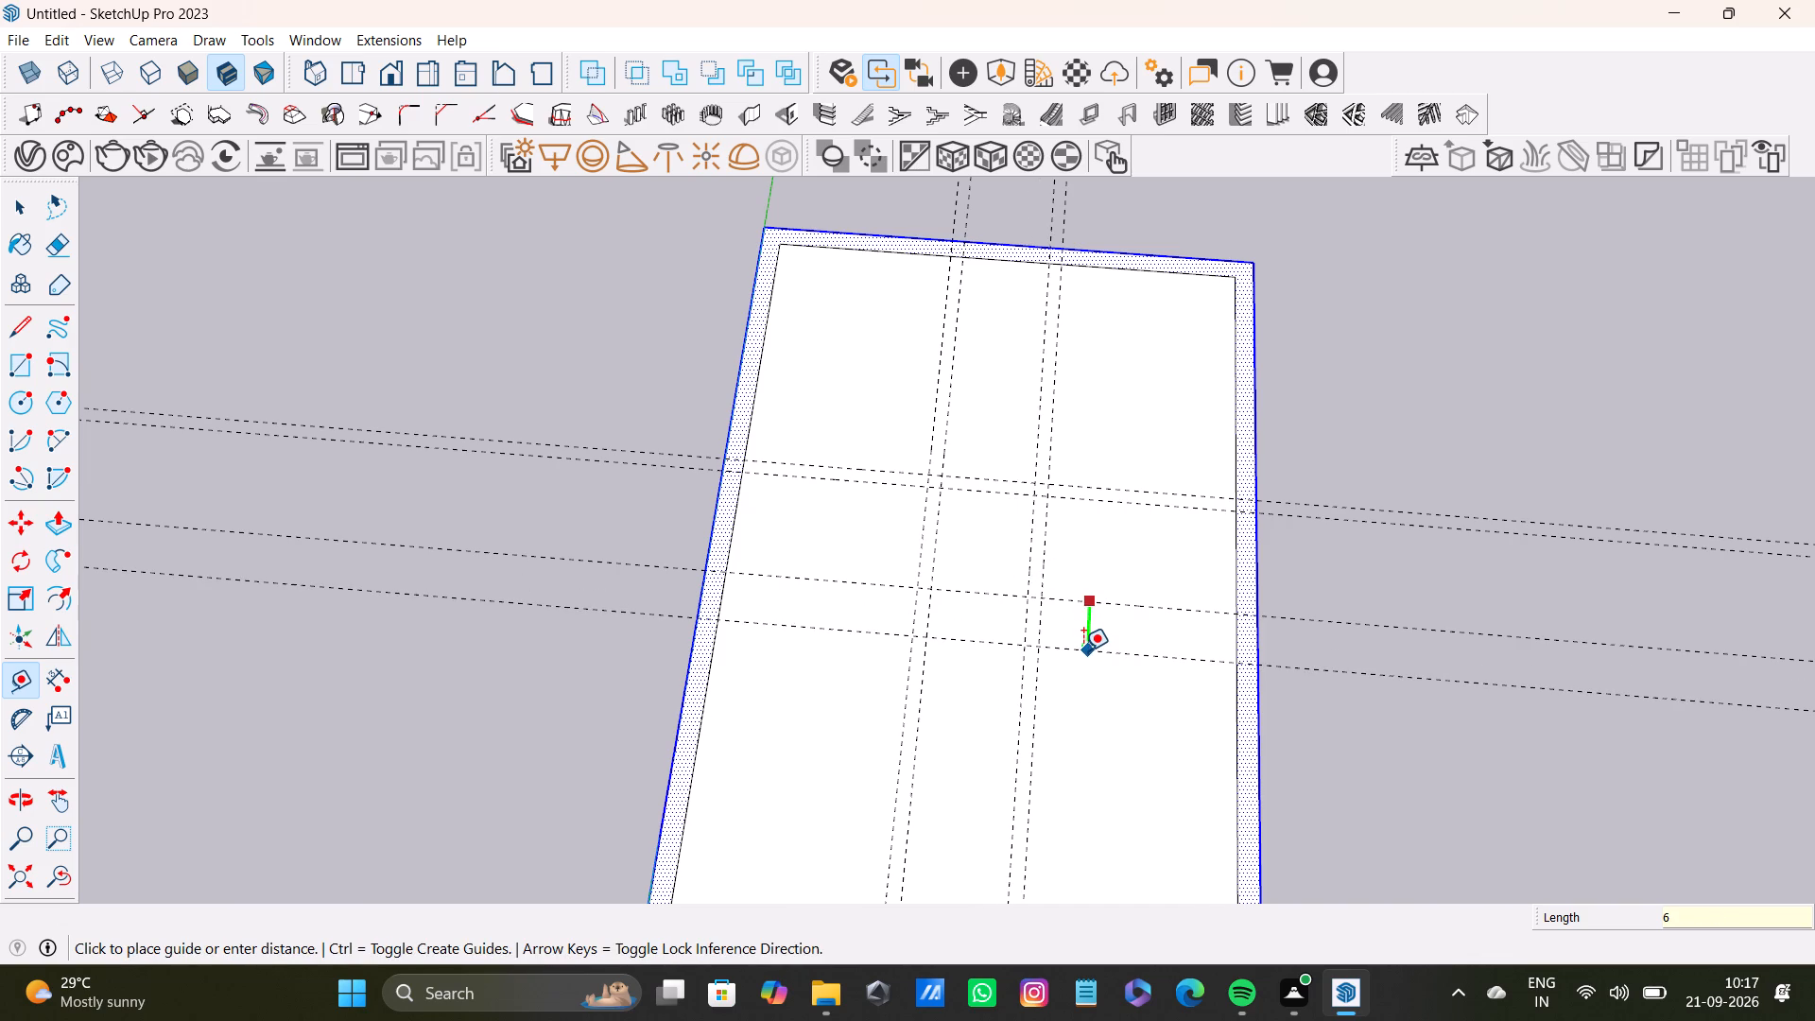
key("shift+quotedbl")
key("Return")
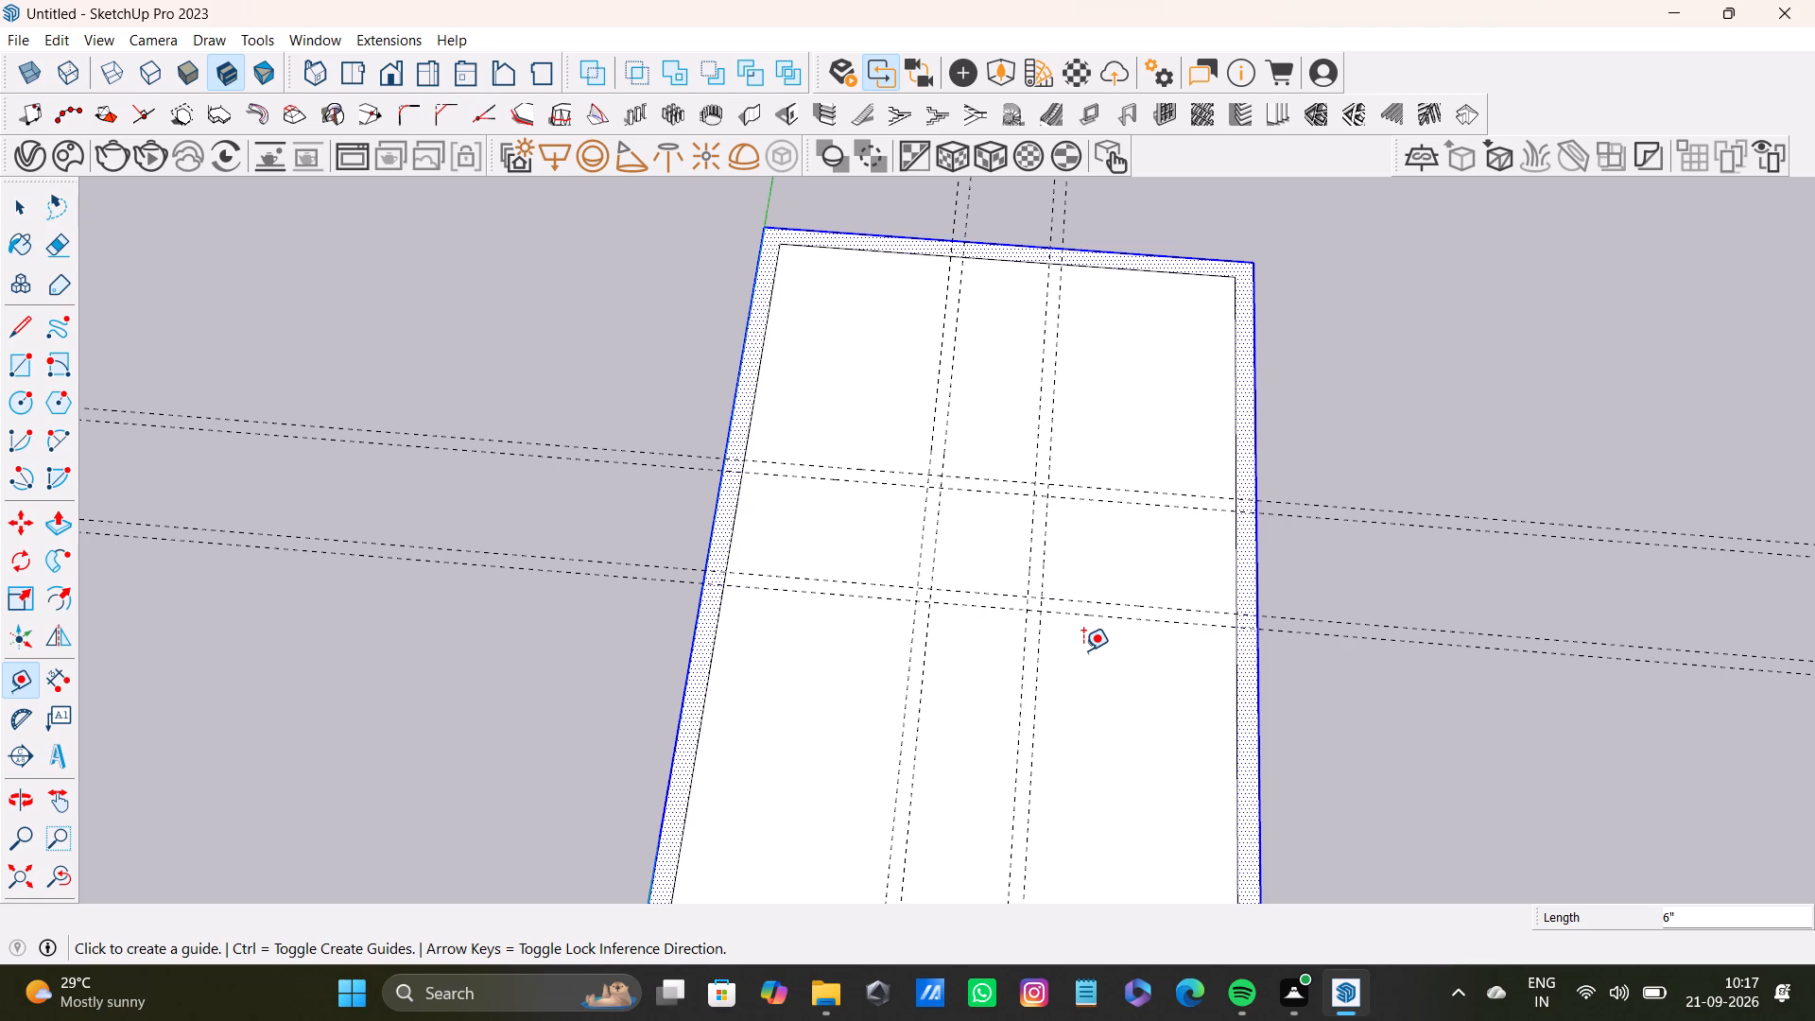
Place a guide 6'12" from the last cross partition's second guide, toward the red axis.
scroll(977, 585, "down", 4)
middle_click_drag(1012, 592, 889, 393, "shift")
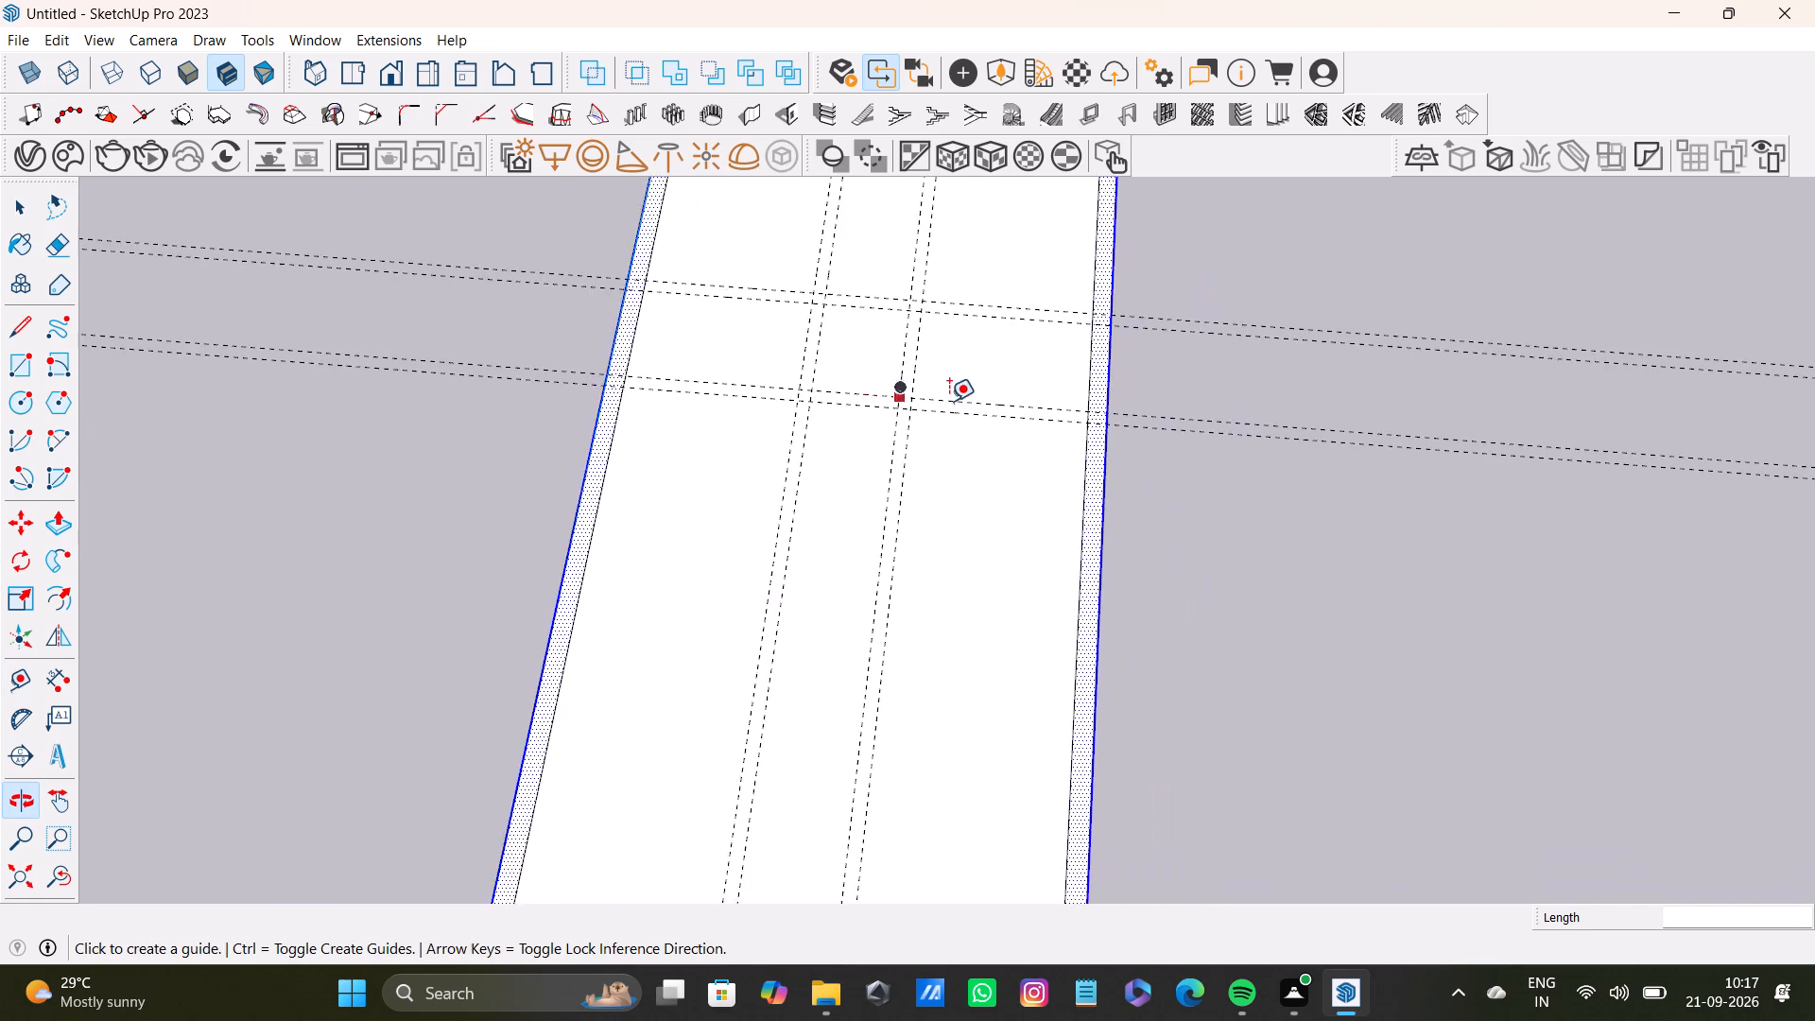
scroll(956, 400, "up", 6)
left_click(1042, 423)
scroll(1129, 806, "down", 4)
middle_click_drag(1110, 813, 1120, 721, "shift")
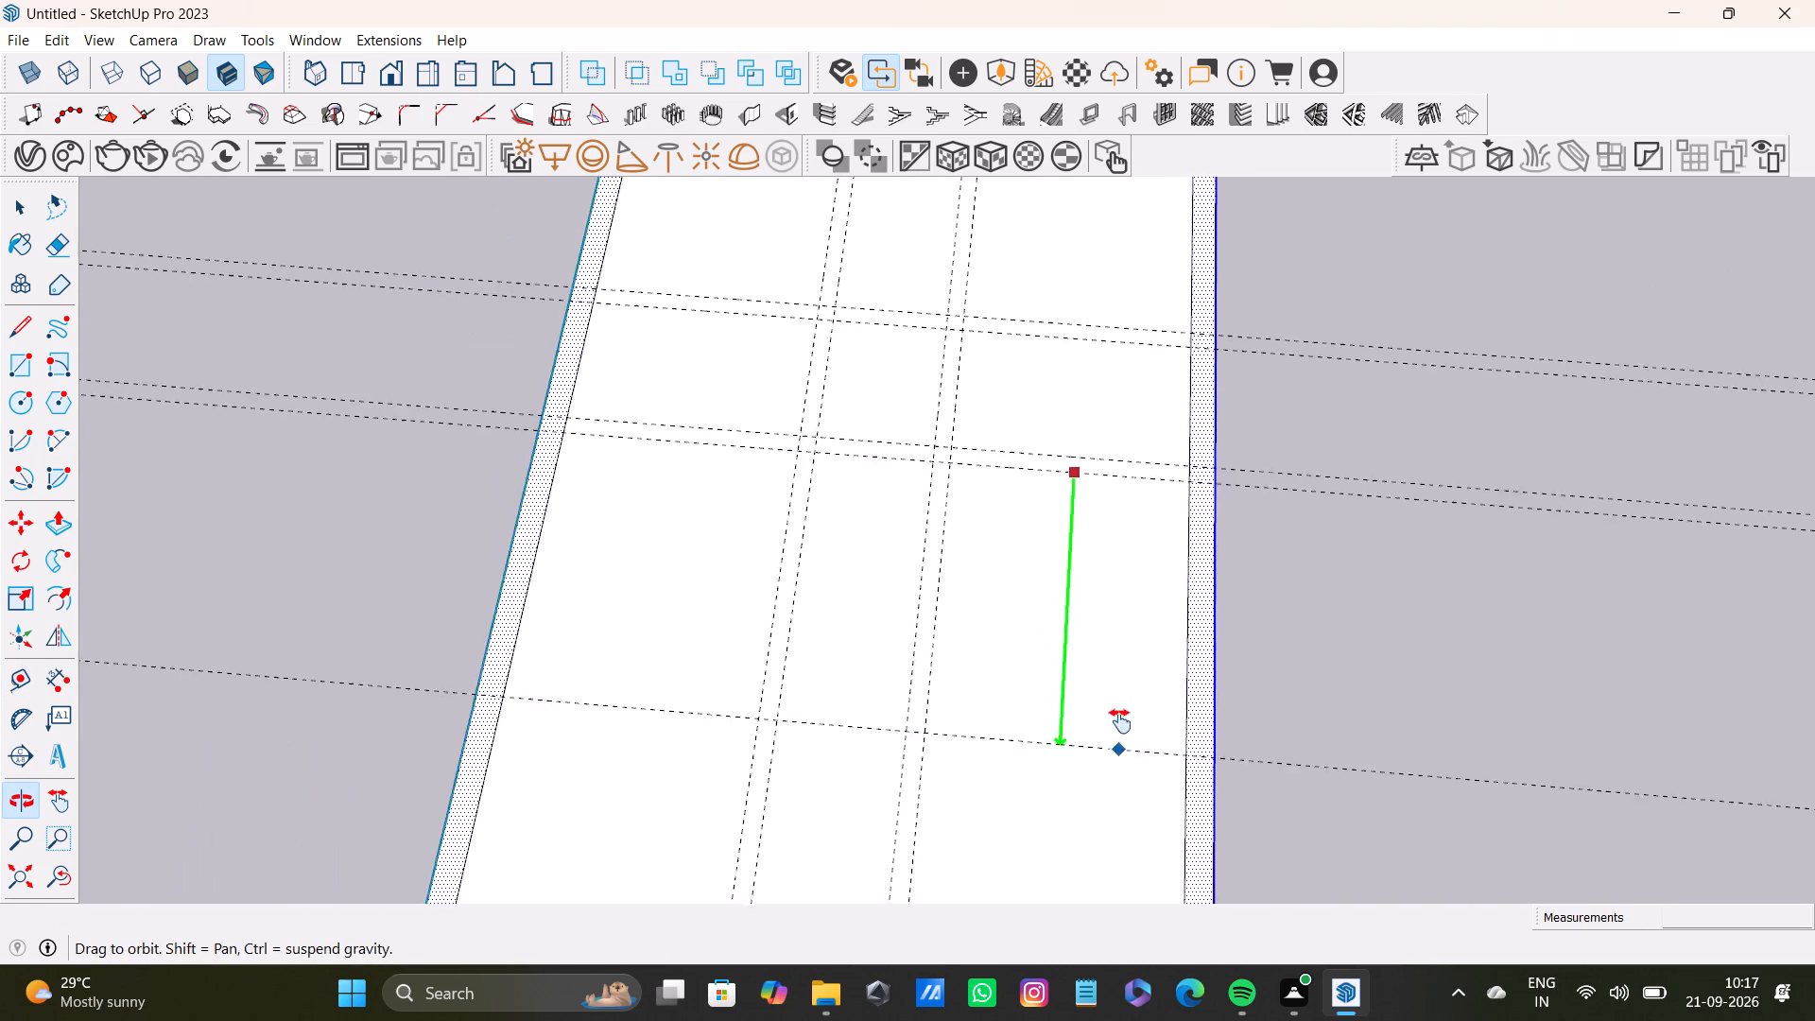
middle_click_drag(1120, 721, 1115, 771, "shift")
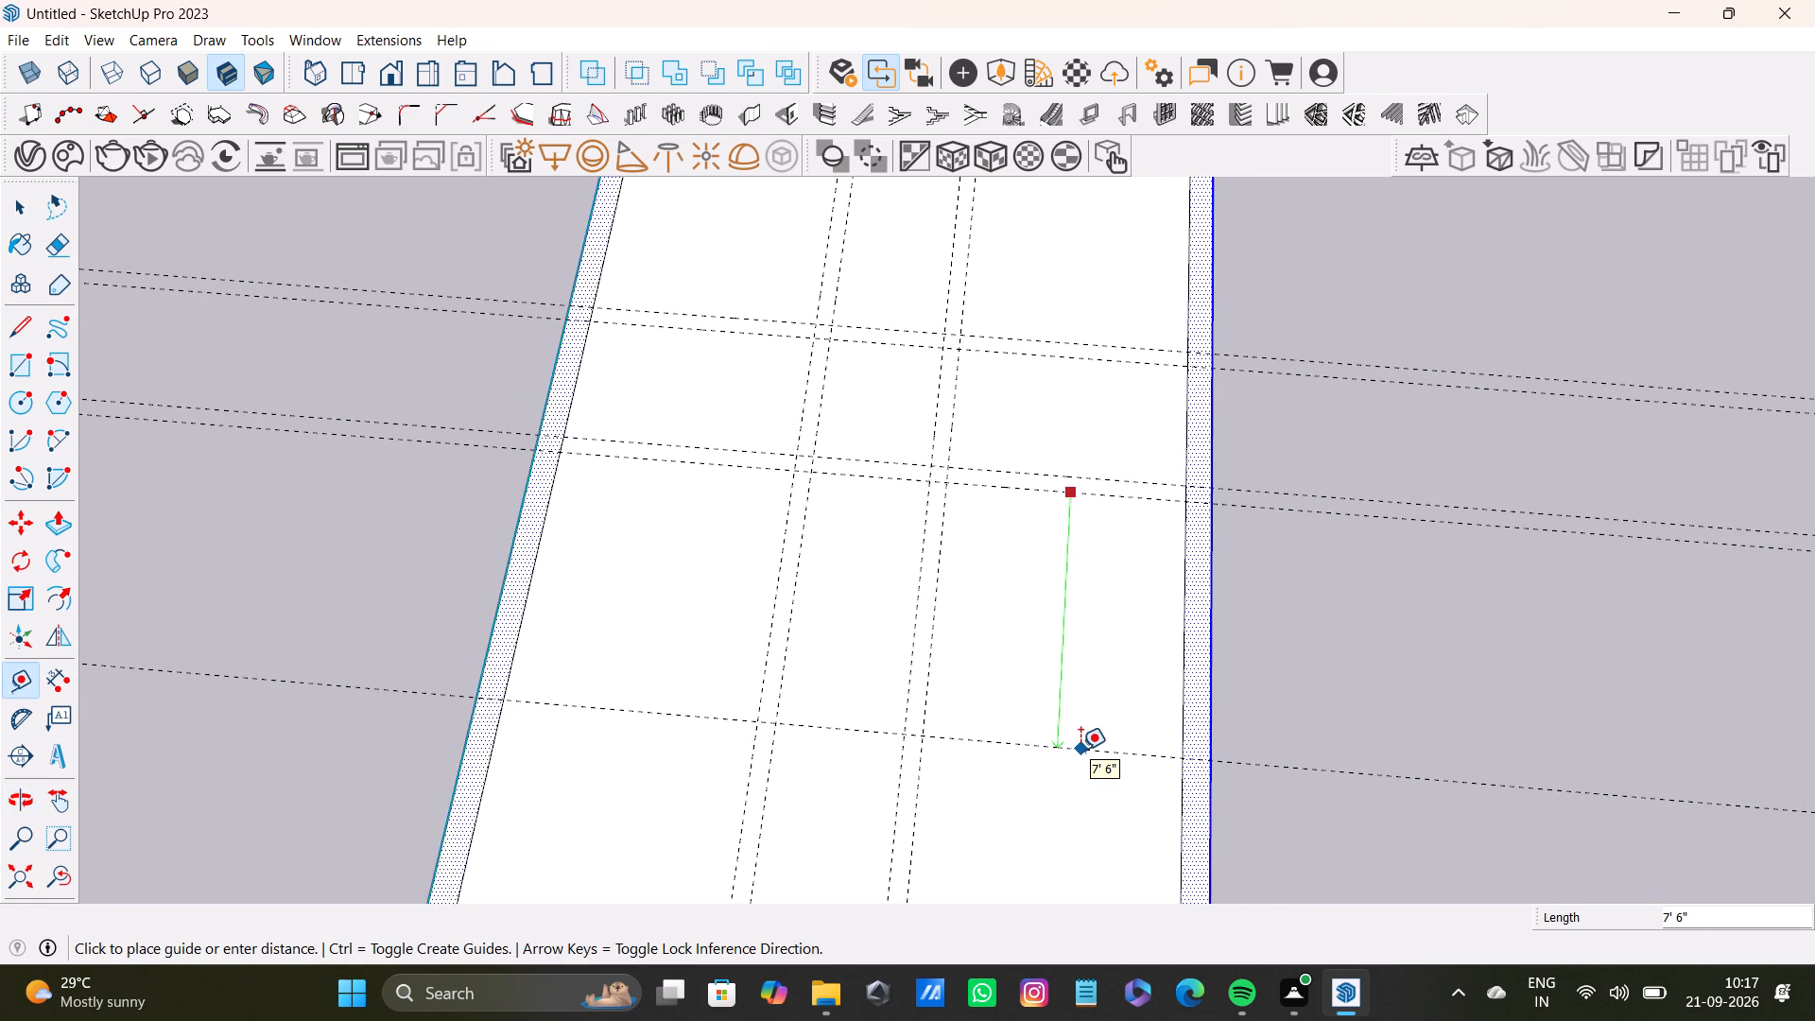
type("6'")
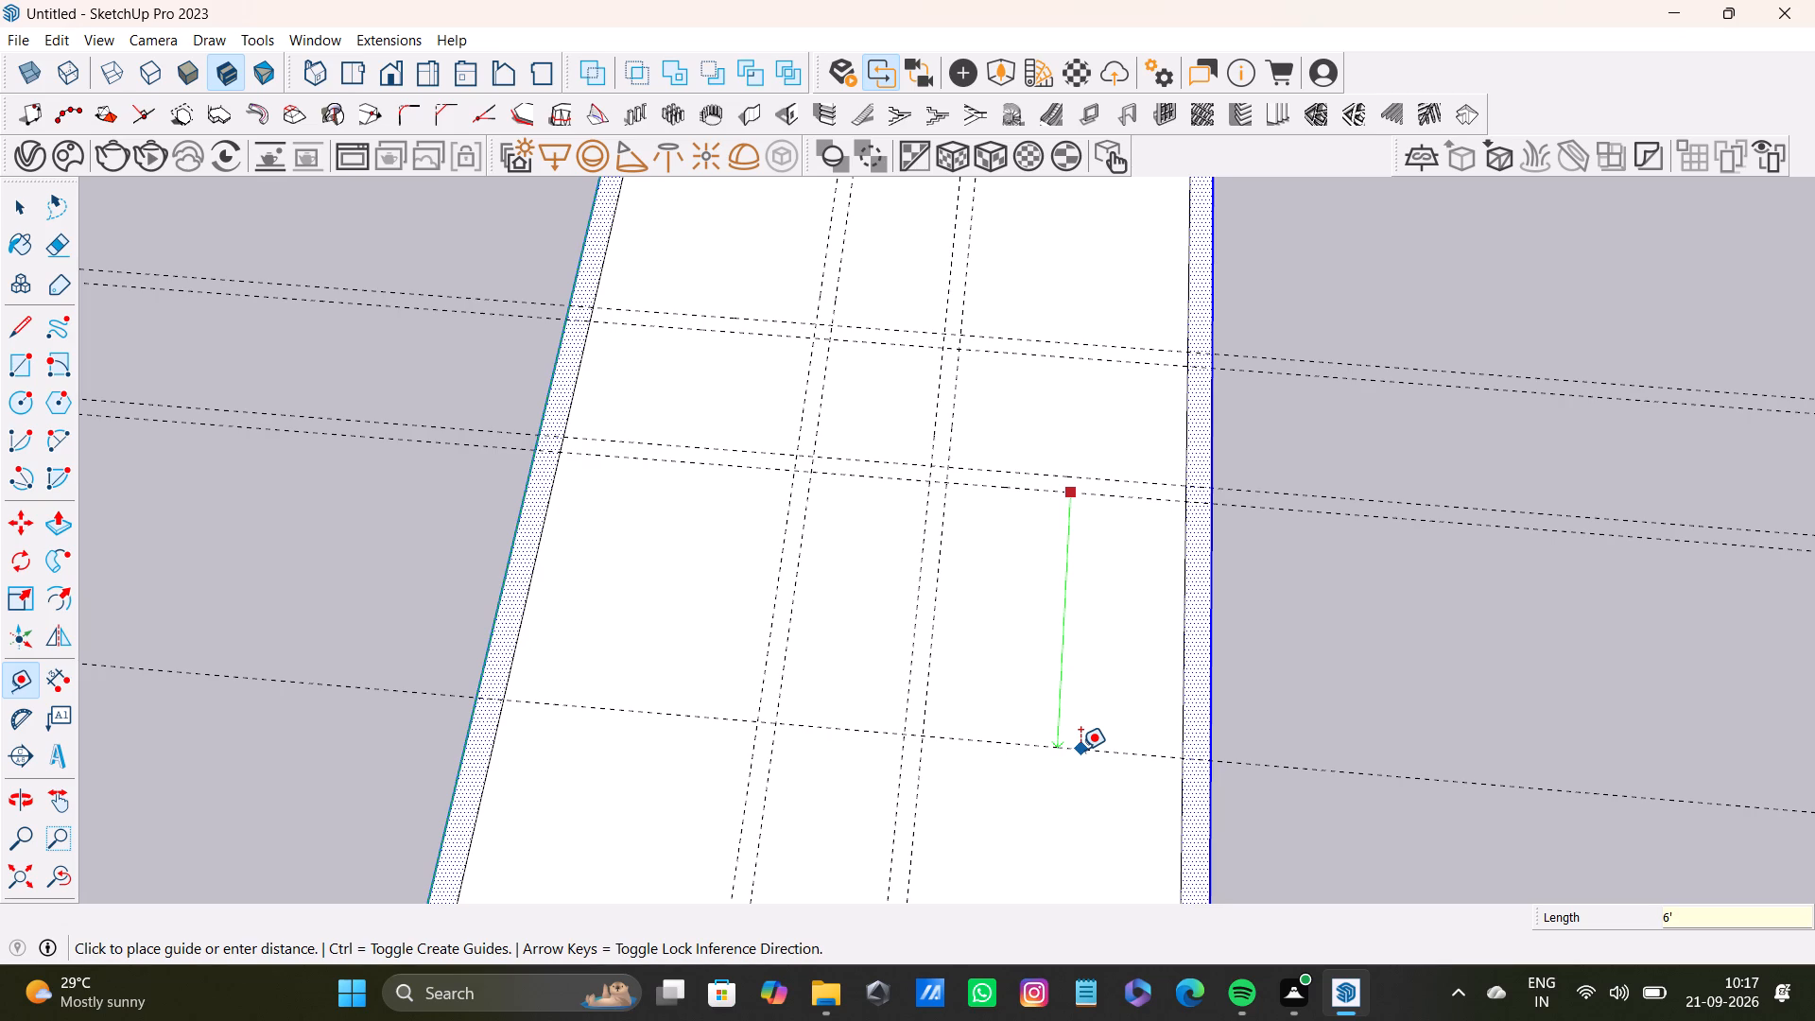
type("12")
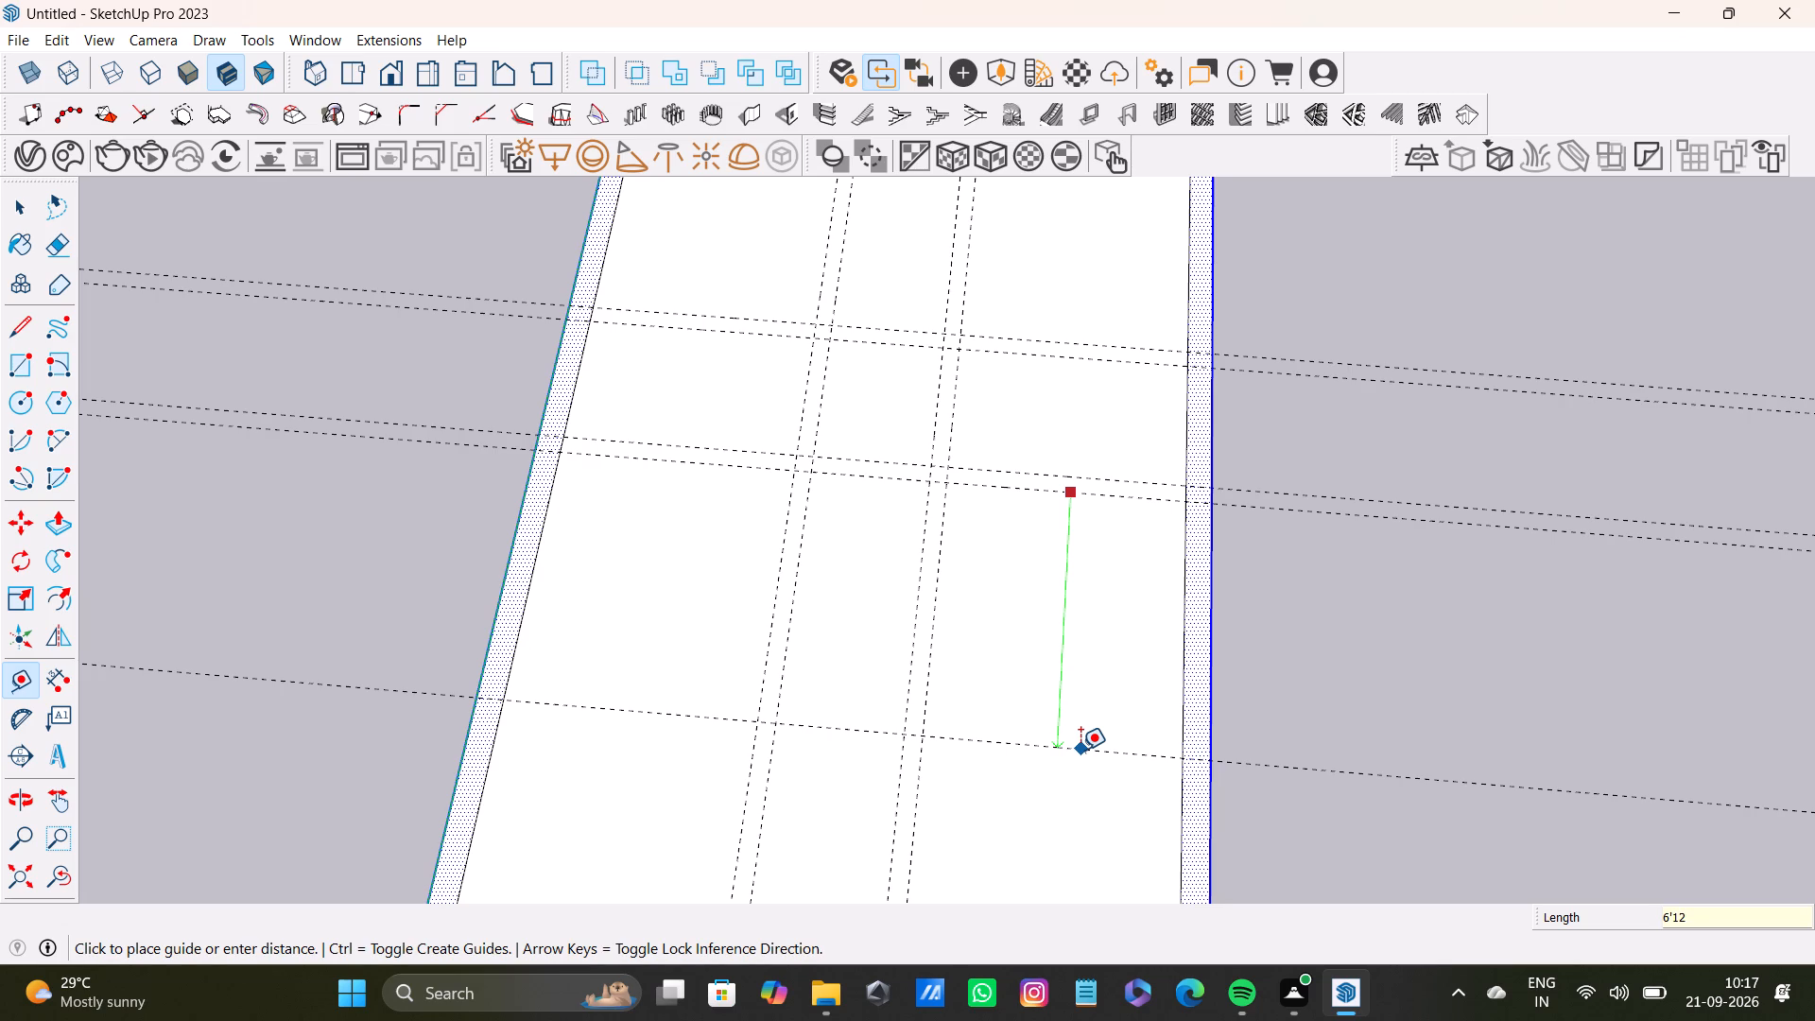
key("shift+quotedbl")
key("Return")
Add a parallel guide 6" beyond the 6'12" cross guide, toward the red axis.
left_click(1084, 731)
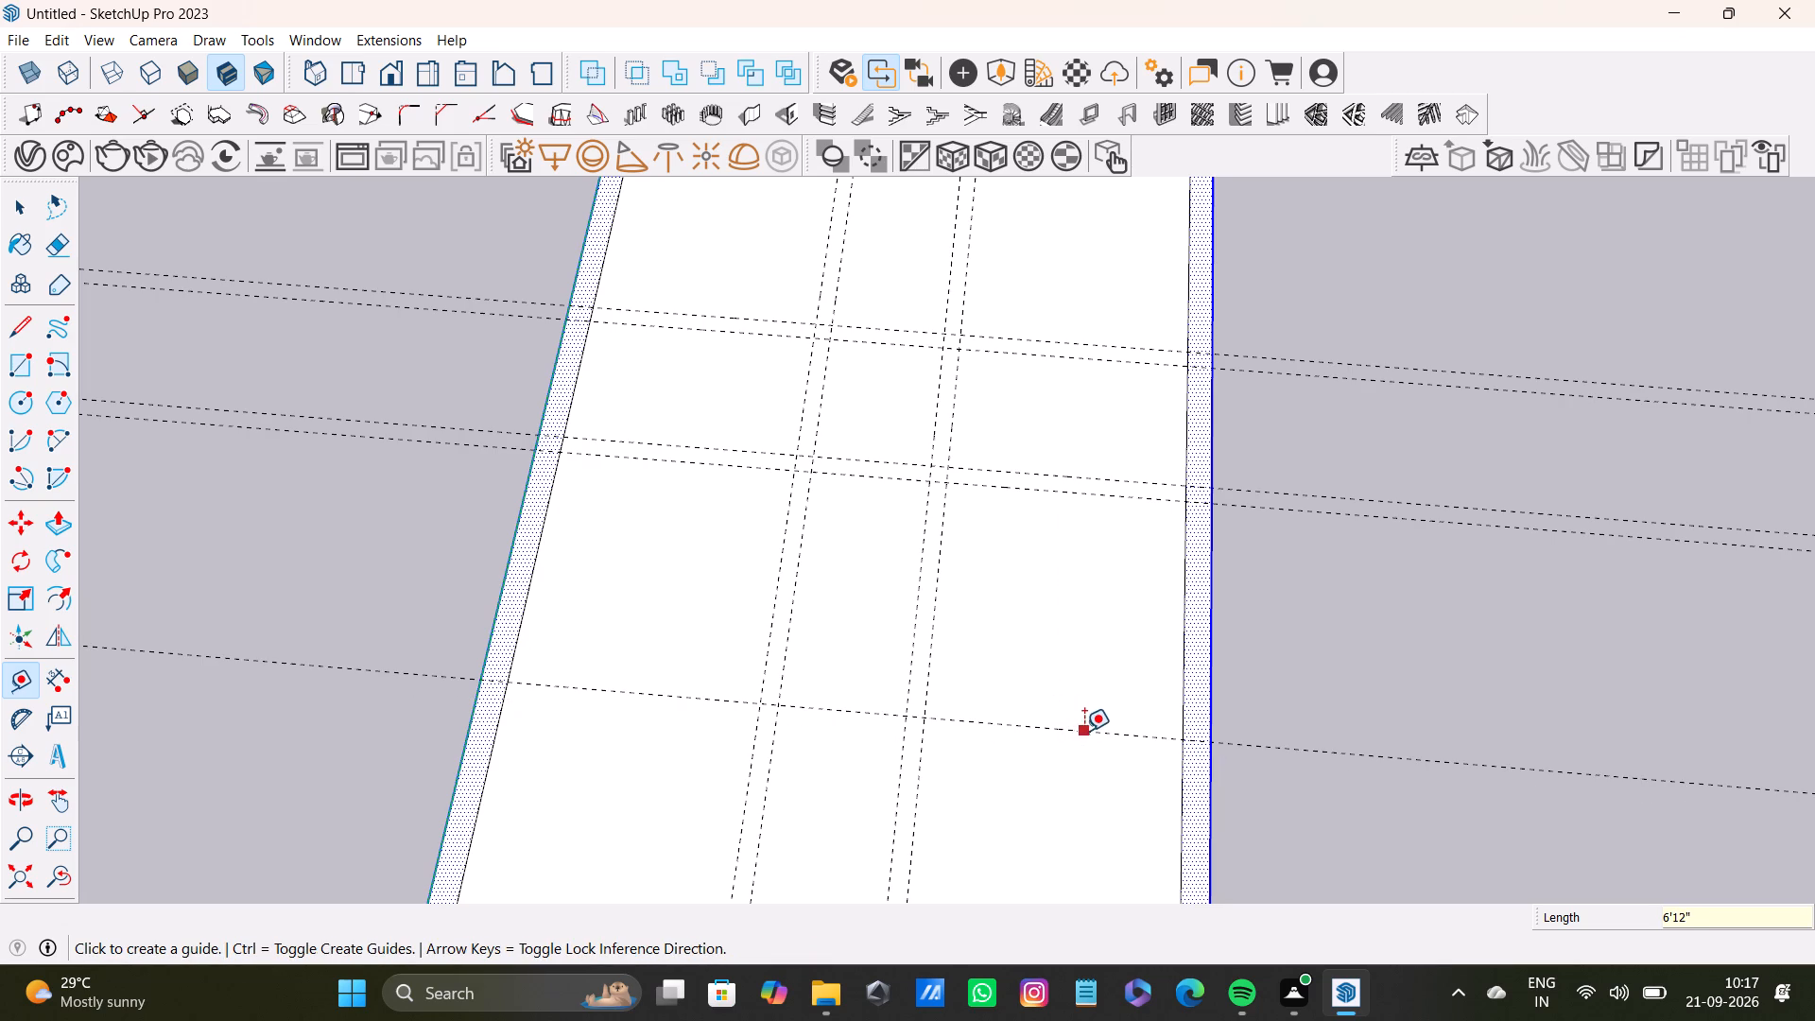
key("6")
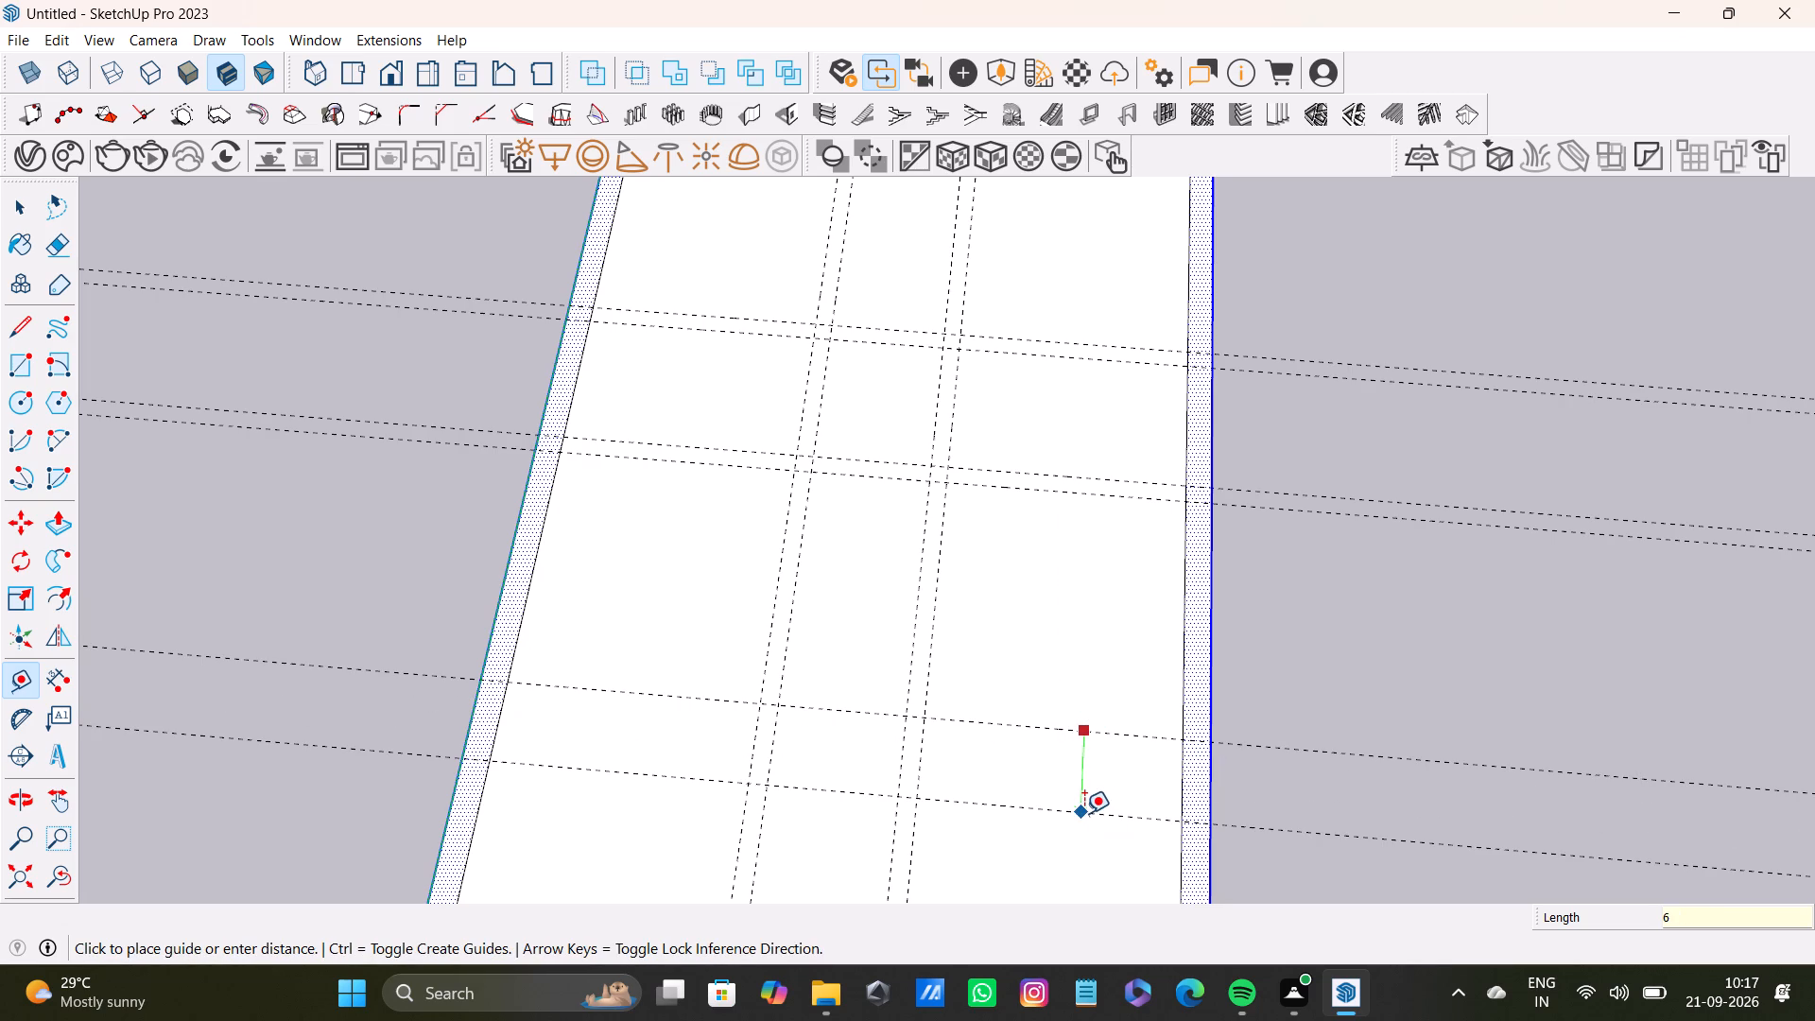
key("shift+quotedbl")
key("Return")
scroll(1014, 790, "down", 2)
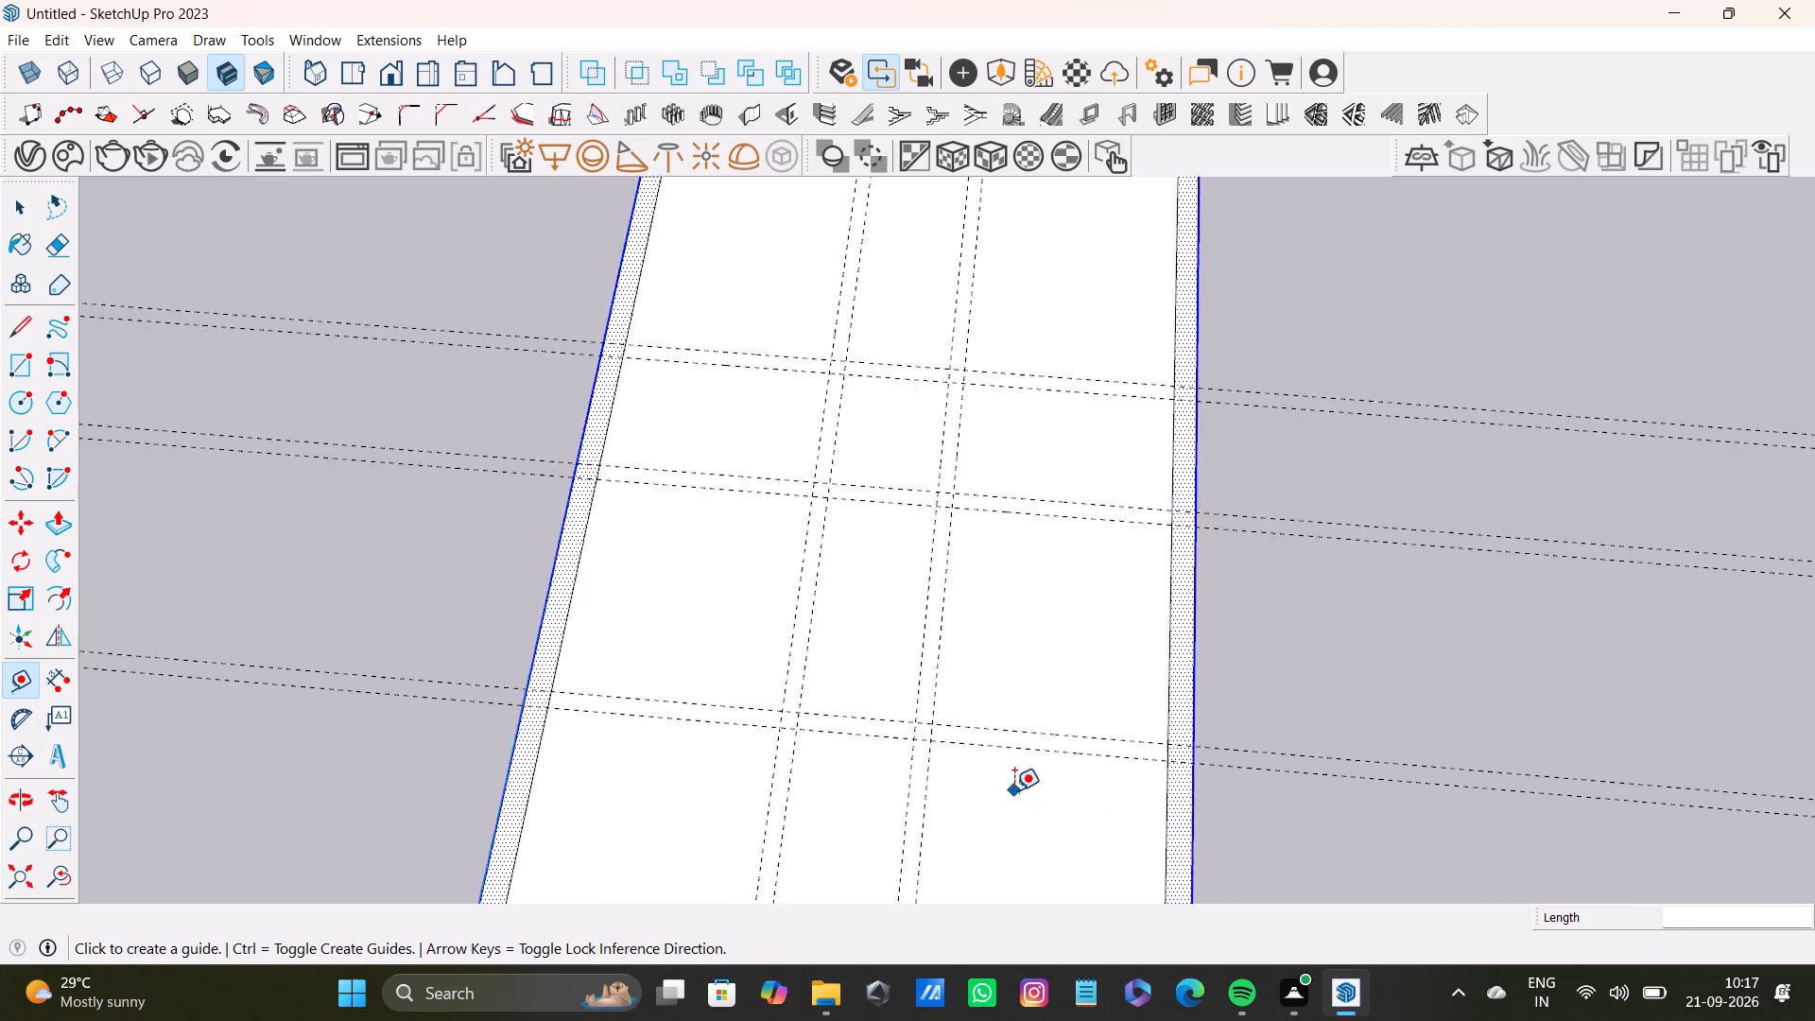
Place a guide 4' from the newest cross partition's second guide, toward the red axis.
scroll(1014, 790, "down", 2)
middle_click_drag(1028, 782, 1033, 571, "shift")
scroll(1026, 595, "up", 3)
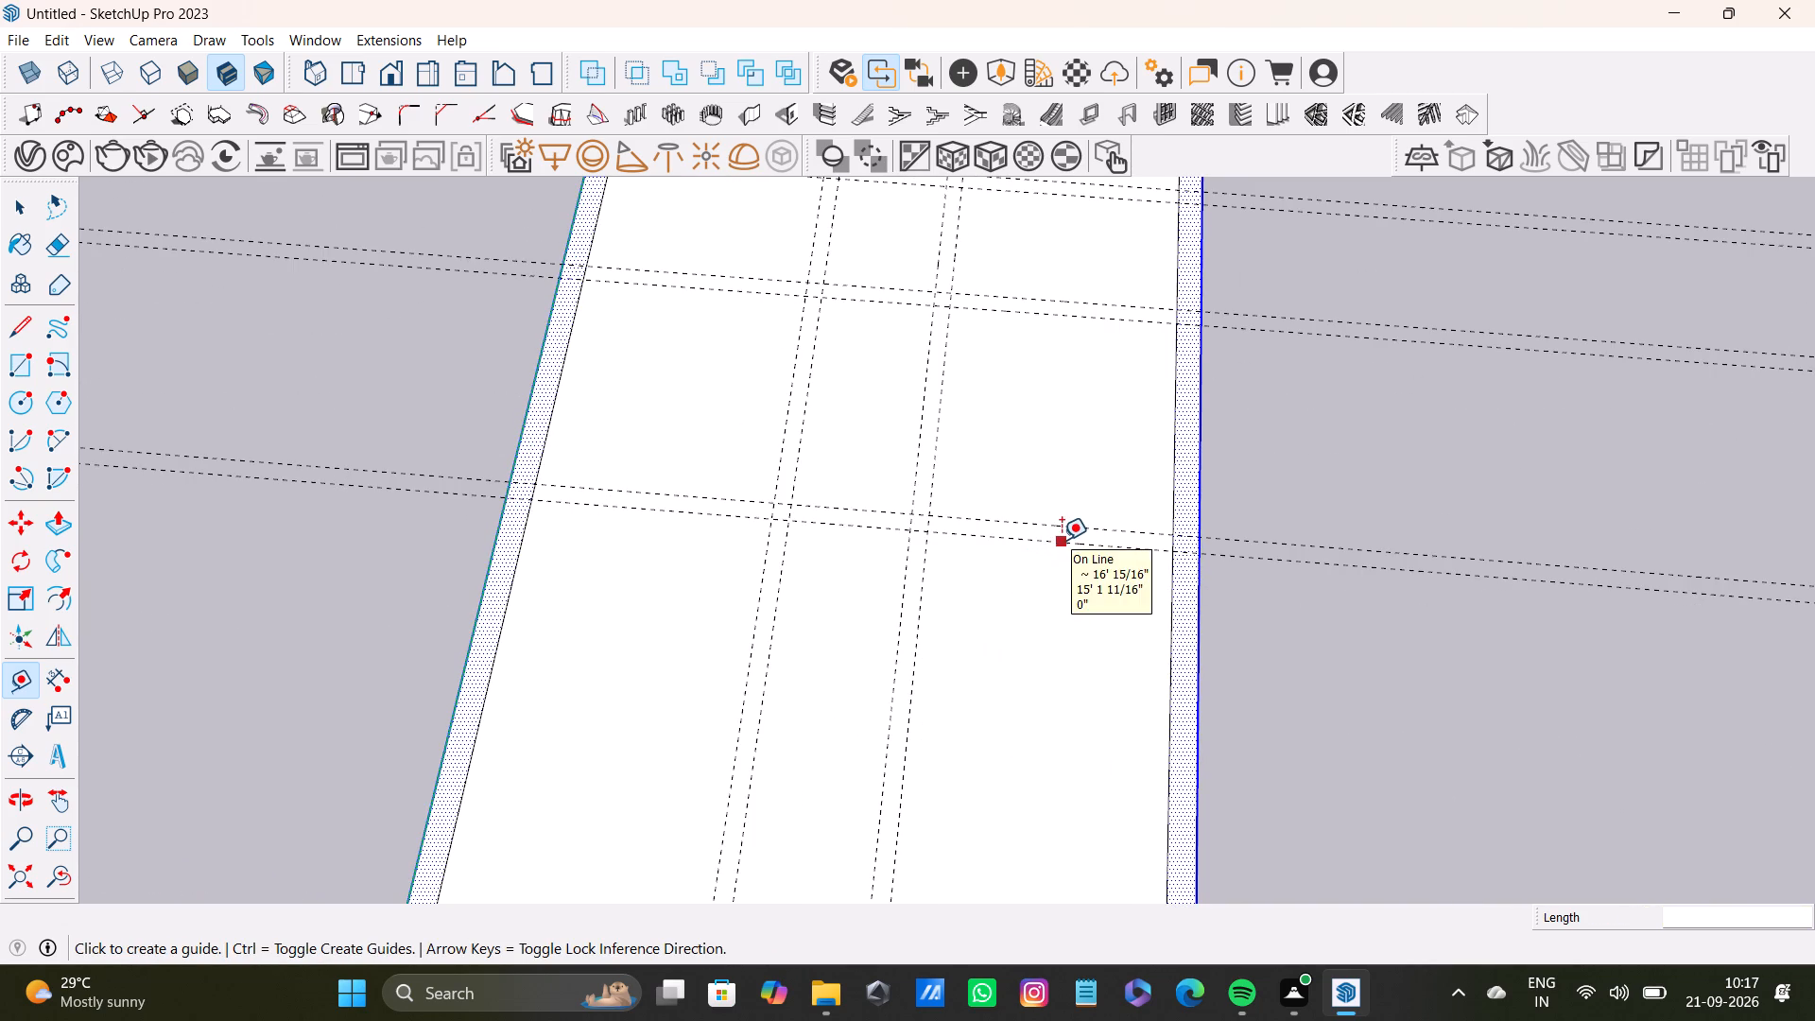
left_click(1062, 540)
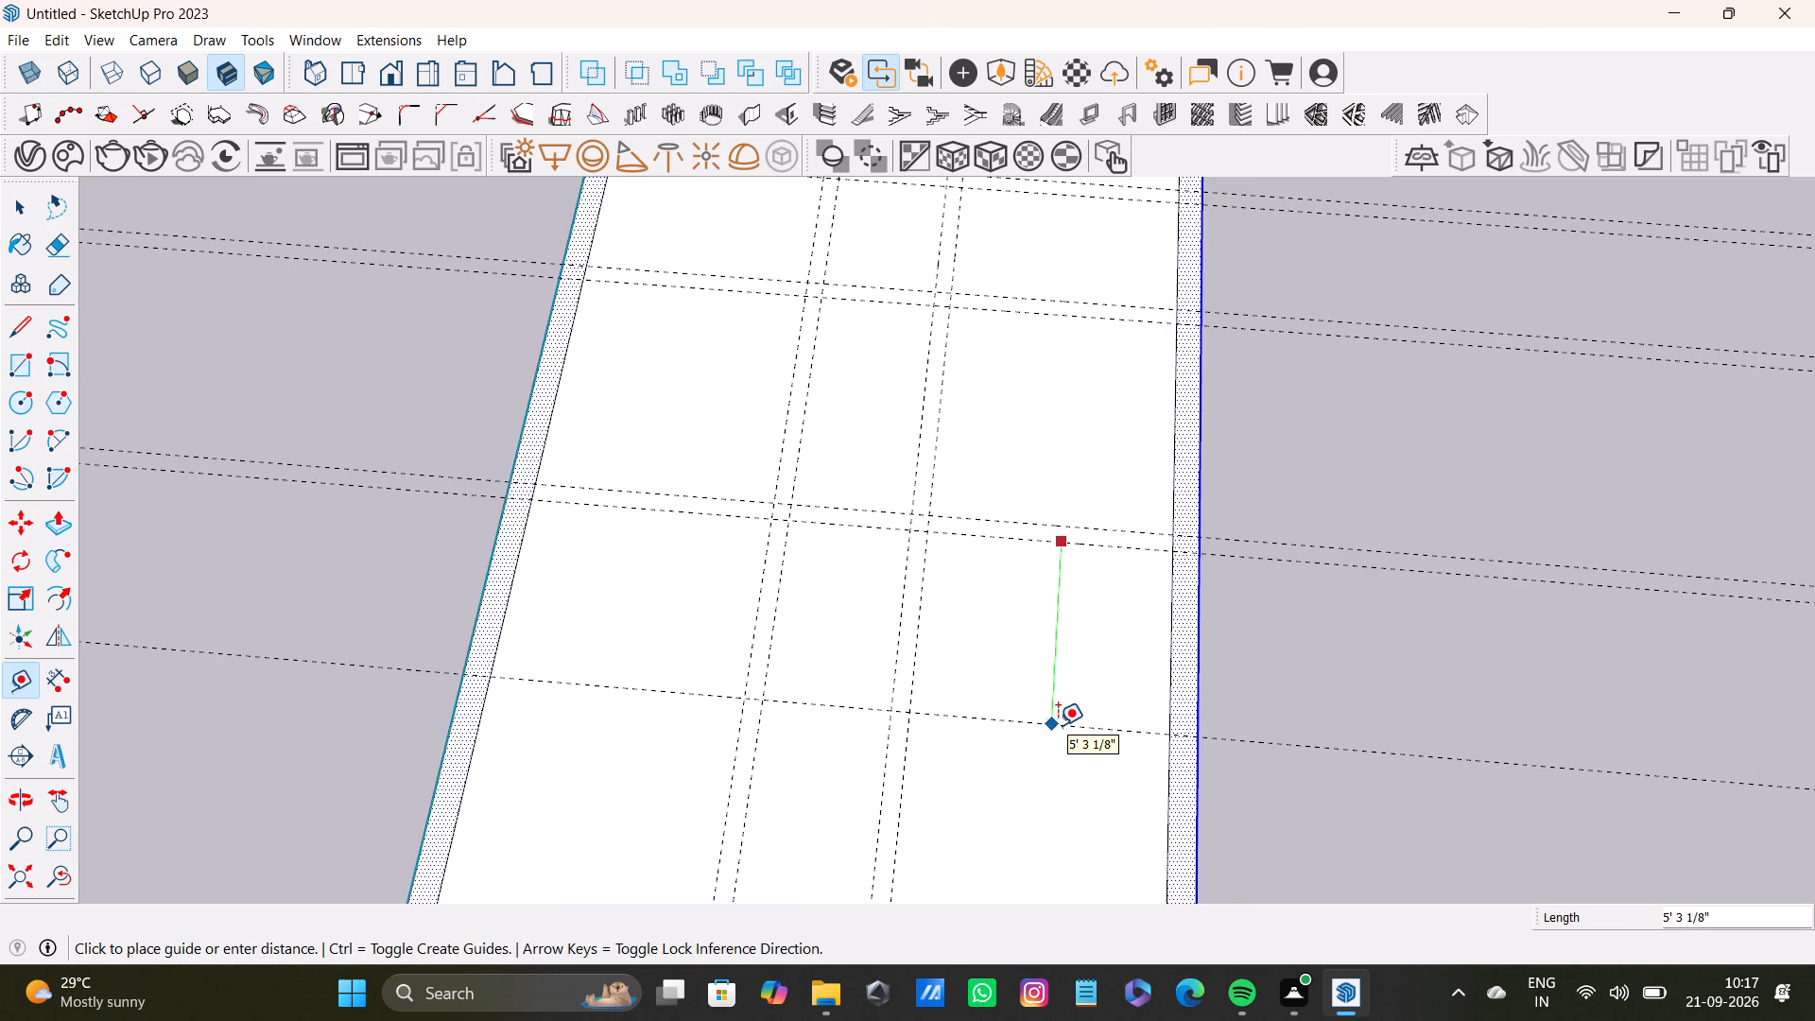
type("4'")
key("Return")
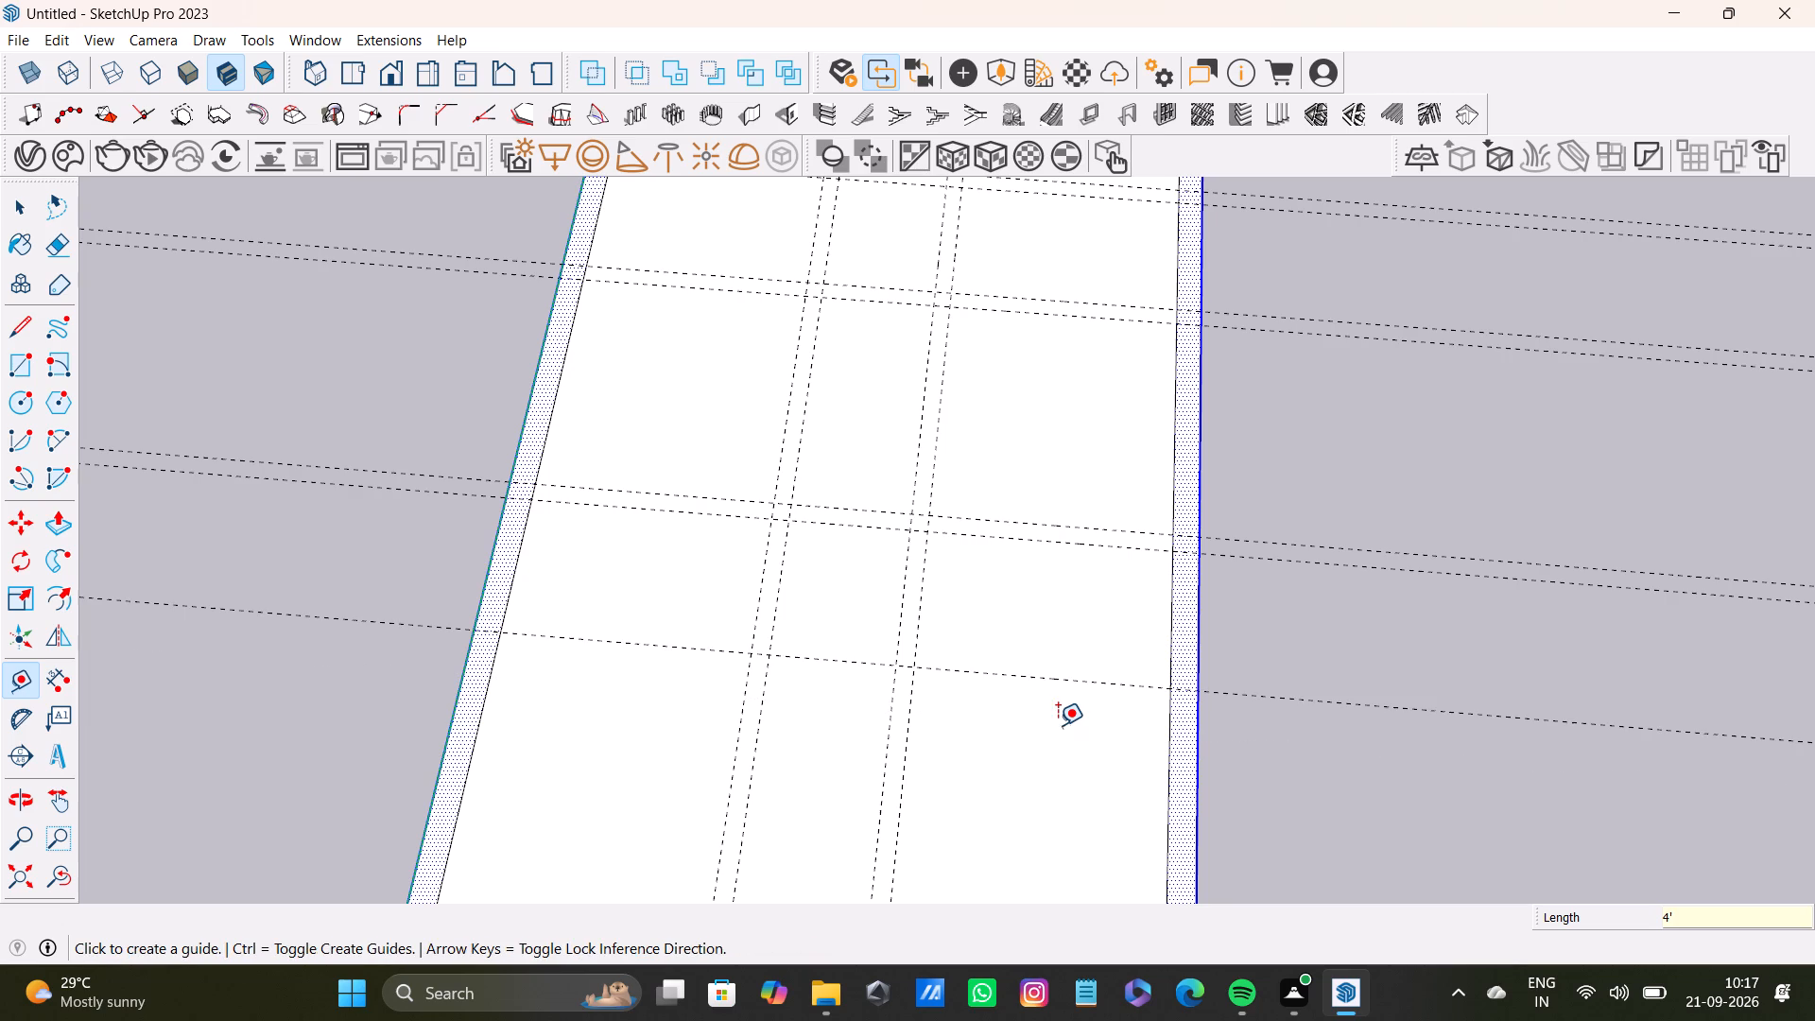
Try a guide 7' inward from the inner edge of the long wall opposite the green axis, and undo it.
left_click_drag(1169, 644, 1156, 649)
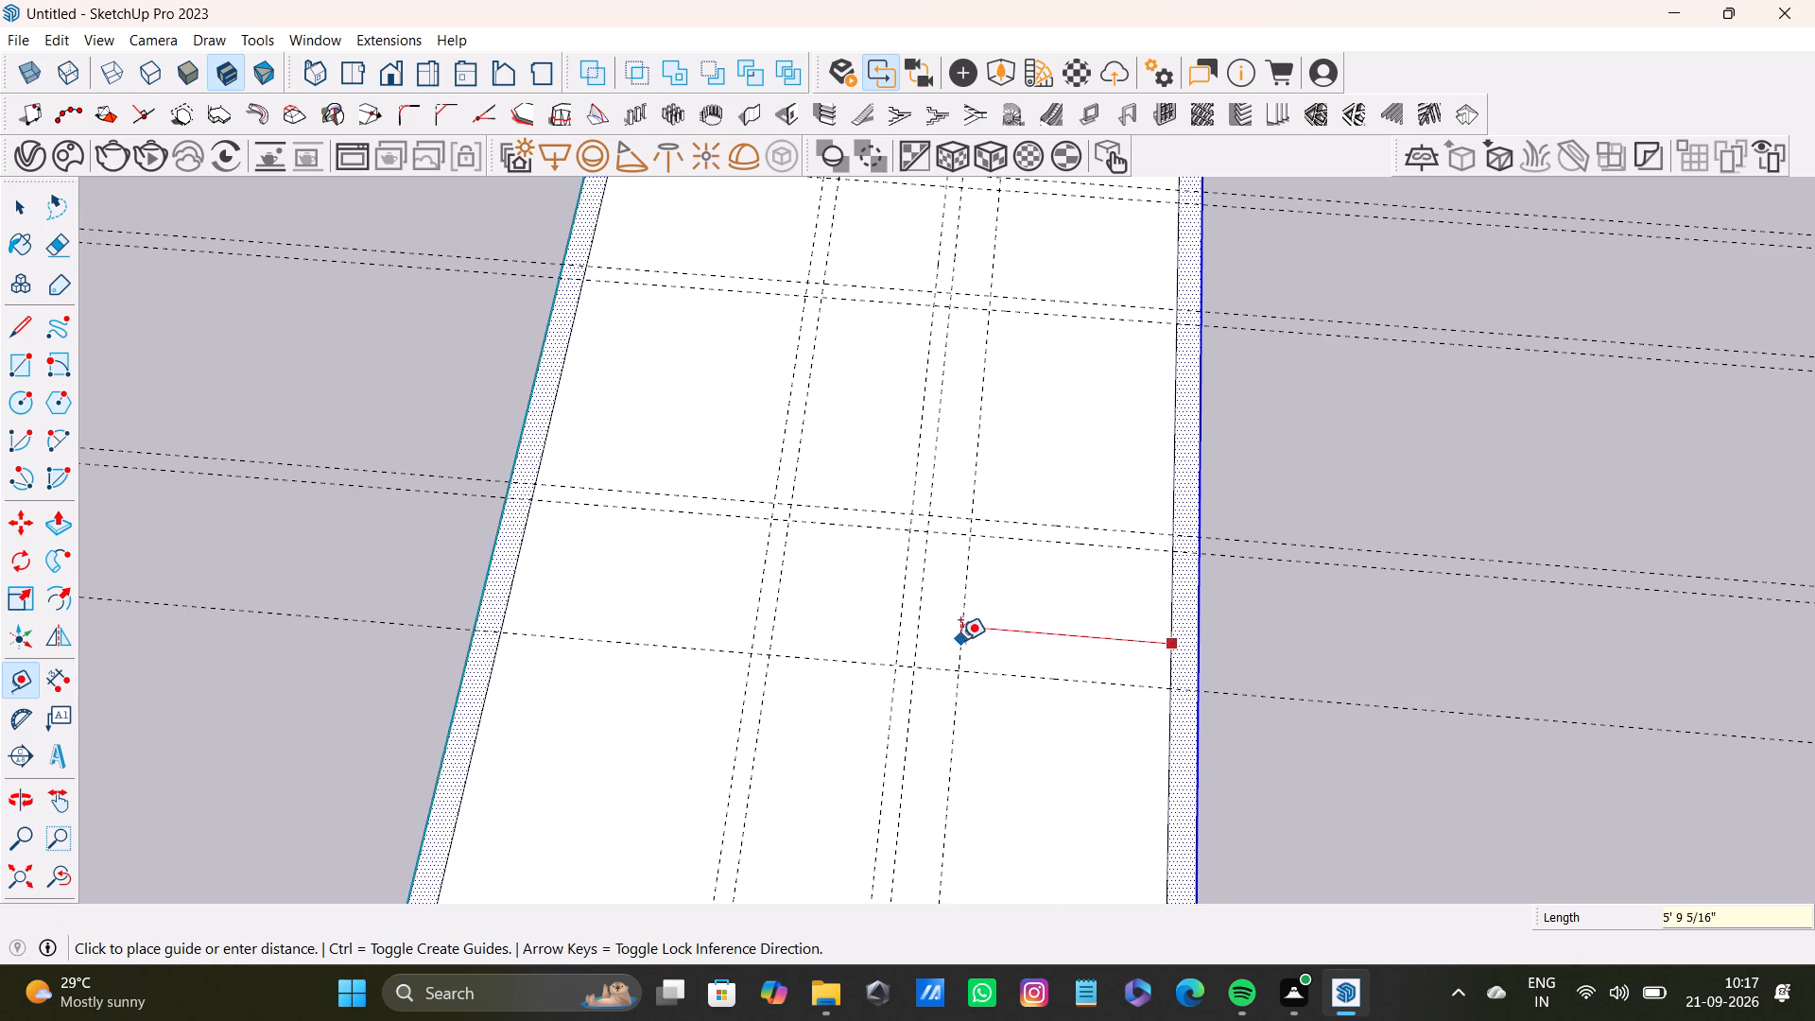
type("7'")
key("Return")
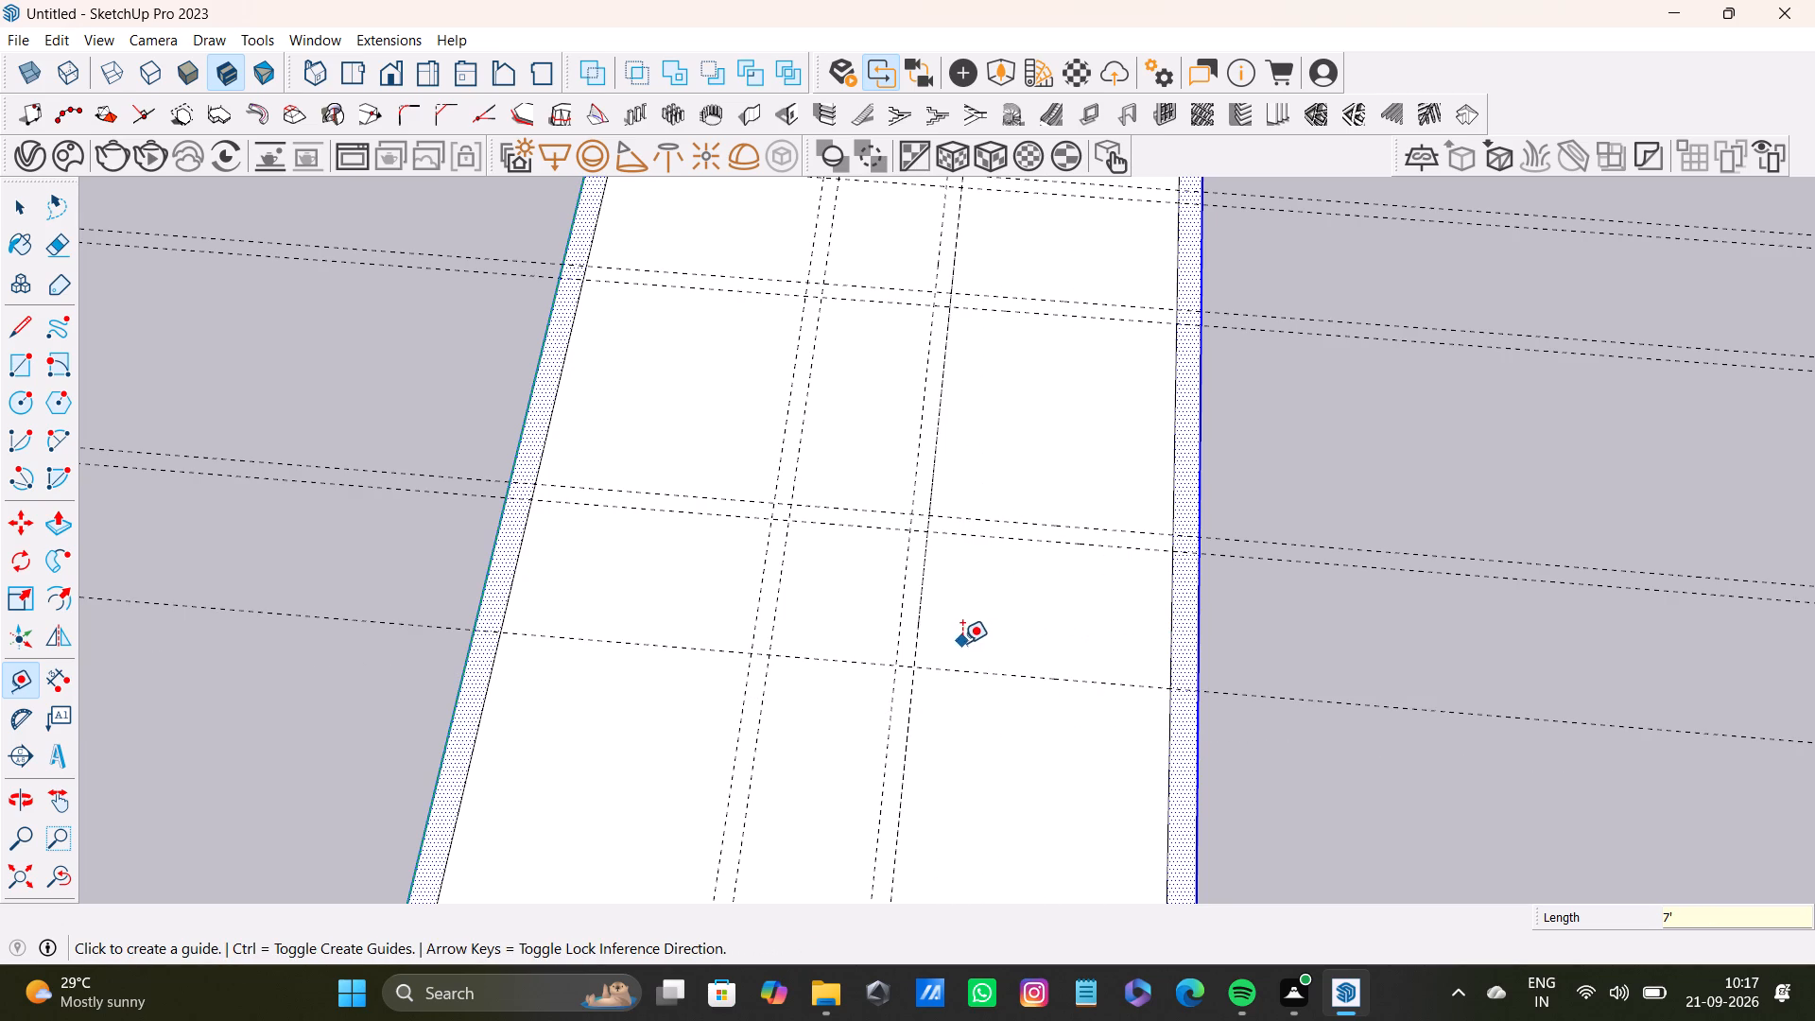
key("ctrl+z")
Add a parallel guide 6" beyond the new 4' cross guide, toward the red axis.
scroll(962, 662, "down", 4)
middle_click_drag(986, 709, 991, 625, "shift")
scroll(997, 614, "up", 3)
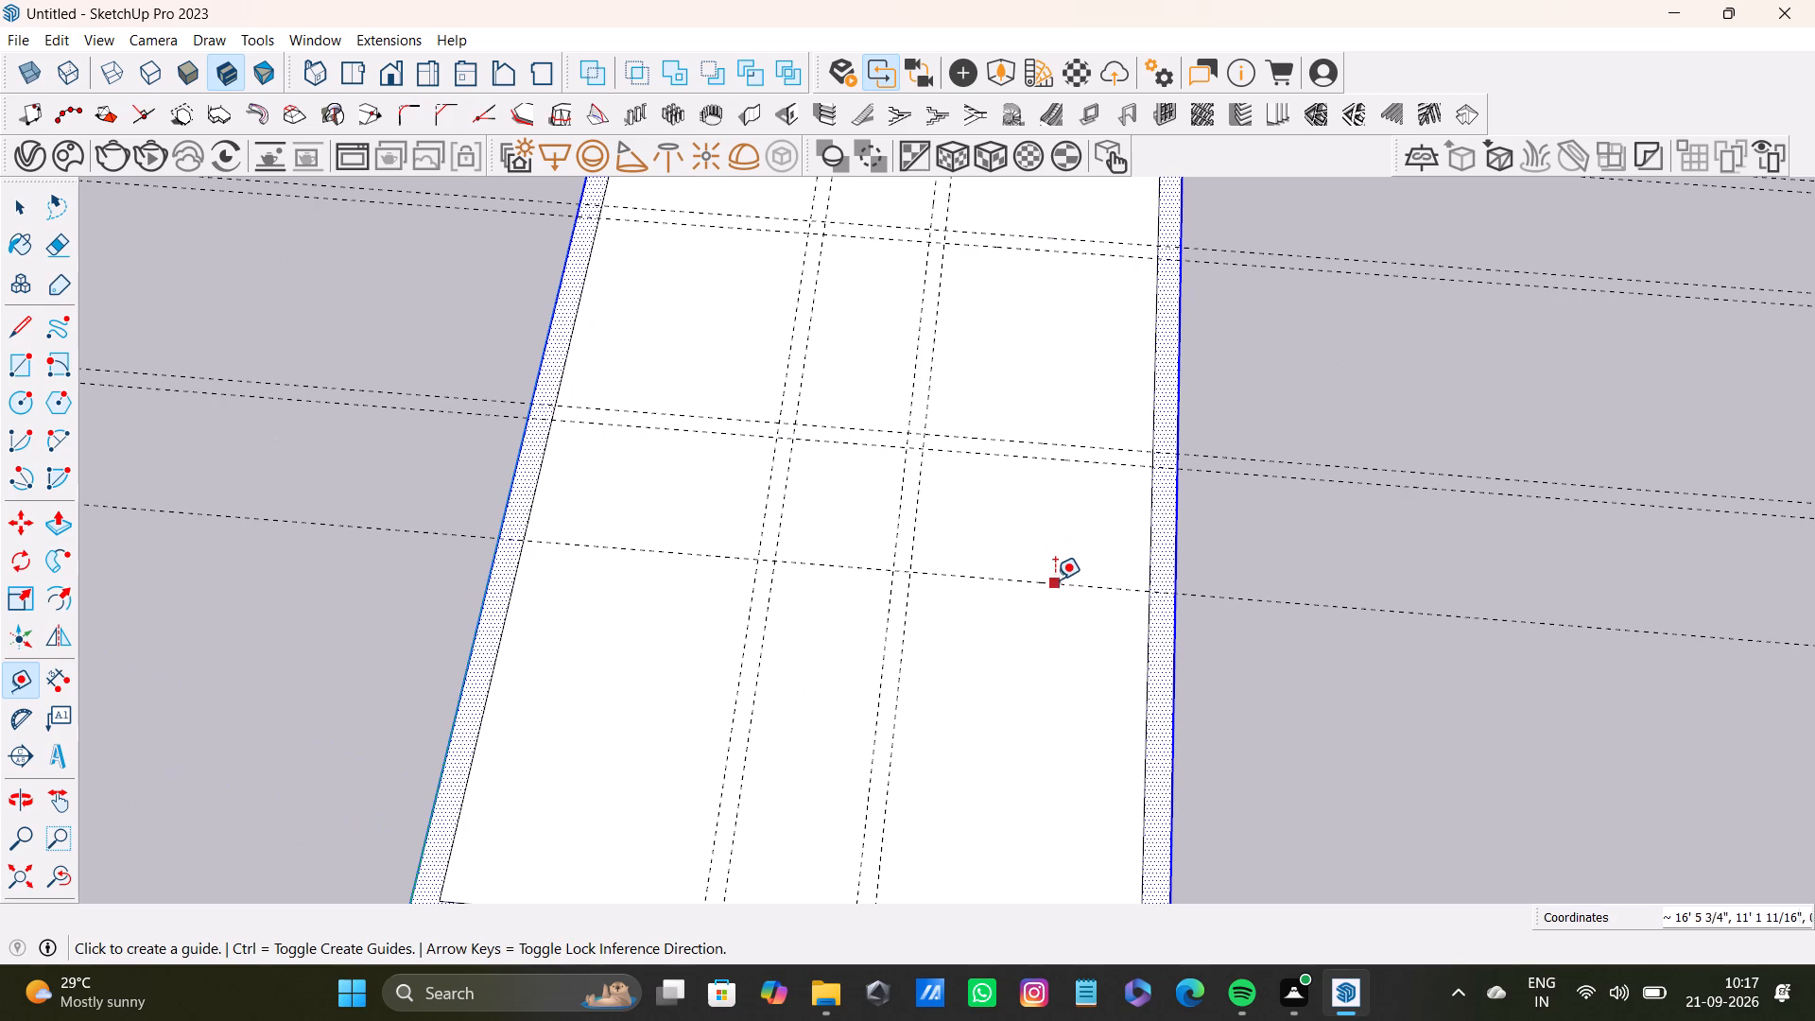
left_click(1058, 587)
key("6")
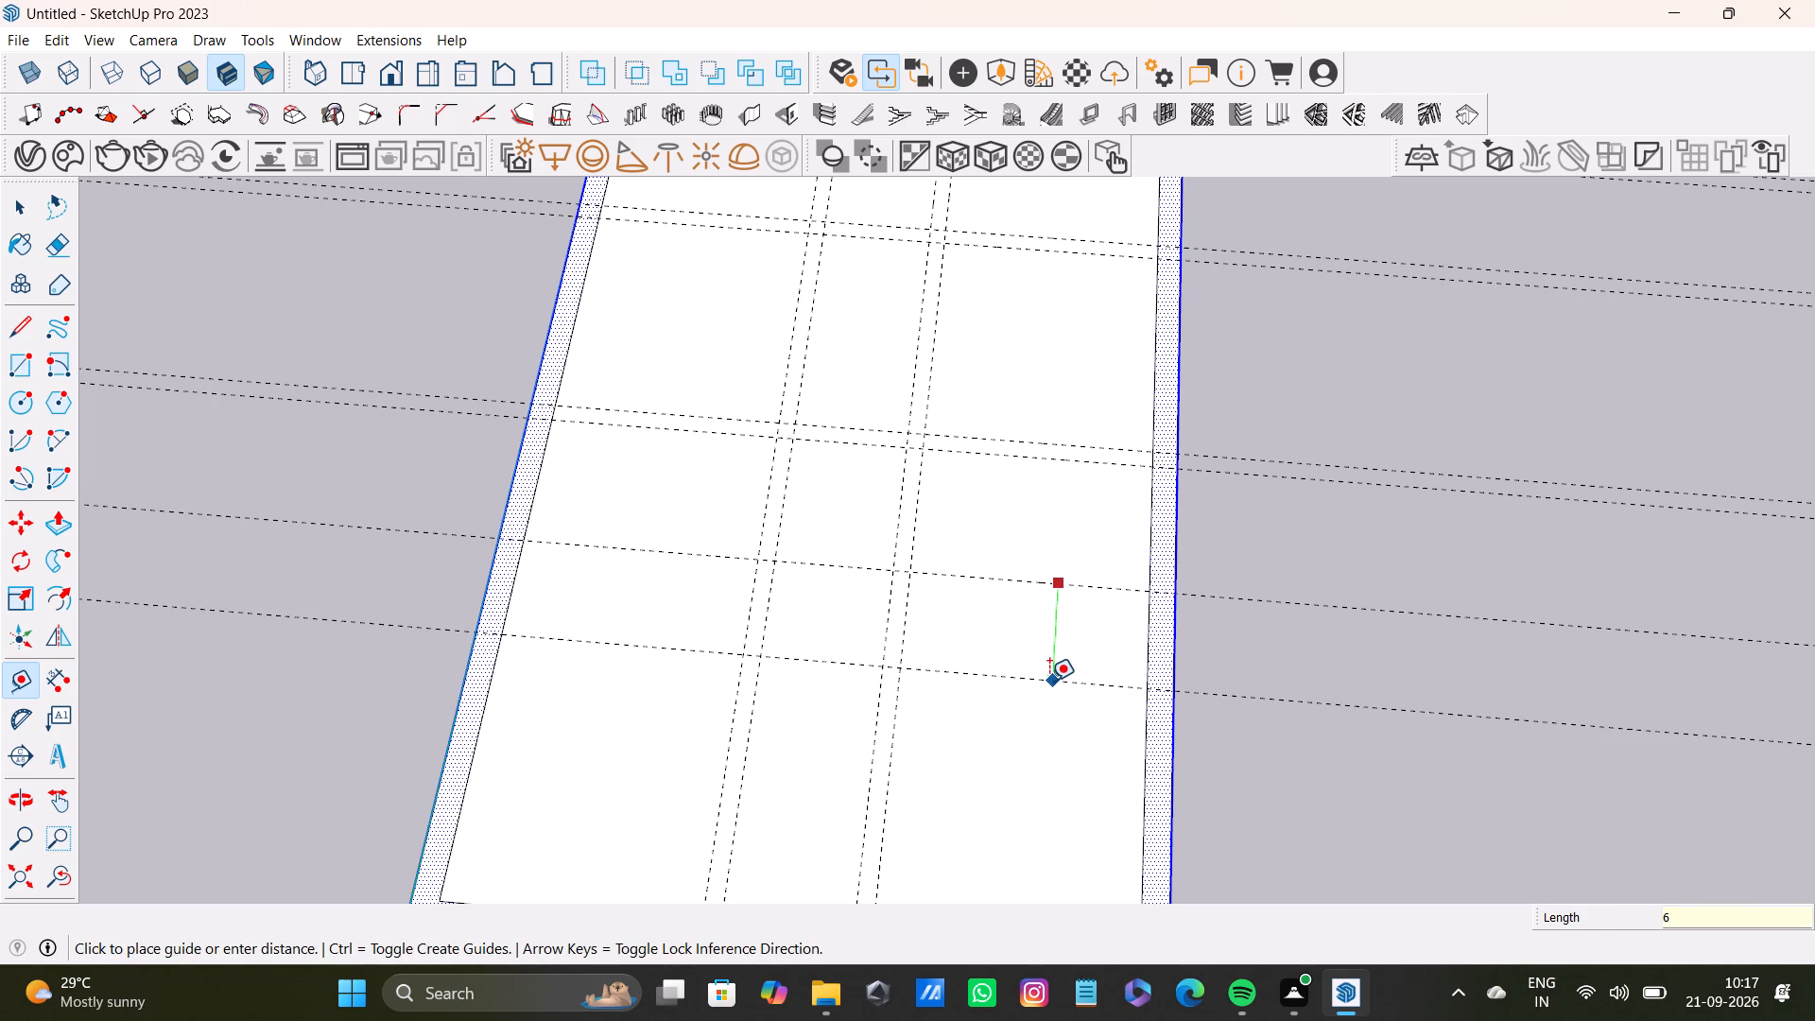
key("shift+quotedbl")
key("Return")
Place a guide 8'4" from the last cross partition's second guide, toward the short wall on the red axis.
scroll(1062, 666, "down", 3)
middle_click_drag(1042, 666, 1041, 661, "shift")
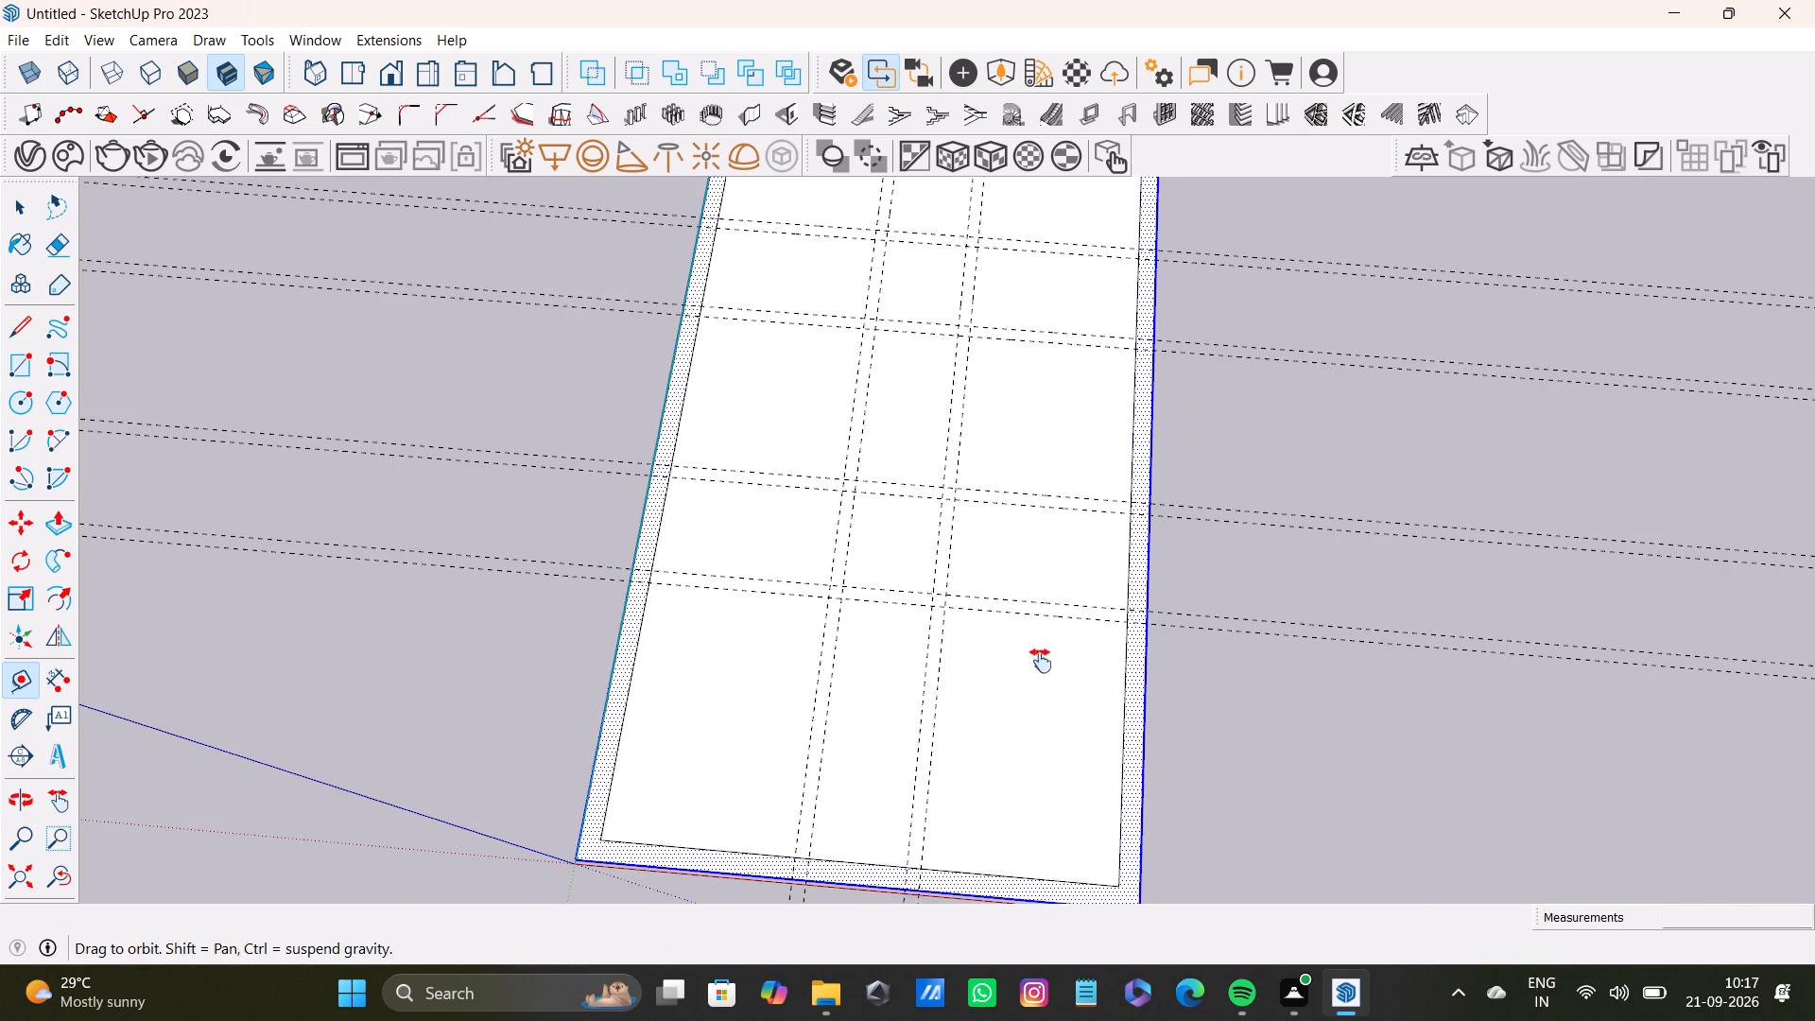
middle_click_drag(1041, 661, 1037, 552, "shift")
middle_click_drag(901, 635, 926, 596)
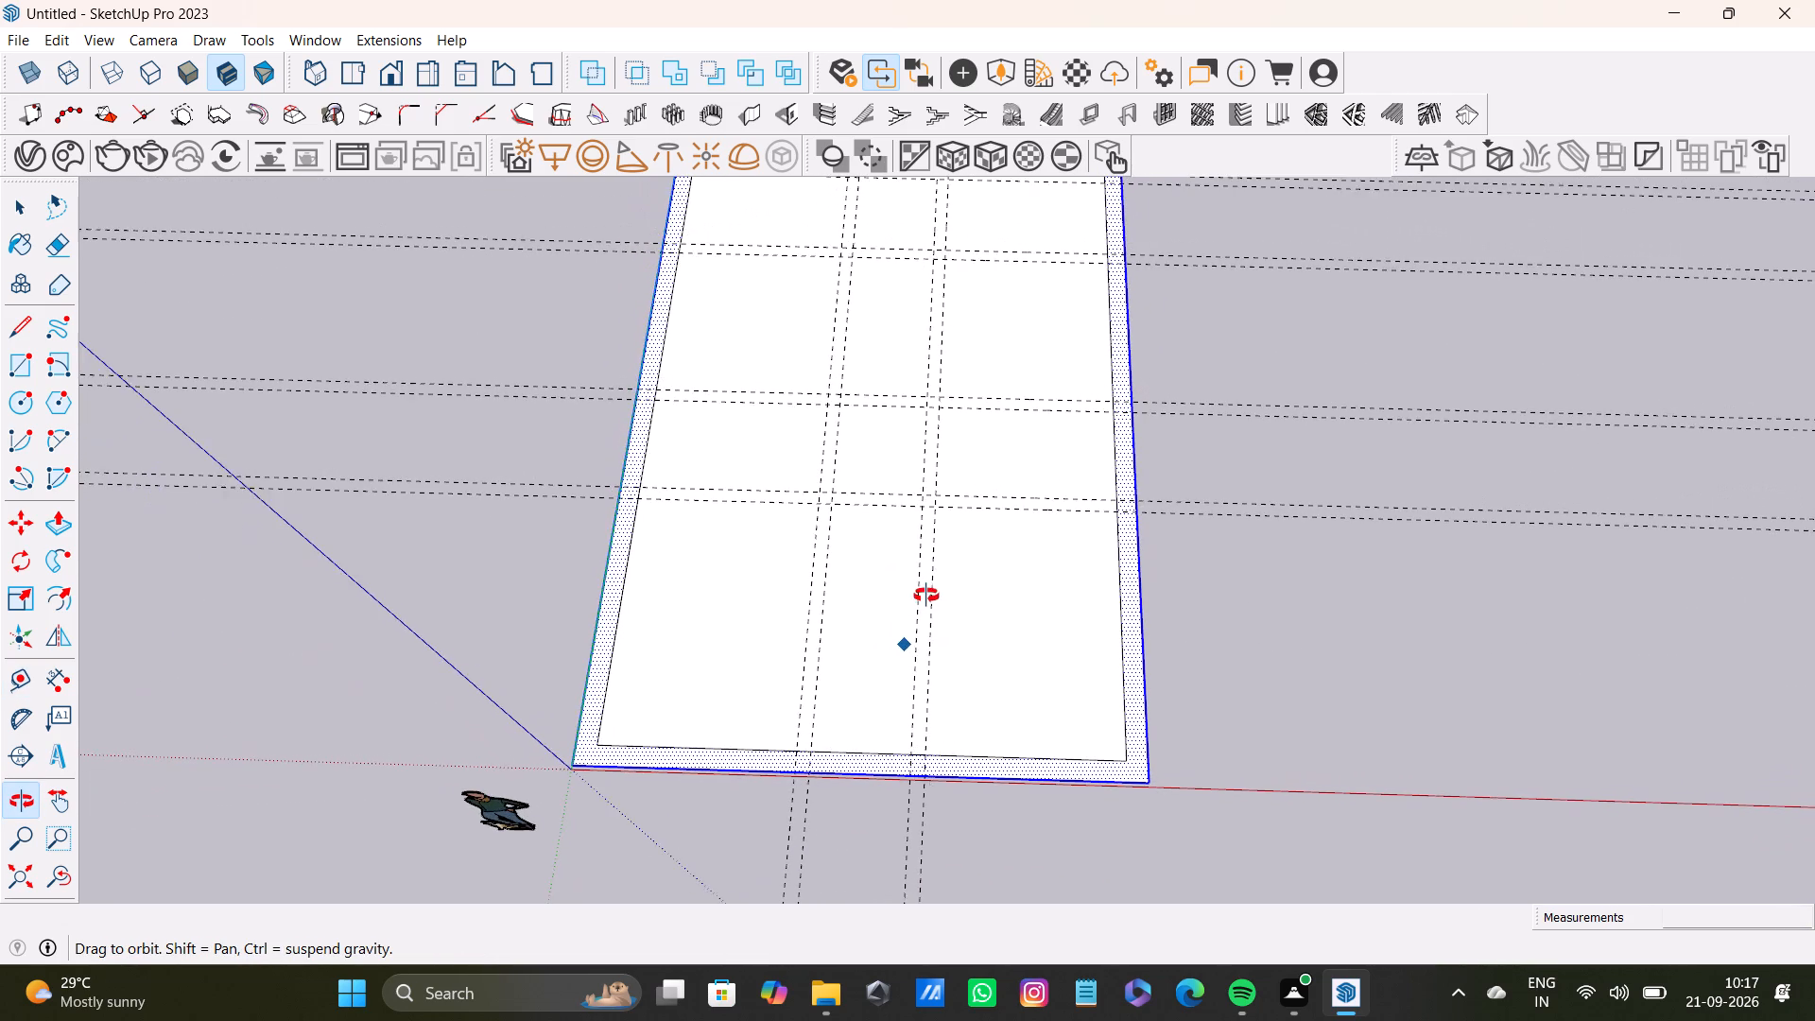
middle_click_drag(926, 596, 926, 595)
left_click(742, 502)
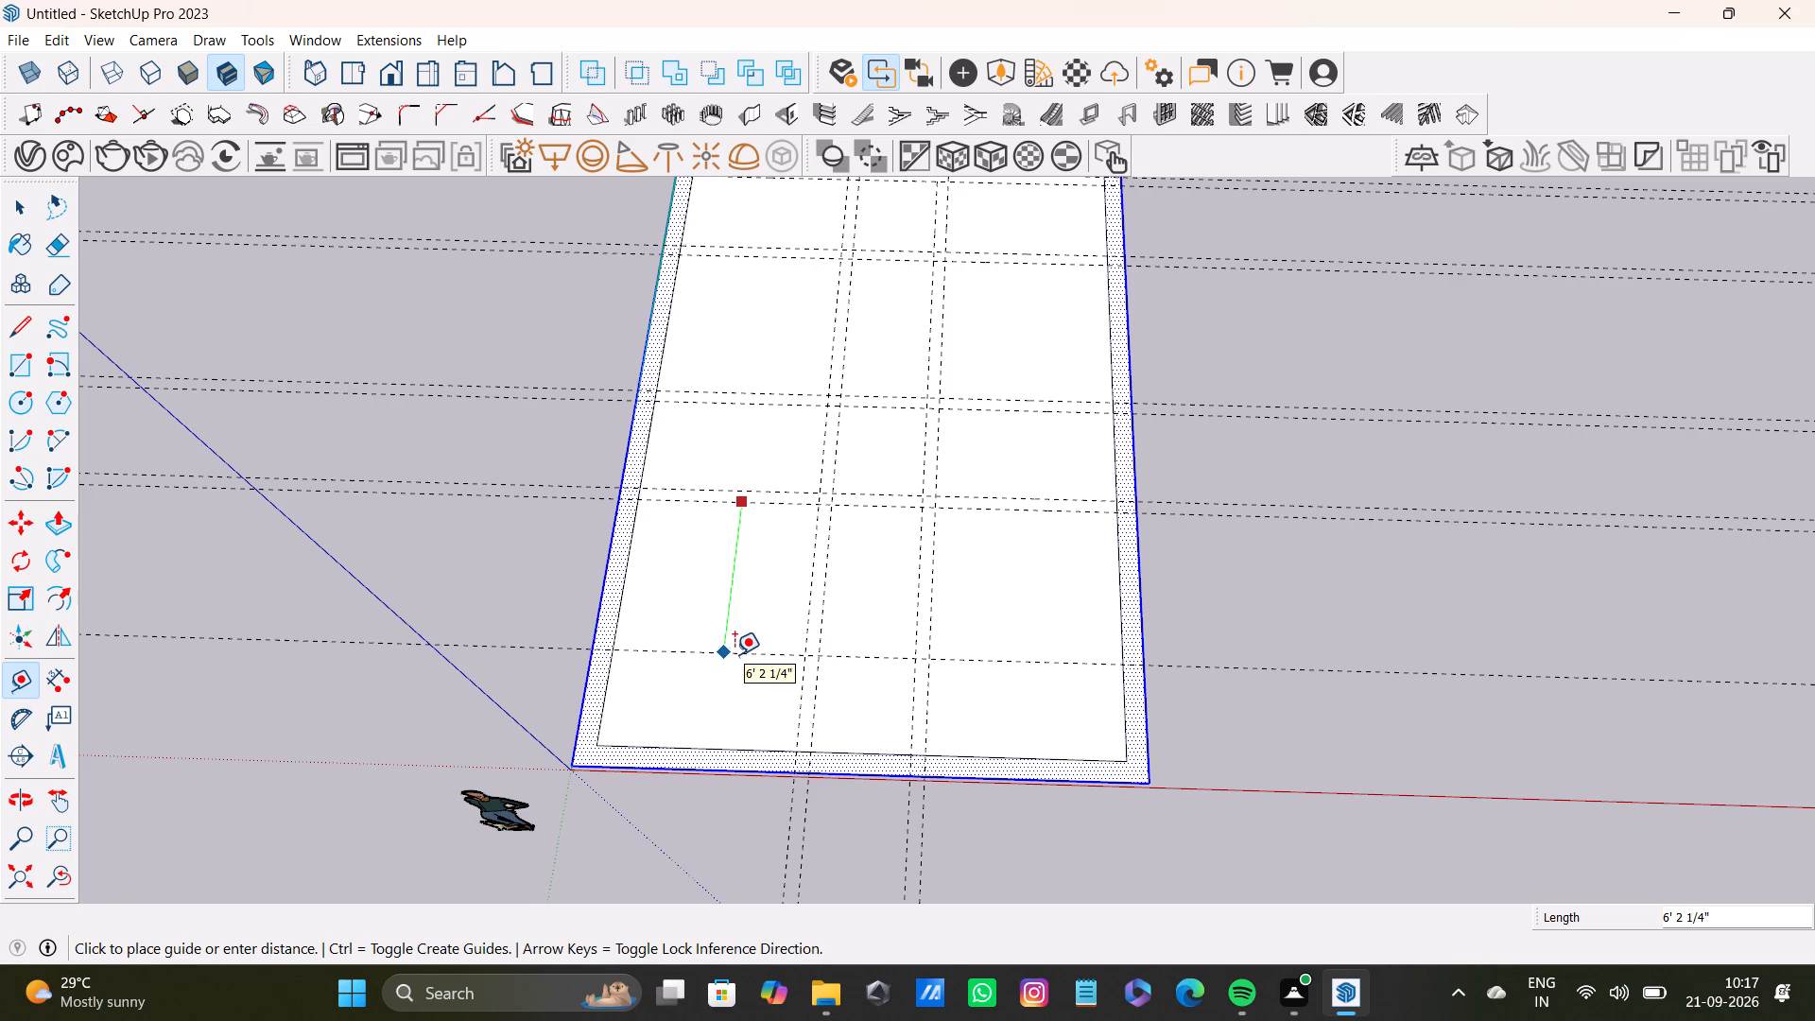
type("8'4")
key("shift+quotedbl")
key("Return")
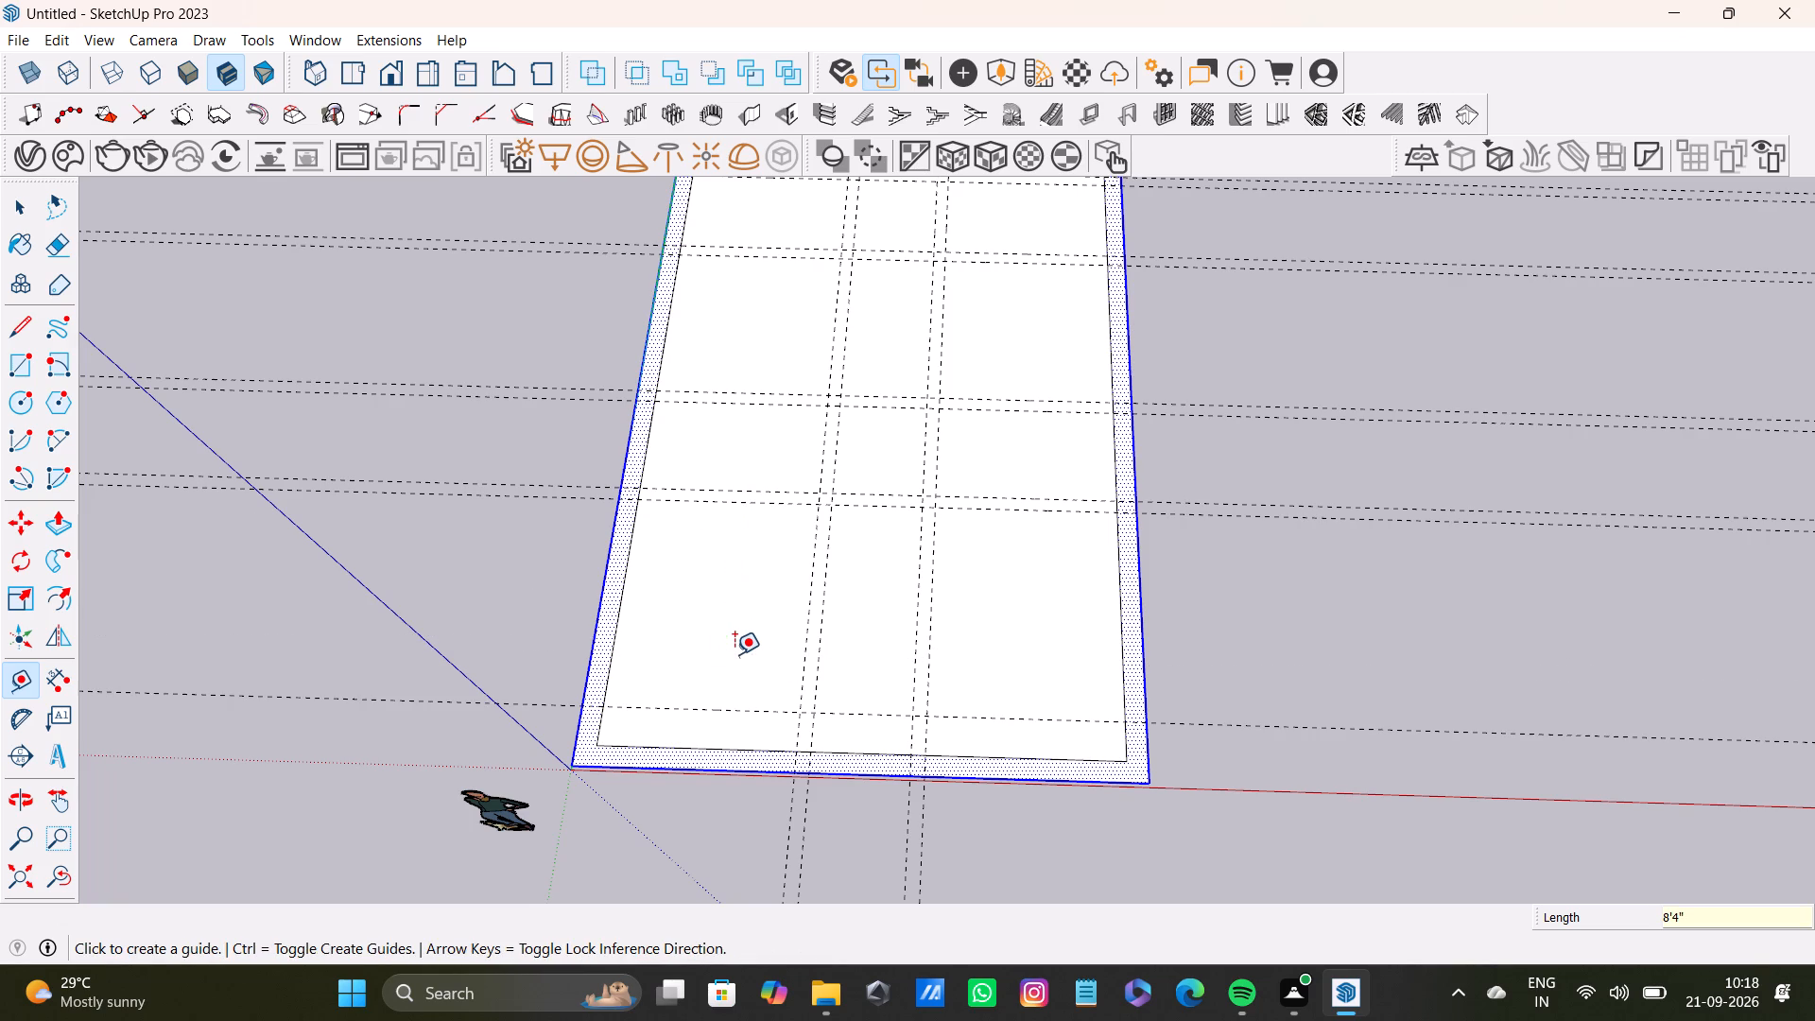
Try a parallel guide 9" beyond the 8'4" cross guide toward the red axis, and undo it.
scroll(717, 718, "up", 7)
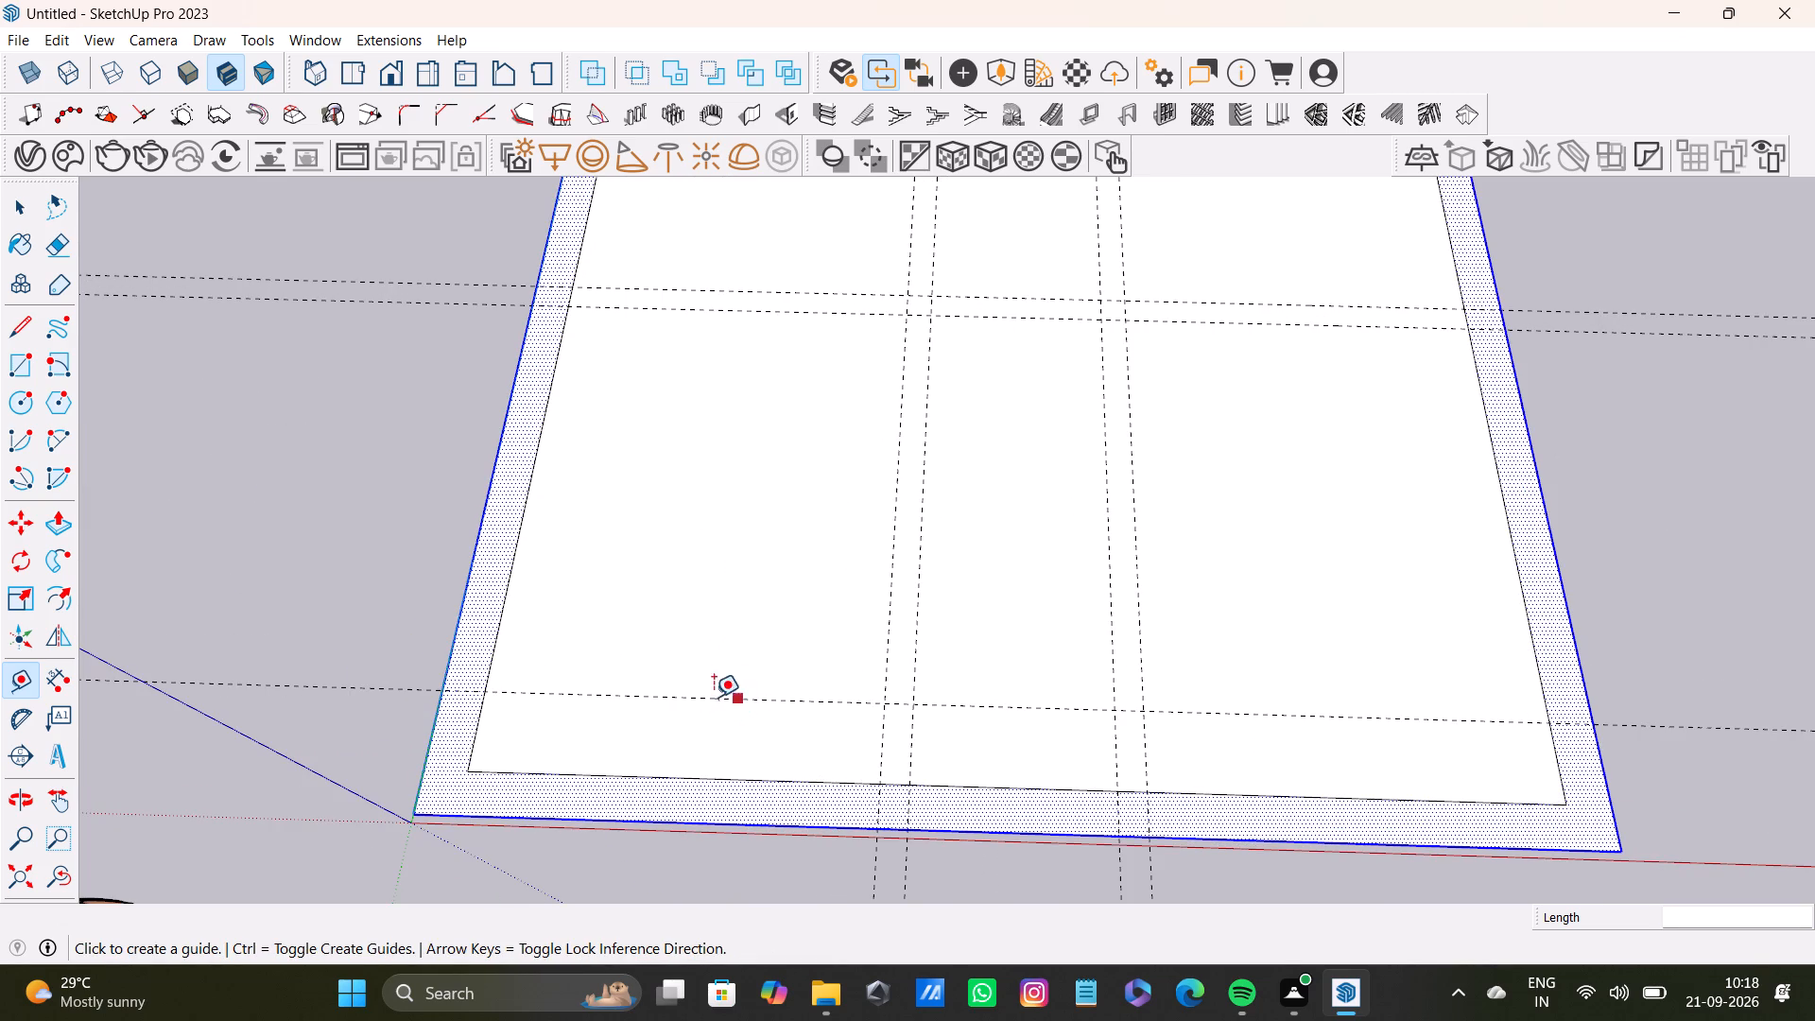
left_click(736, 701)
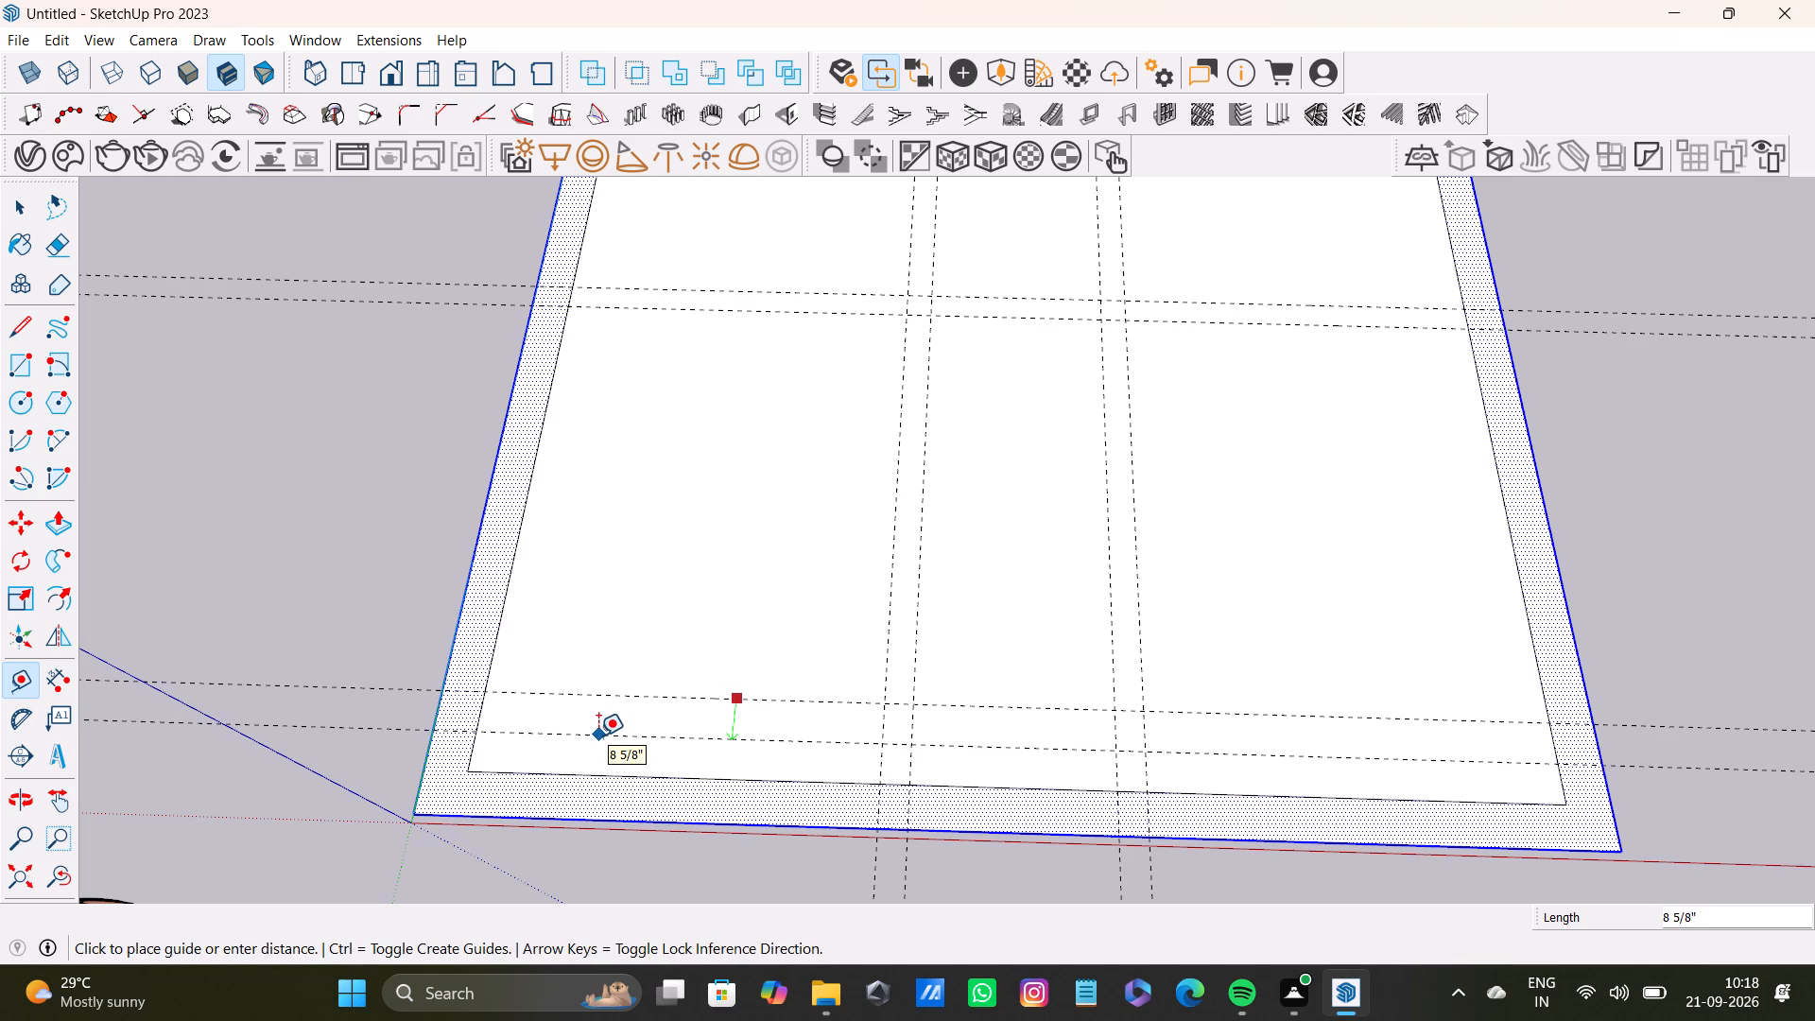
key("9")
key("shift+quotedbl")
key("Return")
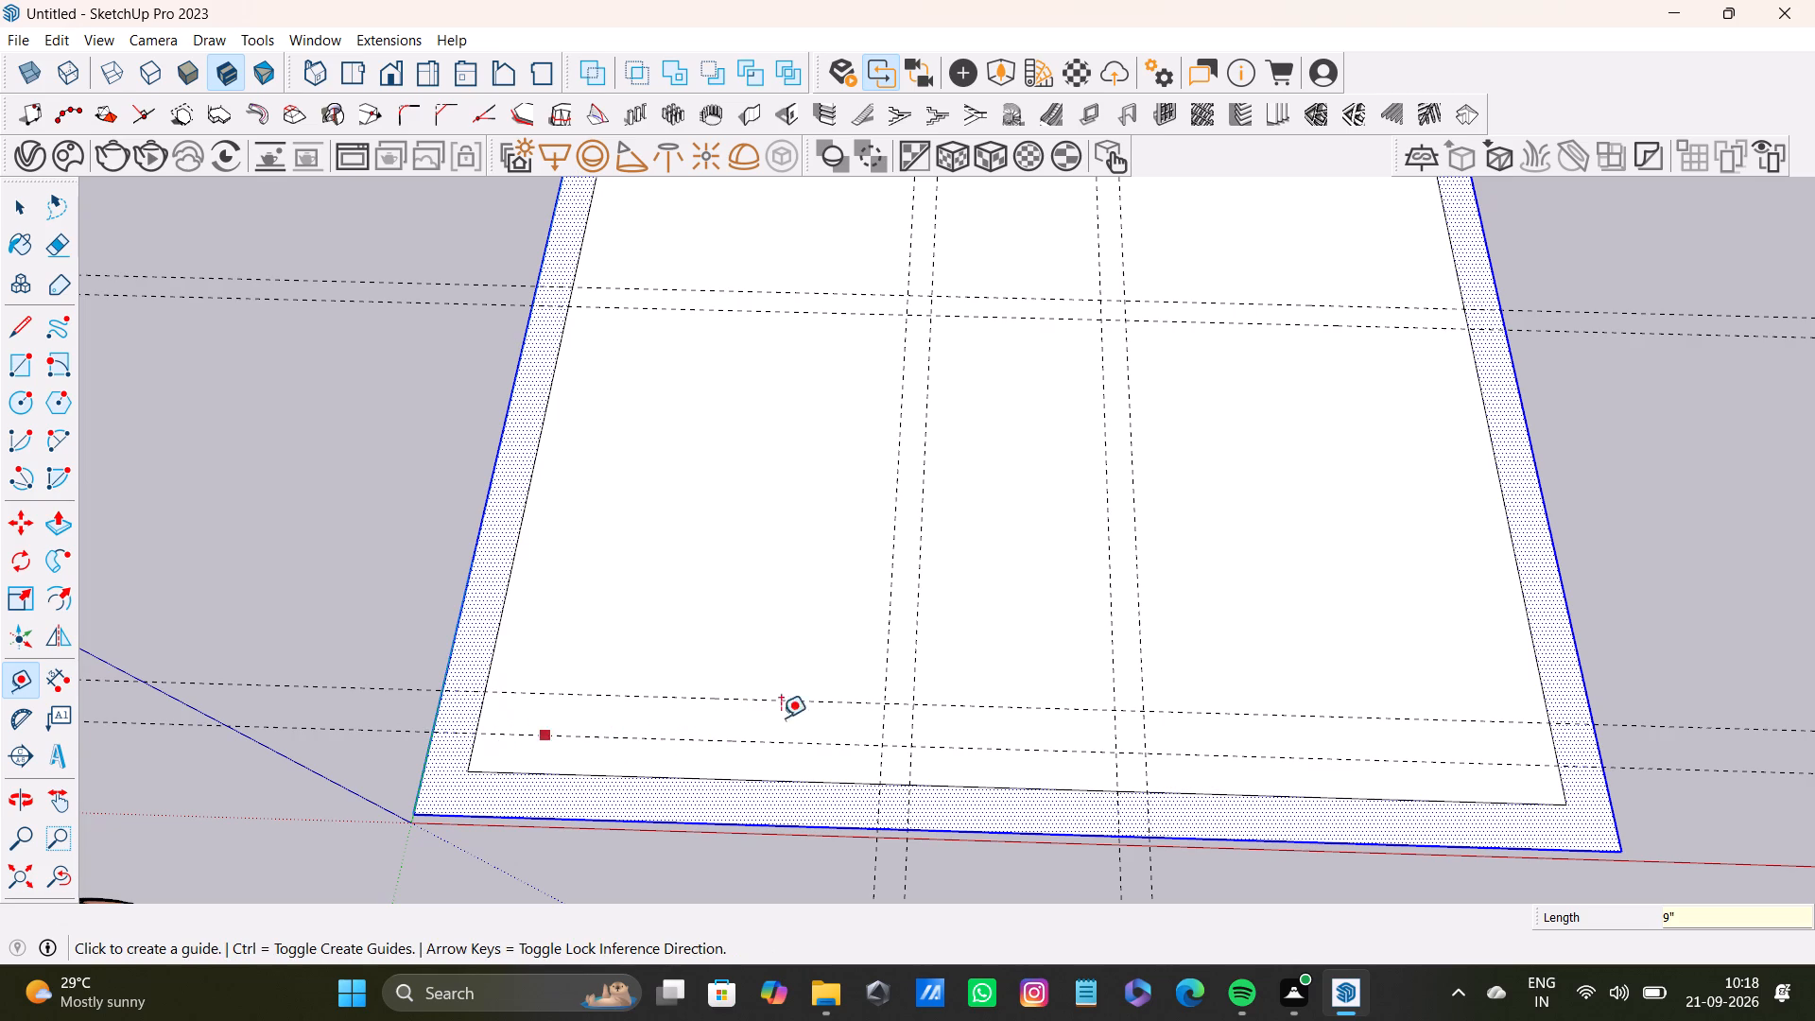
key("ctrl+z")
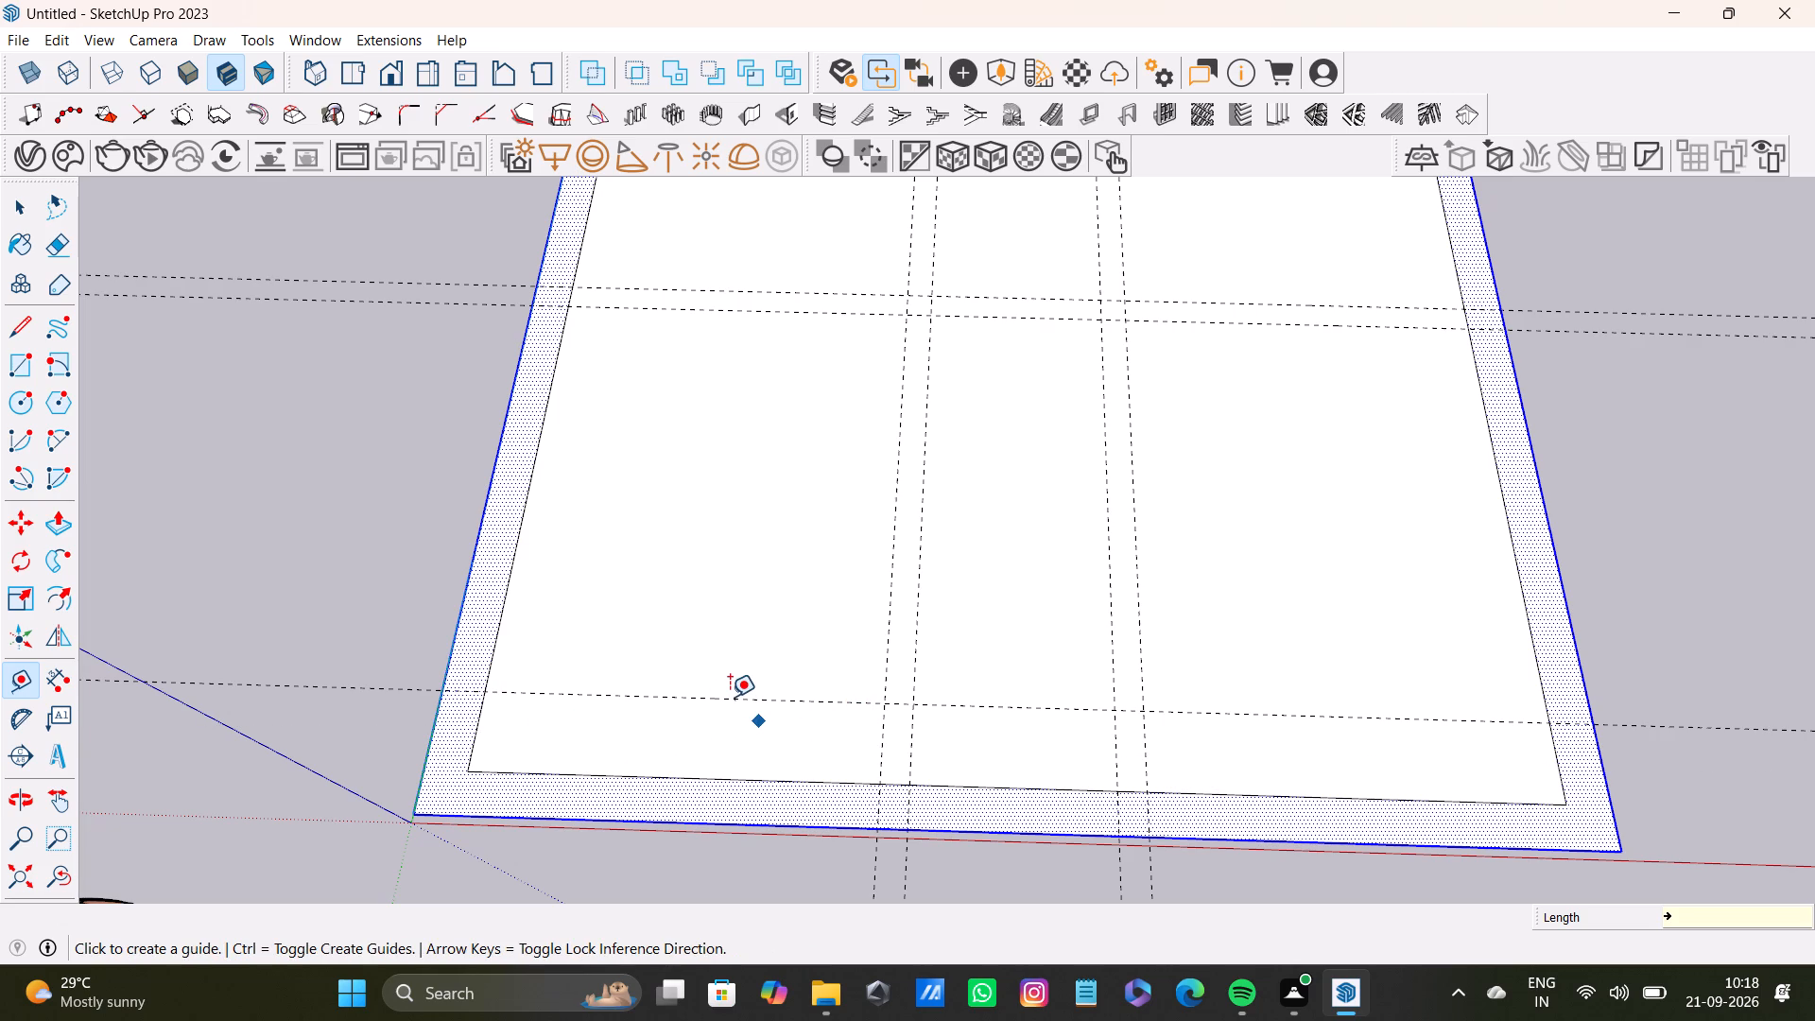
Add a parallel guide 6" beyond the 8'4" cross guide, toward the red axis.
left_click(731, 700)
key("space")
key("t")
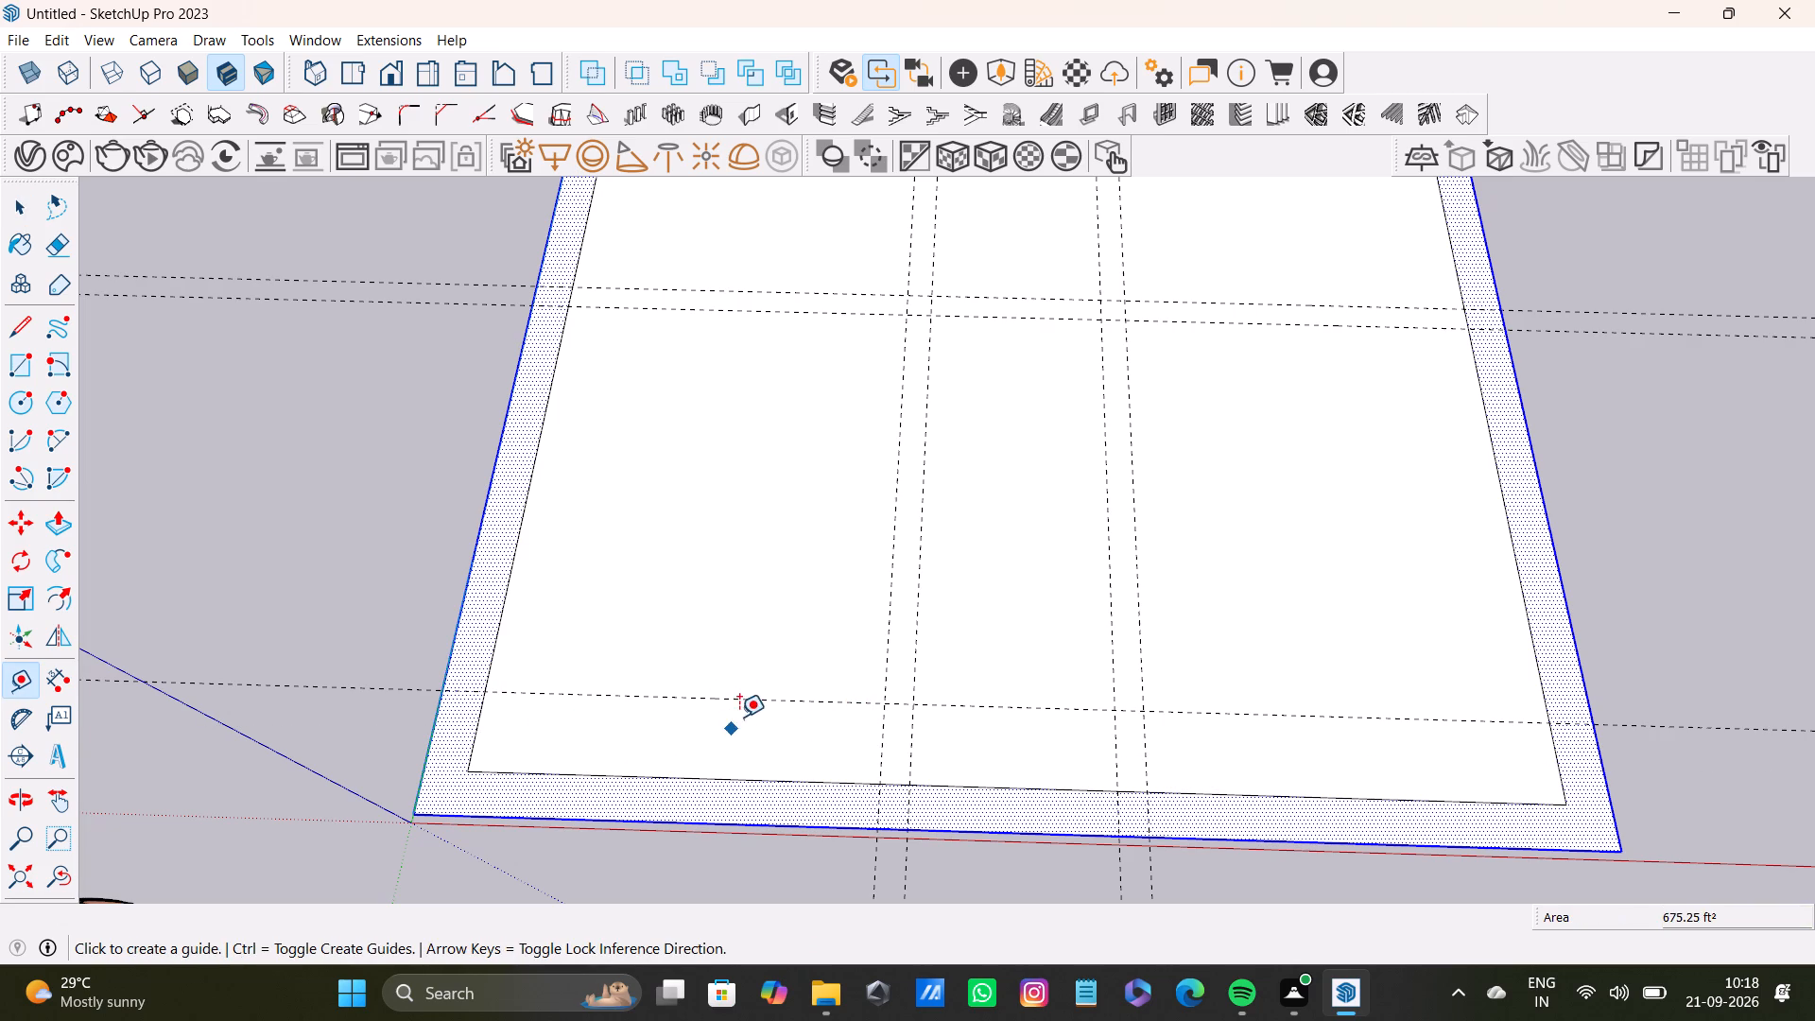
left_click(749, 701)
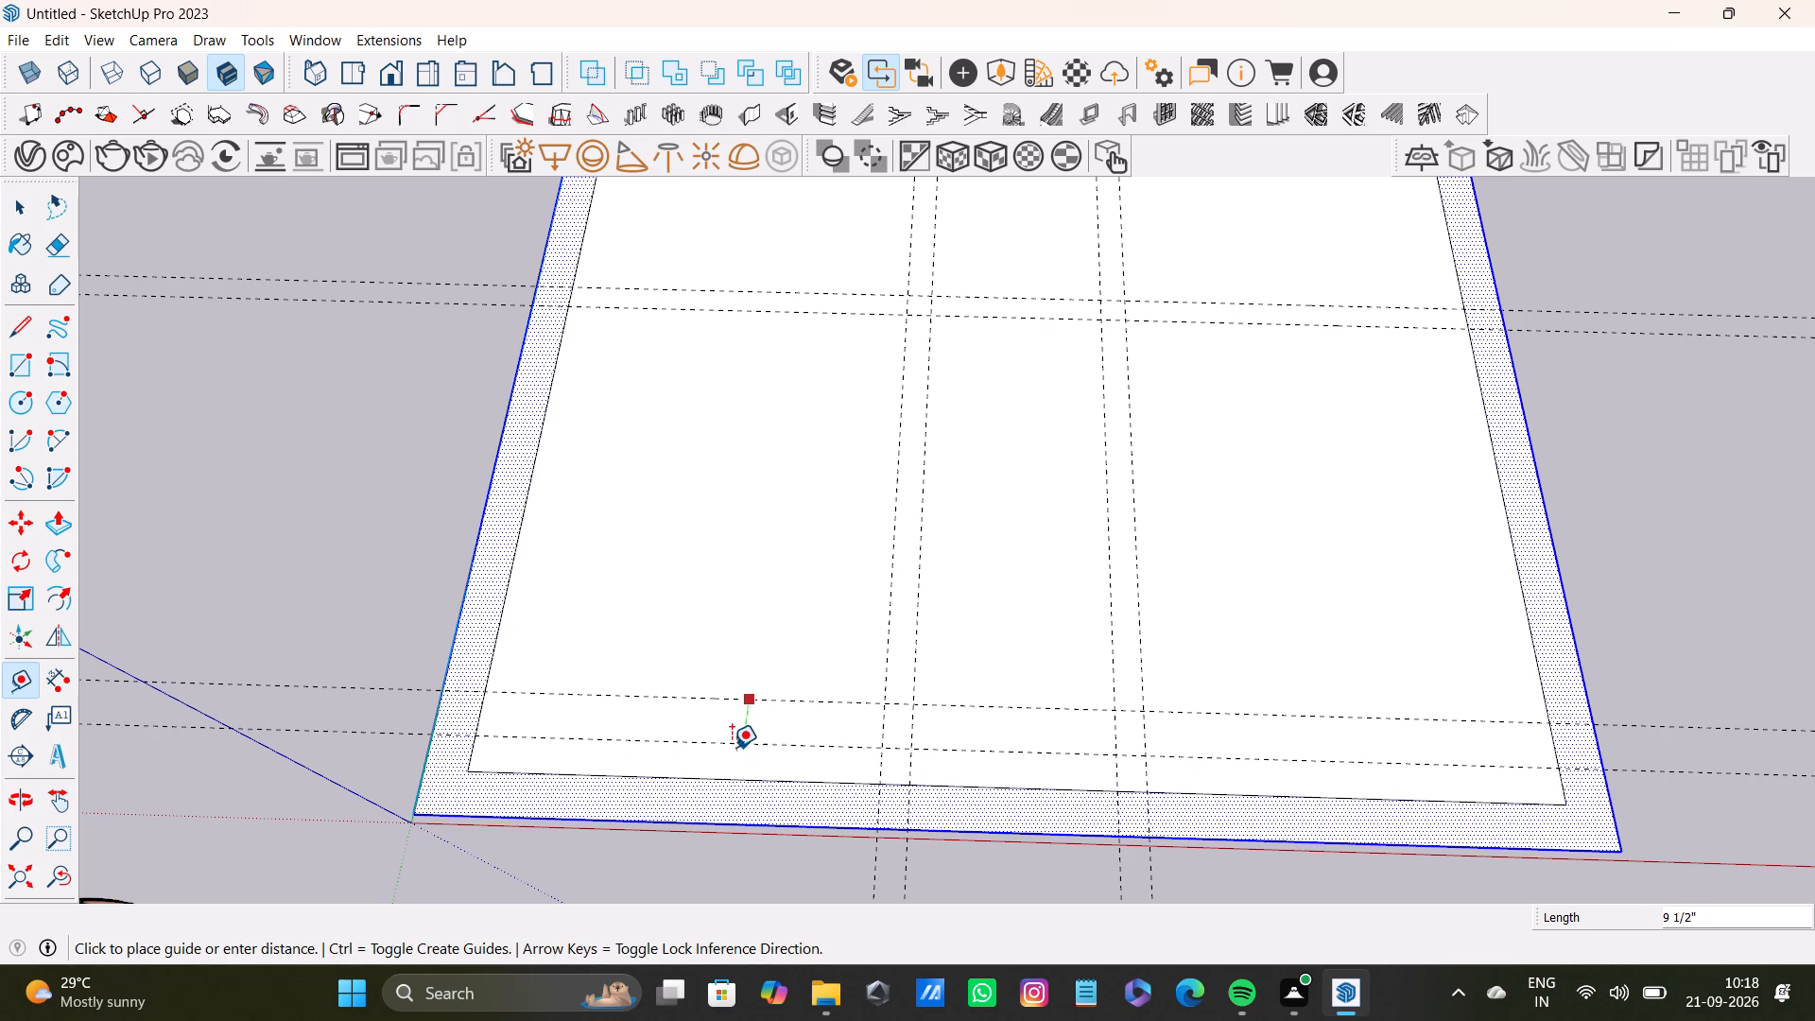
key("6")
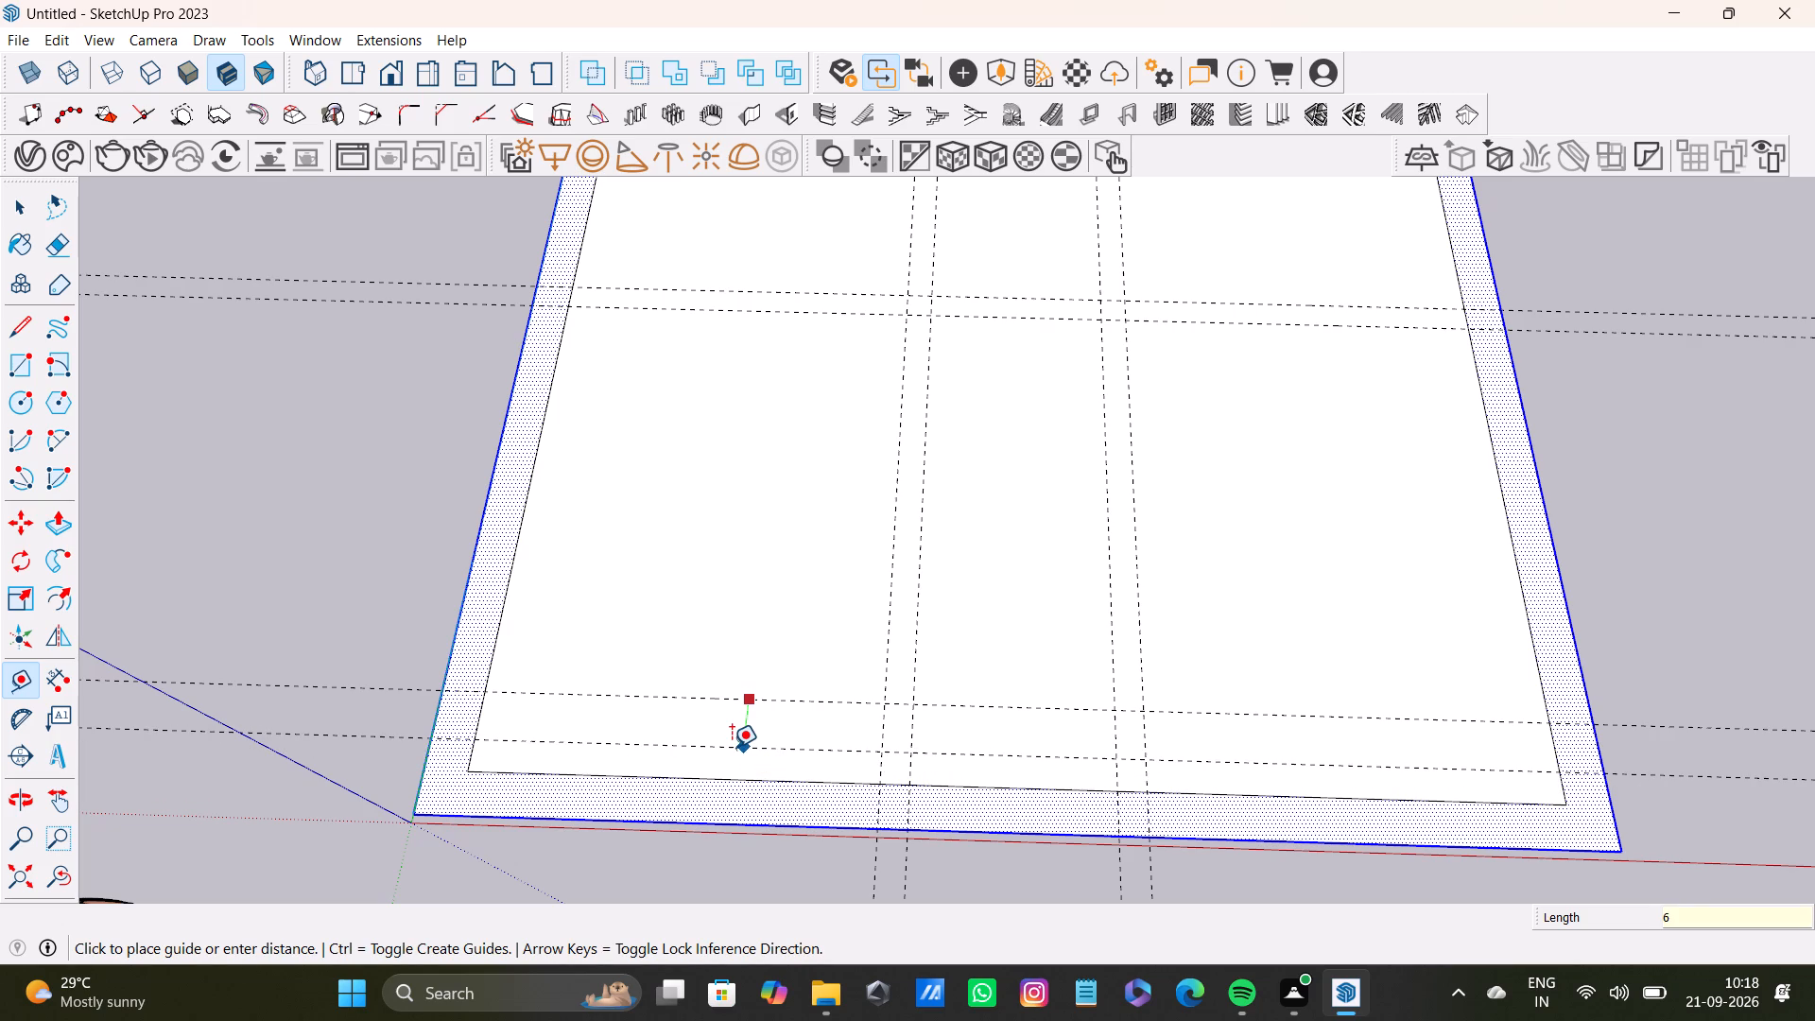
key("shift+quotedbl")
key("Return")
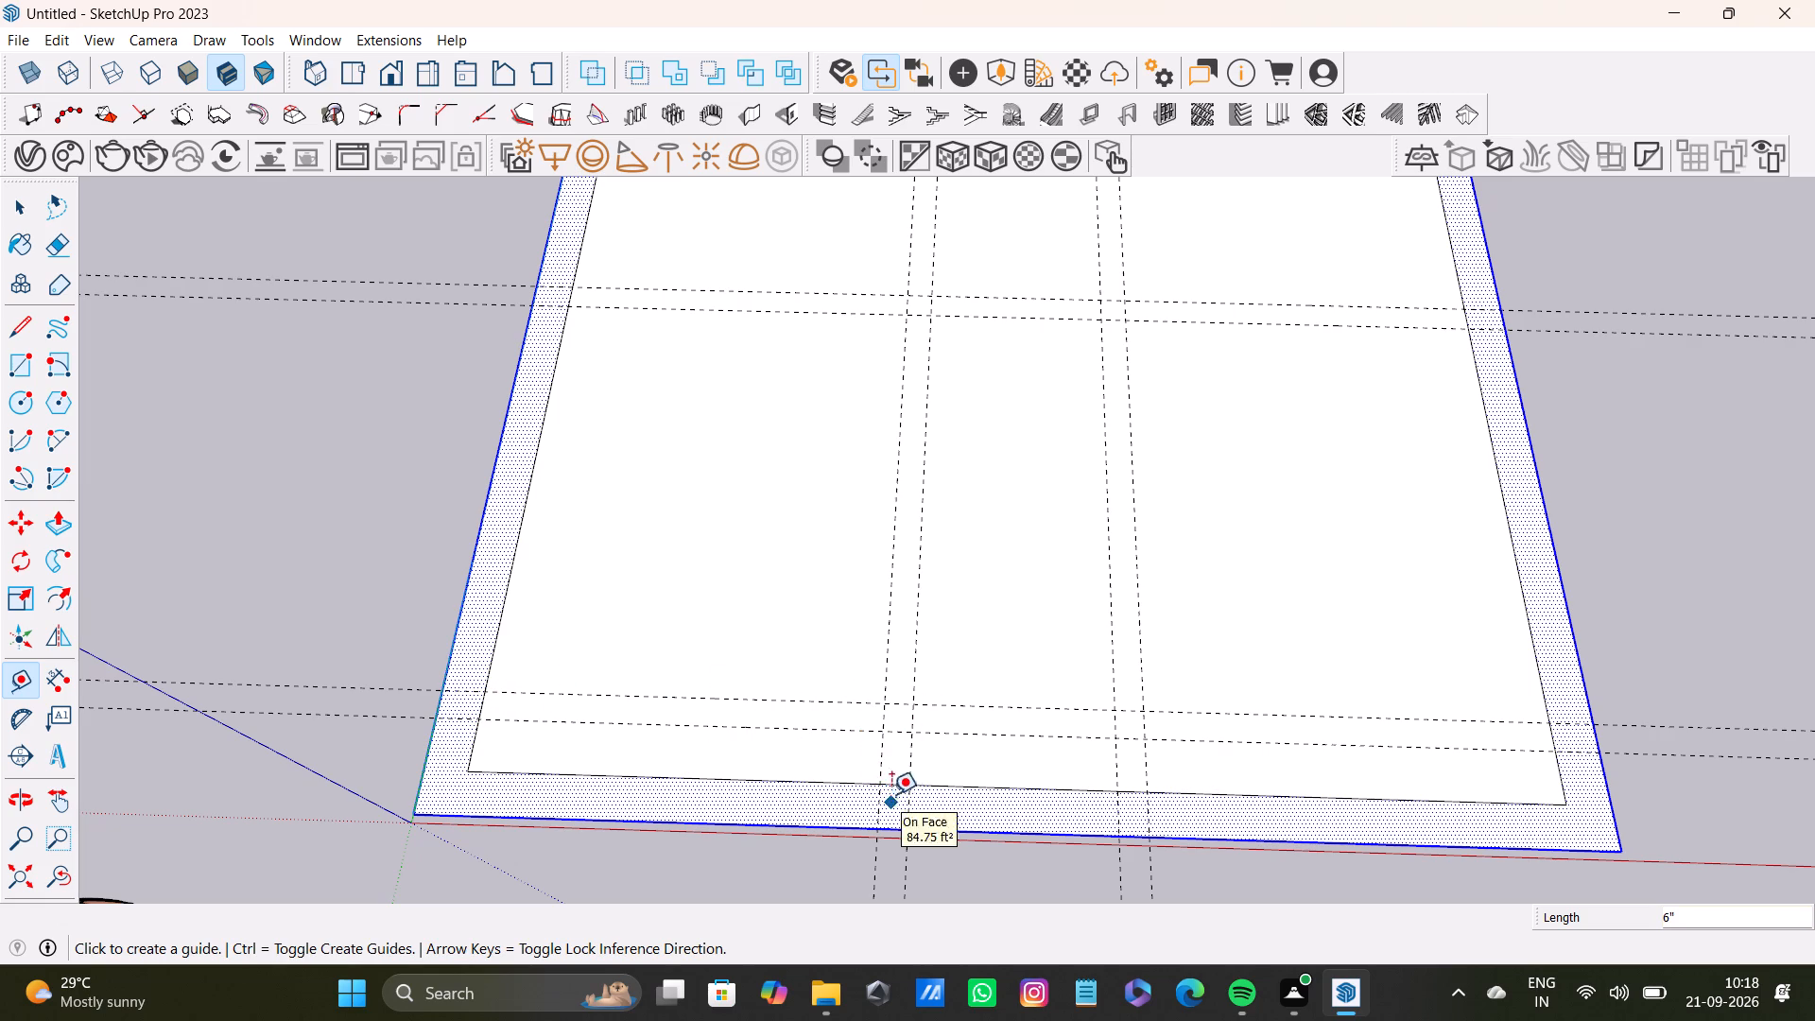
Draw lines along the guides for both faces of the 6" L-shaped partition at the origin corner, meeting the inner edges of both walls.
key("l")
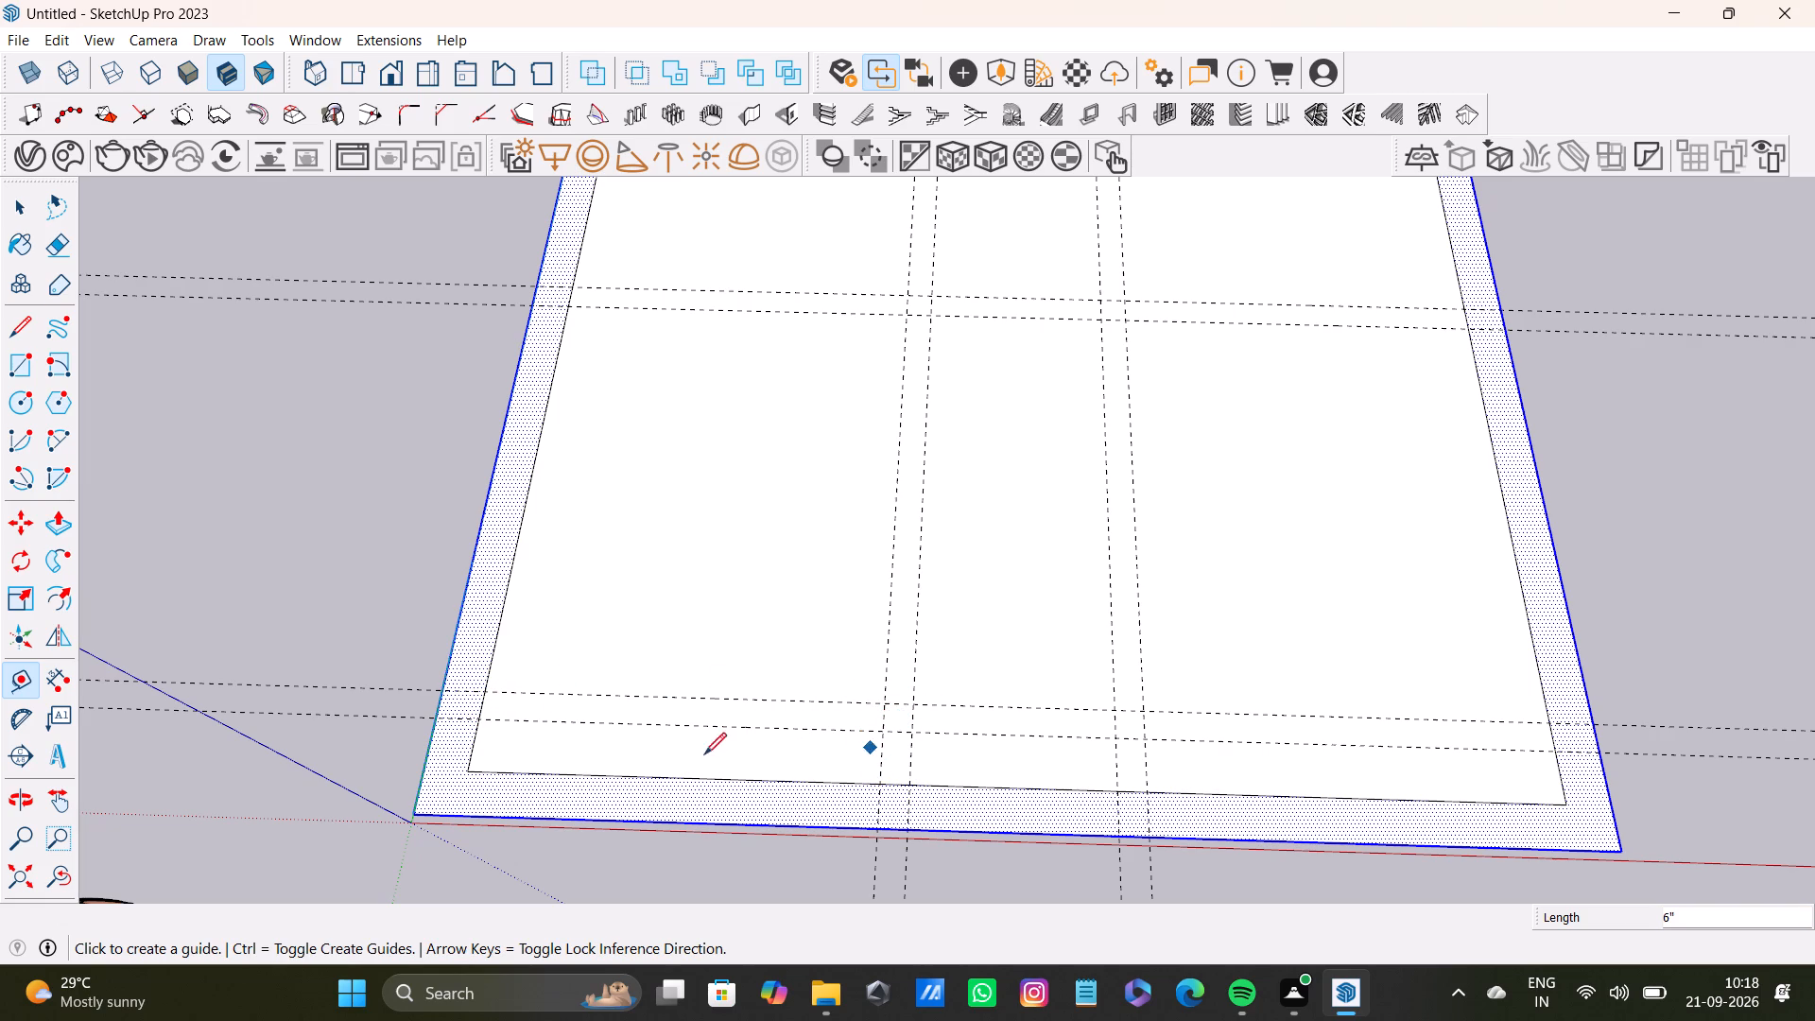
scroll(473, 725, "up", 1)
left_click_drag(478, 719, 492, 713)
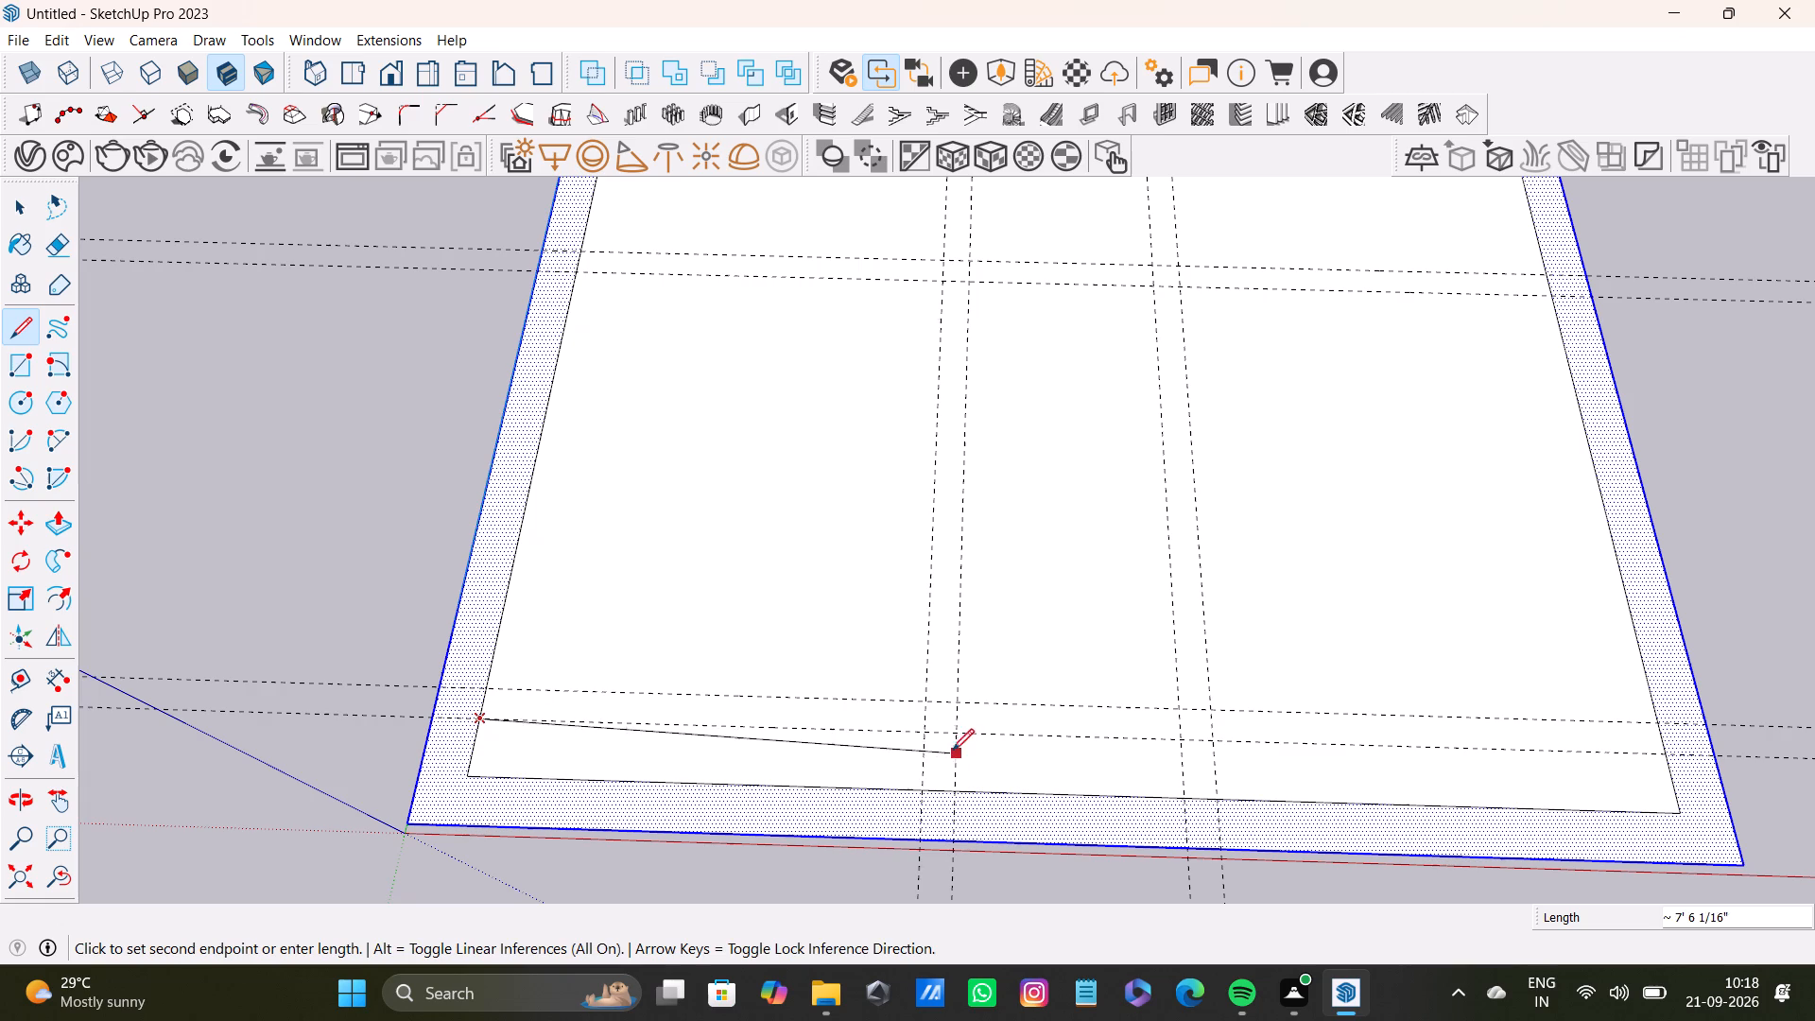
left_click(930, 733)
left_click(927, 787)
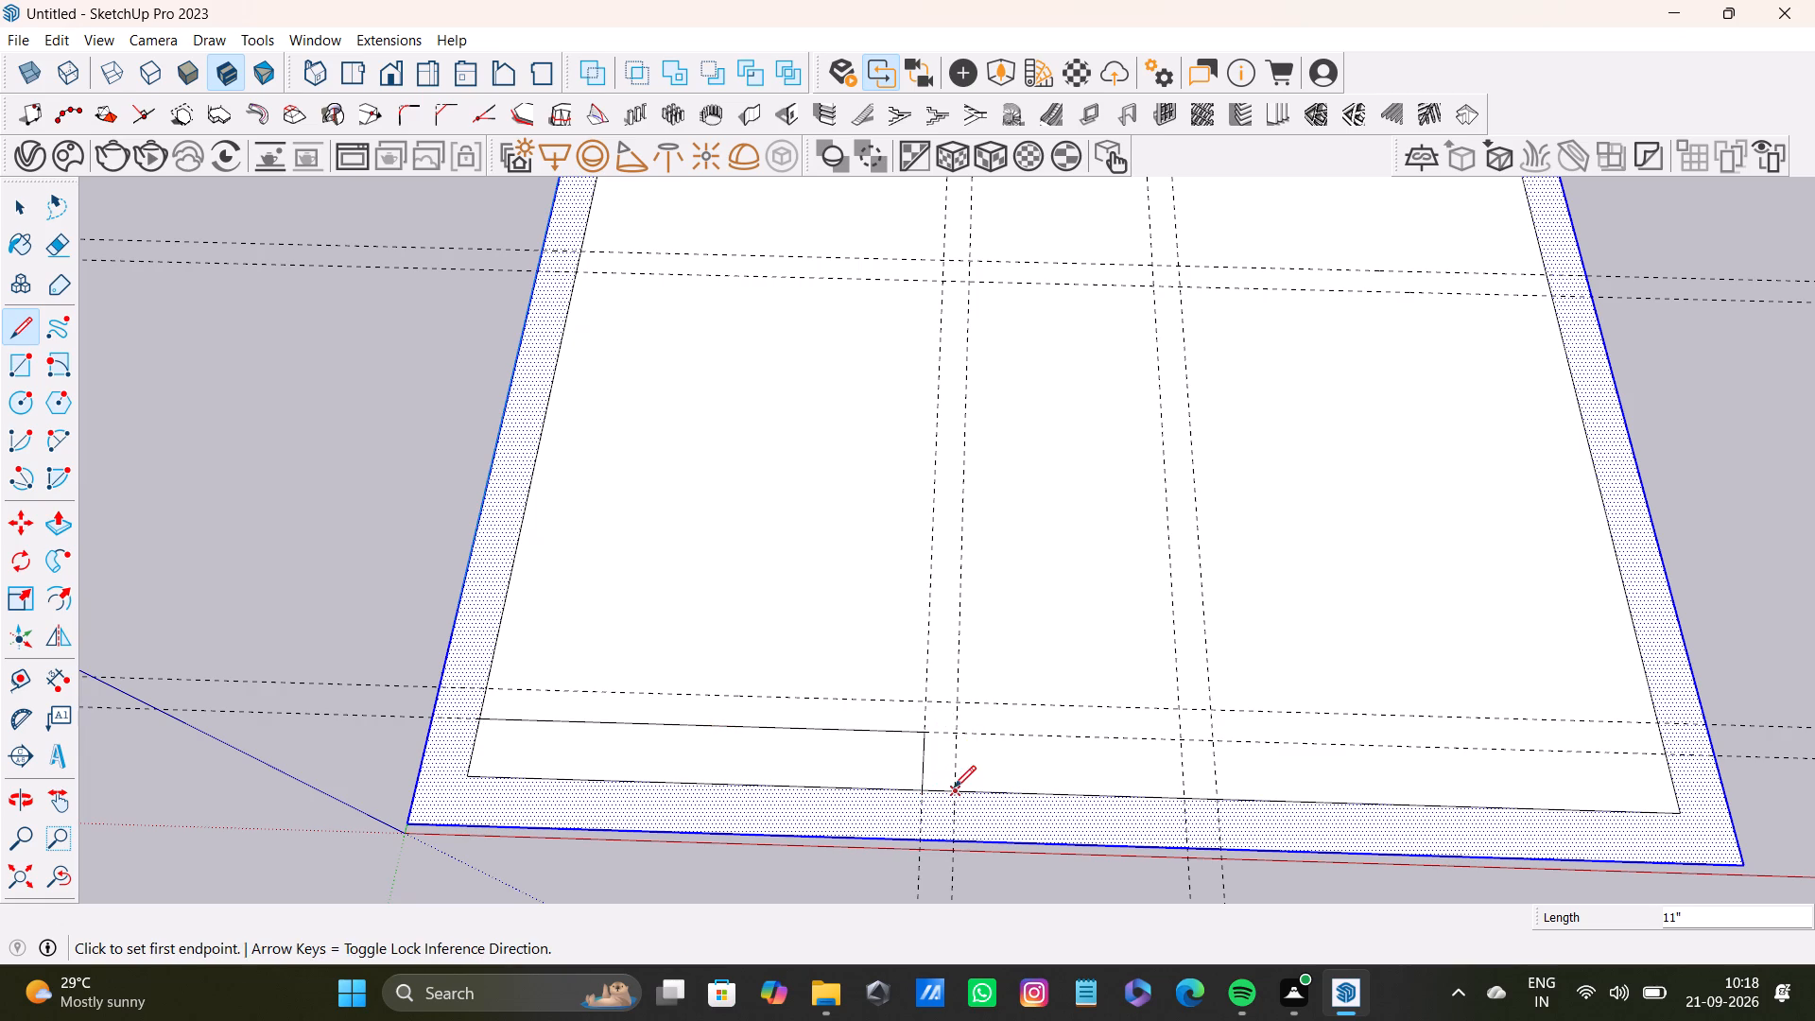
left_click(956, 789)
left_click(958, 700)
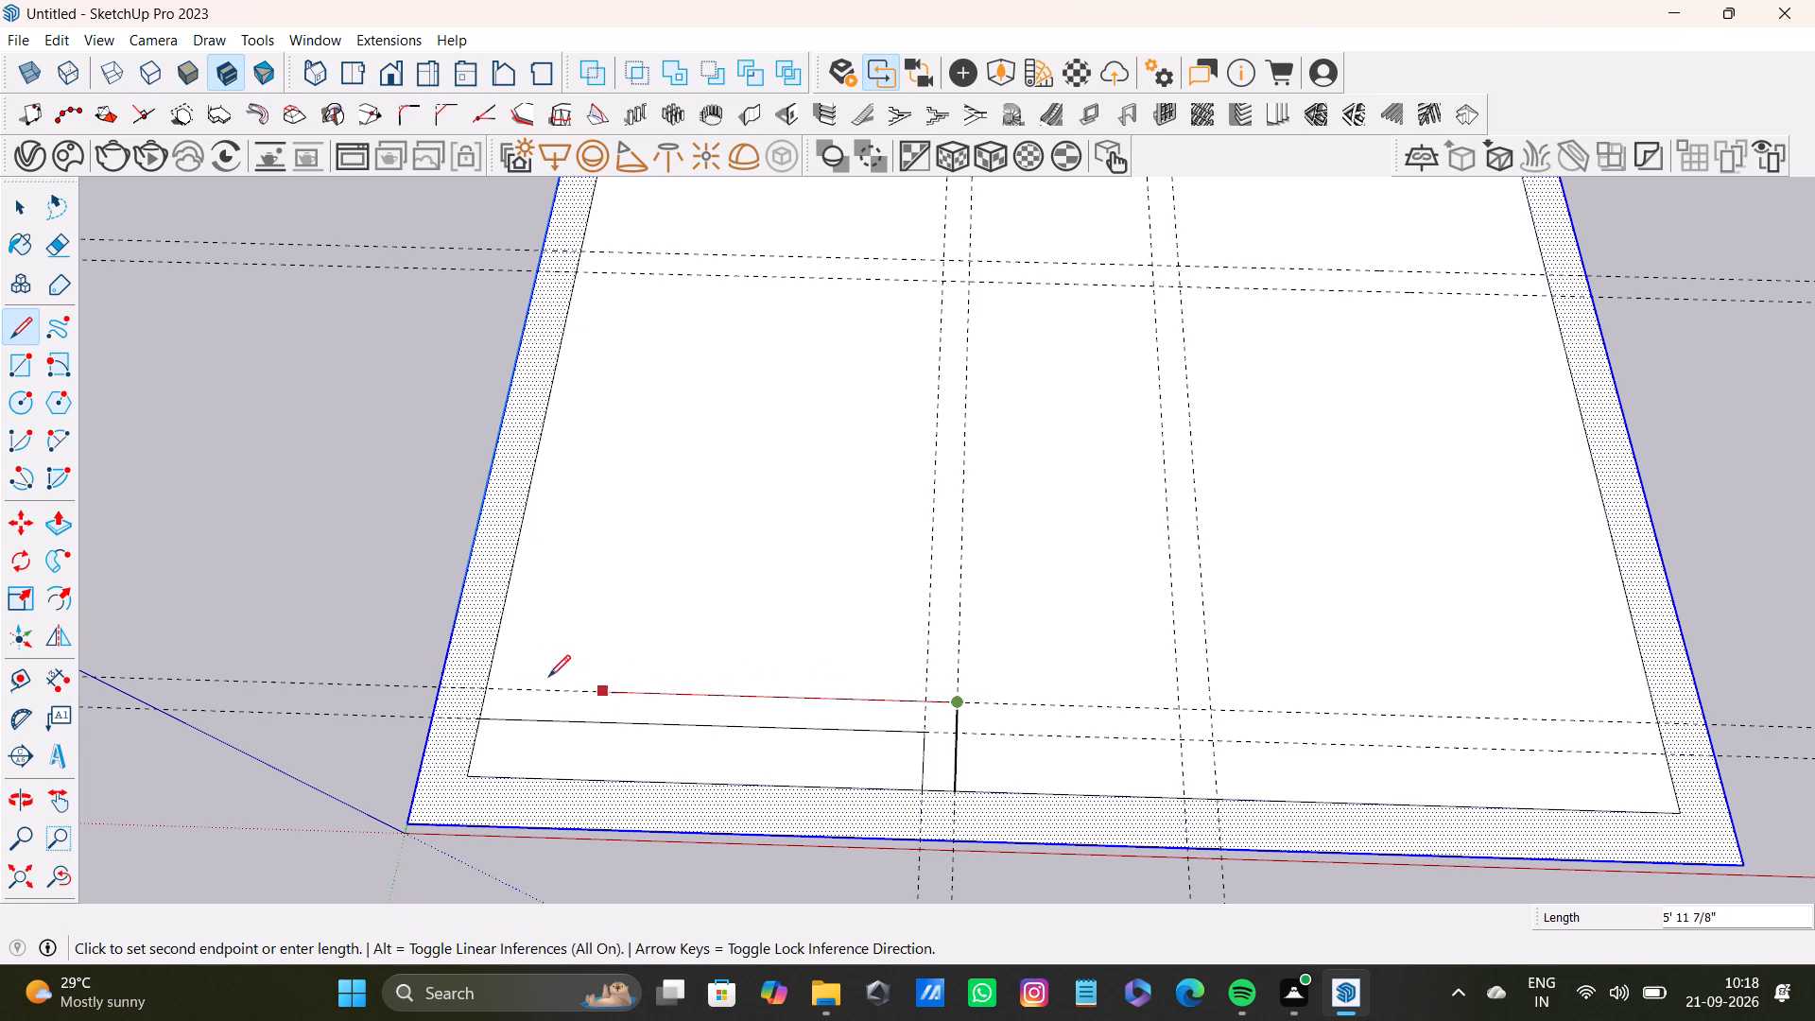
left_click(492, 689)
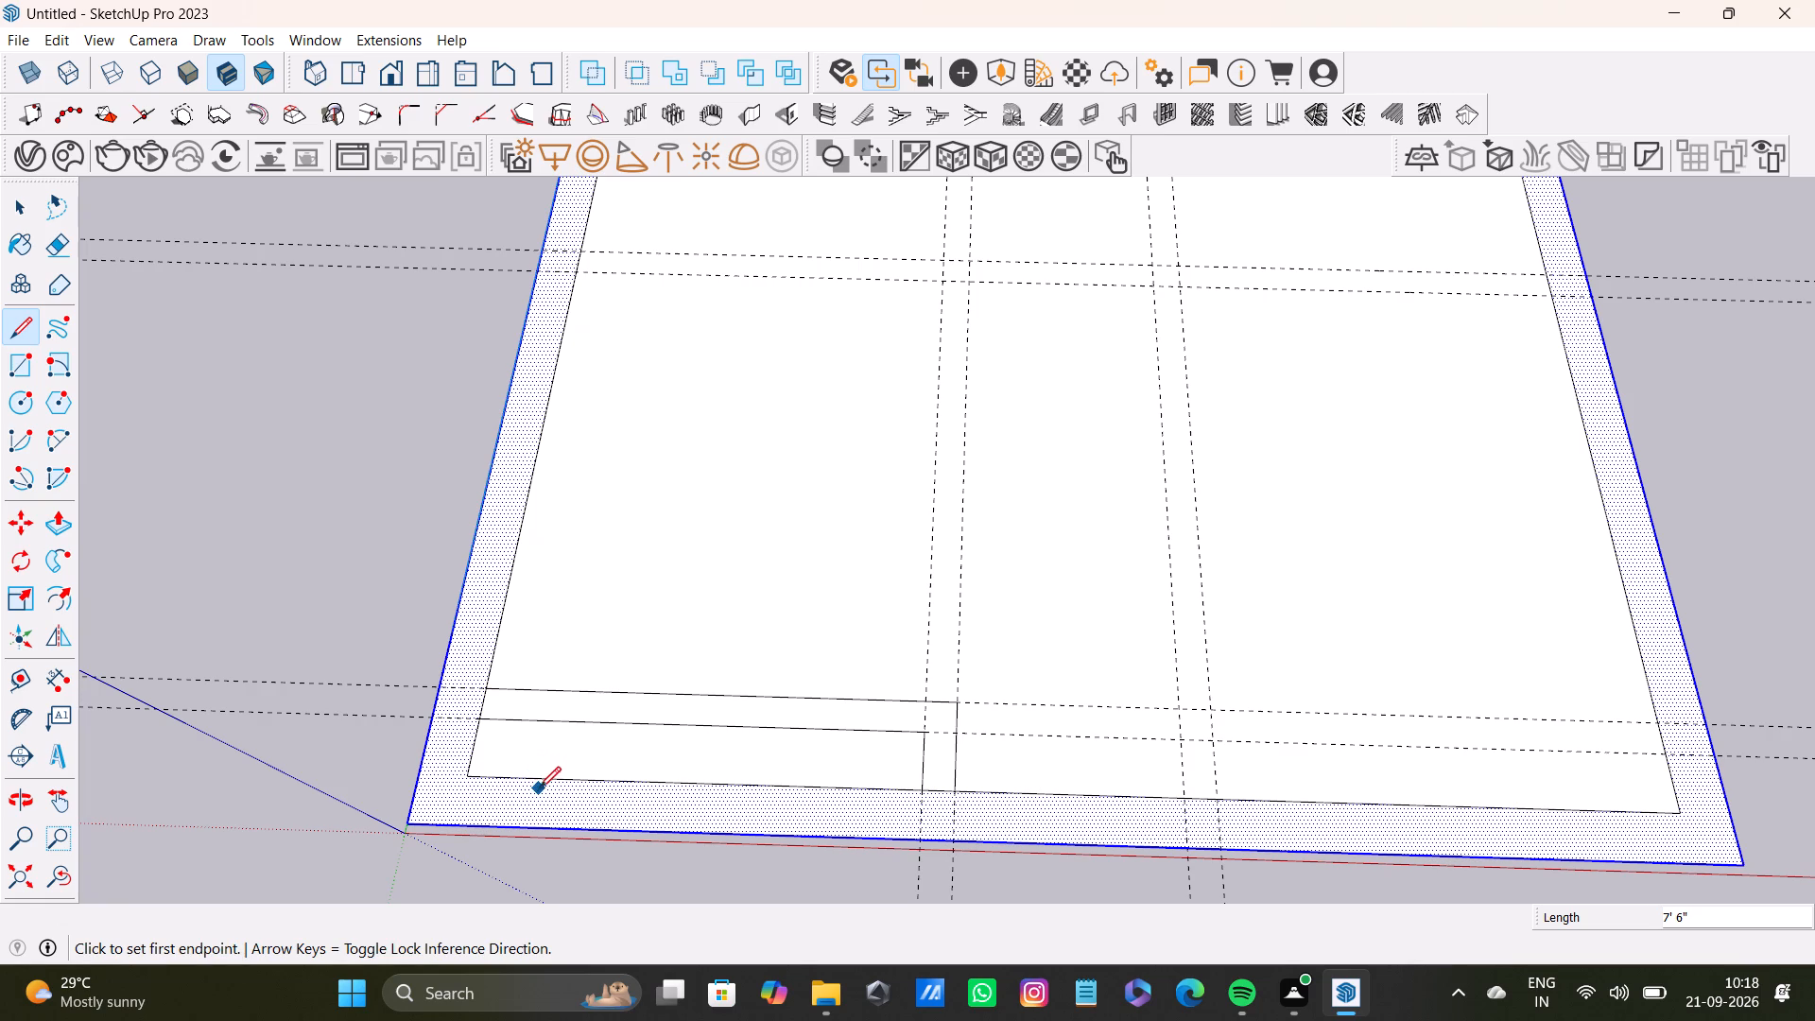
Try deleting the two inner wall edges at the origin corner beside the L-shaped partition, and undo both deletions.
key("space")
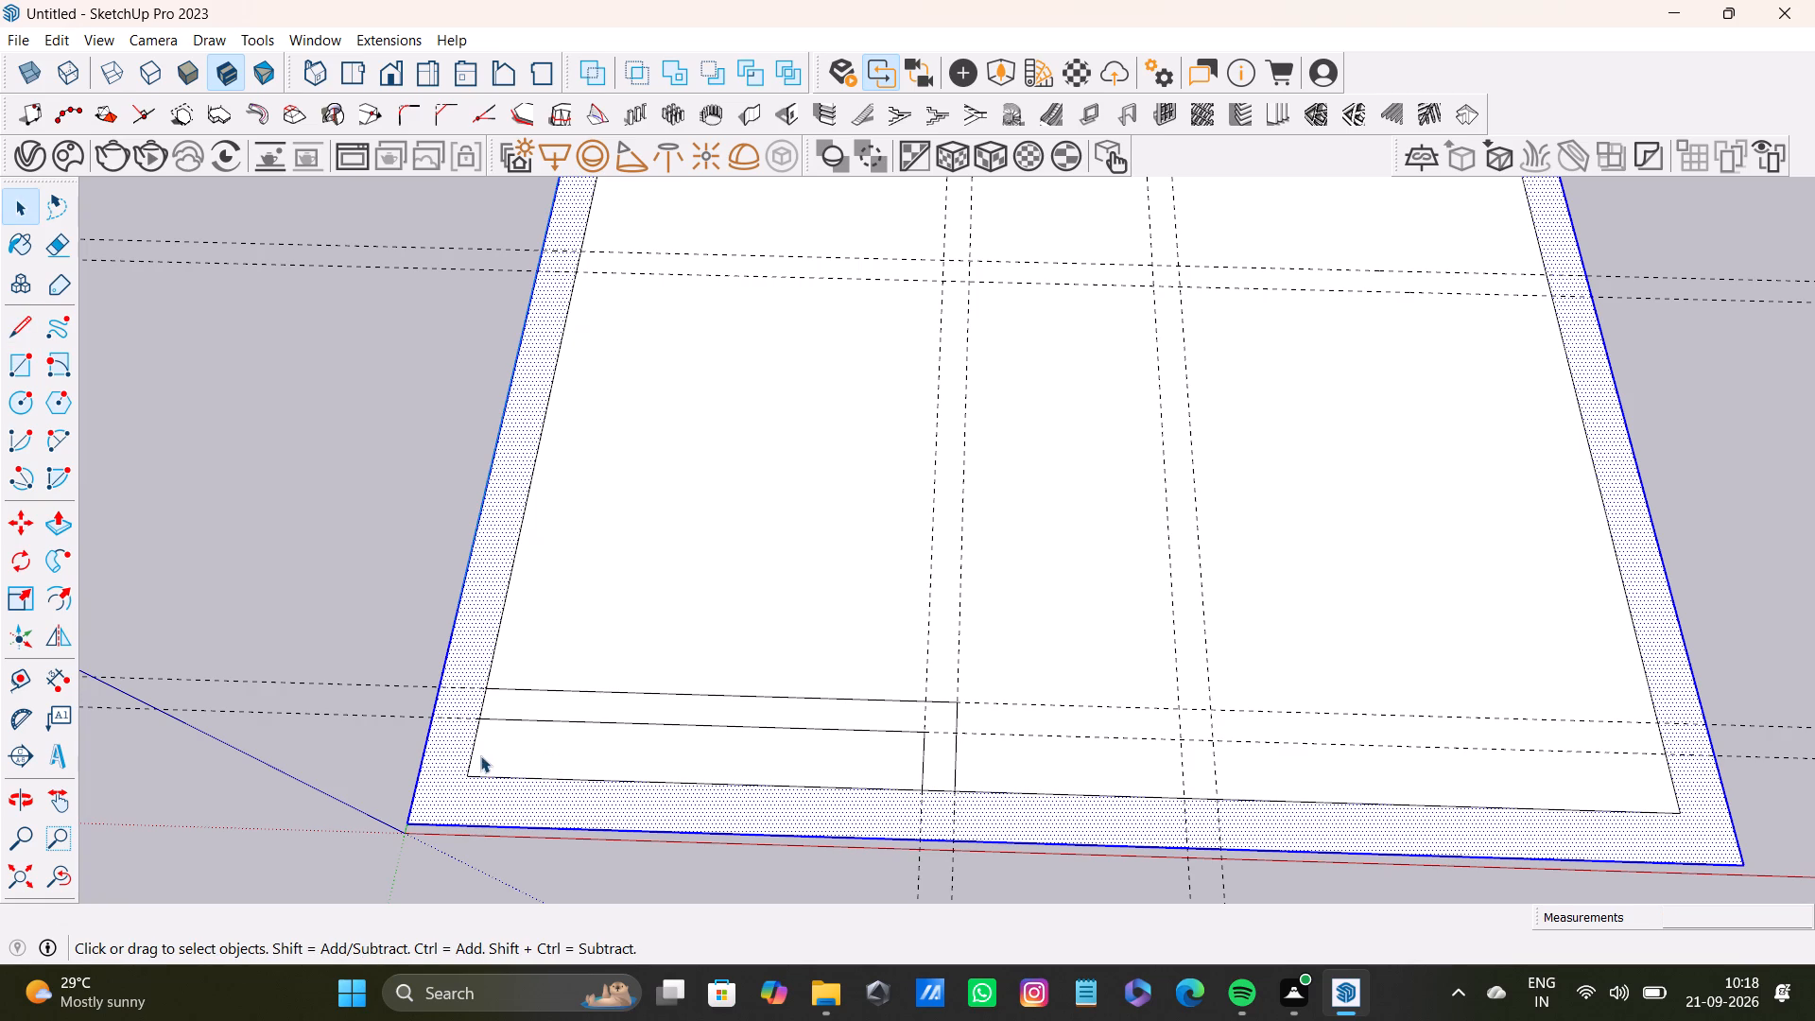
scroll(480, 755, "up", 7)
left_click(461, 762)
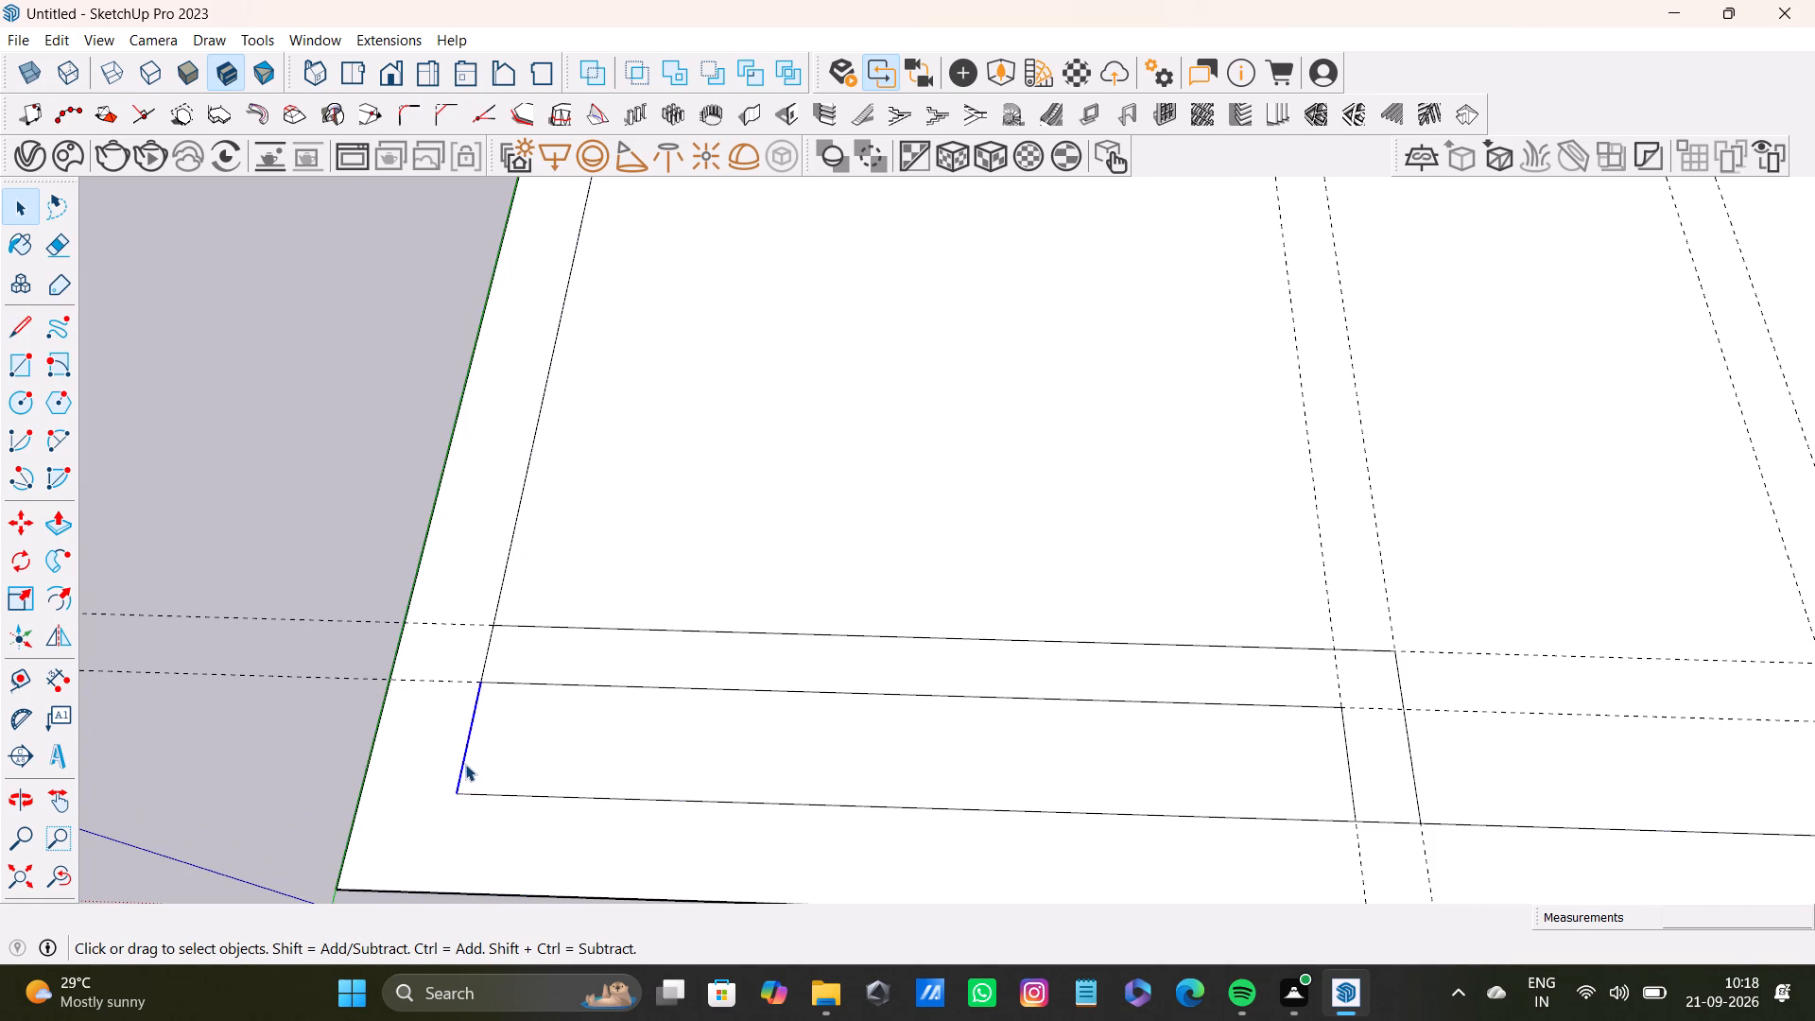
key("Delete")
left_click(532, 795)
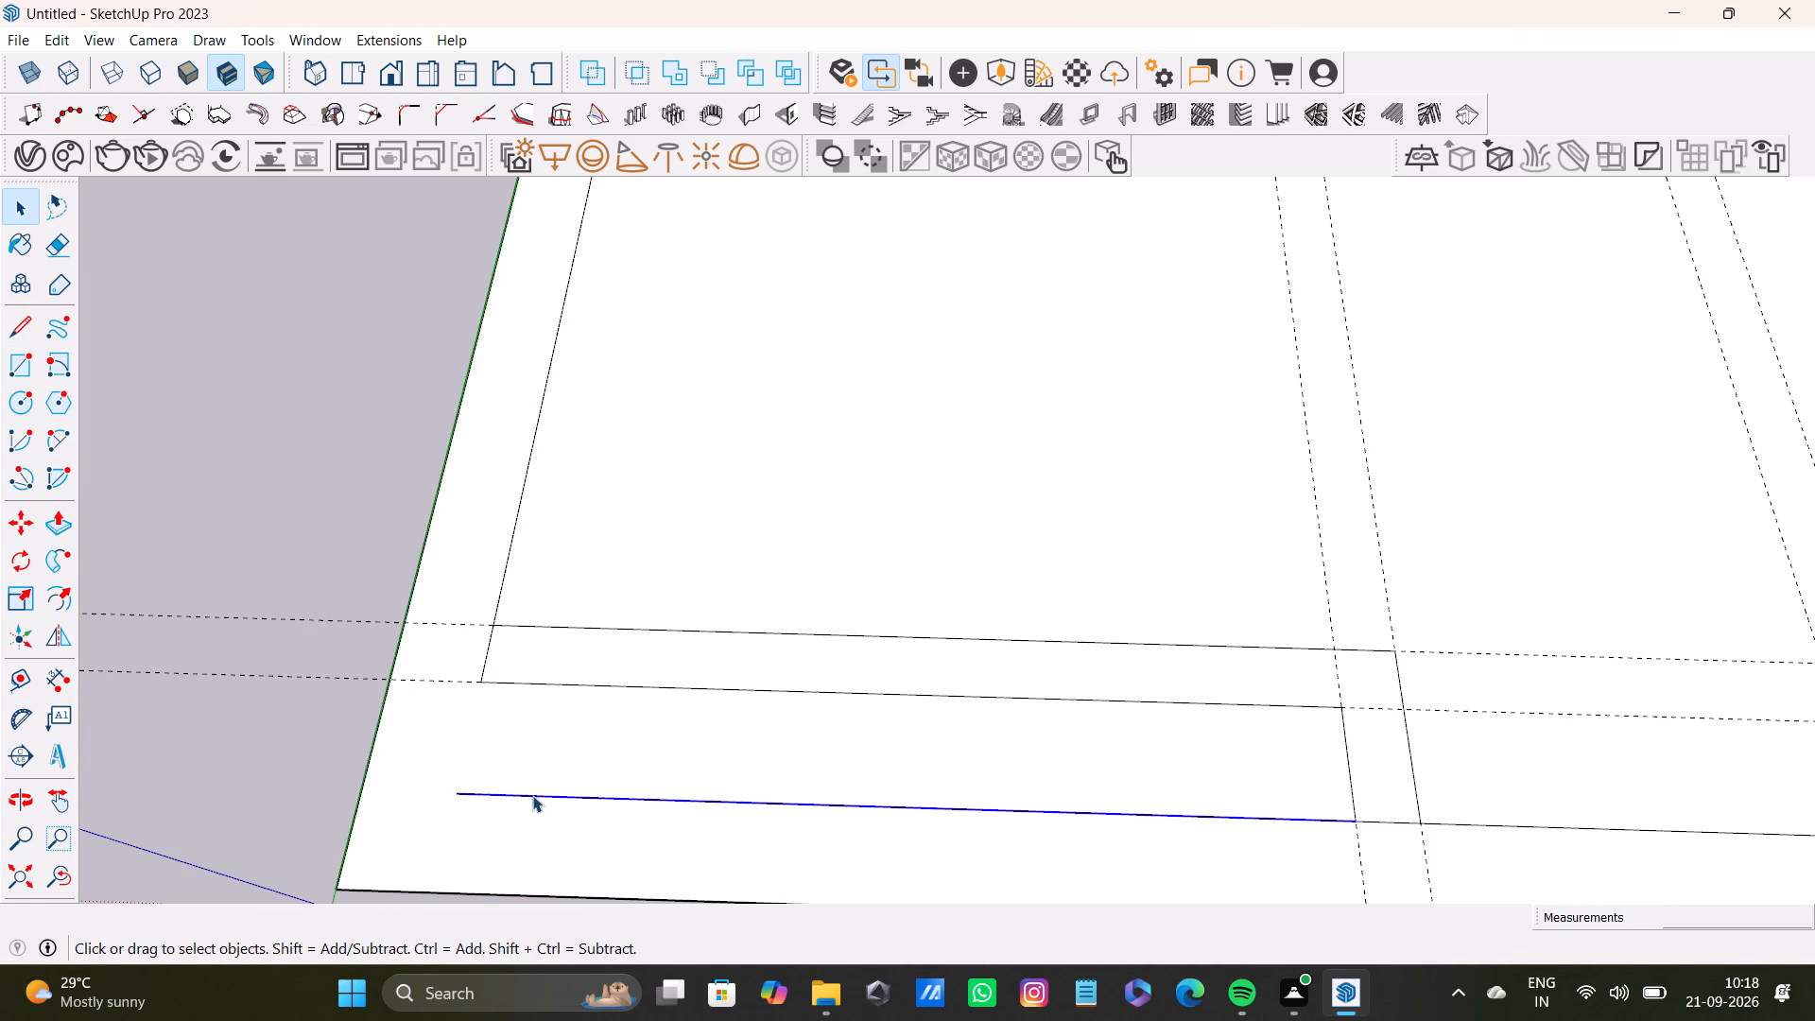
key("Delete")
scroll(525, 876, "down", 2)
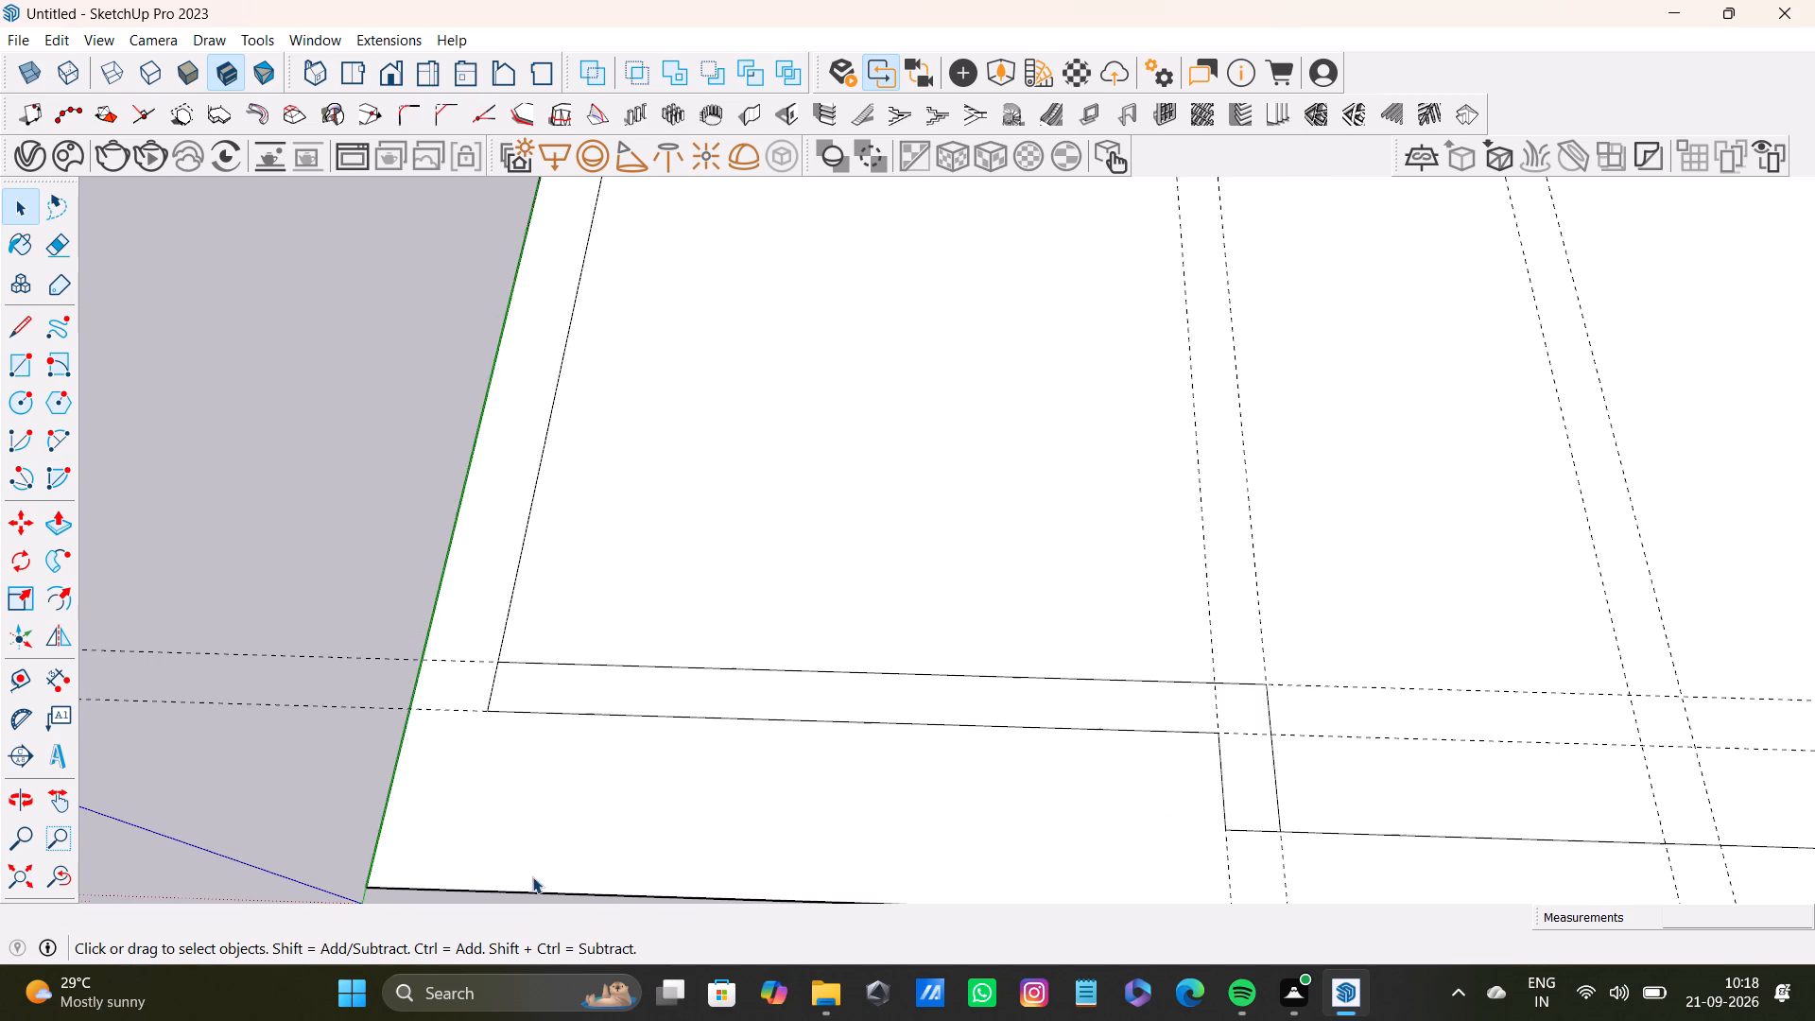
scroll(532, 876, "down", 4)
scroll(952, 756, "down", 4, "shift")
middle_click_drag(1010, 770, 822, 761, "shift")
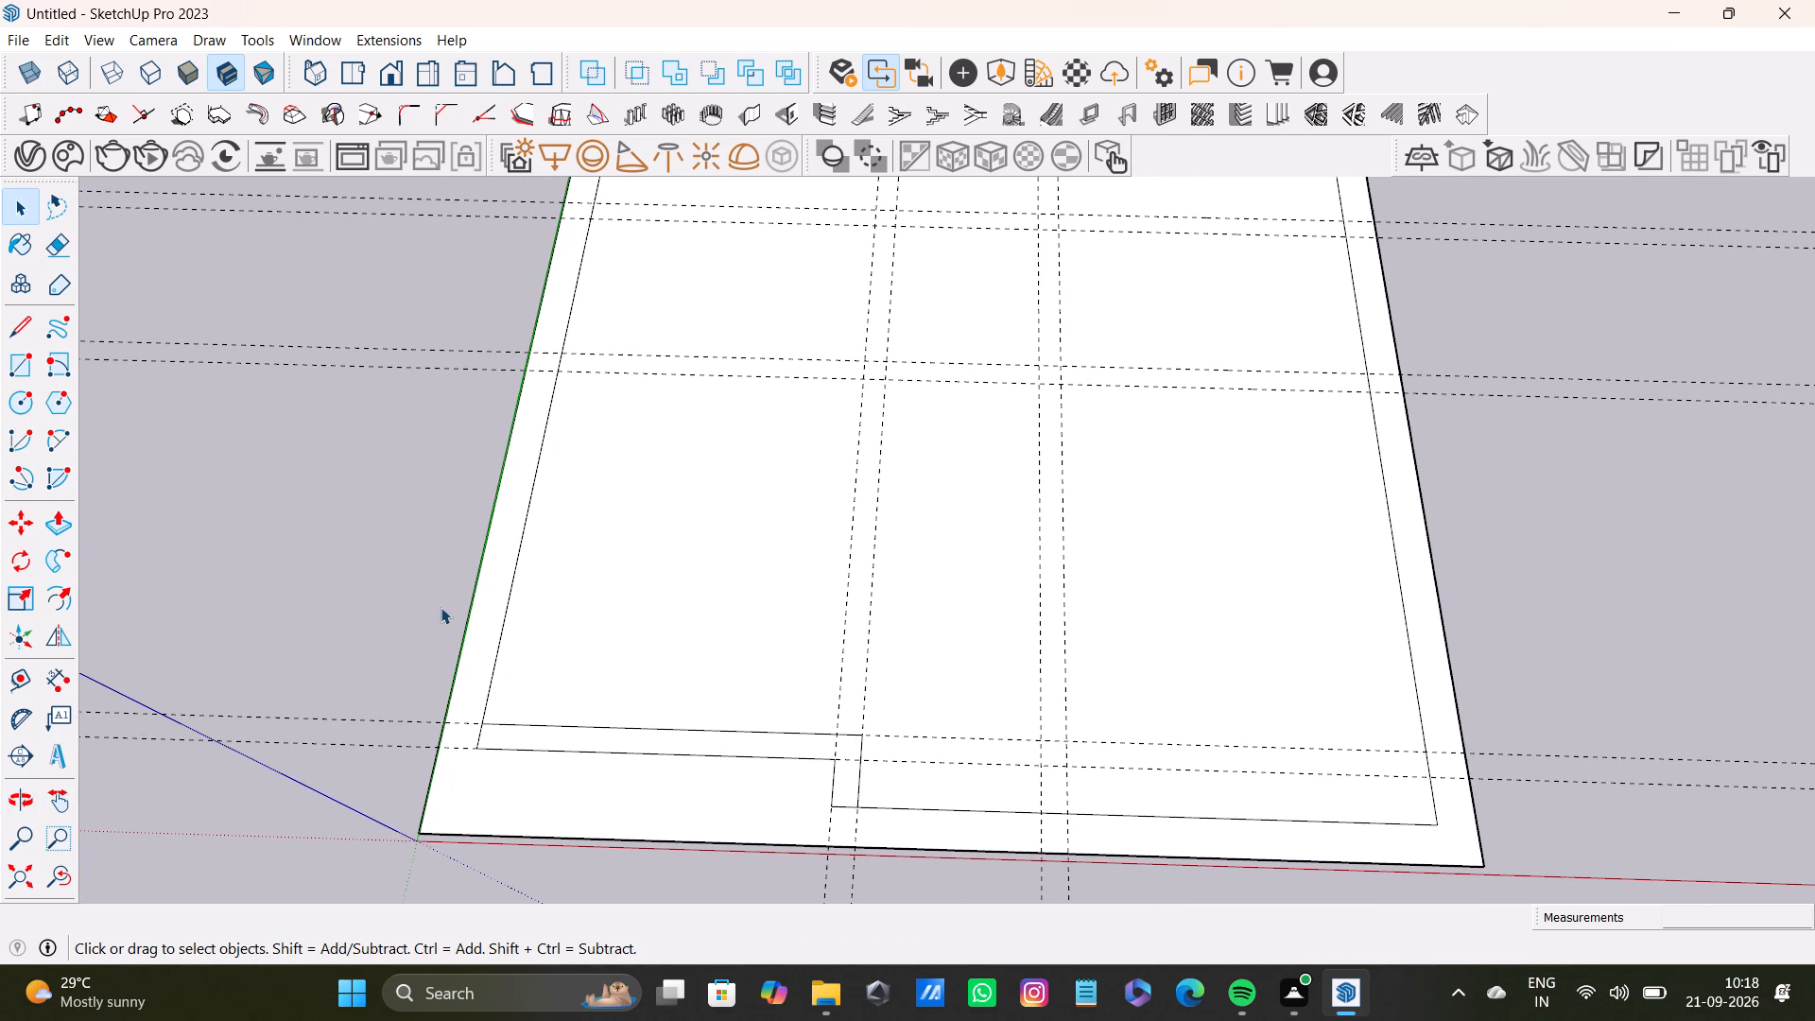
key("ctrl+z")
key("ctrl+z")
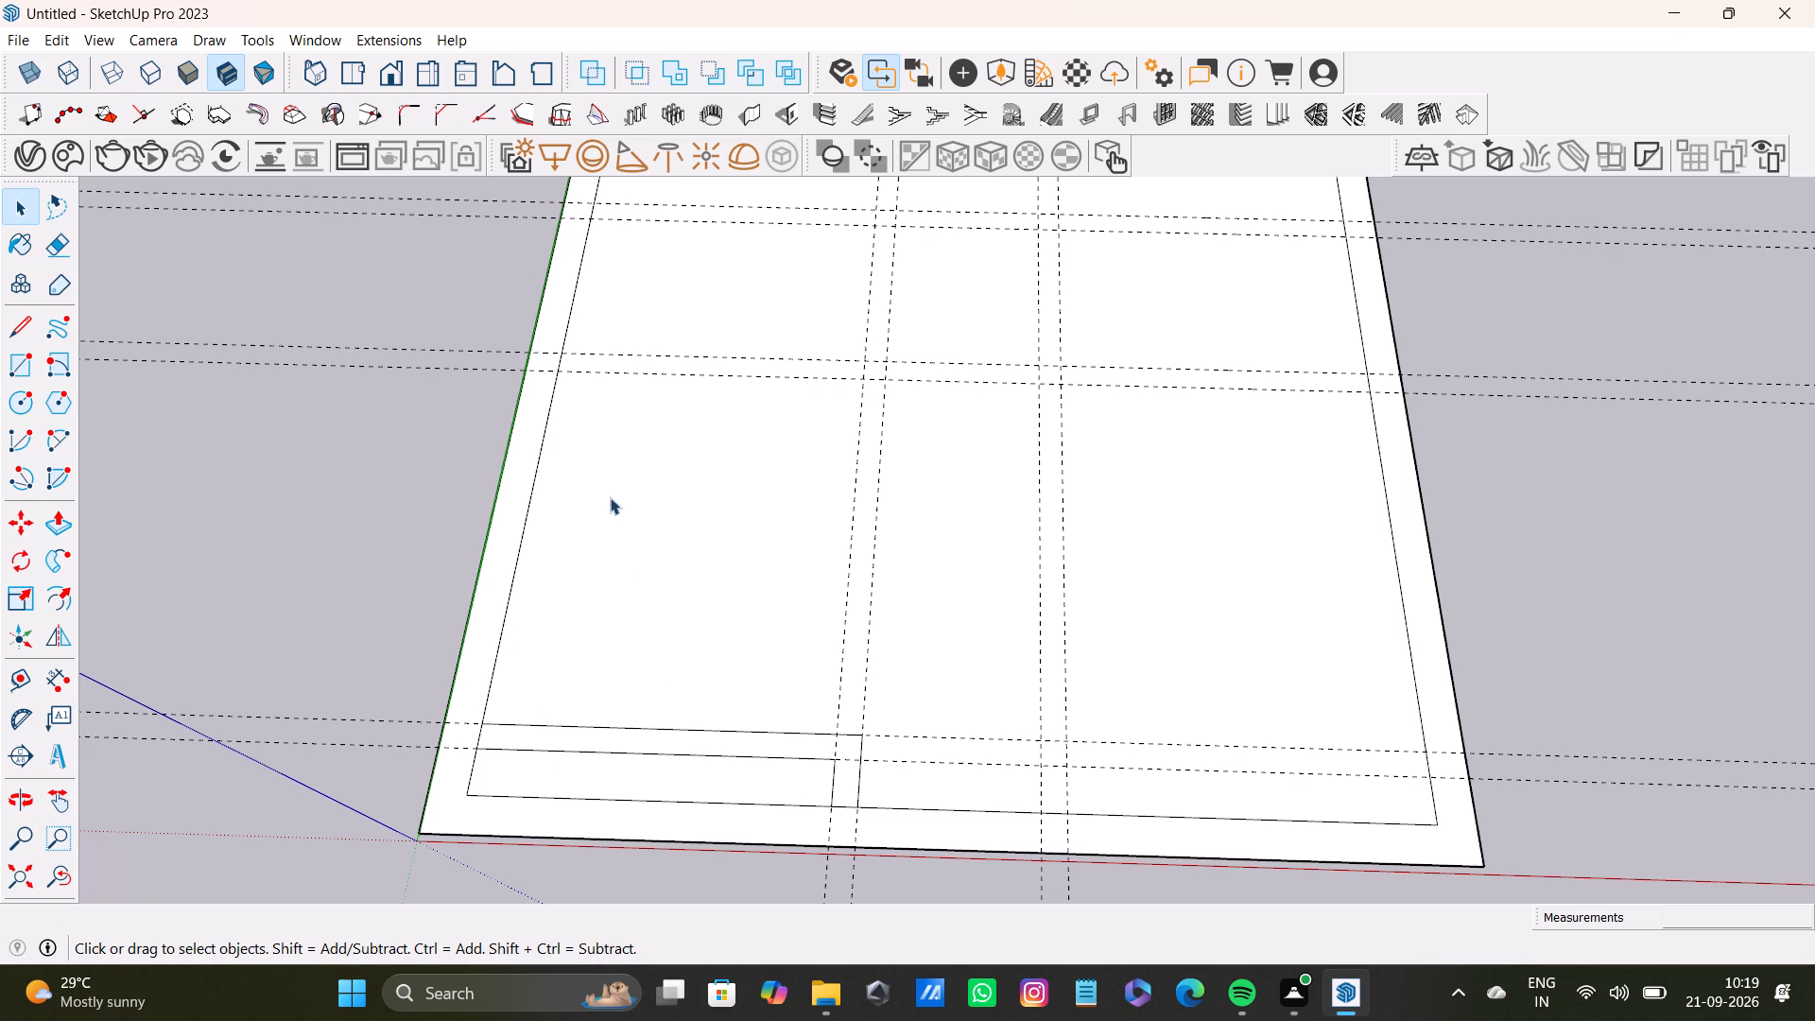
Draw a closed 6" wide partition stub about 3'10" long from the green-axis wall's inner edge along the middle cross guides.
middle_click_drag(625, 488, 632, 585, "shift")
key("l")
scroll(590, 457, "up", 4)
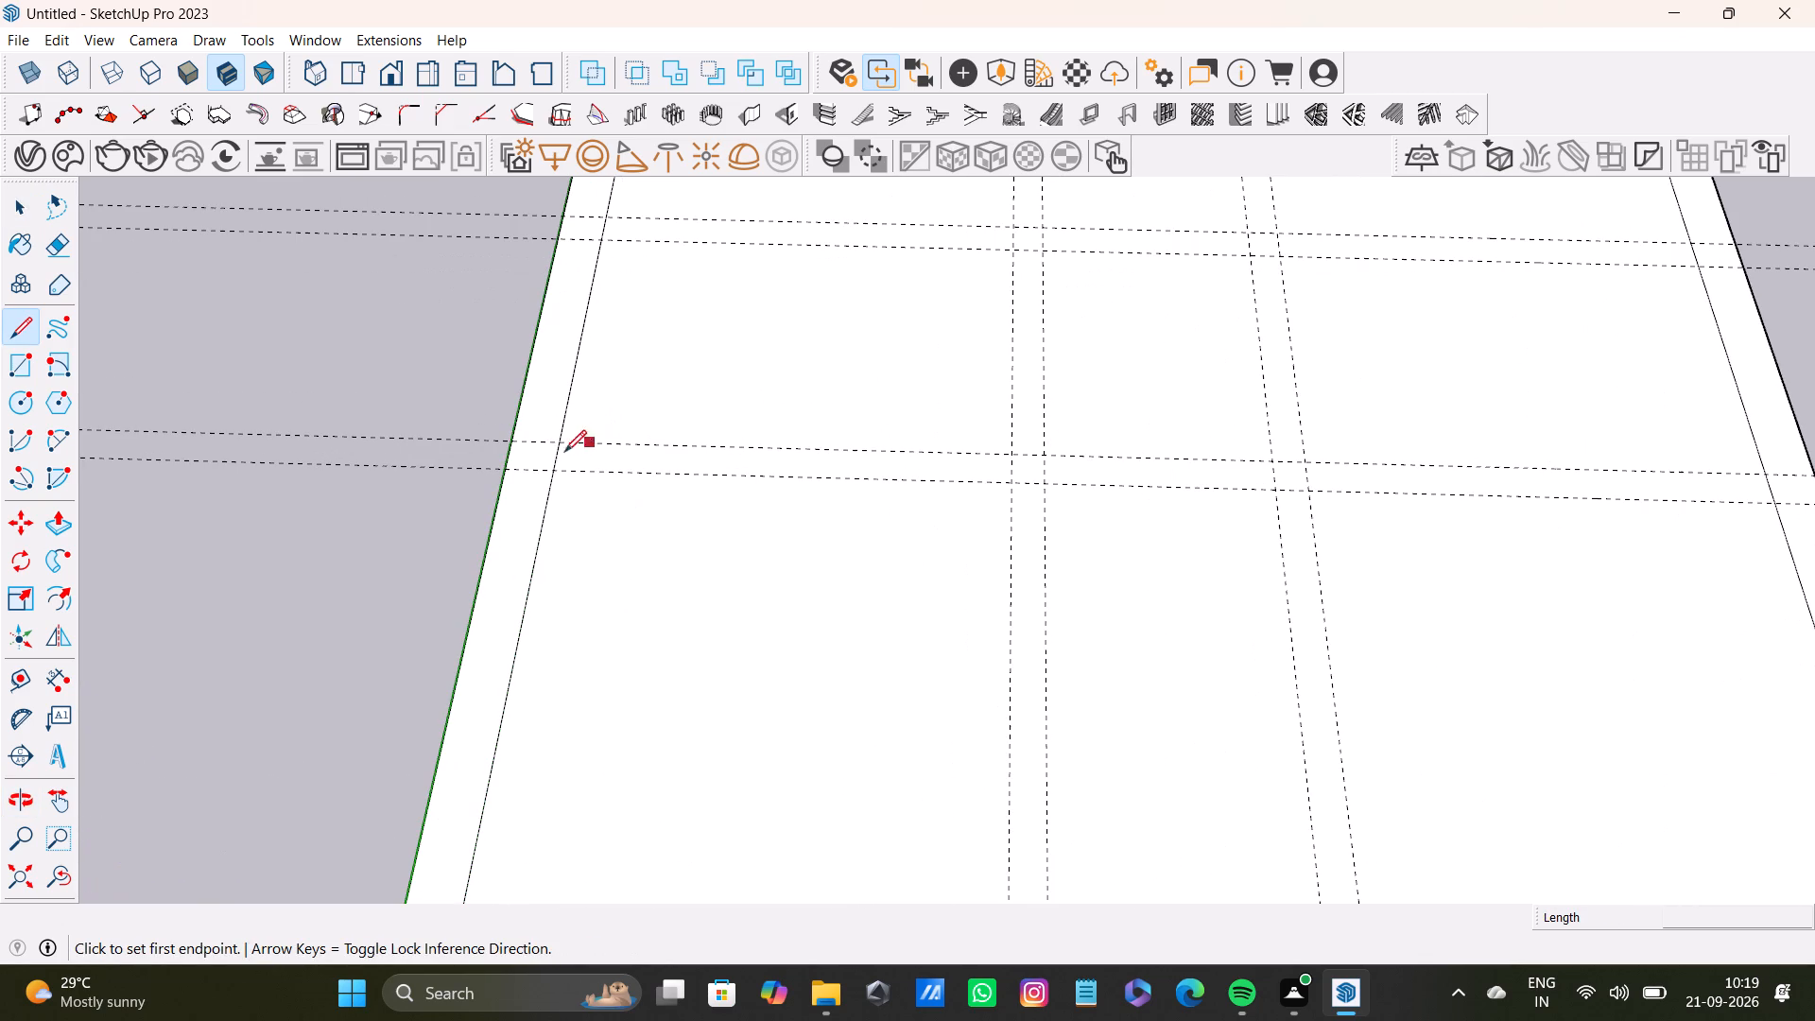
left_click(562, 439)
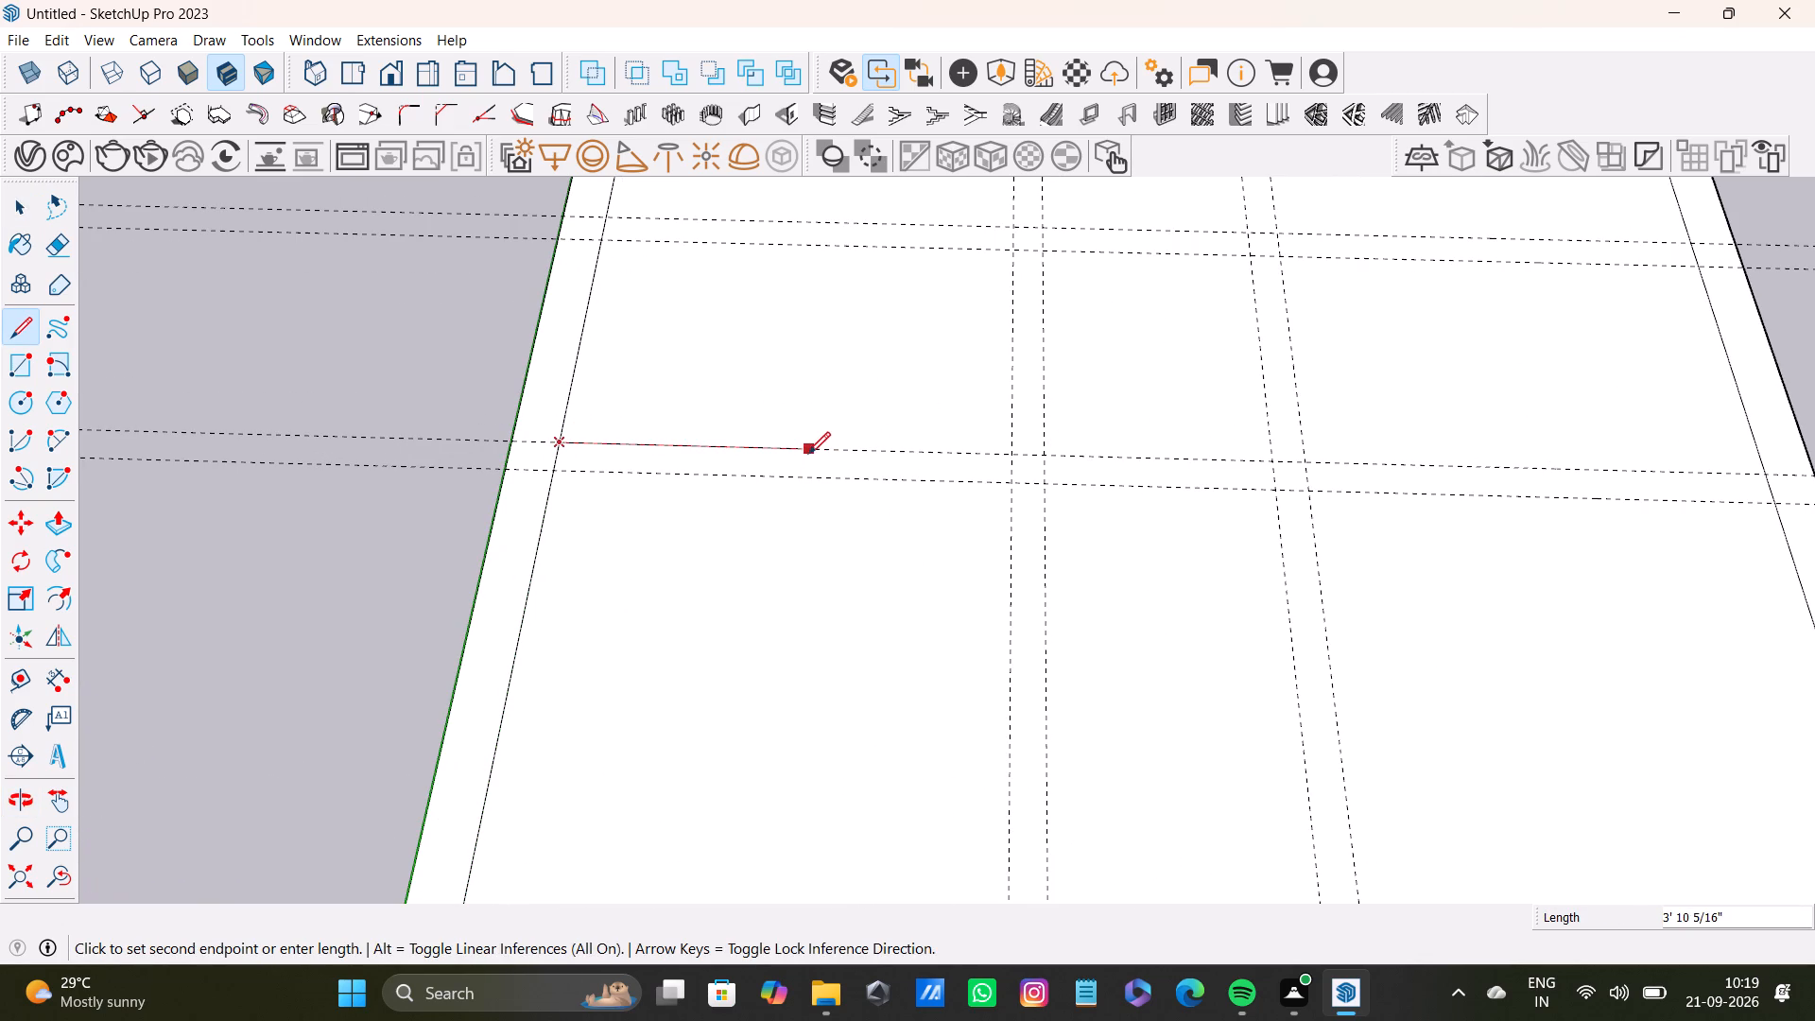
left_click(810, 447)
left_click(805, 479)
left_click(558, 469)
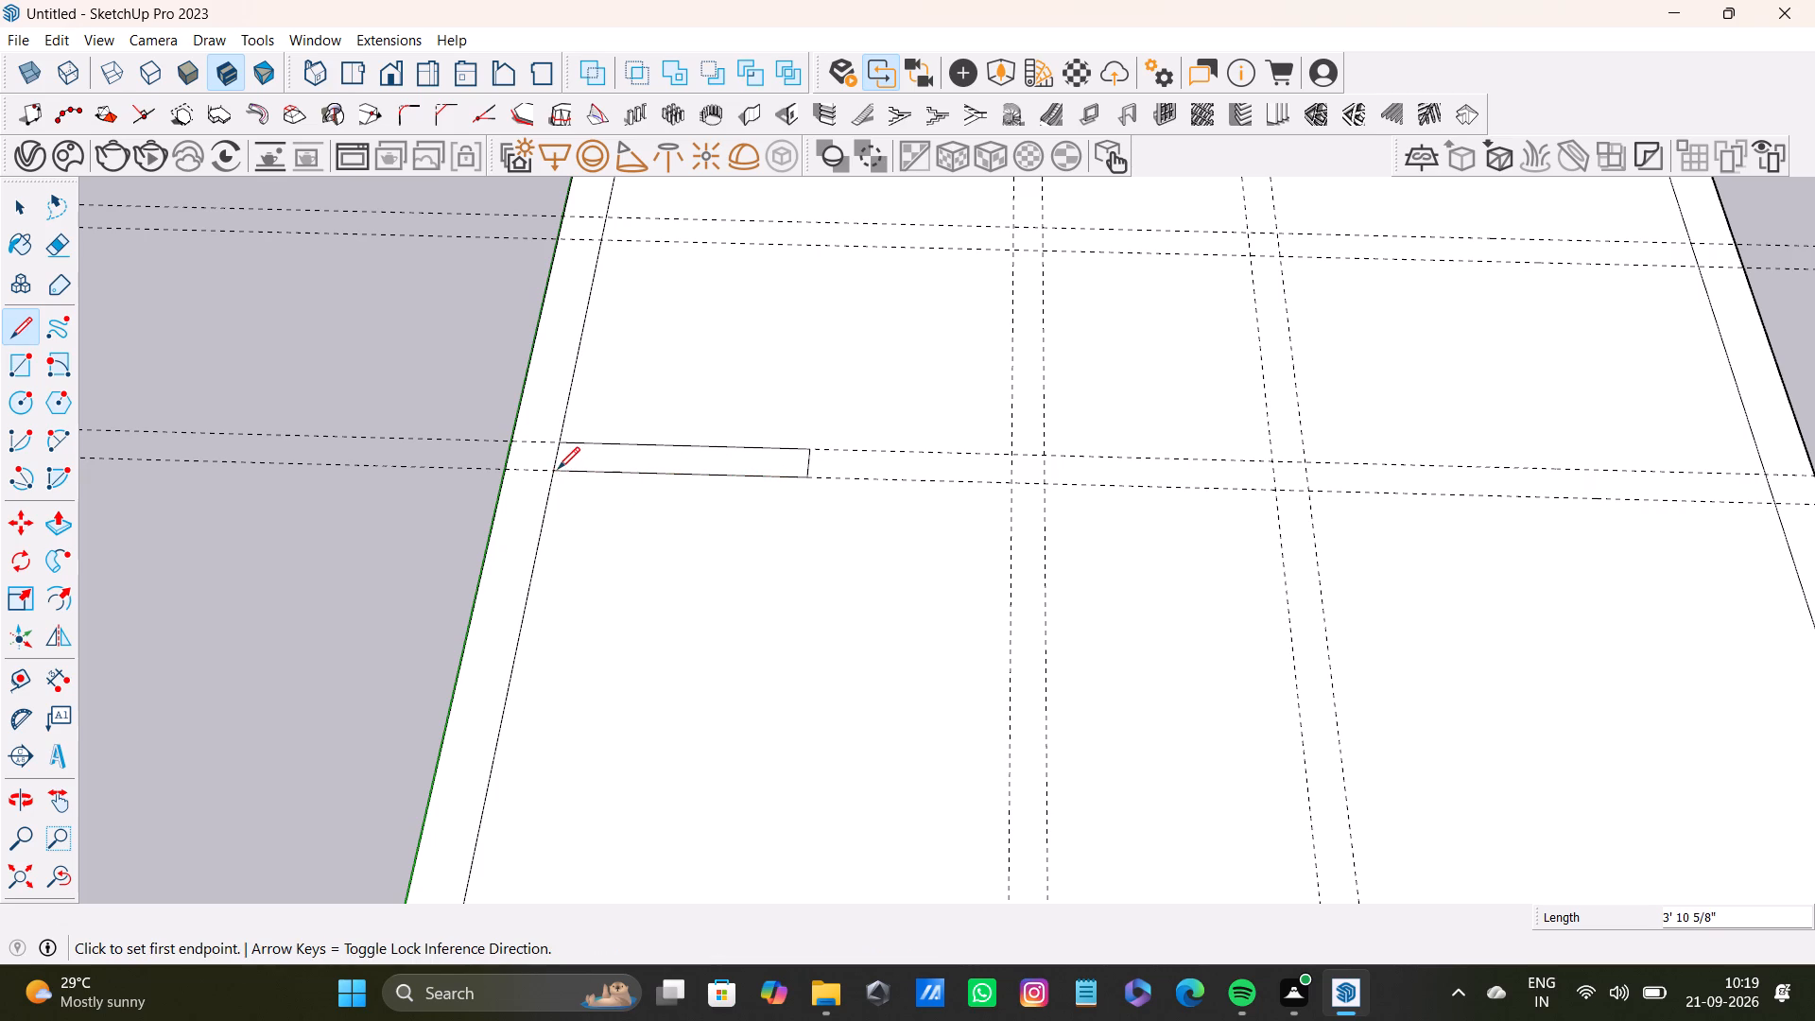
Draw a short closed 6" wide wall piece between the same cross guides, spanning the lengthwise guide pair nearer the green axis.
left_click(1051, 457)
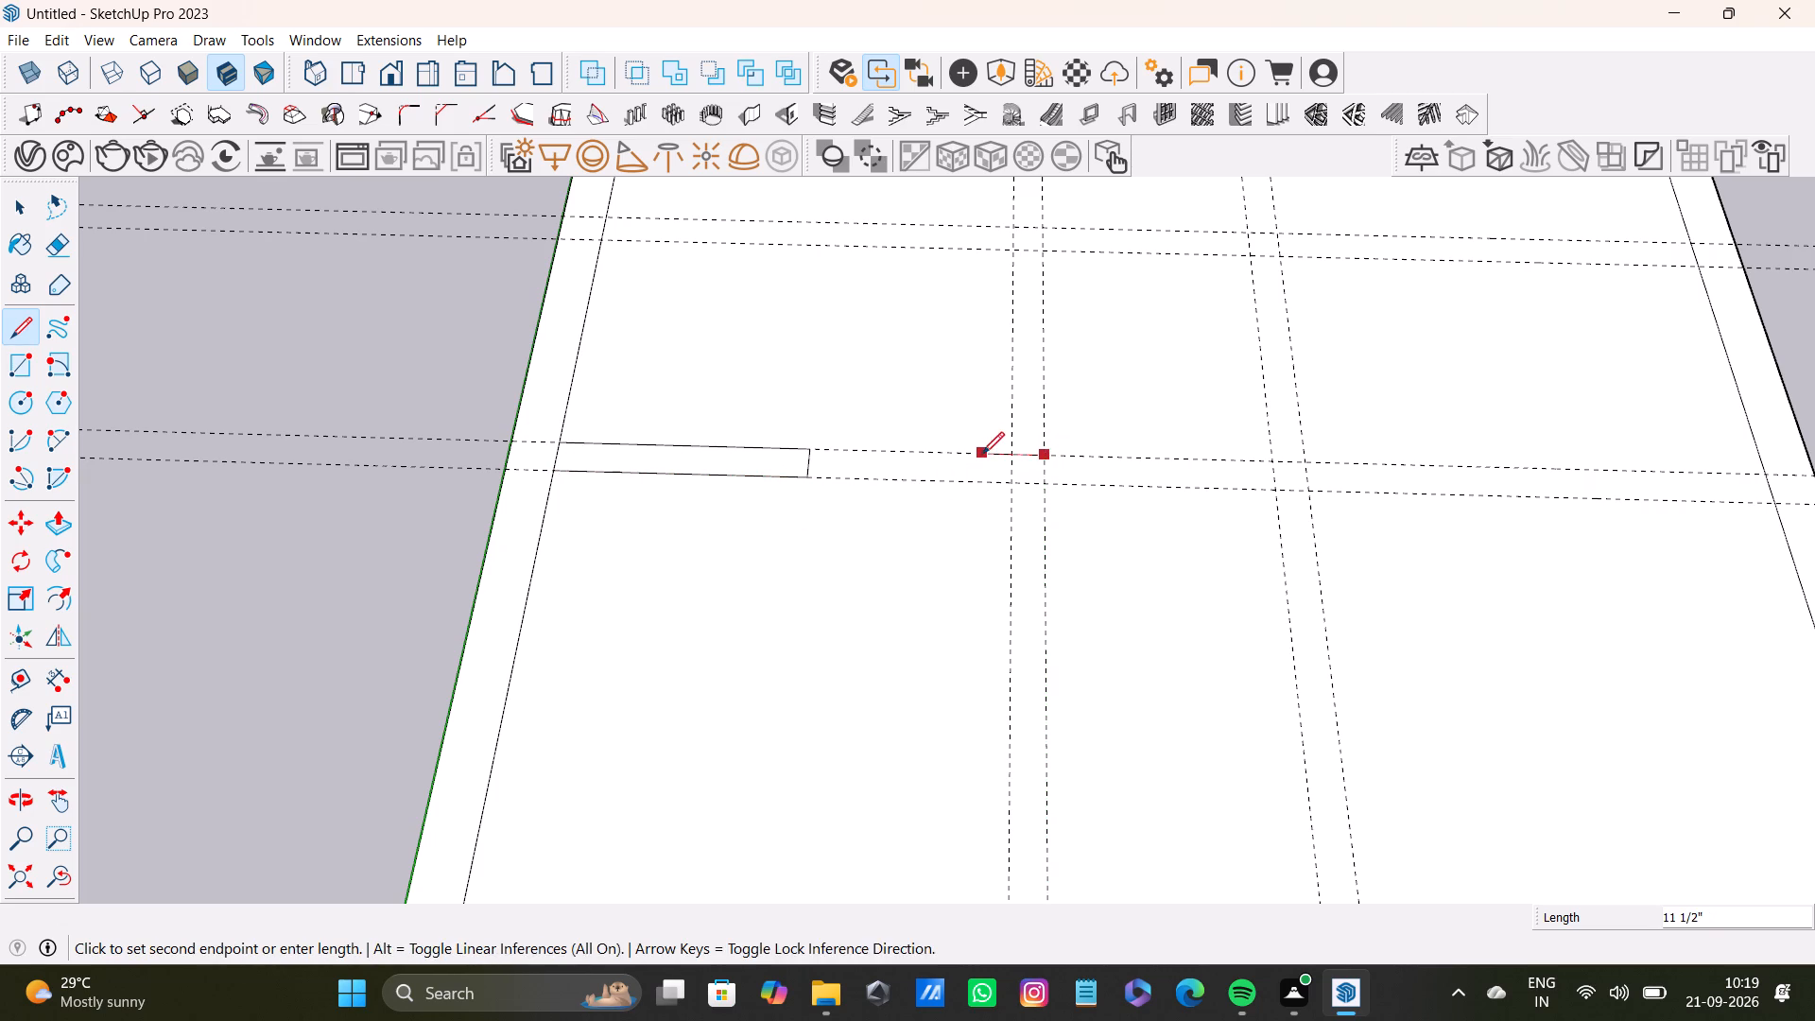
left_click(982, 451)
left_click(984, 486)
left_click(1081, 489)
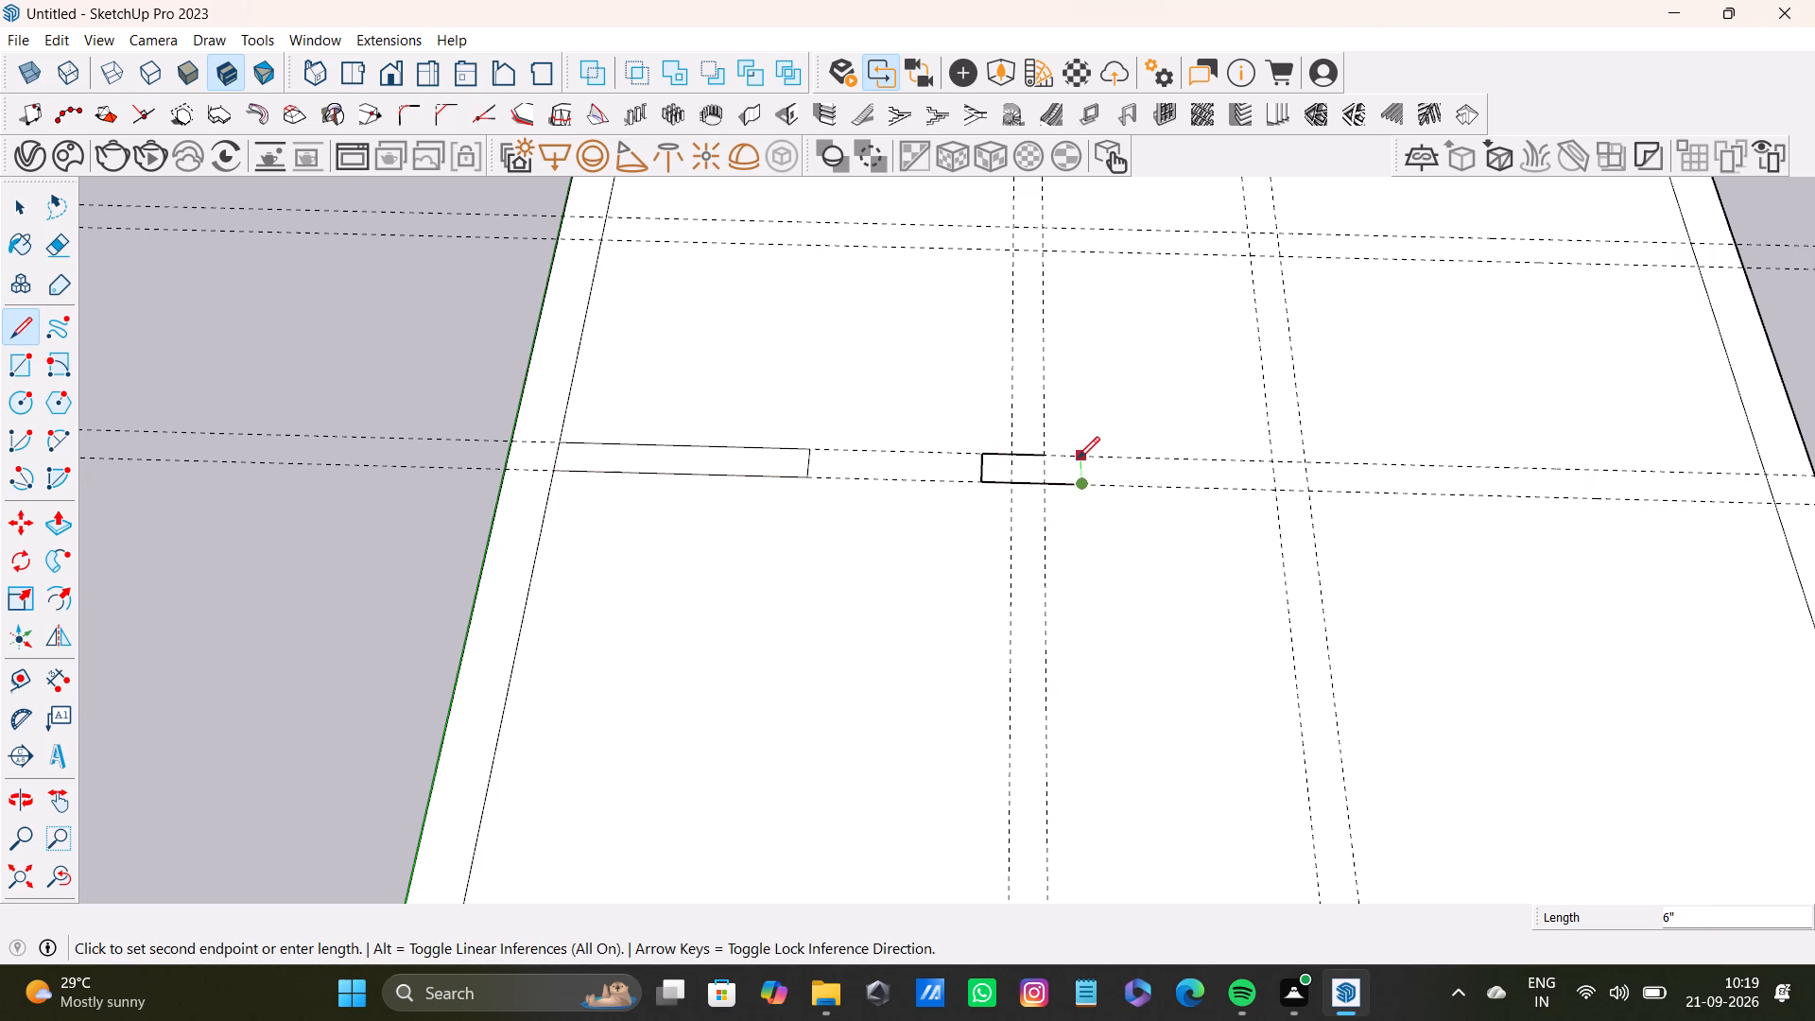
left_click(1078, 457)
left_click(1035, 454)
Draw two parallel 8'4" lines along the lengthwise guides, connecting the short wall piece to the L-shaped partition's corner.
scroll(996, 552, "down", 4)
middle_click_drag(1056, 576, 1009, 398, "shift")
scroll(979, 386, "up", 3)
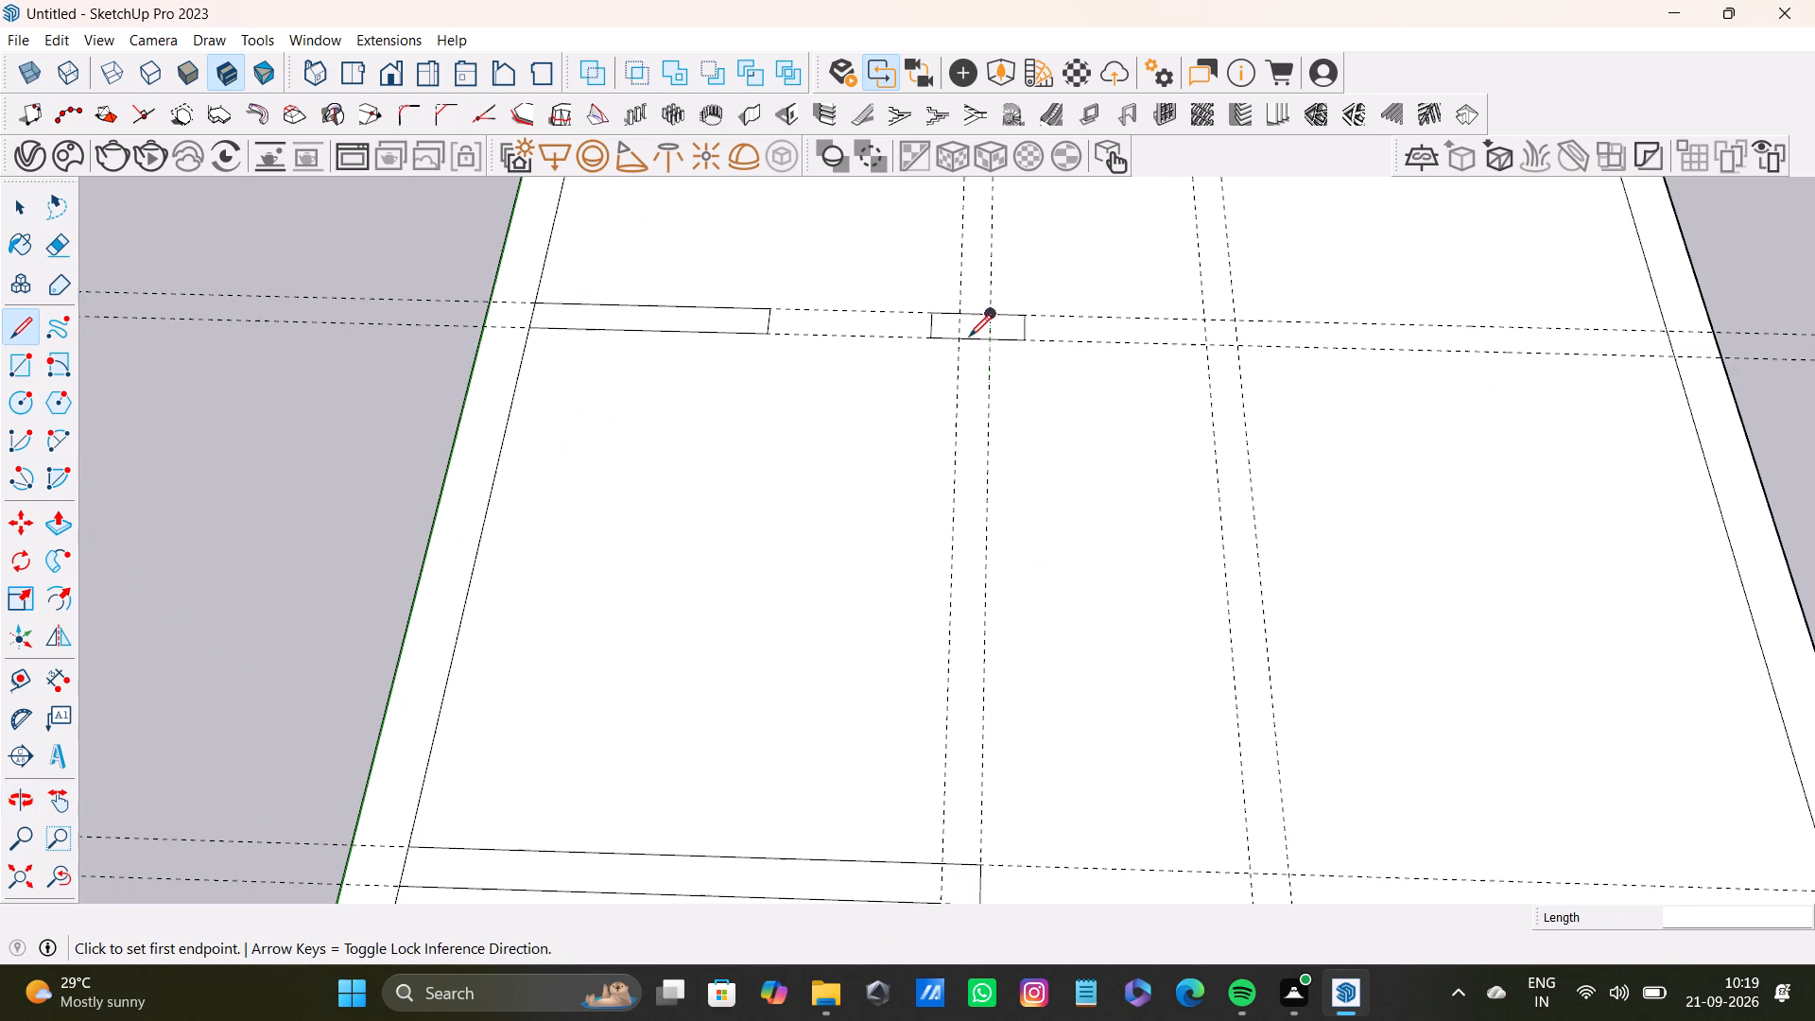
left_click(959, 342)
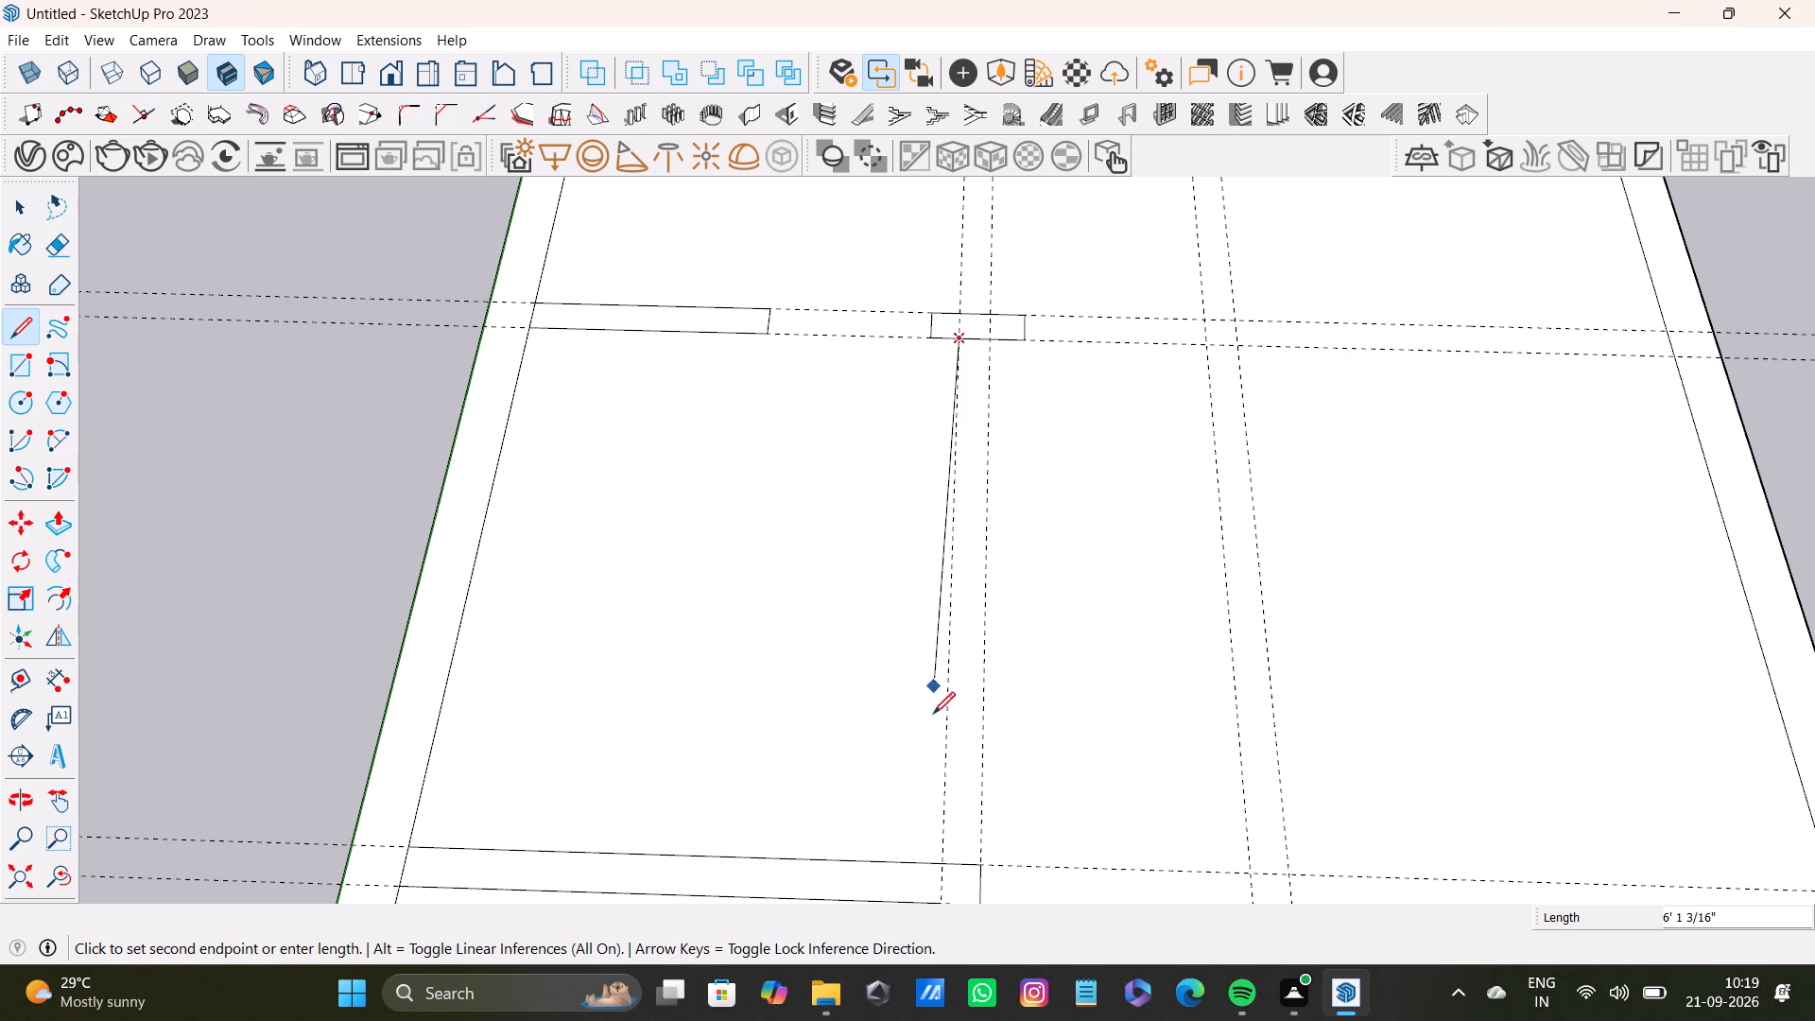
left_click(942, 869)
left_click(982, 868)
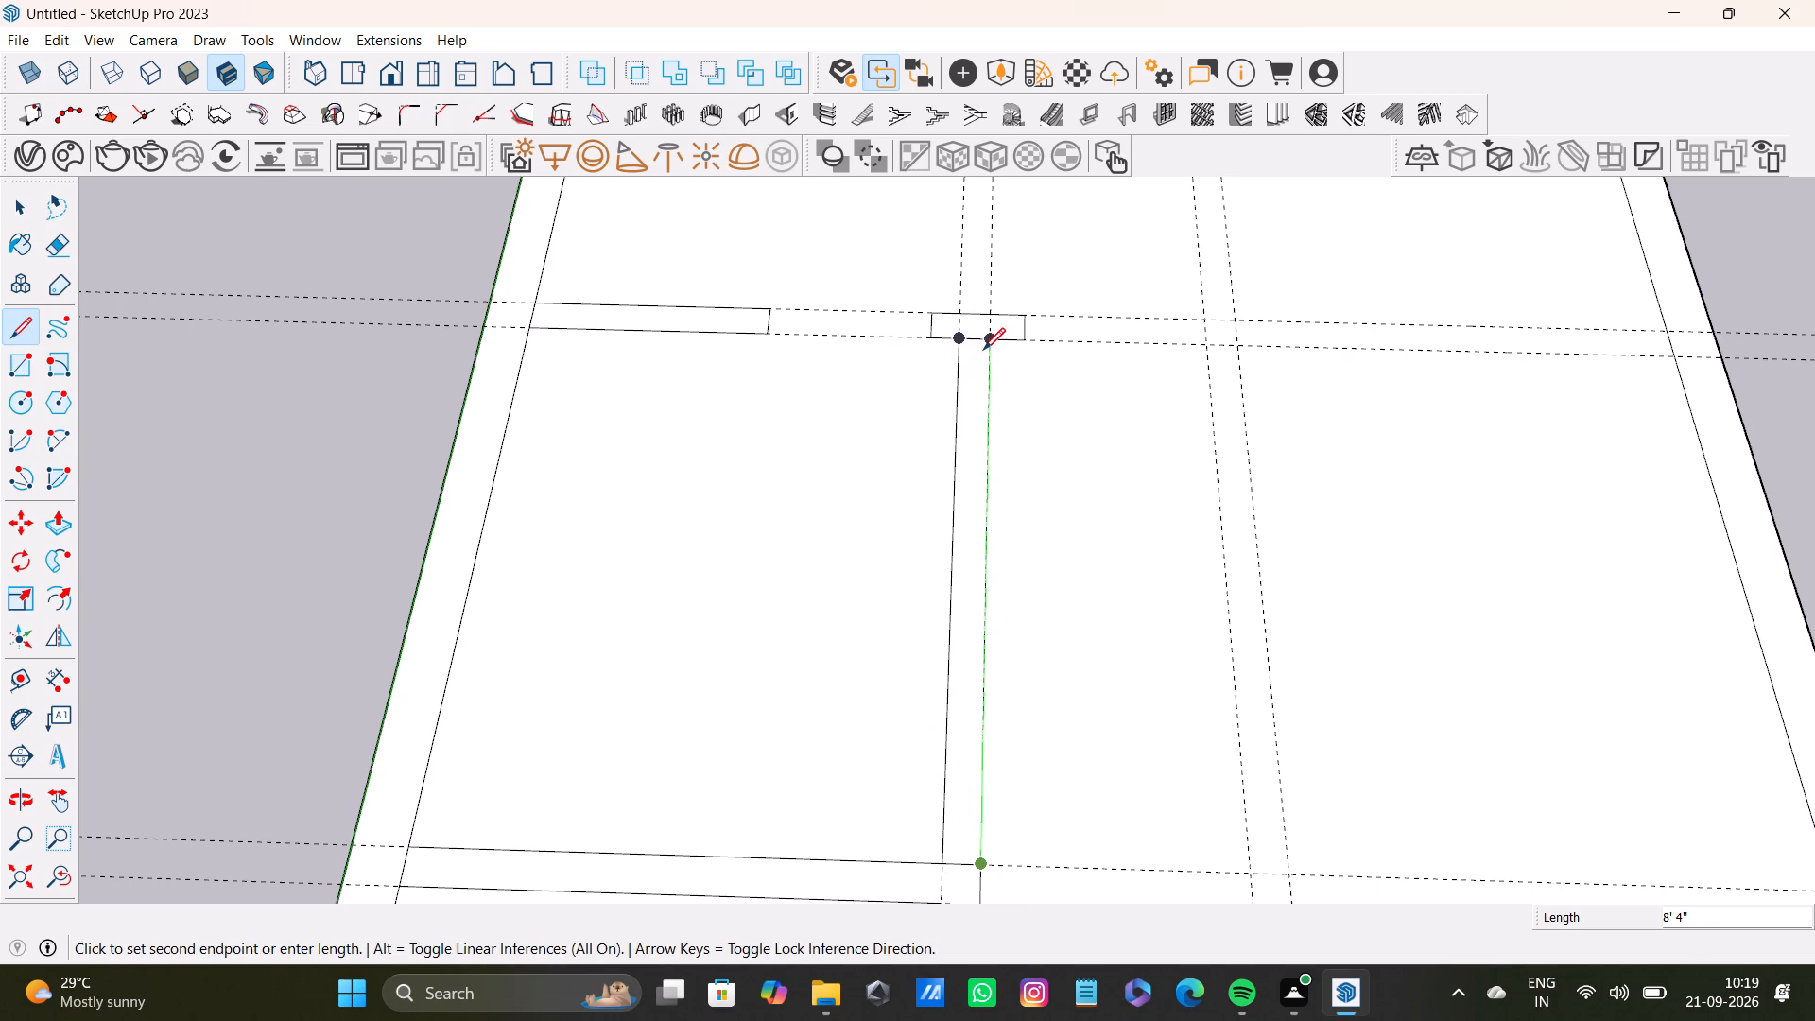
left_click(984, 350)
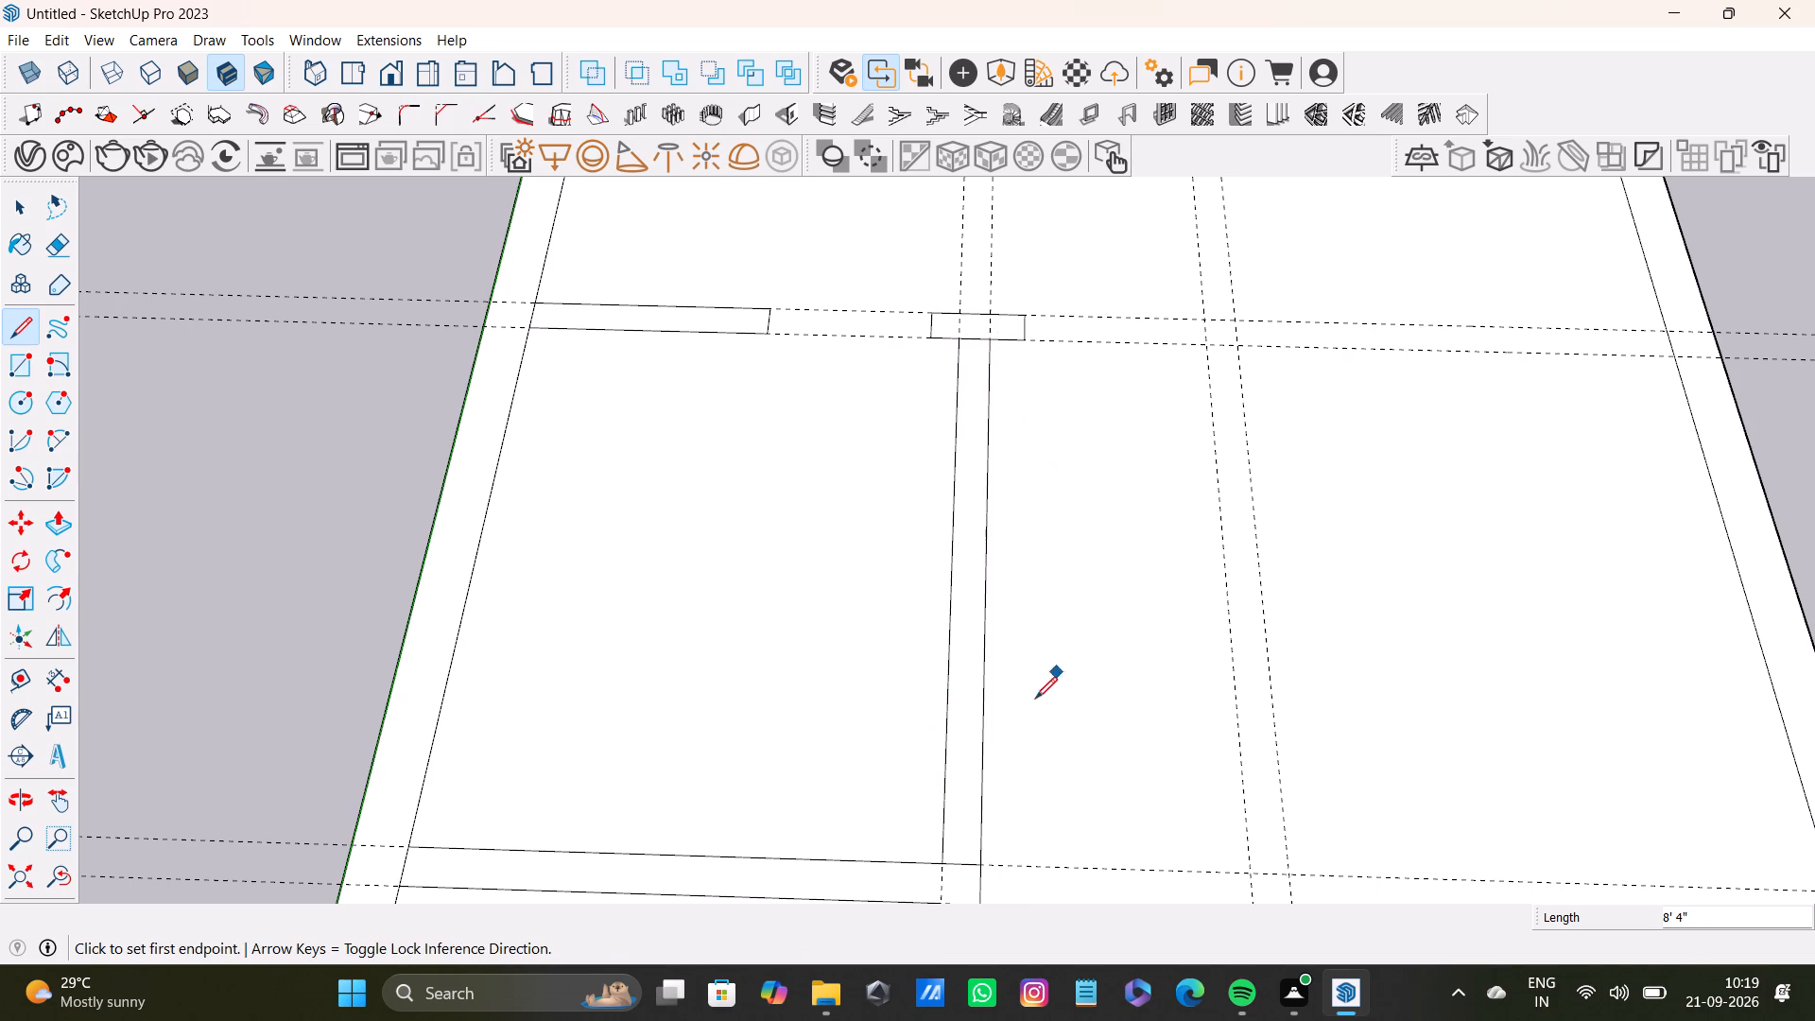
Draw 9" lines across the red-axis outer wall at the lengthwise partition's green-axis-side face and the second lengthwise pair's nearer guide.
scroll(1035, 699, "down", 3)
middle_click_drag(1053, 714, 1019, 518, "shift")
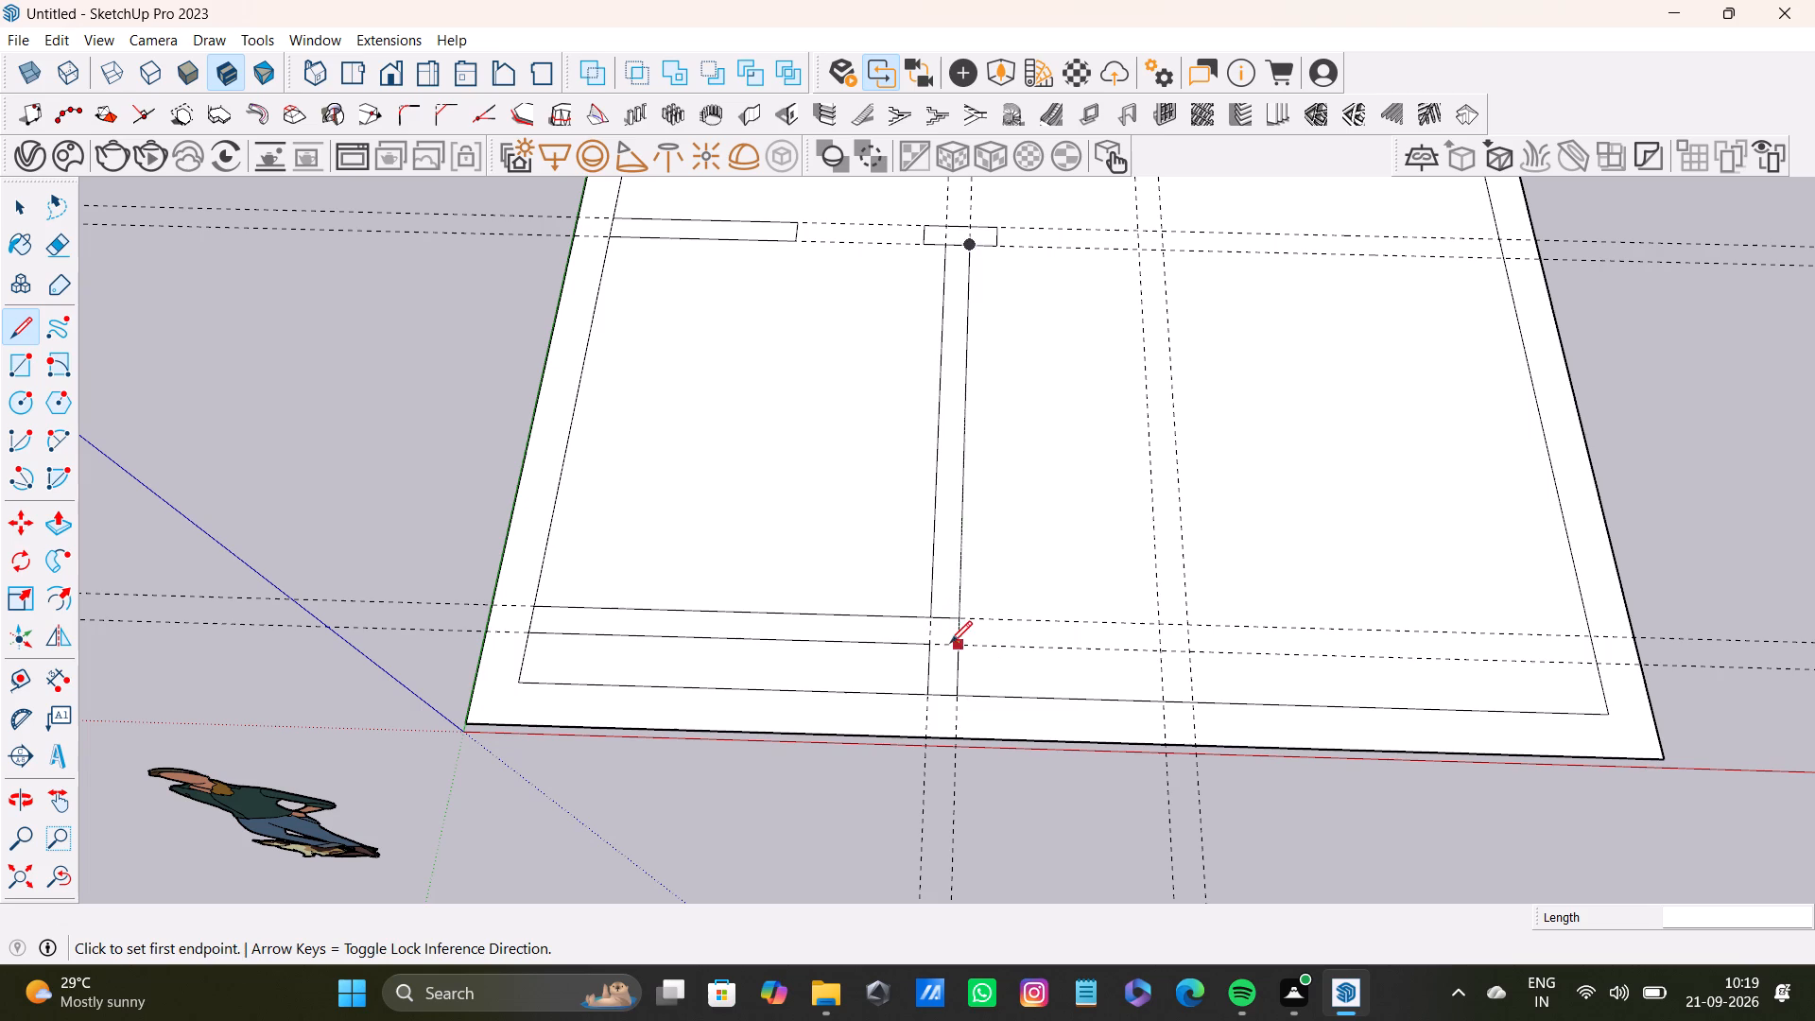
scroll(1005, 654, "up", 2)
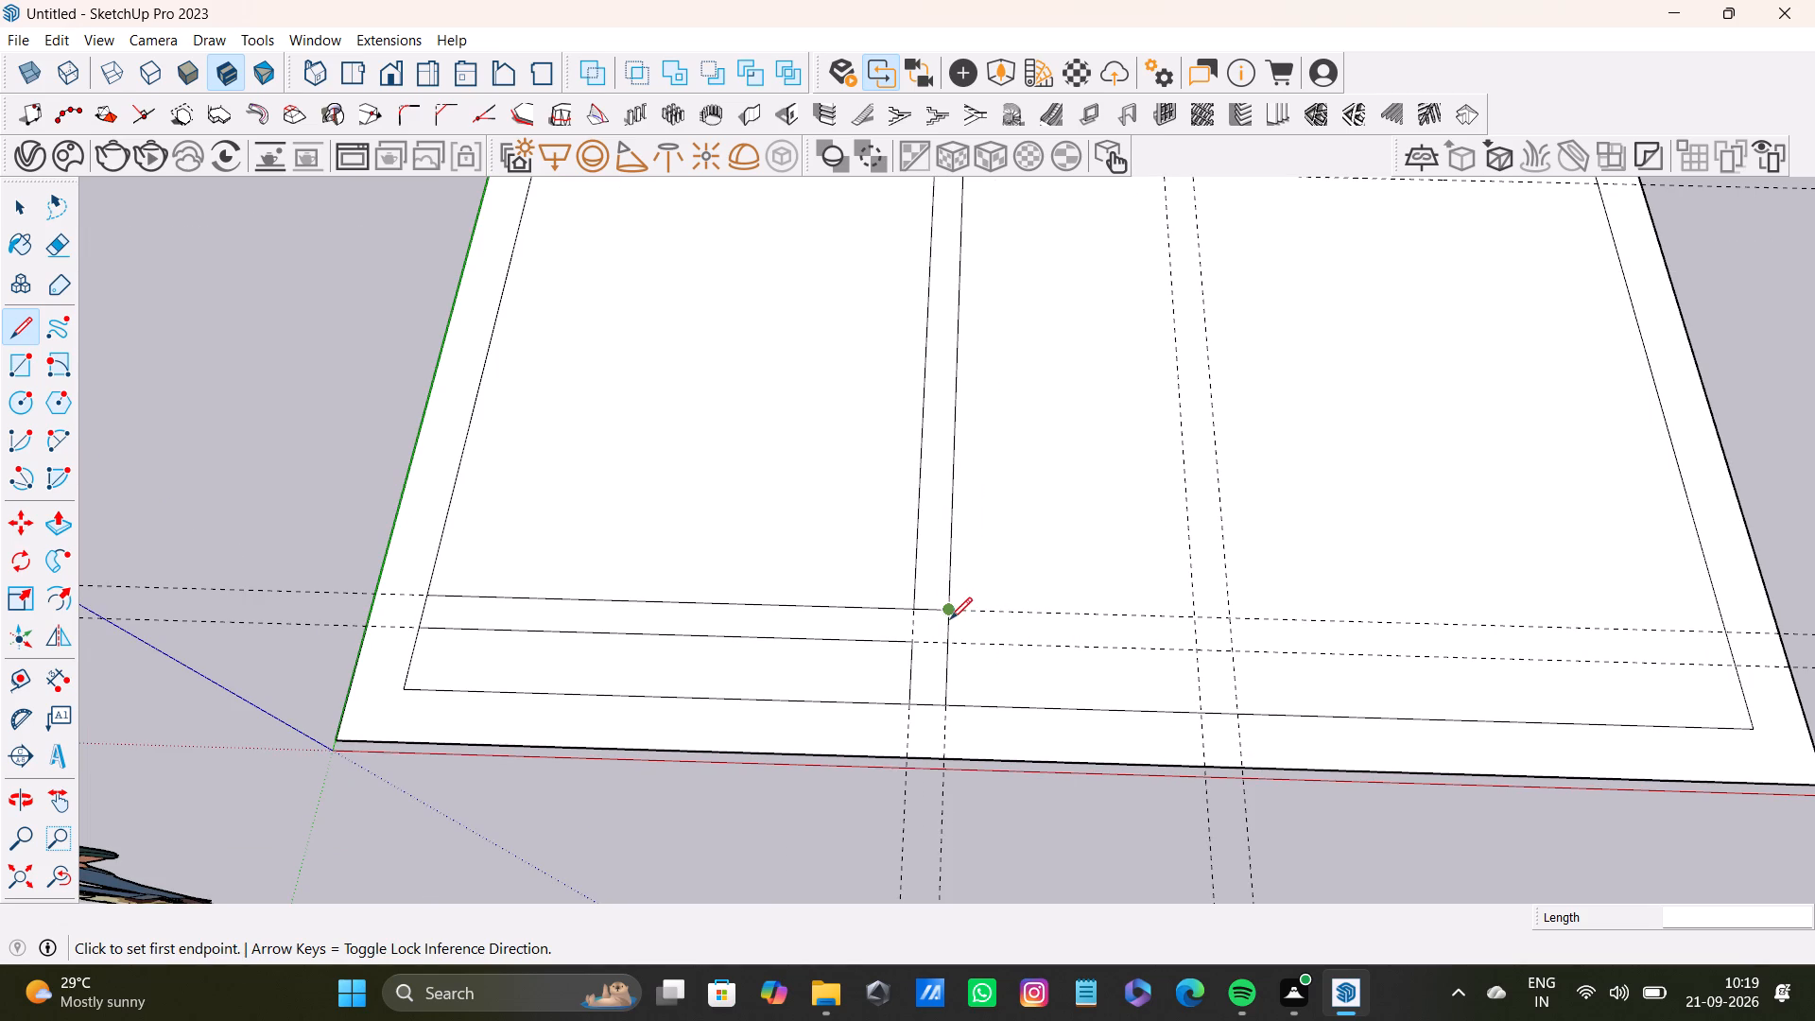
left_click(945, 703)
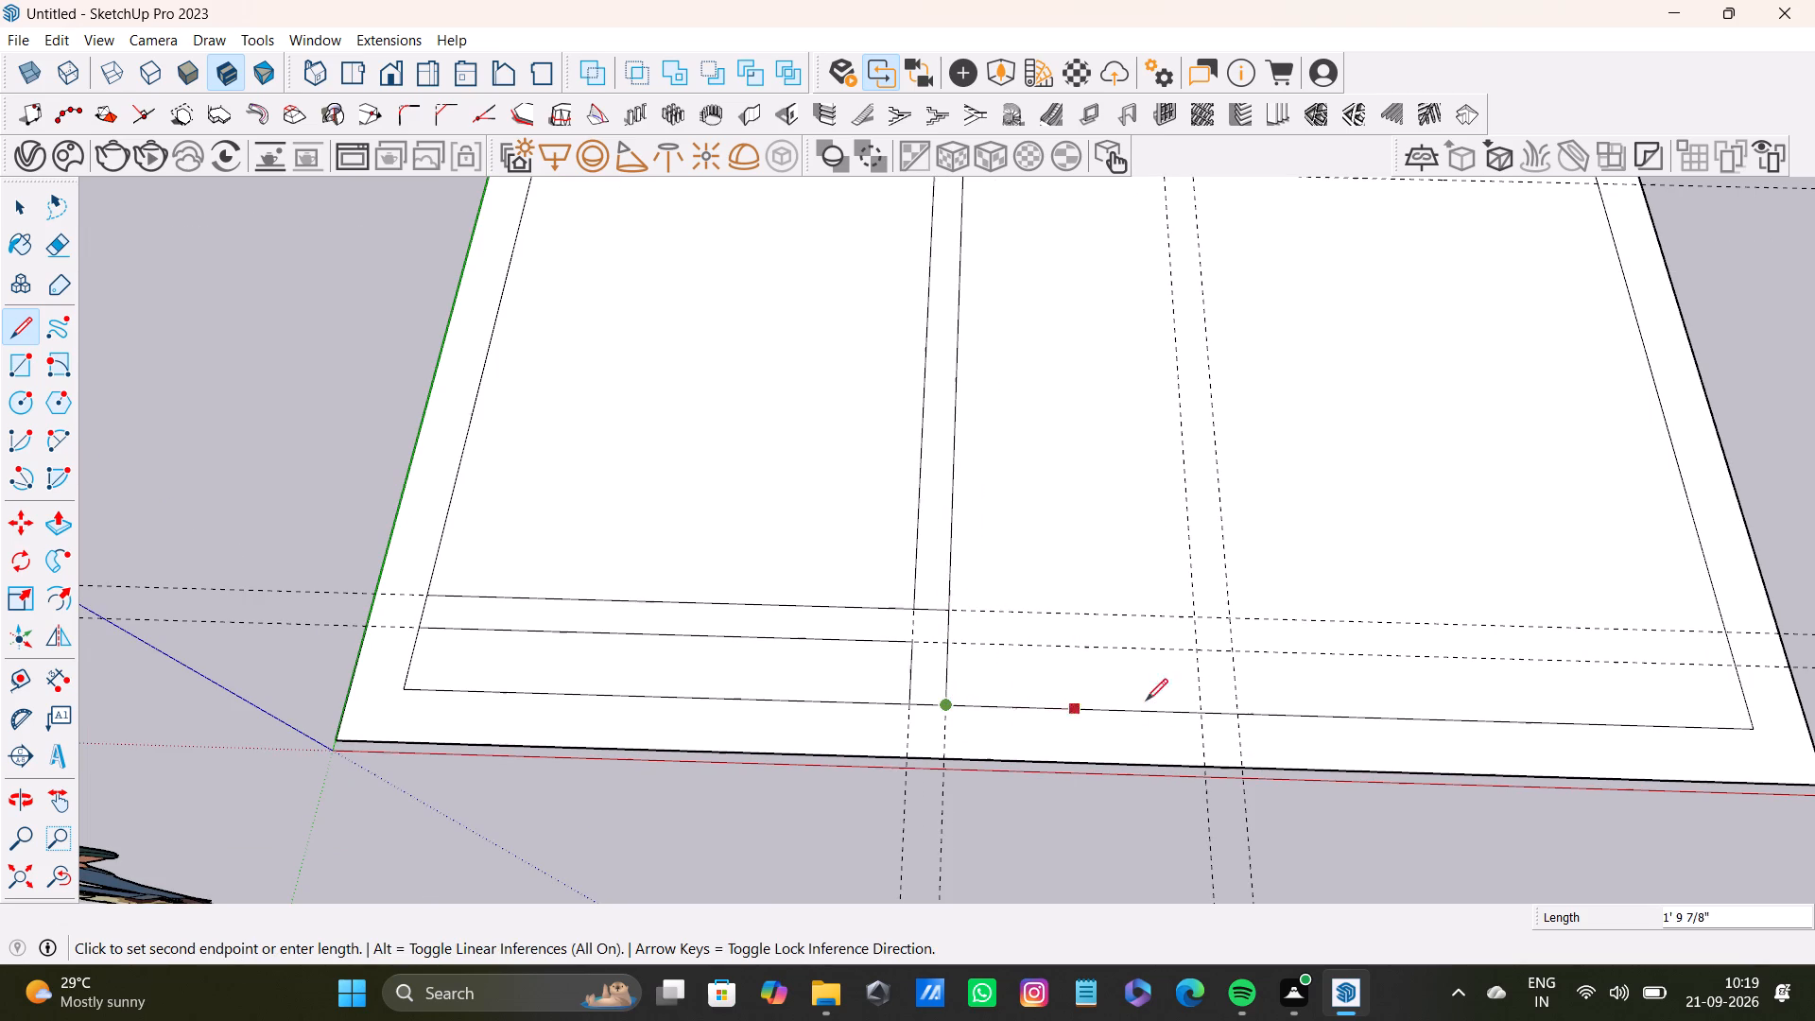
left_click(1198, 712)
left_click(1198, 764)
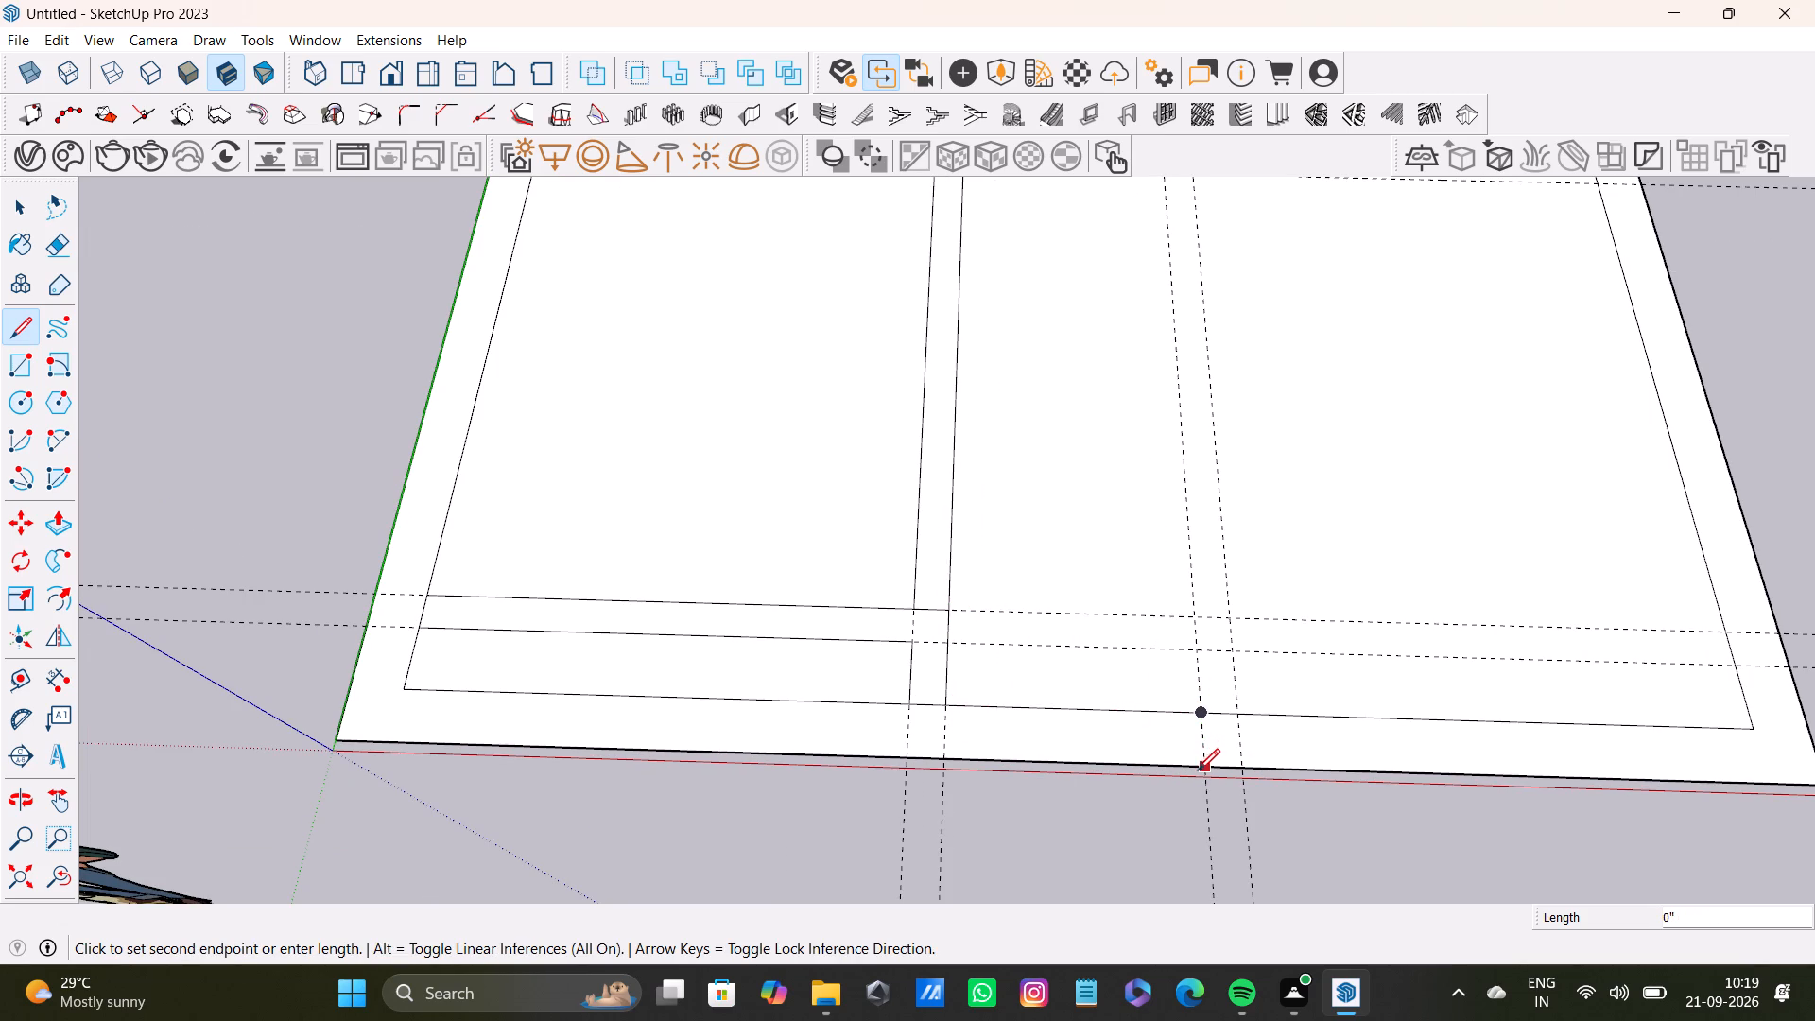
left_click(1202, 772)
left_click(1200, 715)
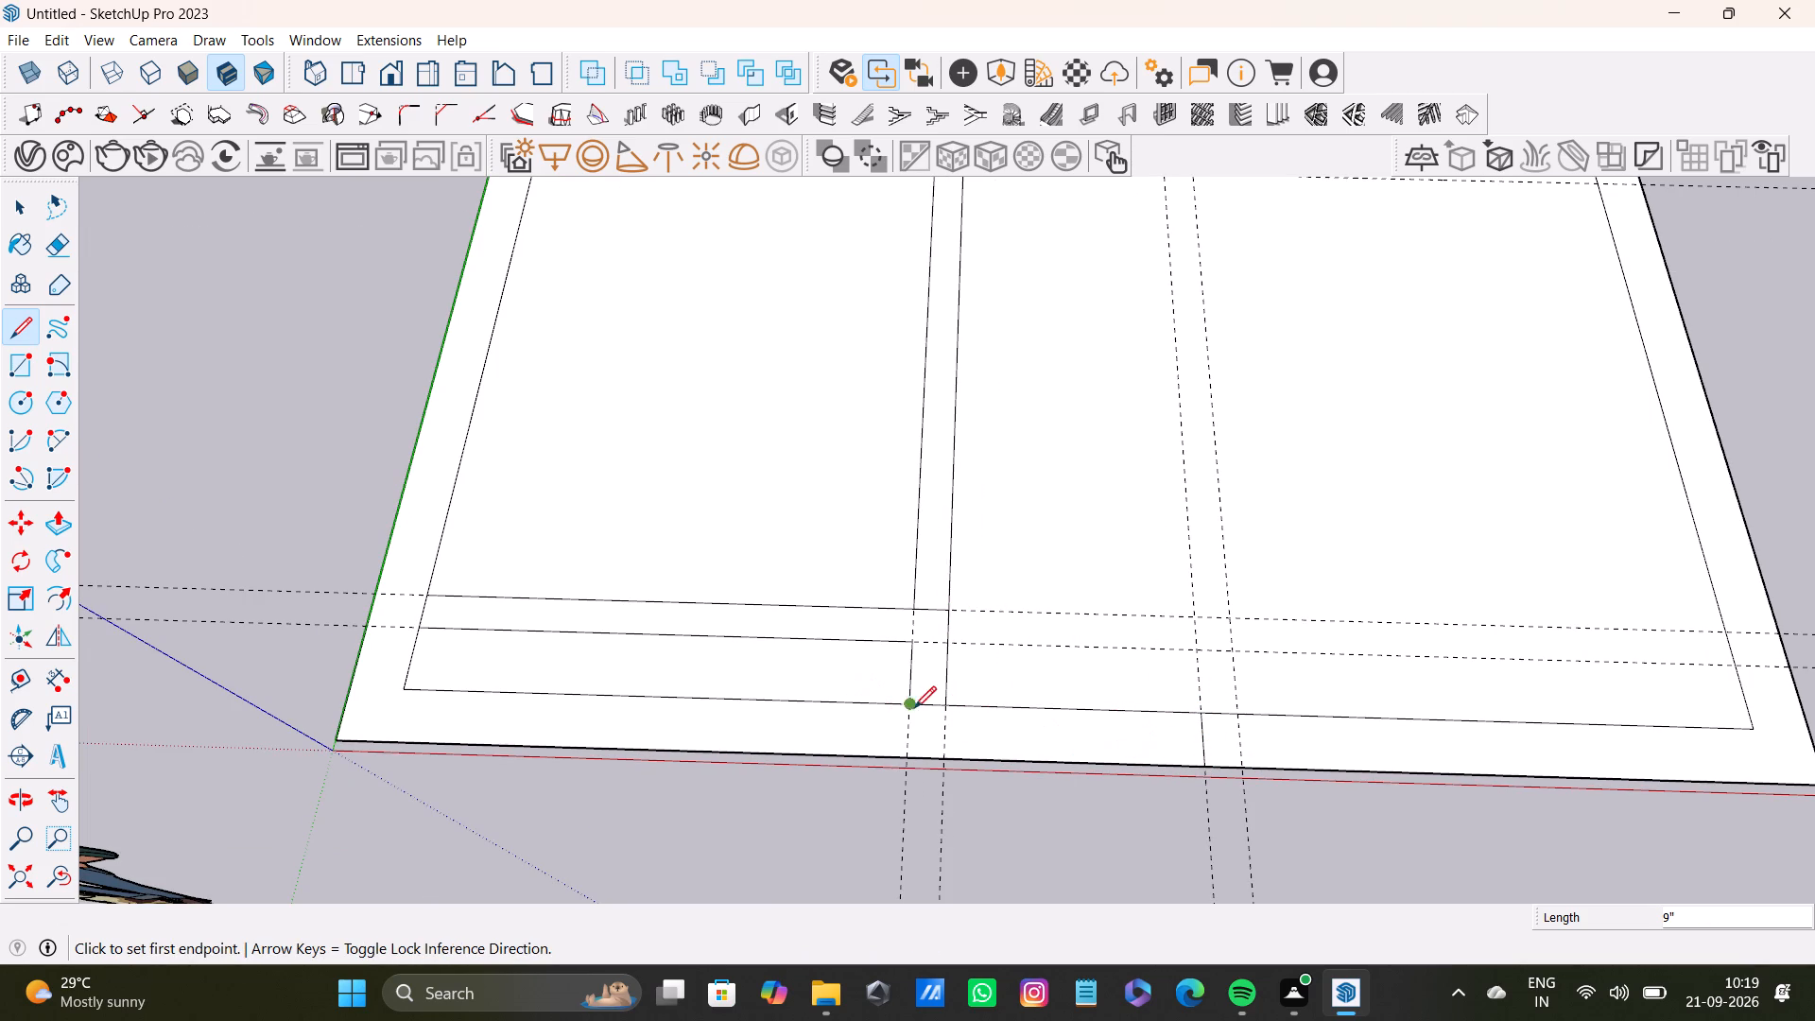
left_click(909, 712)
left_click(910, 762)
Delete the inner edge segment of the red-axis wall between the two faces of the lengthwise partition.
key("space")
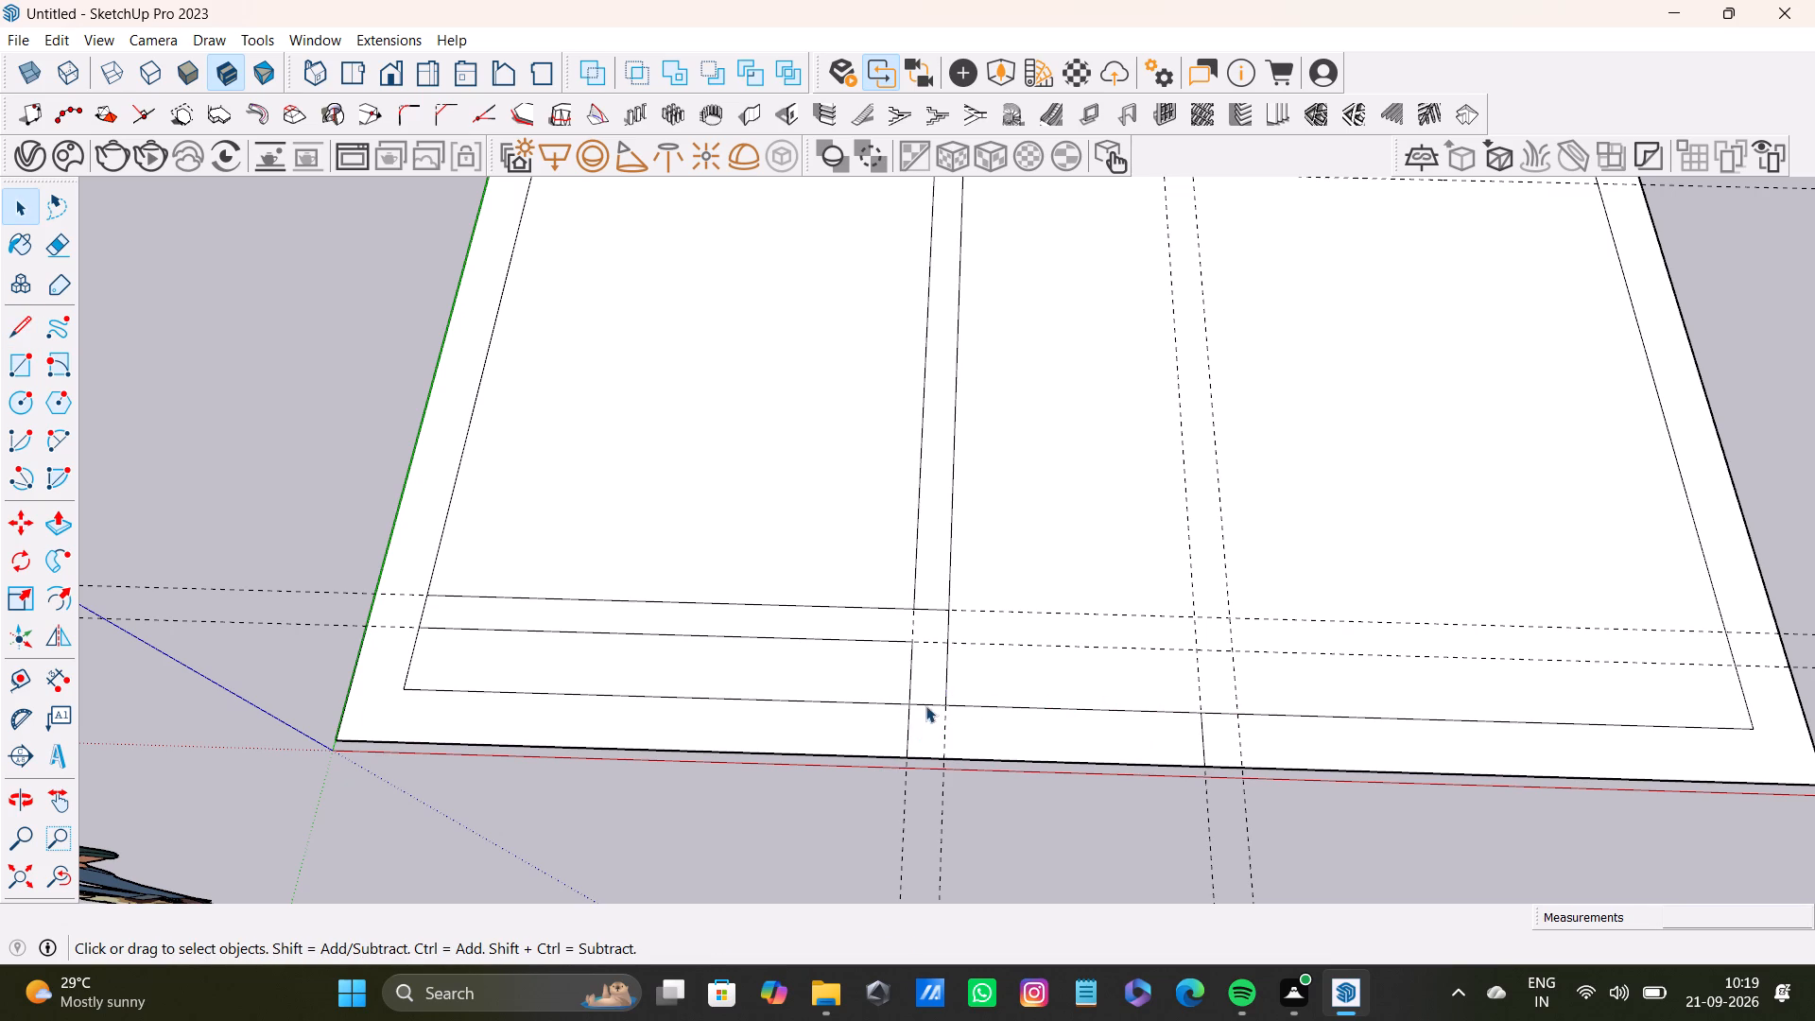
left_click(932, 702)
key("Delete")
Draw a closed 6" partition along the middle cross guides from the opposite long wall to slightly past the second lengthwise guide pair.
scroll(1226, 731, "down", 3)
middle_click_drag(1235, 728, 931, 763, "shift")
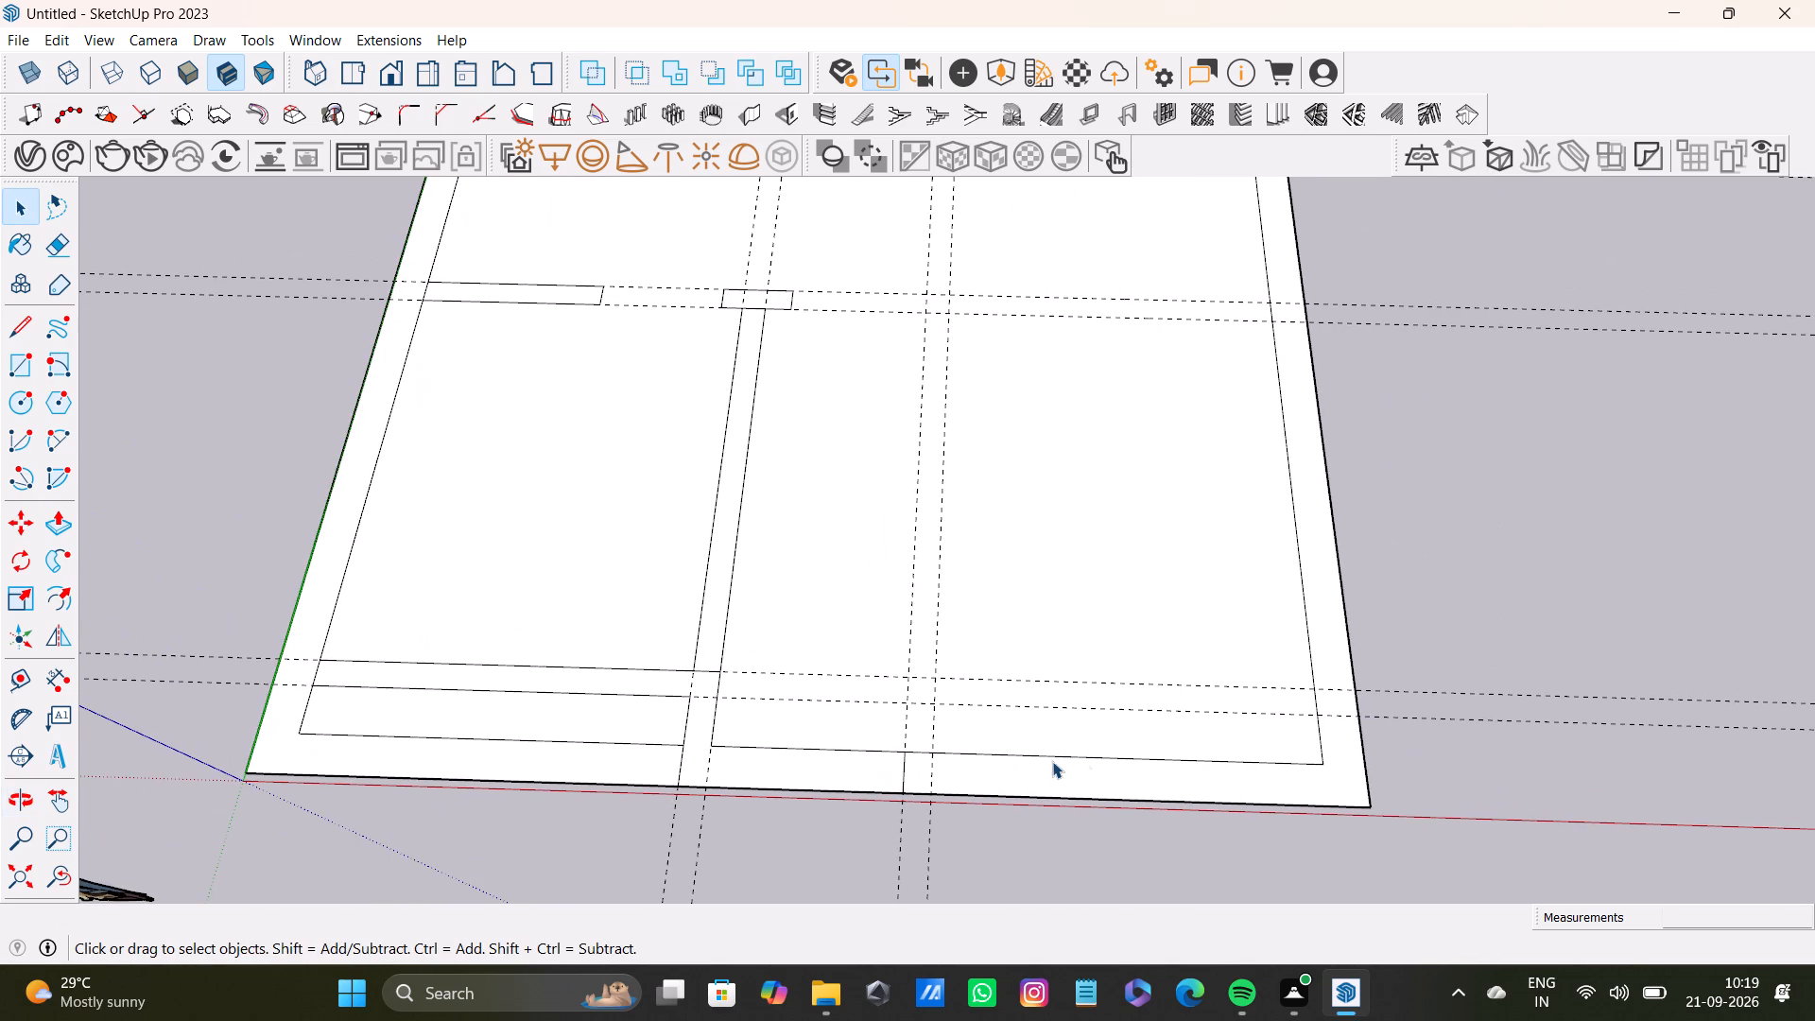
key("l")
scroll(1201, 775, "up", 1)
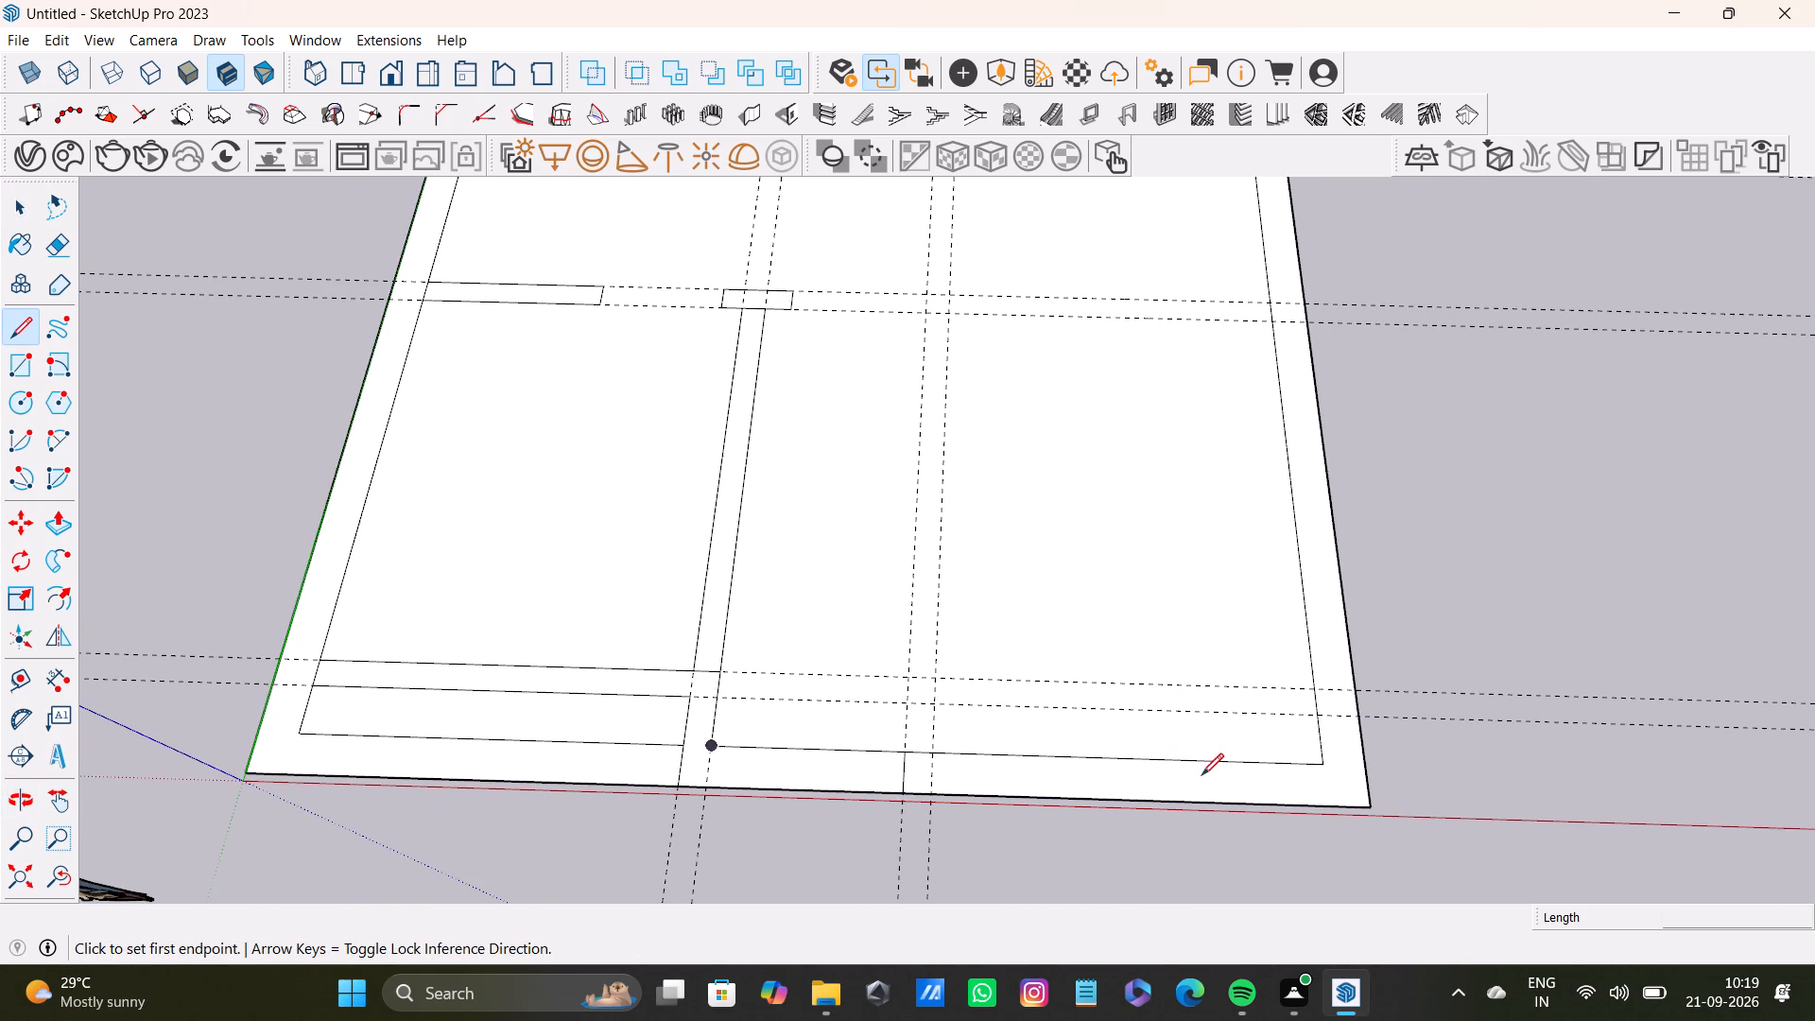
scroll(1201, 775, "up", 1)
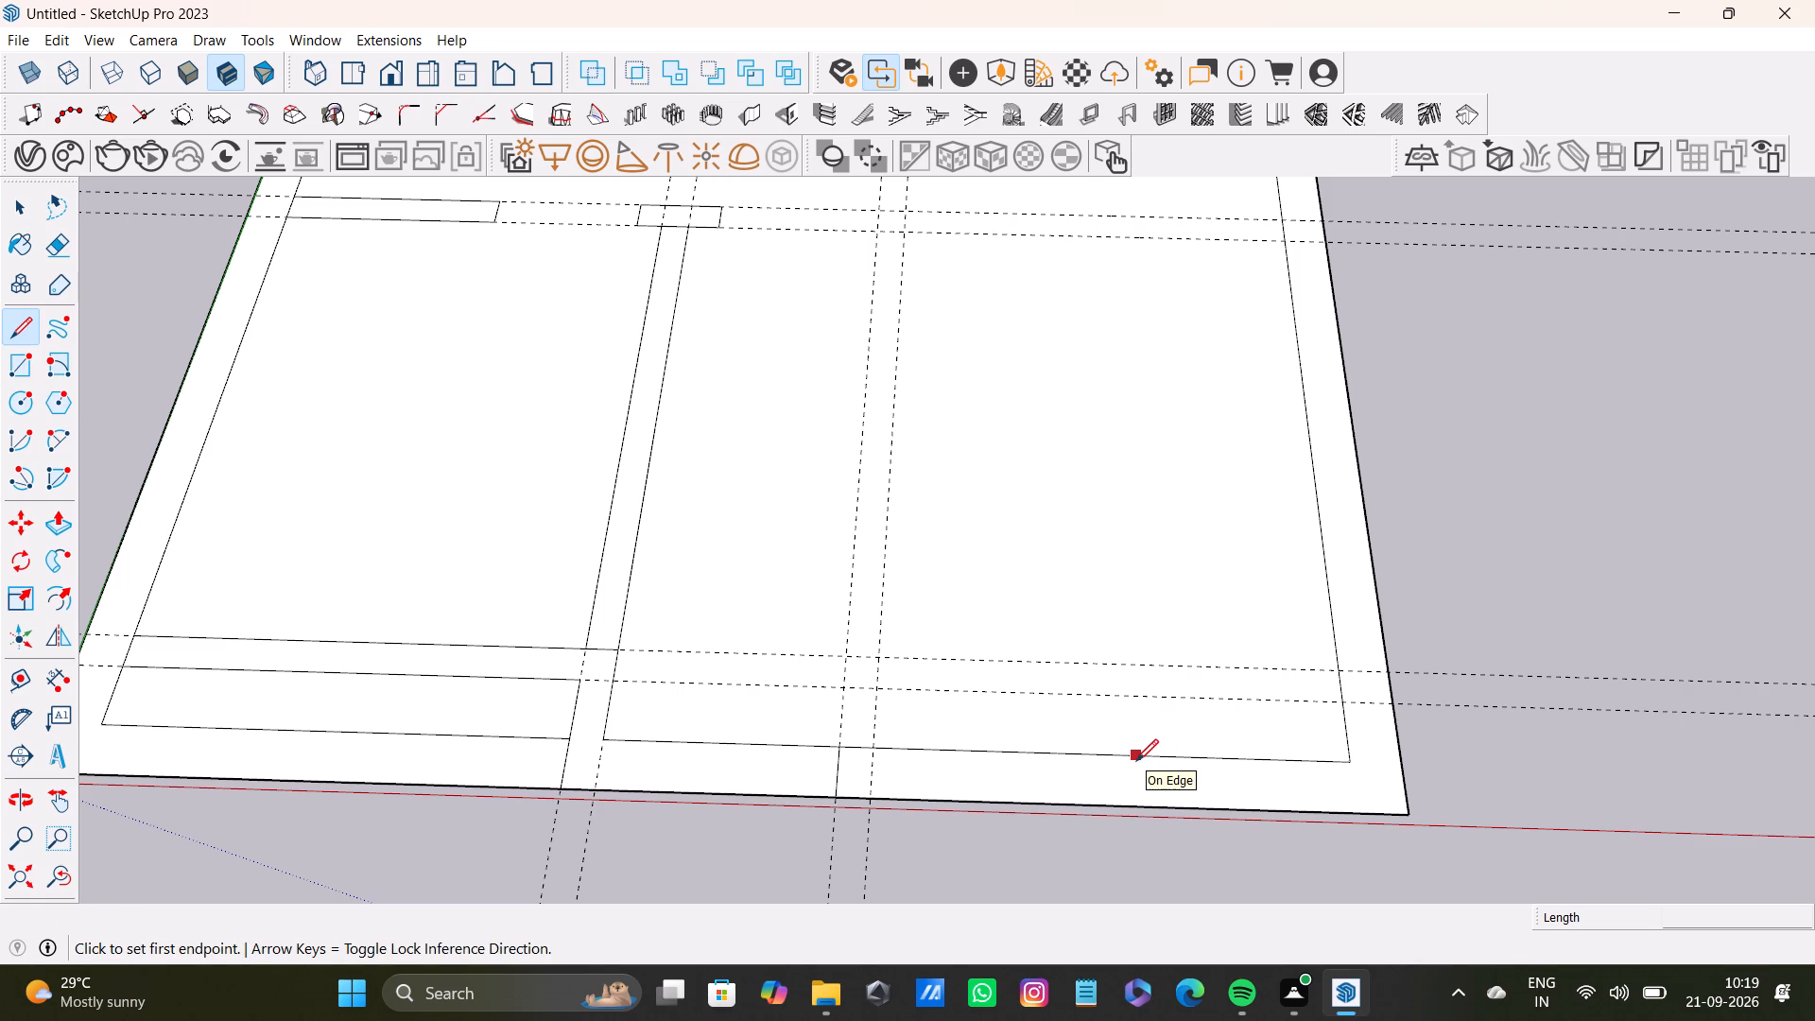
scroll(834, 303, "down", 4)
middle_click_drag(816, 335, 829, 562, "shift")
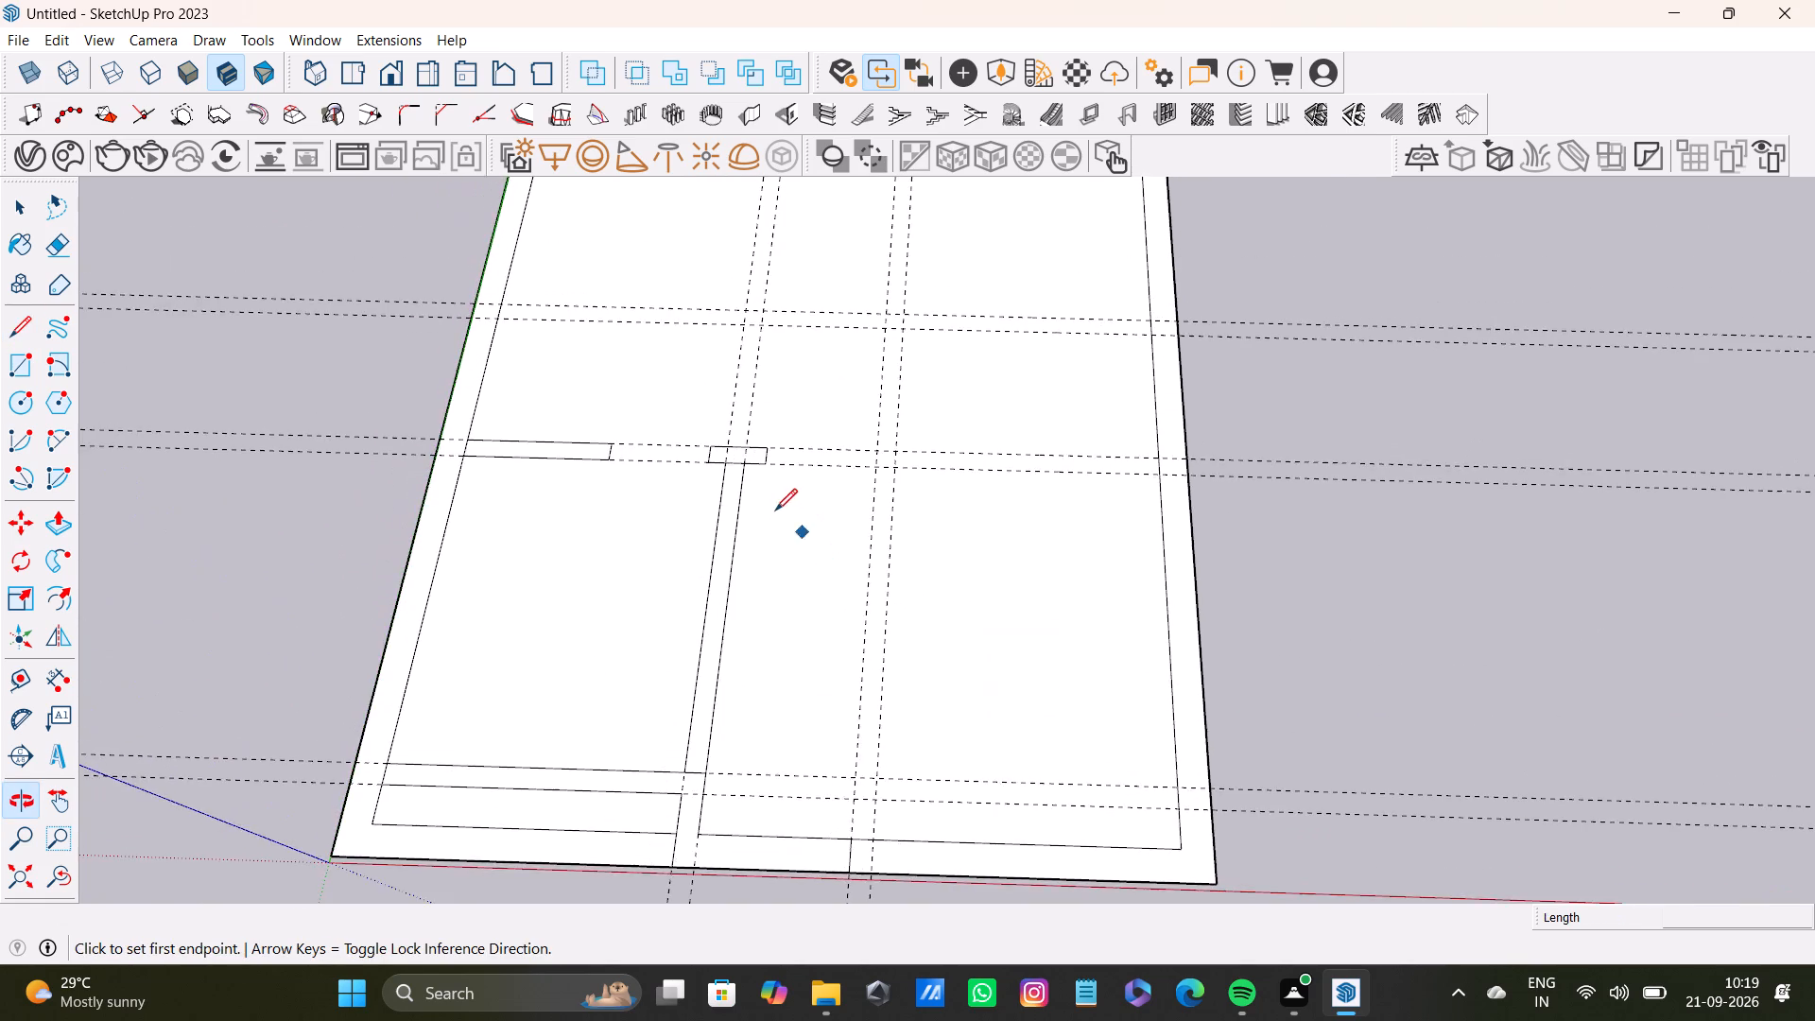
scroll(775, 509, "up", 3)
scroll(903, 441, "up", 3)
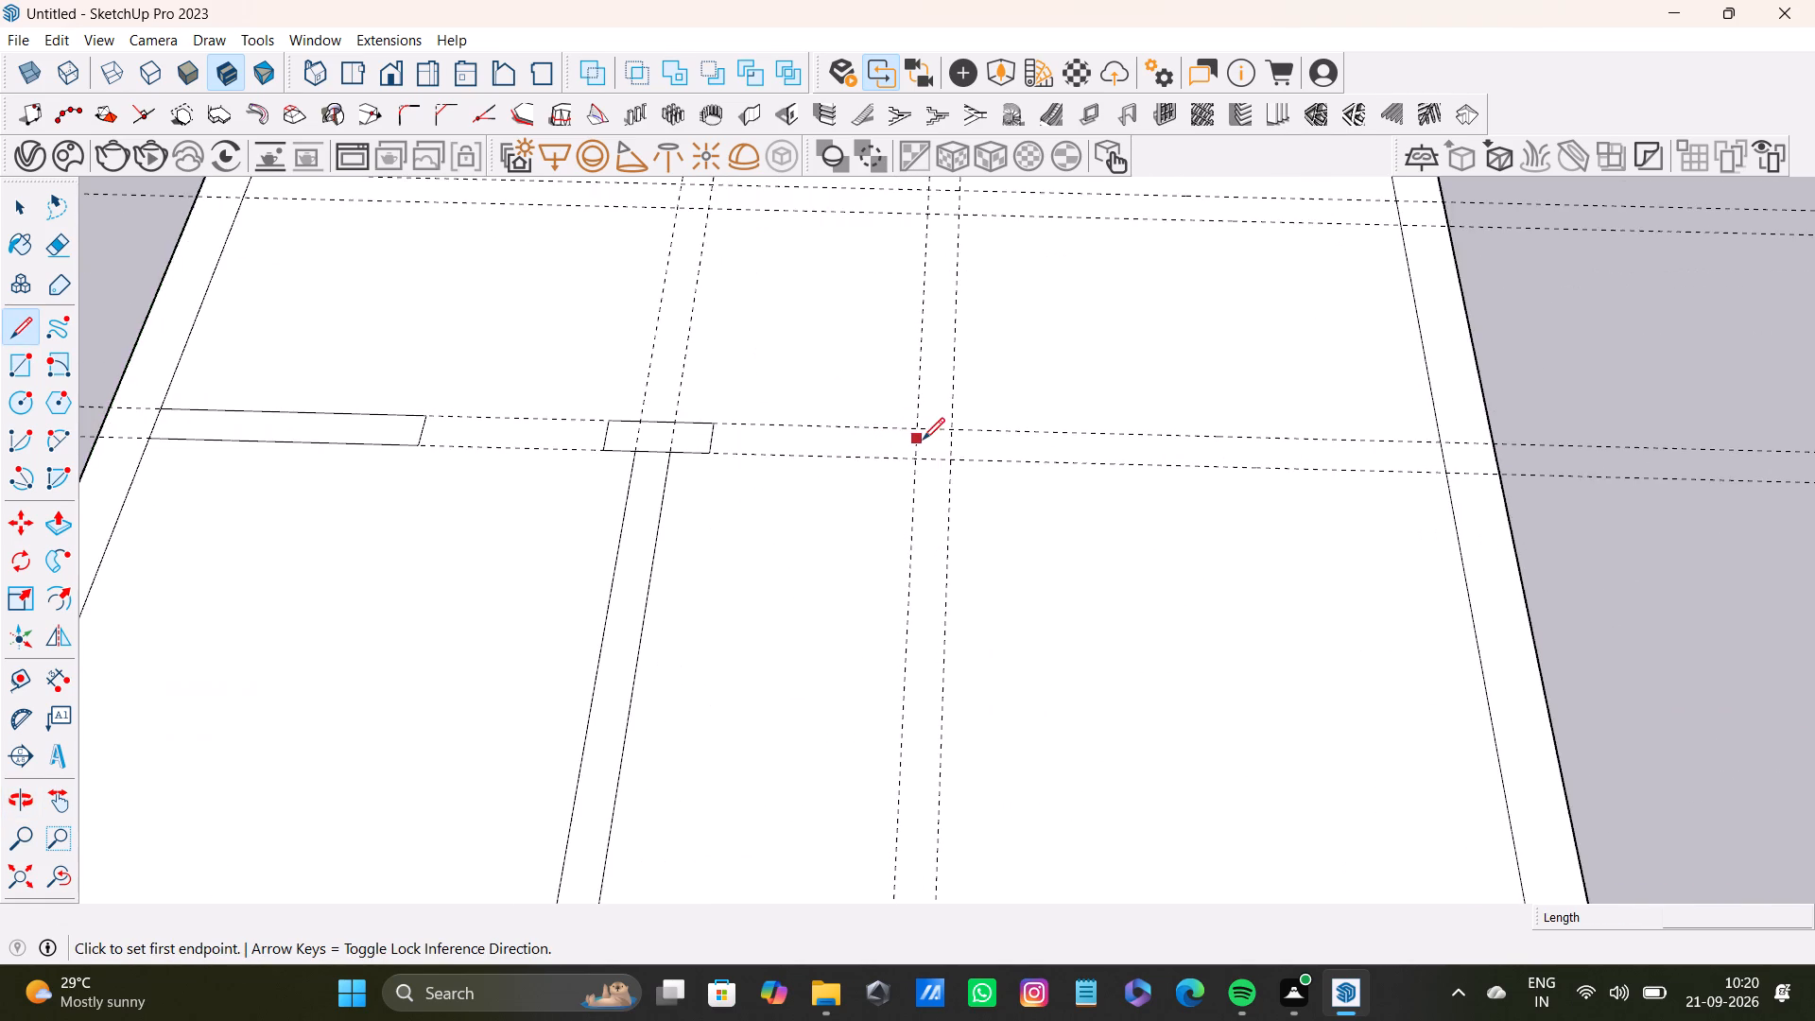
scroll(923, 440, "up", 3)
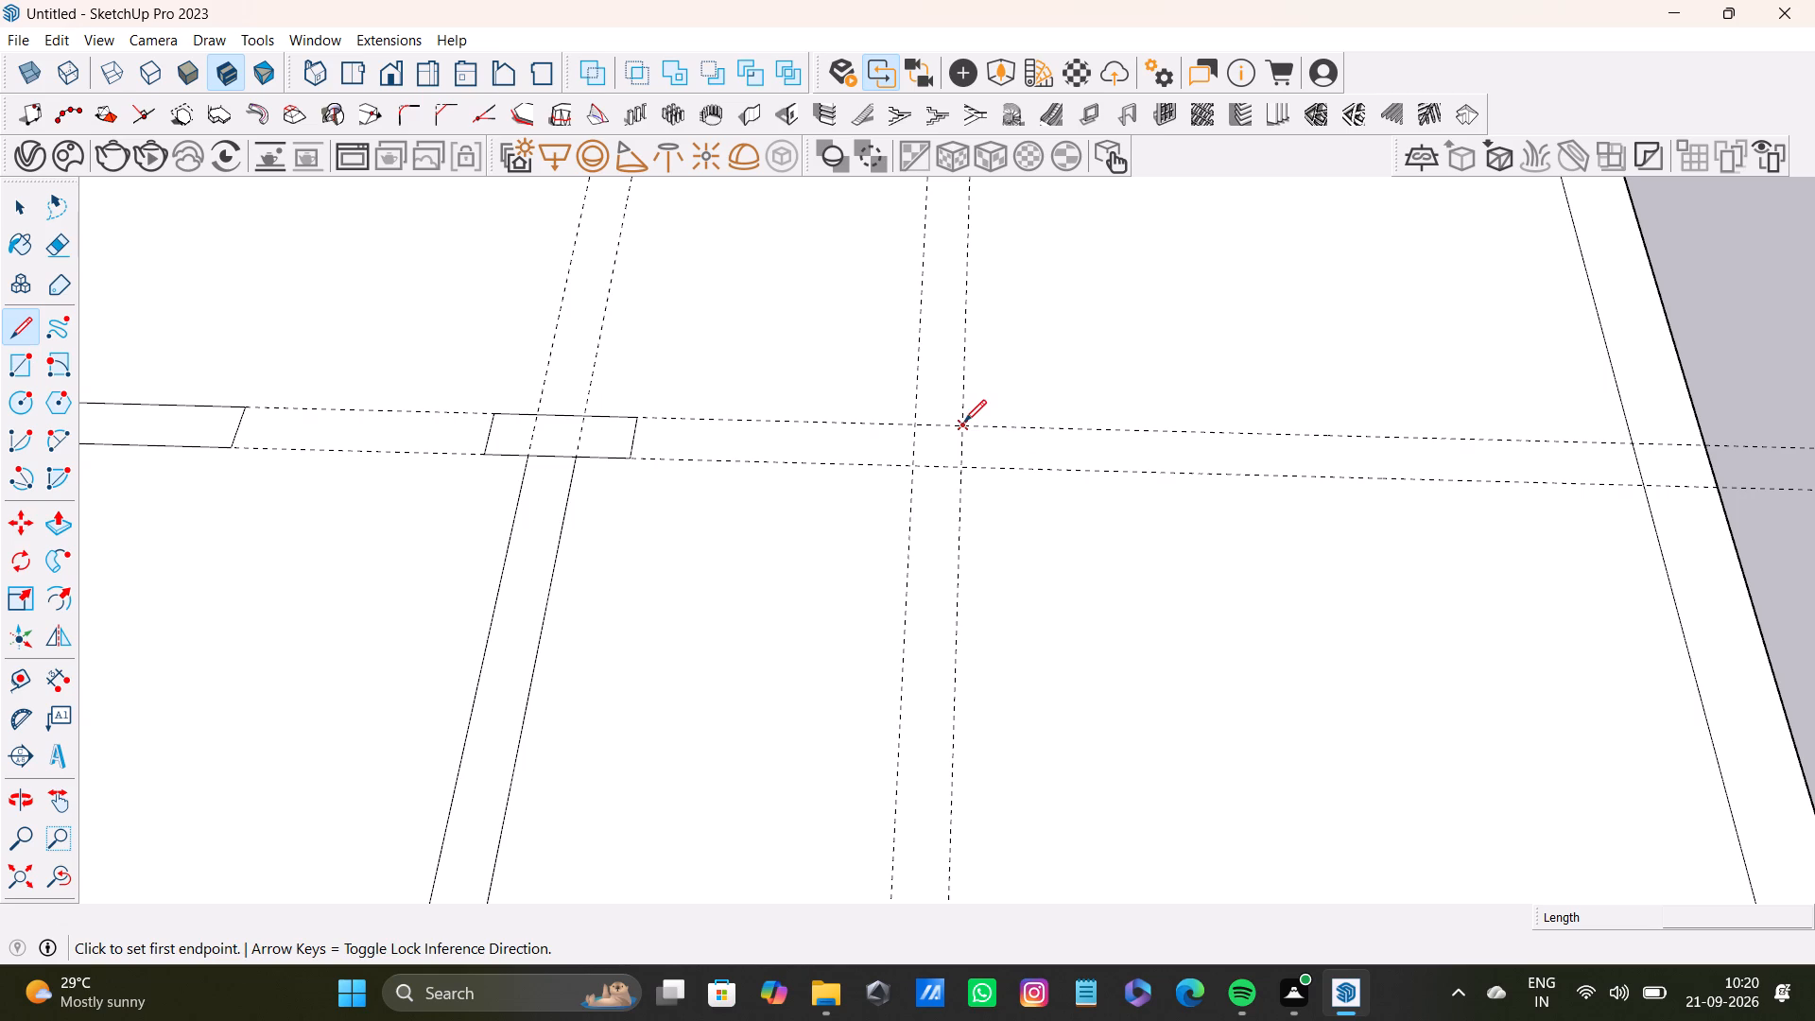
left_click(965, 422)
left_click(901, 424)
left_click(901, 464)
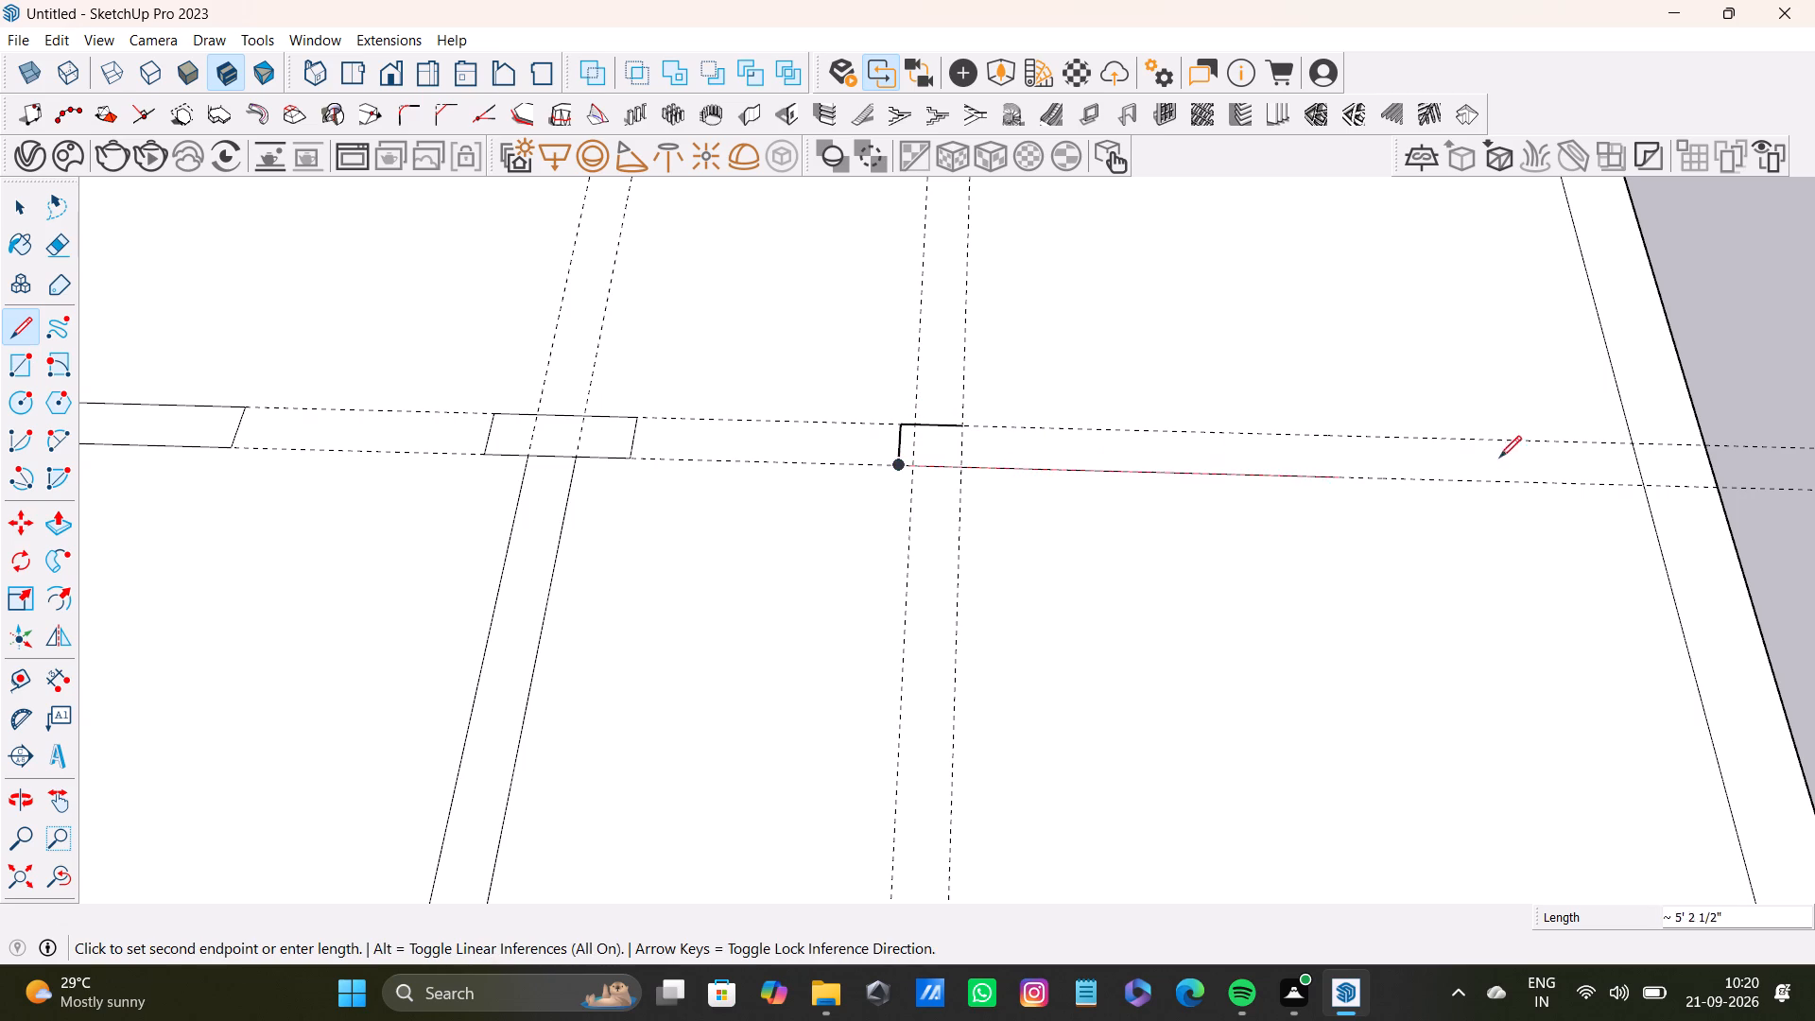
left_click(1640, 485)
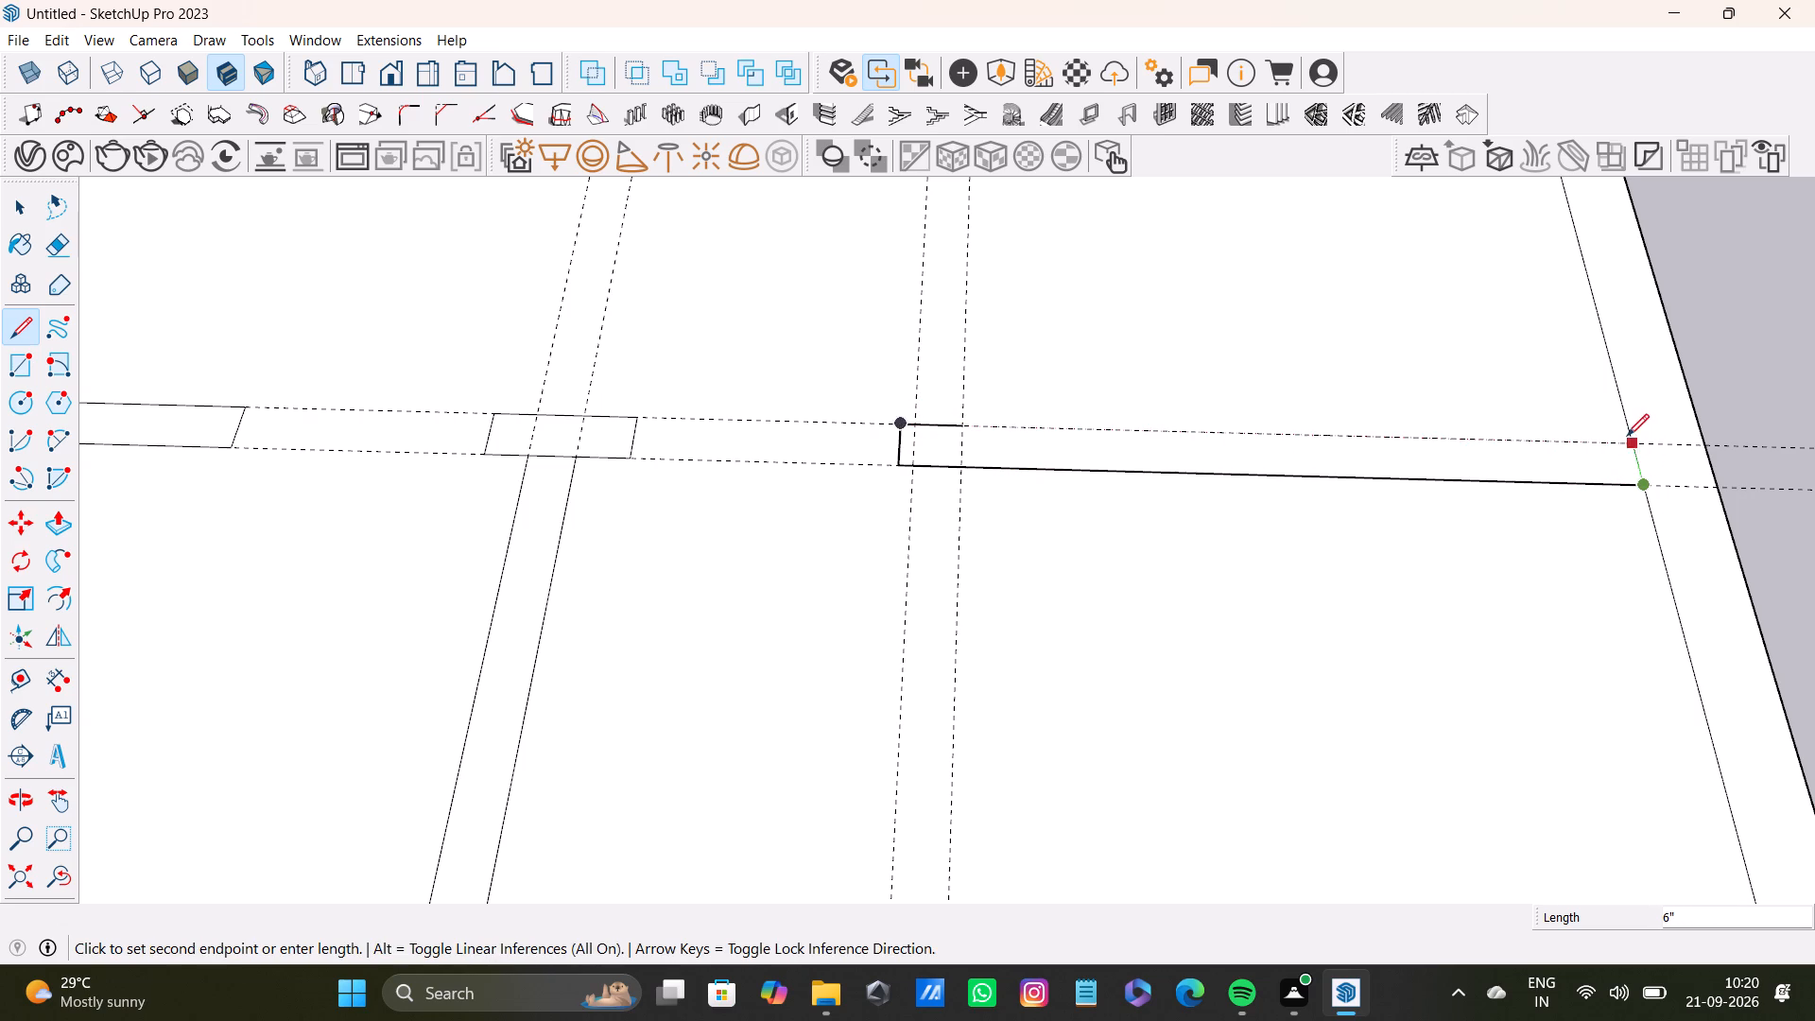
left_click(1632, 447)
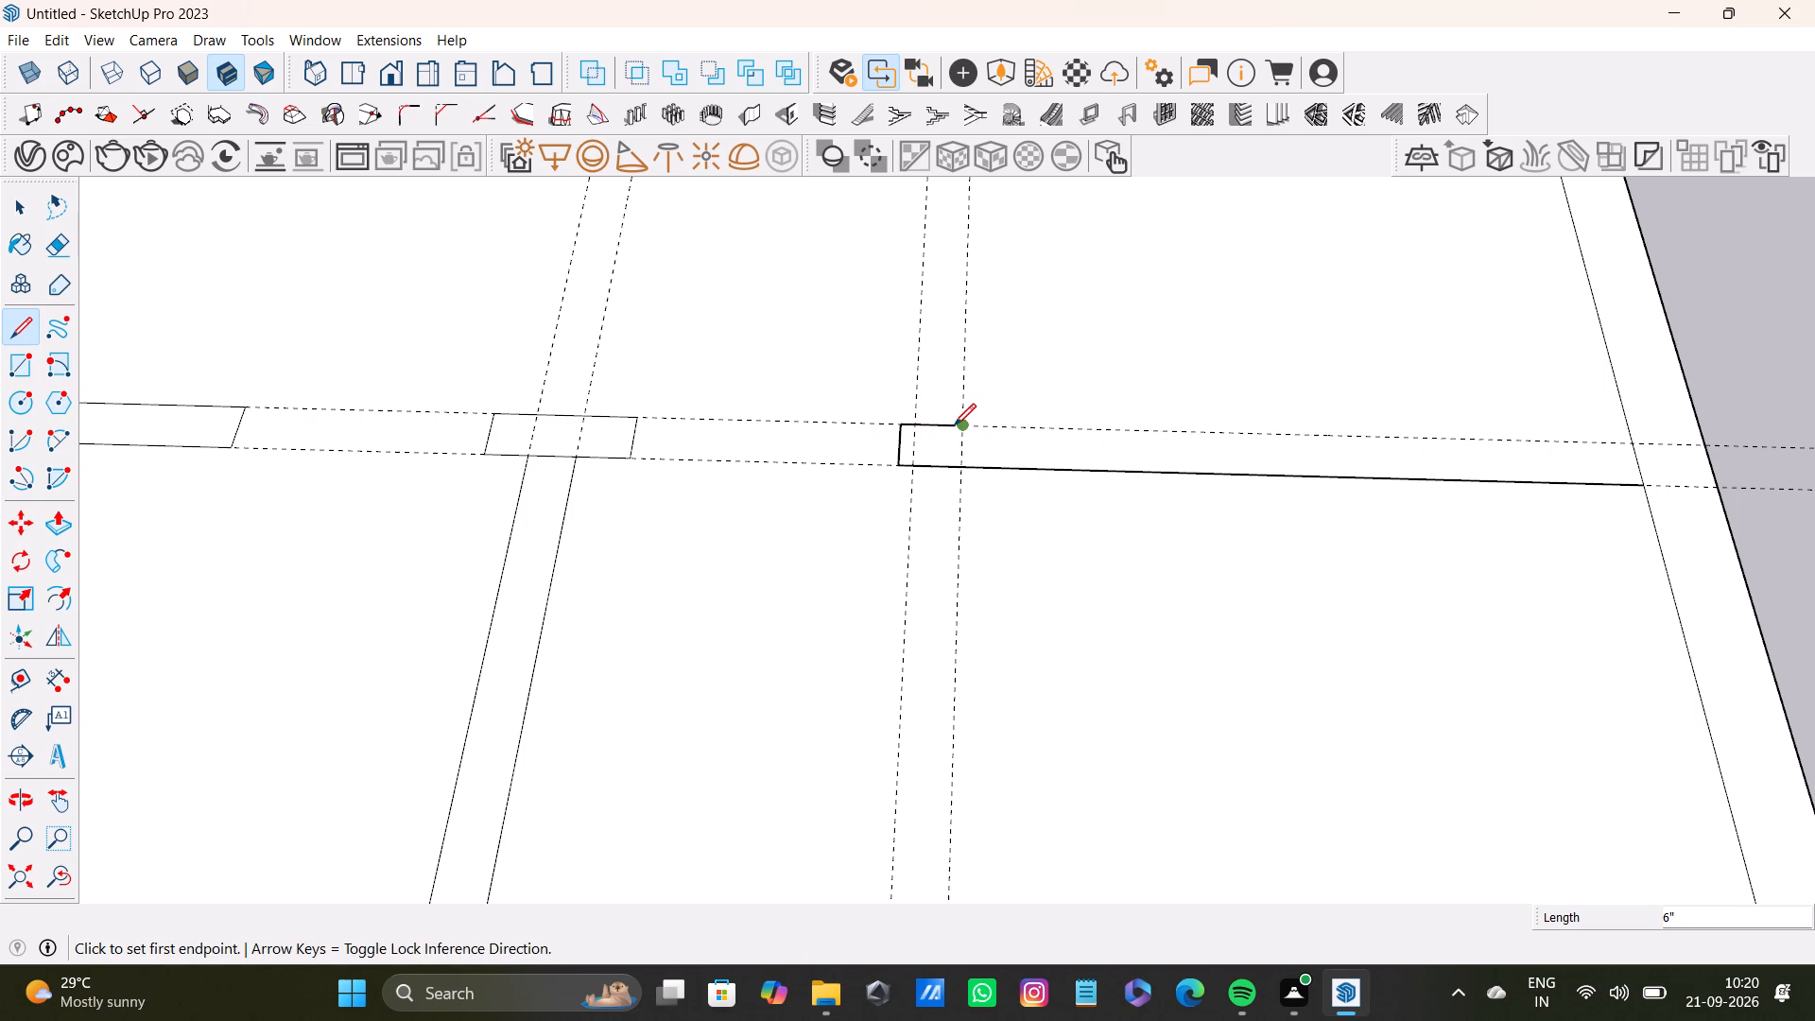
left_click(954, 425)
left_click(1638, 441)
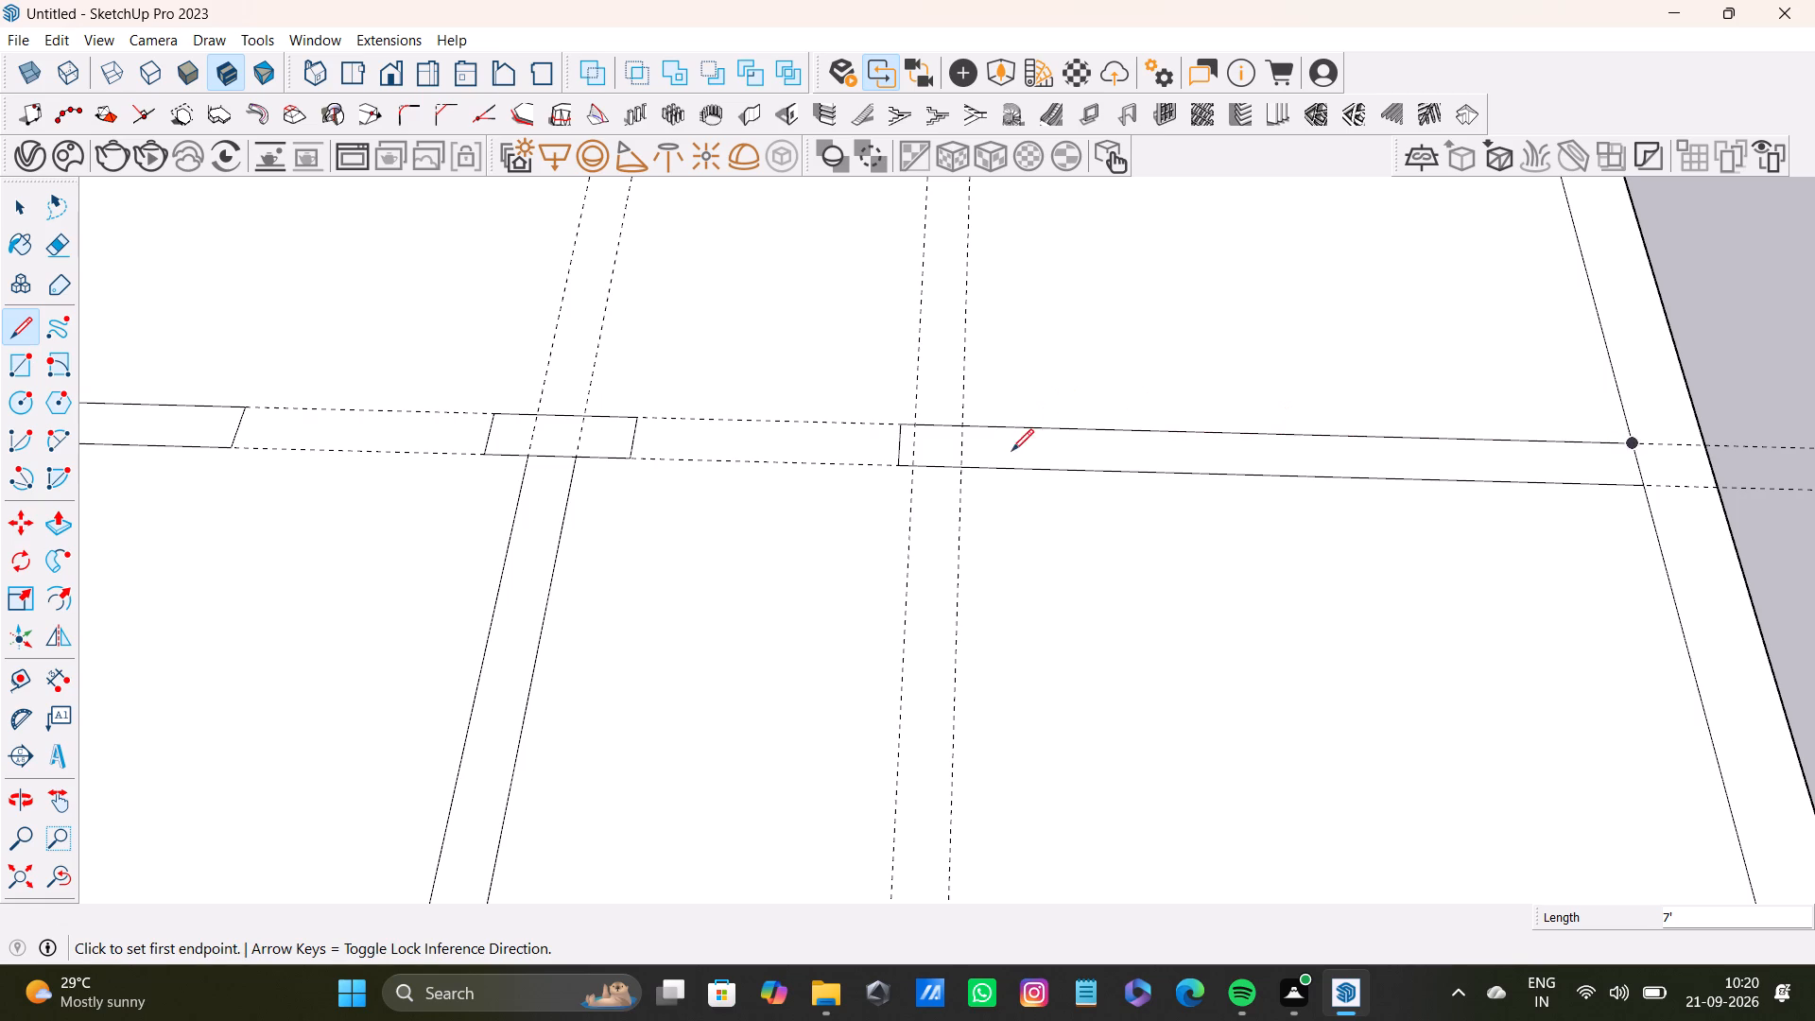
Draw a short stub outline between the second lengthwise guides, off the face of the middle cross partition farther from the red axis.
scroll(997, 421, "up", 6)
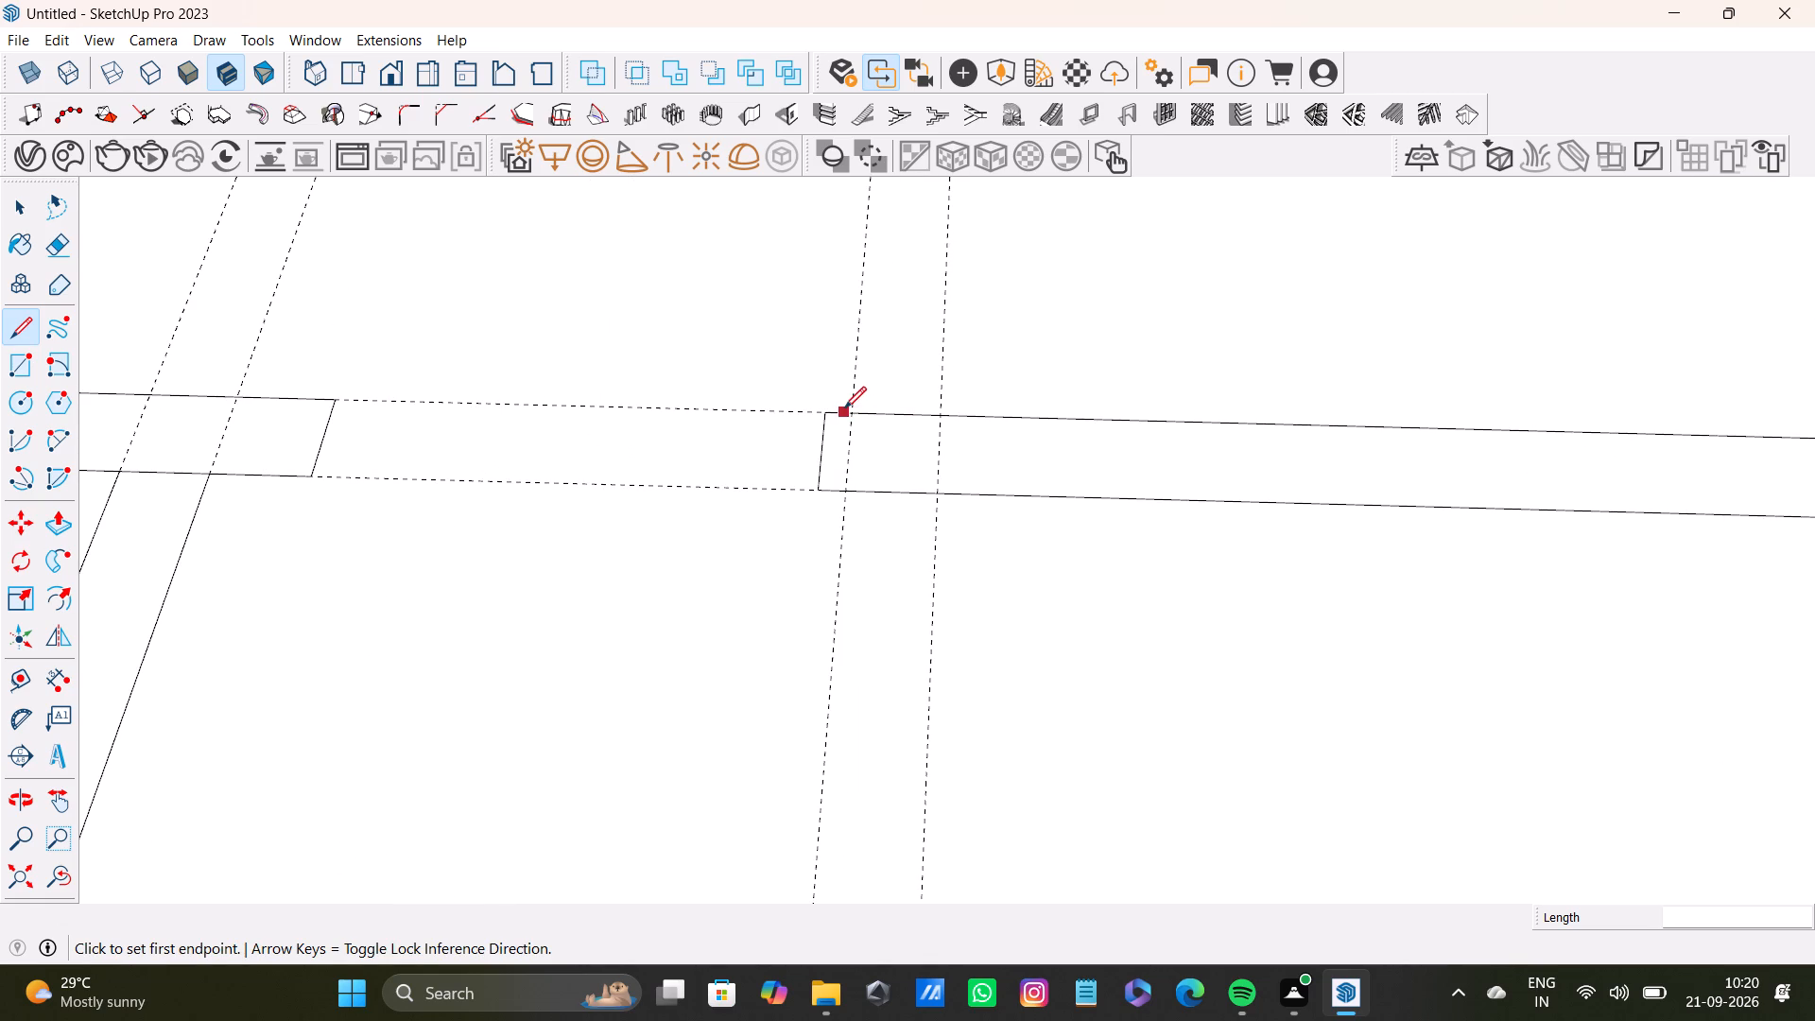
left_click(853, 408)
left_click(854, 378)
left_click(948, 376)
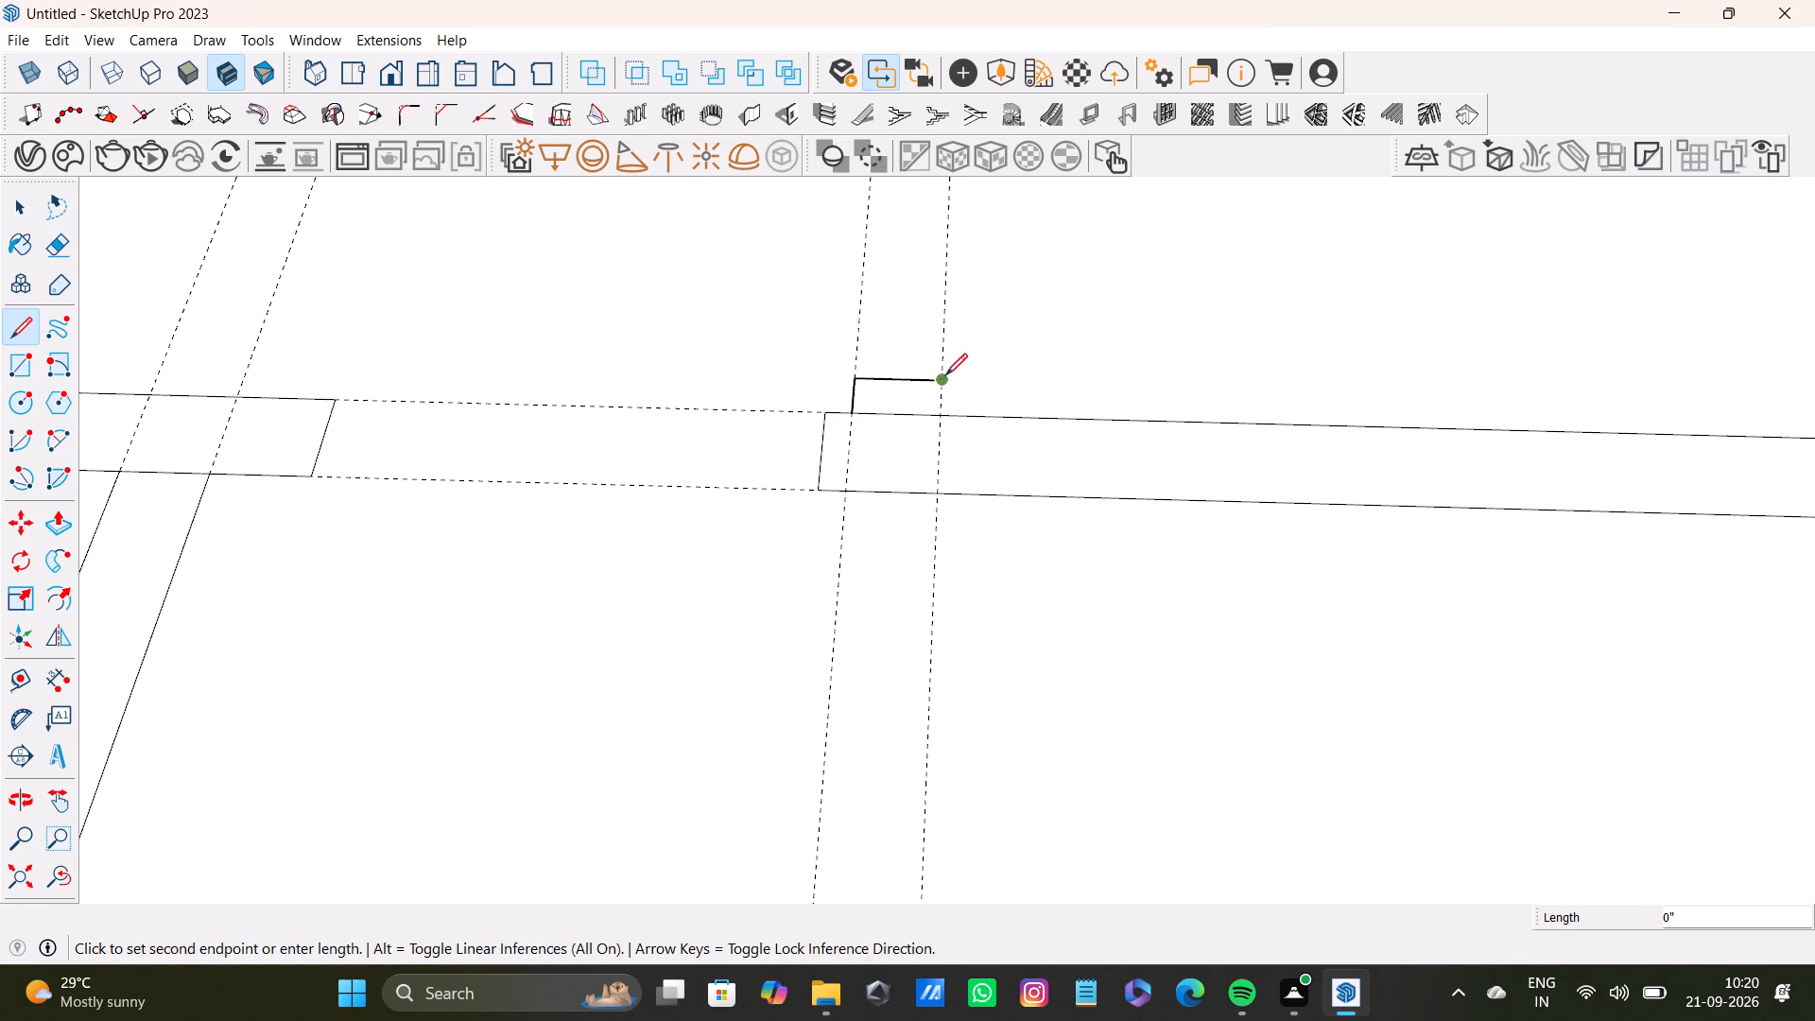
left_click(942, 410)
Delete the edge segment between the lengthwise partition's two faces where the cross partition nearest the red axis meets it.
scroll(799, 500, "down", 9)
middle_click_drag(945, 557, 947, 557, "shift")
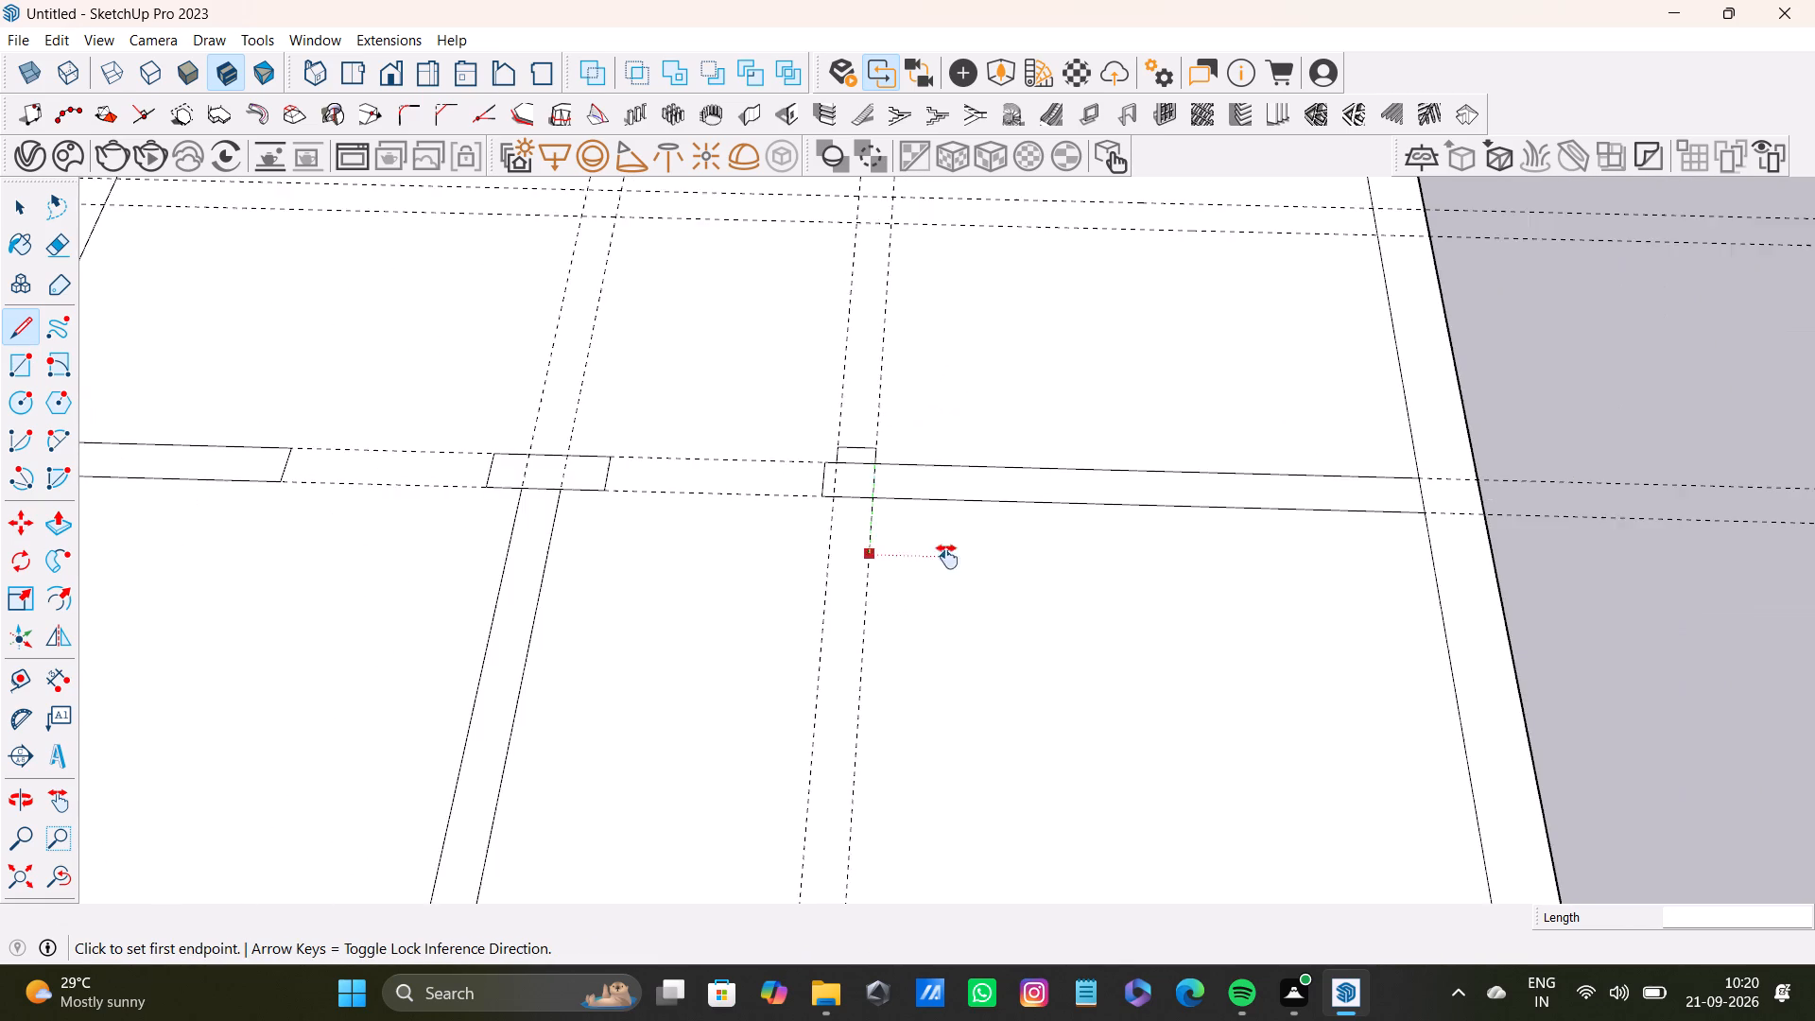
middle_click_drag(947, 557, 904, 451, "shift")
scroll(899, 448, "down", 8)
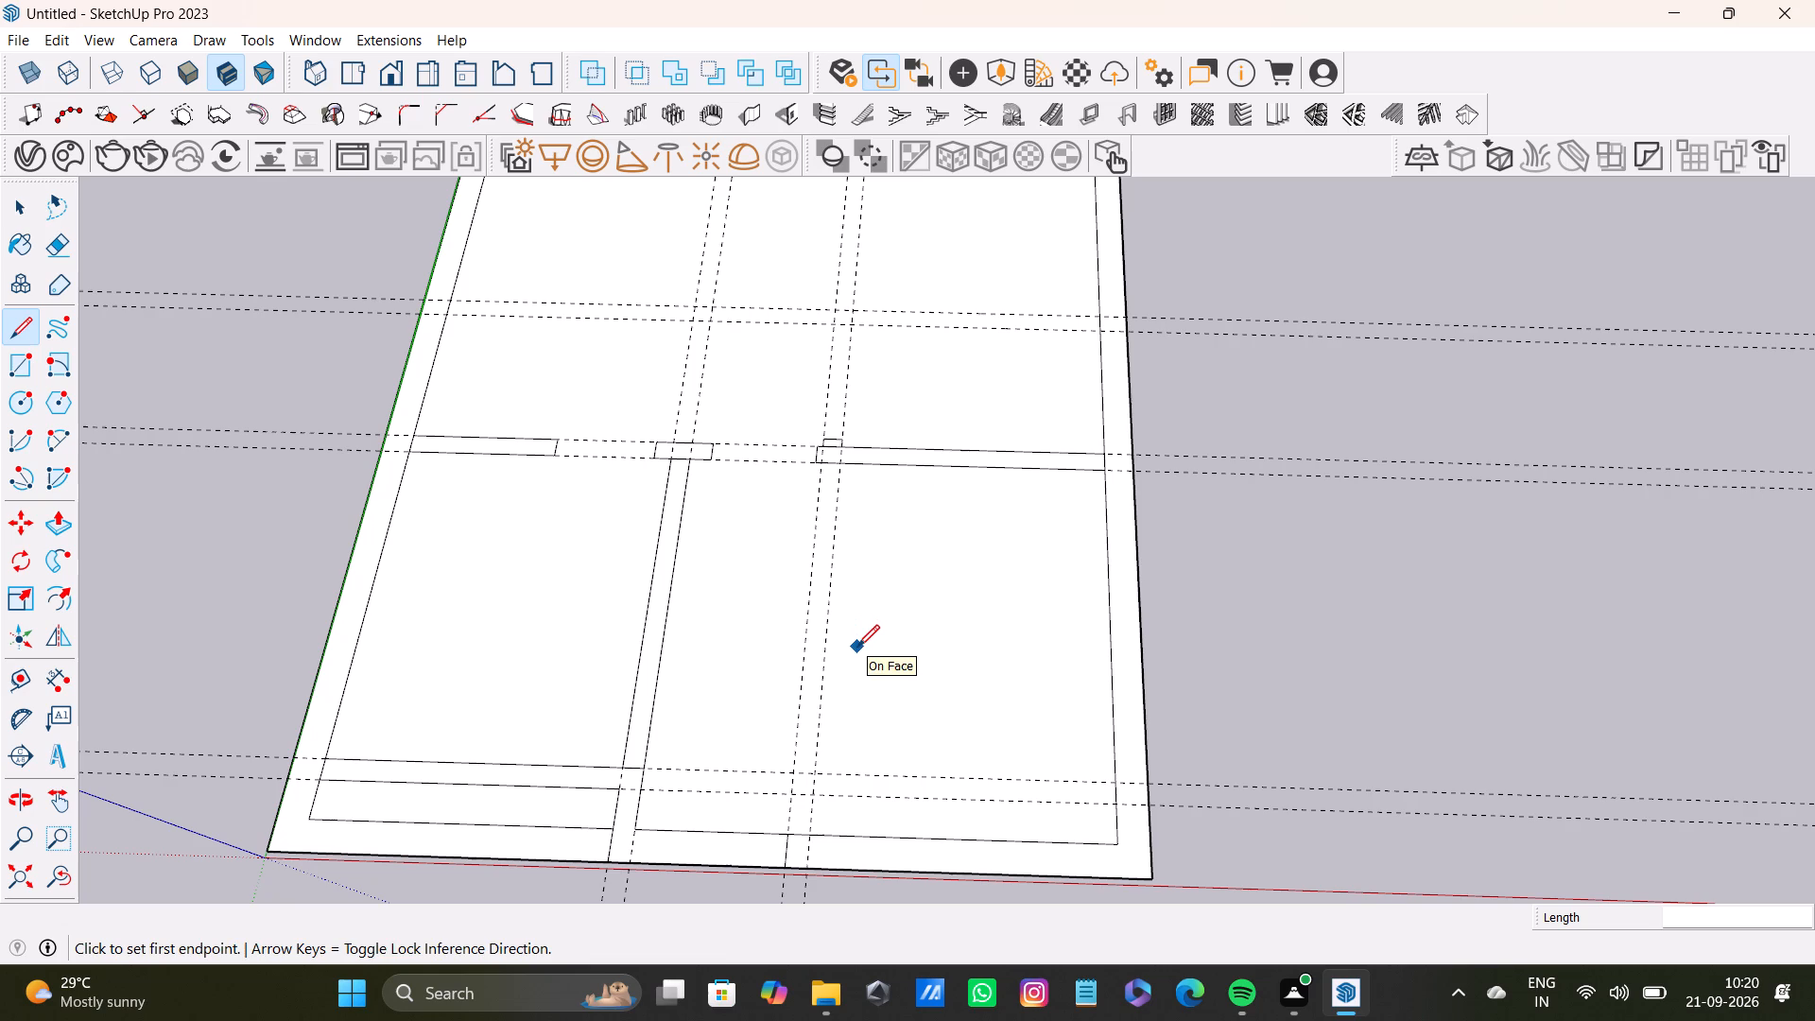
scroll(704, 445, "up", 3)
scroll(756, 500, "down", 4)
middle_click_drag(820, 543, 829, 576, "shift")
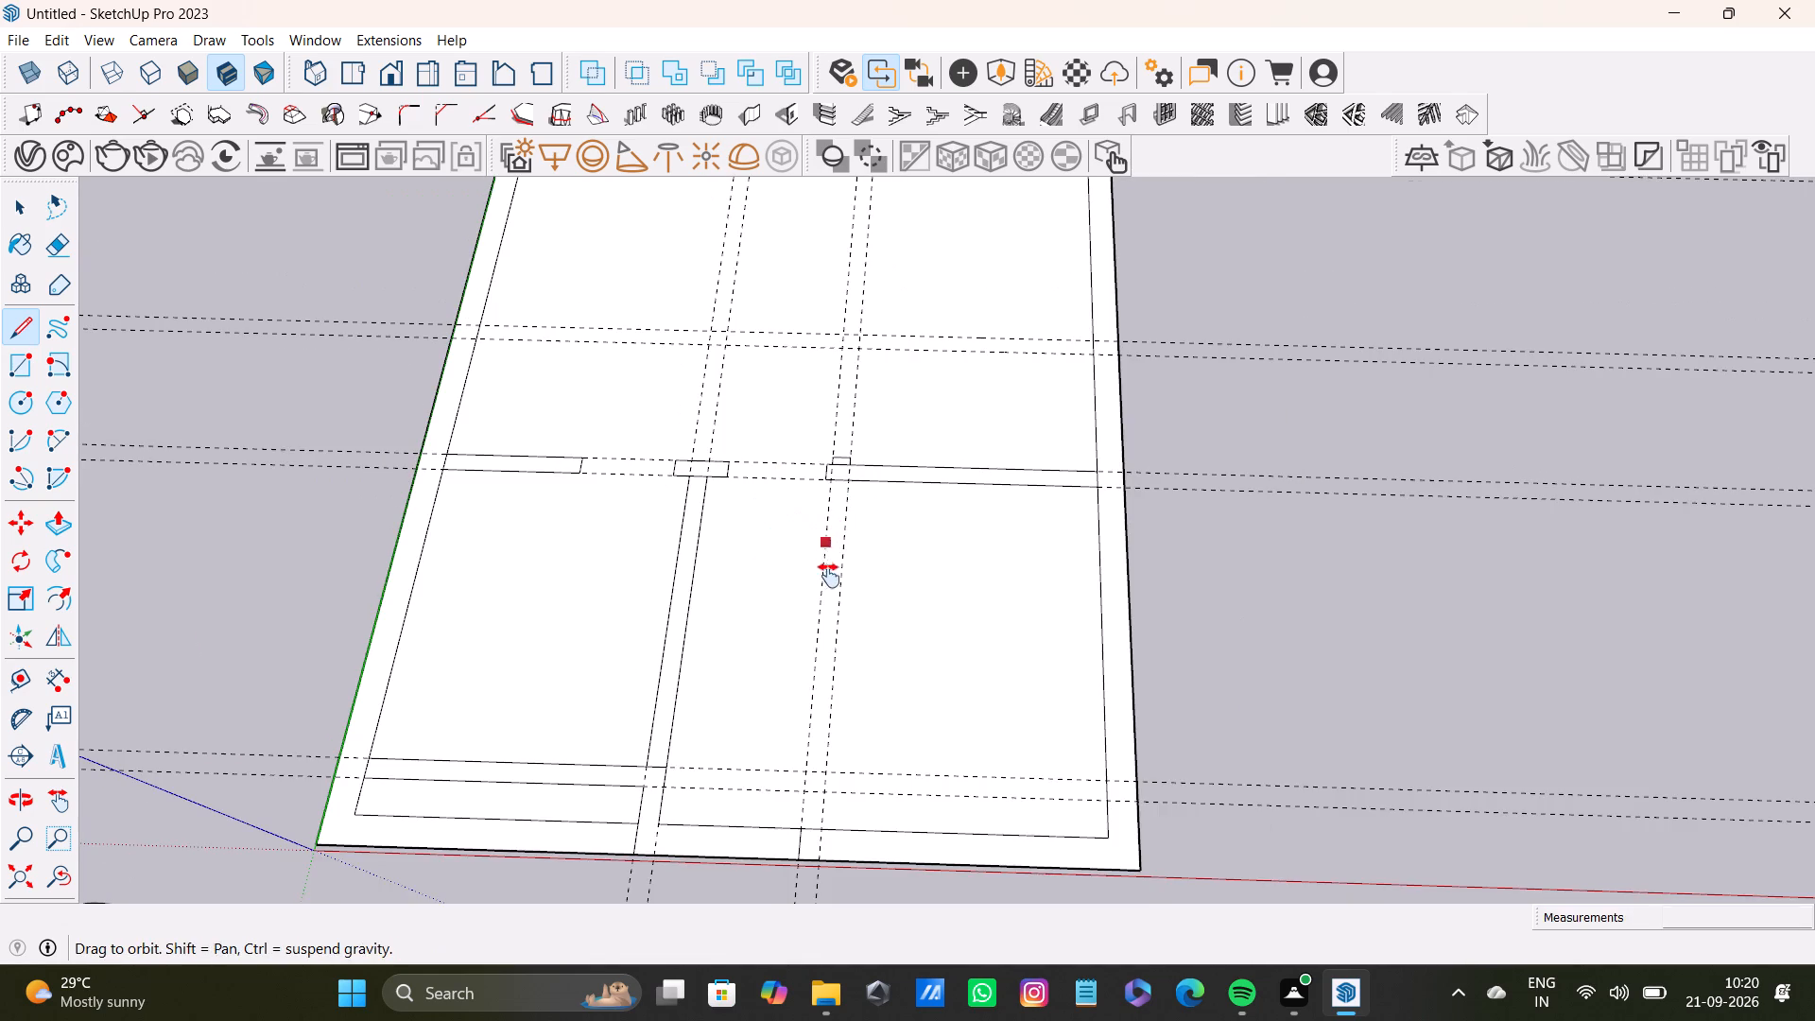
middle_click_drag(829, 576, 830, 591, "shift")
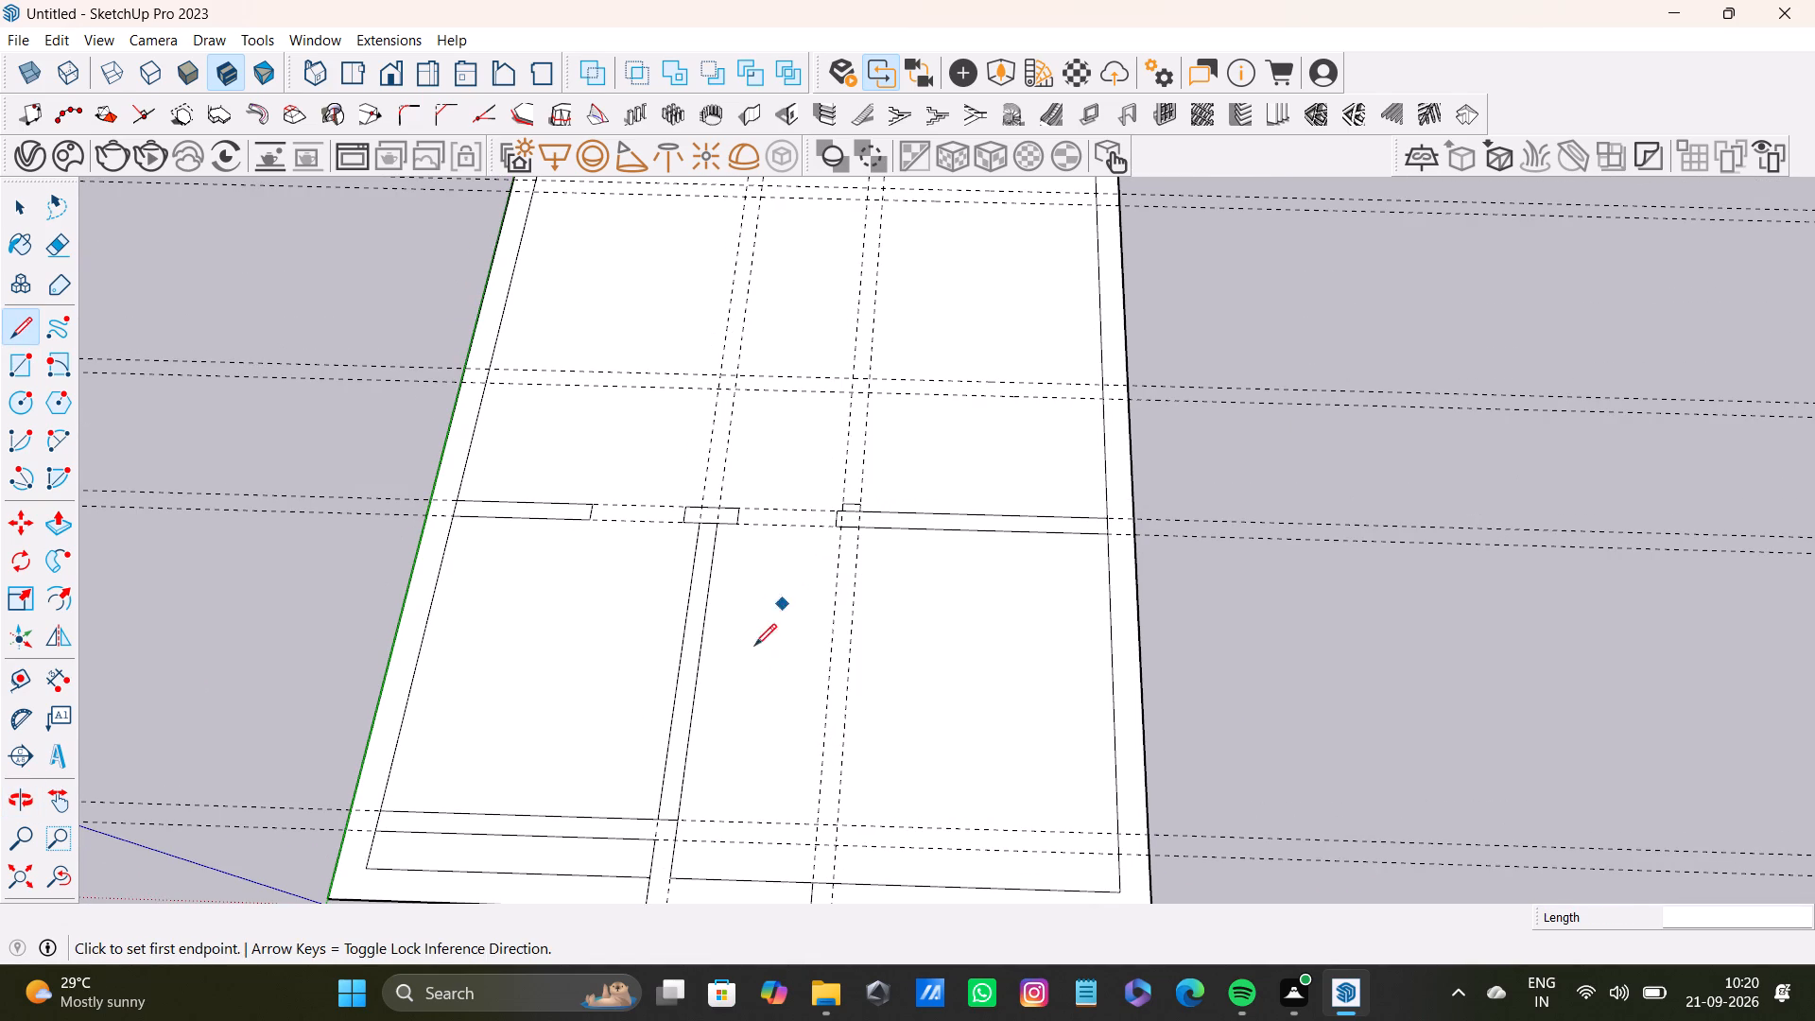
key("space")
scroll(686, 835, "up", 11)
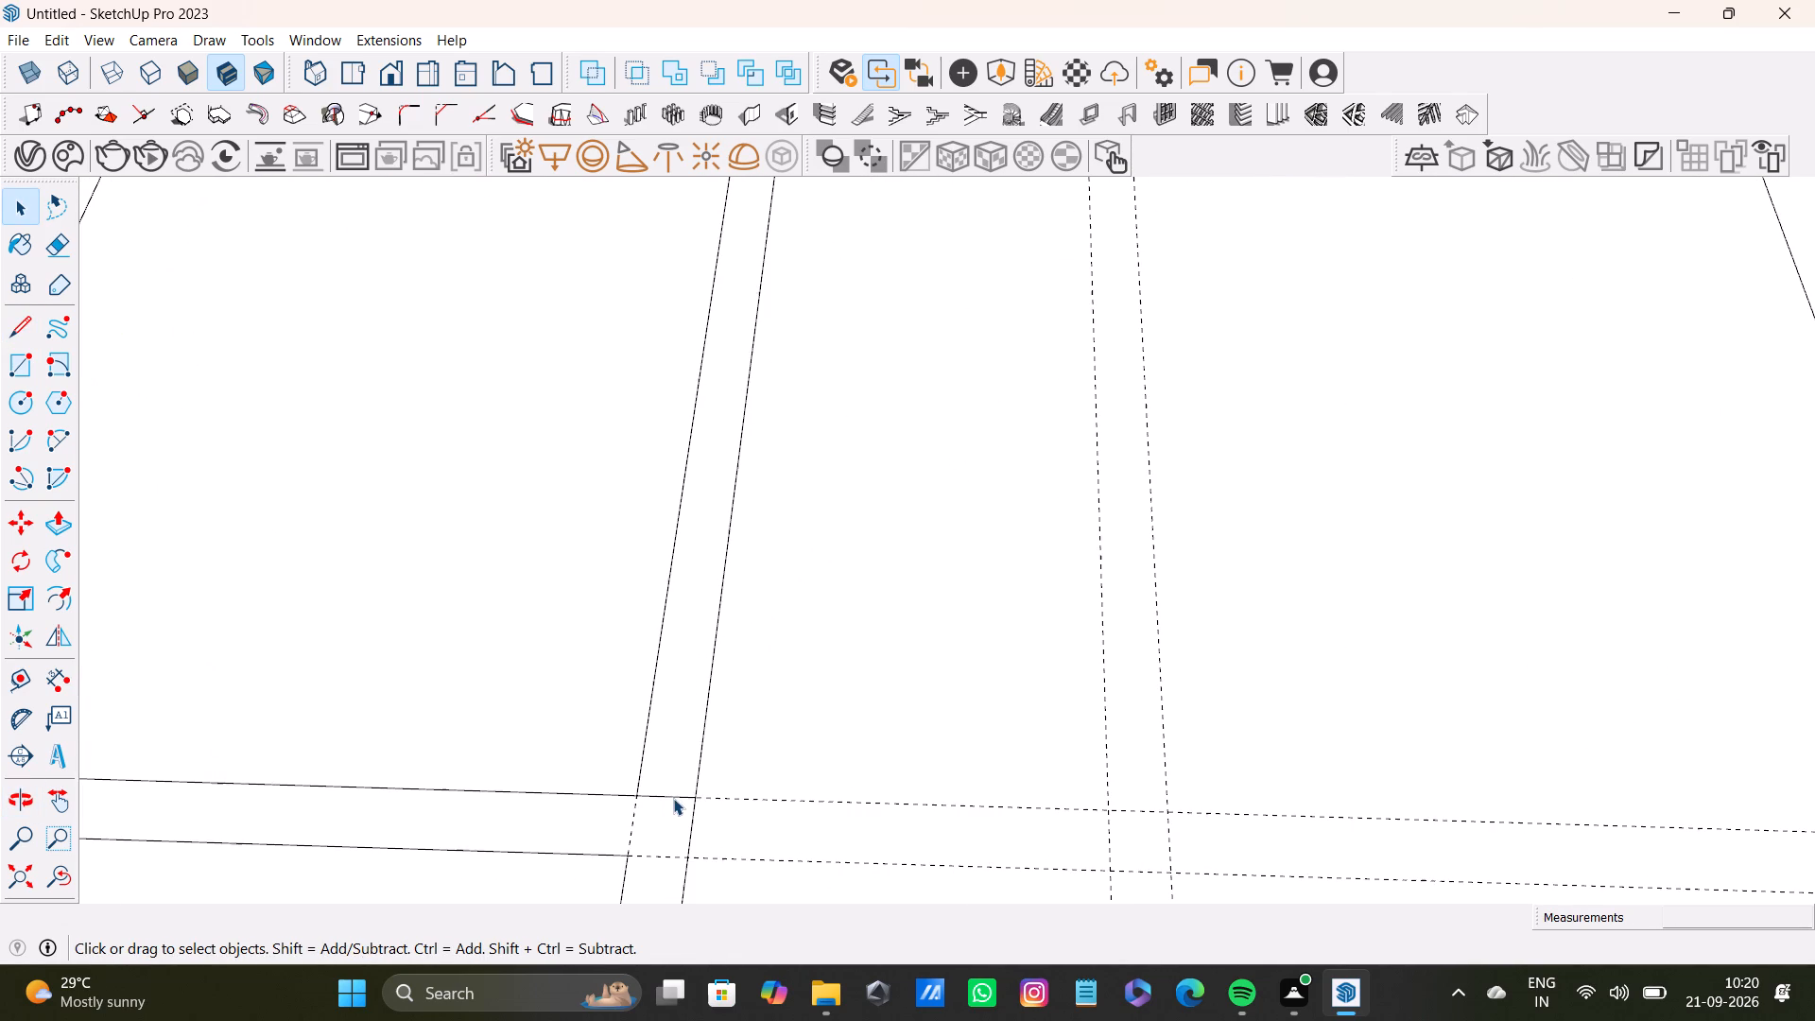
left_click(673, 798)
key("Delete")
Draw a closed 6" partition along the third cross guides, from 1' 3 1/2" past the second lengthwise pair's outer guide to the opposite long wall.
scroll(943, 430, "down", 11)
middle_click_drag(1051, 498, 1022, 684, "shift")
scroll(934, 487, "up", 2)
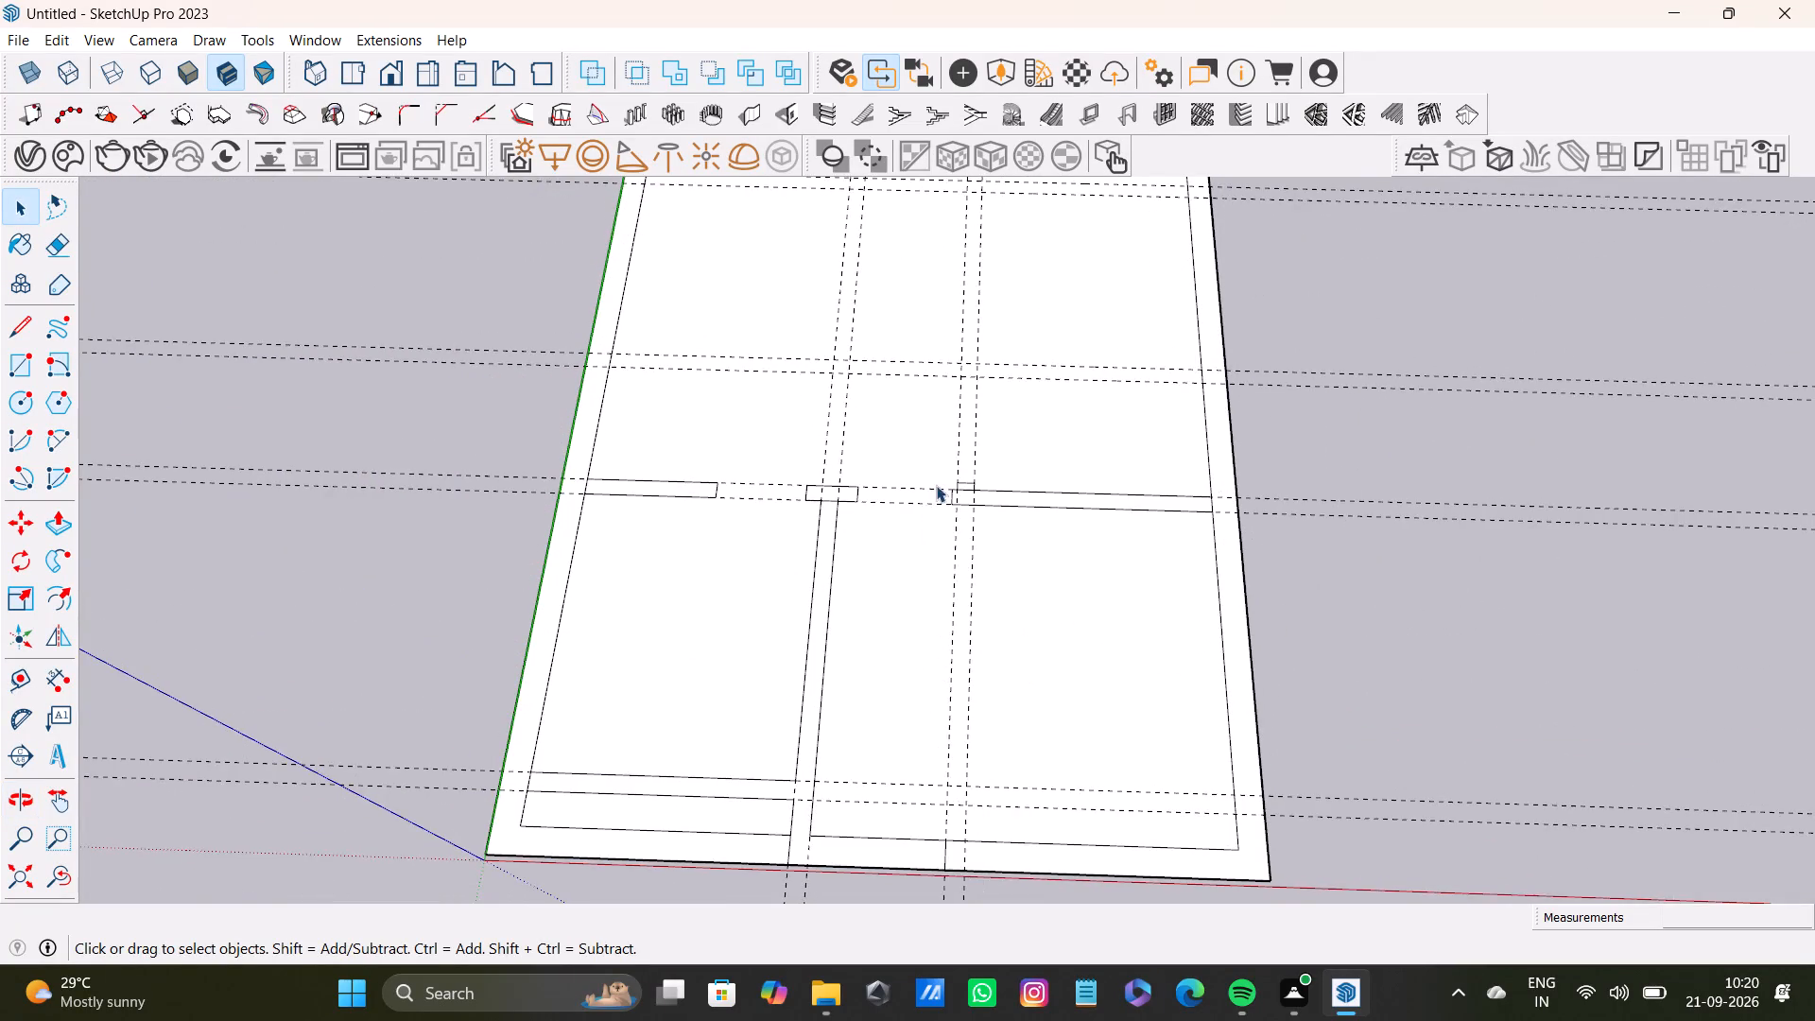
scroll(936, 485, "up", 5)
key("l")
scroll(1012, 486, "down", 4)
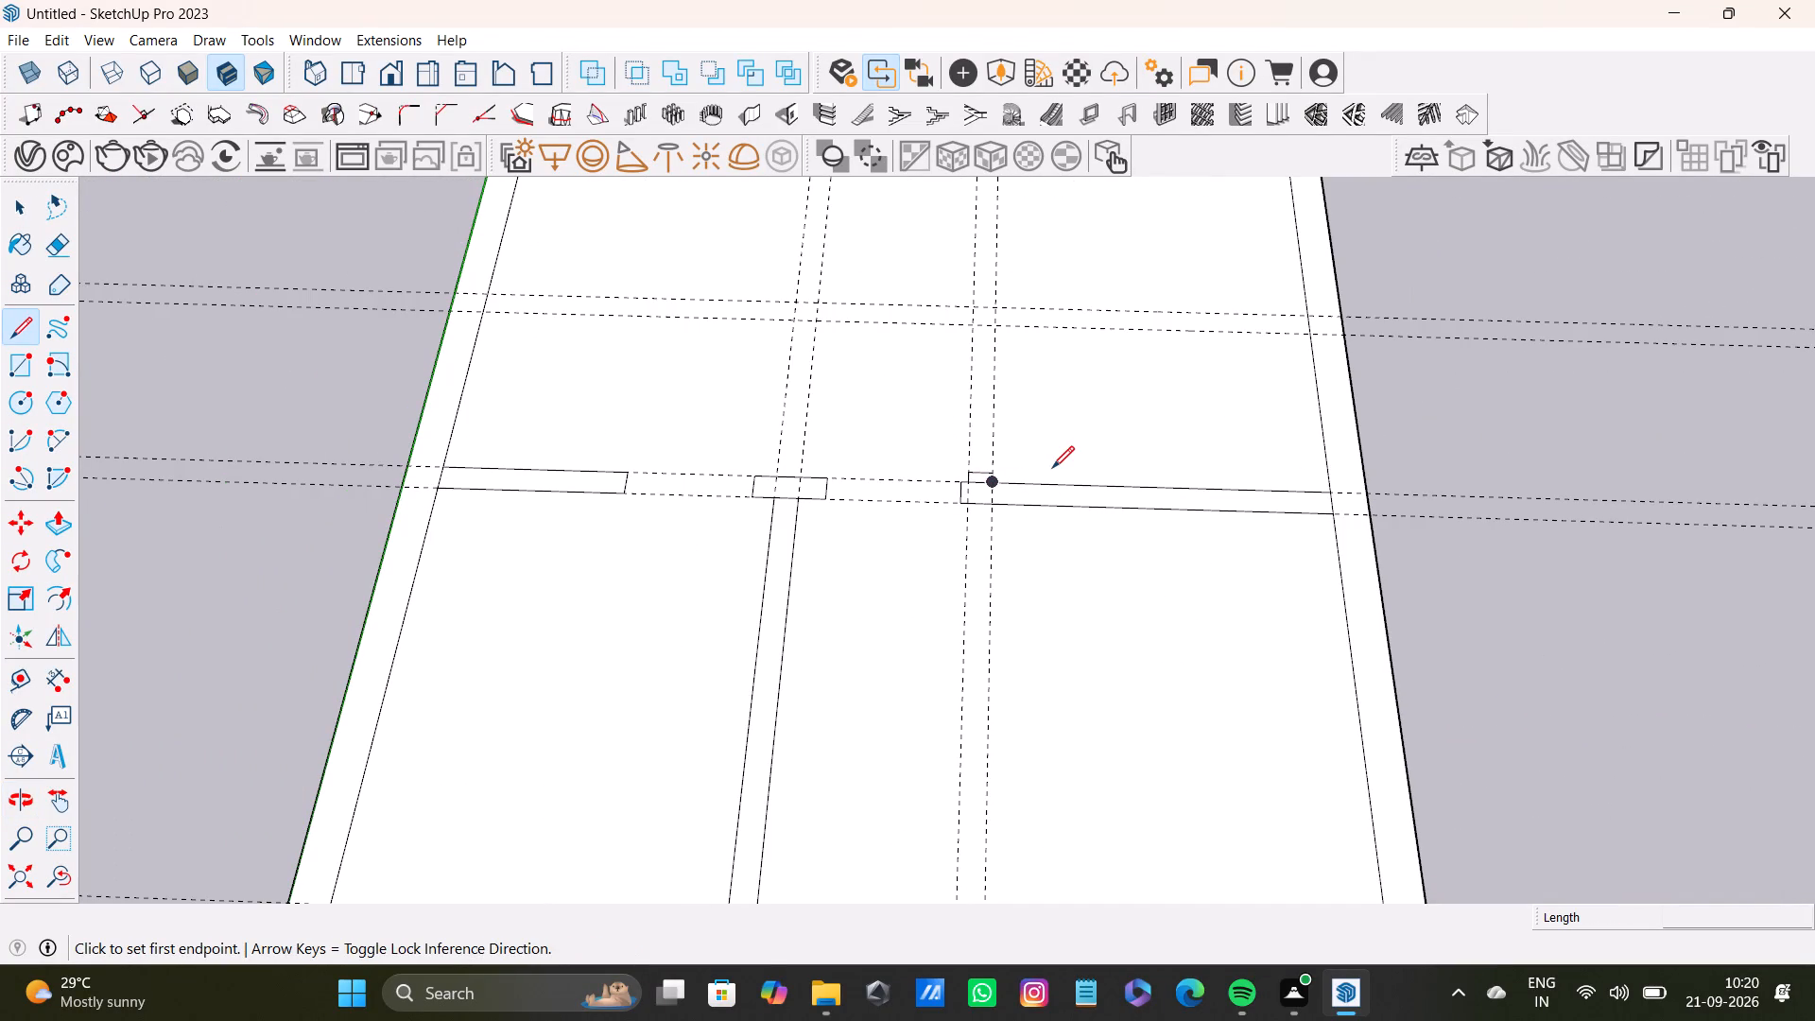
middle_click_drag(1052, 468, 1062, 586, "shift")
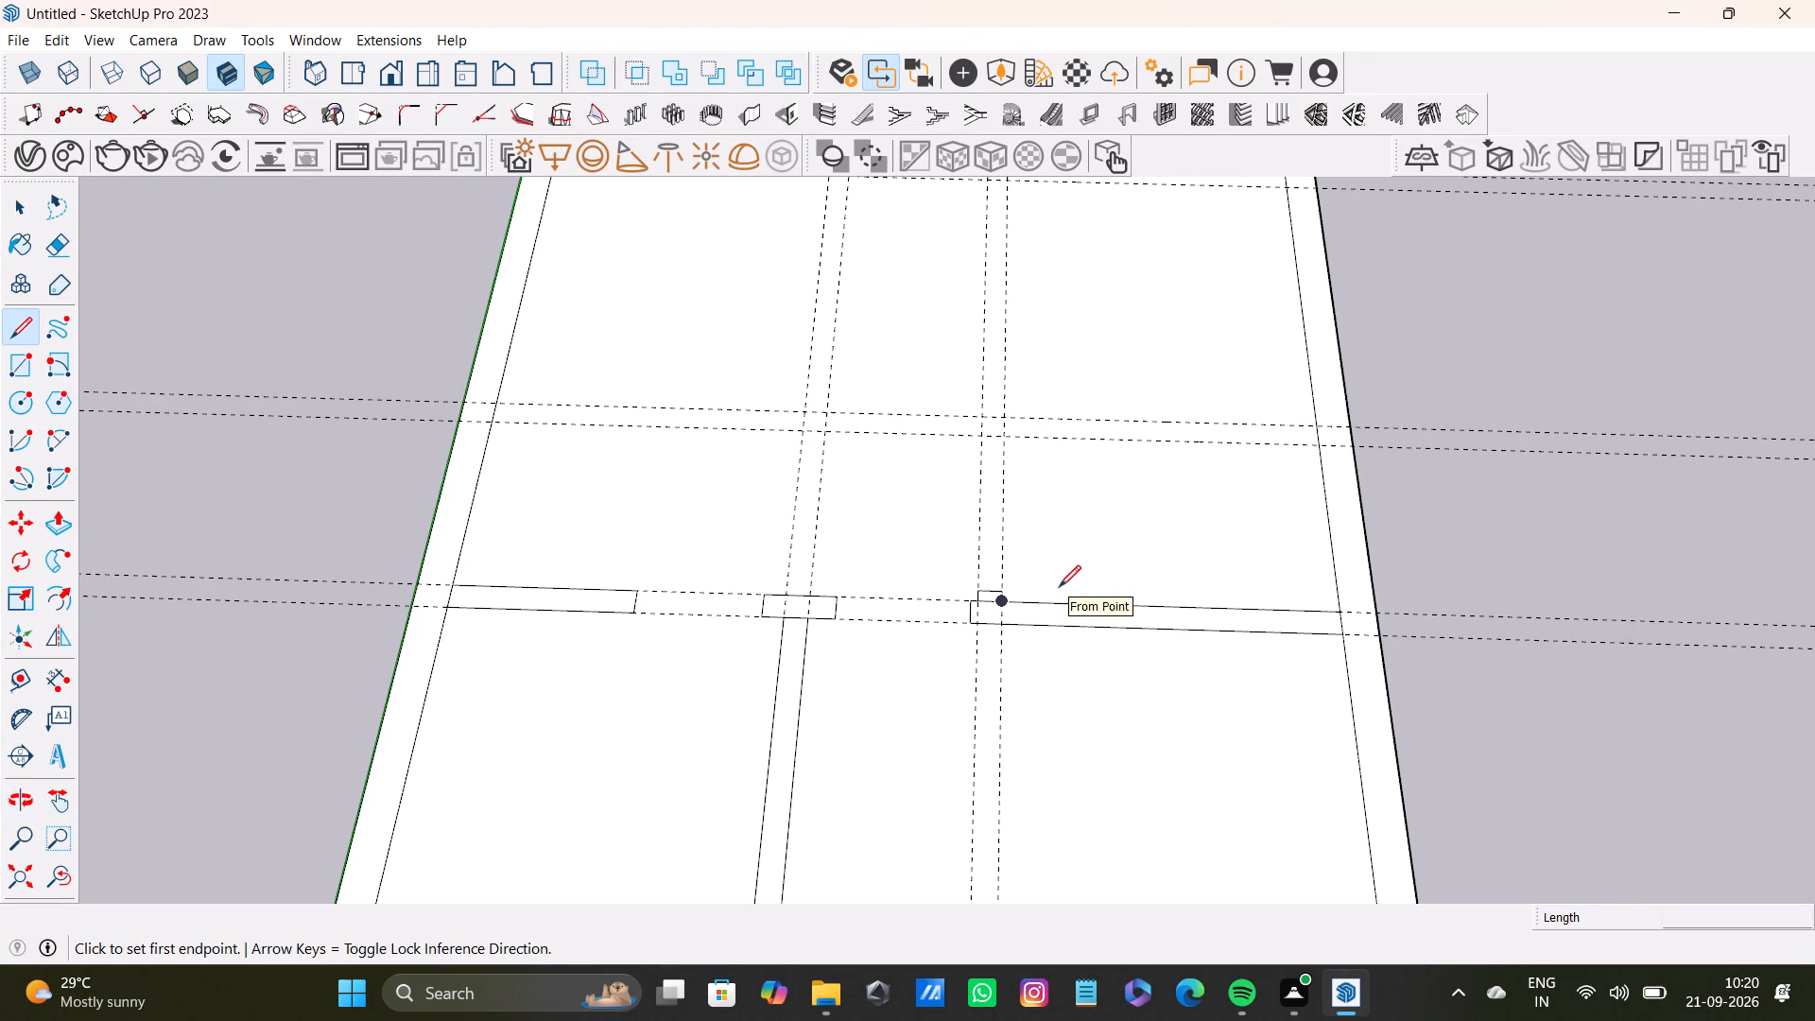
scroll(1009, 450, "up", 3)
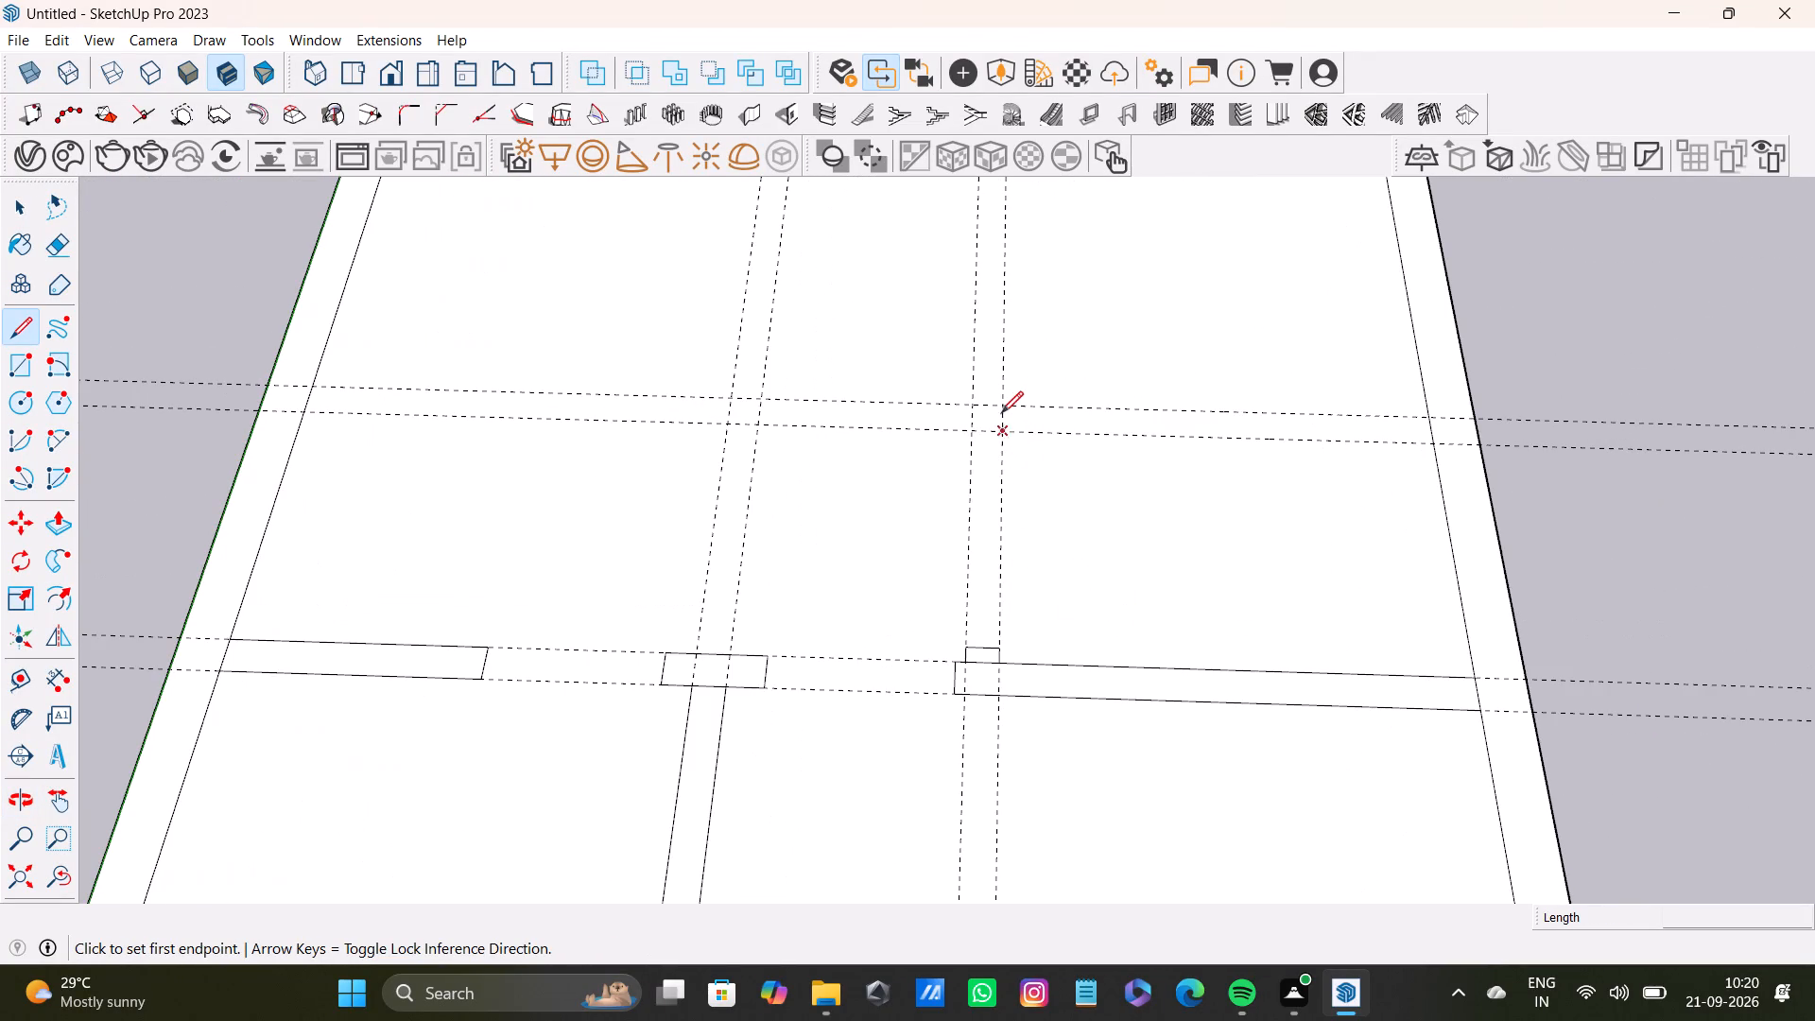
left_click(1005, 404)
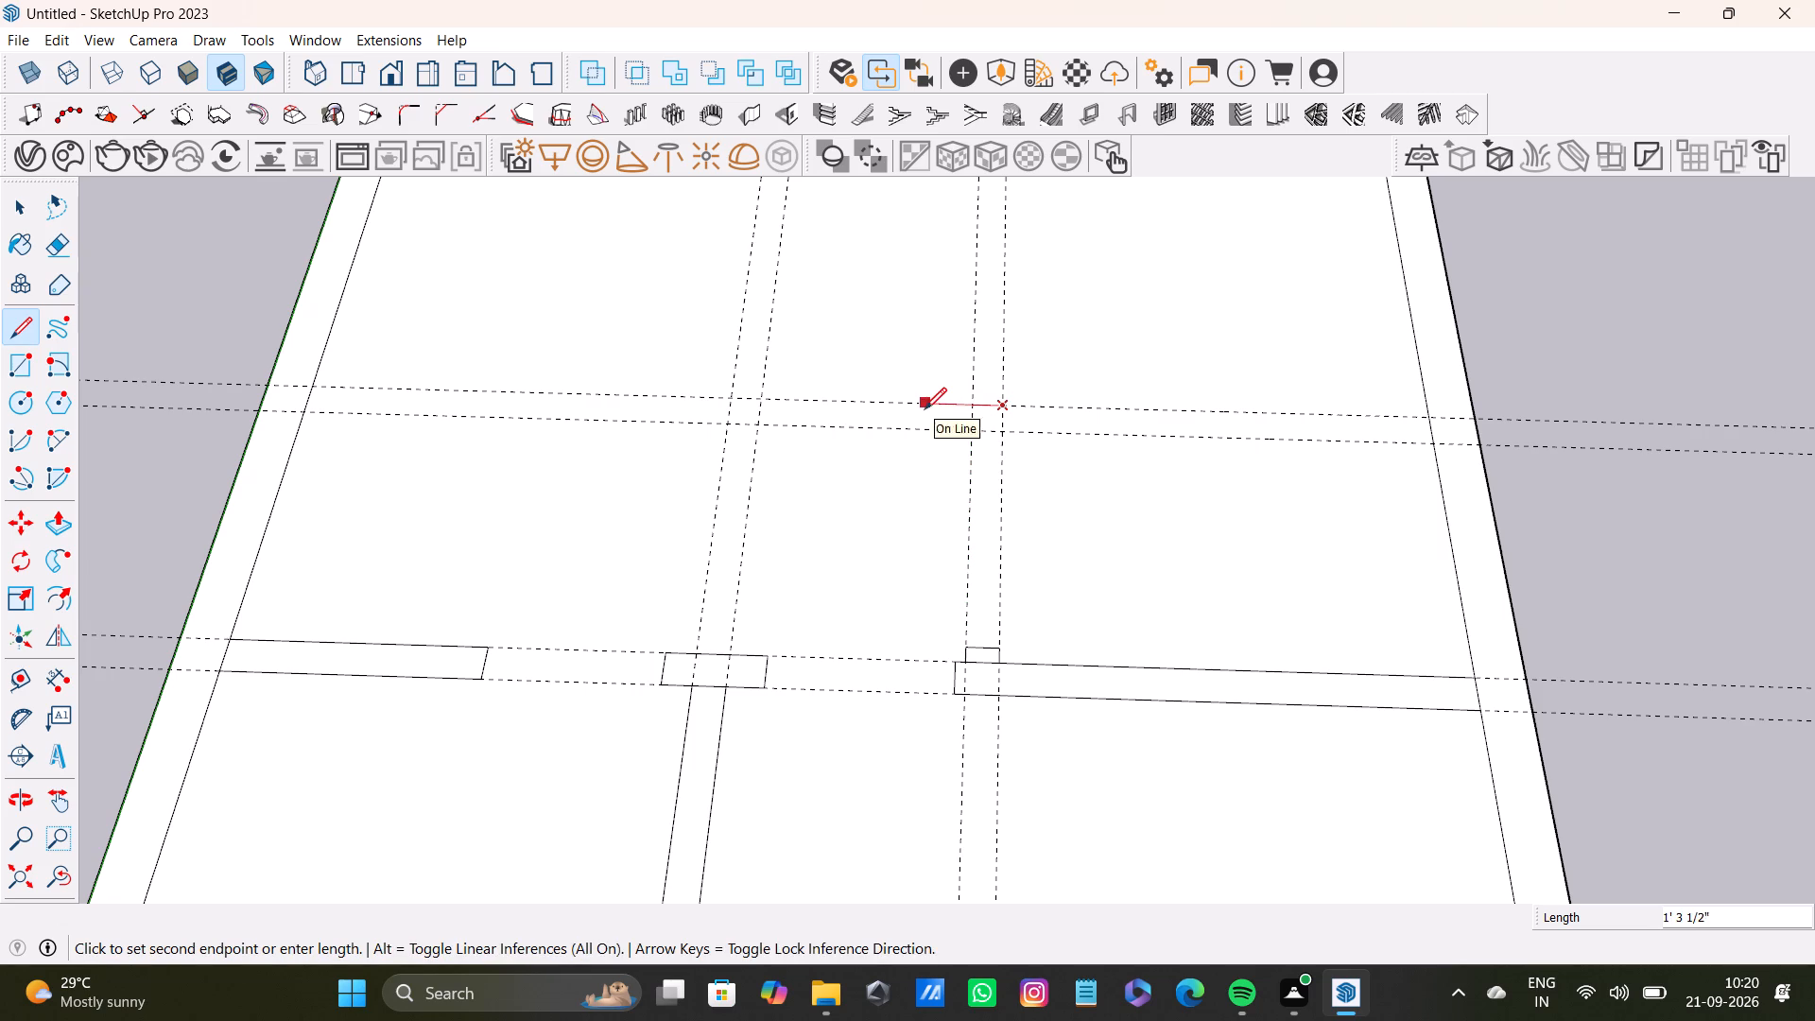
left_click(925, 409)
left_click_drag(931, 431, 942, 432)
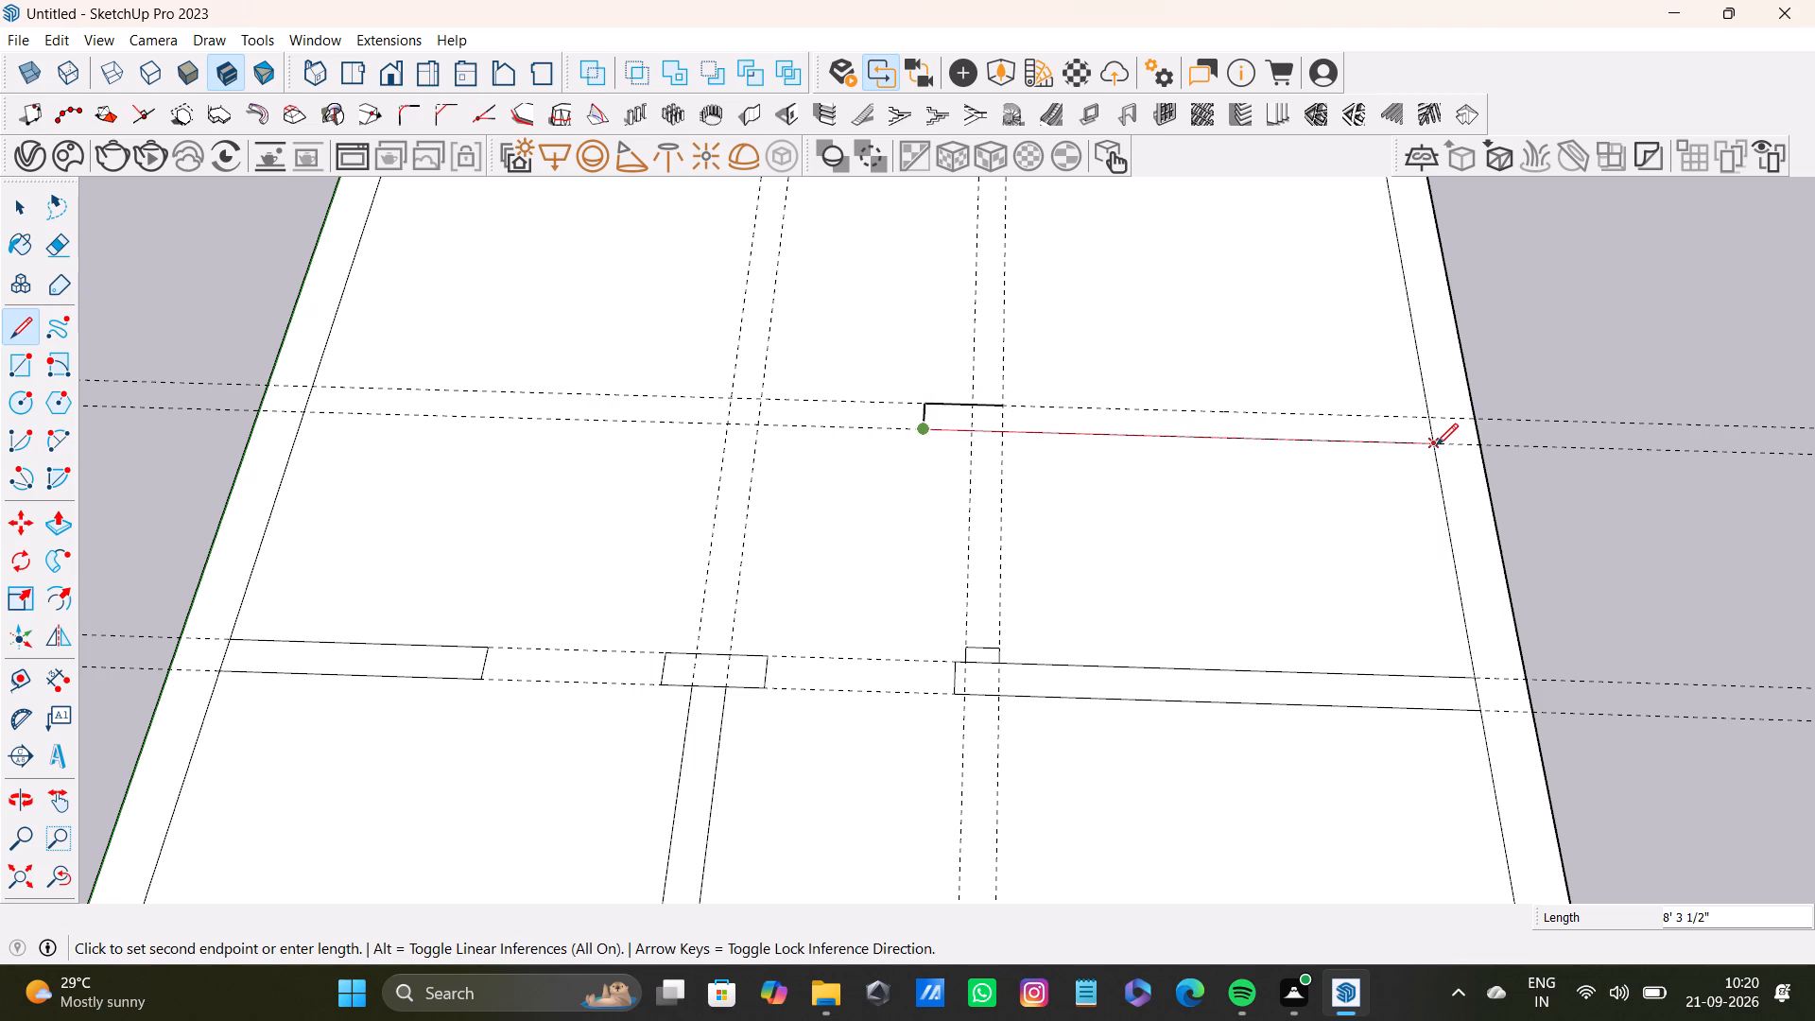
left_click(1436, 445)
left_click(1431, 420)
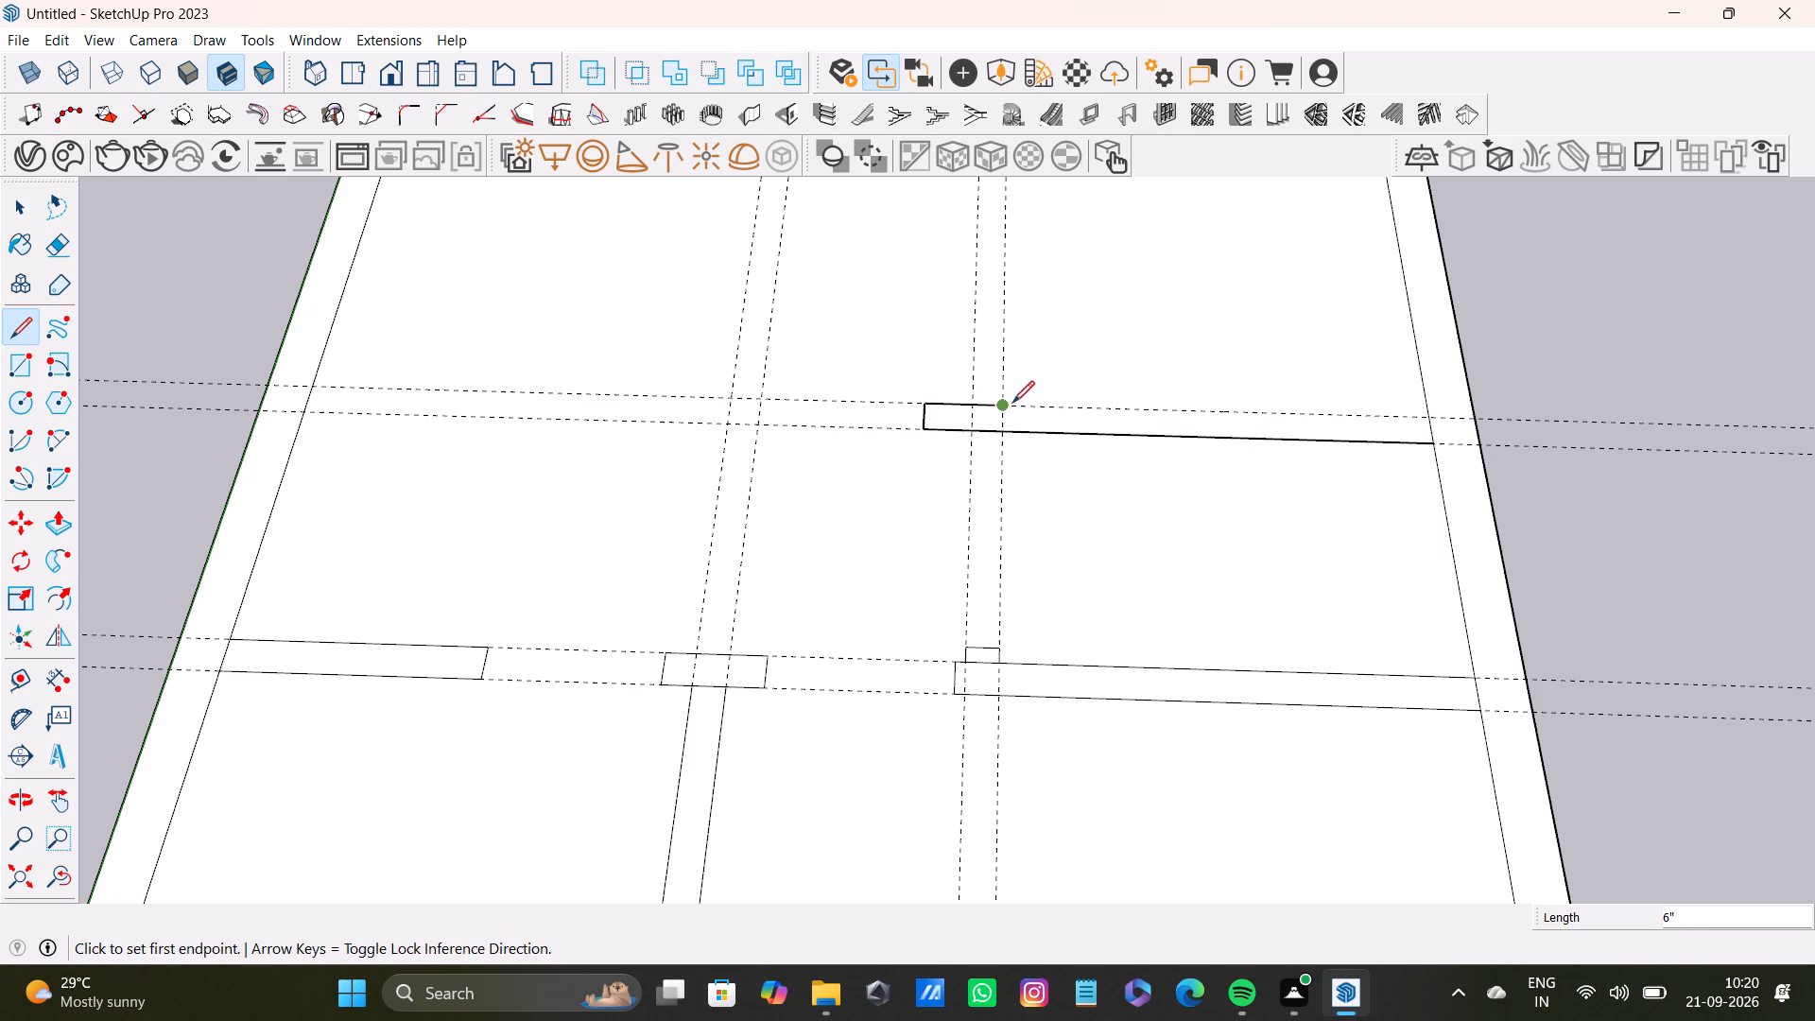
left_click(1012, 403)
left_click(1429, 415)
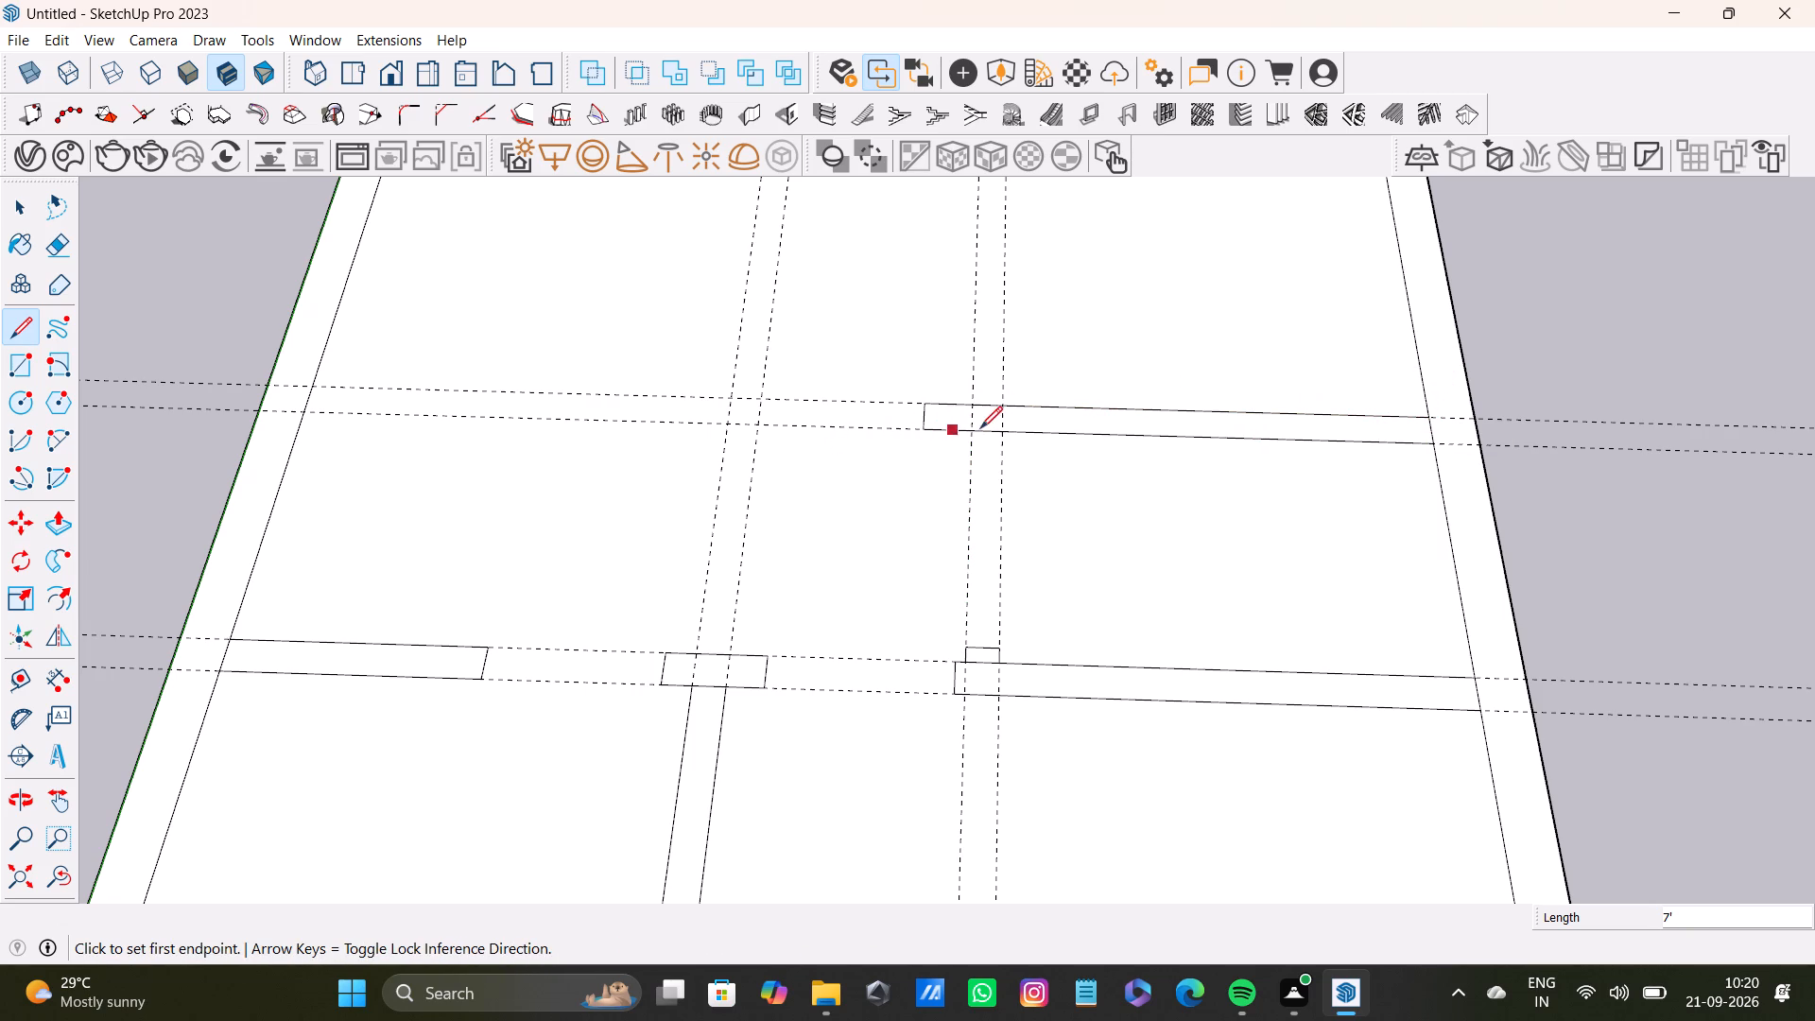
Draw a stub about 1' 2" long between the second lengthwise guides, from the new partition toward the middle cross partition.
left_click(974, 430)
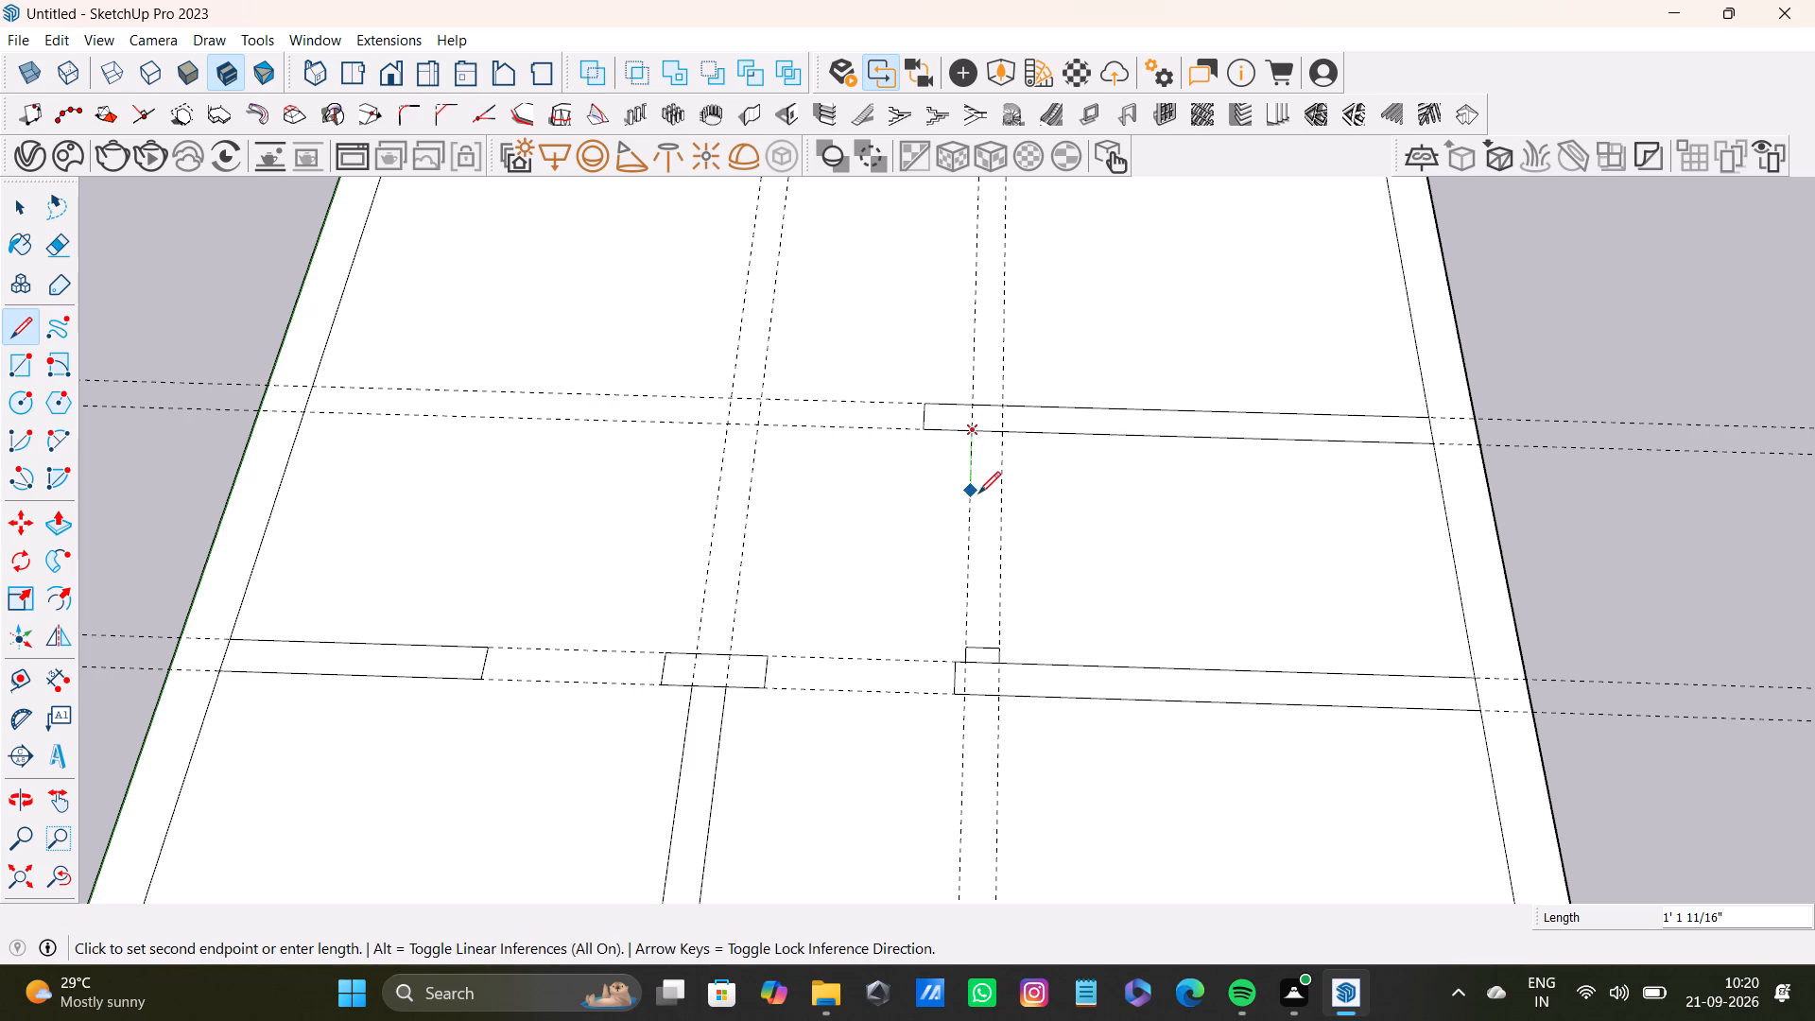
left_click(973, 491)
left_click(1003, 489)
left_click(1003, 418)
Delete the two leftover edge segments inside the junction of the 1' 2" stub and the third cross partition.
key("space")
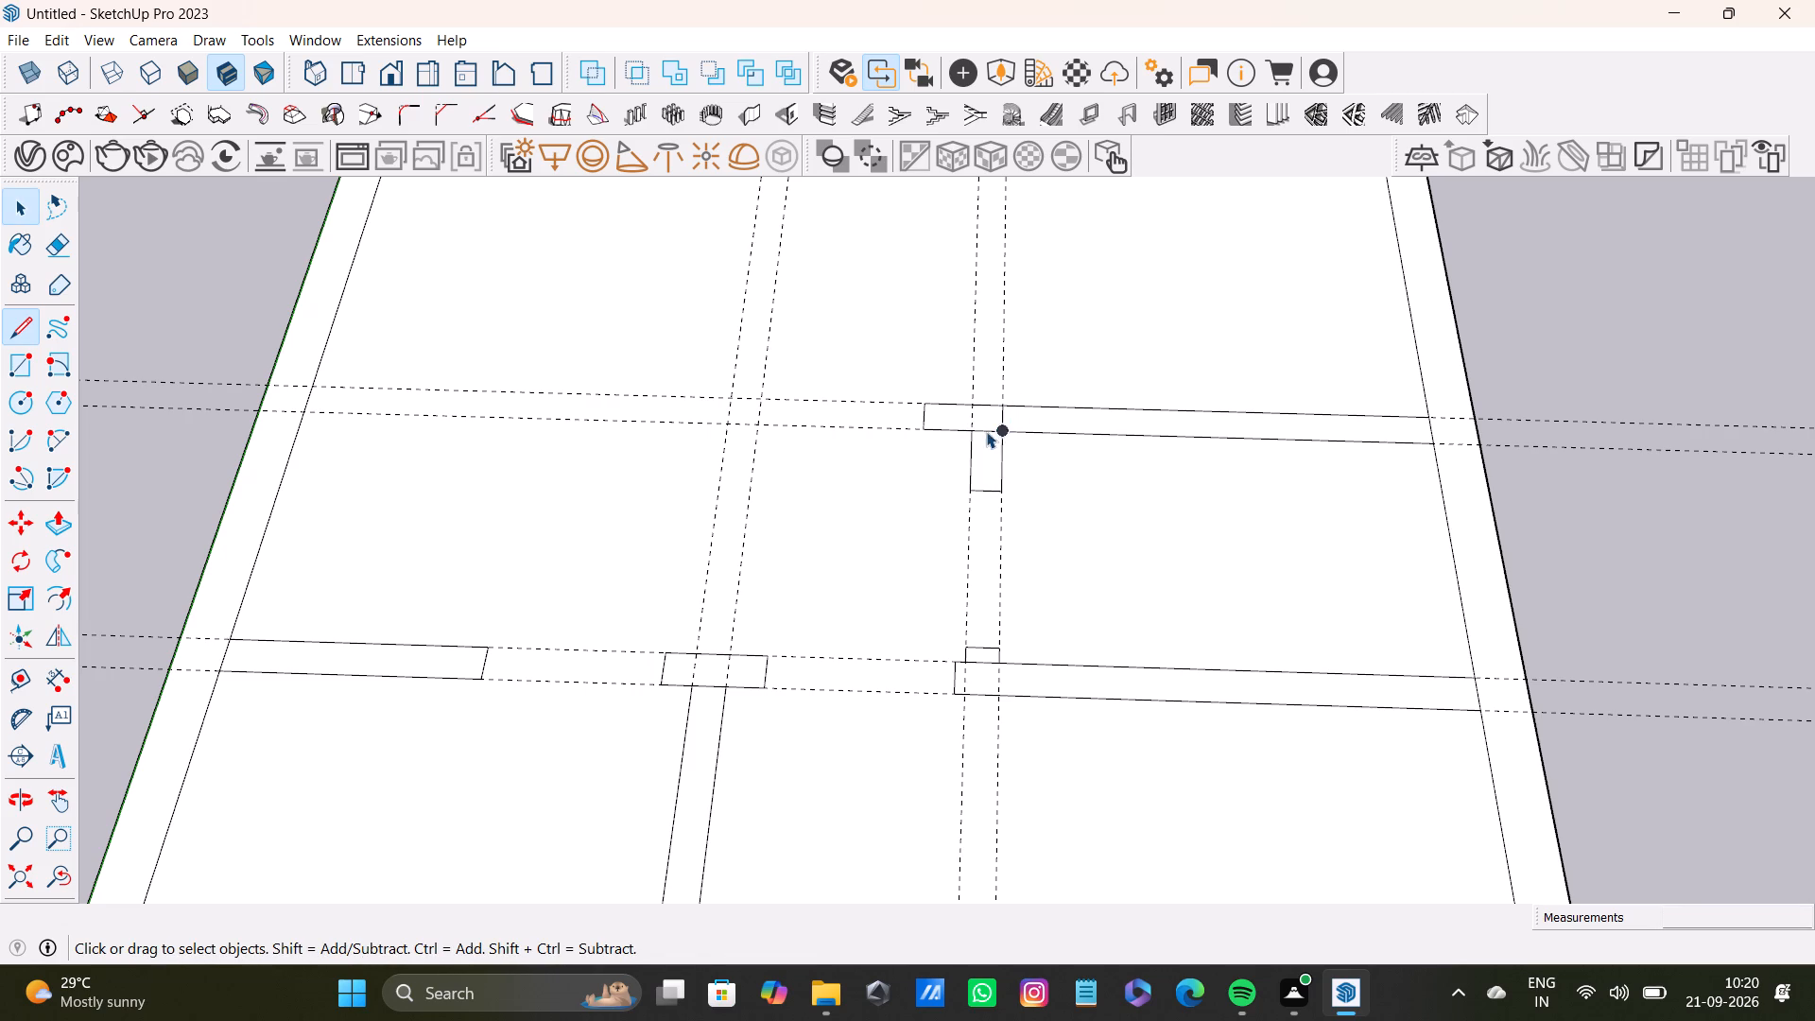
left_click(986, 429)
key("Delete")
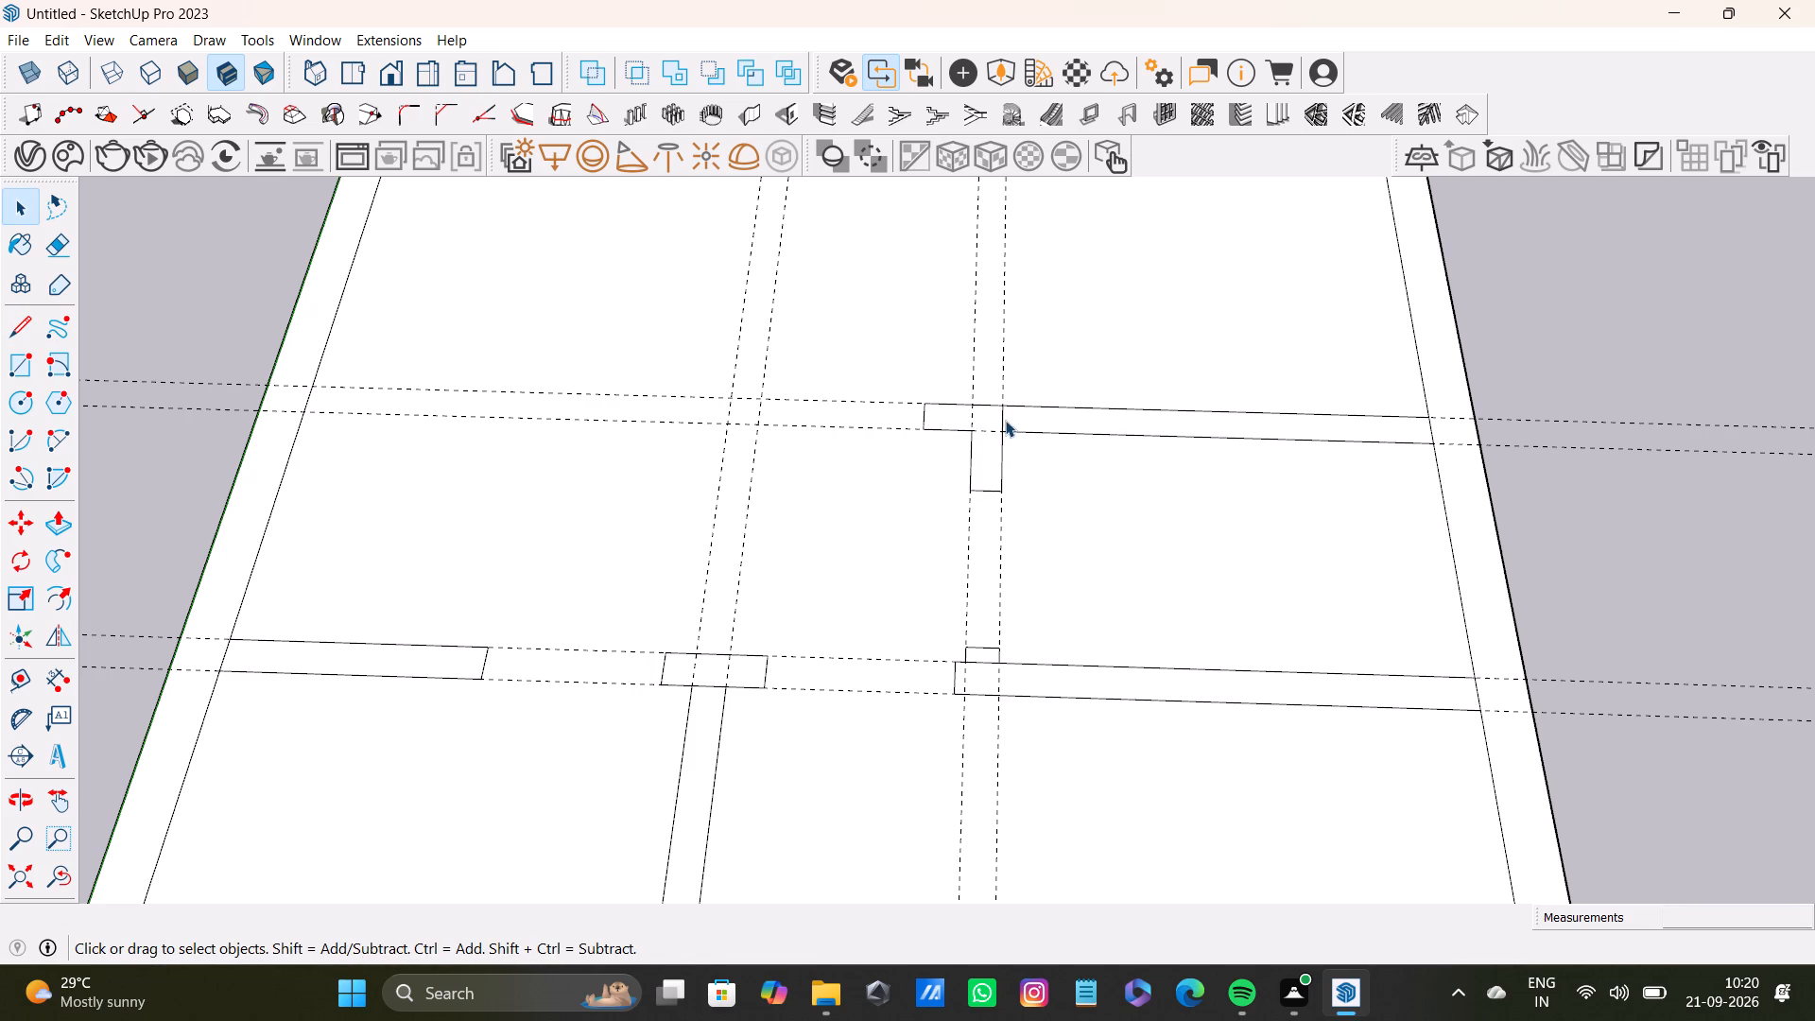
left_click(1002, 423)
key("Delete")
Draw a closed 6" partition along the fourth cross guides, from slightly past the second lengthwise guides to the opposite long wall.
scroll(978, 477, "down", 8)
middle_click_drag(993, 482, 963, 549, "shift")
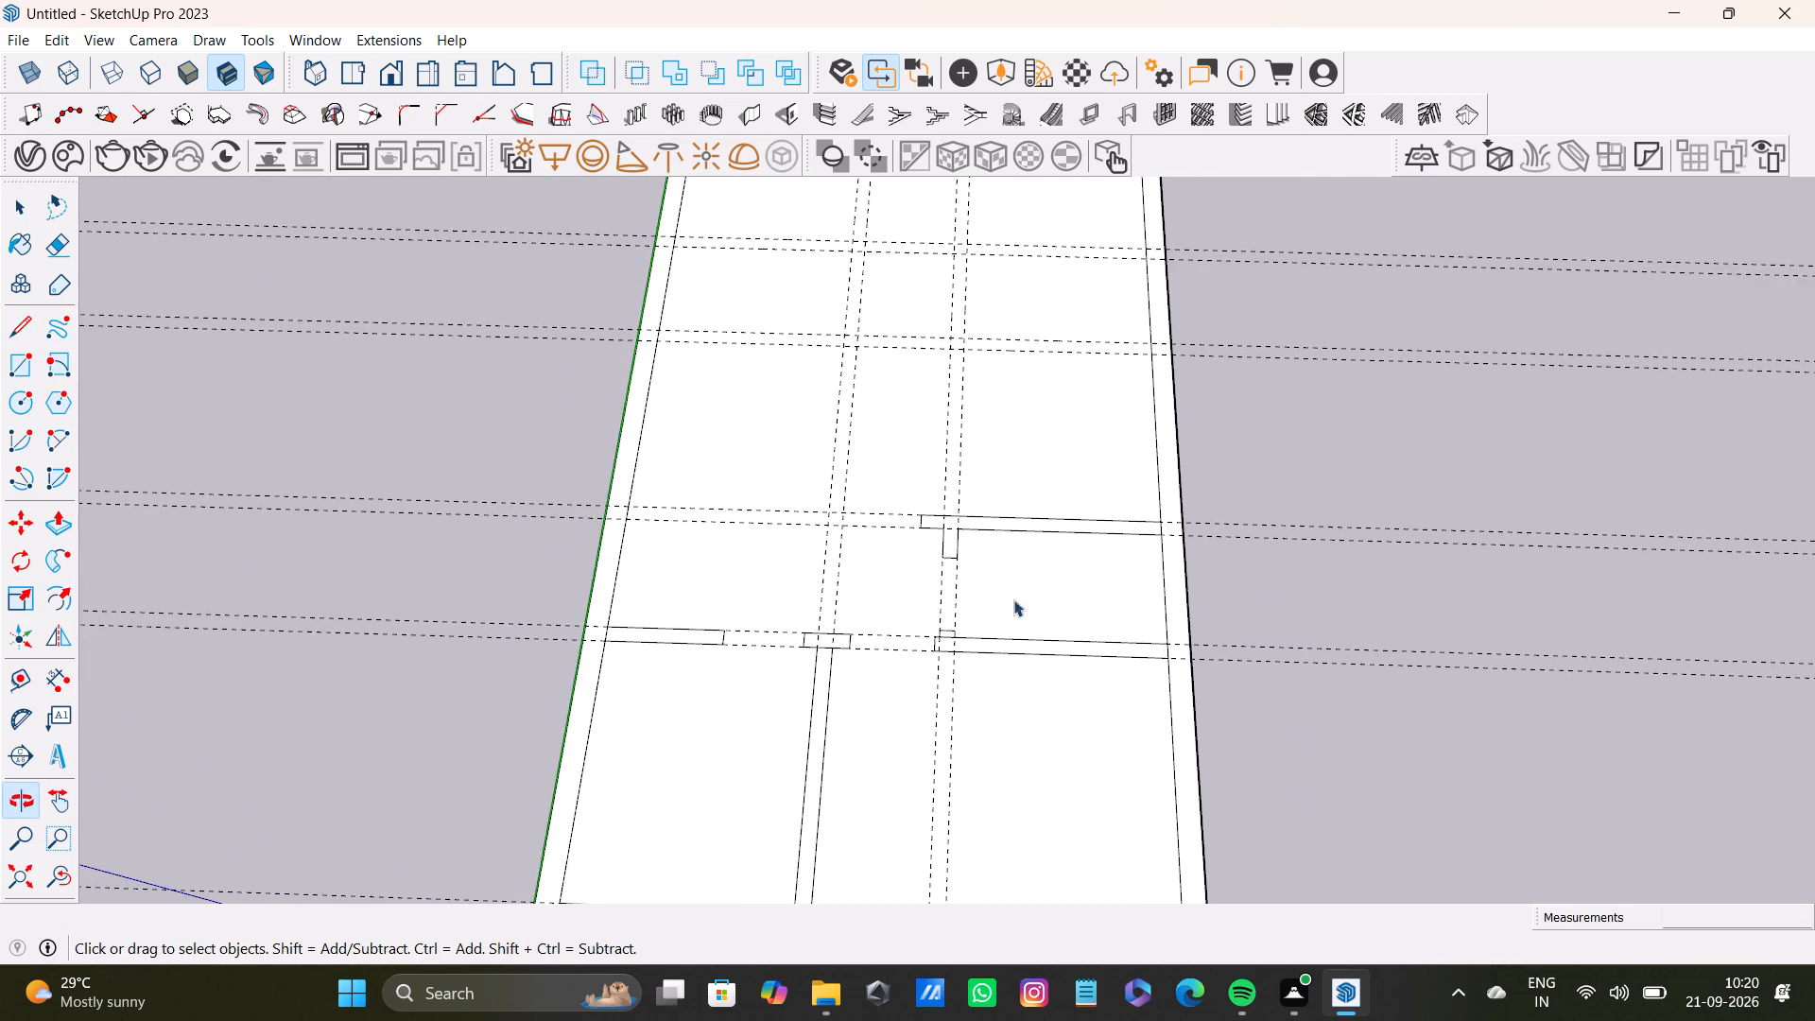
scroll(916, 629, "up", 4)
middle_click_drag(993, 516, 956, 792, "shift")
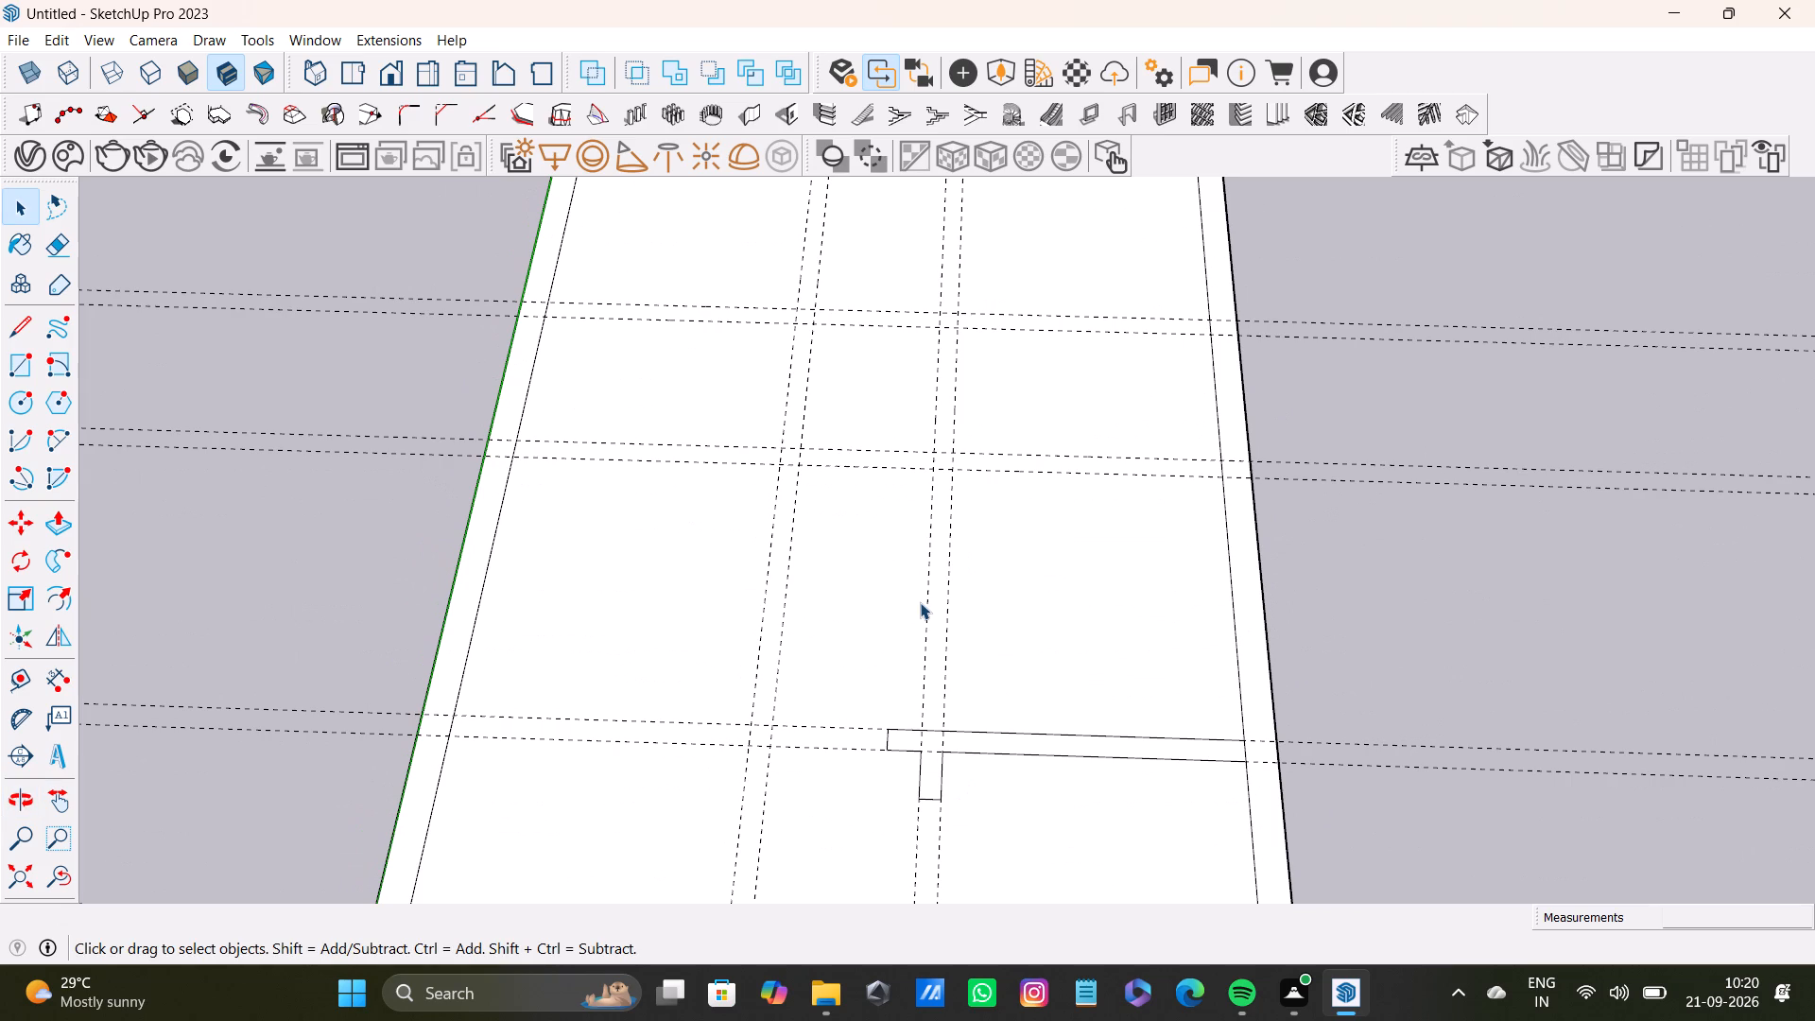
key("l")
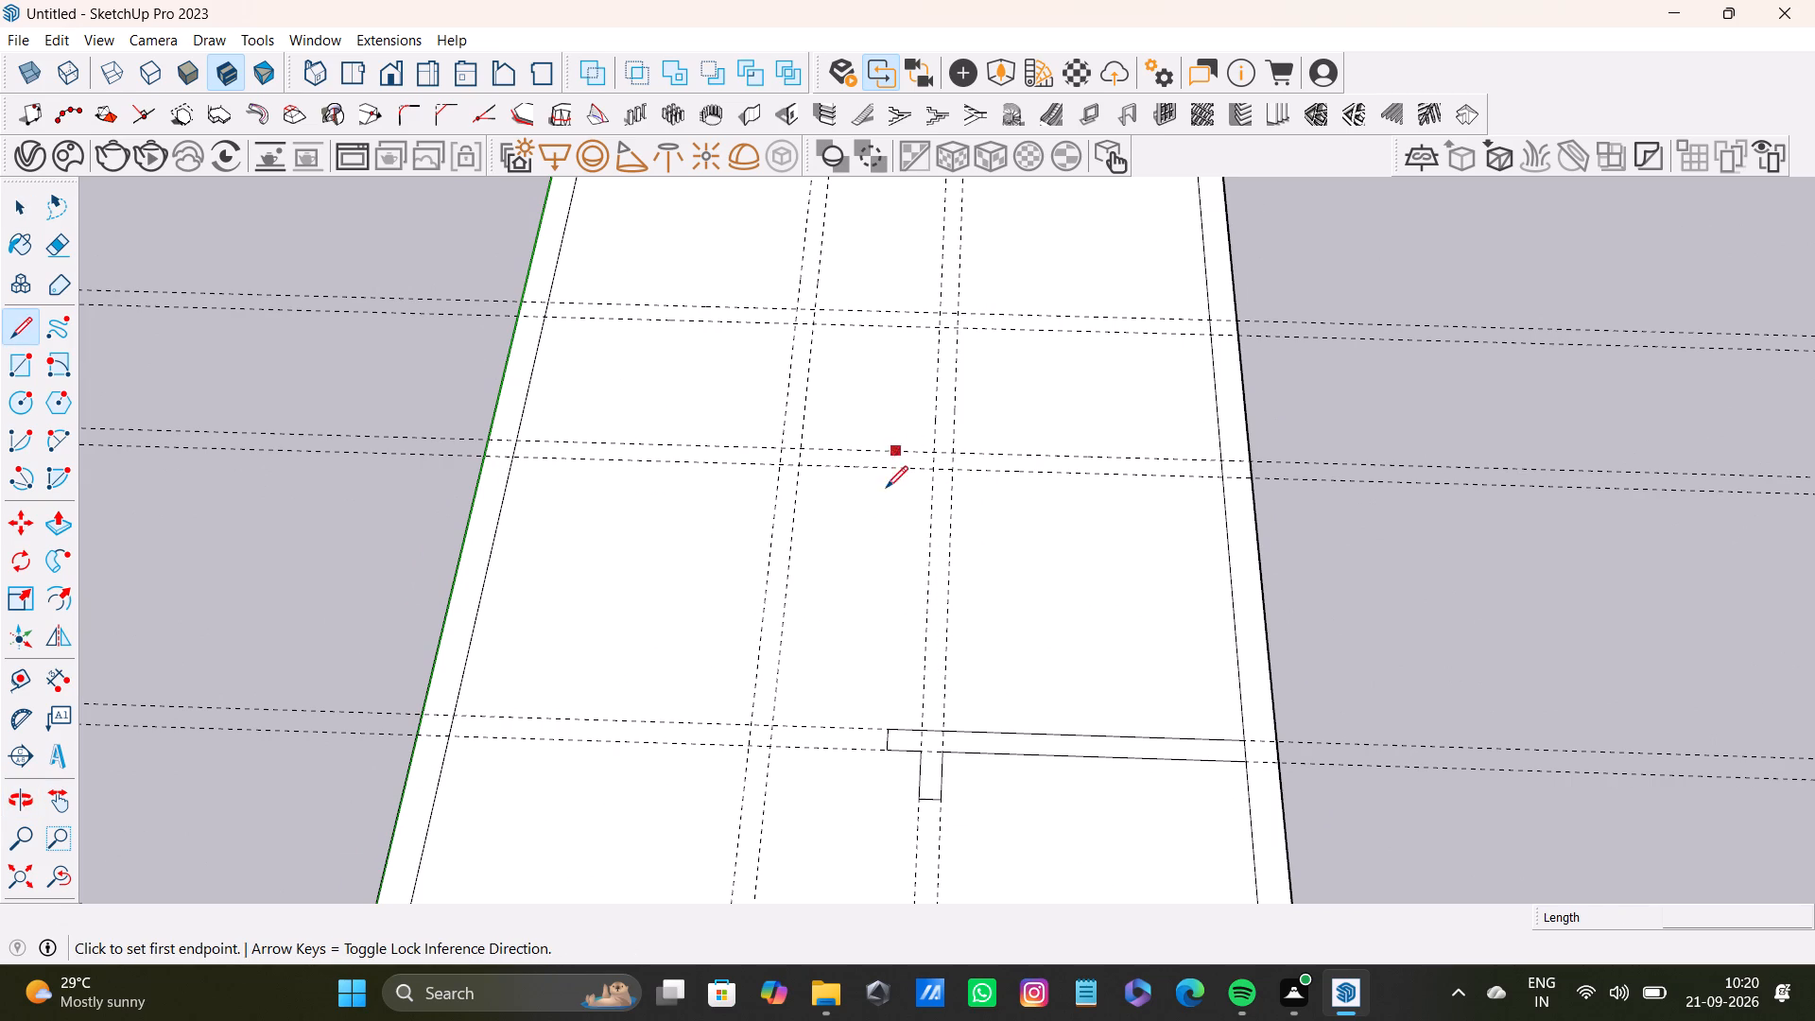
left_click(910, 446)
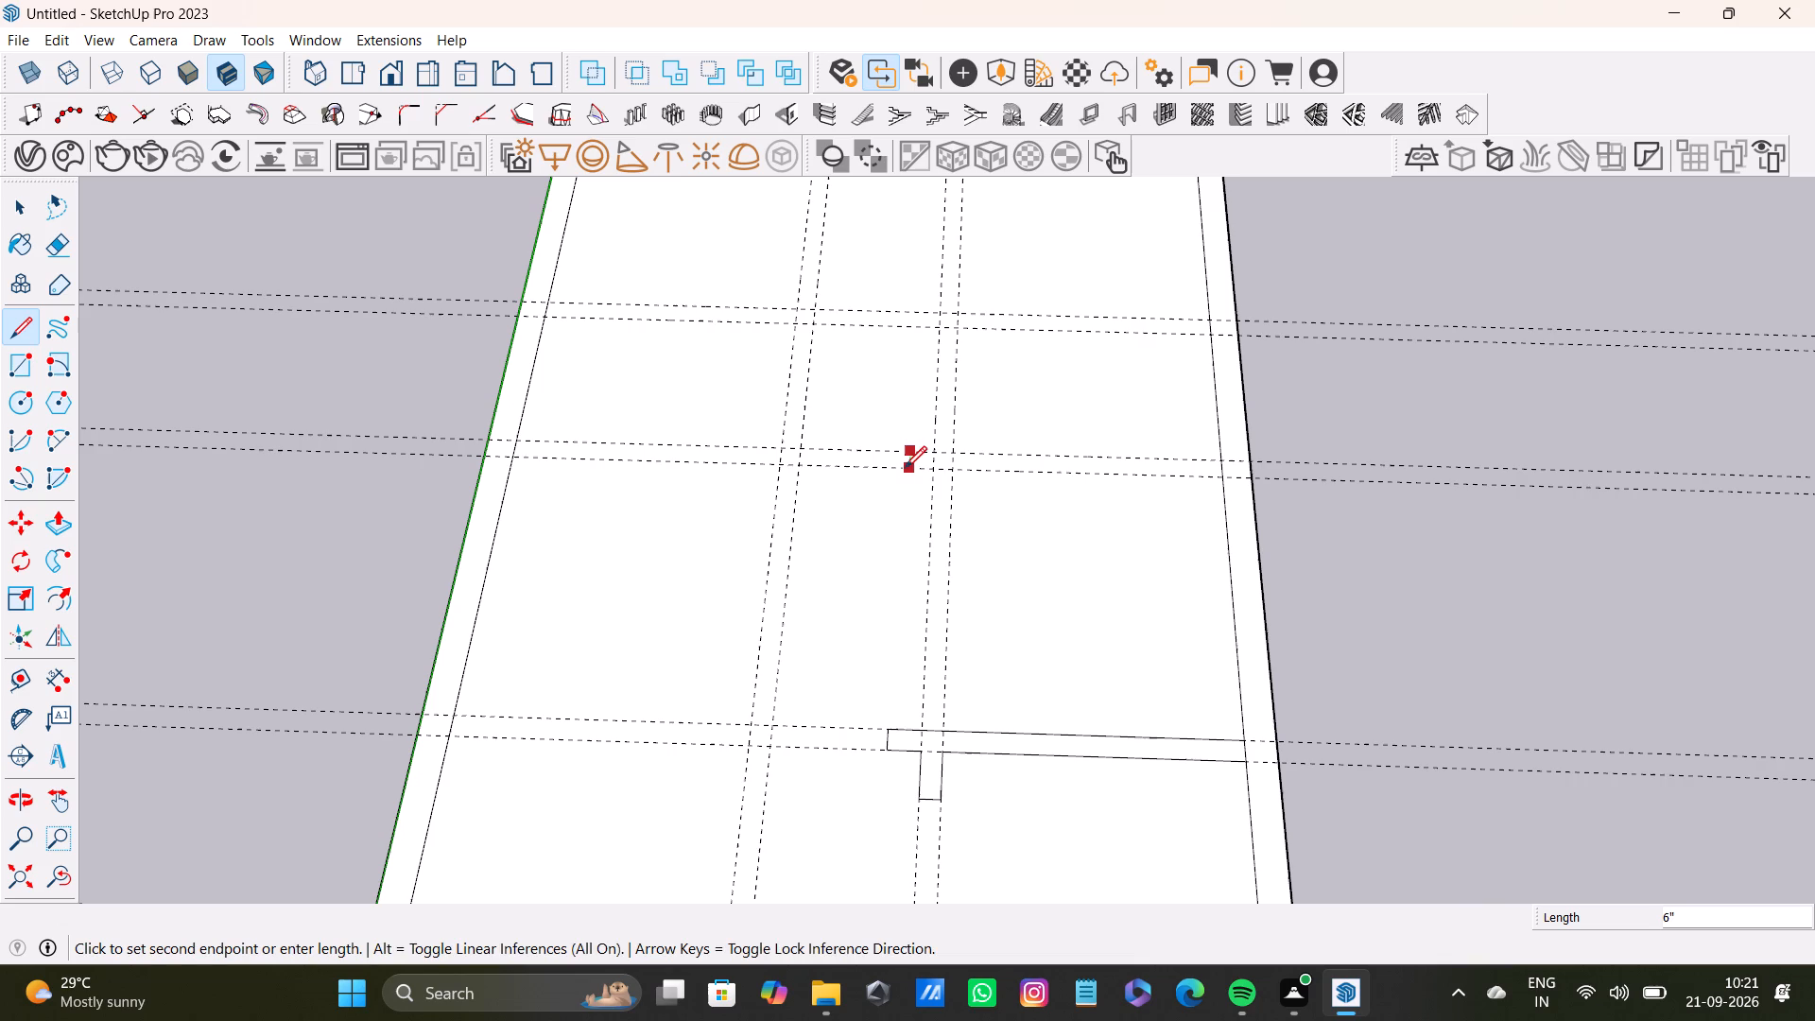
left_click(905, 468)
left_click(1225, 470)
left_click(1220, 458)
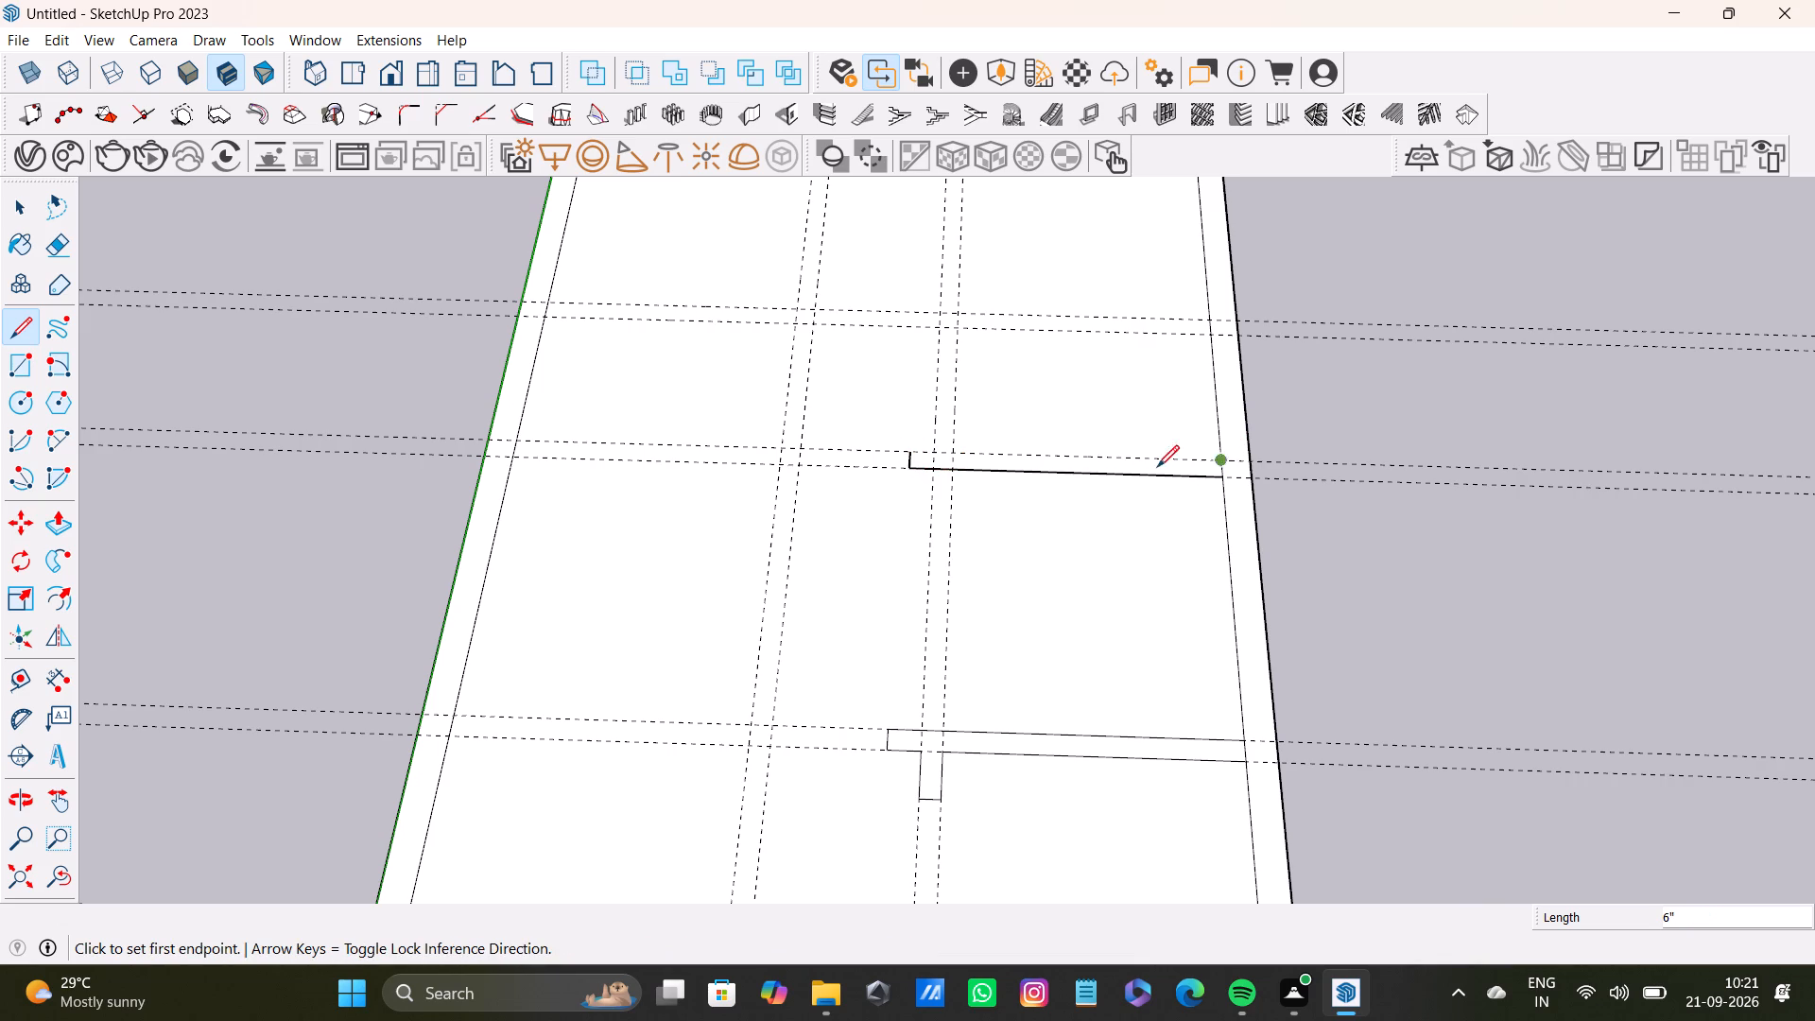
left_click(909, 453)
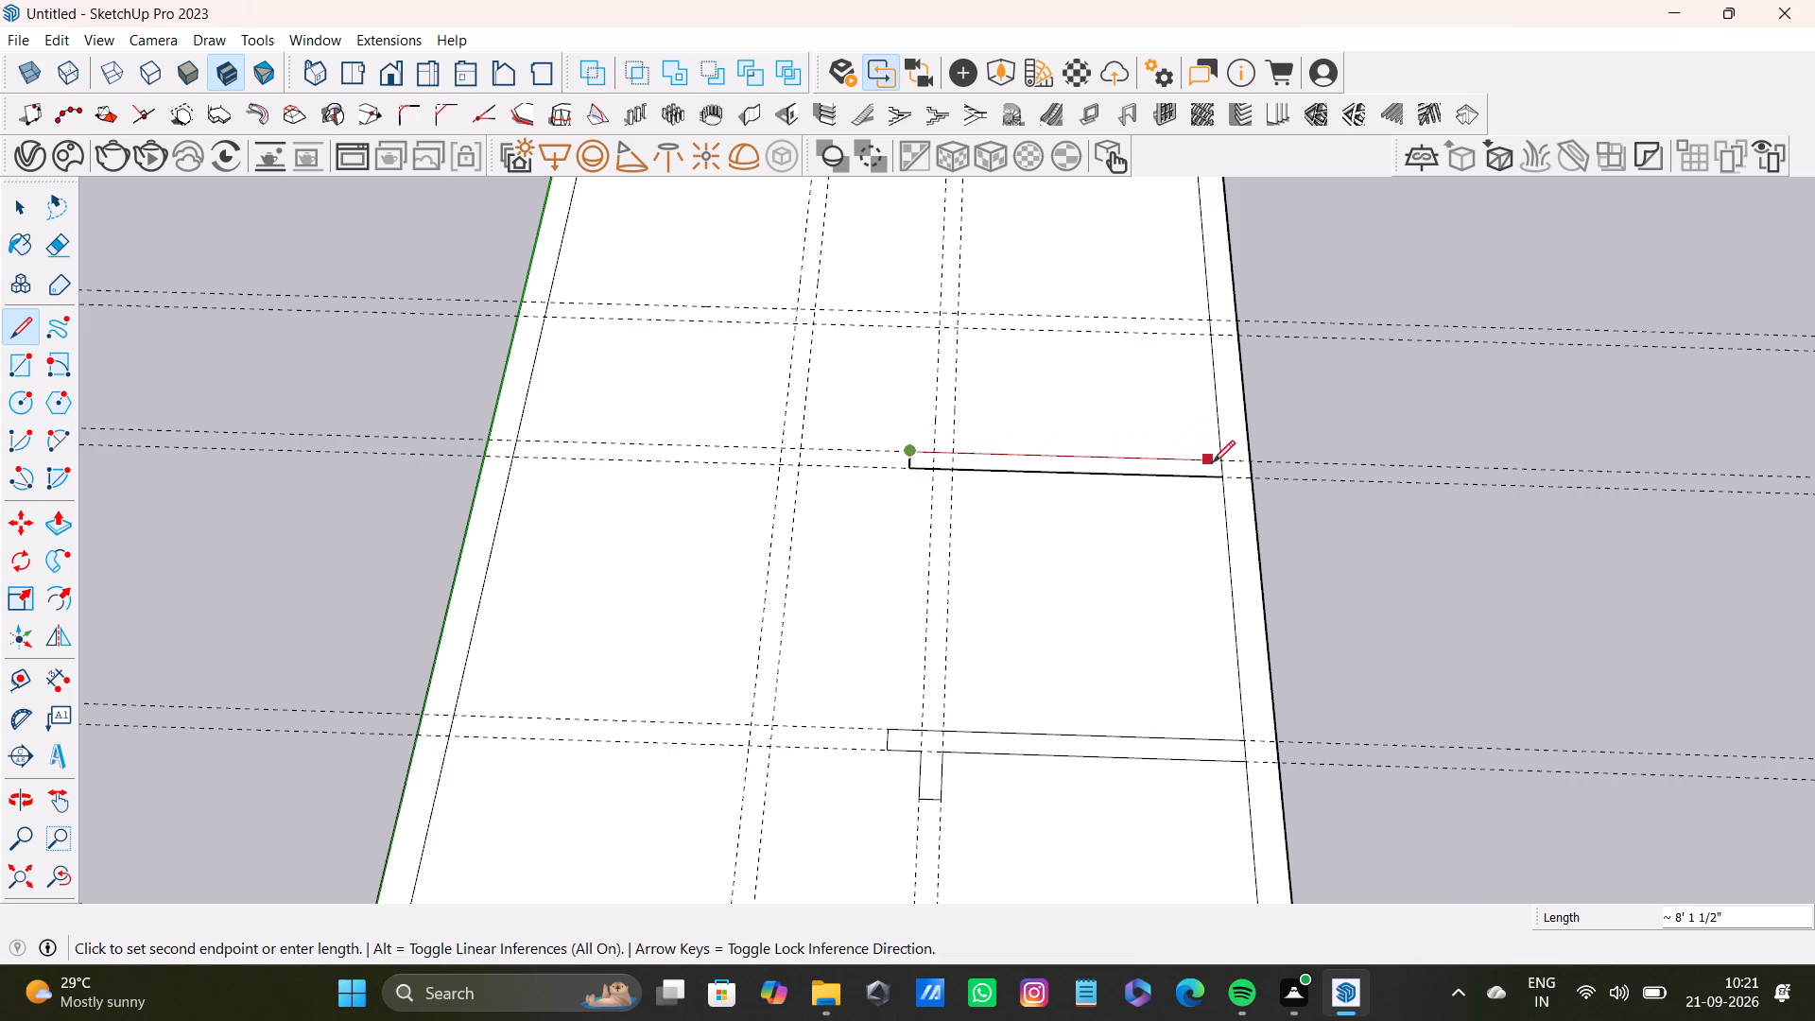
left_click(1221, 468)
key("space")
Draw a 4' 6" line along the second lengthwise pair's green-axis-side guide, from the fourth cross partition to the farthest cross guide.
scroll(1096, 477, "down", 4)
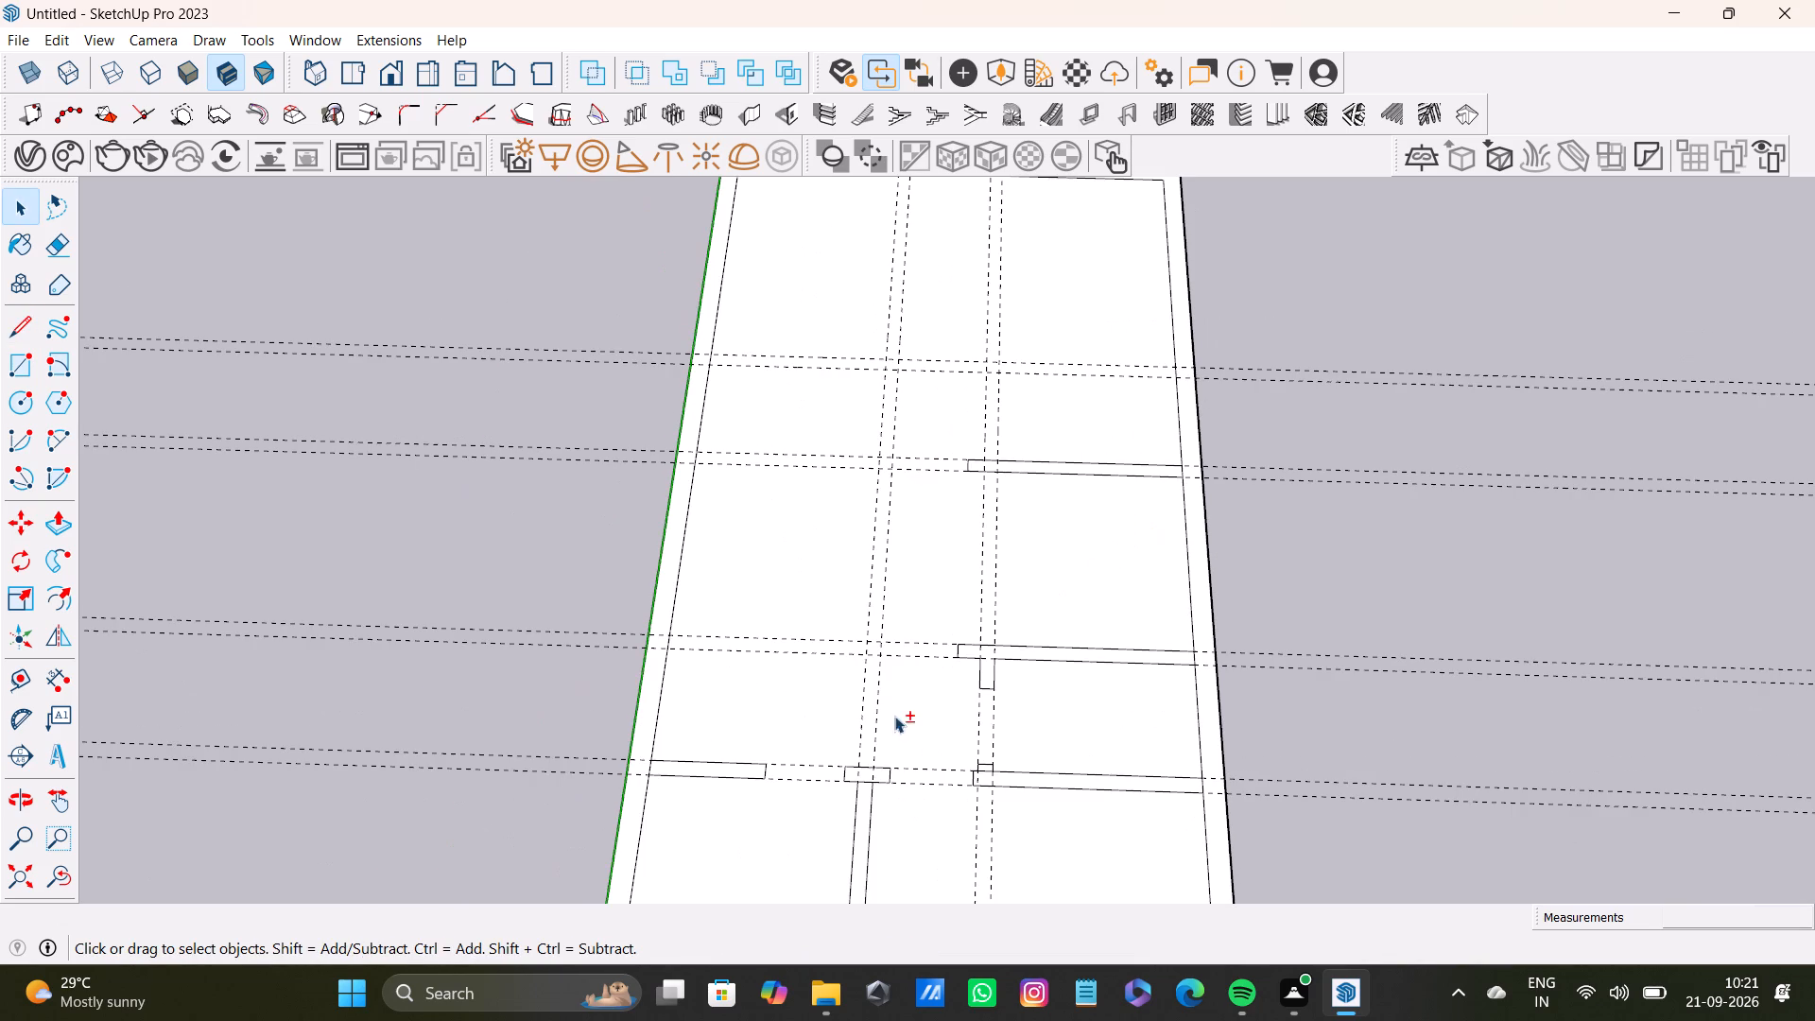
scroll(1018, 500, "up", 6, "shift")
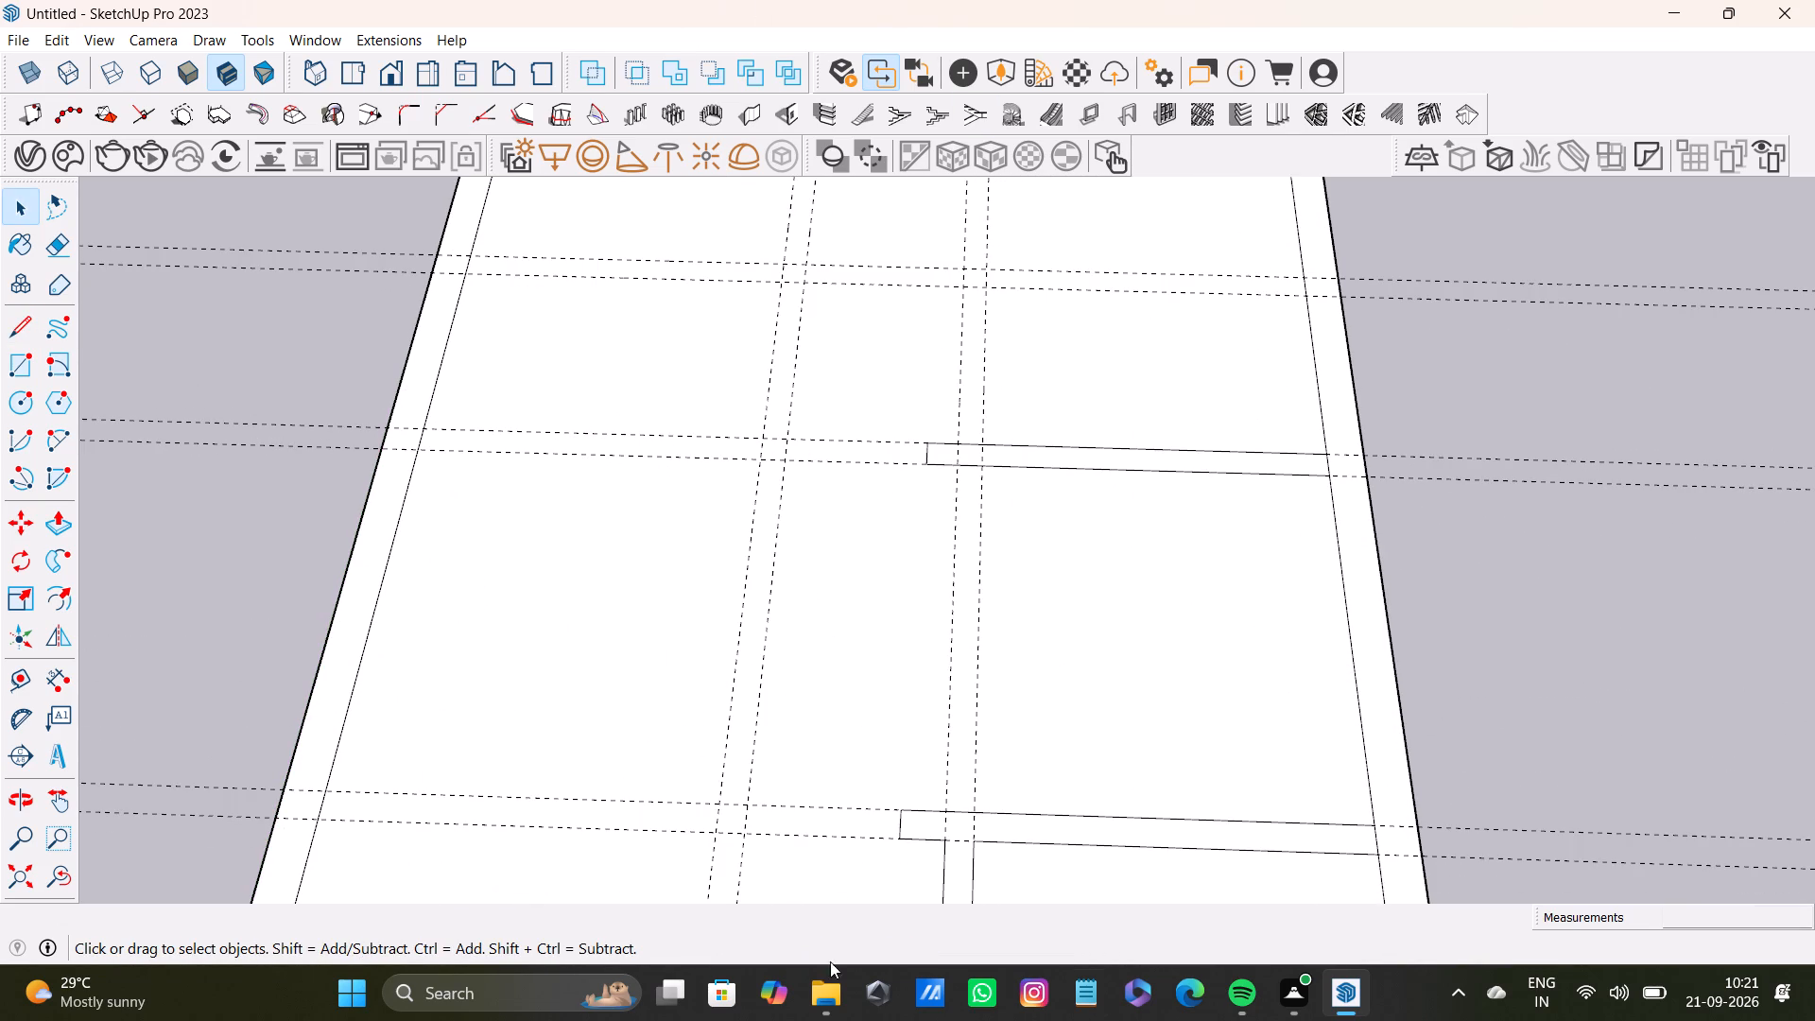
scroll(1035, 577, "up", 1)
middle_click_drag(1036, 576, 1027, 1017, "shift")
scroll(1027, 1017, "down", 1, "shift")
scroll(994, 876, "down", 3)
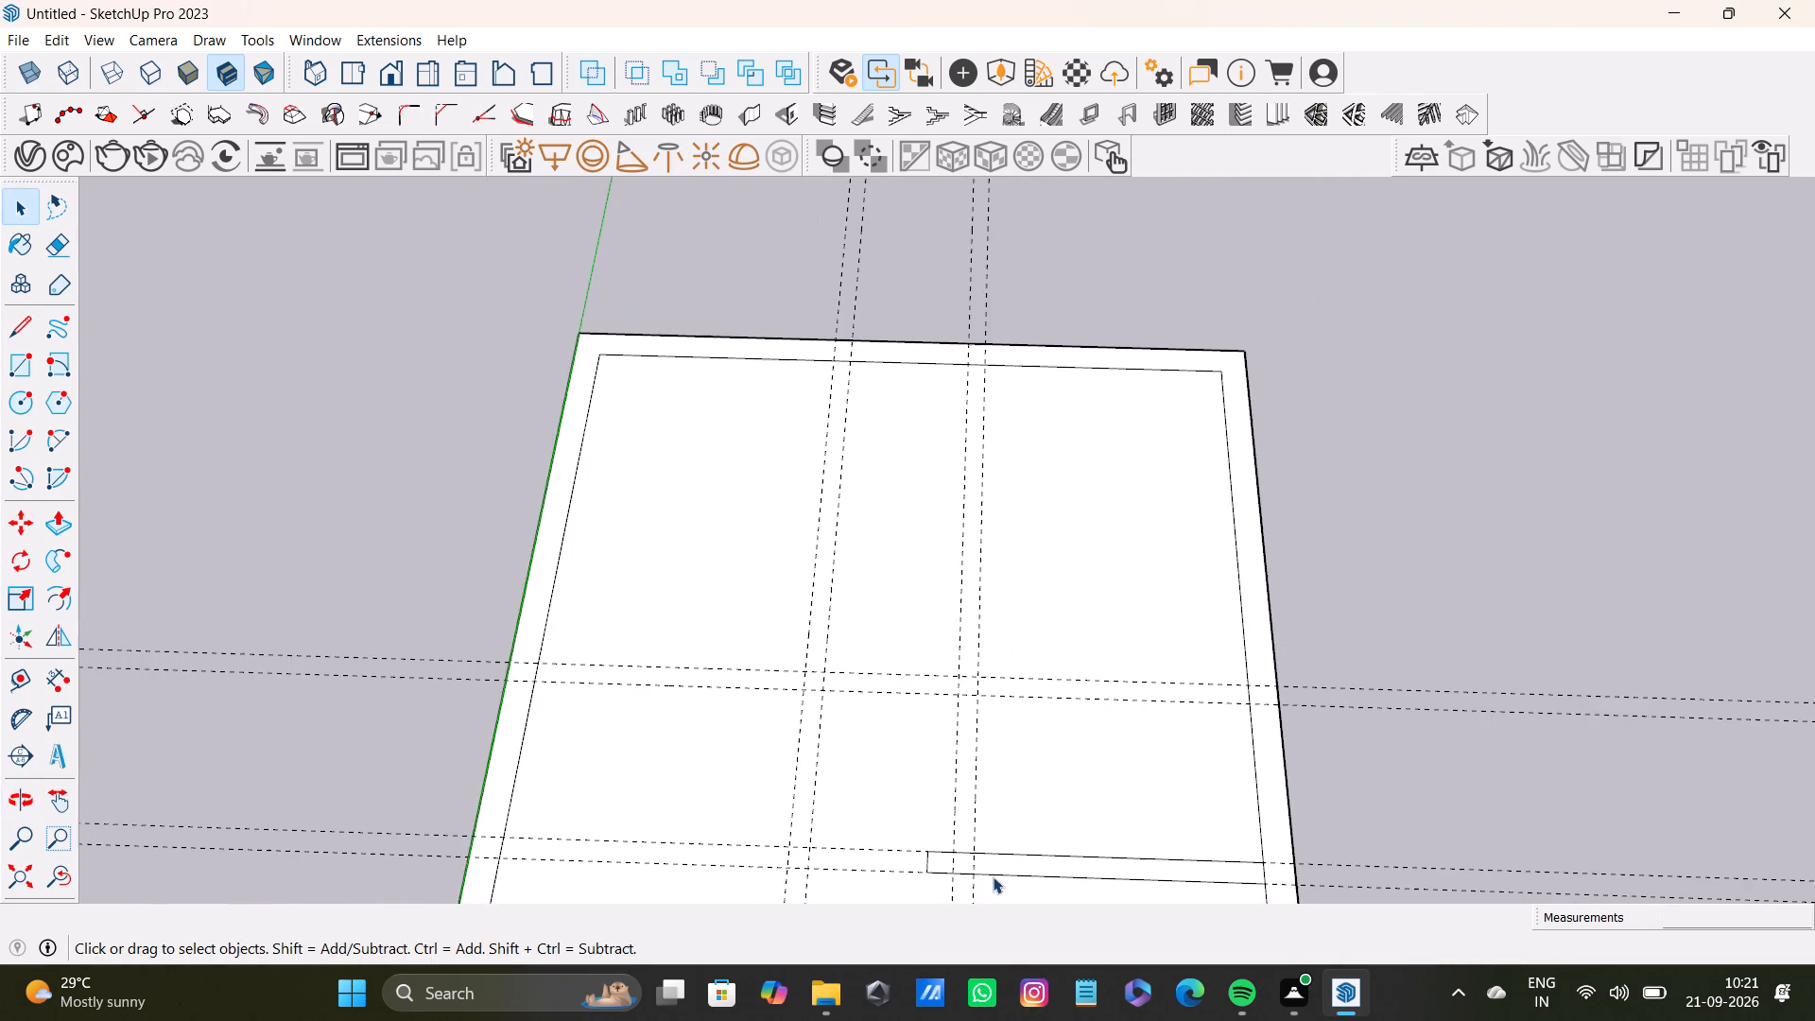
middle_click_drag(993, 876, 981, 721, "shift")
key("l")
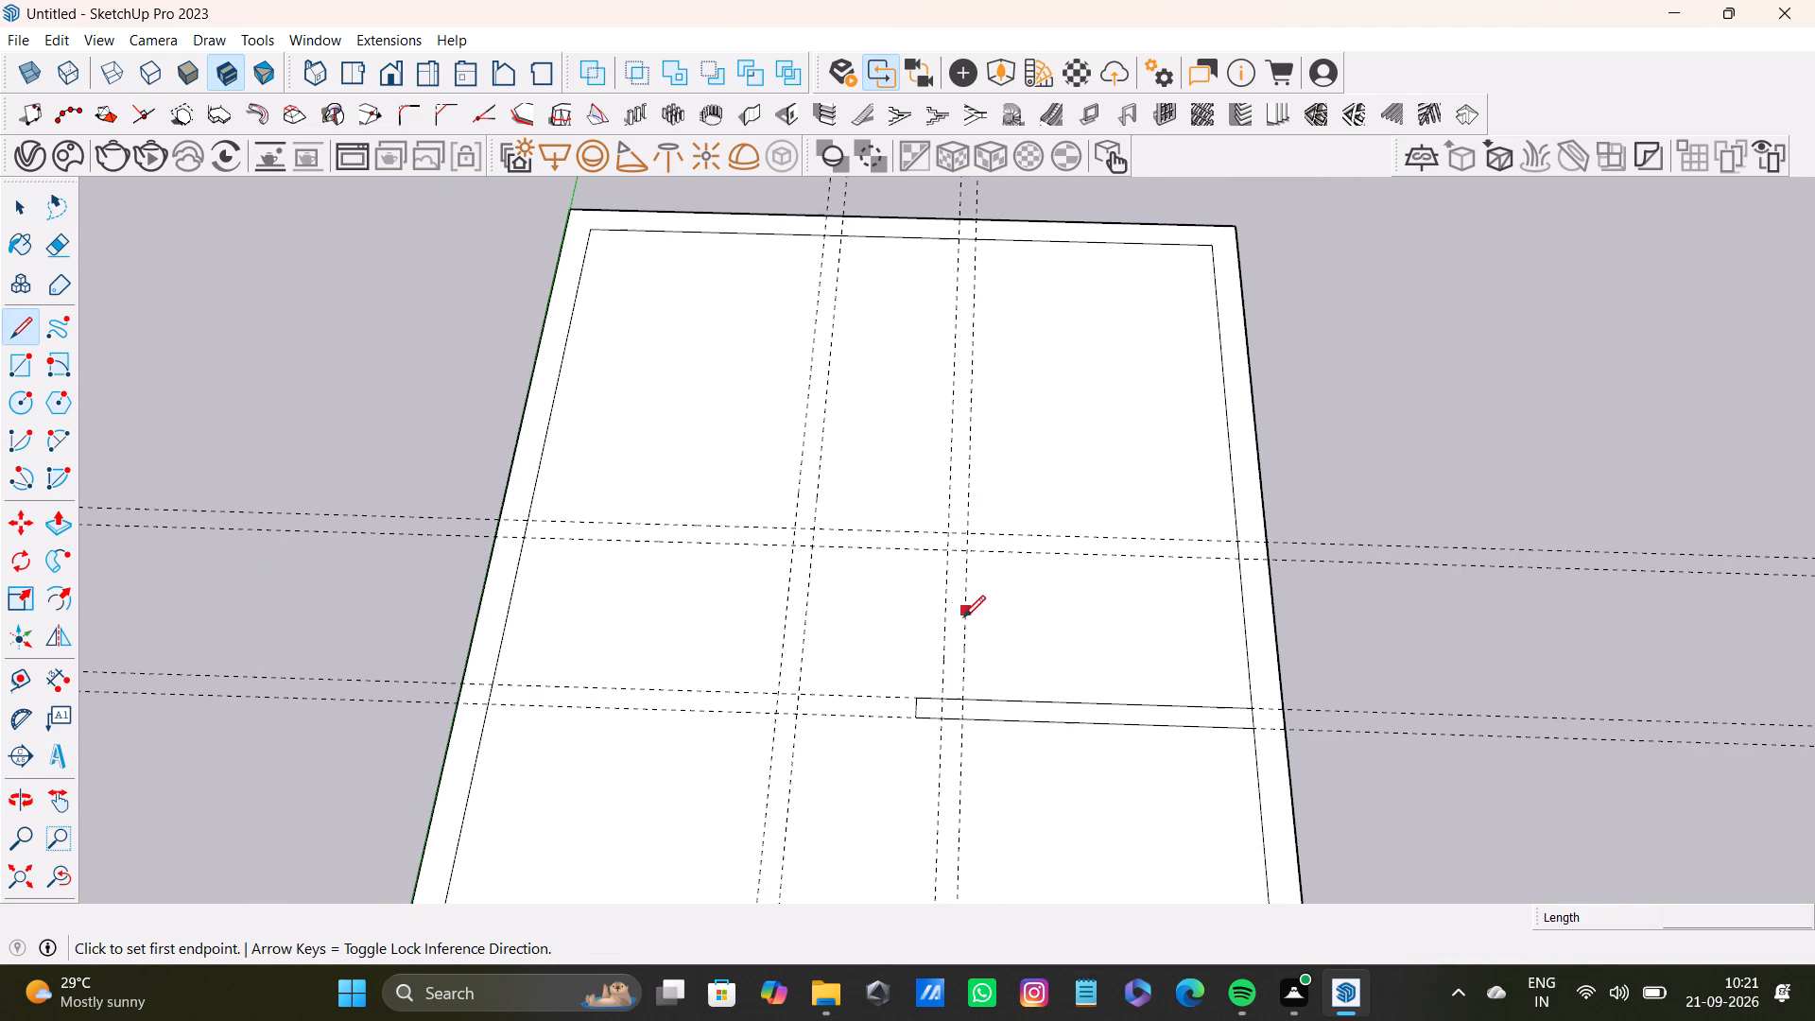
left_click(945, 696)
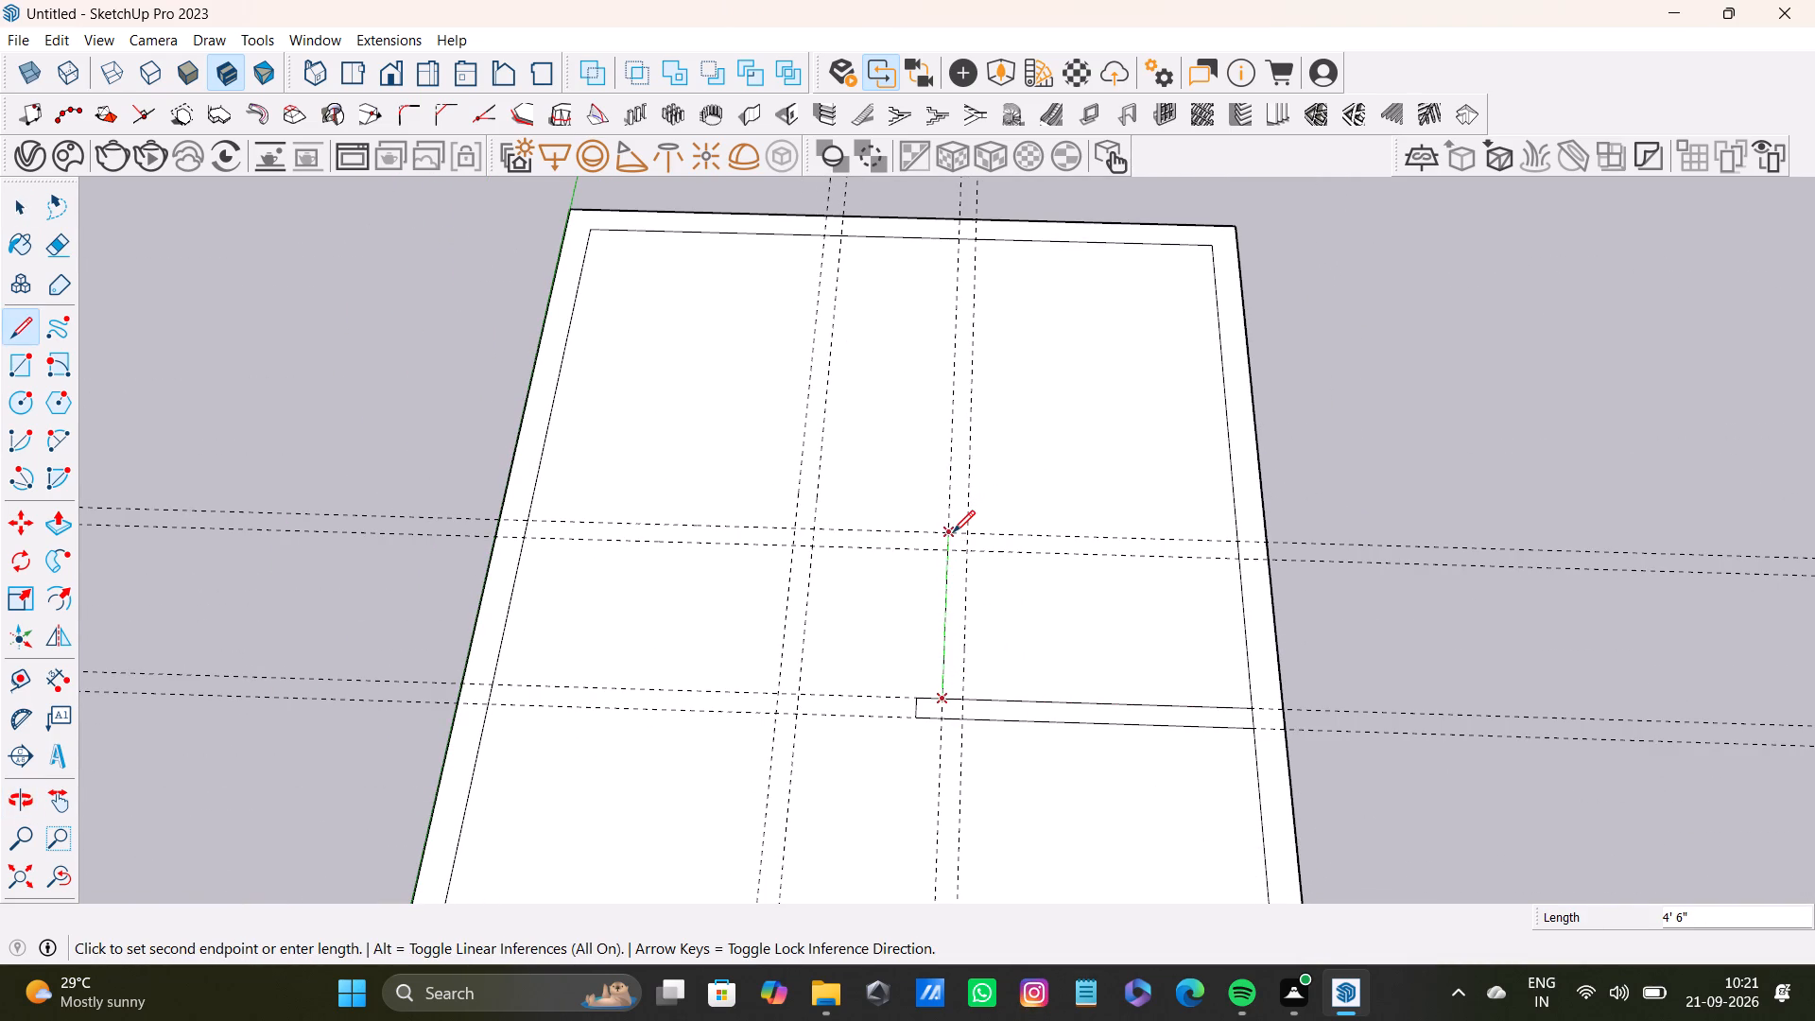
left_click(953, 532)
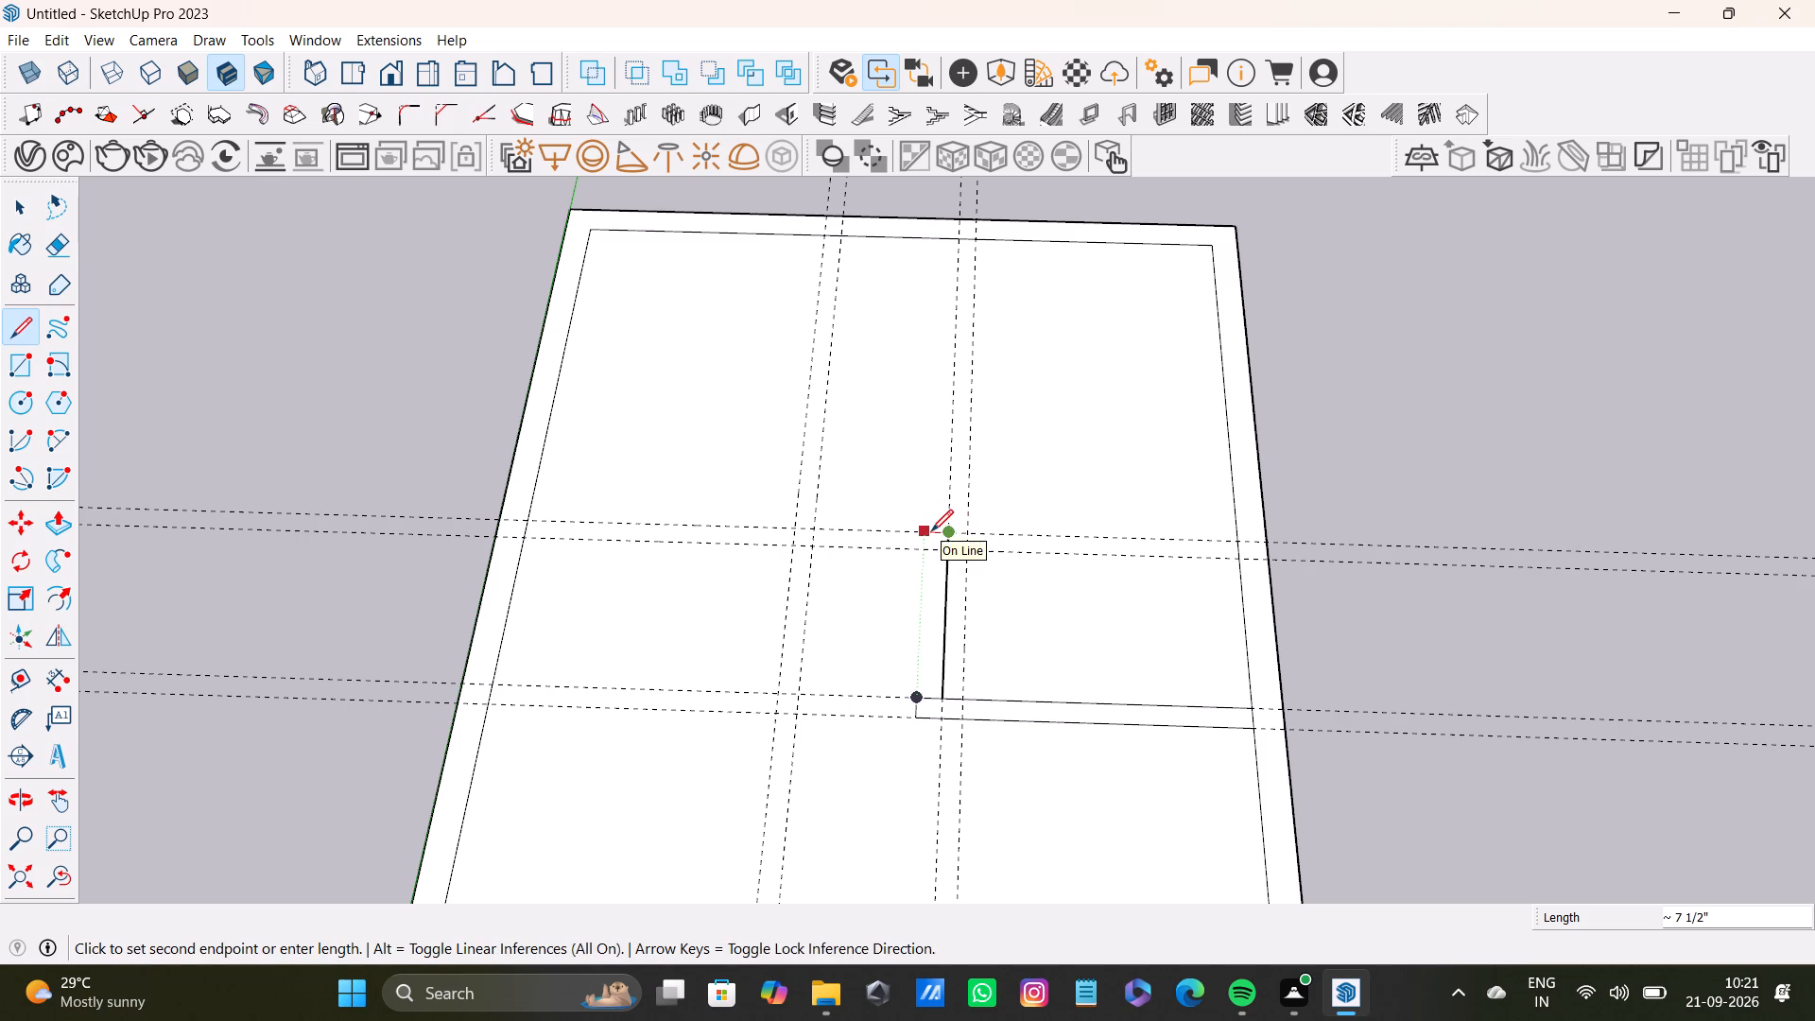
Draw a closed 6" wall piece along the farthest cross guides, extending about 7 1/2" and 1' either side of the 4' 6" line.
left_click(931, 531)
left_click(931, 549)
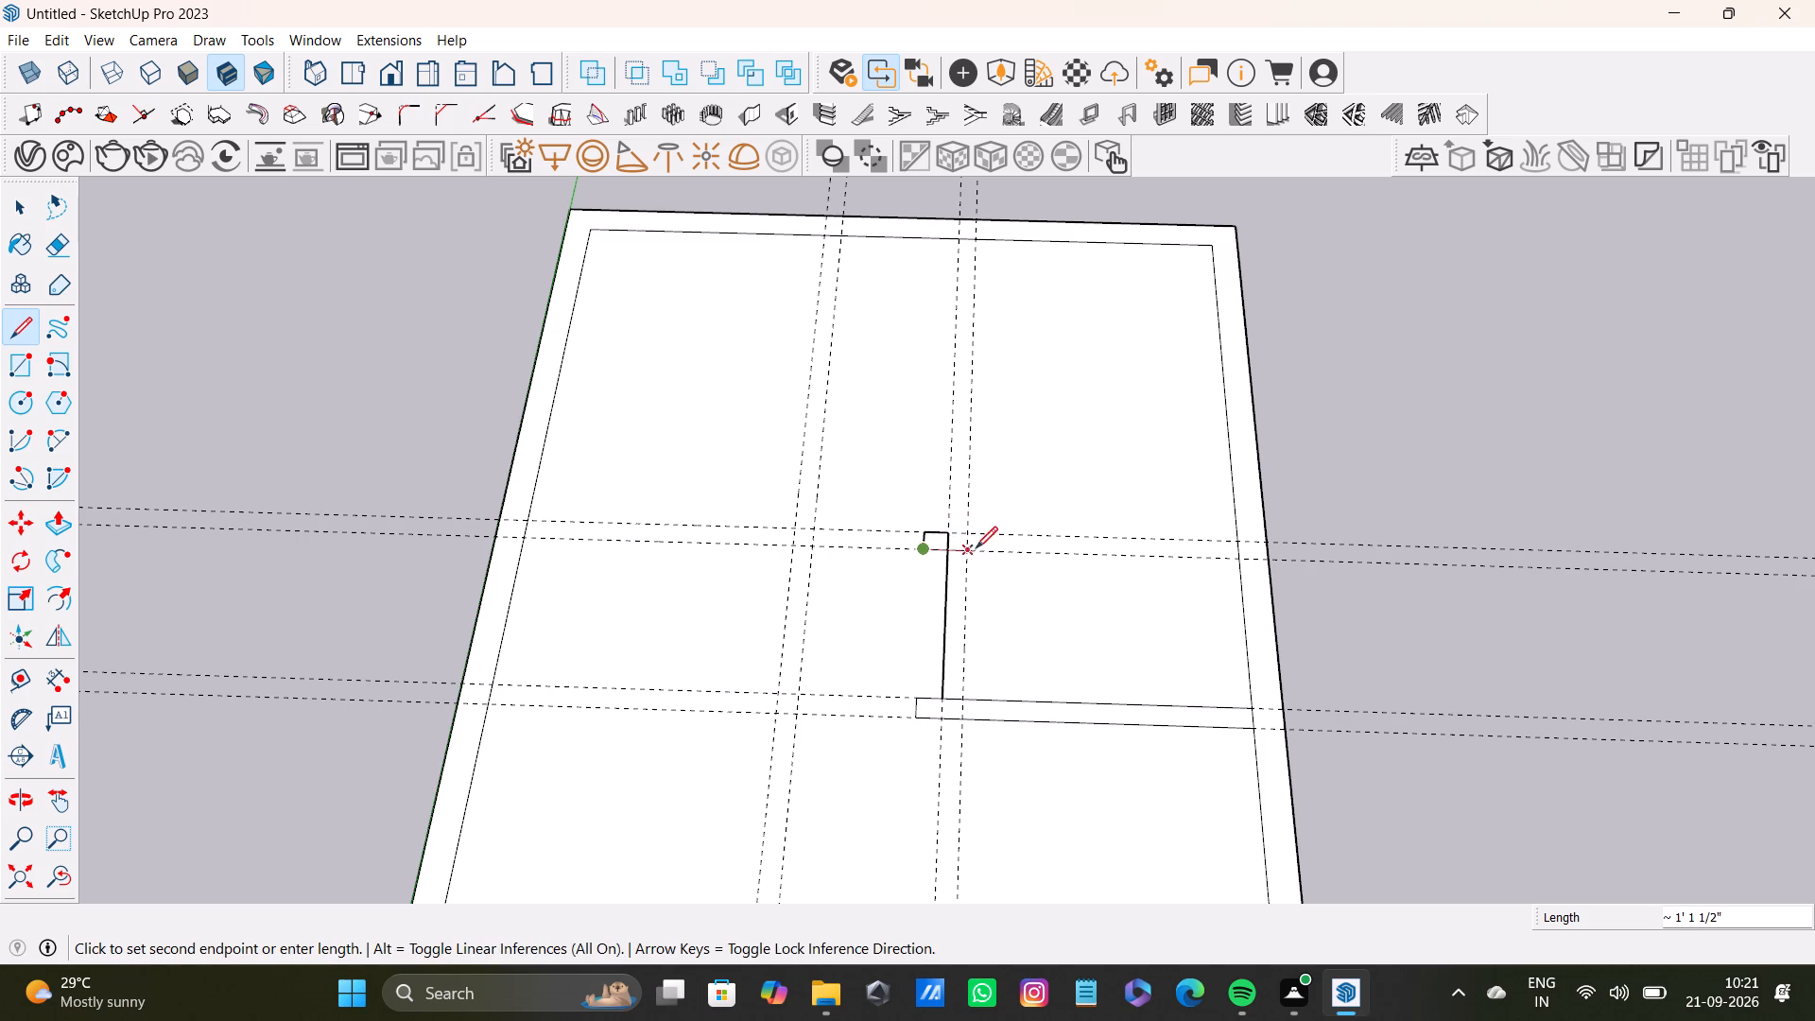
left_click(986, 548)
left_click(987, 532)
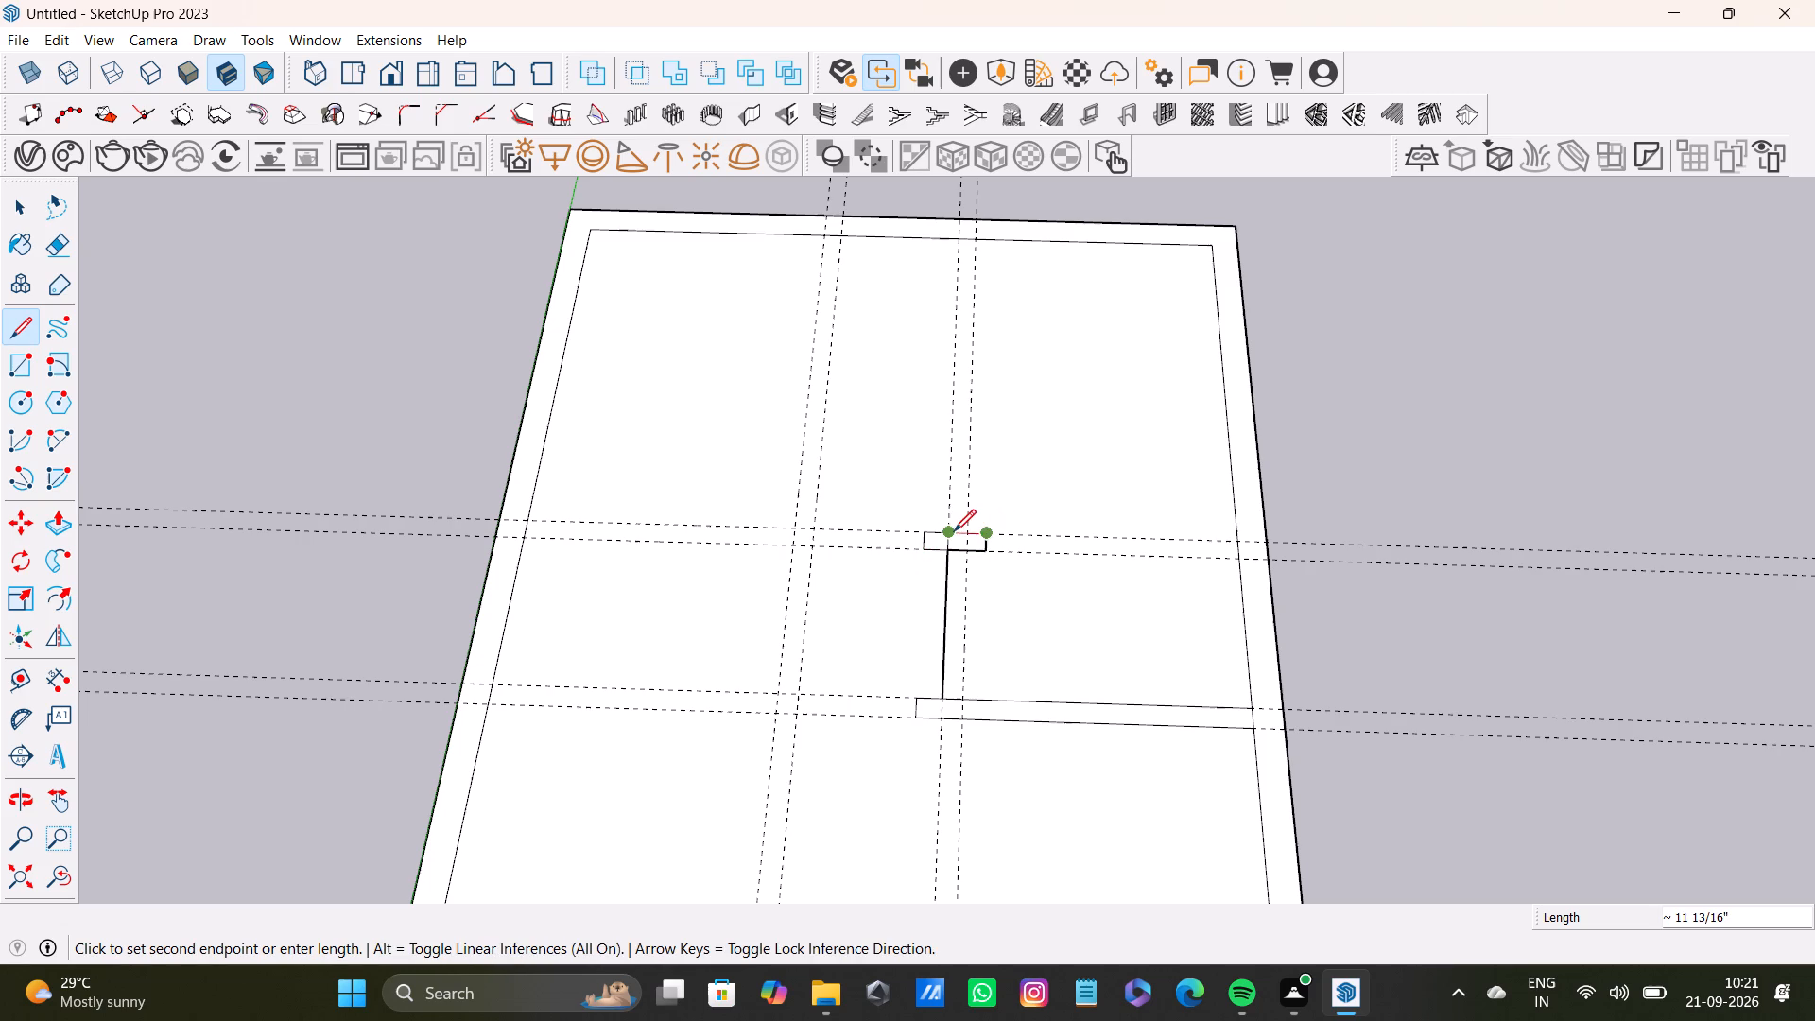
left_click(949, 531)
Delete the segment of the 4' 6" line that lies inside the short wall piece.
key("space")
left_click(946, 540)
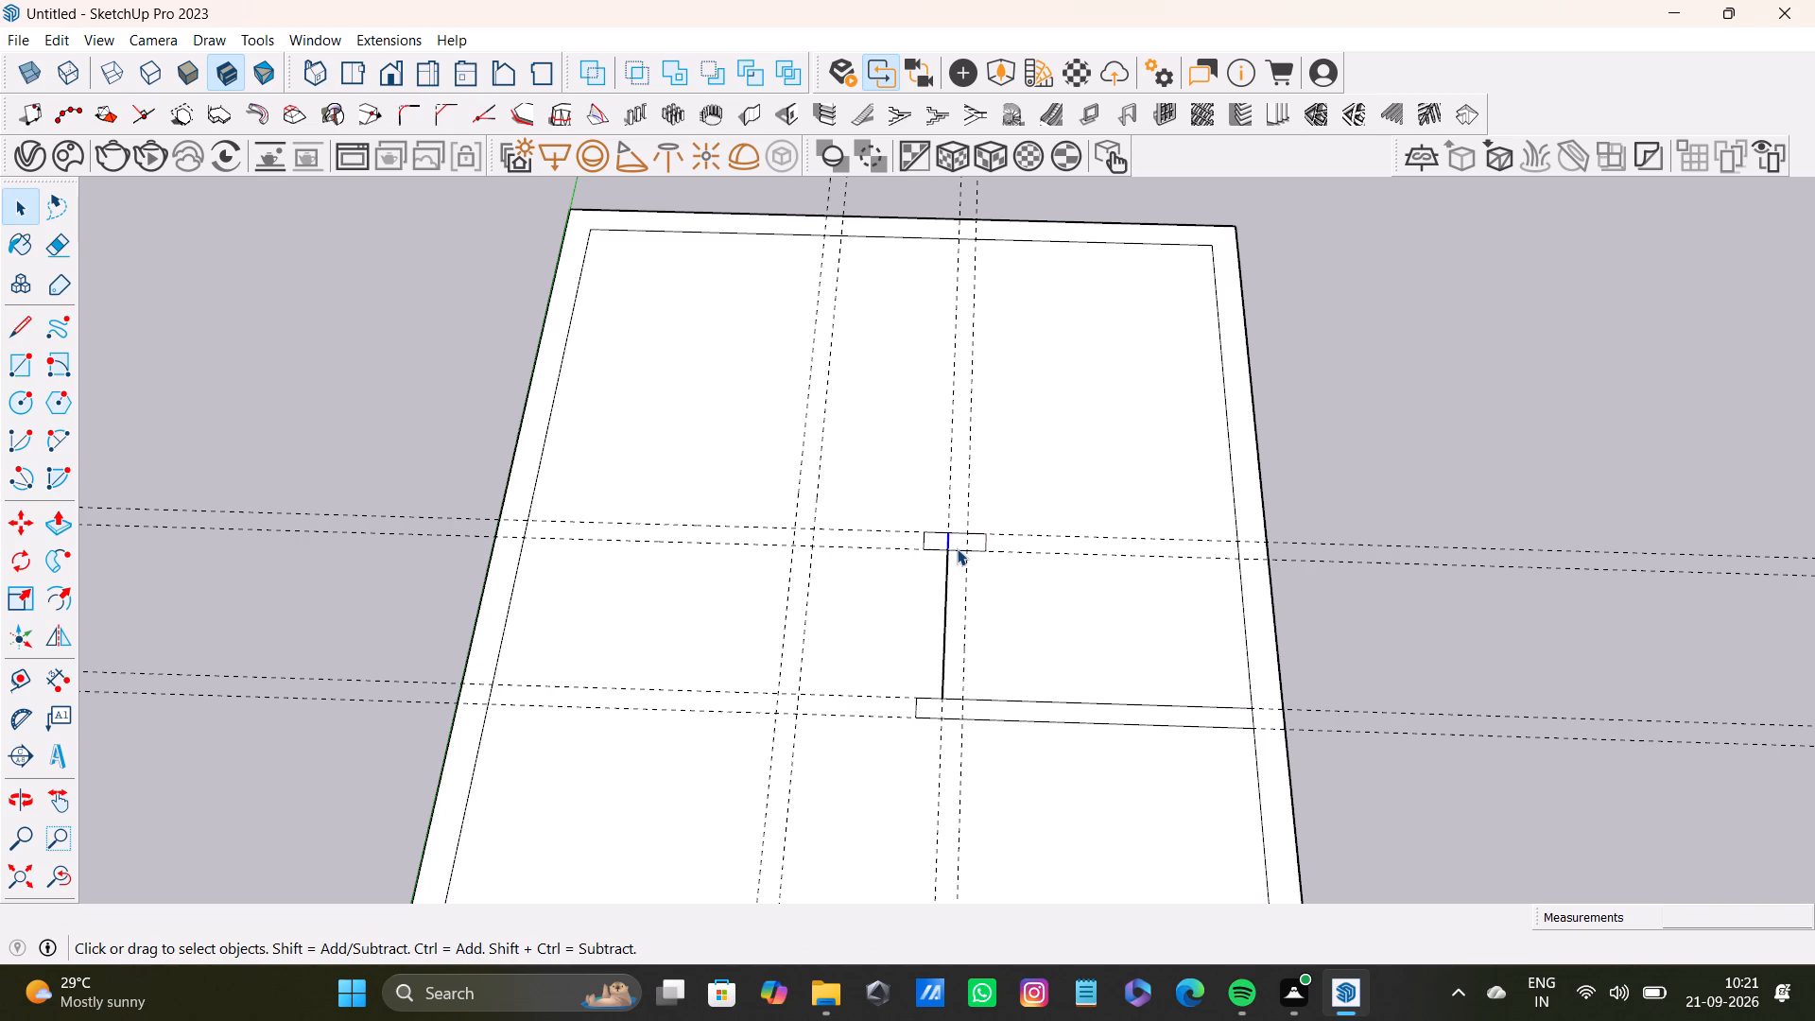
key("Delete")
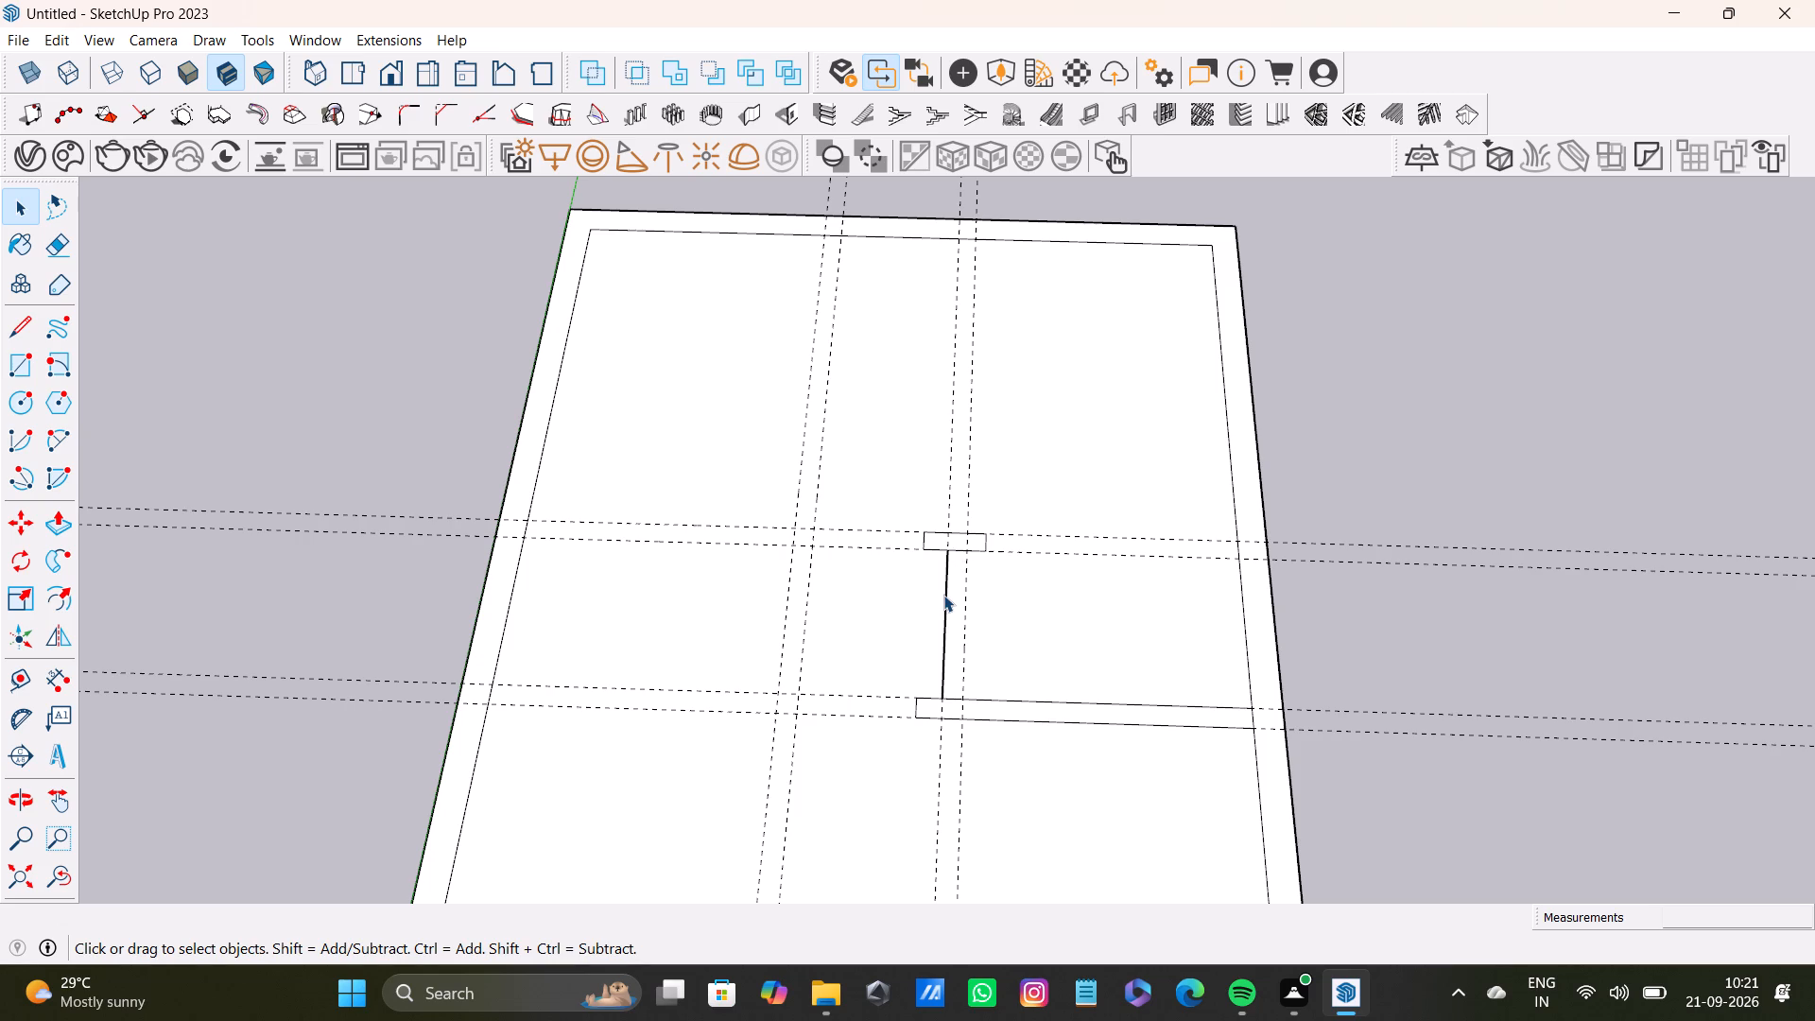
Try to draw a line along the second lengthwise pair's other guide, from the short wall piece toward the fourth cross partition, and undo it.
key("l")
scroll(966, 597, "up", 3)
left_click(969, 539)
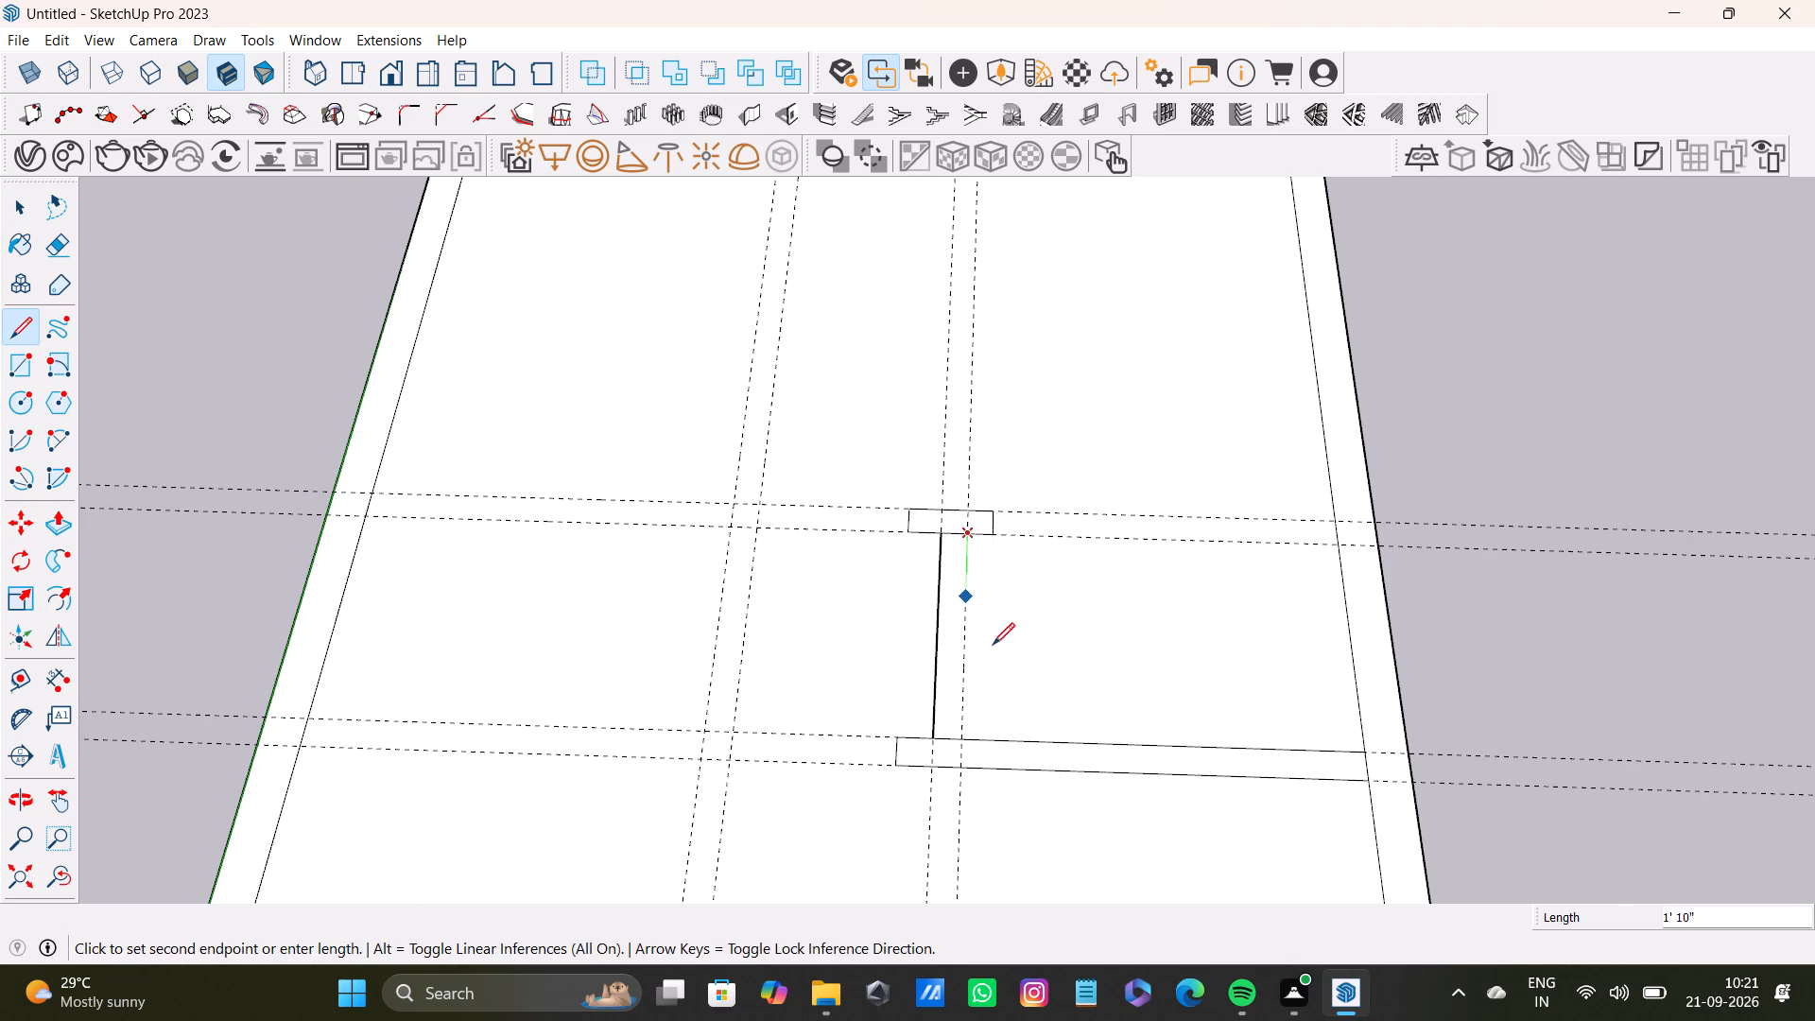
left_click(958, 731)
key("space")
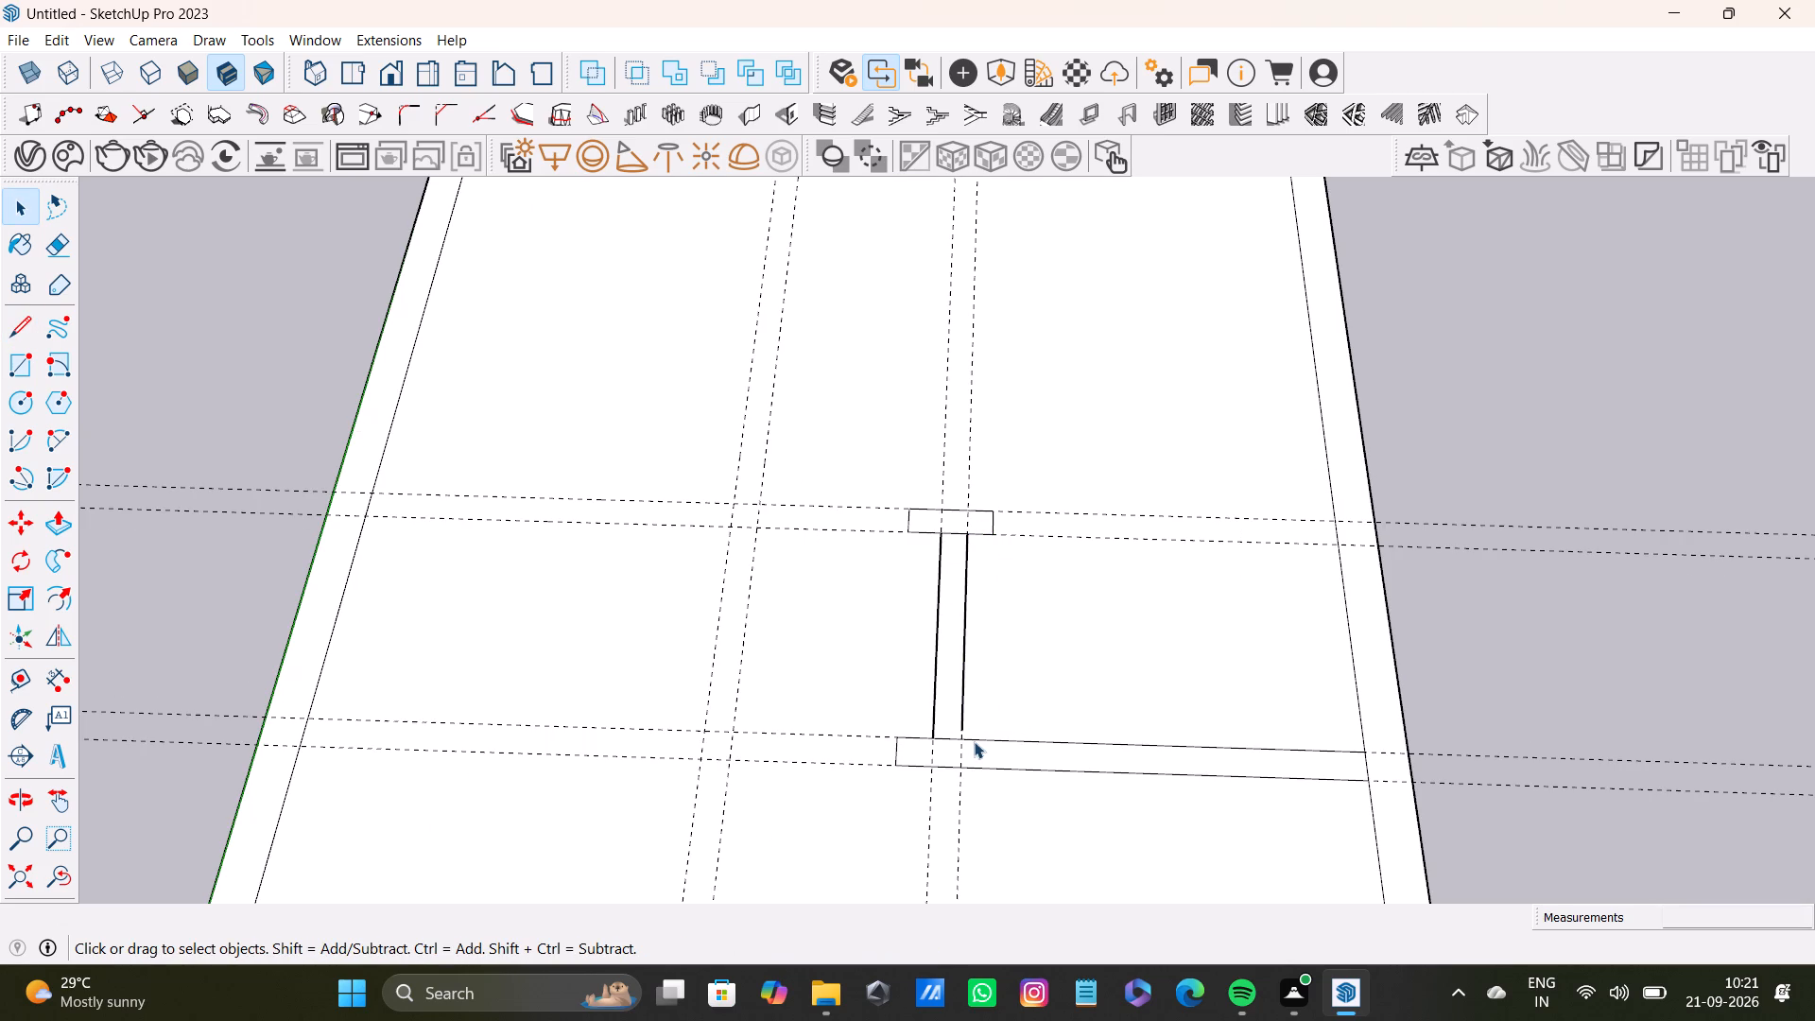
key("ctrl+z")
Draw a 4' line along the second lengthwise pair's other guide, from the short wall piece to the fourth cross partition.
key("l")
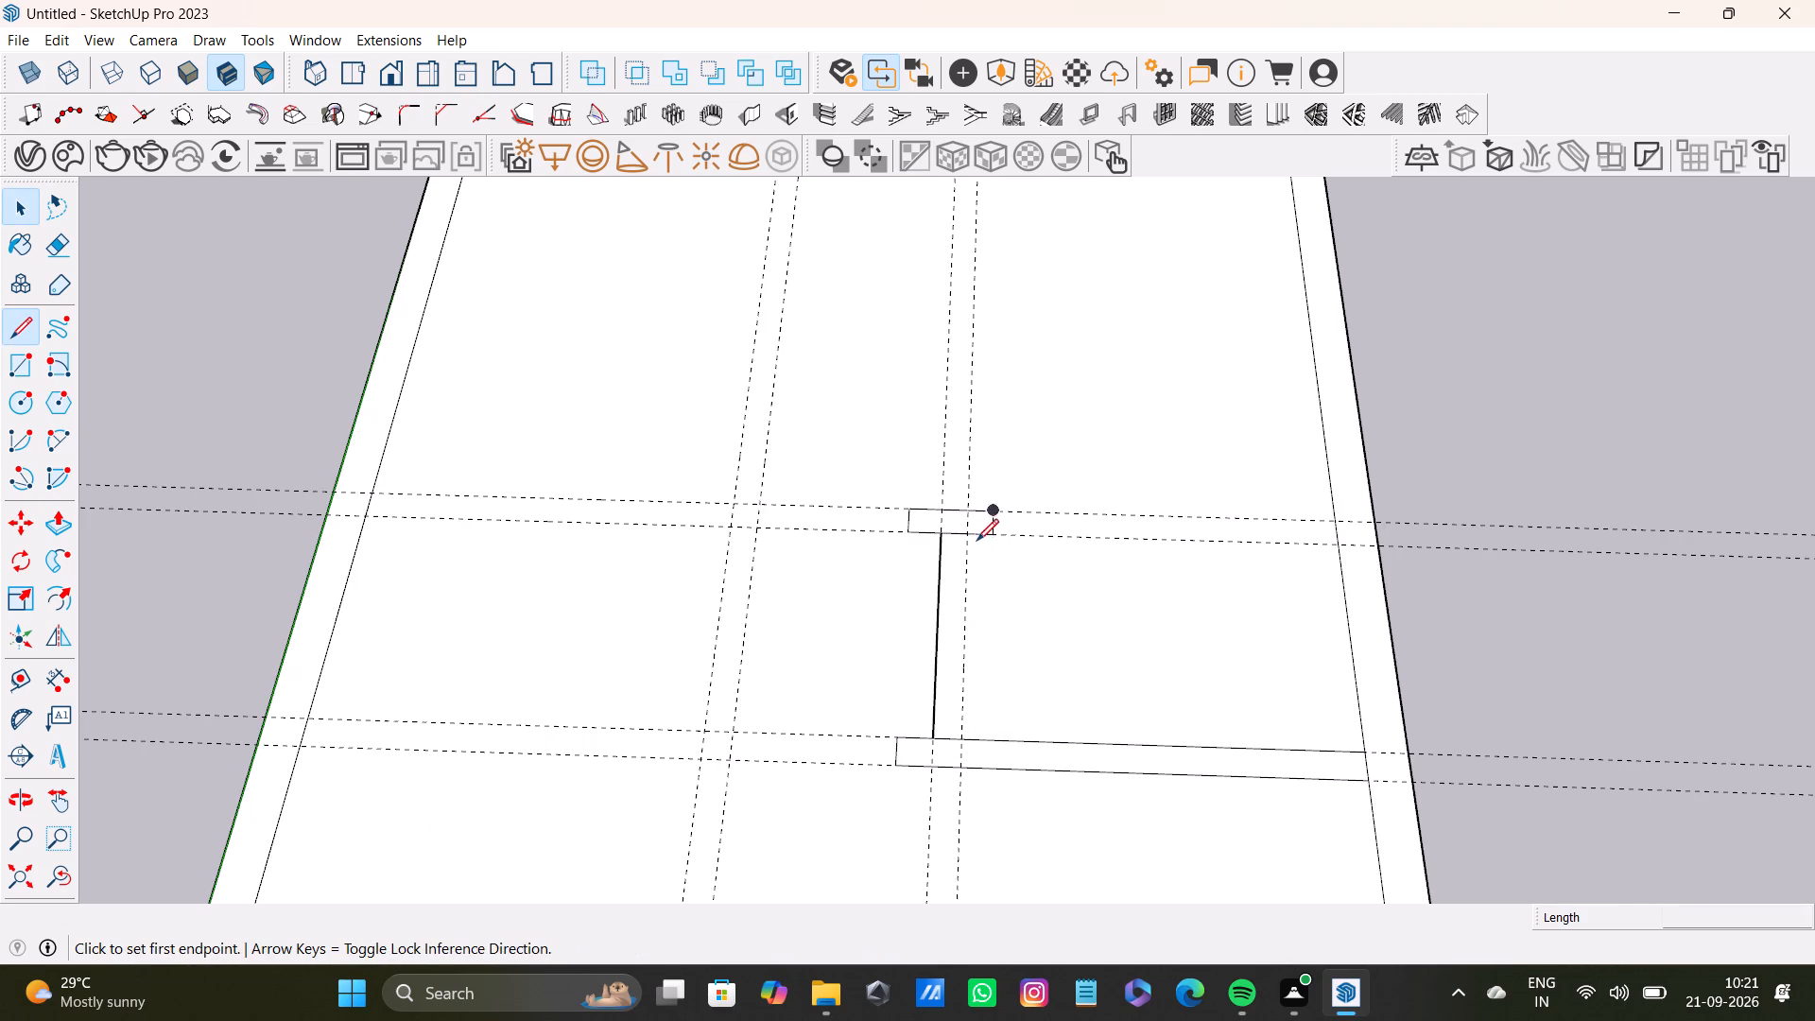
left_click(966, 535)
left_click(963, 739)
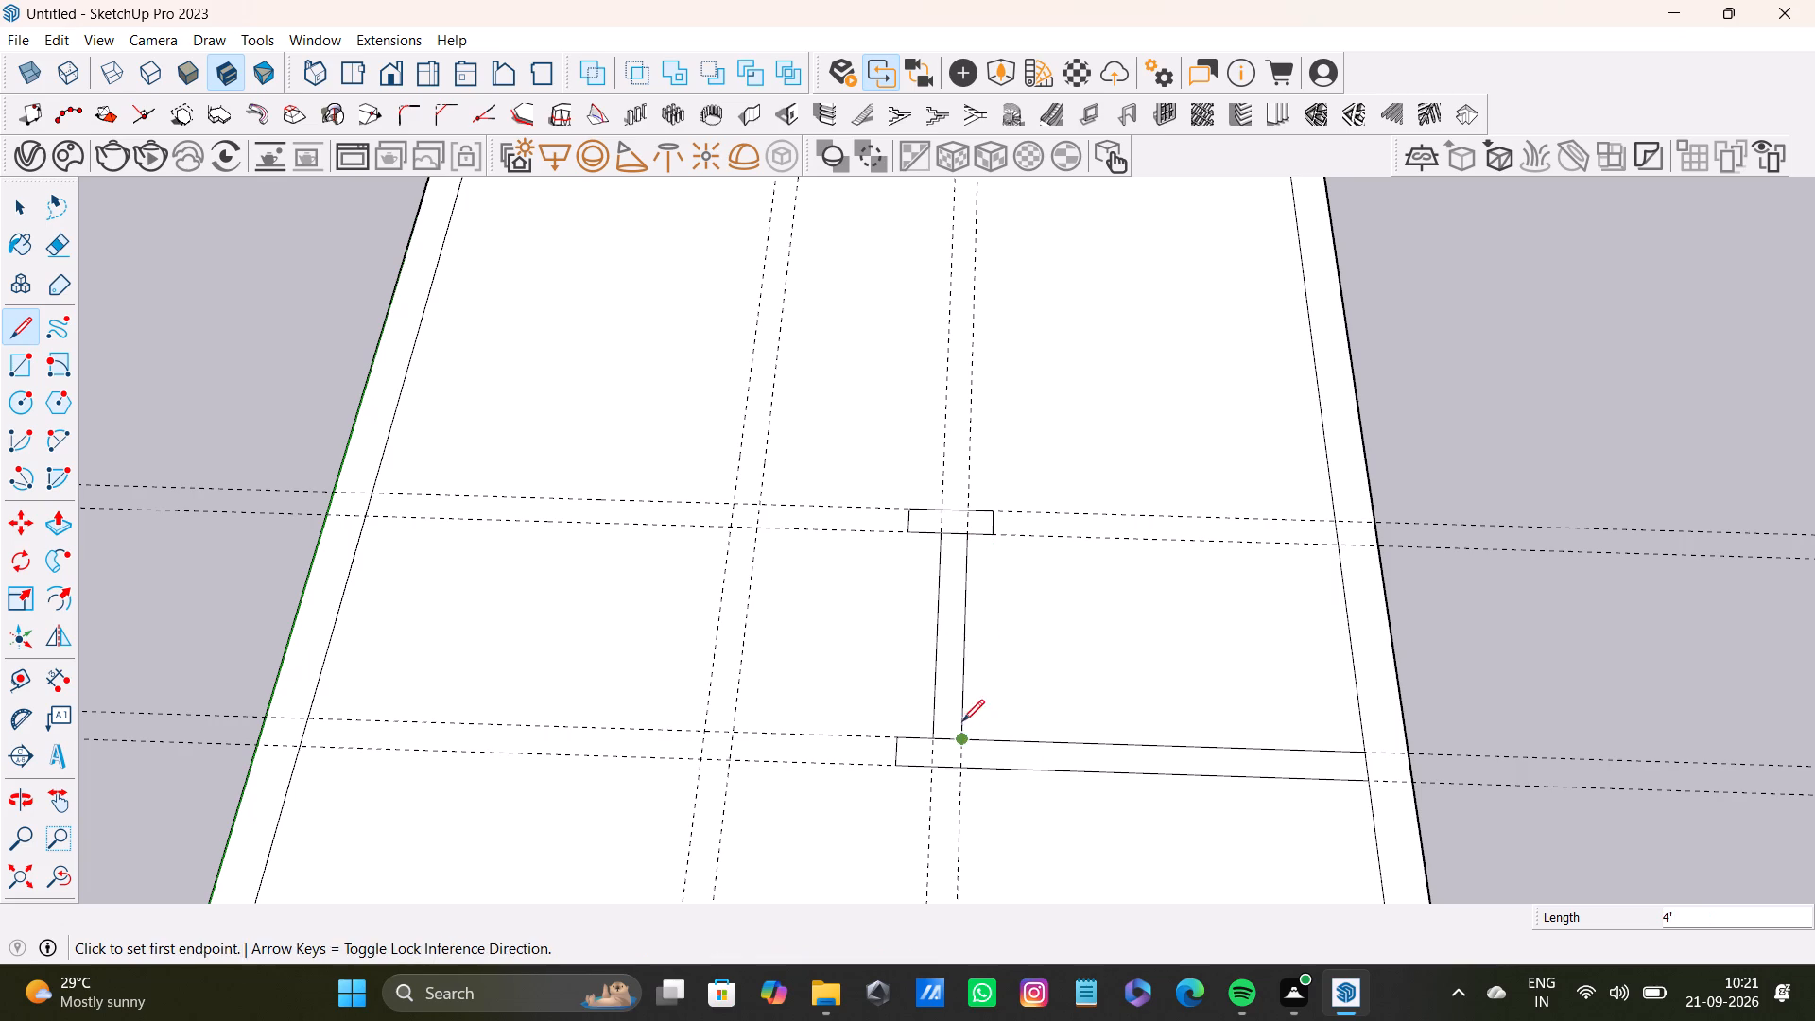
key("space")
Delete the short wall piece's edge segment between the two lengthwise partition lines.
scroll(938, 565, "up", 10)
left_click(967, 514)
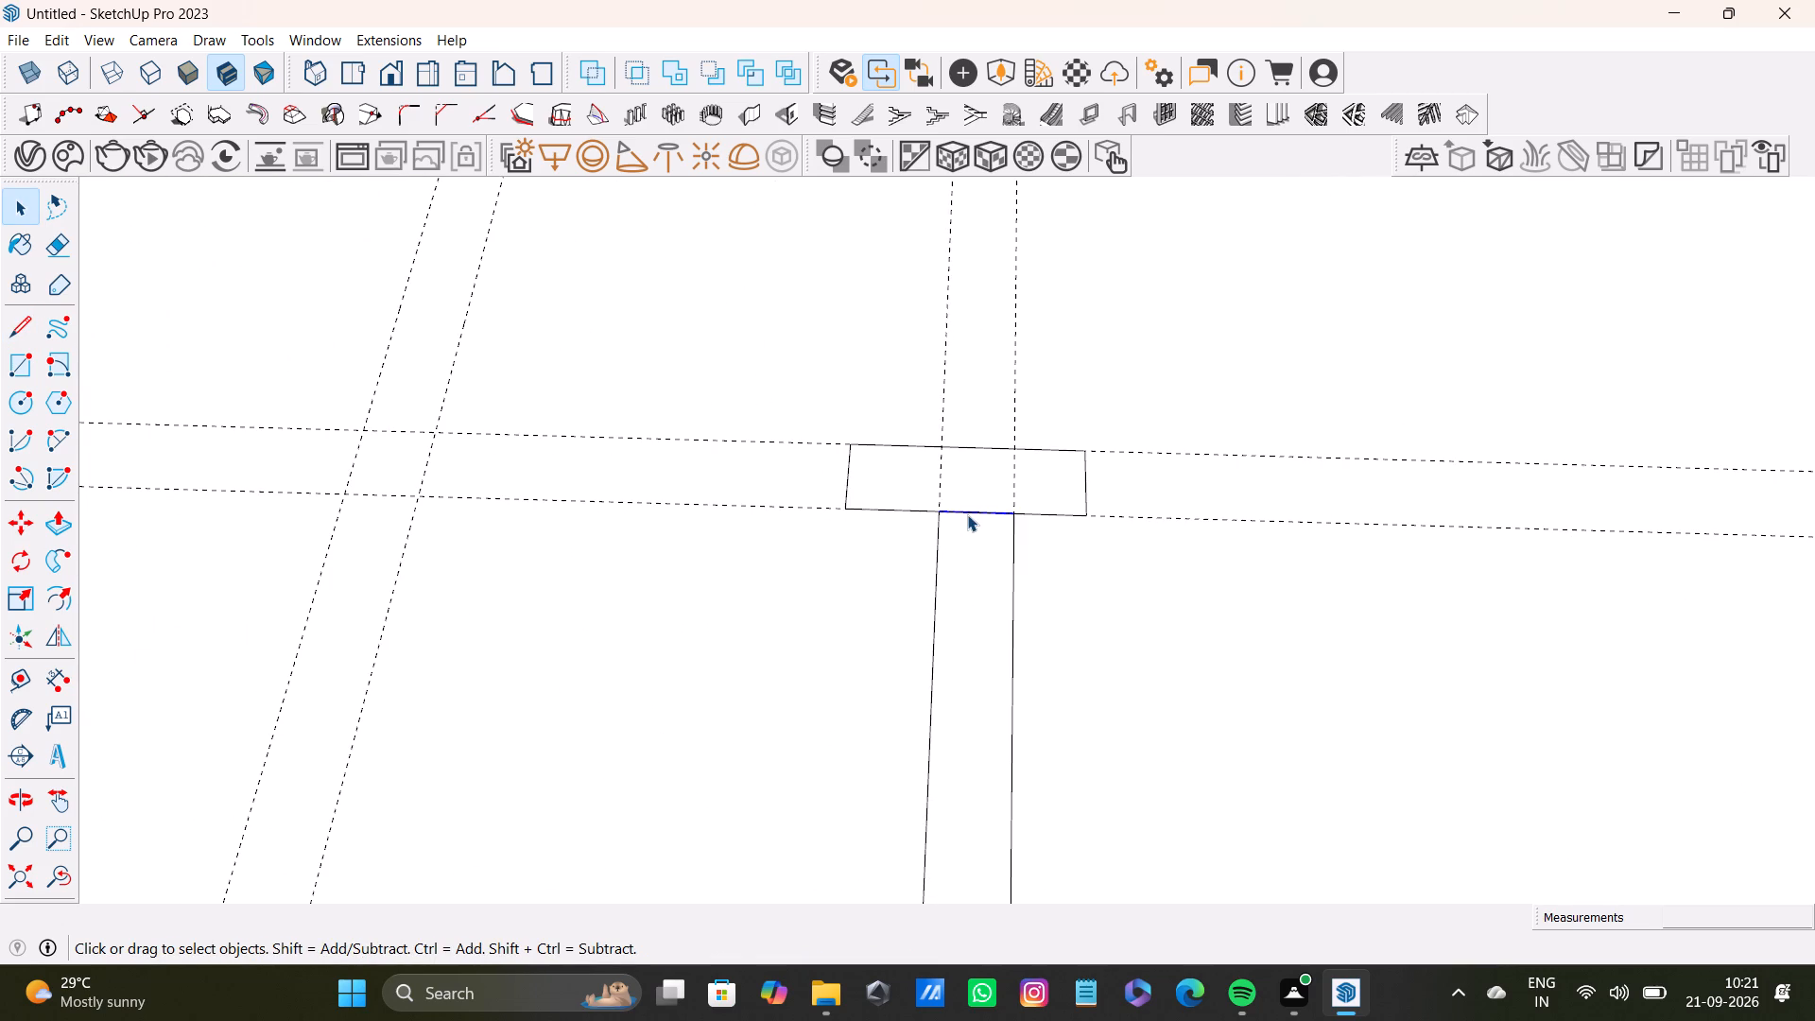
key("Delete")
Draw a closed 6" wall piece along the farthest cross guides, from the long wall opposite the green axis, leaving an opening beside the short piece.
scroll(1016, 491, "down", 9)
middle_click_drag(1115, 554, 933, 664, "shift")
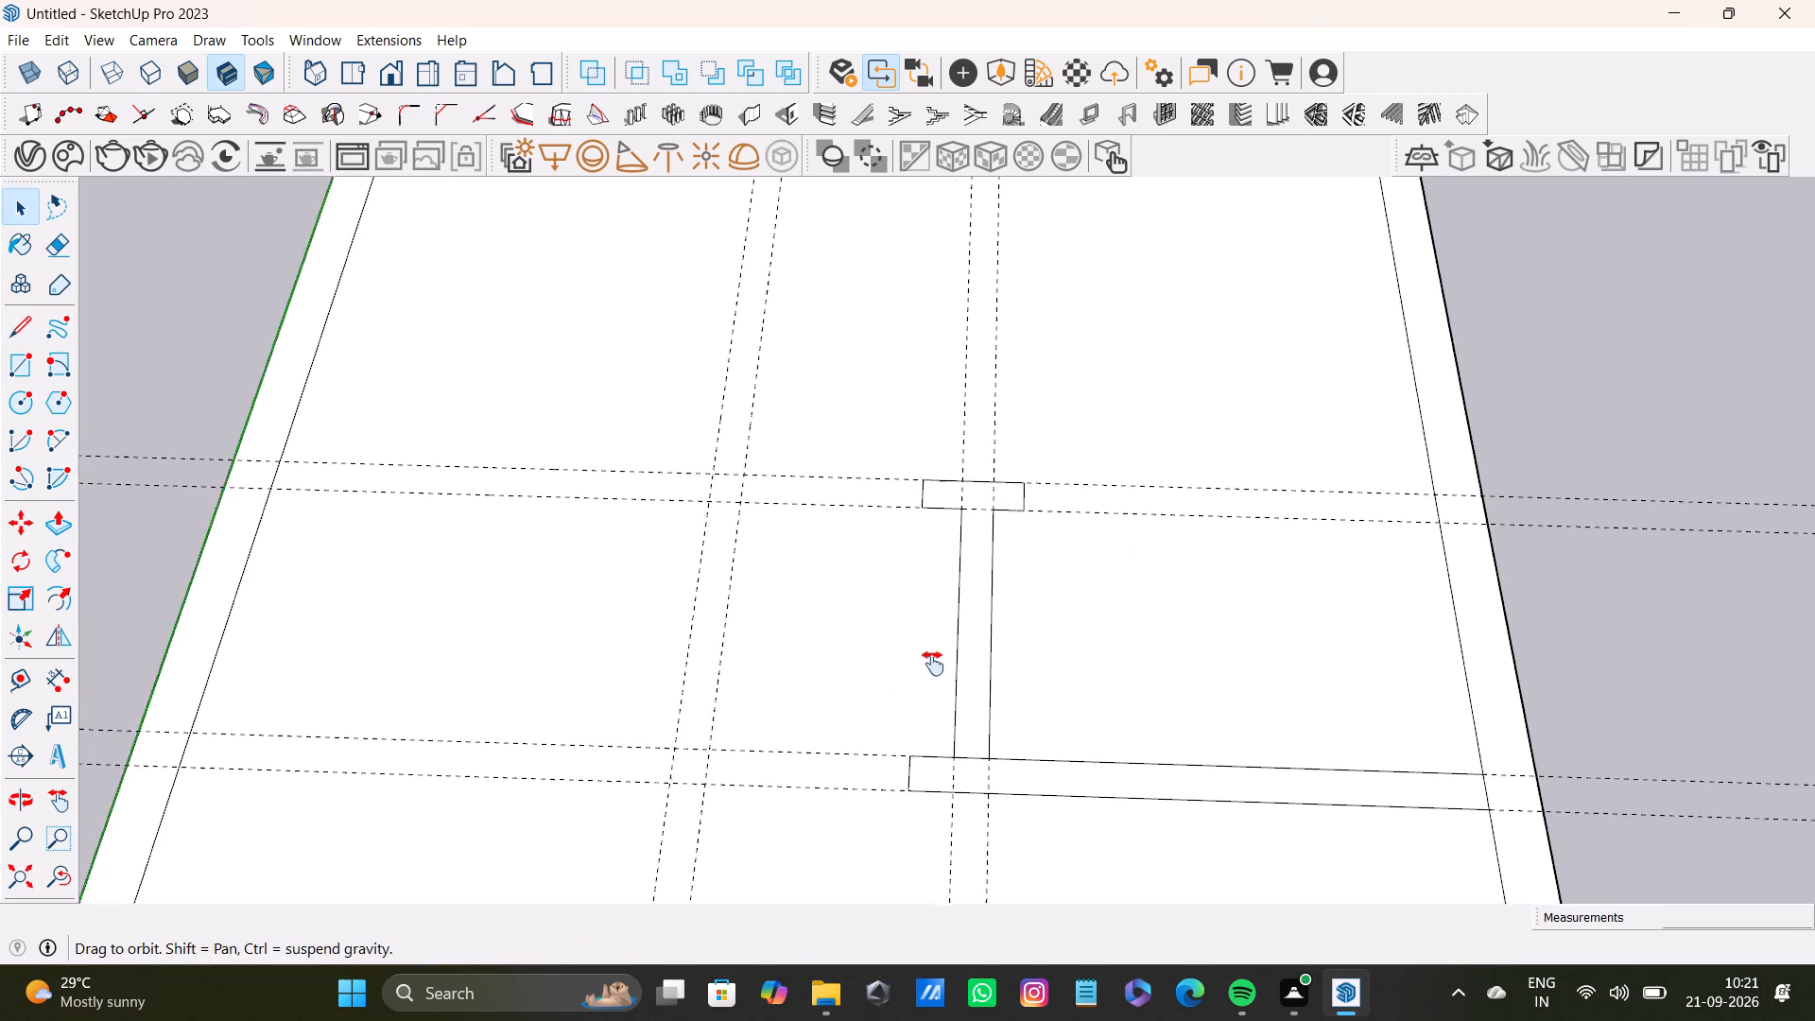
middle_click_drag(933, 664, 897, 692, "shift")
key("l")
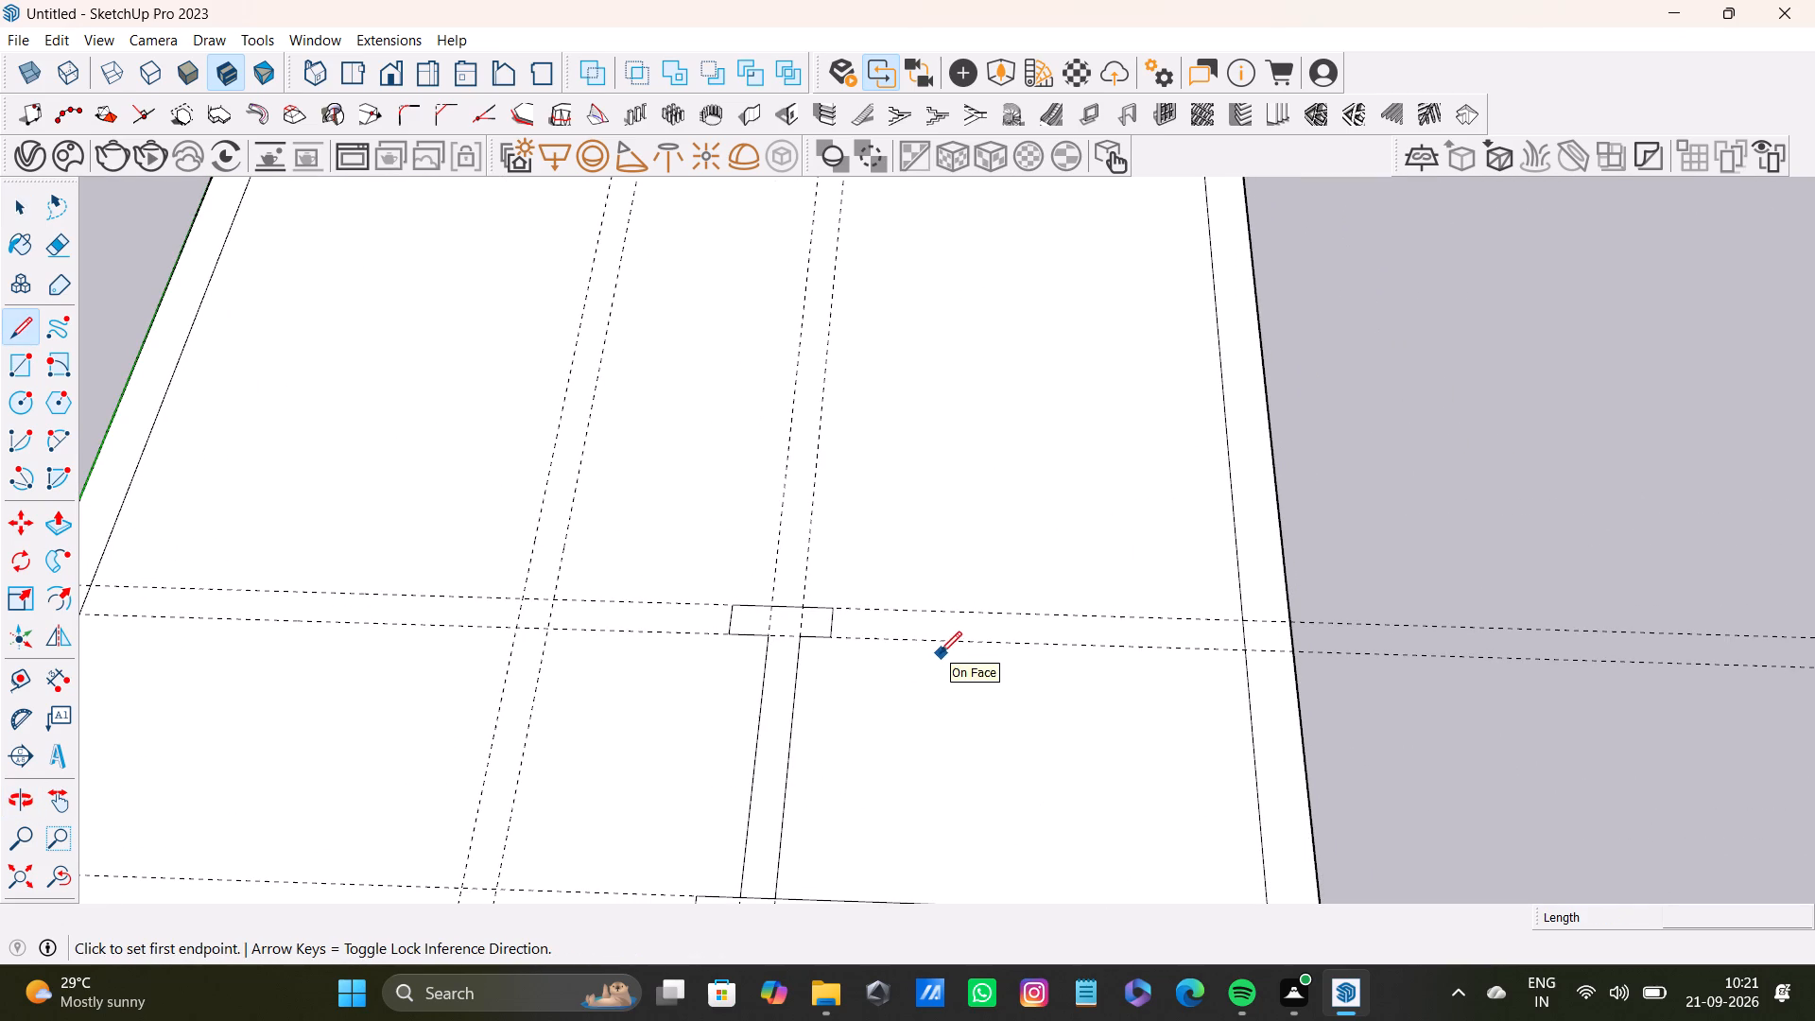
left_click(961, 607)
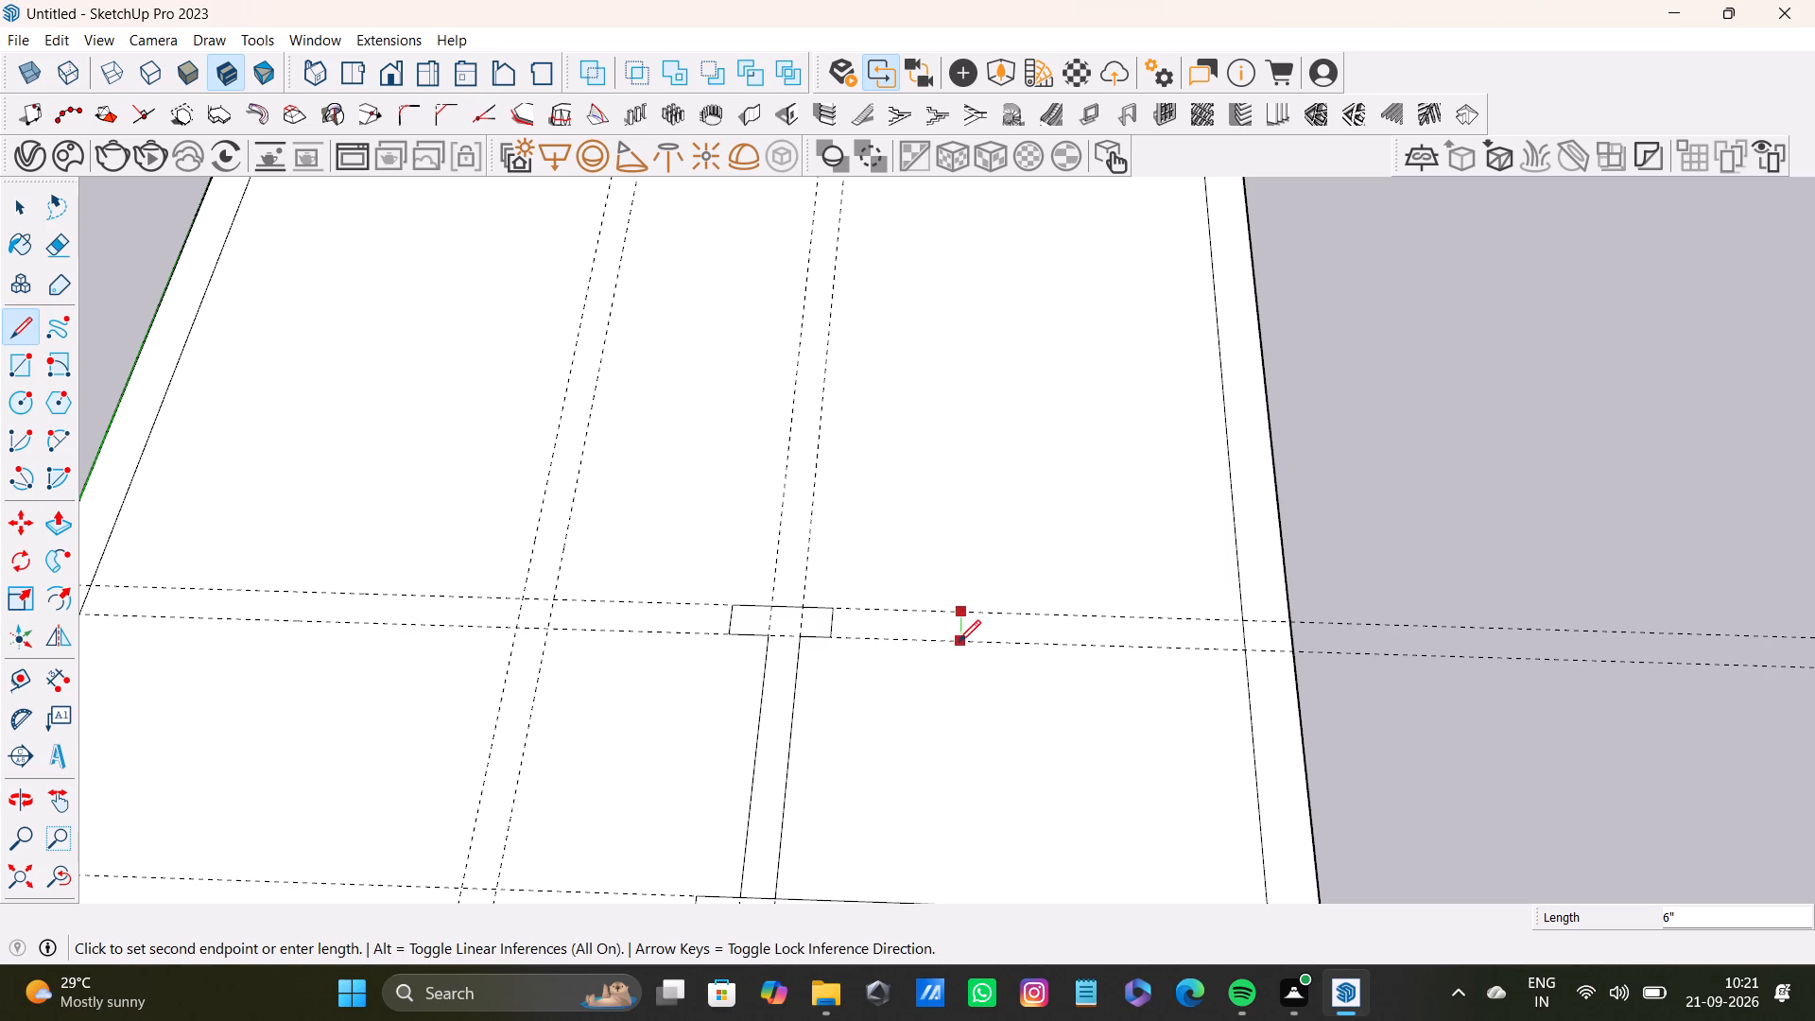
left_click(959, 642)
left_click(1247, 656)
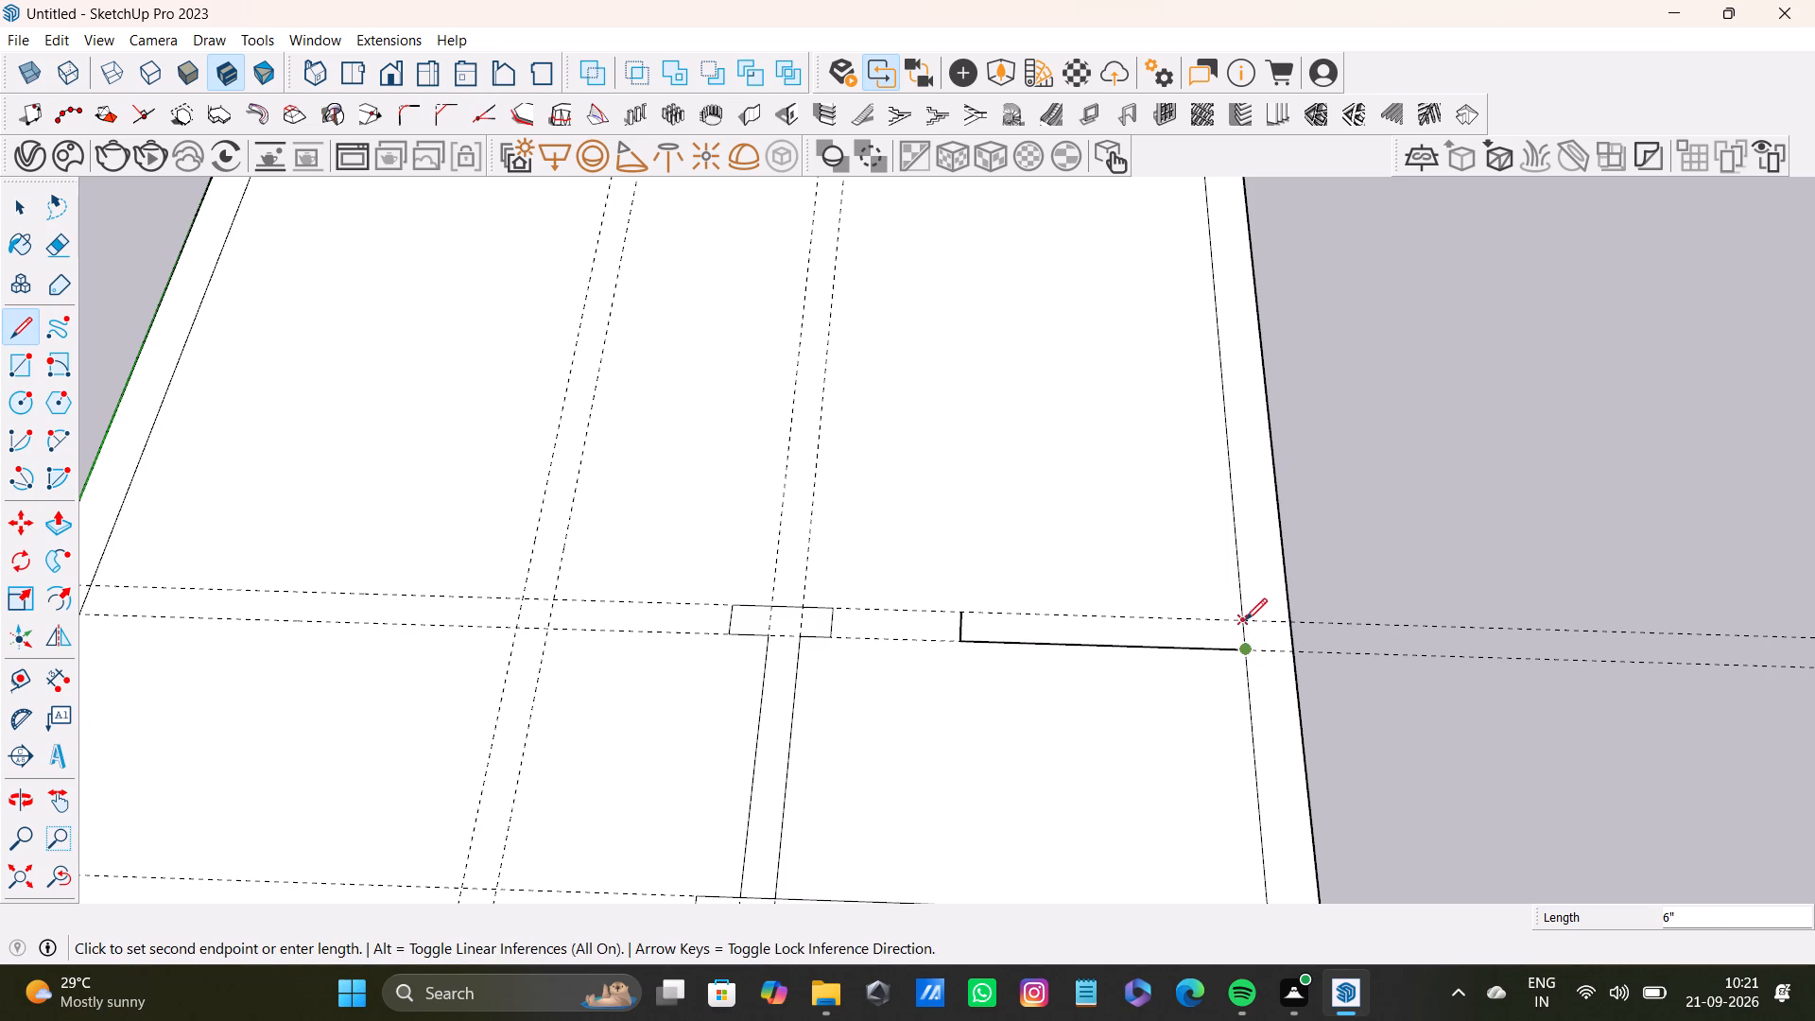
left_click(1245, 620)
left_click(963, 609)
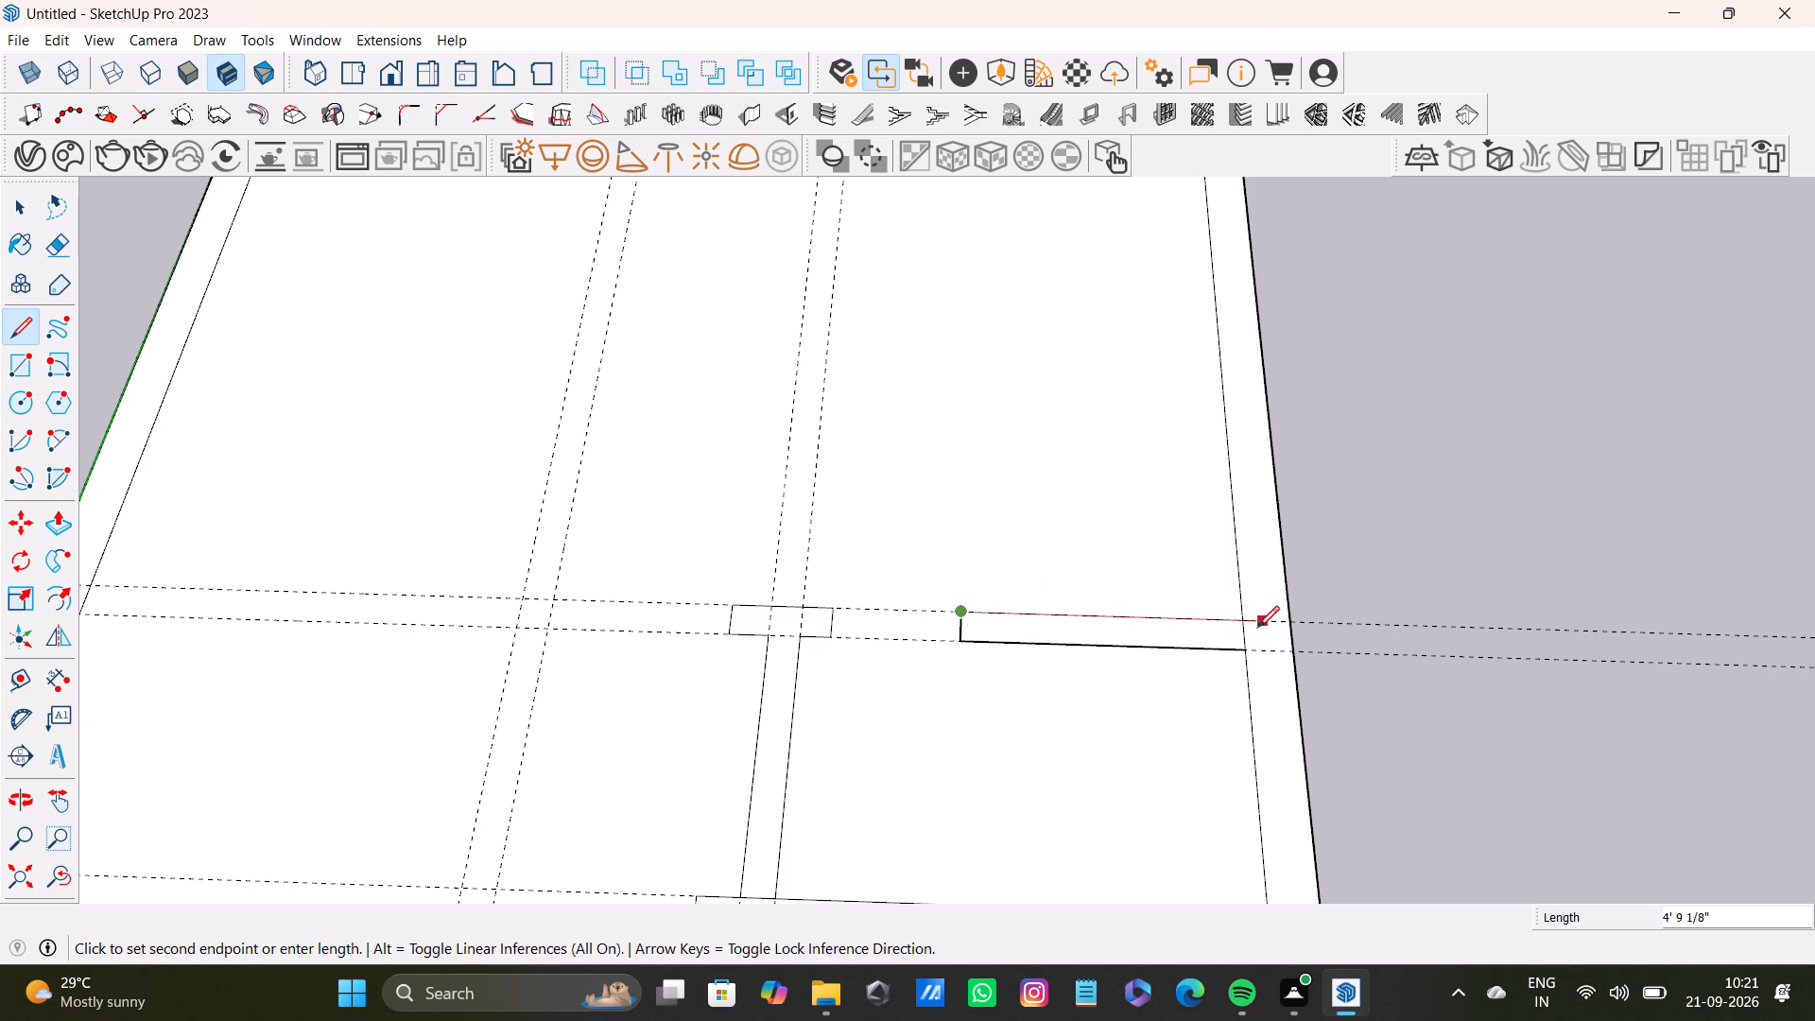
left_click(1245, 626)
Delete the long wall's inner edge segment across the end of the new 6" wall piece.
key("space")
left_click(1245, 643)
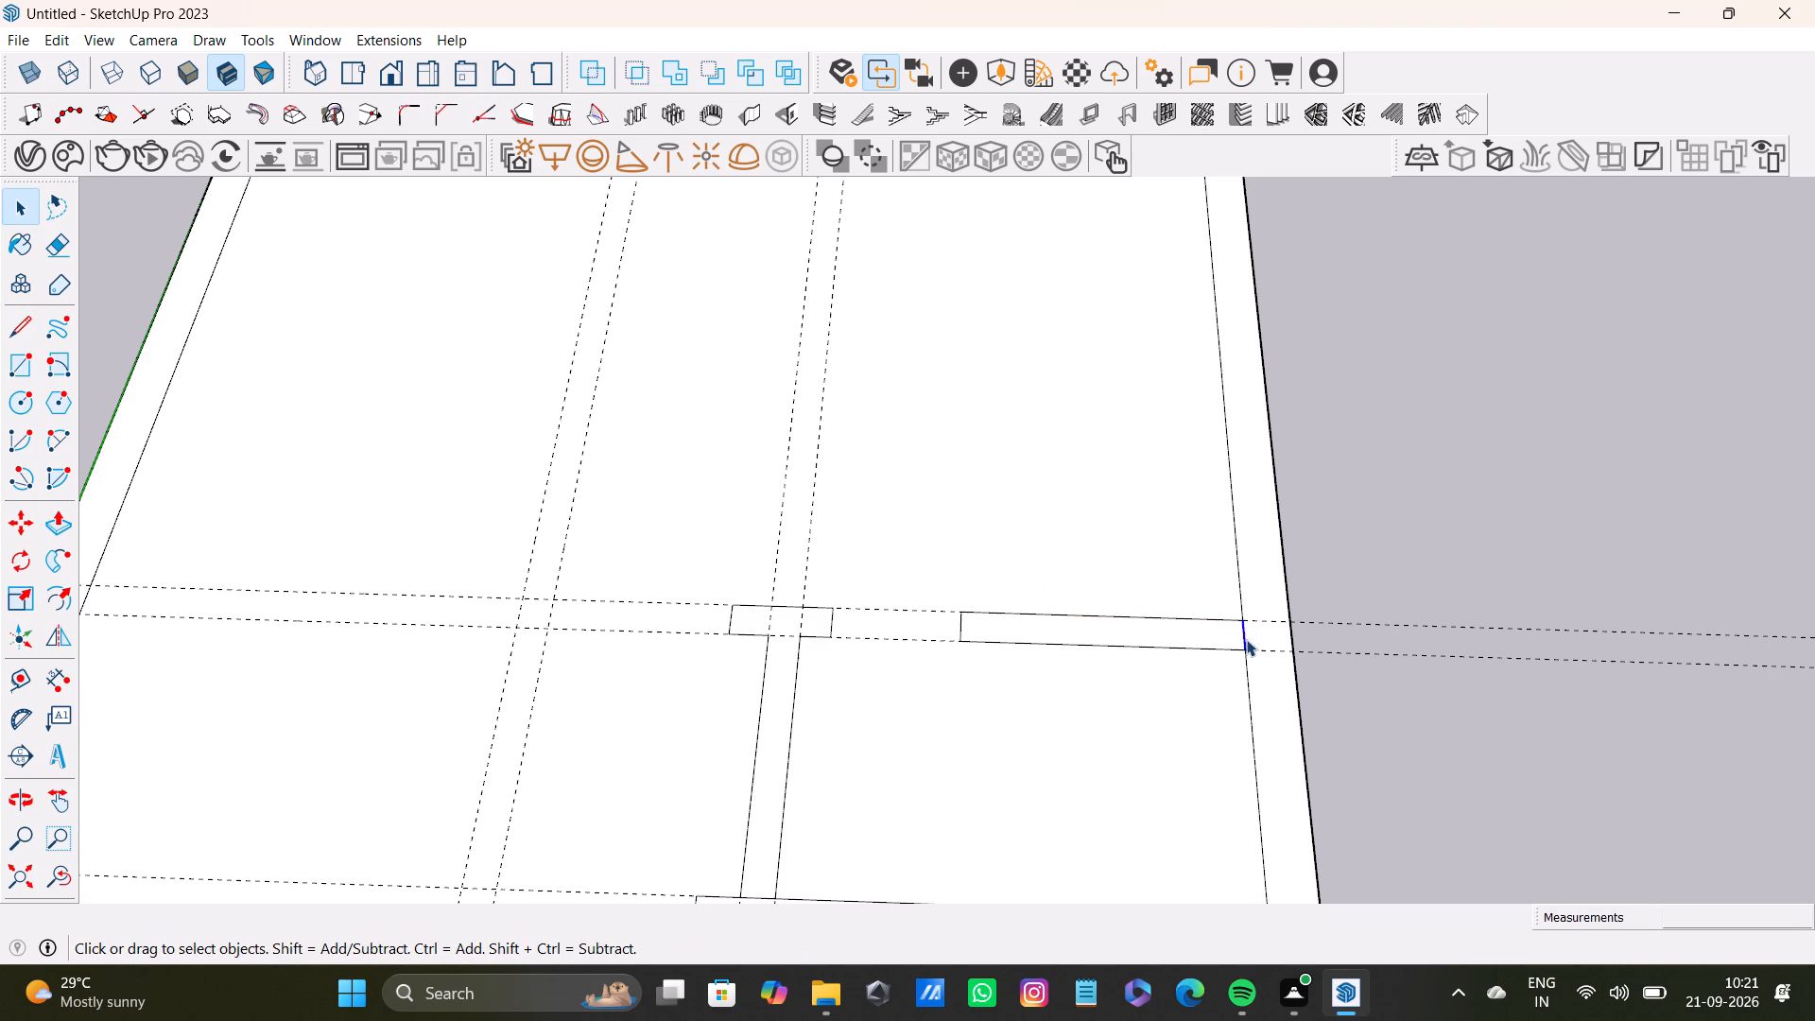
key("Delete")
Outline a short 6" wall piece where the farthest cross guides meet the first lengthwise guides, slightly past both, leaving the far side open between them.
scroll(1240, 620, "up", 10)
scroll(1142, 671, "down", 17)
middle_click_drag(795, 678, 797, 677, "shift")
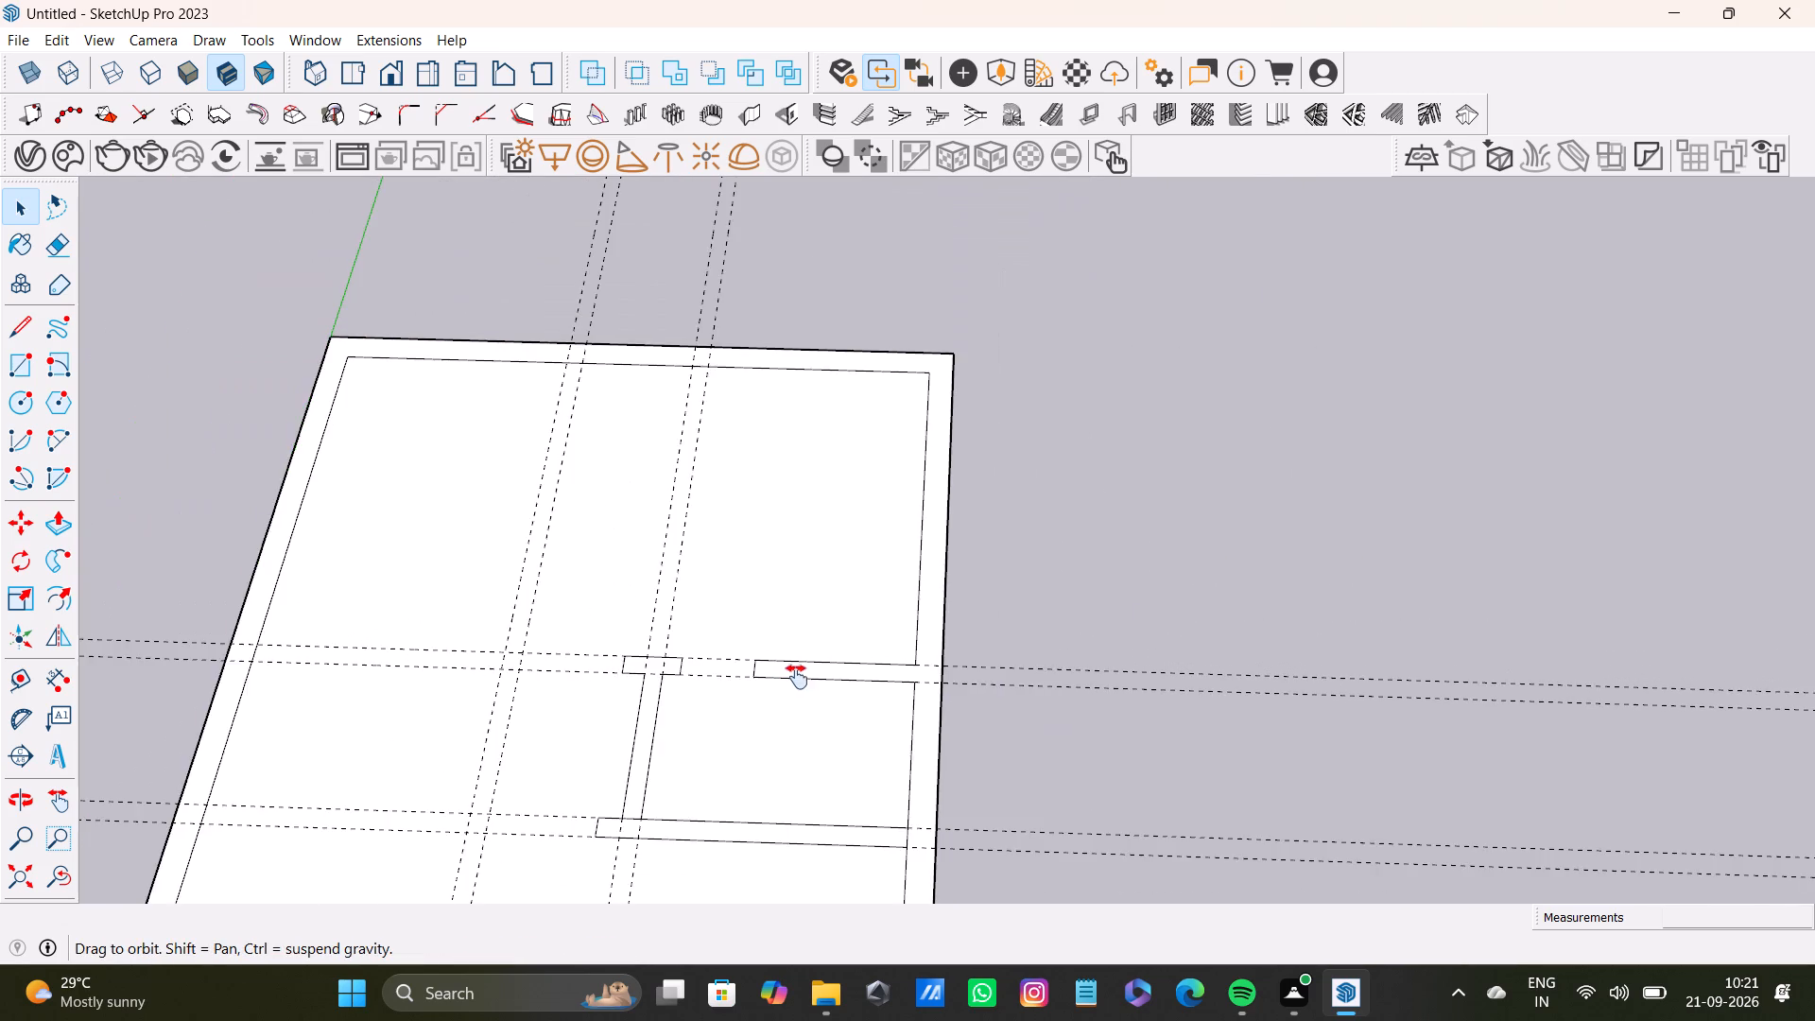
middle_click_drag(797, 677, 991, 762, "shift")
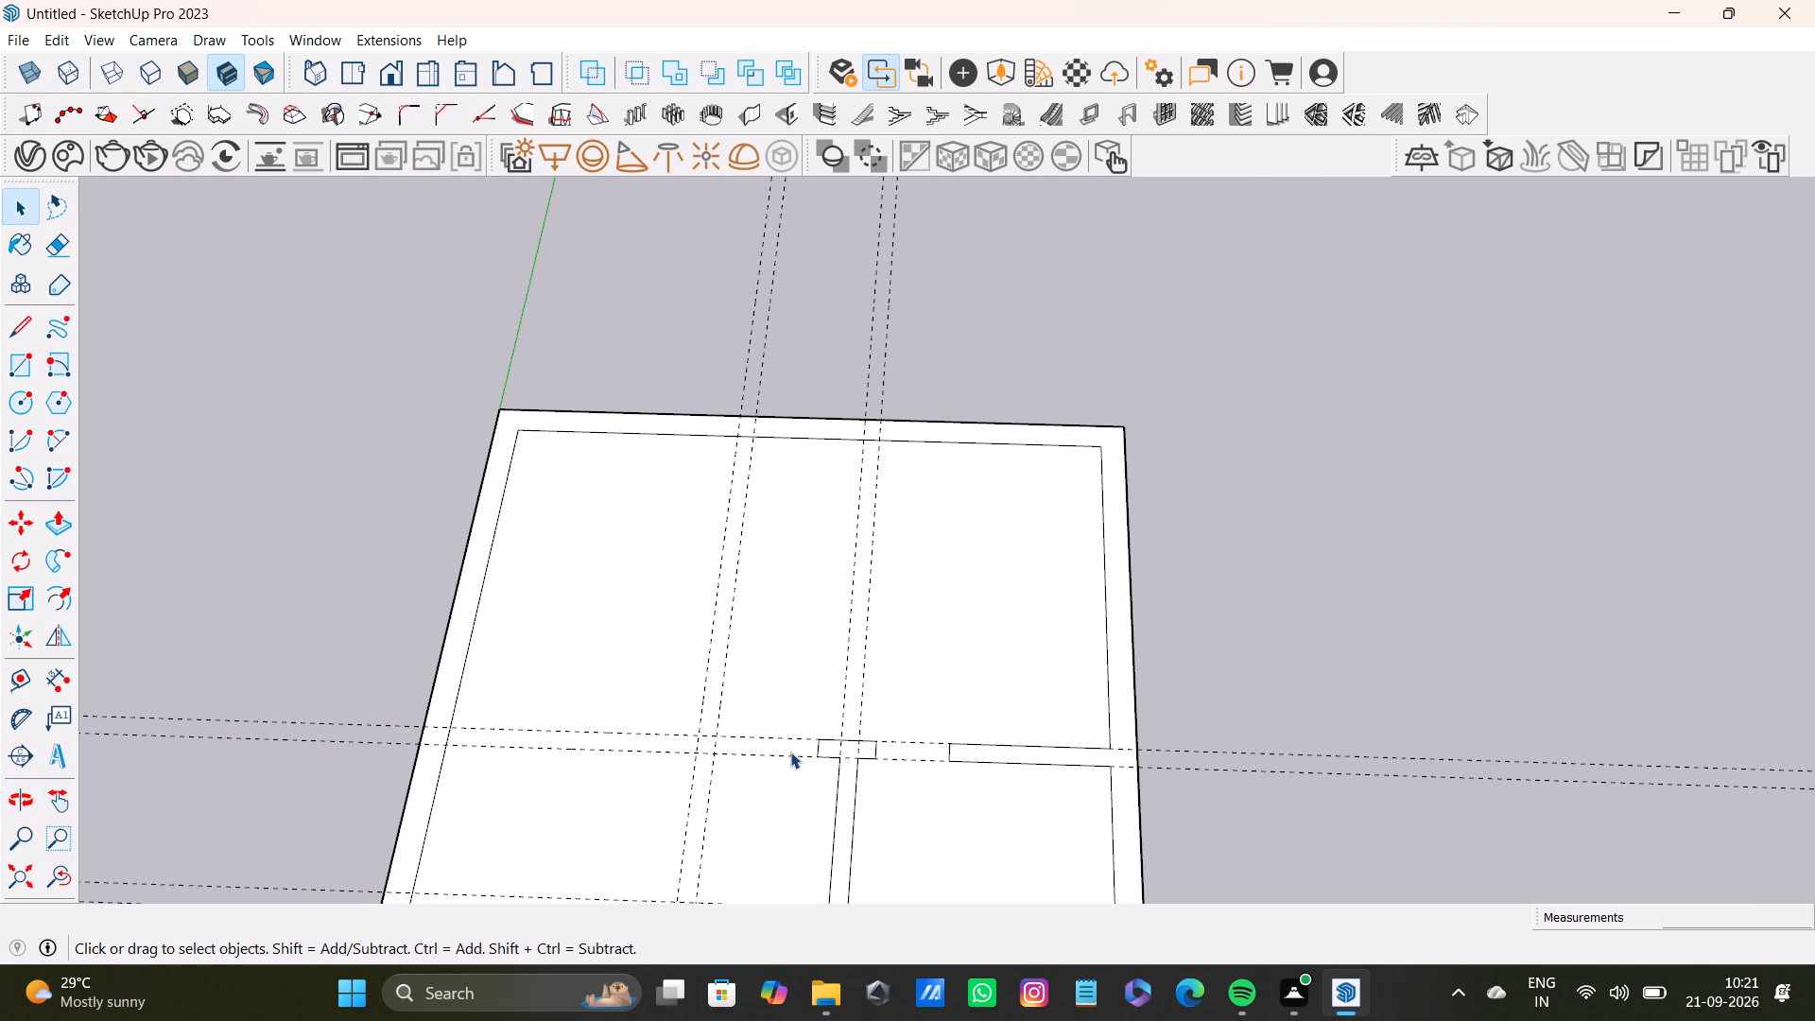
key("l")
scroll(773, 733, "up", 6)
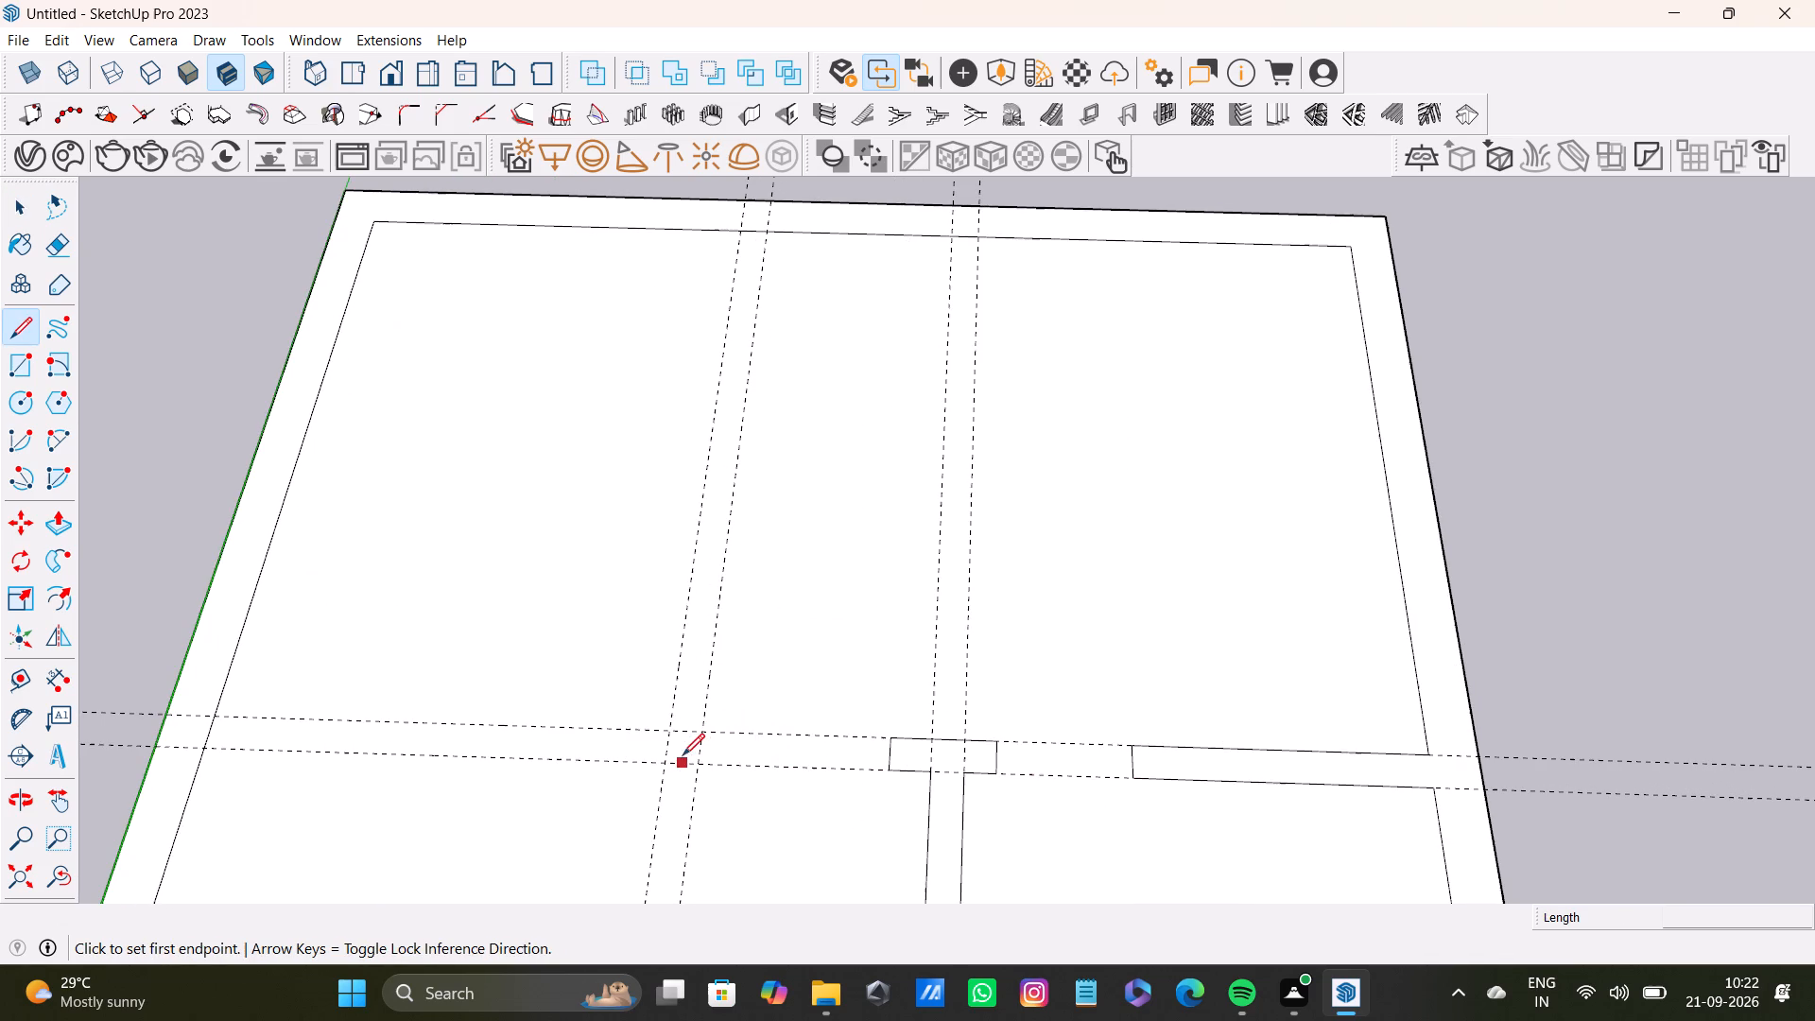
left_click(703, 728)
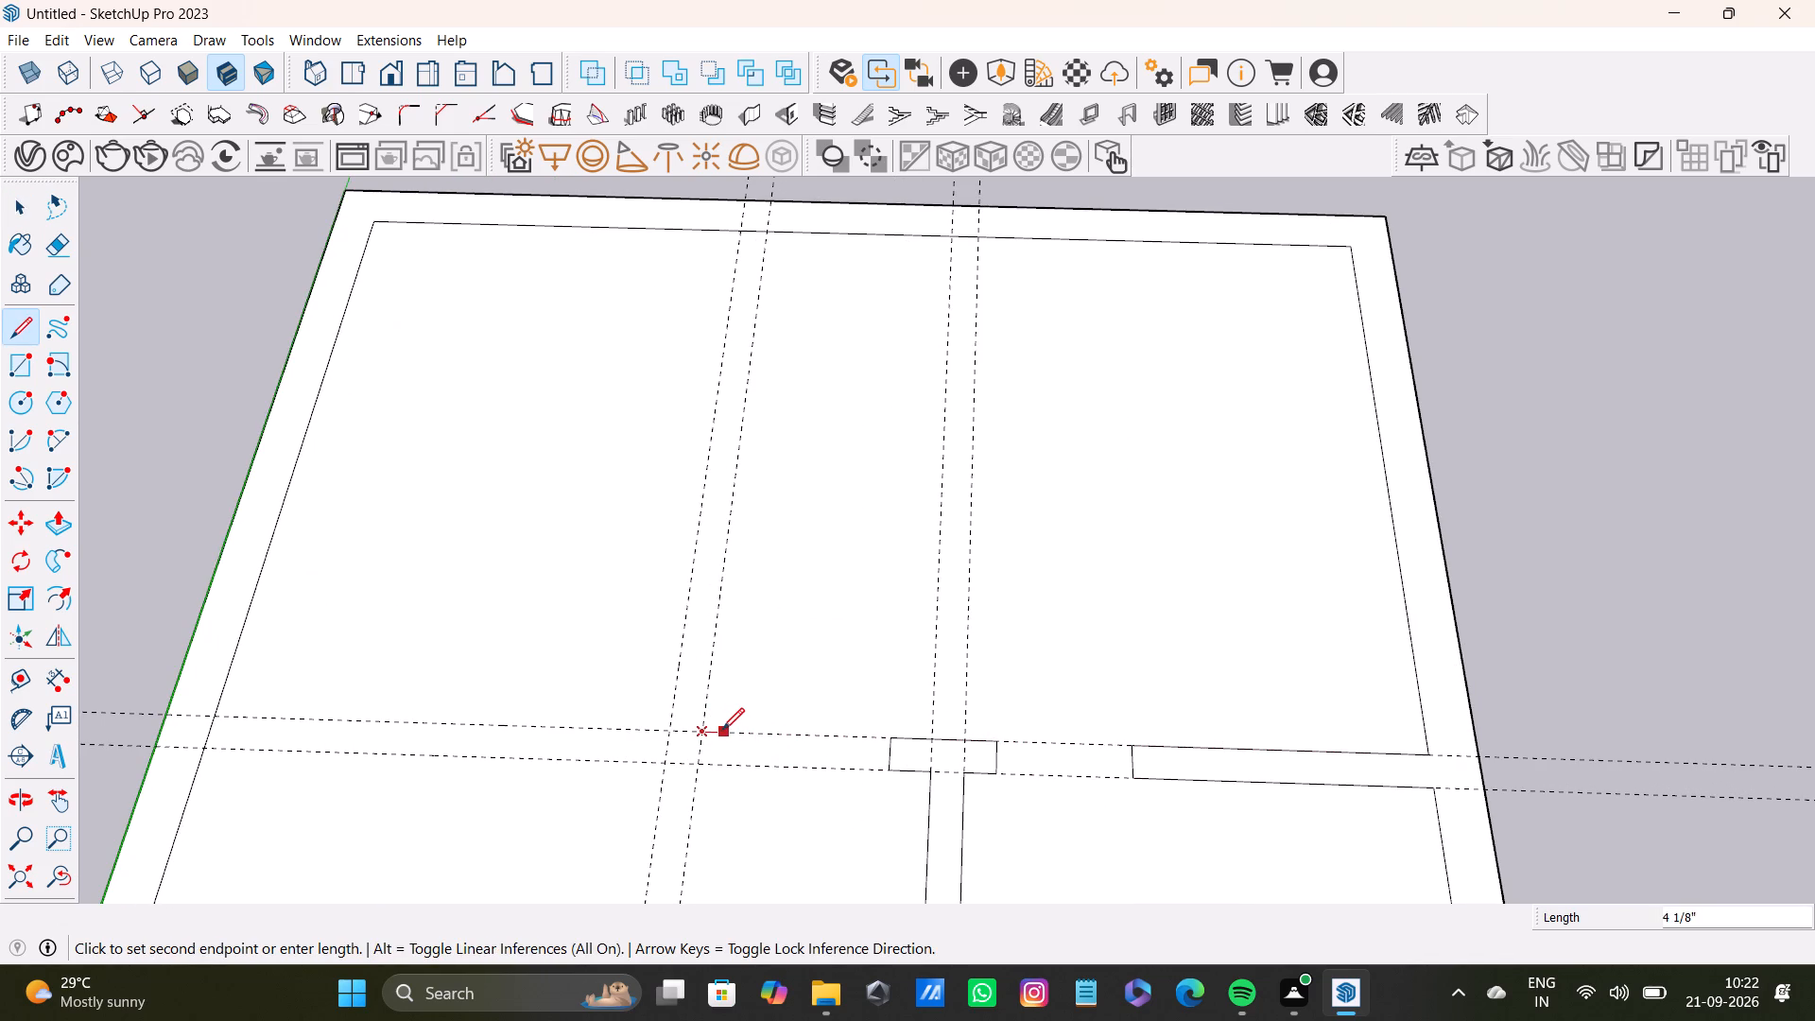
left_click(717, 732)
left_click_drag(714, 771, 704, 765)
left_click(652, 765)
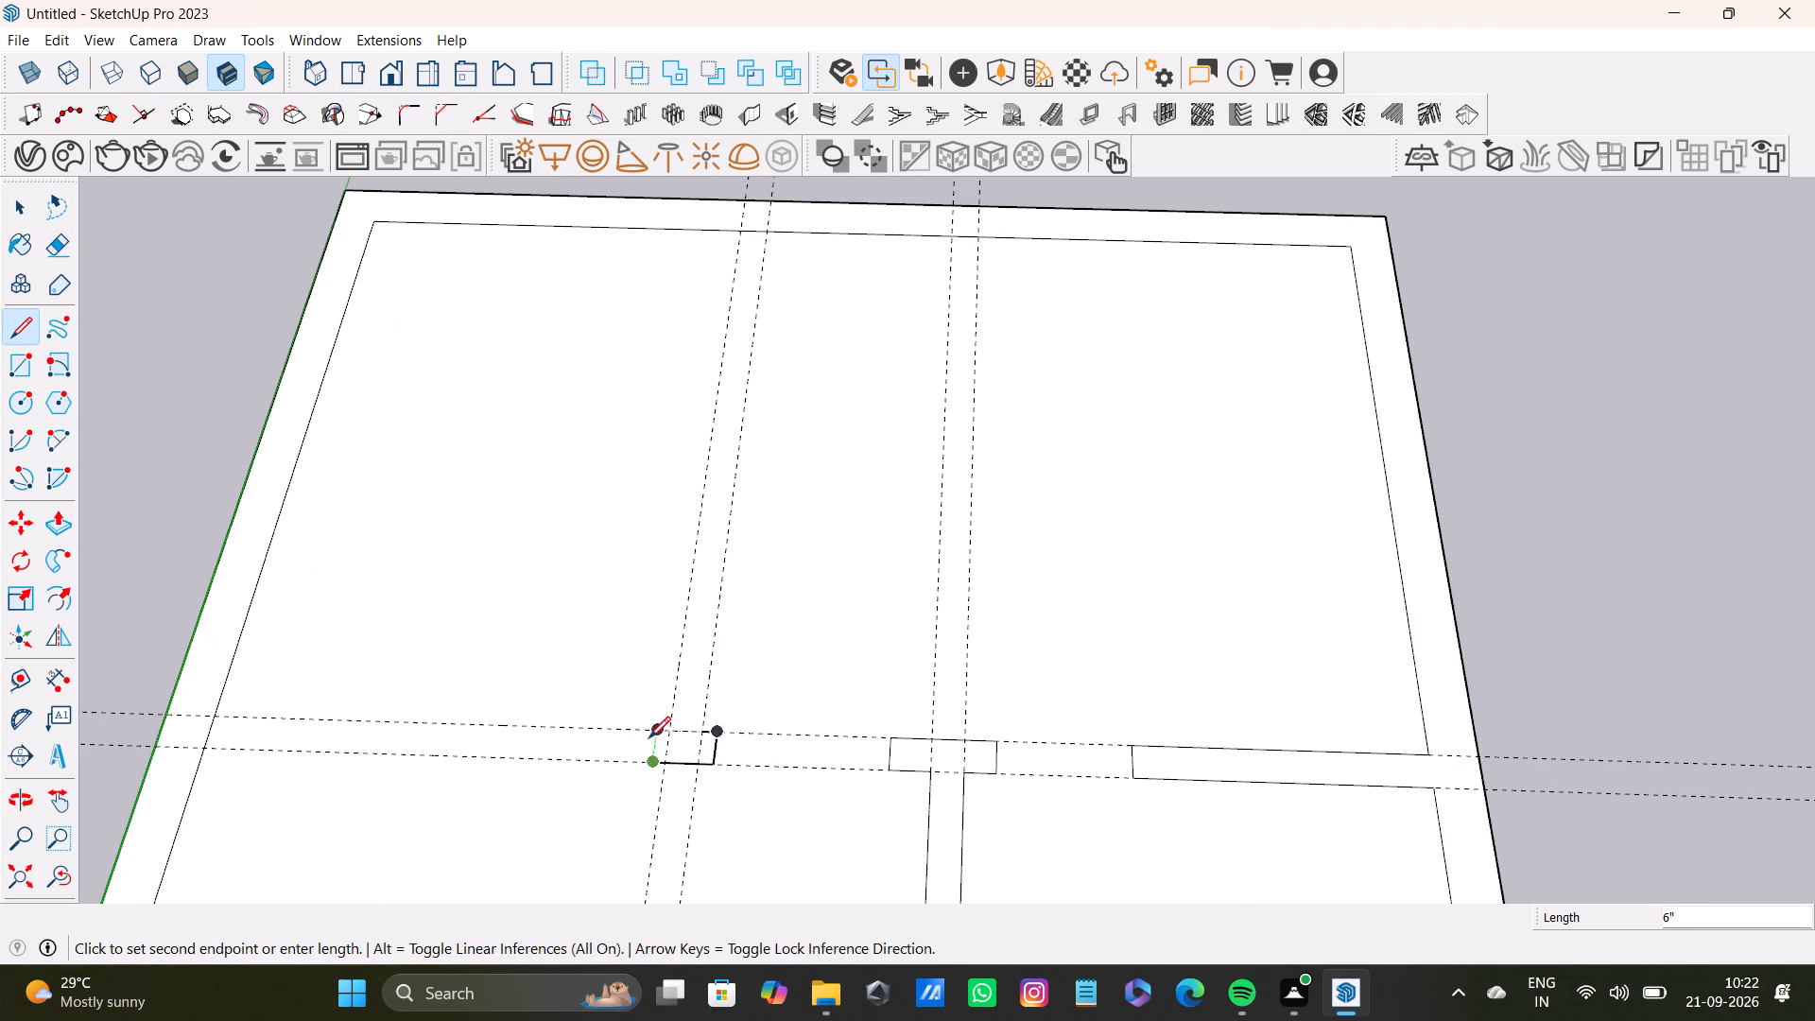
left_click(648, 733)
left_click(672, 734)
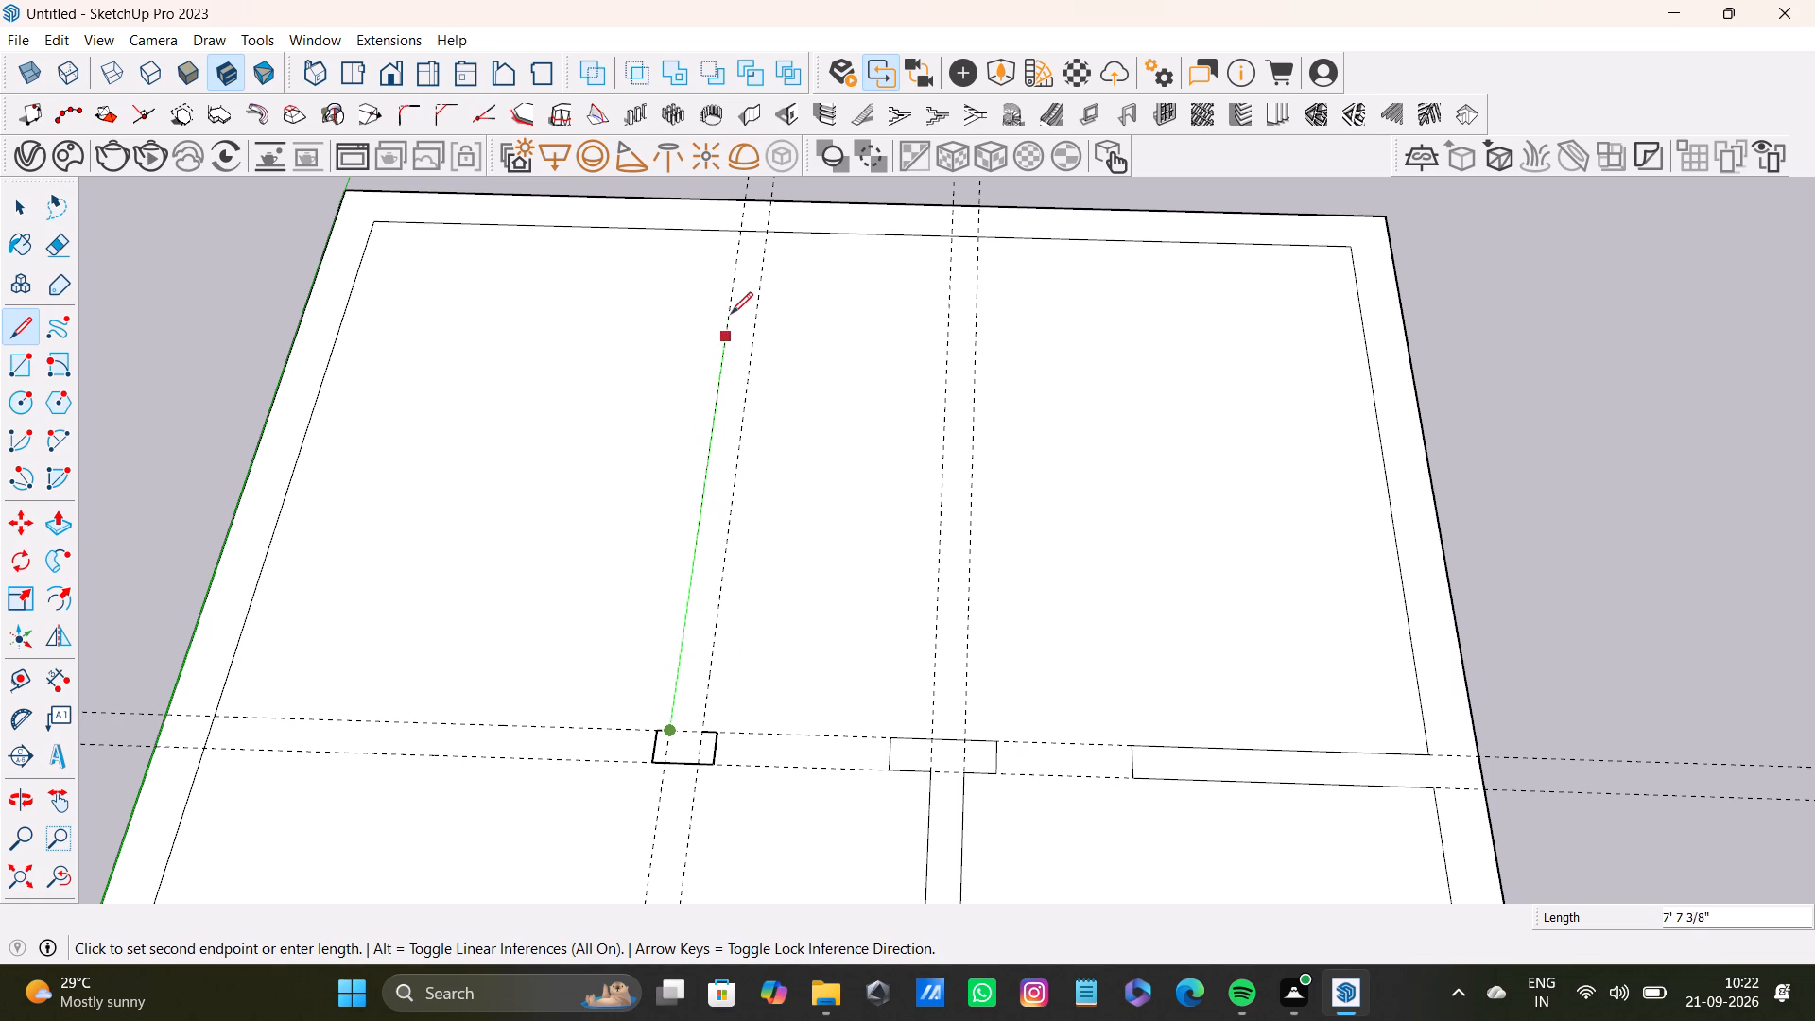
Draw both sides of a 6" partition along the first lengthwise guides, from the short wall piece to the far end wall's inner edge.
left_click(736, 229)
left_click(768, 234)
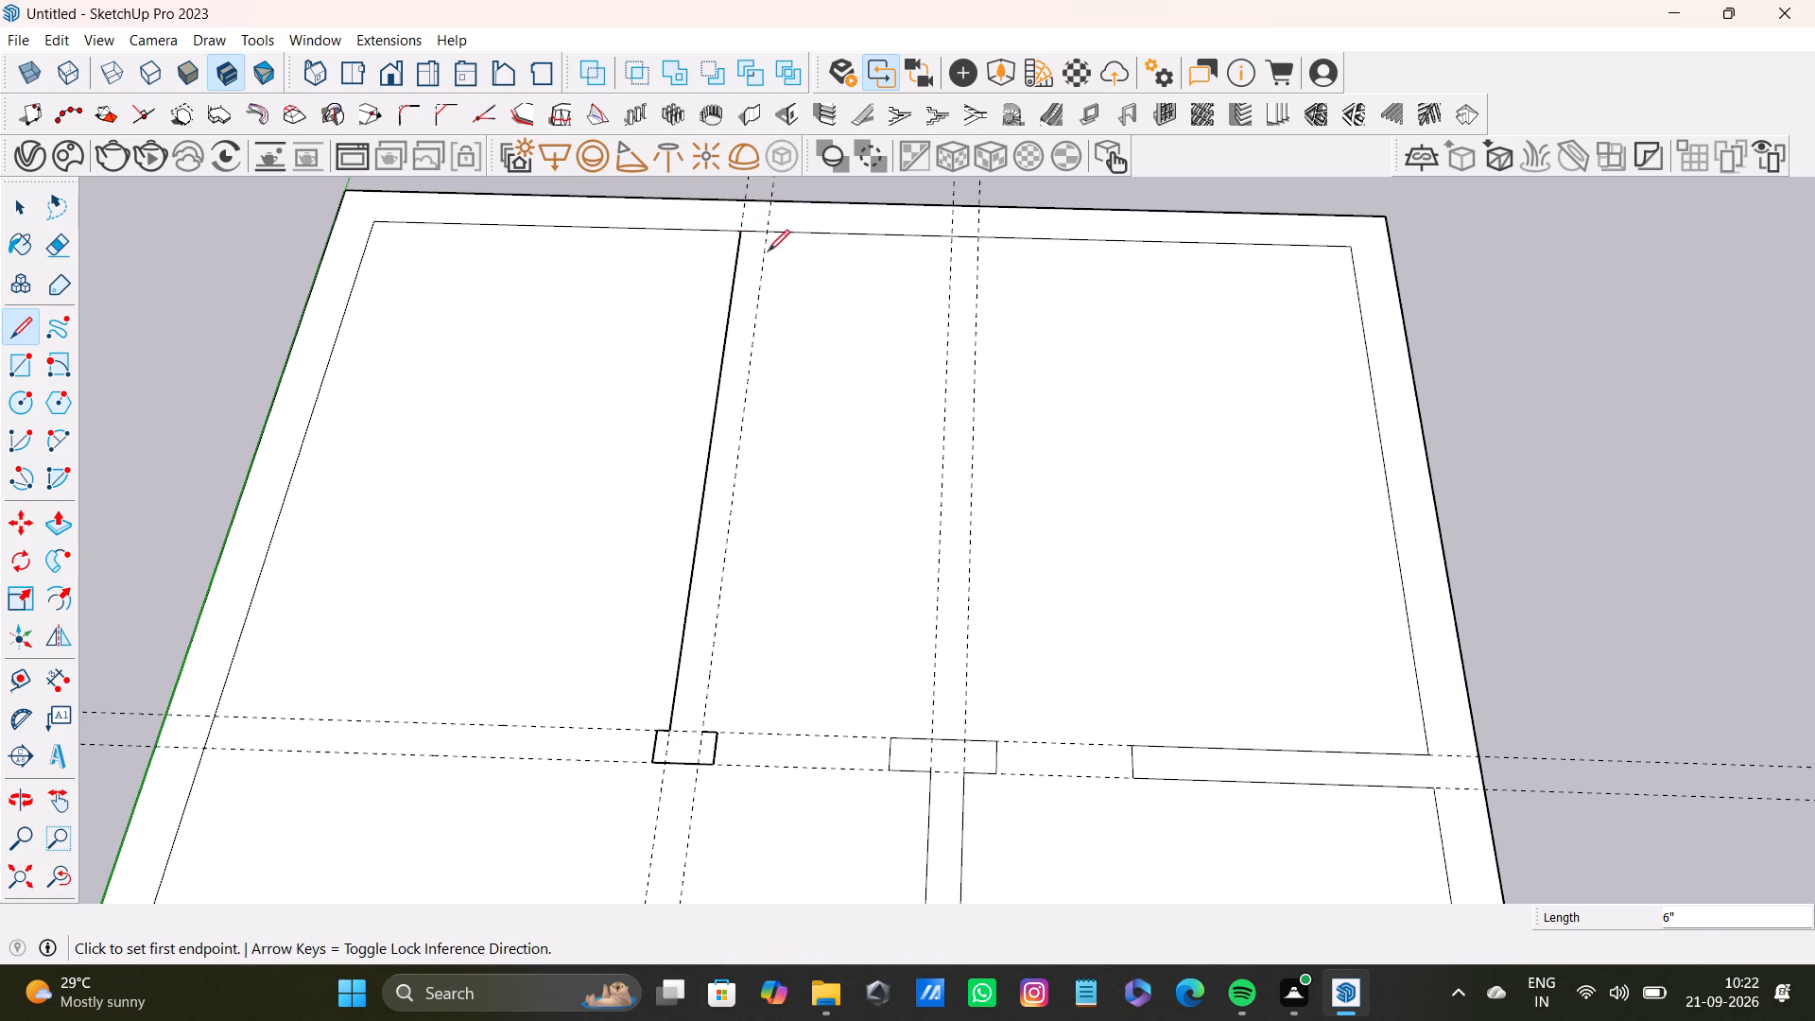
left_click(706, 725)
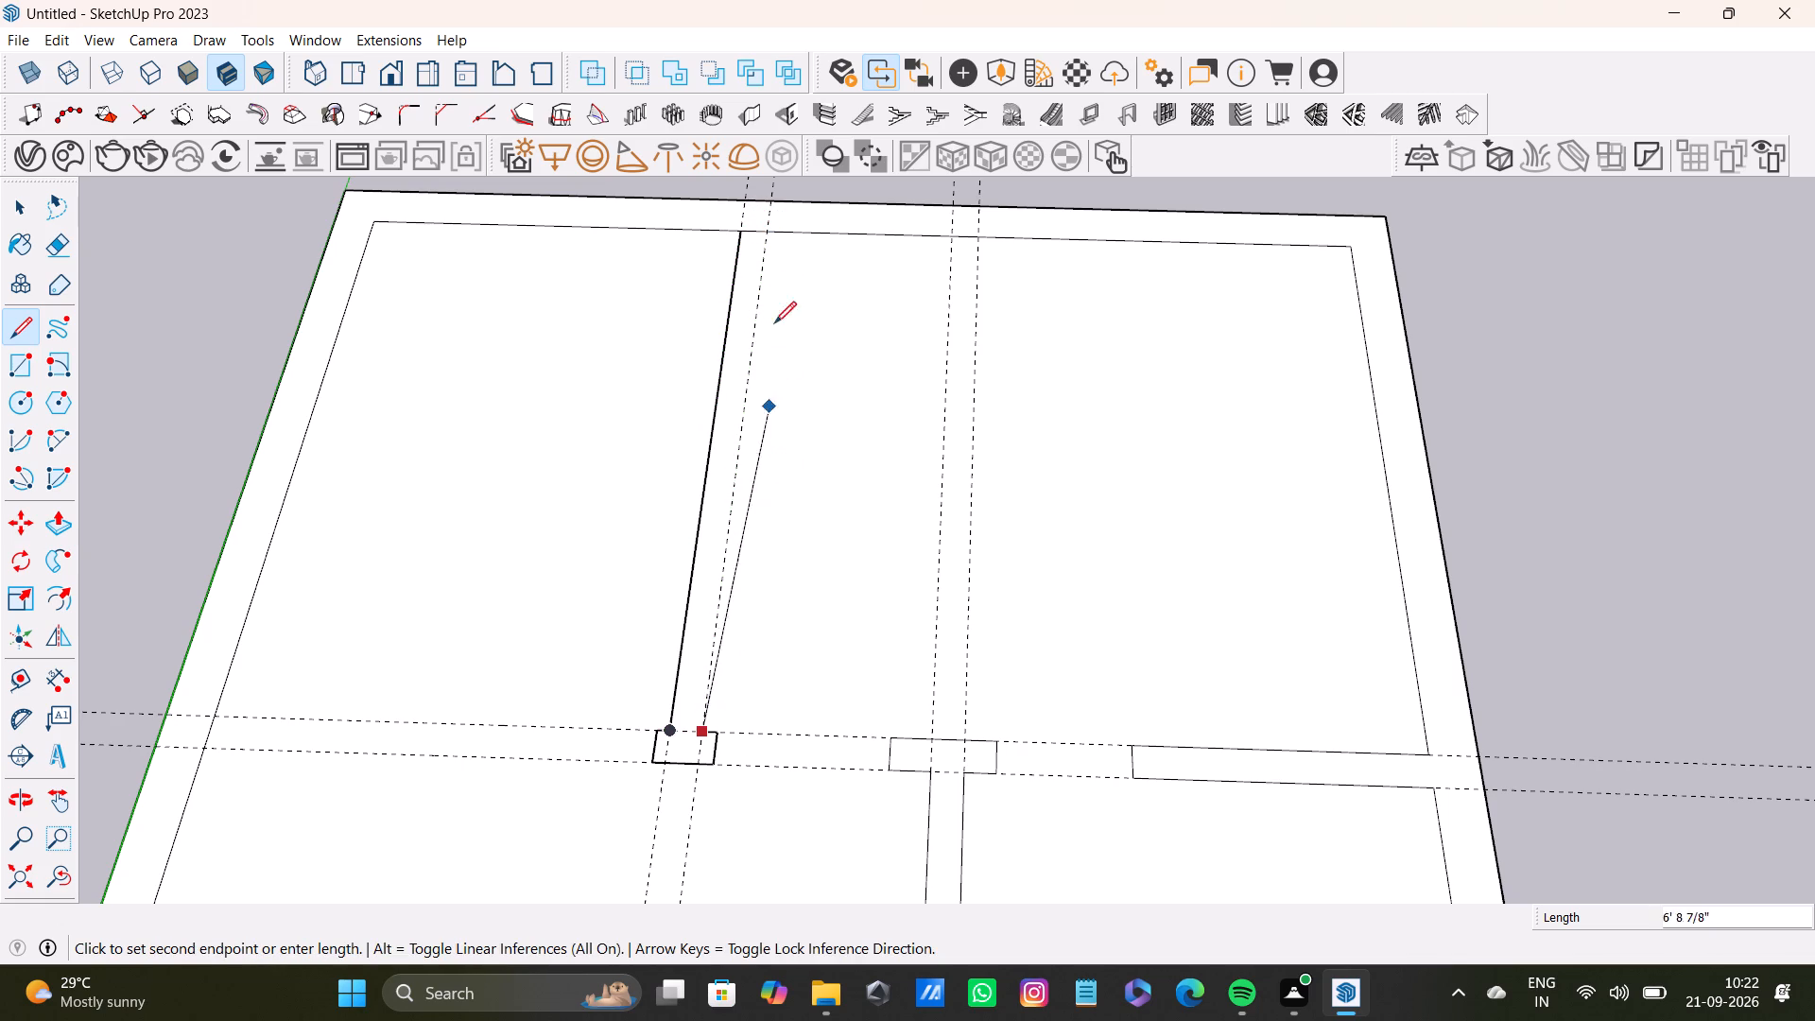
left_click(770, 230)
key("space")
Draw a closed 6" wall piece about 3' 1" long on the farthest cross guides, starting from the green-axis-side long wall.
scroll(684, 756, "down", 3)
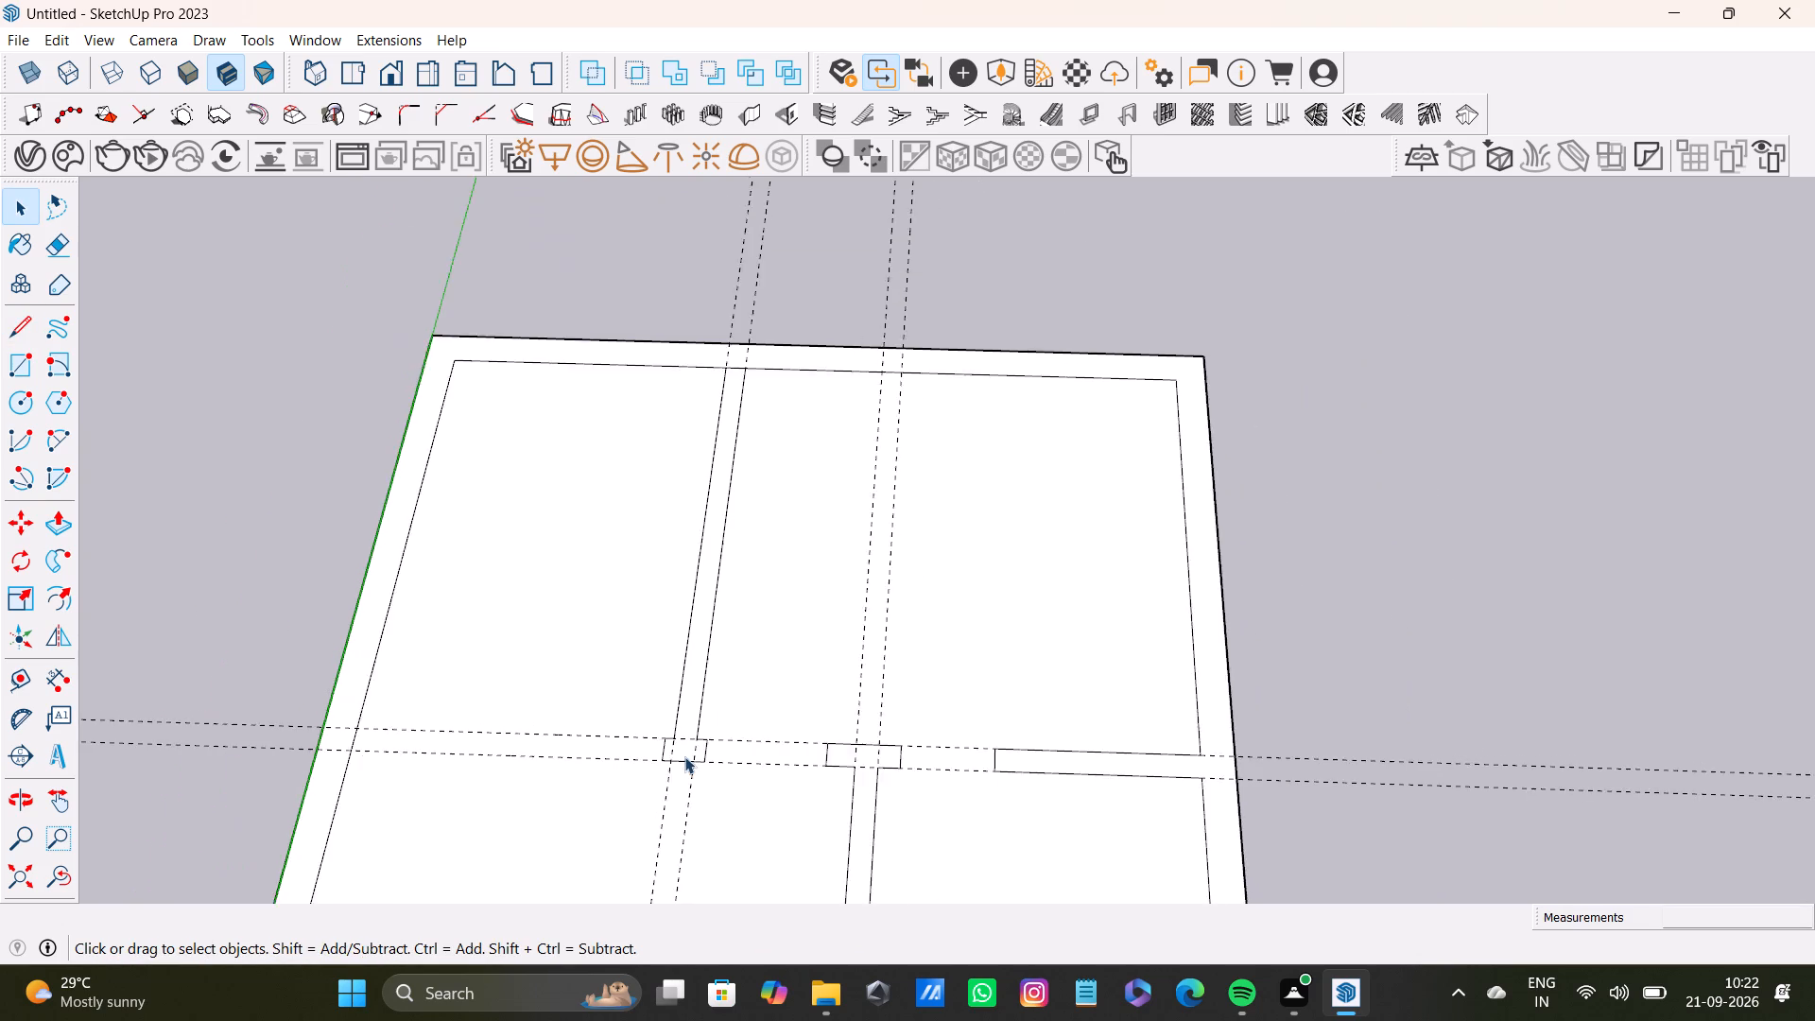
scroll(684, 756, "down", 4)
middle_click_drag(692, 784, 778, 776, "shift")
key("l")
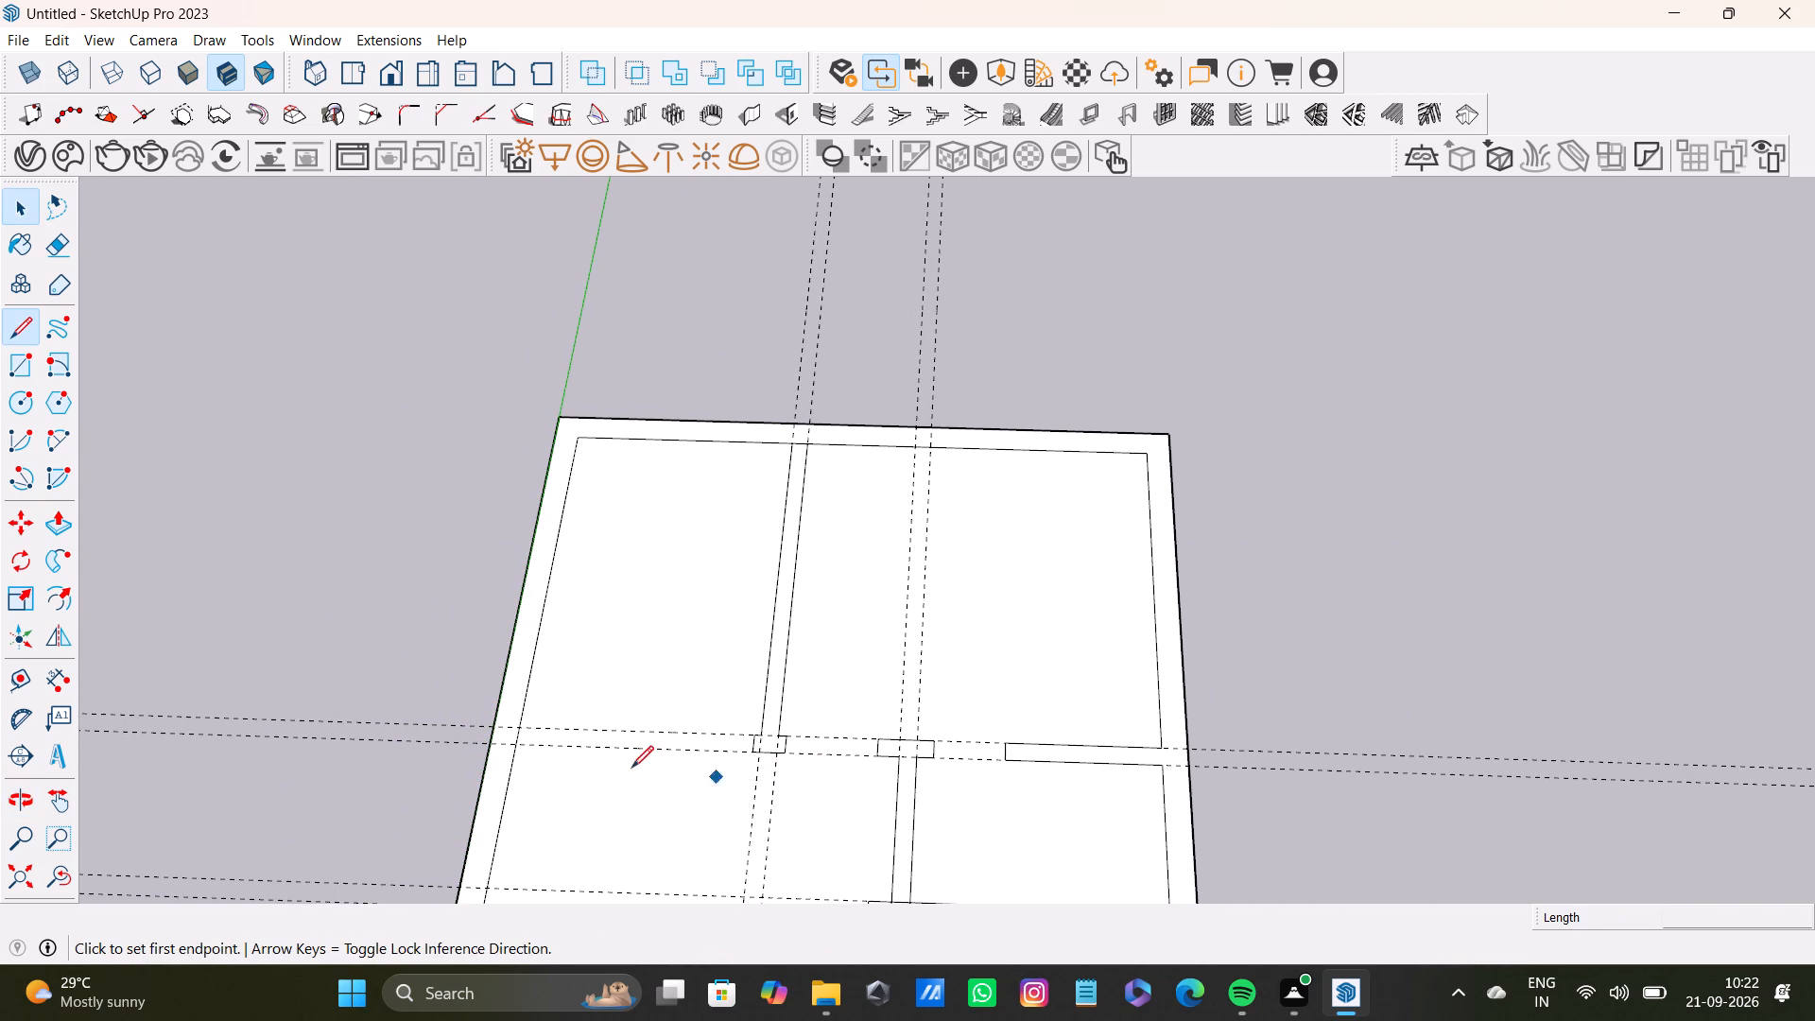
scroll(595, 775, "up", 4)
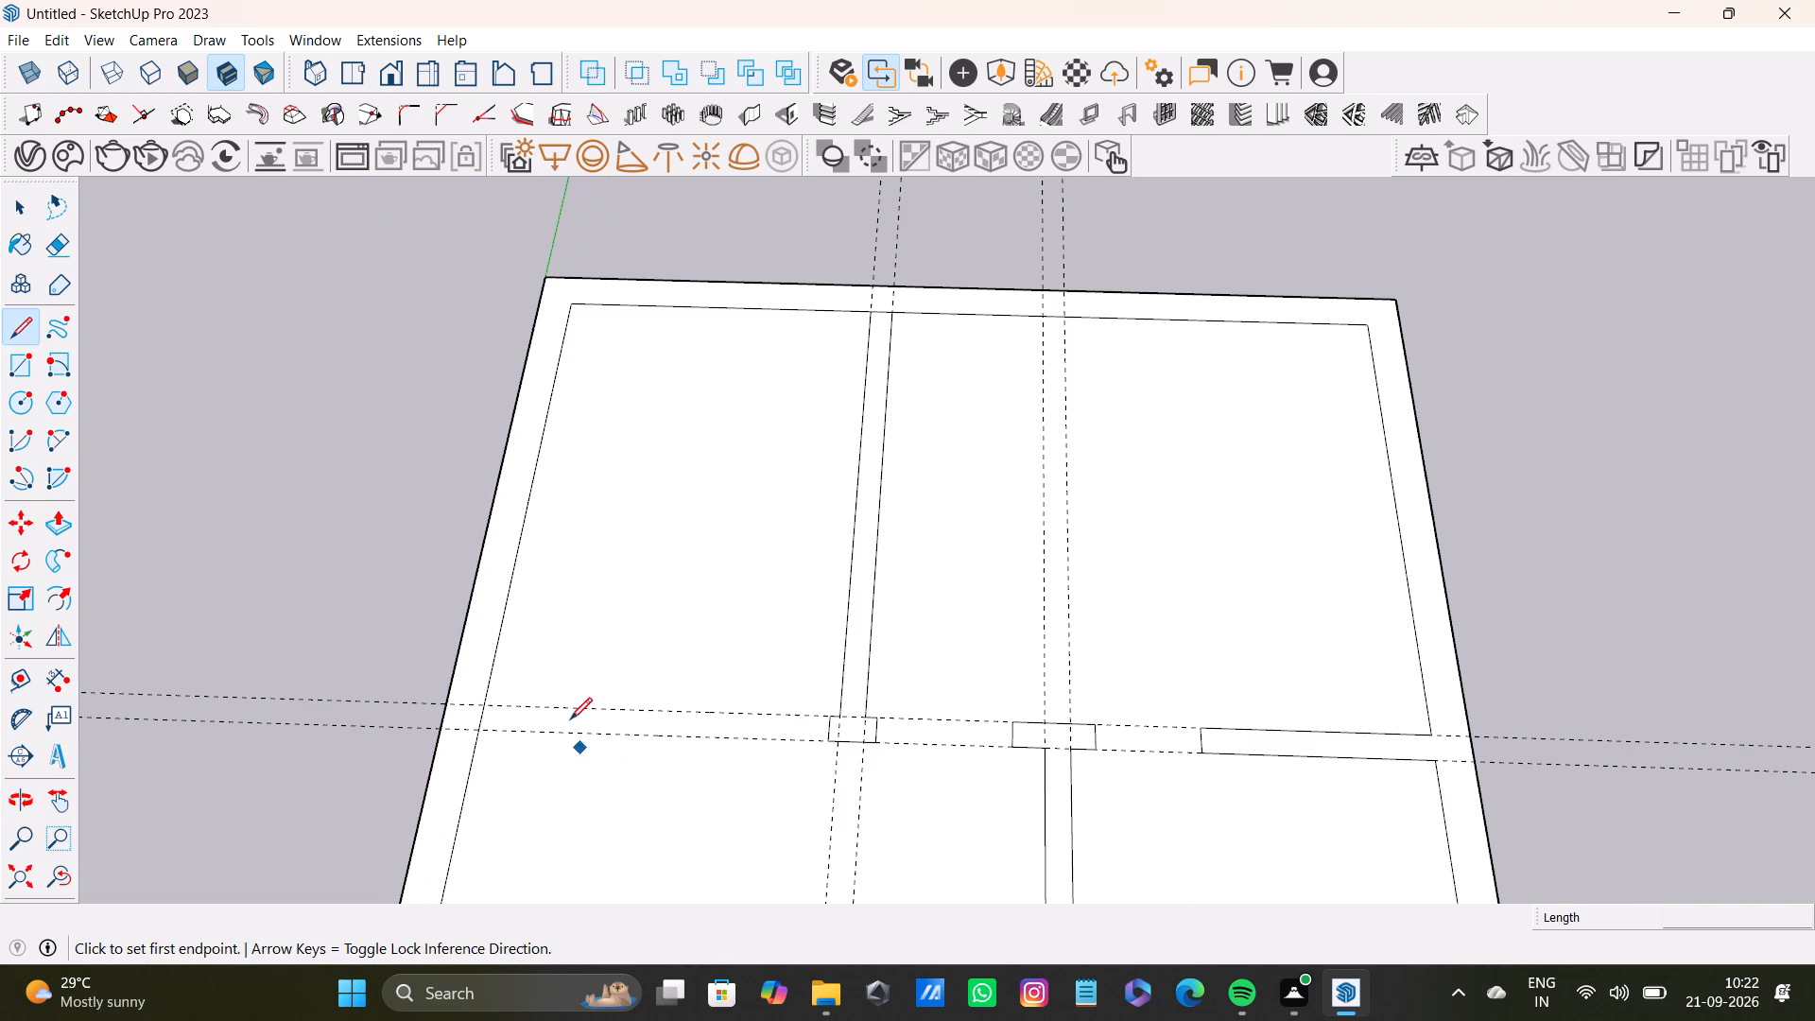
left_click(490, 701)
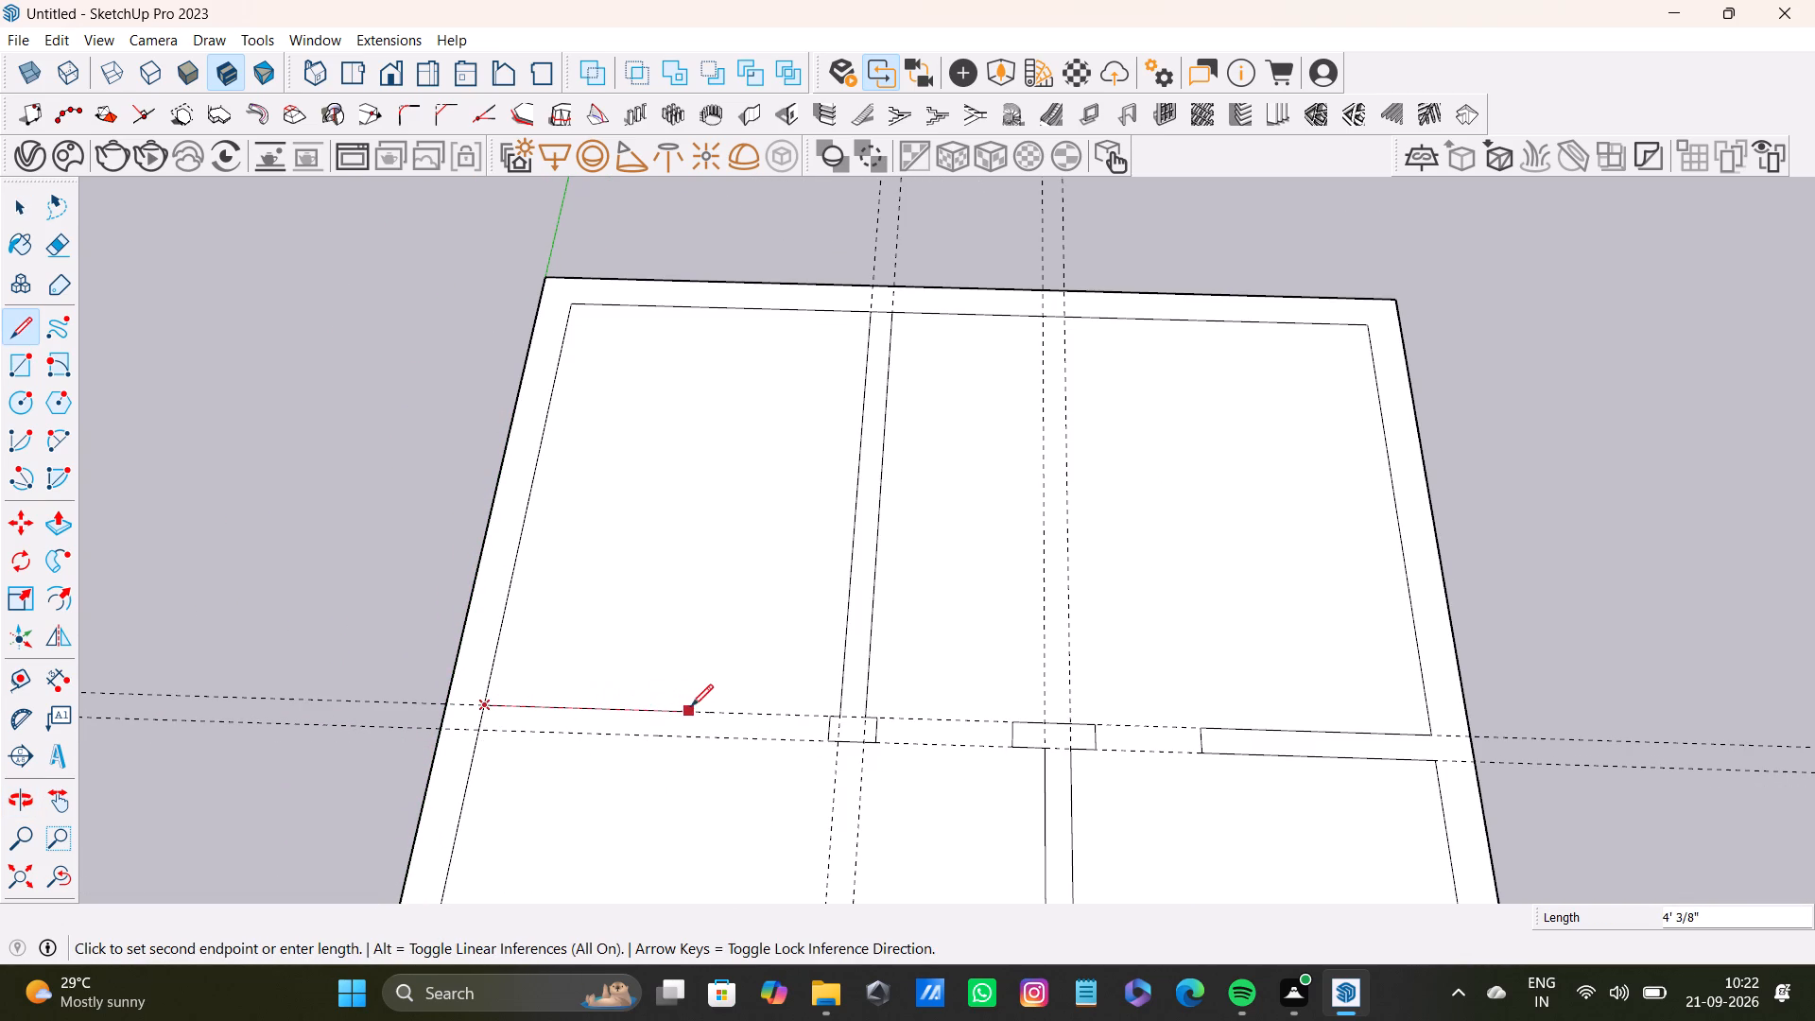
left_click(640, 715)
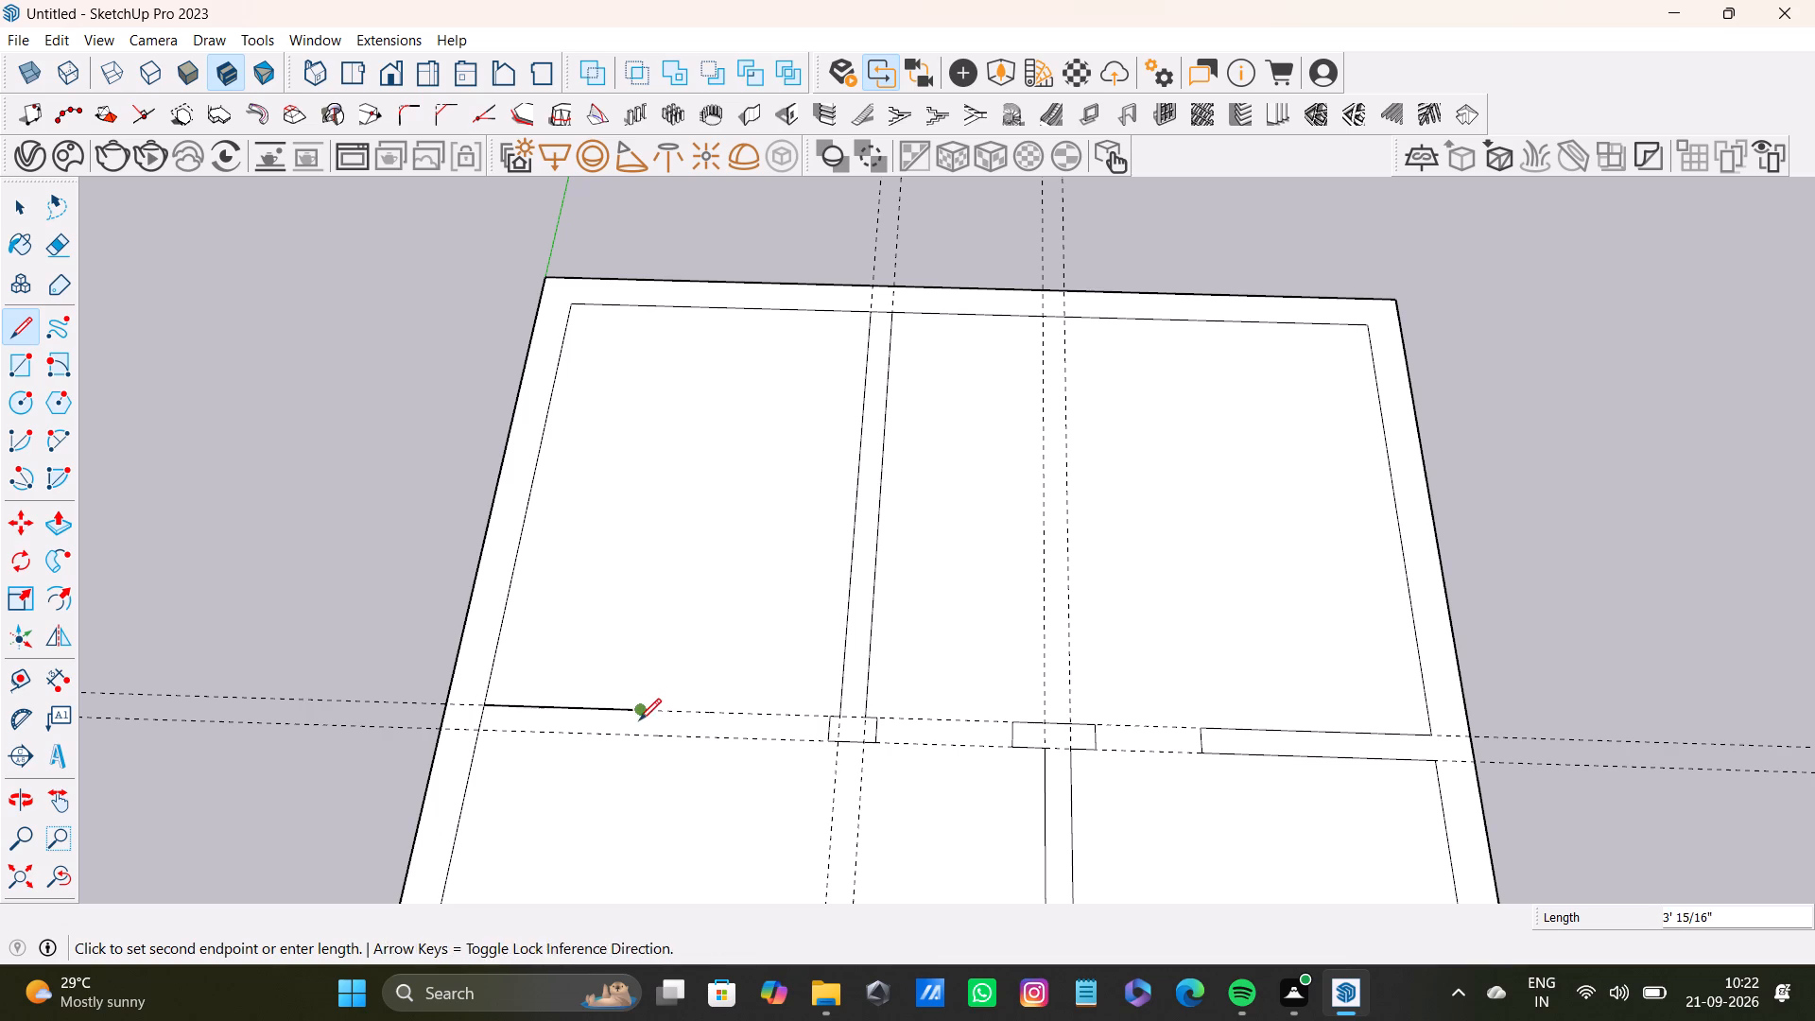
left_click(631, 737)
left_click(483, 727)
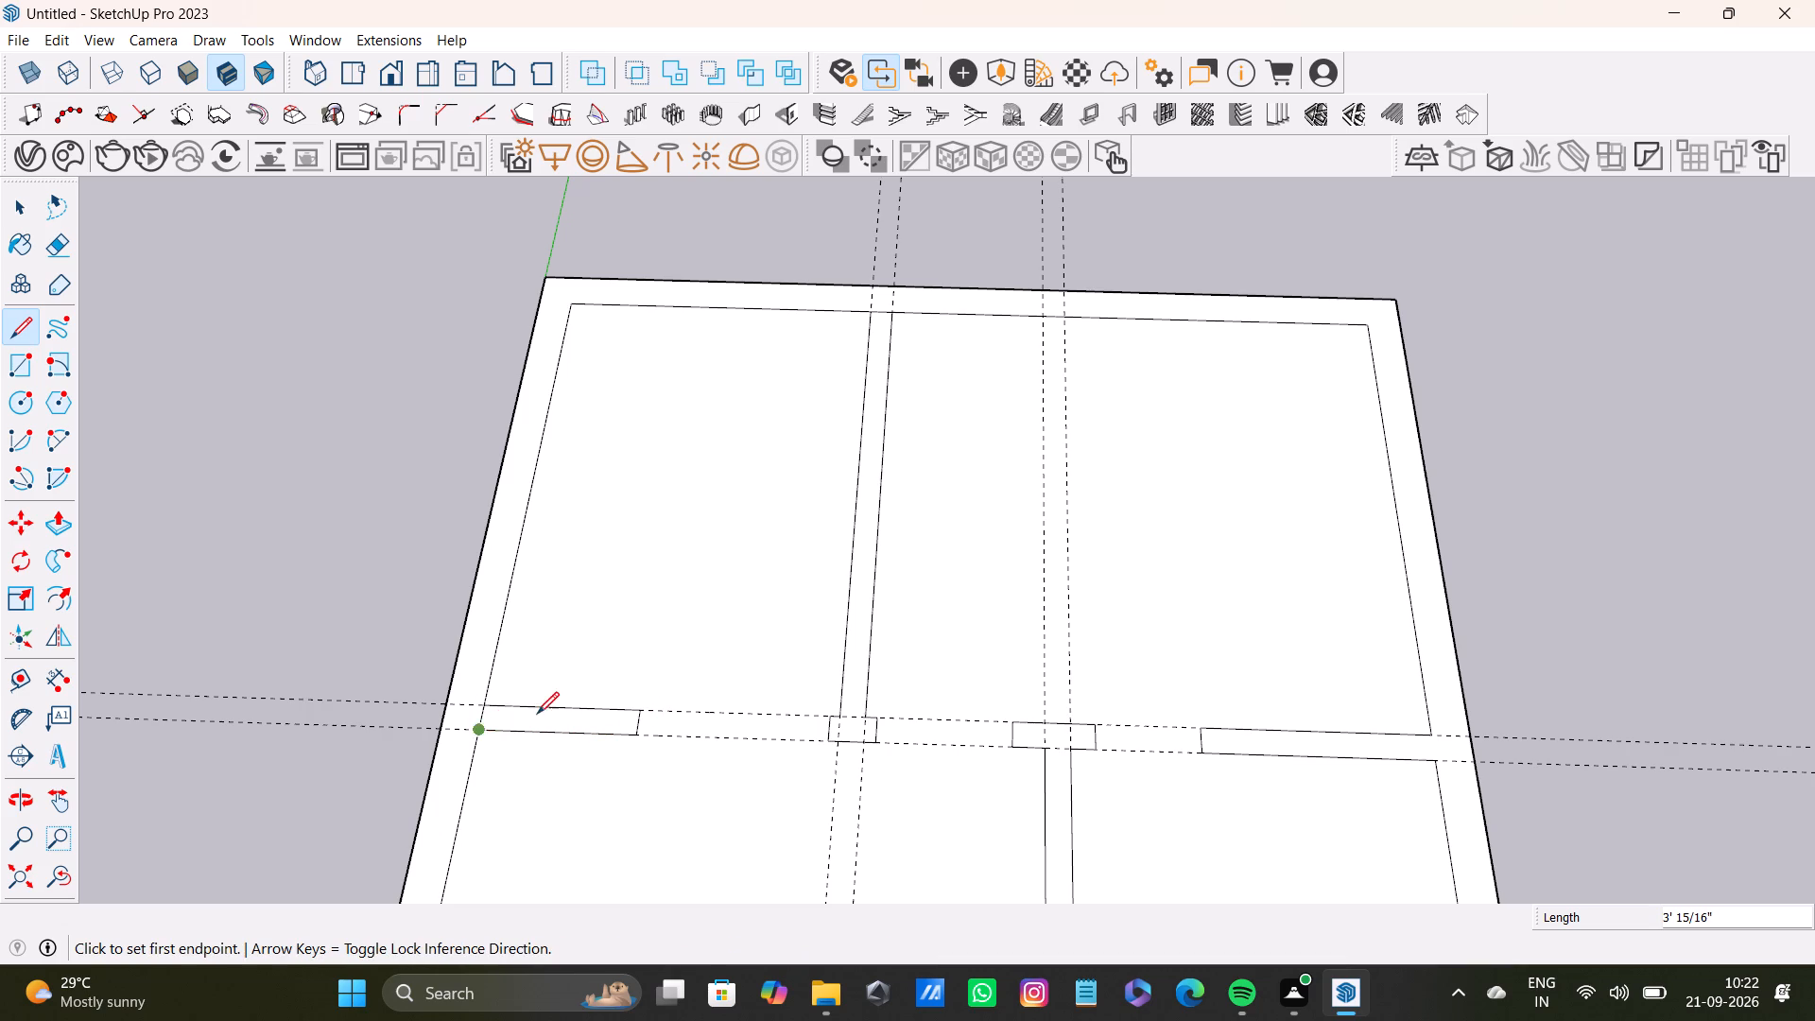
Delete the green-axis-side long wall's inner edge segment across the end of the new wall piece.
scroll(442, 709, "up", 6)
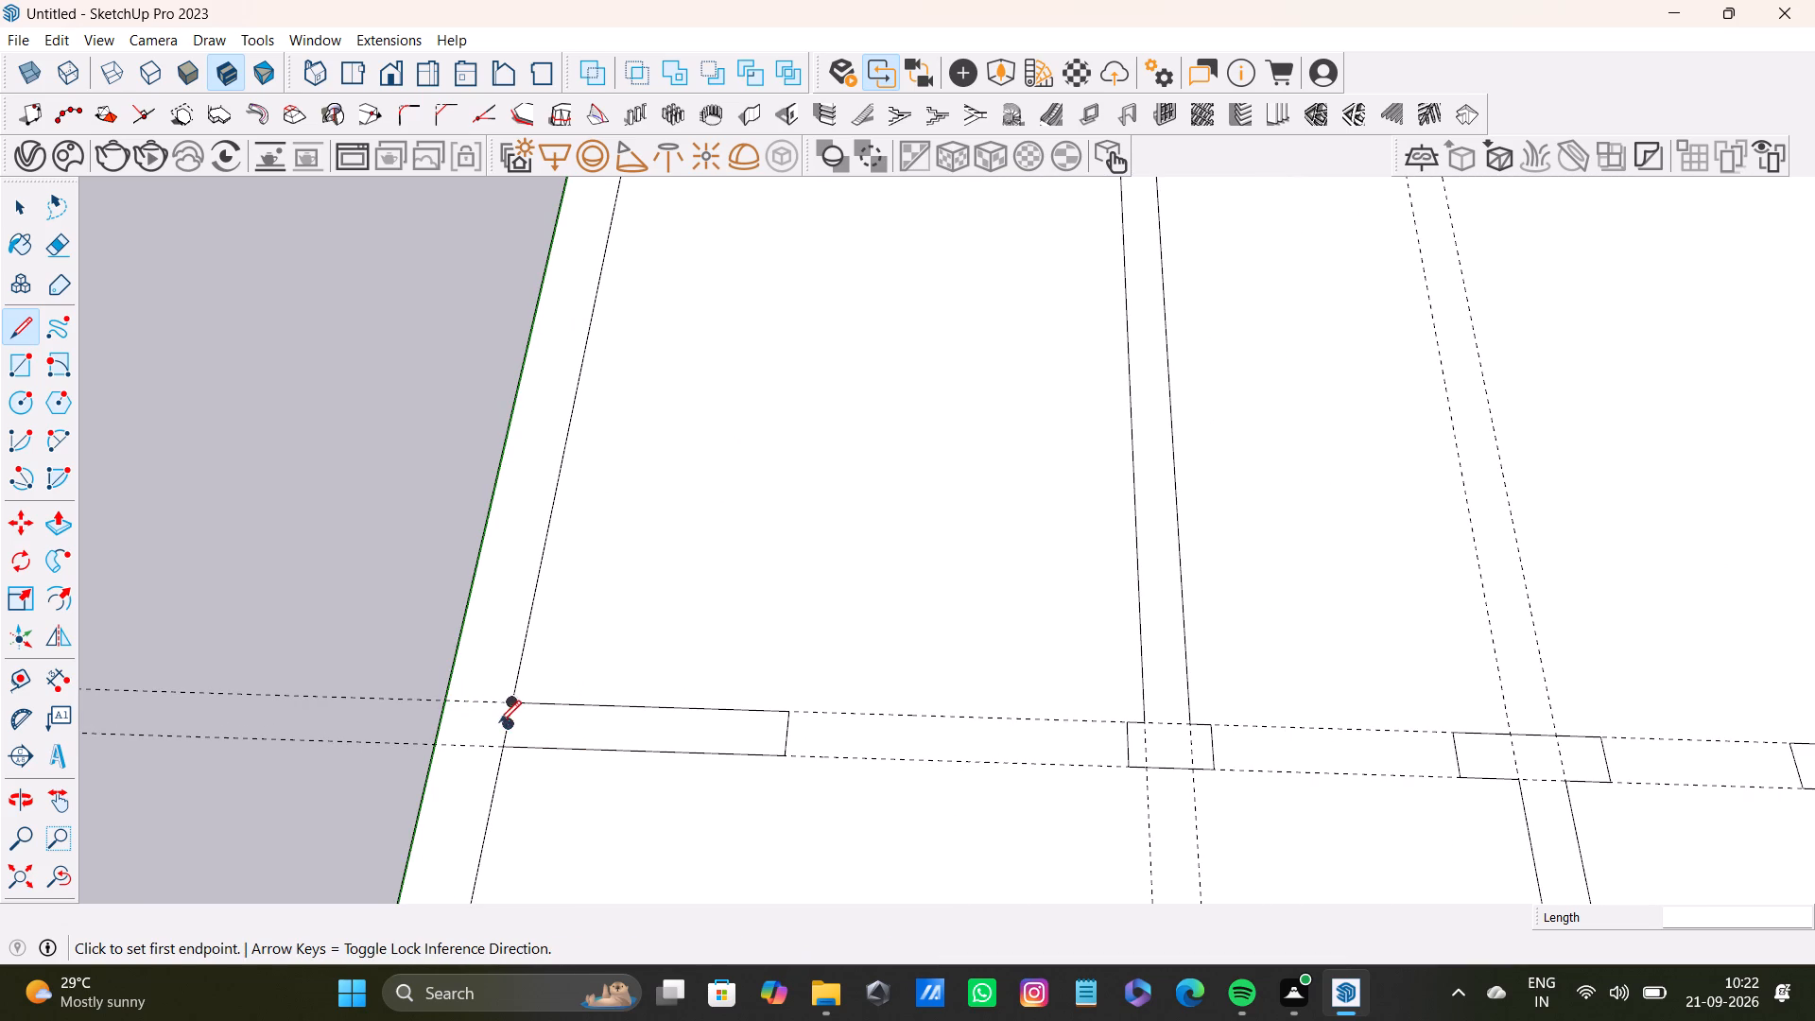
key("space")
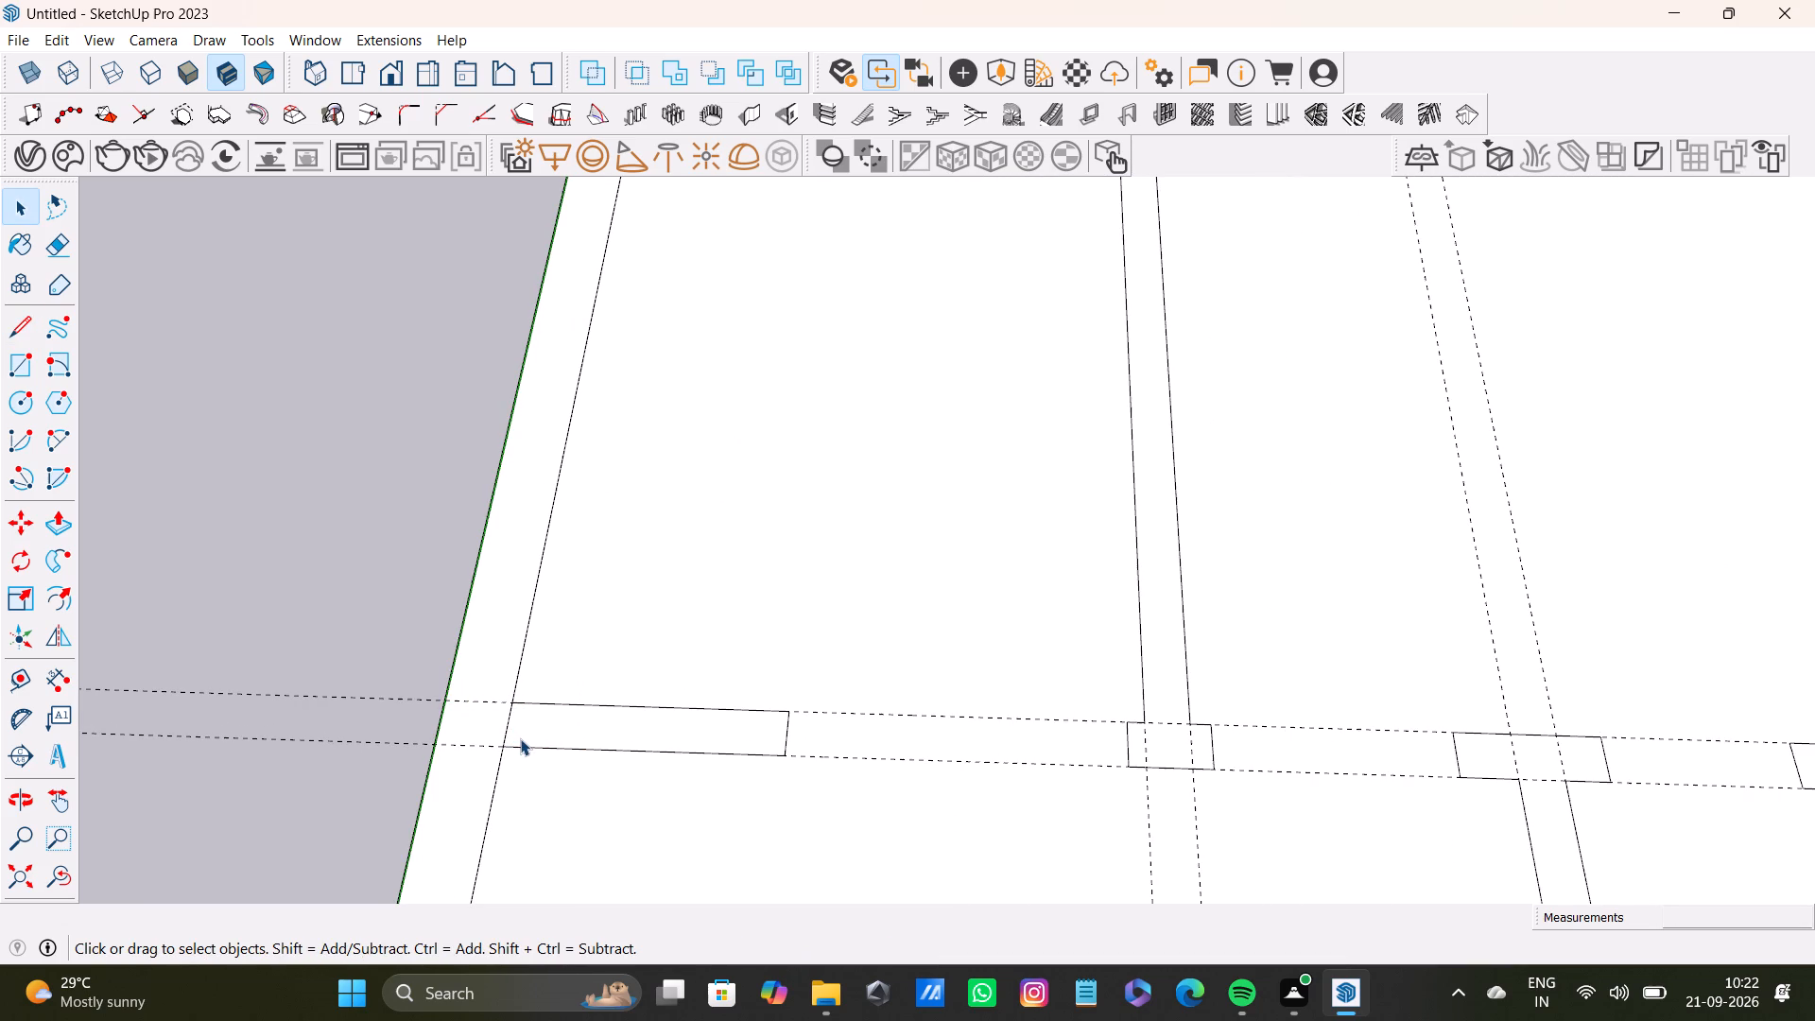
left_click(505, 732)
key("Delete")
Delete the far end wall's inner edge segment between the two sides of the first lengthwise partition.
scroll(706, 760, "down", 9)
scroll(940, 496, "up", 13, "shift")
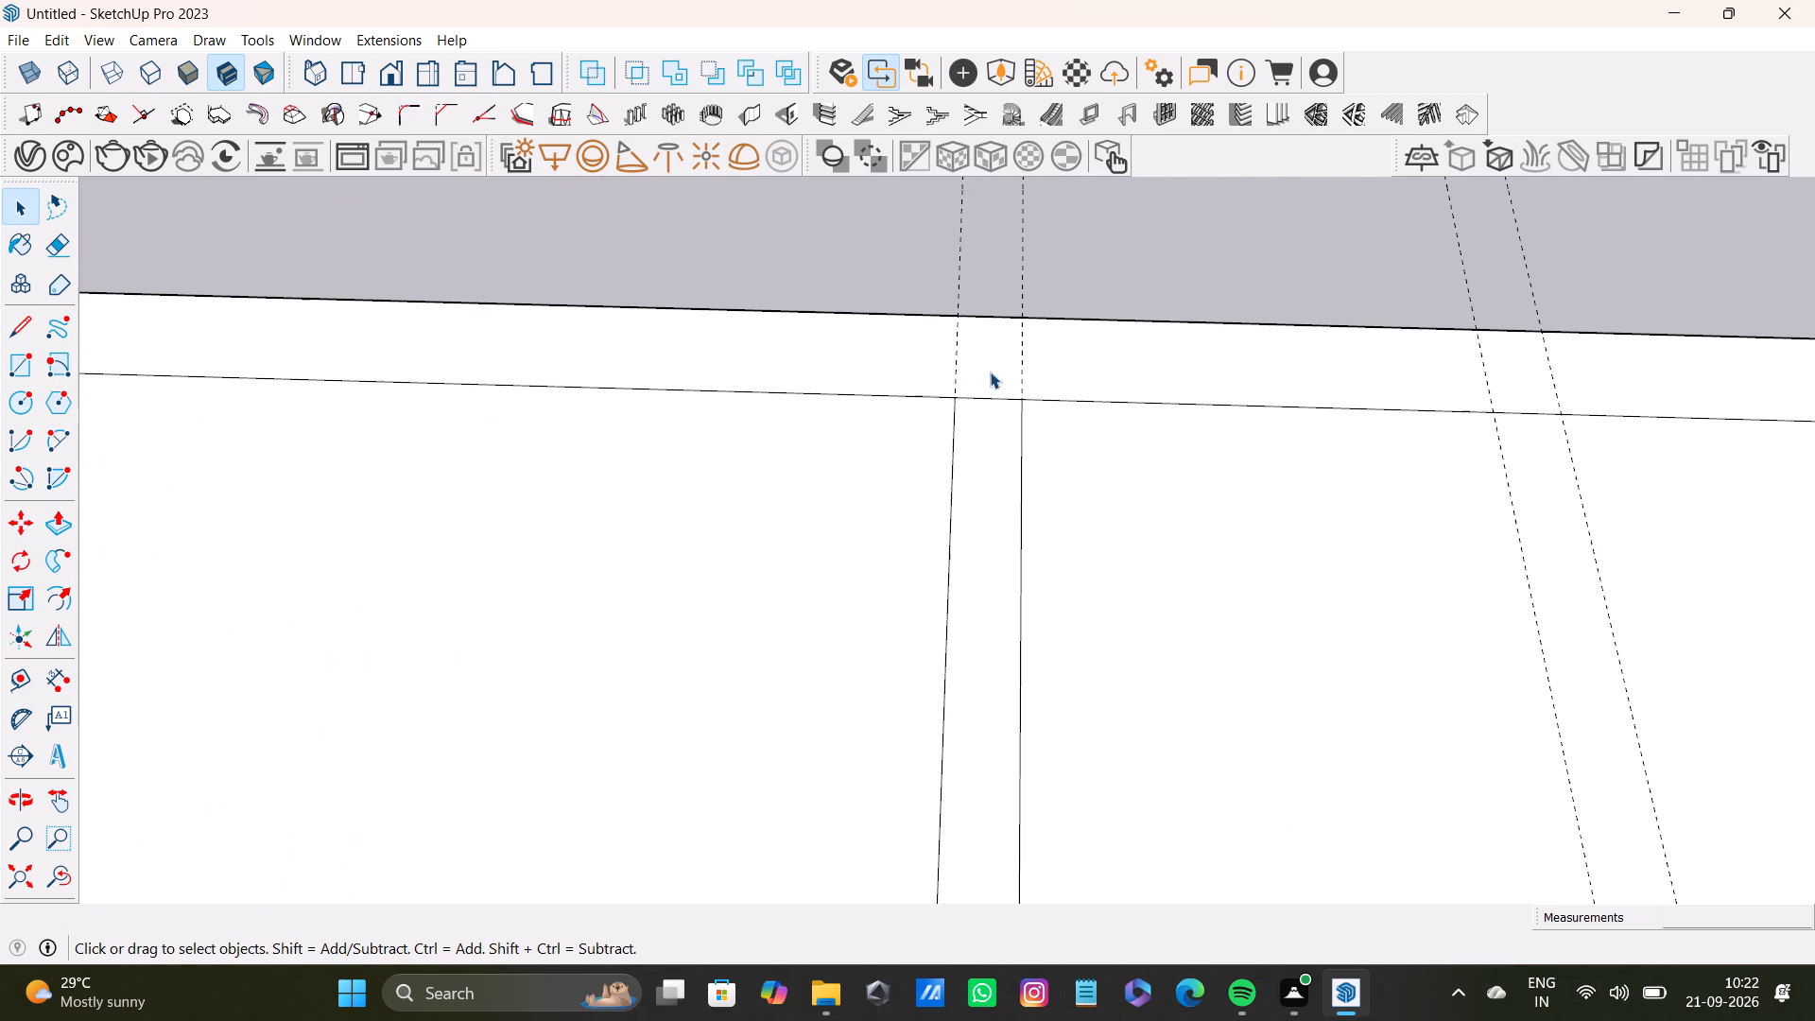
left_click(999, 400)
key("Delete")
Delete the fourth cross partition's edge segment where the second lengthwise partition meets it.
scroll(1000, 377, "down", 3)
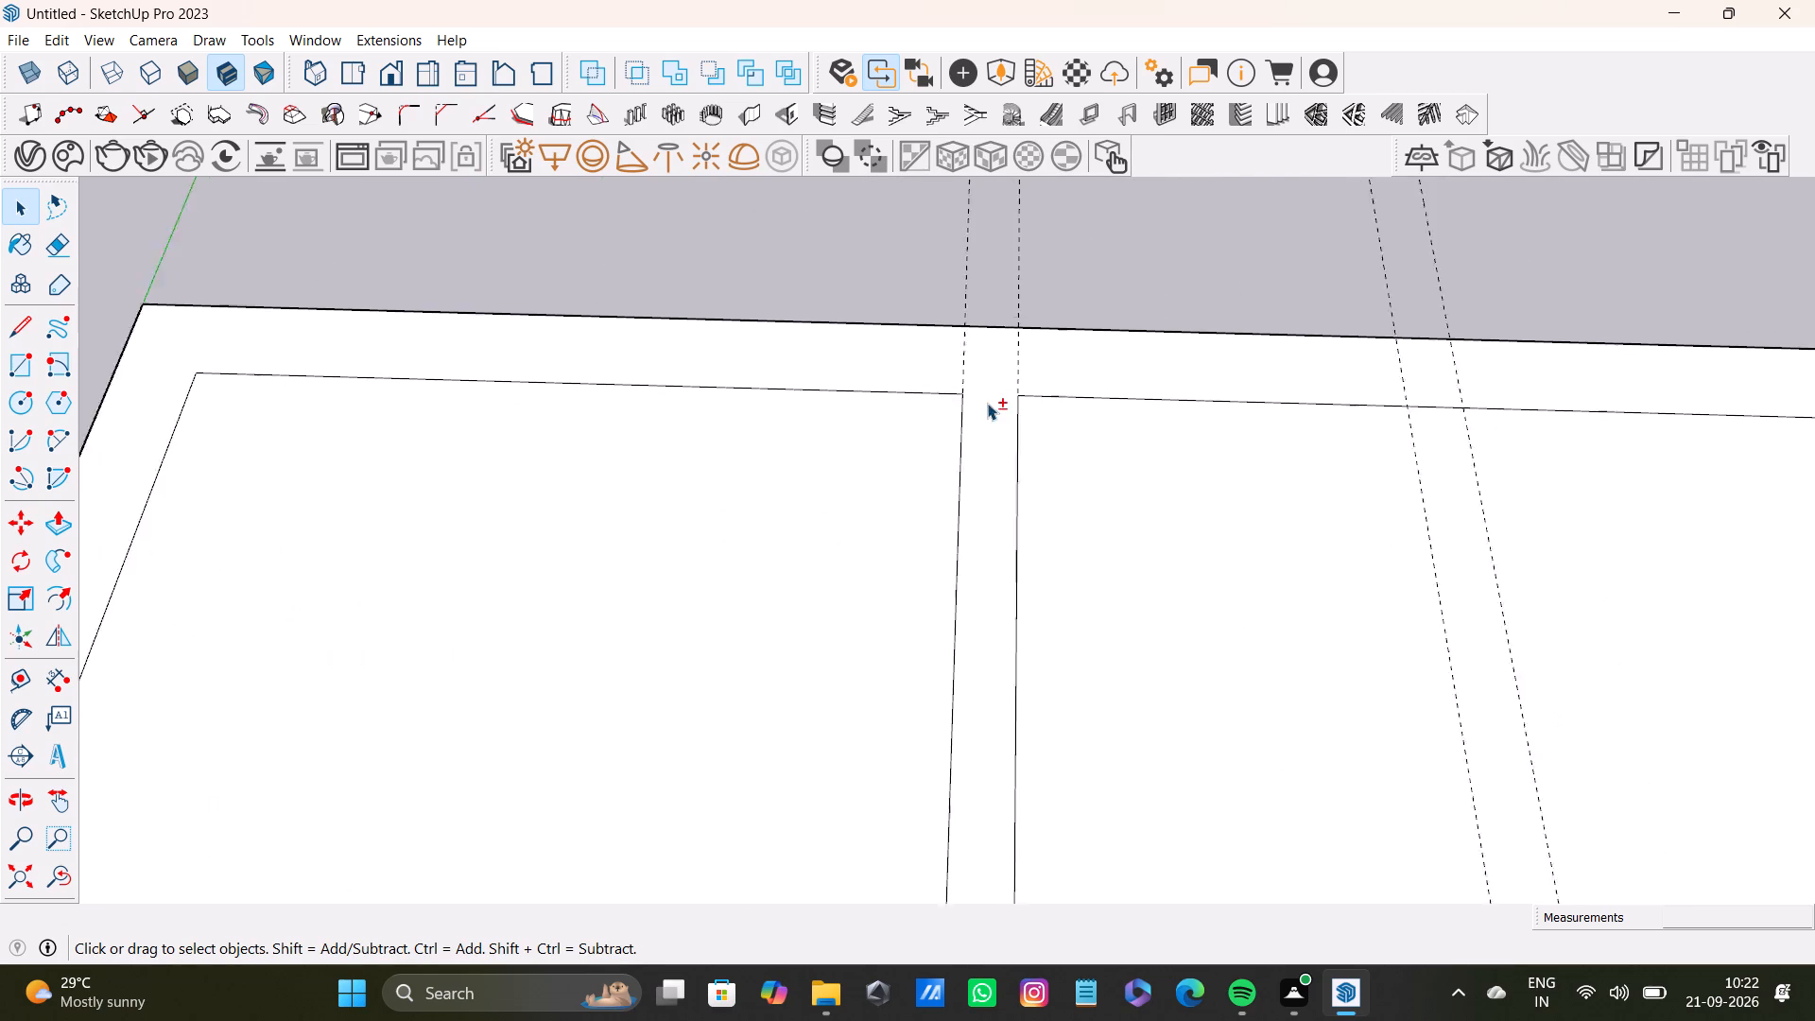
scroll(987, 403, "down", 11)
scroll(1009, 583, "up", 1, "shift")
middle_click_drag(1009, 583, 890, 475, "shift")
scroll(1138, 756, "down", 3, "shift")
scroll(1353, 737, "up", 3, "shift")
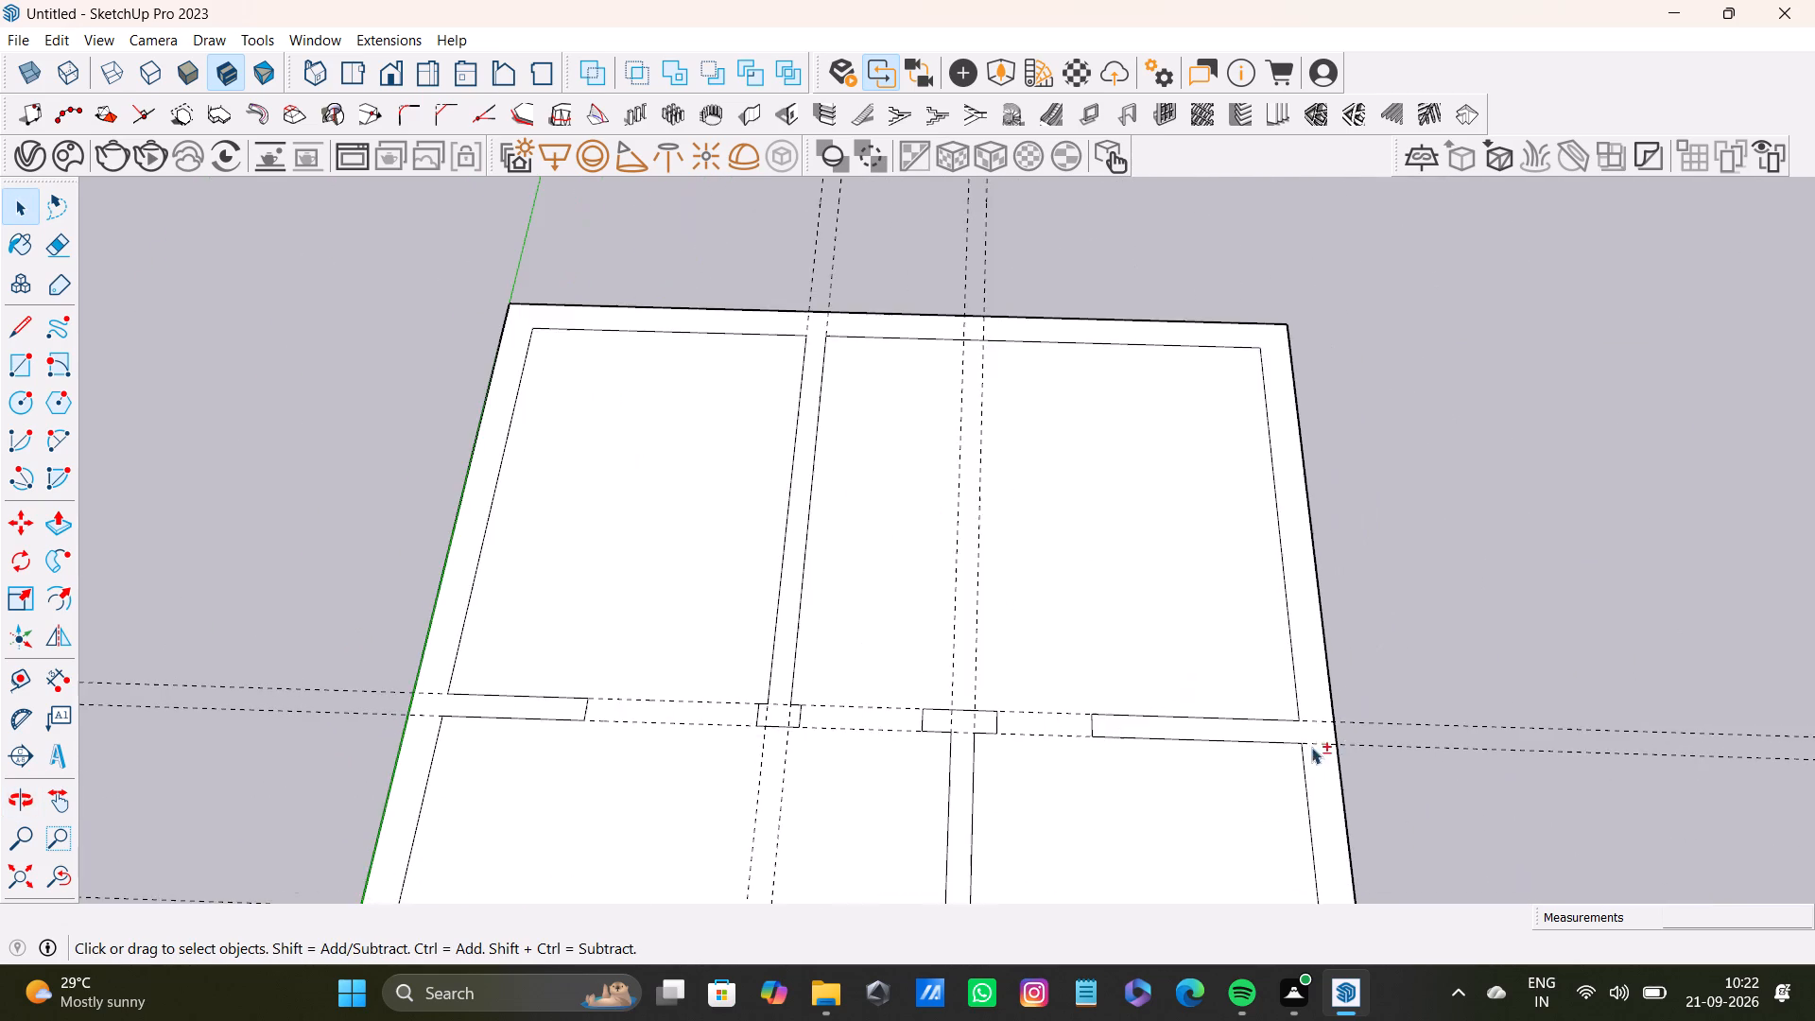
scroll(1231, 765, "down", 3, "shift")
middle_click_drag(1102, 798, 1102, 519, "shift")
scroll(1021, 632, "up", 9, "shift")
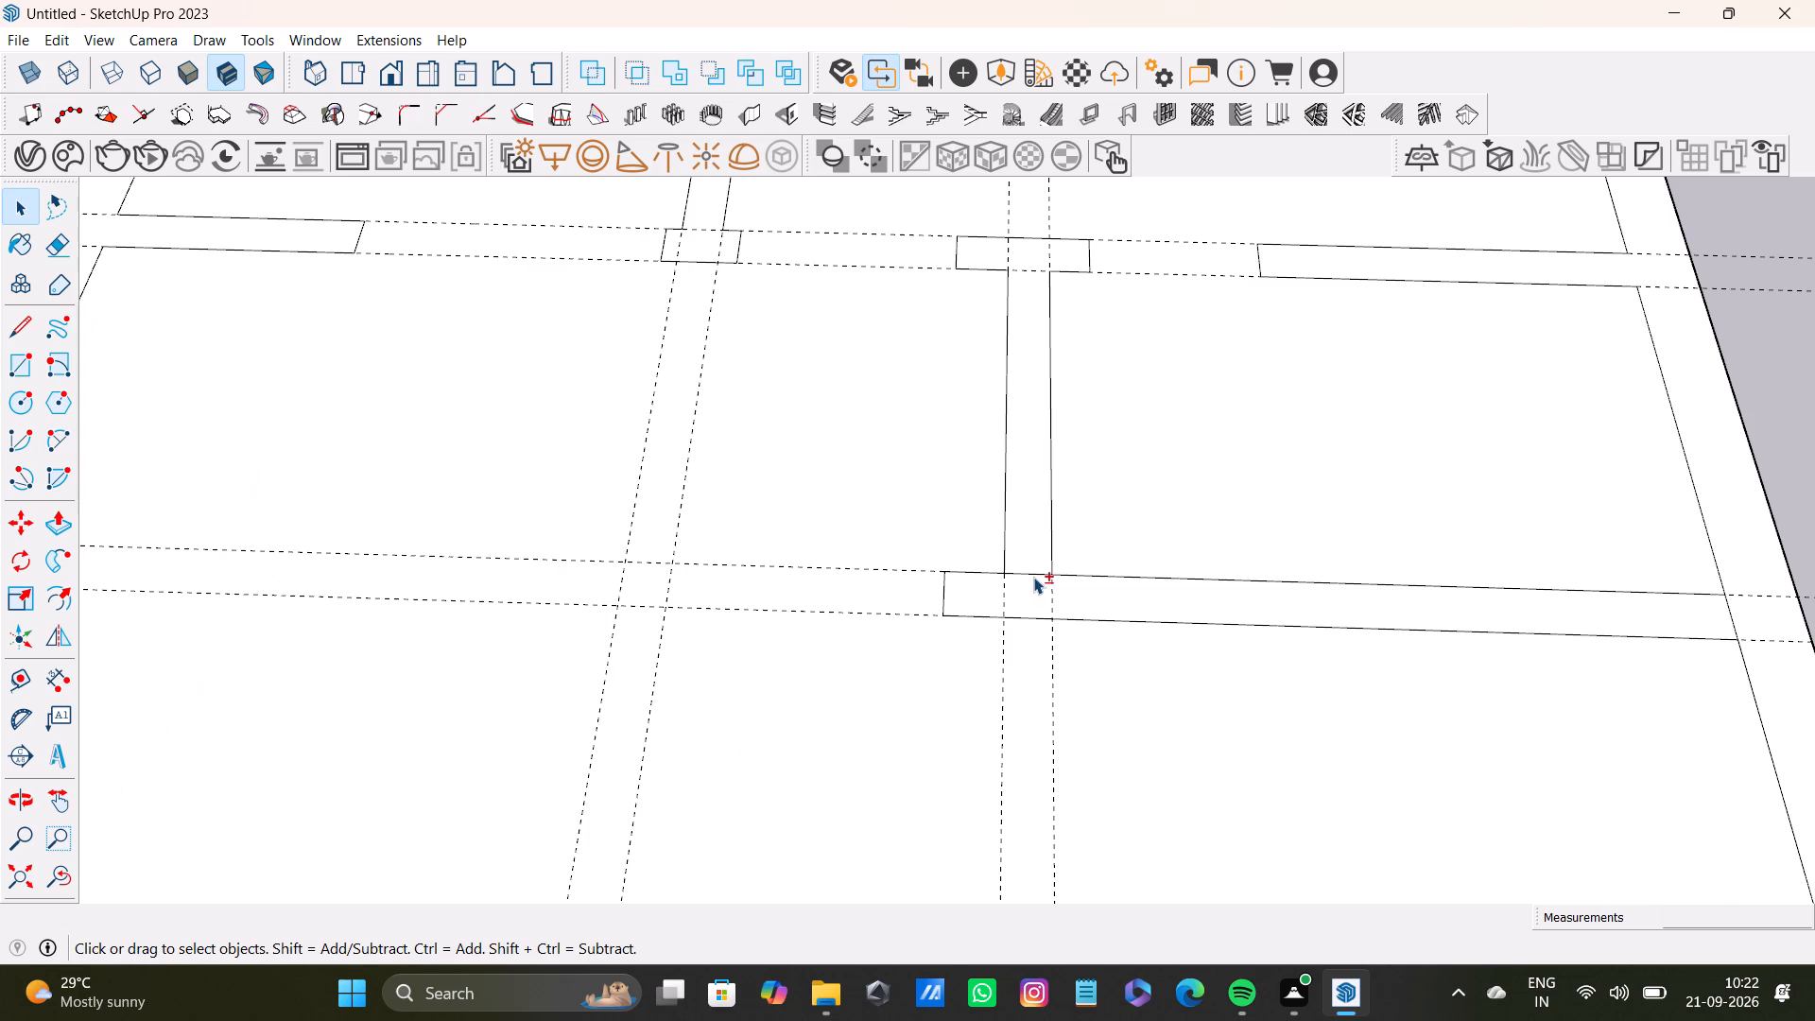
left_click(1033, 574, "shift")
key("Delete")
scroll(928, 596, "down", 4)
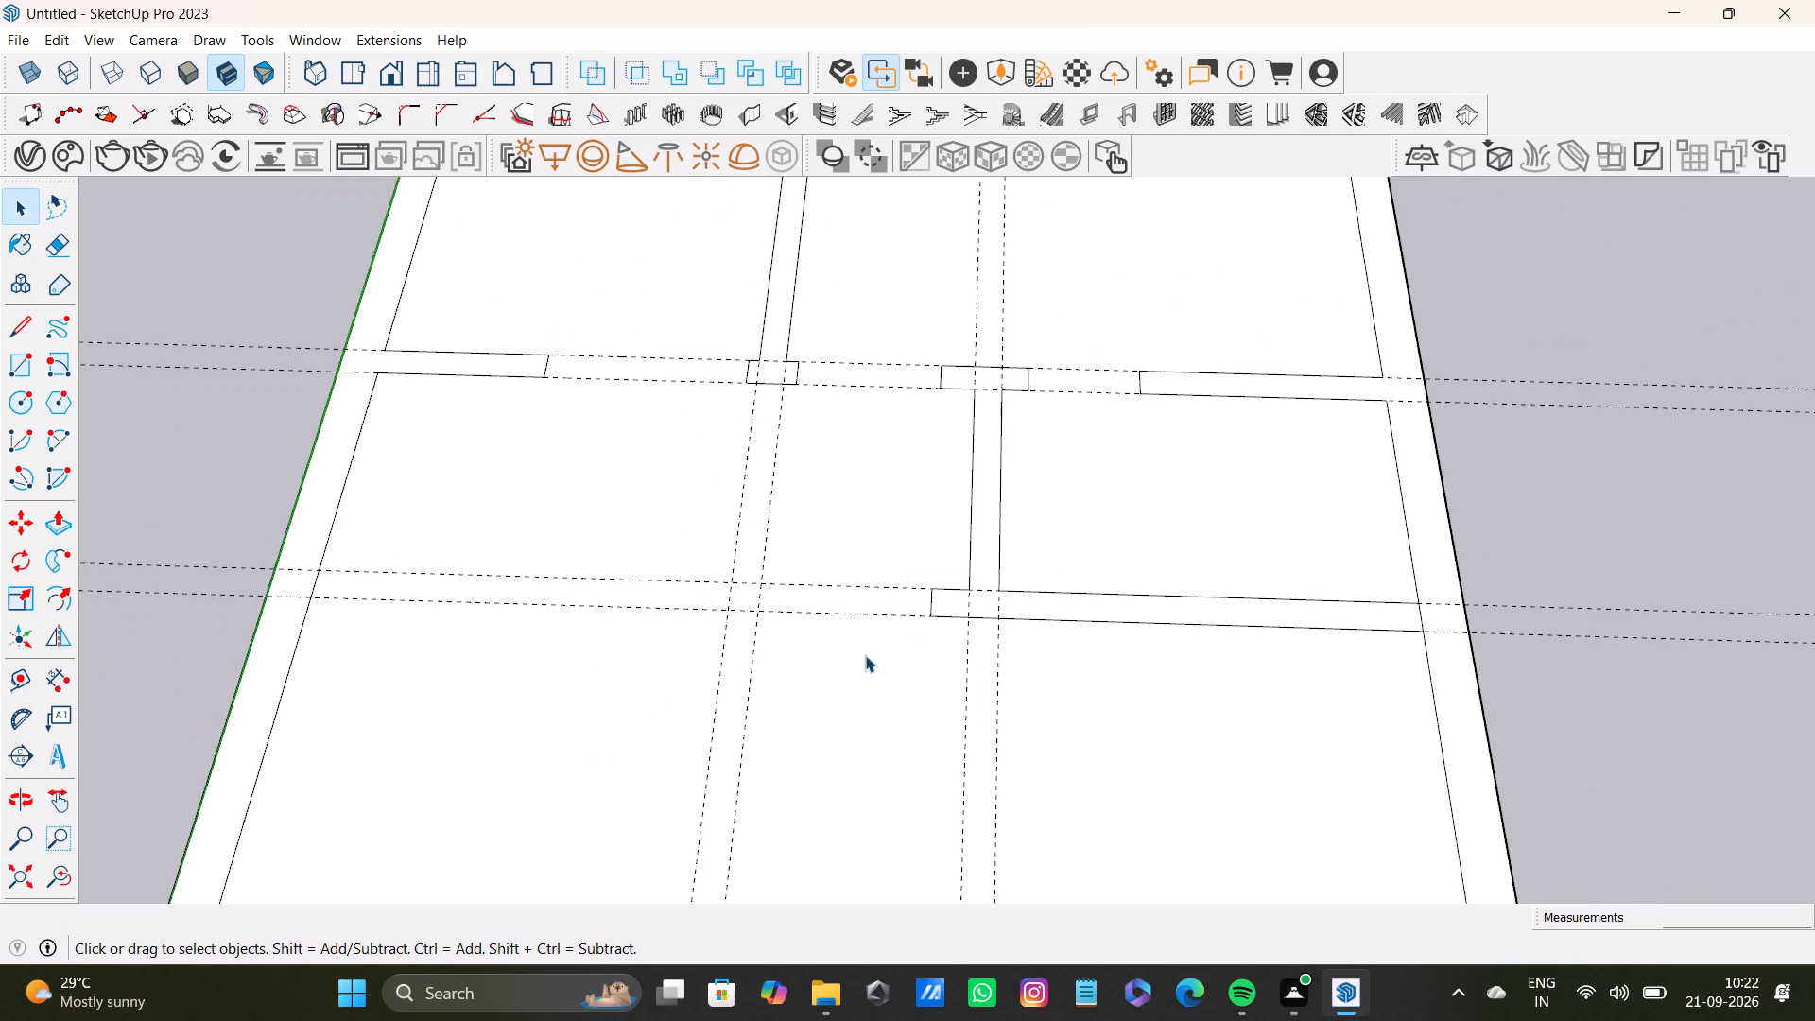
Delete the inner edge segment of the long wall opposite the green axis across the end of the fourth cross partition.
scroll(865, 655, "down", 3)
scroll(1187, 682, "up", 7)
left_click(1427, 600)
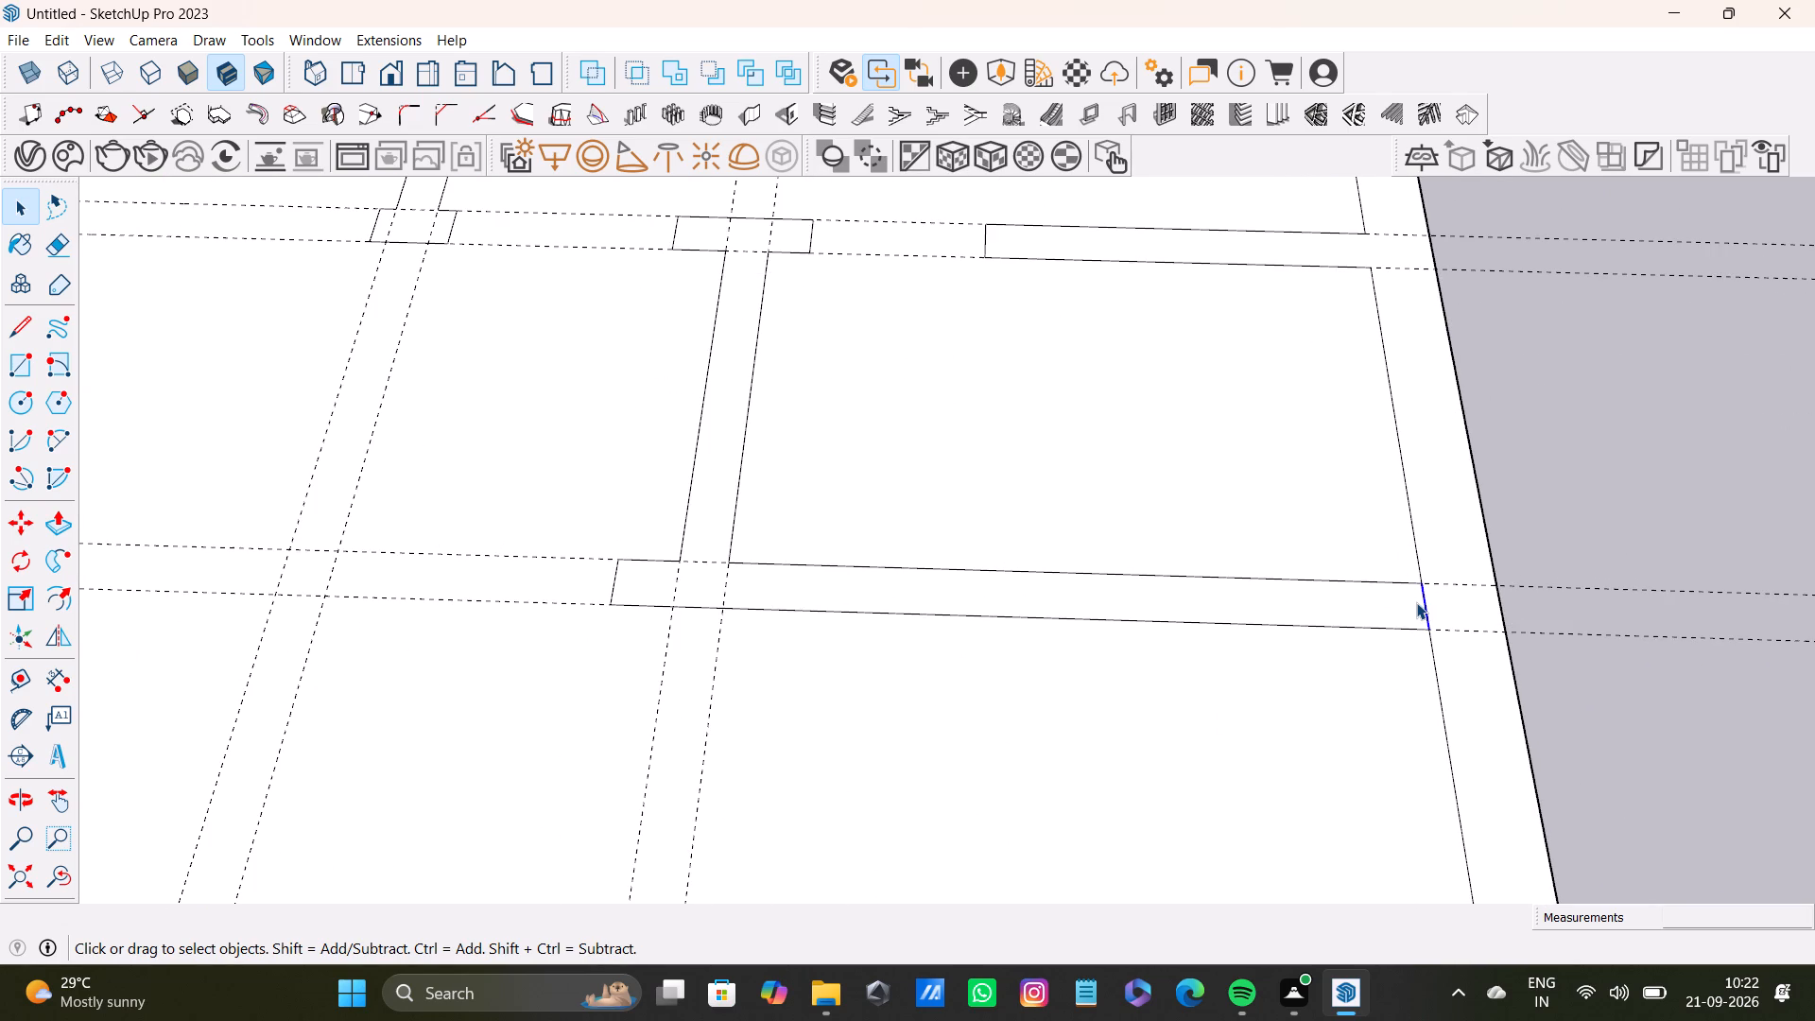
key("Delete")
Delete the same long wall's inner edge segment across the end of the third cross partition.
scroll(1388, 620, "down", 10)
middle_click_drag(1207, 796, 1153, 463, "shift")
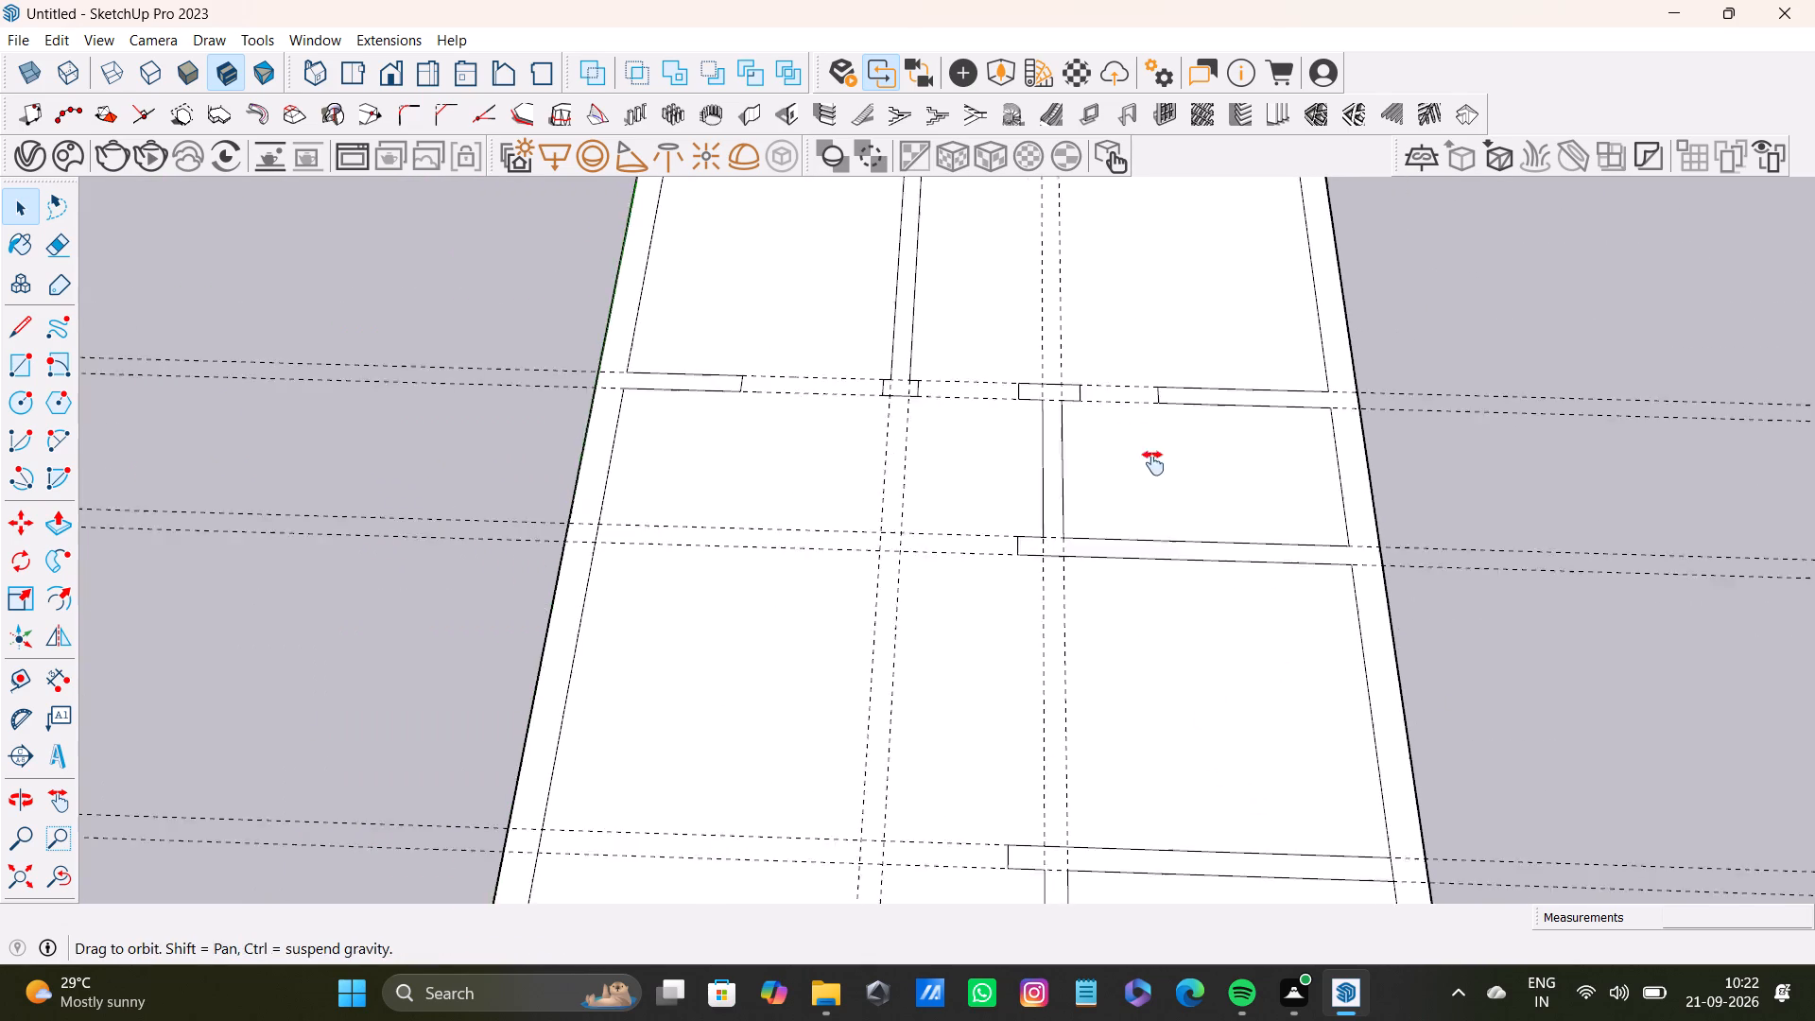
middle_click_drag(1153, 463, 1133, 434, "shift")
scroll(1126, 495, "down", 3)
scroll(1020, 604, "up", 8)
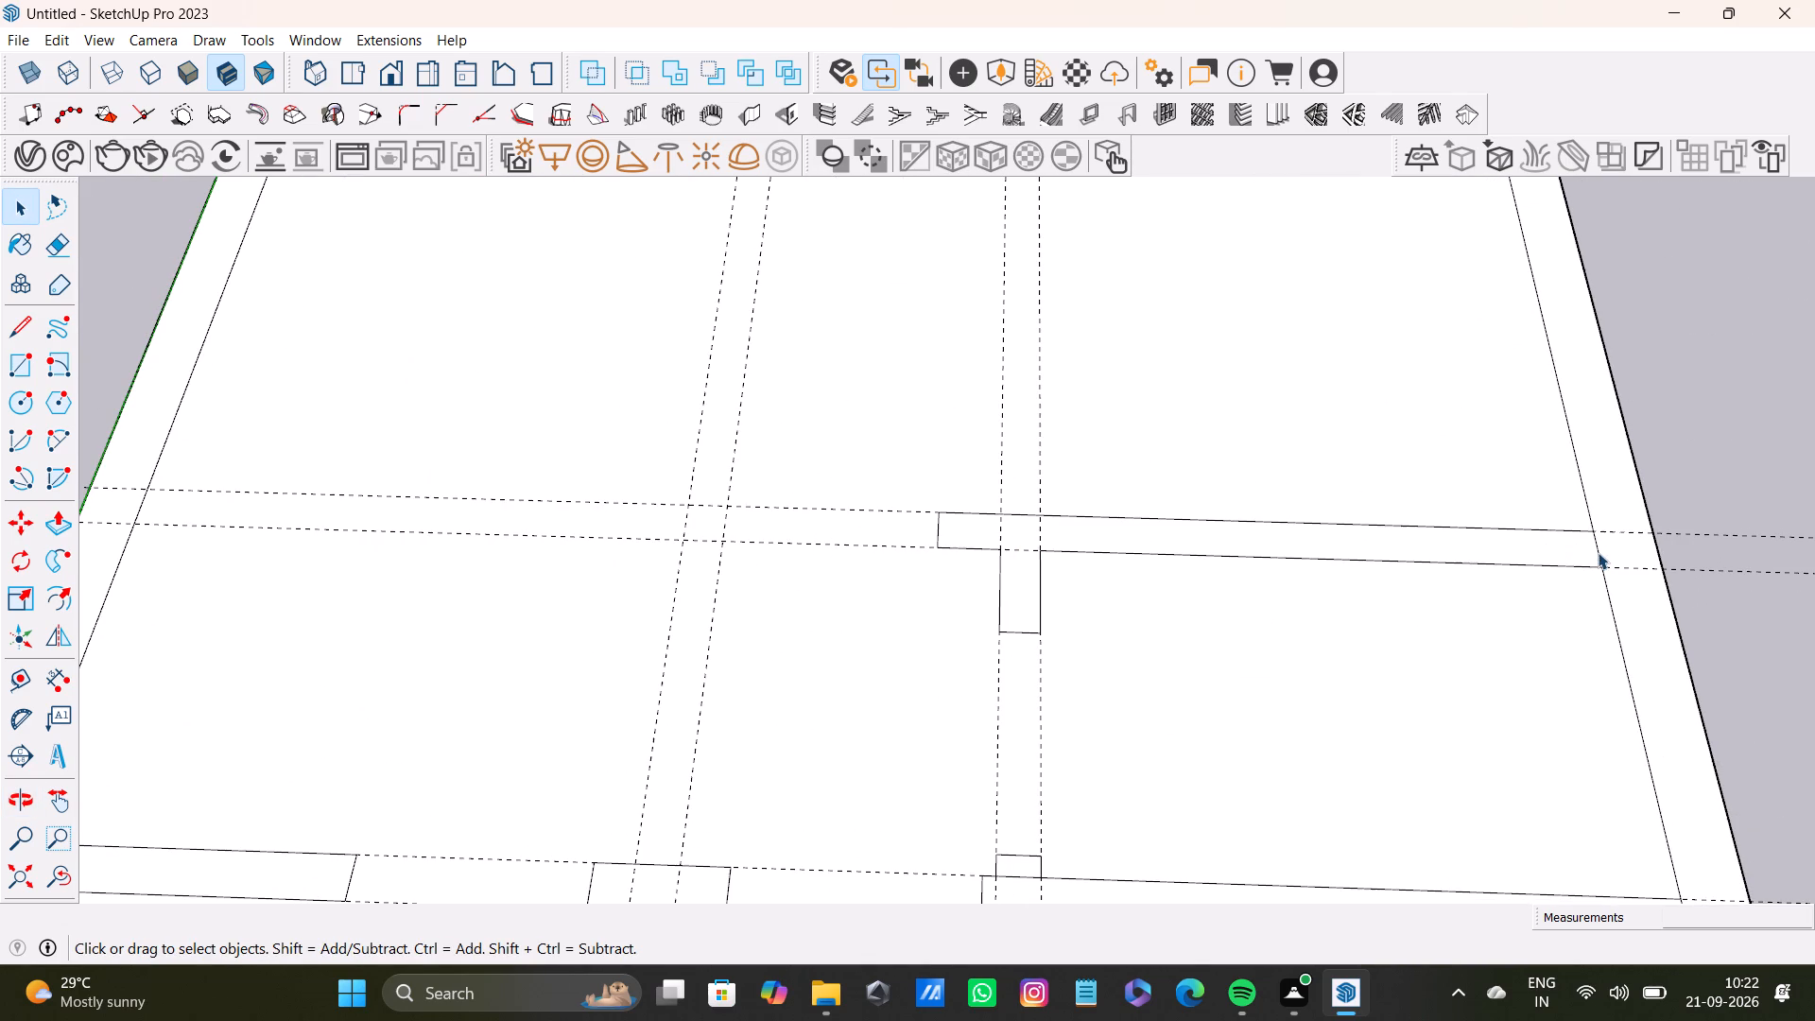
left_click(1598, 552)
key("Delete")
Delete the second cross partition's edge segment where the short stub of the second lengthwise partition meets it.
scroll(1633, 491, "down", 4)
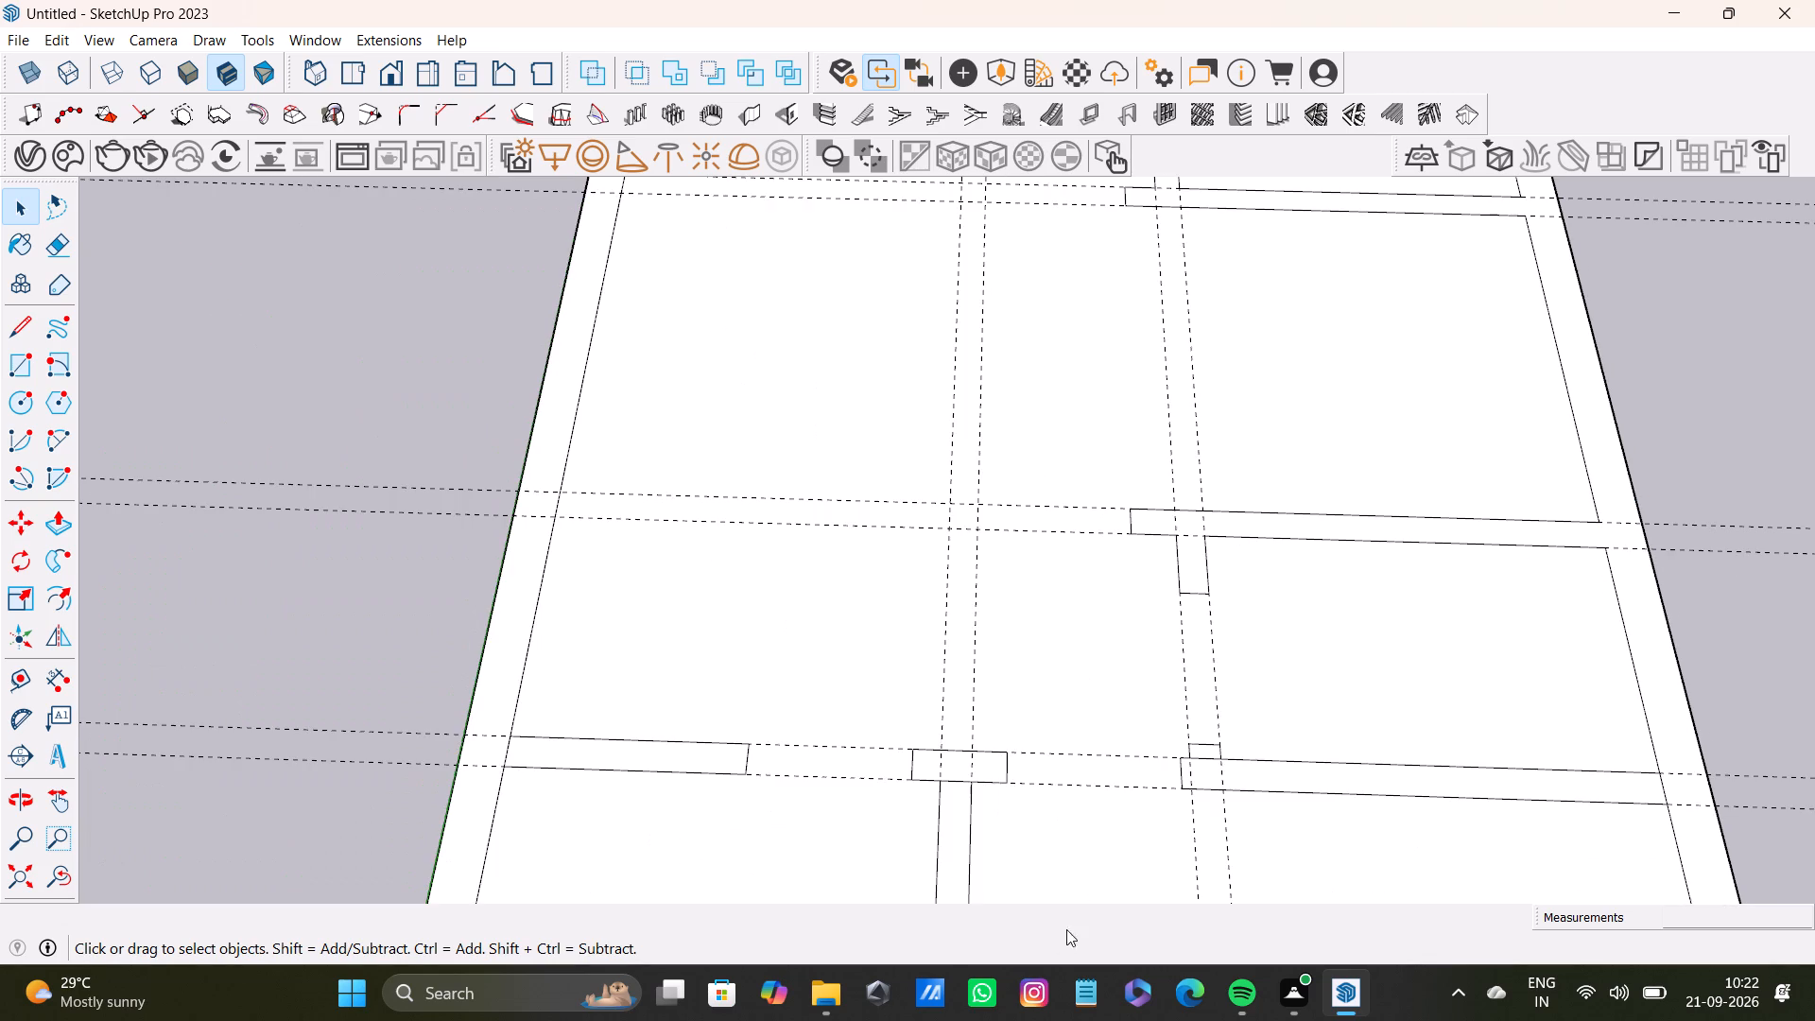
scroll(1213, 828, "up", 1, "shift")
middle_click_drag(1214, 825, 975, 709, "shift")
scroll(1204, 690, "up", 5)
left_click(904, 605)
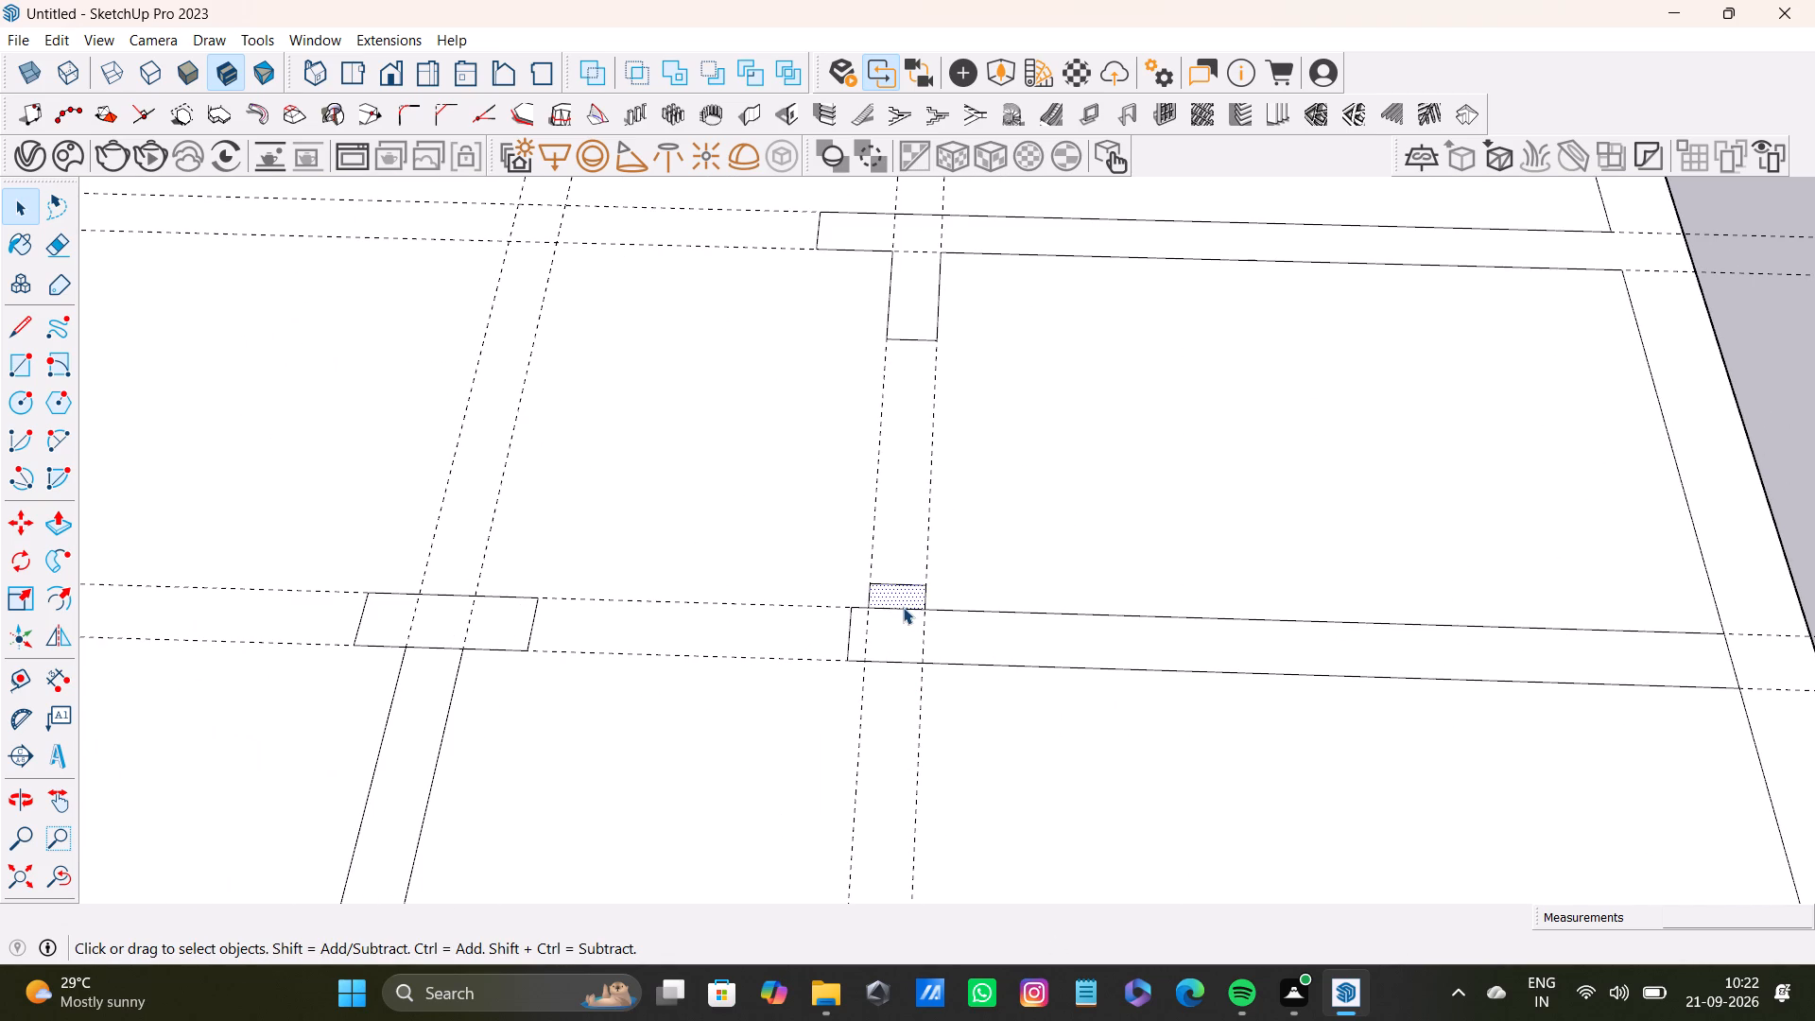
left_click(903, 605)
left_click(902, 606)
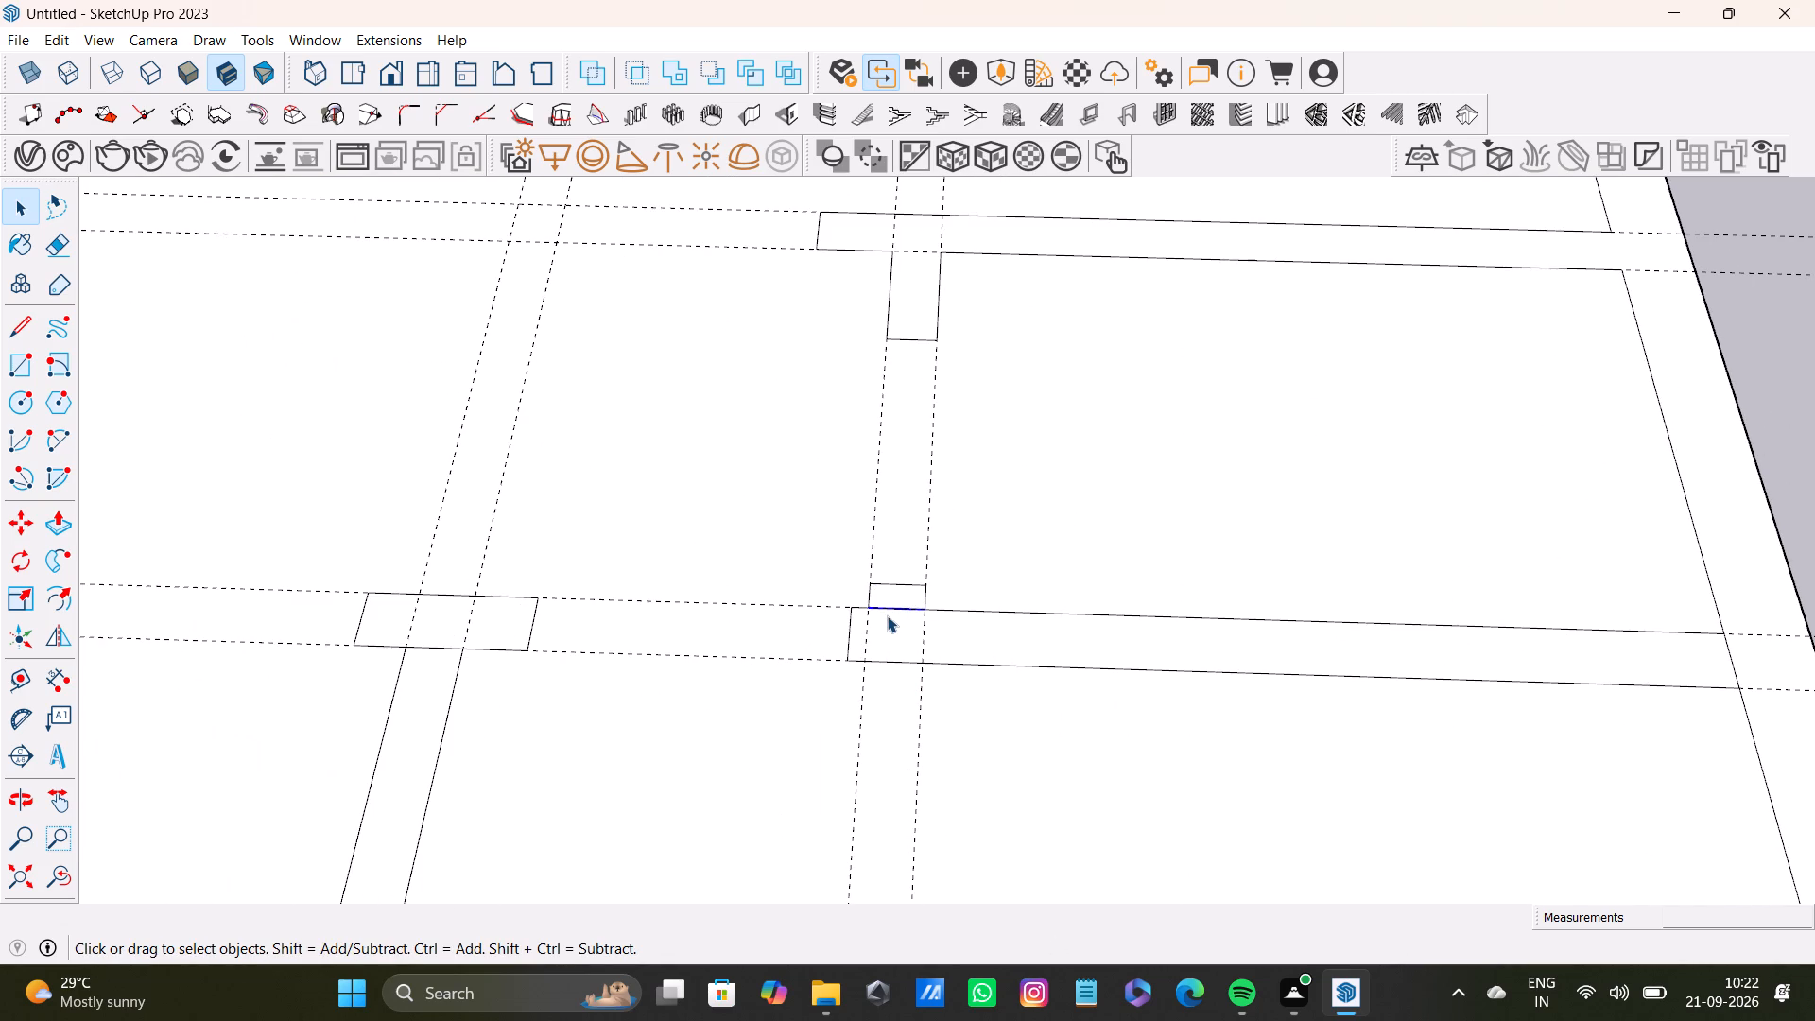
key("Delete")
Delete the edge segment of the short cross piece on the second cross guides where the first lengthwise partition meets it.
scroll(1040, 511, "down", 7)
middle_click_drag(1108, 632, 1029, 586, "shift")
scroll(524, 517, "up", 2)
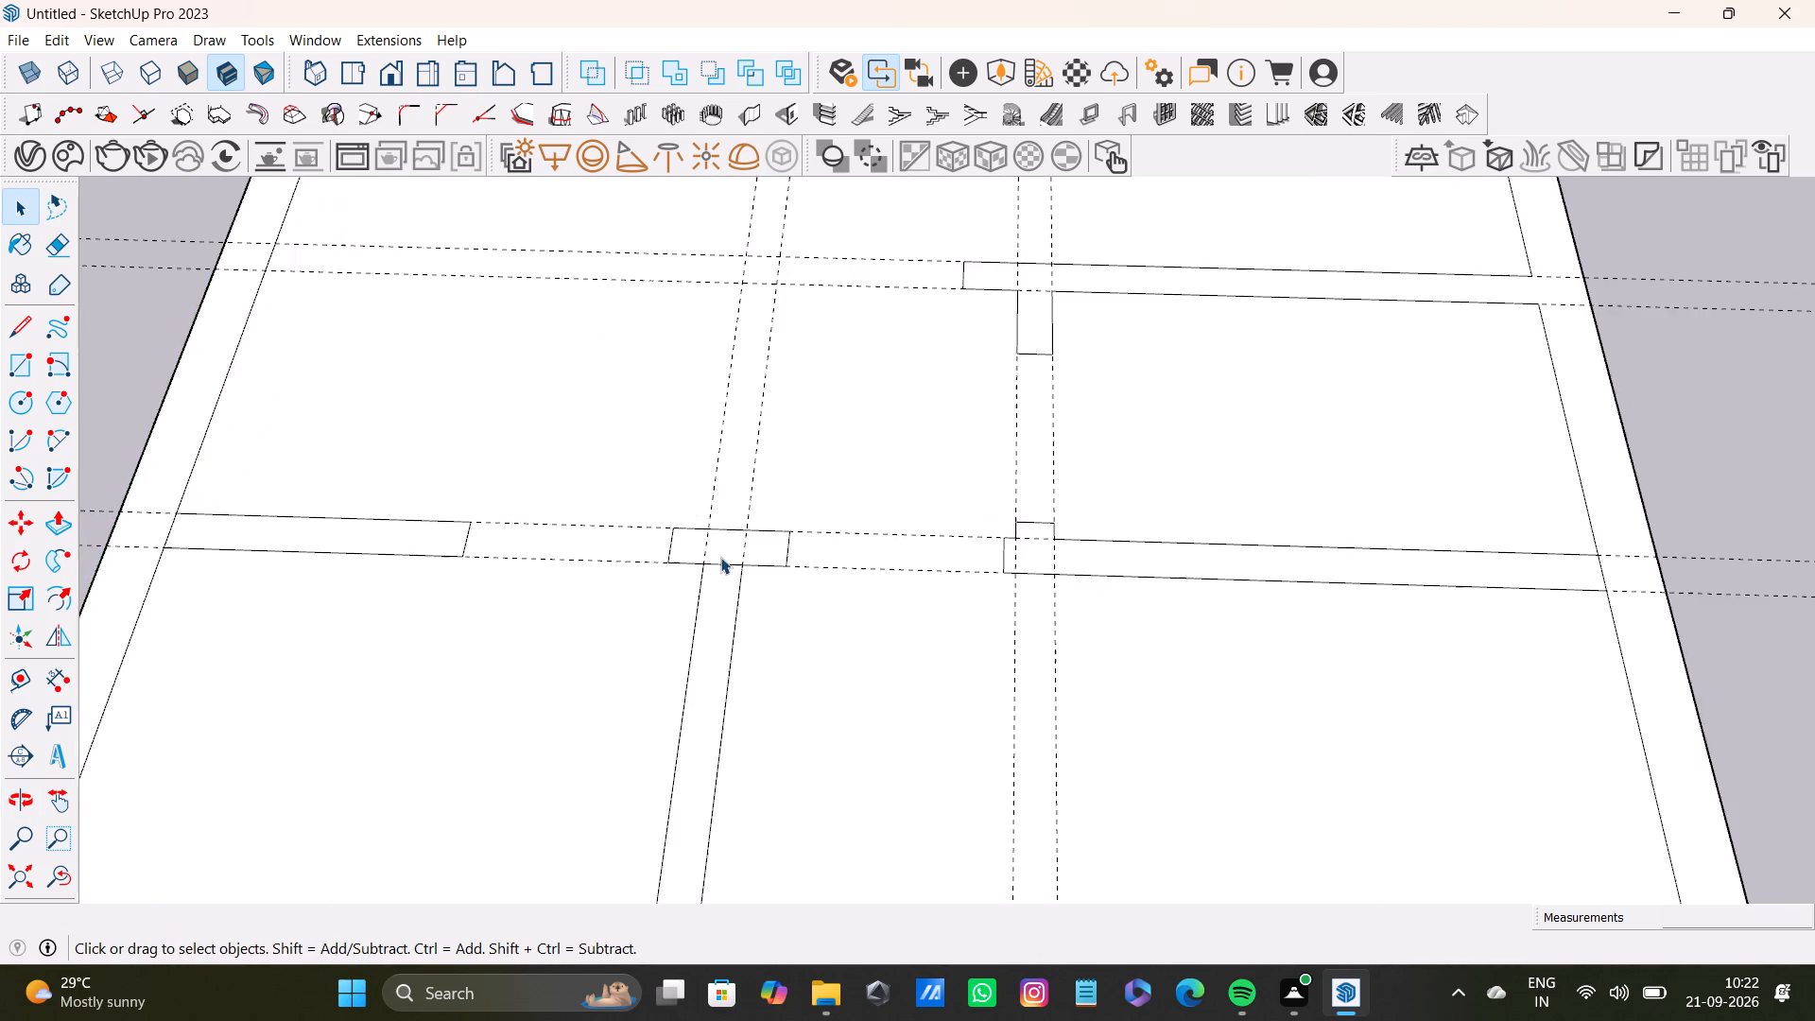
scroll(720, 557, "up", 8)
left_click(721, 563)
key("Delete")
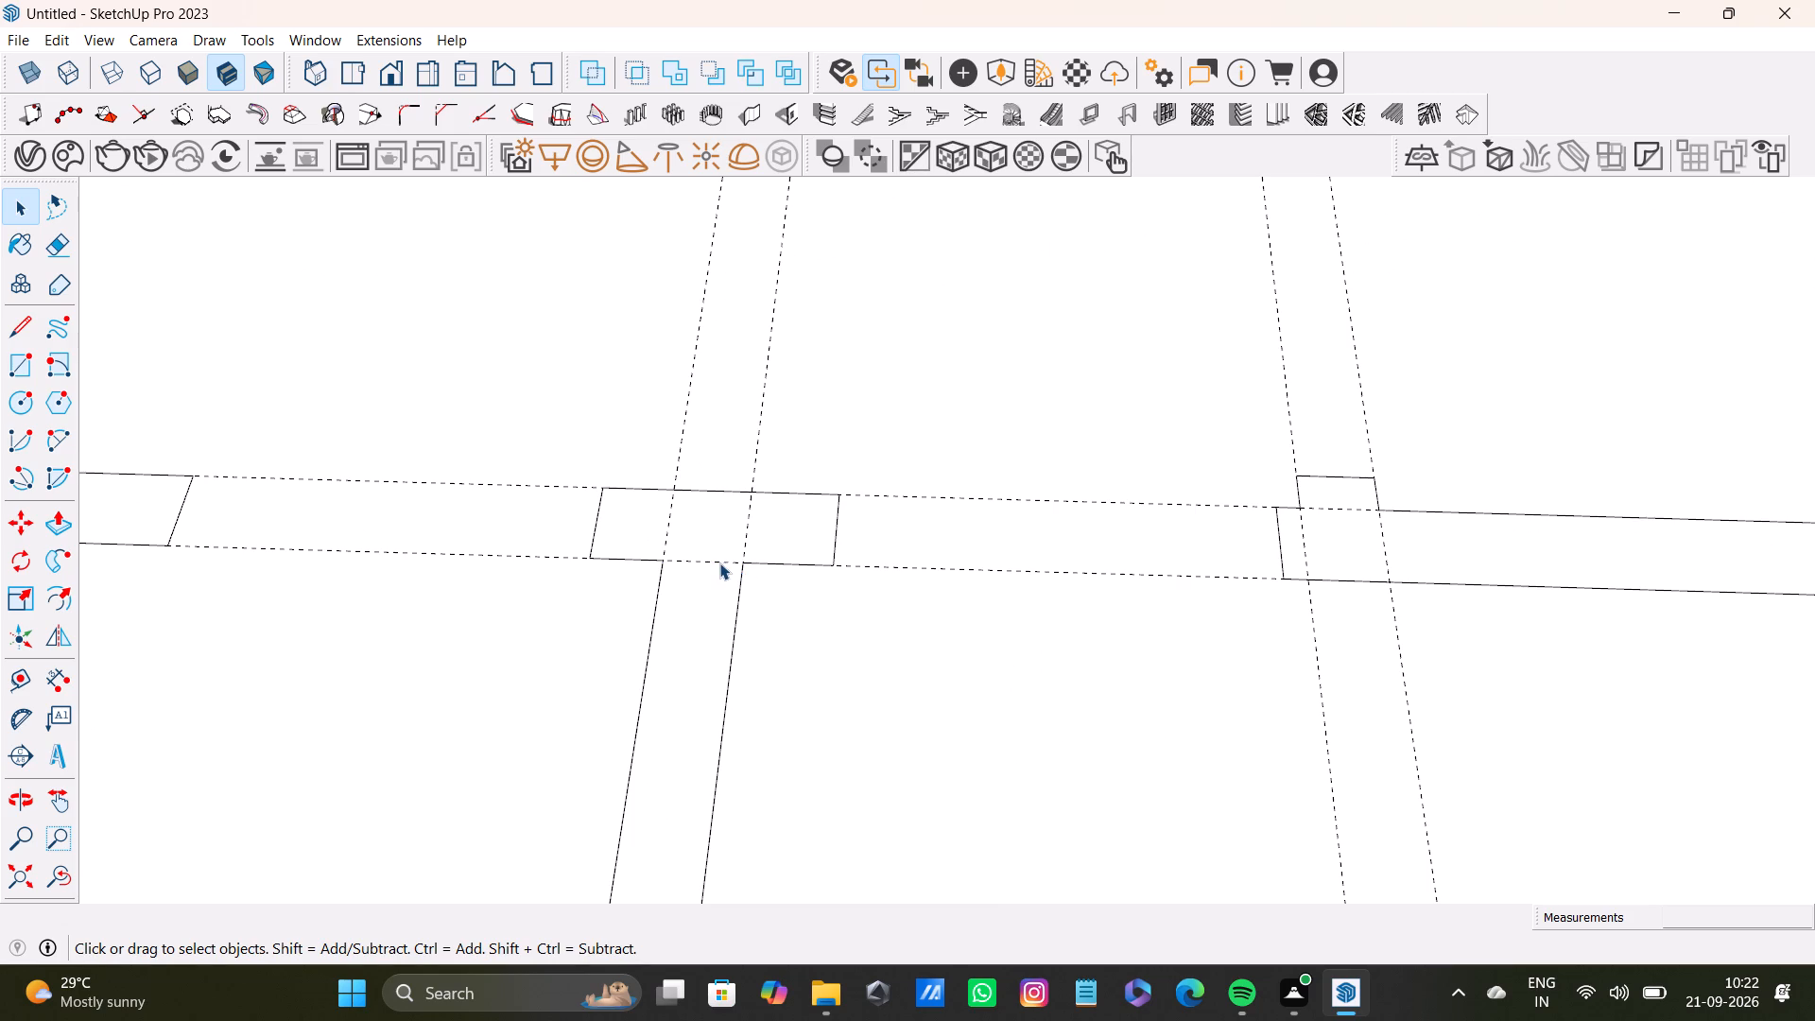
Delete the green-axis-side long wall's inner edge segment across the end of the wall piece on the second cross guides.
scroll(729, 551, "down", 12)
scroll(261, 576, "up", 11, "shift")
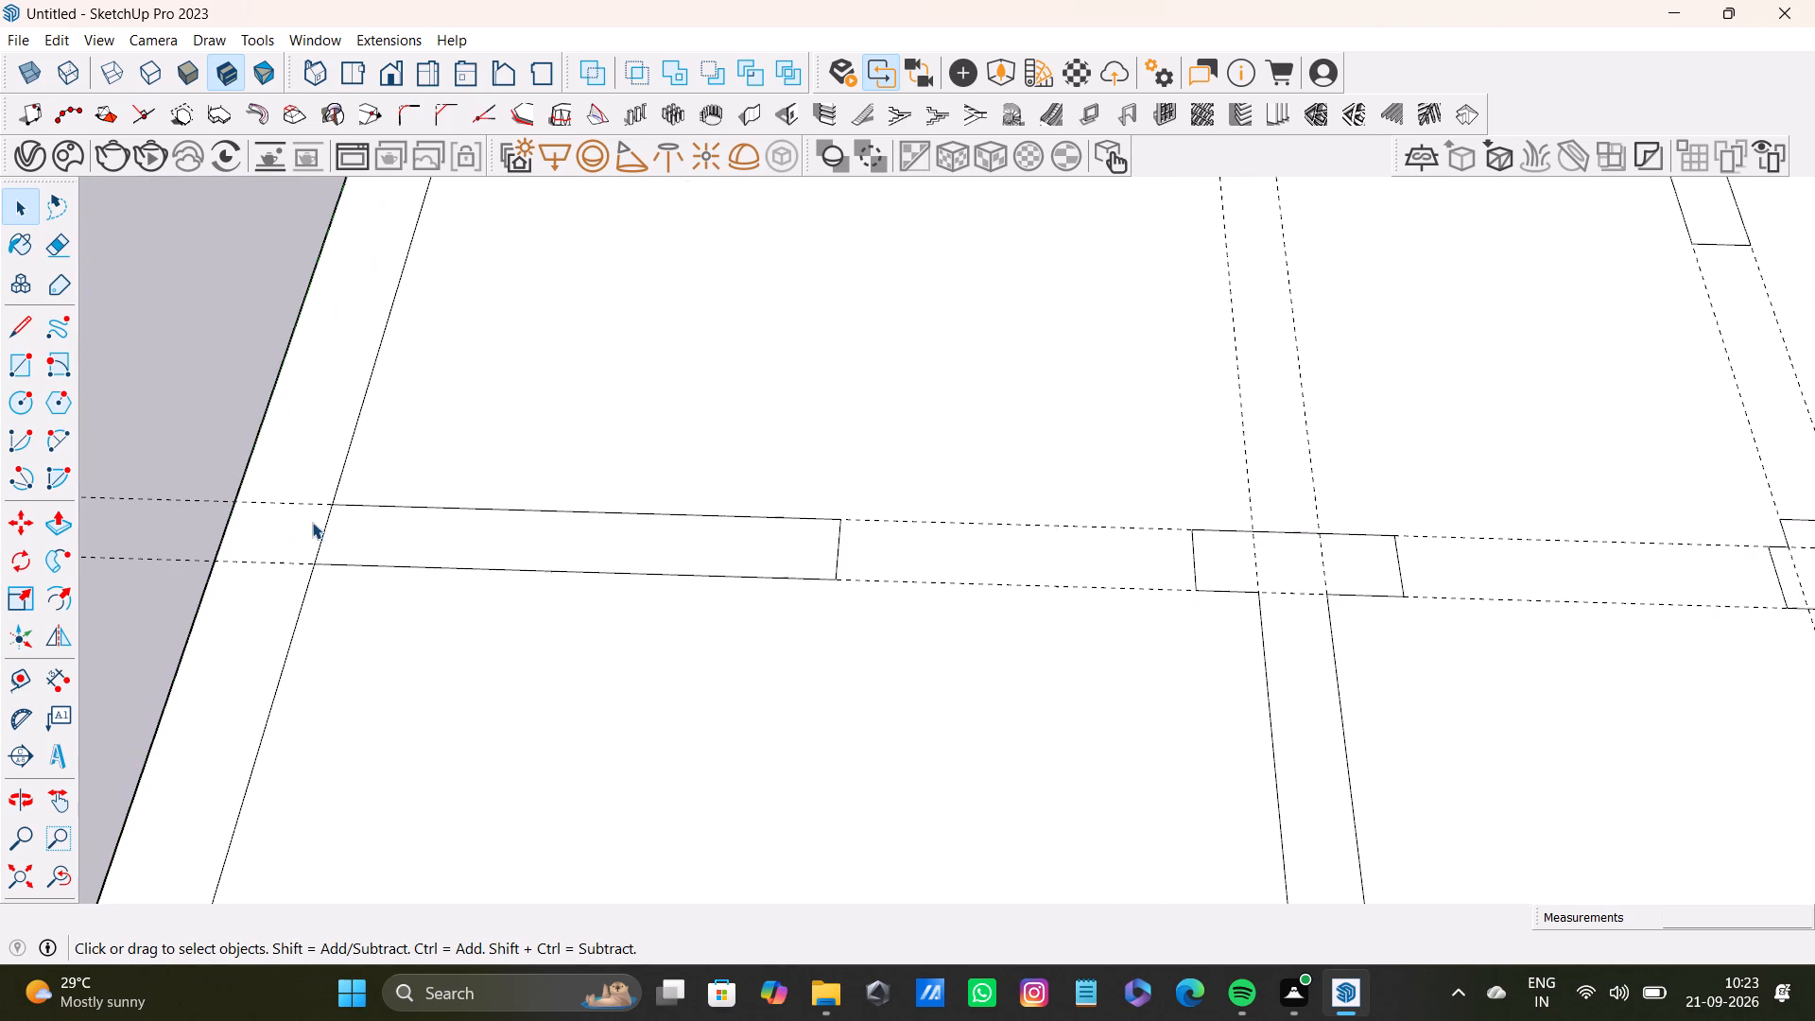
left_click(321, 540)
key("Delete")
Delete the green-axis-side long wall's inner edge segment across the end of the first cross partition, near the origin.
scroll(721, 790, "down", 8)
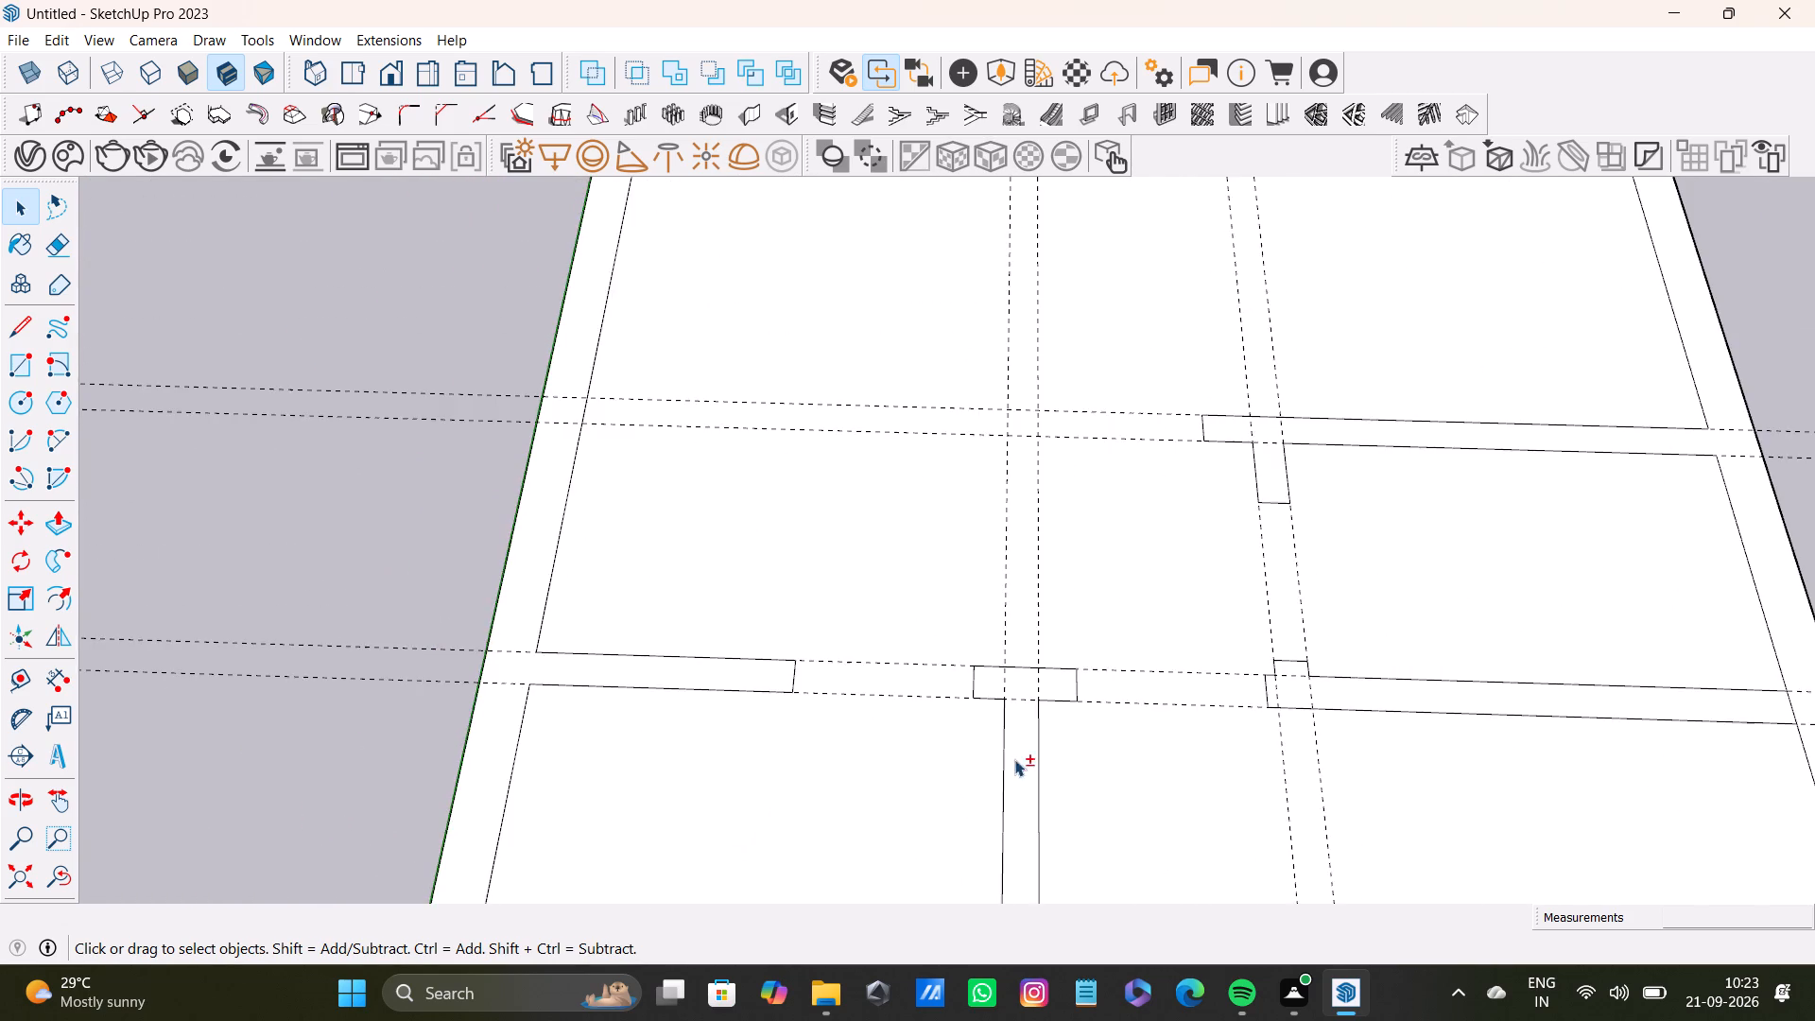
middle_click_drag(1012, 752, 735, 183, "shift")
scroll(733, 206, "down", 5)
scroll(618, 525, "up", 7)
scroll(625, 635, "down", 3)
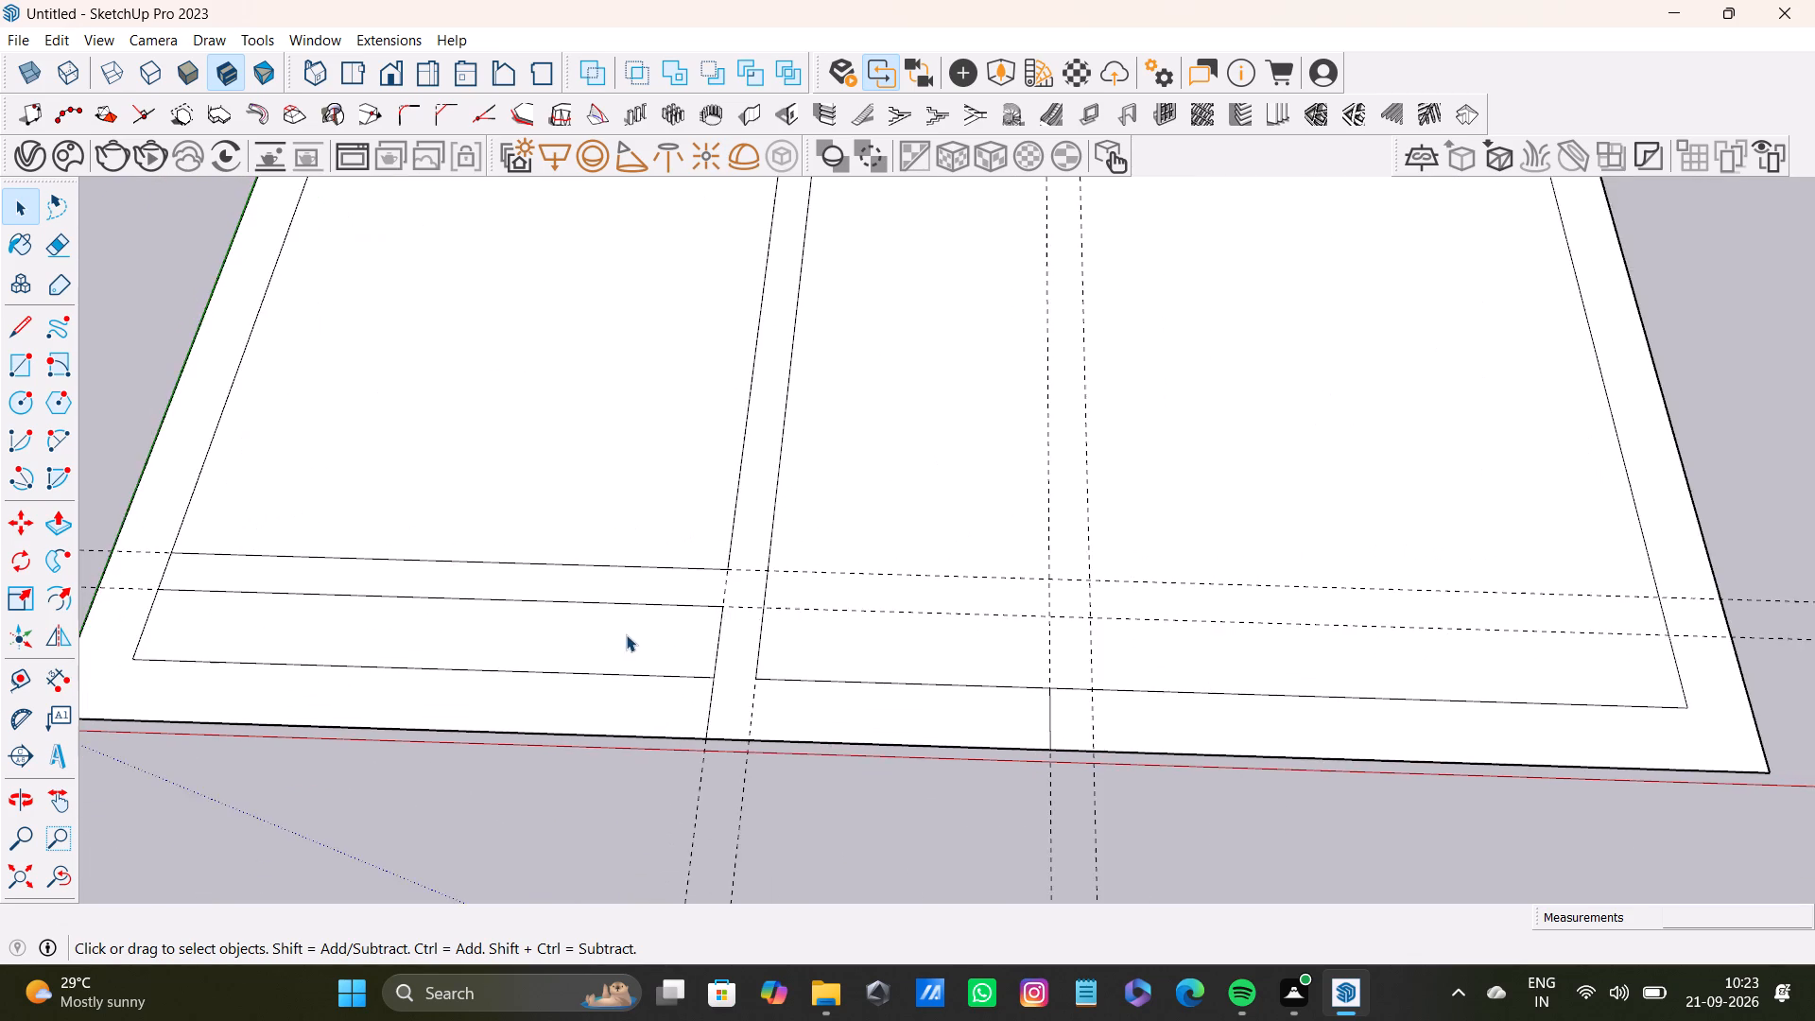
middle_click_drag(629, 620, 816, 632, "shift")
scroll(347, 578, "up", 6)
left_click(352, 585)
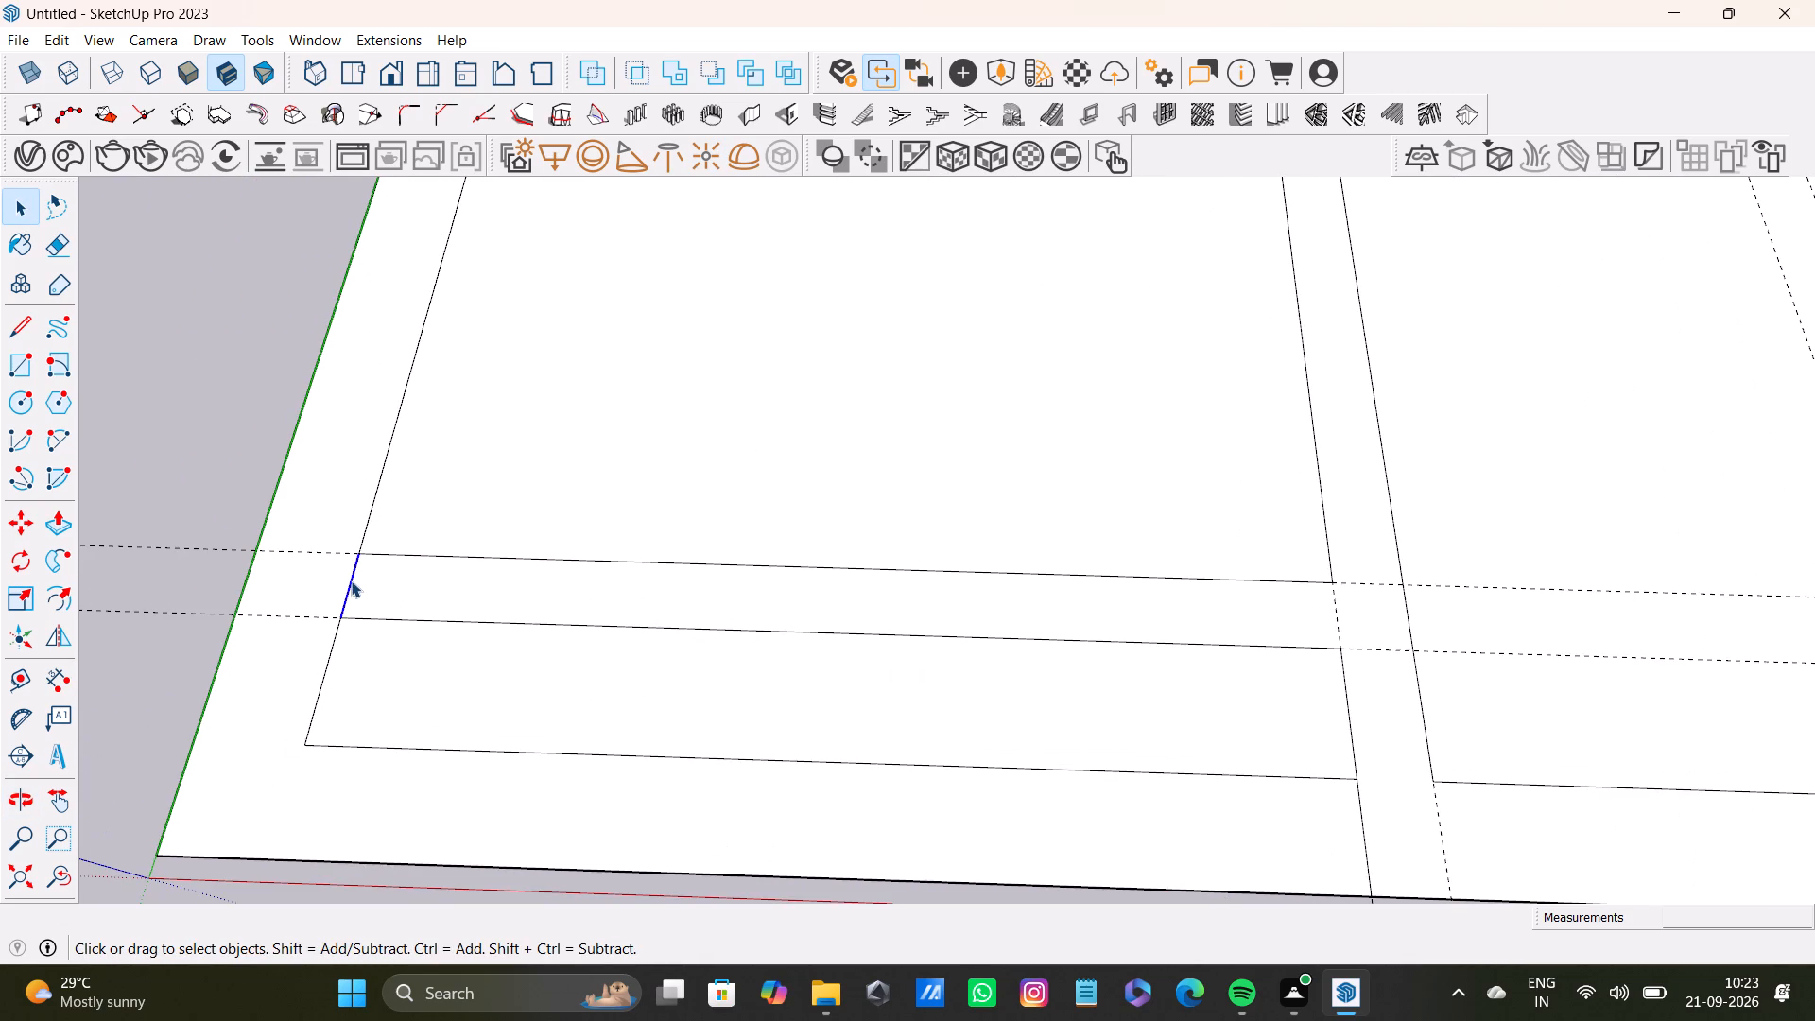
key("Delete")
Select the merged wall face near the origin and examine which walls it connects.
scroll(1135, 654, "down", 4)
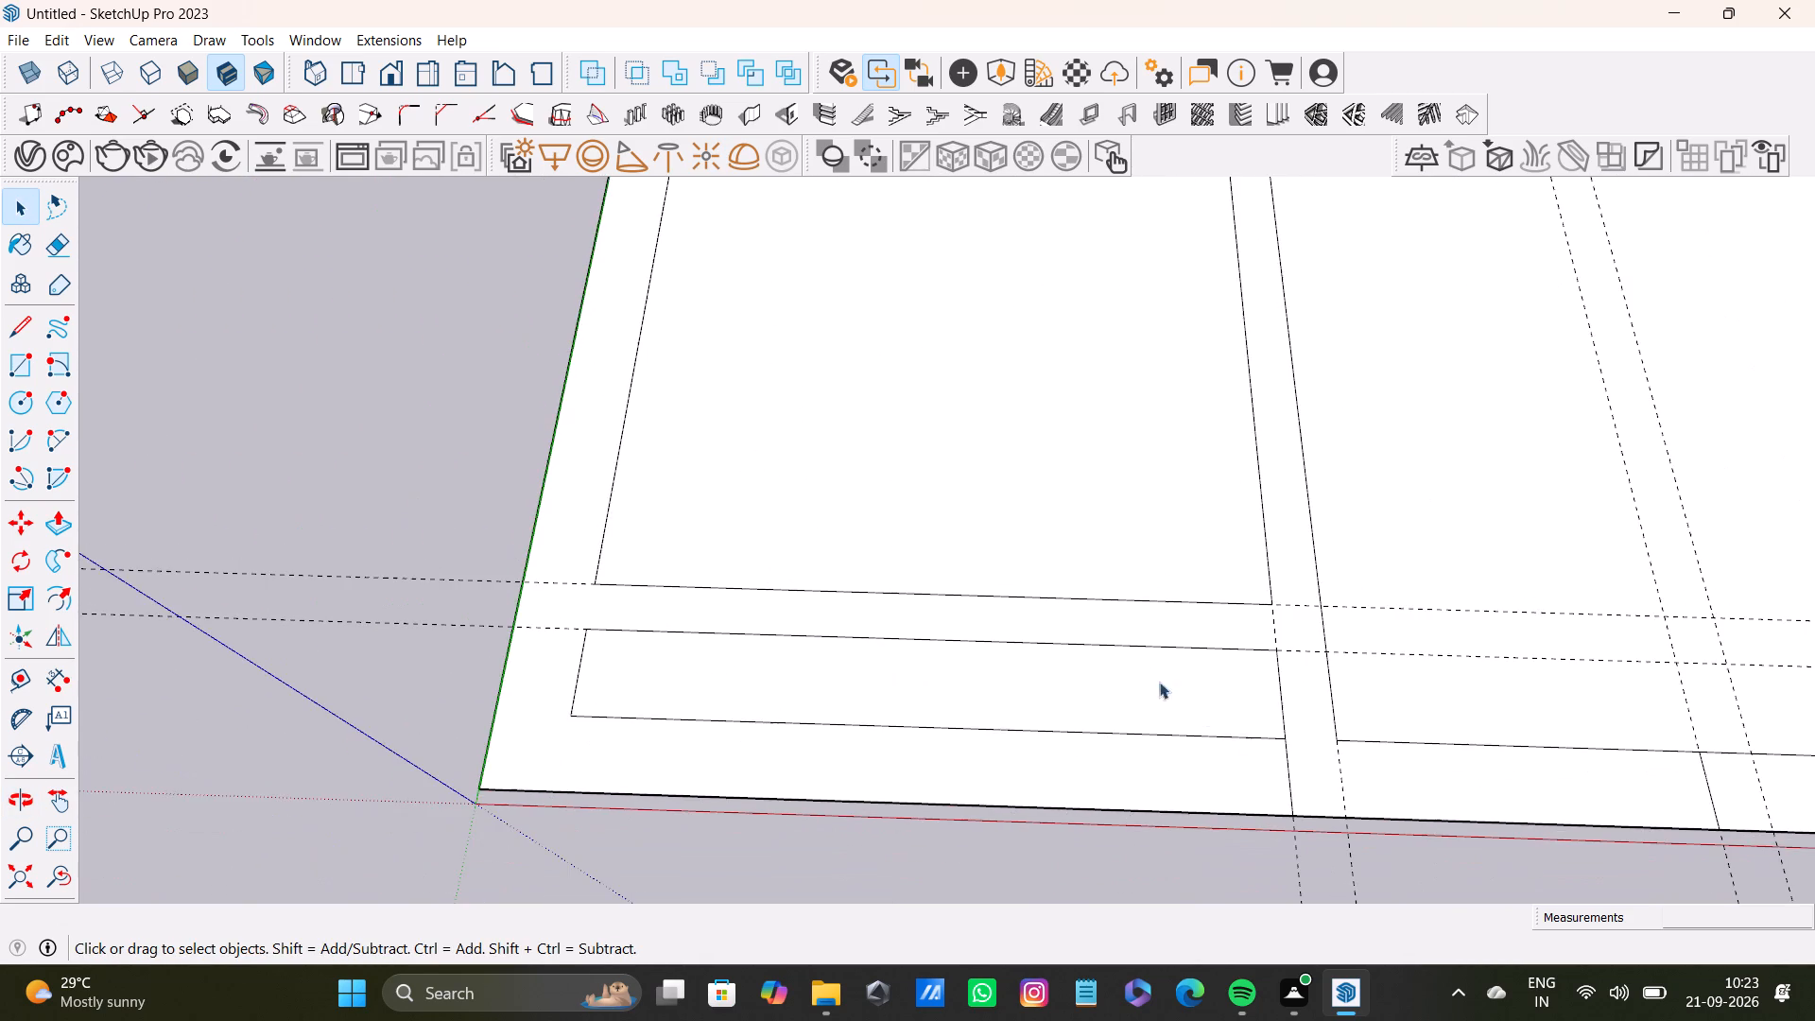
middle_click_drag(1260, 734, 1089, 692, "shift")
scroll(609, 649, "down", 4)
middle_click_drag(1082, 677, 1063, 675, "shift")
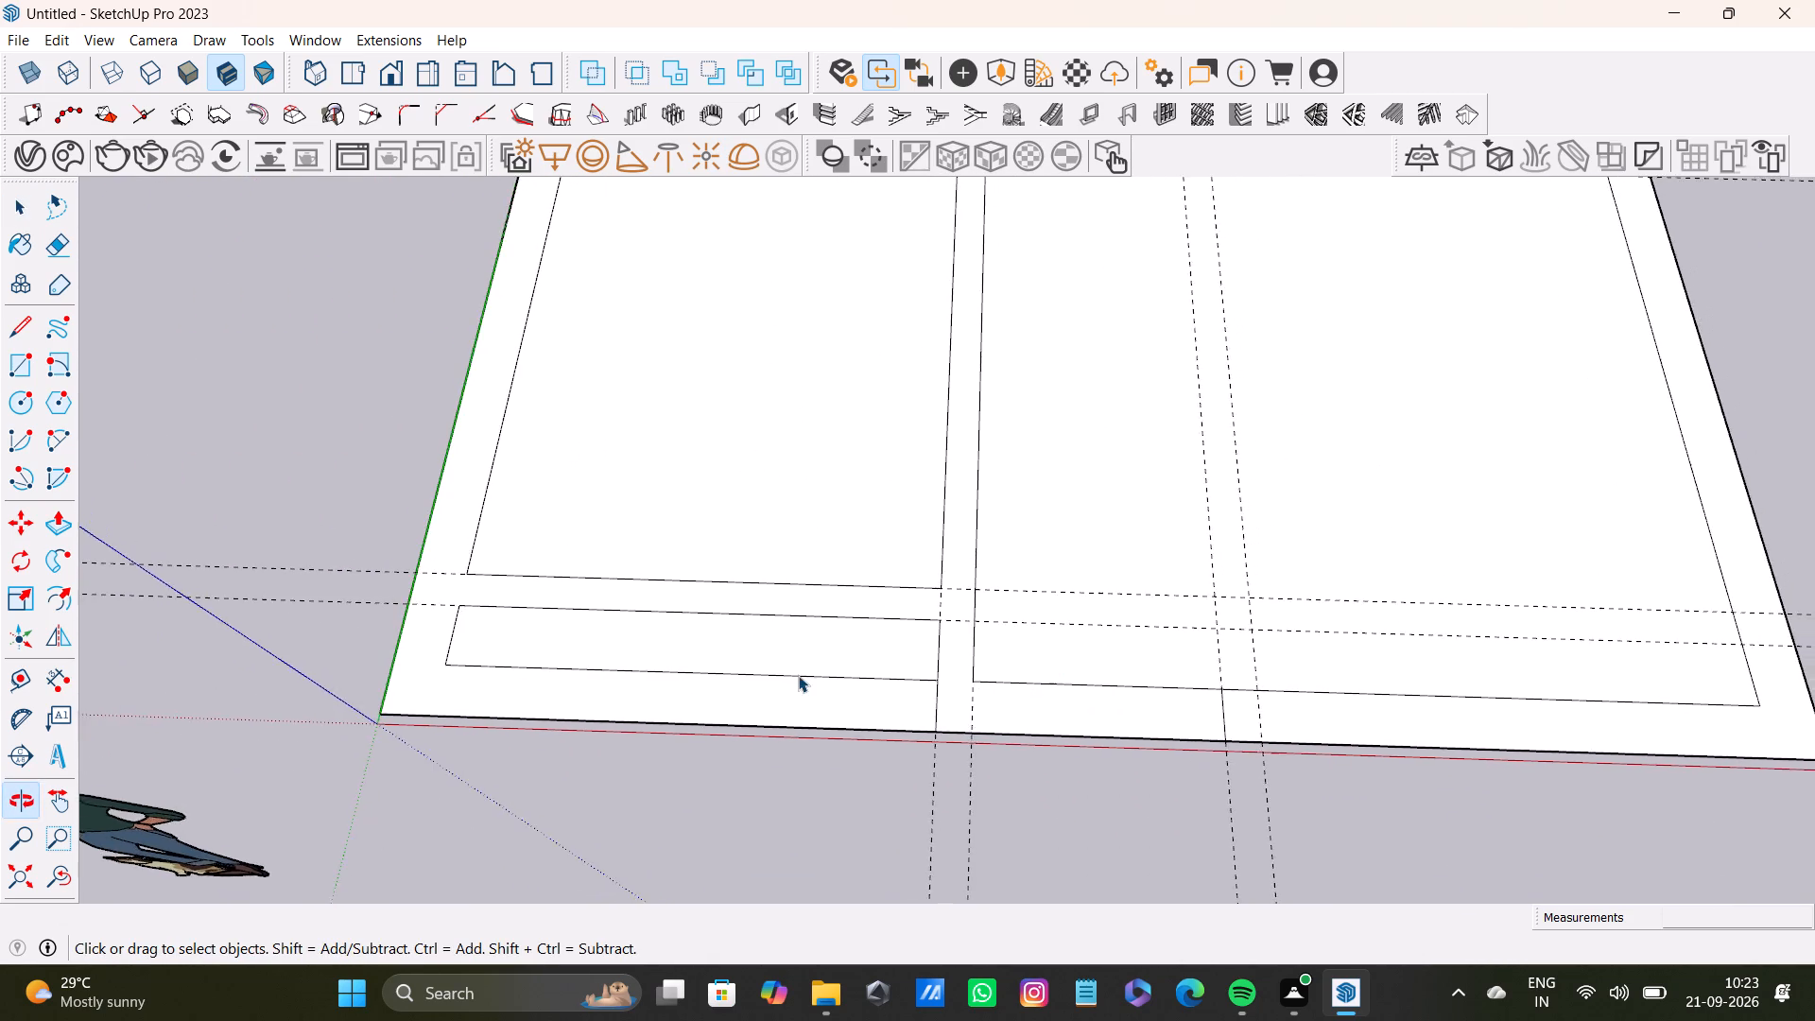
scroll(798, 675, "up", 4)
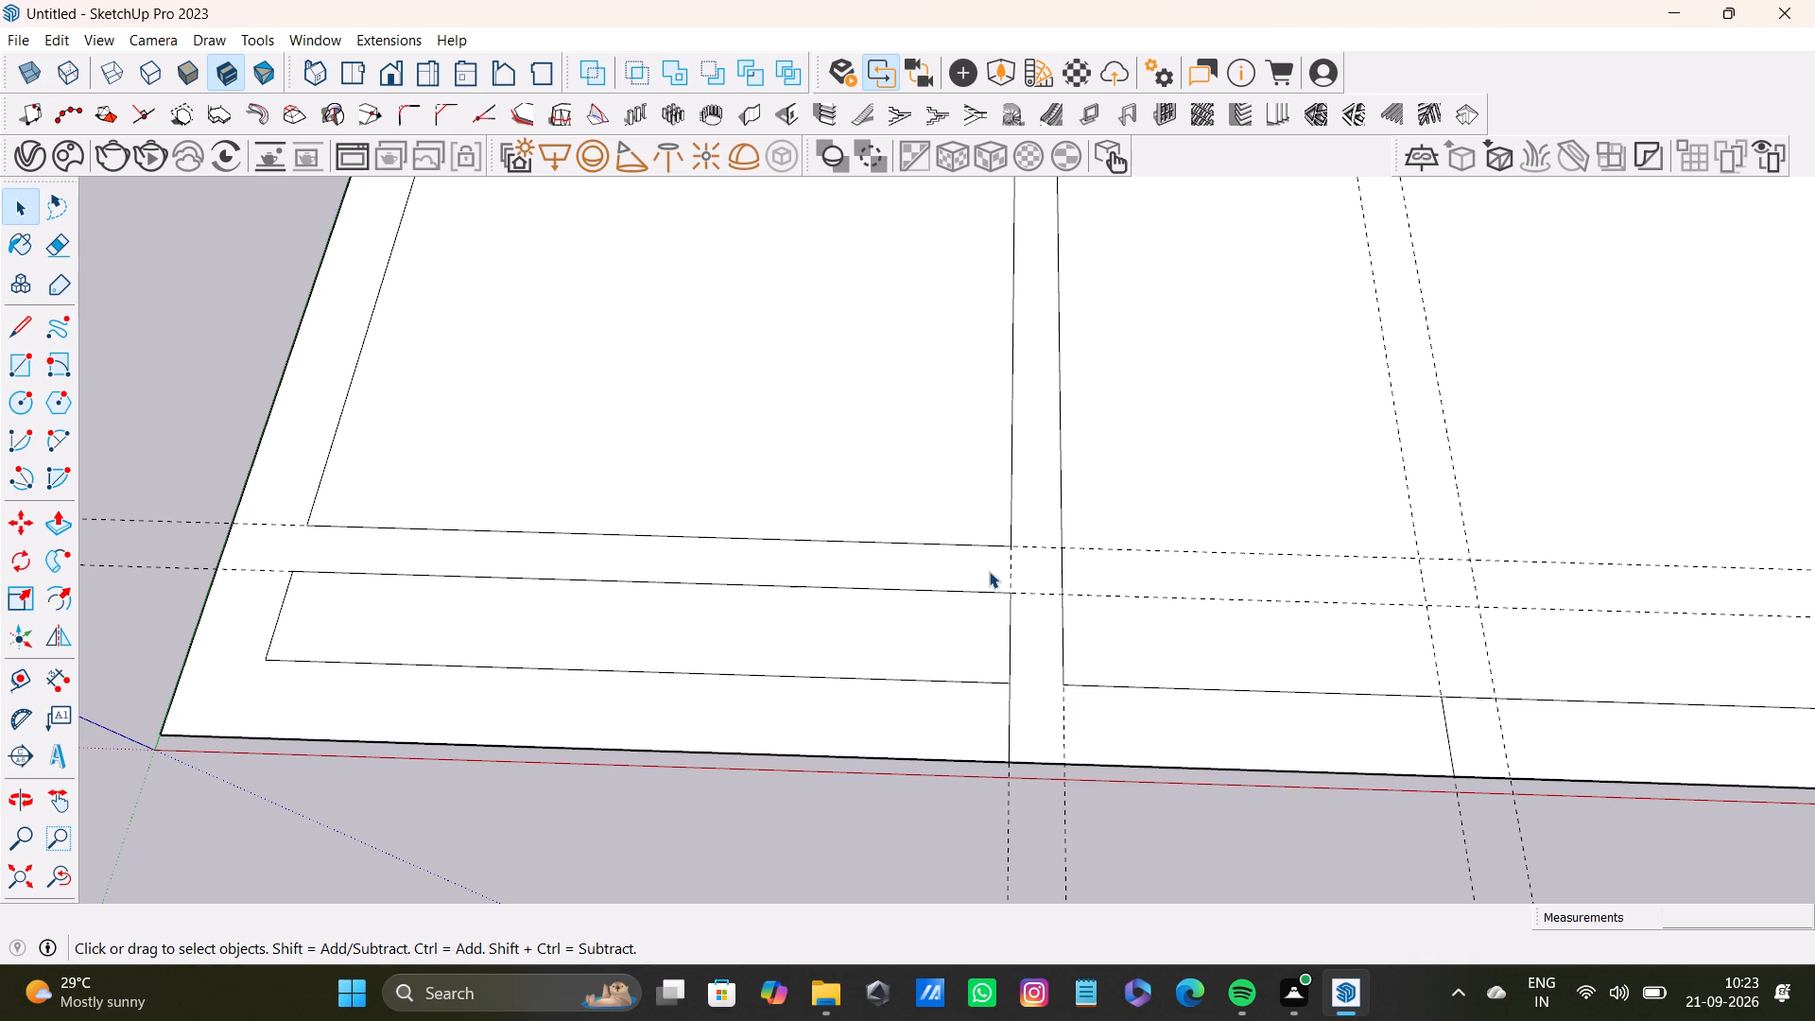
left_click(983, 571)
scroll(1009, 578, "down", 7)
middle_click_drag(1072, 578, 1045, 593, "shift")
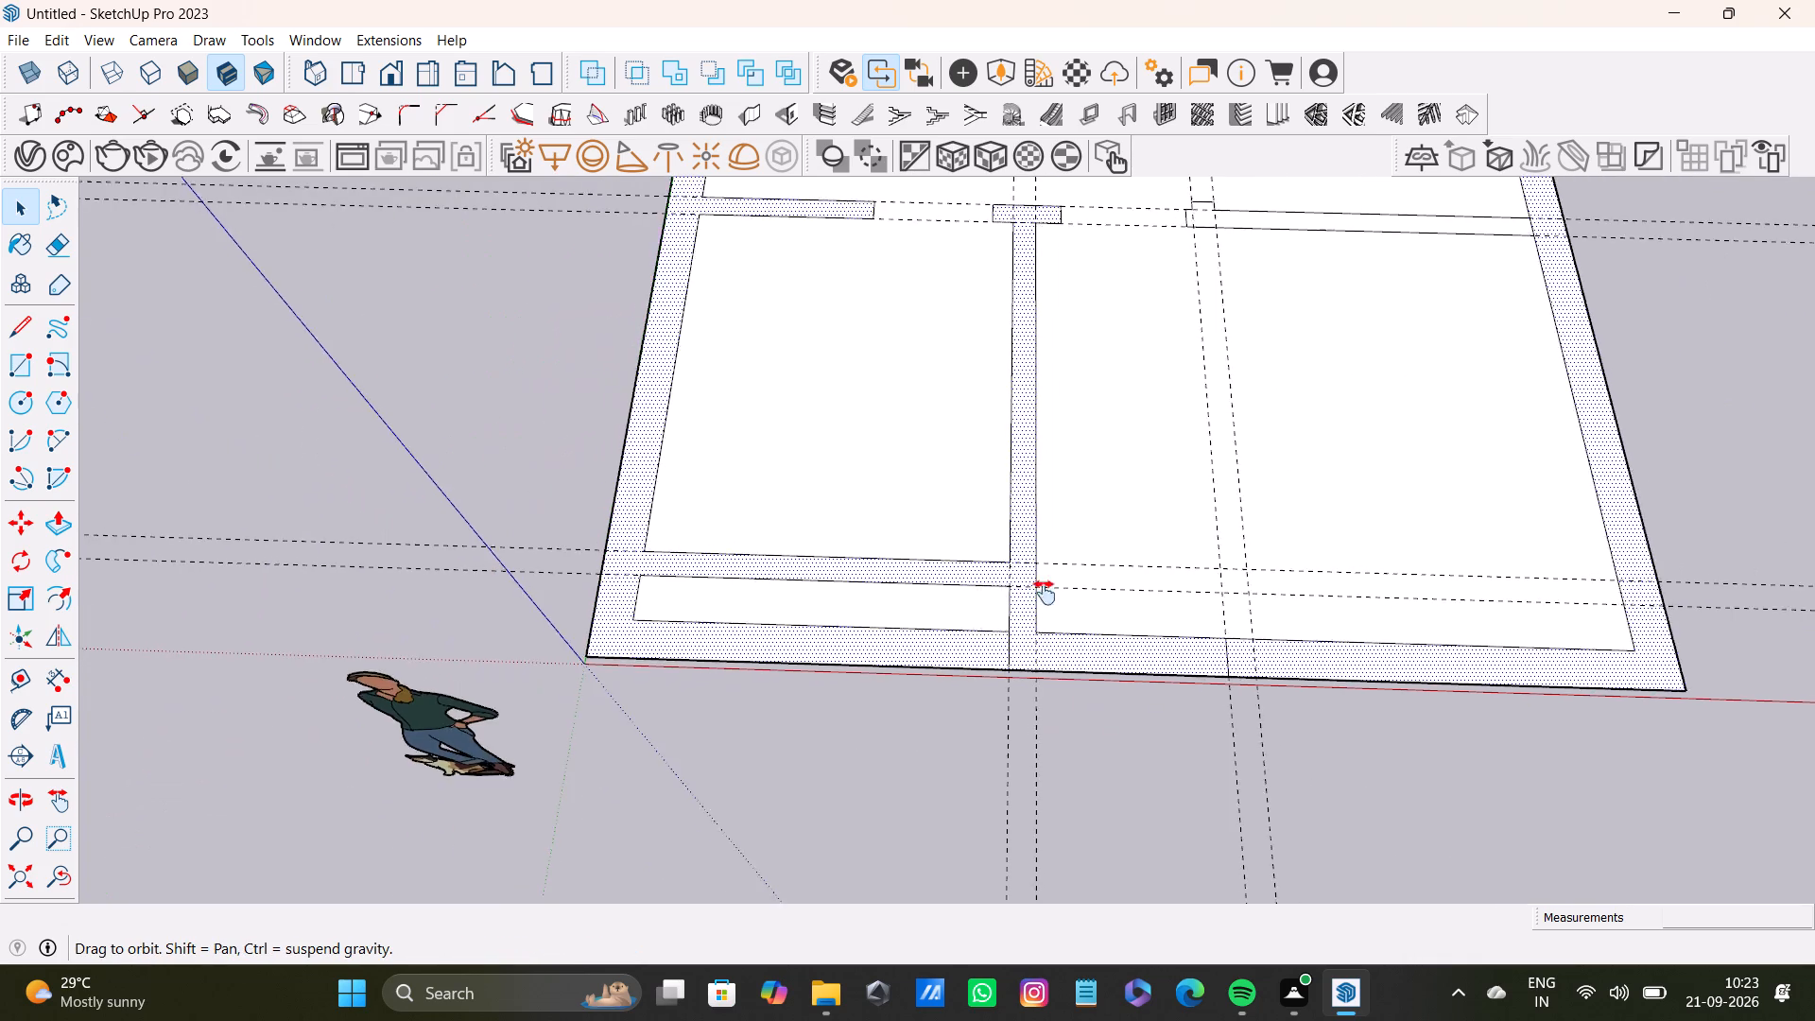
middle_click_drag(1045, 593, 938, 711, "shift")
middle_click_drag(923, 708, 910, 701, "shift")
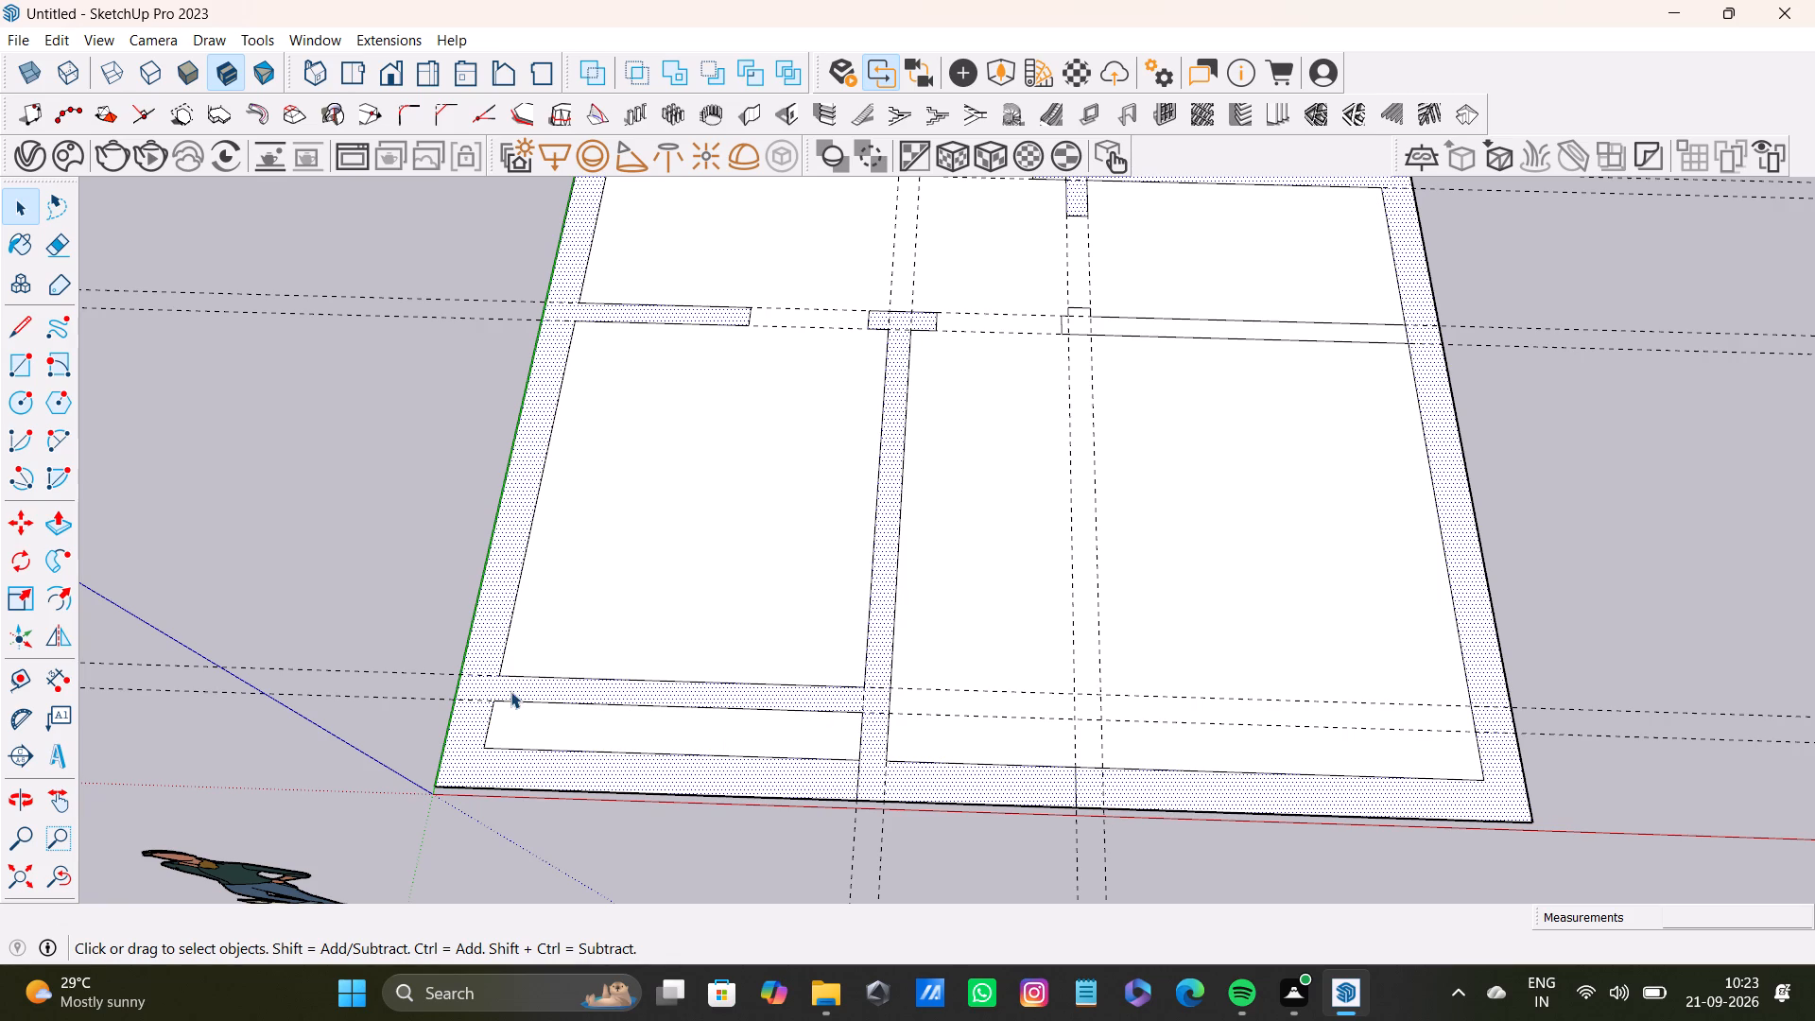
Draw 6" lines across both ends of the first cross partition, at the green-axis-side wall and the first lengthwise partition.
key("l")
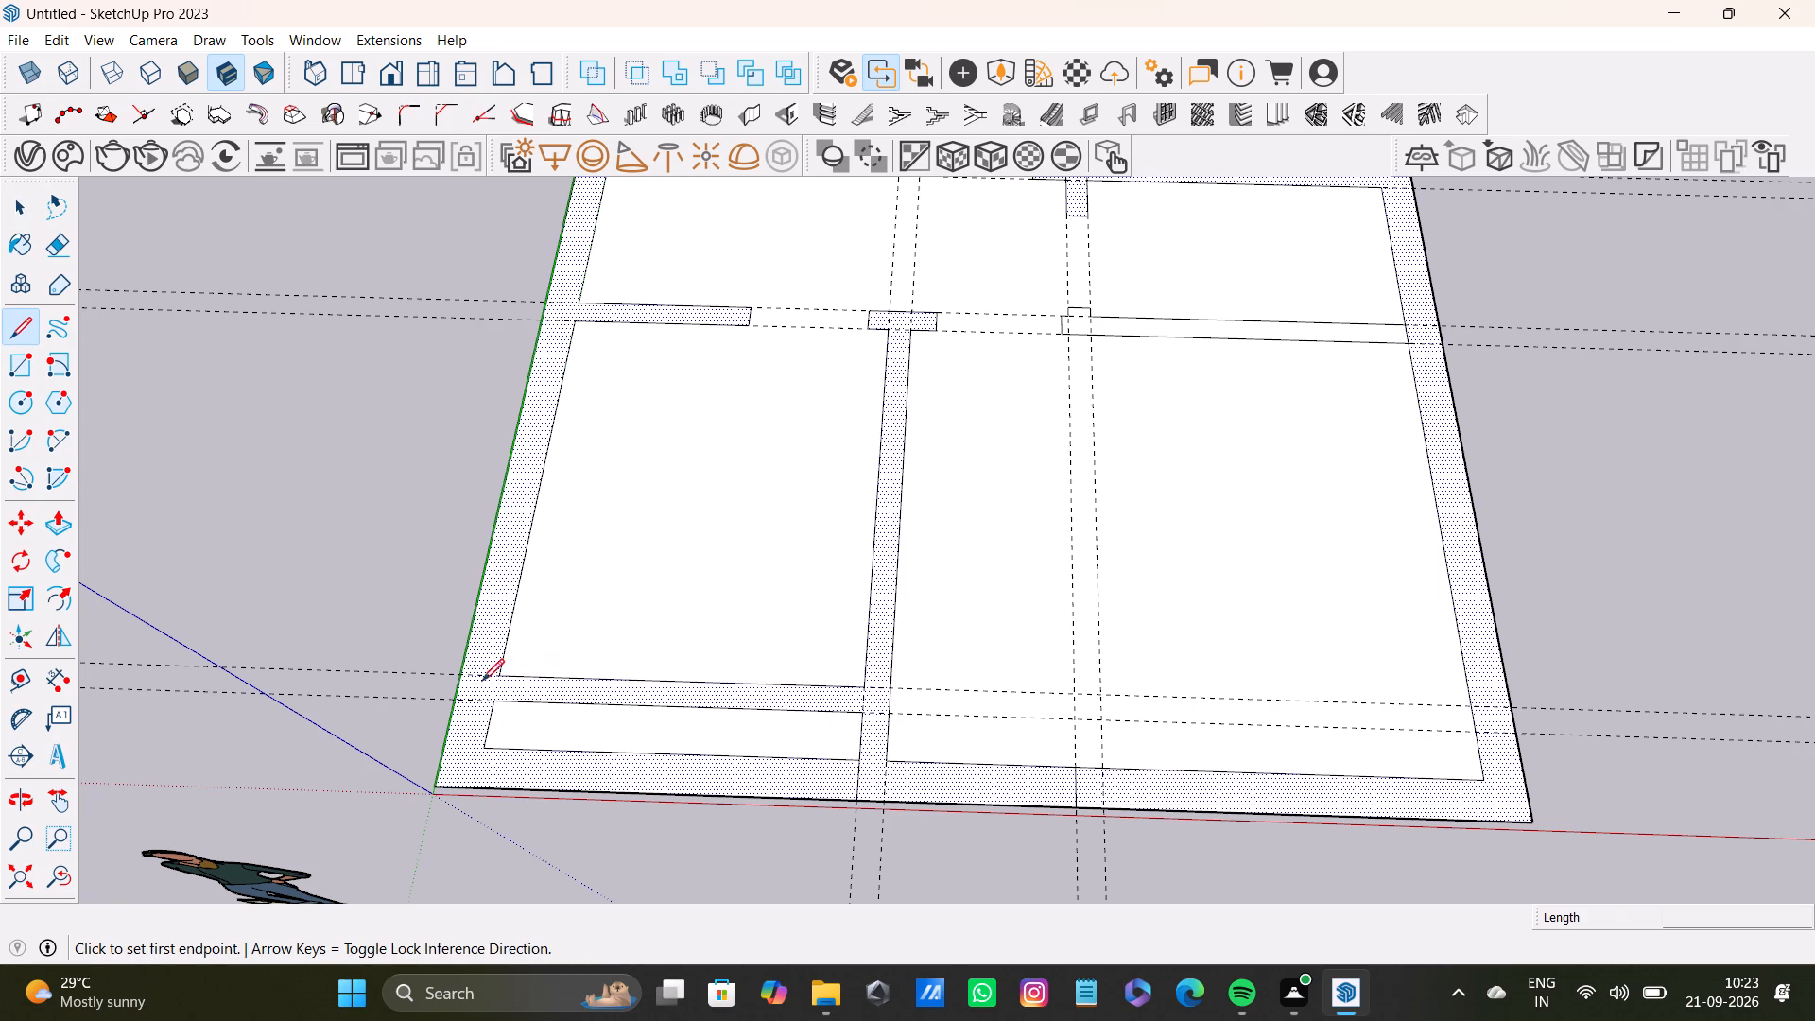
scroll(462, 721, "up", 7)
left_click(510, 695)
left_click(519, 638)
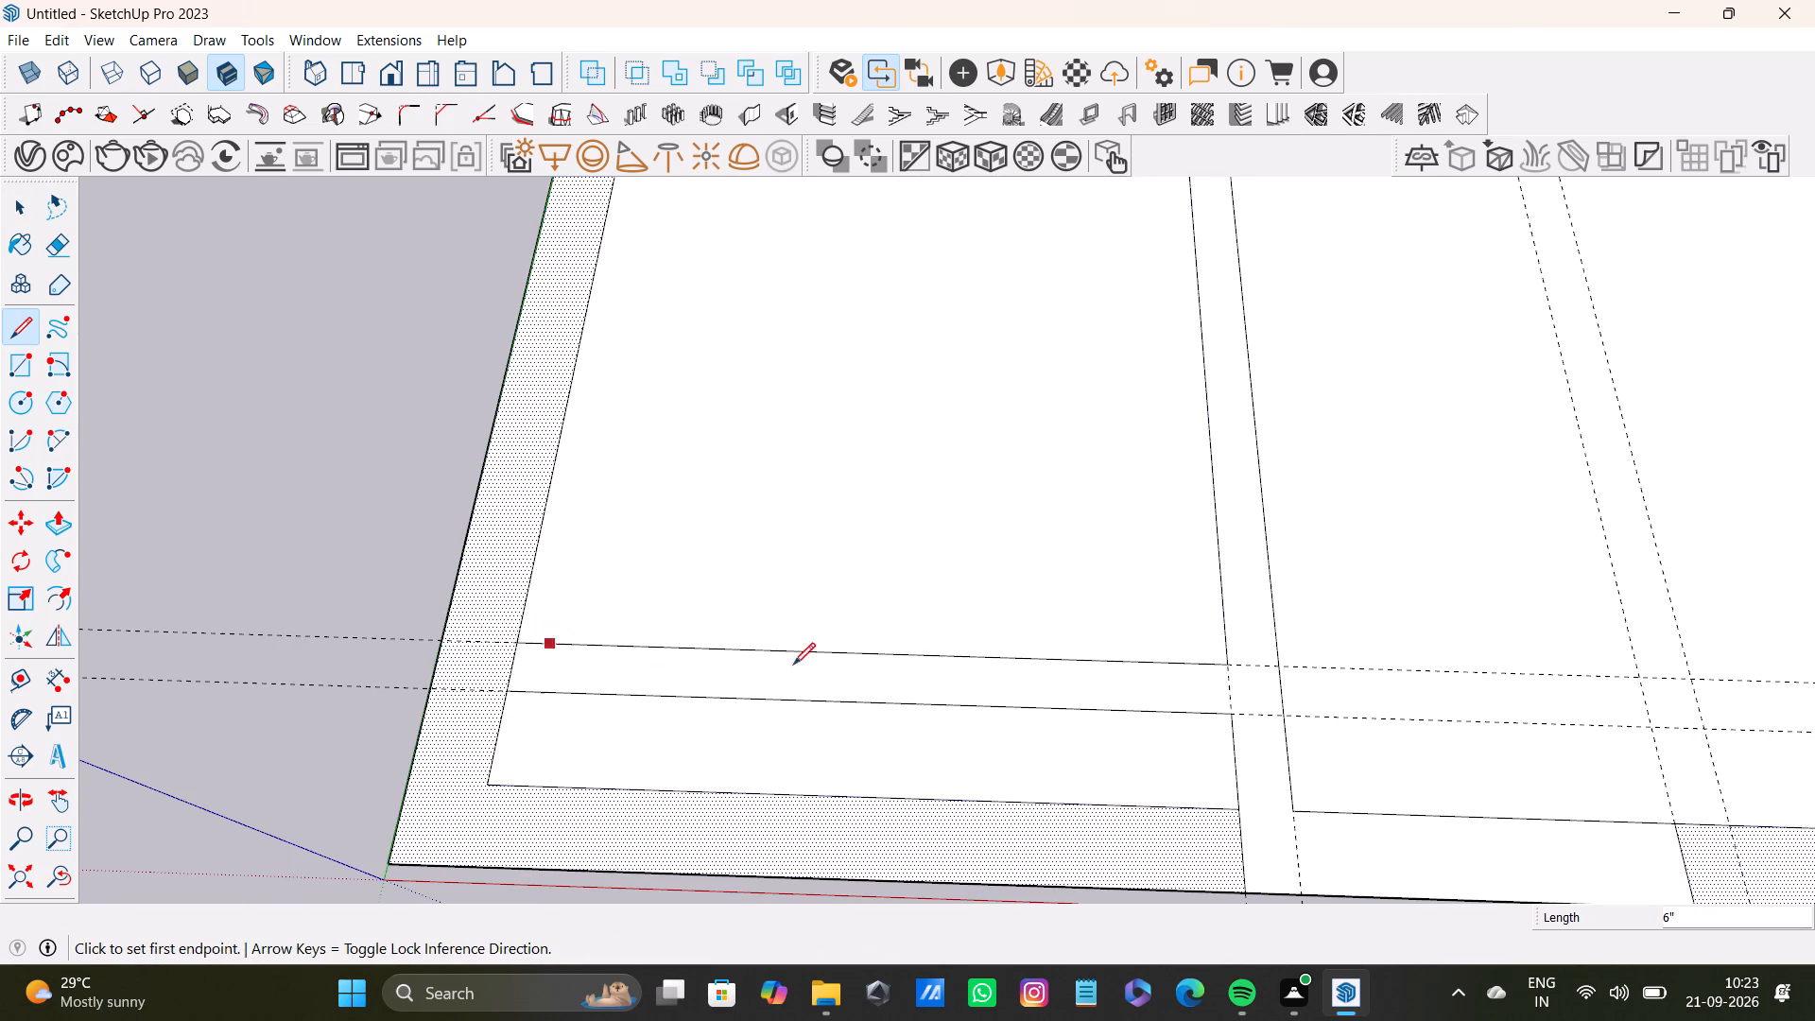
left_click(1232, 665)
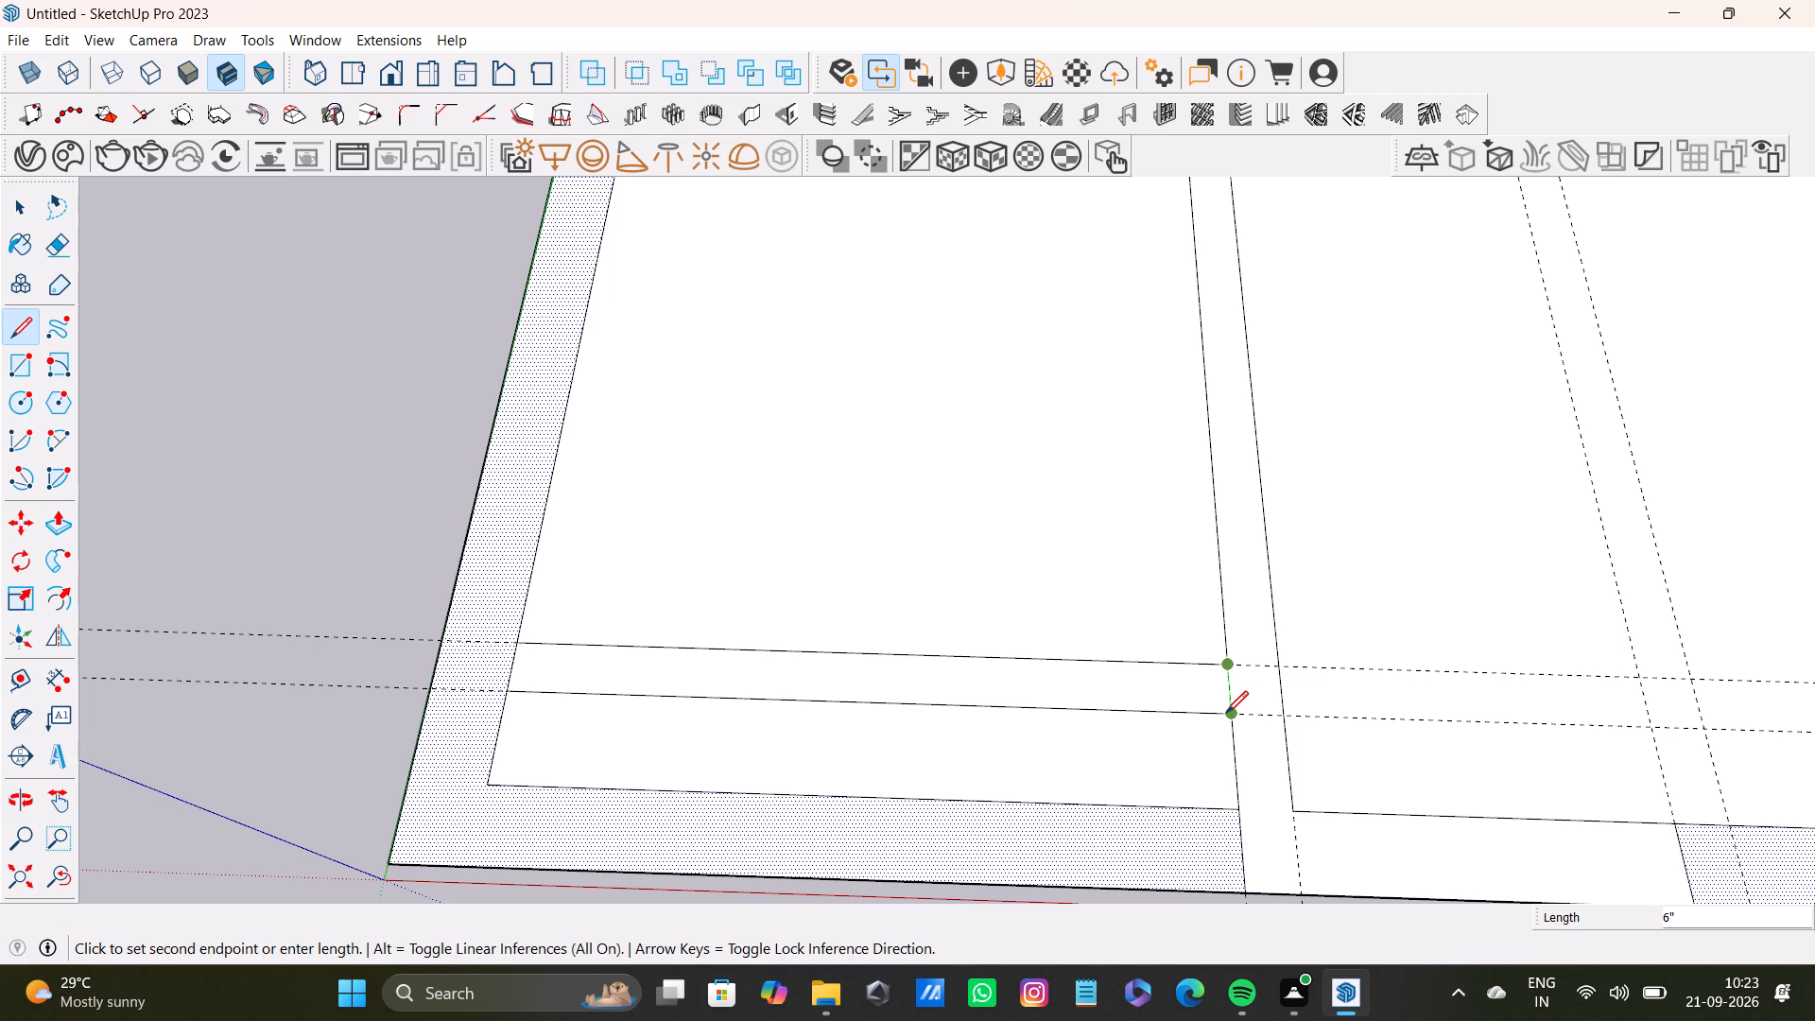
left_click(1226, 713)
key("space")
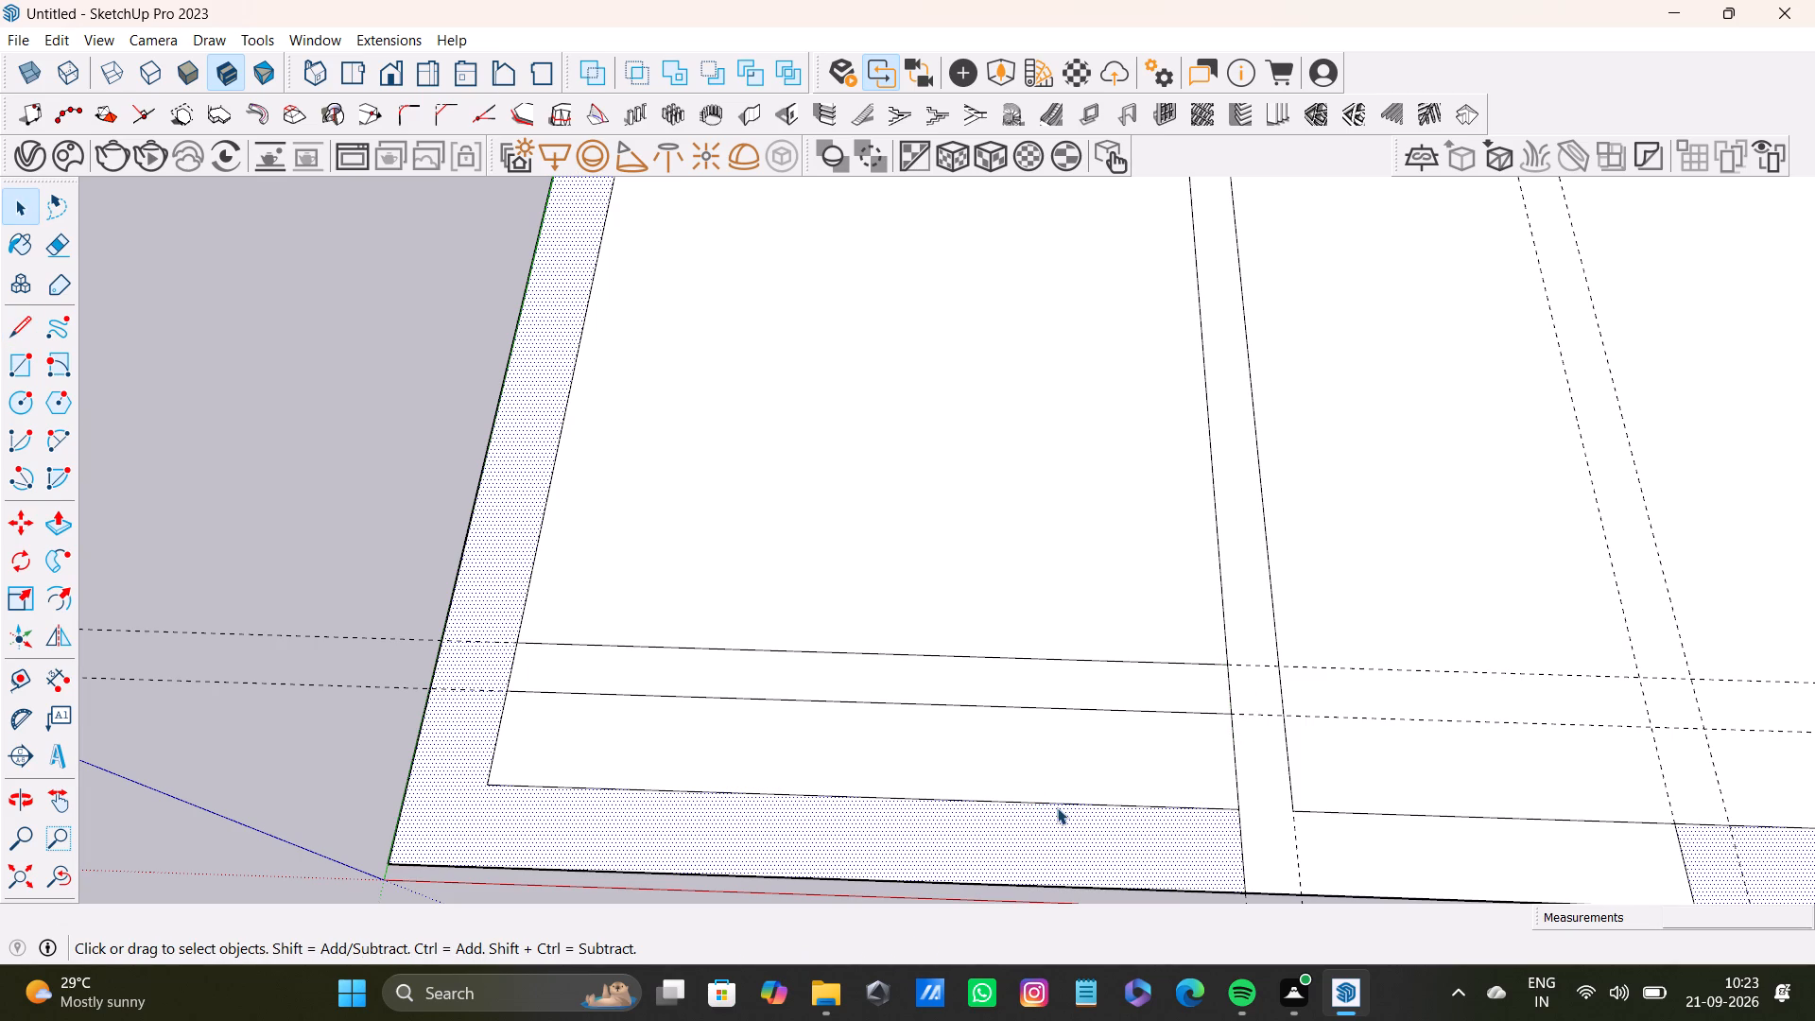
Delete the other three edges enclosing the narrow strip between the first cross partition and the near end wall.
left_click(1057, 807)
left_click(1071, 803)
key("Delete")
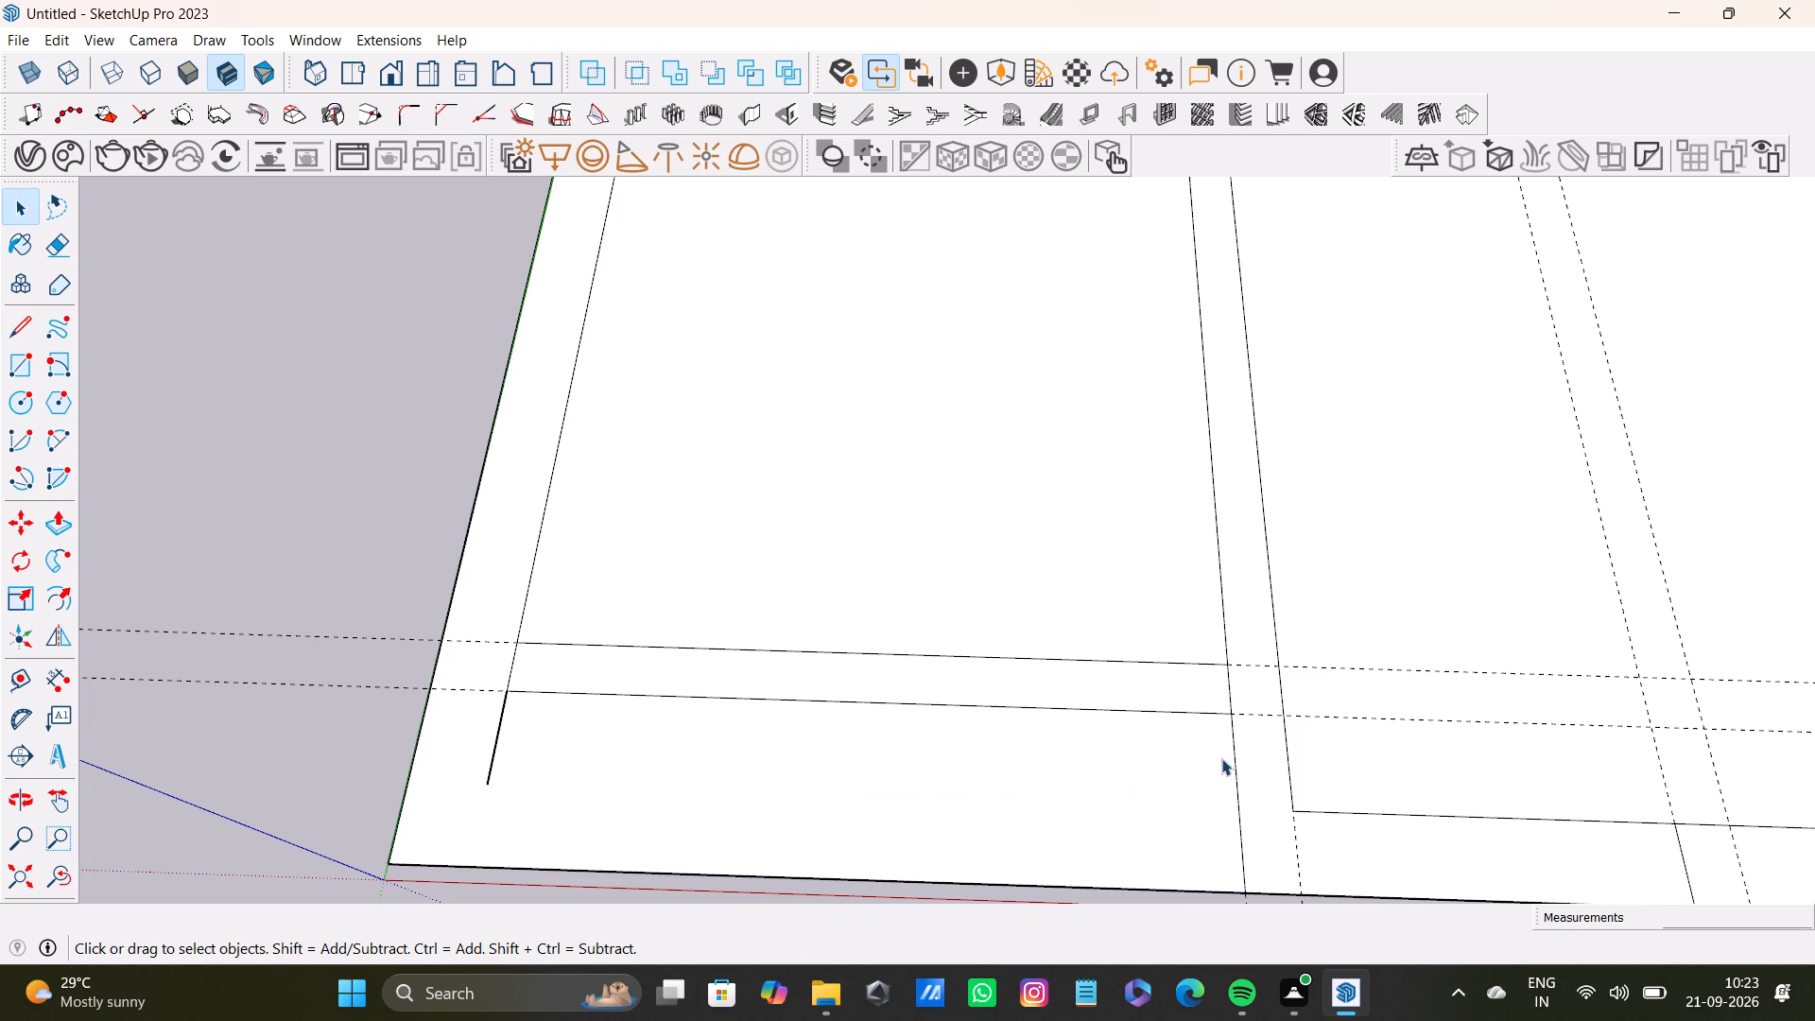
left_click(1238, 773)
key("Delete")
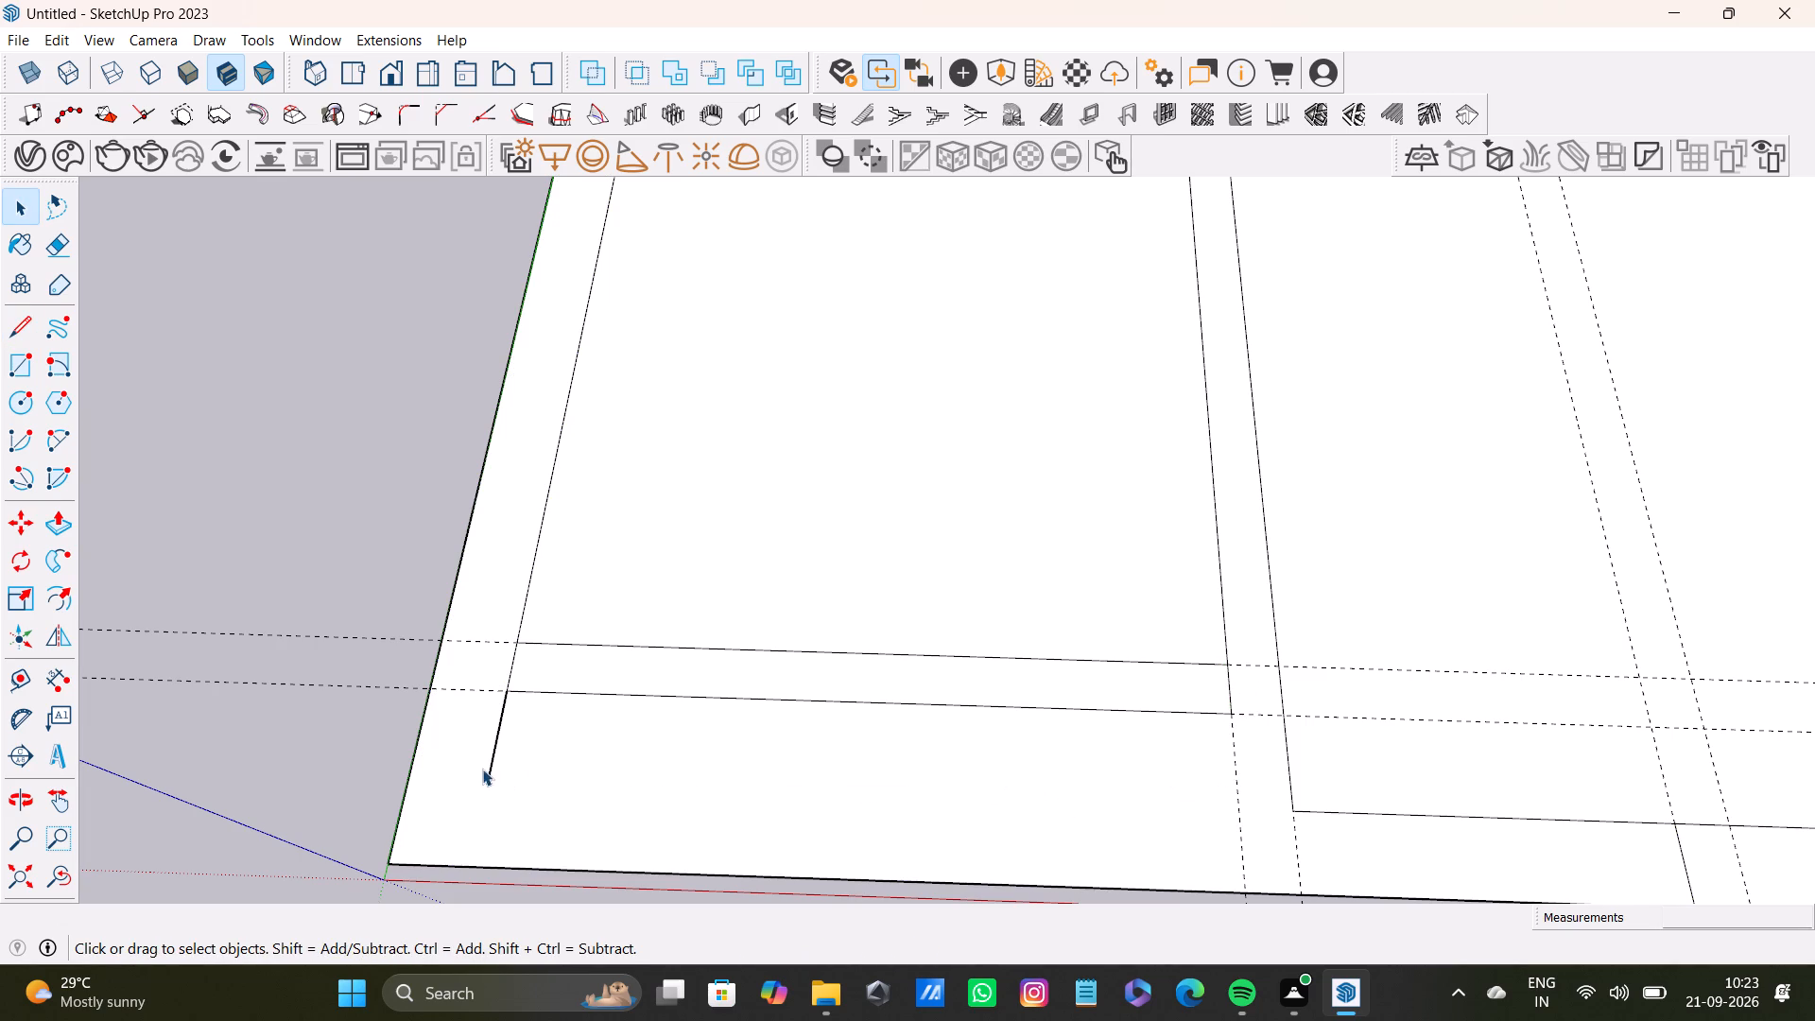
left_click(492, 763)
key("Delete")
Draw a 1' 8" line from the first cross partition's corner along the lengthwise partition's guide to the near end wall's outer edge.
key("l")
left_click(1239, 718)
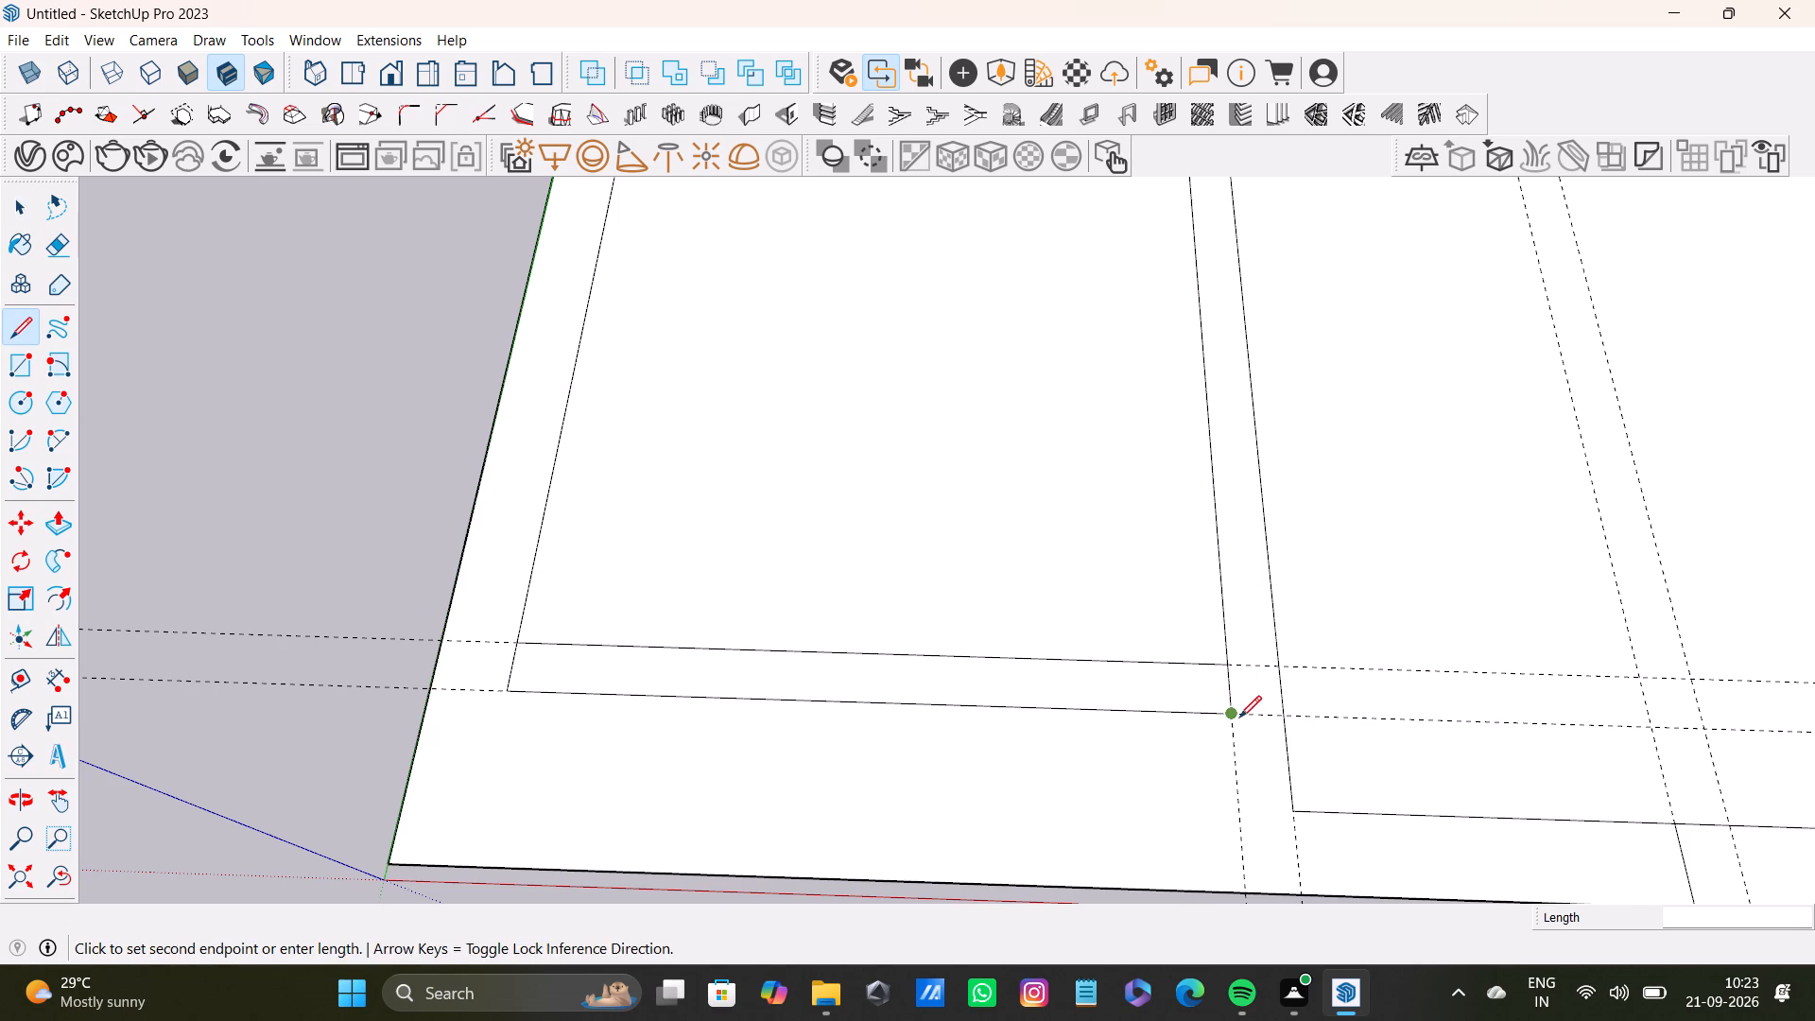
left_click(1252, 894)
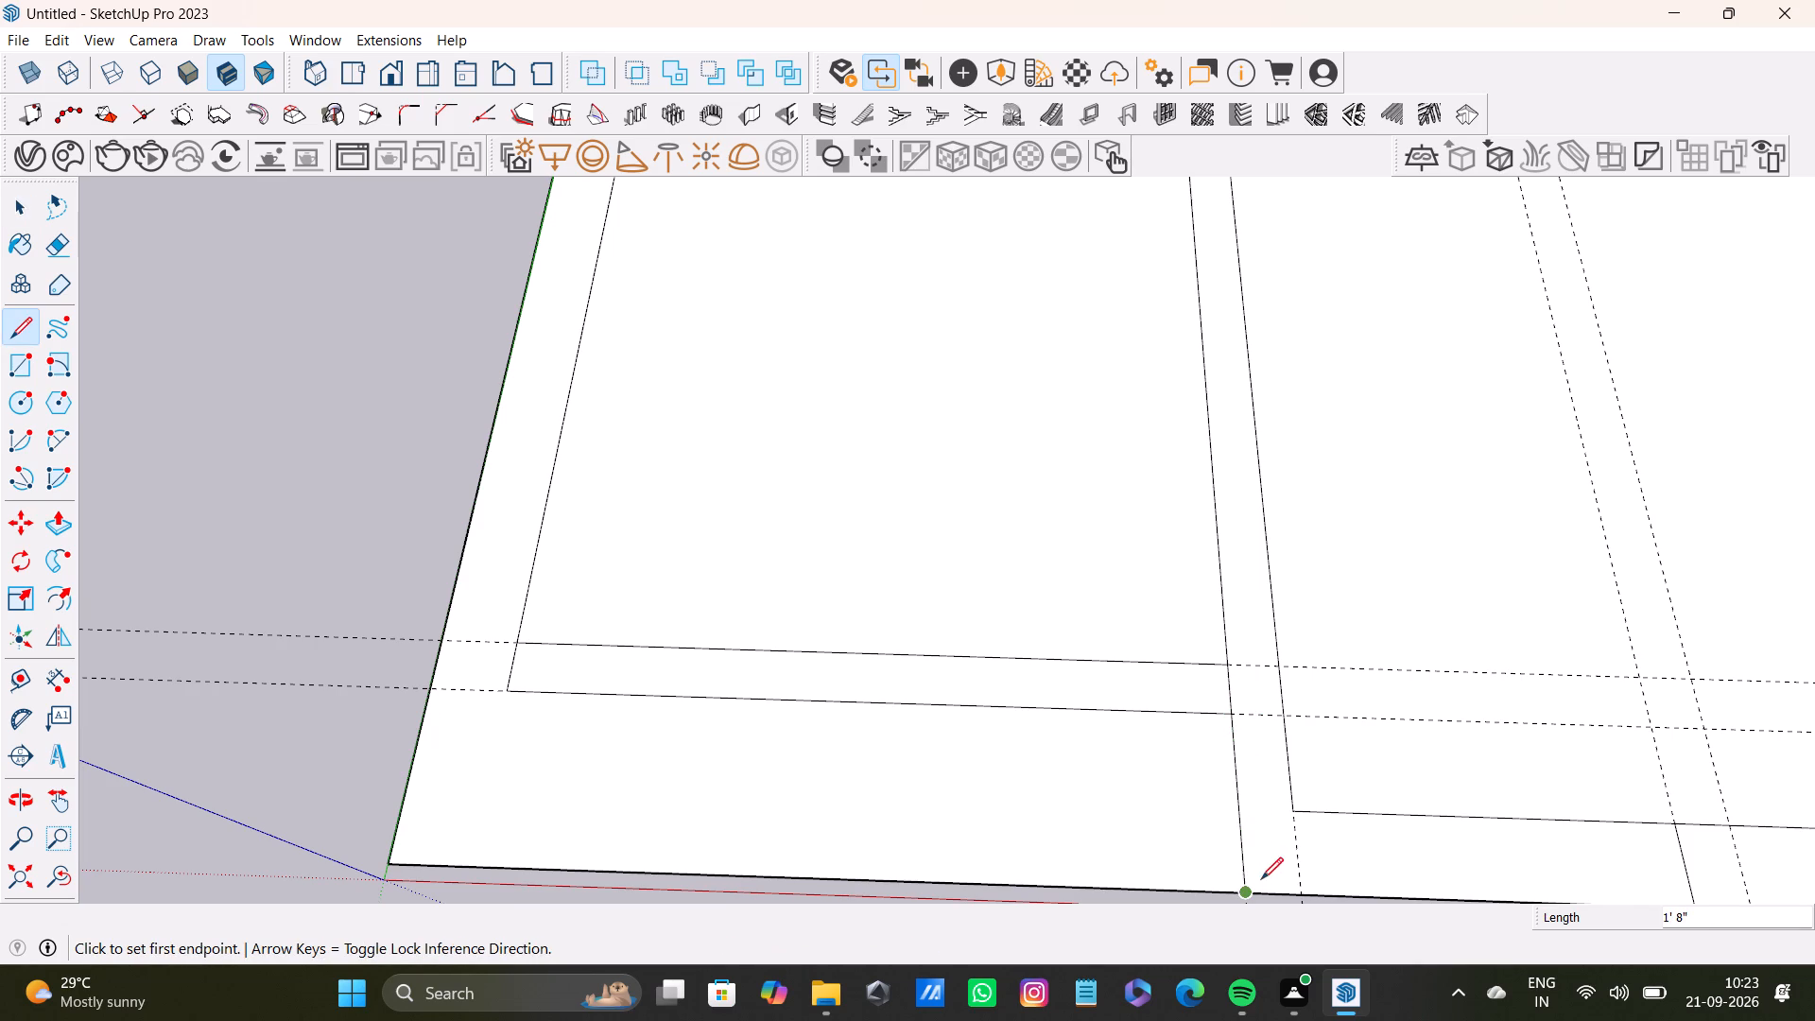
key("space")
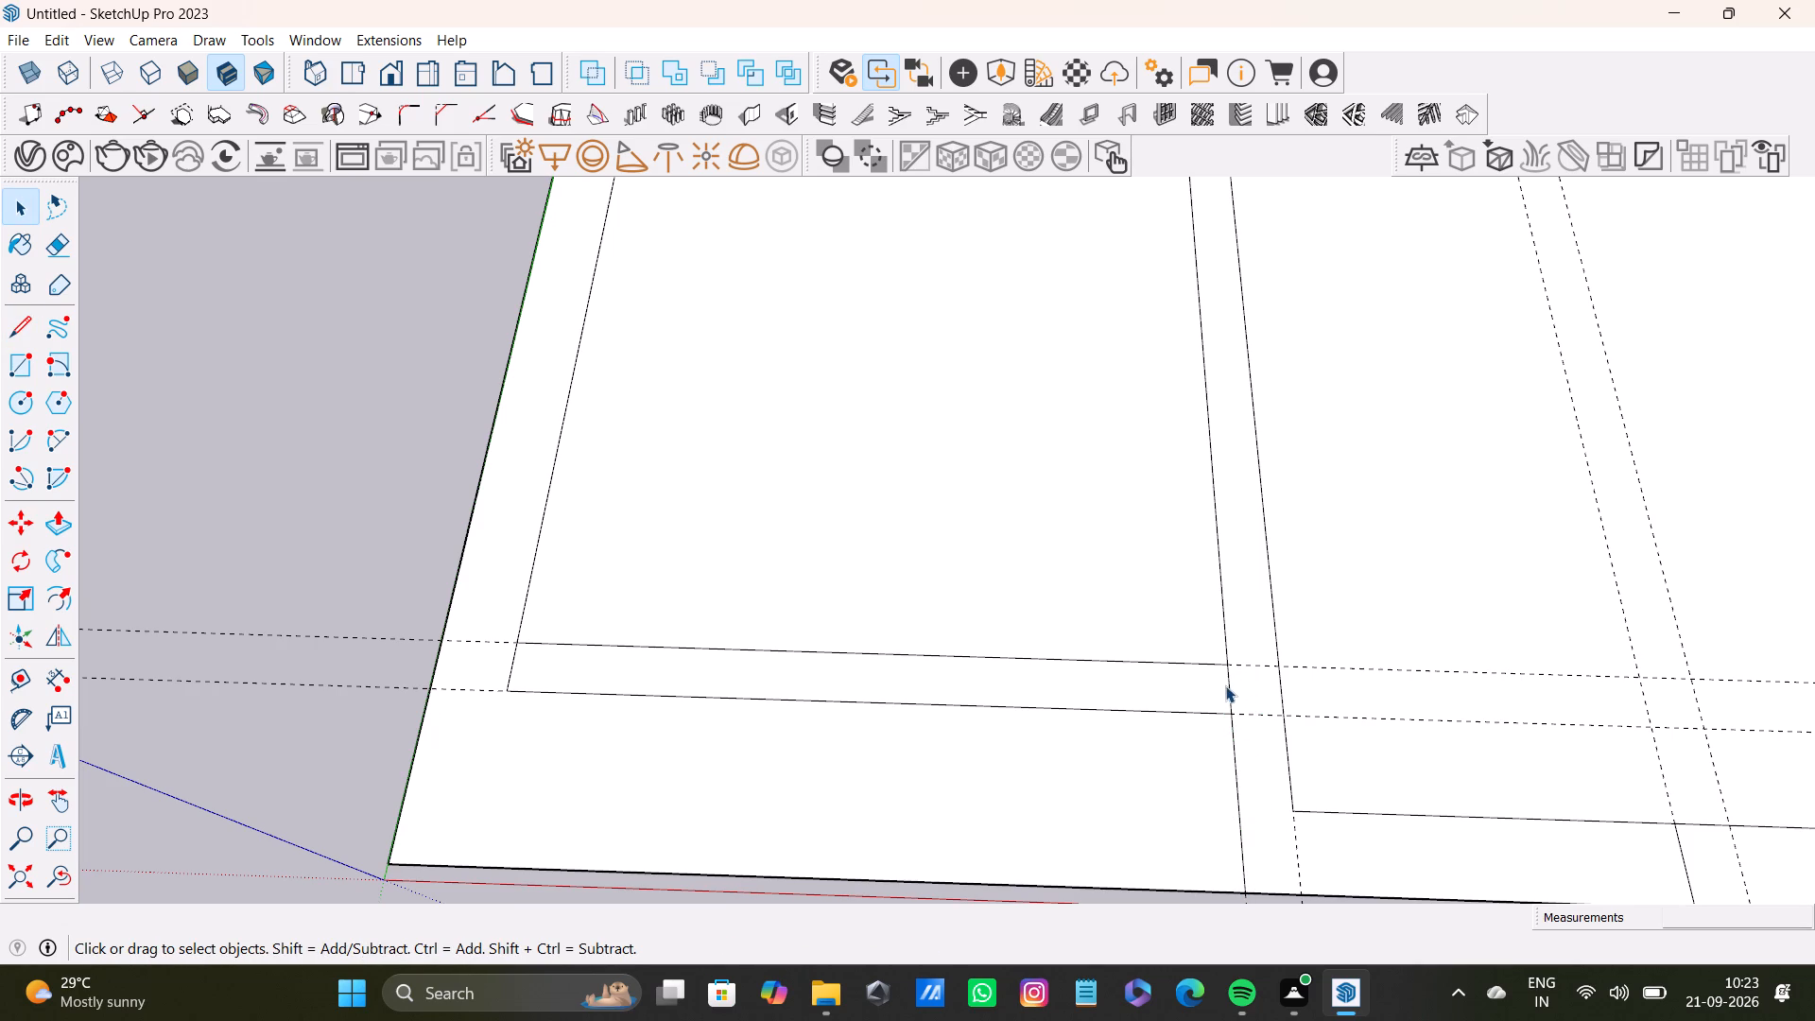
Delete the 6" segment between the first cross partition and the first lengthwise partition, and check the merged wall face.
left_click(1228, 691)
key("Delete")
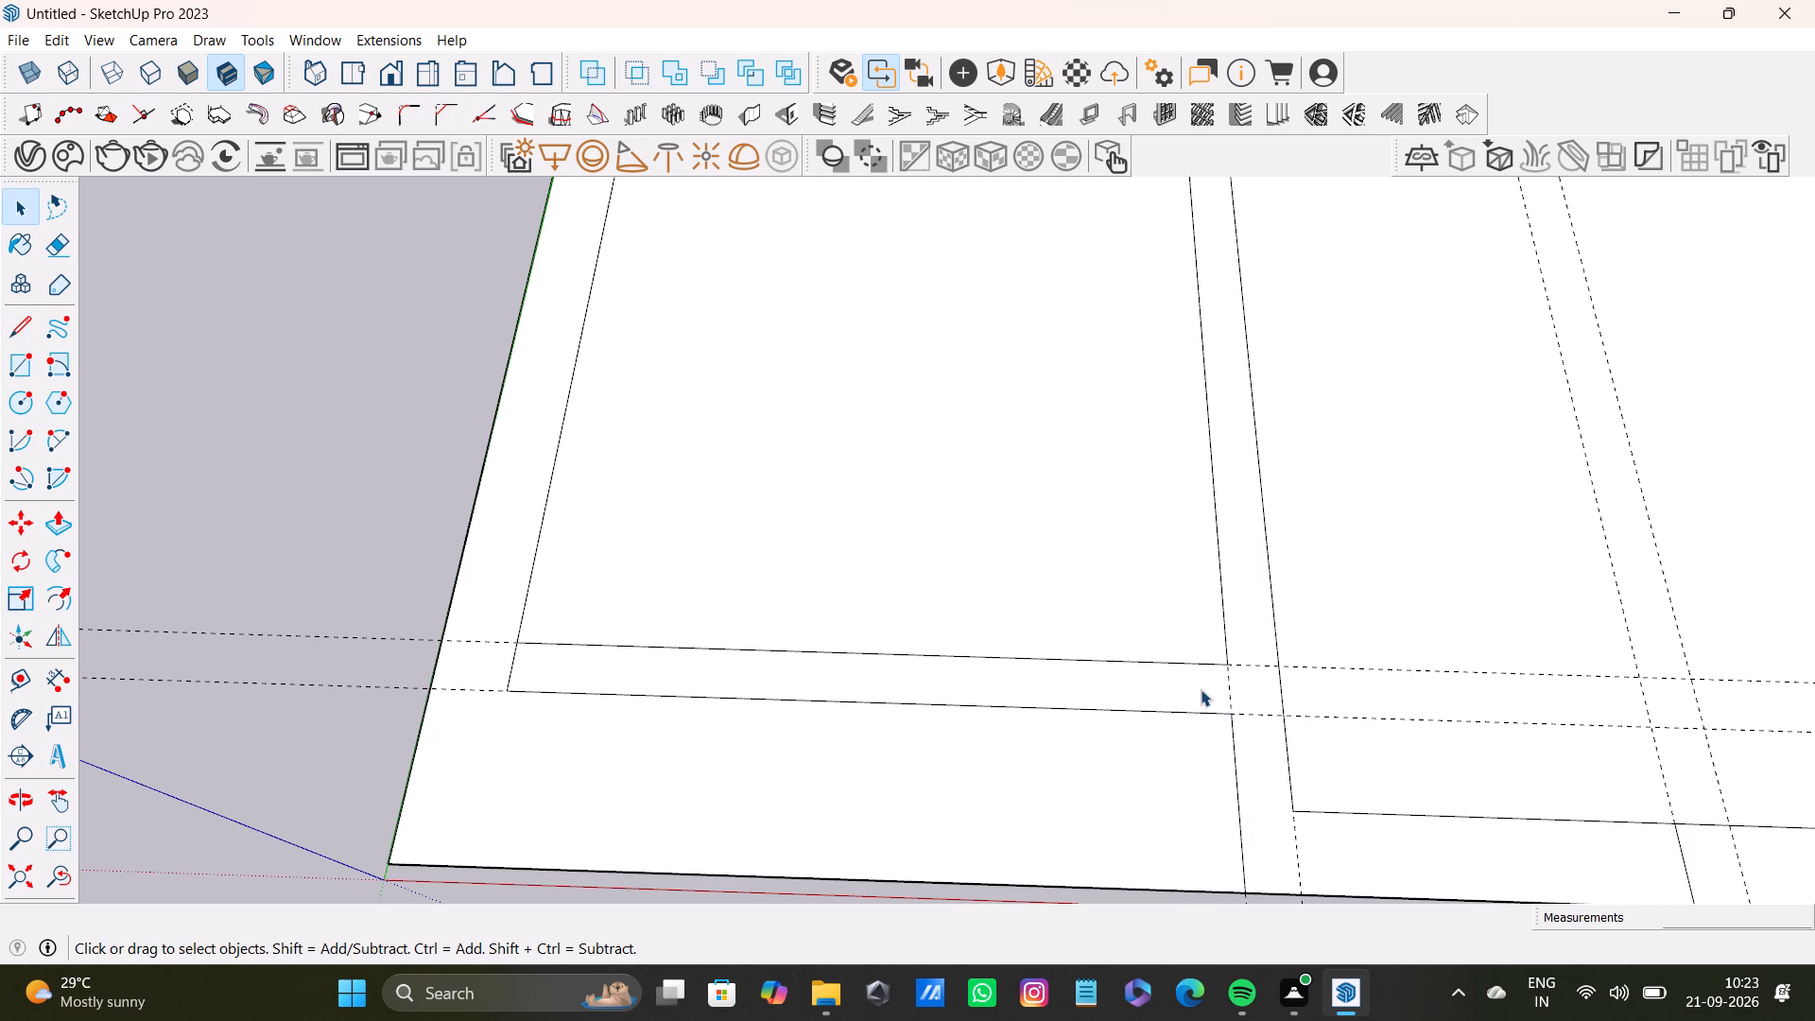
left_click(1201, 689)
scroll(891, 666, "down", 8)
middle_click_drag(1092, 641, 976, 763, "shift")
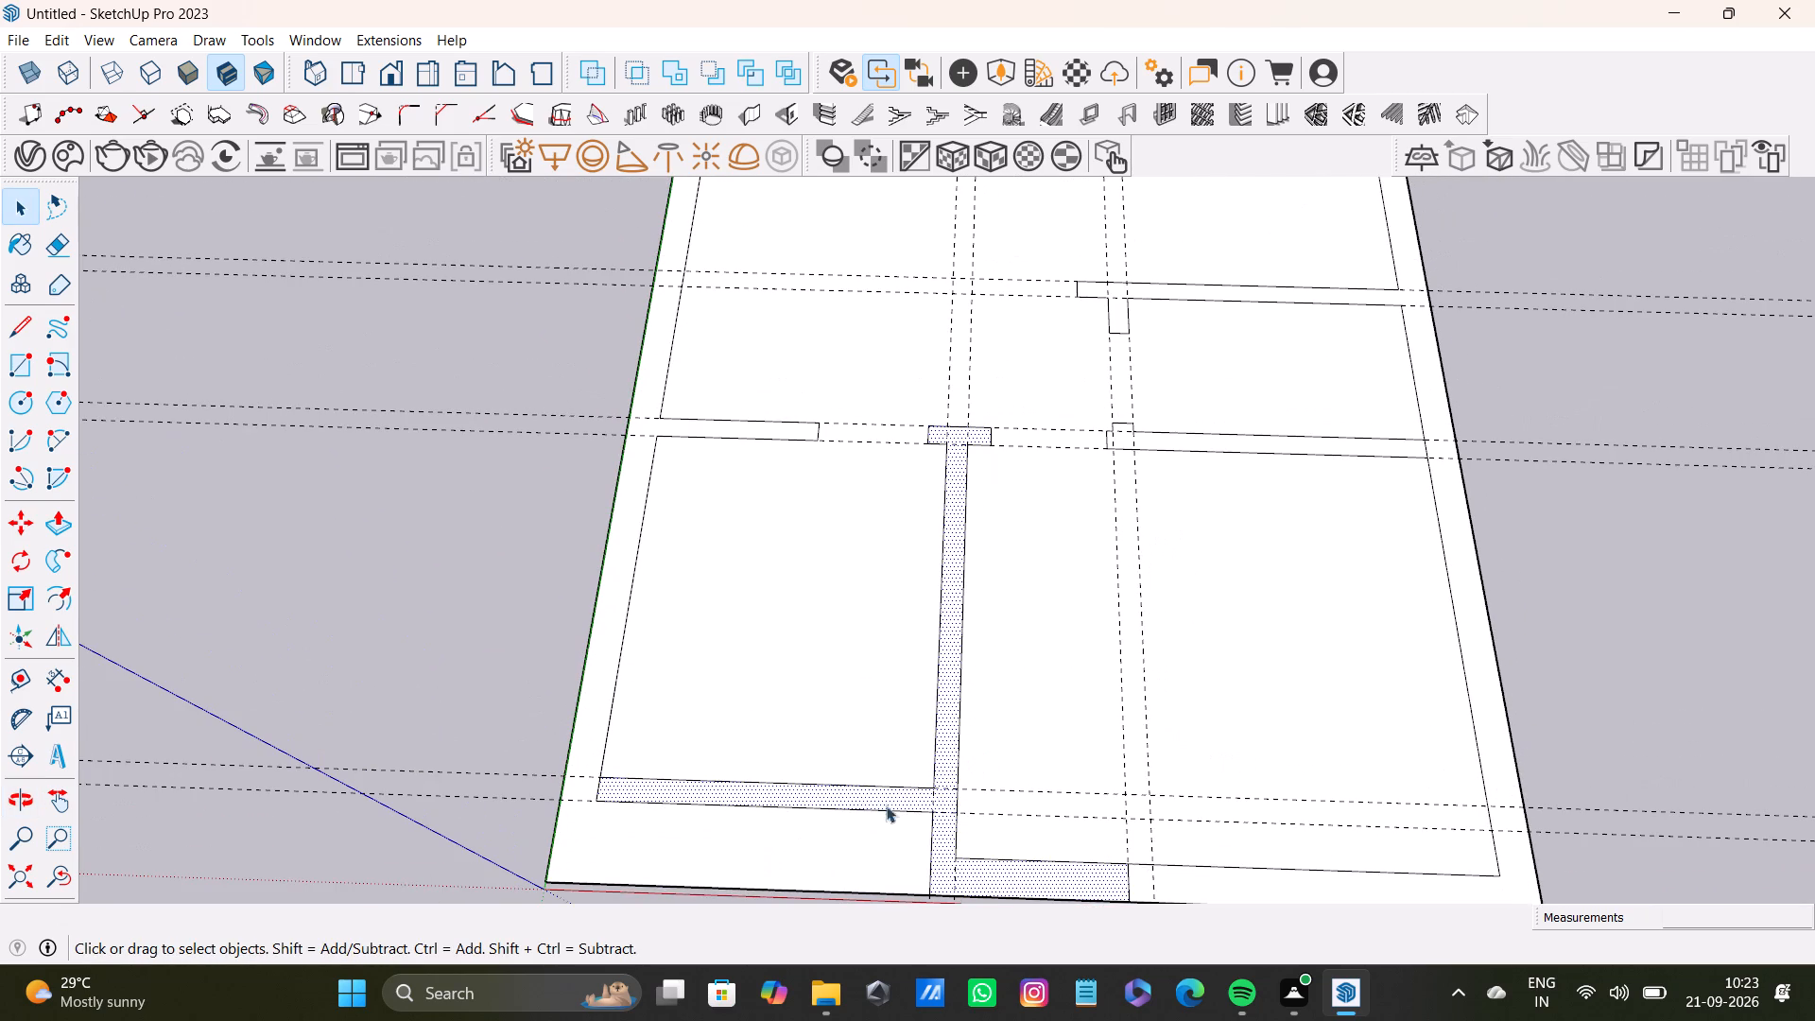
scroll(682, 411, "up", 4)
scroll(963, 517, "down", 8)
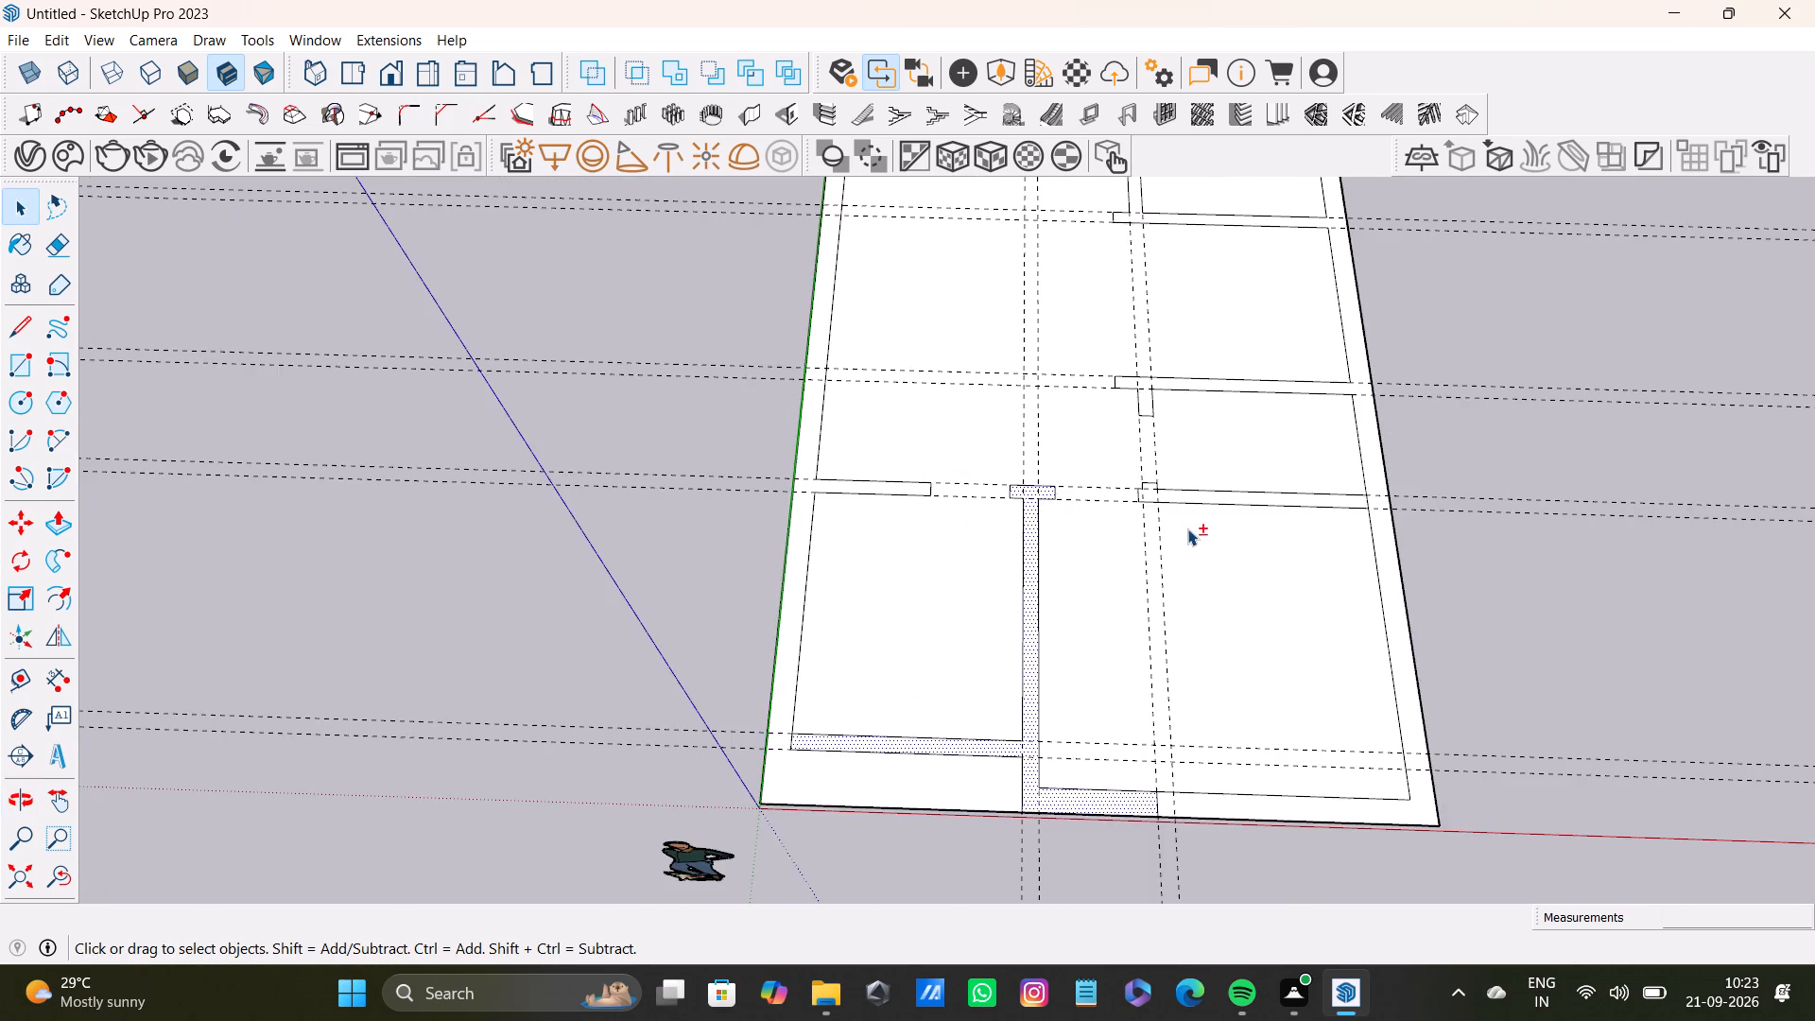
Delete the inner edge segment of the long wall opposite the green axis across the end of the second cross partition.
scroll(1187, 528, "up", 6, "shift")
left_click(1215, 482, "shift")
scroll(1215, 482, "down", 5, "shift")
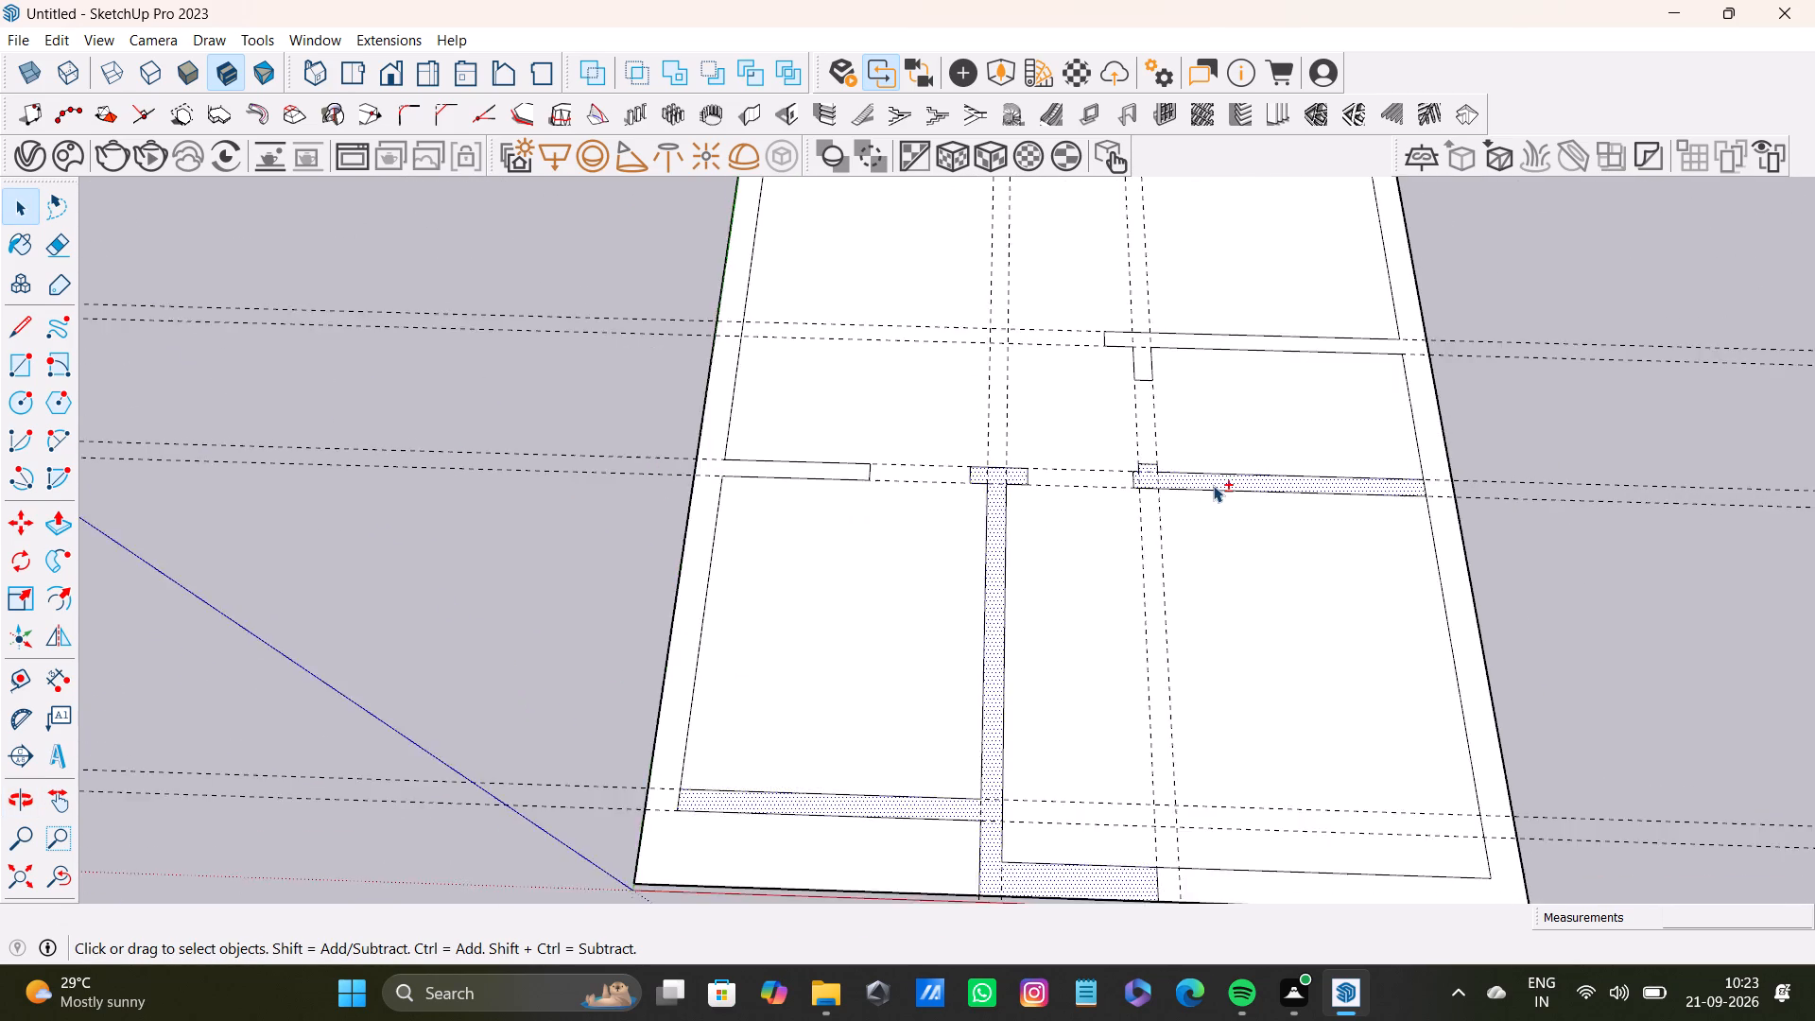
scroll(1213, 485, "down", 2, "shift")
scroll(1359, 498, "up", 14, "shift")
left_click(1345, 502)
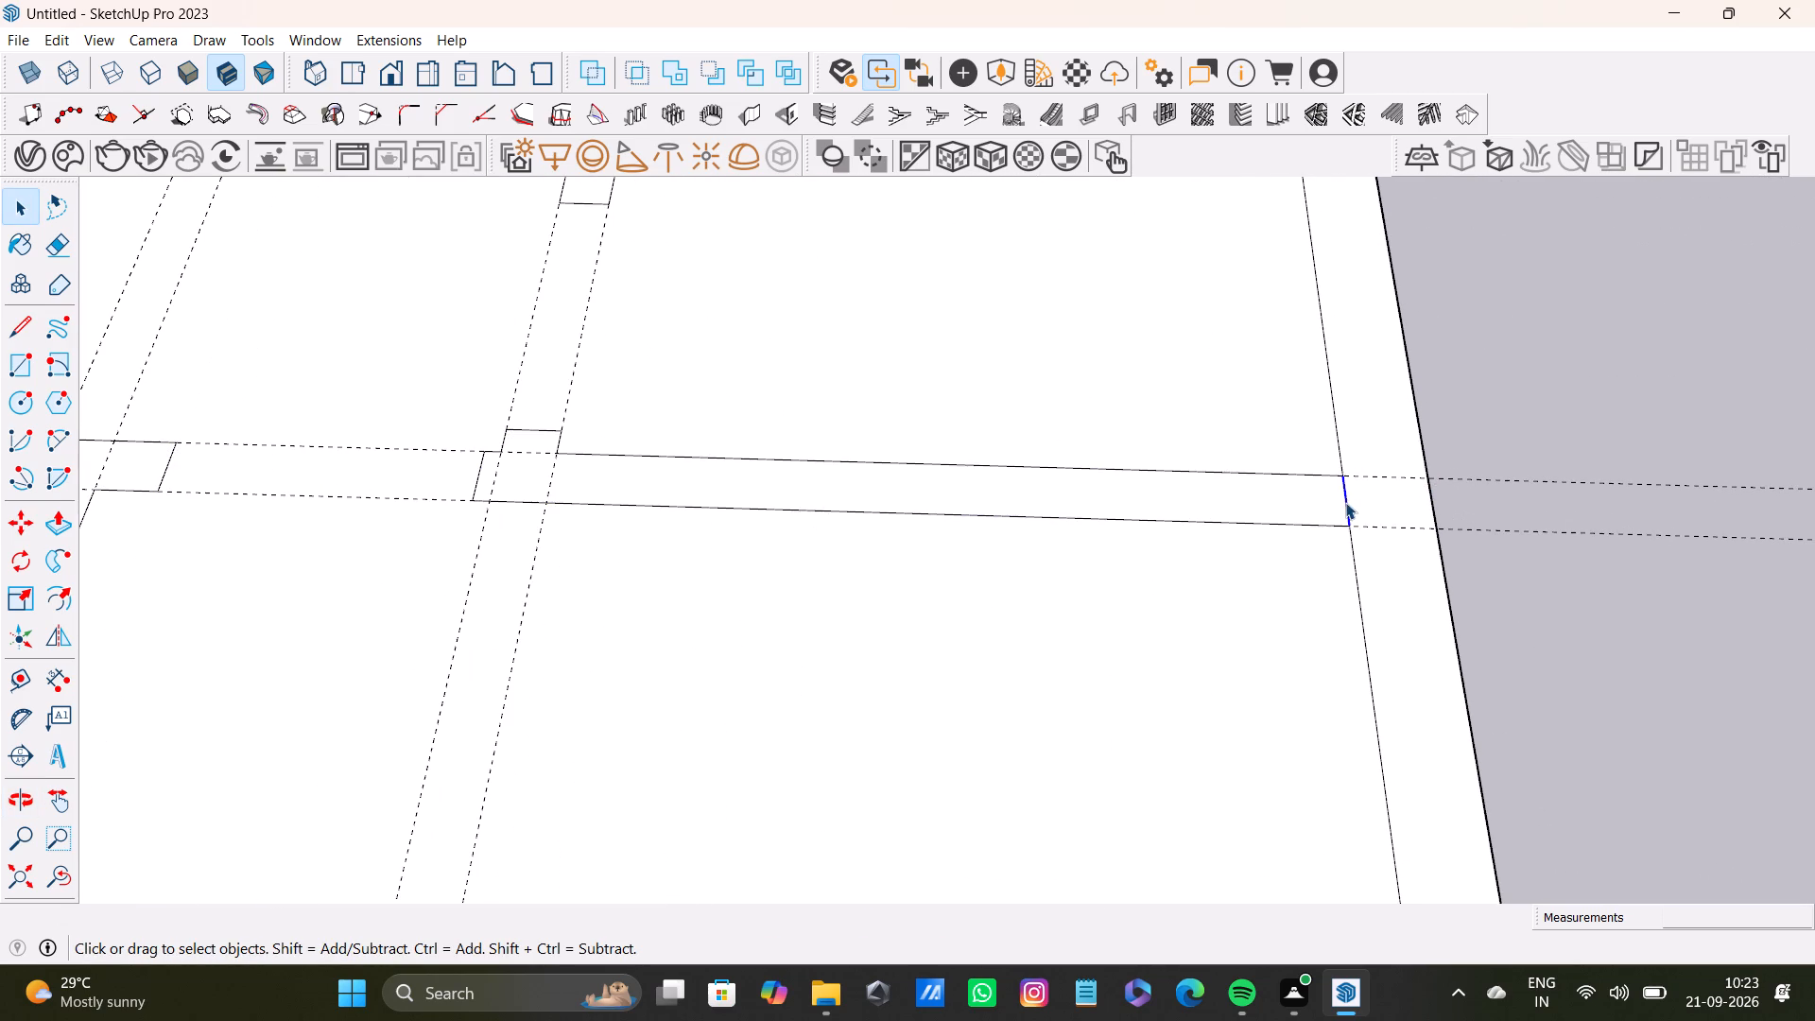
key("Delete")
Select the outer wall face and check which partitions are merged with it.
scroll(1396, 371, "down", 14)
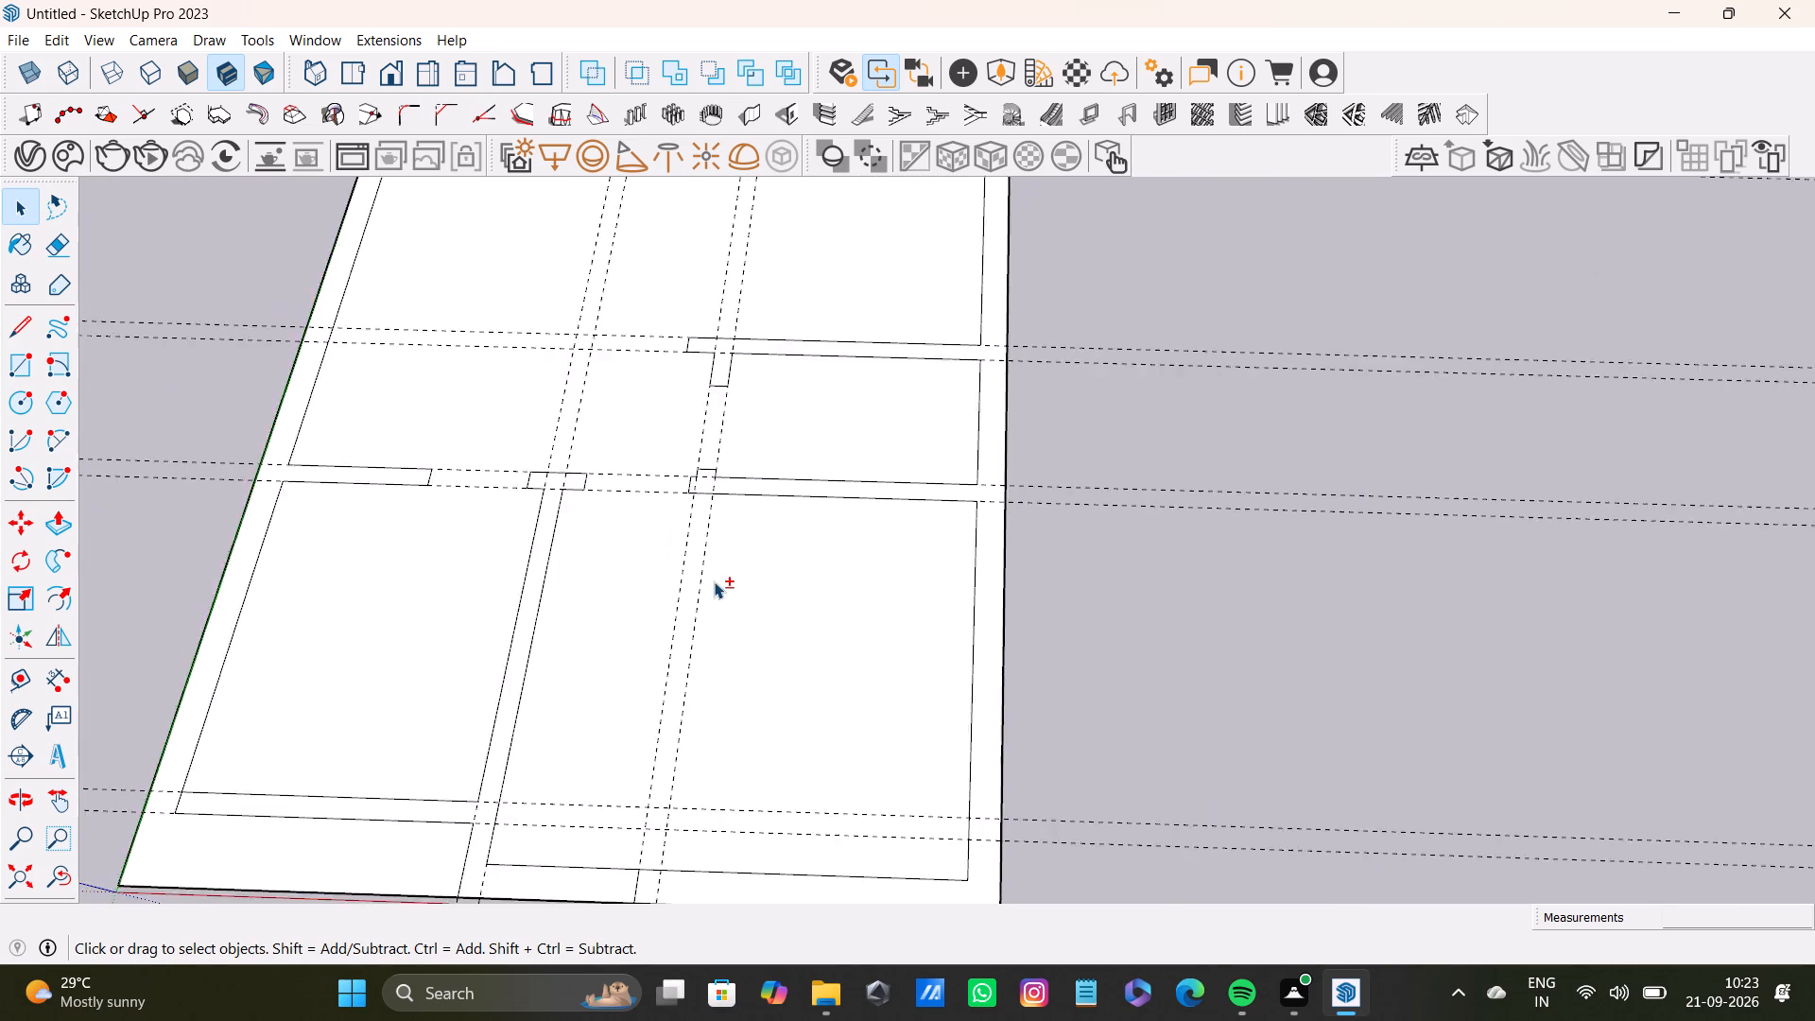
scroll(714, 581, "down", 2)
left_click(766, 787)
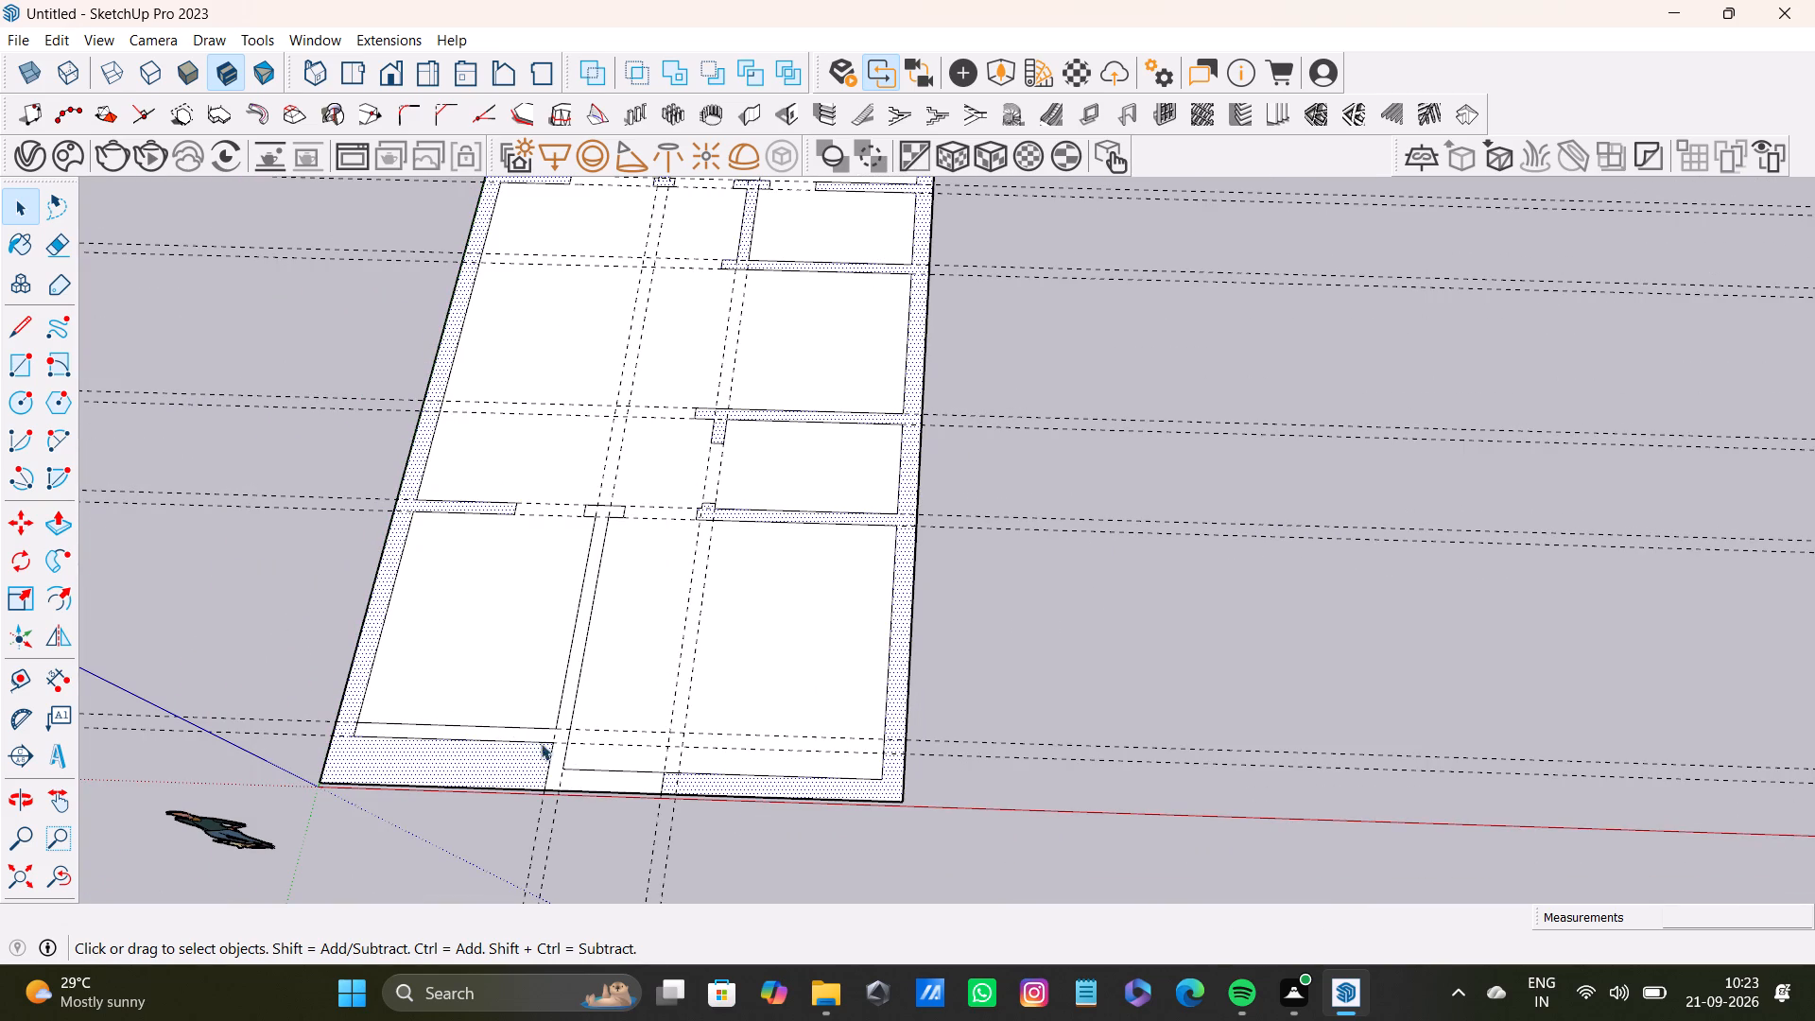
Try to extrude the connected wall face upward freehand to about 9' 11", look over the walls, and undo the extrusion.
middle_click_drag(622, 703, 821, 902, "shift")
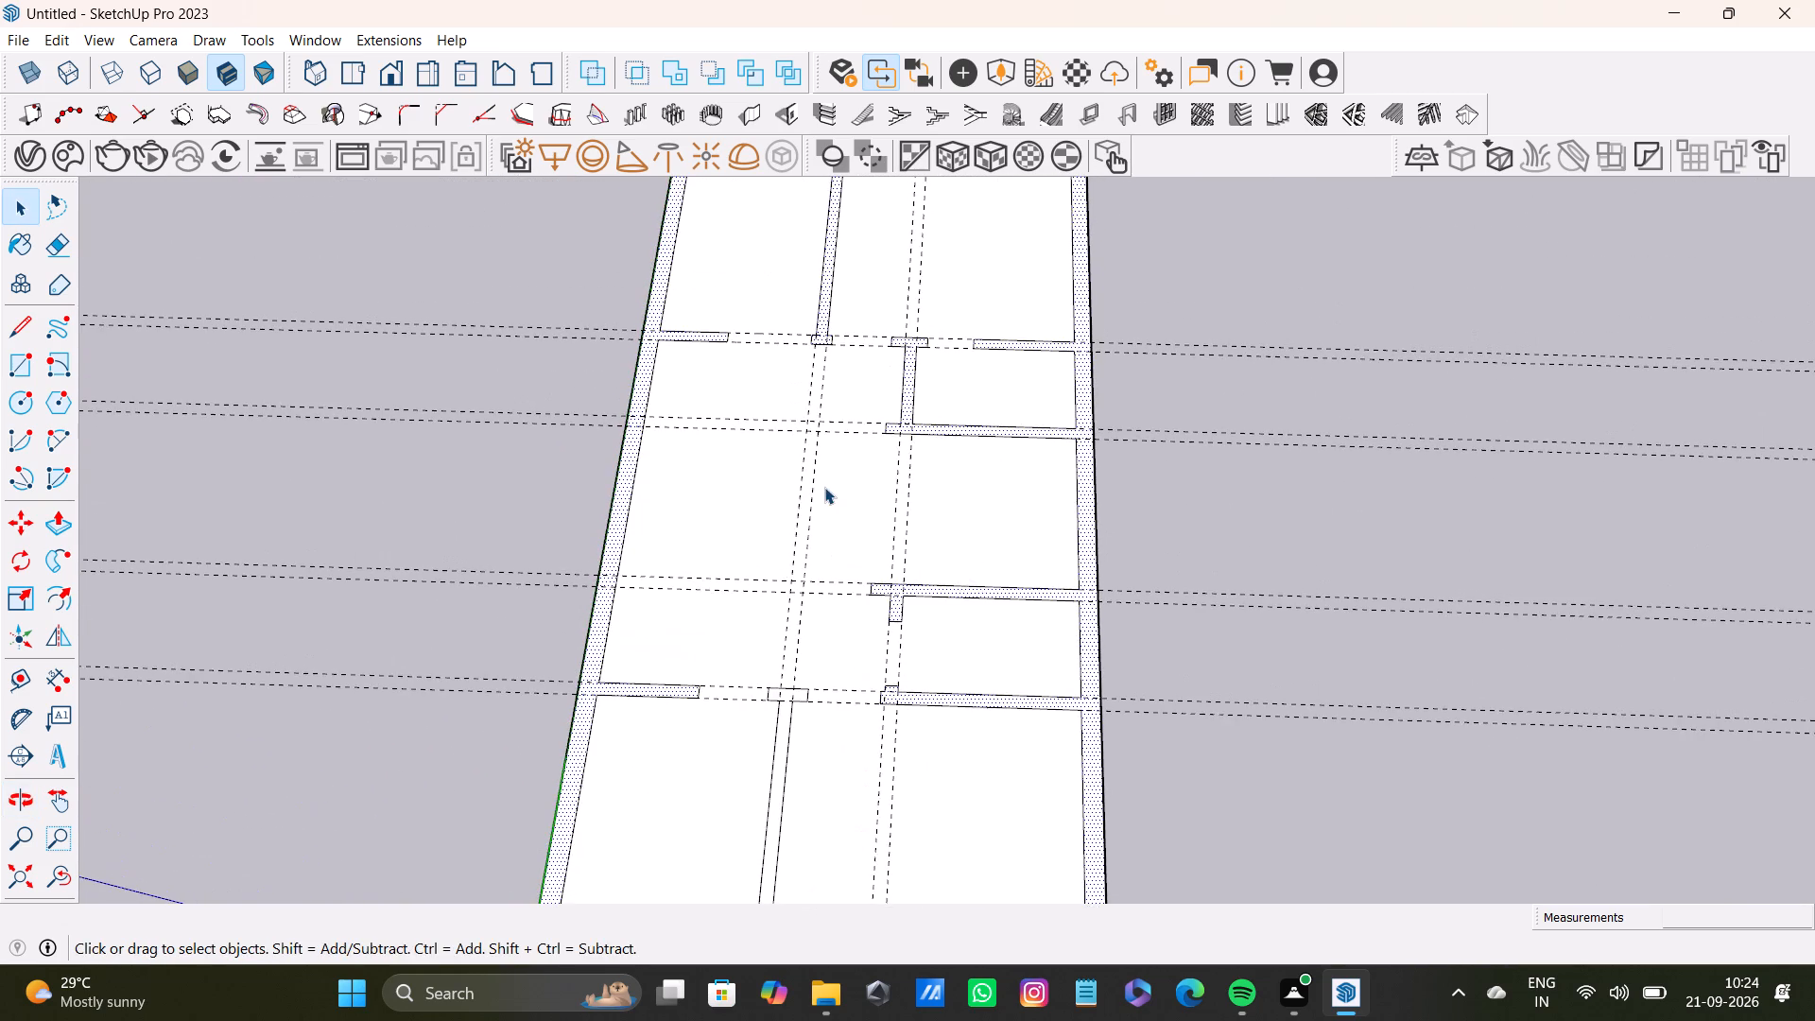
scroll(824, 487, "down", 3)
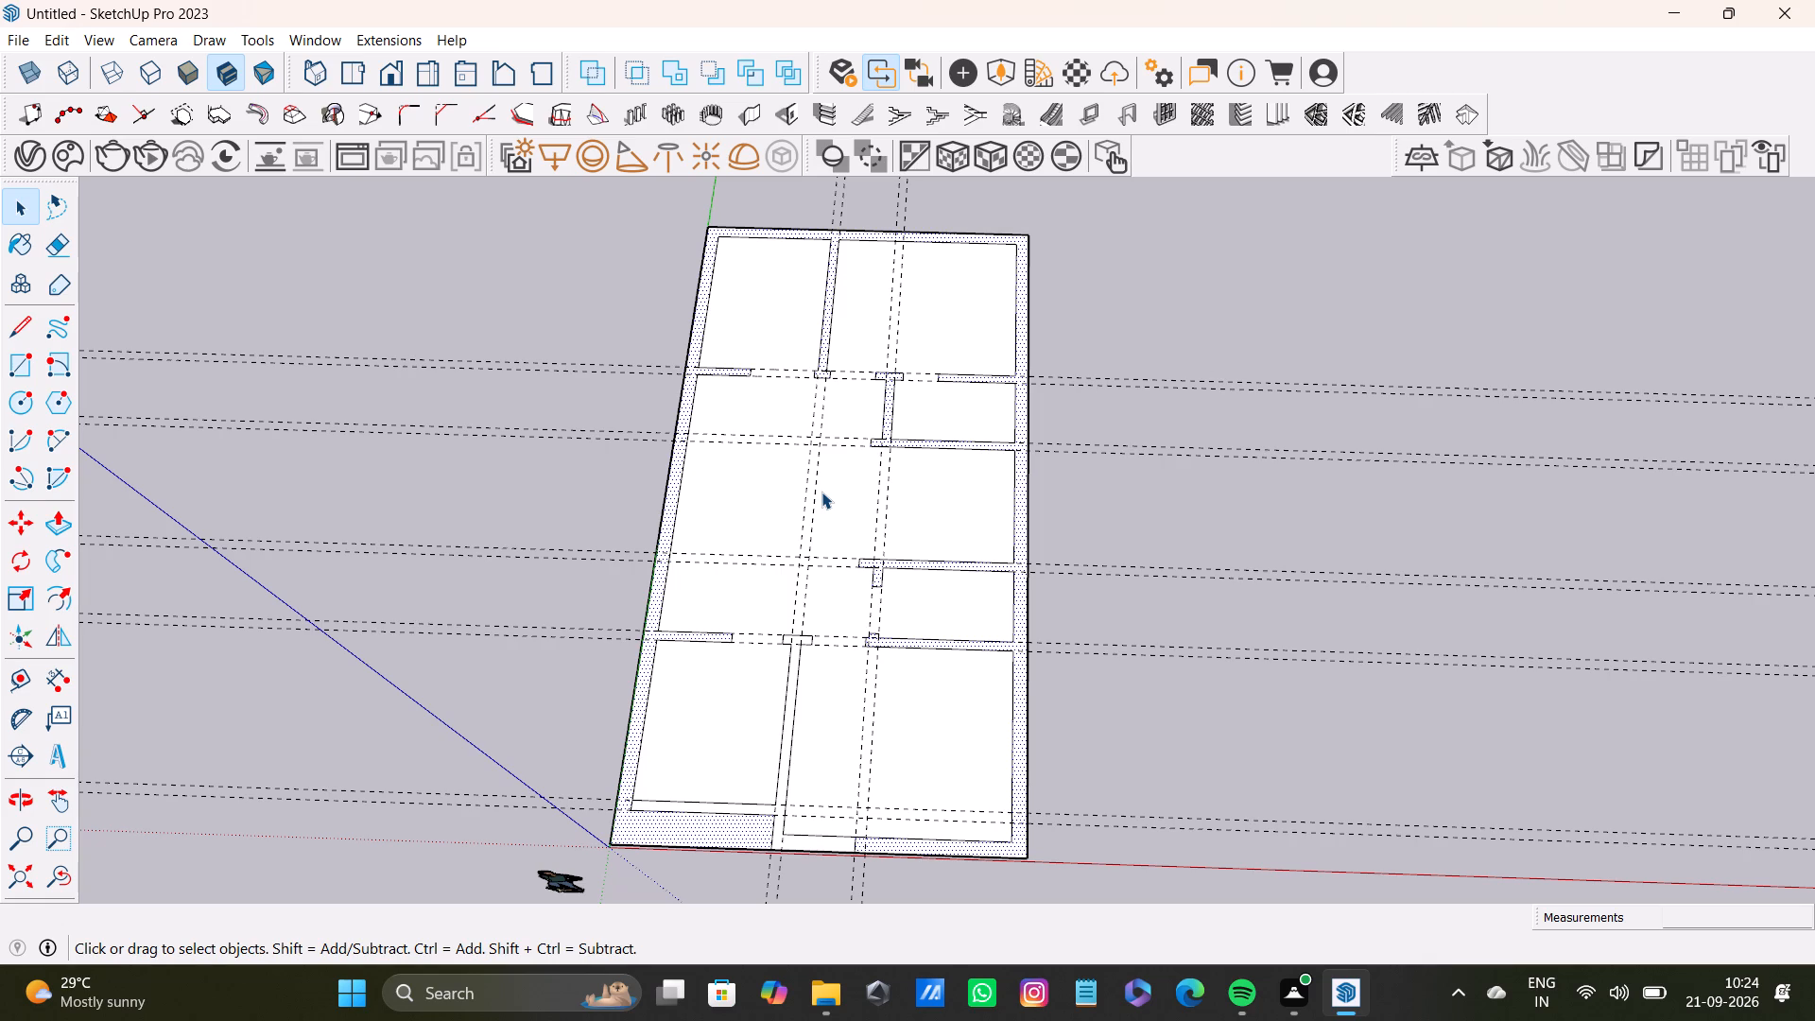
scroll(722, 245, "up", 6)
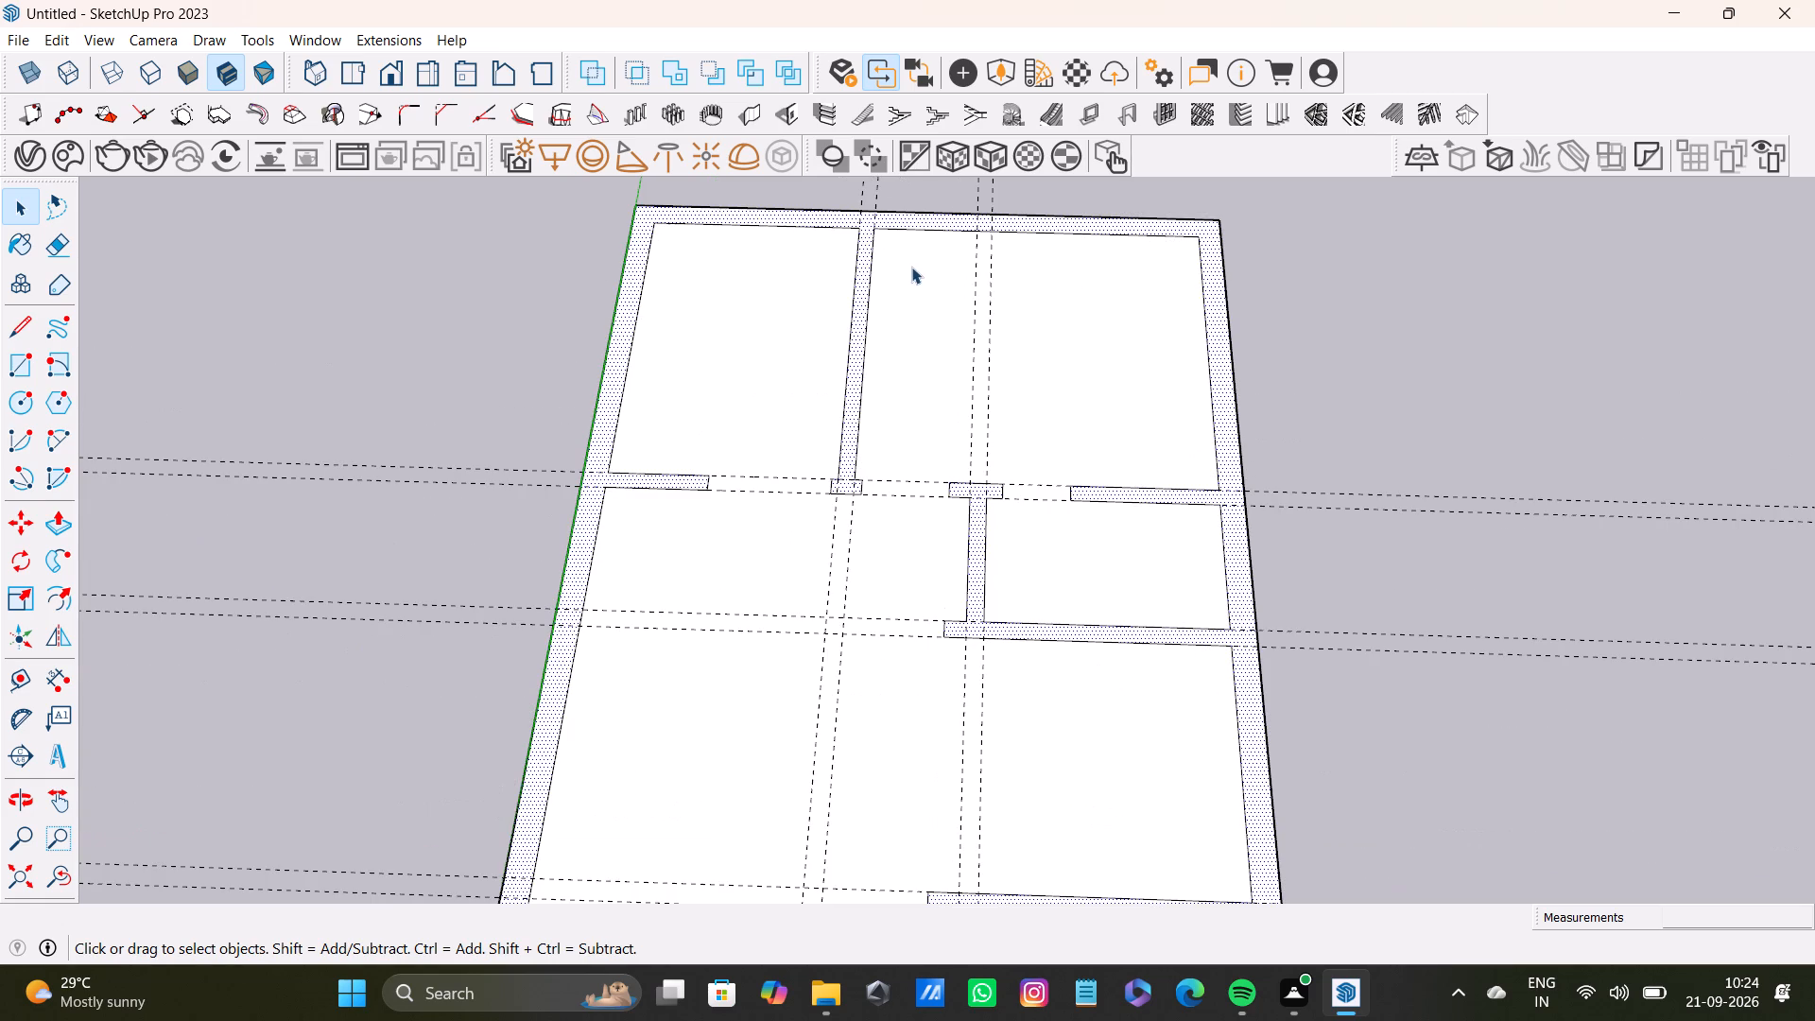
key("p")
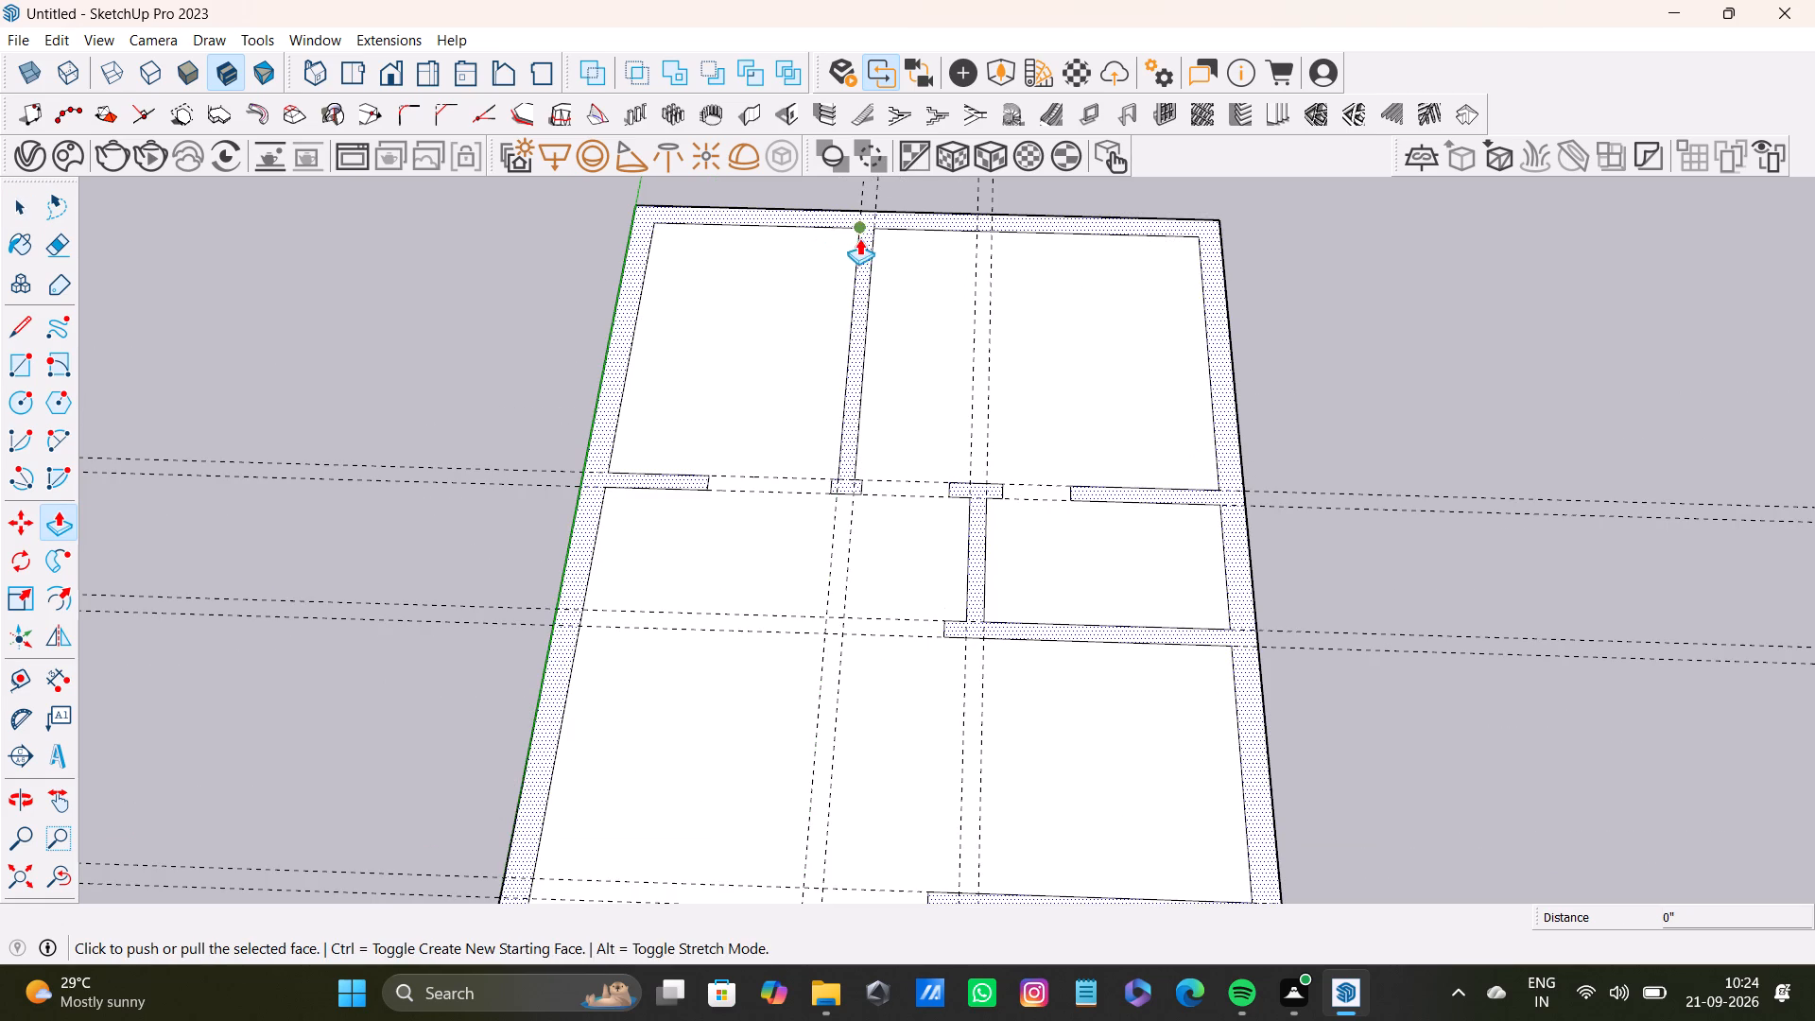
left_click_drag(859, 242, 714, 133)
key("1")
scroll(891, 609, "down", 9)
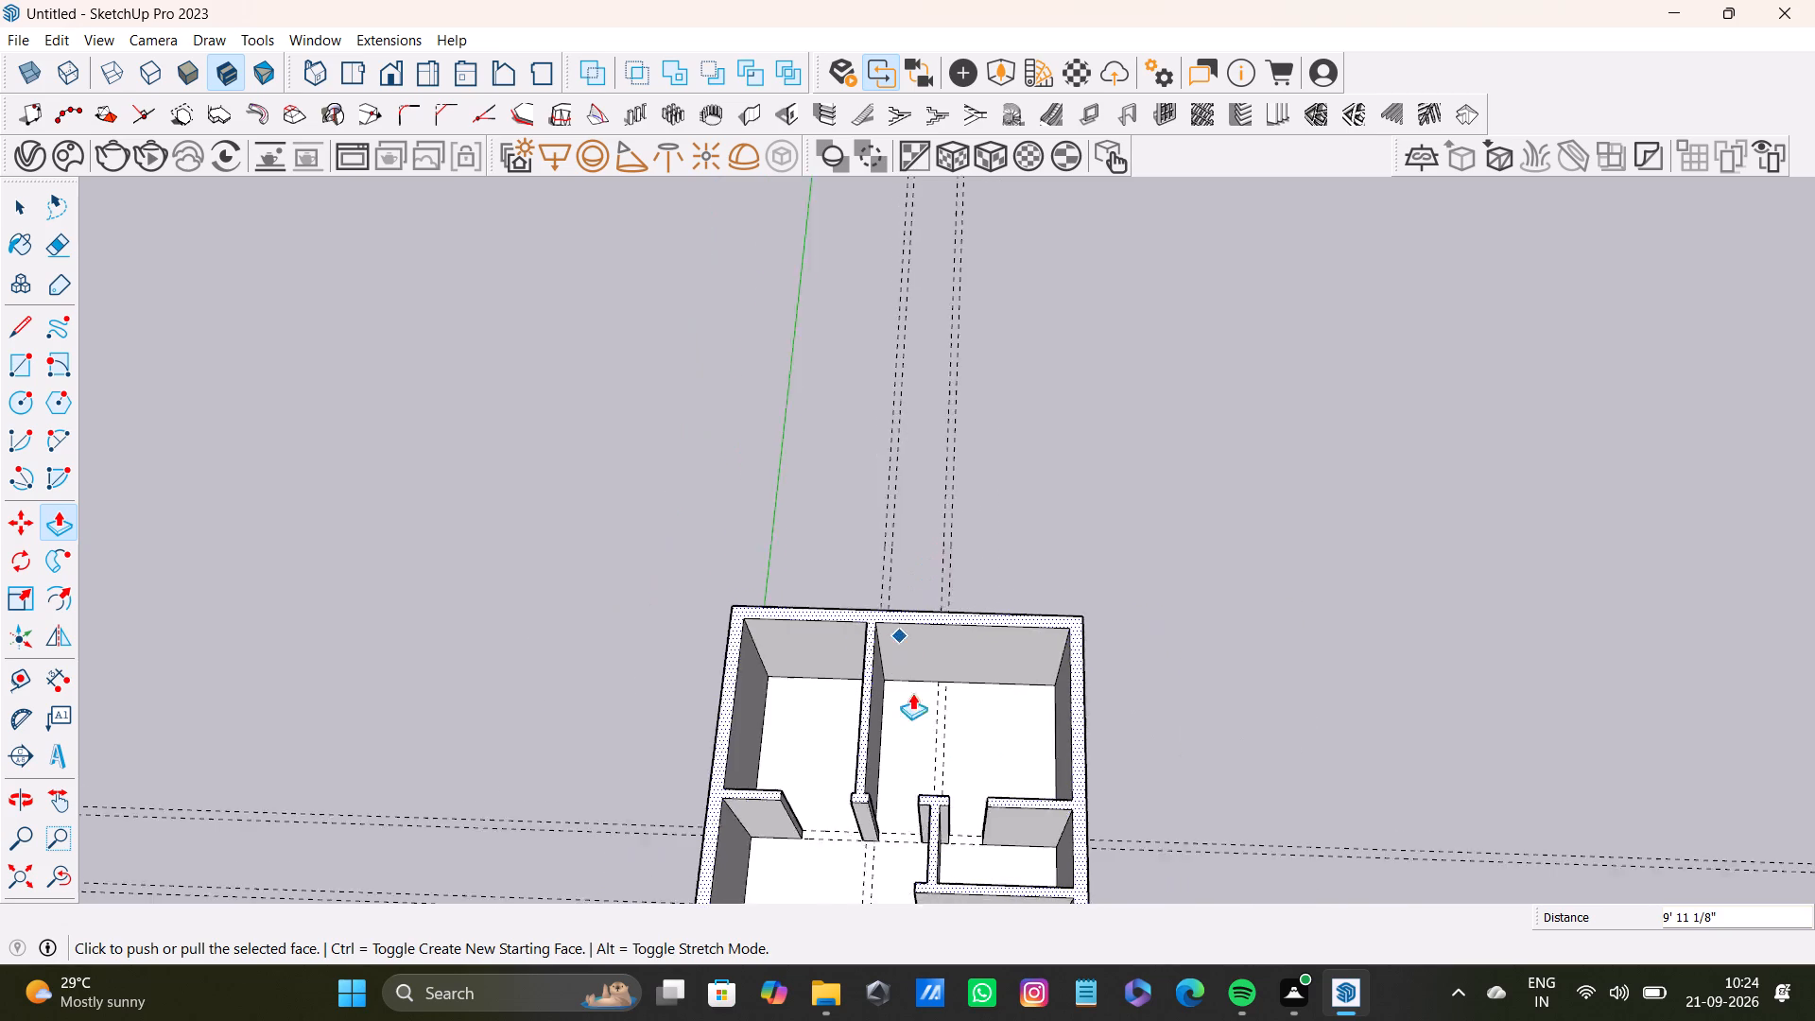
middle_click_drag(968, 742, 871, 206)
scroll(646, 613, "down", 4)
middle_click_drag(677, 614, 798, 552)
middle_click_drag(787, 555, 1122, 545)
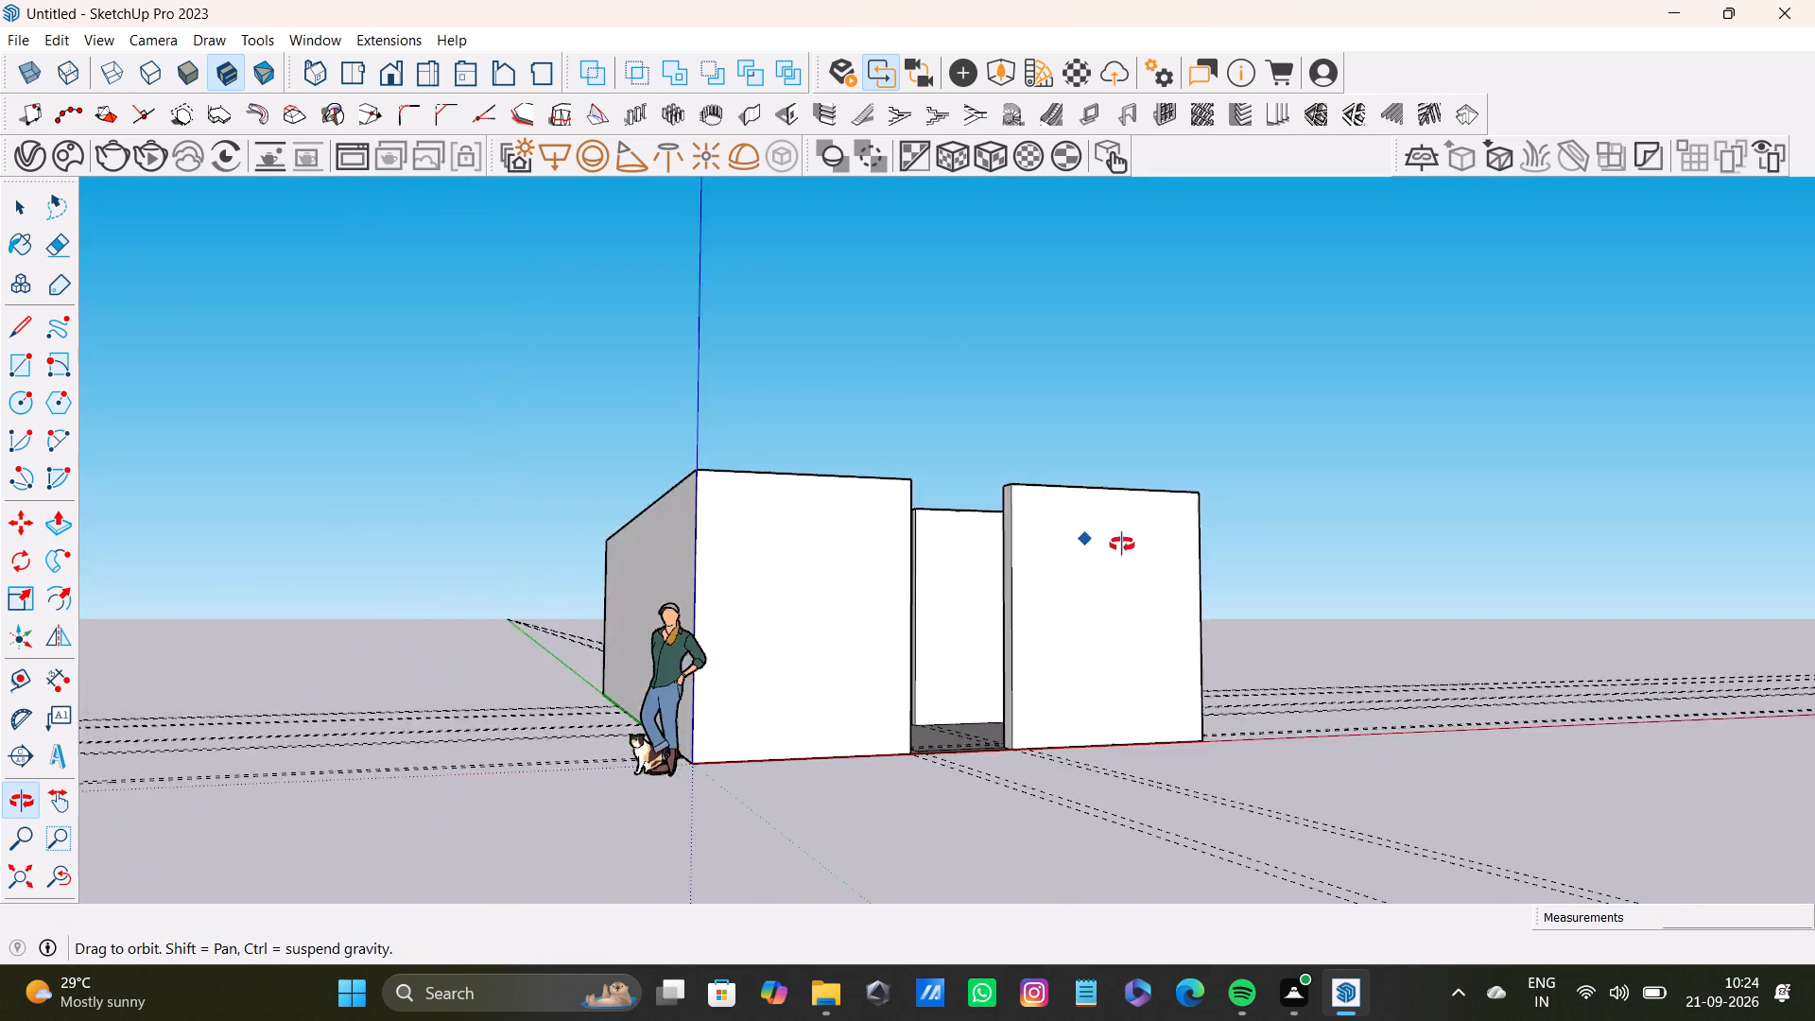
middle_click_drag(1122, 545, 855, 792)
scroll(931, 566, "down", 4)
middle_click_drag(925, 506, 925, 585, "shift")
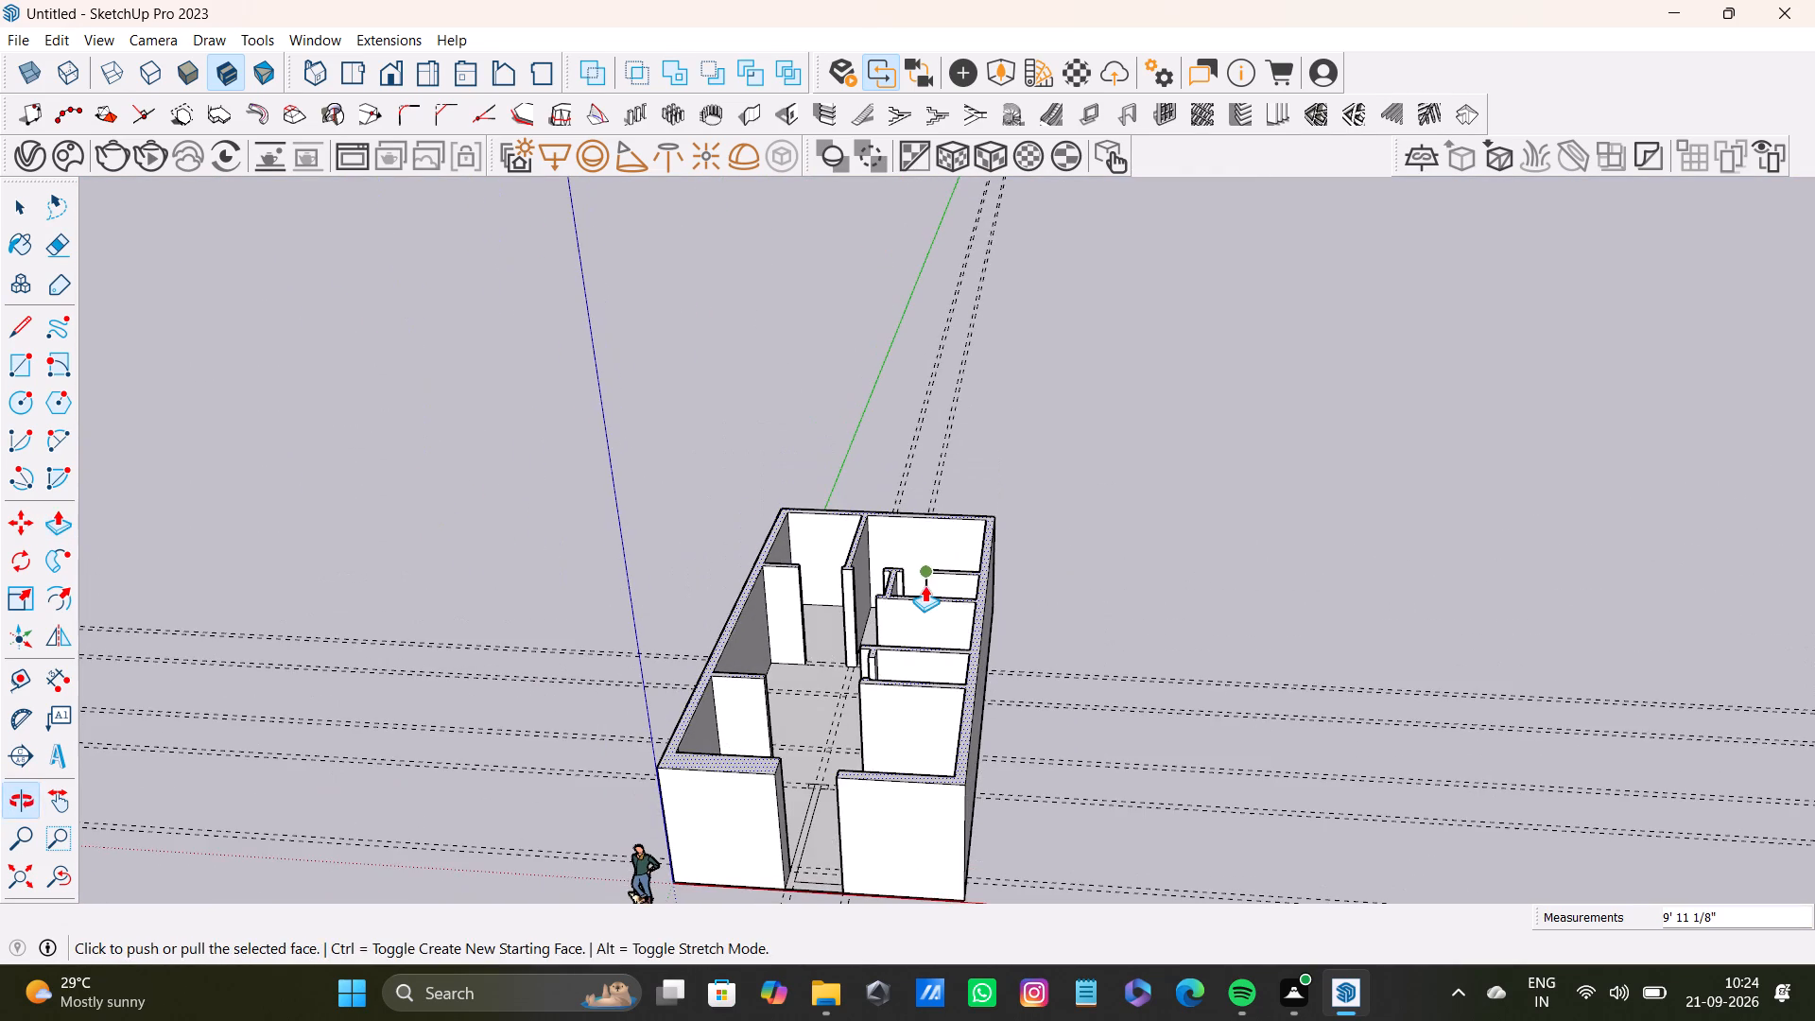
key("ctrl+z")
Extrude the connected wall face upward by 10'.
left_click_drag(751, 685, 762, 657)
left_click_drag(756, 691, 756, 597)
type("1-0")
key("BackSpace")
key("BackSpace")
type("0'")
key("Return")
key("space")
Extrude the remaining flat face of the lengthwise partition and adjoining end wall up to the 10' wall height.
scroll(787, 770, "up", 4)
scroll(775, 659, "down", 3)
middle_click_drag(809, 686, 877, 542, "shift")
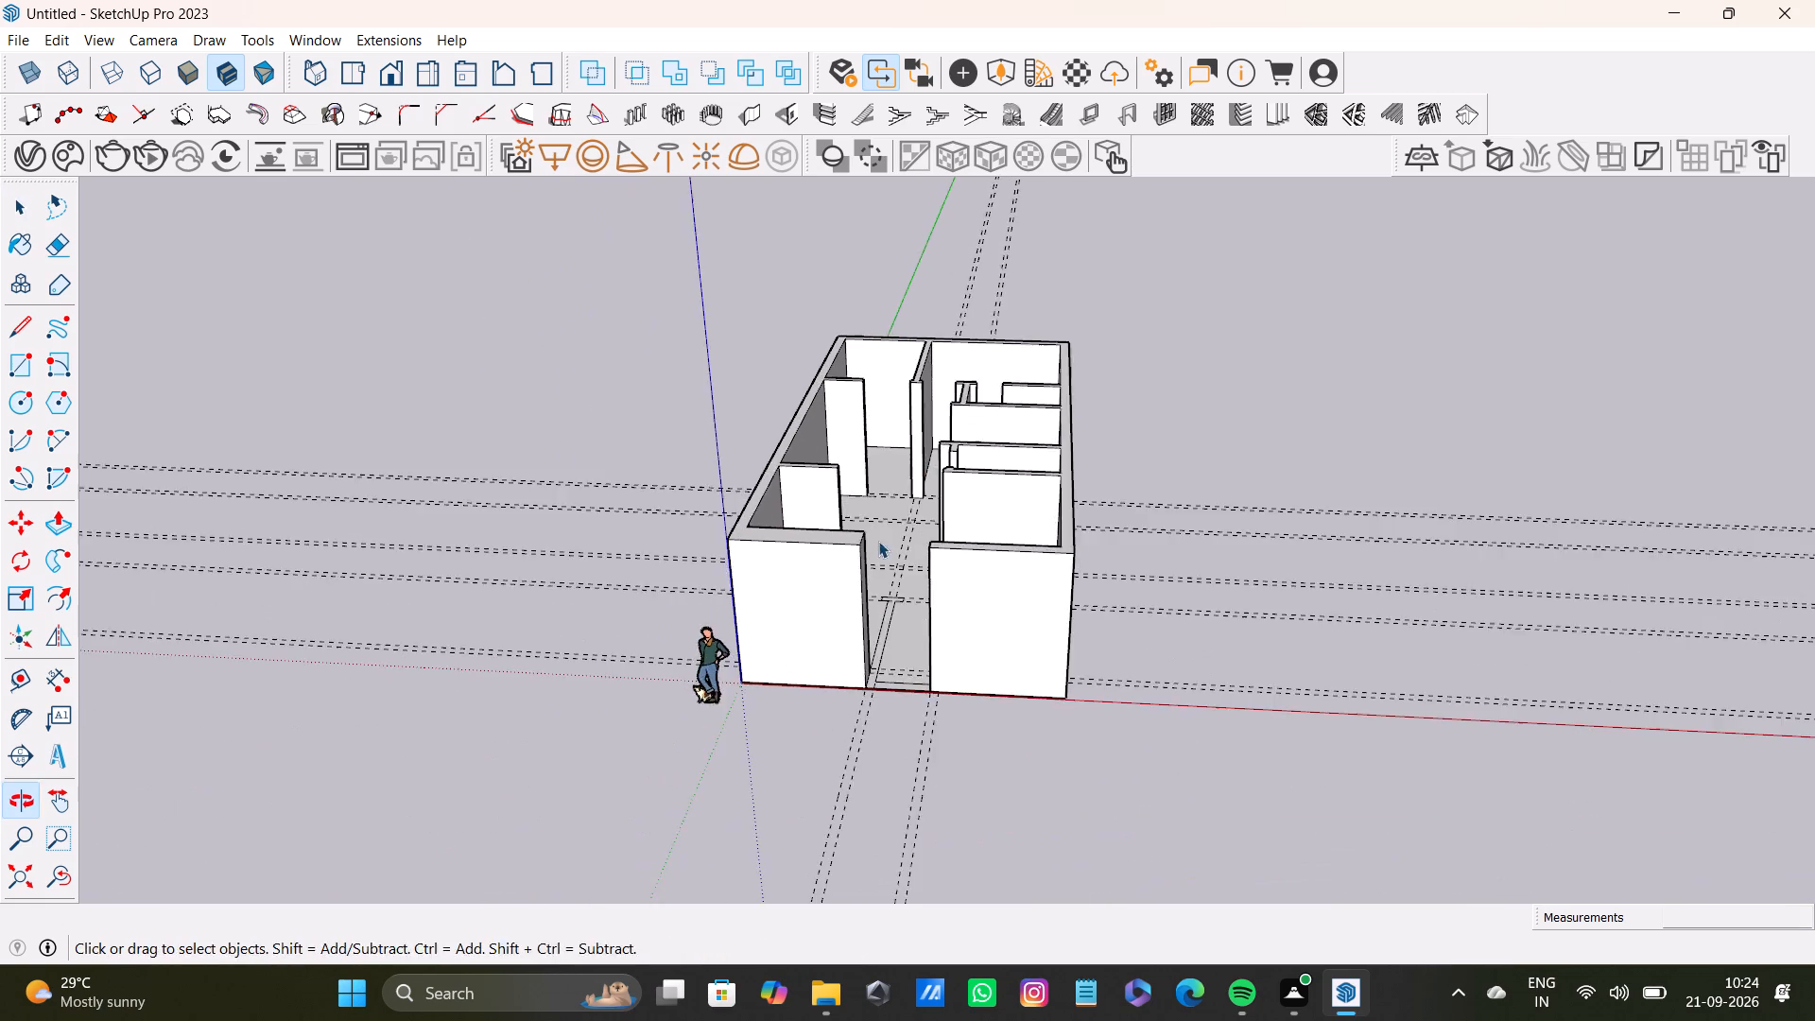
middle_click_drag(878, 550, 848, 804)
scroll(870, 690, "up", 9)
middle_click_drag(892, 659, 519, 787)
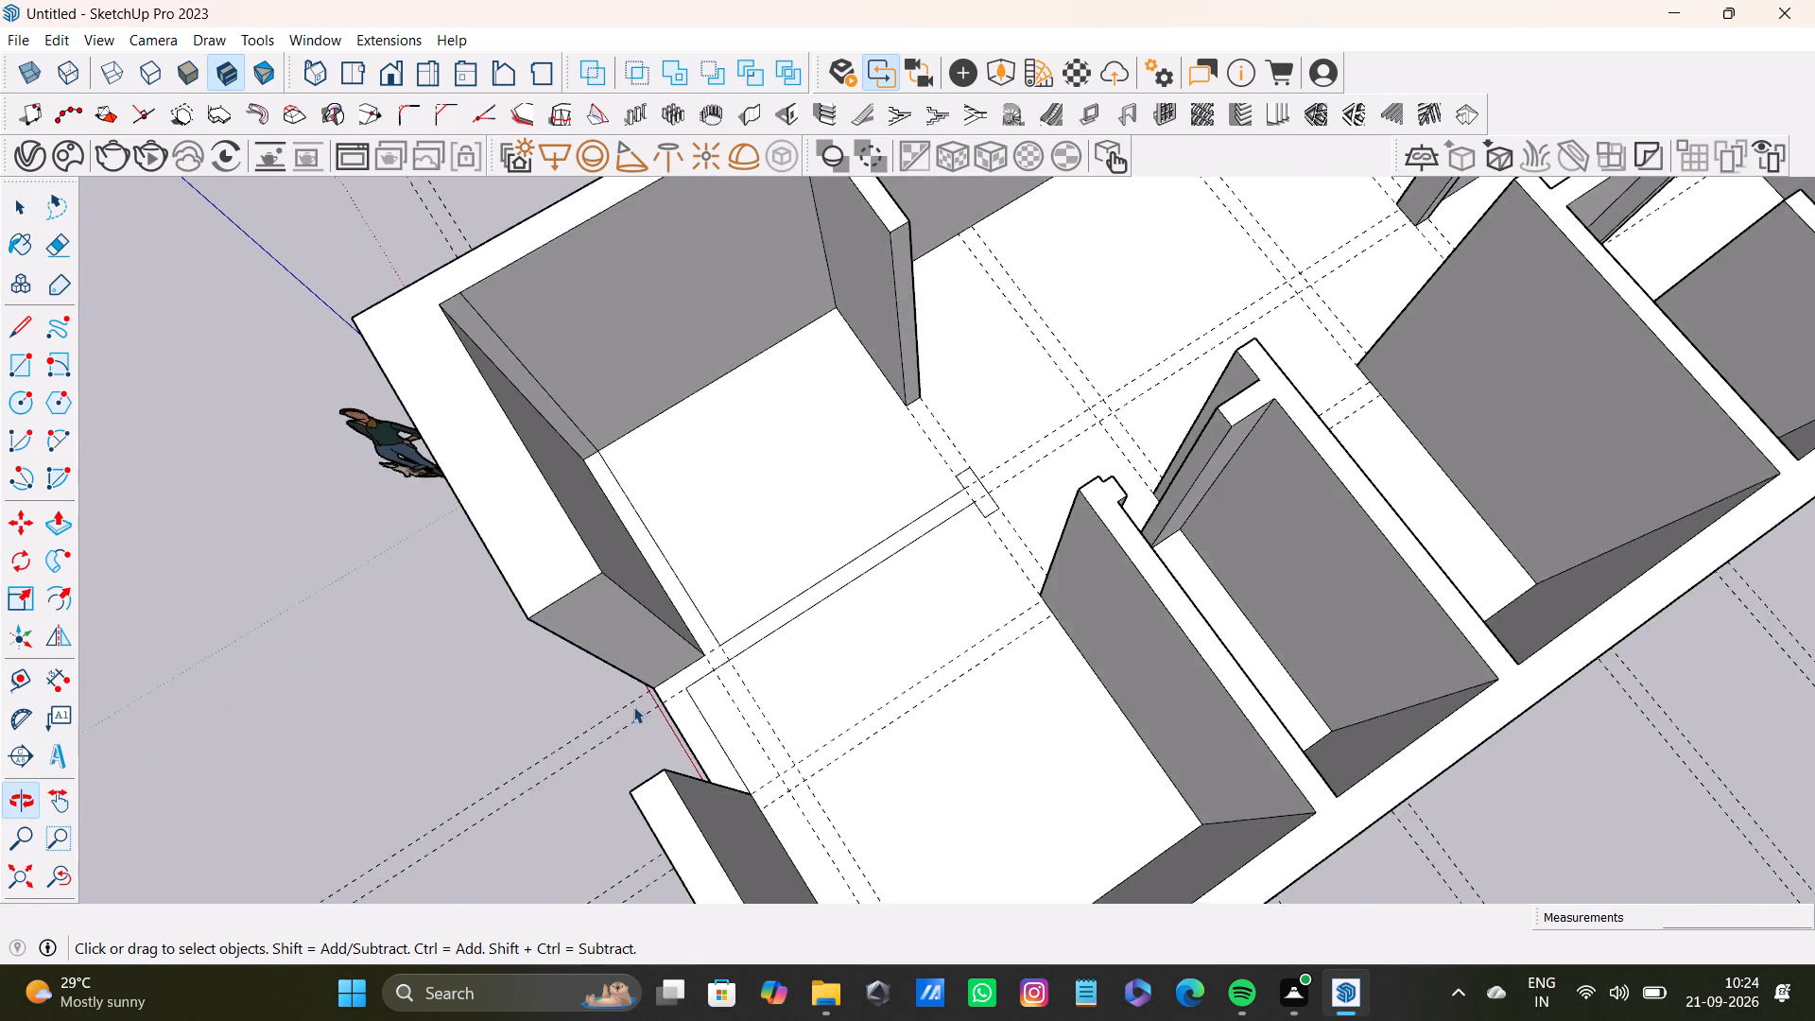
scroll(686, 680, "up", 6)
left_click(742, 635)
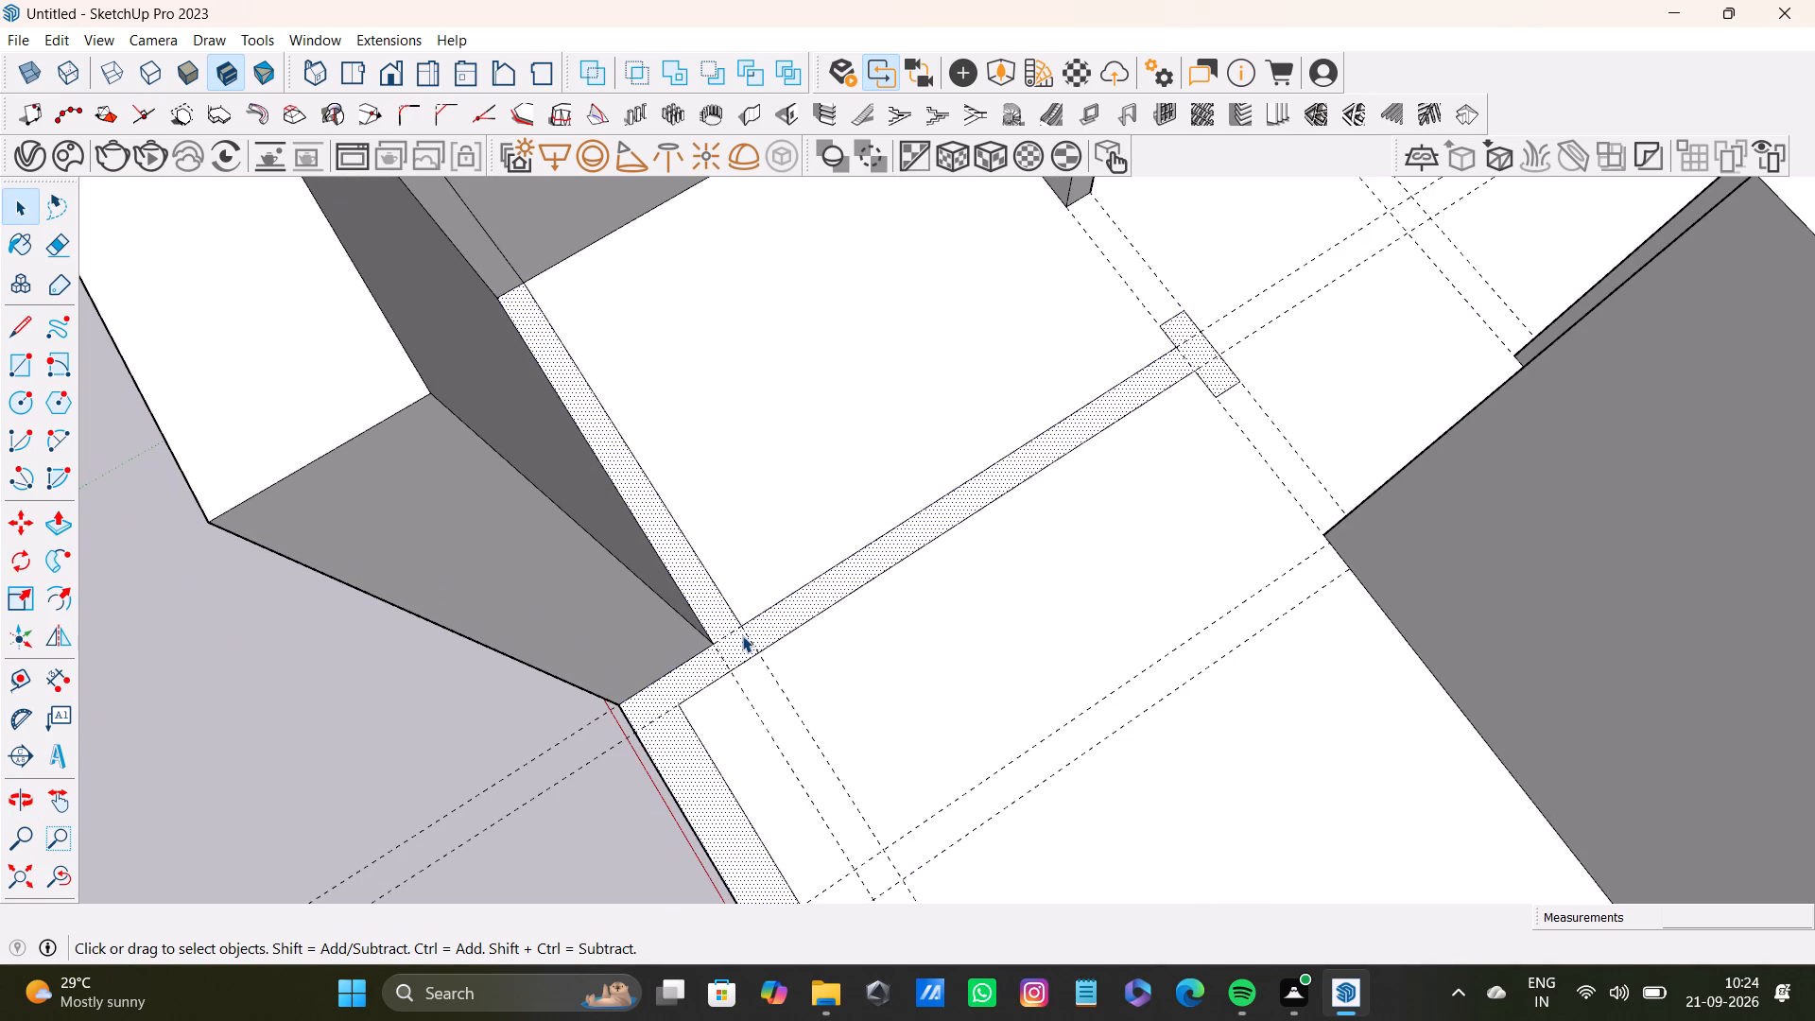
scroll(769, 665, "down", 4)
middle_click_drag(801, 712, 873, 664)
scroll(830, 696, "down", 1)
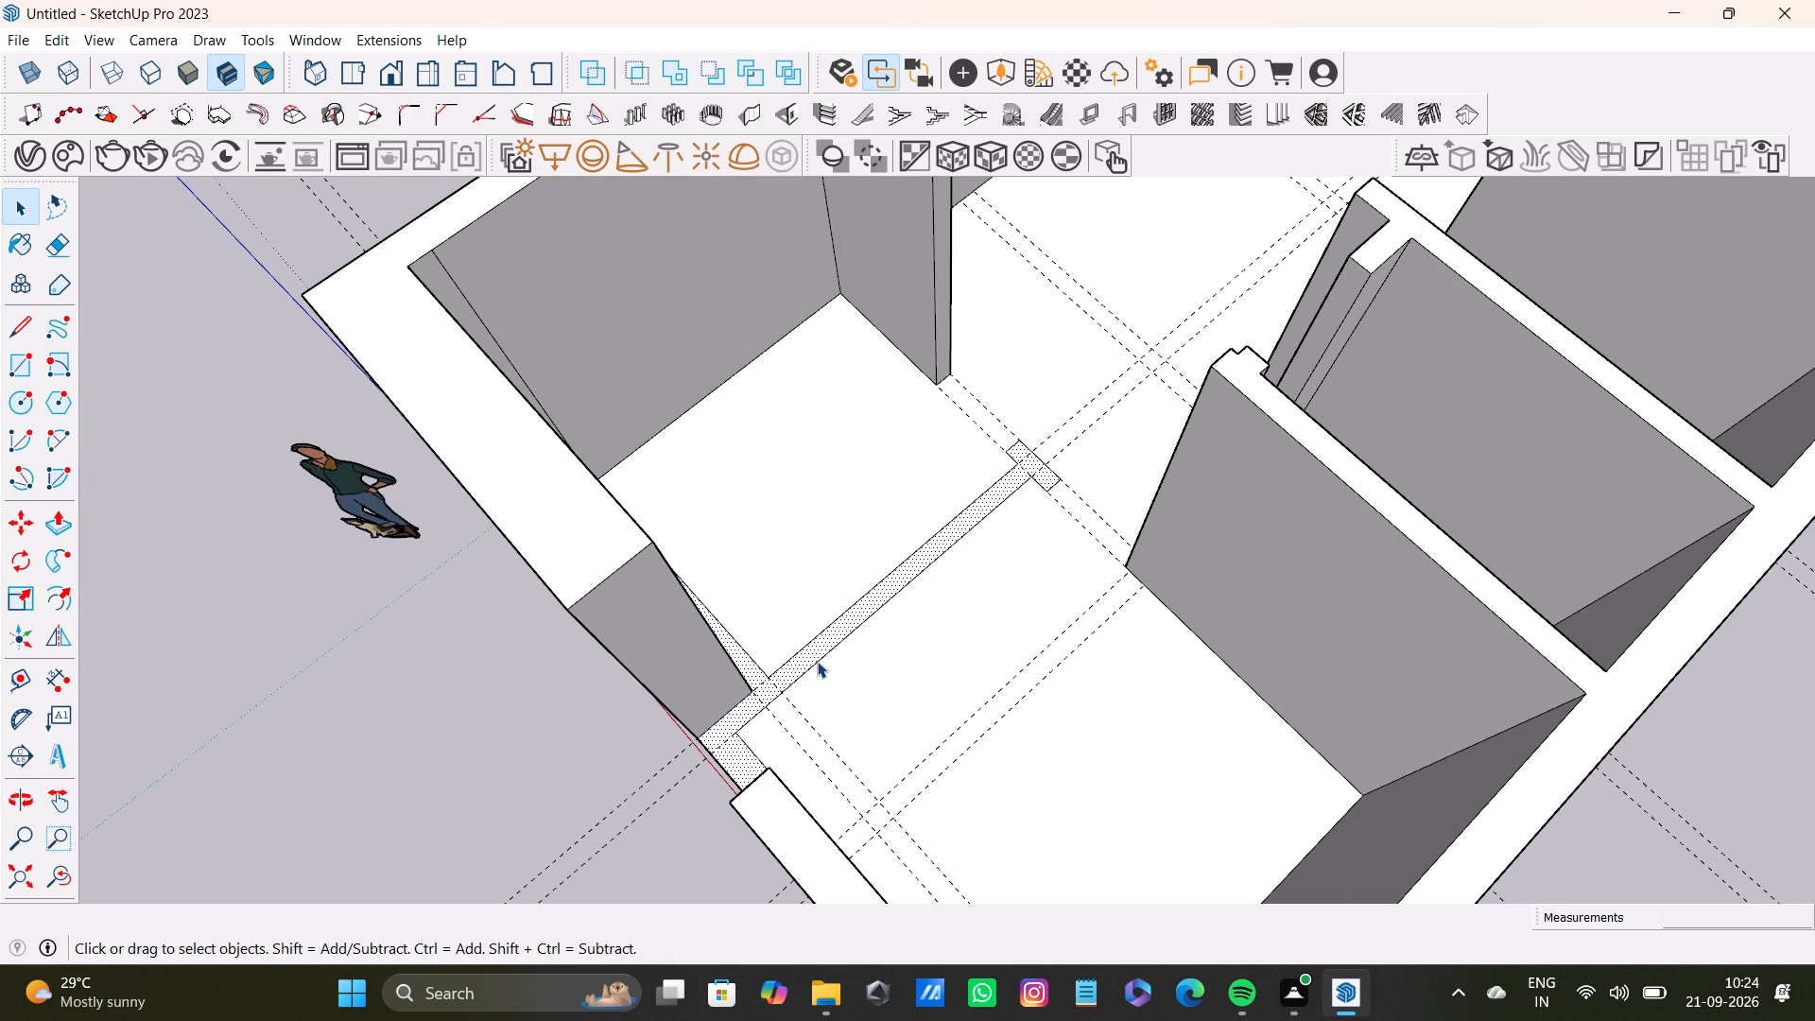
key("p")
left_click_drag(728, 737, 597, 580)
Draw a line across the end wall's top from the cross partition's inner corner to the outer edge near the origin.
scroll(582, 643, "down", 4)
middle_click_drag(642, 729, 1048, 577)
scroll(391, 690, "up", 4)
middle_click_drag(734, 636, 718, 514, "shift")
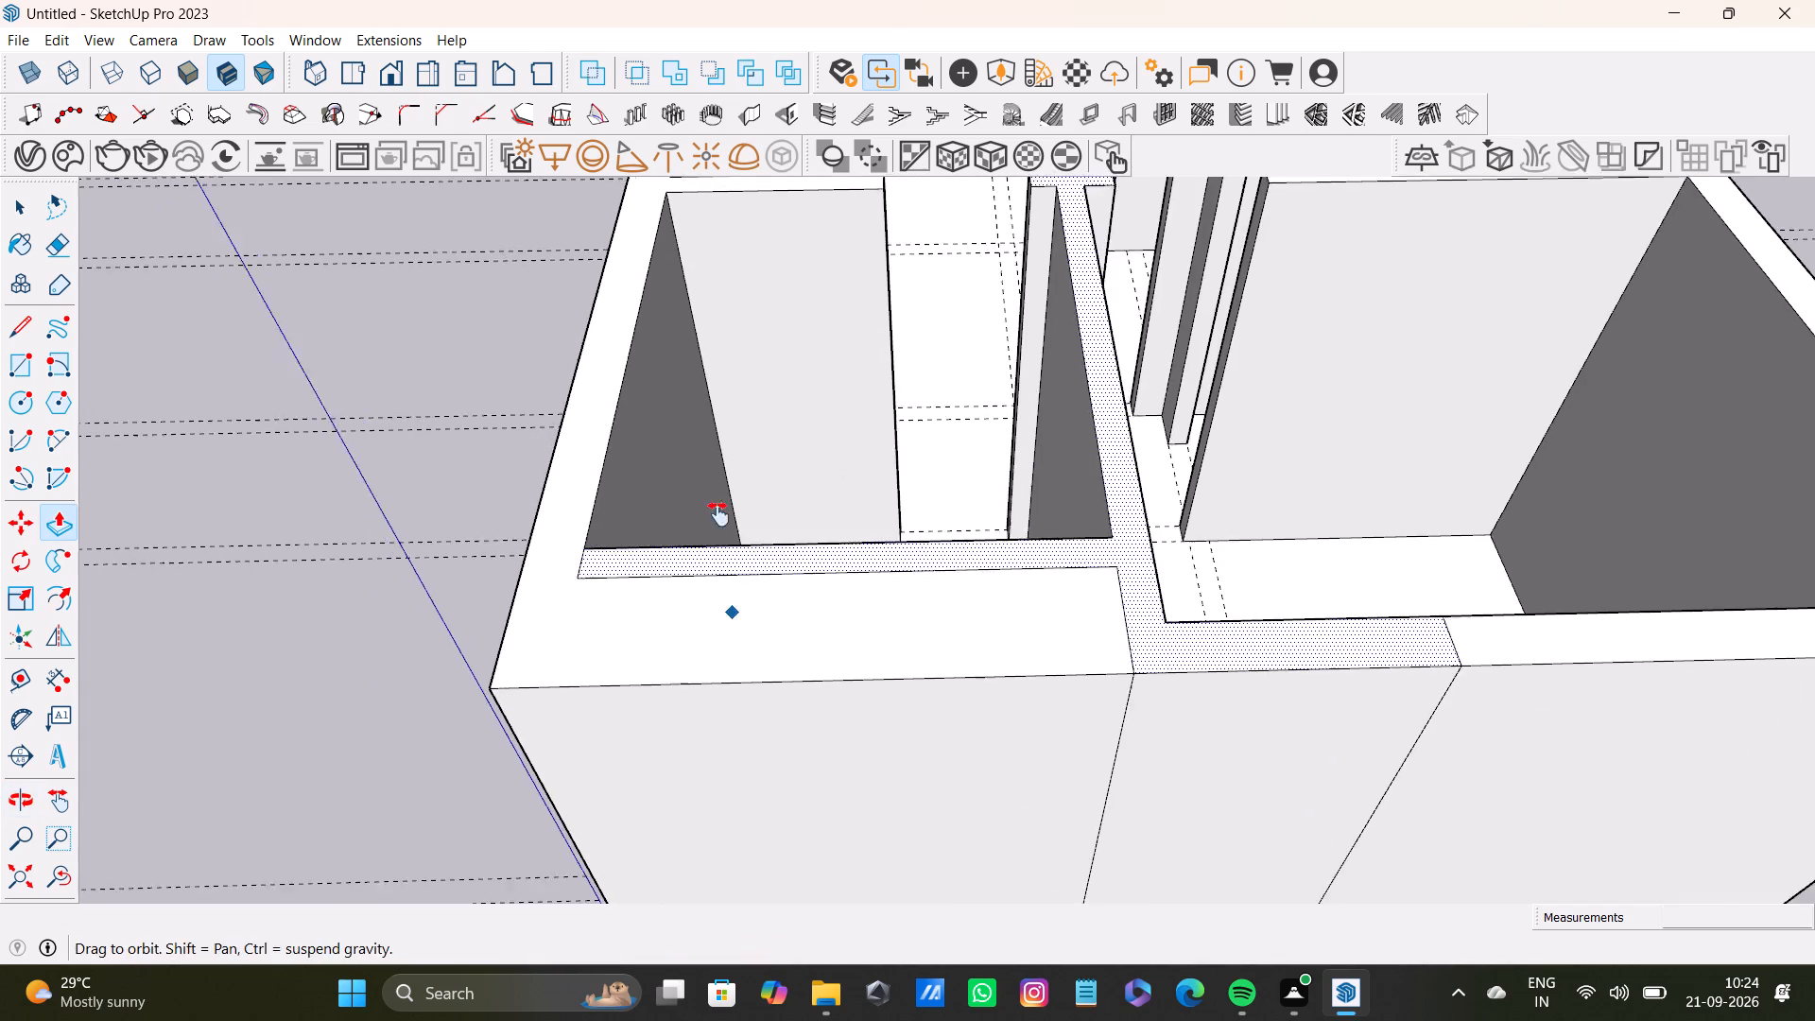
middle_click_drag(718, 514, 700, 465, "shift")
middle_click_drag(1070, 468, 852, 510)
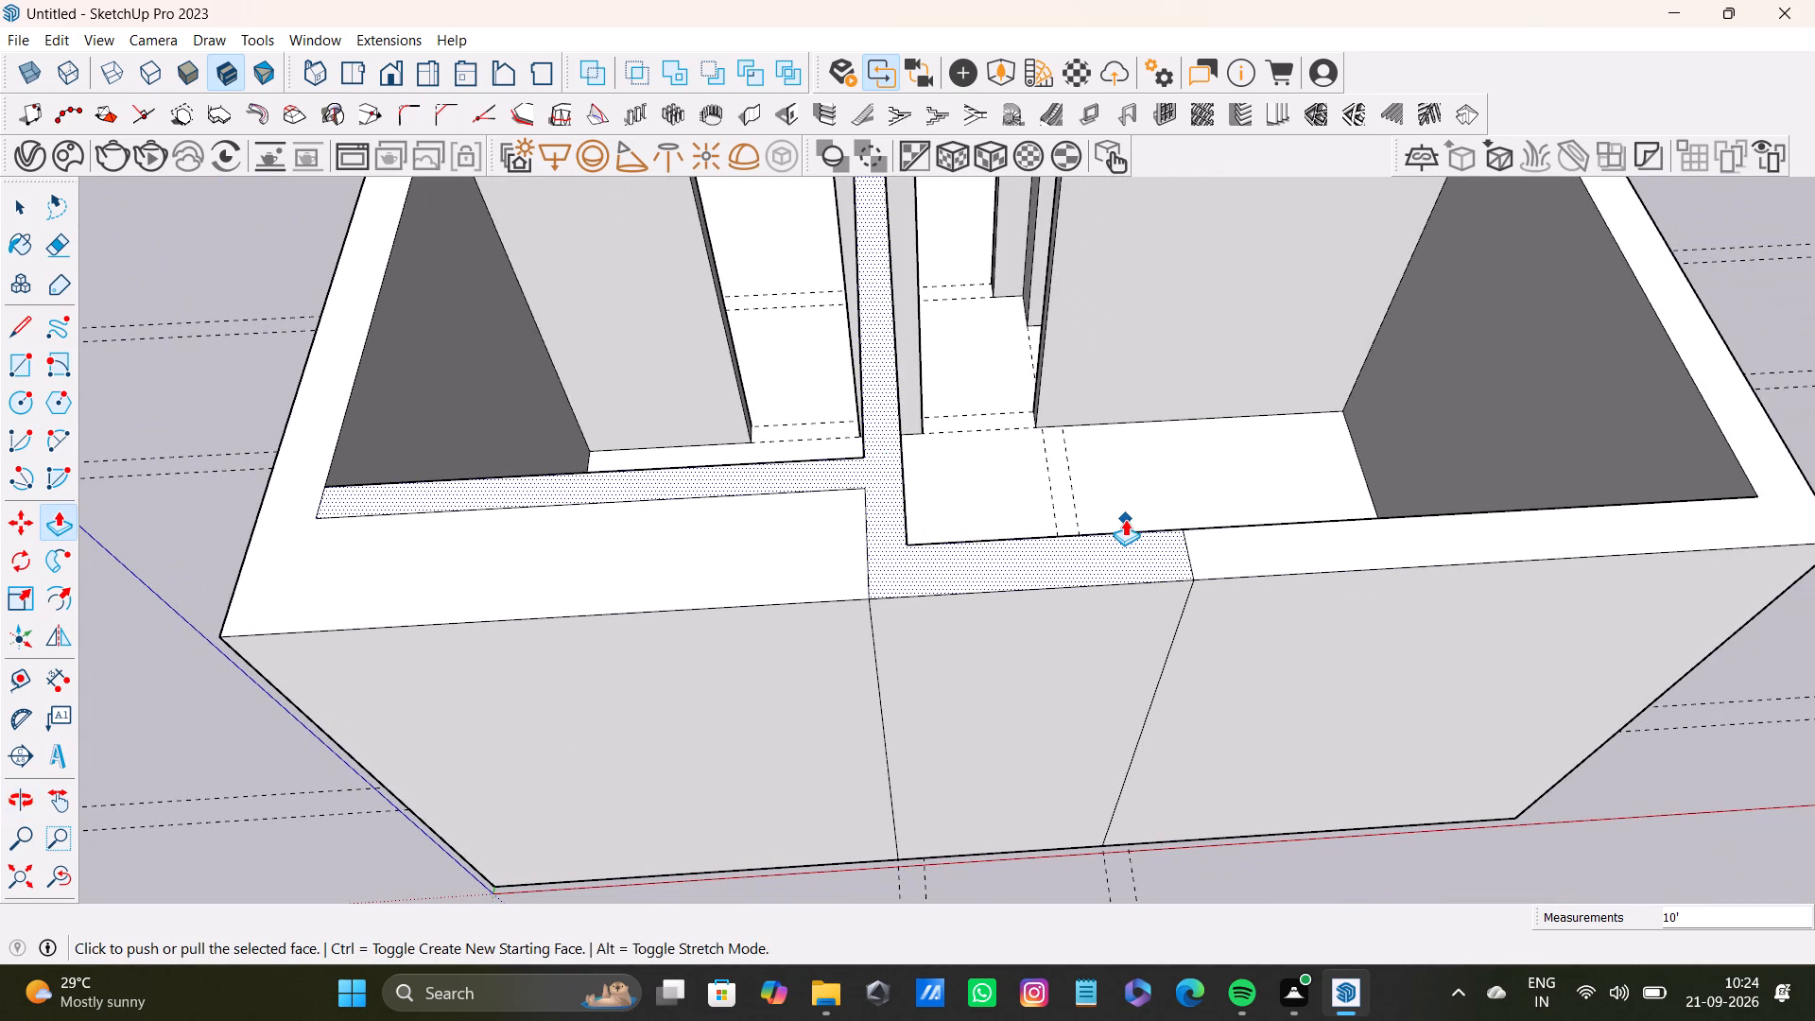
middle_click_drag(767, 540, 987, 593)
key("space")
left_click(611, 619)
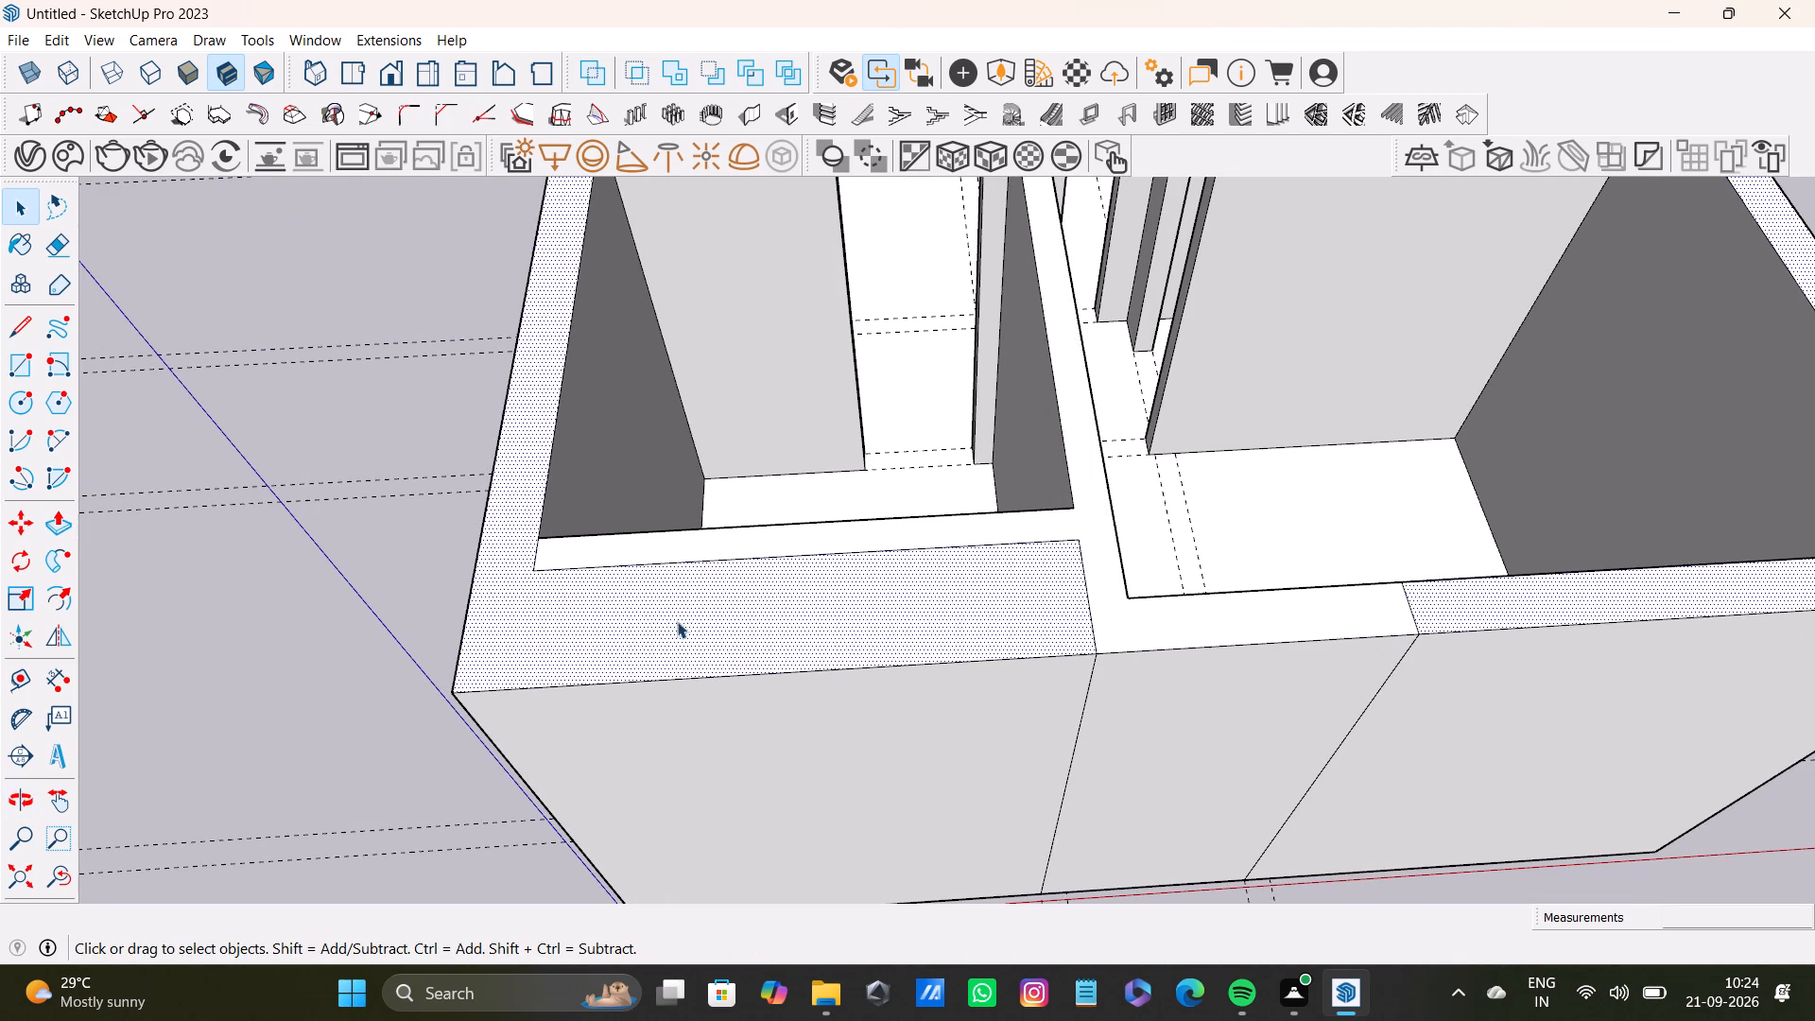
key("l")
left_click(532, 576)
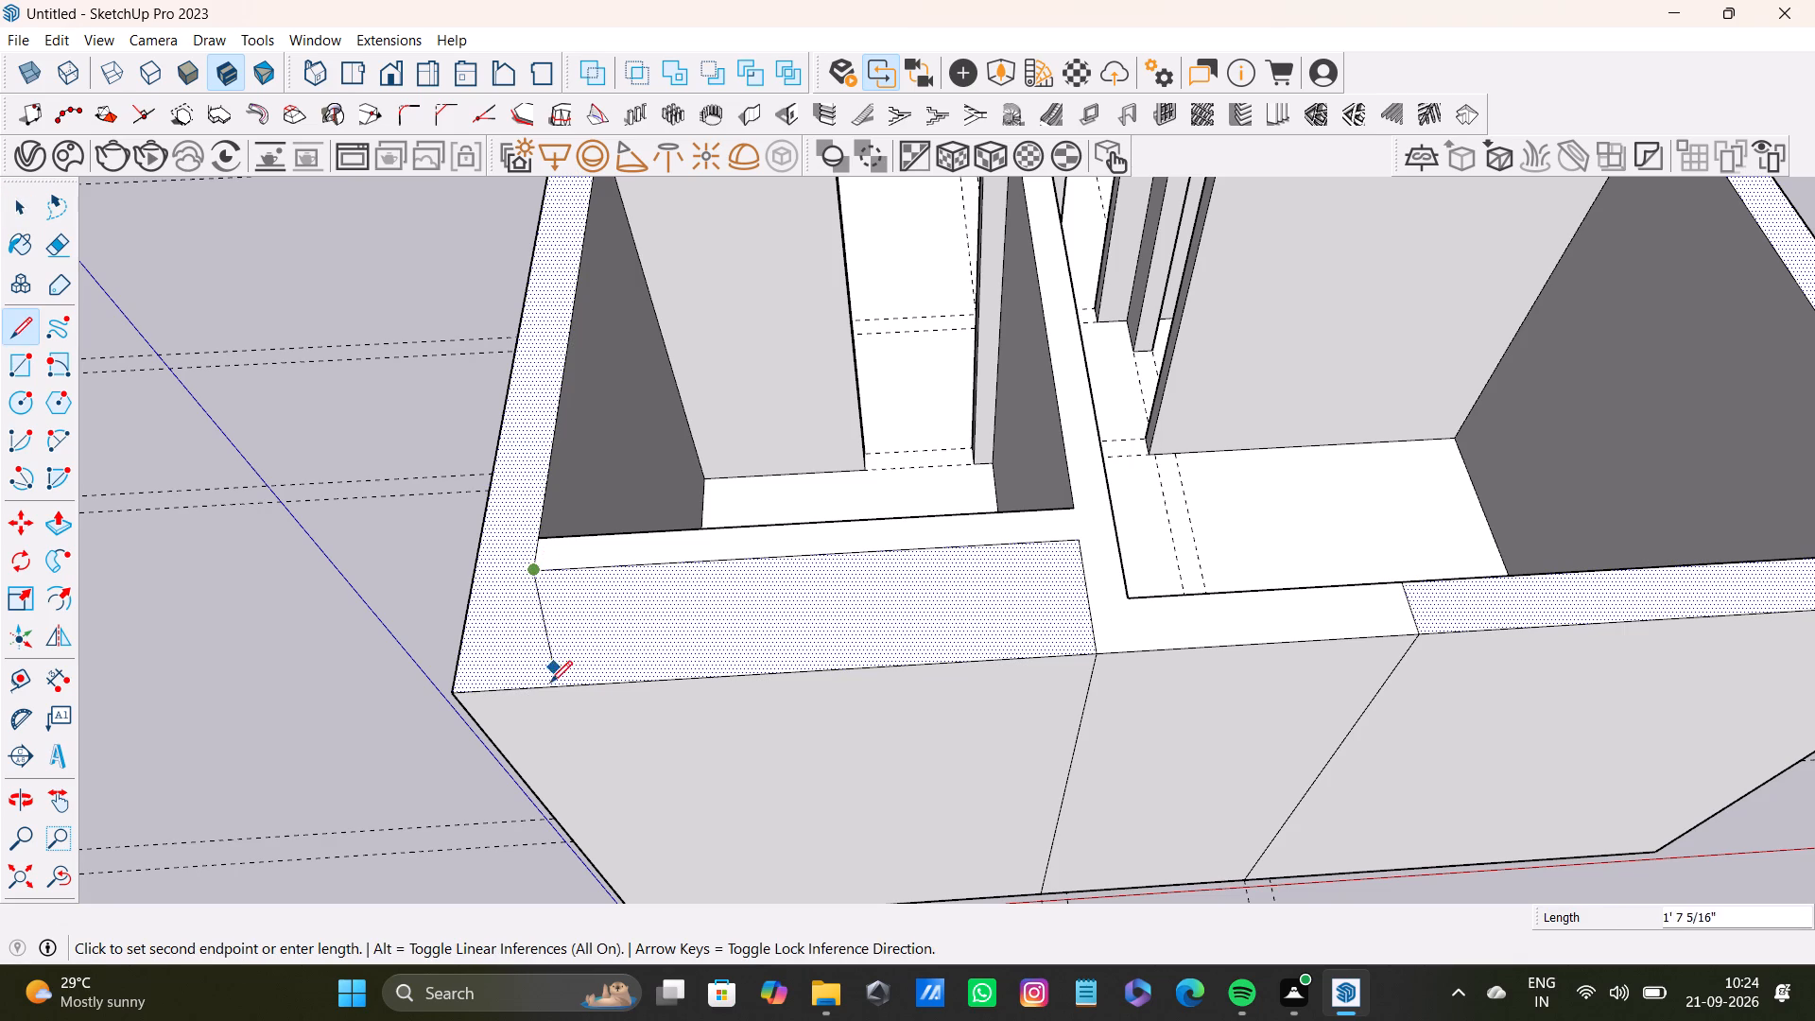
left_click(523, 686)
key("space")
Push the separated thick end-wall block down to ground level, opening a recess in front of the cross partition.
left_click(737, 644)
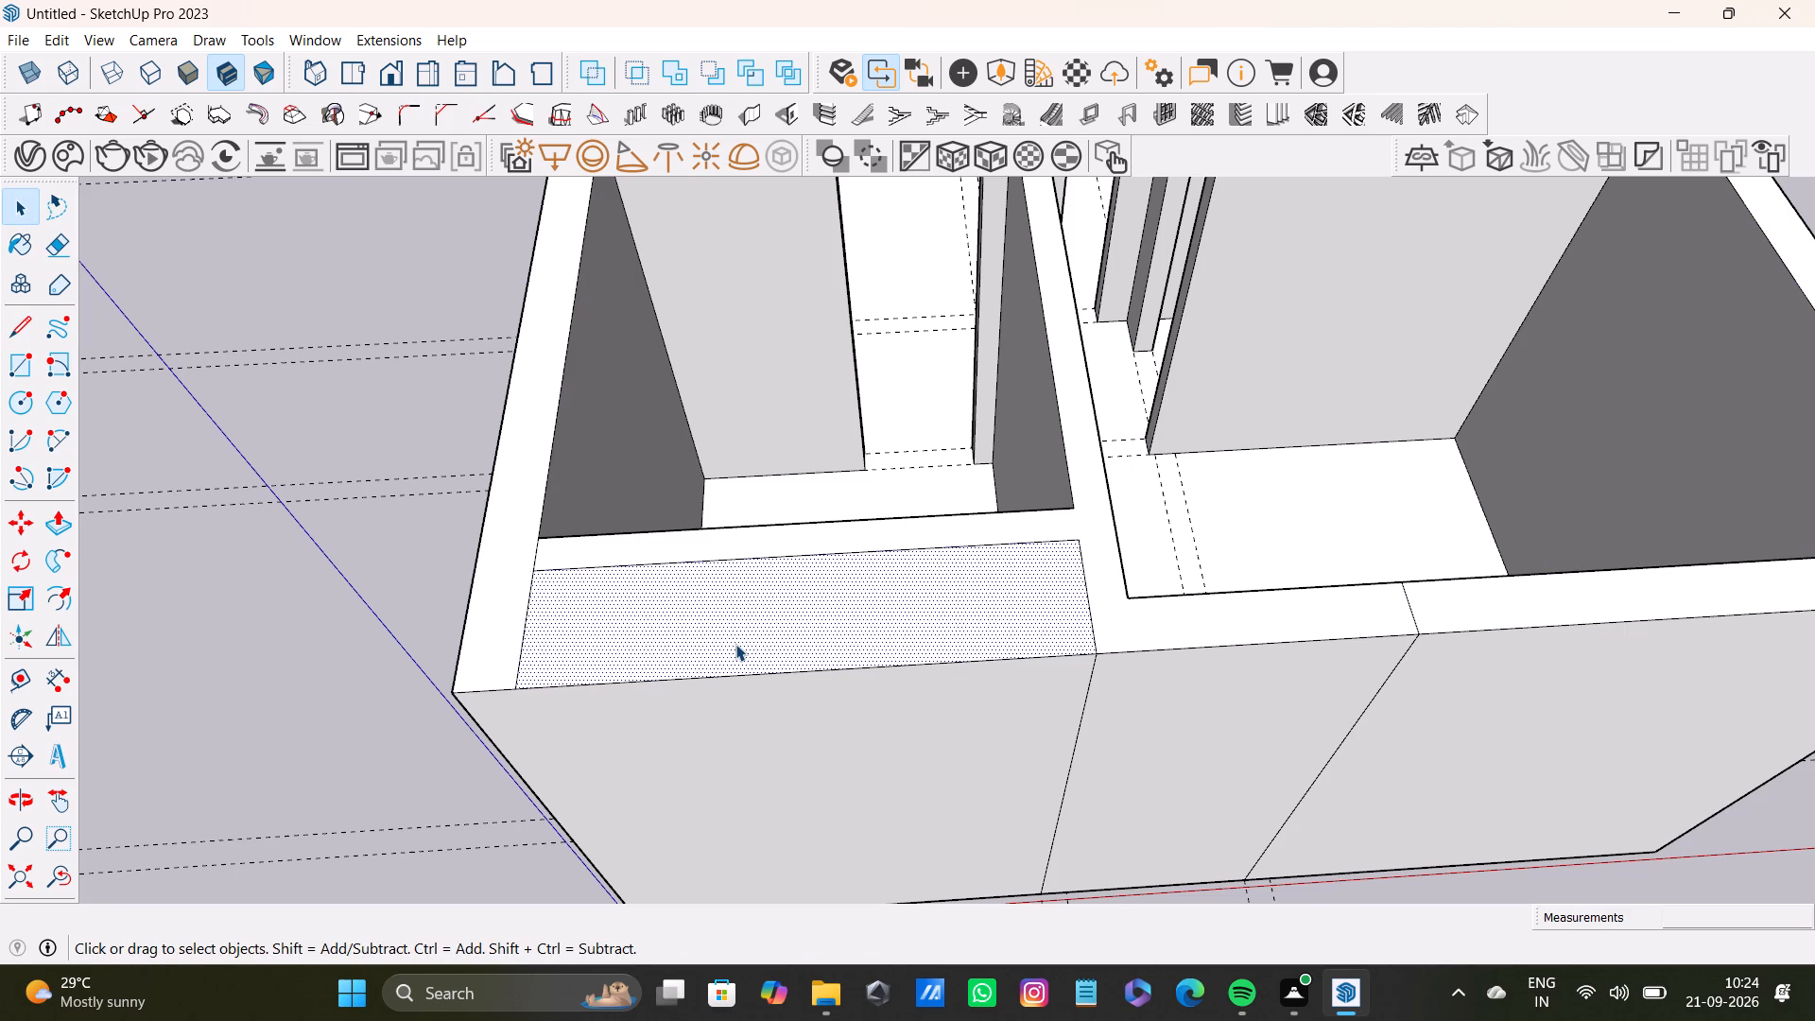
key("p")
left_click_drag(748, 632, 799, 788)
scroll(801, 787, "down", 4)
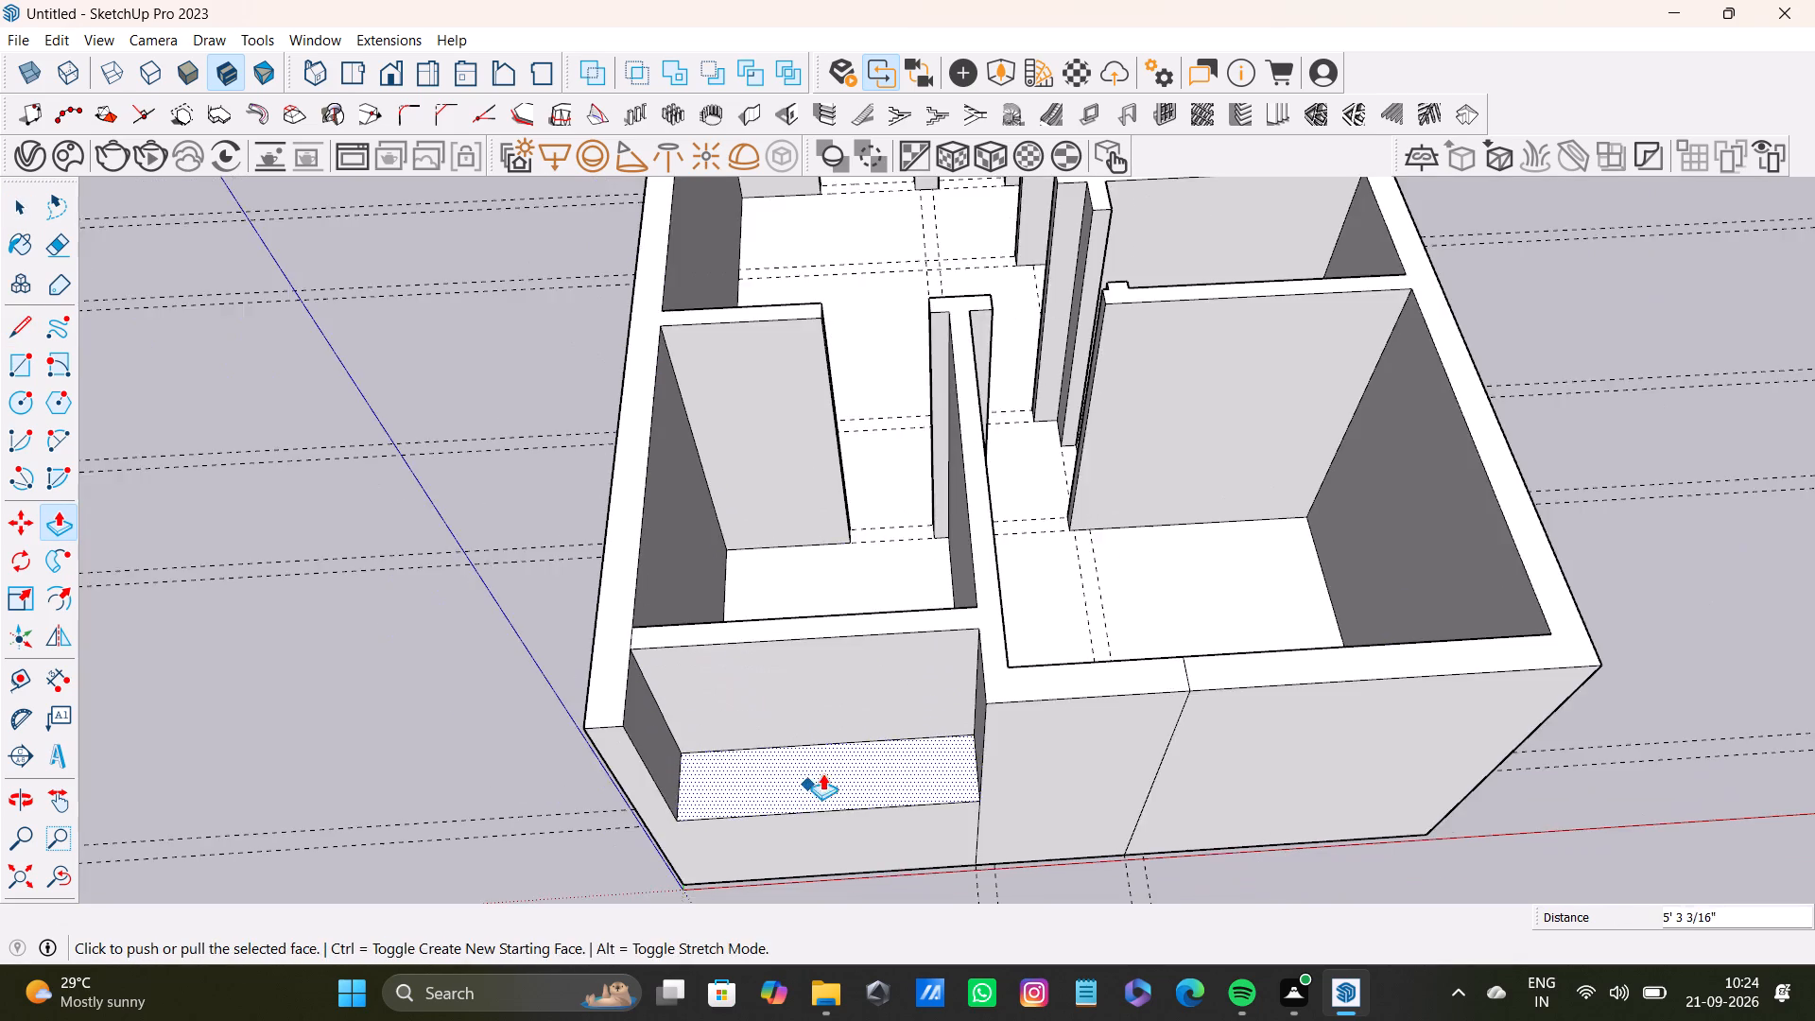
middle_click_drag(826, 771, 796, 580, "shift")
left_click_drag(775, 589, 818, 787)
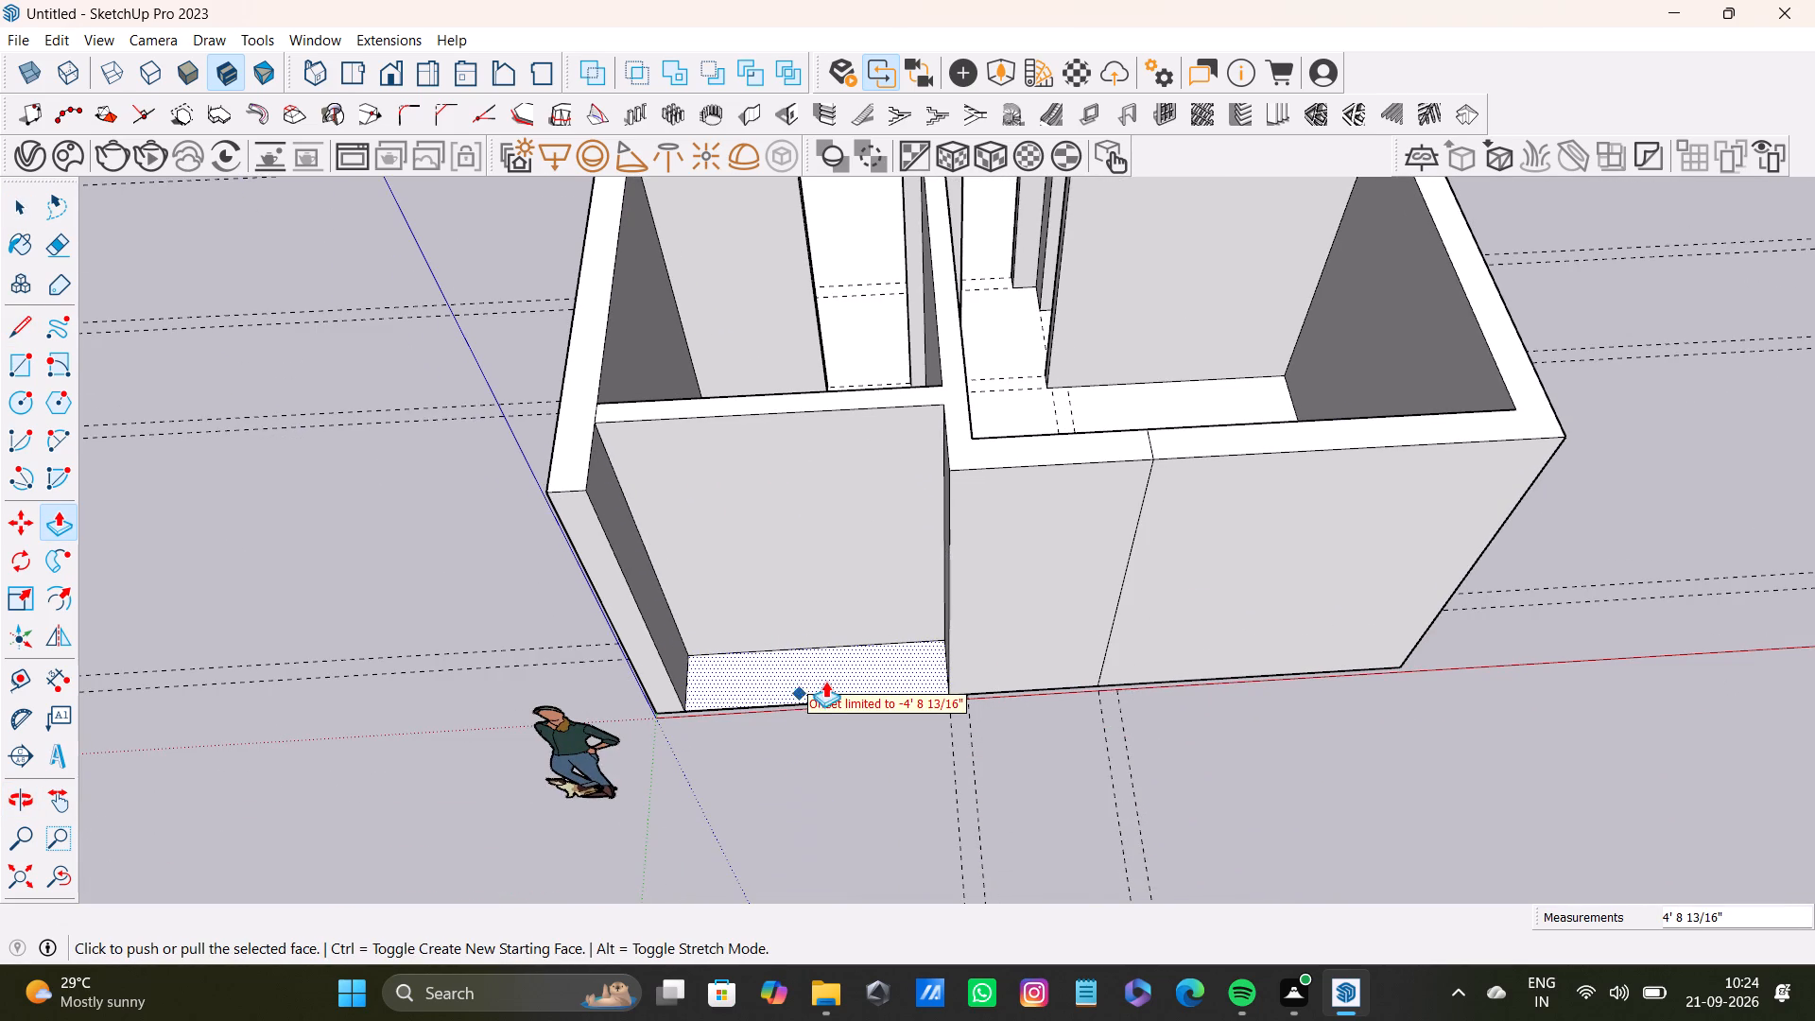
Draw a 6" line across the top of the partition behind the recess, close to its junction with the lengthwise partition.
scroll(731, 685, "up", 4)
middle_click_drag(926, 634, 821, 646)
scroll(846, 592, "down", 4)
middle_click_drag(860, 580, 851, 755, "shift")
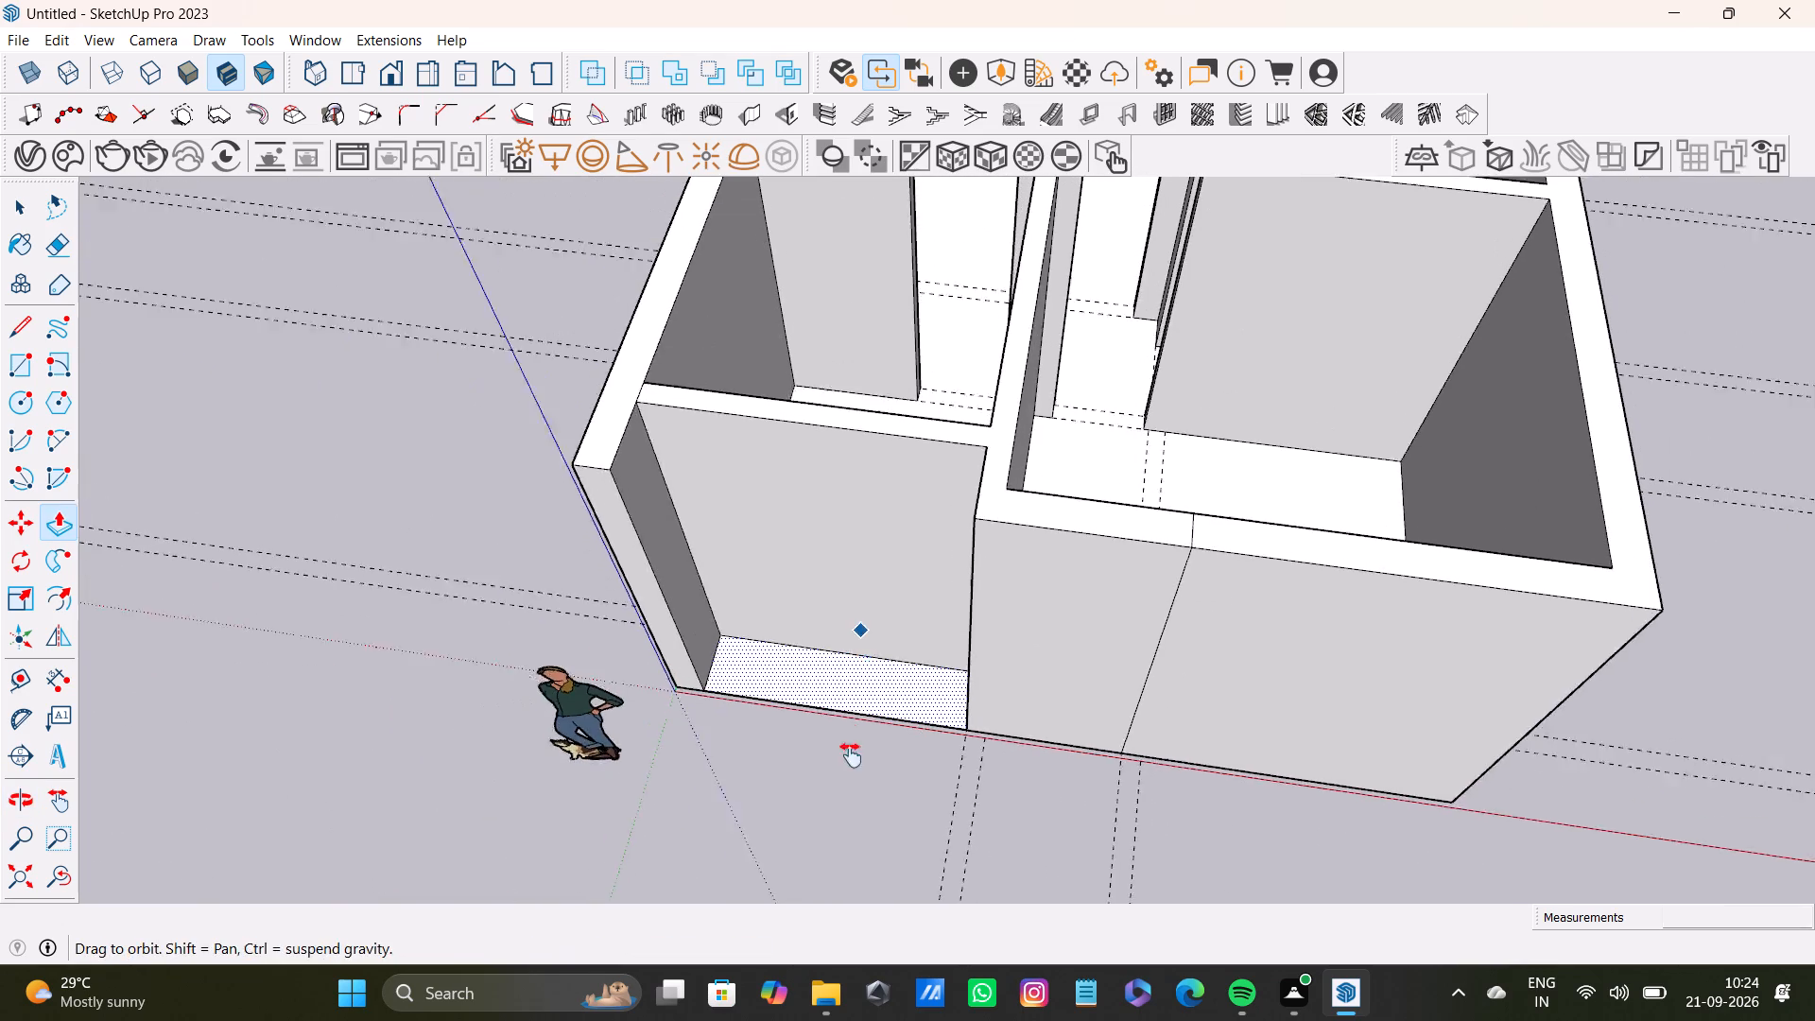
middle_click_drag(851, 755, 850, 763, "shift")
middle_click_drag(872, 702, 912, 675)
key("l")
scroll(936, 615, "up", 5)
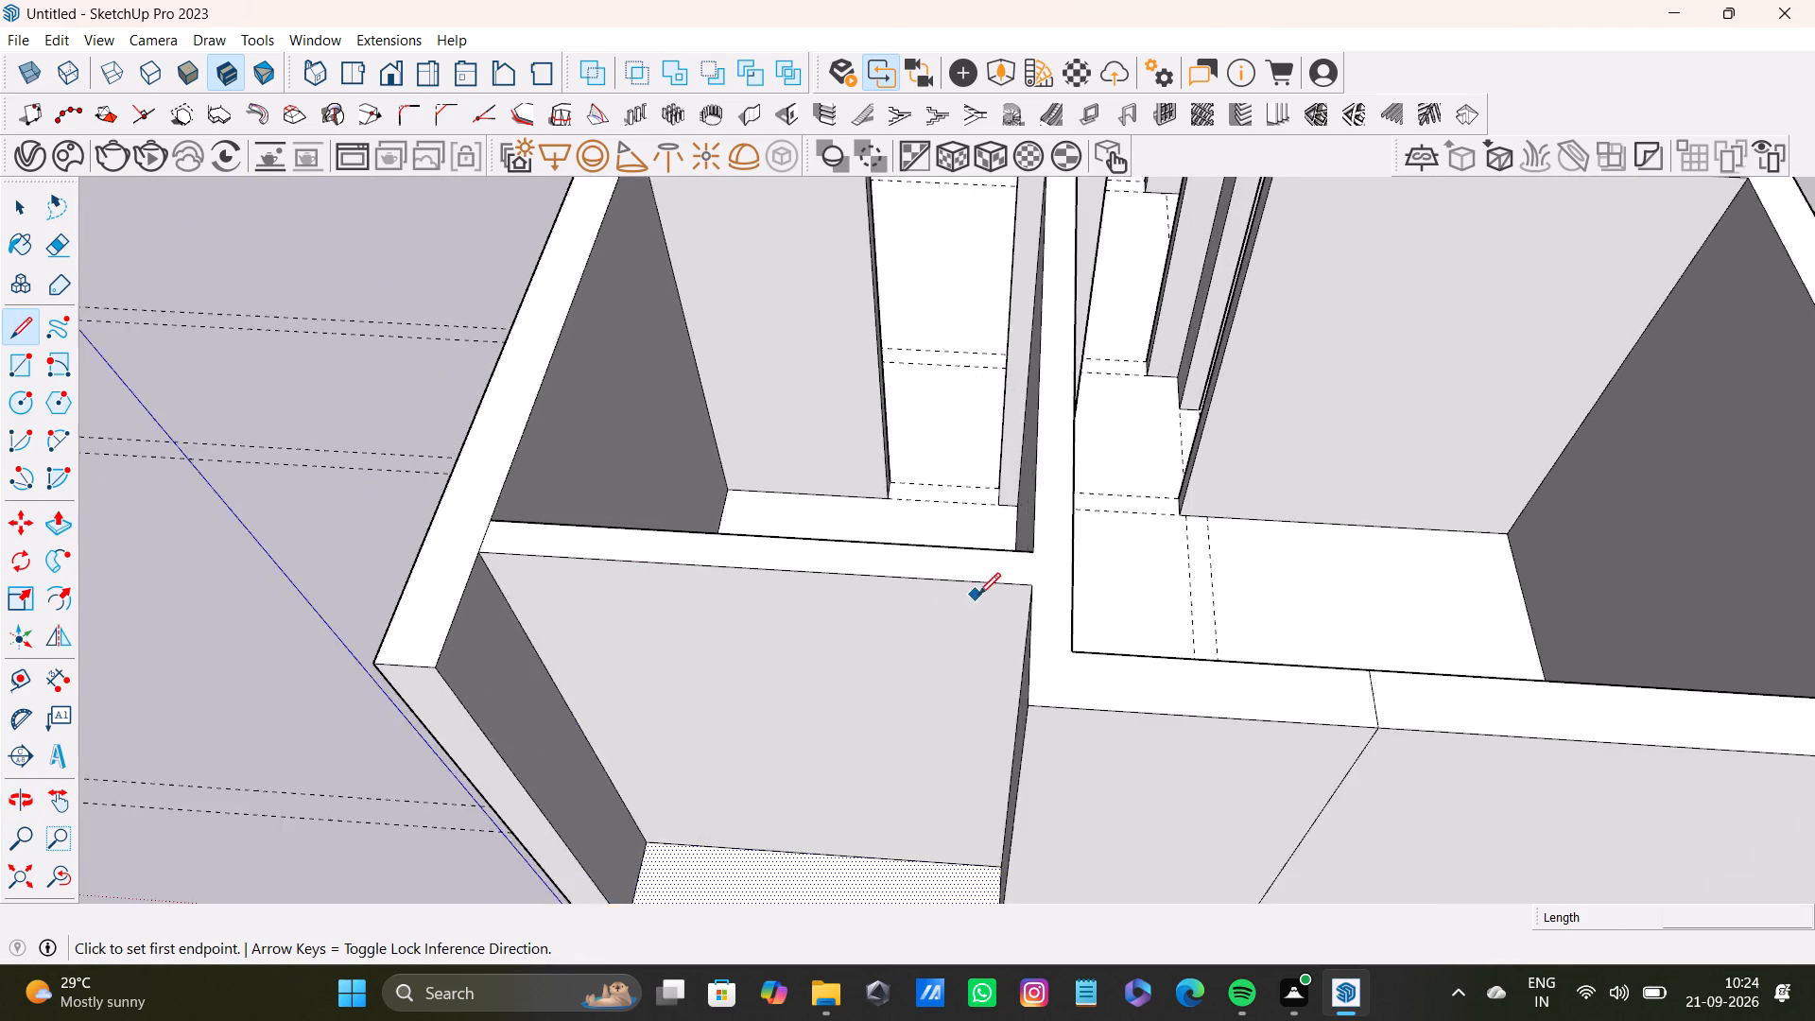
scroll(978, 595, "up", 2)
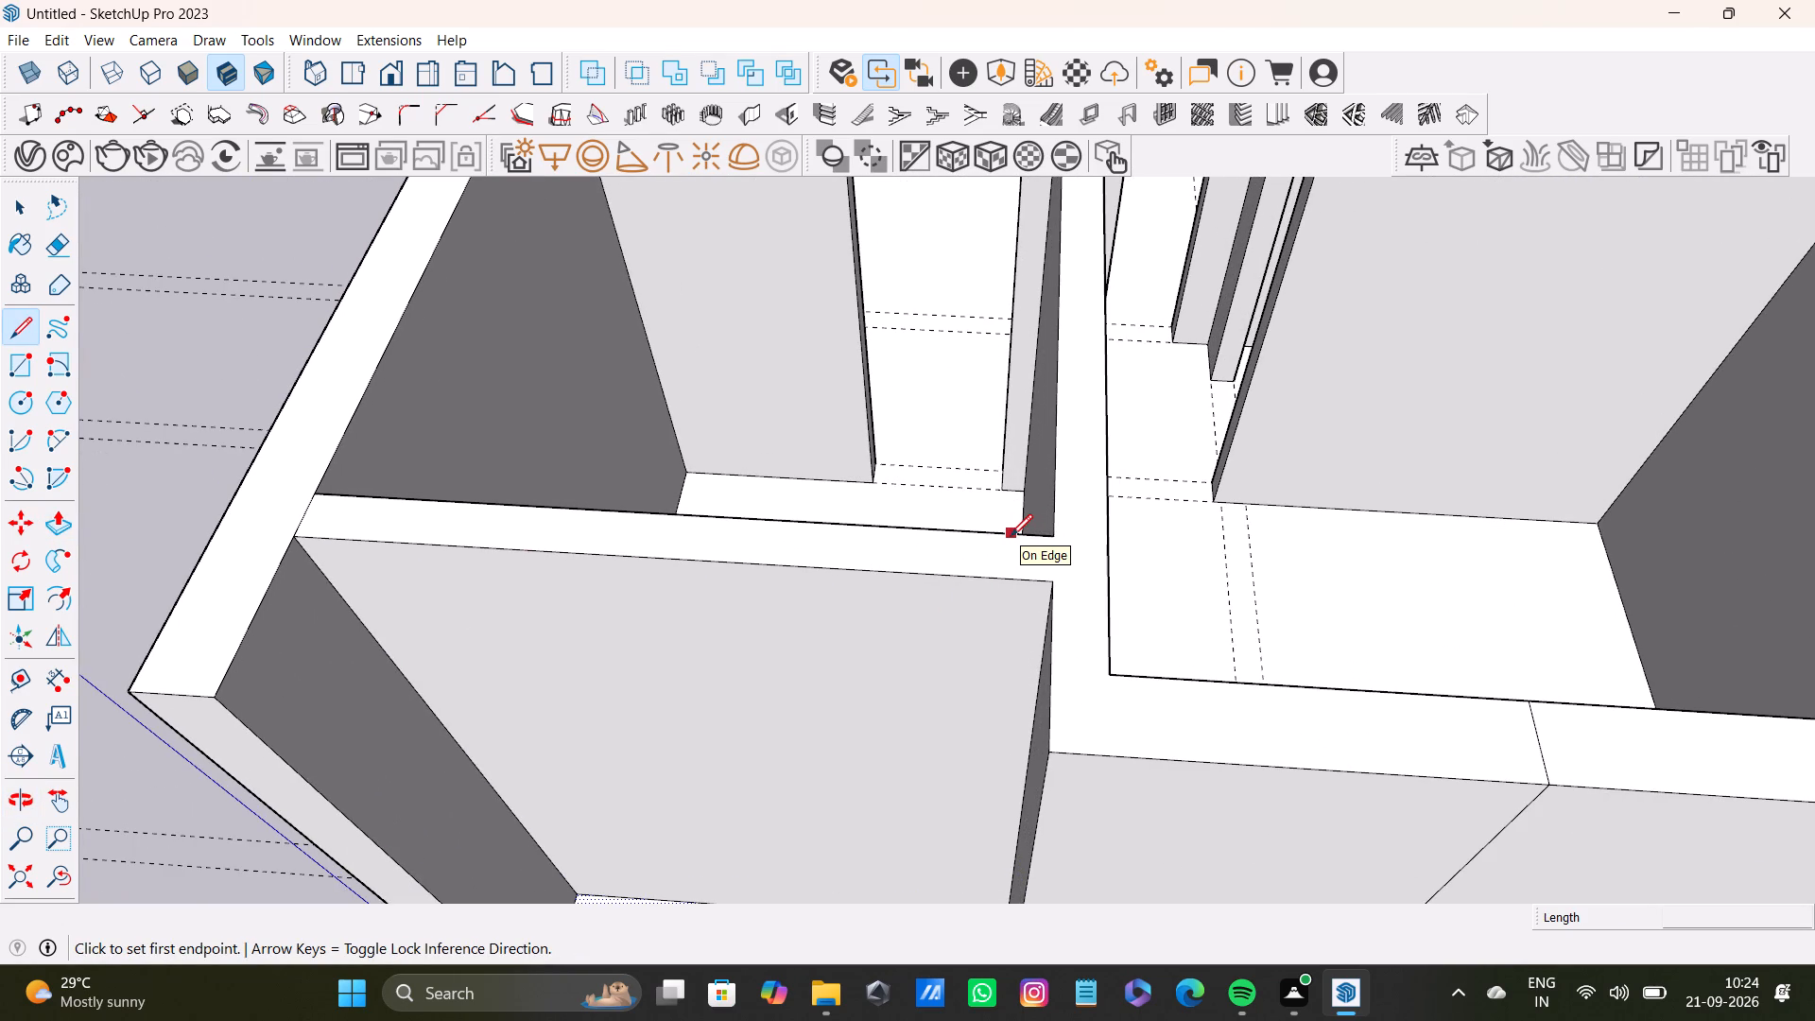
scroll(1011, 536, "up", 6)
left_click(1013, 532)
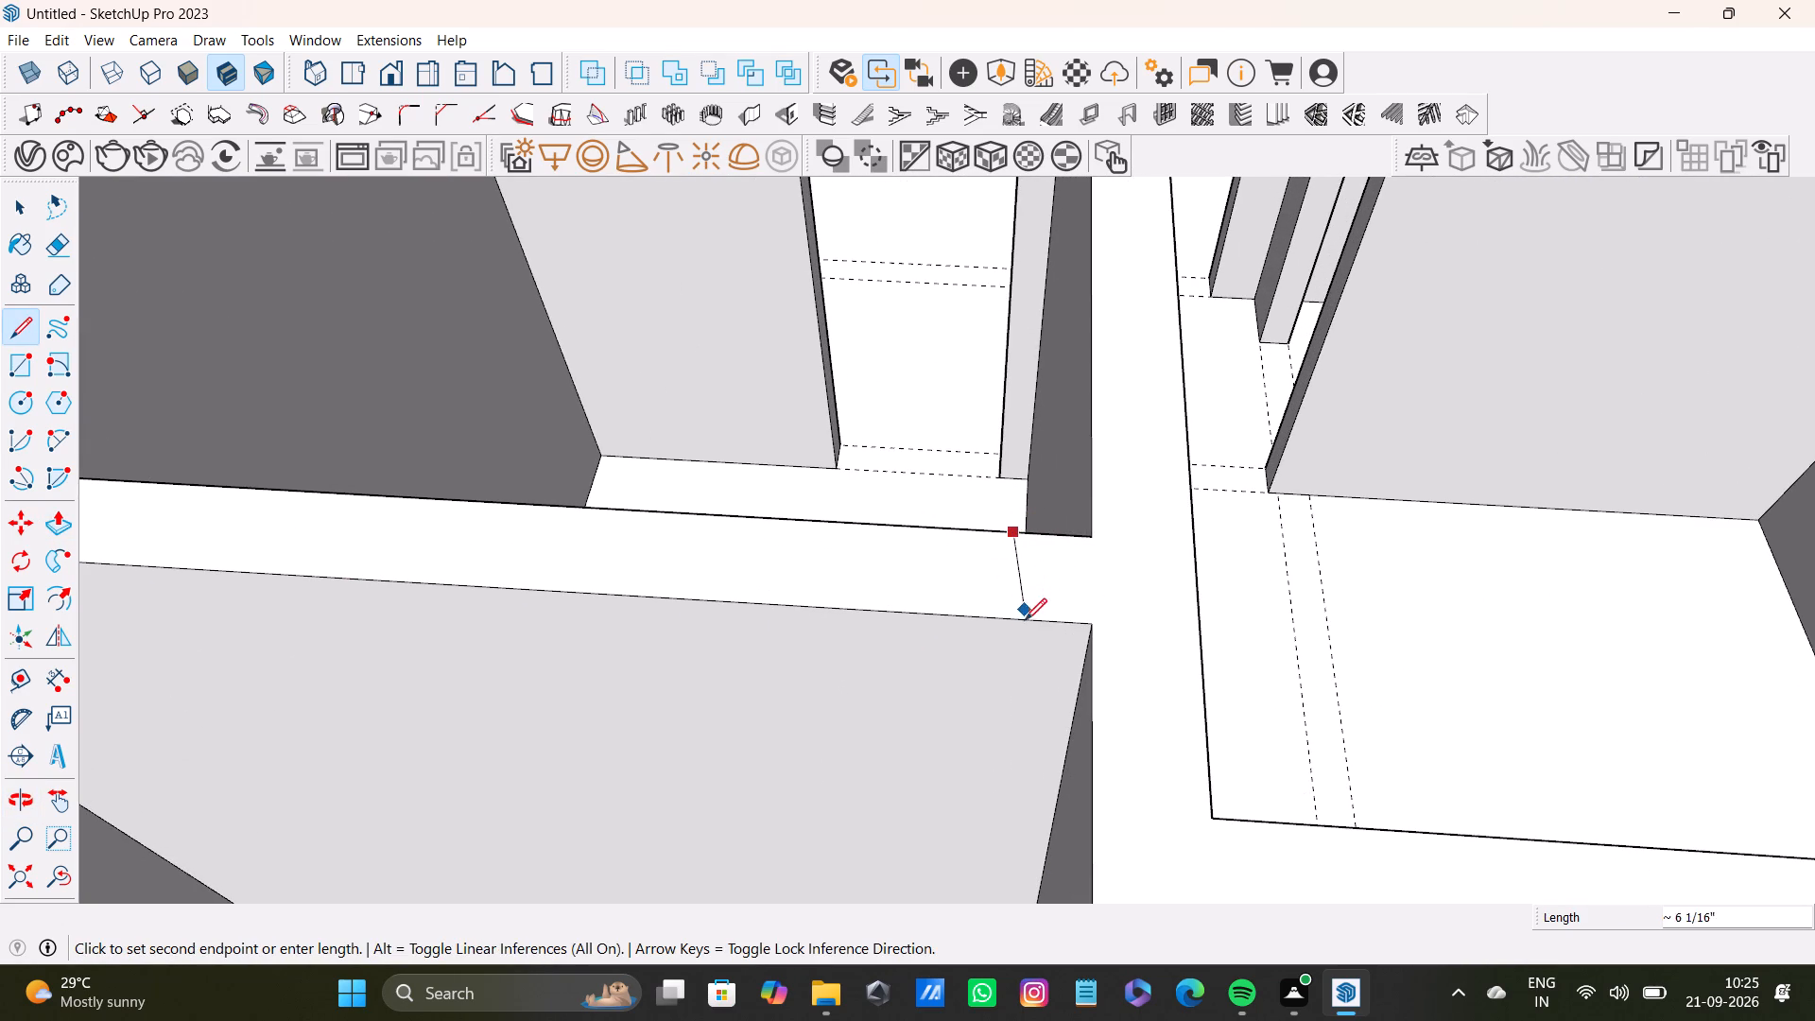
left_click(1013, 628)
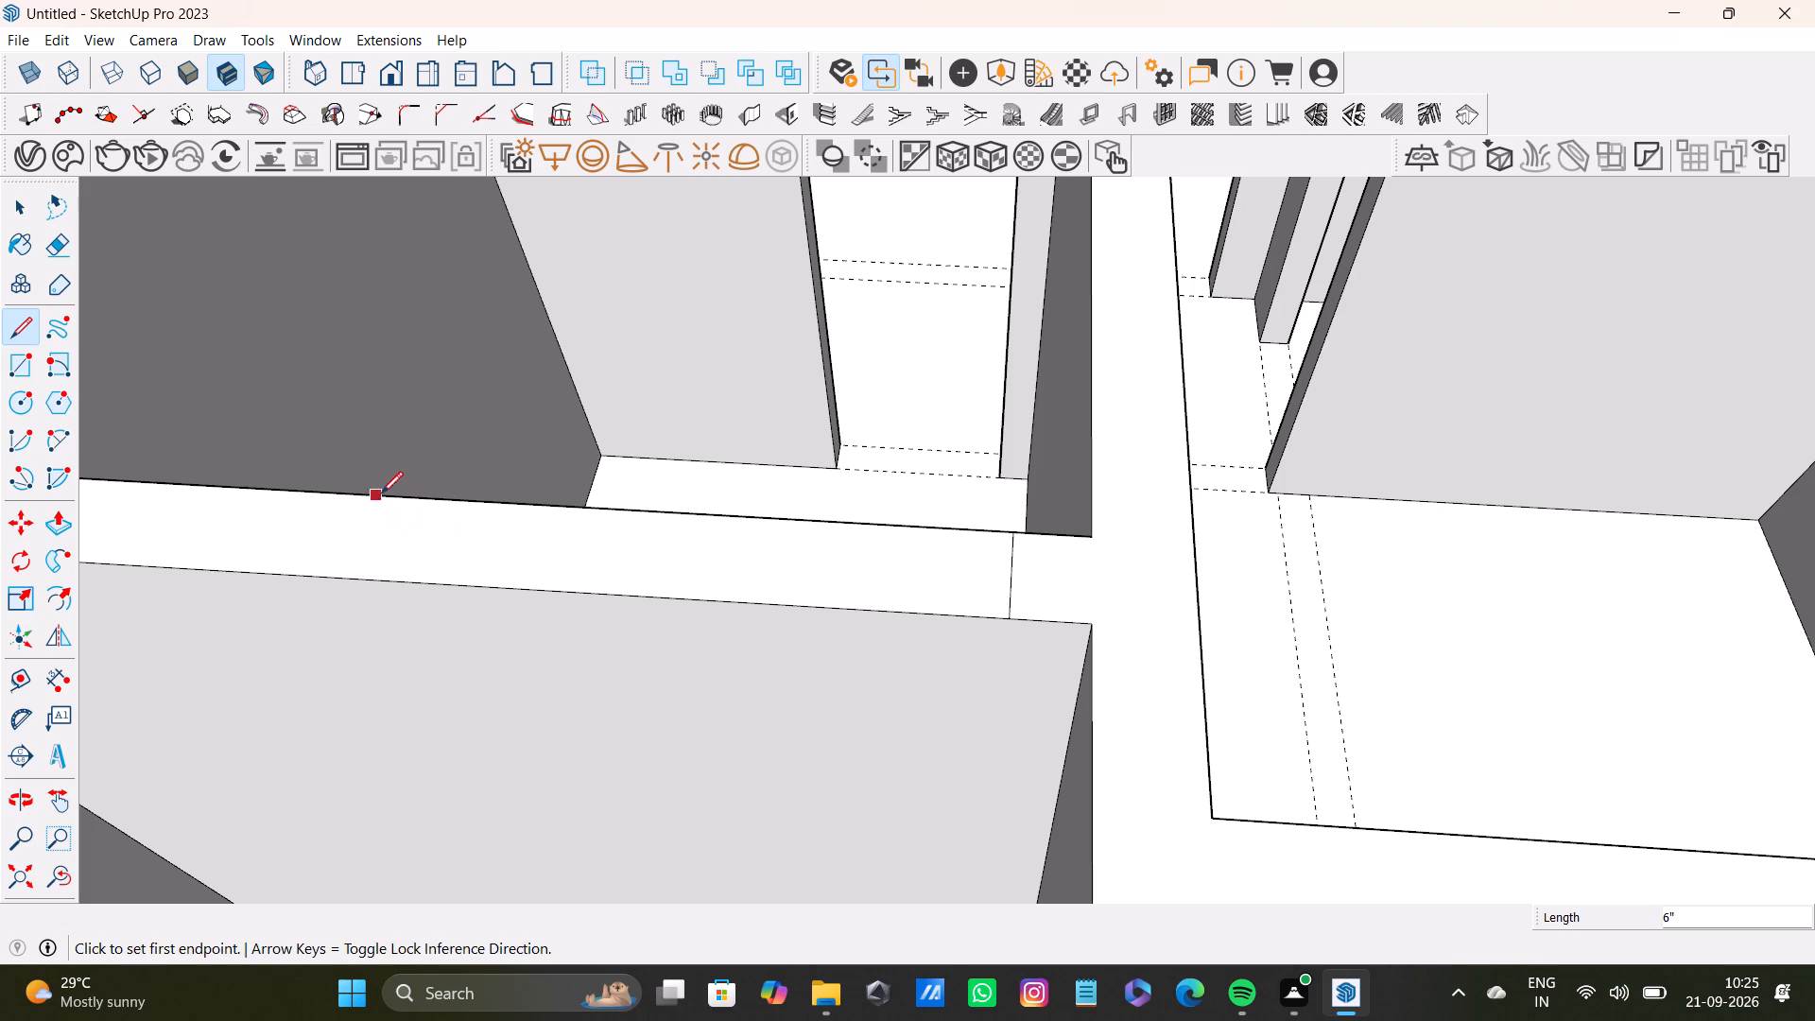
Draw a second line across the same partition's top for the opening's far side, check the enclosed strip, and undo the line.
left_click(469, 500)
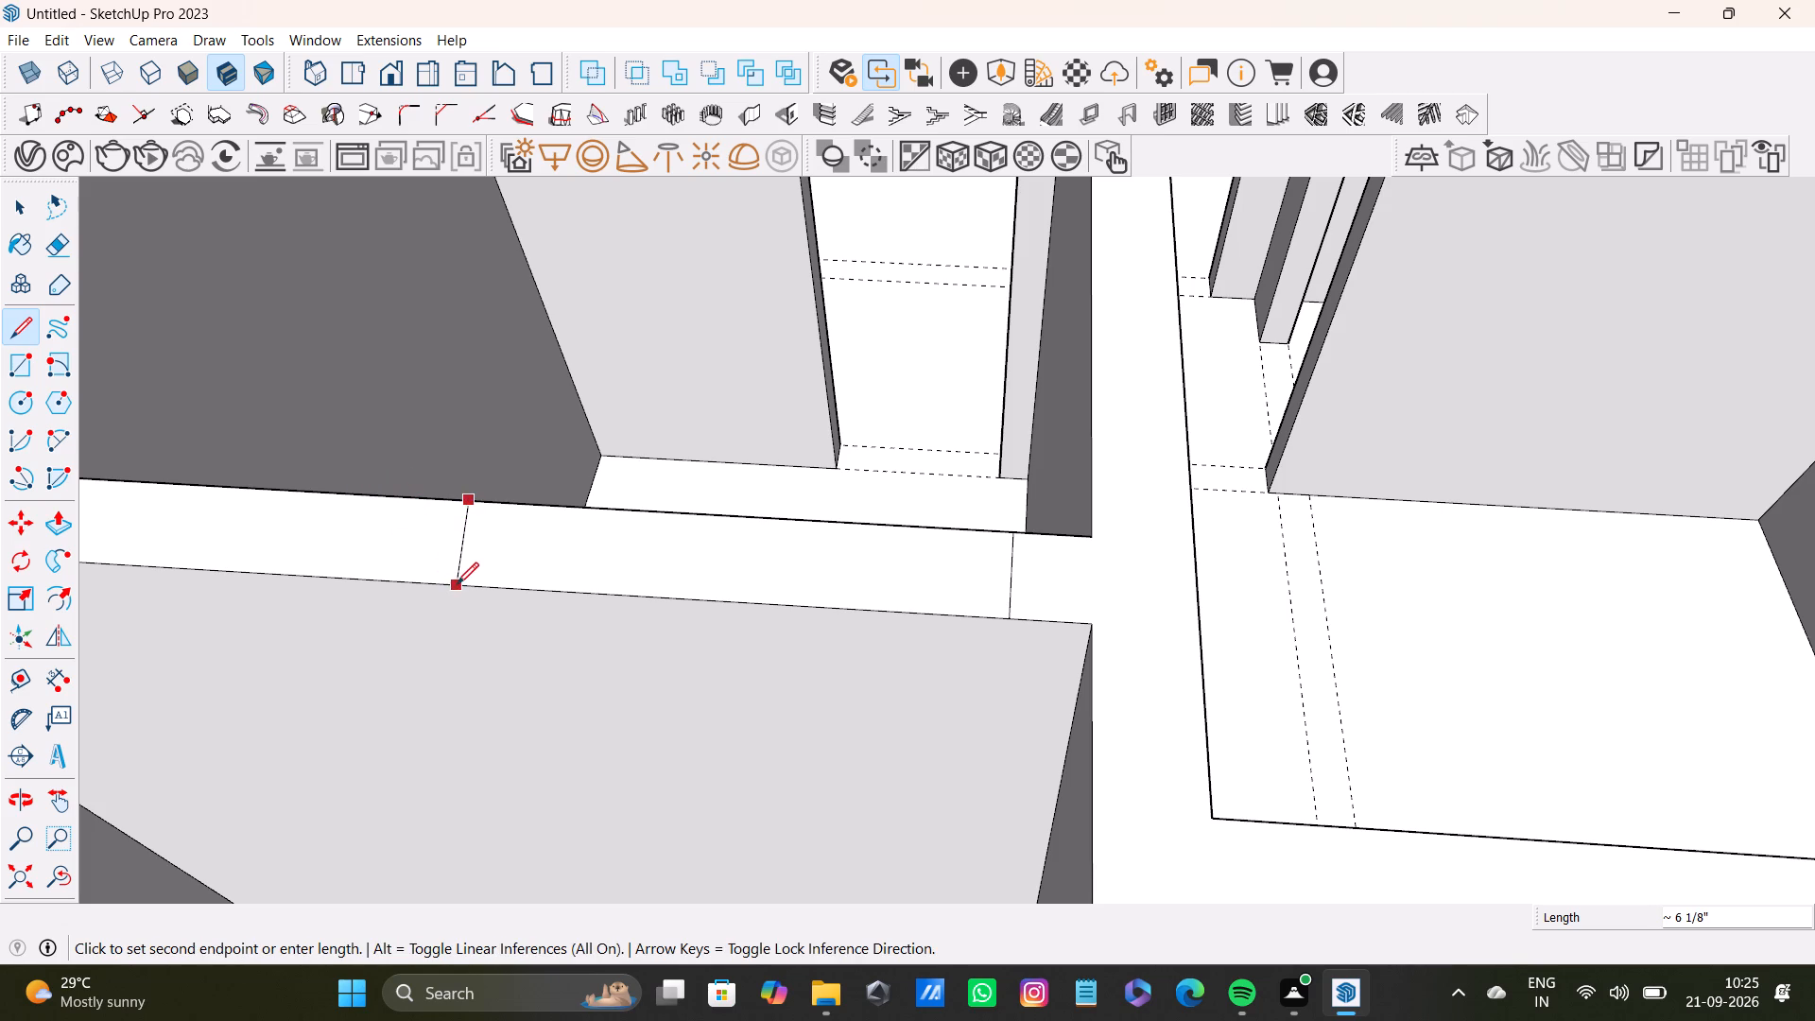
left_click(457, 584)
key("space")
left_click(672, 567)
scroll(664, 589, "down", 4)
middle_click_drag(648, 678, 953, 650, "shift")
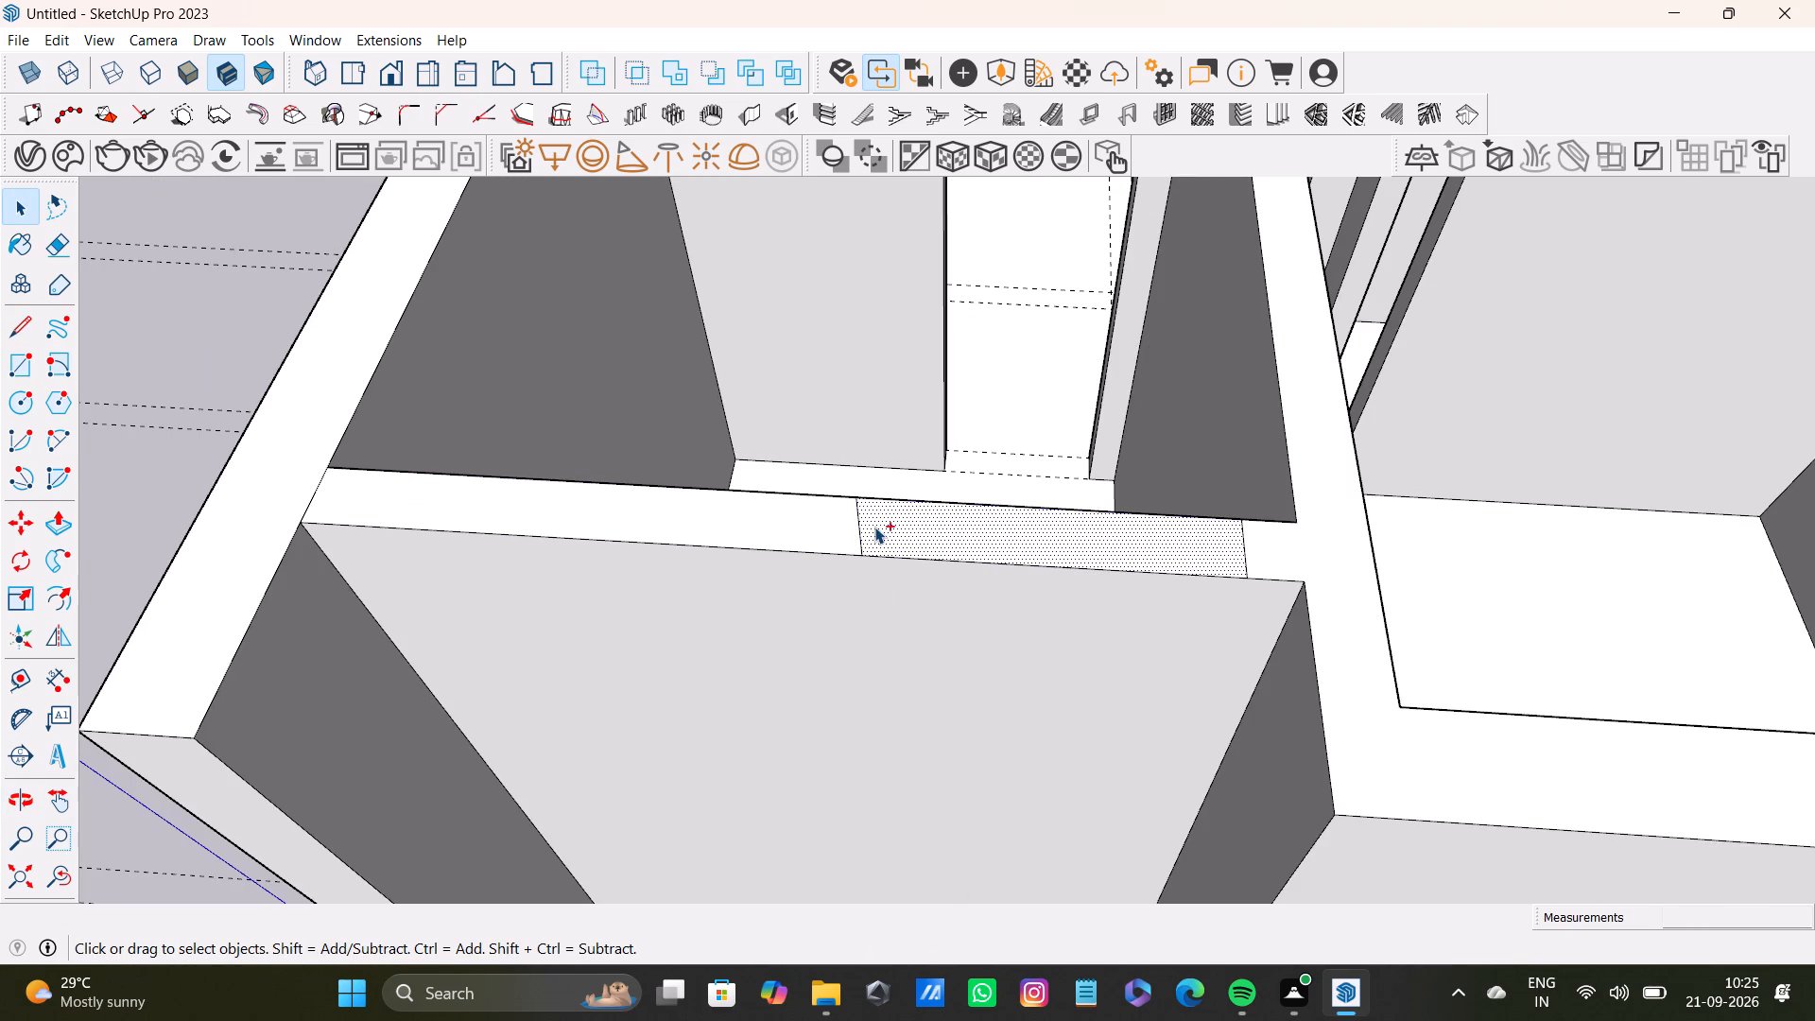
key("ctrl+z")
Draw a 6" line across the partition top closer to the first line, marking a narrower opening.
key("l")
scroll(819, 504, "up", 2)
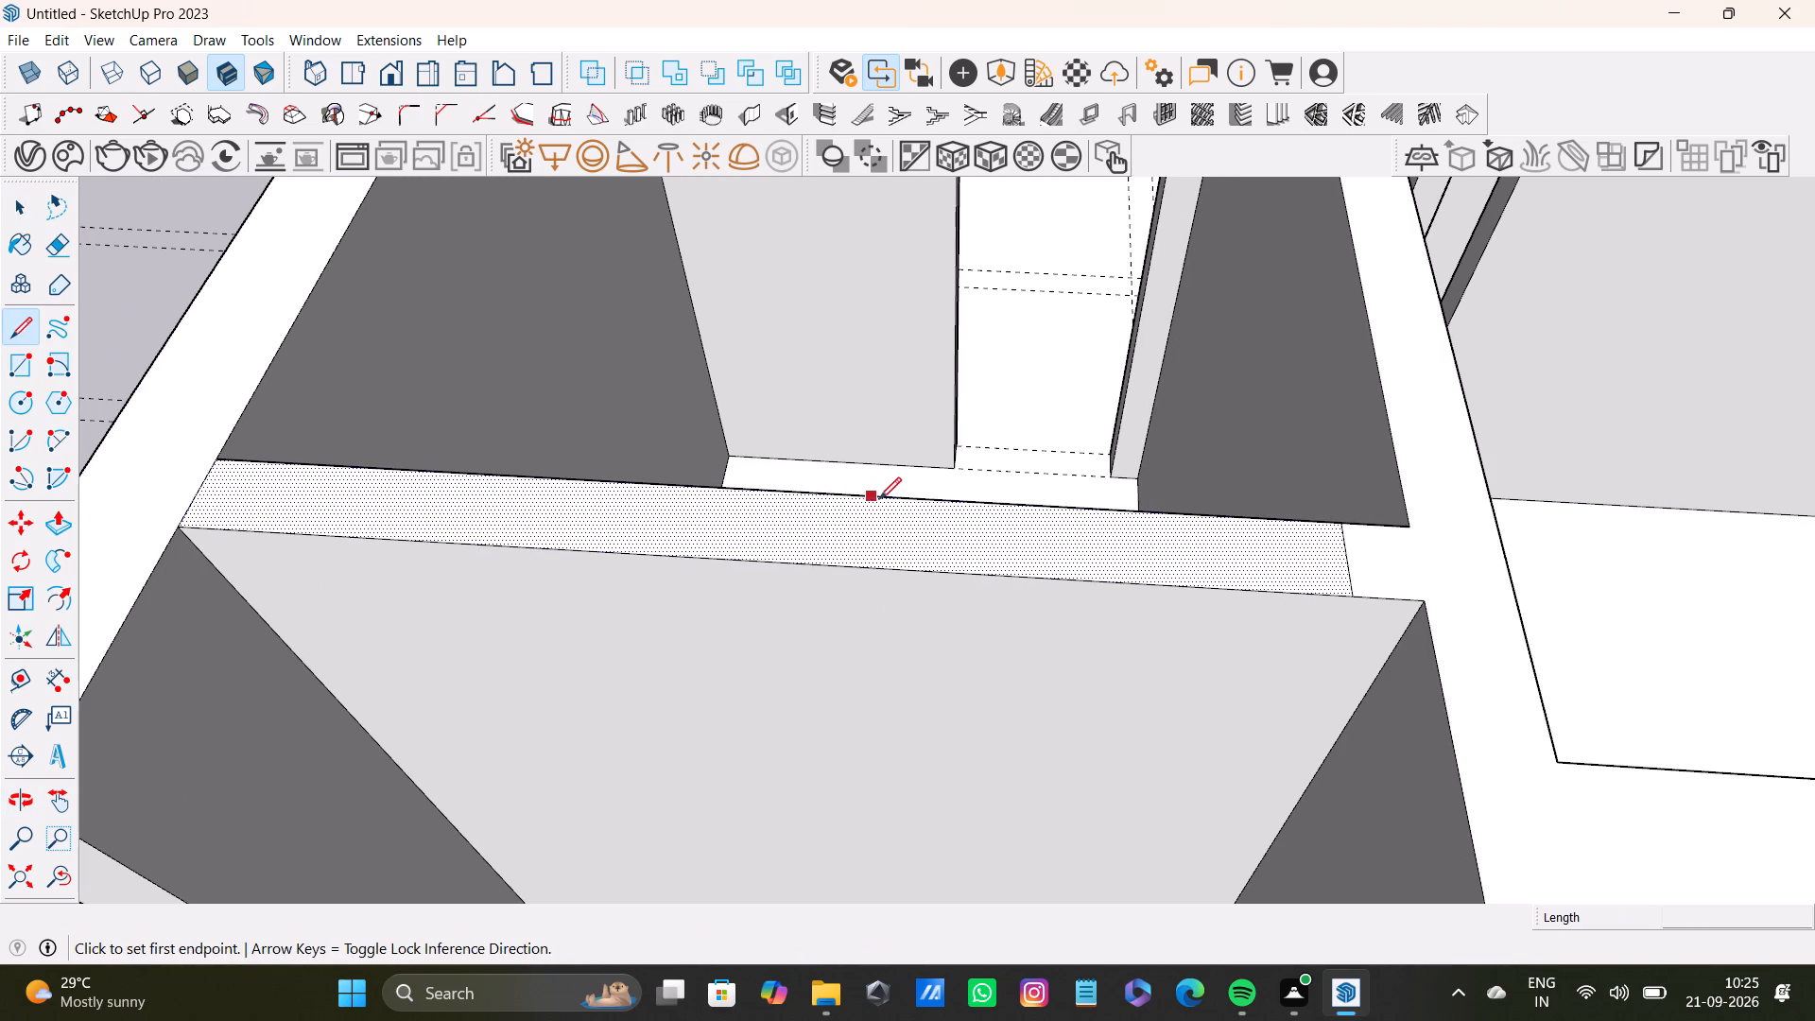
left_click(922, 502)
left_click(910, 565)
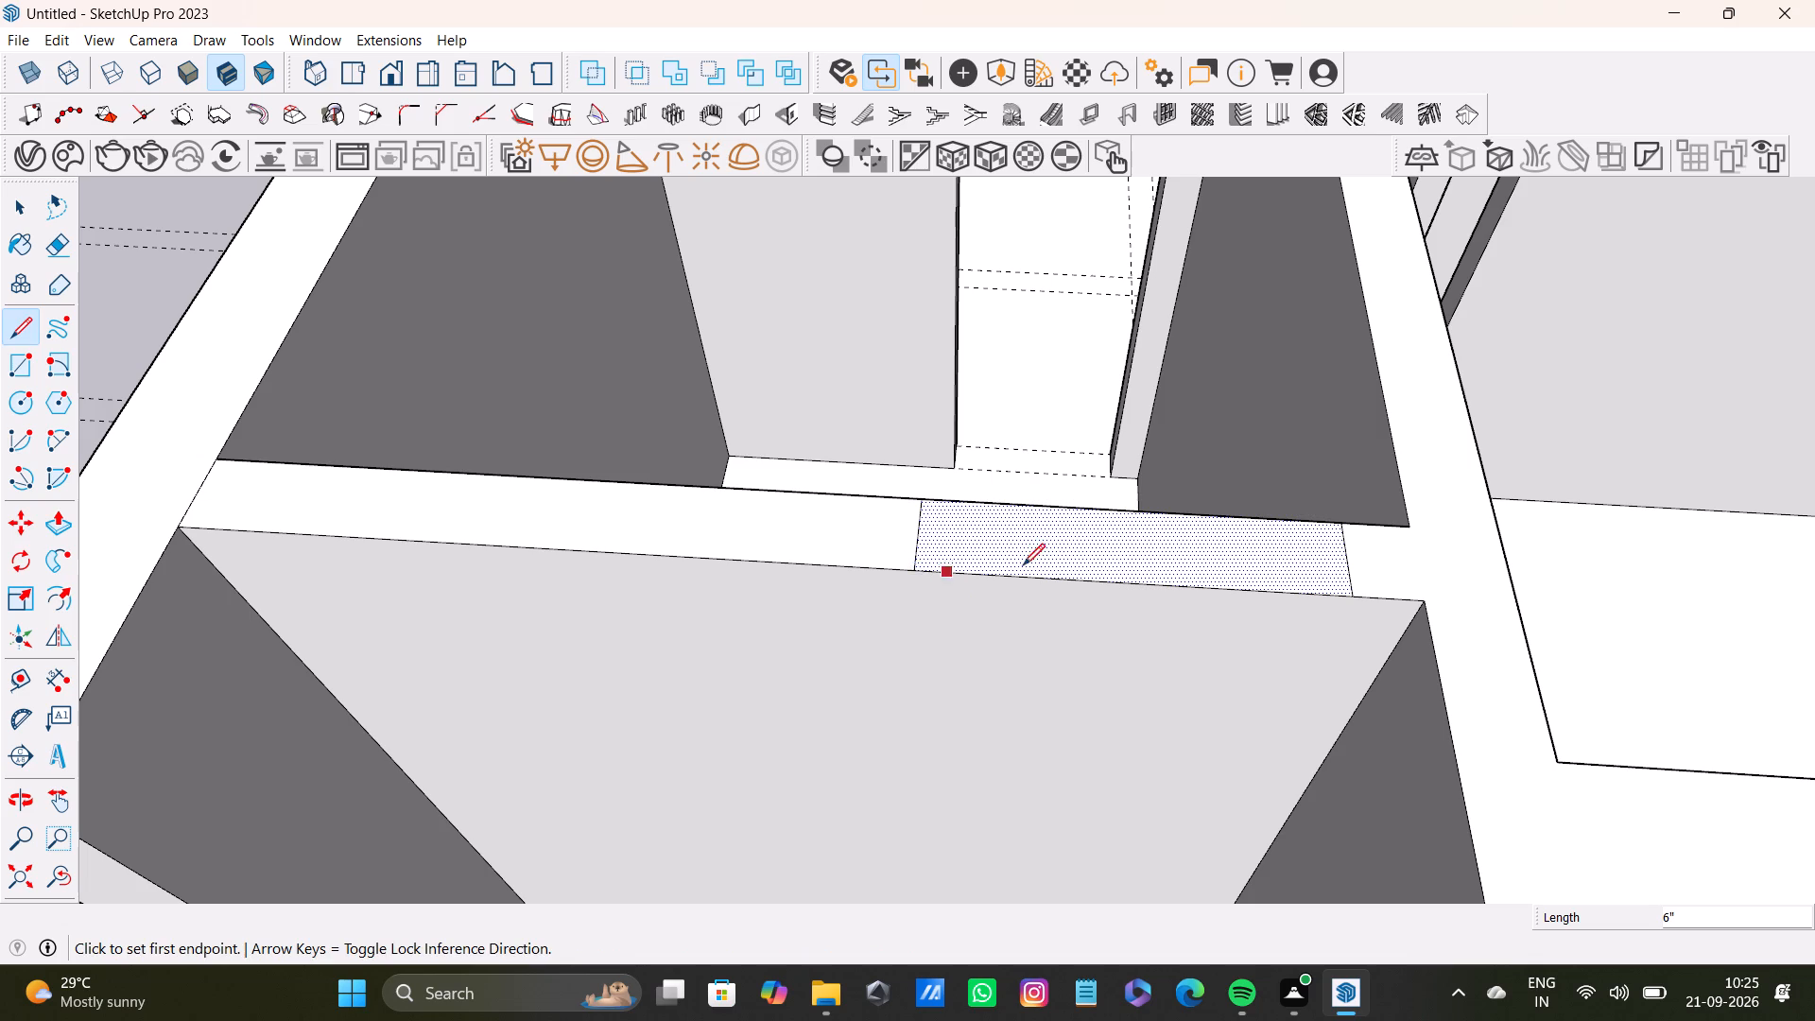
key("space")
Push the marked strip of the partition's top down 10' to the floor, cutting a full-height door opening.
left_click(1049, 558)
key("p")
left_click(1049, 558)
scroll(1041, 667, "down", 5)
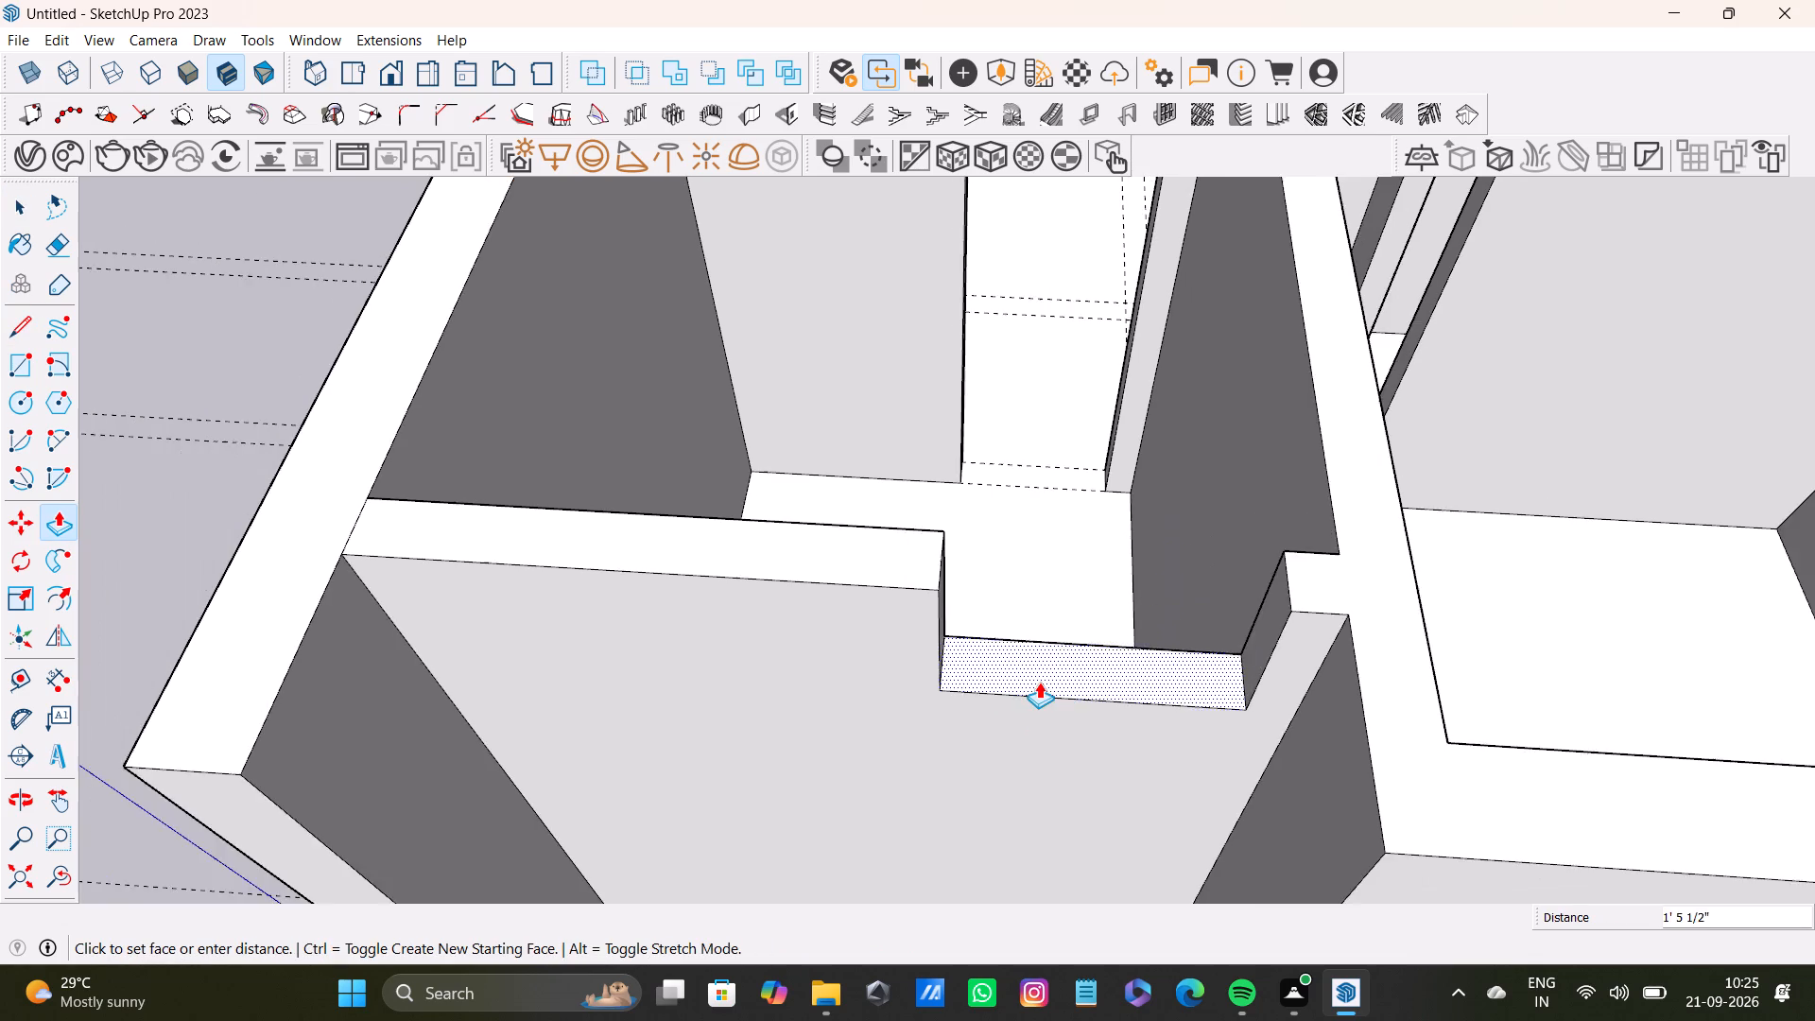
scroll(1039, 682, "down", 2)
middle_click_drag(1037, 685, 1008, 455, "shift")
left_click(973, 796)
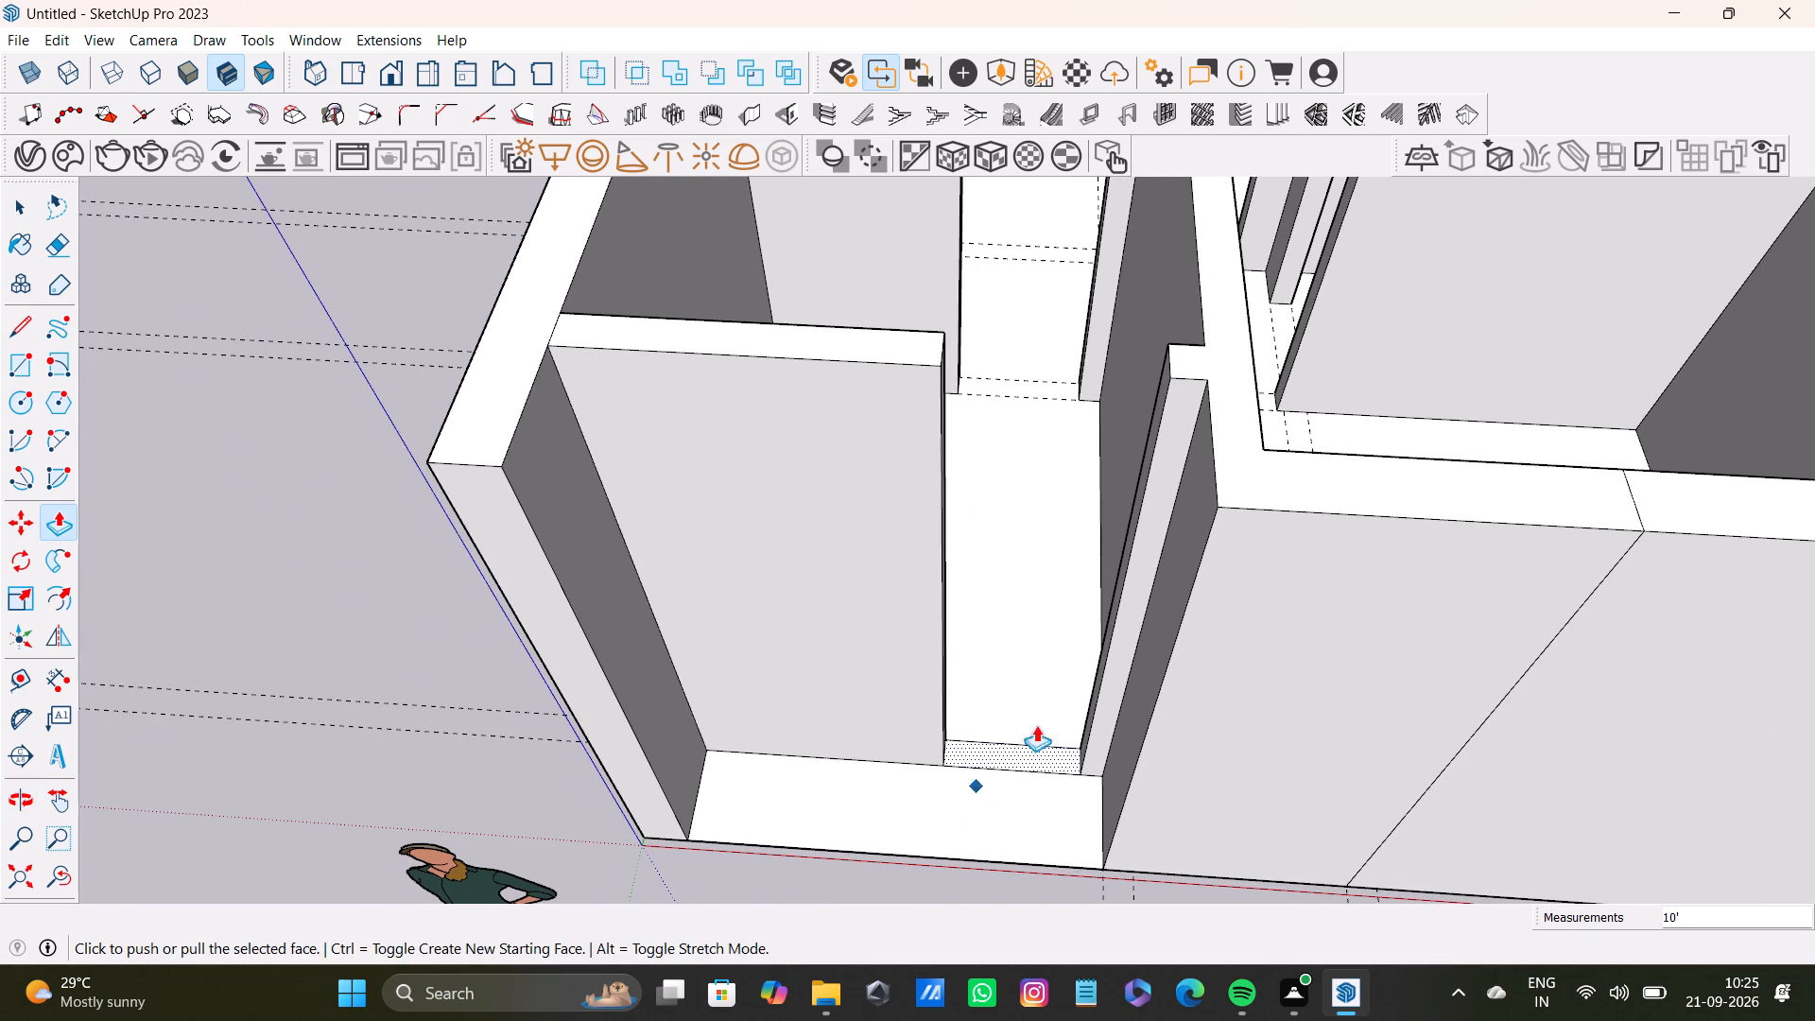
key("space")
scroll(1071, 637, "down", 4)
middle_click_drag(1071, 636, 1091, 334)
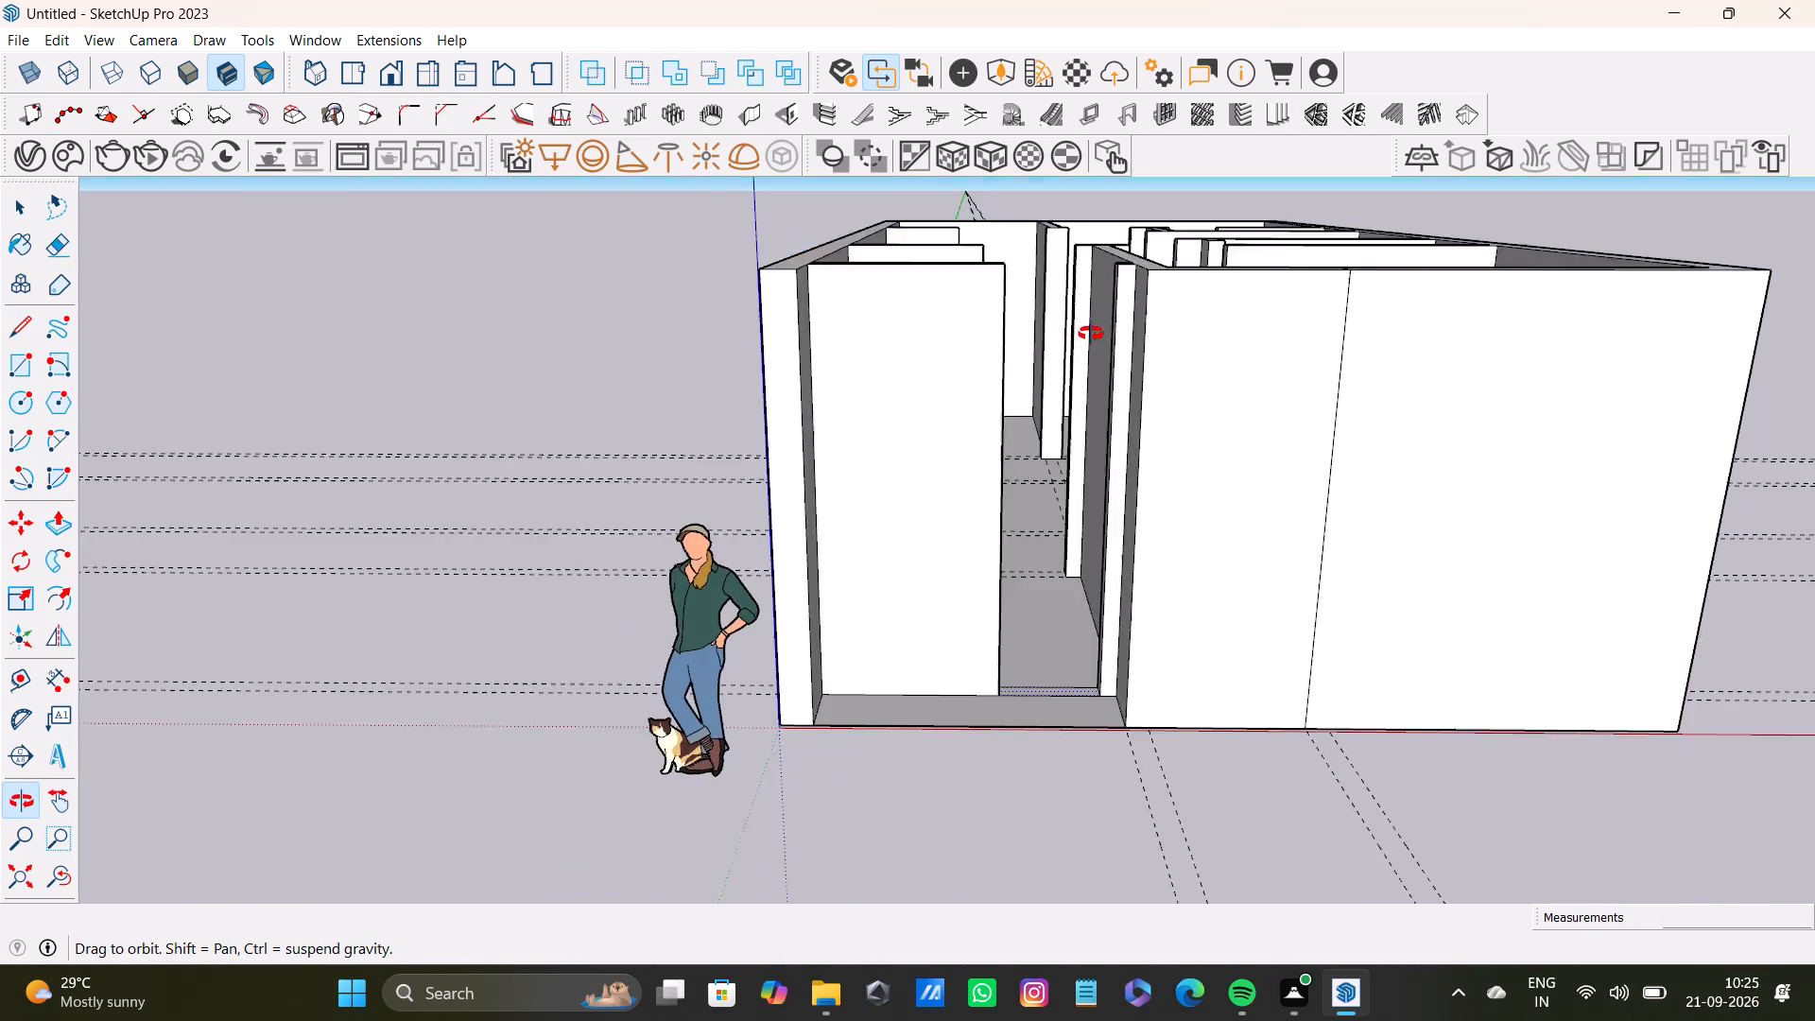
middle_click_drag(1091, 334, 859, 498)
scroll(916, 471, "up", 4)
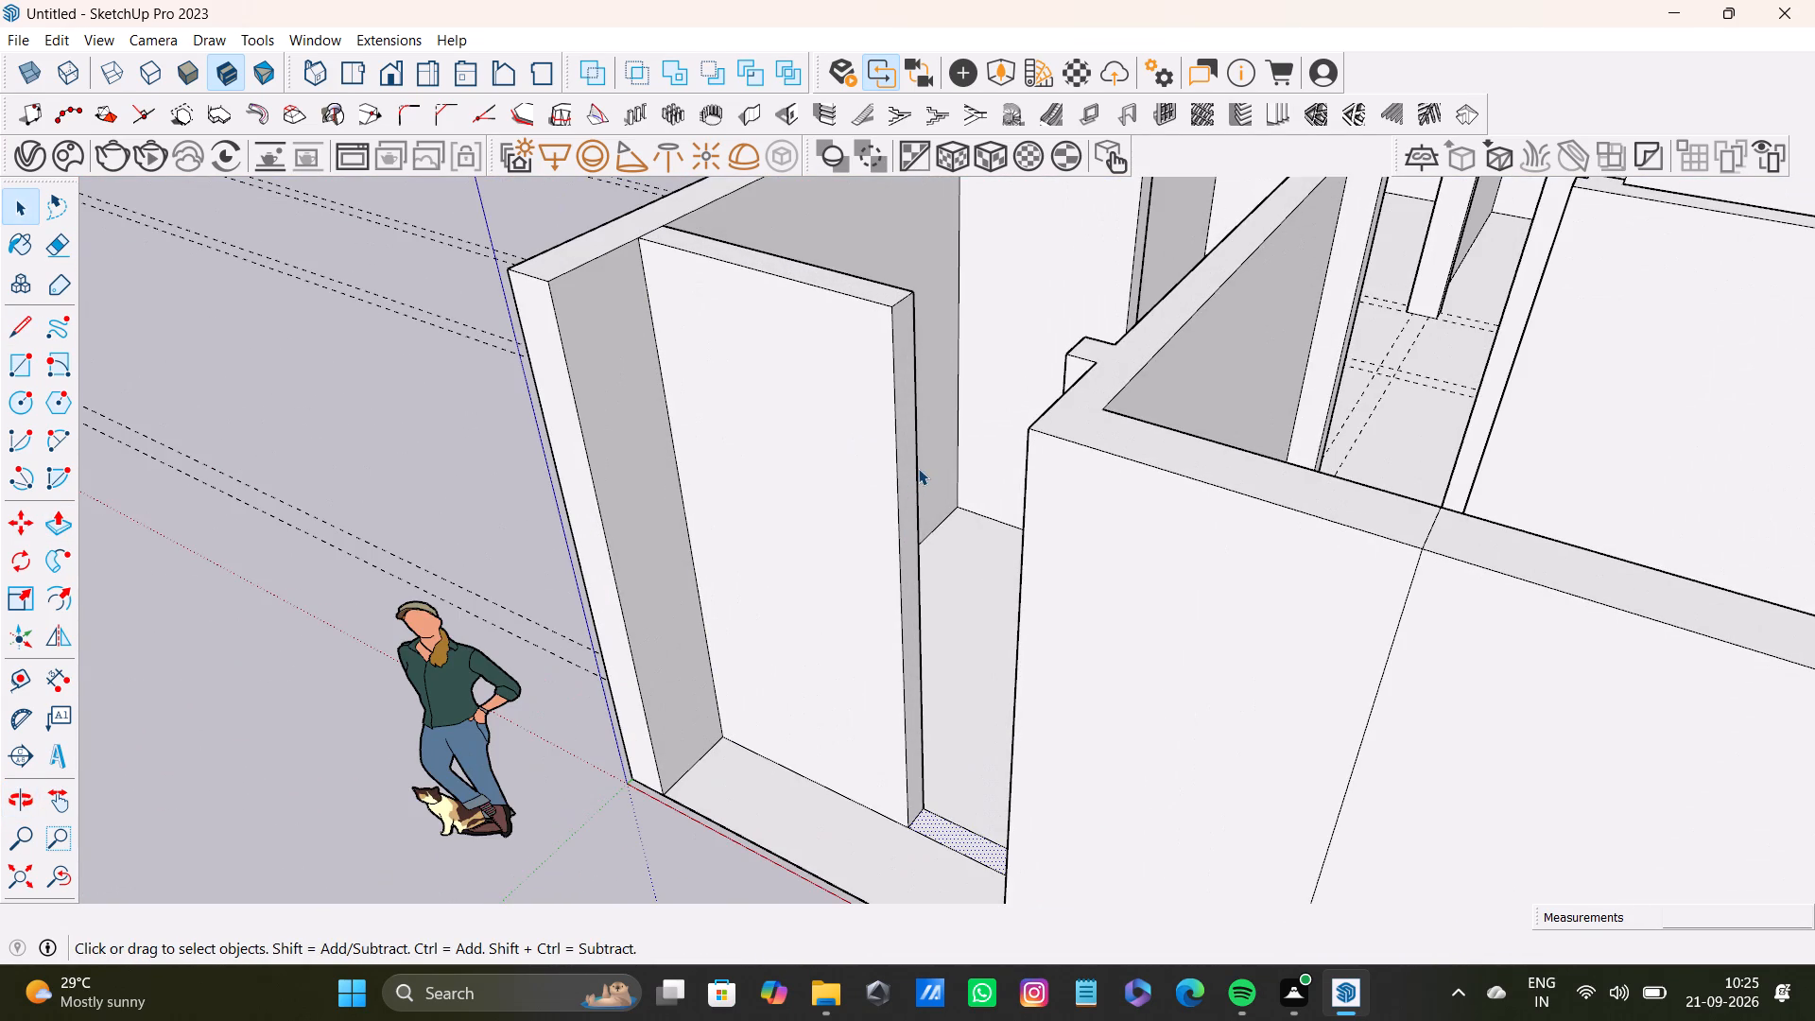
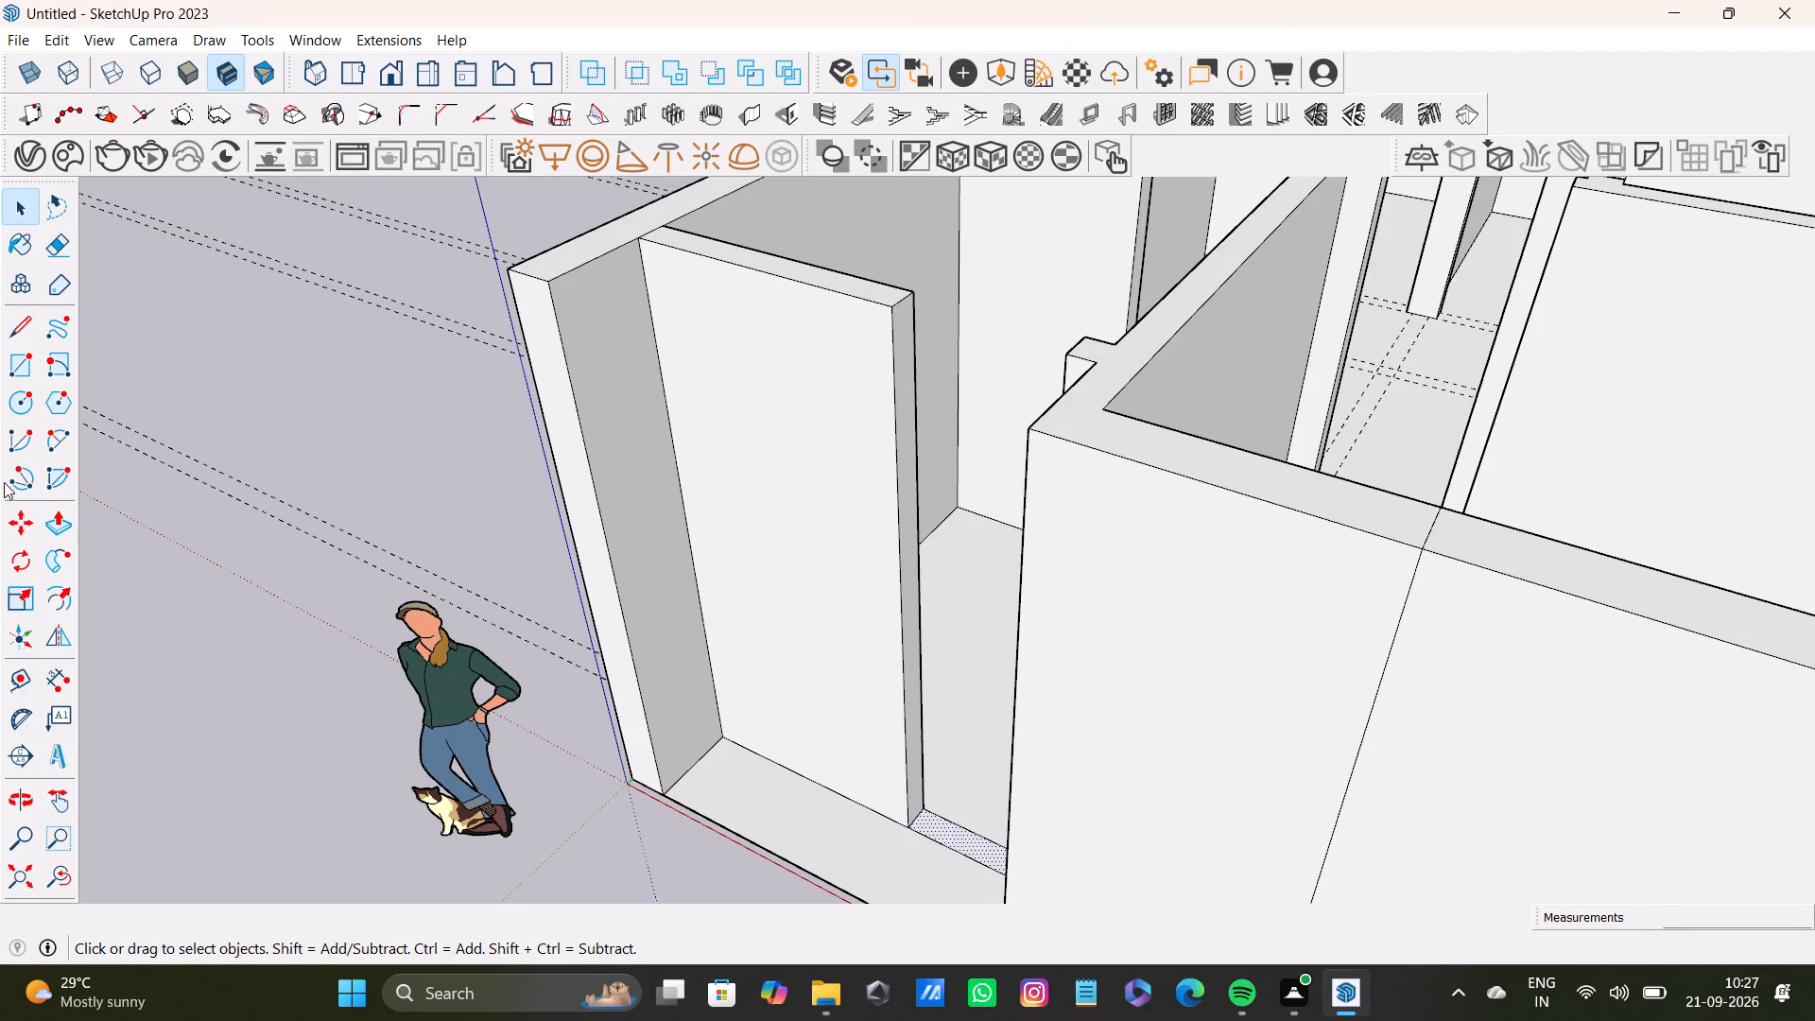
Delete the leftover vertical line on the front wall's outer face and the short line across that wall's top.
scroll(890, 437, "down", 20)
scroll(890, 437, "down", 1)
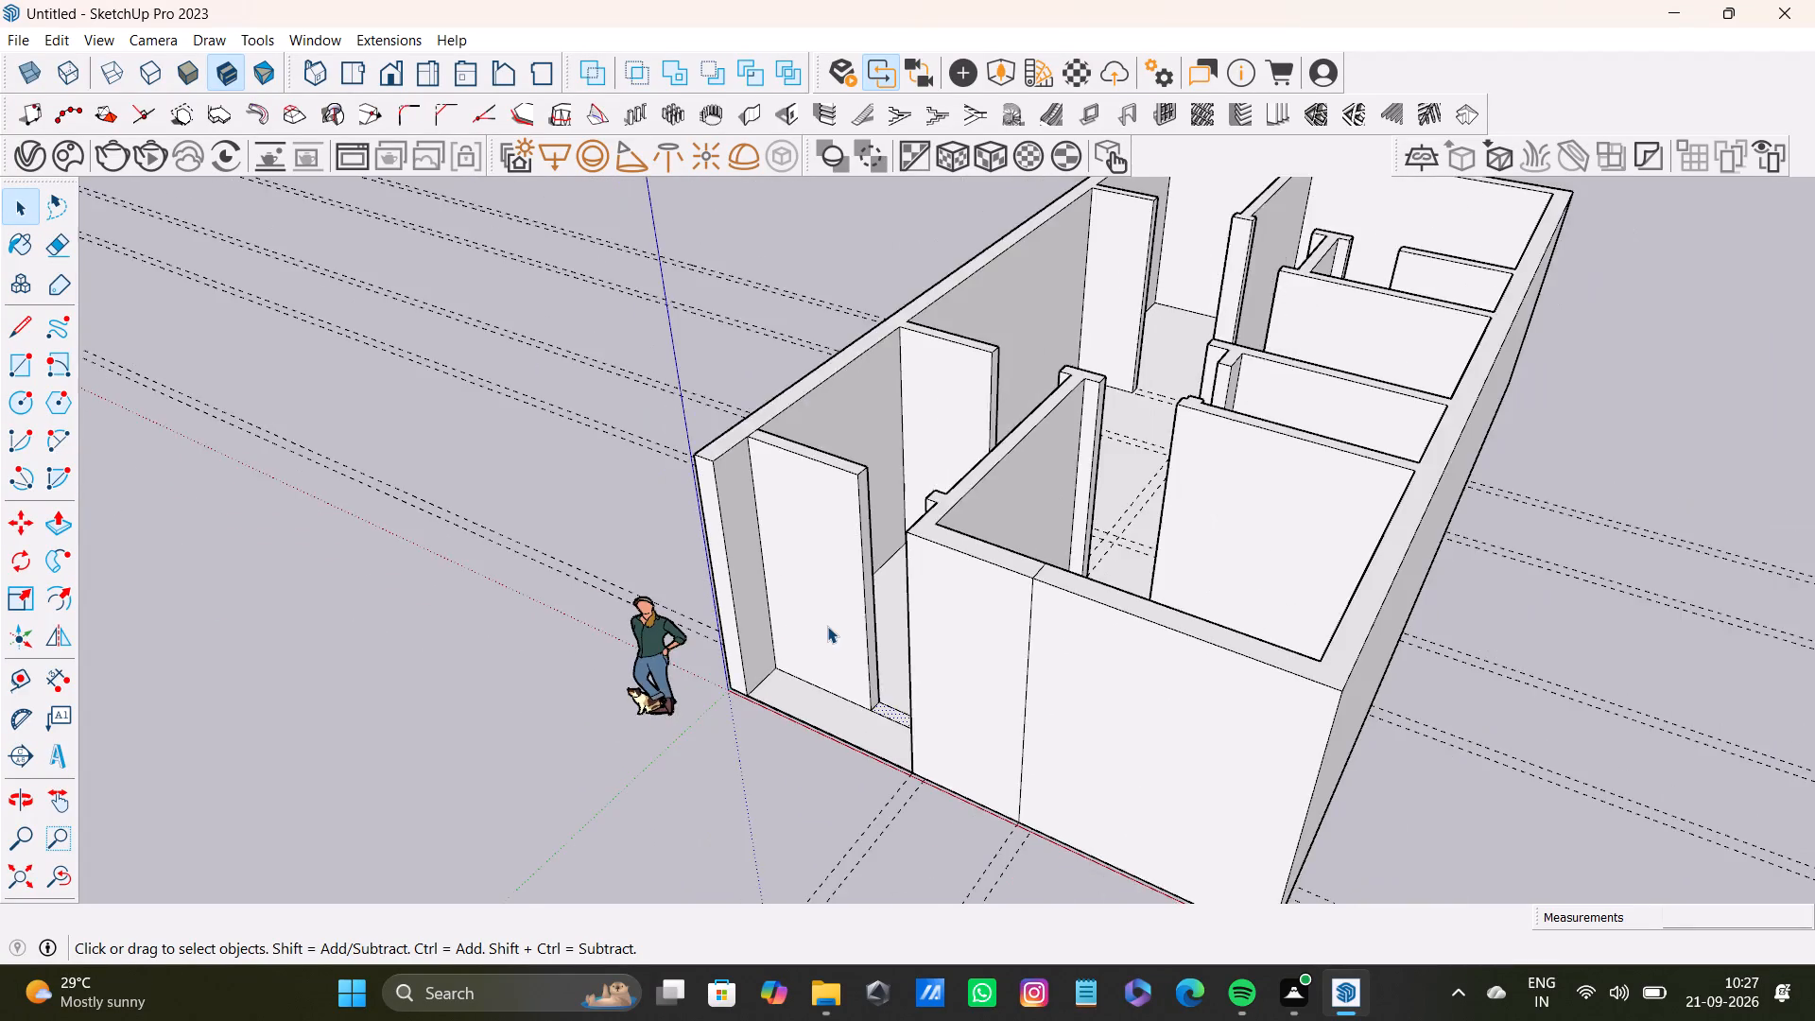
scroll(827, 626, "down", 2)
middle_click_drag(839, 628, 614, 571)
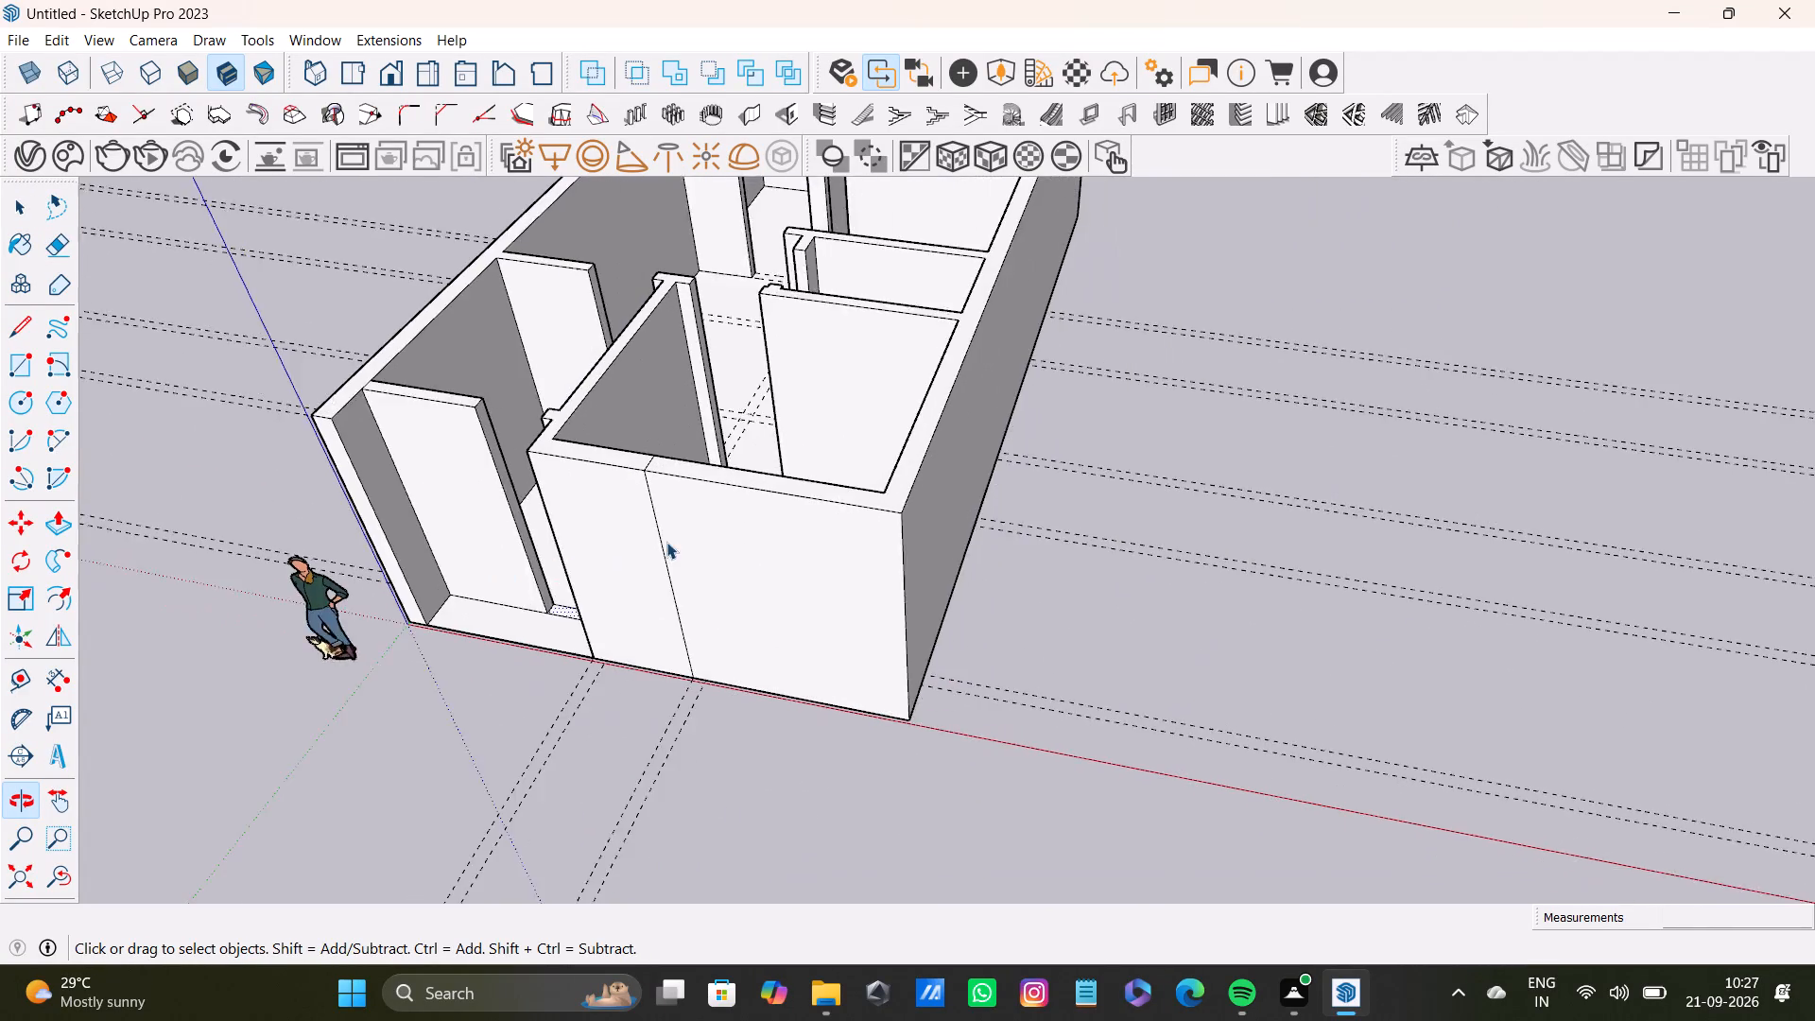
scroll(670, 539, "up", 3)
middle_click_drag(728, 576, 815, 538)
scroll(759, 548, "up", 3)
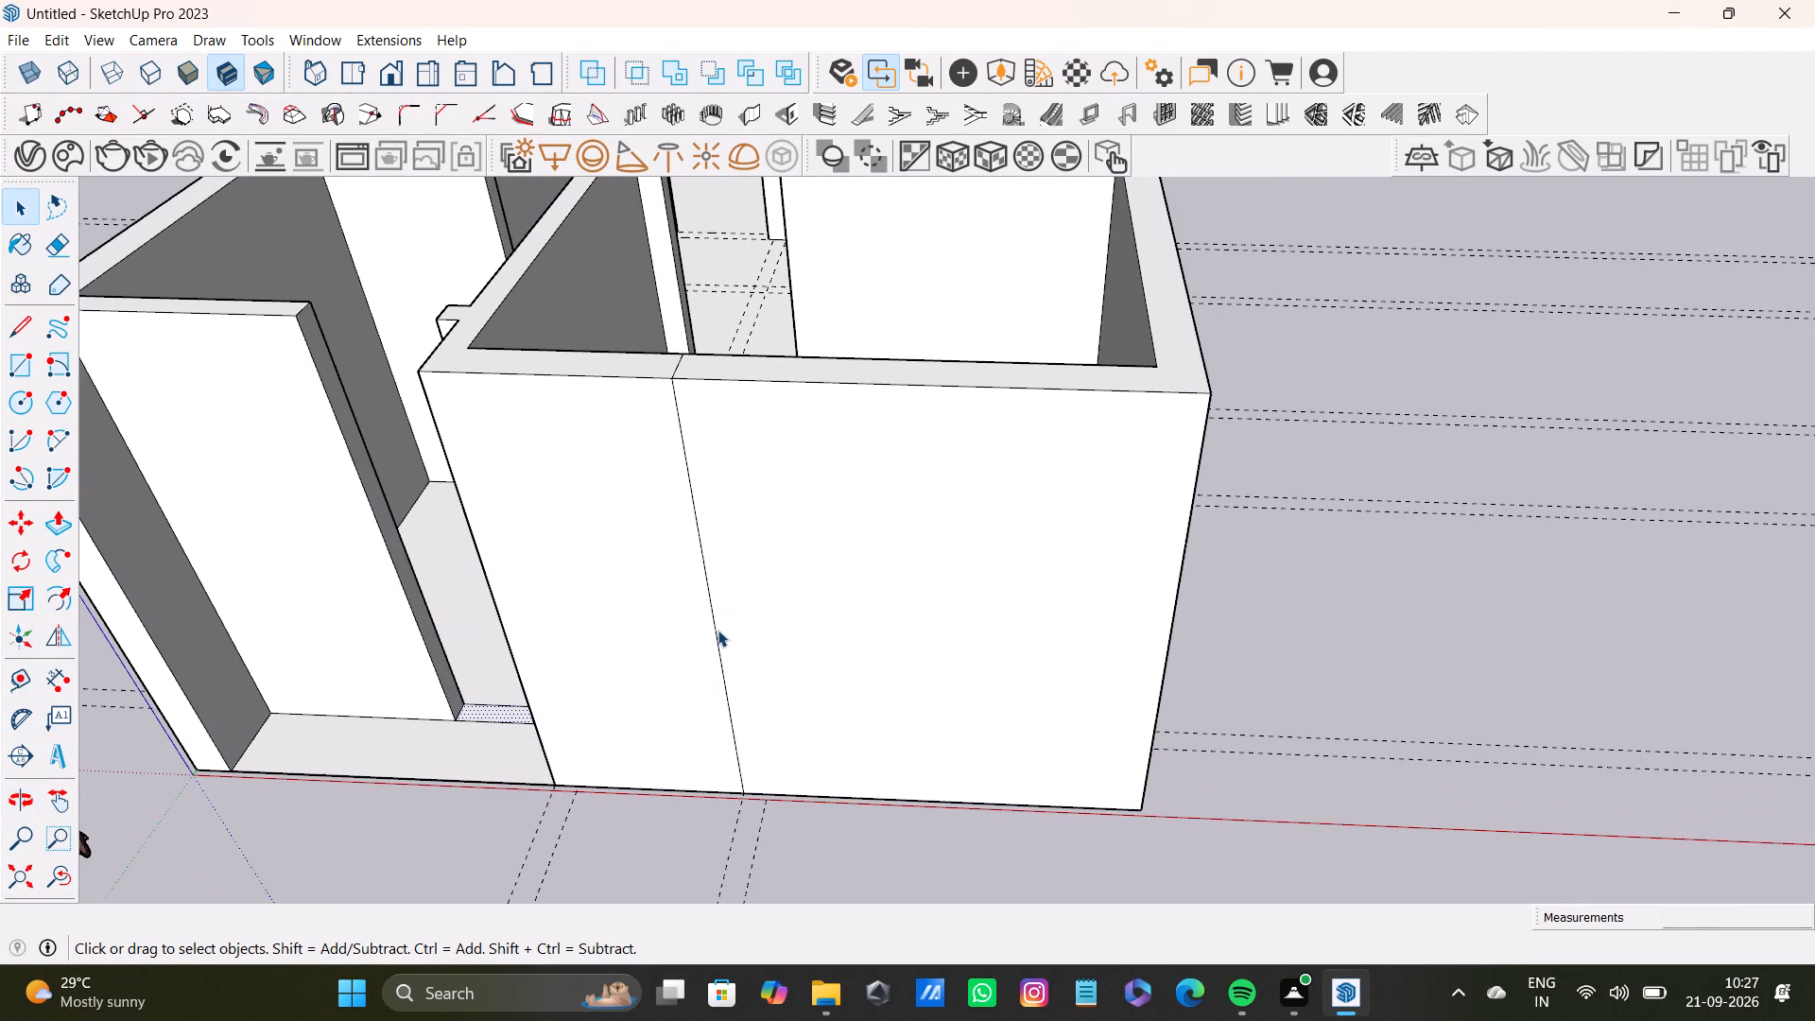
left_click(717, 630)
key("Delete")
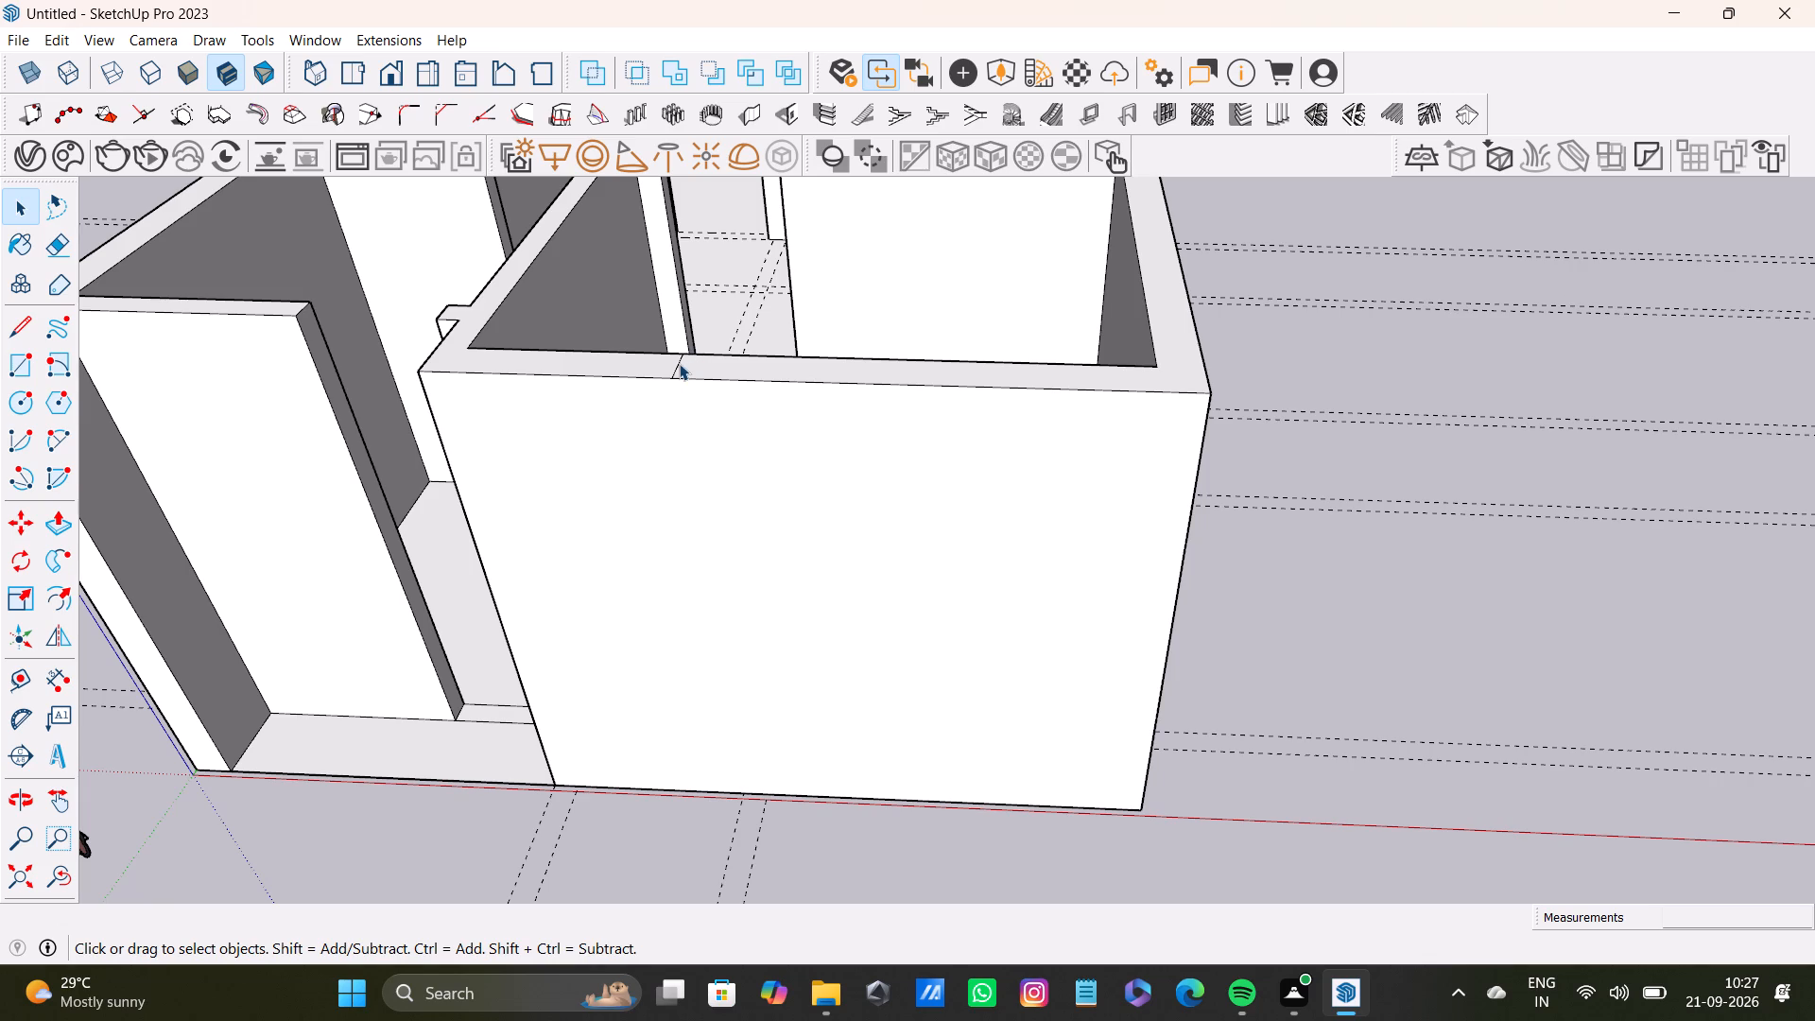
left_click(676, 363)
key("Delete")
Push the end face of the partition behind the entrance recess back about 1' 3" to widen the door opening.
scroll(634, 398, "down", 8)
middle_click_drag(564, 445, 858, 560)
scroll(735, 531, "up", 3)
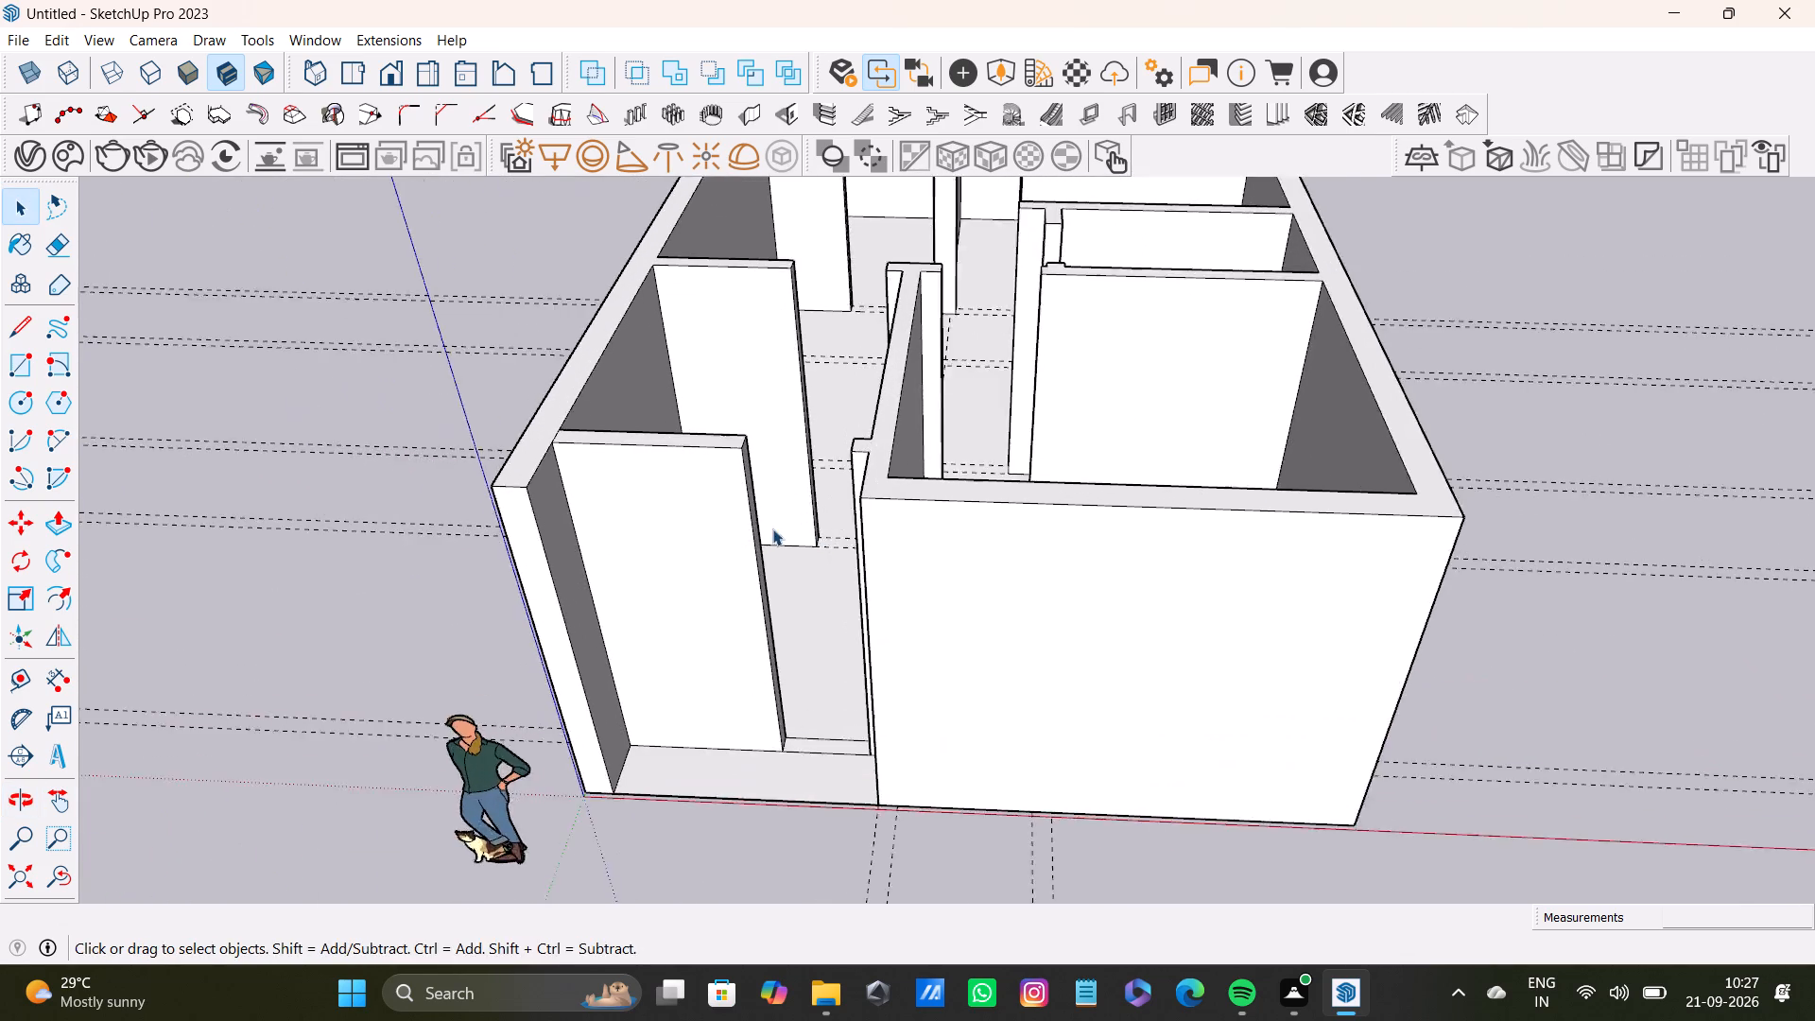
scroll(772, 528, "up", 2)
middle_click_drag(820, 528, 858, 799)
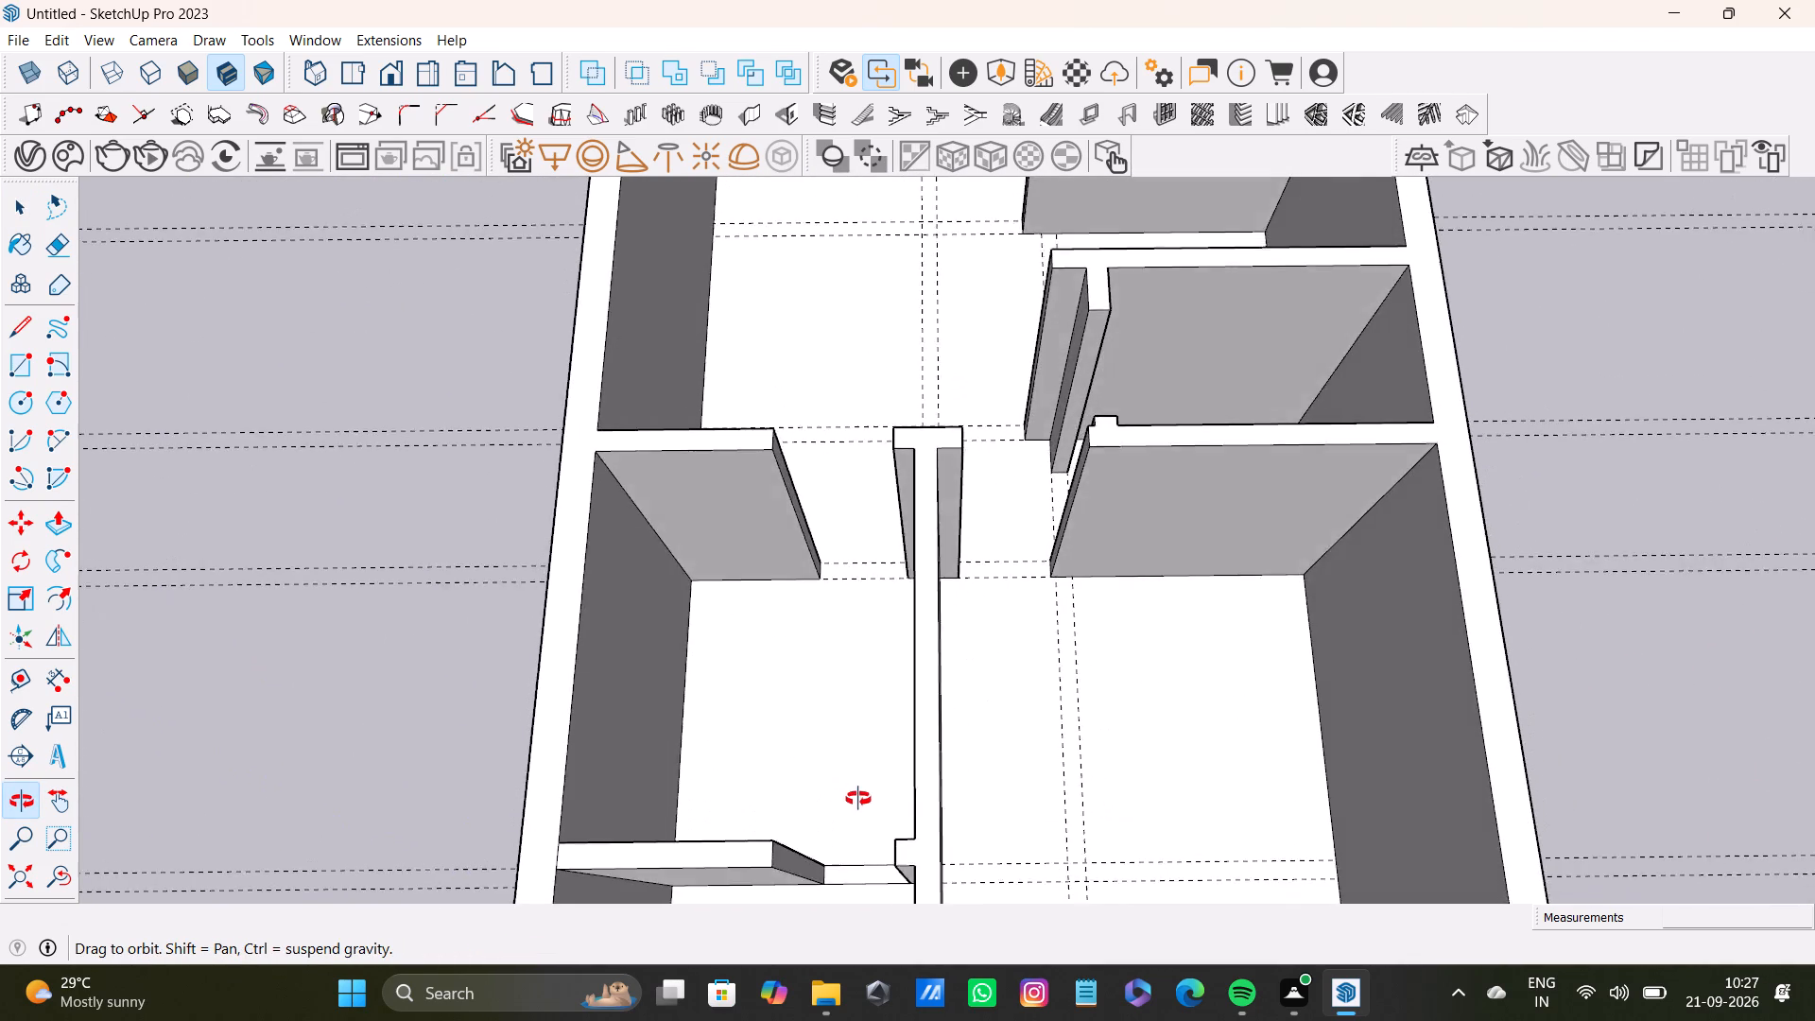
middle_click_drag(858, 799, 852, 606)
middle_click_drag(860, 596, 771, 566)
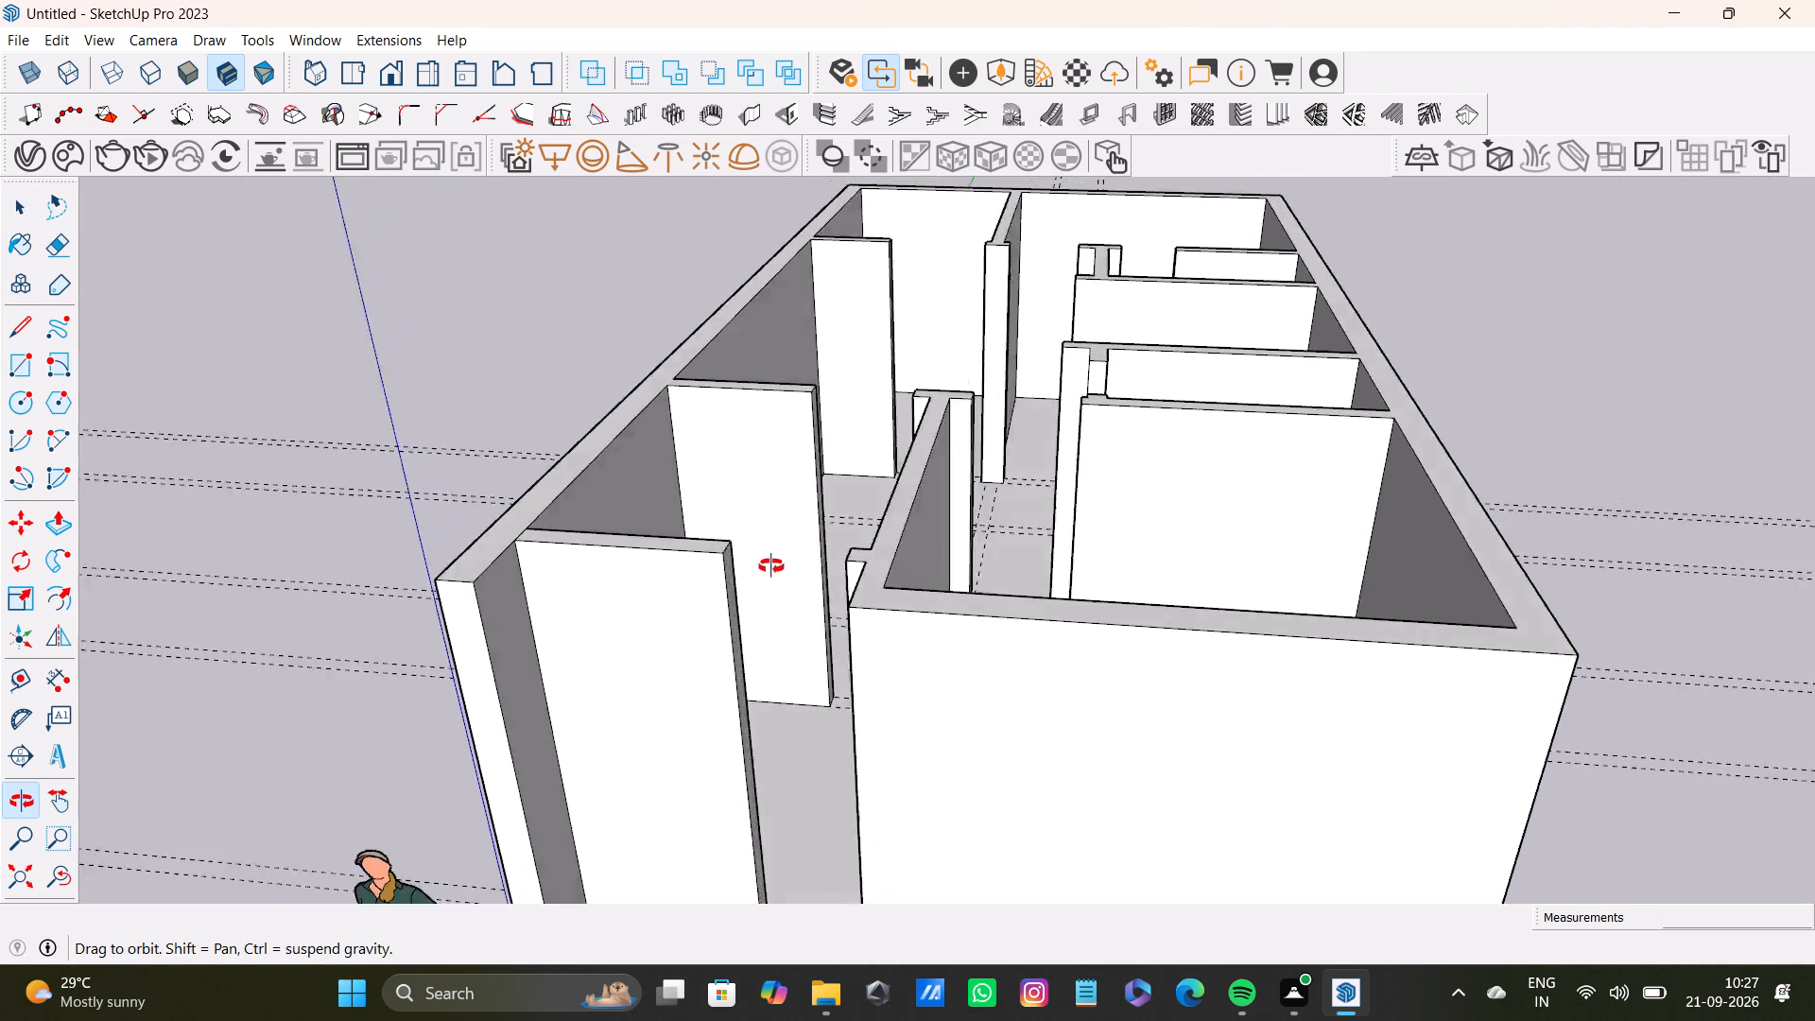
middle_click_drag(771, 566, 752, 562)
scroll(562, 520, "up", 5)
left_click(660, 551)
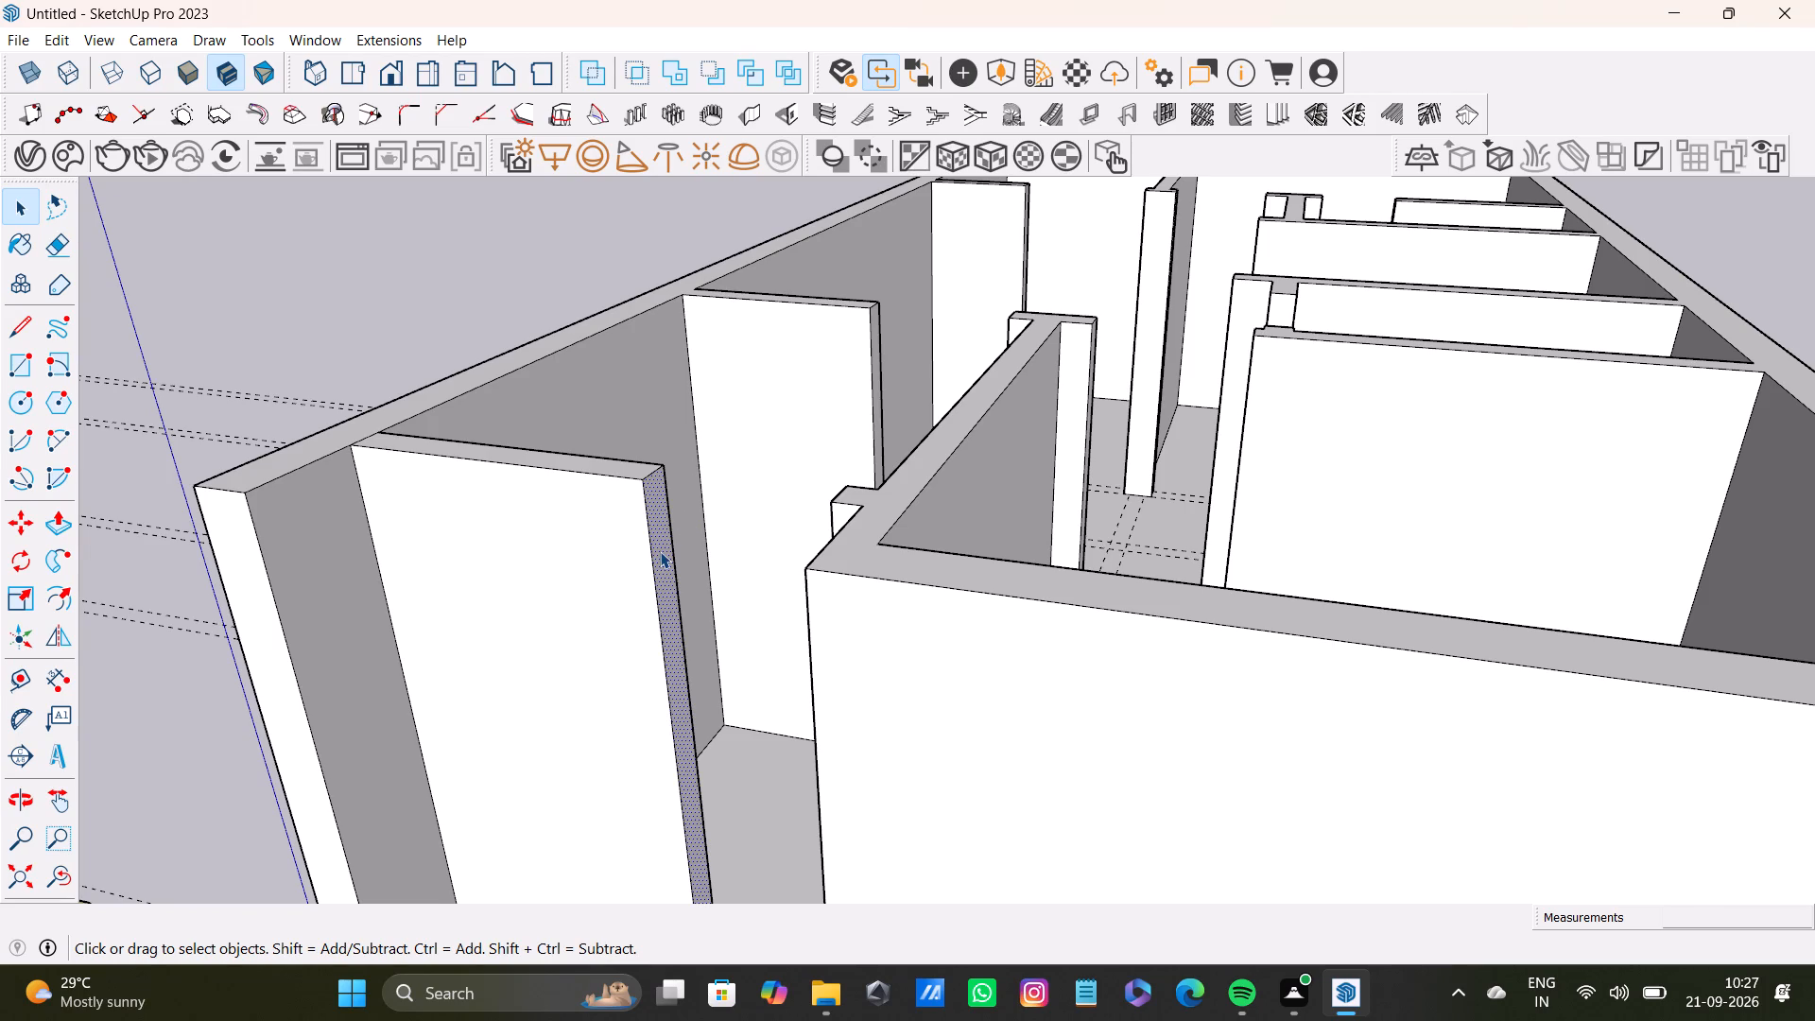
key("p")
left_click_drag(660, 552, 577, 556)
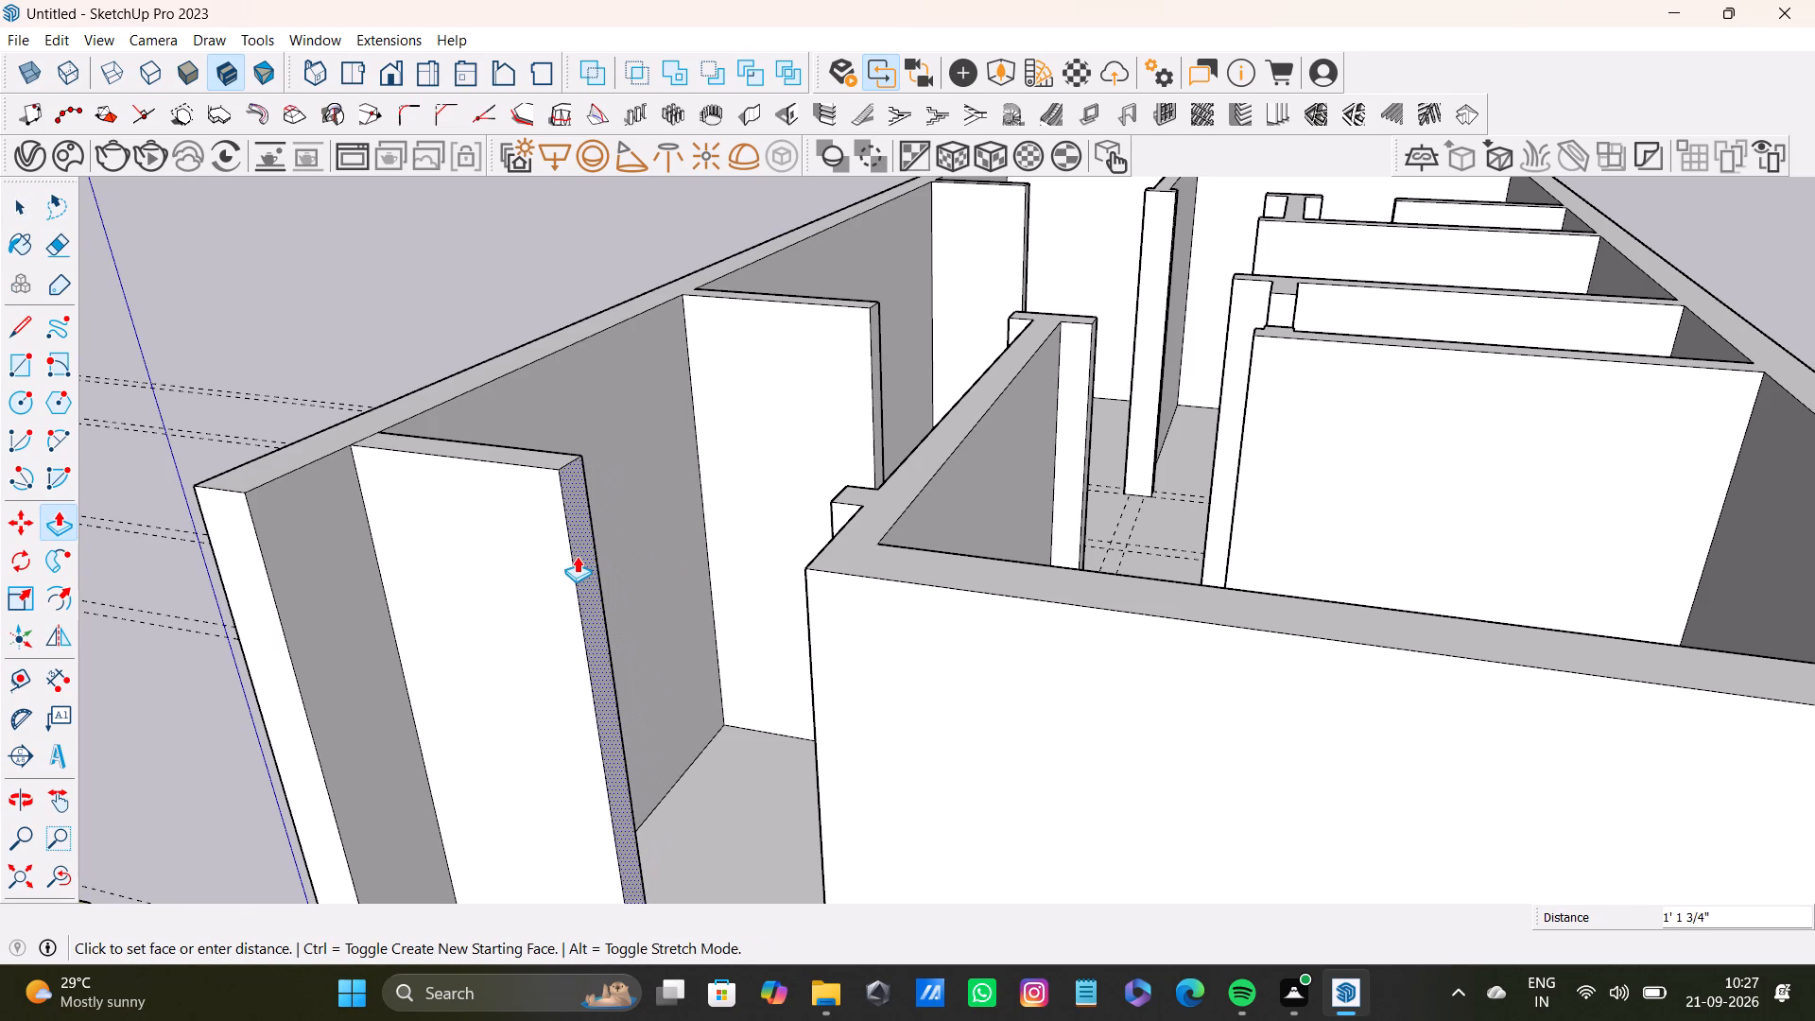
left_click_drag(577, 556, 568, 562)
Place a guide 1' below the top of the wall stub at the small room's doorway and draw a 6" line along it.
scroll(563, 571, "down", 8)
middle_click_drag(587, 588, 769, 583)
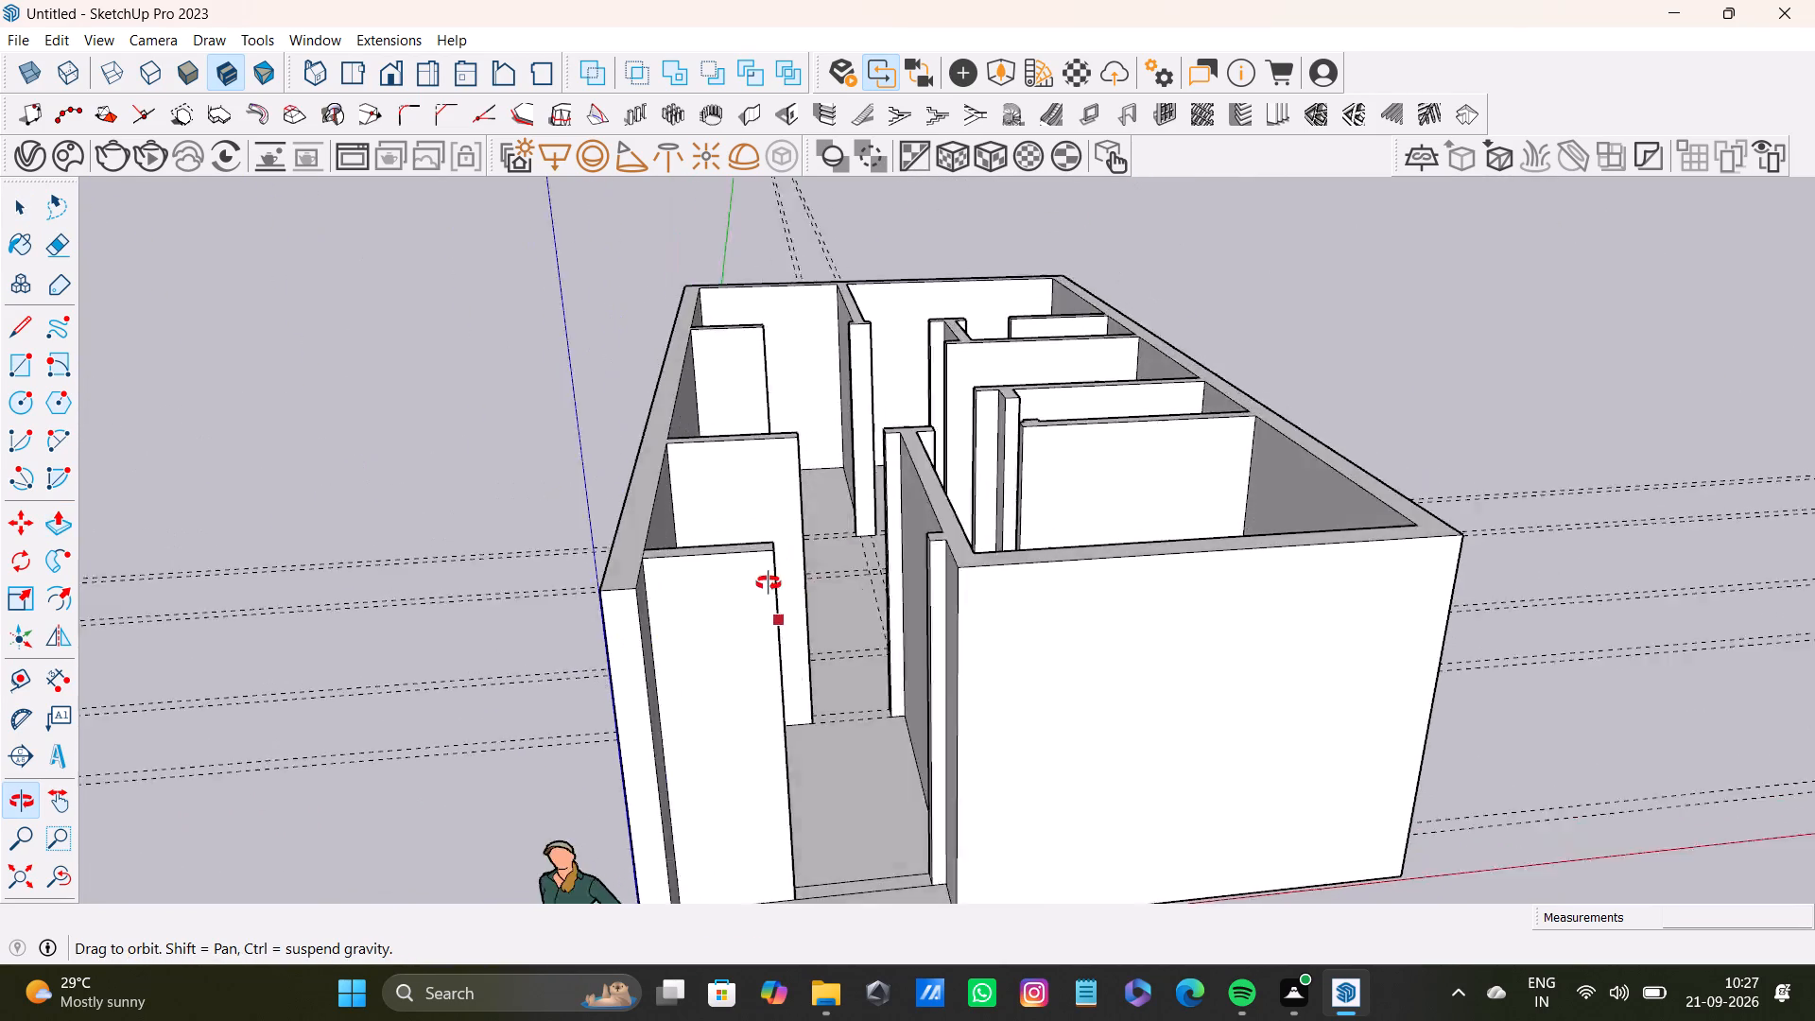
middle_click_drag(769, 583, 659, 597)
scroll(949, 459, "down", 3)
middle_click_drag(937, 469, 906, 642, "shift")
scroll(941, 645, "up", 6)
middle_click_drag(929, 708, 1023, 758)
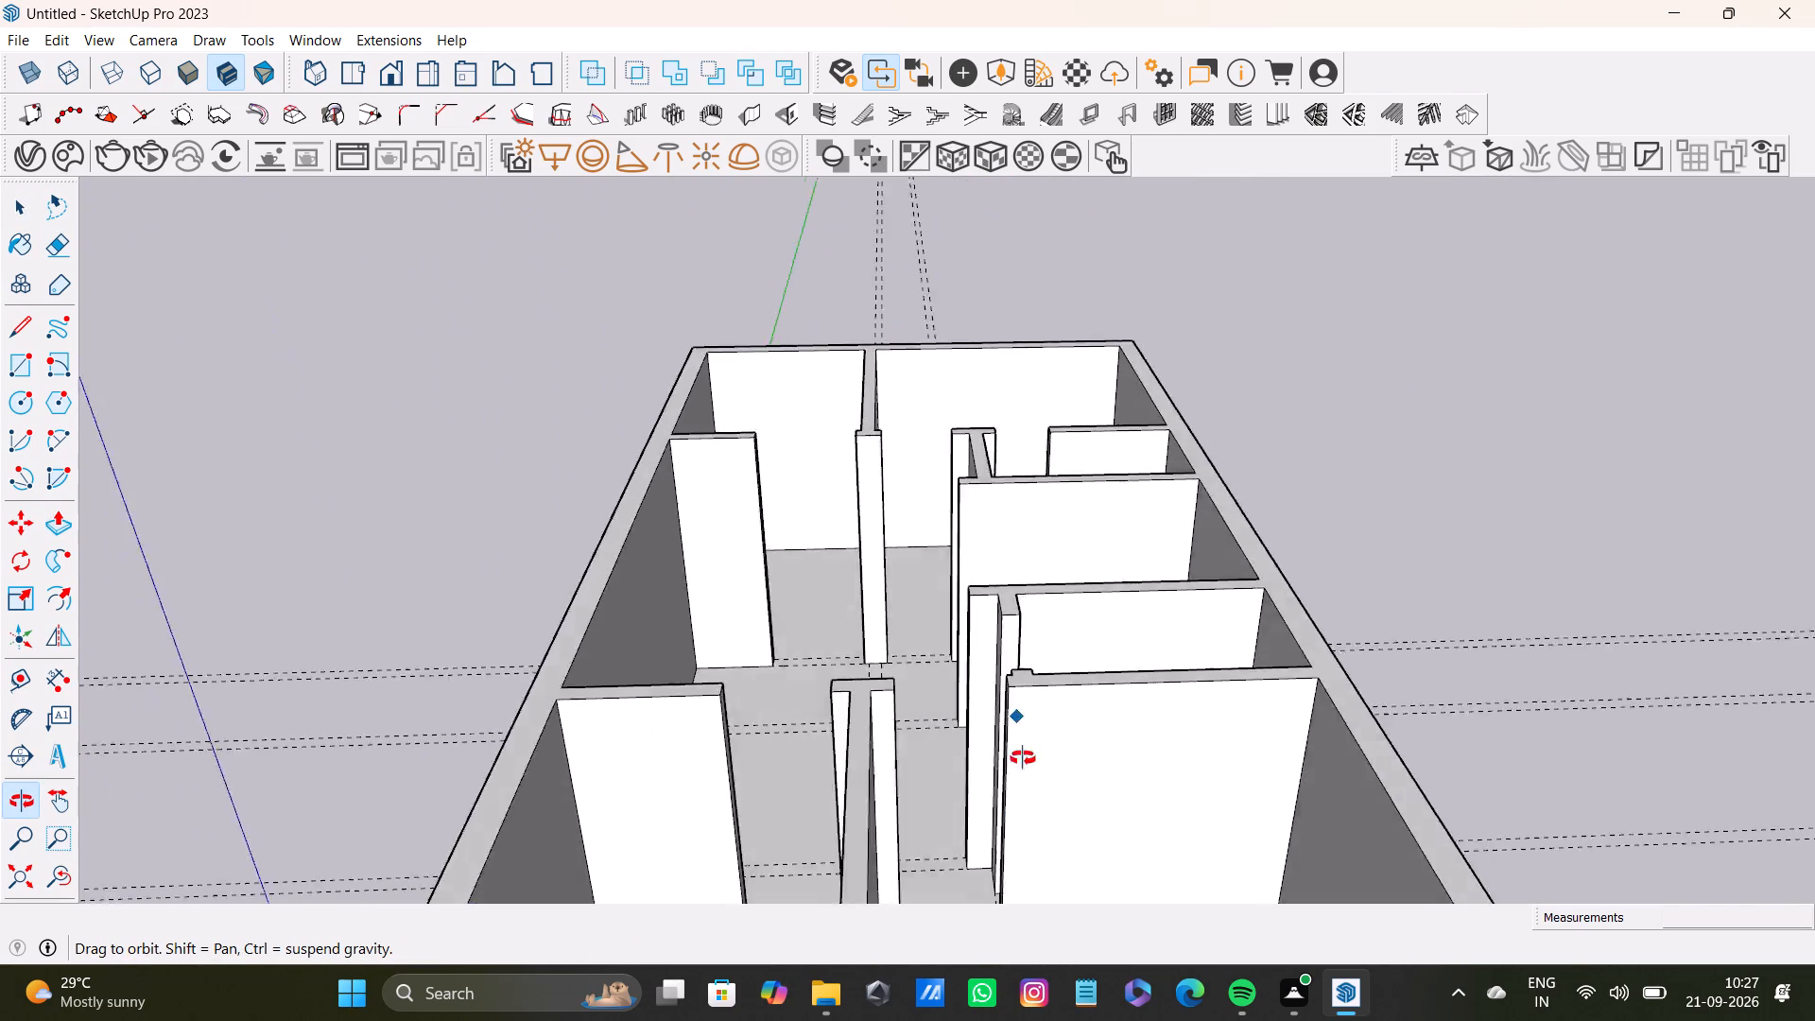
middle_click_drag(1023, 758, 1322, 889)
scroll(1115, 735, "up", 3)
middle_click_drag(964, 645, 831, 656, "shift")
scroll(1037, 634, "up", 3)
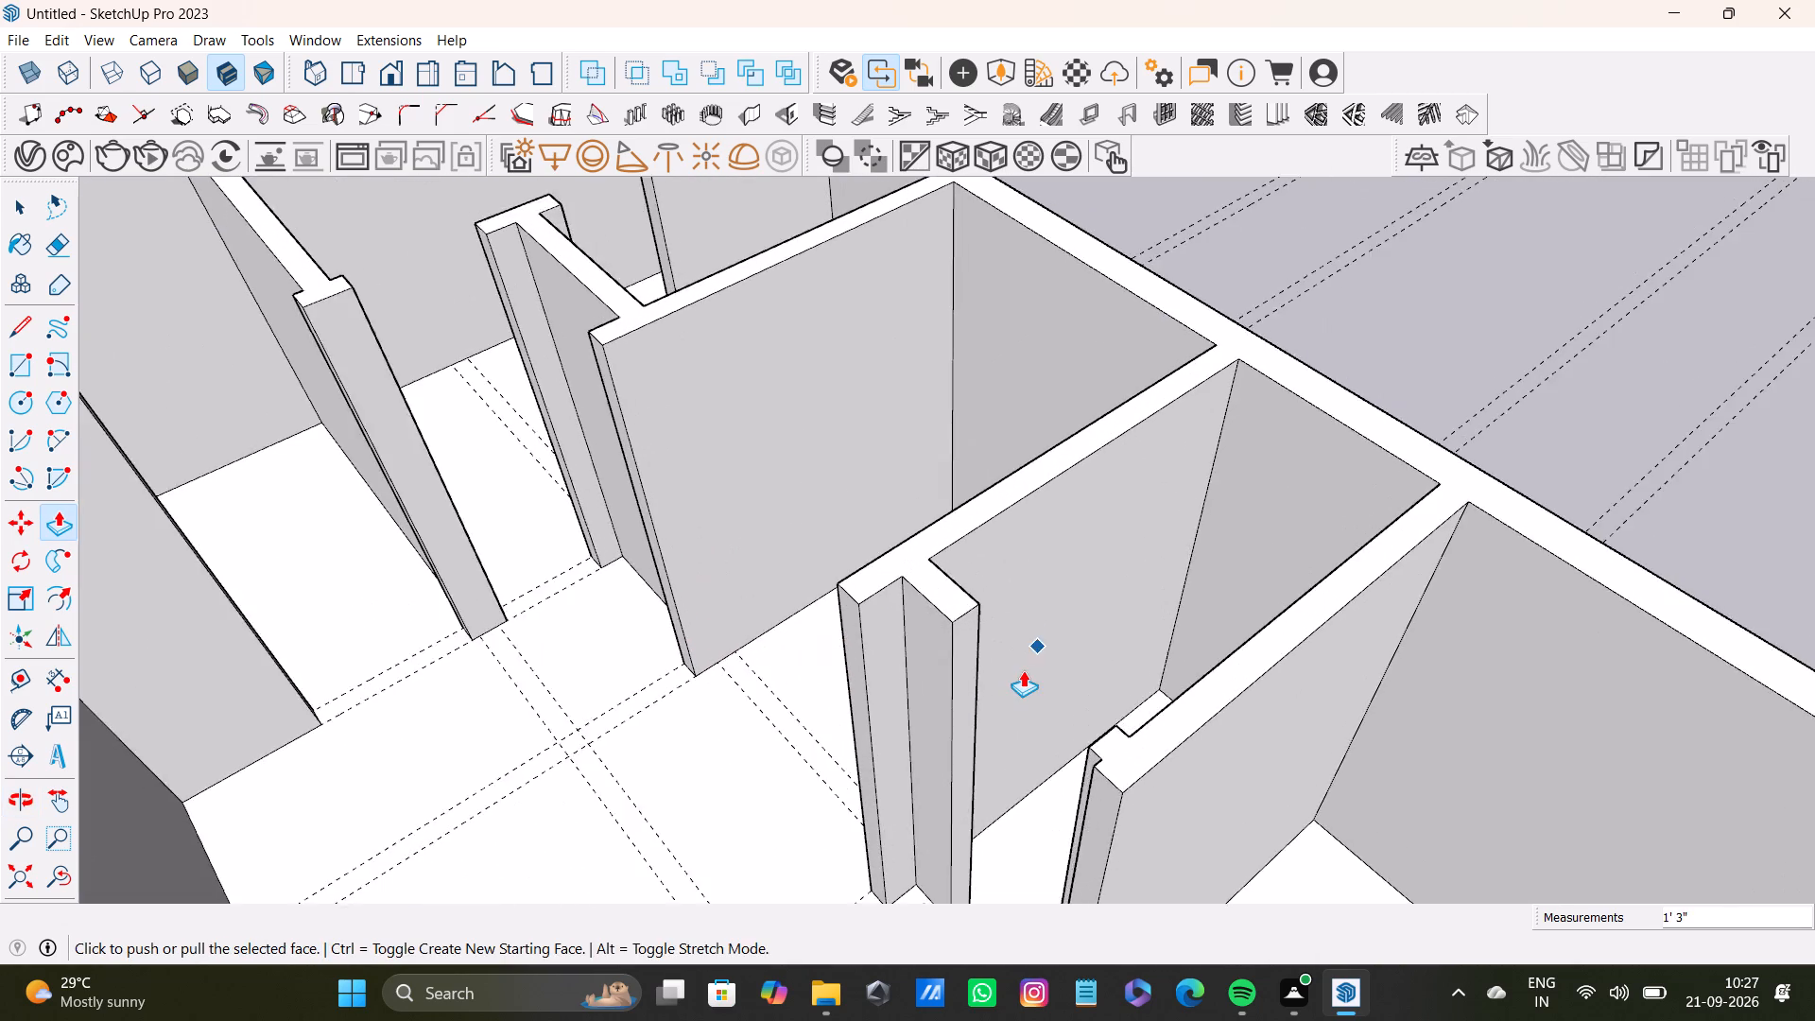
scroll(1023, 670, "up", 3)
middle_click_drag(1011, 652, 994, 564)
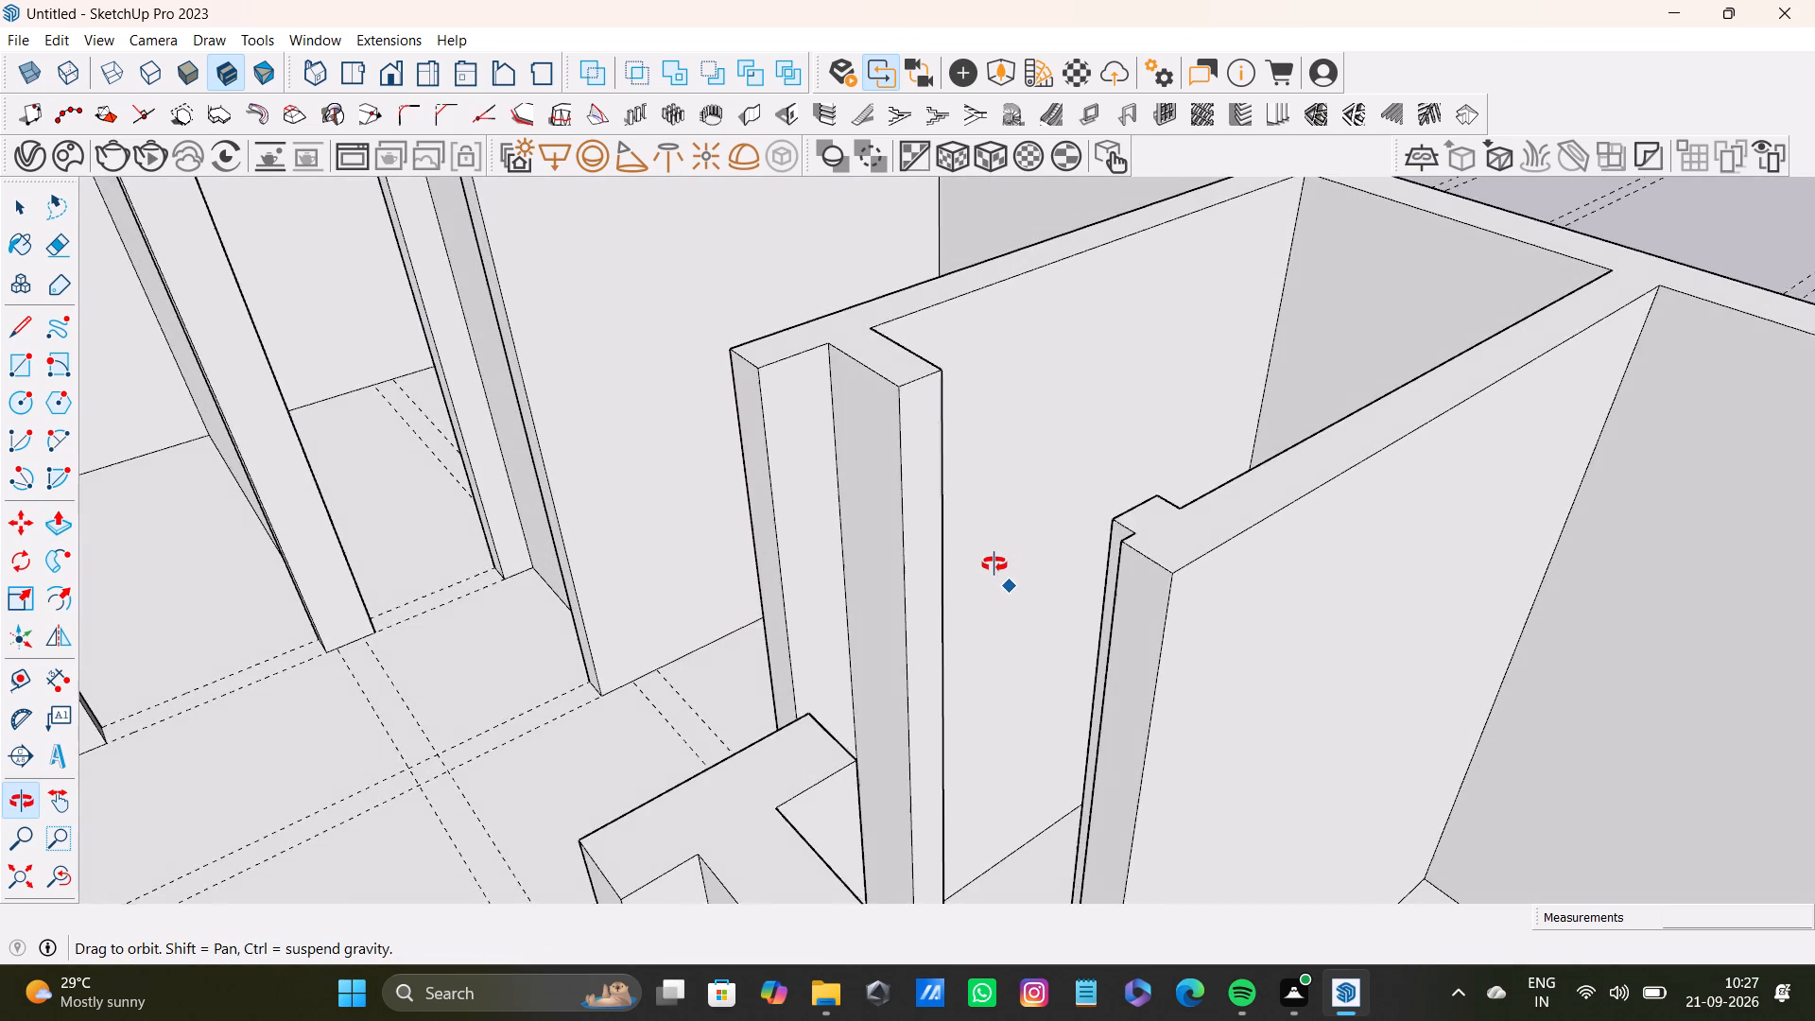
middle_click_drag(994, 564, 987, 567)
key("t")
left_click(896, 390)
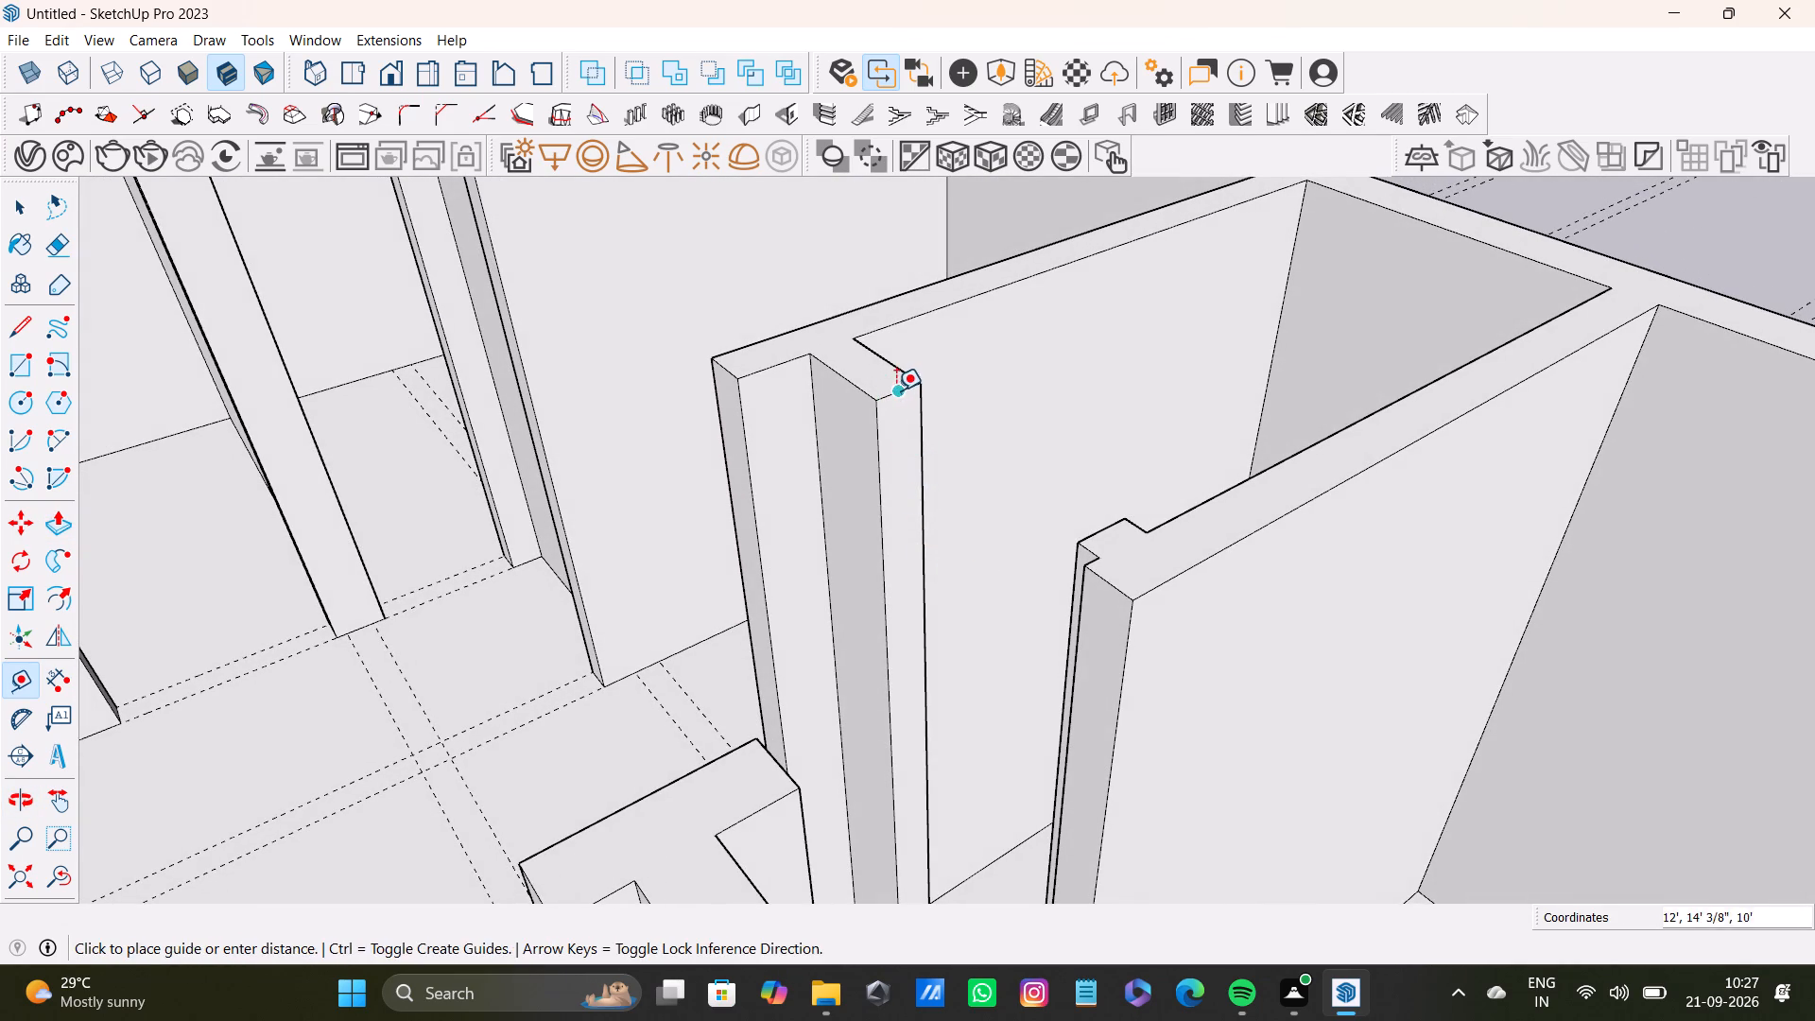
middle_click_drag(897, 526, 891, 461)
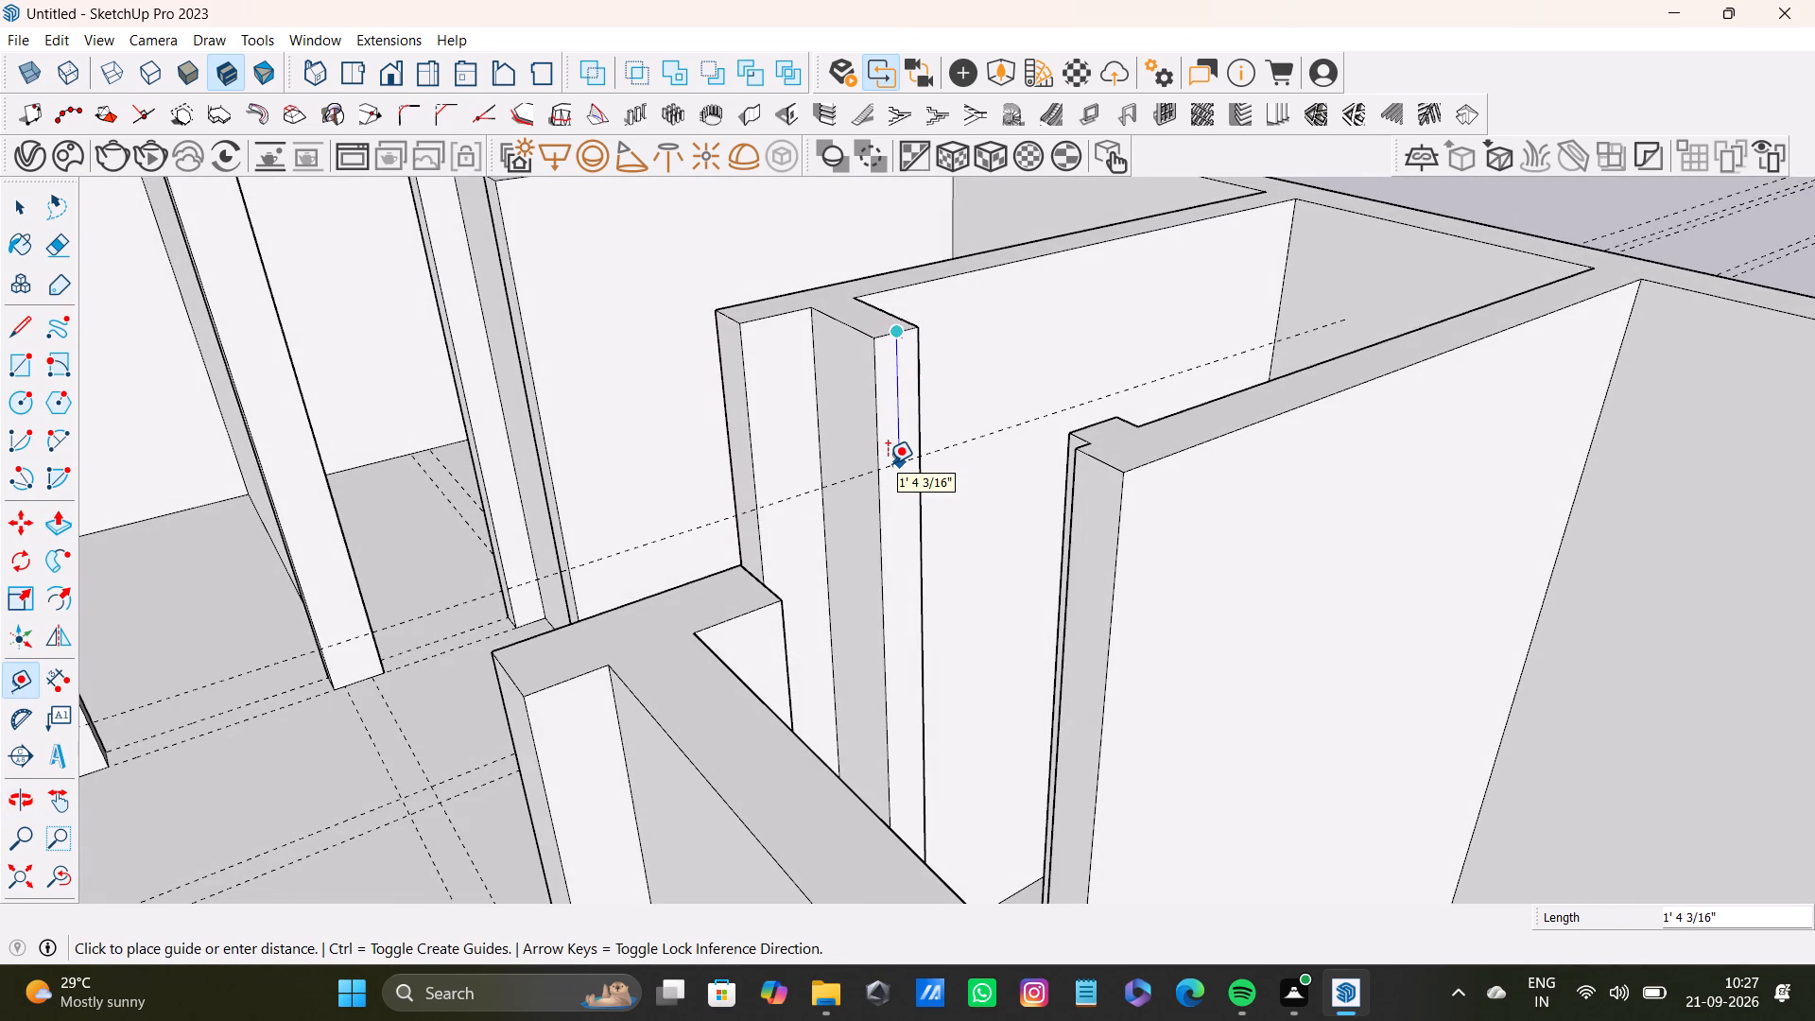
type("1'")
key("Return")
key("l")
scroll(853, 430, "up", 7)
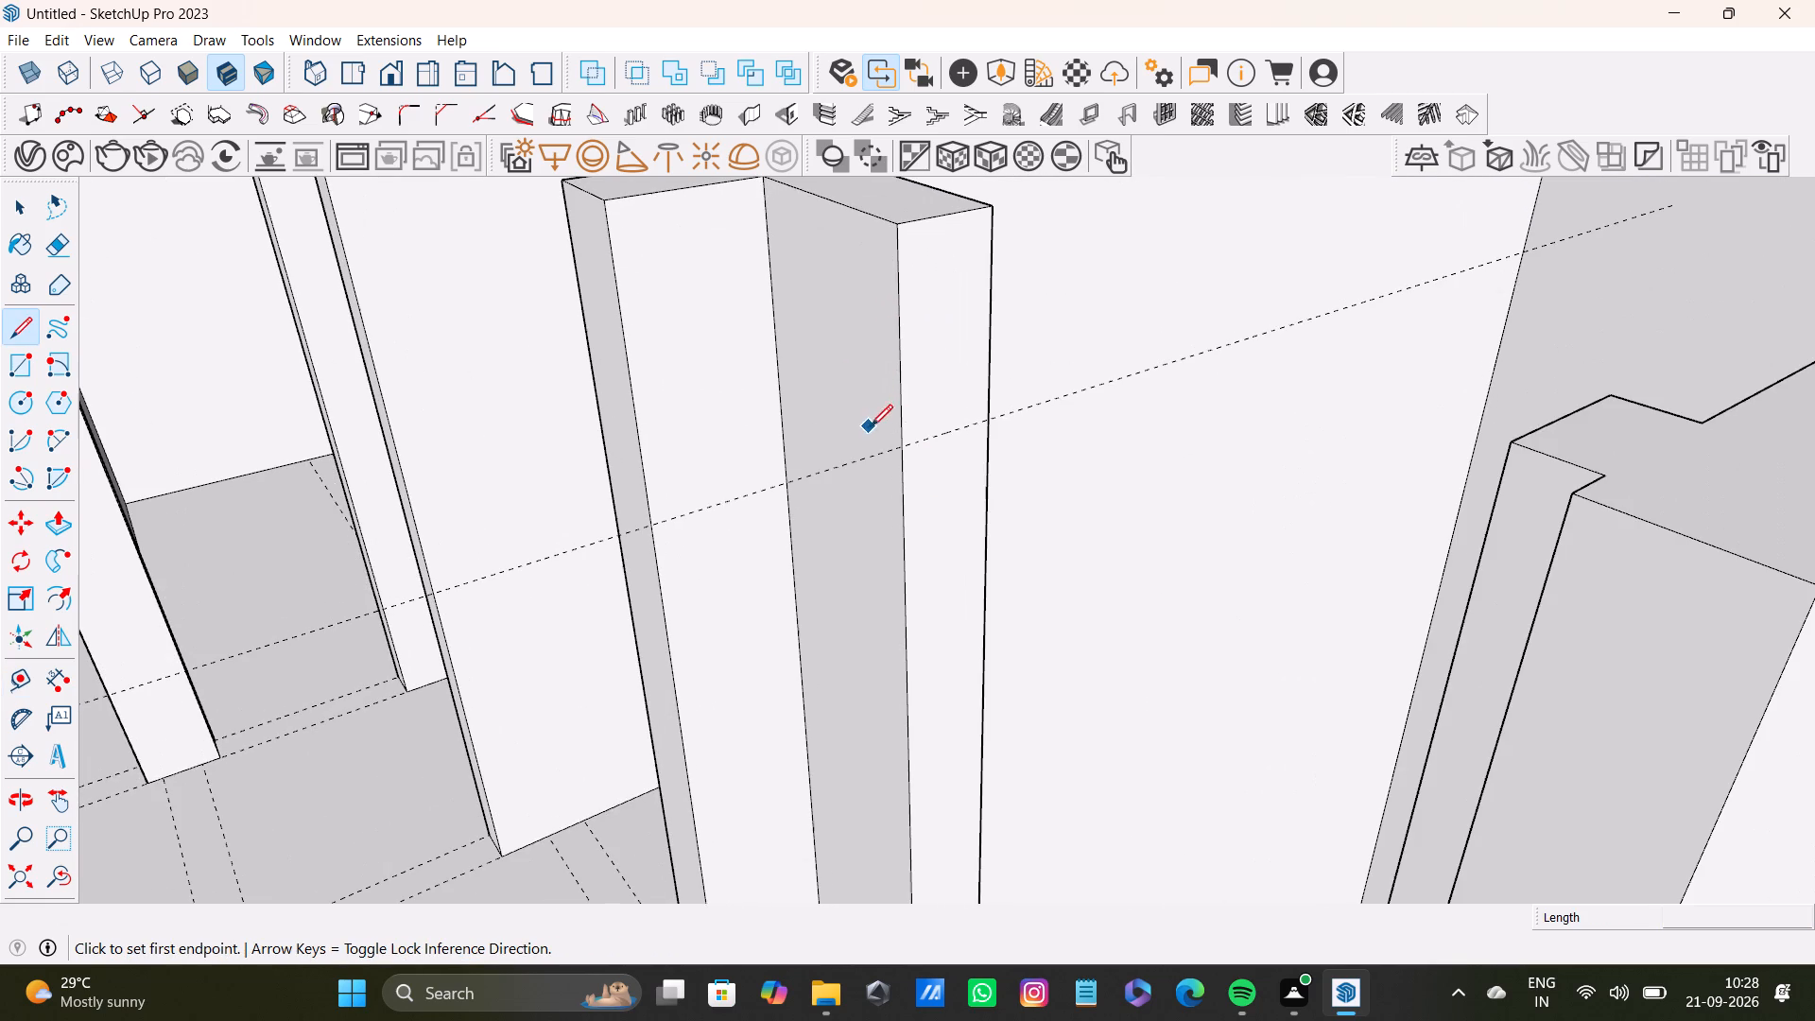
left_click(900, 445)
left_click(986, 422)
Pull the marked upper part of the stub's end face across to the opposite partition, forming a lintel over the small room's doorway.
key("space")
left_click(954, 400)
key("p")
left_click(952, 400)
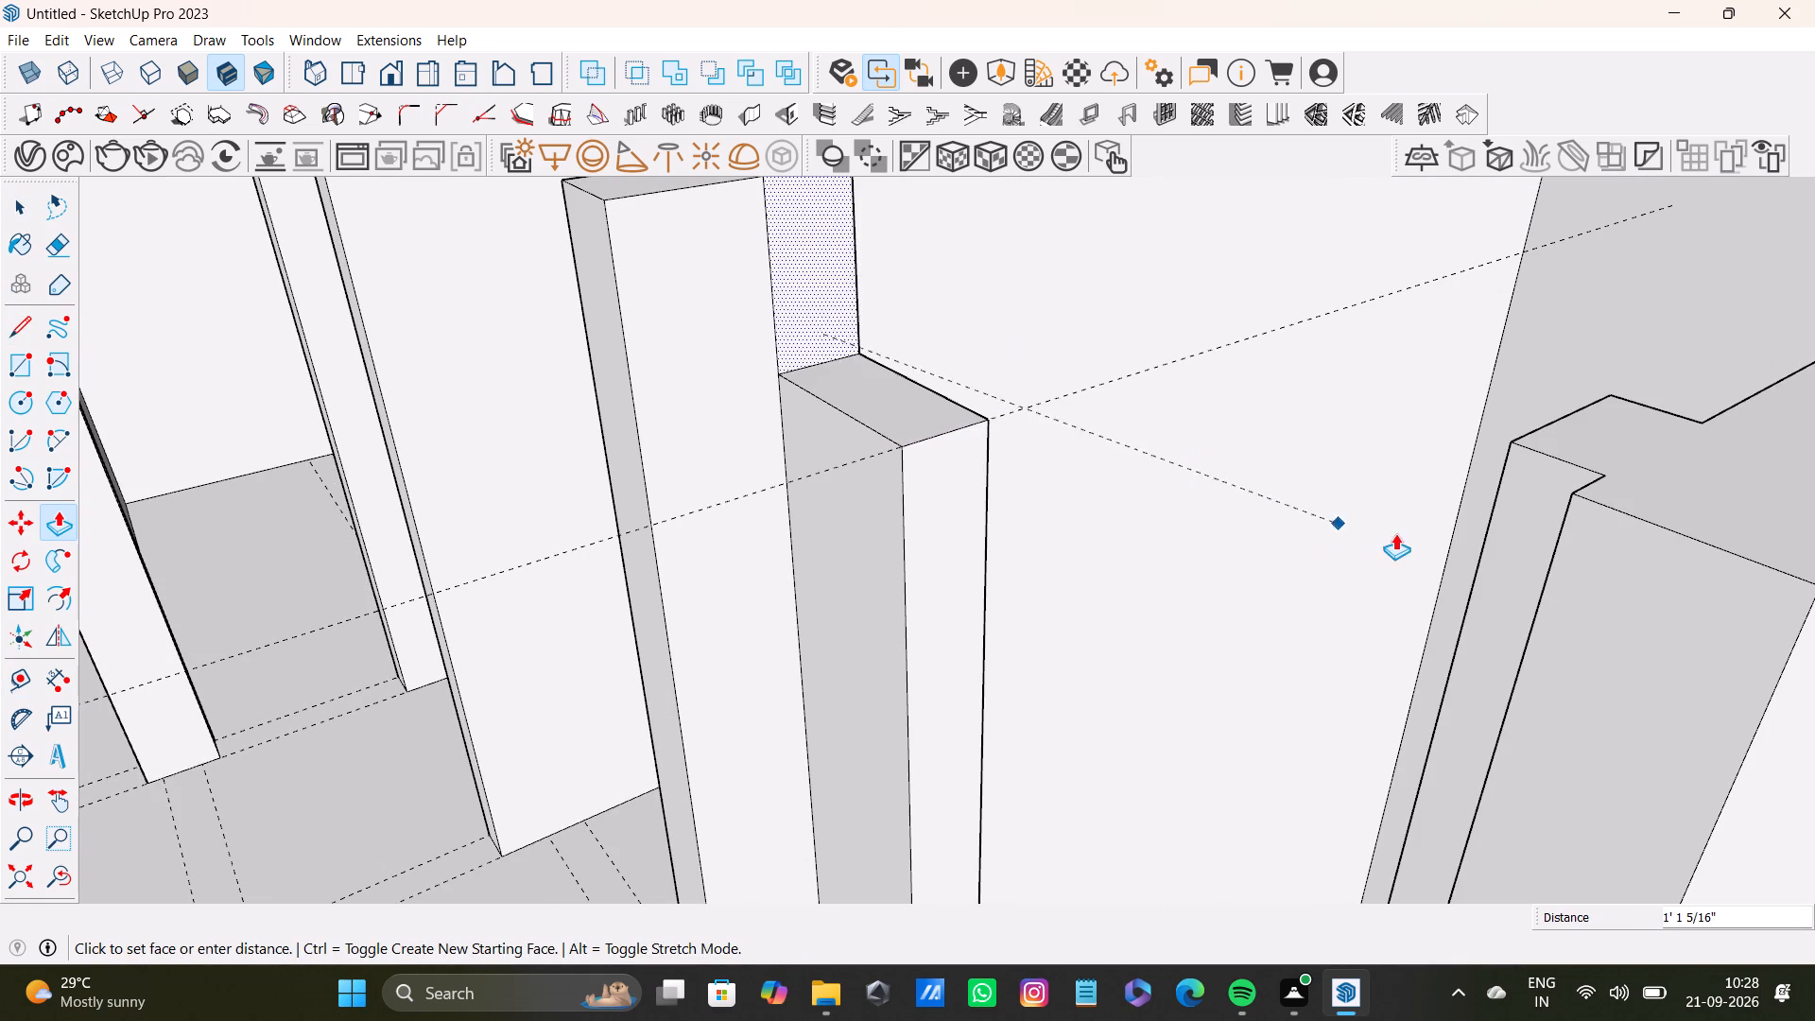
left_click(1466, 596)
Delete the vertical seam line where the small room's new lintel meets the opposite partition.
scroll(1246, 680, "down", 4)
middle_click_drag(1334, 638, 1092, 580, "shift")
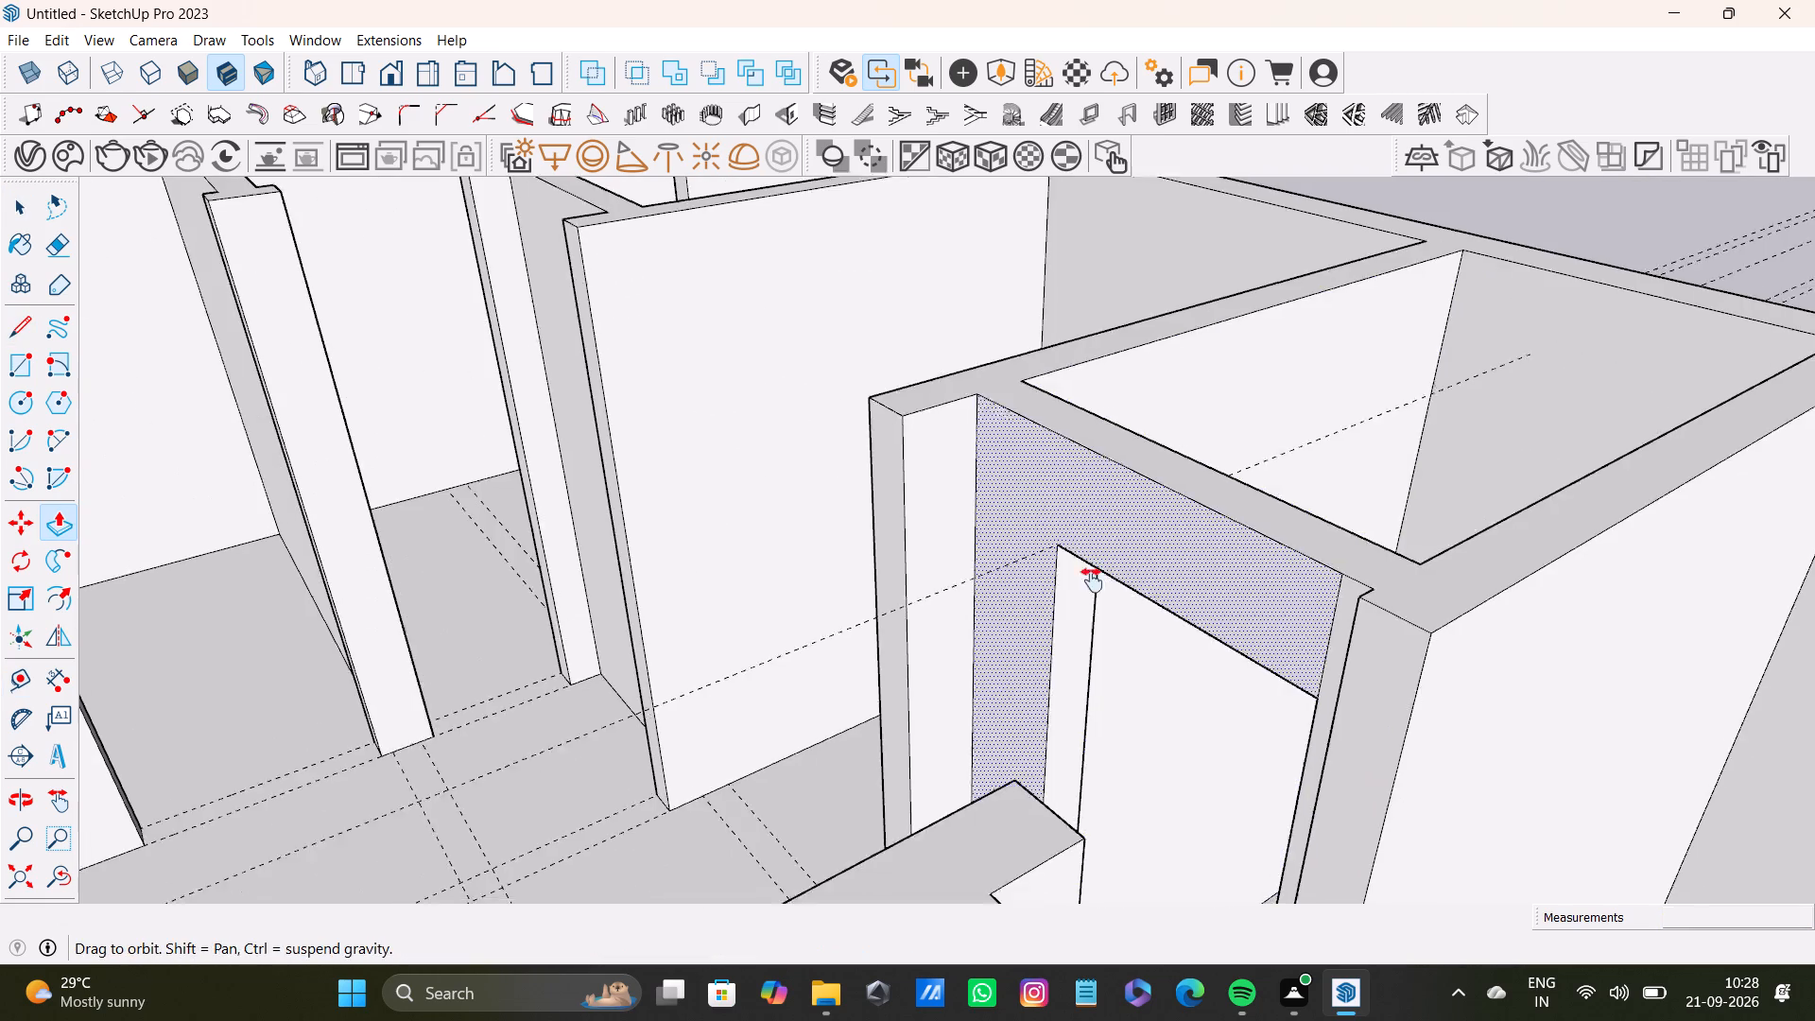
middle_click_drag(1092, 580, 972, 576, "shift")
middle_click_drag(928, 608, 1241, 626)
key("space")
scroll(1167, 575, "up", 2)
left_click(1128, 562)
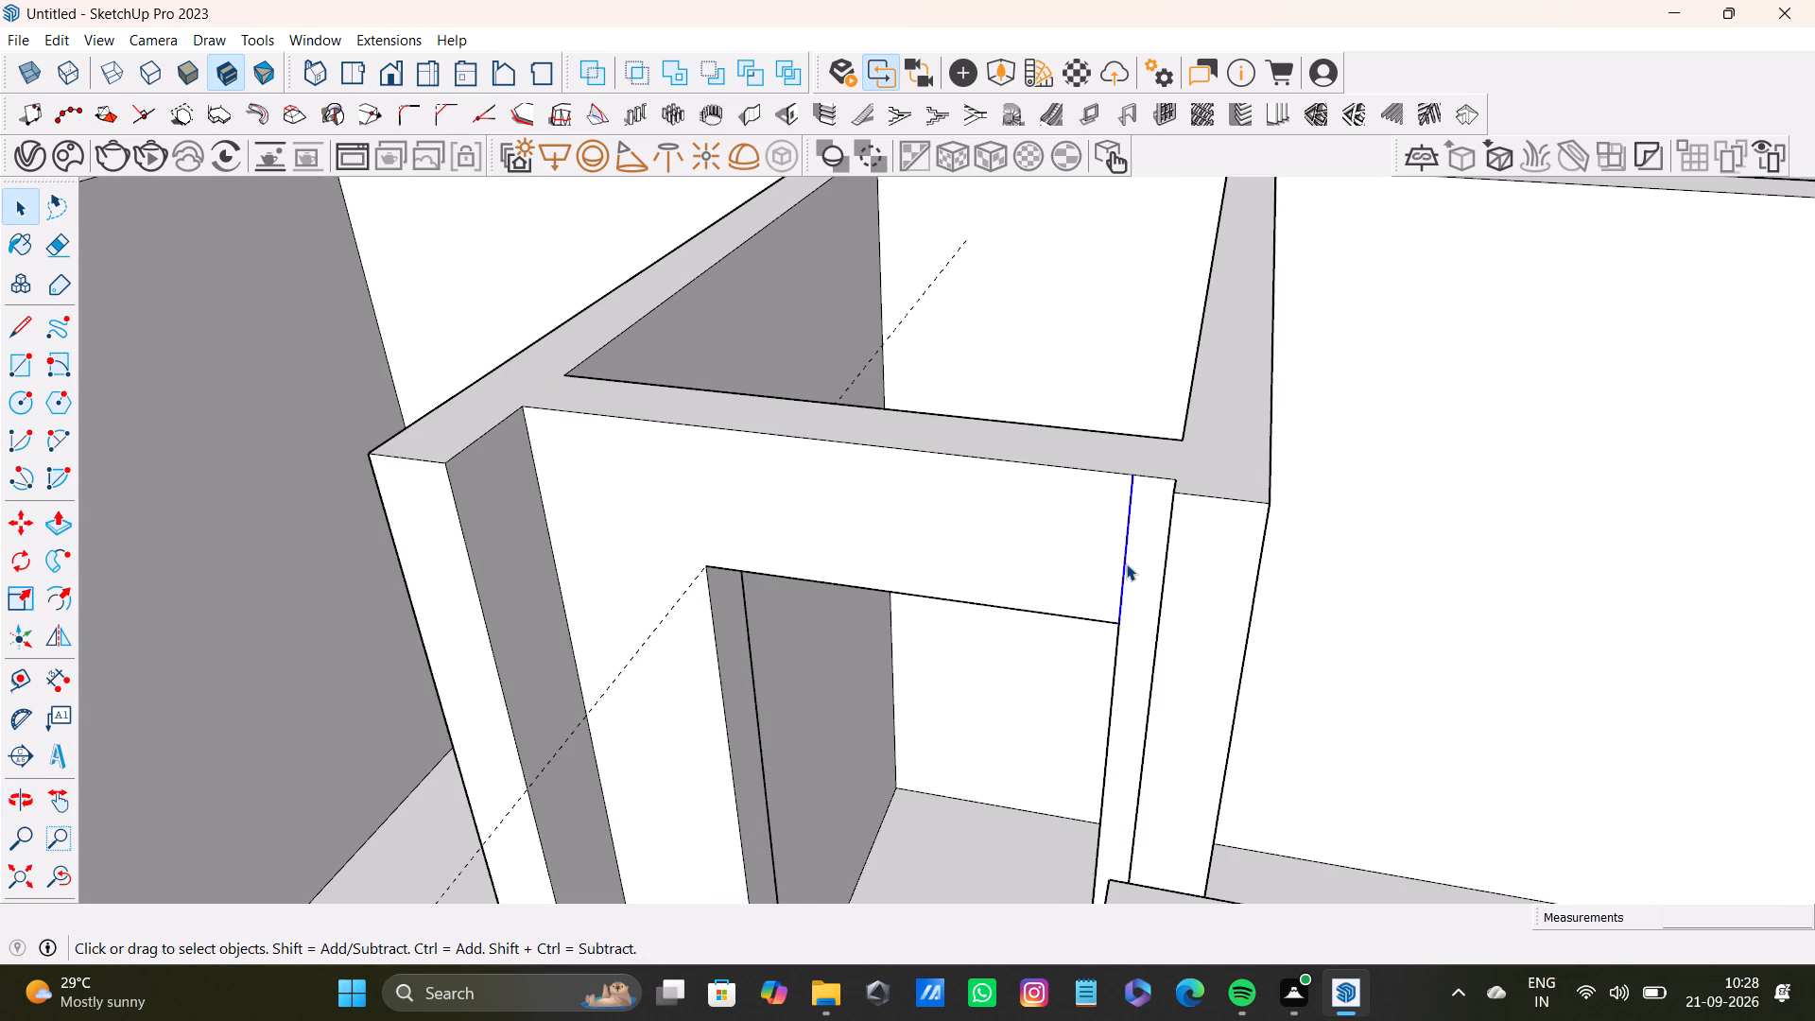
key("Delete")
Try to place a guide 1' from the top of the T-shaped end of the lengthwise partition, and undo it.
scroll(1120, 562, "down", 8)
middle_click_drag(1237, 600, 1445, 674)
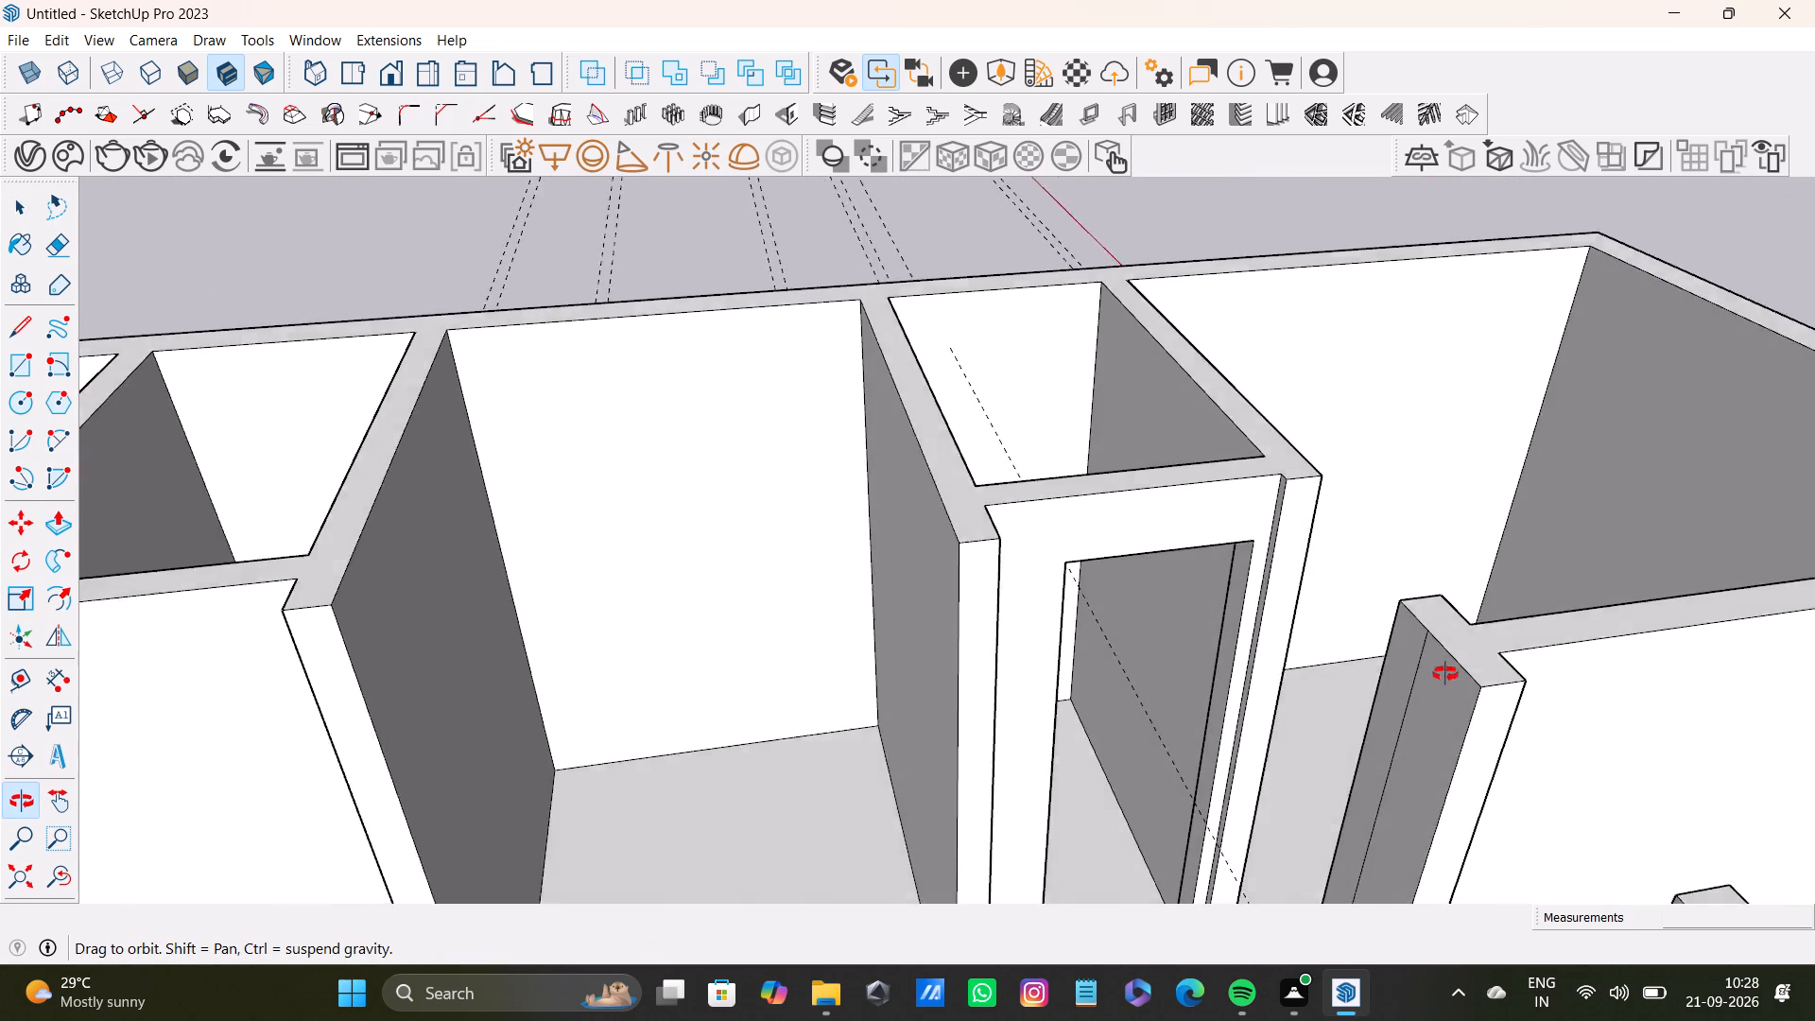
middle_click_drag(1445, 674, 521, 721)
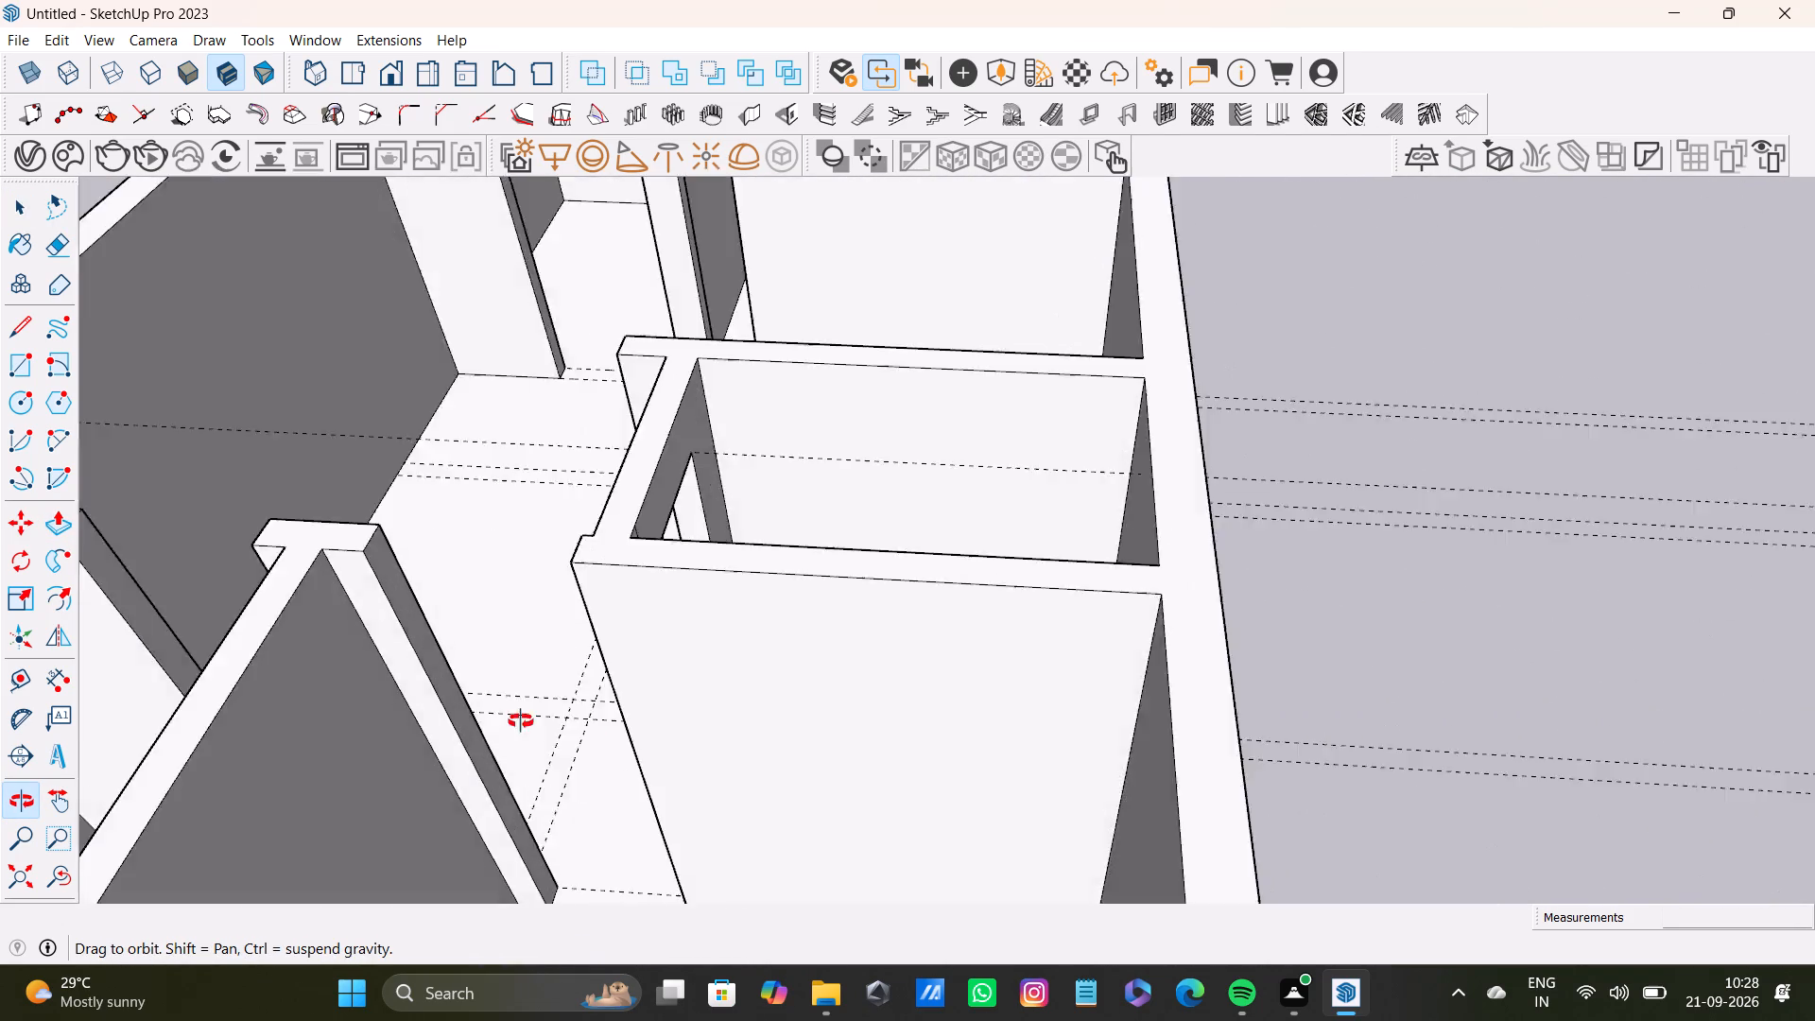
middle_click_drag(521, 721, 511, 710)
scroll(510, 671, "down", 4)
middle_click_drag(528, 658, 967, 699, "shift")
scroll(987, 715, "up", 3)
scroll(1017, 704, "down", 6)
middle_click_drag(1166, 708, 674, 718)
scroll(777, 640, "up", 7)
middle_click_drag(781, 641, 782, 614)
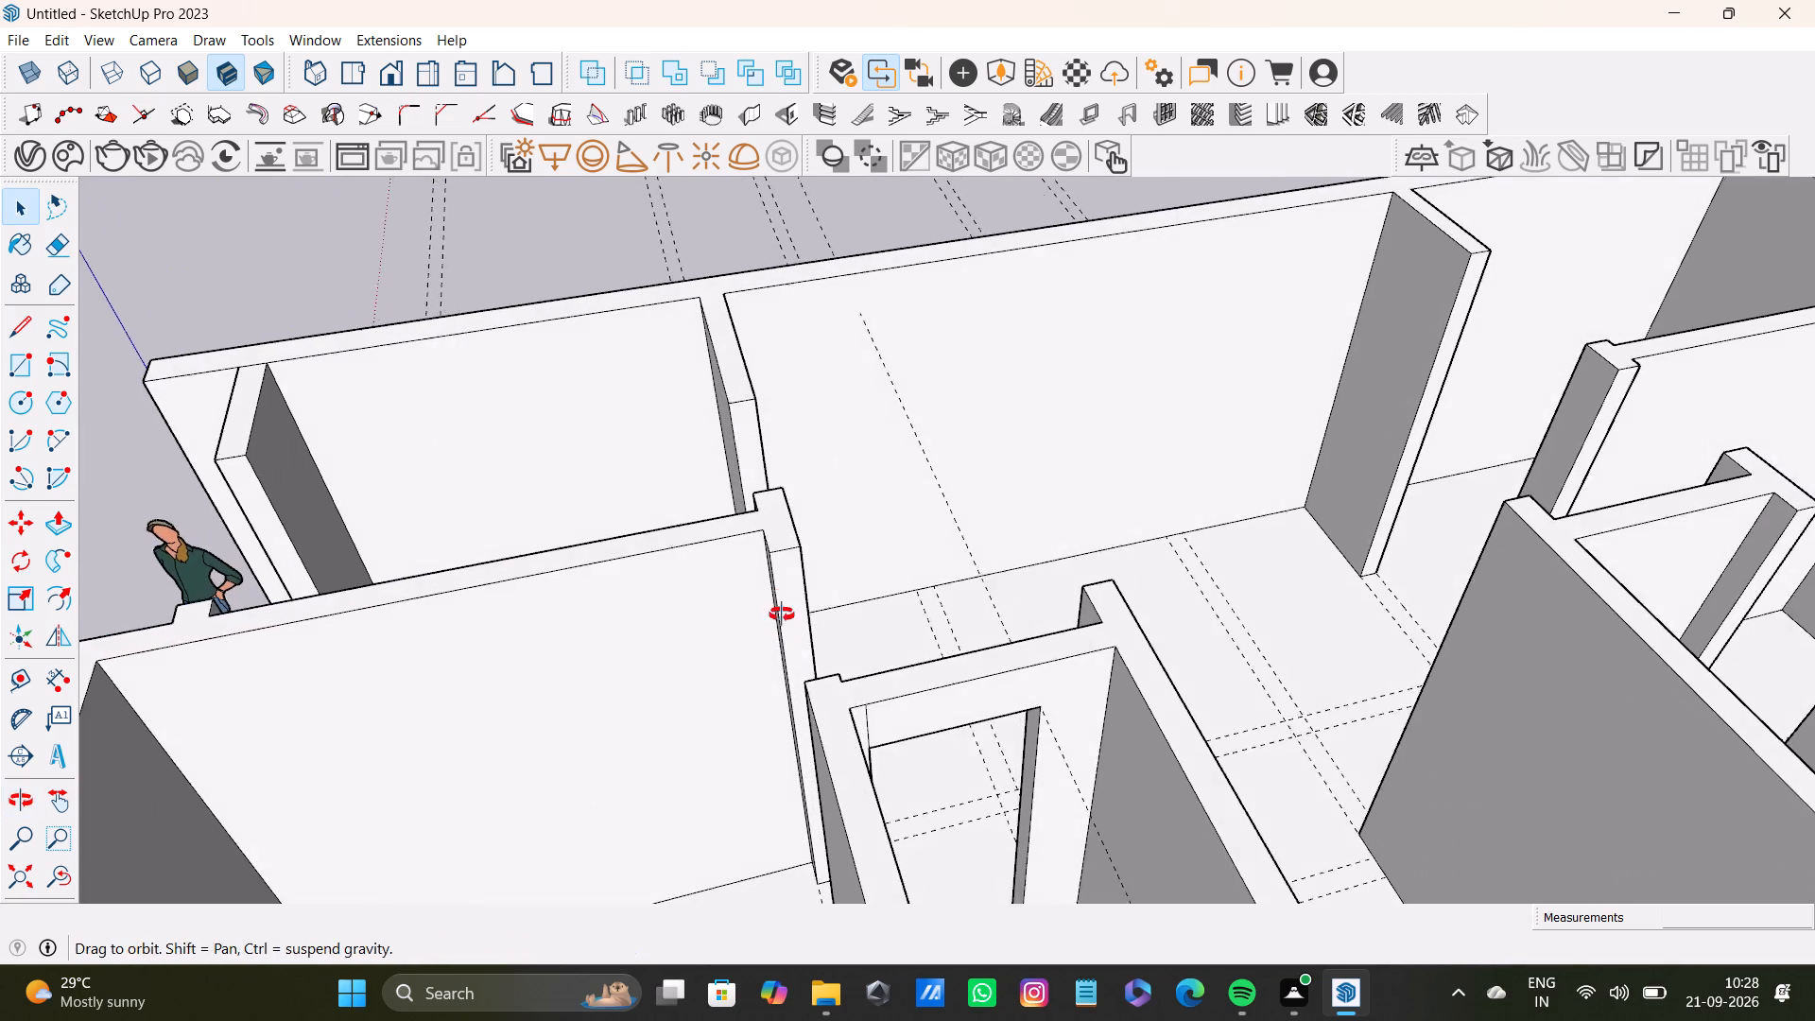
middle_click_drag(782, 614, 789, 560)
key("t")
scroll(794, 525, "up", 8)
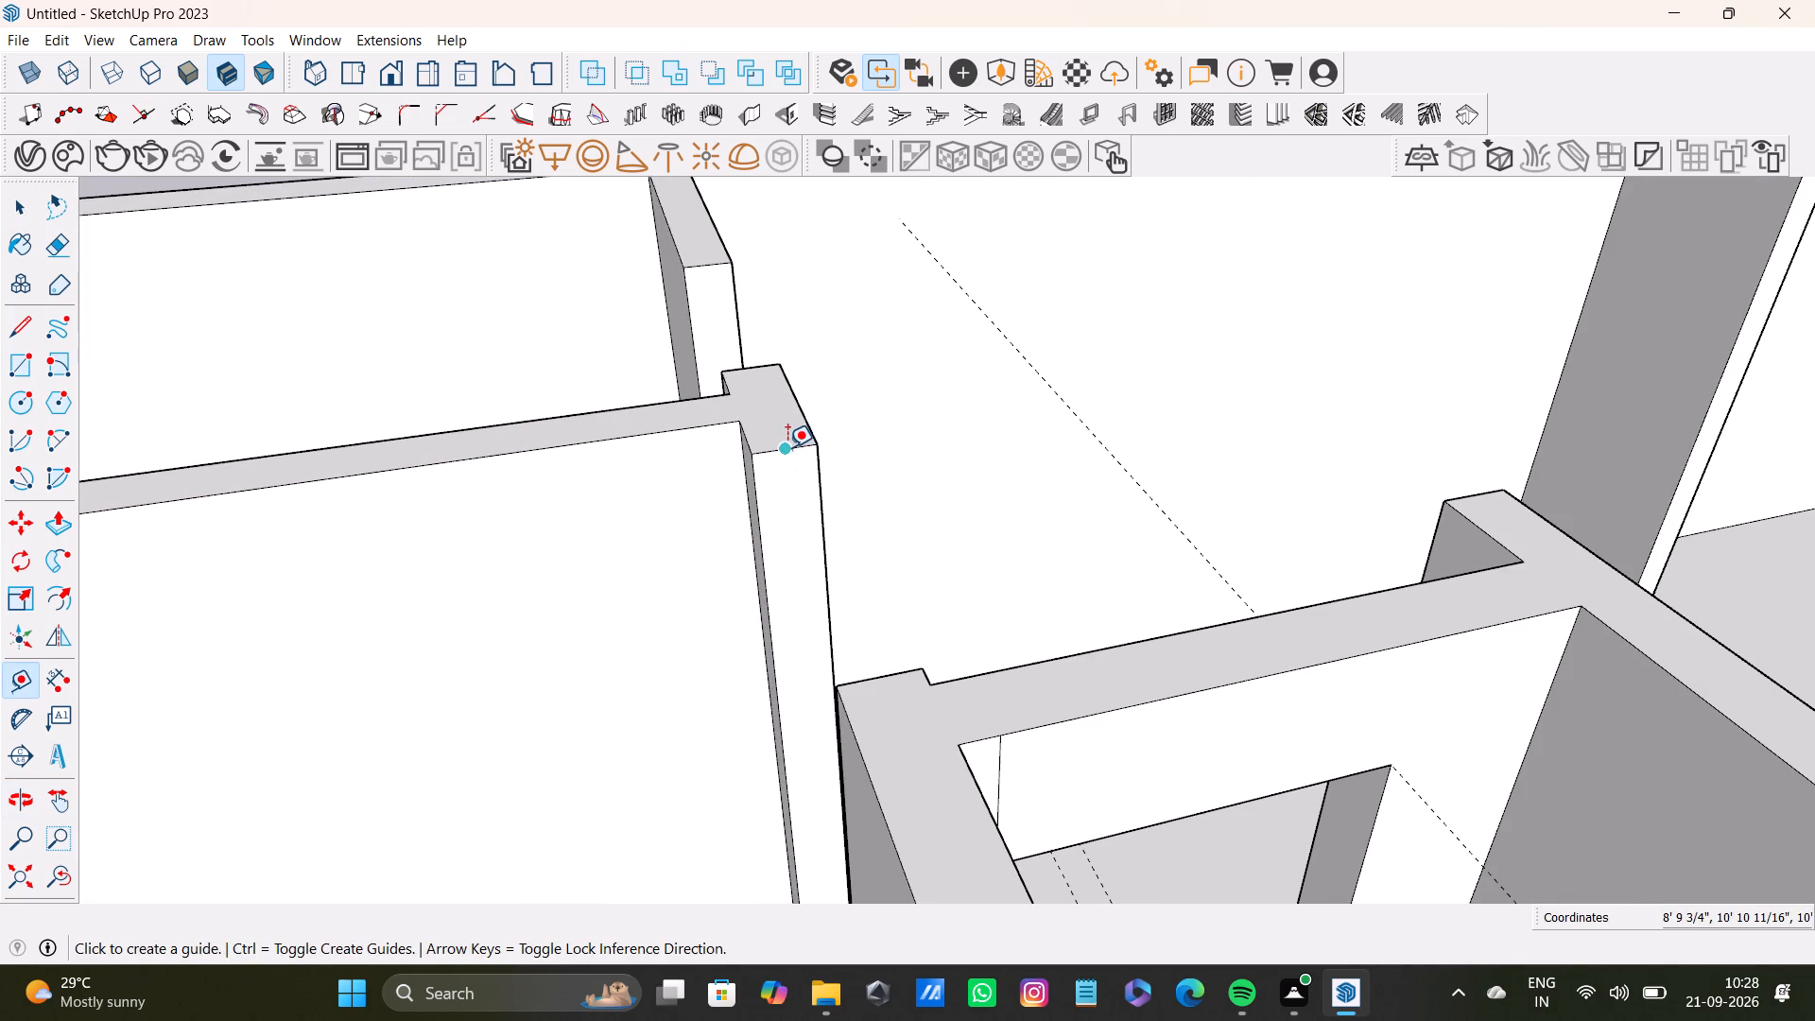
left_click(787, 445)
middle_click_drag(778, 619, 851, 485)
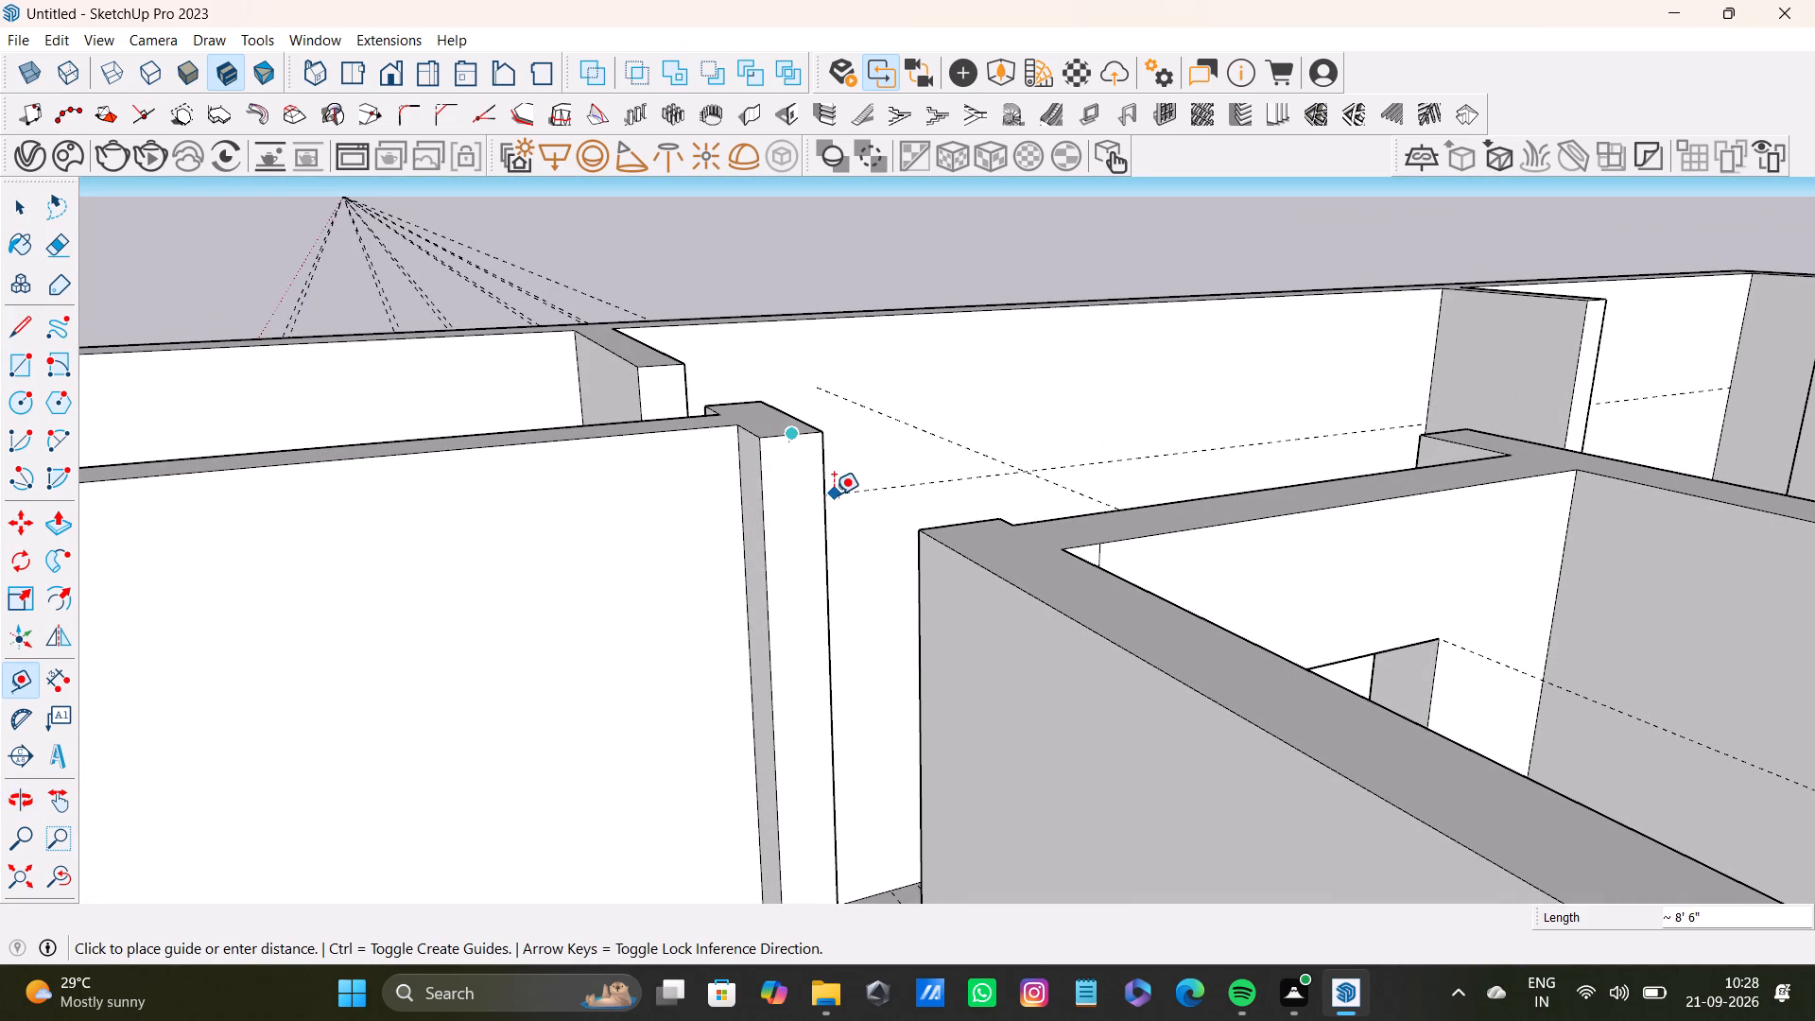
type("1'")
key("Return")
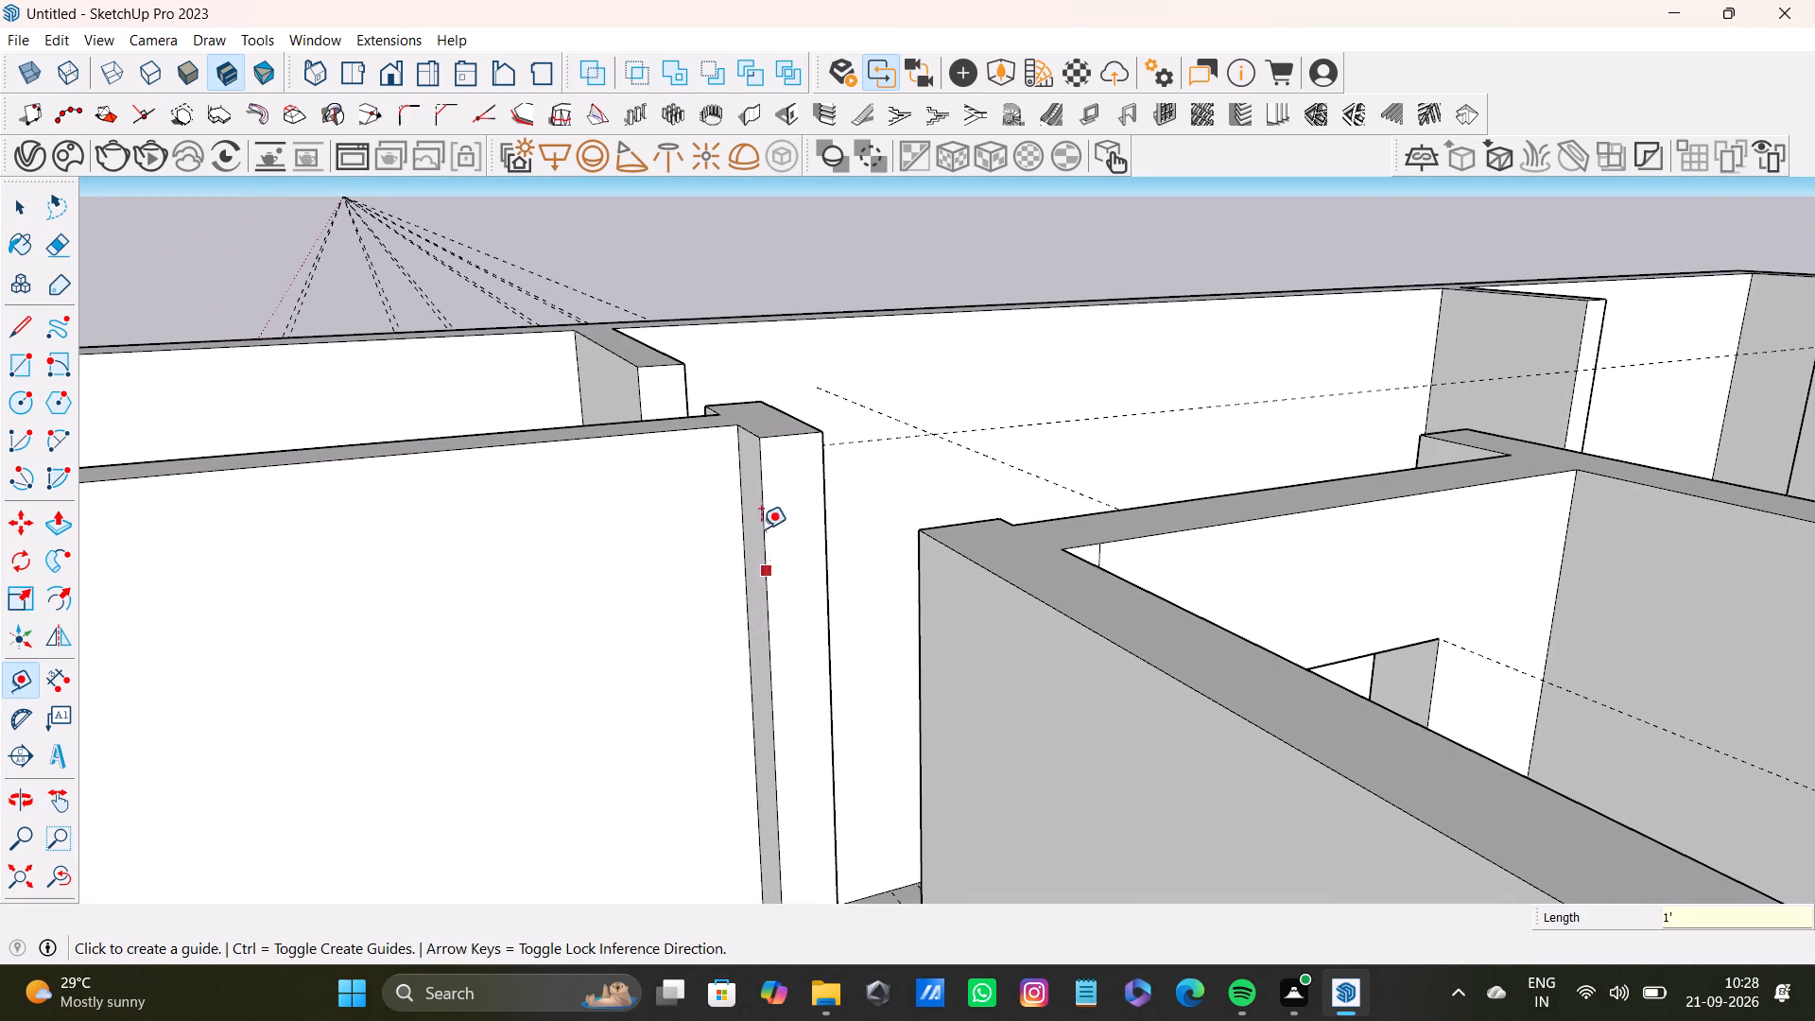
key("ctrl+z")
Place a guide 1' below the top of the lengthwise partition's T-shaped end and draw a 6" line along it.
left_click_drag(789, 431, 789, 456)
type("1'")
key("Return")
key("l")
scroll(788, 593, "up", 3)
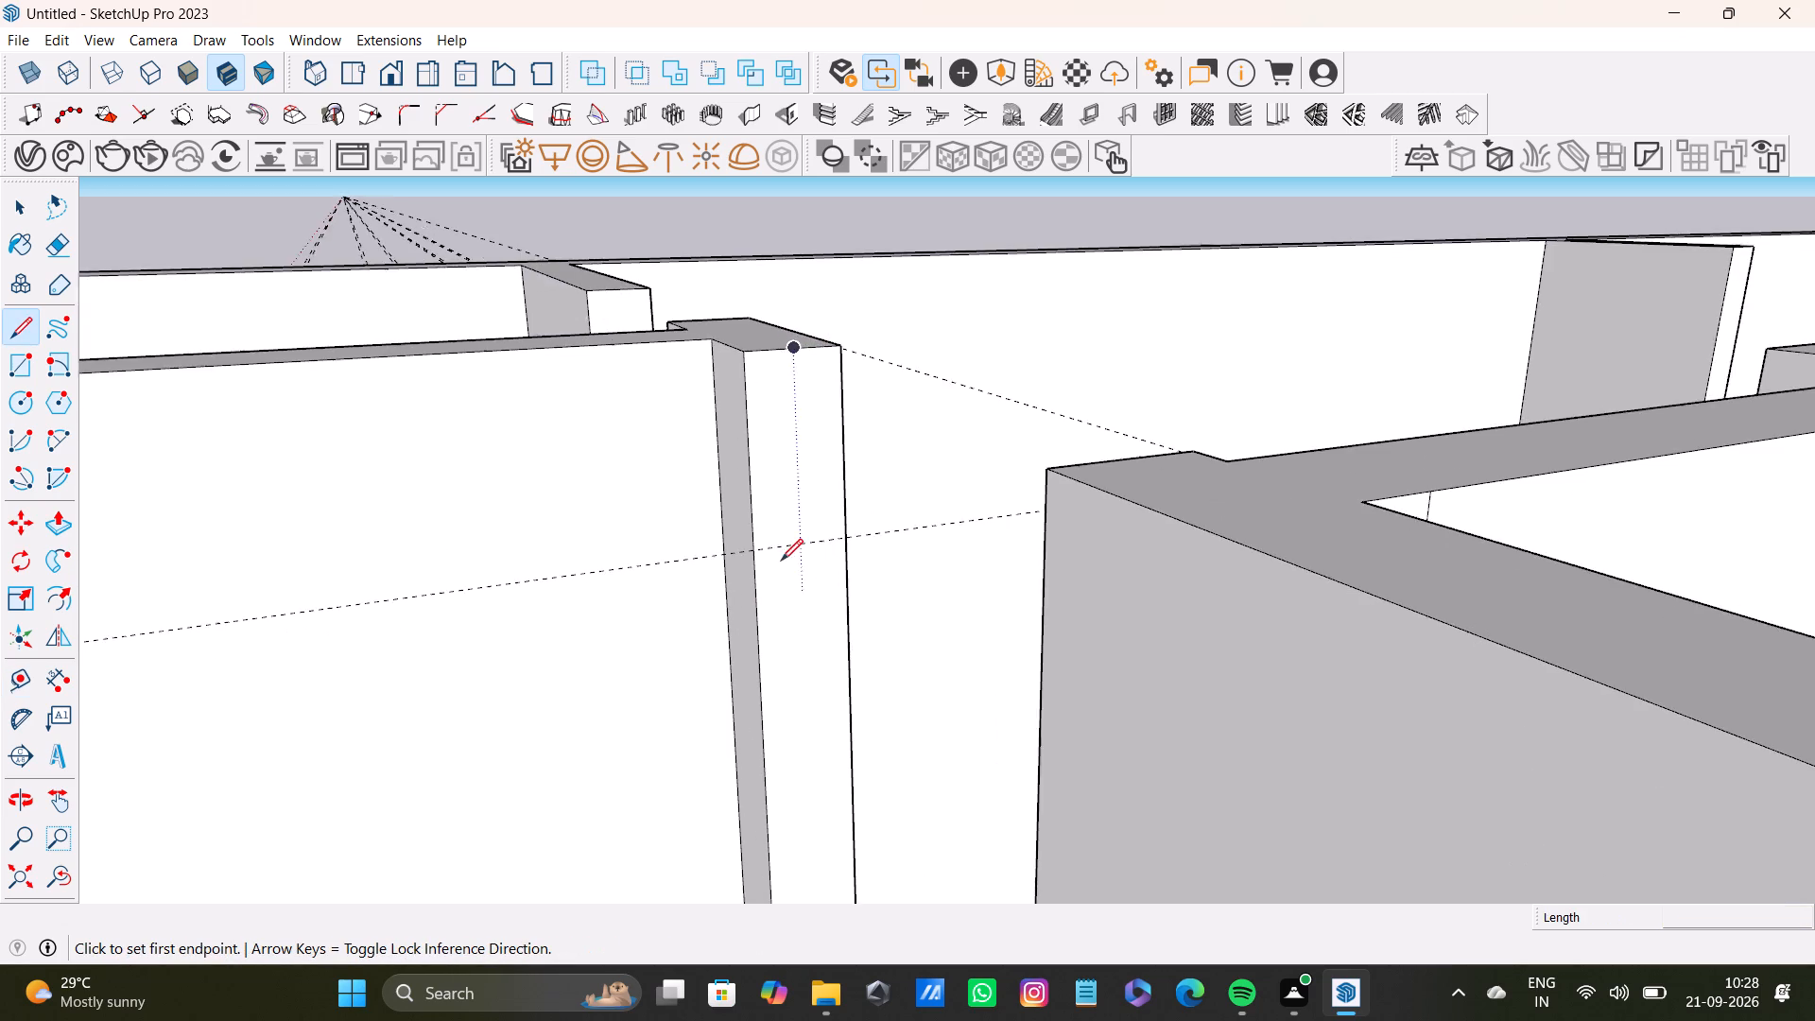
scroll(781, 561, "up", 4)
left_click(744, 551)
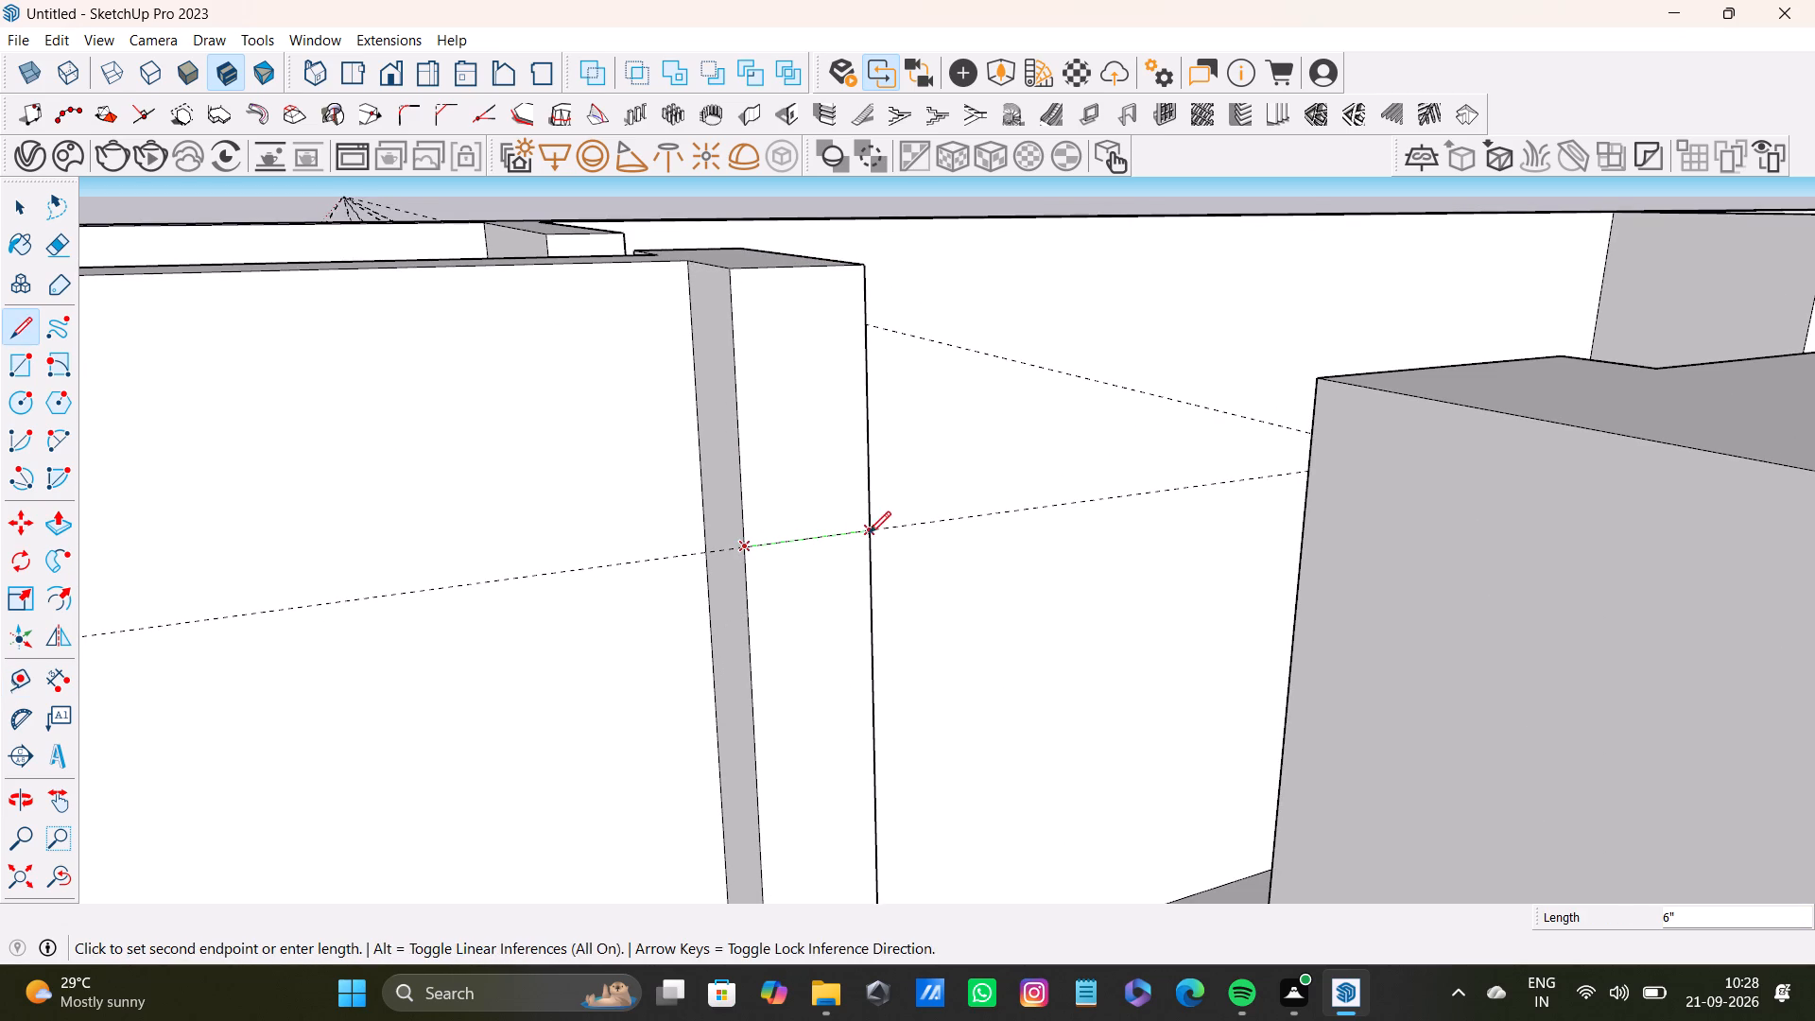
left_click(869, 533)
Pull the marked upper part of the T-shaped end 2' 9 7/16" across the front room's doorway to the small room's partition, forming a lintel.
key("space")
left_click(824, 492)
key("p")
left_click(821, 460)
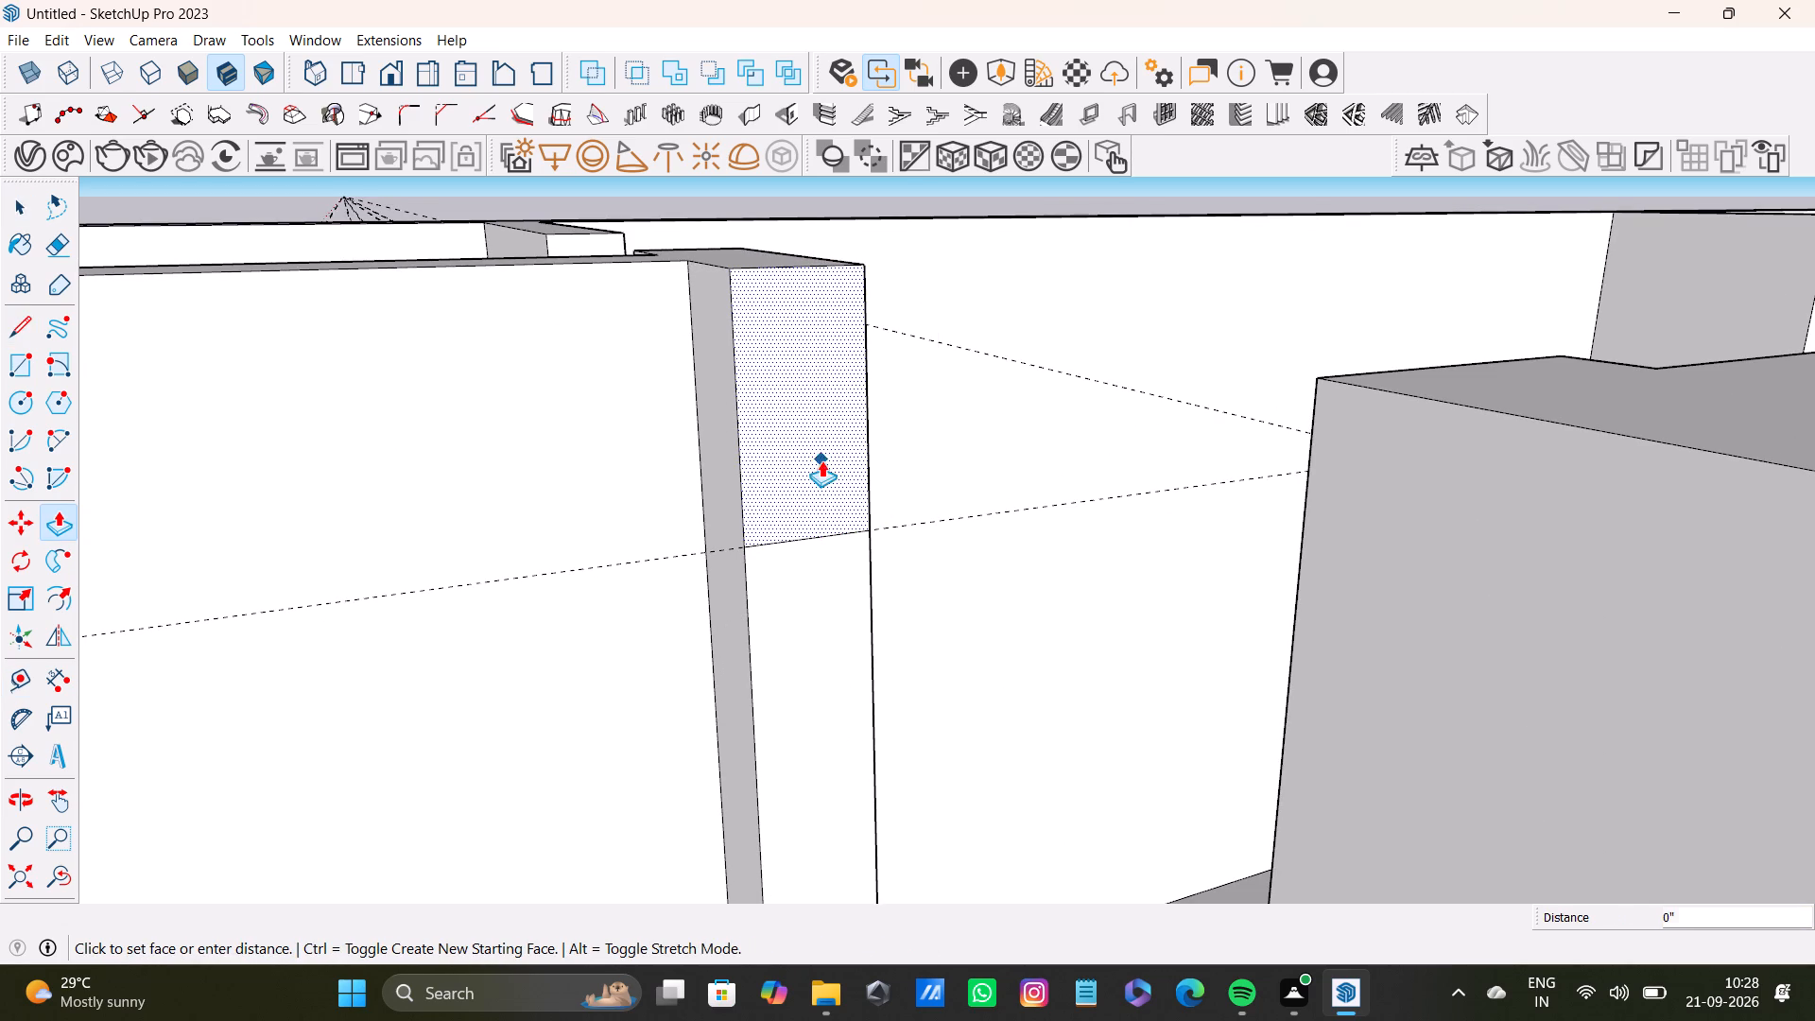
left_click(1295, 597)
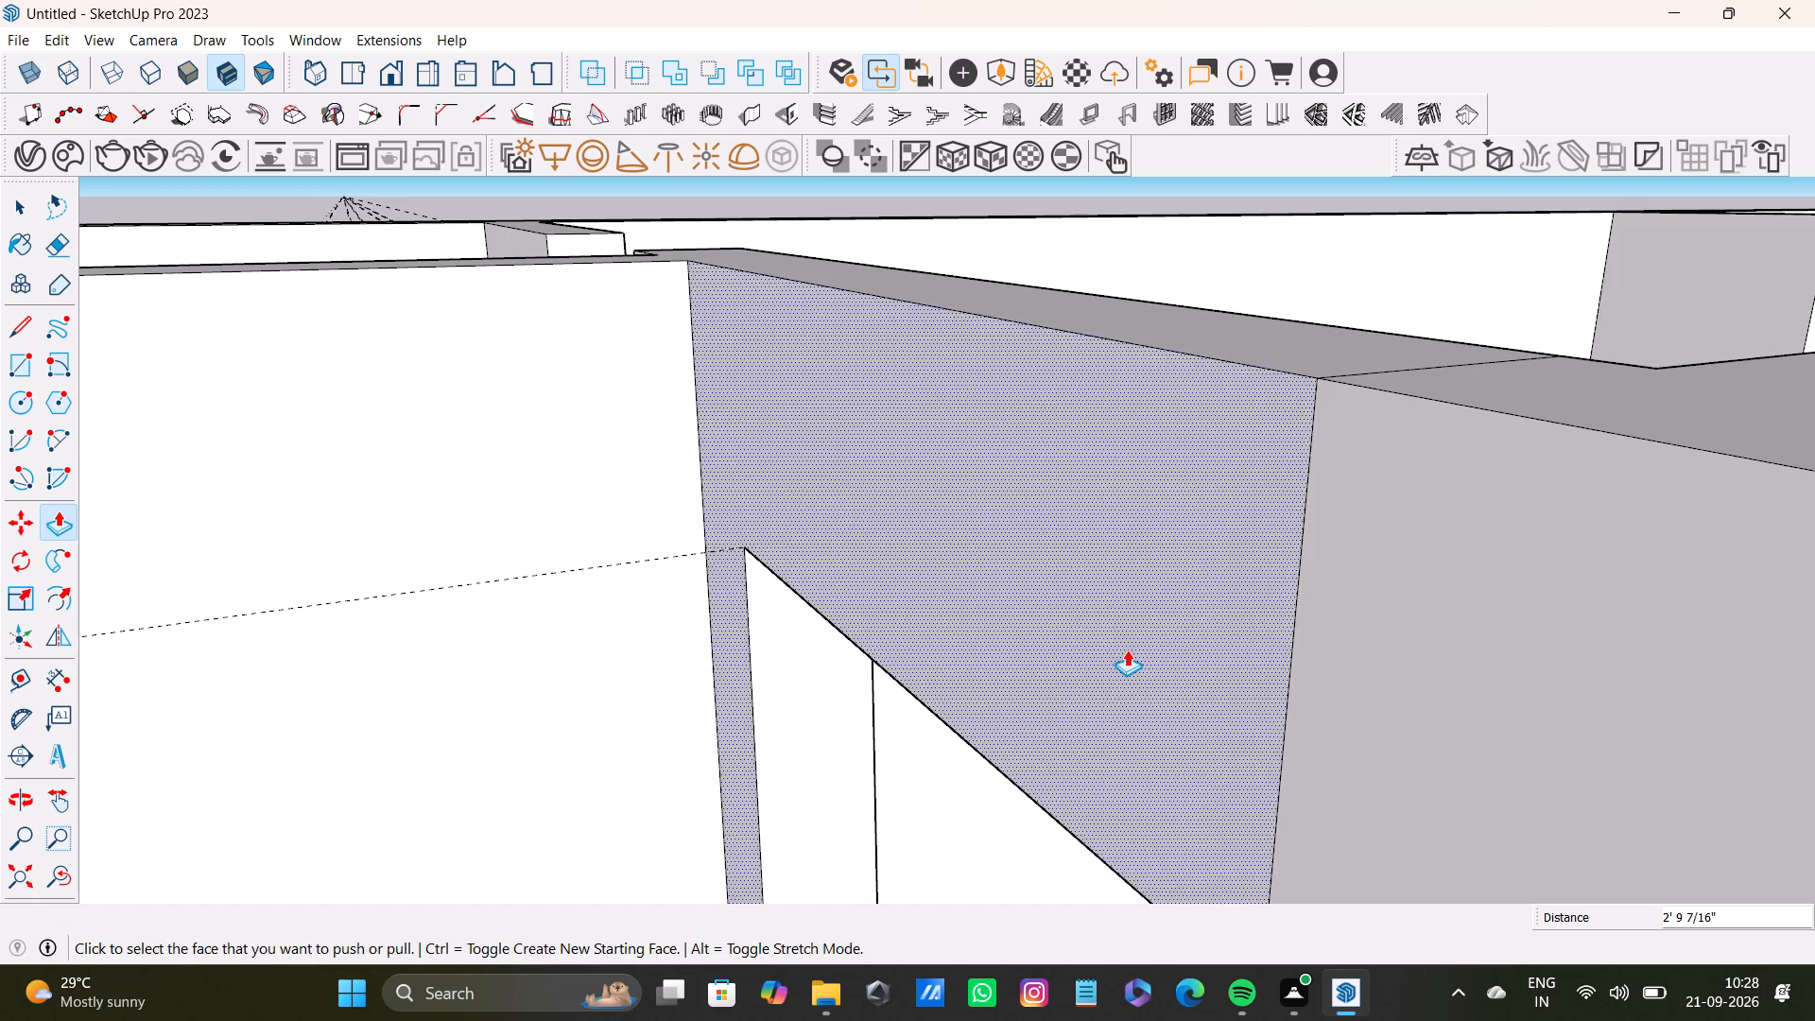
Delete the seam lines on the wall top and face where the front room's lintel meets the partition.
scroll(1127, 649, "down", 8)
middle_click_drag(1092, 673, 1445, 814)
scroll(1345, 696, "down", 4)
middle_click_drag(1335, 654, 1242, 716, "shift")
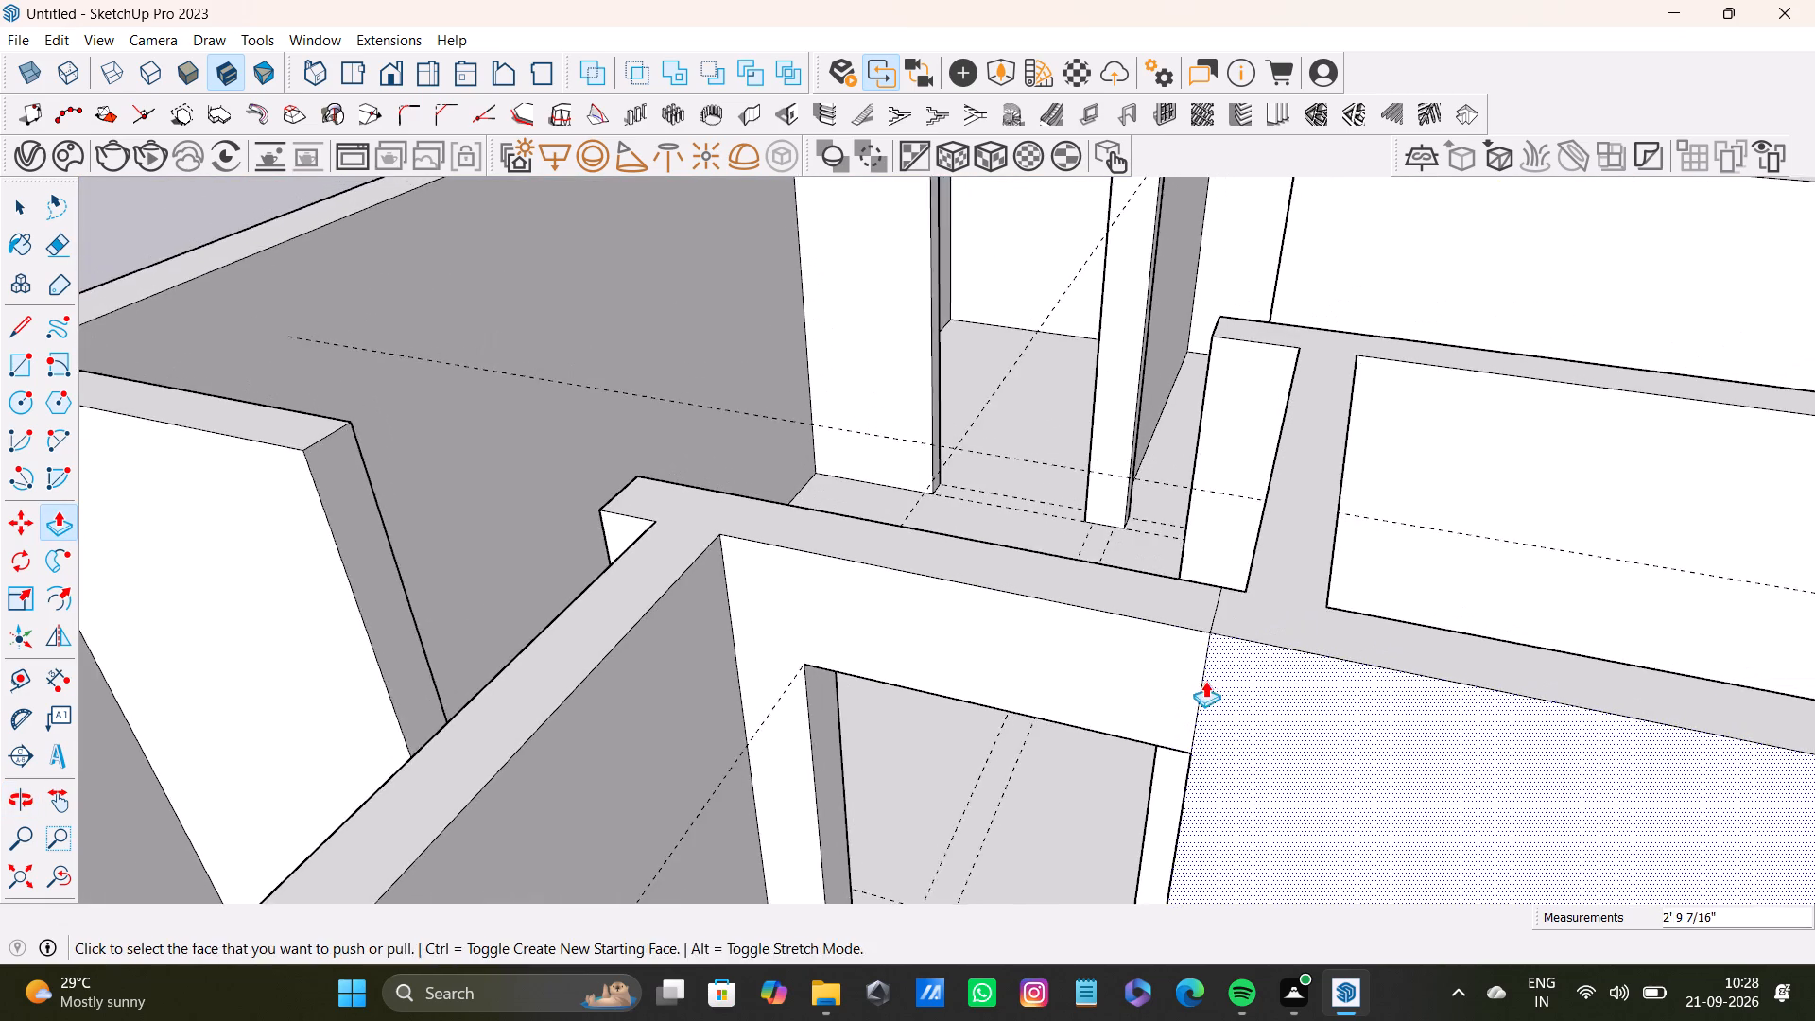
scroll(1205, 679, "up", 4)
key("space")
left_click(1219, 585)
key("Delete")
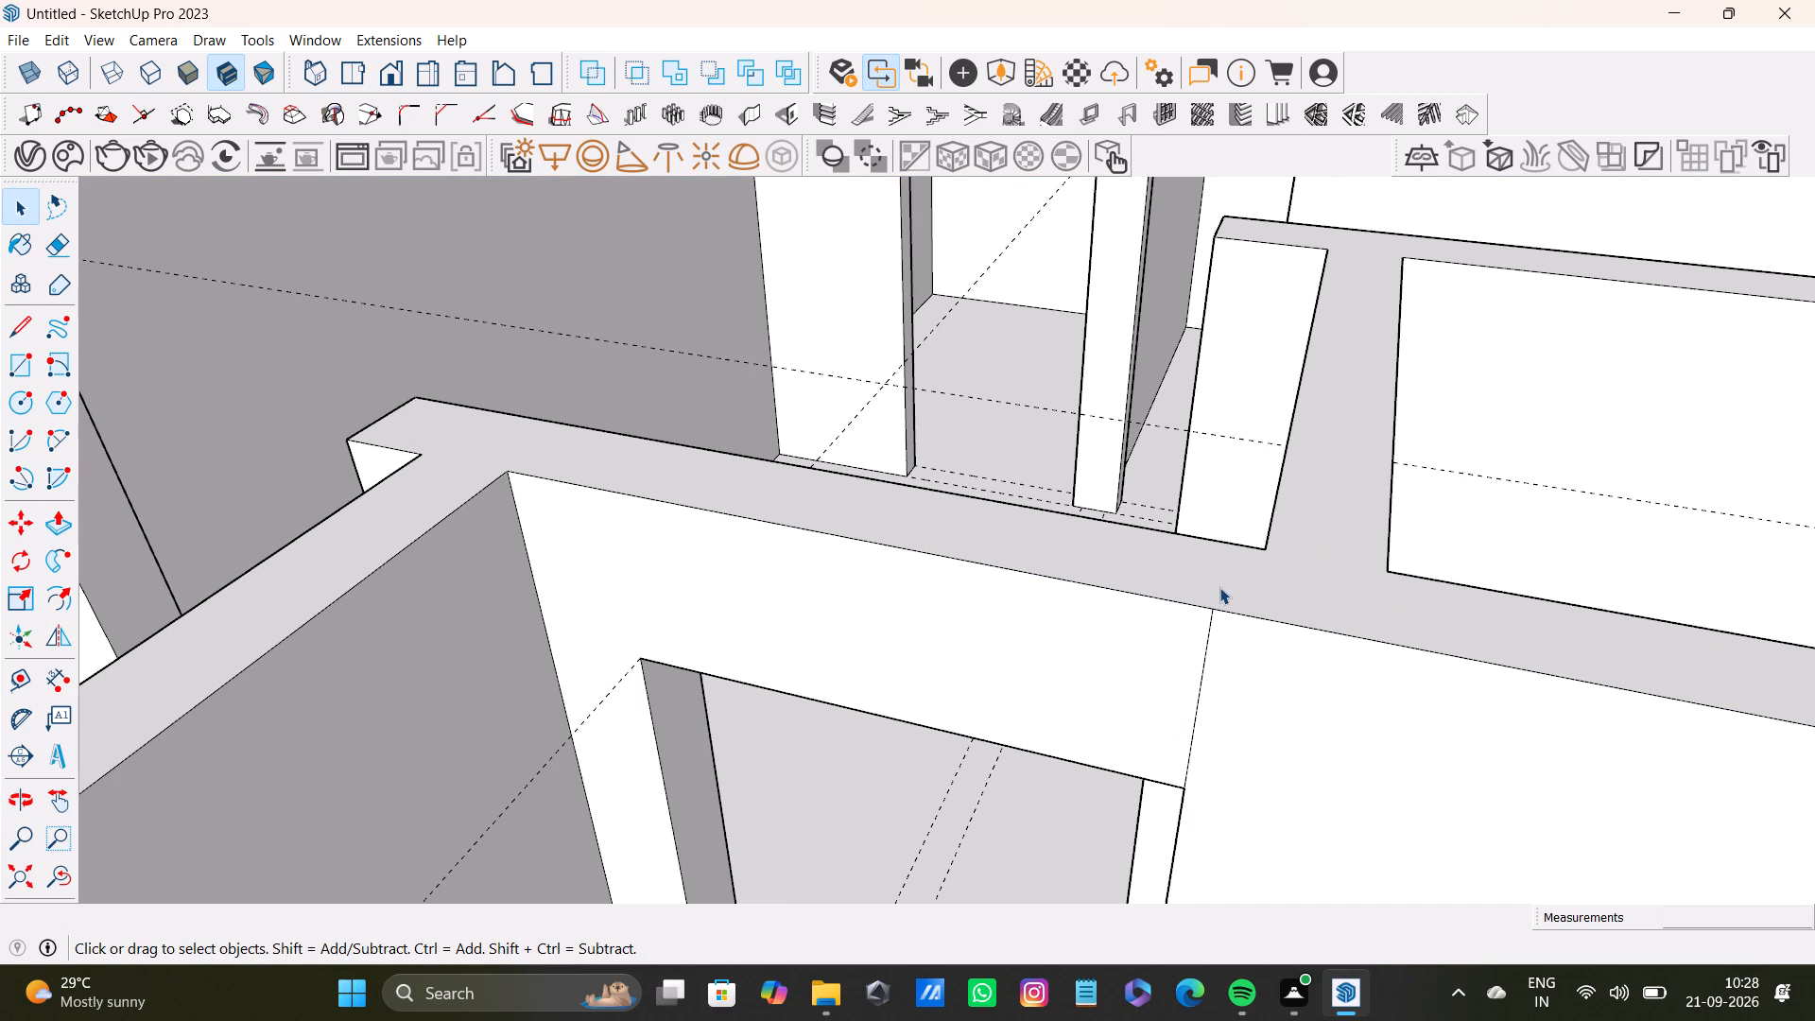
left_click(1211, 635)
key("Delete")
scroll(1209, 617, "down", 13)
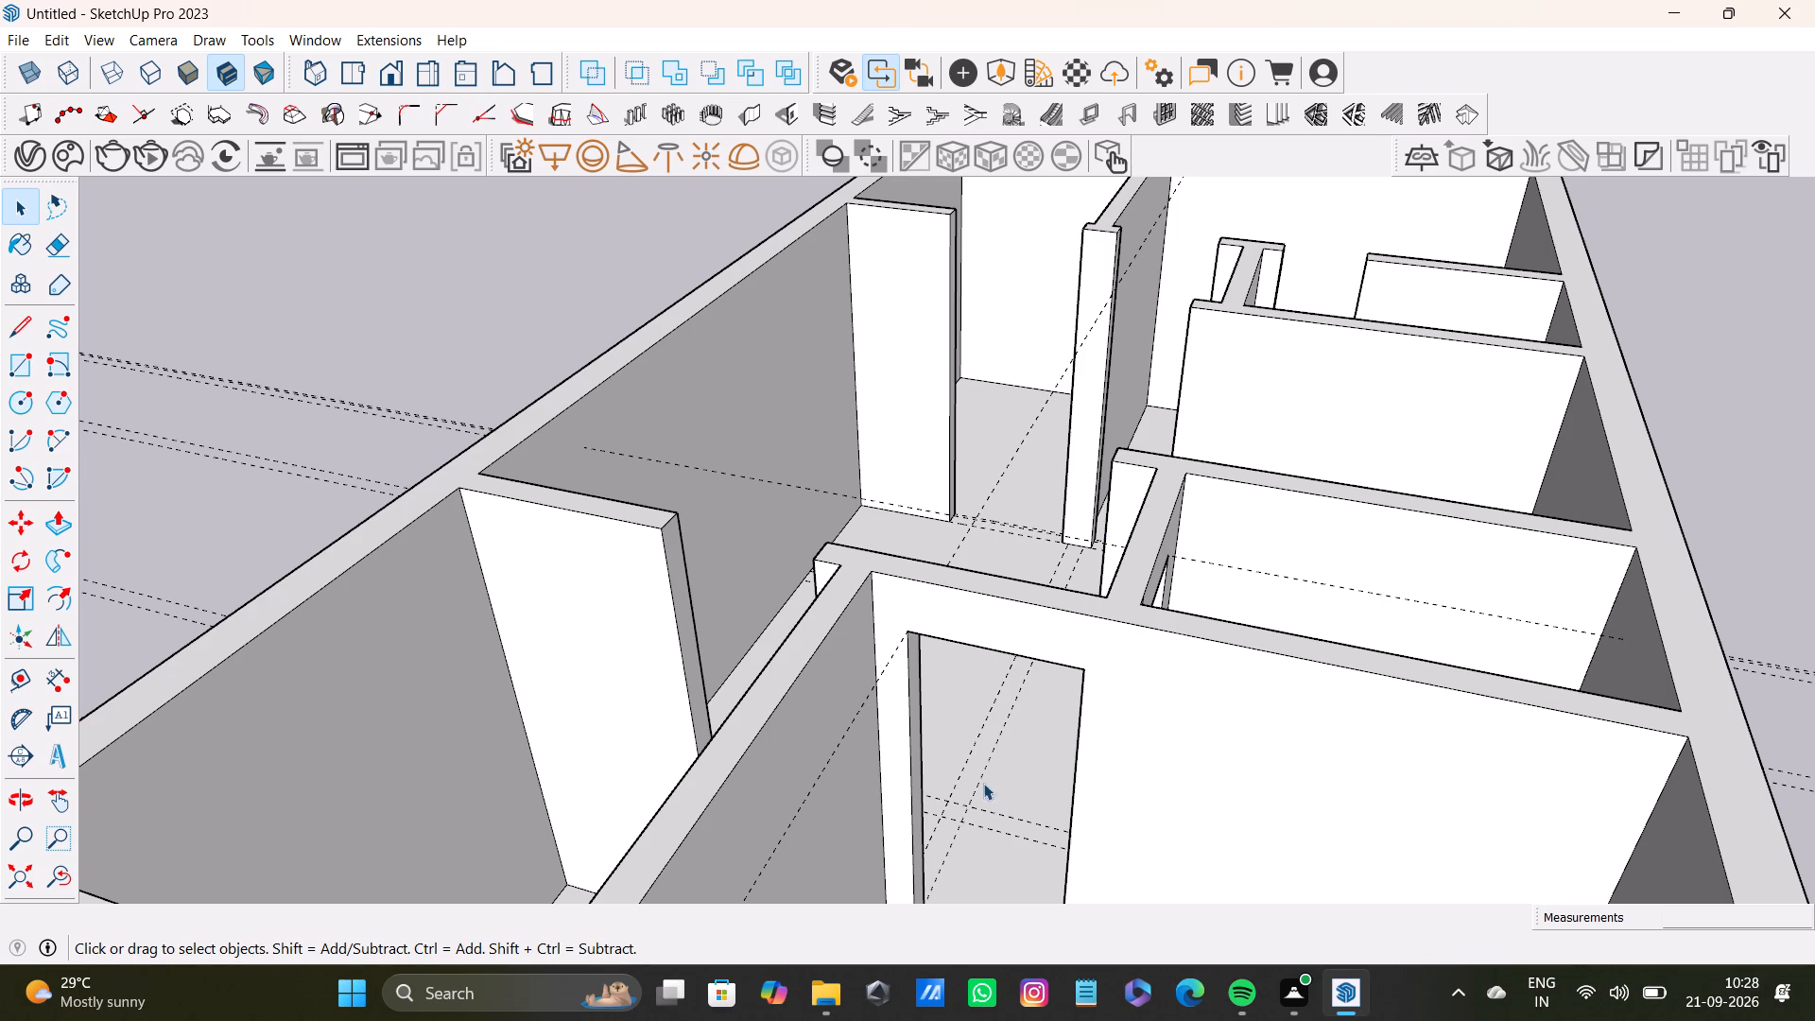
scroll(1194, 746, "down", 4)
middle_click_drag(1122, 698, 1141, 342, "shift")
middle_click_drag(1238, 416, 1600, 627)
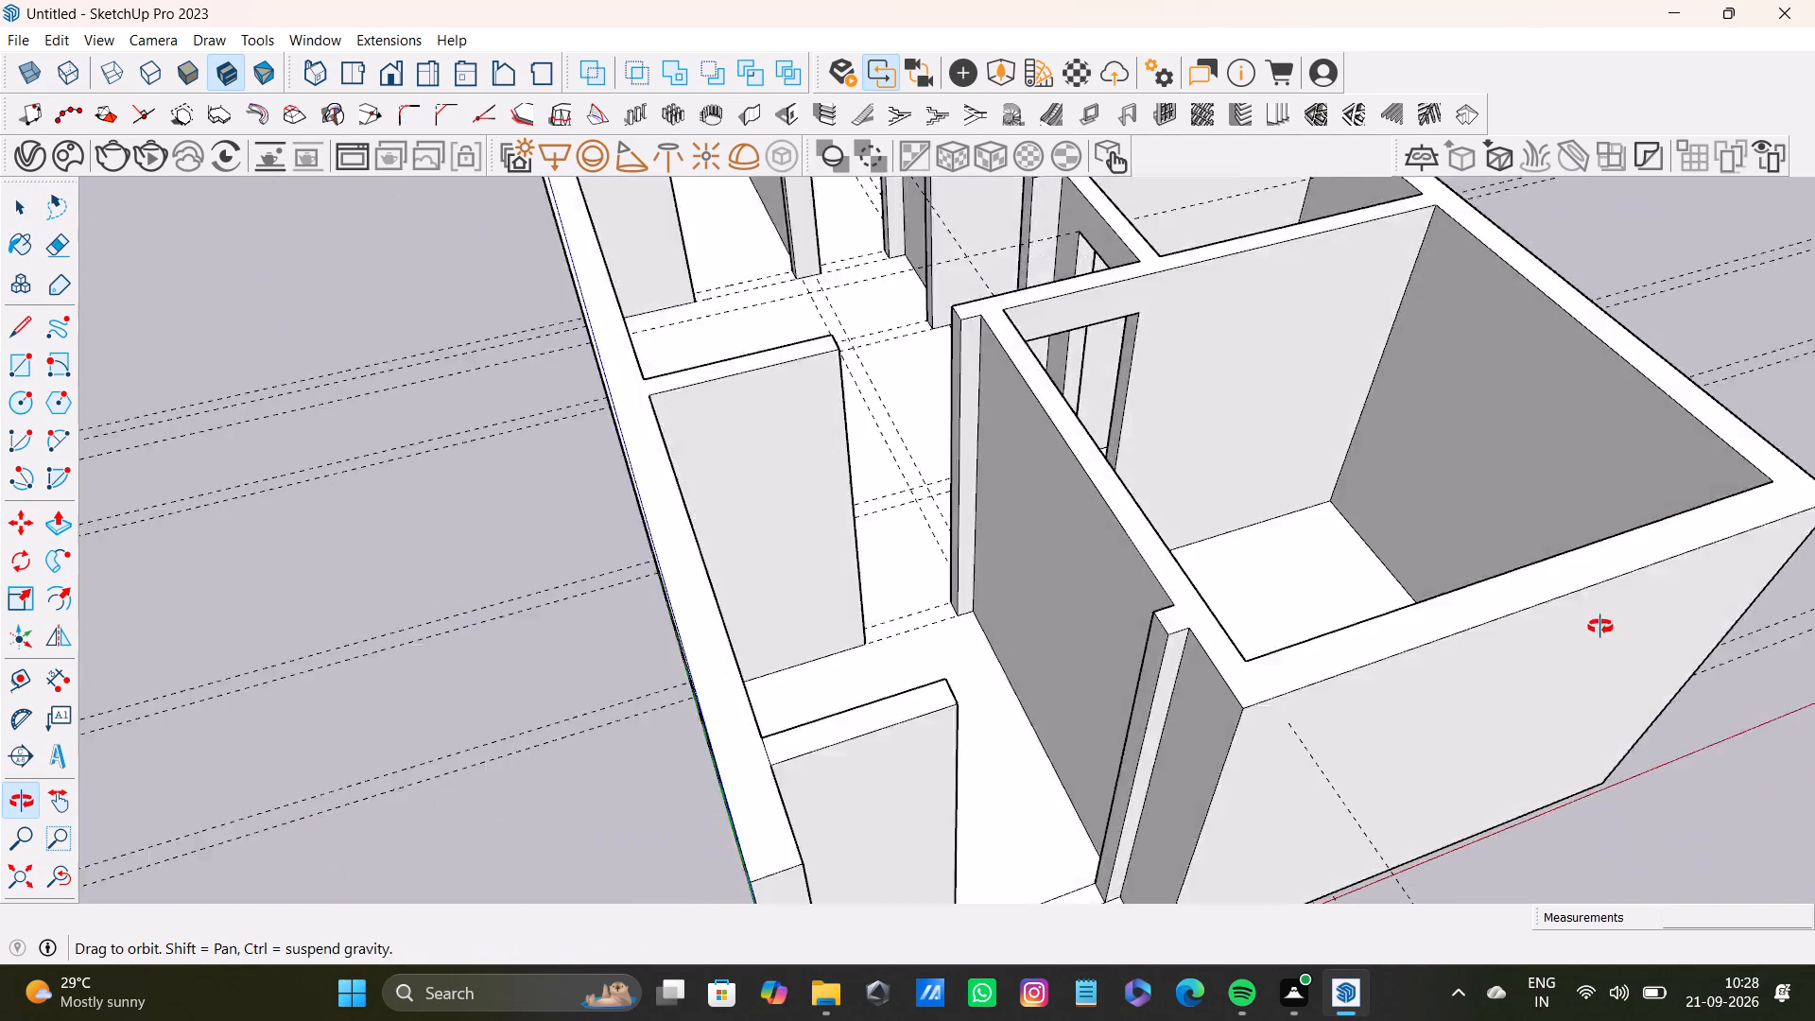
Inspect the partitions and the doorways around the front rooms and hall from several sides.
middle_click_drag(1600, 627, 1810, 671)
scroll(1051, 366, "up", 3)
middle_click_drag(1158, 365, 450, 332)
scroll(759, 234, "down", 4)
middle_click_drag(885, 332, 854, 600, "shift")
middle_click_drag(1132, 665, 404, 675)
scroll(611, 562, "up", 4)
middle_click_drag(828, 497, 833, 492)
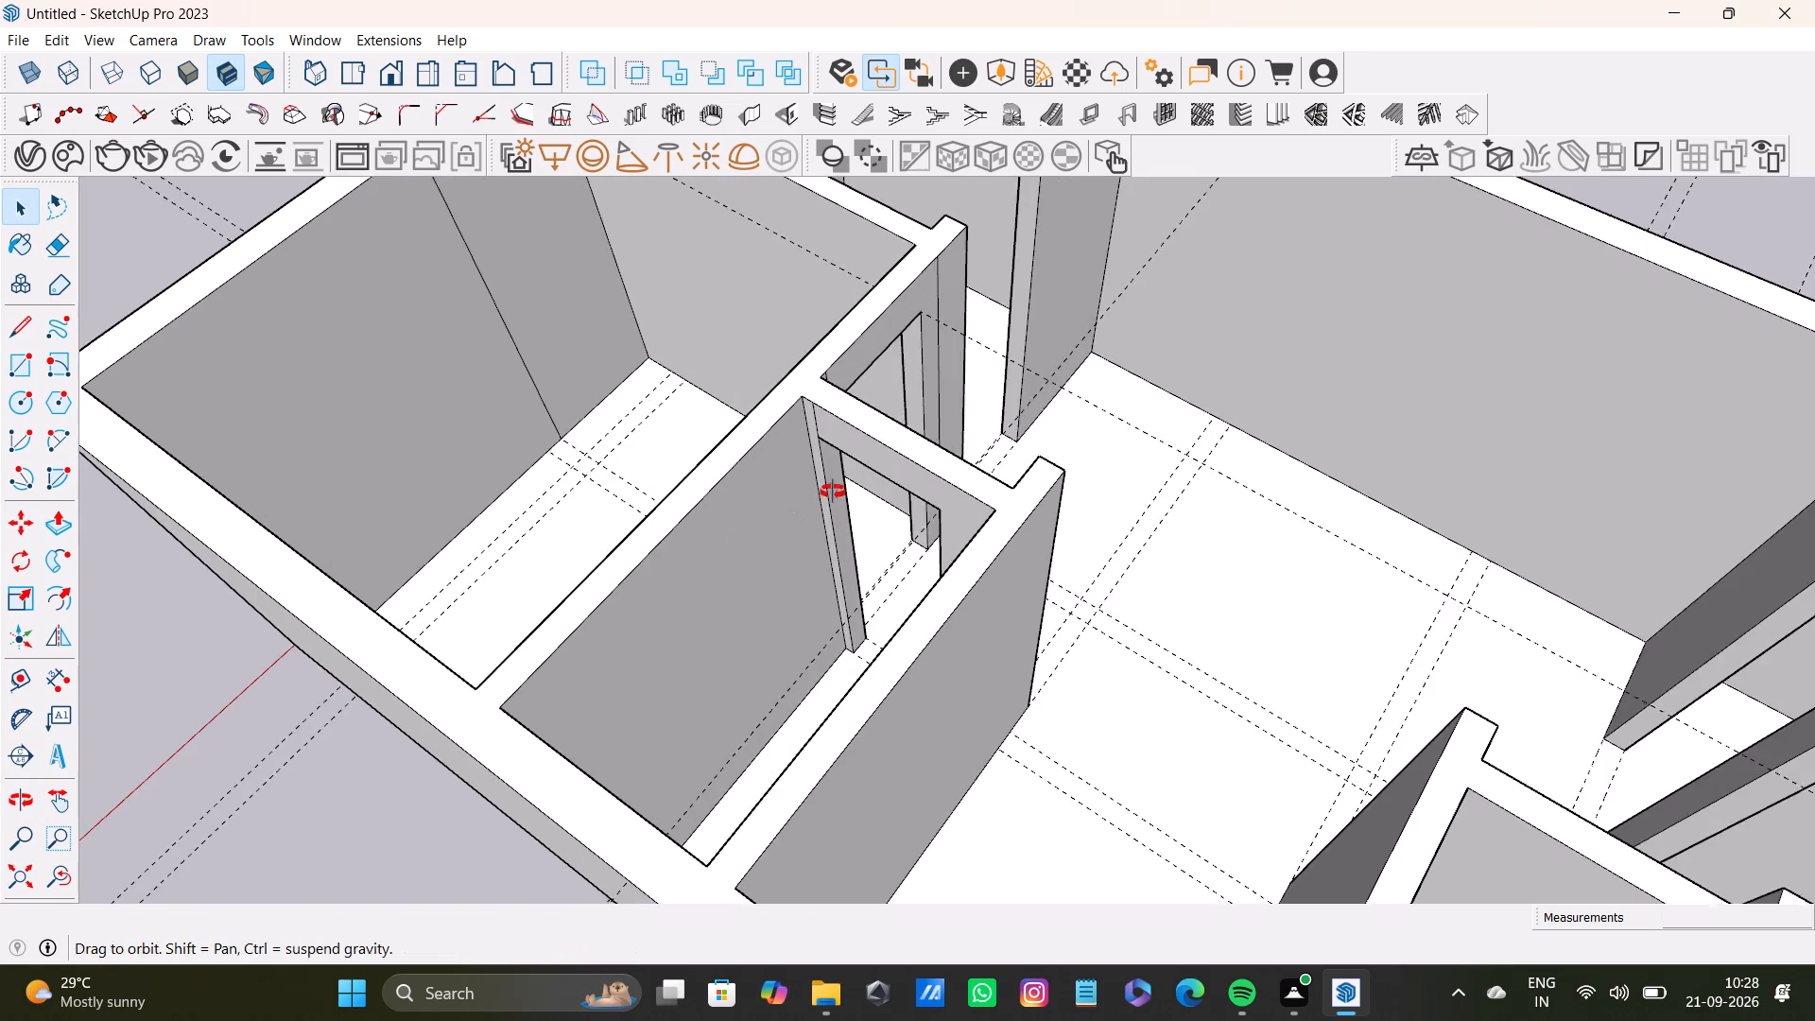
middle_click_drag(833, 492, 216, 489)
scroll(727, 341, "up", 7)
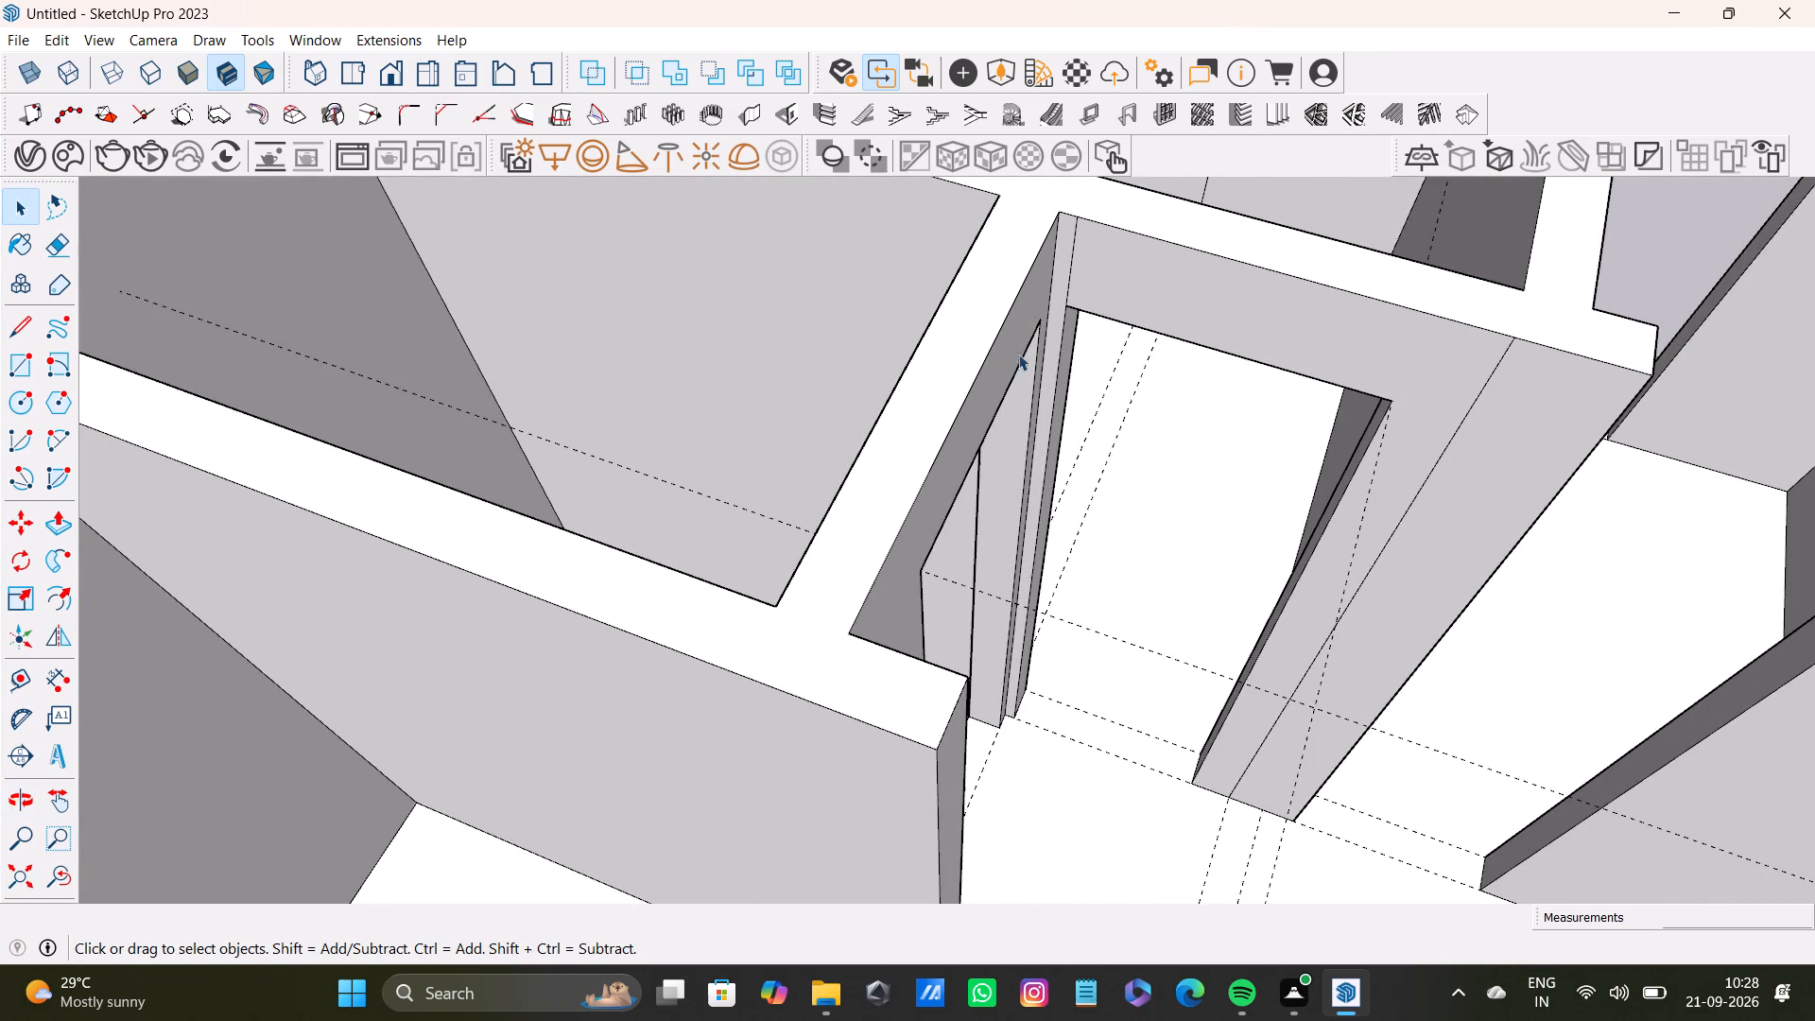
scroll(980, 350, "down", 7)
middle_click_drag(1010, 436, 653, 417)
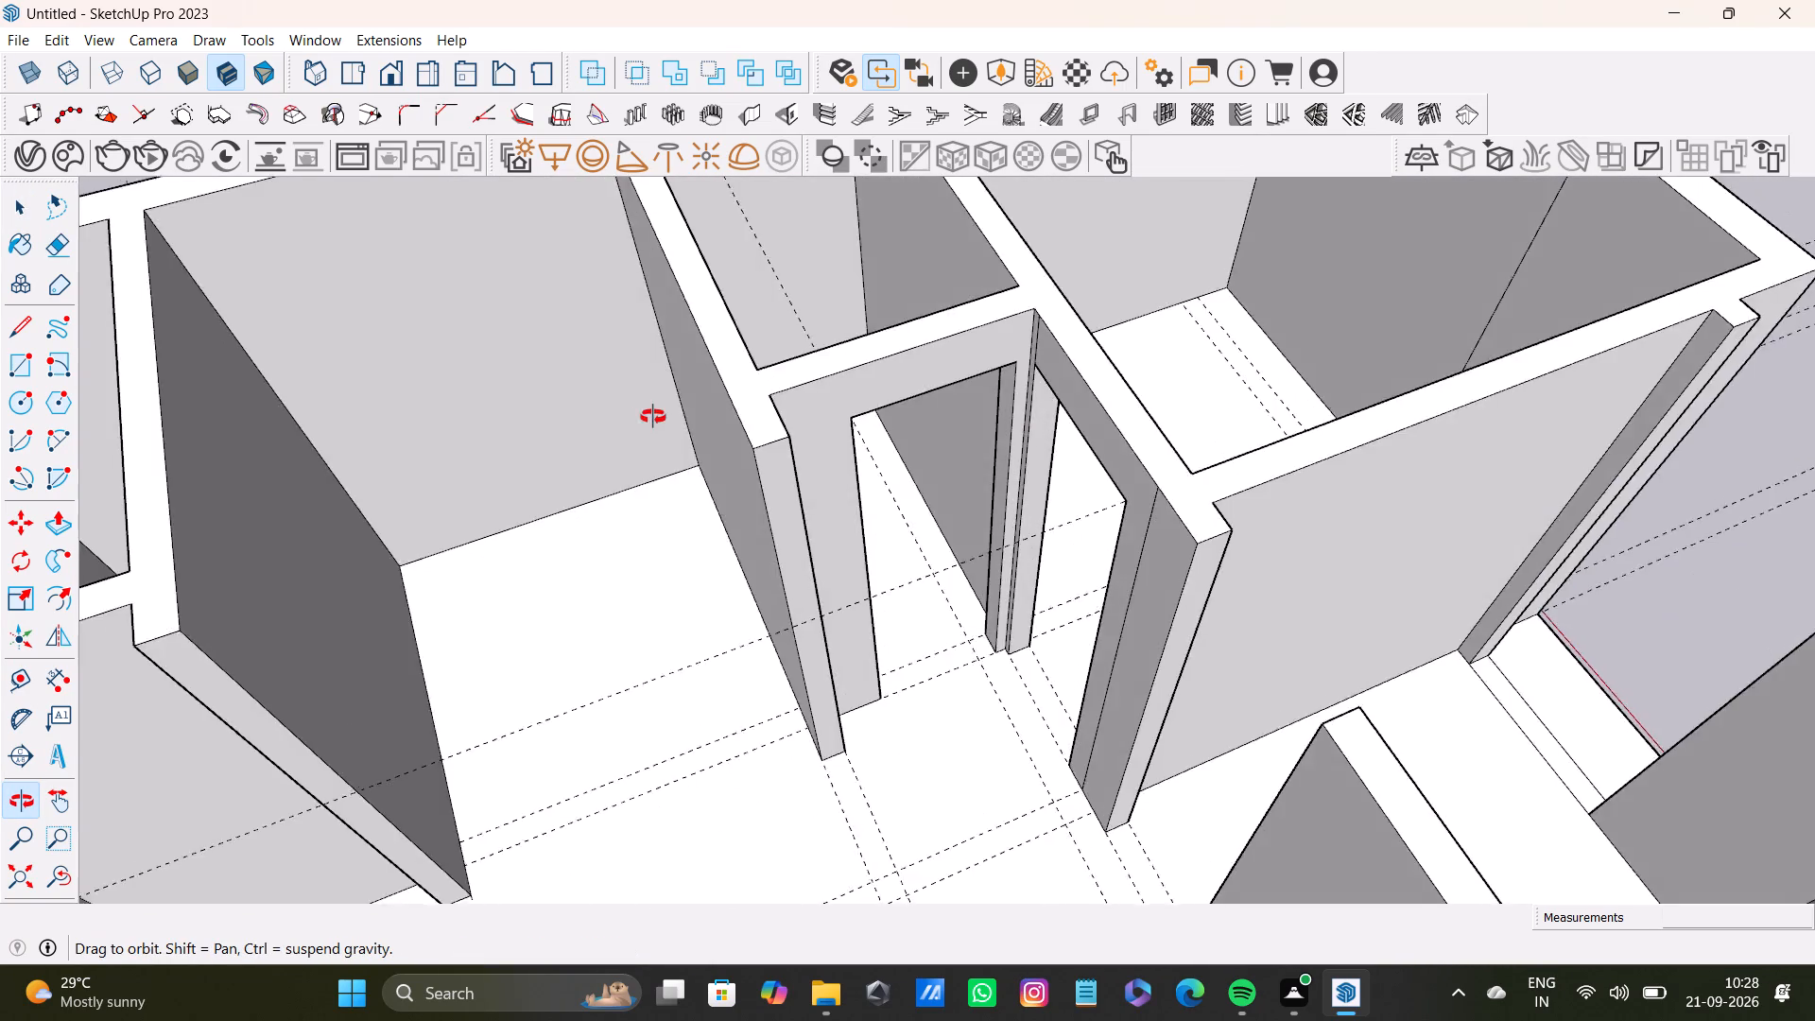
middle_click_drag(653, 417, 732, 562)
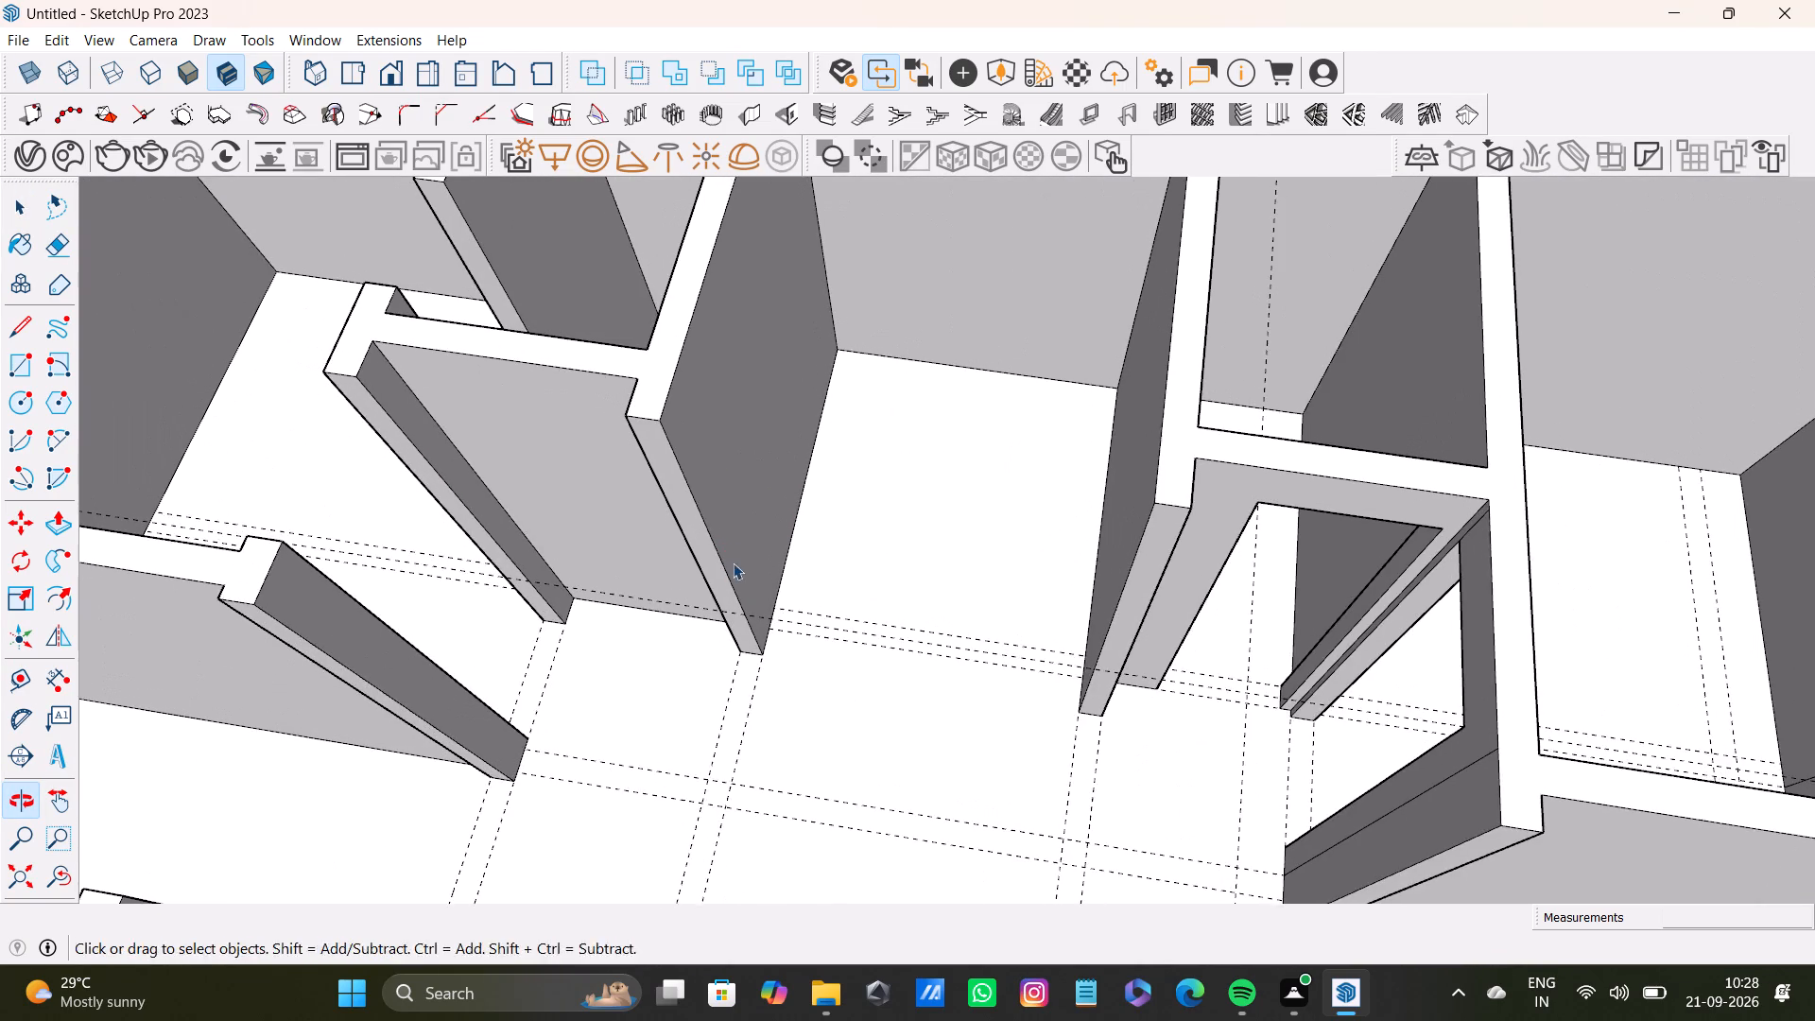
middle_click_drag(733, 562, 822, 466)
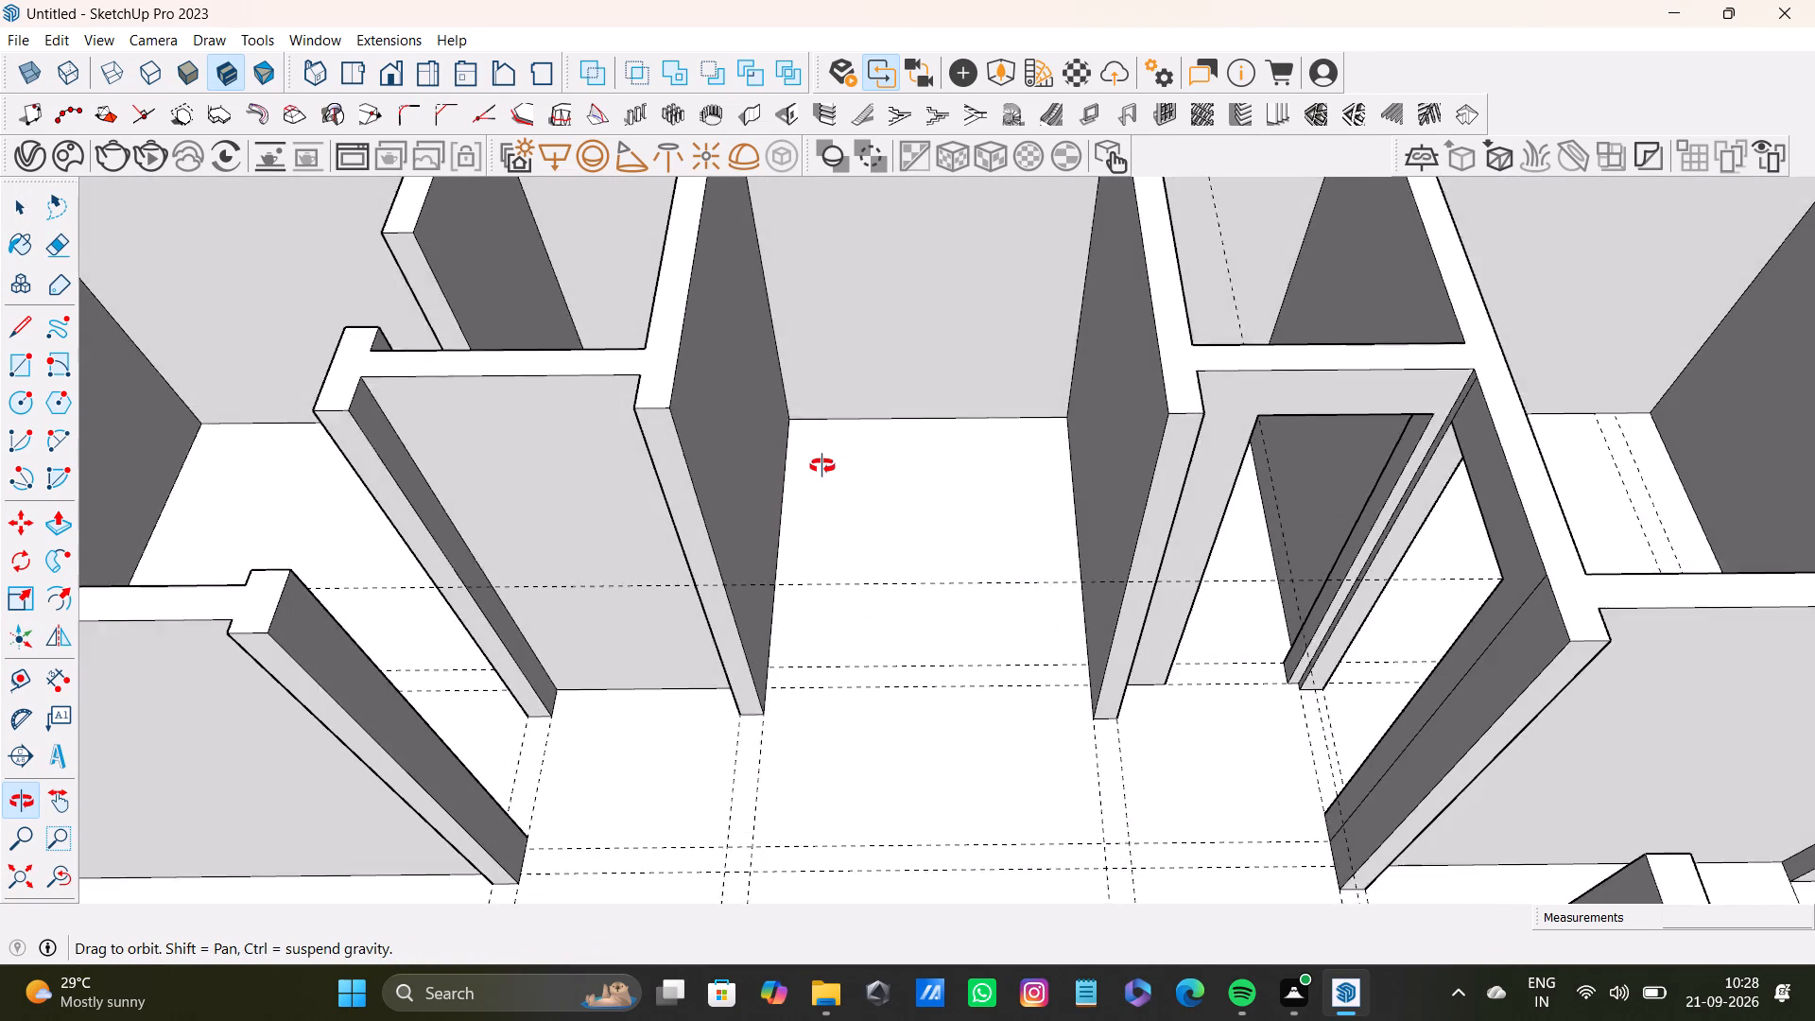
middle_click_drag(822, 466, 930, 545)
Place a guide 1' below the top of the T-shaped end of the partition between the two rear rooms.
middle_click_drag(1034, 559, 389, 533)
middle_click_drag(672, 367, 905, 647, "shift")
scroll(820, 632, "up", 3)
middle_click_drag(965, 651, 1127, 580)
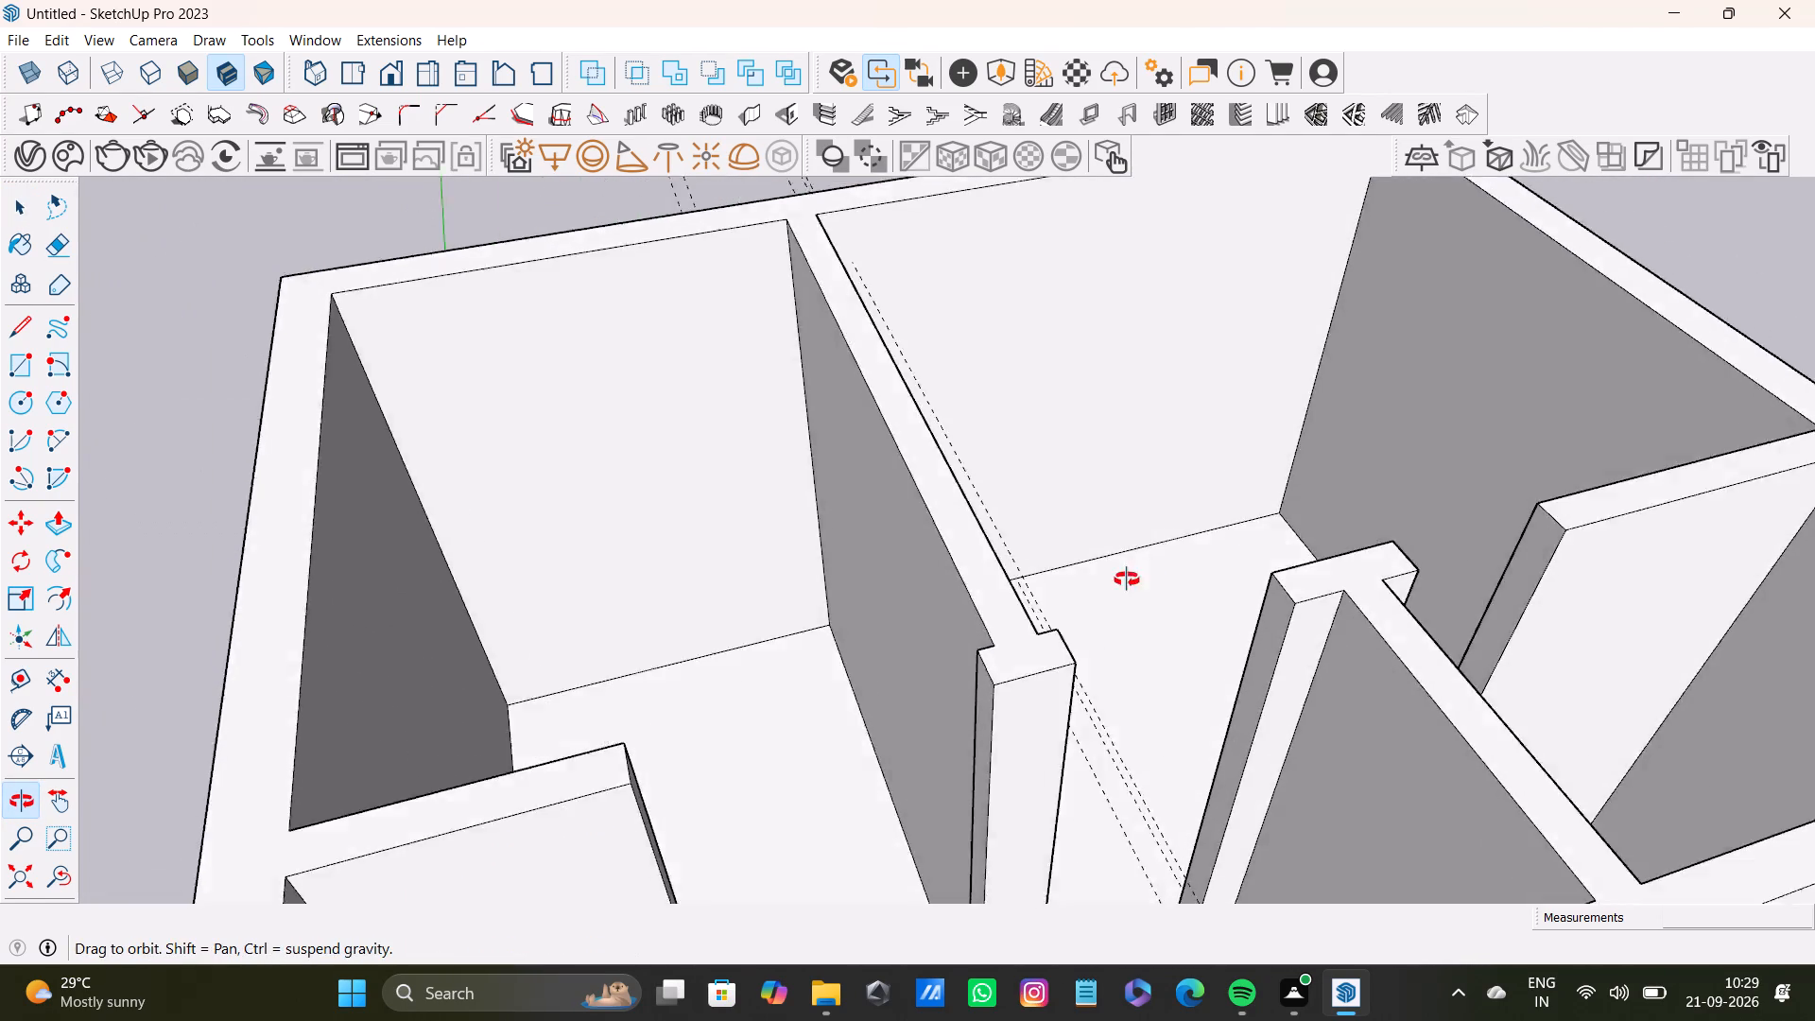
middle_click_drag(1127, 580, 1246, 516)
scroll(1087, 619, "up", 3)
key("t")
scroll(1070, 591, "up", 3)
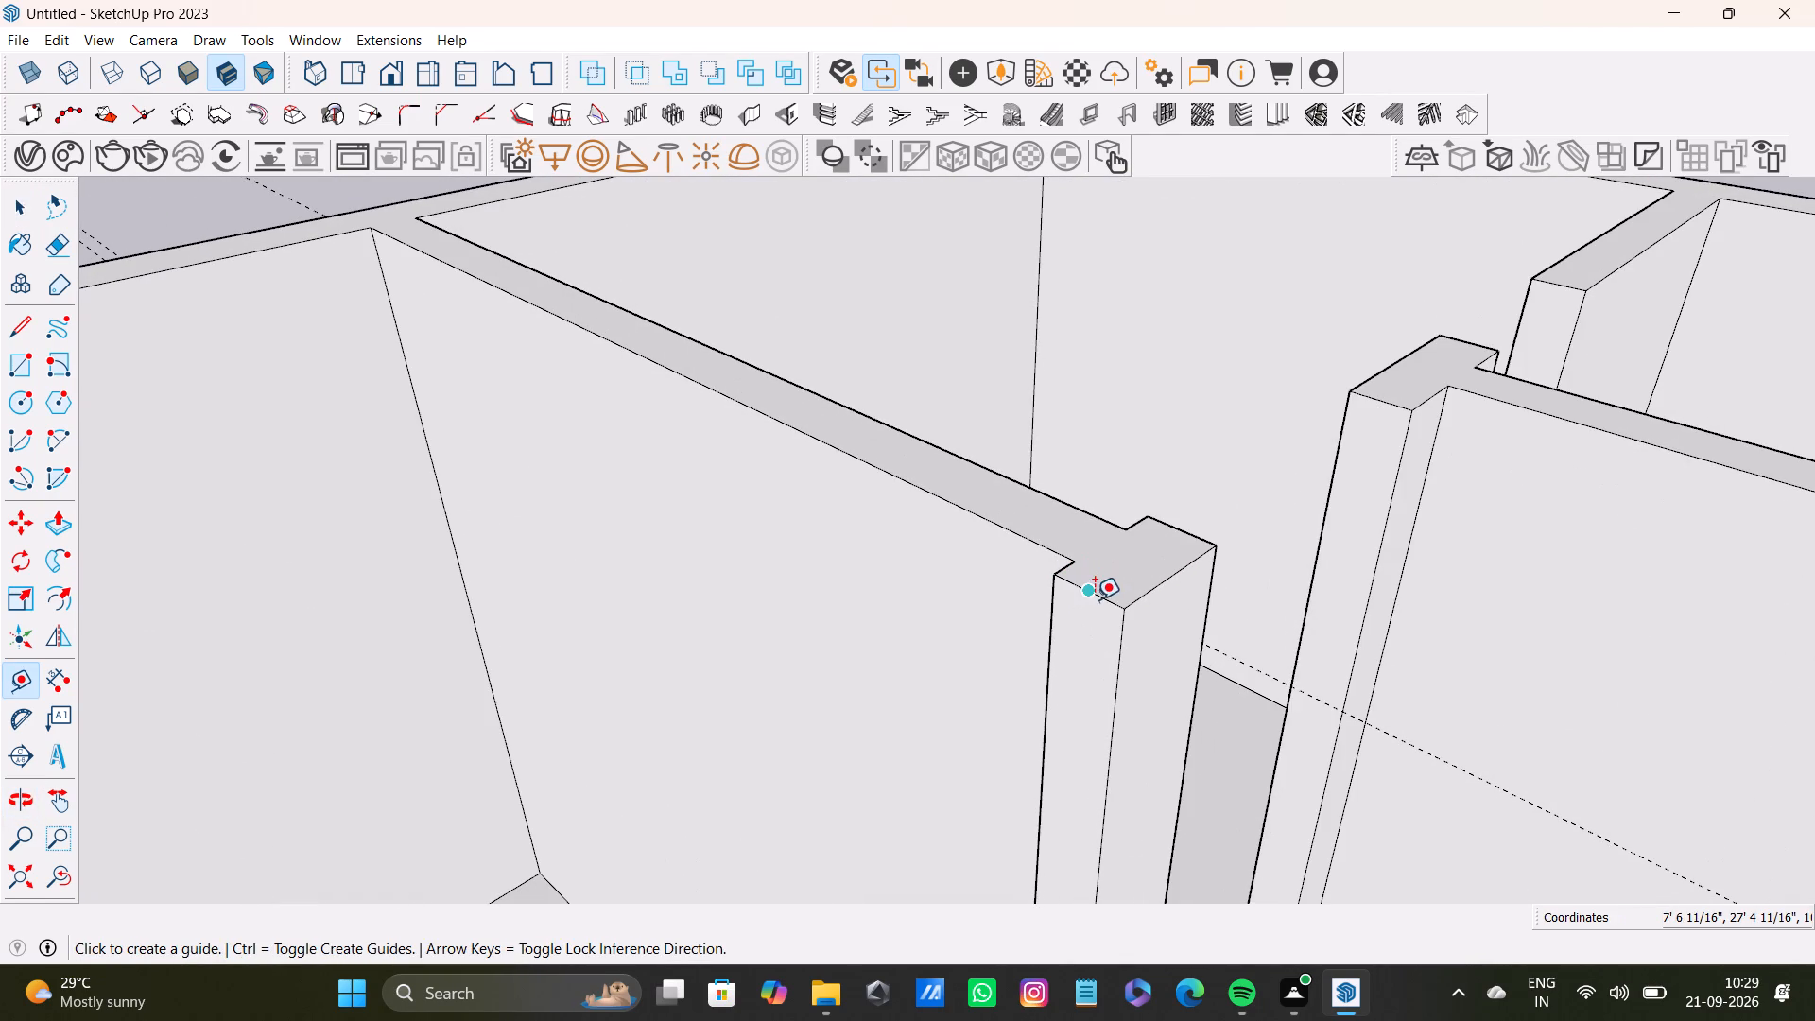
left_click(1094, 597)
type("1'")
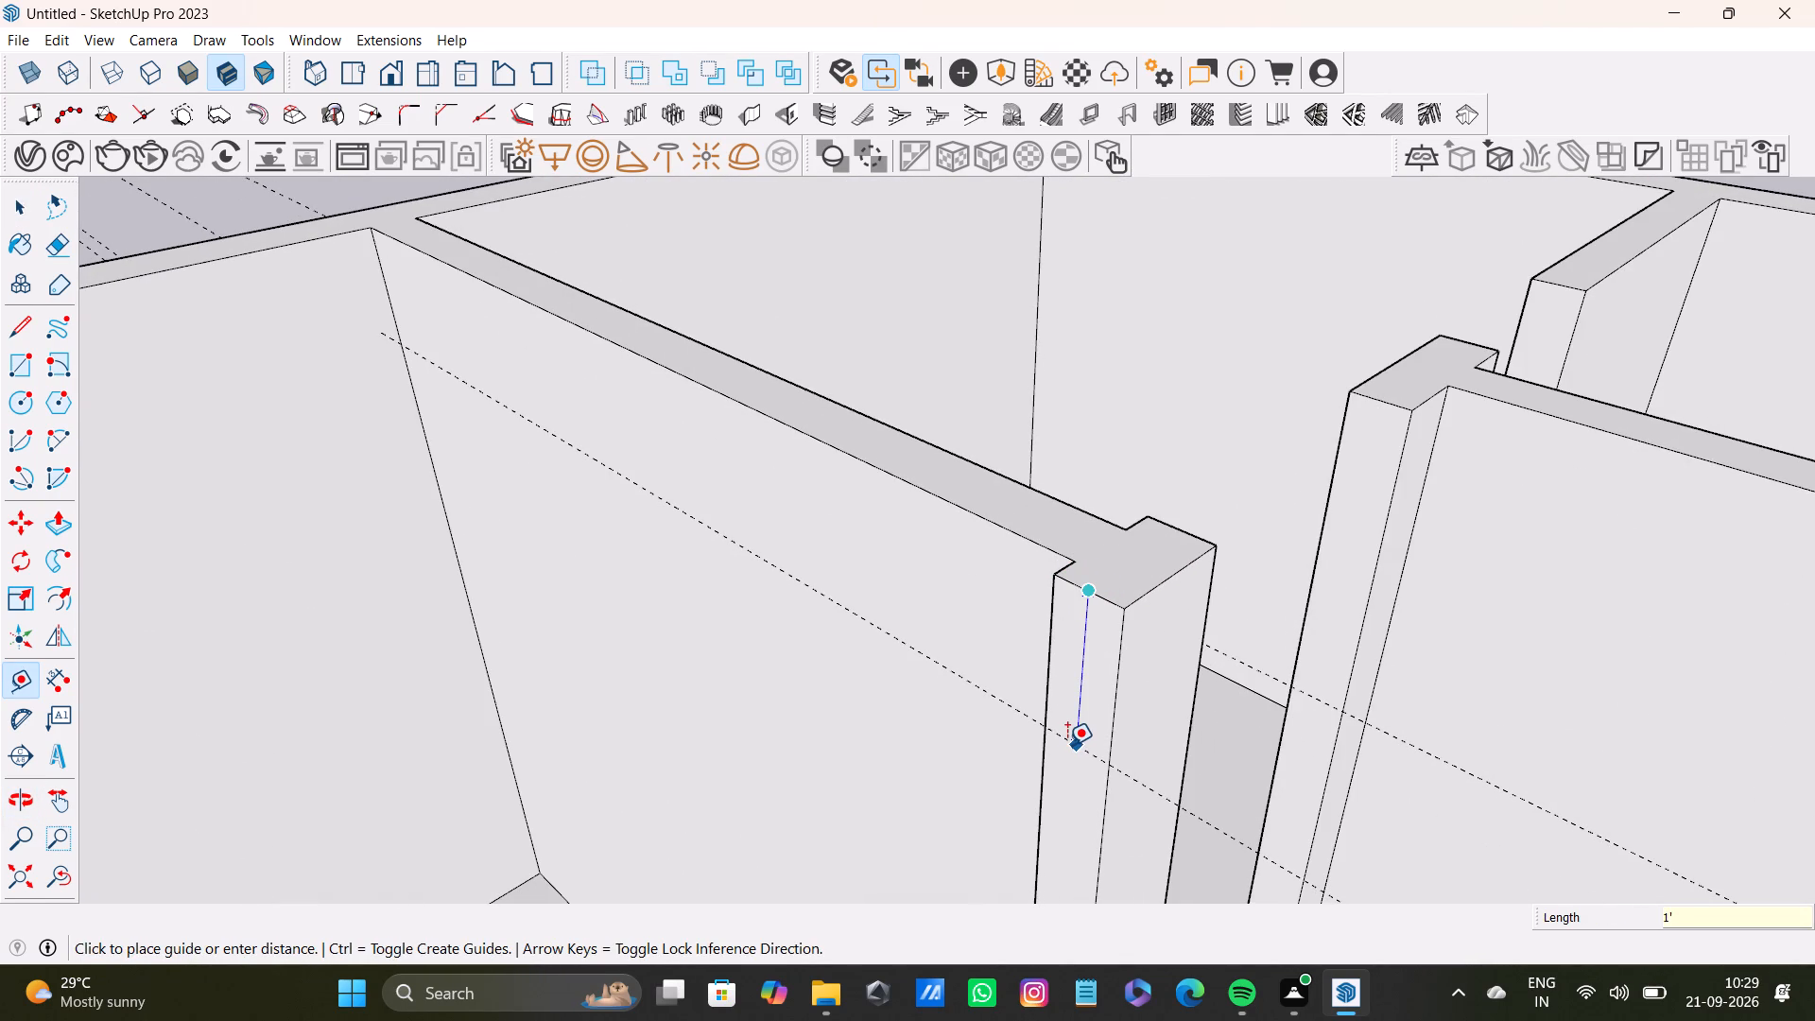
key("Return")
Draw a line along the guide across the side face of that T-shaped end to mark off its upper part.
scroll(1067, 745, "down", 8)
middle_click_drag(1077, 764, 1049, 595, "shift")
middle_click_drag(1107, 640, 1066, 640)
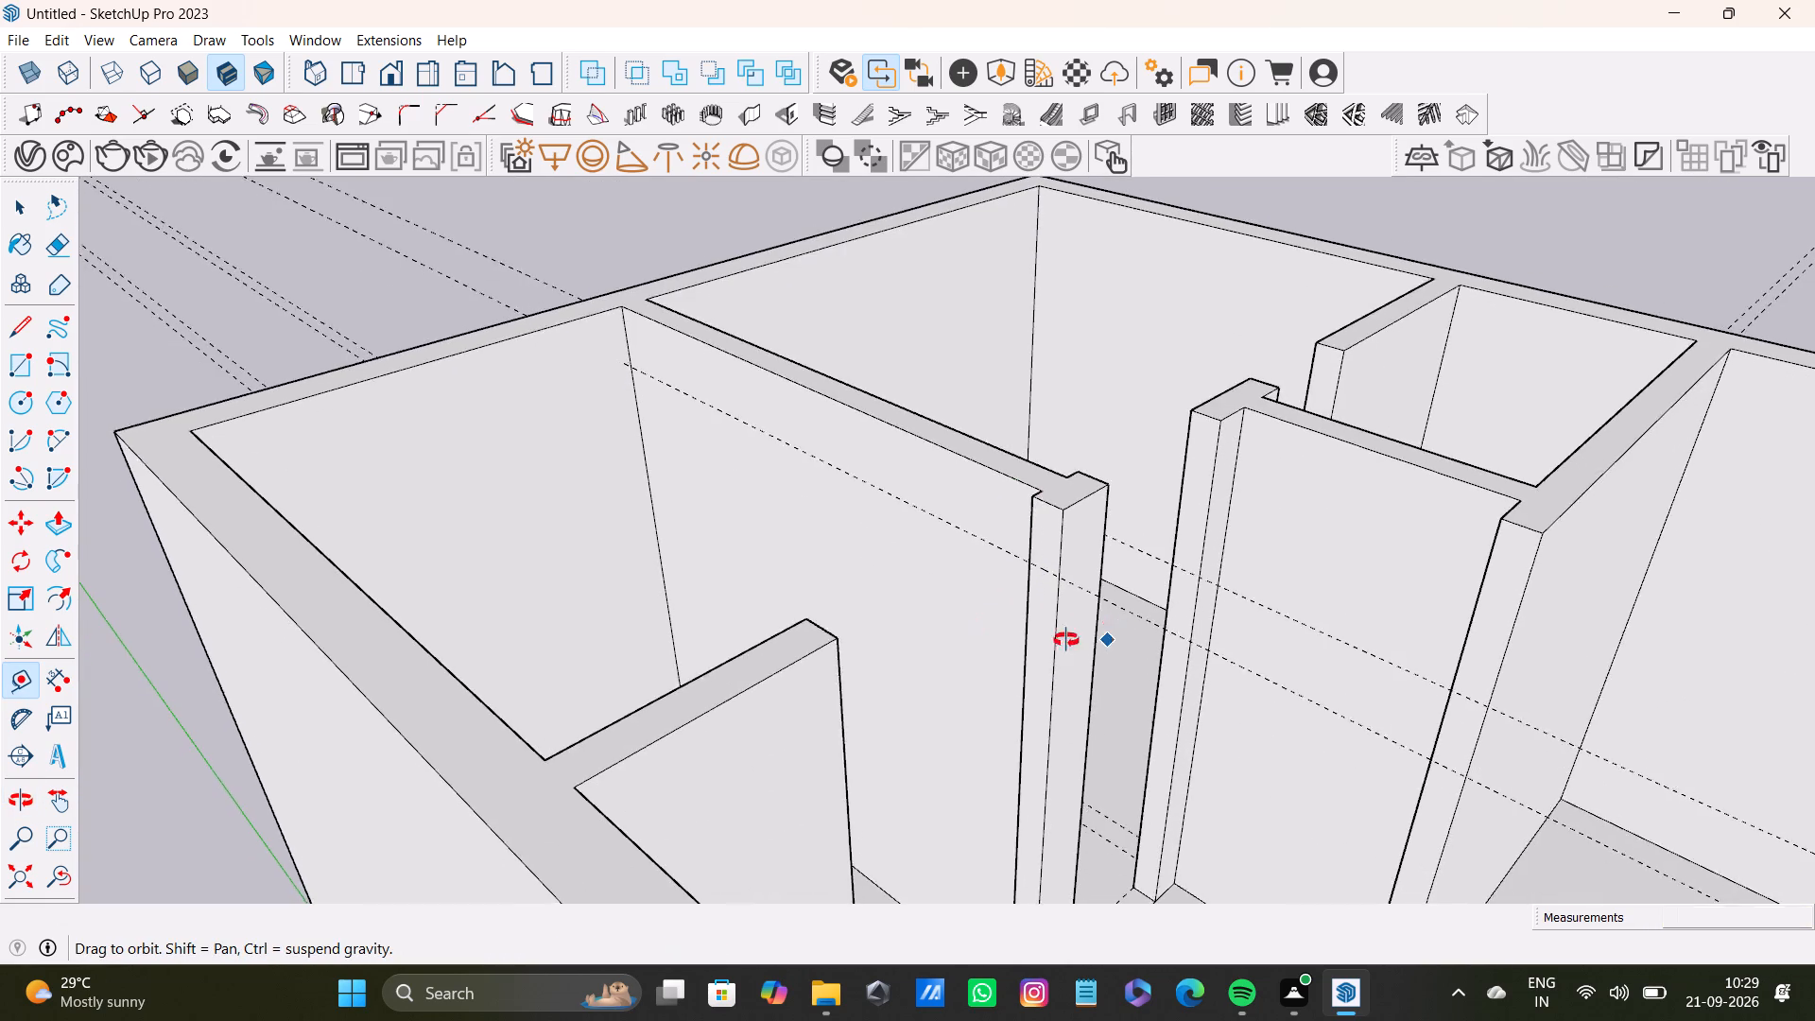
middle_click_drag(1066, 640, 730, 722)
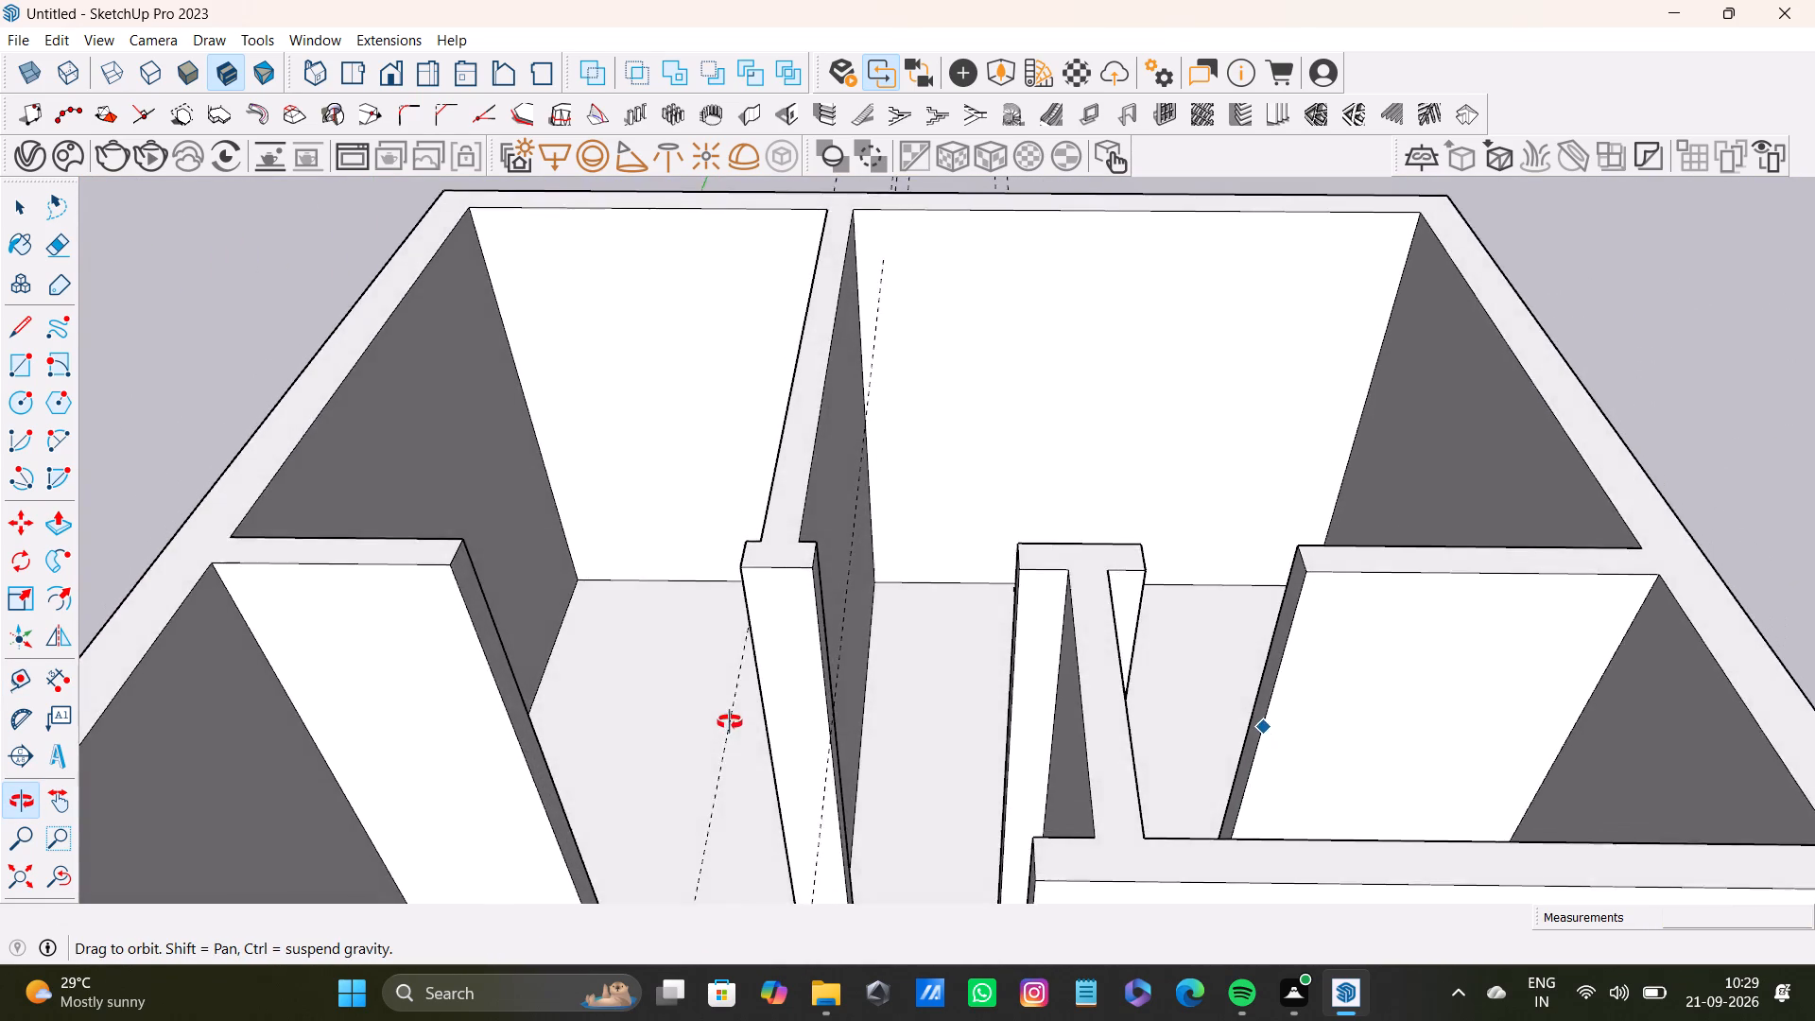
middle_click_drag(730, 722, 952, 676)
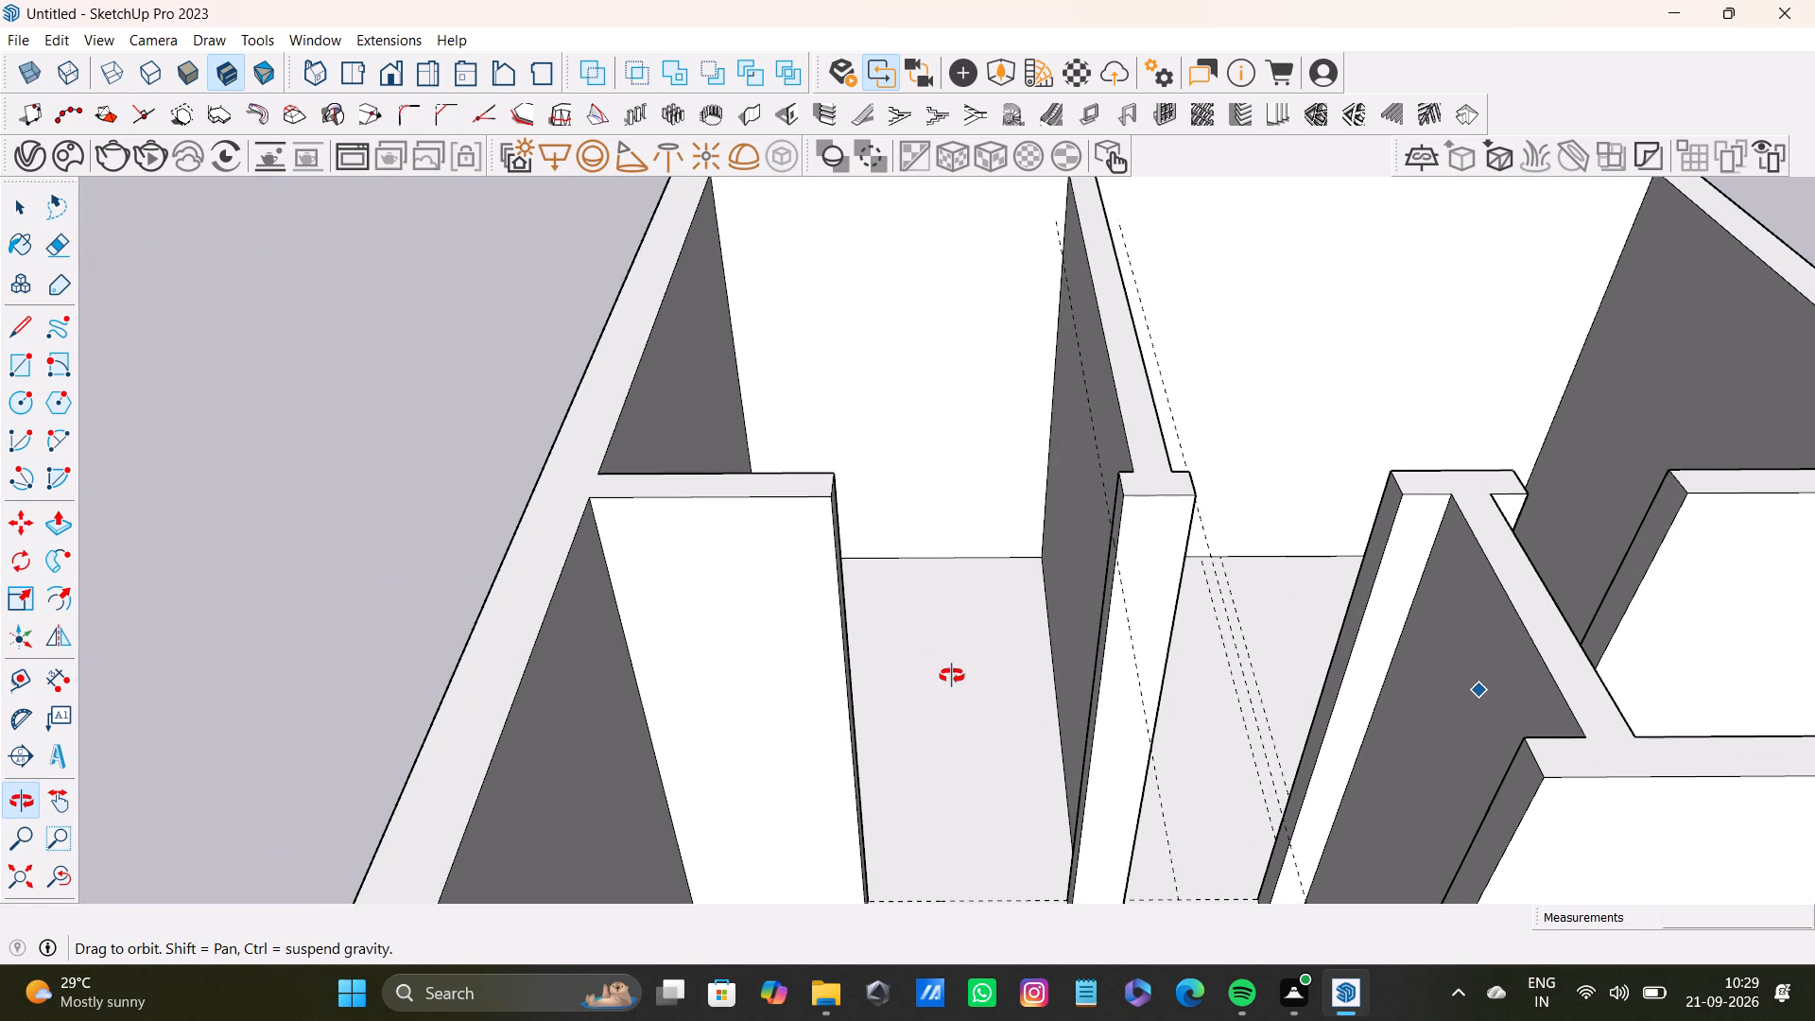
middle_click_drag(952, 676, 958, 673)
middle_click_drag(1007, 621, 1214, 640)
key("l")
scroll(1216, 566, "up", 6)
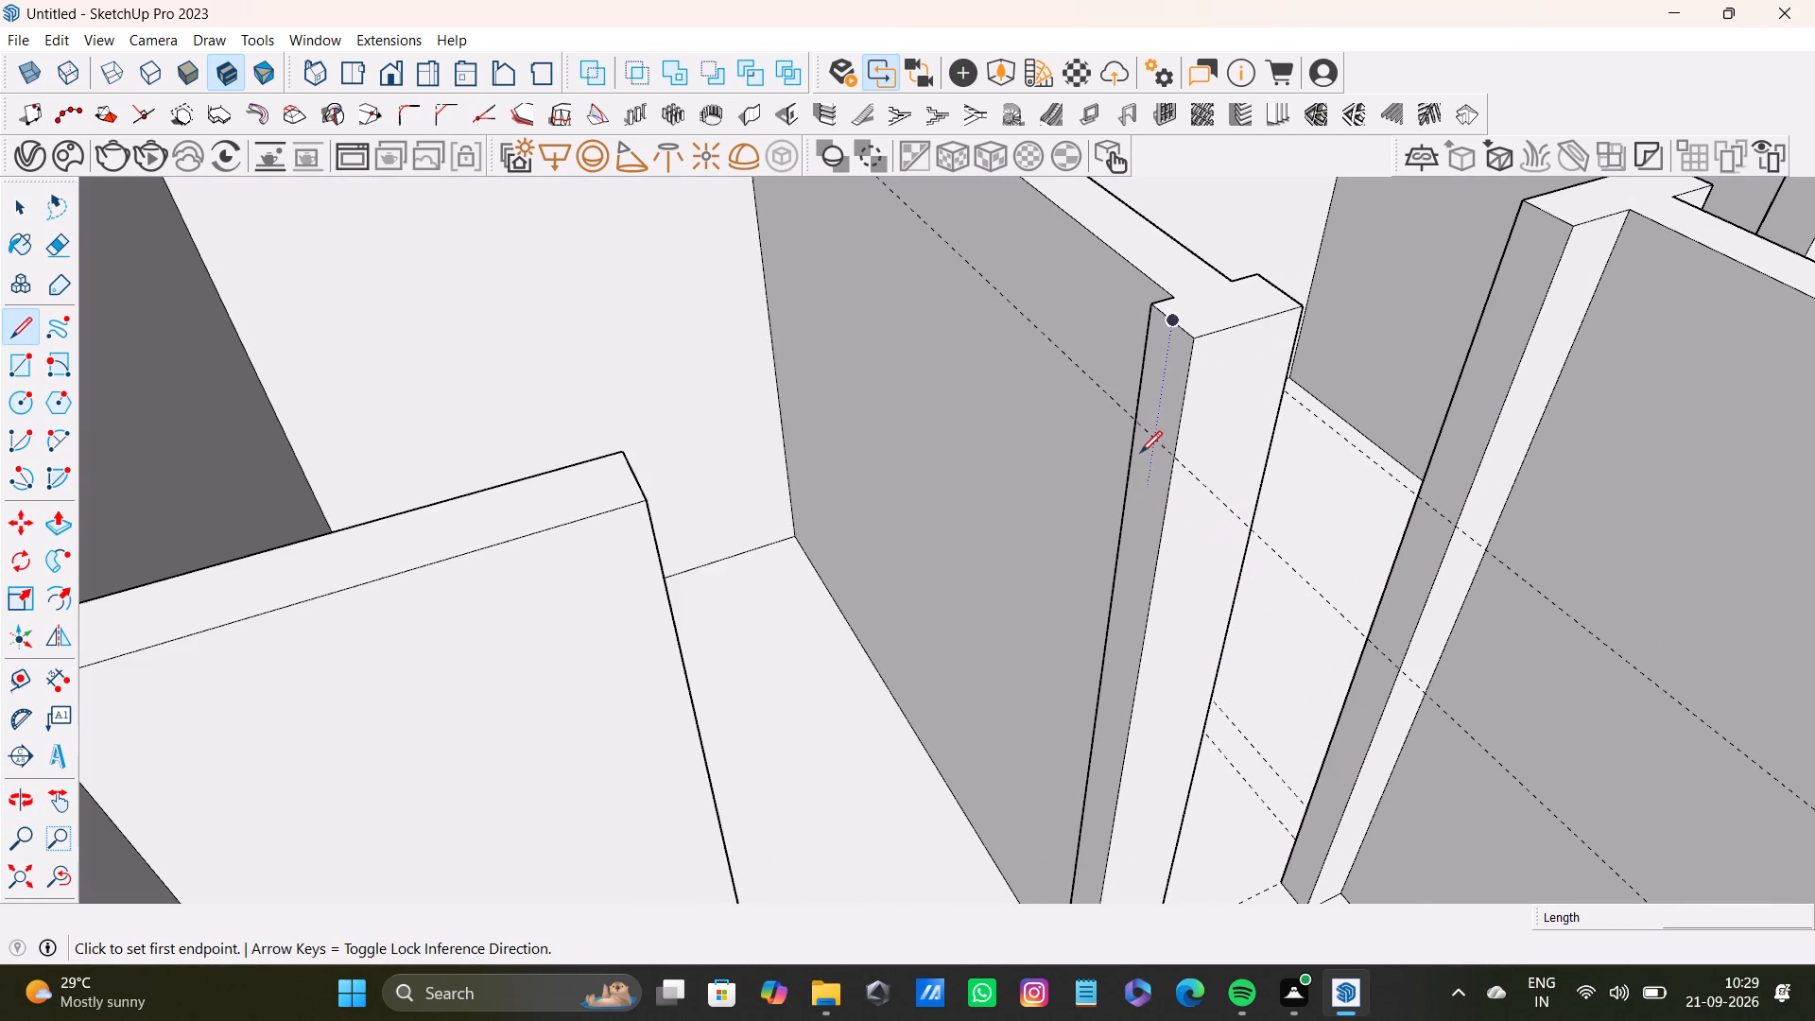
left_click(1132, 421)
left_click(1173, 459)
key("space")
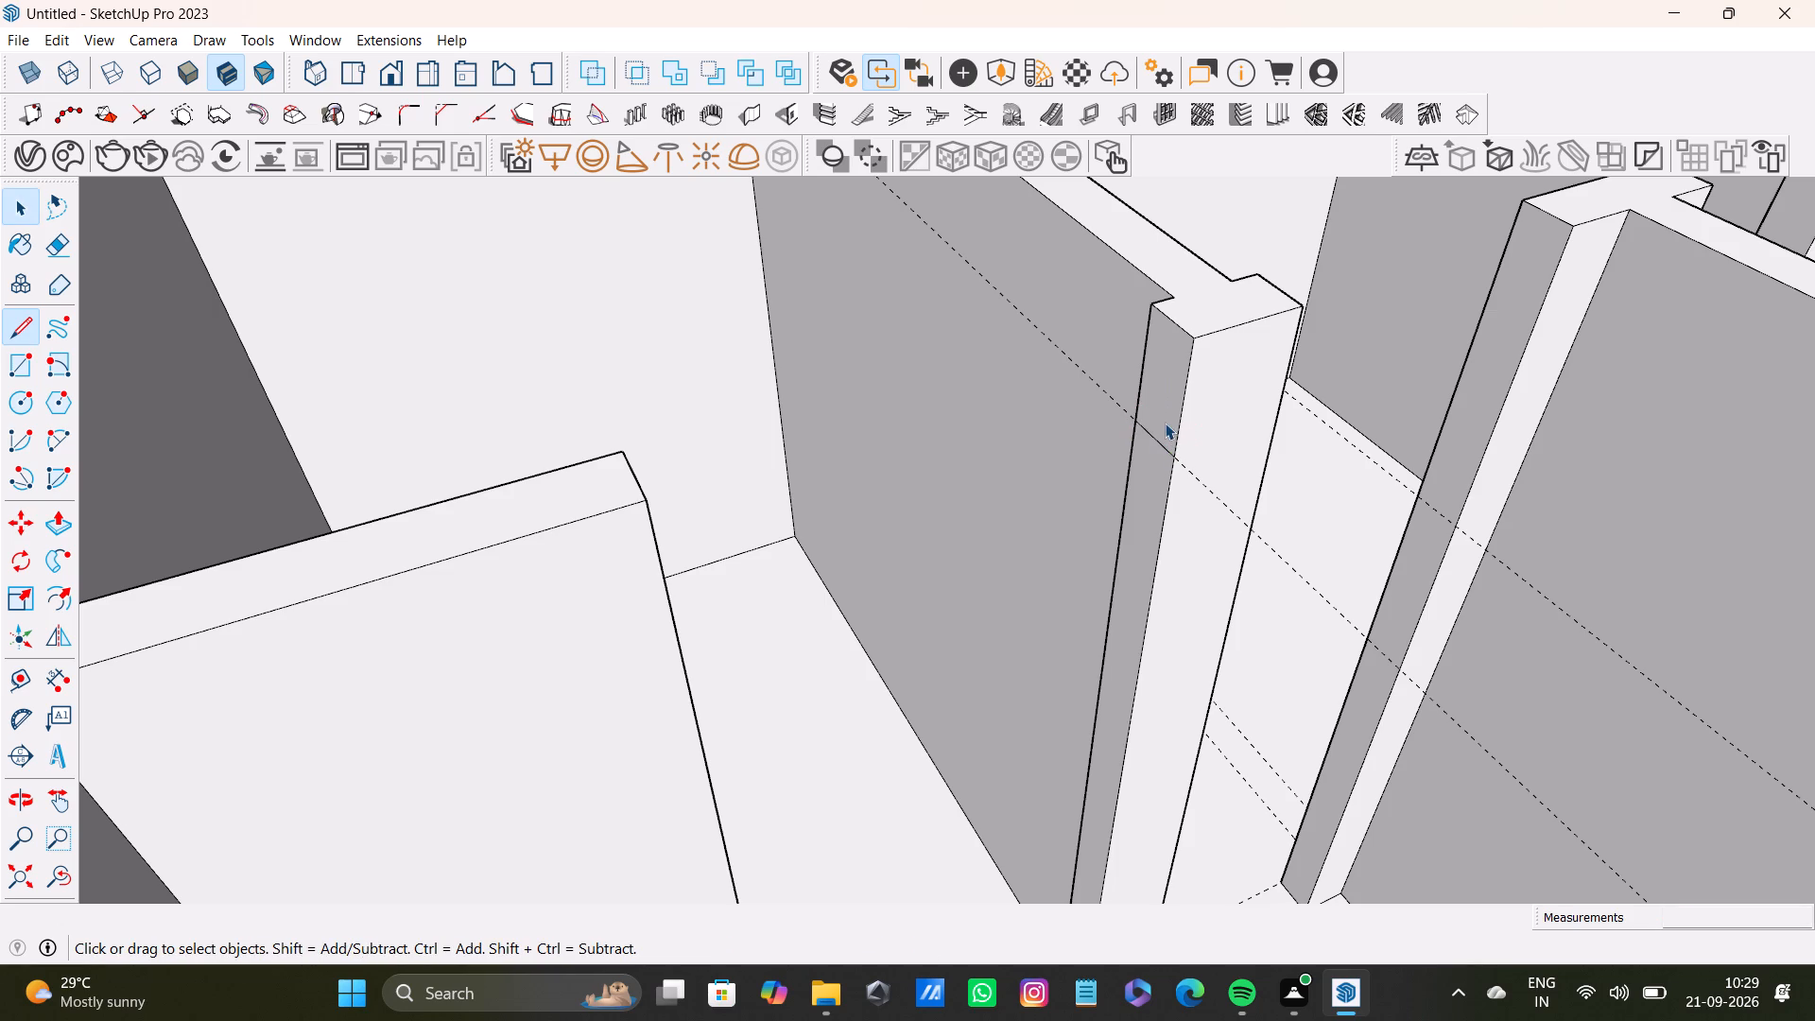
Pull the marked upper part 3' 8 3/4" across the rear corner room's doorway to the facing crosswise partition, forming a lintel.
left_click(1165, 423)
key("p")
left_click(1165, 423)
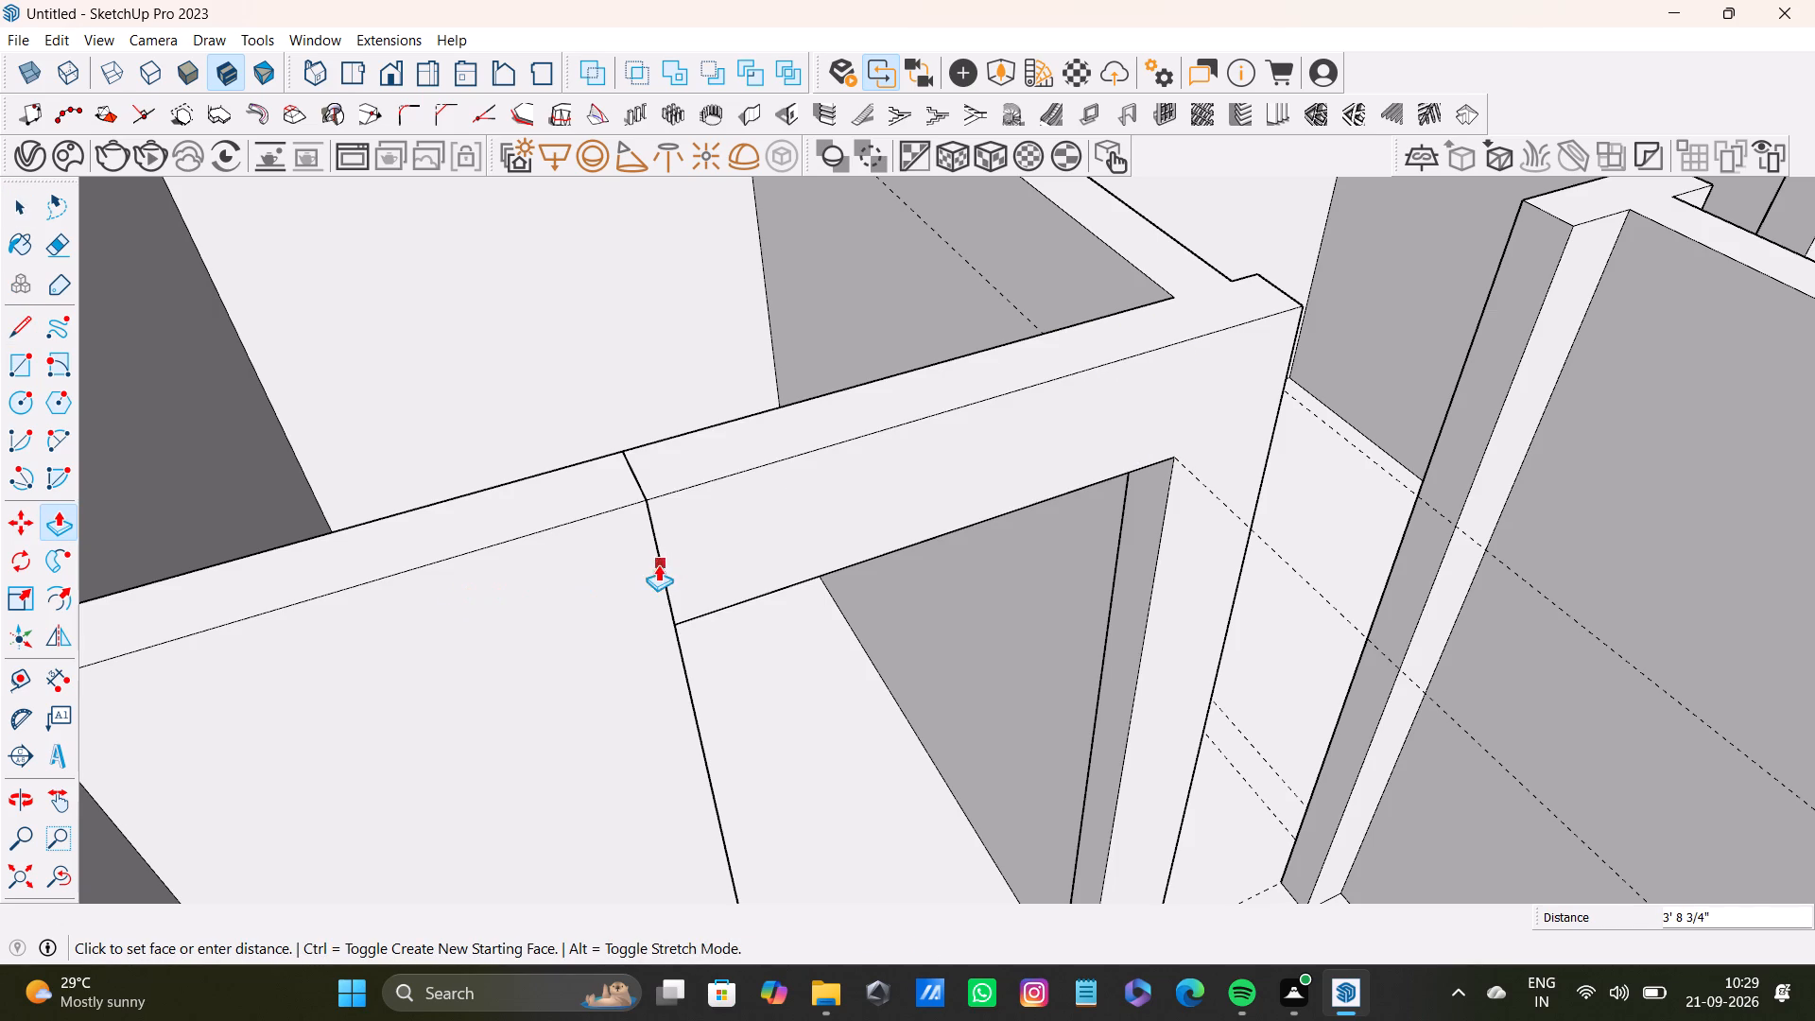
left_click(658, 564)
Delete the seam lines on the near face and top where the rear corner room's lintel meets the crosswise partition.
scroll(664, 609, "down", 4)
middle_click_drag(696, 629, 510, 596, "shift")
scroll(538, 542, "up", 3)
key("space")
scroll(461, 510, "down", 7)
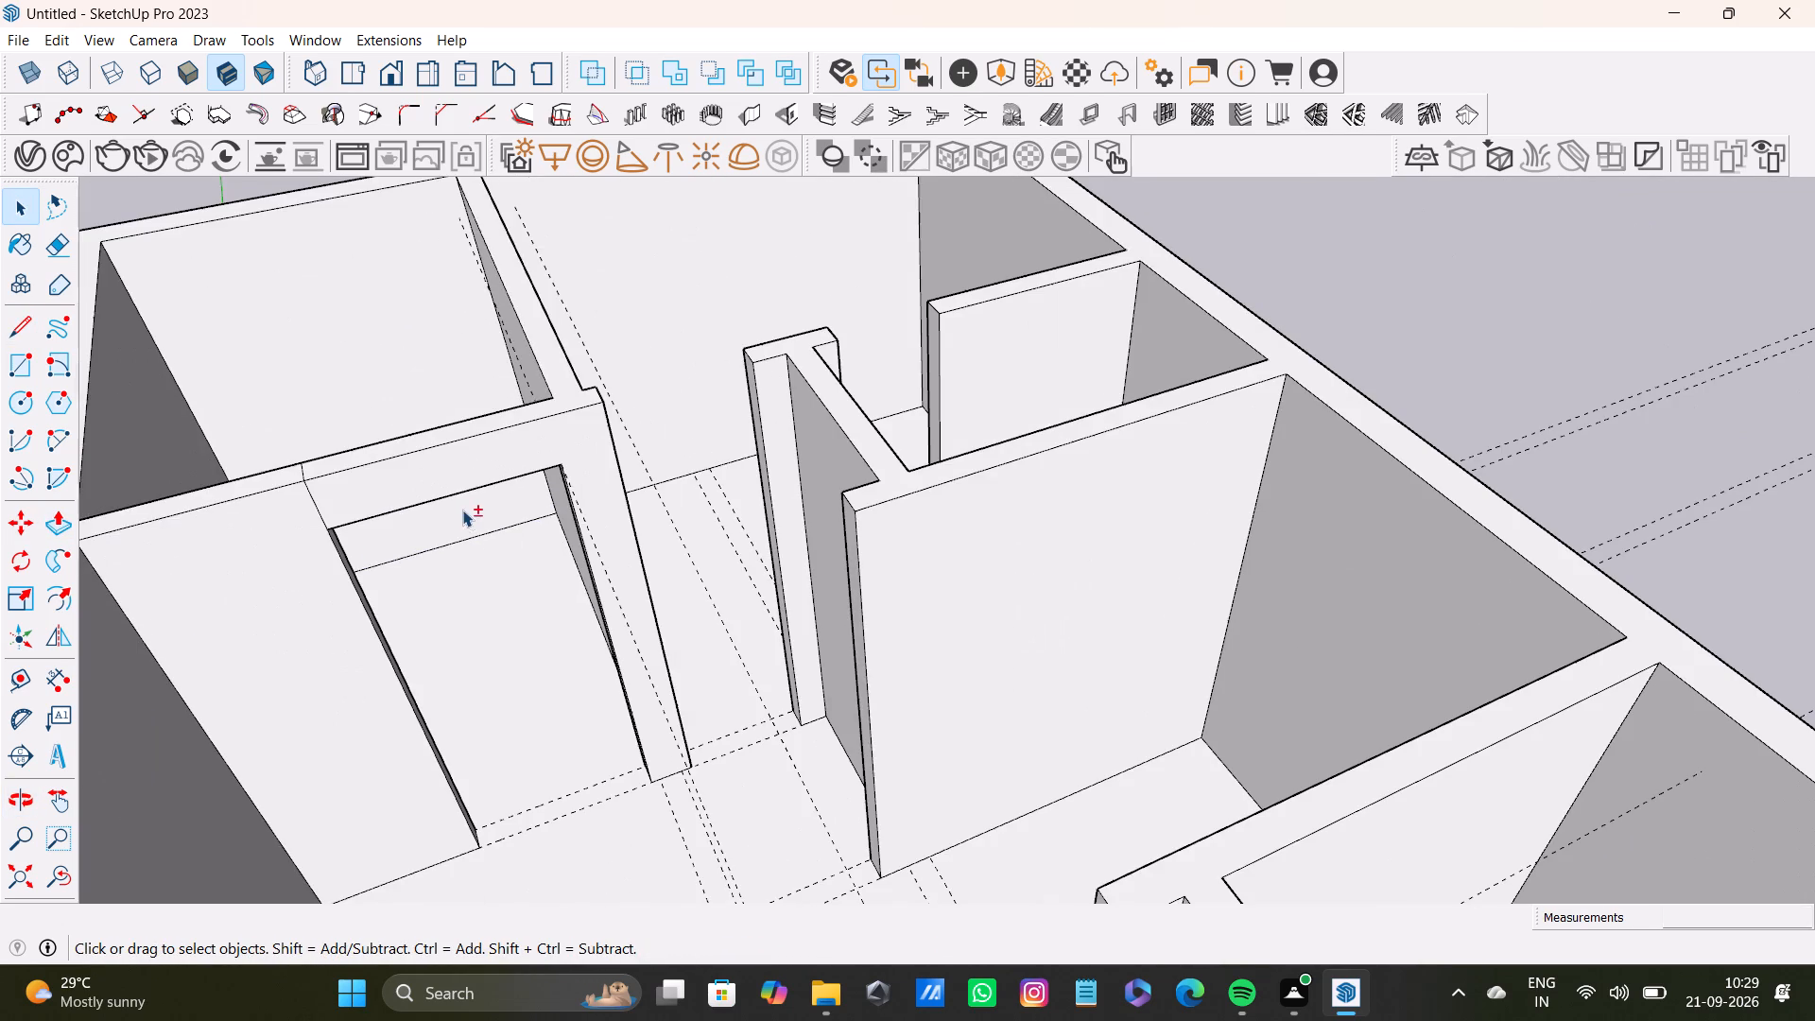
middle_click(783, 554, "shift")
middle_click_drag(616, 567, 1053, 627, "shift")
scroll(976, 627, "up", 4)
middle_click_drag(982, 624, 821, 638)
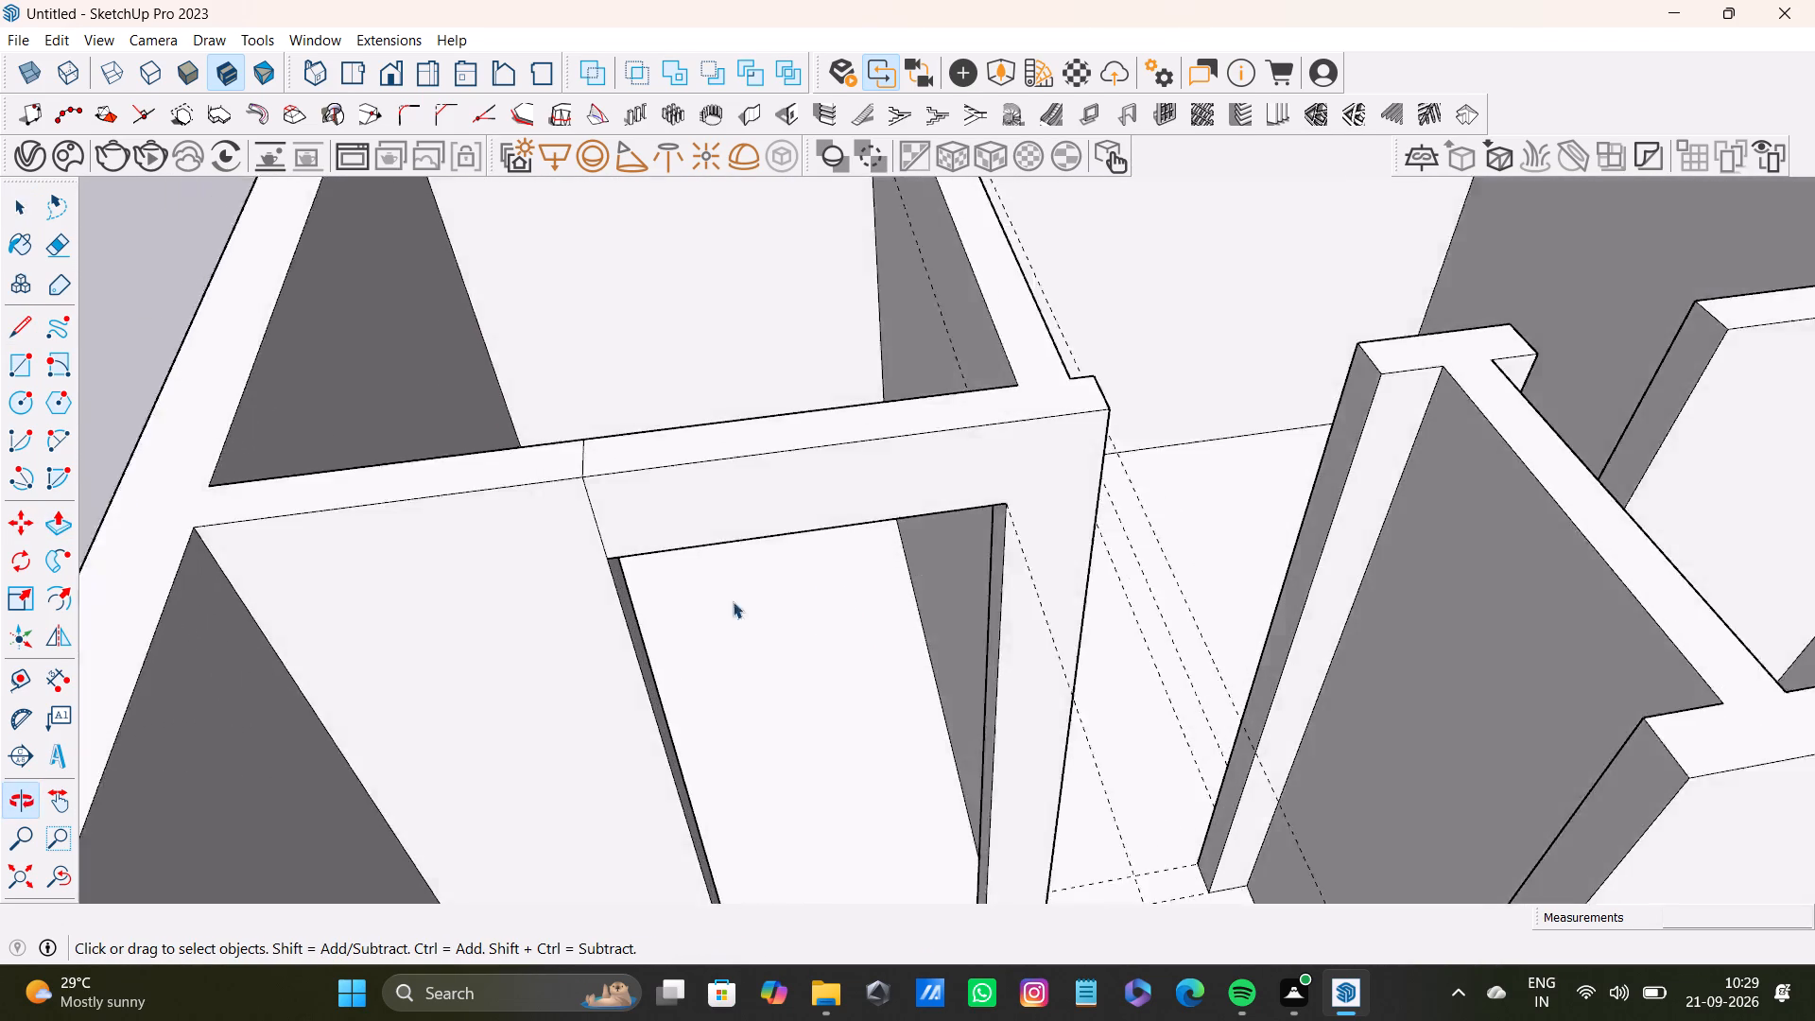
scroll(614, 553, "up", 3)
left_click(552, 497)
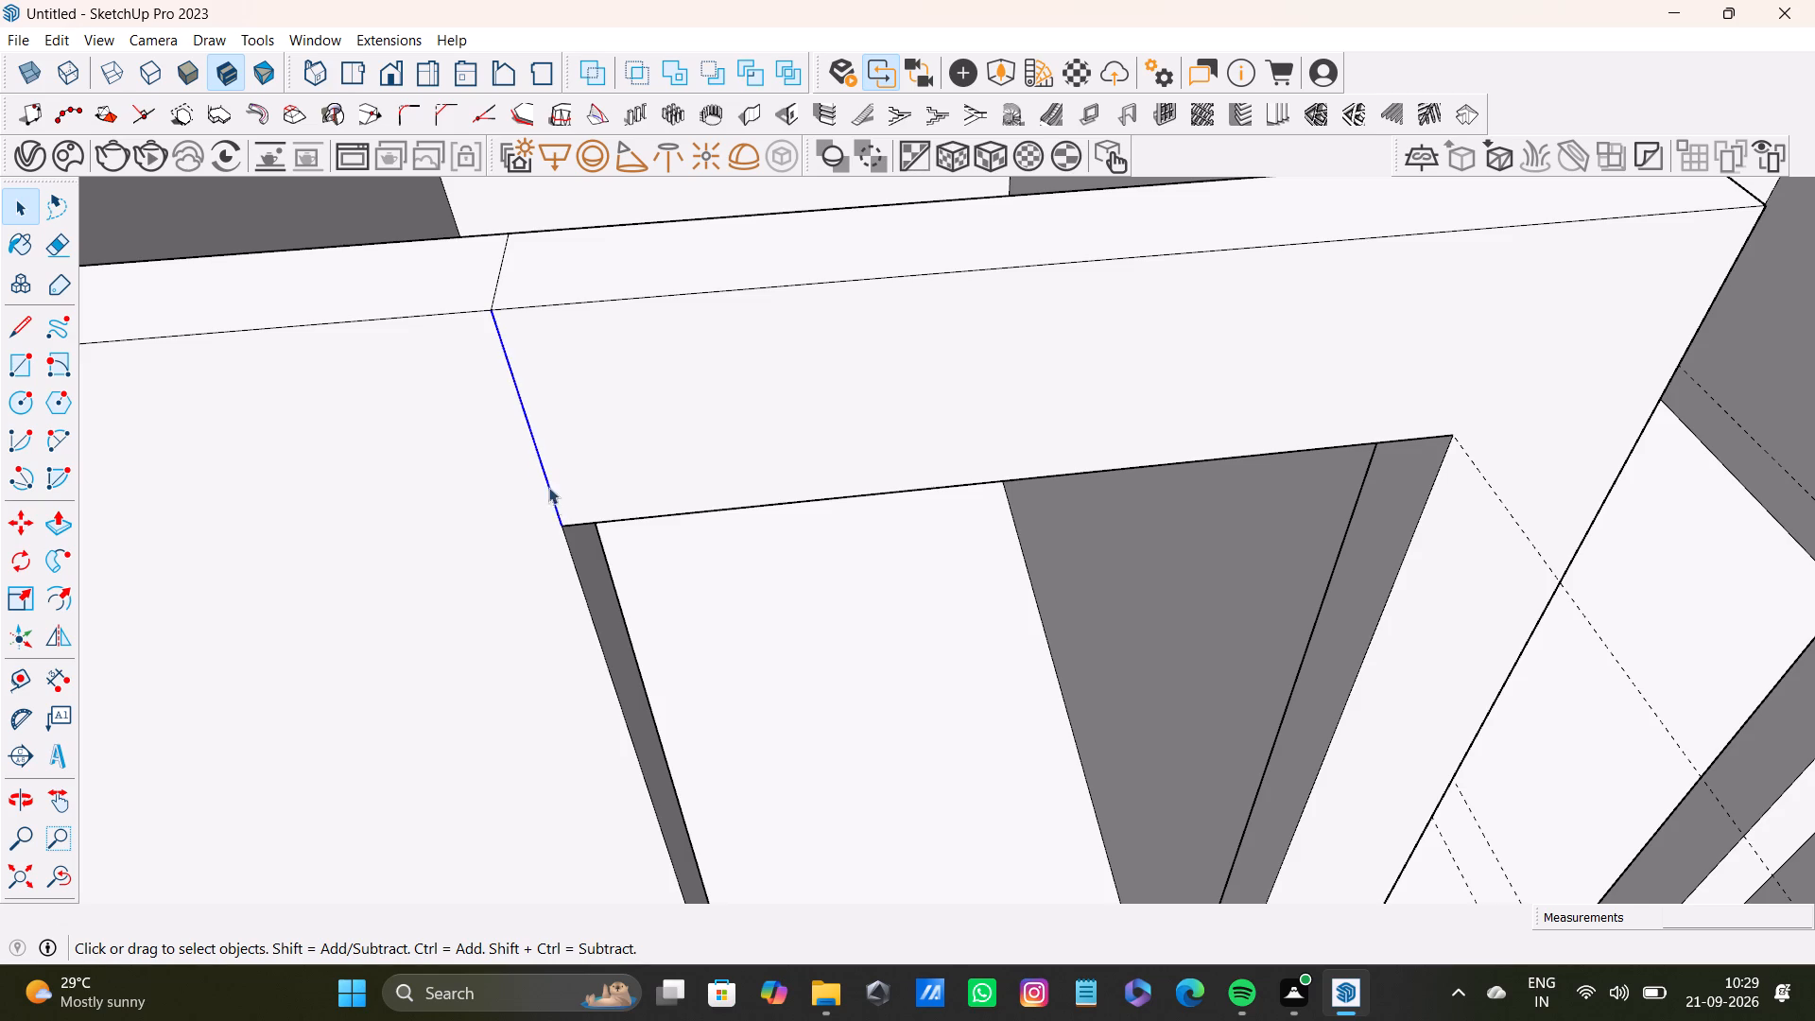
key("Delete")
left_click(501, 273)
key("Delete")
scroll(640, 357, "down", 4)
Delete the remaining seam line of the same lintel on the wall face inside the rear corner room.
middle_click_drag(841, 339, 231, 480)
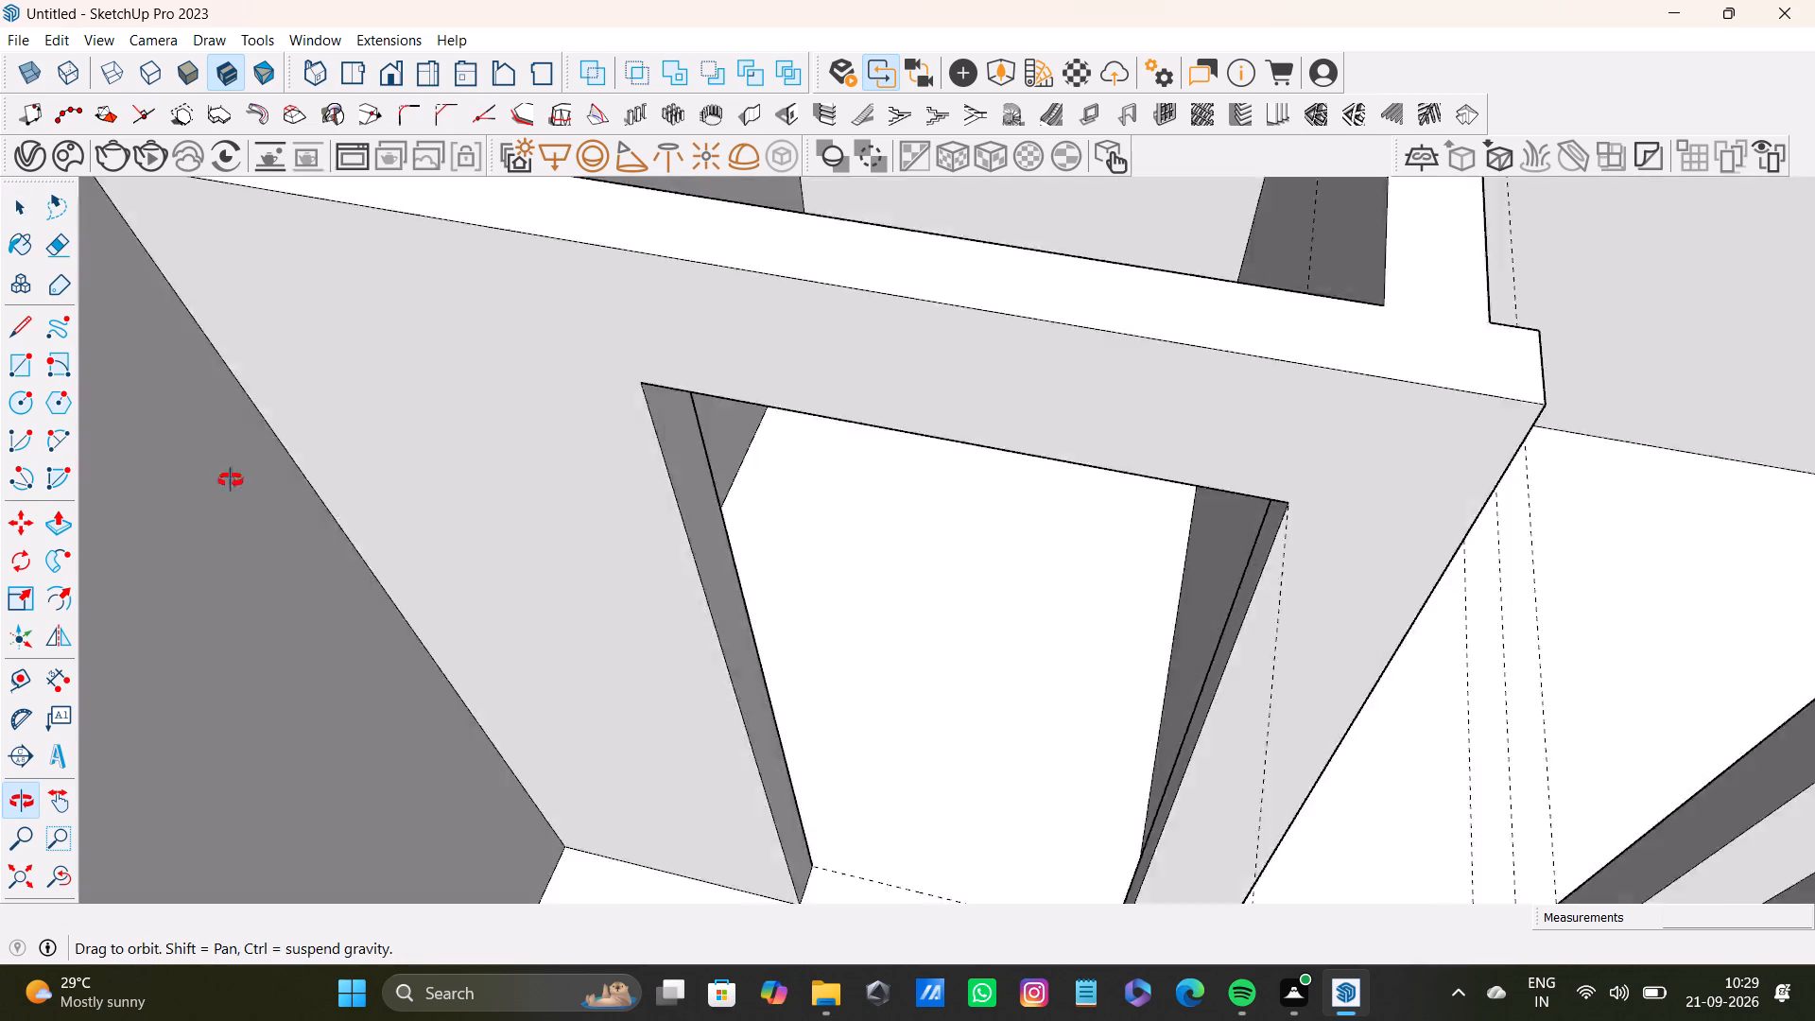
middle_click_drag(231, 480, 173, 472)
scroll(1102, 404, "down", 7)
middle_click_drag(1208, 465, 707, 328)
scroll(1003, 323, "up", 3)
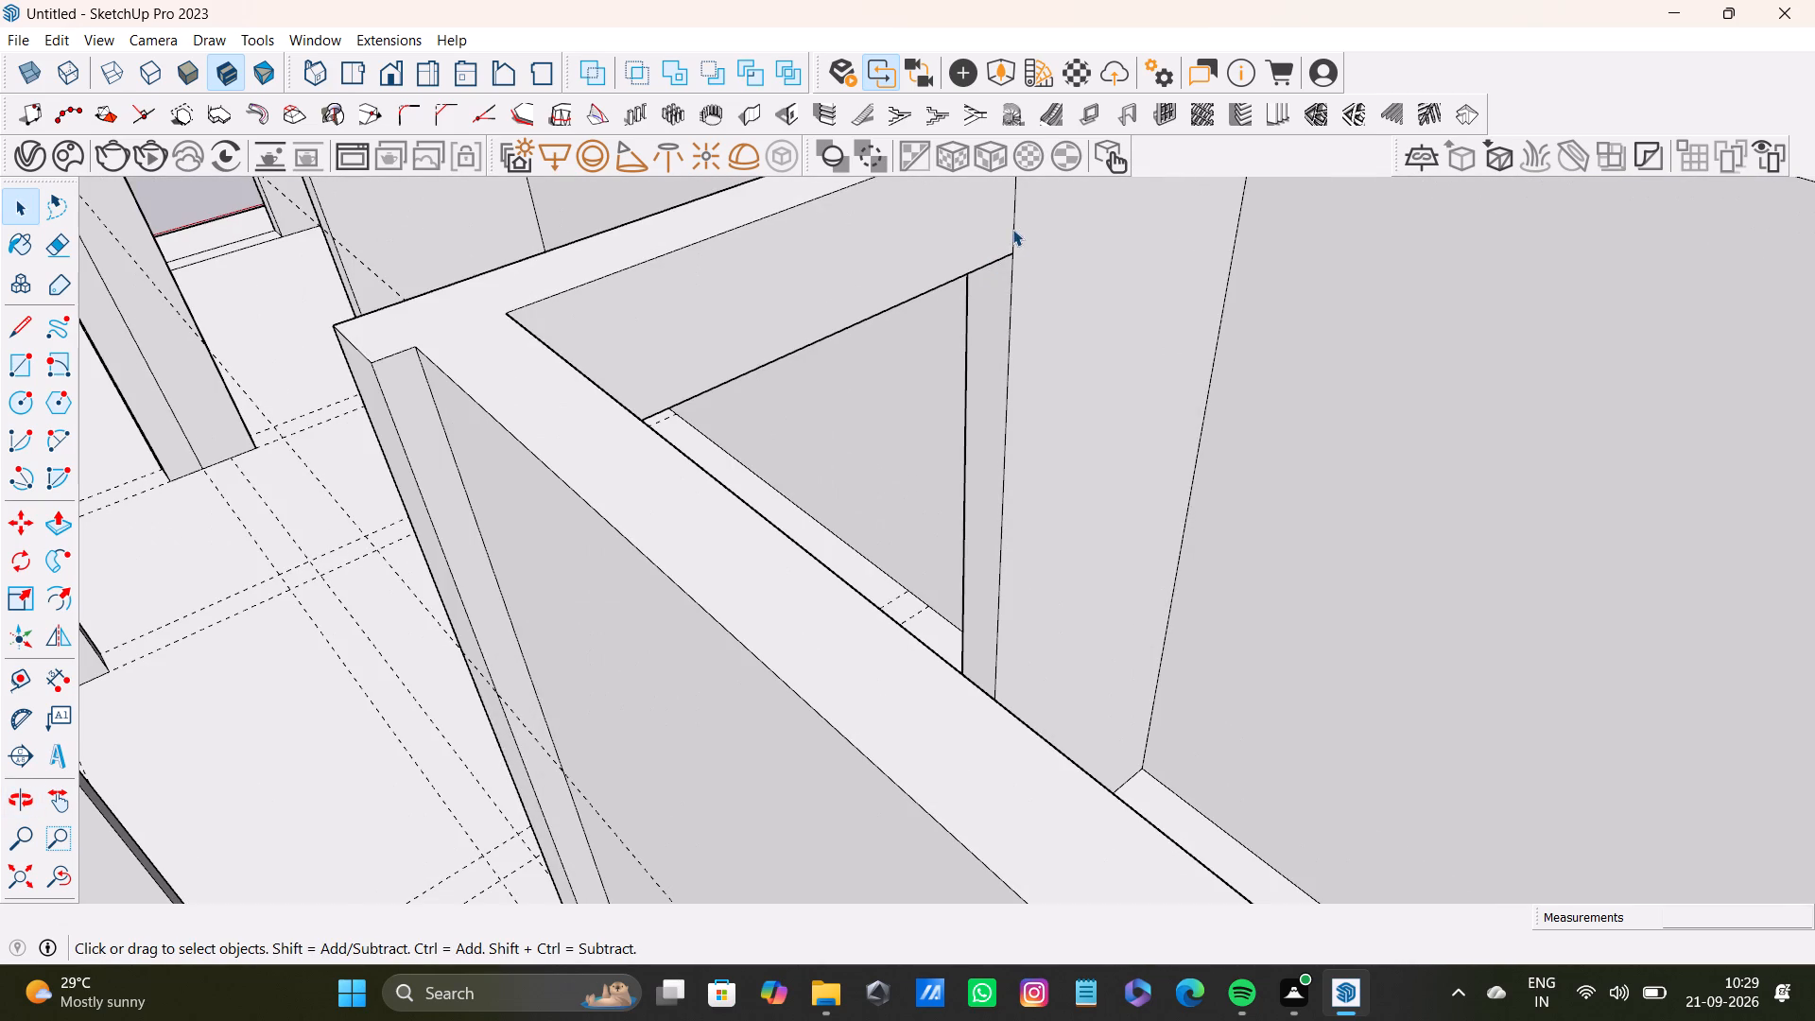
left_click(1012, 229)
key("Delete")
Place a guide 1' below the top of the T-shaped partition end facing the new lintel across the passage.
scroll(984, 268, "down", 12)
middle_click_drag(732, 423, 1324, 505)
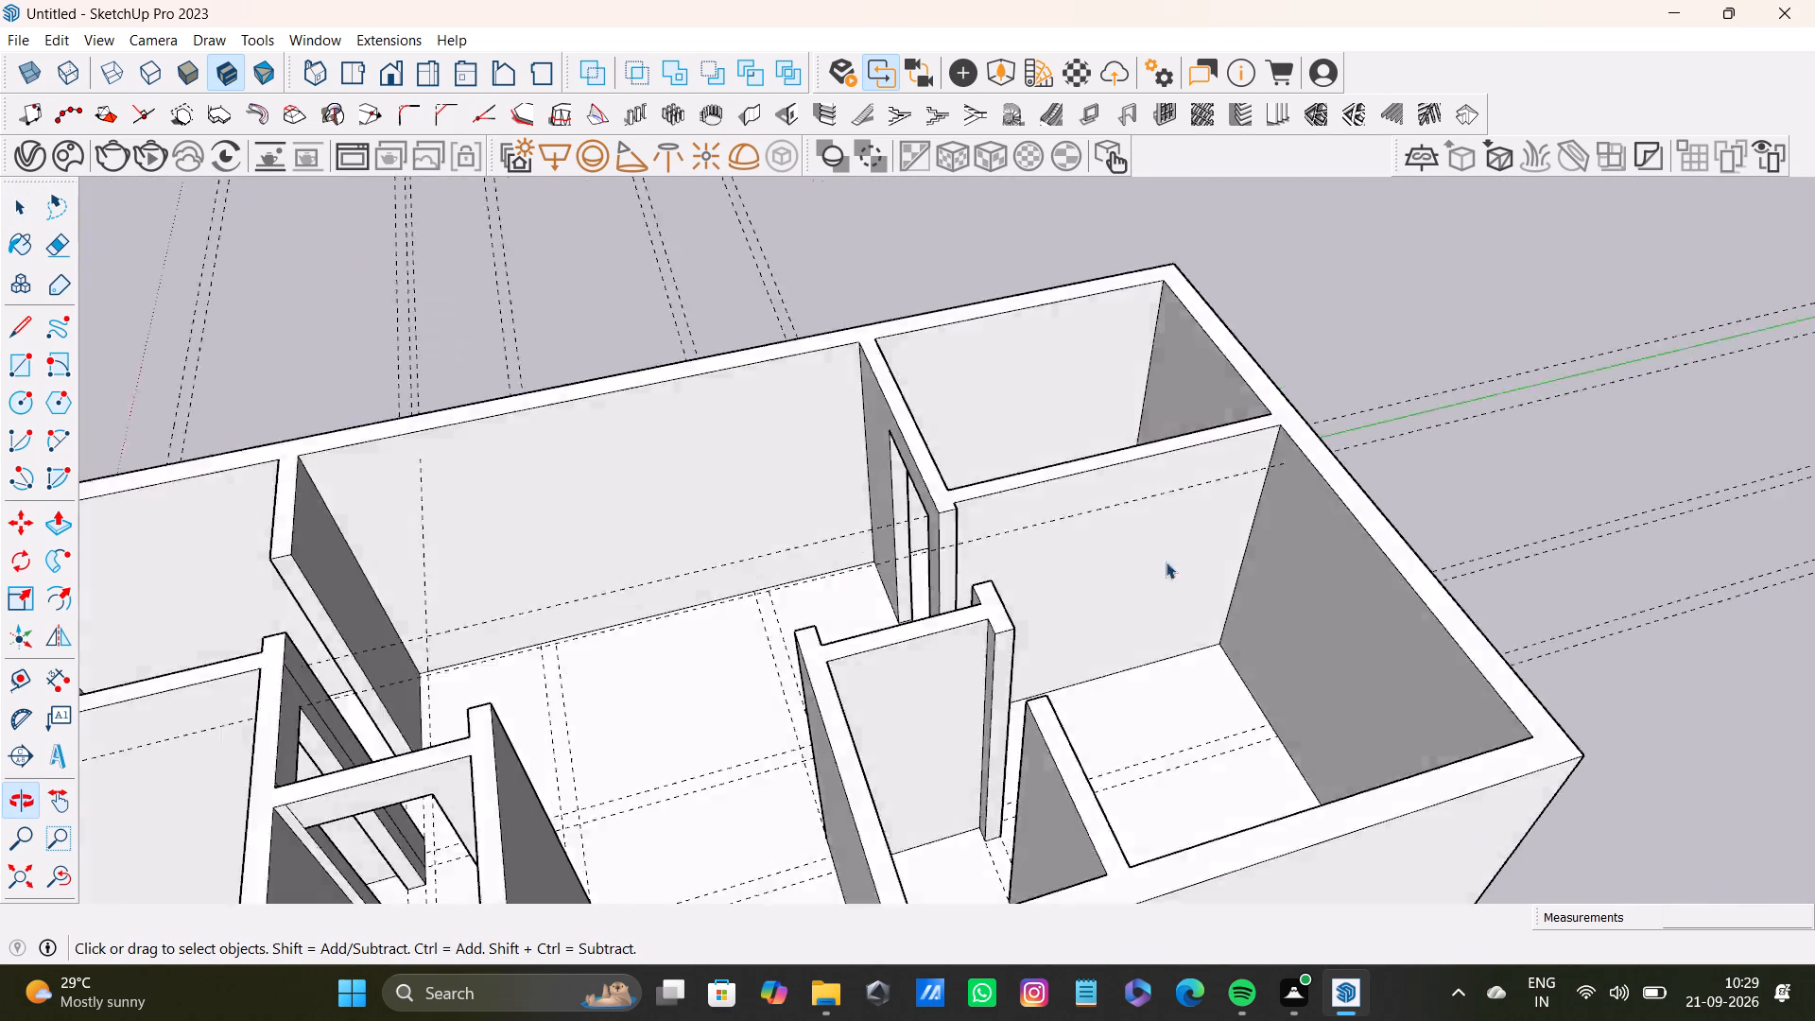
scroll(830, 568, "up", 3)
middle_click_drag(959, 592, 1520, 560)
middle_click_drag(1113, 452, 795, 606, "shift")
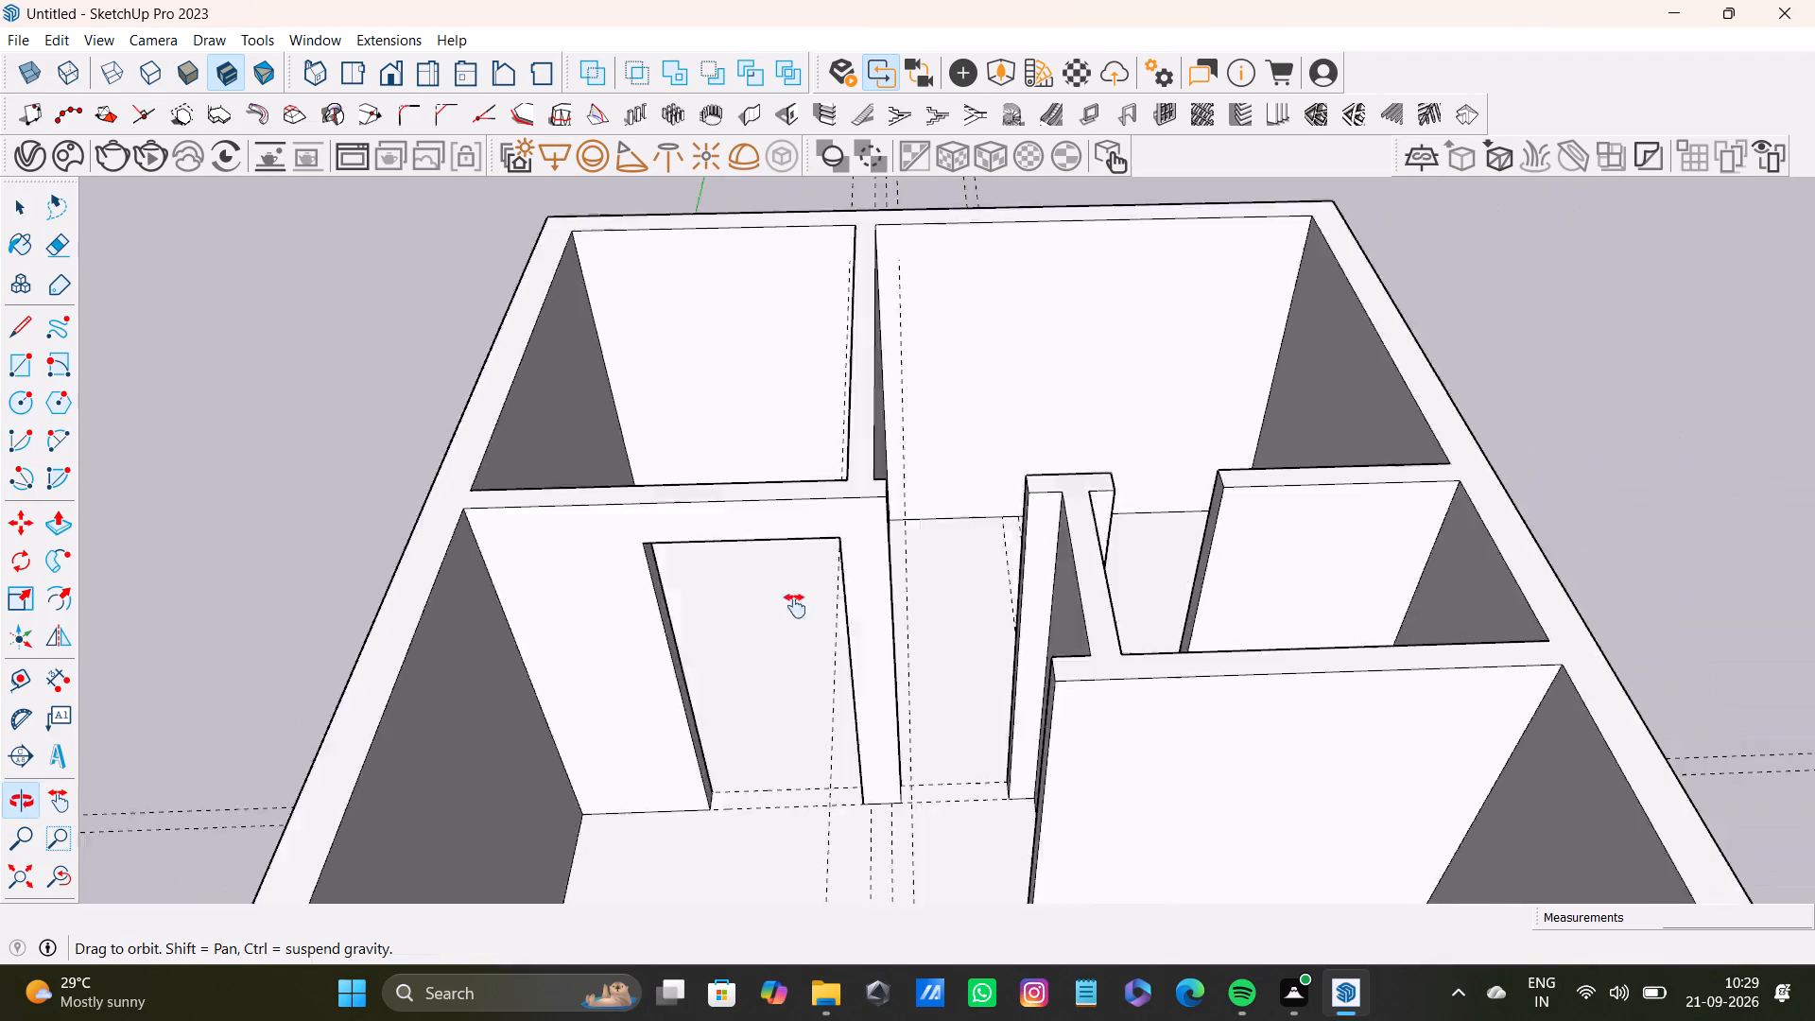
middle_click_drag(795, 606, 763, 619, "shift")
middle_click_drag(720, 639, 982, 639)
scroll(818, 735, "up", 3)
middle_click_drag(807, 747, 864, 645)
middle_click_drag(869, 653, 985, 610)
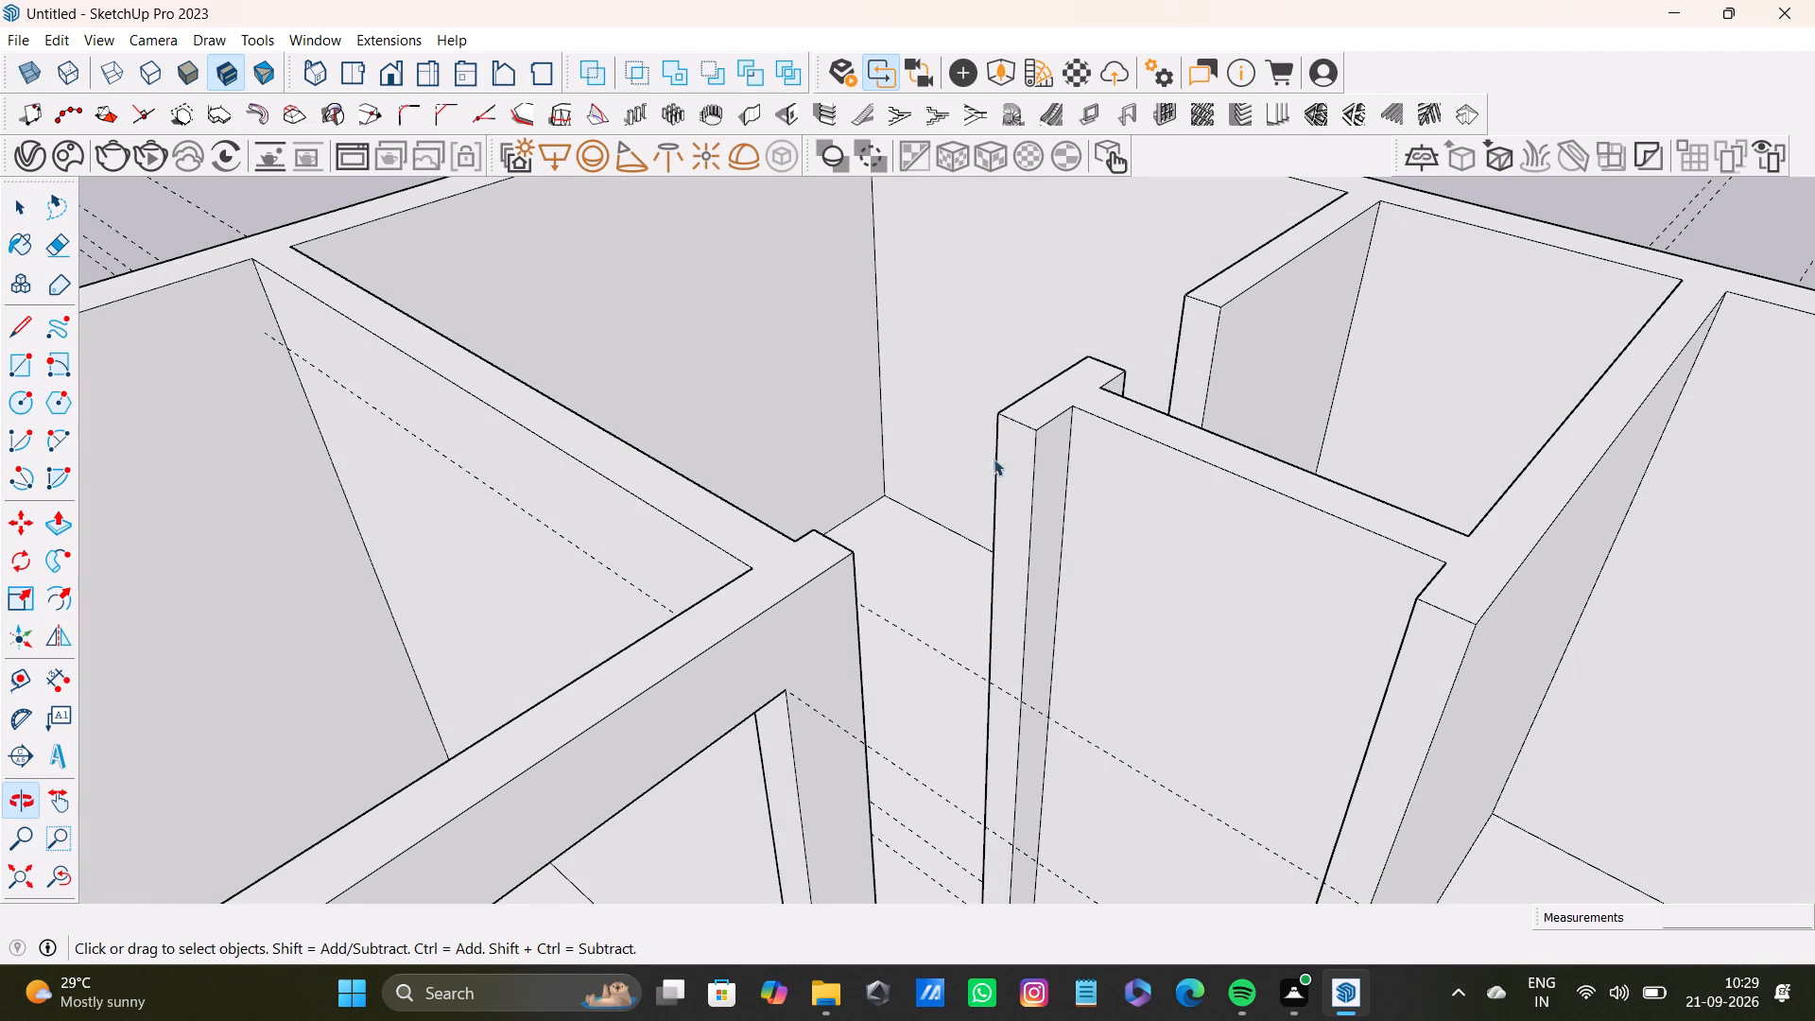
key("t")
left_click(1017, 417)
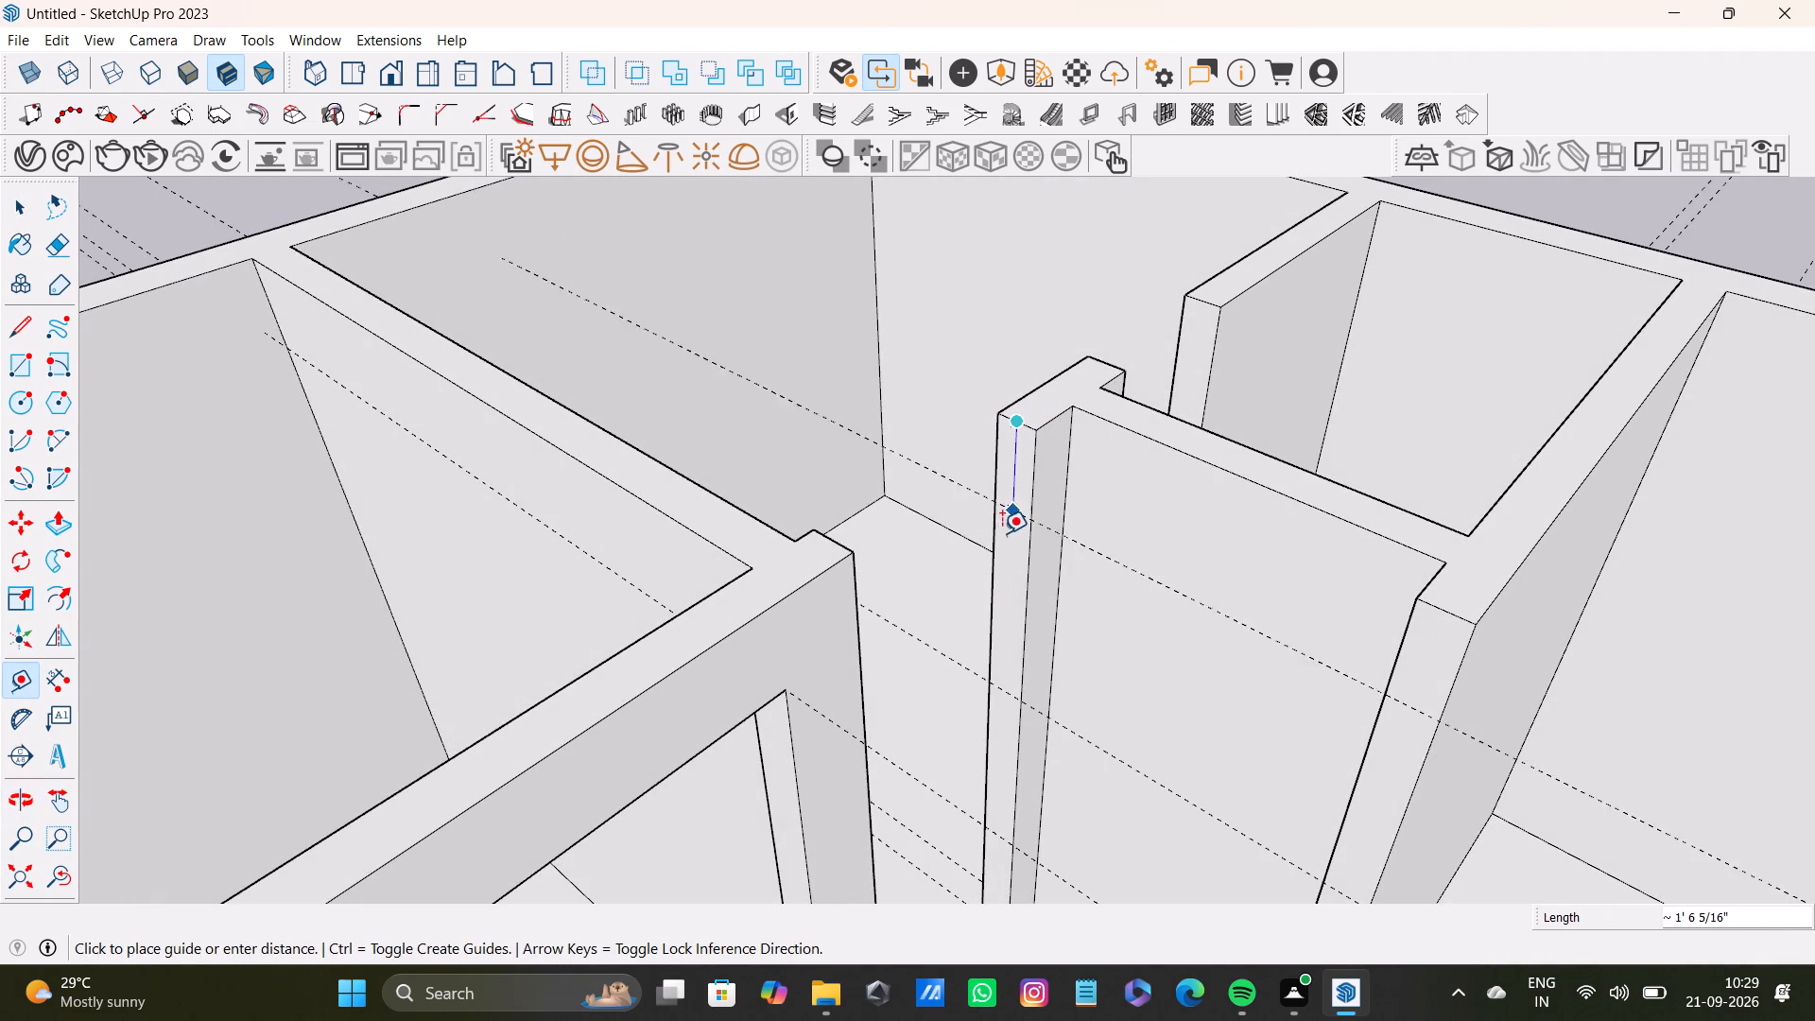
type("1'")
key("Return")
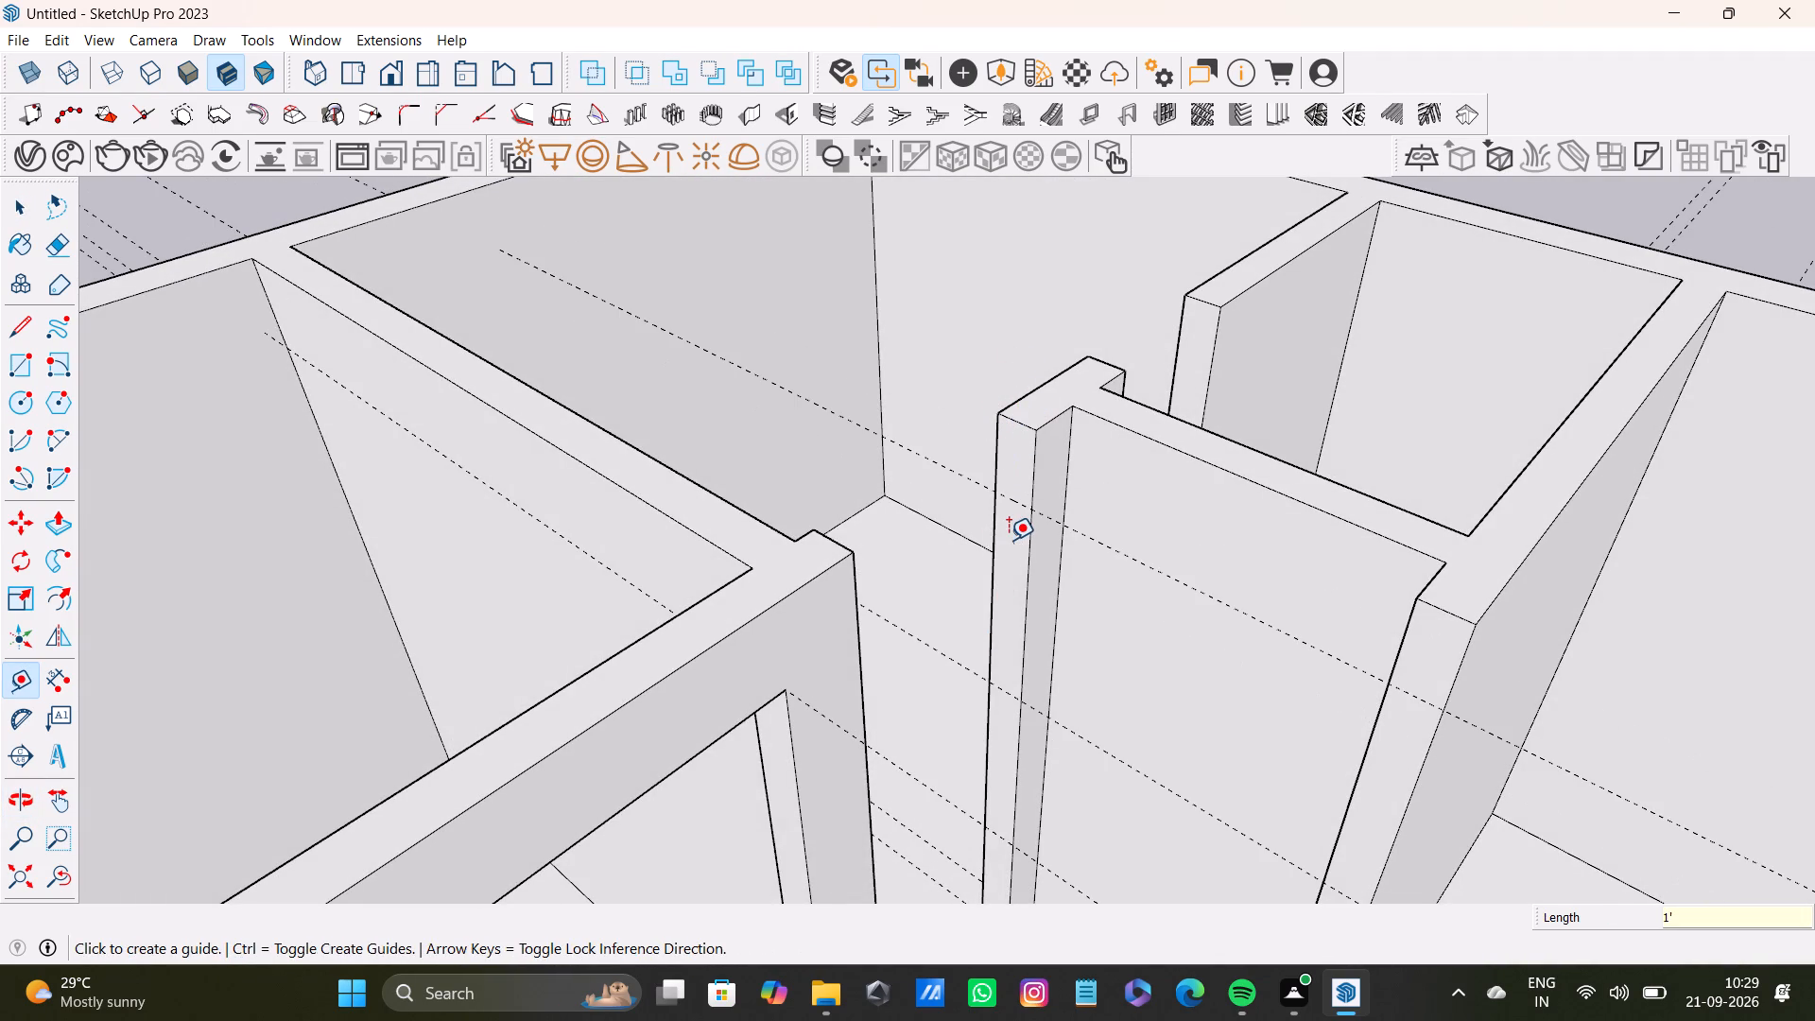
Draw a line along the guide across the passage-side face of this T-shaped end.
key("l")
scroll(1013, 489, "up", 11)
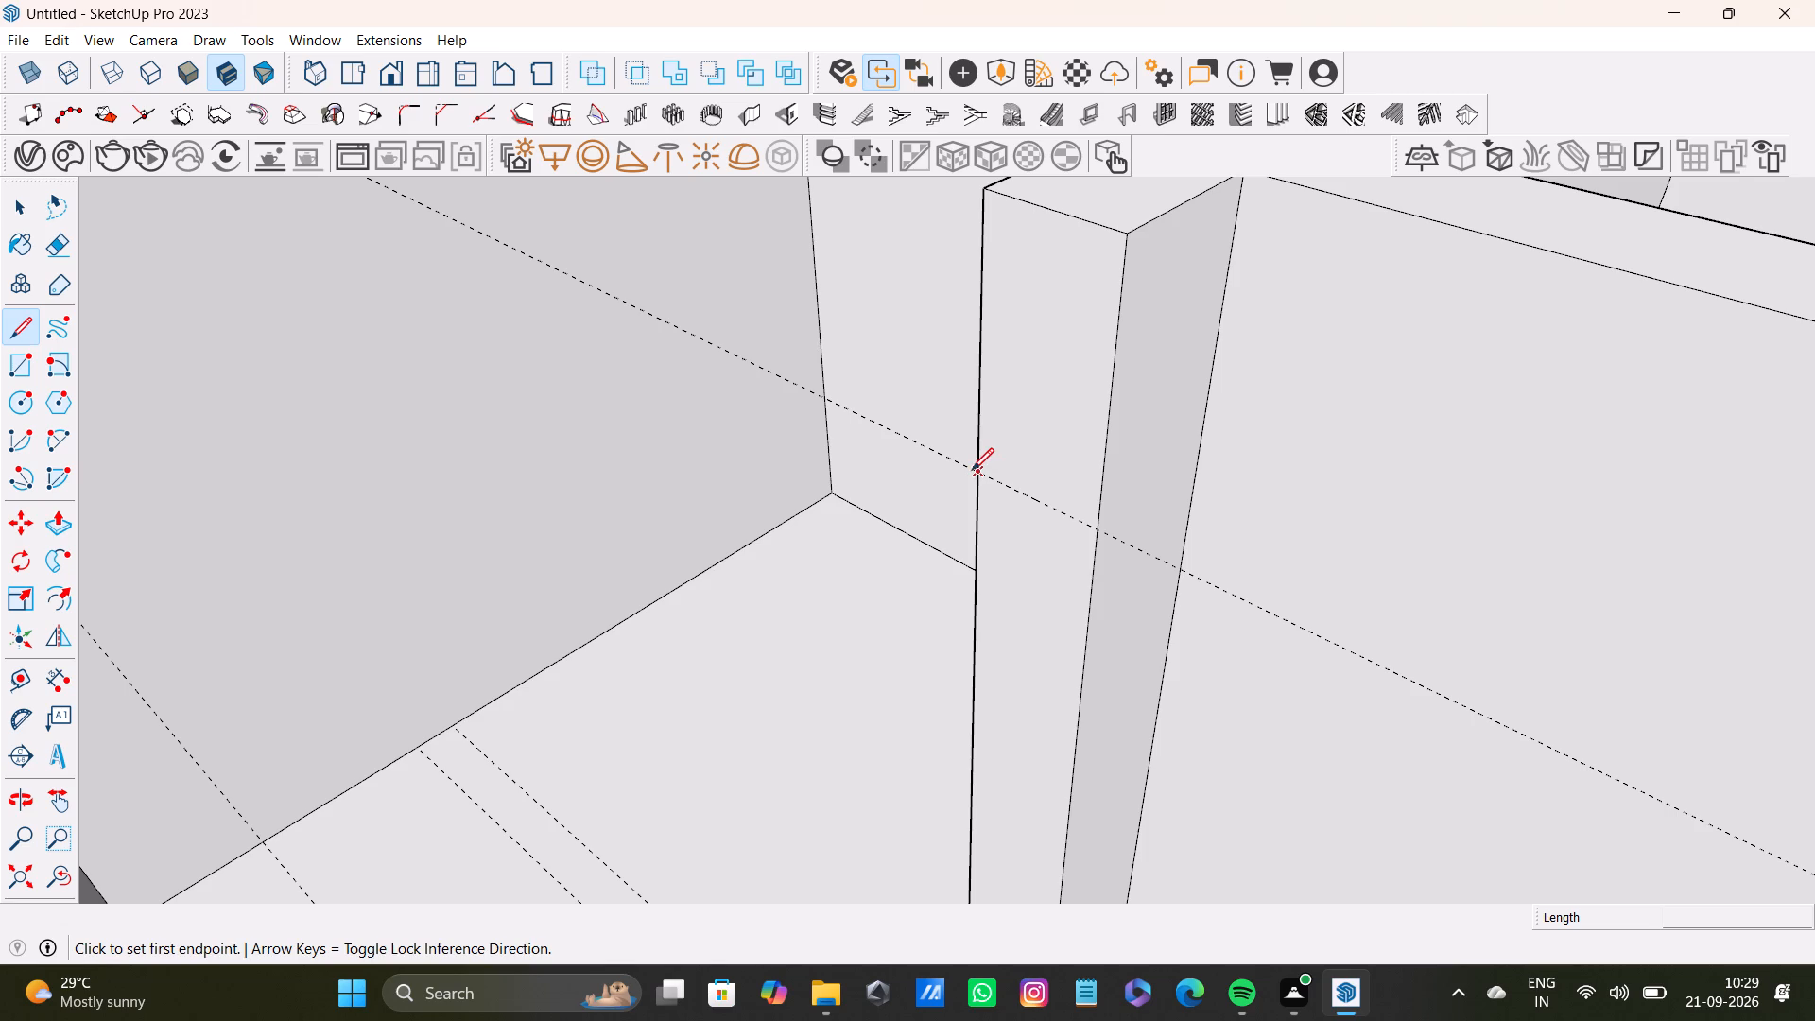
left_click(972, 470)
left_click(1090, 533)
Pull the marked upper part across the passage to the end of the rear rooms' partition, forming a lintel.
key("space")
left_click(1046, 464)
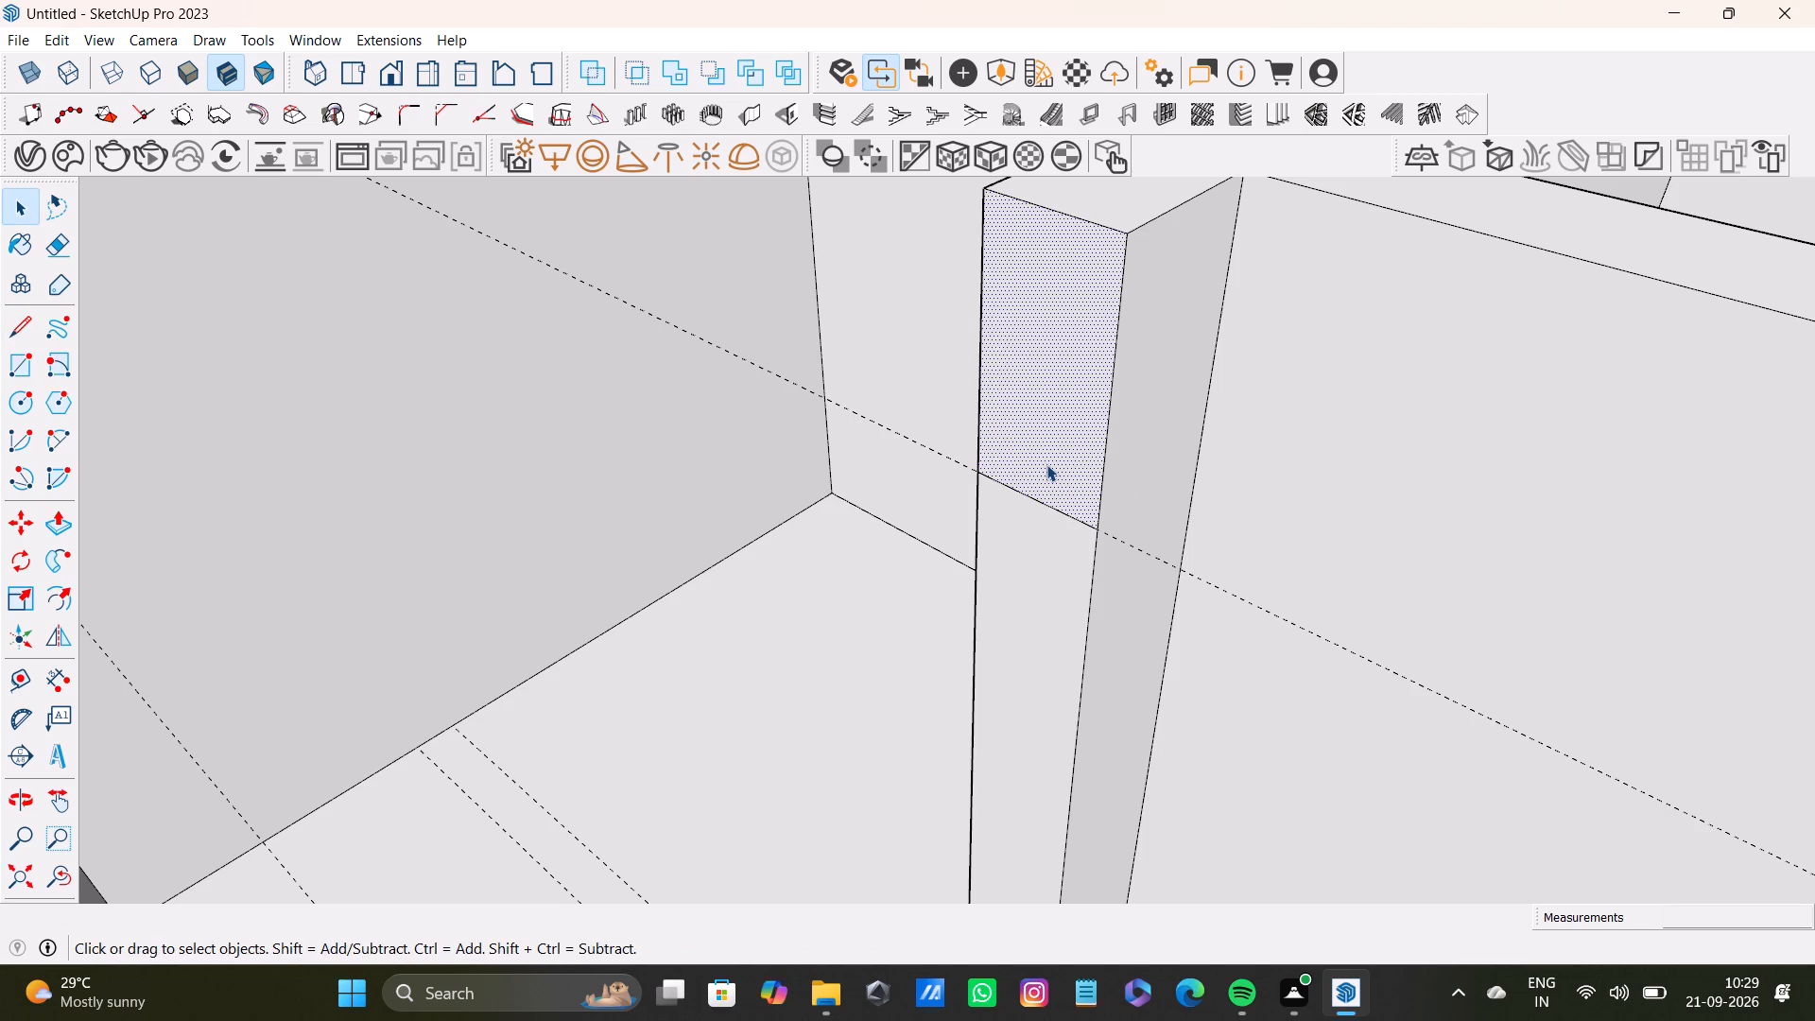
key("p")
left_click(1048, 459)
scroll(505, 770, "down", 8)
middle_click_drag(428, 788, 582, 639, "shift")
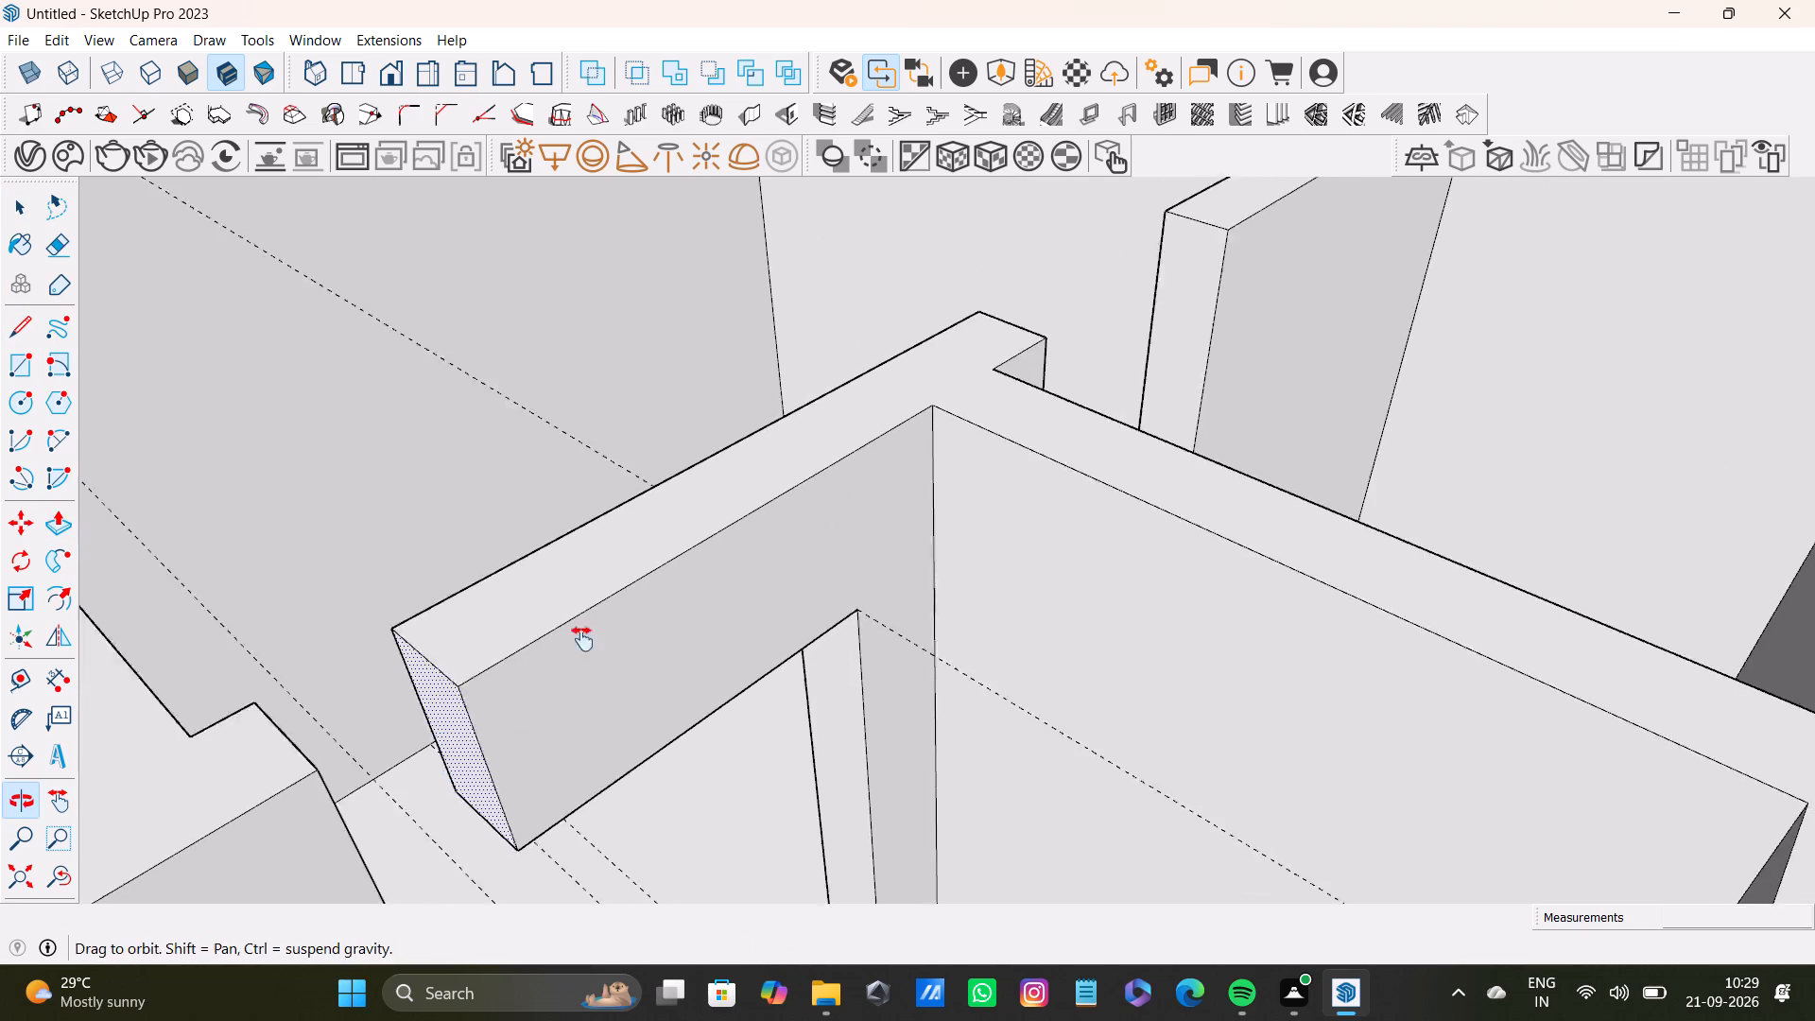
middle_click_drag(582, 639, 592, 626, "shift")
left_click(516, 699)
Delete the seam lines on the top and both faces where the passage lintel meets the rear rooms' partition.
key("space")
scroll(475, 619, "up", 4)
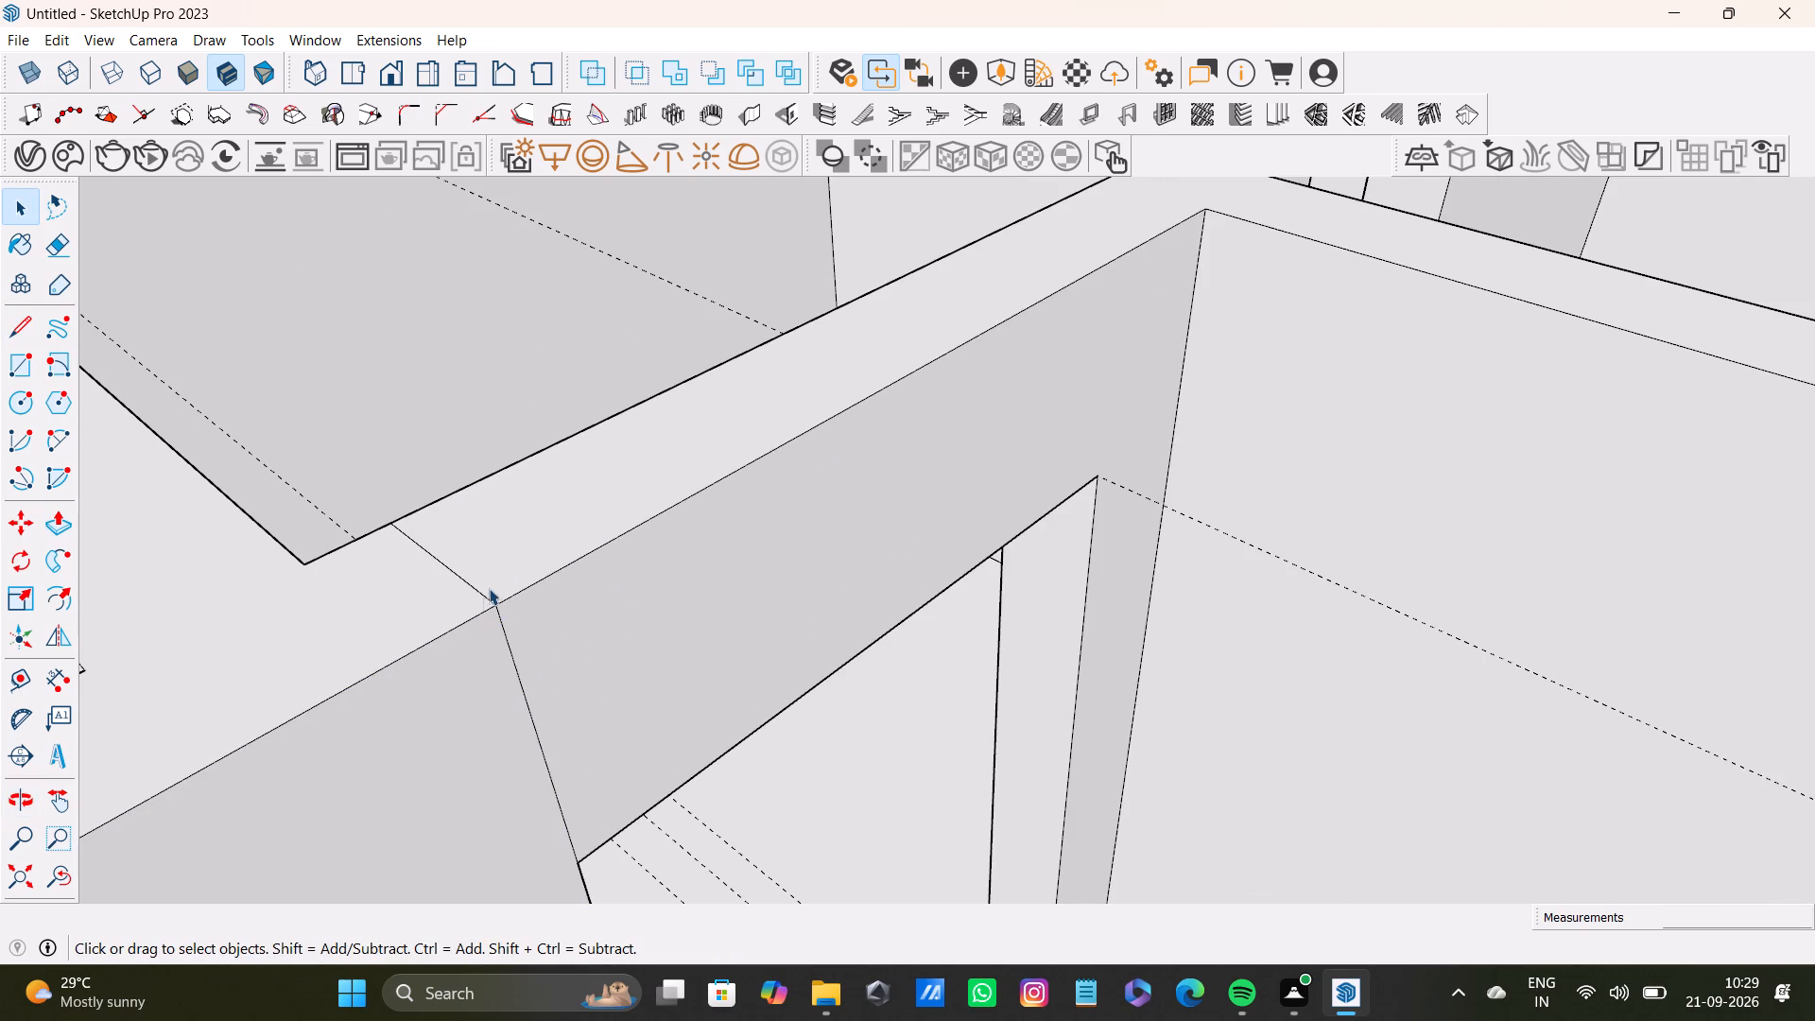
left_click(489, 597)
key("Delete")
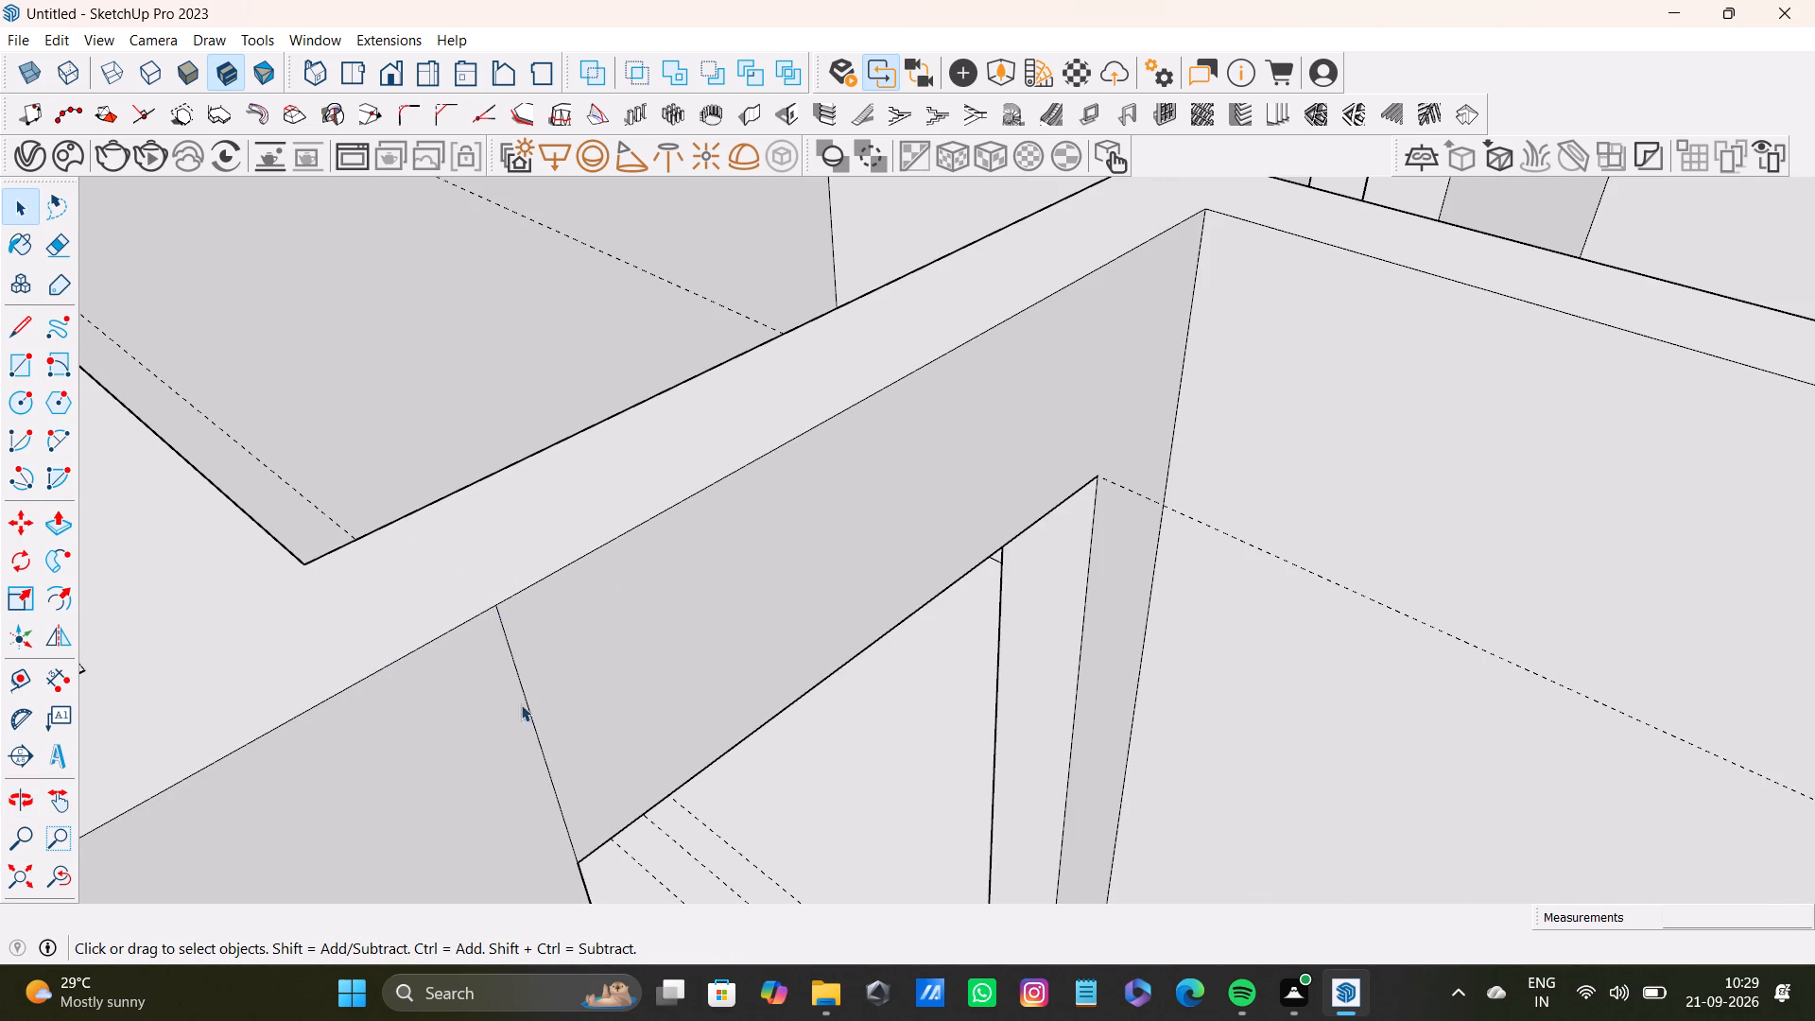
left_click(529, 711)
key("Delete")
scroll(527, 711, "down", 8)
middle_click_drag(509, 736, 1371, 582)
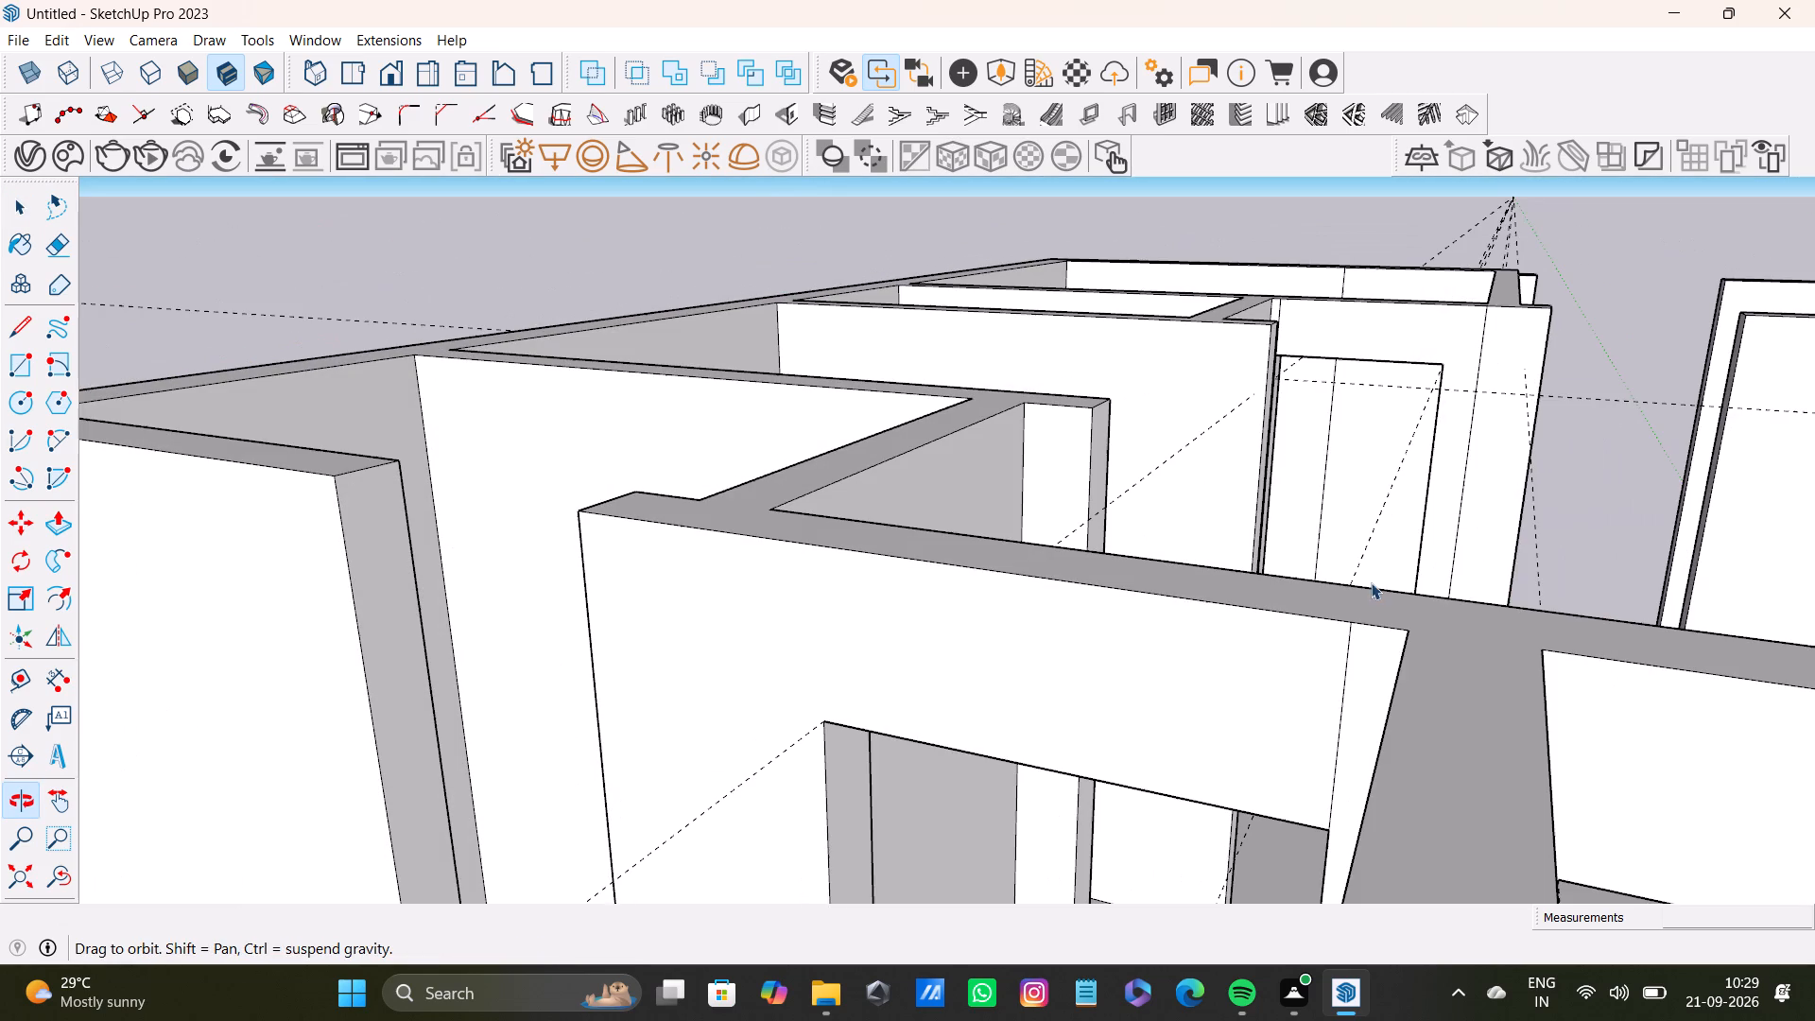
left_click(1344, 707)
key("Delete")
Review the whole house model from above to check the finished lintels and the doorways still open at the top.
scroll(1339, 704, "down", 9)
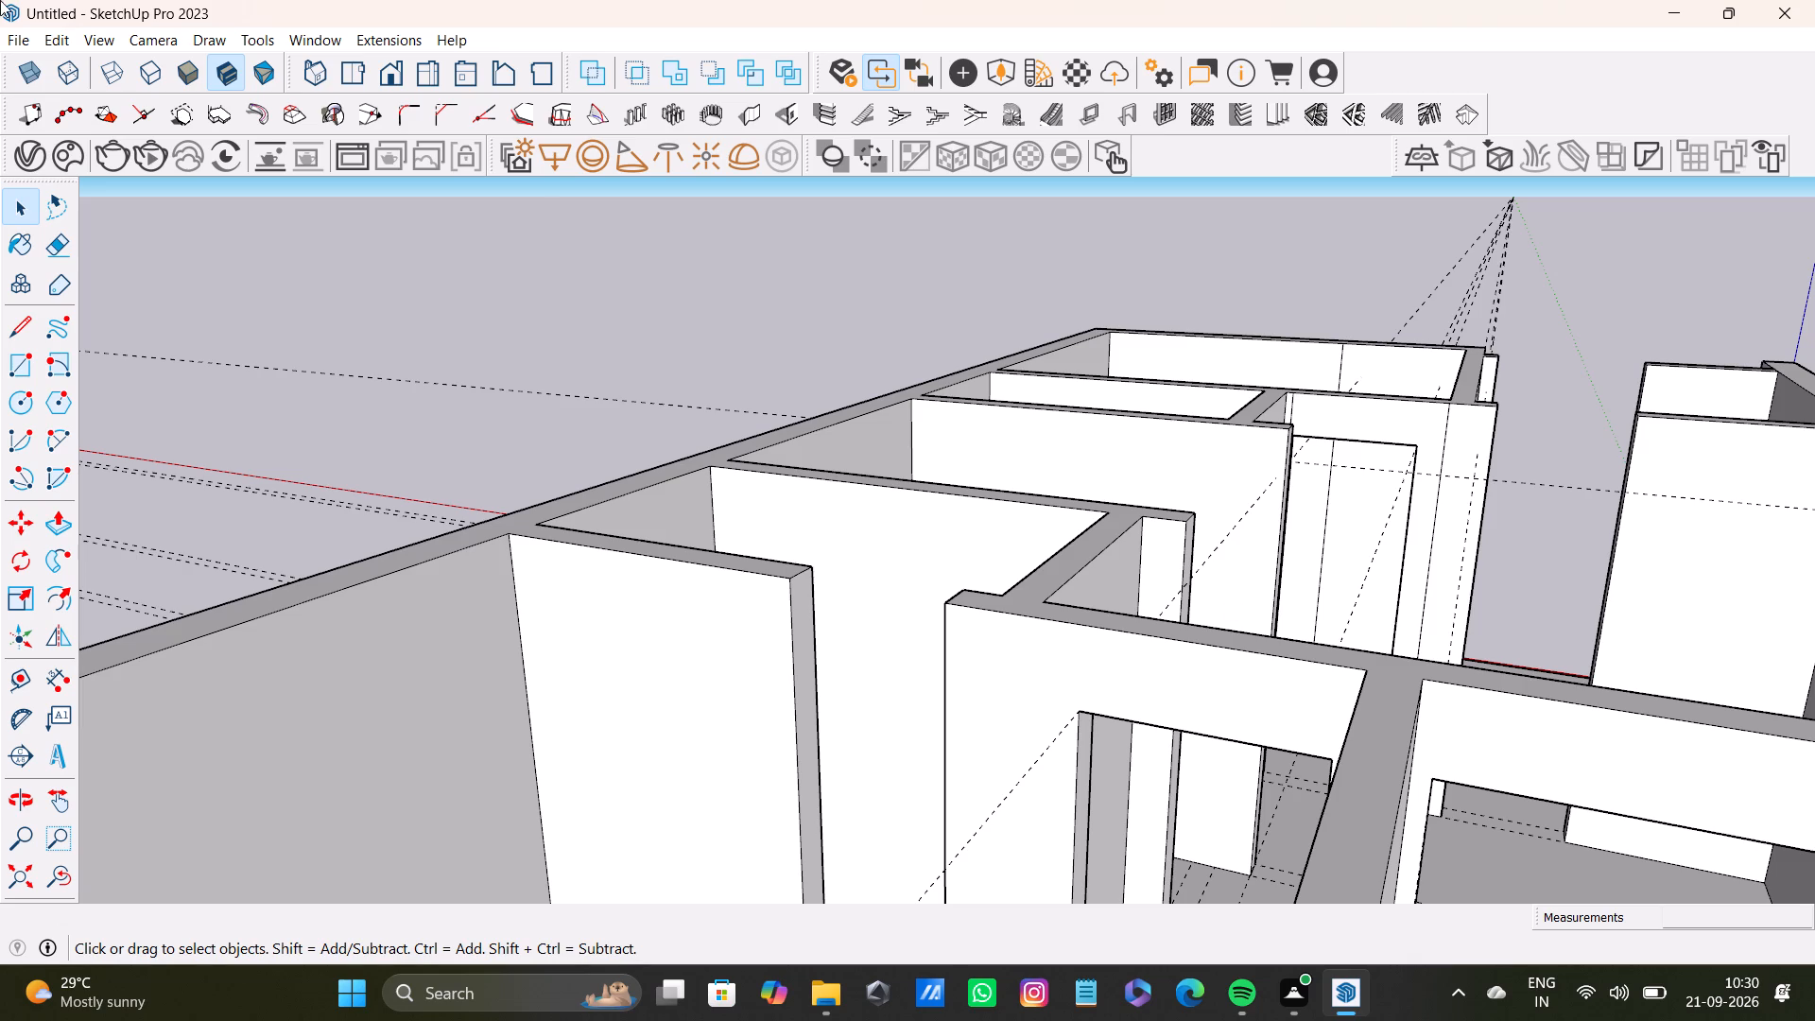
scroll(911, 714, "down", 9)
scroll(904, 672, "down", 19, "shift")
middle_click_drag(868, 674, 1150, 720)
scroll(785, 691, "up", 1)
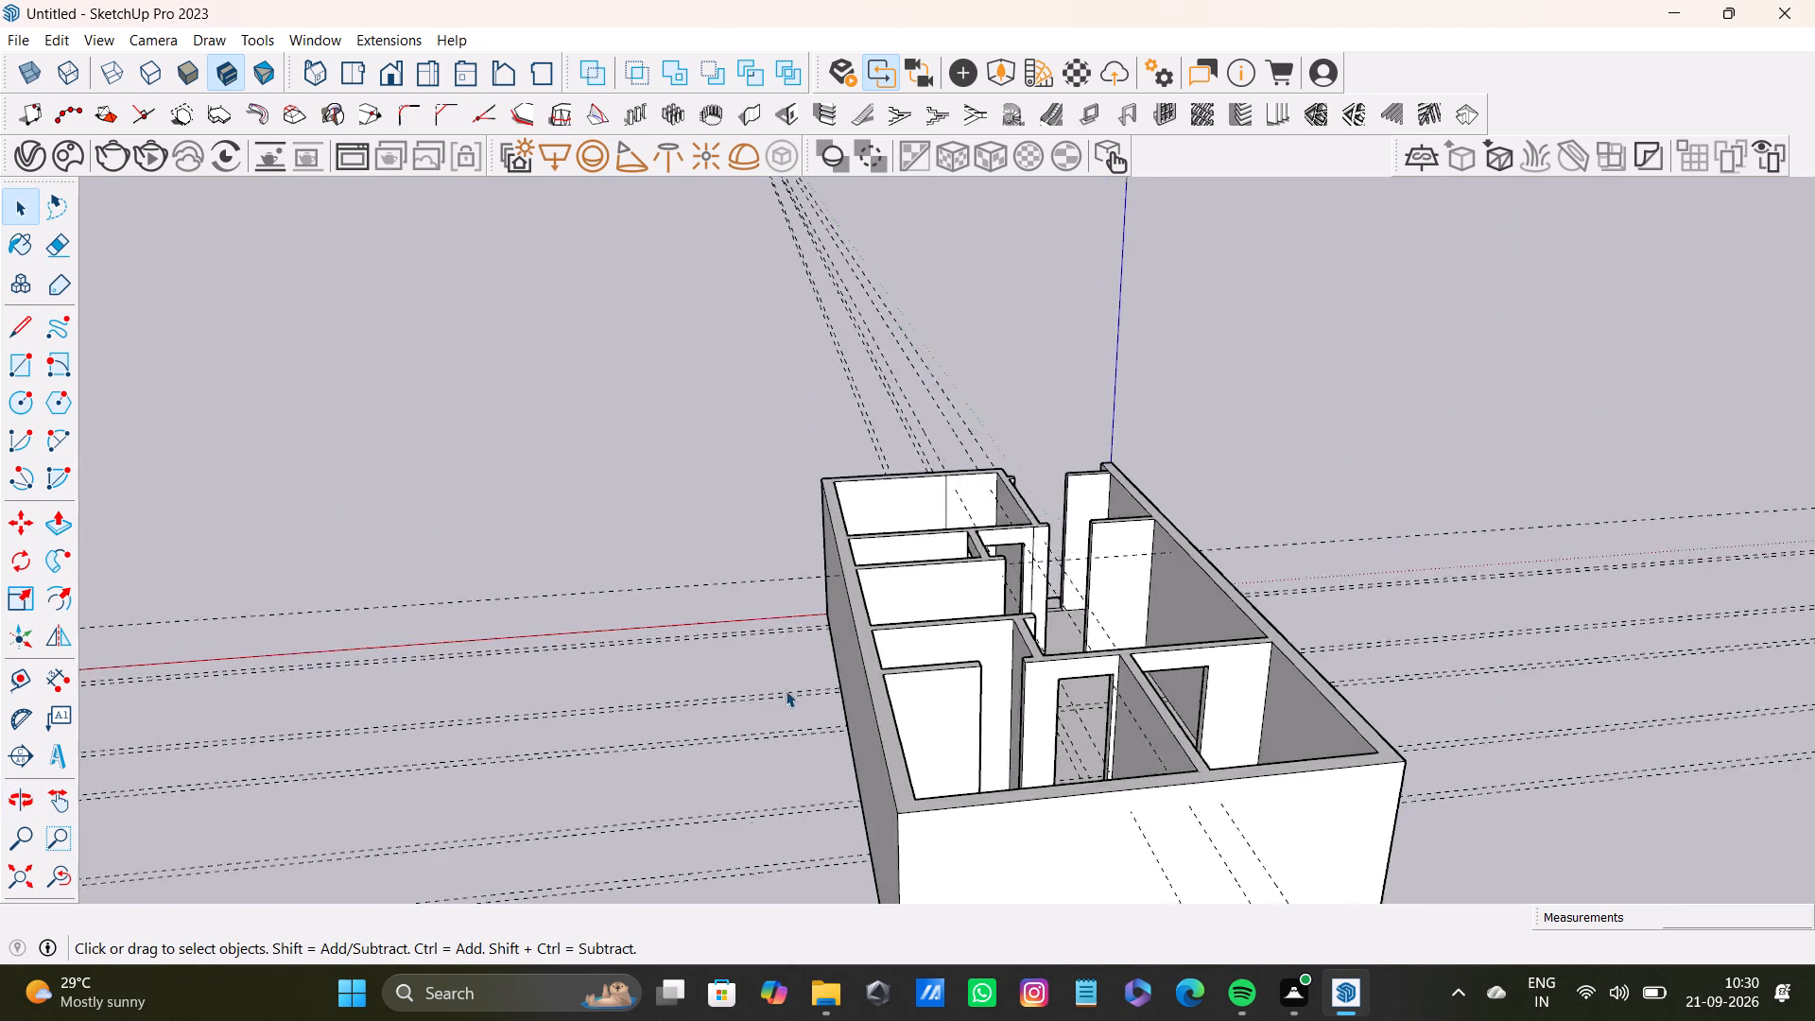
scroll(786, 690, "up", 6)
middle_click_drag(1126, 738, 760, 961)
scroll(850, 665, "up", 3)
scroll(850, 665, "down", 3)
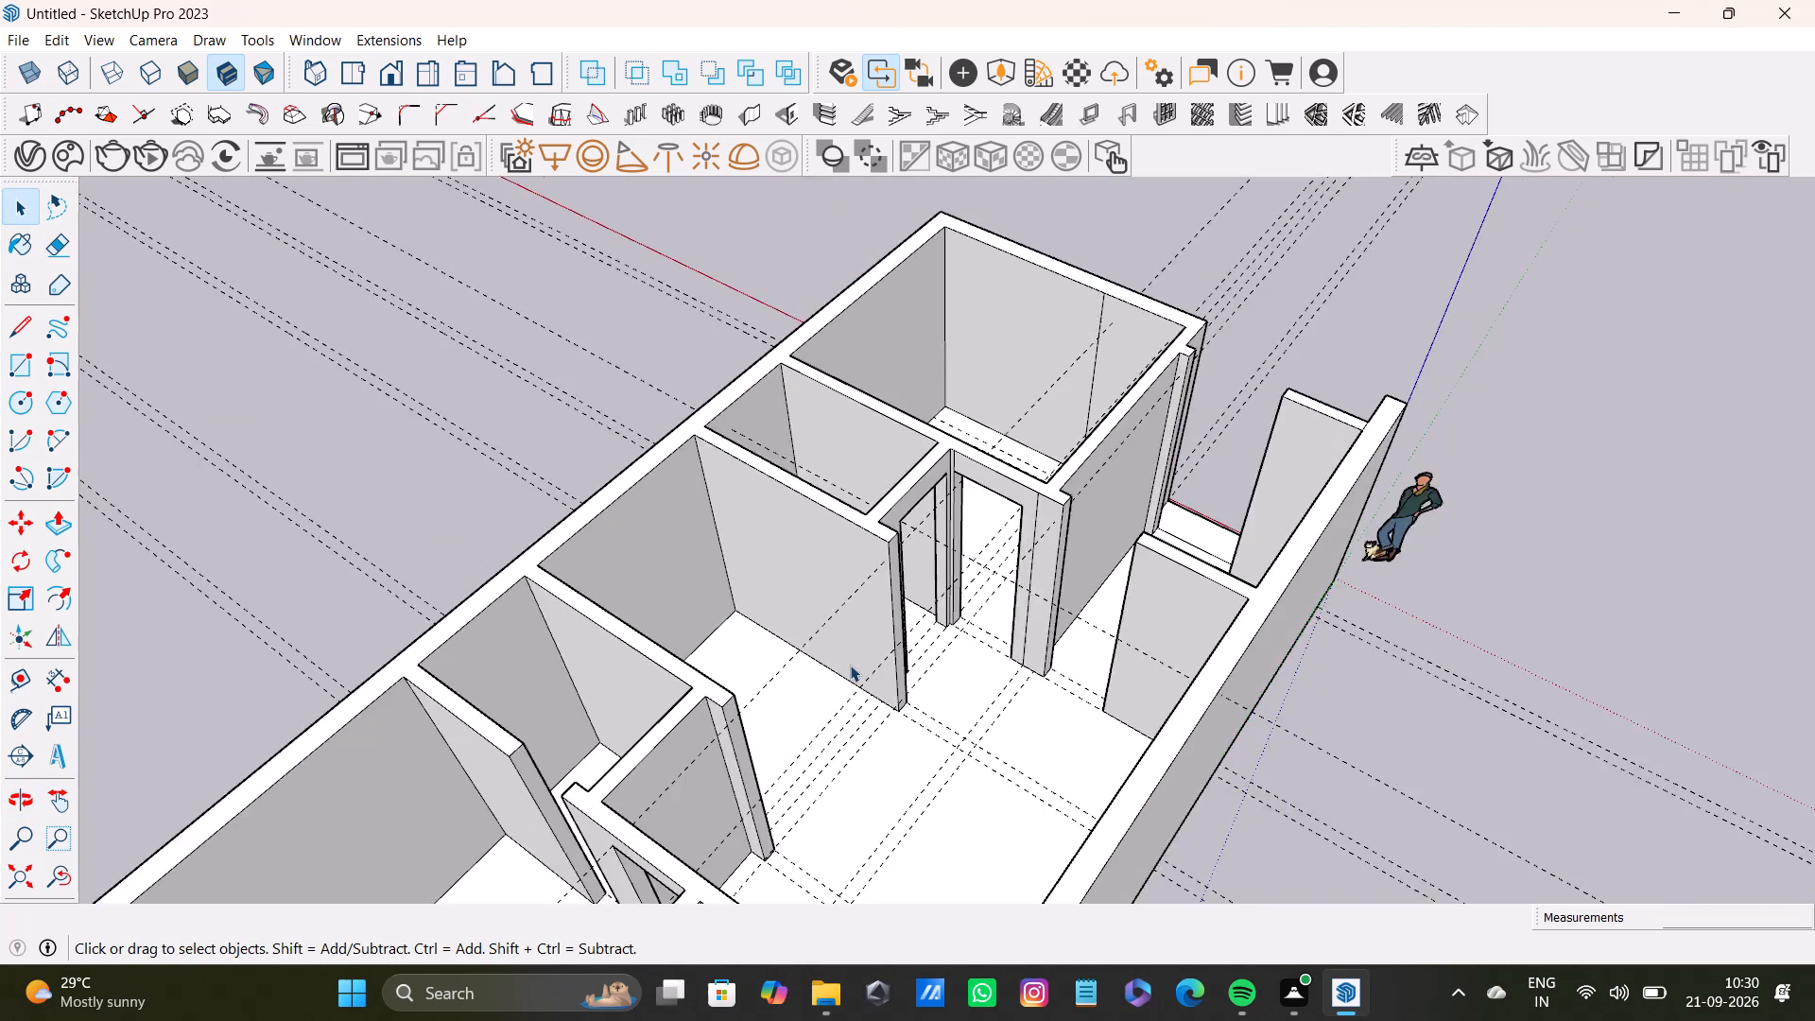
scroll(850, 665, "down", 4)
middle_click_drag(870, 666, 1006, 655, "shift")
scroll(804, 702, "up", 4)
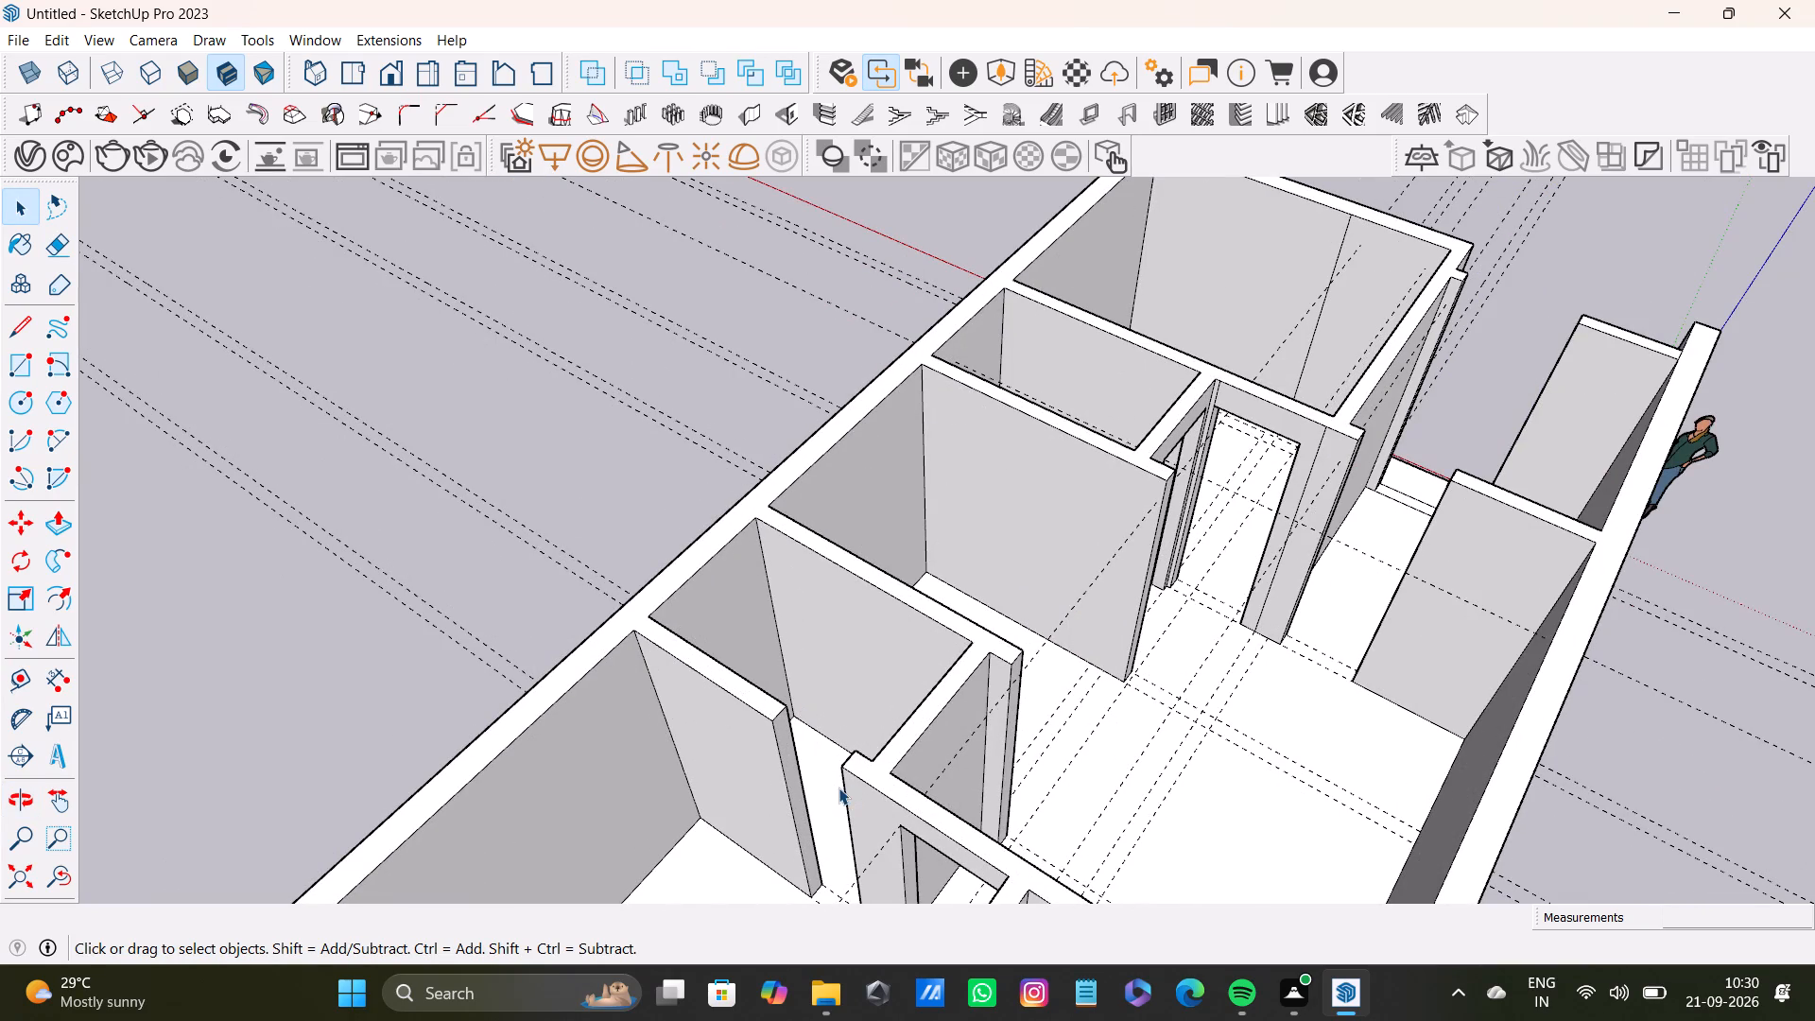
Push the free end of the partition facing the still-open doorway back about 5 7/8" to widen the doorway.
middle_click_drag(838, 787, 1069, 640)
scroll(1007, 639, "up", 3)
middle_click_drag(1007, 639, 889, 654)
scroll(803, 630, "up", 3)
left_click(776, 616)
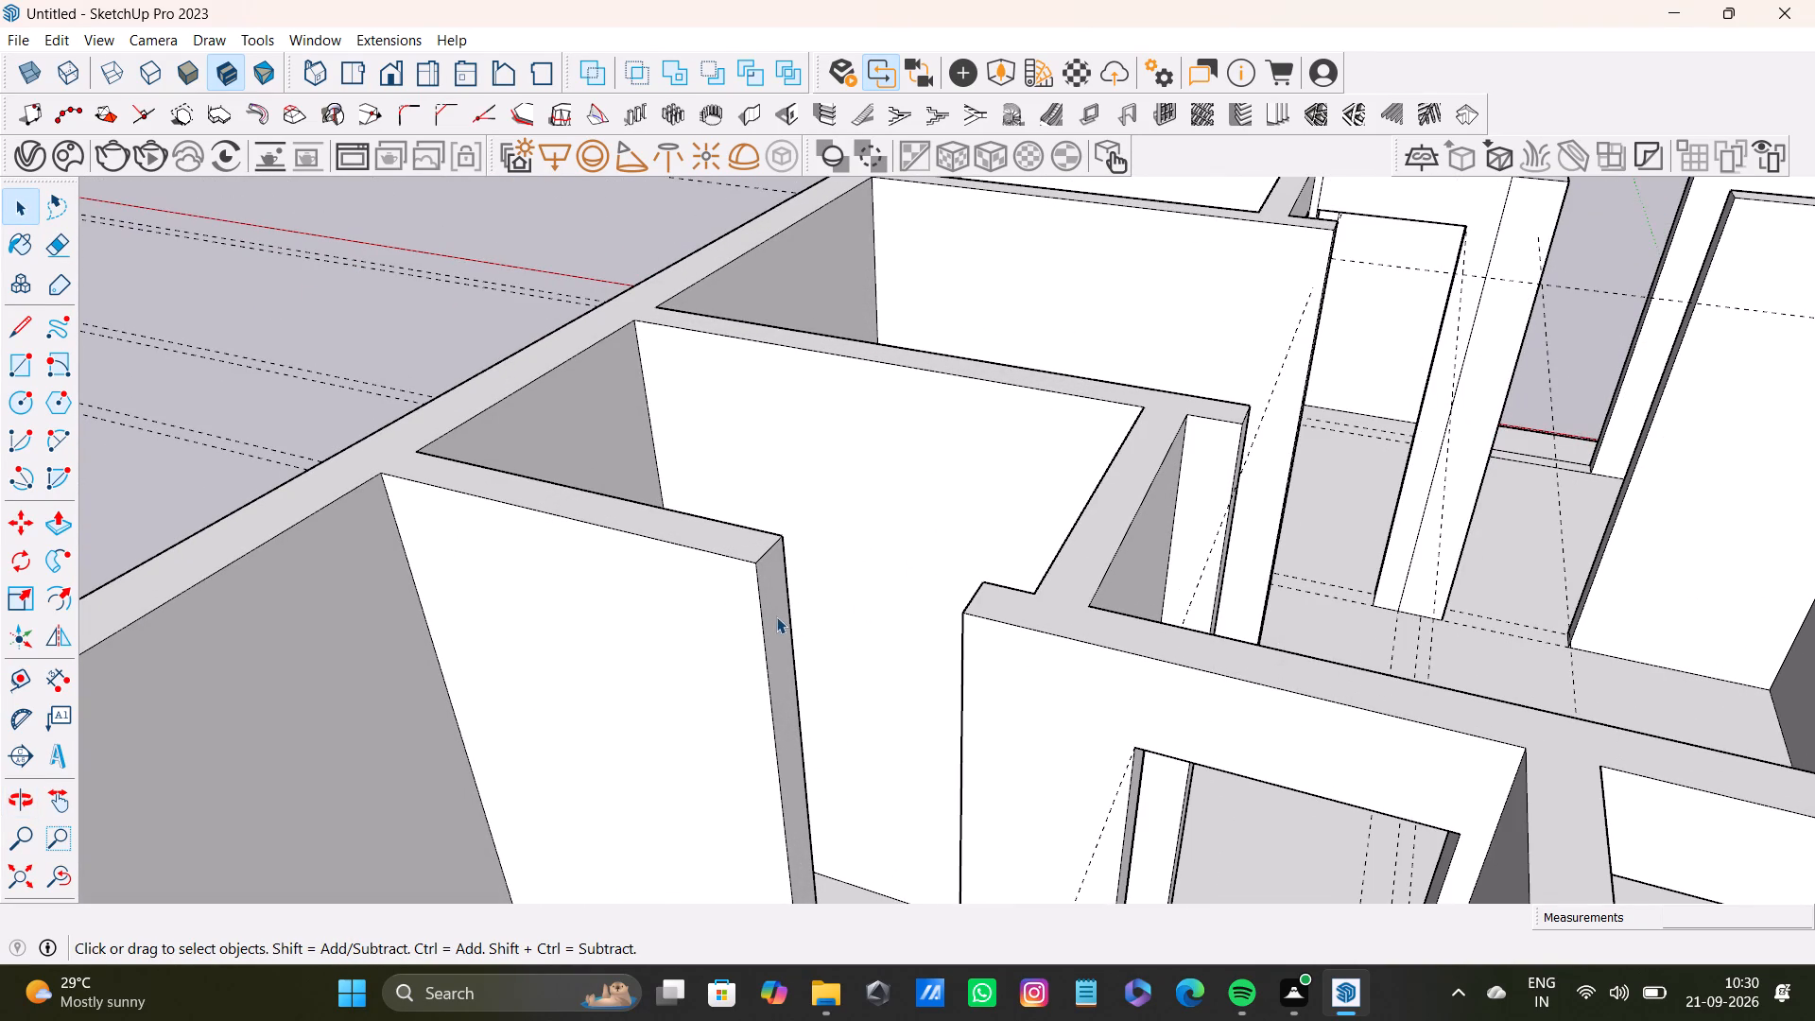
key("p")
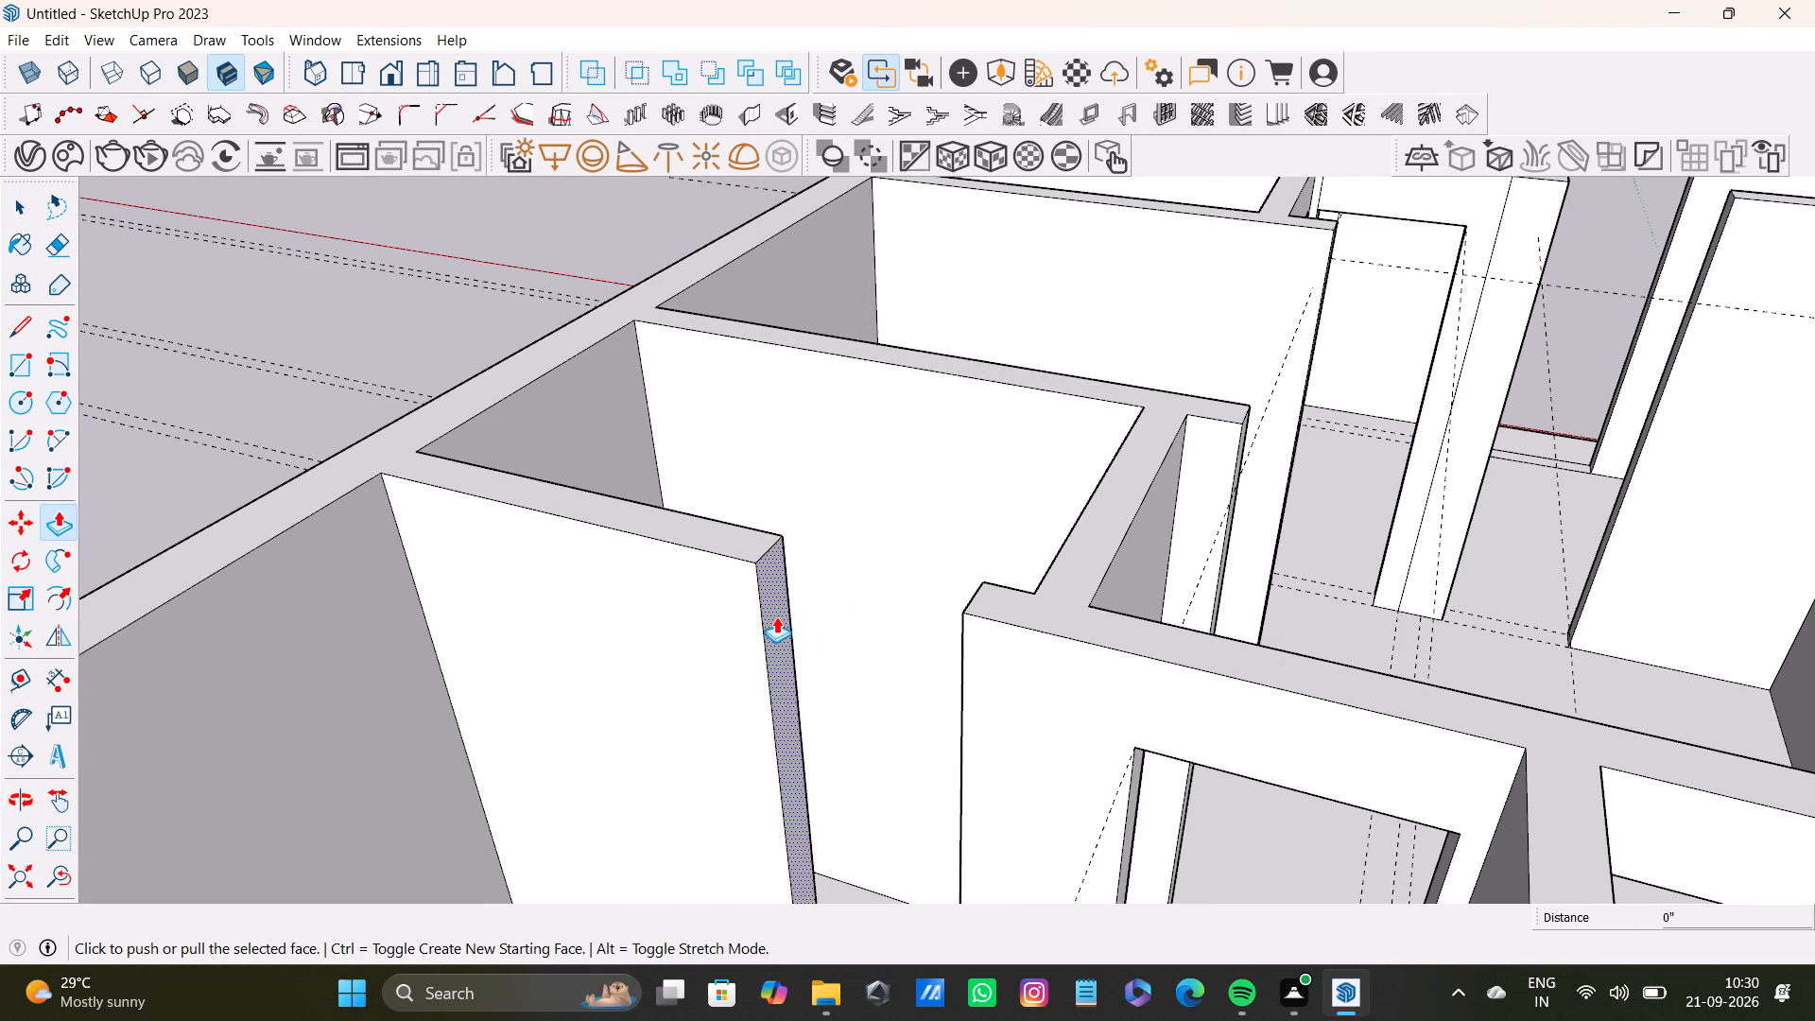
left_click_drag(776, 616, 731, 611)
scroll(715, 642, "down", 4)
middle_click_drag(735, 666, 1069, 657)
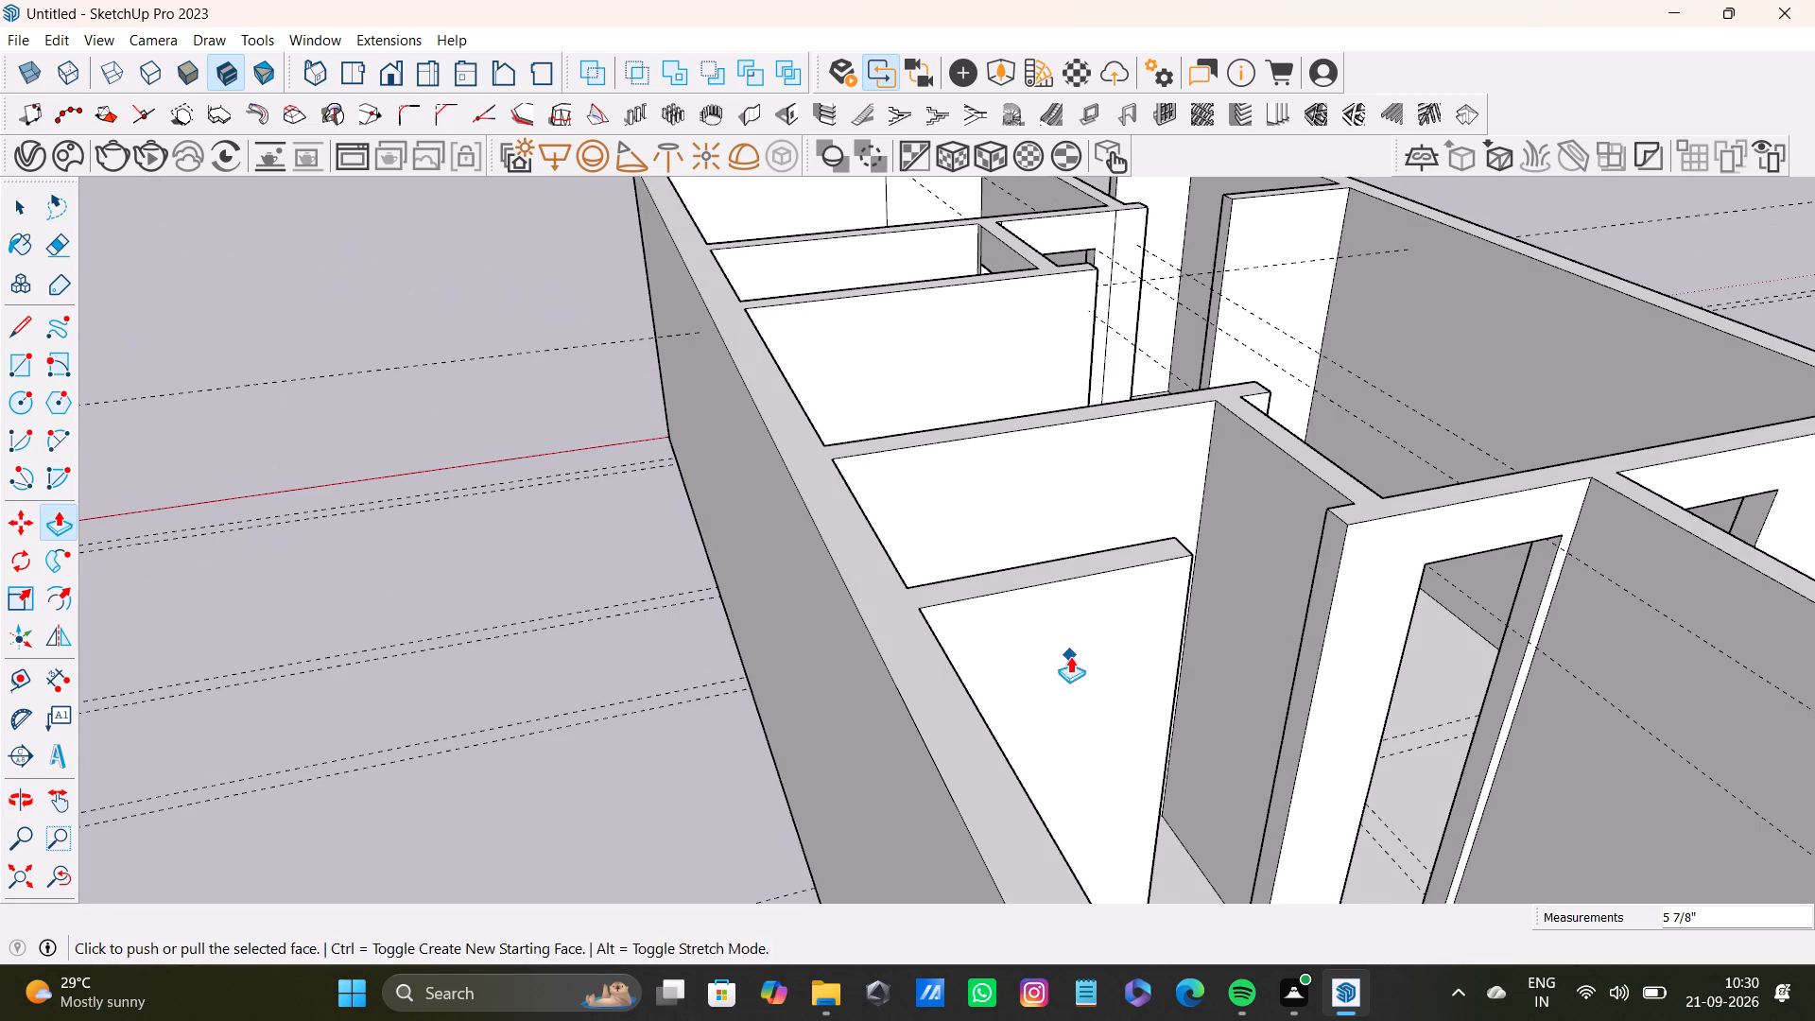
key("space")
Place a guide 1' below the top on the short wall end across the doorway from that partition.
key("t")
key("t")
scroll(1369, 555, "up", 6)
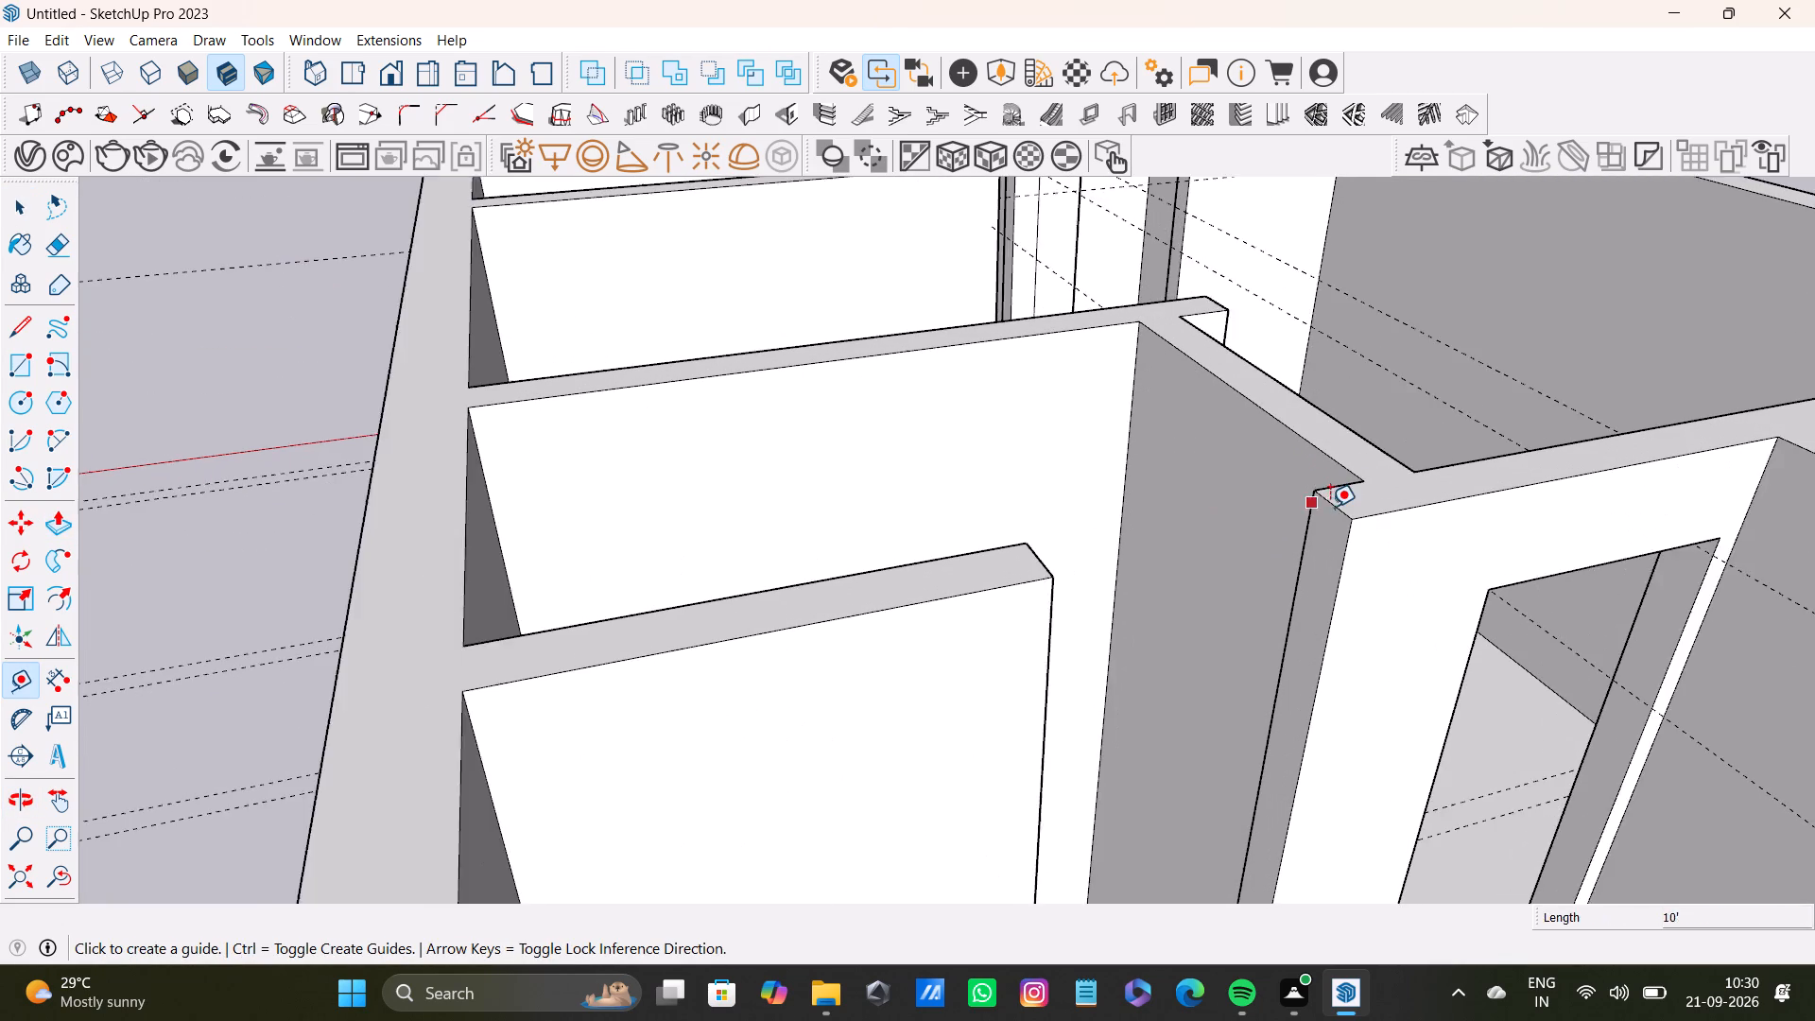
scroll(1330, 507, "up", 3)
left_click(1334, 503)
scroll(1342, 649, "down", 4)
middle_click_drag(1323, 674, 1256, 539, "shift")
middle_click_drag(1247, 595, 1302, 571)
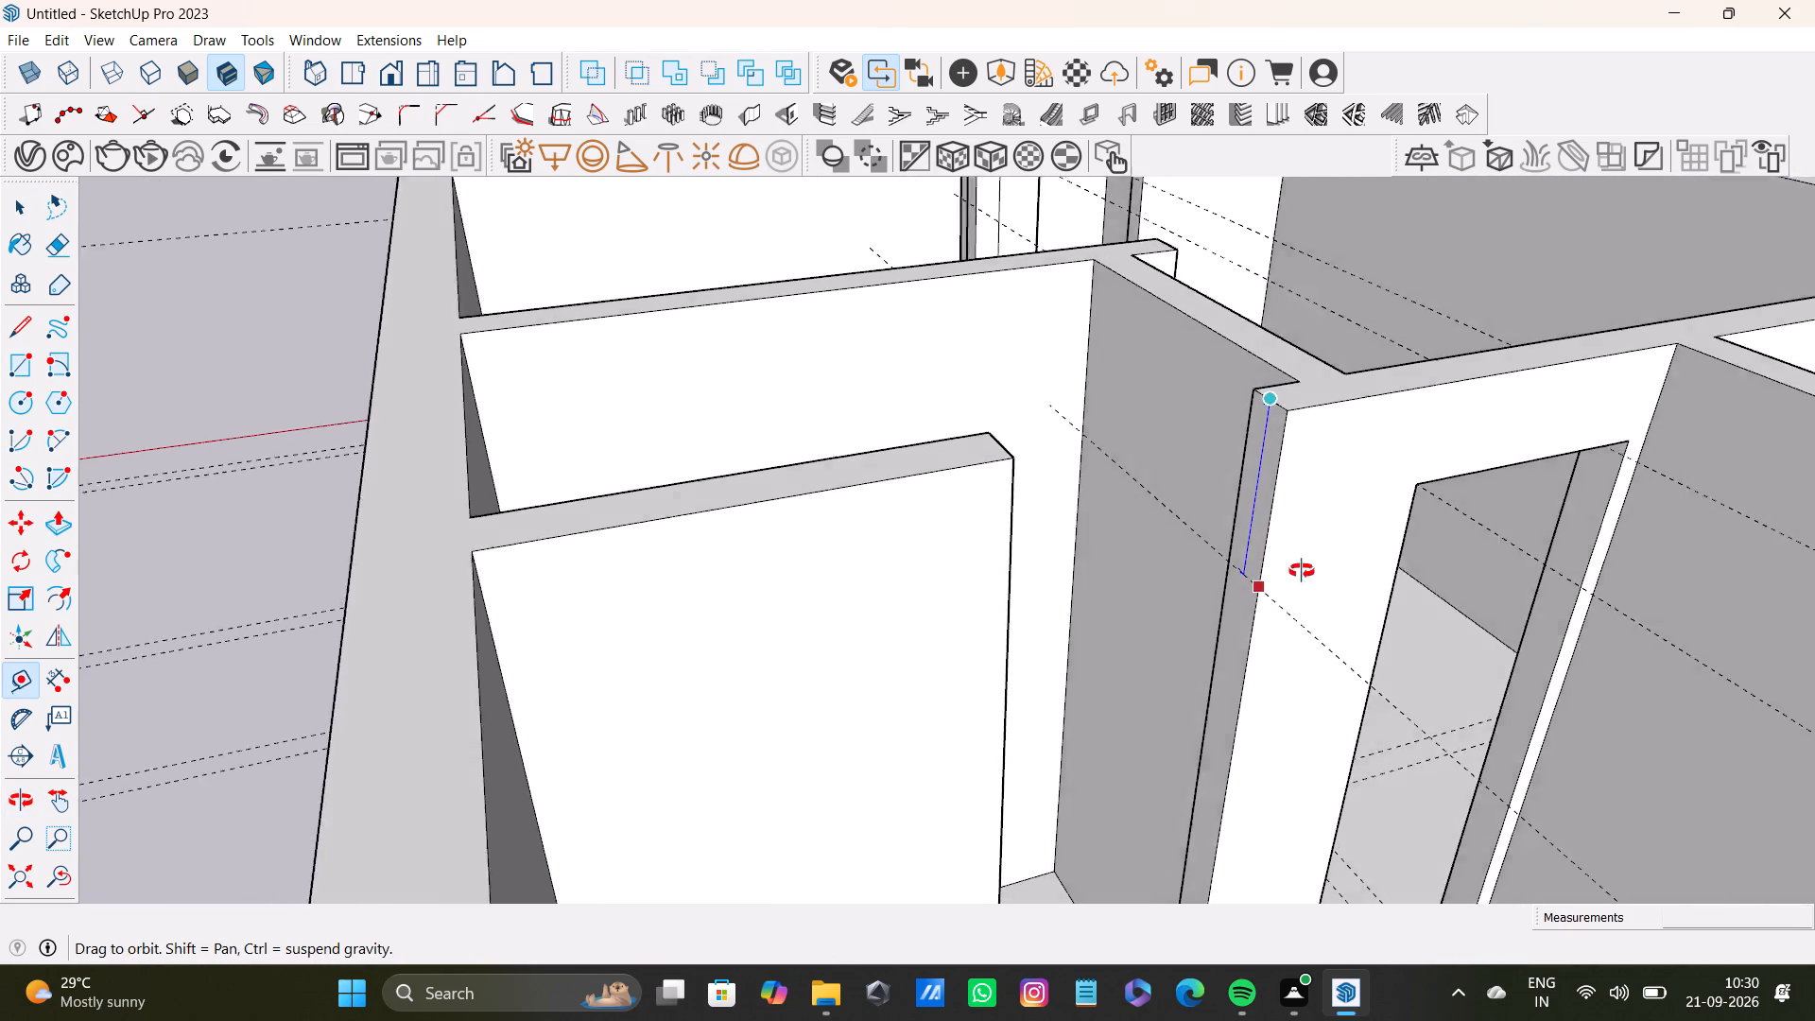
middle_click_drag(1302, 571, 1241, 464)
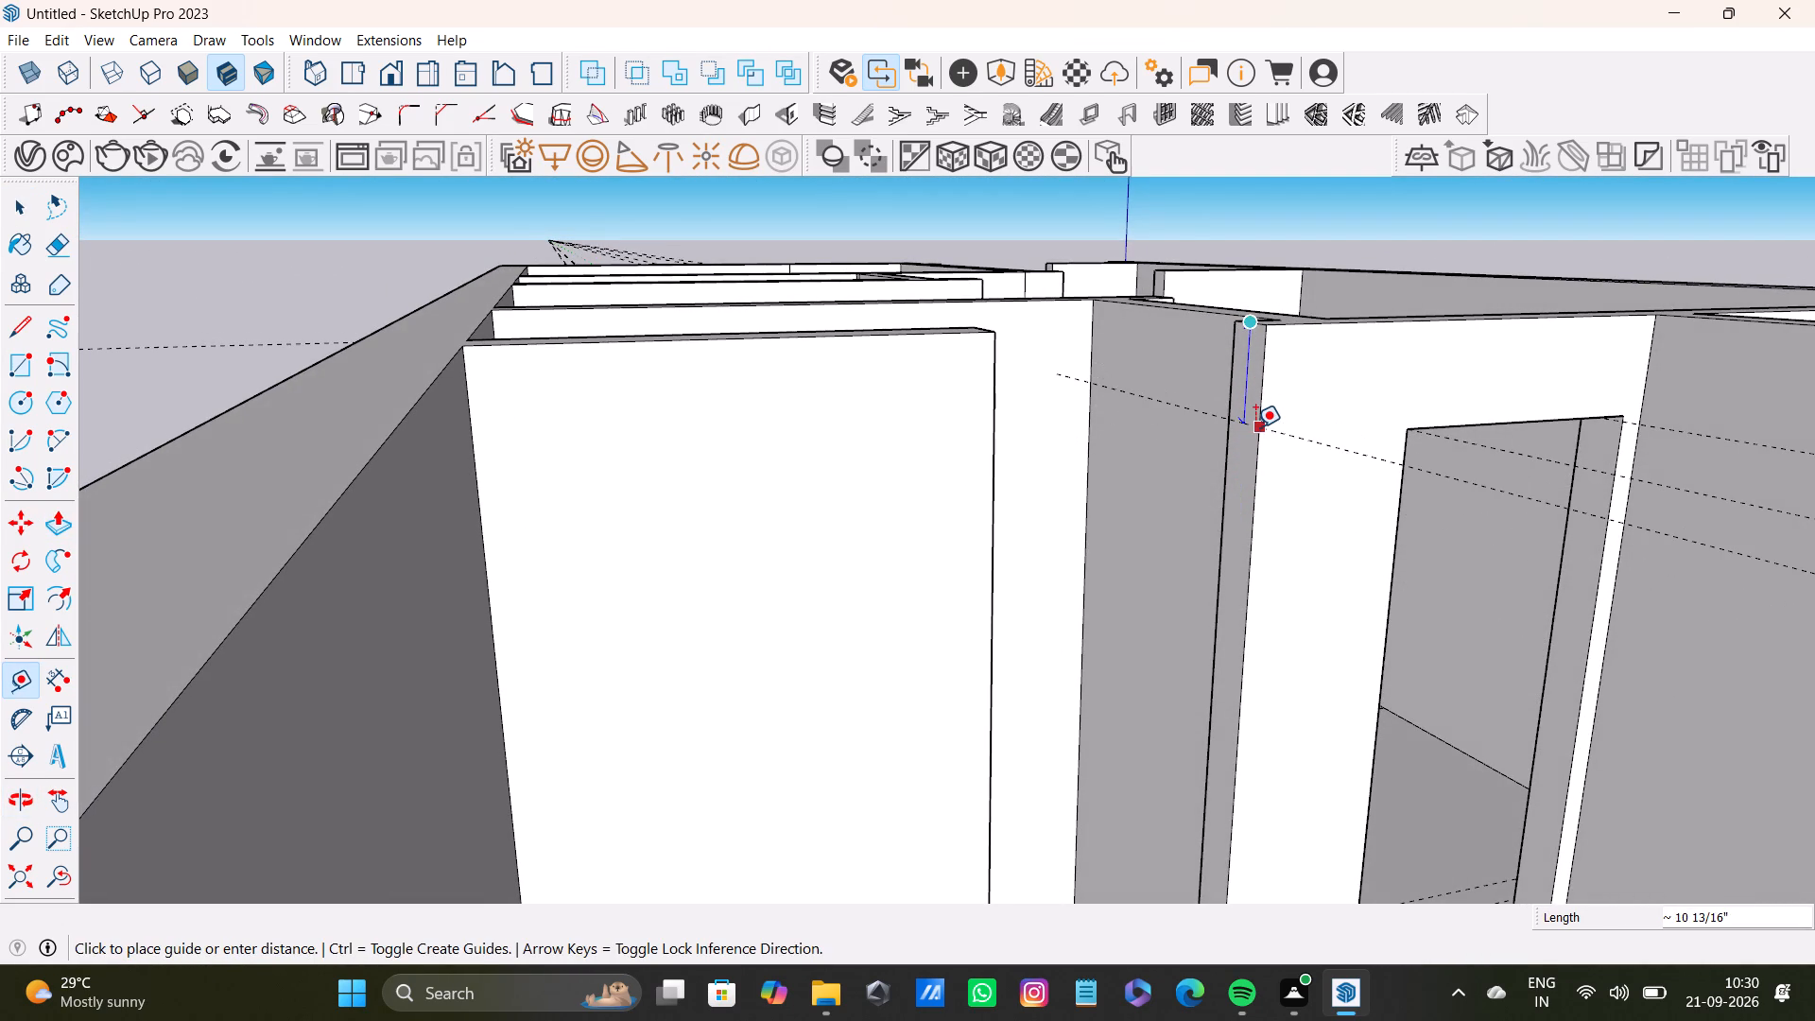
type("1'")
key("Return")
Draw a line along the guide across the doorway-side face of the short wall end.
key("l")
scroll(1201, 428, "up", 10)
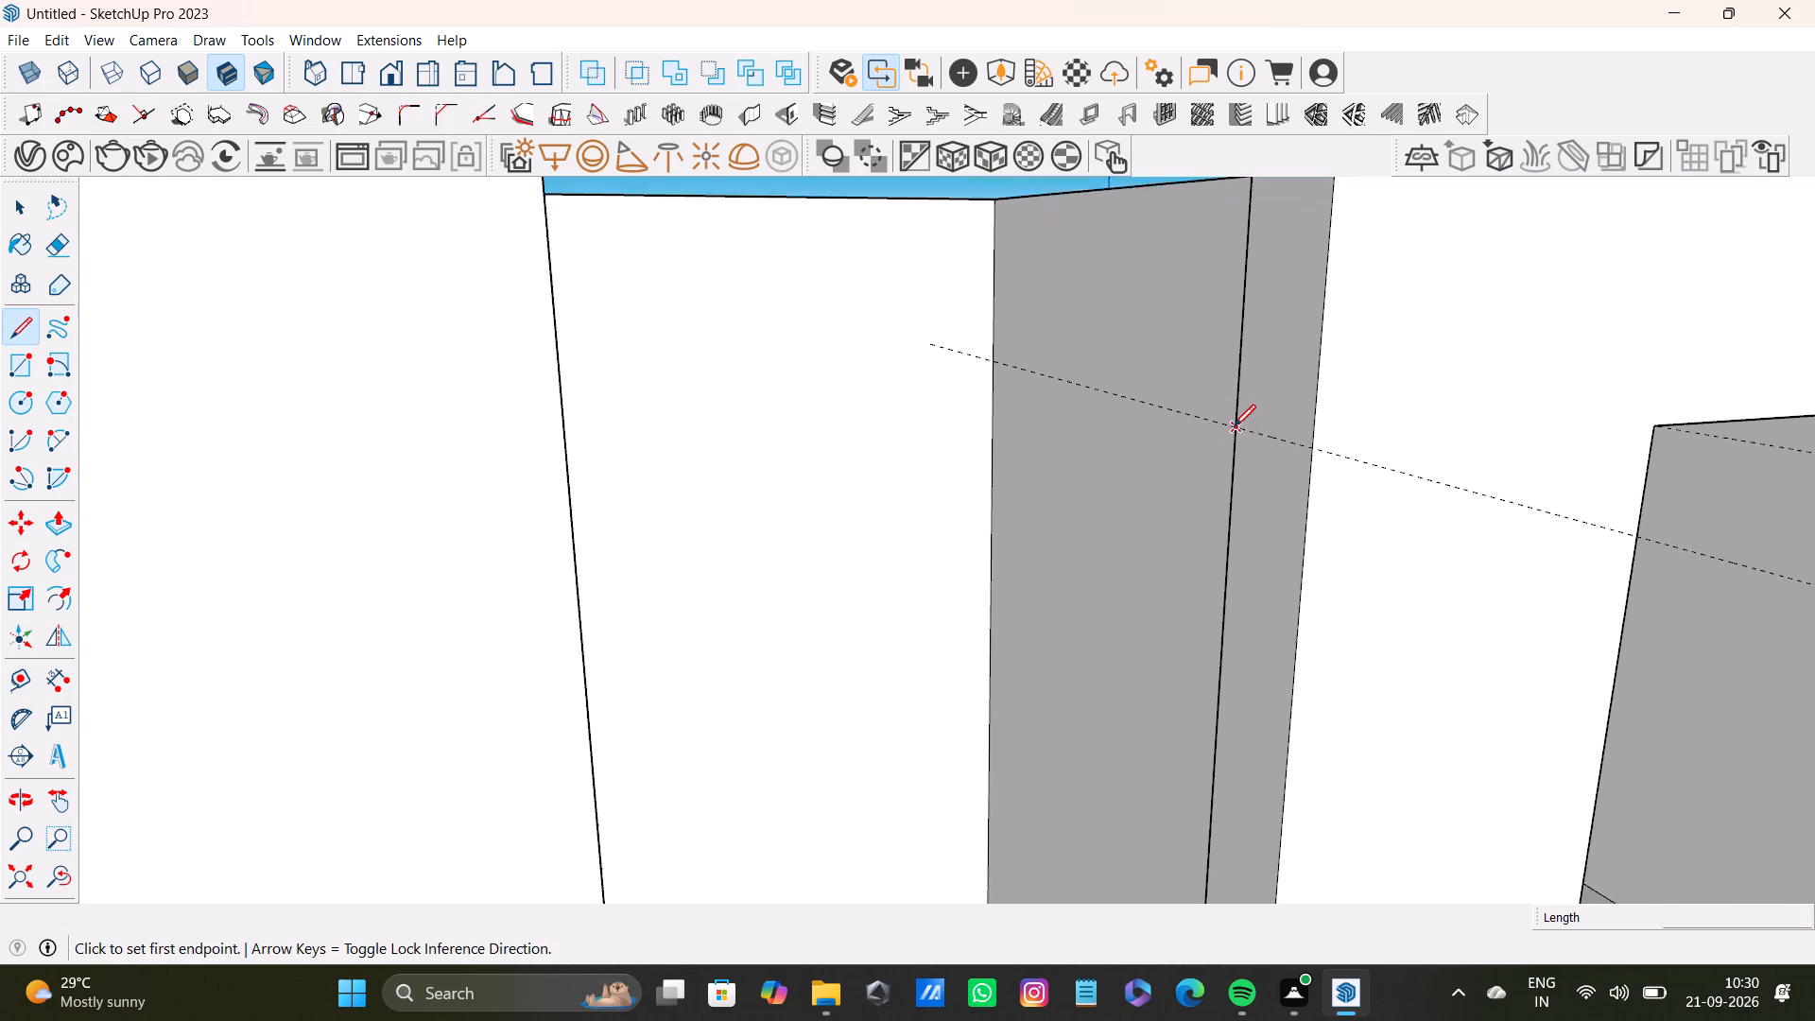
left_click(1233, 424)
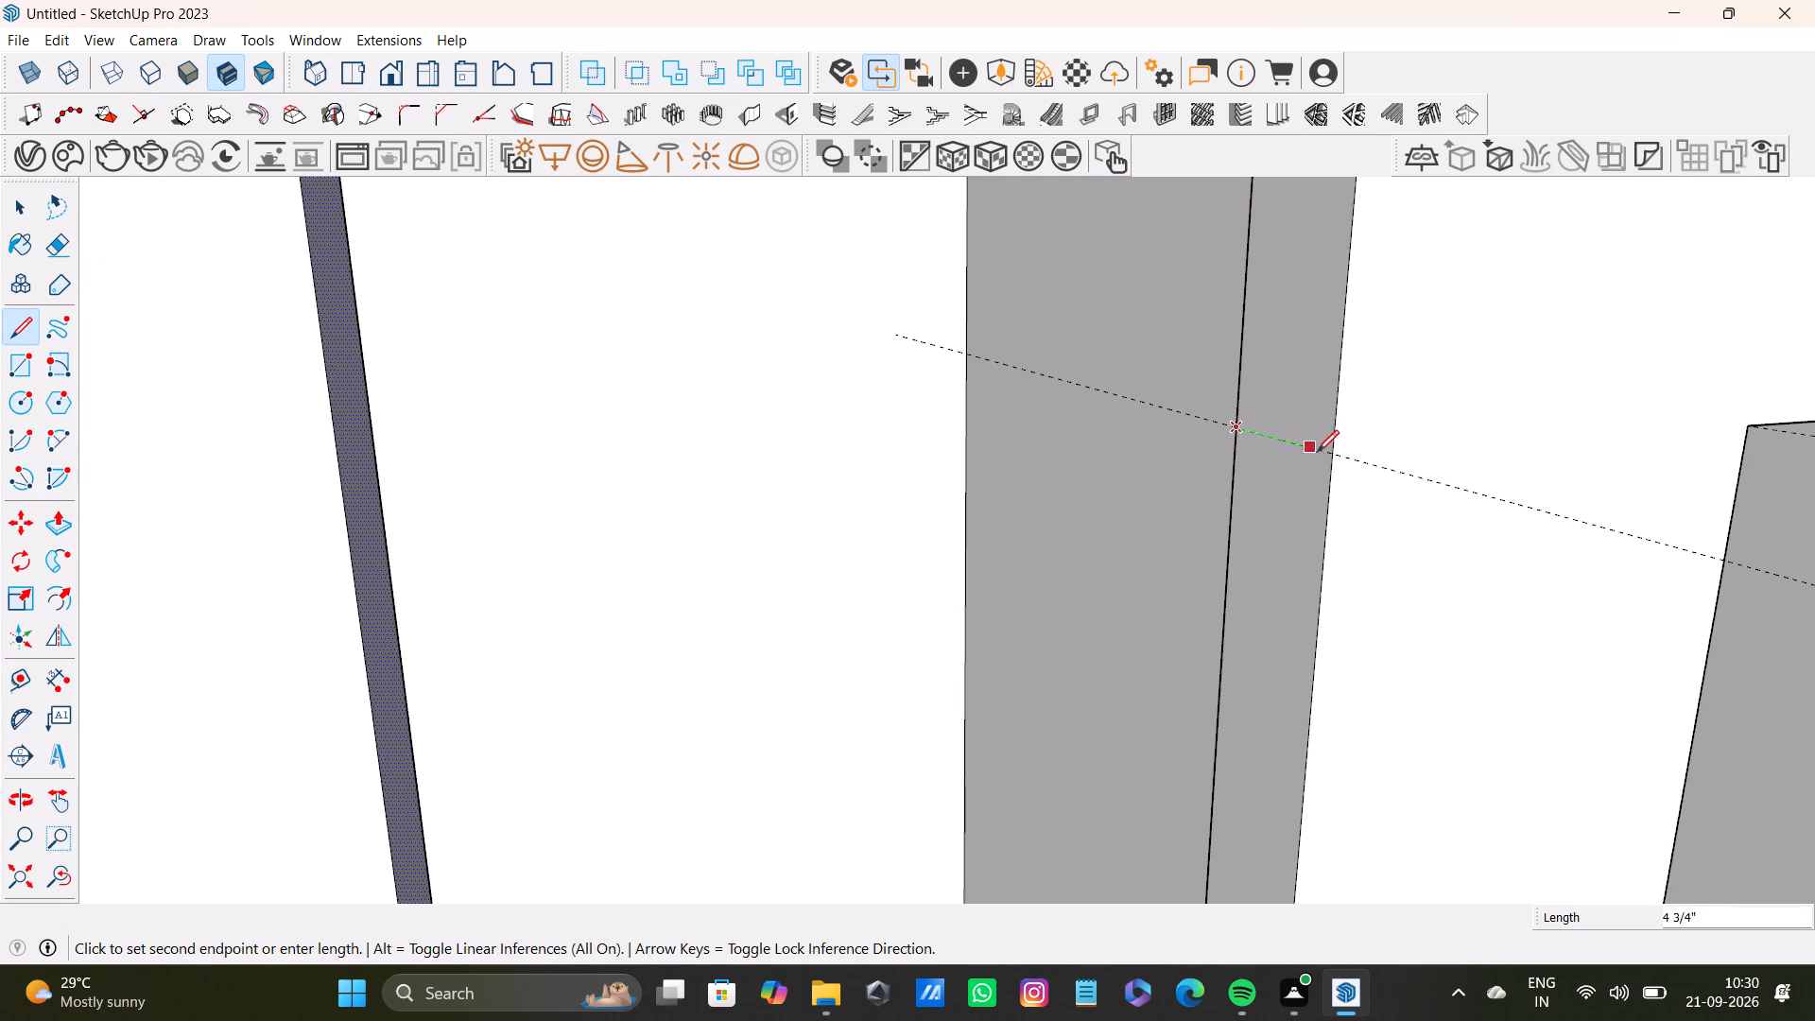
left_click(1335, 452)
key("space")
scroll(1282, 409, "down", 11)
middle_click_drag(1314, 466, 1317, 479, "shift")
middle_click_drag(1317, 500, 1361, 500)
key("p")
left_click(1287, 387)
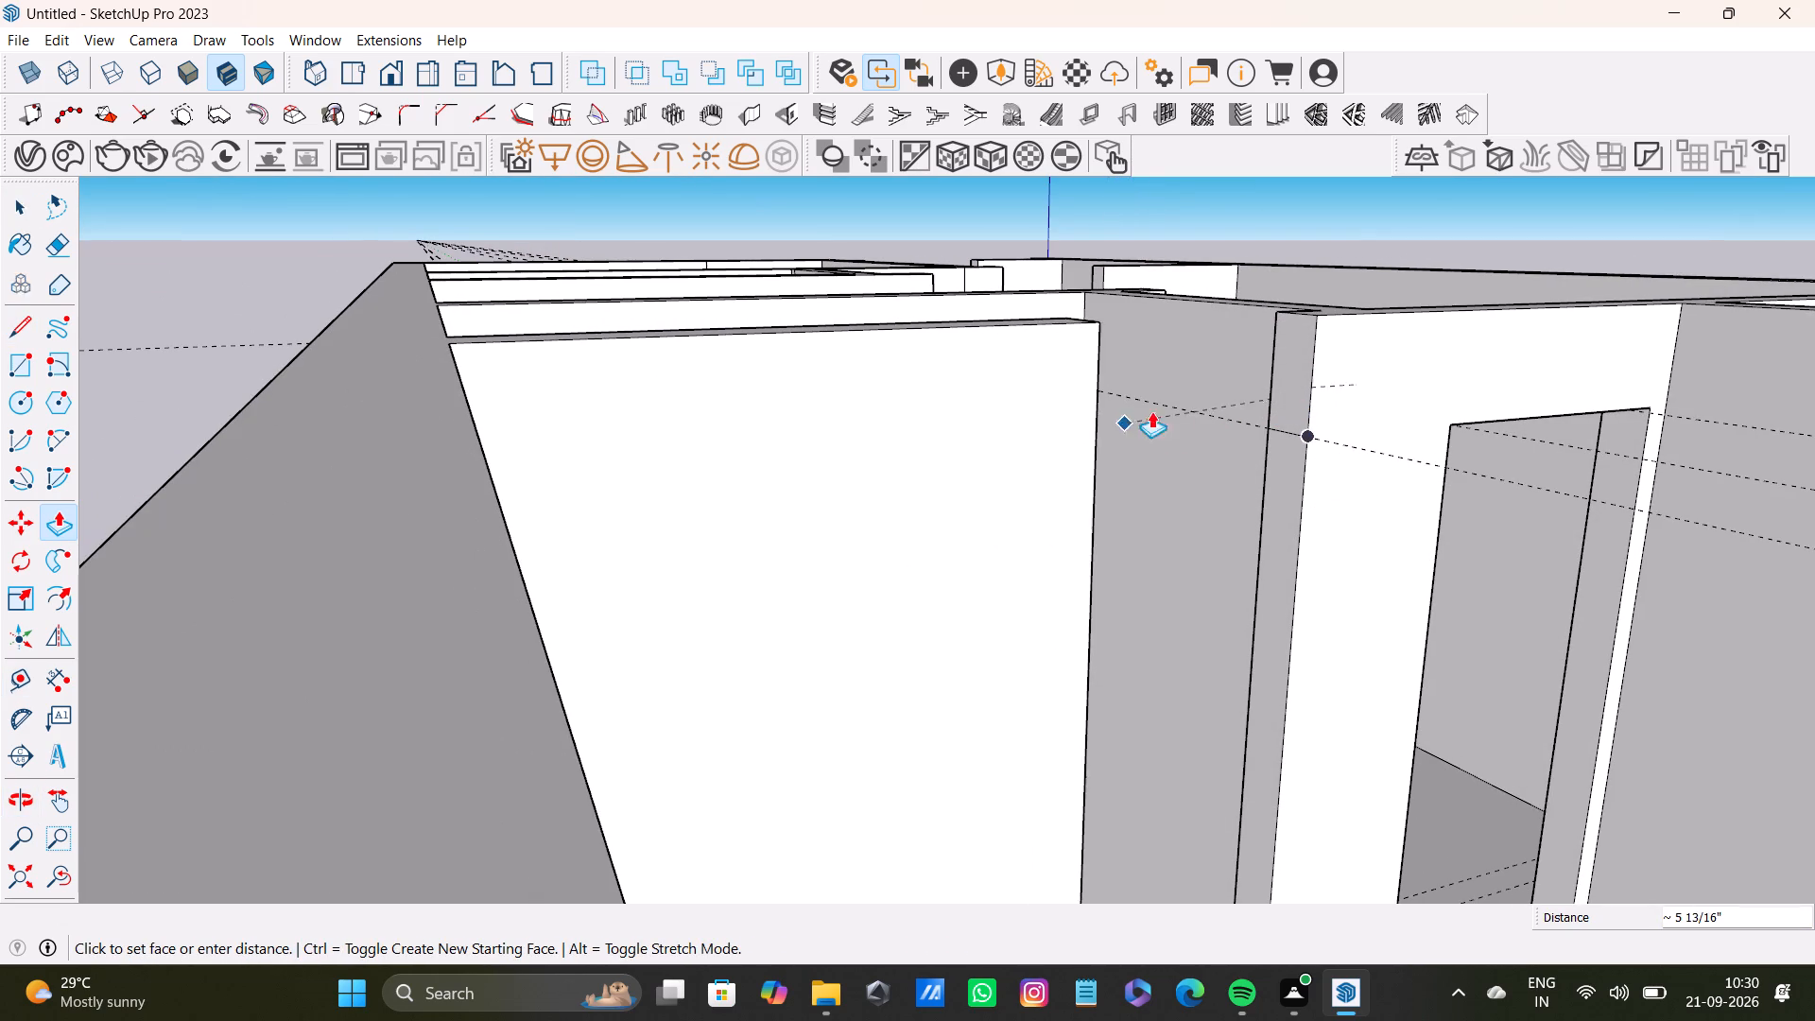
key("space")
Pull the marked upper part of the short wall end across the doorway to the partition's end, forming a lintel.
left_click(1287, 397)
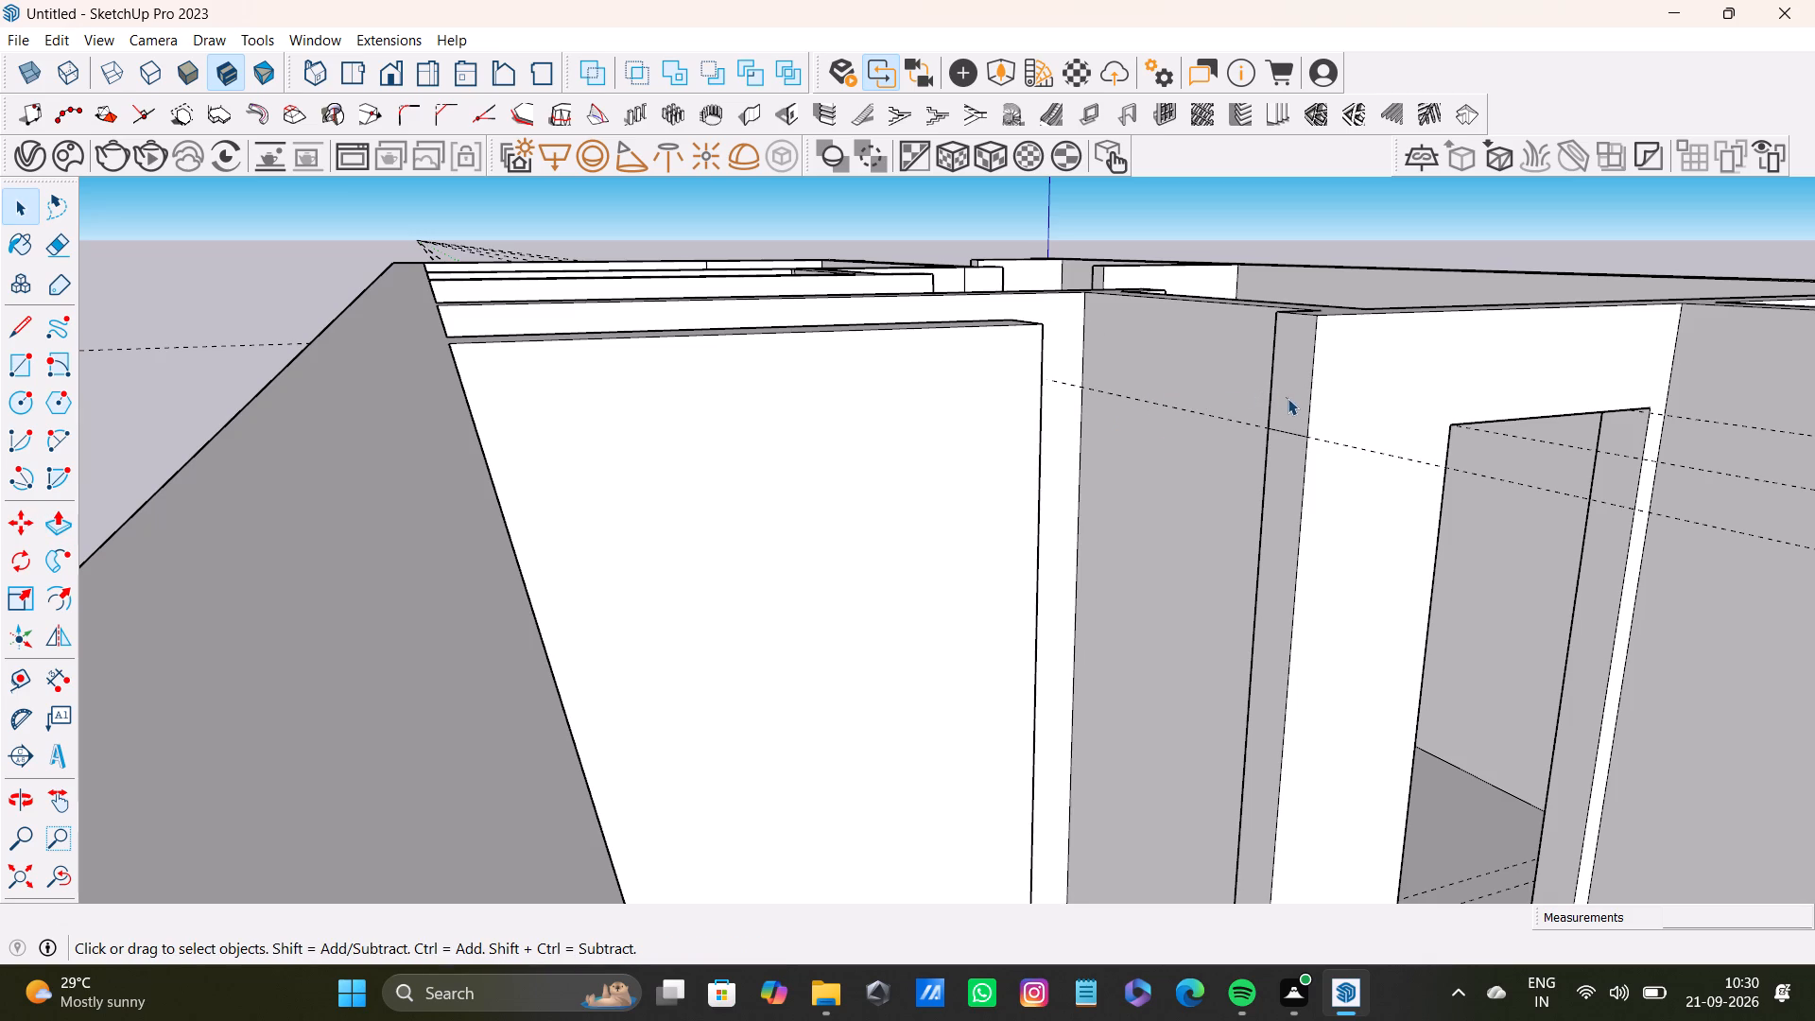
key("p")
left_click_drag(1293, 396, 1281, 396)
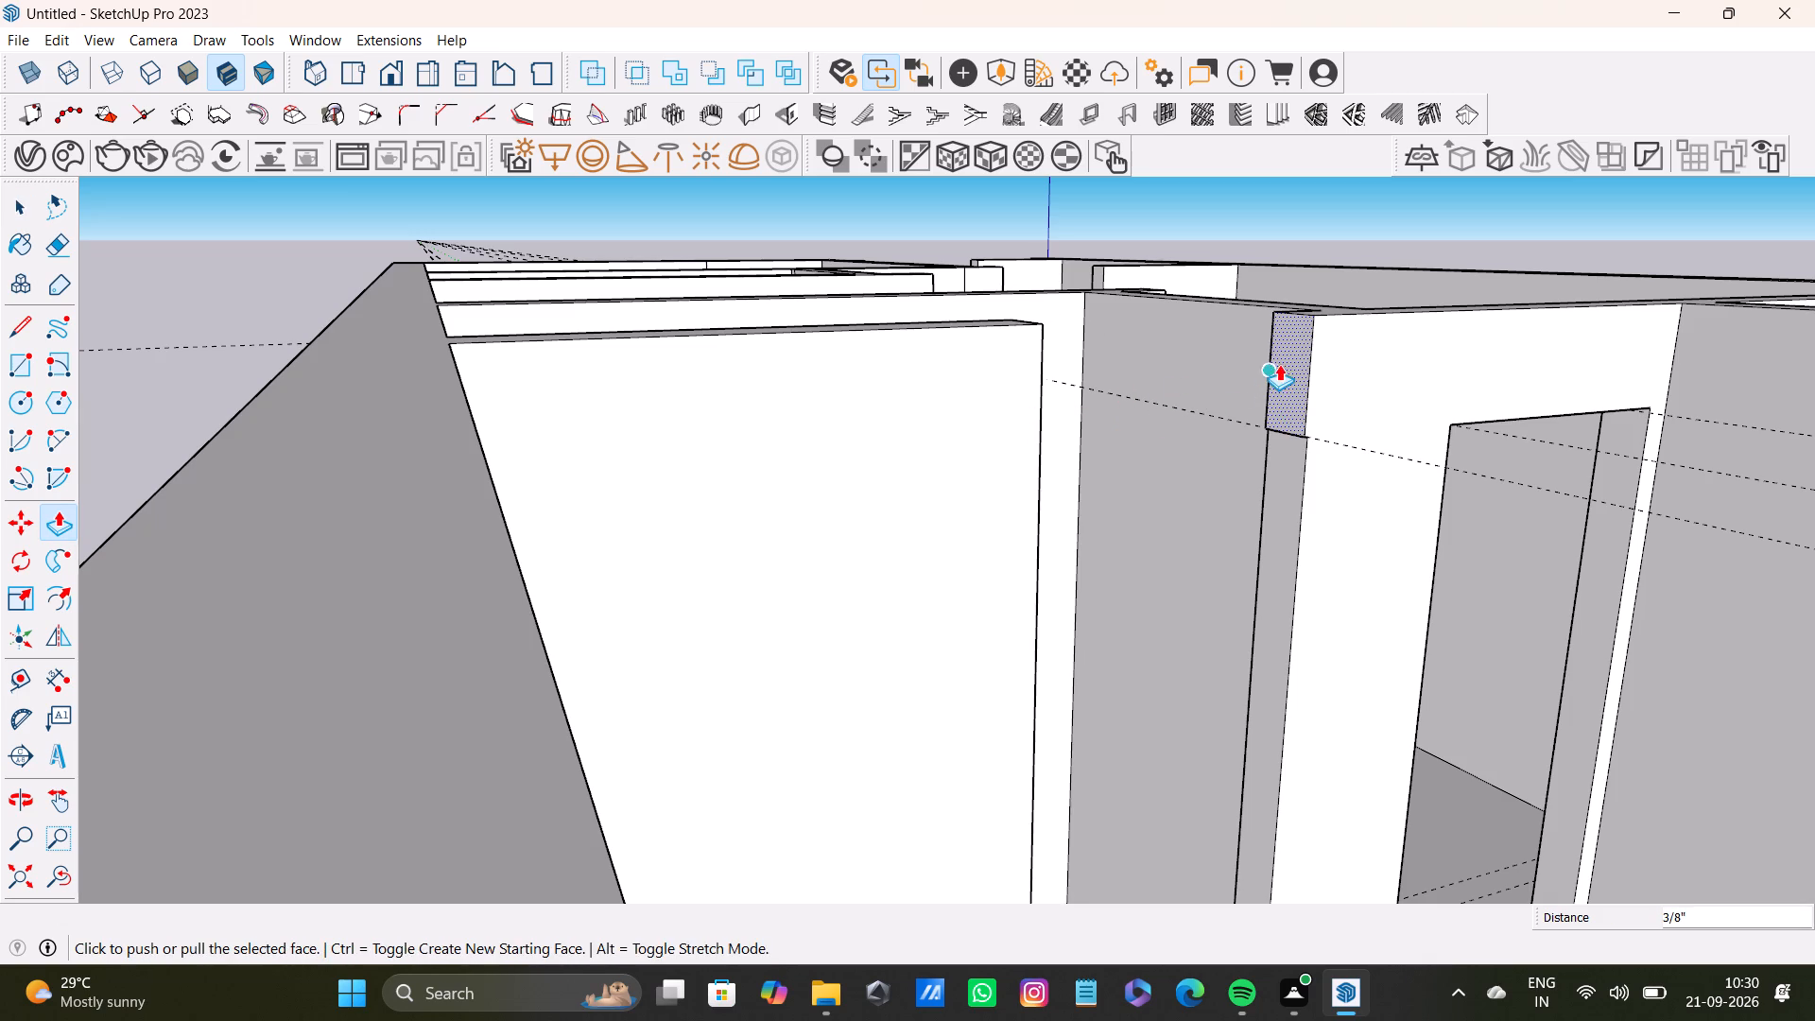
left_click_drag(1282, 364, 1048, 500)
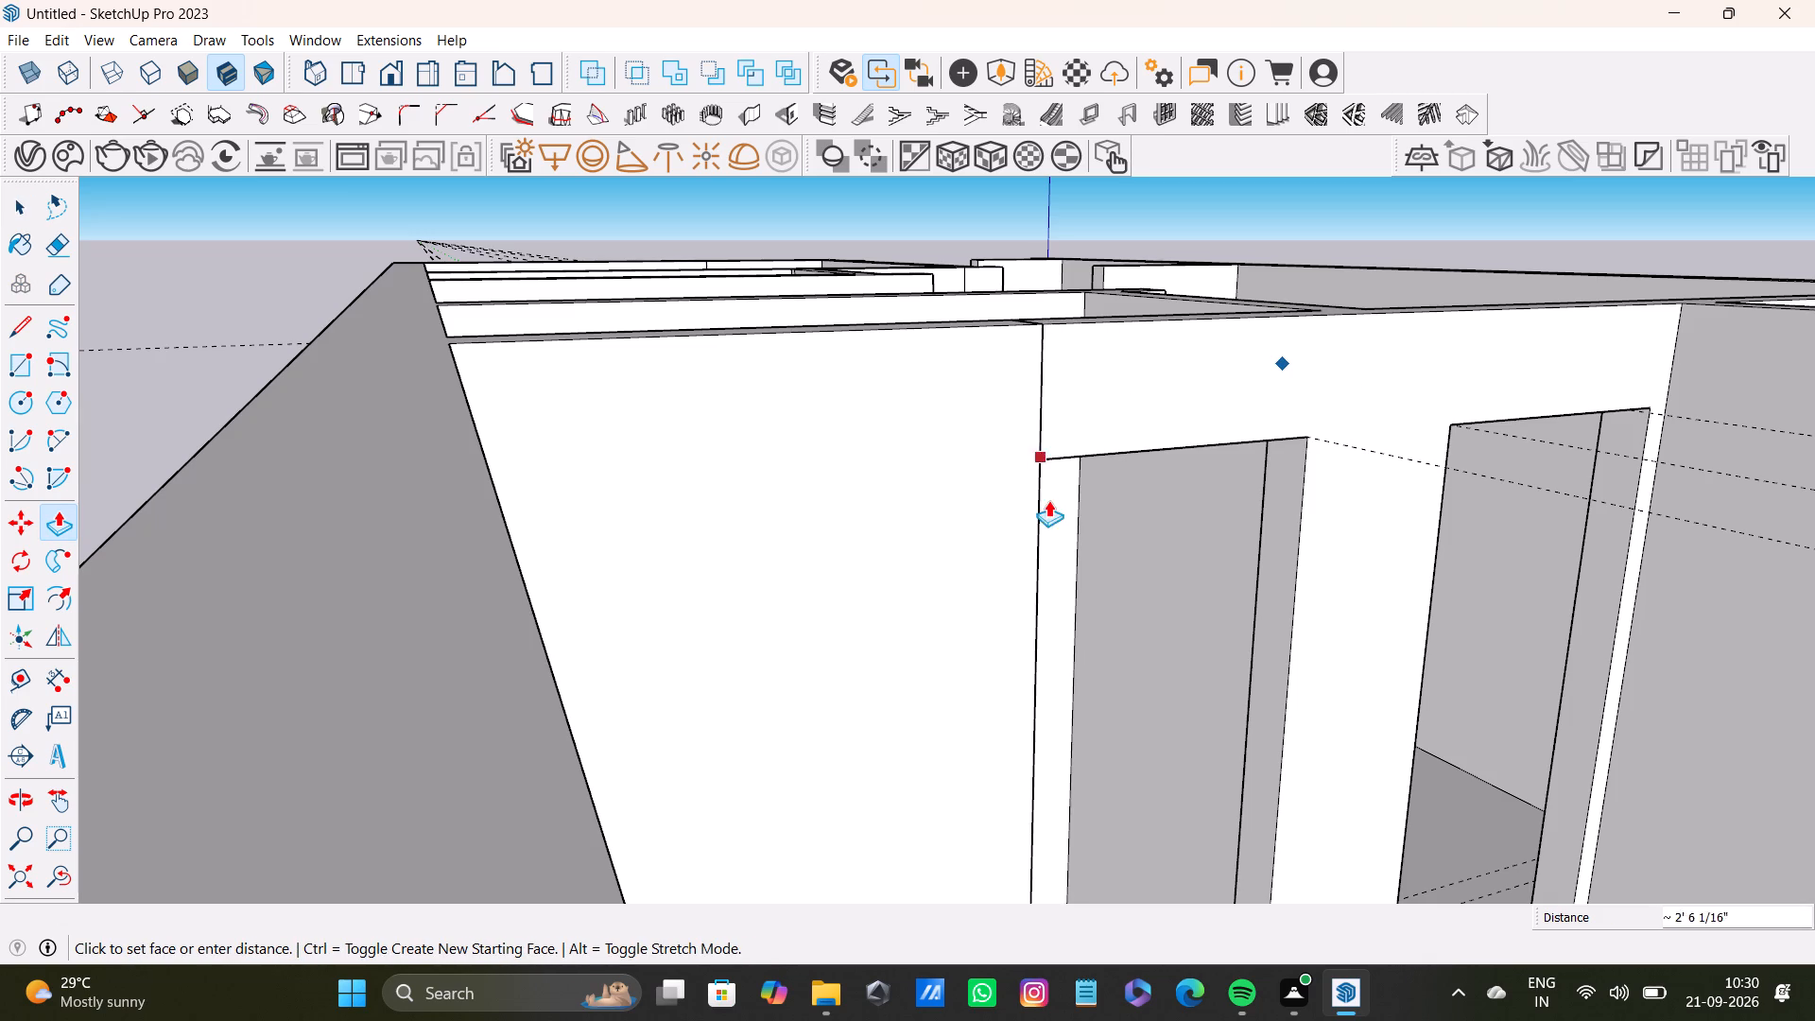
left_click_drag(1048, 500, 1031, 531)
key("space")
Delete the seam lines on both faces where the new lintel meets the partition.
scroll(1042, 416, "up", 7)
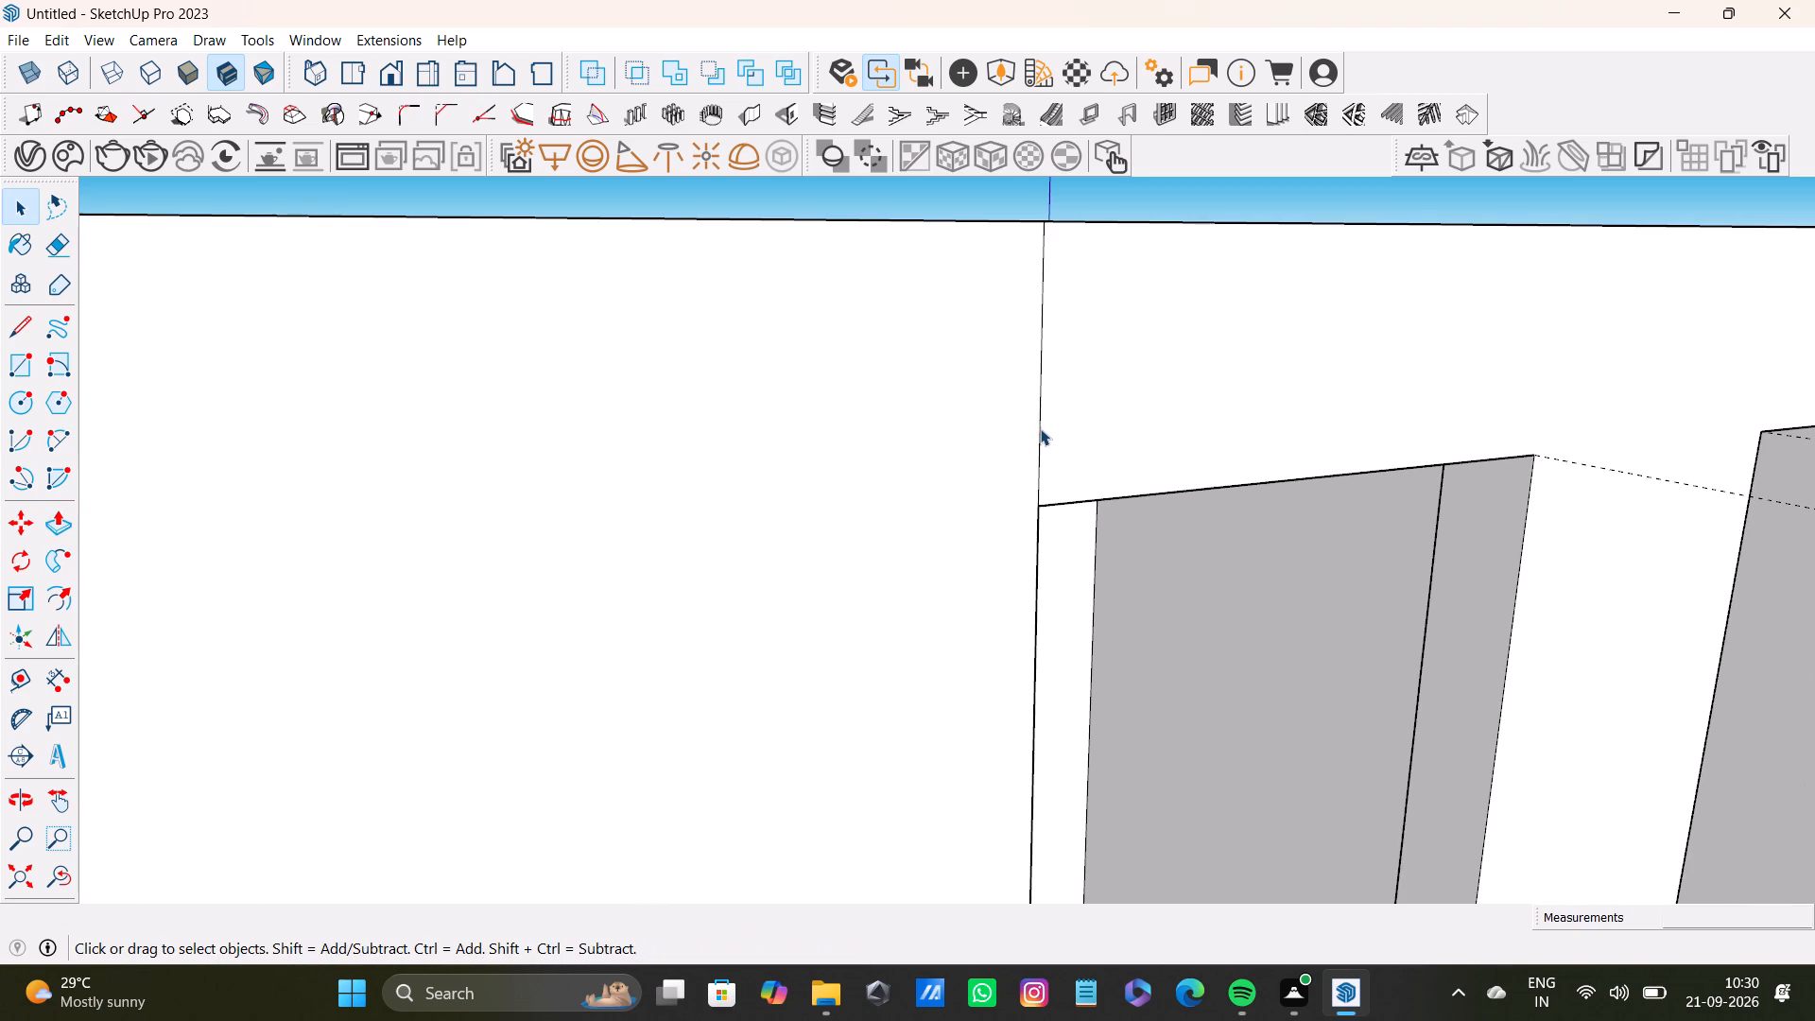
left_click(1039, 428)
key("Delete")
scroll(1039, 429, "down", 4)
middle_click_drag(1002, 378, 1005, 720)
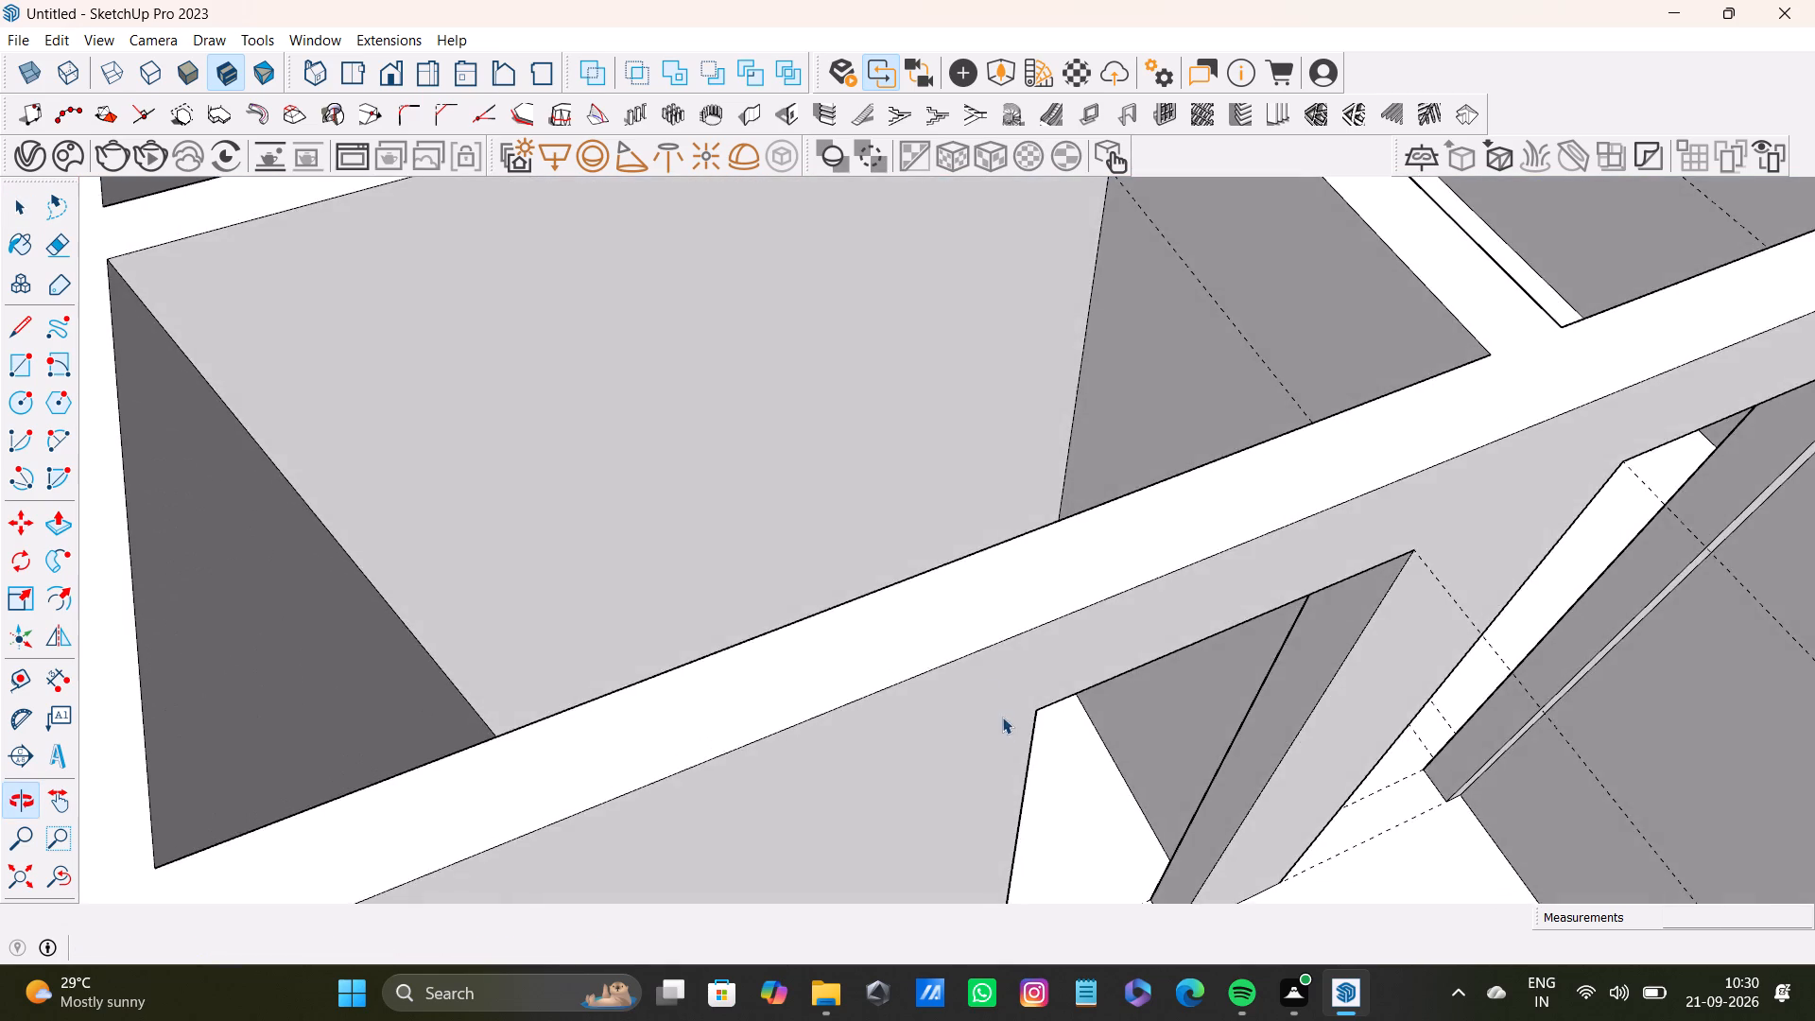
scroll(978, 677, "down", 4)
middle_click_drag(895, 701, 1587, 575)
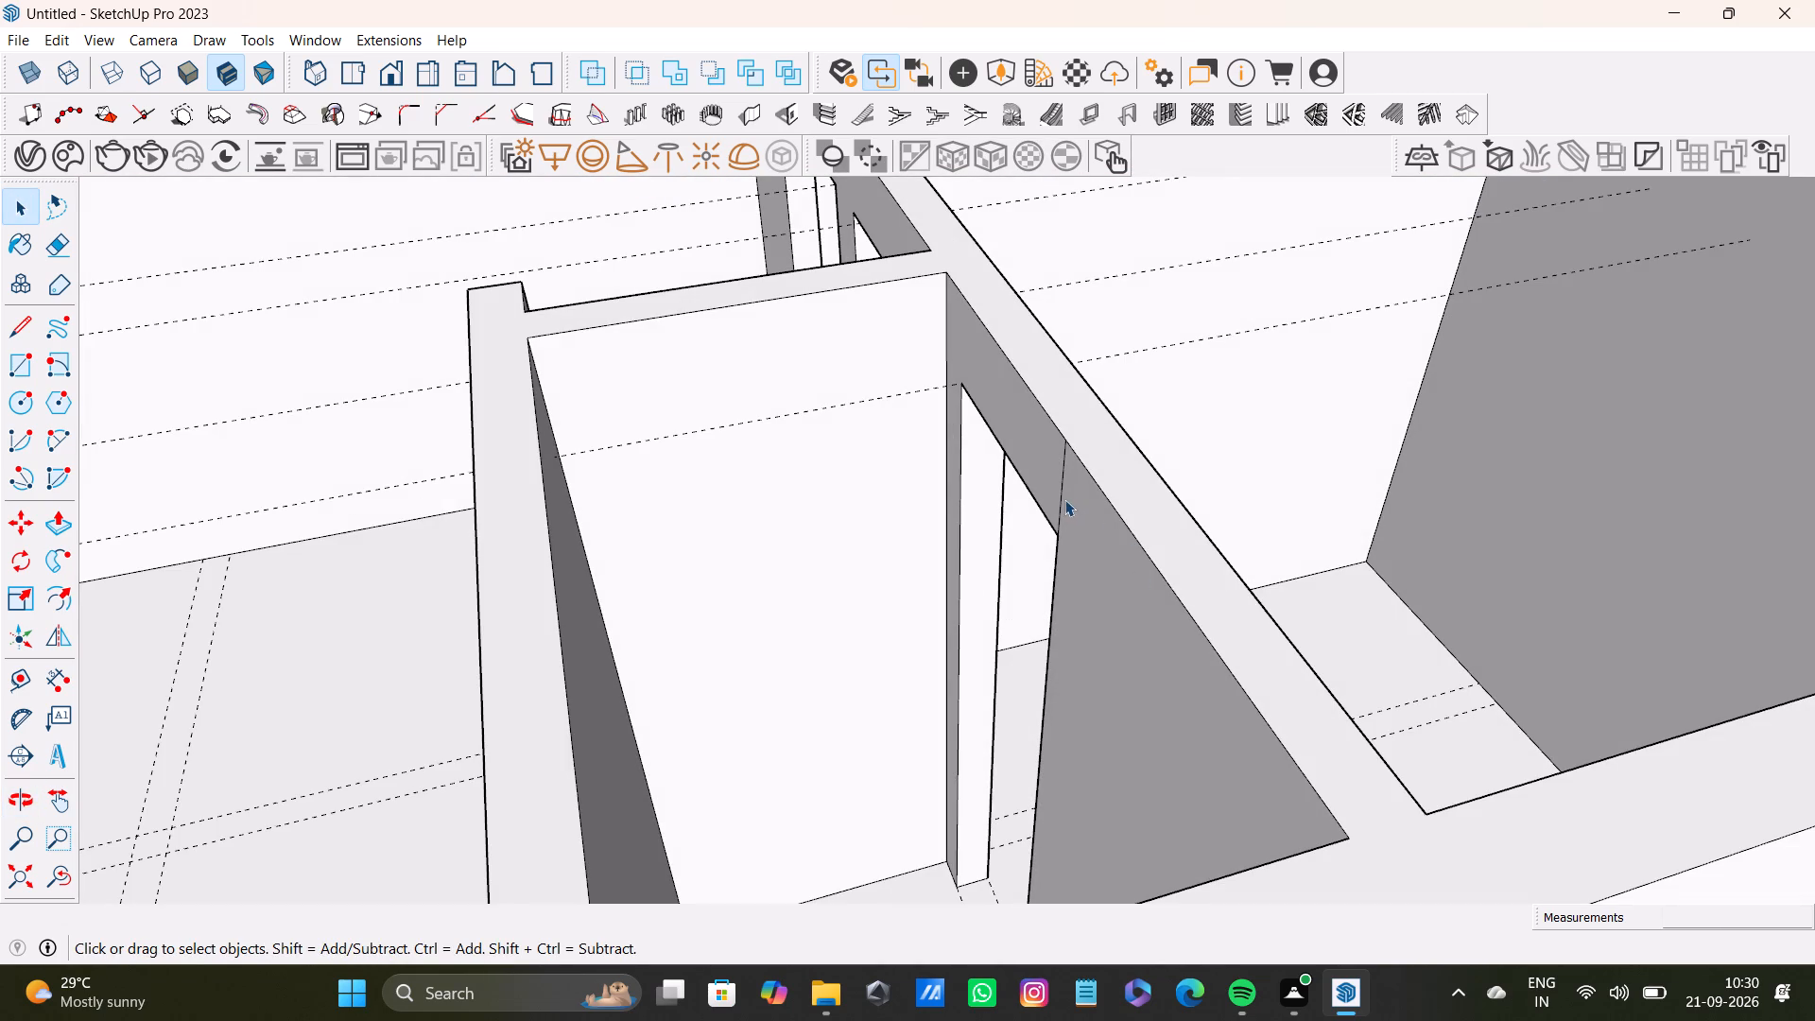
left_click(1064, 499)
key("Delete")
Review the whole house model from above to check the lintels over the doorways.
scroll(1062, 499, "down", 11)
middle_click_drag(1237, 545, 332, 567)
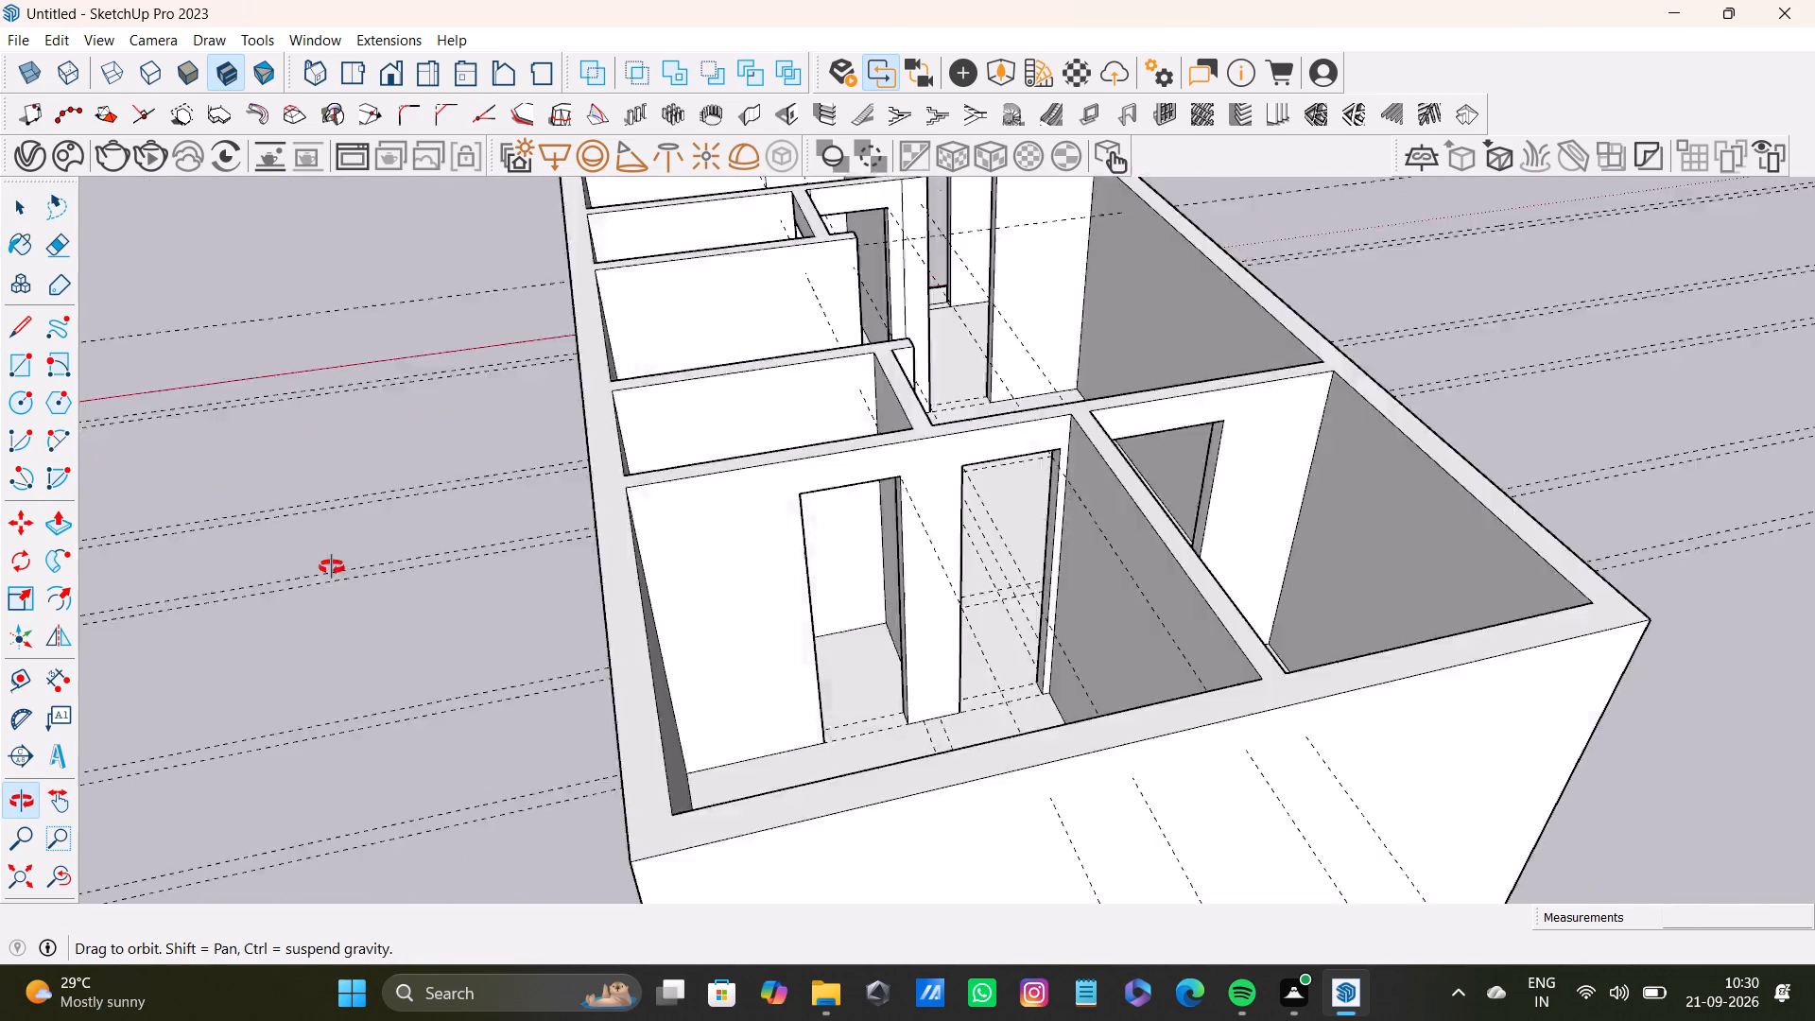
middle_click_drag(332, 567, 326, 567)
middle_click_drag(855, 513, 821, 666, "shift")
middle_click_drag(817, 667, 802, 858)
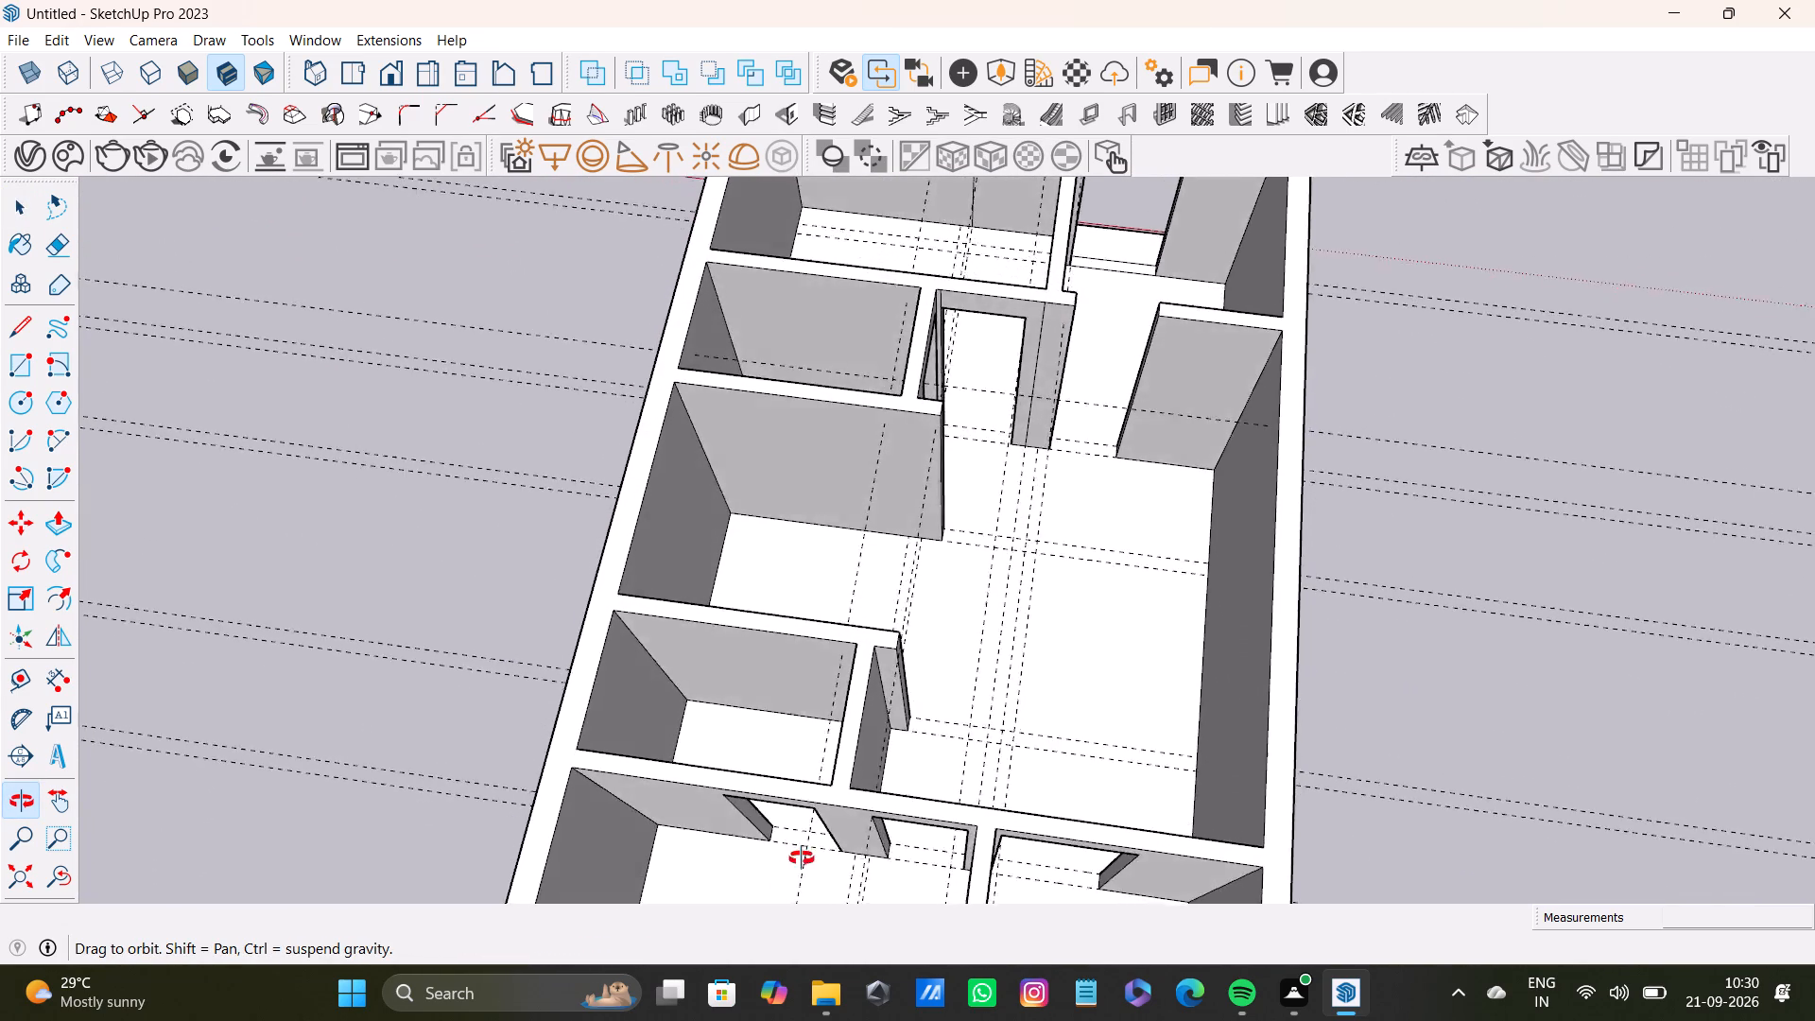
middle_click_drag(802, 858, 115, 633)
scroll(821, 682, "down", 1)
scroll(536, 528, "down", 3)
middle_click_drag(899, 580, 913, 592, "shift")
middle_click_drag(755, 569, 1003, 590)
middle_click_drag(1128, 611, 853, 790)
Delete all guides from the model.
left_click(60, 43)
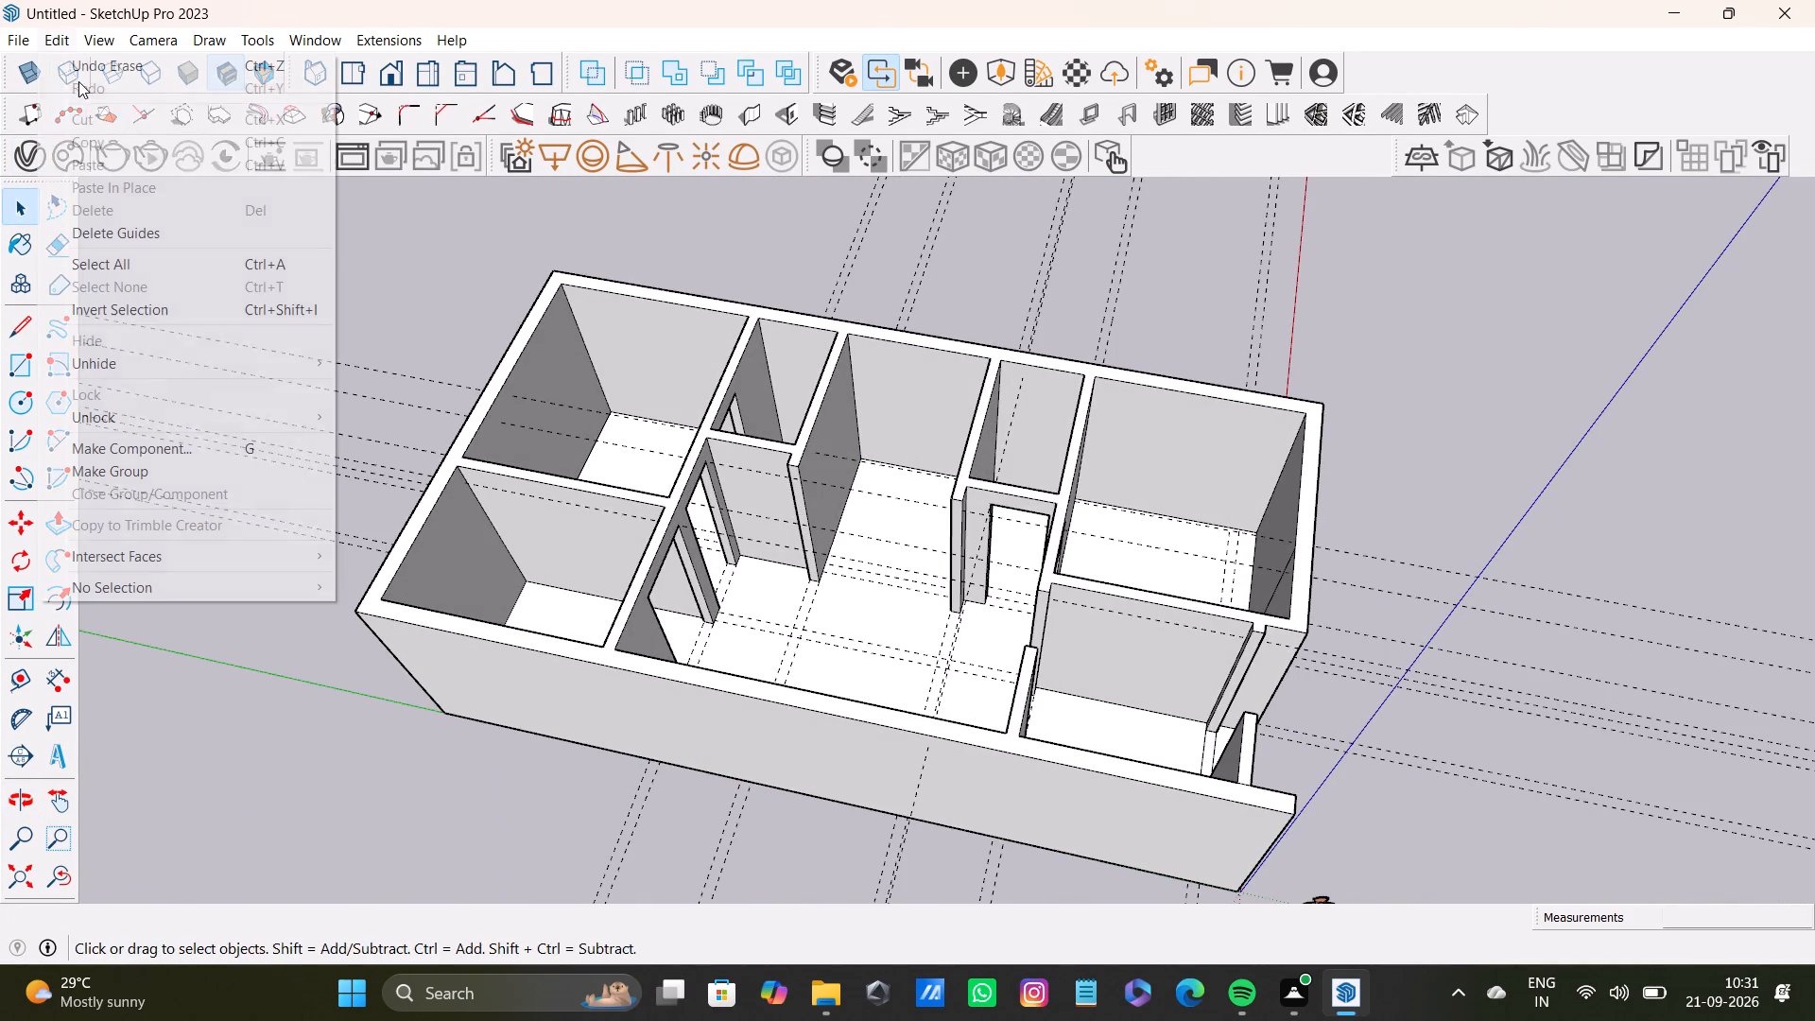
left_click(93, 229)
Place a horizontal guide on the outside of the long outer wall, 2' below its top edge.
scroll(743, 529, "down", 5)
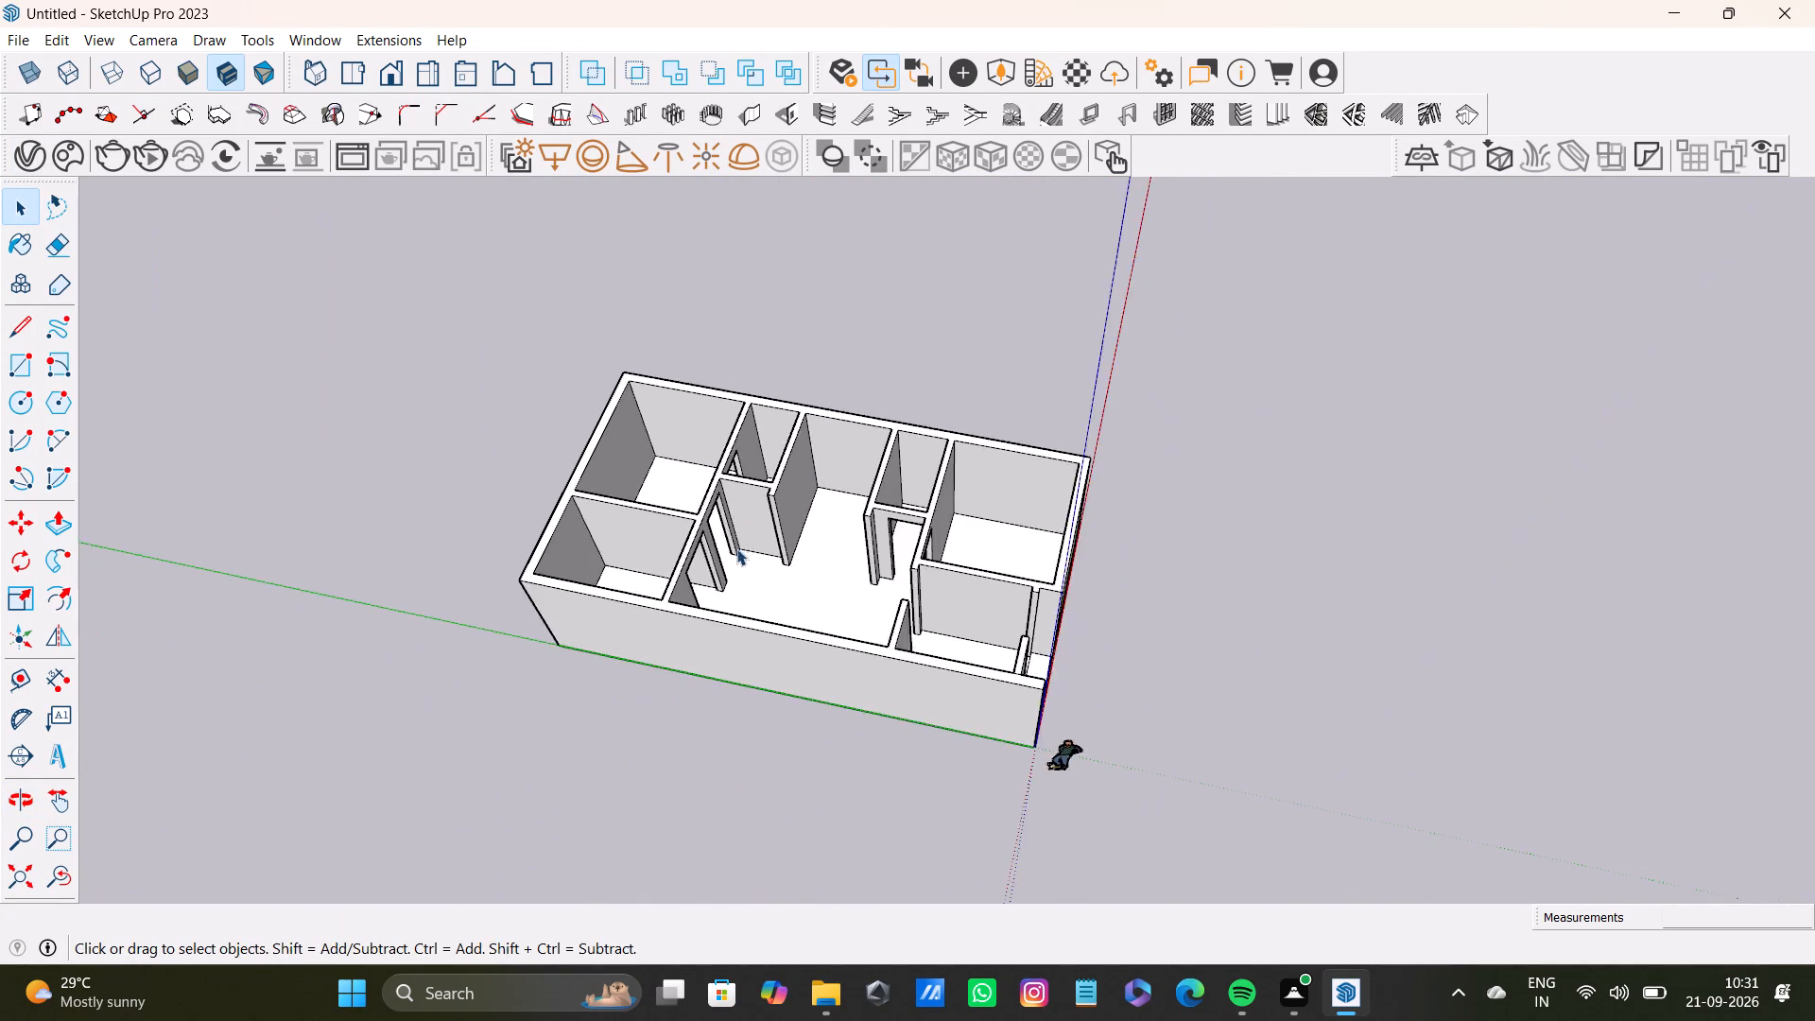
middle_click_drag(736, 543, 708, 732)
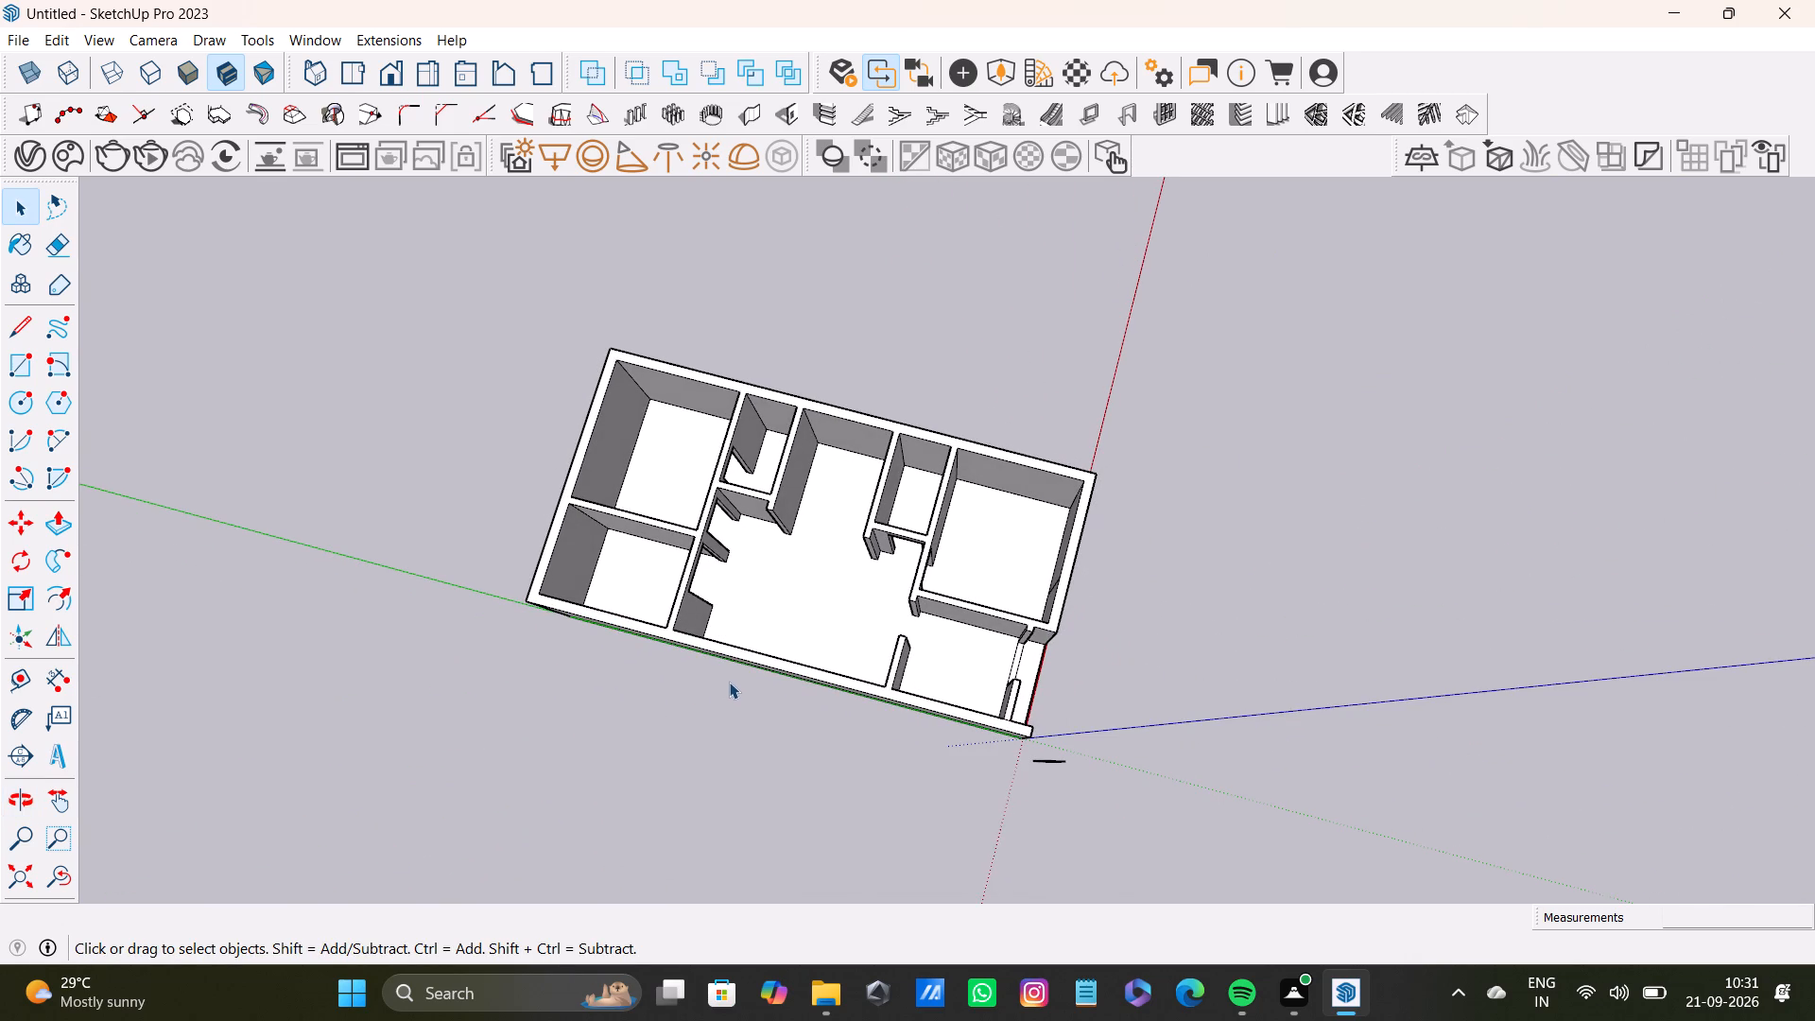
scroll(810, 675, "down", 4)
middle_click_drag(795, 678, 864, 550)
scroll(839, 609, "up", 5)
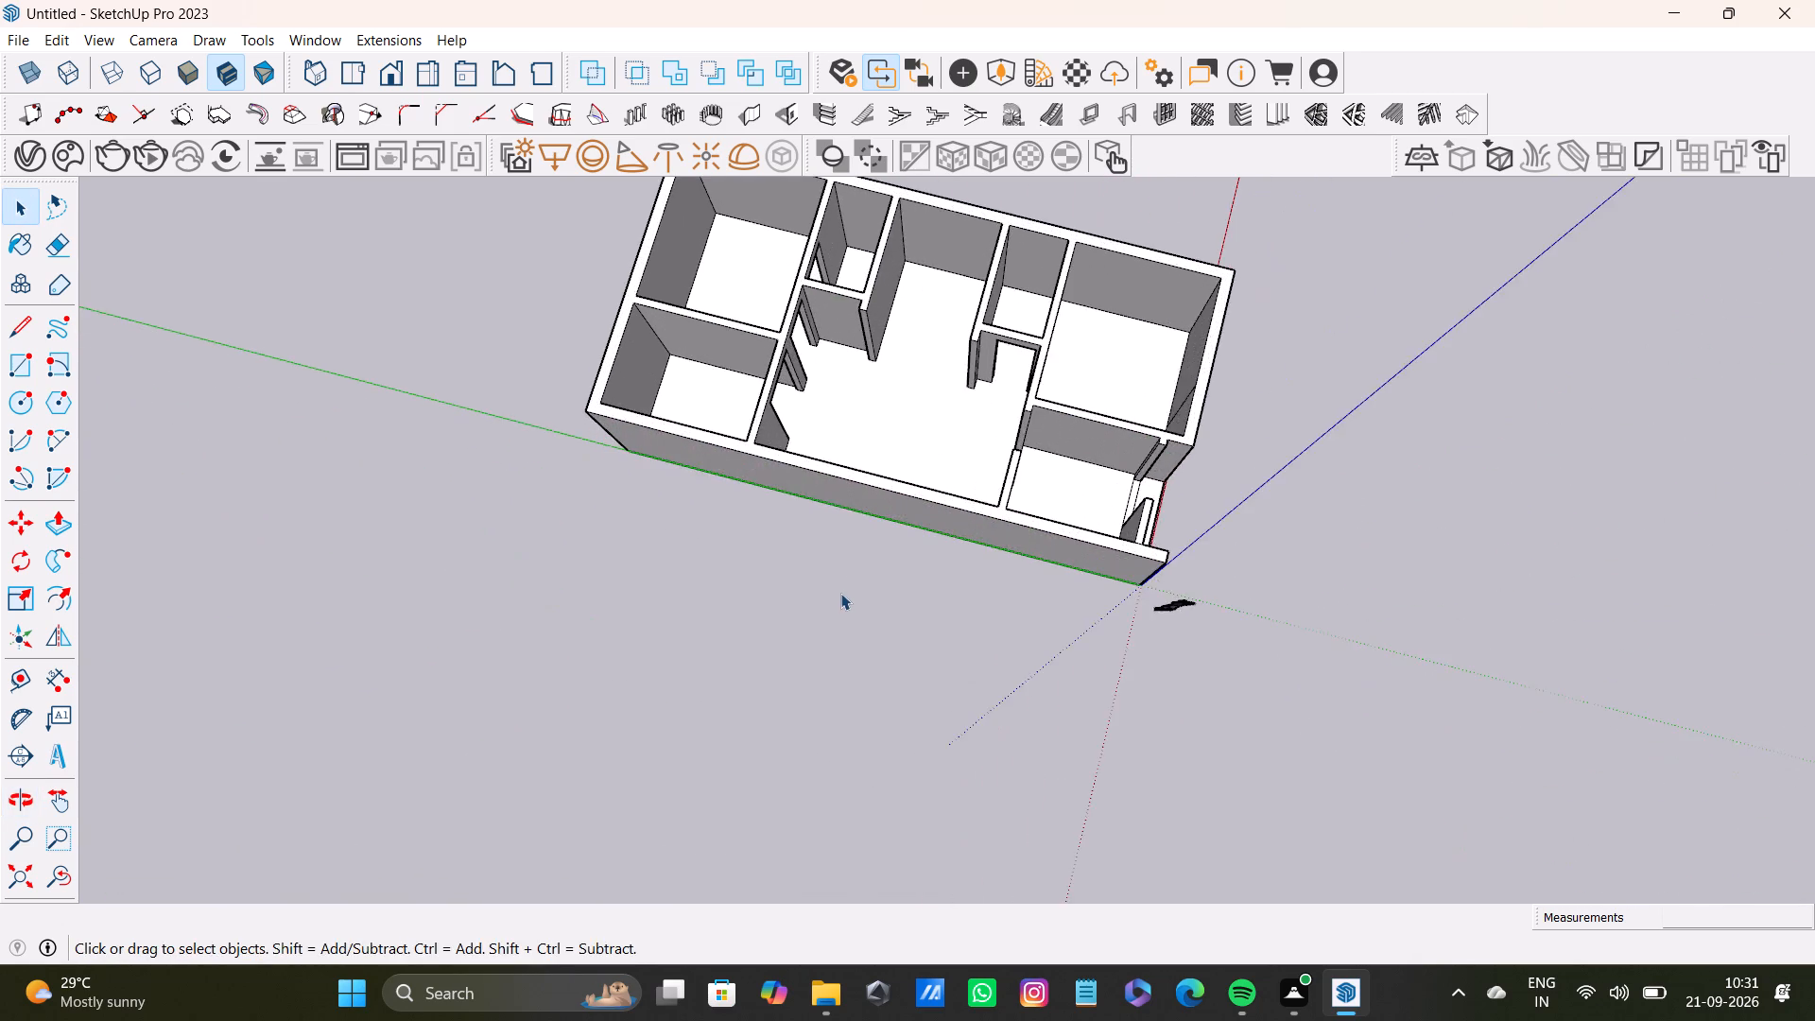
middle_click_drag(840, 589, 1044, 279)
scroll(970, 364, "up", 4)
middle_click_drag(999, 460, 1100, 600, "shift")
middle_click_drag(1132, 614, 1027, 378)
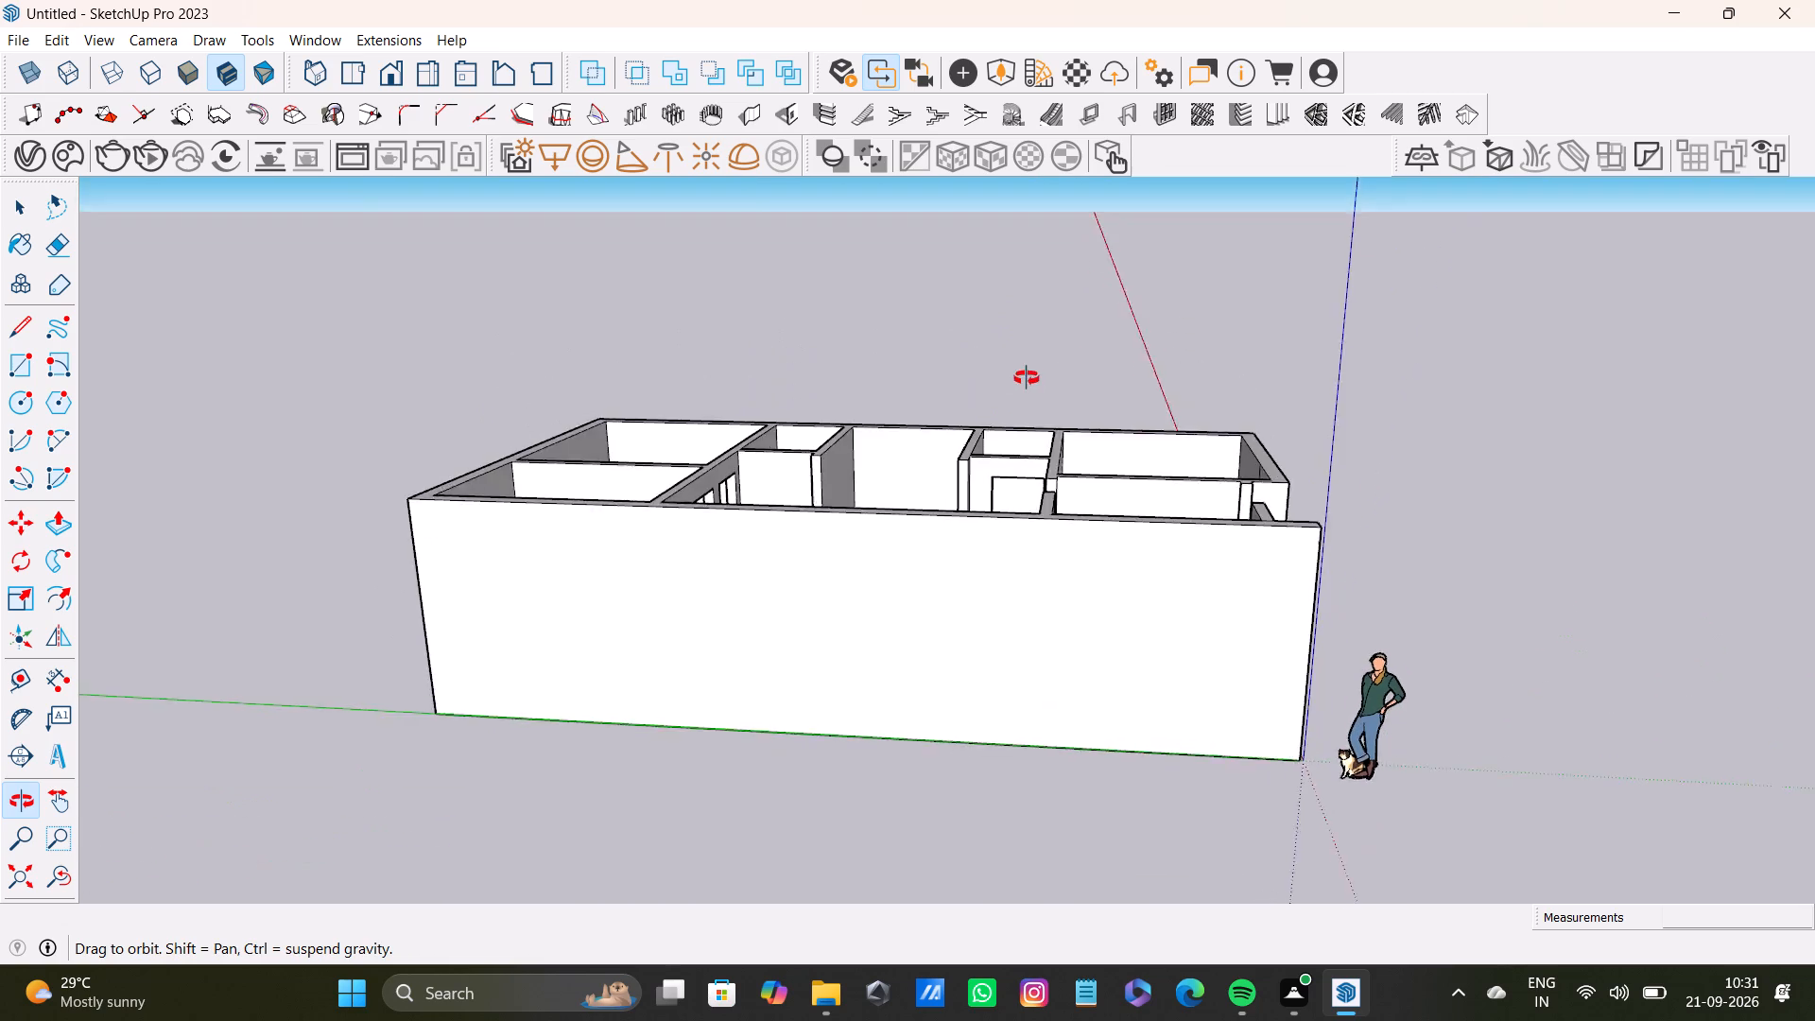
middle_click_drag(1027, 378, 1036, 365)
key("t")
left_click(882, 487)
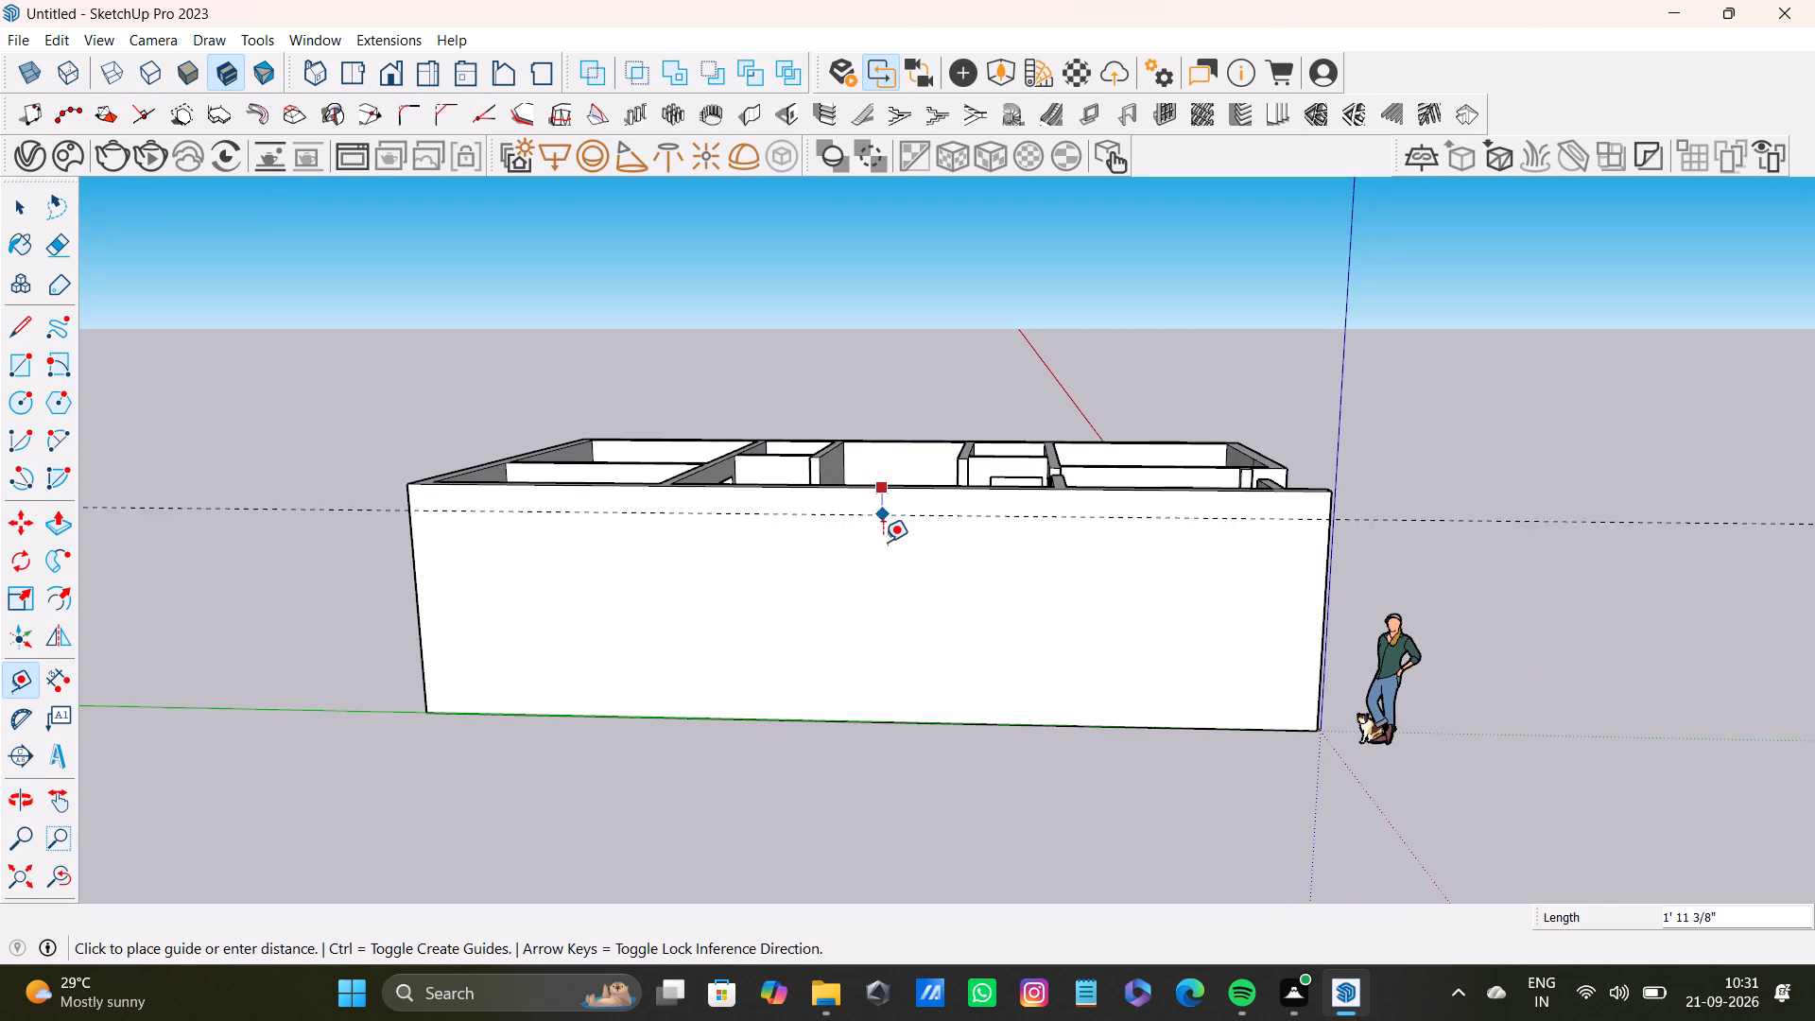
type("2'")
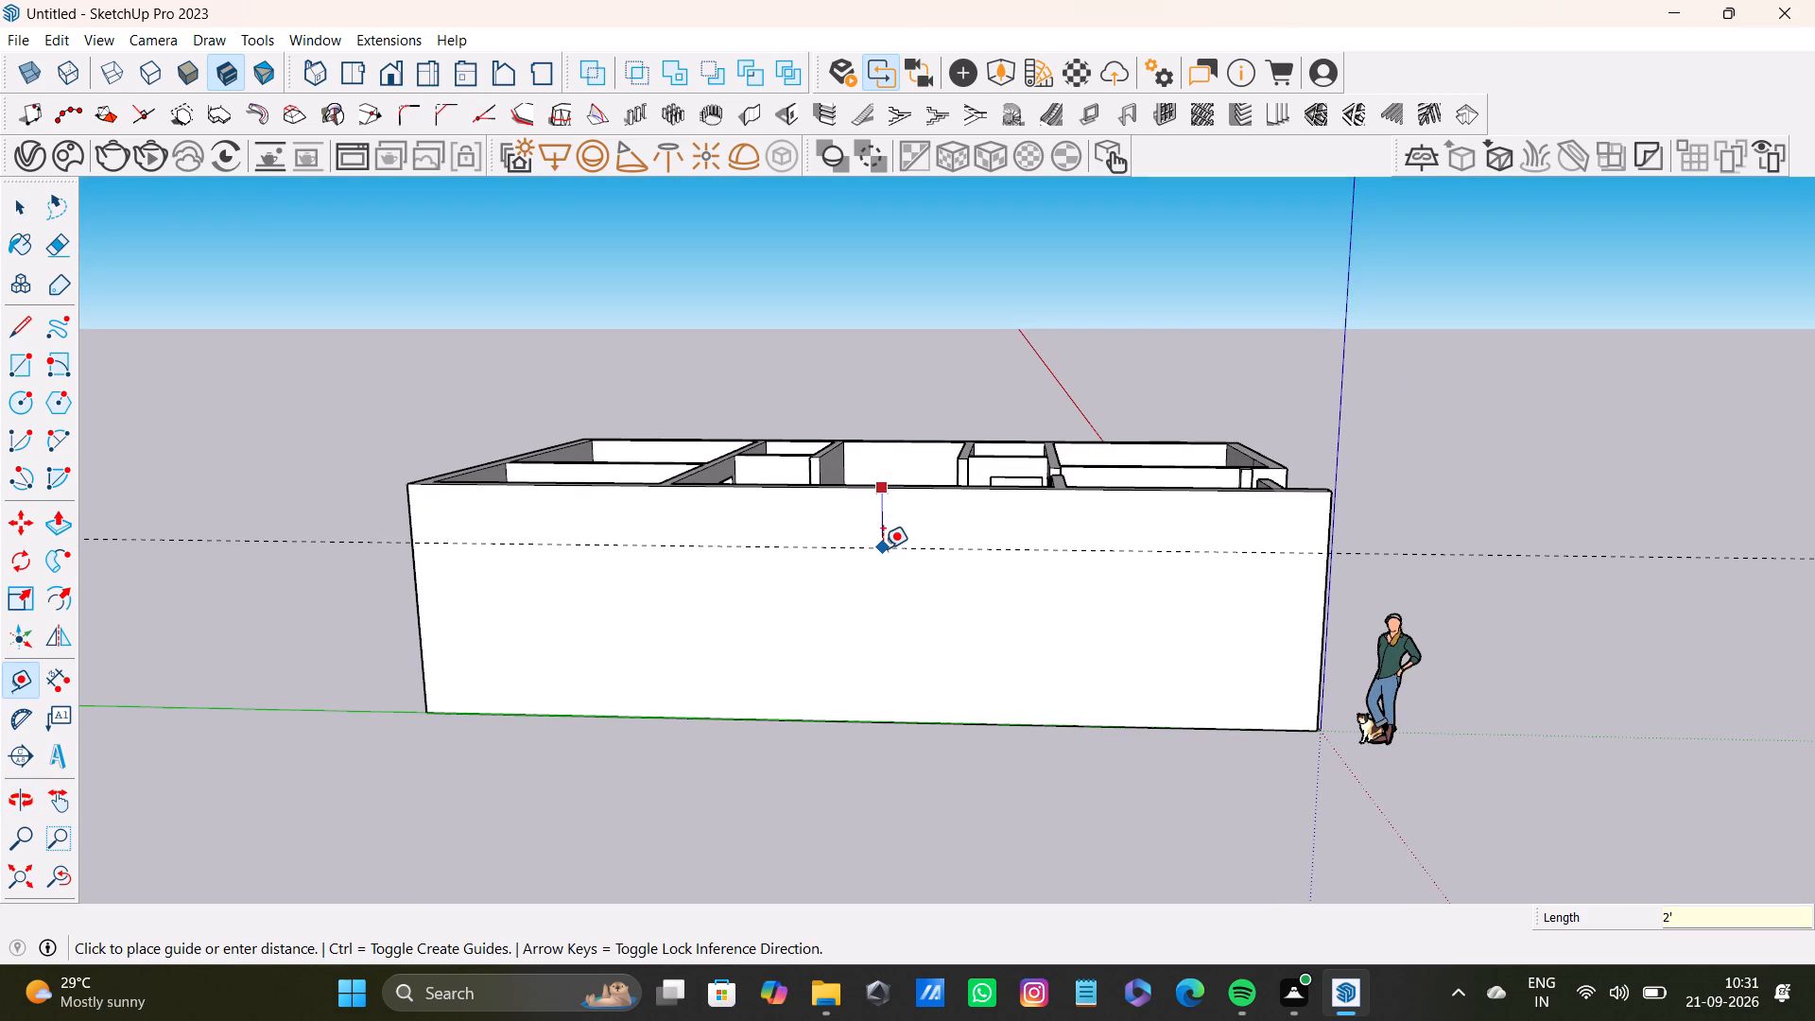
key("Return")
Place a second horizontal guide on the long outer wall, about 4' 4" above its bottom edge.
left_click(858, 726)
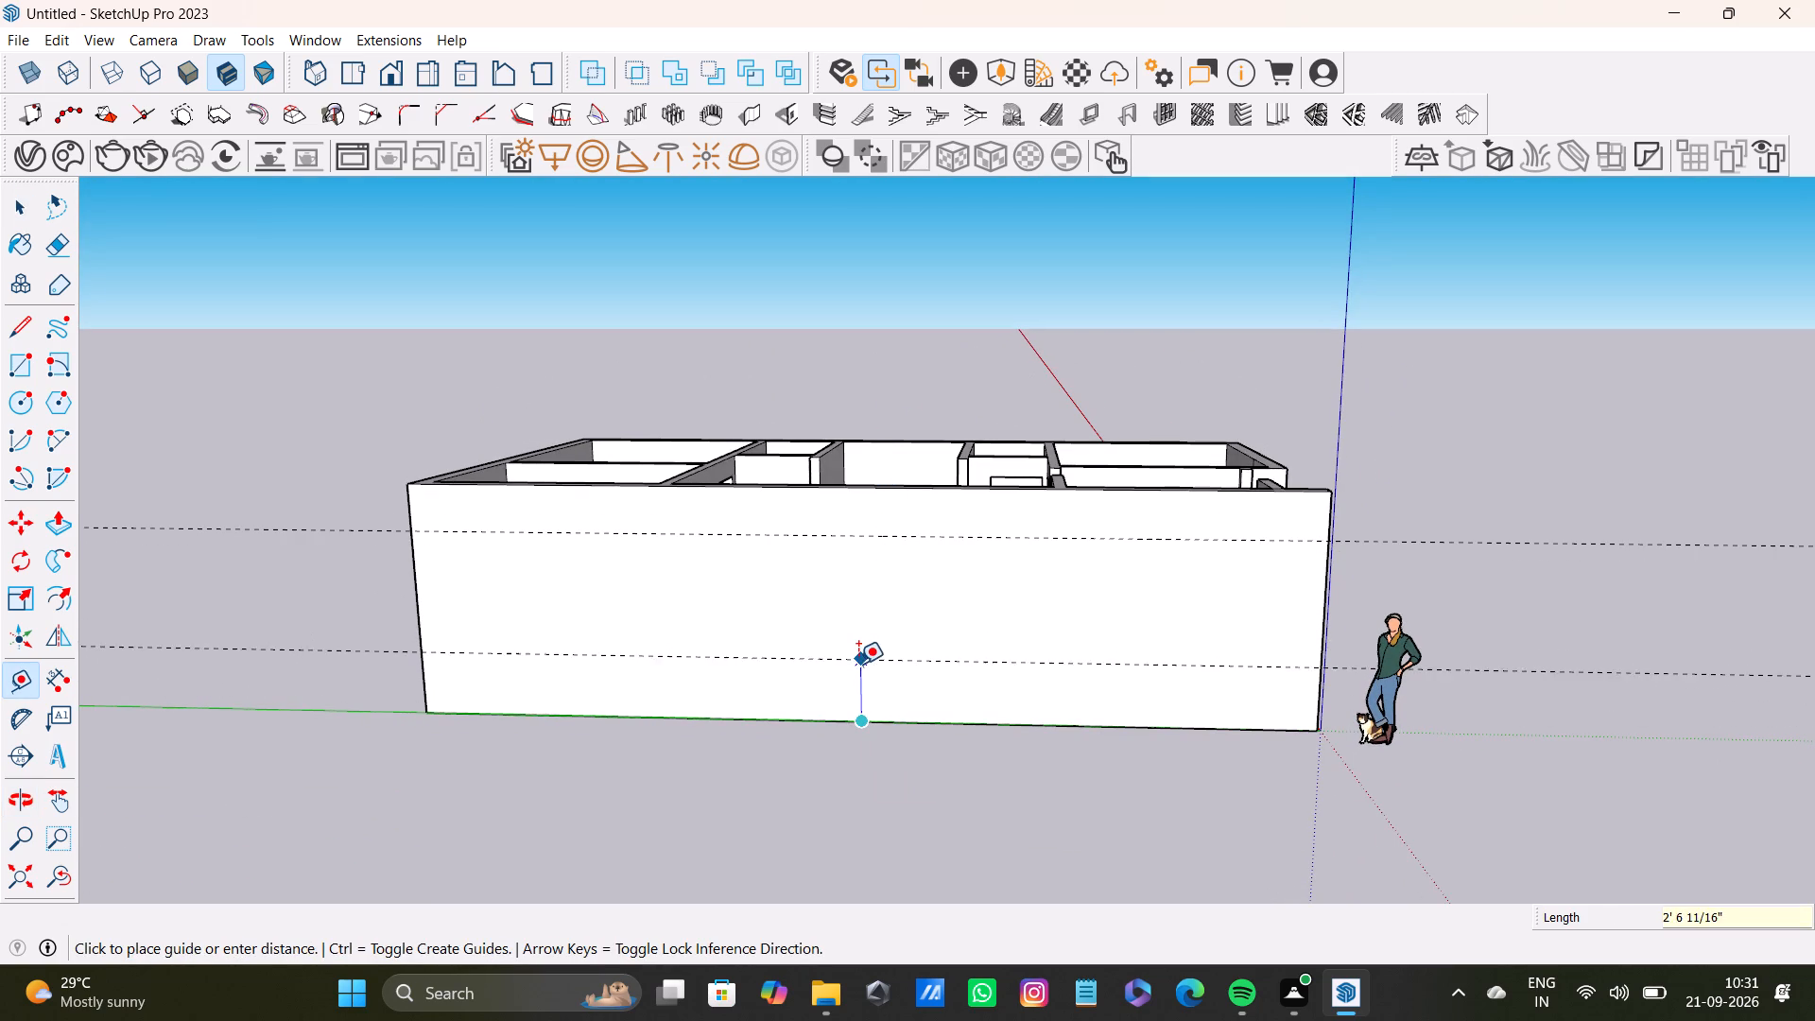
left_click(868, 622)
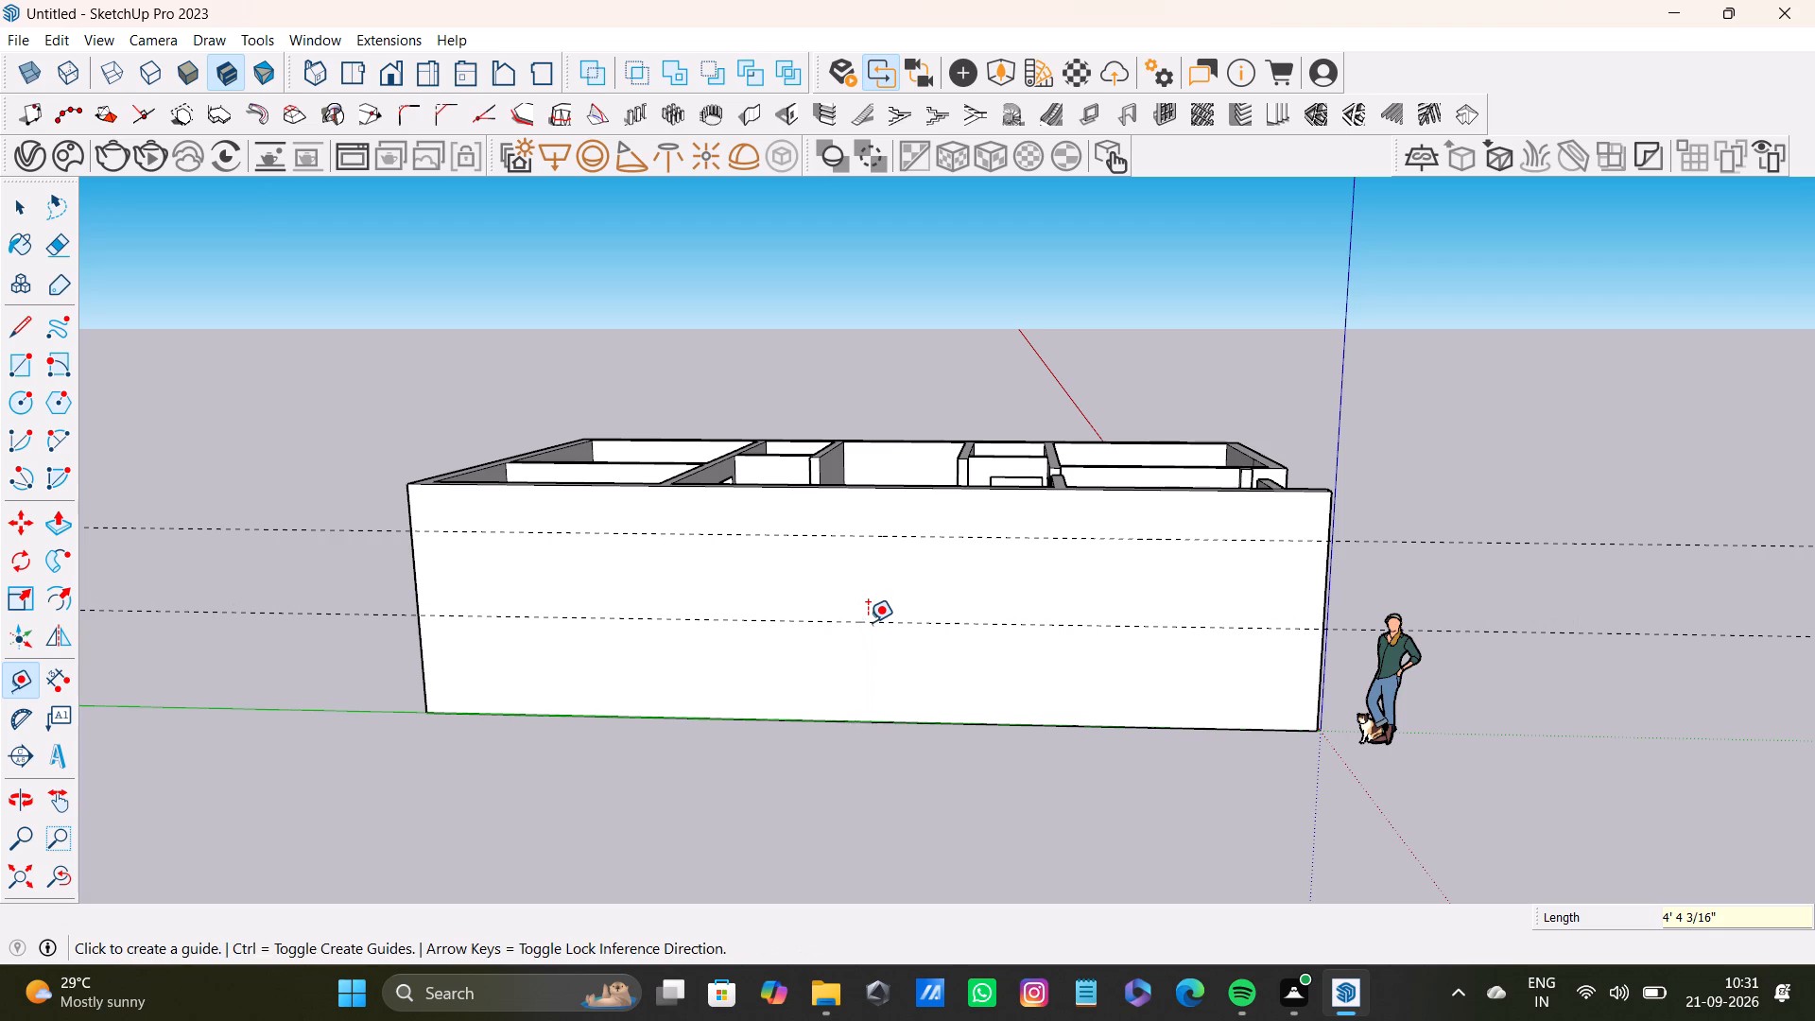
Place another horizontal guide about 1' 4" above the upper guide on the long outer wall.
scroll(513, 555, "up", 4)
middle_click_drag(513, 552, 707, 555)
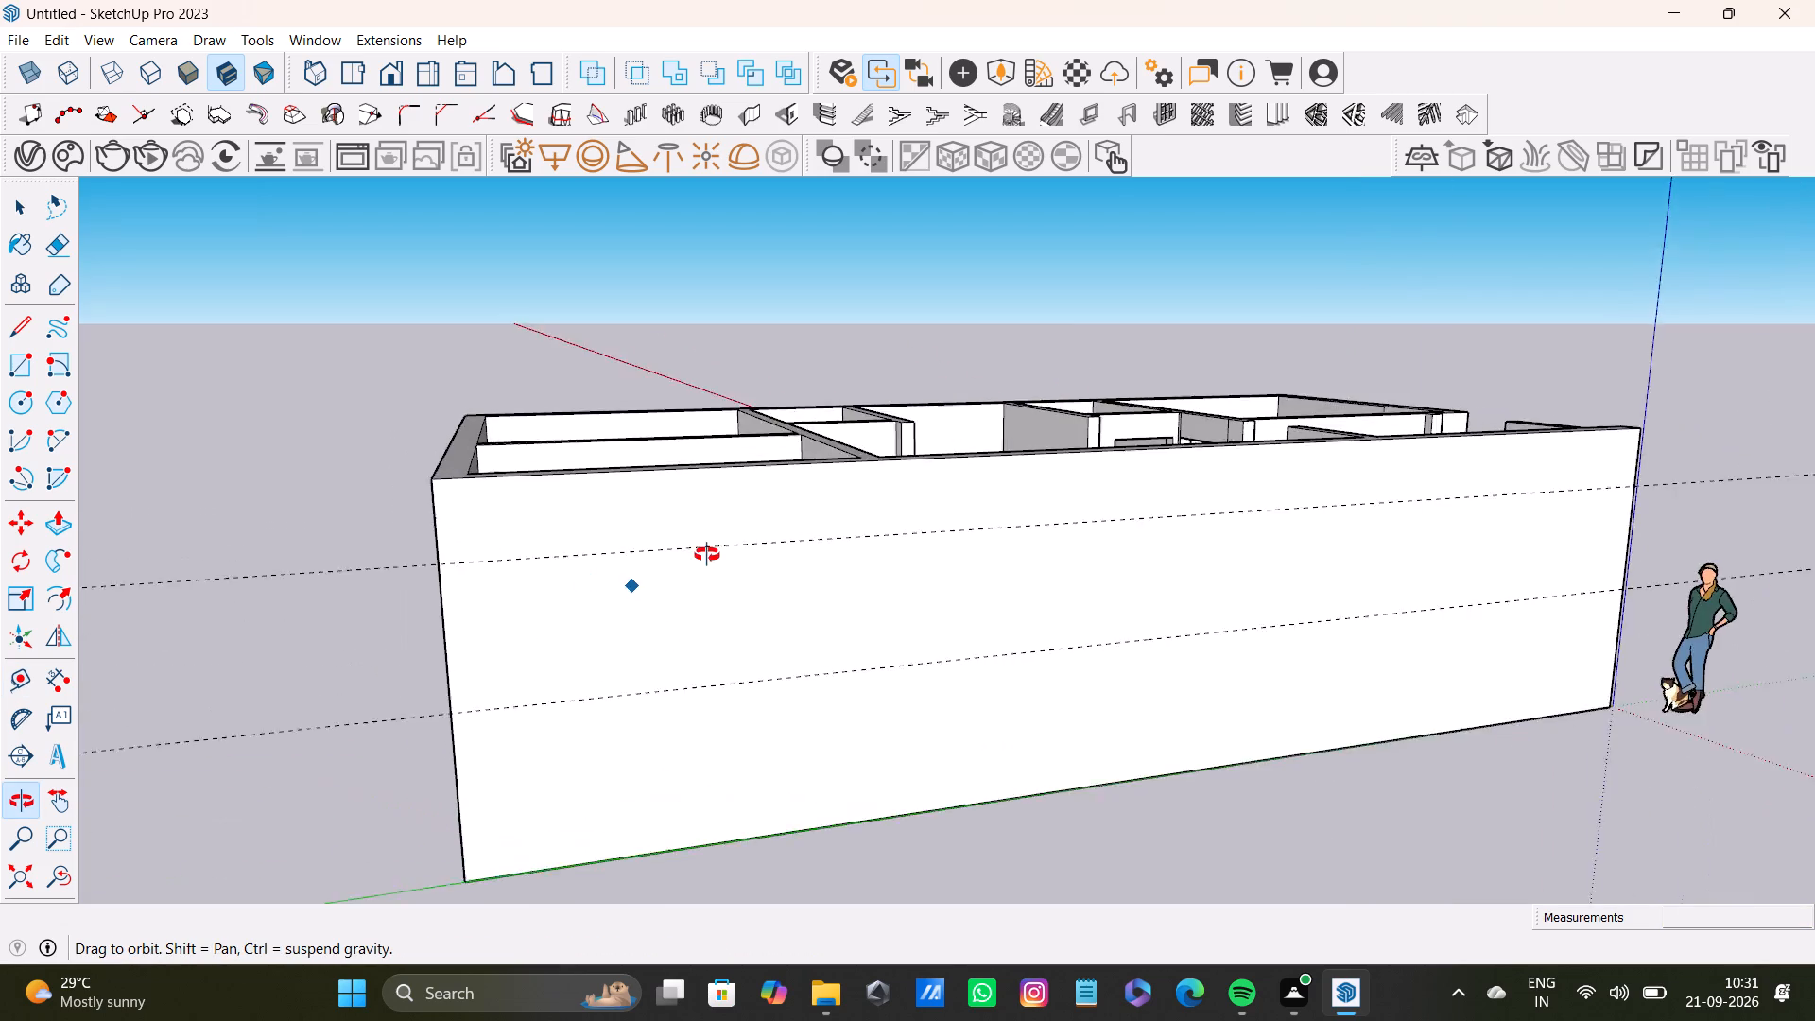
middle_click_drag(707, 555, 1052, 564)
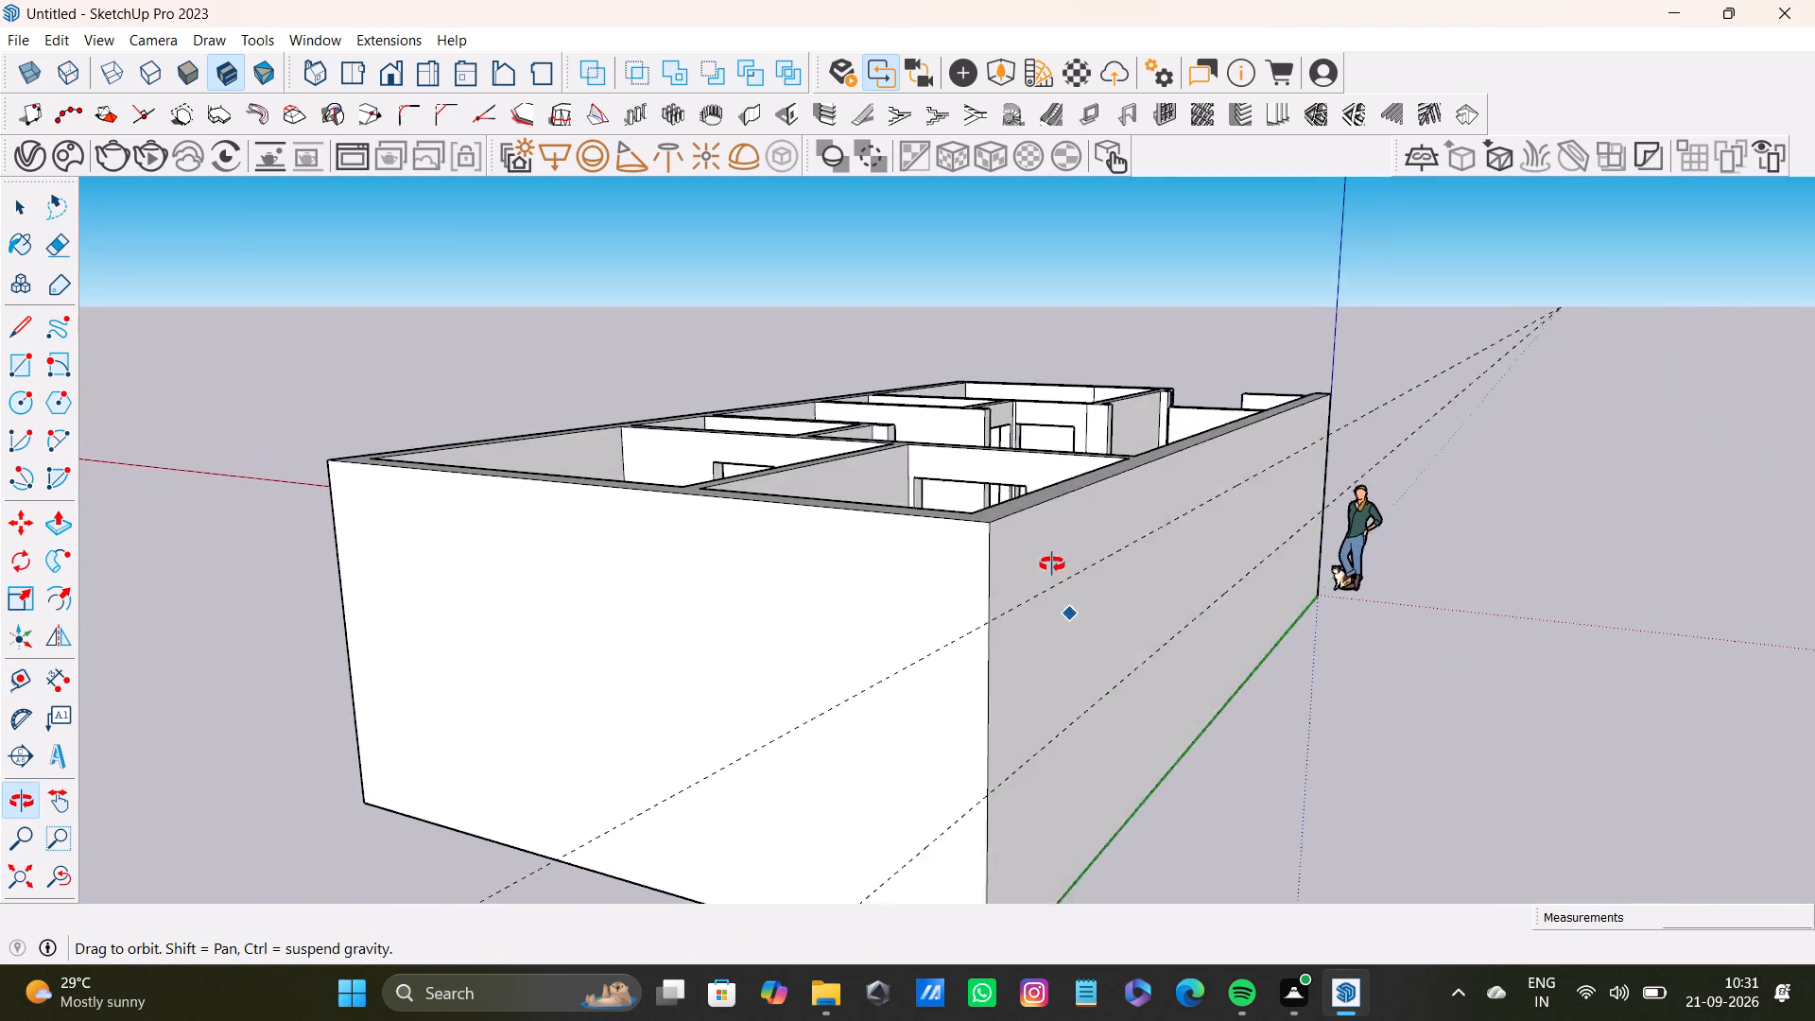
middle_click_drag(1052, 564, 569, 570)
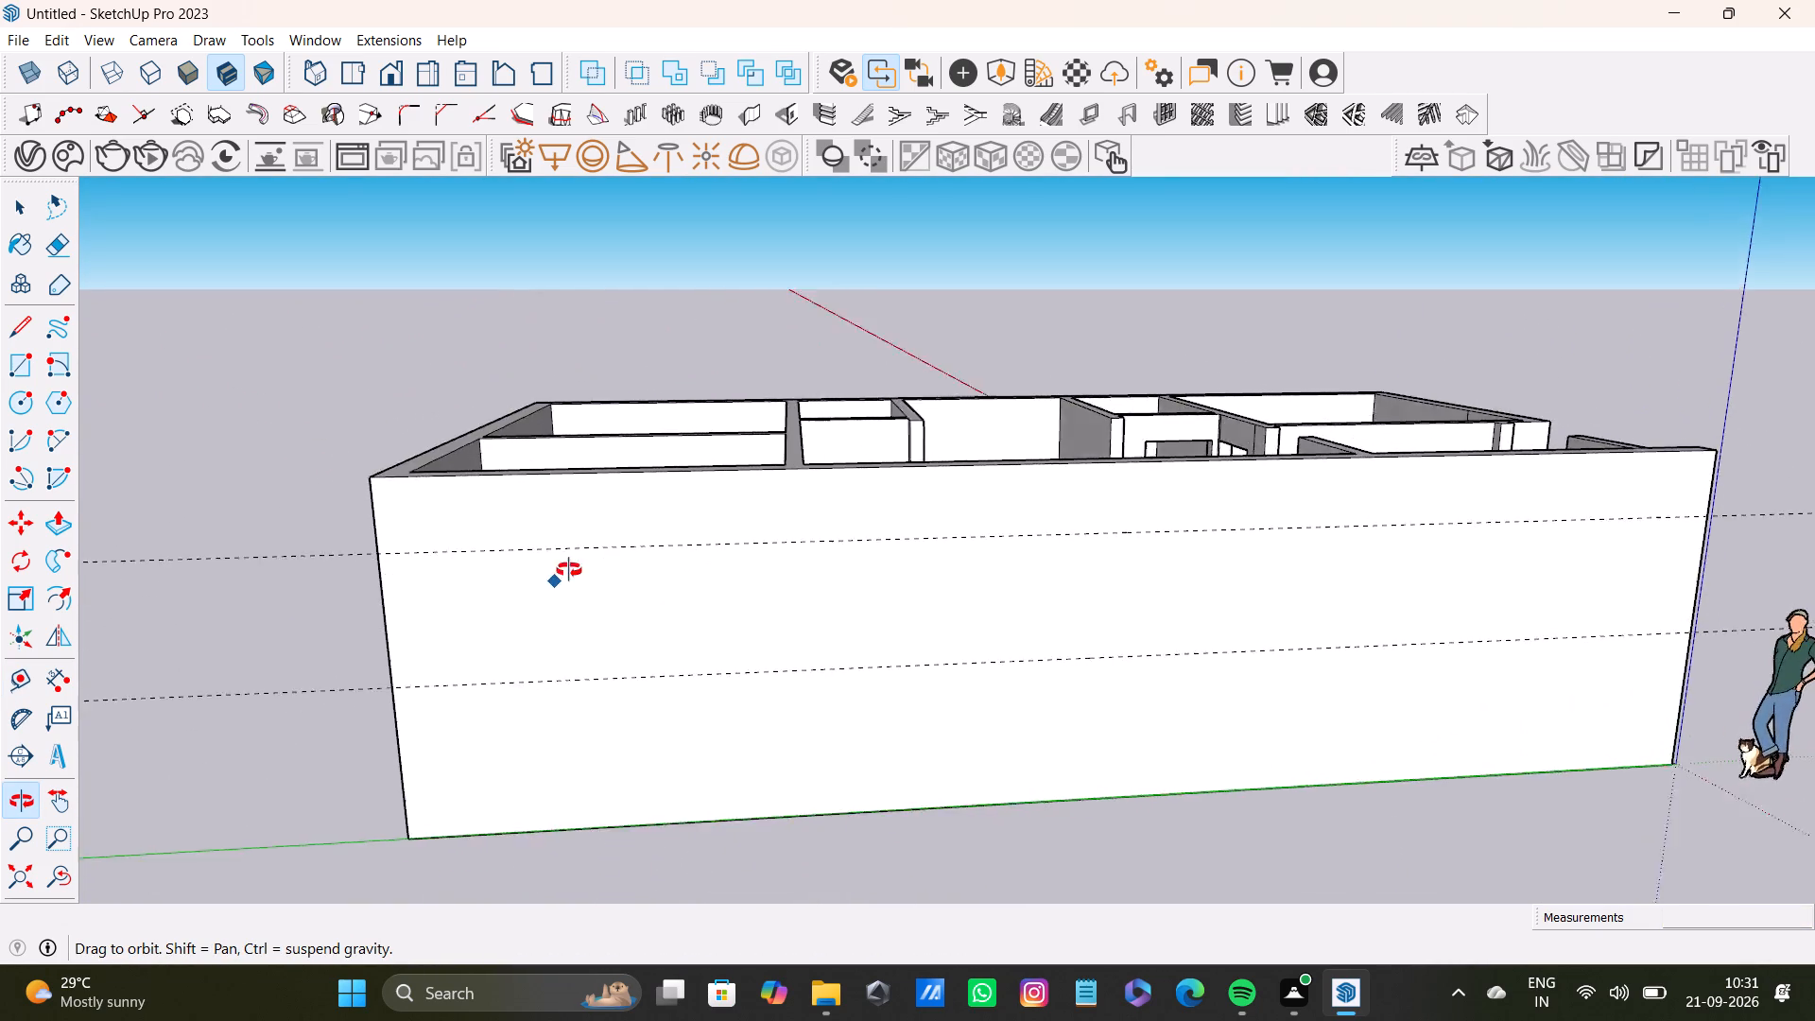
middle_click_drag(569, 570, 579, 584)
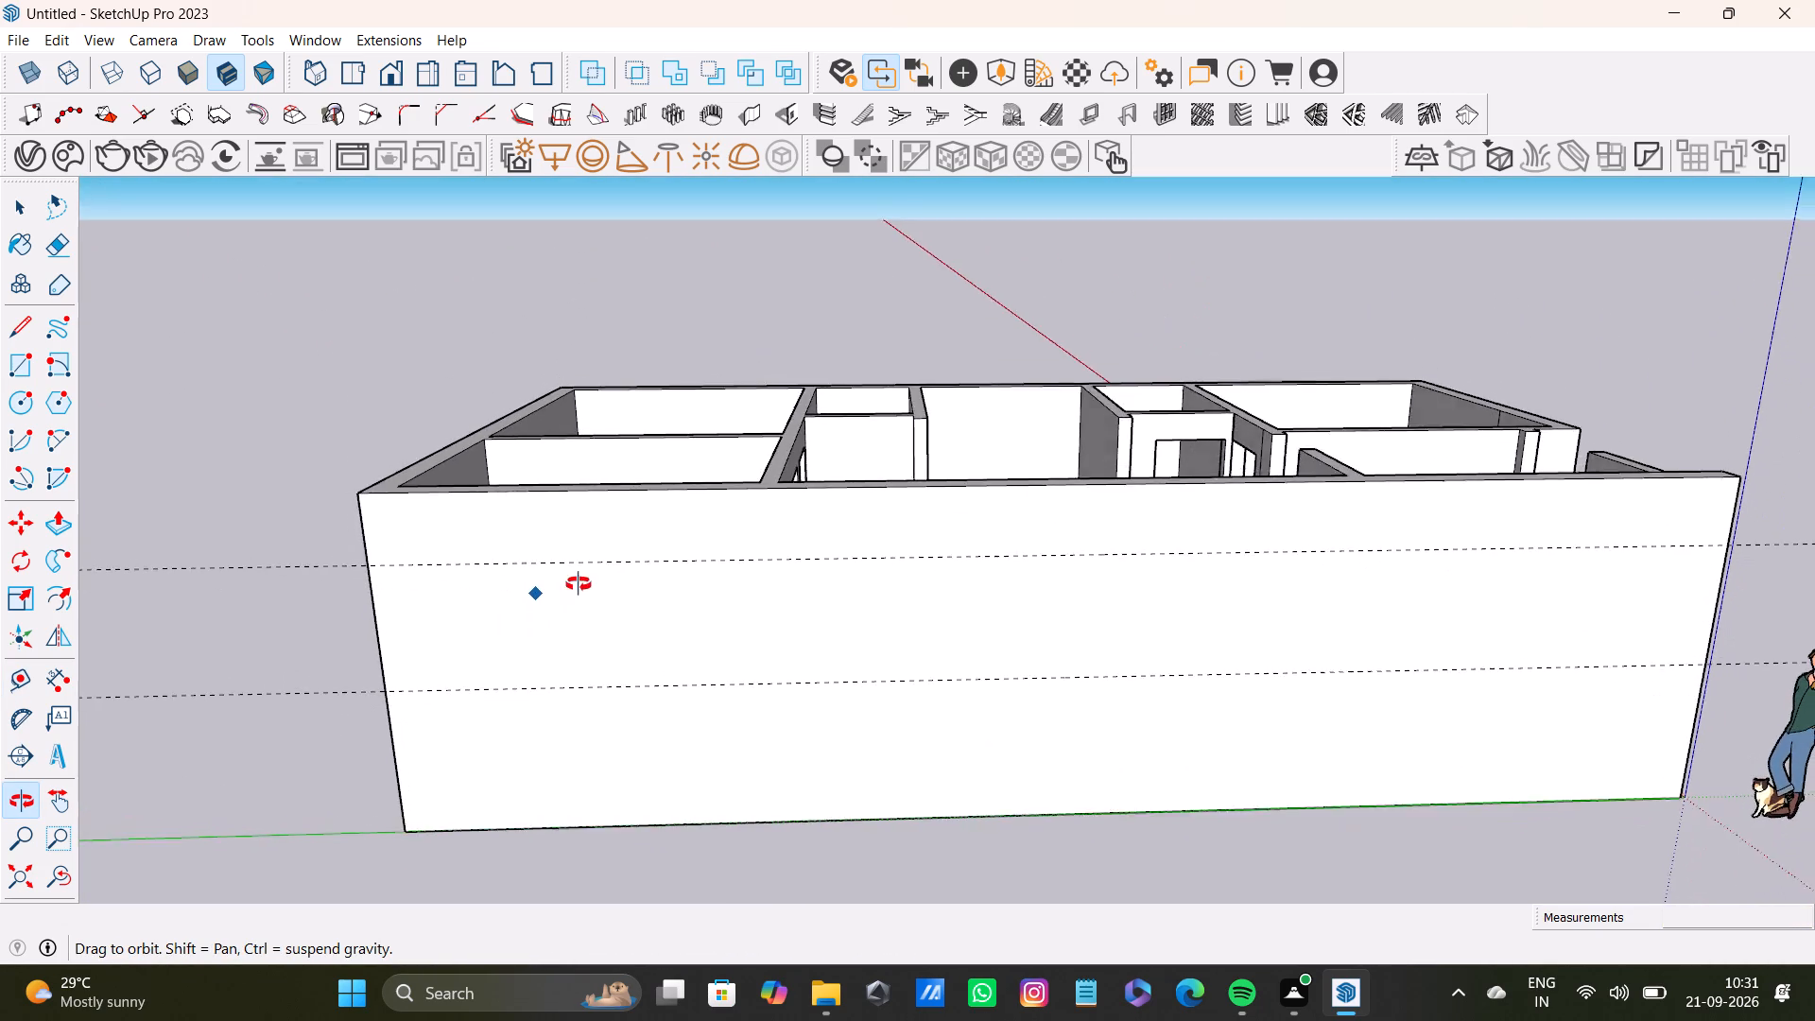
middle_click_drag(579, 584, 585, 562)
left_click(562, 536)
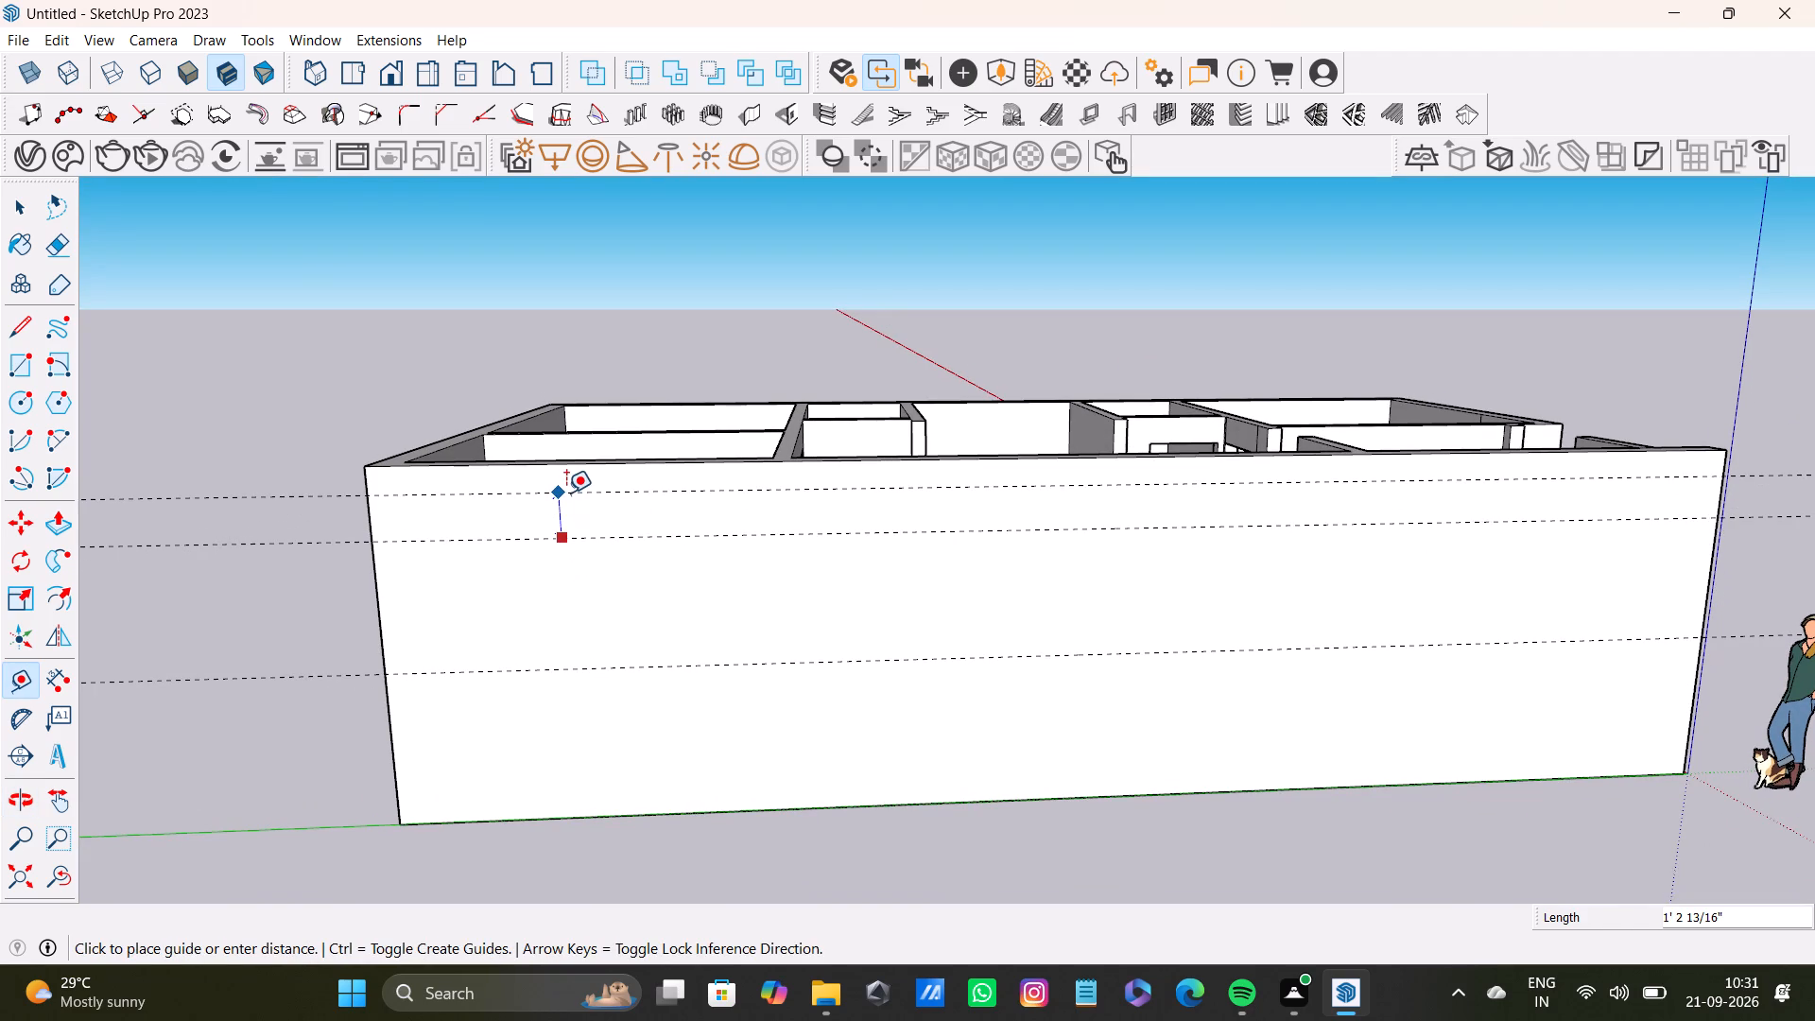
left_click(567, 490)
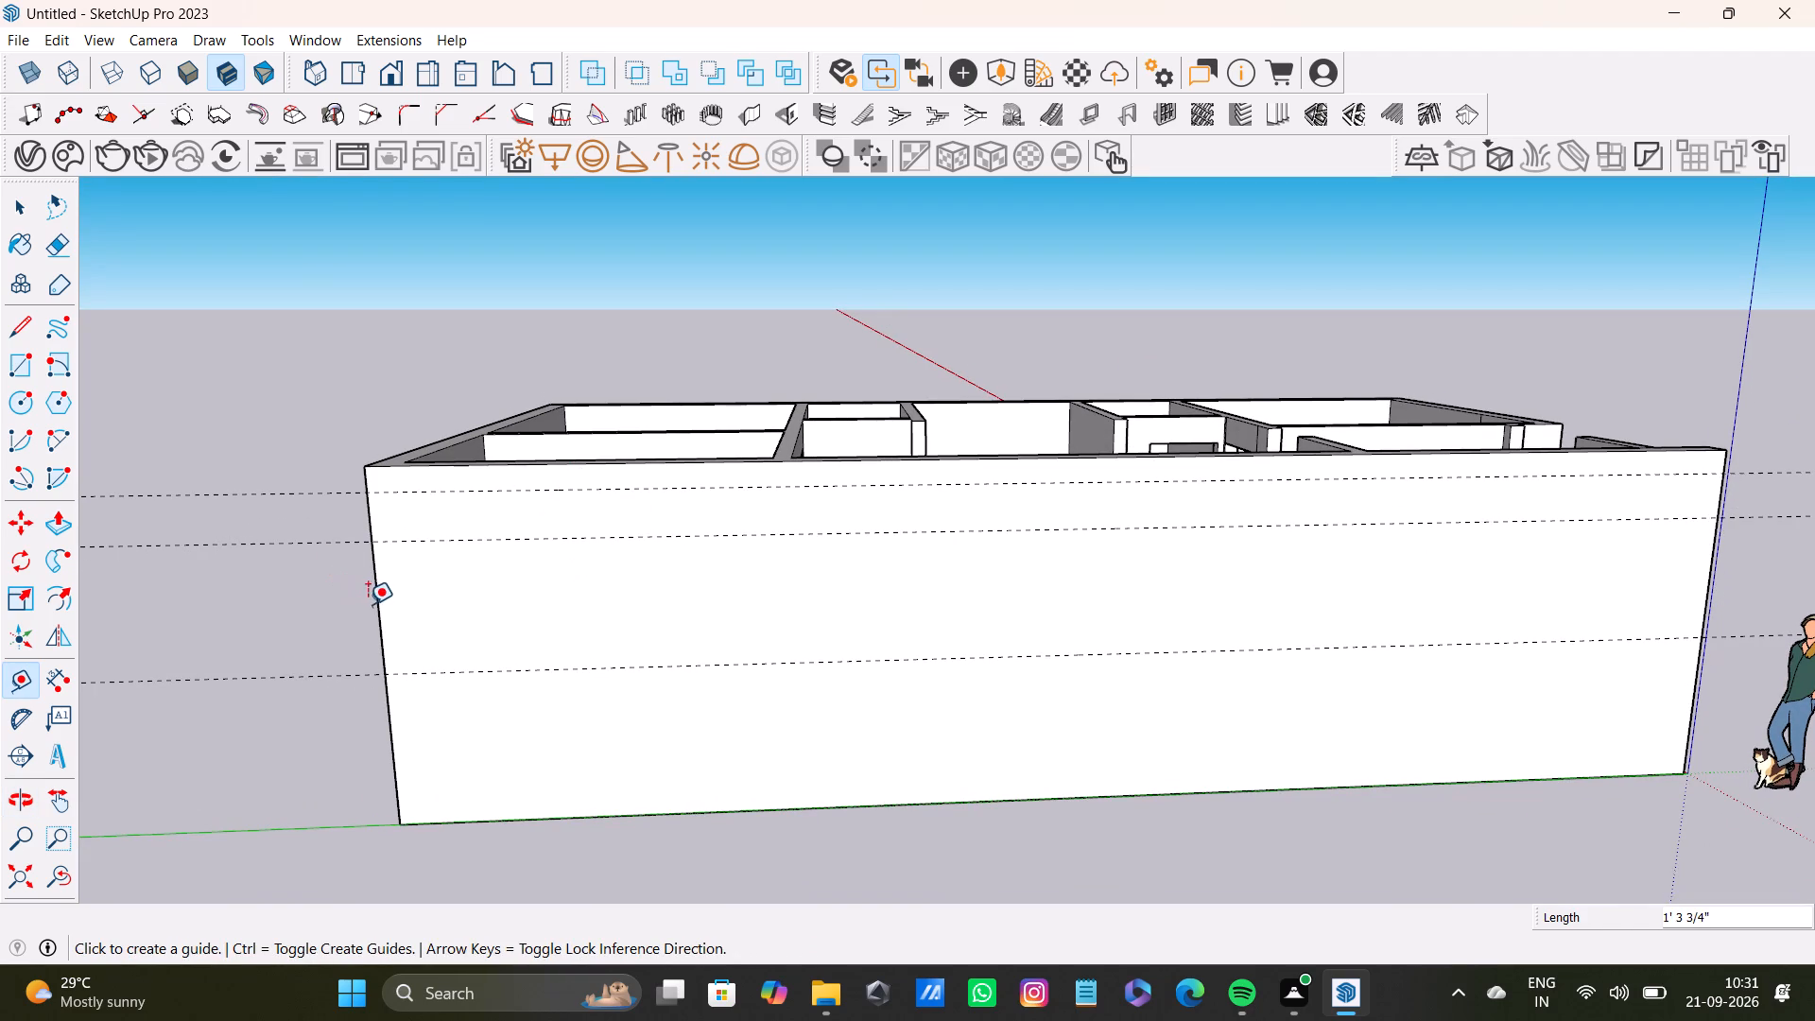
Place two vertical guides on the long outer wall, about 2' 8" from its rear end and about 4' 7" beyond that.
left_click(374, 606)
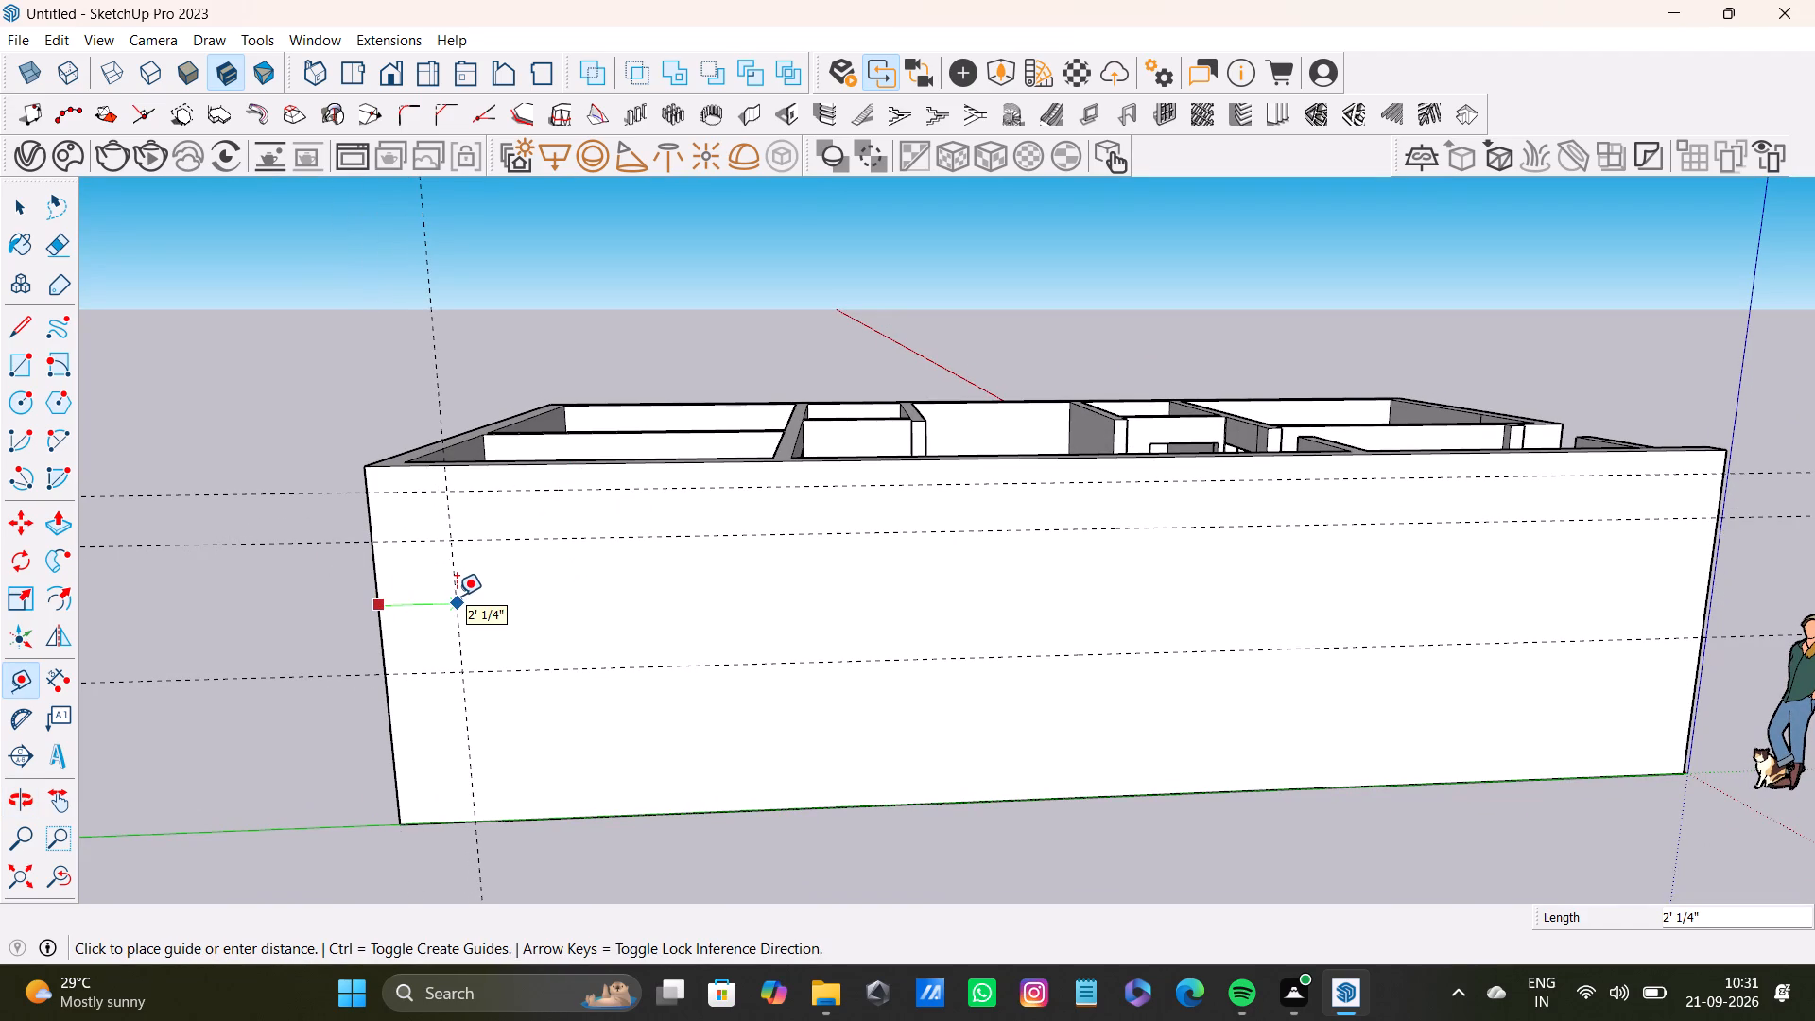
left_click(479, 587)
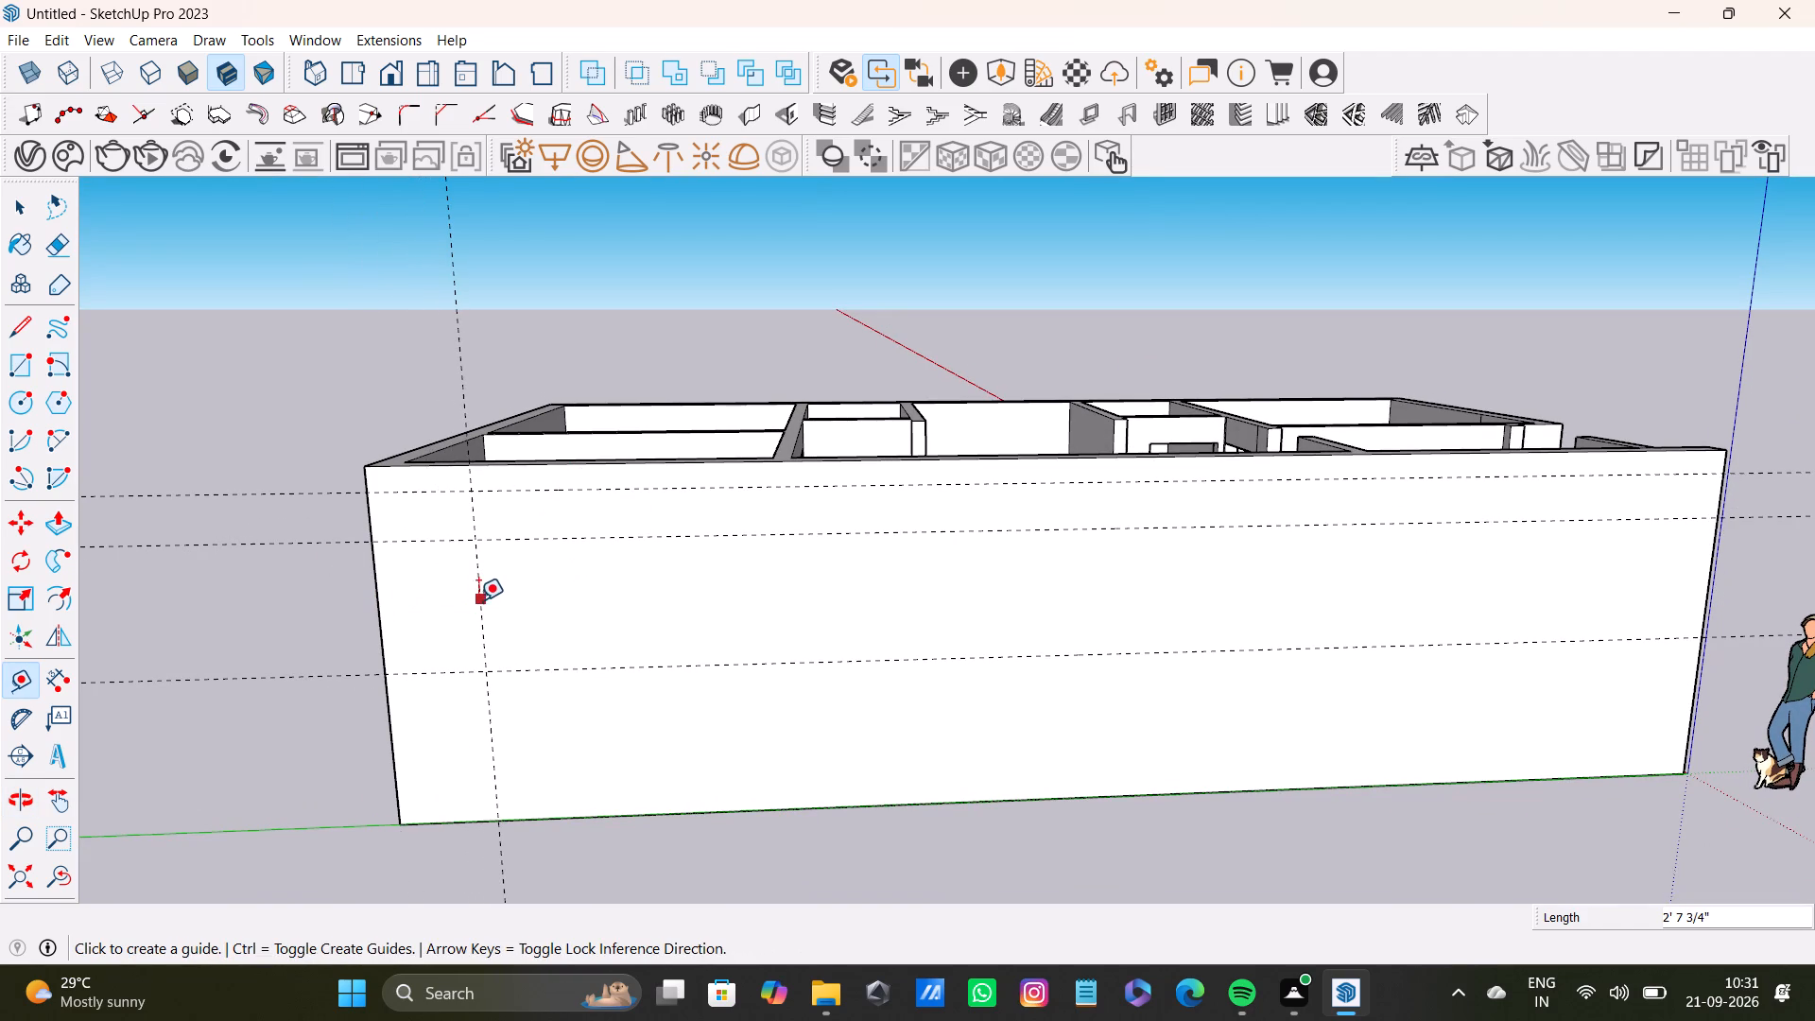
left_click_drag(478, 600, 505, 602)
left_click(653, 604)
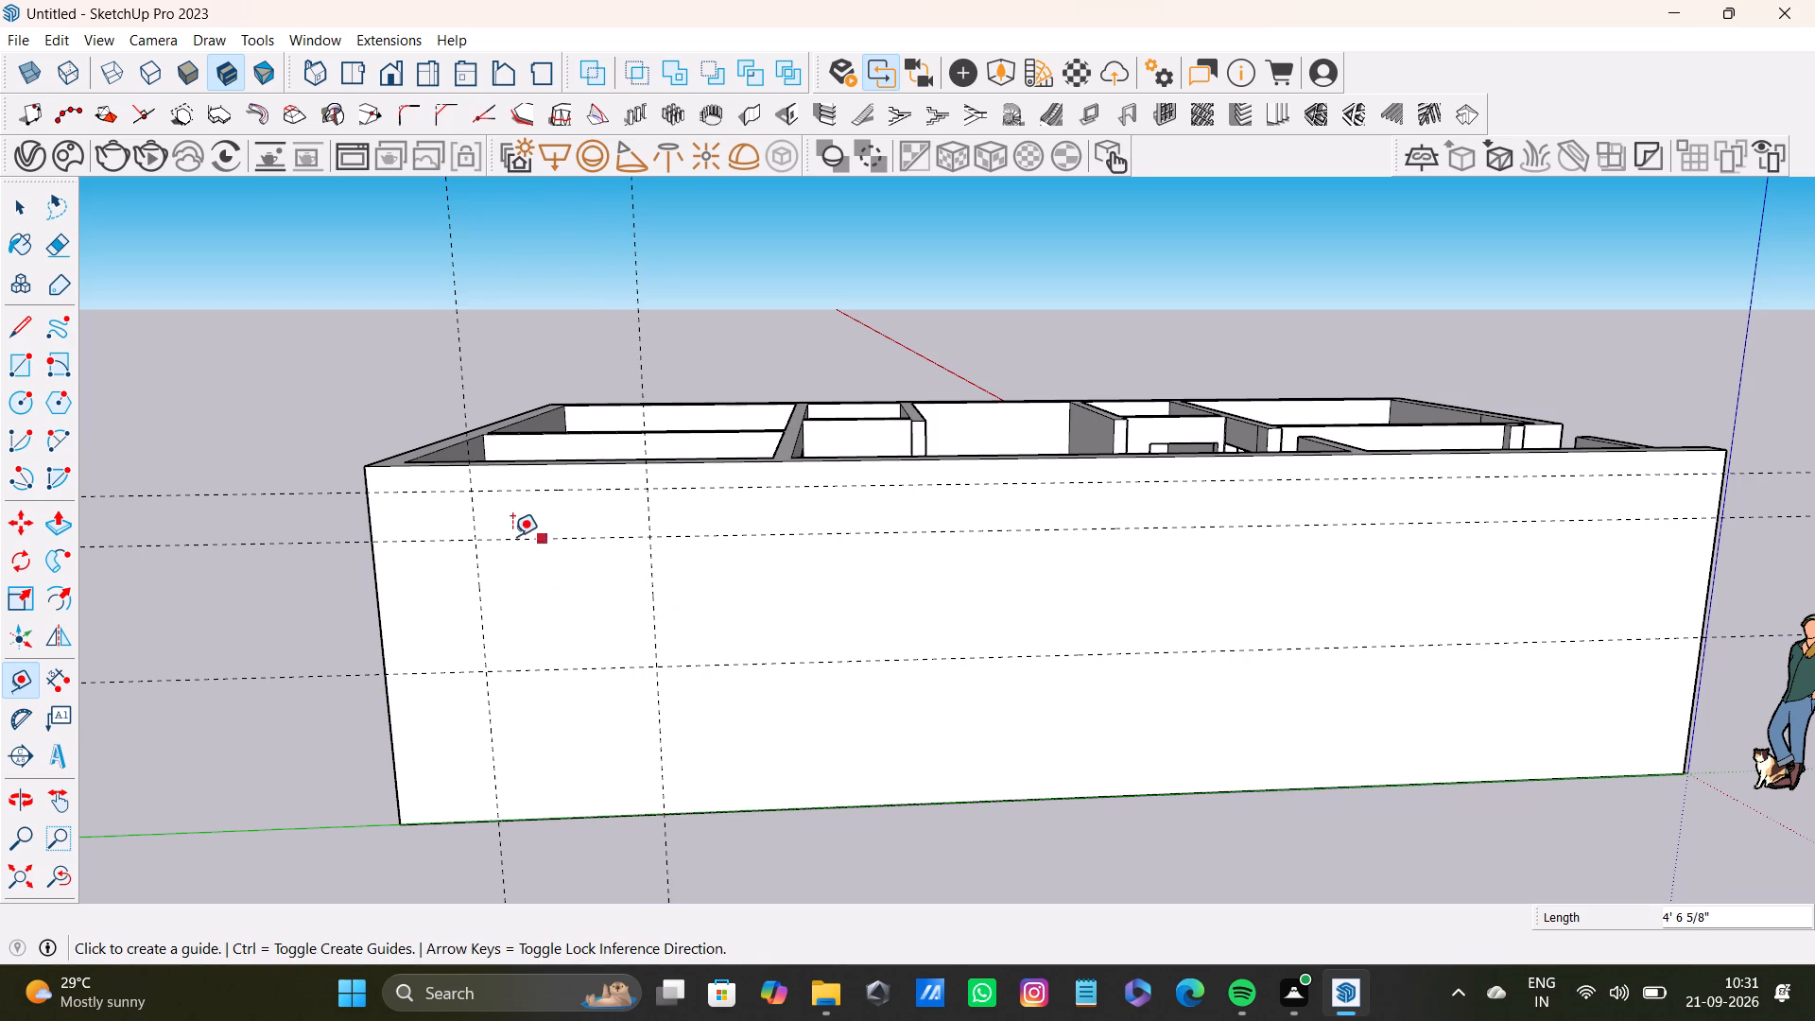
Place a horizontal guide about 2' below the topmost guide on the long outer wall.
left_click(562, 487)
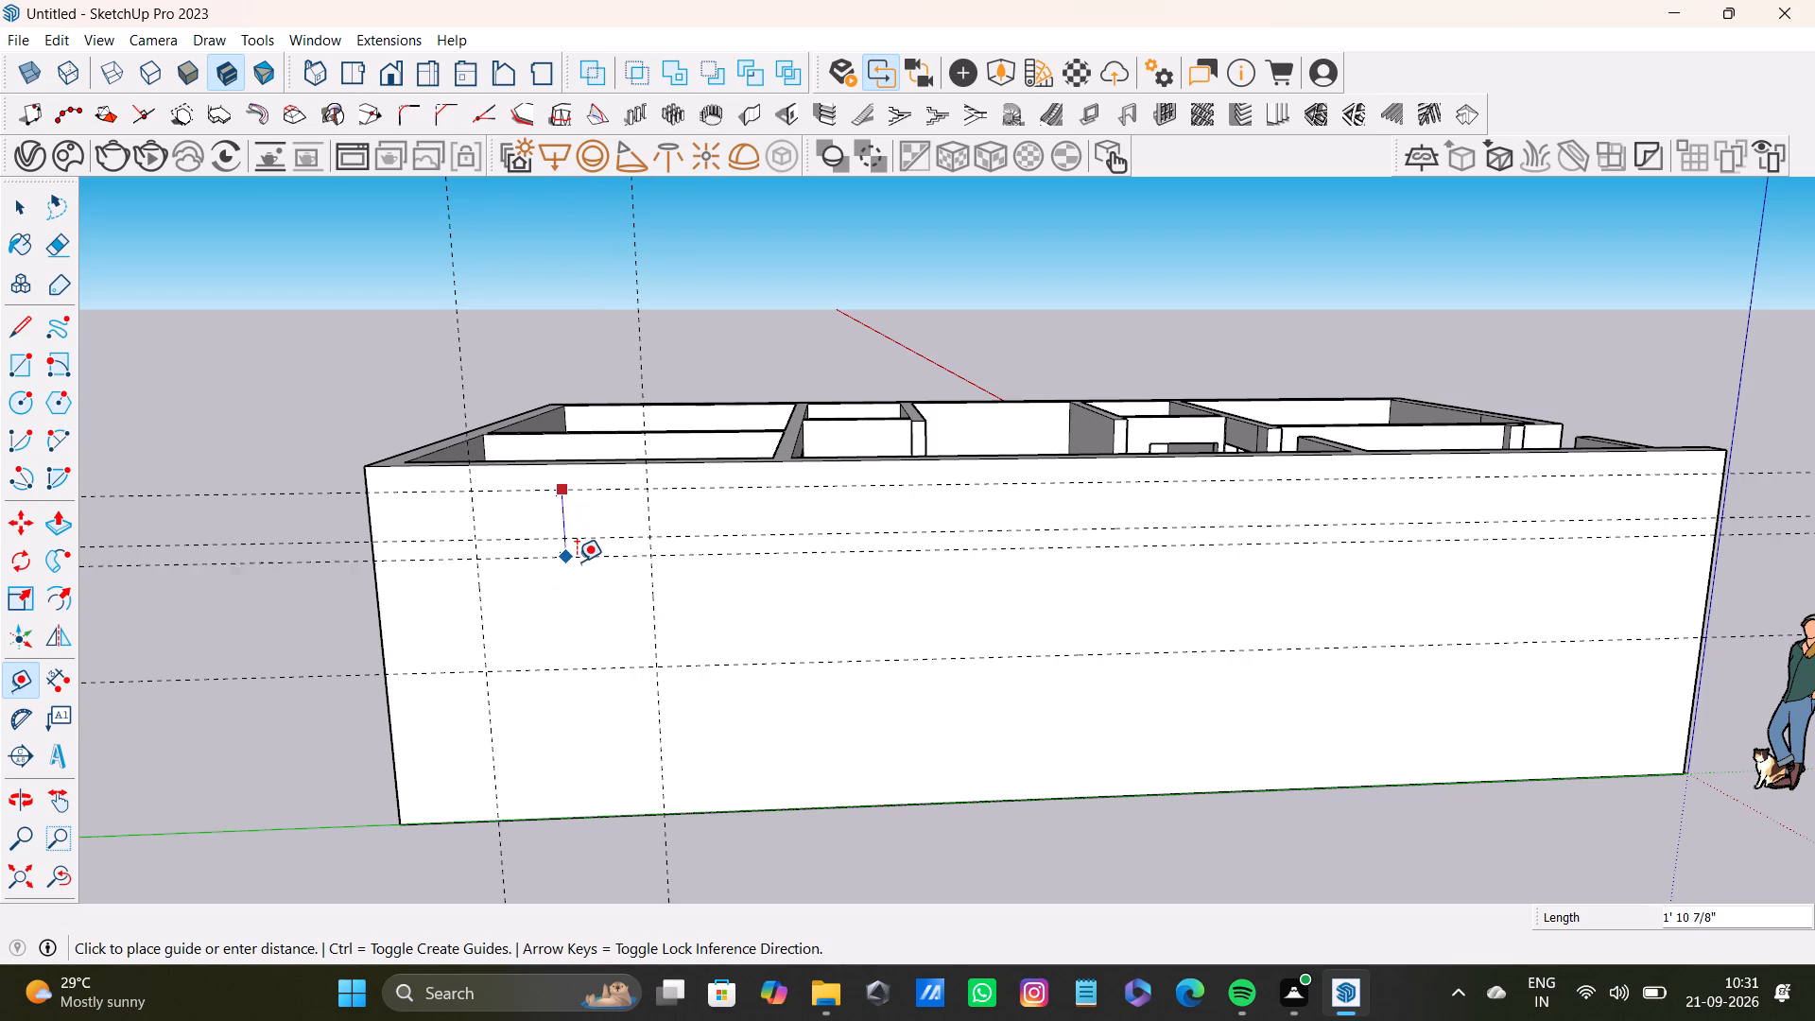
left_click(578, 563)
Draw a rectangle about 4' 7" wide by 2' high between the rear pair of vertical guides, starting at the topmost horizontal guide.
key("r")
scroll(486, 500, "up", 2)
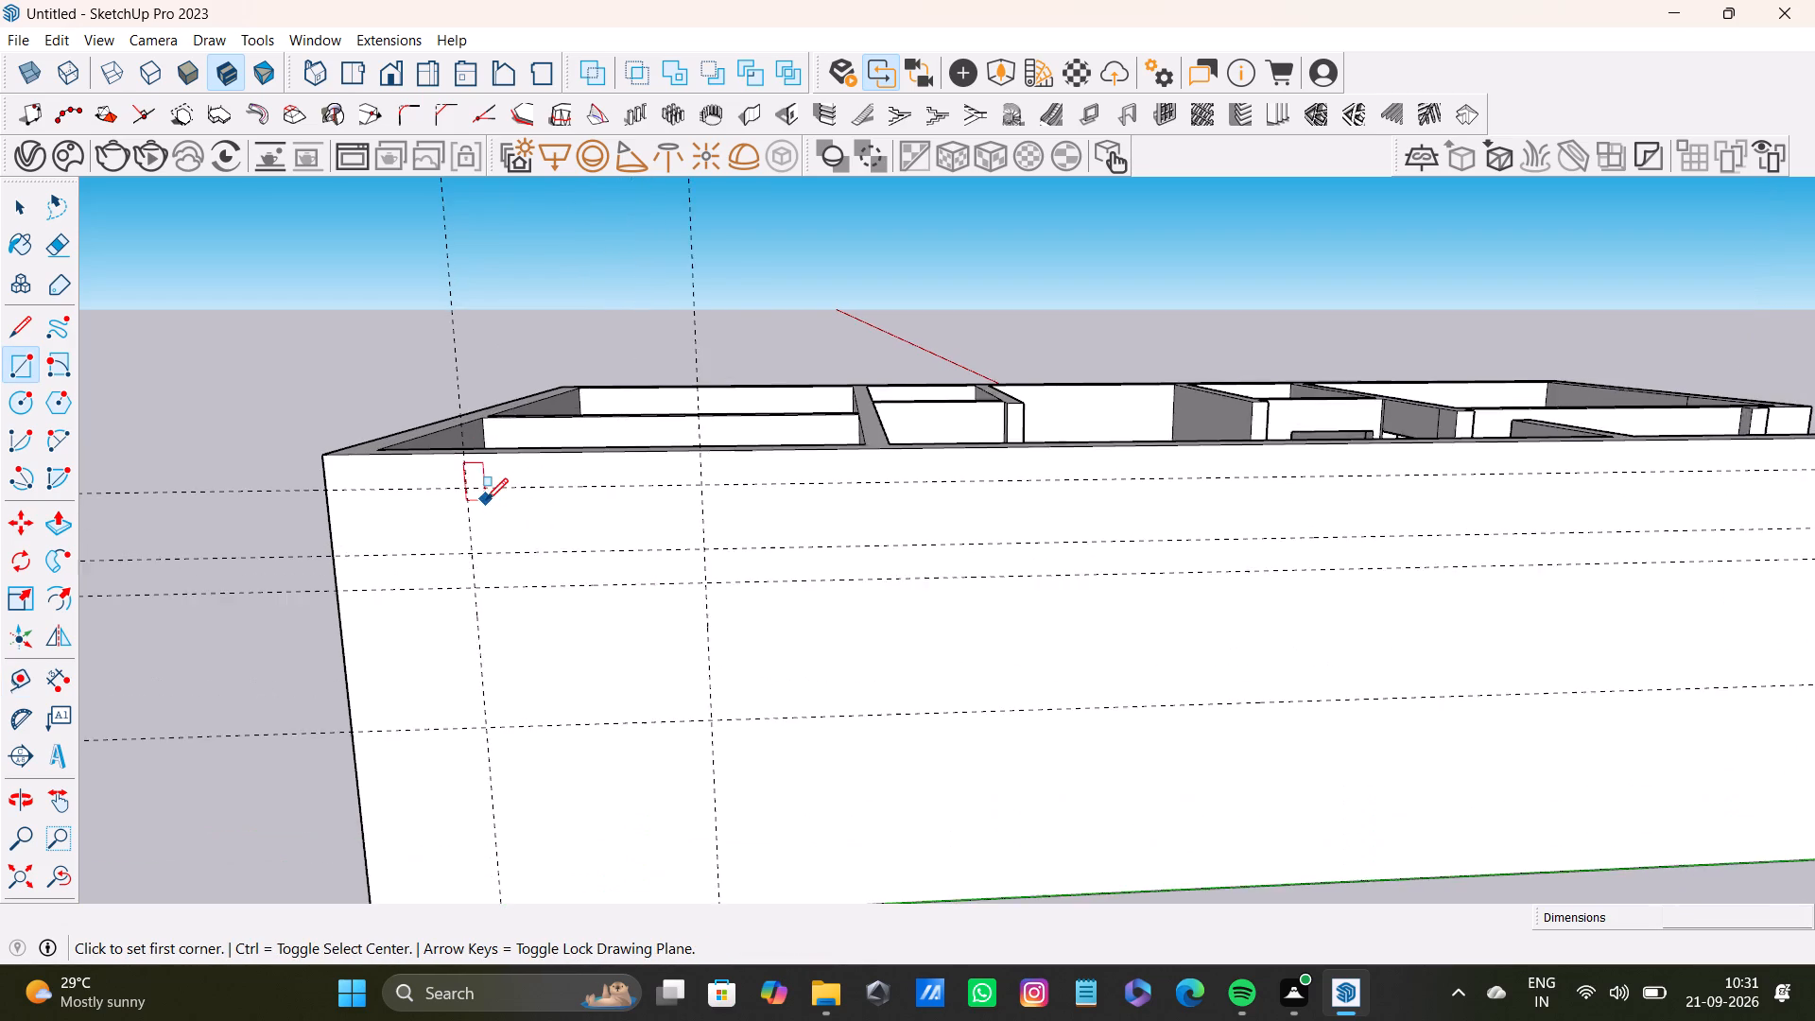
scroll(486, 500, "up", 3)
left_click(457, 491)
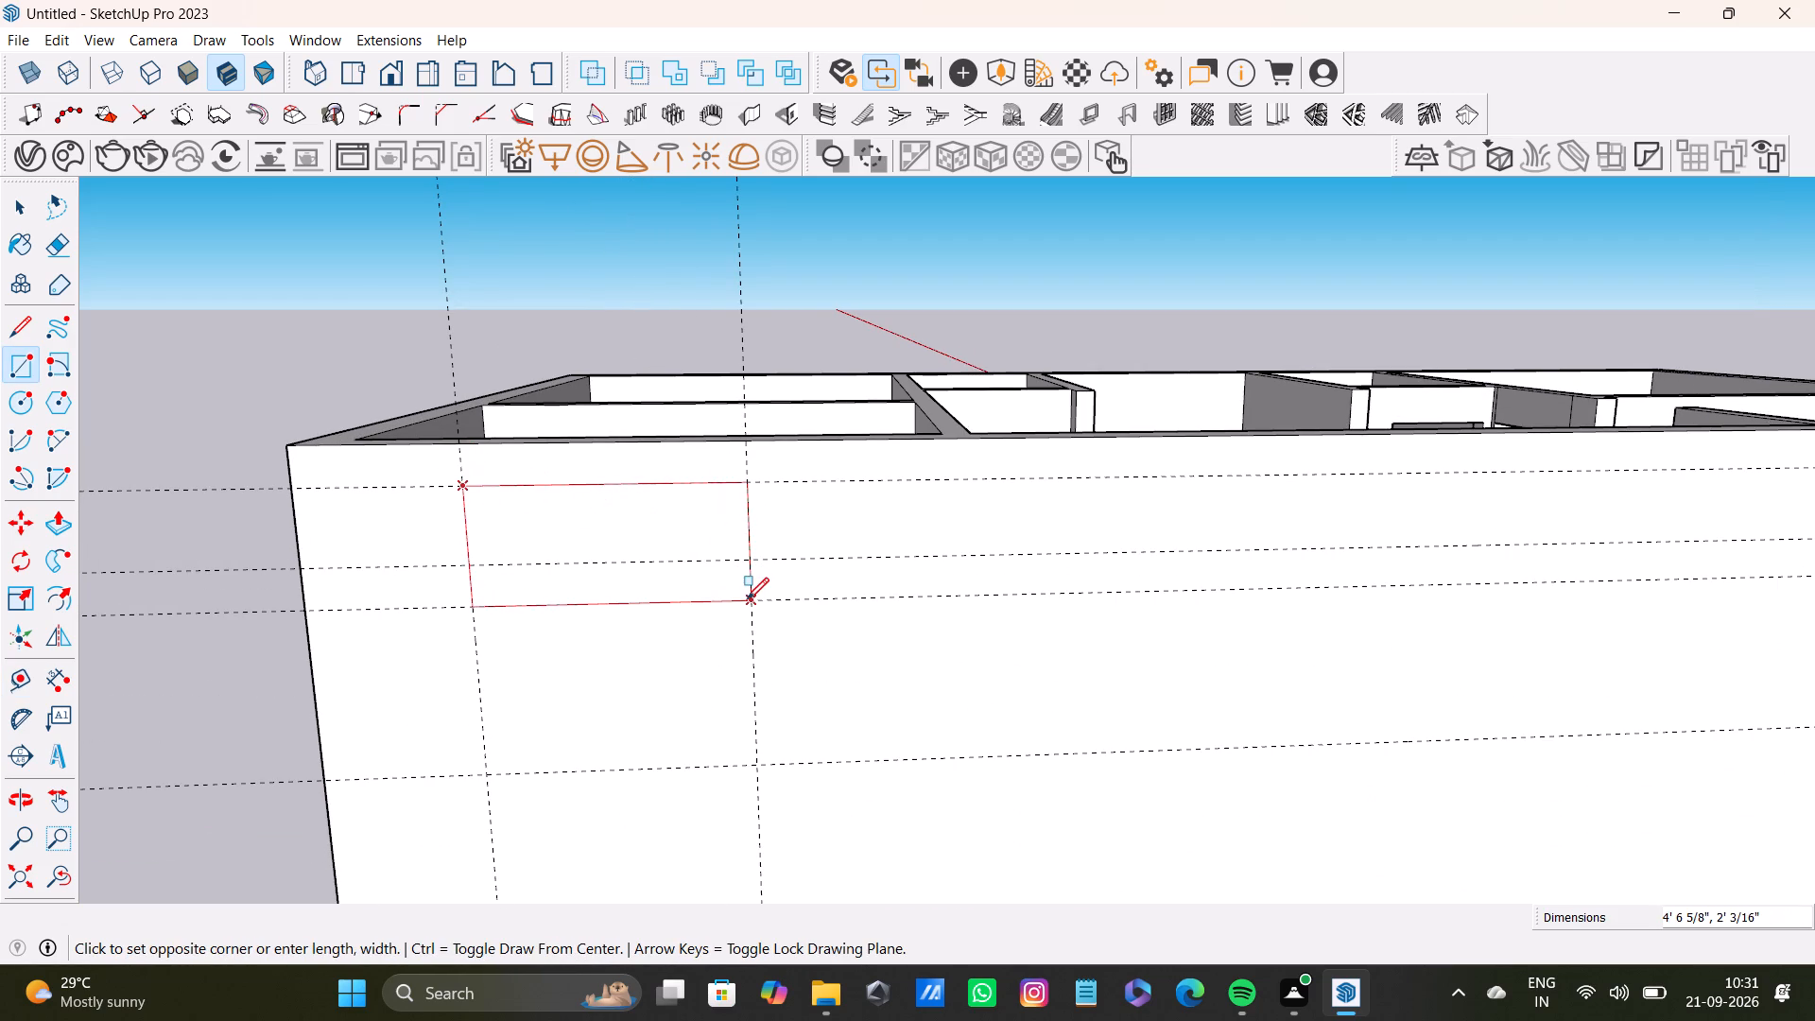
left_click(747, 599)
Push the 4' 7" by 2' rectangle 9" through the long outer wall to cut the opening.
key("space")
left_click(652, 506)
middle_click_drag(812, 660, 515, 758)
scroll(542, 705, "down", 4)
middle_click_drag(542, 688, 804, 759, "shift")
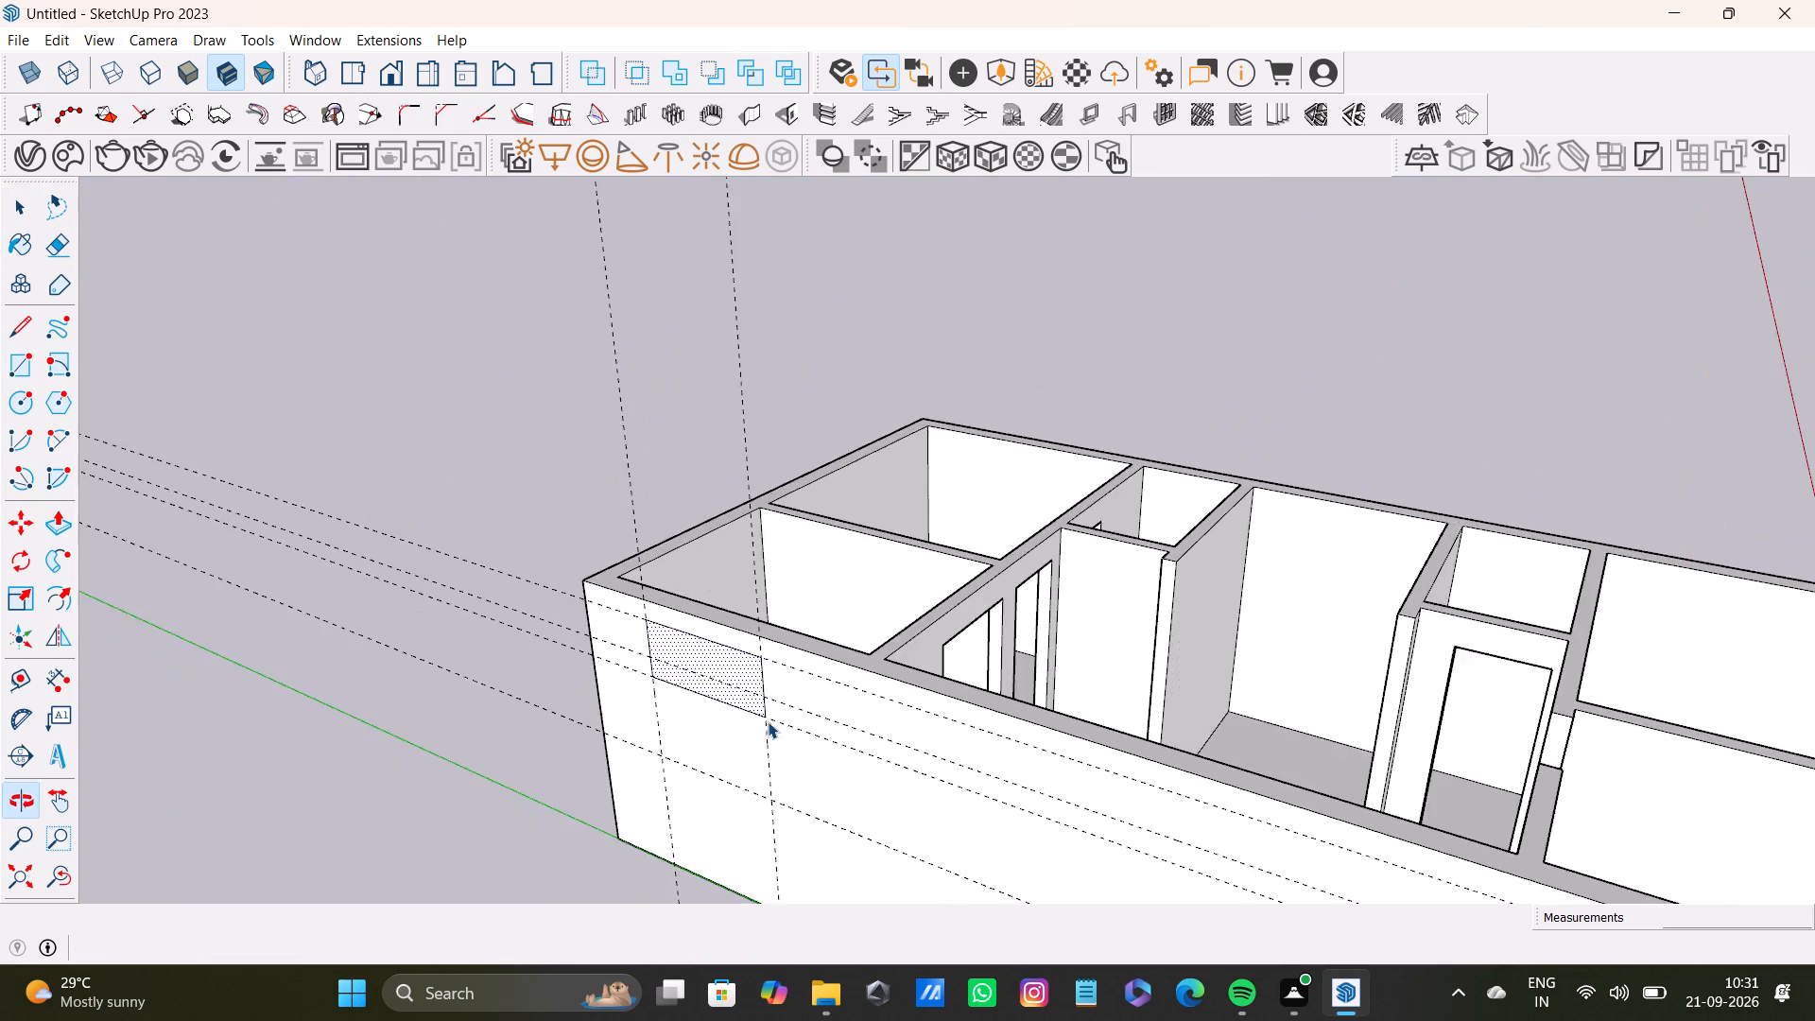
scroll(671, 666, "up", 7)
key("p")
left_click_drag(772, 659, 788, 652)
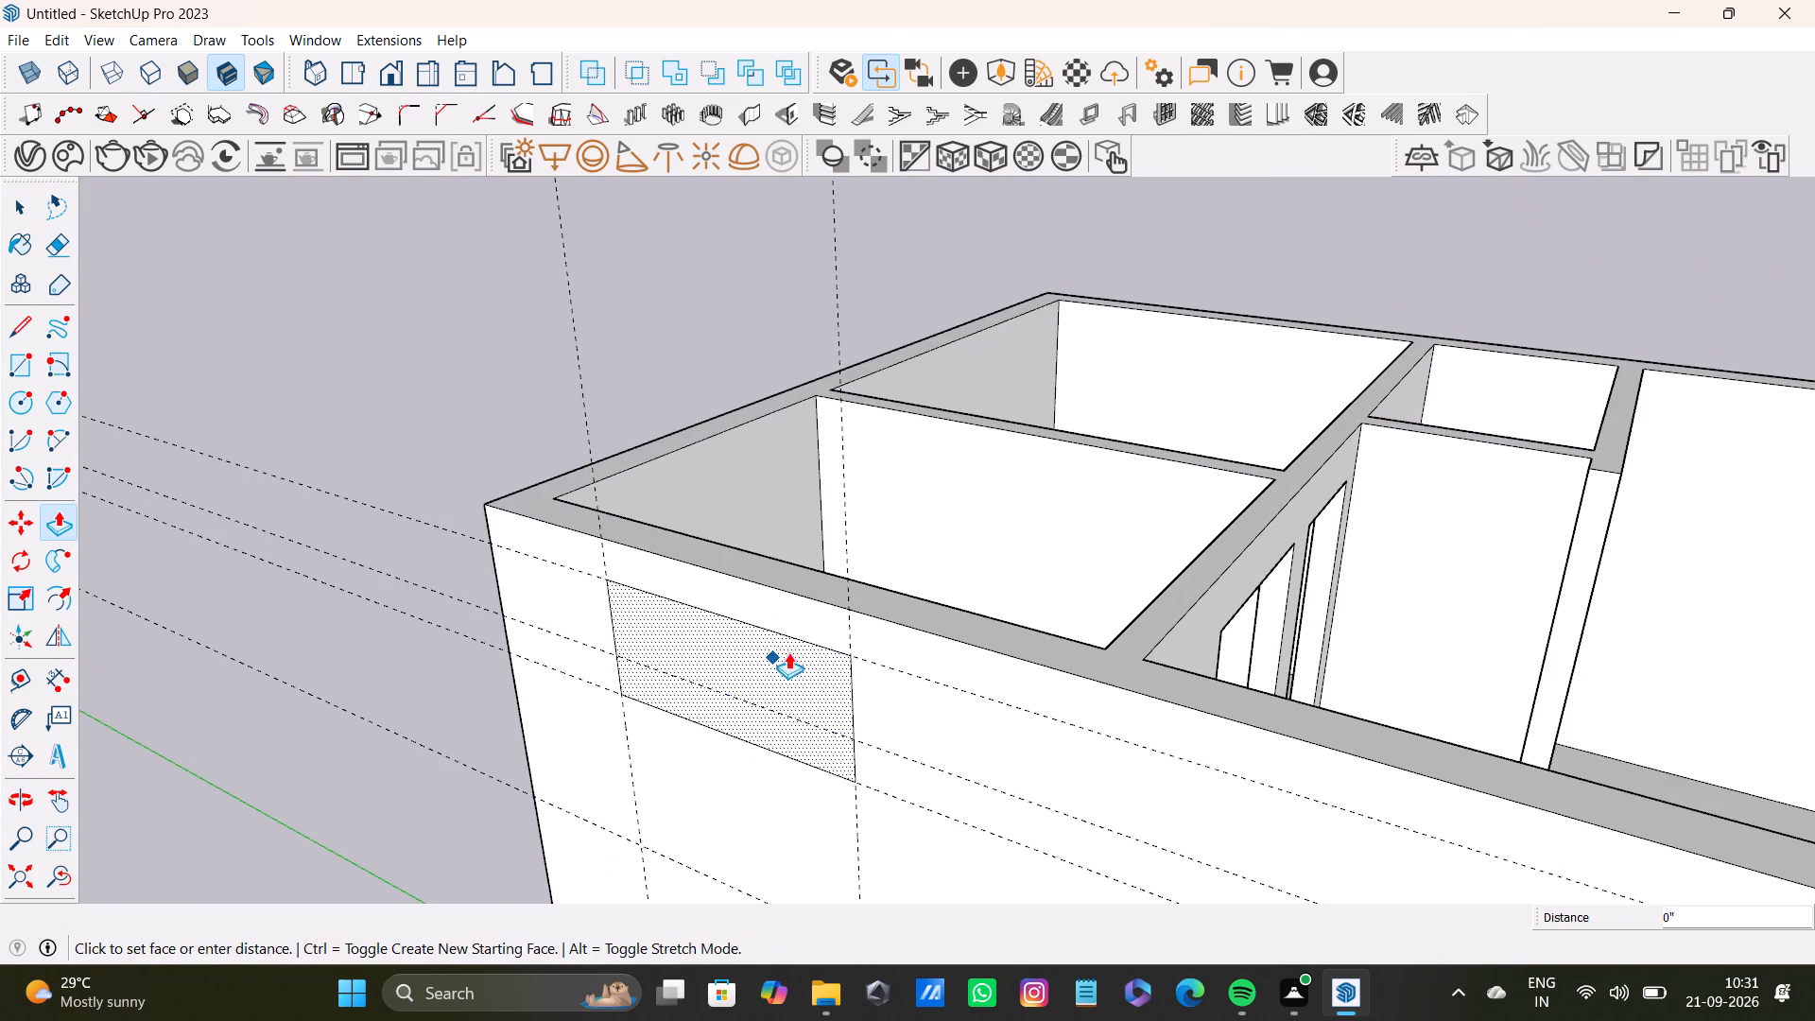
left_click_drag(788, 652, 914, 597)
scroll(876, 658, "down", 3)
middle_click_drag(863, 722, 1307, 720)
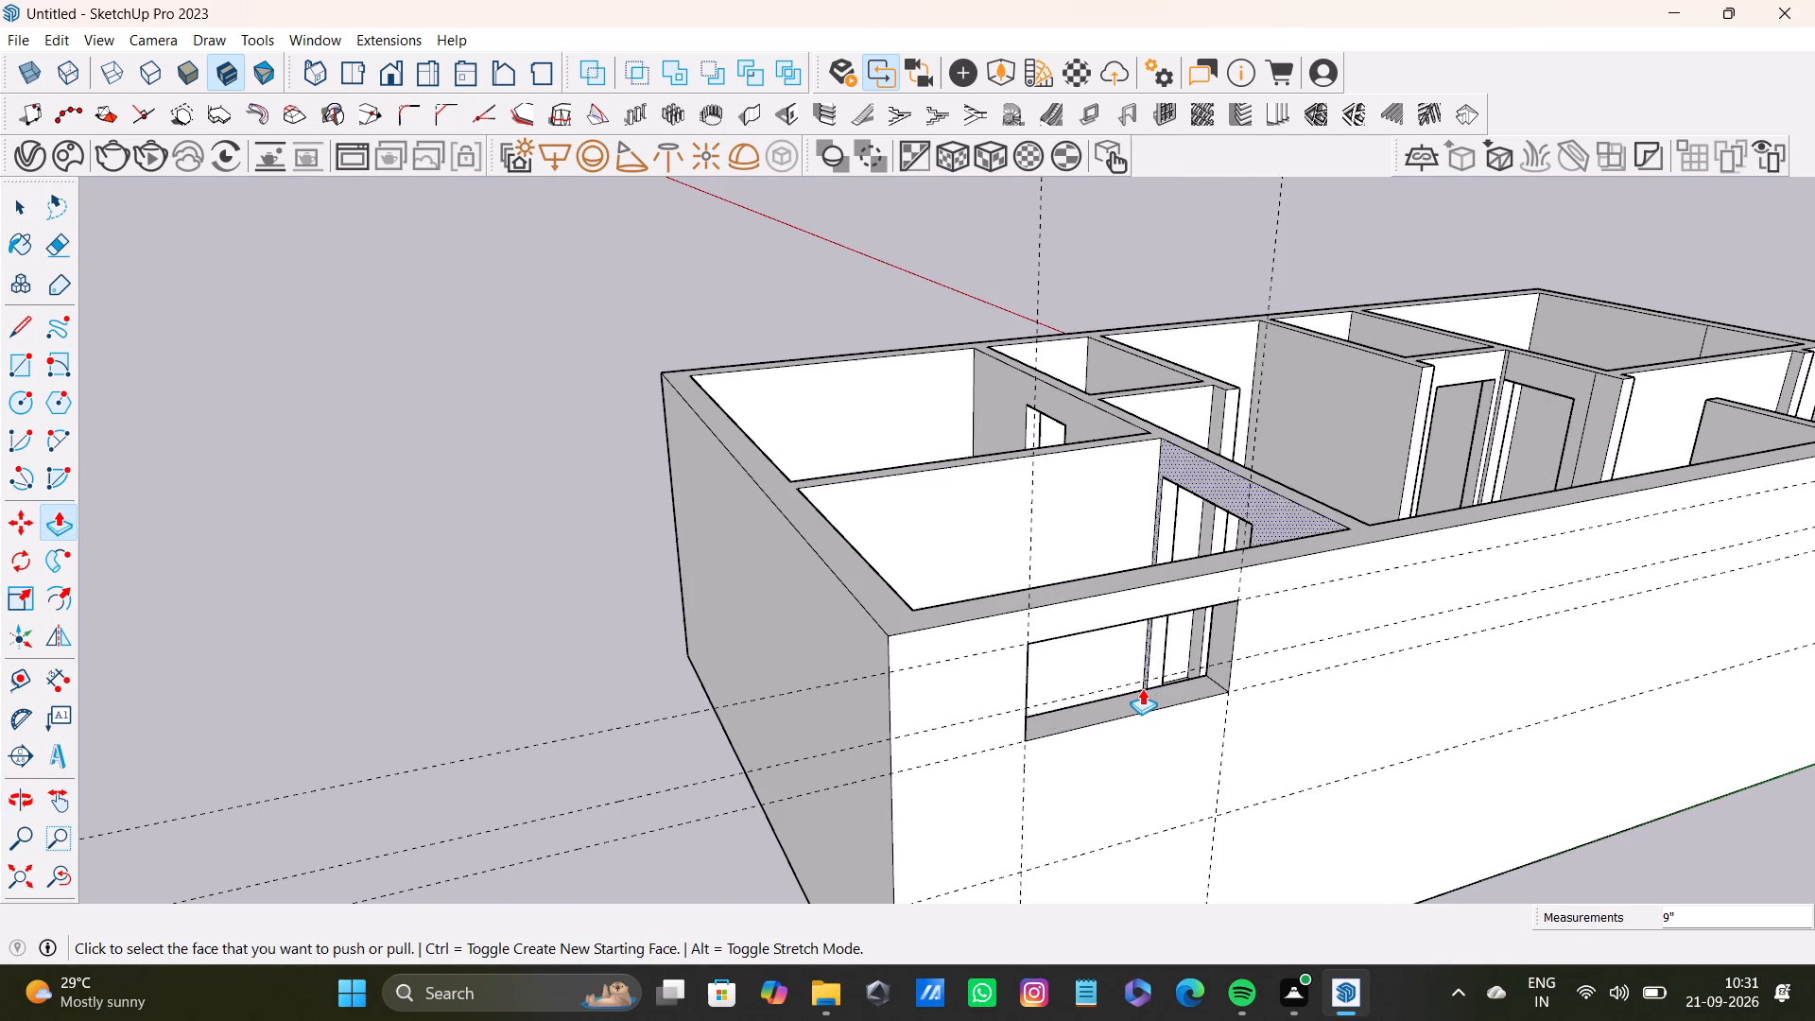
Place two vertical guides on the long outer wall, roughly 7' beyond the opening's front edge and about 3' 6" beyond that.
scroll(1142, 688, "down", 3)
middle_click_drag(1228, 686, 648, 719)
middle_click_drag(803, 714, 649, 567)
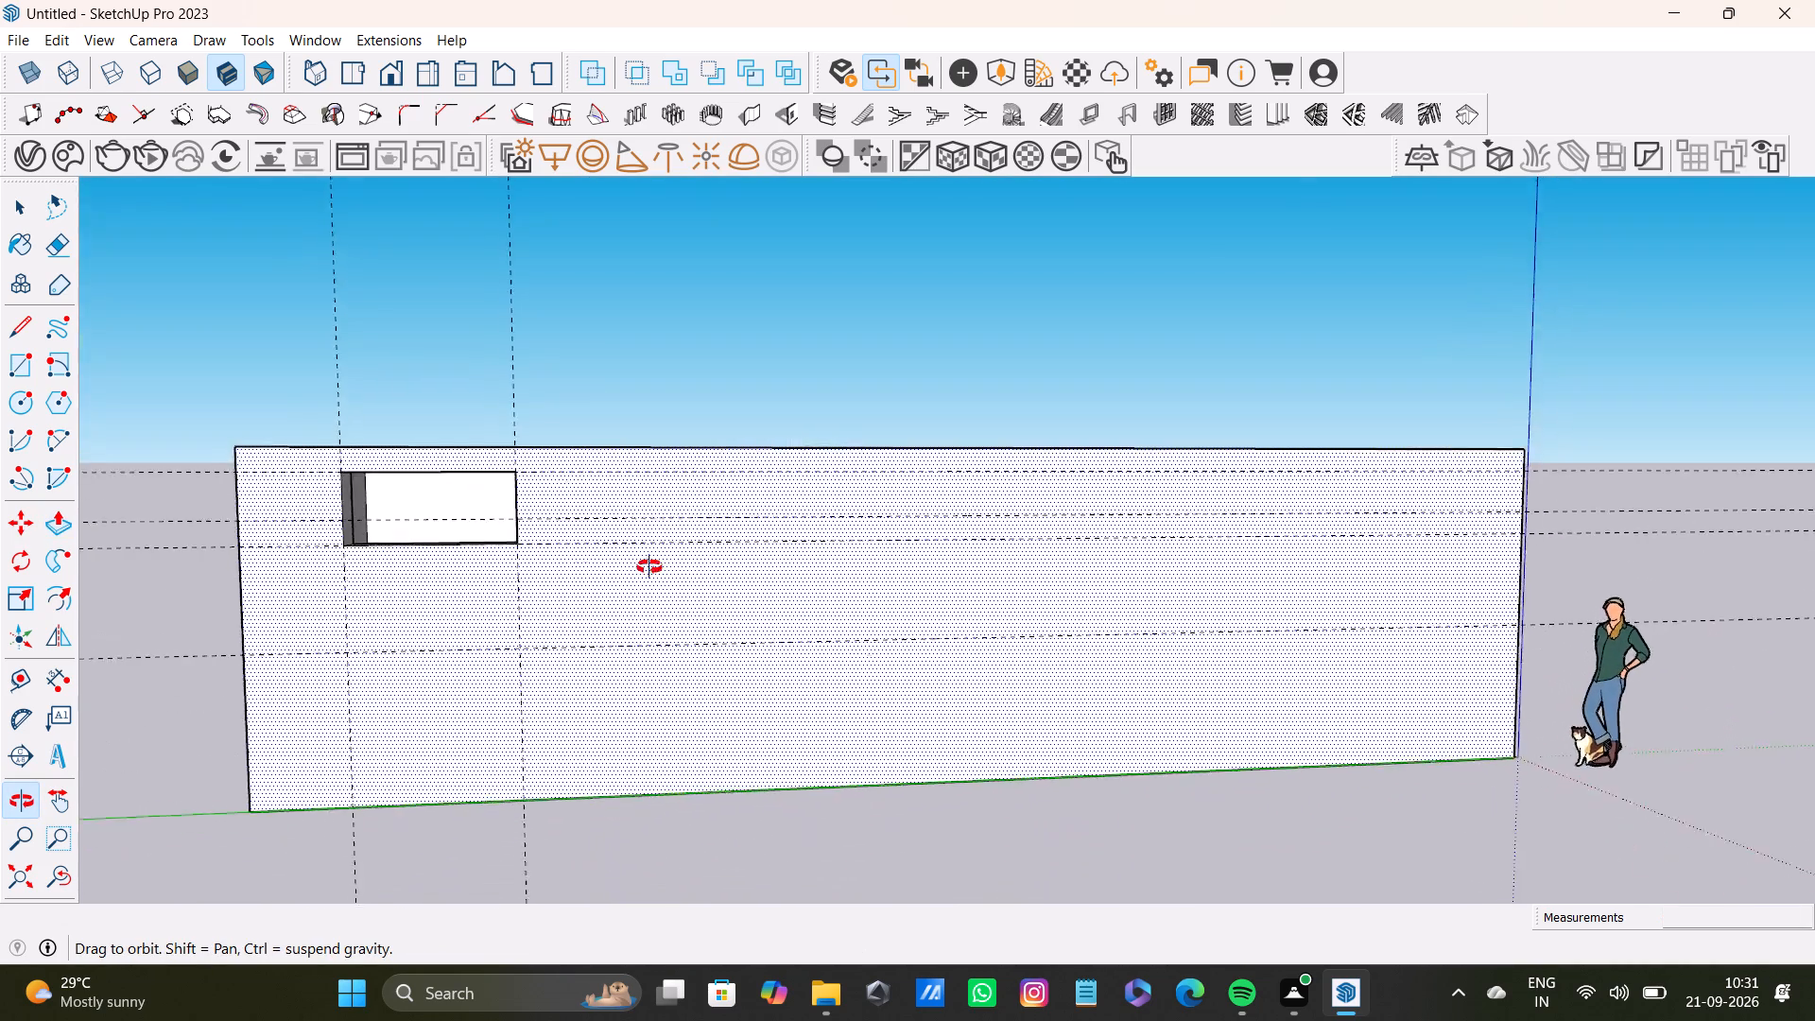
middle_click_drag(649, 567, 627, 623)
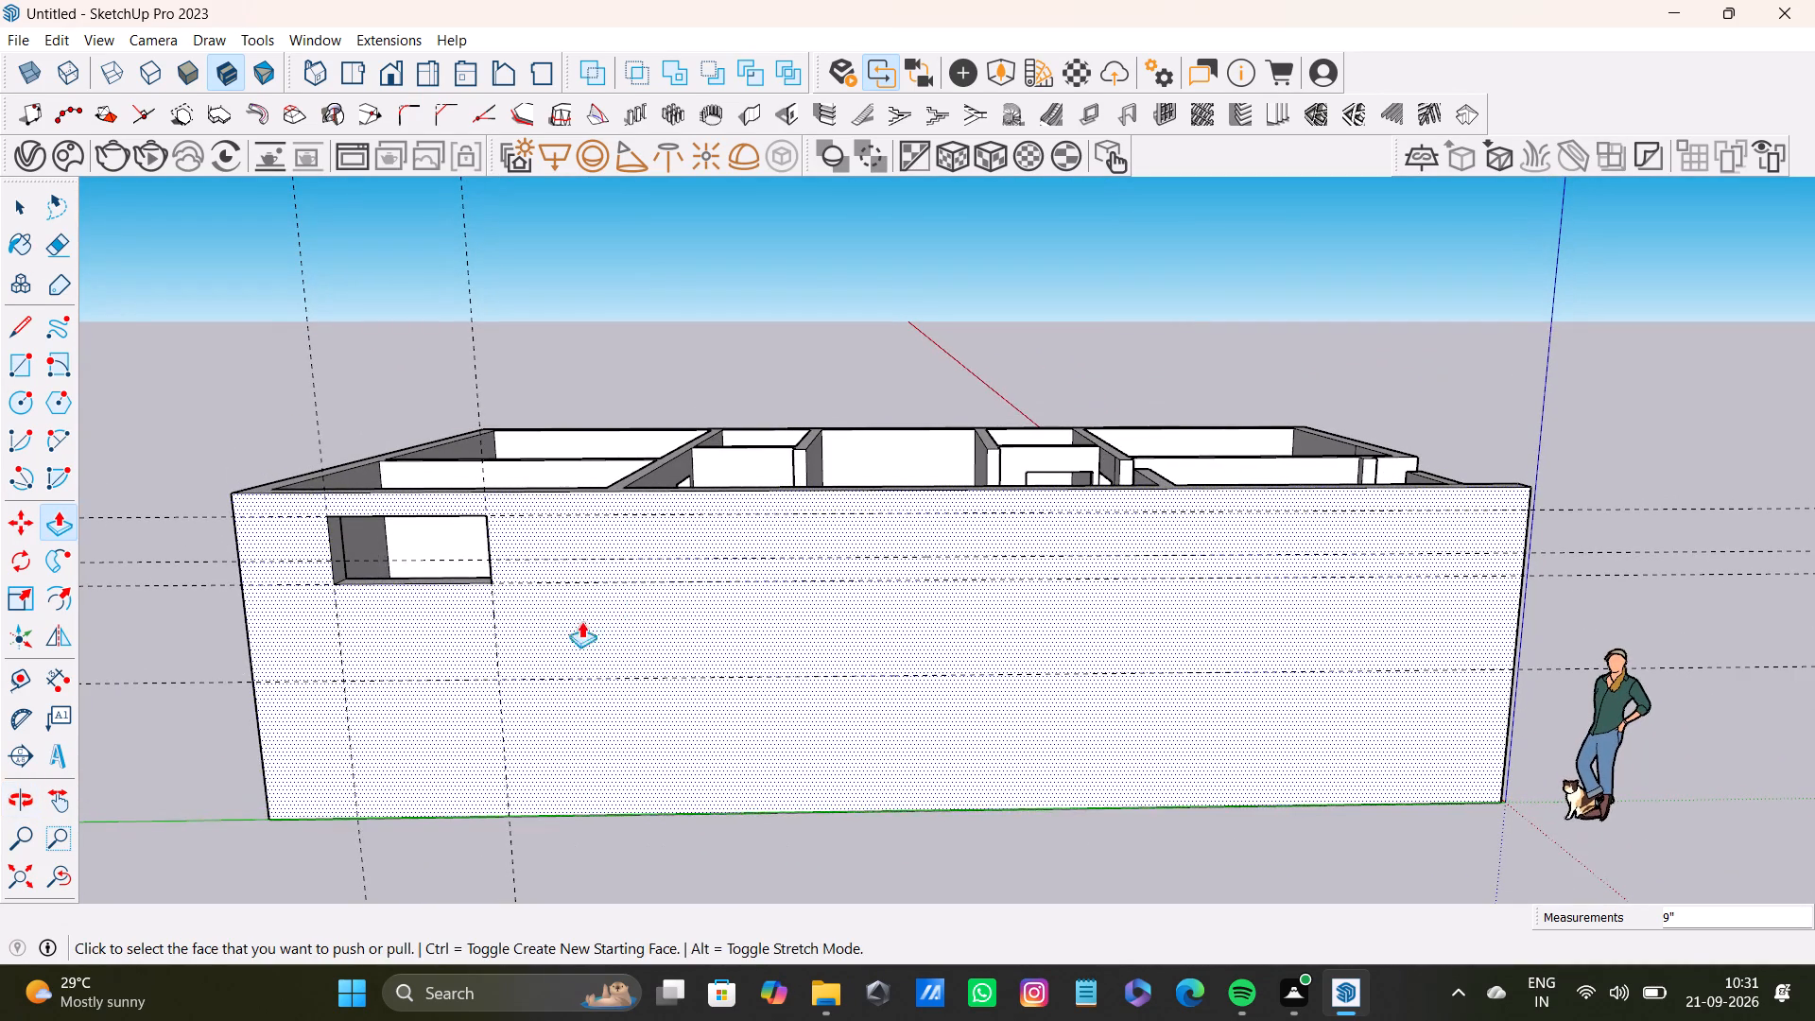
key("t")
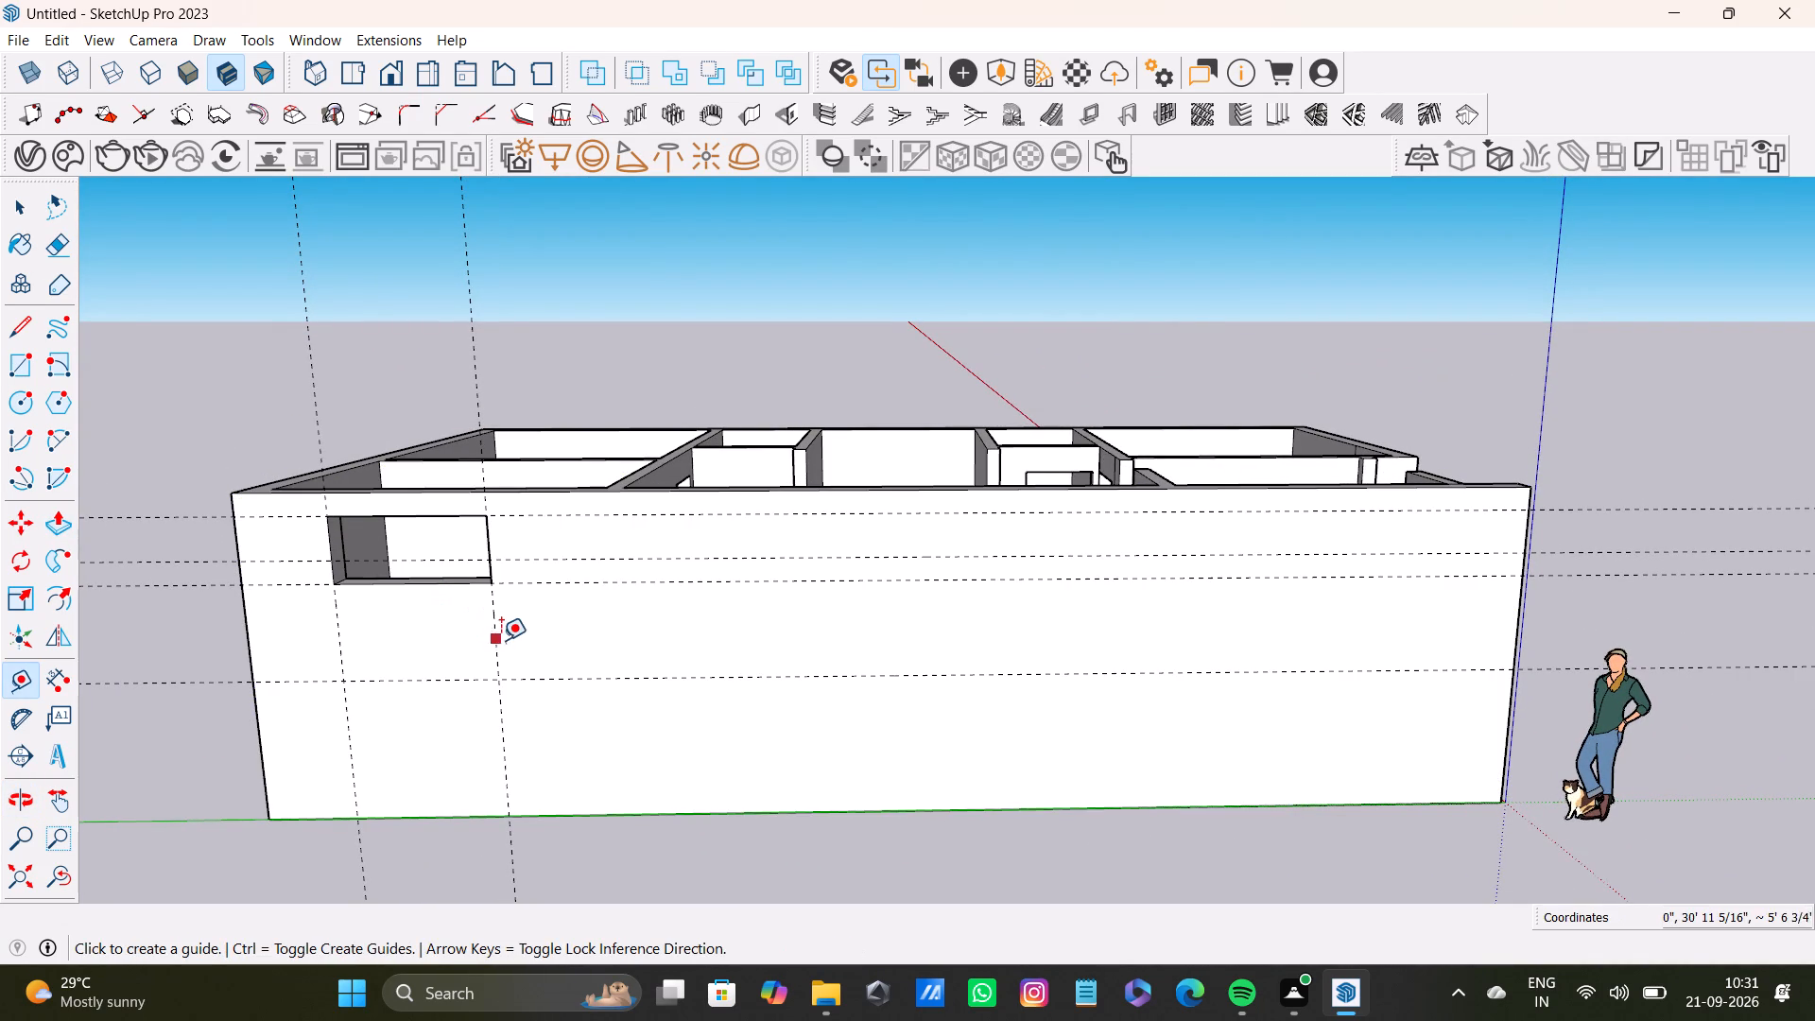
left_click(496, 644)
middle_click_drag(729, 639, 757, 632)
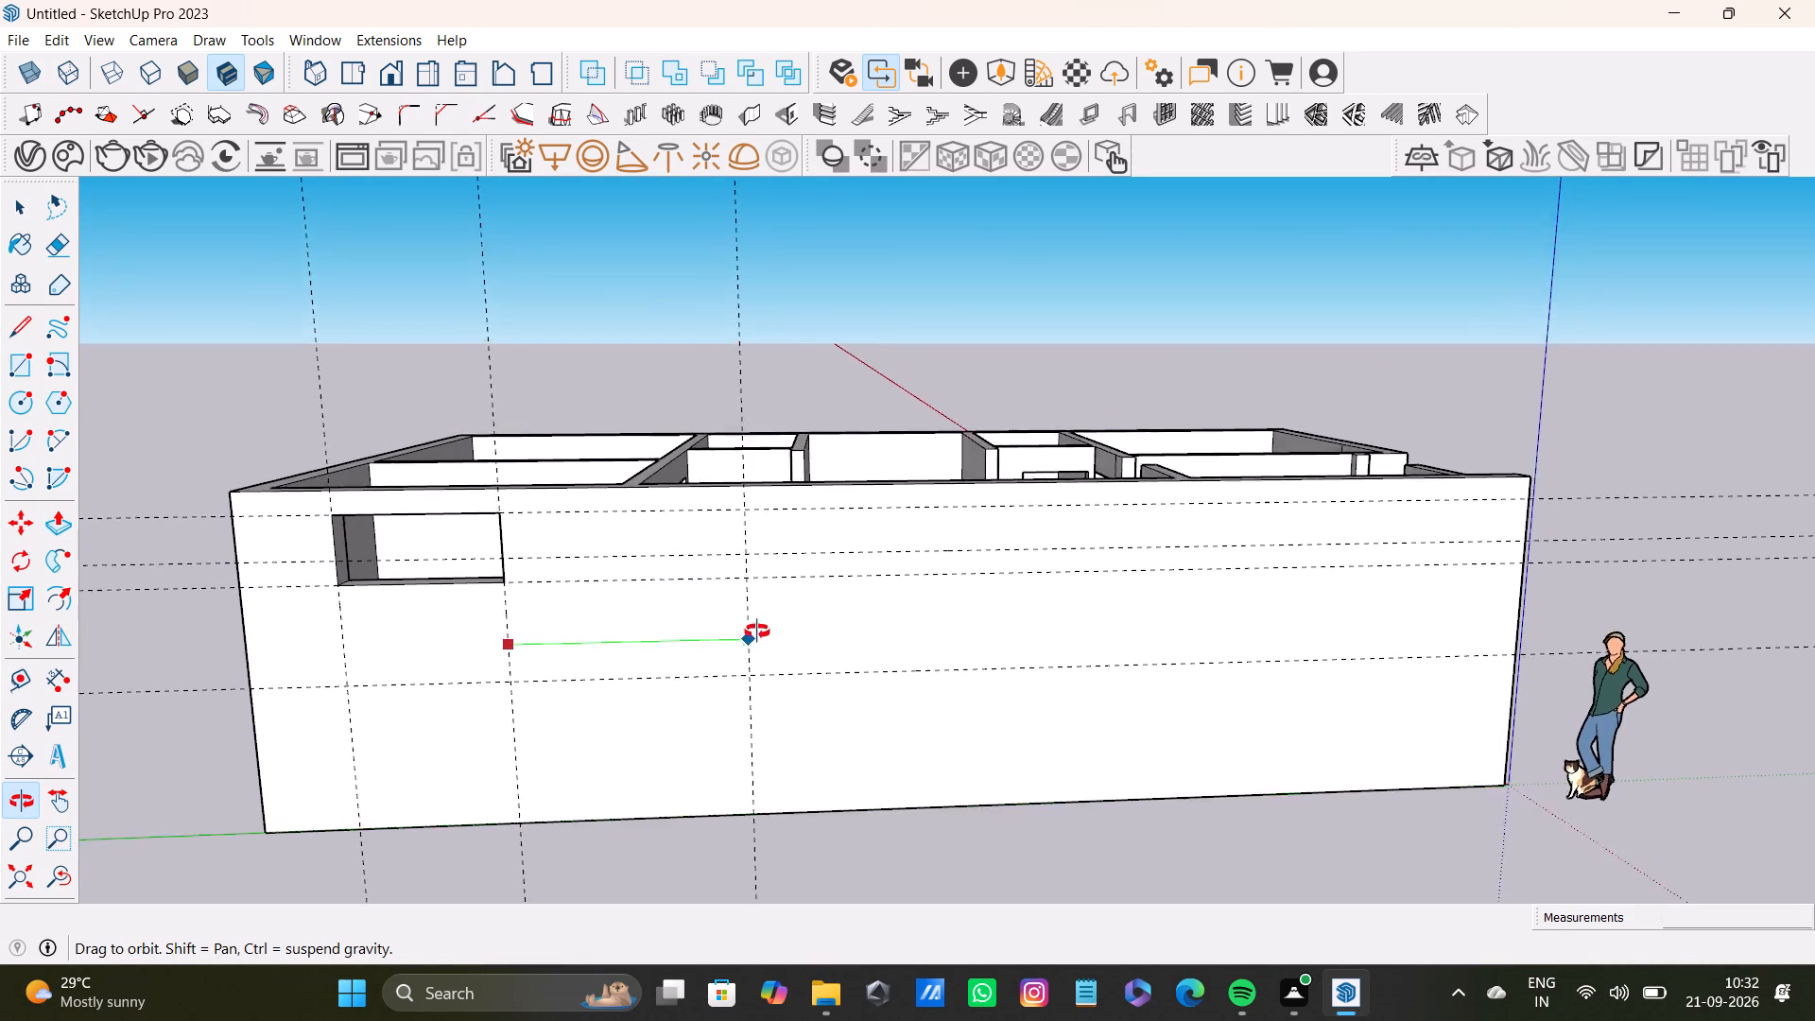
middle_click_drag(757, 632, 734, 568)
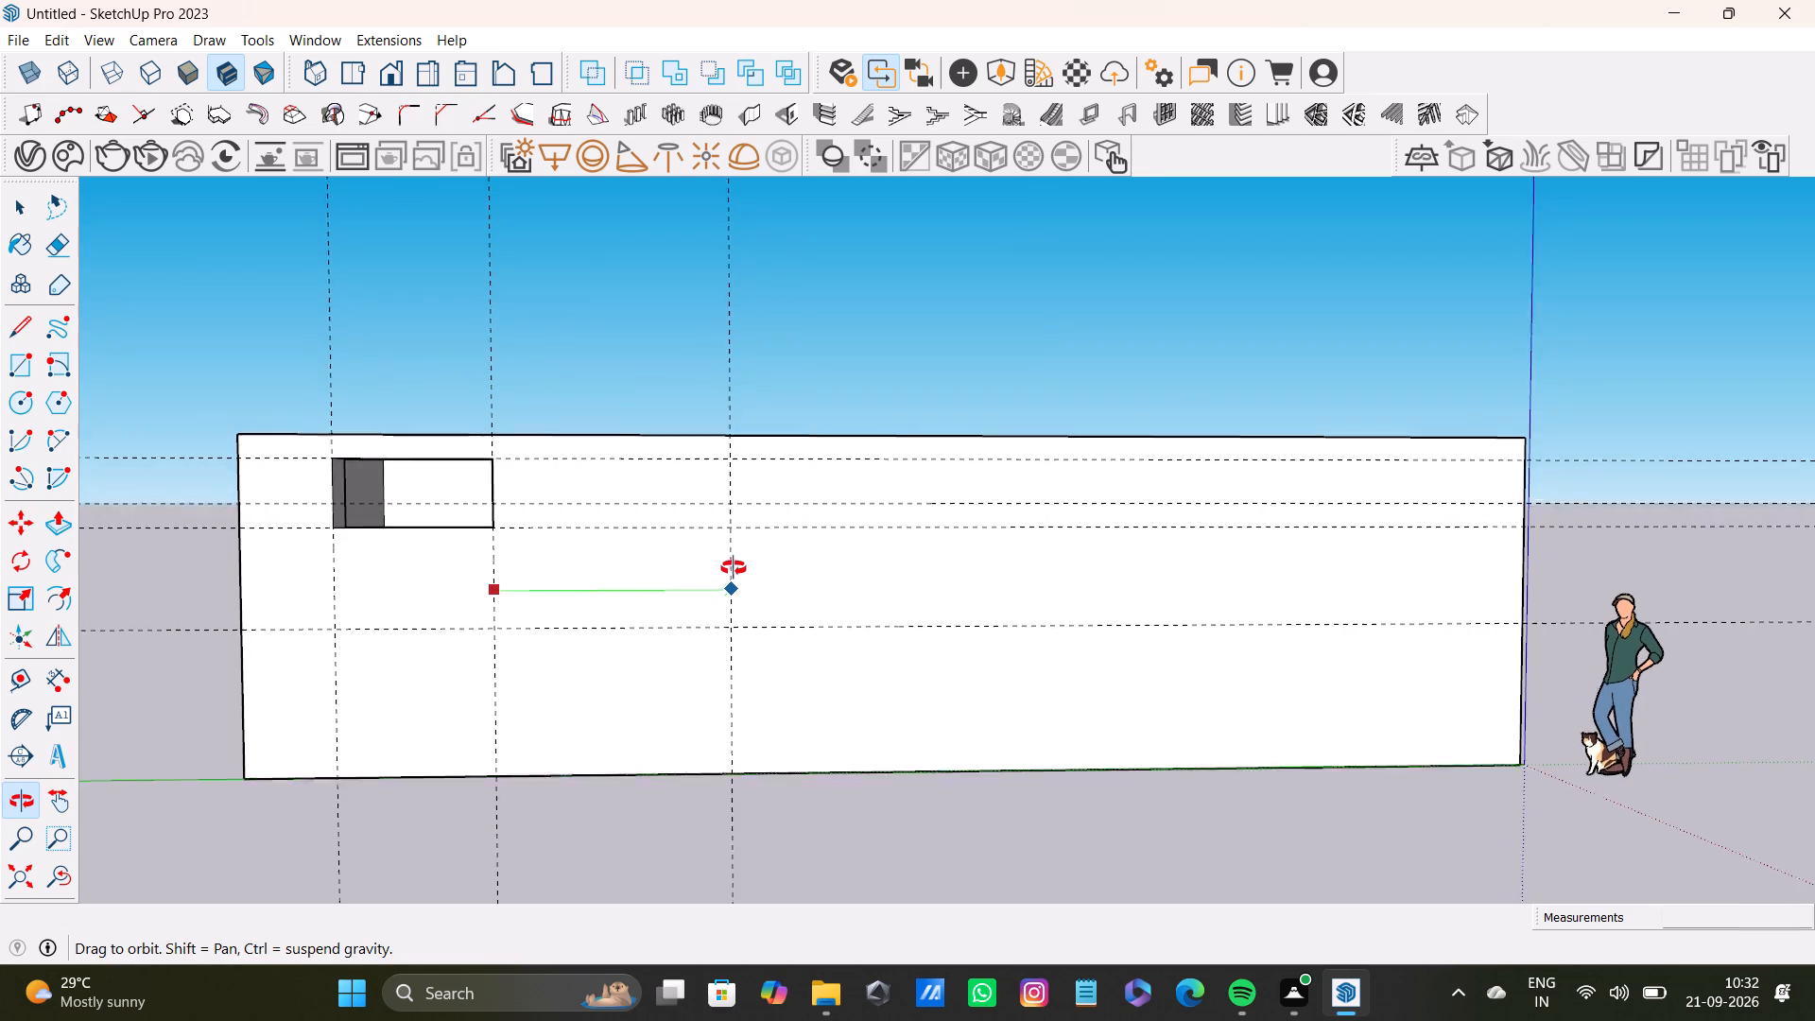
middle_click_drag(734, 568, 700, 693)
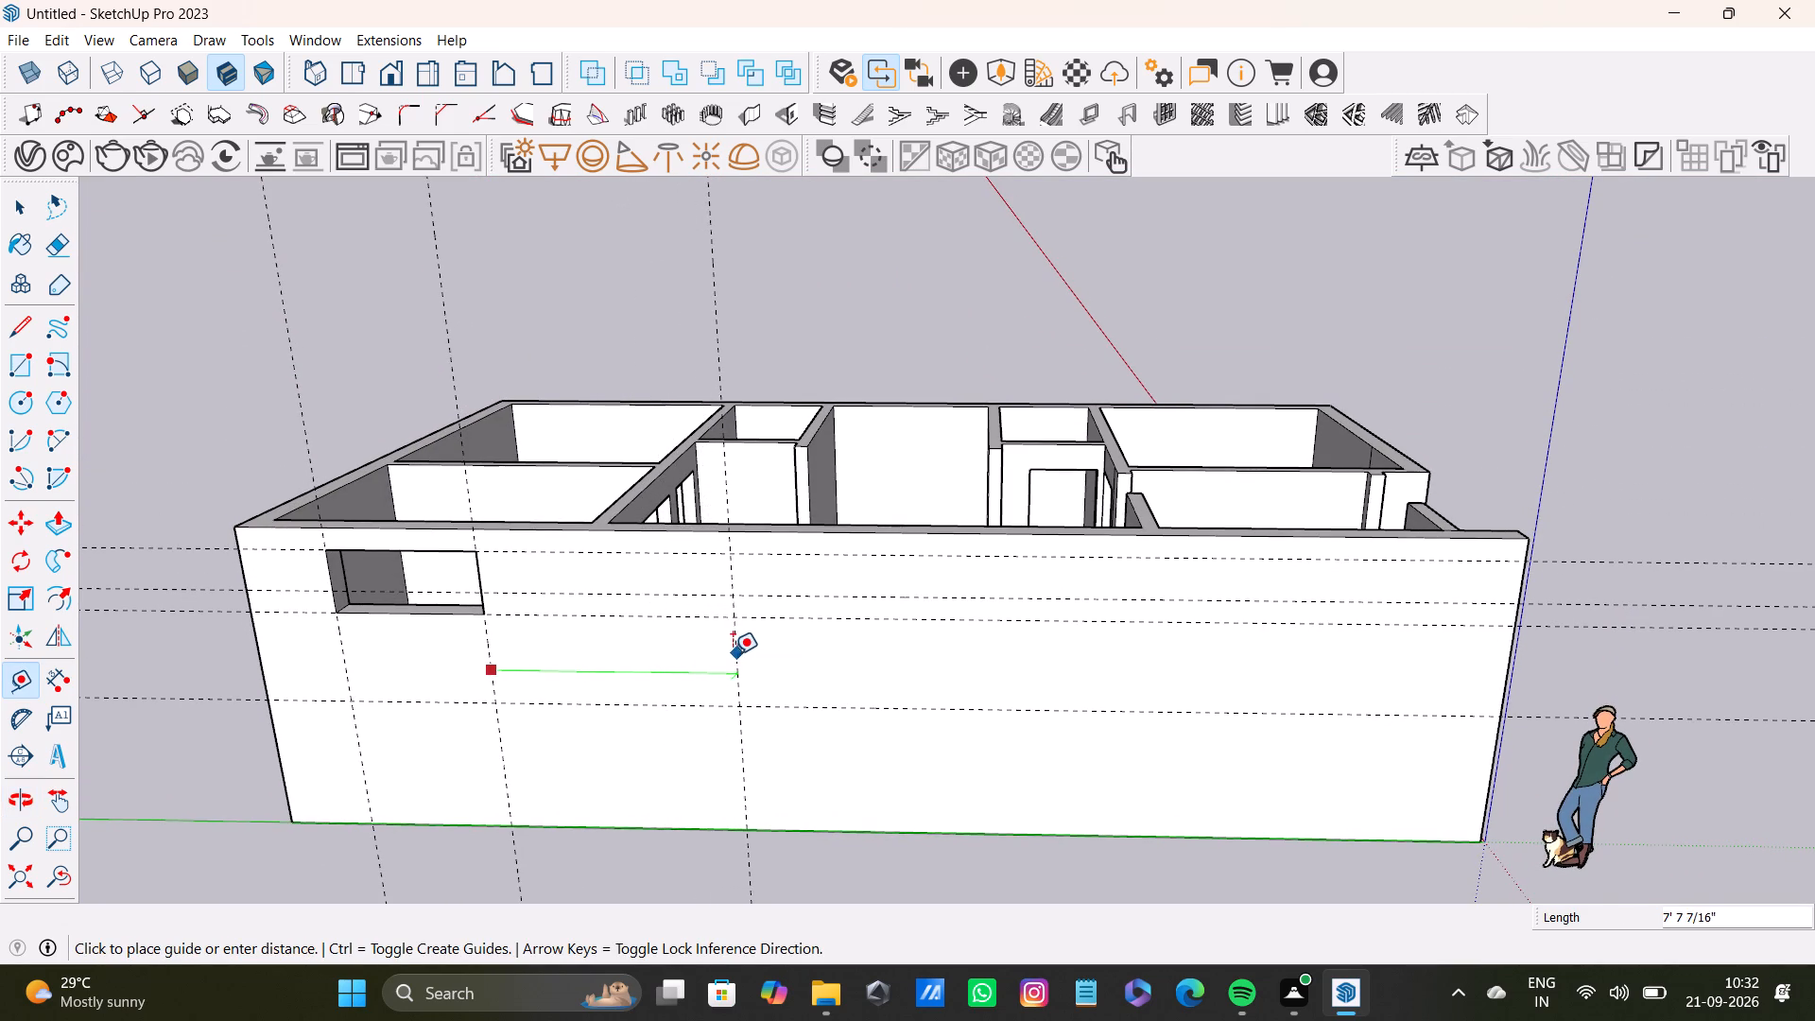
left_click(726, 654)
left_click(729, 666)
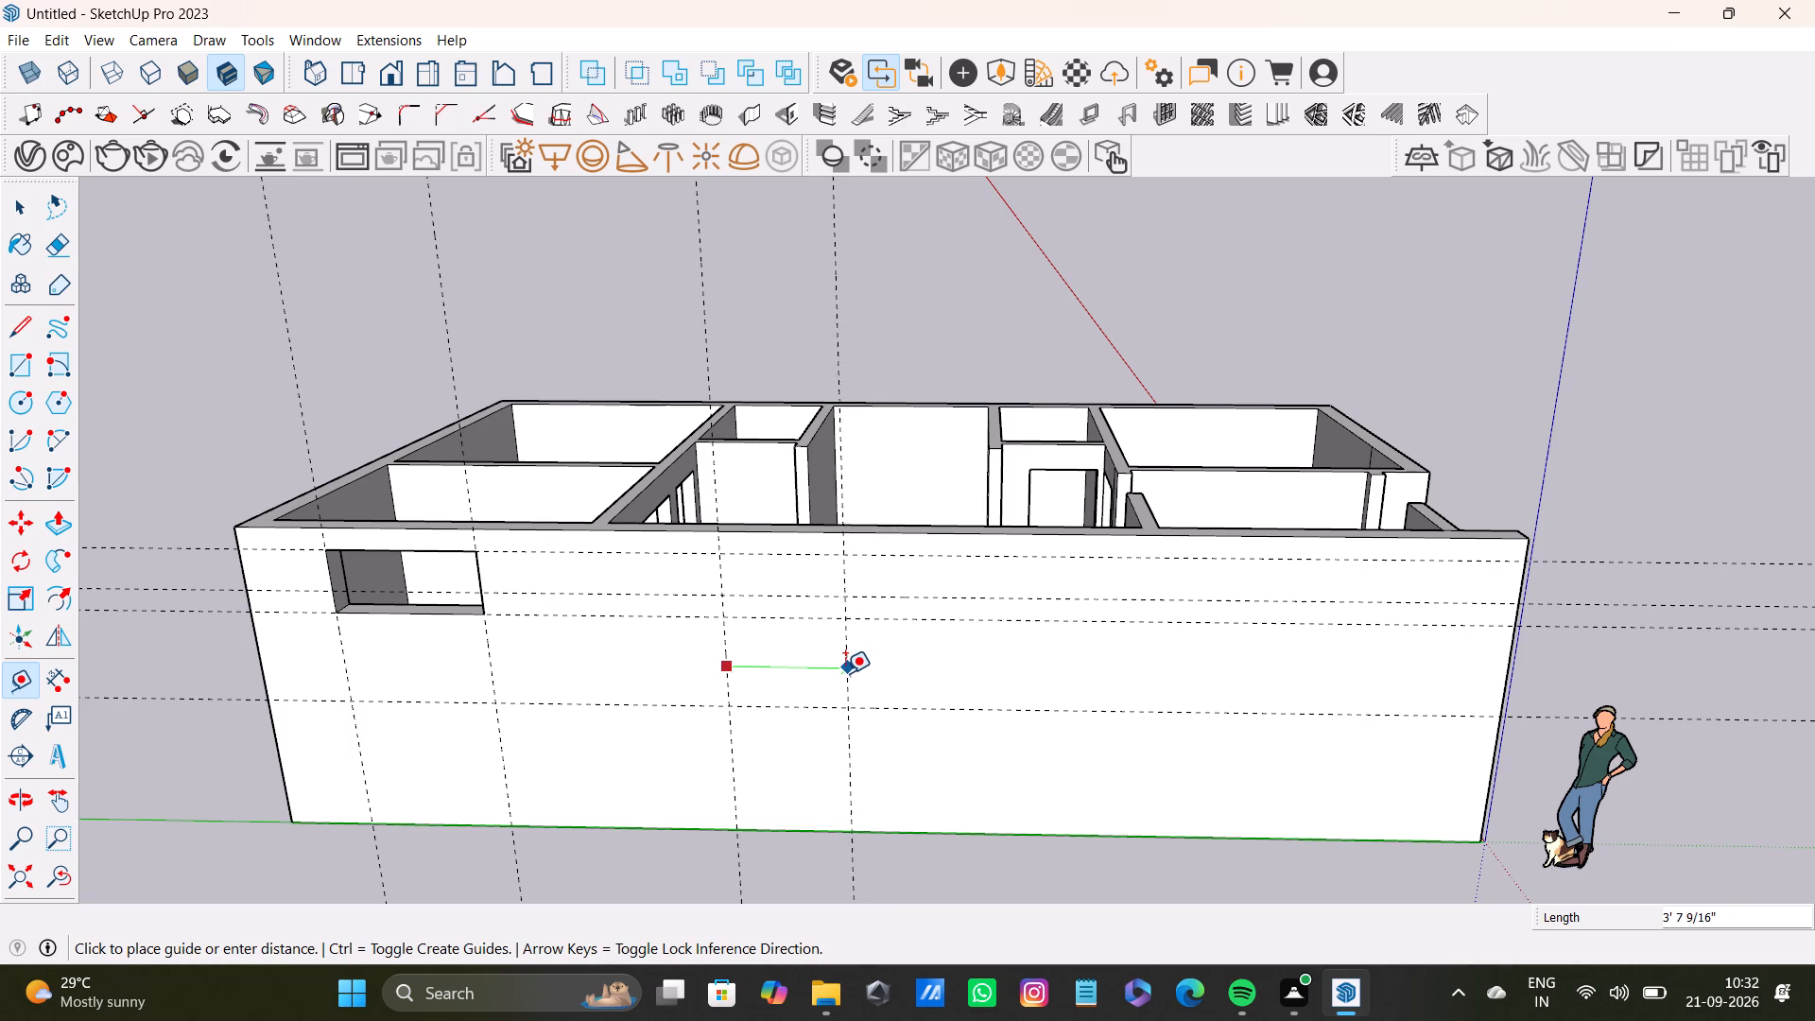
left_click(842, 673)
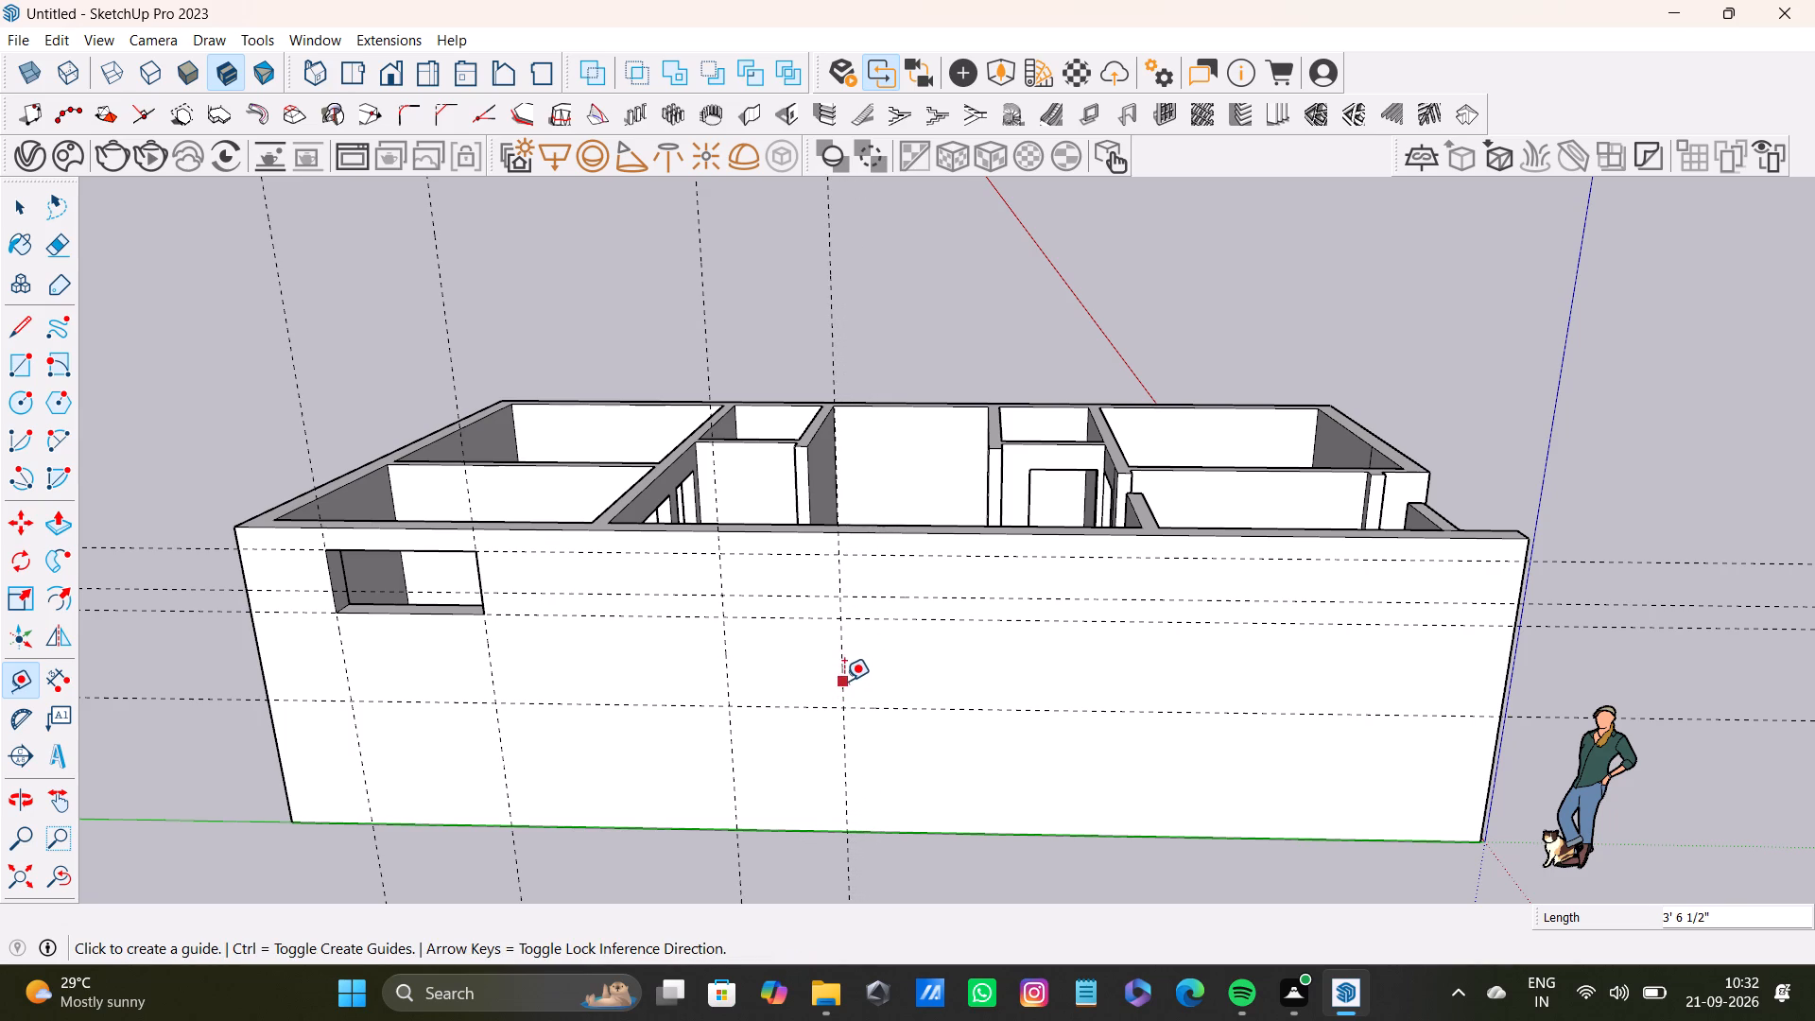
Place two more vertical guides on the long wall, about 4' 9" beyond the last one and about 3' 9" further.
left_click(843, 680)
left_click(997, 668)
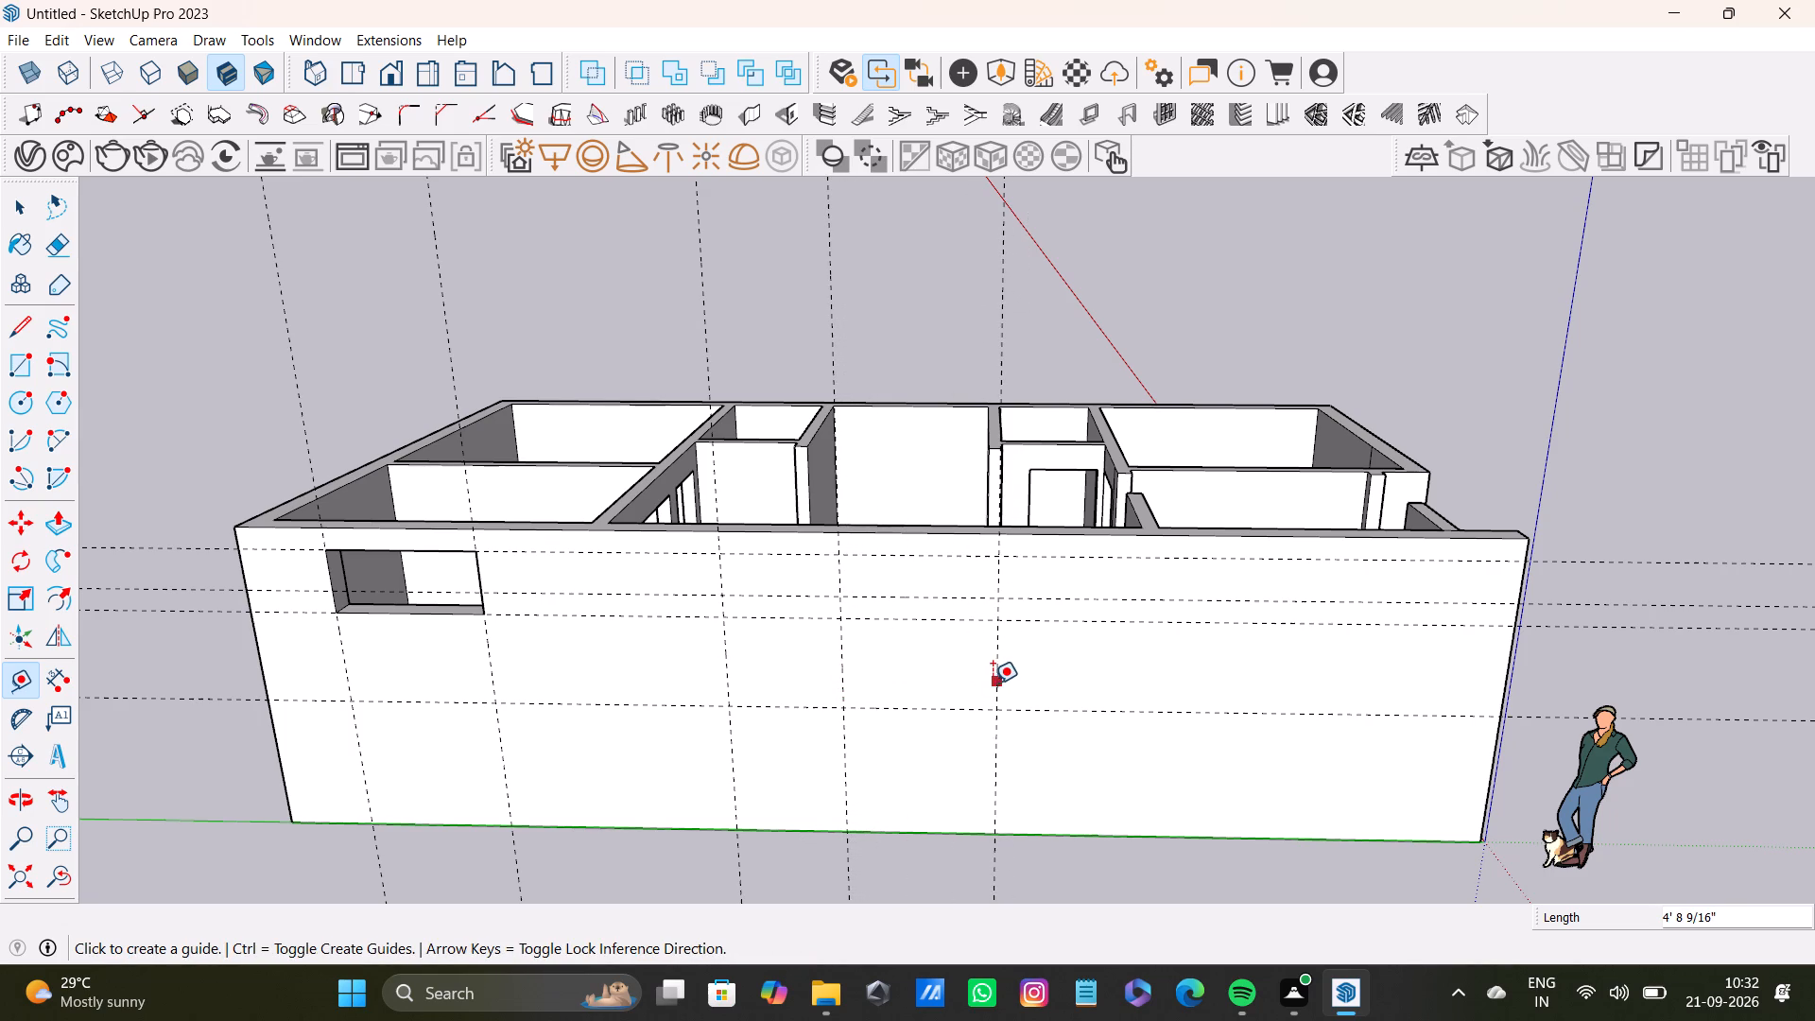
left_click(993, 684)
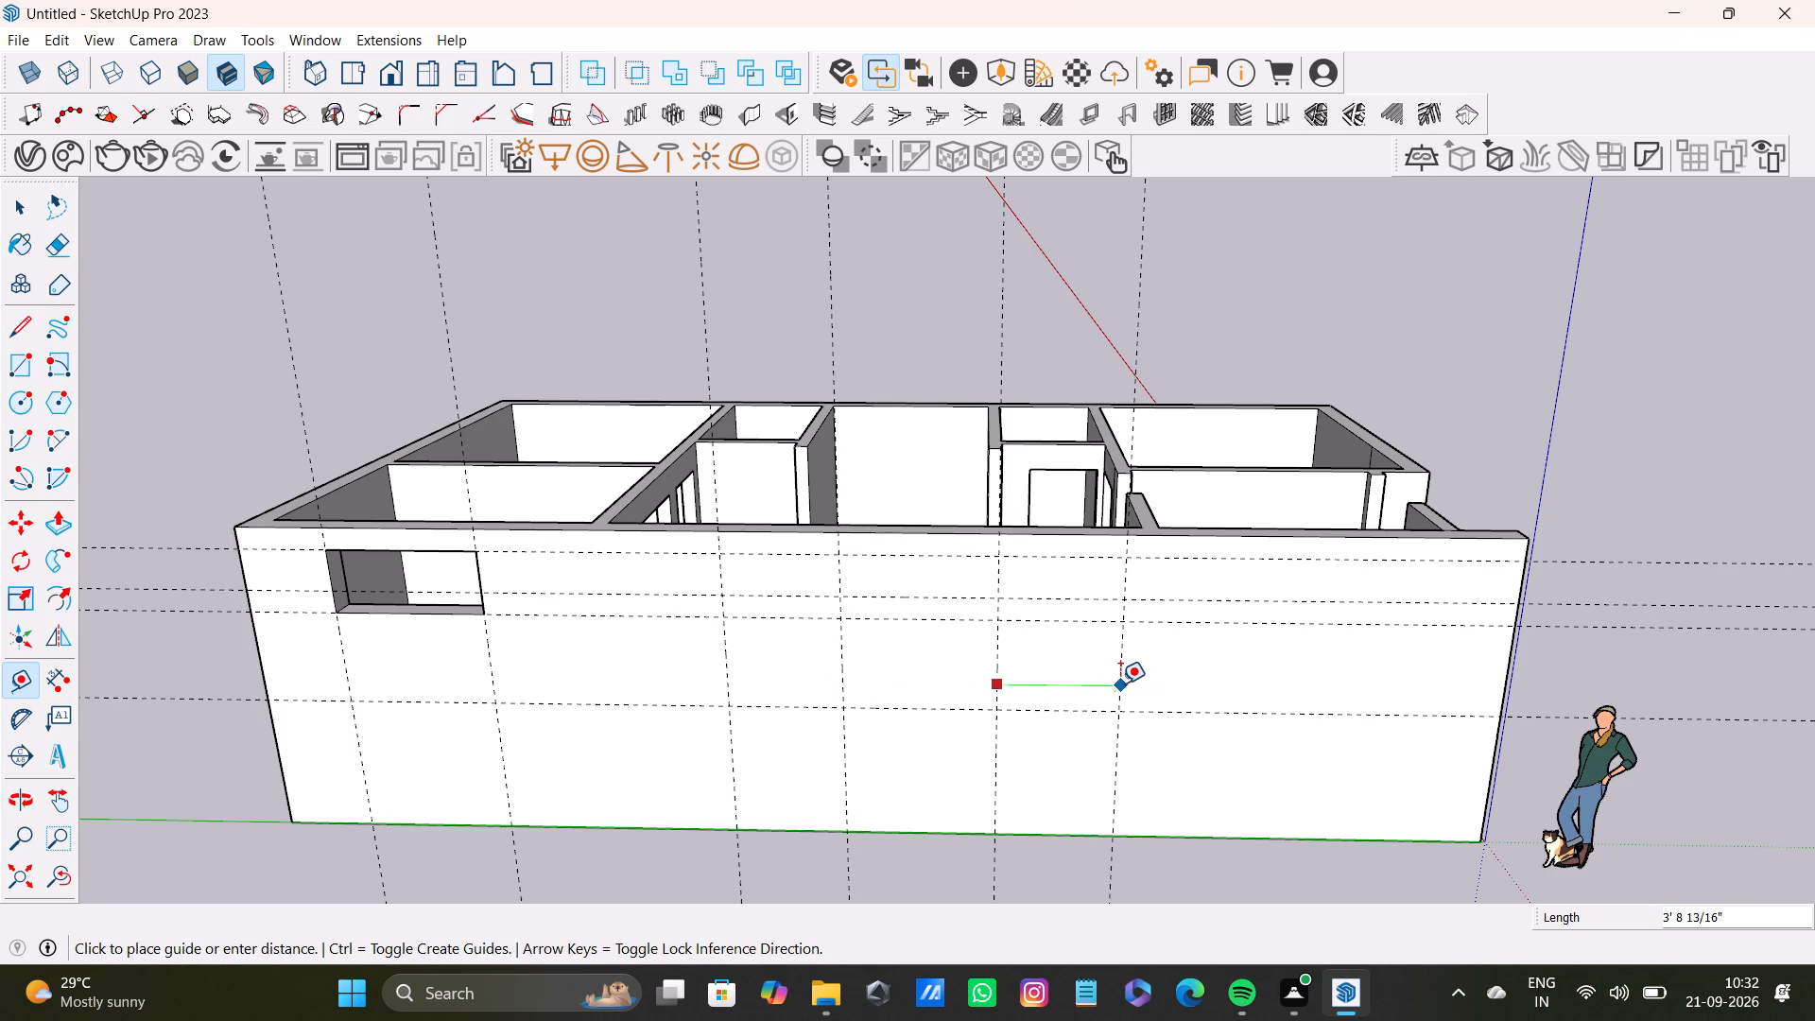
left_click(1120, 684)
Place a final pair of vertical guides toward the wall's front end, about 5' 11" beyond the last one and about 3' 2" further.
scroll(1220, 690, "down", 3)
middle_click_drag(1219, 686, 992, 682, "shift")
scroll(974, 657, "up", 3)
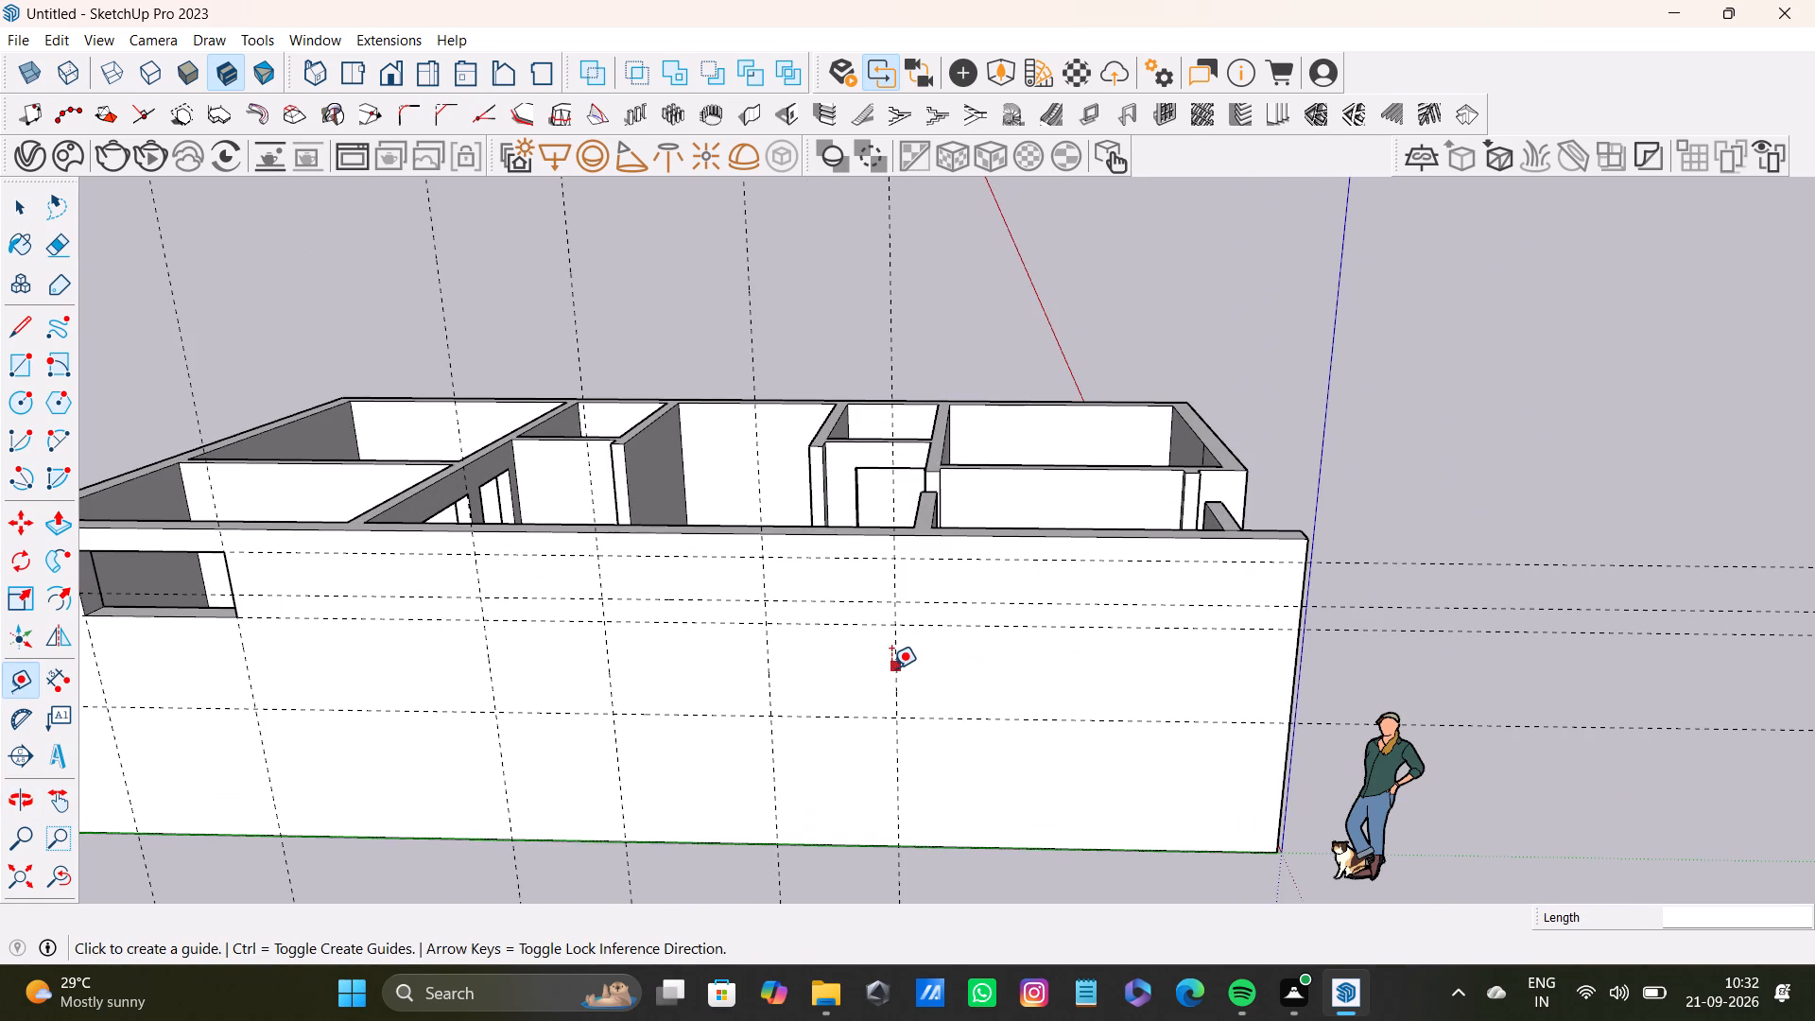
left_click(891, 668)
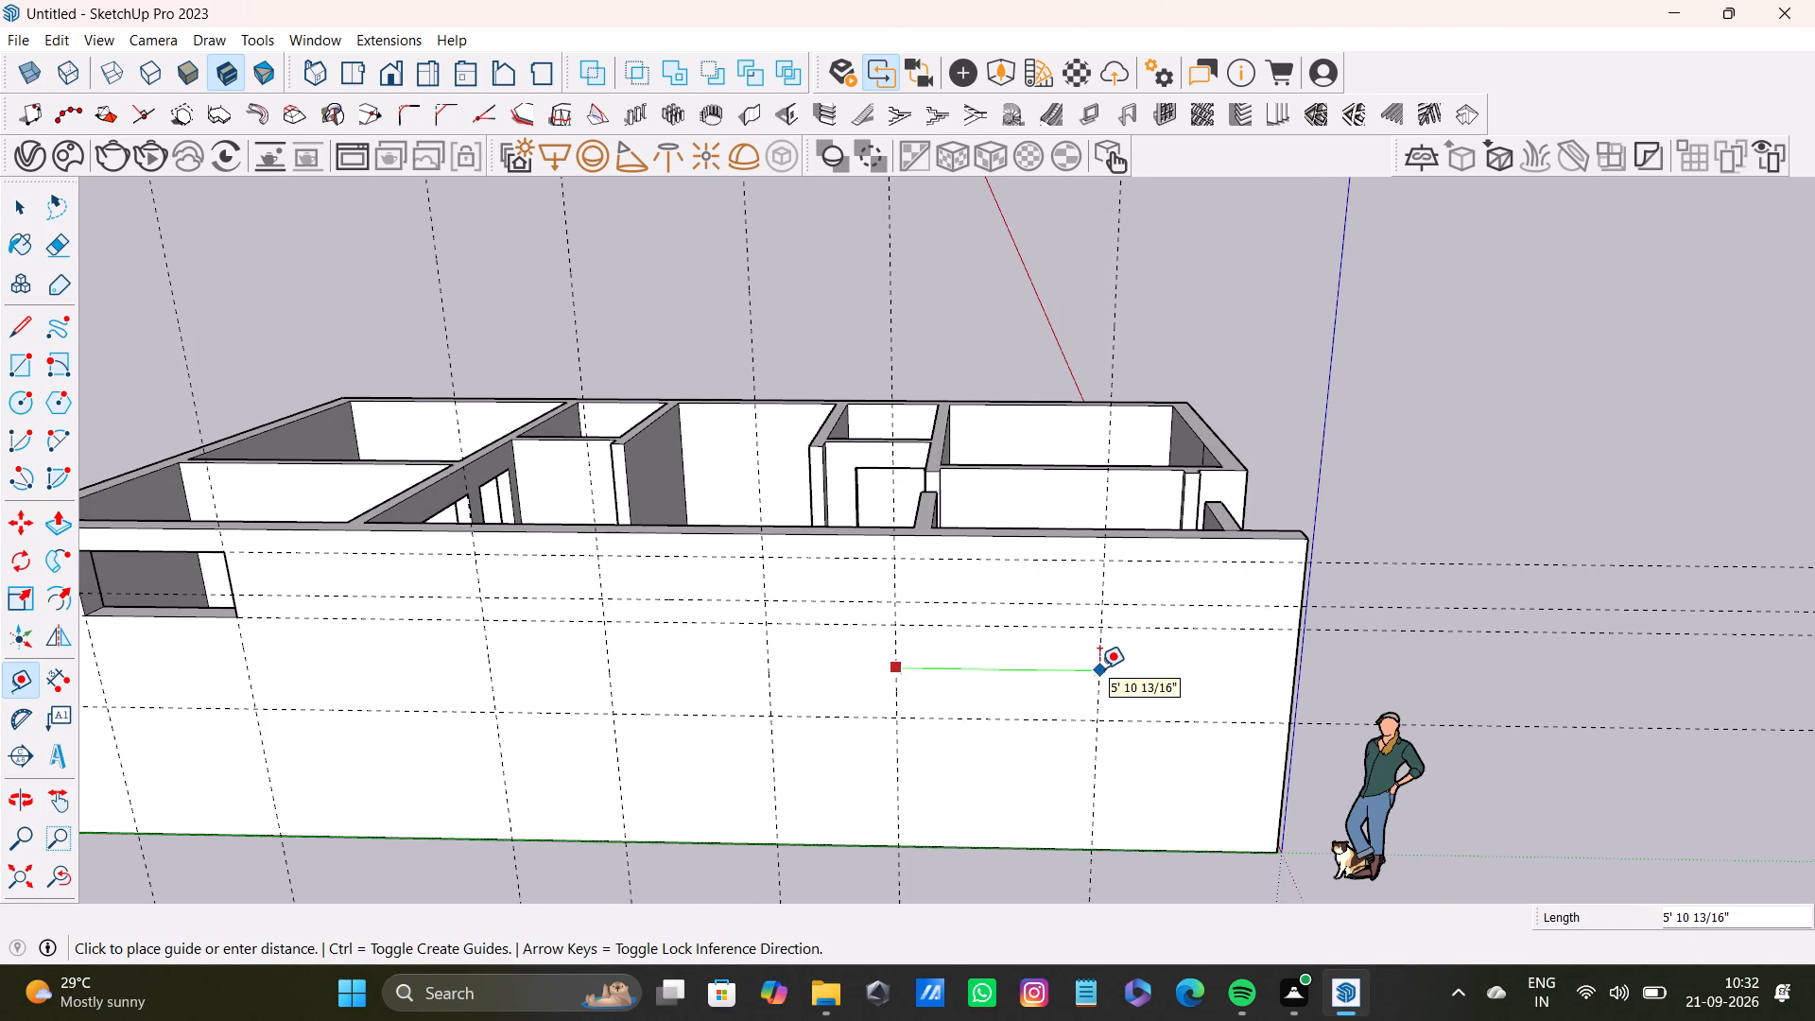
left_click(1099, 668)
left_click(1101, 676)
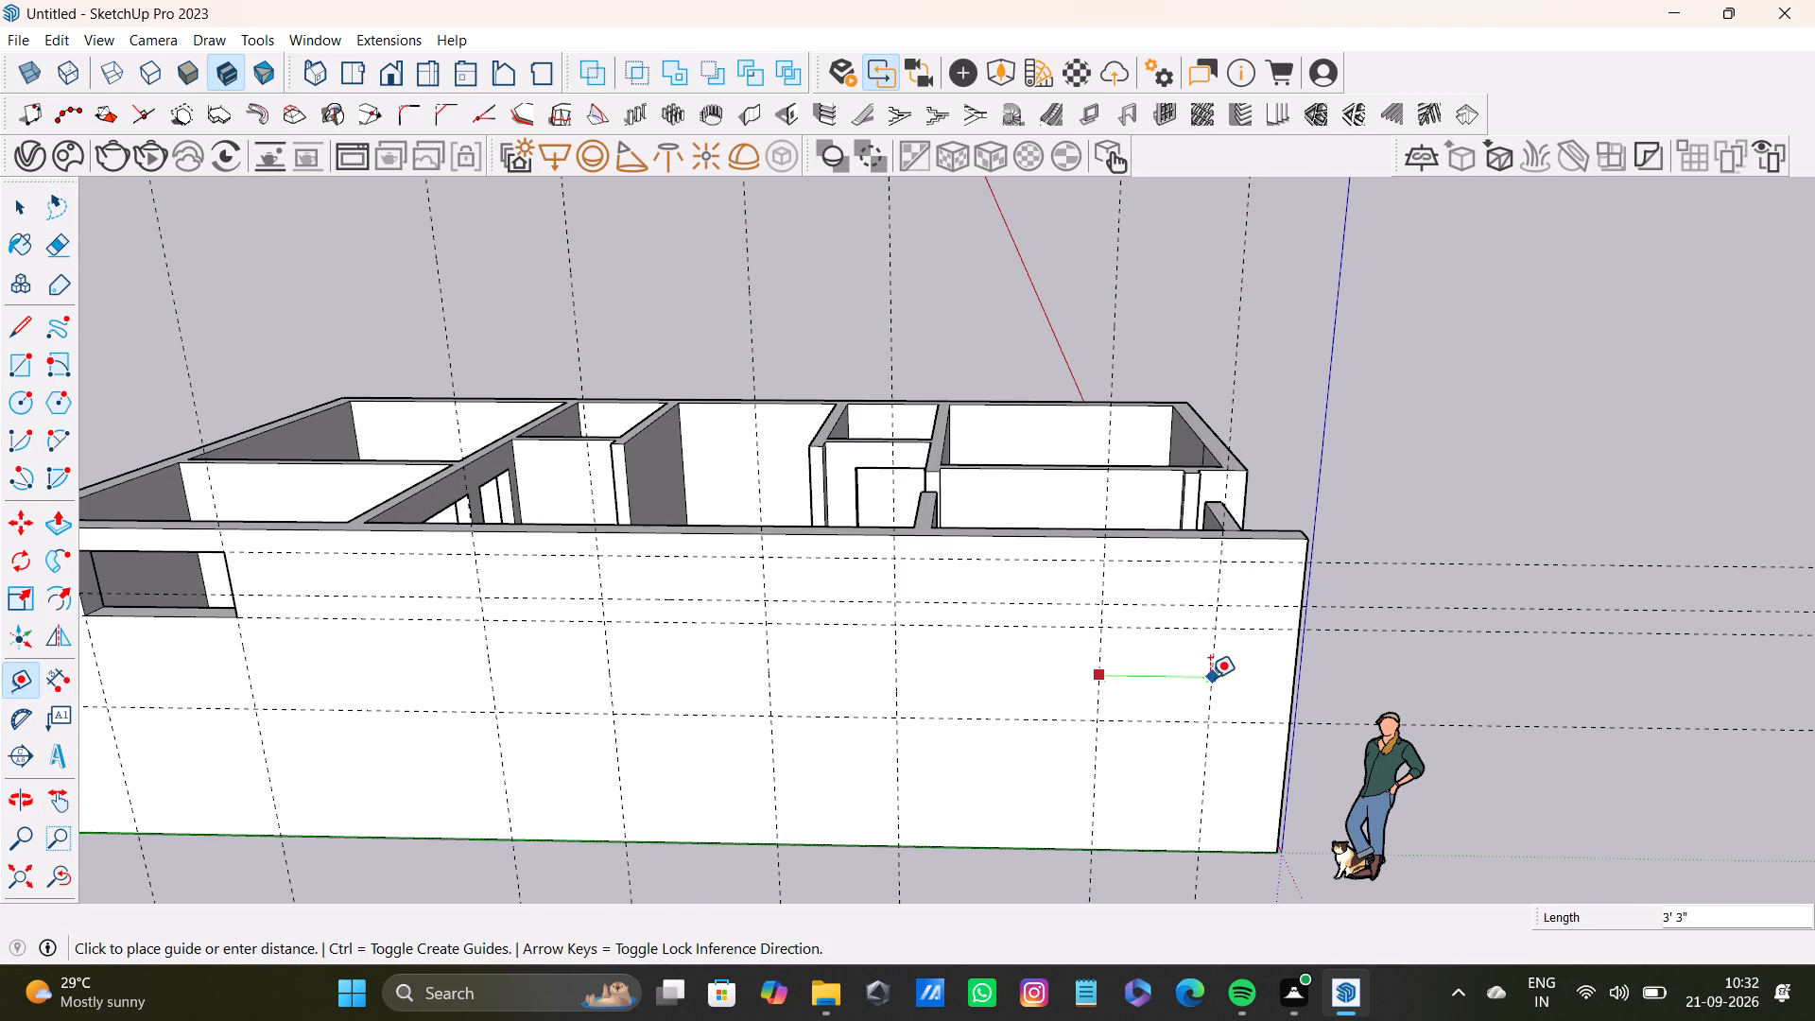
left_click(1209, 679)
Draw a window rectangle about 3' 6" wide by 5' high between the second pair of vertical guides and the top and bottom horizontal guides.
scroll(1196, 691, "down", 4)
middle_click_drag(1118, 684, 1187, 692, "shift")
middle_click_drag(1187, 692, 1168, 632)
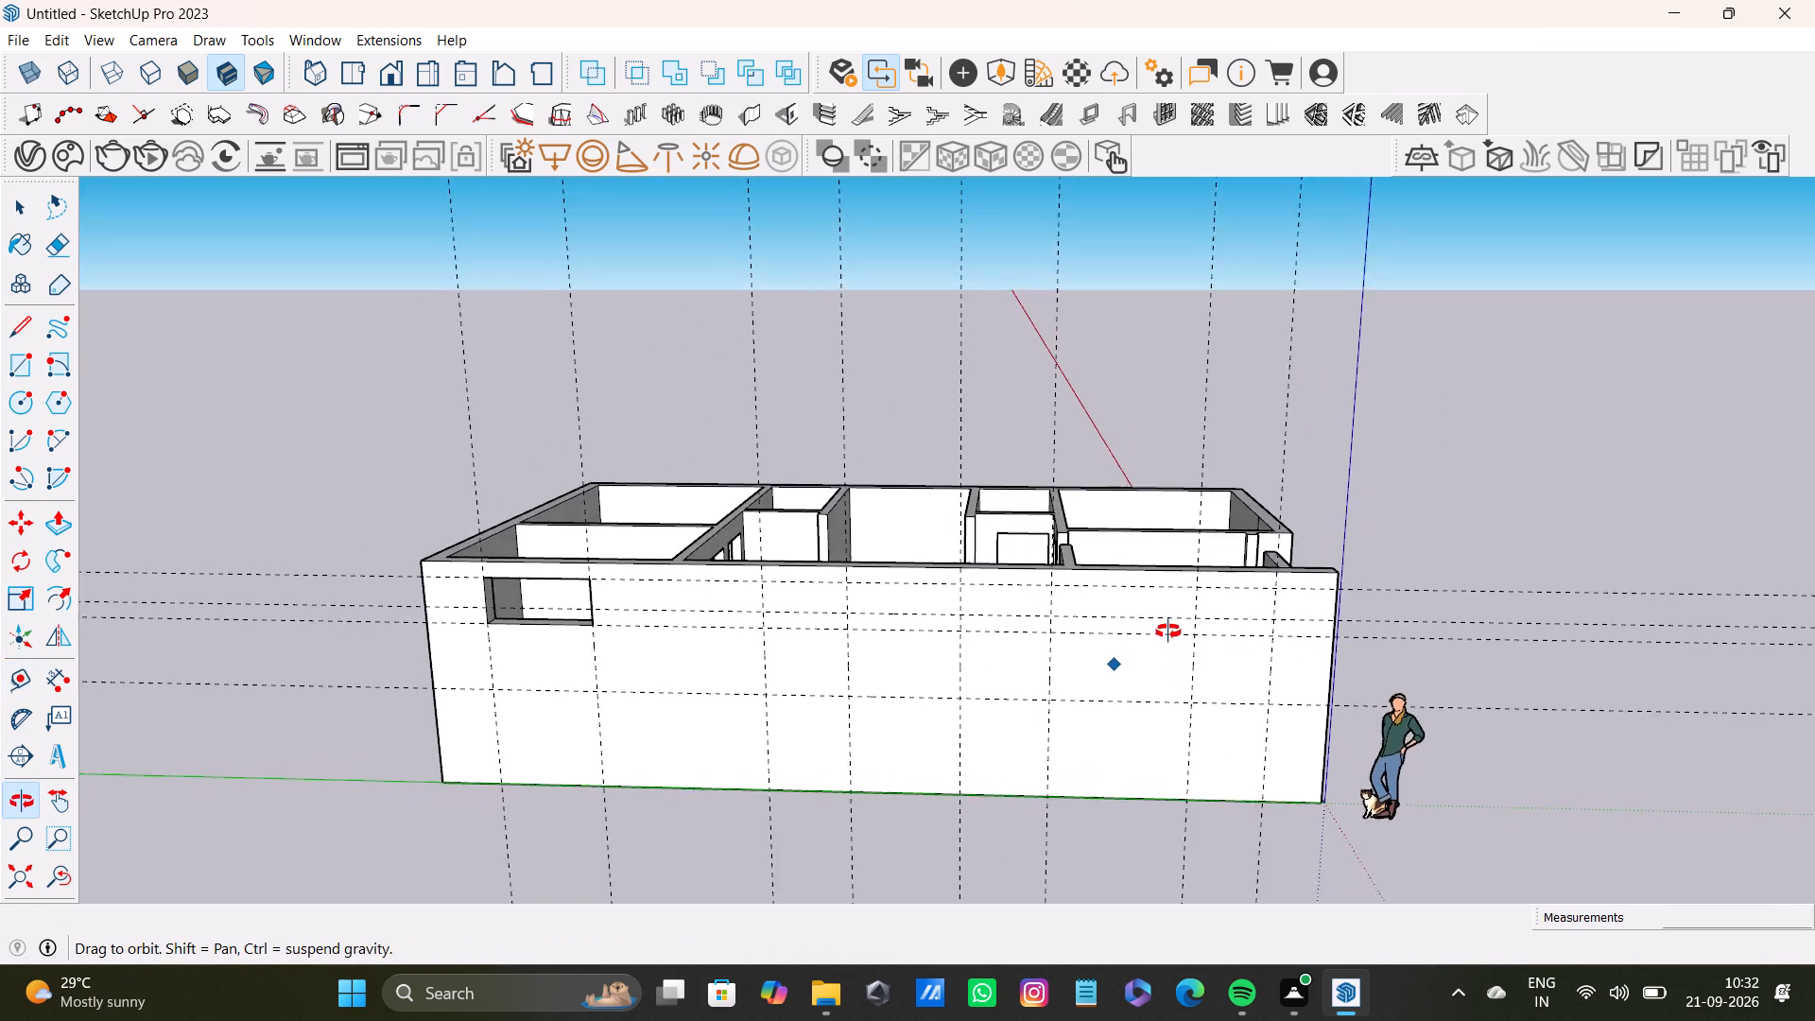
middle_click_drag(1168, 632, 1178, 630)
key("r")
scroll(825, 601, "up", 7)
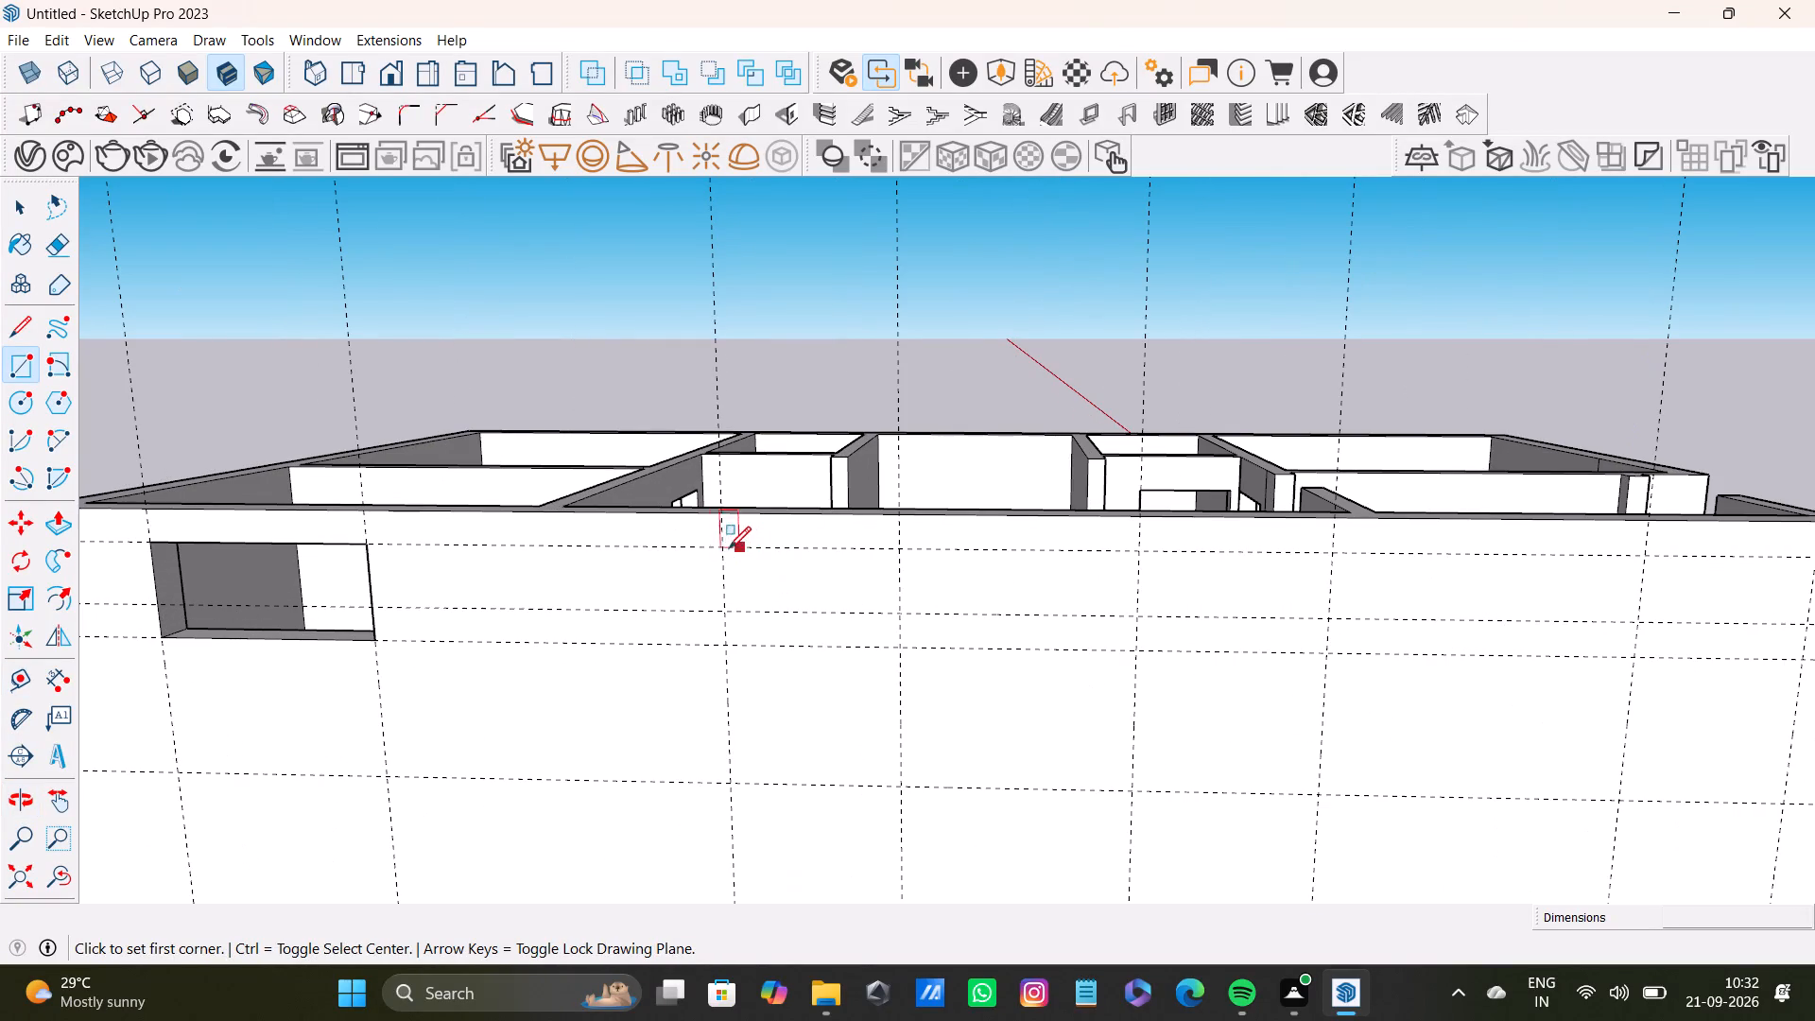
left_click(726, 548)
left_click(899, 790)
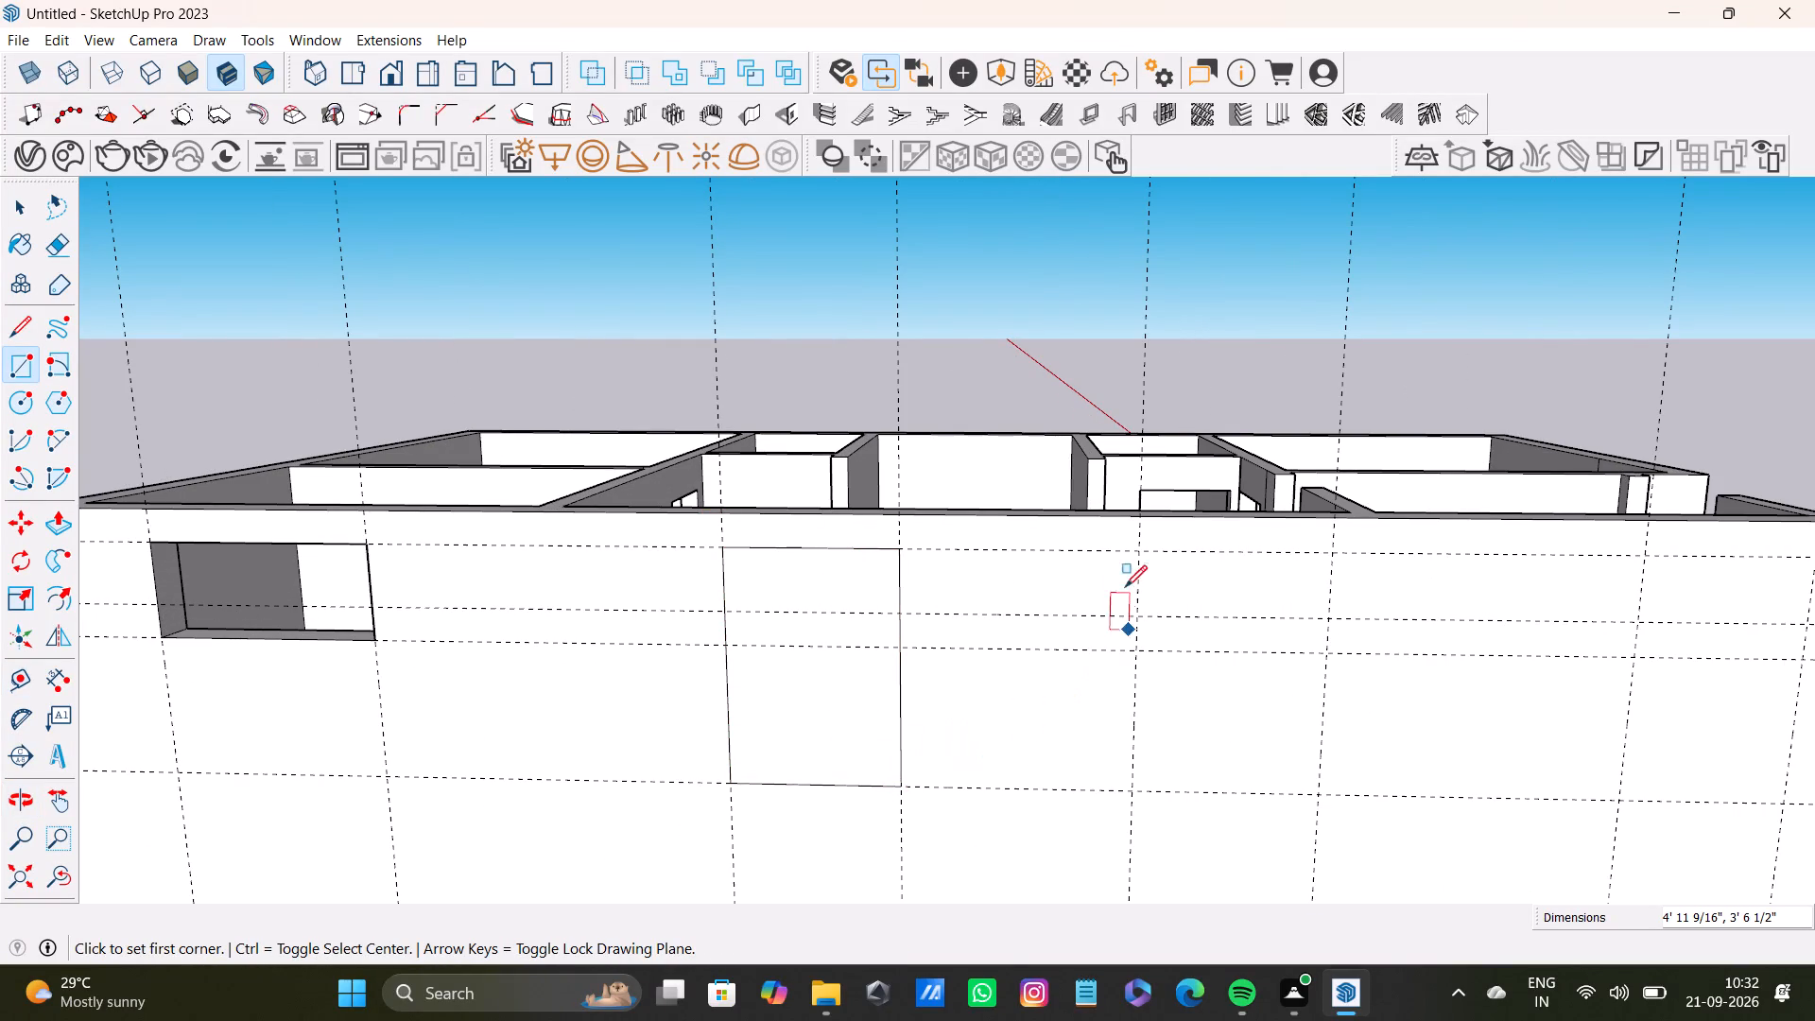
Draw a second window rectangle about 5' high between the third pair of vertical guides, using the same top and bottom guides.
left_click(1137, 553)
scroll(1211, 811, "down", 3)
middle_click_drag(1224, 802, 1174, 760, "shift")
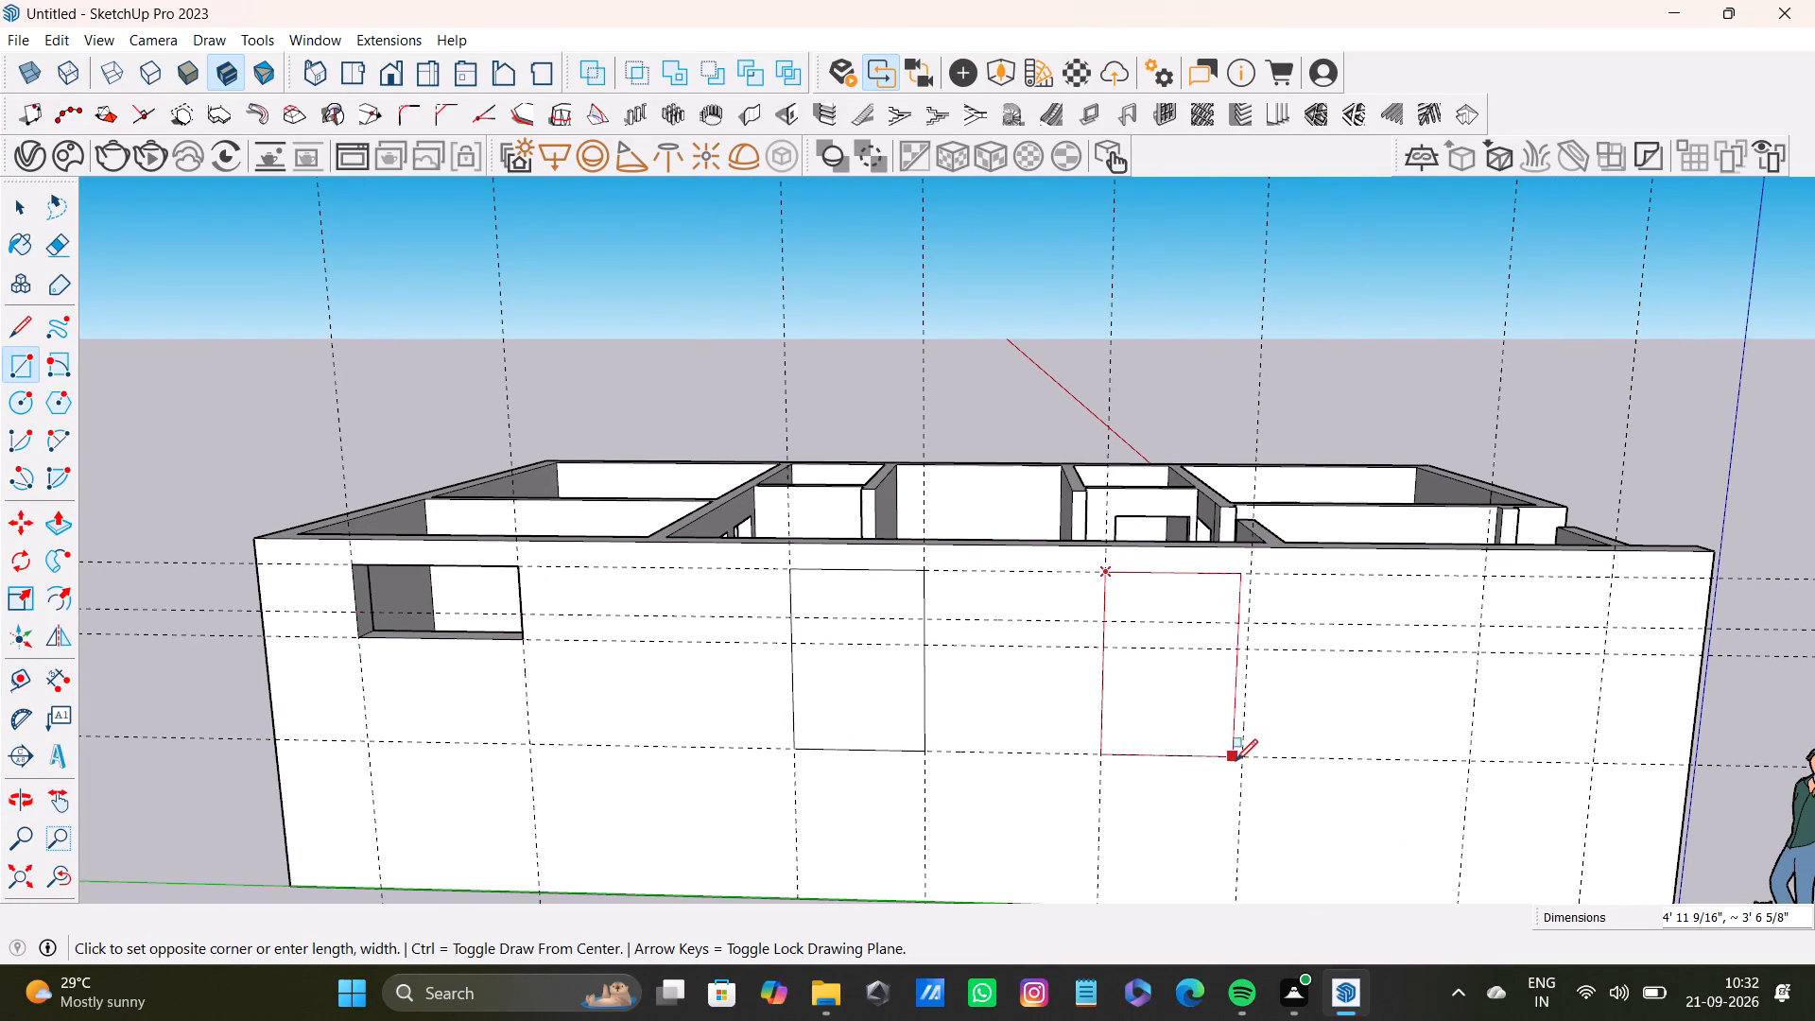
left_click(1238, 761)
Draw a third window rectangle about 3' 2" wide by 5' high between the pair of vertical guides nearest the wall's front end.
scroll(1223, 757, "down", 4, "shift")
middle_click_drag(1242, 741, 995, 733, "shift")
scroll(1196, 686, "up", 5)
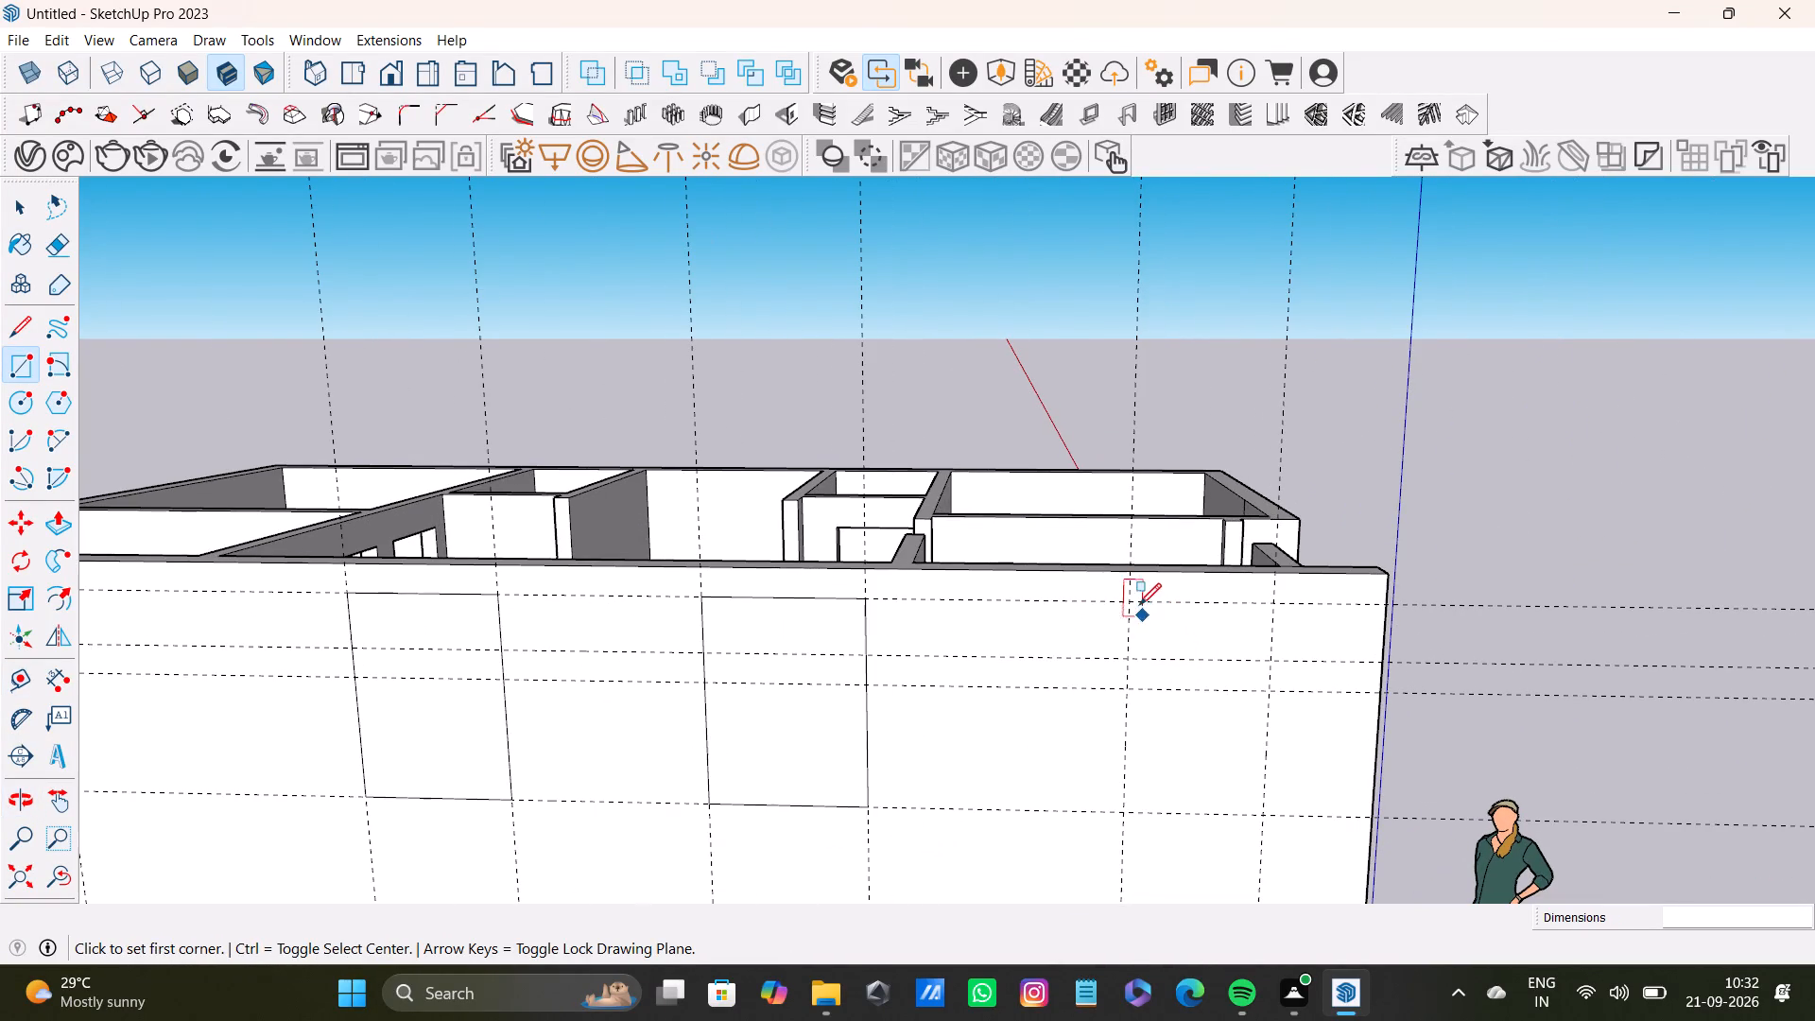
left_click(1131, 598)
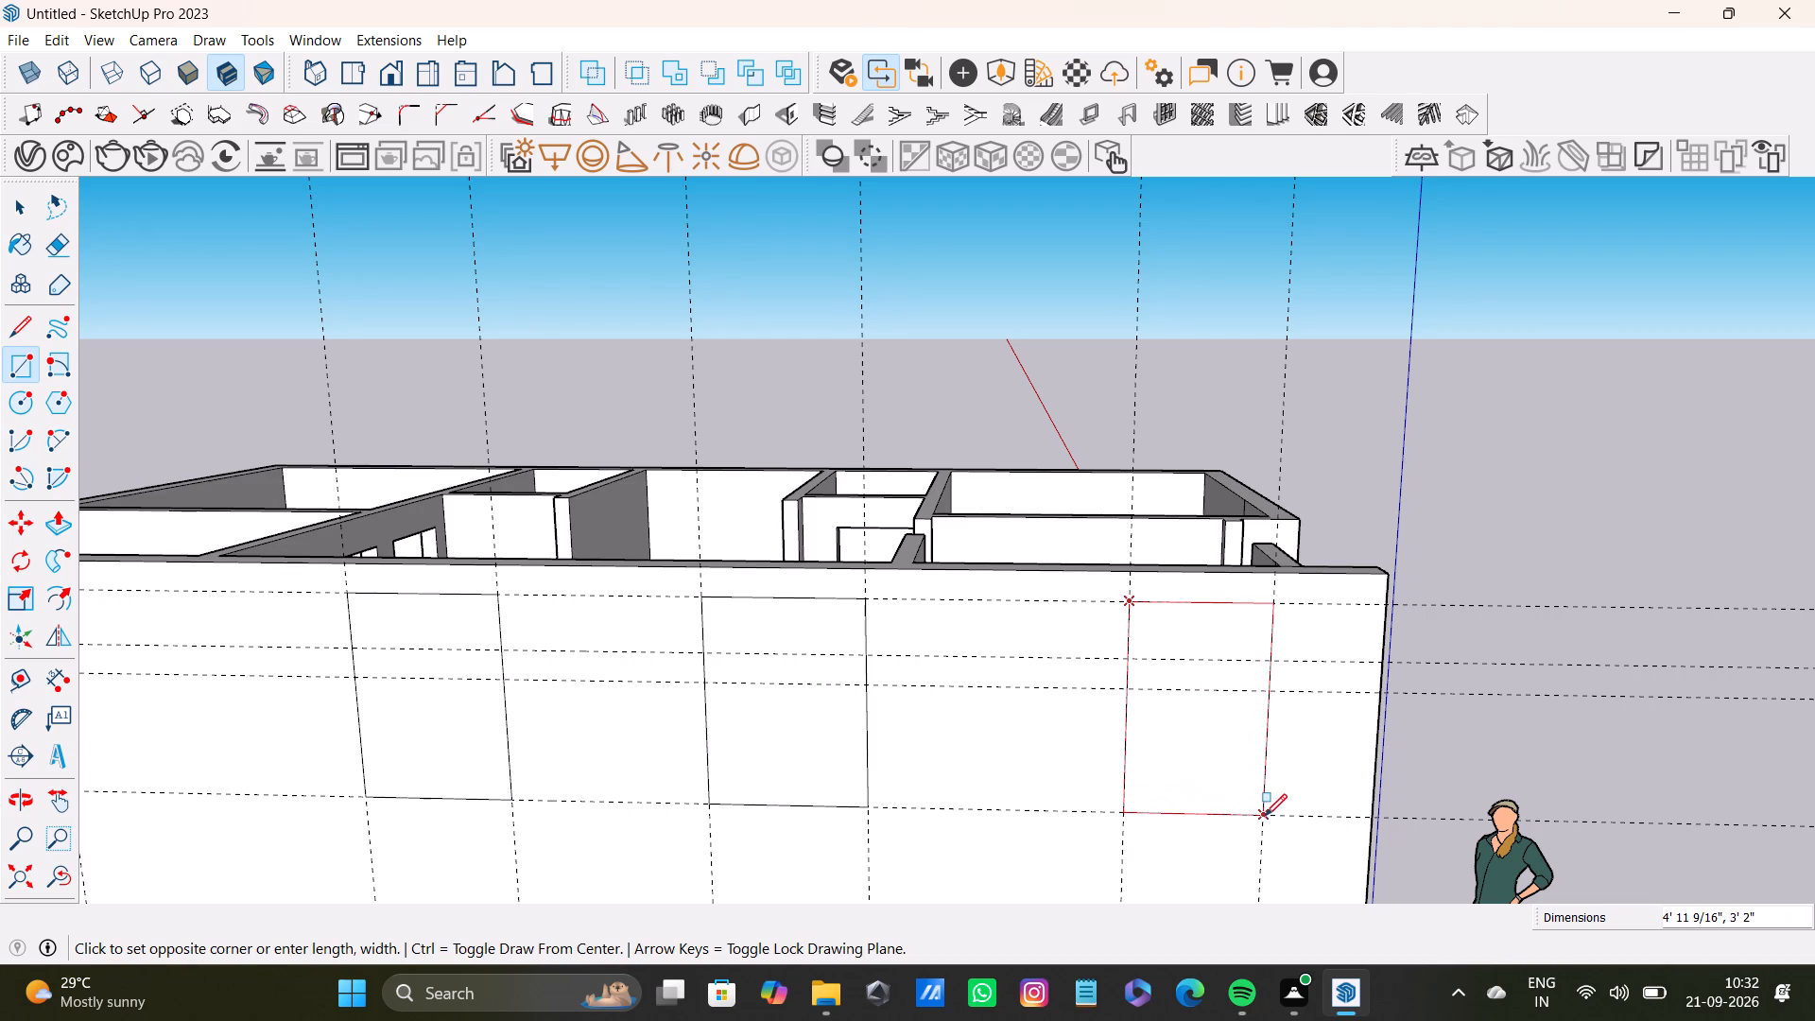
left_click(1265, 816)
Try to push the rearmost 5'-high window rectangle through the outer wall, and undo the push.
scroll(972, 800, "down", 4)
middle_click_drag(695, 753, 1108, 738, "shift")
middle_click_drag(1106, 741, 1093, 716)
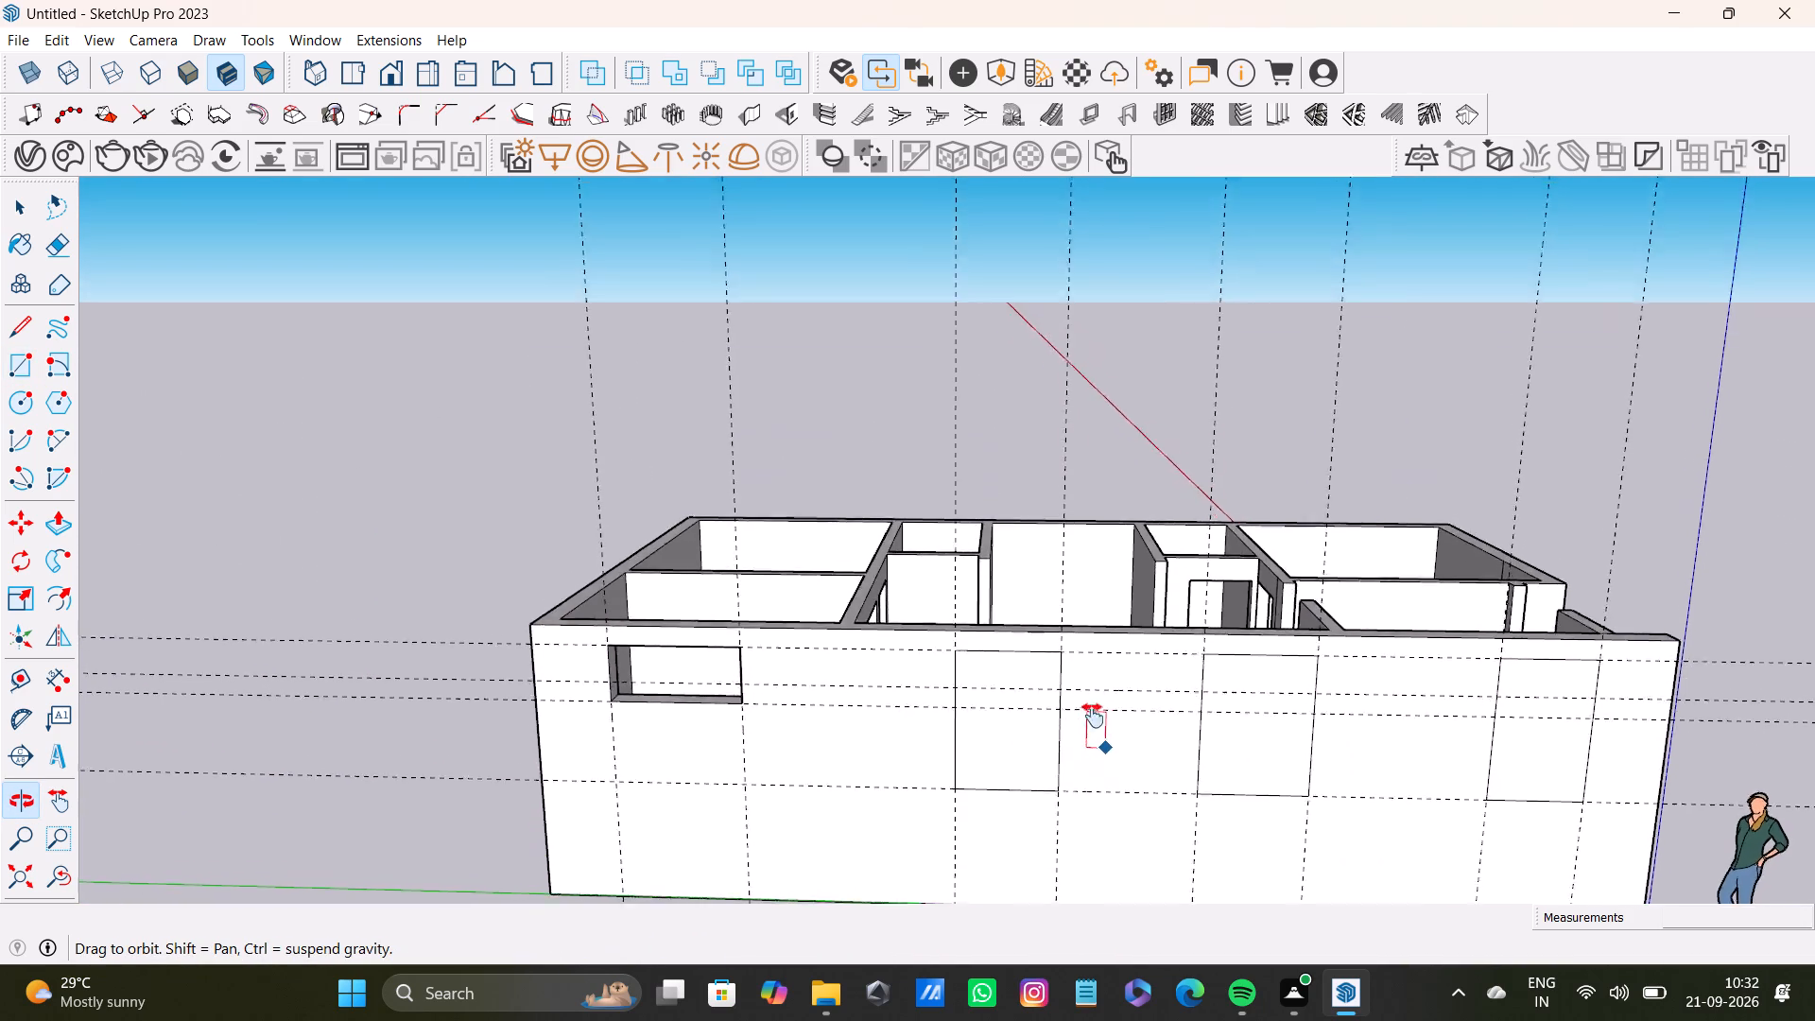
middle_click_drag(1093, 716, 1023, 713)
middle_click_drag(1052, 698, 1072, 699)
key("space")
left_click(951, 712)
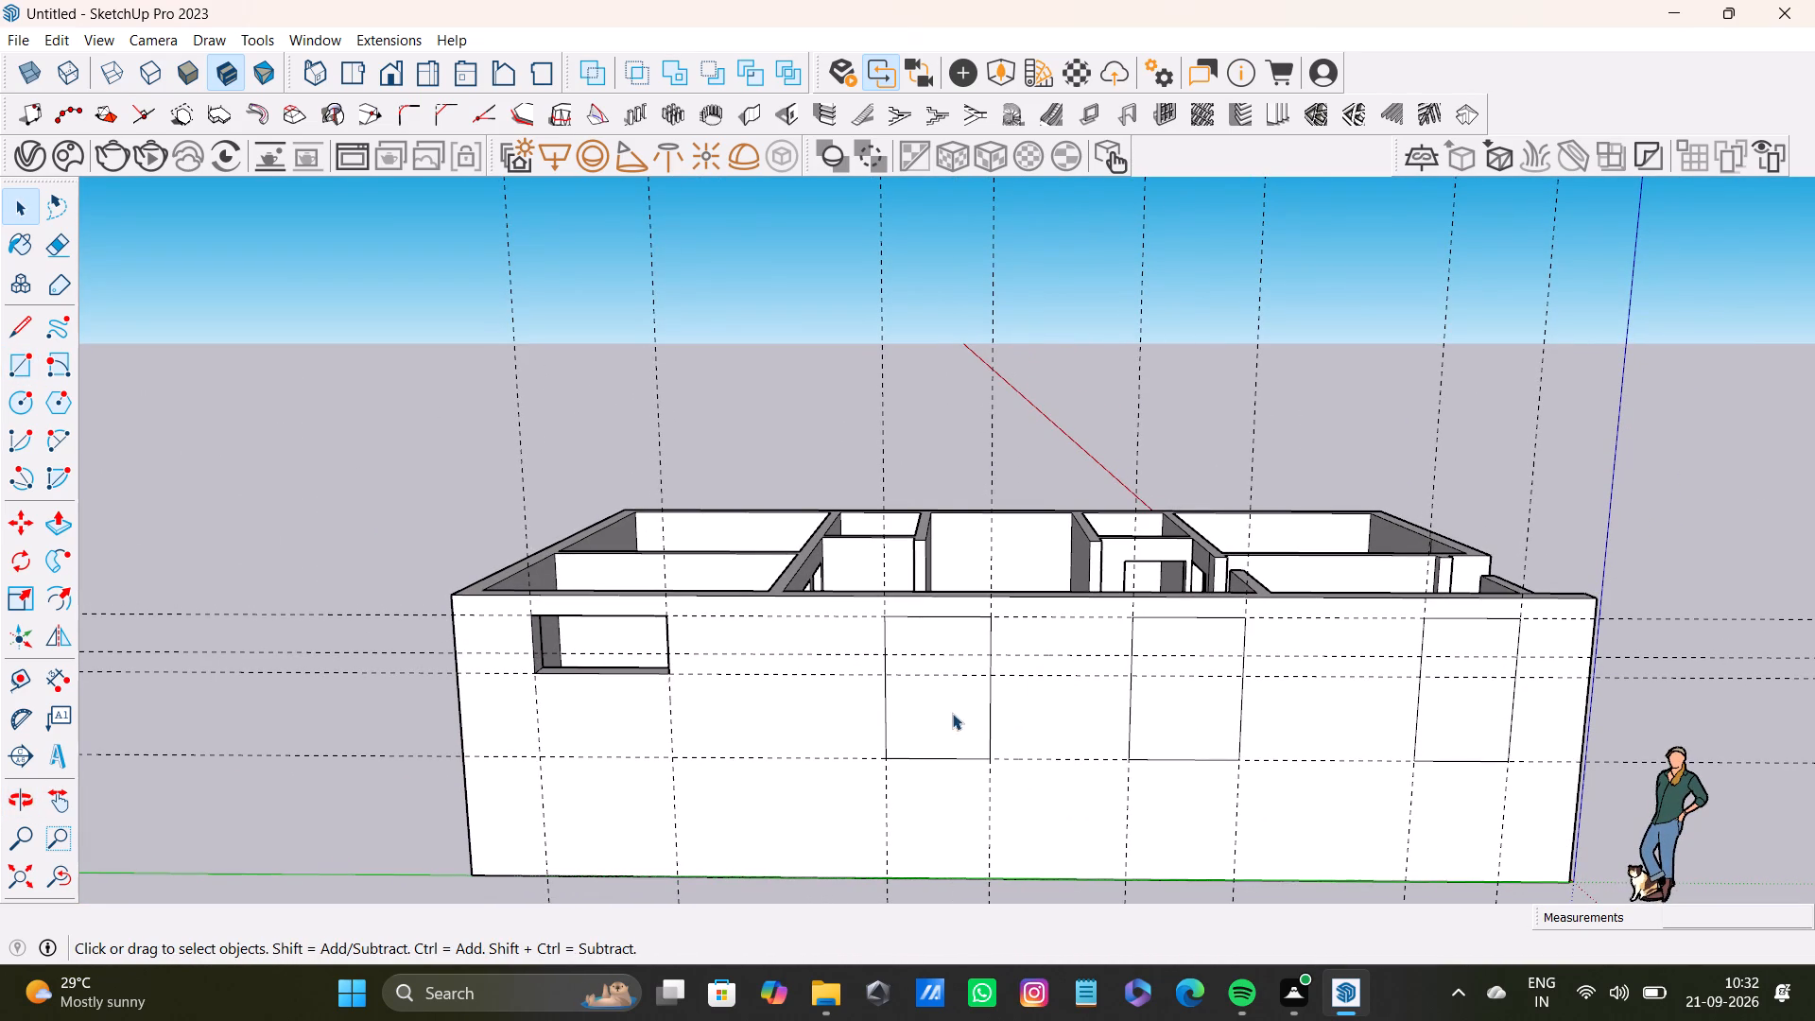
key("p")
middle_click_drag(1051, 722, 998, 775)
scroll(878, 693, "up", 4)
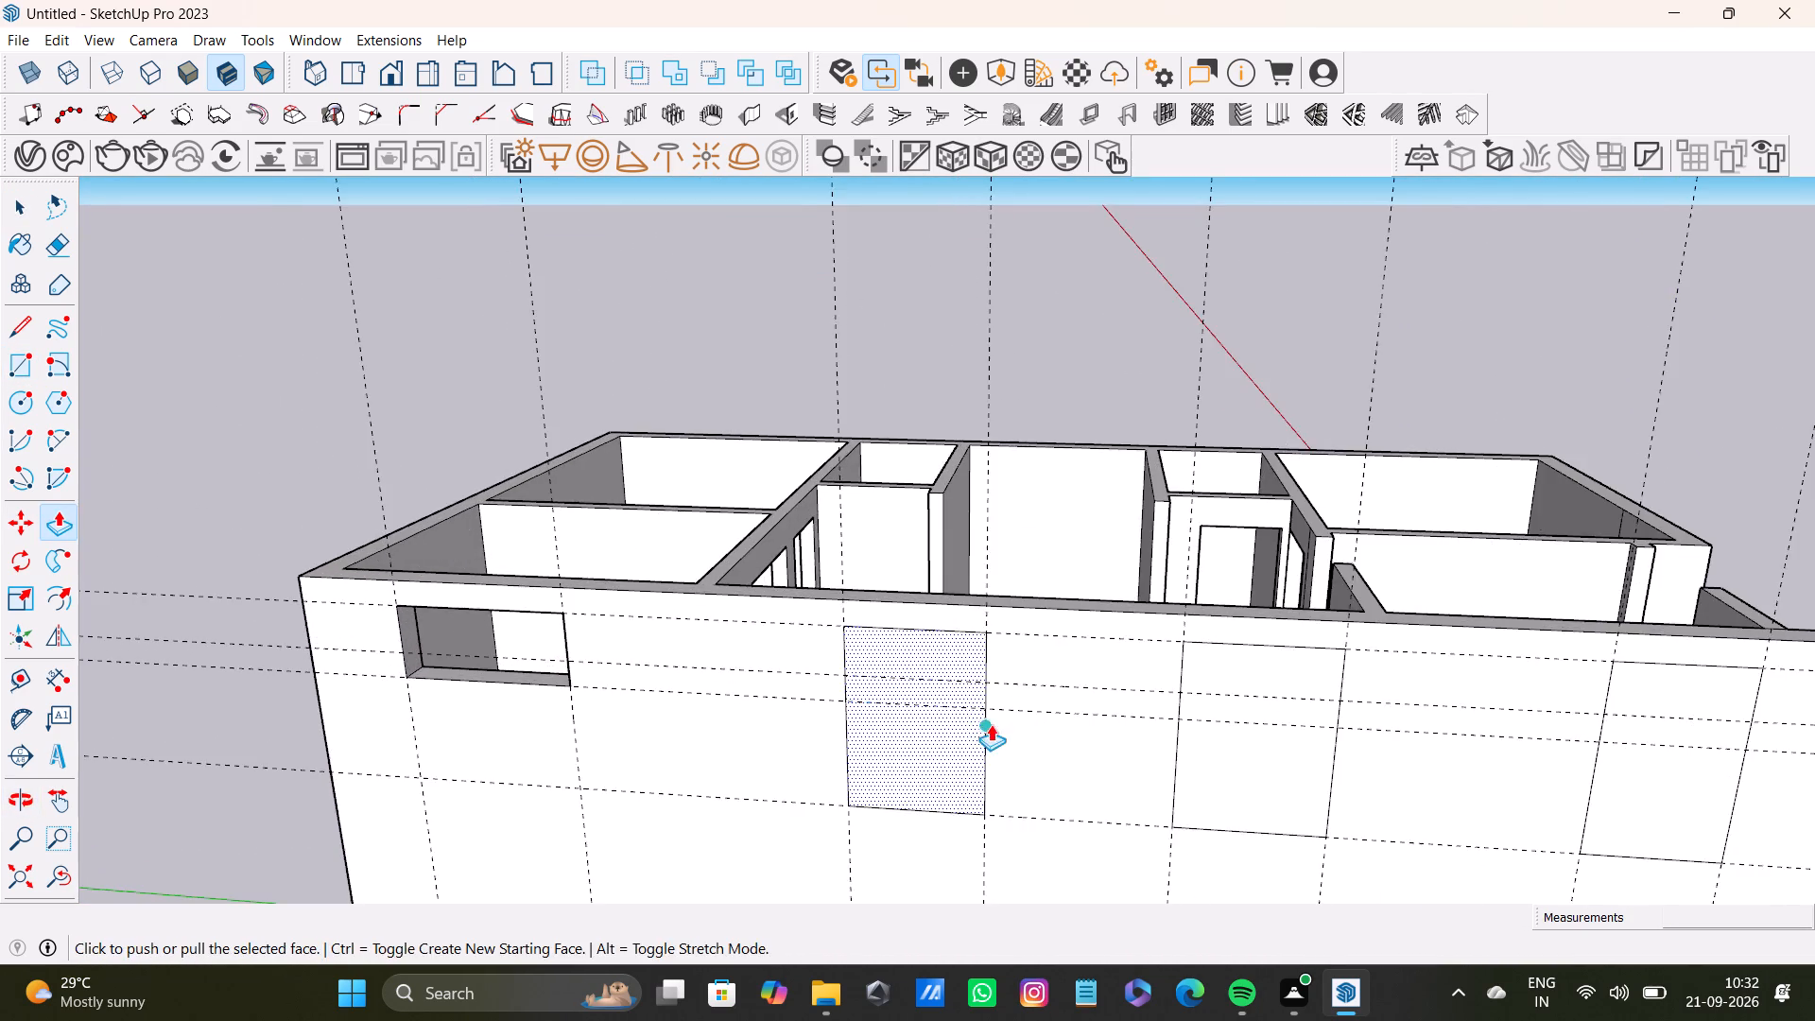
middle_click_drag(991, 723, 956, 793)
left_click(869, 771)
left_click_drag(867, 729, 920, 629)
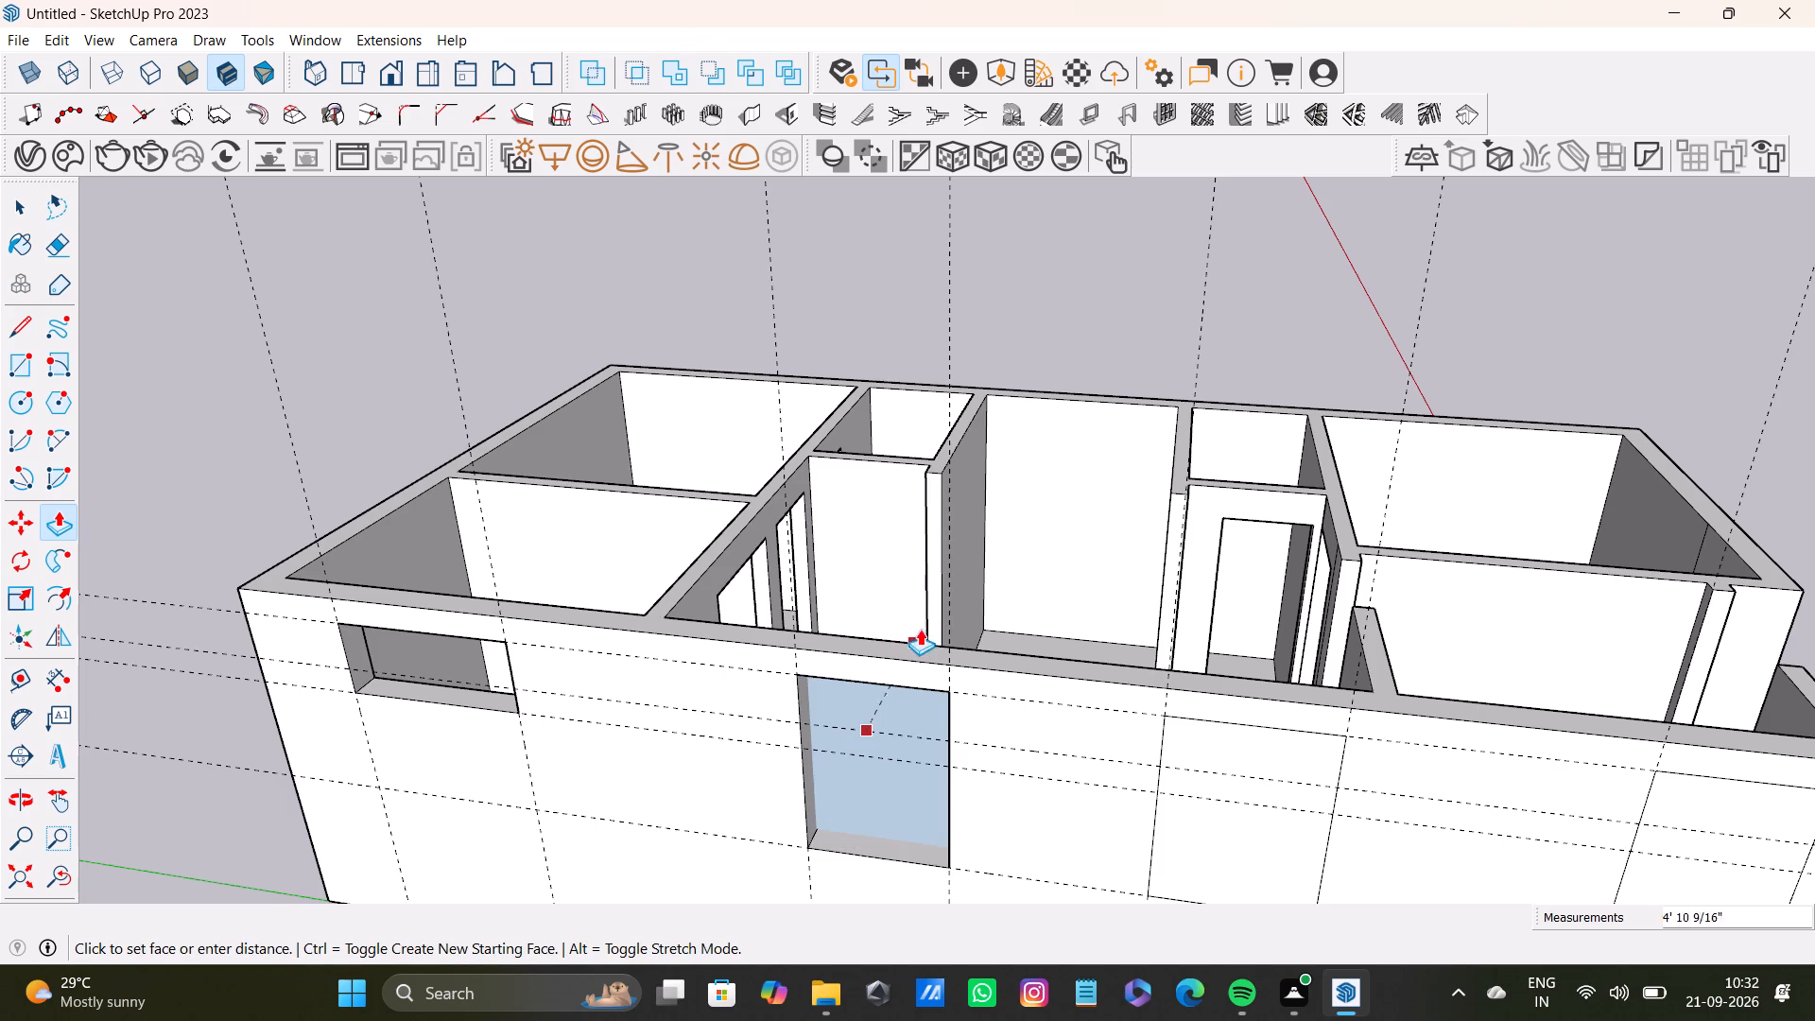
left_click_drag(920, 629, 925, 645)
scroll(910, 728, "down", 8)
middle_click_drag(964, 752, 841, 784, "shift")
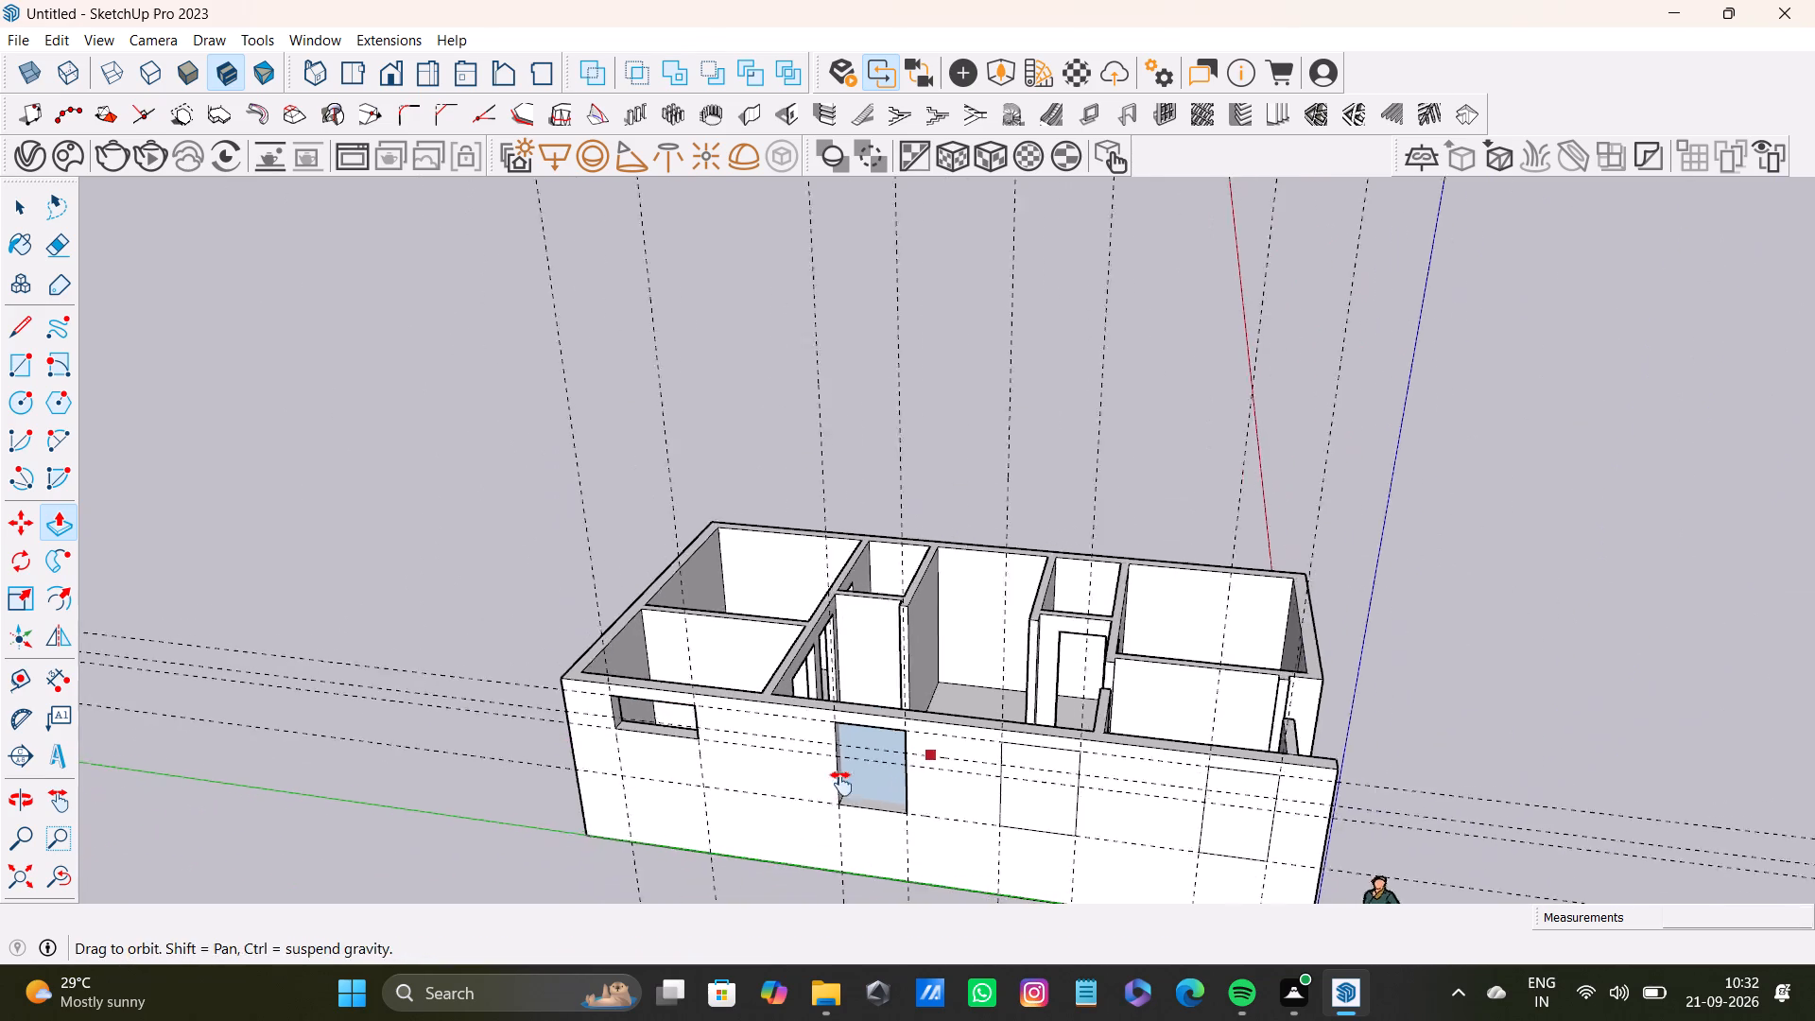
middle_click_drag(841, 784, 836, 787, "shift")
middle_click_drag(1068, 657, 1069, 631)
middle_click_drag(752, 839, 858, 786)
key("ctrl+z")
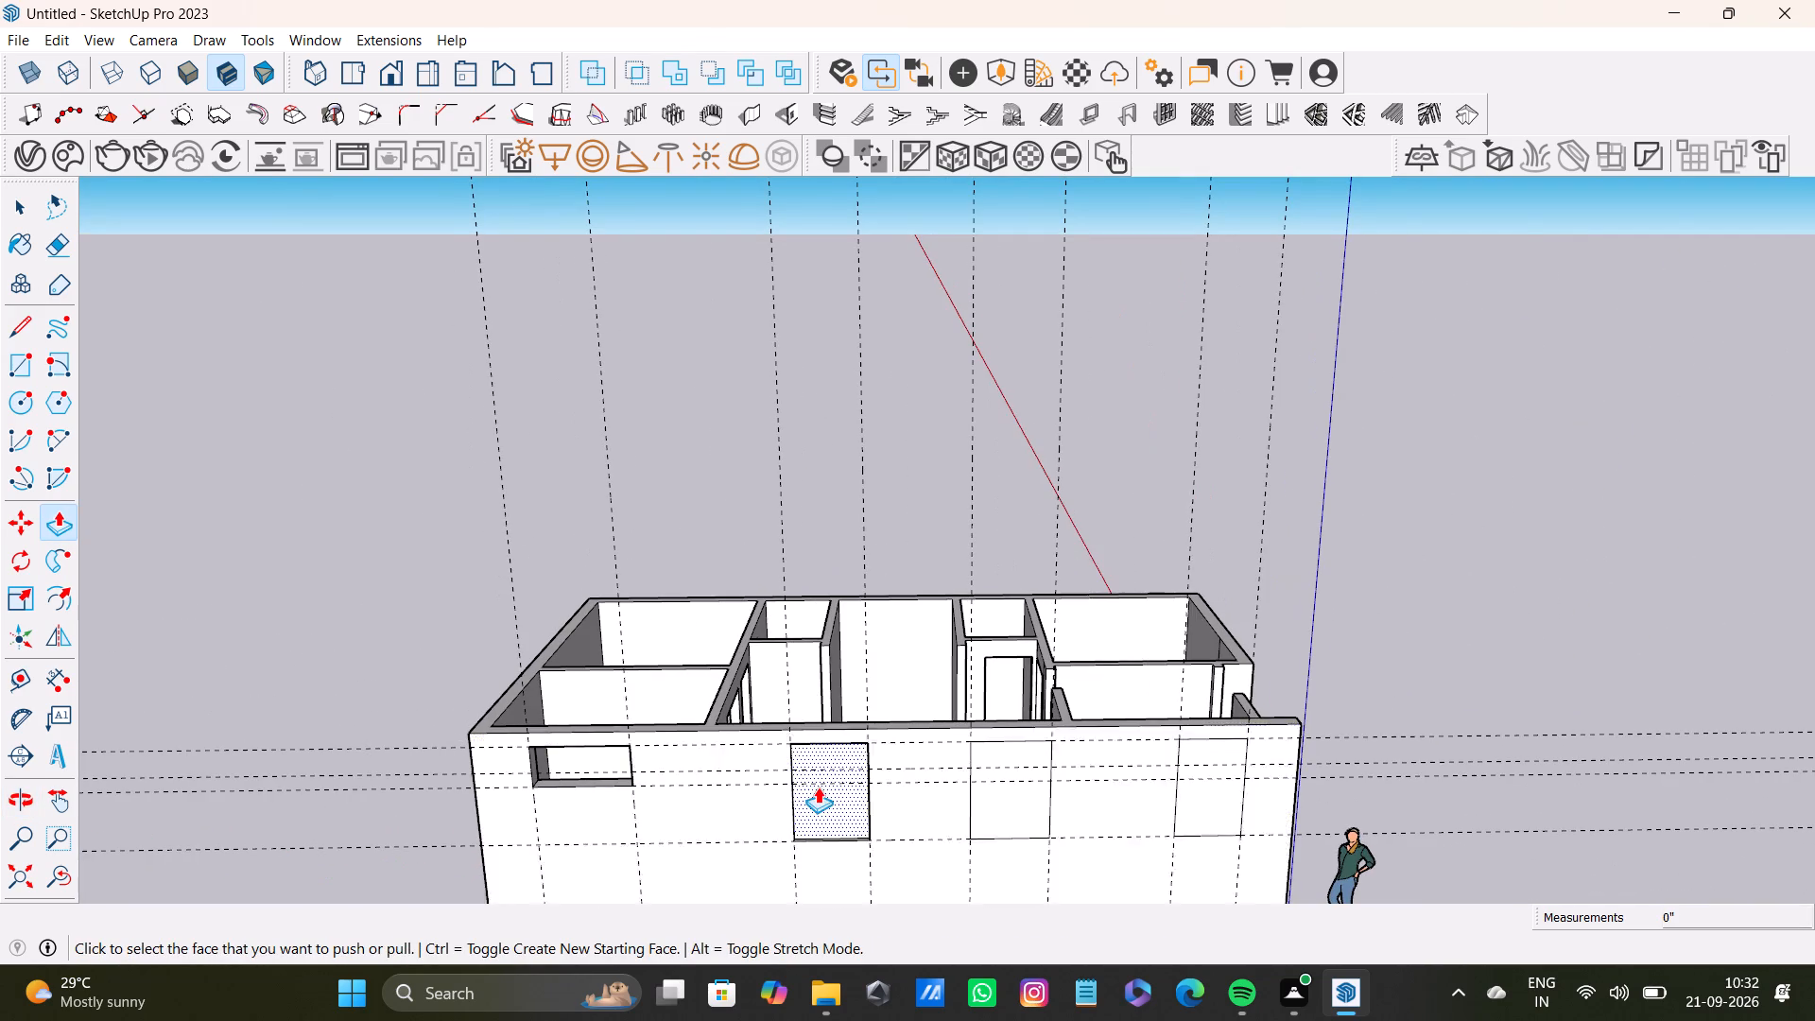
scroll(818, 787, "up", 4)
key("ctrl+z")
Push the rearmost and middle 5'-high window rectangles 9" through the long outer wall to cut two window openings.
left_click(816, 810)
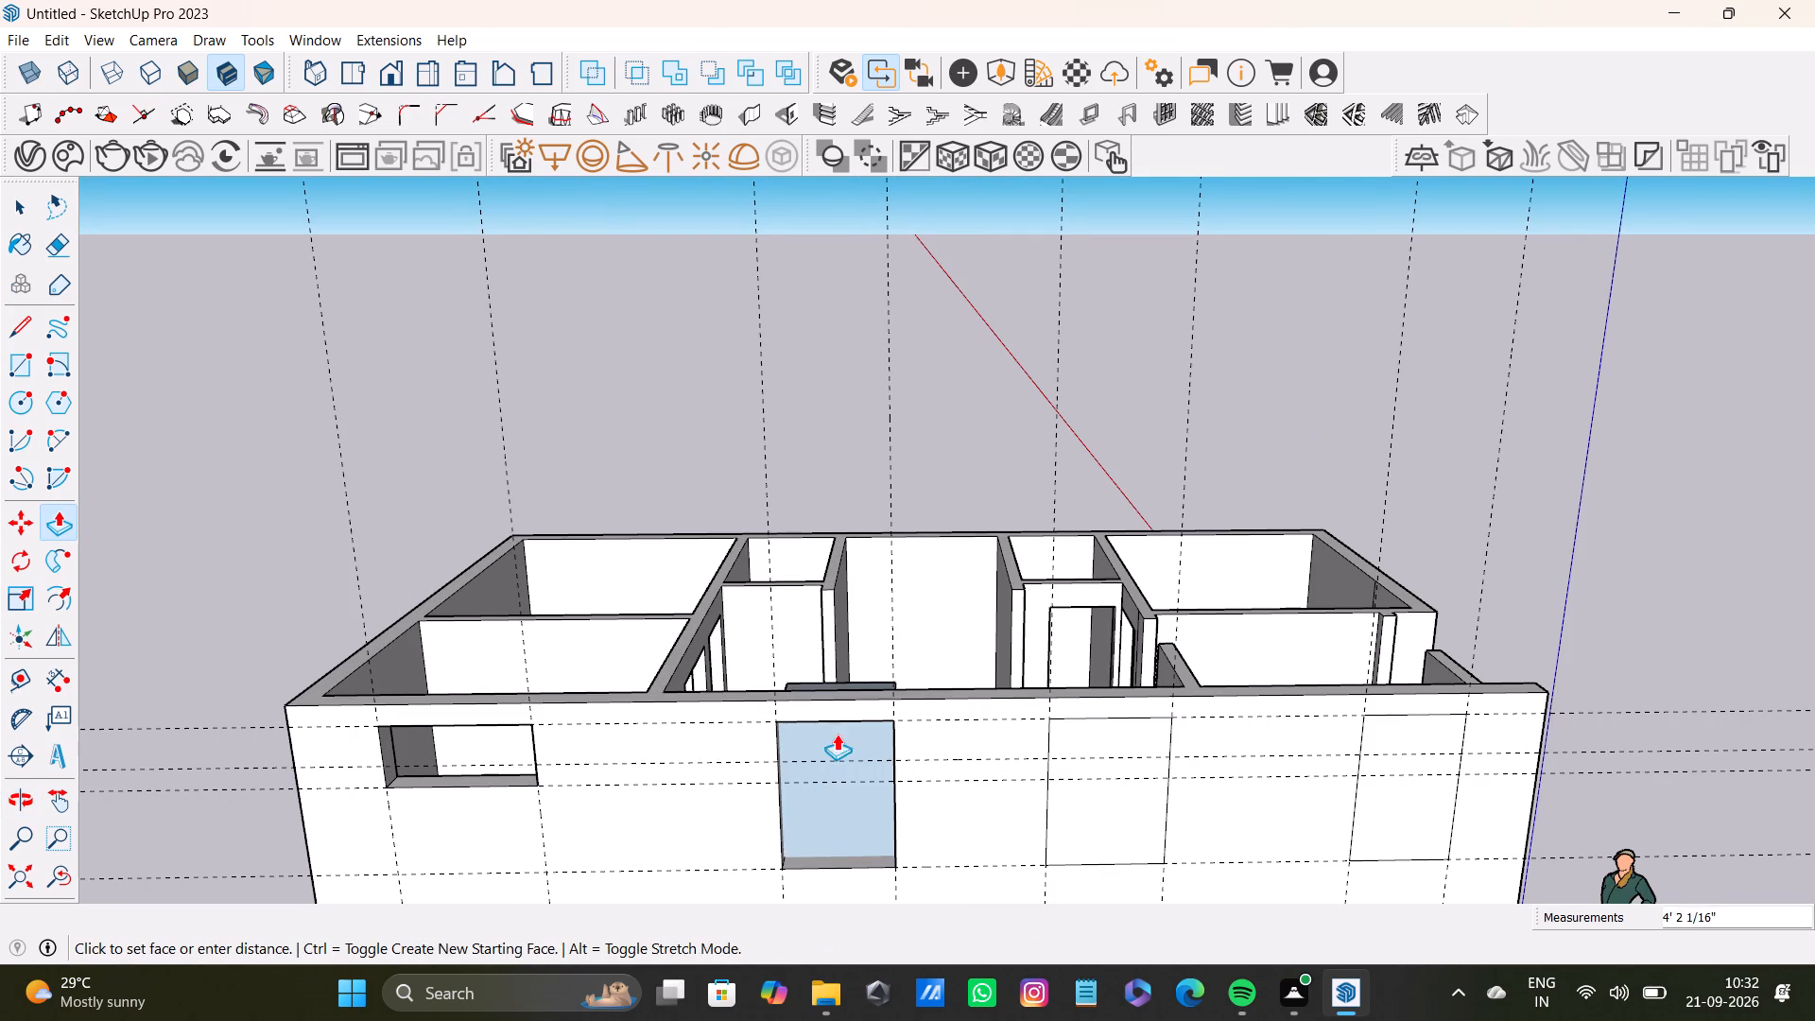
left_click(874, 686)
scroll(890, 783, "down", 4)
middle_click_drag(936, 774, 938, 770, "shift")
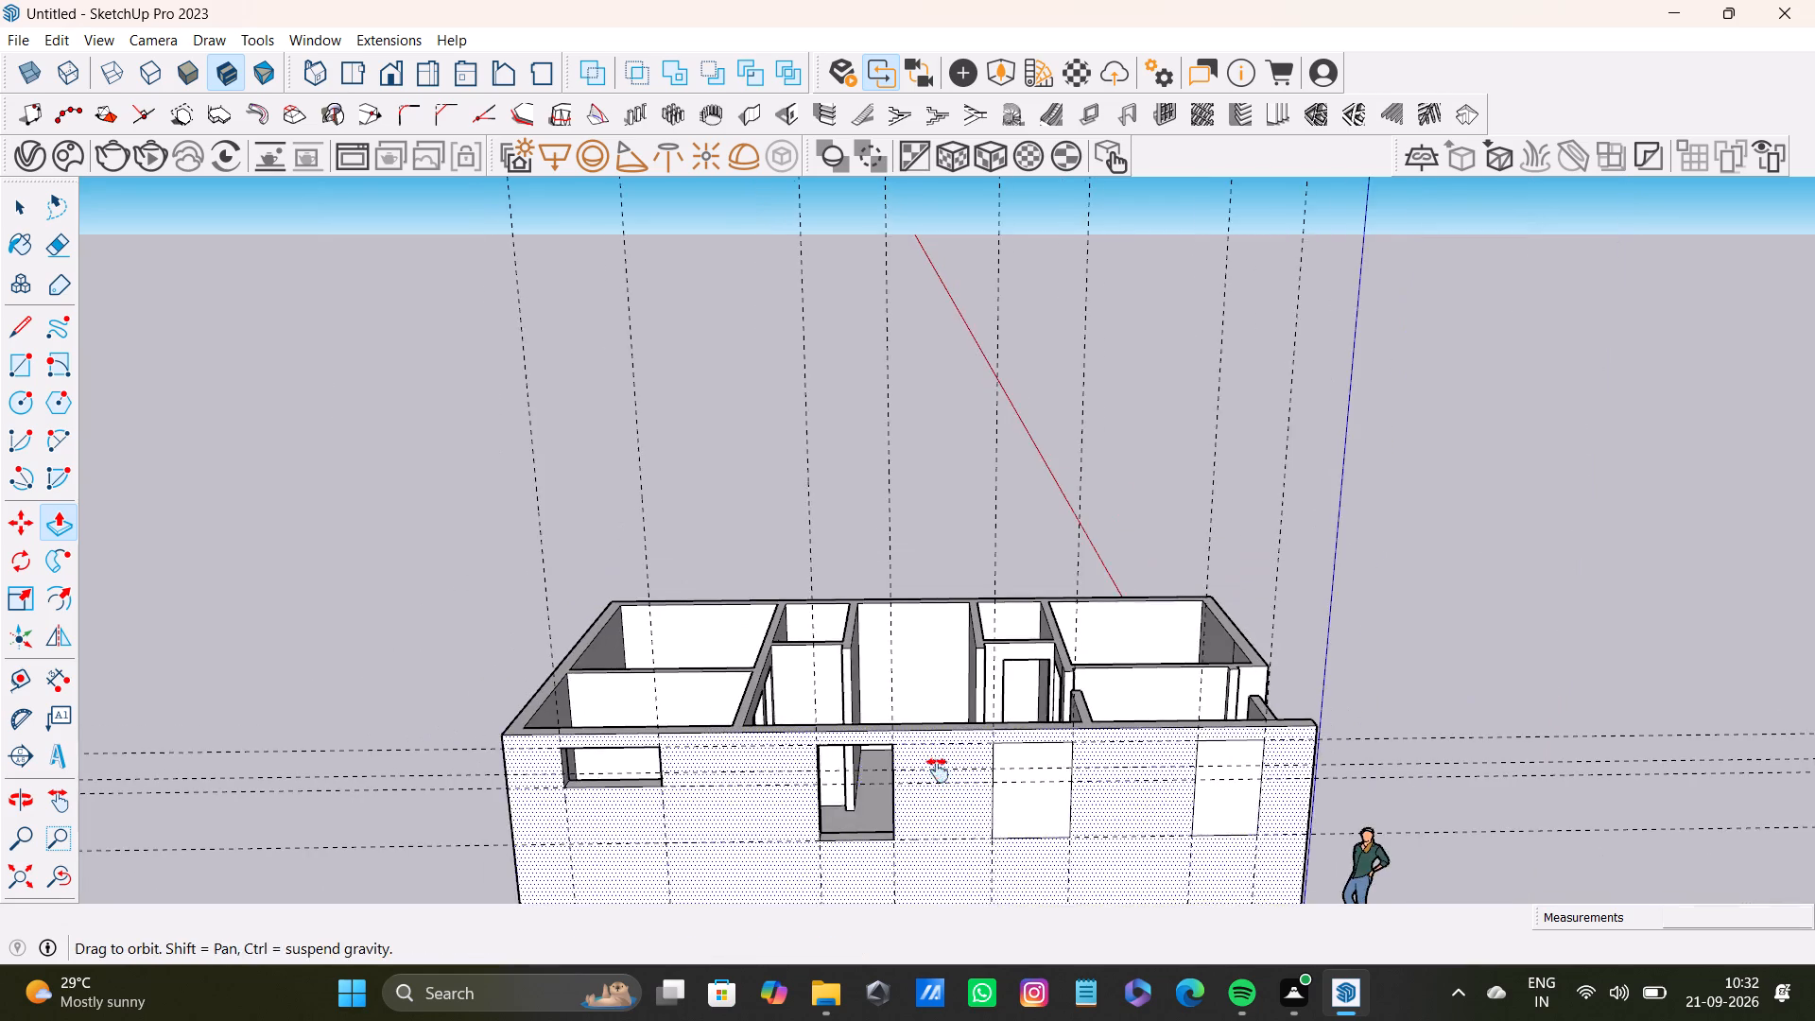
middle_click_drag(938, 770, 767, 760, "shift")
left_click_drag(884, 772, 874, 705)
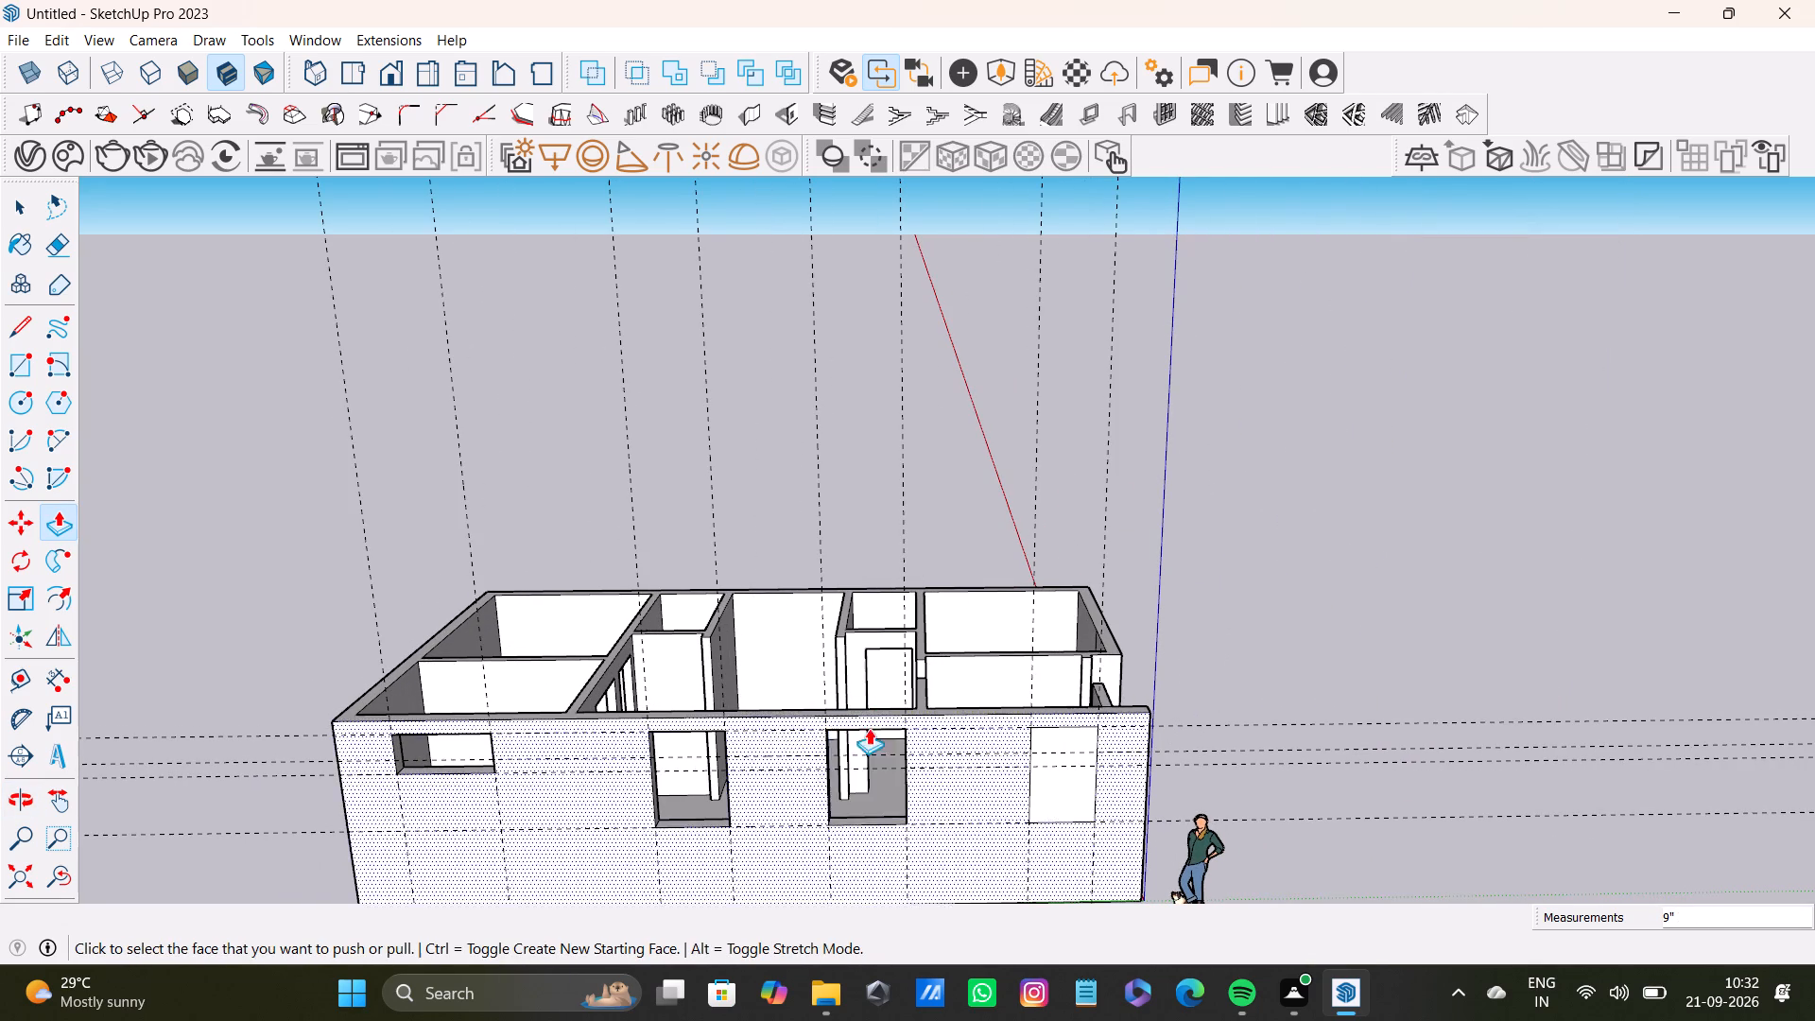
Push the front-end window rectangle through the long outer wall's thickness to cut its opening.
scroll(875, 739, "down", 4)
left_click_drag(999, 758, 949, 703)
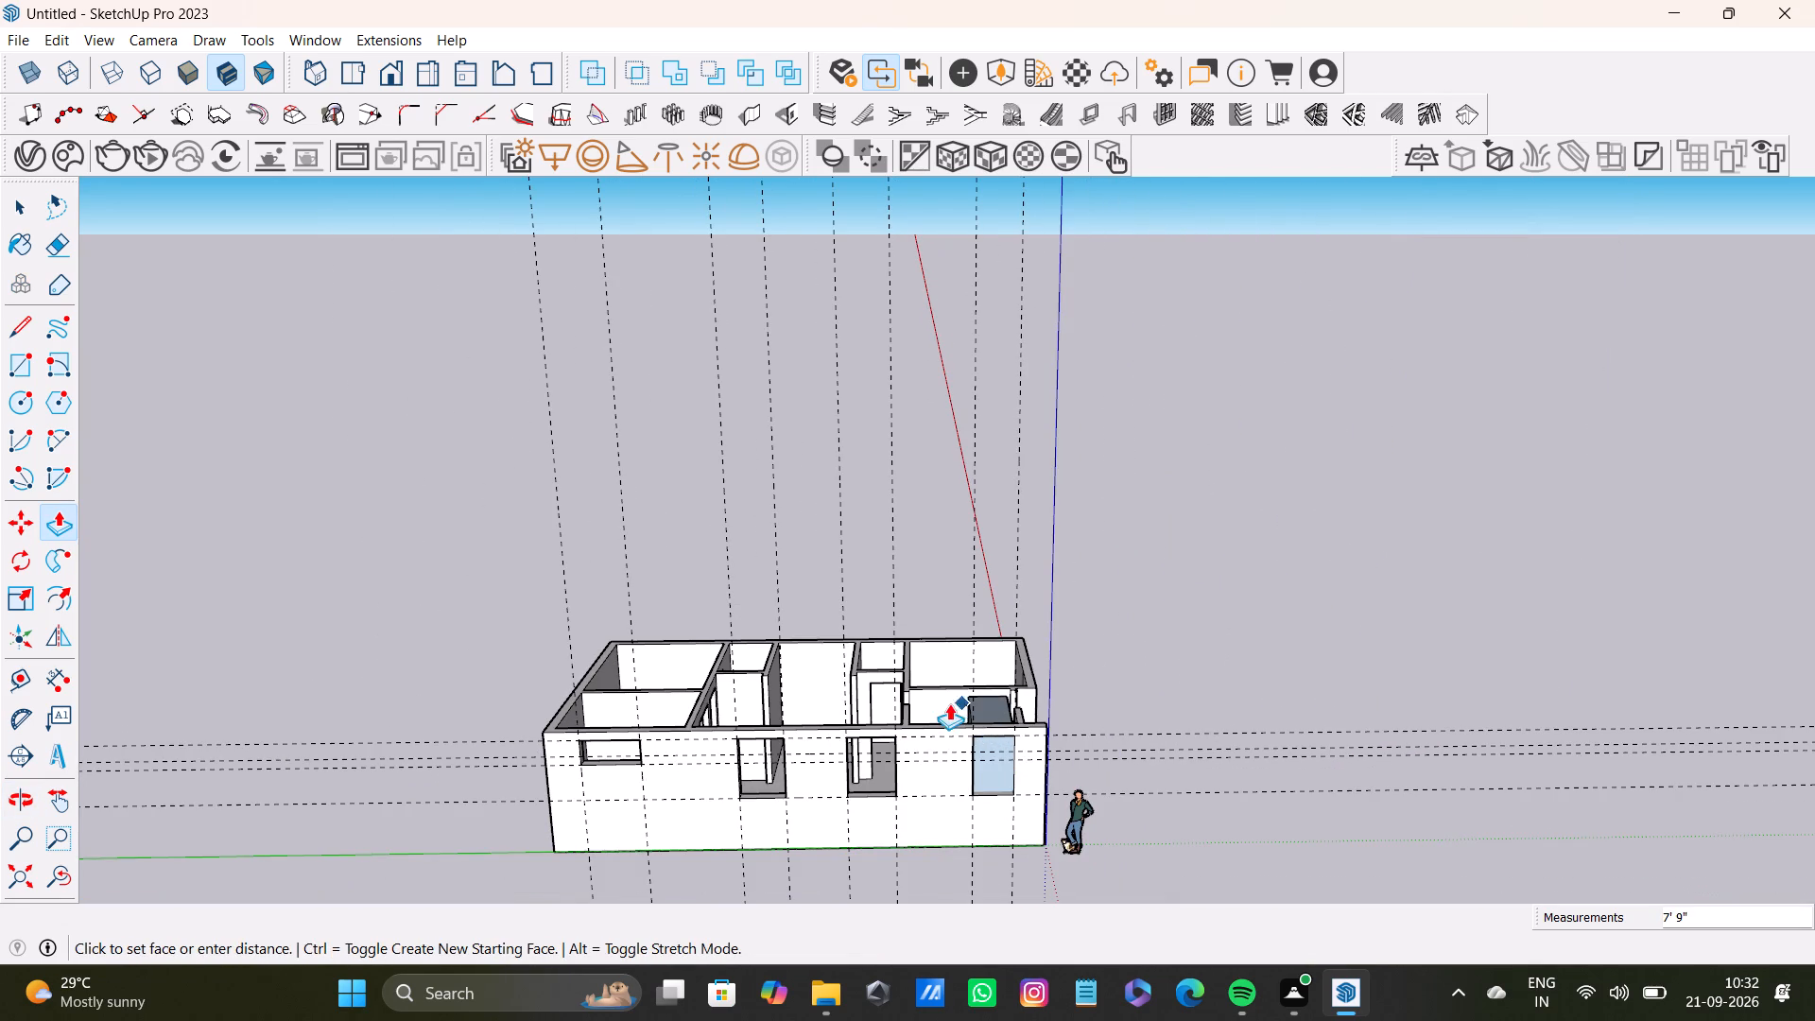
left_click_drag(949, 703, 962, 735)
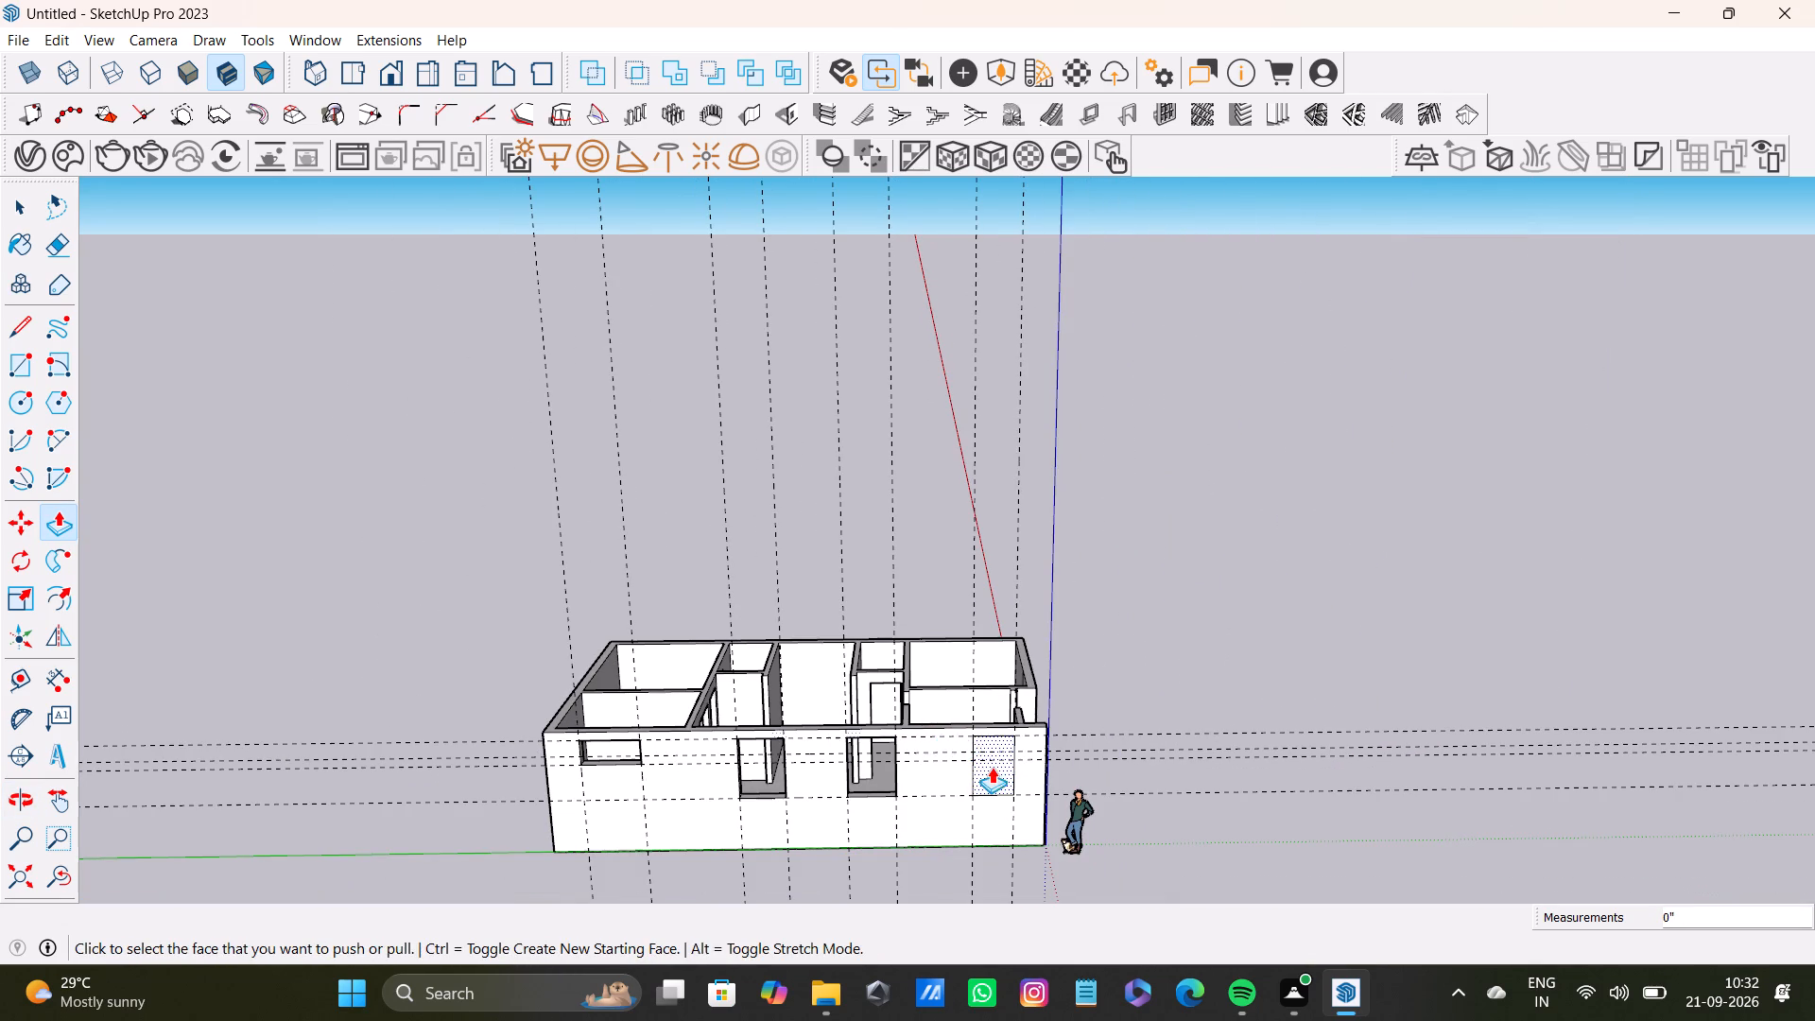
scroll(995, 770, "up", 7)
middle_click_drag(984, 733, 836, 845)
left_click_drag(901, 812, 913, 733)
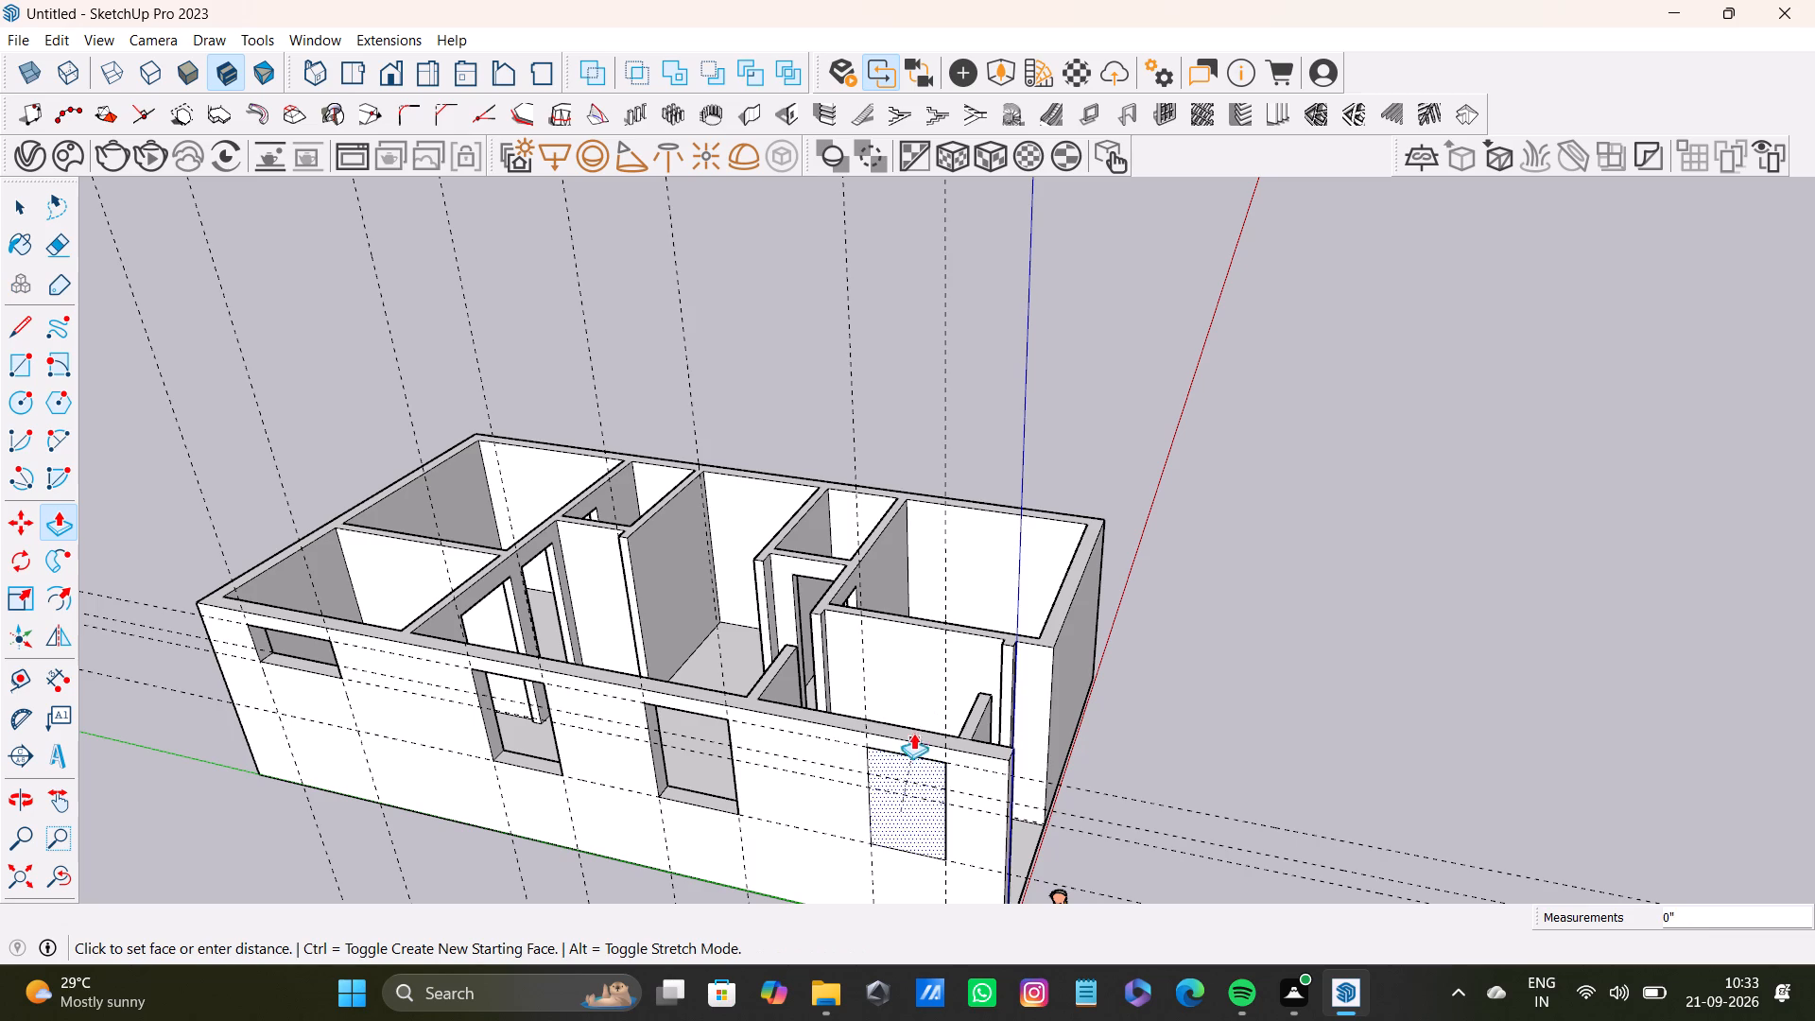
left_click_drag(913, 733, 927, 731)
scroll(891, 798, "down", 4)
middle_click_drag(833, 797, 896, 738)
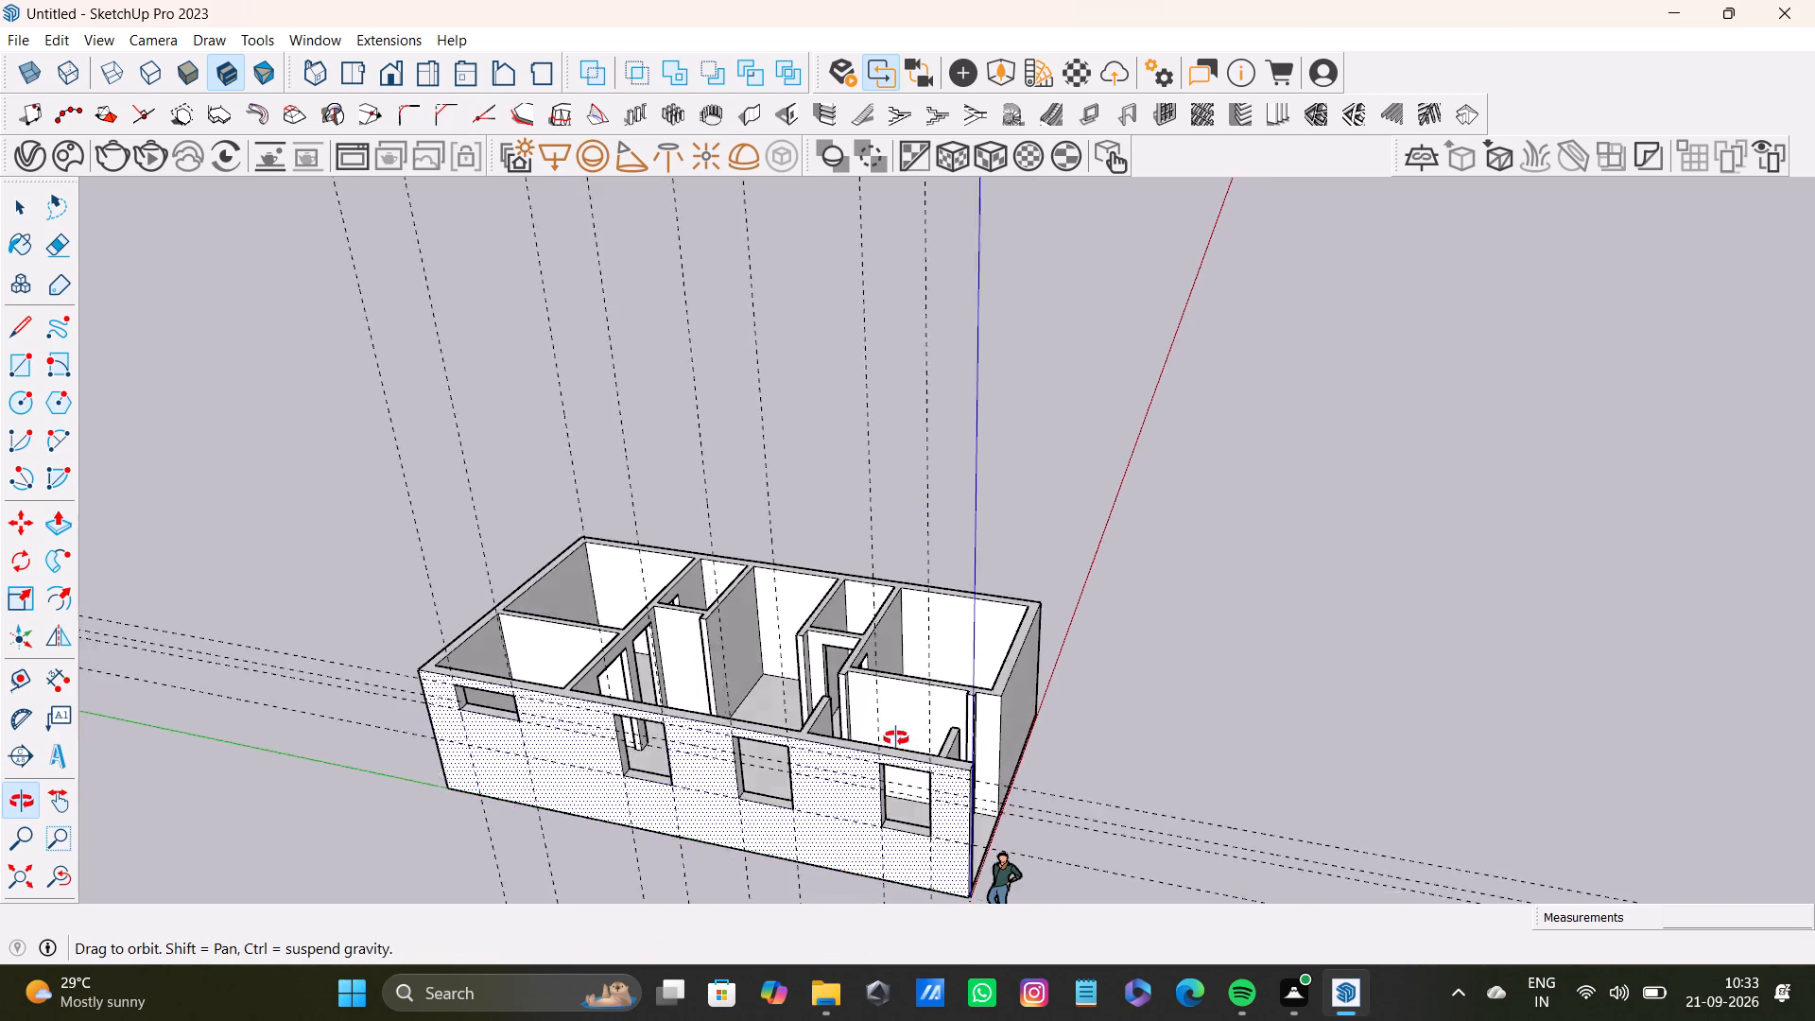
Pull the front-side jamb of the middle 5'-high window opening inward about 3", and the rearmost 5'-high opening's about 2".
middle_click_drag(896, 738, 1082, 733)
scroll(933, 783, "up", 3)
middle_click_drag(975, 754, 1175, 756)
scroll(1133, 728, "up", 7)
left_click_drag(1125, 719, 1115, 722)
scroll(1081, 739, "down", 4)
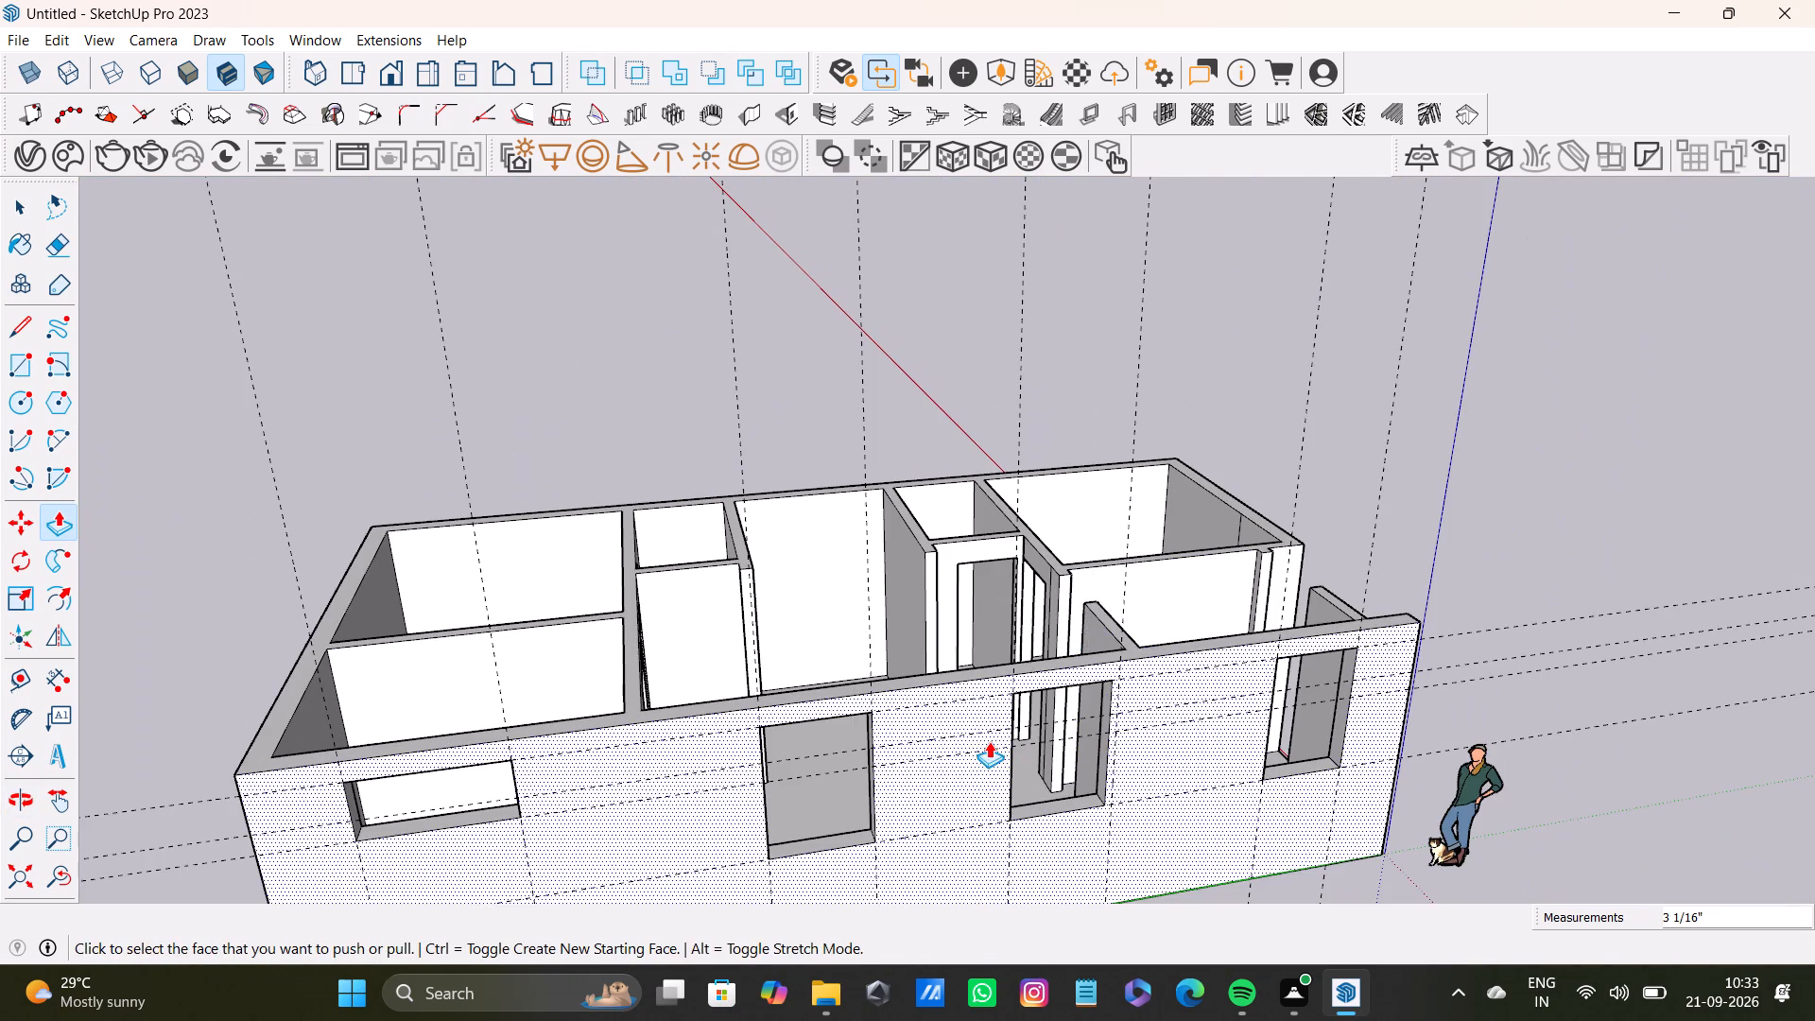
middle_click_drag(1007, 729, 852, 633)
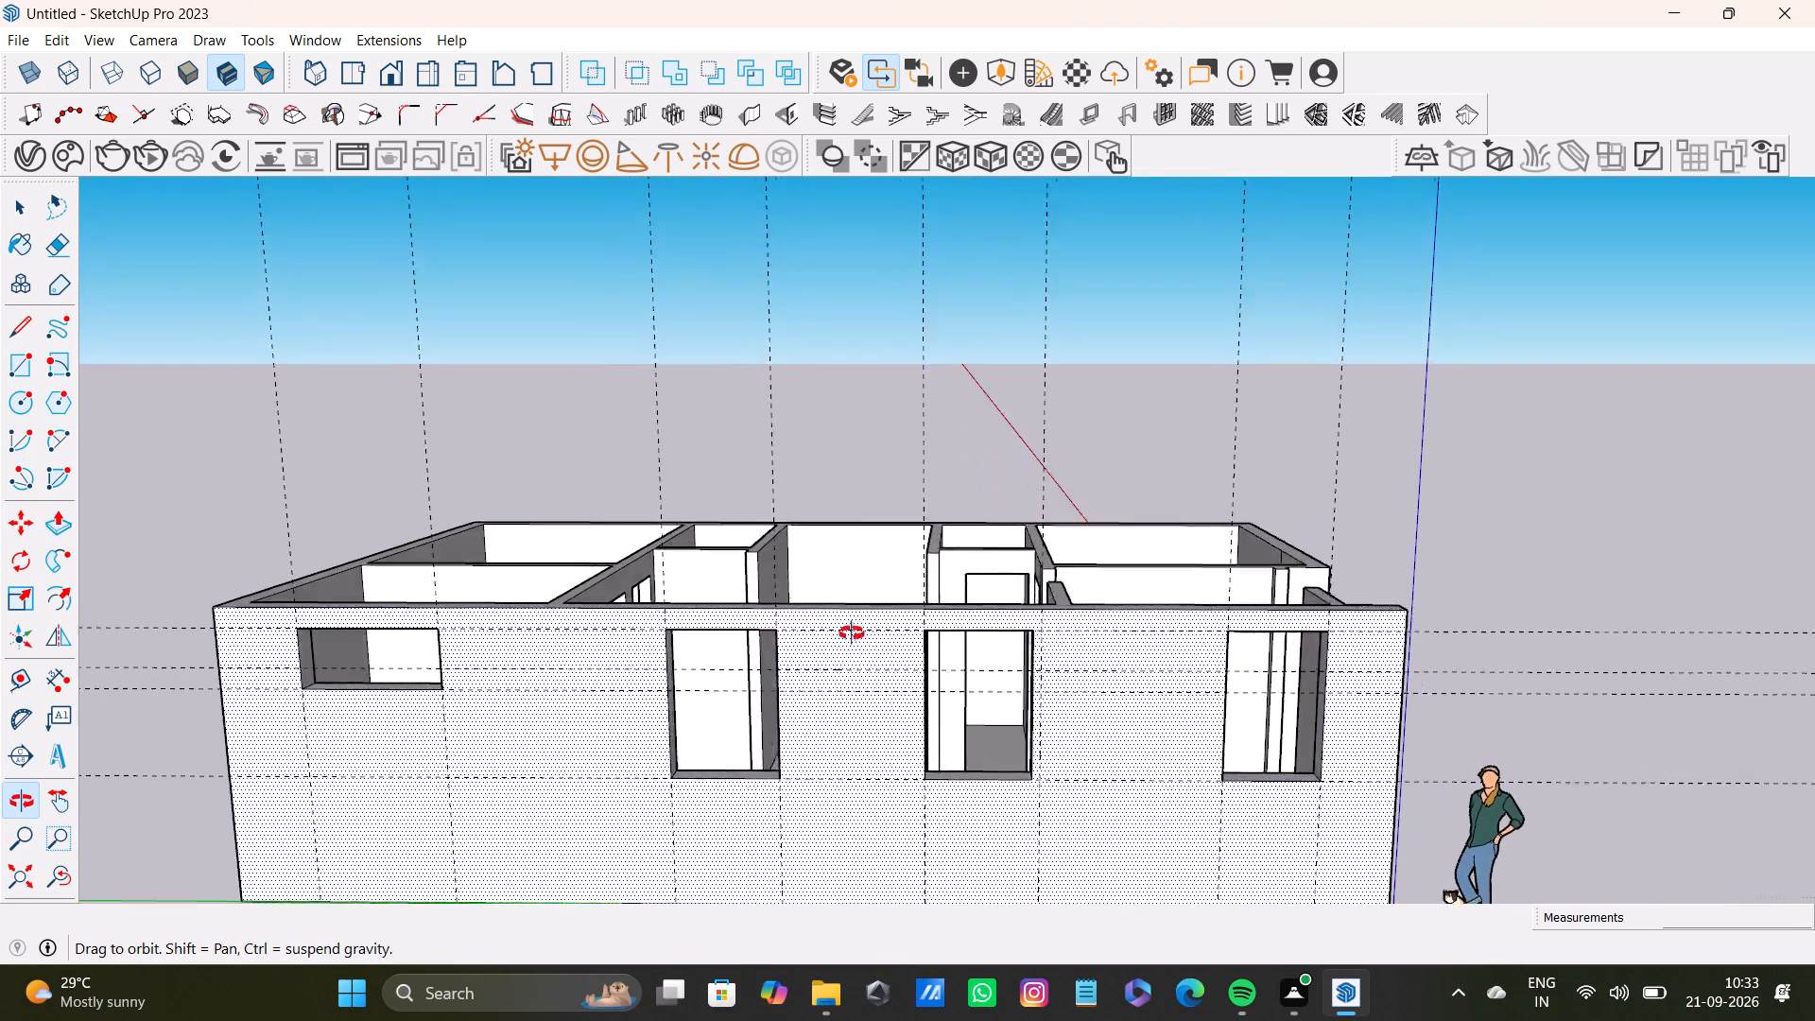
middle_click_drag(852, 633, 1212, 689)
left_click(1031, 717)
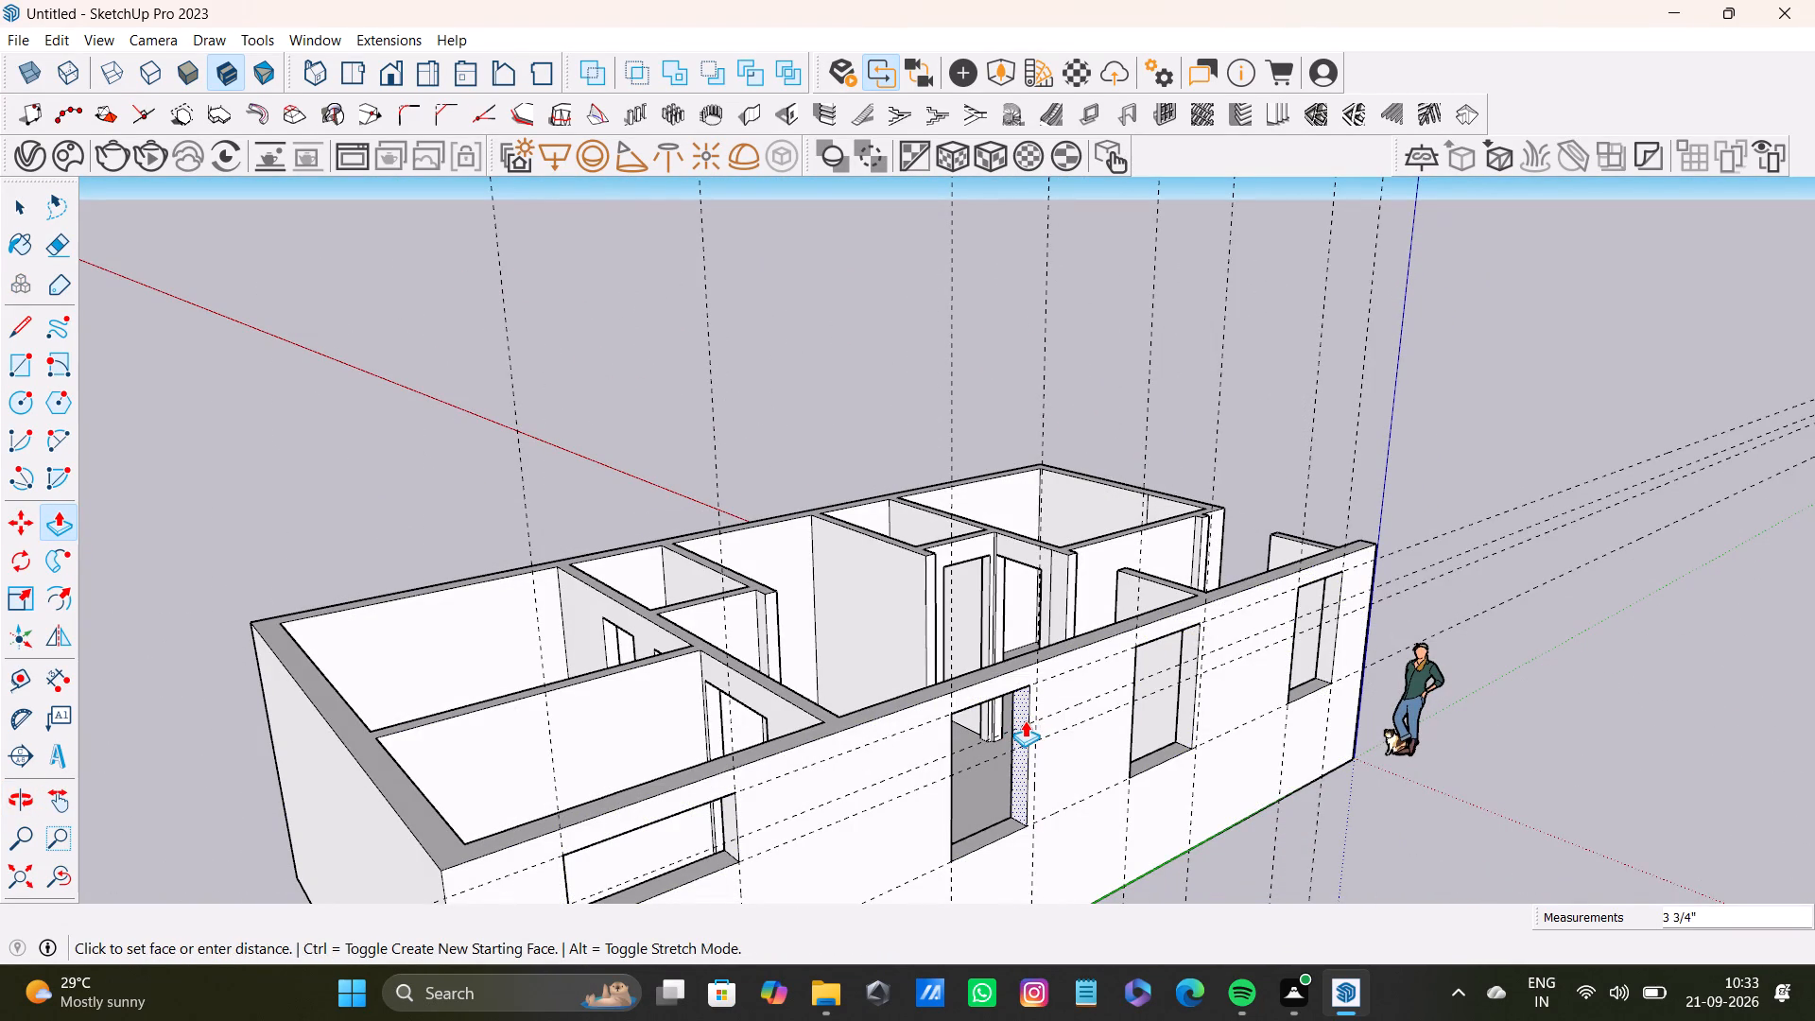
scroll(1036, 720, "down", 4)
middle_click_drag(1067, 720, 552, 699)
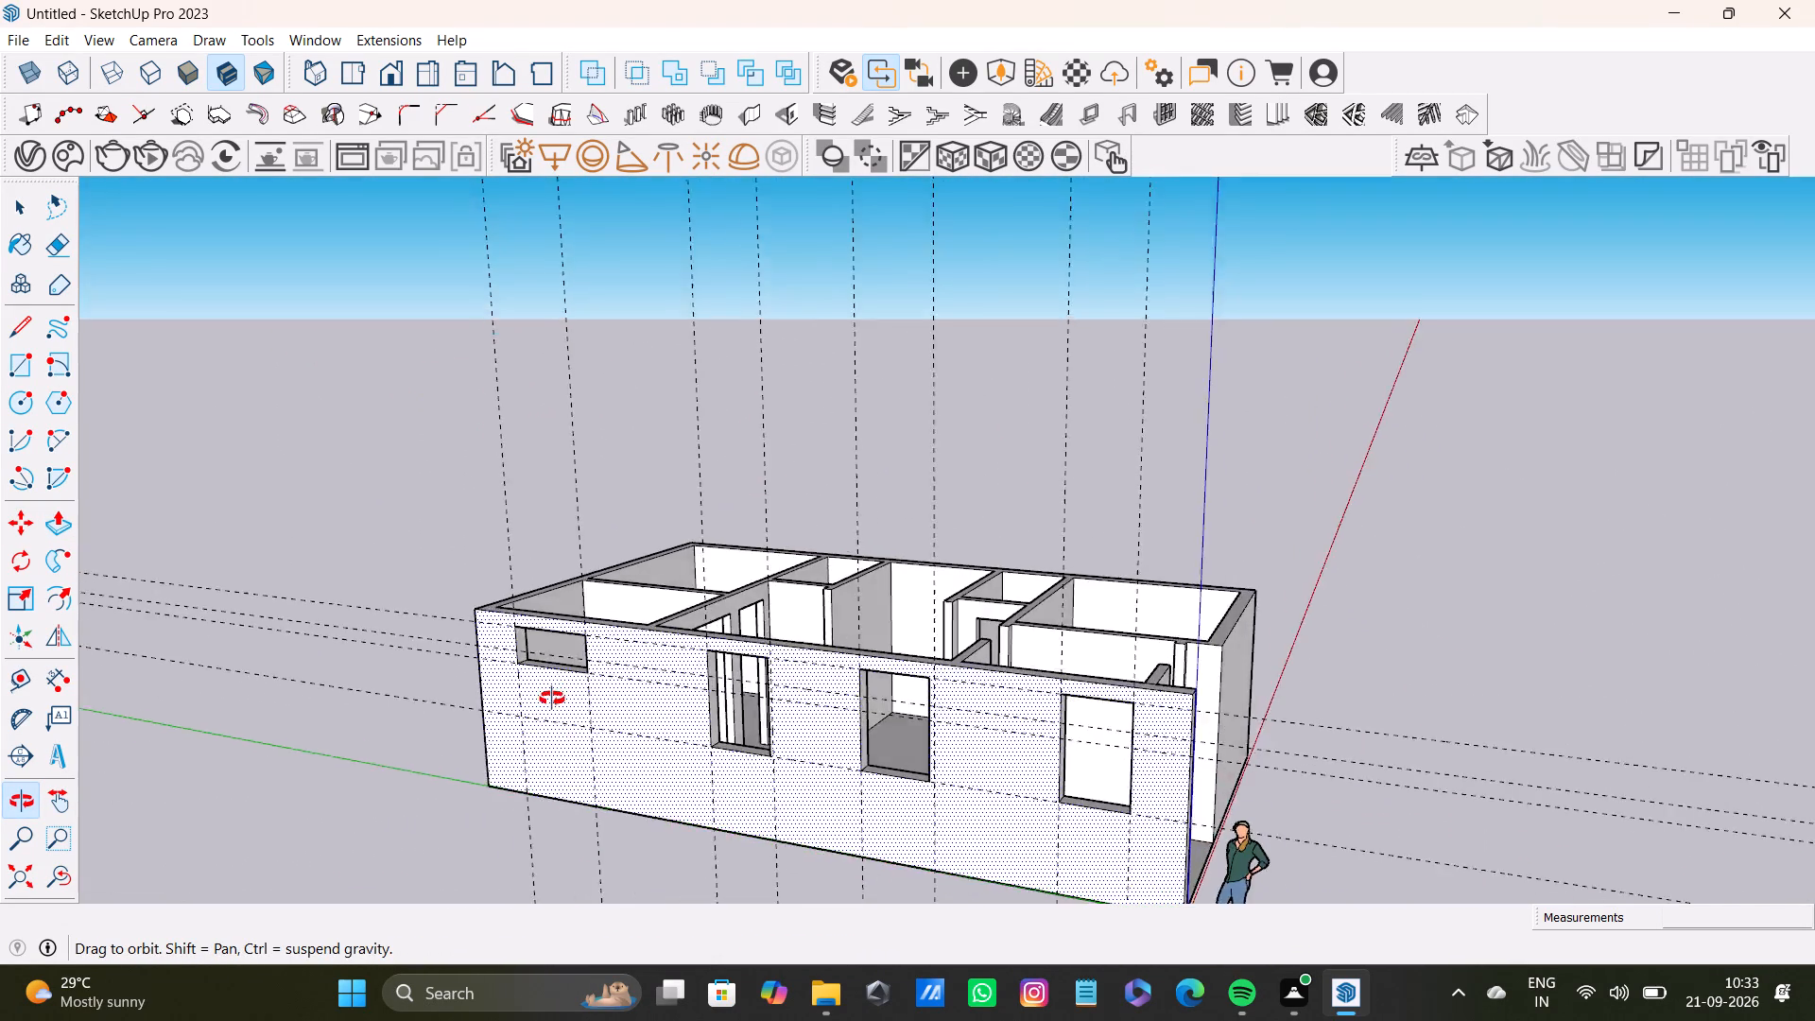
middle_click_drag(552, 699, 770, 707)
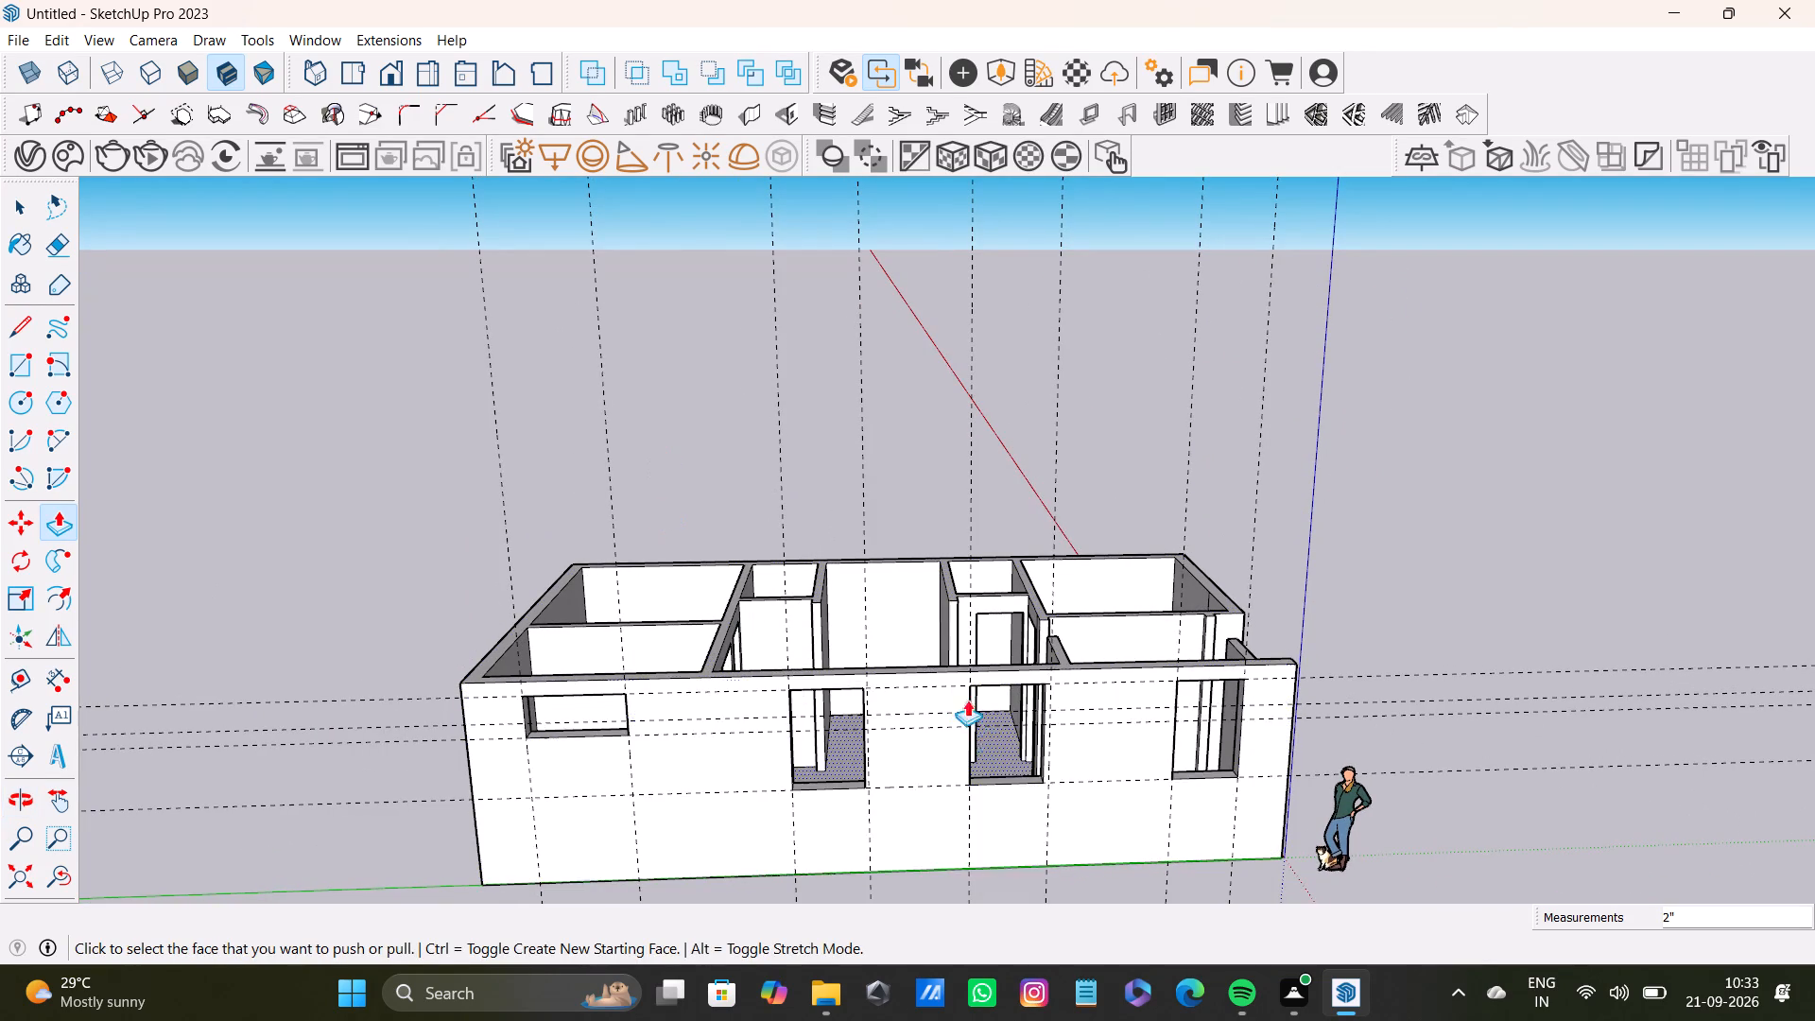
Delete the two intermediate horizontal guides crossing the long outer wall between the 5'-high windows' top and bottom guides.
key("space")
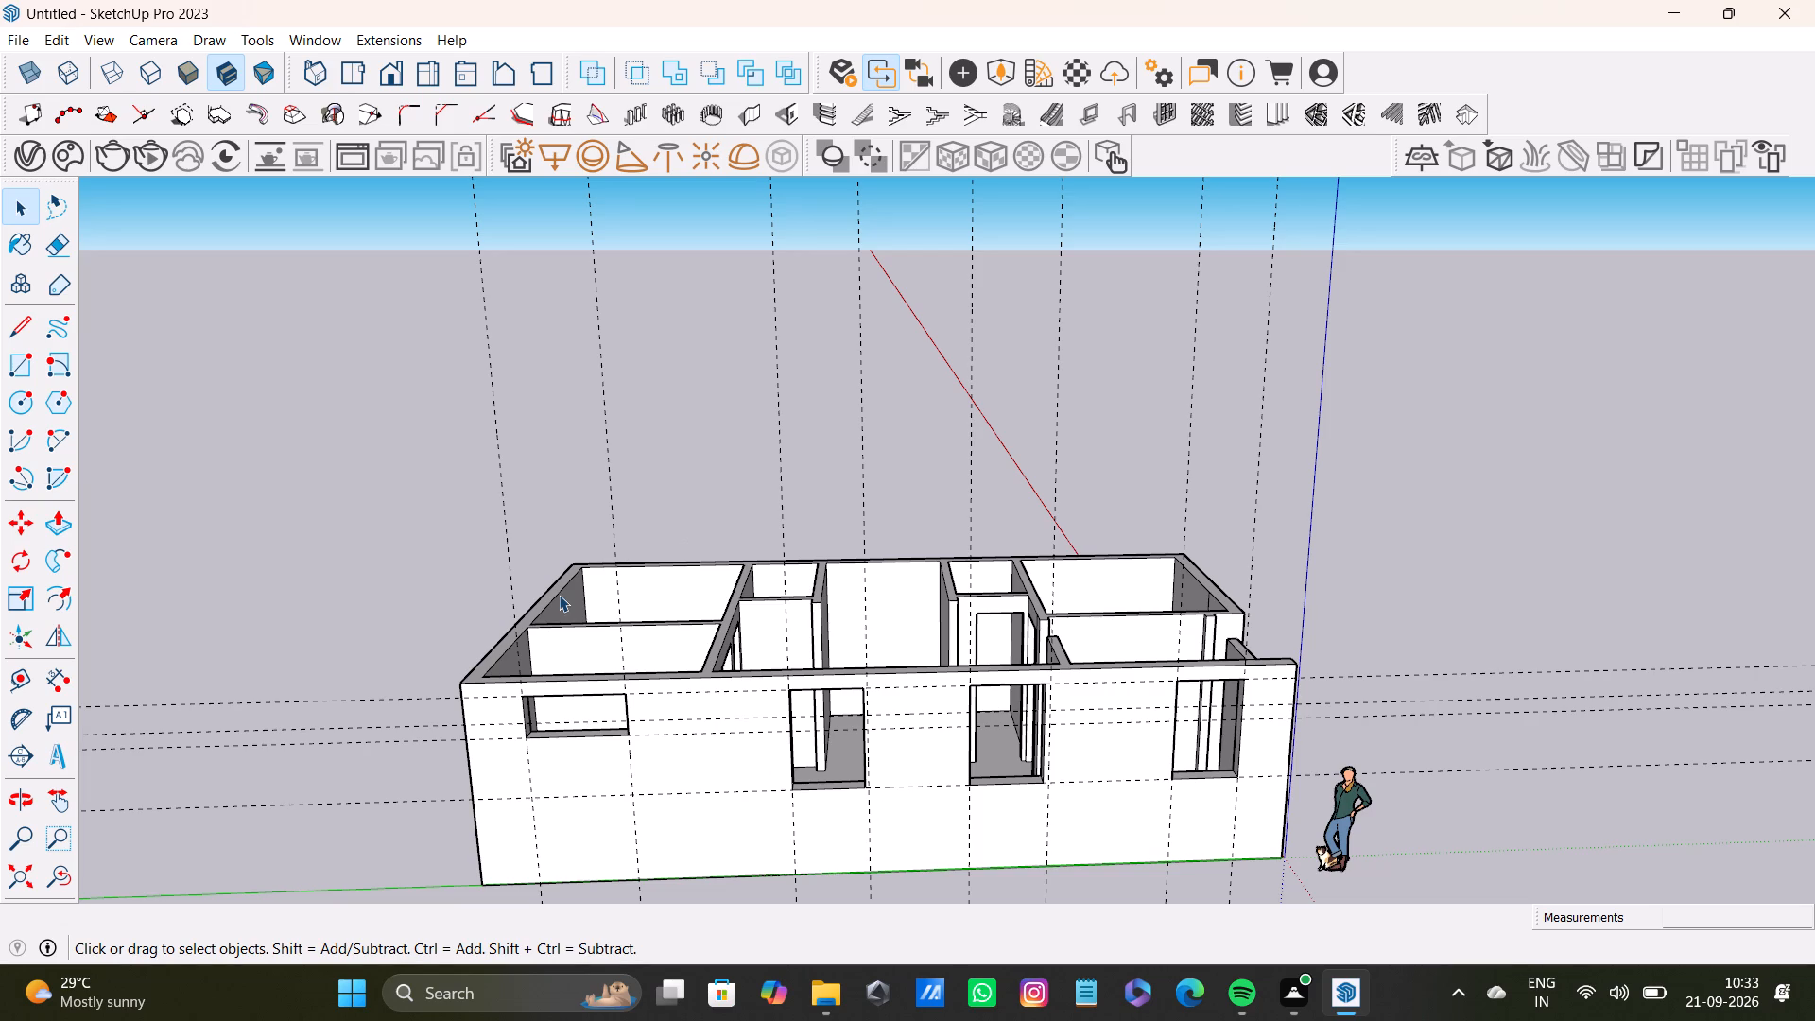
scroll(781, 682, "down", 13)
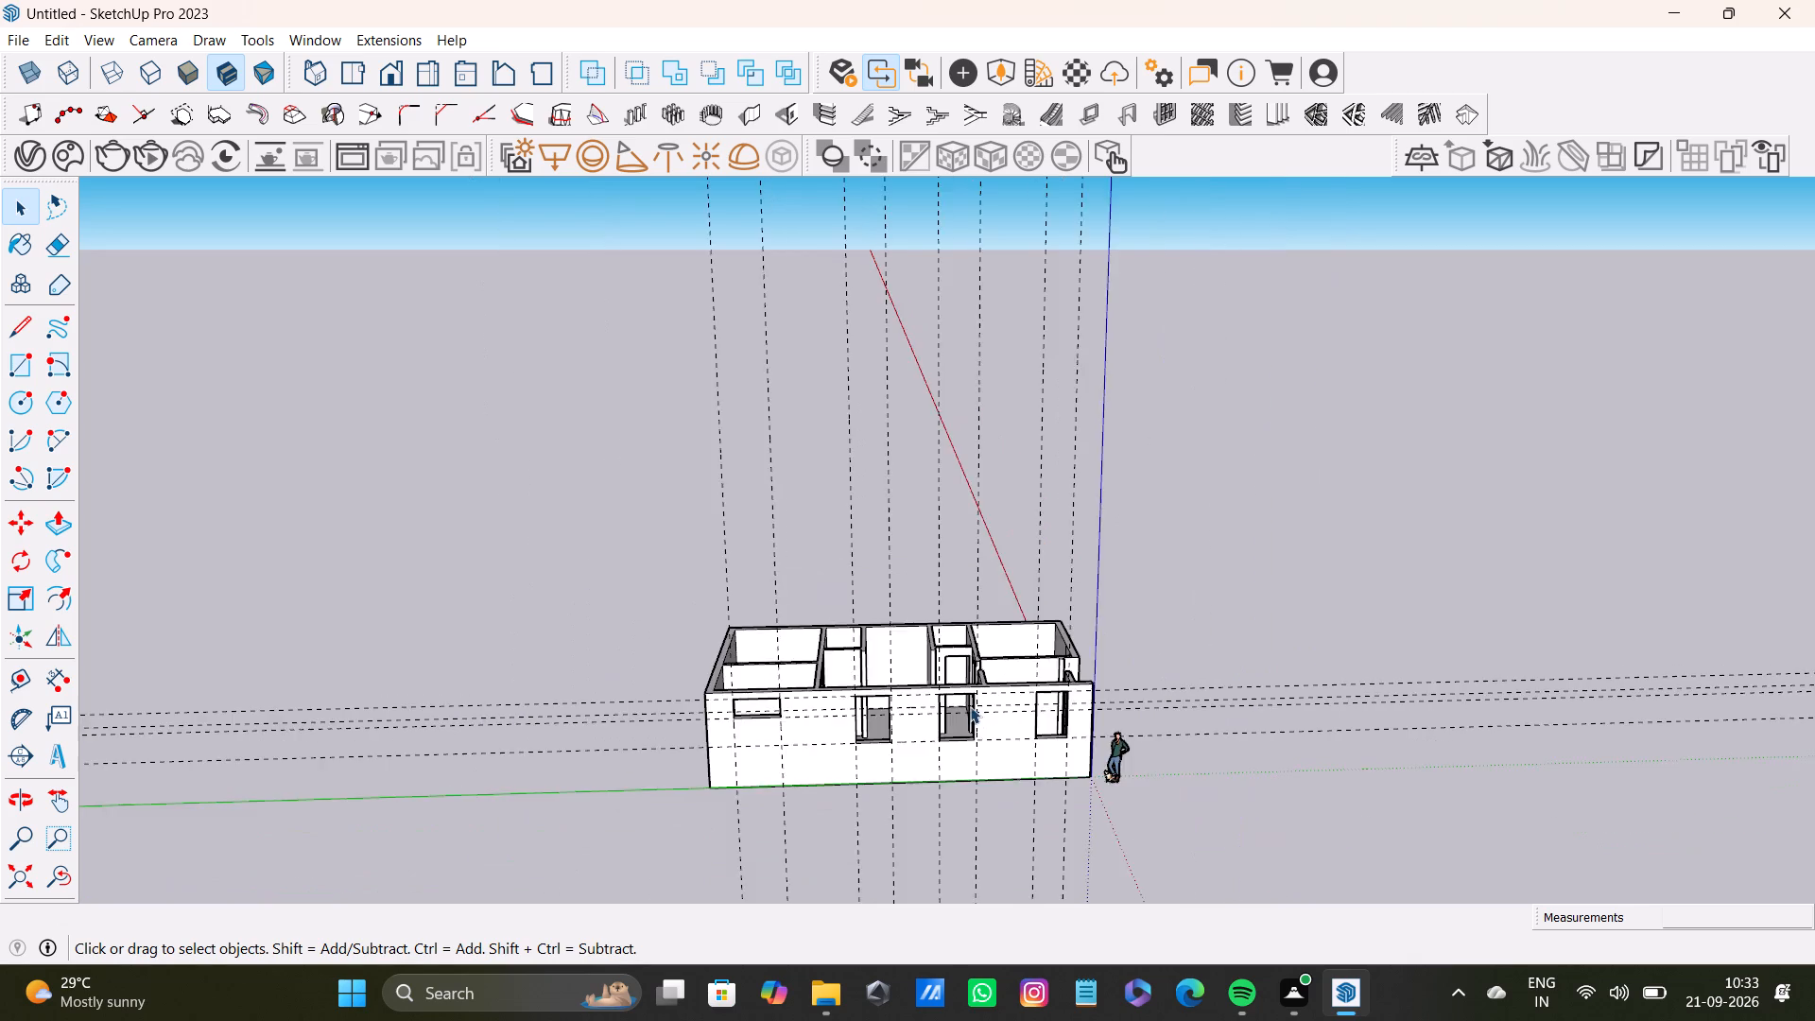
scroll(970, 706, "down", 3)
middle_click_drag(1032, 724, 371, 757)
scroll(744, 740, "up", 7)
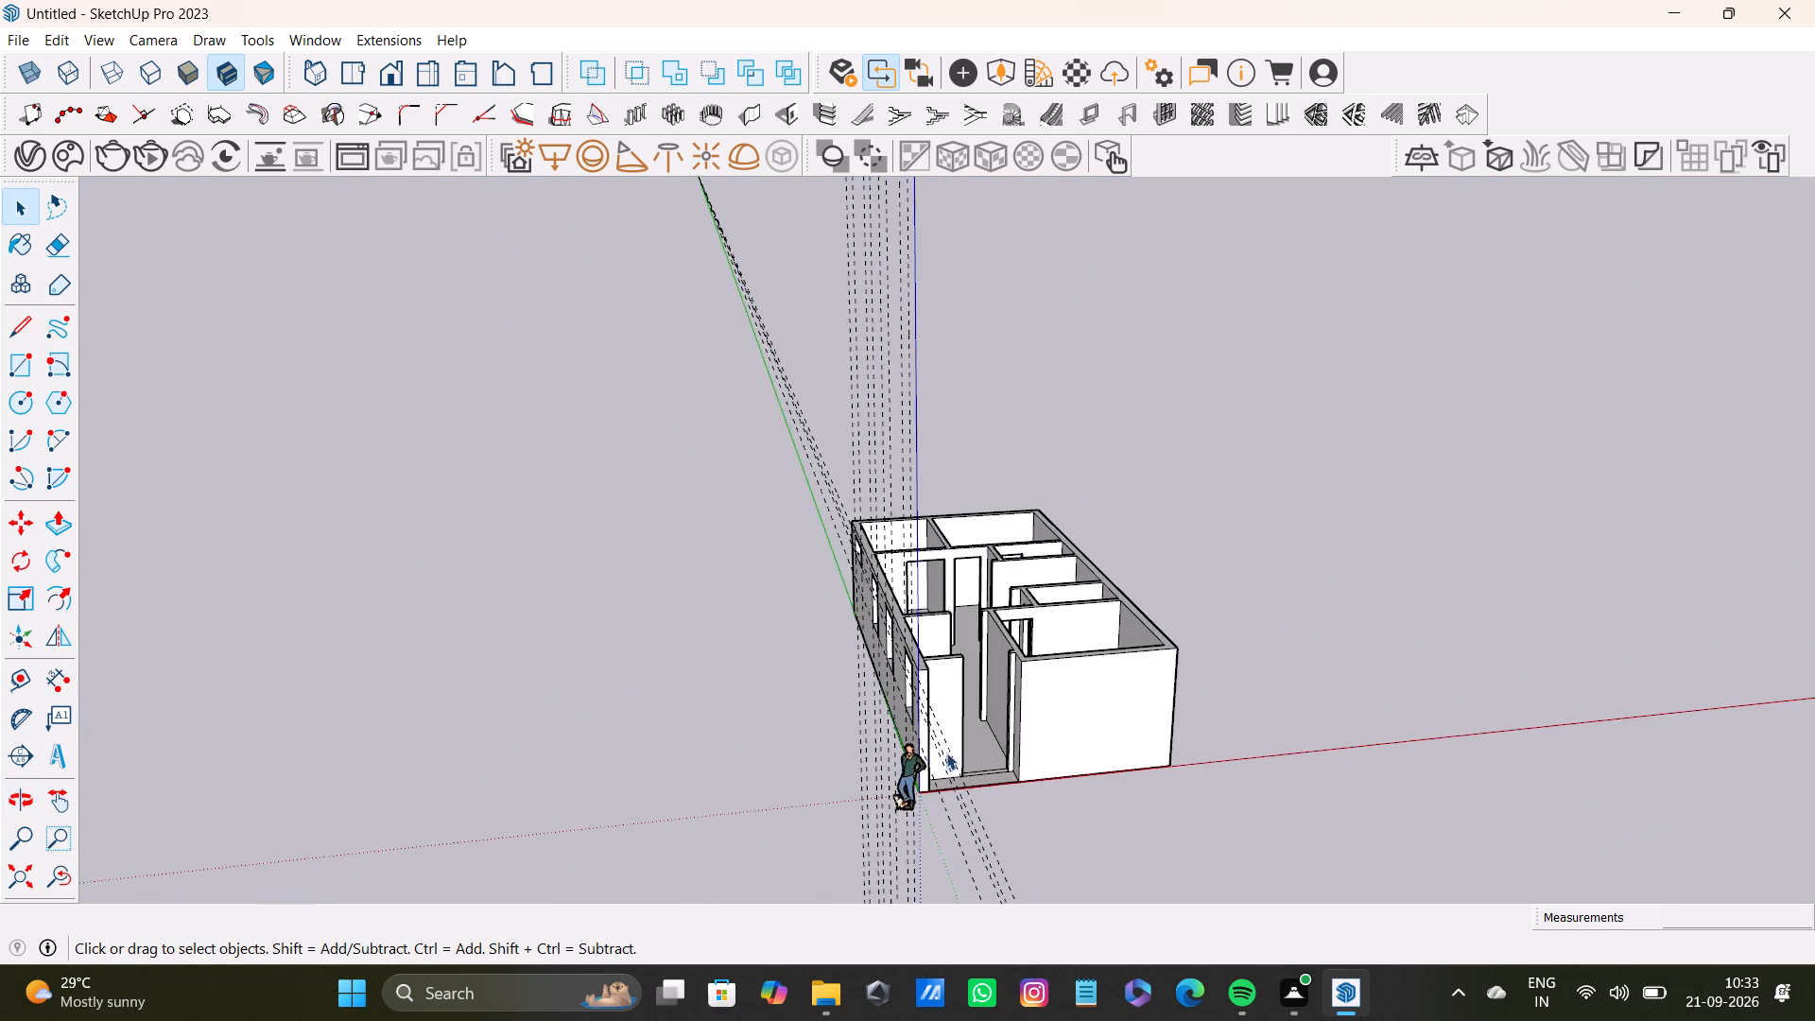
scroll(986, 754, "up", 1)
middle_click_drag(986, 754, 838, 599)
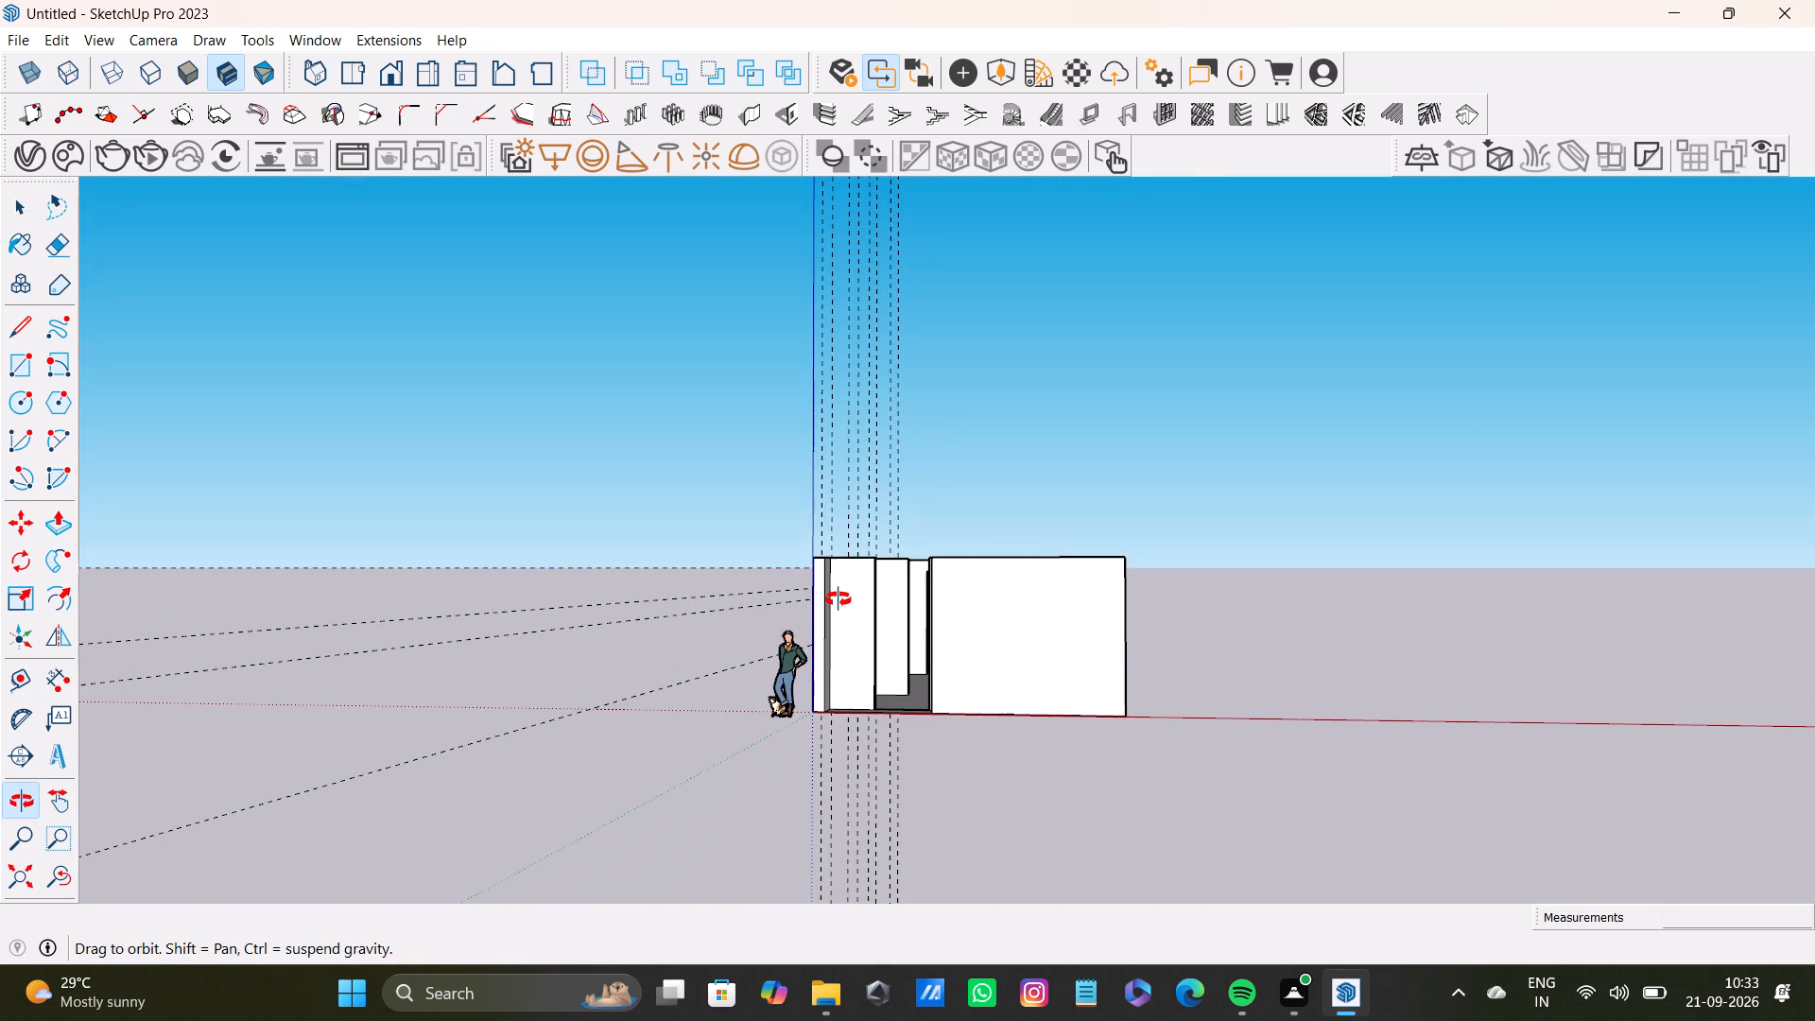
middle_click_drag(838, 599, 1146, 614)
scroll(1047, 606, "up", 6)
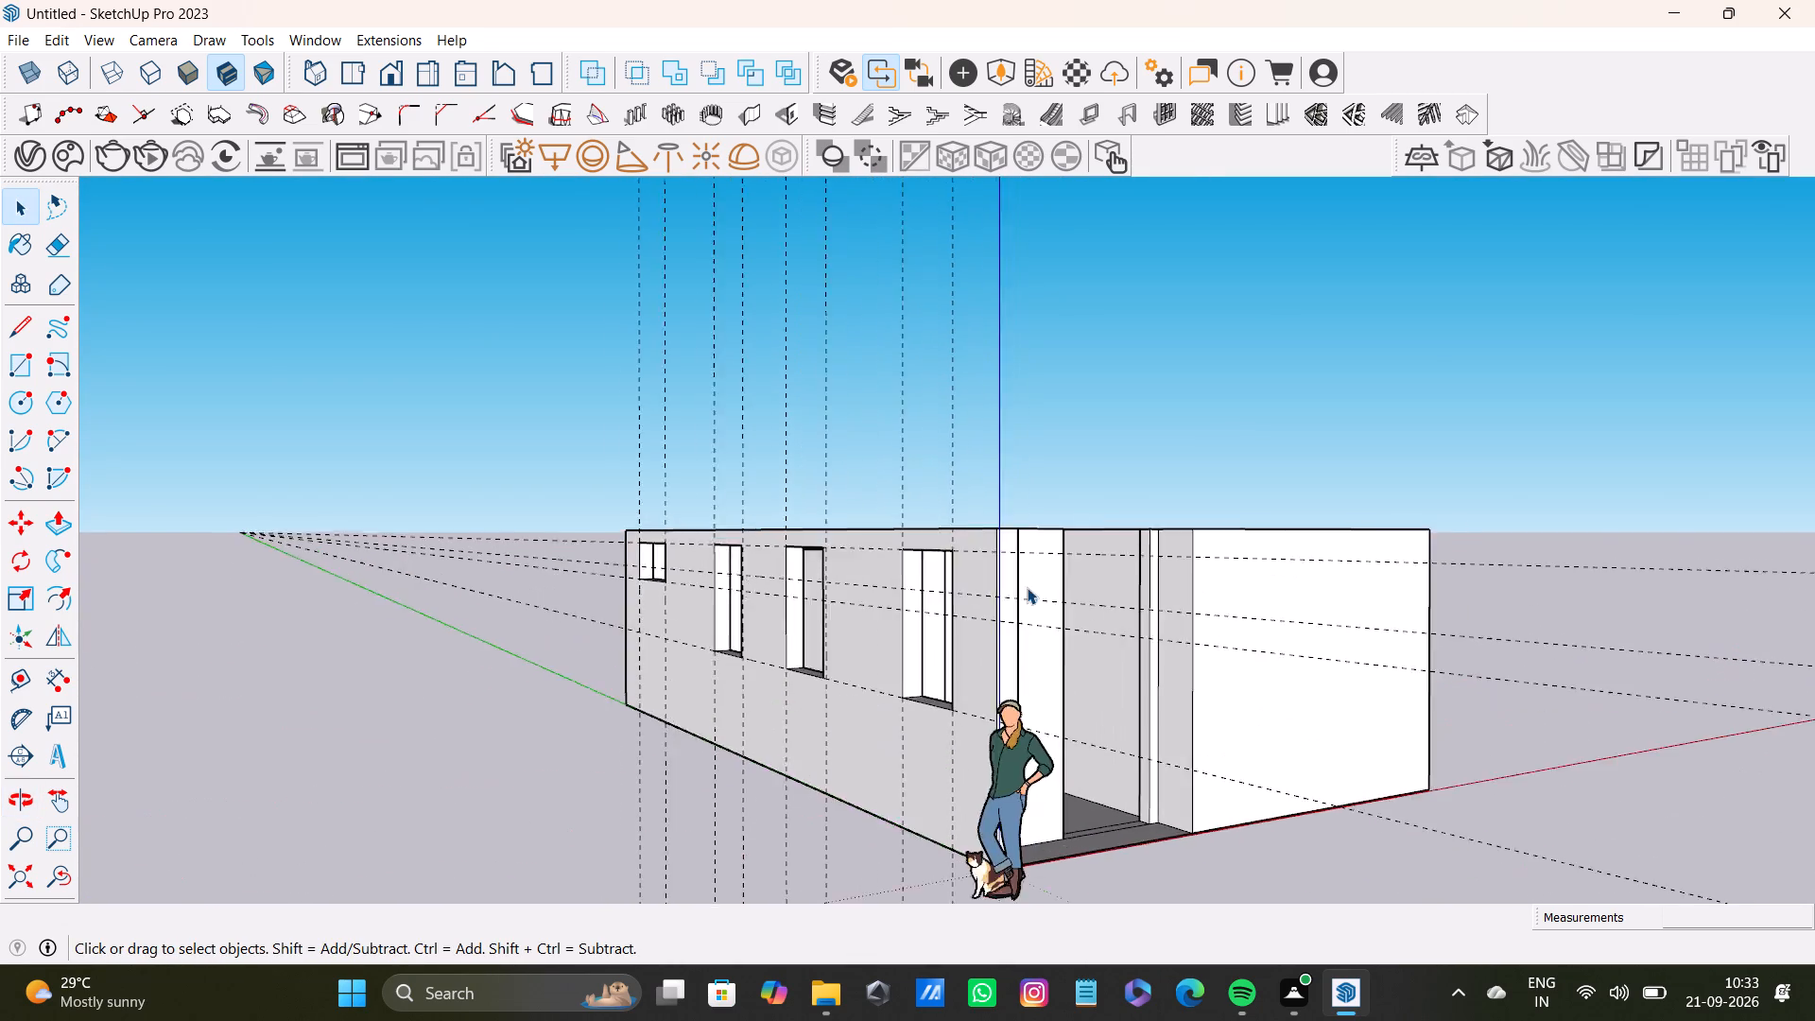
scroll(1027, 587, "up", 6)
middle_click_drag(1027, 589, 1229, 588)
scroll(1160, 608, "up", 2)
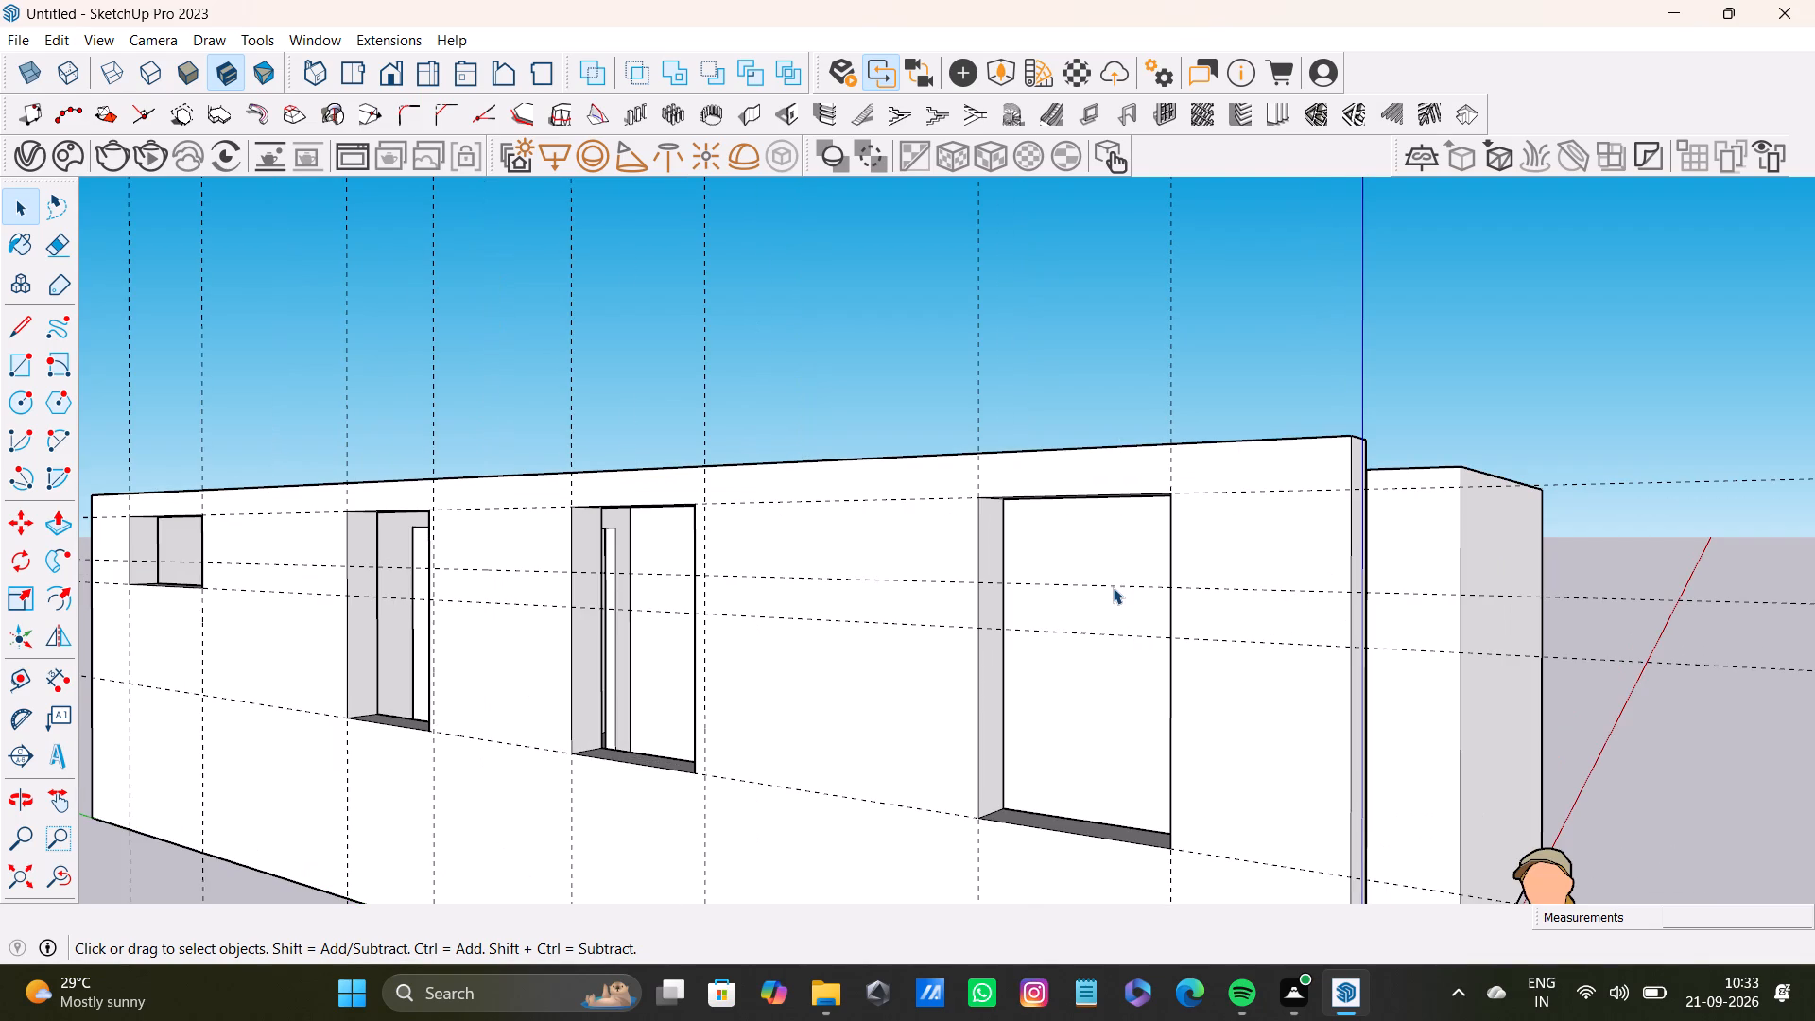
left_click(1093, 582)
key("Delete")
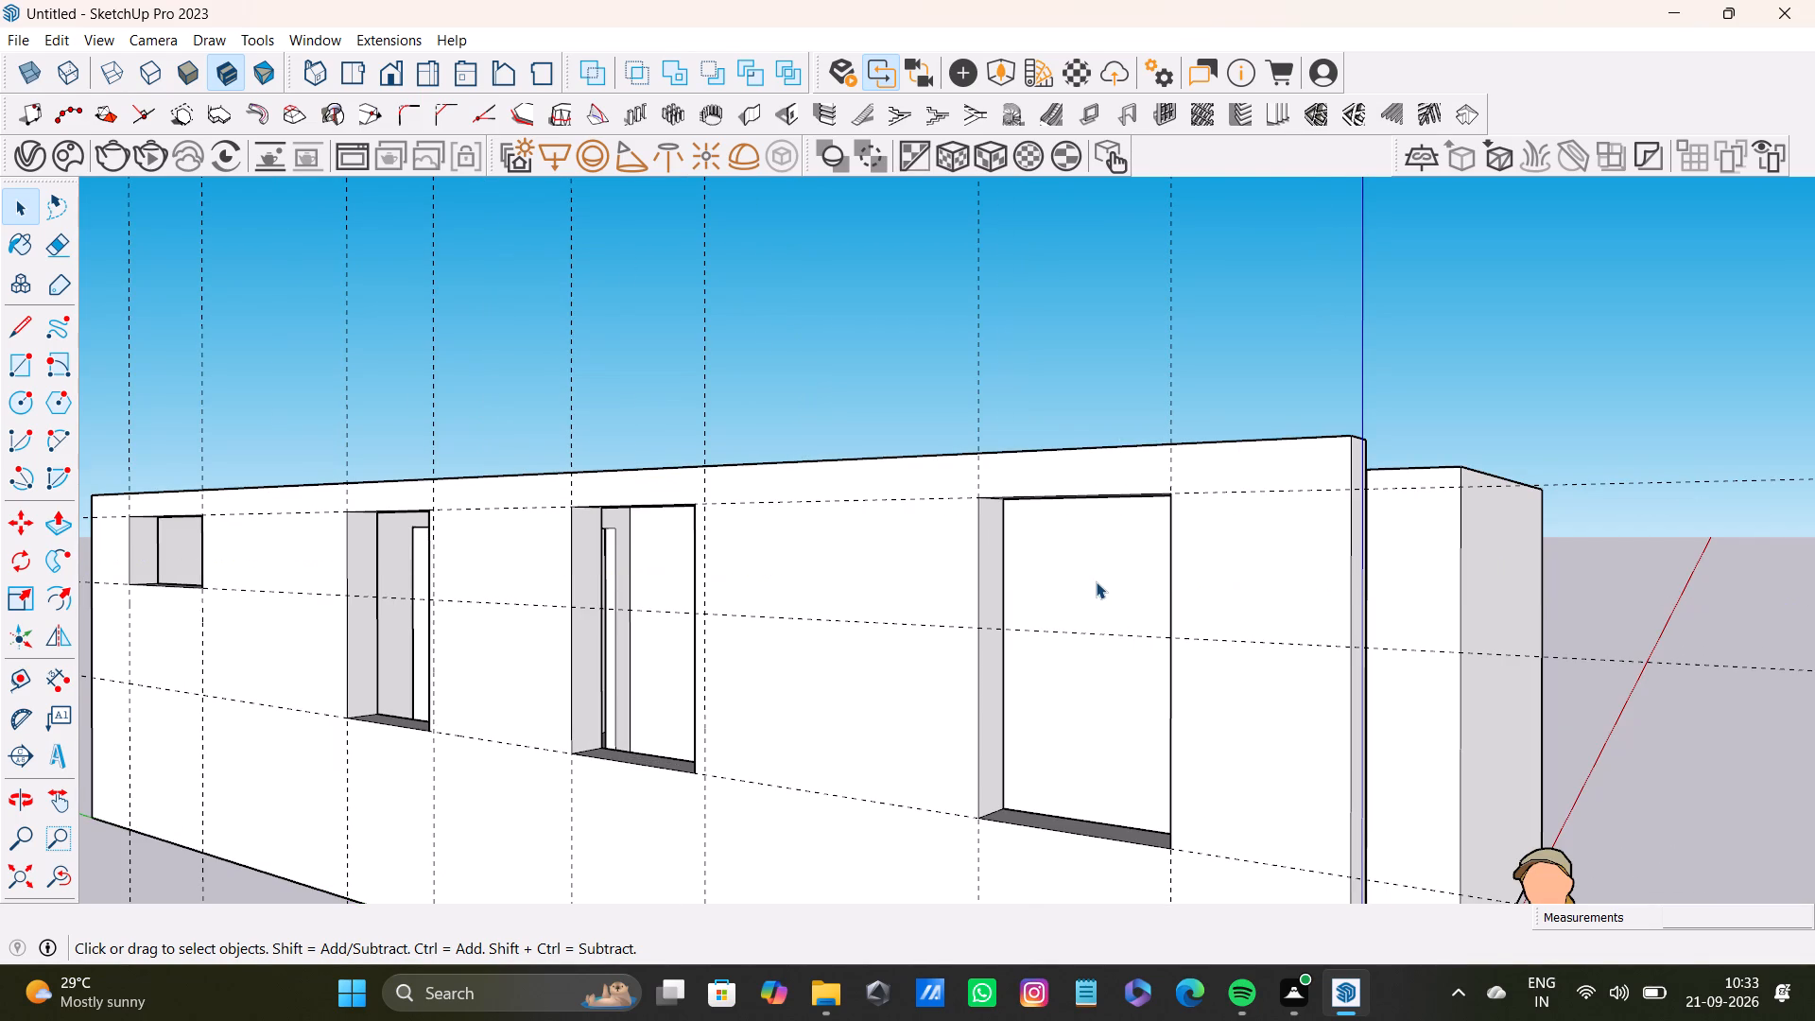
left_click(1102, 632)
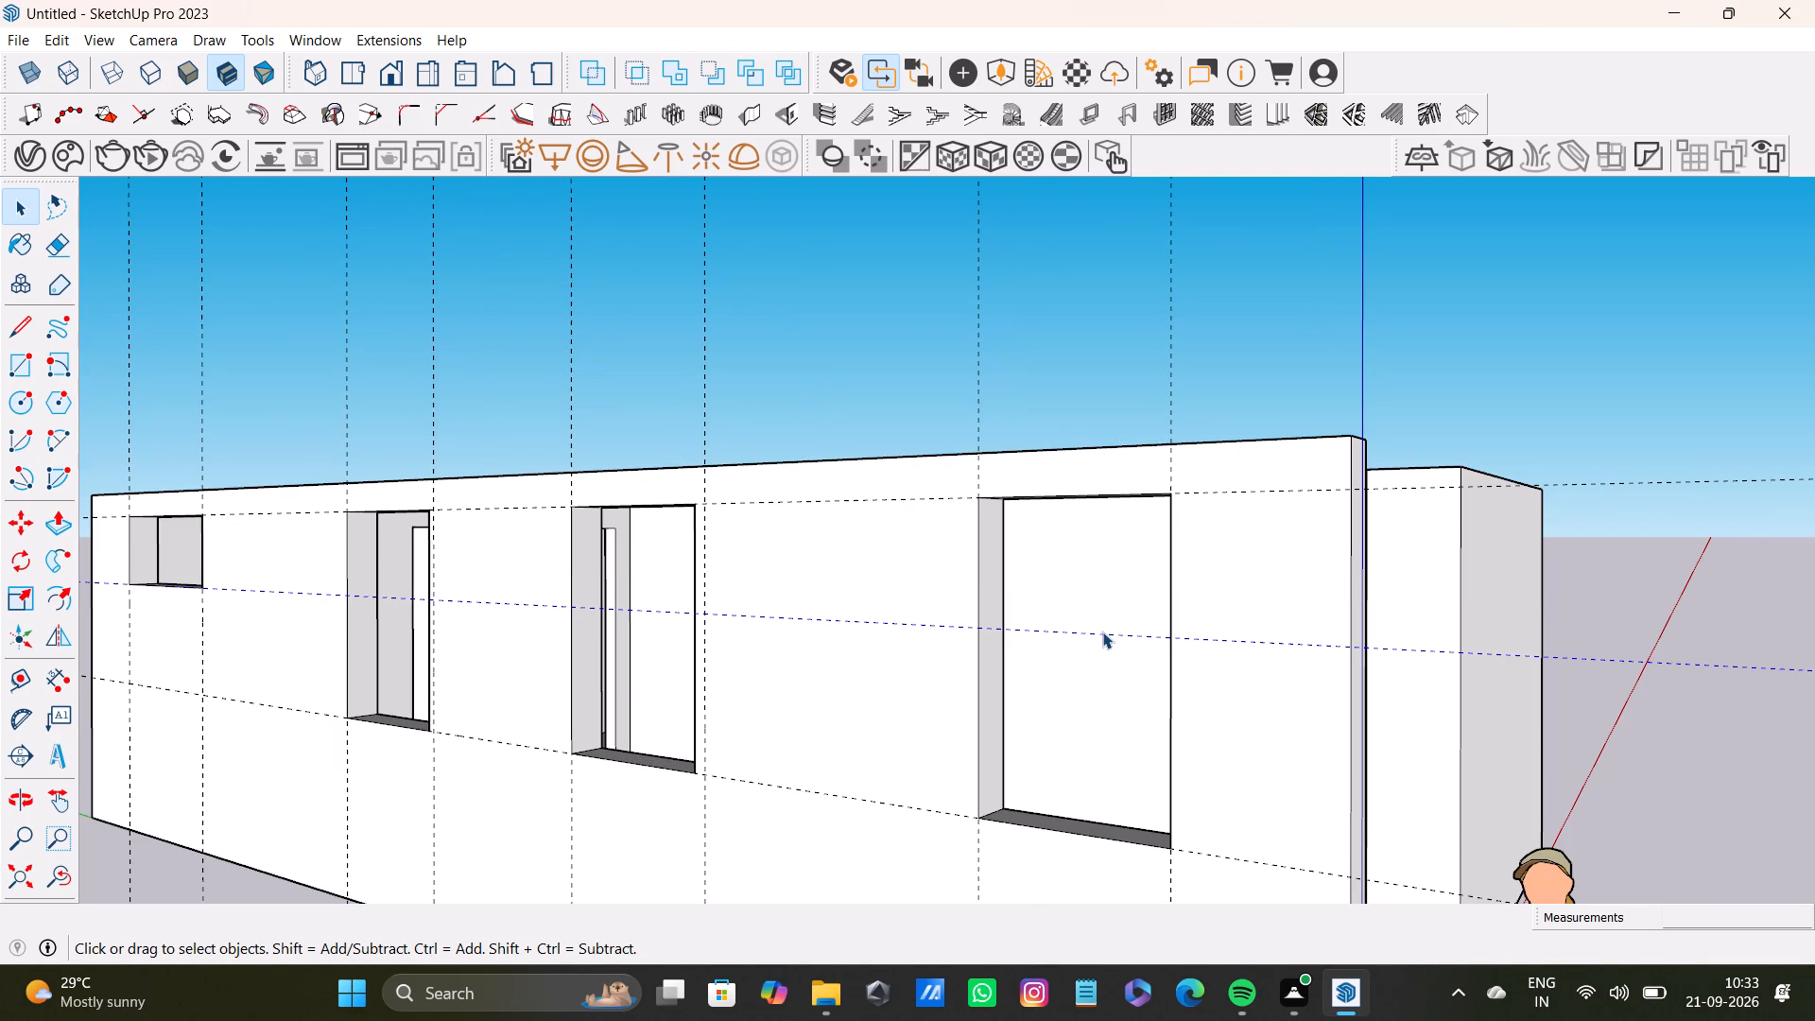
key("Delete")
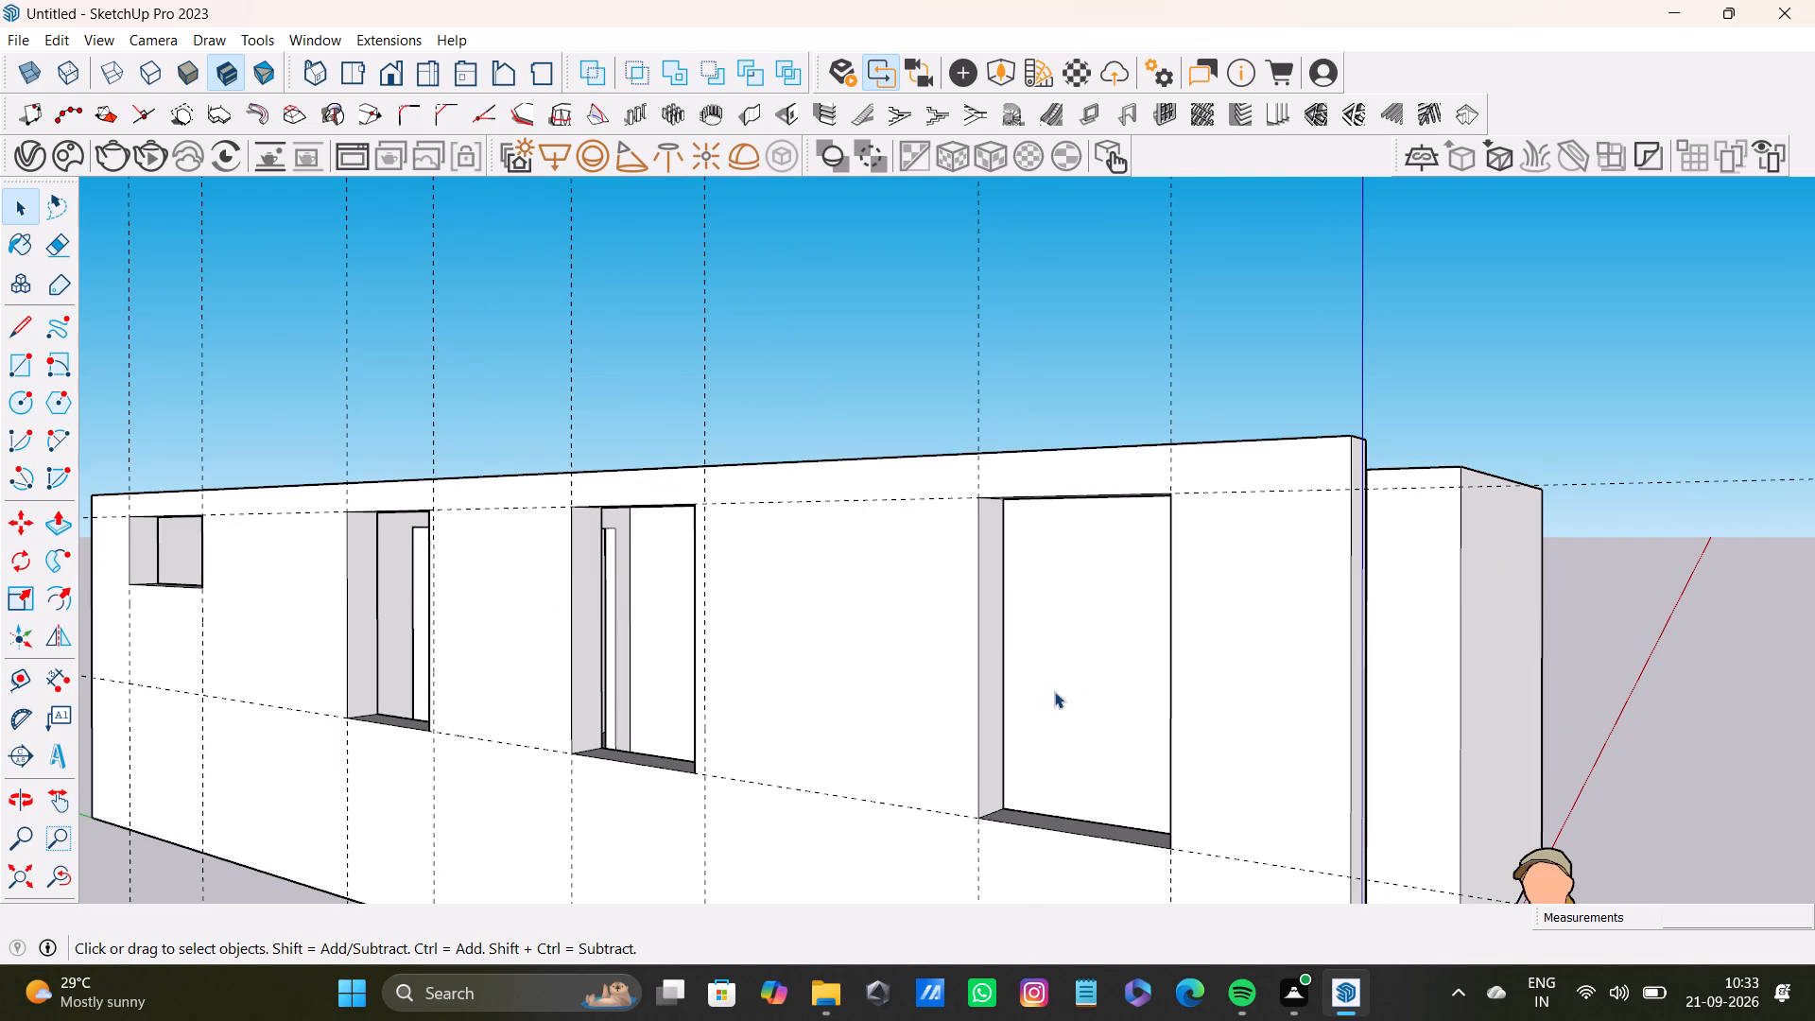
Place horizontal guides on the front end wall about 8 5/16" below its top edge and about 5' below that guide.
scroll(1054, 684, "down", 7)
middle_click_drag(1105, 665, 586, 655)
key("t")
scroll(1070, 655, "up", 7)
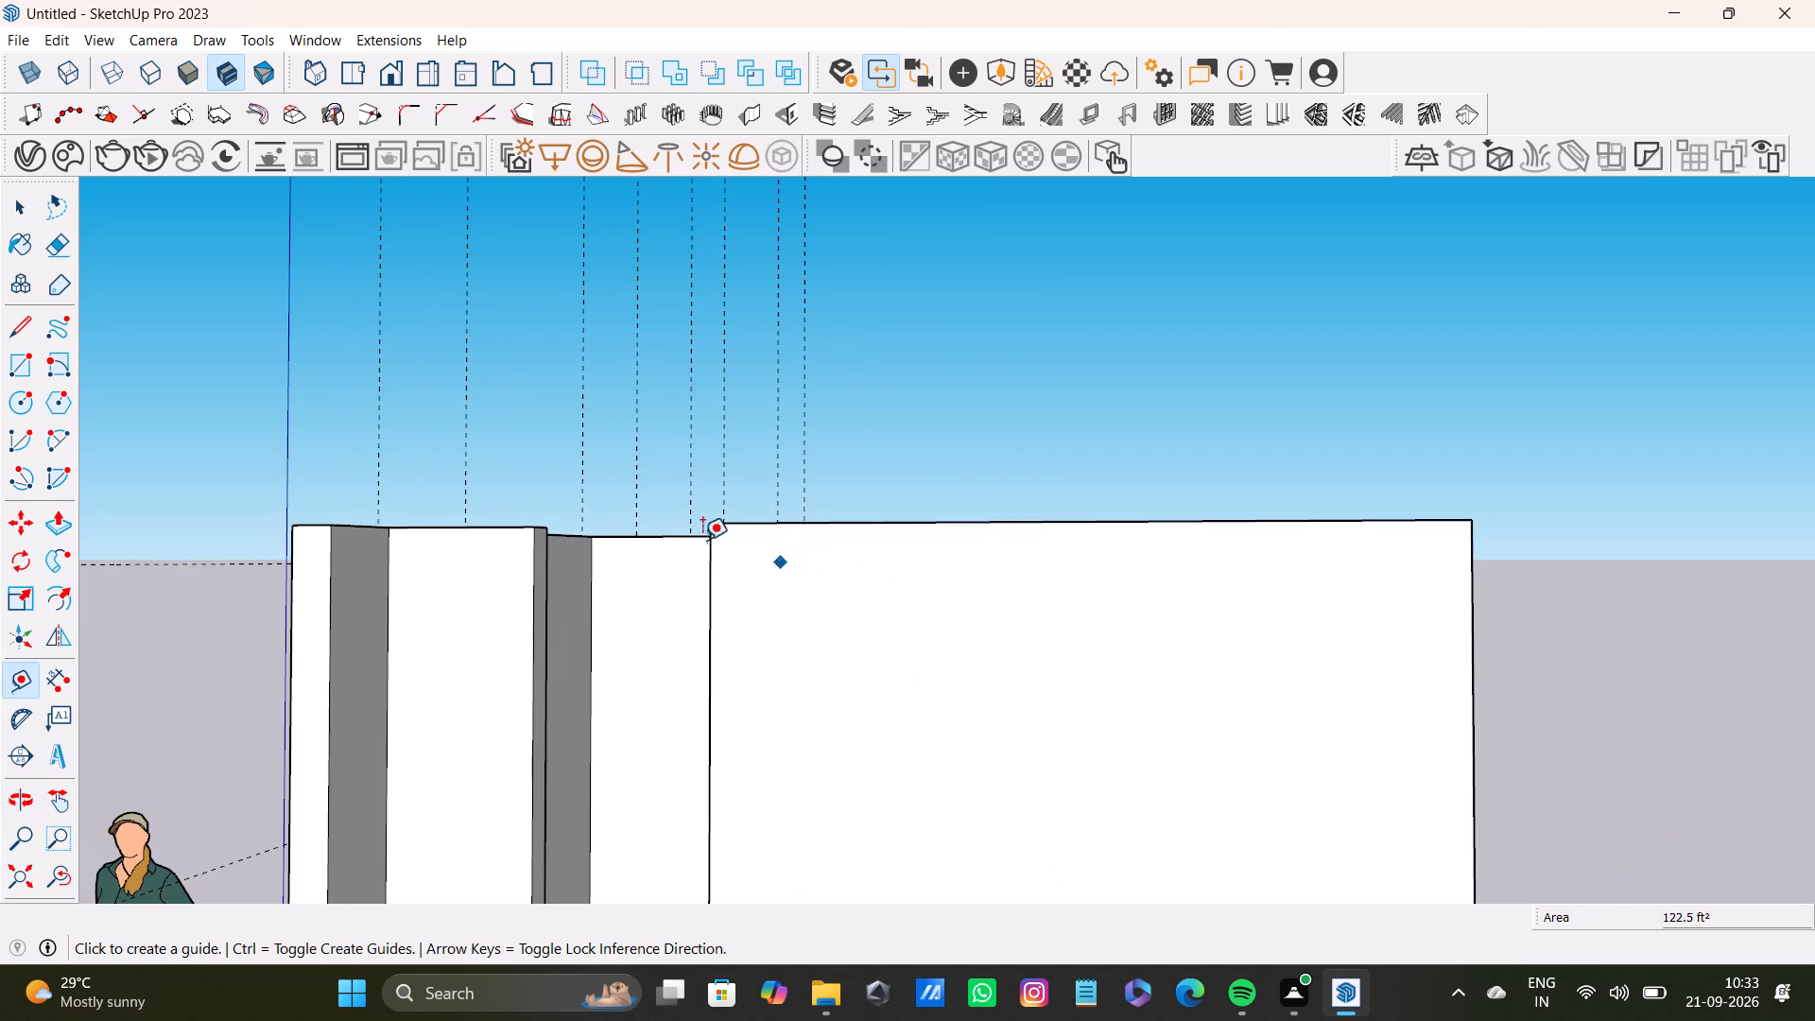
left_click(753, 526)
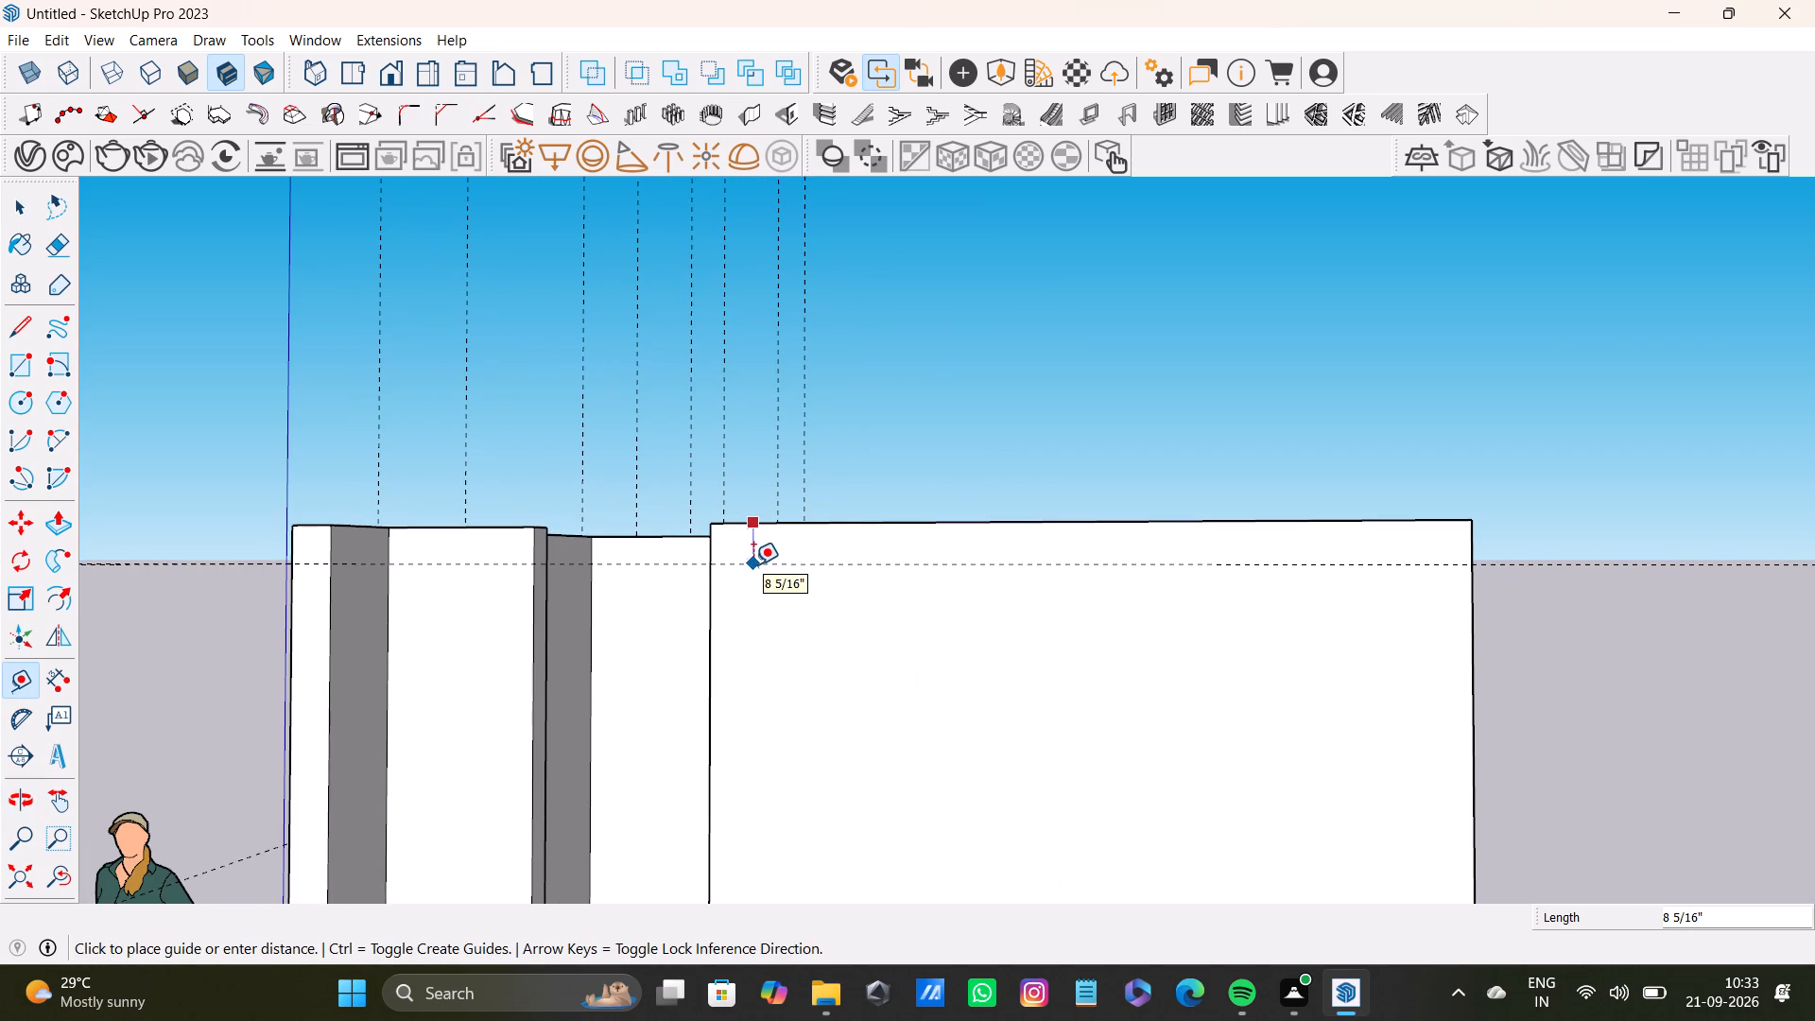
left_click(753, 564)
scroll(757, 651, "down", 5)
middle_click_drag(811, 707, 821, 550)
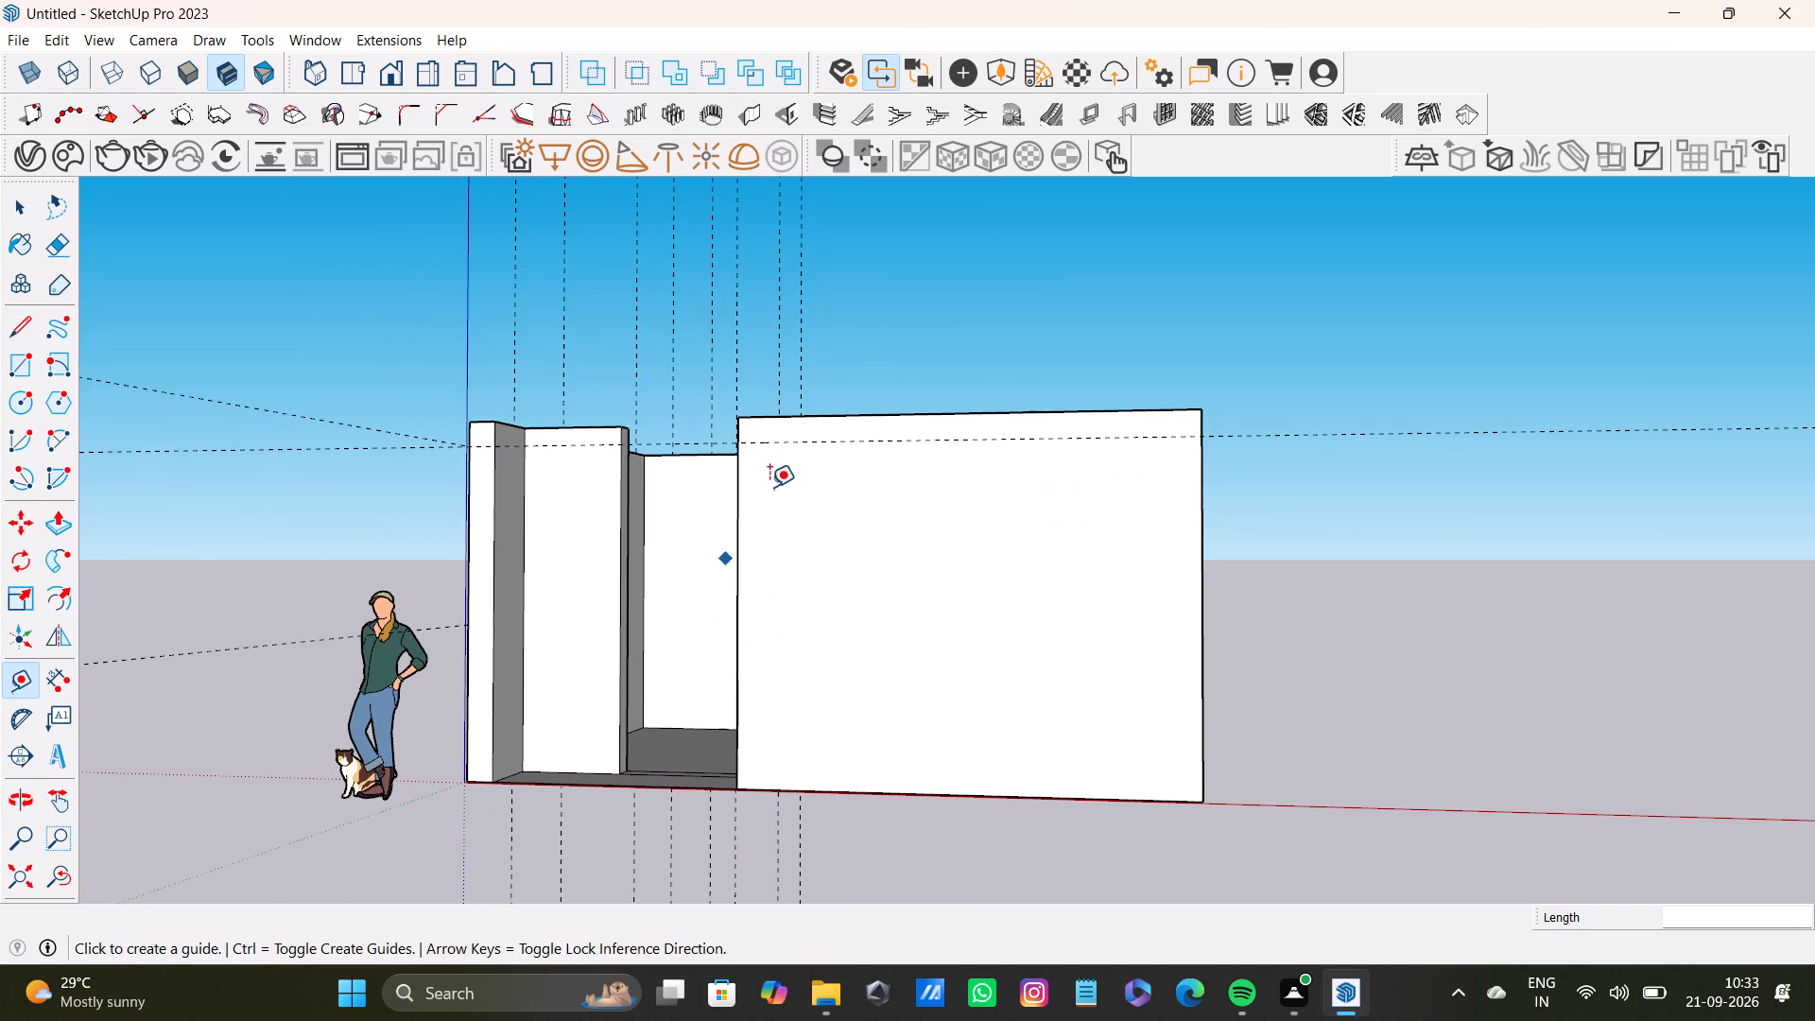
left_click(832, 441)
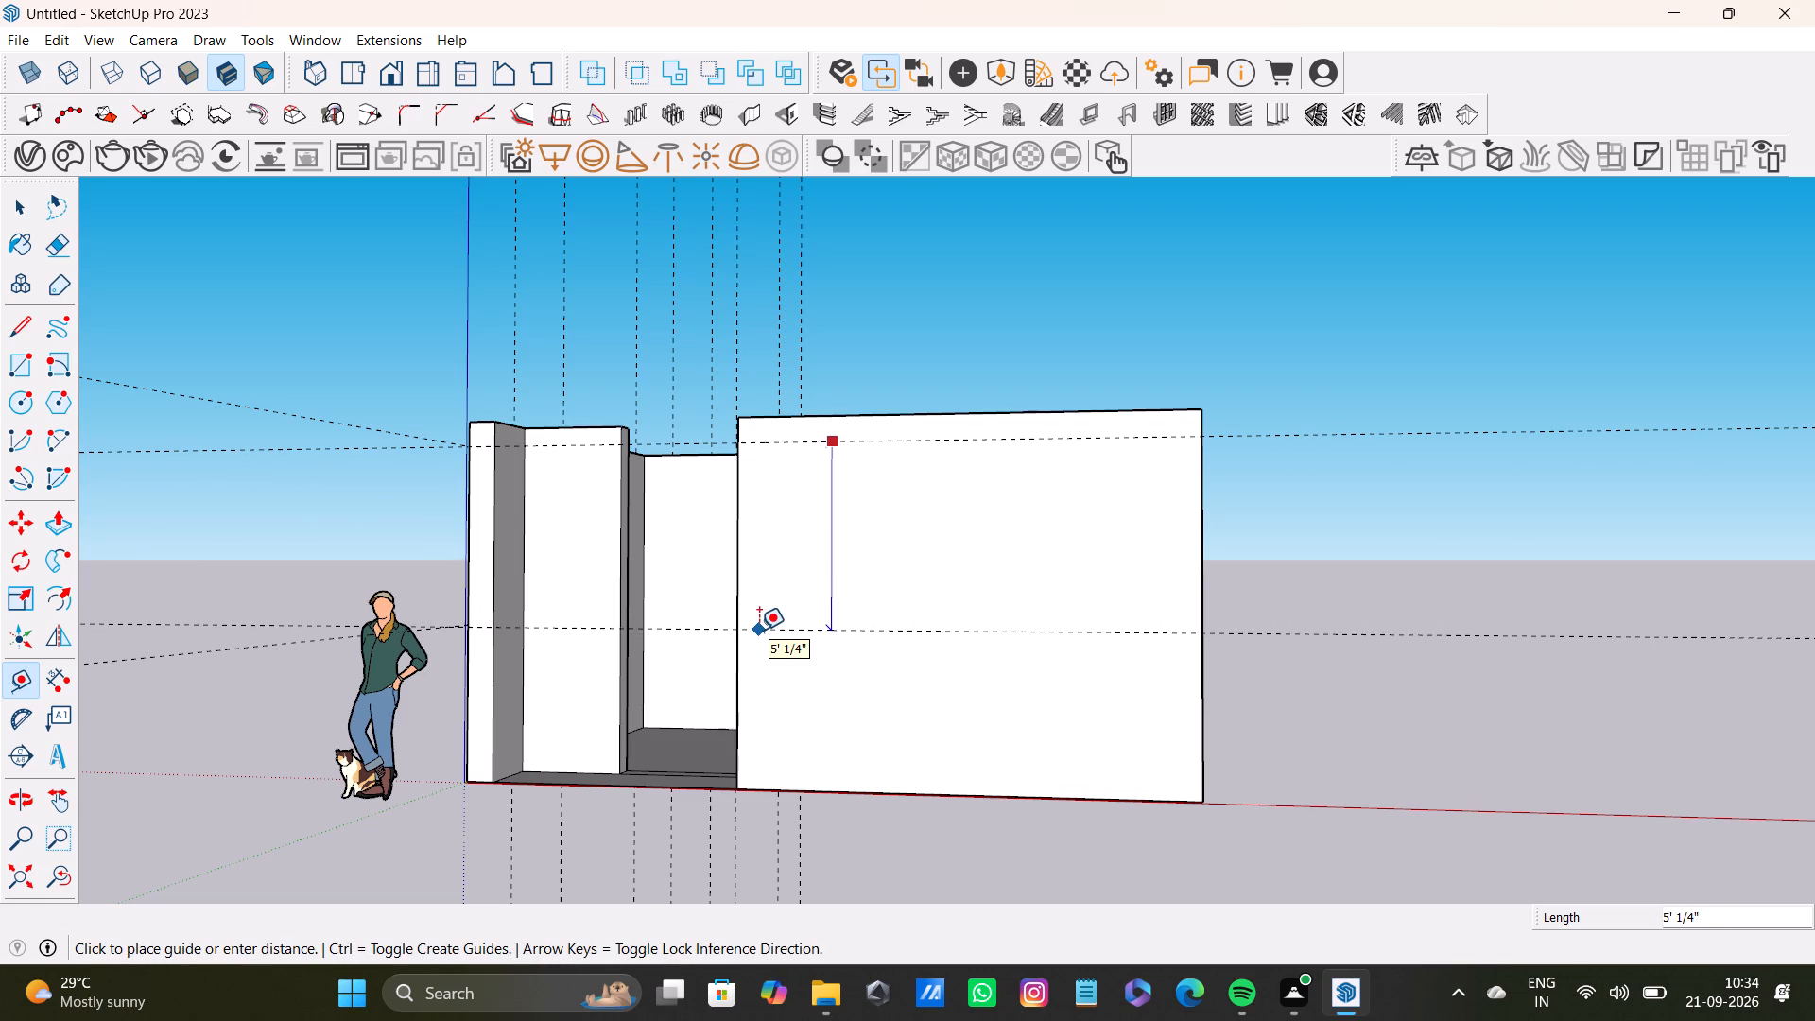
left_click(759, 630)
Place vertical guides on the front end wall about 8' from its edge at the entrance gap and about 3' 2" beyond that.
scroll(757, 643, "down", 4)
middle_click_drag(858, 652, 798, 763)
scroll(708, 661, "up", 3)
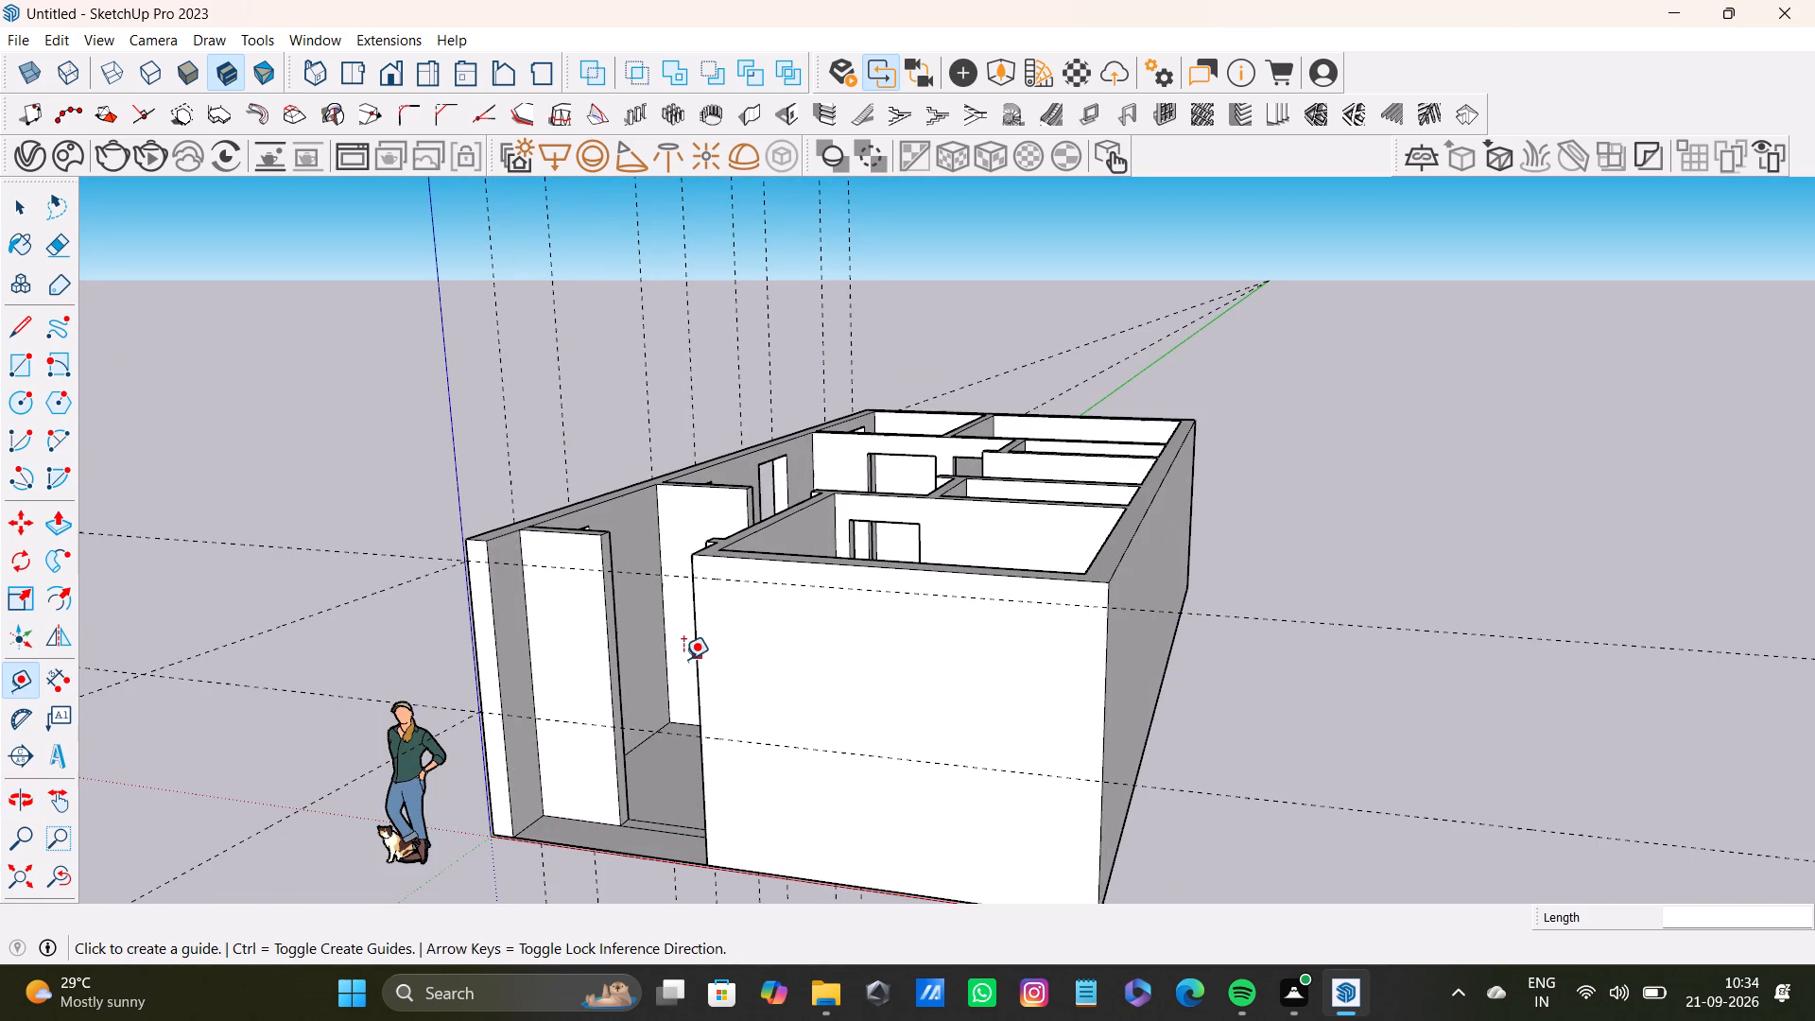
left_click_drag(692, 669, 709, 669)
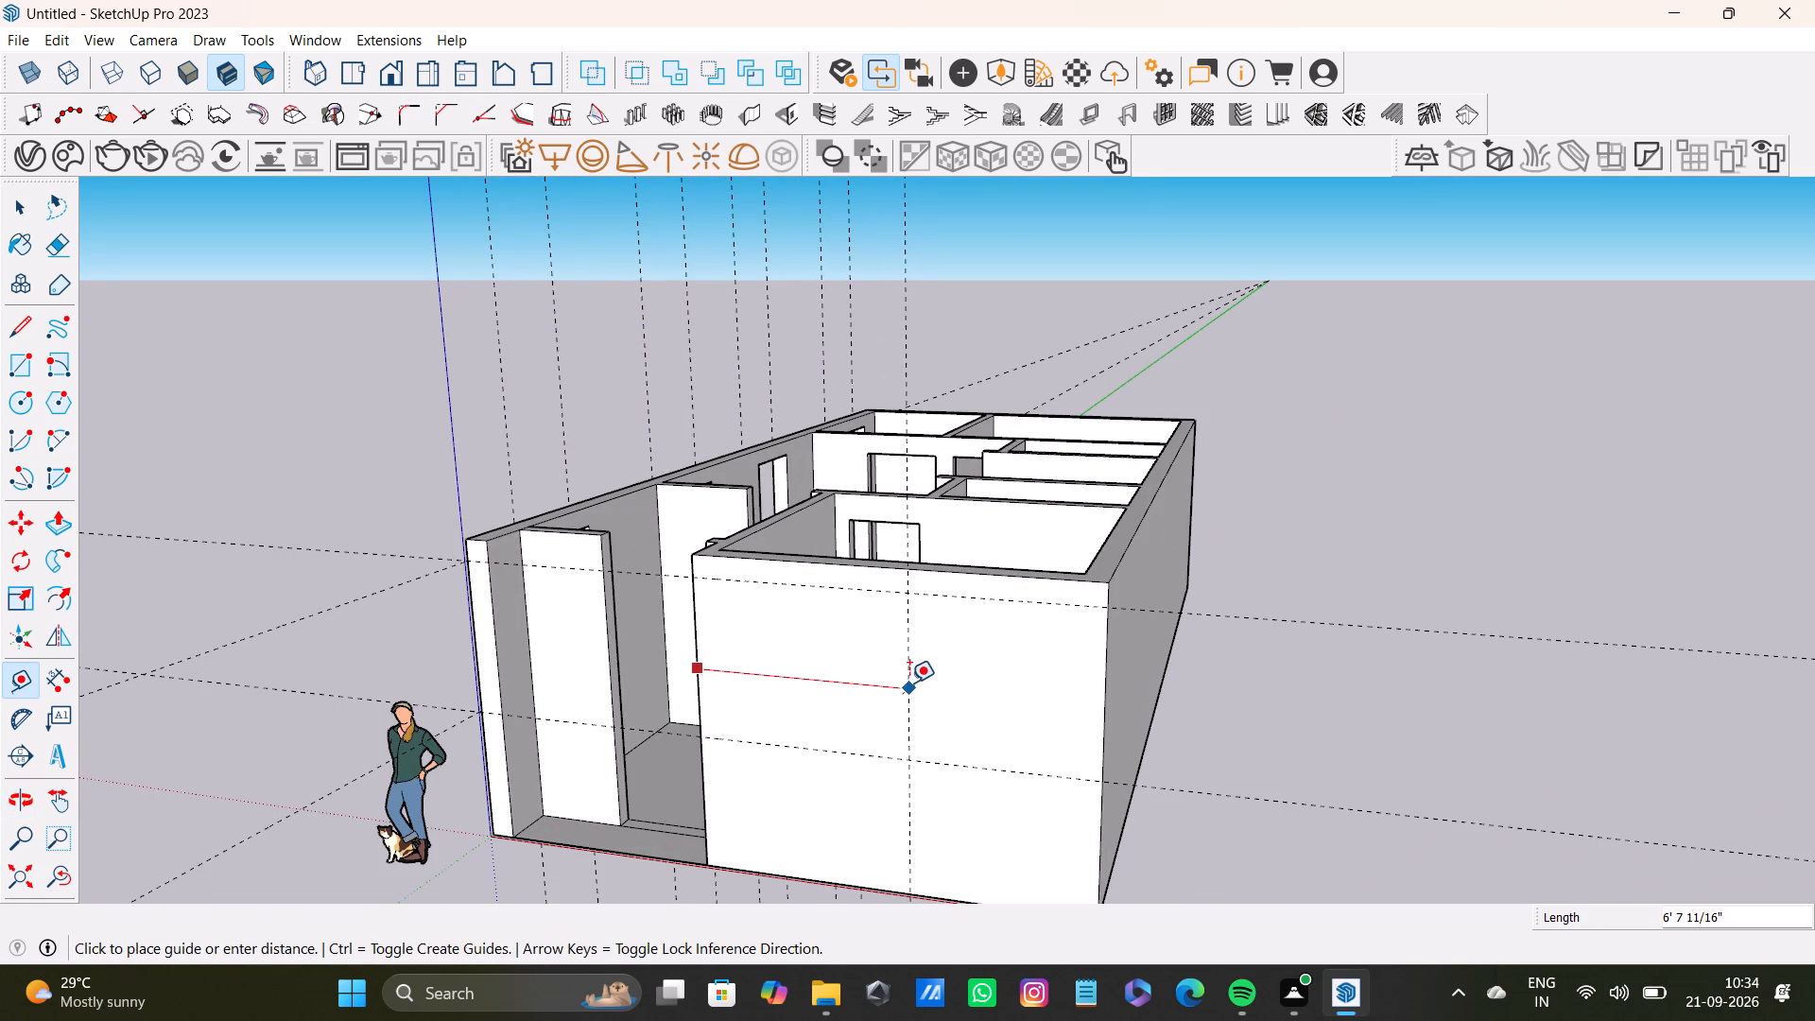
left_click(955, 688)
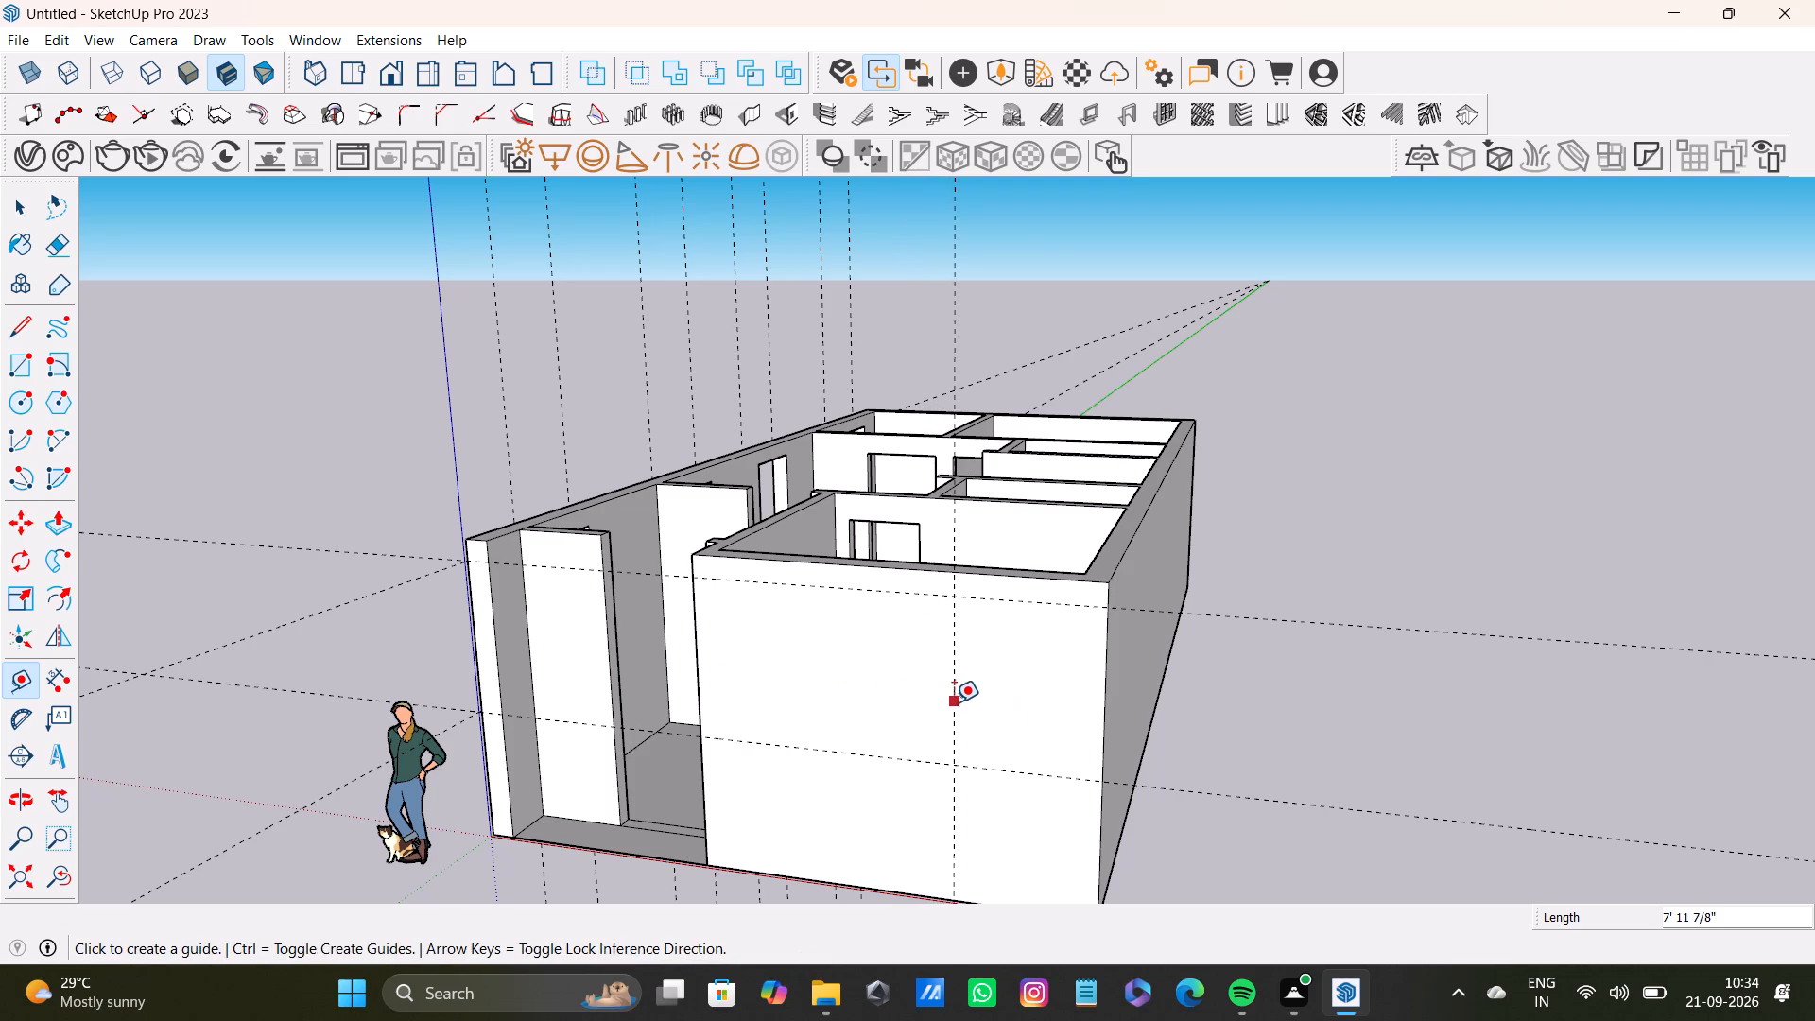
left_click(953, 702)
middle_click_drag(1043, 730, 1127, 698)
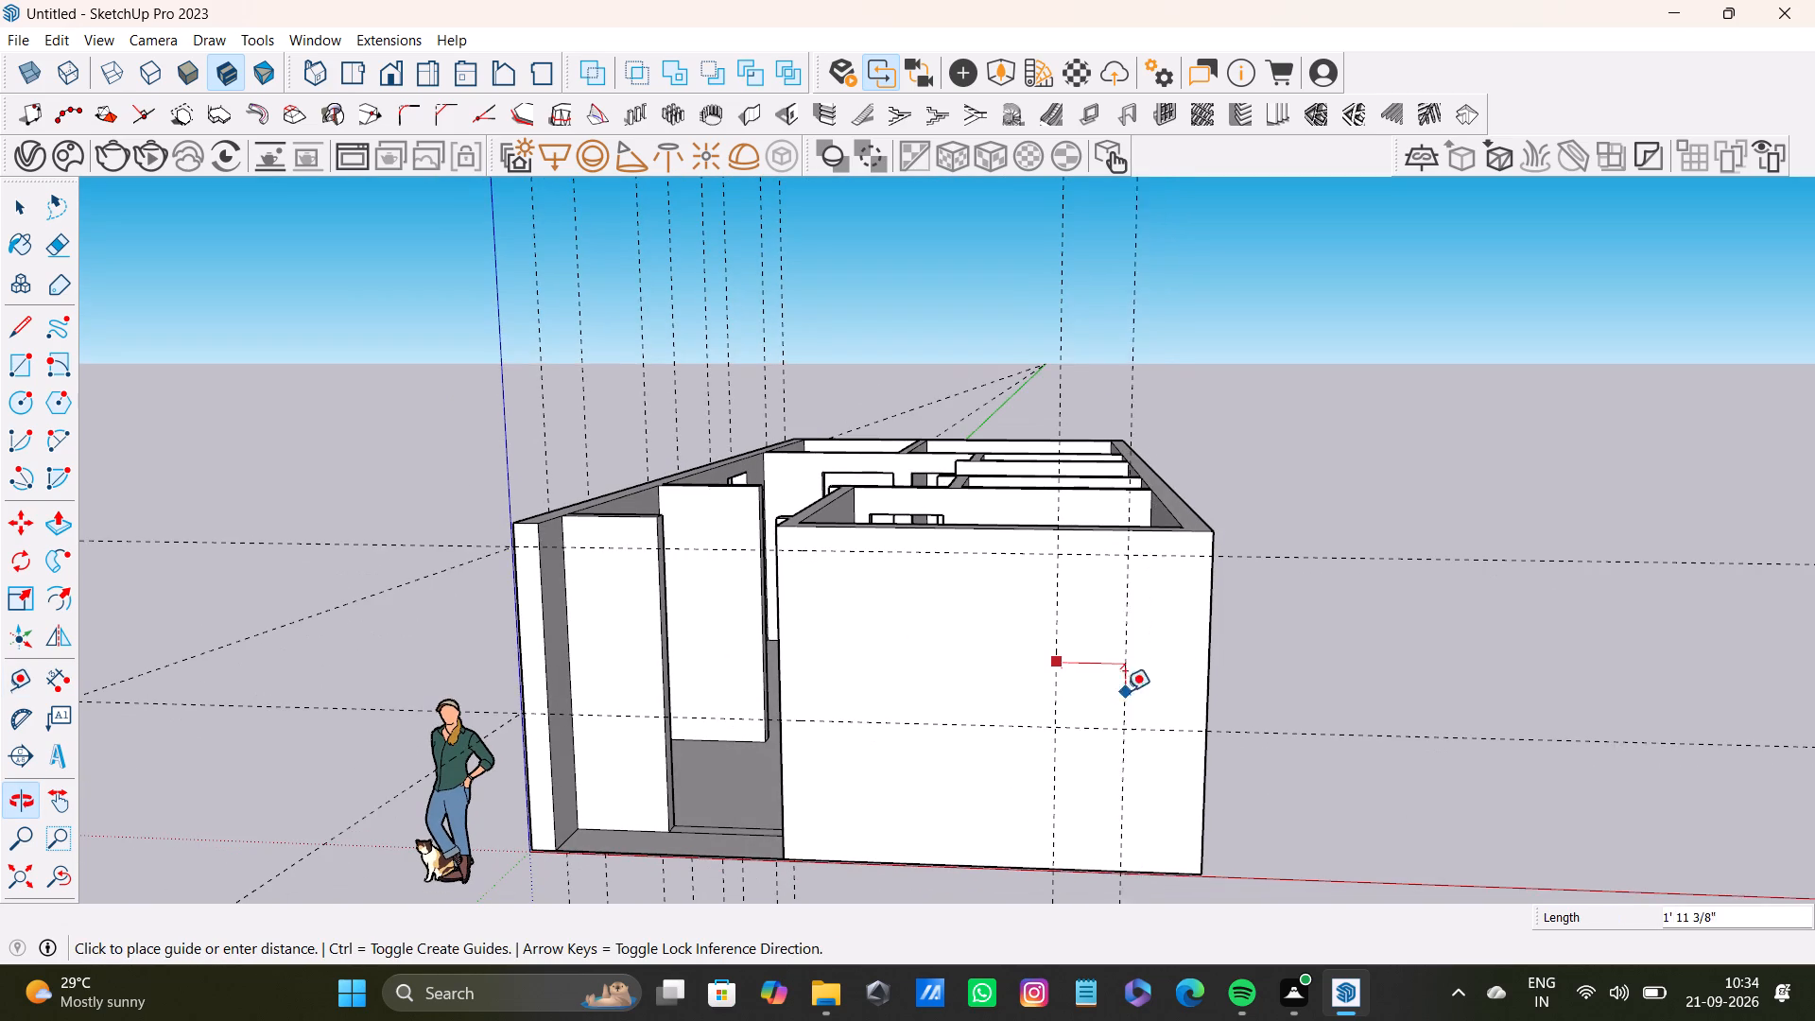
left_click(1168, 687)
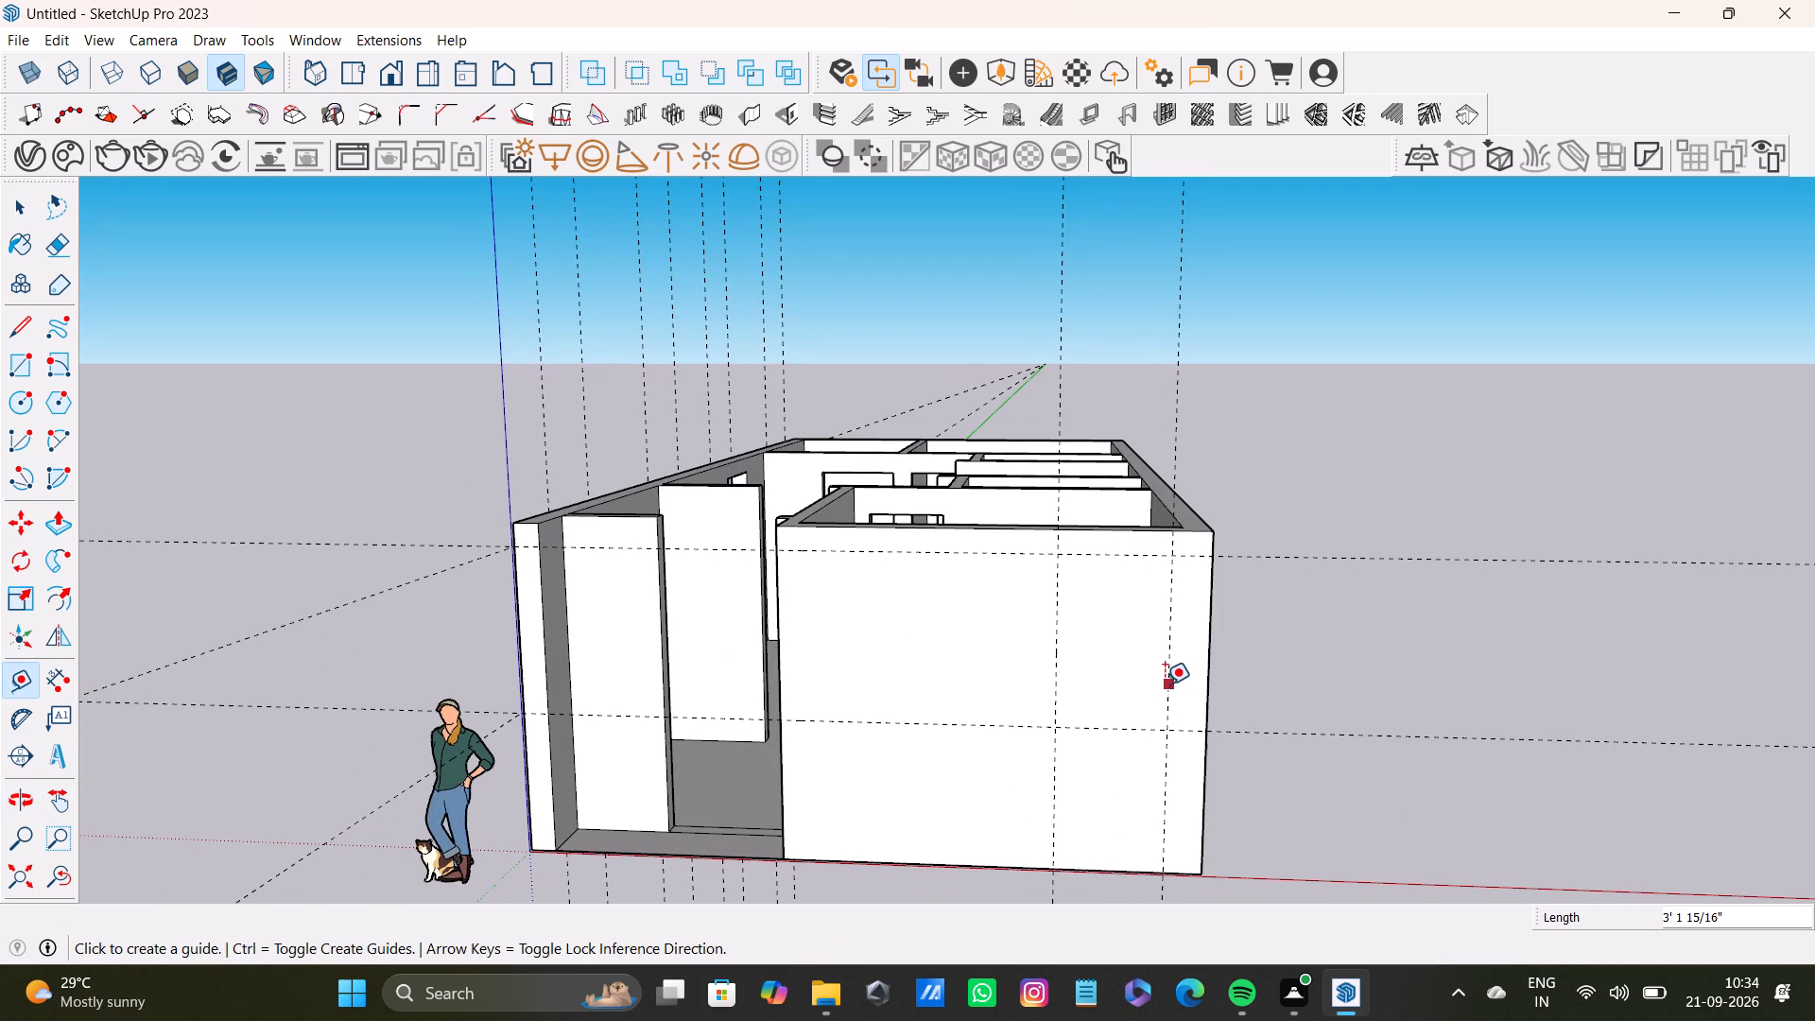
Draw a window rectangle about 3' 2" wide by 5' high between the guides on the front end wall.
middle_click_drag(1033, 670, 995, 666)
key("r")
scroll(1005, 581, "up", 3)
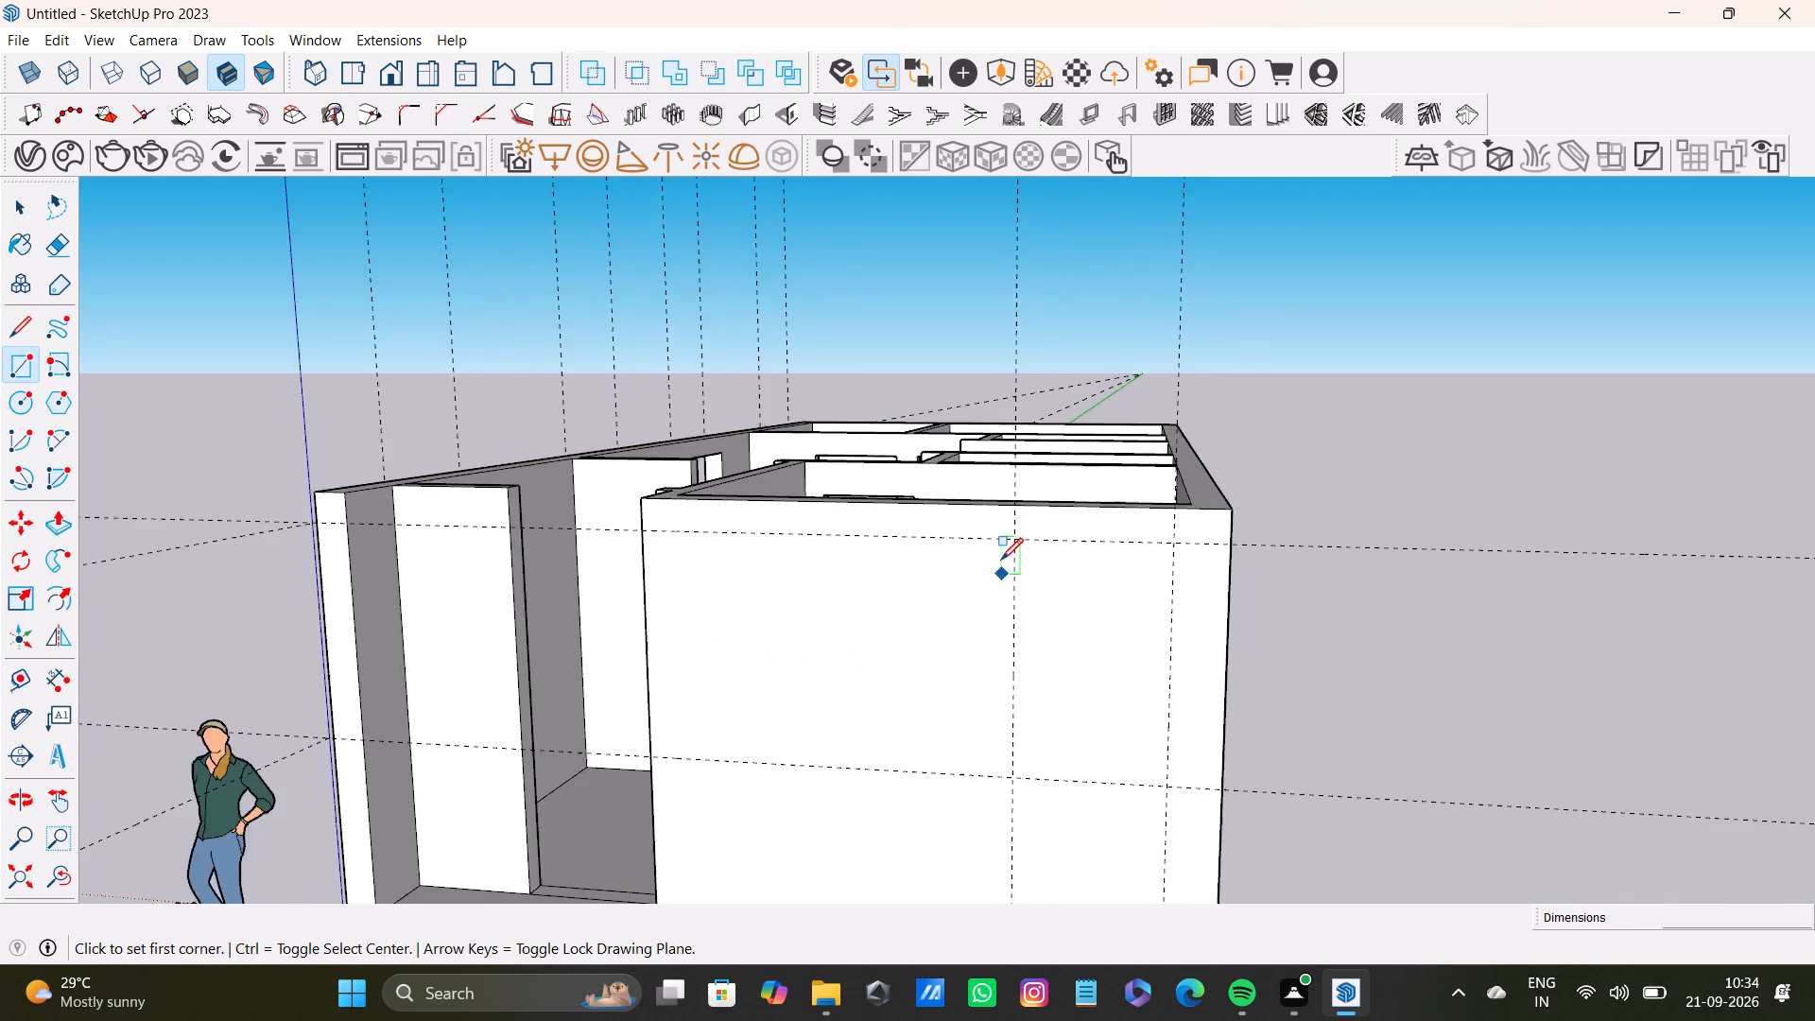
scroll(1001, 560, "up", 4)
left_click(1022, 526)
scroll(1068, 688, "down", 5)
middle_click_drag(1094, 735, 1070, 634)
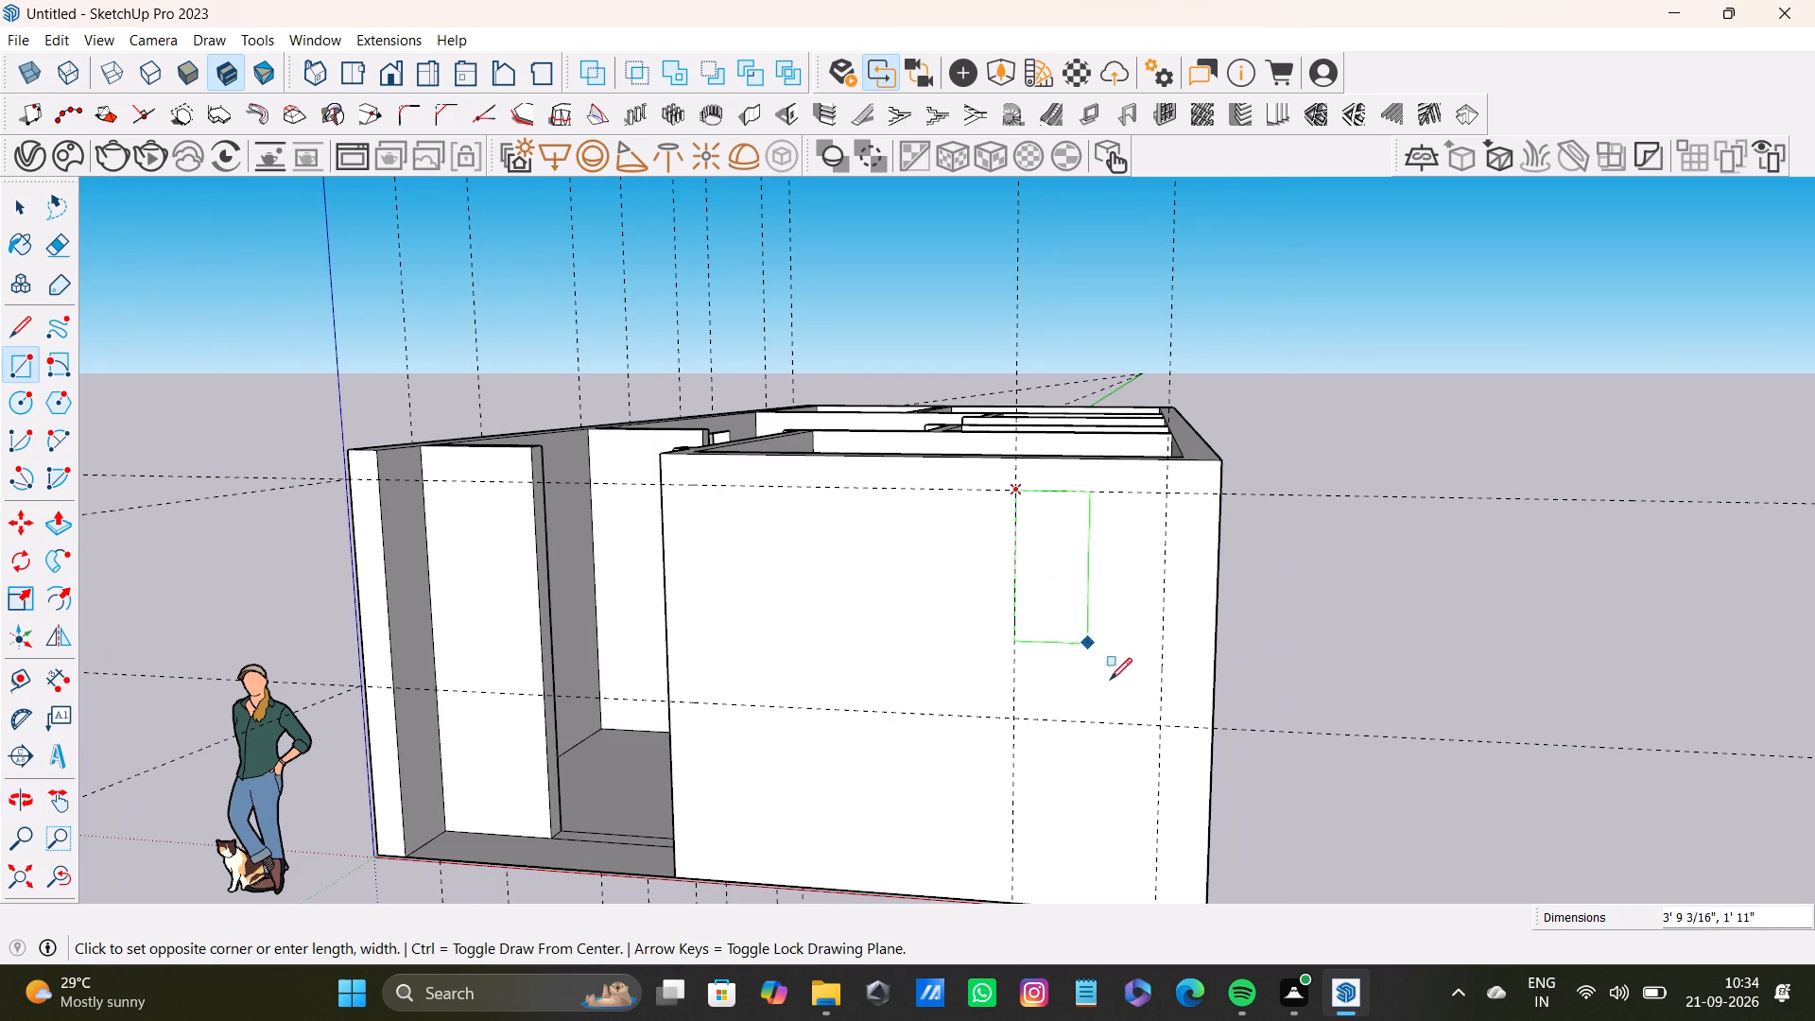
left_click(1156, 721)
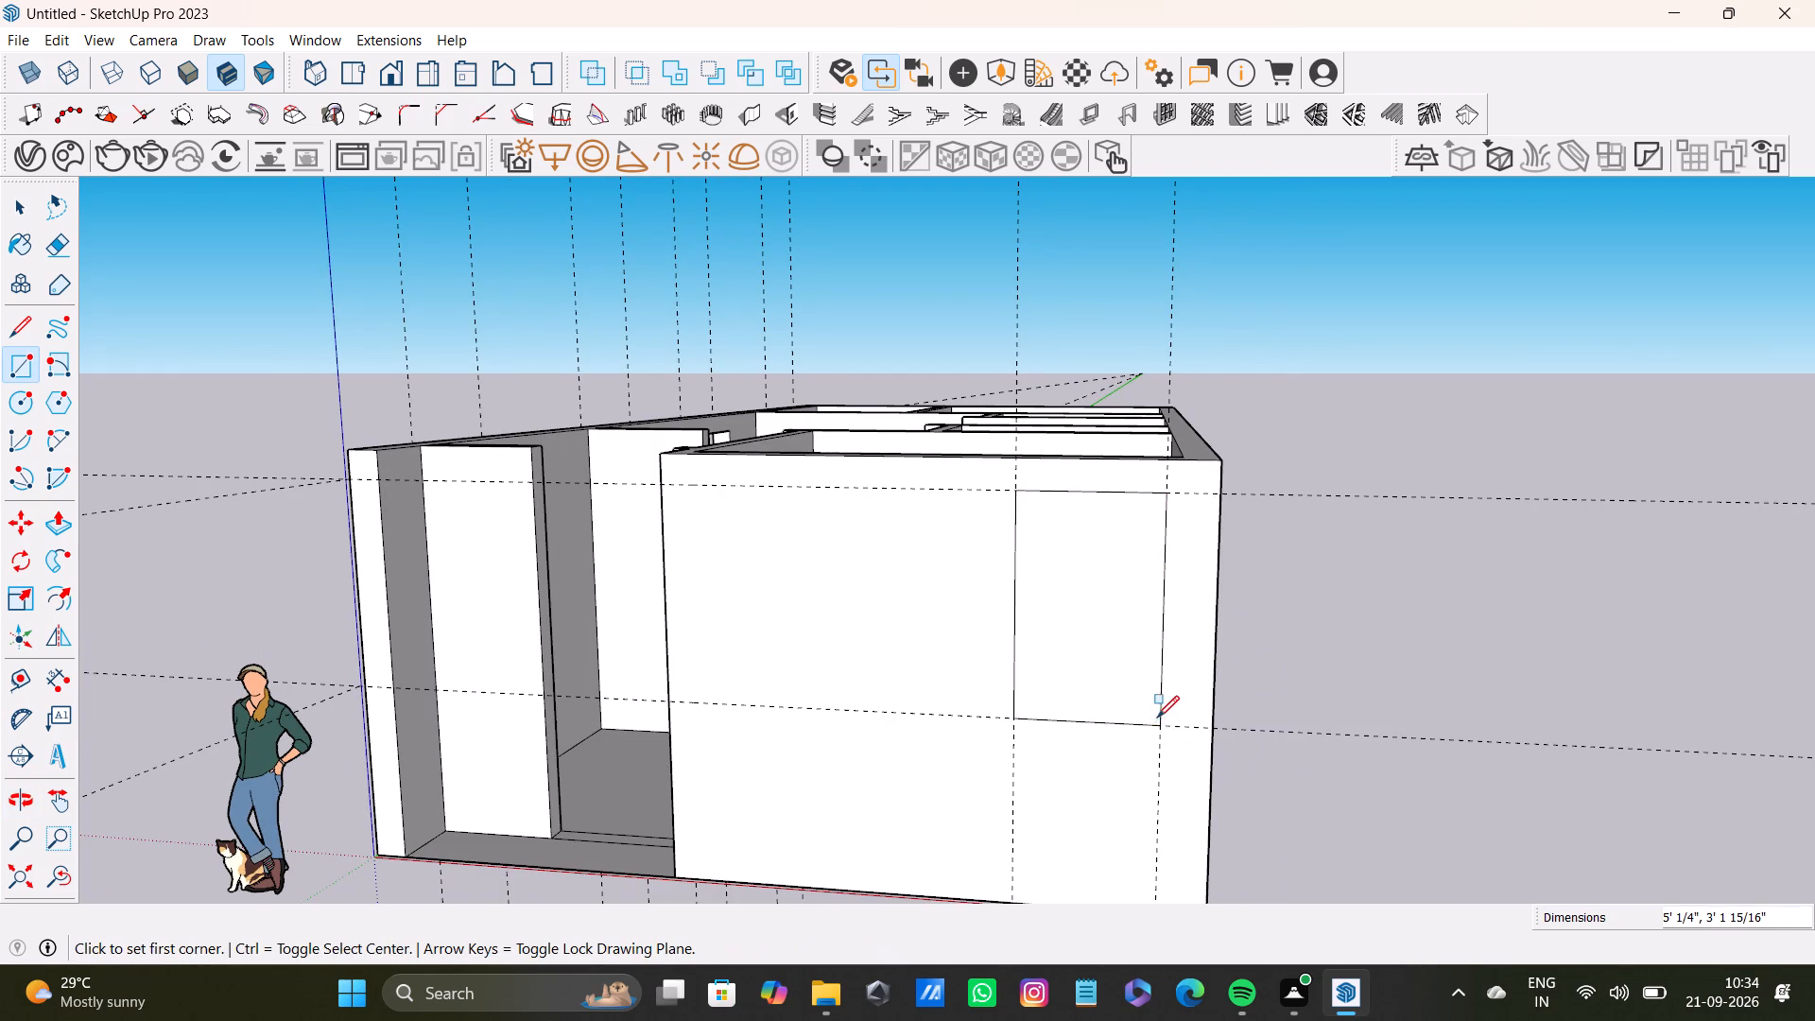
Push the front end wall's window rectangle 9" through the wall to cut the opening.
scroll(1153, 698, "down", 5)
middle_click_drag(1153, 692, 1026, 755)
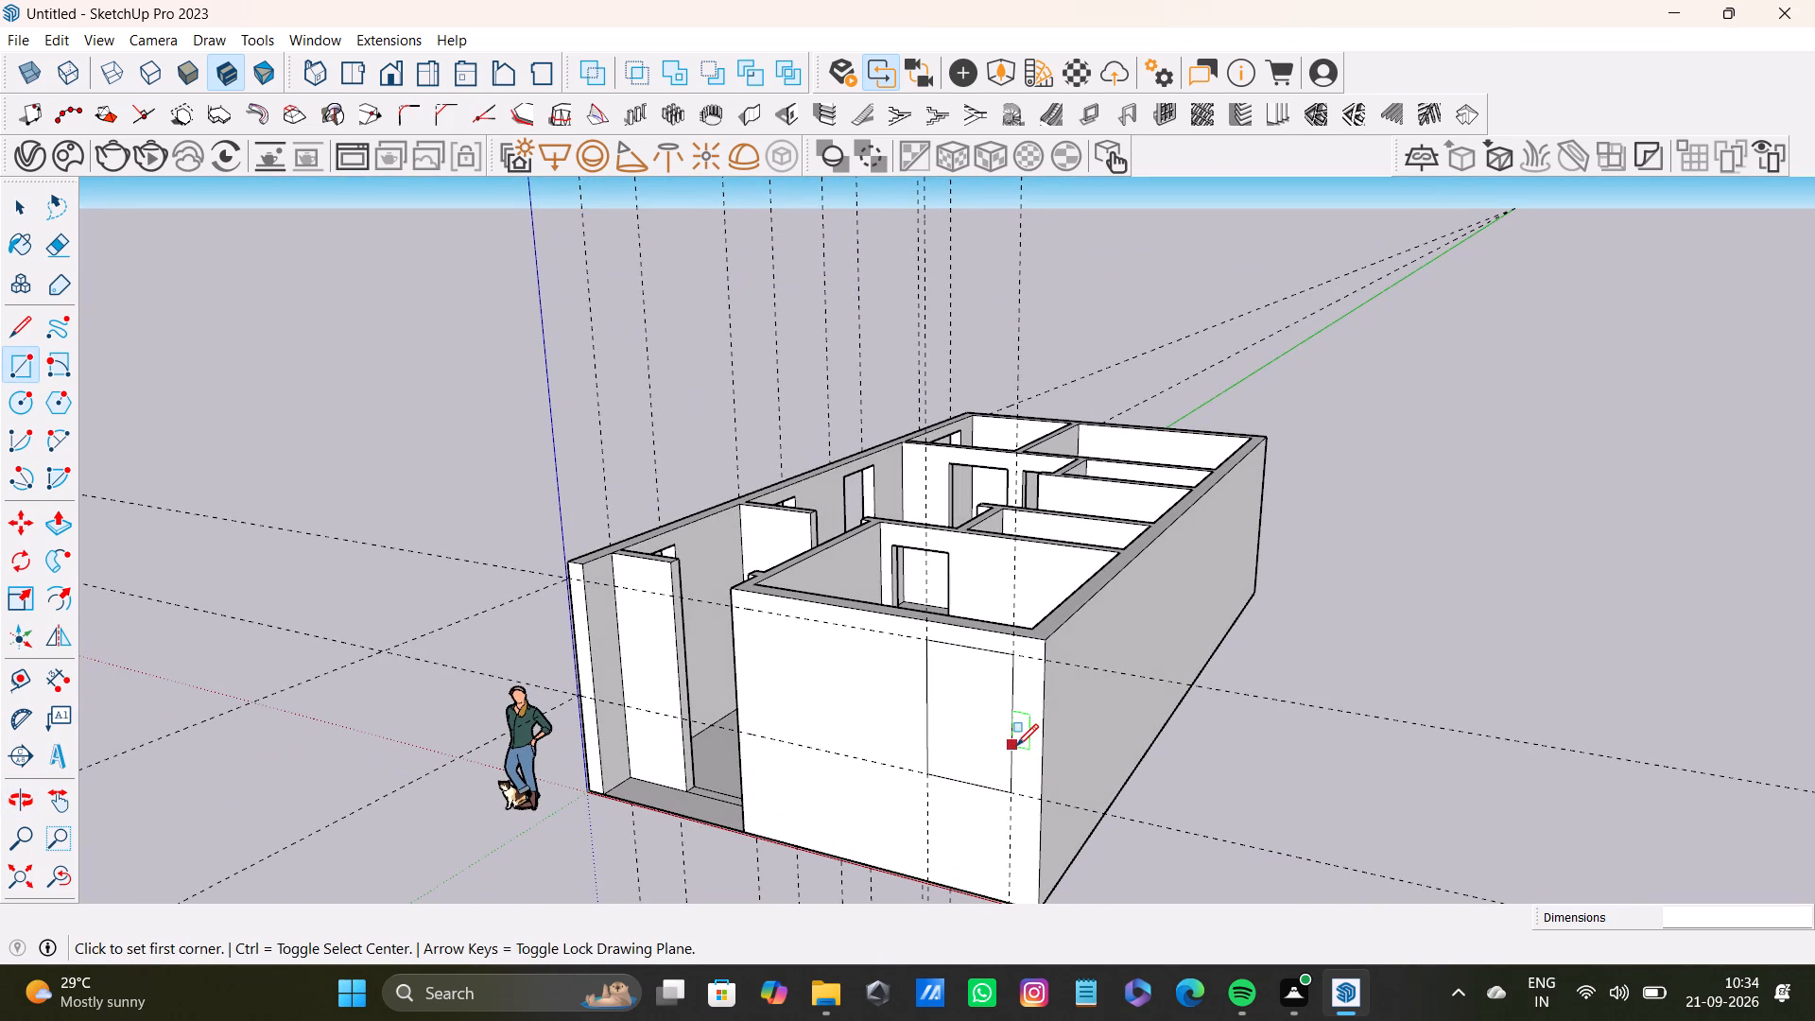
key("t")
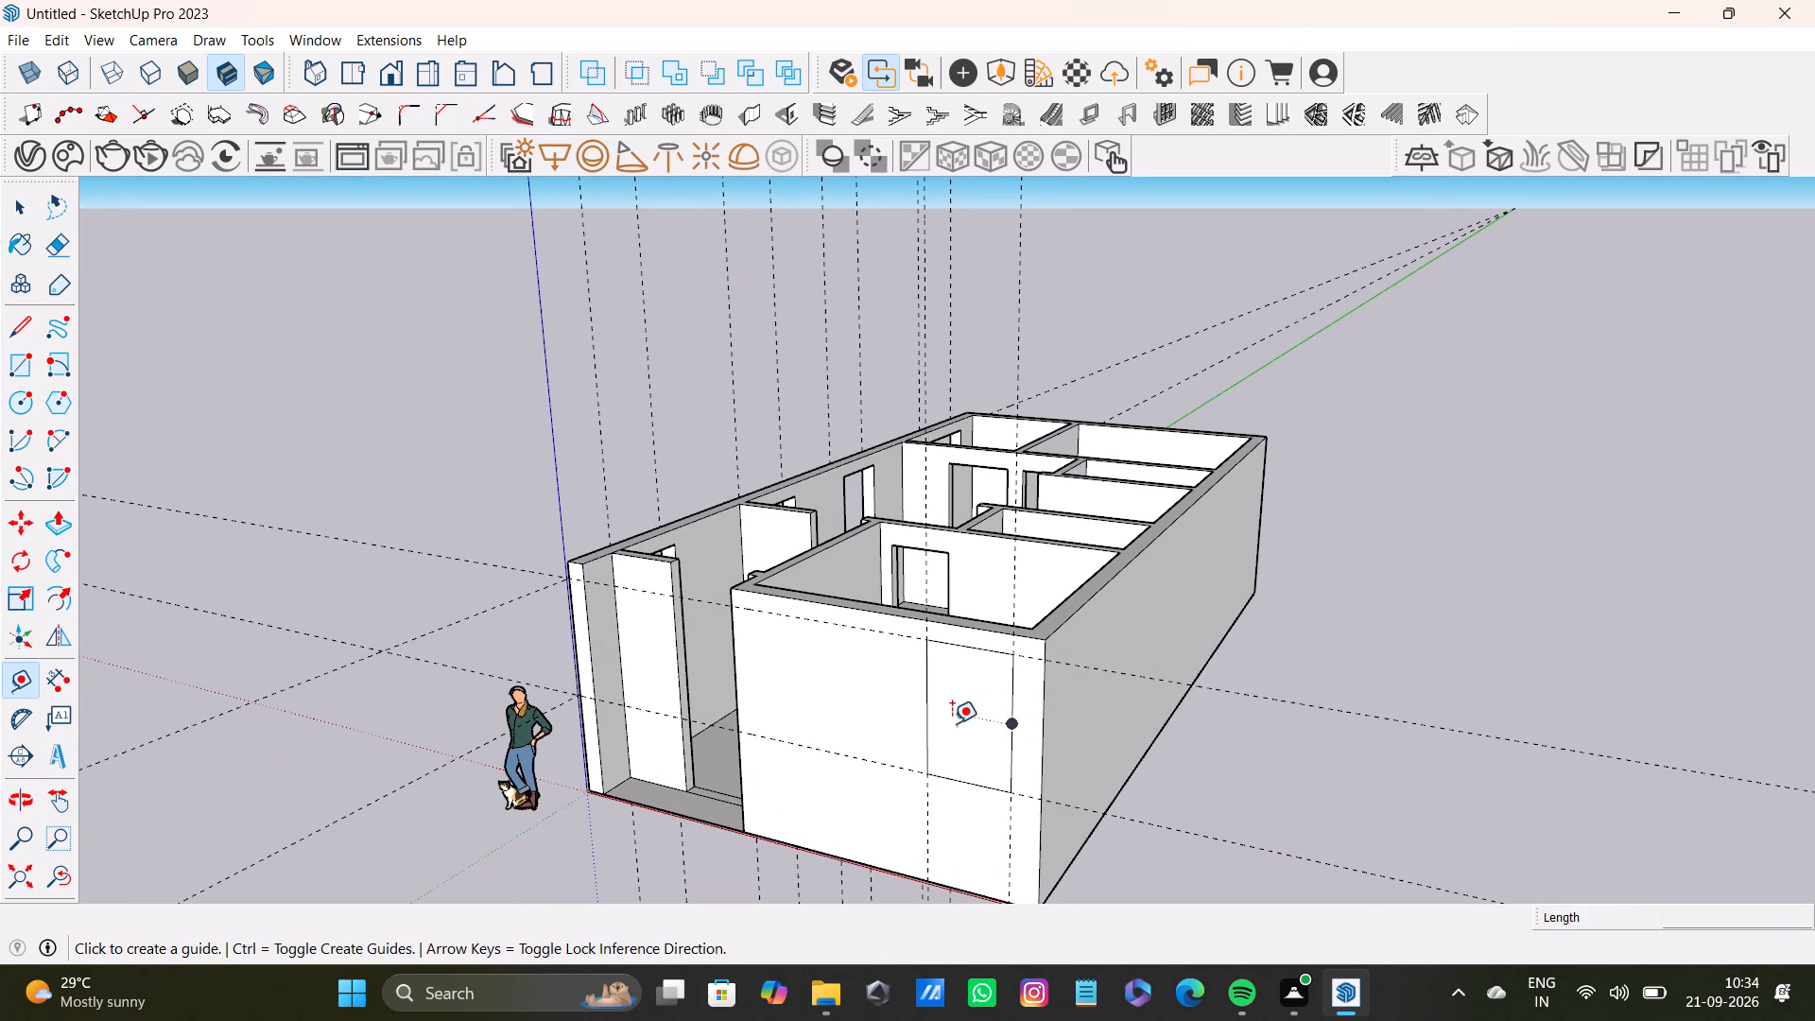
key("space")
left_click(954, 724)
key("p")
left_click(952, 717)
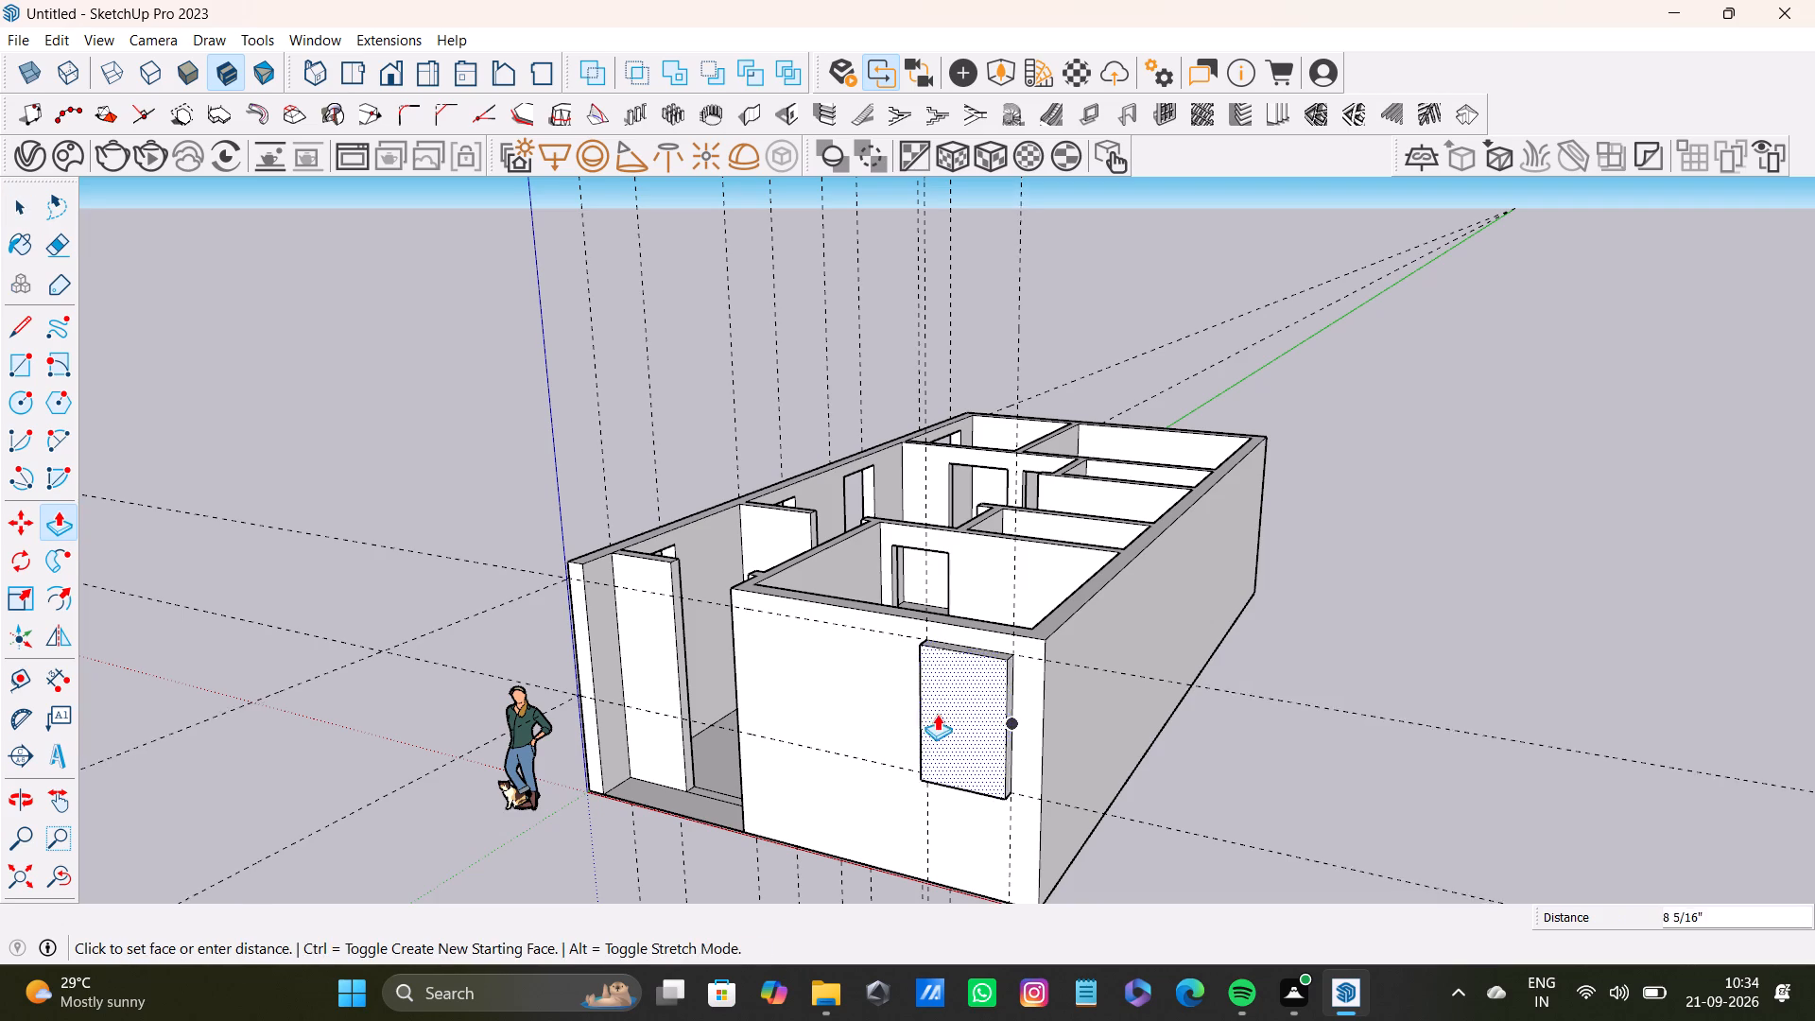
middle_click_drag(941, 714, 978, 865)
left_click(1032, 772)
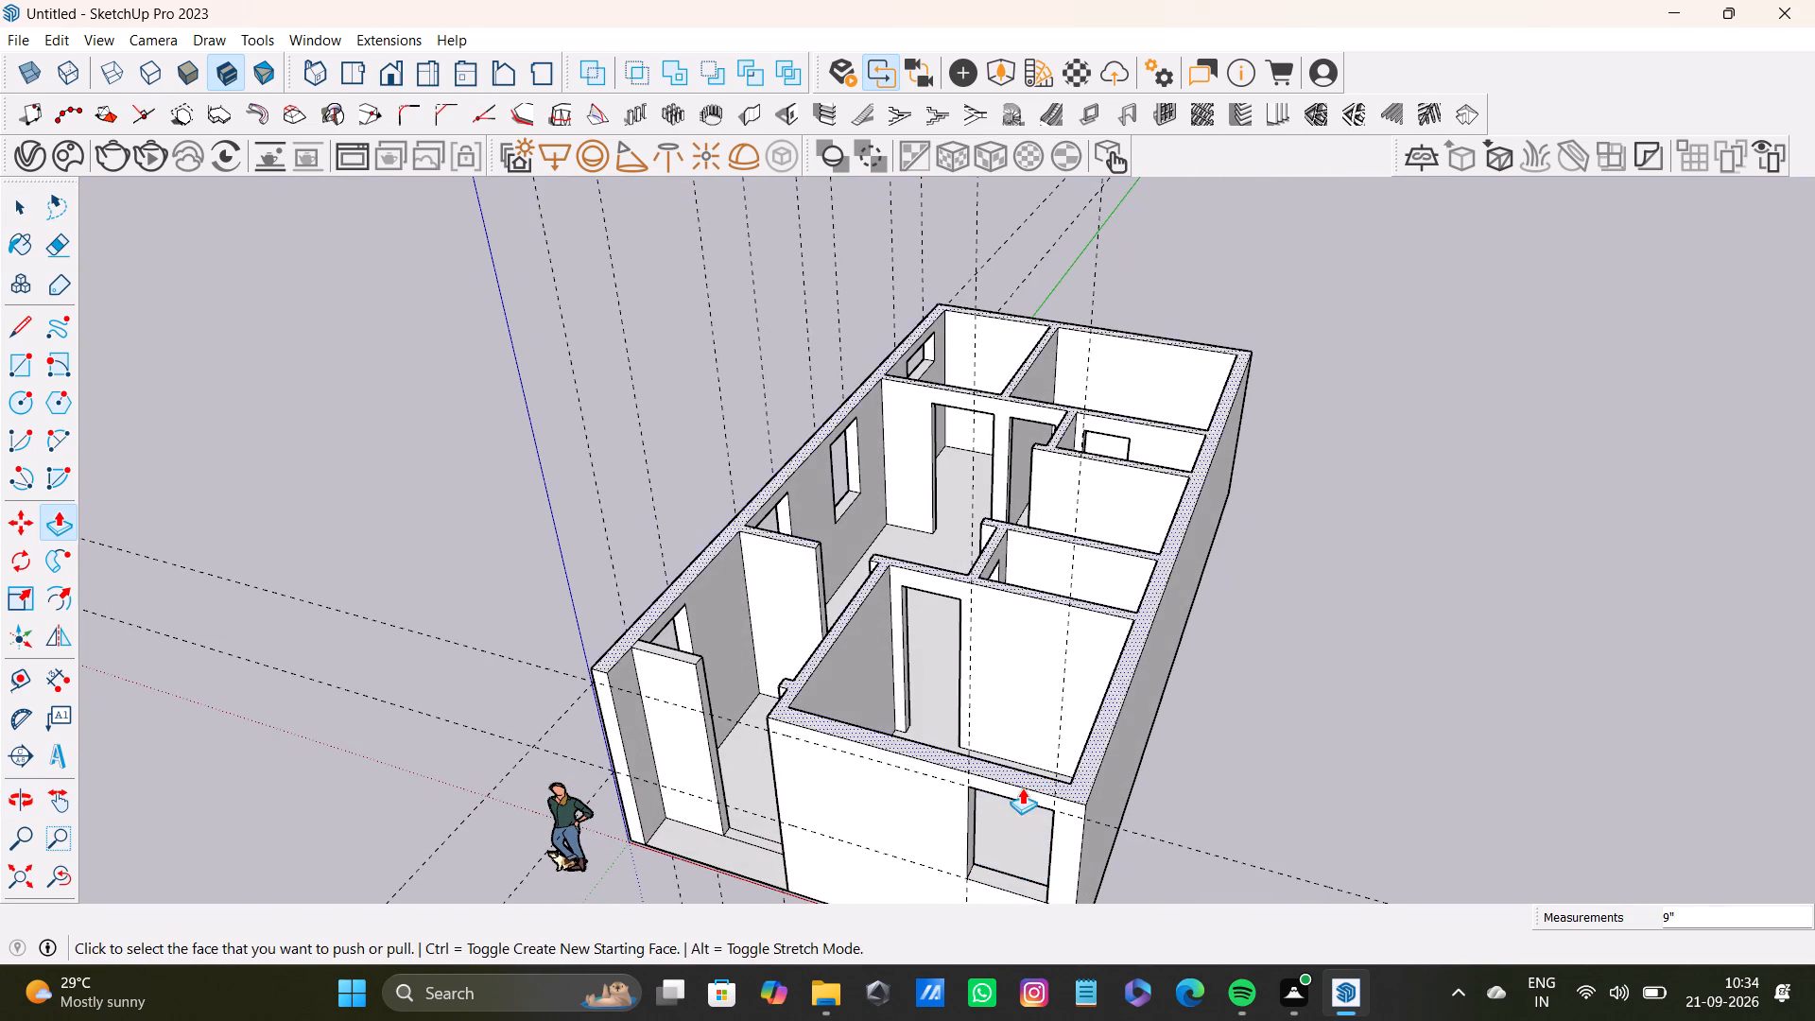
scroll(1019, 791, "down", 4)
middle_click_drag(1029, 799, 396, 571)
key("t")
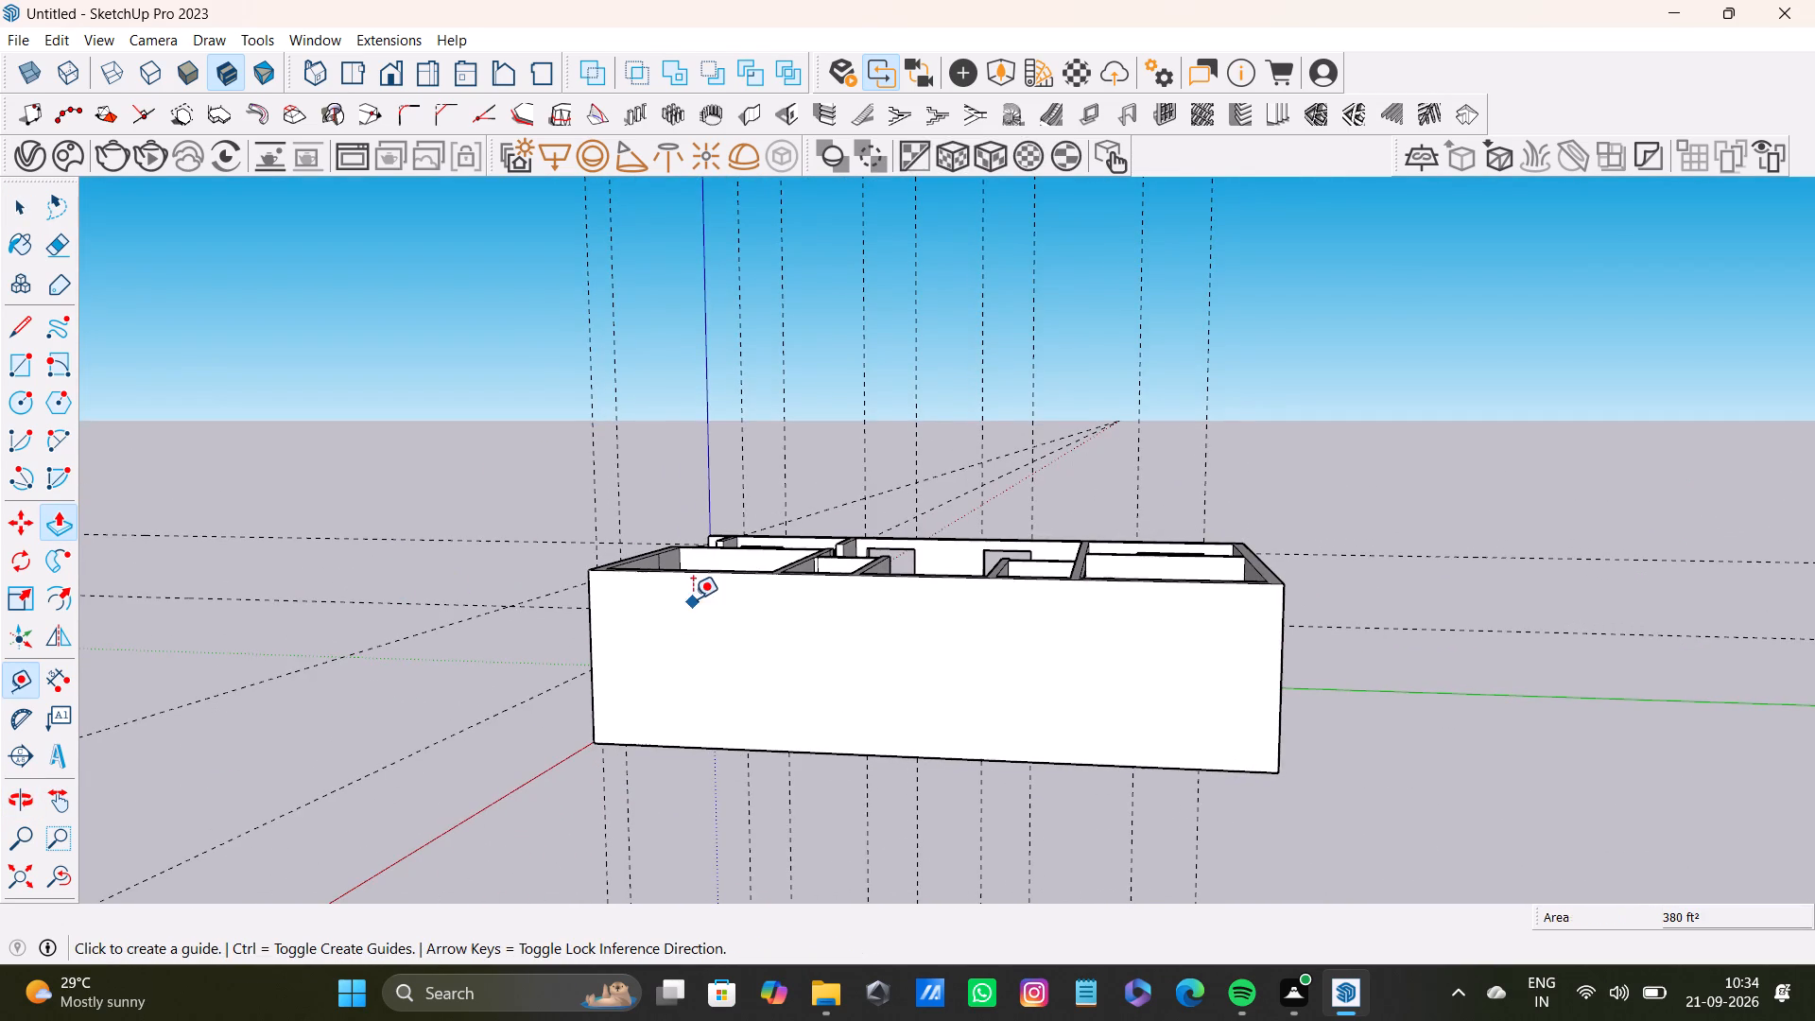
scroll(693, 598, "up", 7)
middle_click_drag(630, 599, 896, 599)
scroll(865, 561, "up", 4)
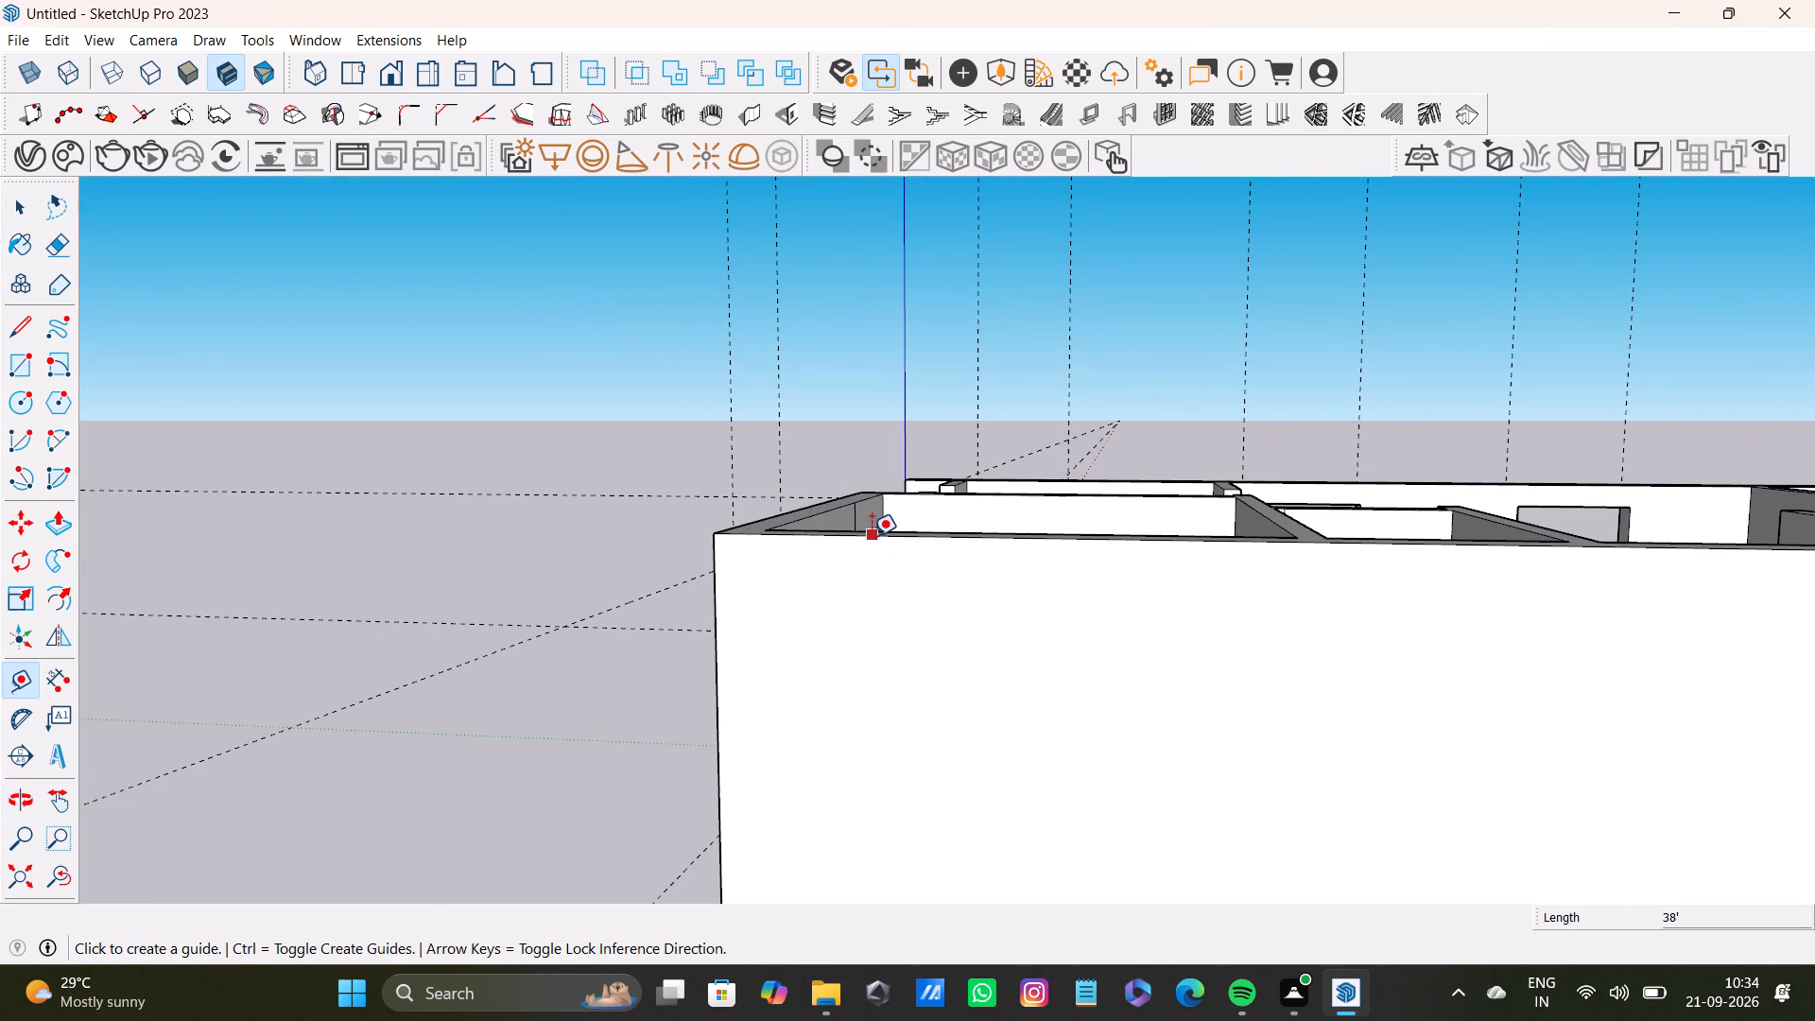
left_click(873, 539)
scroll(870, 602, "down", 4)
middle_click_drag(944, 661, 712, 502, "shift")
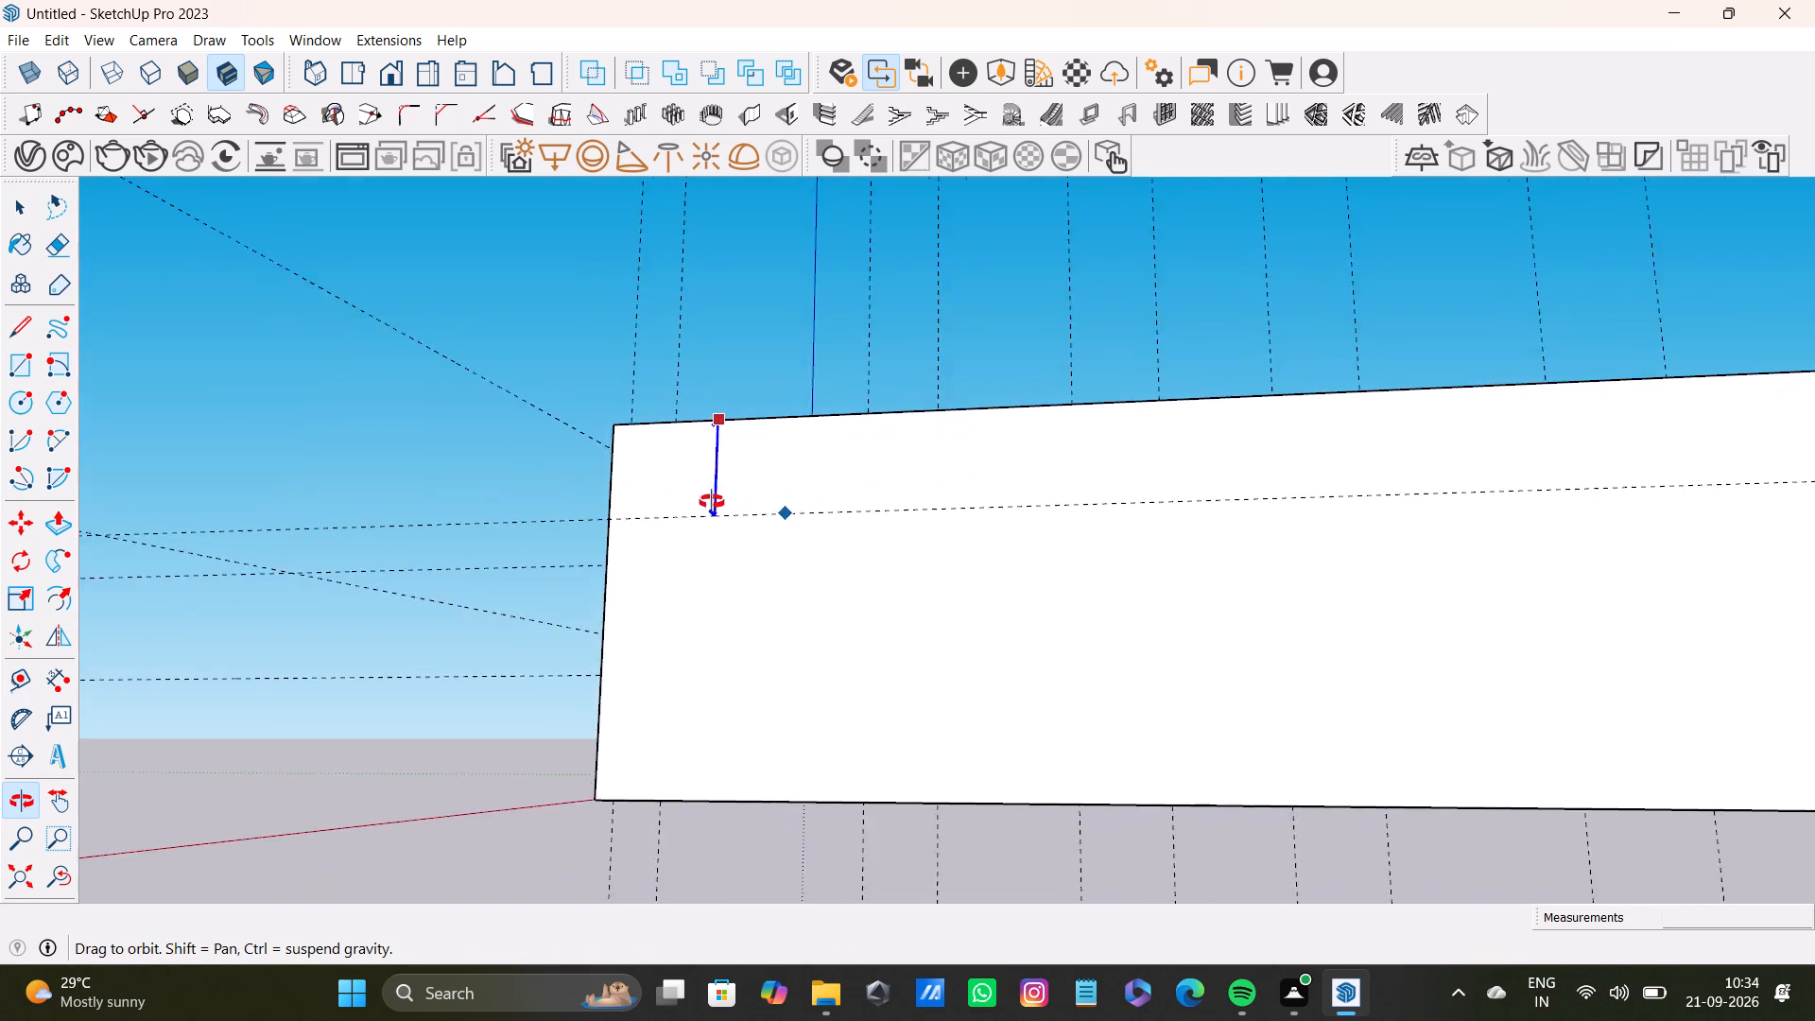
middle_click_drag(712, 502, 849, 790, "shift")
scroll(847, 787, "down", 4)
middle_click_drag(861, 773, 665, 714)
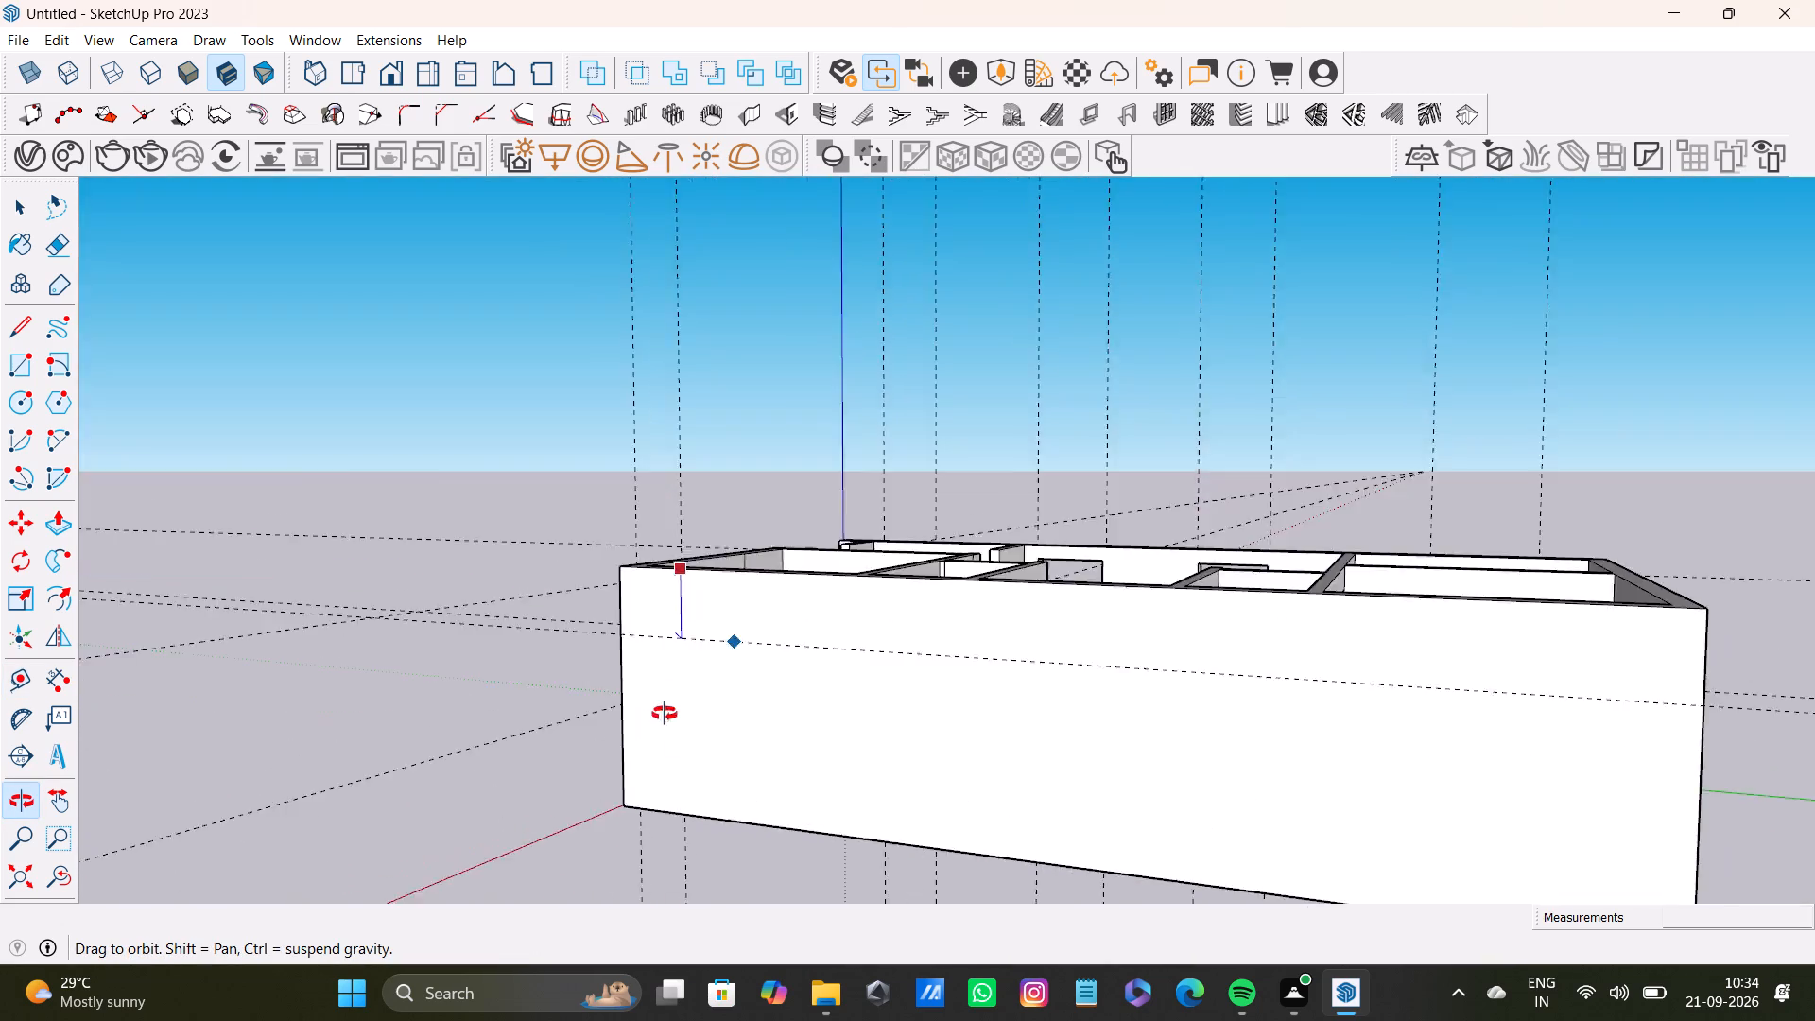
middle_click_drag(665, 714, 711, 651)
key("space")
Delete the leftover vertical edges beside the small room's doorway and on the inner face of the front end wall.
scroll(959, 604, "up", 11)
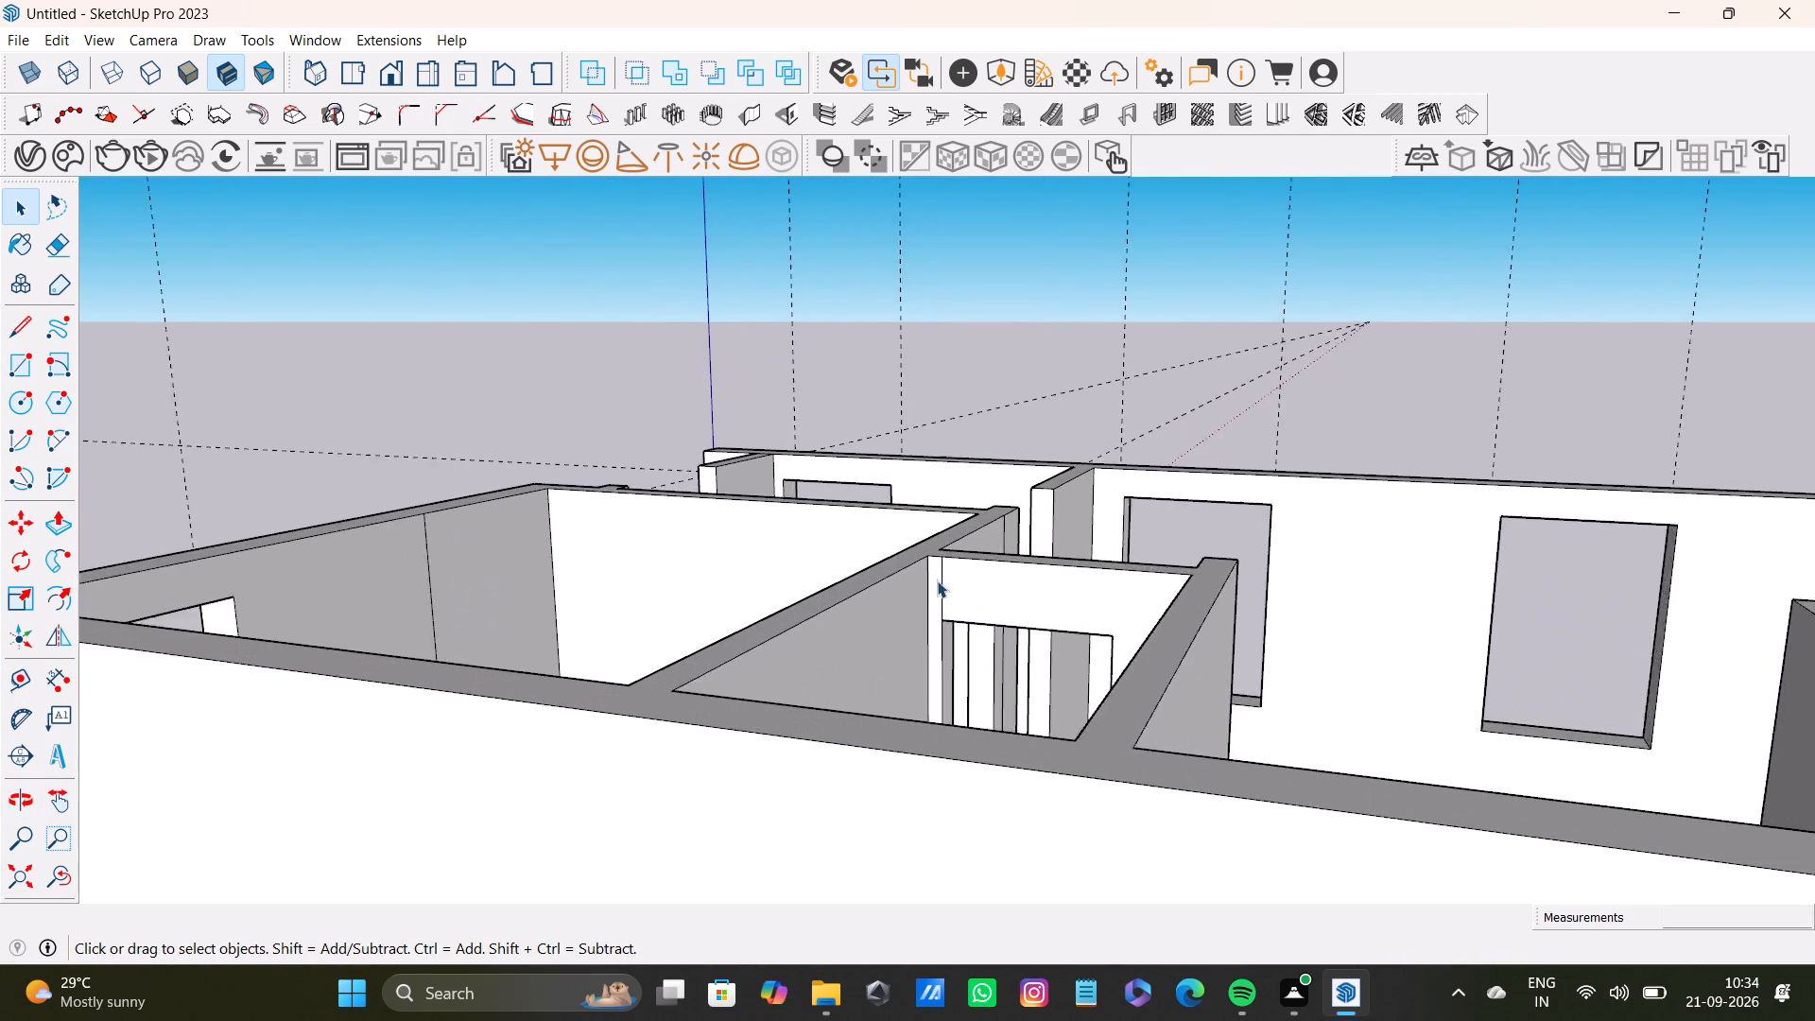
scroll(937, 580, "up", 2)
left_click(943, 600)
key("Delete")
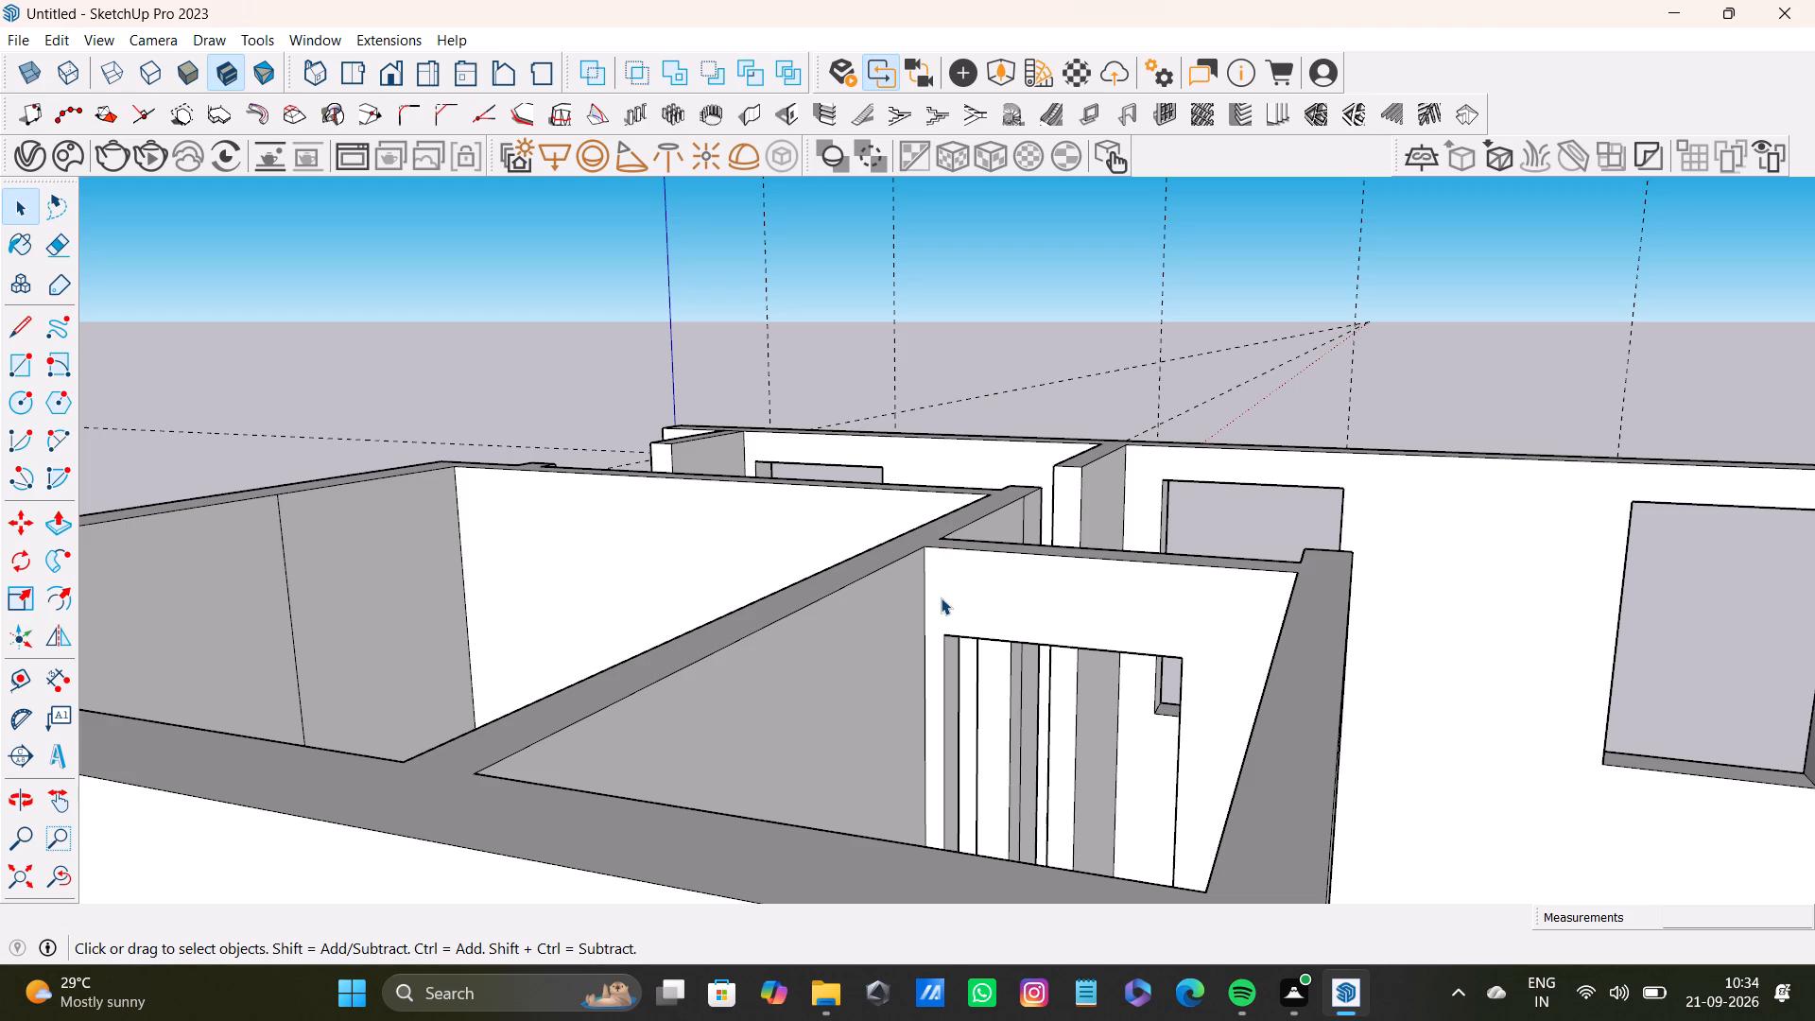
scroll(623, 427, "down", 8)
middle_click_drag(681, 538, 1020, 587, "shift")
middle_click_drag(1015, 593, 978, 762)
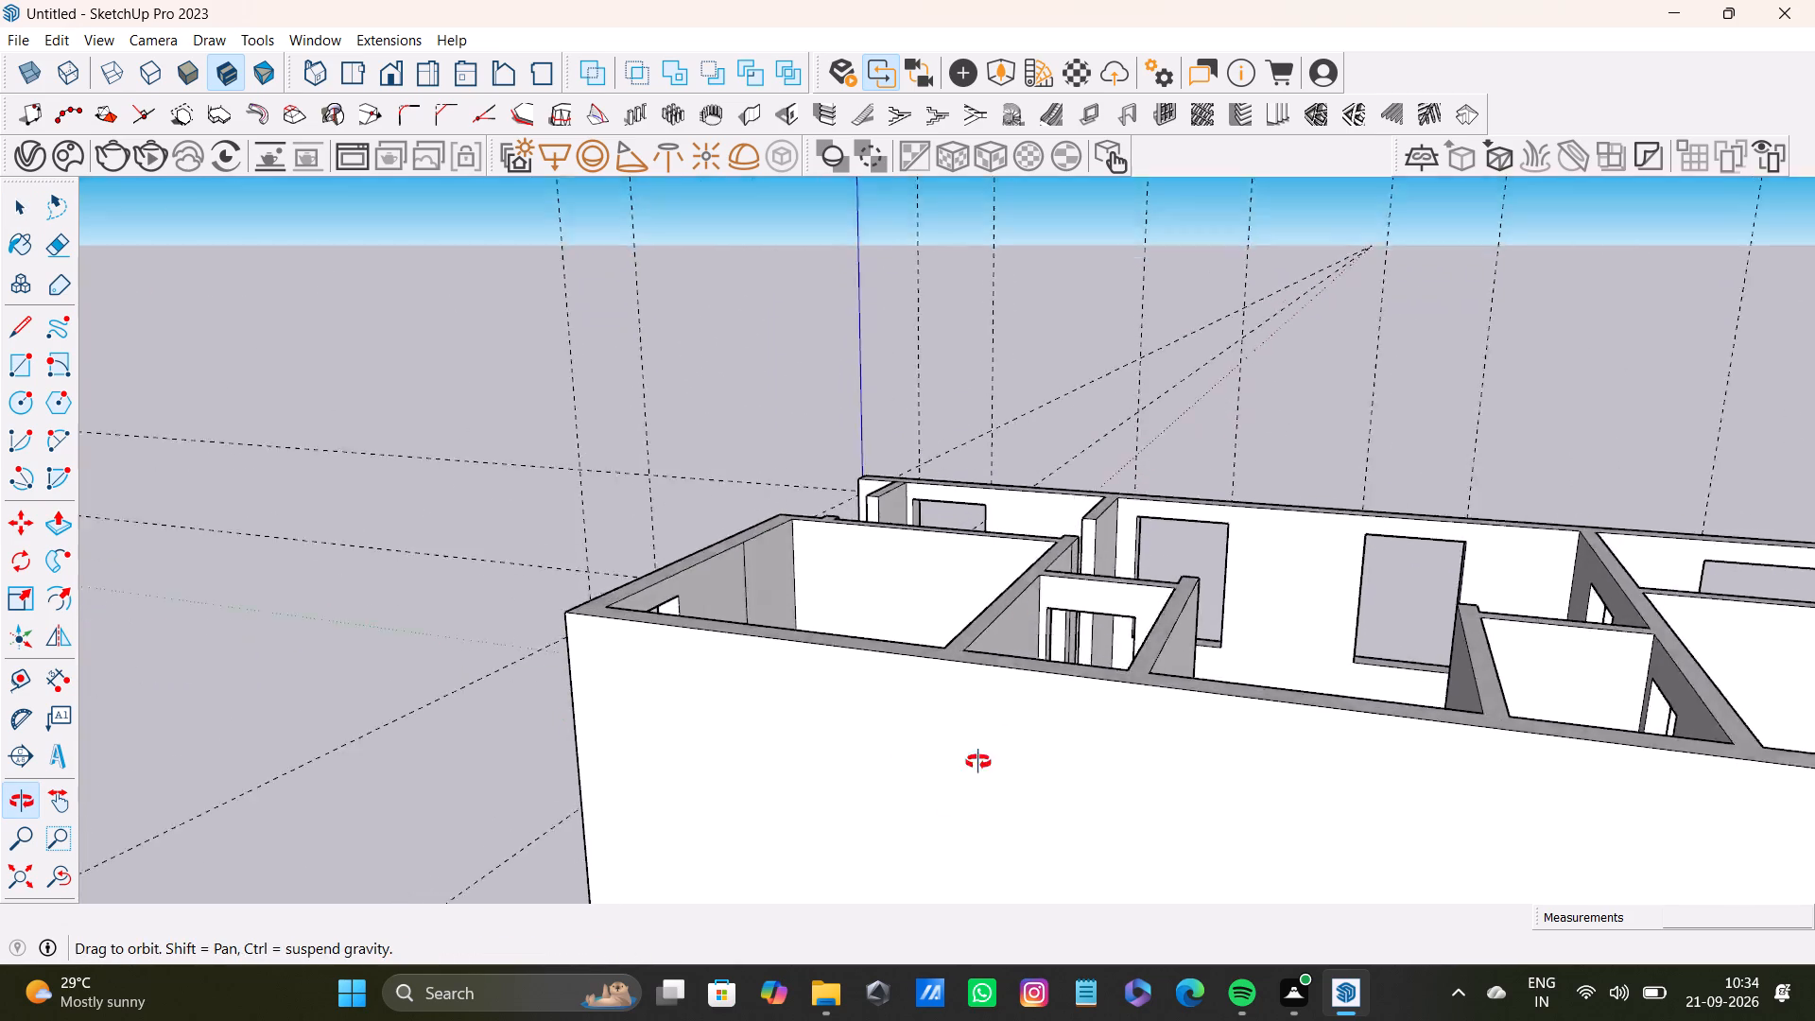
middle_click_drag(978, 762, 713, 799)
scroll(784, 558, "up", 5)
left_click(801, 583)
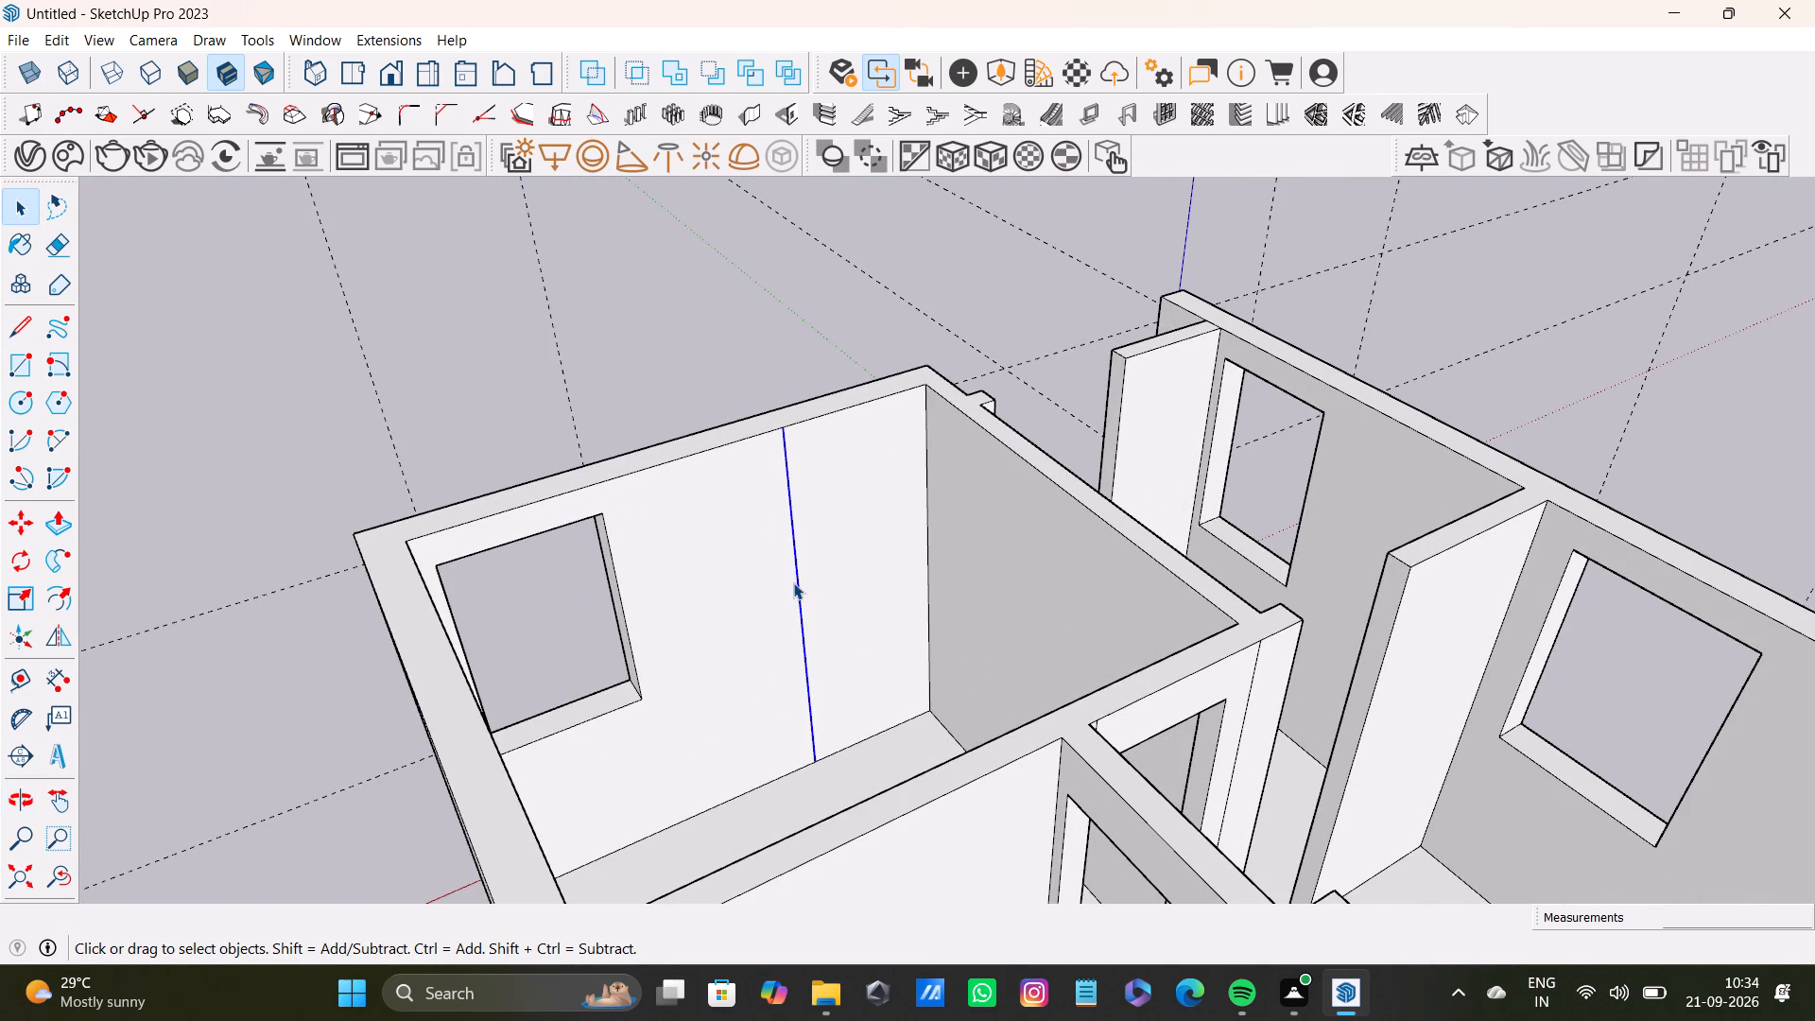
key("Delete")
Place a horizontal guide on the uncut 38' long wall about 8 3/4" below its top edge.
scroll(873, 580, "down", 8)
middle_click_drag(704, 746, 1050, 715)
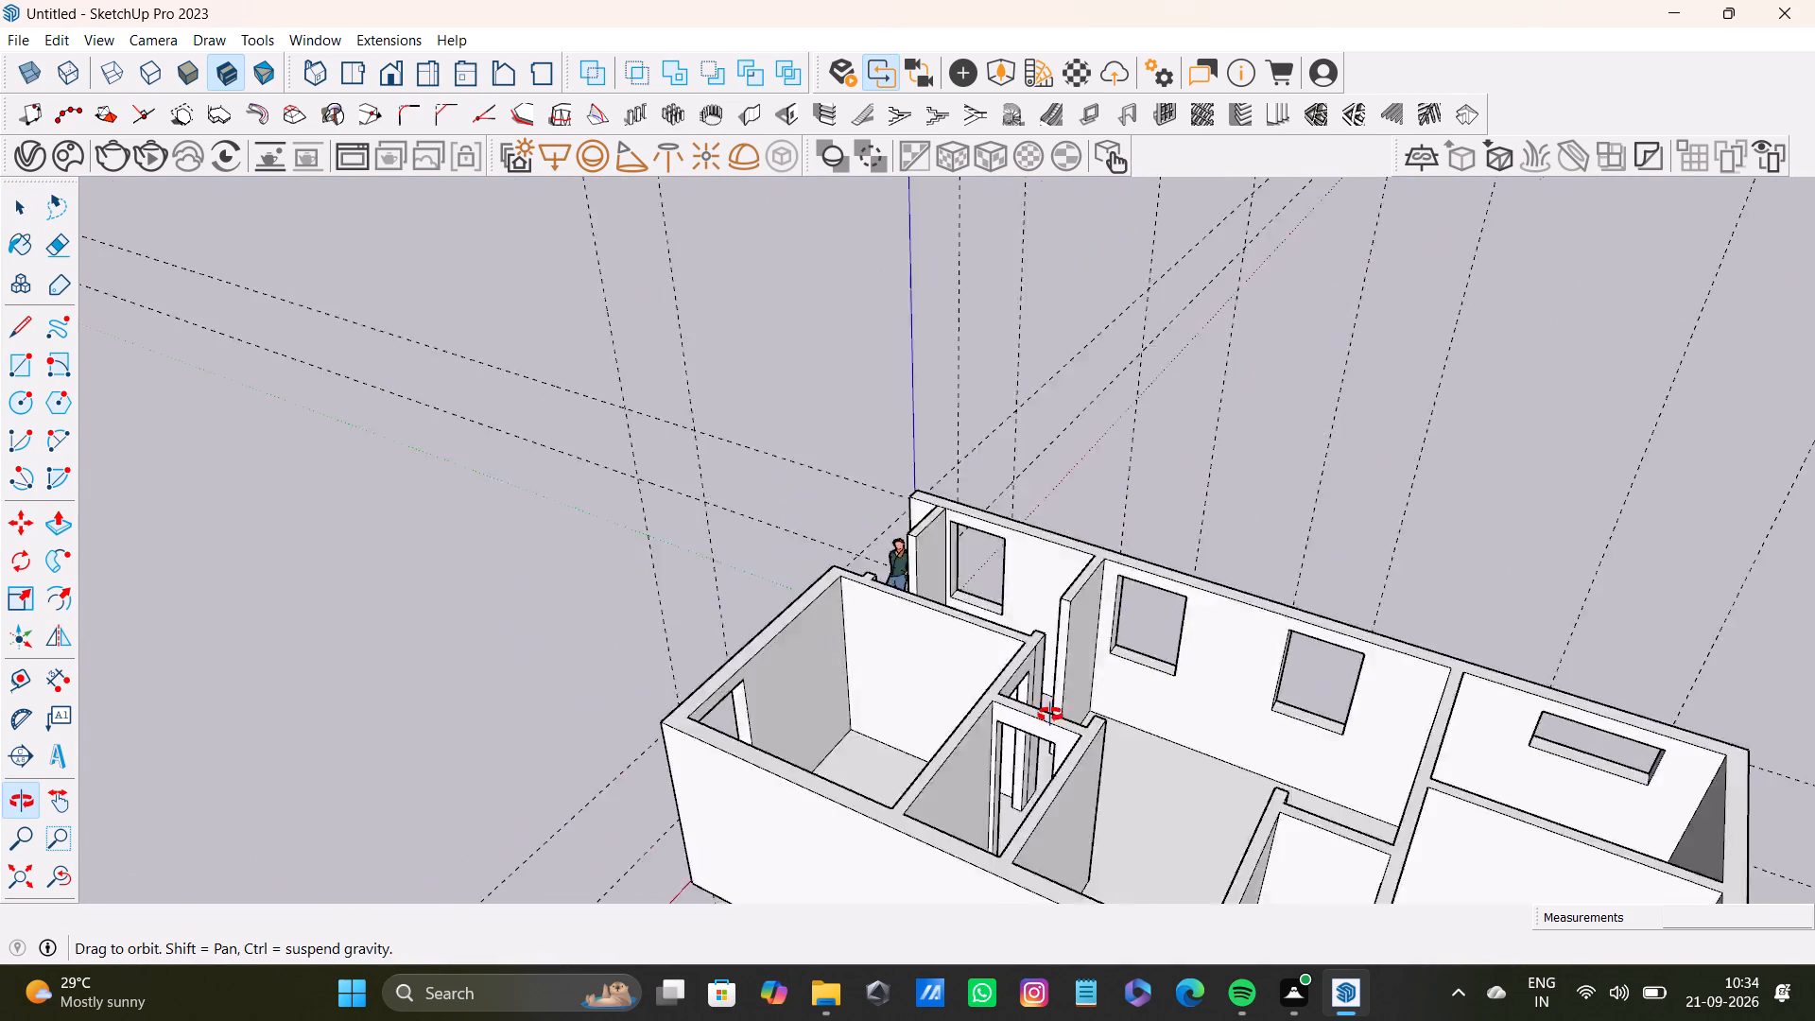
middle_click_drag(1050, 715, 980, 495)
middle_click_drag(932, 558, 938, 459)
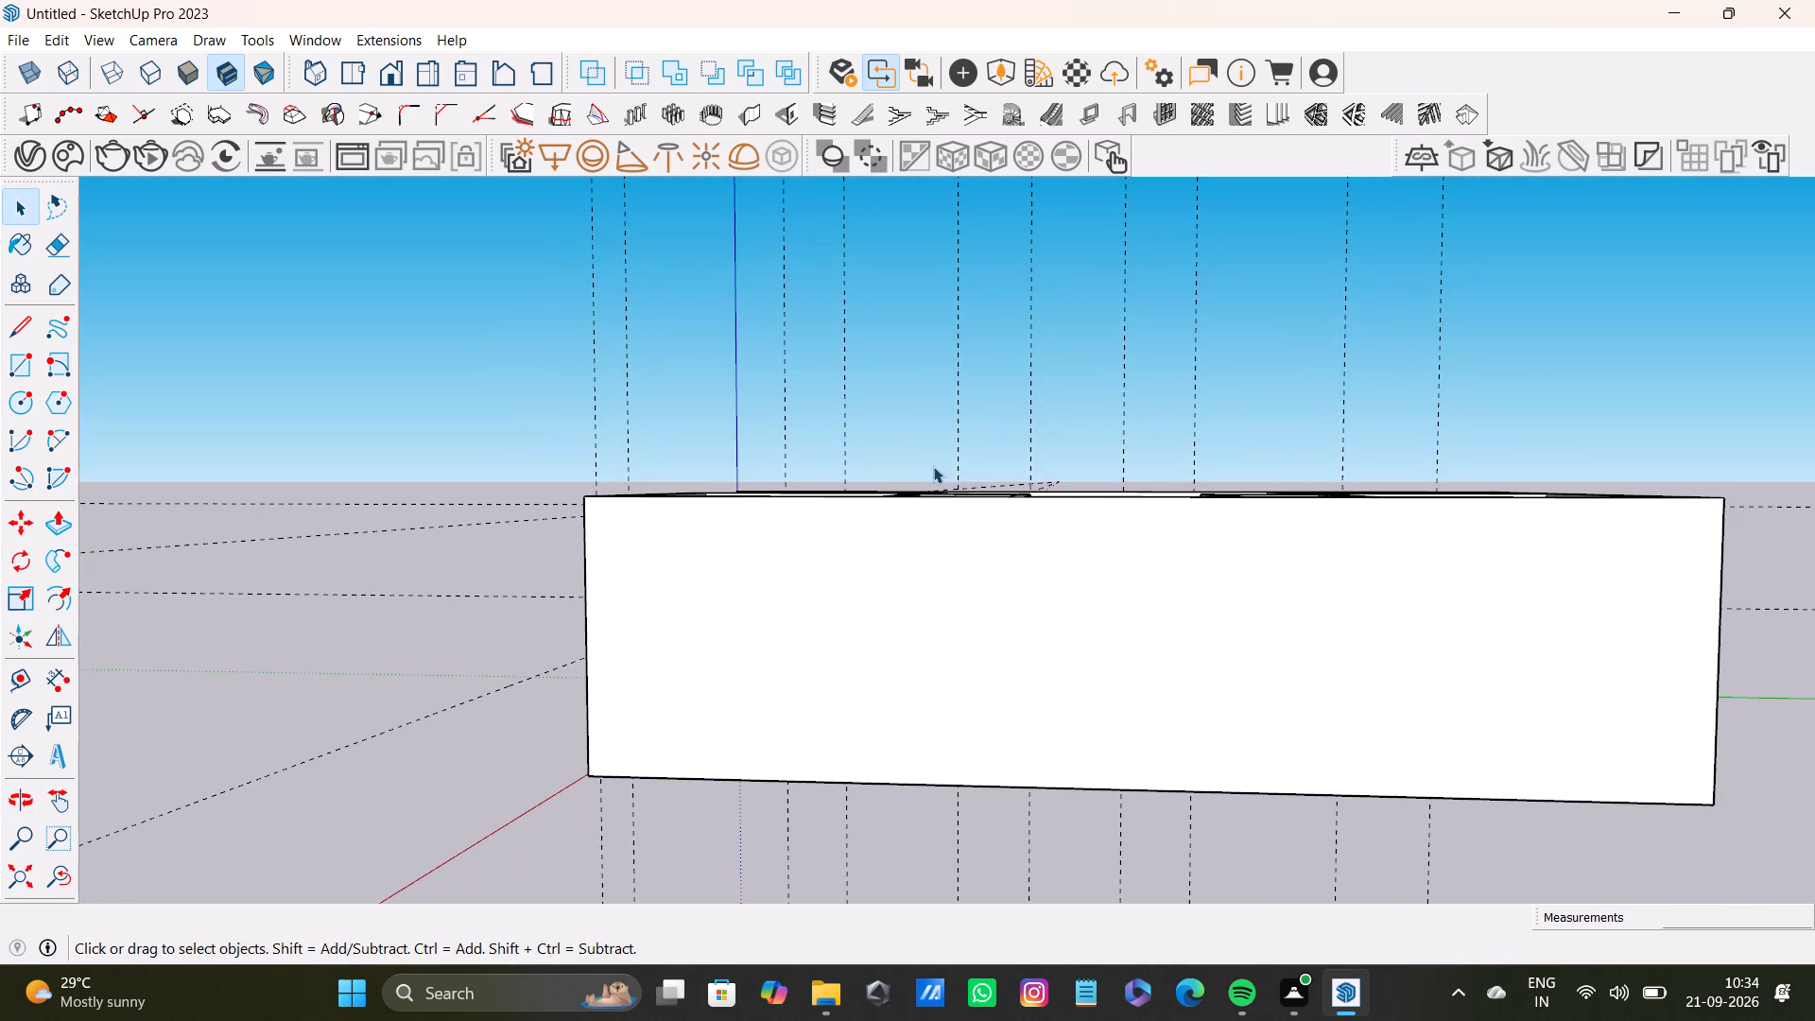
key("t")
scroll(794, 505, "up", 6)
left_click(834, 487)
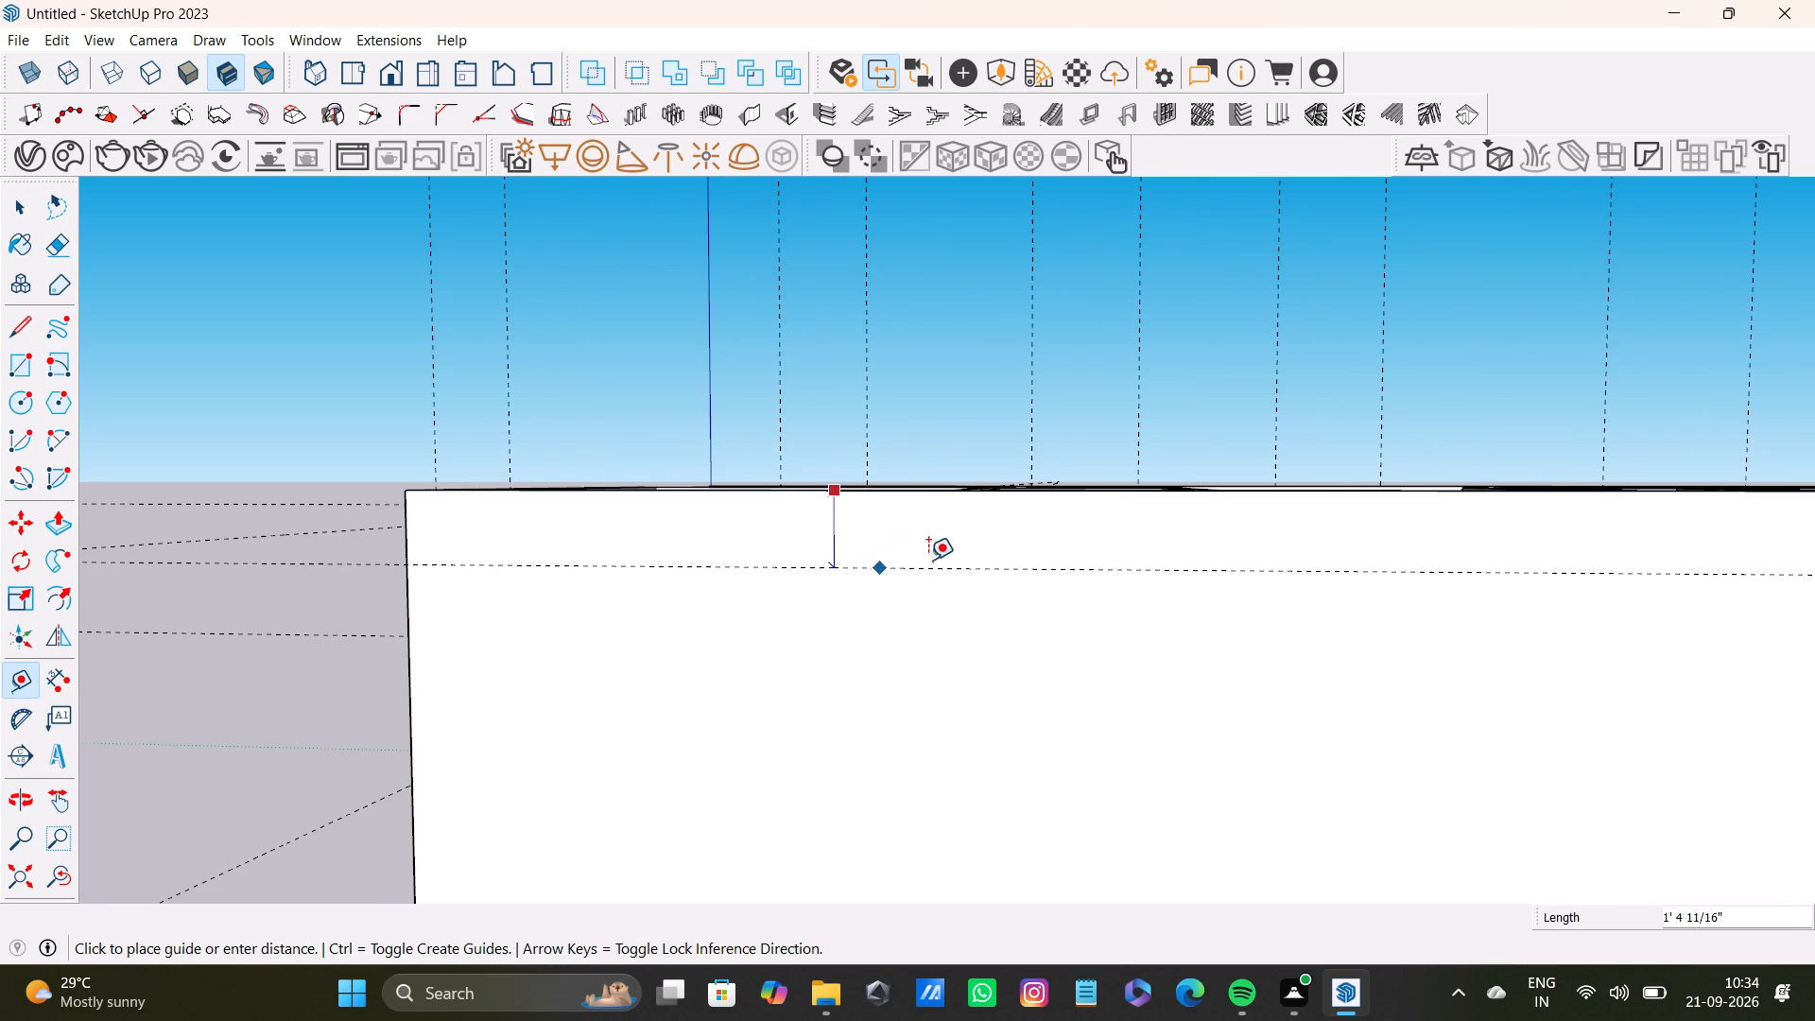
middle_click_drag(937, 558, 964, 463)
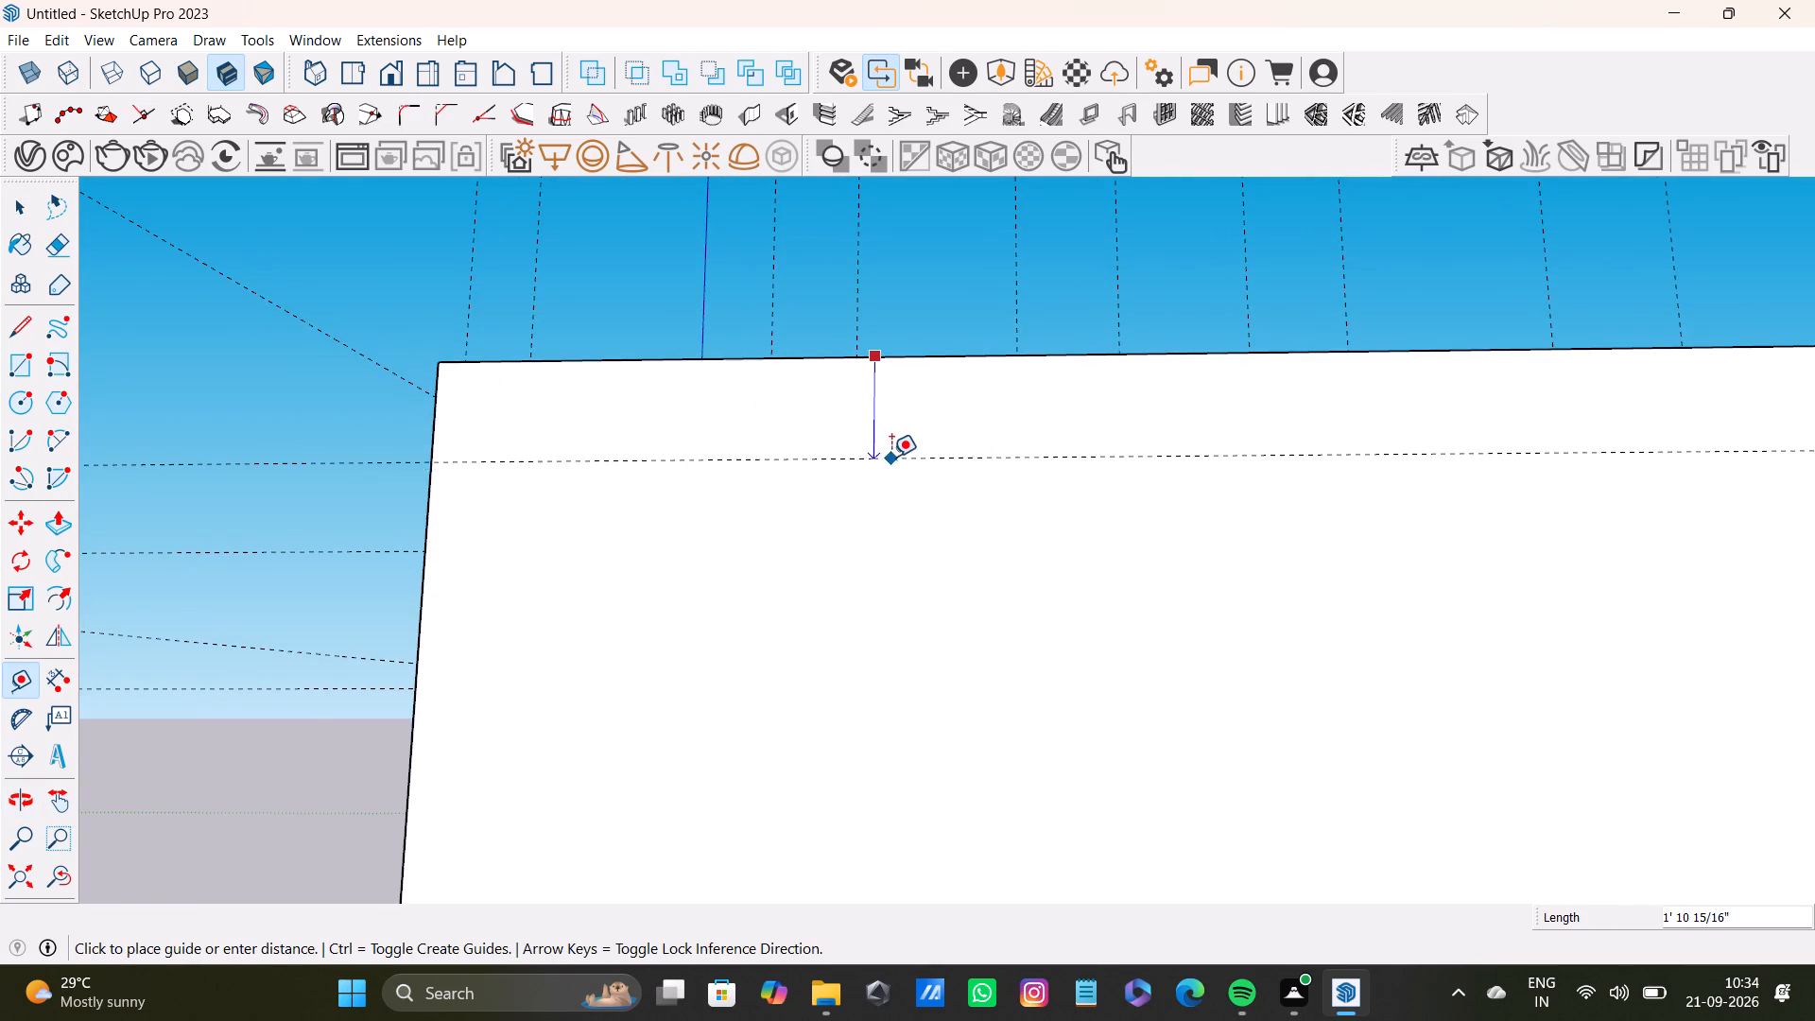
scroll(891, 457, "down", 4)
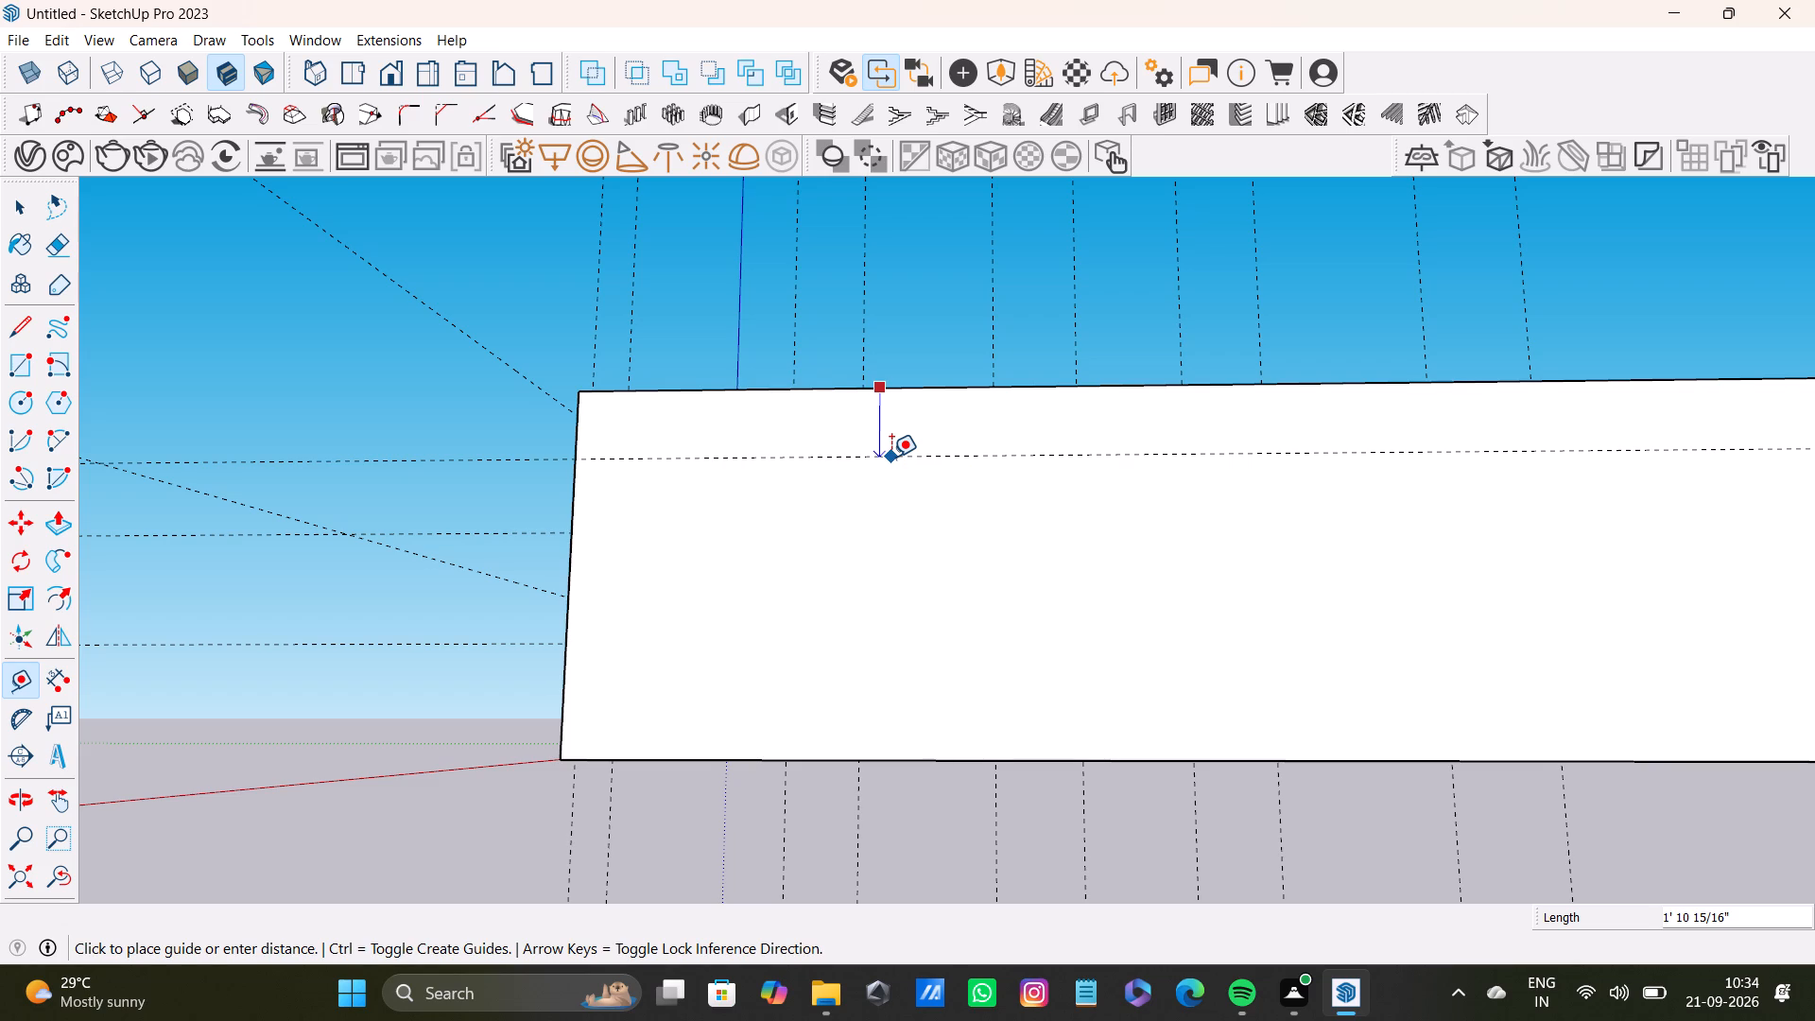
scroll(773, 372, "down", 6)
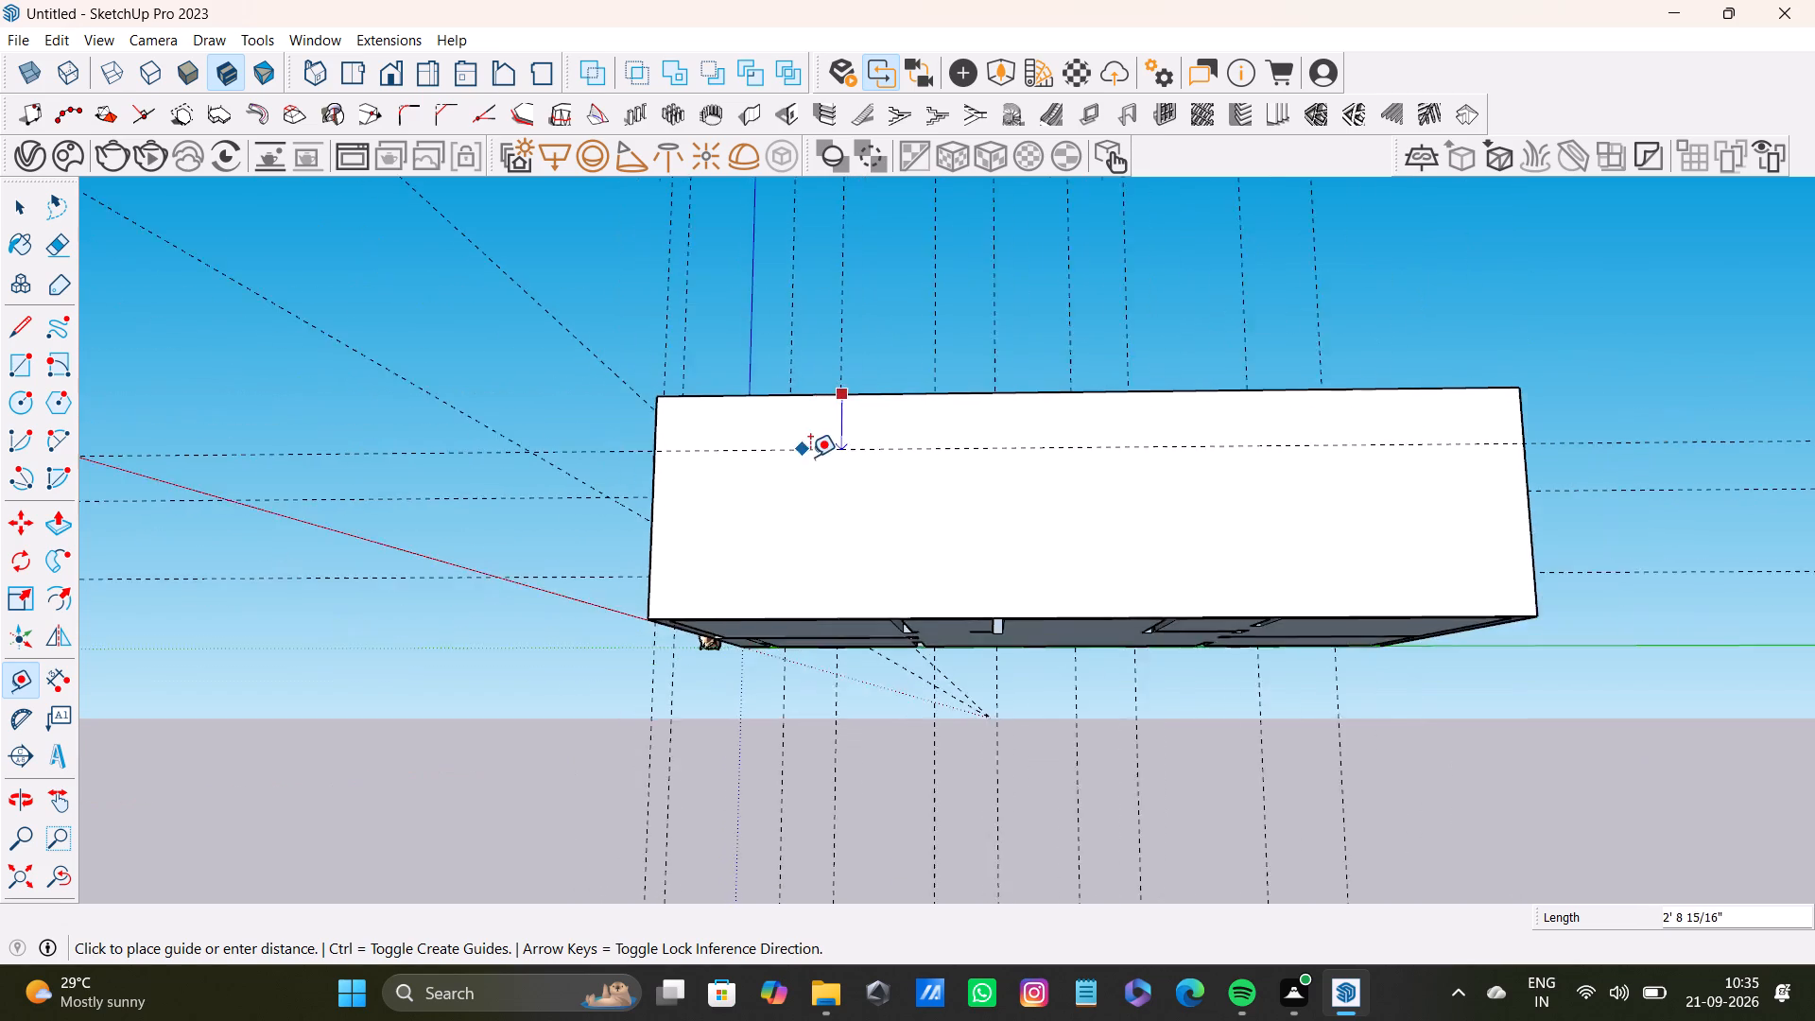
middle_click_drag(812, 455, 807, 630)
scroll(786, 542, "up", 6)
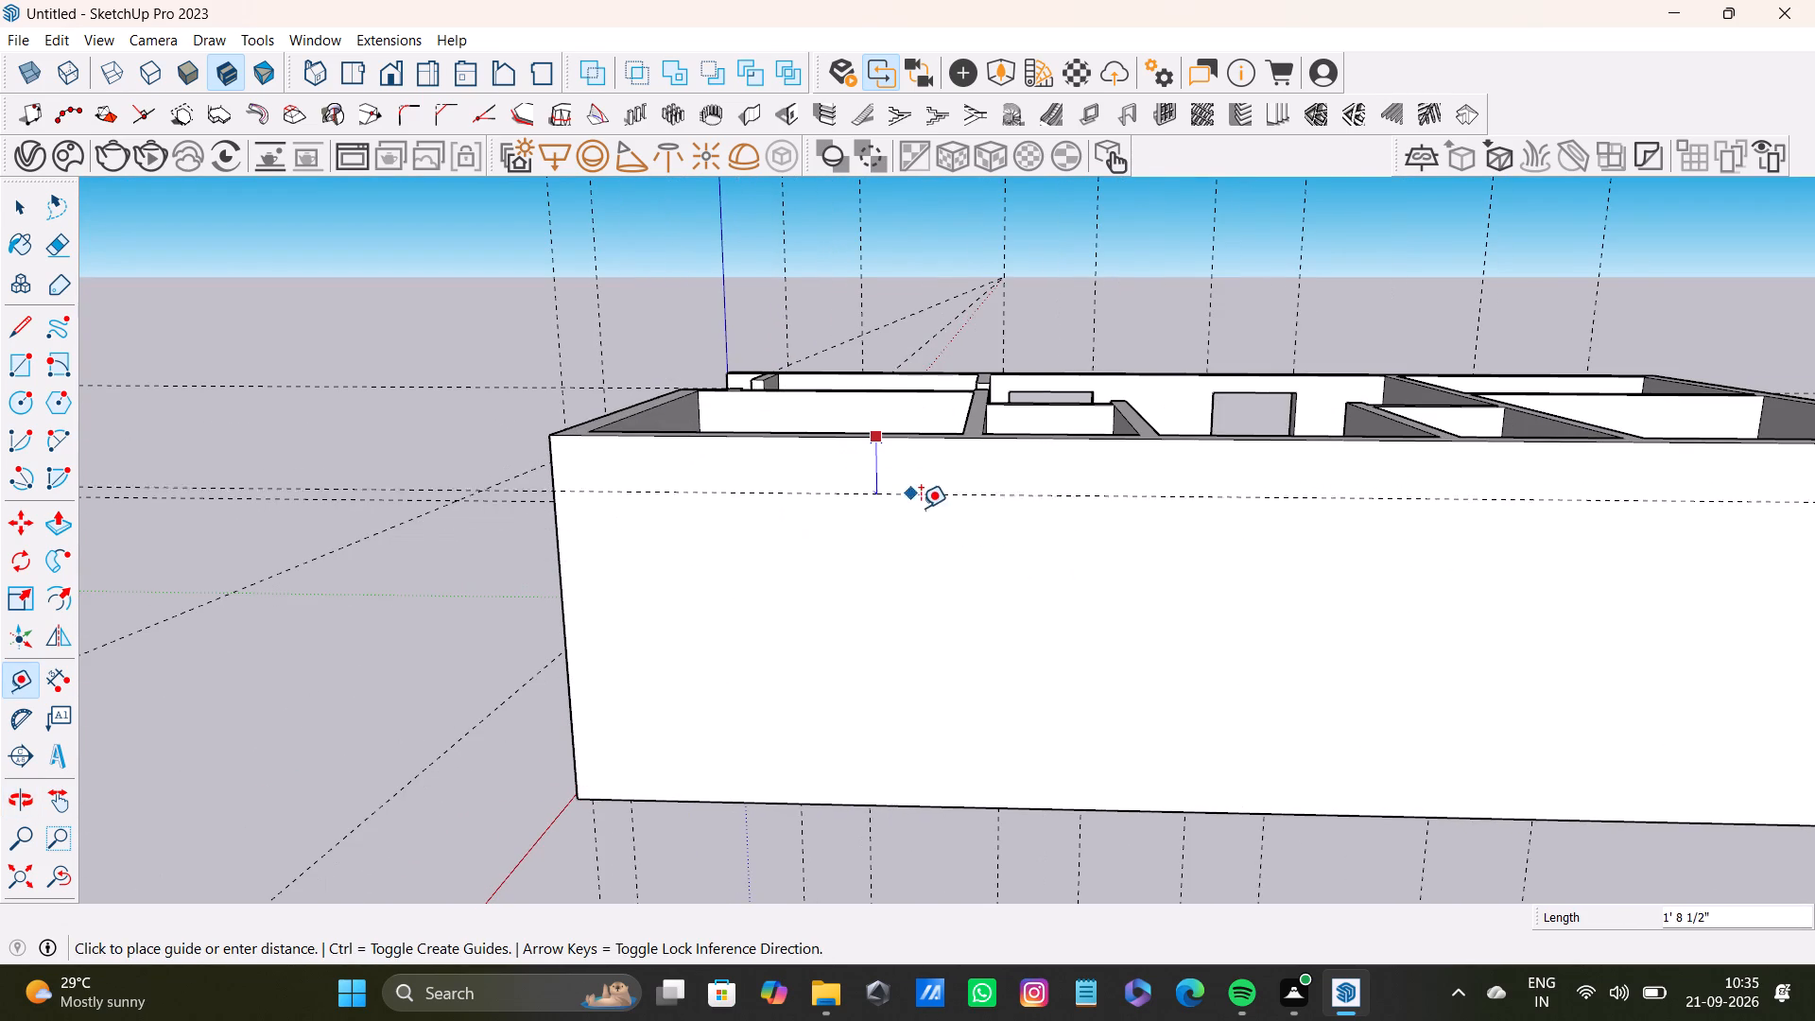
middle_click_drag(924, 501, 815, 571)
middle_click_drag(814, 587, 659, 621)
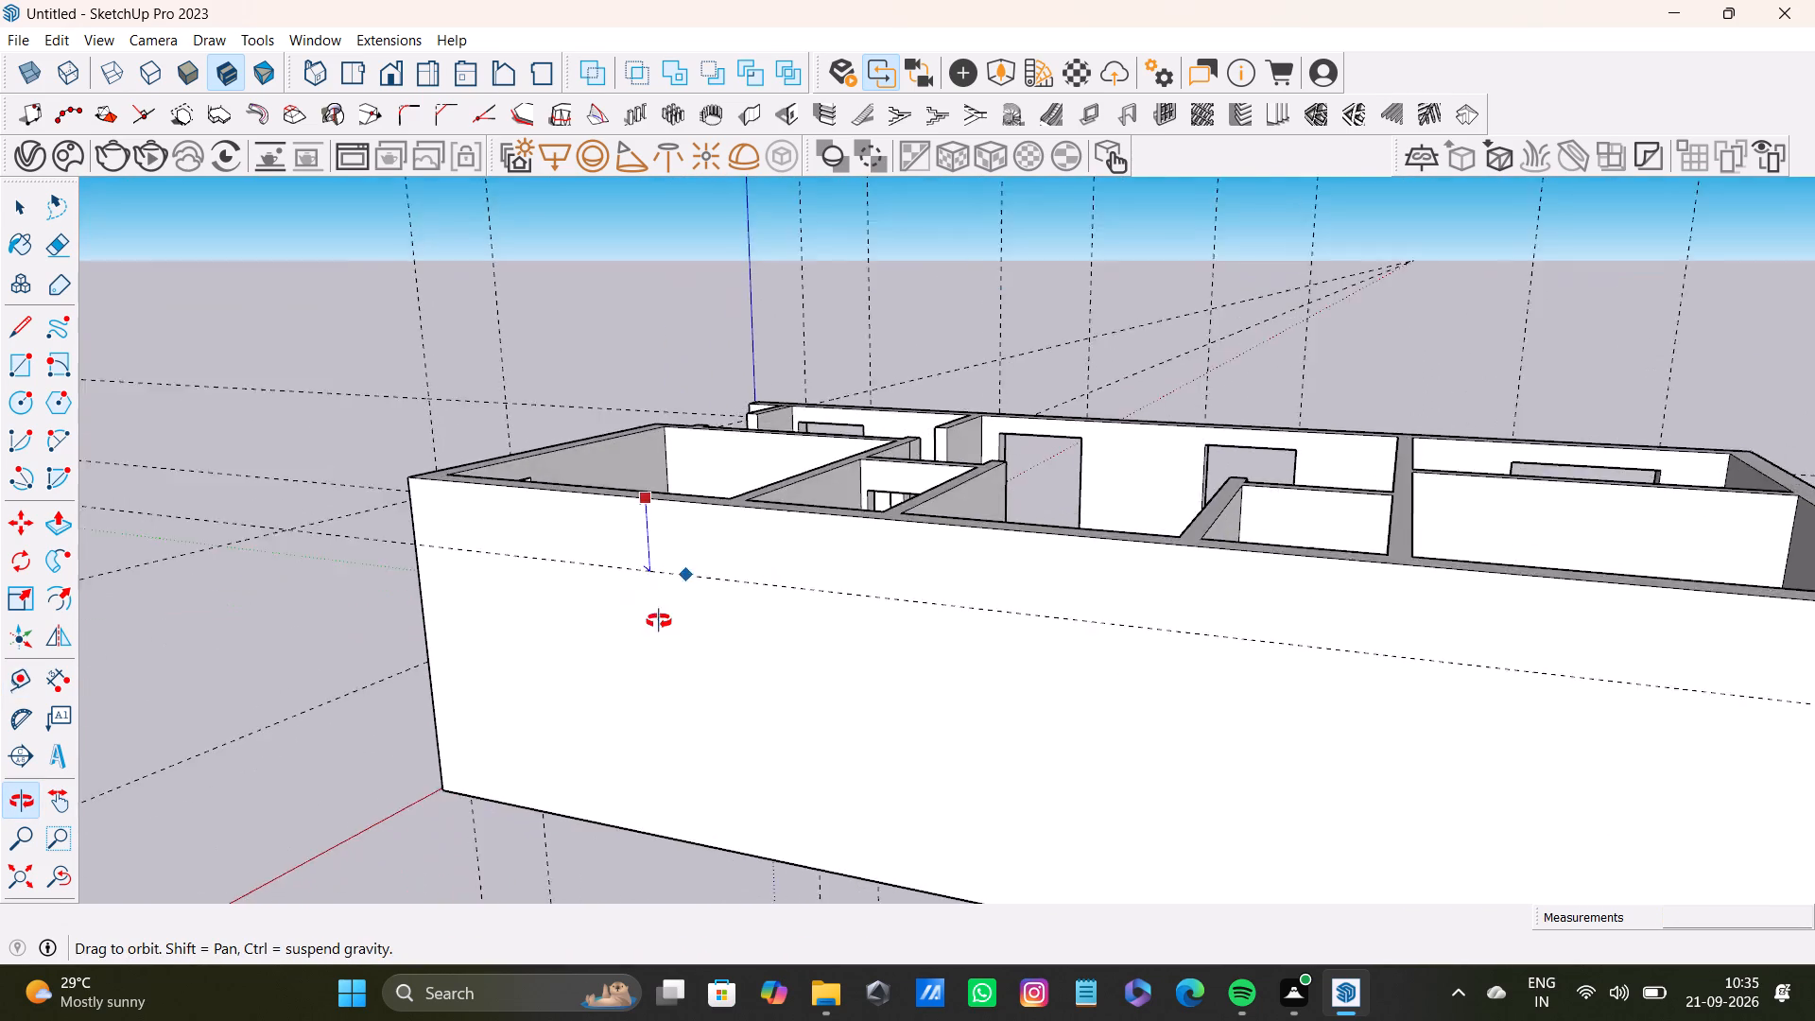
middle_click_drag(659, 621, 441, 561)
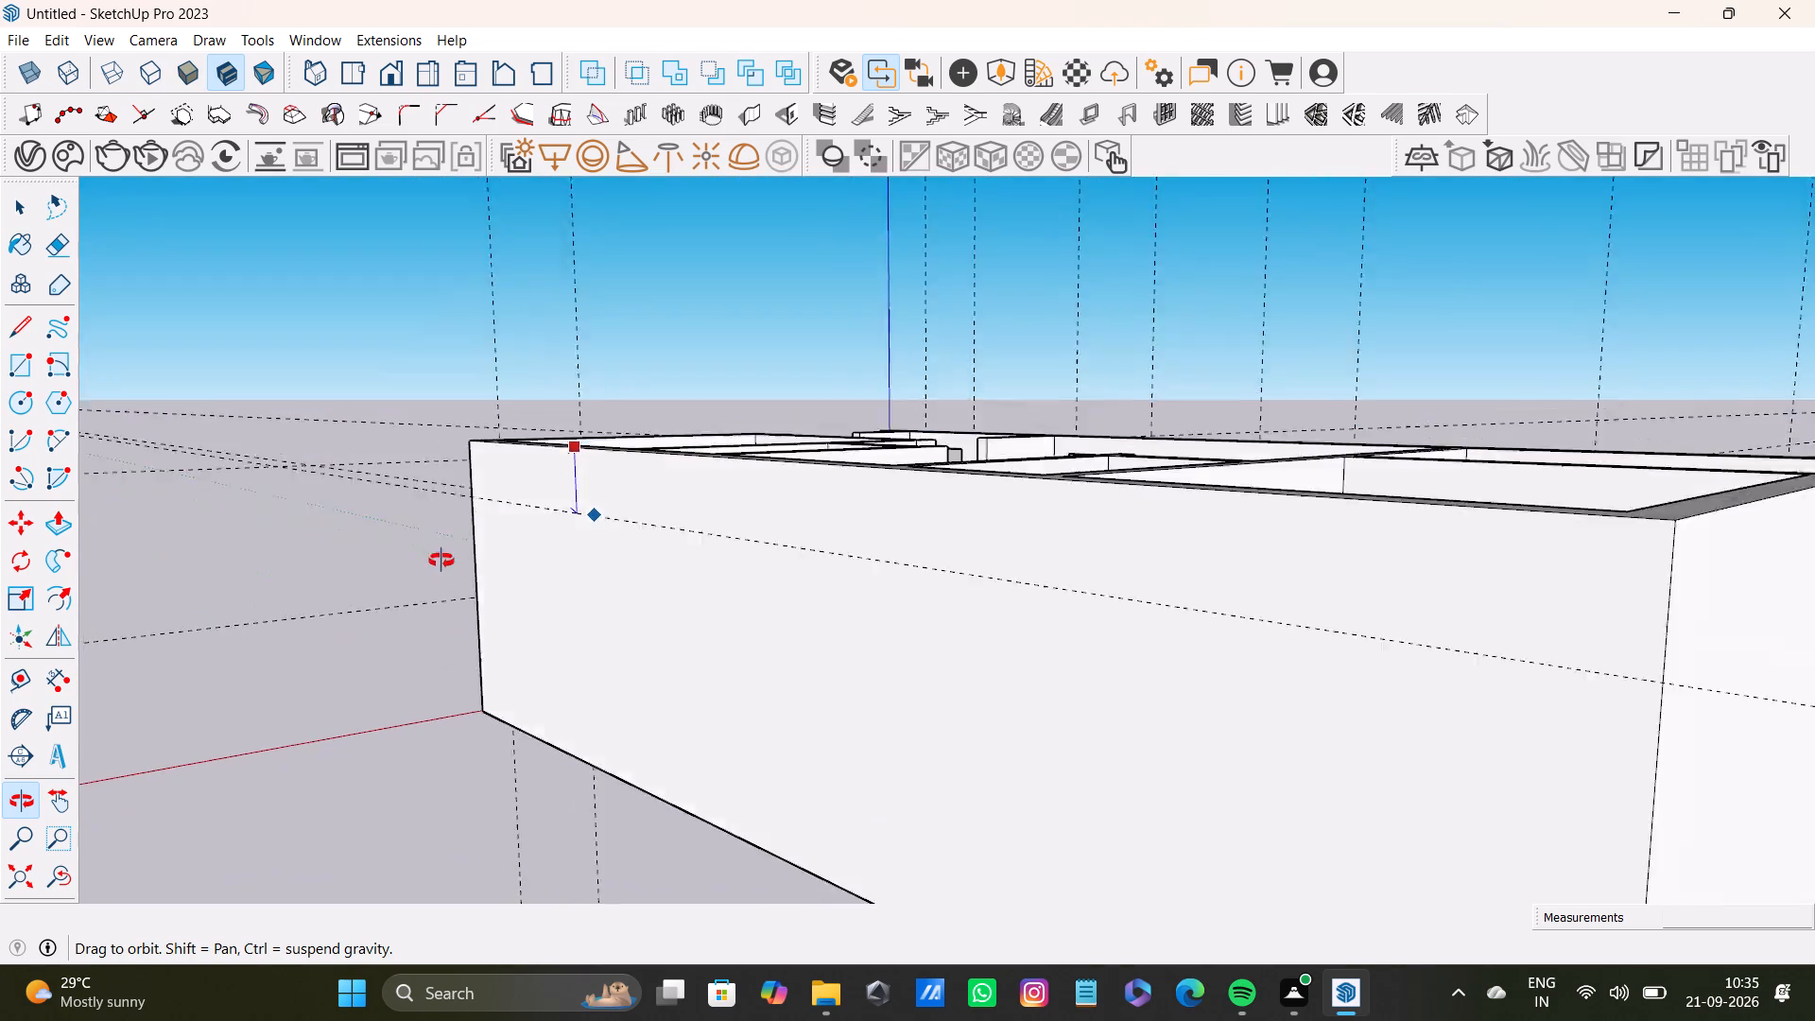
middle_click_drag(441, 561, 812, 683)
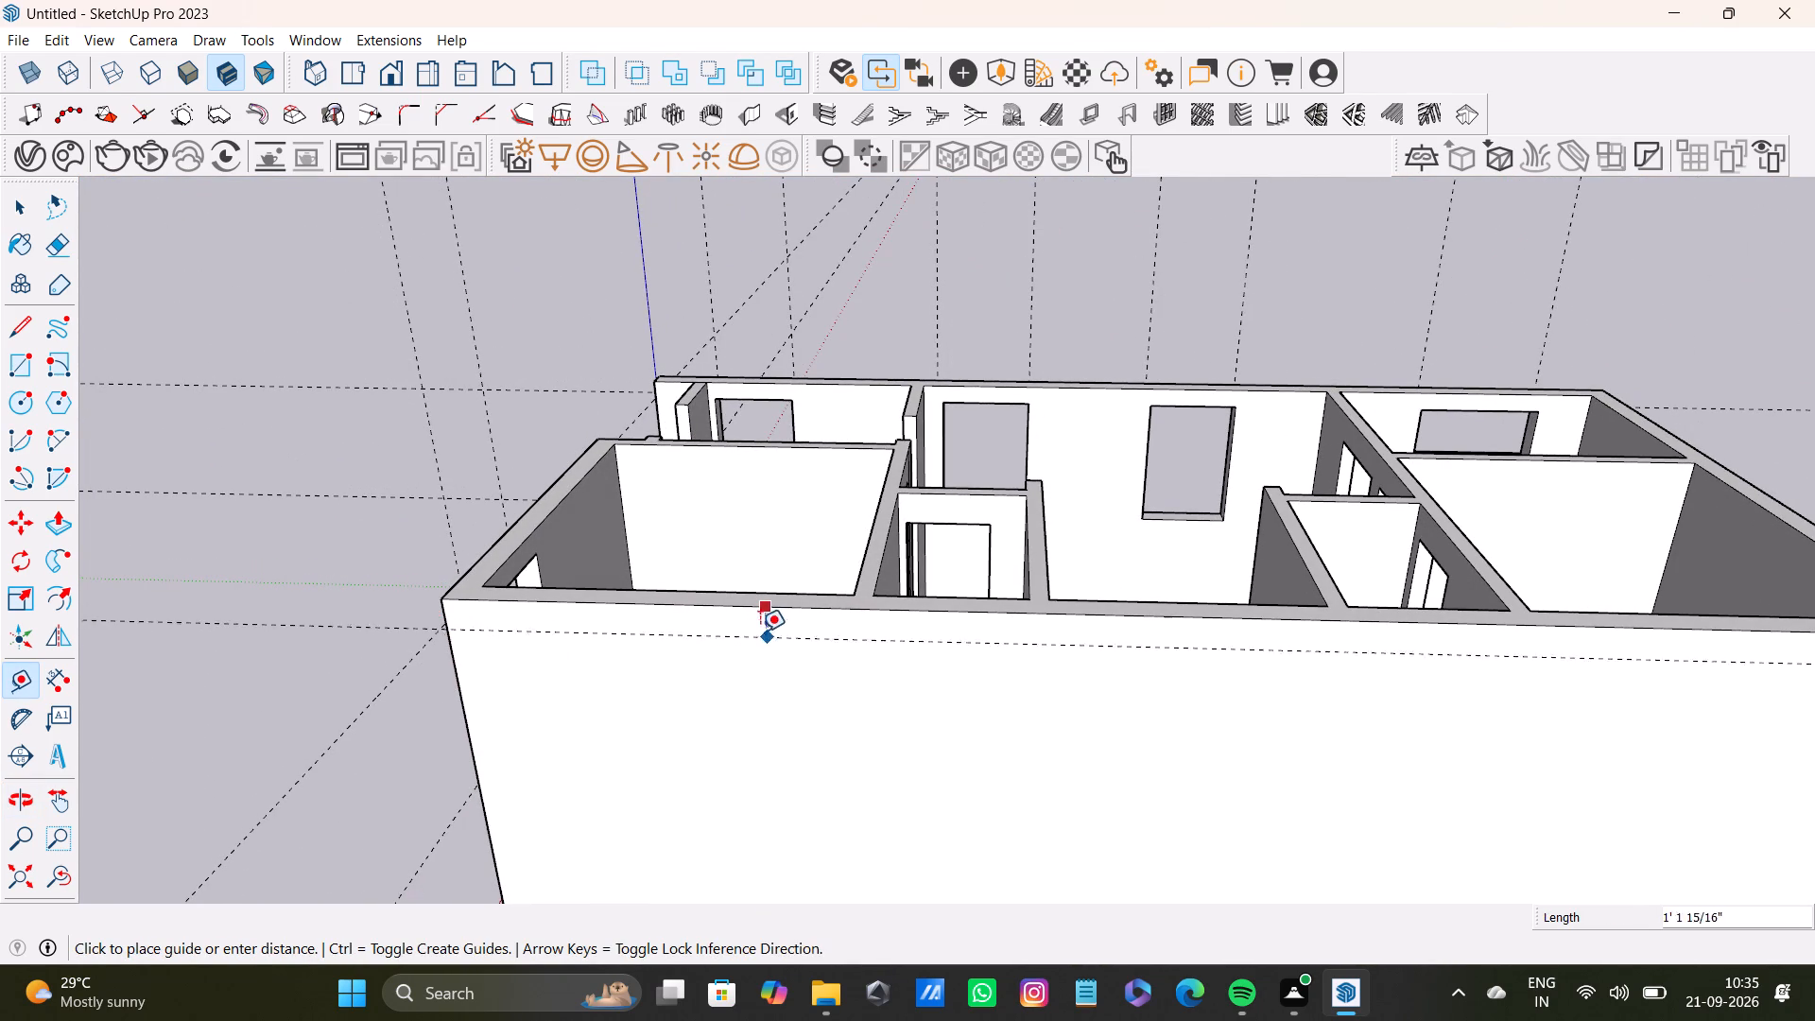
key("Up")
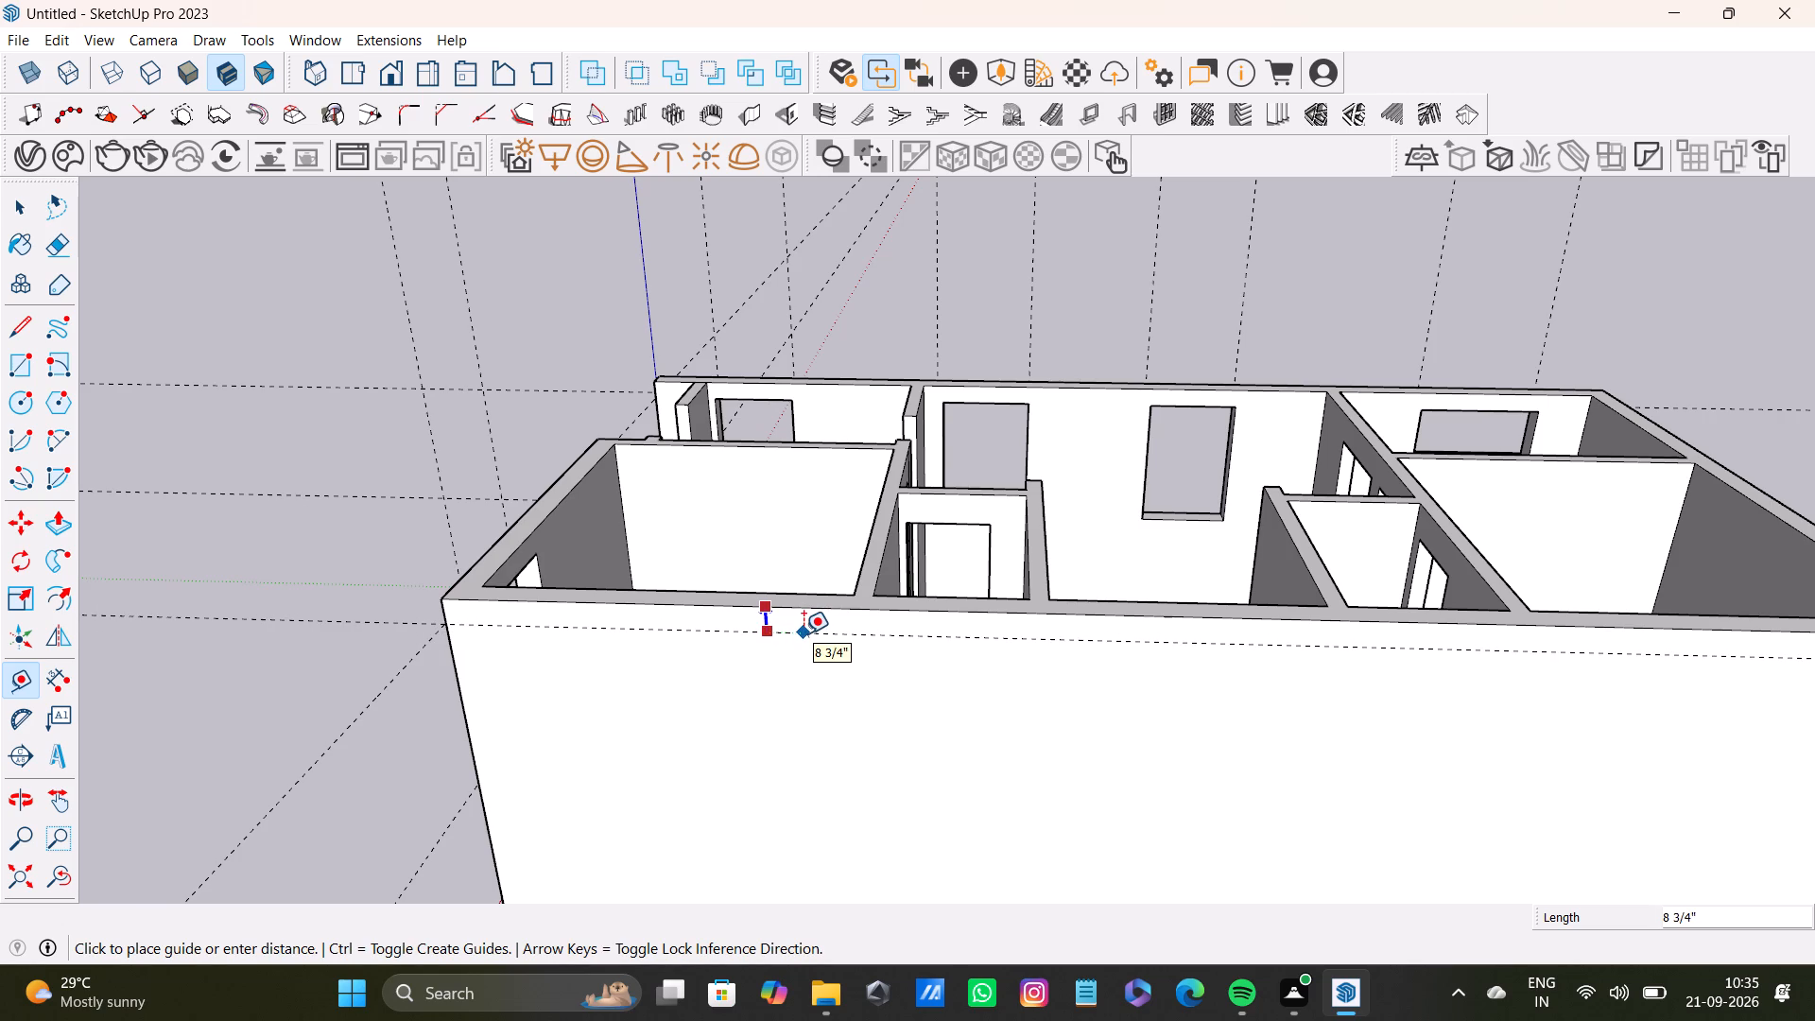
left_click(804, 633)
Place a second horizontal guide on the long wall about 5' 2" below the first one.
left_click(795, 638)
middle_click_drag(805, 772, 791, 662)
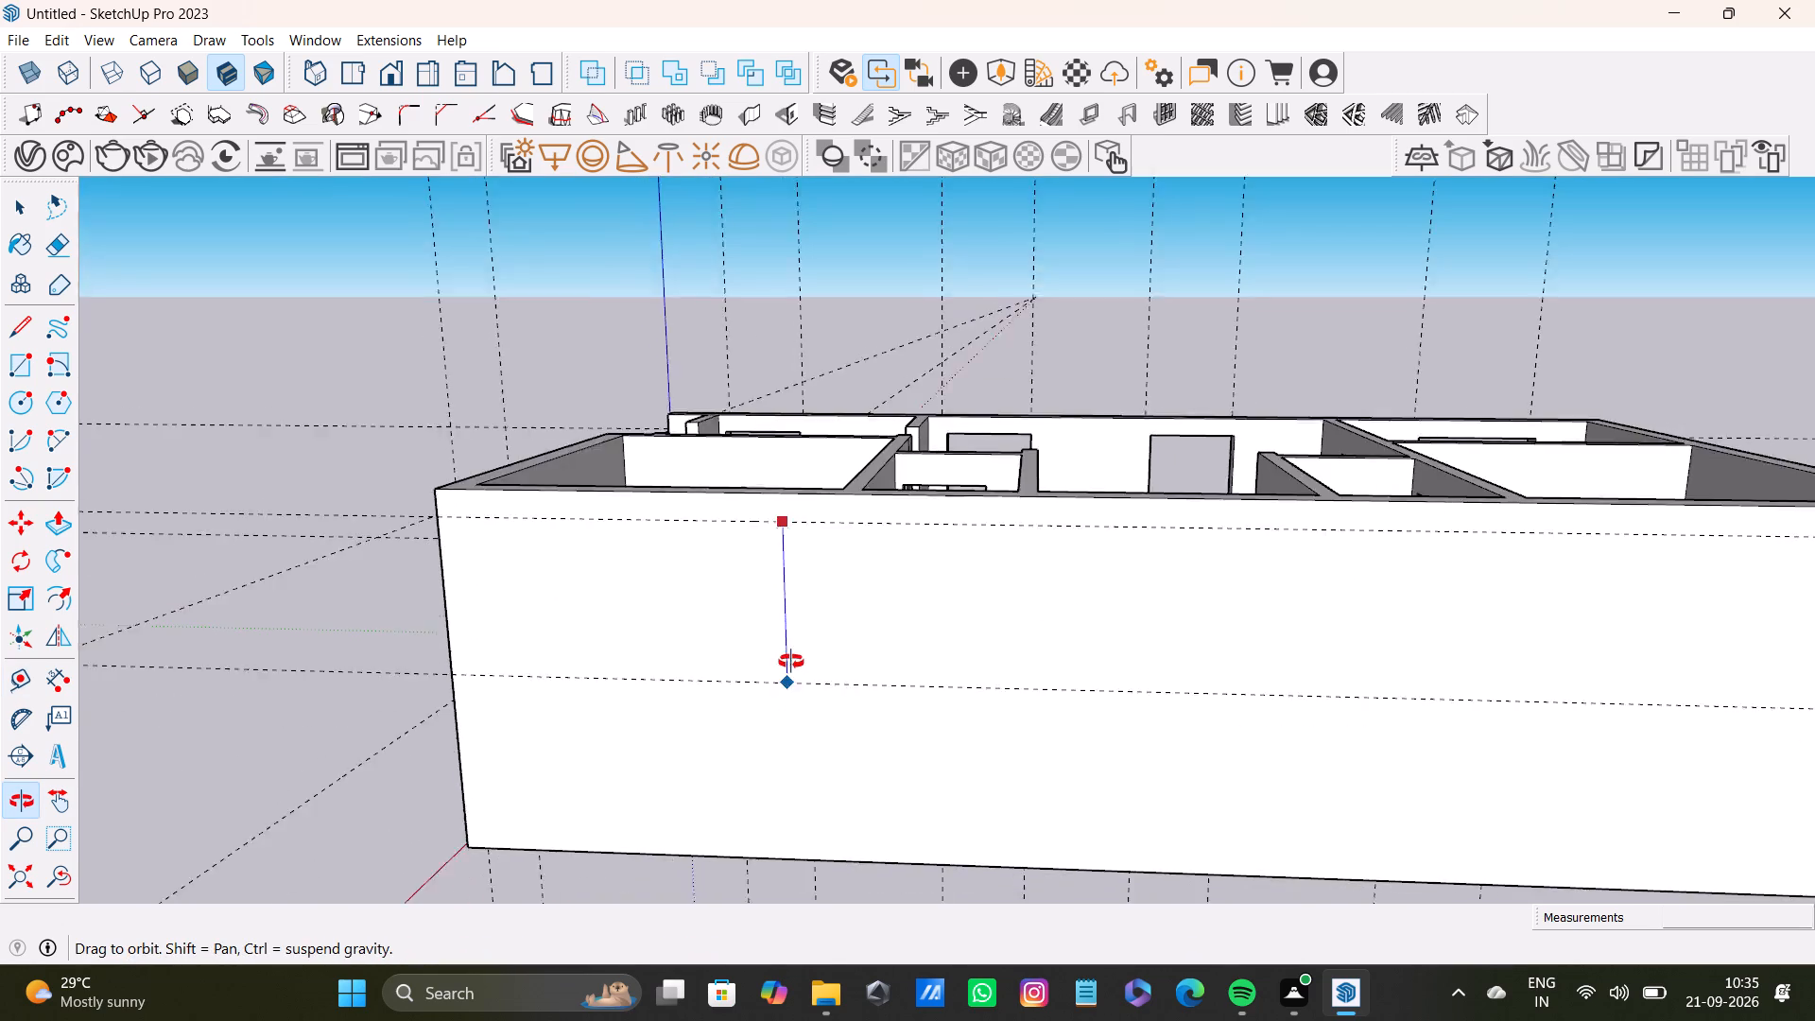
middle_click_drag(791, 662, 783, 655)
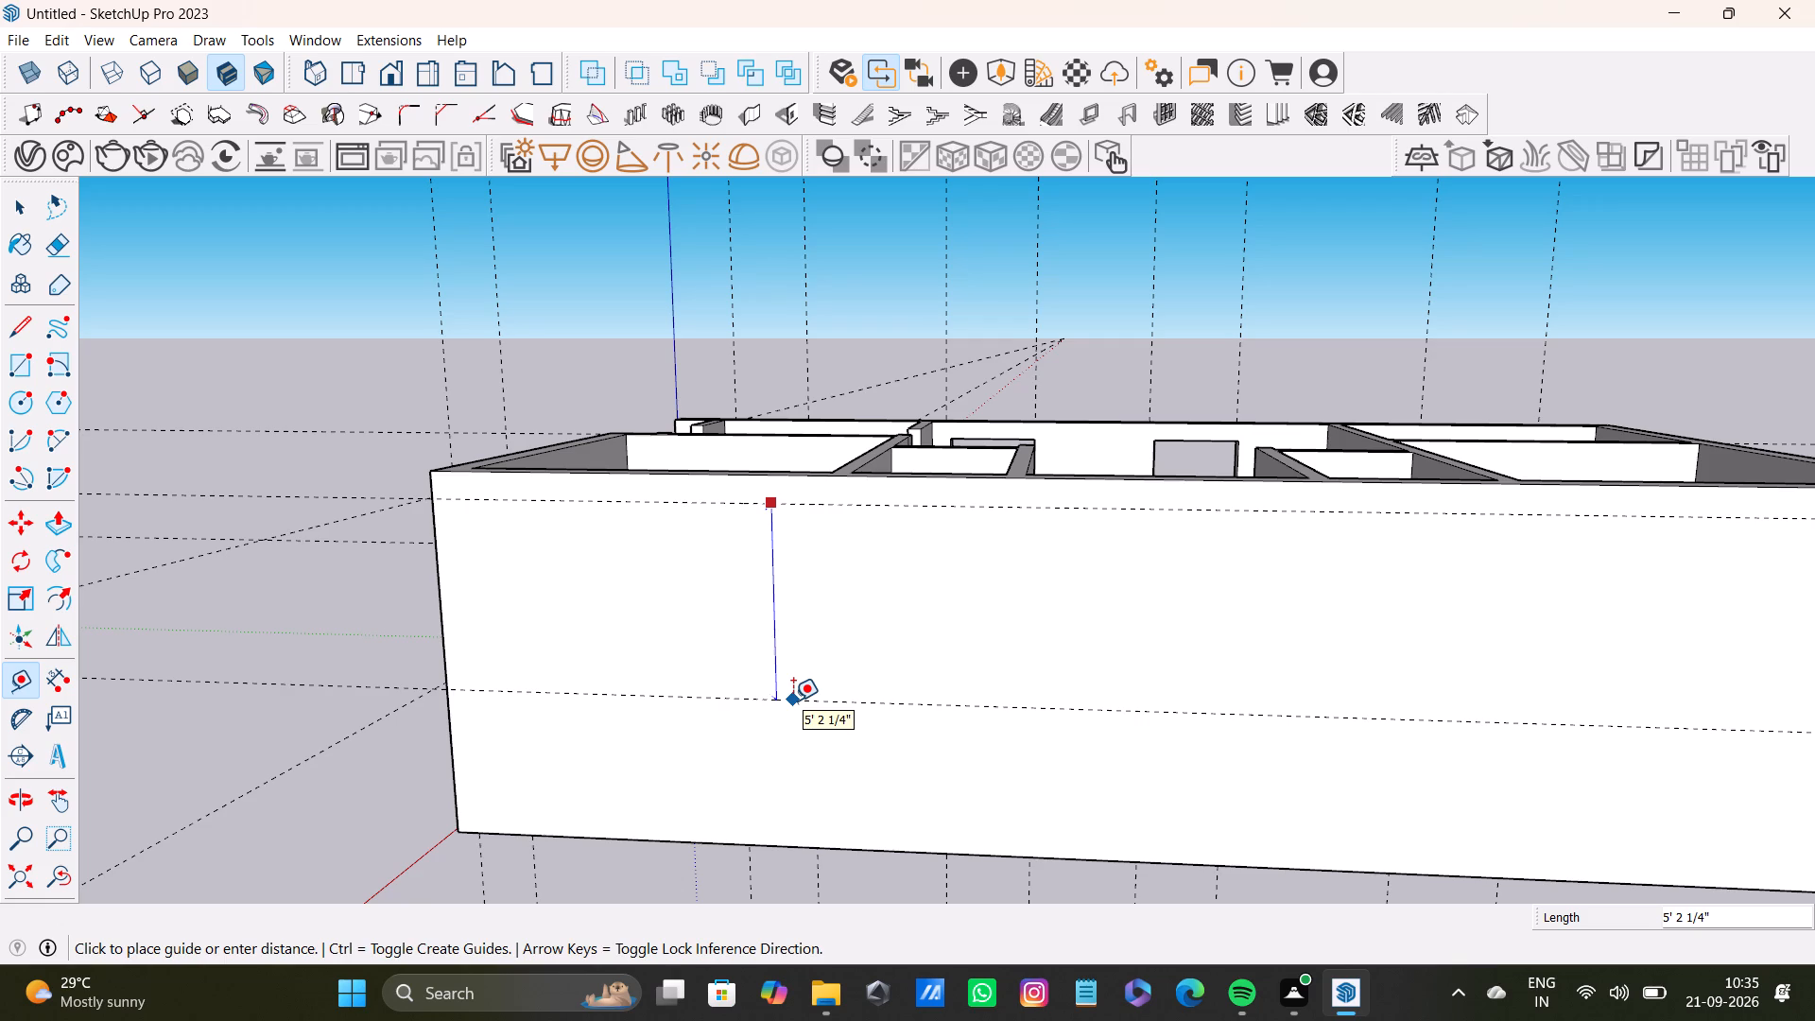
left_click(793, 701)
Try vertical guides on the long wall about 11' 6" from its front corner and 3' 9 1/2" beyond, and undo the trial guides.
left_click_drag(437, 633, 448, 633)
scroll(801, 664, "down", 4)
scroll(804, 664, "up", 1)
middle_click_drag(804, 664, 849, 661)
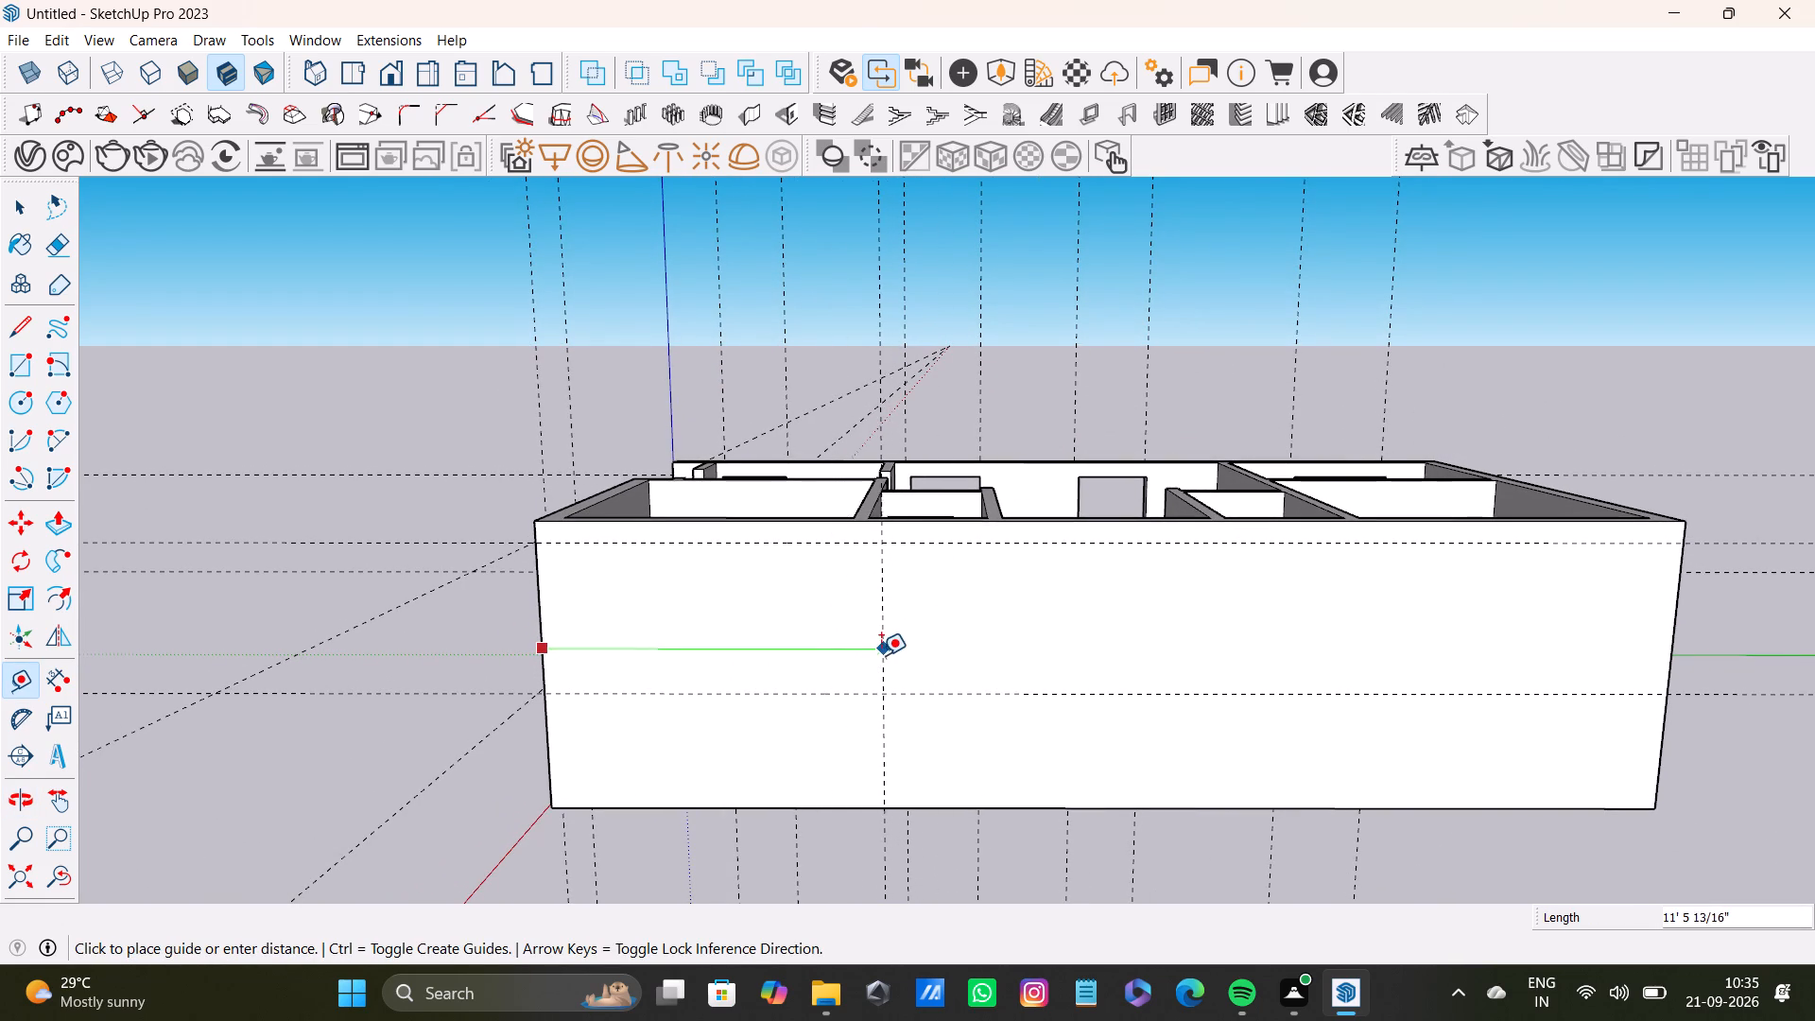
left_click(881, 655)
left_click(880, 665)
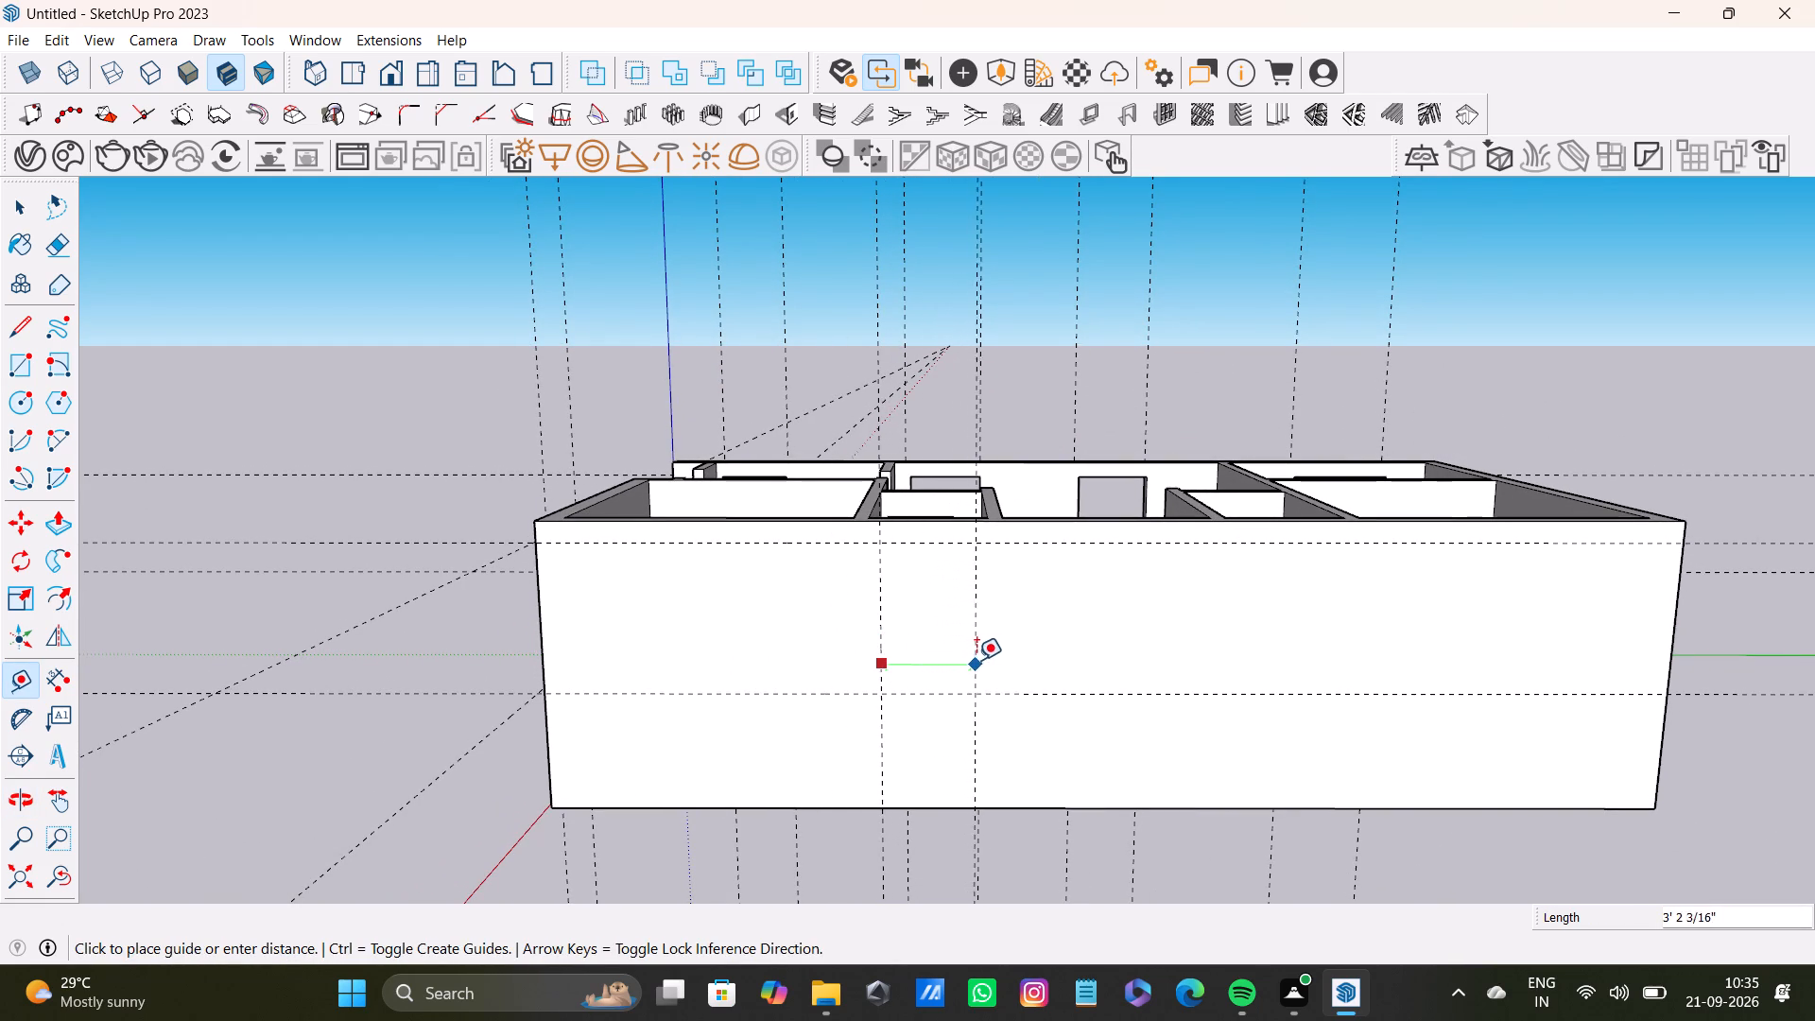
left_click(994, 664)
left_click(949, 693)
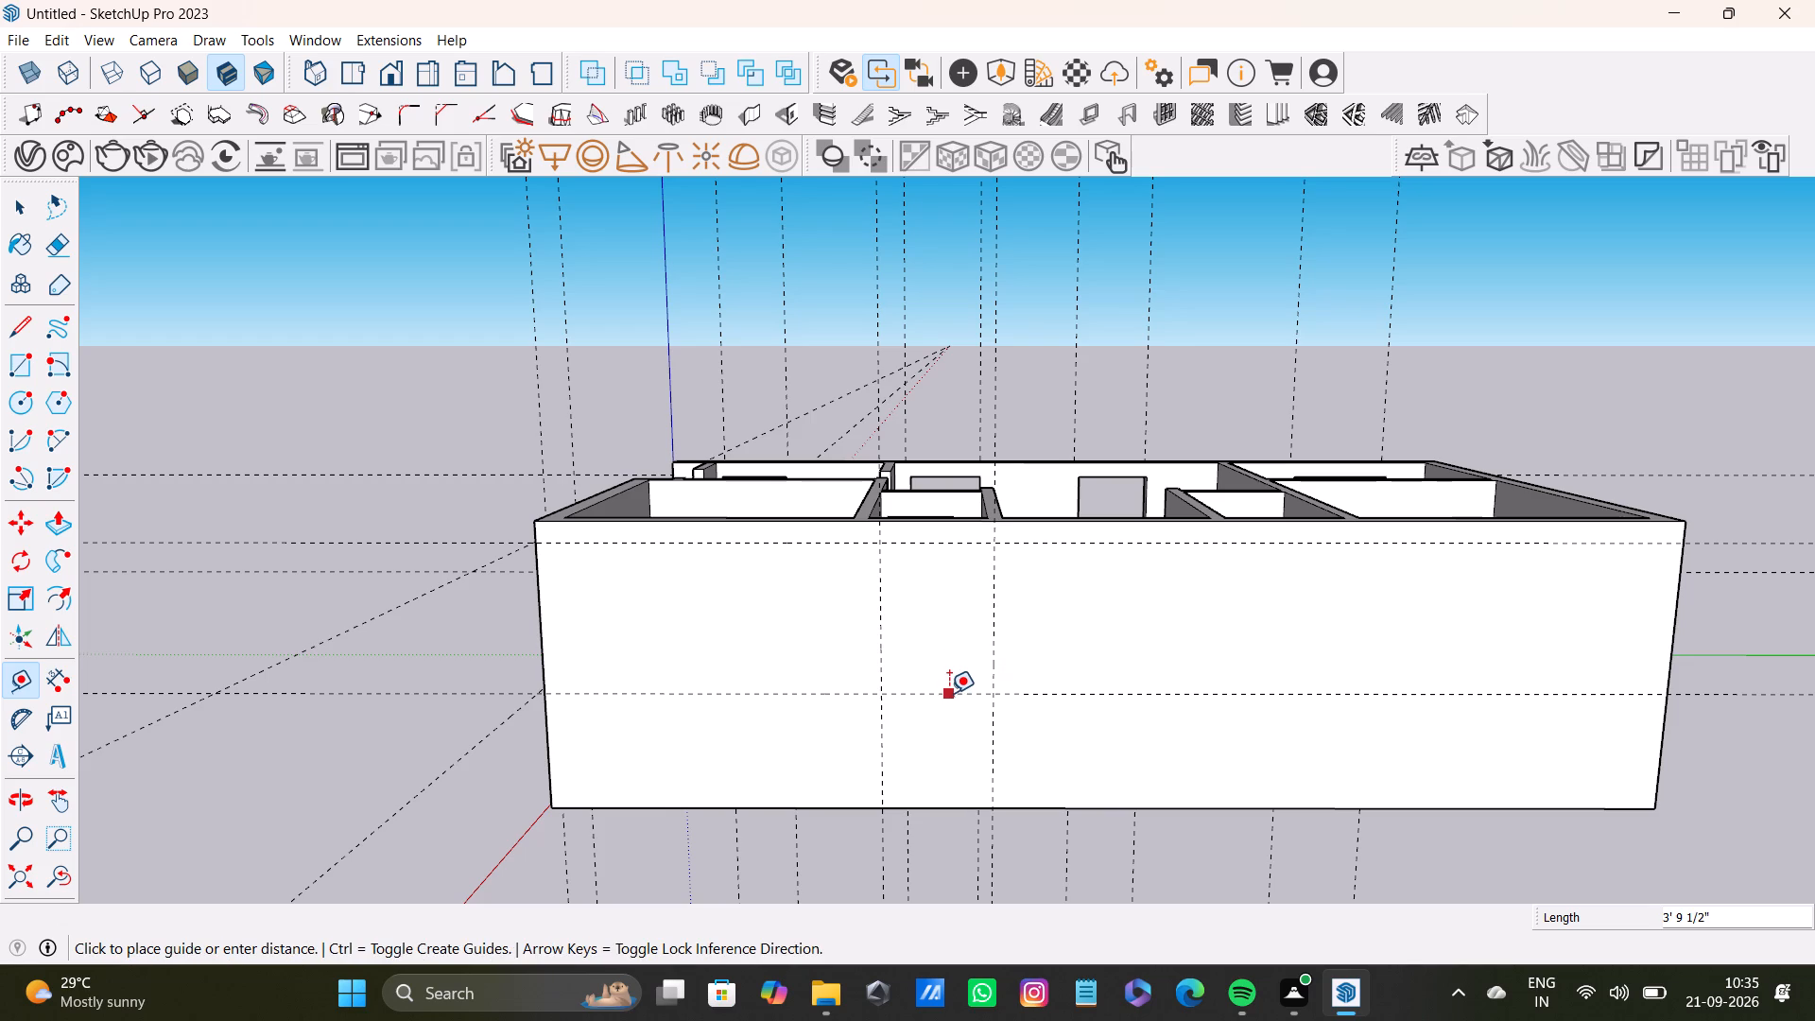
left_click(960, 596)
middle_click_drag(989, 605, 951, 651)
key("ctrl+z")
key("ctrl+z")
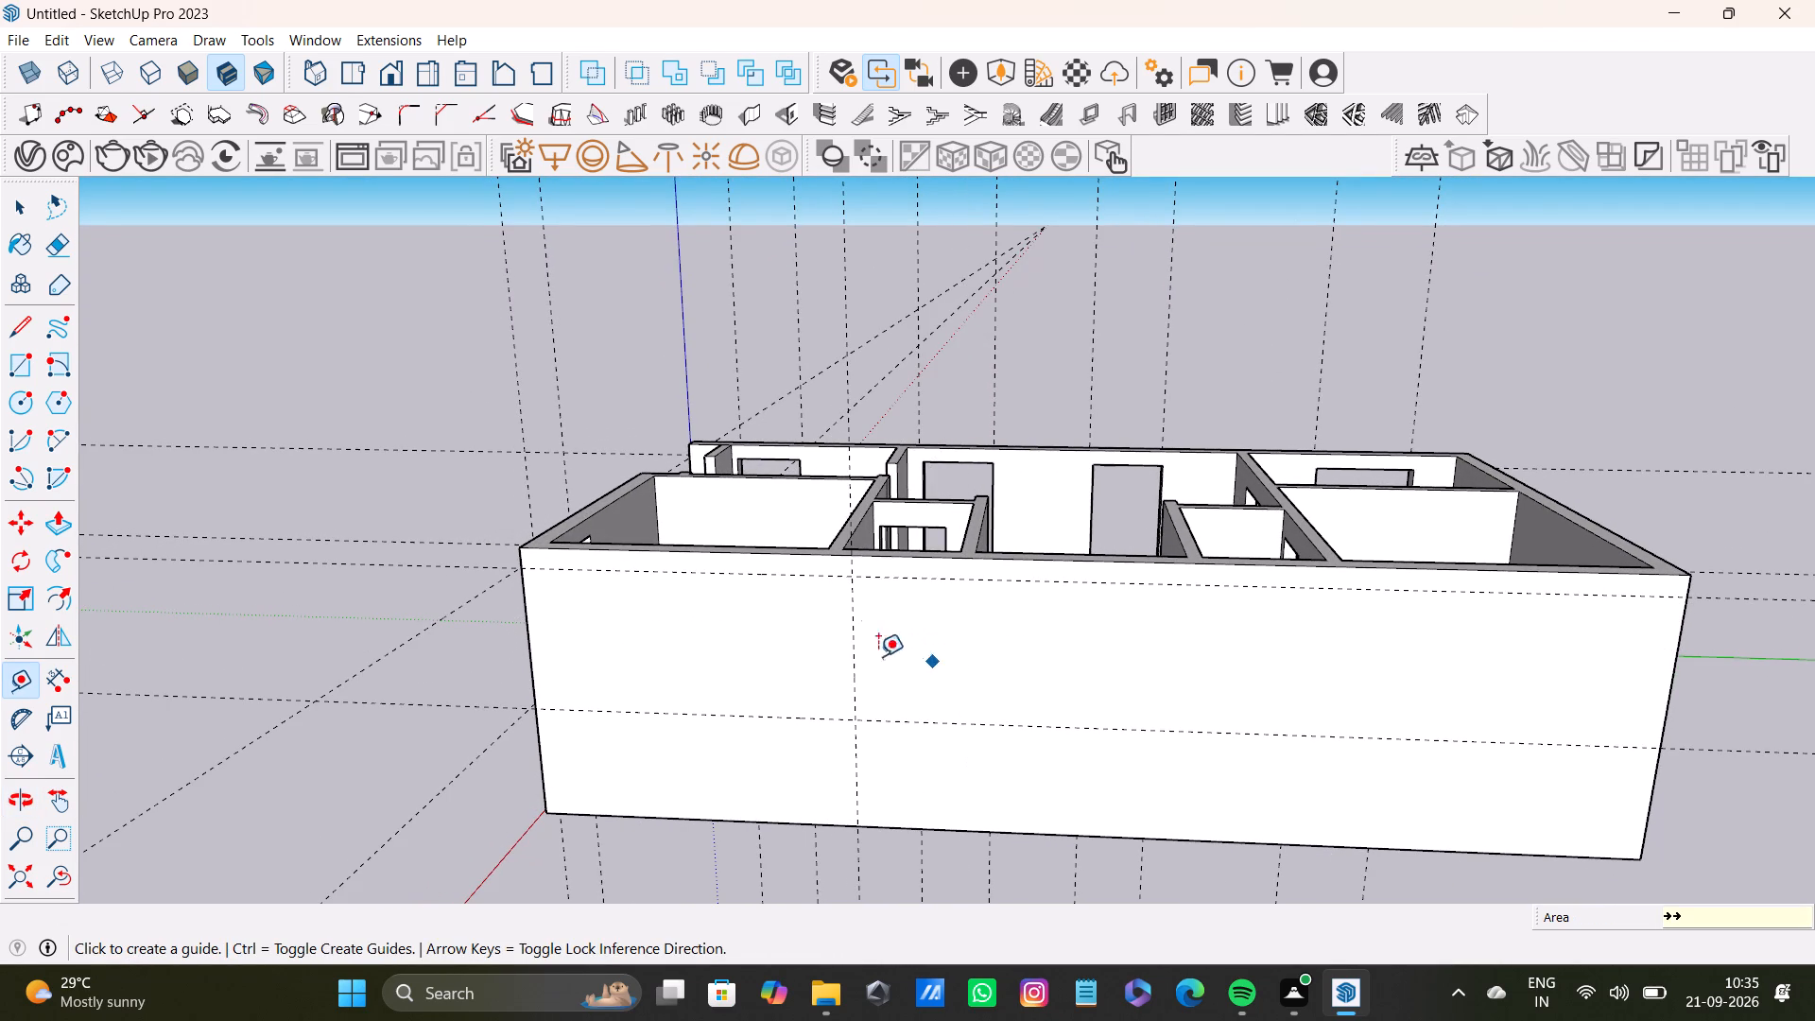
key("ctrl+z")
Place vertical guides on the long wall about 11' 3" from its front corner and about 3' 8" beyond that.
middle_click_drag(879, 666, 920, 620)
left_click_drag(540, 627, 555, 627)
left_click(878, 622)
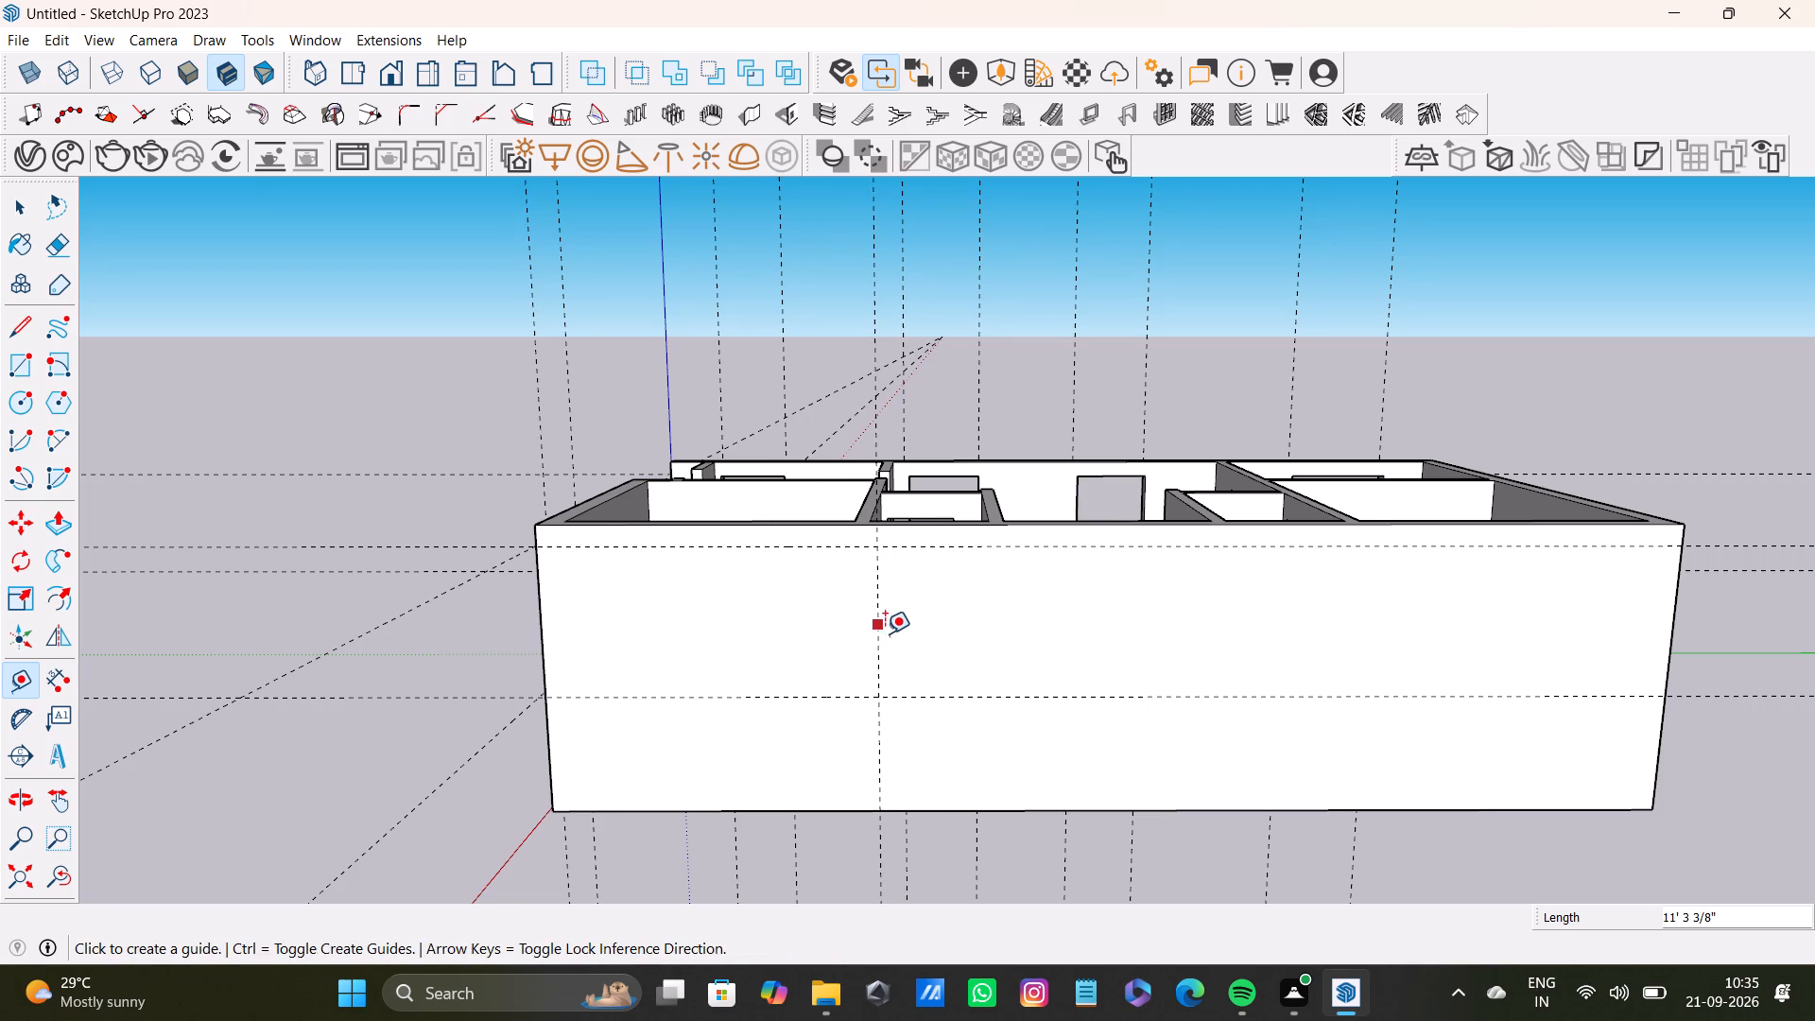
left_click(877, 636)
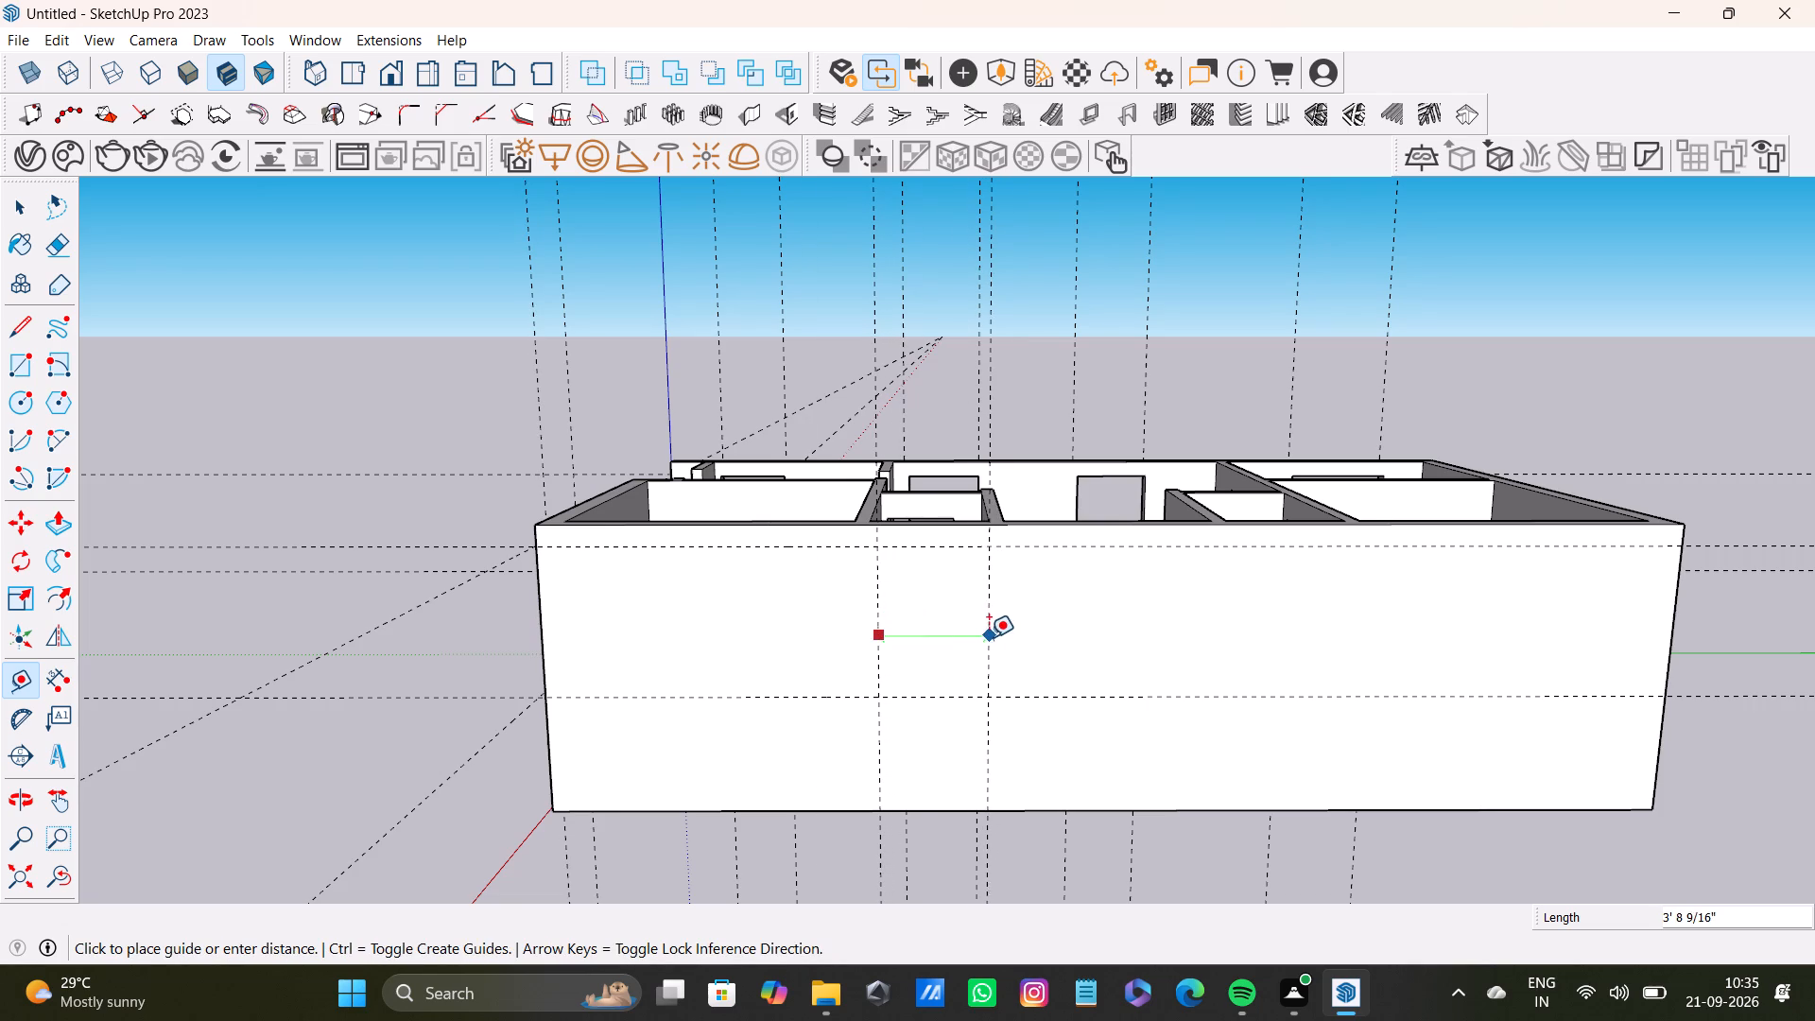
left_click(986, 637)
Place a horizontal guide on the long wall about 1' 7" below the upper horizontal guide.
left_click(962, 545)
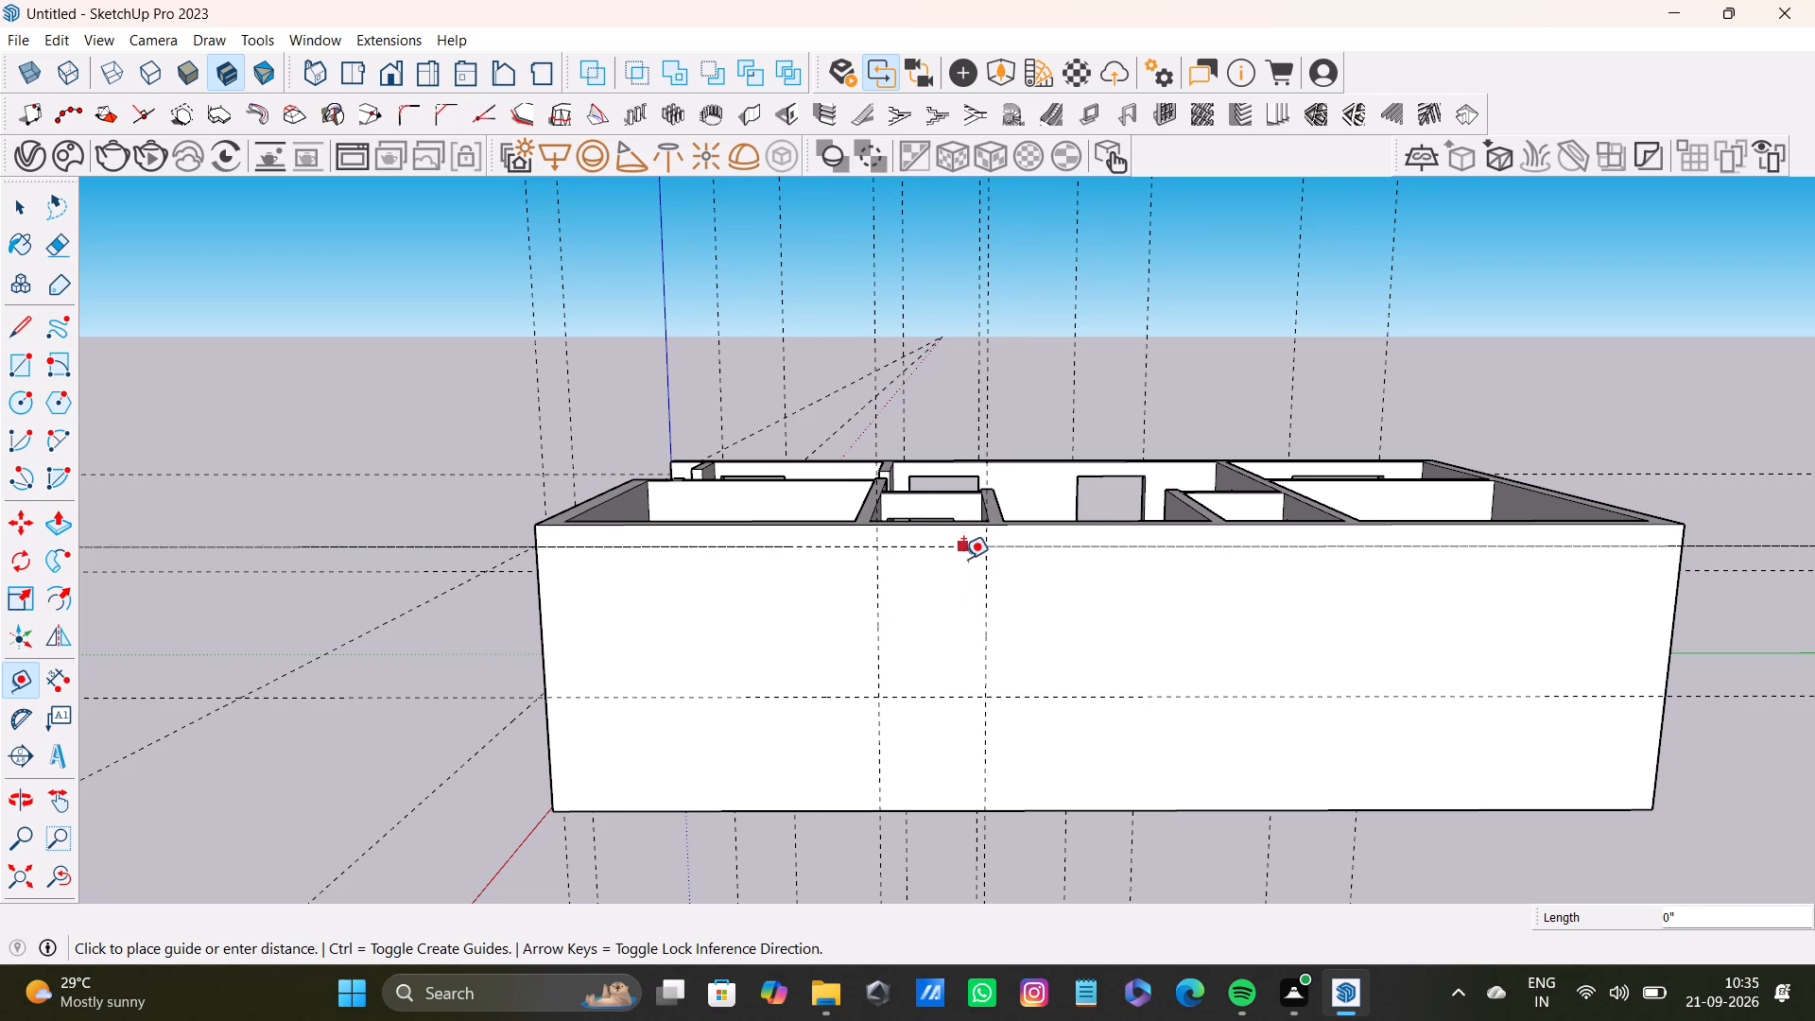
scroll(947, 596, "up", 3)
middle_click_drag(945, 583, 913, 680, "shift")
scroll(913, 682, "up", 2)
middle_click_drag(912, 678, 910, 566)
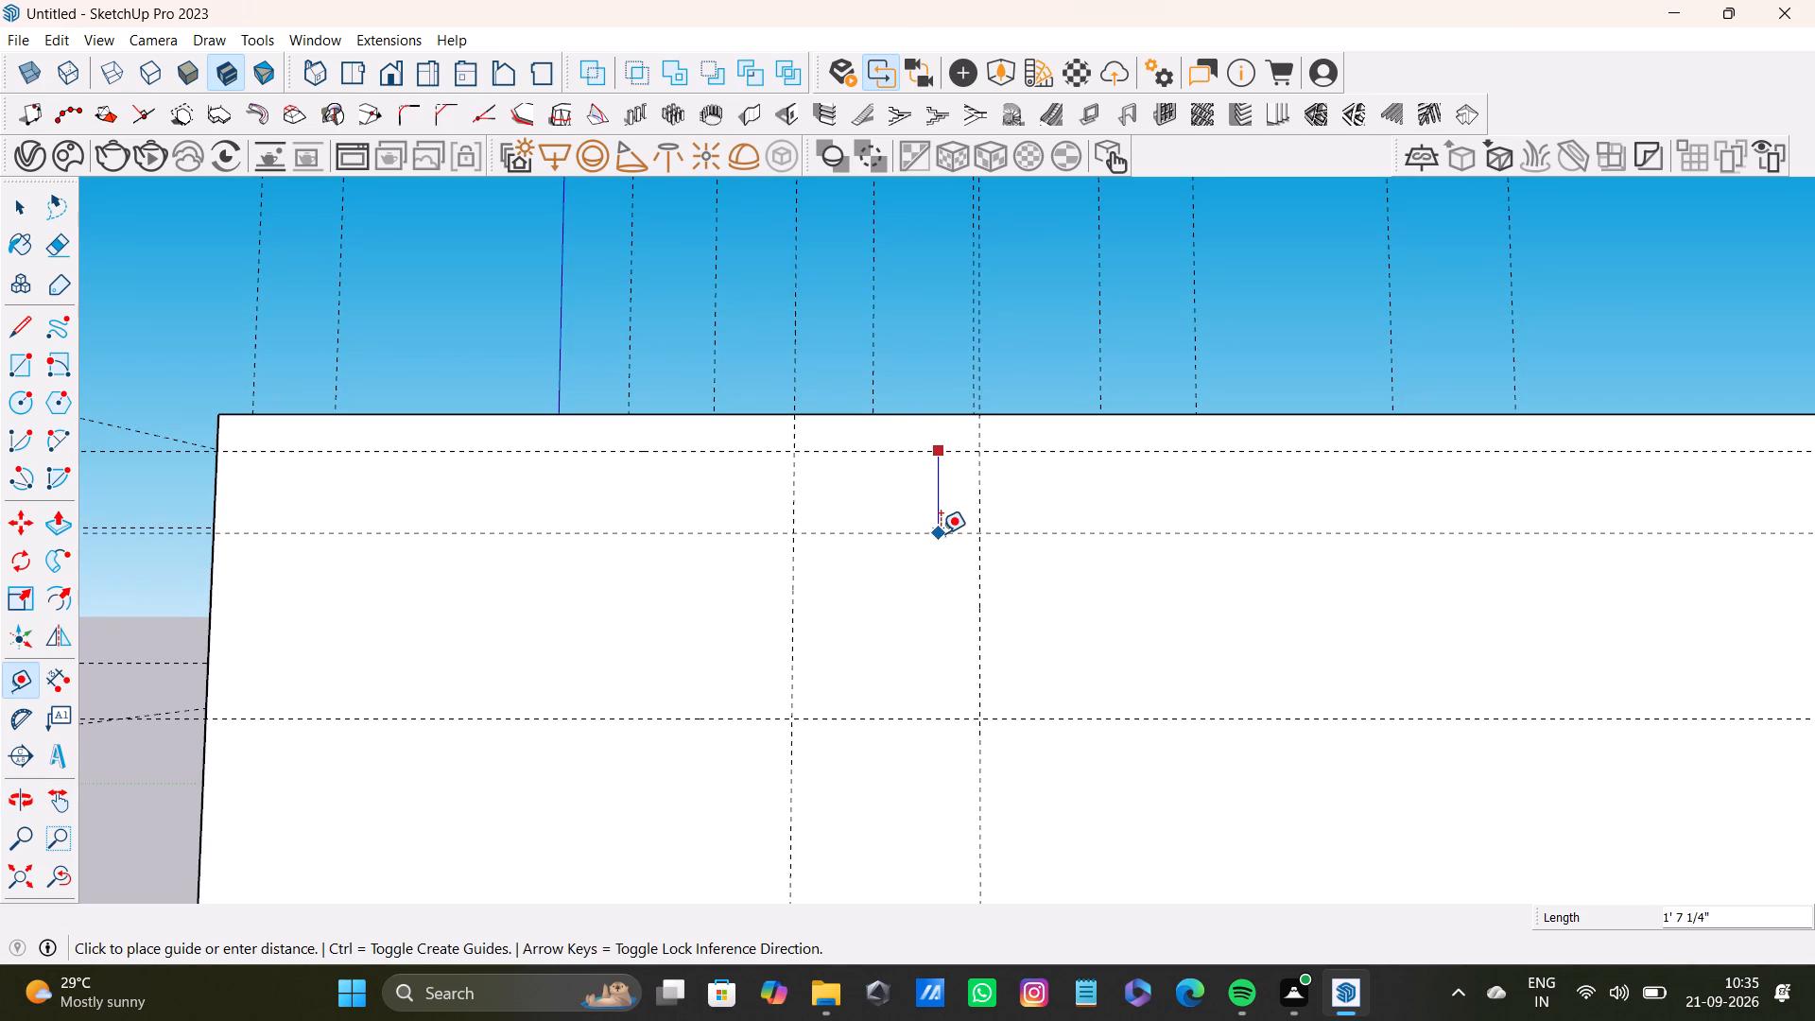
left_click(941, 533)
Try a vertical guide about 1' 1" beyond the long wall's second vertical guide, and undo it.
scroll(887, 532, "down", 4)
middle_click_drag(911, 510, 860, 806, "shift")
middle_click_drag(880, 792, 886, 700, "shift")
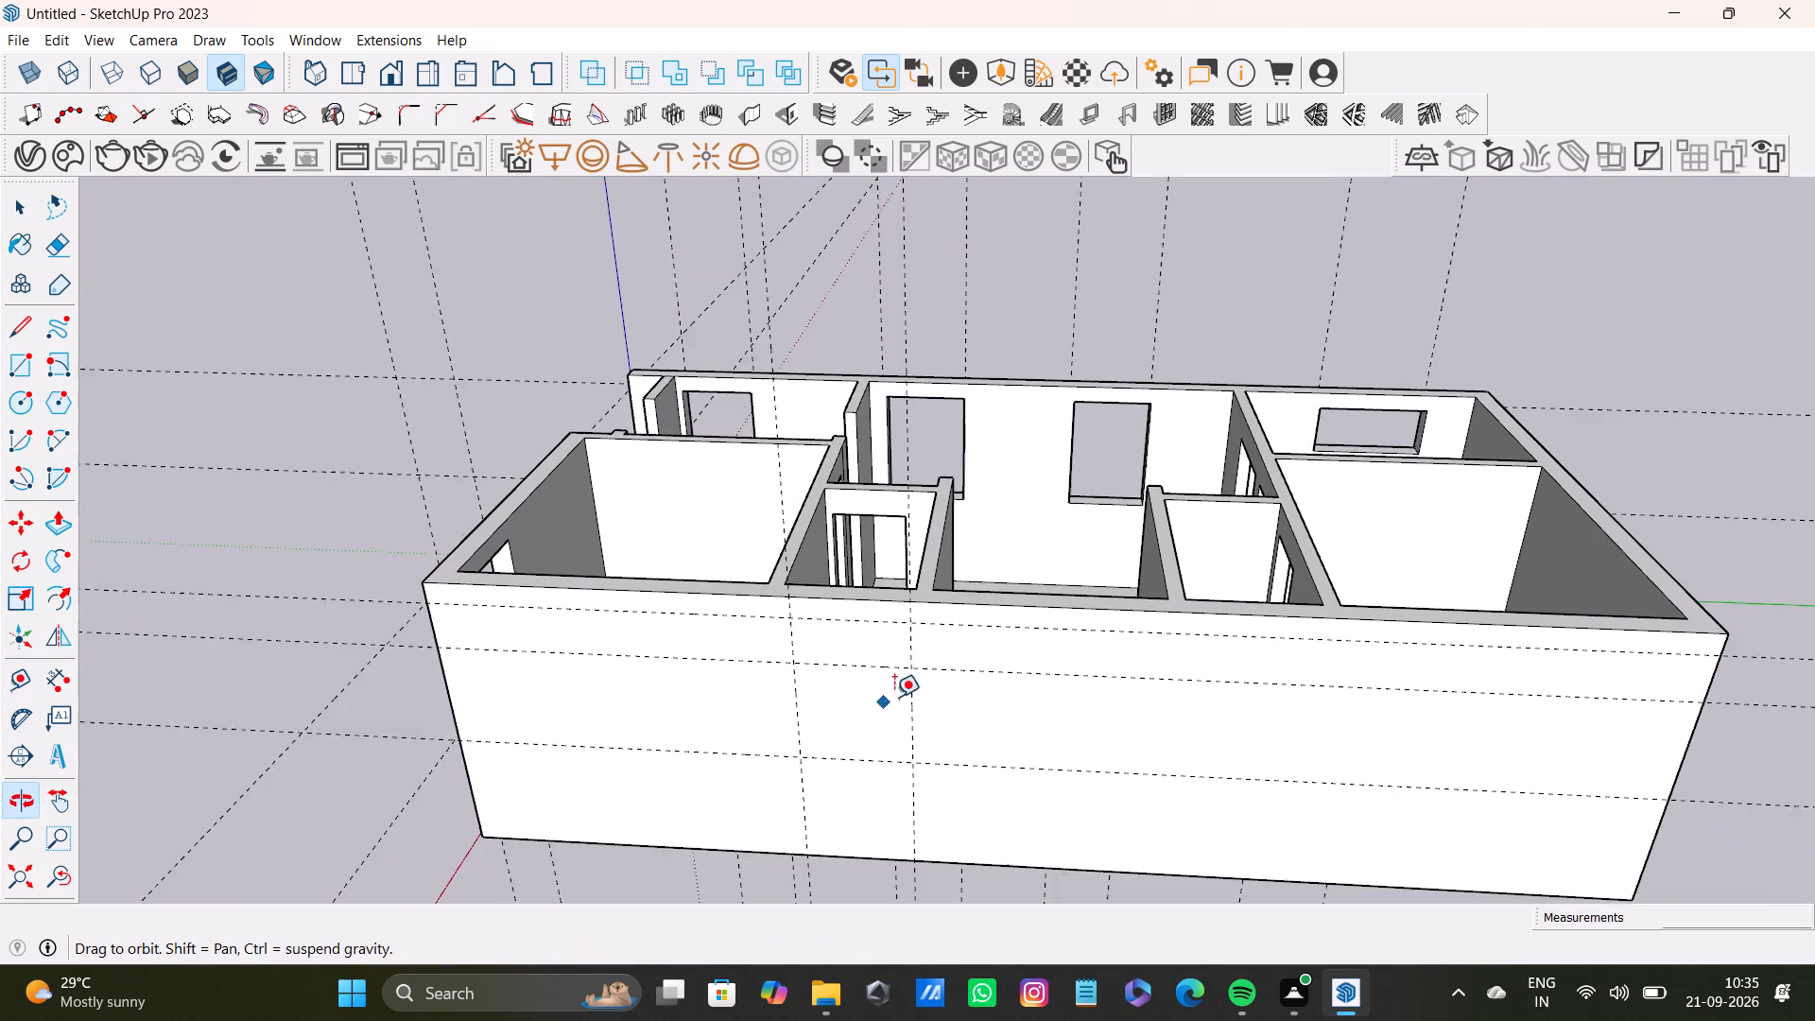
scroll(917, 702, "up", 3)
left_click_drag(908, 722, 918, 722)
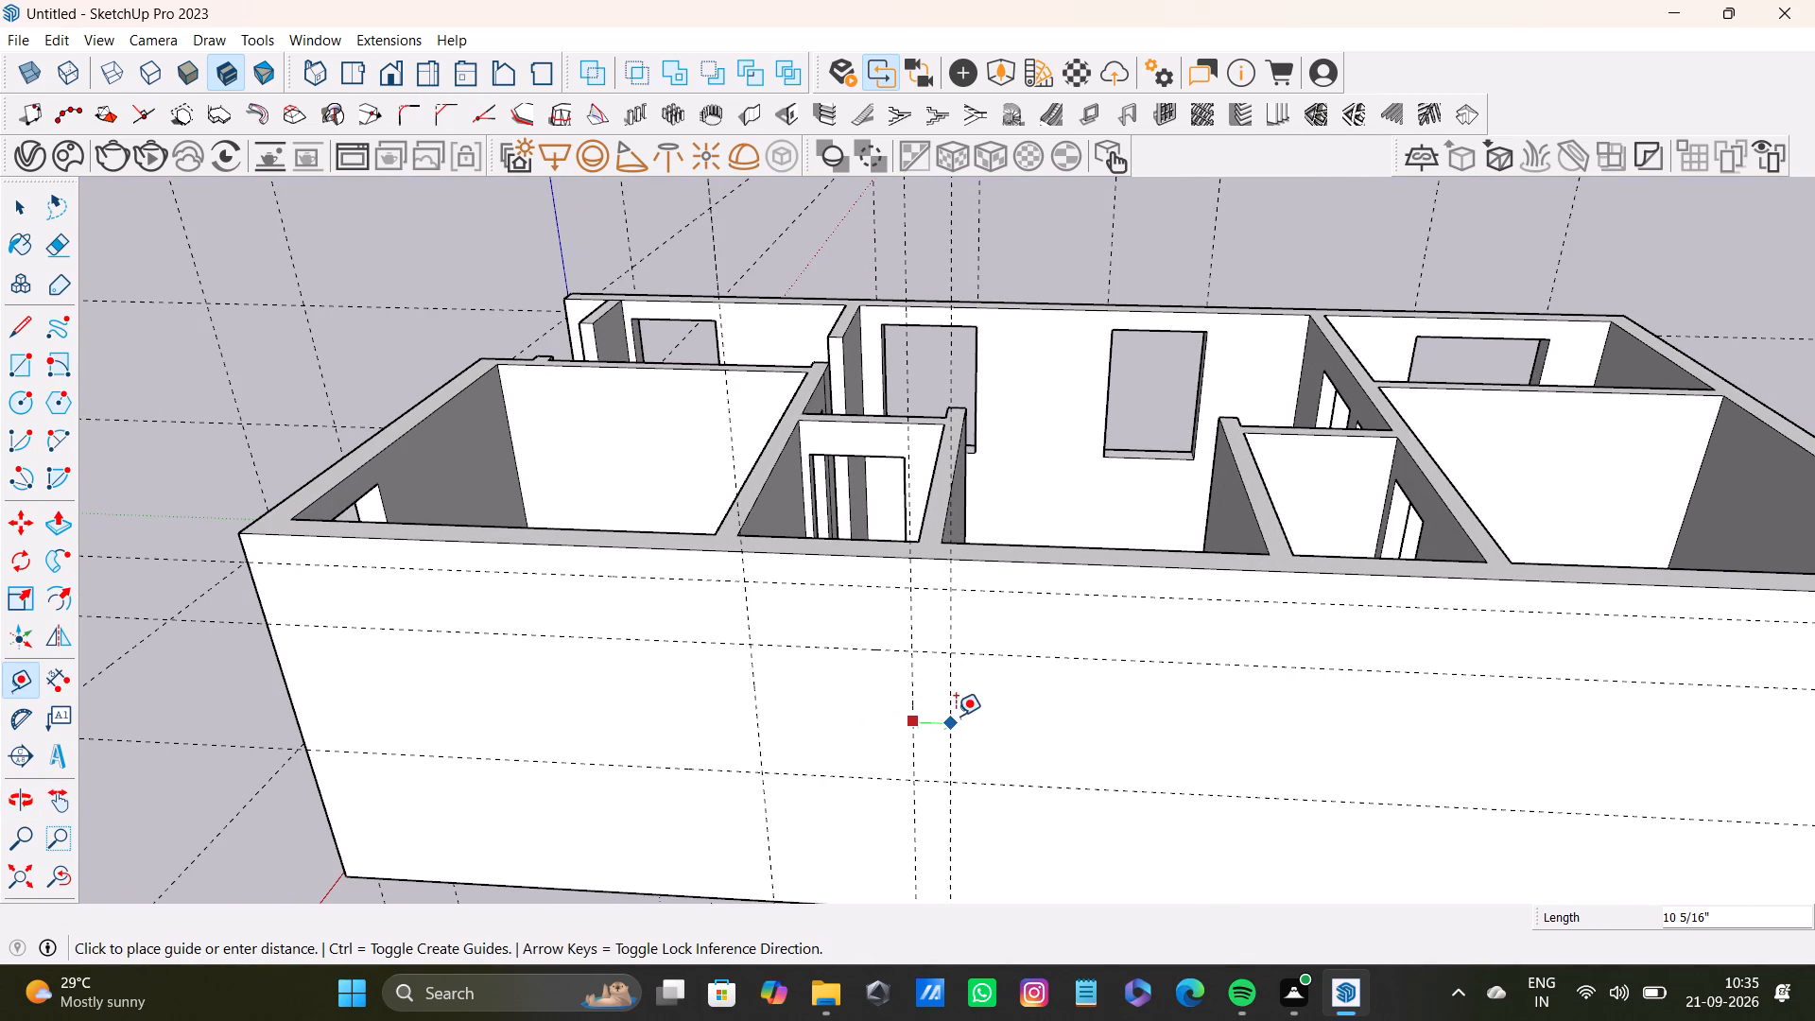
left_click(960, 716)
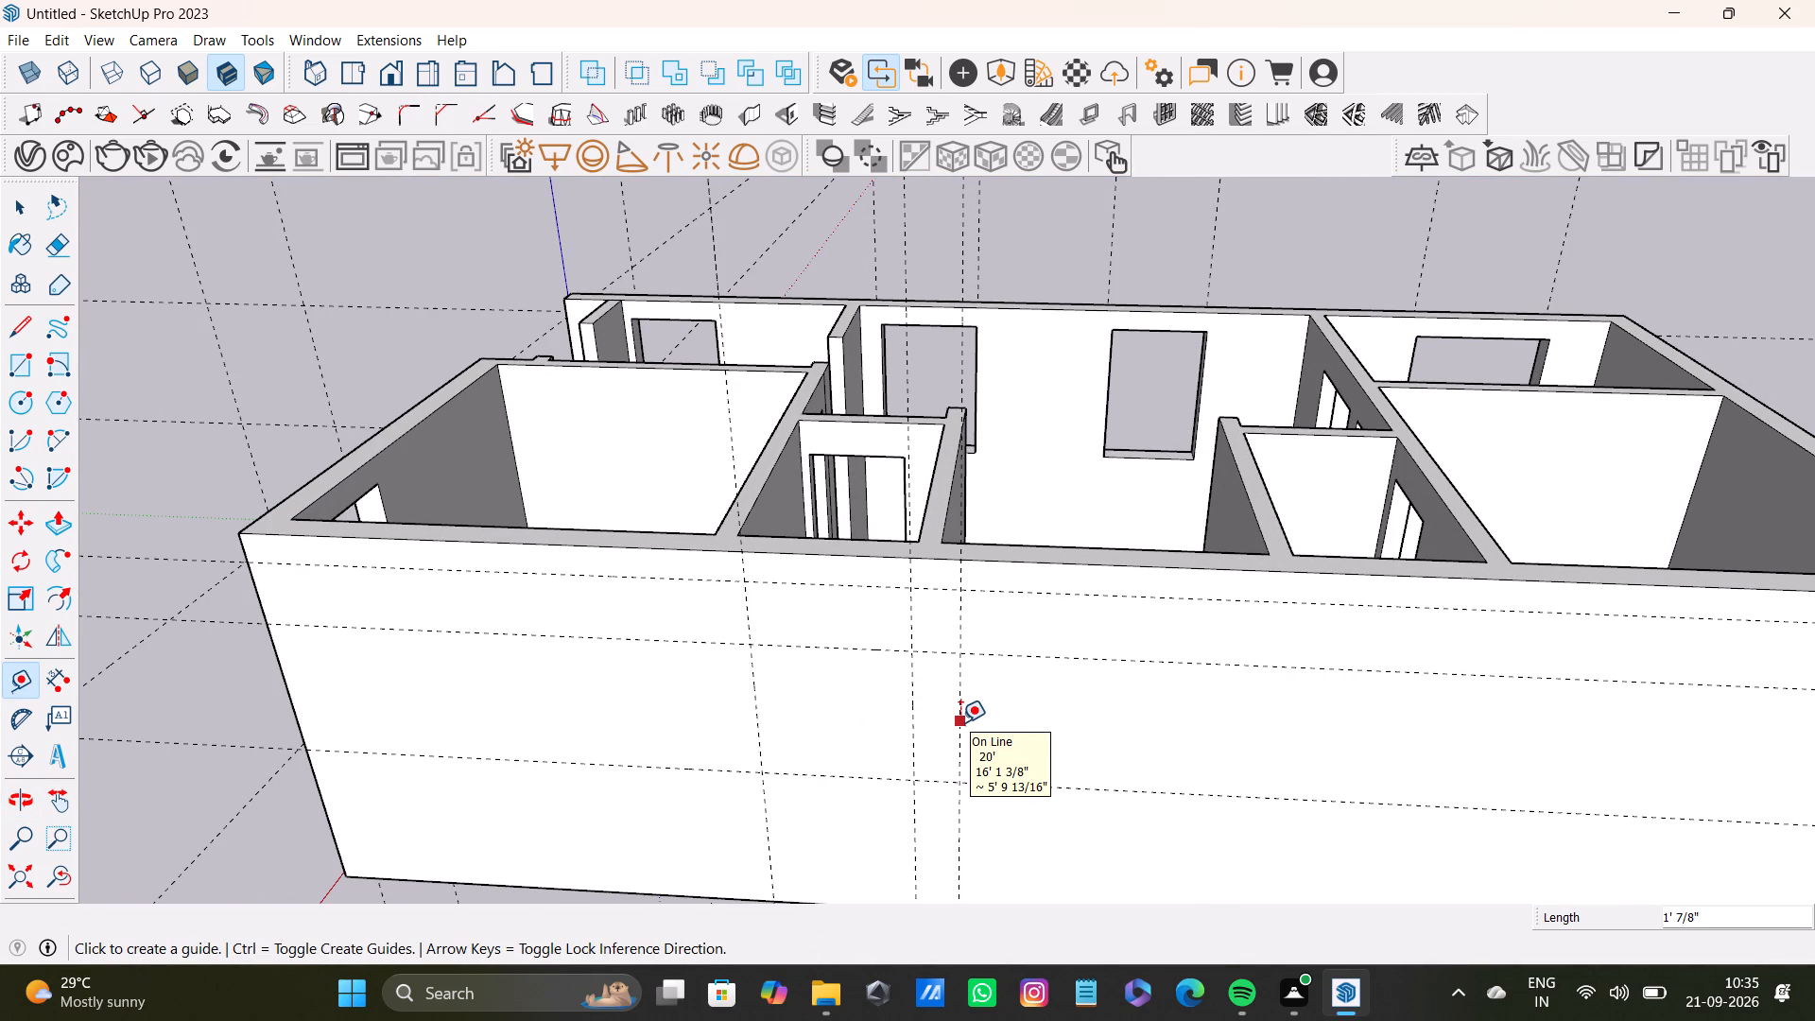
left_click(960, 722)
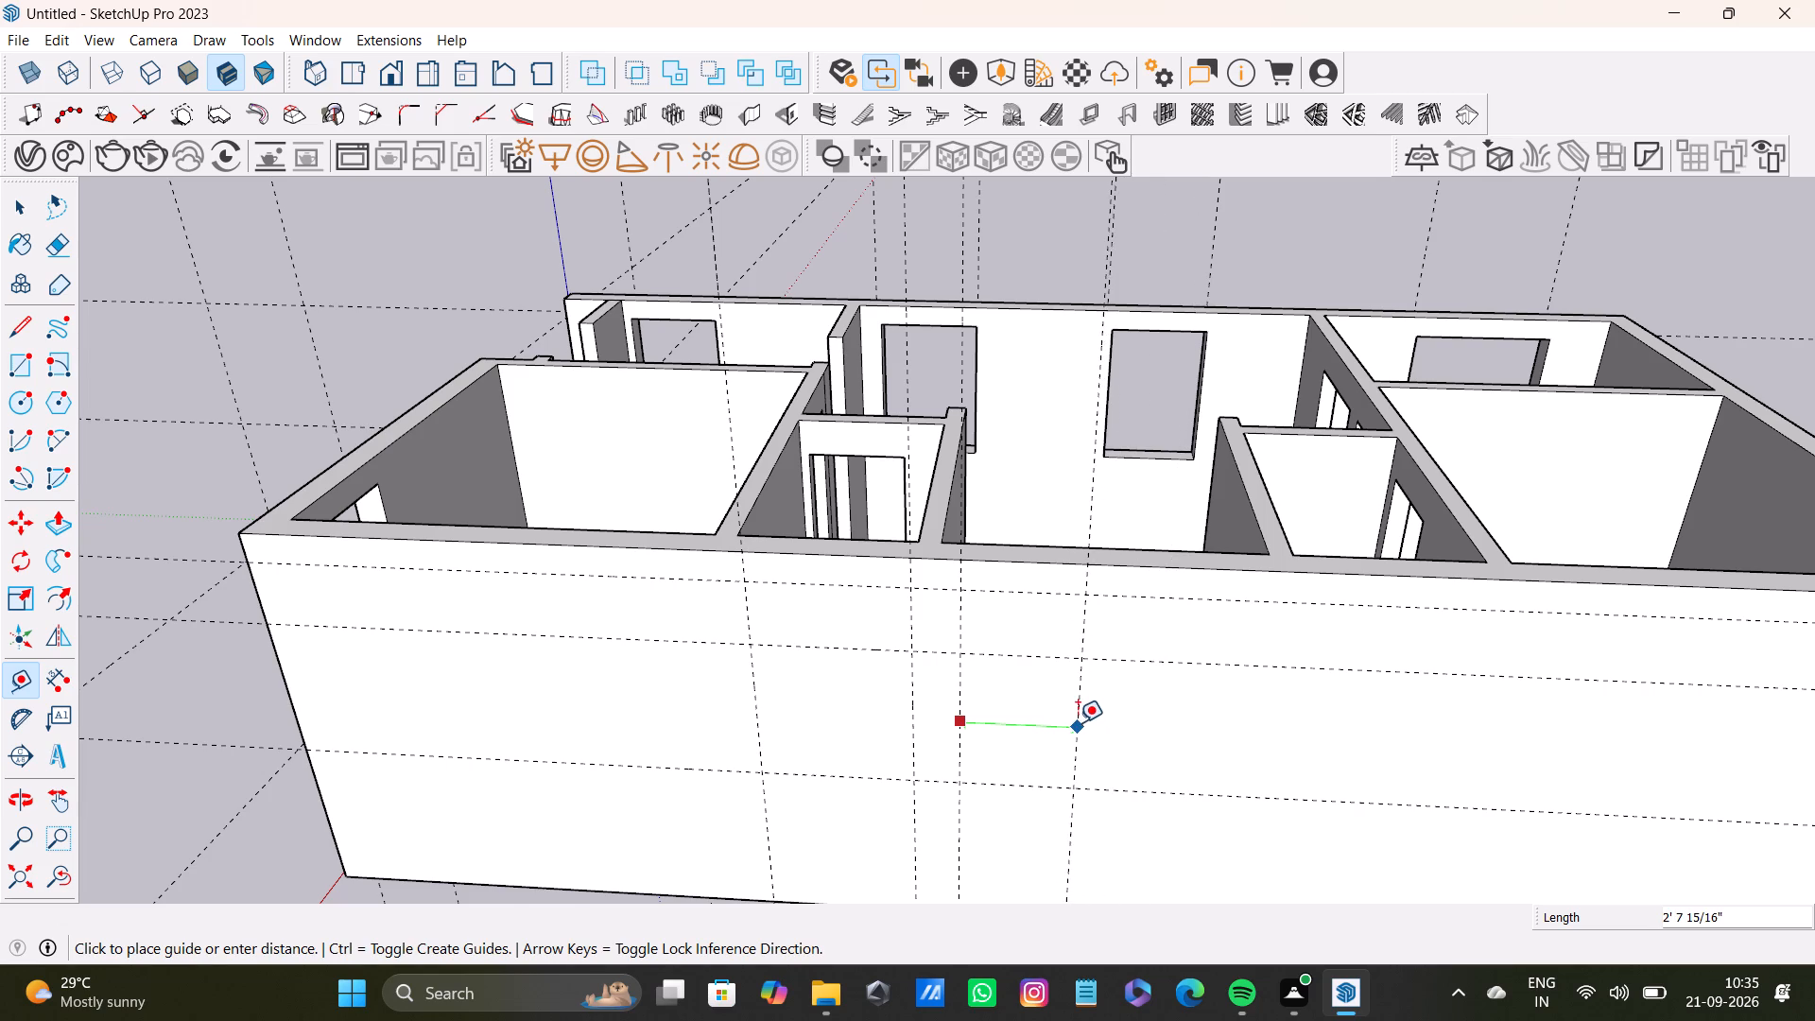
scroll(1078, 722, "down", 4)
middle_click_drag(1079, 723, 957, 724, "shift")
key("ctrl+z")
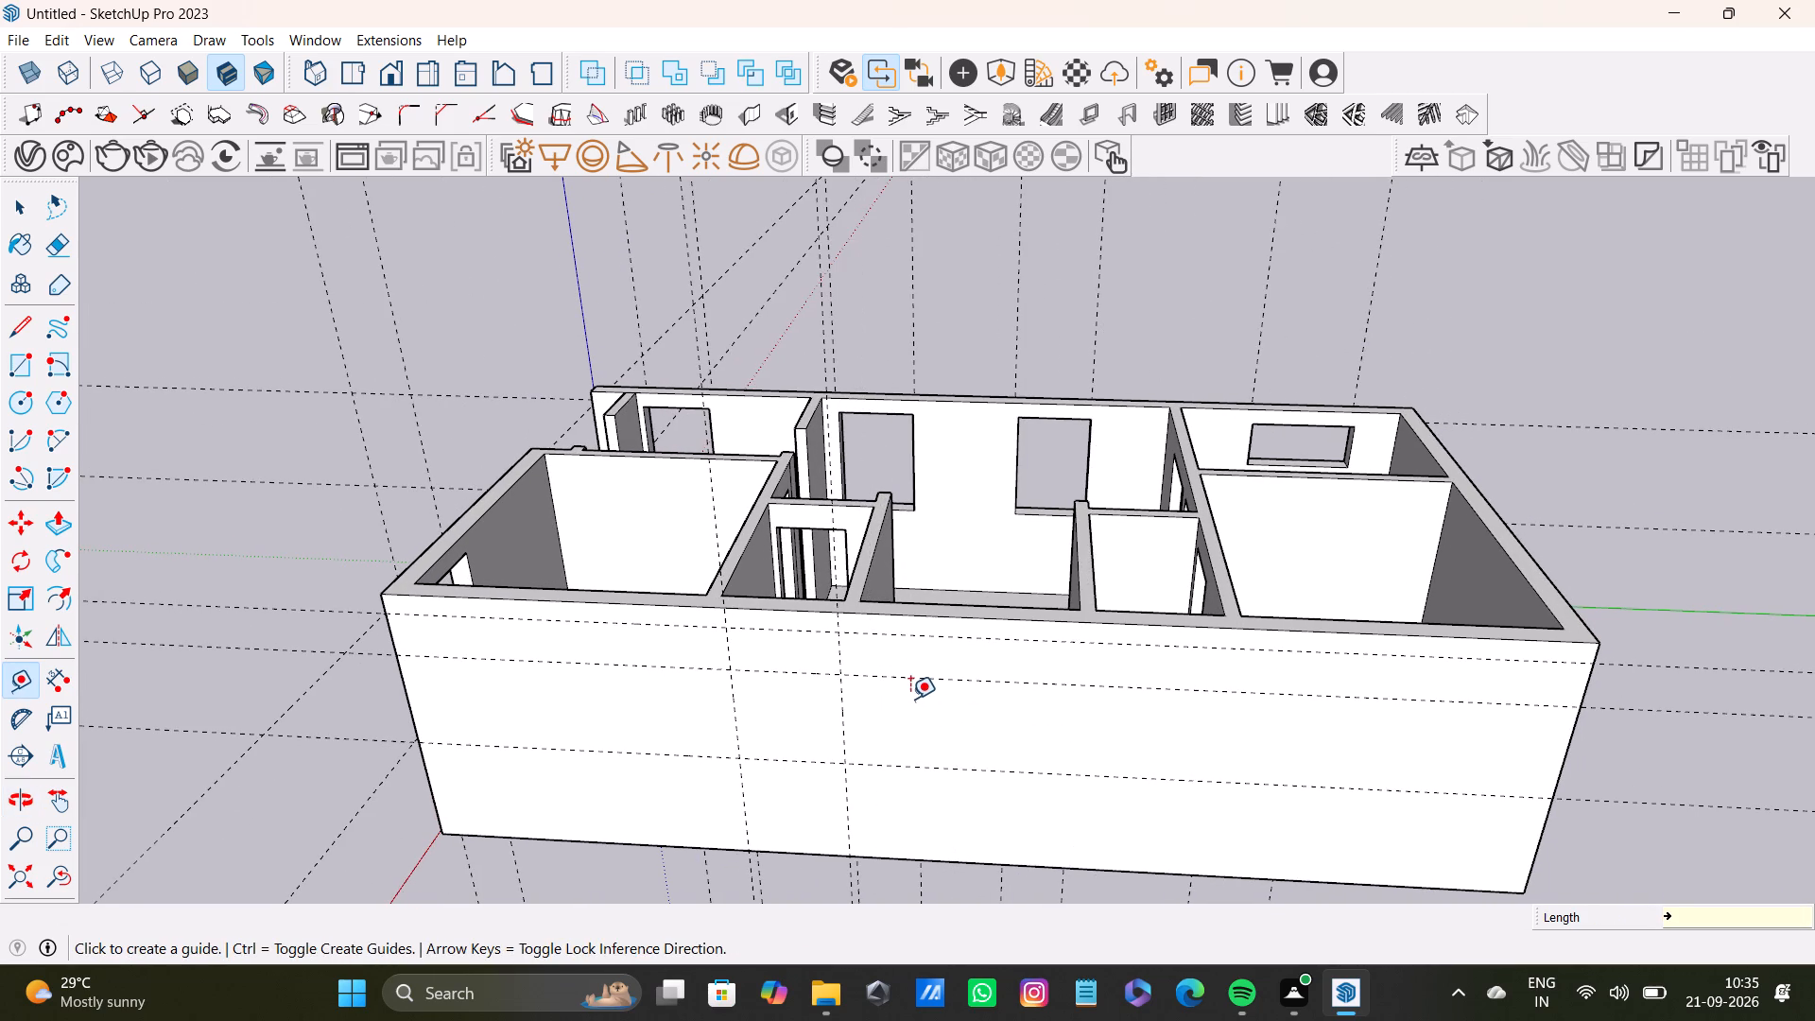
Place two more vertical guides on the long wall, about 2' 9" beyond the second guide and about 3' 10" beyond that.
left_click_drag(845, 710, 932, 721)
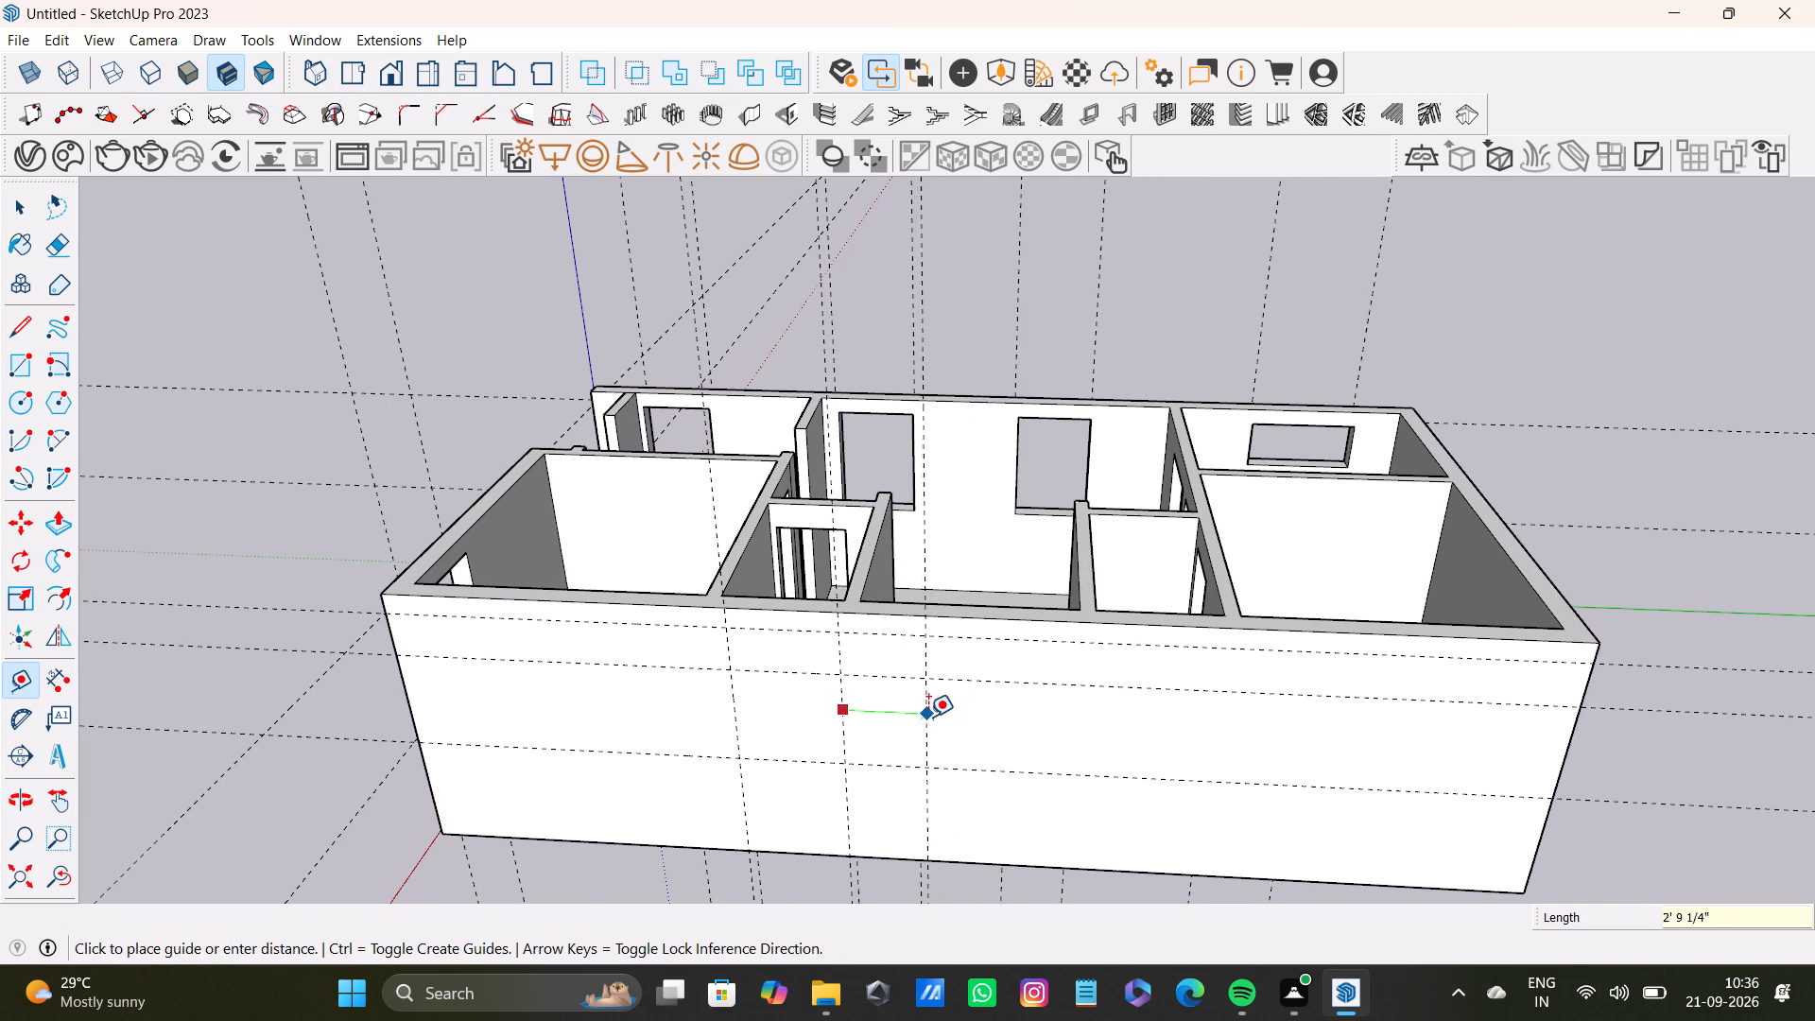
left_click(928, 718)
left_click(927, 725)
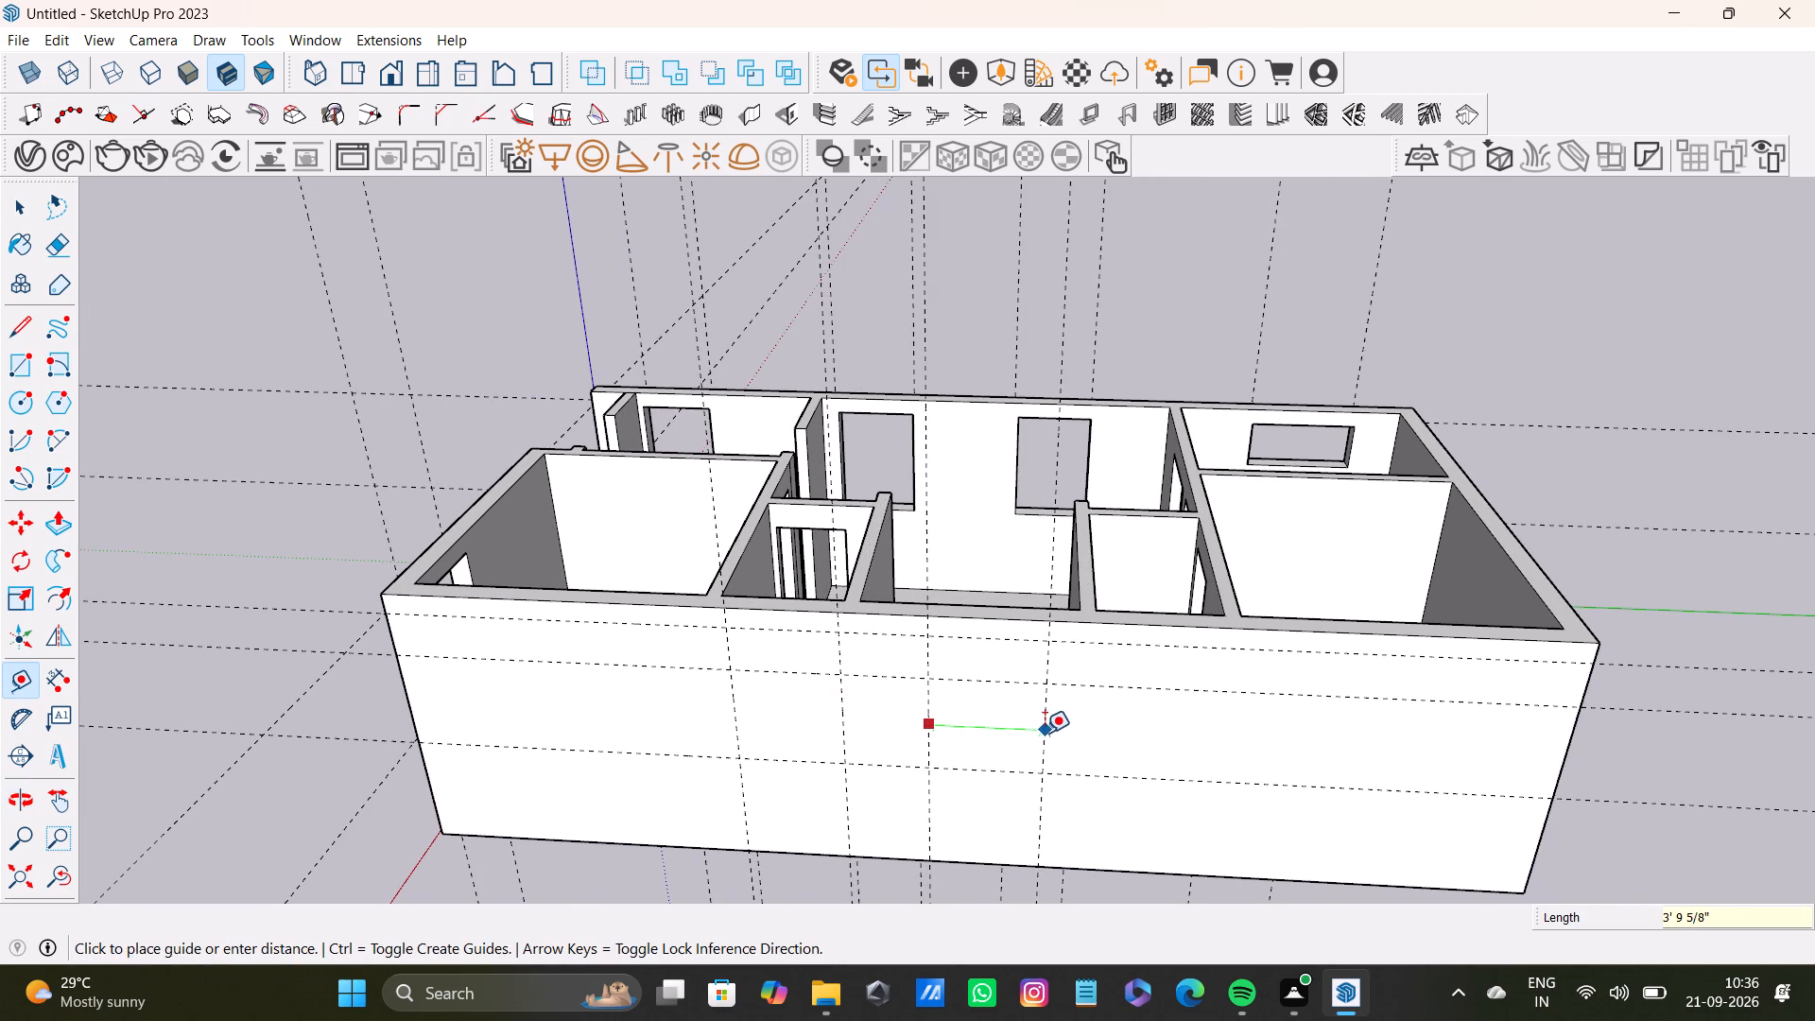
left_click(1045, 733)
Place the fifth and sixth vertical guides on the long wall, about 2' beyond the fourth and about 3' 3" farther along.
scroll(1041, 728, "down", 4)
middle_click_drag(1041, 728, 921, 718, "shift")
middle_click_drag(927, 722, 939, 594)
scroll(935, 638, "up", 2)
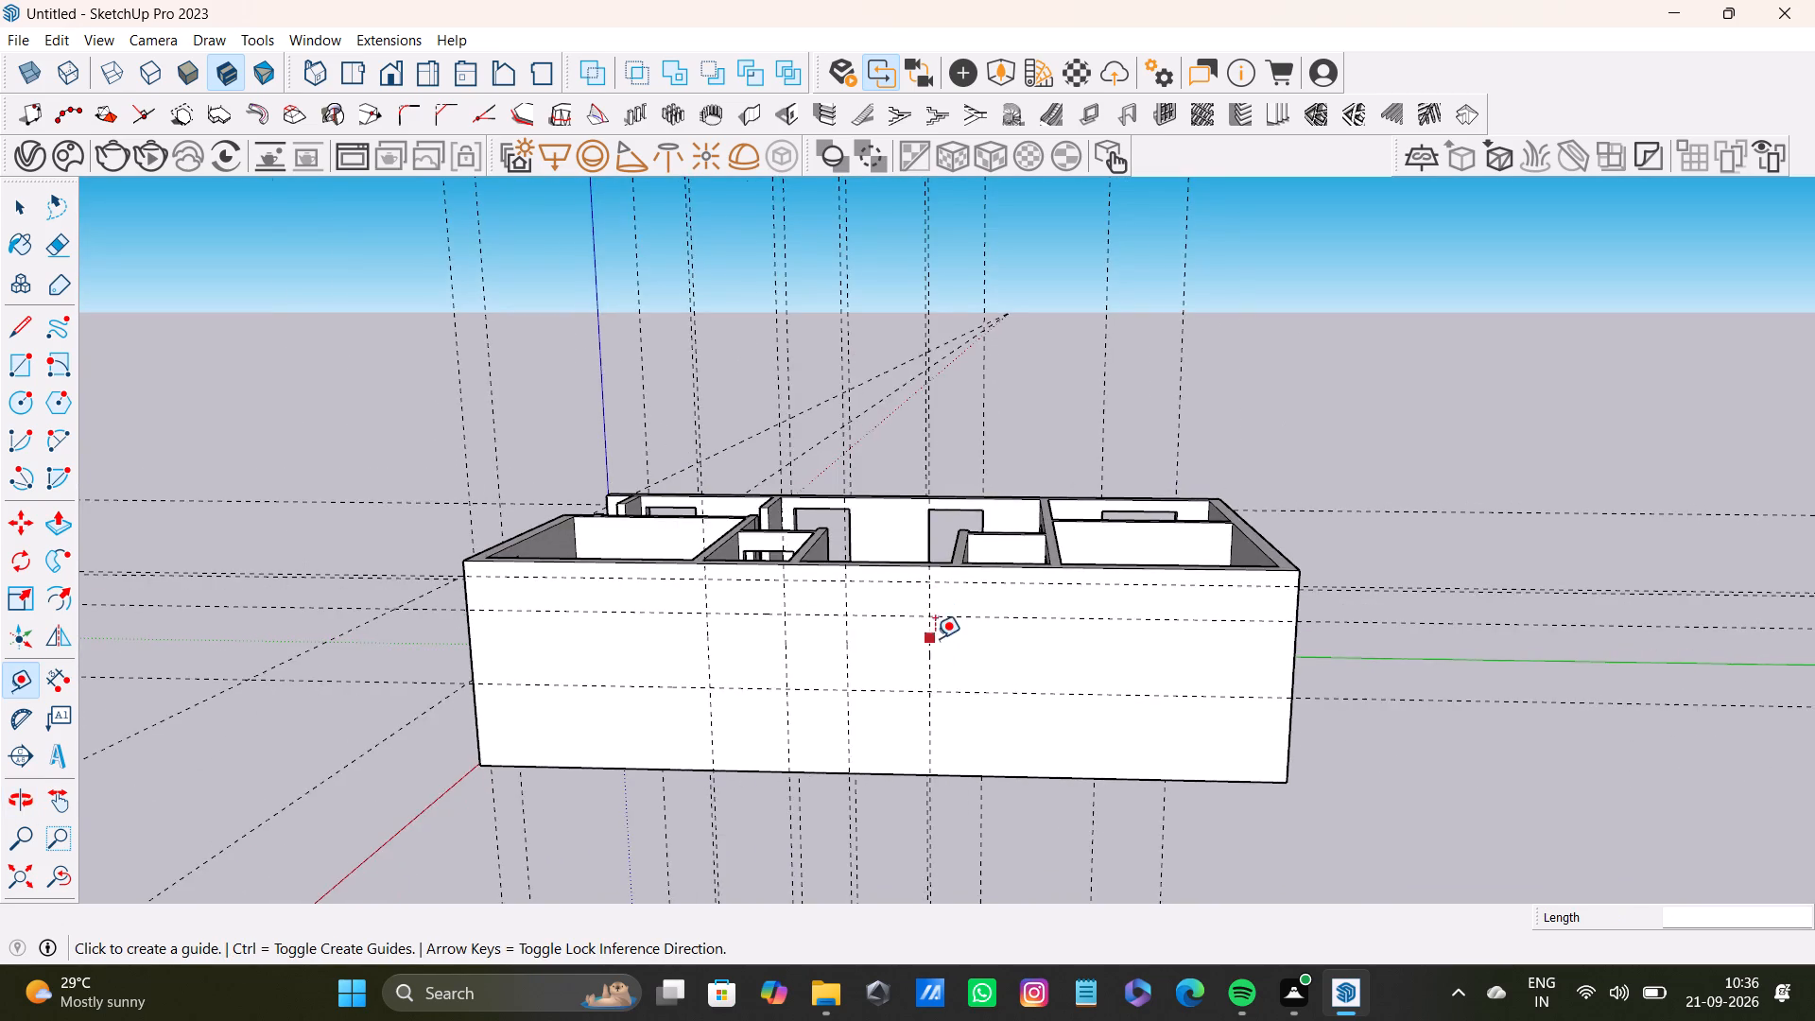
scroll(935, 638, "up", 1)
left_click(925, 655)
left_click(988, 642)
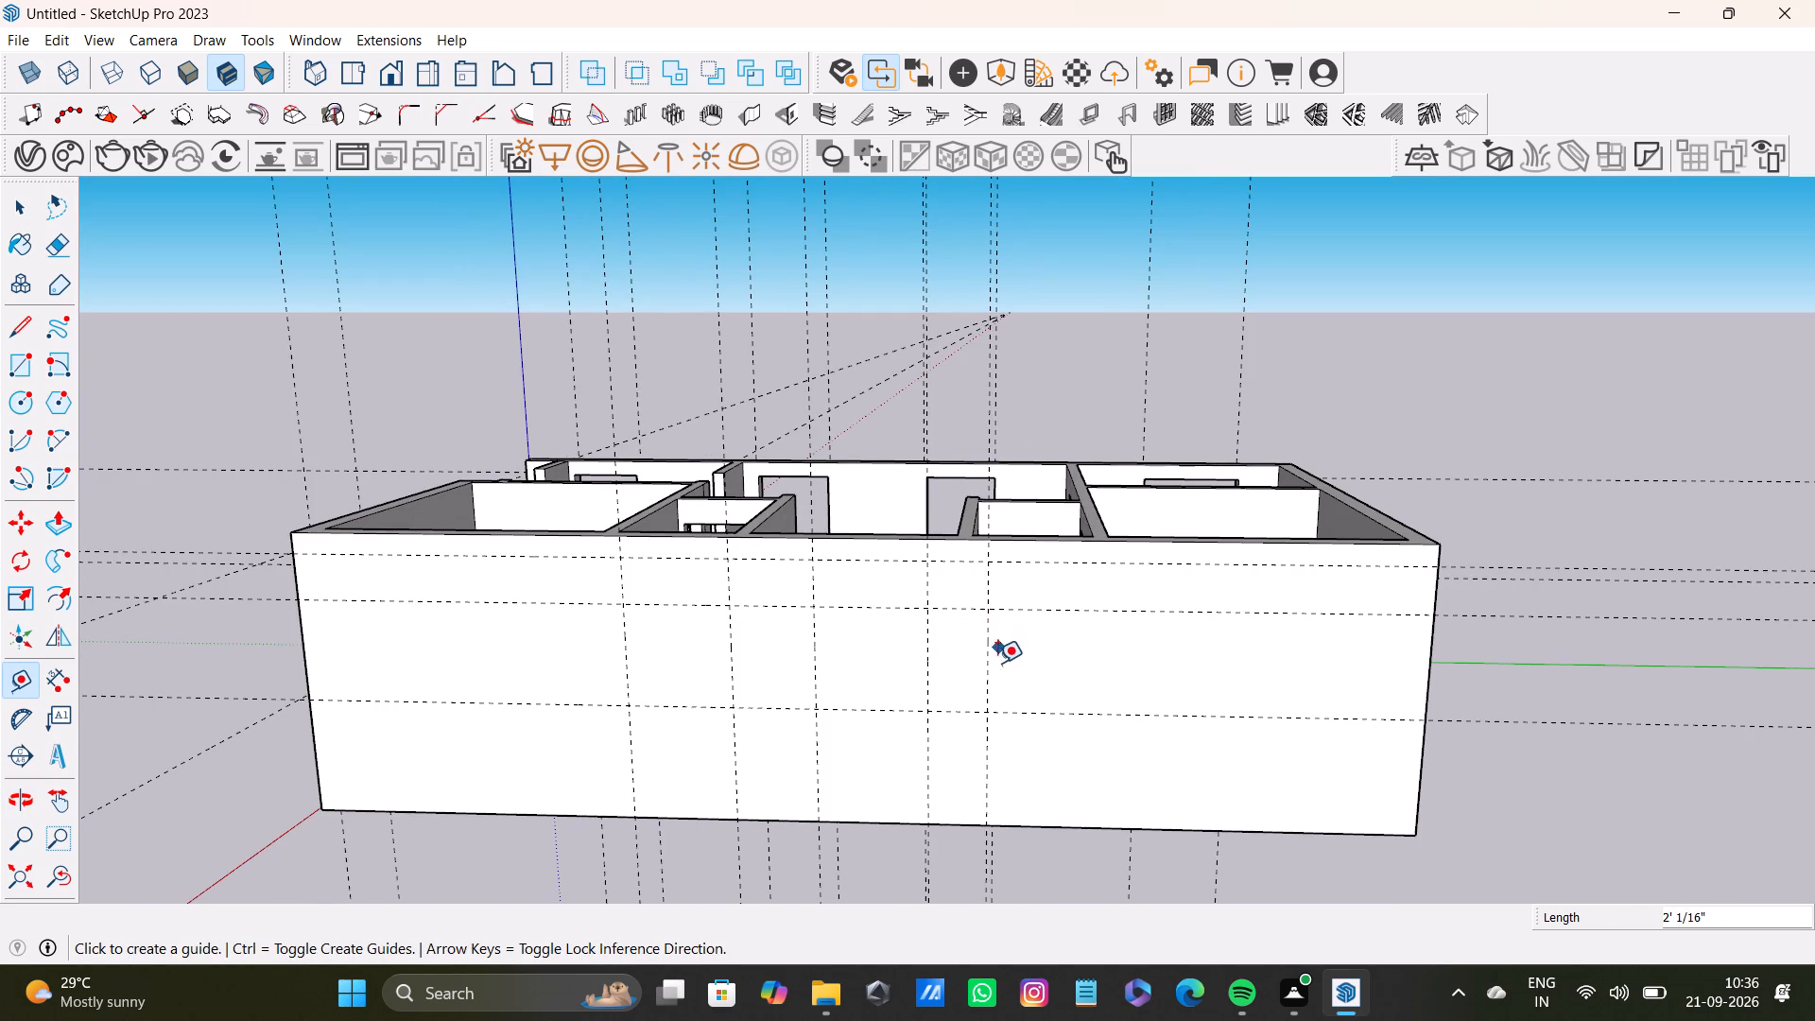
left_click(987, 669)
left_click(1084, 667)
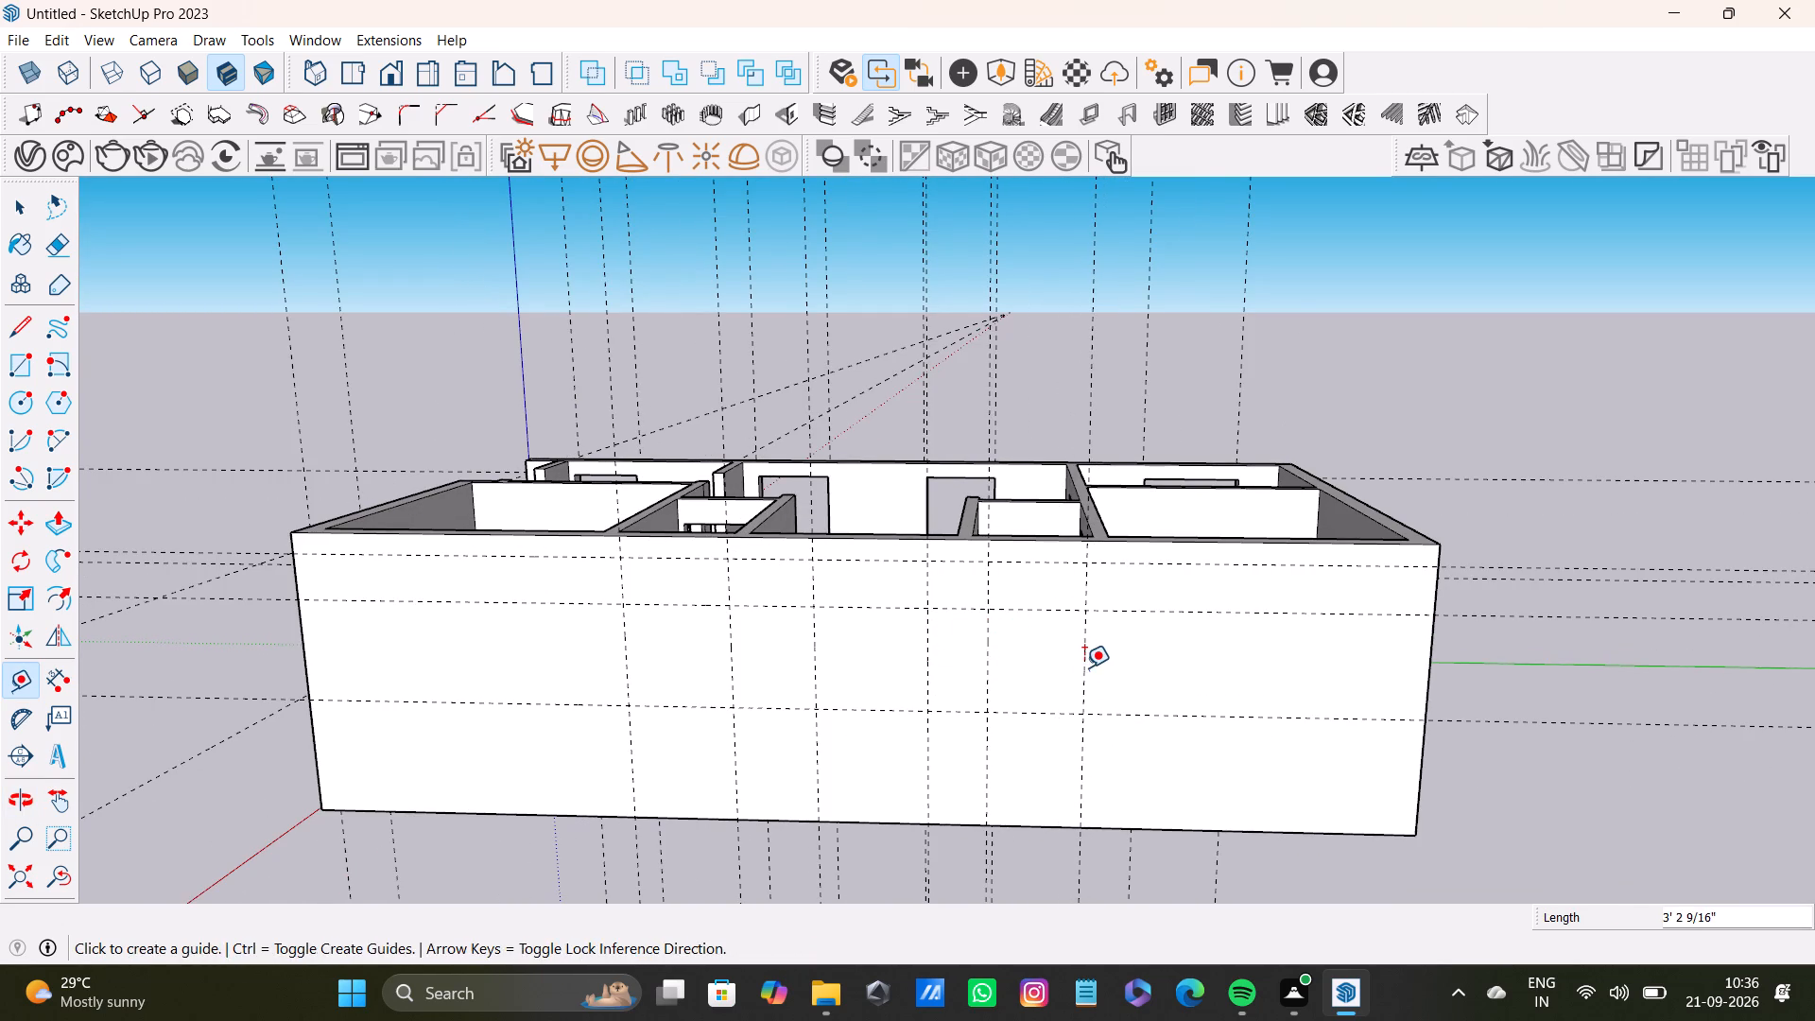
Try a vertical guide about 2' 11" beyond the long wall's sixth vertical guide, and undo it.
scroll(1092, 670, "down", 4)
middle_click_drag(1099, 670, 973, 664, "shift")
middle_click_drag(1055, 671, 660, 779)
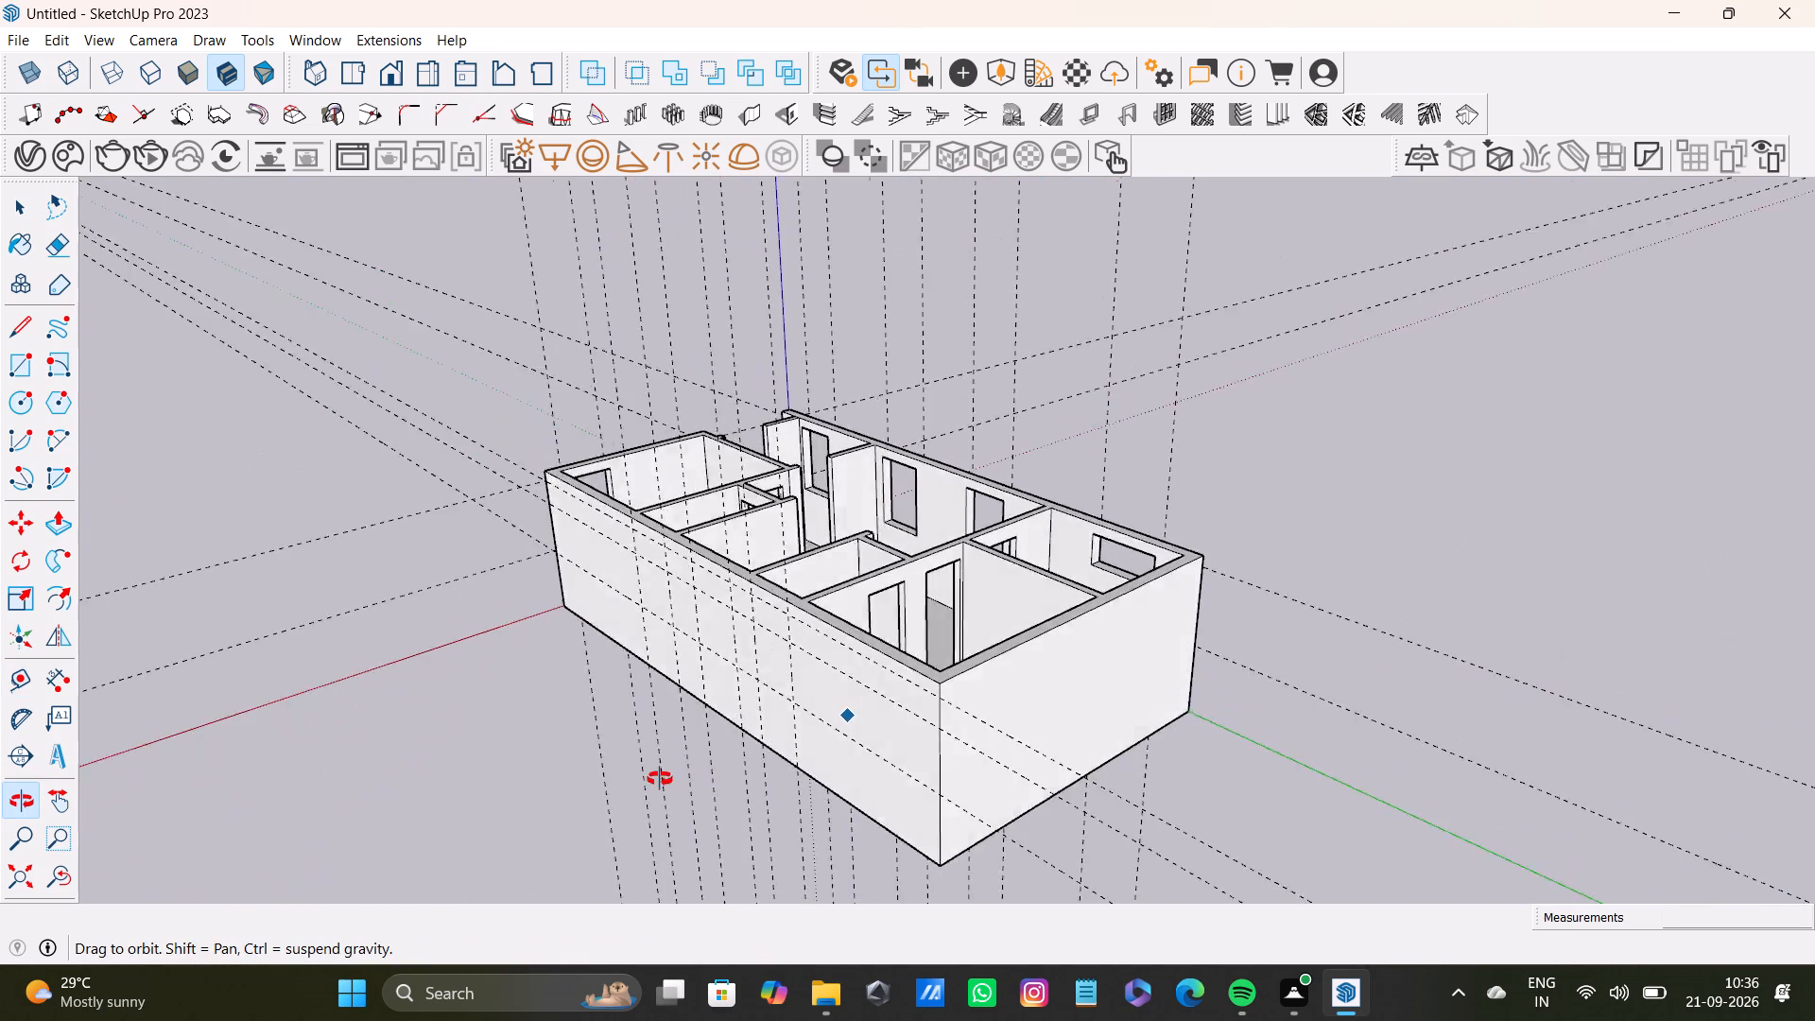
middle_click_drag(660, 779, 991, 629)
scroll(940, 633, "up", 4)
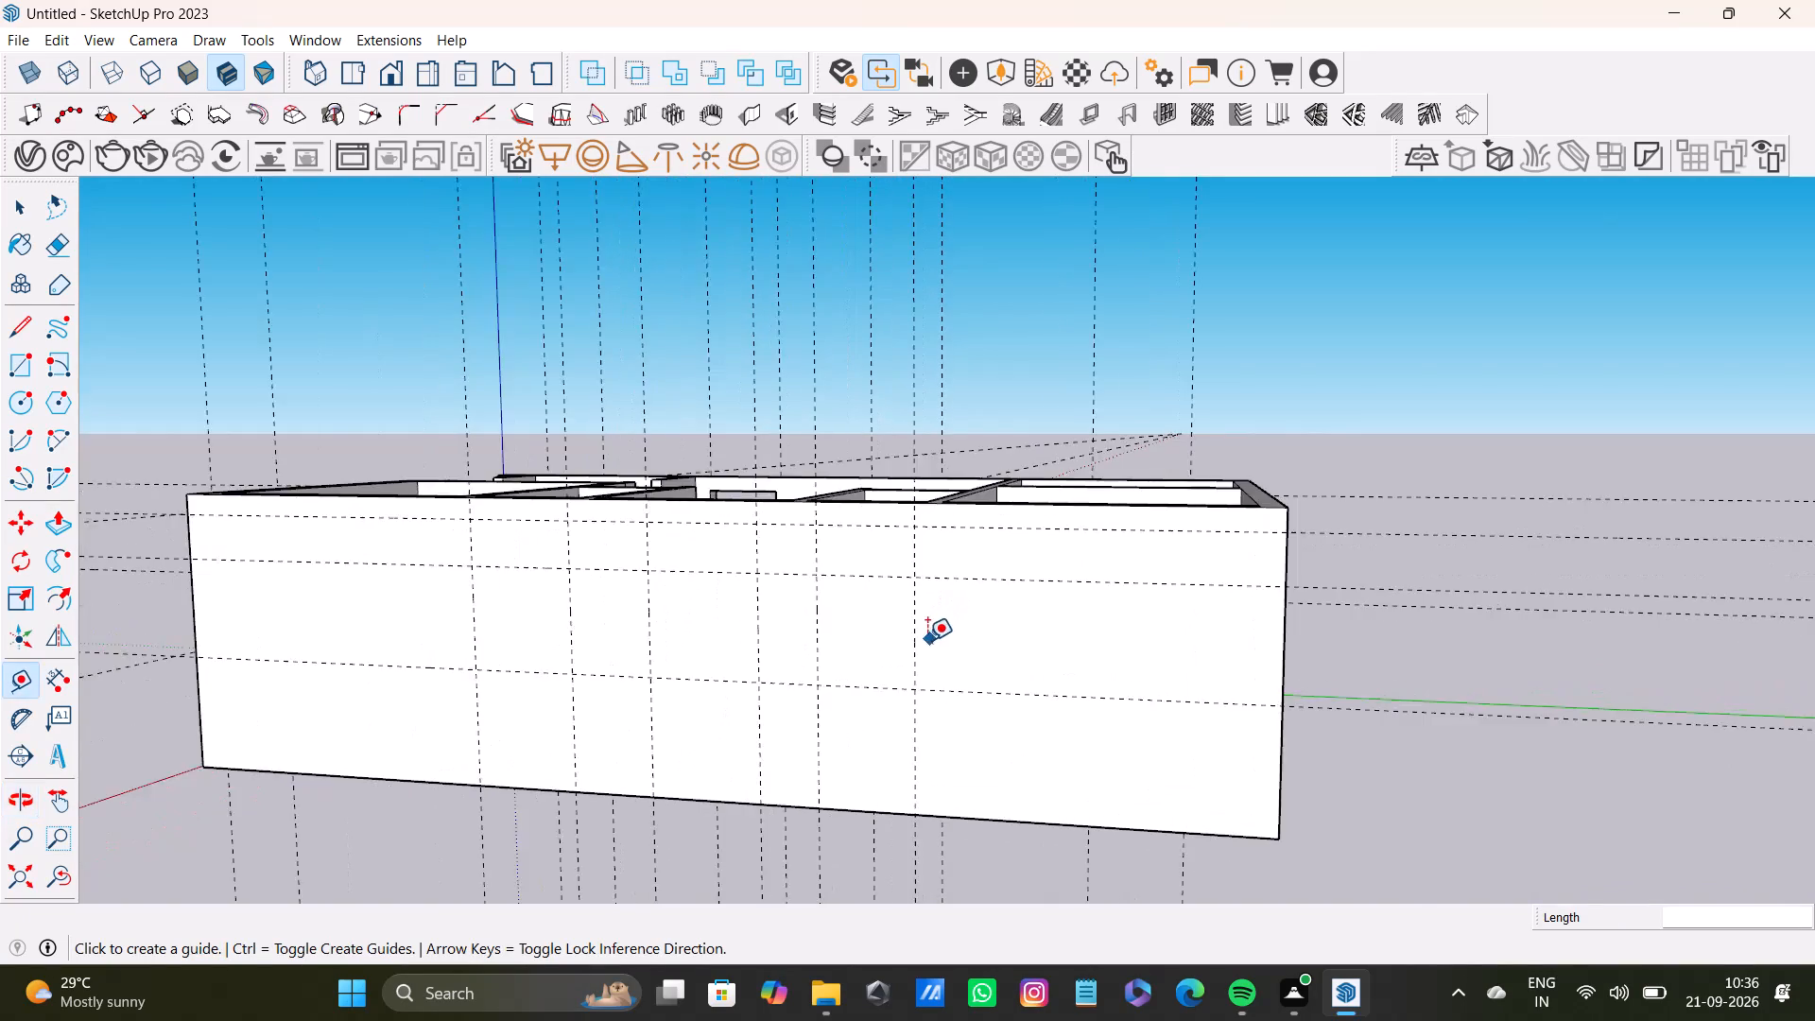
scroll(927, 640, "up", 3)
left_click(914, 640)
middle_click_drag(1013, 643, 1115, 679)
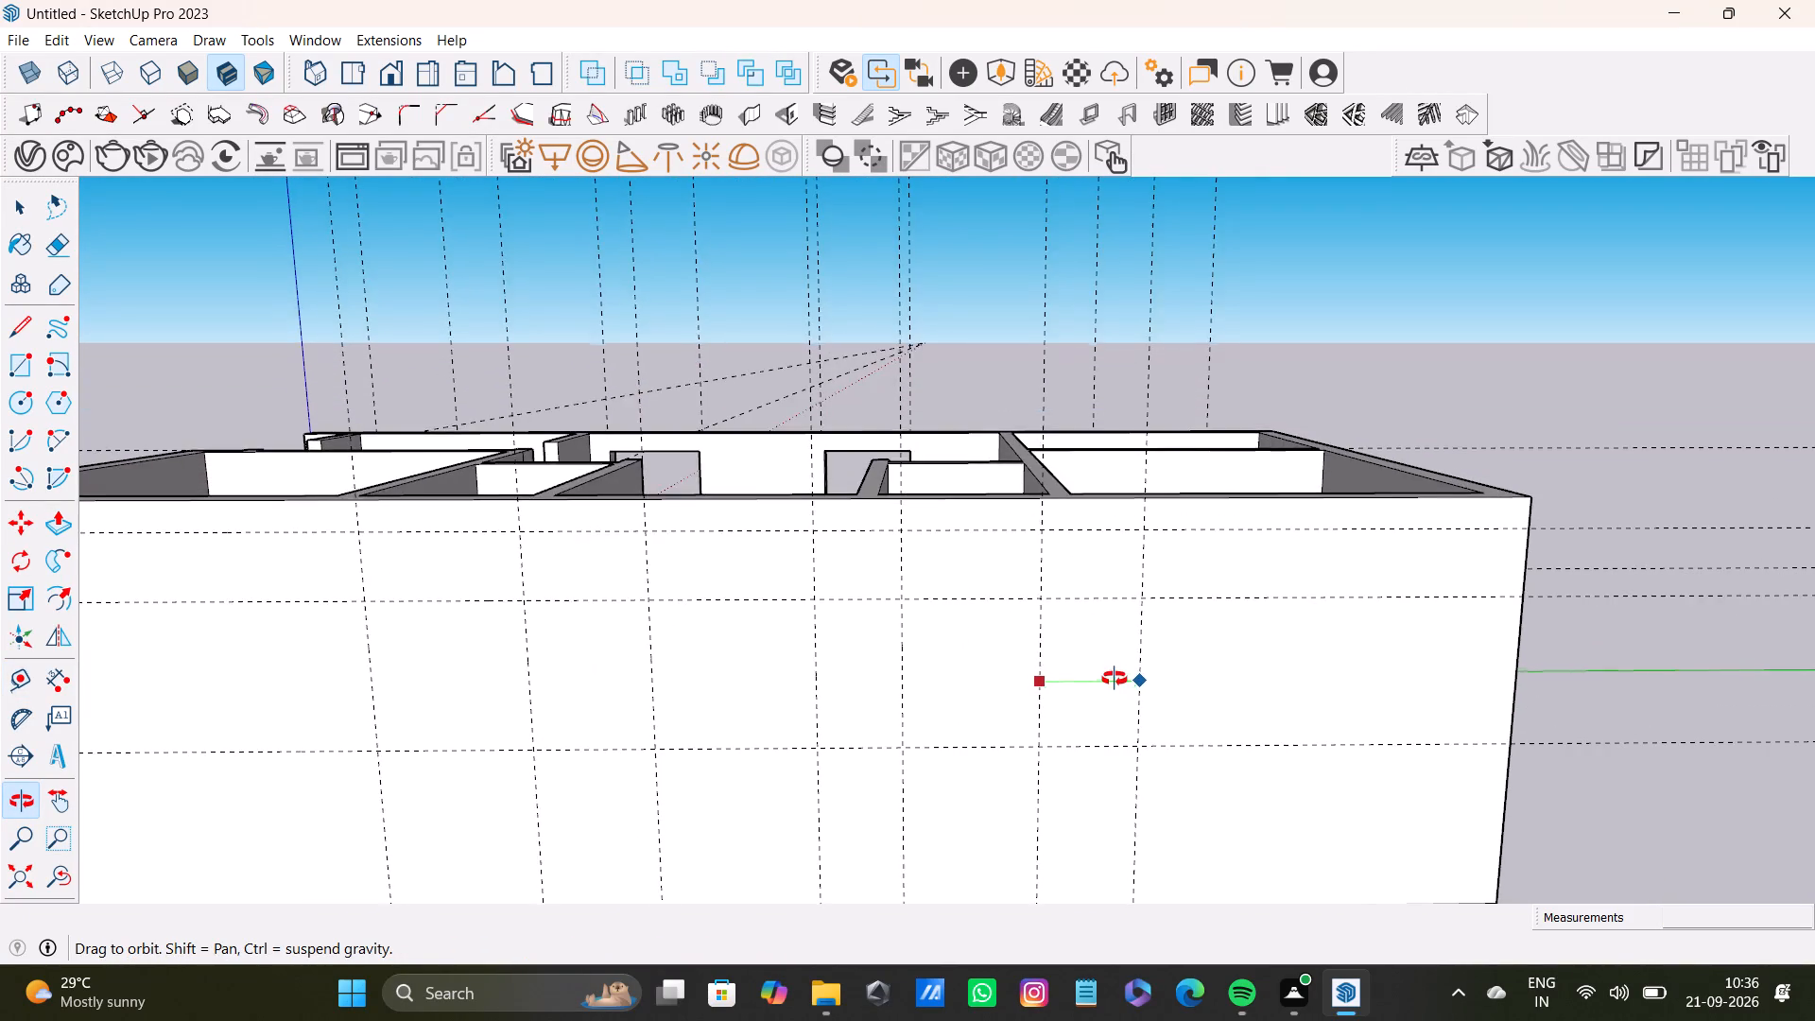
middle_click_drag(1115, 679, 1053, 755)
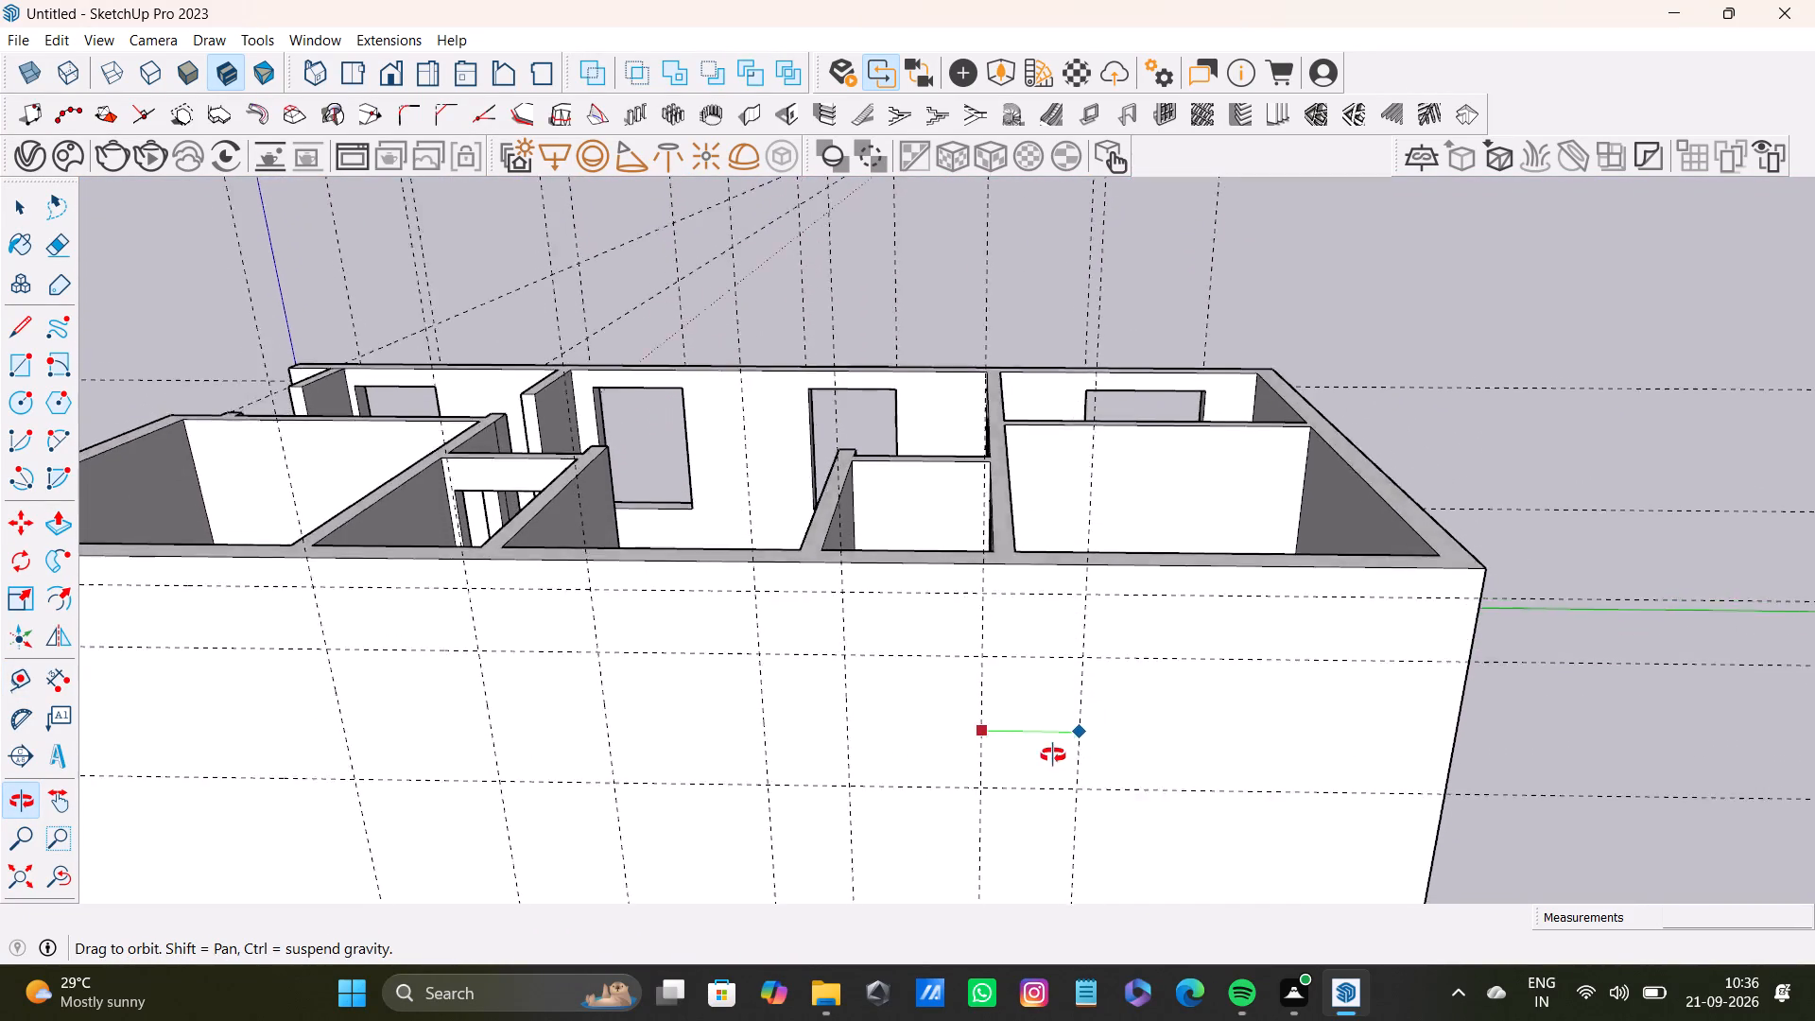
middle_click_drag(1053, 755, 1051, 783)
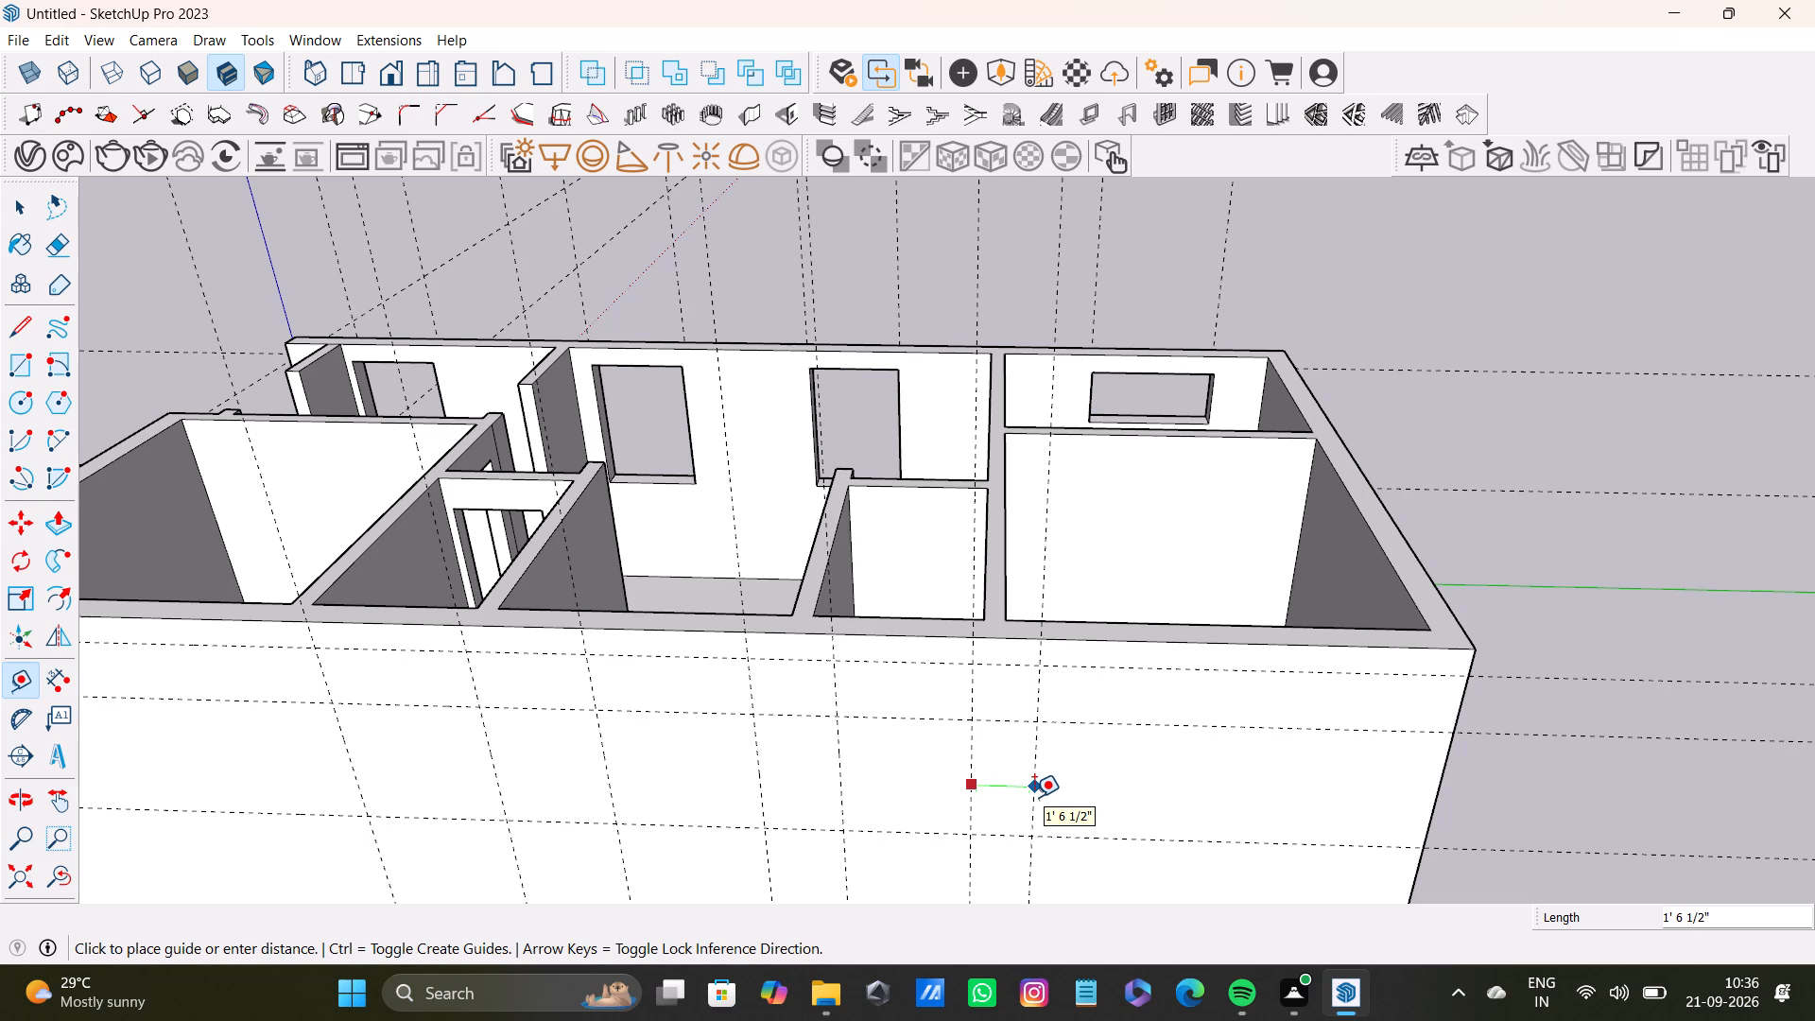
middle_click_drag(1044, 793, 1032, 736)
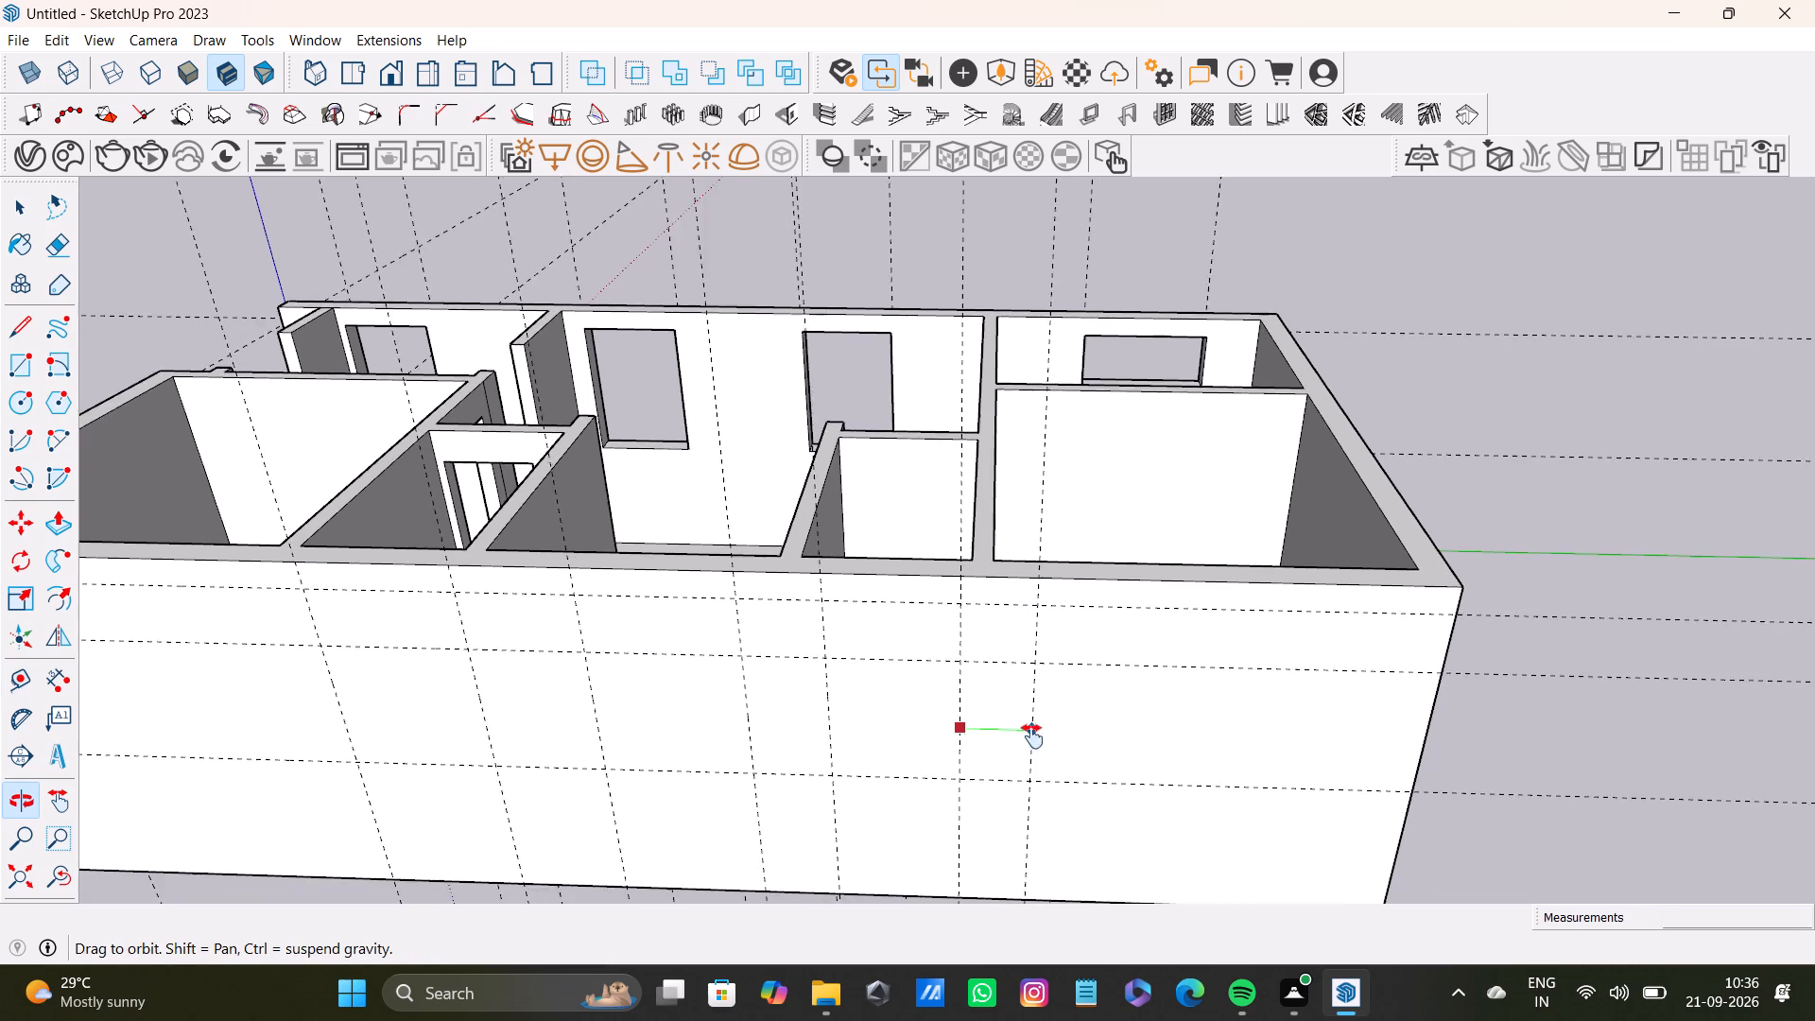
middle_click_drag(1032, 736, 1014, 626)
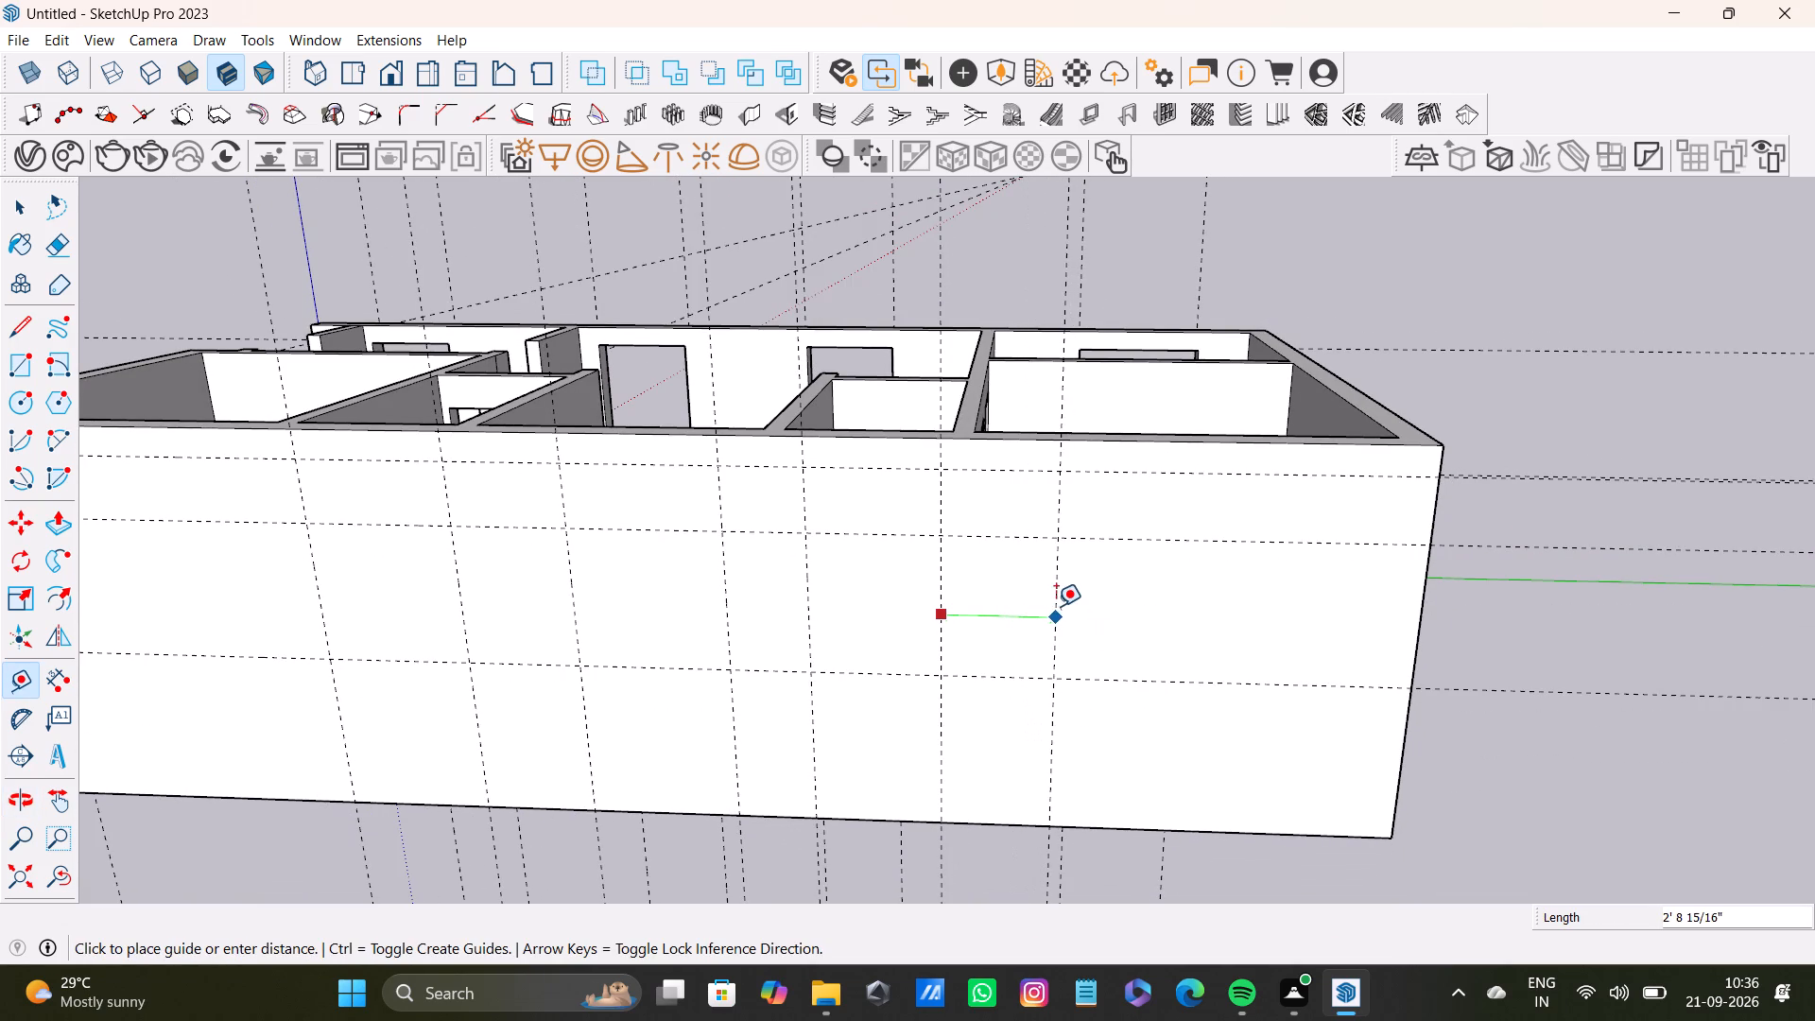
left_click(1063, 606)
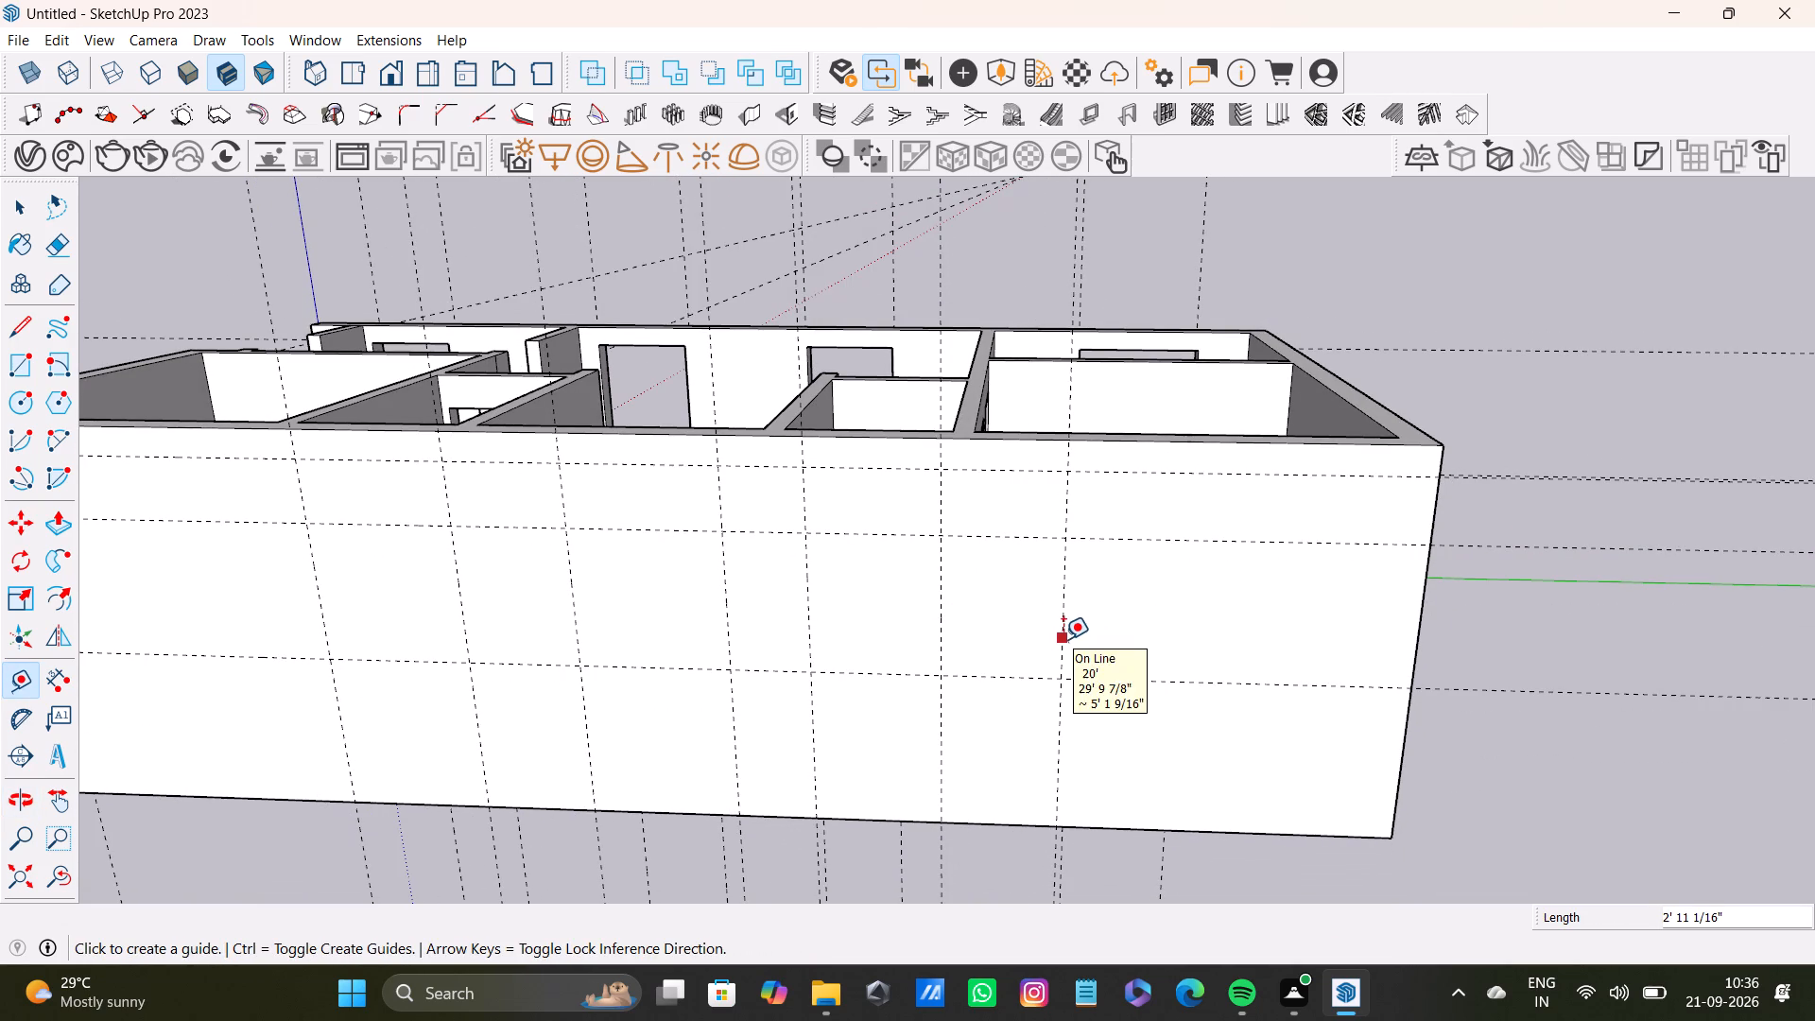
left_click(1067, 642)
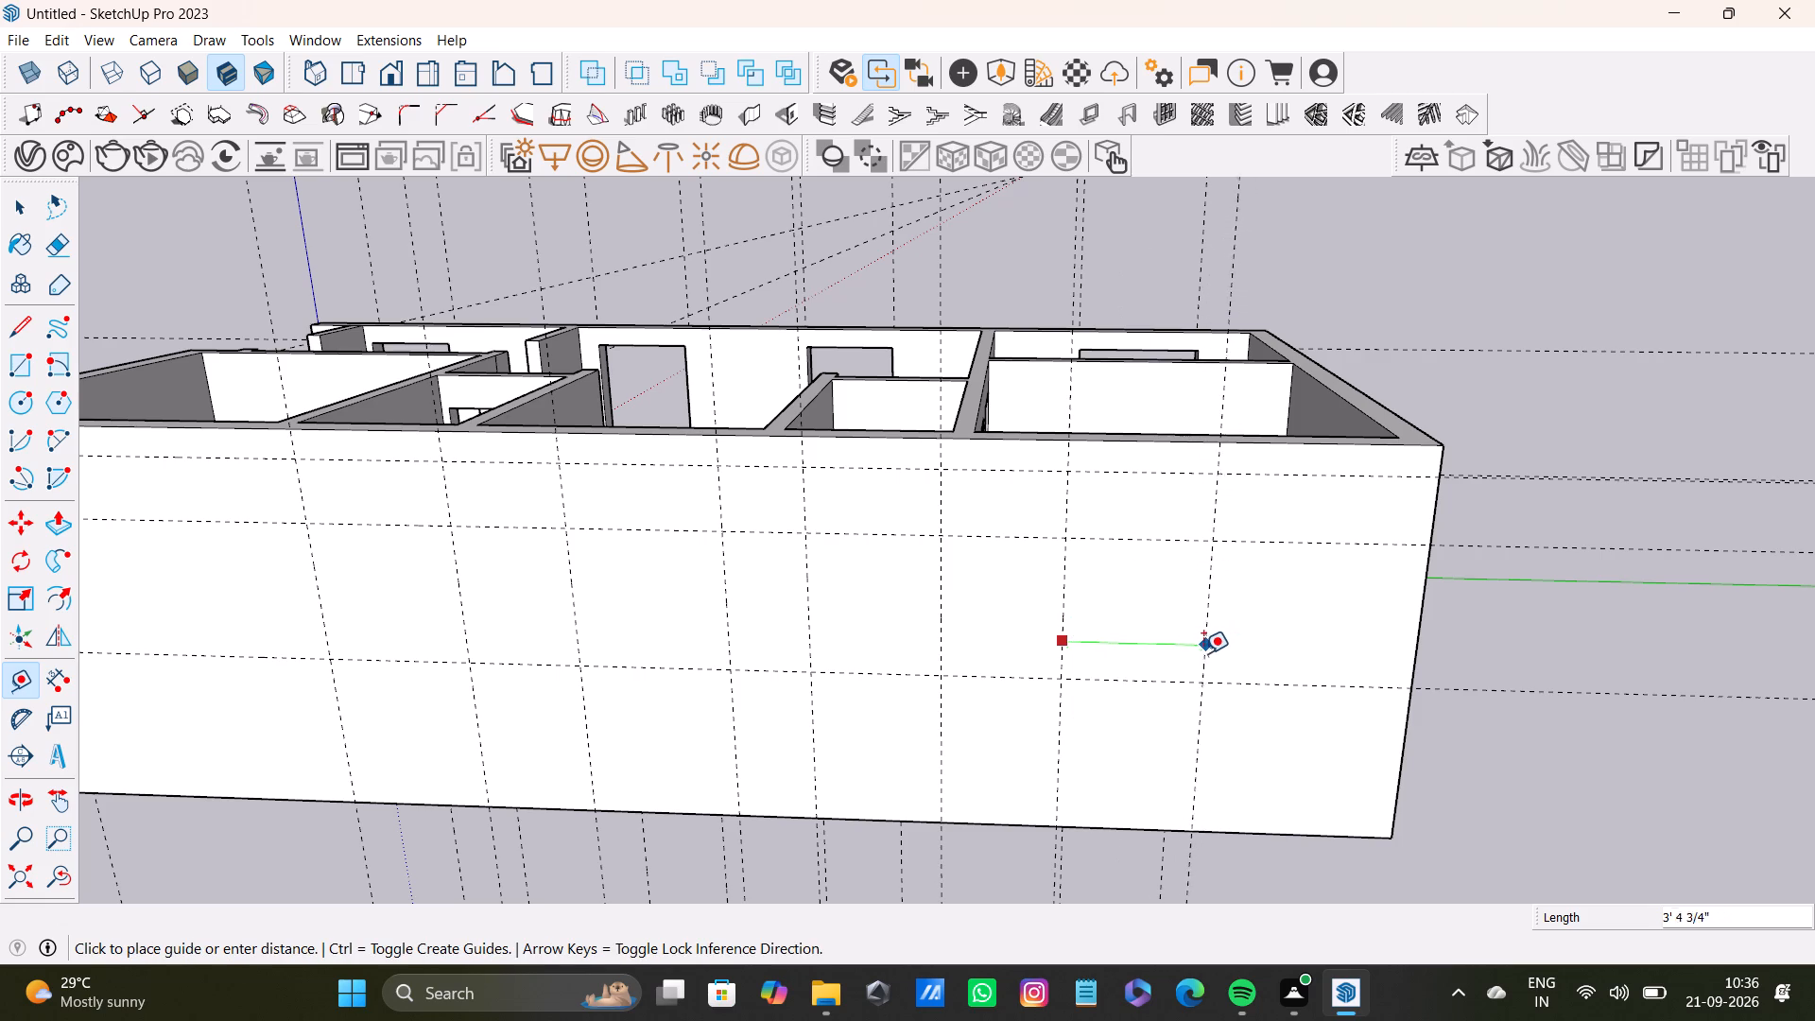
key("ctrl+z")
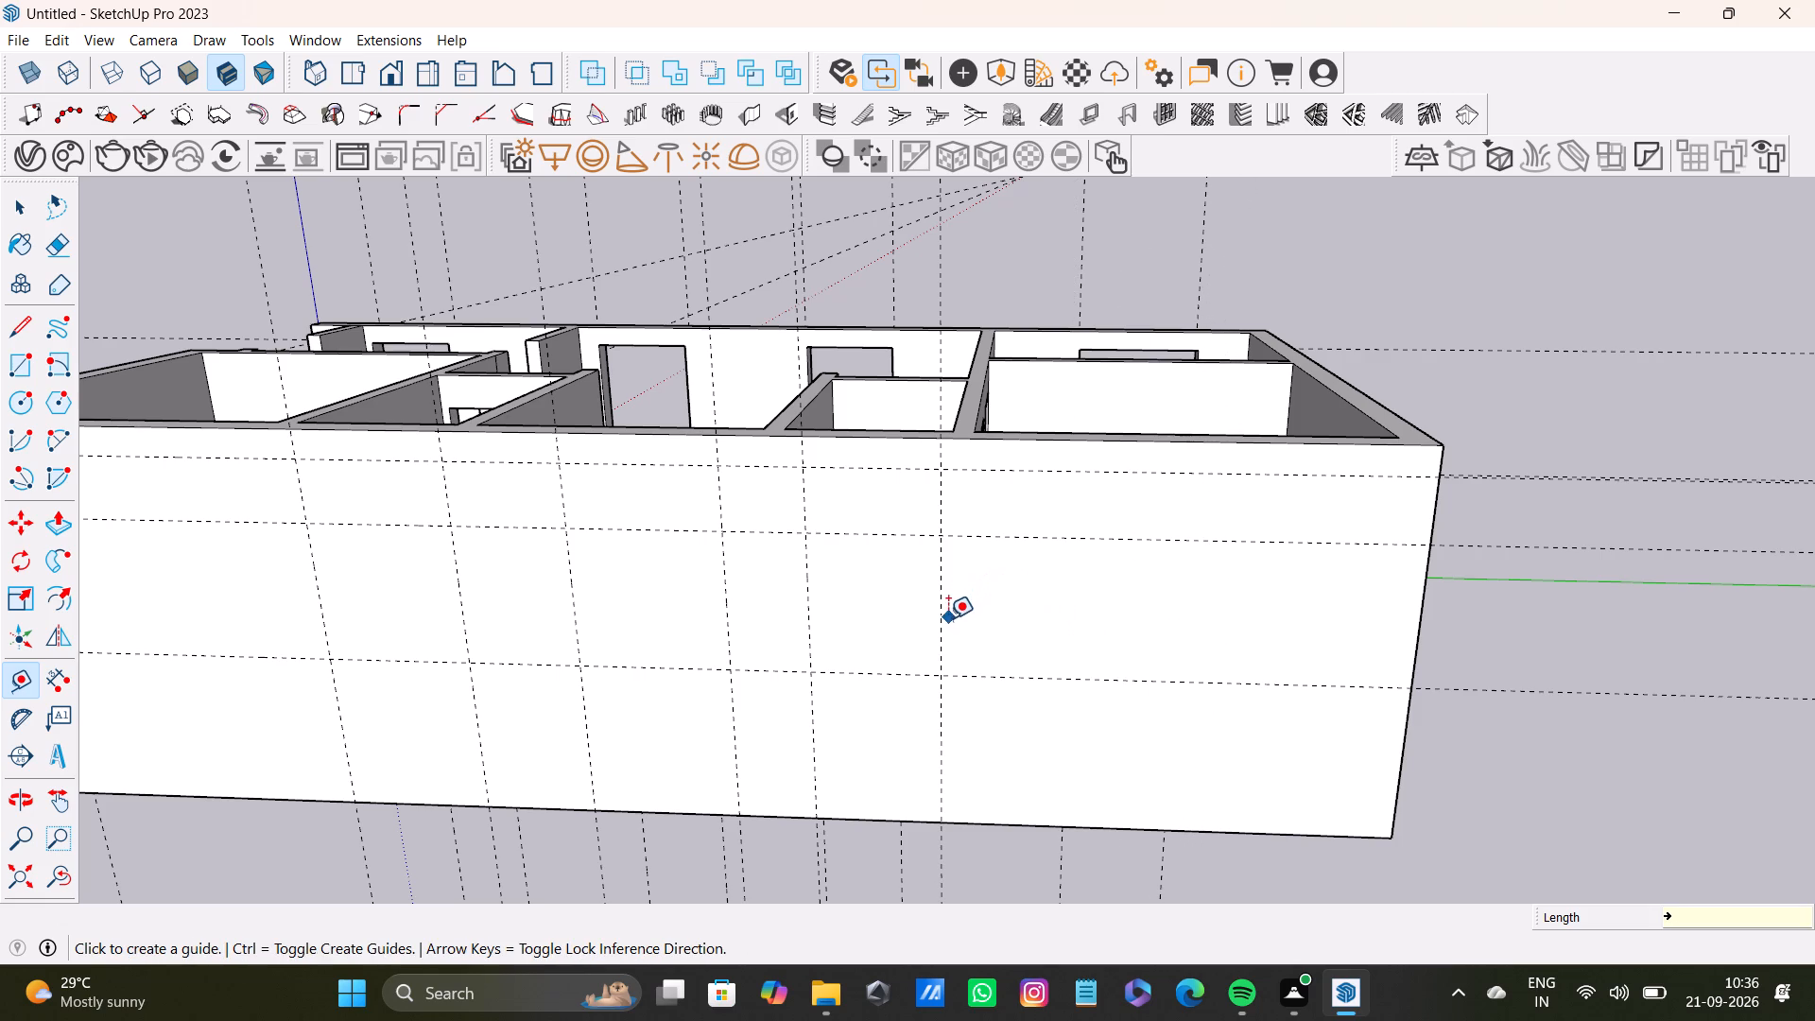
Place the last two vertical guides on the long wall, about 1' 7" beyond the sixth guide and about 2' 9" beyond that.
left_click_drag(945, 622, 994, 632)
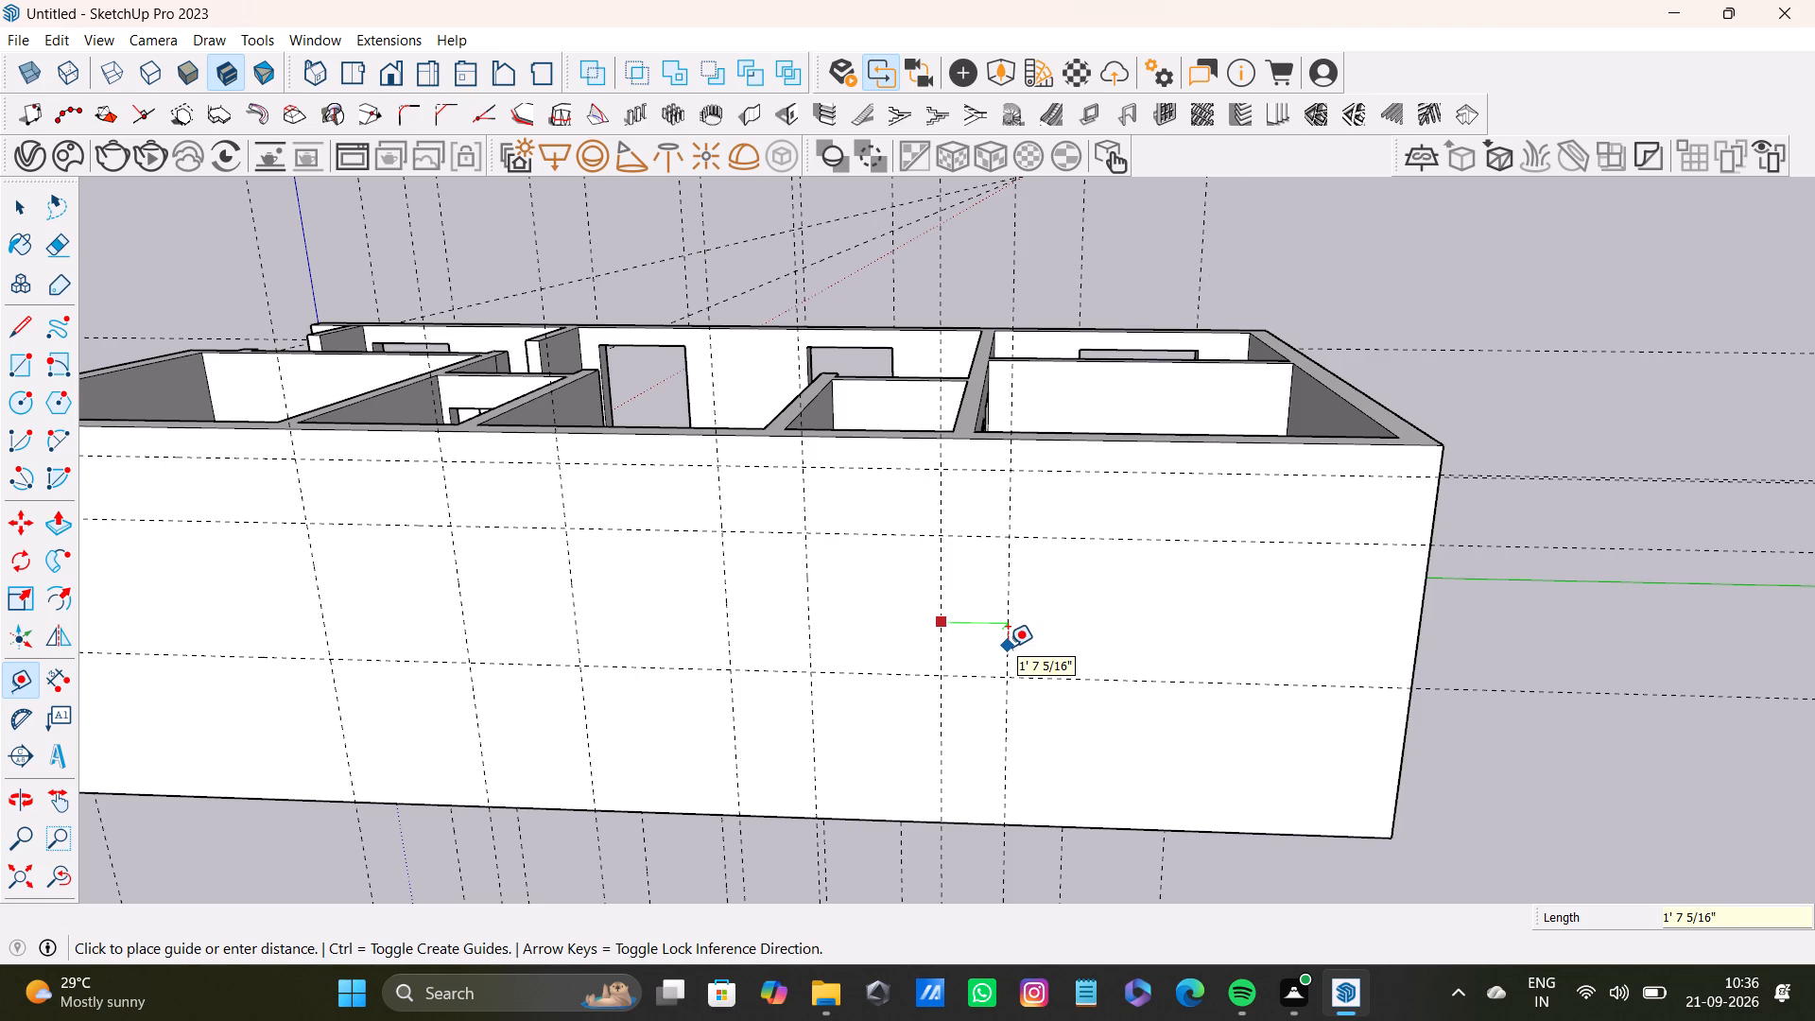
left_click(1008, 647)
left_click(1011, 653)
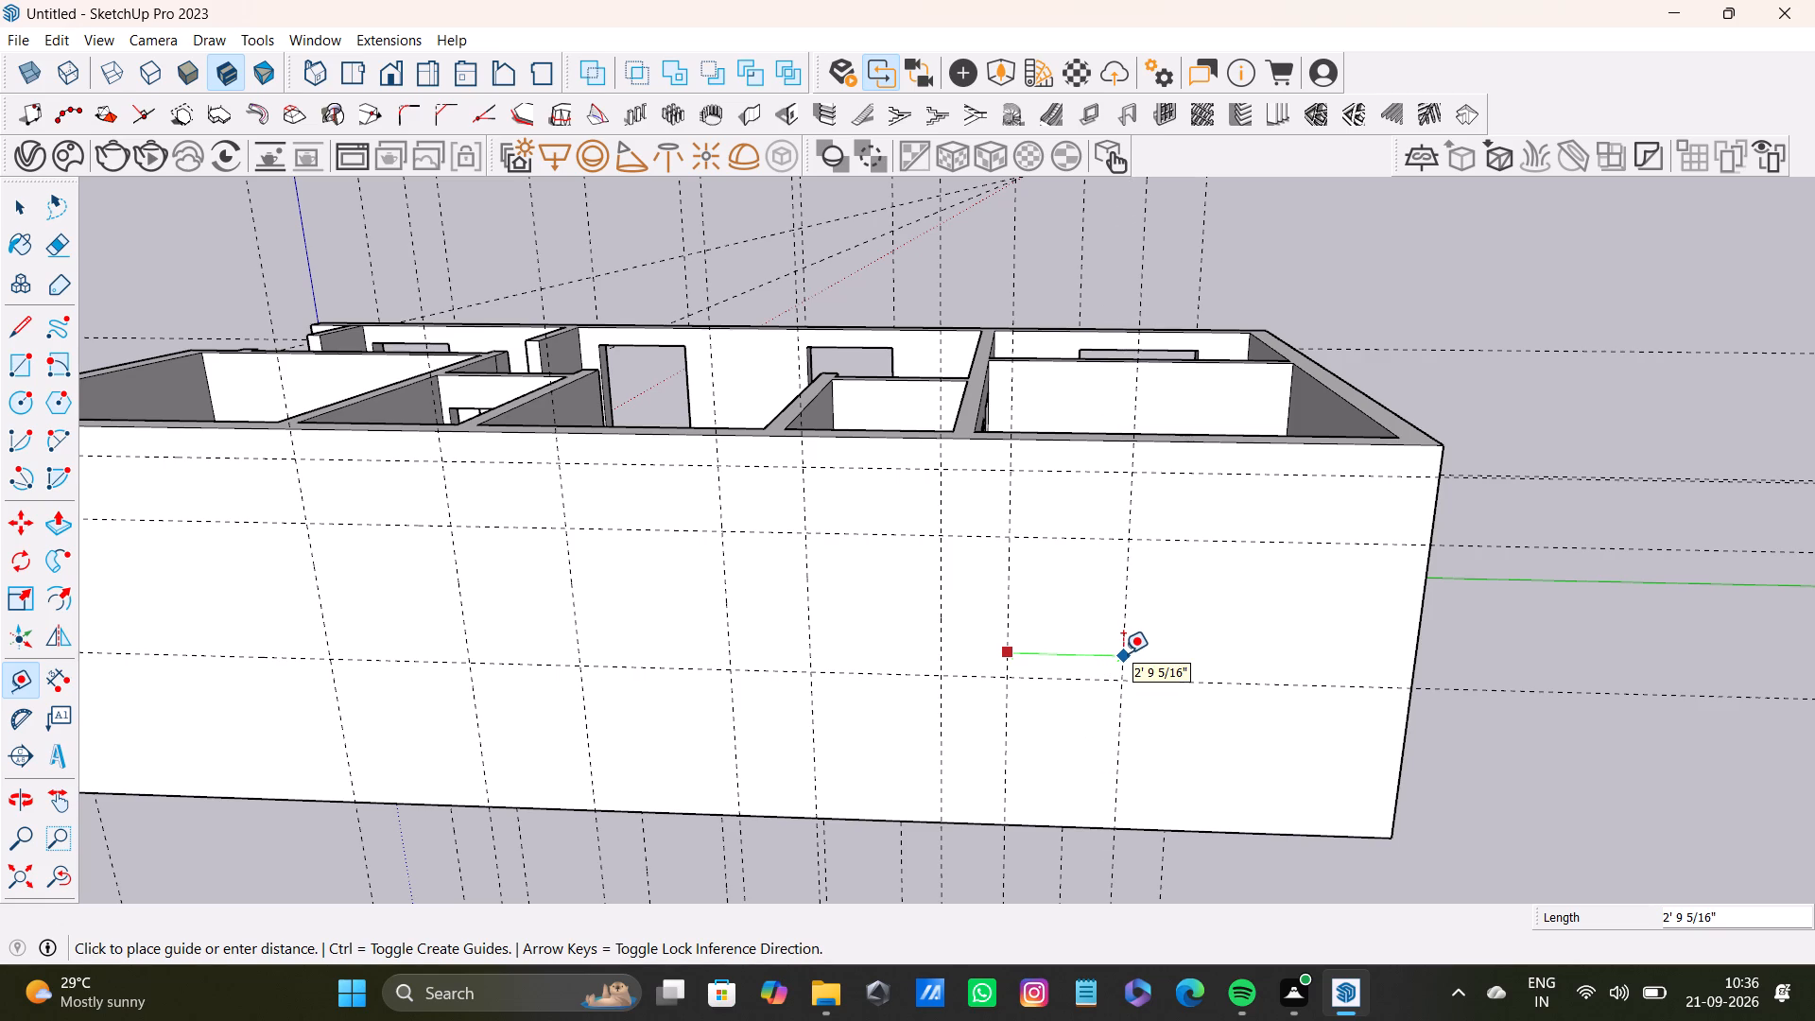
left_click(1123, 653)
Draw a window rectangle about 3' 7" wide by 1' 7" high between the first two vertical guides, under the upper horizontal guide.
scroll(1060, 649, "down", 4)
middle_click_drag(1019, 649, 1146, 612, "shift")
scroll(649, 555, "up", 4)
middle_click_drag(662, 548, 699, 518)
key("r")
scroll(677, 479, "up", 4)
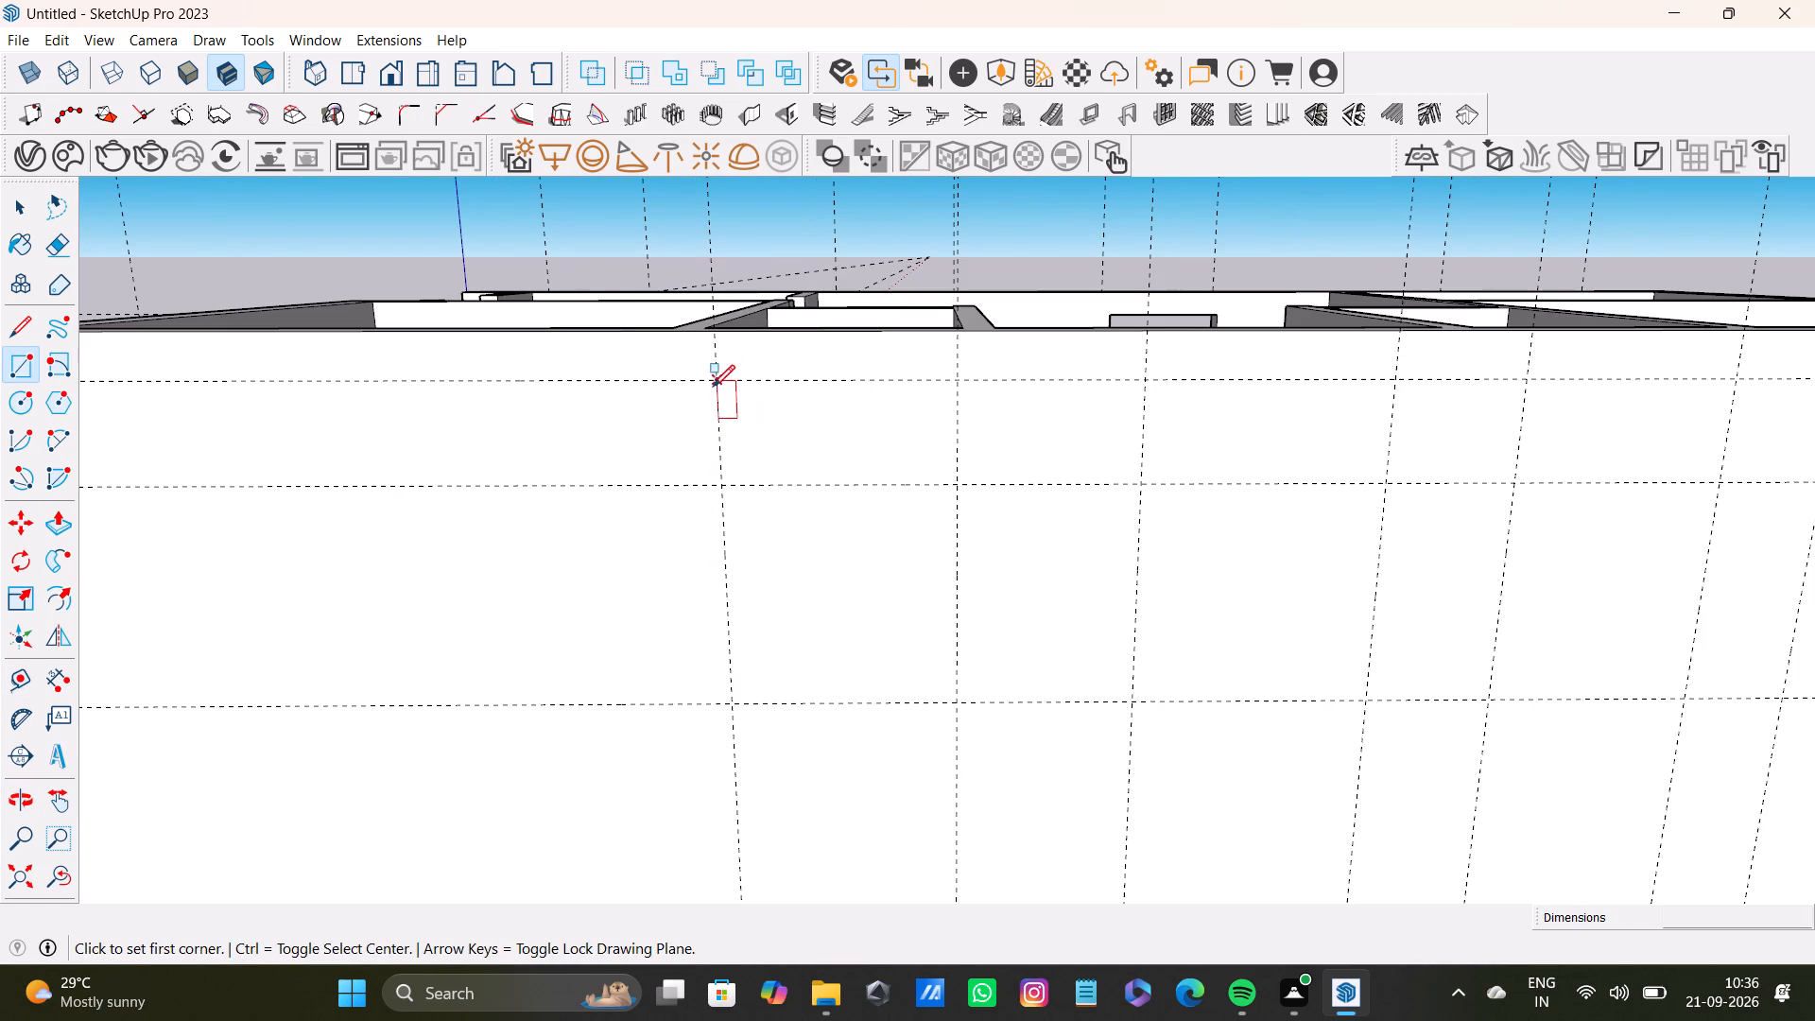
left_click(713, 381)
left_click(957, 486)
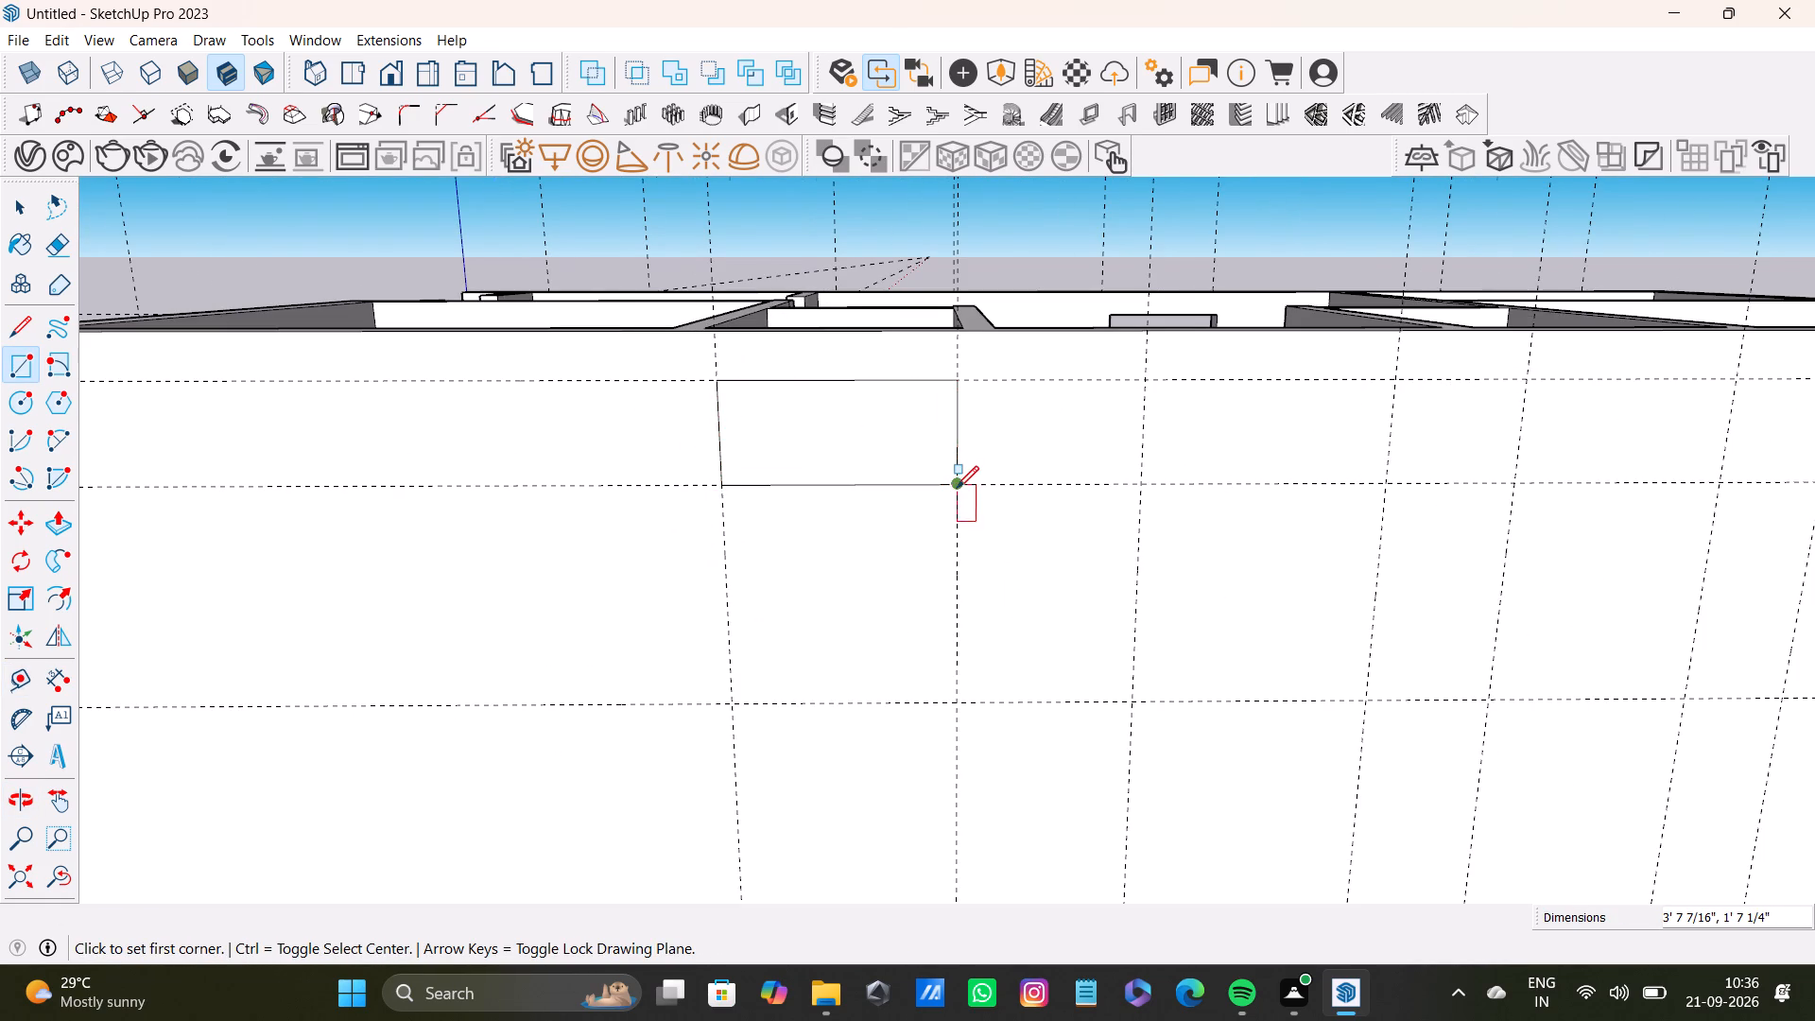
Draw a window rectangle about 3' 10" wide by 5' 2" high between the third and fourth vertical guides.
scroll(957, 488, "down", 8)
middle_click_drag(1020, 546, 696, 536, "shift")
middle_click_drag(838, 527, 824, 613)
scroll(654, 520, "up", 3)
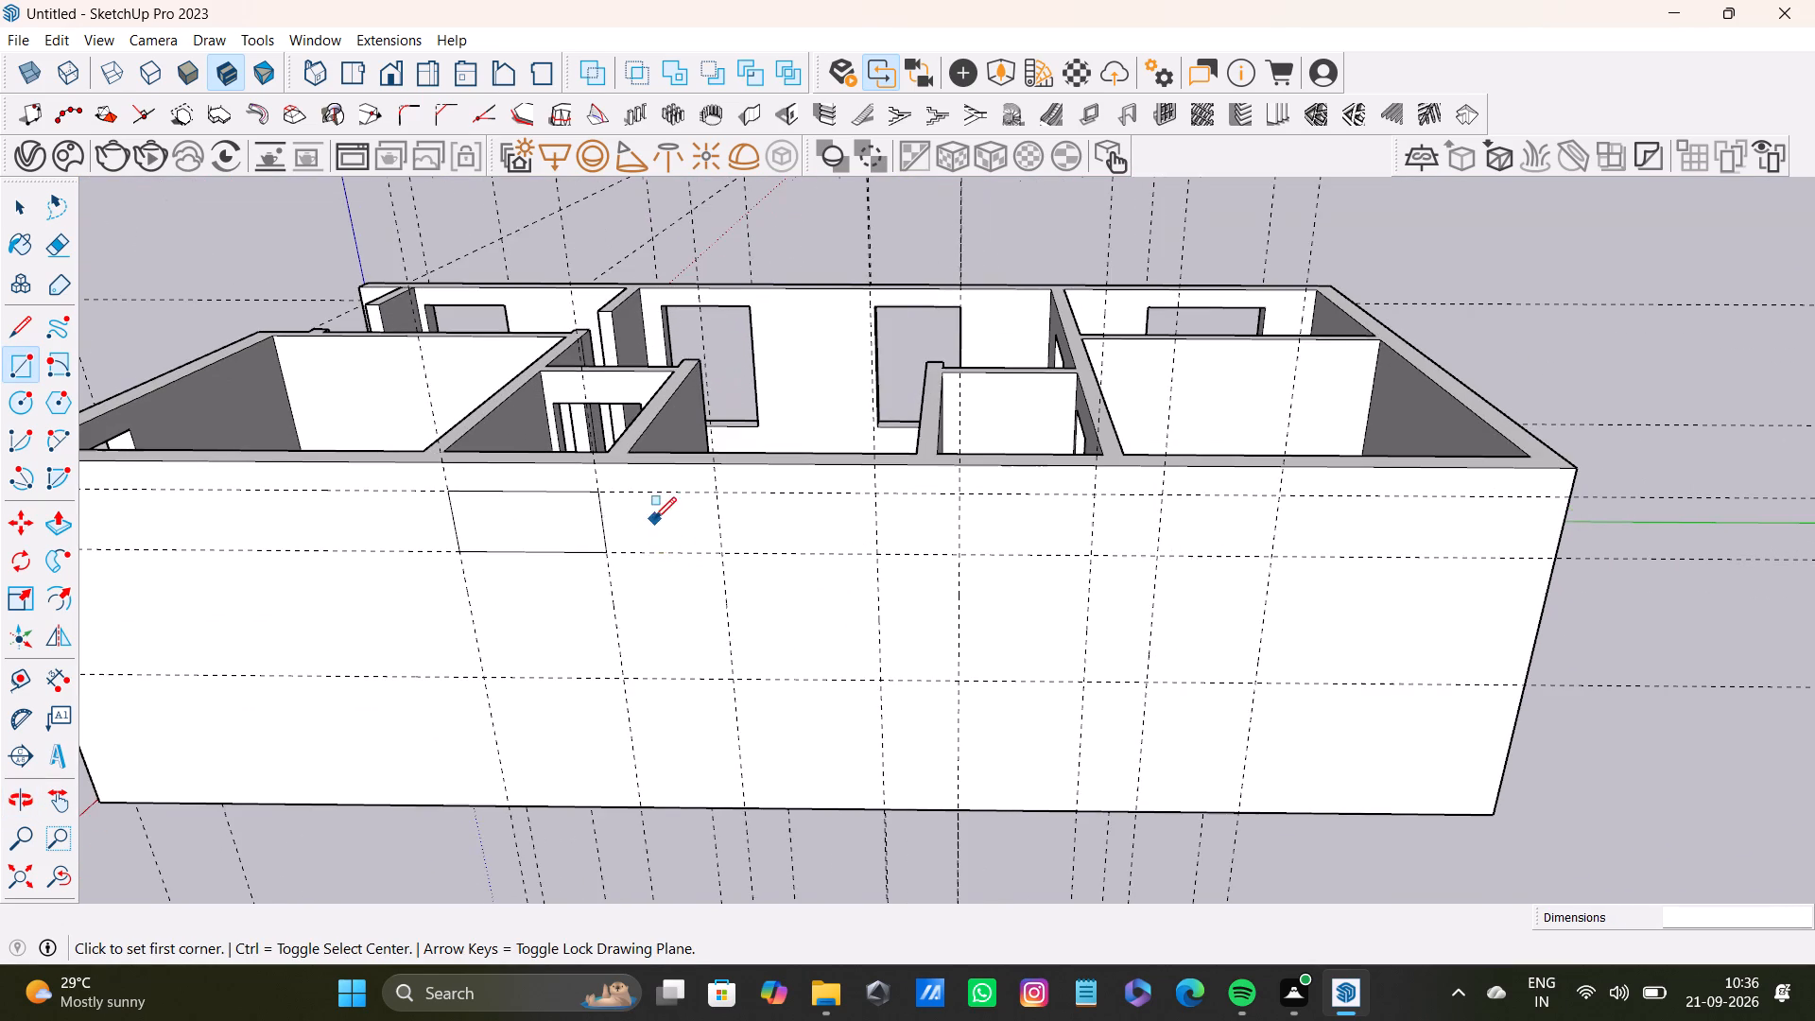
middle_click_drag(704, 534, 722, 452)
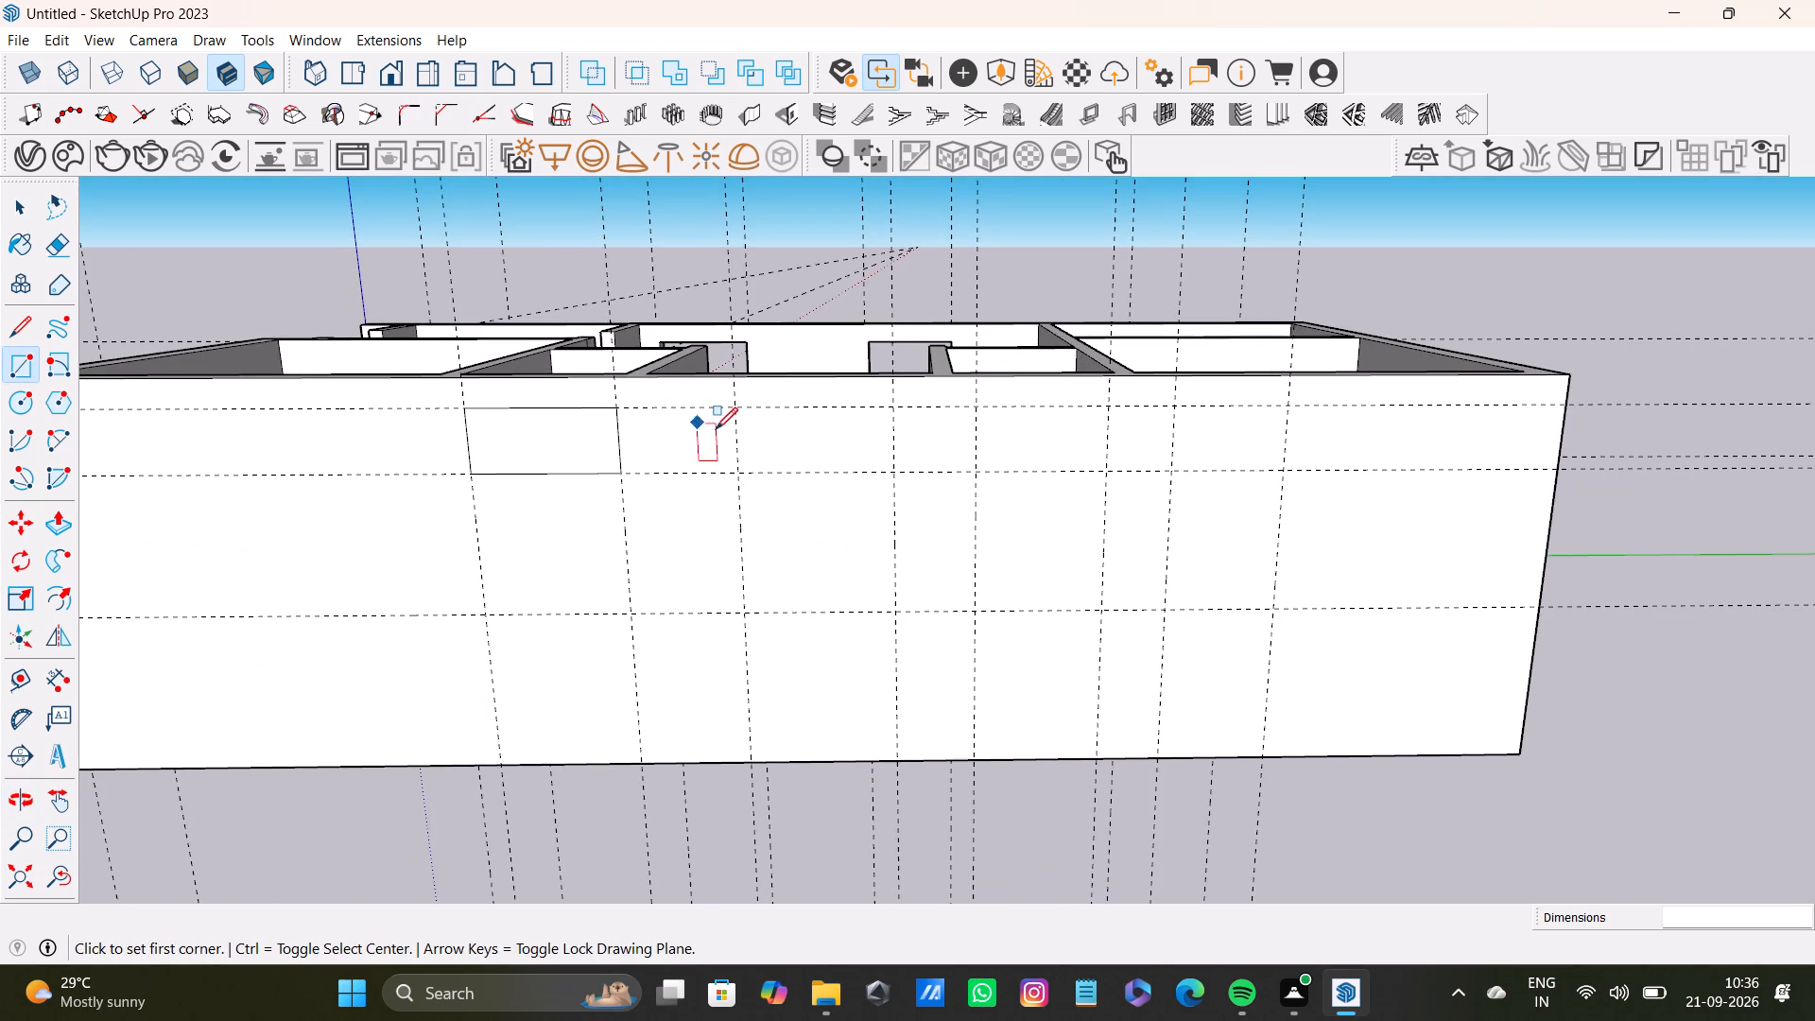
middle_click_drag(678, 441, 712, 491)
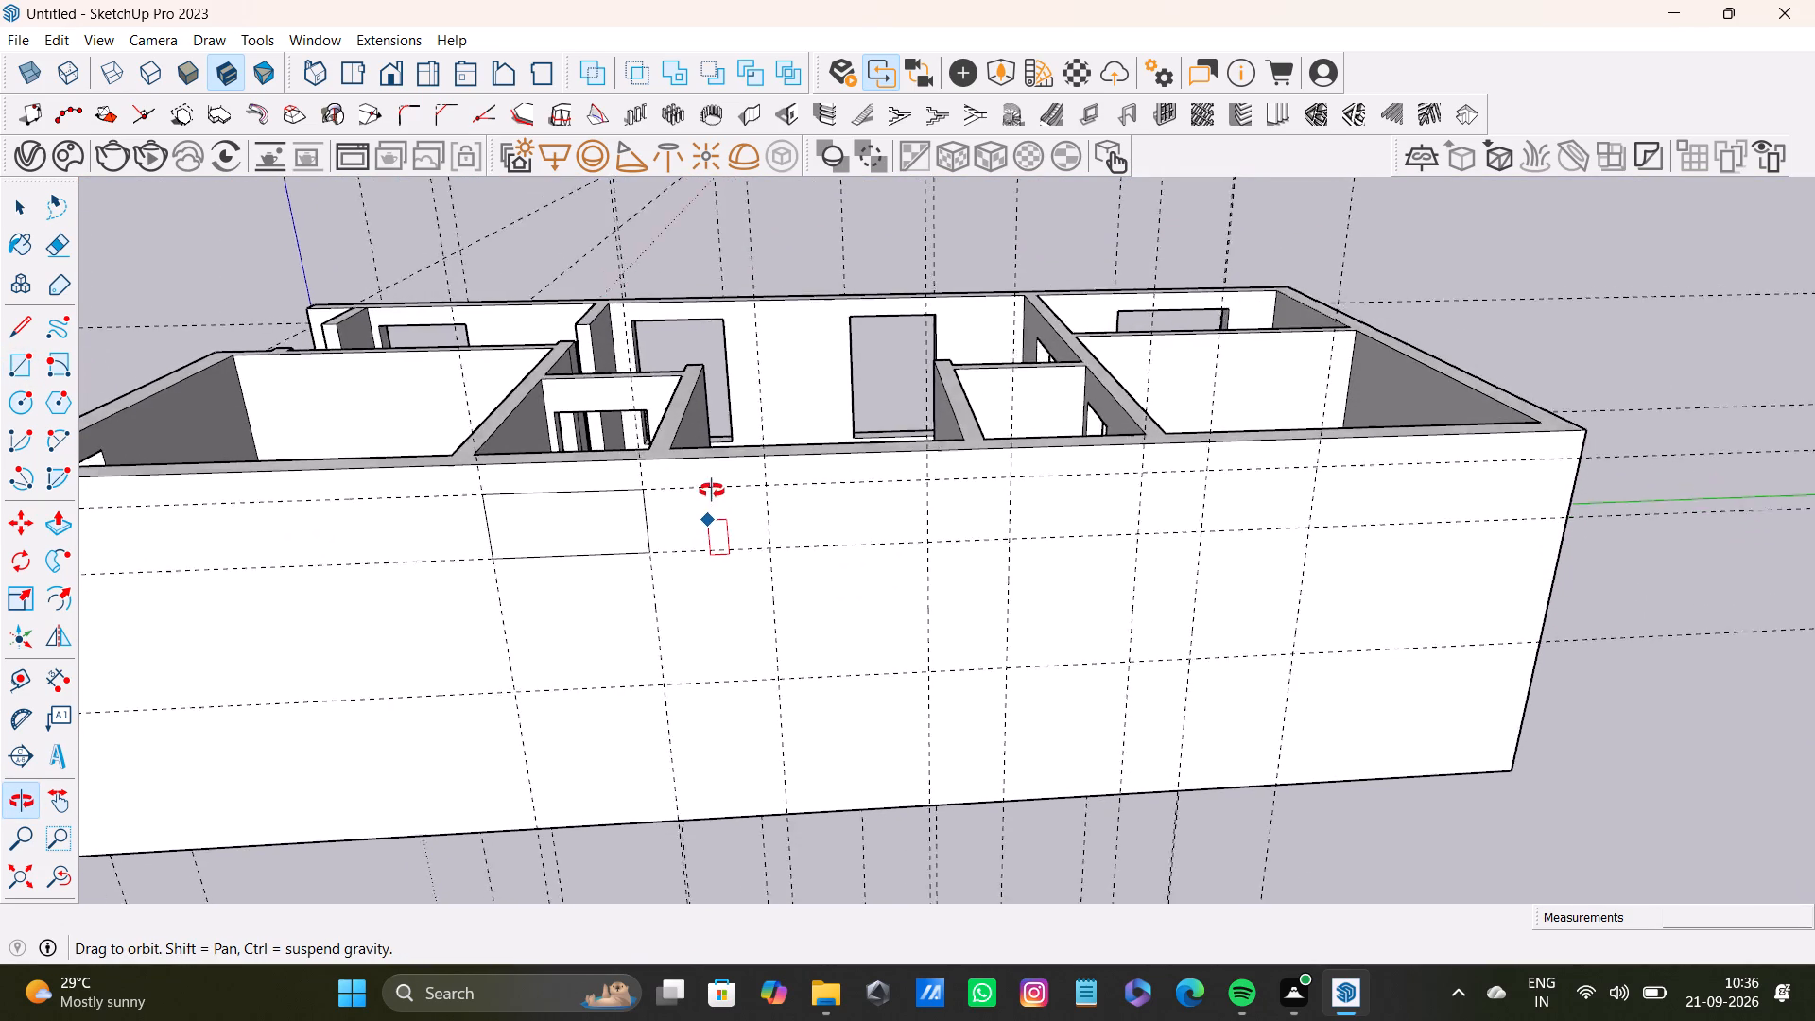
middle_click_drag(712, 491, 680, 432)
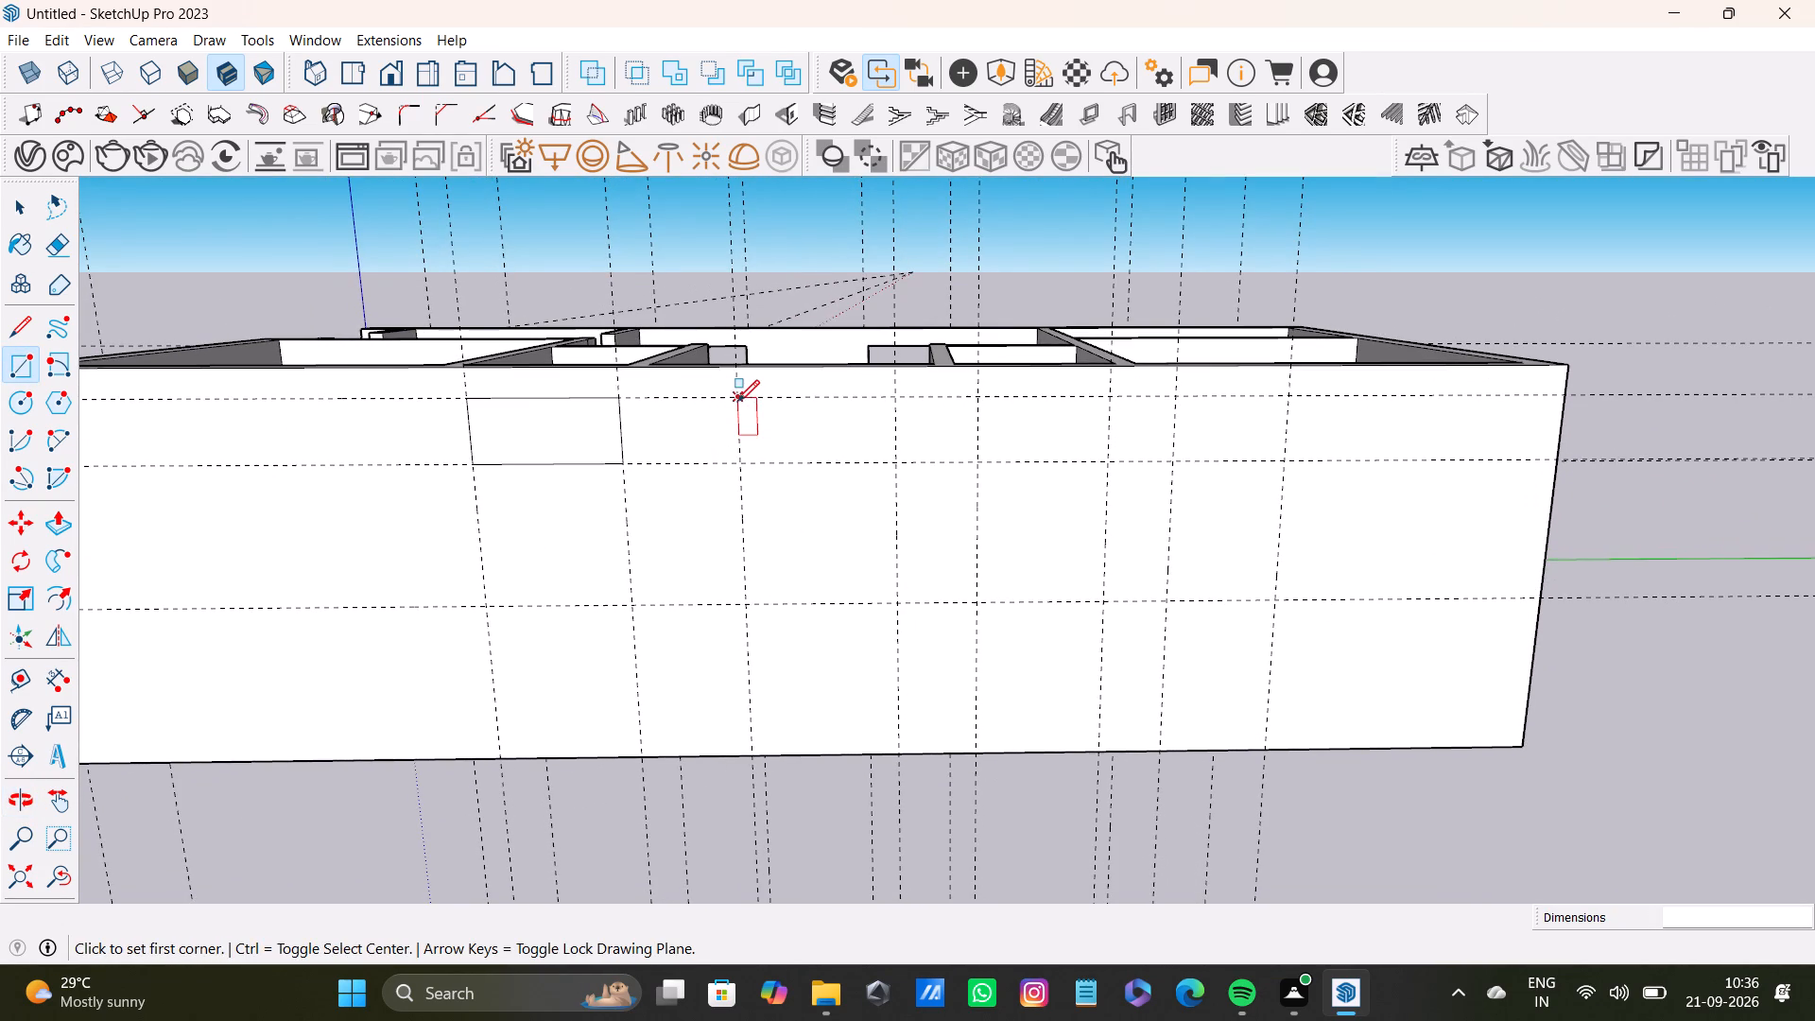
left_click(737, 399)
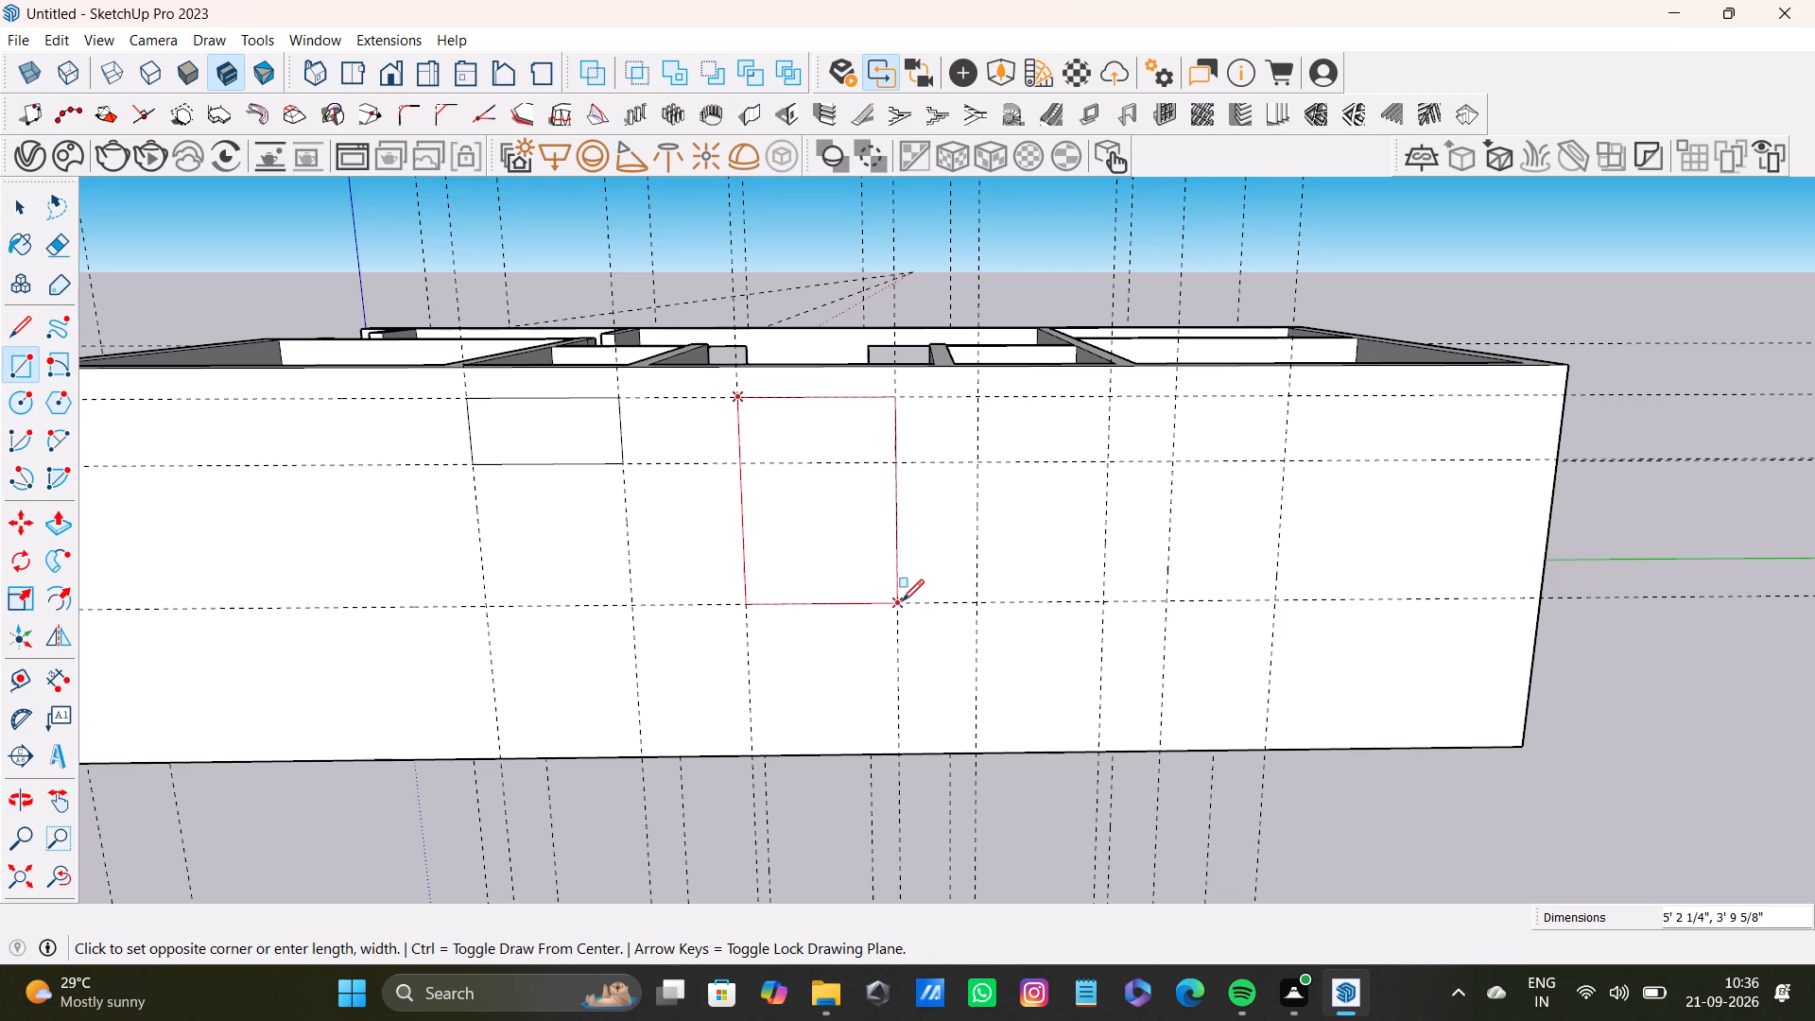
left_click(902, 601)
Draw a window rectangle about 3' 3" wide by 1' 7" high between the fifth and sixth vertical guides.
scroll(968, 440, "up", 2)
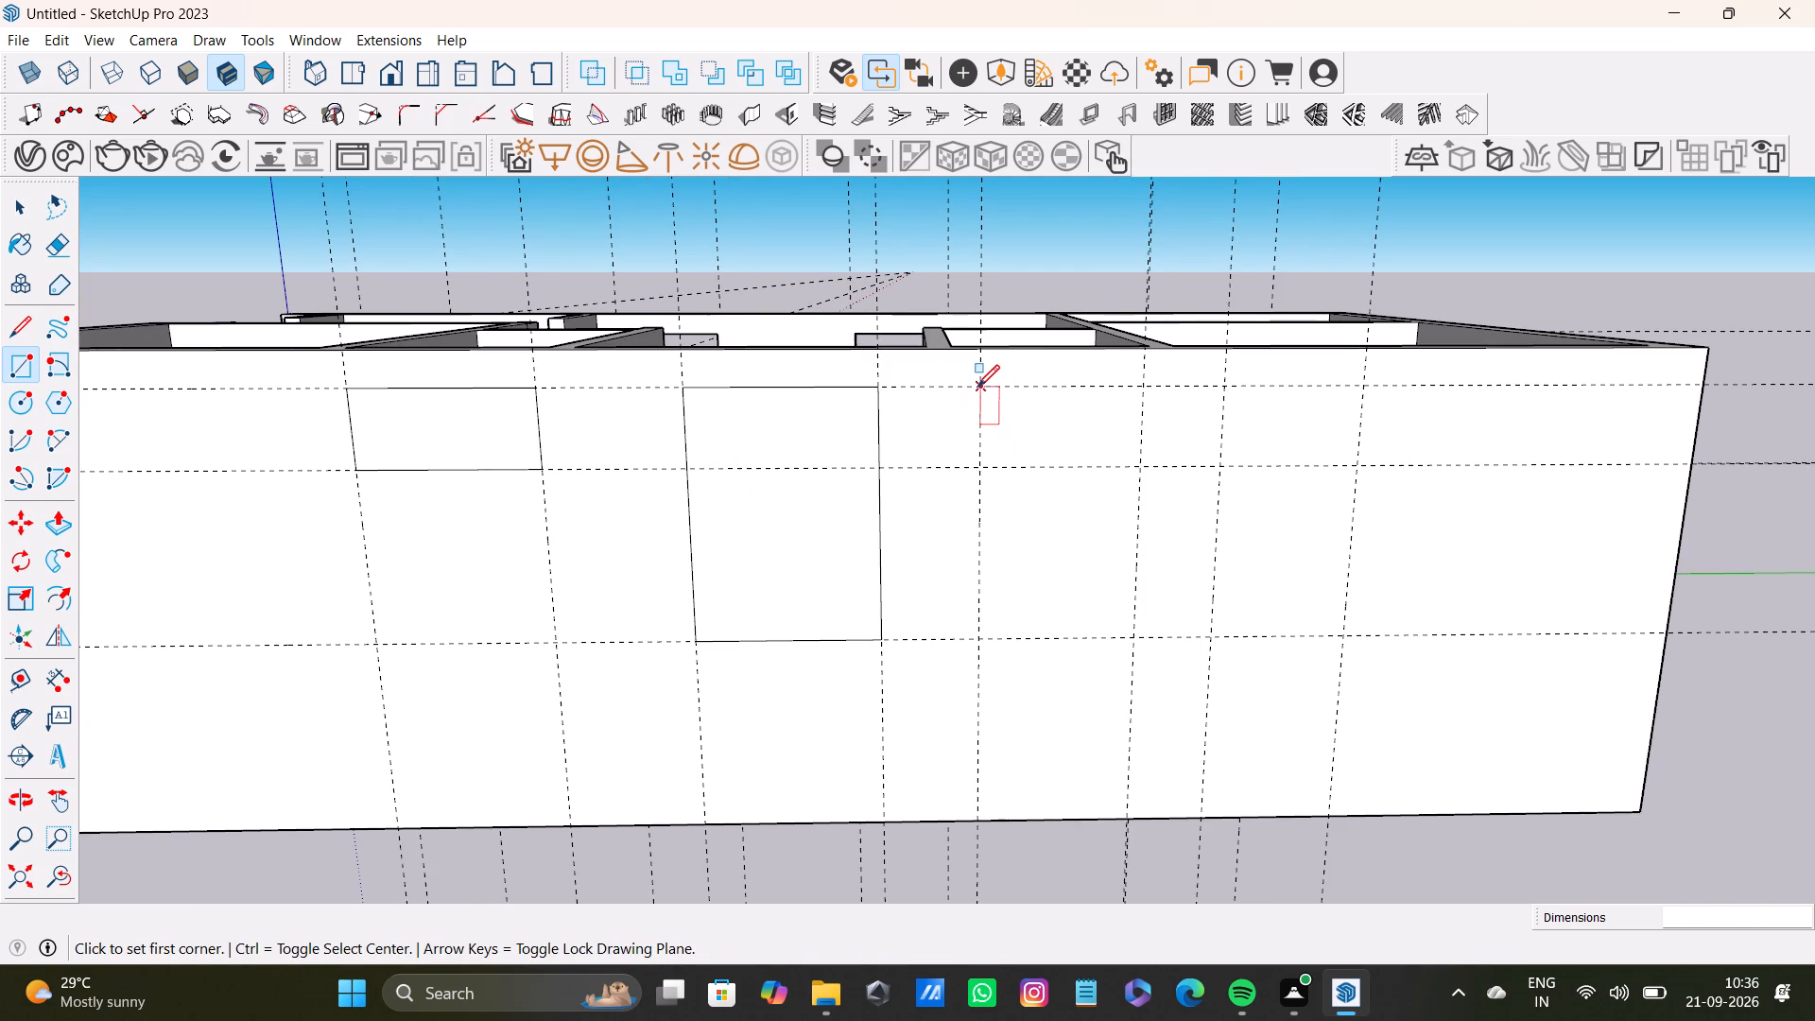
left_click(977, 387)
left_click(1135, 463)
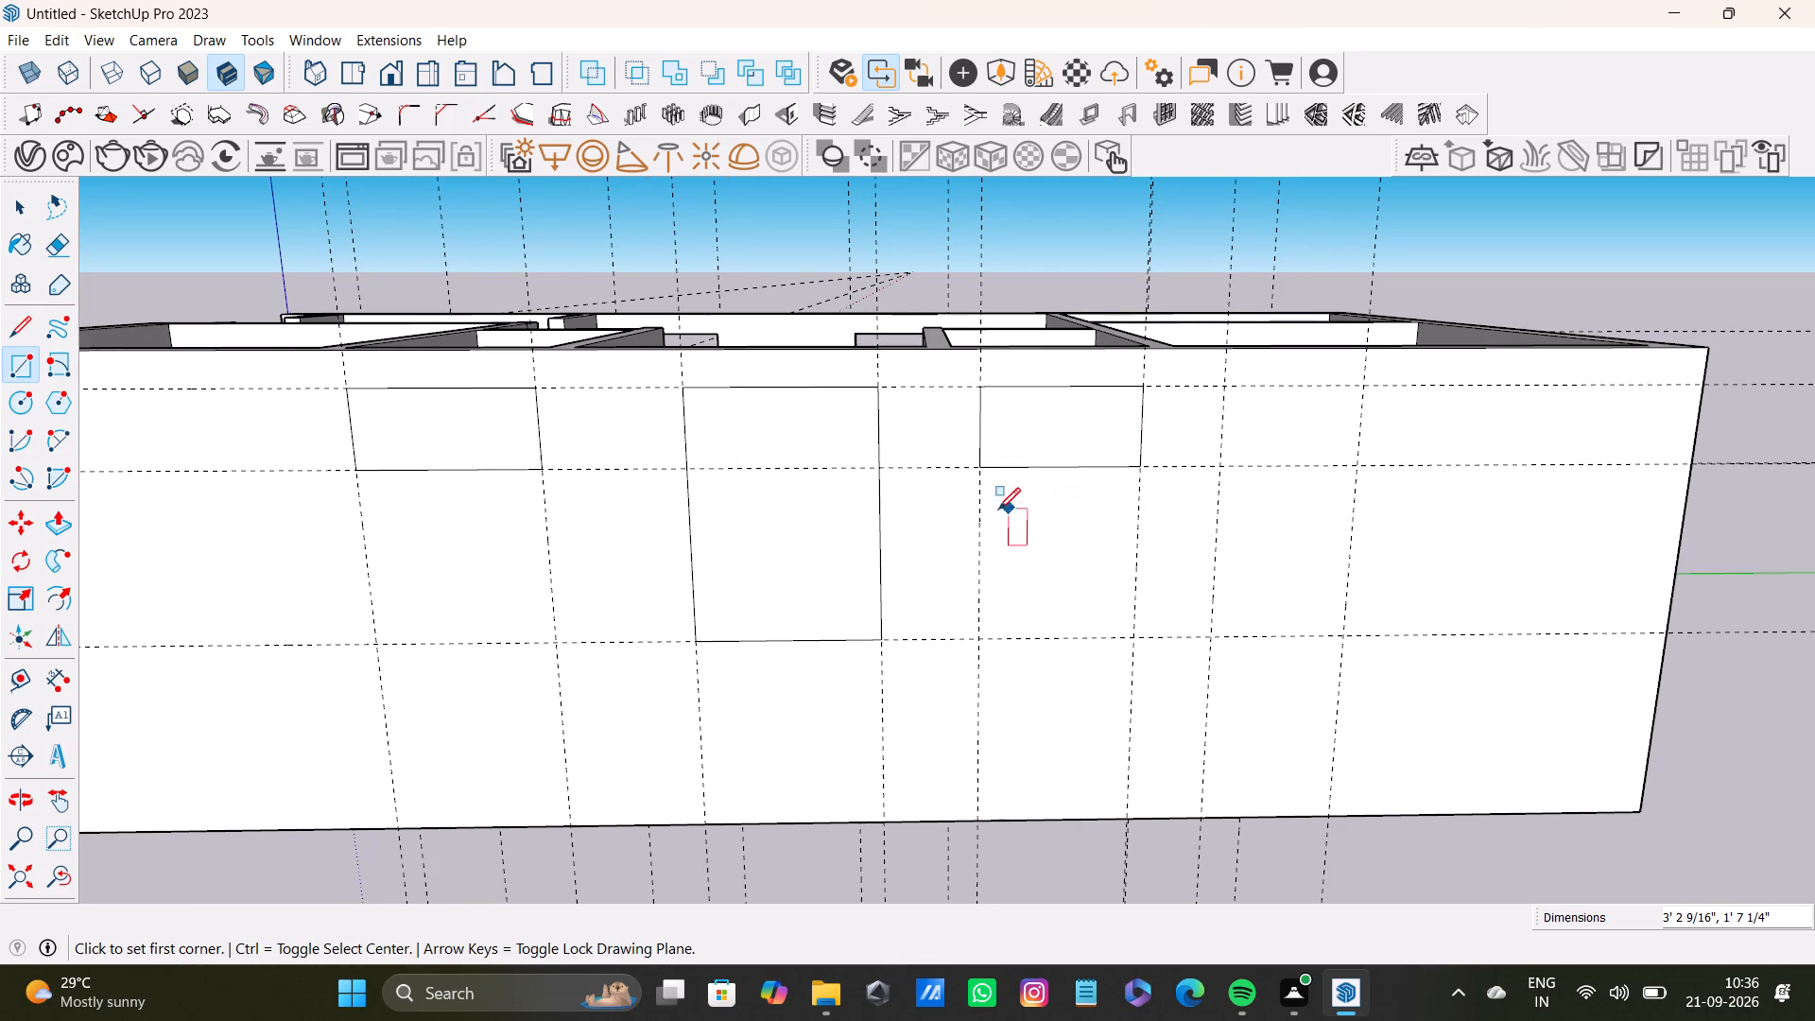
Draw a window rectangle about 5' 2" high between the last two vertical guides, spanning the upper to lowest horizontal guides.
scroll(1080, 501, "down", 3)
middle_click_drag(1219, 577, 1097, 568)
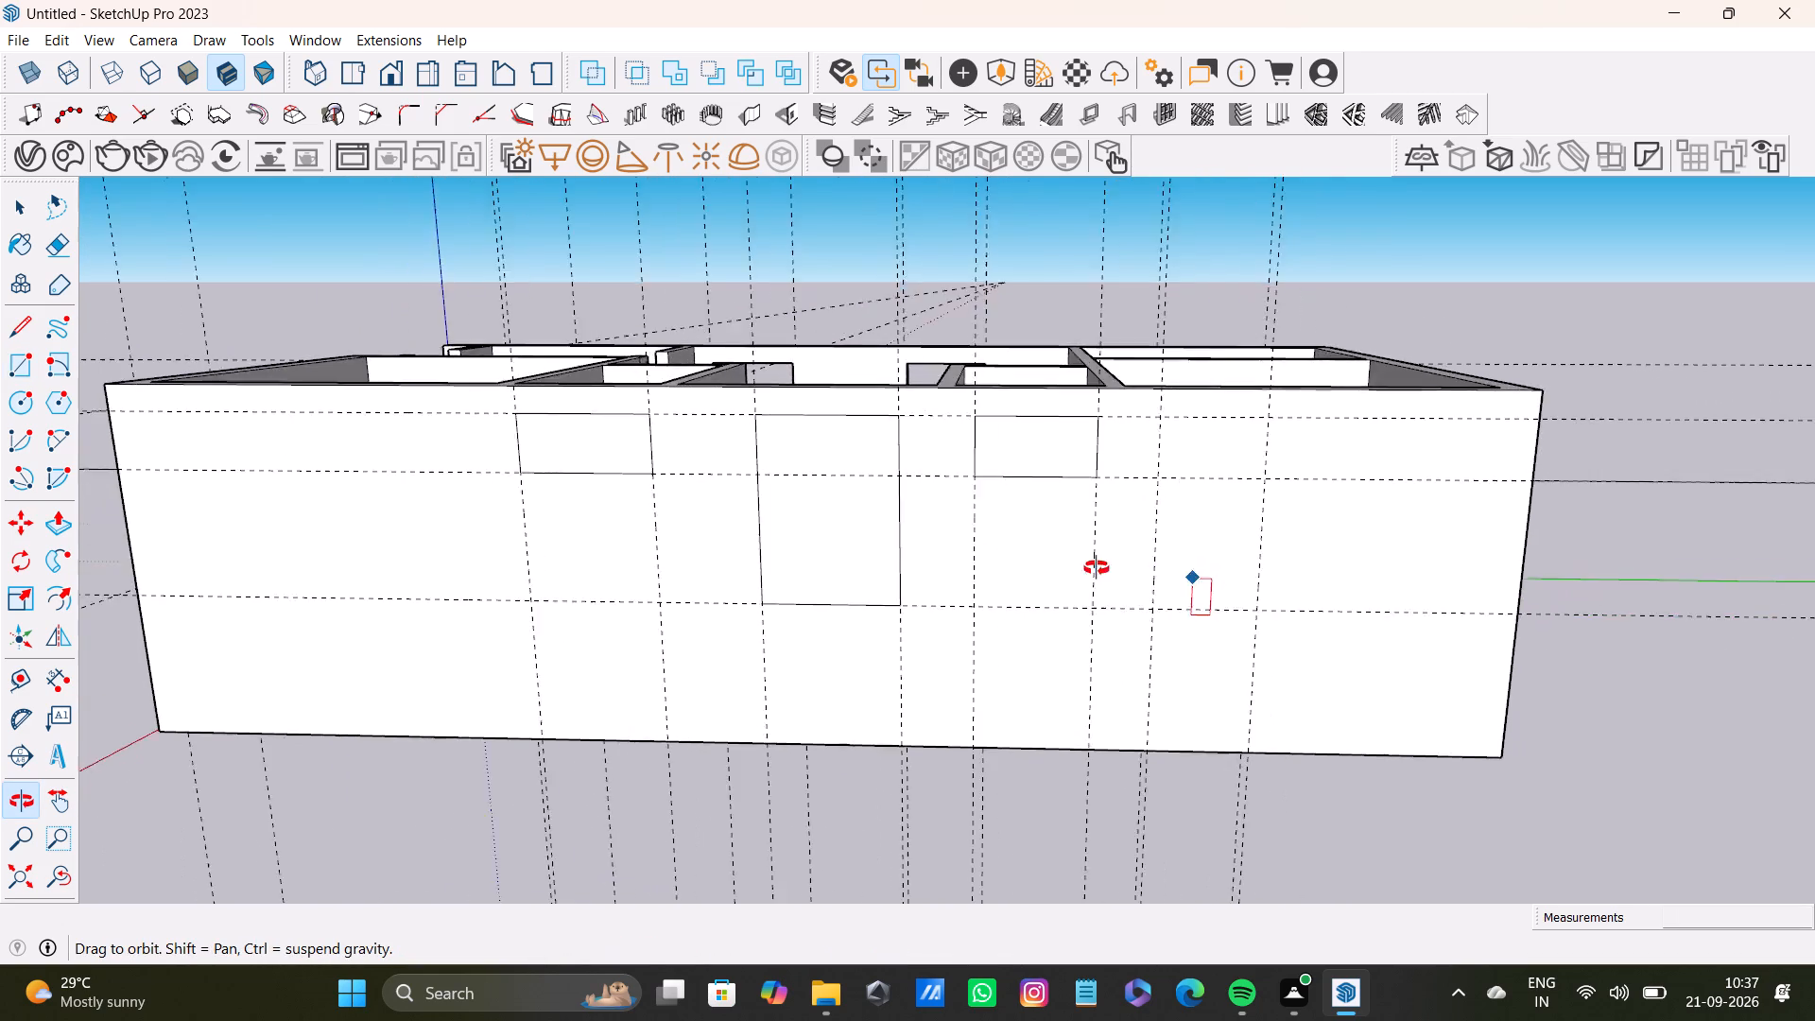
middle_click_drag(1097, 568, 1152, 562)
left_click(1132, 404)
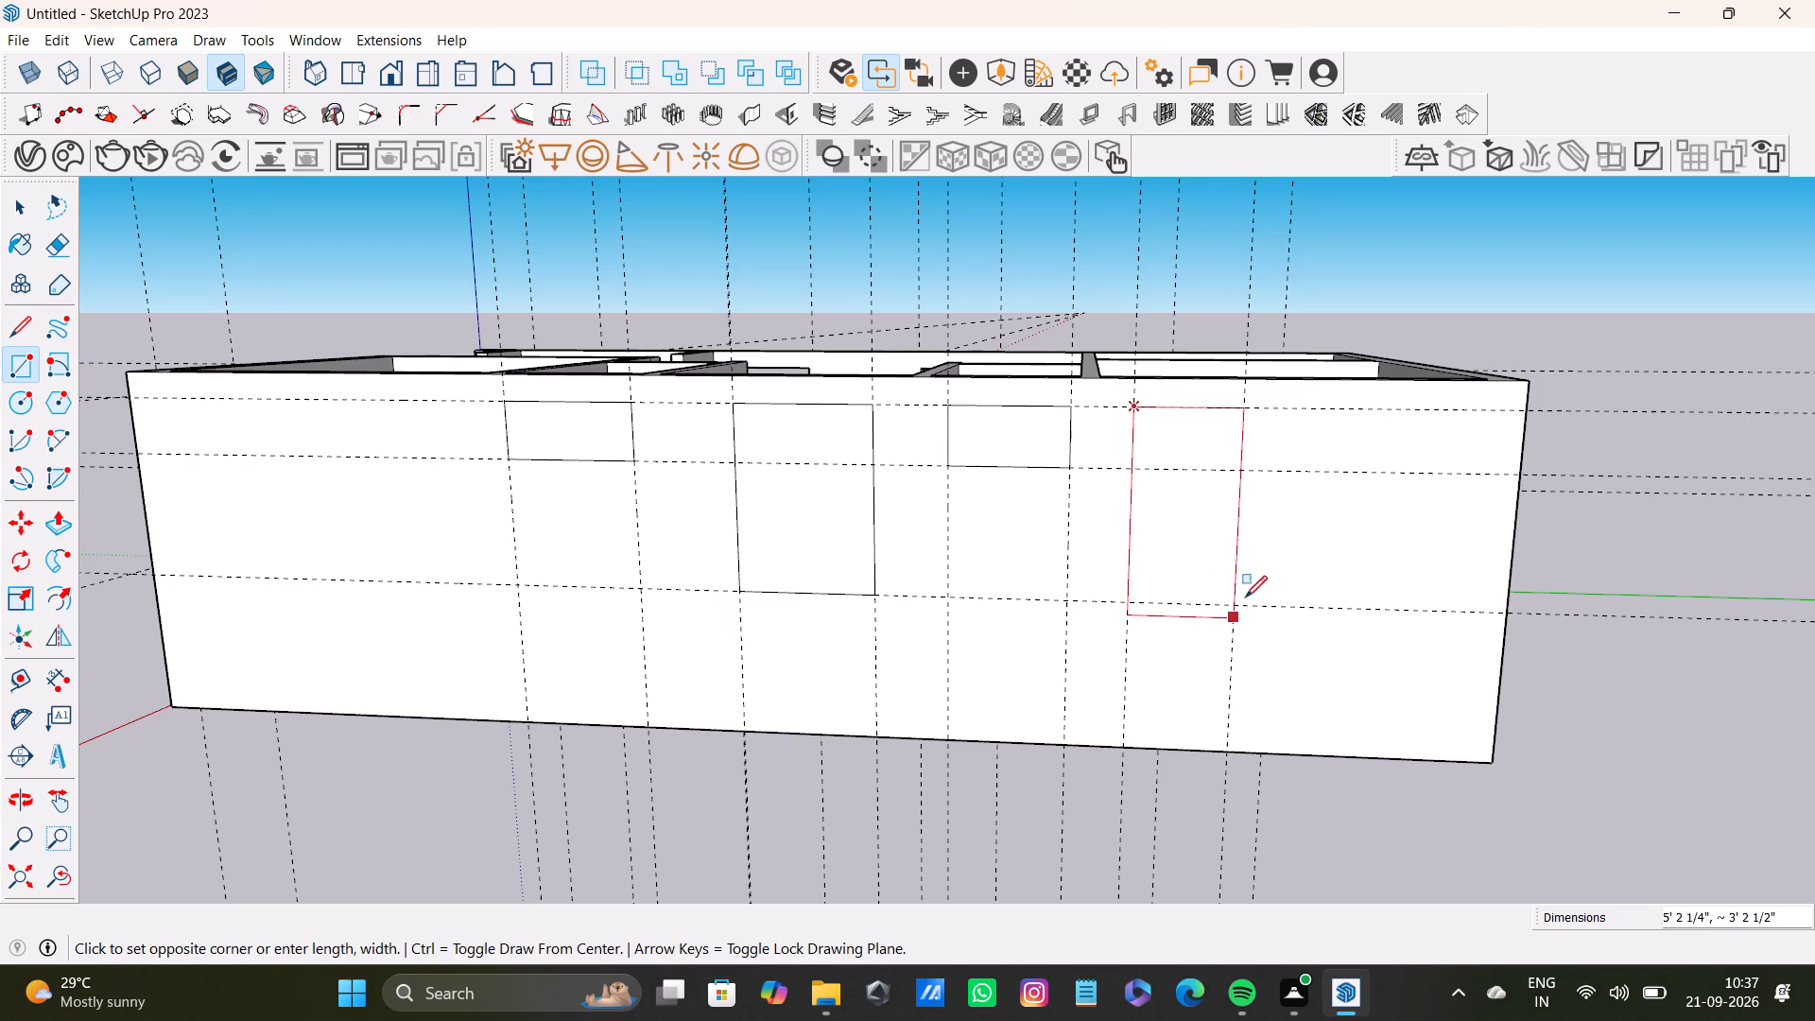
left_click(1235, 609)
Push the first small rectangle and the adjacent tall rectangle through the long wall to cut two window openings.
scroll(951, 676, "down", 4)
middle_click_drag(901, 656, 978, 666, "shift")
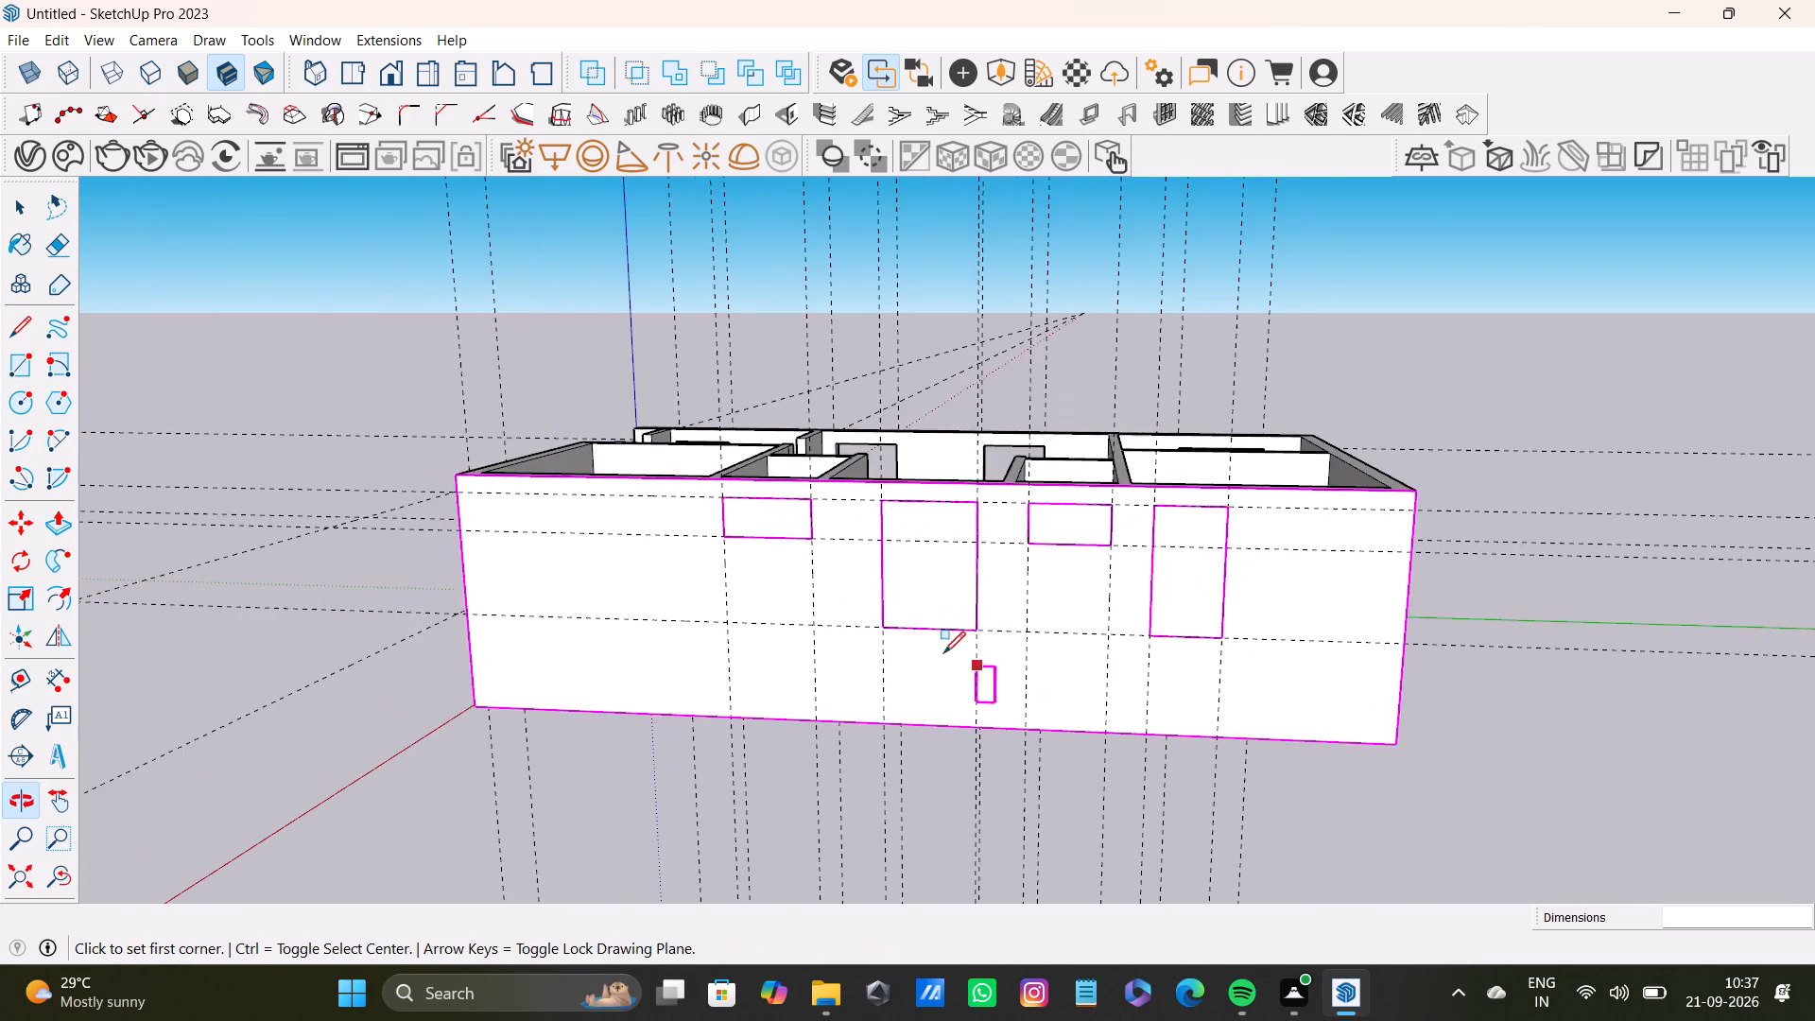
scroll(759, 583, "up", 3)
key("space")
left_click(771, 510)
middle_click_drag(768, 578, 783, 653)
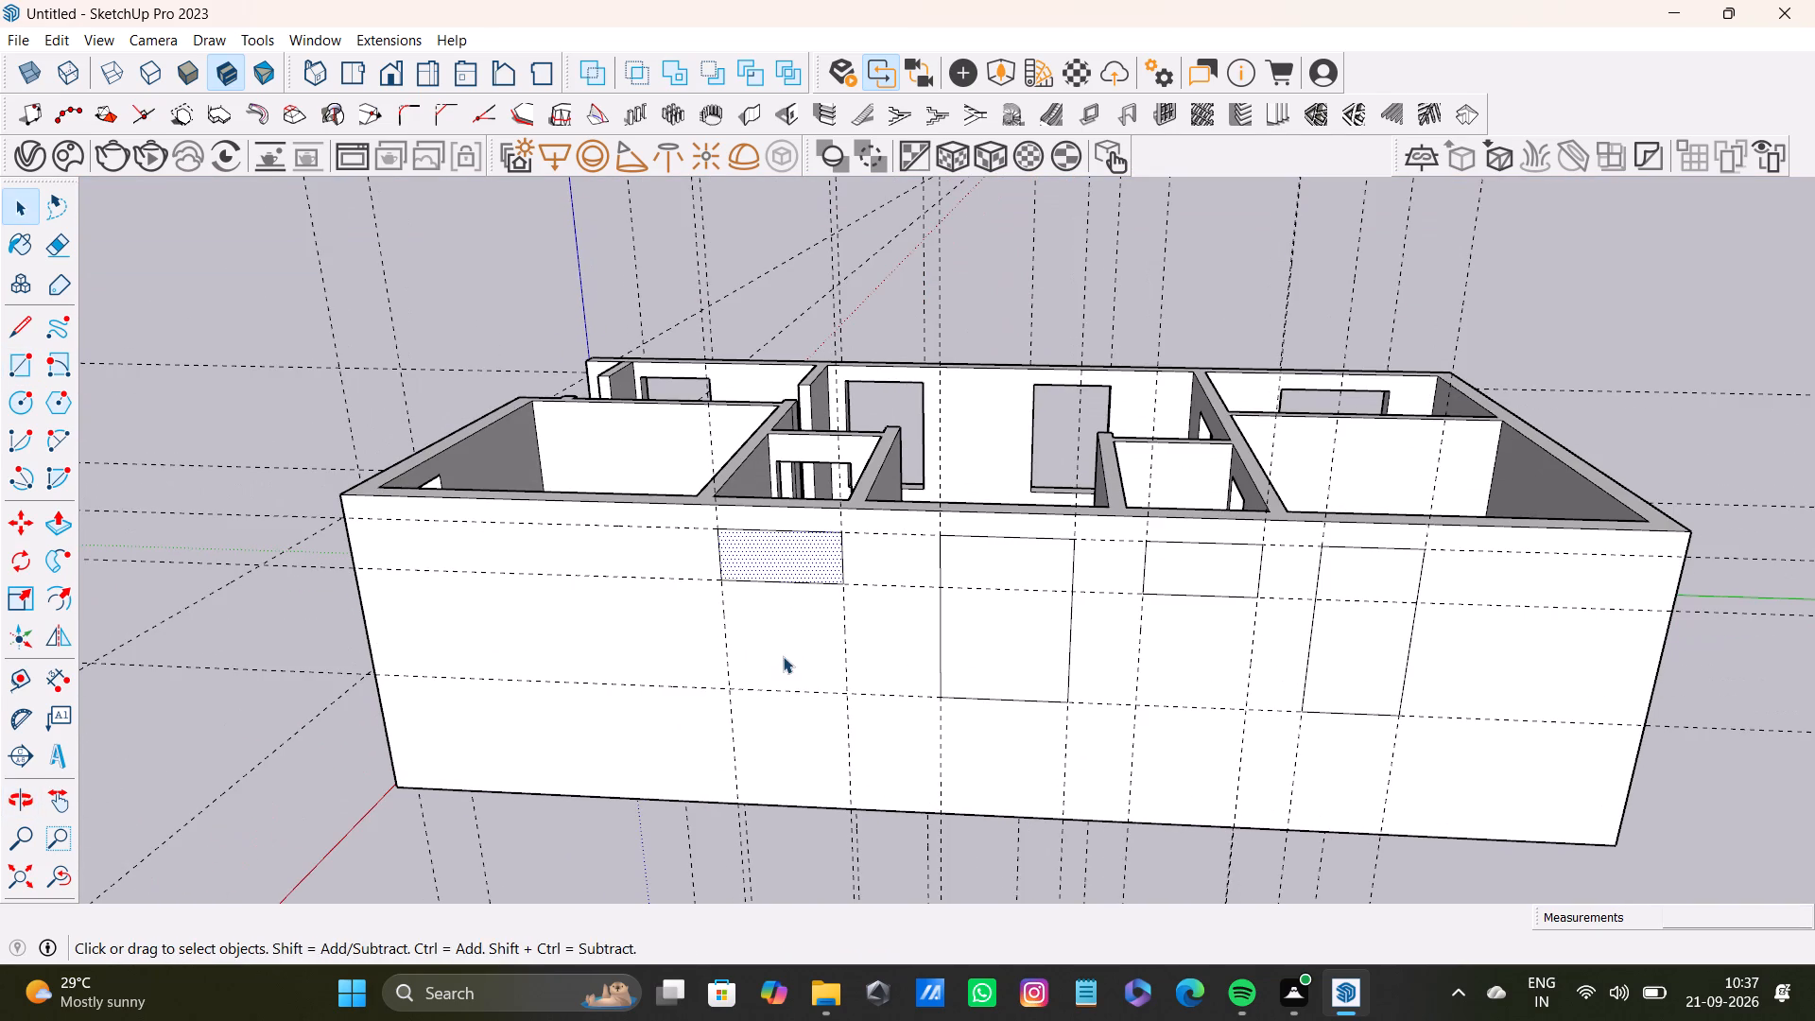
key("p")
left_click(791, 562)
middle_click_drag(821, 546, 806, 649)
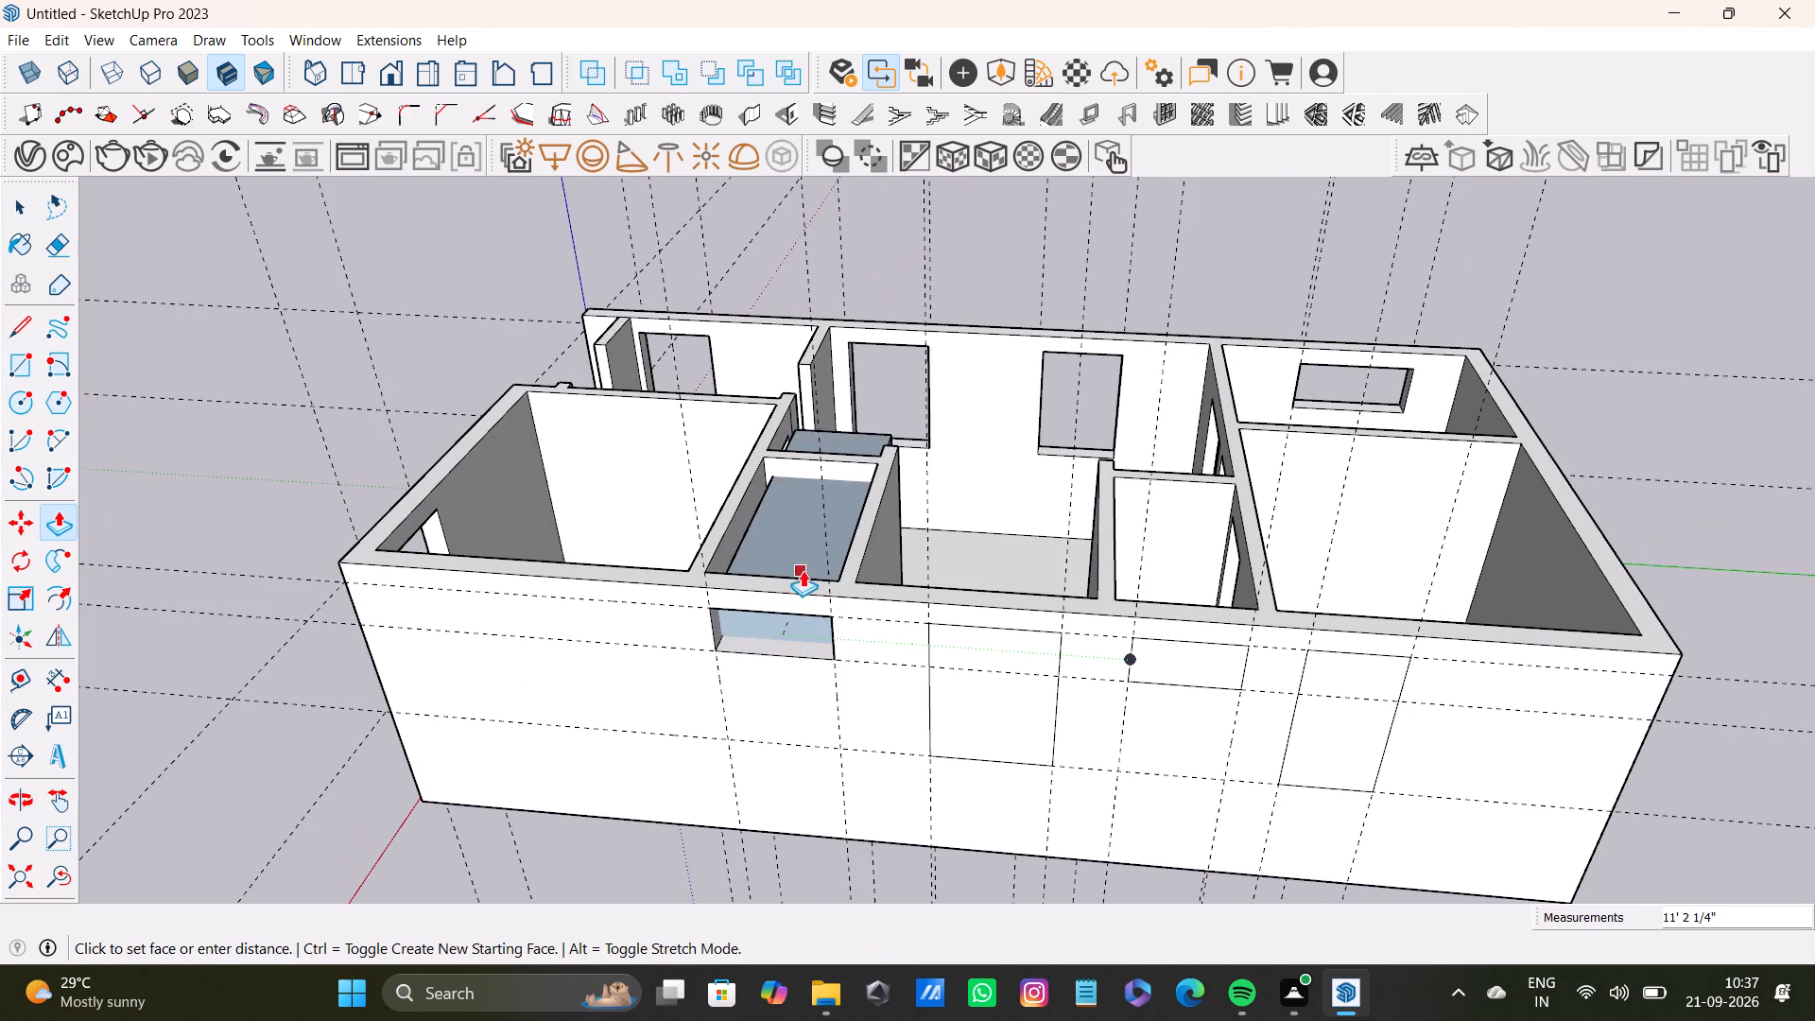
left_click(804, 575)
left_click(992, 657)
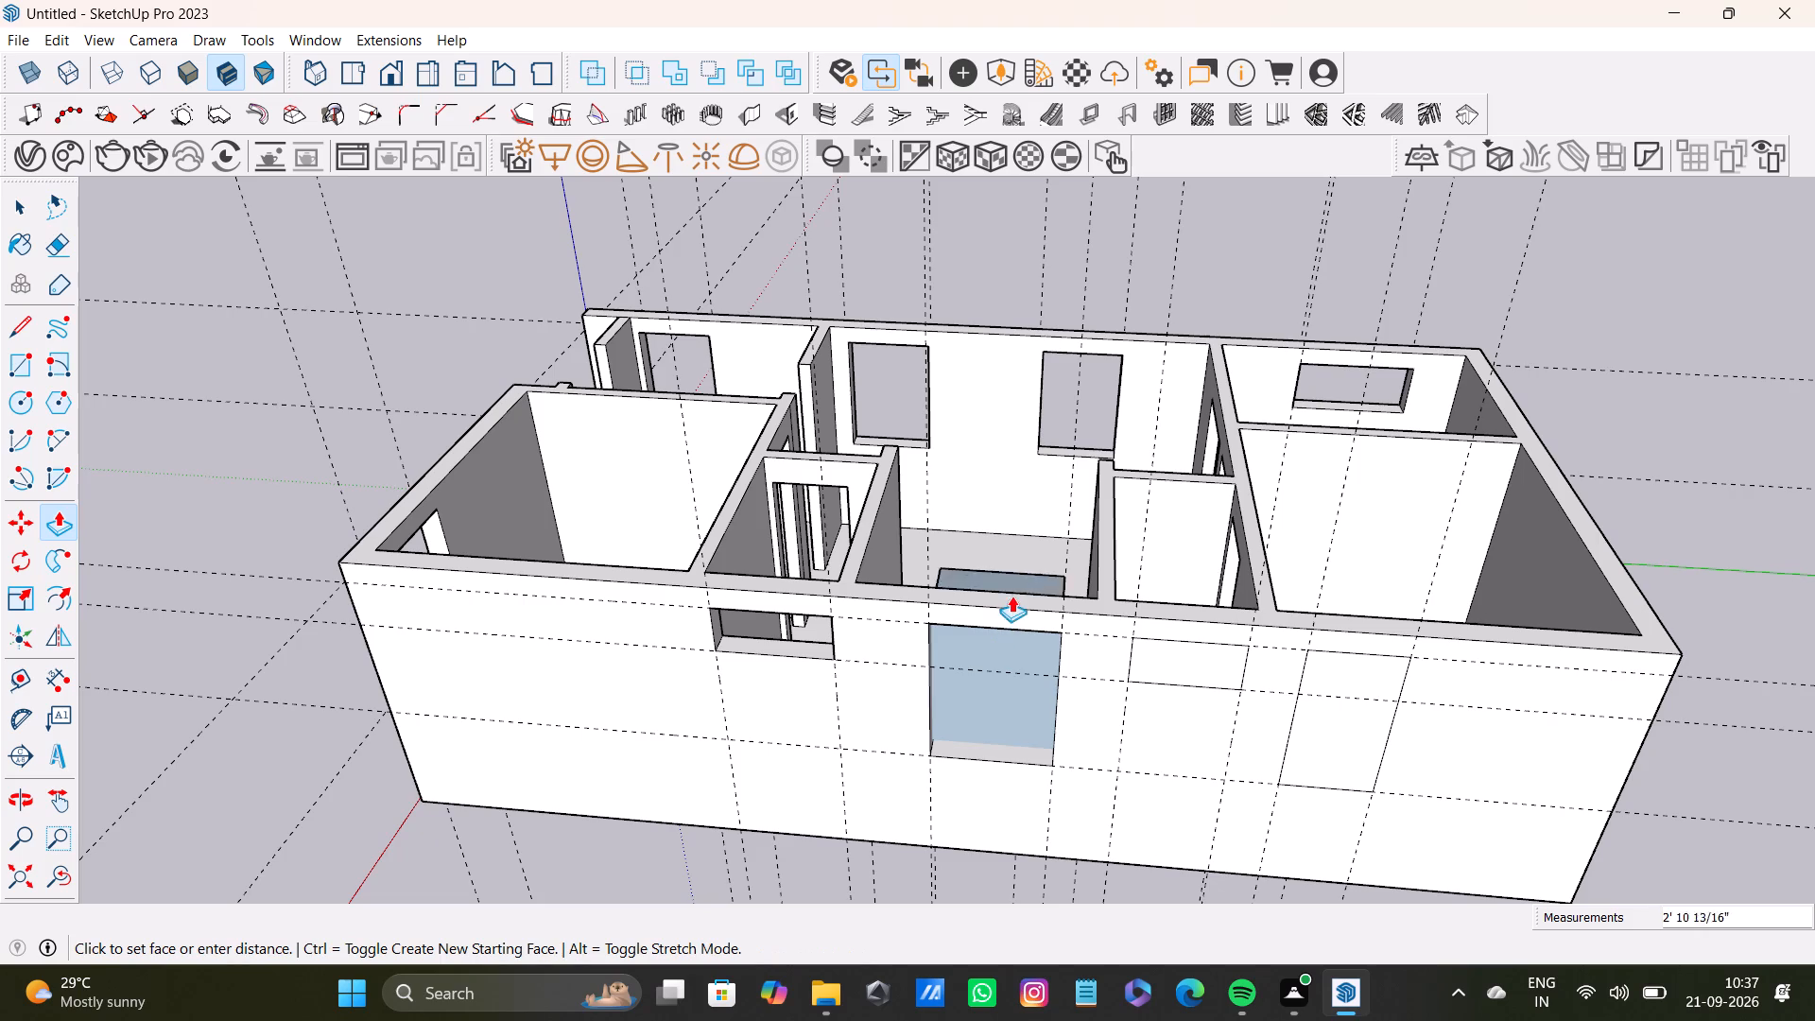
left_click(1020, 591)
Push the remaining small and tall rectangles 9" through the long wall to cut two more window openings.
scroll(1017, 671, "down", 3)
middle_click_drag(1040, 661, 856, 659, "shift")
scroll(936, 630, "up", 6)
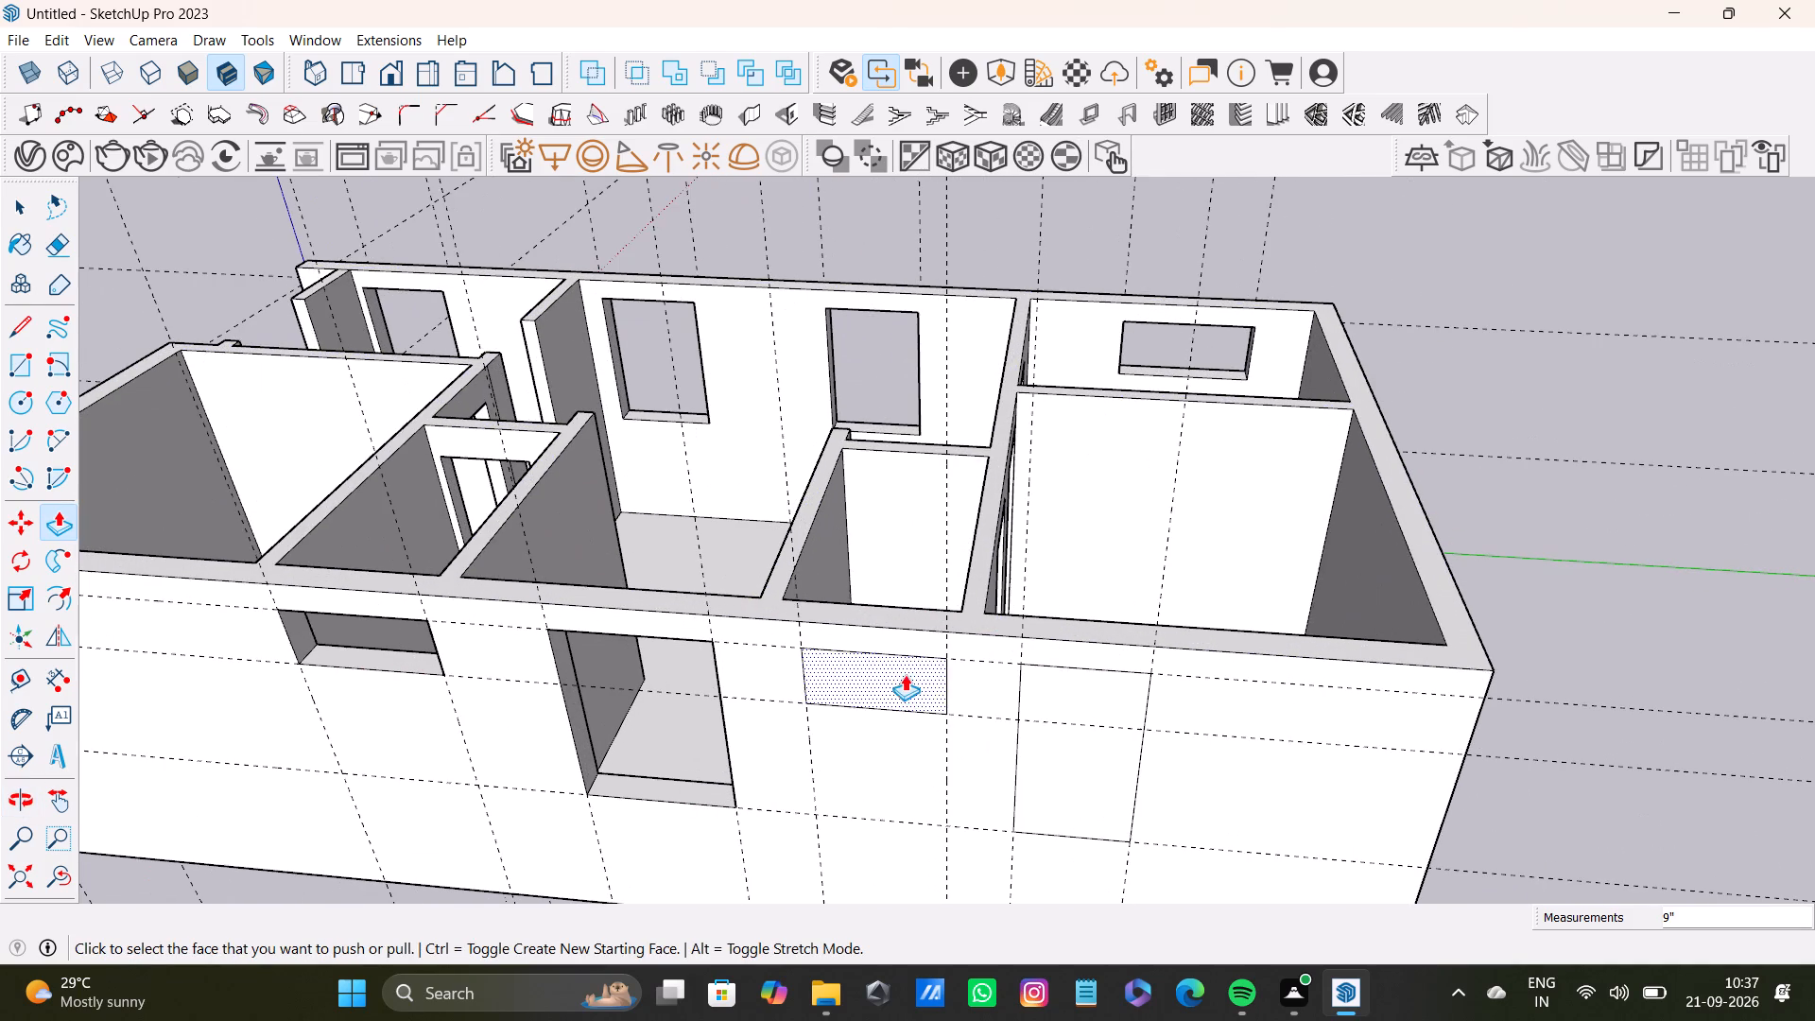
left_click(904, 670)
left_click(905, 604)
left_click(1084, 739)
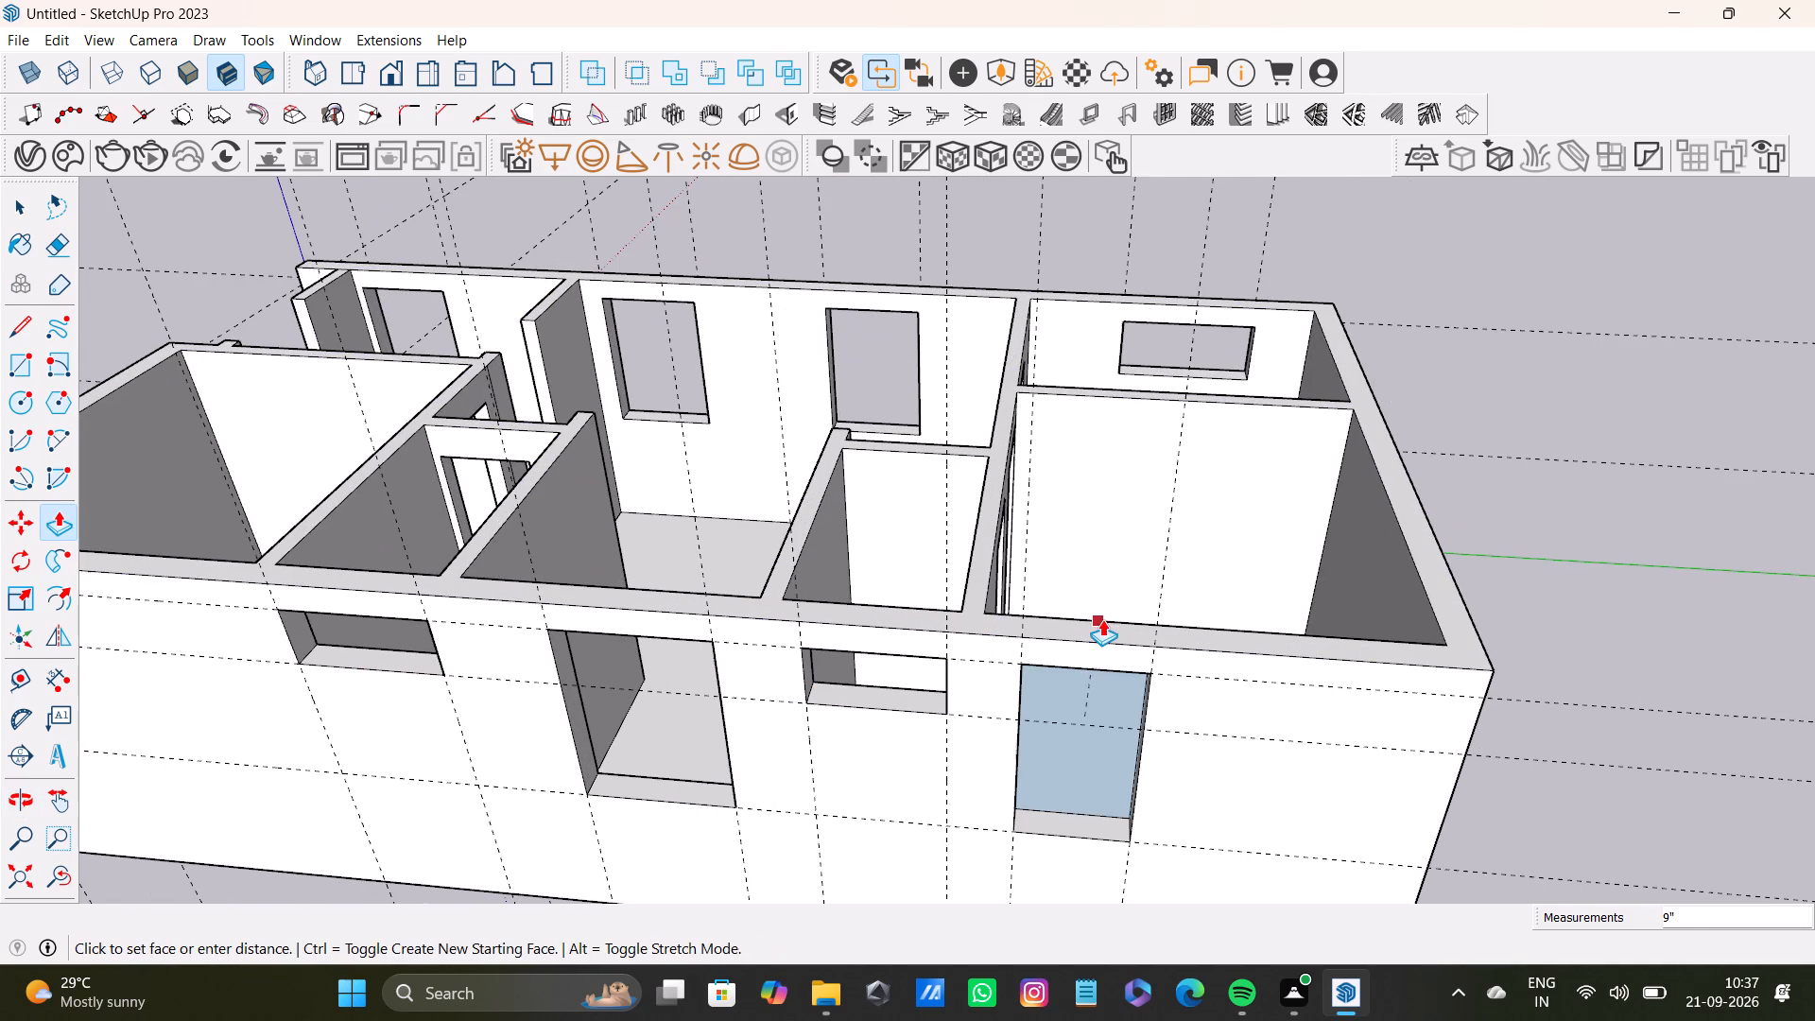
left_click(1104, 618)
scroll(1028, 698, "down", 3)
middle_click_drag(990, 740, 1633, 495)
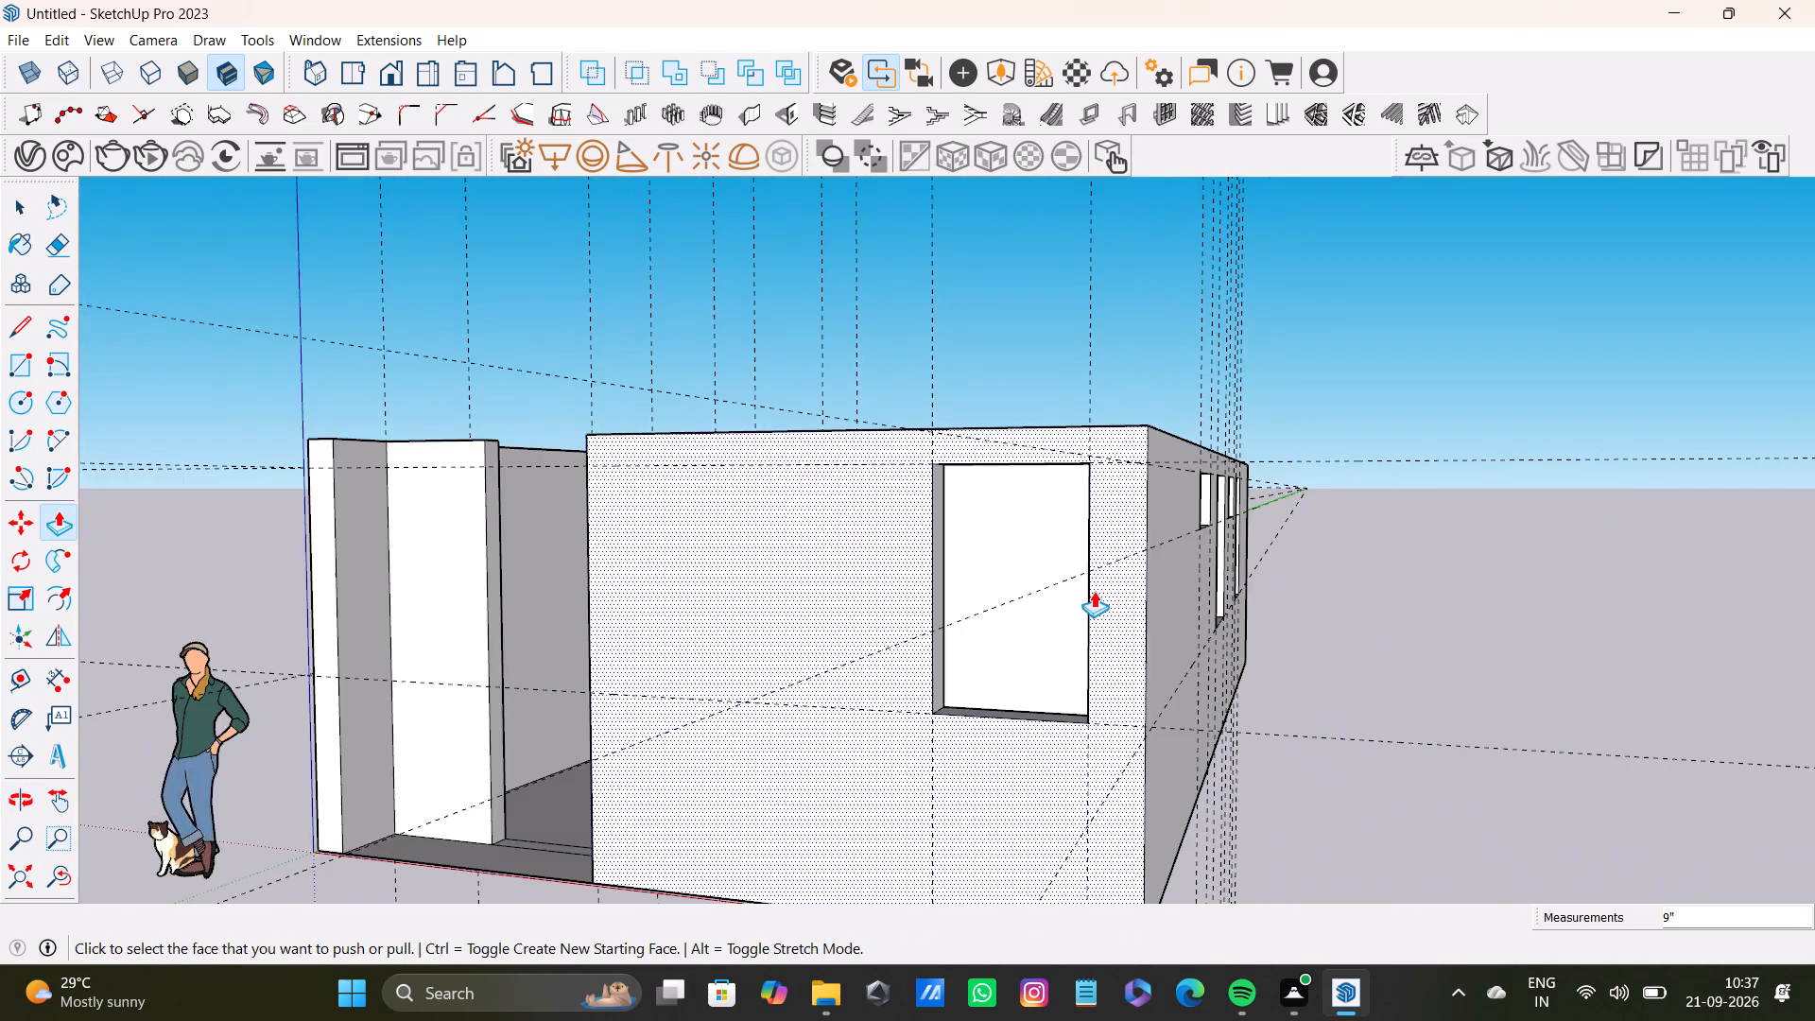
Examine the finished window openings and the interior wall layout from above and around the house.
scroll(1091, 592, "down", 4)
middle_click_drag(985, 615, 981, 1020)
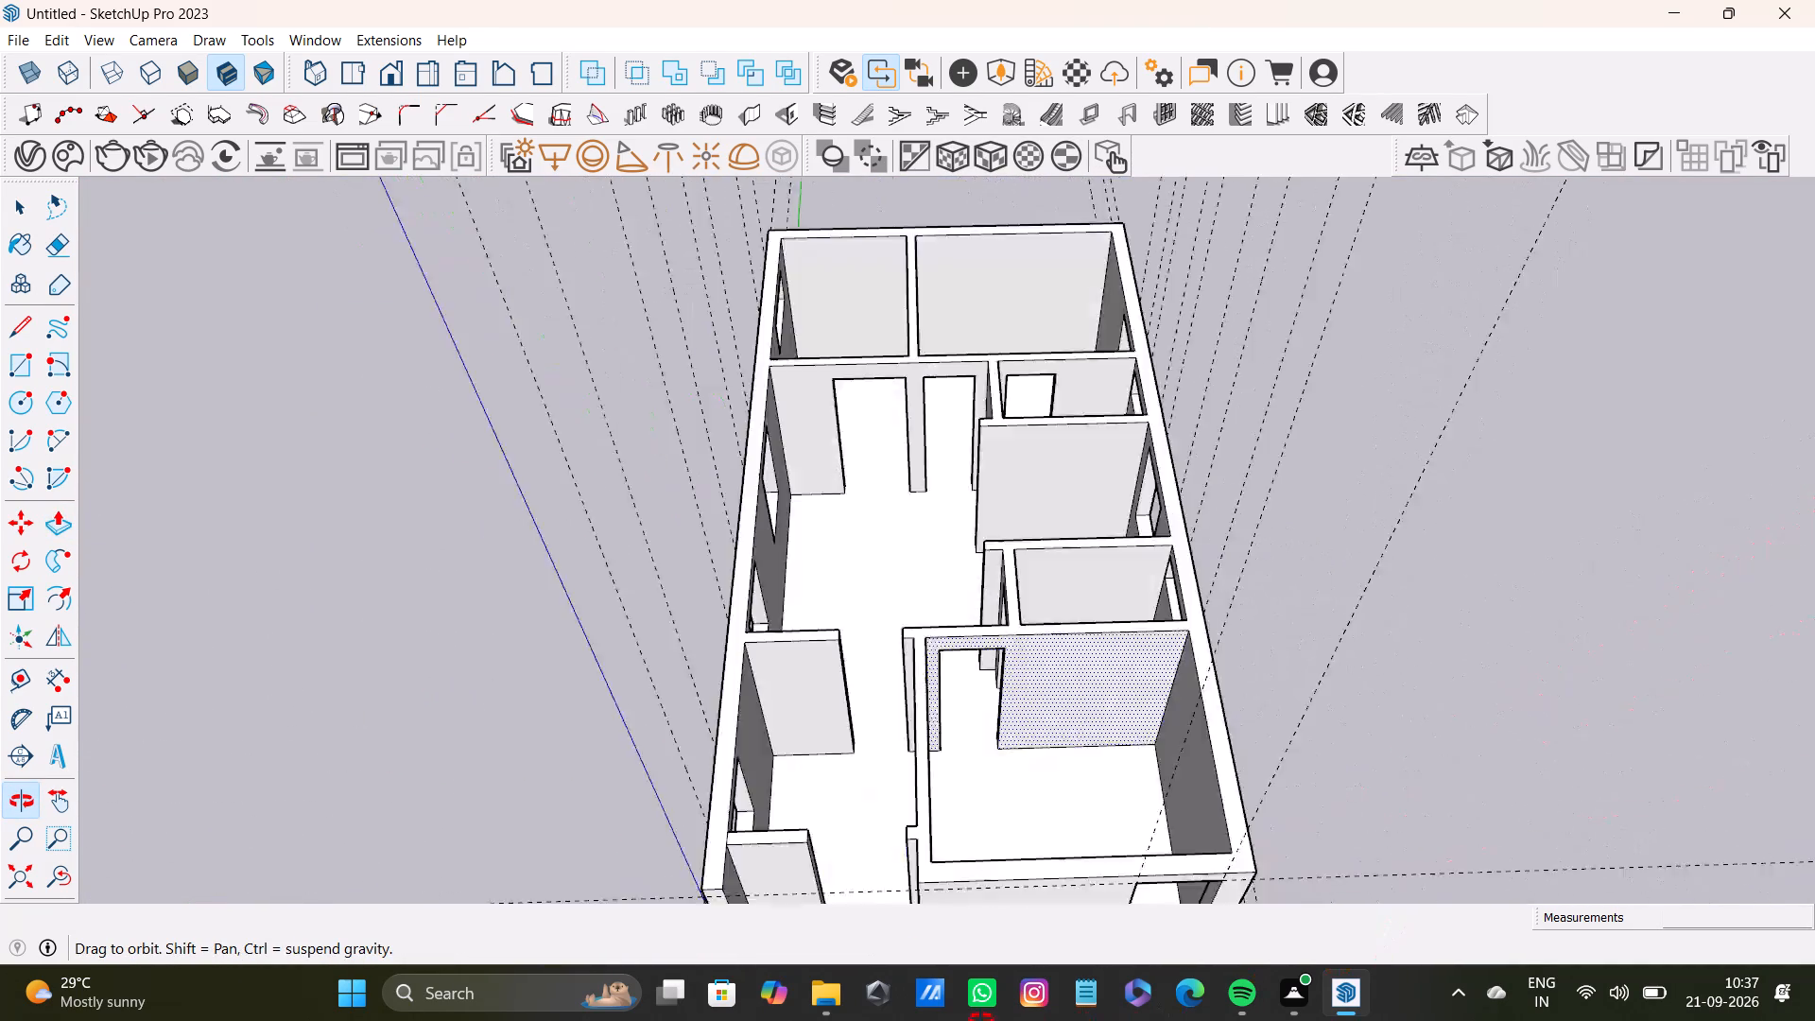
middle_click_drag(981, 1020, 869, 1012)
scroll(944, 529, "up", 4)
middle_click_drag(942, 500, 1219, 702)
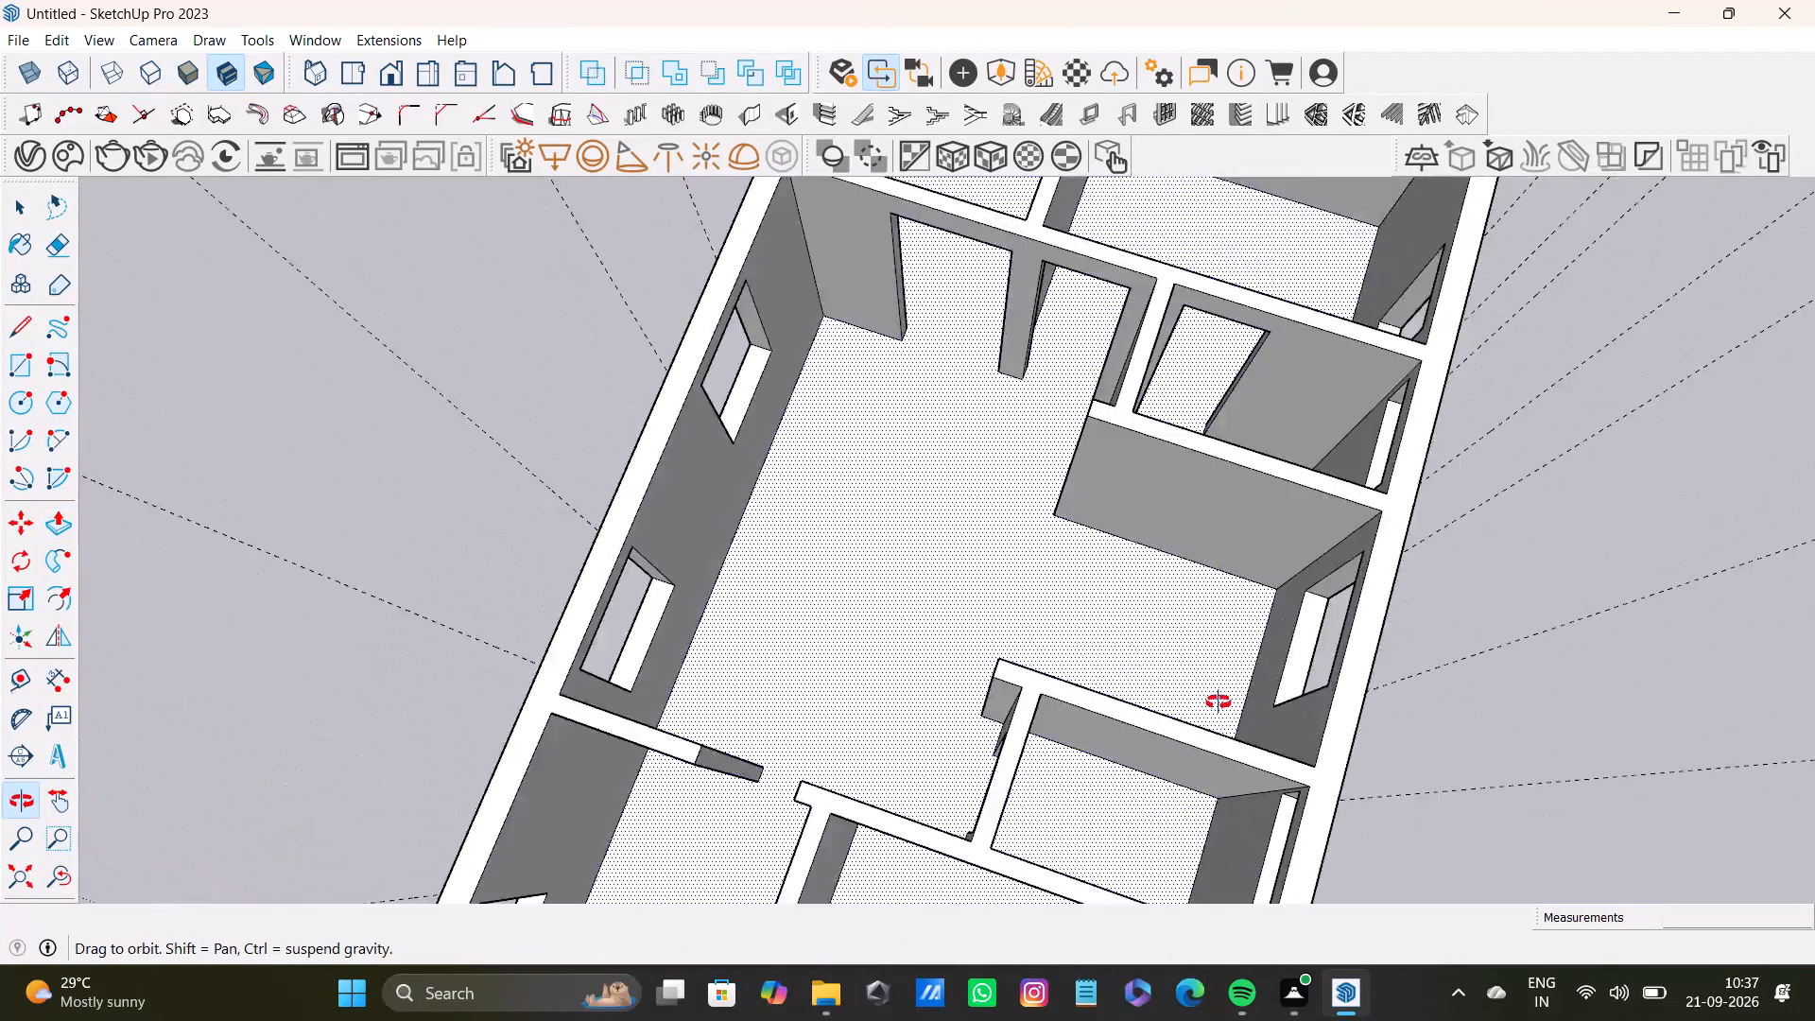
middle_click_drag(1219, 702, 846, 706)
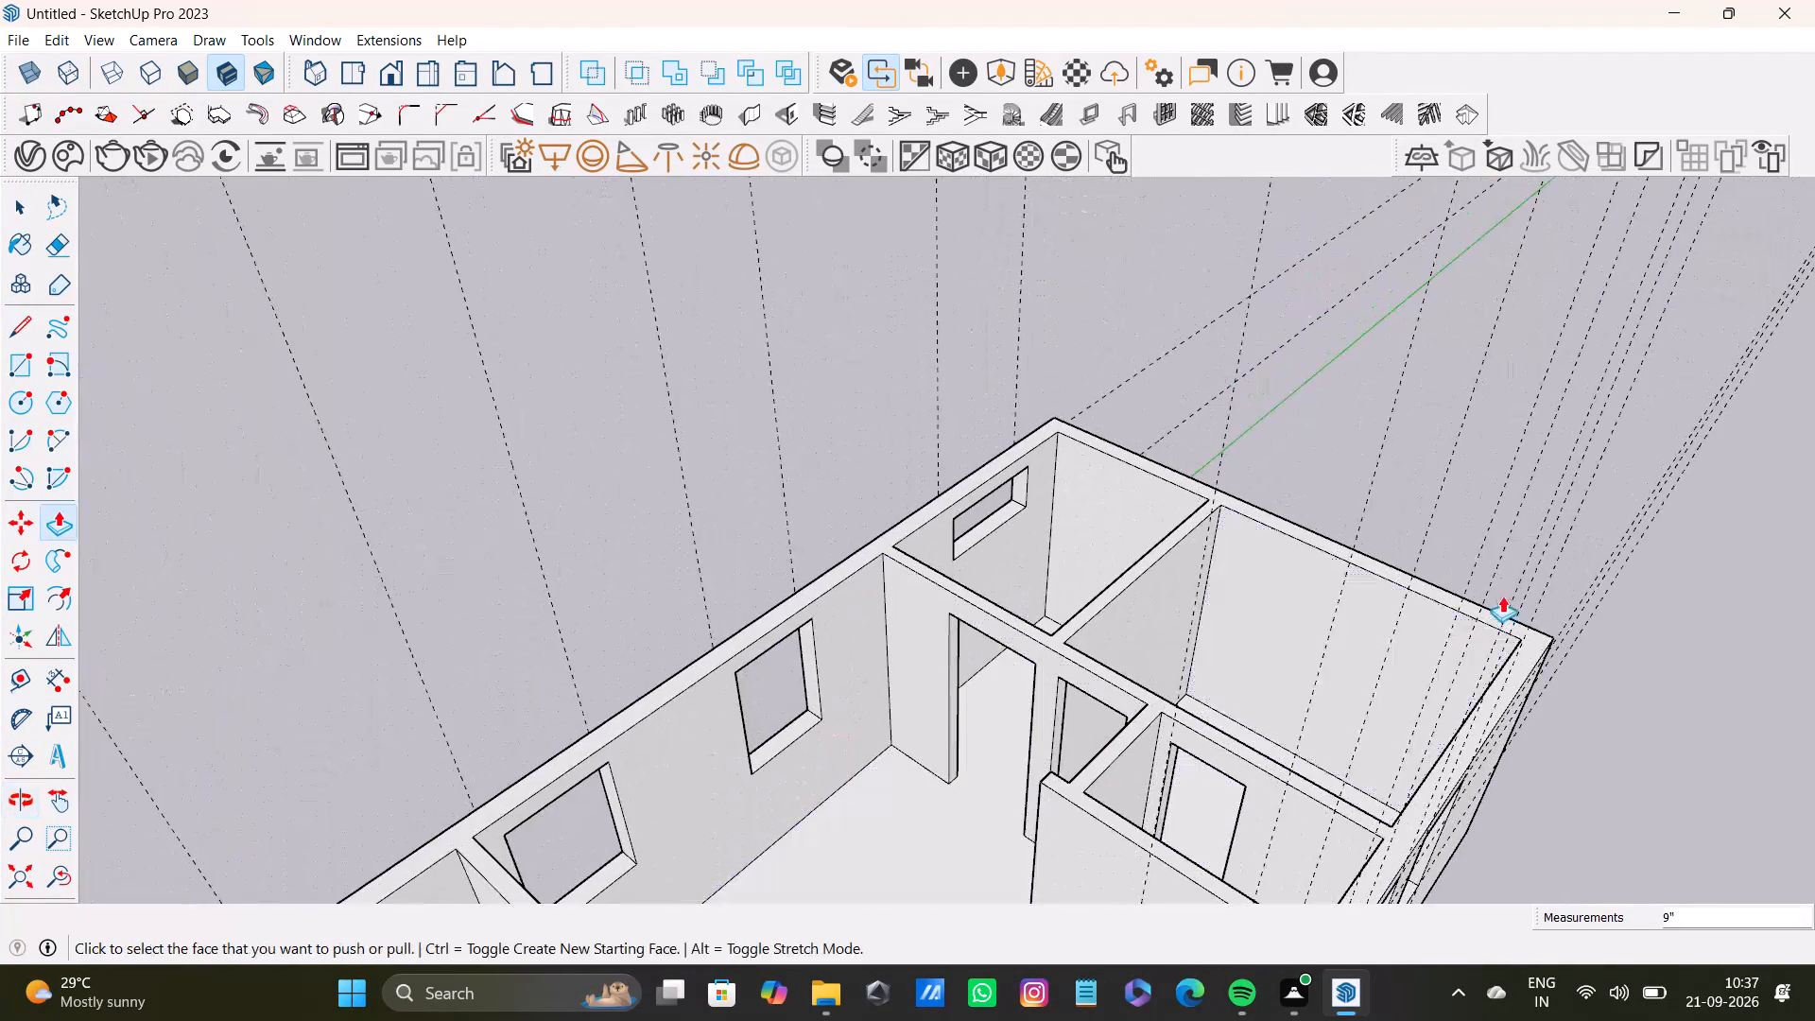
key("space")
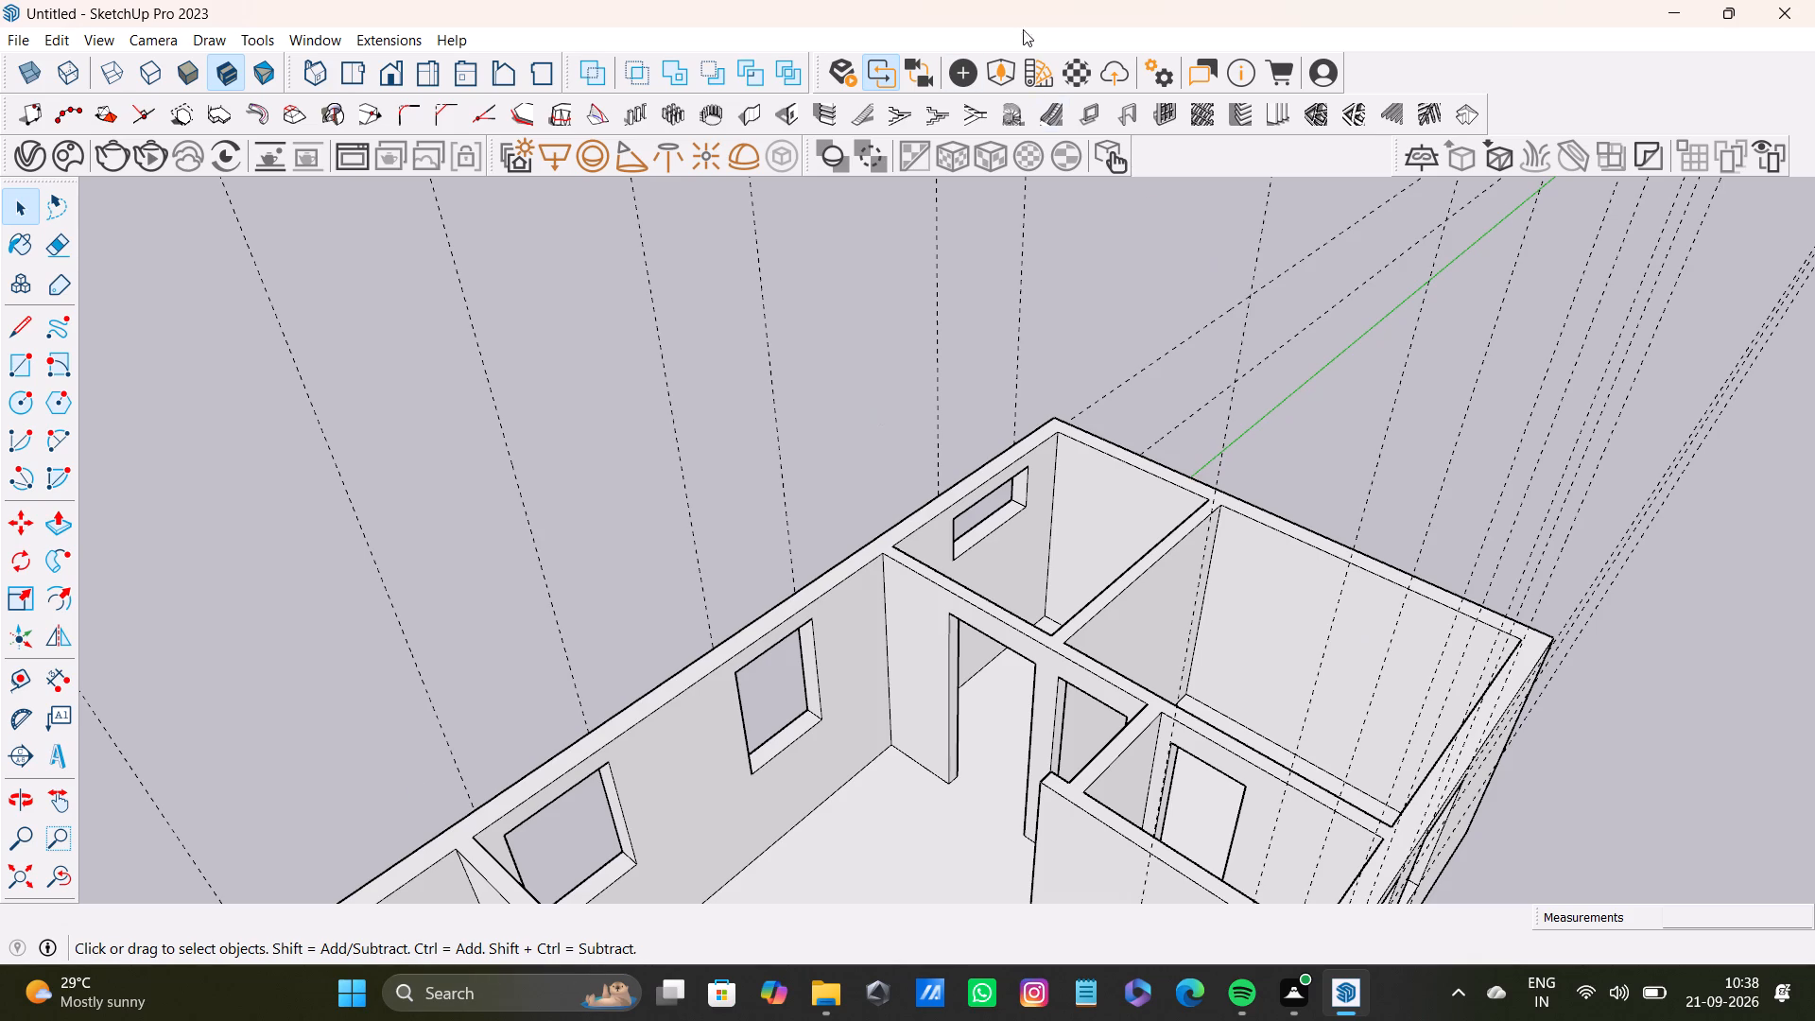
scroll(1132, 711, "down", 20)
scroll(1132, 711, "down", 5)
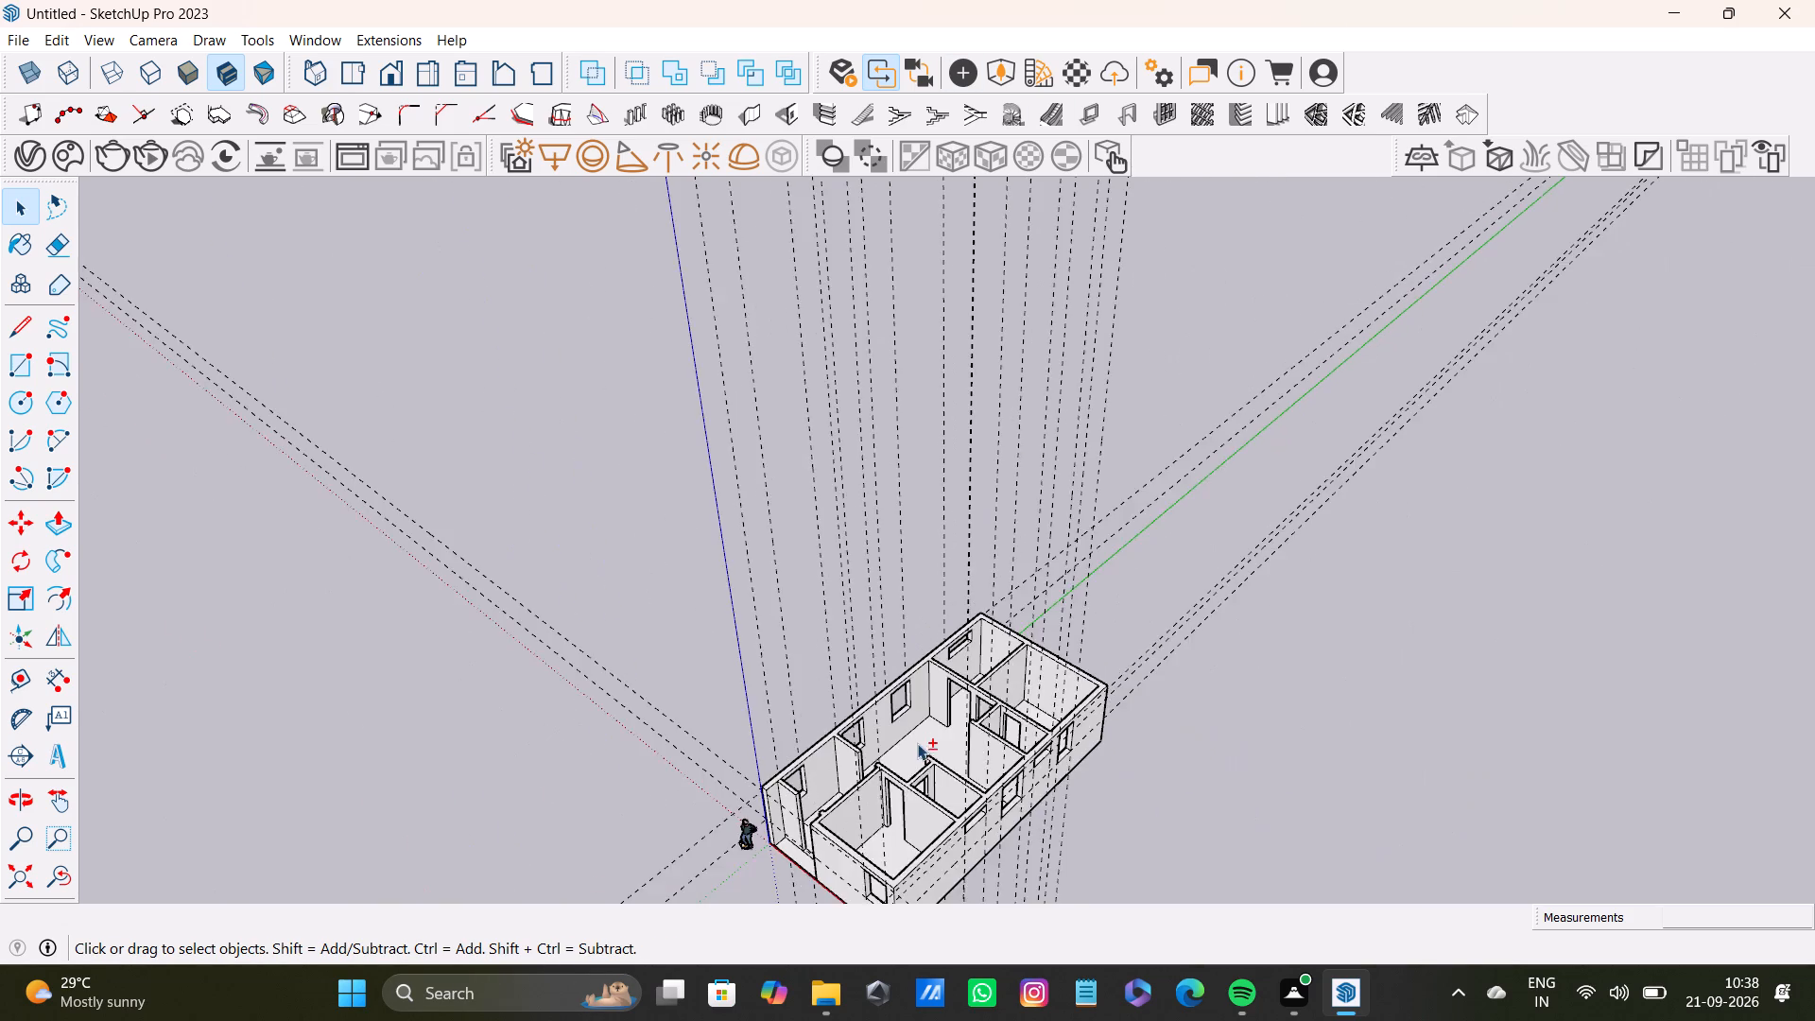
middle_click_drag(917, 743, 928, 631, "shift")
scroll(888, 647, "up", 8)
middle_click_drag(863, 689, 855, 614)
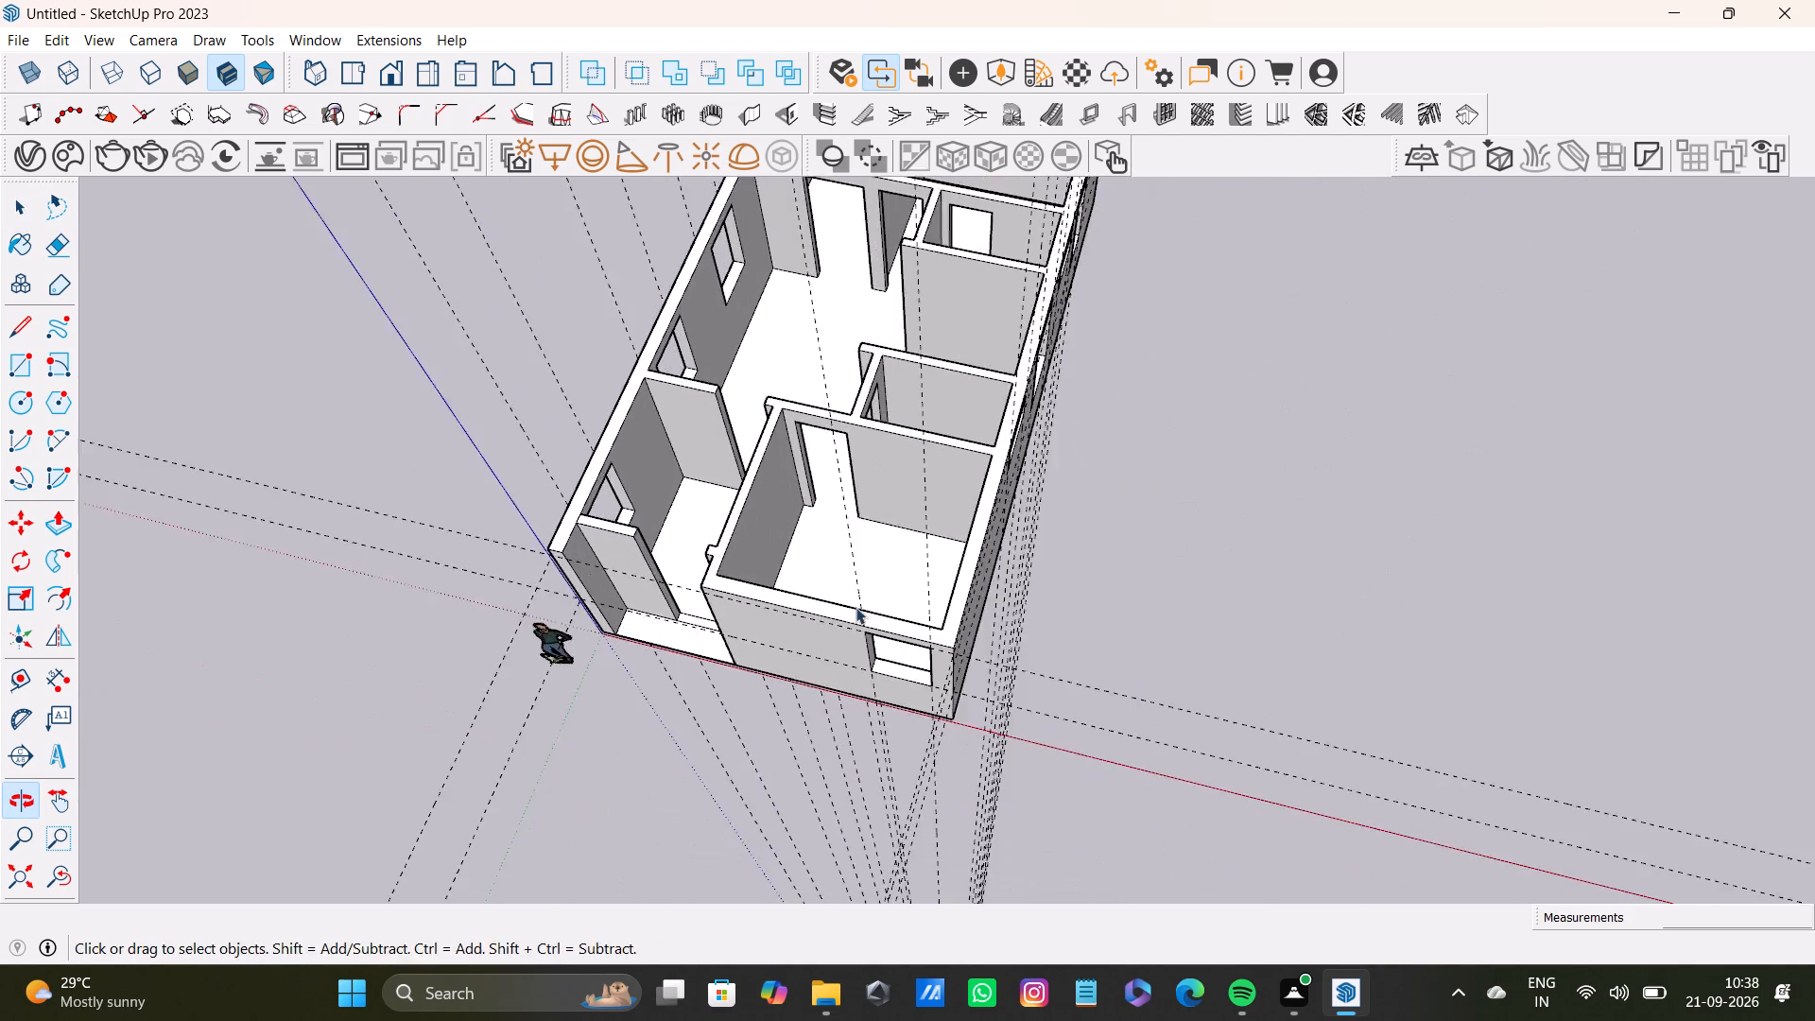
scroll(856, 606, "up", 2)
middle_click_drag(856, 606, 917, 728)
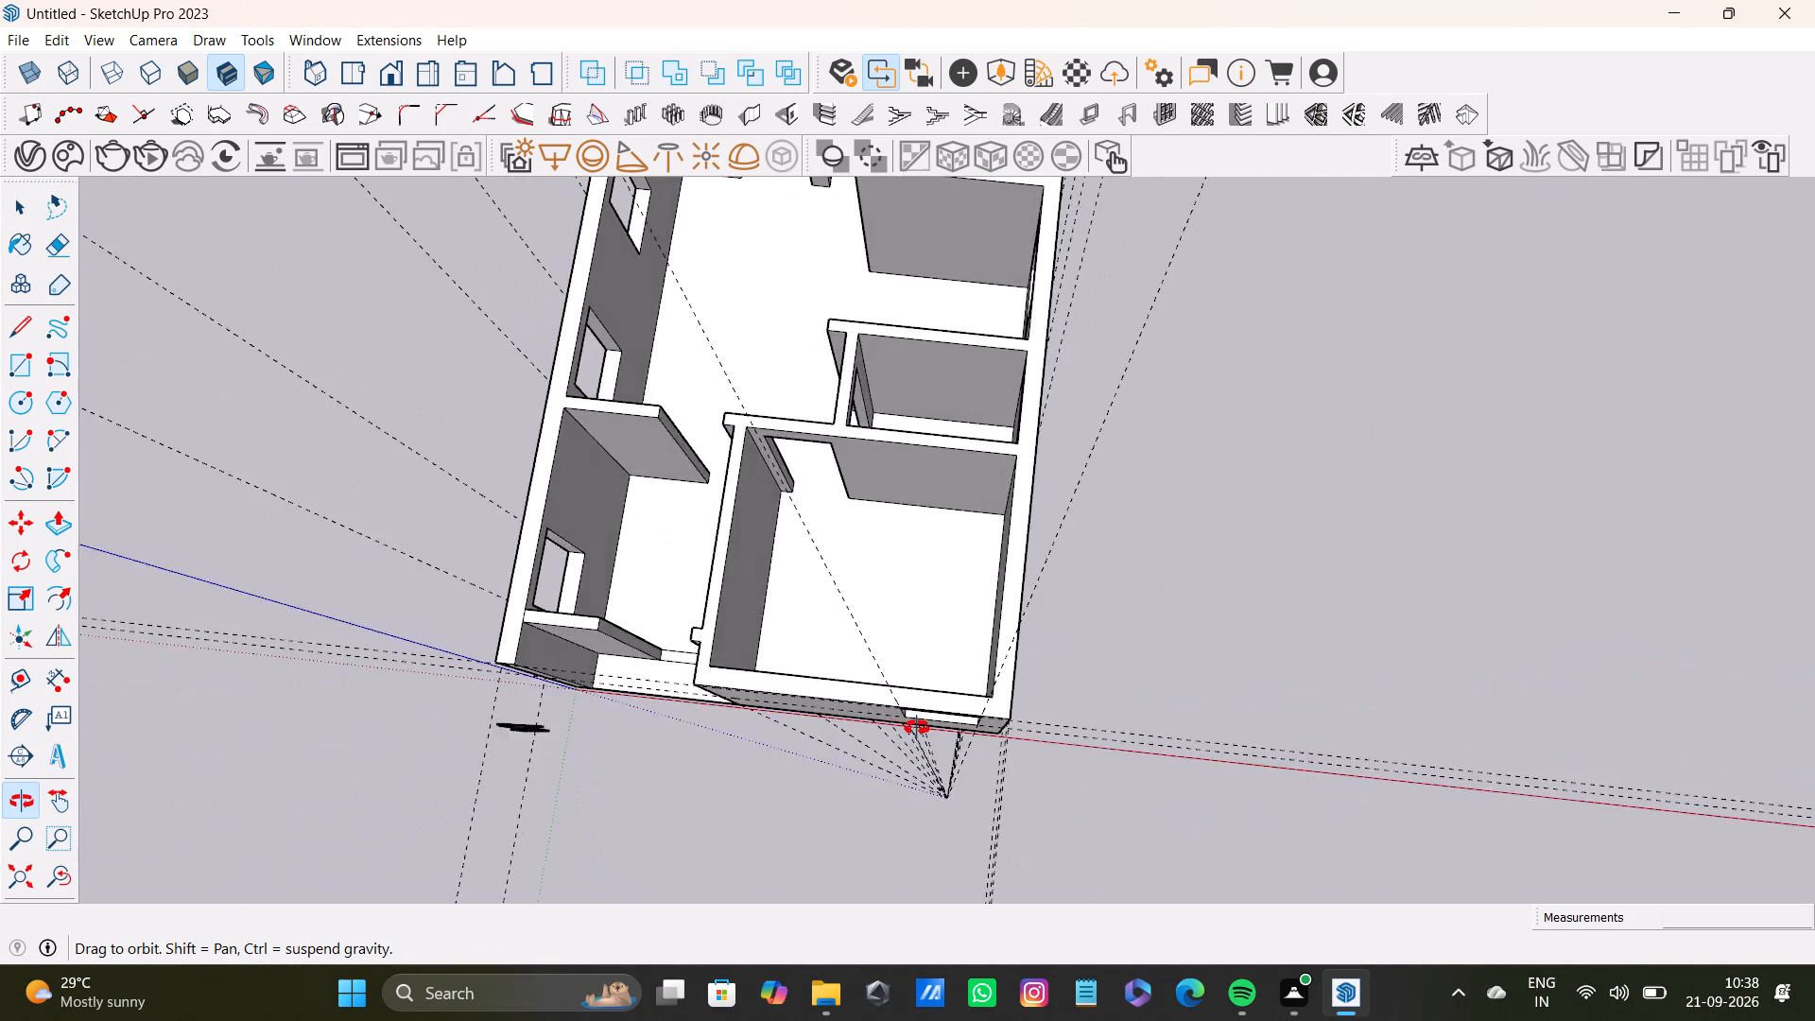
middle_click_drag(917, 728, 910, 652)
scroll(915, 441, "up", 7)
middle_click_drag(842, 458, 614, 545)
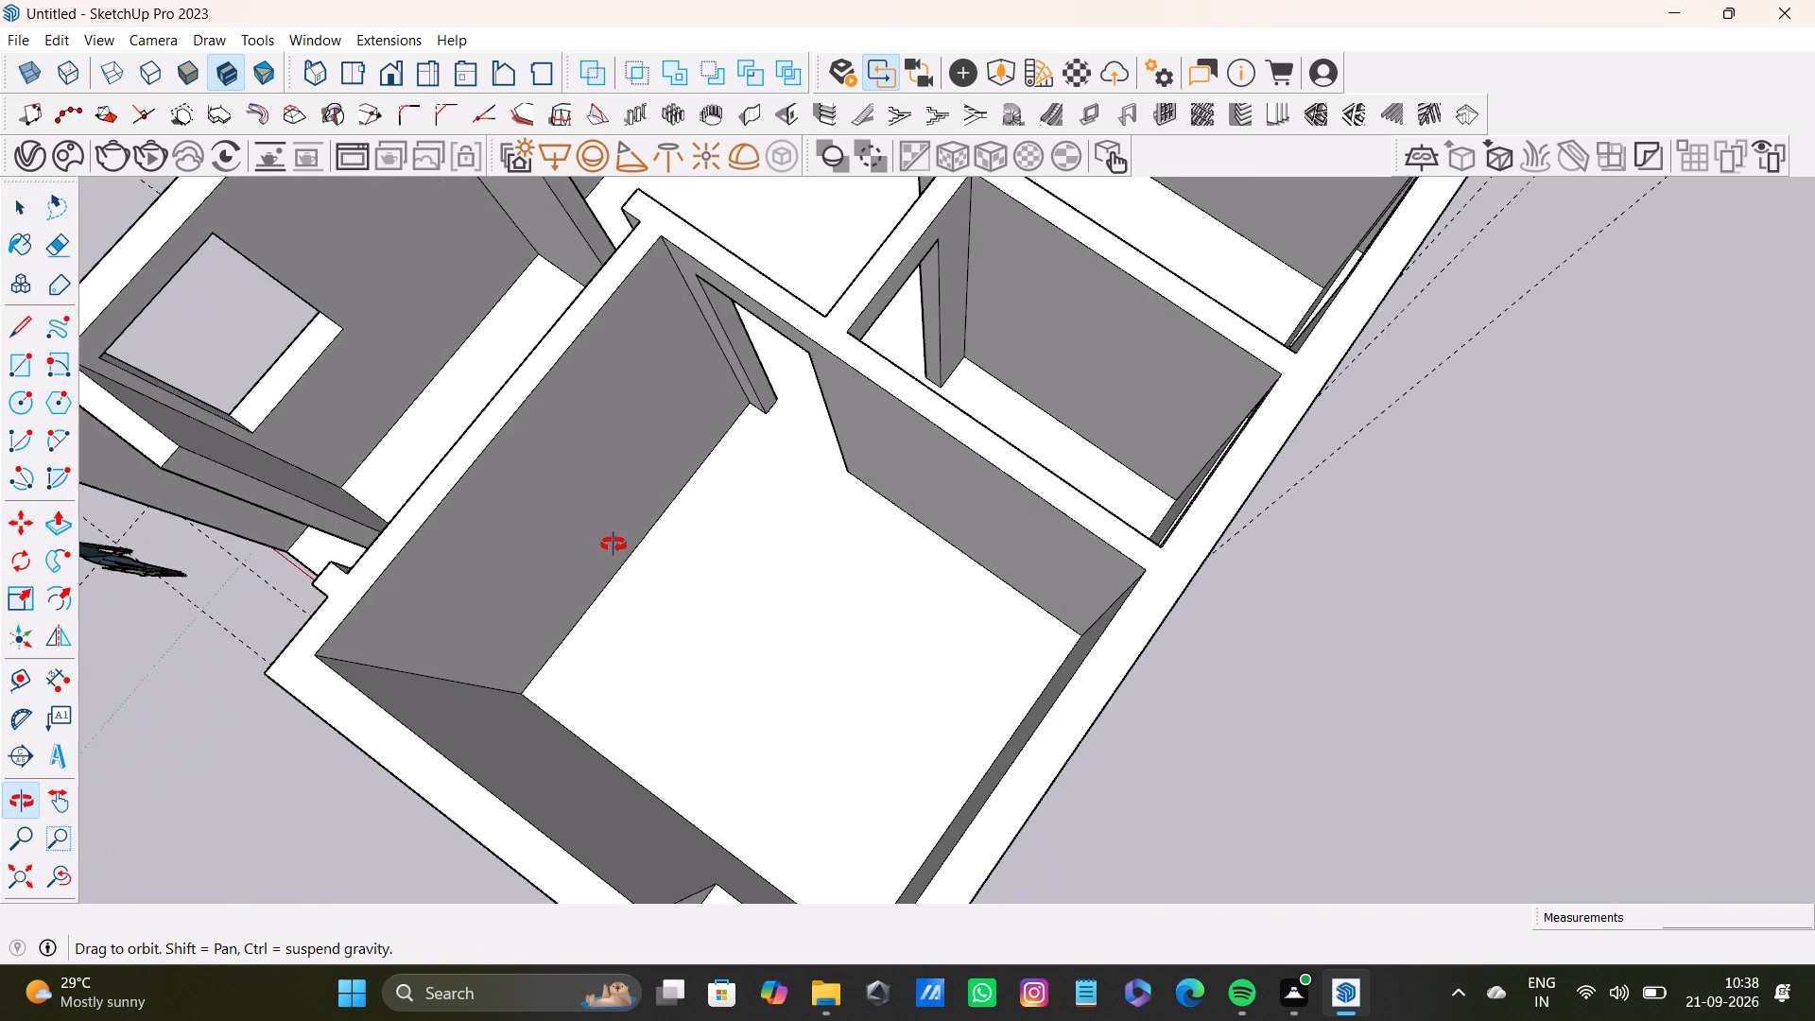
middle_click_drag(614, 545, 780, 411)
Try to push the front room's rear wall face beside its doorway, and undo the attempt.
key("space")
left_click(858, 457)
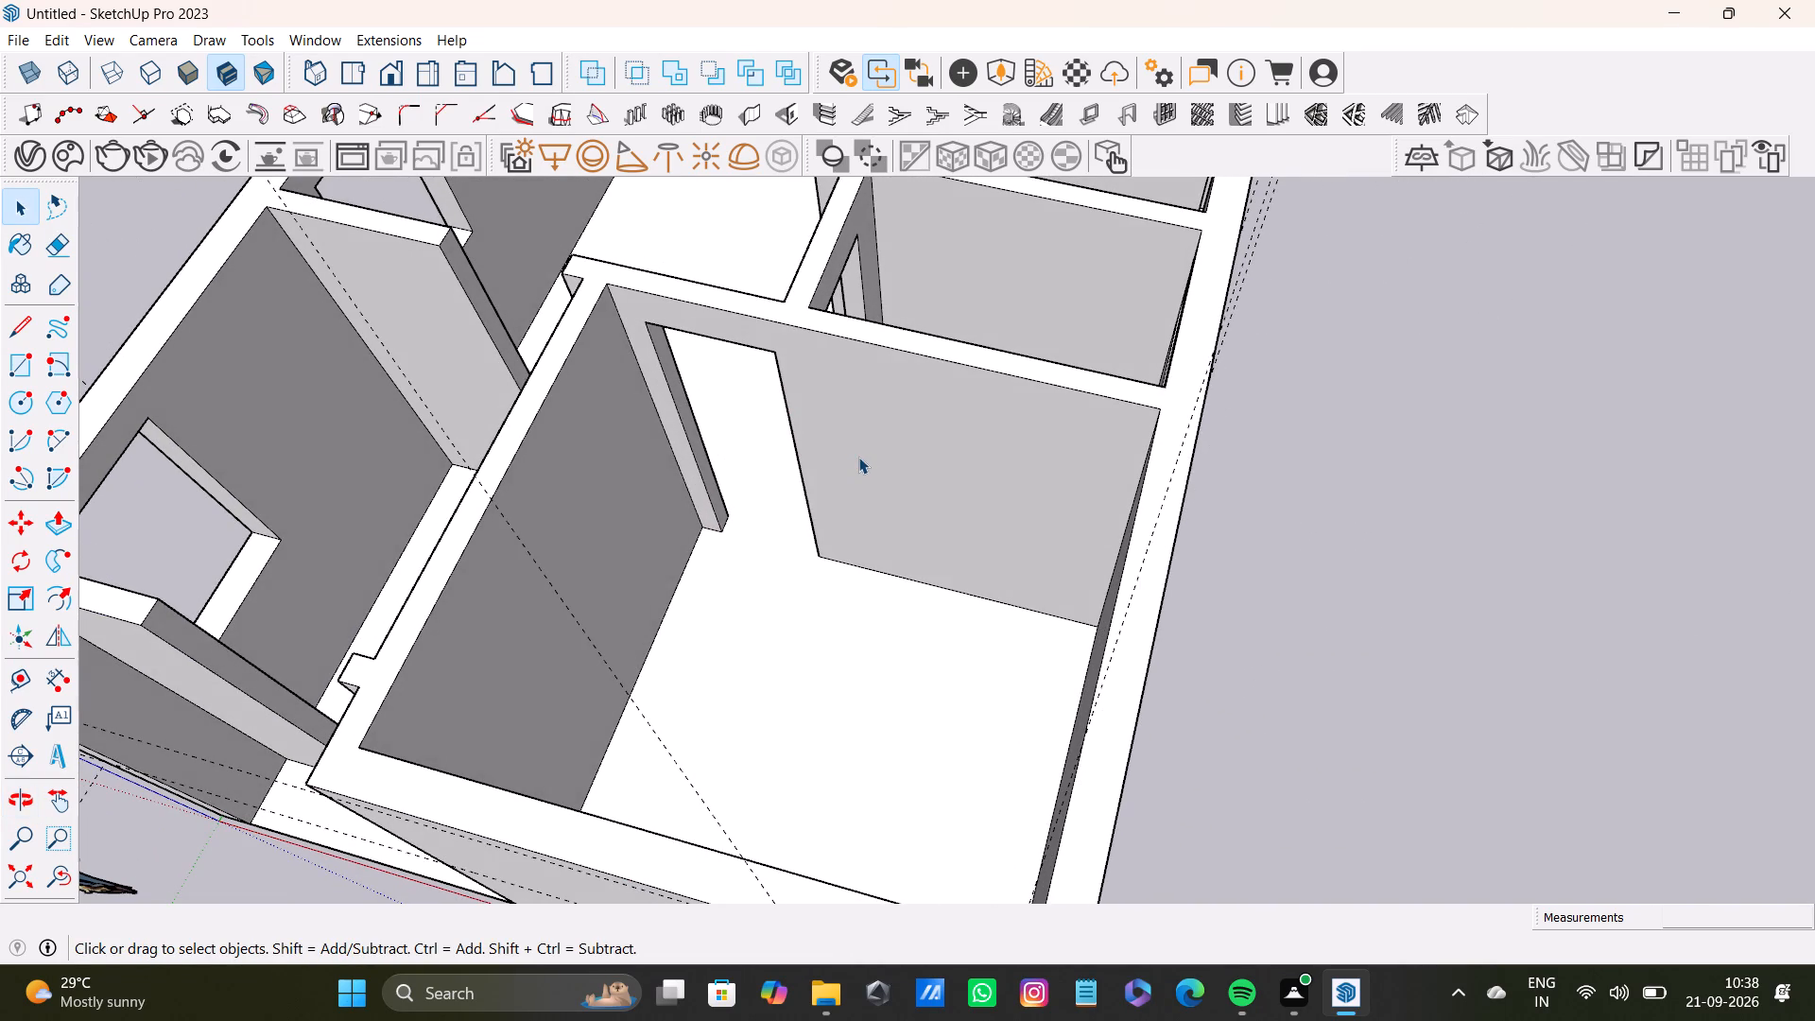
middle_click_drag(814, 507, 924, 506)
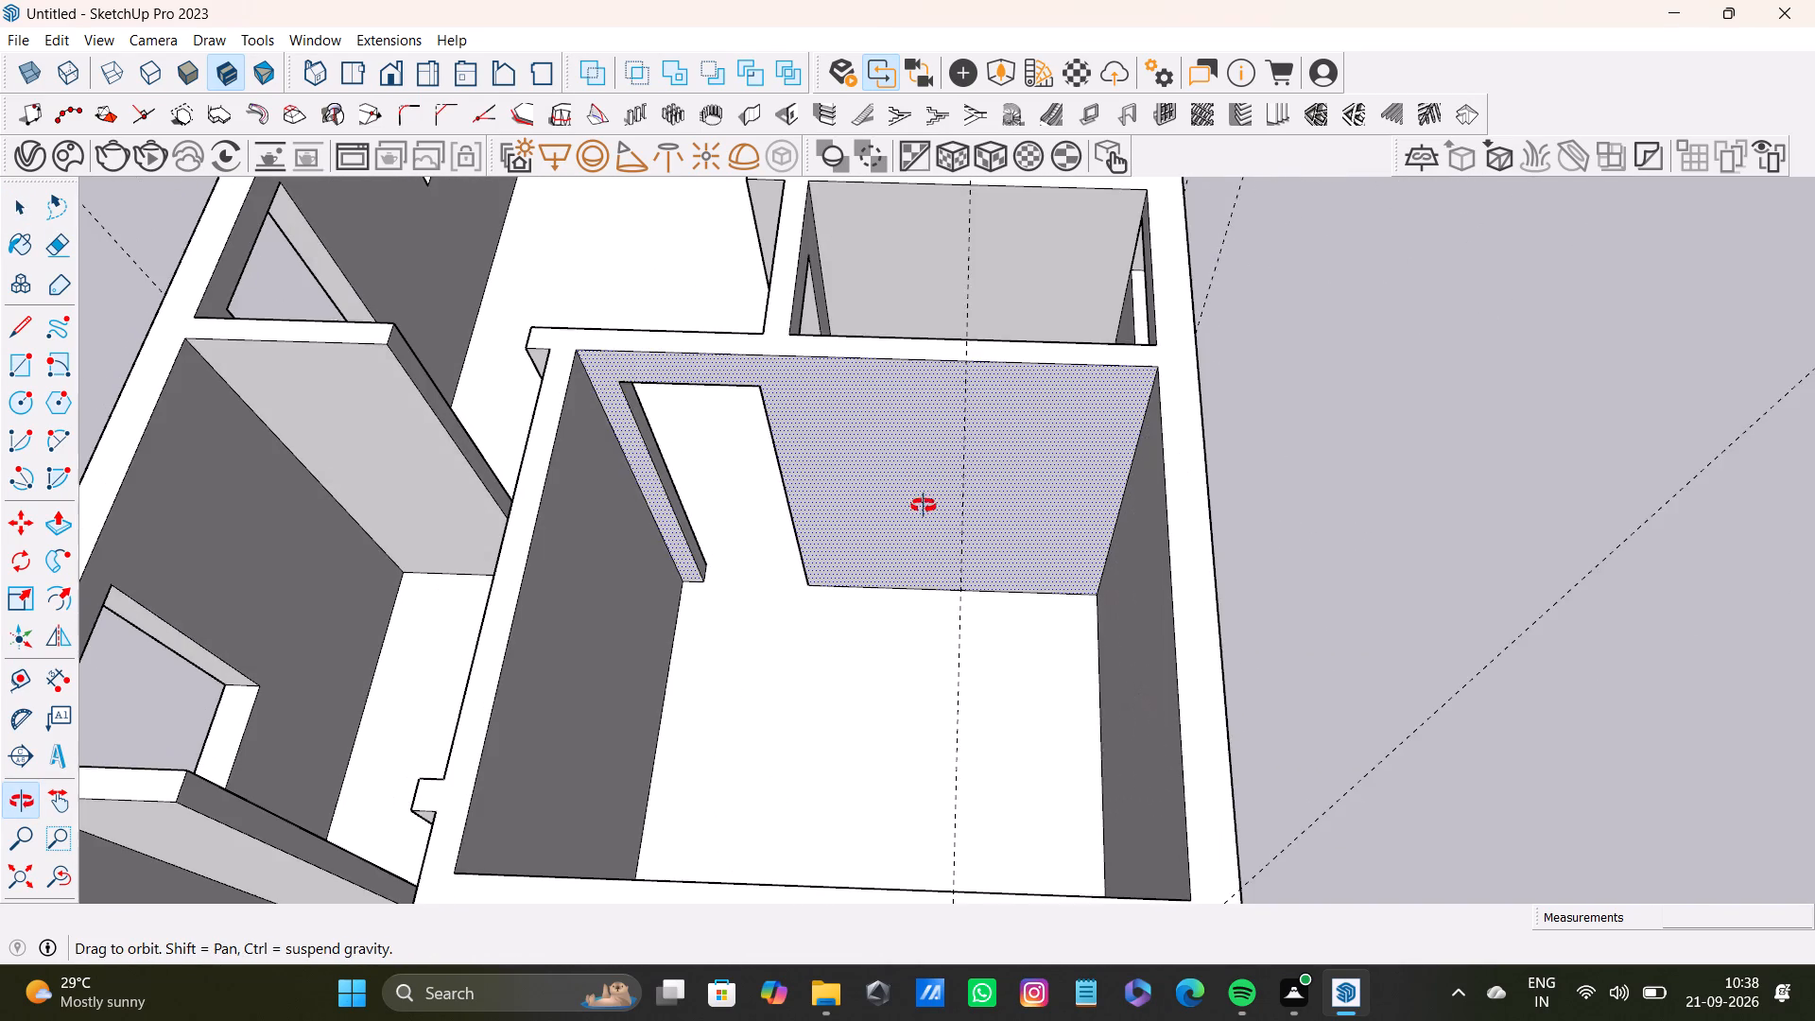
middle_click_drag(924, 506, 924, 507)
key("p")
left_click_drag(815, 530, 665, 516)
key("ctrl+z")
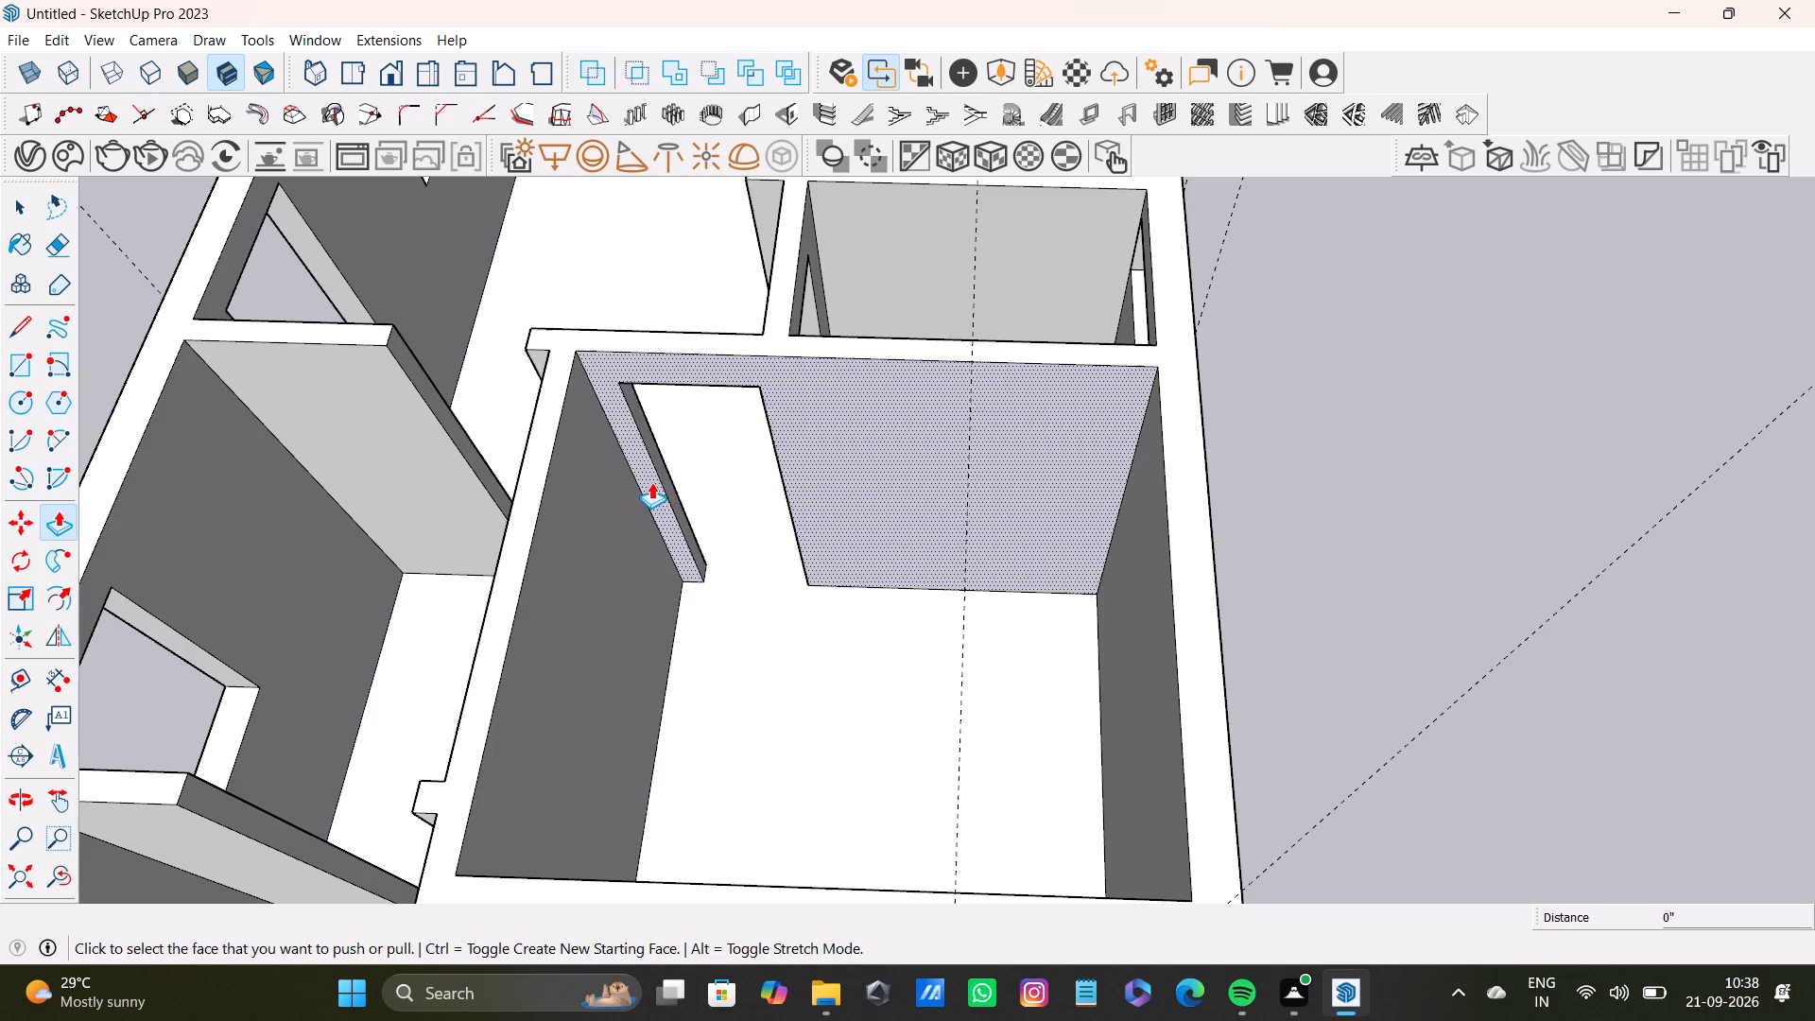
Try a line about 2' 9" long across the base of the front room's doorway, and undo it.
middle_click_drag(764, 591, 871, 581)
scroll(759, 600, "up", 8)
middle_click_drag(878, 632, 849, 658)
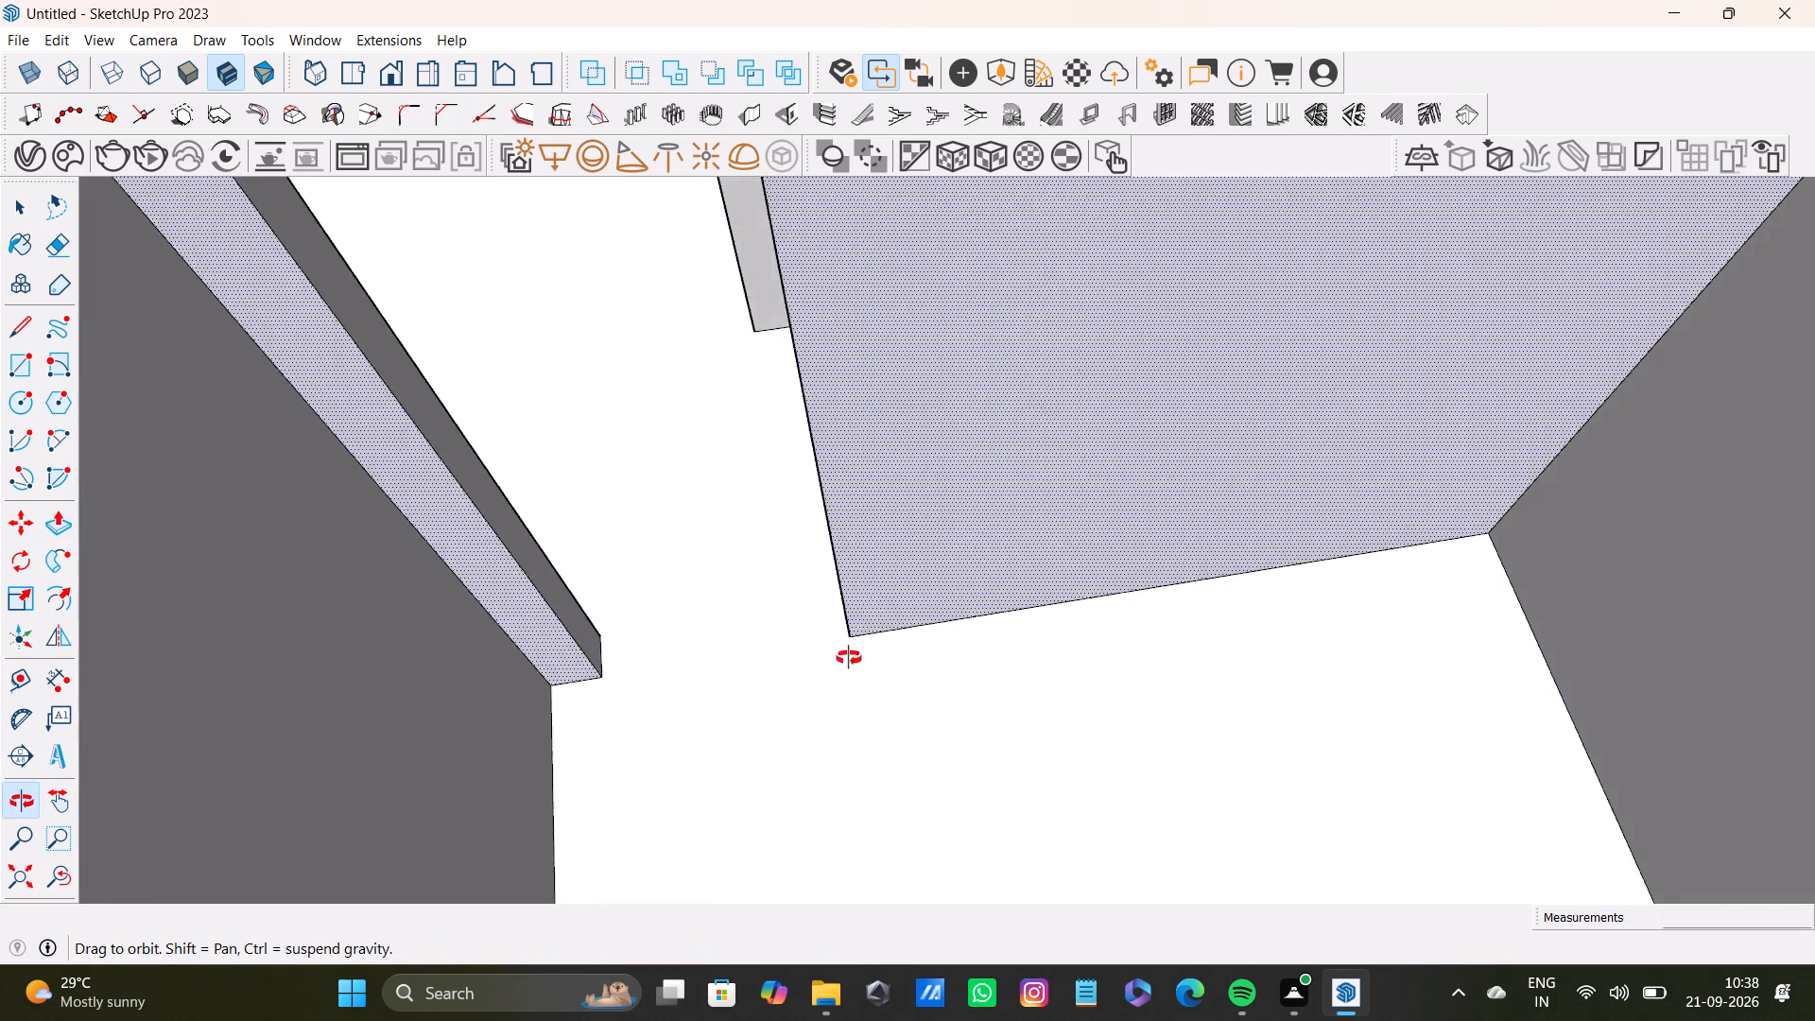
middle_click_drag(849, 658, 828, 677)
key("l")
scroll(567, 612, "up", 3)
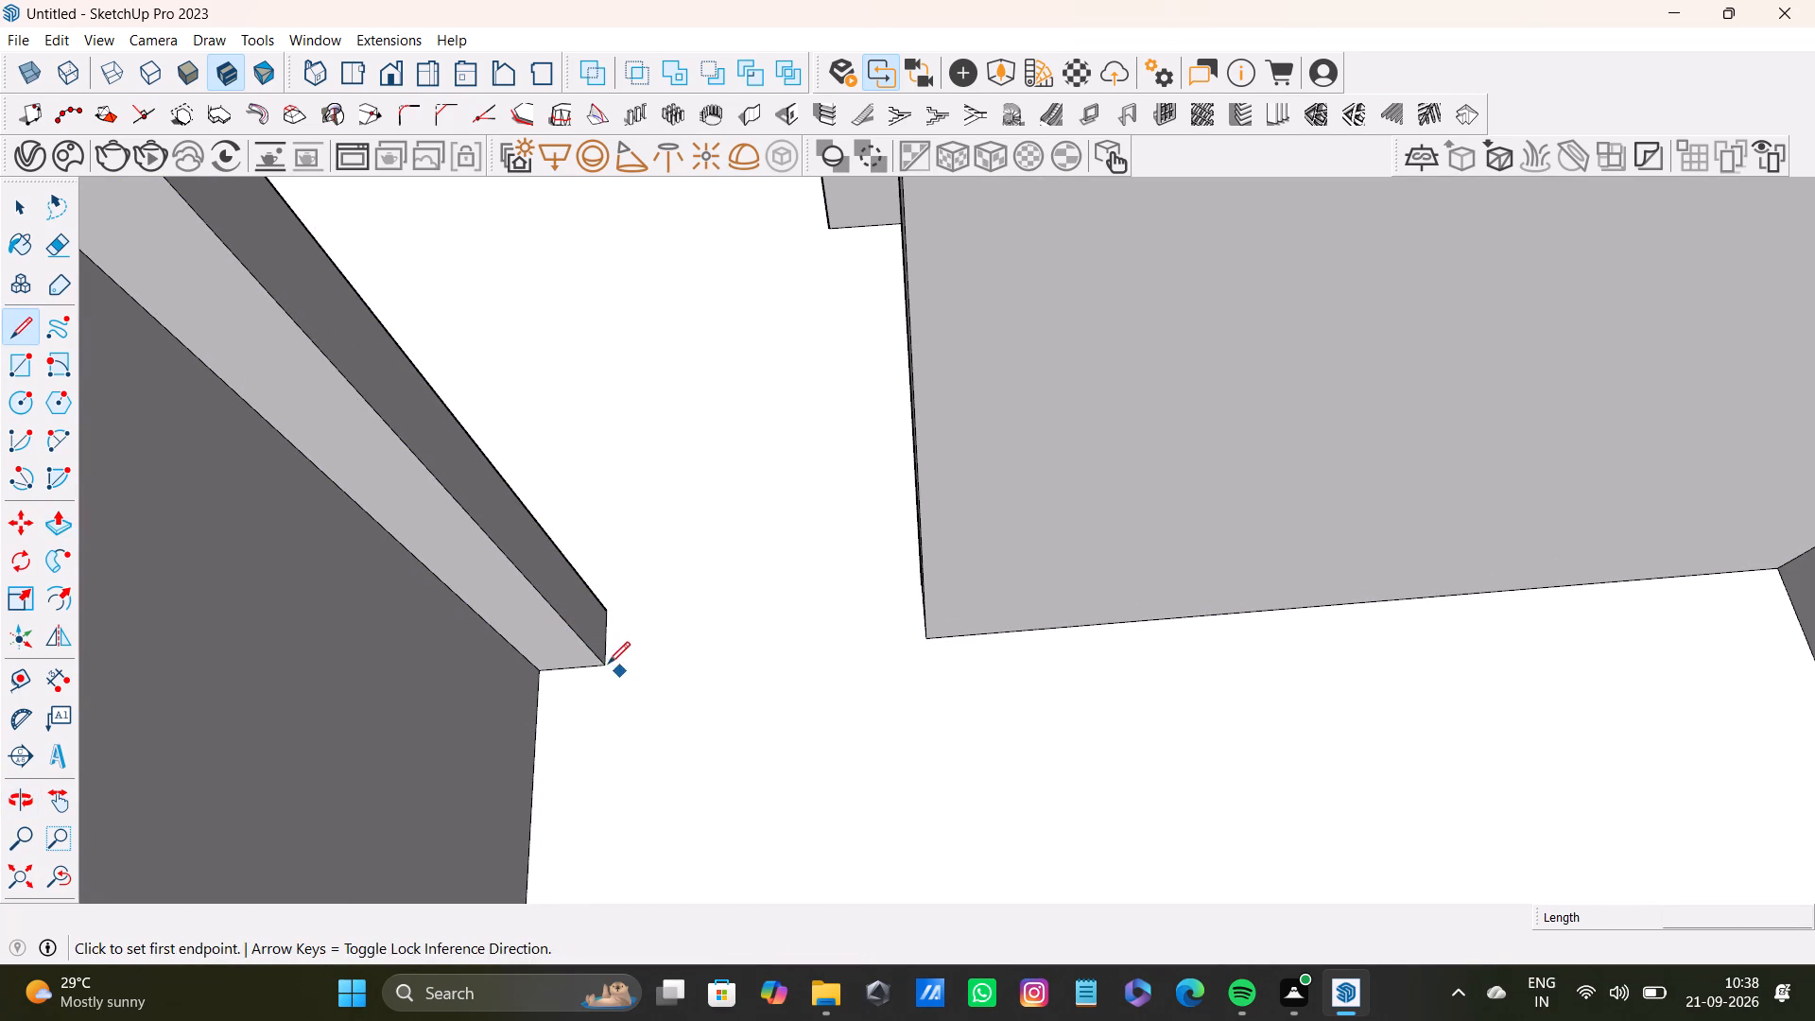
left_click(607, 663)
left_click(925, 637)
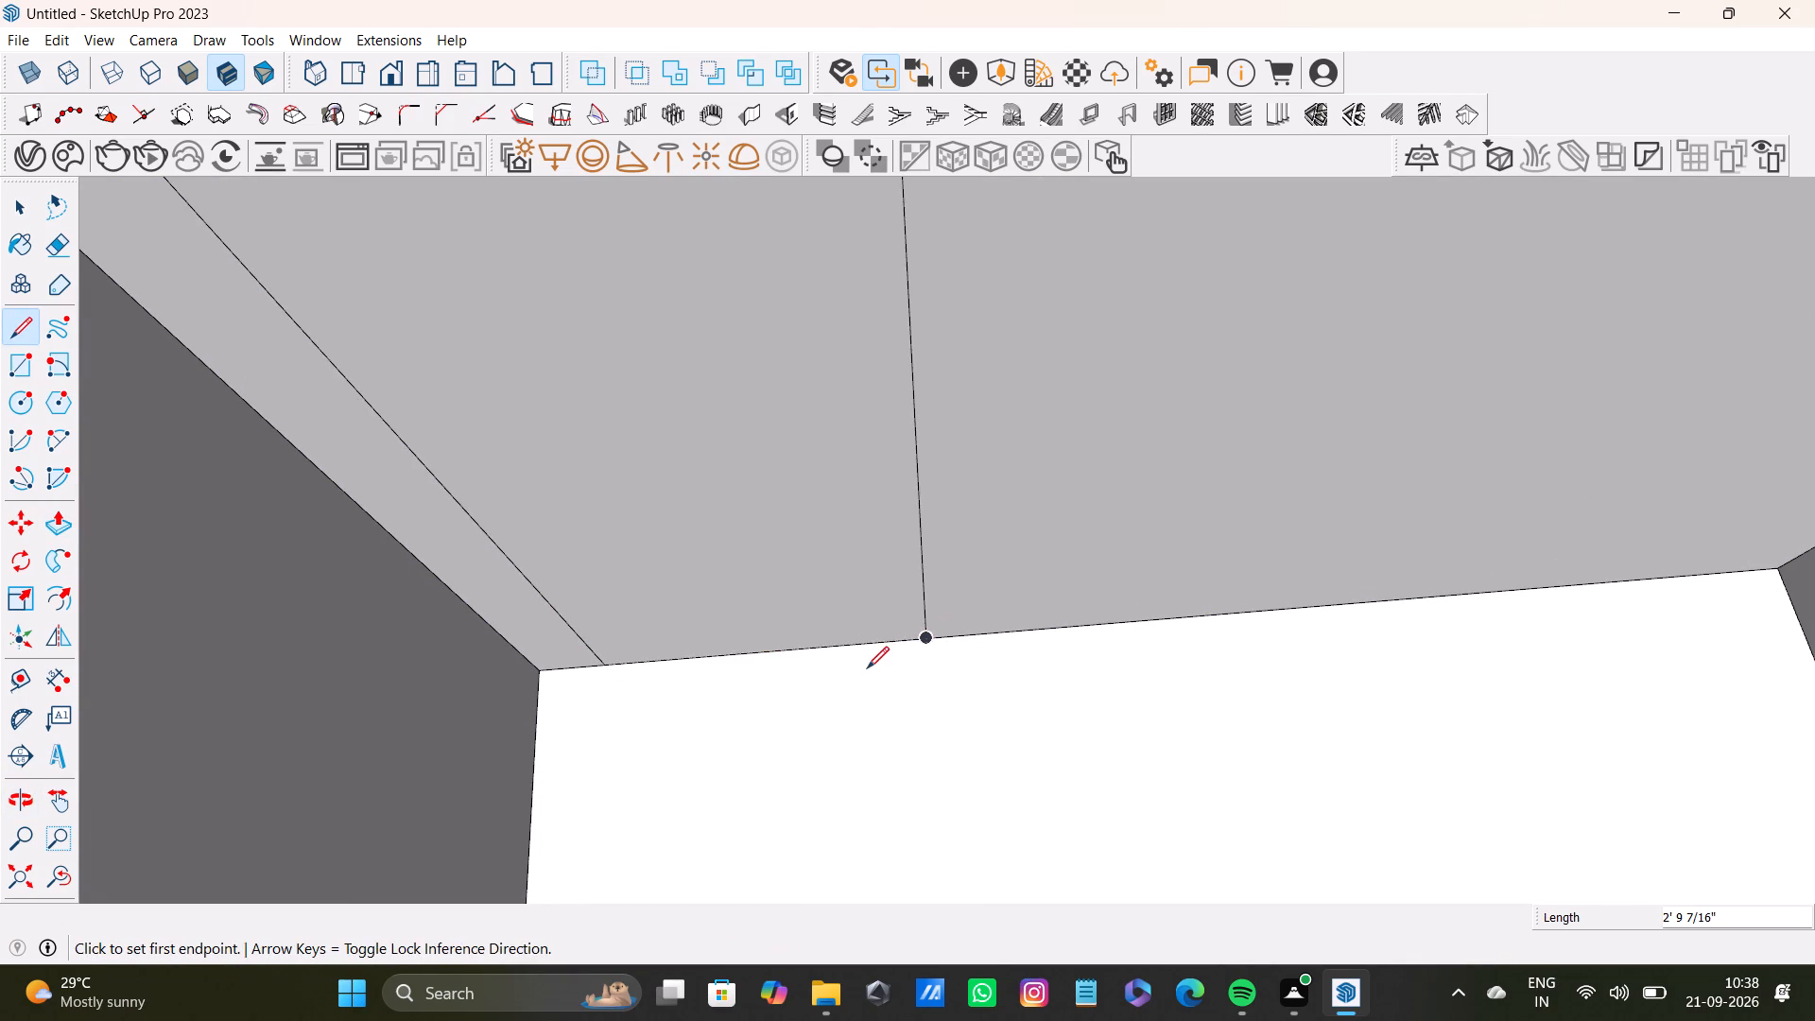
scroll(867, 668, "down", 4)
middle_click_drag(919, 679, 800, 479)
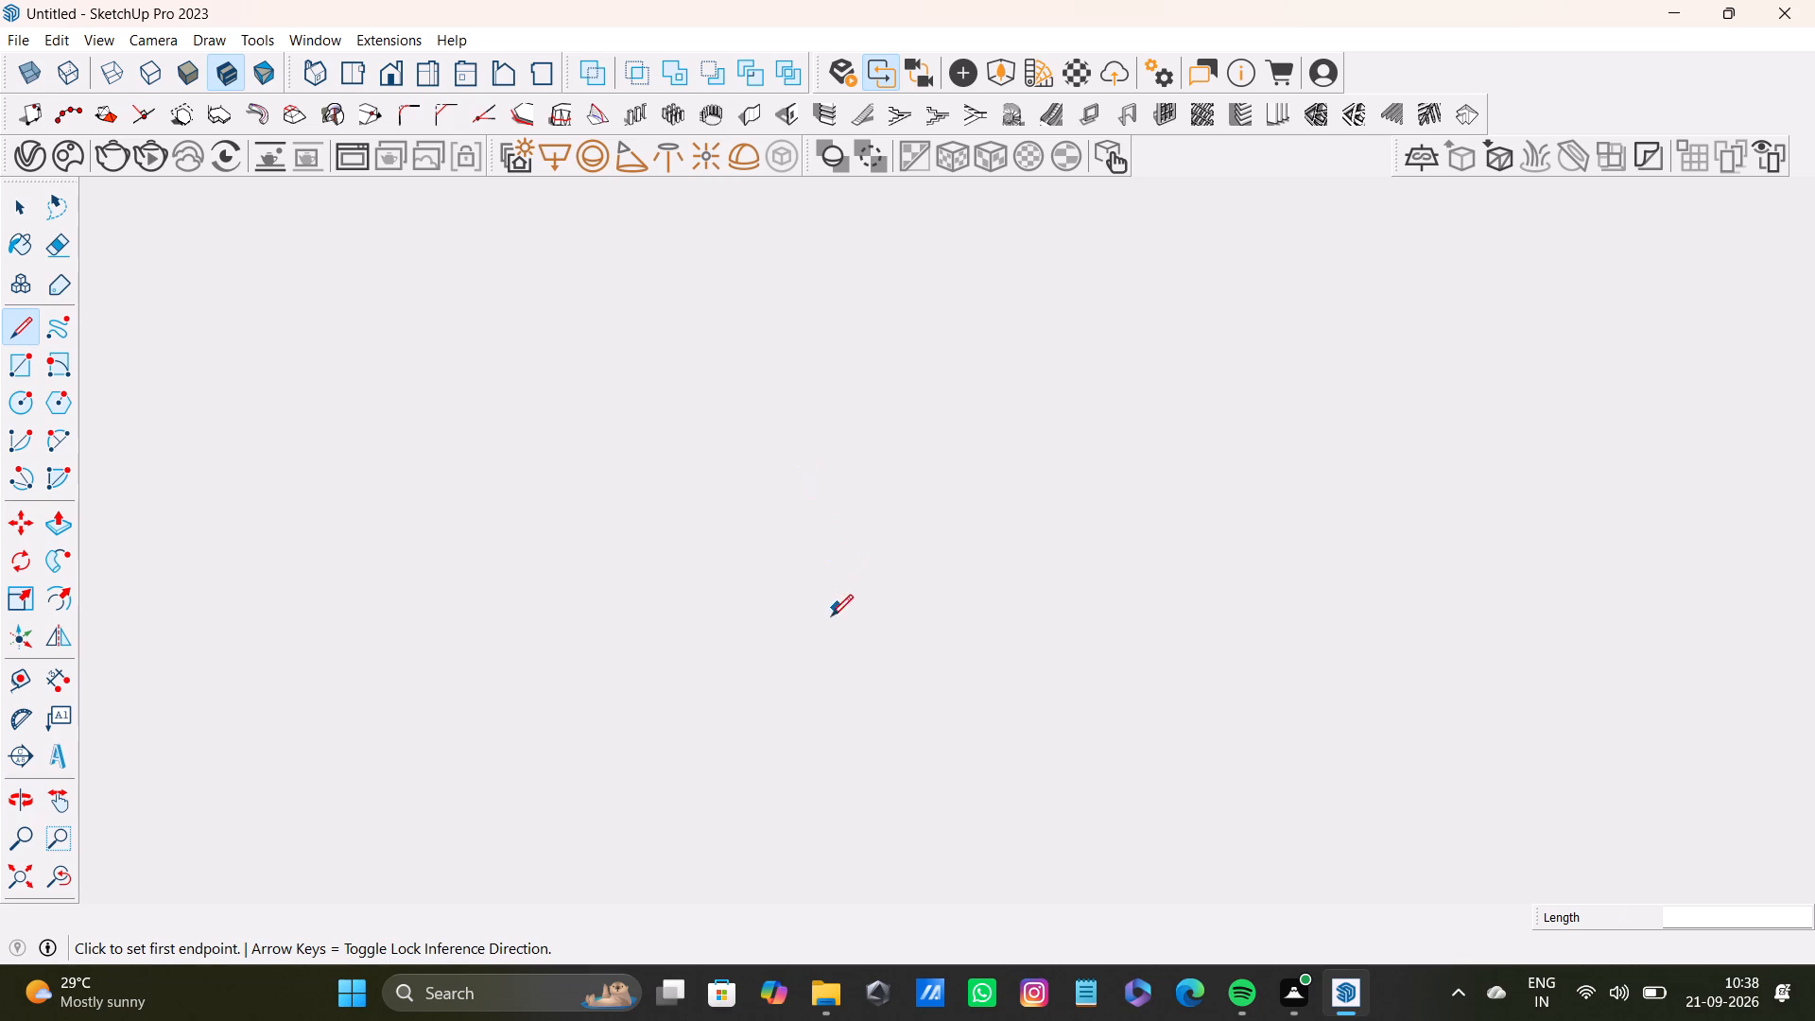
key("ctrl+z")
Examine the whole house, especially the front entrance, its short cross wall and the adjoining outer wall.
left_click(7, 894)
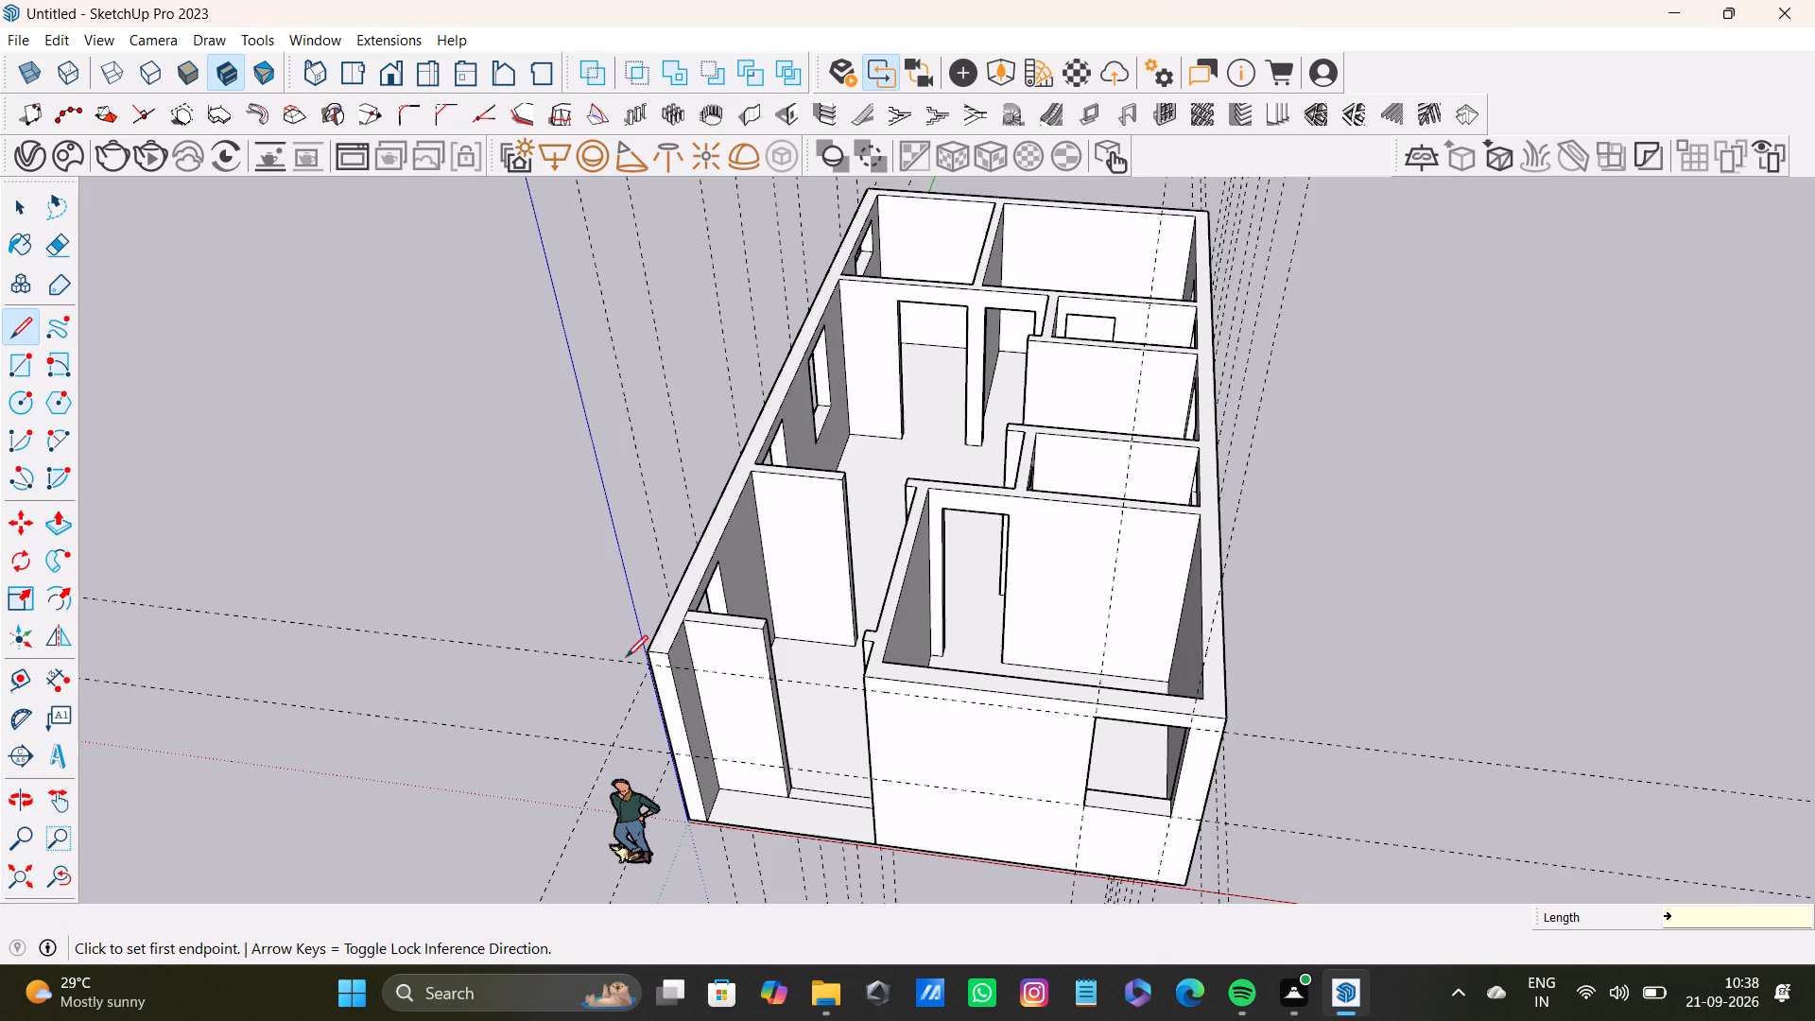
middle_click_drag(842, 417, 822, 640)
scroll(818, 682, "up", 4)
middle_click_drag(857, 645, 939, 484, "shift")
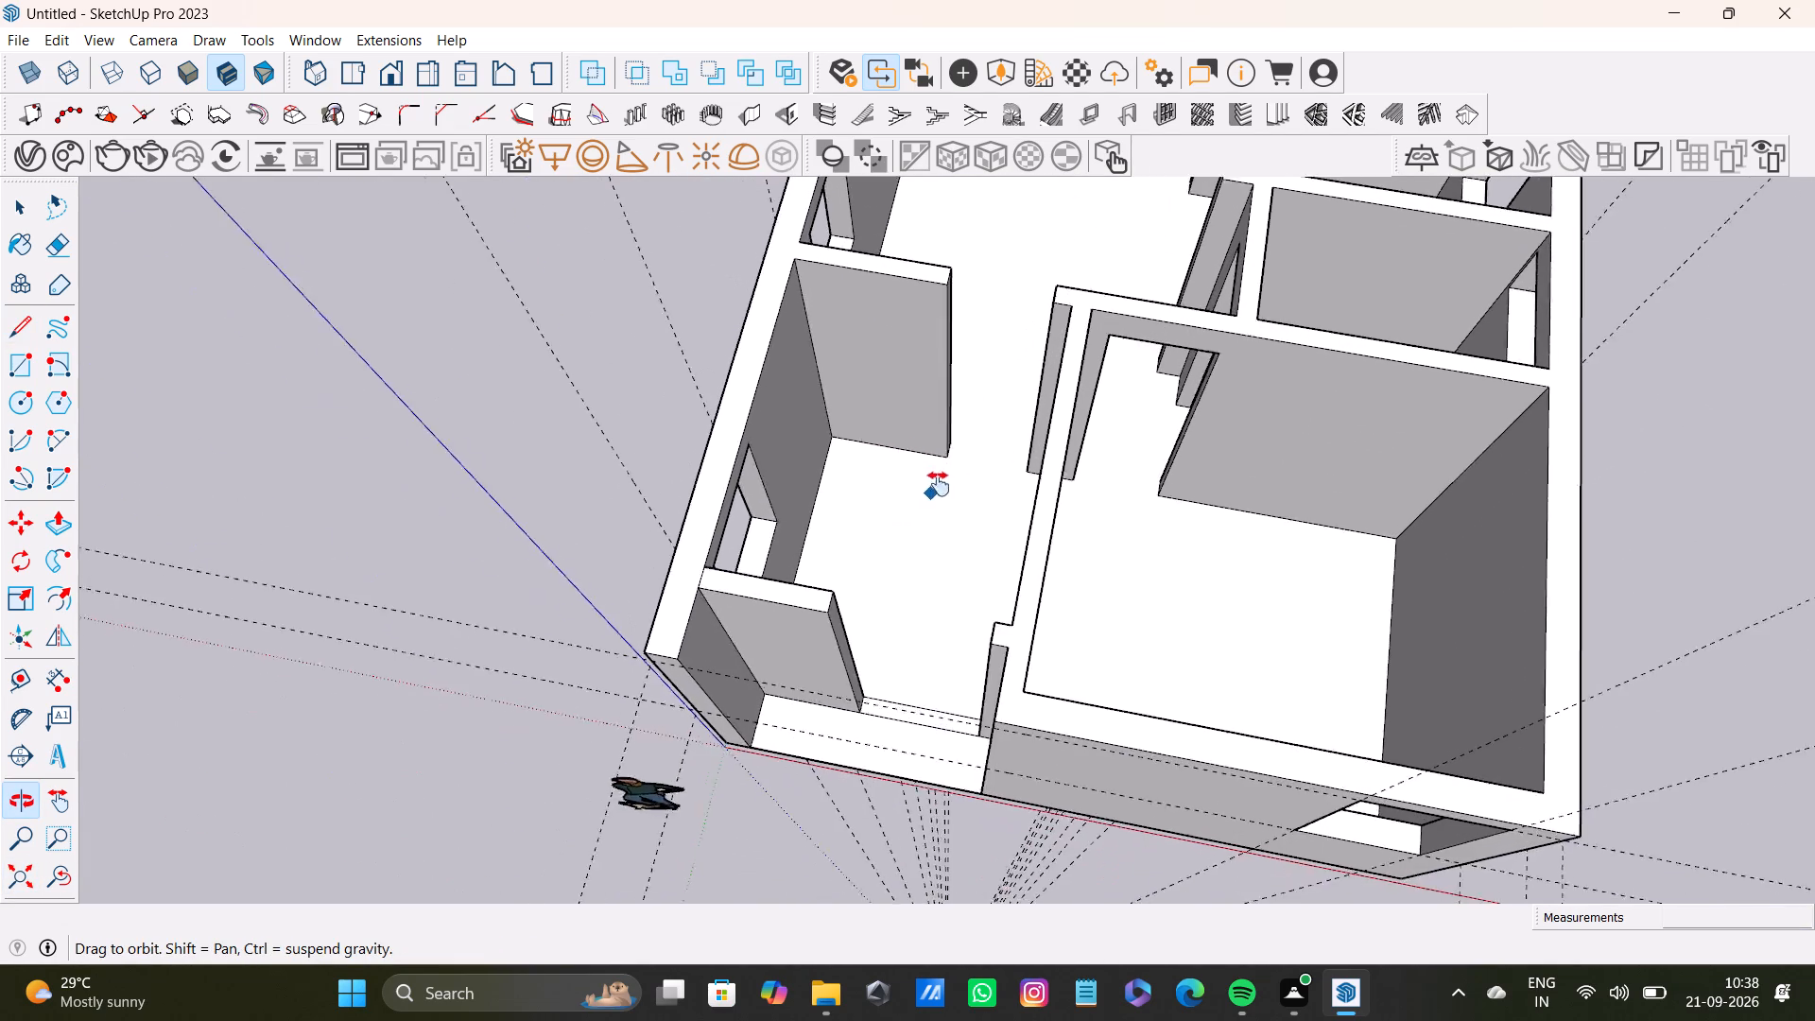
middle_click_drag(939, 484, 1384, 747, "shift")
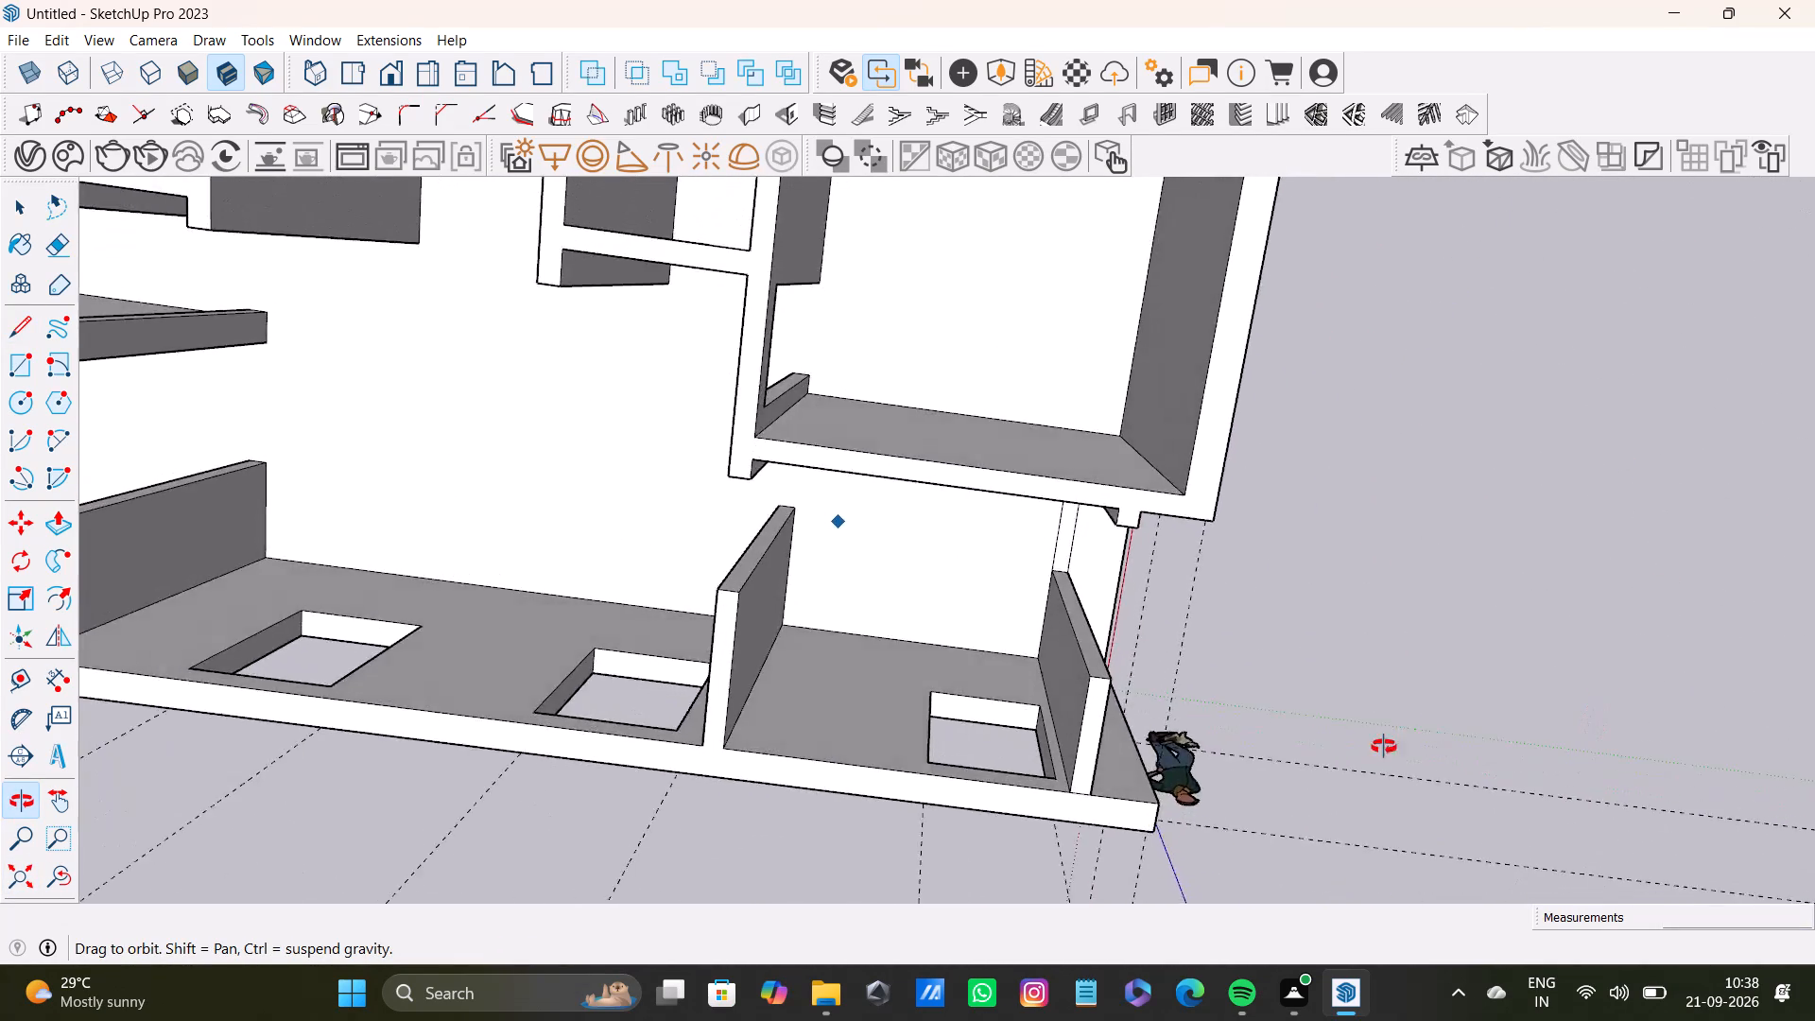
middle_click_drag(1384, 747, 1220, 300, "shift")
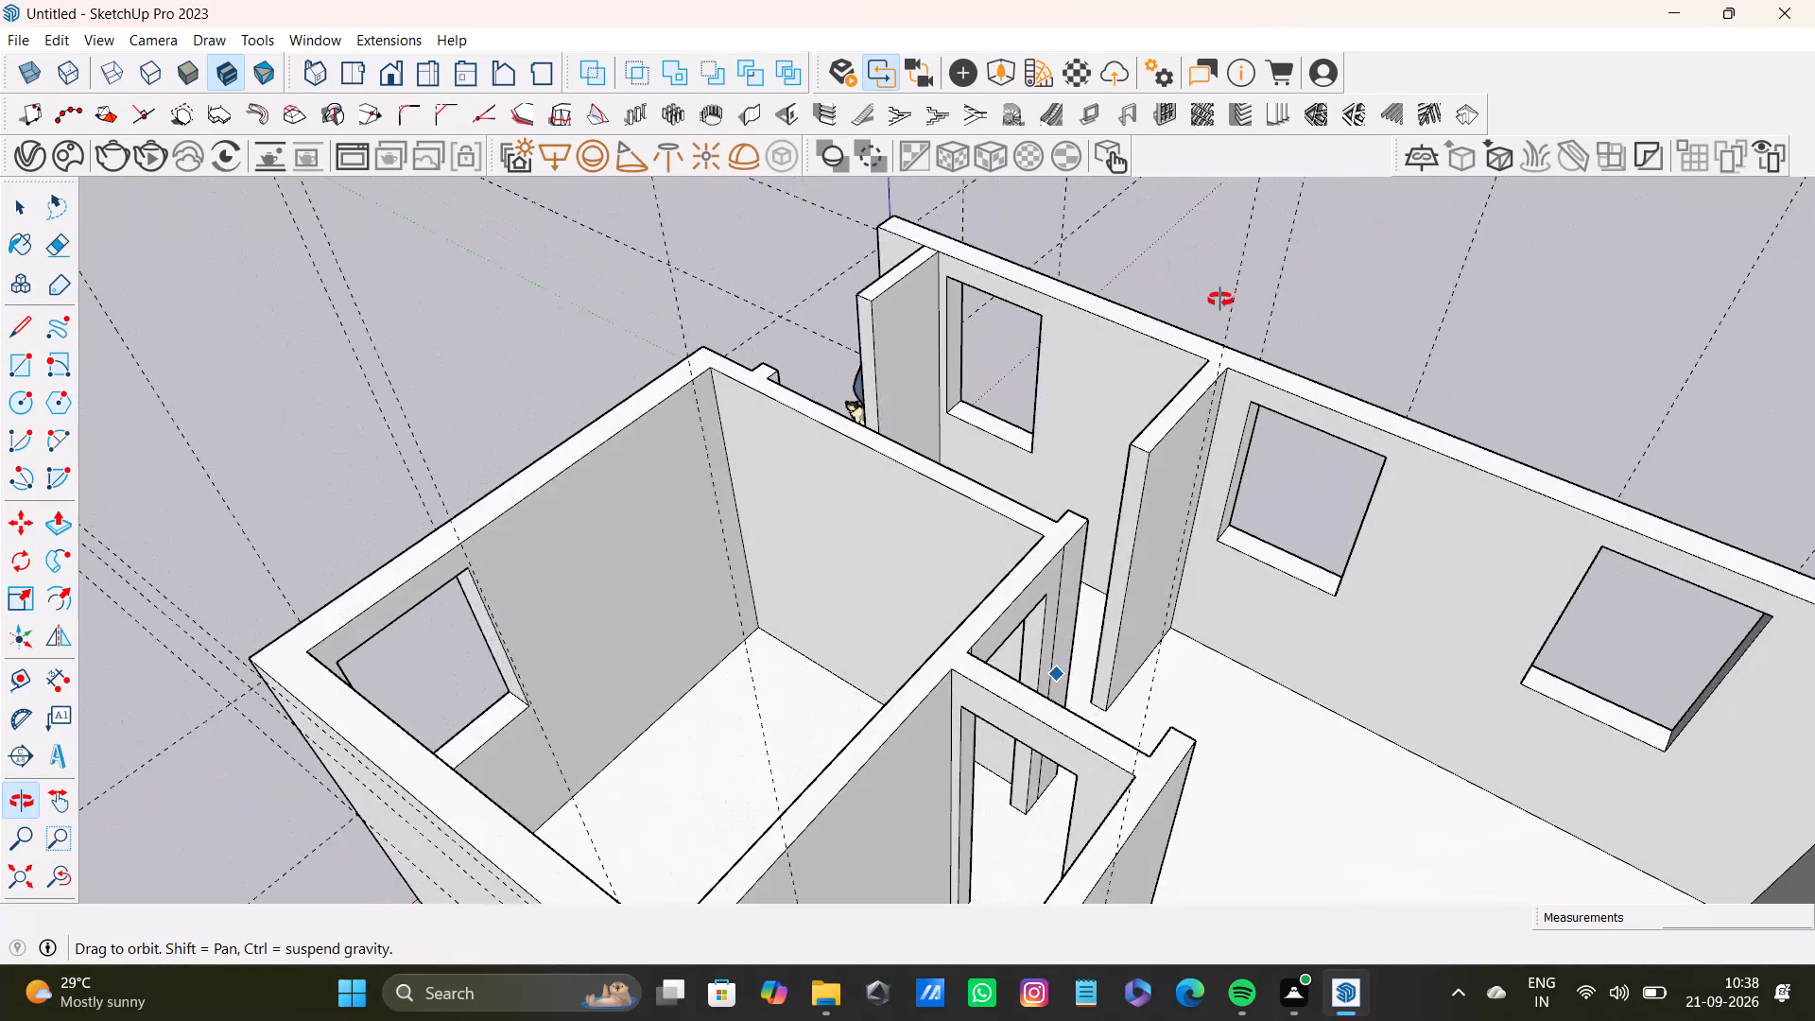
middle_click_drag(1220, 300, 613, 555, "shift")
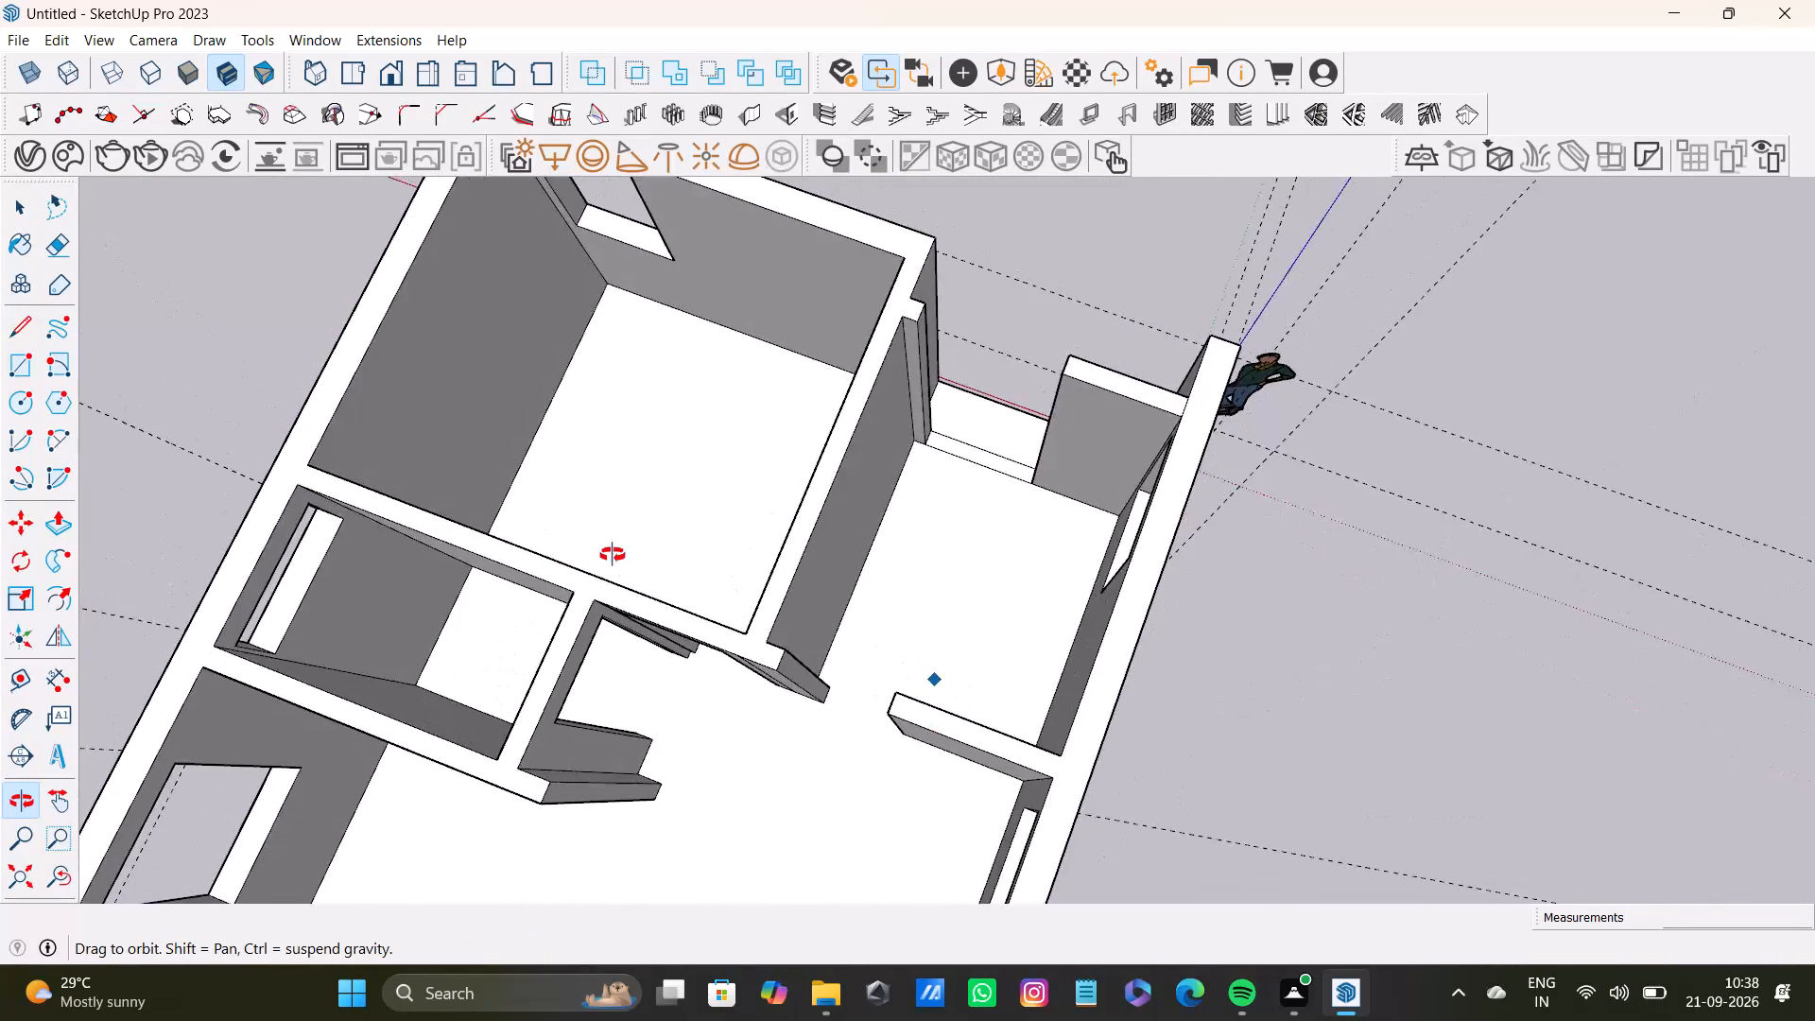
middle_click_drag(613, 555, 320, 506, "shift")
scroll(1124, 429, "up", 7)
middle_click_drag(1118, 463, 1398, 601)
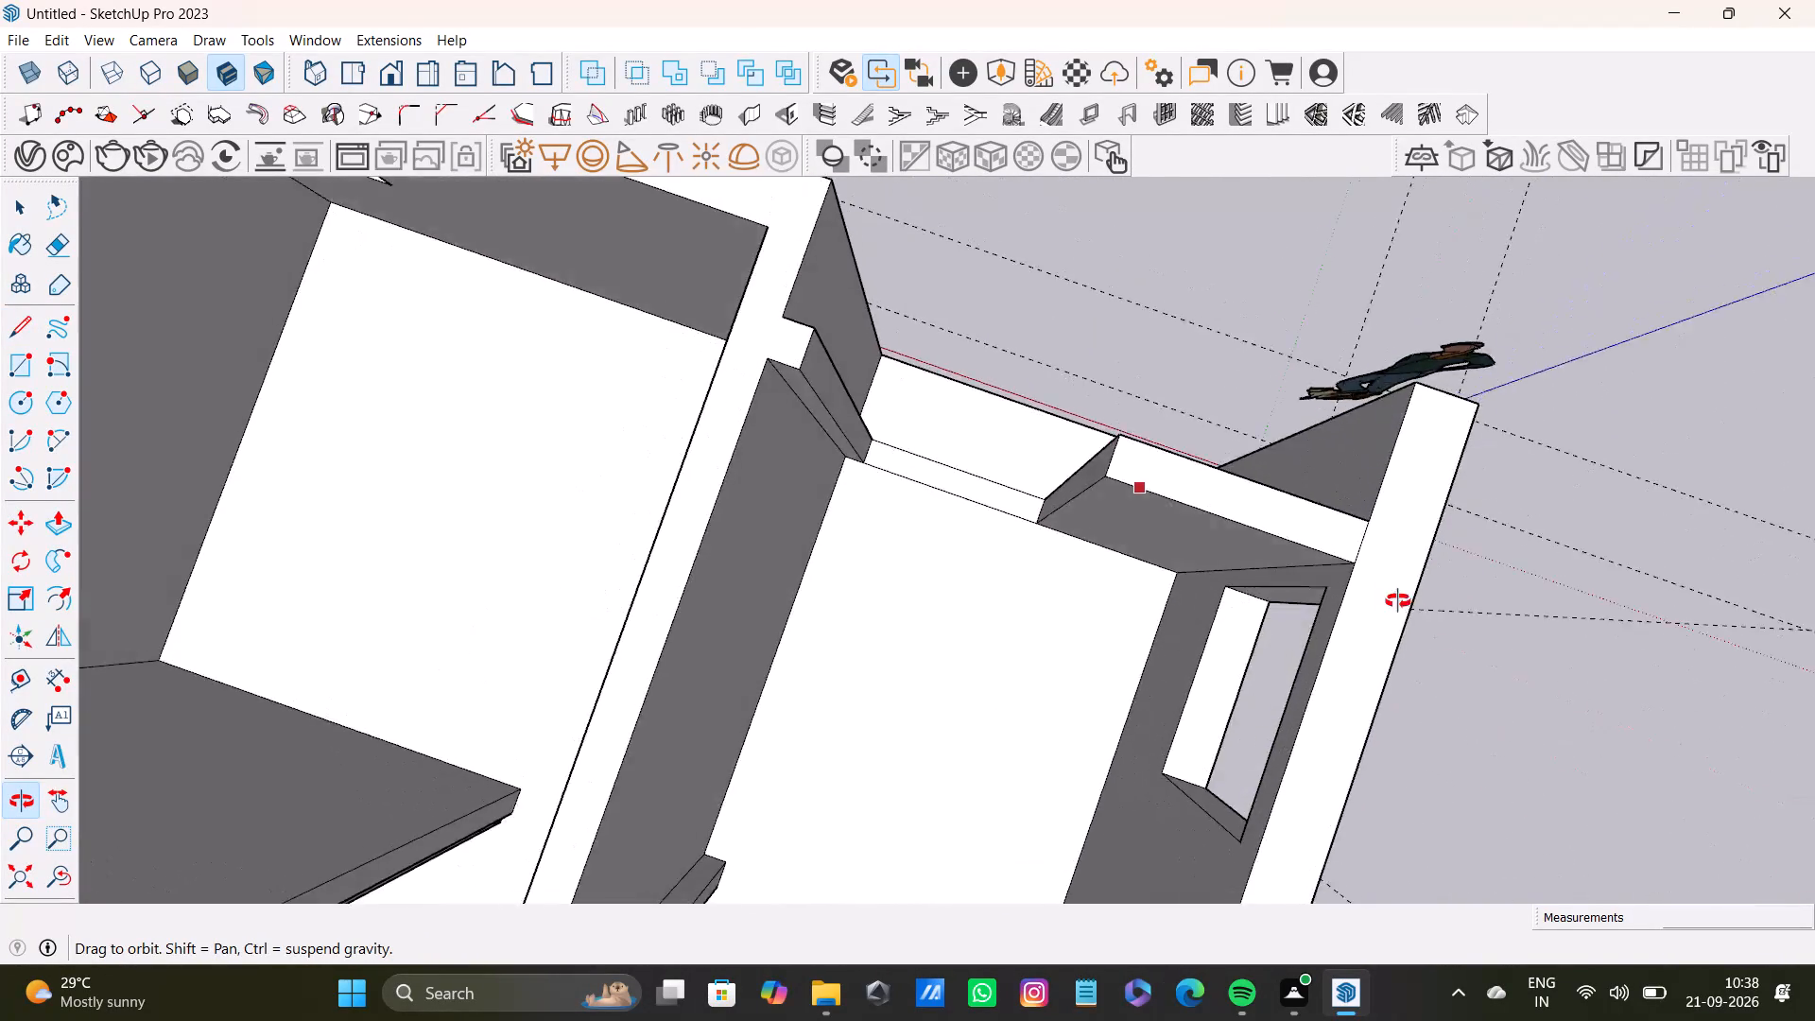
middle_click_drag(1398, 601, 978, 353)
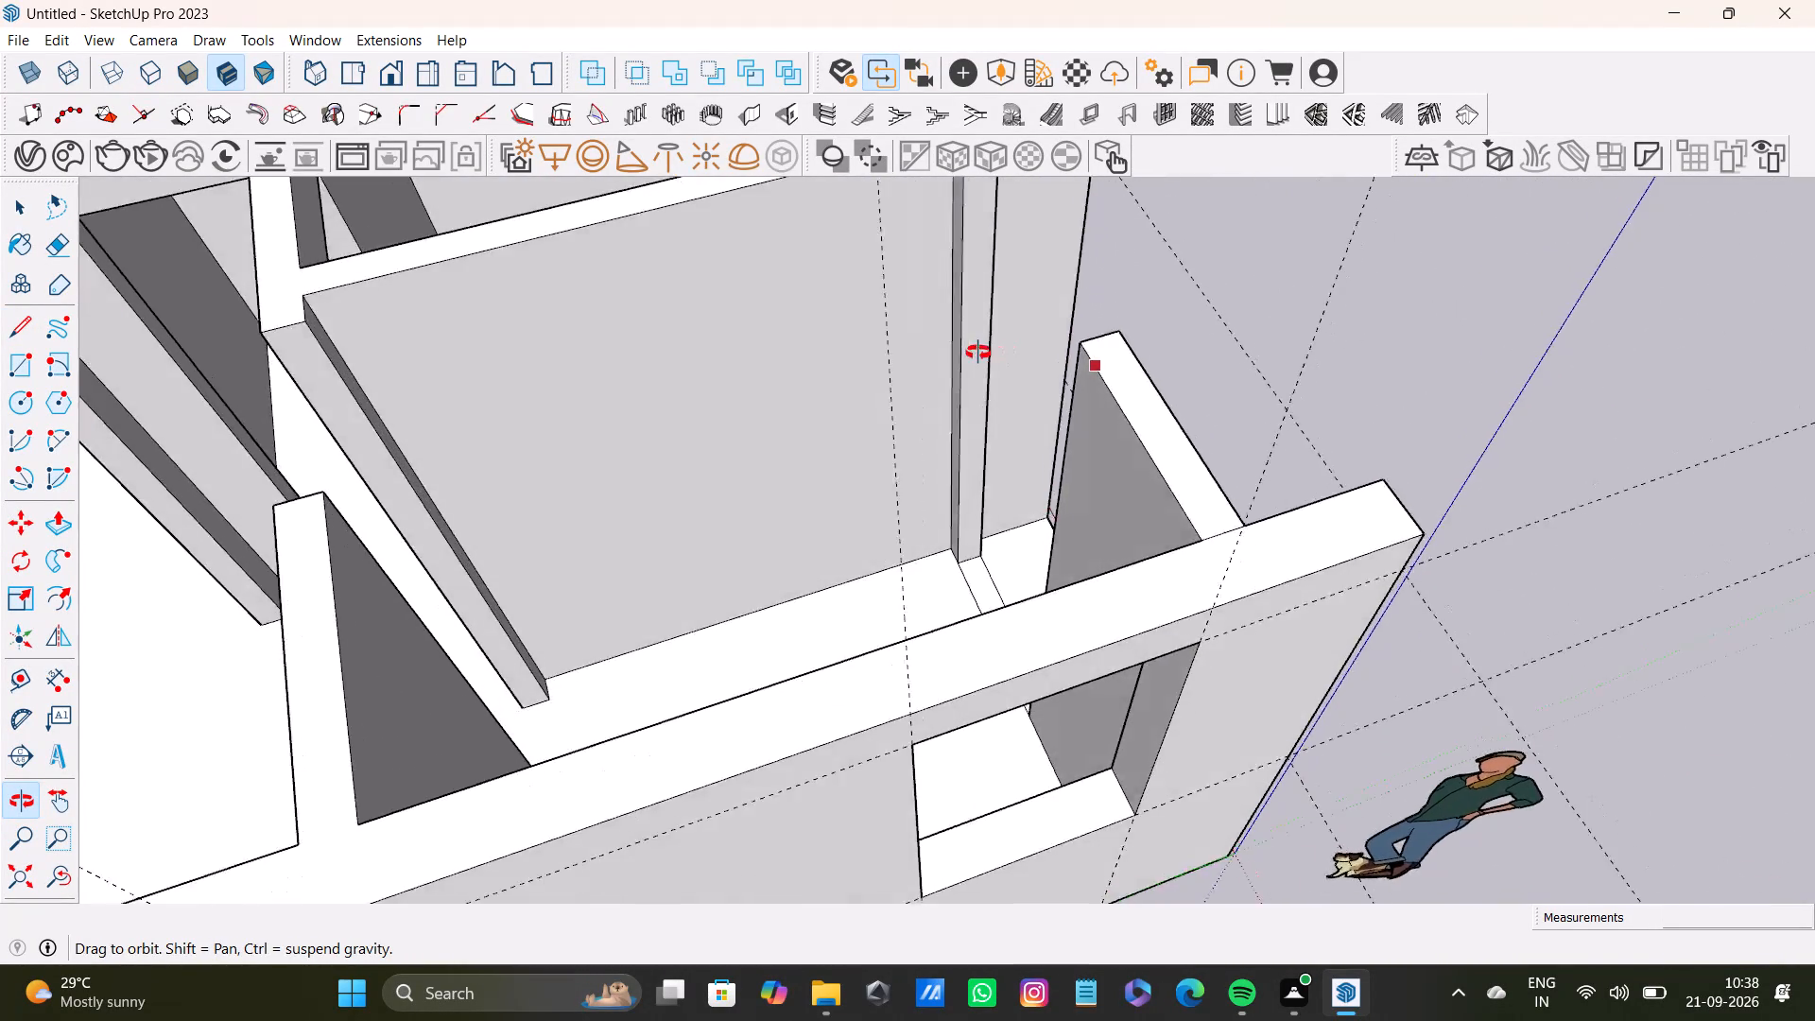
middle_click_drag(978, 353, 170, 410)
scroll(815, 437, "down", 3)
middle_click_drag(923, 493, 945, 730, "shift")
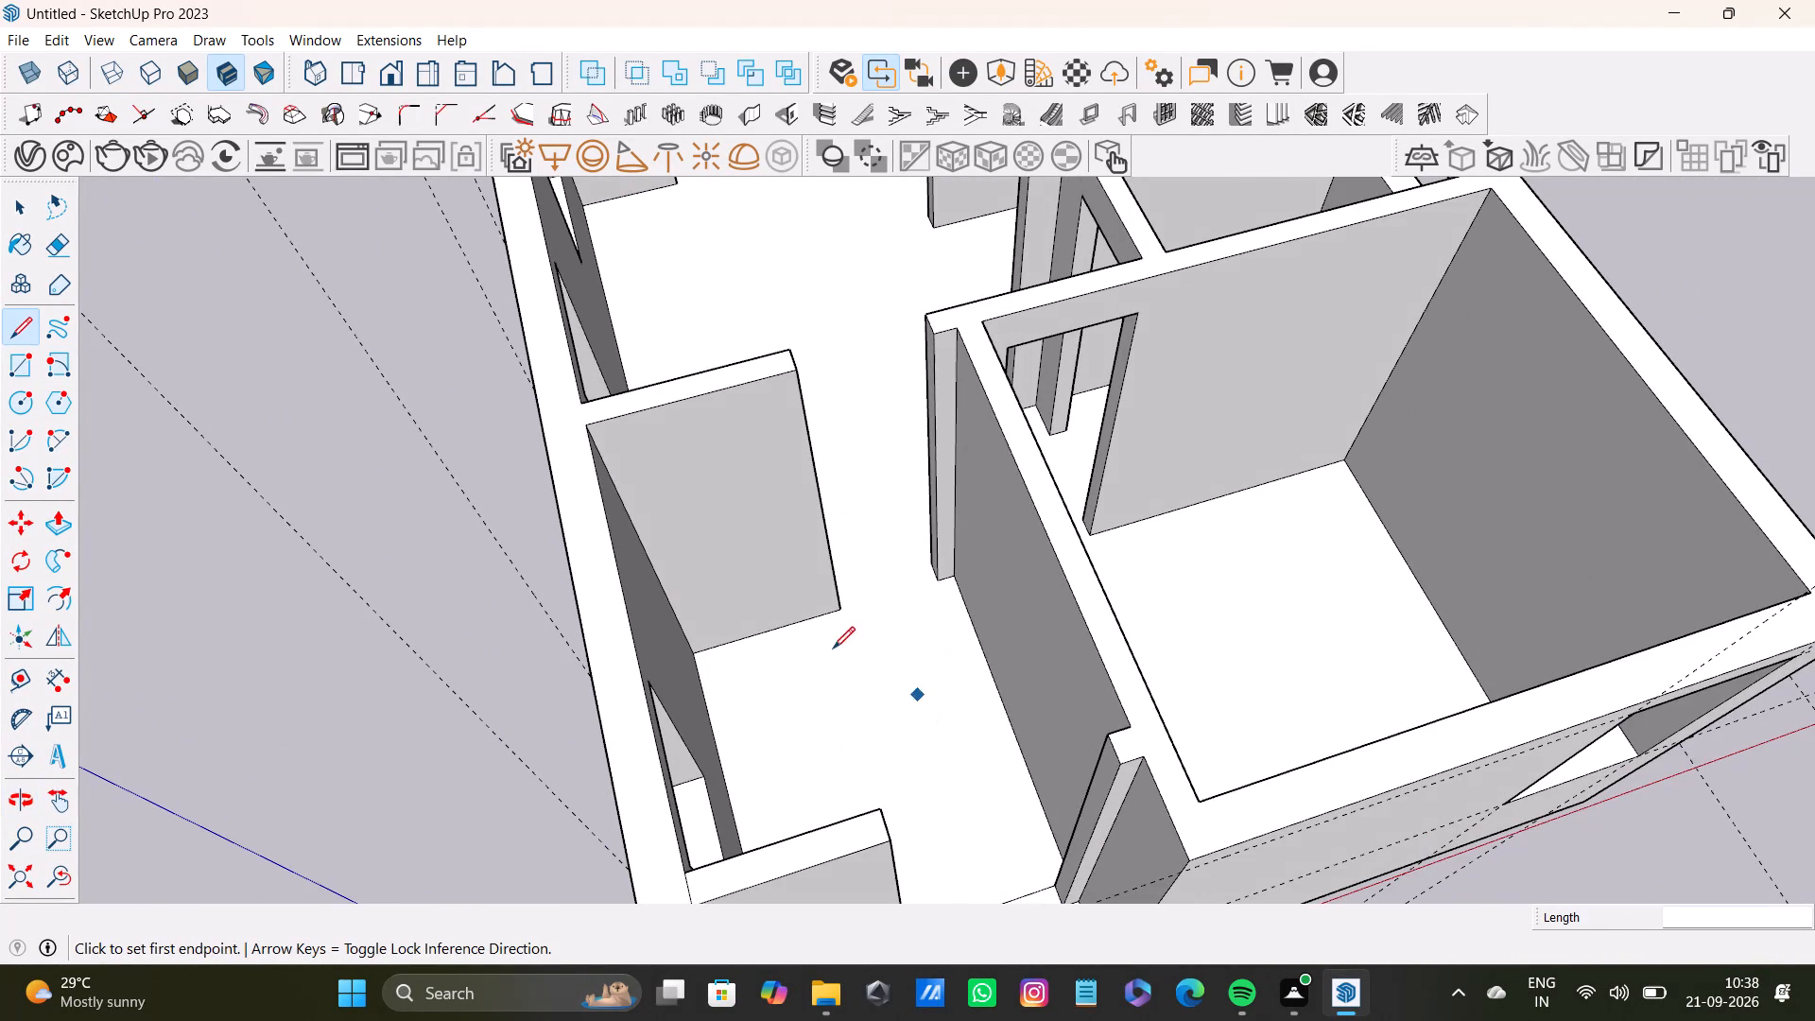
scroll(686, 371, "down", 5)
middle_click_drag(694, 368, 706, 358)
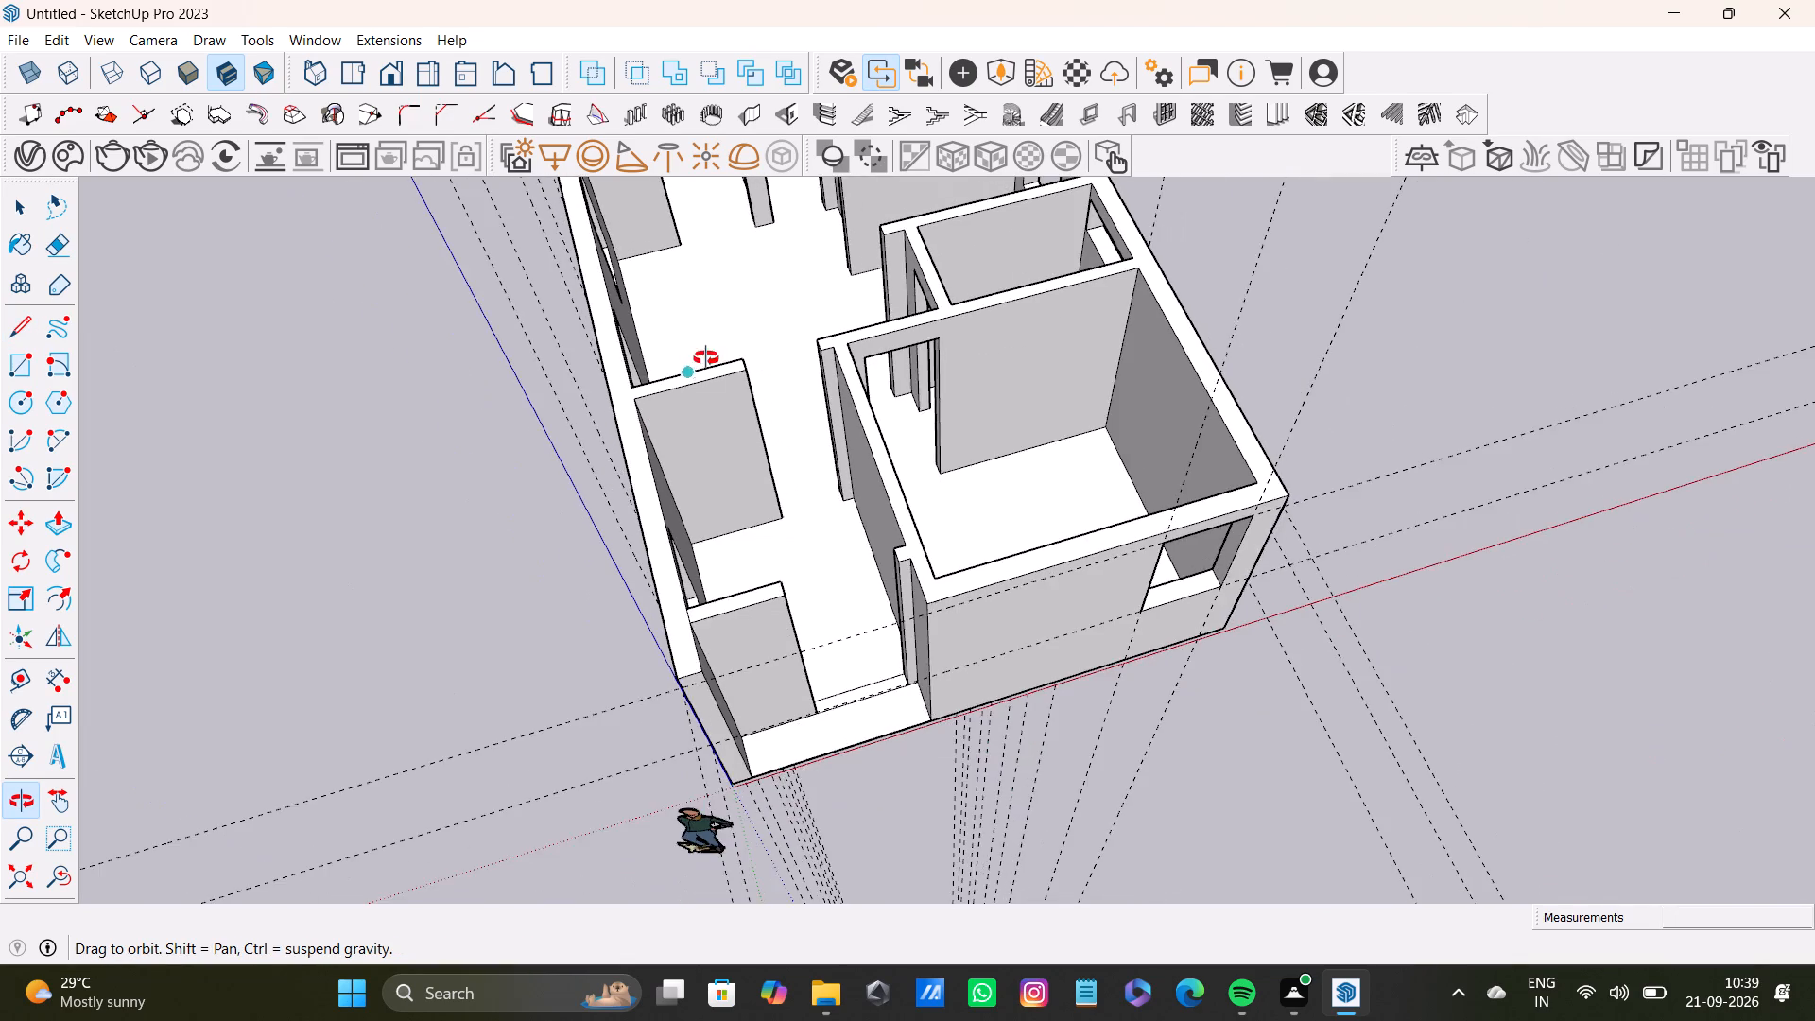
middle_click_drag(706, 358, 1318, 396)
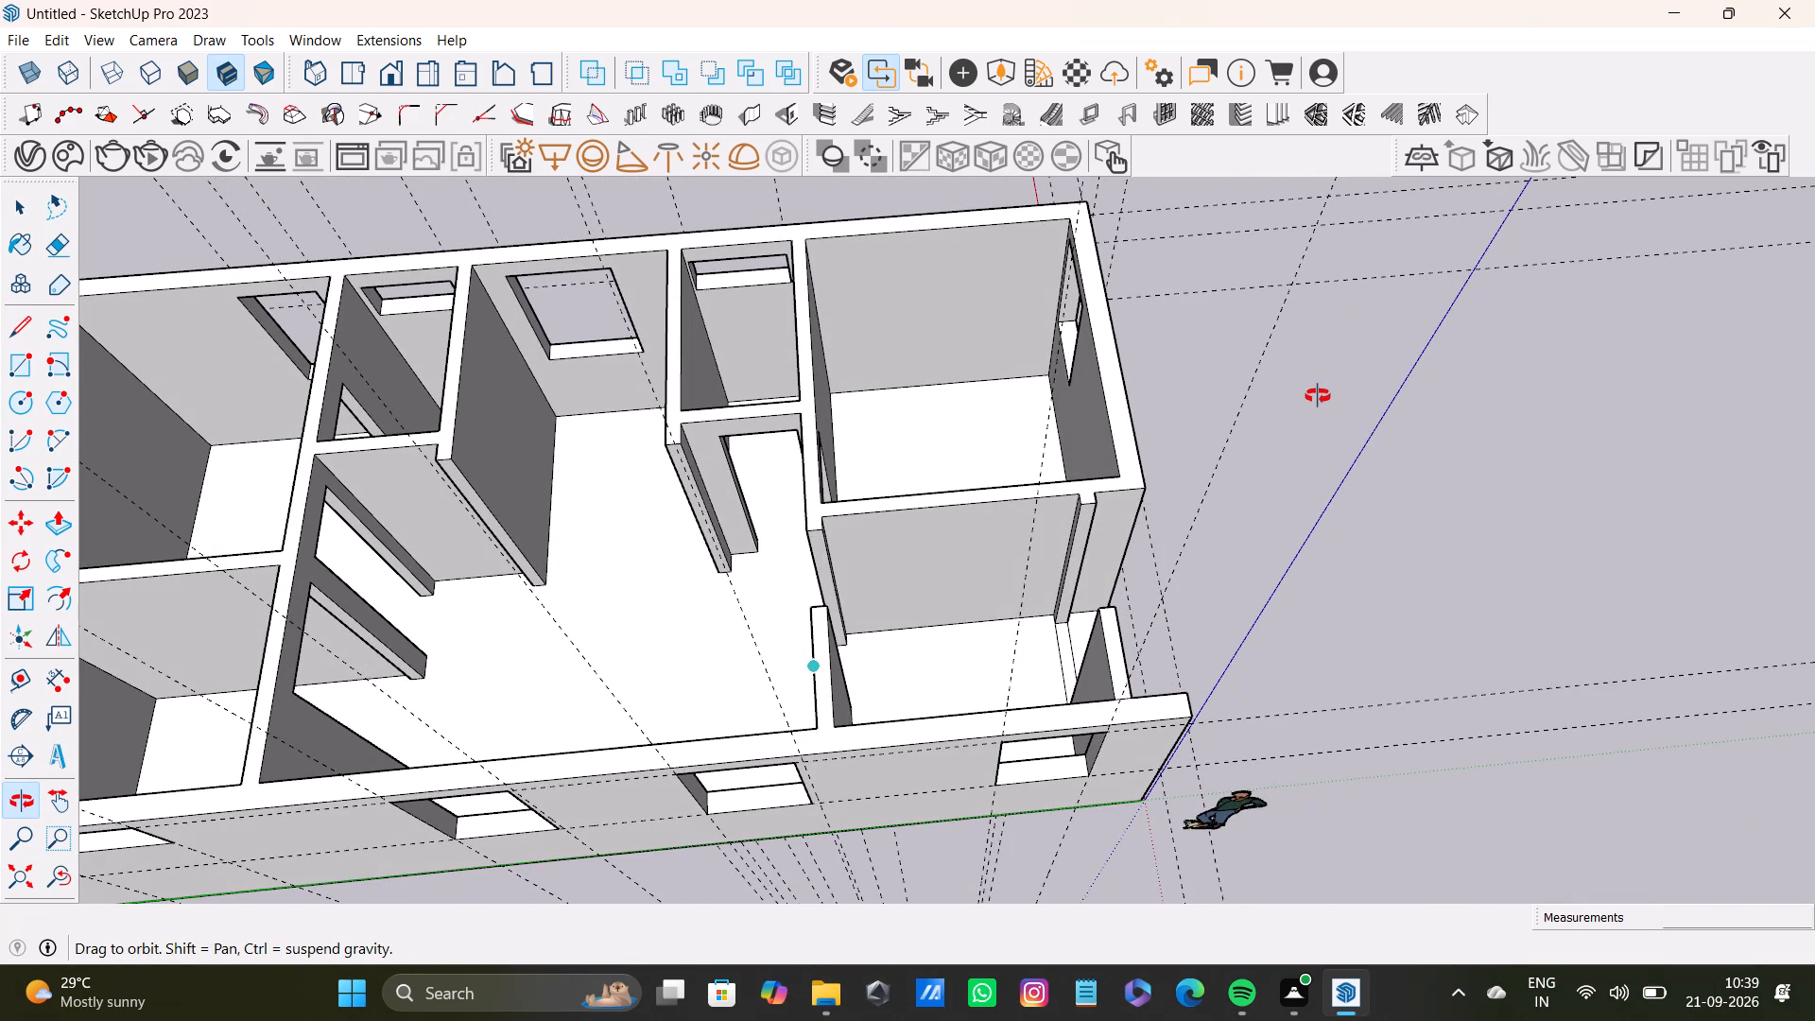
middle_click_drag(1318, 396, 621, 498)
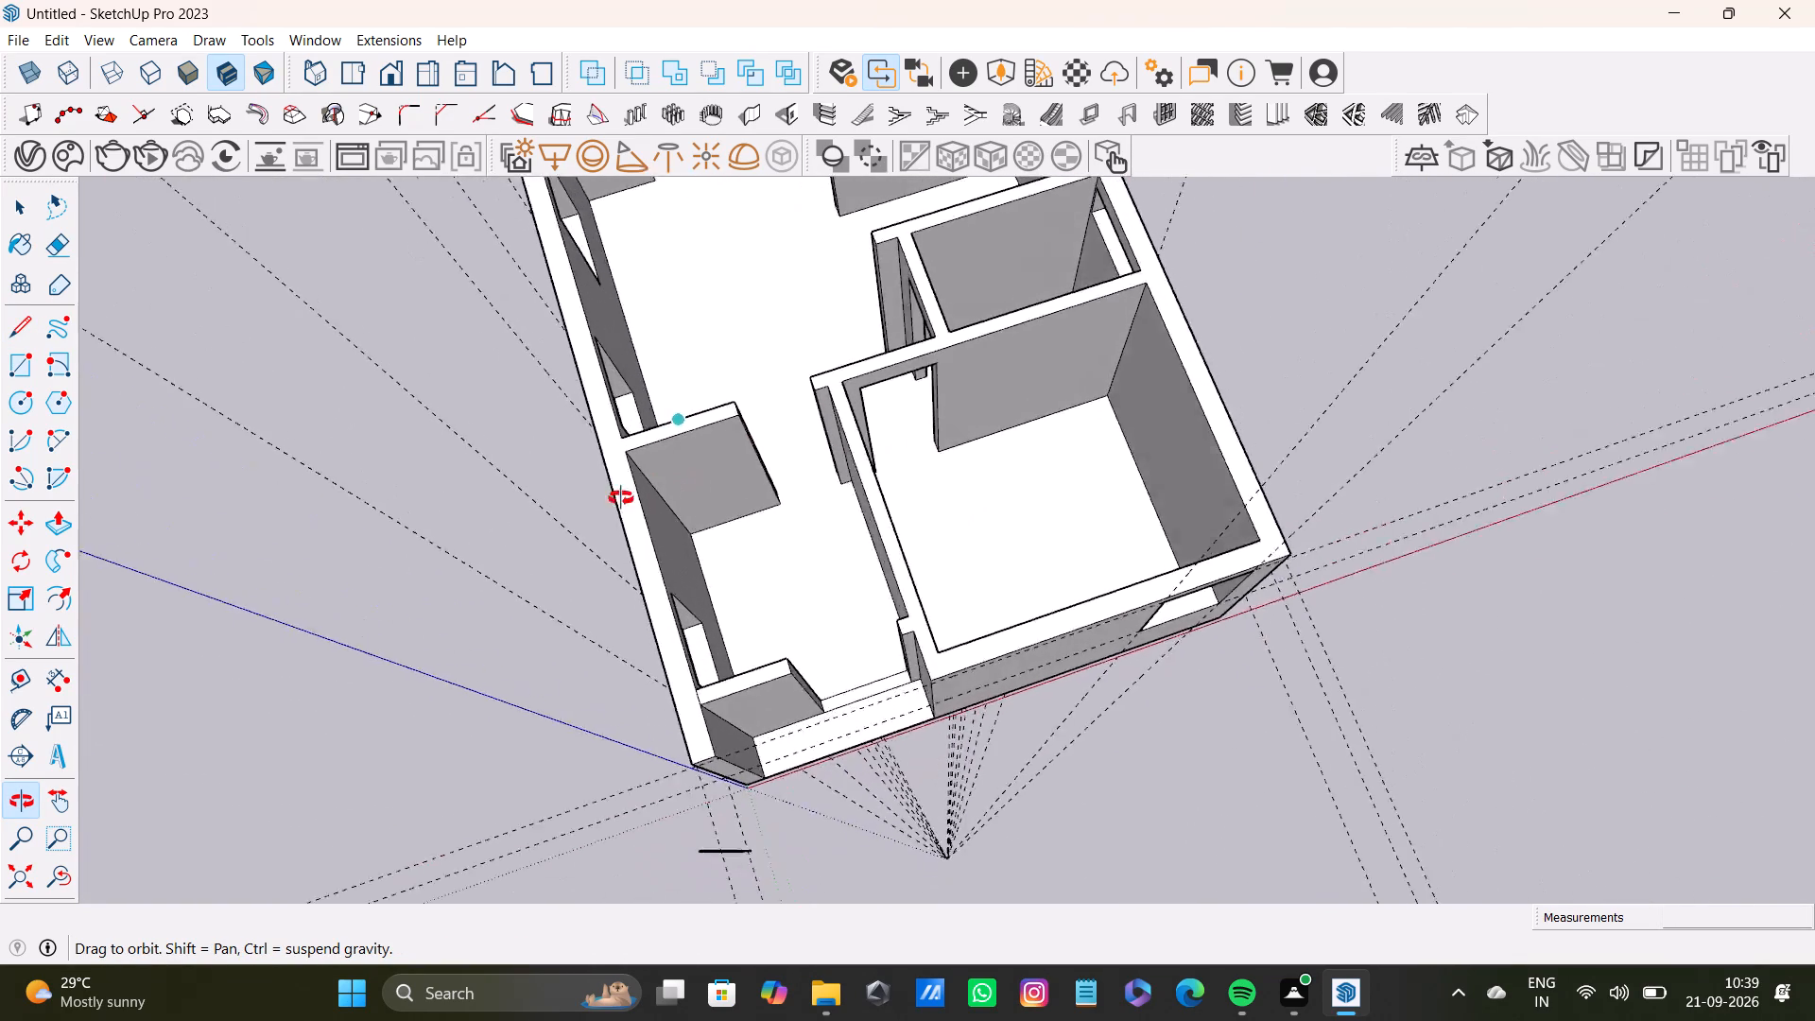
middle_click_drag(621, 498, 531, 505)
scroll(769, 496, "up", 6)
middle_click_drag(773, 580, 433, 384)
scroll(737, 438, "down", 3)
middle_click_drag(759, 400, 890, 648, "shift")
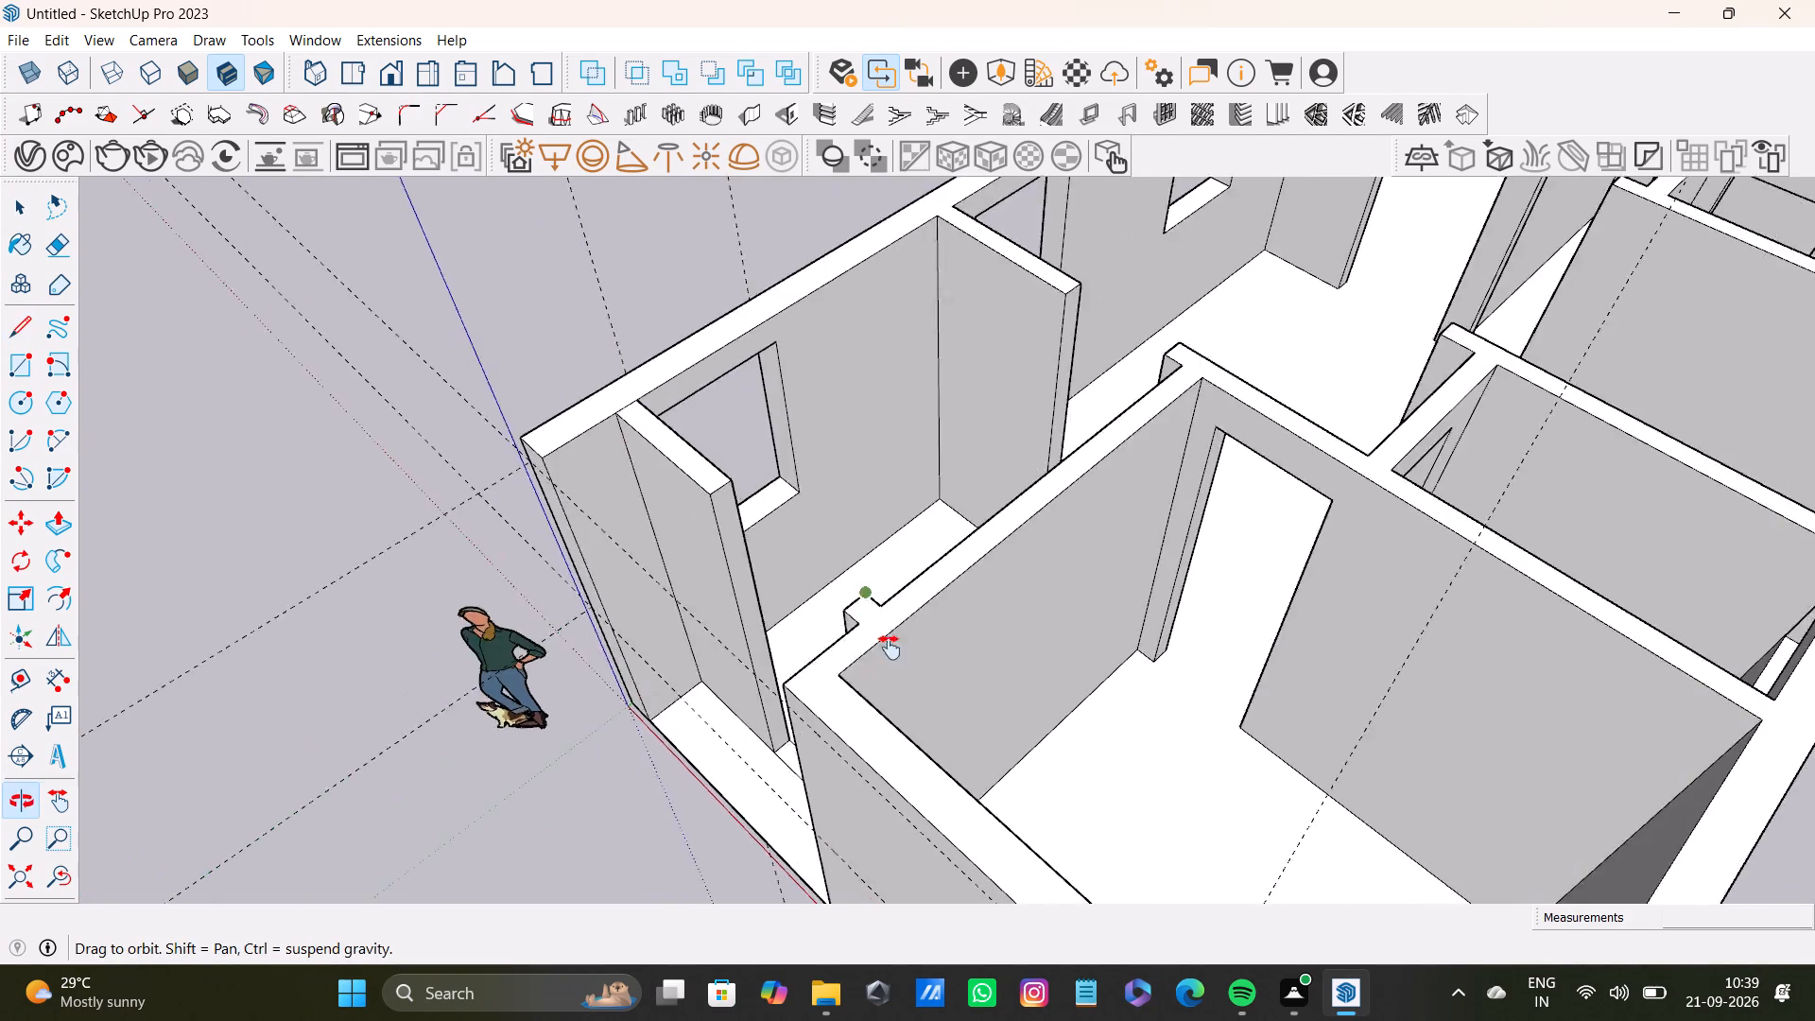
middle_click_drag(890, 648, 887, 654, "shift")
scroll(888, 644, "up", 5)
middle_click_drag(890, 634, 1134, 441)
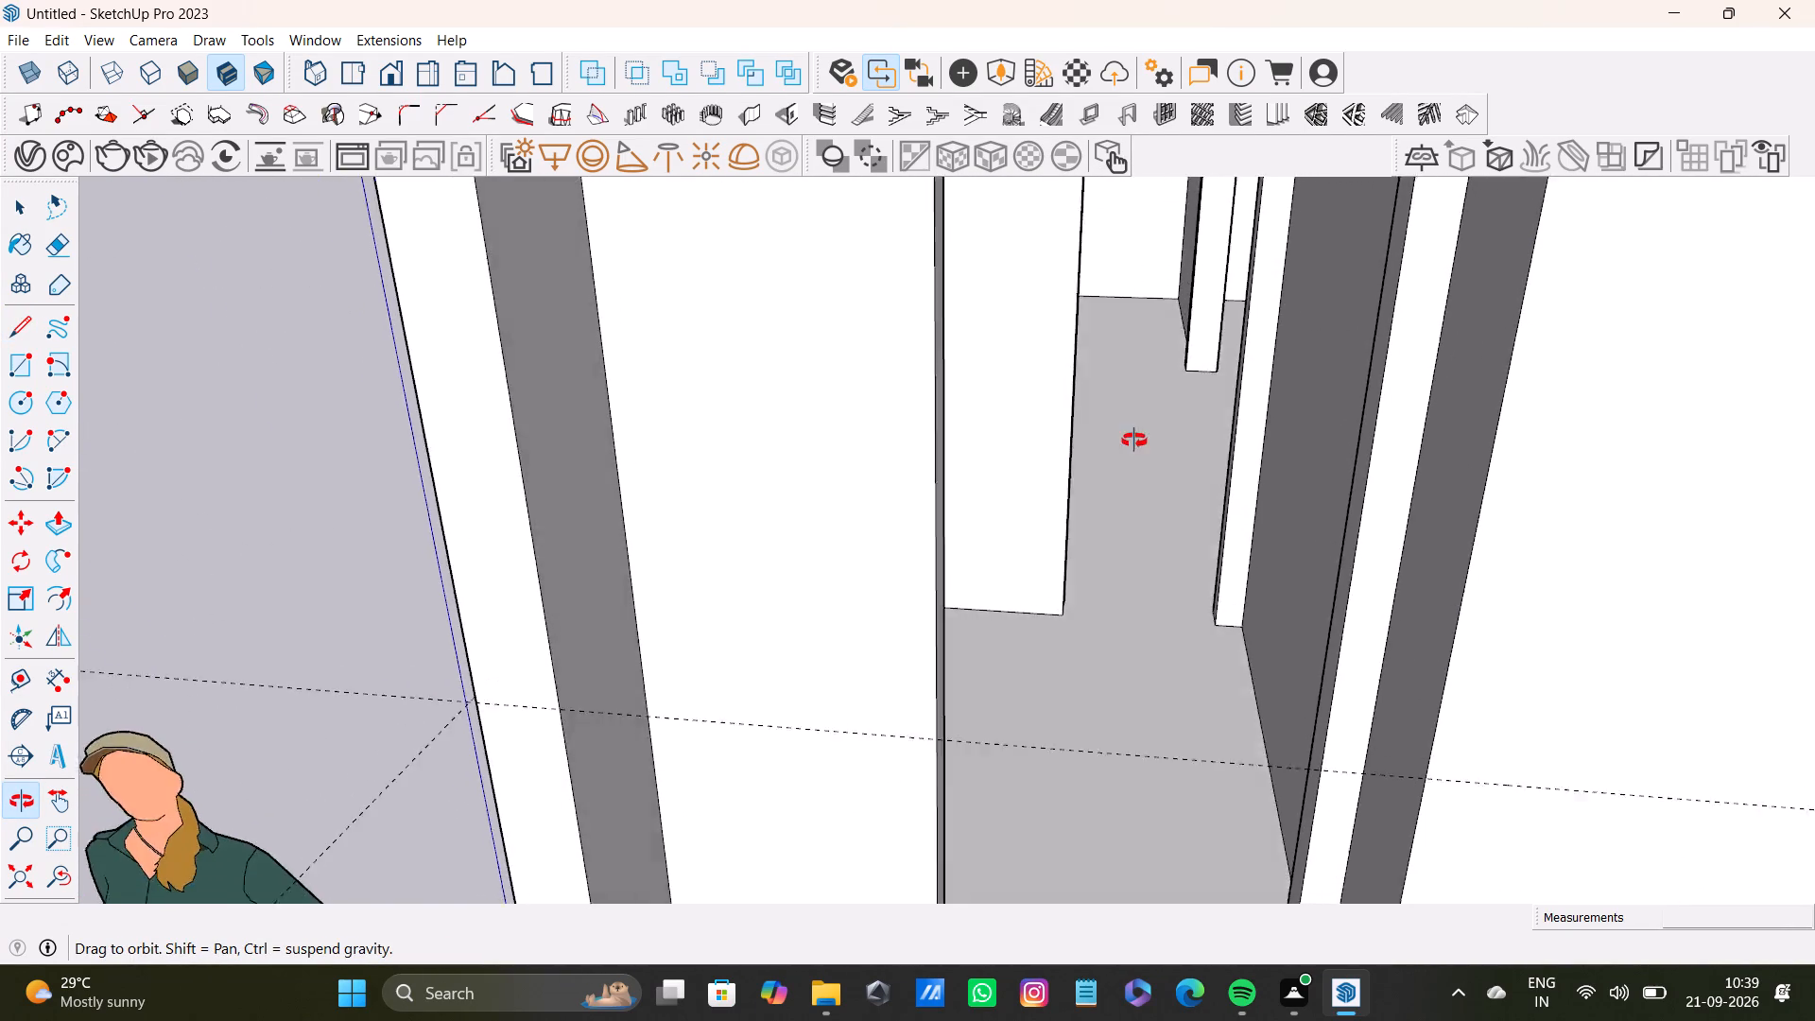
middle_click_drag(1134, 441, 1026, 743)
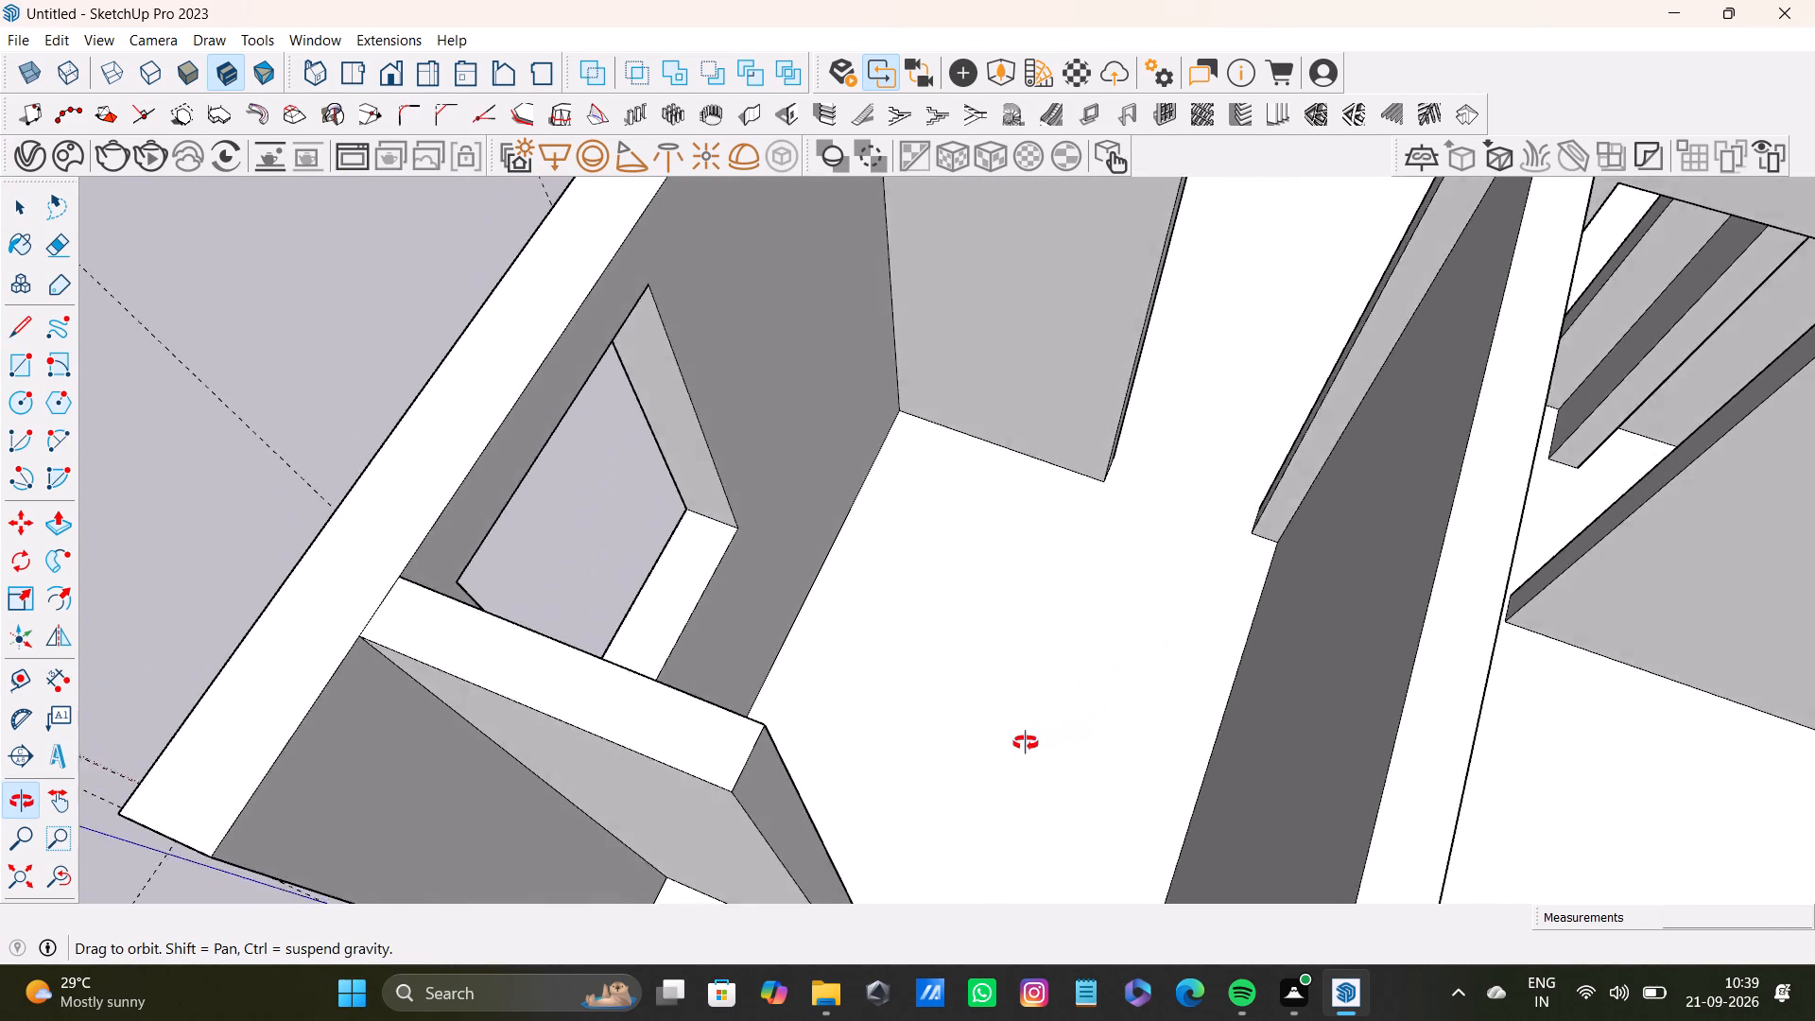
middle_click_drag(1026, 743, 629, 722)
scroll(594, 632, "down", 3)
middle_click_drag(597, 627, 995, 662, "shift")
middle_click_drag(995, 662, 1145, 682)
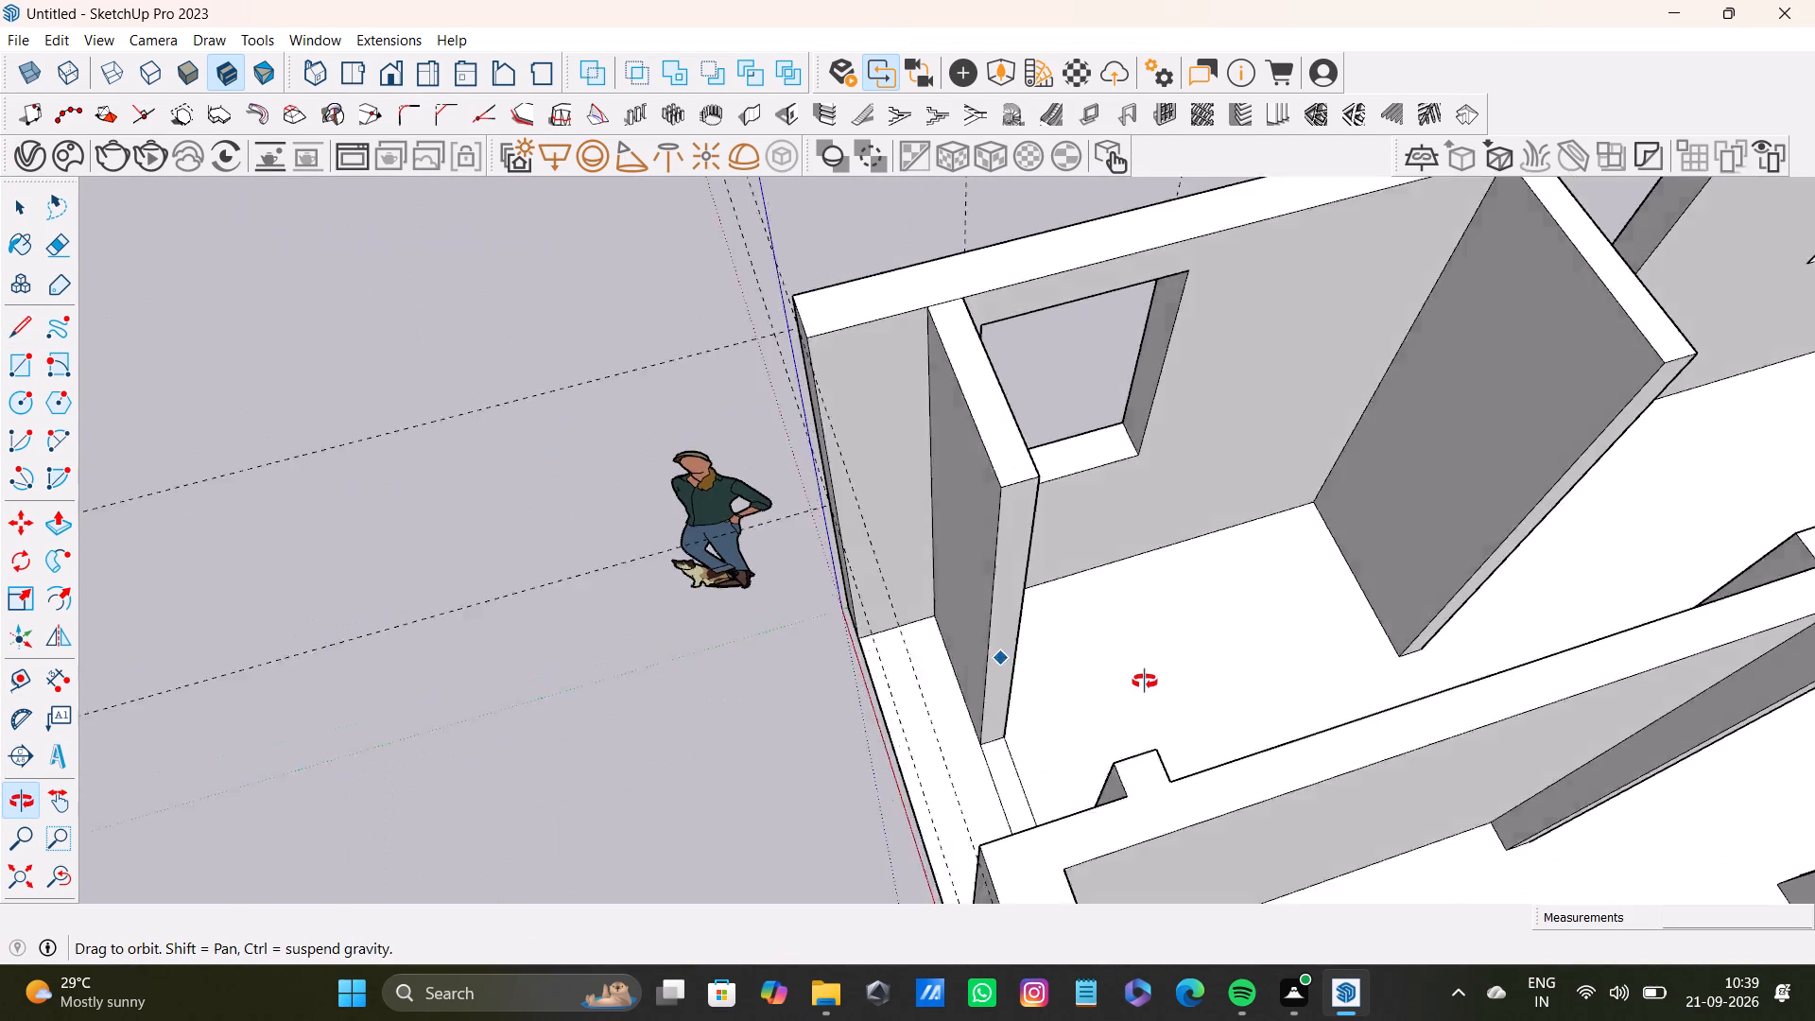
middle_click_drag(1145, 682, 1391, 679)
Draw a 9" line across the outer wall's top and a 6" line across the front room wall's top, aligned with the entrance cross wall.
middle_click_drag(907, 468, 1126, 509)
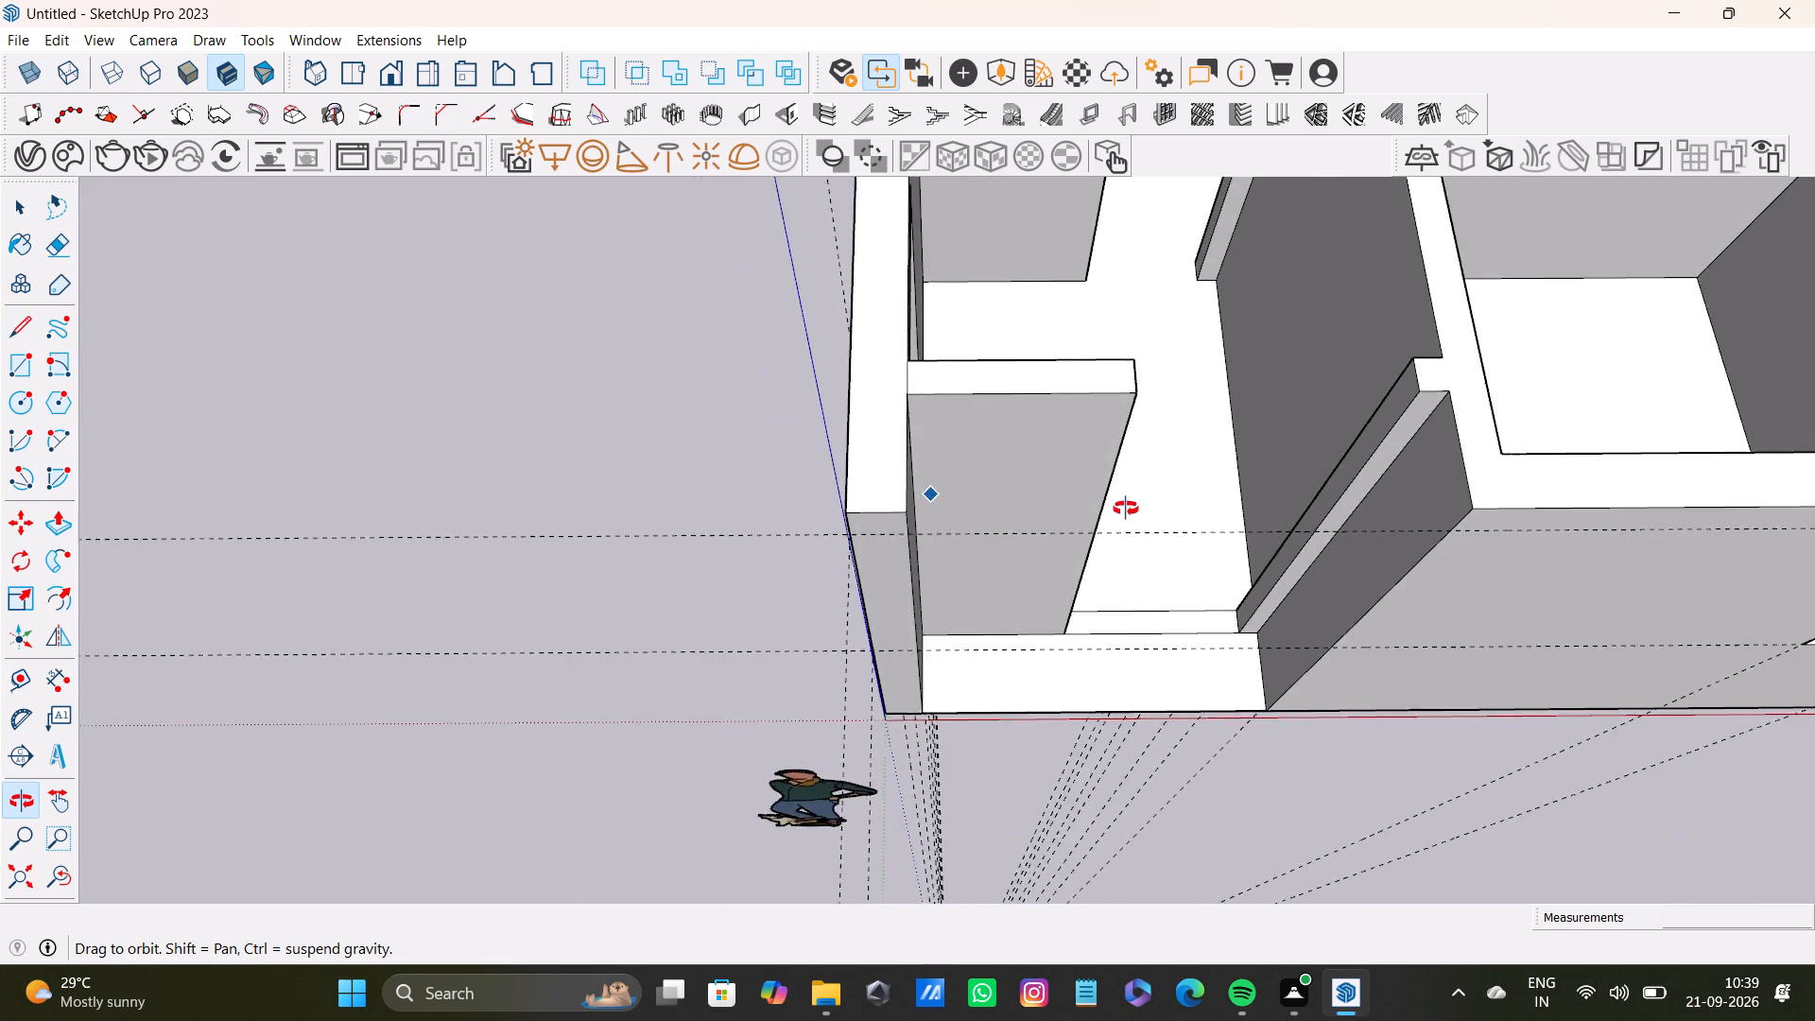
middle_click_drag(1126, 509, 1047, 593)
key("l")
scroll(736, 543, "up", 7)
left_click_drag(813, 548, 804, 548)
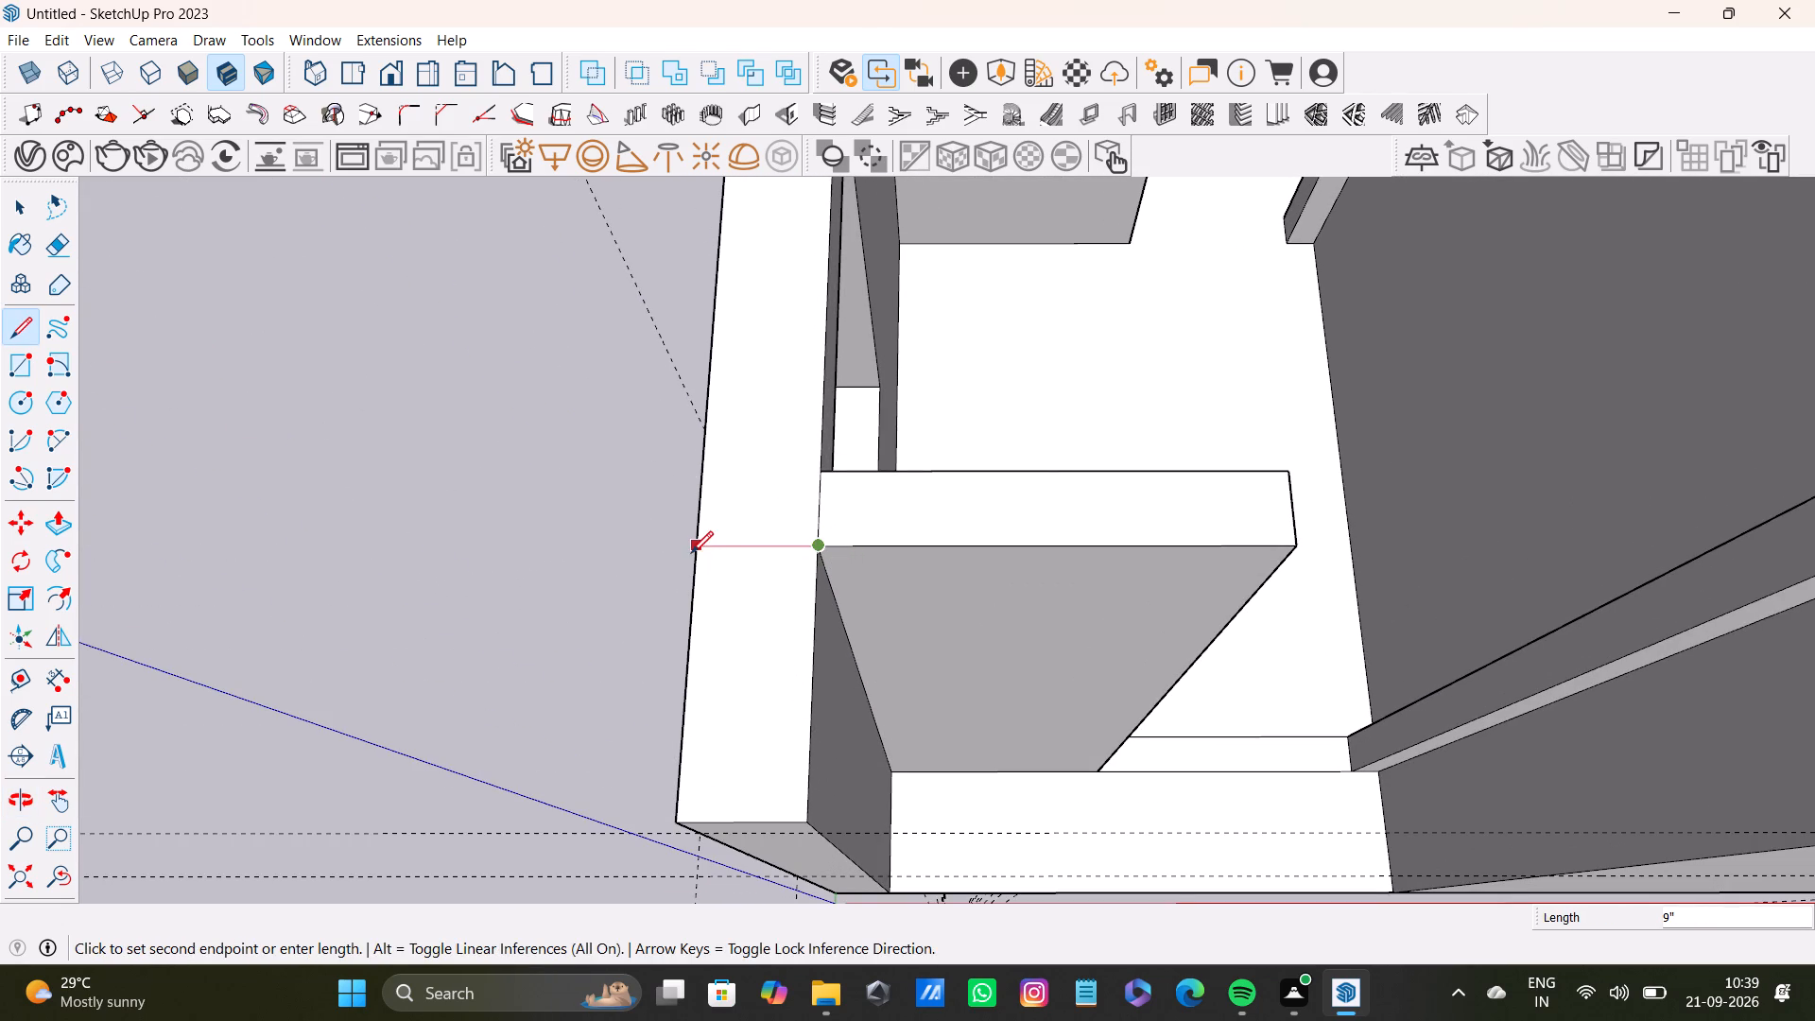
left_click(692, 553)
scroll(1210, 584, "down", 8)
middle_click_drag(1229, 563, 932, 548, "shift")
scroll(1227, 576, "up", 3)
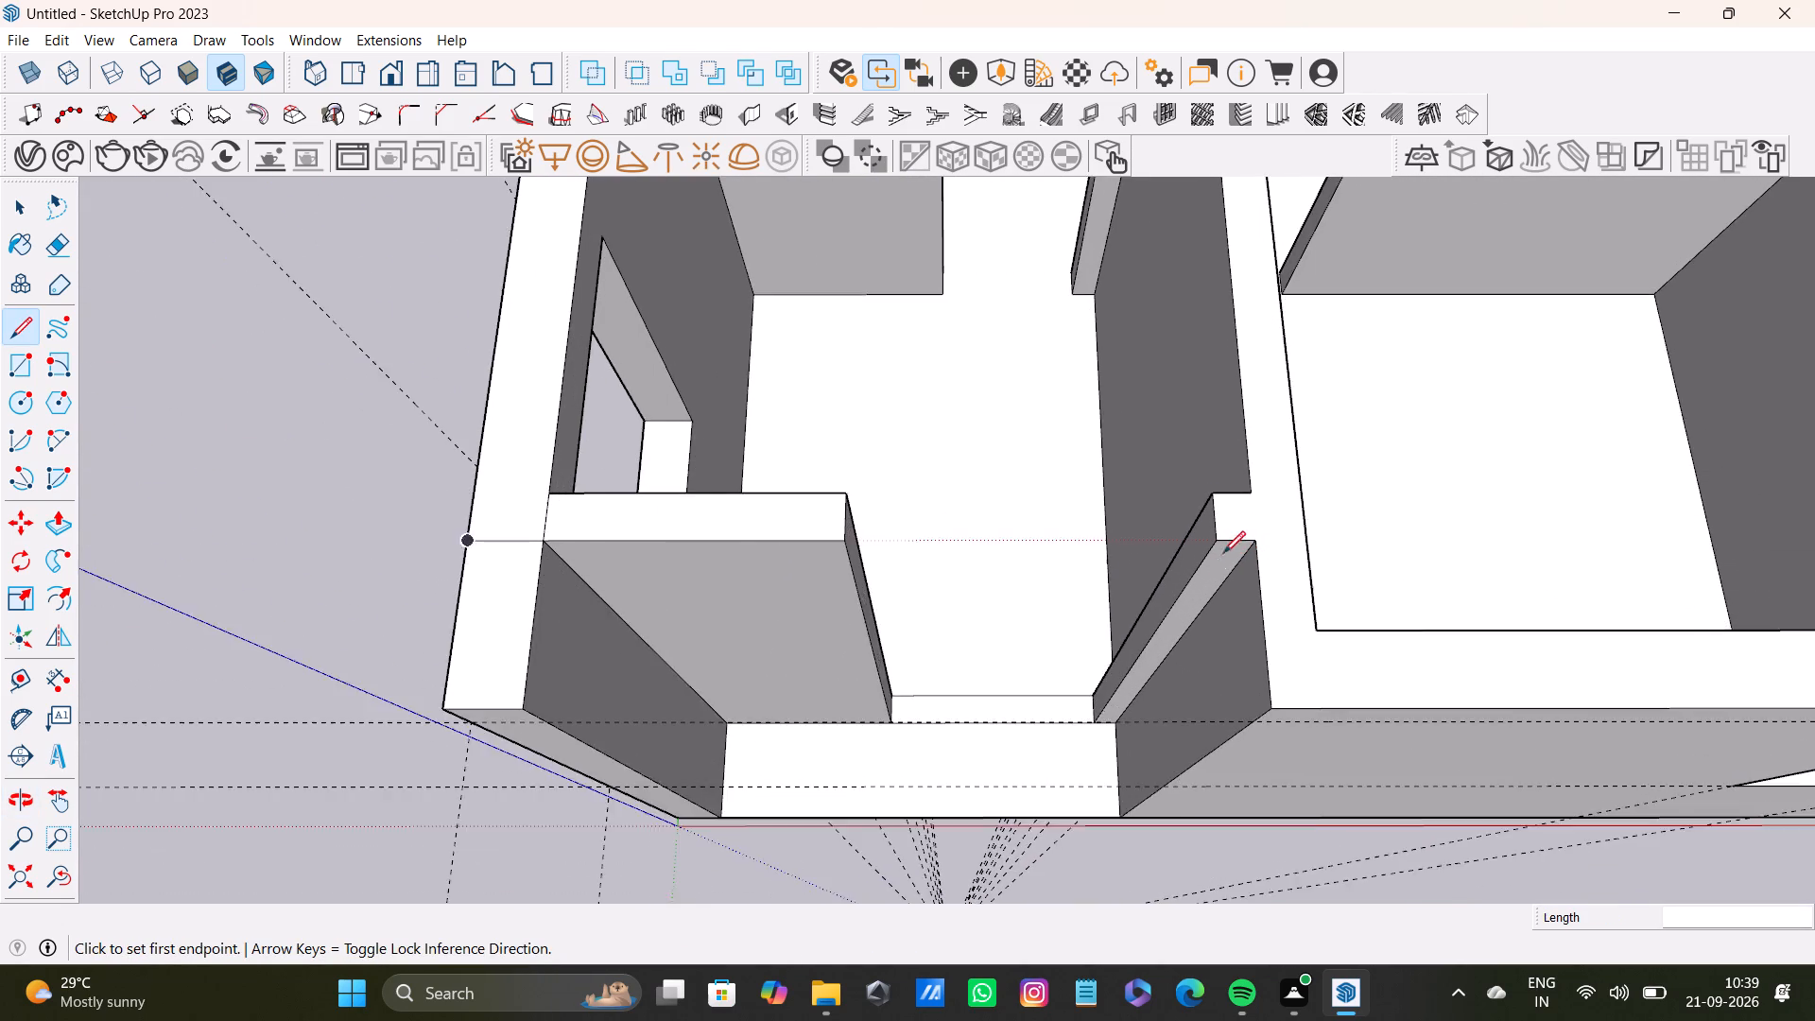
scroll(1223, 553, "up", 2)
left_click(1264, 544)
left_click(1332, 545)
key("space")
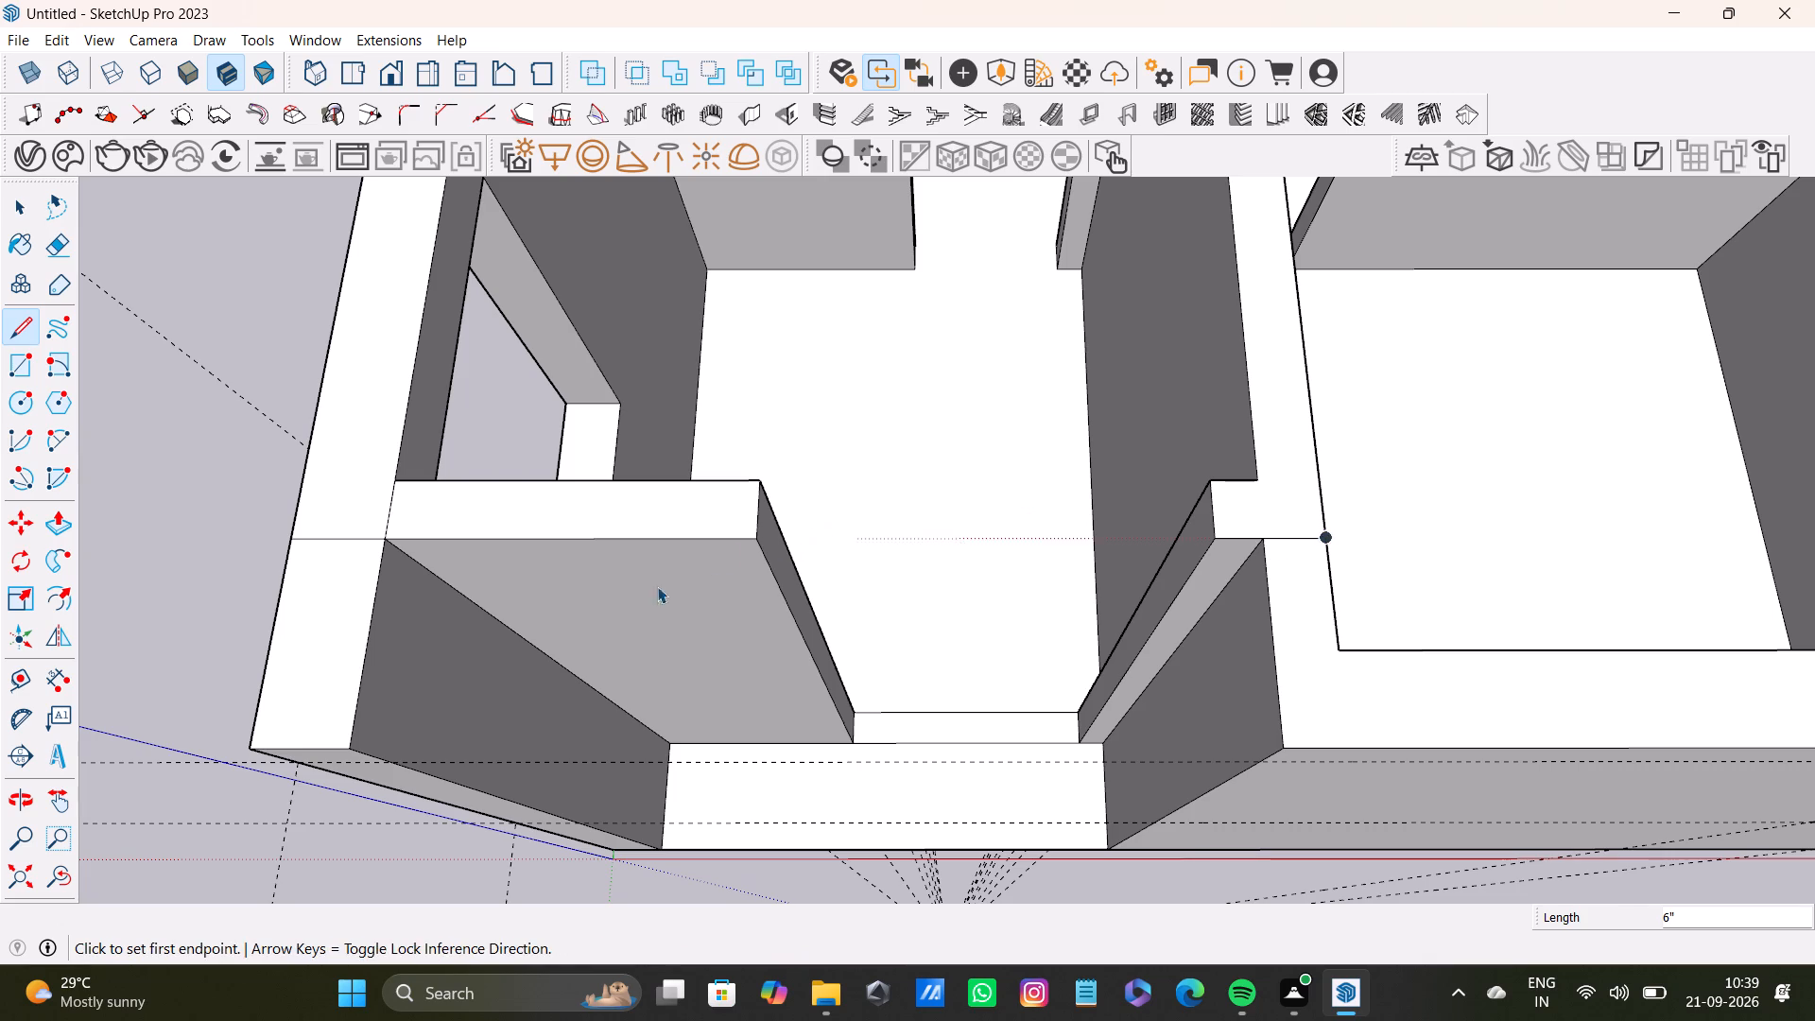
Push the outer wall's front end, beyond the entrance cross wall, down to the entrance floor level.
left_click(354, 620)
key("p")
left_click_drag(356, 617, 559, 756)
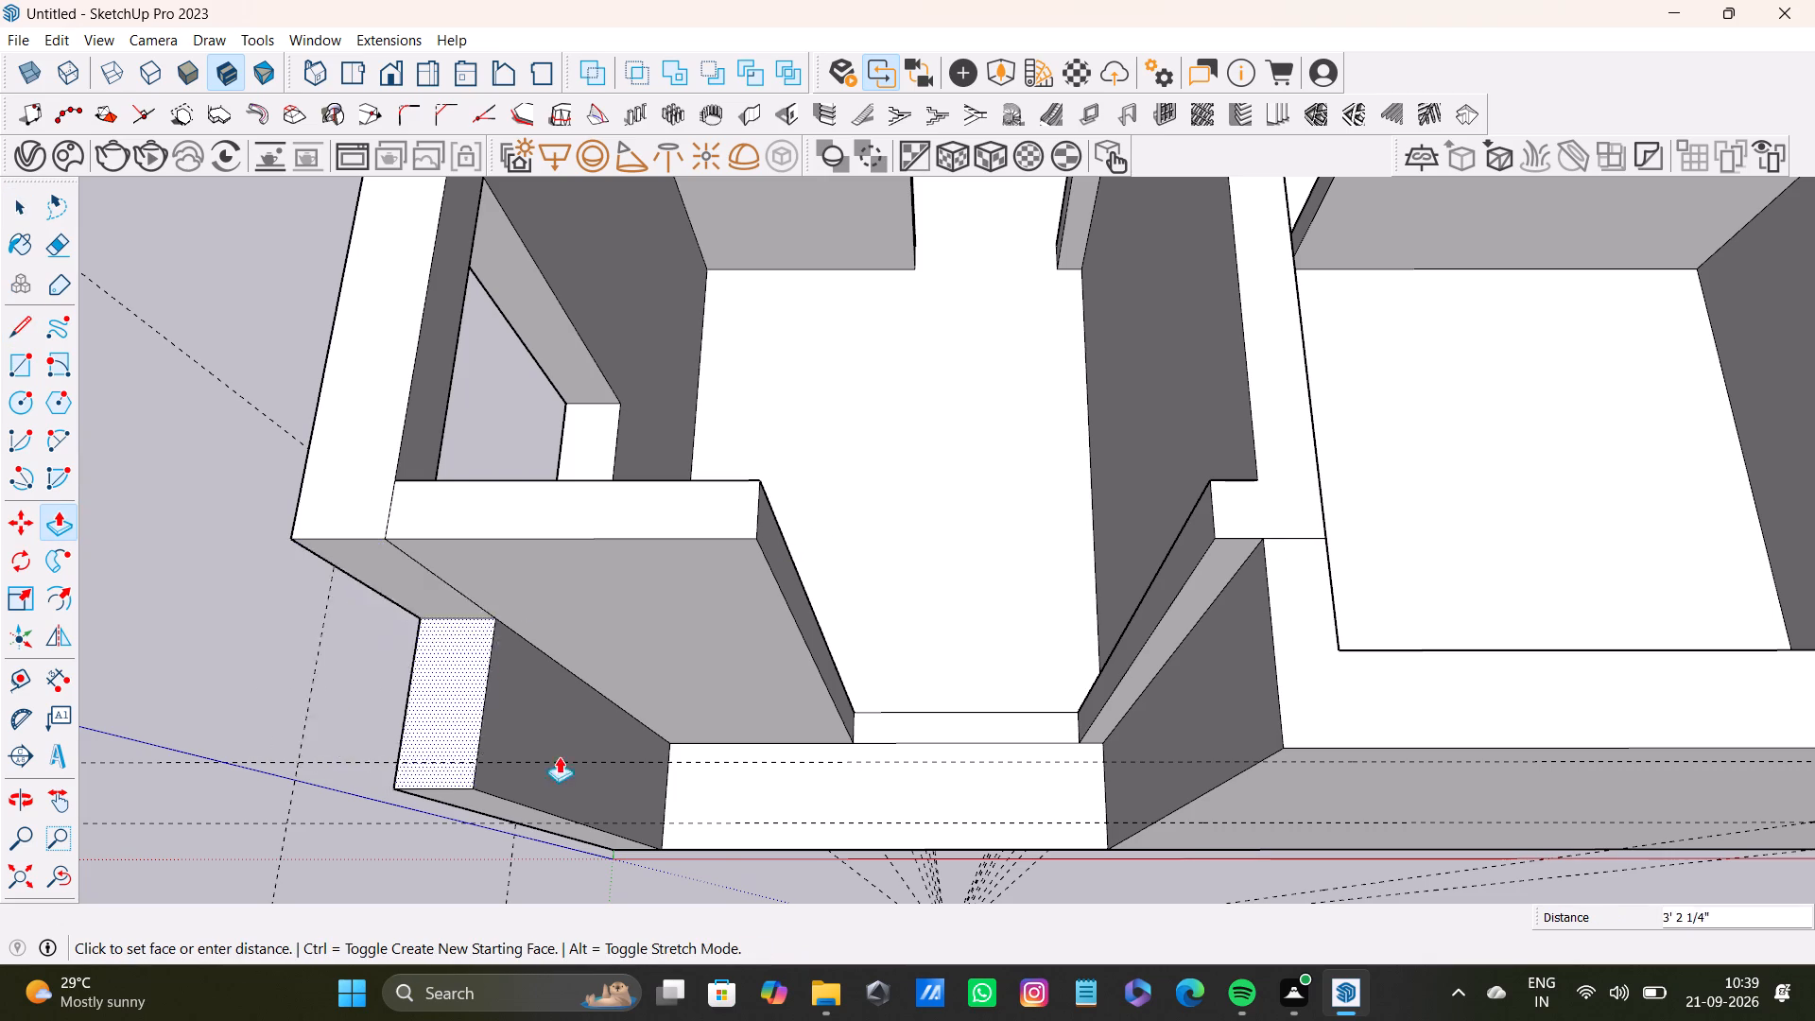
left_click_drag(559, 756, 712, 831)
Delete the seam edges left on the entrance floor, the cross wall's front face and the cross wall's top corner.
scroll(654, 787, "up", 3)
key("space")
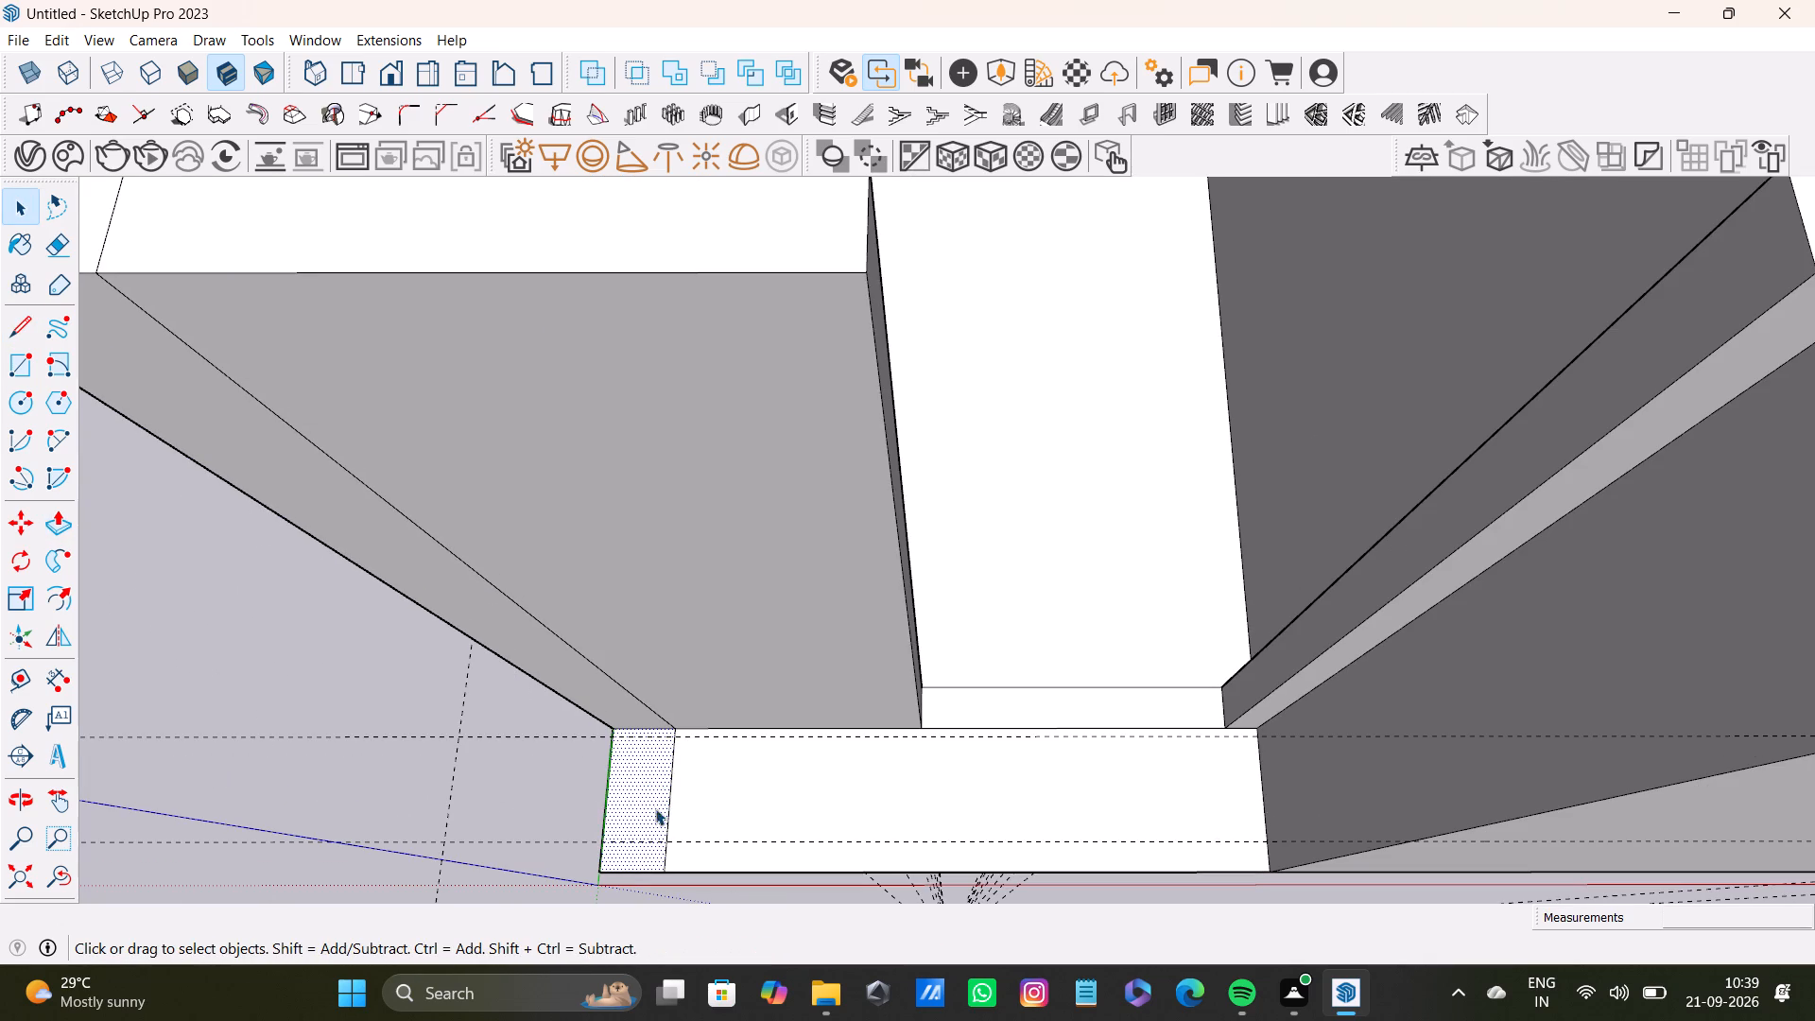
left_click(668, 822)
key("Delete")
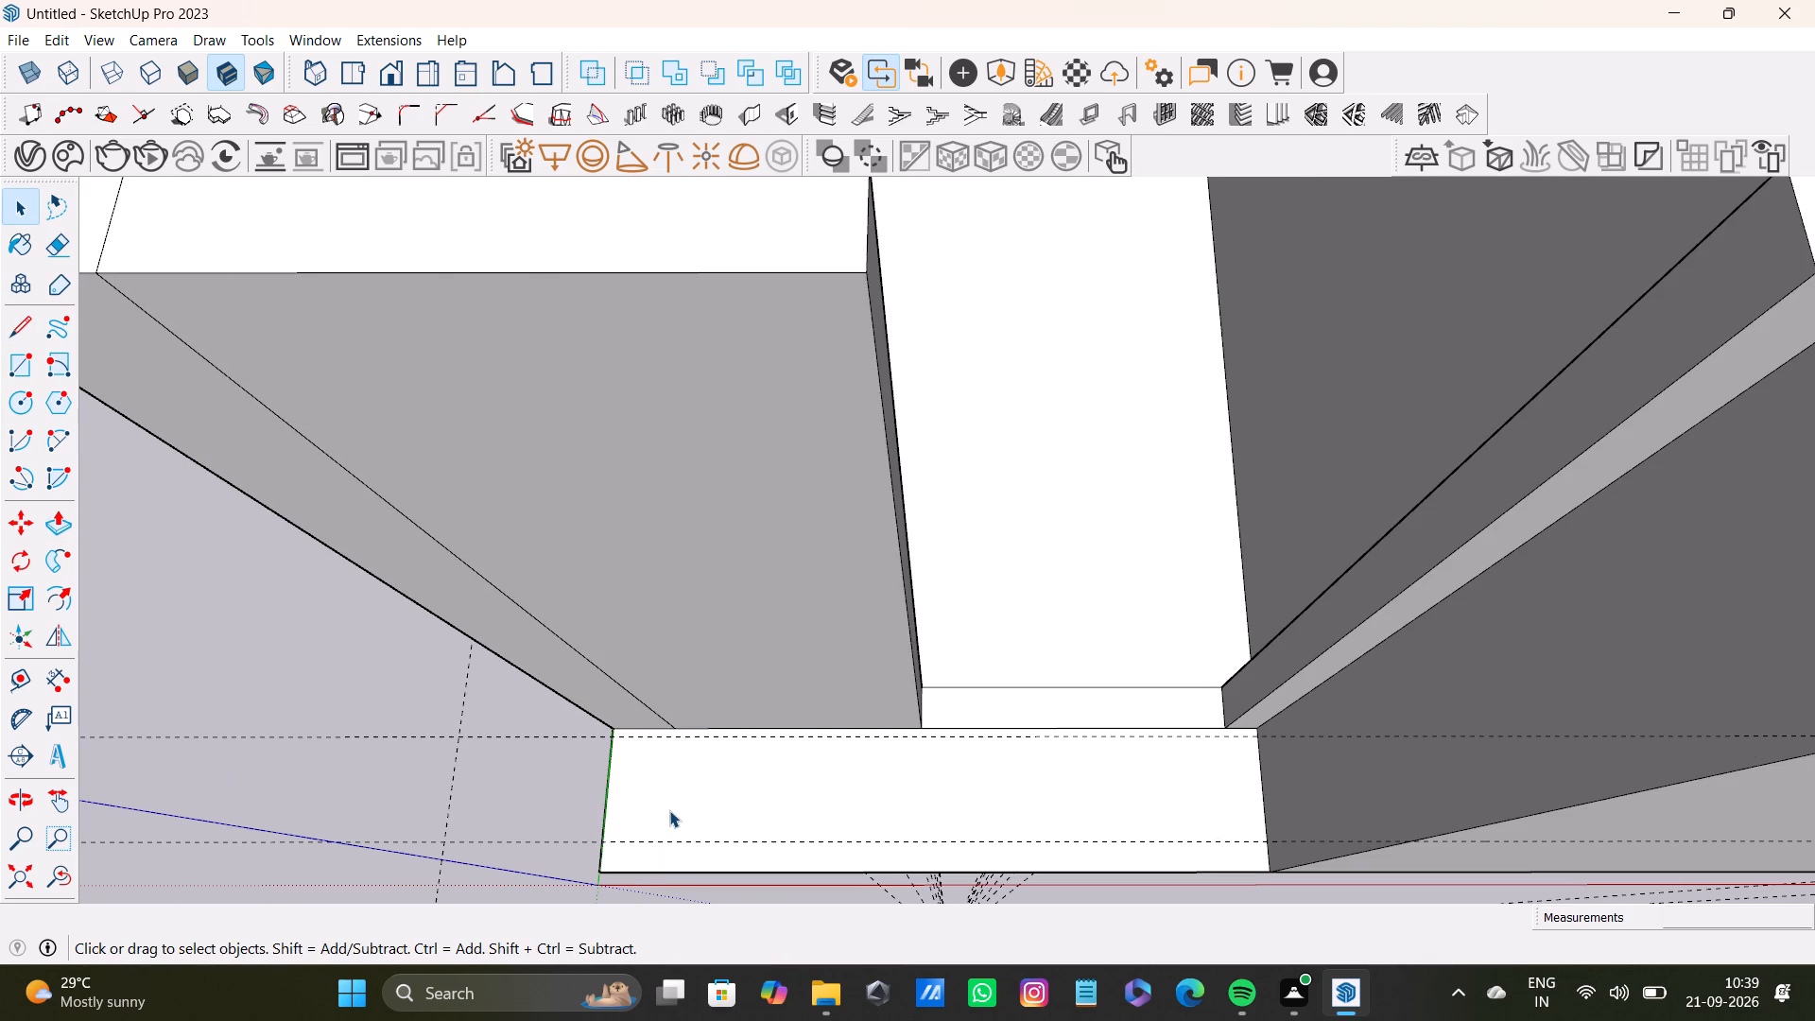
scroll(708, 801, "down", 6)
scroll(484, 712, "up", 7)
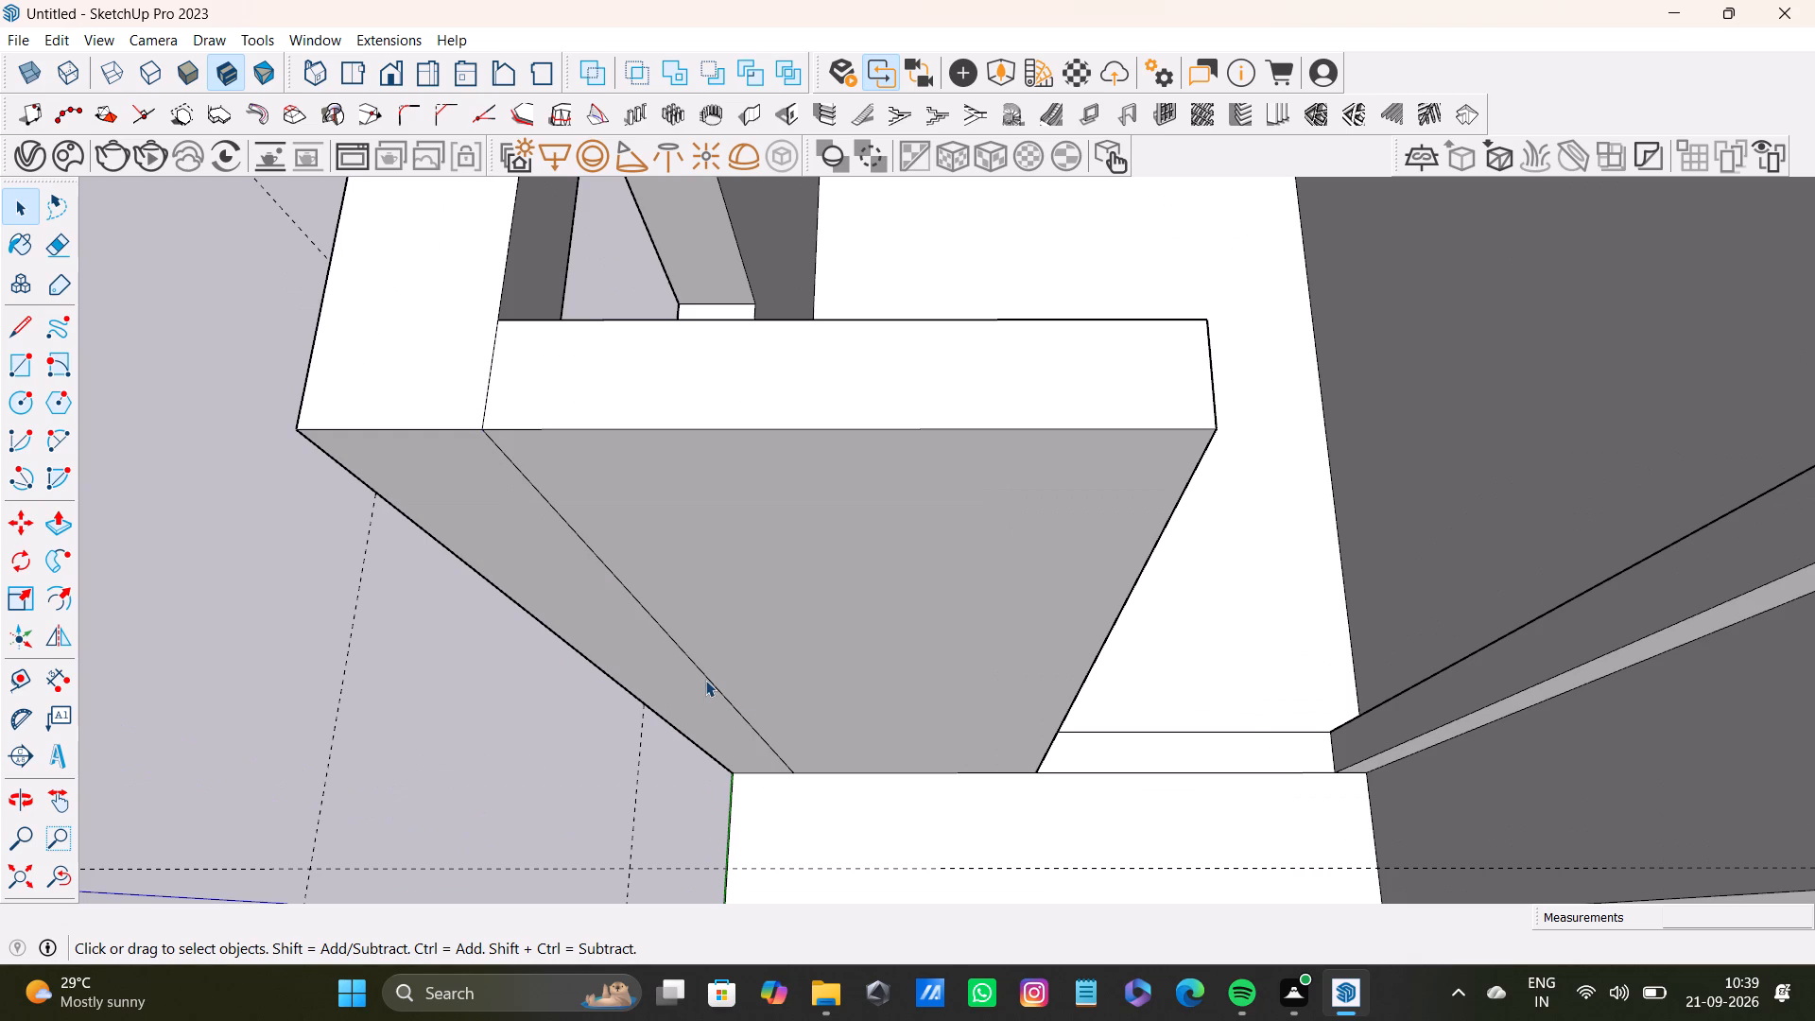
left_click(705, 680)
key("Delete")
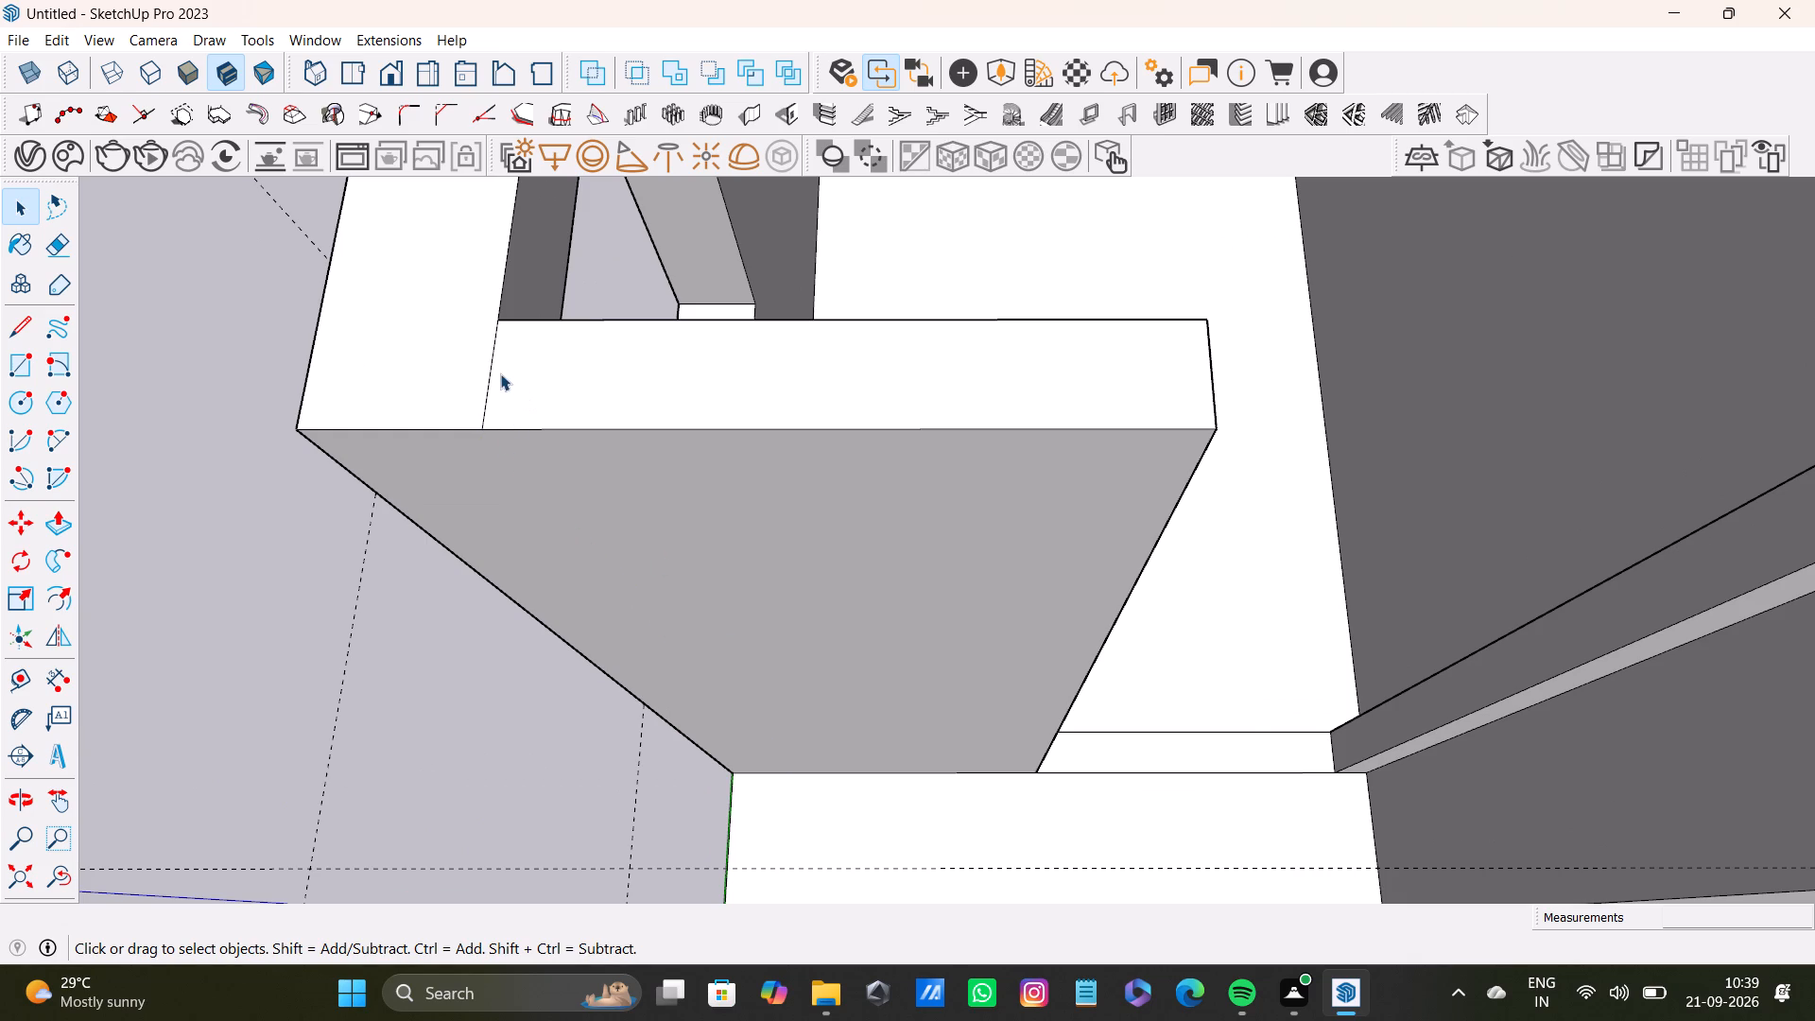
left_click(484, 377)
left_click(487, 383)
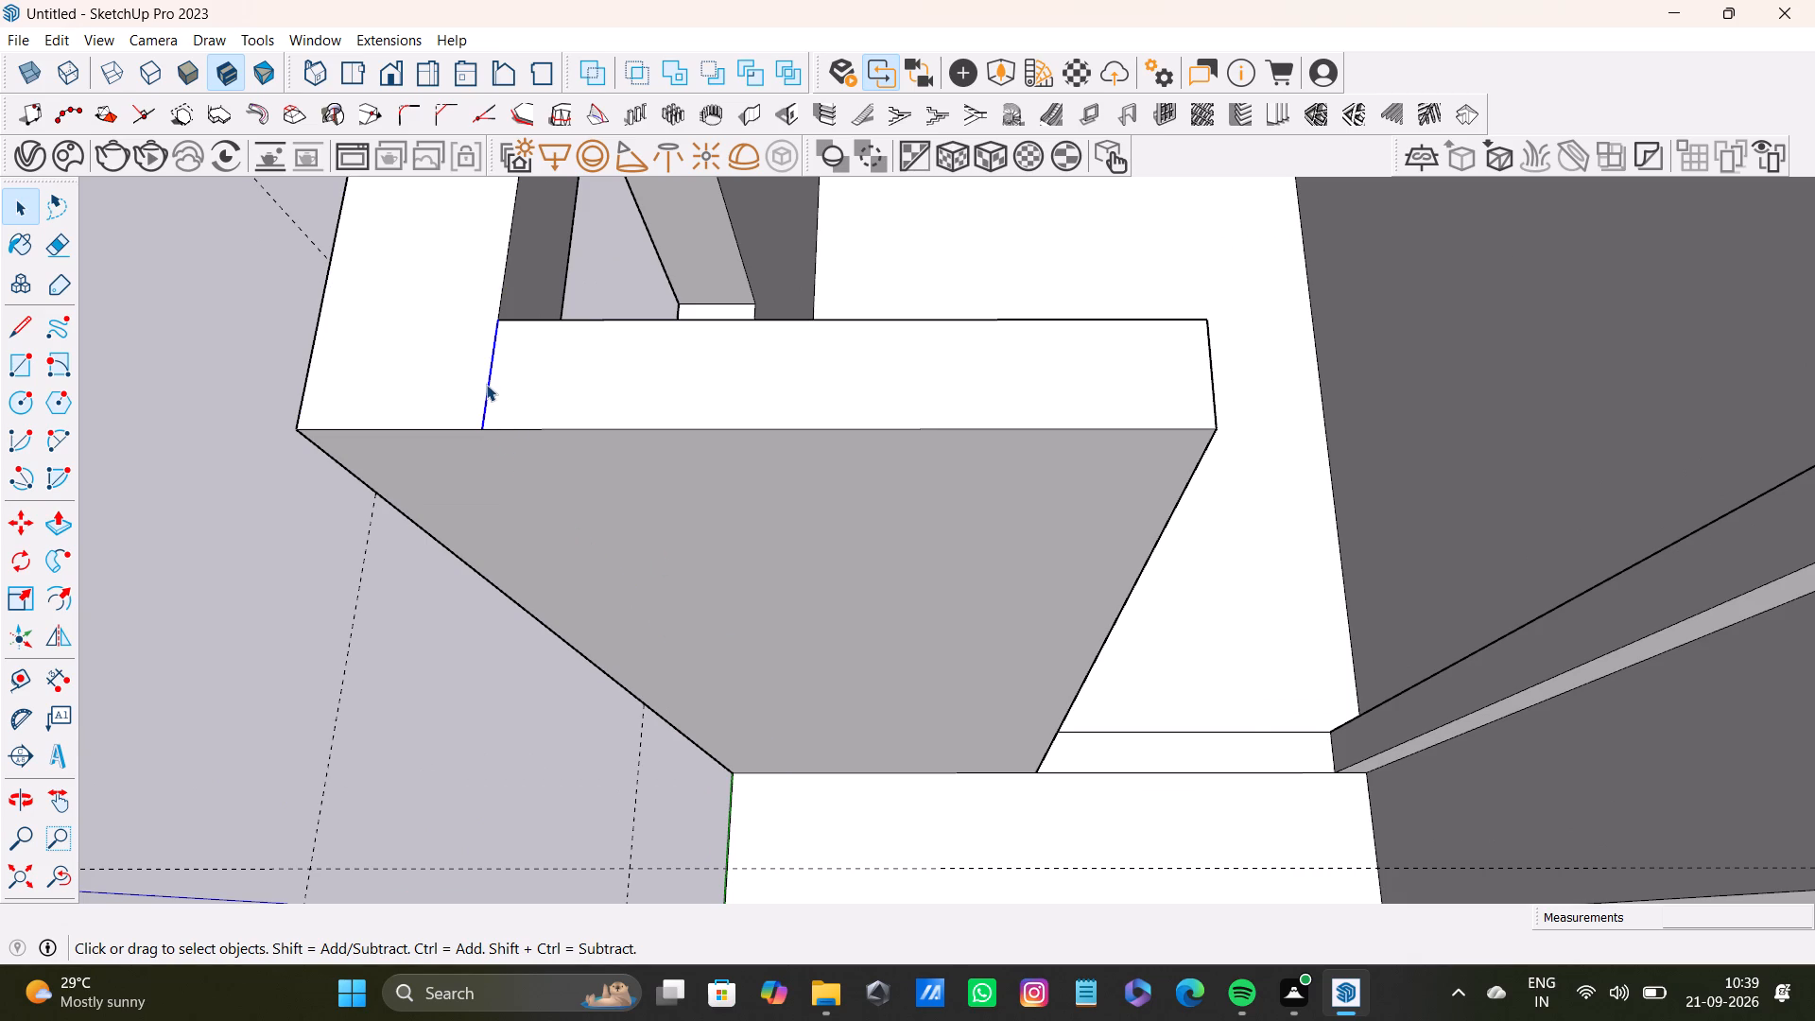
key("Delete")
Delete the 6" line across the front room wall's top, beside the short entrance wall stub.
scroll(746, 464, "down", 8)
middle_click_drag(1168, 470, 976, 519, "shift")
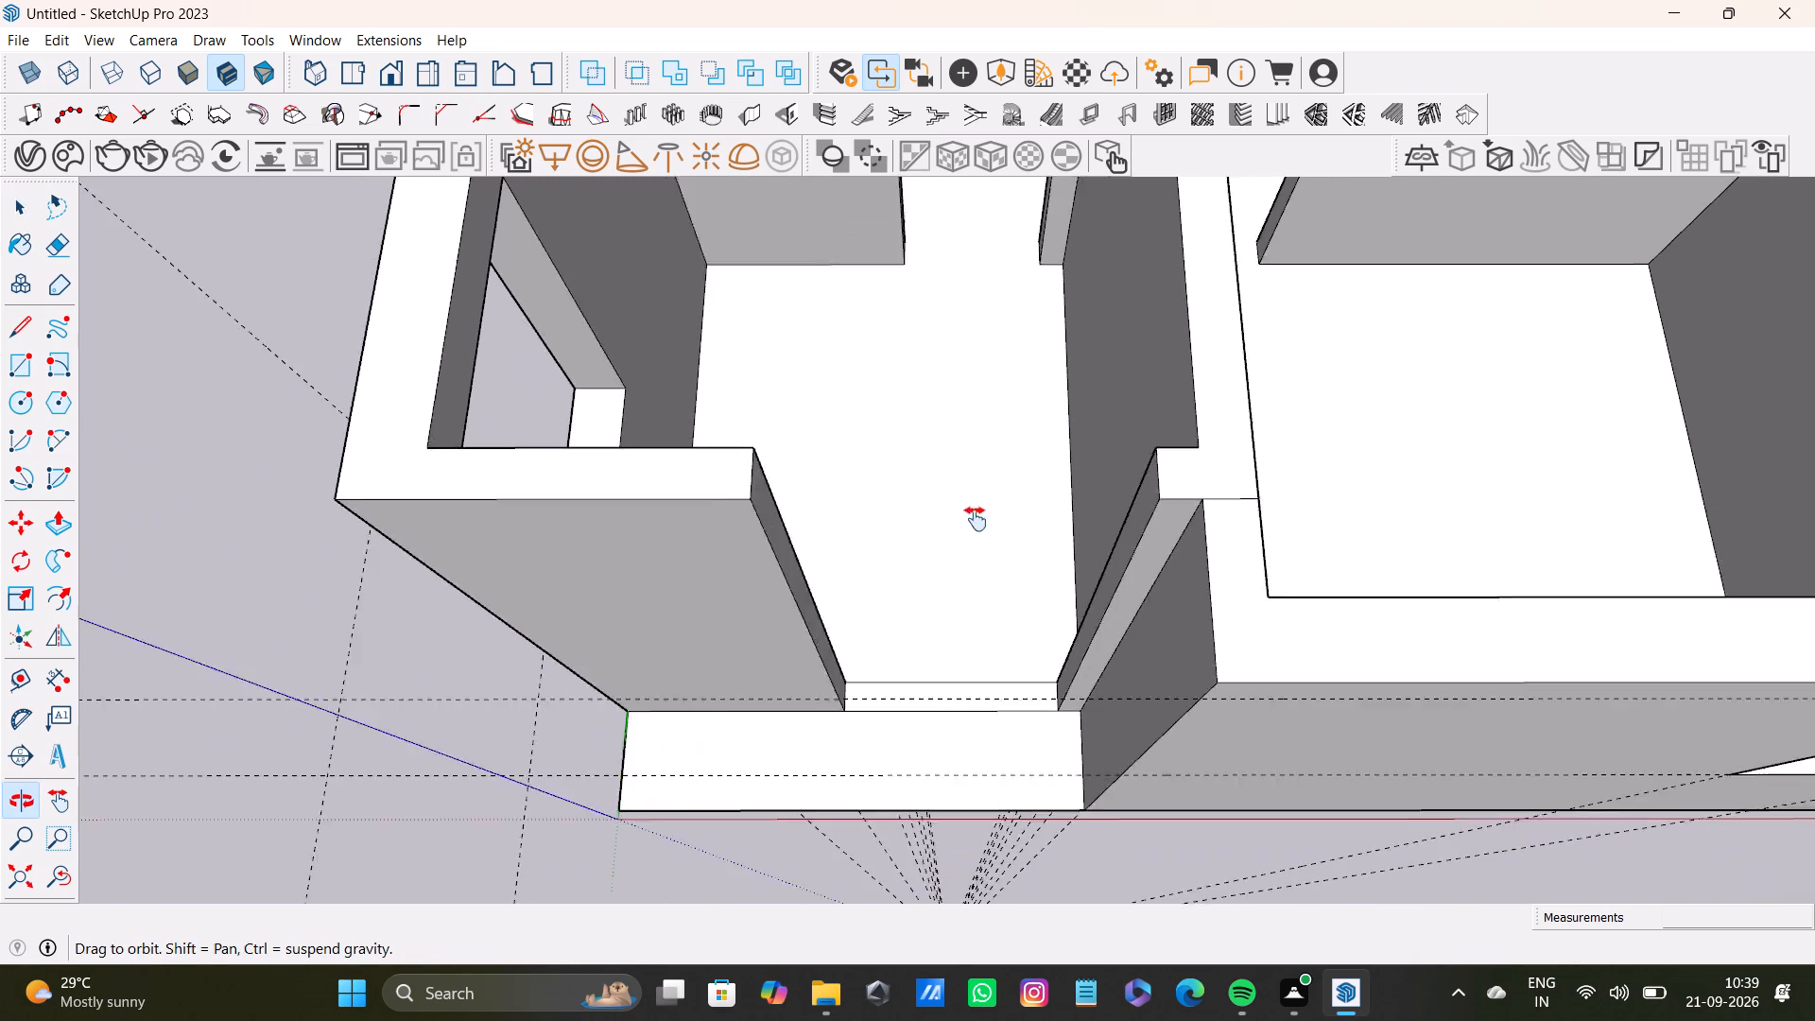
middle_click_drag(976, 519, 977, 523, "shift")
scroll(1205, 511, "up", 4)
left_click(945, 626)
left_click(948, 621)
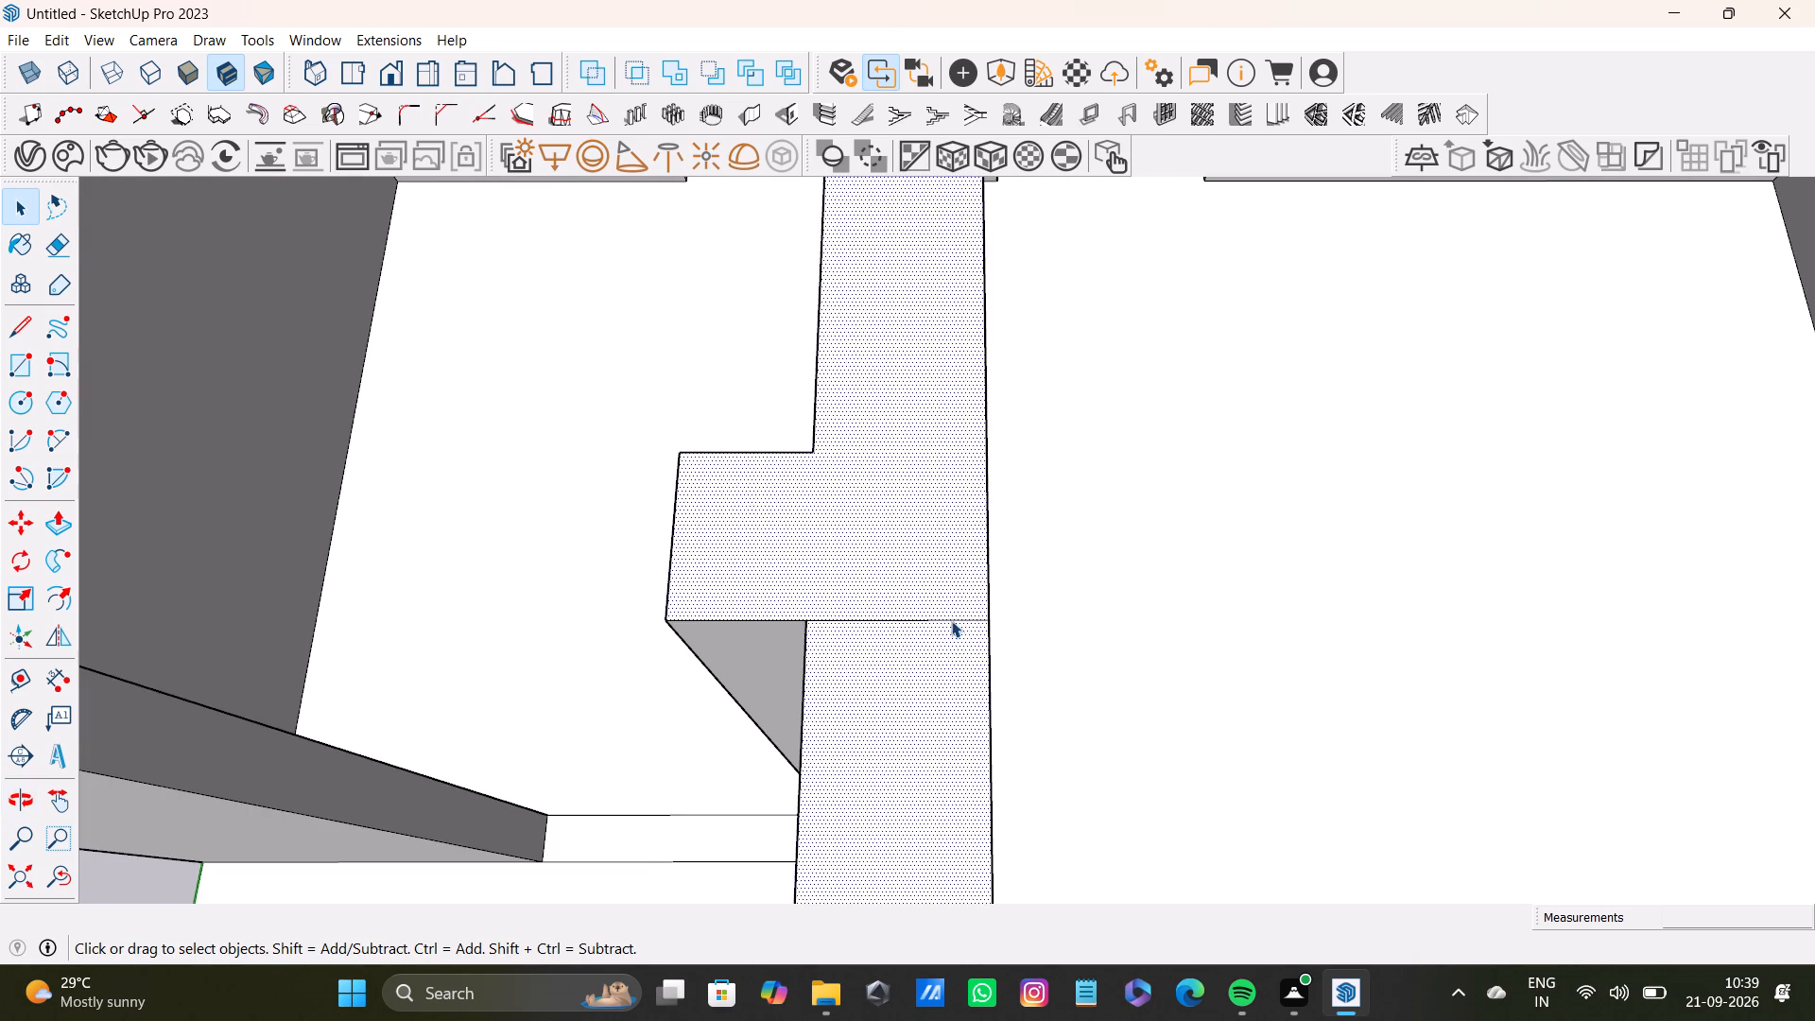
key("Delete")
Examine the whole house from above and from the front, especially the opened front entrance.
scroll(599, 721, "down", 5)
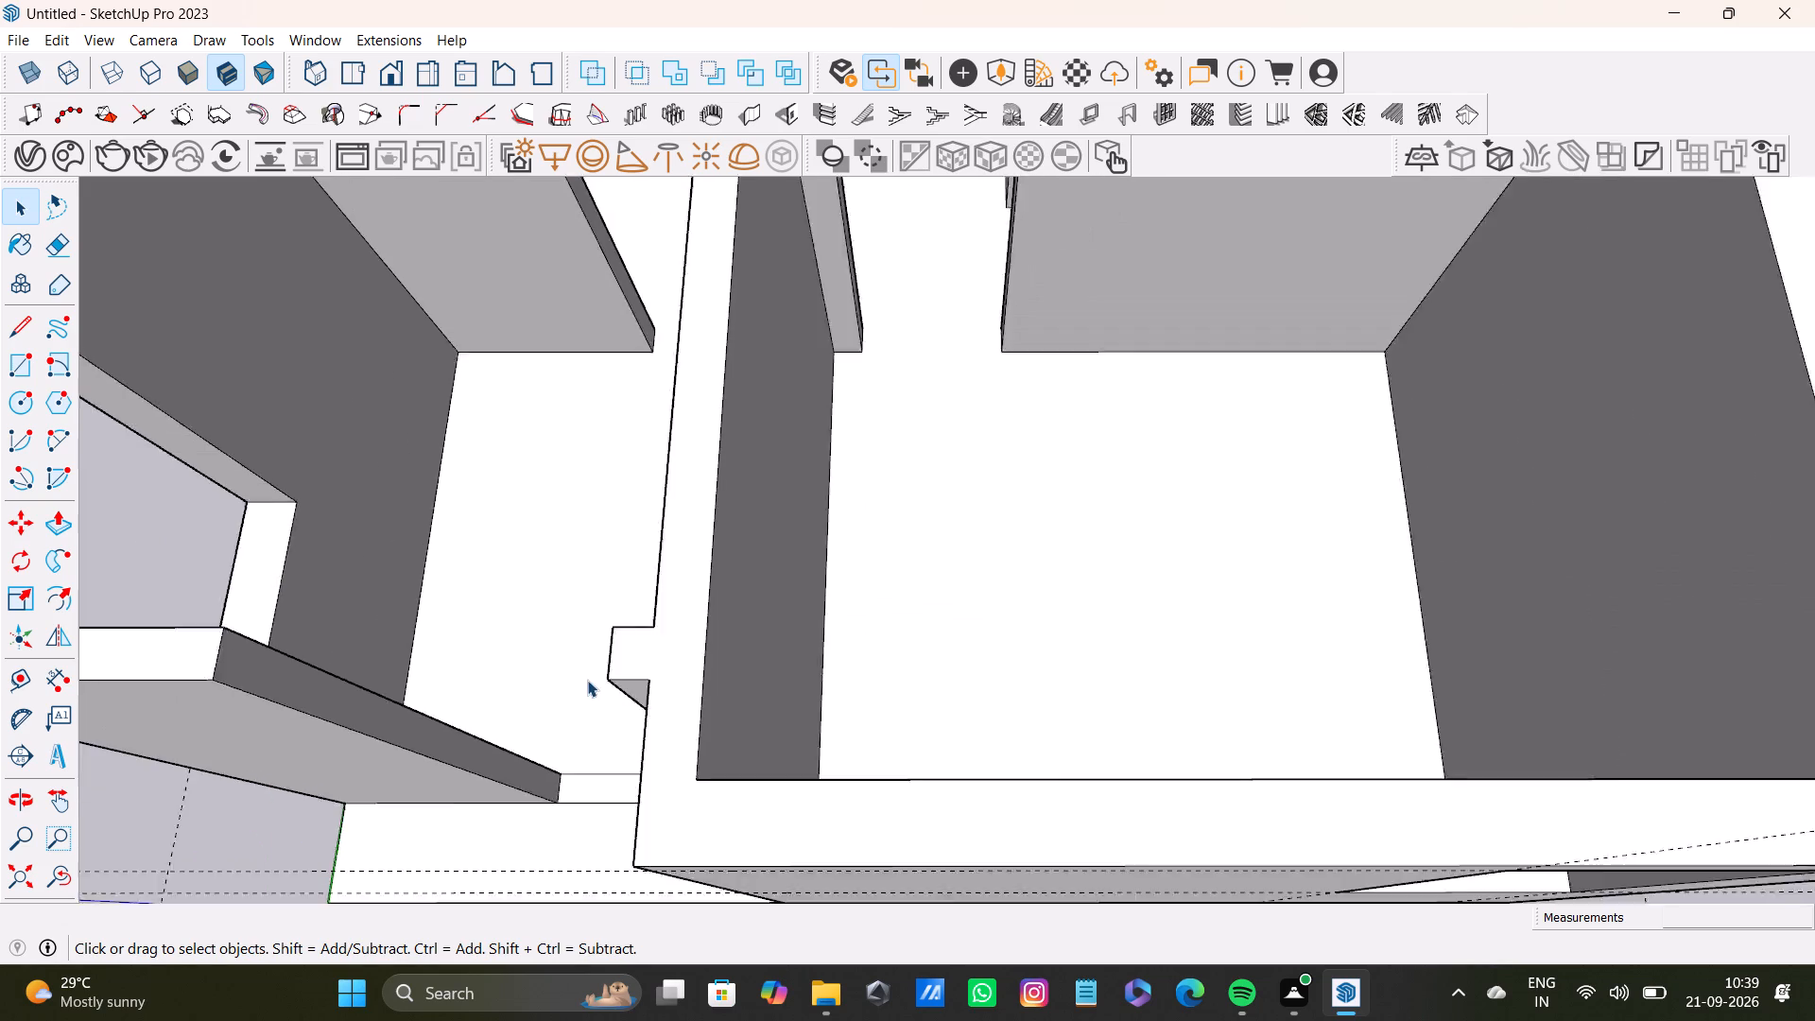
scroll(587, 680, "down", 5)
middle_click_drag(596, 686, 1049, 697, "shift")
middle_click_drag(1200, 593, 1000, 675, "shift")
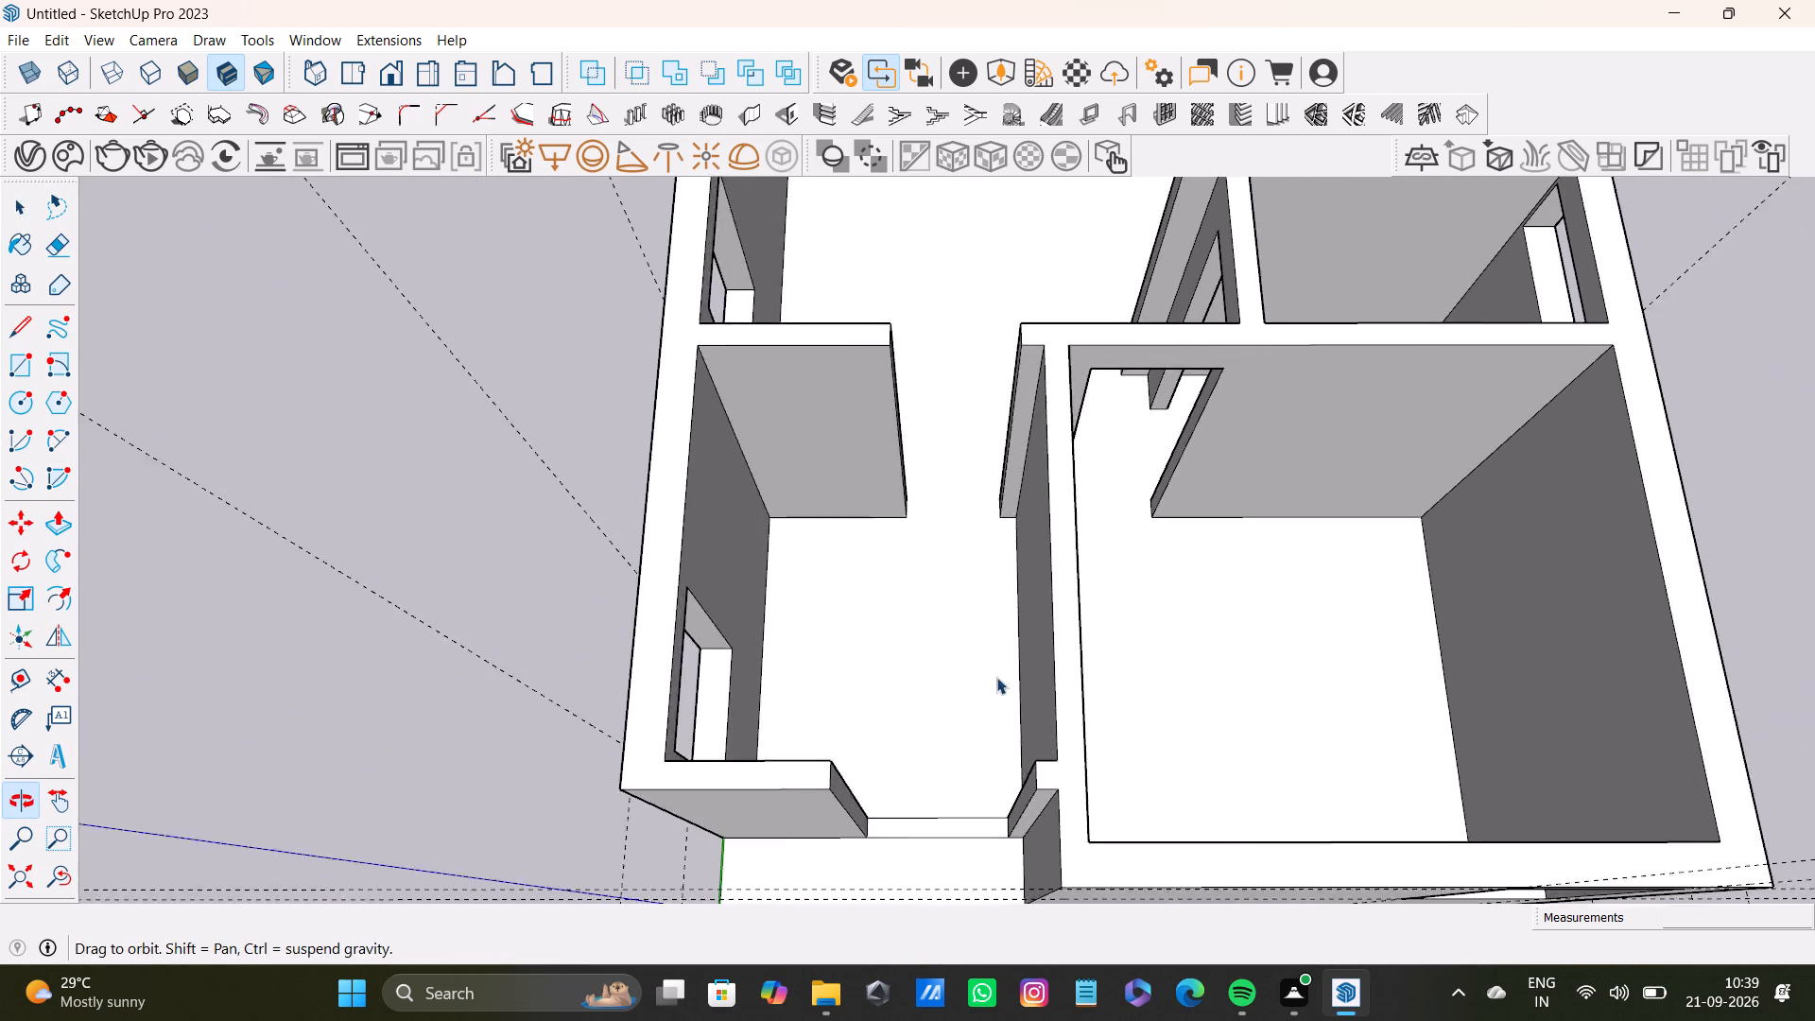
middle_click_drag(1024, 683, 642, 743)
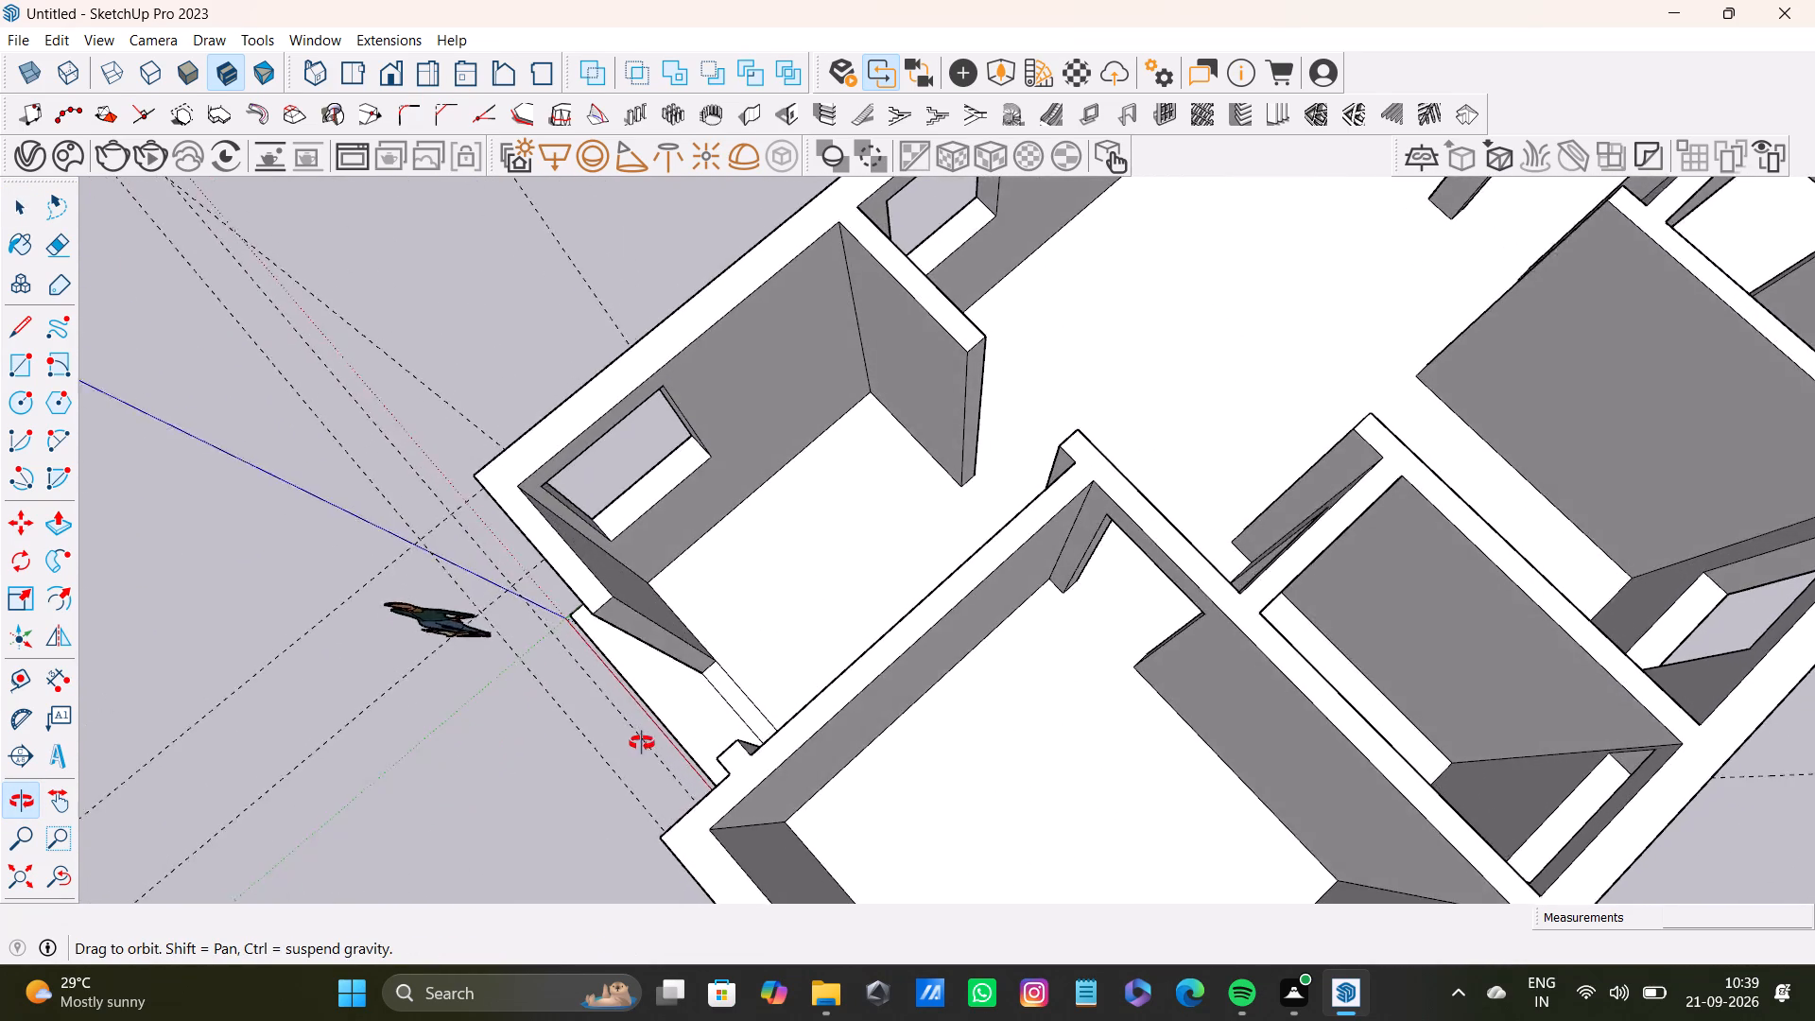
middle_click_drag(642, 743, 1051, 609)
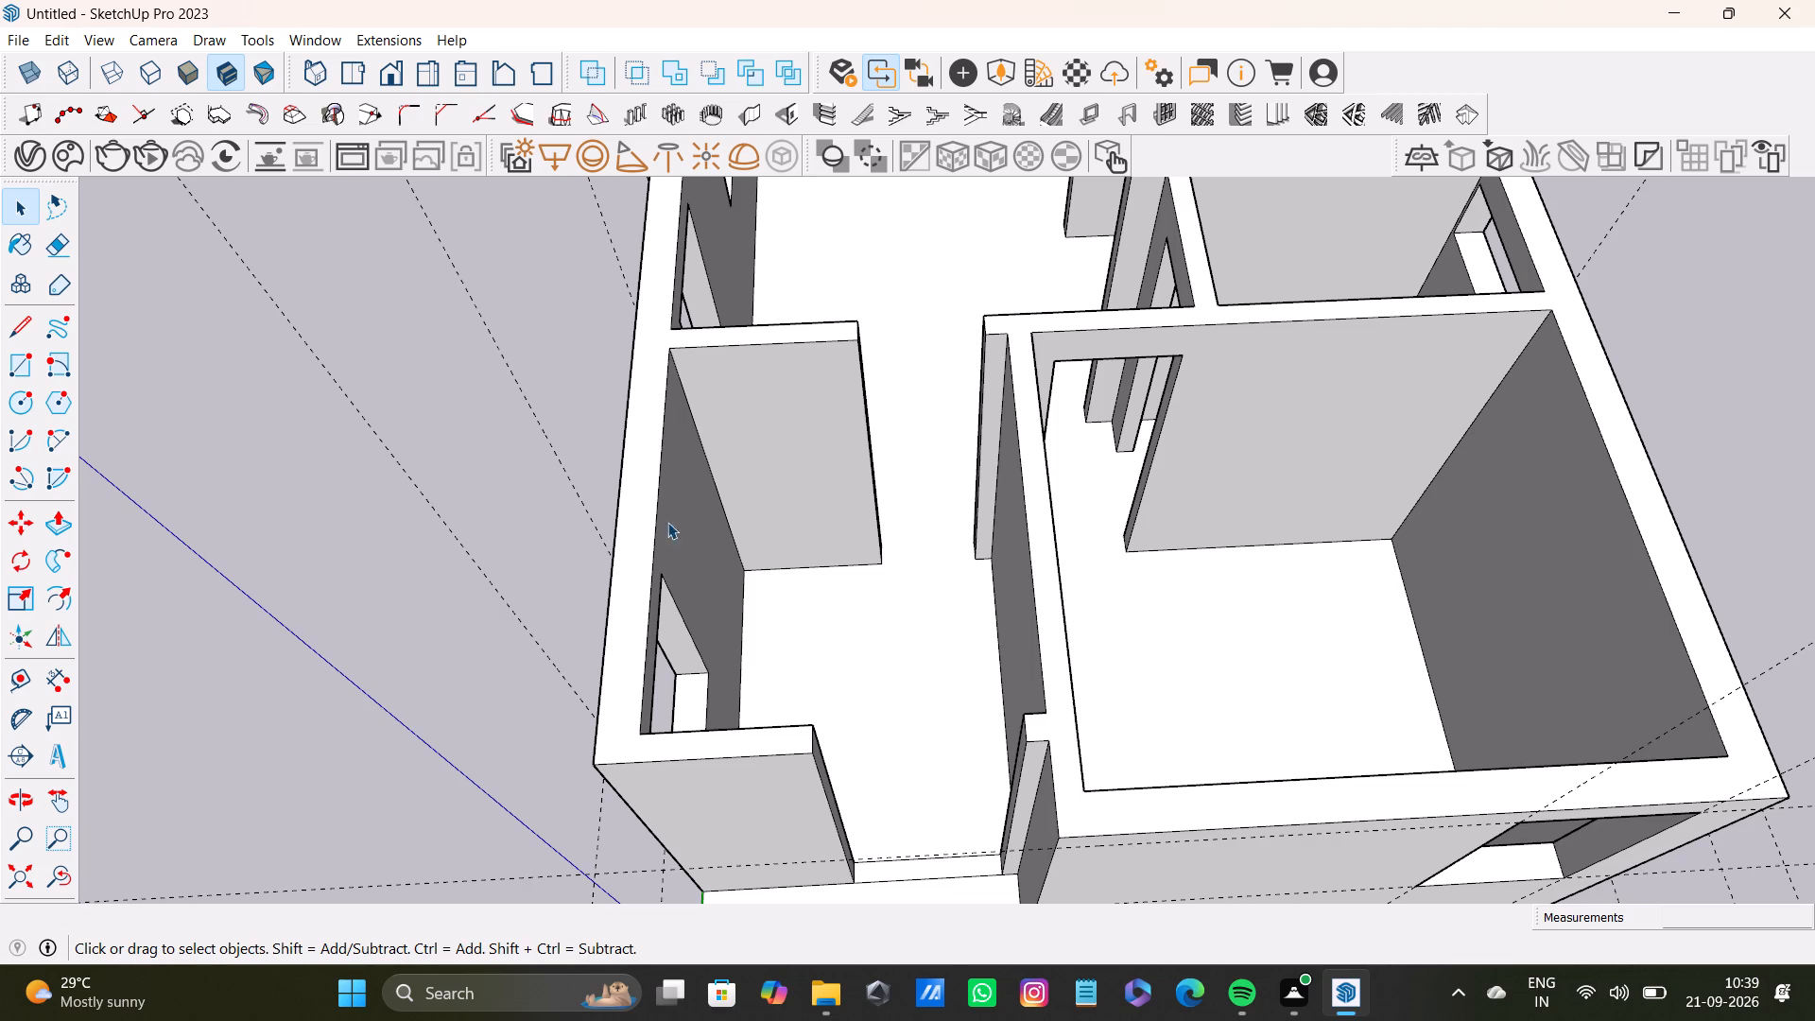
scroll(914, 715, "down", 18)
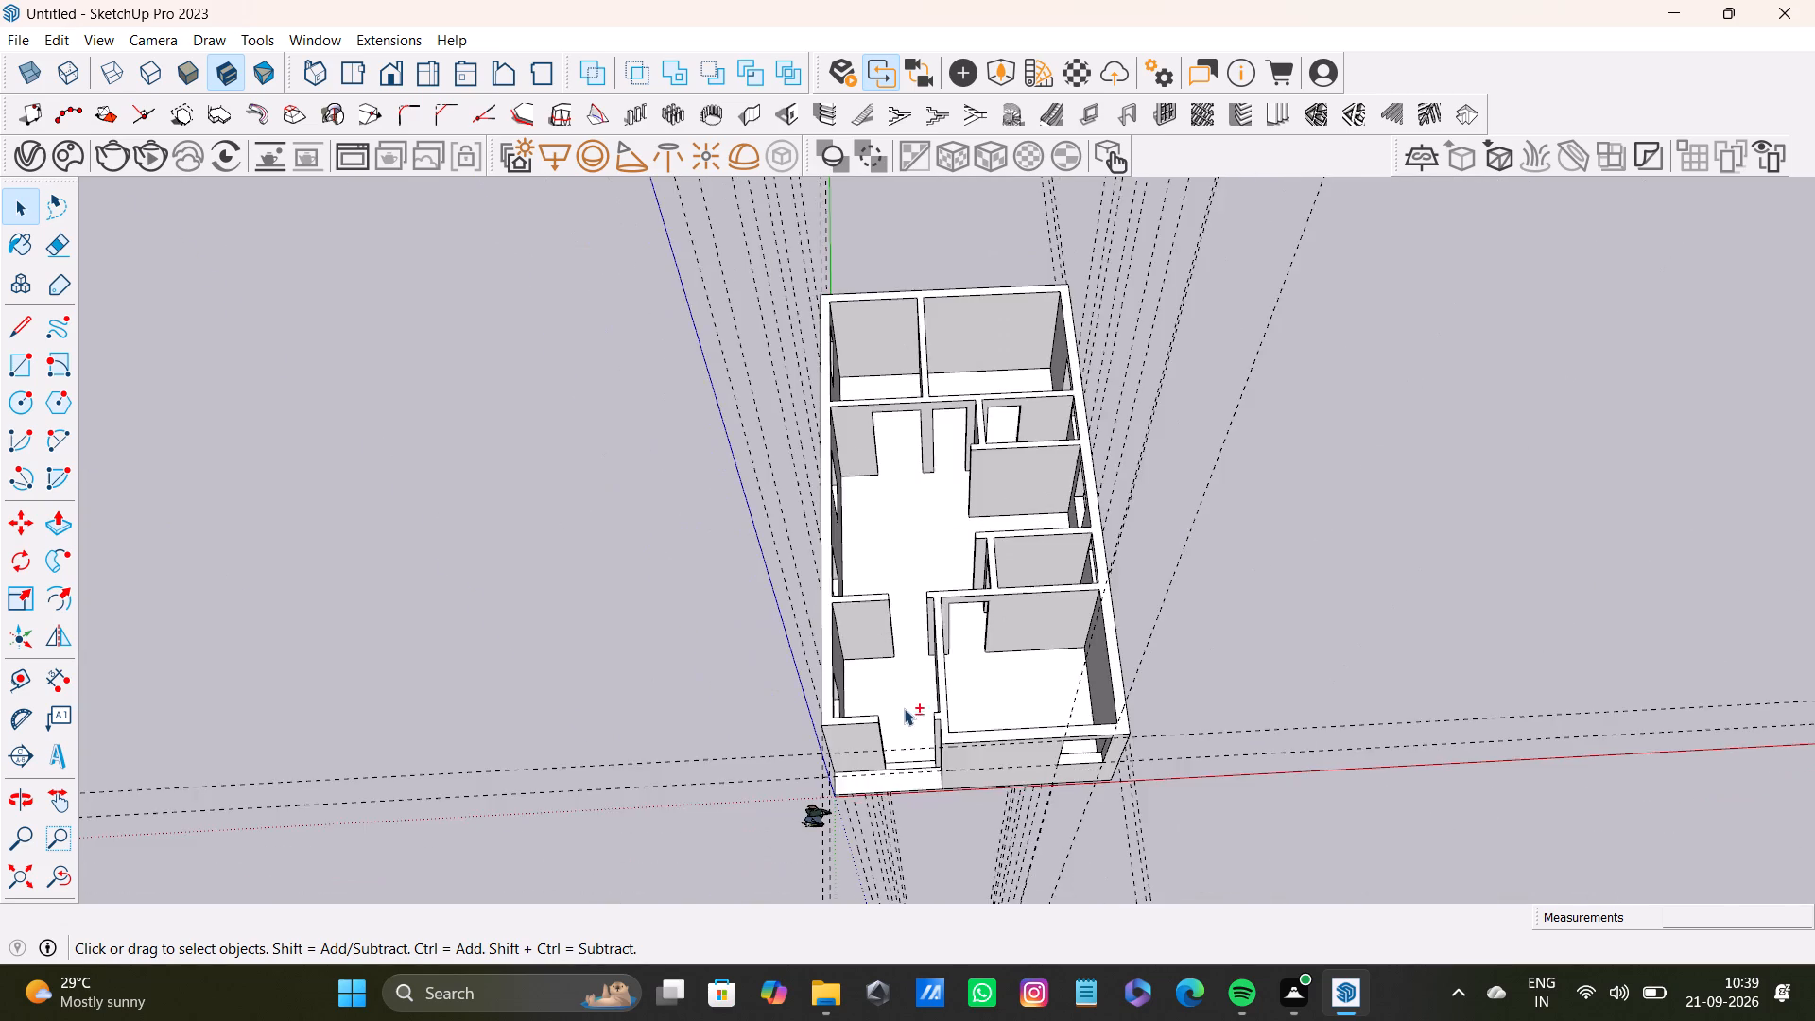
middle_click_drag(941, 692, 676, 739, "shift")
scroll(699, 730, "up", 8)
middle_click_drag(713, 712, 450, 381)
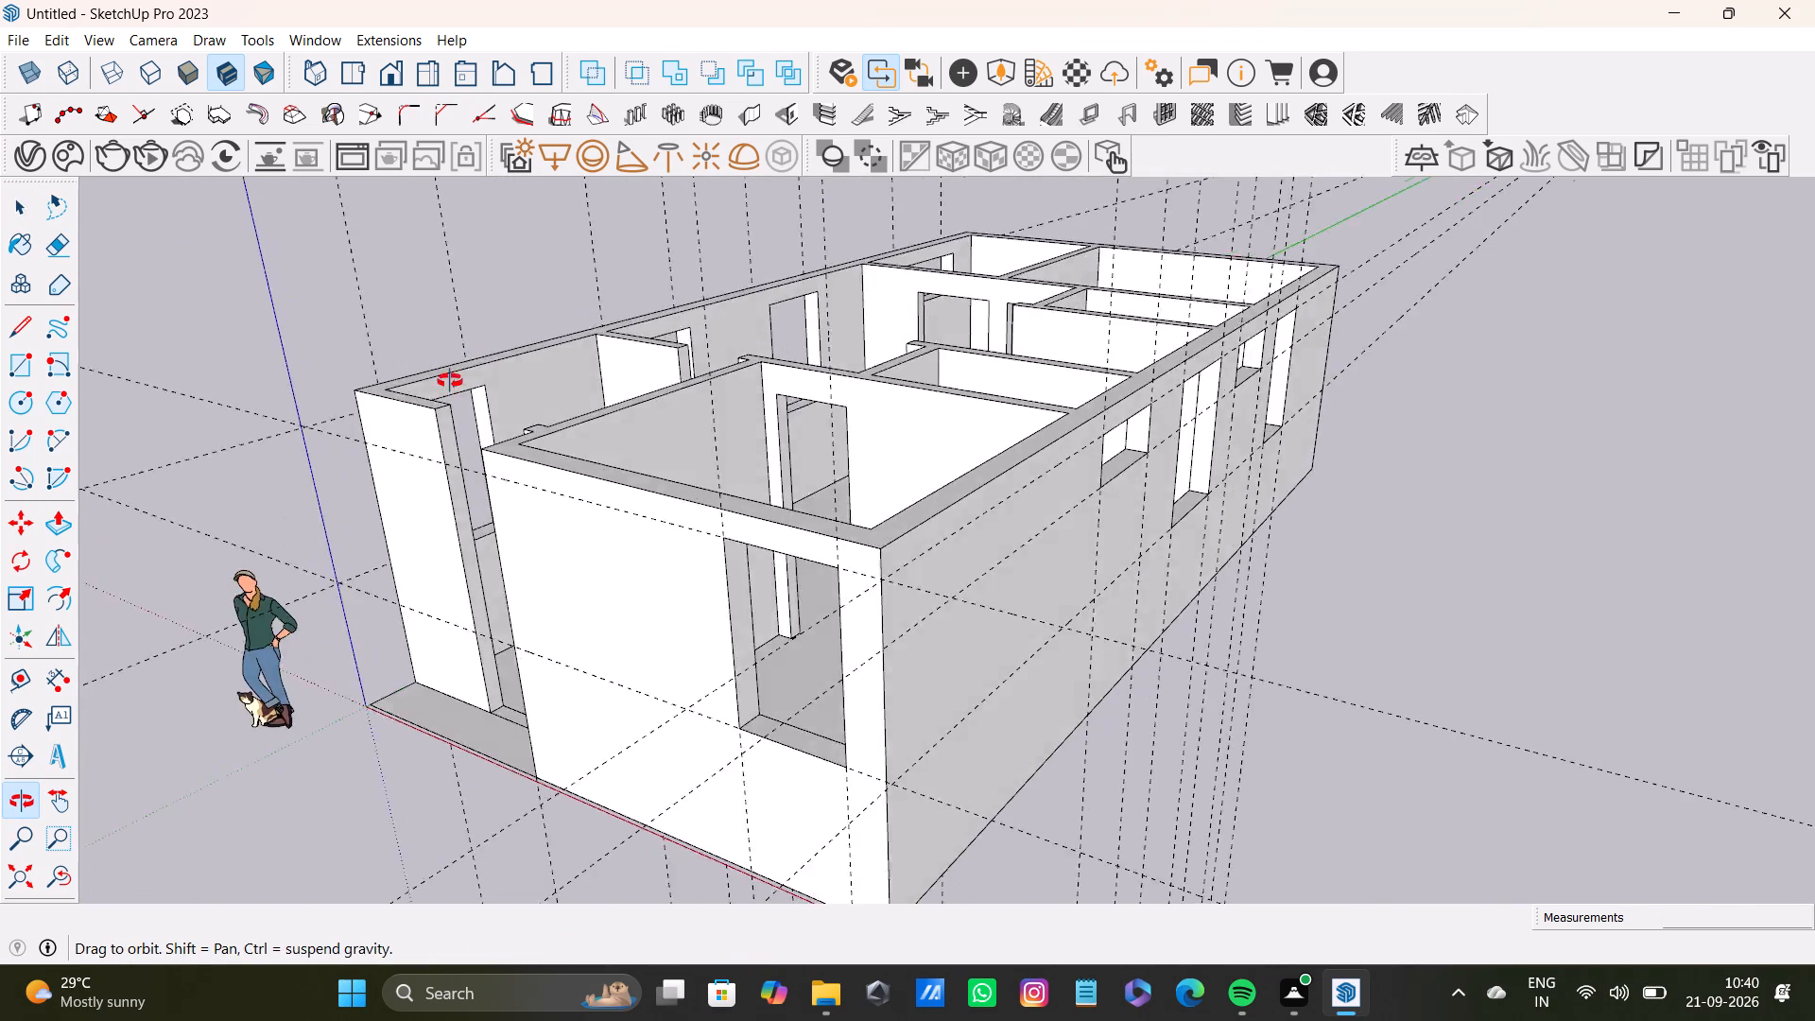
middle_click_drag(450, 381, 475, 359)
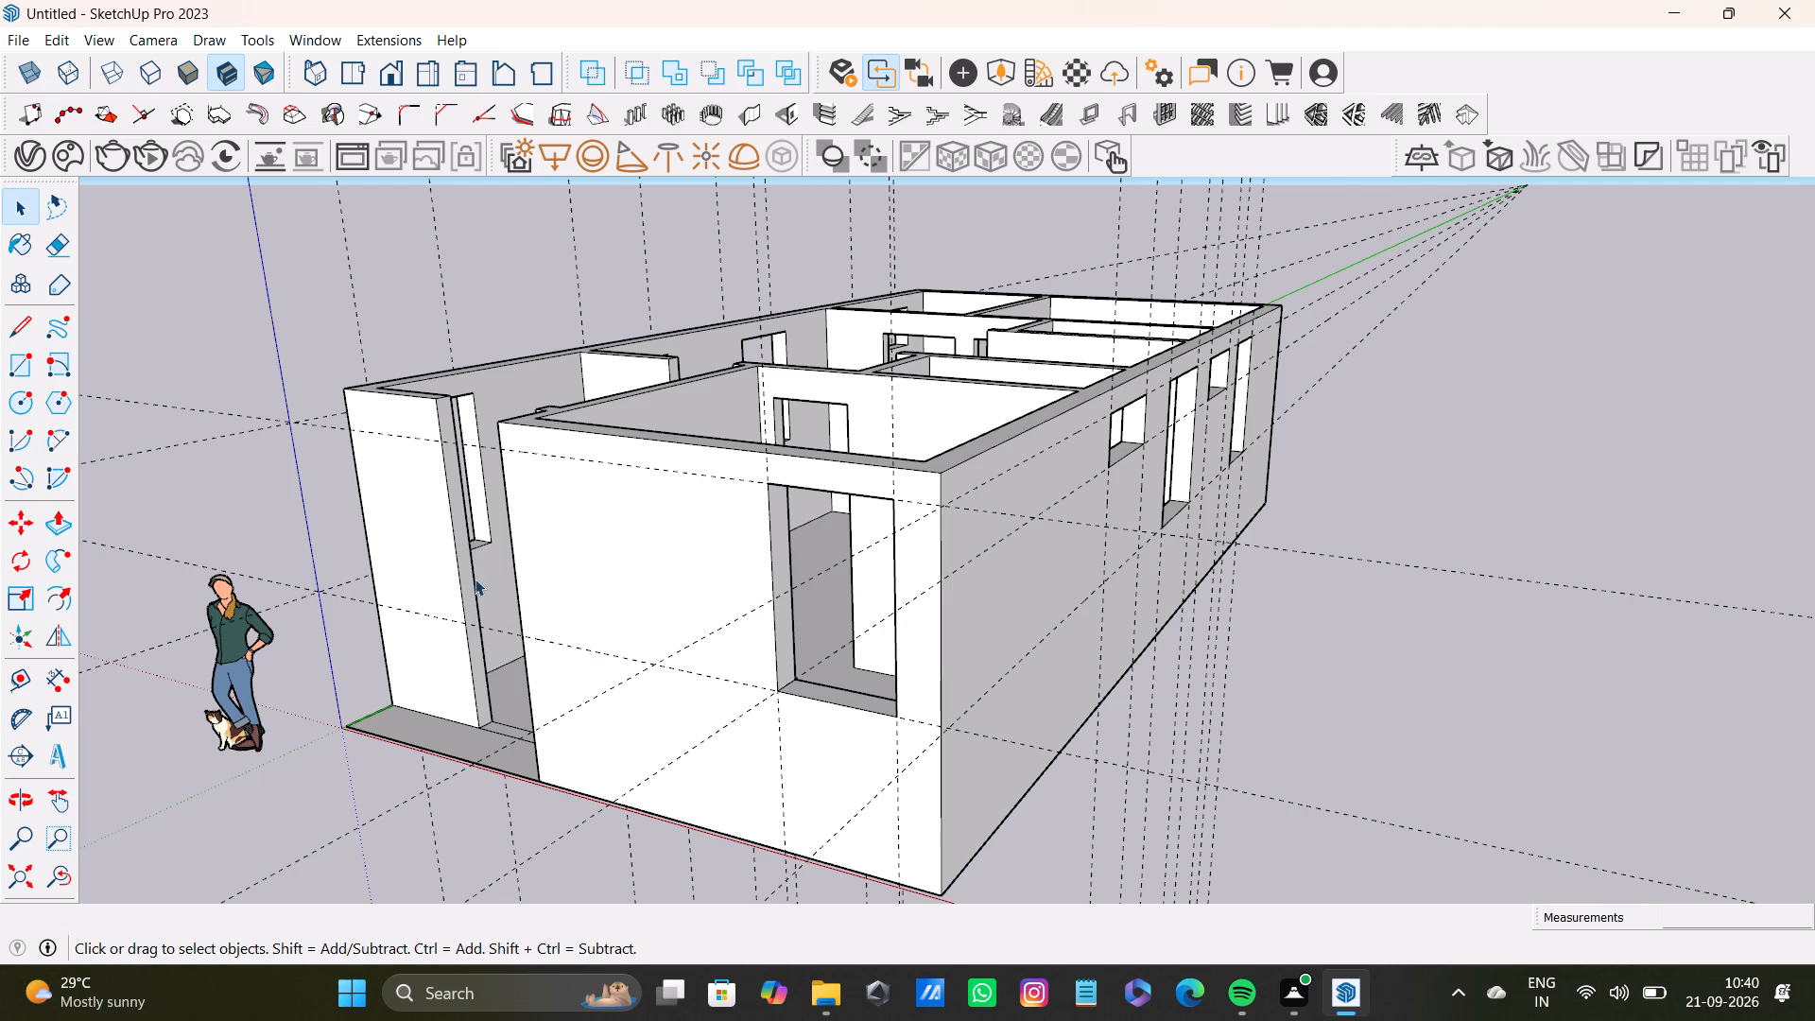
Delete the entrance floor face in front of the cross wall, along with its front edge.
scroll(474, 579, "up", 3)
middle_click_drag(469, 585, 818, 554)
left_click(924, 791)
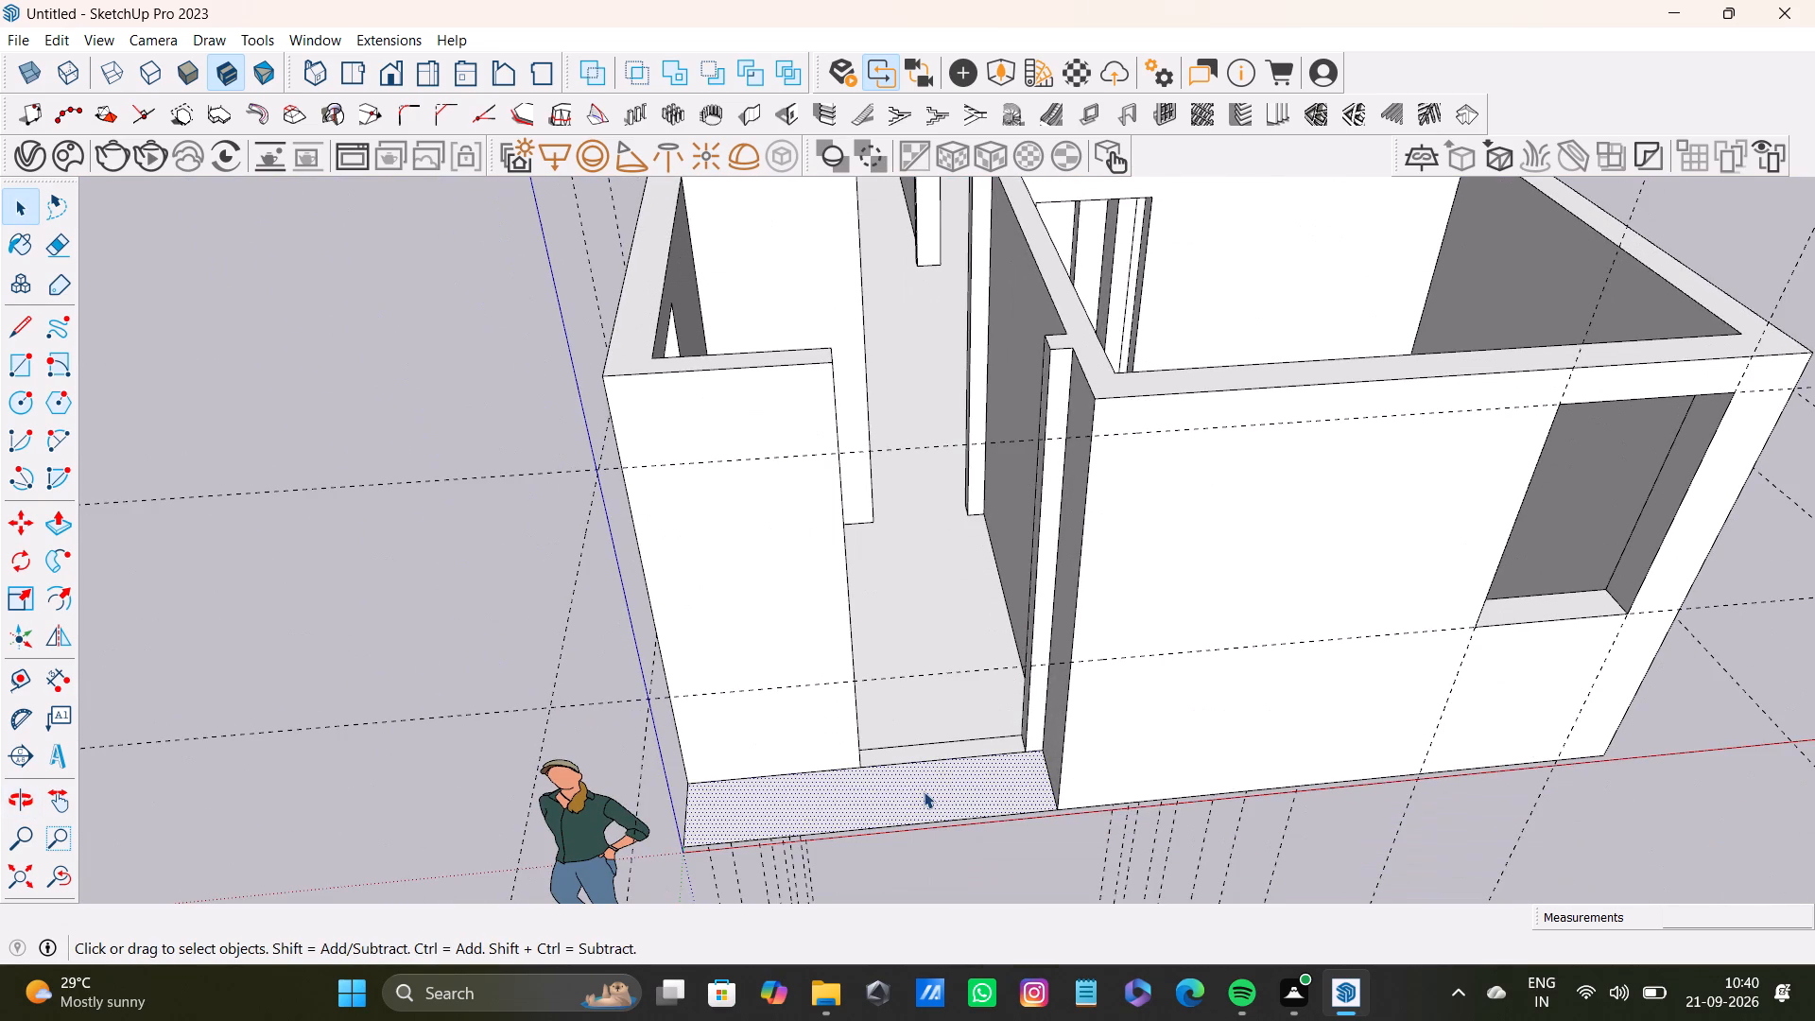
key("Delete")
scroll(693, 807, "up", 2)
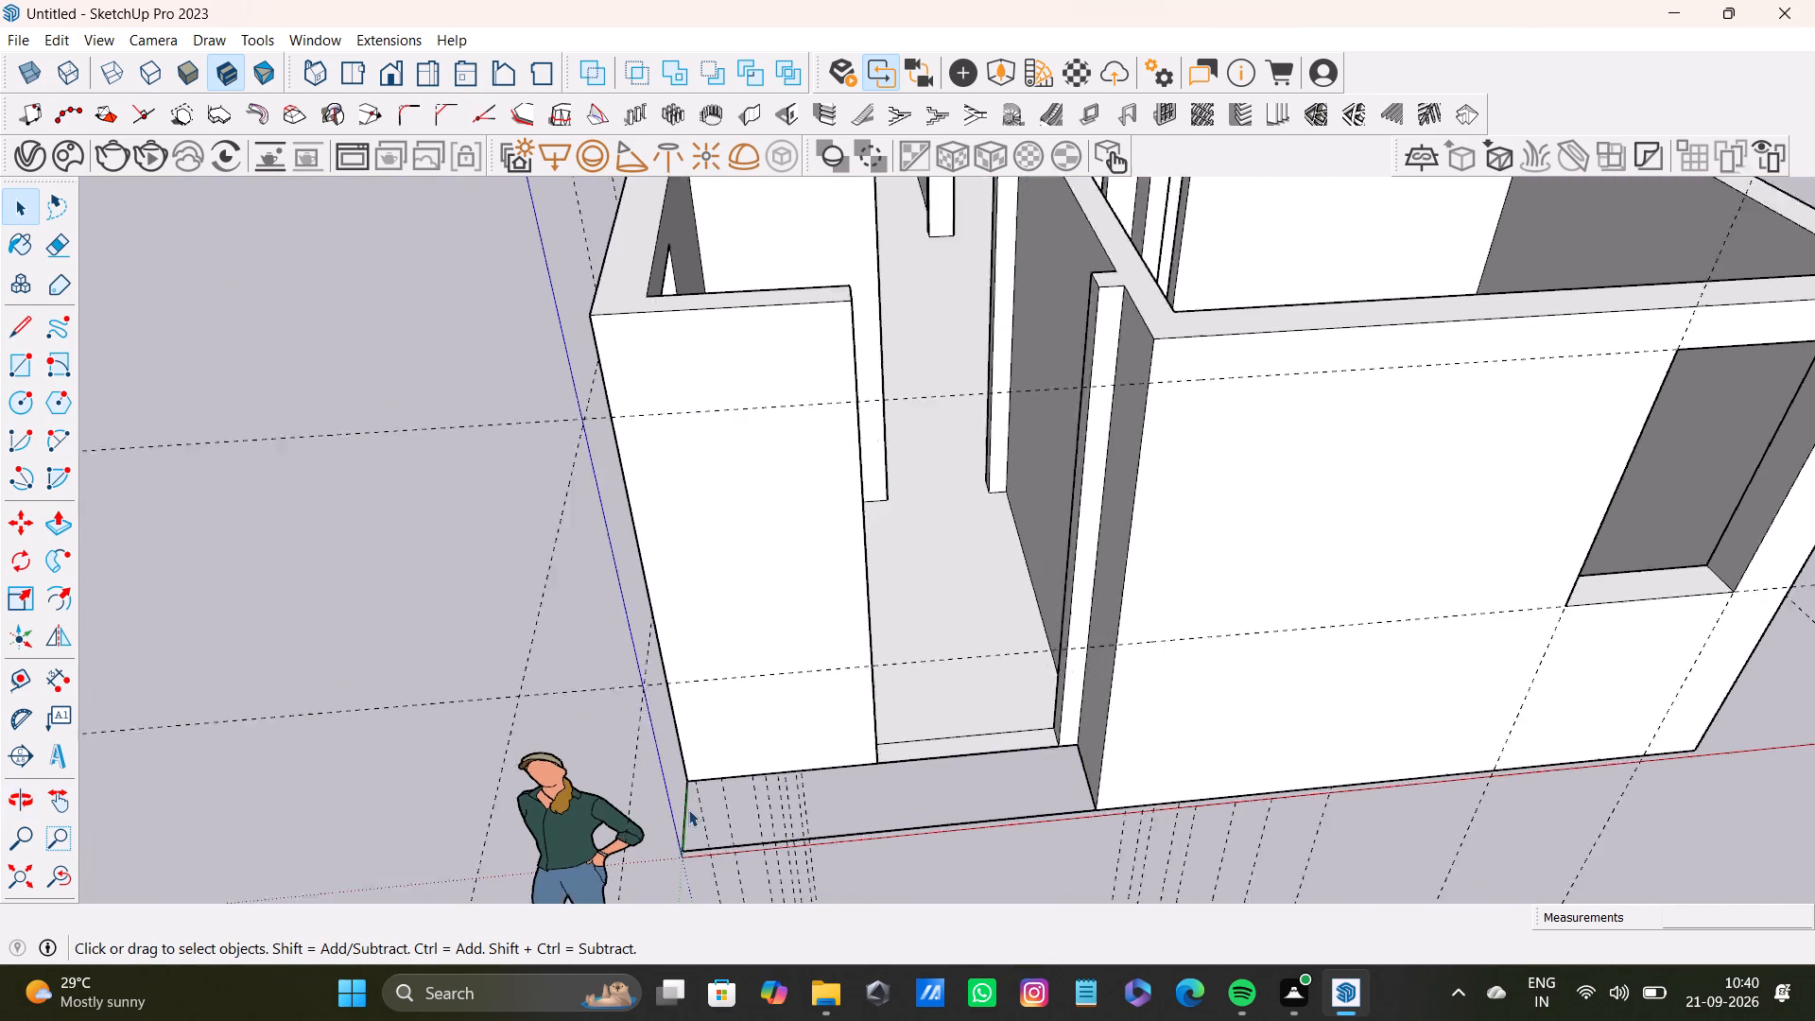
scroll(688, 809, "up", 5)
left_click(684, 823)
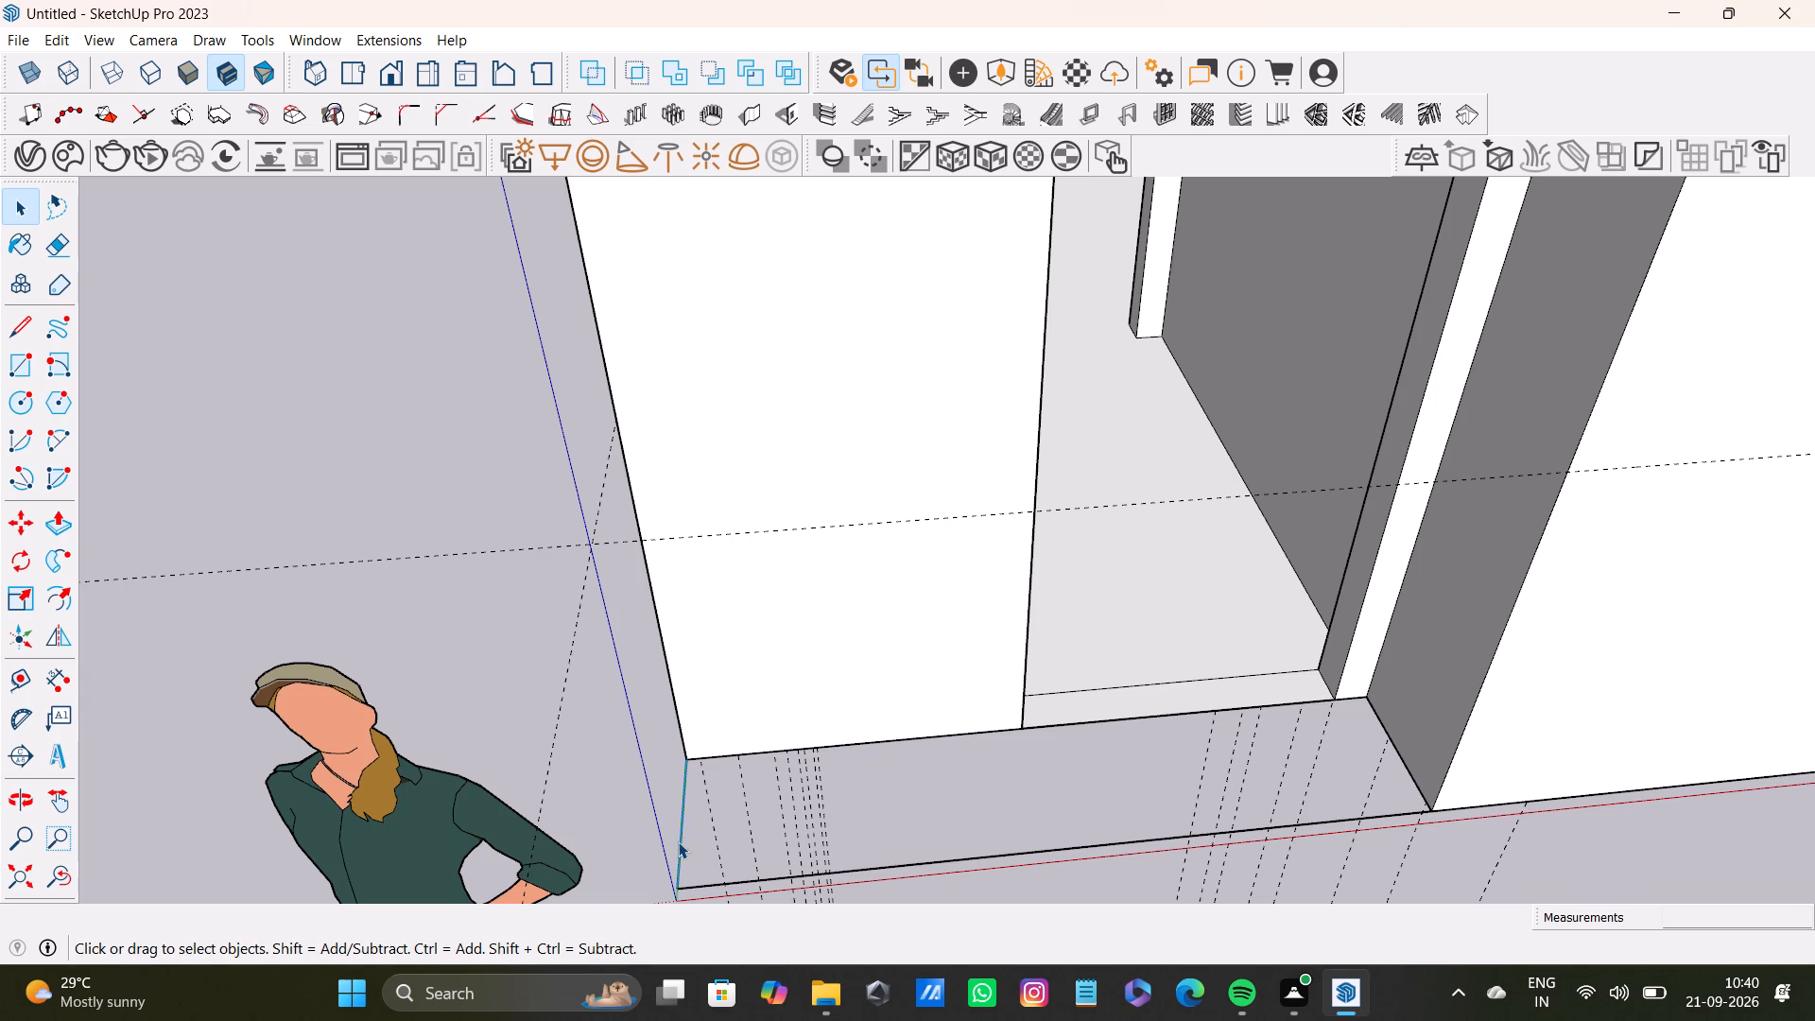
key("Pause")
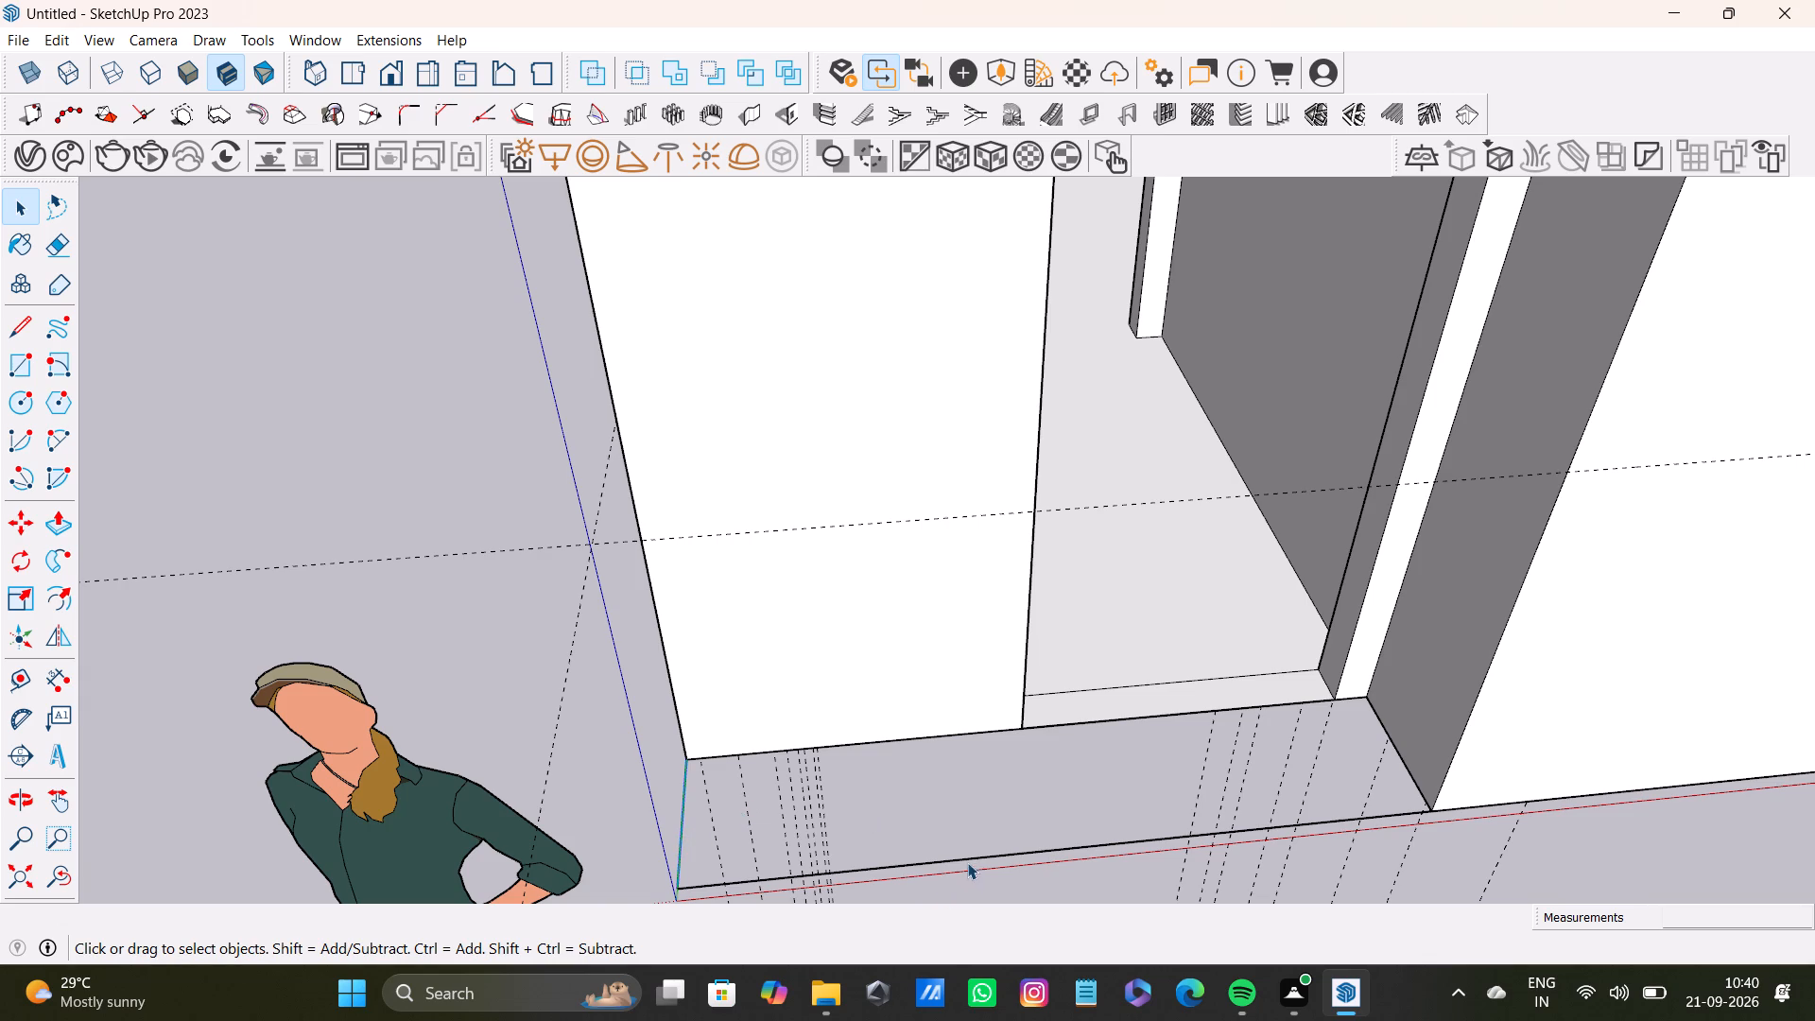
left_click(976, 851)
left_click(980, 857)
key("Delete")
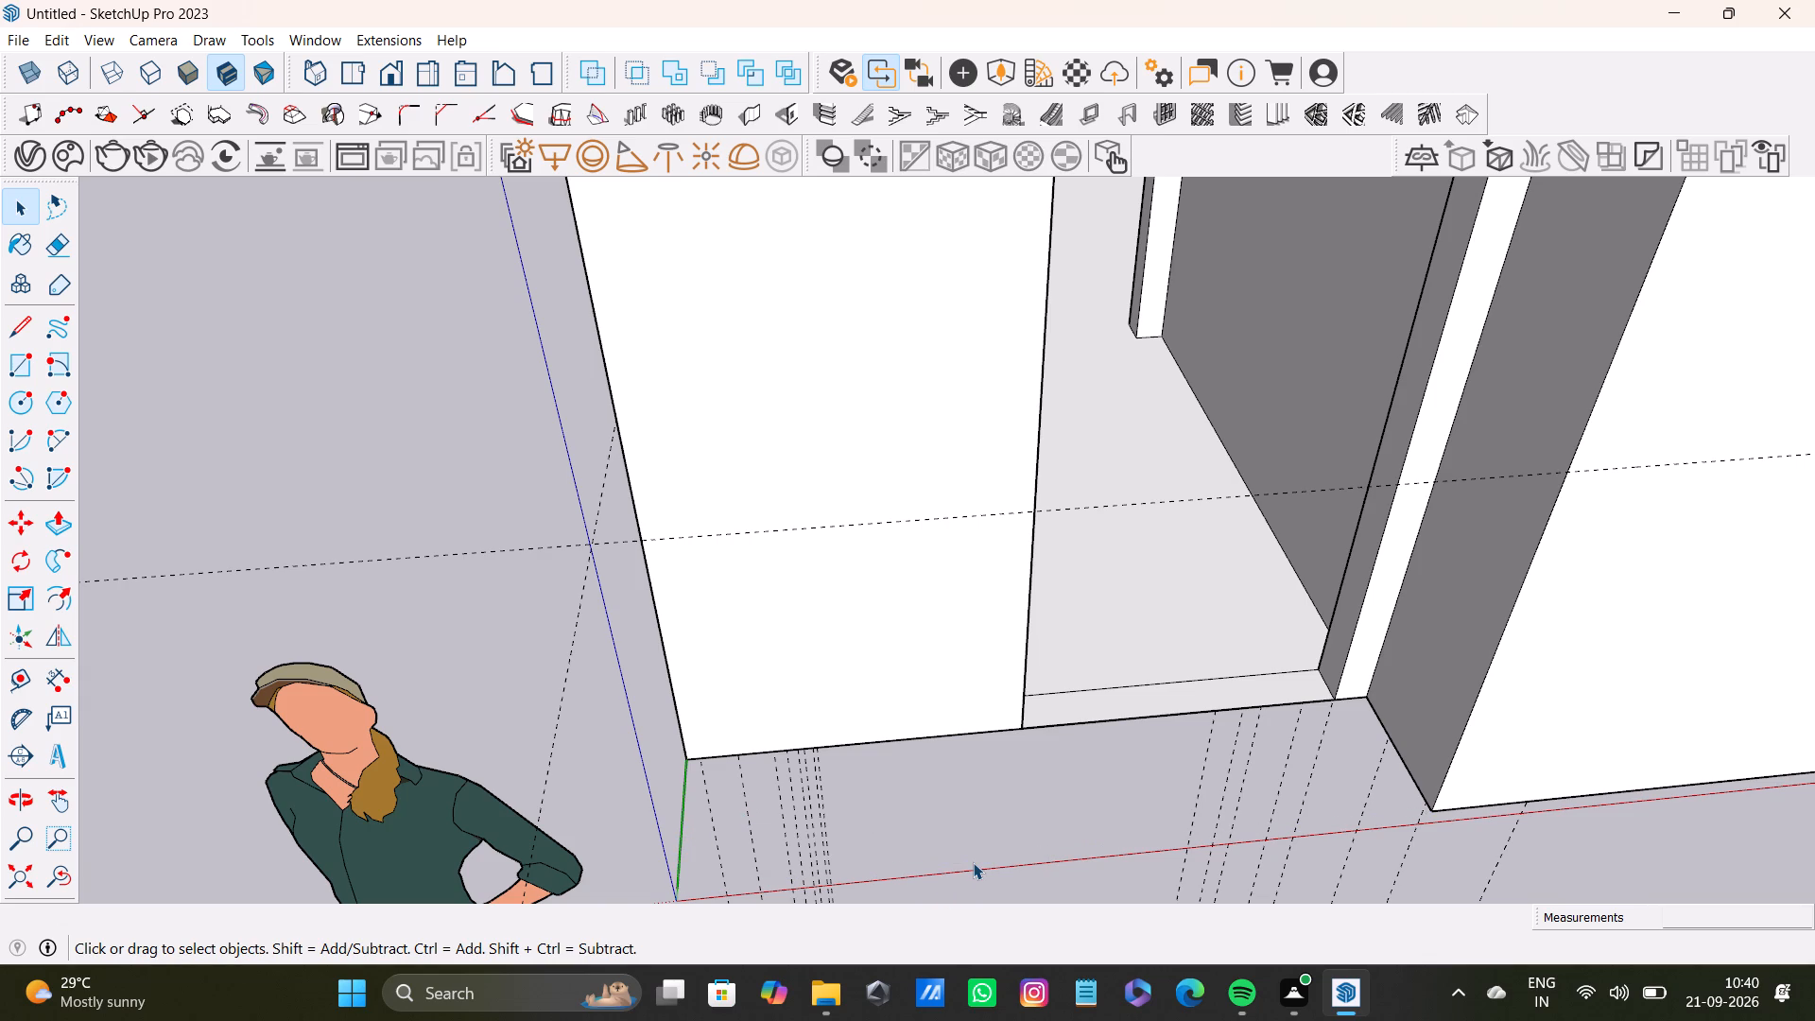
Examine the front room's interior, its window wall, doorway and floor from above.
scroll(1020, 651, "down", 4)
middle_click_drag(1068, 645, 1004, 911, "shift")
scroll(1018, 859, "down", 4)
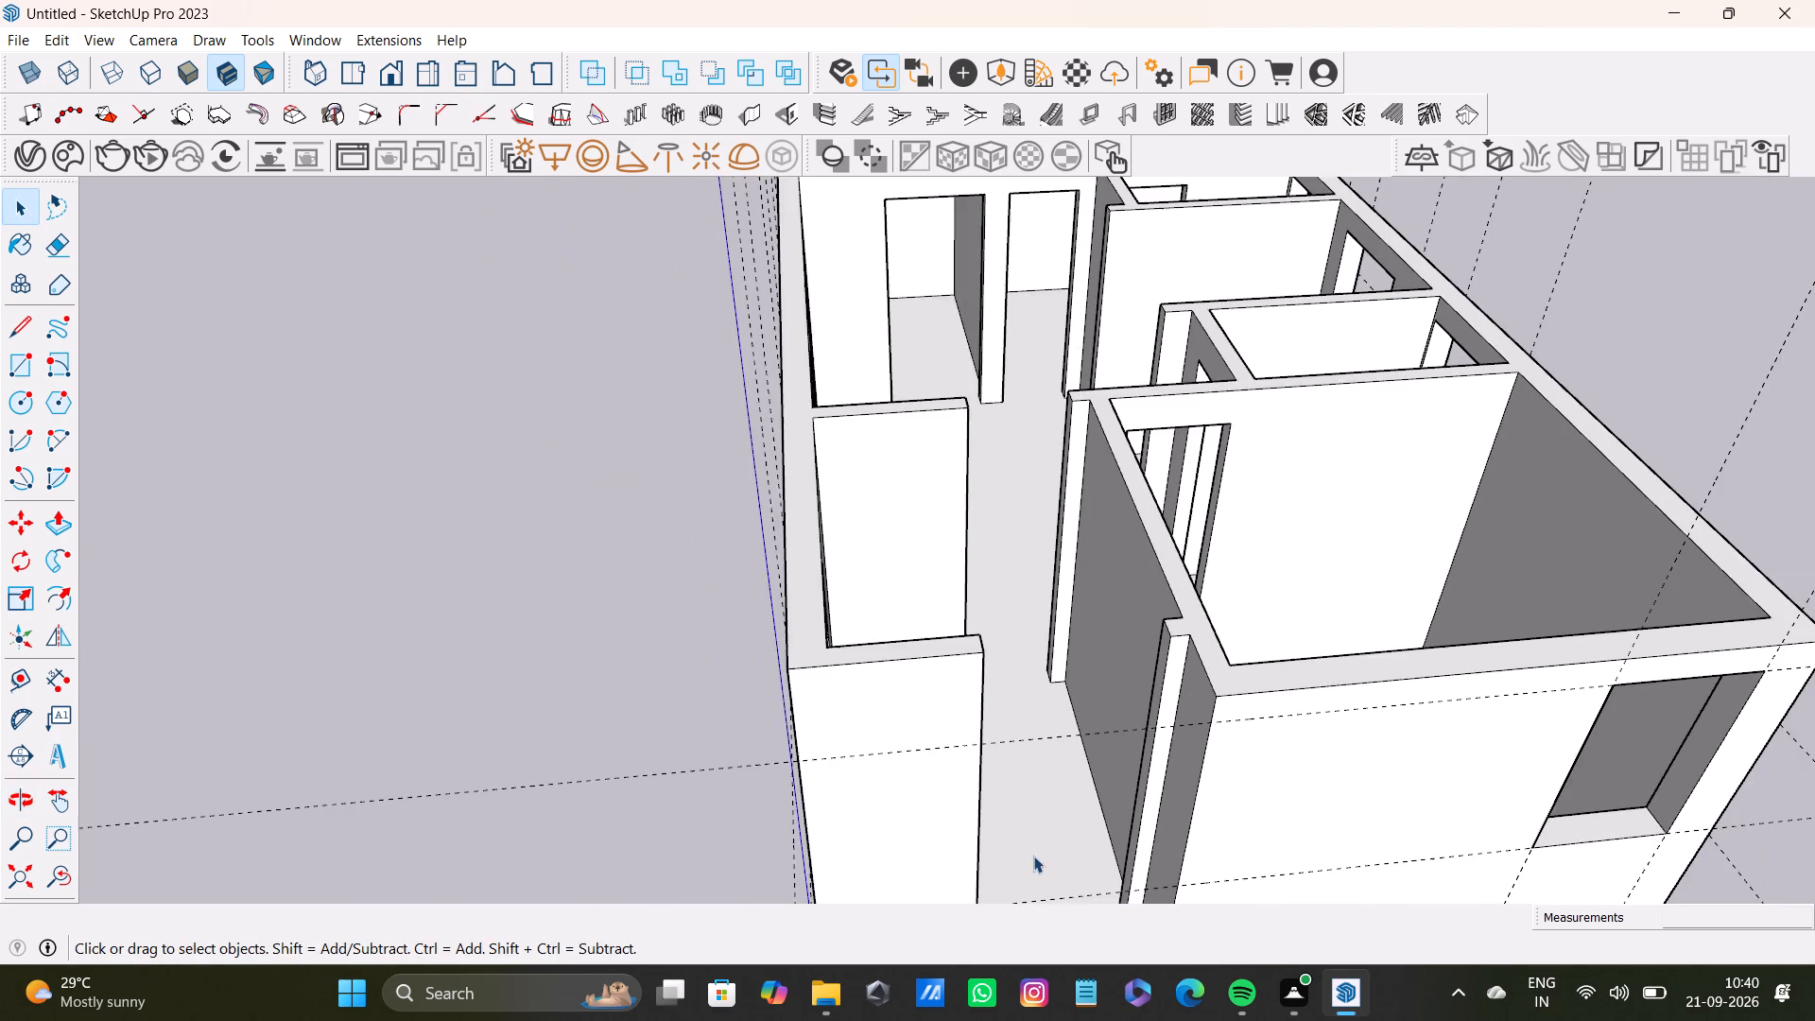
middle_click_drag(1033, 856, 1027, 812)
middle_click_drag(1061, 787, 709, 930)
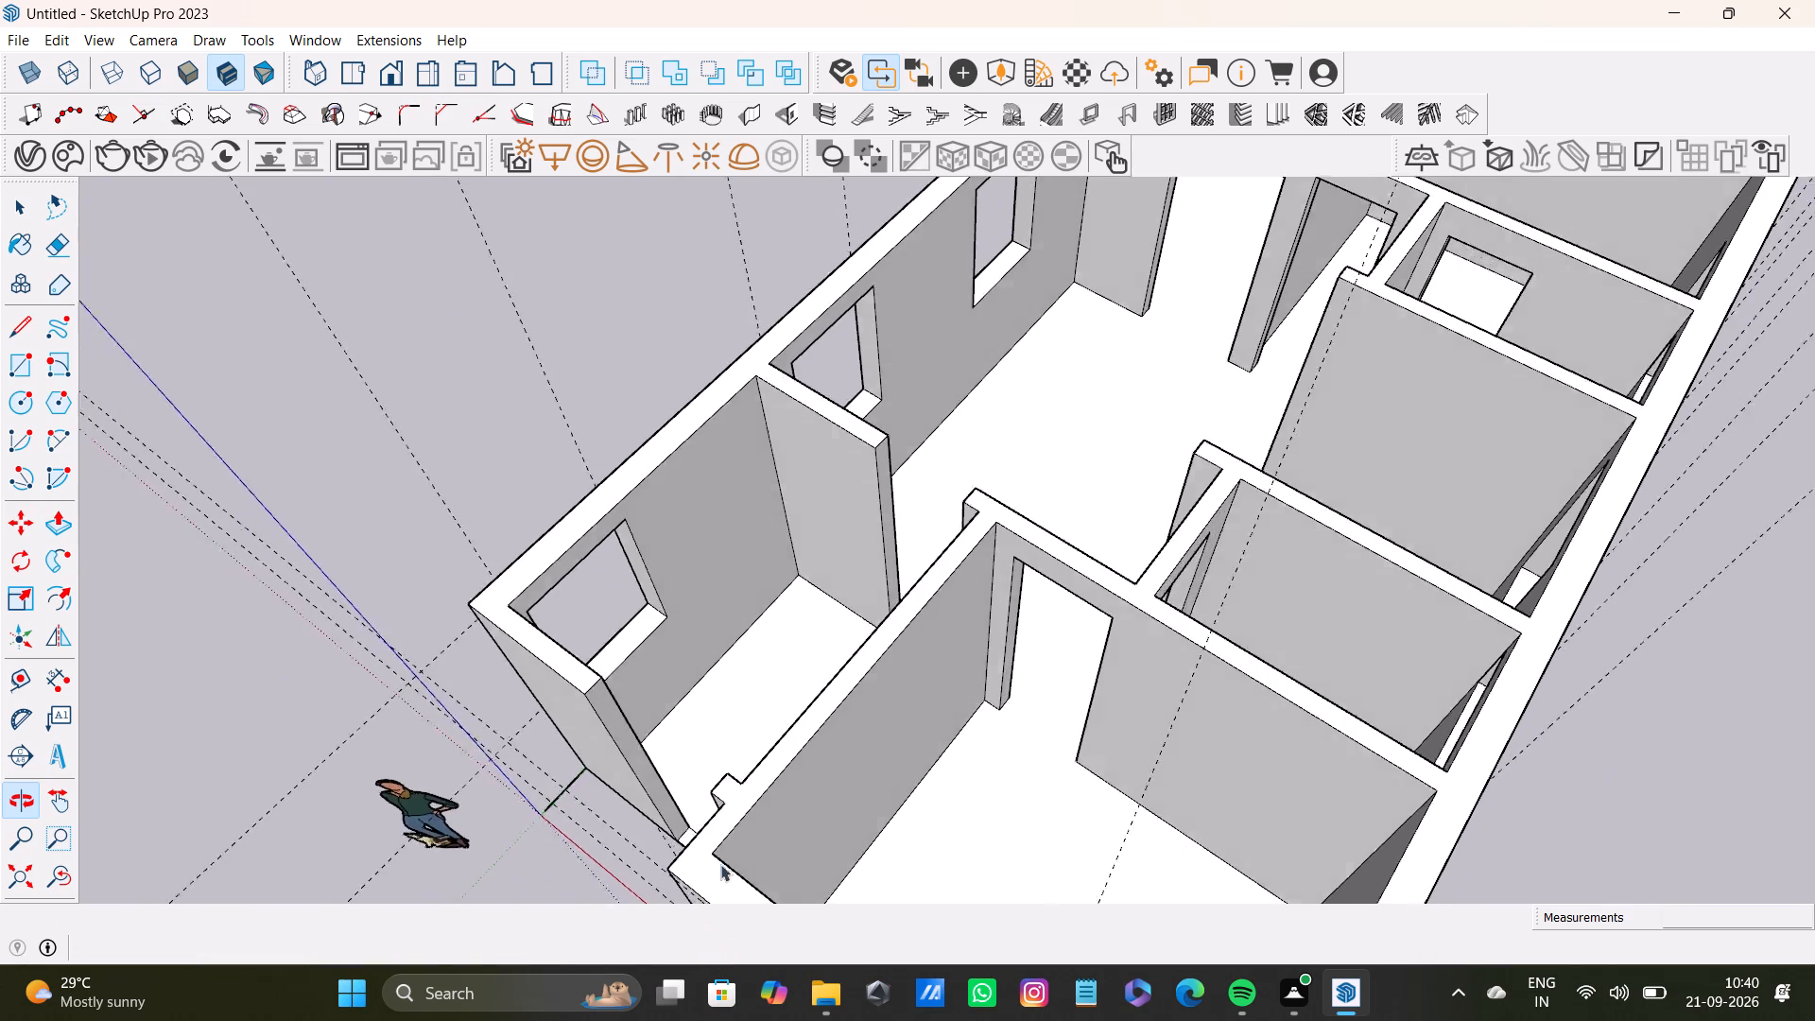
scroll(683, 760, "up", 6)
middle_click_drag(735, 523, 552, 552)
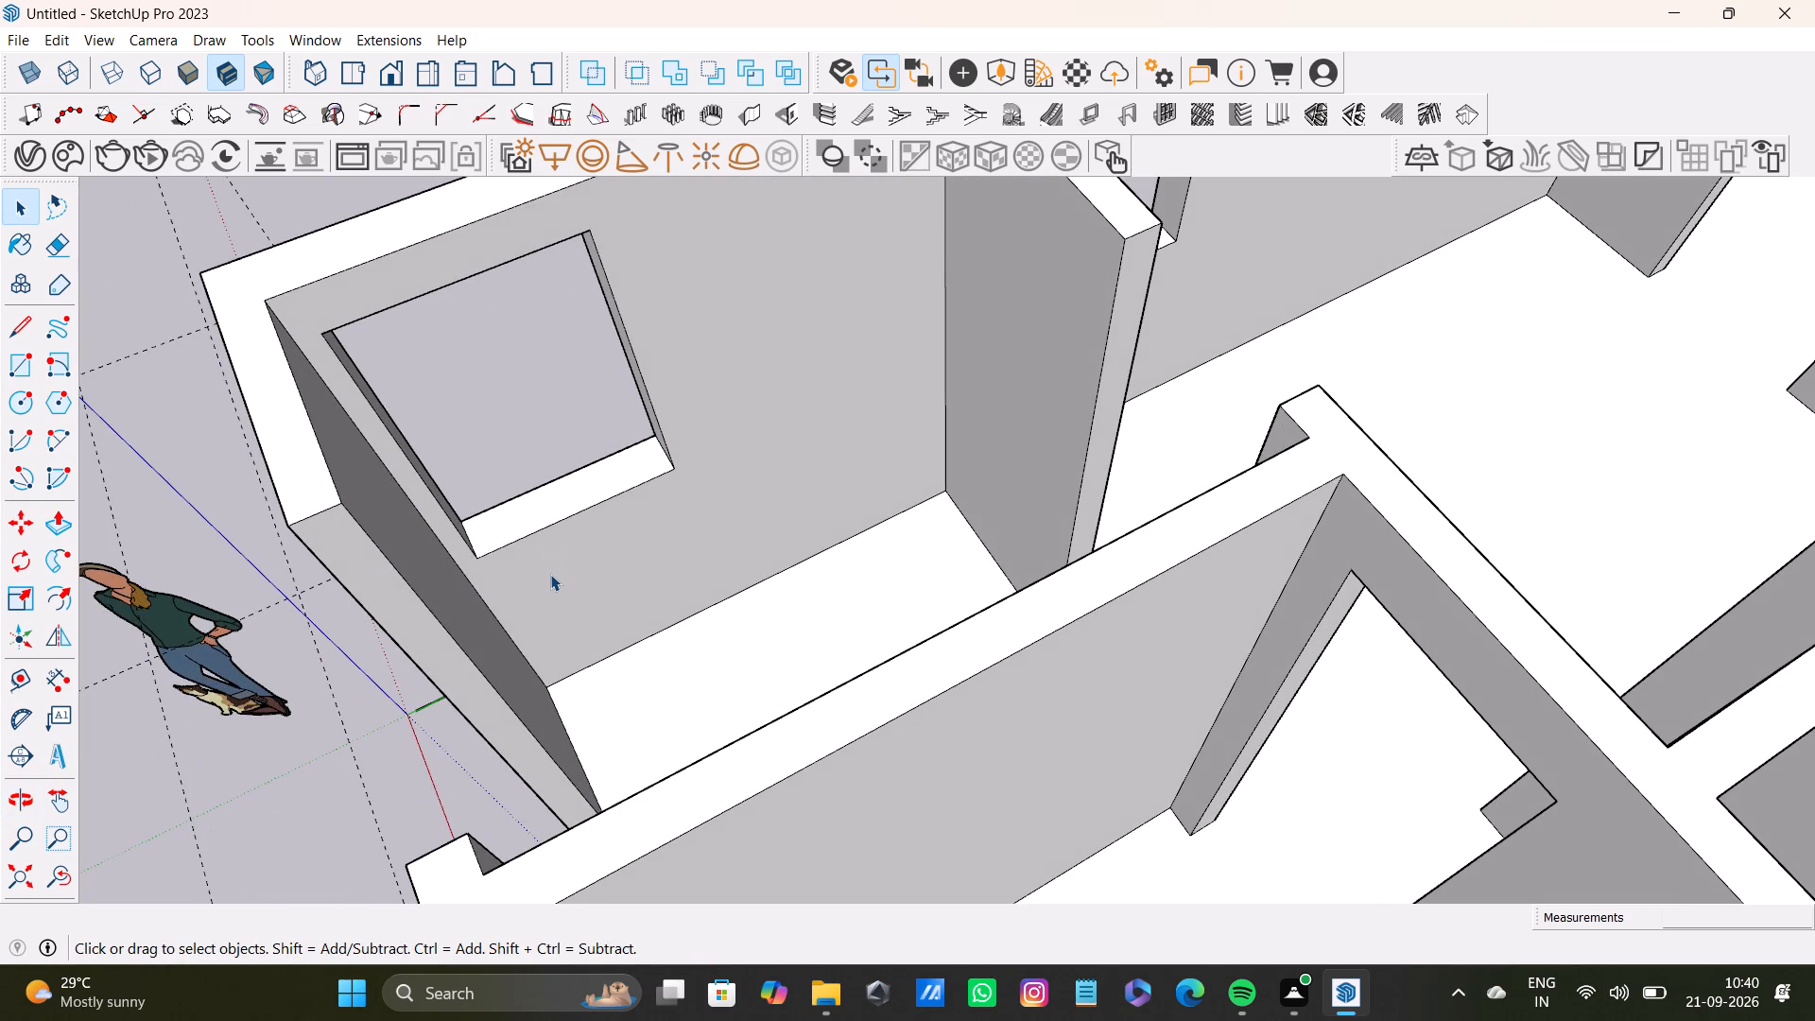
scroll(494, 509, "down", 4)
middle_click_drag(501, 541, 384, 446)
scroll(620, 368, "up", 2)
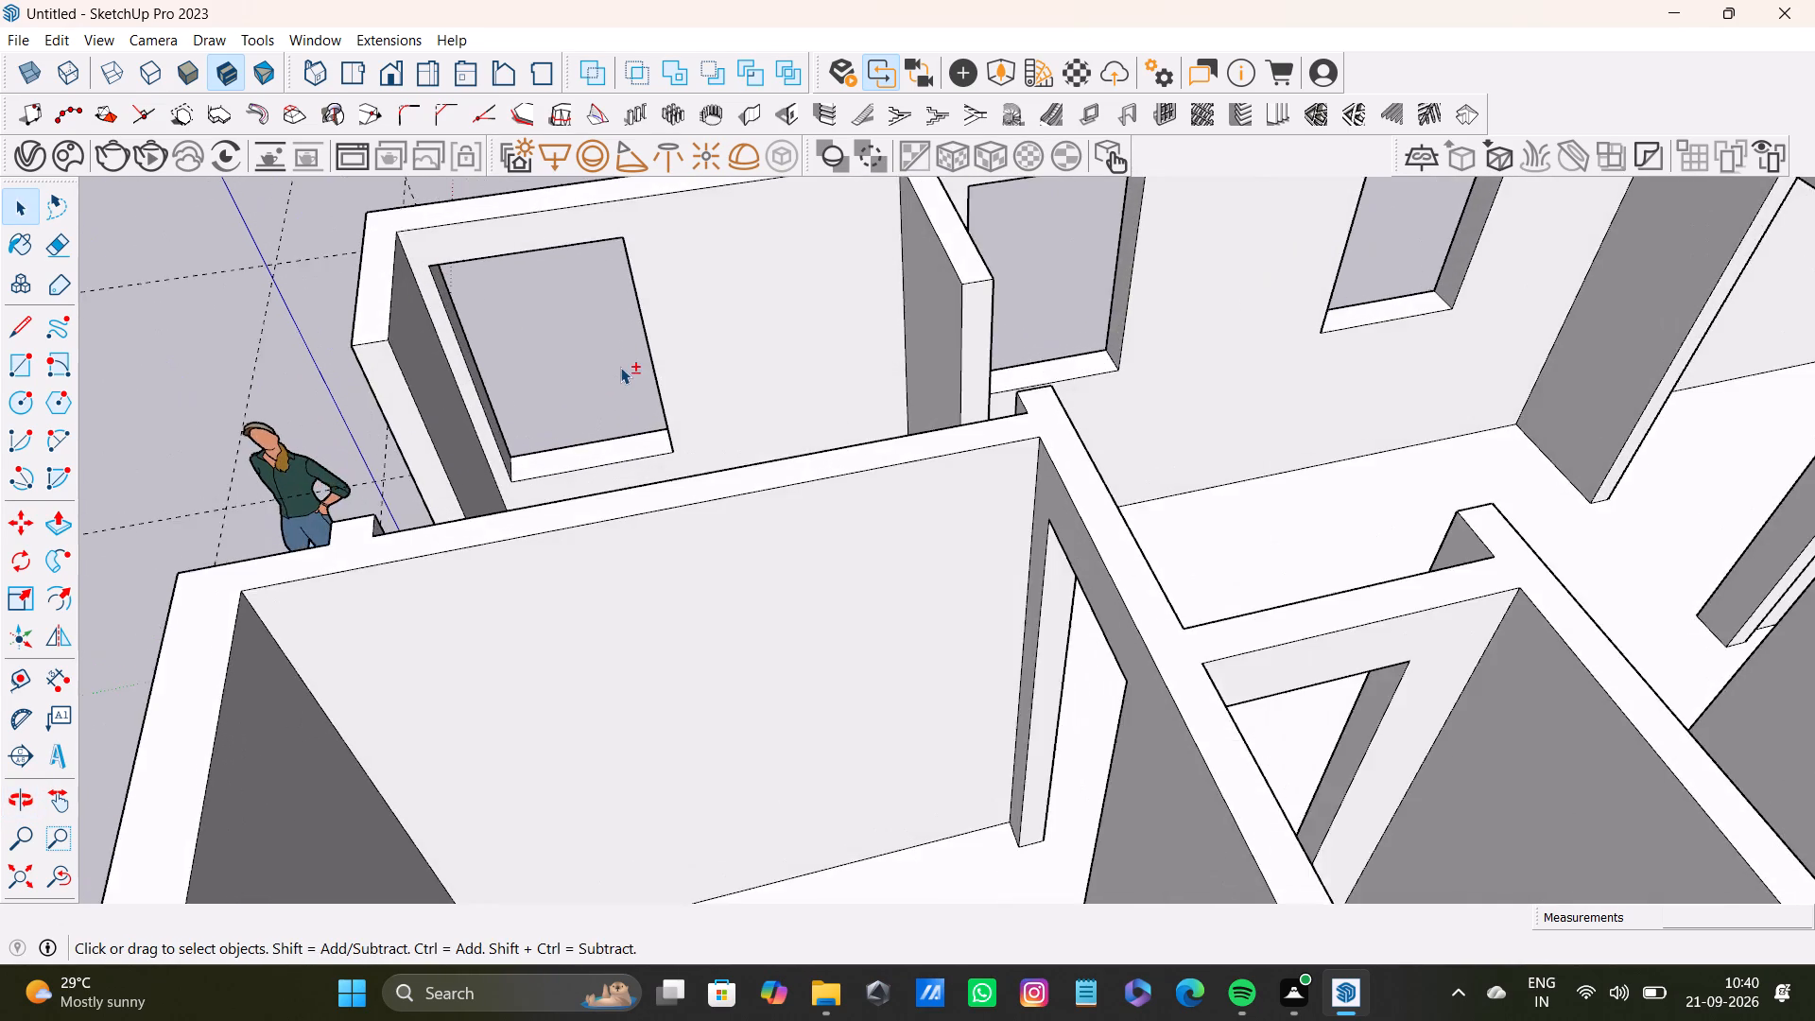
scroll(620, 367, "up", 3)
middle_click_drag(709, 355, 746, 620, "shift")
middle_click_drag(800, 617, 697, 832)
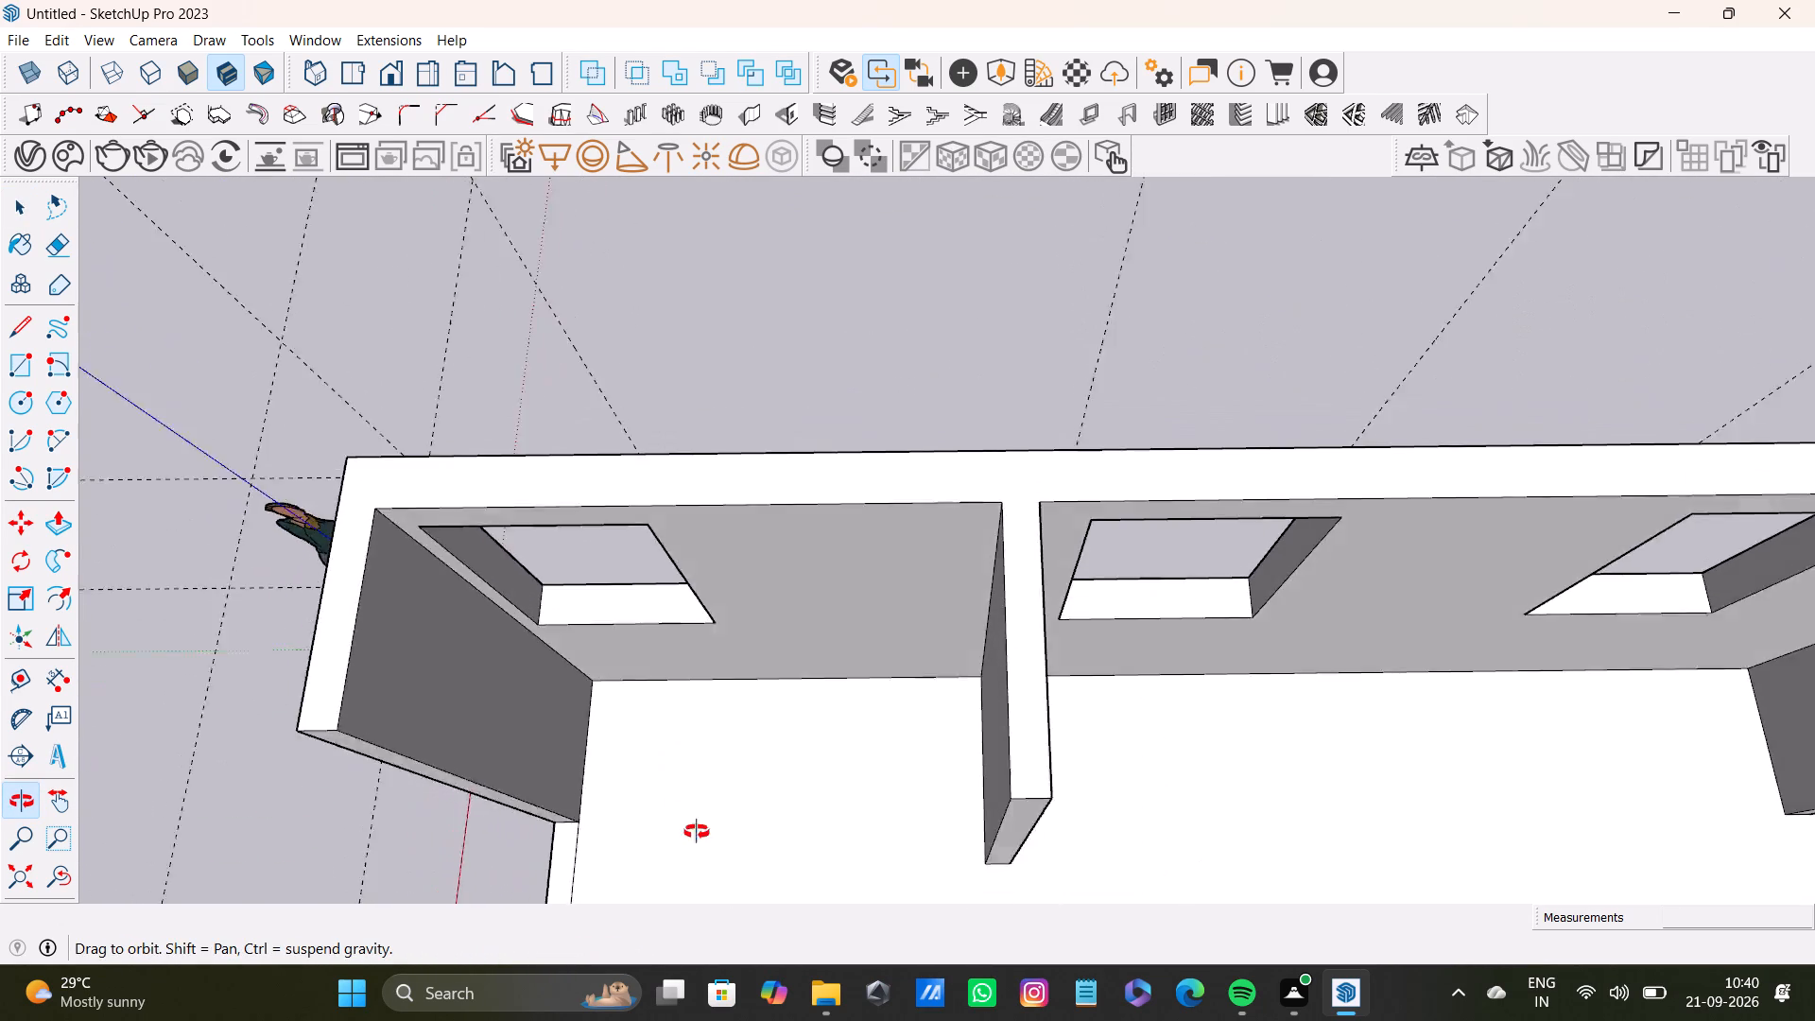
middle_click_drag(697, 832, 778, 686)
middle_click_drag(821, 666, 798, 736)
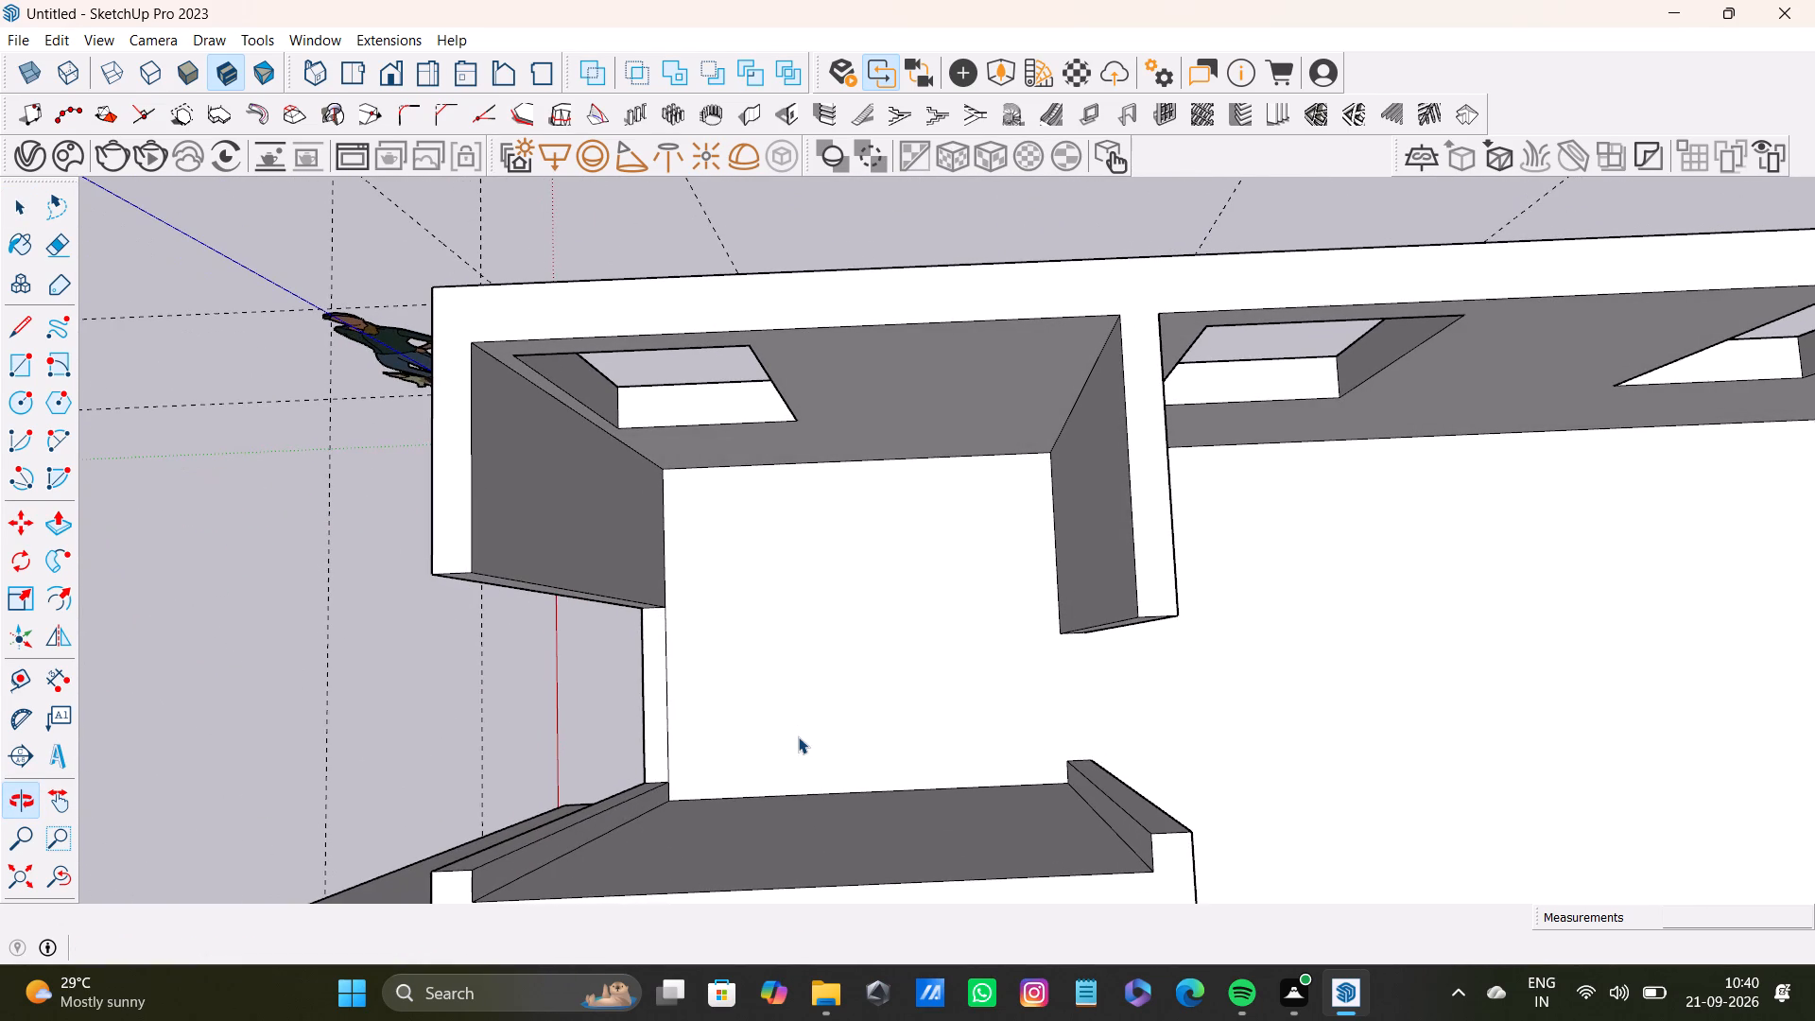
Draw a rectangle over the front room's floor between its opposite corners and make it a group.
key("r")
scroll(695, 556, "up", 3)
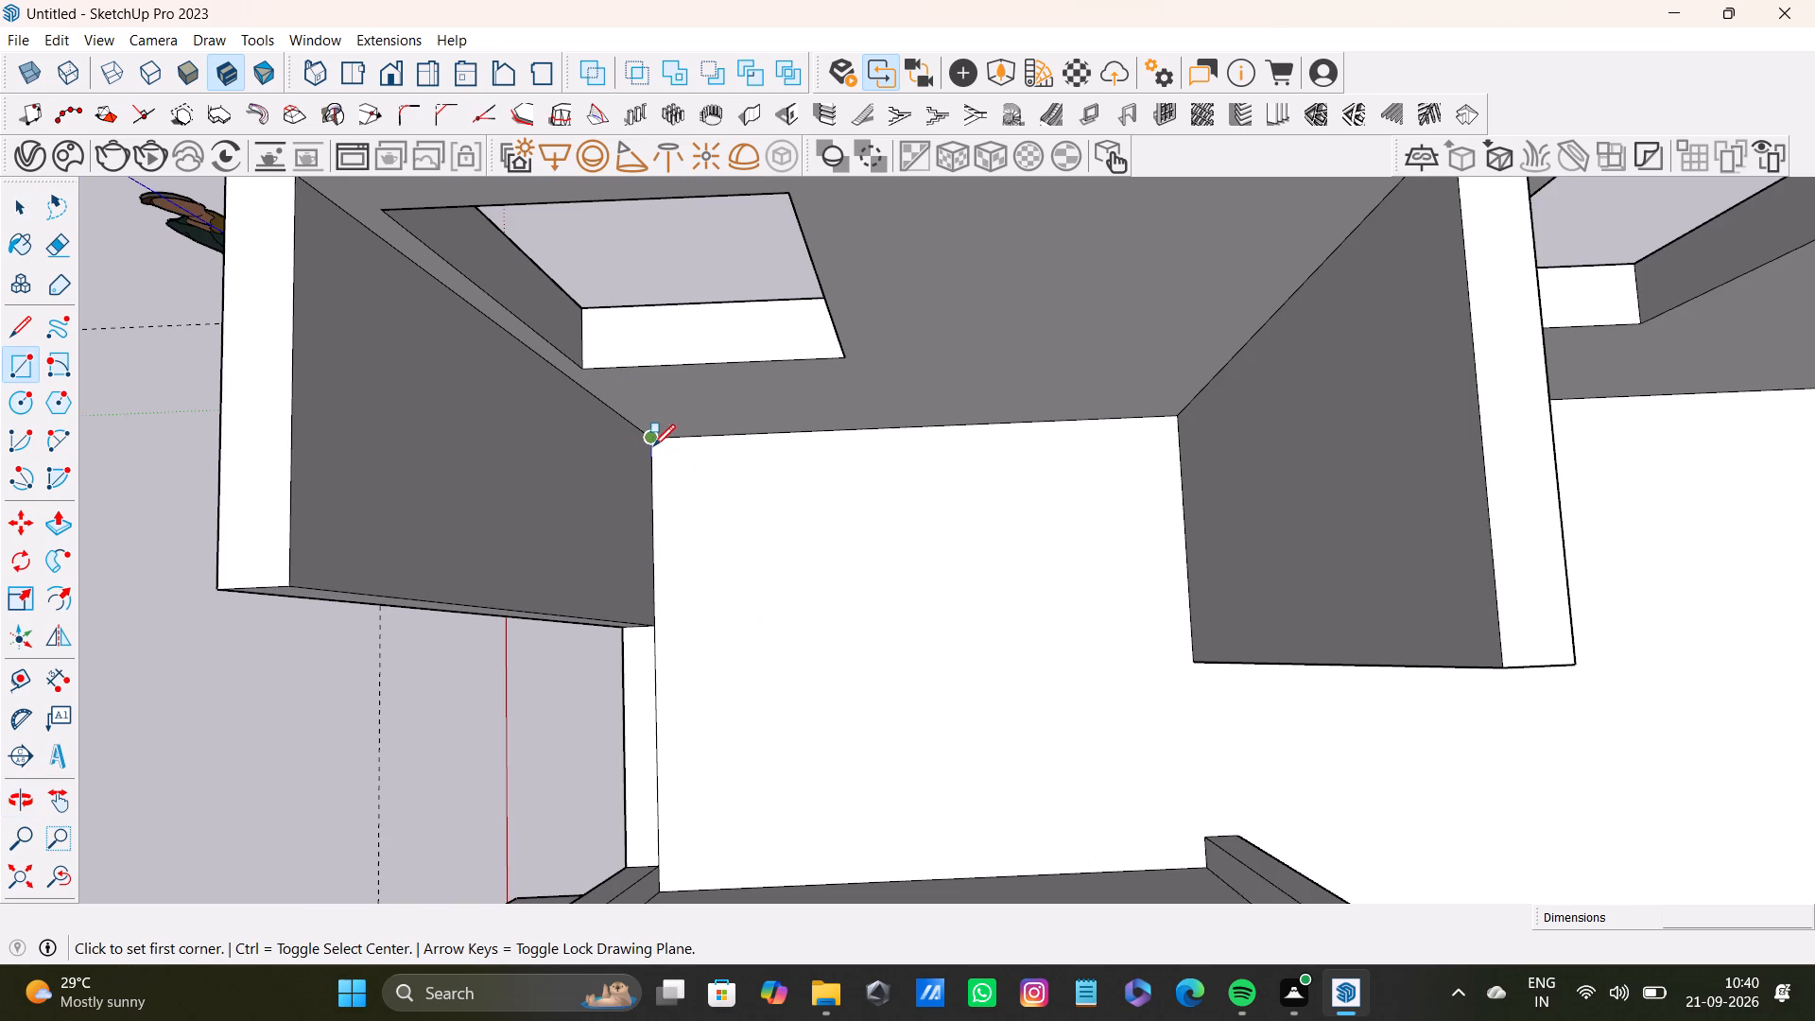
left_click(655, 443)
scroll(926, 695, "down", 3)
middle_click_drag(1070, 740, 1024, 741, "shift")
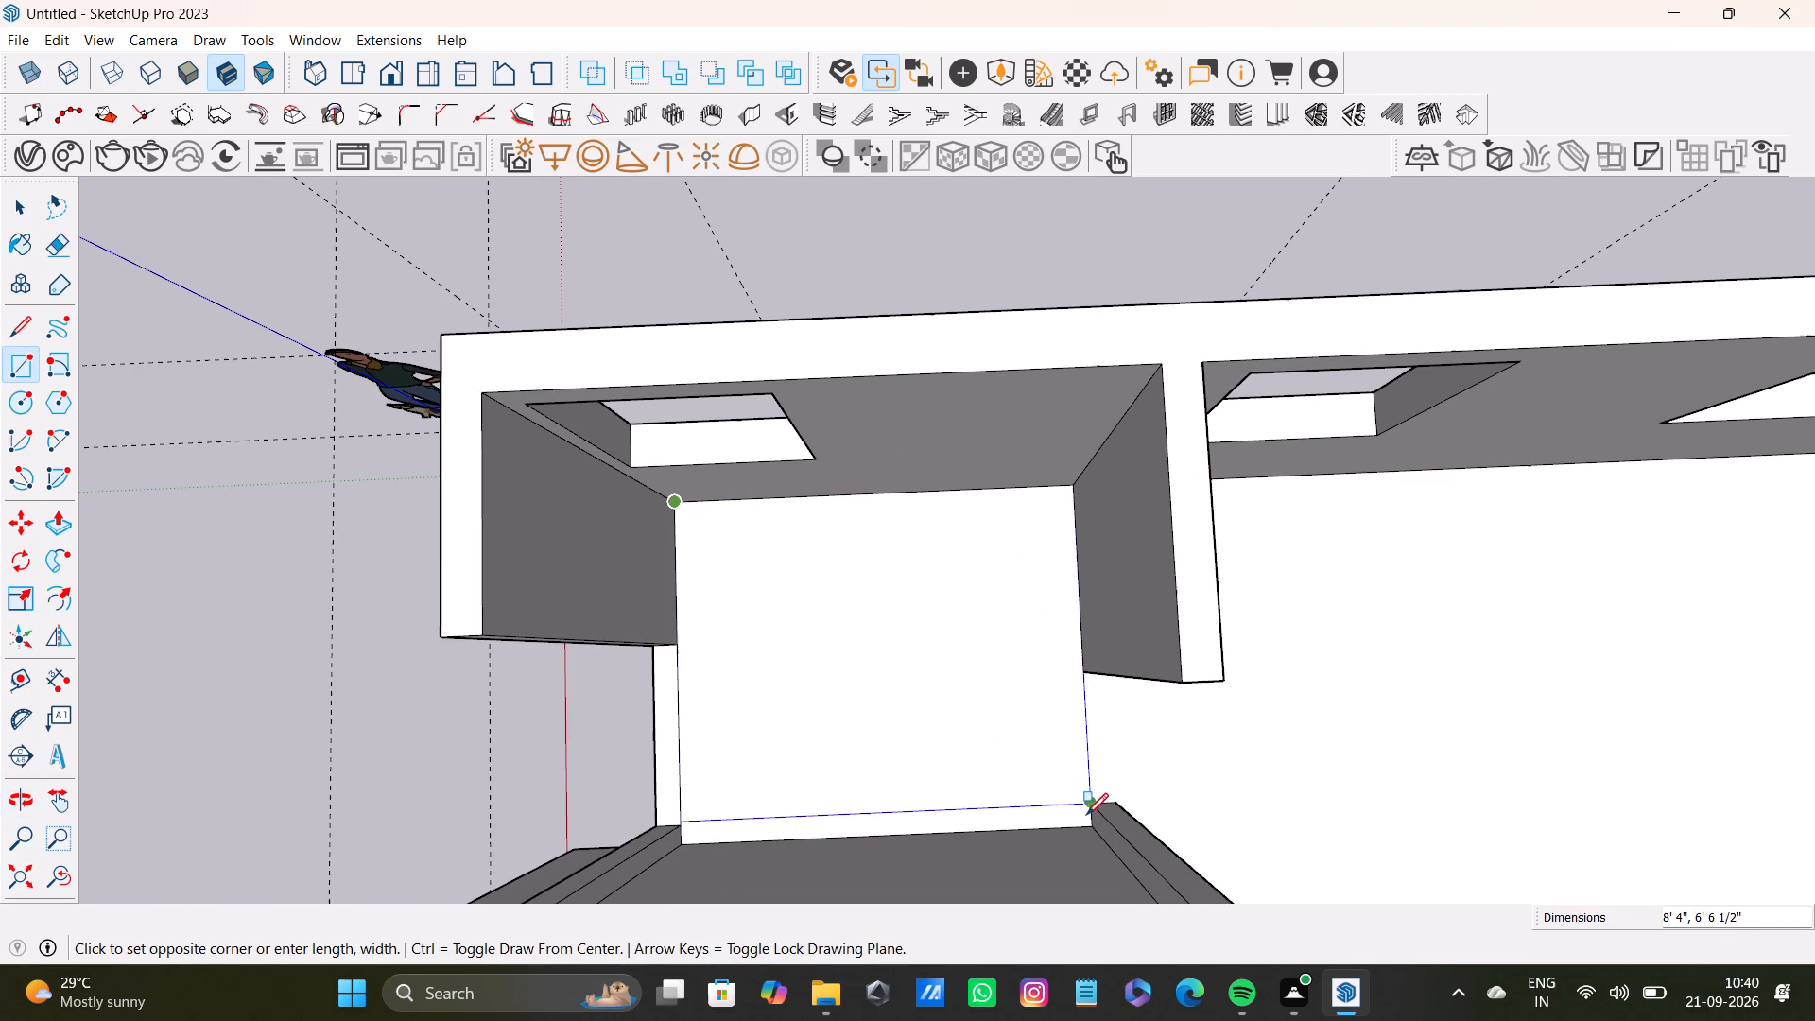
left_click(1086, 825)
key("space")
double_click(889, 700)
right_click(889, 700)
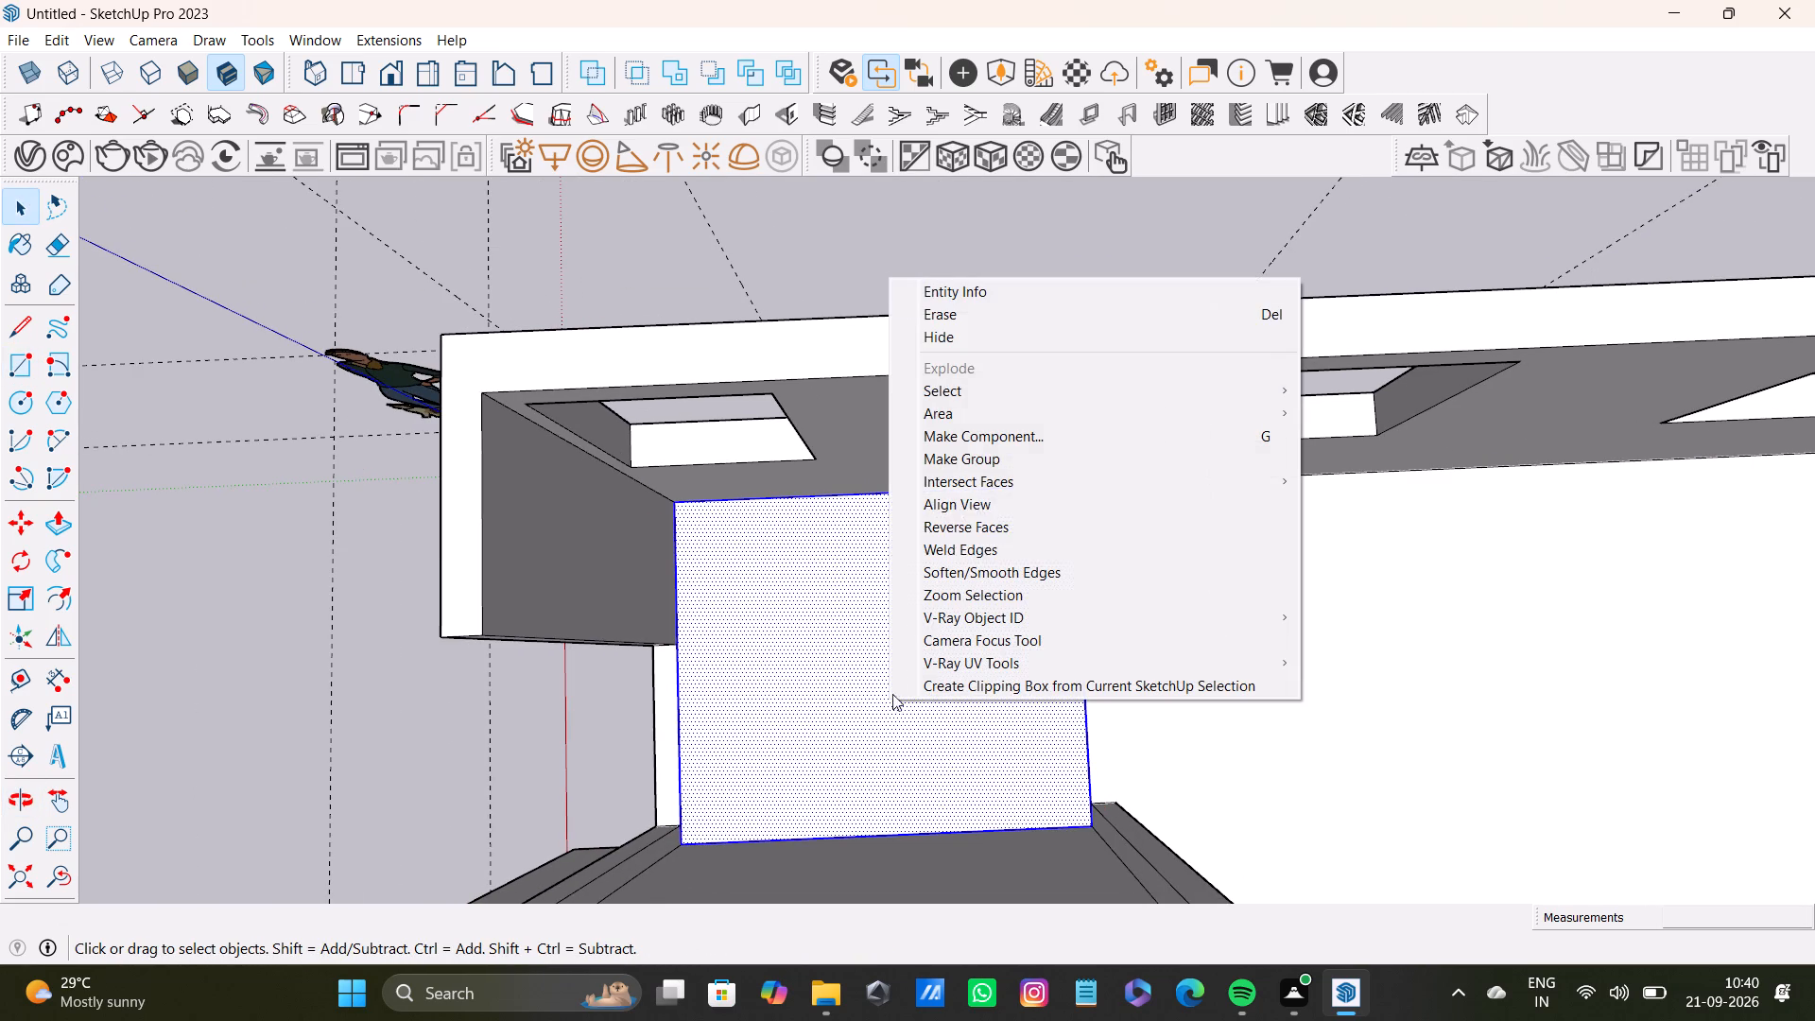
left_click(976, 455)
Draw an 11' by 9' 9" rectangle over the floor of the large room beside the front room.
scroll(935, 592, "down", 4)
middle_click_drag(993, 616, 767, 621, "shift")
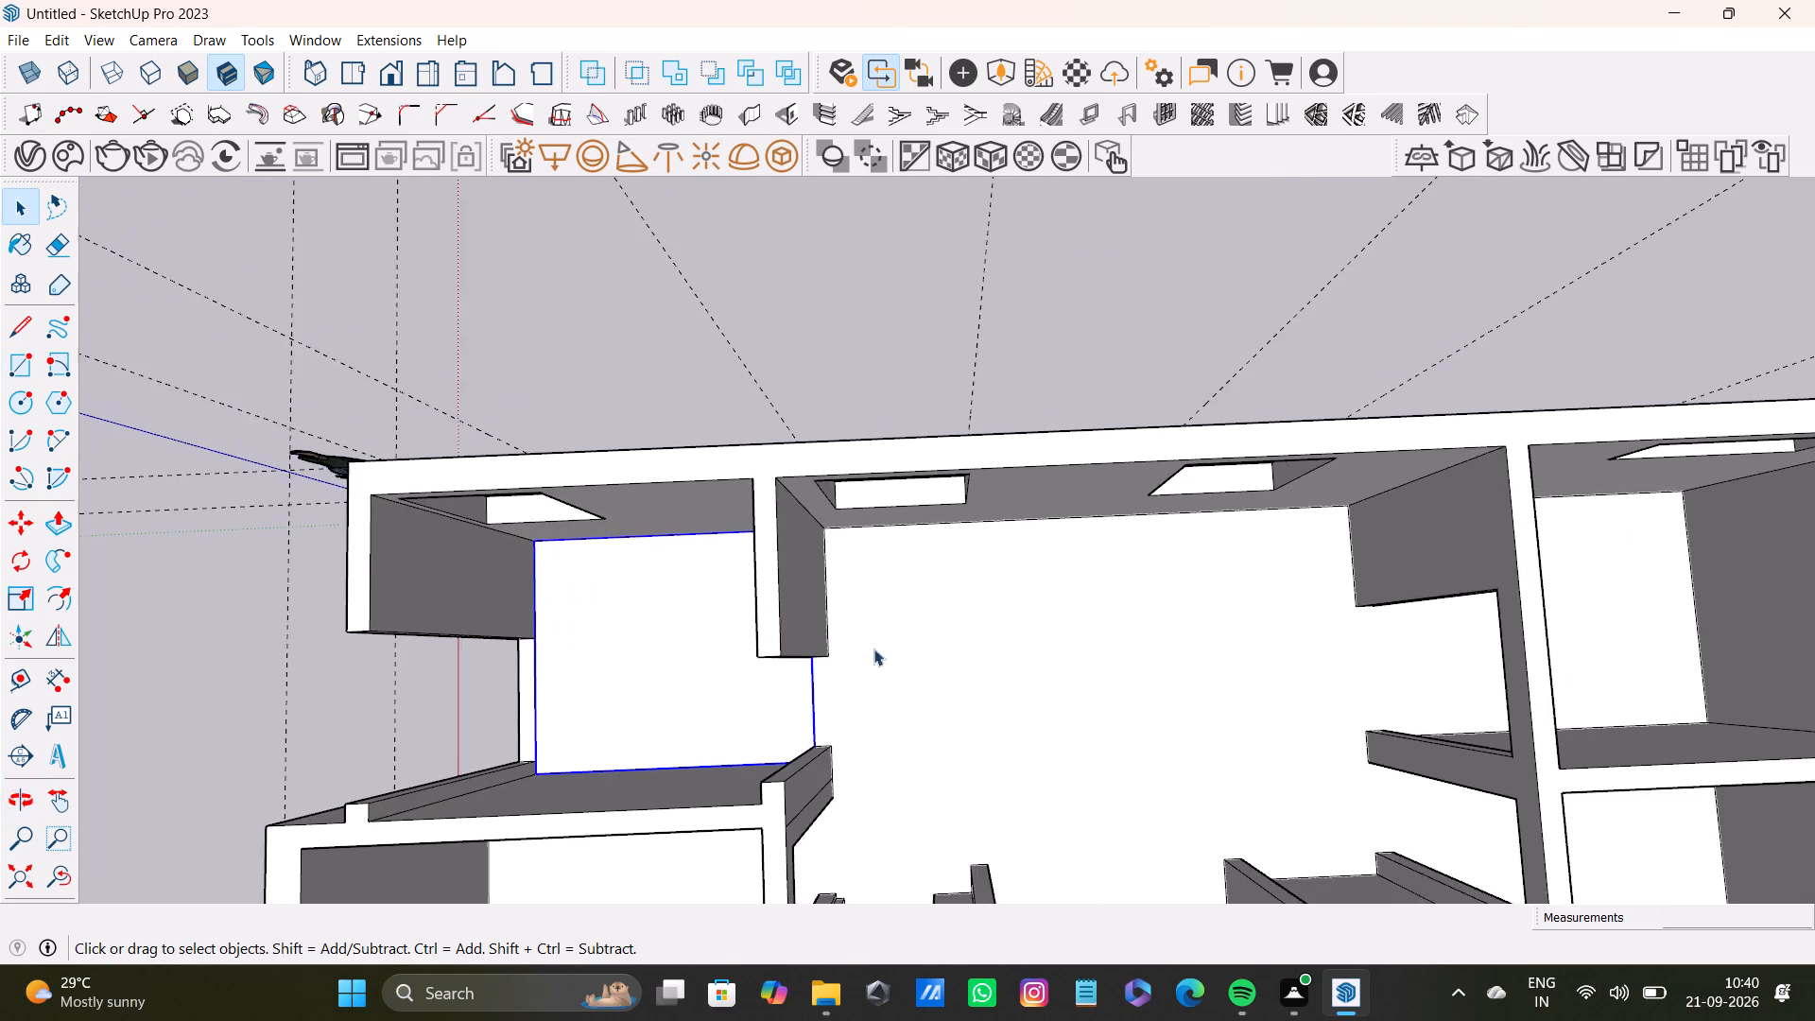
scroll(867, 664, "down", 4)
middle_click_drag(852, 666, 960, 505, "shift")
scroll(922, 647, "up", 3)
middle_click_drag(919, 651, 968, 601, "shift")
key("r")
scroll(685, 621, "up", 4)
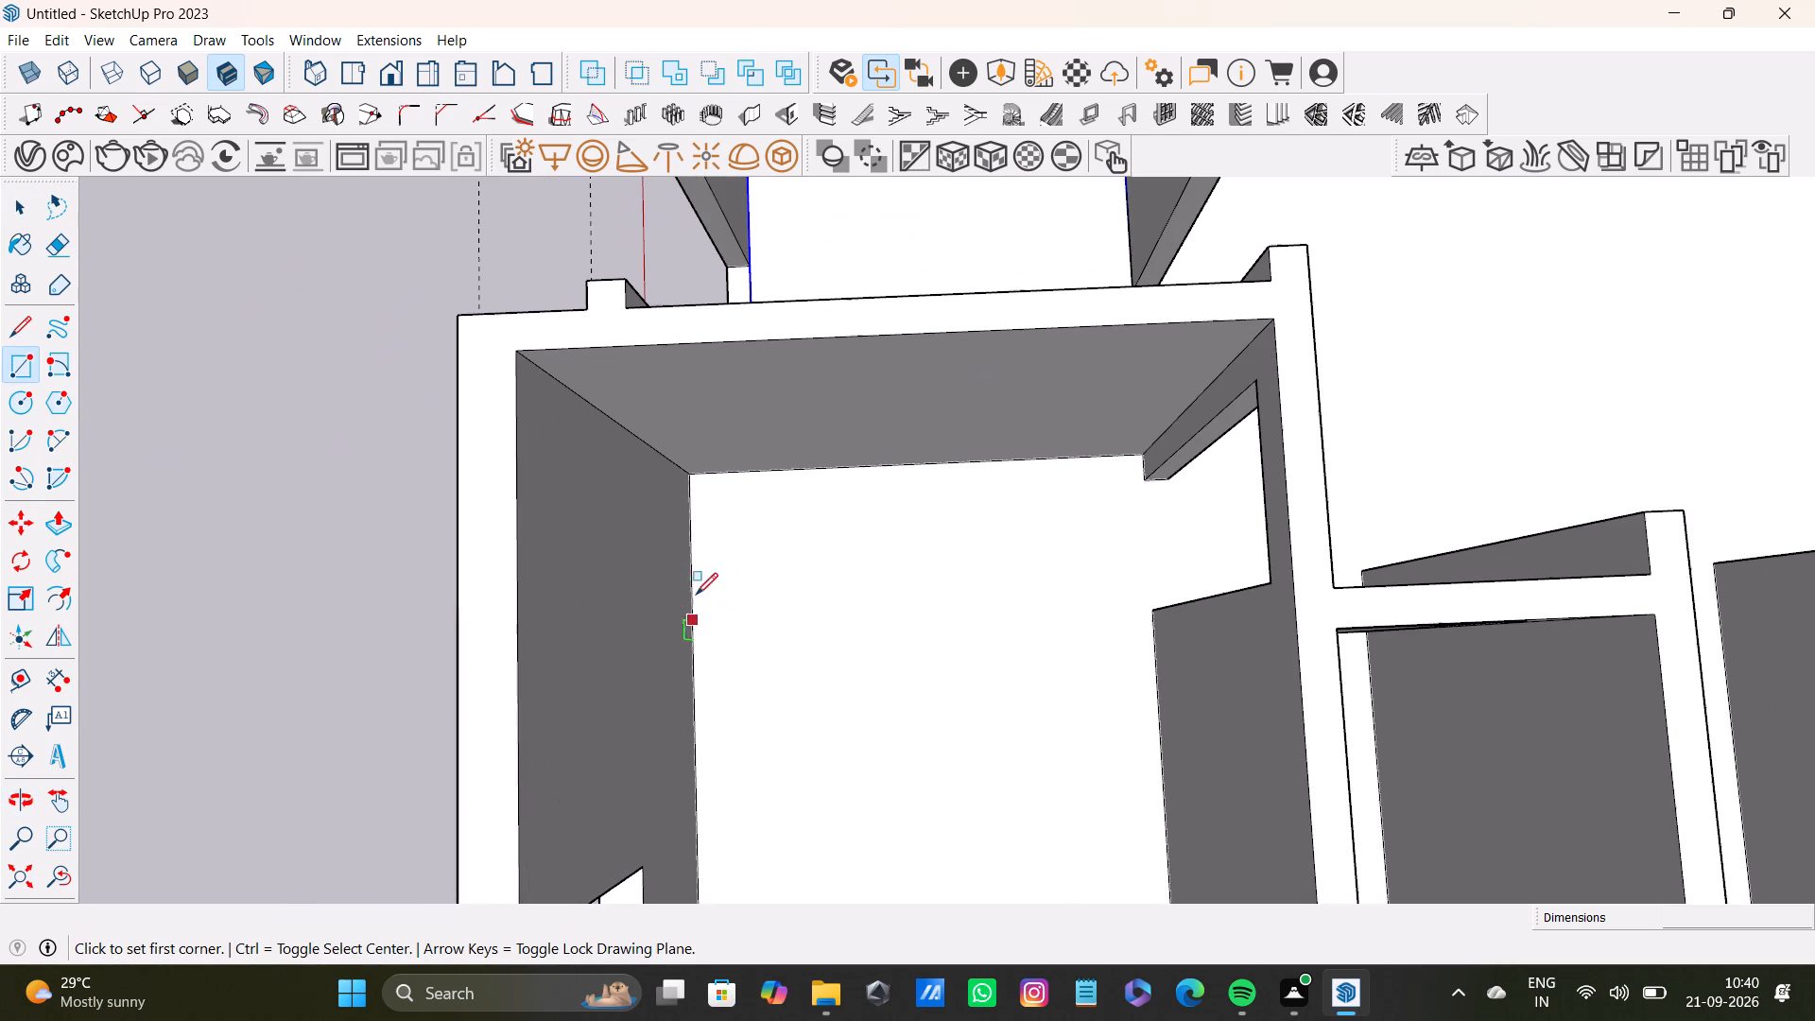
left_click(692, 480)
scroll(818, 638, "down", 3)
middle_click_drag(933, 701, 939, 649, "shift")
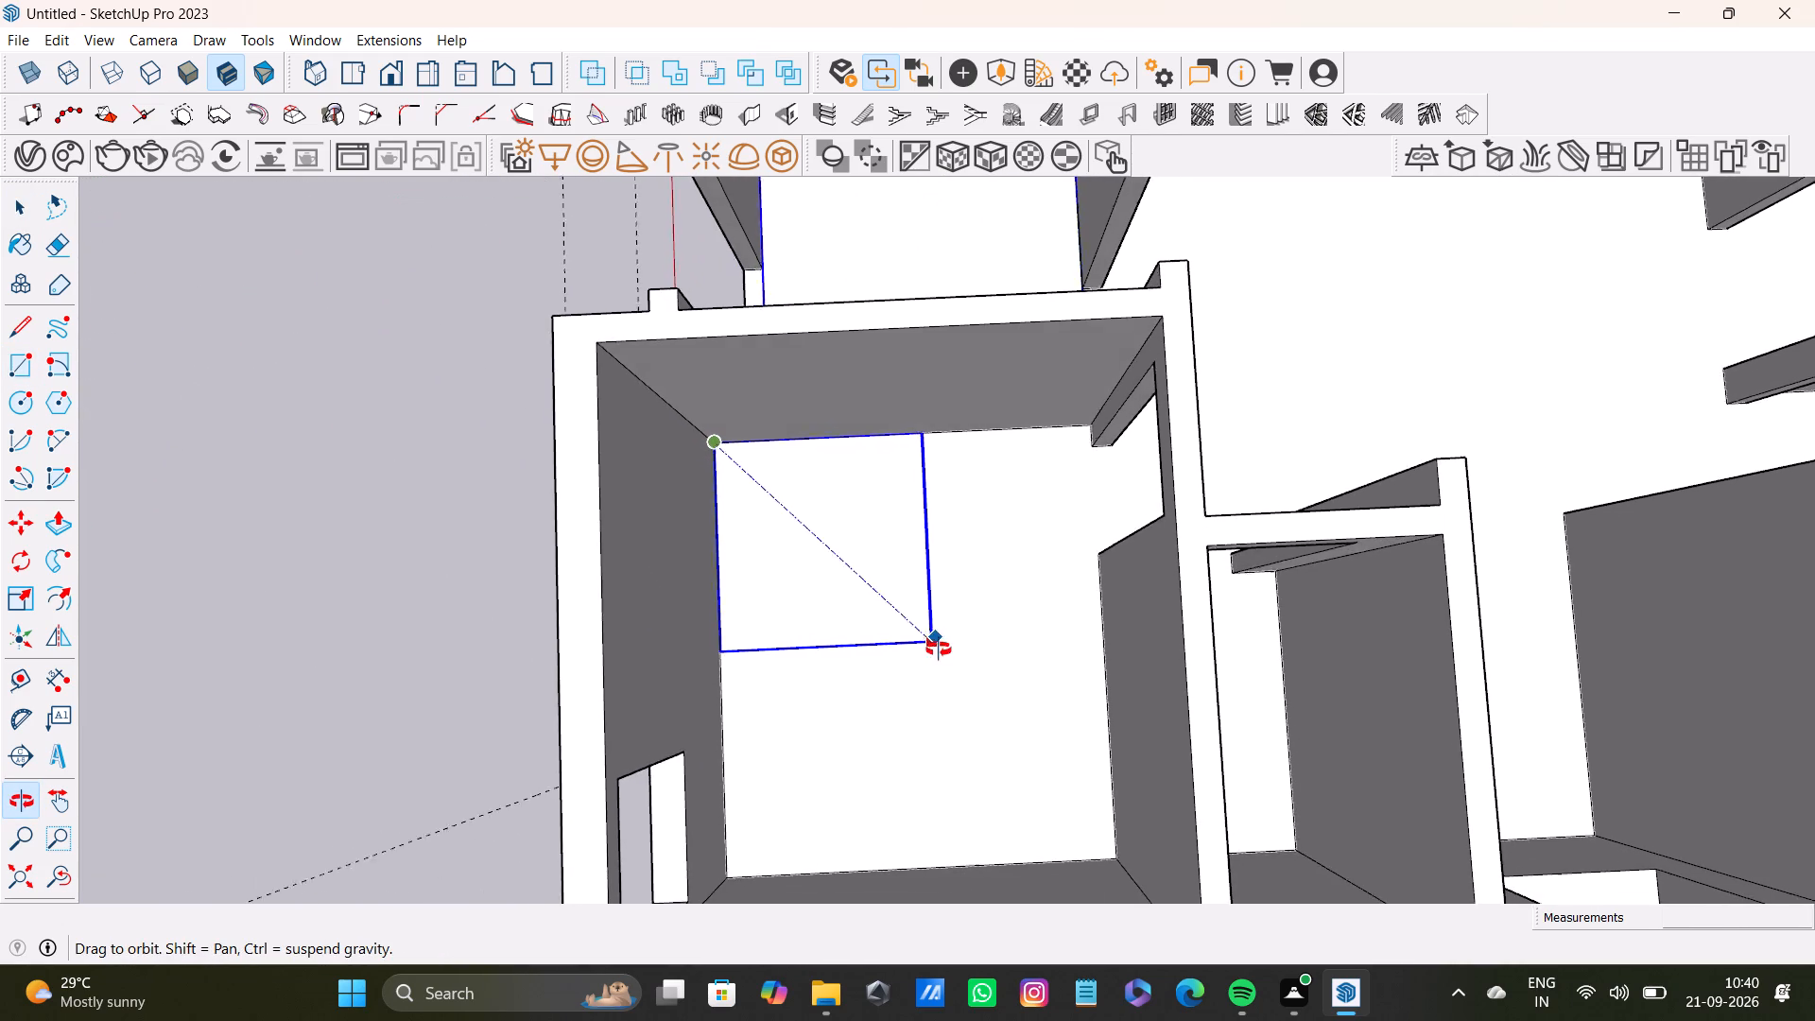
middle_click_drag(939, 649, 940, 649, "shift")
left_click(1115, 849)
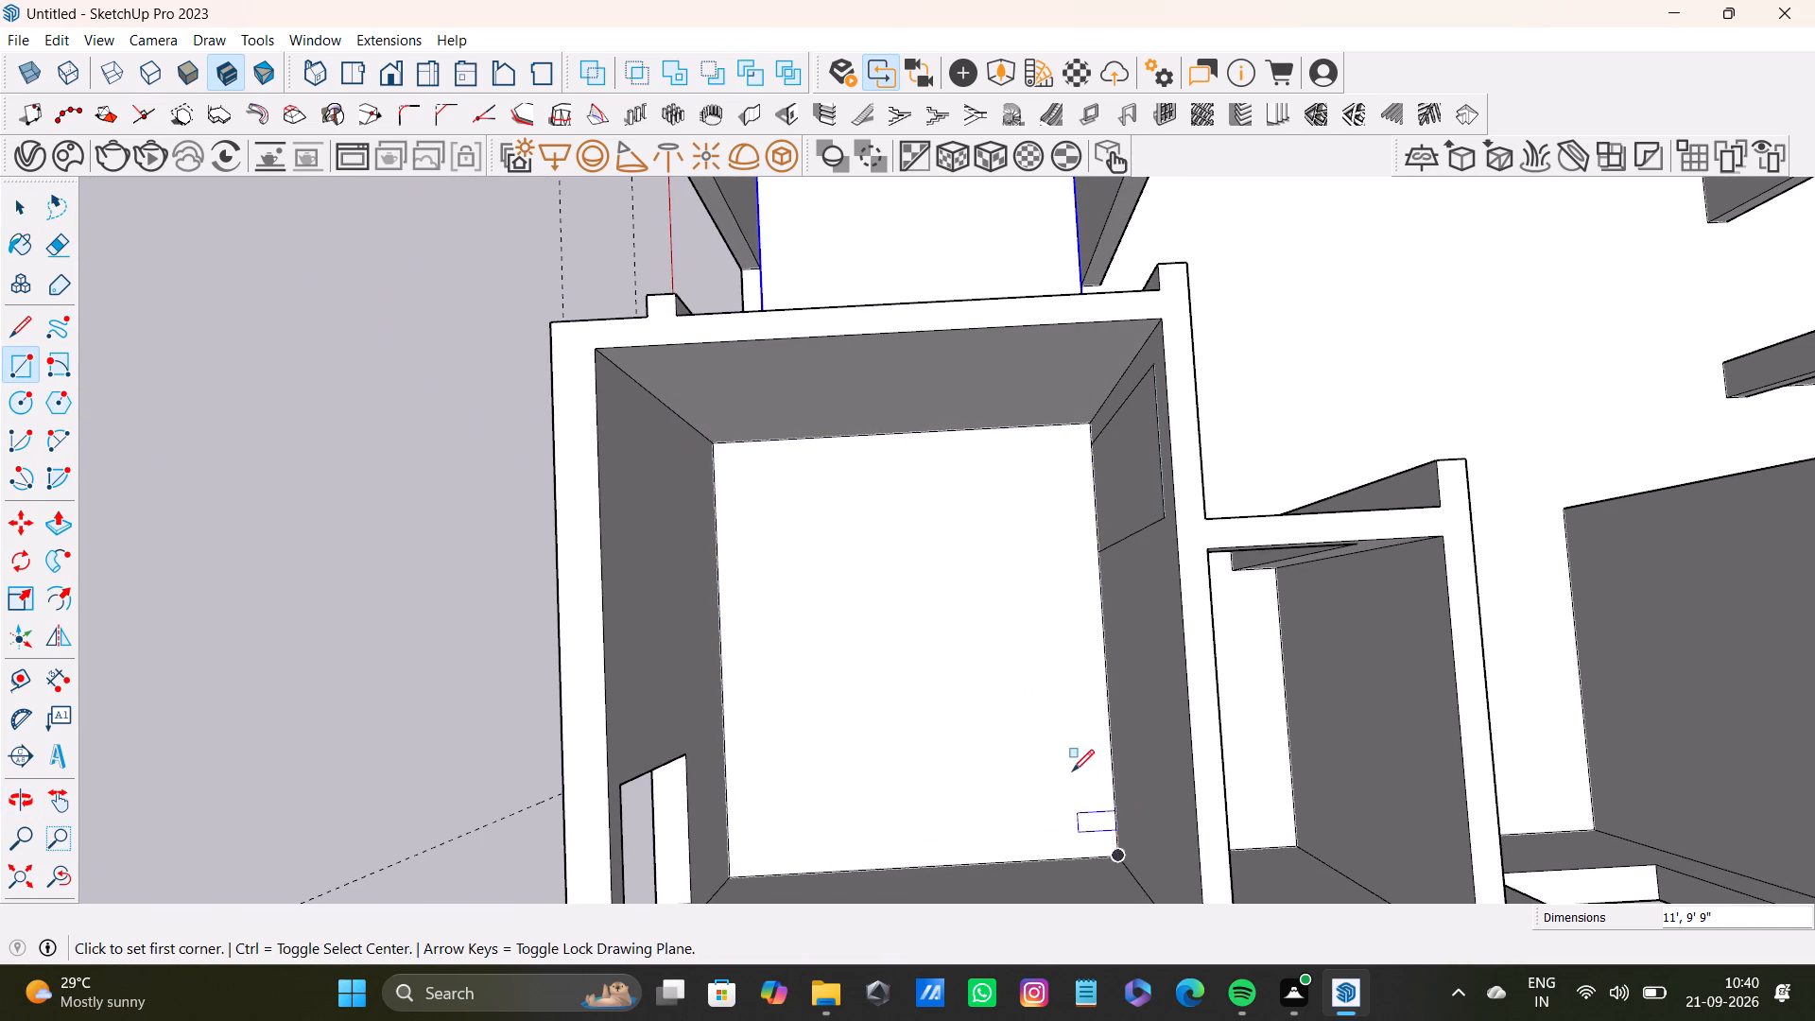
Delete the face filling the large room's doorway opening.
key("space")
left_click(1140, 470)
key("Delete")
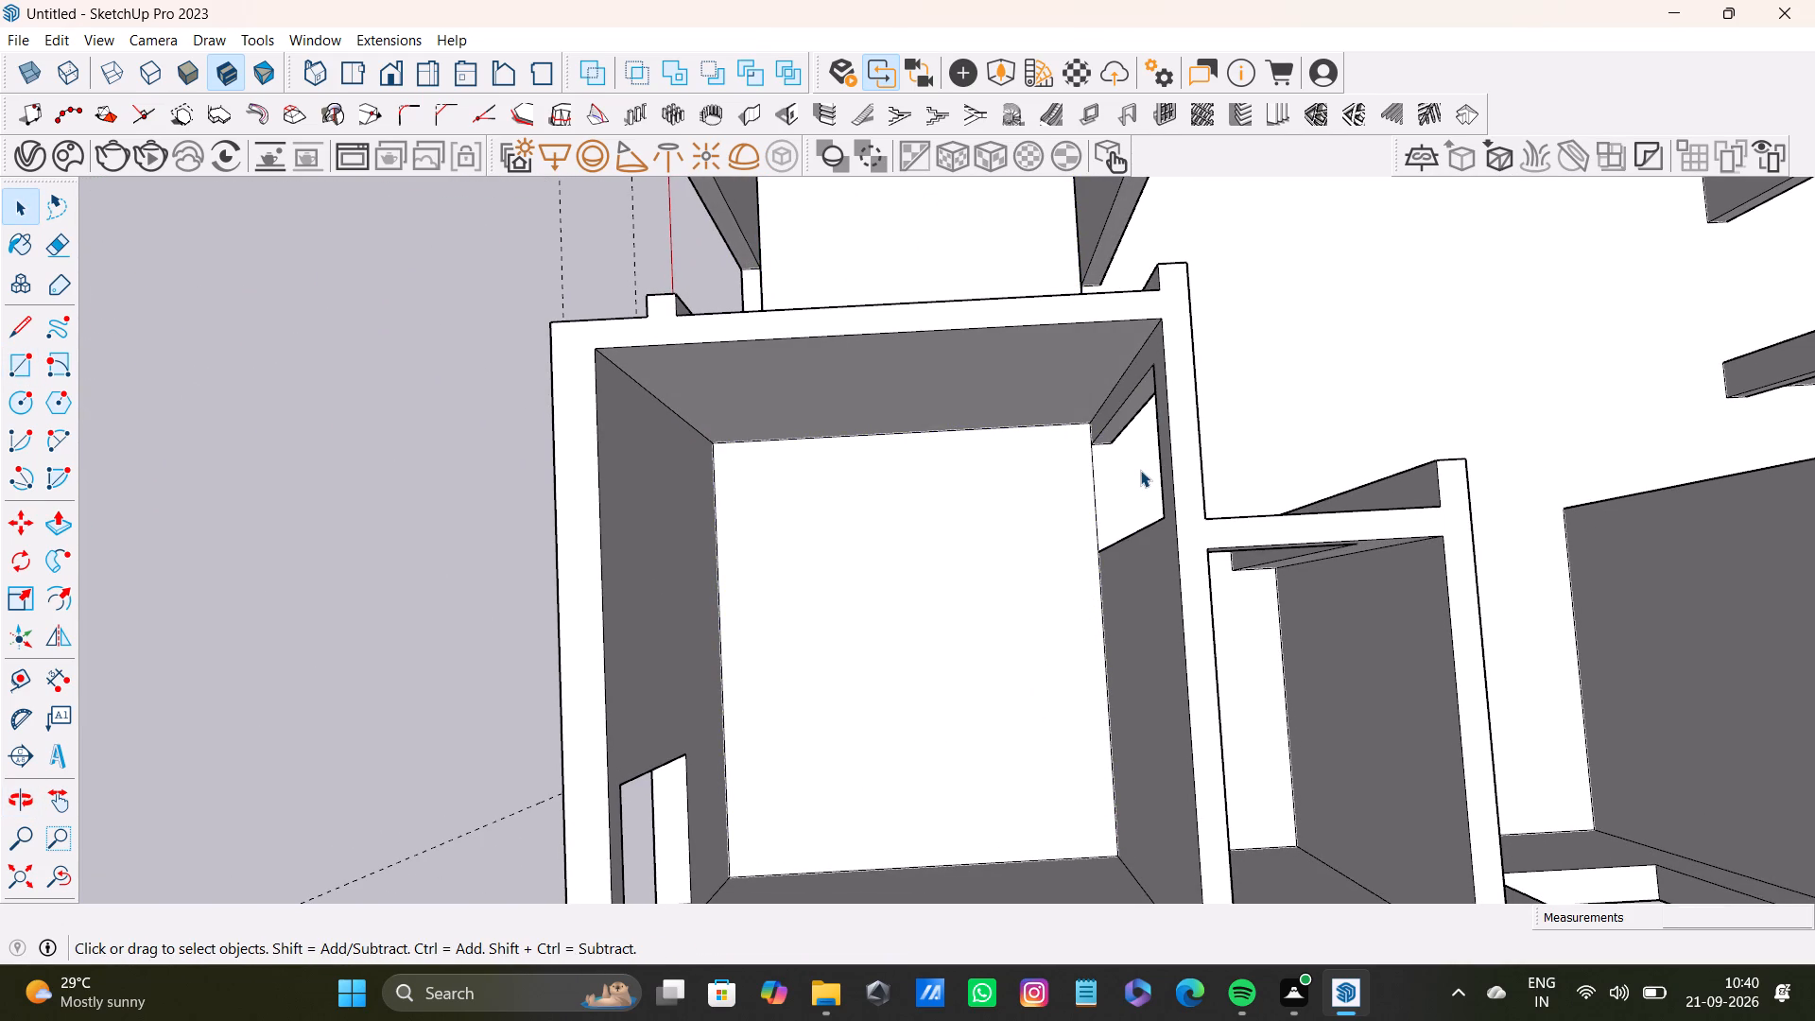
Make the large room's new floor rectangle a group.
double_click(921, 604)
right_click(919, 605)
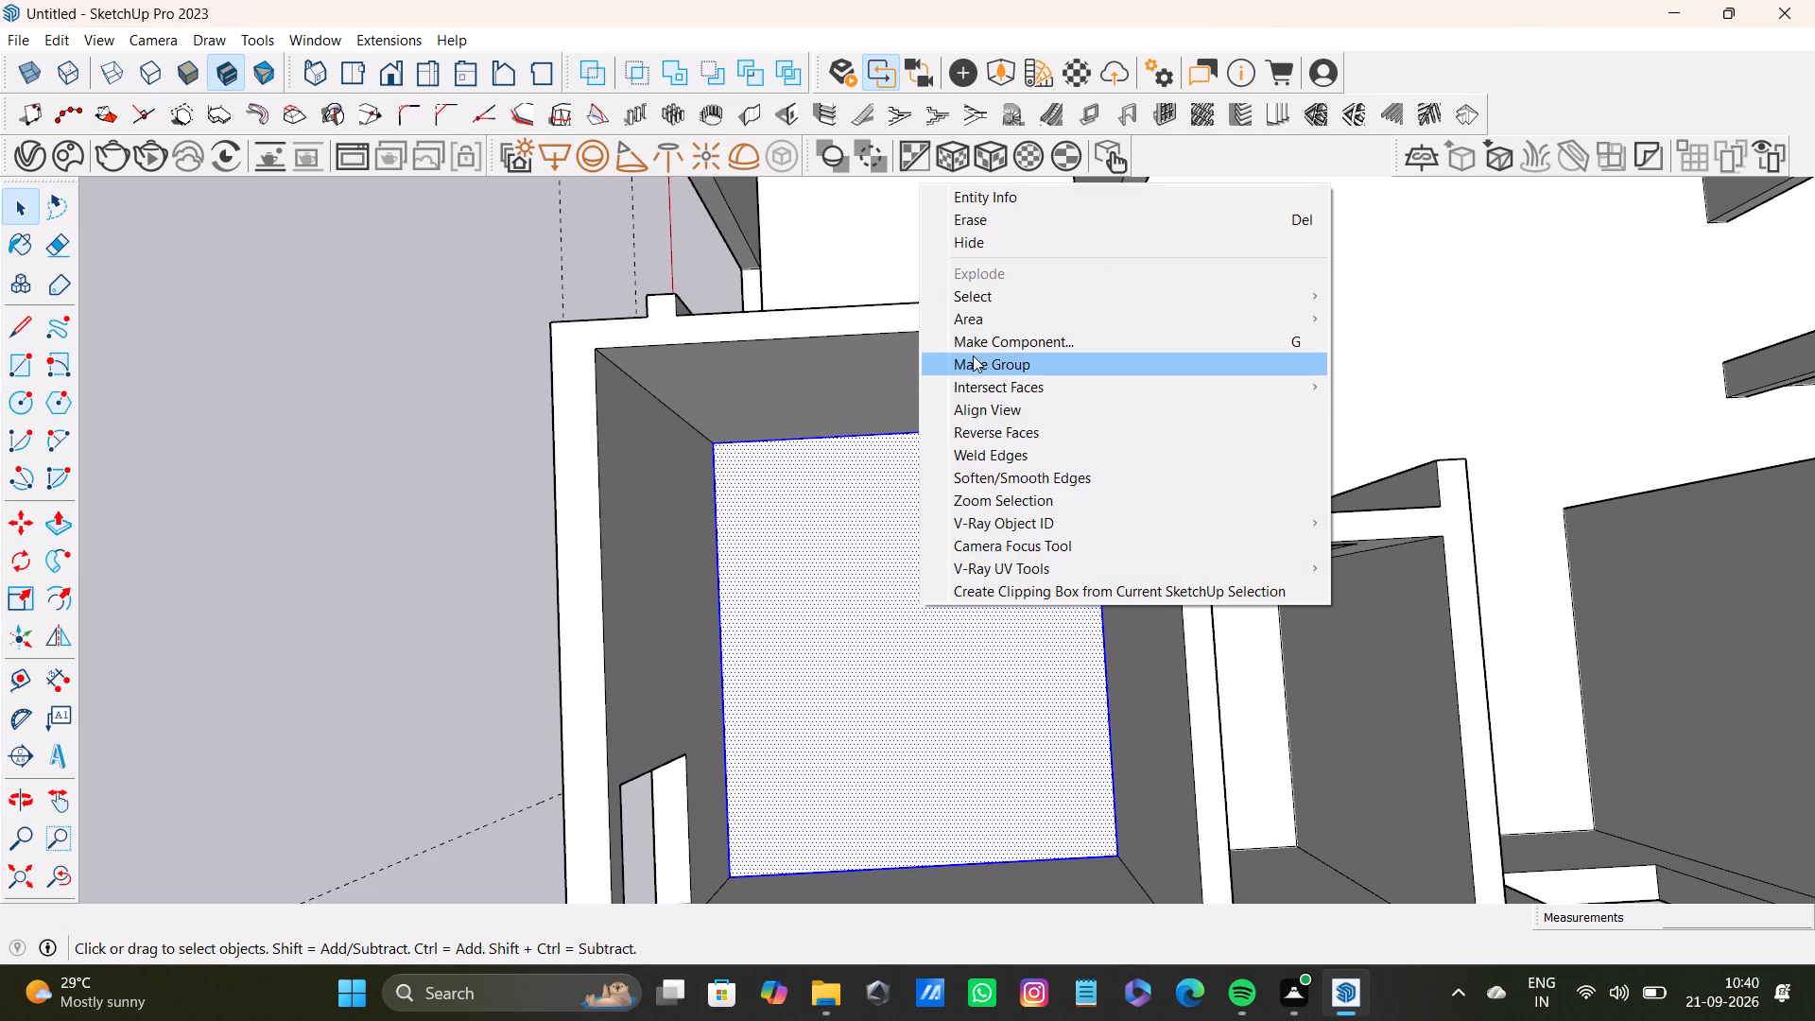
left_click(973, 355)
Draw a 7' by 4' rectangle over the floor of the narrow room next to the large room, between opposite corners.
scroll(965, 428, "down", 8)
middle_click_drag(1112, 505, 892, 514, "shift")
scroll(905, 508, "up", 4)
middle_click_drag(905, 515, 932, 500)
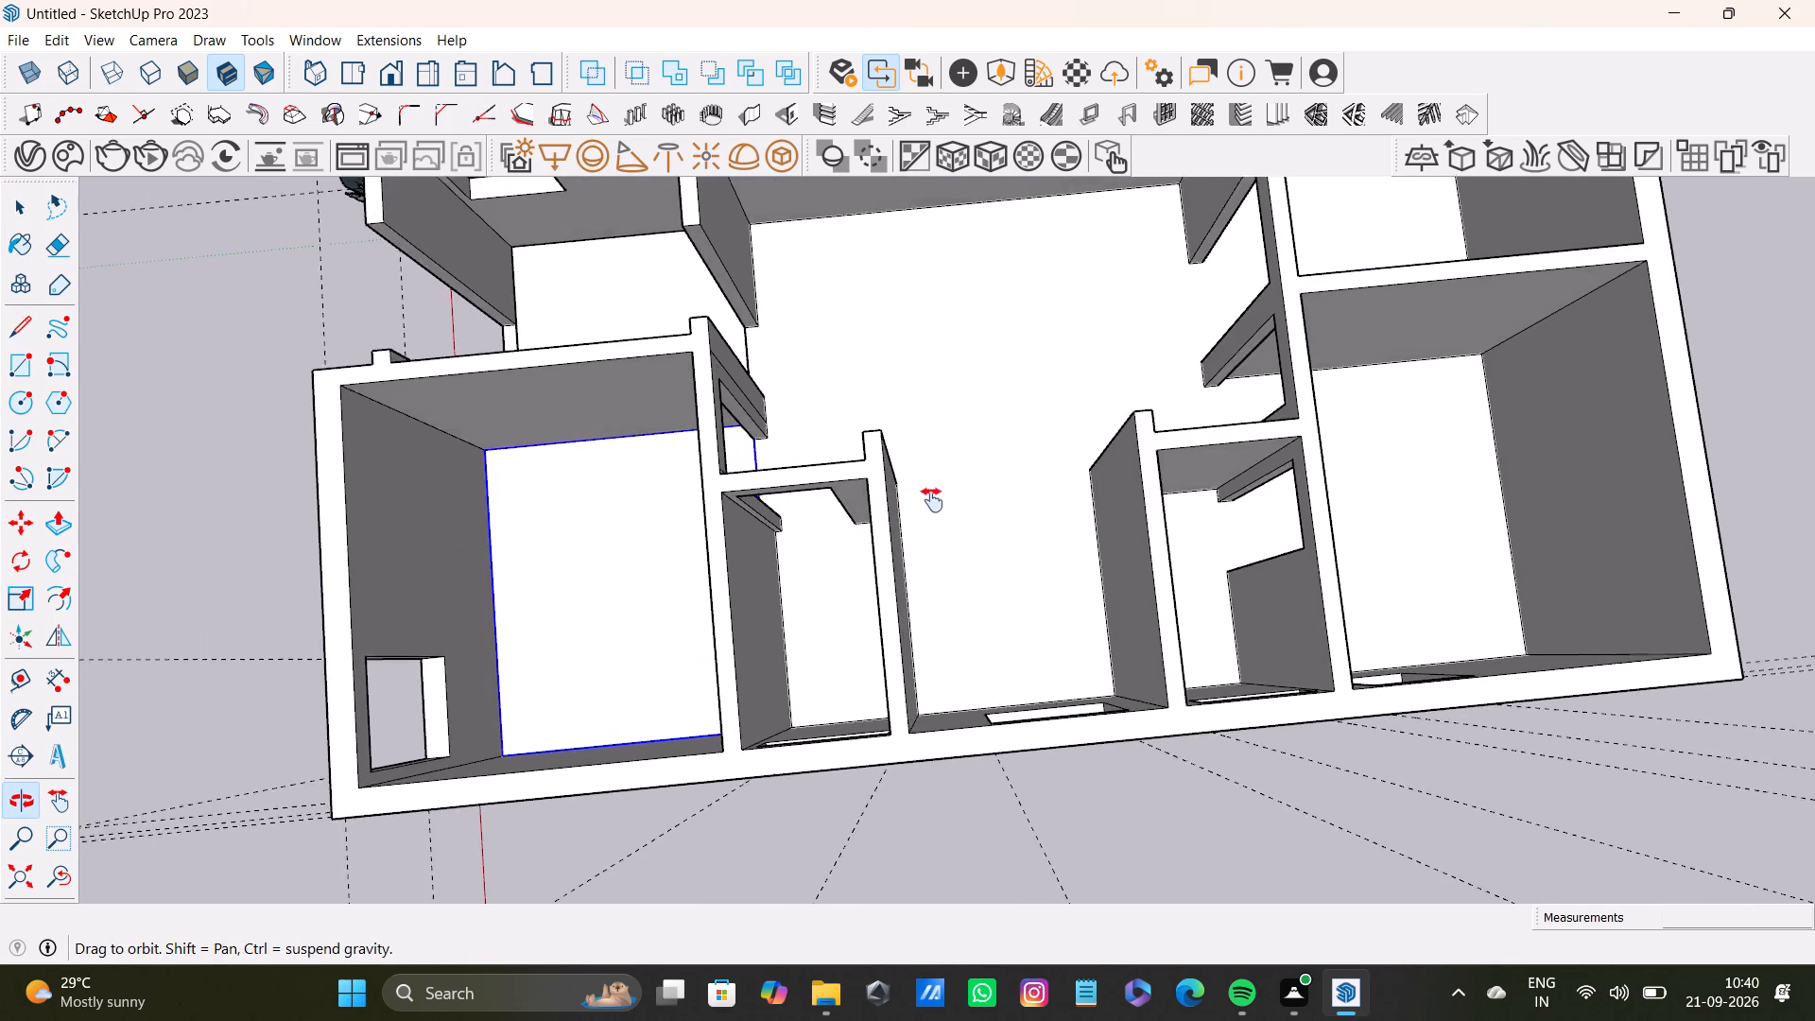
middle_click_drag(932, 500, 1088, 481)
scroll(1037, 531, "up", 3)
middle_click_drag(1036, 532, 988, 525)
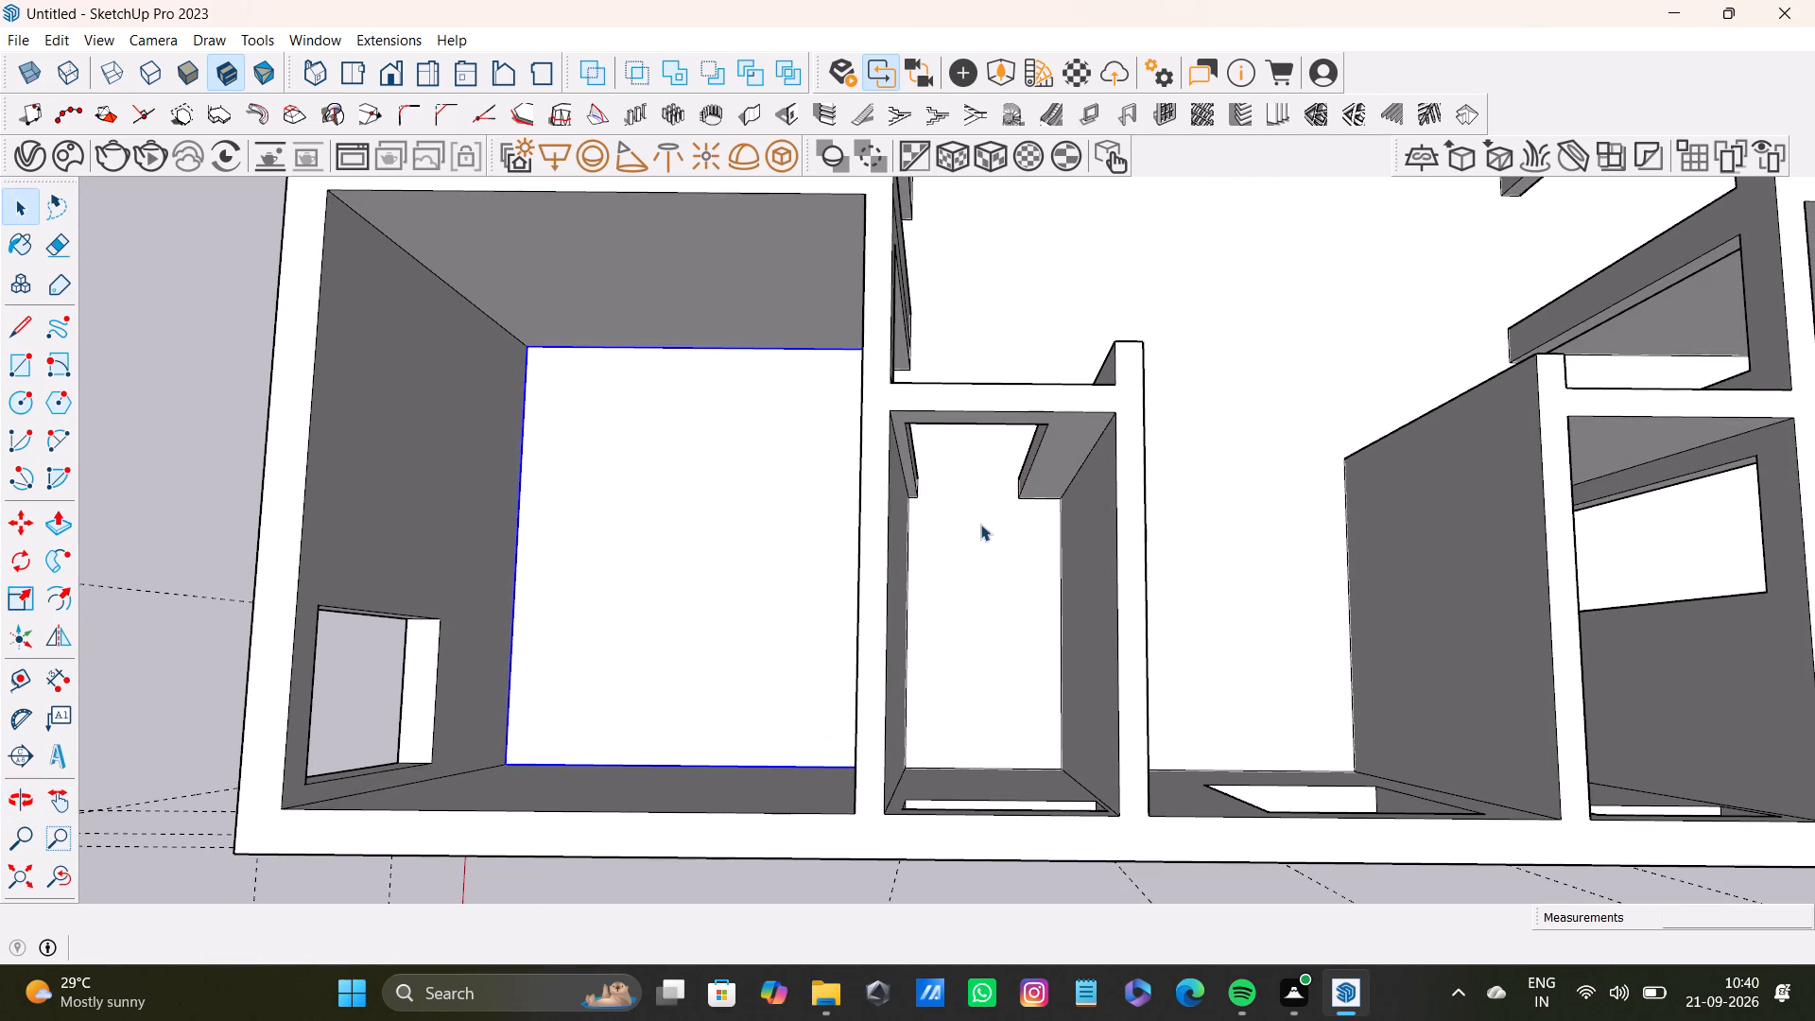
key("r")
scroll(893, 523, "up", 9)
left_click(885, 476)
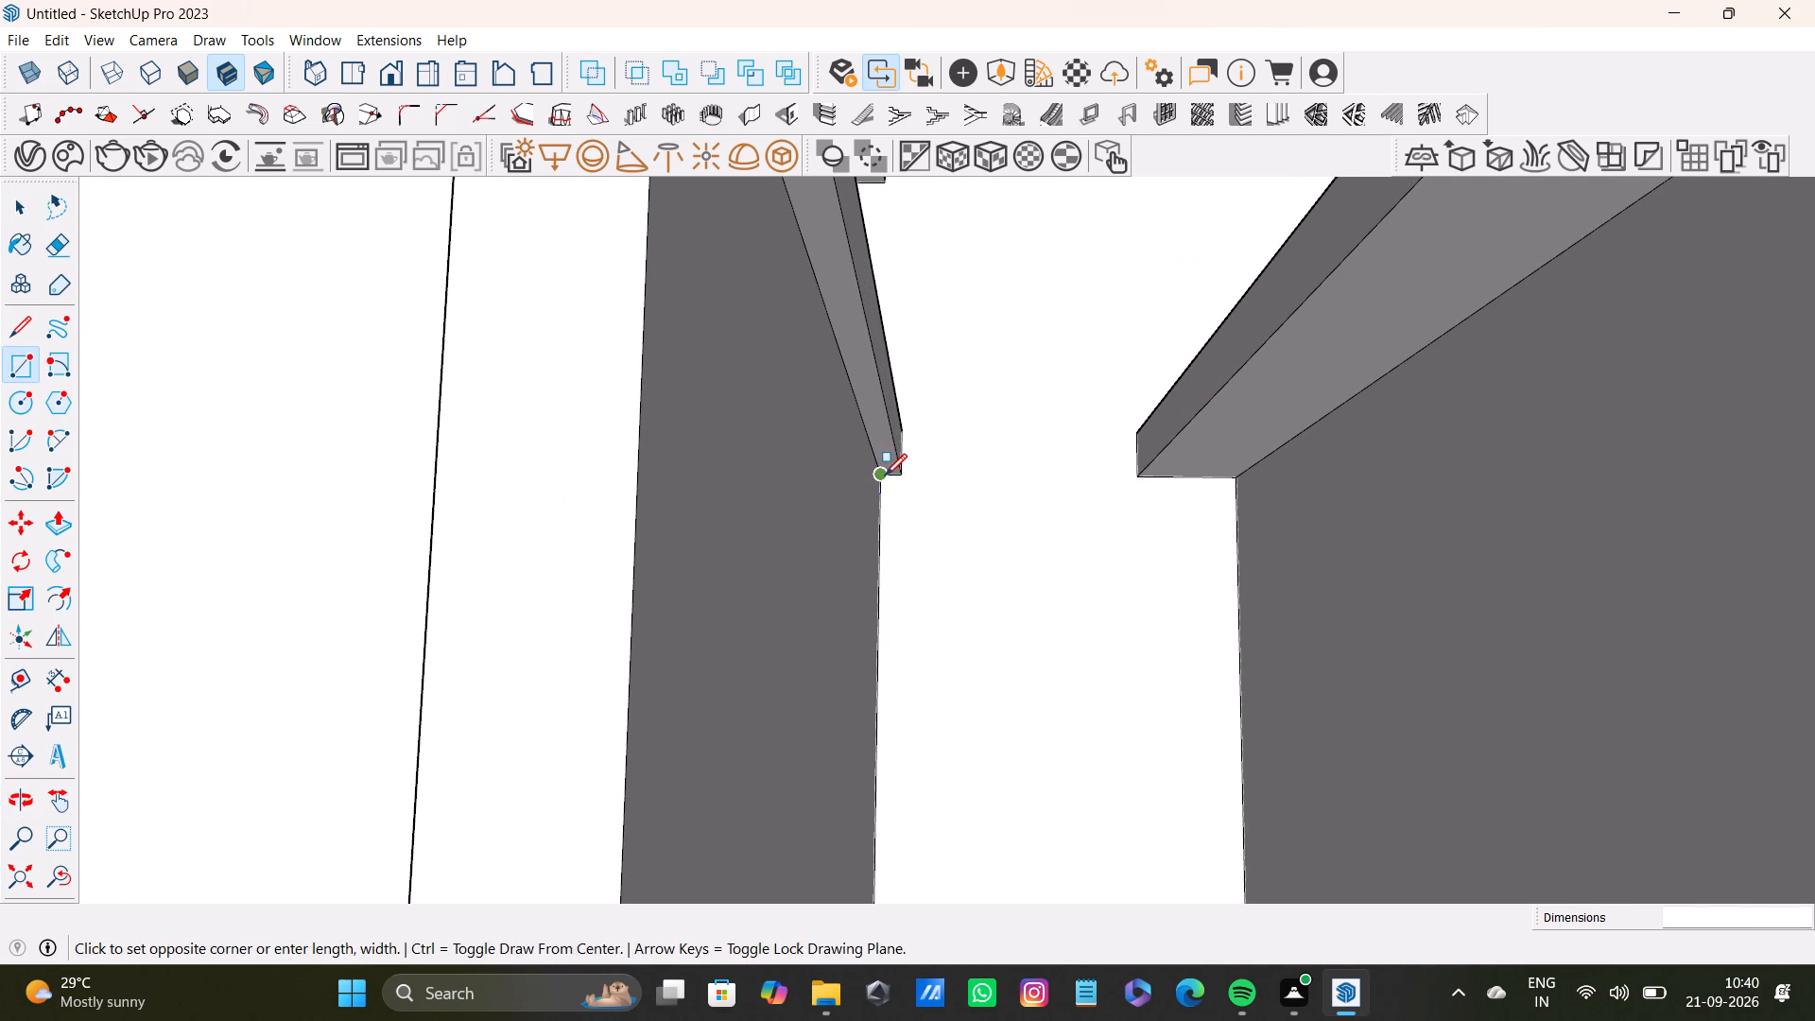
scroll(1022, 659, "down", 4)
middle_click_drag(1068, 656, 1049, 551, "shift")
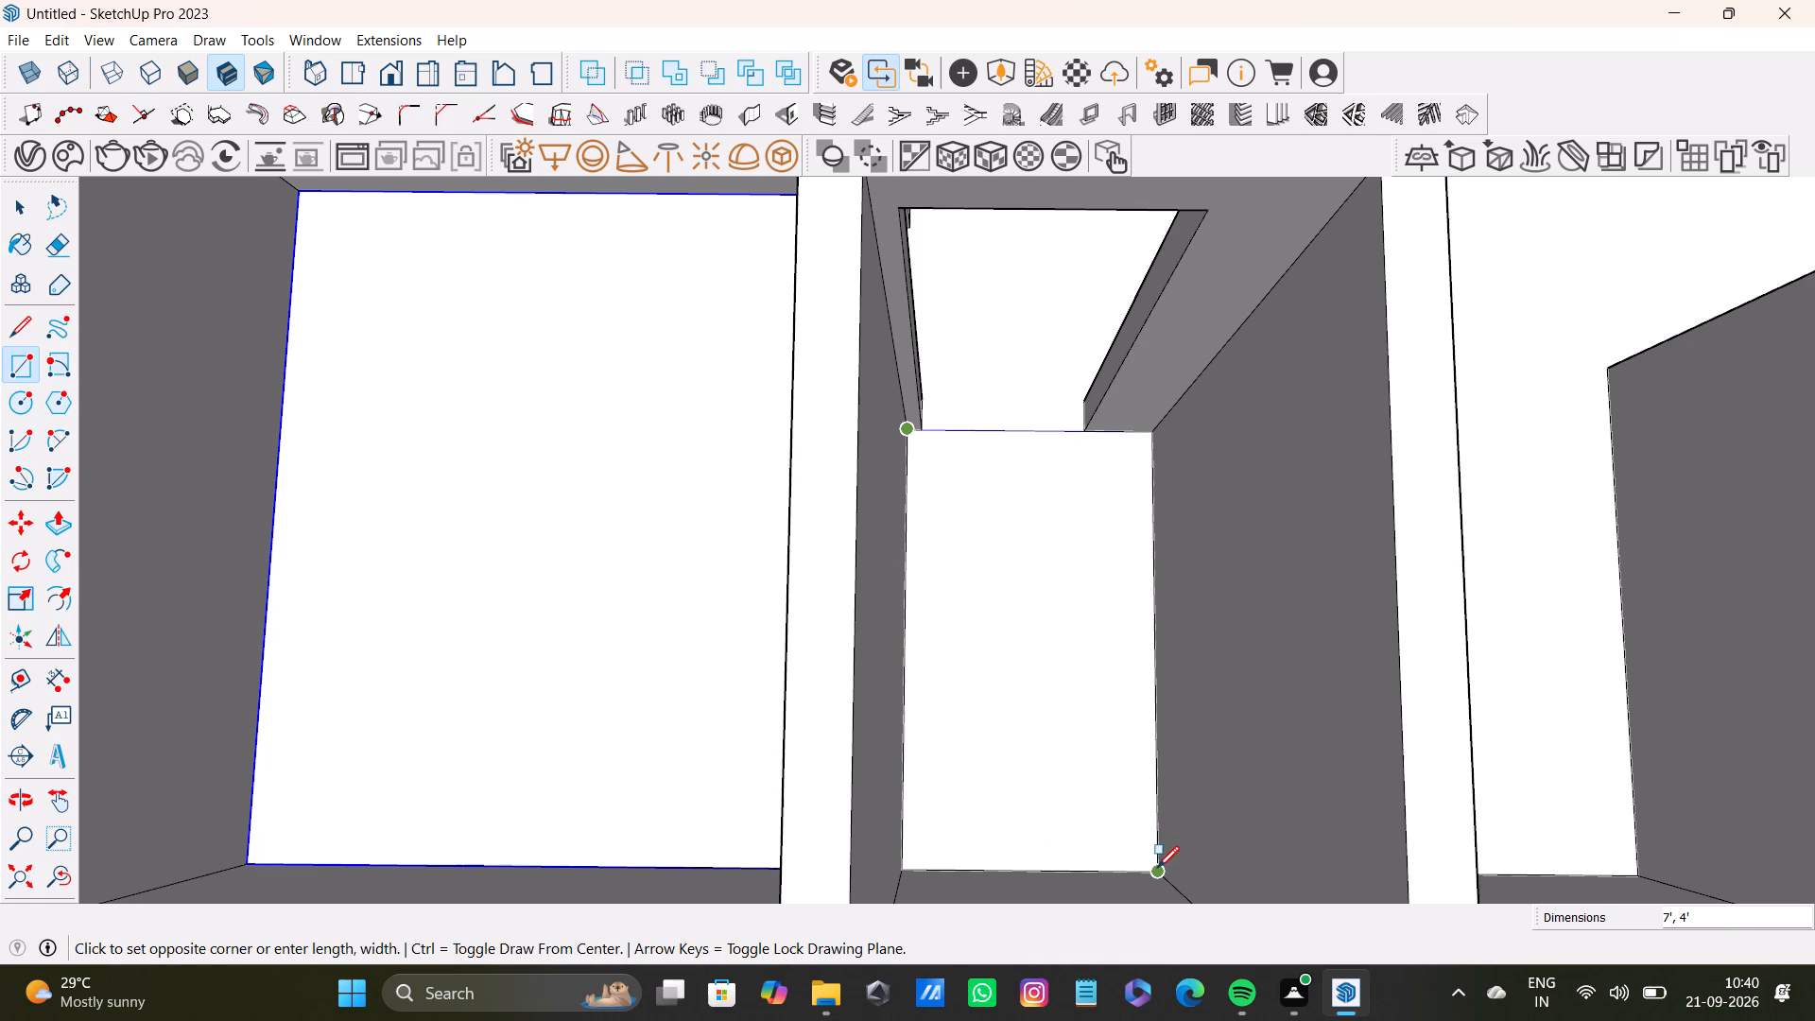
left_click(1157, 868)
Delete the face filling this narrow room's doorway opening and make its floor rectangle a group.
key("space")
left_click(1029, 398)
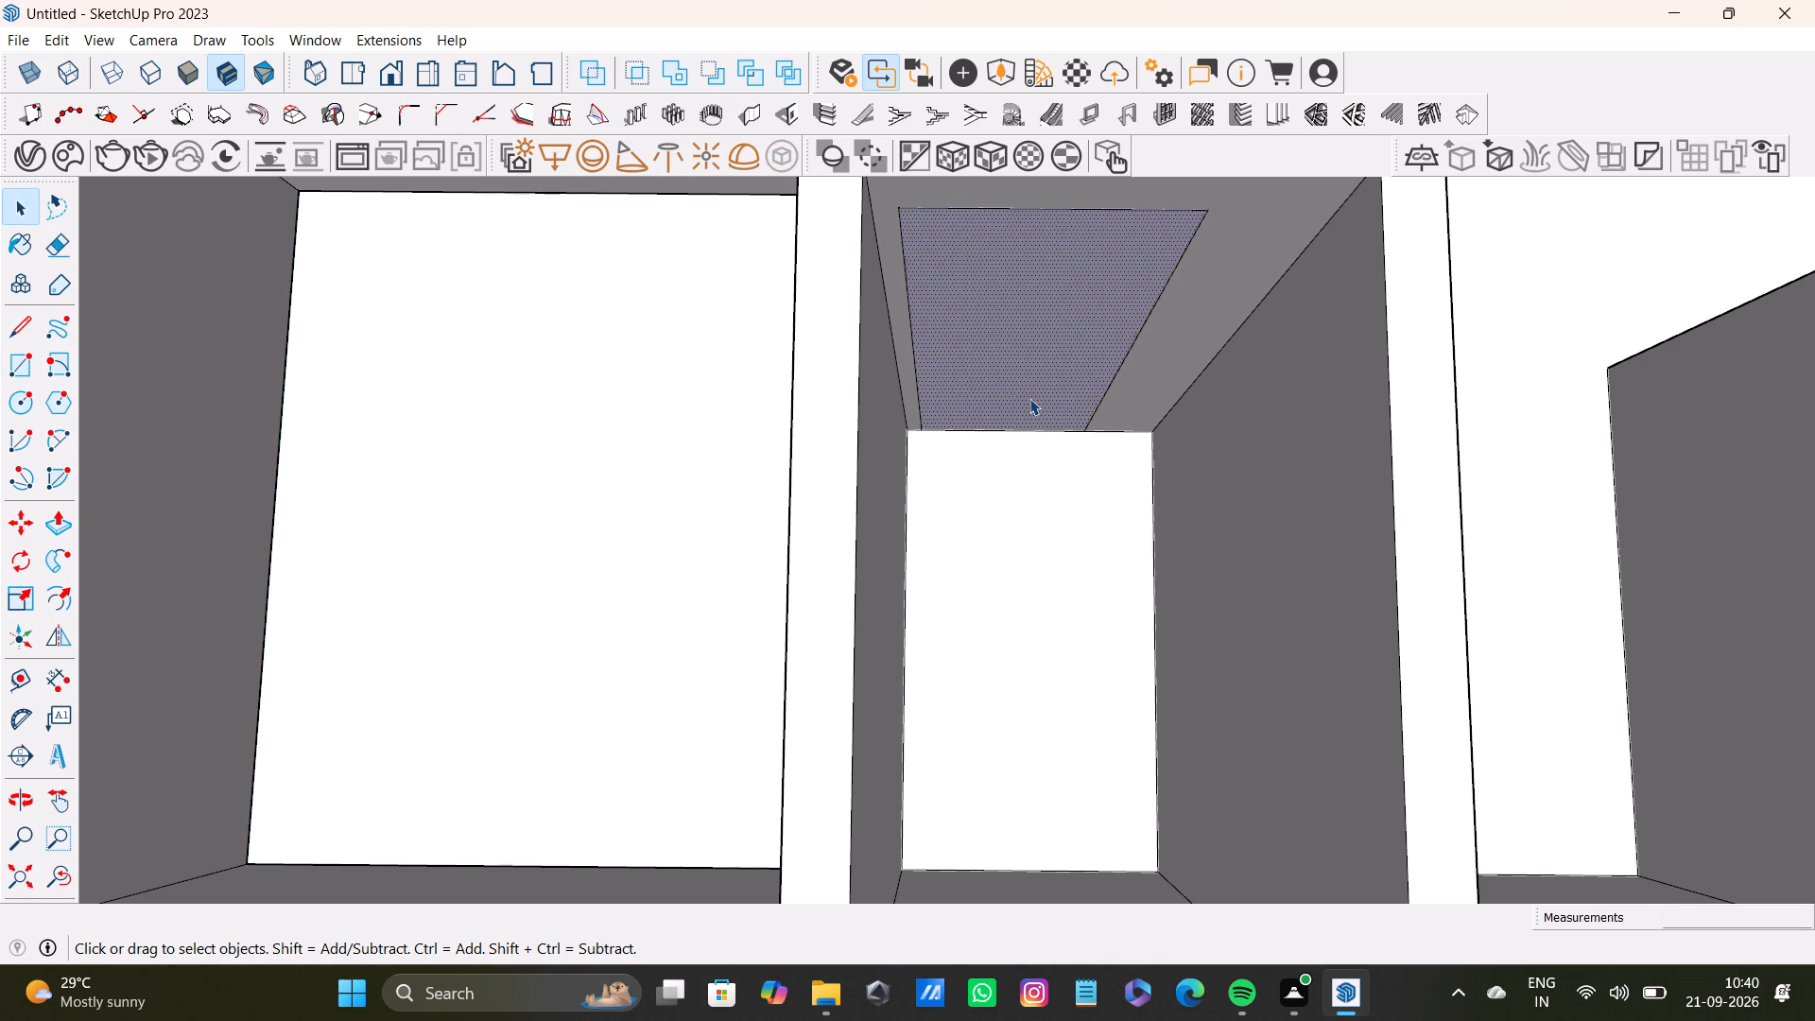
key("Delete")
double_click(1049, 617)
right_click(1049, 617)
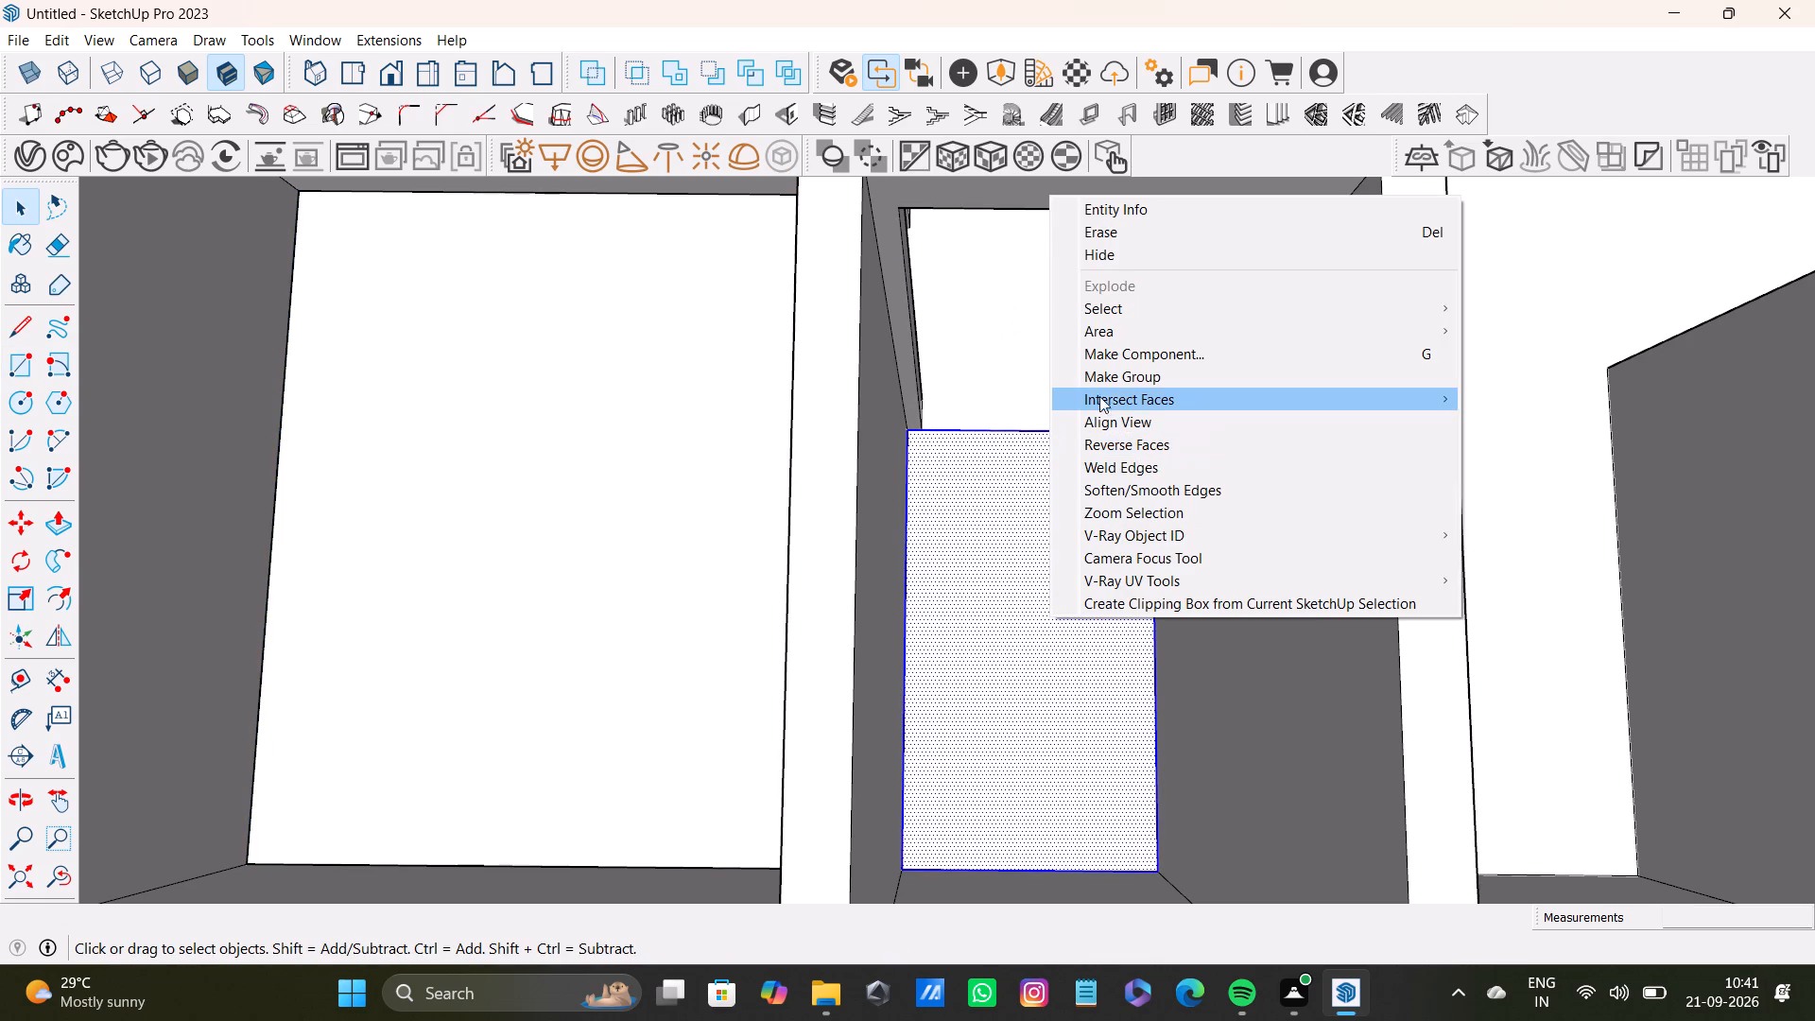
left_click(1108, 386)
Draw a 7' by 4' rectangle over the floor of the second narrow room, across the central hall's recess.
scroll(1056, 451, "down", 8)
middle_click_drag(1073, 449, 978, 663, "shift")
middle_click_drag(1150, 650, 883, 594, "shift")
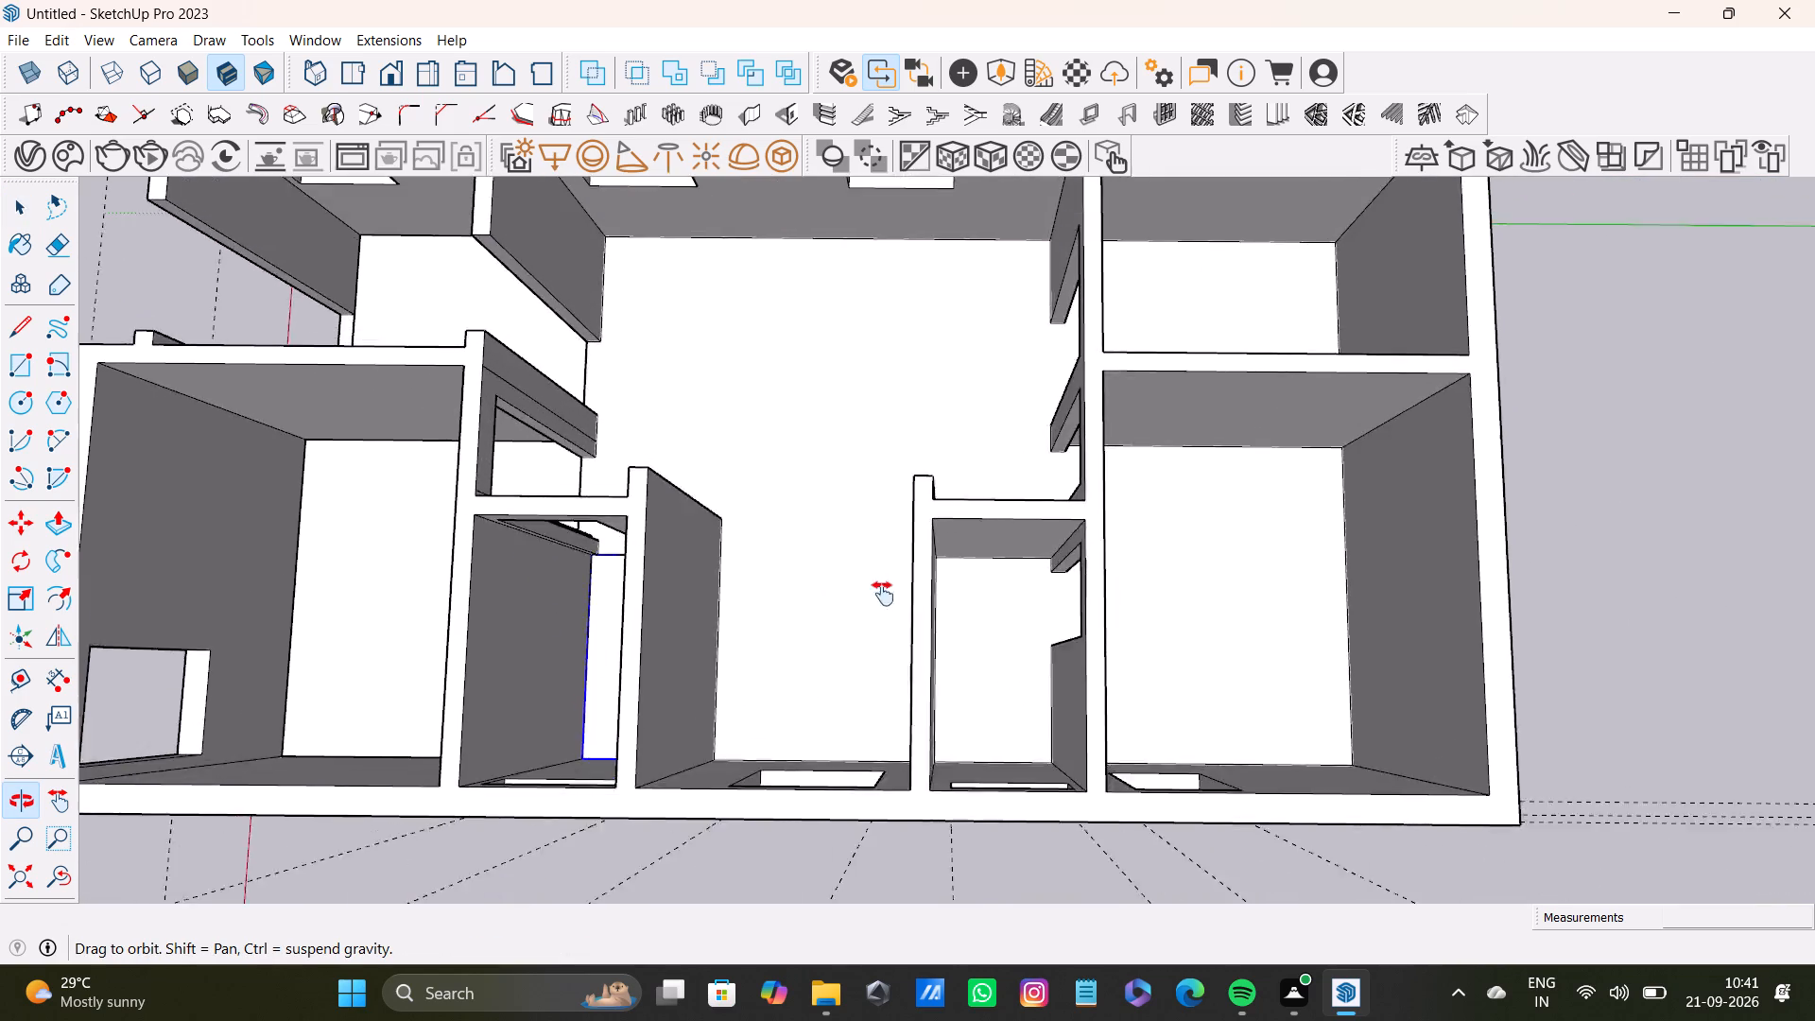
middle_click_drag(883, 594, 1028, 647, "shift")
scroll(1115, 648, "down", 1)
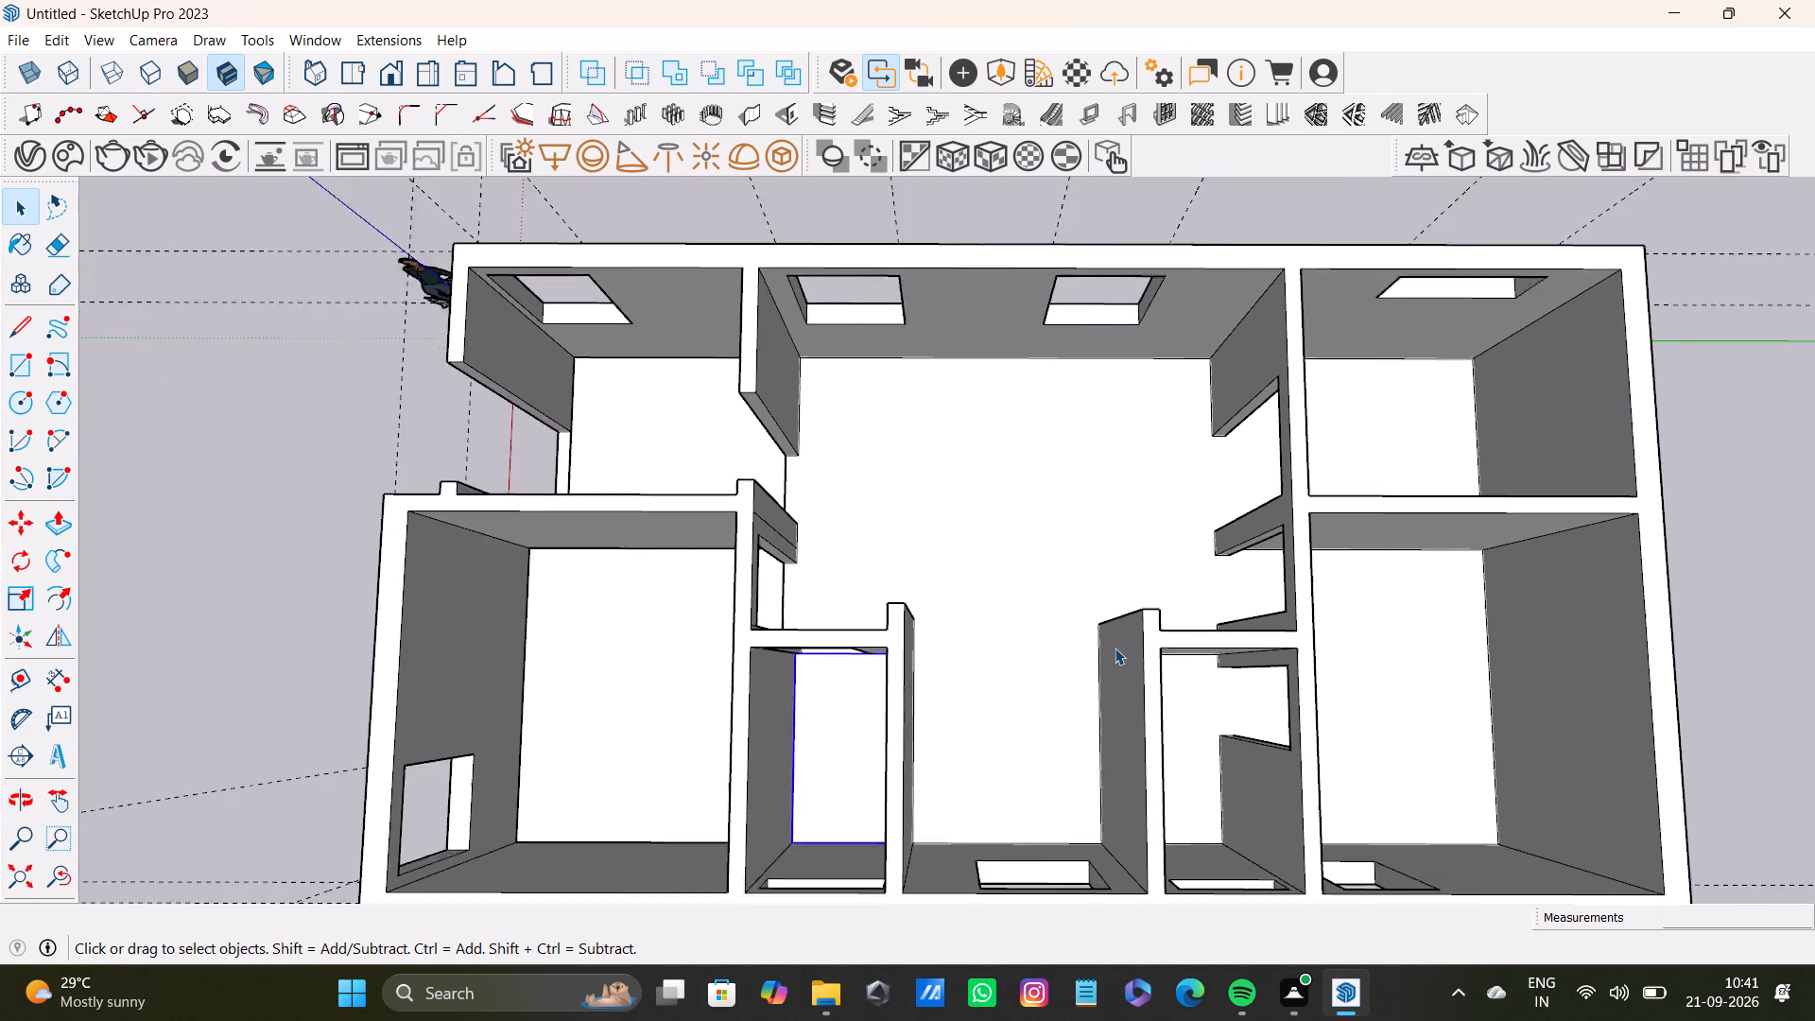
scroll(1115, 648, "down", 1)
middle_click_drag(1115, 639, 884, 618, "shift")
scroll(938, 622, "up", 6)
key("r")
scroll(931, 663, "up", 5)
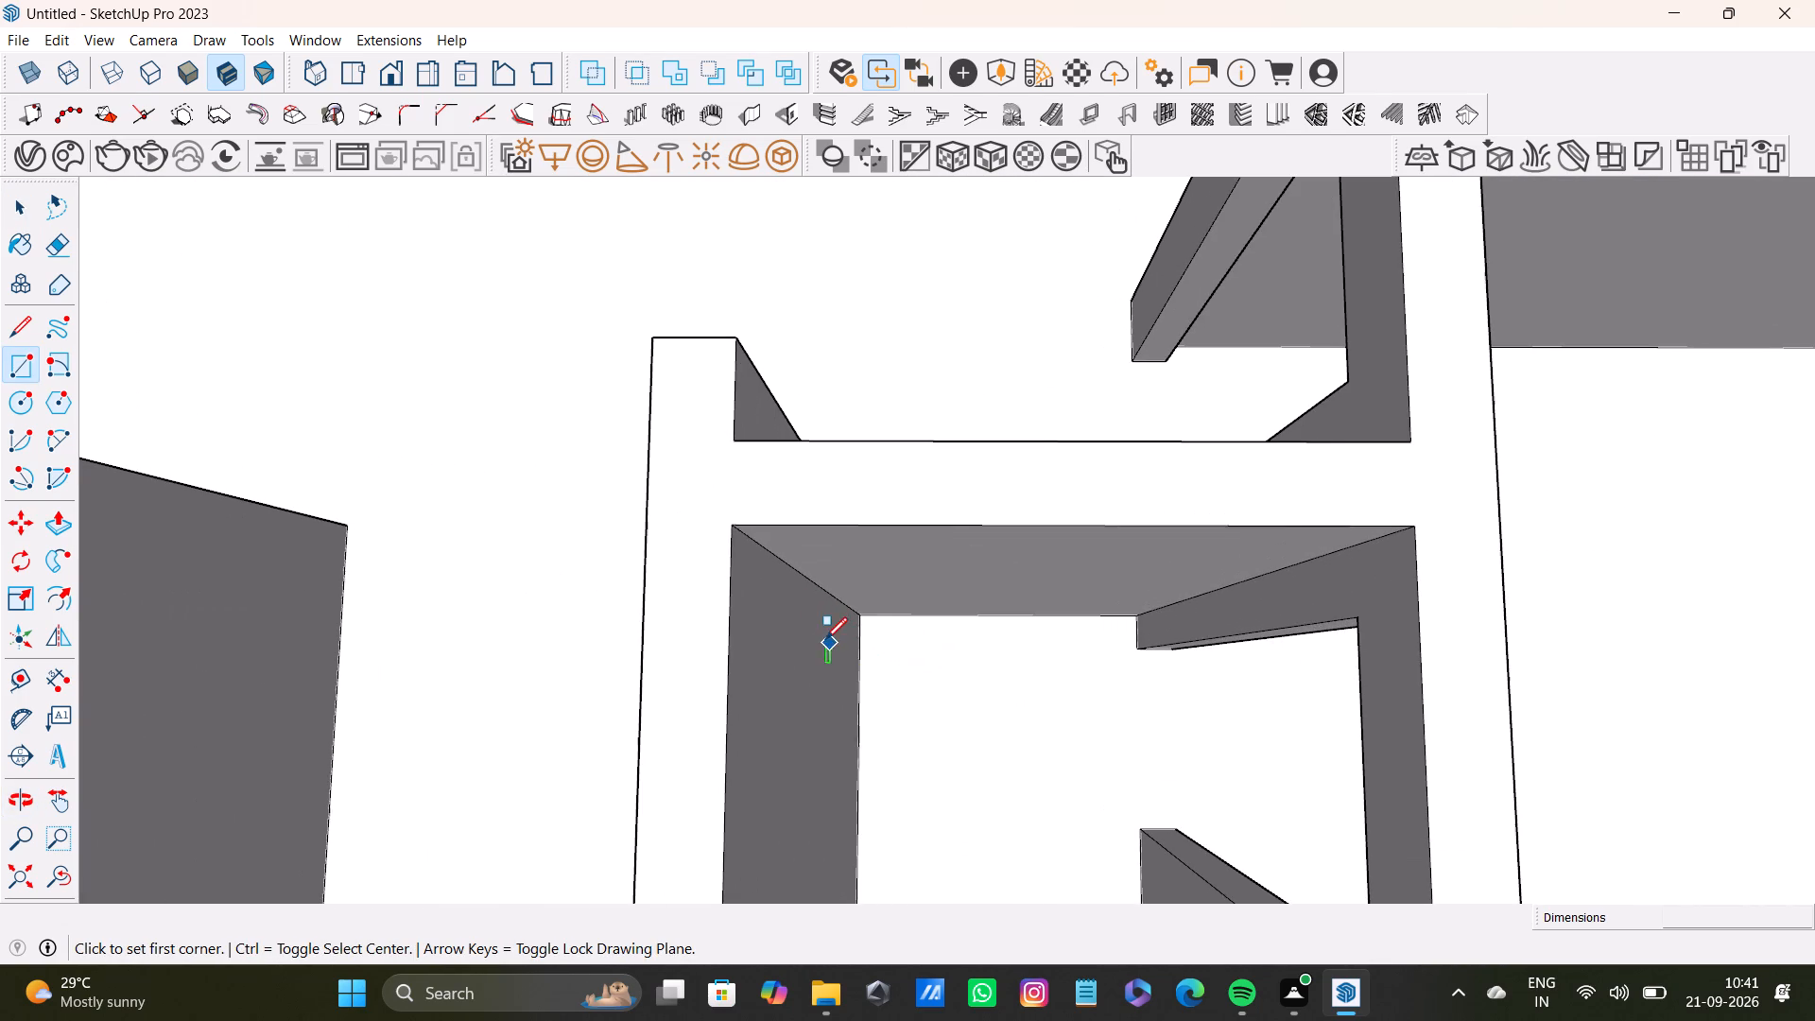
left_click(862, 618)
scroll(902, 724, "down", 4)
middle_click_drag(1028, 738, 946, 589, "shift")
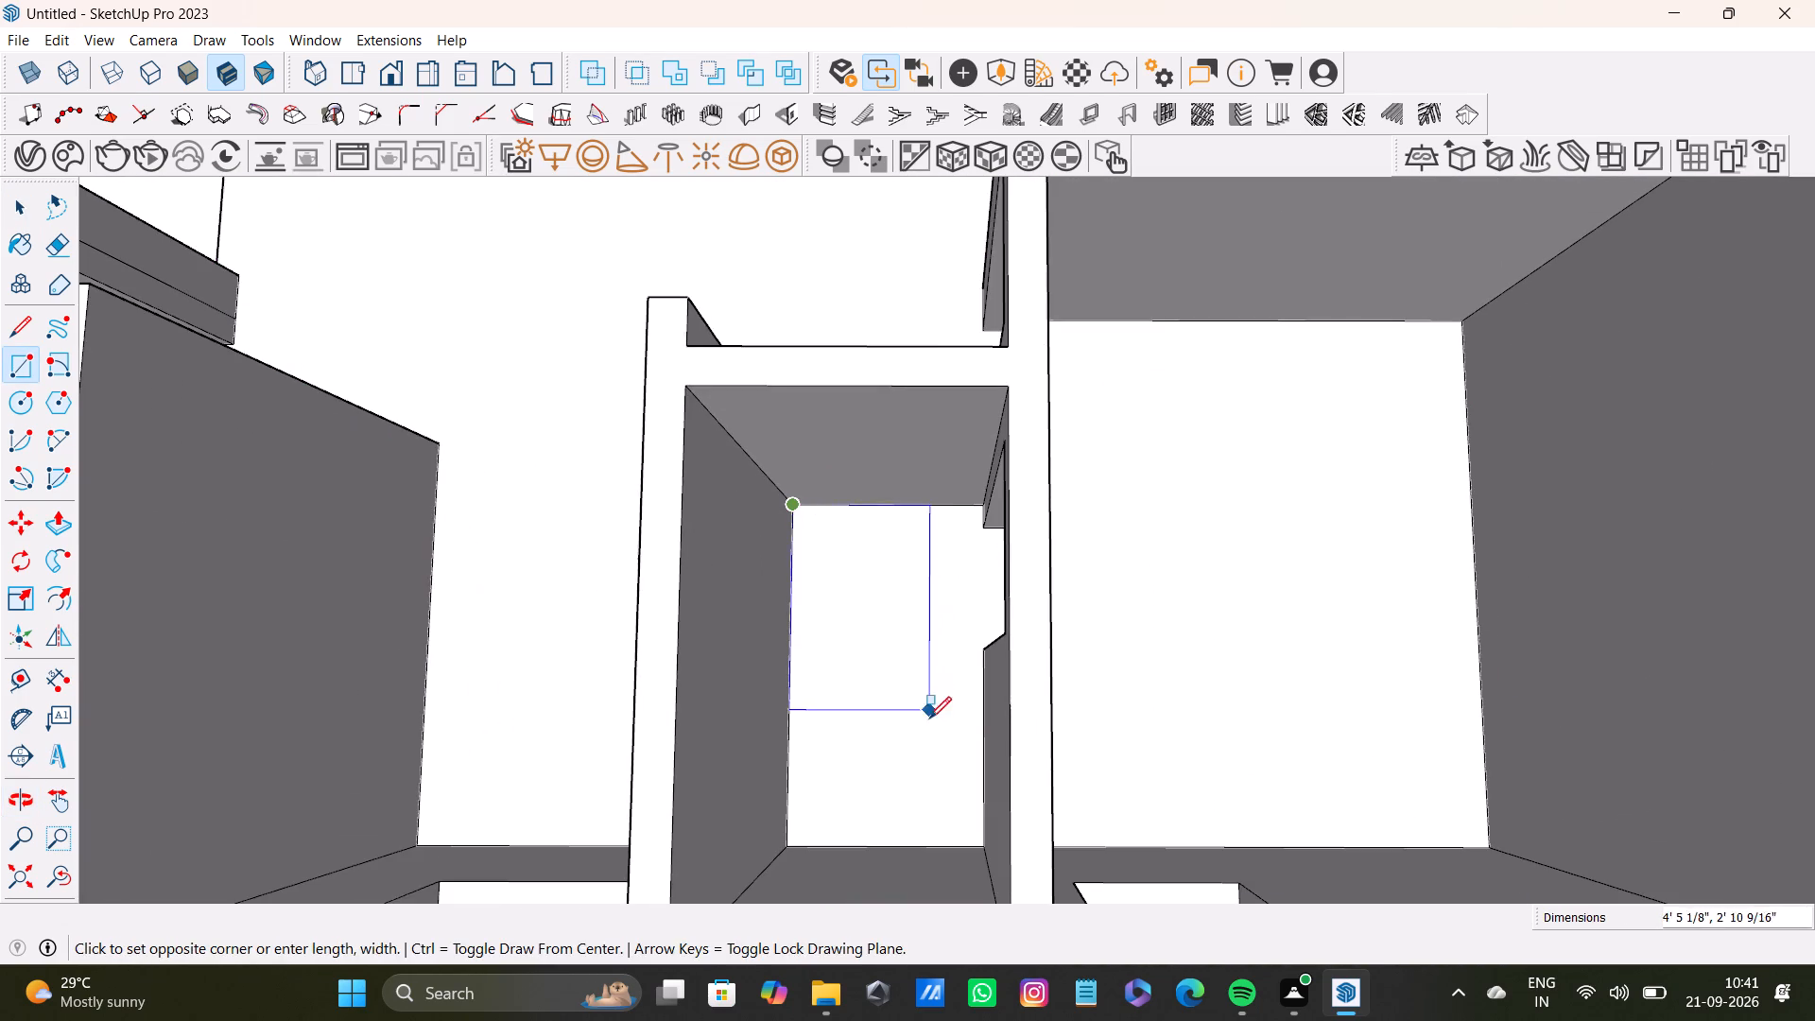
middle_click_drag(929, 718, 951, 640)
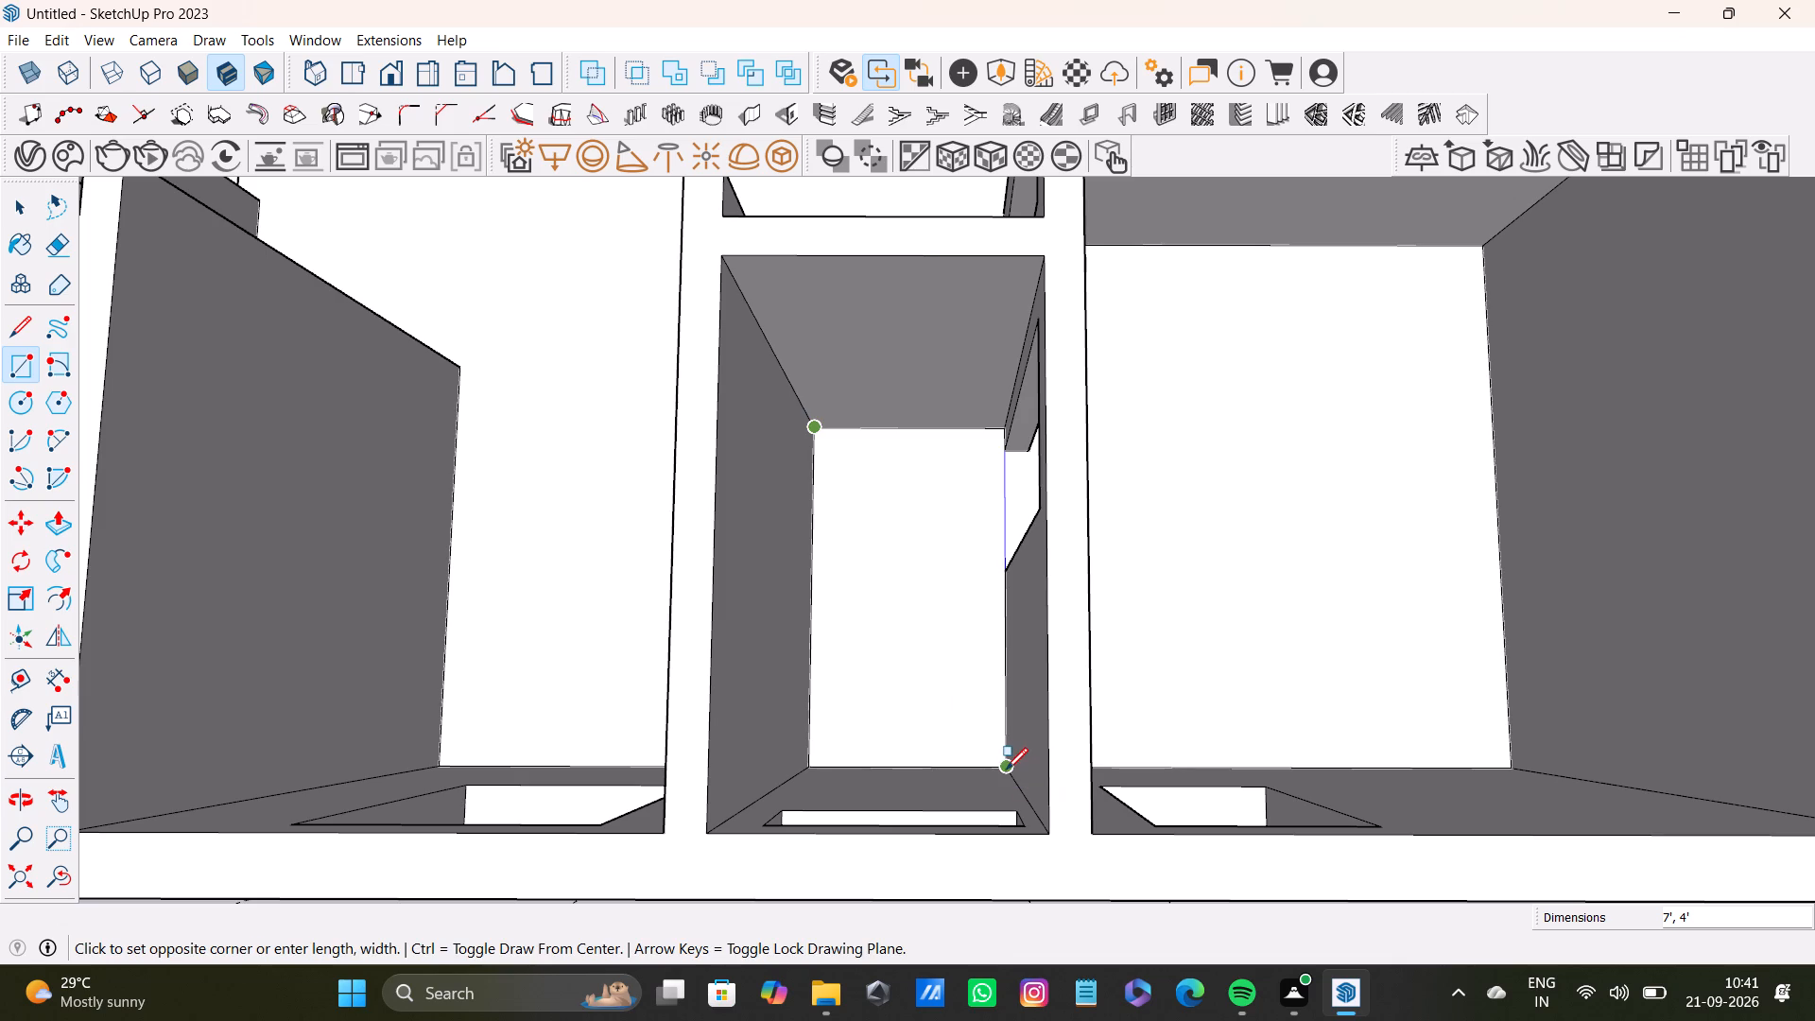
left_click(1006, 770)
Delete the face filling the second narrow room's doorway opening and make its floor rectangle a group.
key("space")
left_click(1023, 463)
key("Delete")
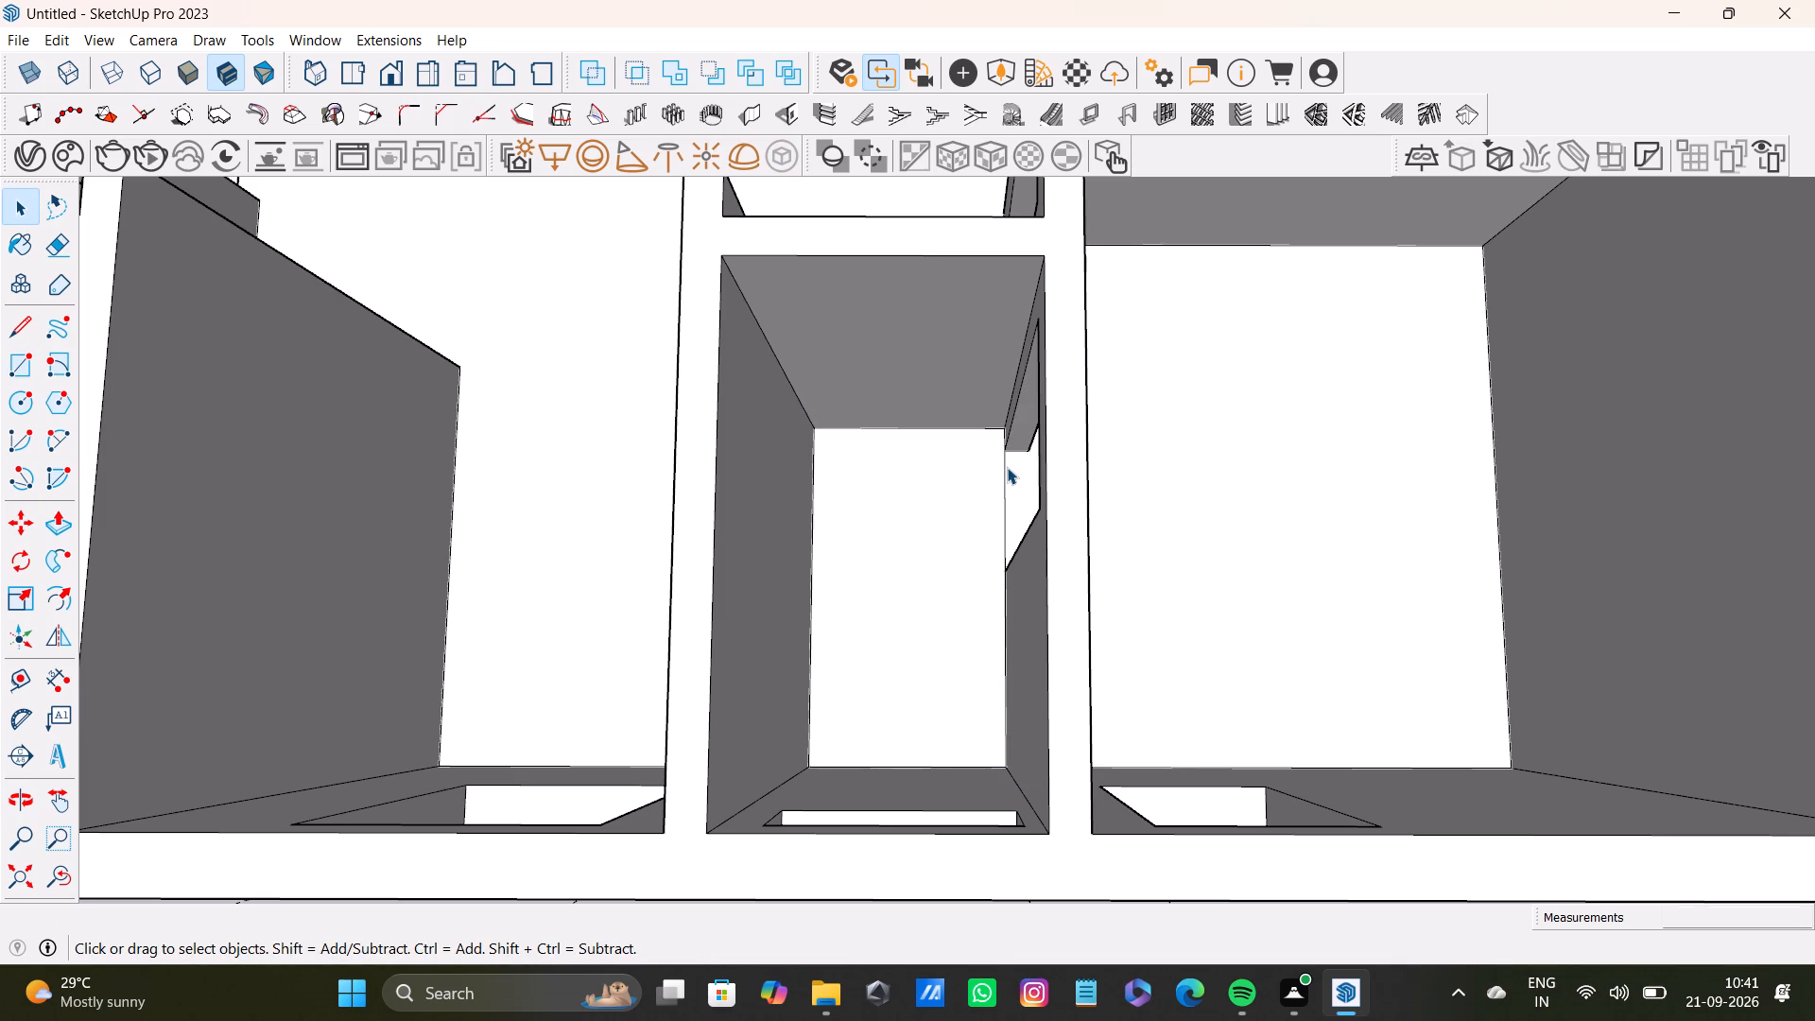
double_click(907, 538)
right_click(903, 541)
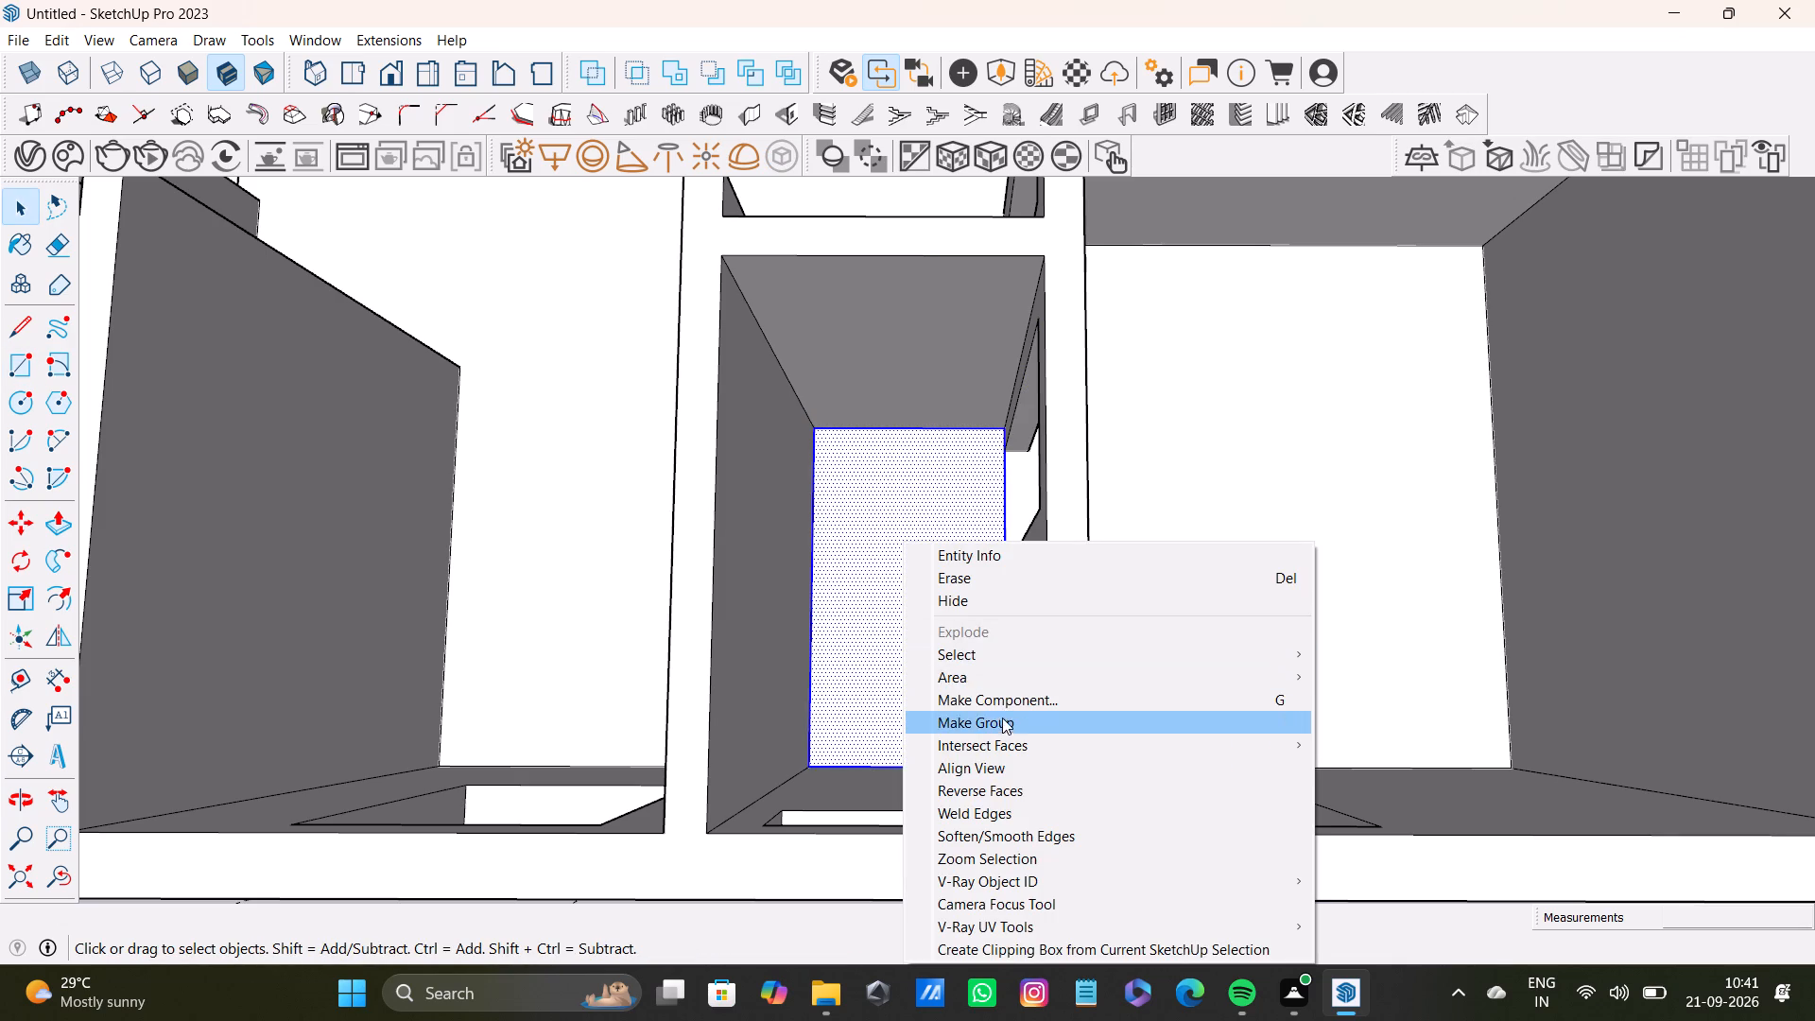
left_click(1002, 722)
Draw a rectangle between opposite floor corners of the large end room adjoining the second narrow room.
scroll(932, 709, "down", 8)
scroll(1083, 666, "up", 3, "shift")
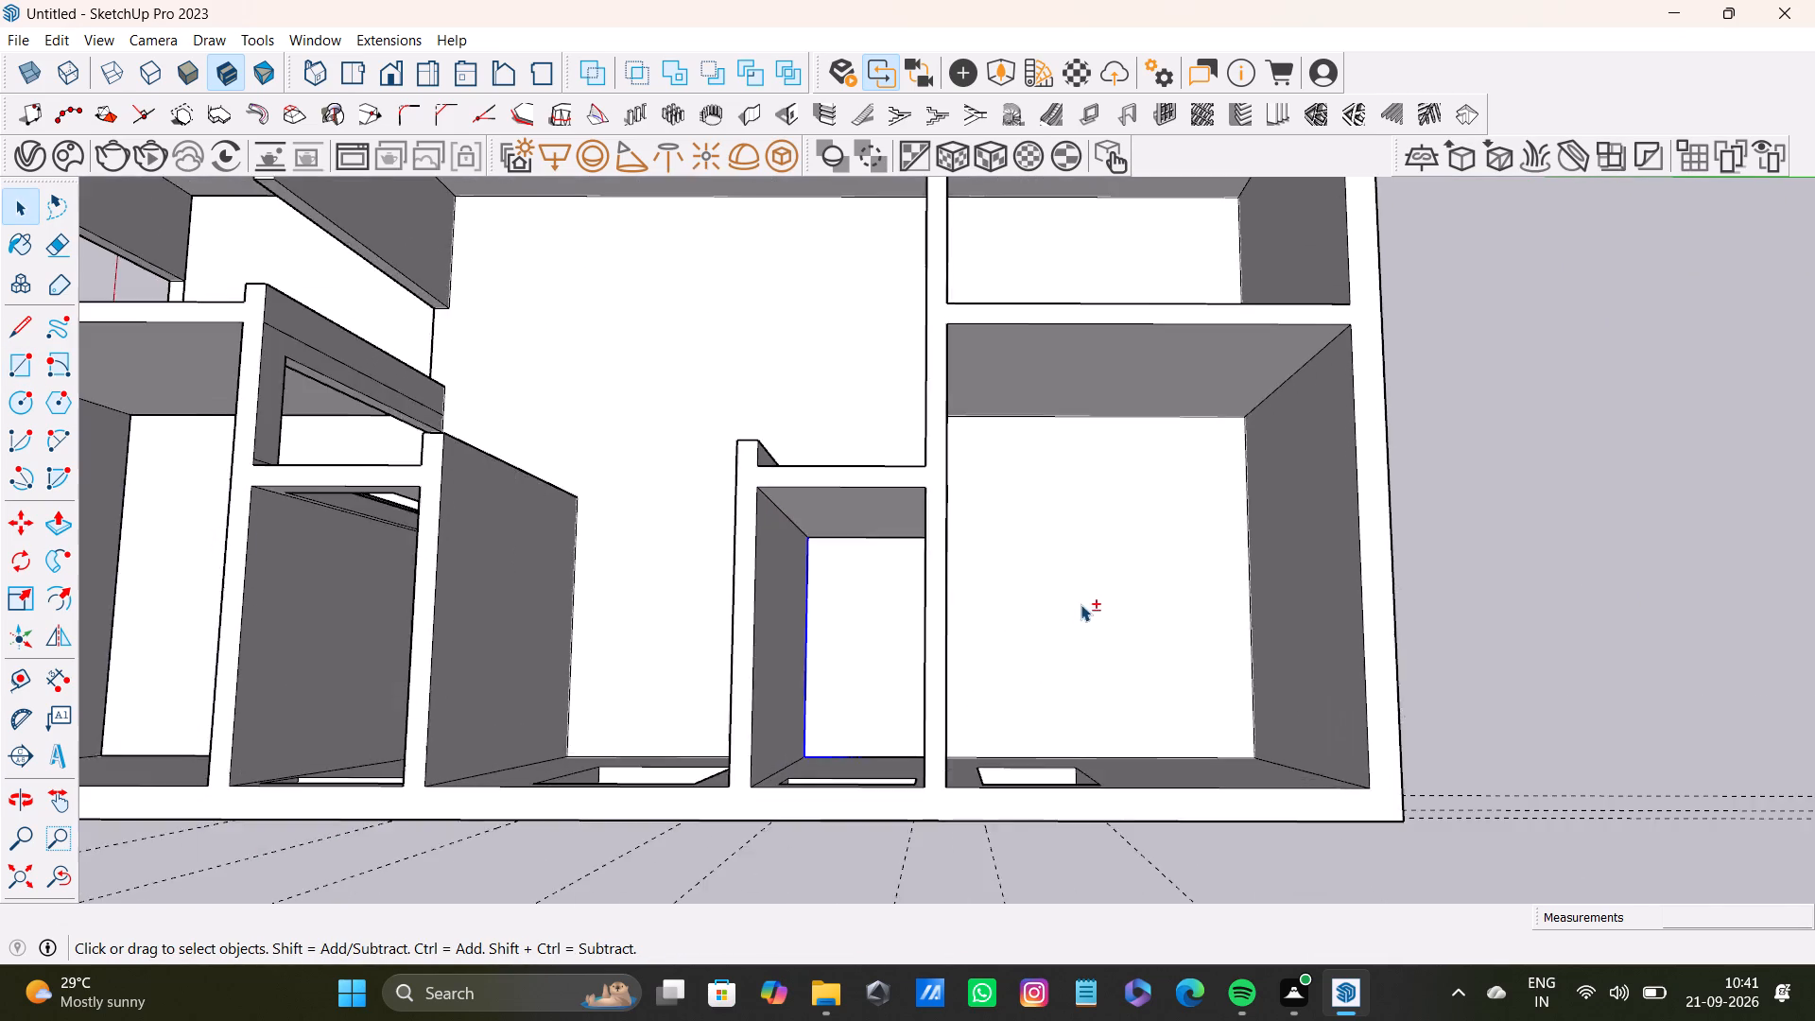
scroll(1080, 604, "up", 2, "shift")
middle_click_drag(1080, 604, 1043, 604, "shift")
key("r")
scroll(965, 546, "up", 2)
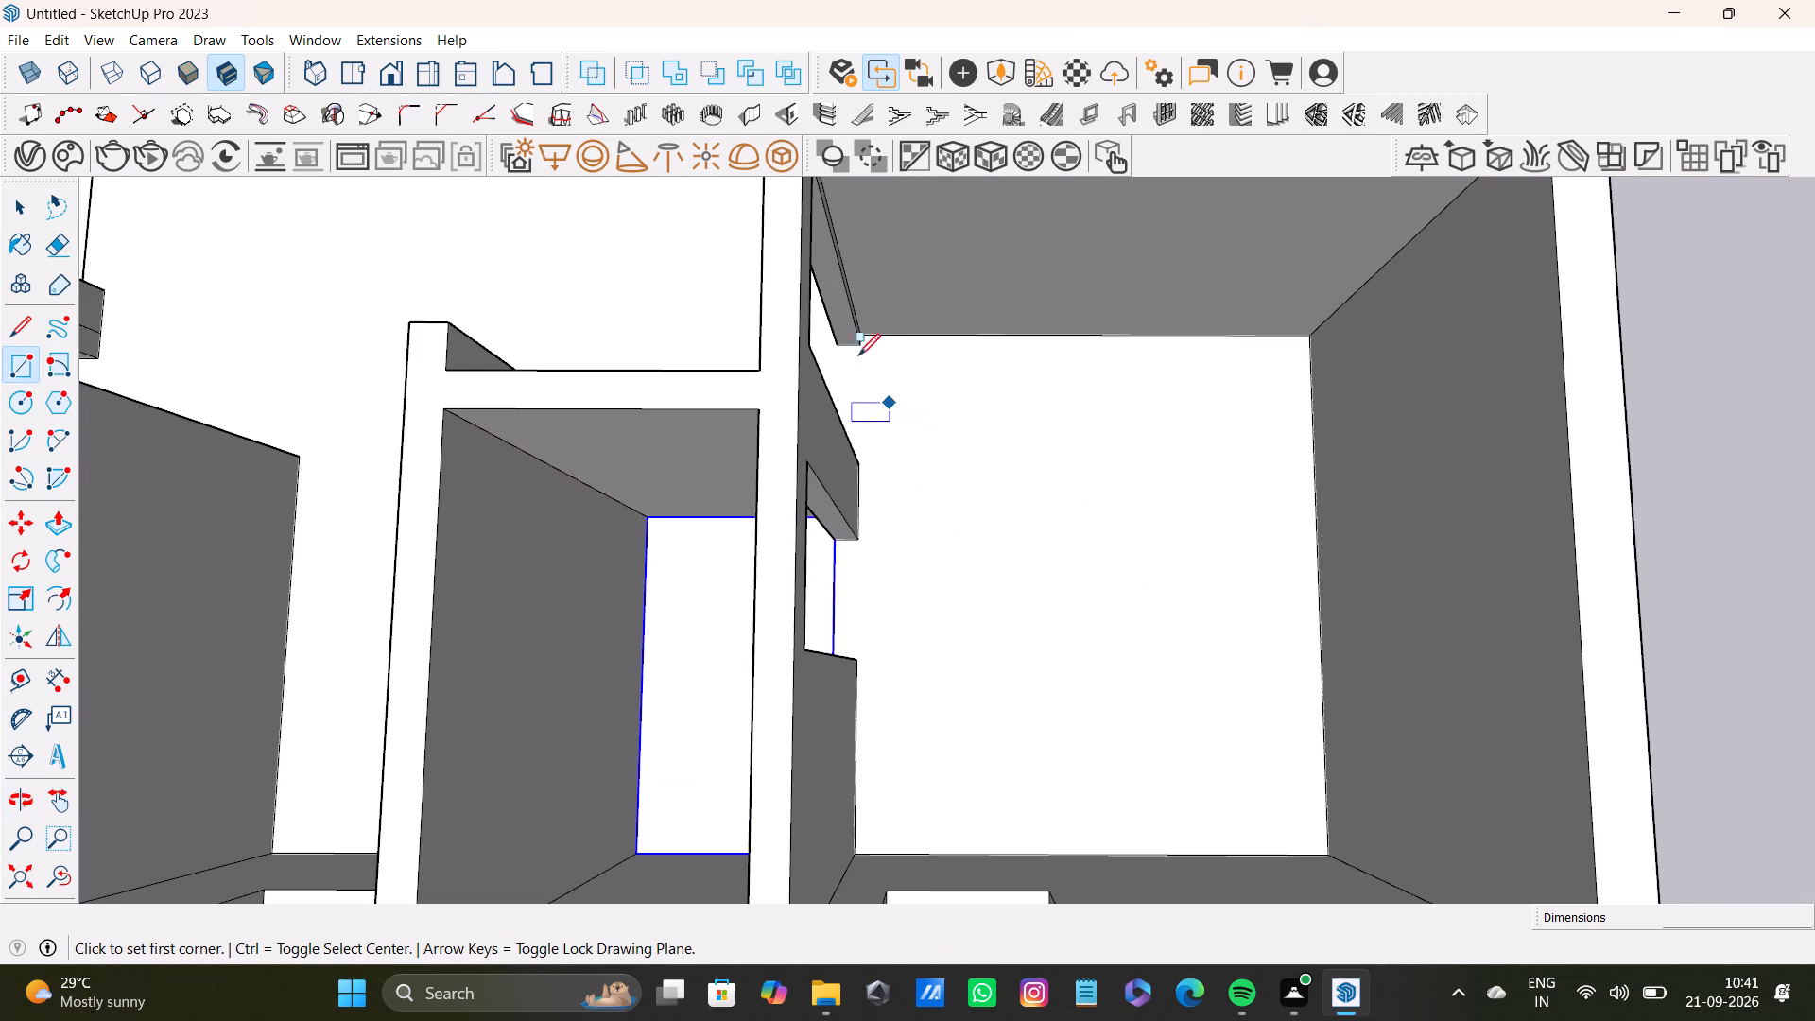
scroll(861, 337, "up", 11)
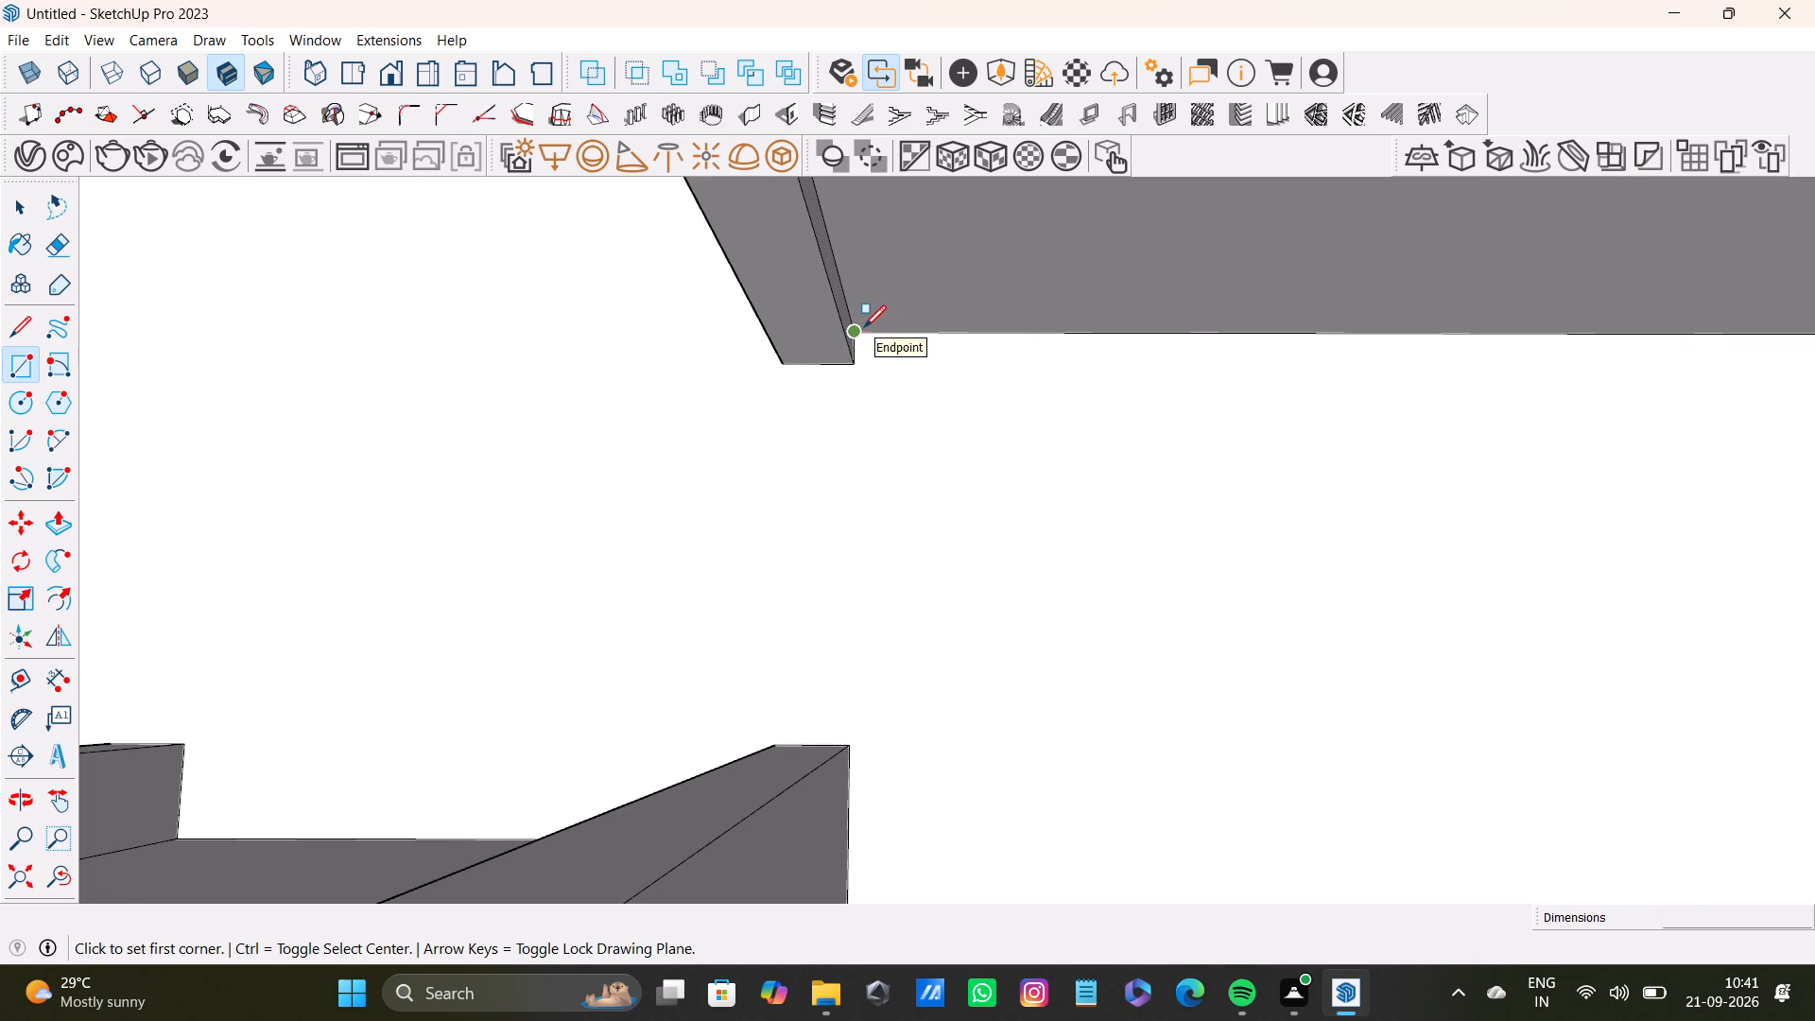
left_click(864, 327)
scroll(1507, 742, "down", 8)
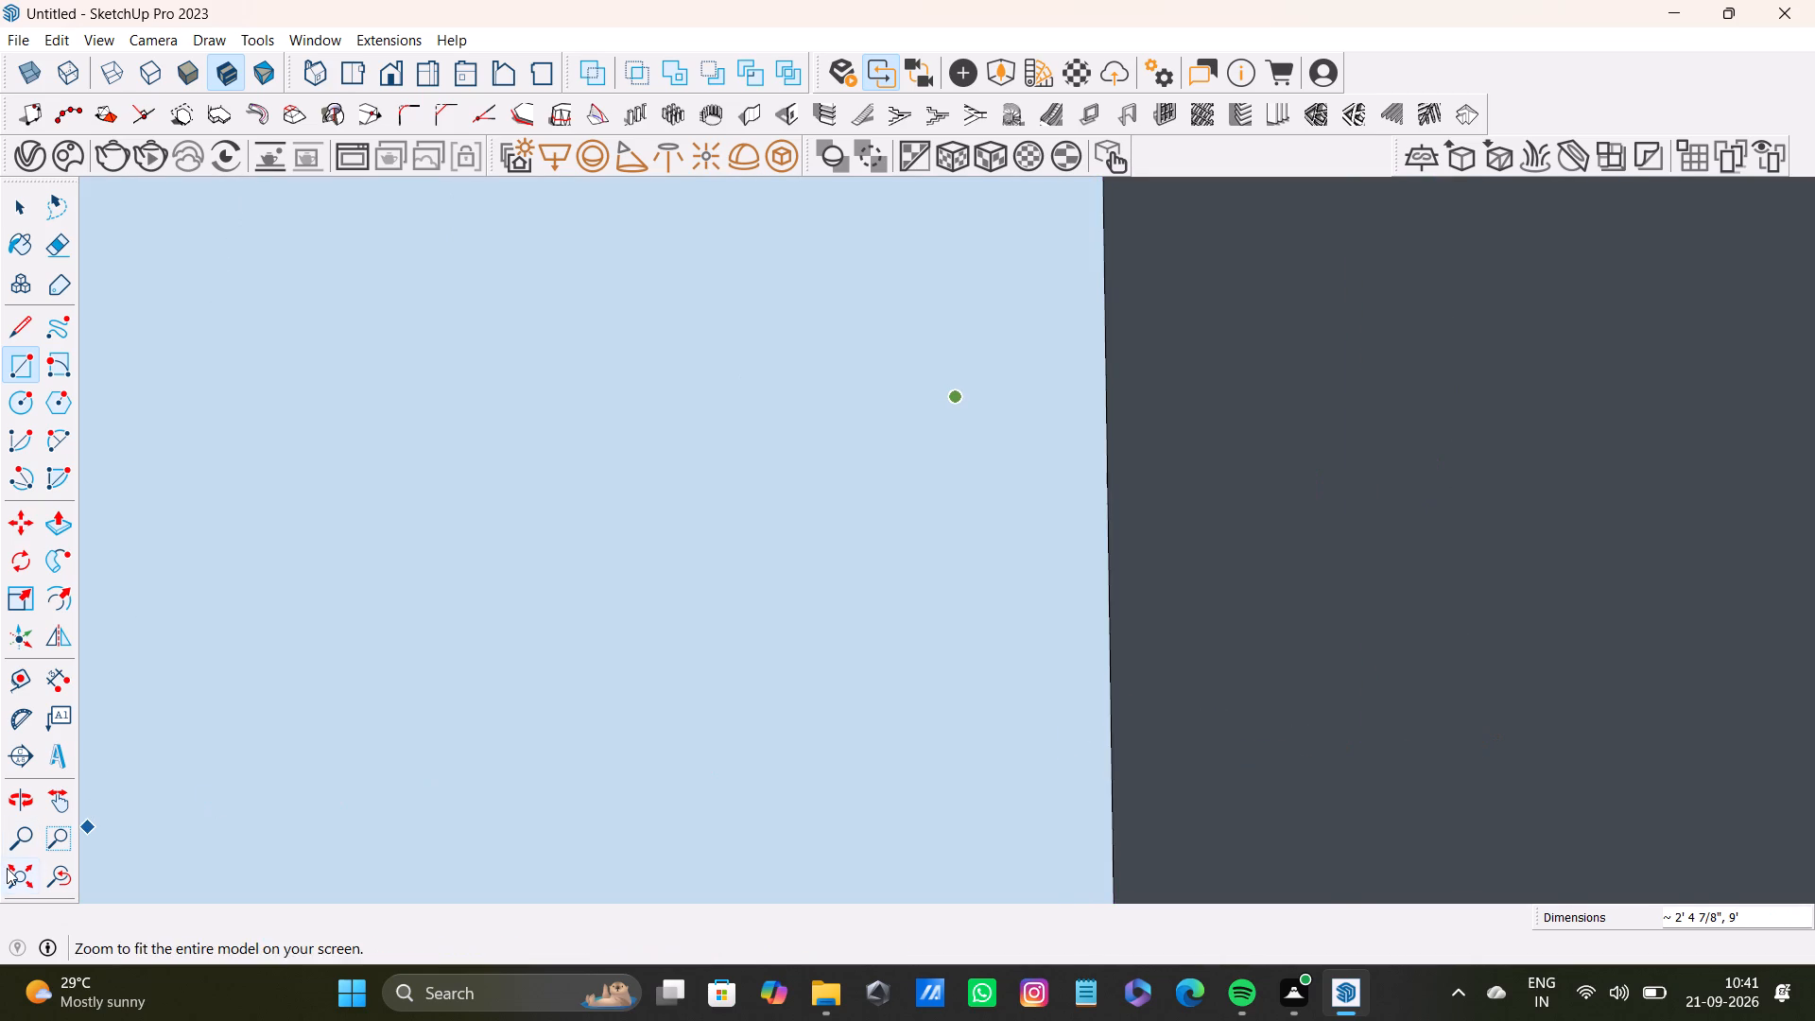
left_click(7, 868)
scroll(1195, 518, "down", 4)
middle_click_drag(1434, 621, 1096, 574)
scroll(1041, 596, "up", 7)
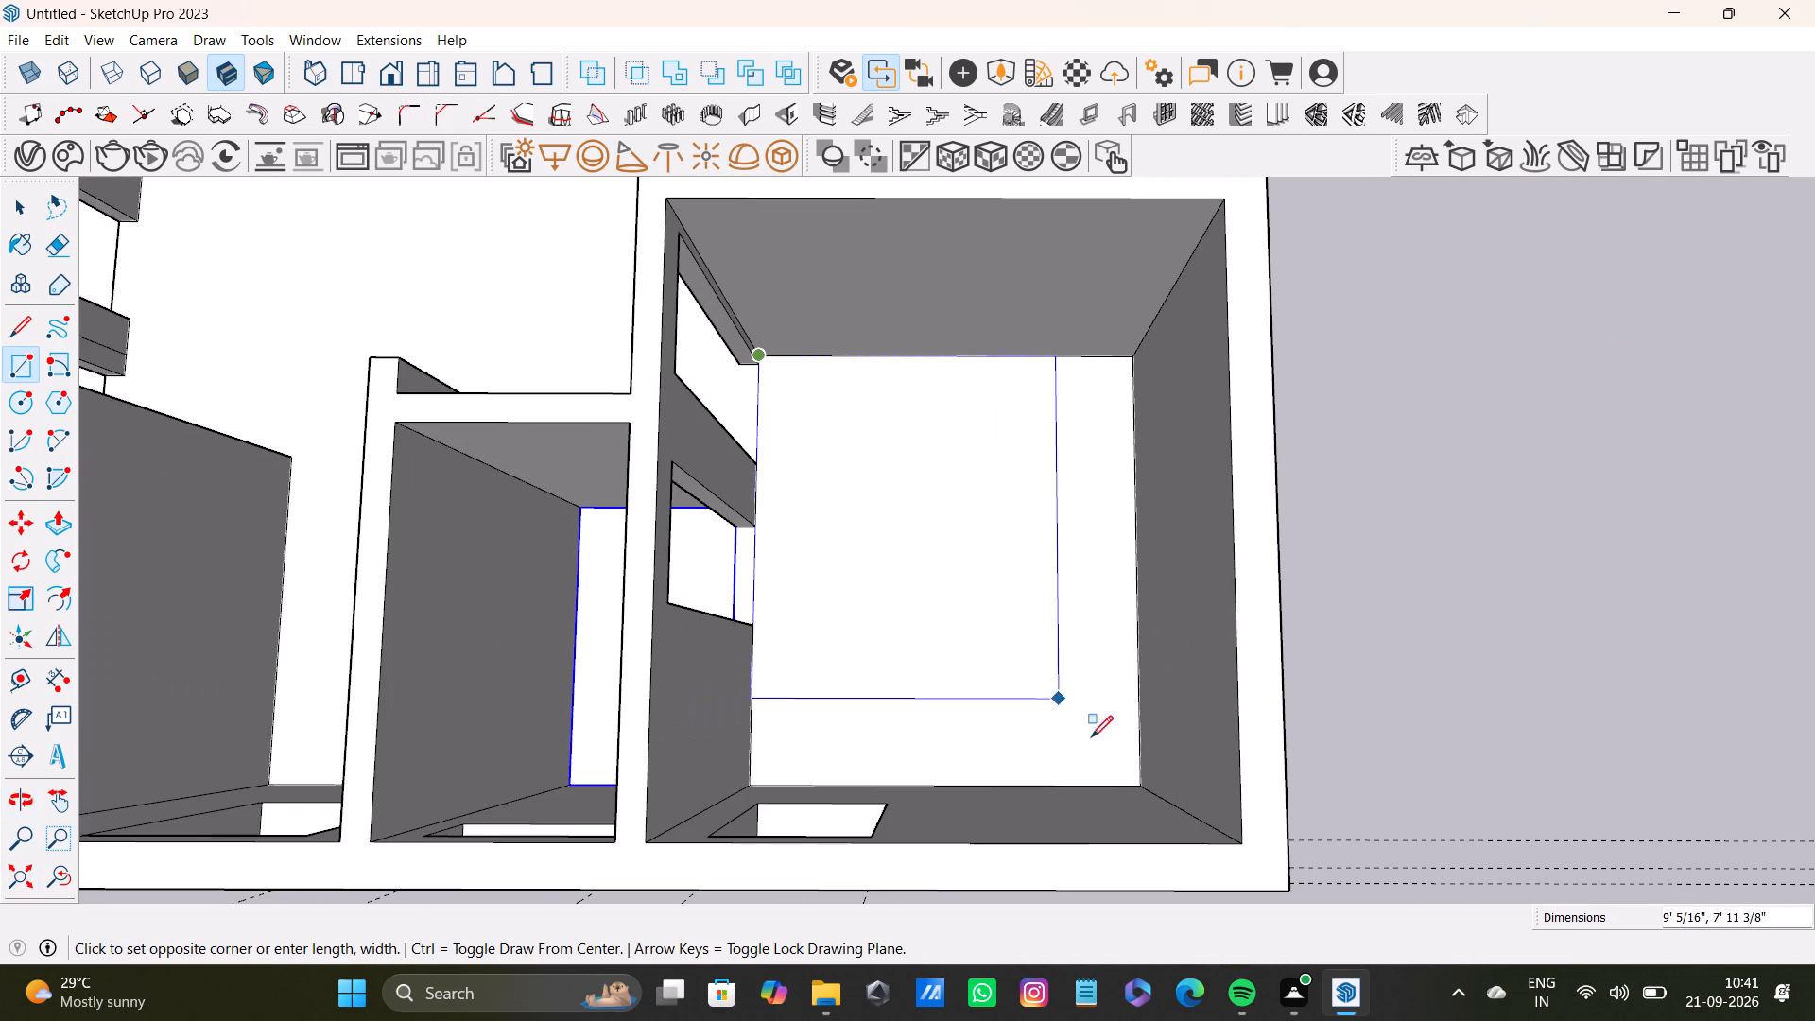
left_click(1139, 776)
Delete the two faces filling the large end room's doorway openings.
key("space")
left_click(710, 547)
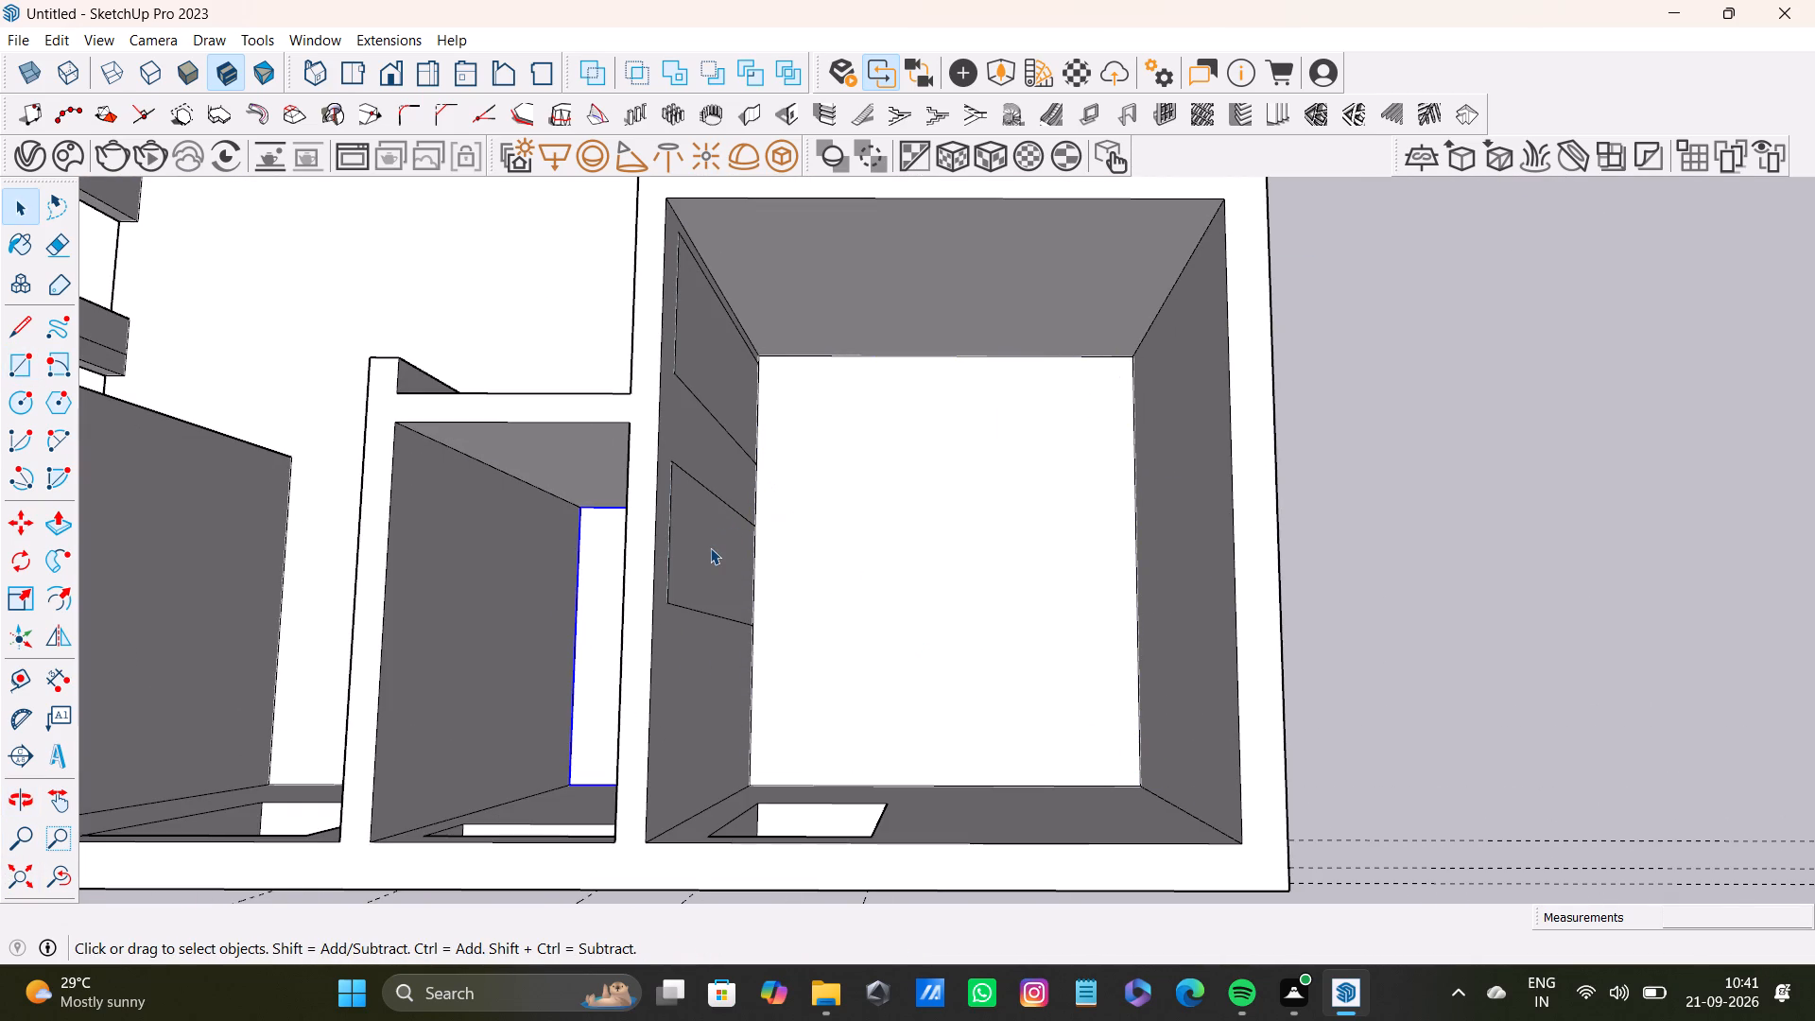
key("Delete")
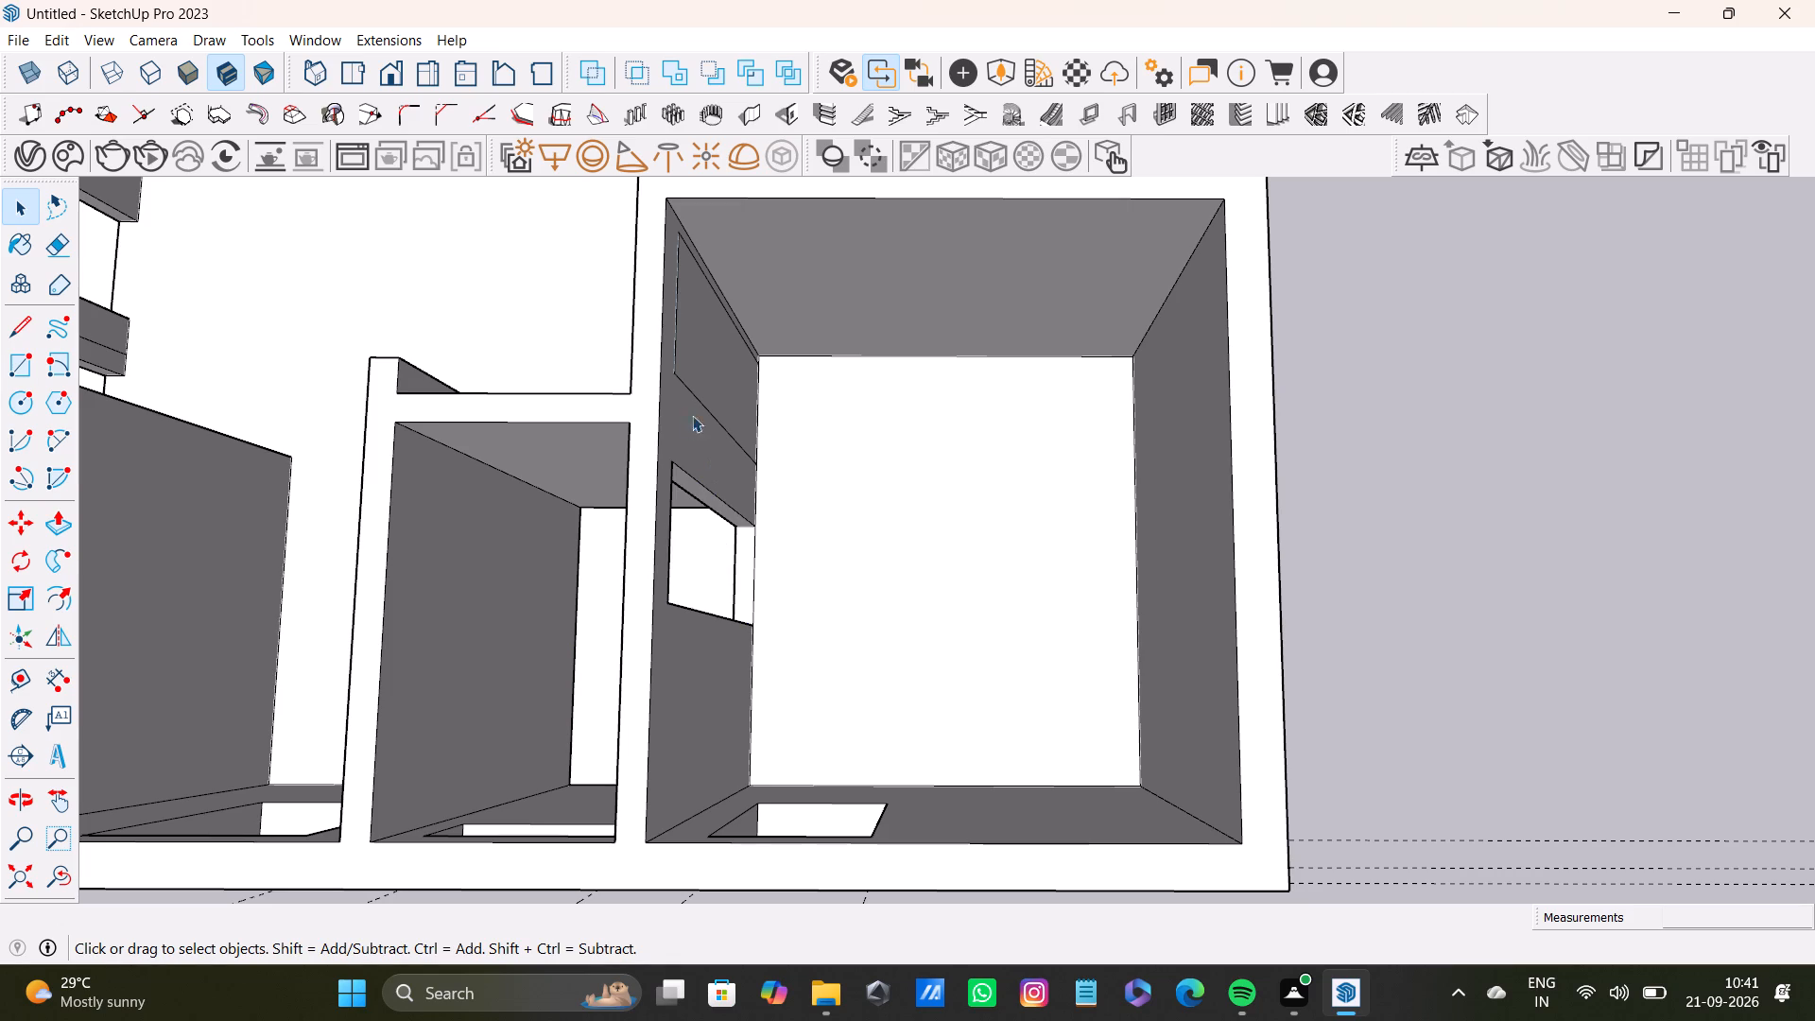
left_click(716, 381)
key("Delete")
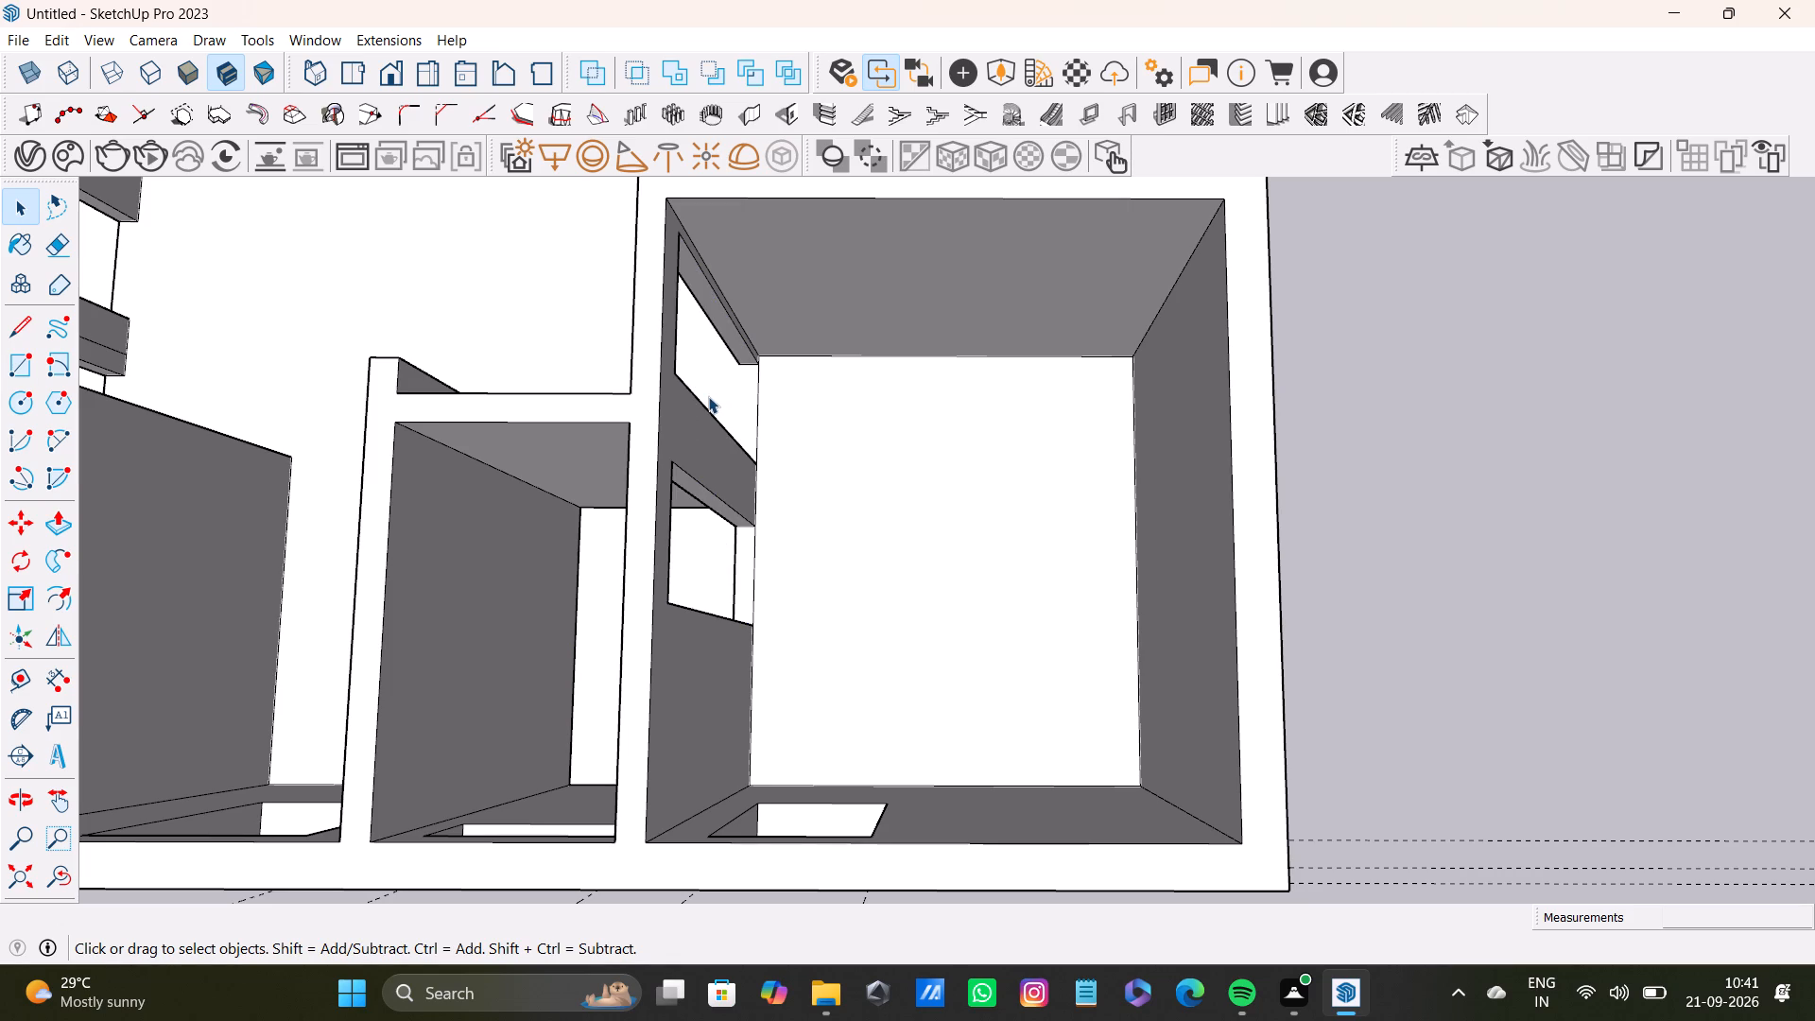
Make the large end room's floor rectangle a group.
double_click(1010, 575)
right_click(1008, 578)
left_click(1133, 758)
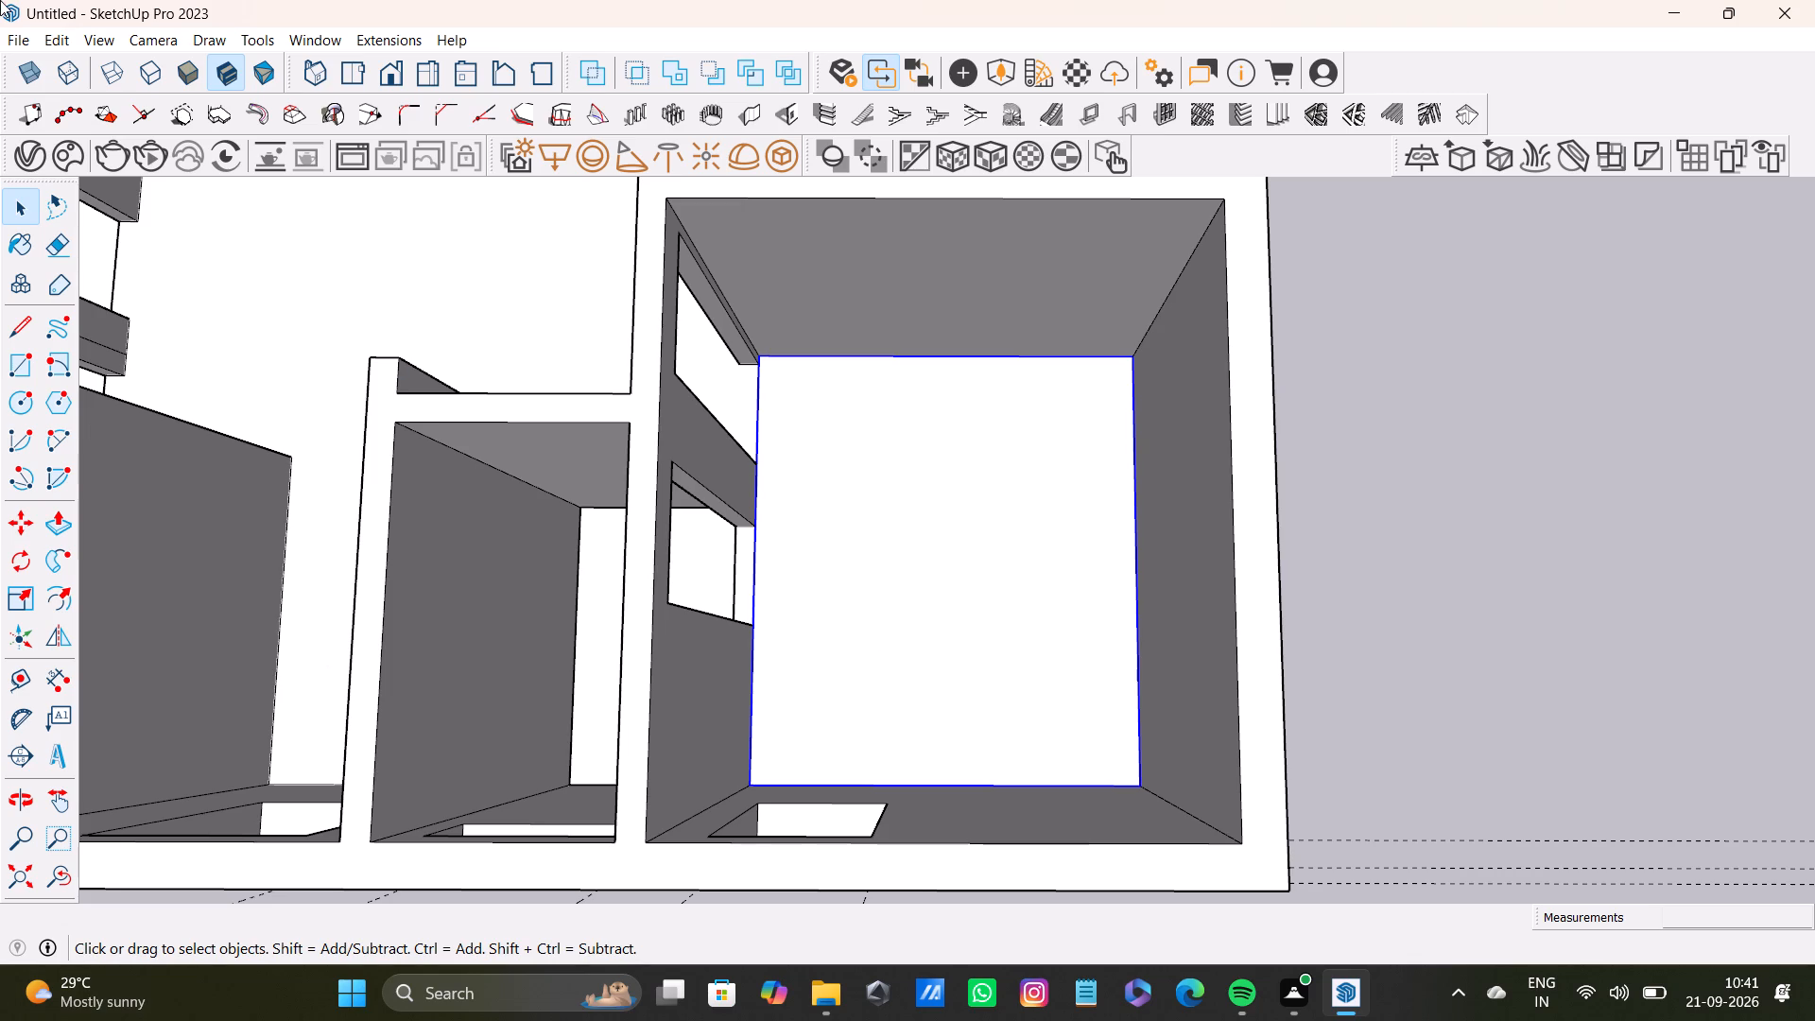
Open the second narrow room's floor group to check its face, and close the group again.
scroll(474, 550, "down", 4)
middle_click_drag(483, 568, 907, 586, "shift")
scroll(907, 586, "down", 1, "shift")
scroll(903, 595, "up", 3)
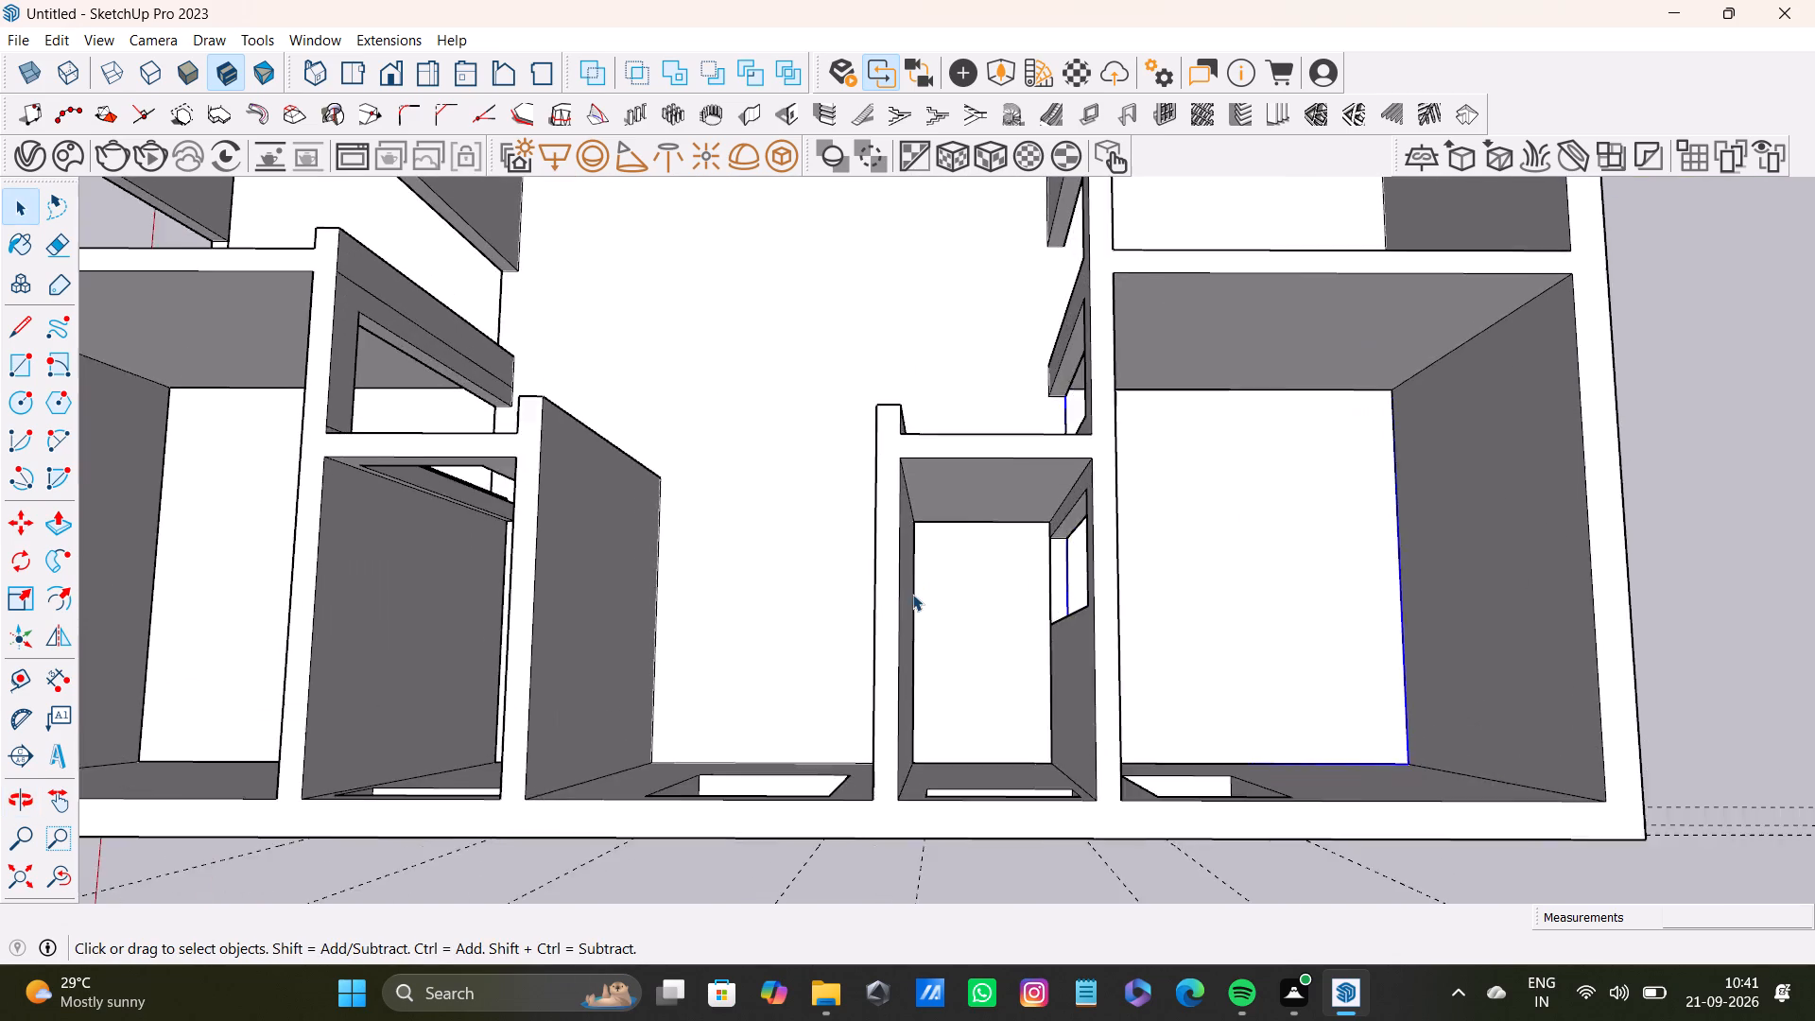
scroll(912, 594, "up", 2)
middle_click_drag(912, 594, 856, 596)
double_click(900, 585)
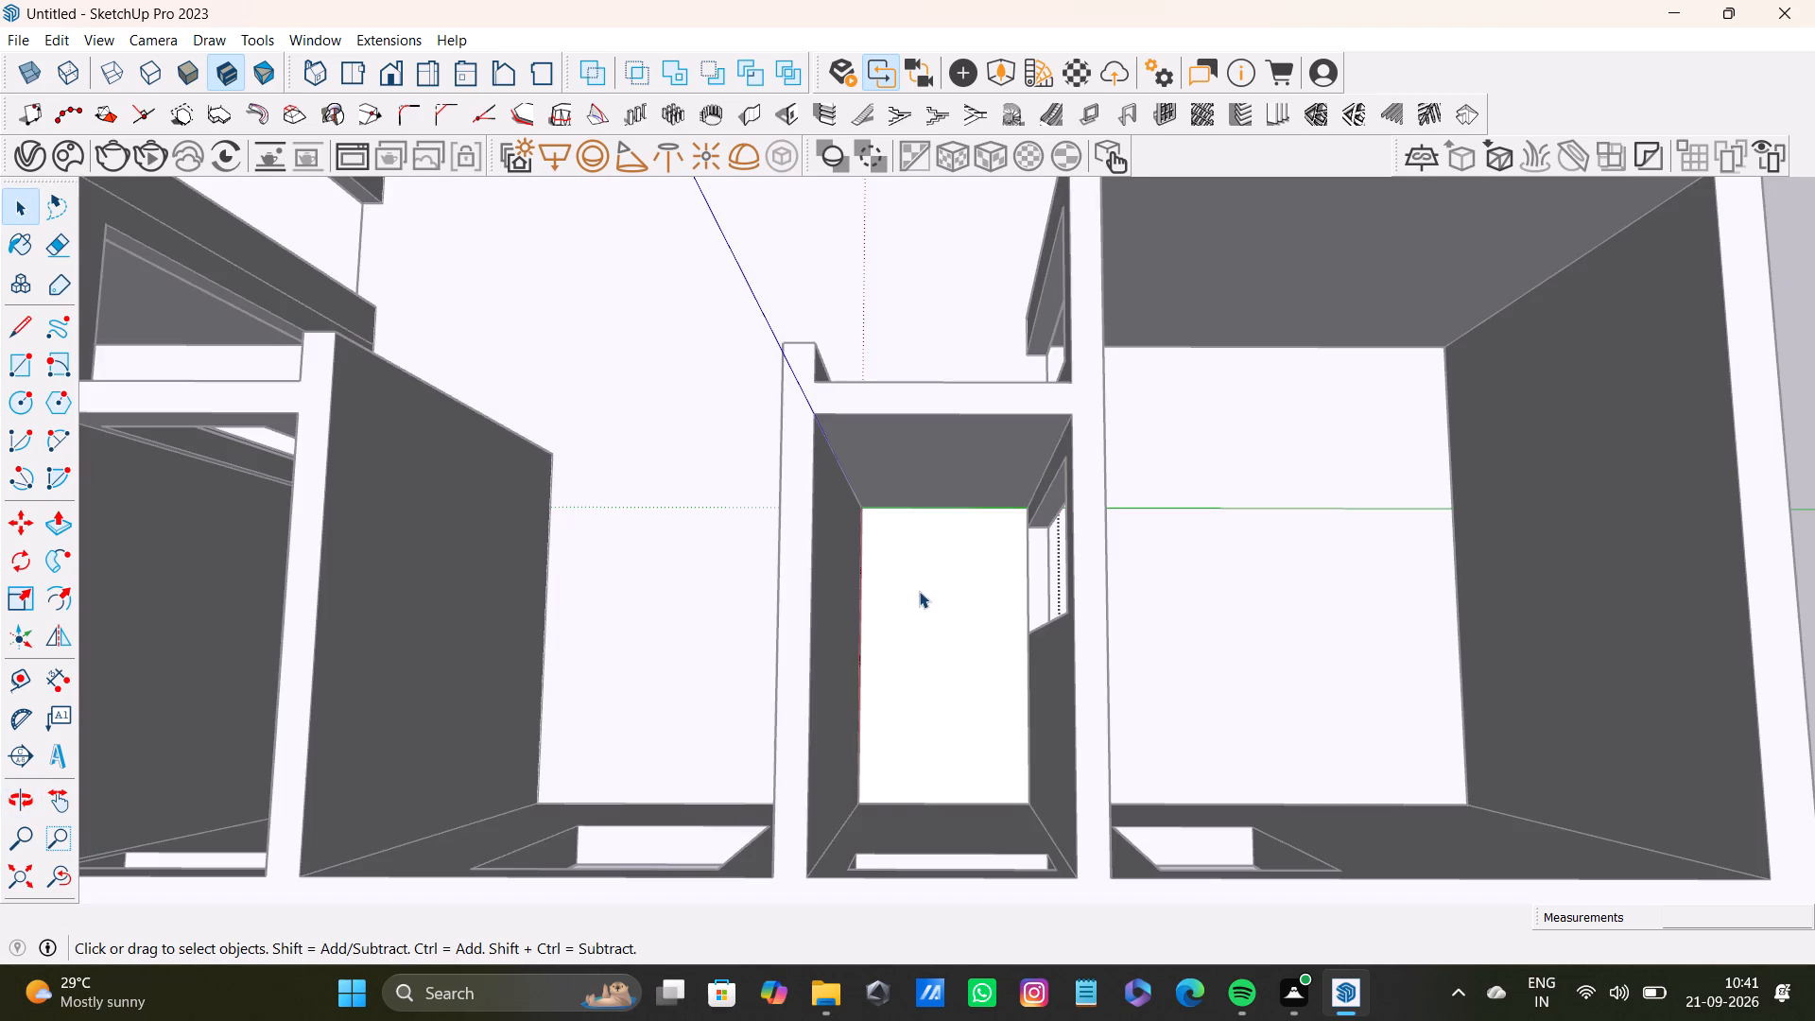
double_click(919, 591)
scroll(922, 599, "down", 8)
left_click(1337, 559)
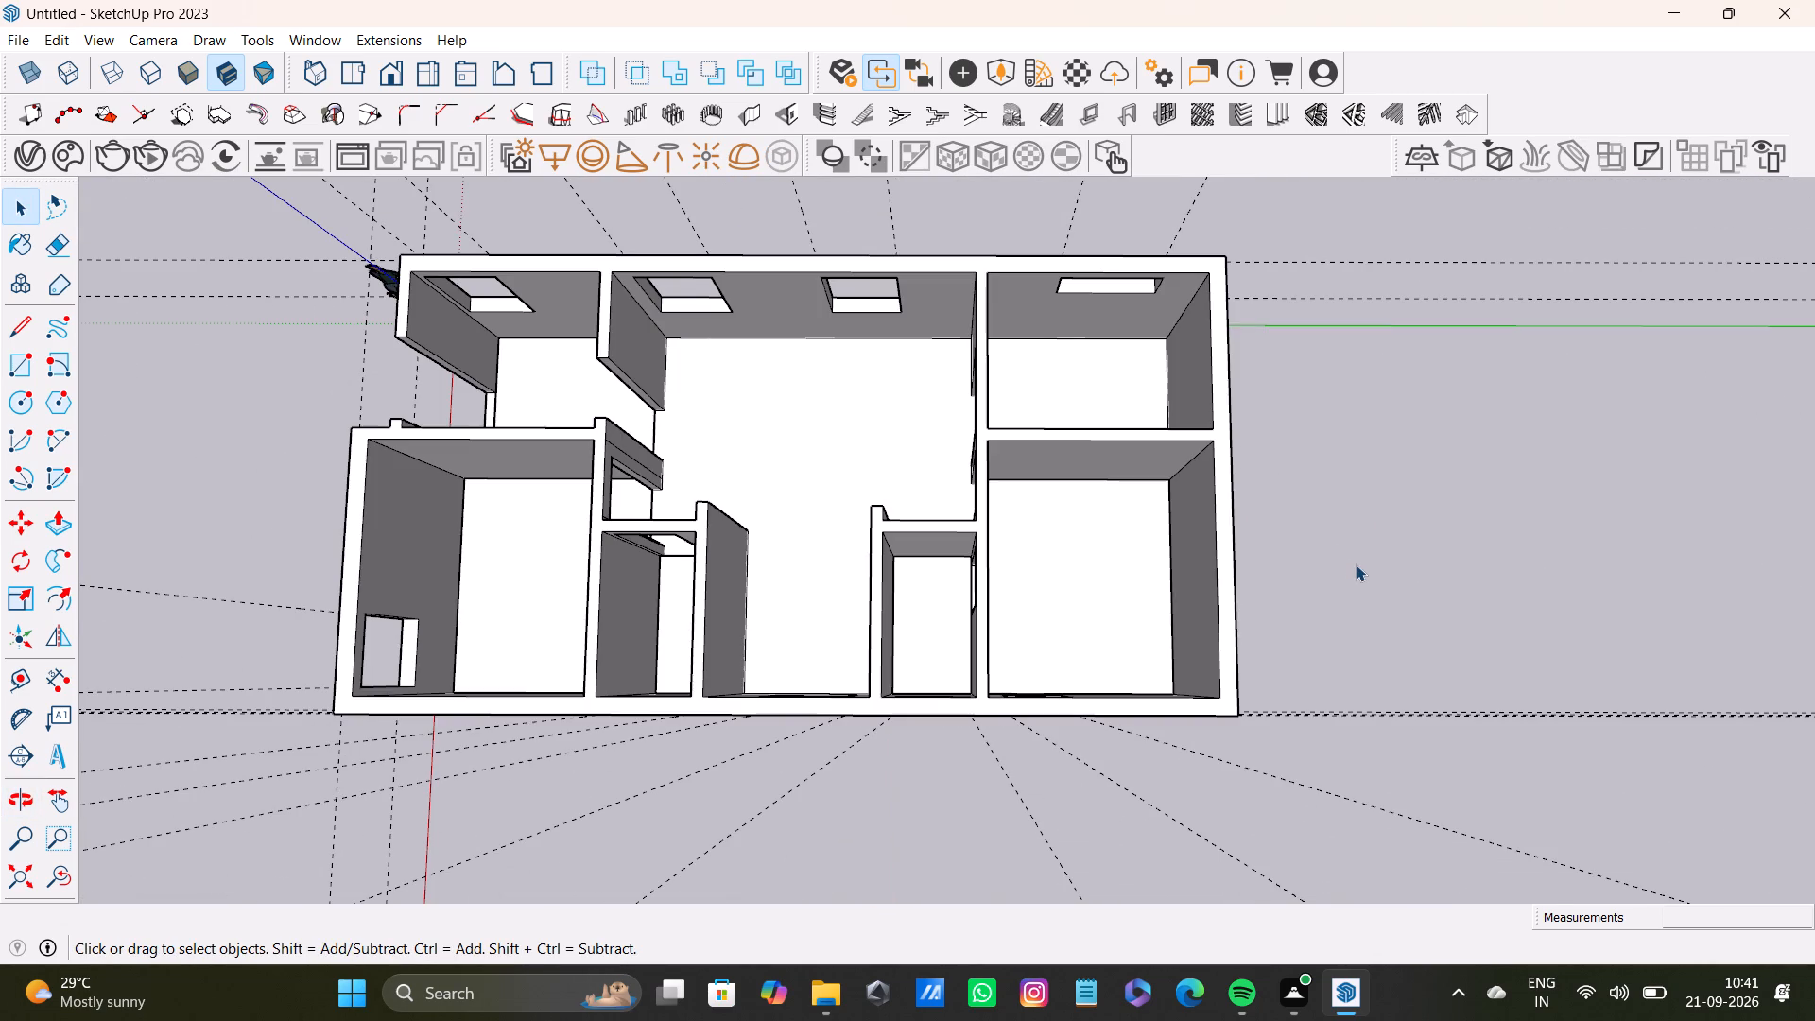
Draw a 9' 9" by 7' rectangle over the floor of the smaller end room behind the large end room.
middle_click_drag(1052, 647, 893, 868, "shift")
scroll(929, 649, "up", 3)
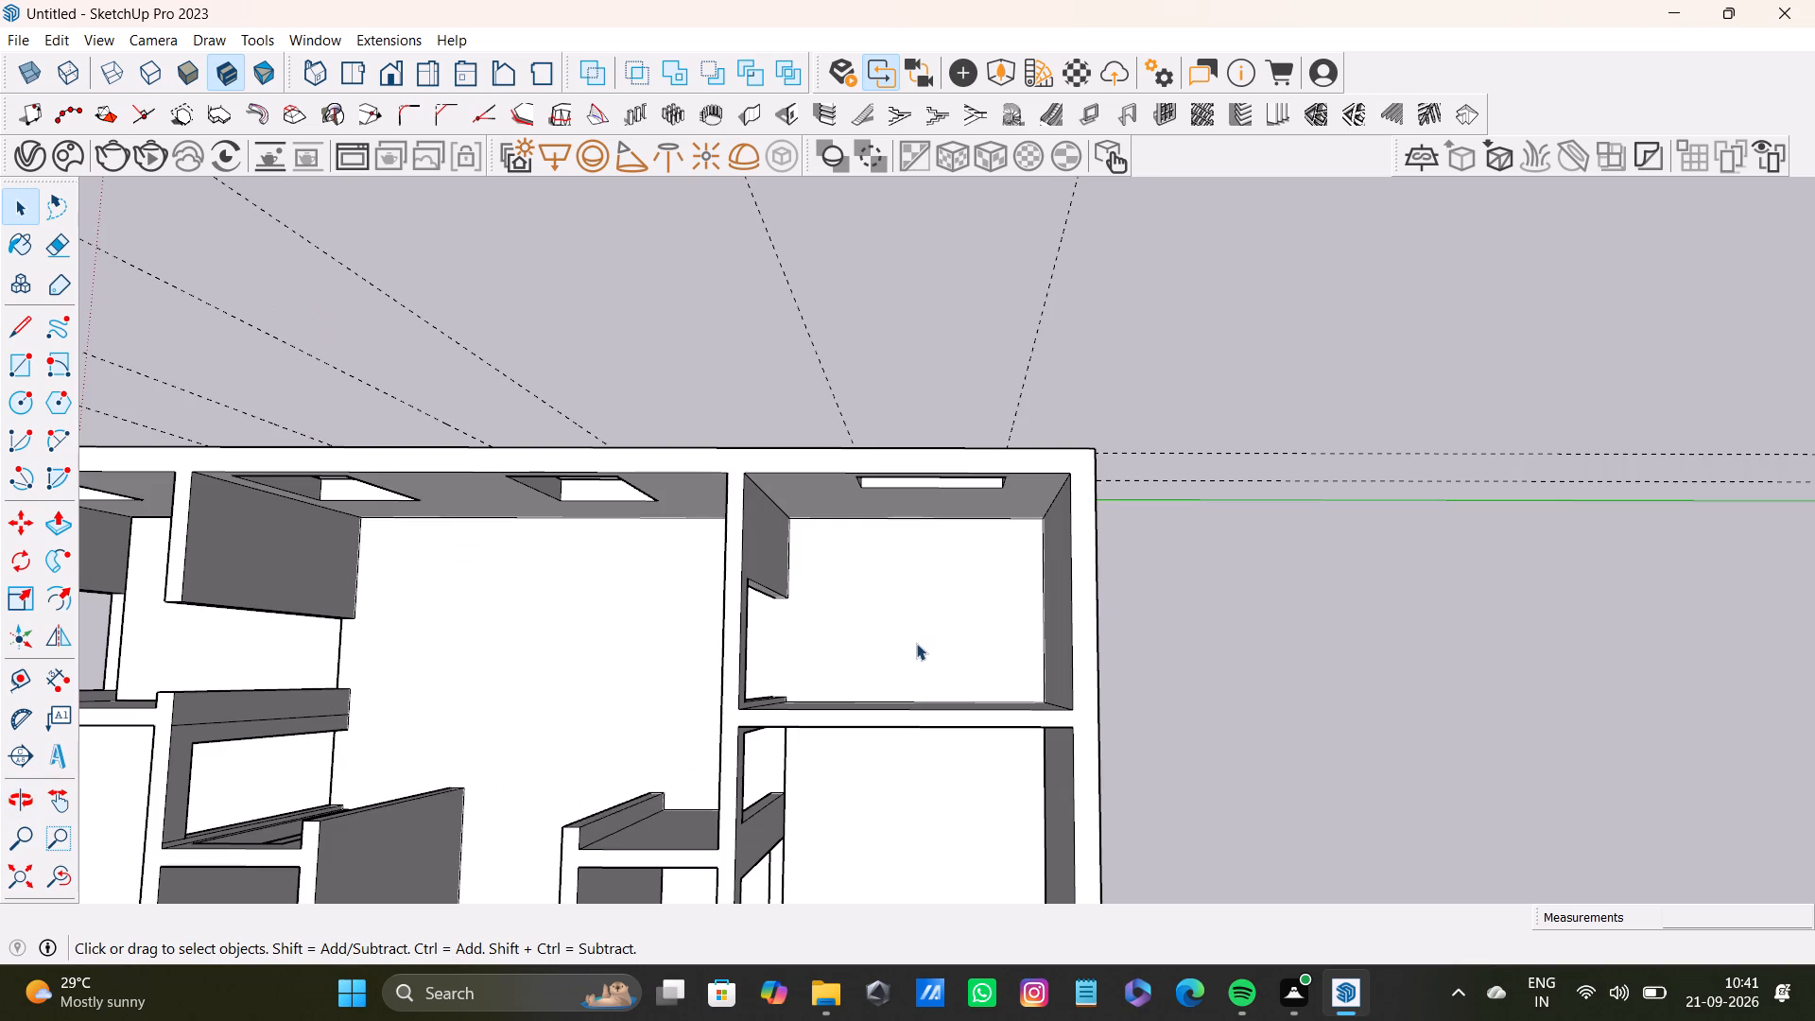
key("r")
scroll(841, 533, "up", 3)
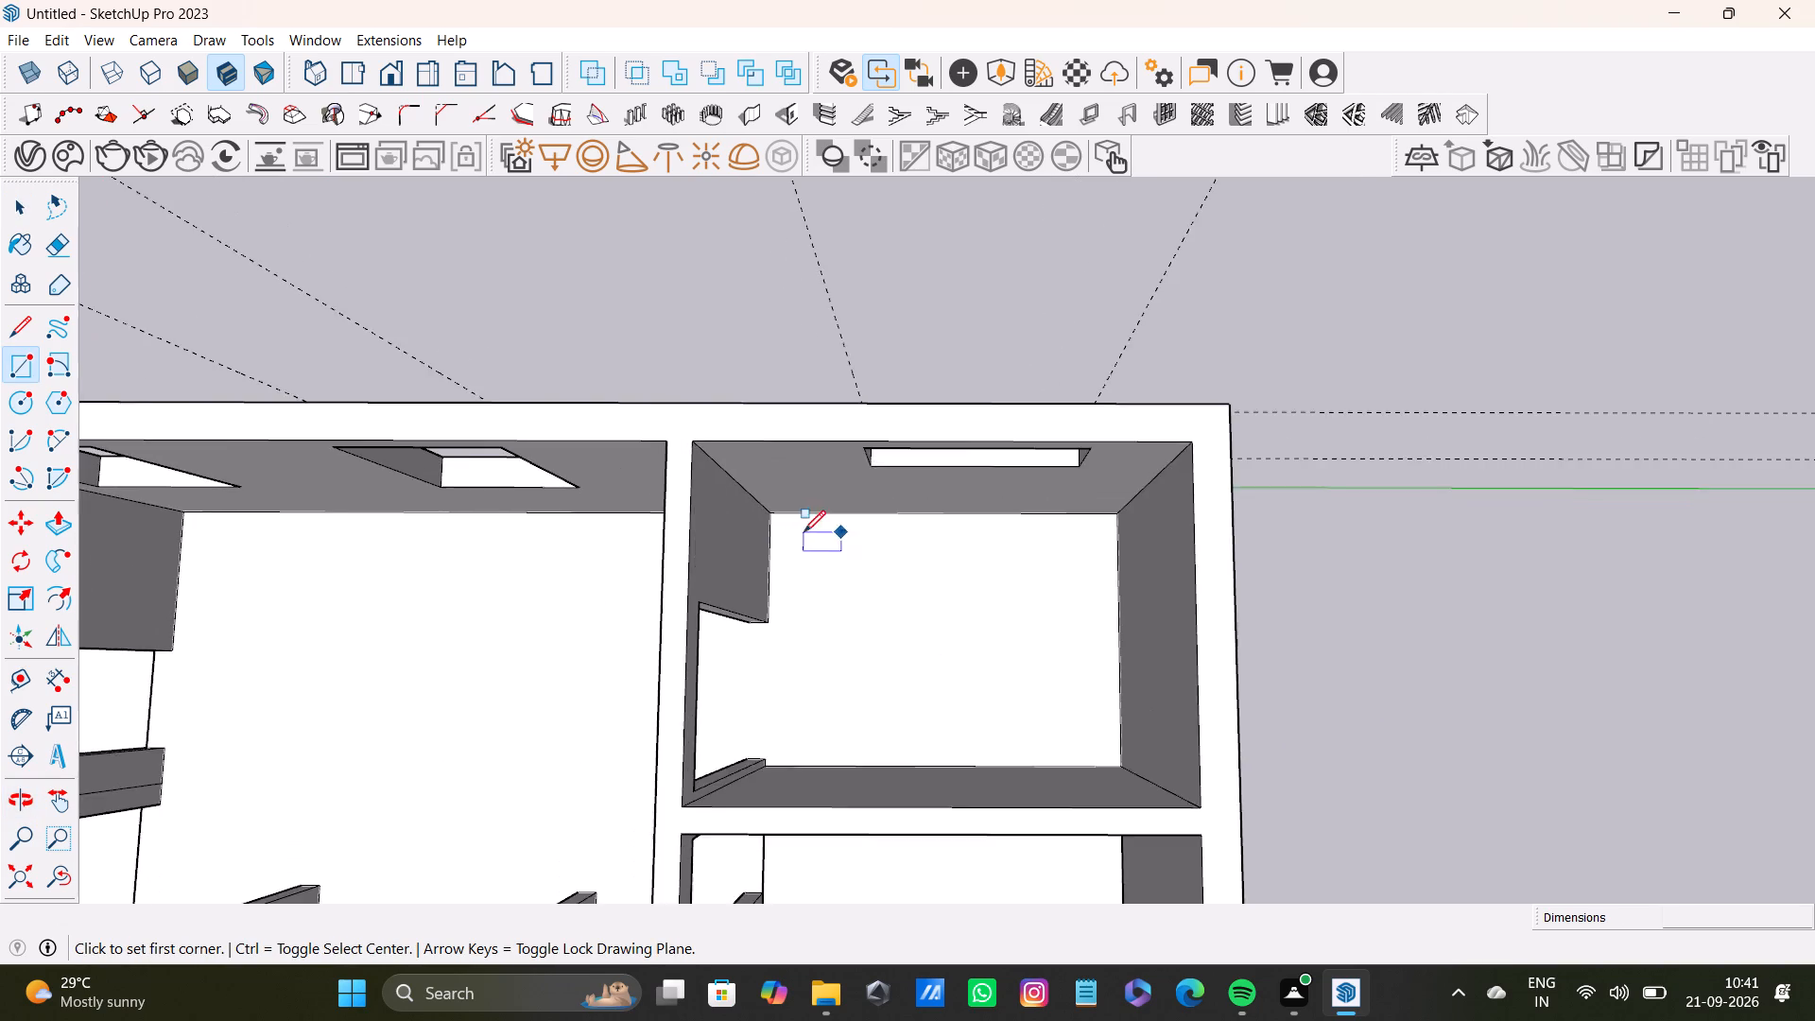
scroll(804, 532, "up", 3)
left_click(767, 512)
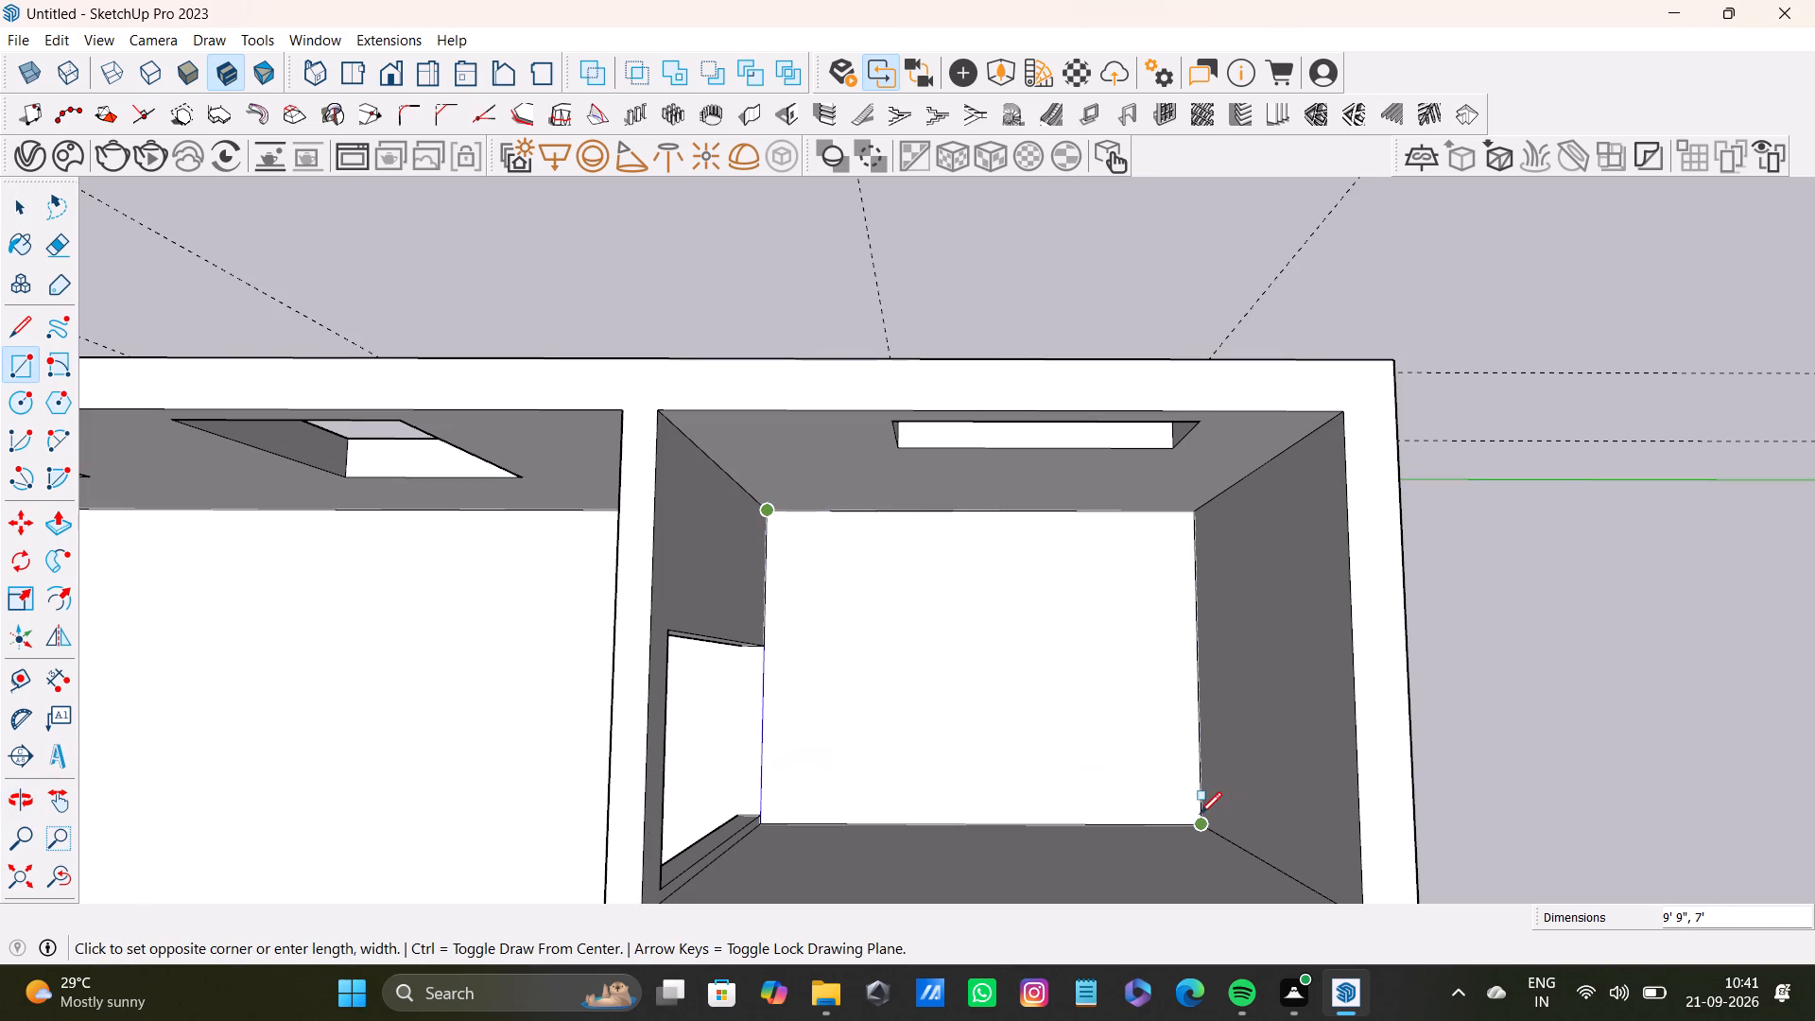
left_click(1201, 814)
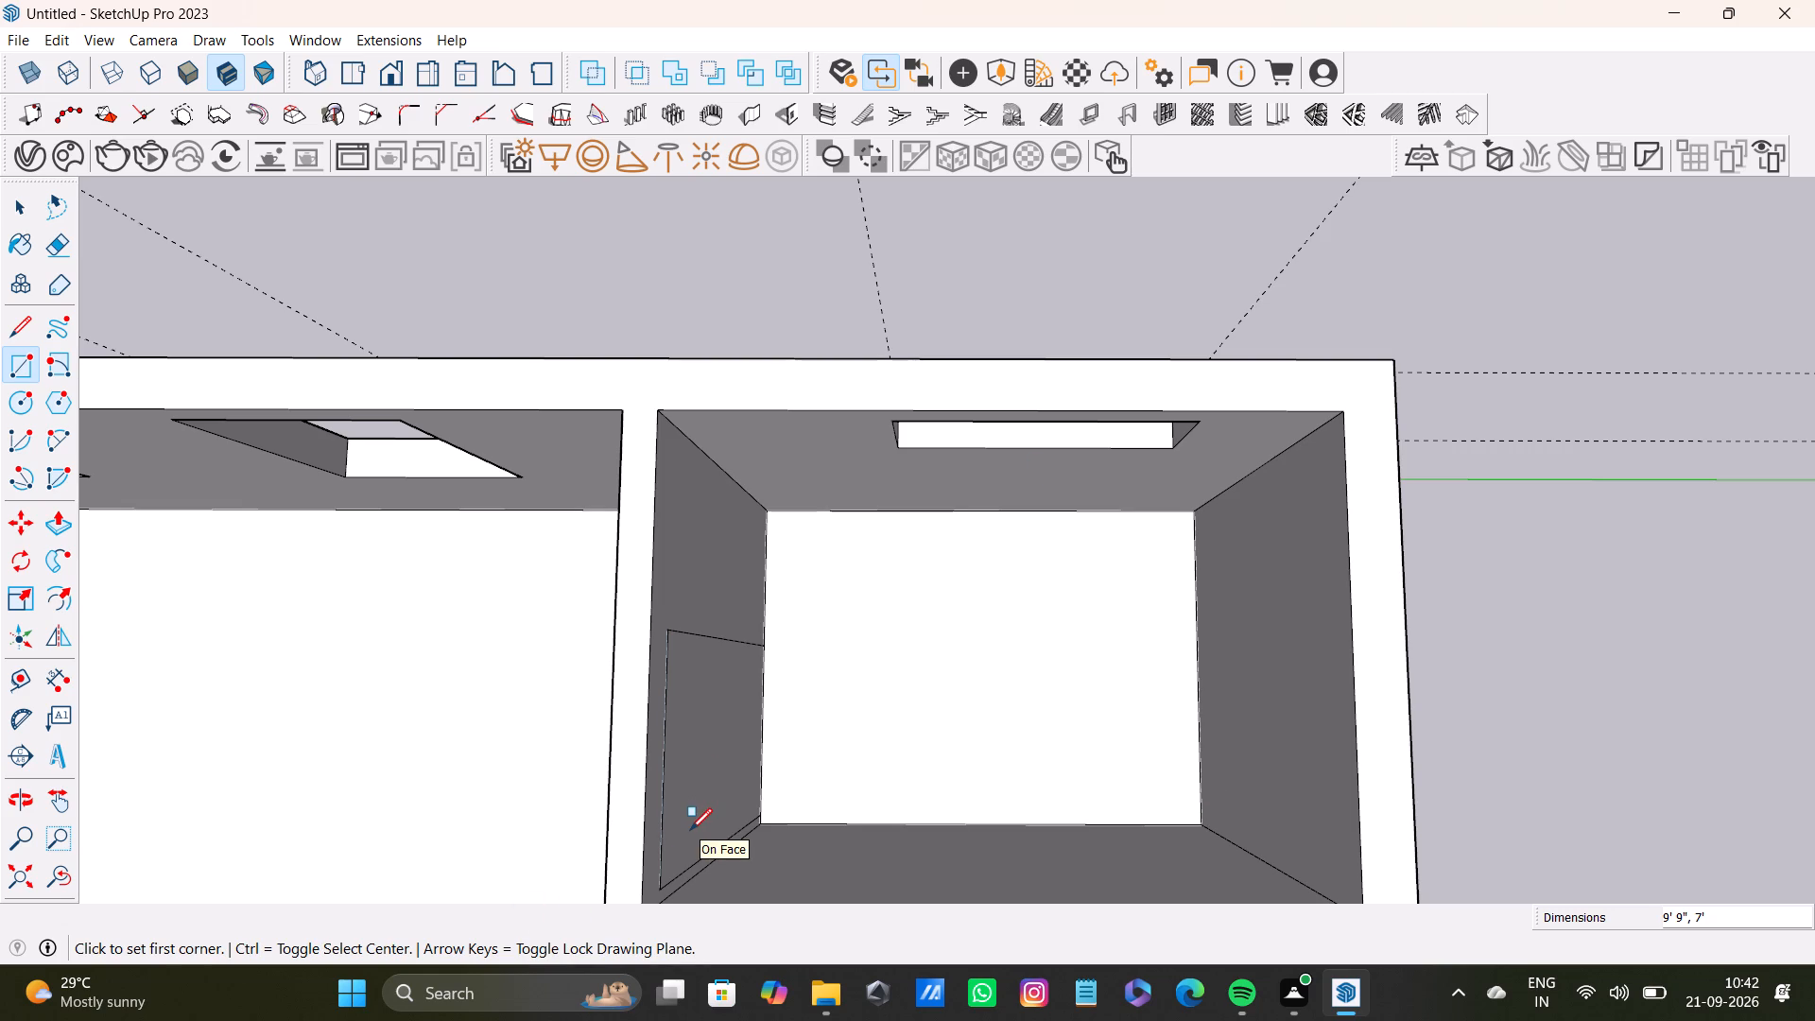
Delete the face filling the smaller end room's doorway opening and make its floor rectangle a group.
key("space")
left_click(724, 793)
key("Delete")
scroll(732, 795, "down", 2)
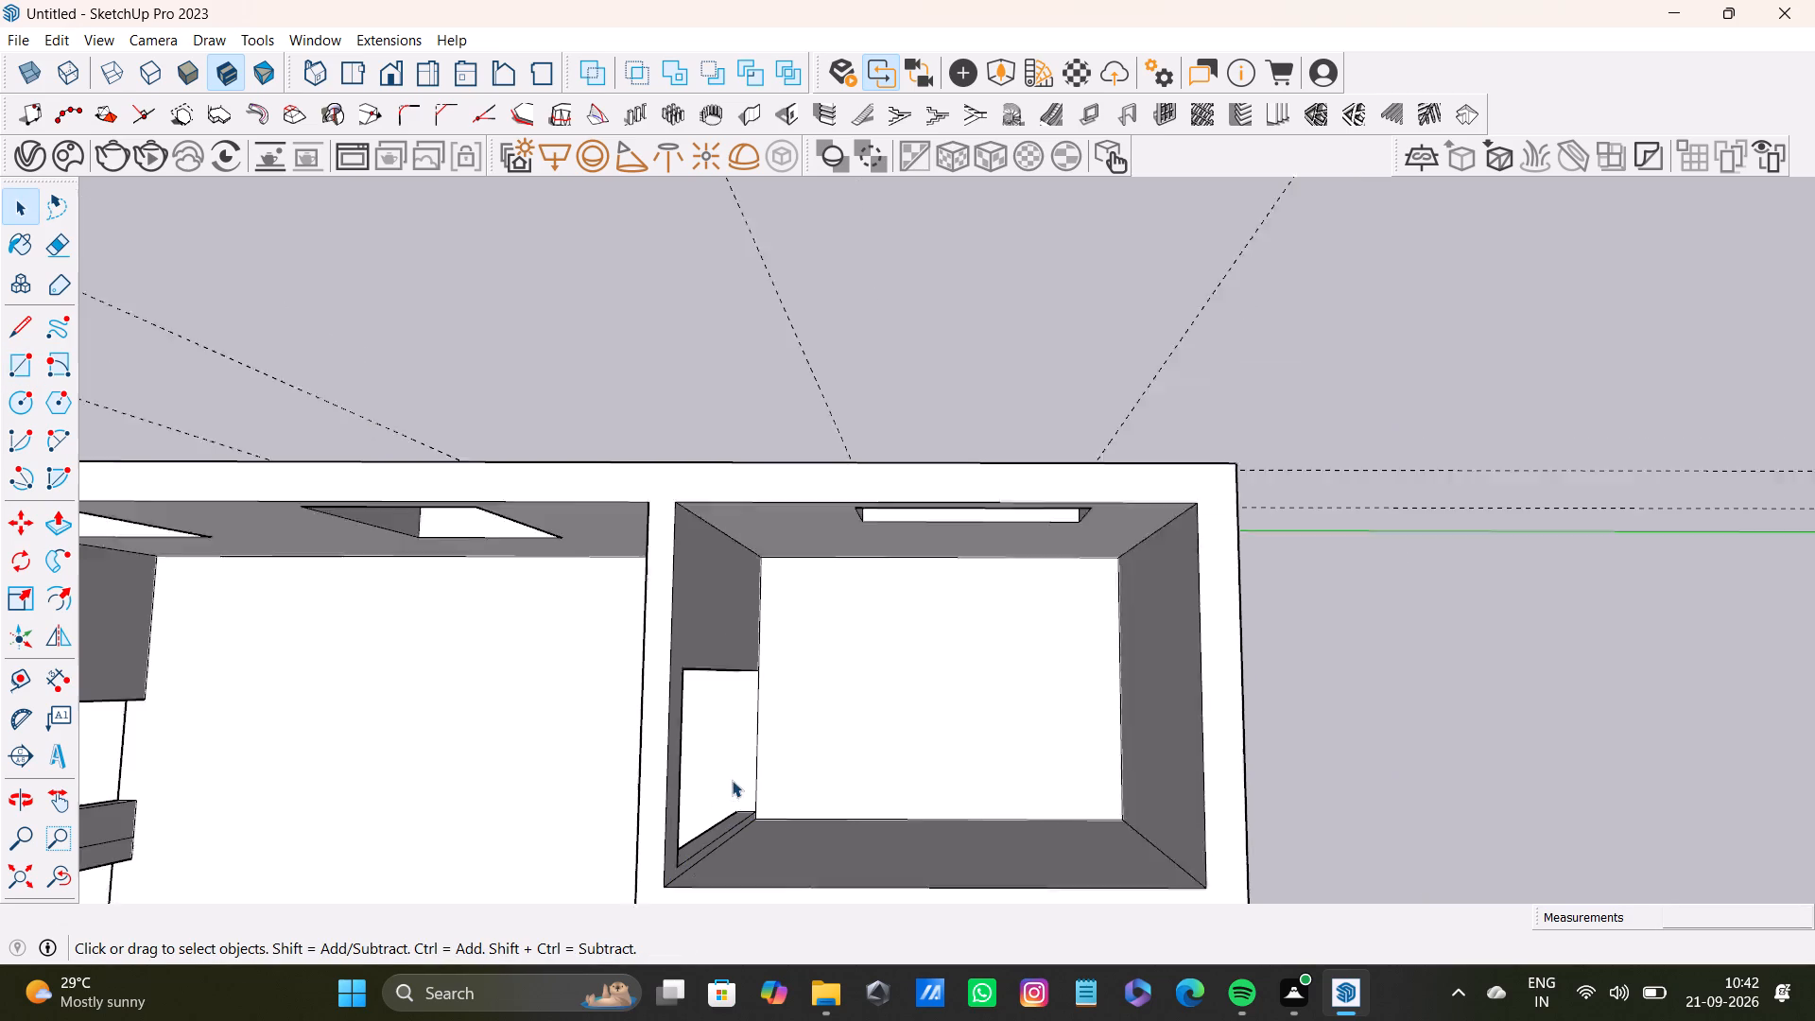
scroll(732, 780, "down", 8)
double_click(835, 728)
right_click(837, 726)
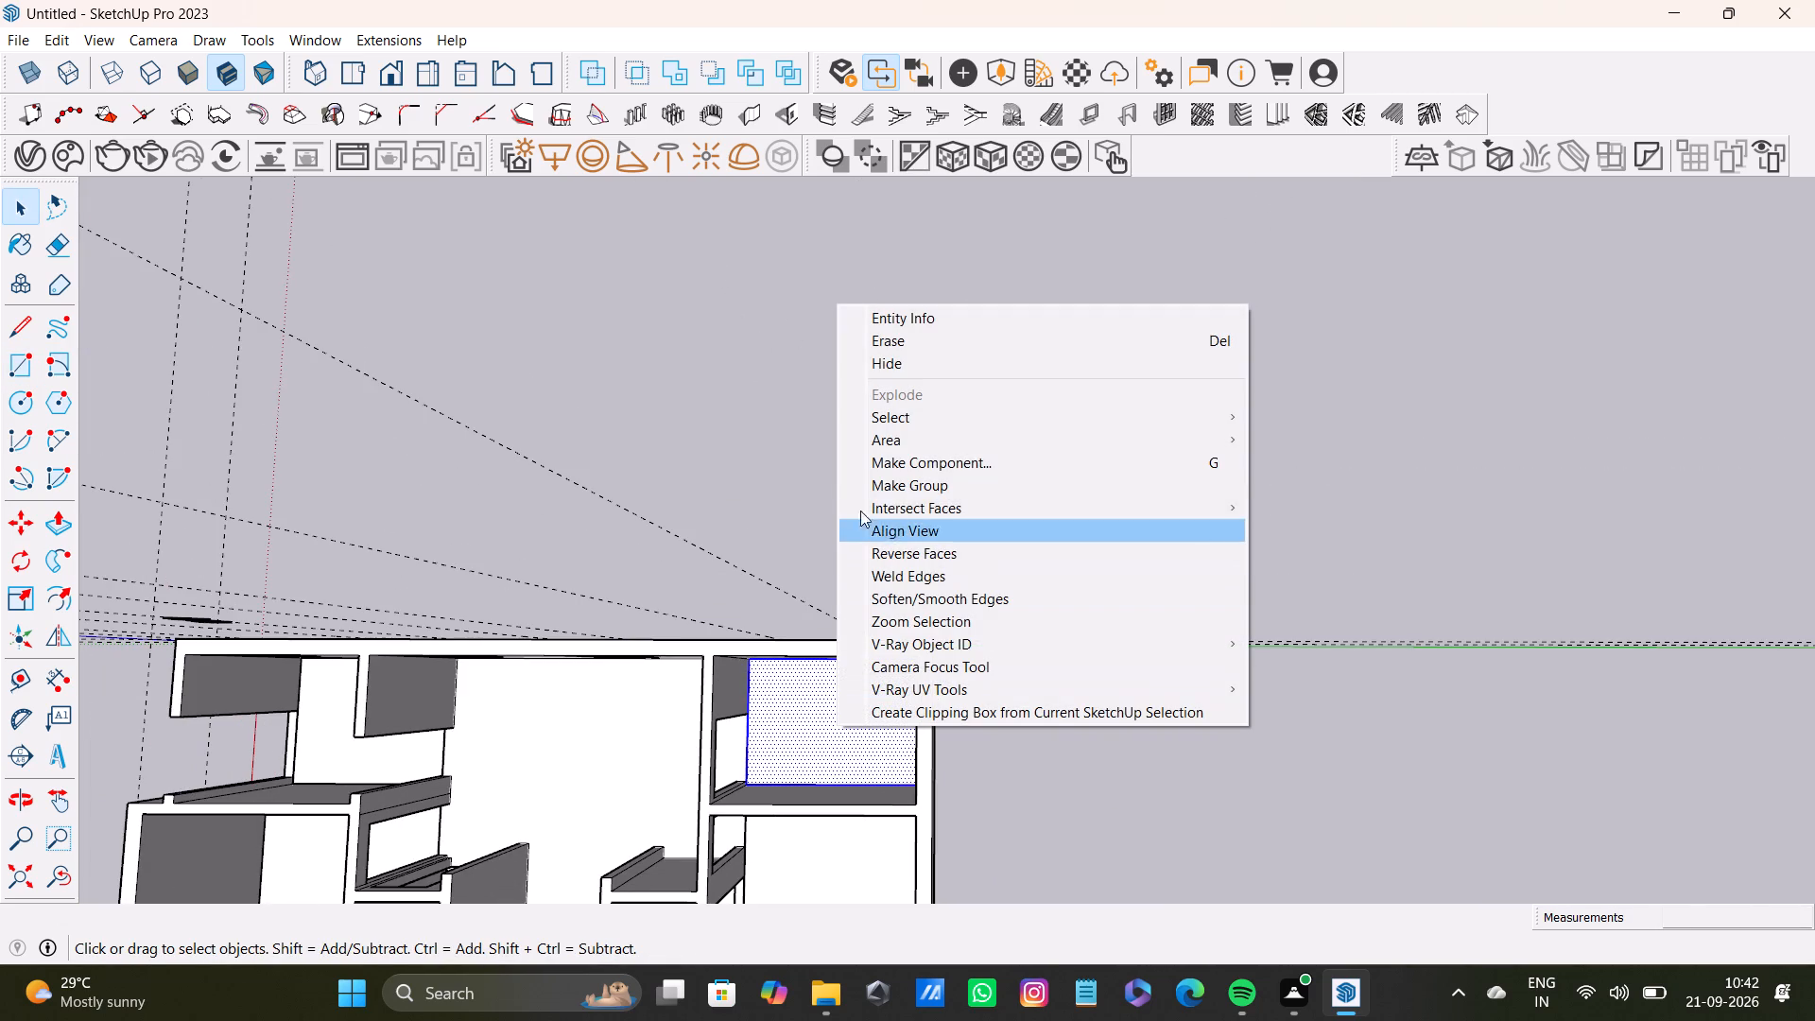
left_click(898, 484)
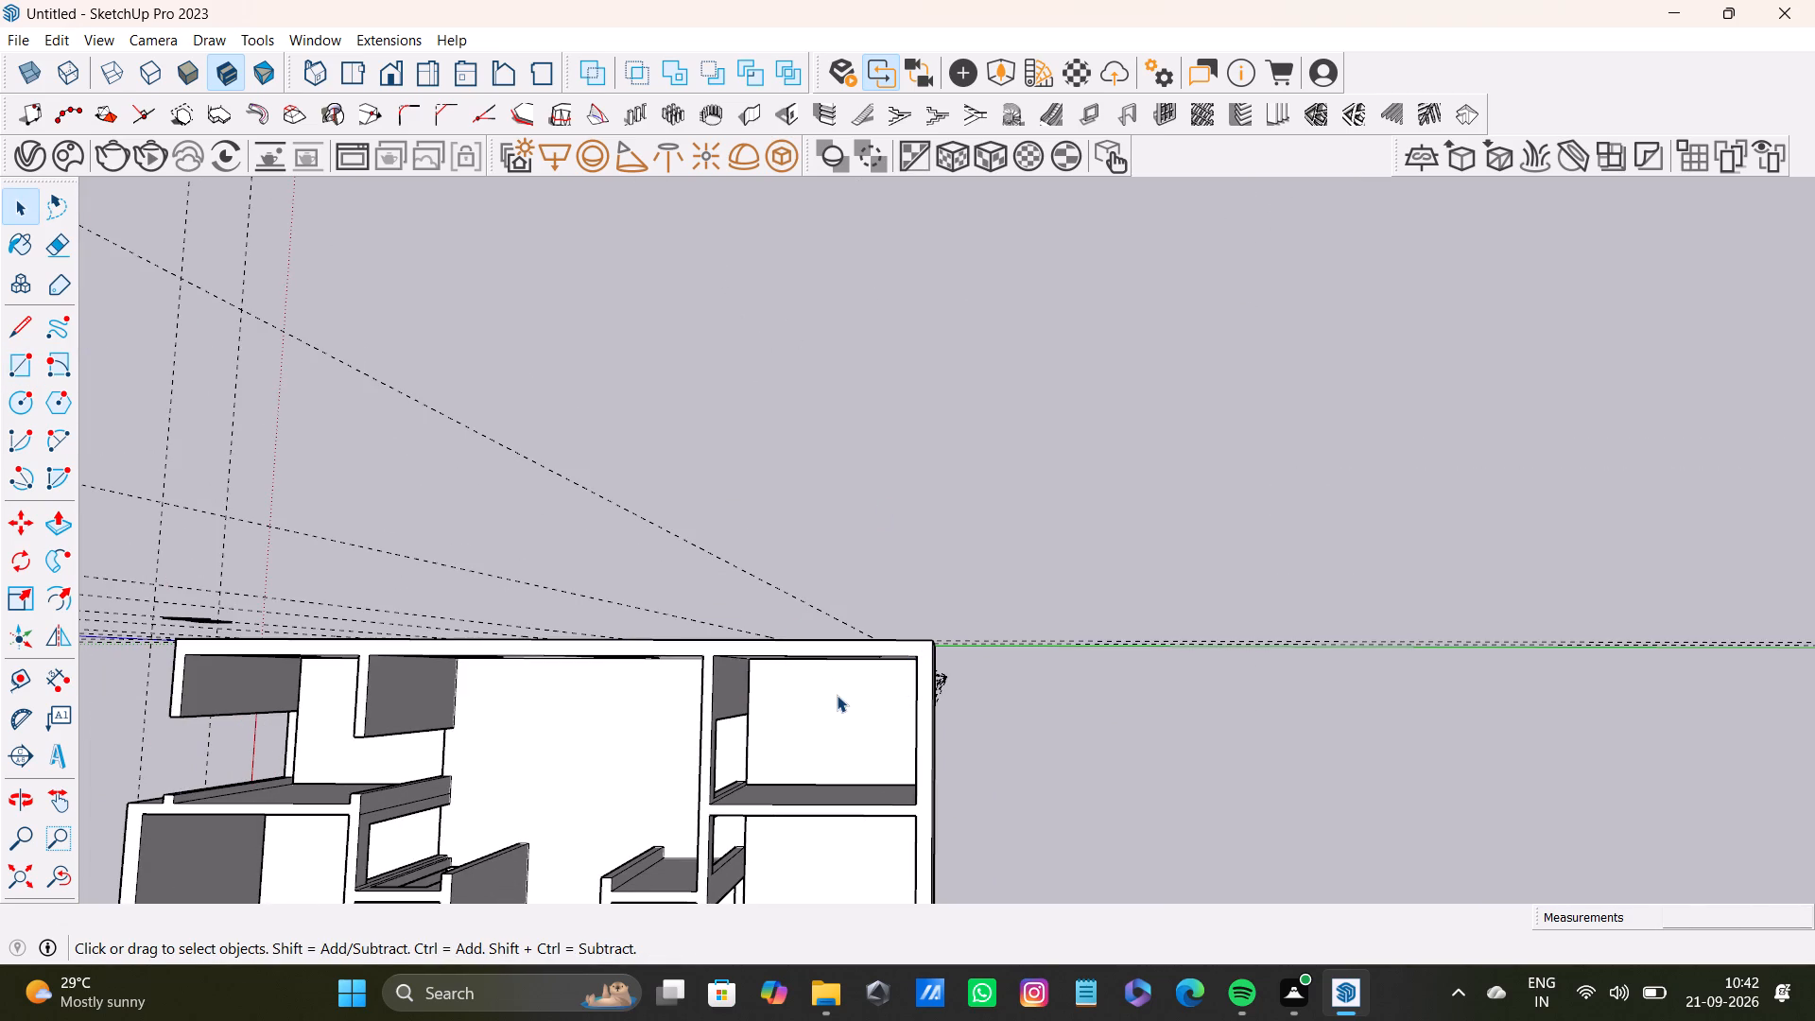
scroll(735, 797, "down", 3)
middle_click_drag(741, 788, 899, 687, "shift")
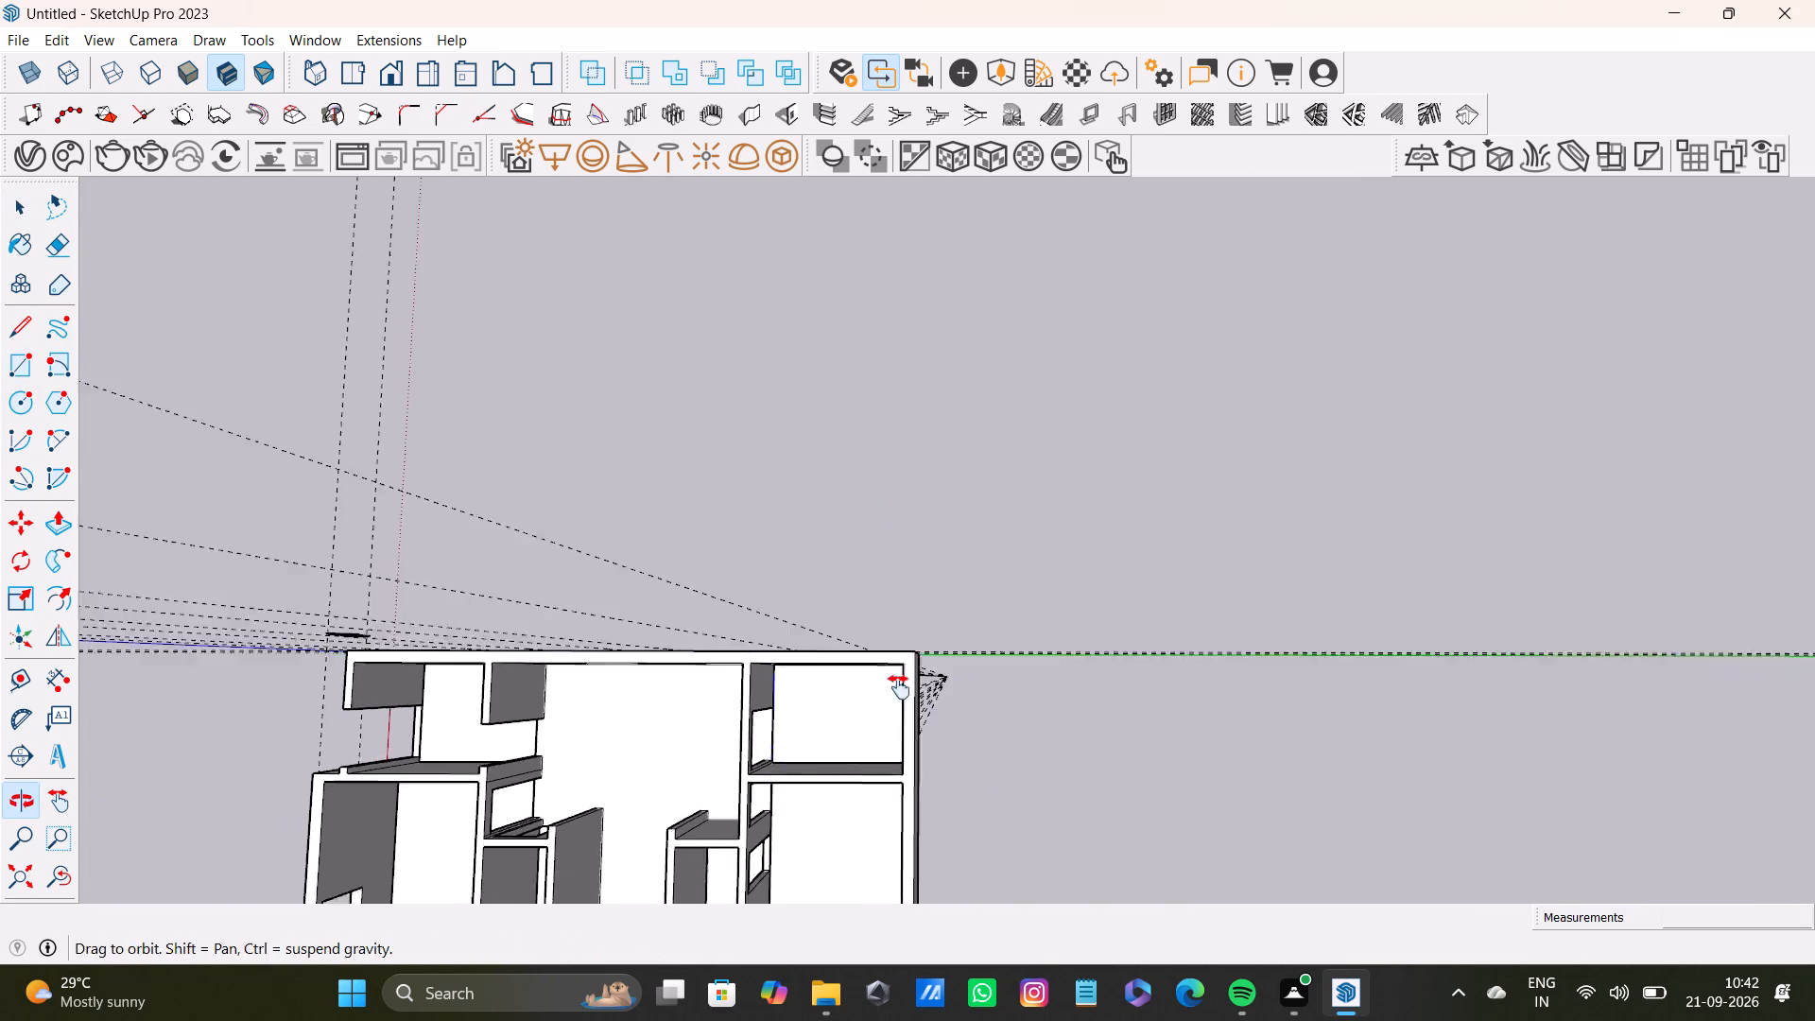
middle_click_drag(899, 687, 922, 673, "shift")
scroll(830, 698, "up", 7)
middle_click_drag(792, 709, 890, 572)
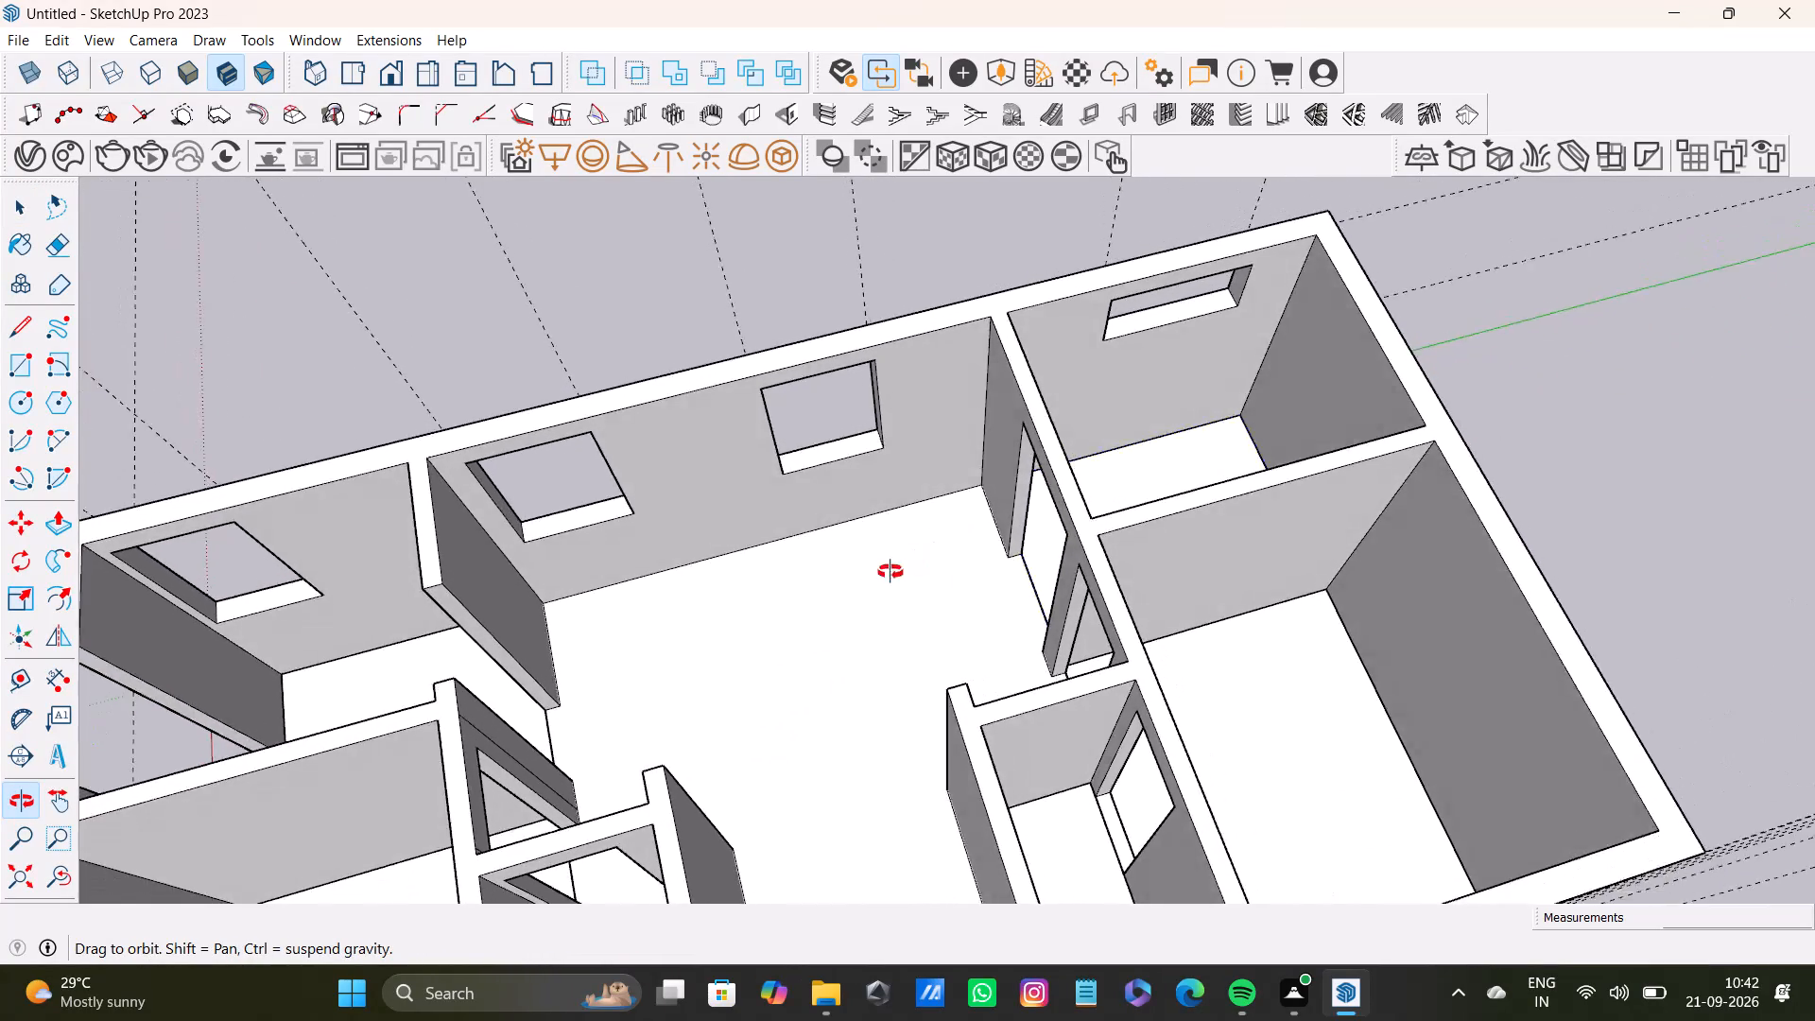
Make the central hall's floor surface, with its bounding edges, a group.
middle_click_drag(890, 572, 721, 738)
left_click(771, 632)
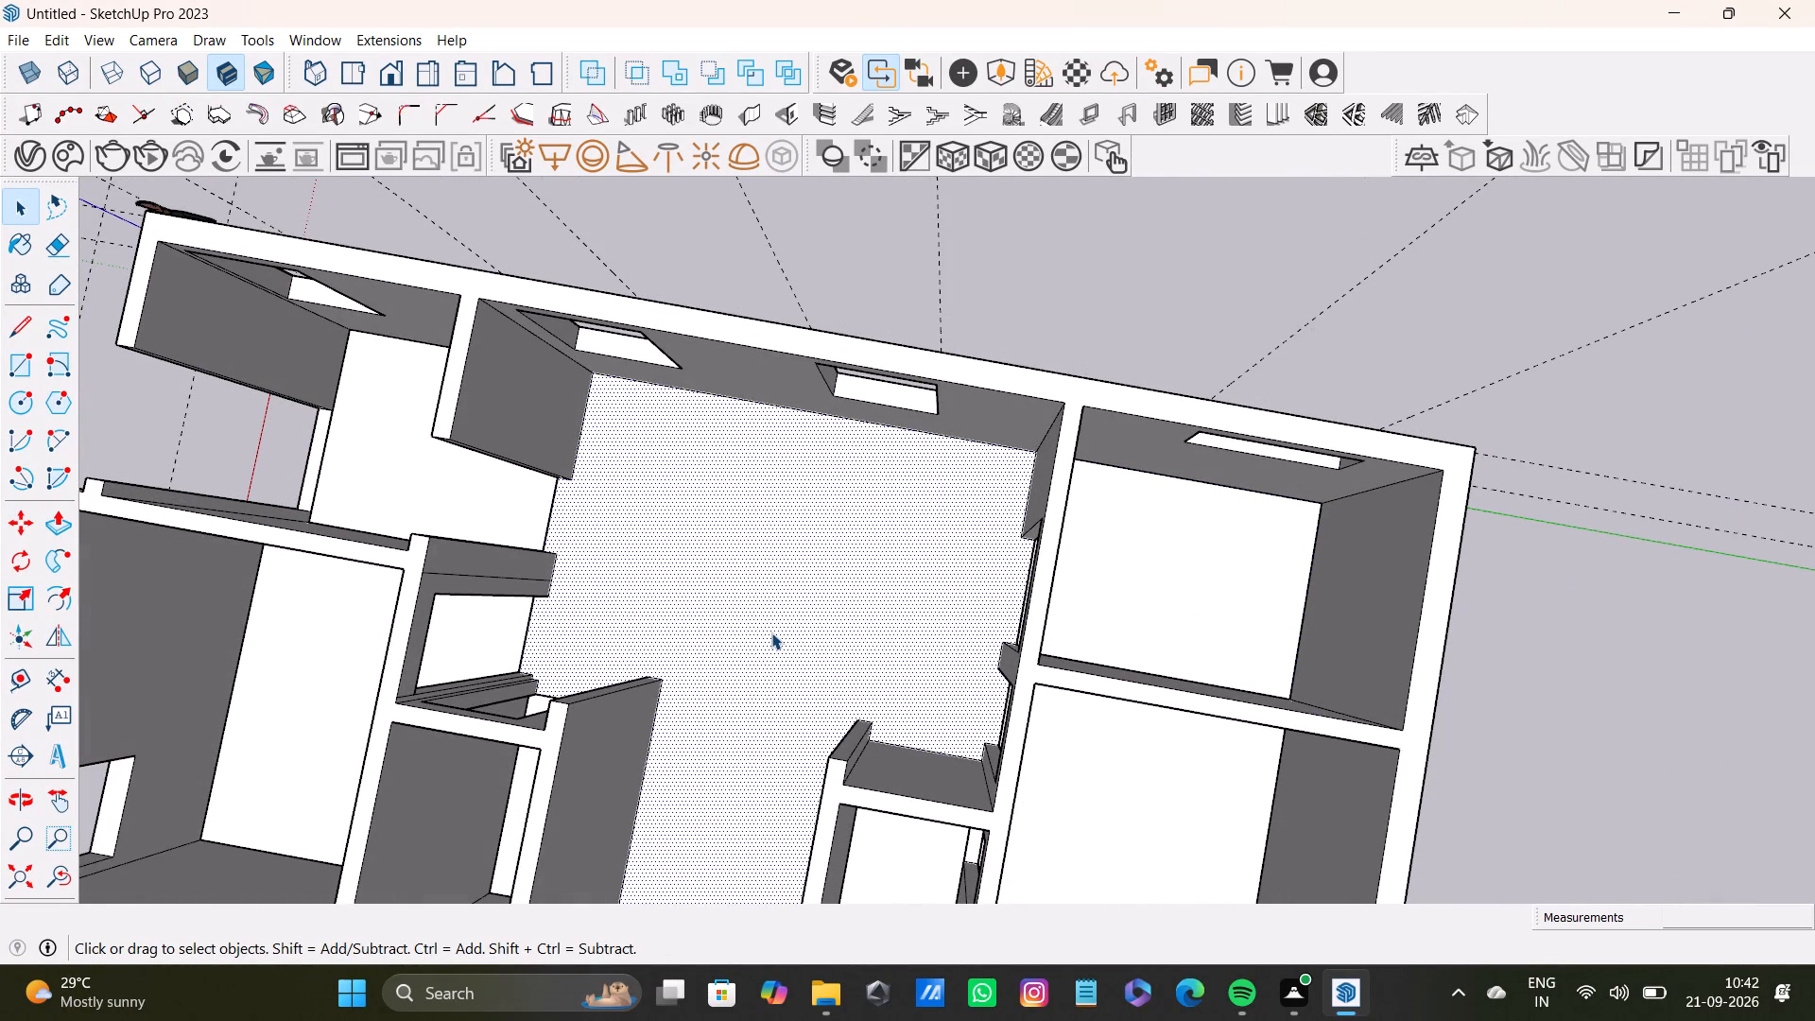
double_click(771, 632)
scroll(743, 671, "down", 4)
middle_click_drag(752, 690, 770, 611, "shift")
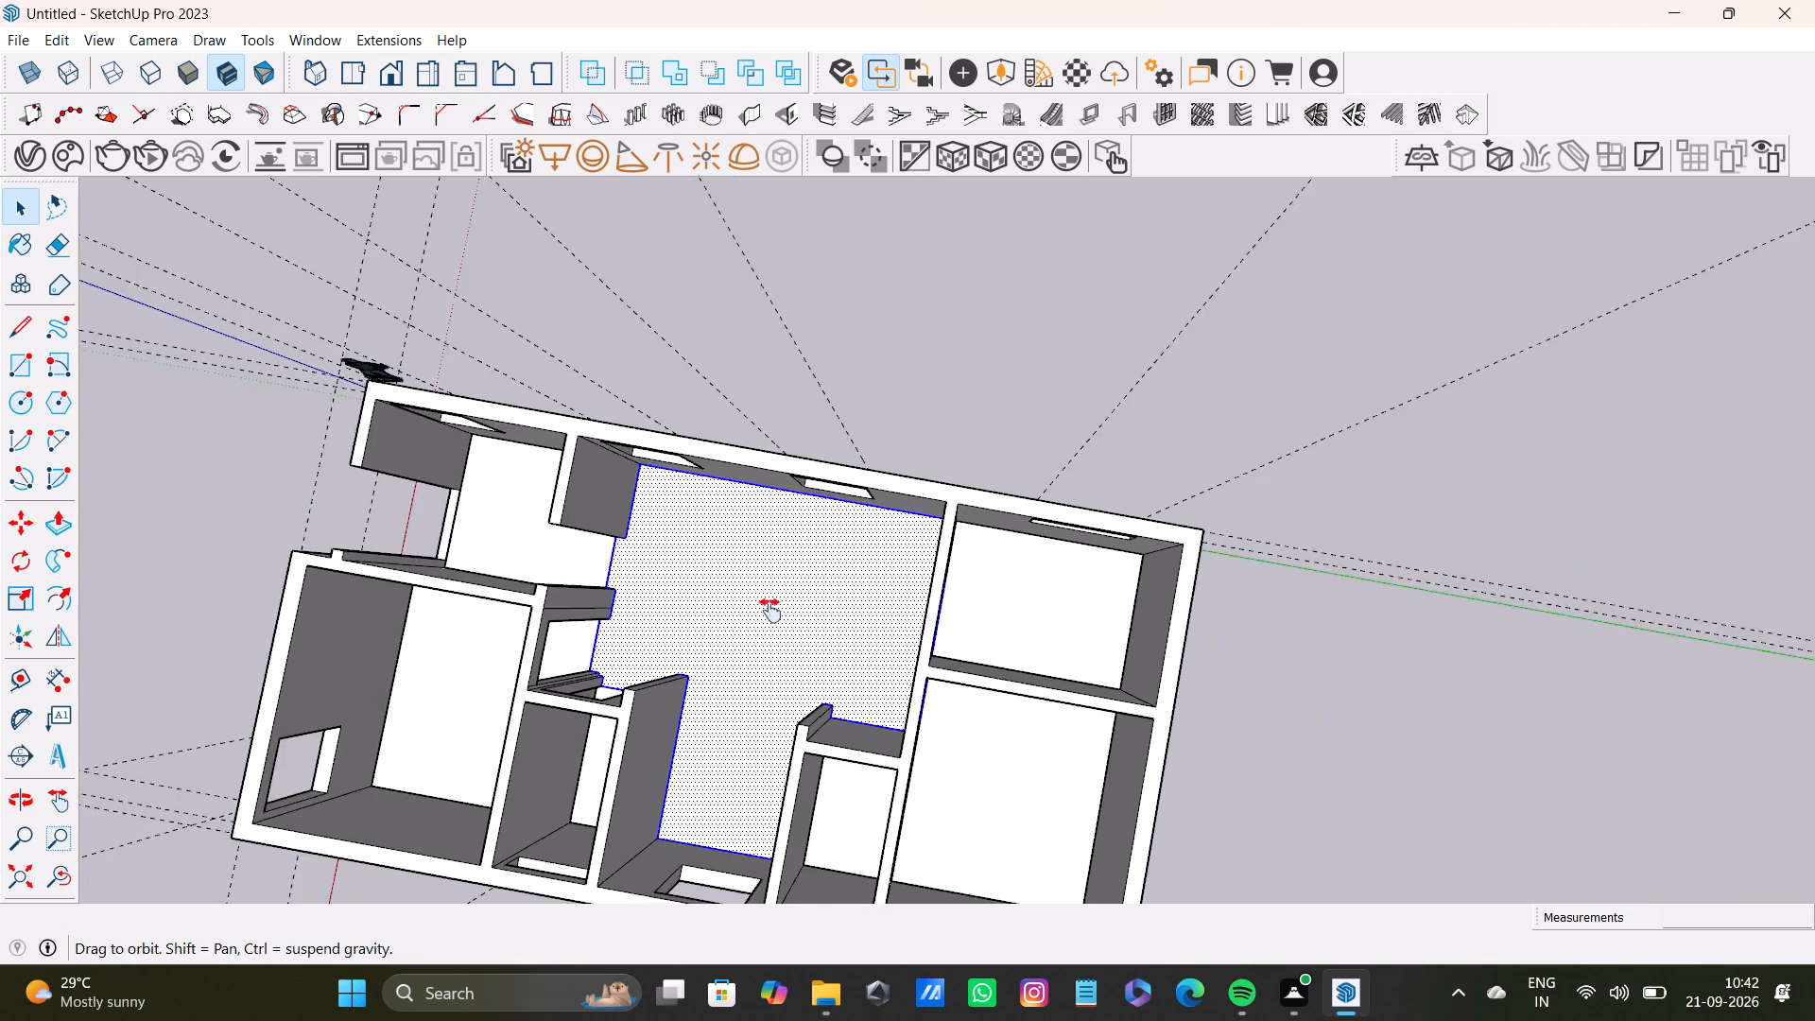
middle_click_drag(770, 611, 778, 581, "shift")
right_click(756, 575)
left_click(824, 757)
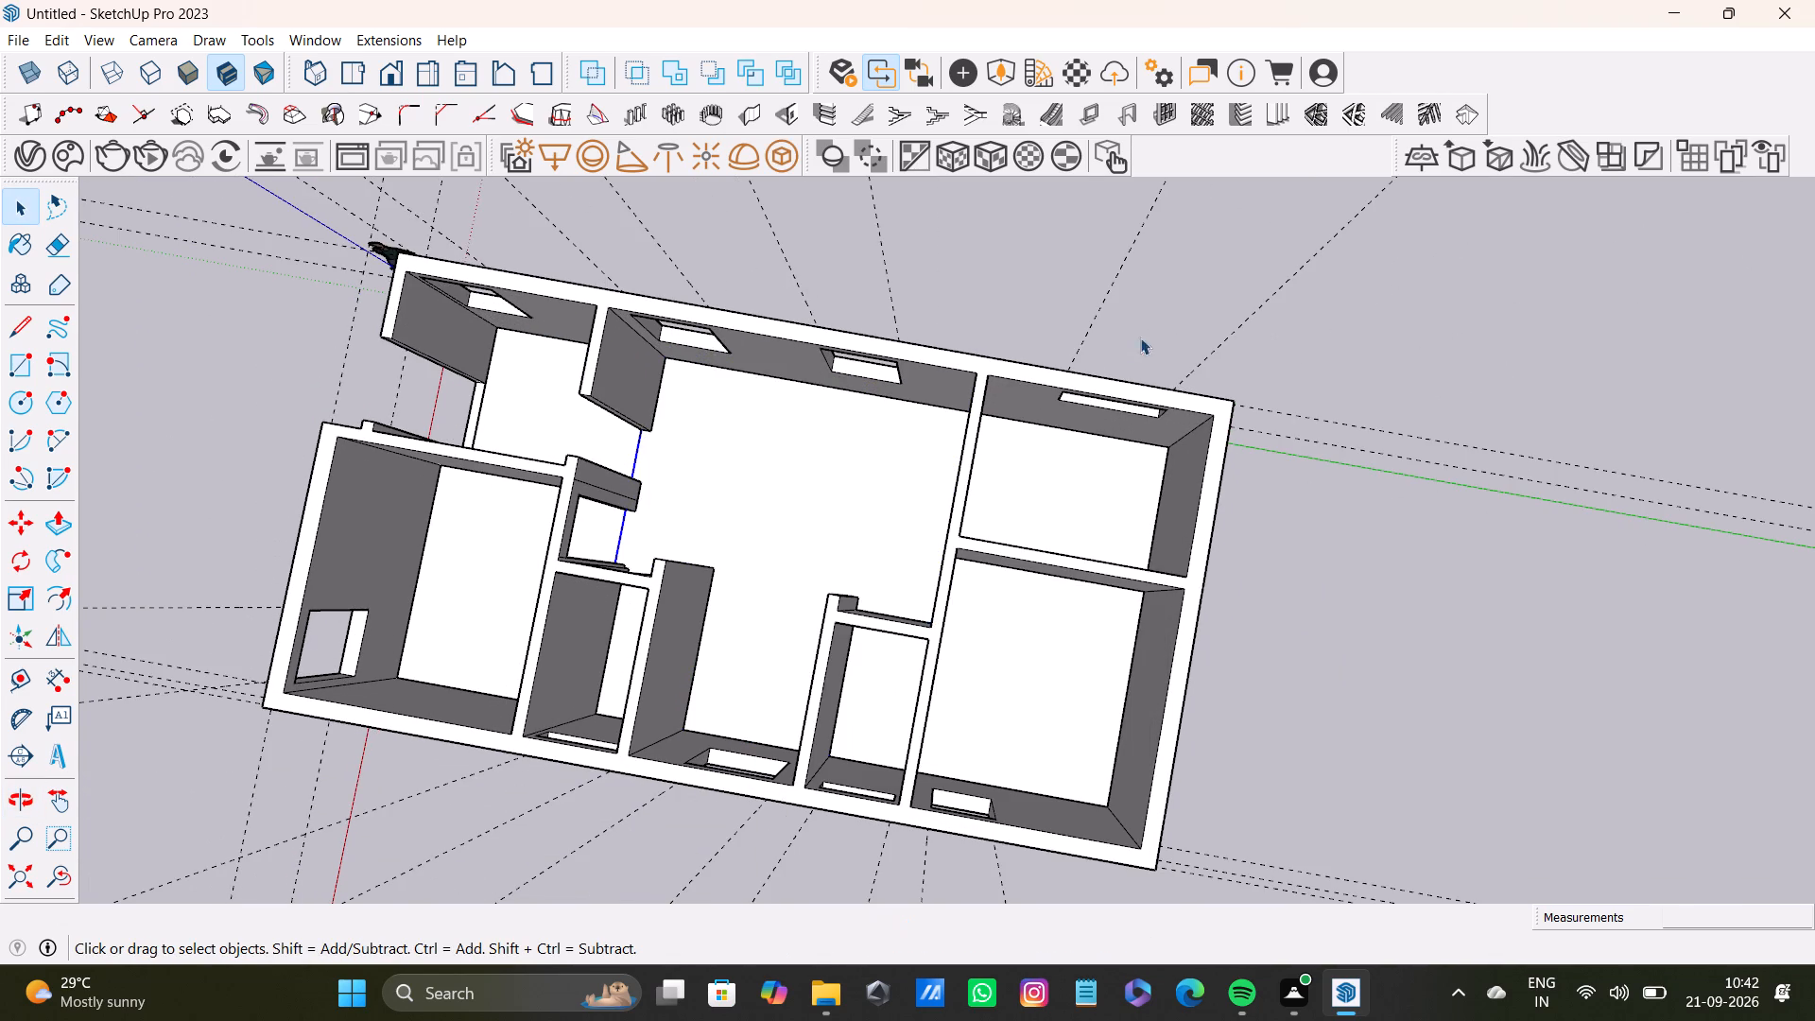
left_click(1152, 304)
Push/pull the jamb face of the narrow room's doorway beside the hall by about 2 3/16".
scroll(439, 423, "up", 4)
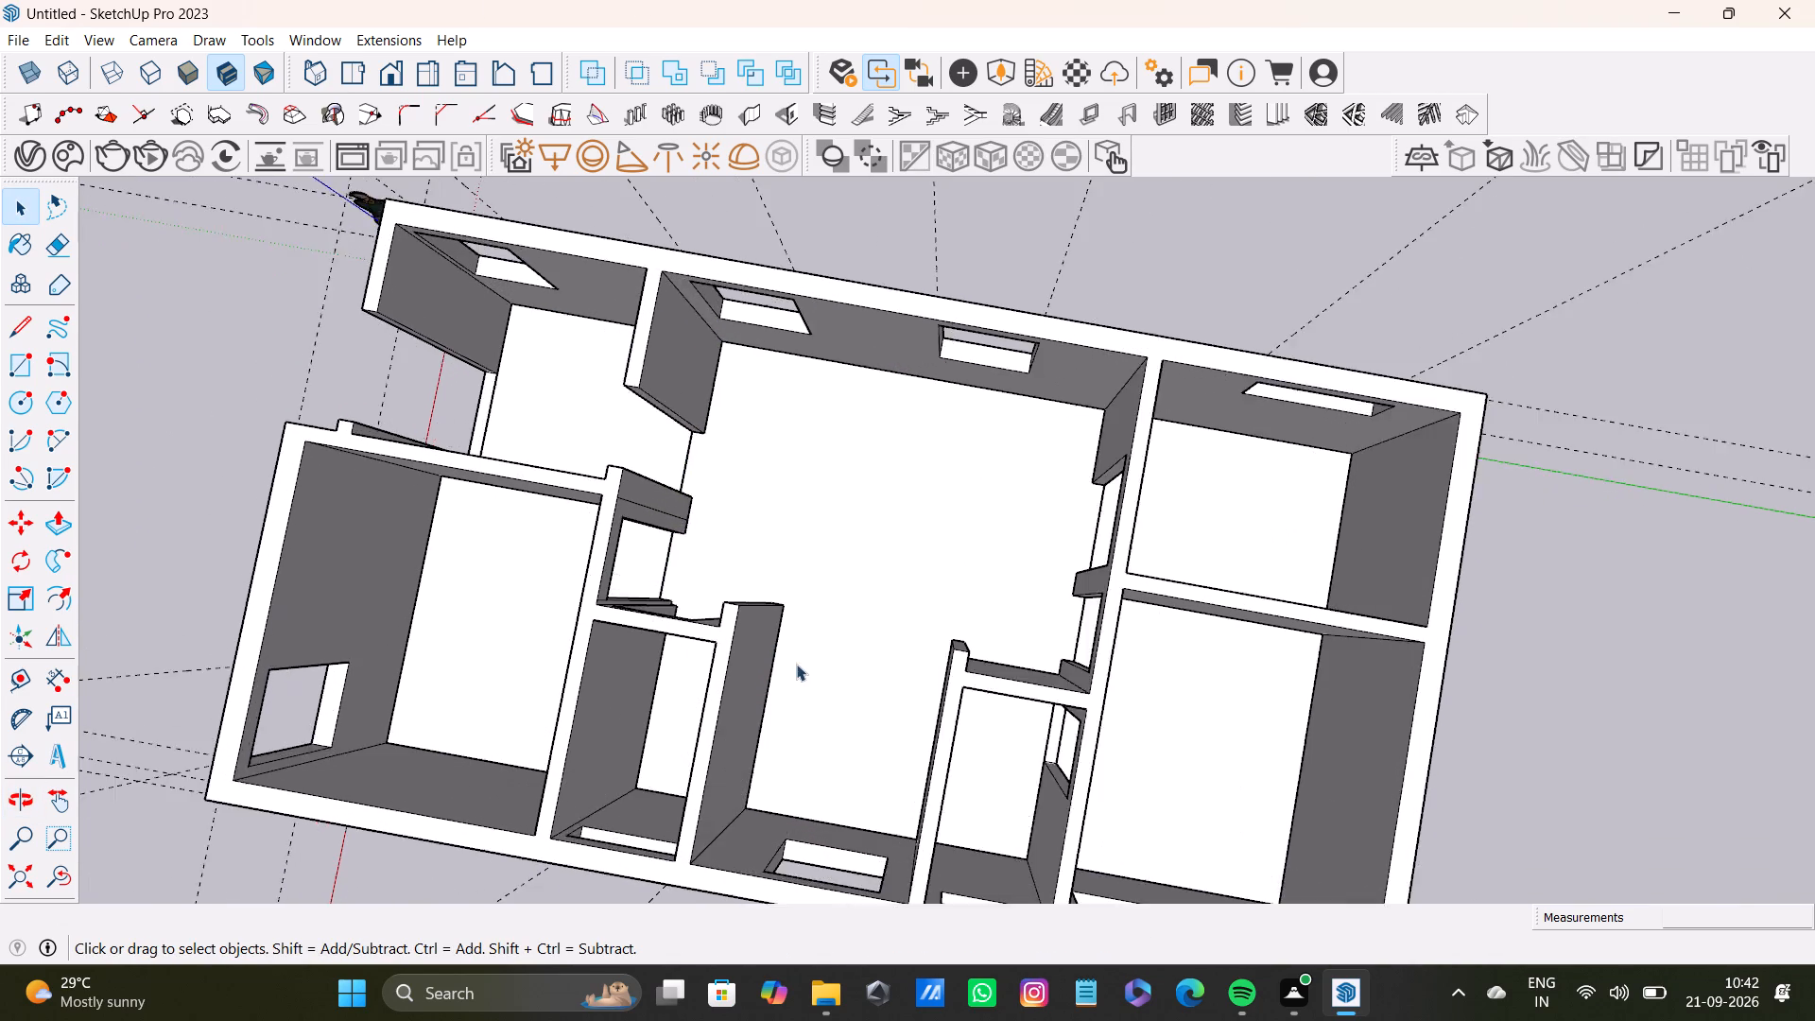
scroll(796, 664, "up", 3)
middle_click_drag(709, 686, 933, 461)
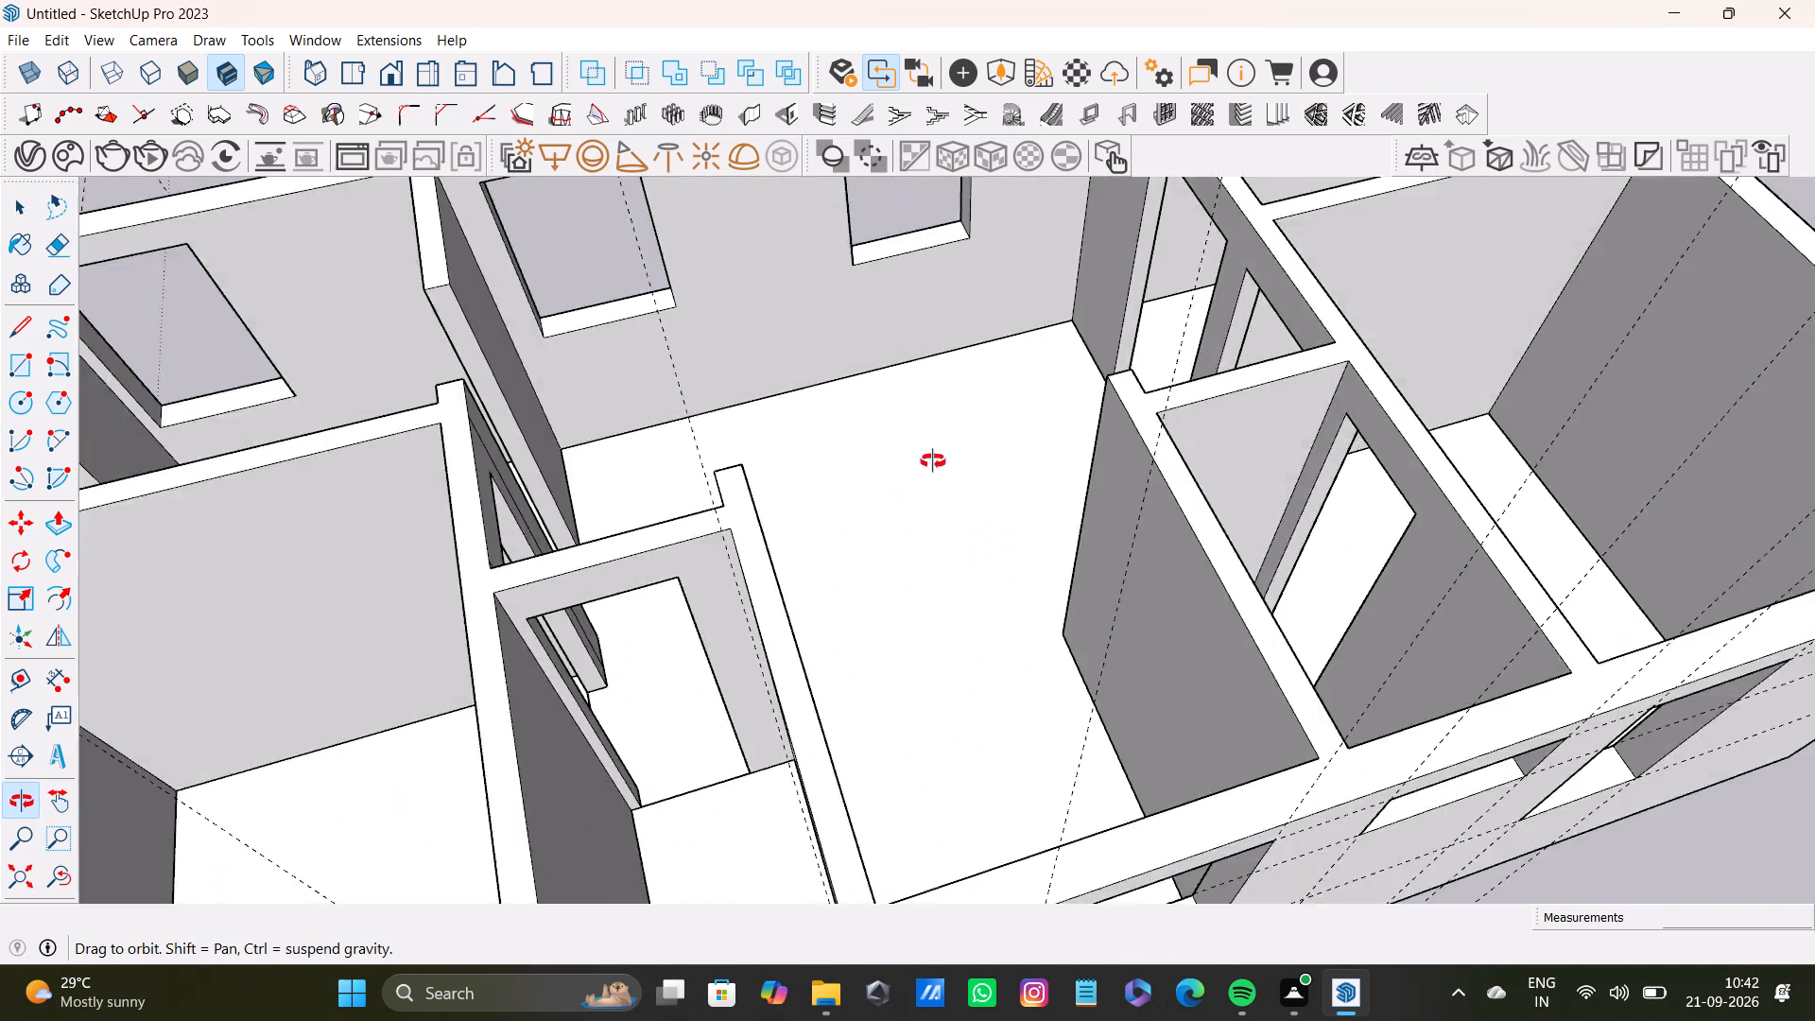
middle_click_drag(933, 461, 860, 483)
scroll(636, 531, "up", 4)
left_click(463, 591)
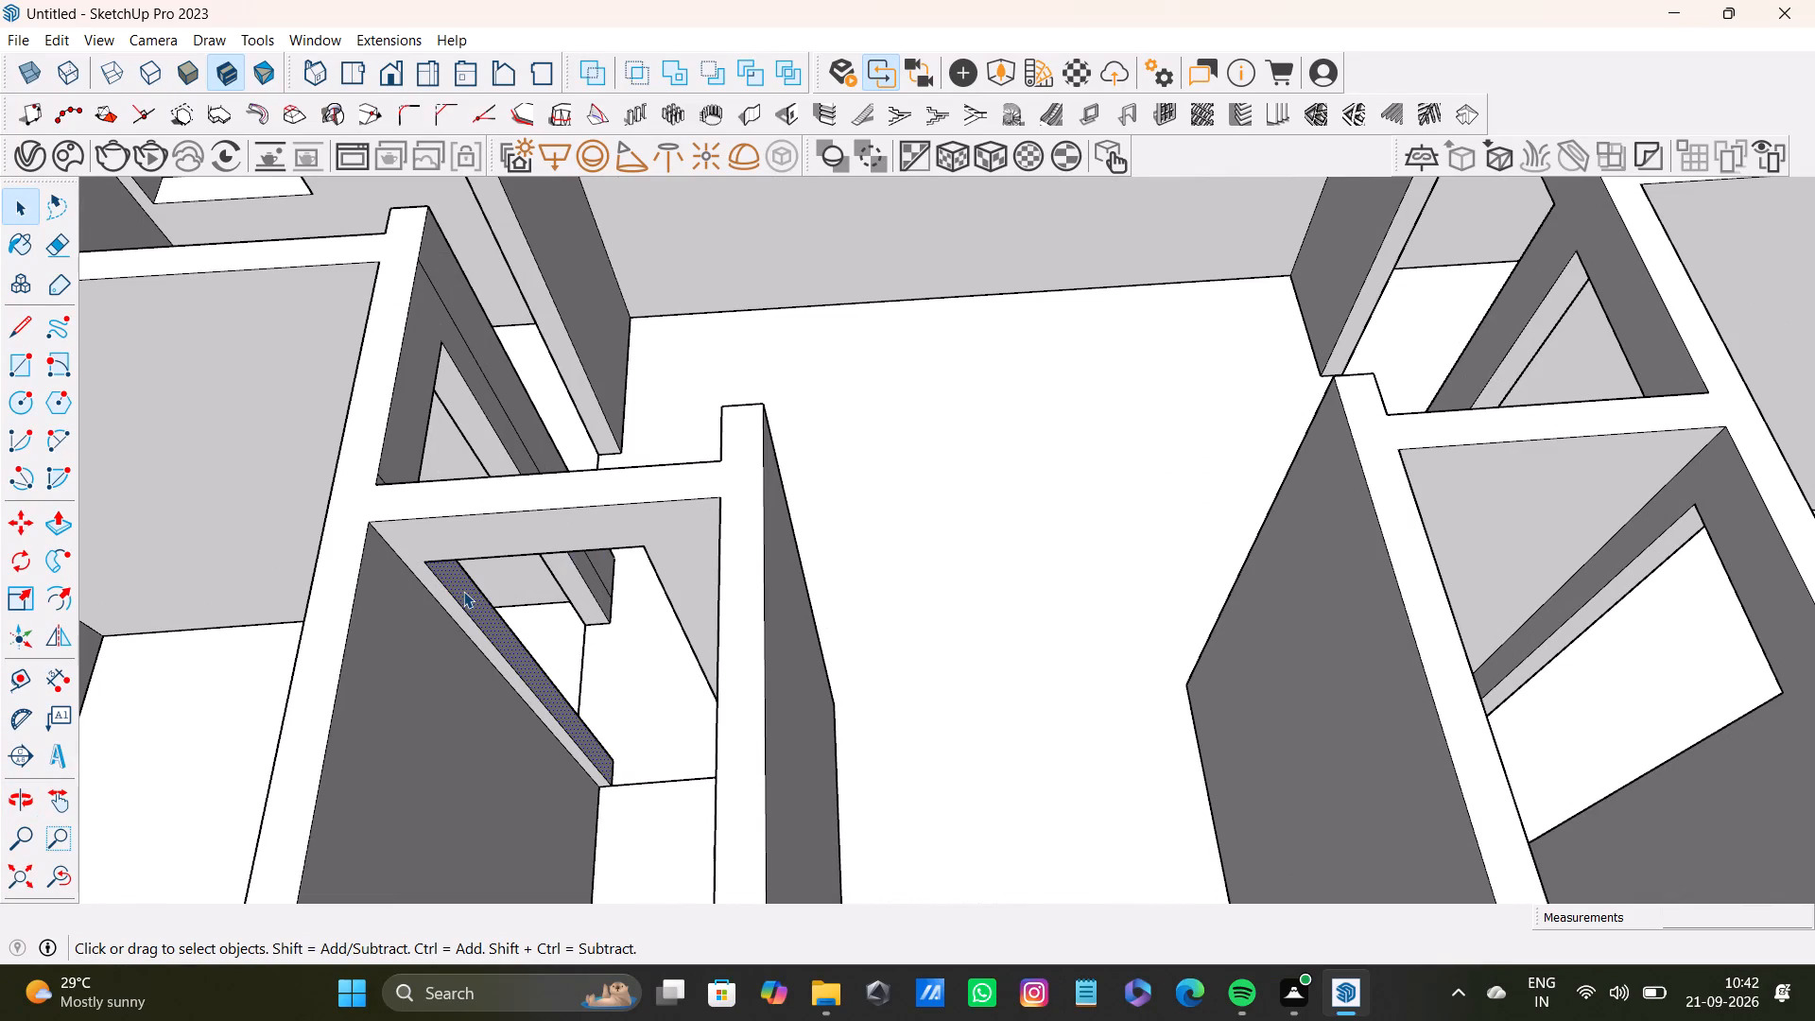
key("p")
left_click_drag(463, 591, 482, 591)
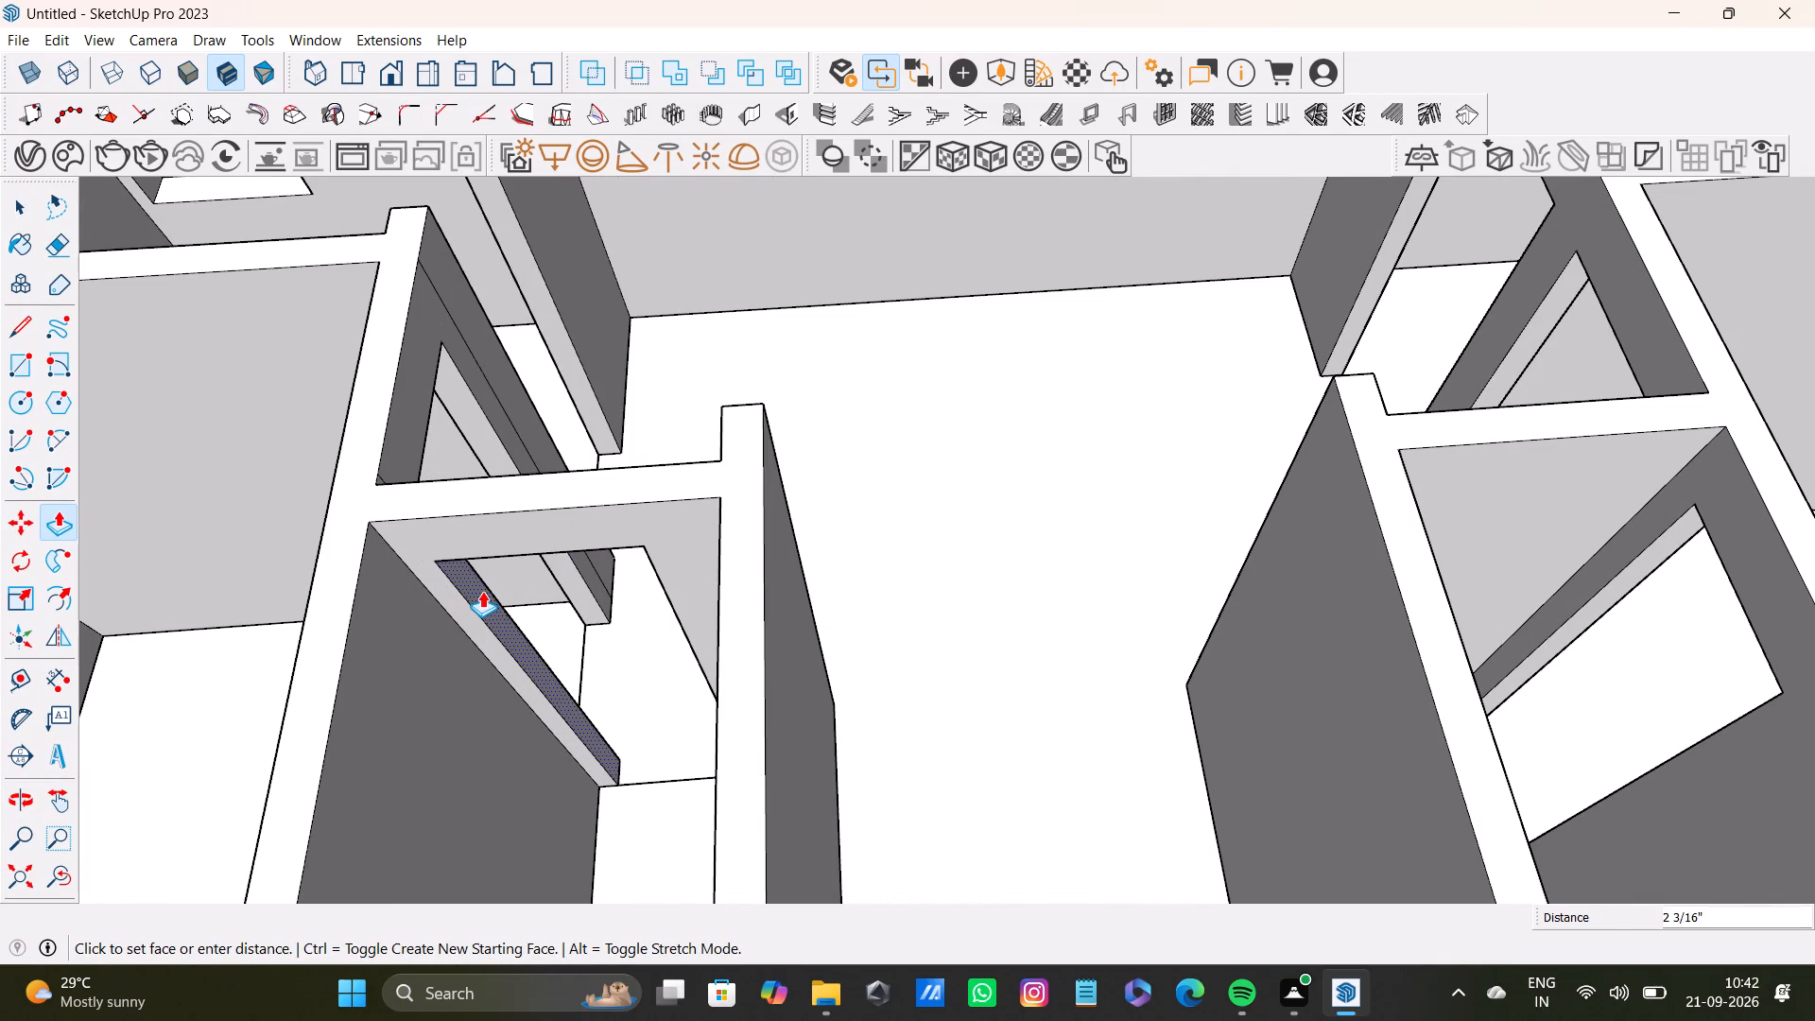
left_click_drag(482, 591, 482, 593)
key("space")
Place a guide 1' below the top edge of the wall end at the open front entrance.
scroll(812, 744, "down", 9)
middle_click_drag(650, 688, 917, 708, "shift")
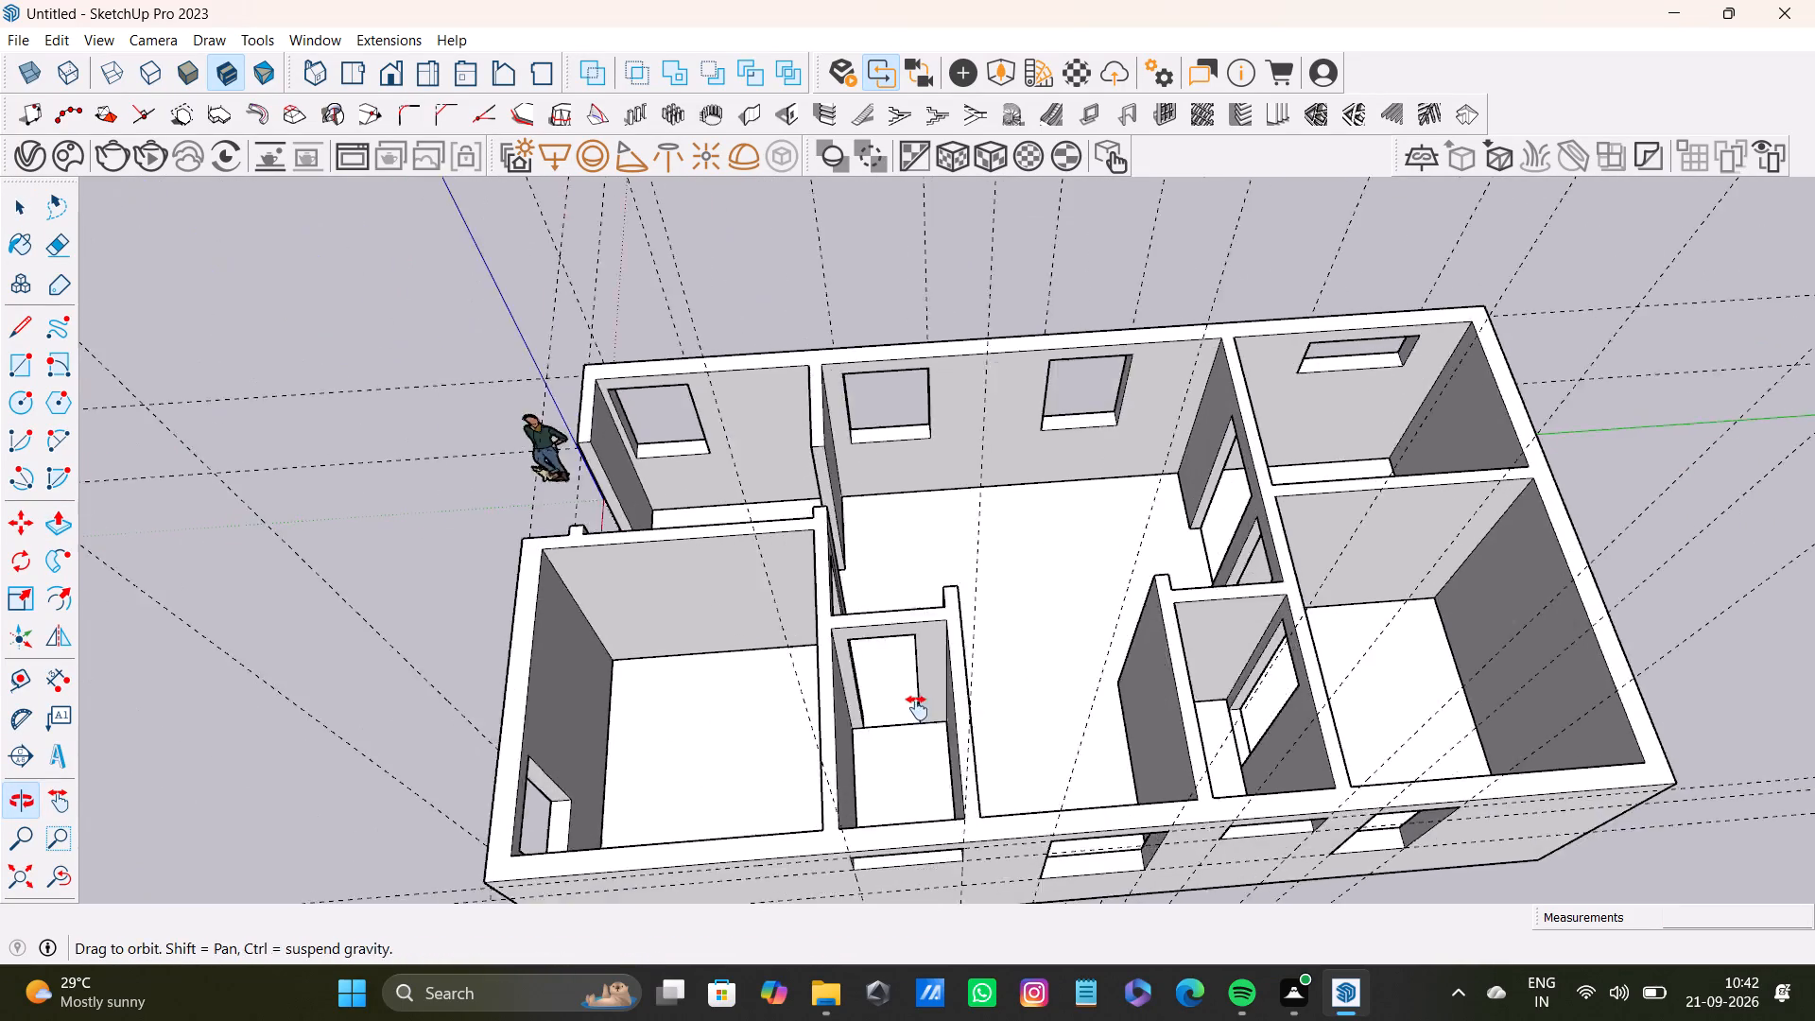
middle_click_drag(917, 708, 918, 708, "shift")
scroll(847, 526, "up", 8)
middle_click_drag(641, 508, 1446, 482)
scroll(1348, 552, "up", 4)
middle_click_drag(1351, 549, 1267, 600, "shift")
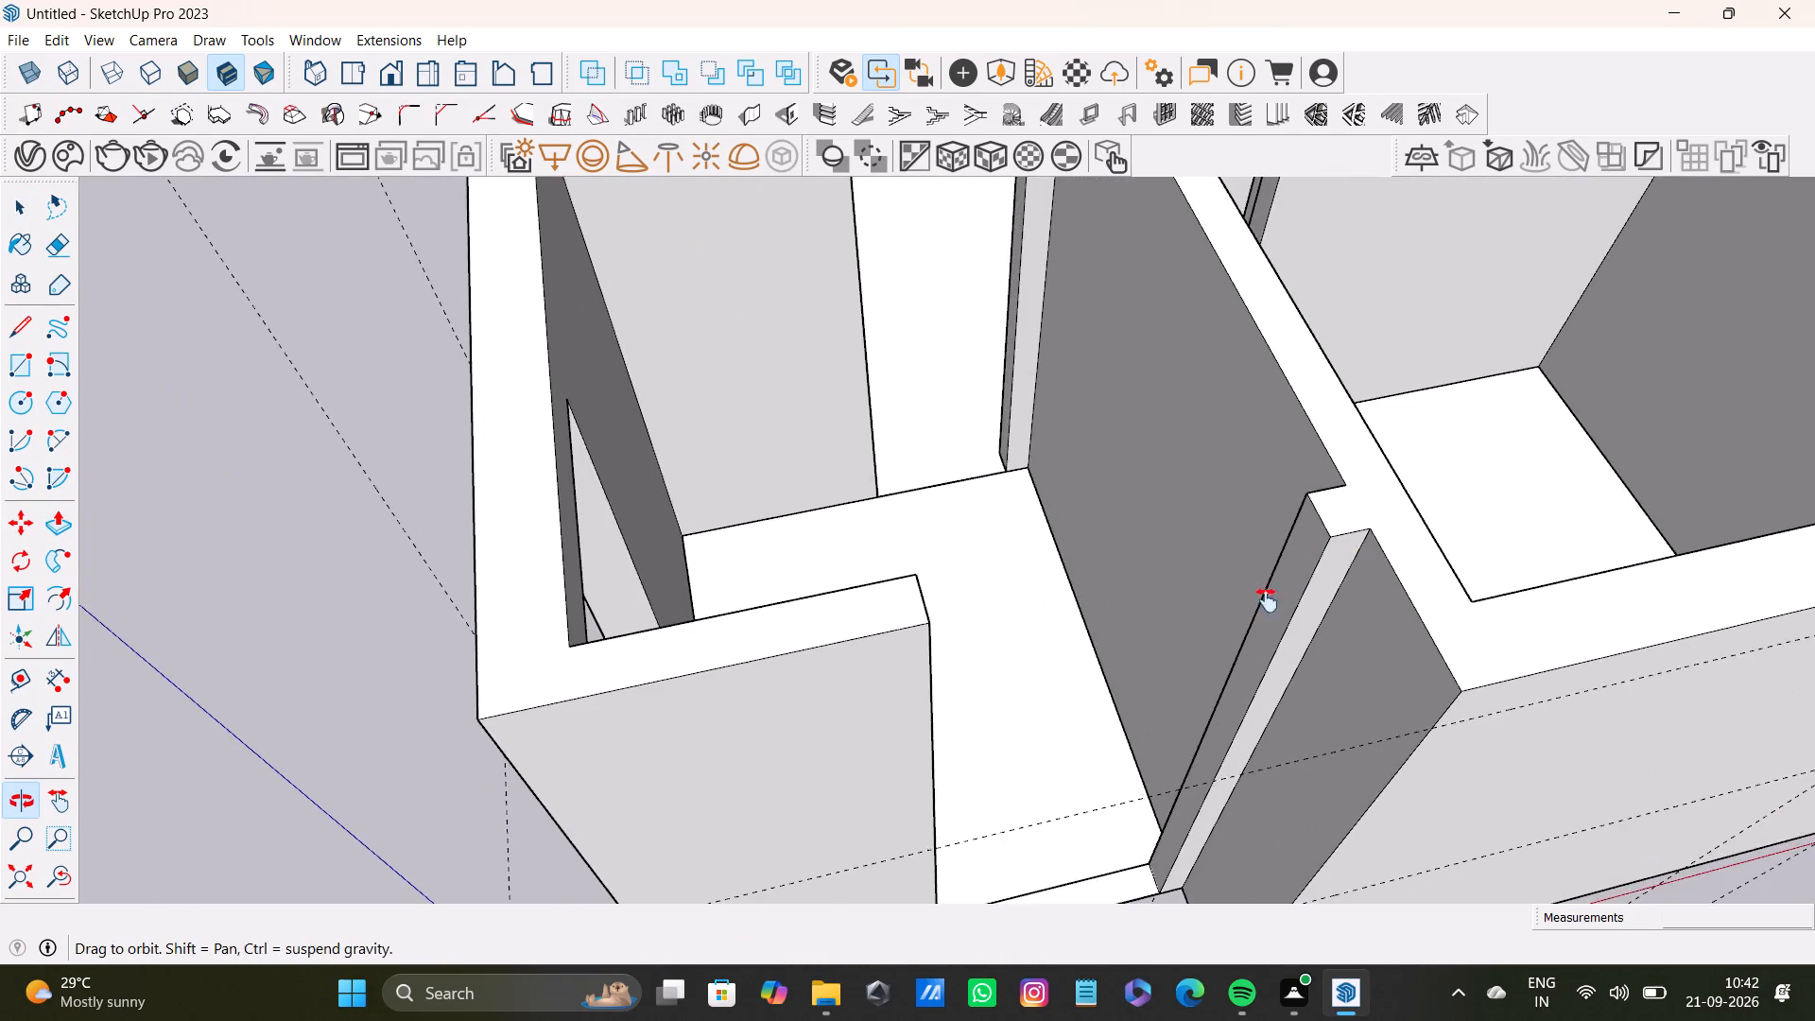
middle_click_drag(1267, 600, 1192, 641, "shift")
middle_click_drag(1116, 663, 1166, 740)
middle_click_drag(1244, 721, 1206, 735)
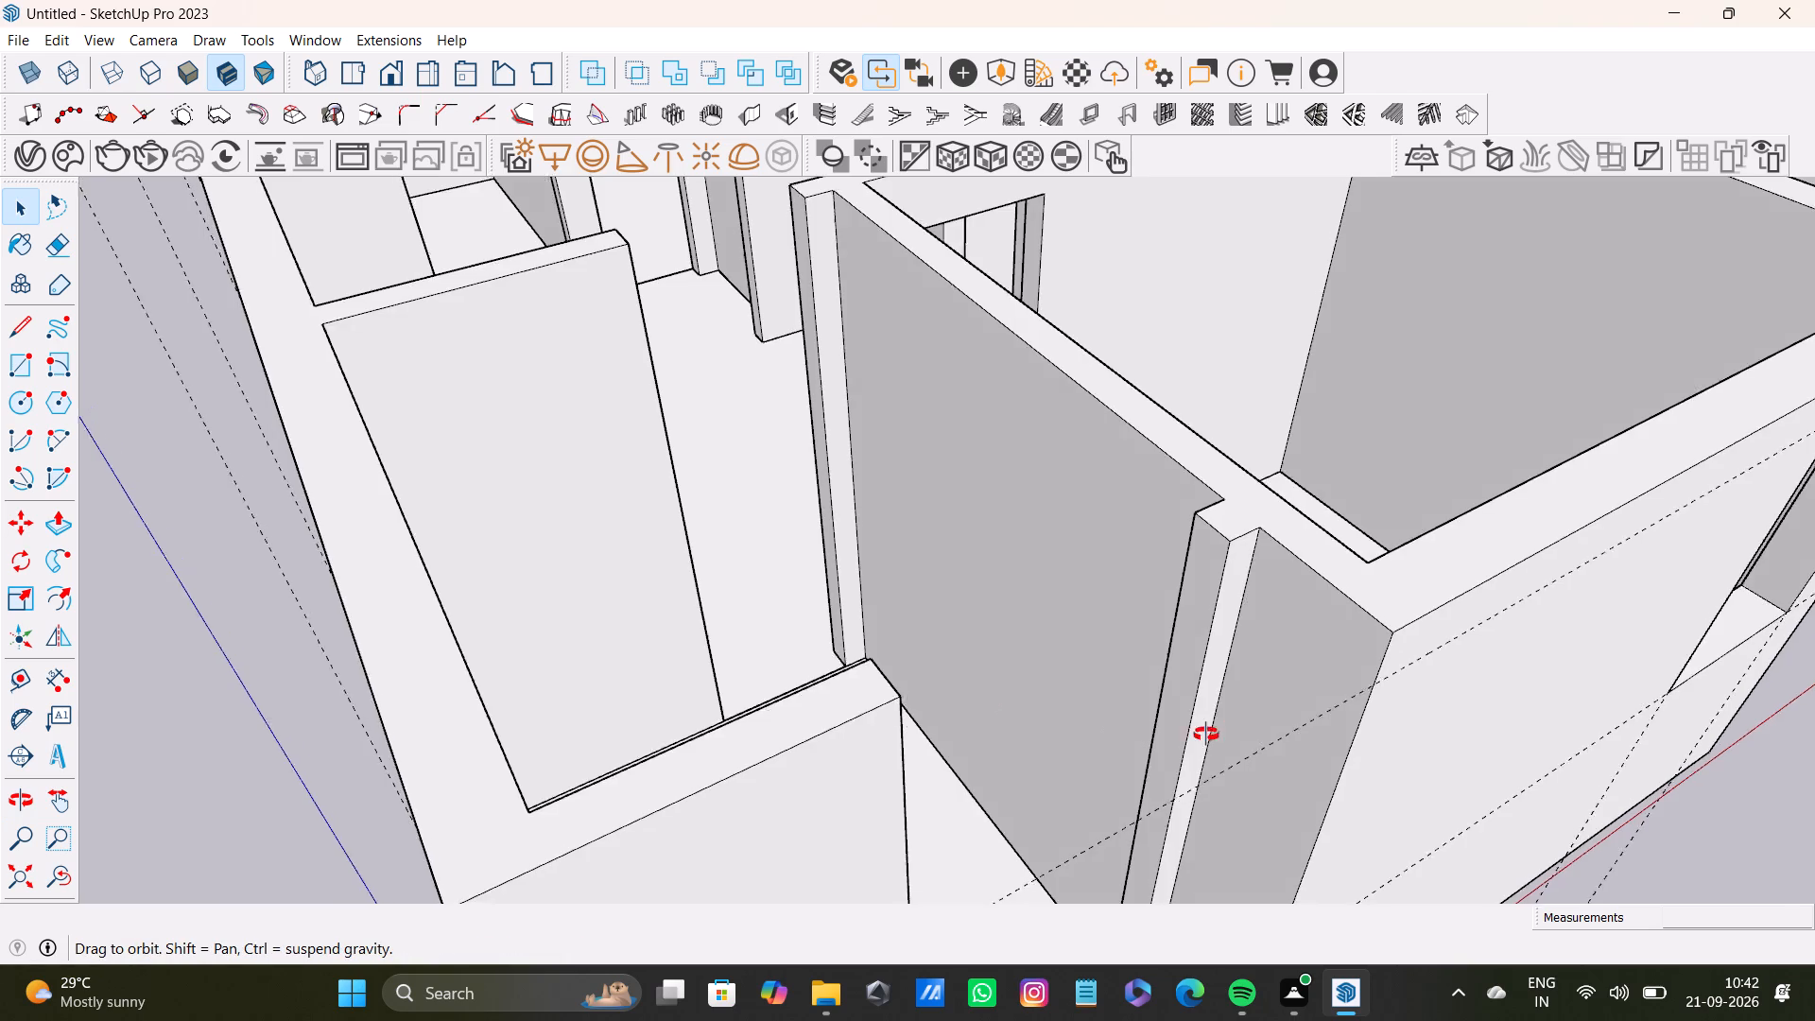
middle_click_drag(1206, 735, 1063, 527)
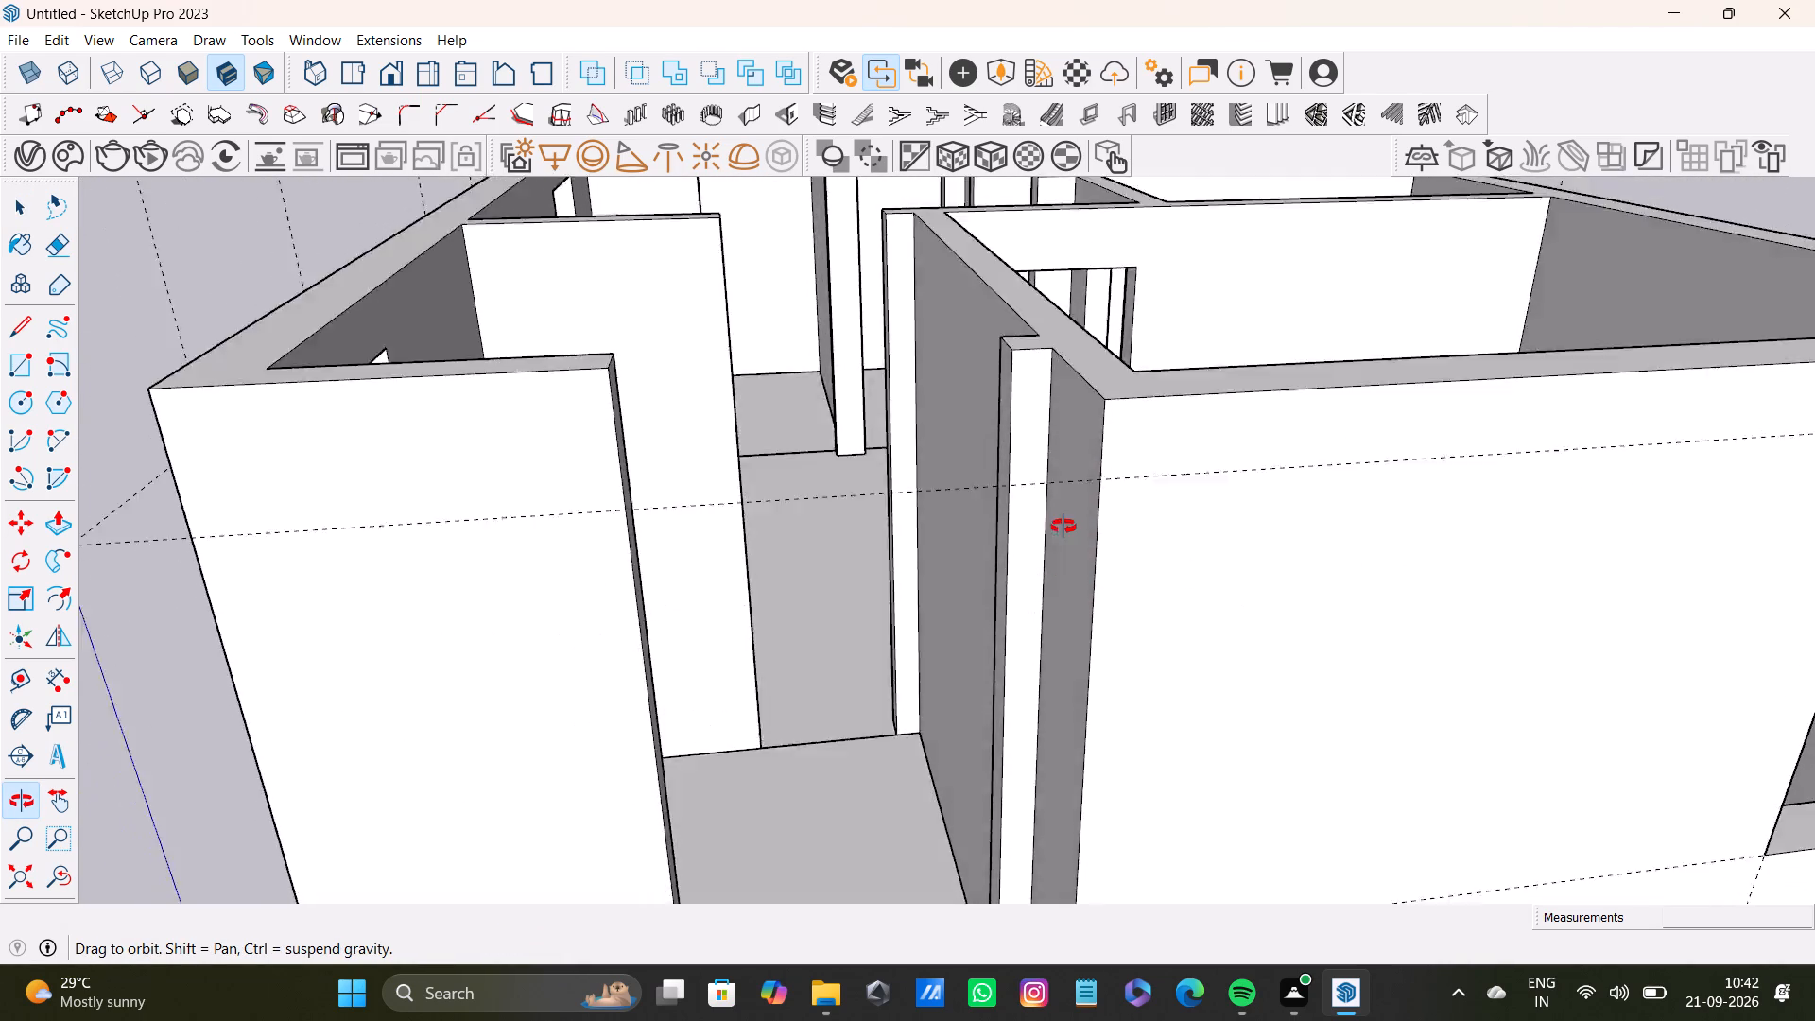
middle_click_drag(1063, 527, 1070, 651)
middle_click_drag(999, 596, 1054, 584)
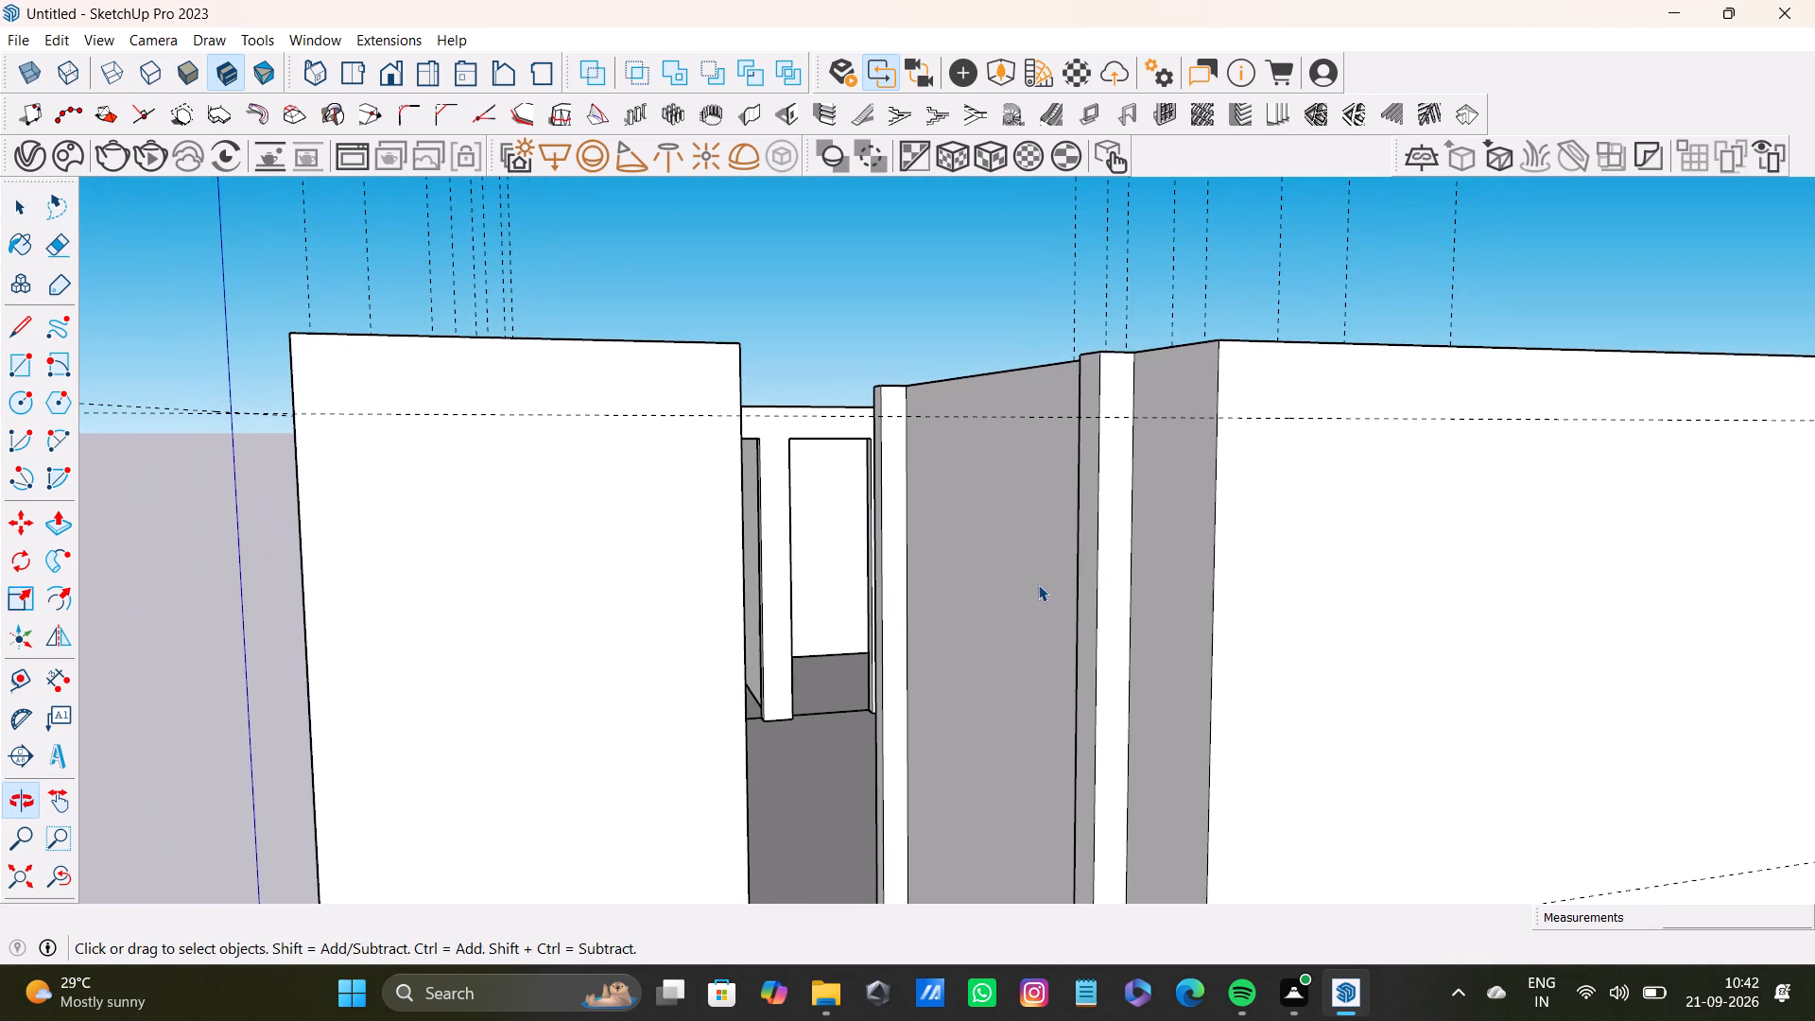
key("t")
scroll(1055, 227, "up", 5)
middle_click_drag(1040, 576, 1101, 576)
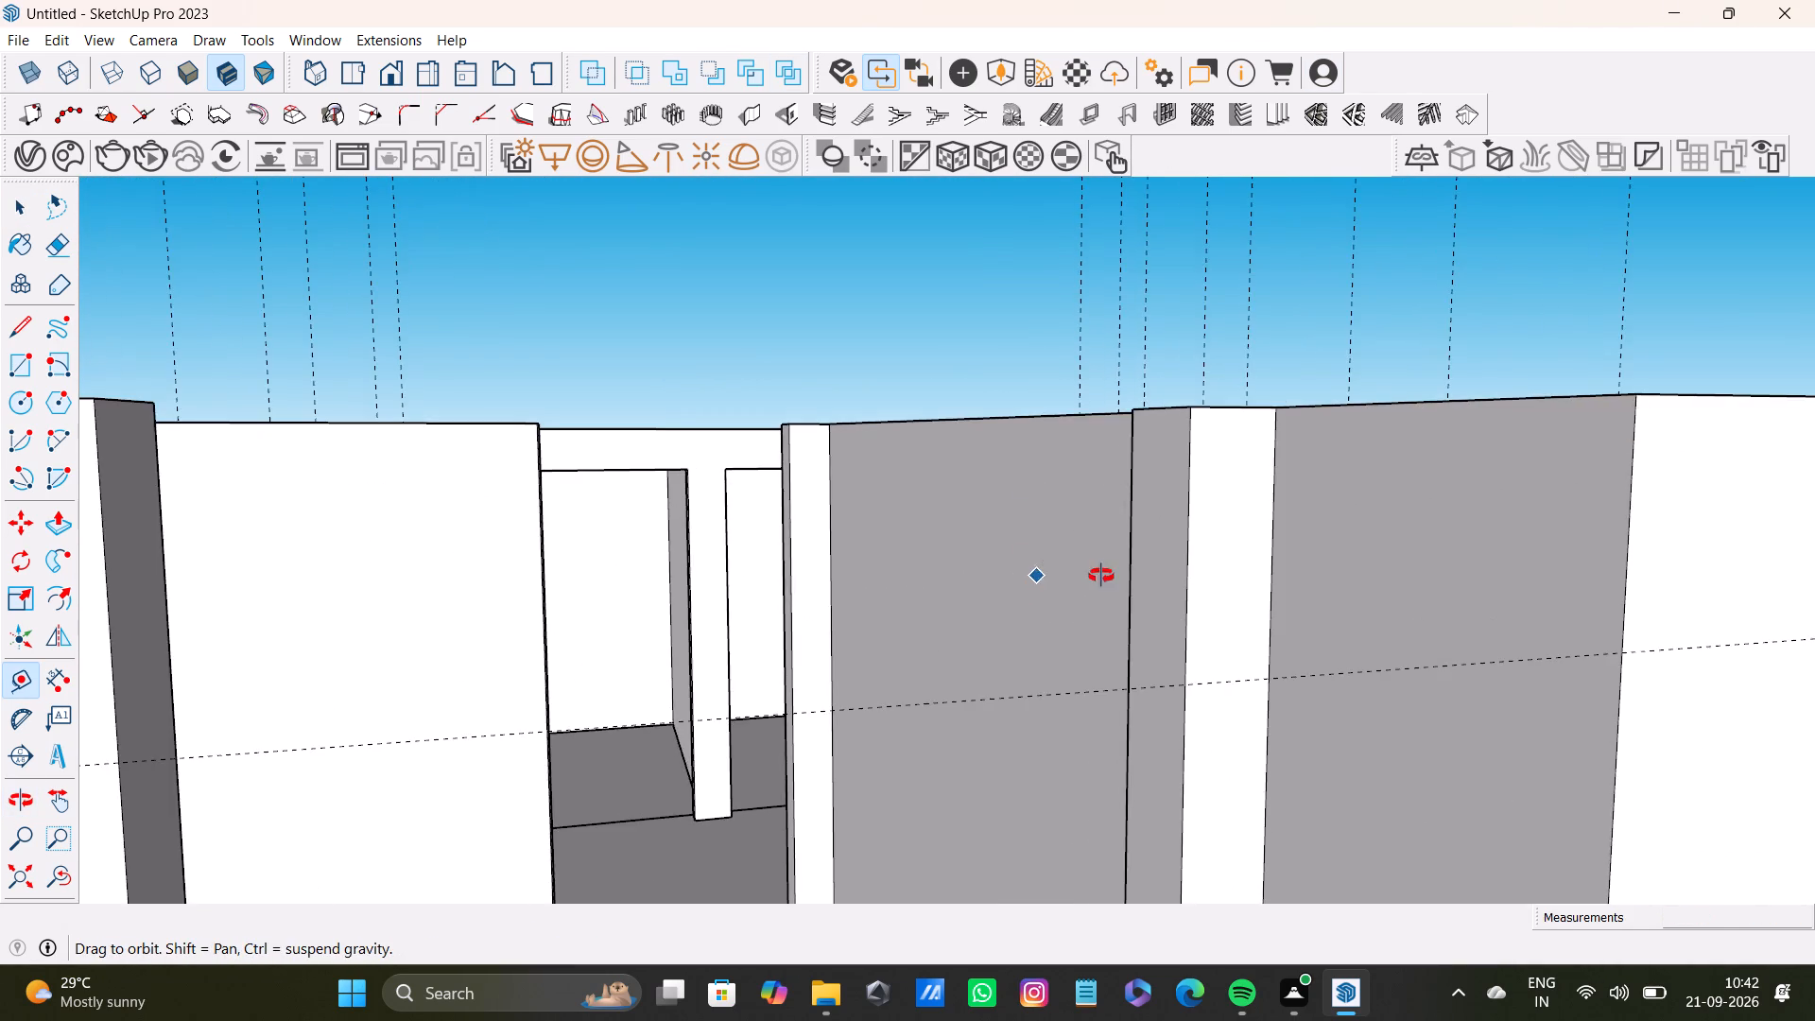
middle_click_drag(1101, 576, 1221, 708)
scroll(1224, 712, "up", 1, "shift")
middle_click_drag(1178, 625, 1337, 646)
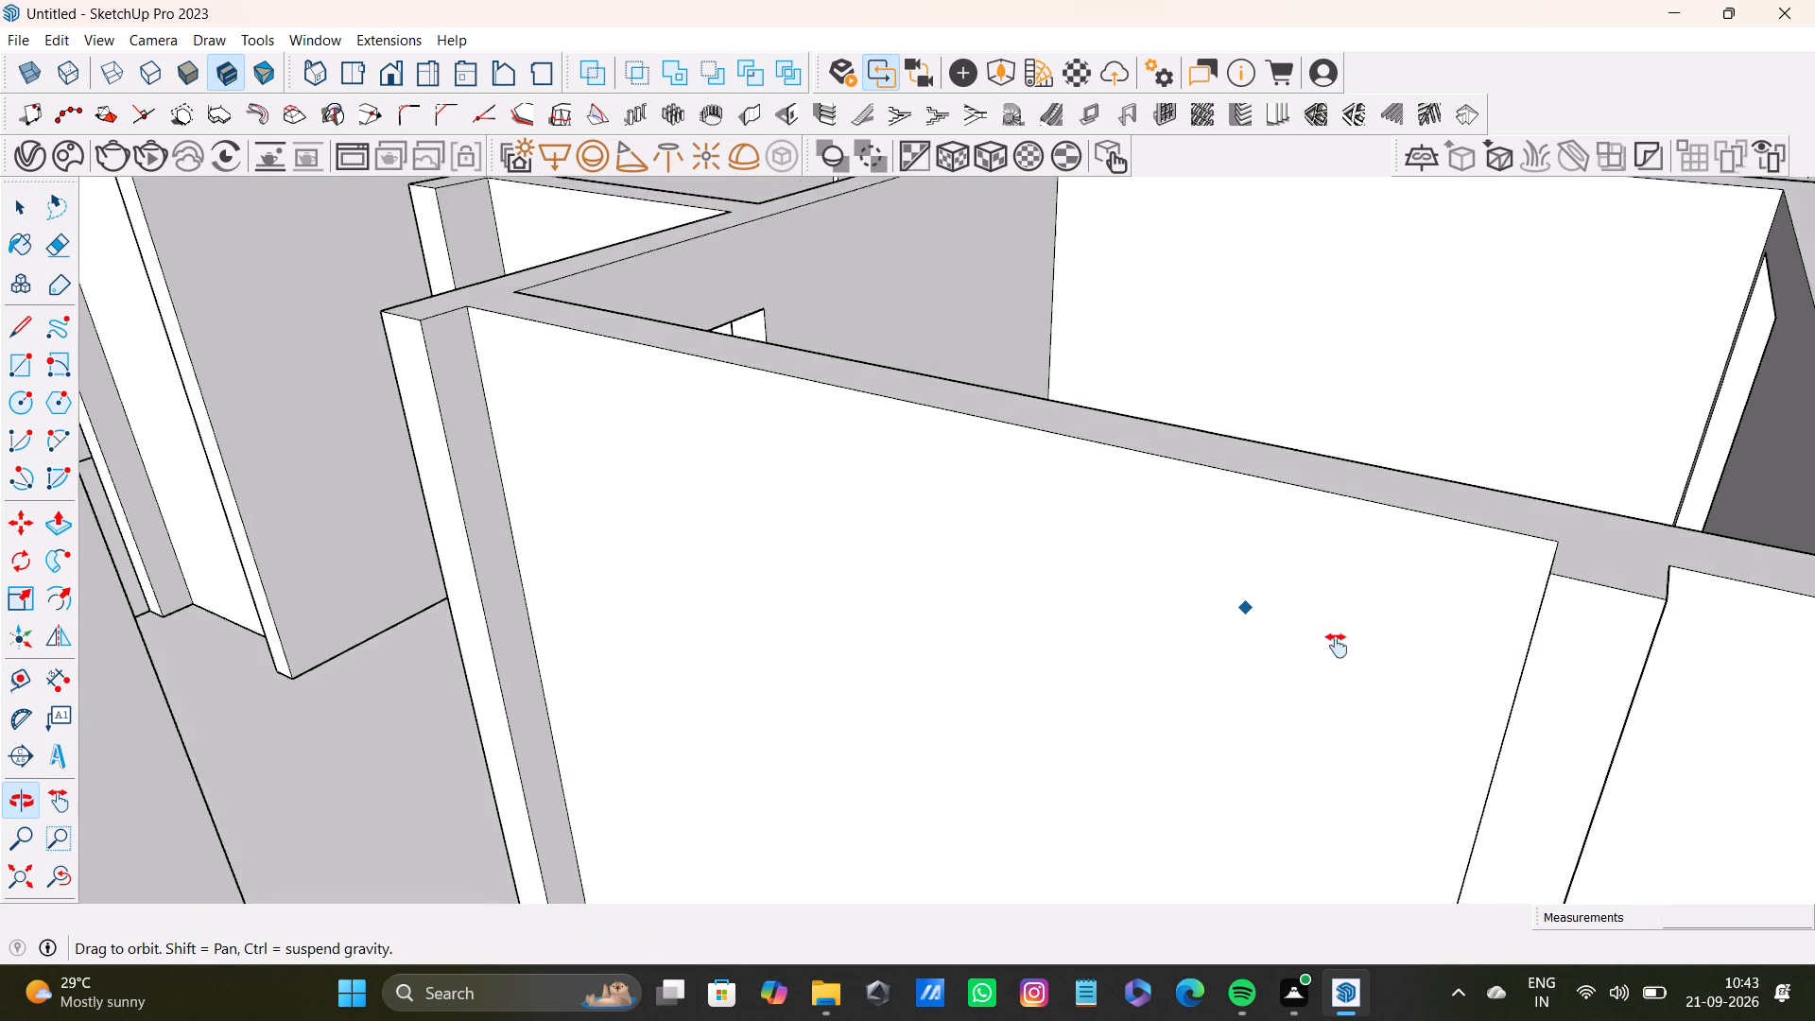
middle_click_drag(1337, 646, 1065, 493)
left_click(1278, 354)
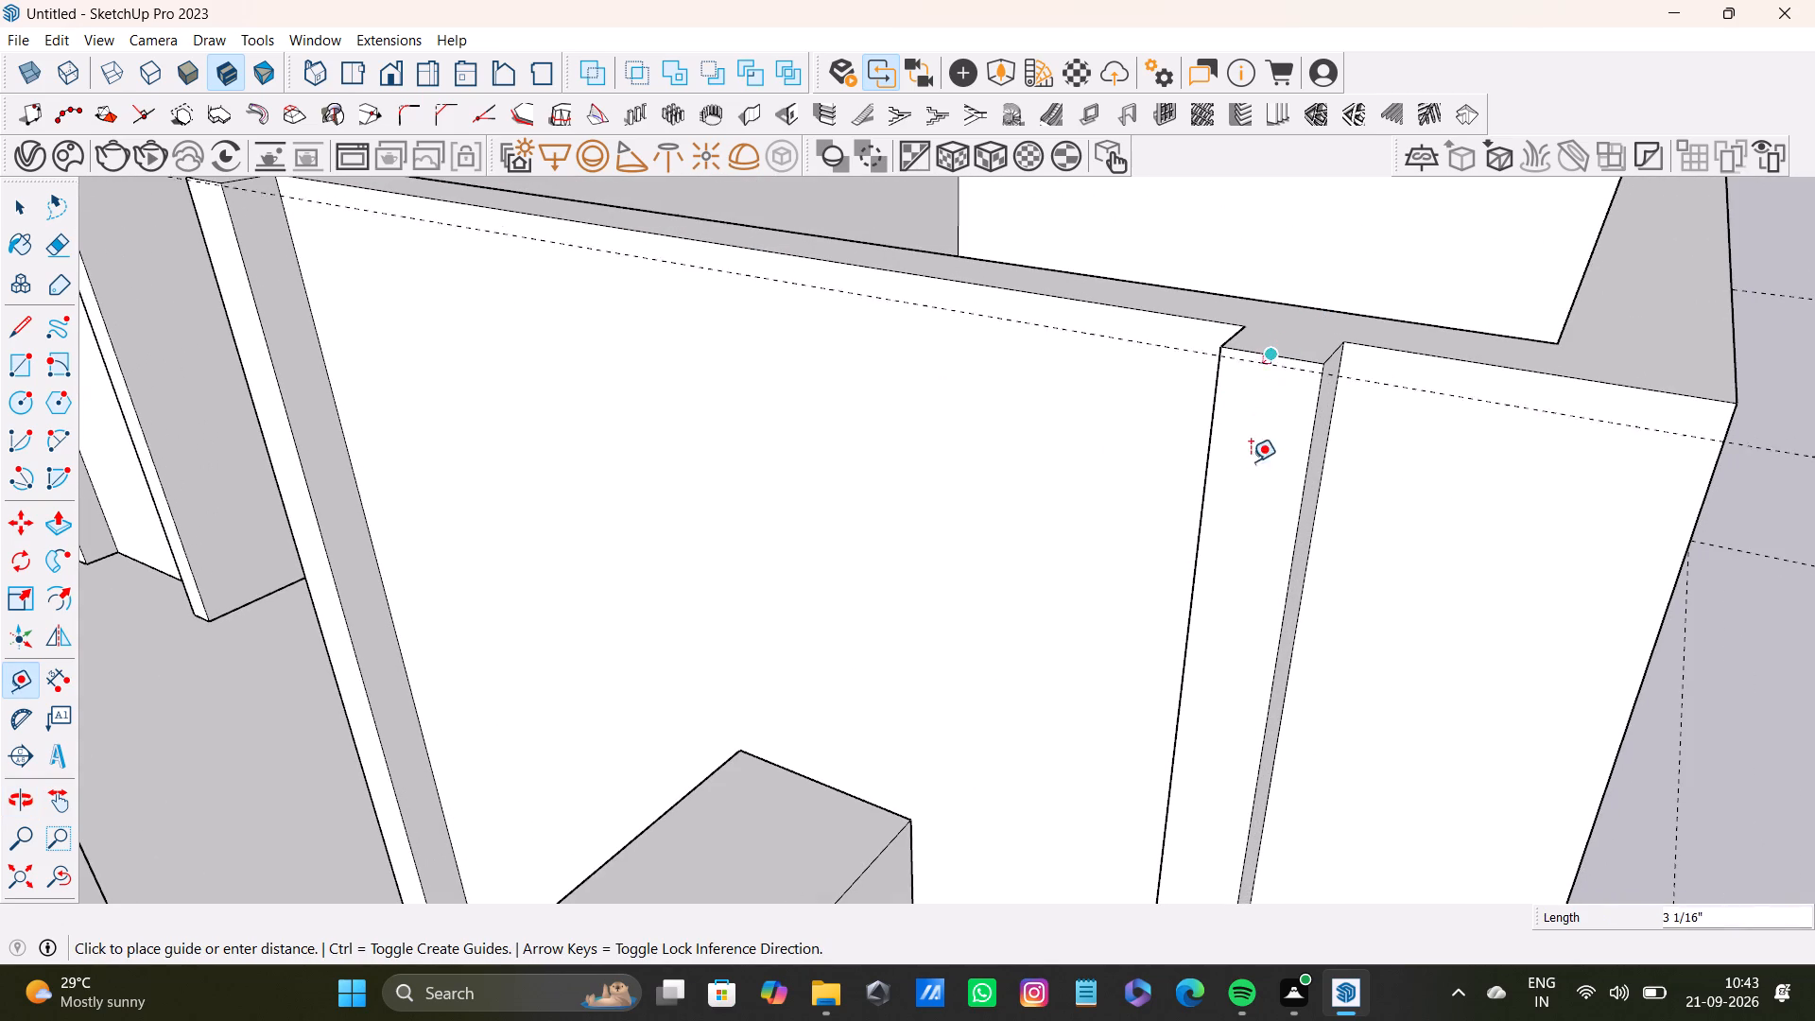
type("1'")
key("Return")
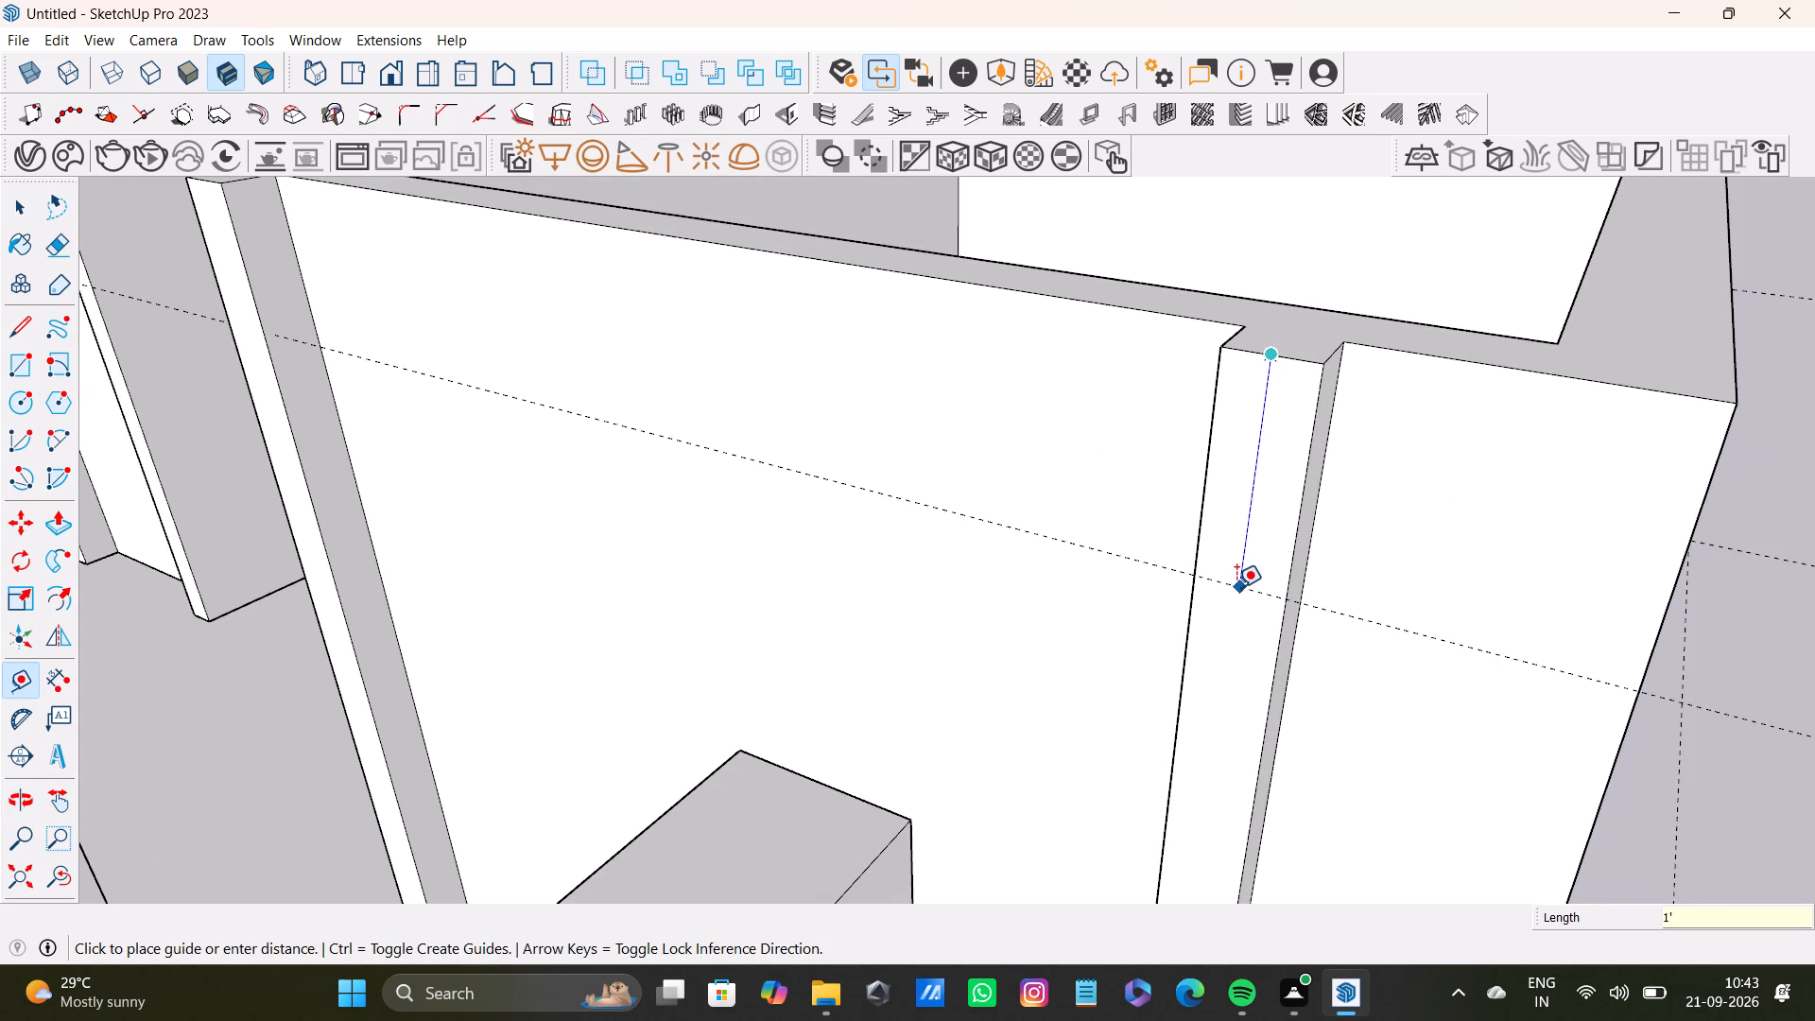
Draw a 6" line across the entrance's wall-end face along the guide.
key("l")
scroll(1219, 539, "up", 6)
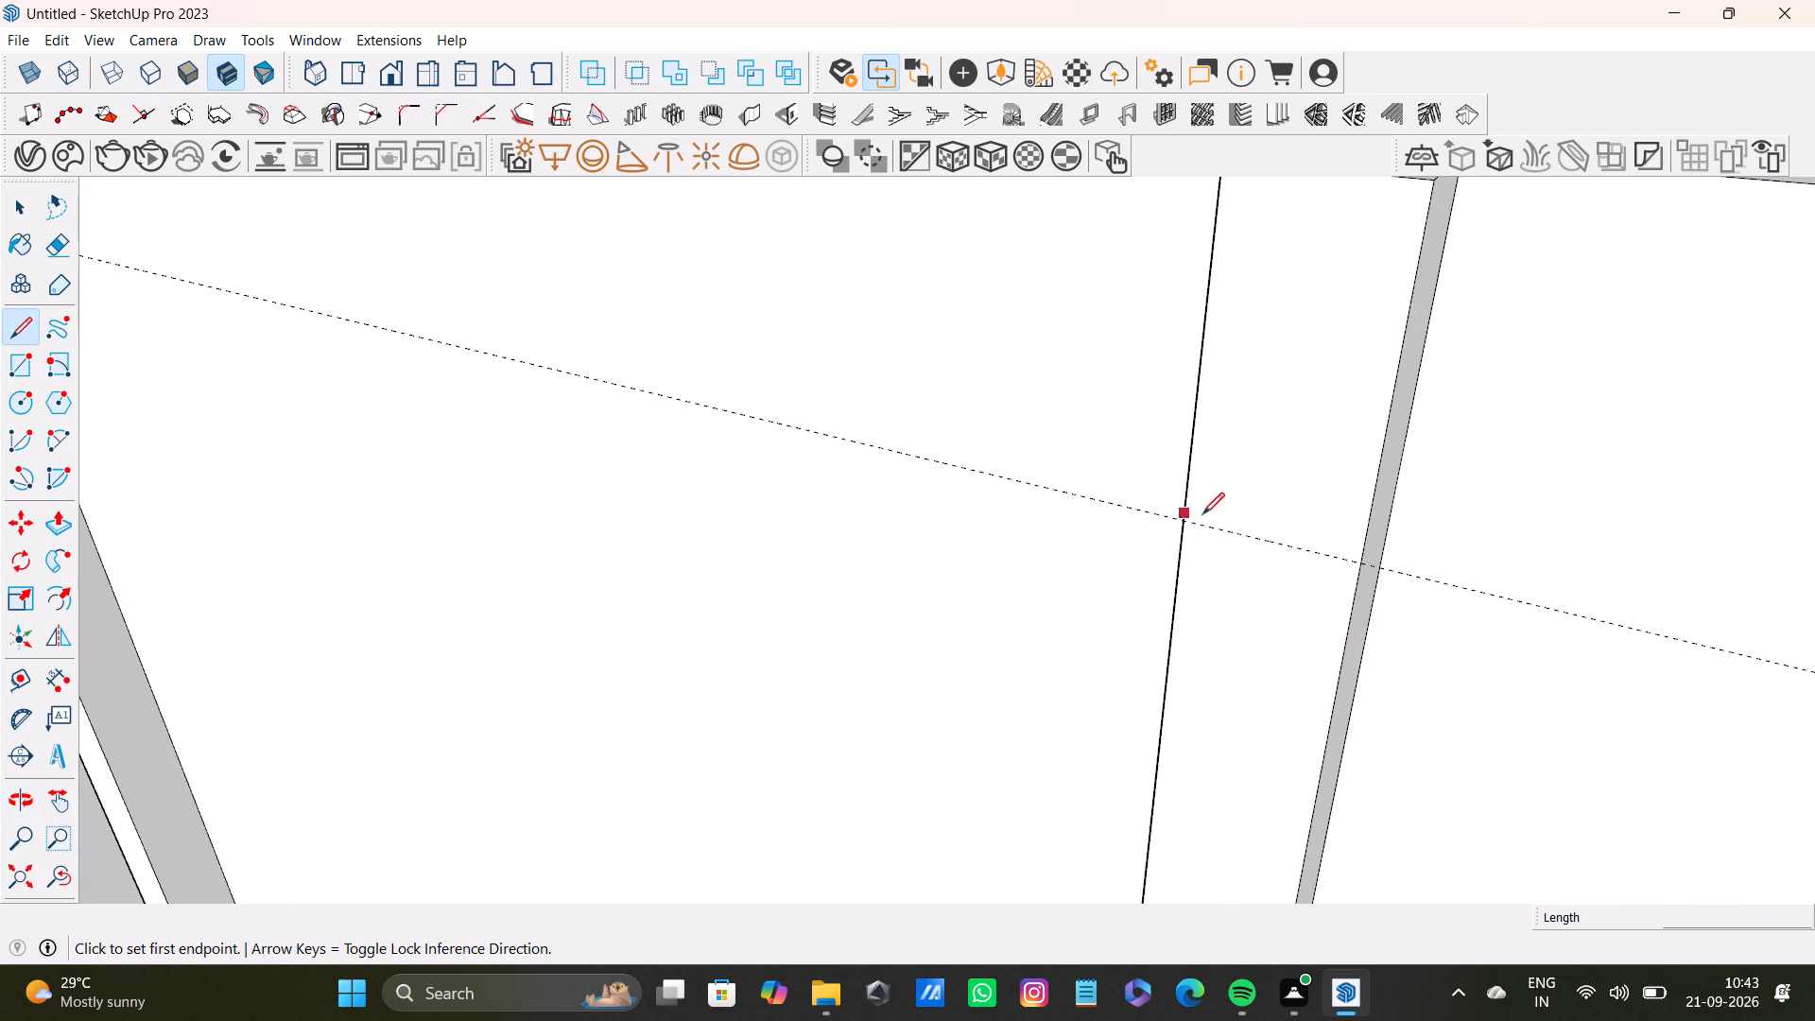
left_click_drag(1177, 521, 1185, 520)
left_click(1364, 569)
key("space")
Push/pull the wall-end face above the new line across the entrance gap to the opposite wall, forming a lintel.
left_click(1286, 402)
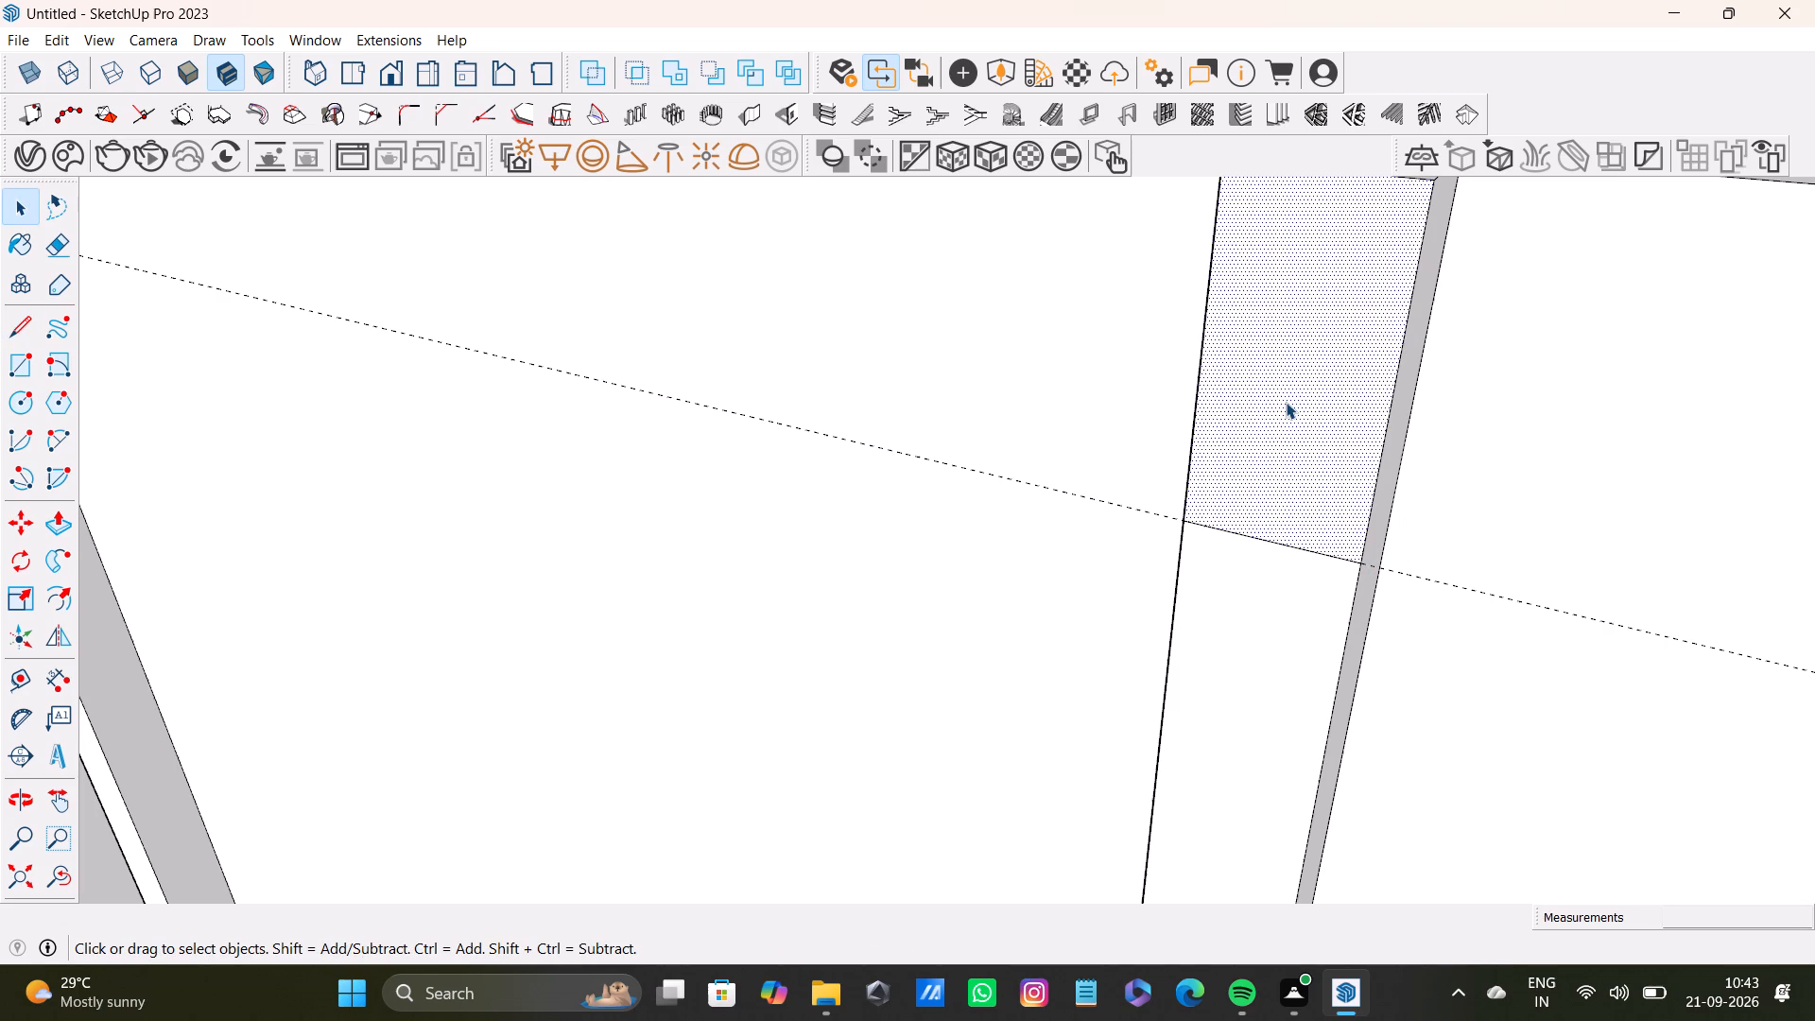
key("p")
left_click(1289, 400)
scroll(829, 701, "down", 7)
middle_click_drag(794, 756, 870, 581, "shift")
left_click(776, 612)
scroll(778, 589, "up", 4)
key("space")
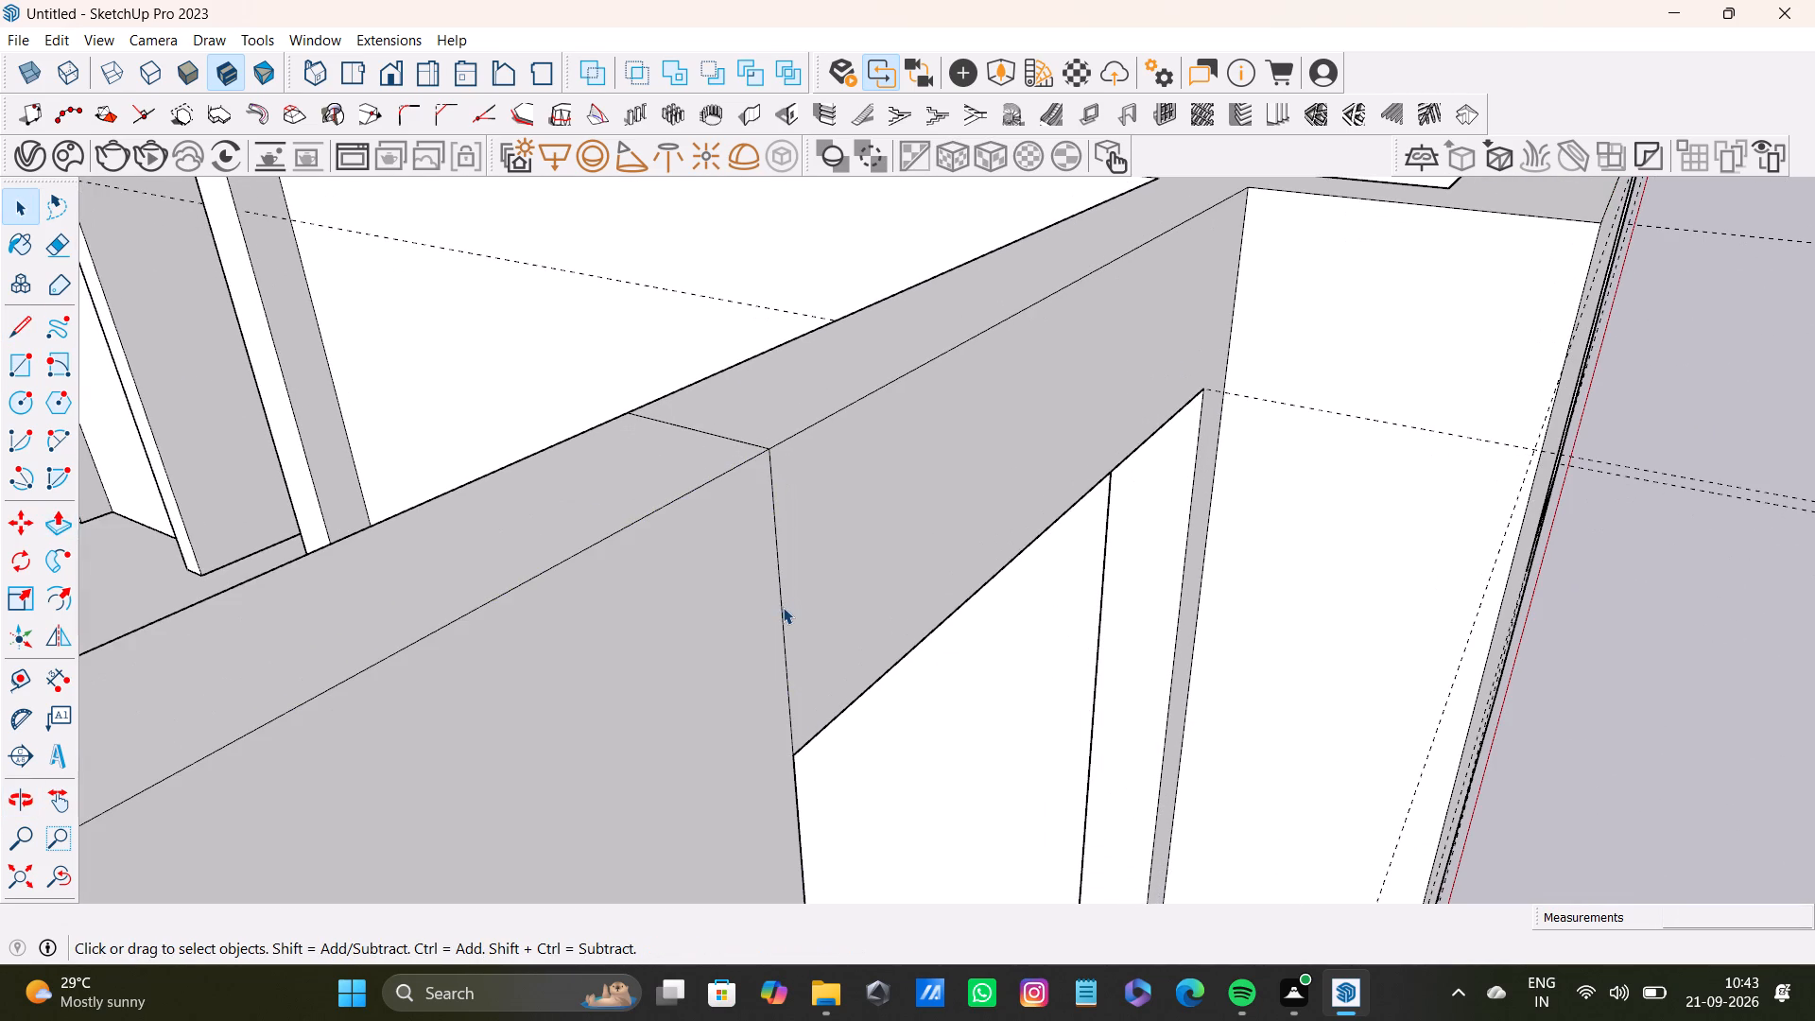
Delete the leftover seam edges where the entrance lintel meets the wall, on both sides and along the top.
left_click(783, 607)
key("Delete")
left_click(701, 431)
key("Delete")
scroll(681, 475, "down", 6)
middle_click_drag(618, 624, 1248, 614)
scroll(1168, 599, "up", 3)
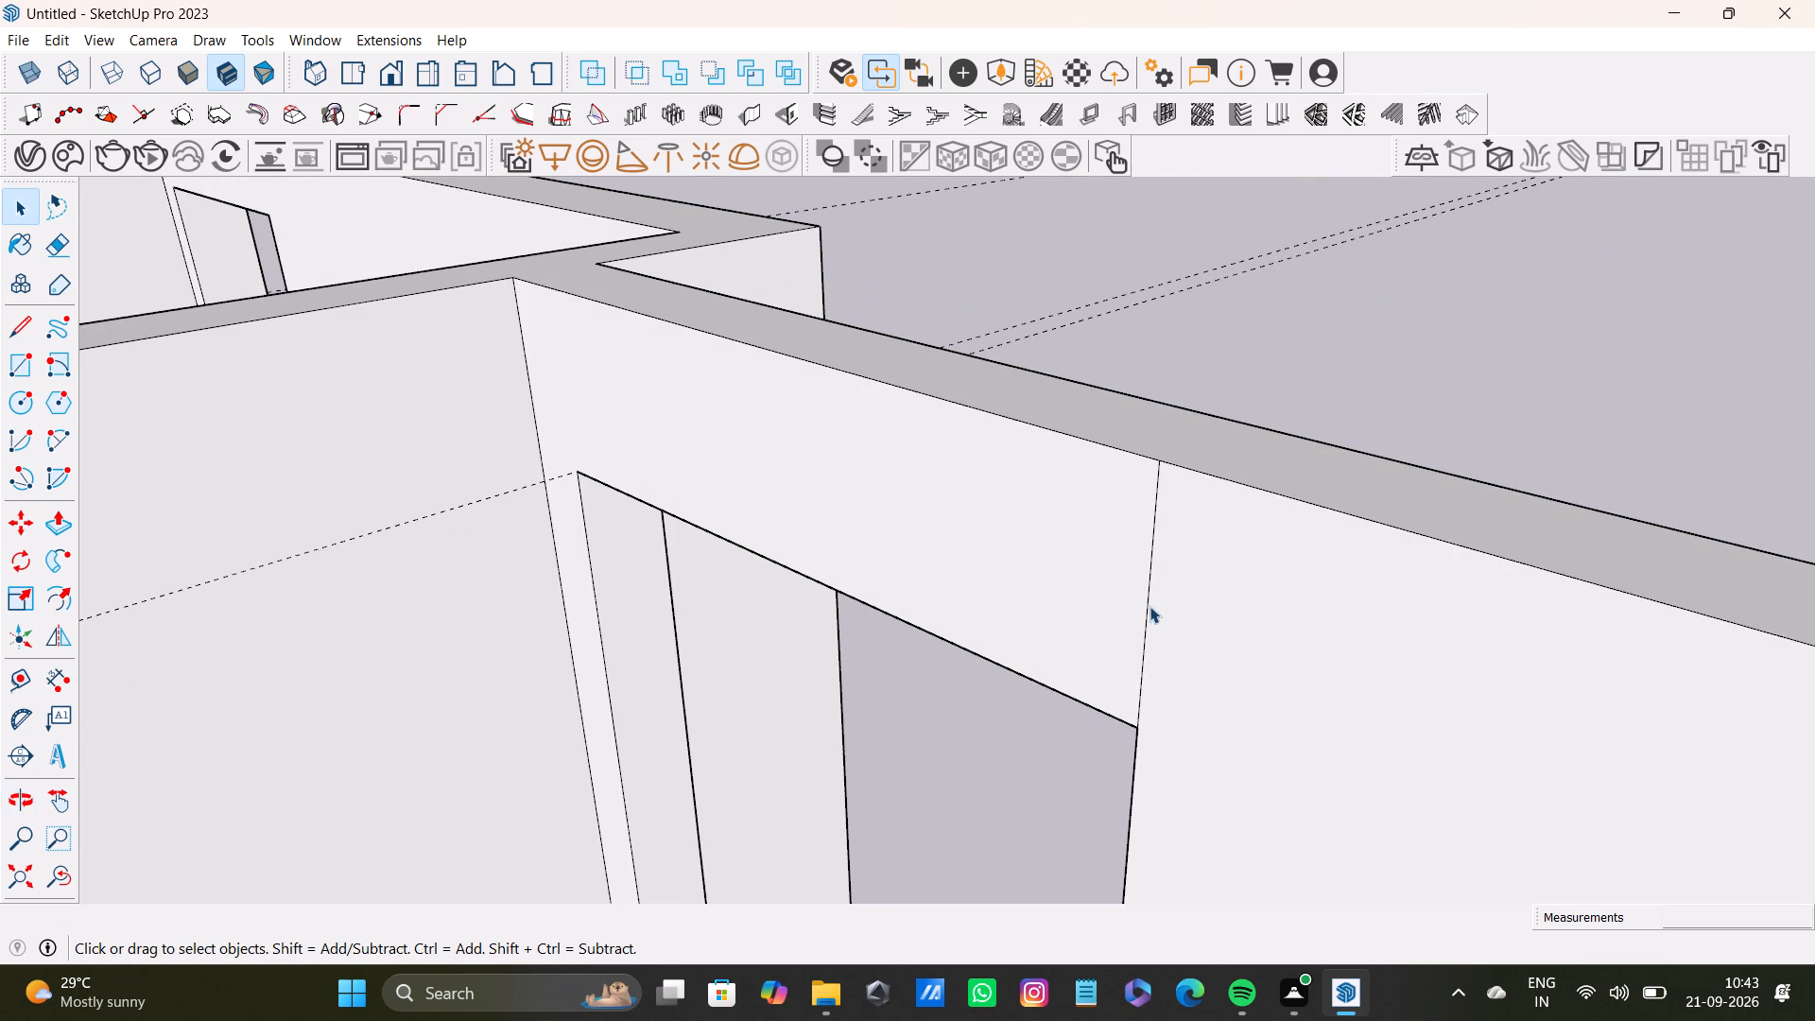
left_click(1149, 606)
key("Delete")
Push/pull the underside face of the front entrance lintel downward to deepen the lintel.
scroll(1130, 614, "down", 7)
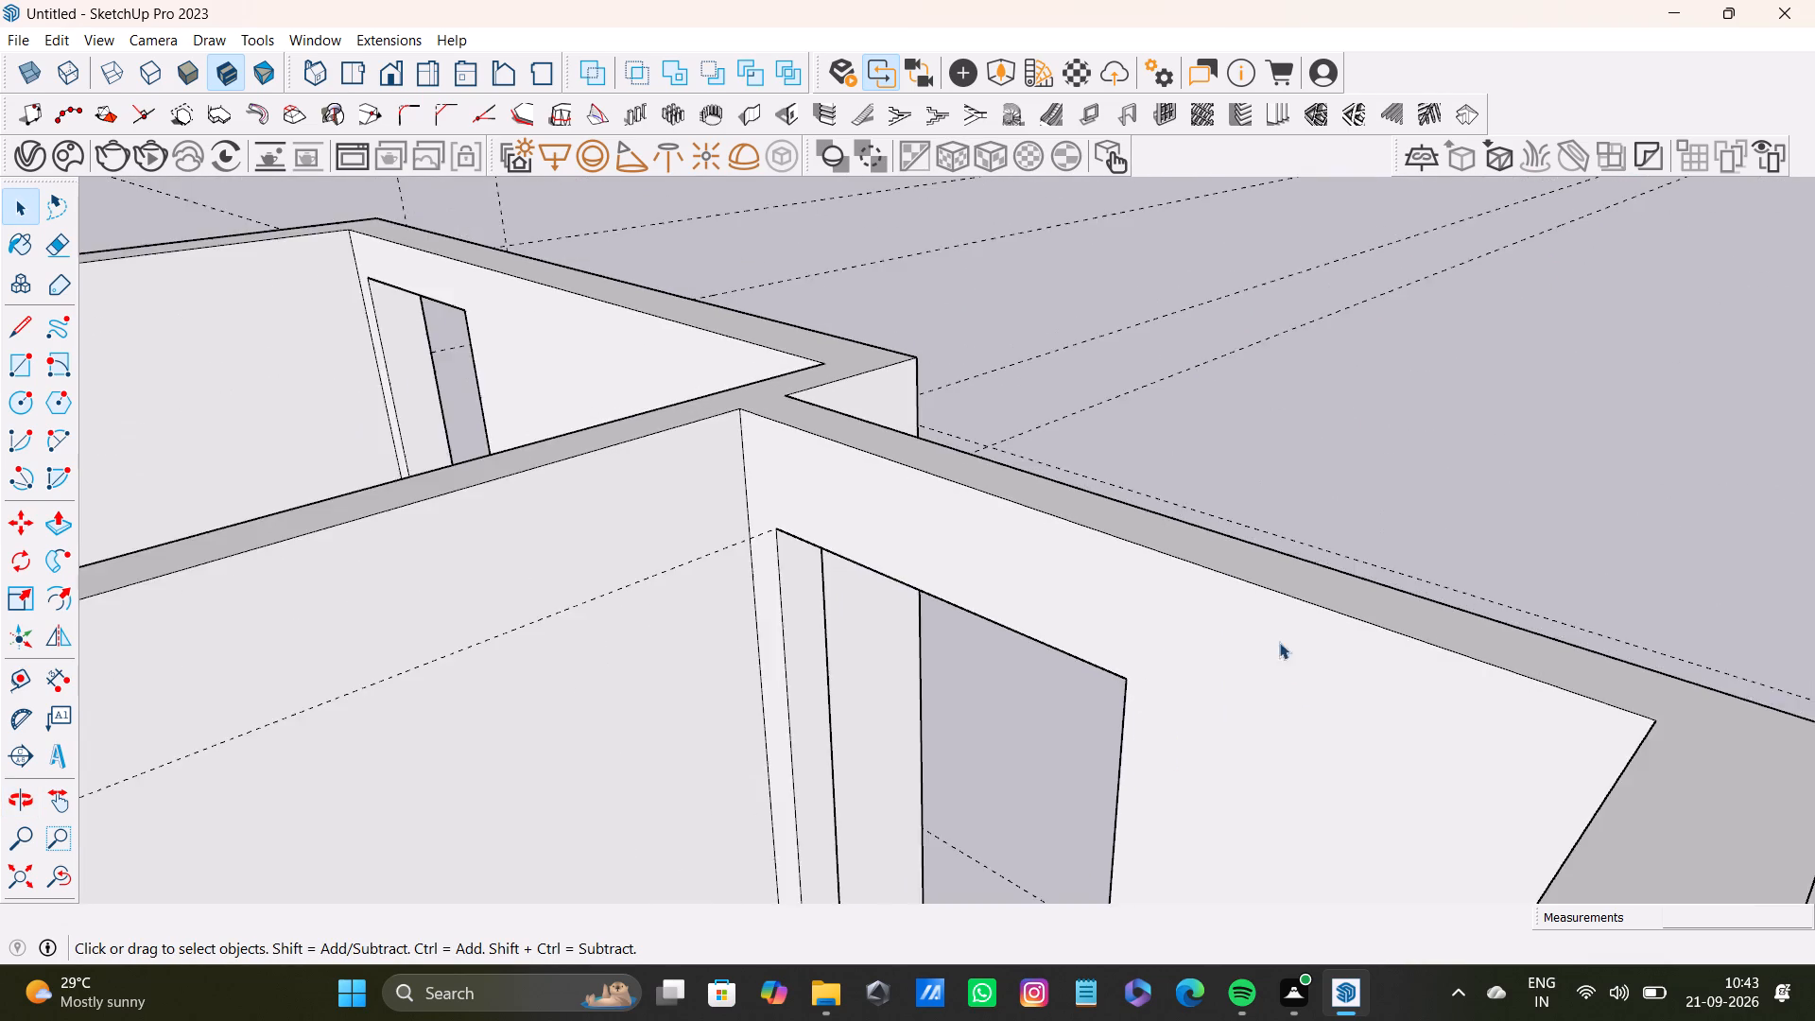
middle_click_drag(1279, 642, 401, 589)
scroll(791, 609, "up", 4)
middle_click_drag(1009, 562, 917, 562)
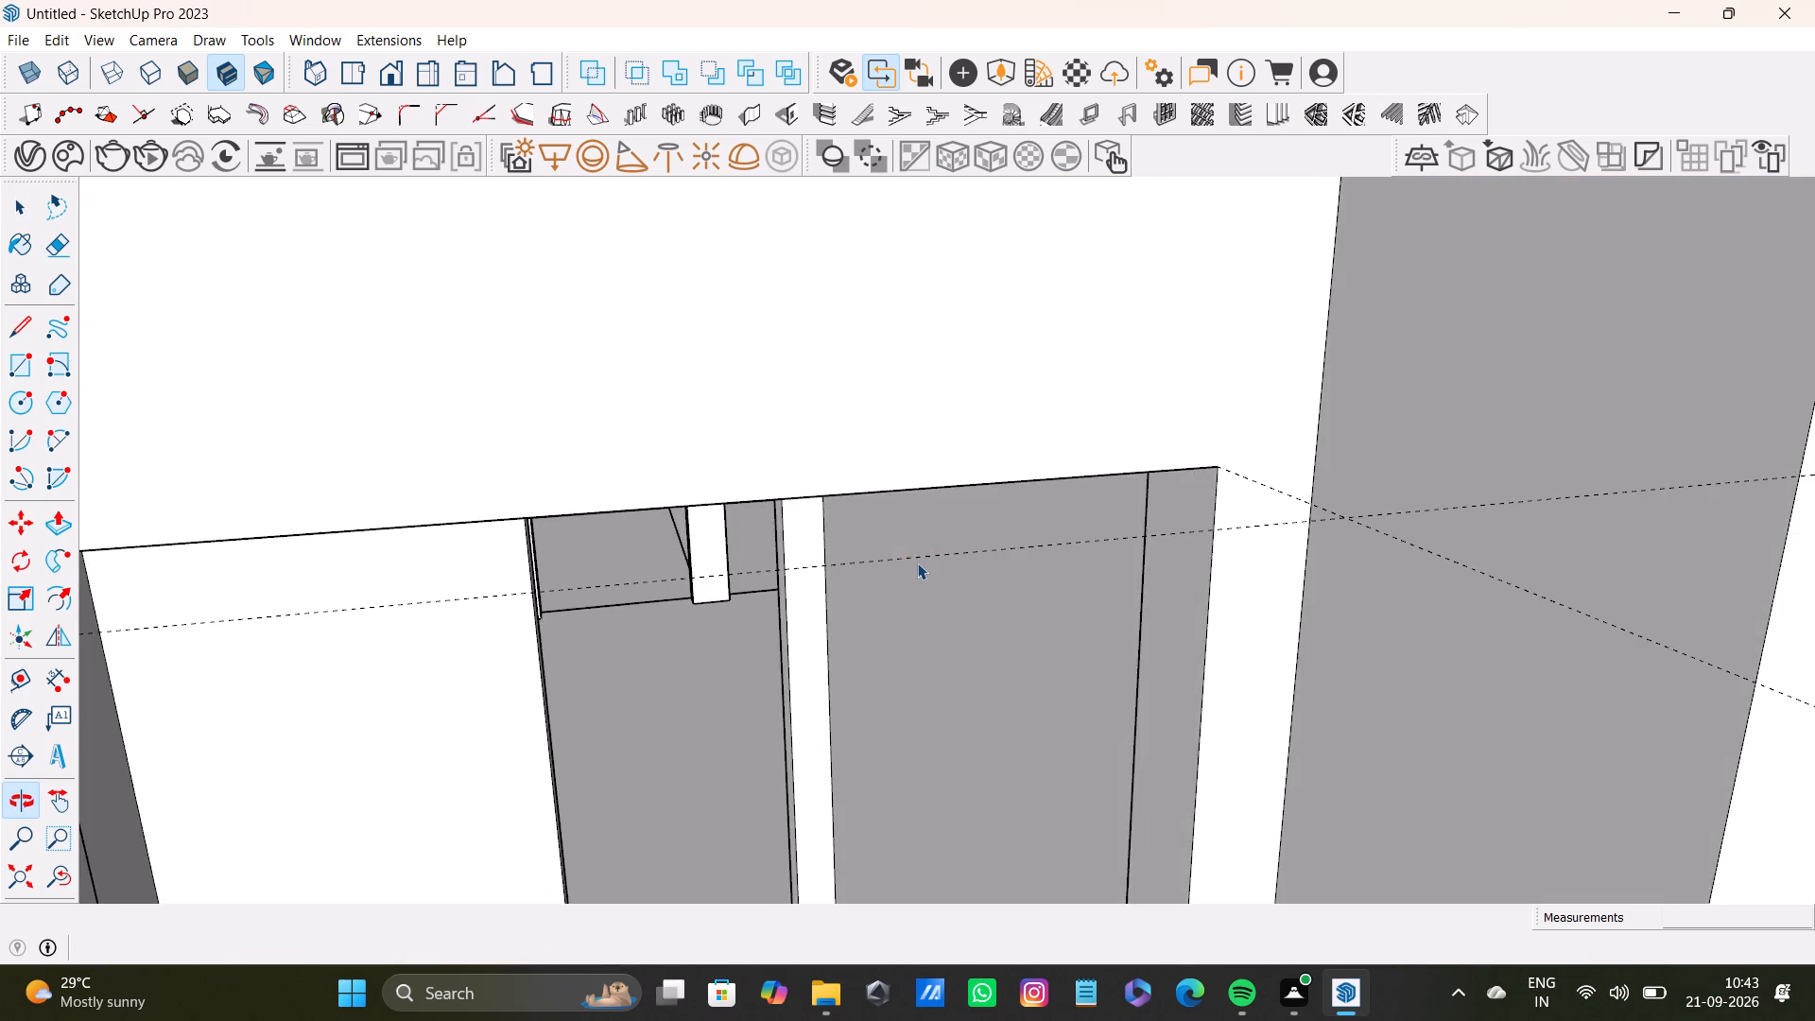
scroll(917, 563, "down", 3)
middle_click_drag(917, 563, 1098, 685, "shift")
middle_click_drag(1097, 695, 1050, 358)
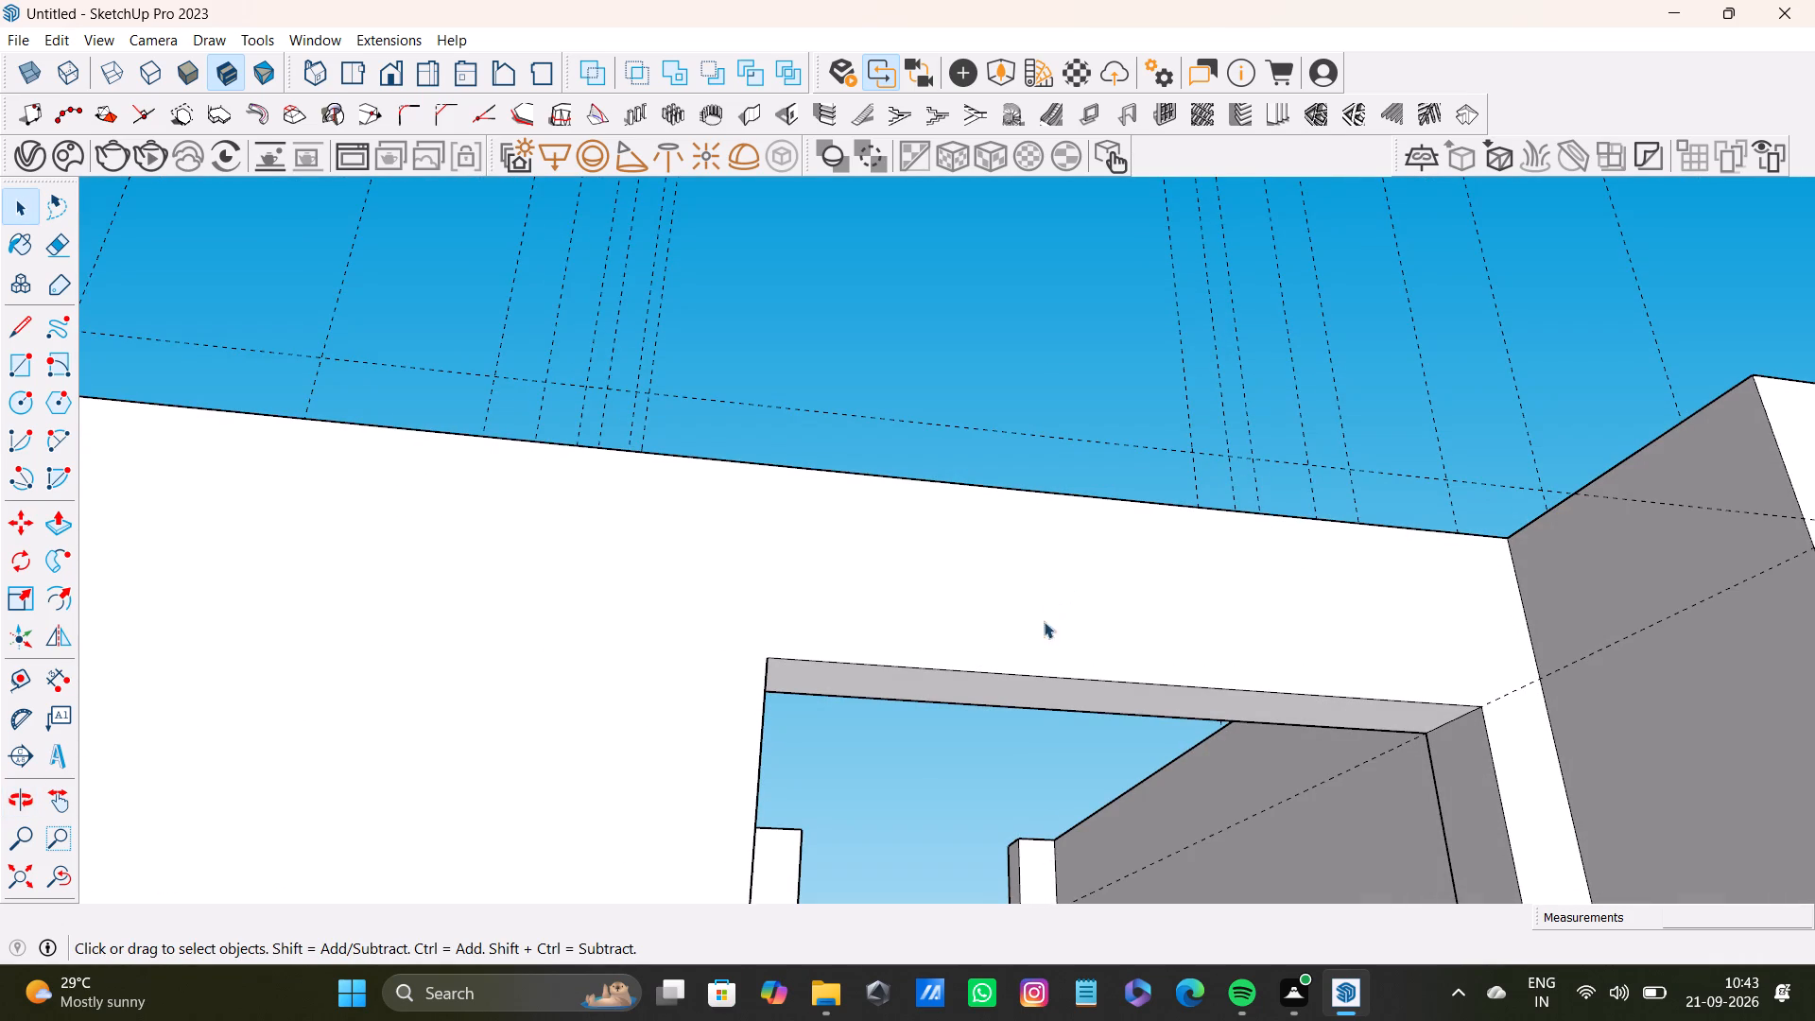
left_click(1056, 693)
key("p")
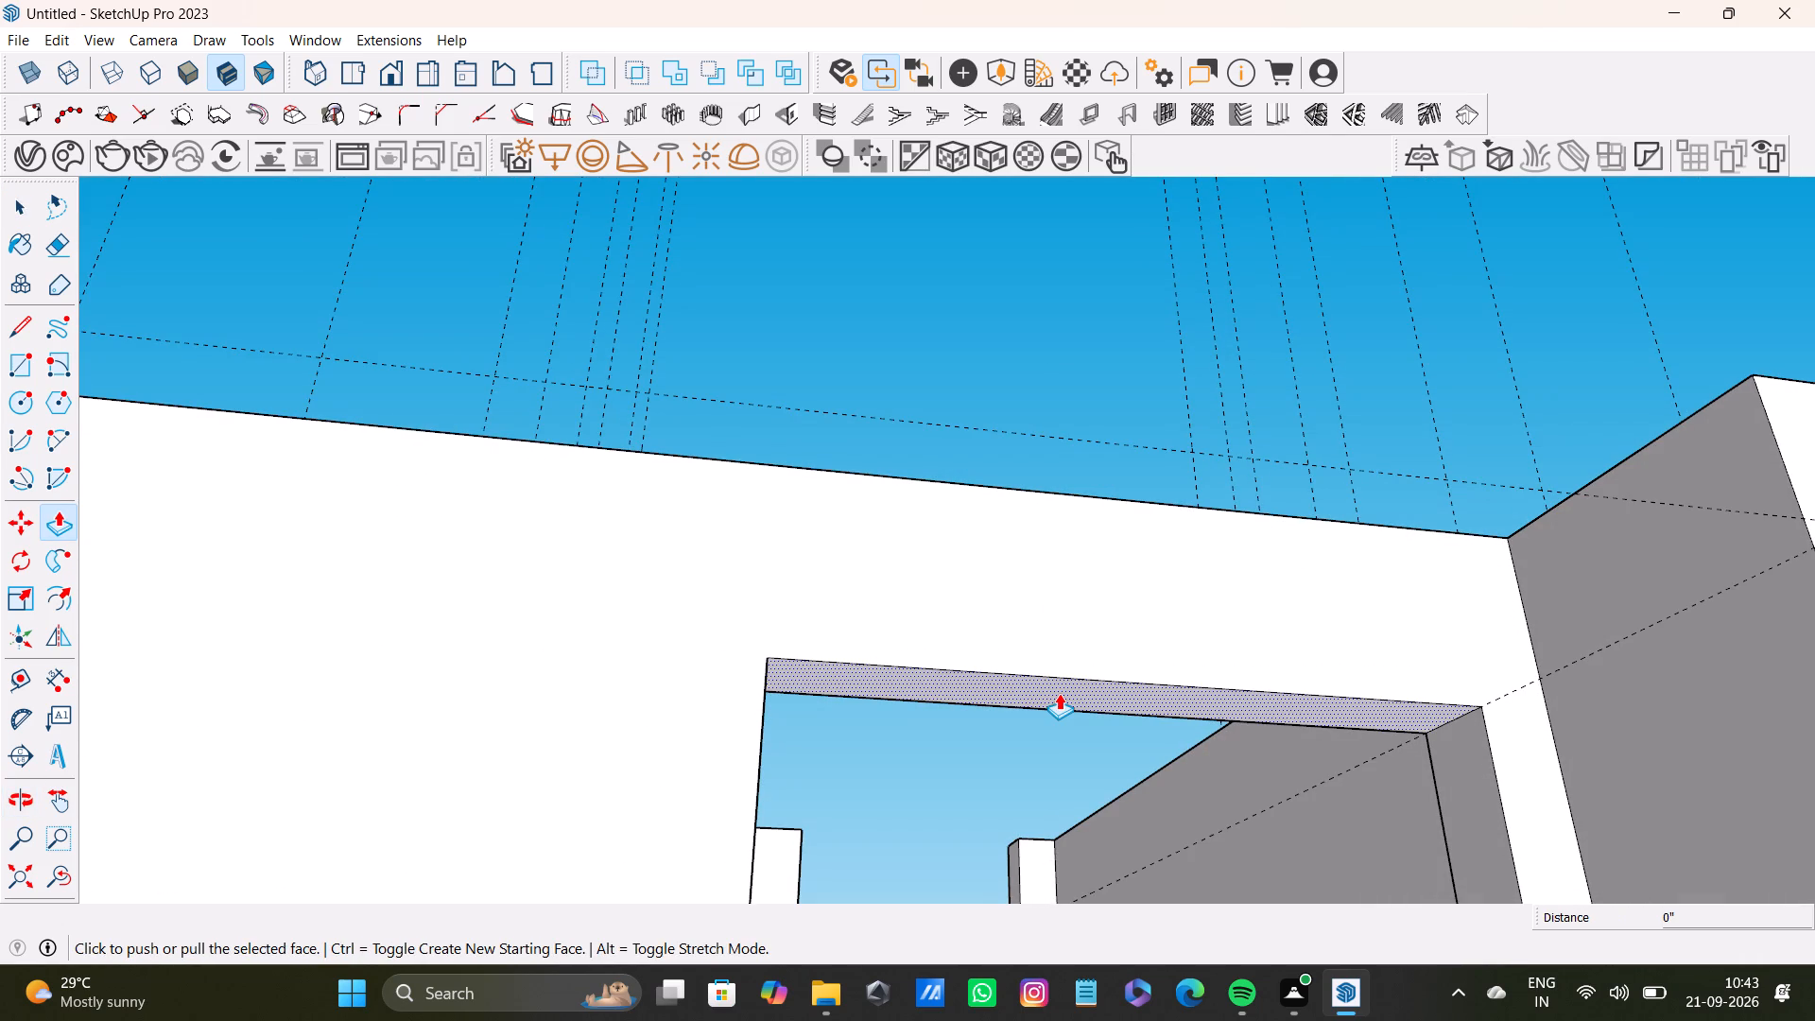
left_click_drag(1059, 693, 1098, 826)
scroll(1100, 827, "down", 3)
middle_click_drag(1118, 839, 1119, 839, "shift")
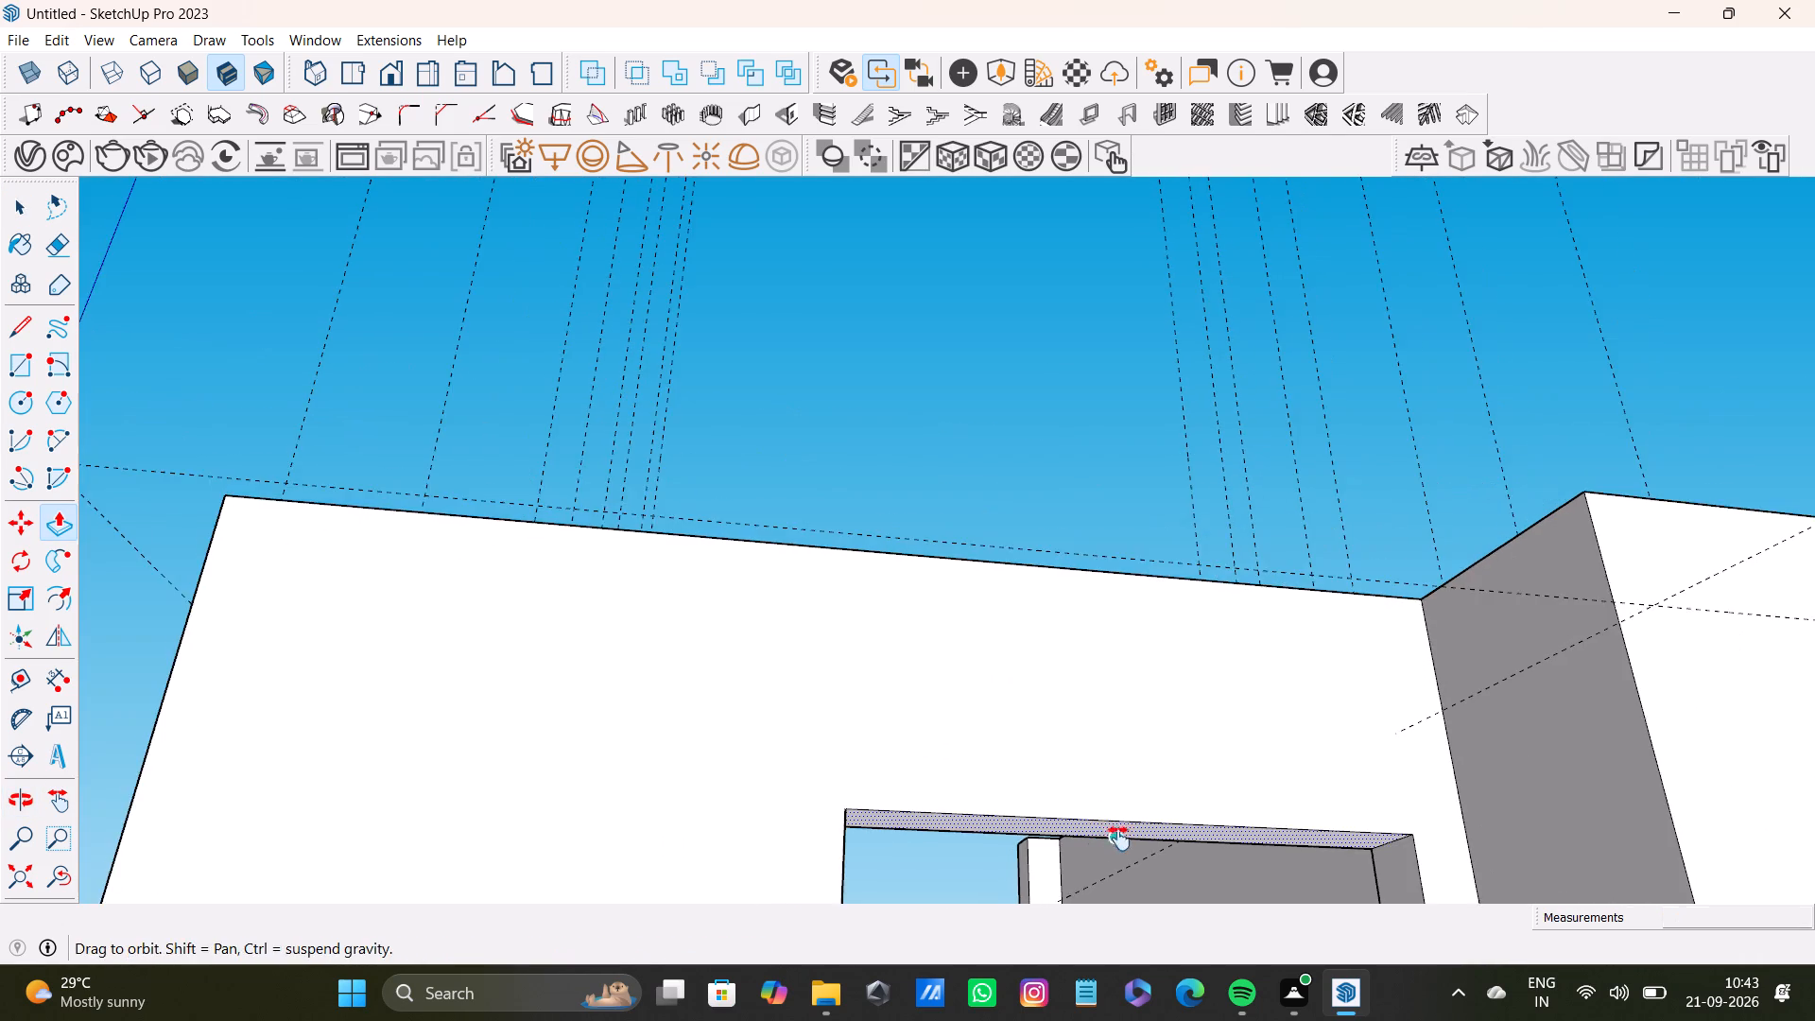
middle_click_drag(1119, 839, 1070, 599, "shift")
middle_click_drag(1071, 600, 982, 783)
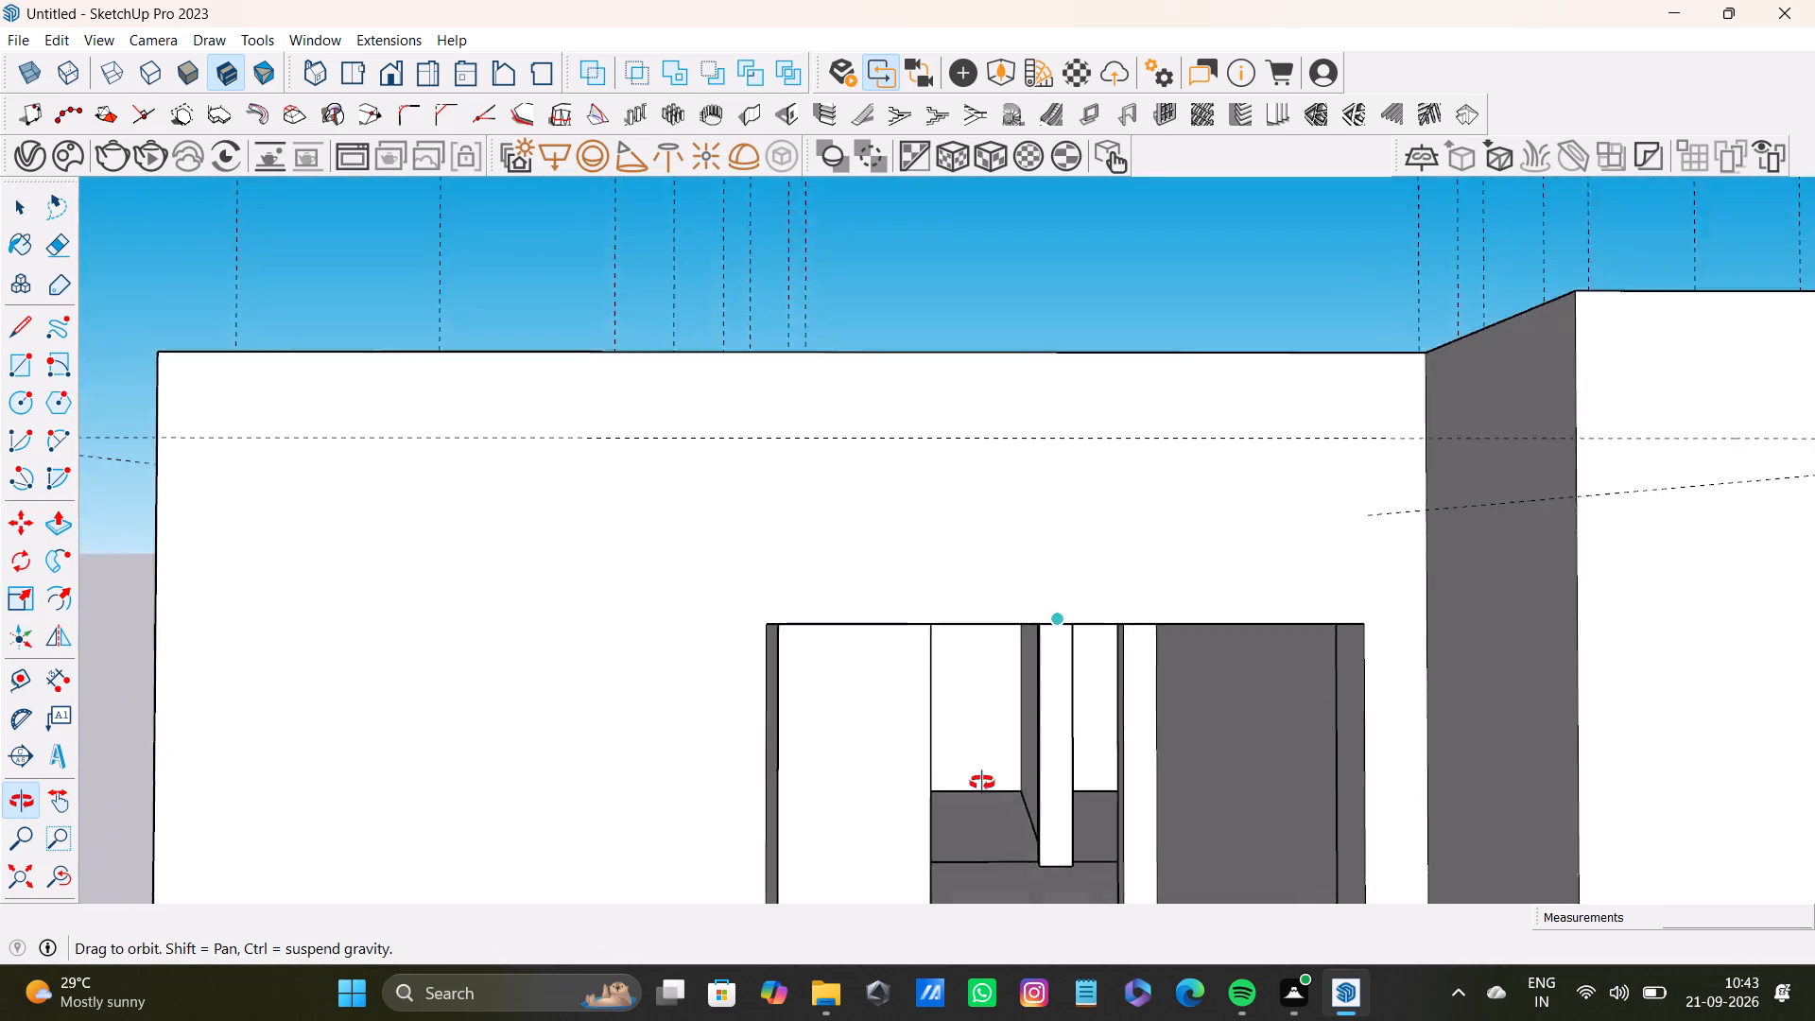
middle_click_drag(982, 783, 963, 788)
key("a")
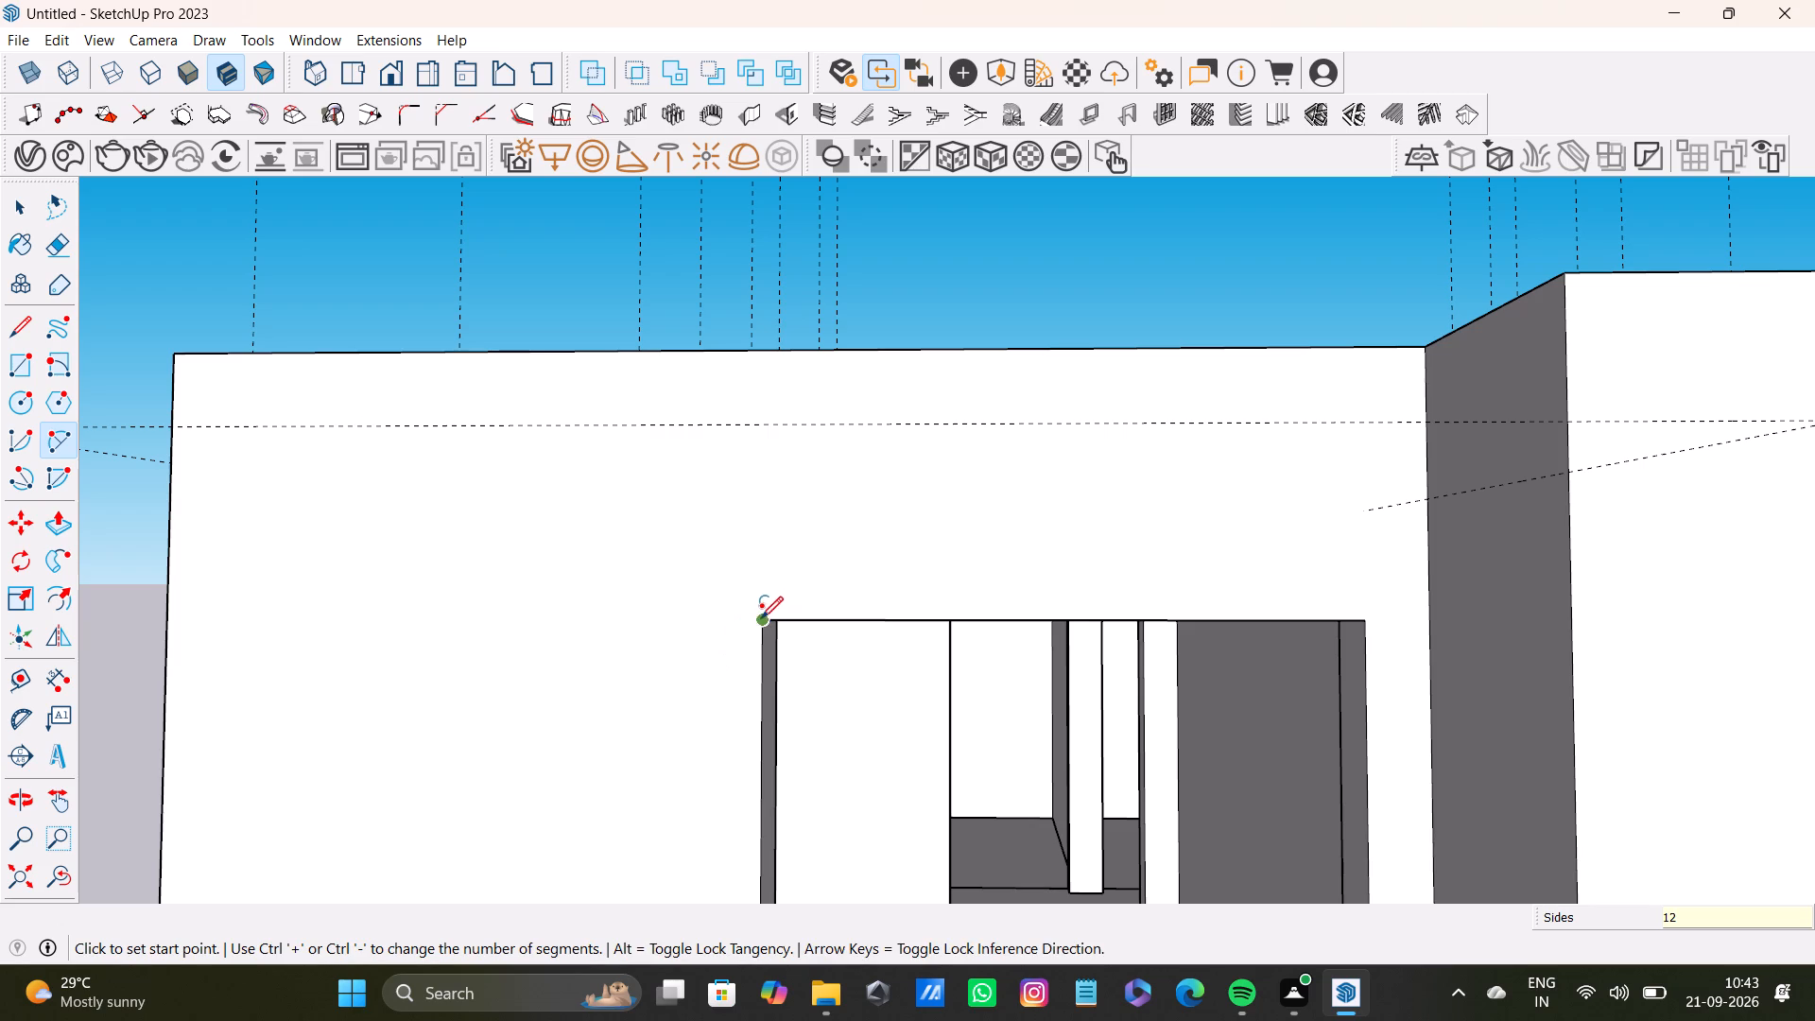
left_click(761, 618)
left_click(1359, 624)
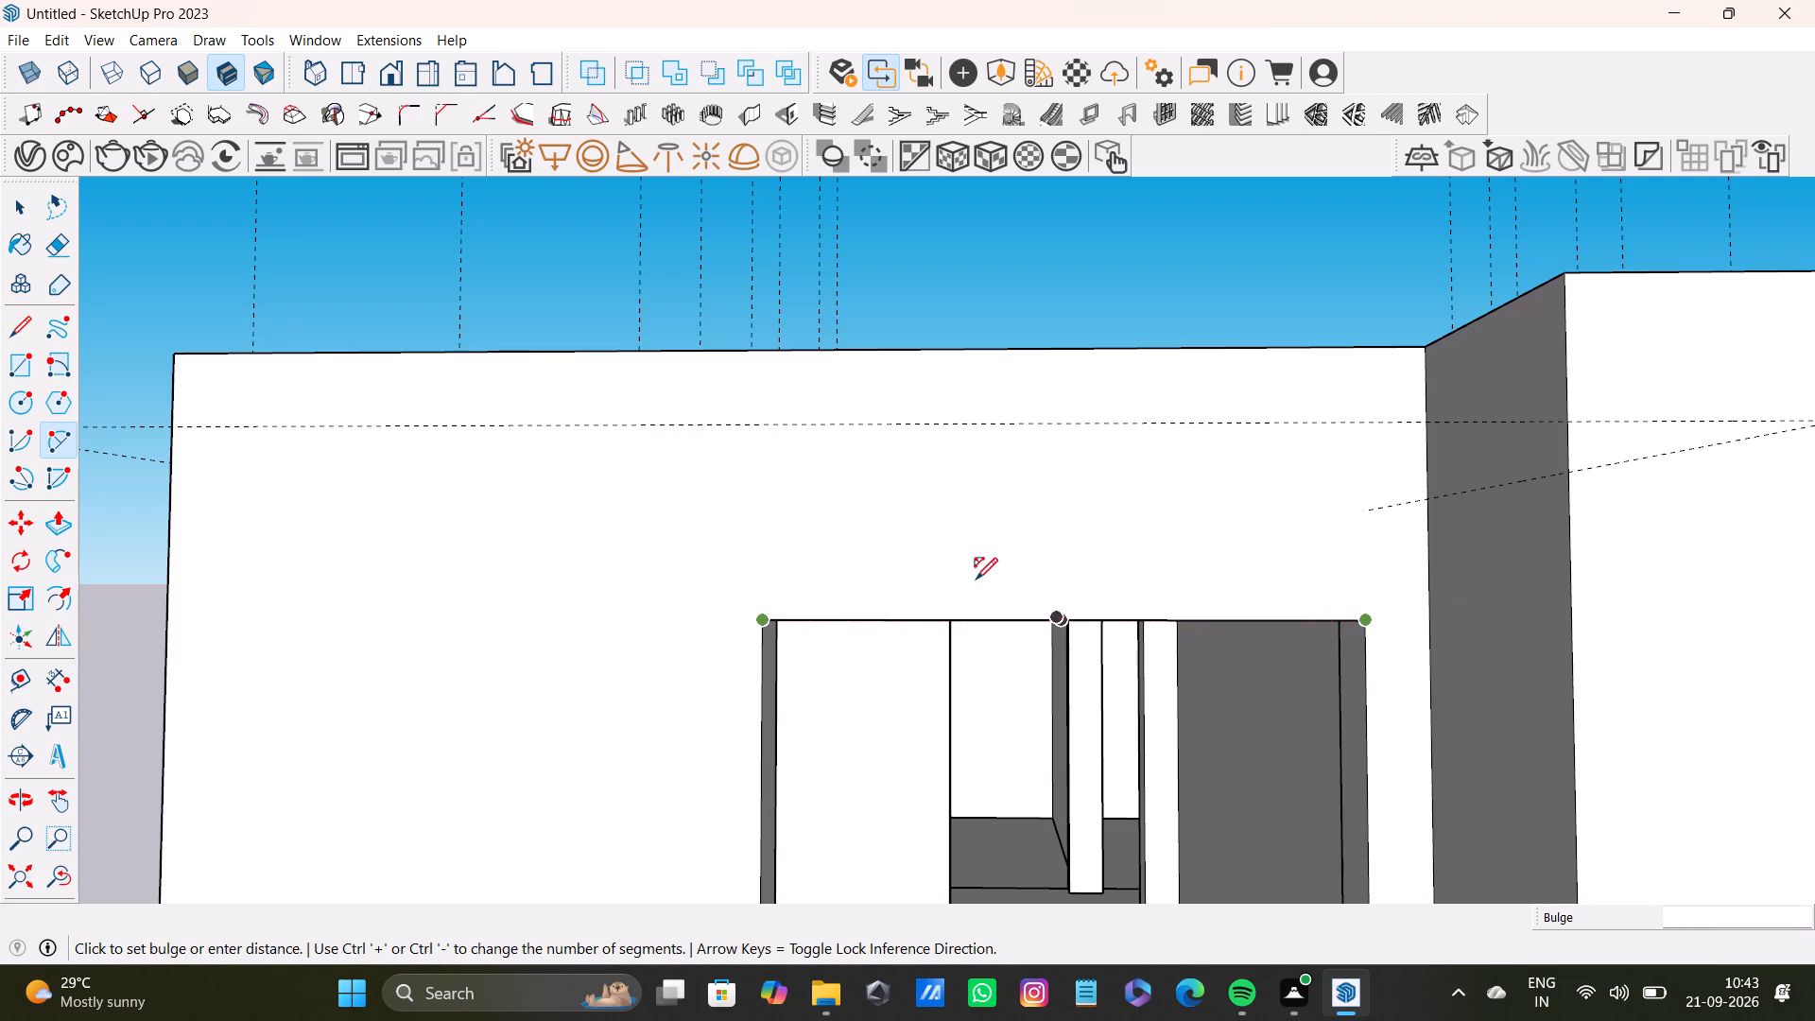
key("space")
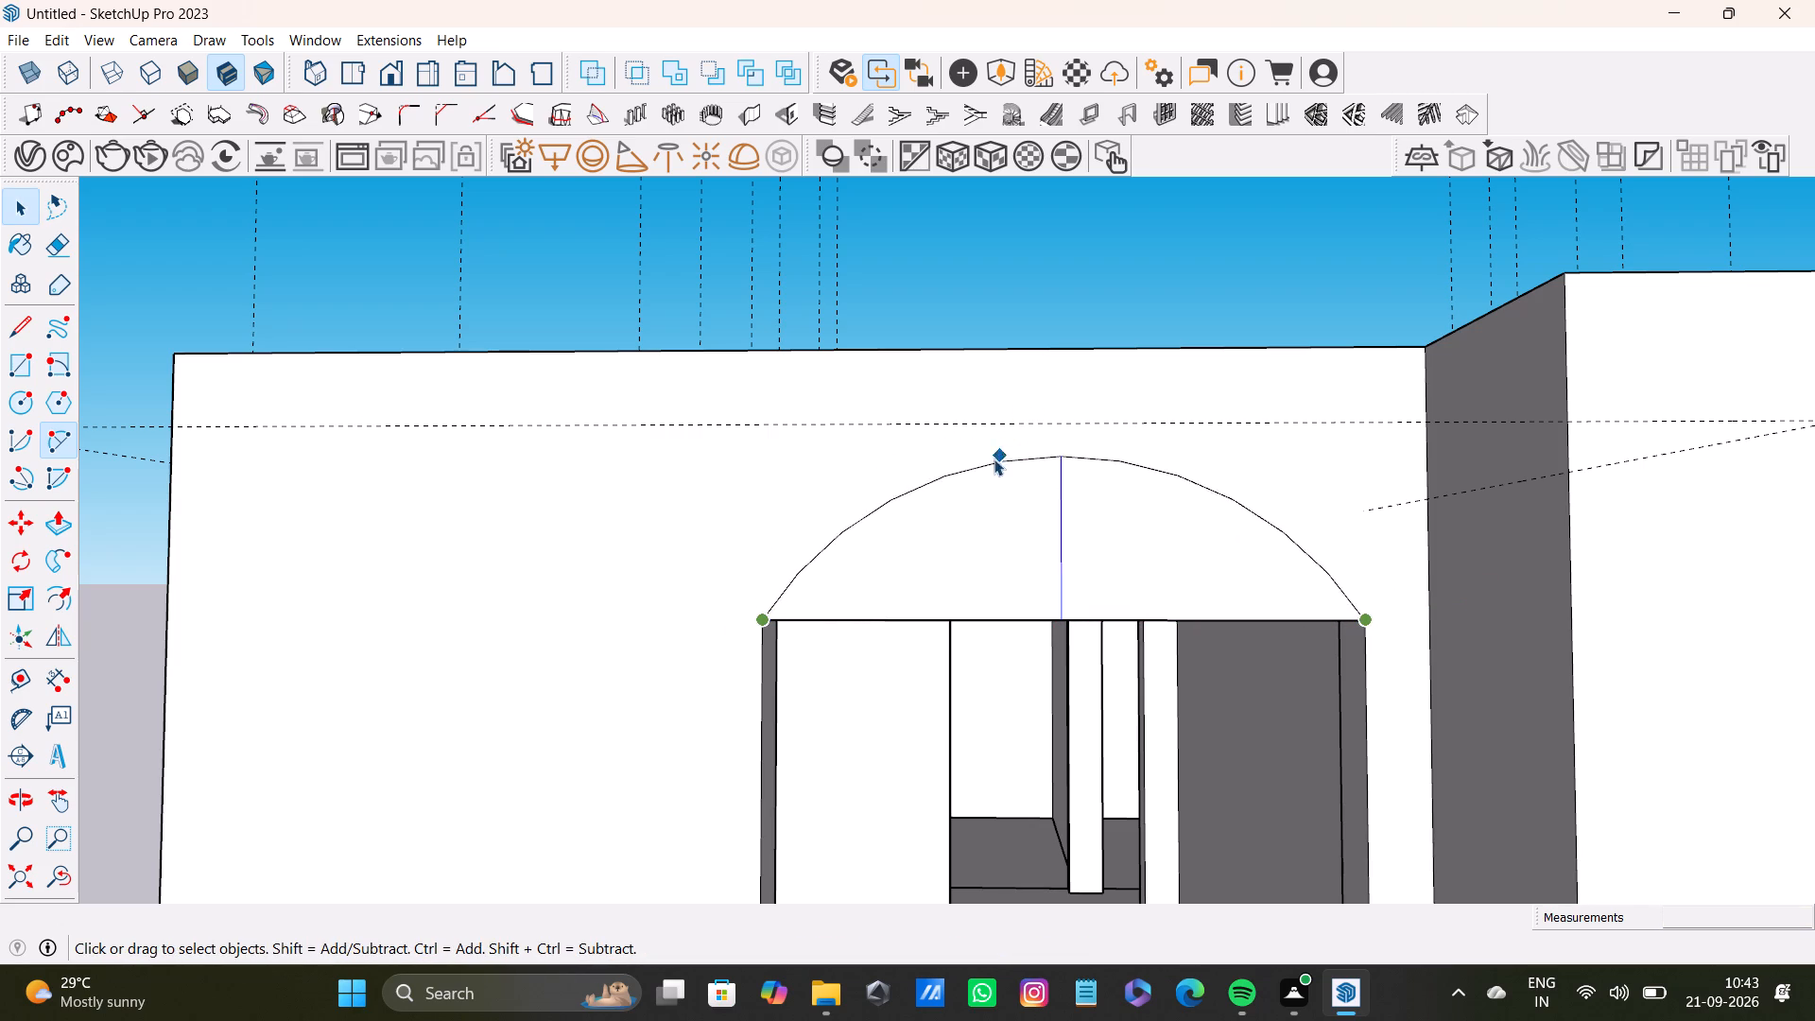
Examine the lintel's underside and the top of the front entrance opening up close.
scroll(964, 645, "down", 4)
middle_click_drag(997, 637, 998, 658, "shift")
scroll(998, 659, "up", 12)
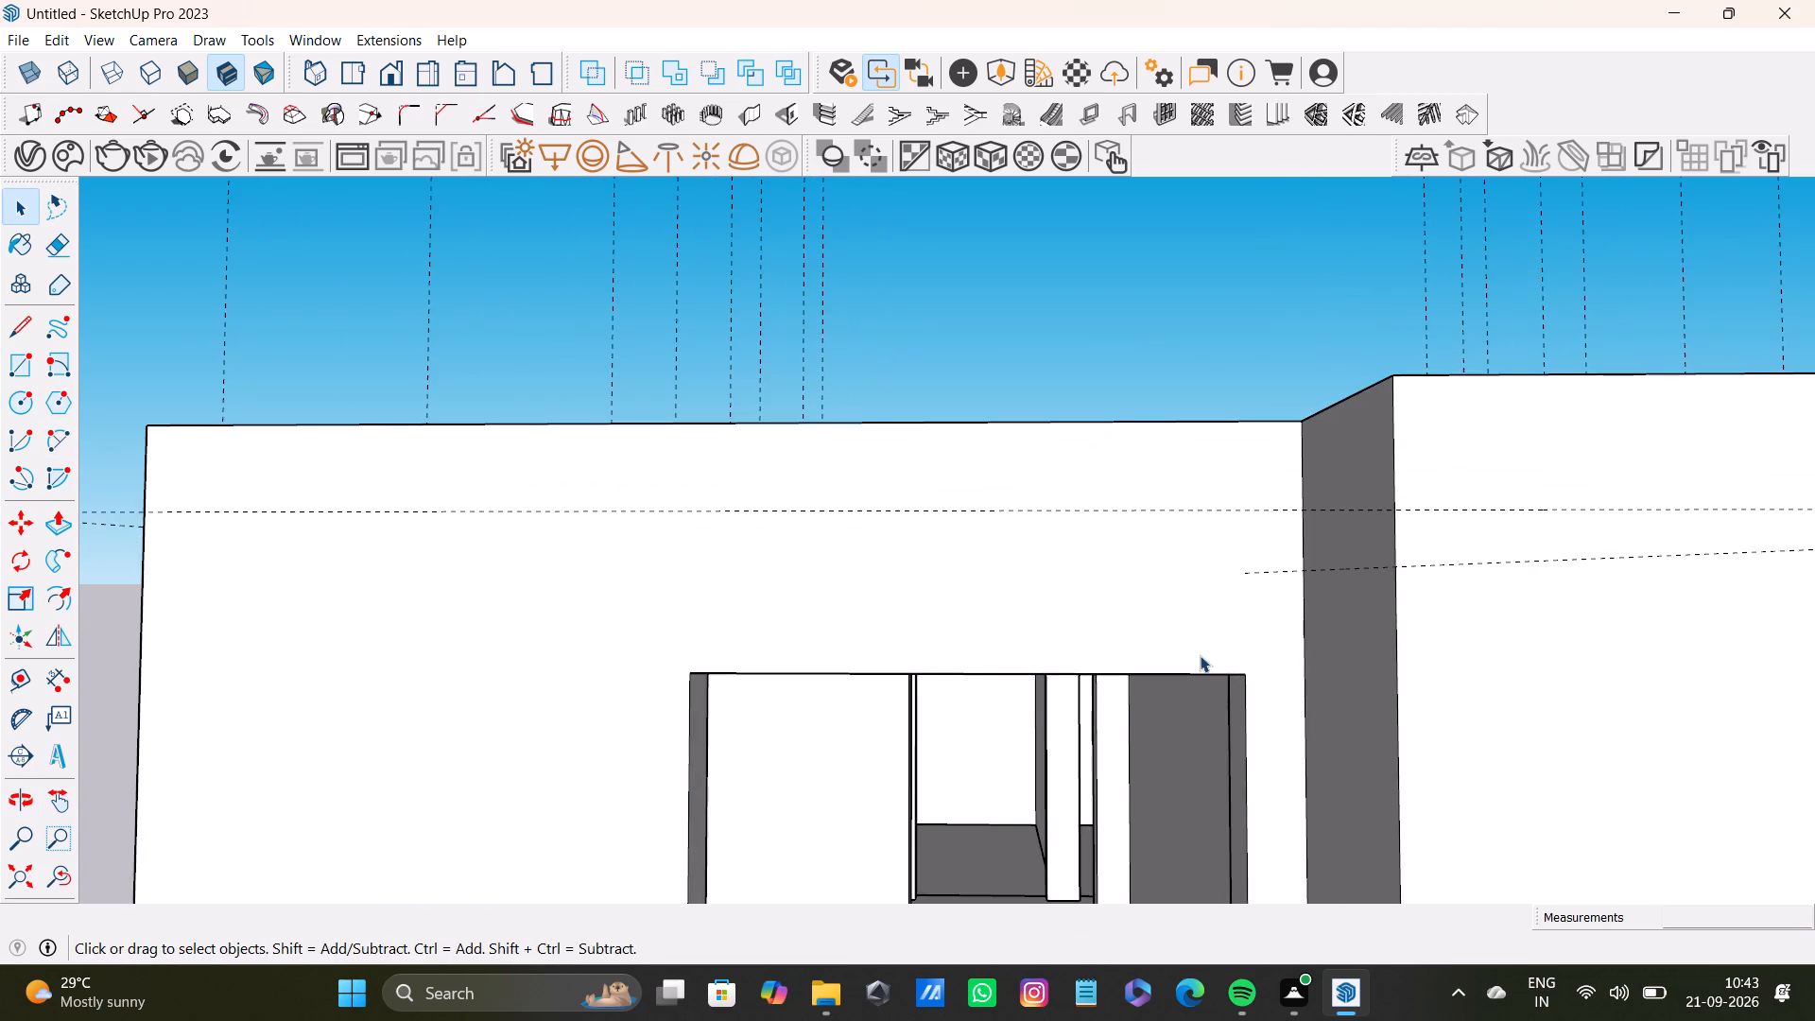
middle_click_drag(1204, 652, 1215, 594)
scroll(1072, 640, "up", 3)
middle_click(1072, 632)
scroll(1046, 654, "down", 4)
middle_click_drag(1045, 655, 1069, 646, "shift")
scroll(1070, 645, "up", 2)
middle_click_drag(1071, 641, 1068, 647)
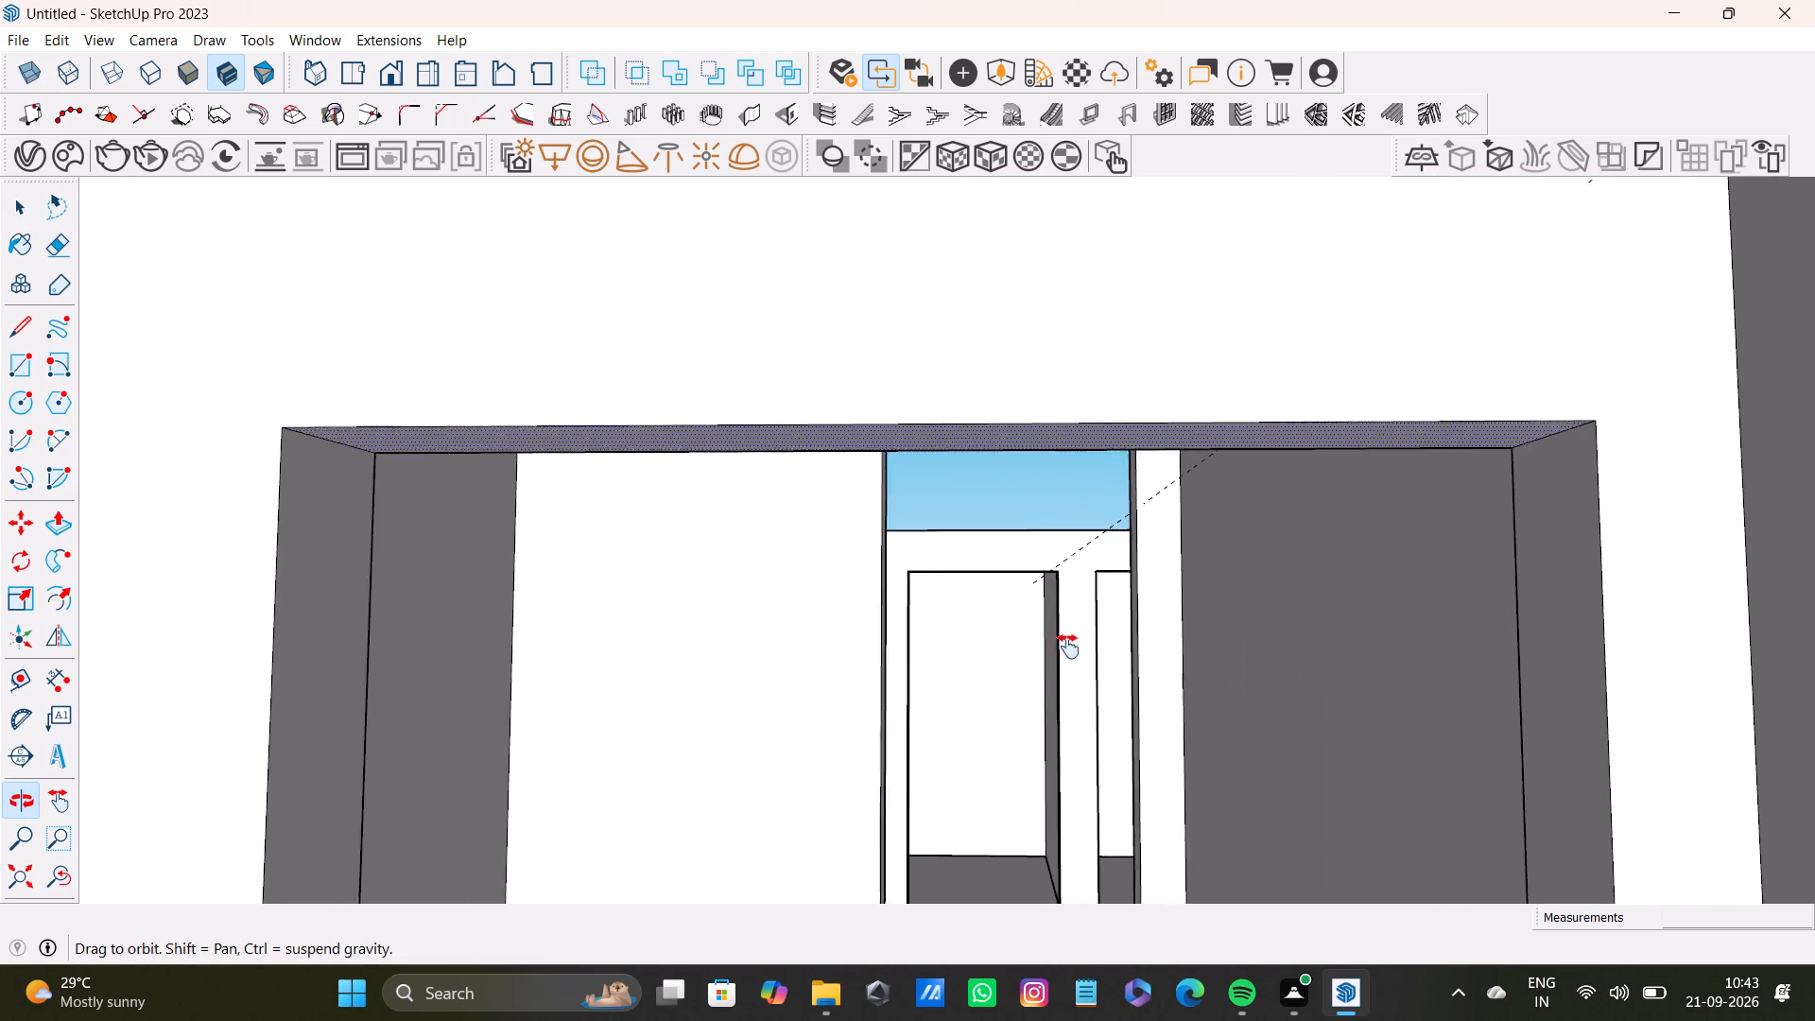
Draw a two-point arc across the top corners of the front entrance opening with a bulge of about 1' 1/16".
middle_click_drag(1068, 647, 1071, 665)
key("a")
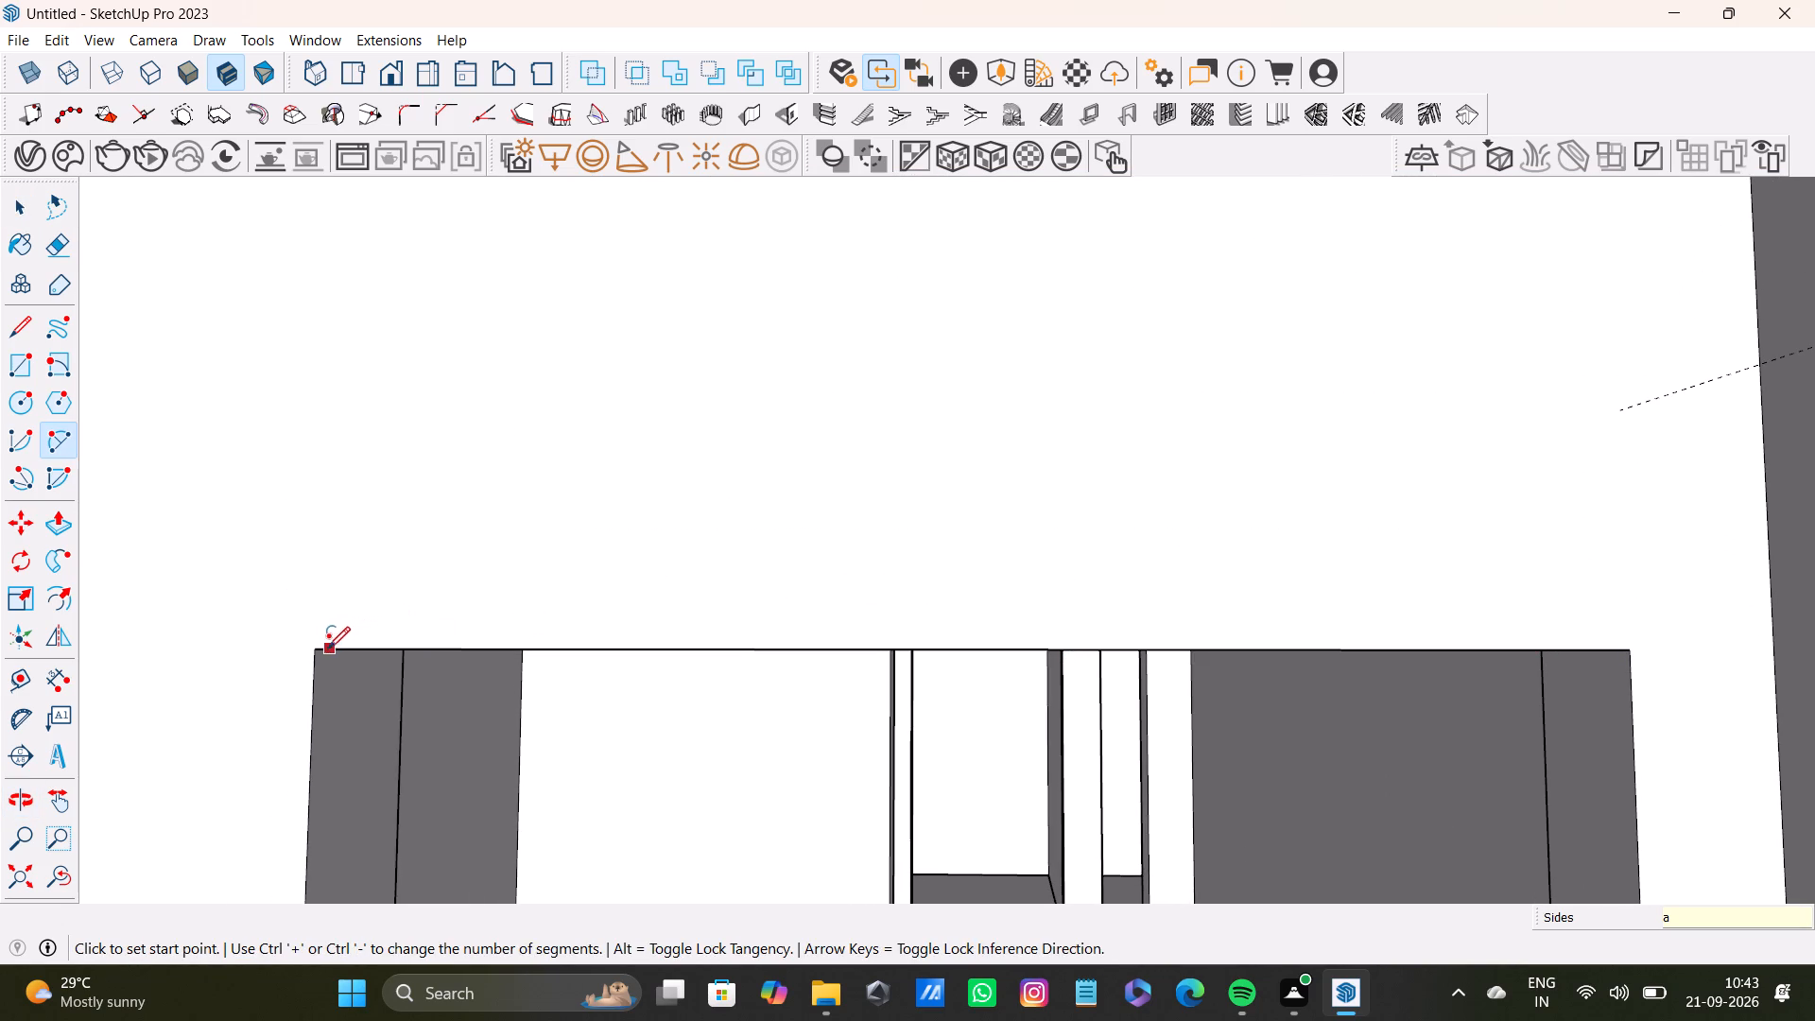
left_click_drag(321, 650, 347, 647)
left_click(1632, 653)
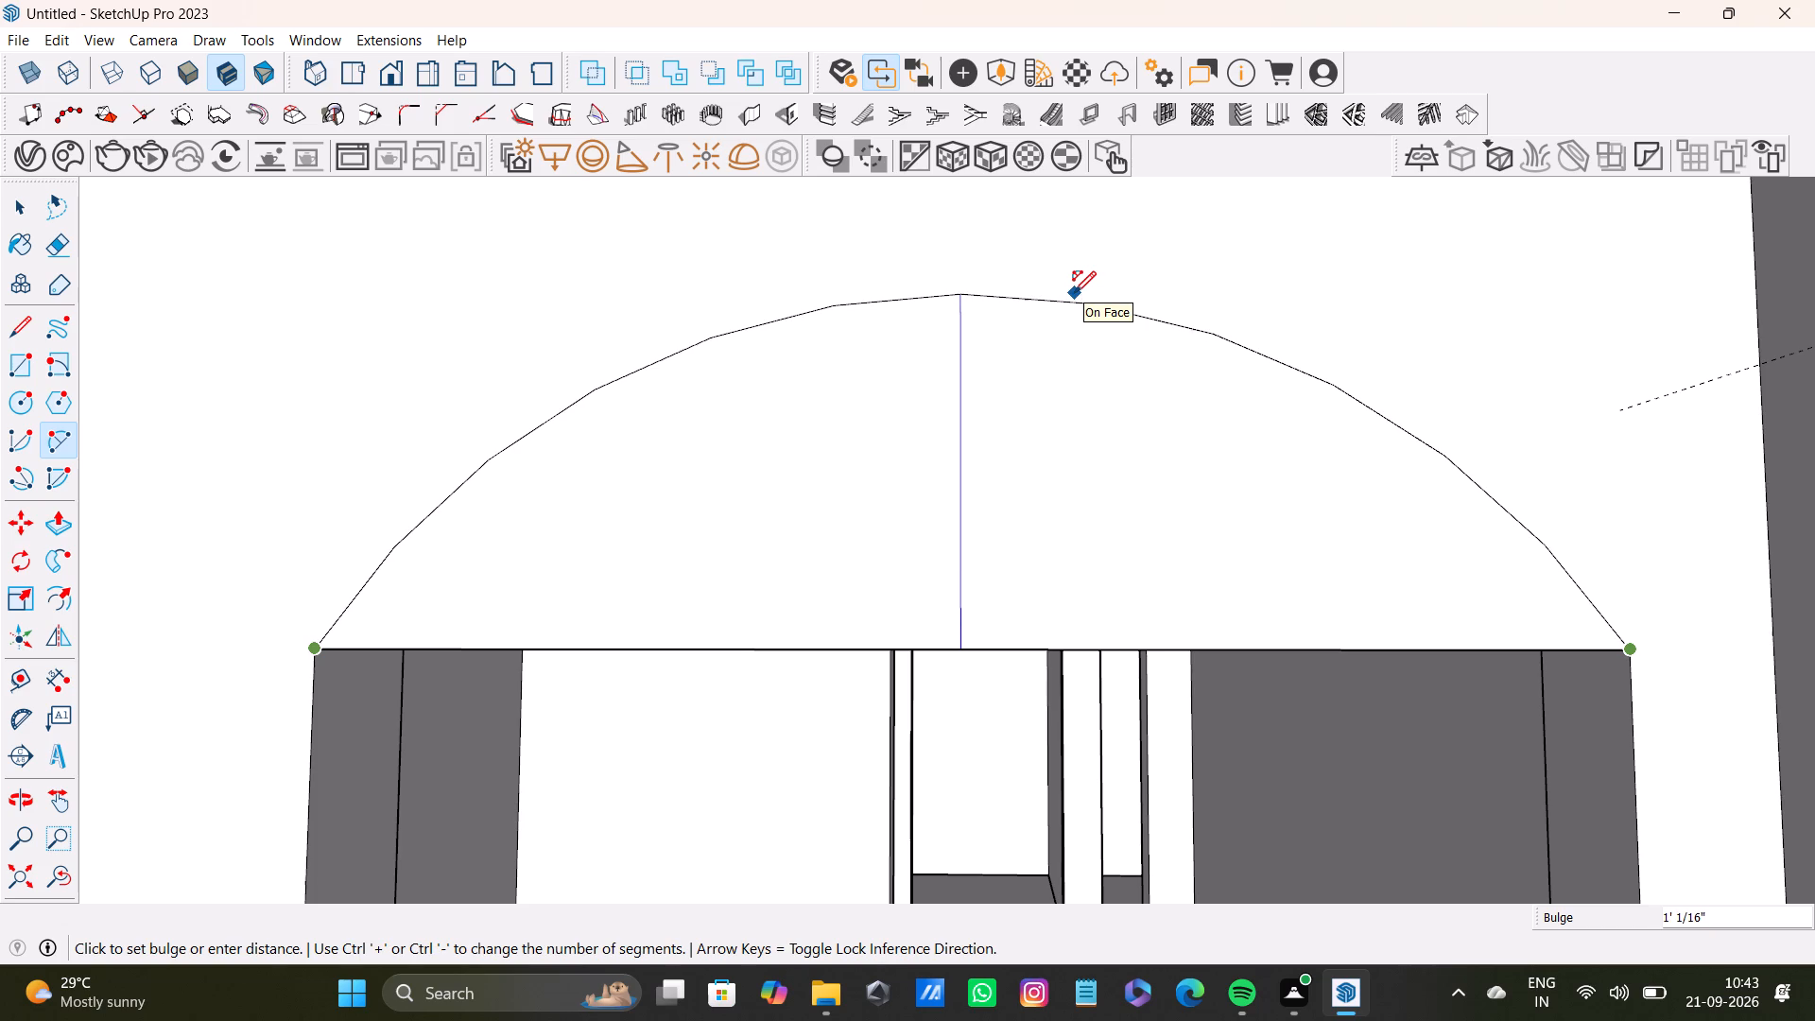
left_click(1074, 293)
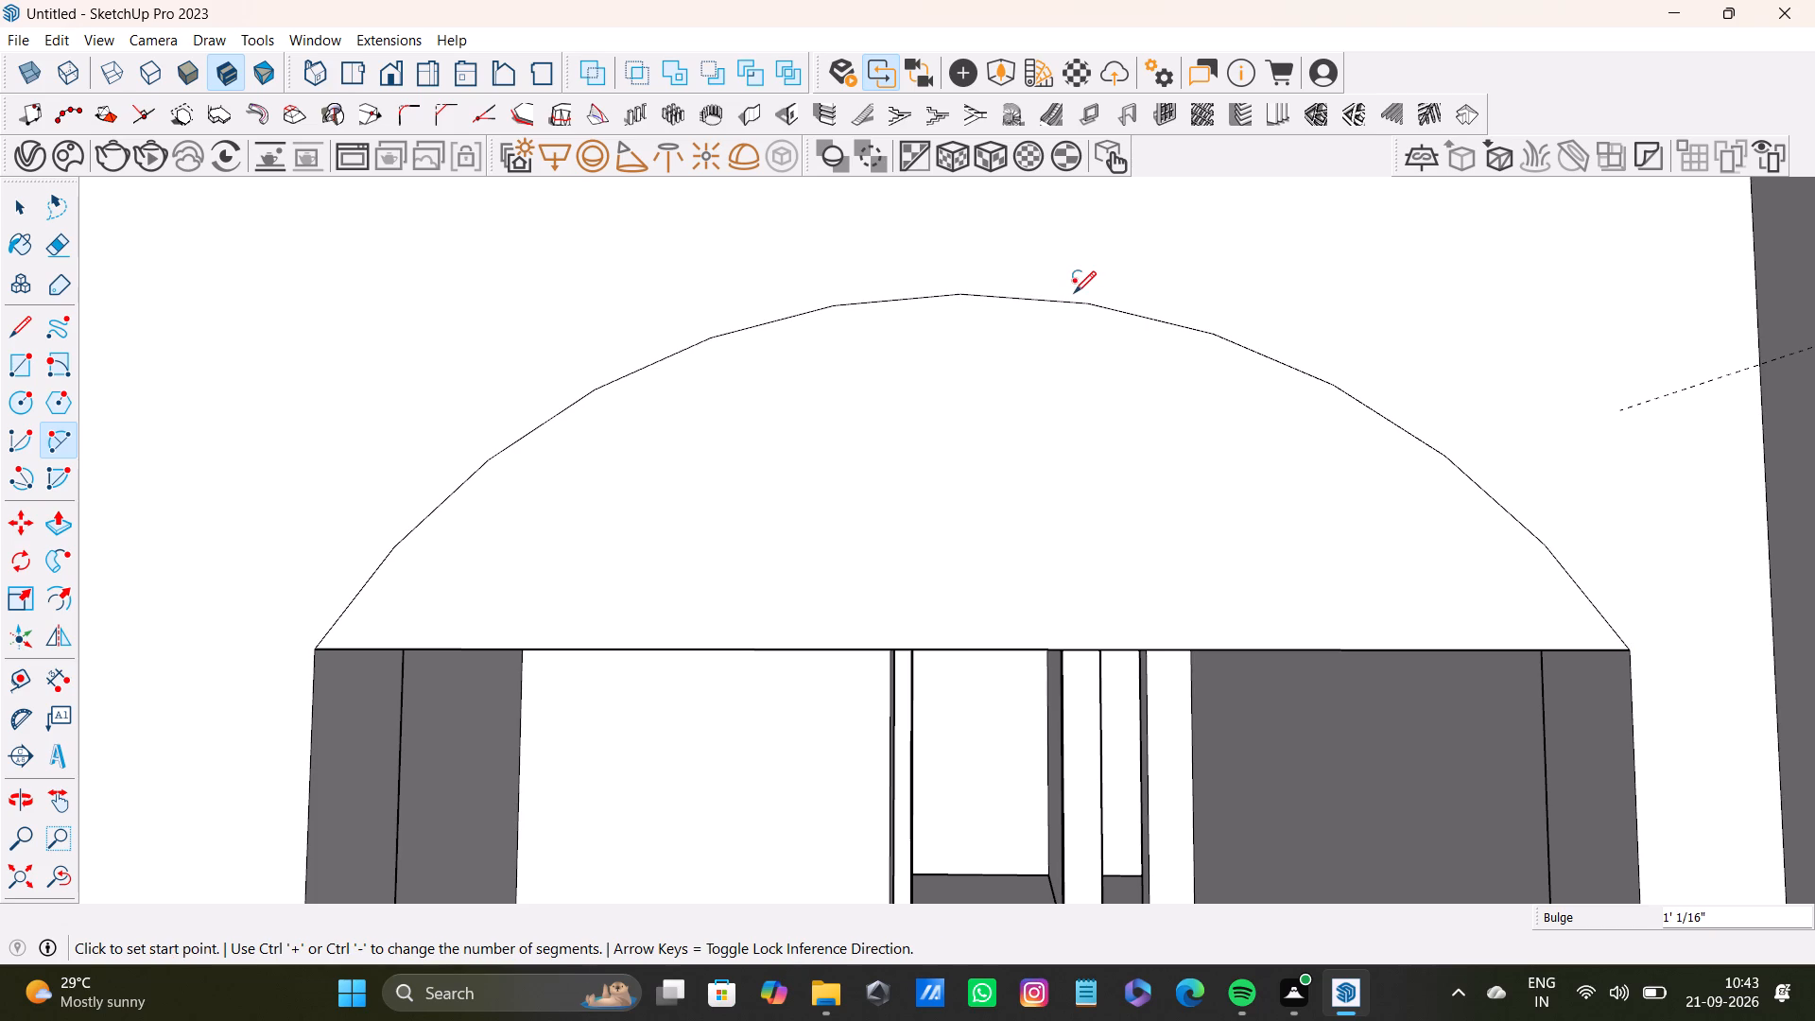
key("space")
Push/pull the arc-shaped face above the front entrance 6" back through the wall to open it into an arch.
scroll(1073, 522, "down", 4)
middle_click_drag(1139, 608, 1142, 919)
scroll(1142, 919, "down", 2)
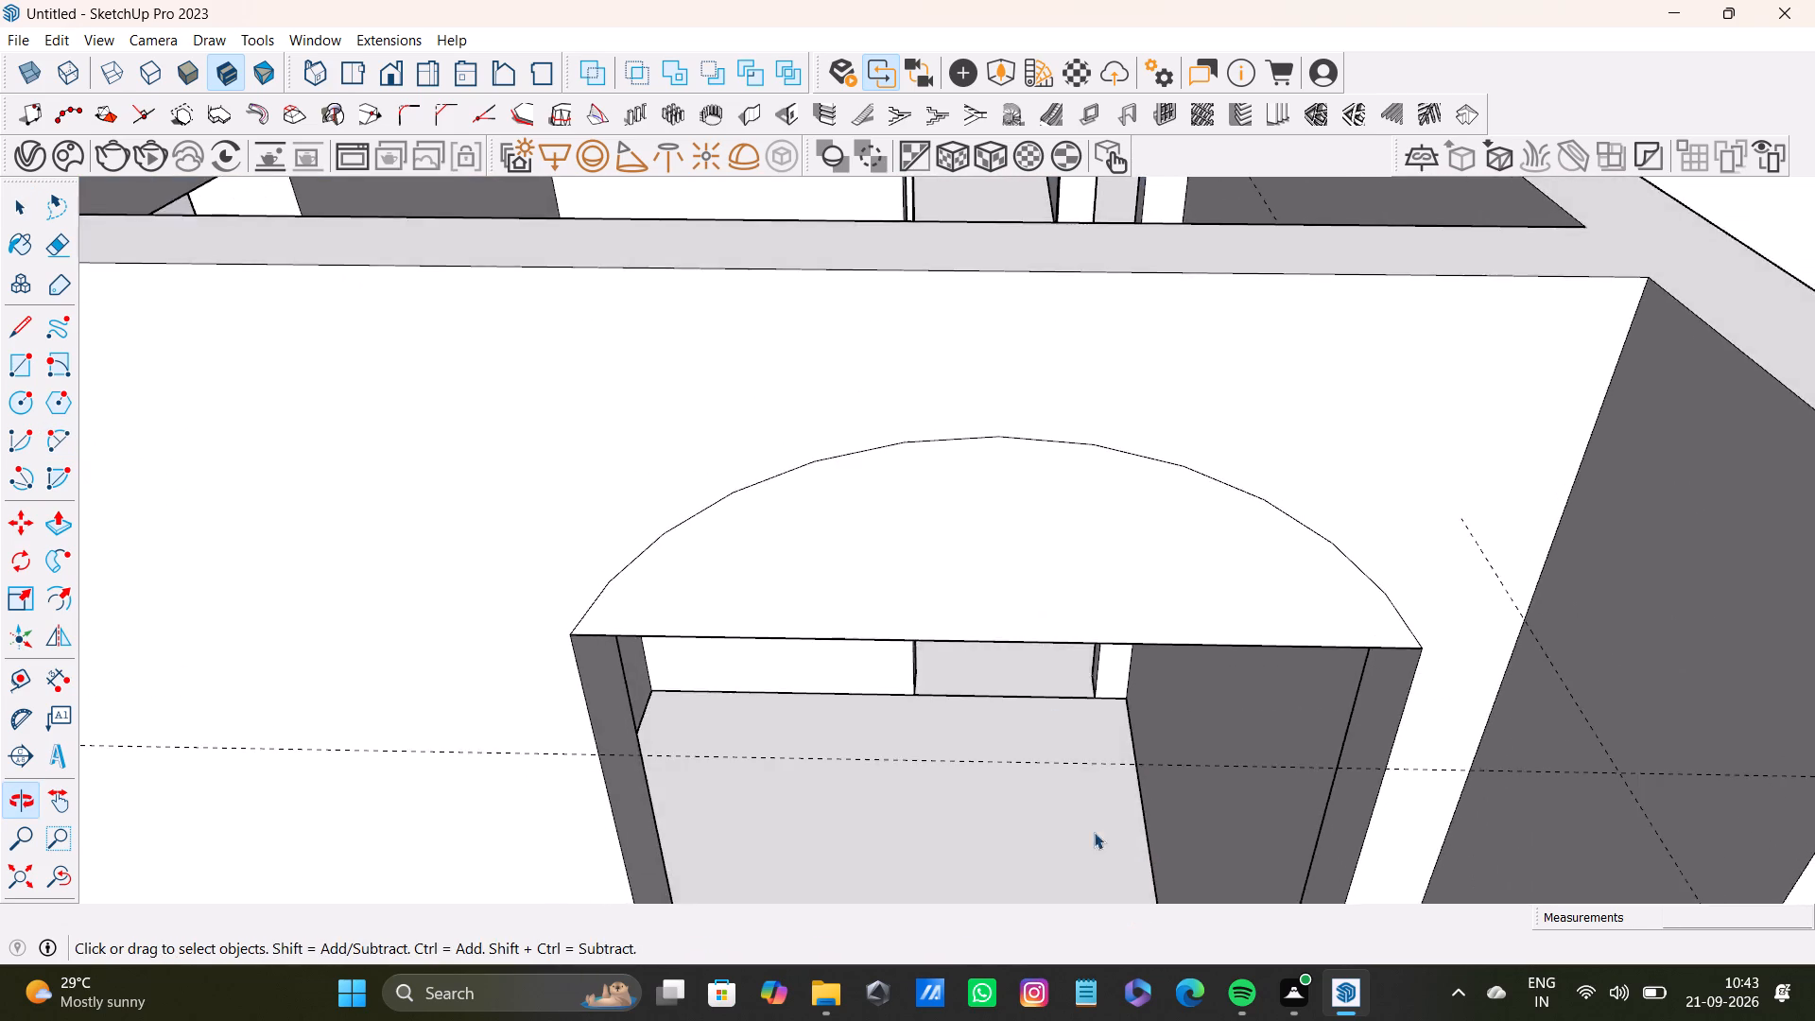
scroll(1094, 832, "down", 2)
middle_click_drag(1097, 577, 1115, 533, "shift")
scroll(1123, 532, "up", 3)
middle_click_drag(1027, 587, 1144, 410)
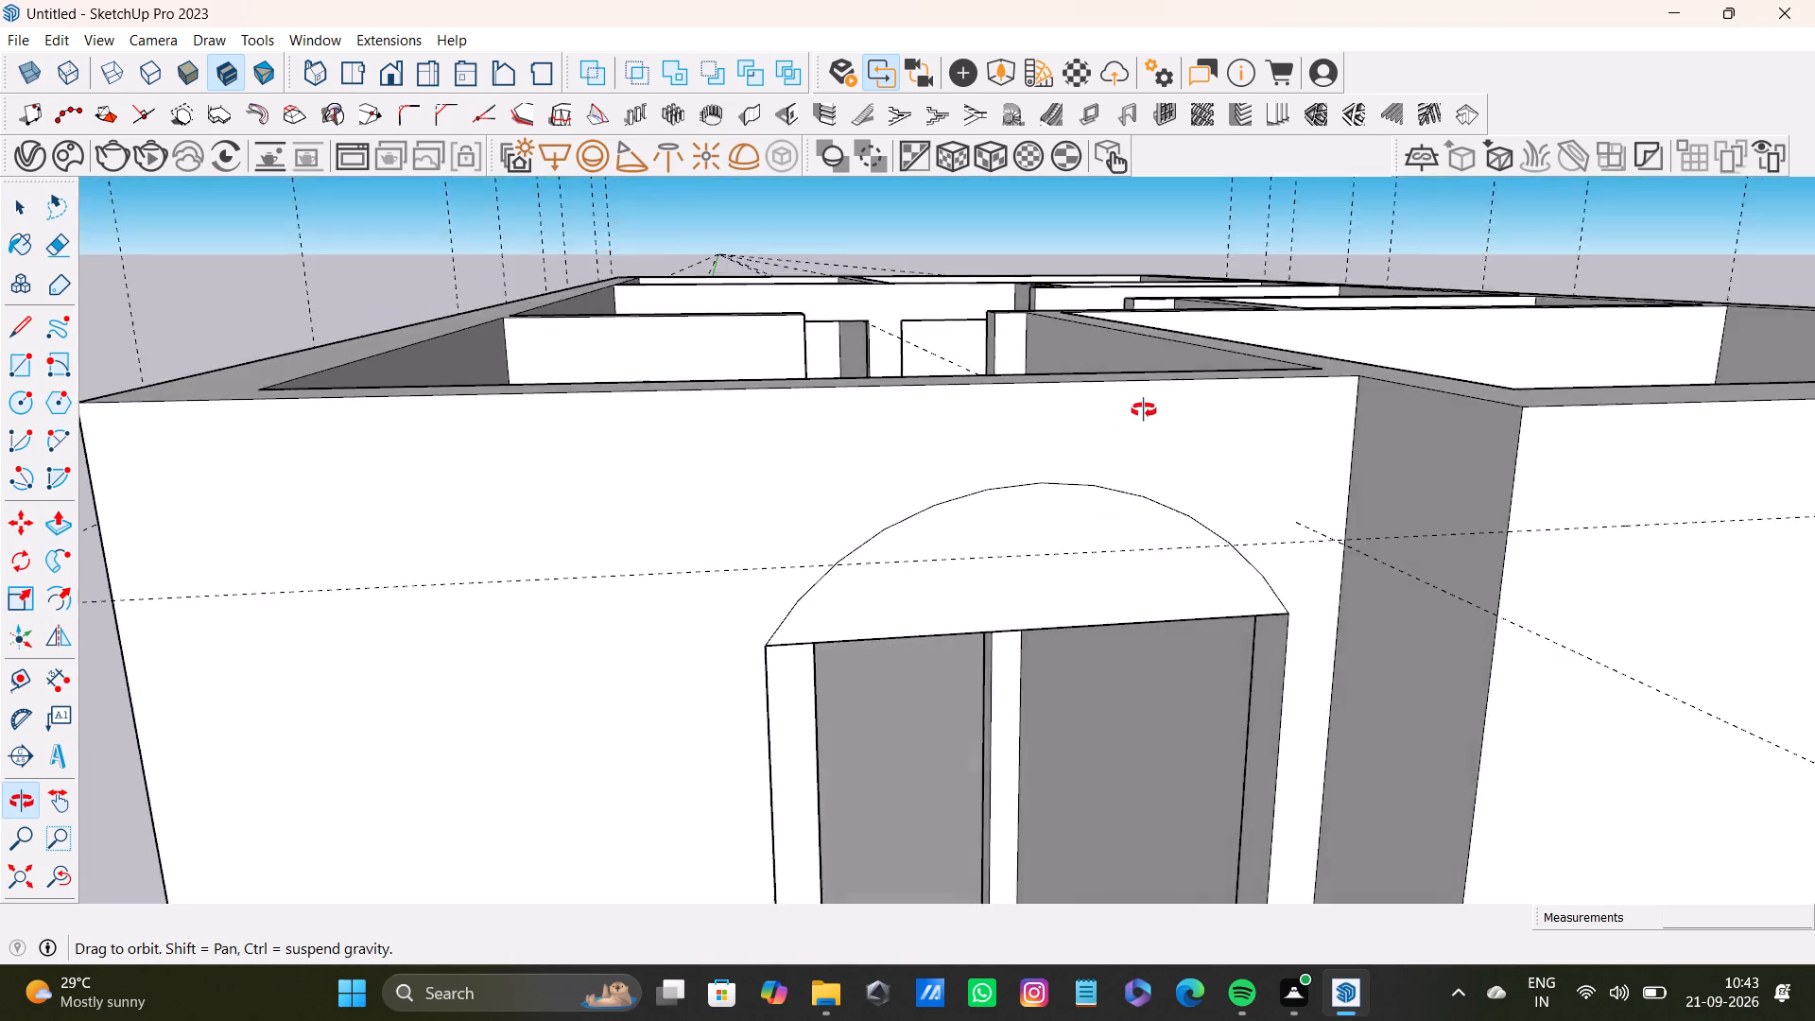
middle_click_drag(1144, 410, 1108, 631)
left_click(1016, 551)
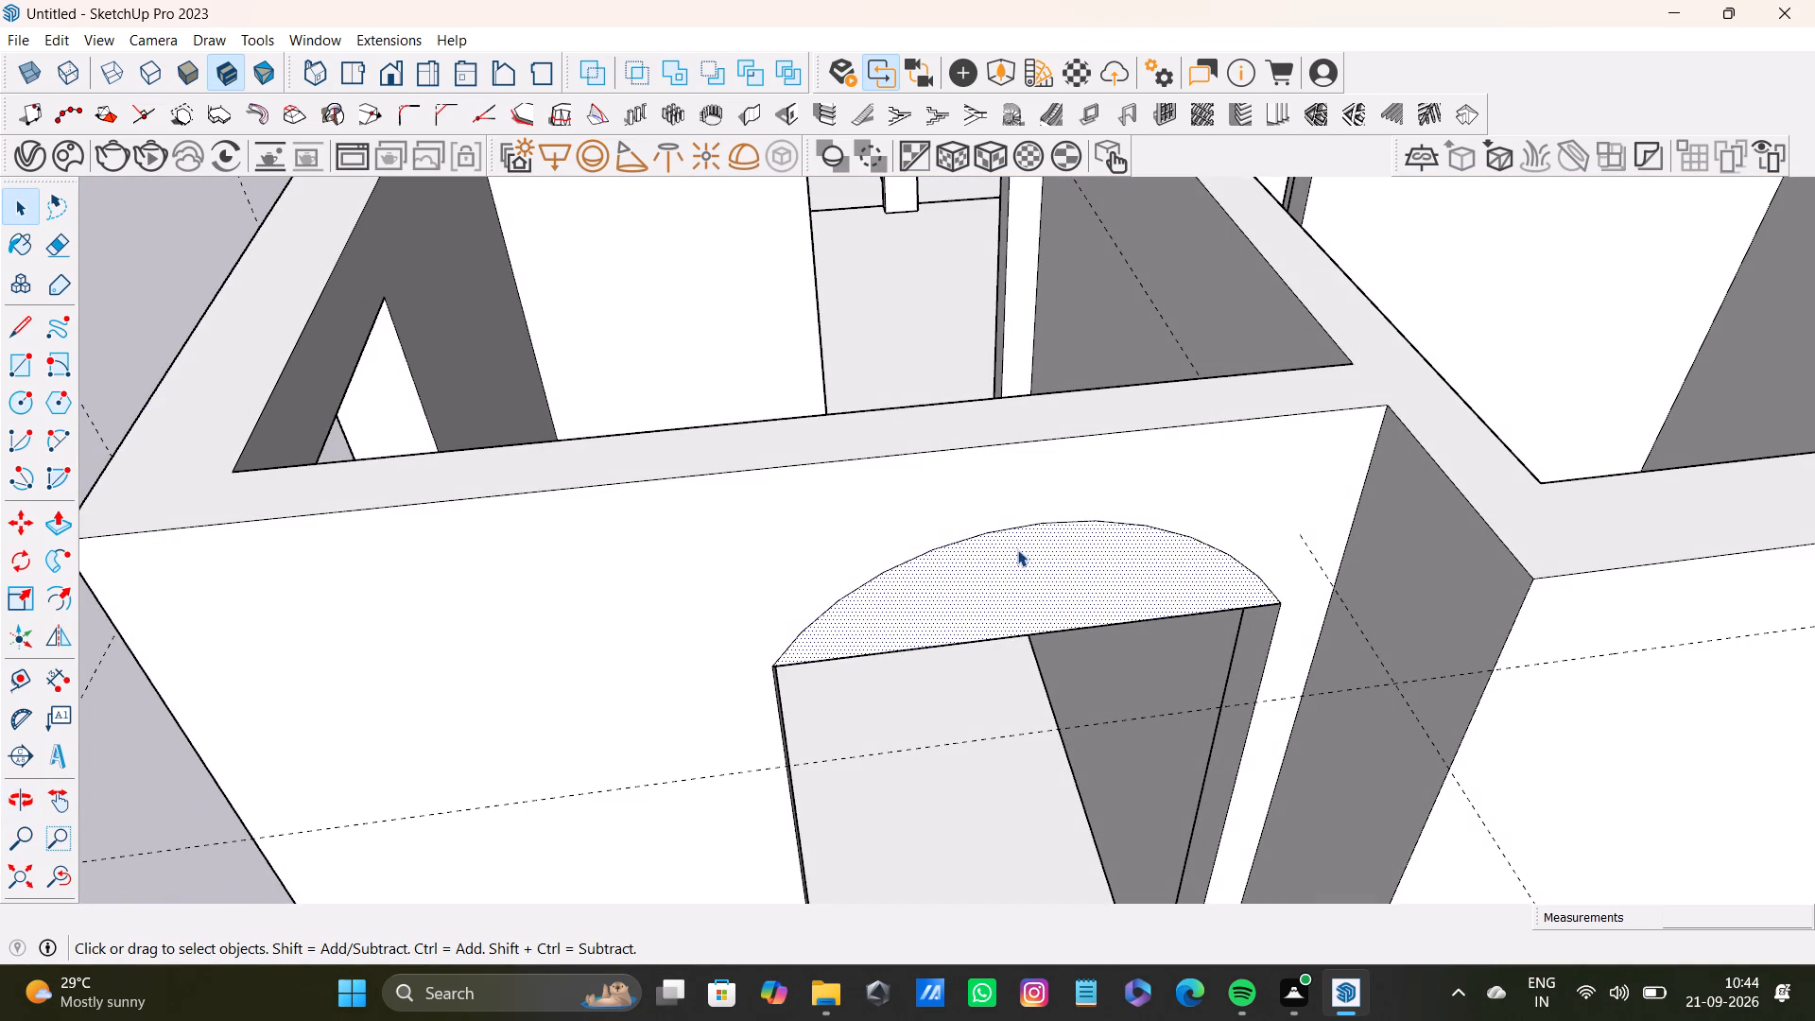
key("p")
left_click_drag(1044, 567, 976, 399)
Place a guide 1' below the top edge of the wall end at the interior opening behind the entrance room.
scroll(979, 460, "down", 4)
middle_click_drag(964, 516, 797, 162)
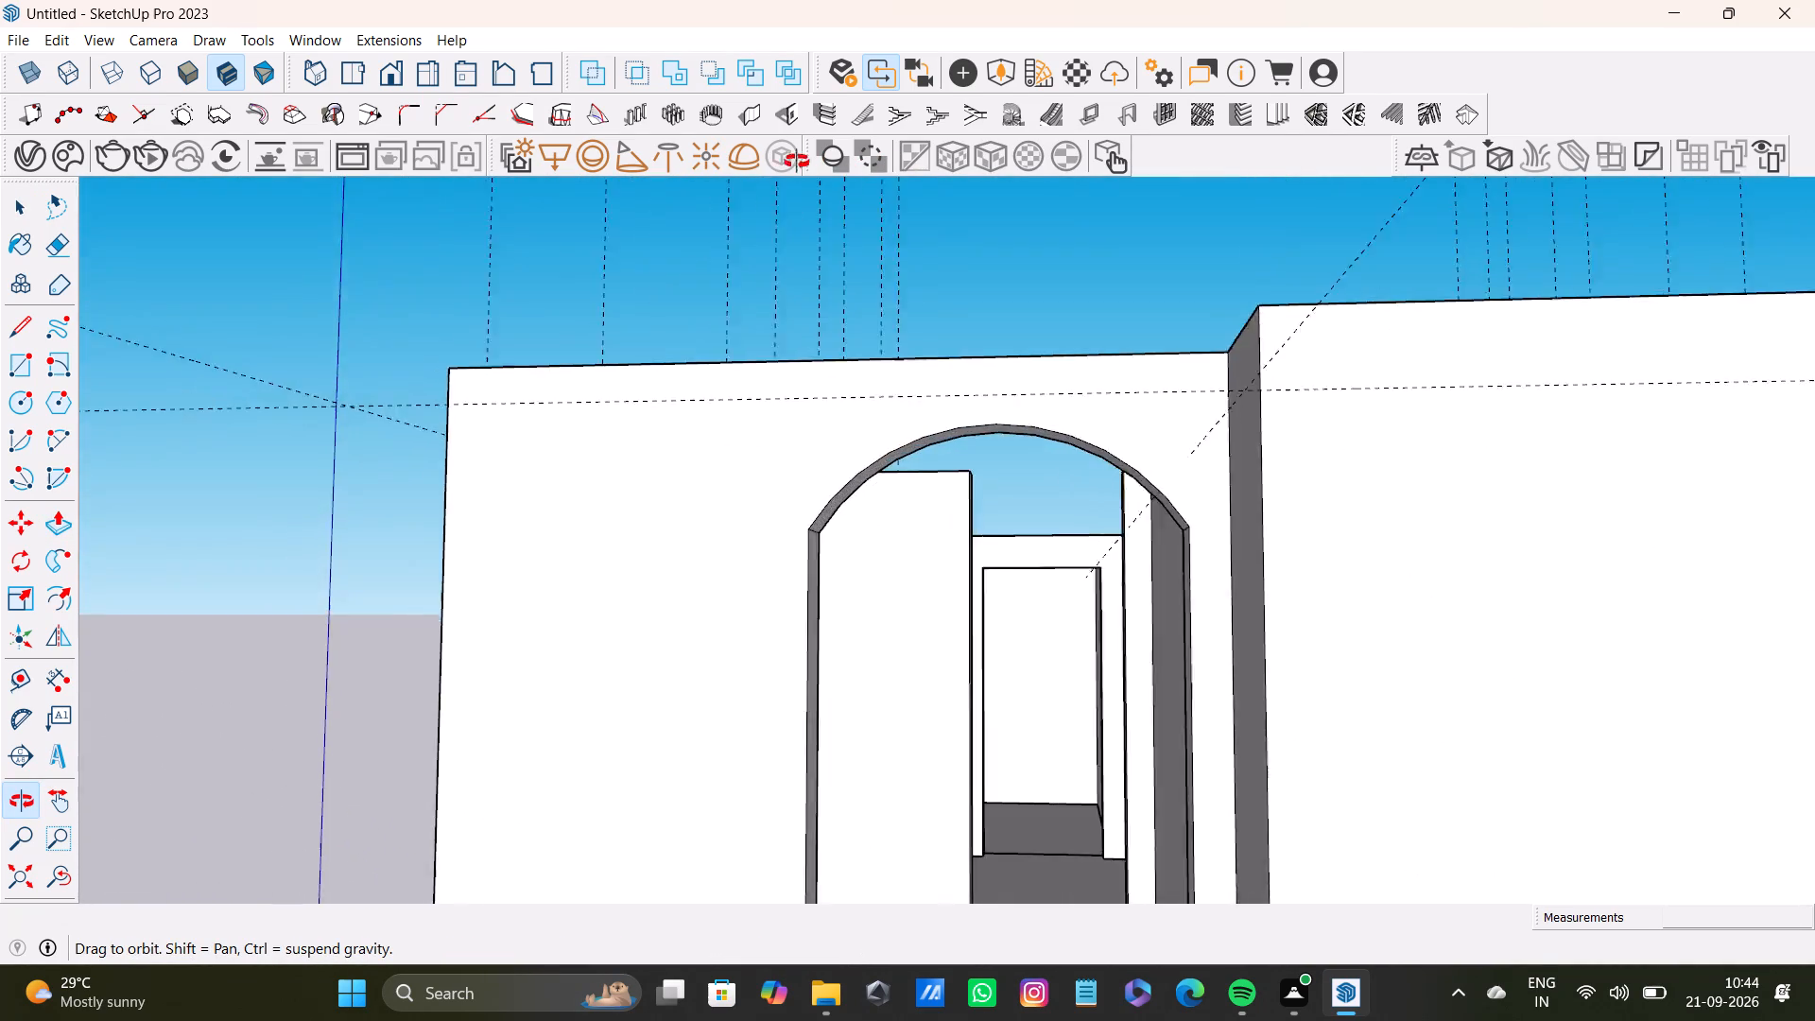
middle_click_drag(797, 162, 1043, 679)
scroll(1045, 699, "down", 5)
middle_click_drag(1052, 583, 1061, 709, "shift")
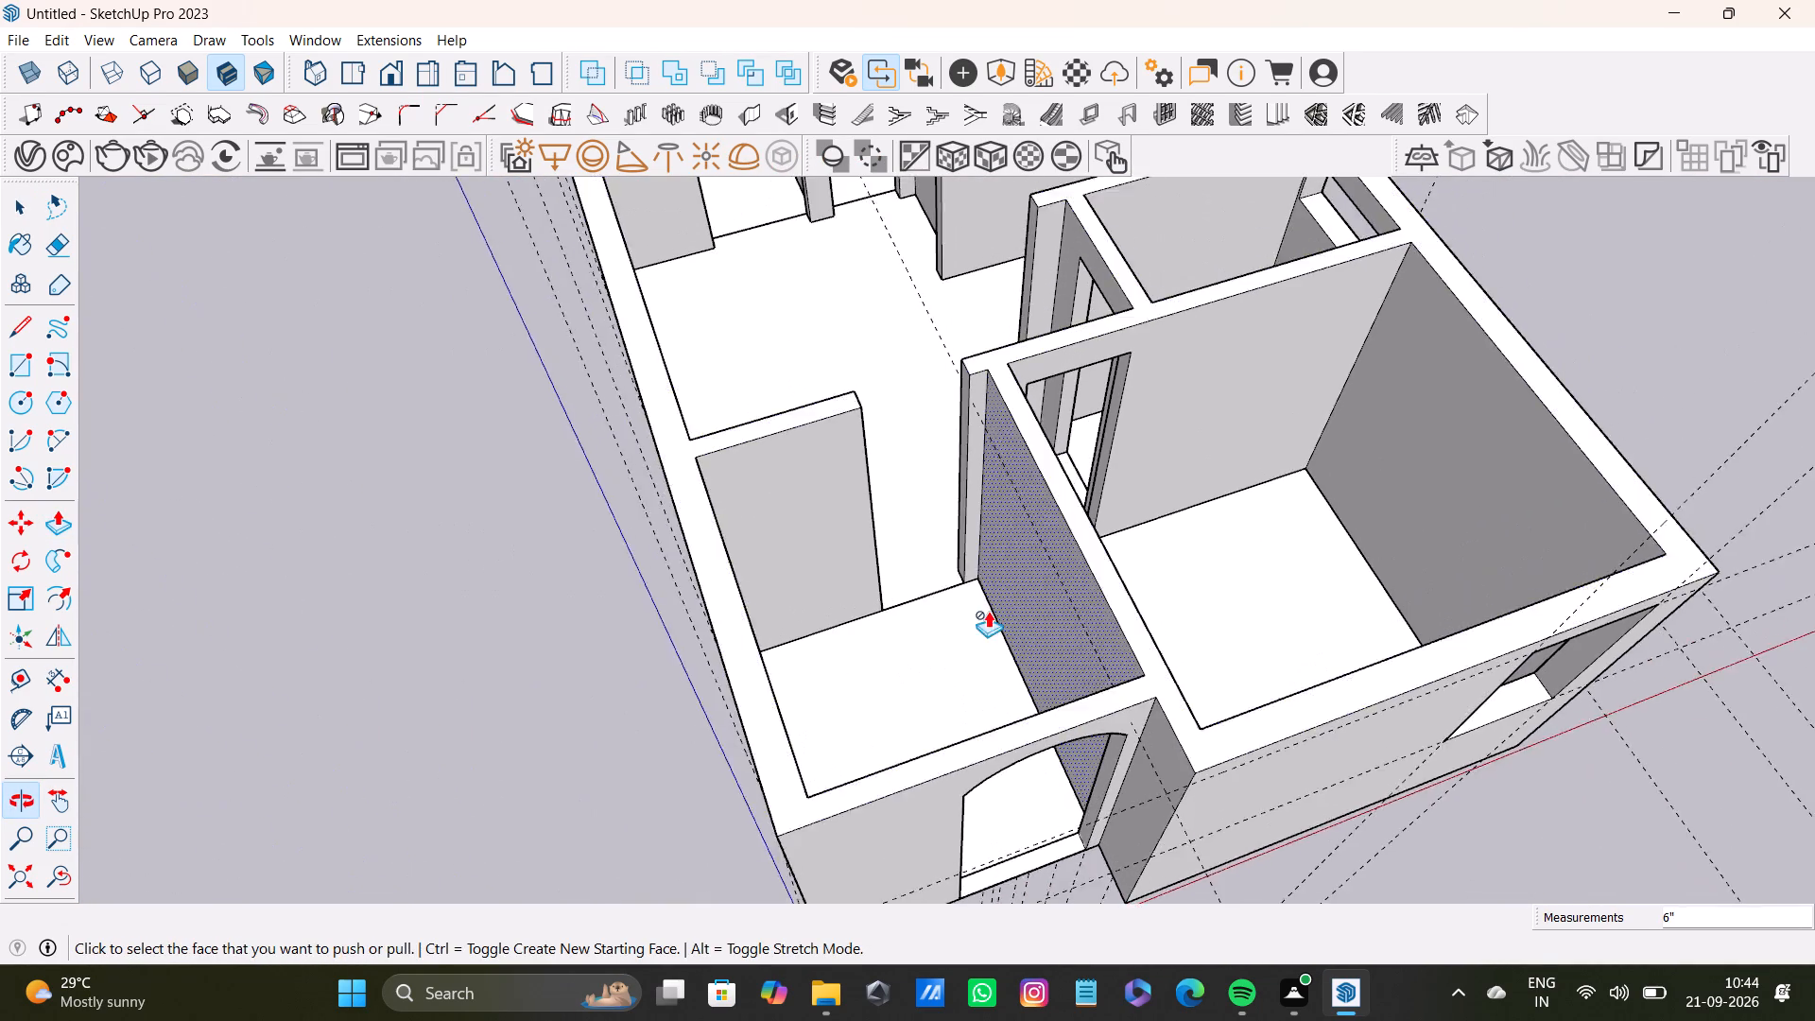
scroll(964, 544, "up", 3)
middle_click_drag(956, 475, 1020, 788, "shift")
scroll(1020, 785, "up", 4)
middle_click_drag(1030, 777, 970, 653)
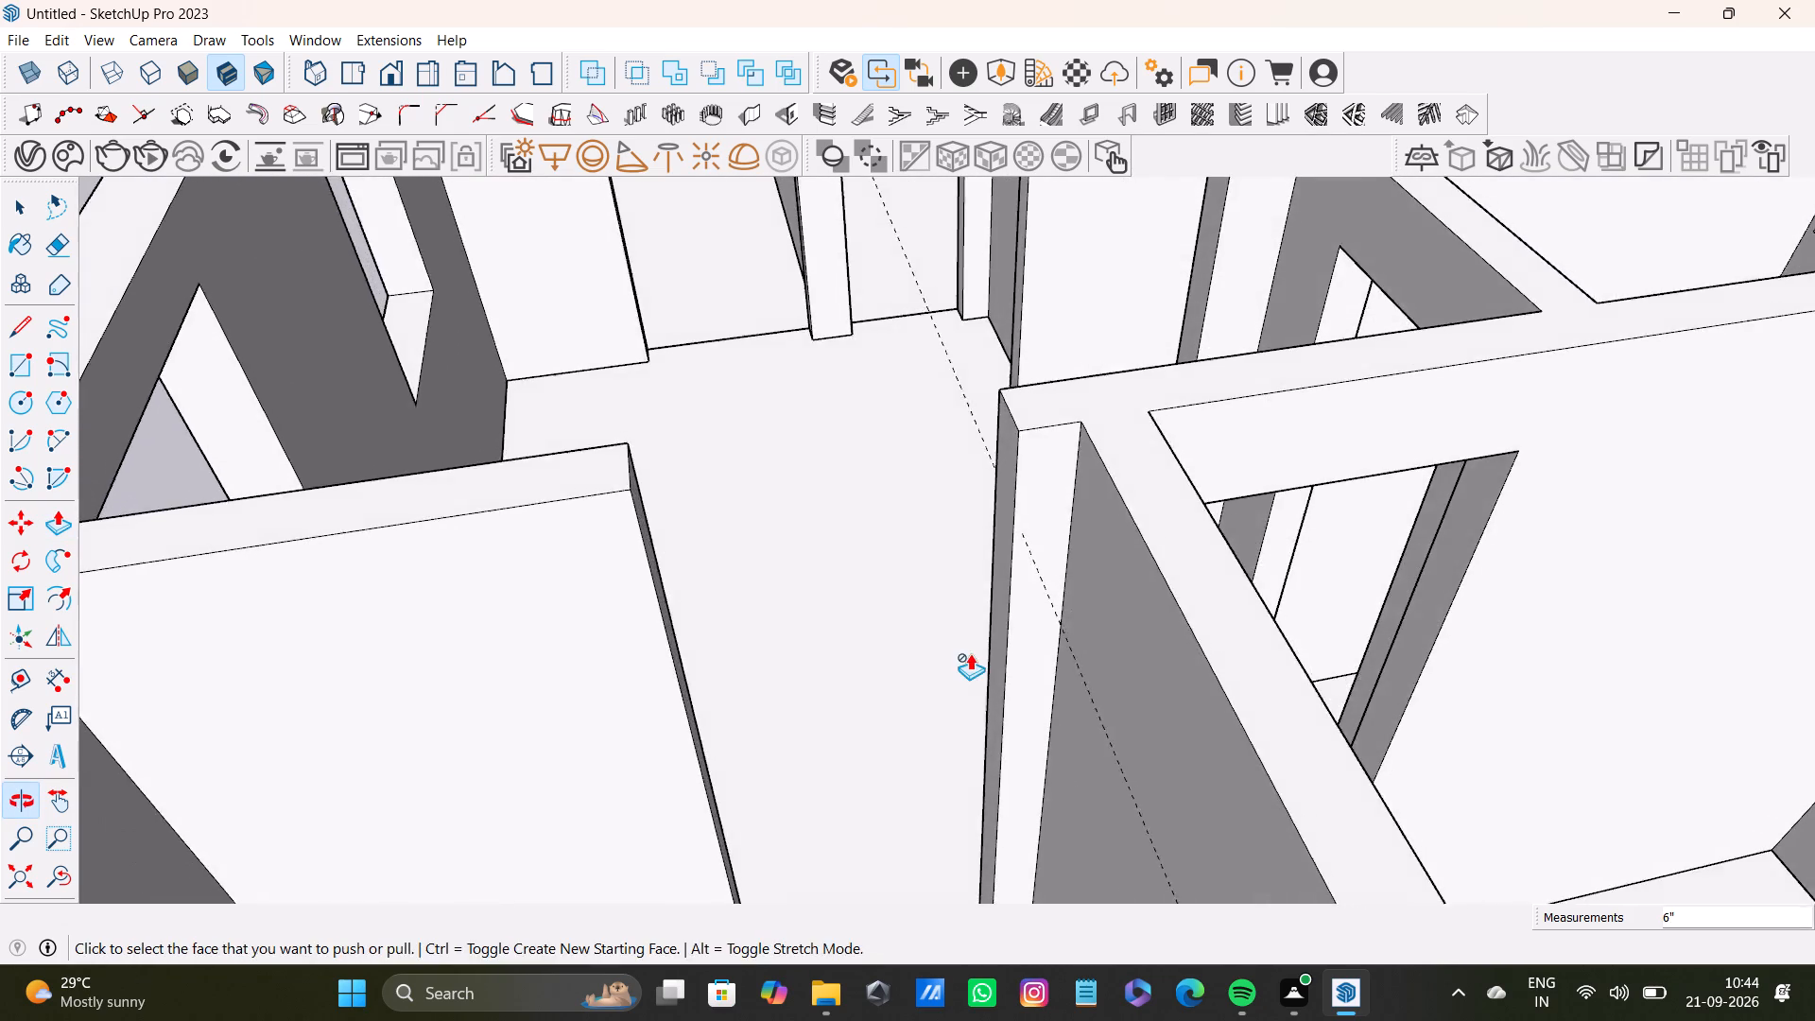
scroll(970, 653, "down", 3)
middle_click_drag(970, 653, 980, 702, "shift")
scroll(1006, 632, "up", 6)
middle_click_drag(1007, 632, 1101, 607)
key("space")
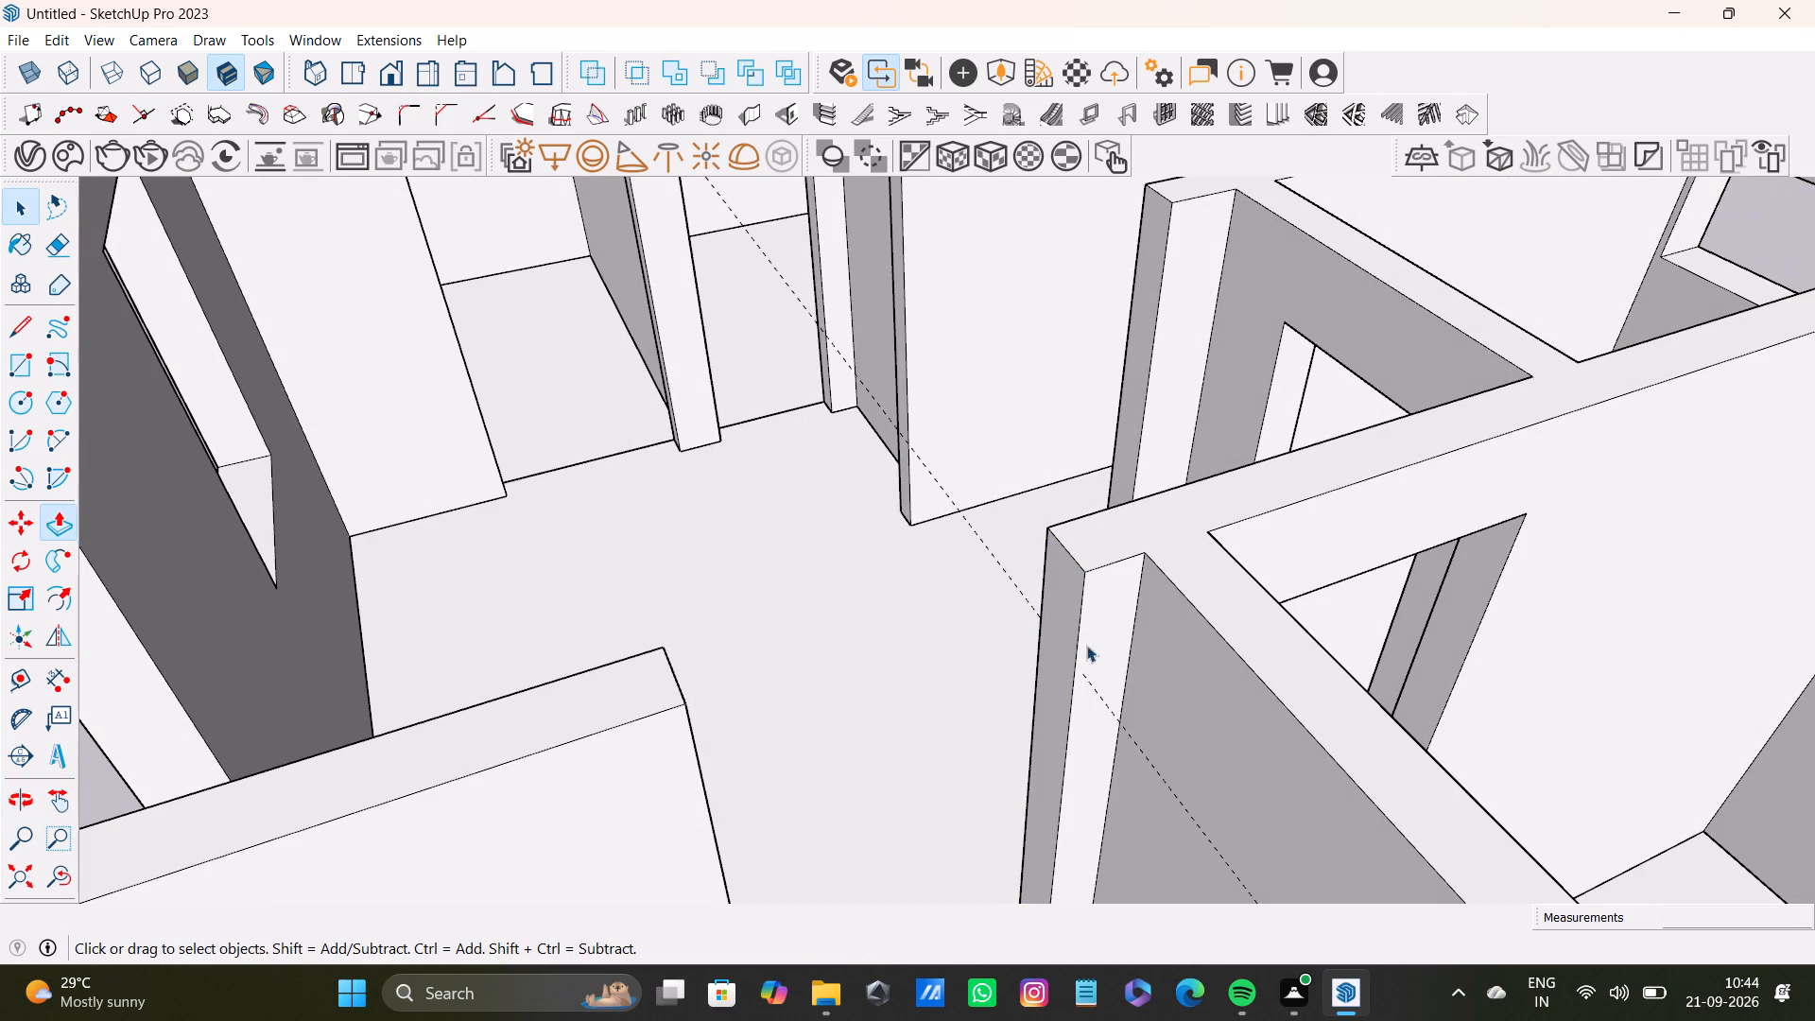
key("t")
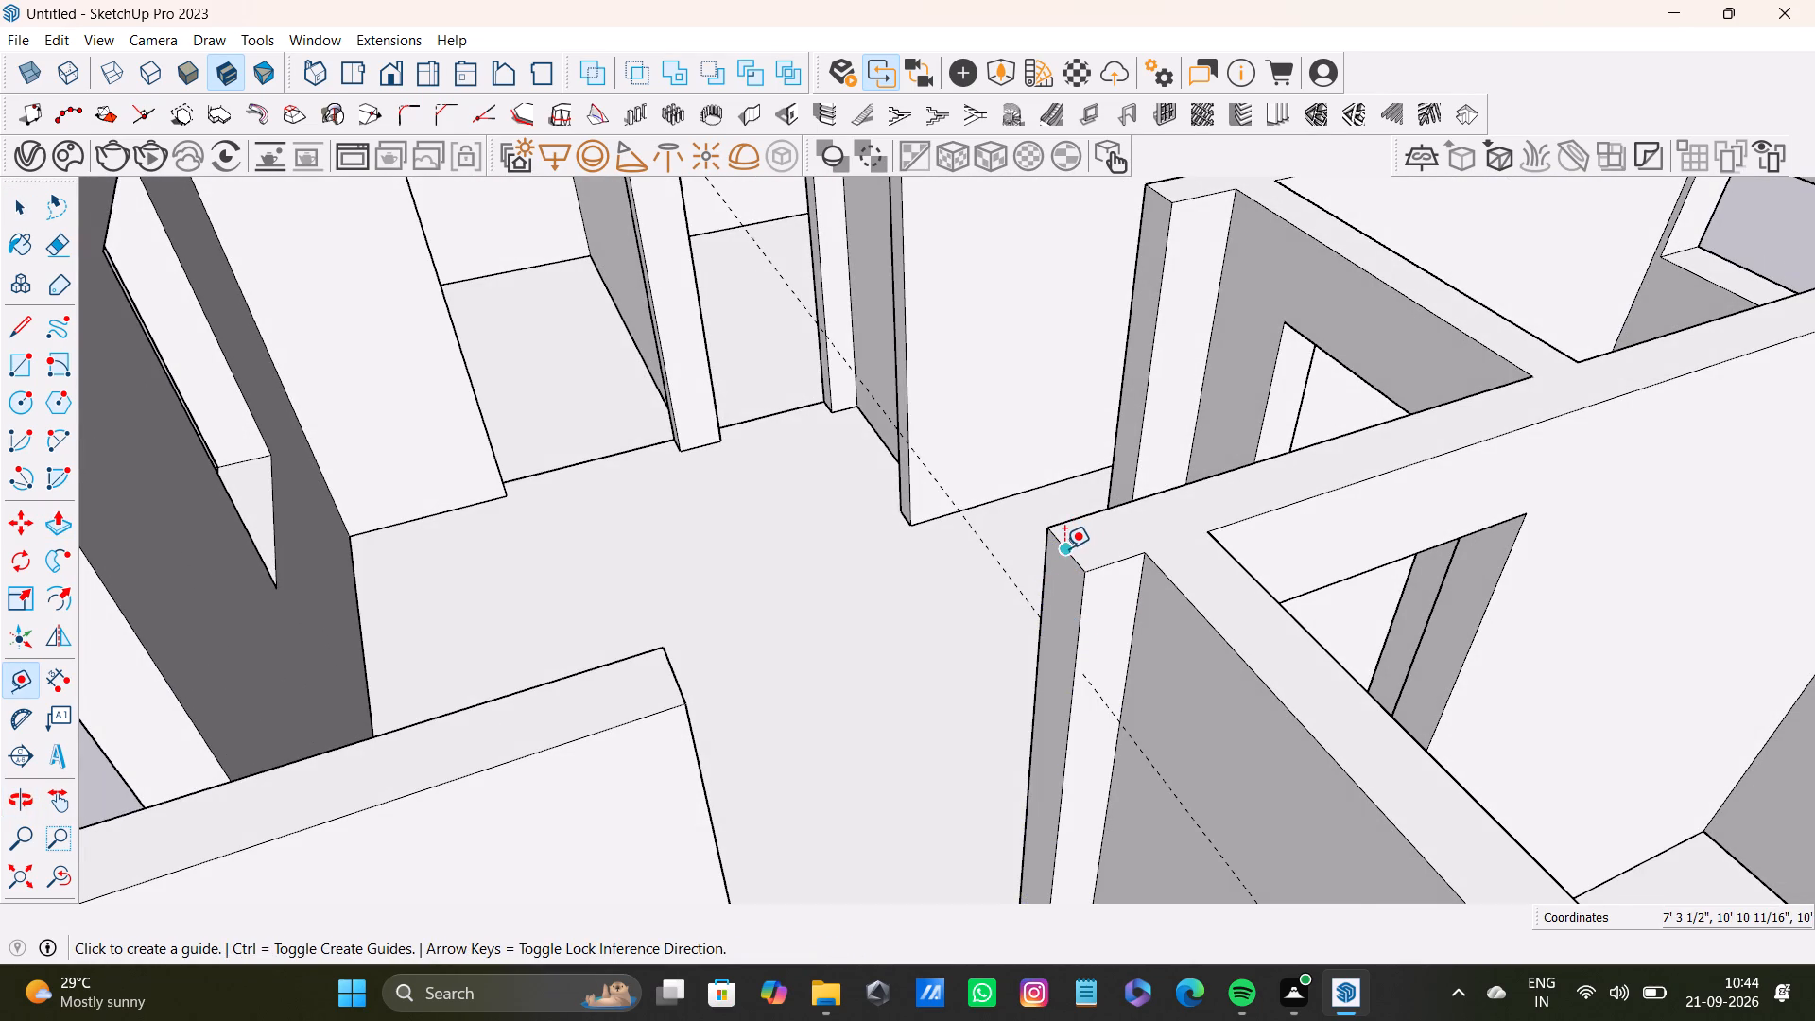
left_click(1064, 548)
middle_click_drag(1060, 710, 1153, 562)
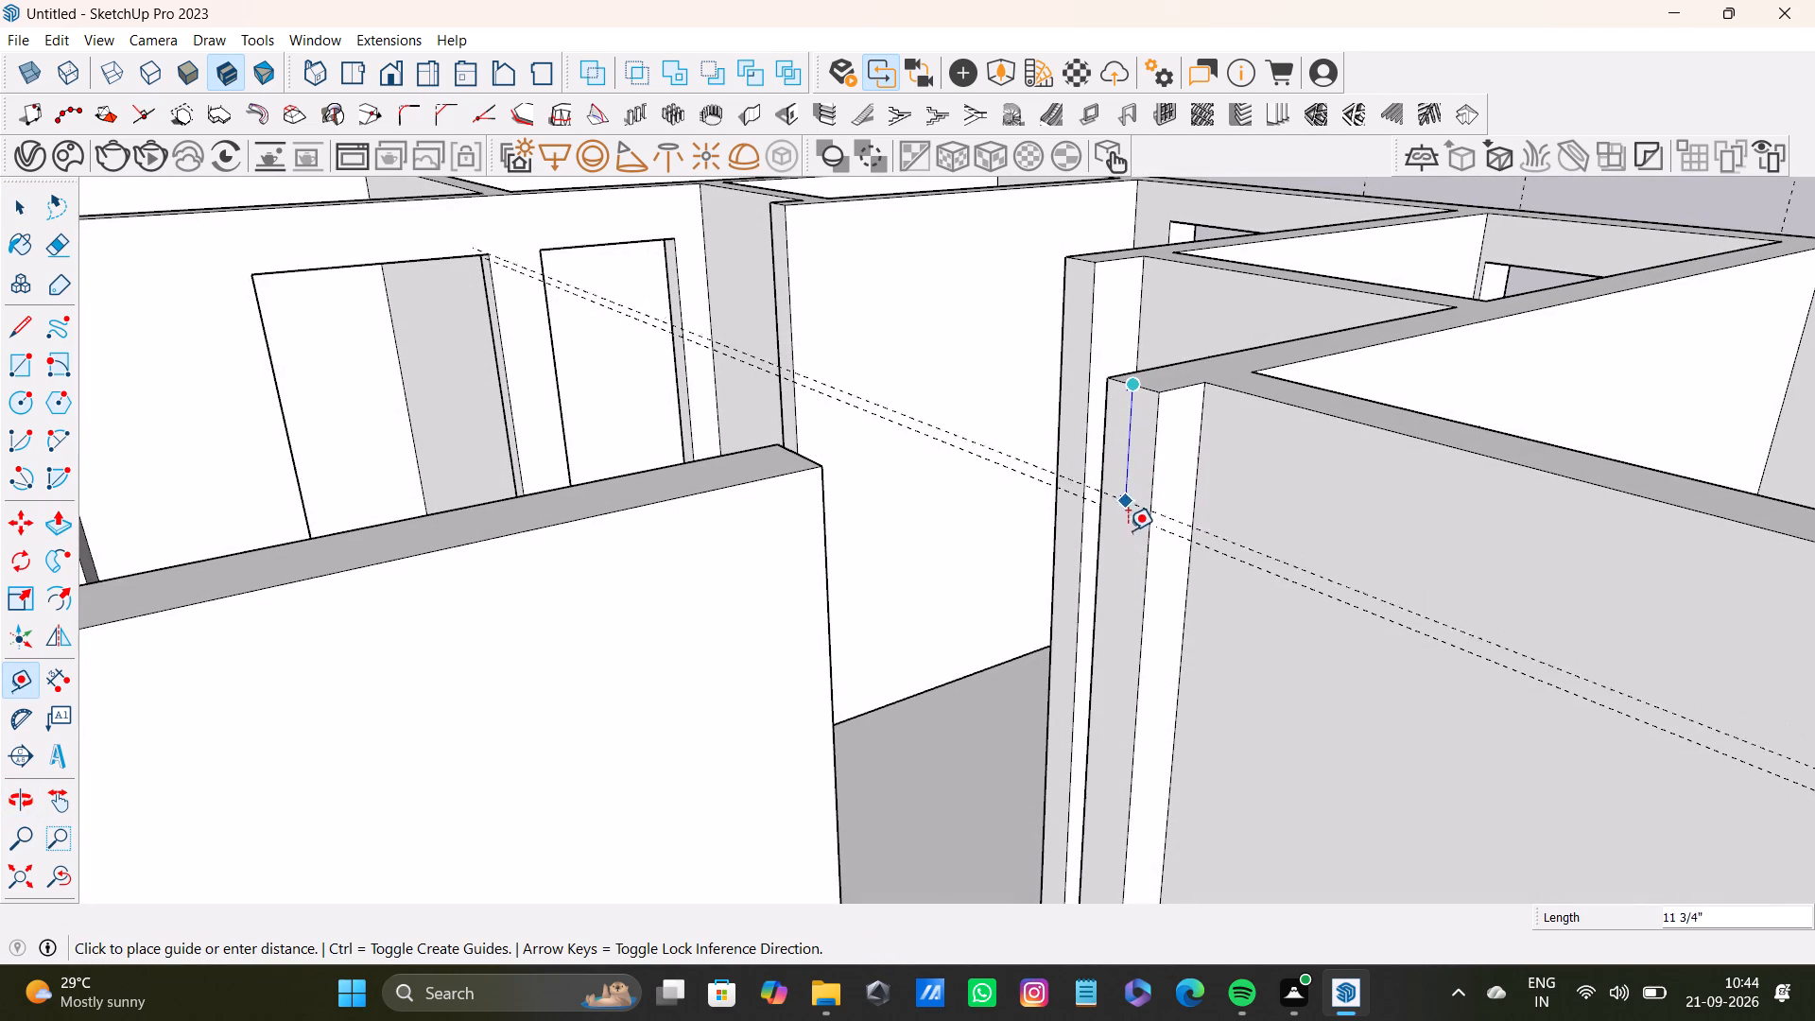
type("1'")
key("Return")
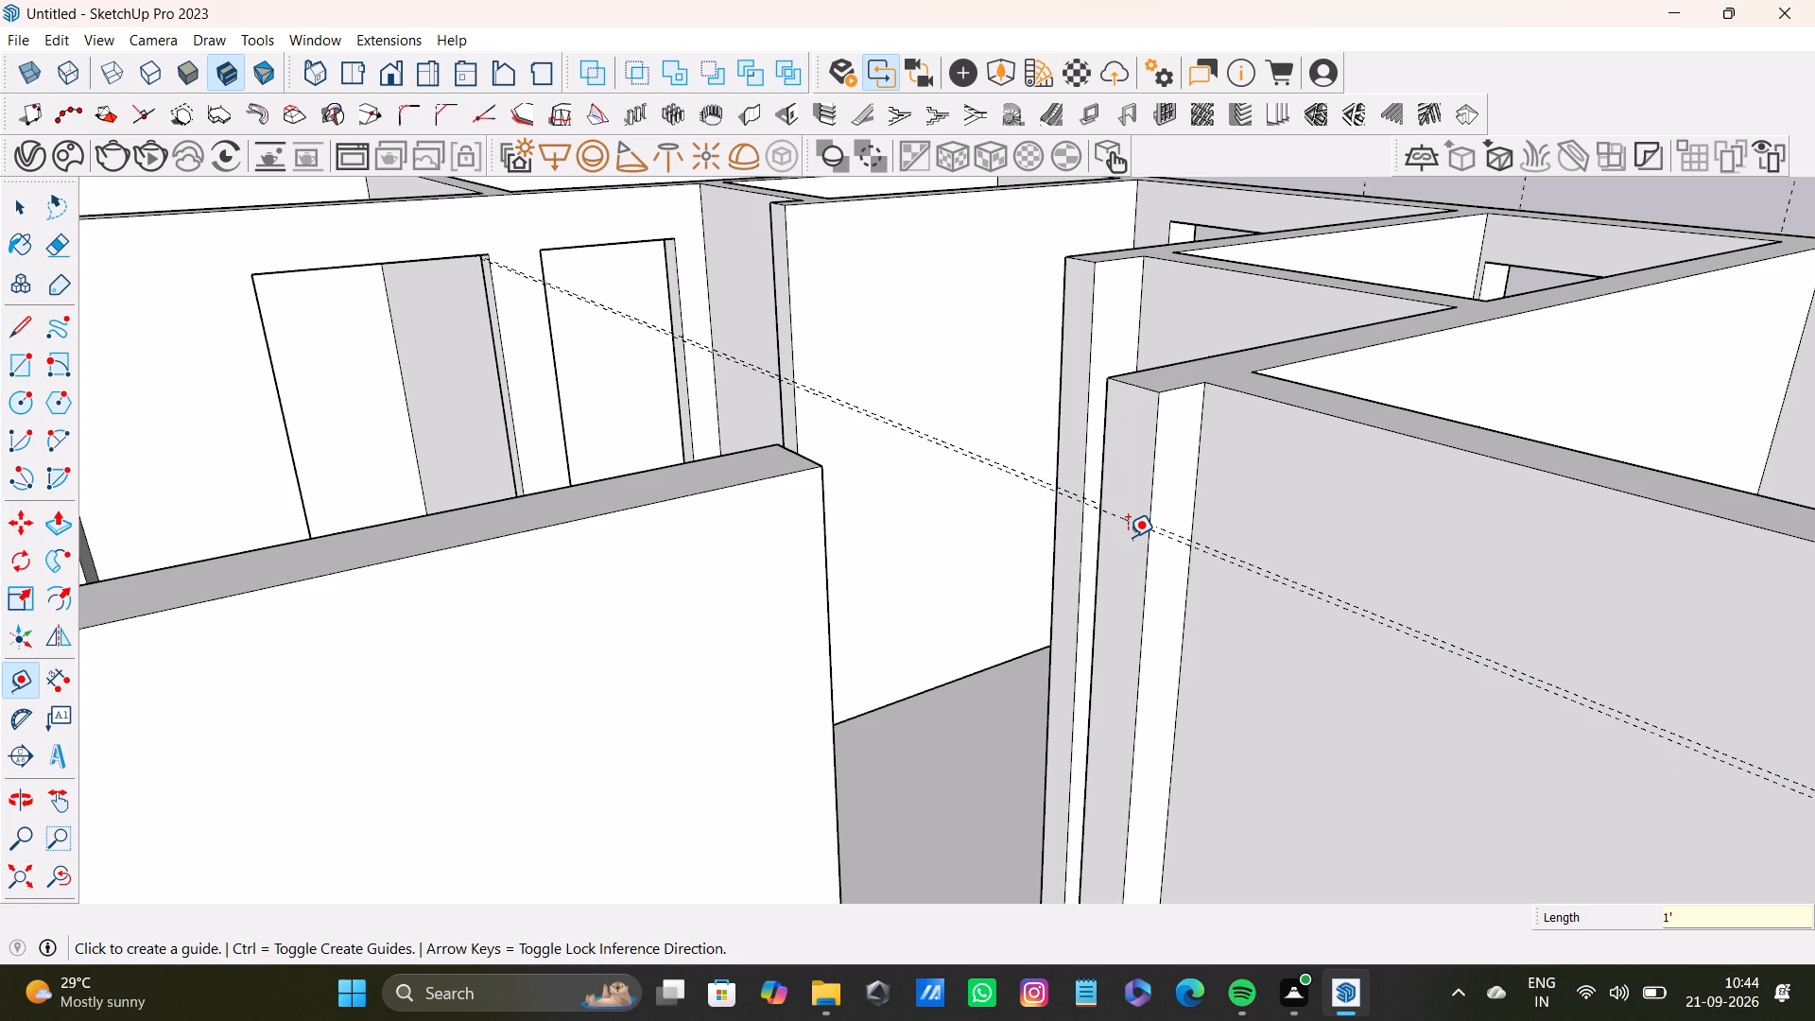
Draw a line across the wall-end face at the new guide to split off its upper part.
key("l")
scroll(1107, 553, "up", 7)
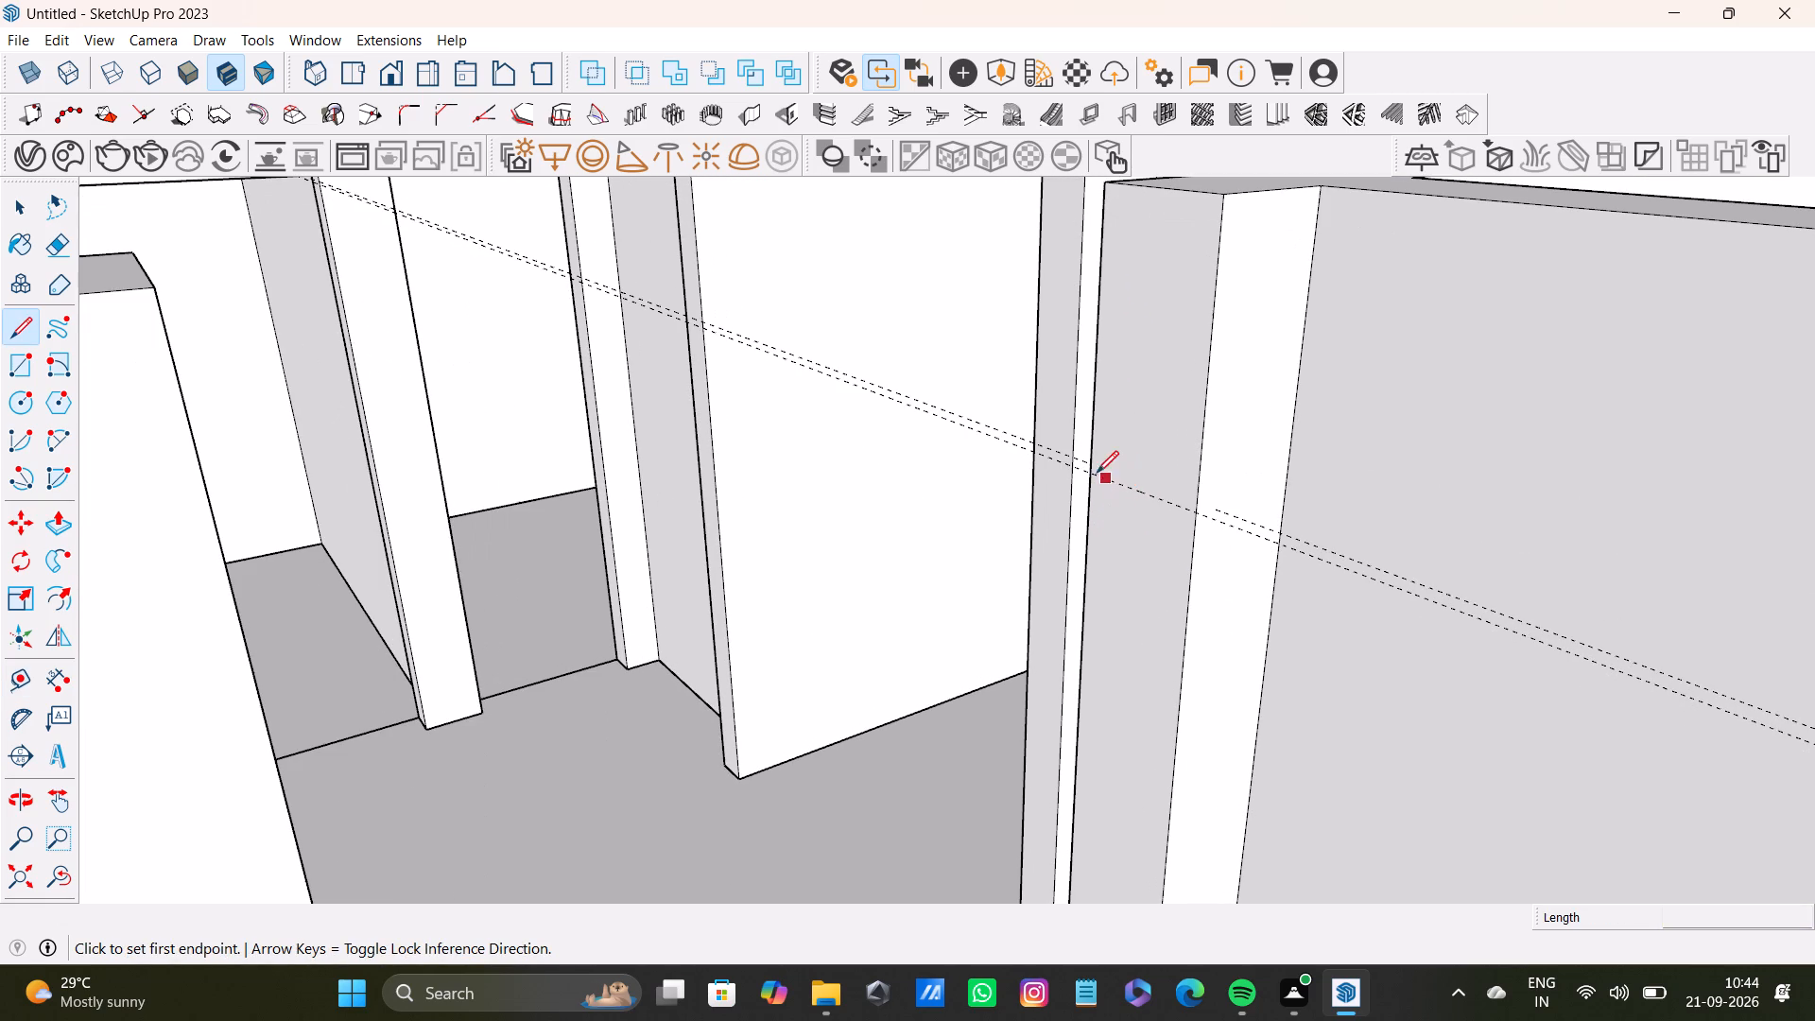
left_click(1085, 471)
left_click(1198, 516)
Push/pull the upper wall-end face across the interior opening to the opposite wall to form a lintel.
key("space")
left_click(1191, 426)
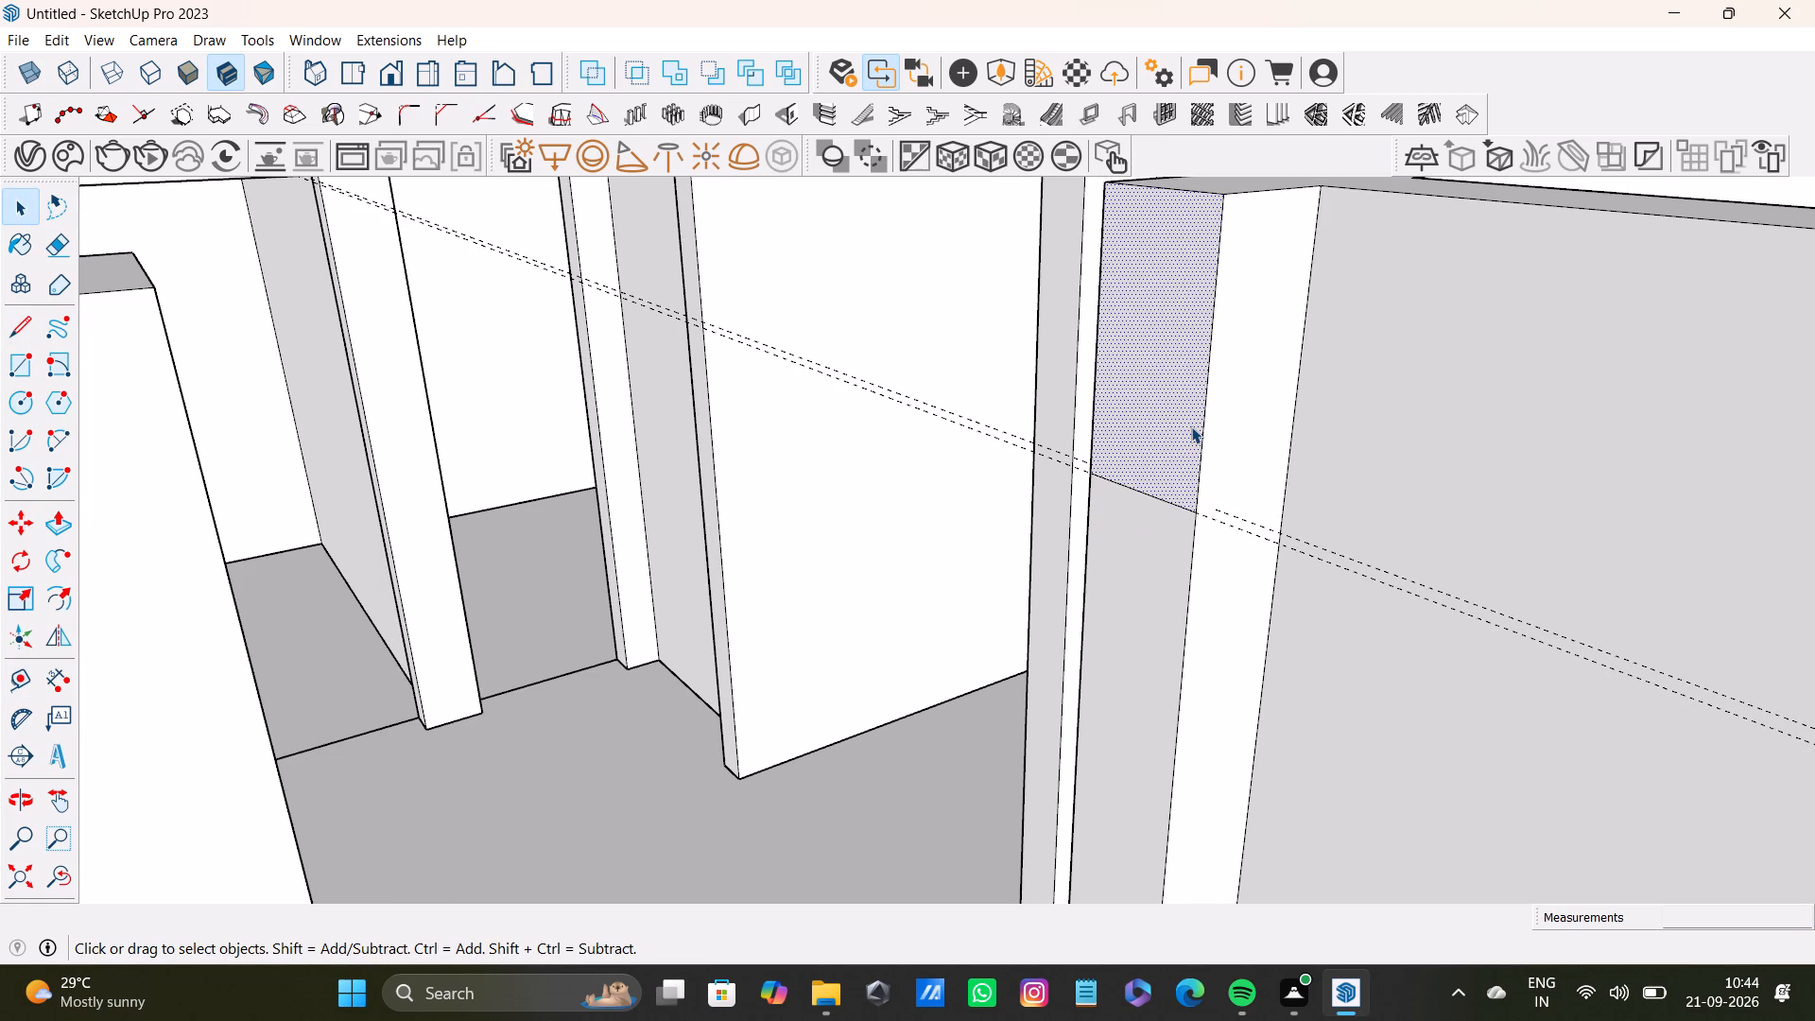
left_click(1191, 424)
key("p")
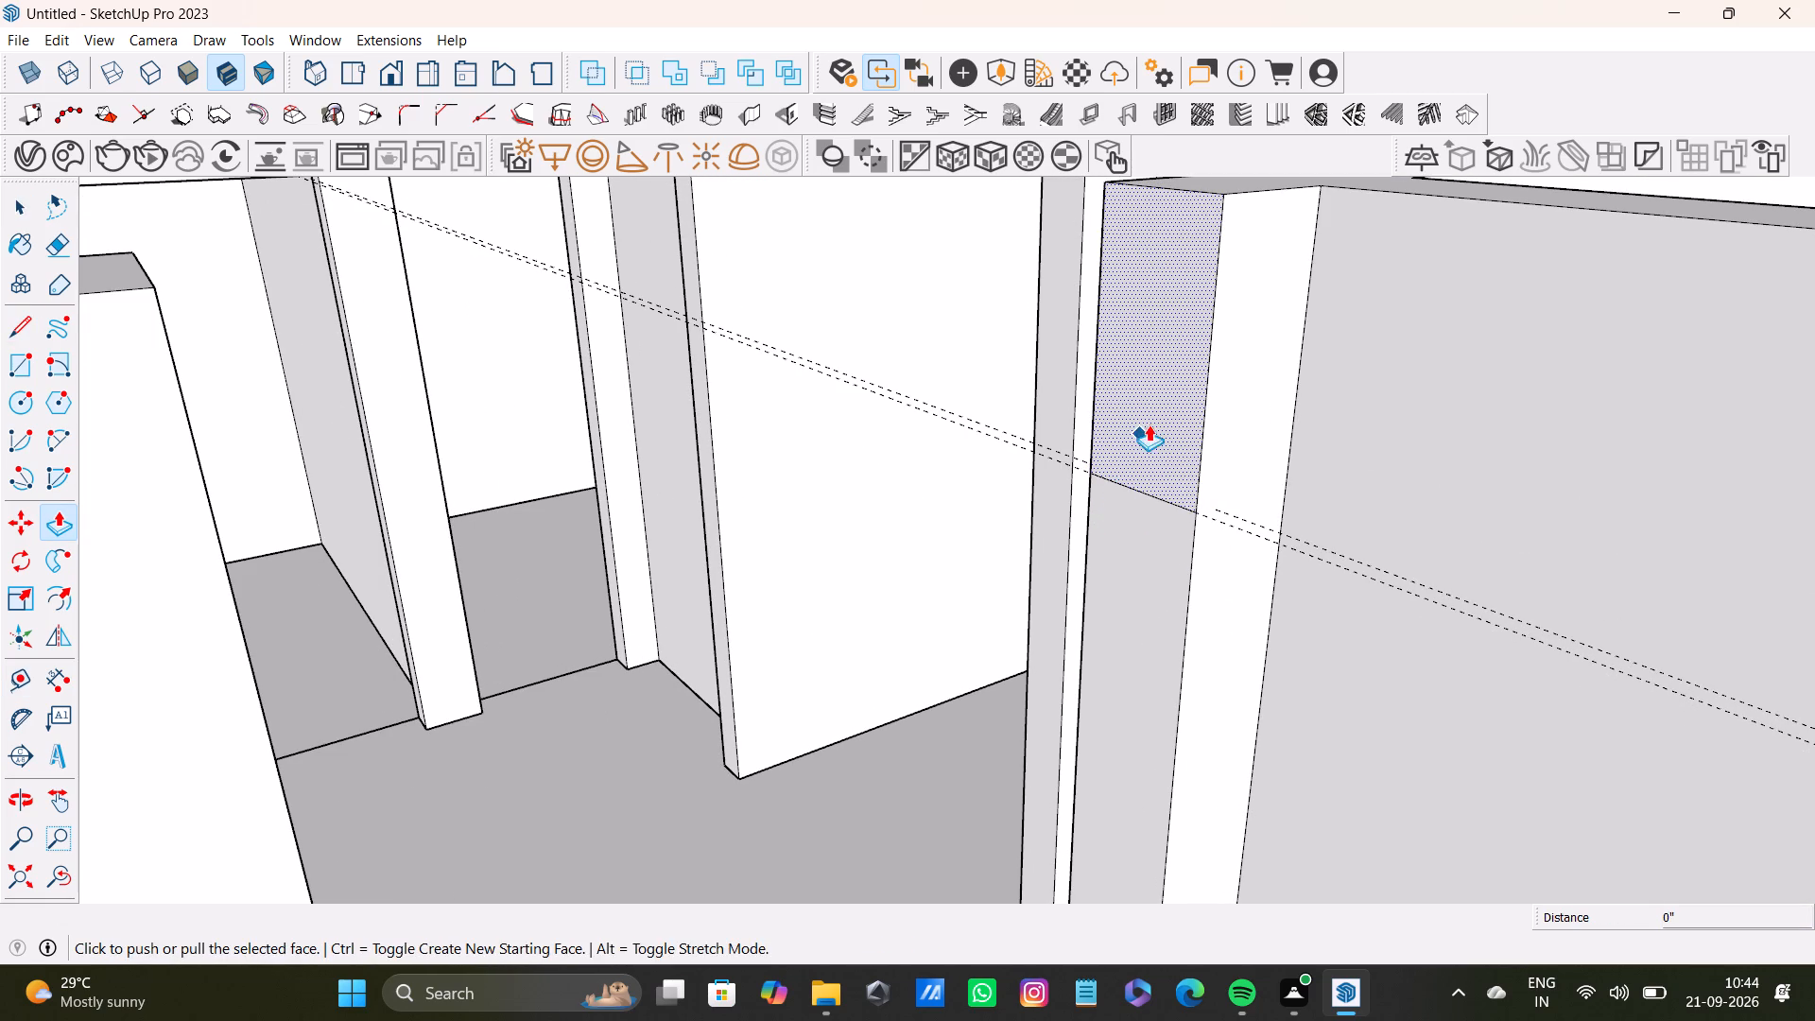
left_click(1149, 424)
left_click(233, 566)
Delete the seam edges where the new interior lintel meets the wall, on both sides and along the top.
scroll(262, 585, "down", 4)
middle_click_drag(268, 586, 473, 568, "shift")
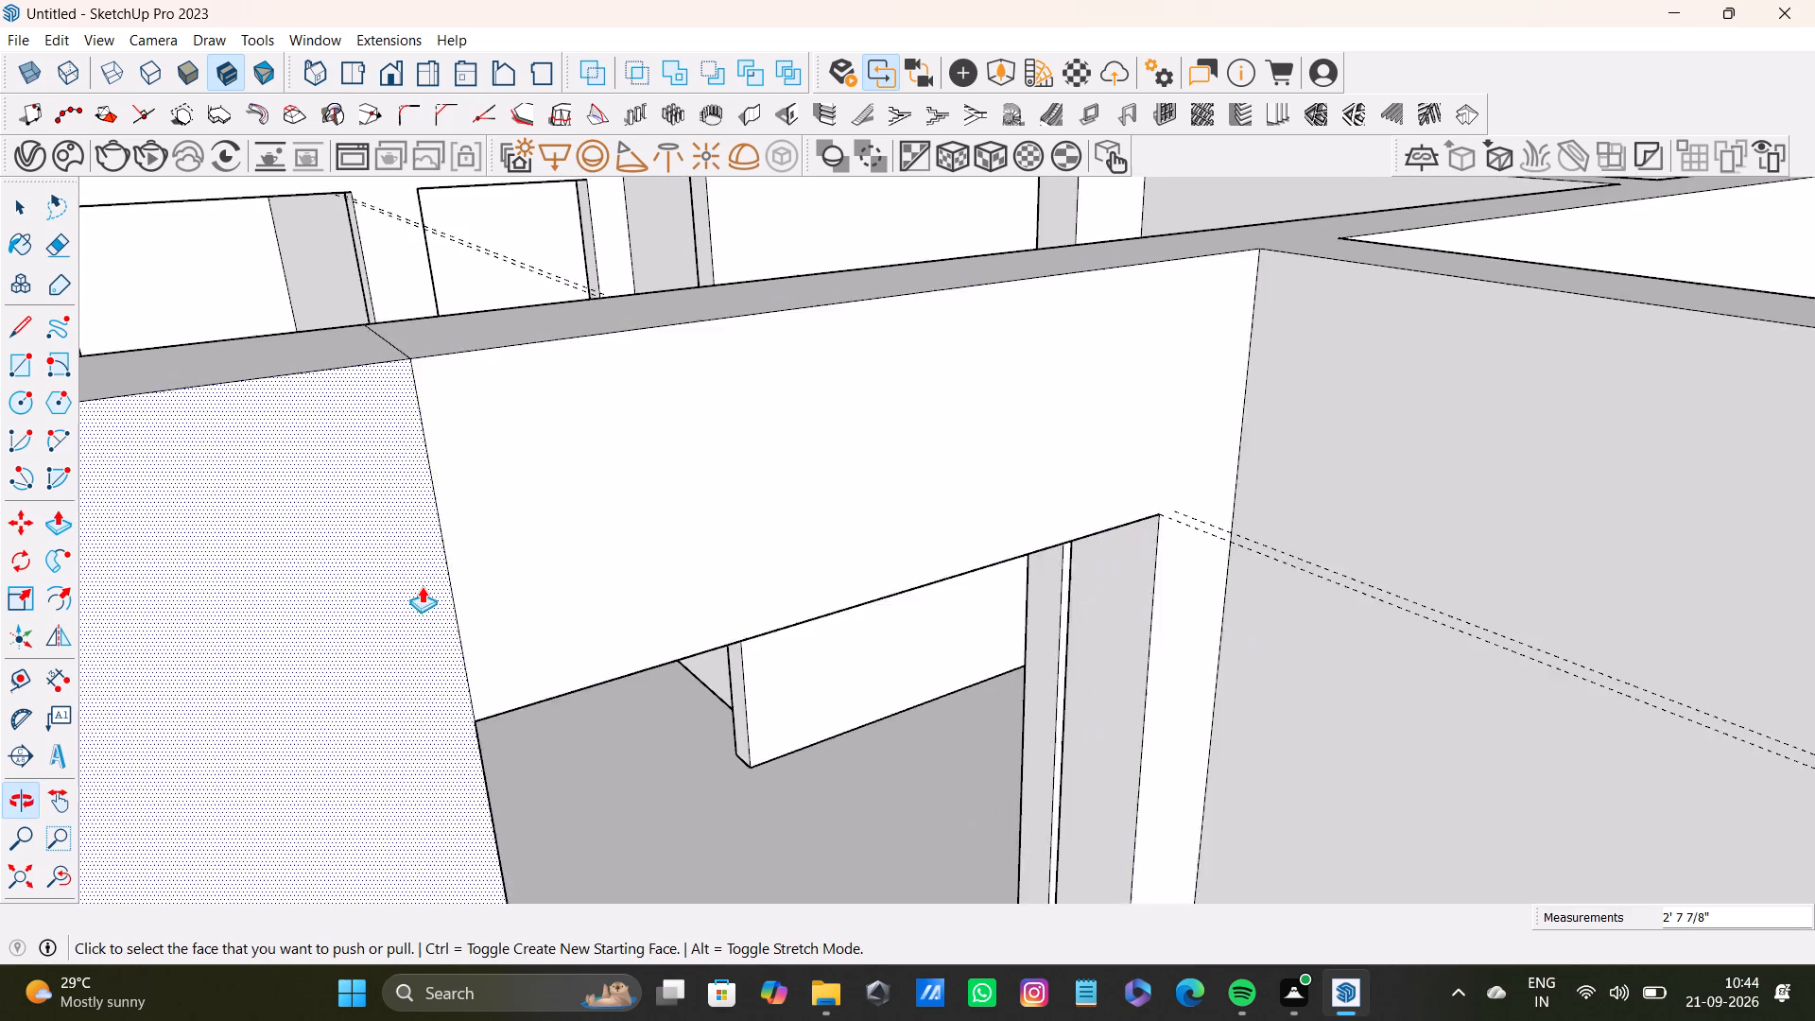
scroll(394, 591, "up", 4)
key("space")
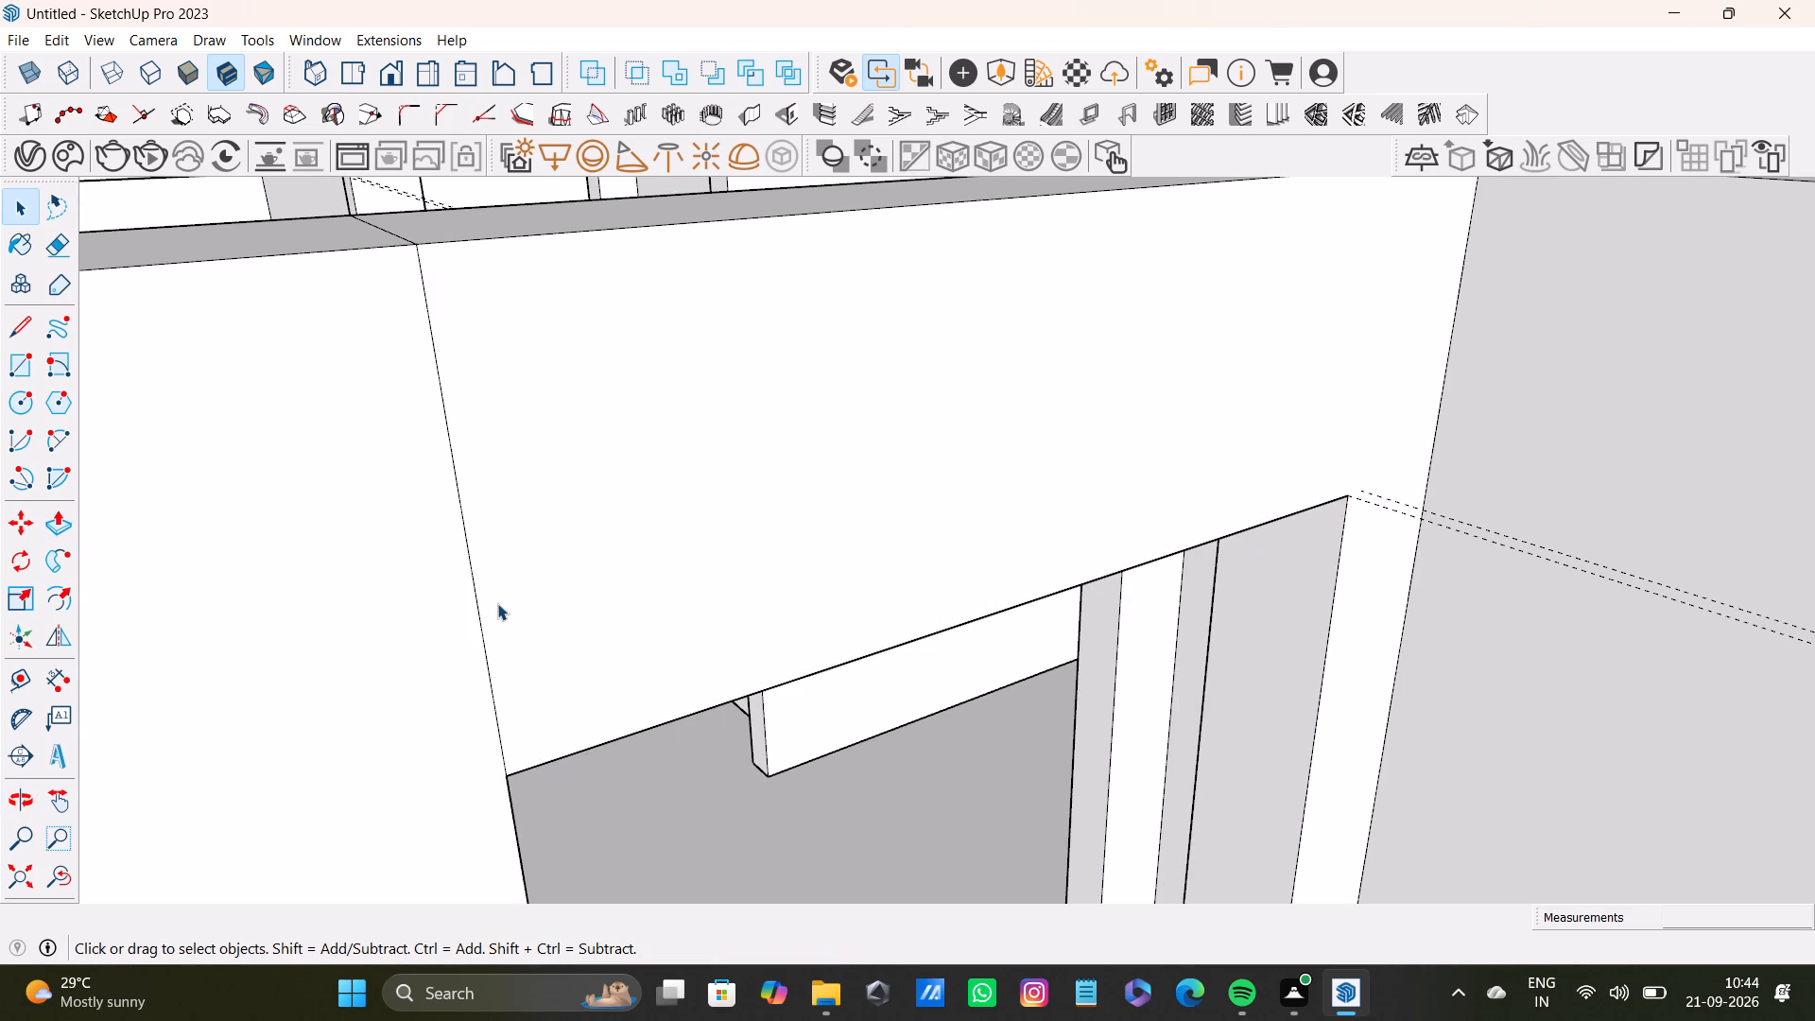
left_click(484, 631)
key("Delete")
scroll(341, 322, "down", 4)
middle_click_drag(261, 169, 531, 387, "shift")
middle_click_drag(448, 346, 698, 546)
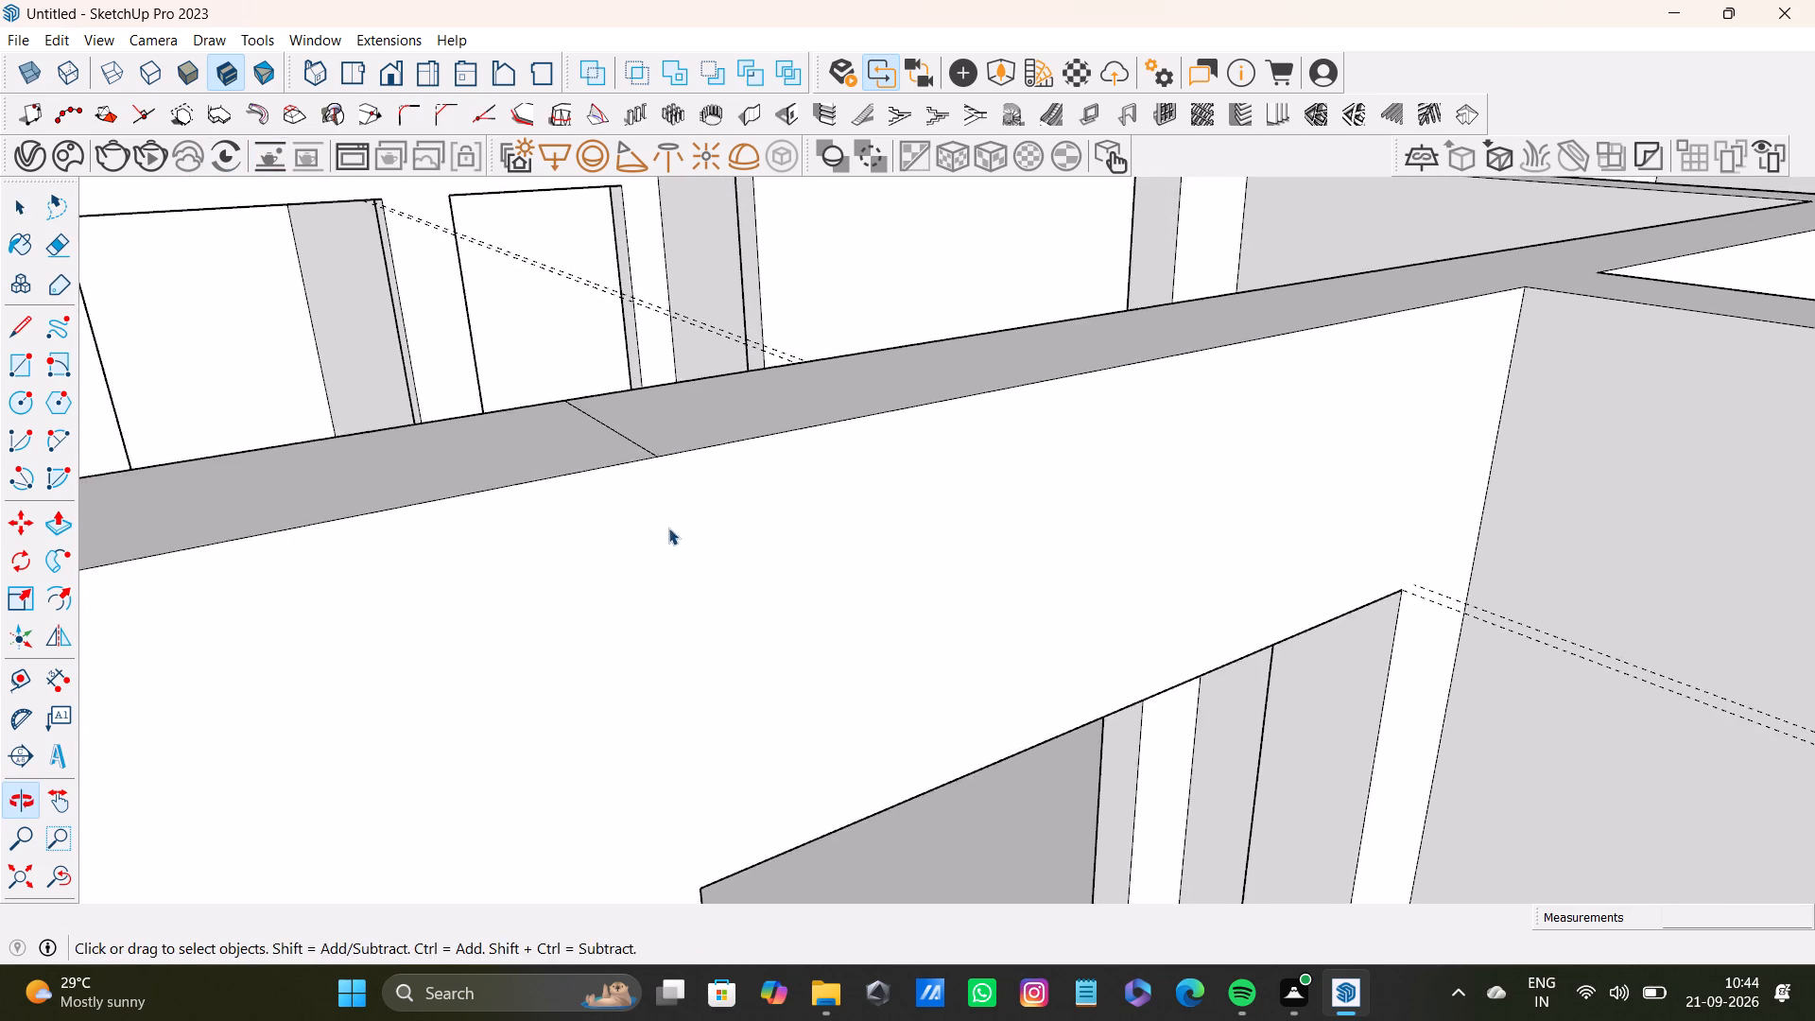
middle_click_drag(662, 503, 640, 627)
scroll(634, 565, "up", 4)
left_click(616, 568)
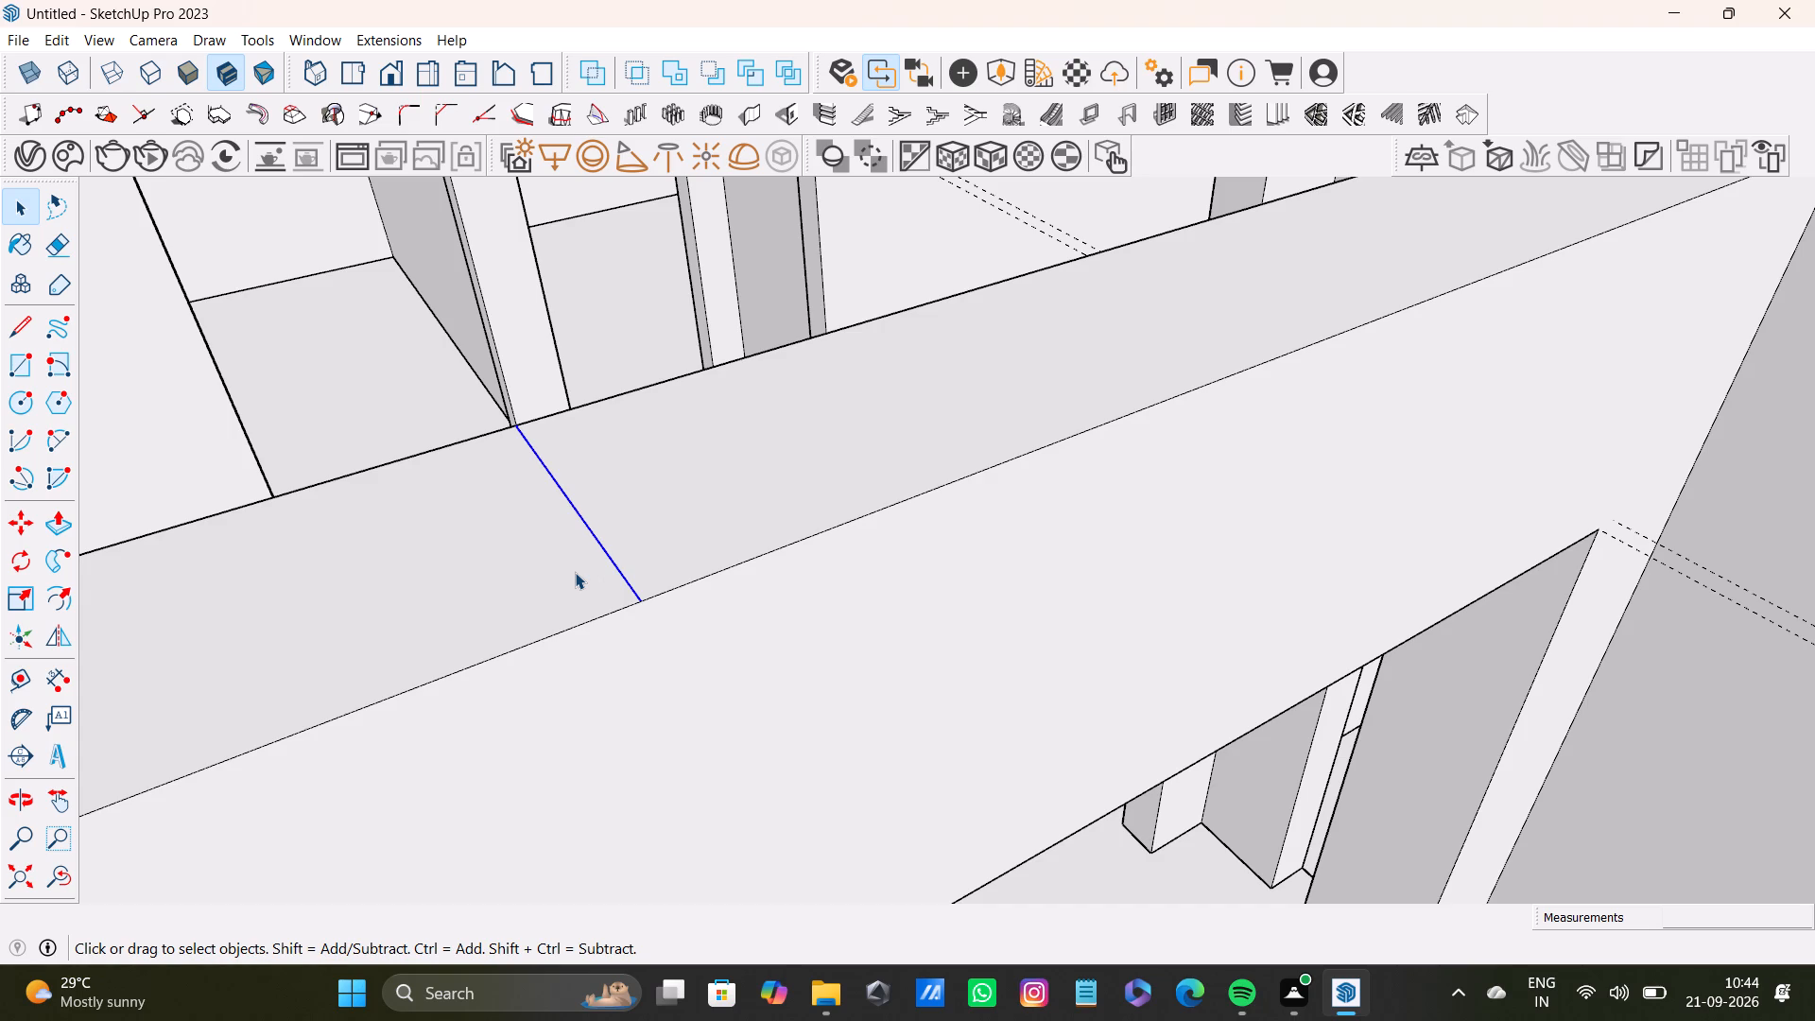
key("Delete")
scroll(466, 392, "down", 8)
middle_click_drag(458, 508, 1171, 464)
scroll(1273, 494, "up", 3)
left_click(1288, 516)
key("Delete")
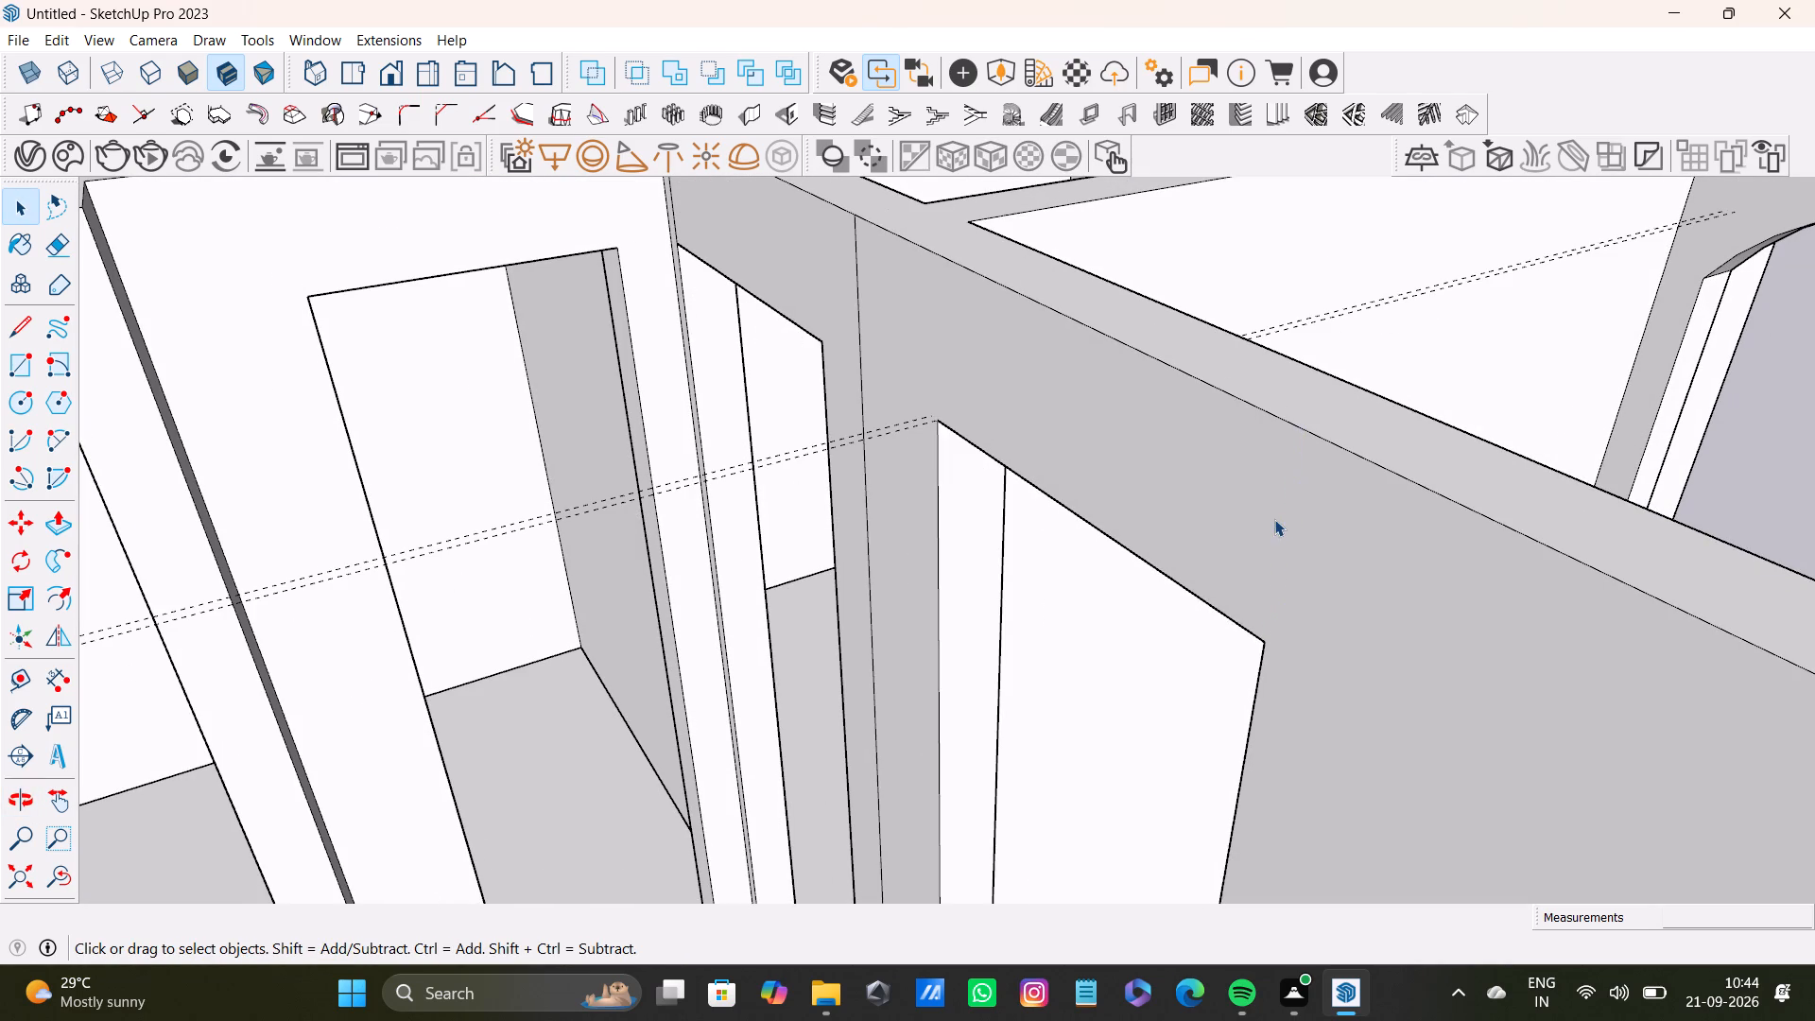
Delete the leftover vertical edges on the hall-side wall, between the two doorways and above the doorway at the corner.
scroll(1164, 342, "down", 9)
scroll(894, 412, "up", 1)
middle_click_drag(895, 412, 1080, 421)
scroll(1079, 417, "up", 3)
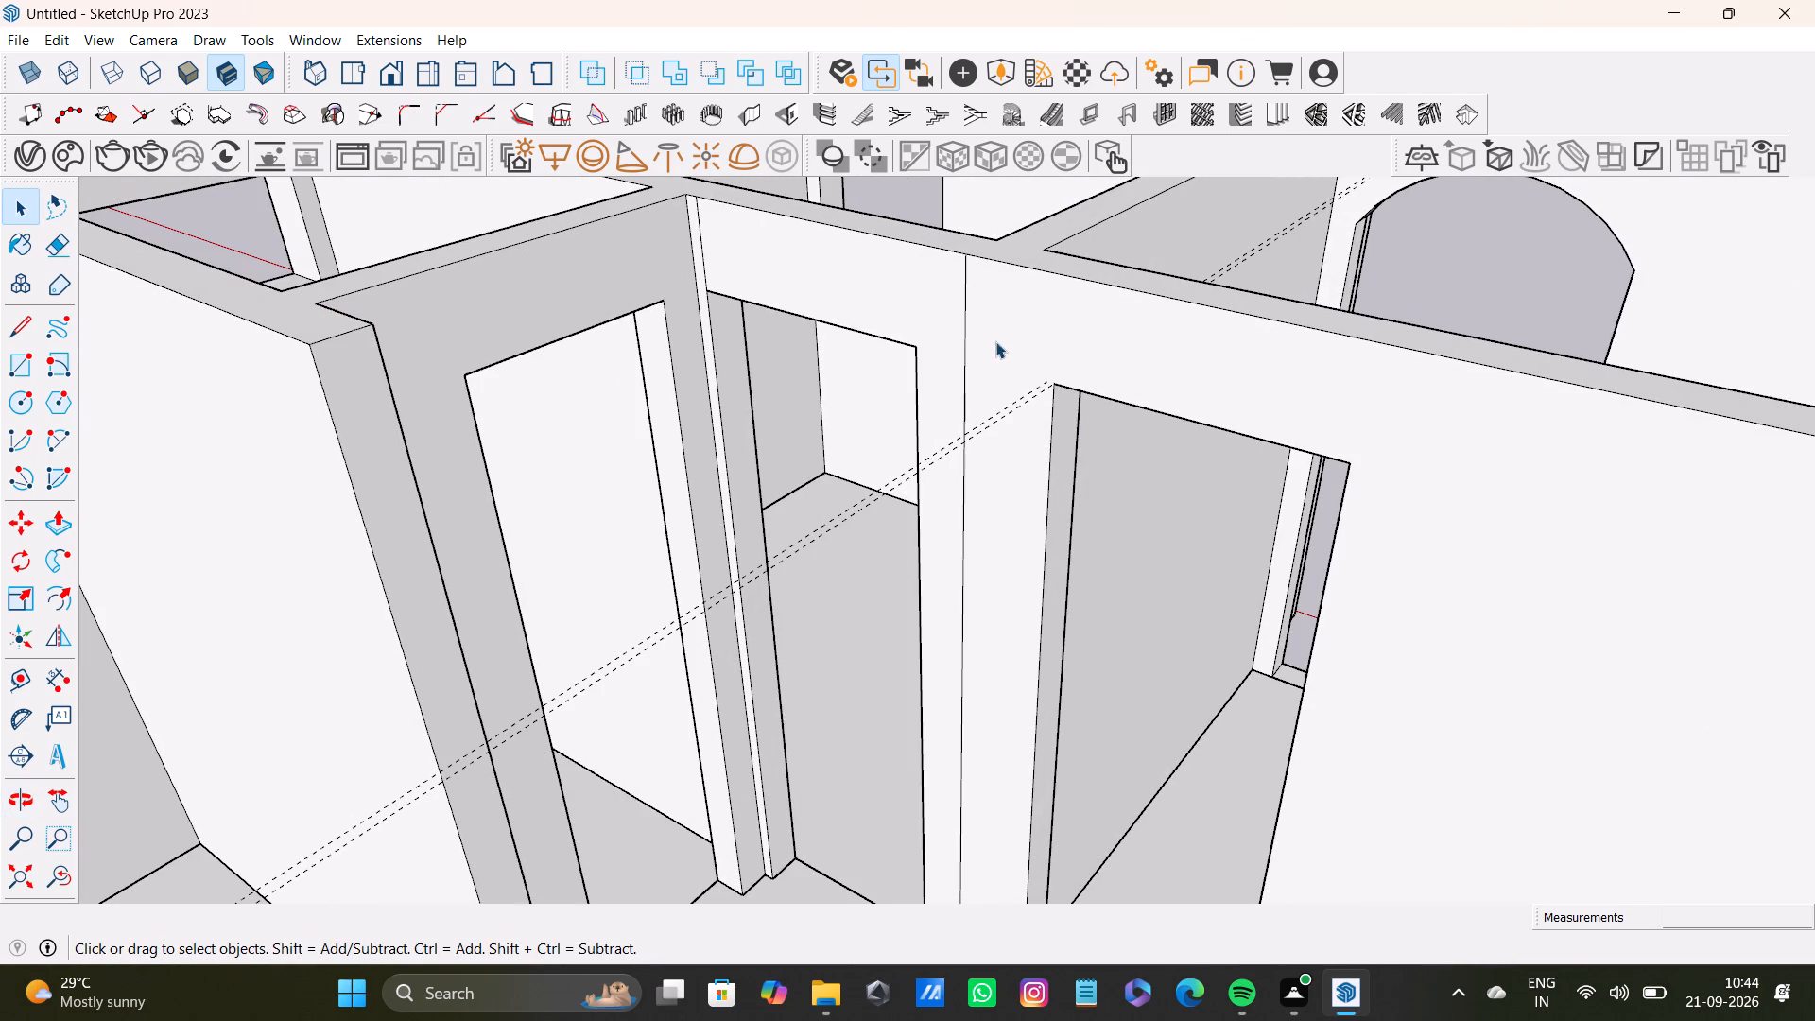
left_click(965, 332)
key("Delete")
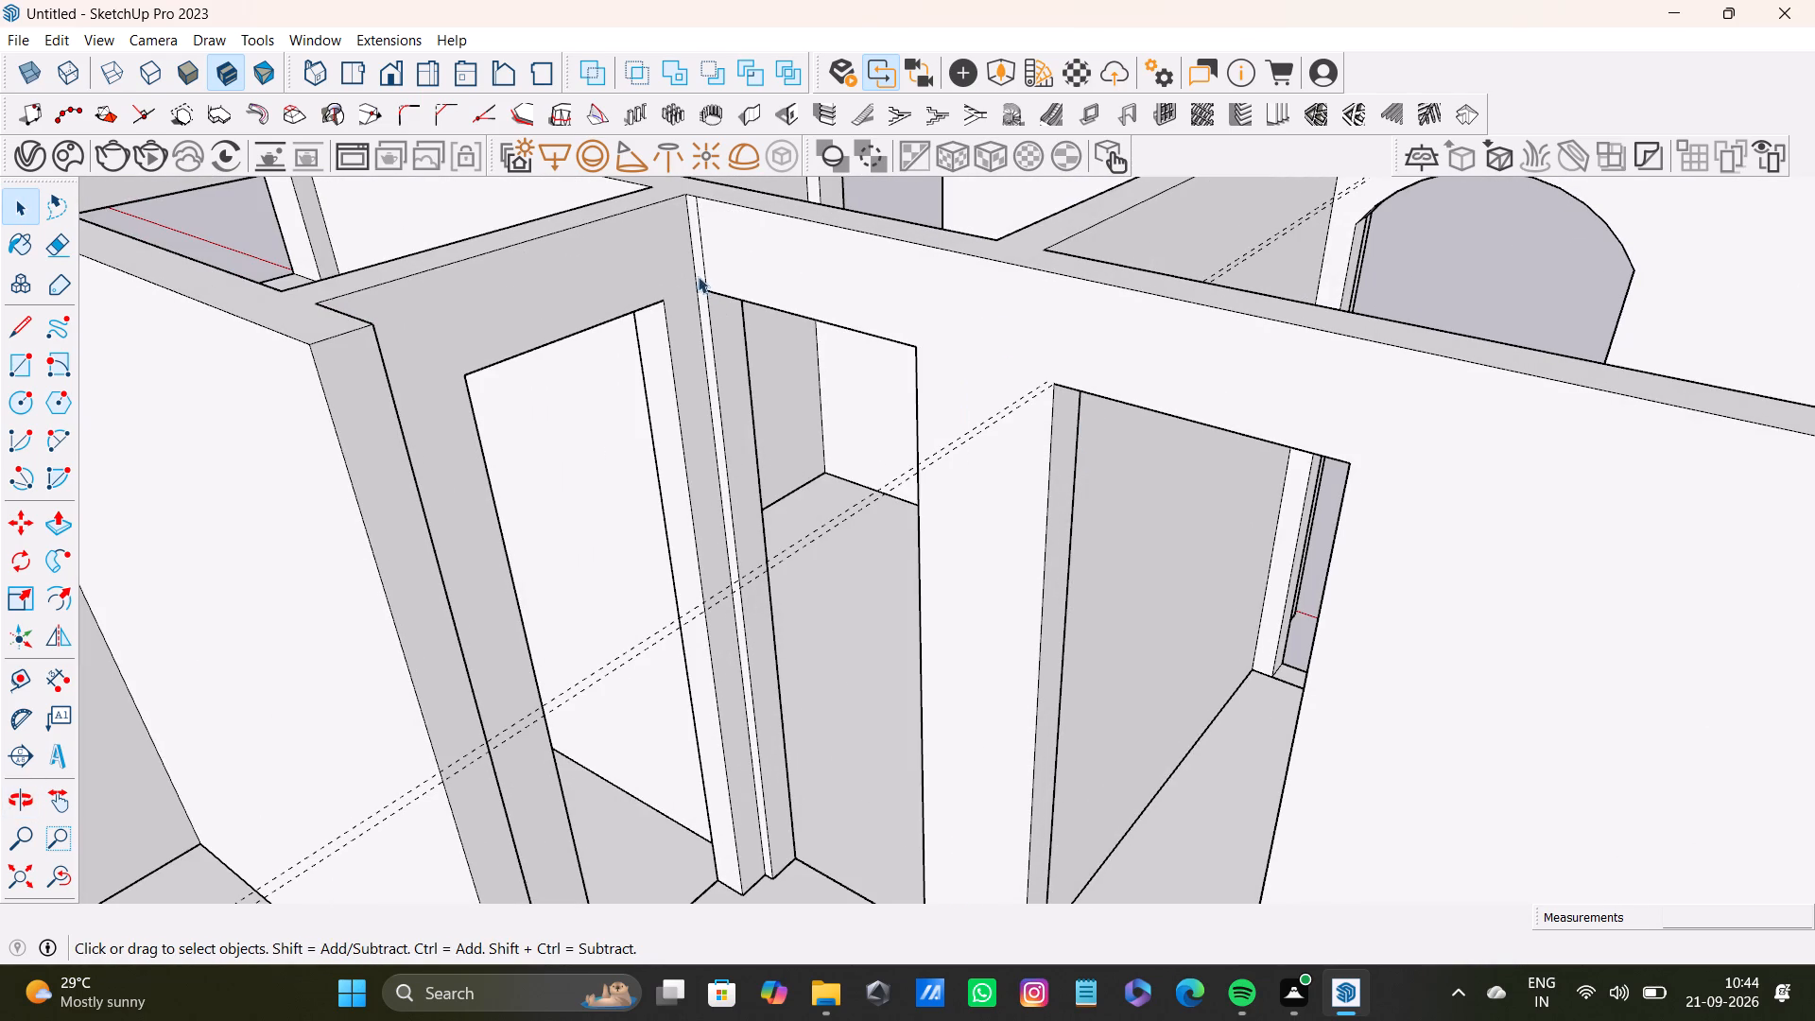
scroll(698, 275, "up", 6)
left_click(704, 266)
key("Delete")
Push/pull the narrow jamb face of the hall doorway nearest the wall corner.
scroll(729, 324, "down", 7)
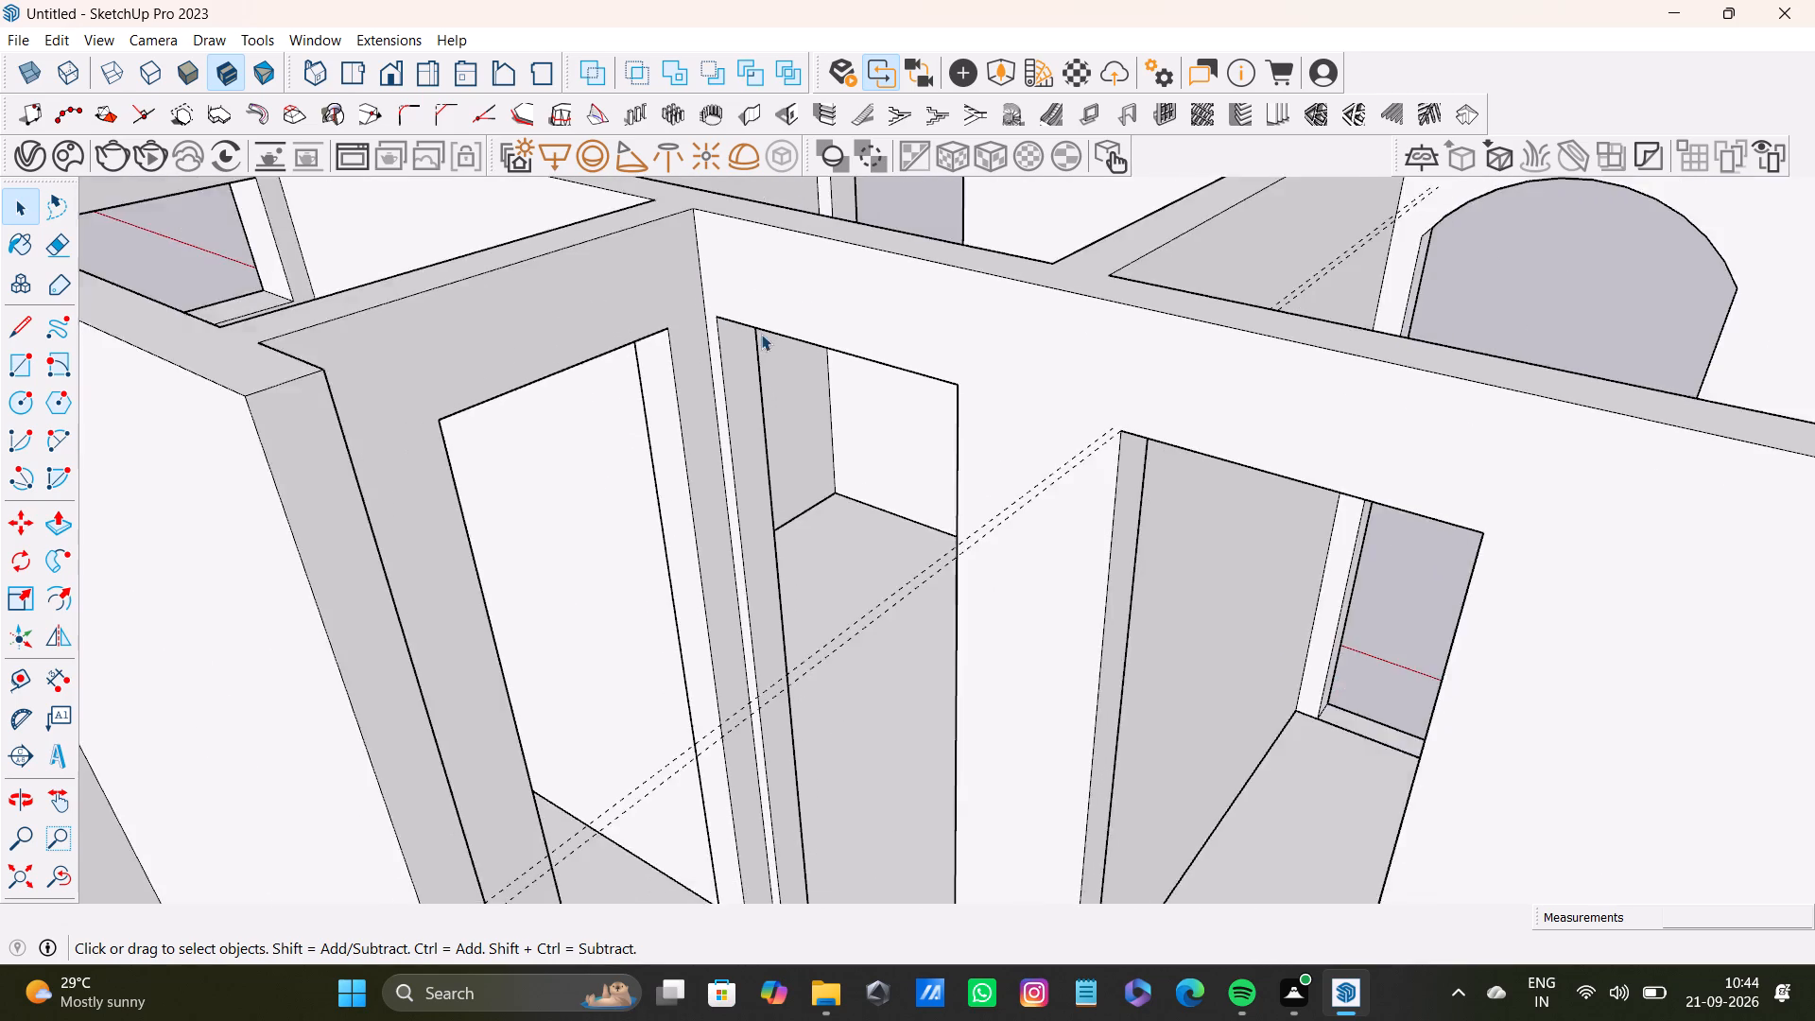
scroll(761, 334, "down", 2)
middle_click_drag(887, 440, 1010, 438)
scroll(858, 409, "up", 3)
middle_click_drag(762, 400, 750, 436, "shift")
left_click(685, 442)
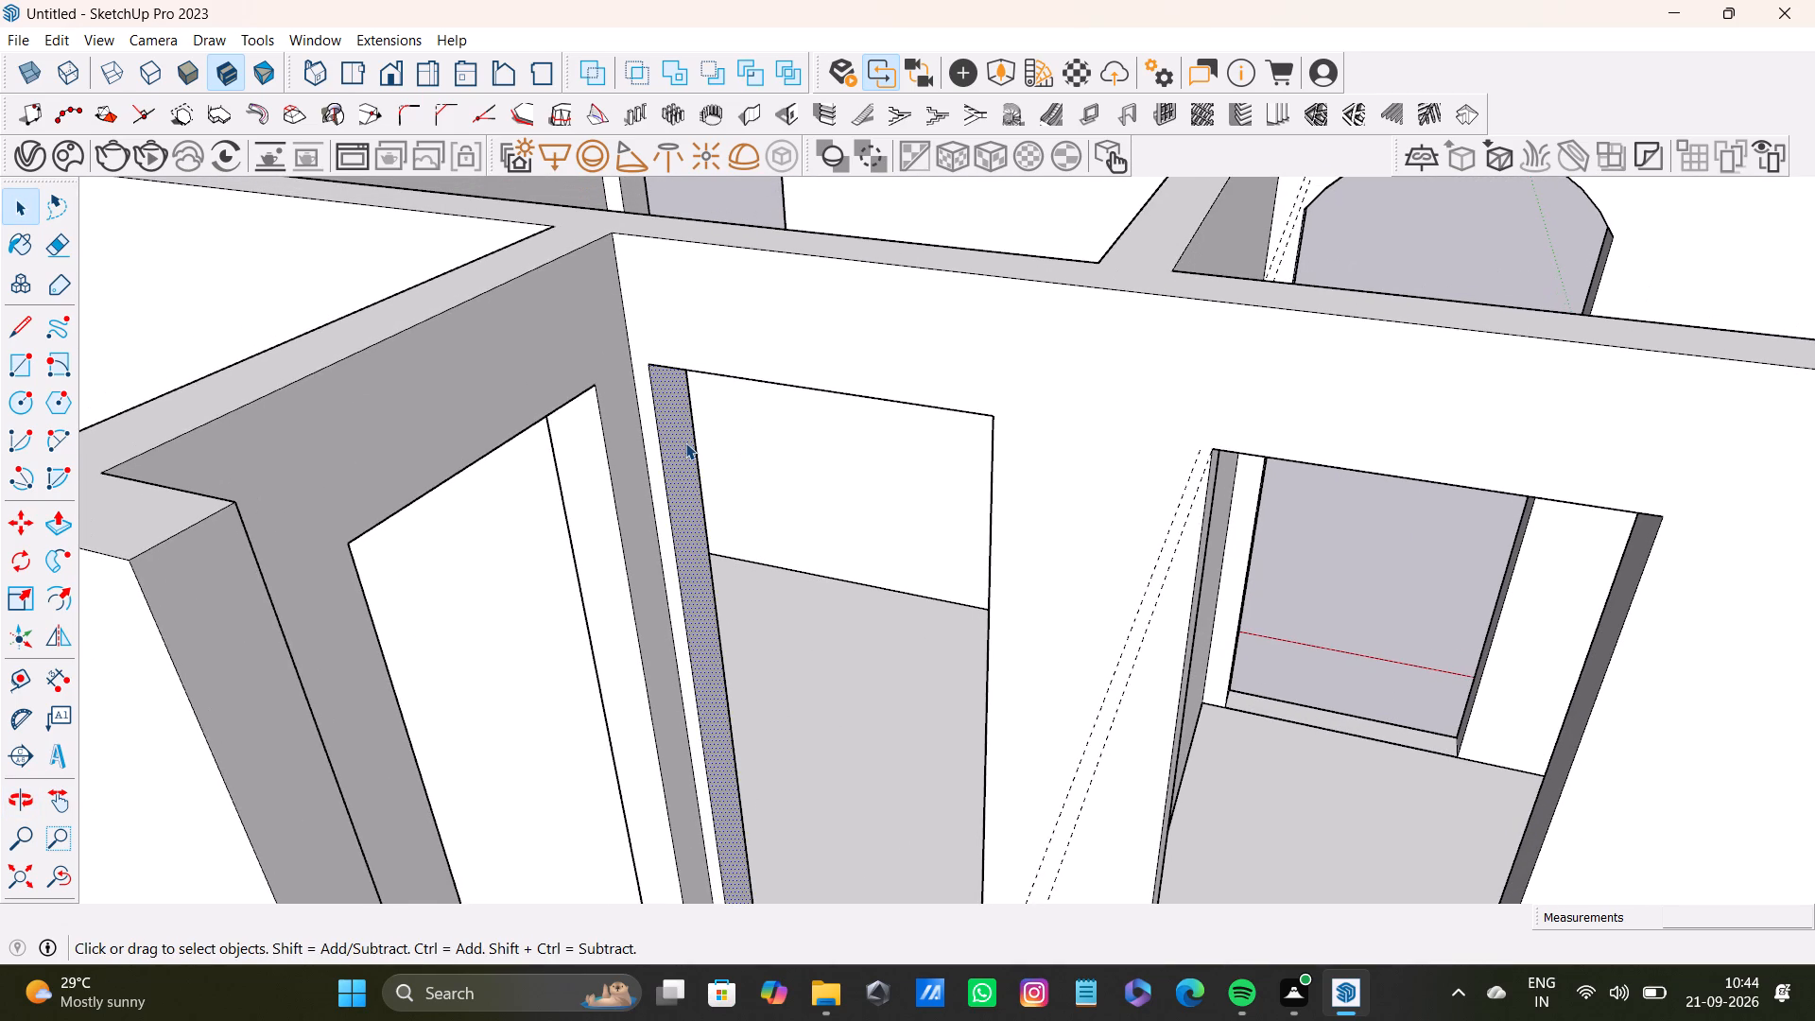
key("p")
left_click_drag(685, 442, 715, 441)
key("space")
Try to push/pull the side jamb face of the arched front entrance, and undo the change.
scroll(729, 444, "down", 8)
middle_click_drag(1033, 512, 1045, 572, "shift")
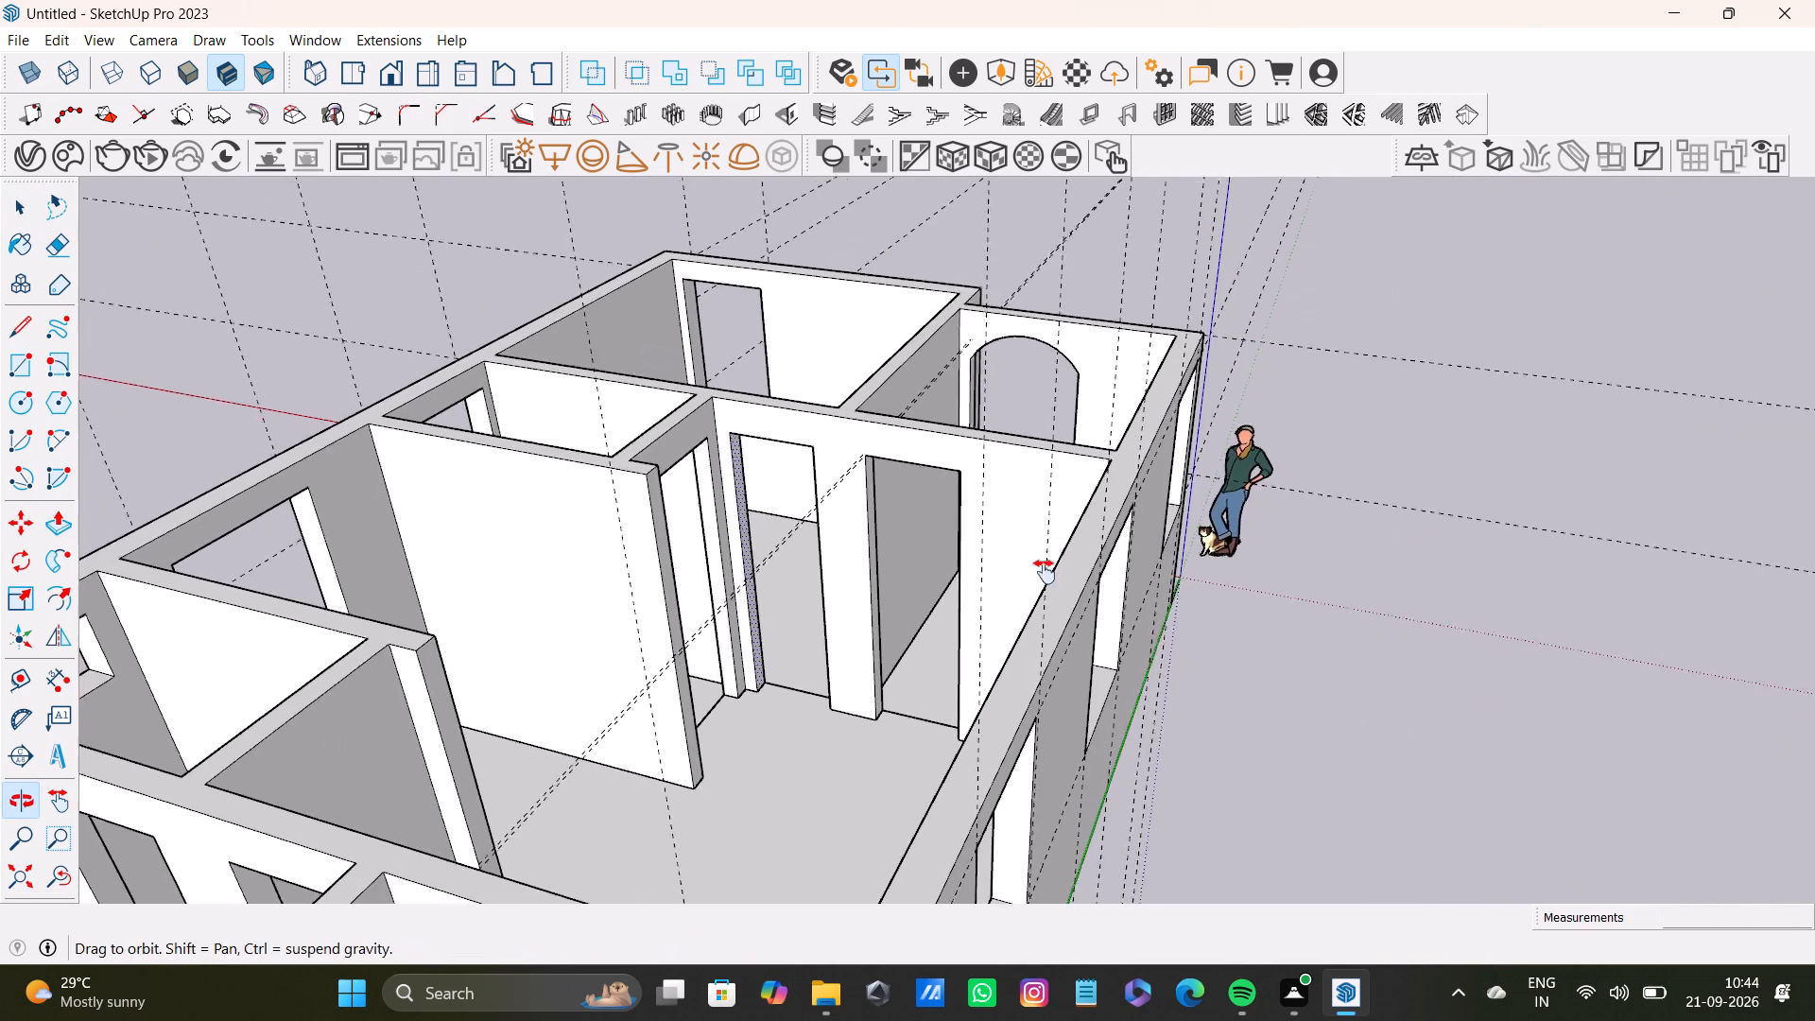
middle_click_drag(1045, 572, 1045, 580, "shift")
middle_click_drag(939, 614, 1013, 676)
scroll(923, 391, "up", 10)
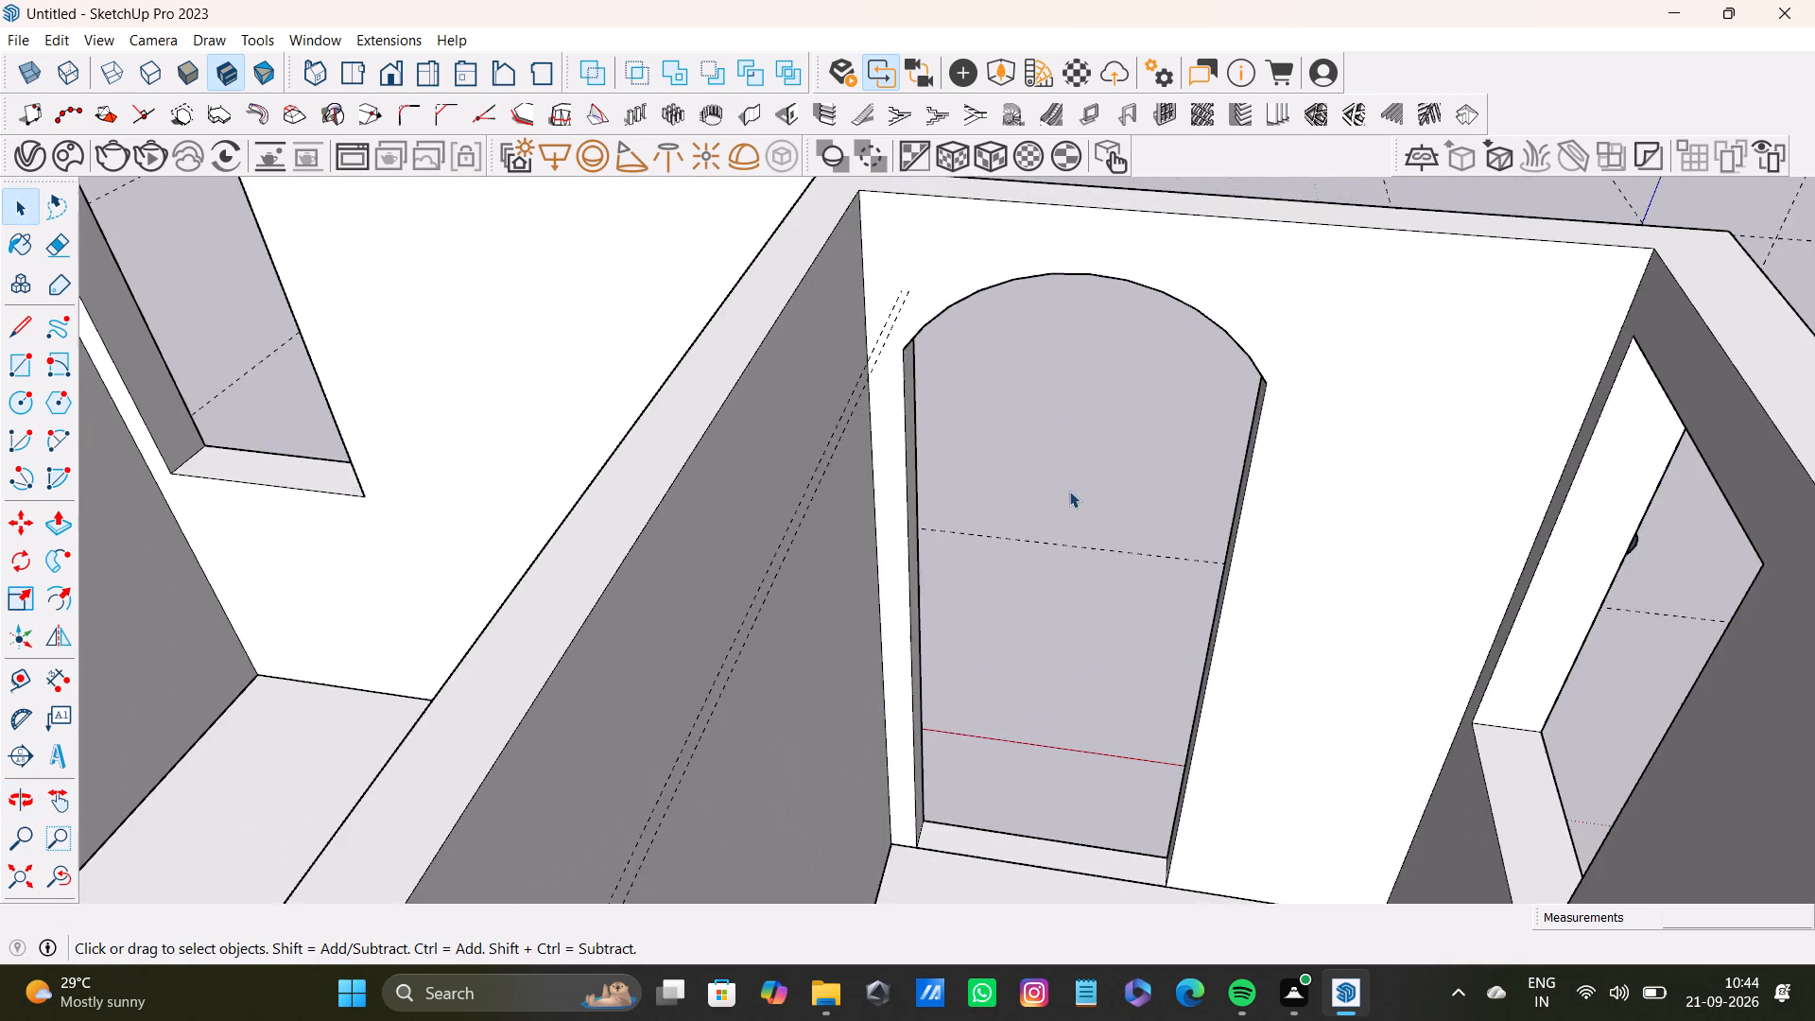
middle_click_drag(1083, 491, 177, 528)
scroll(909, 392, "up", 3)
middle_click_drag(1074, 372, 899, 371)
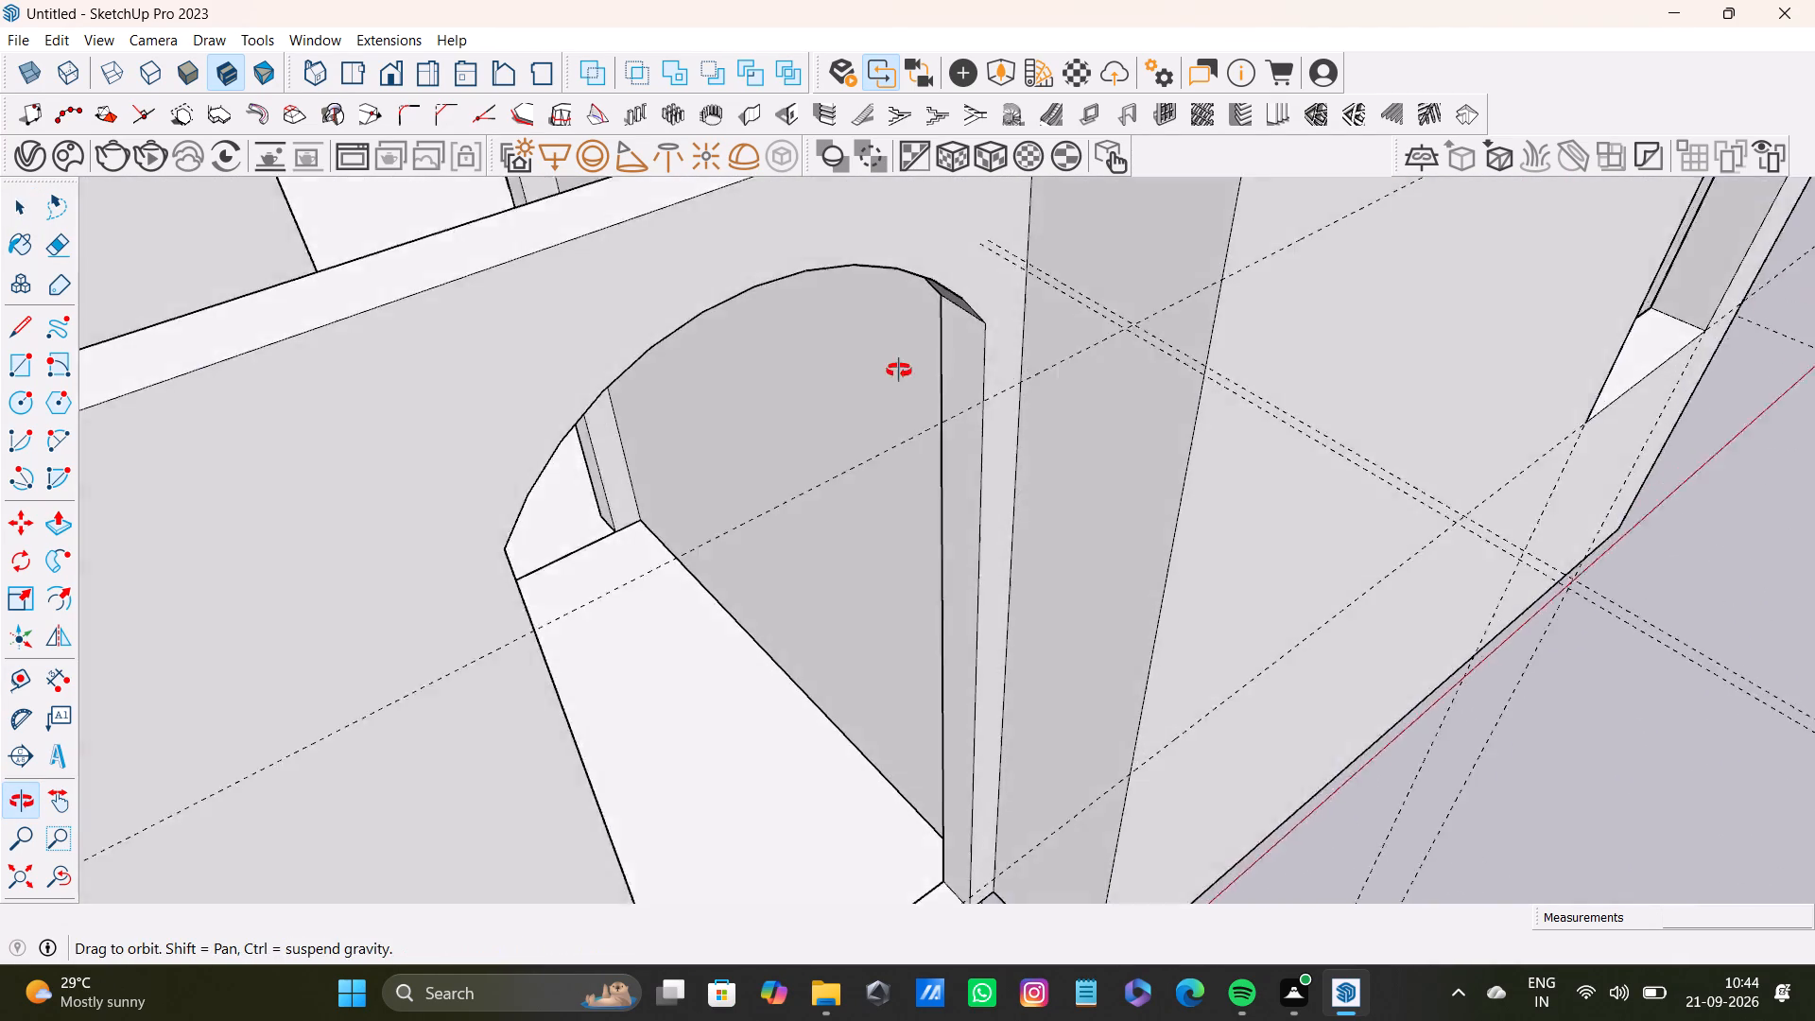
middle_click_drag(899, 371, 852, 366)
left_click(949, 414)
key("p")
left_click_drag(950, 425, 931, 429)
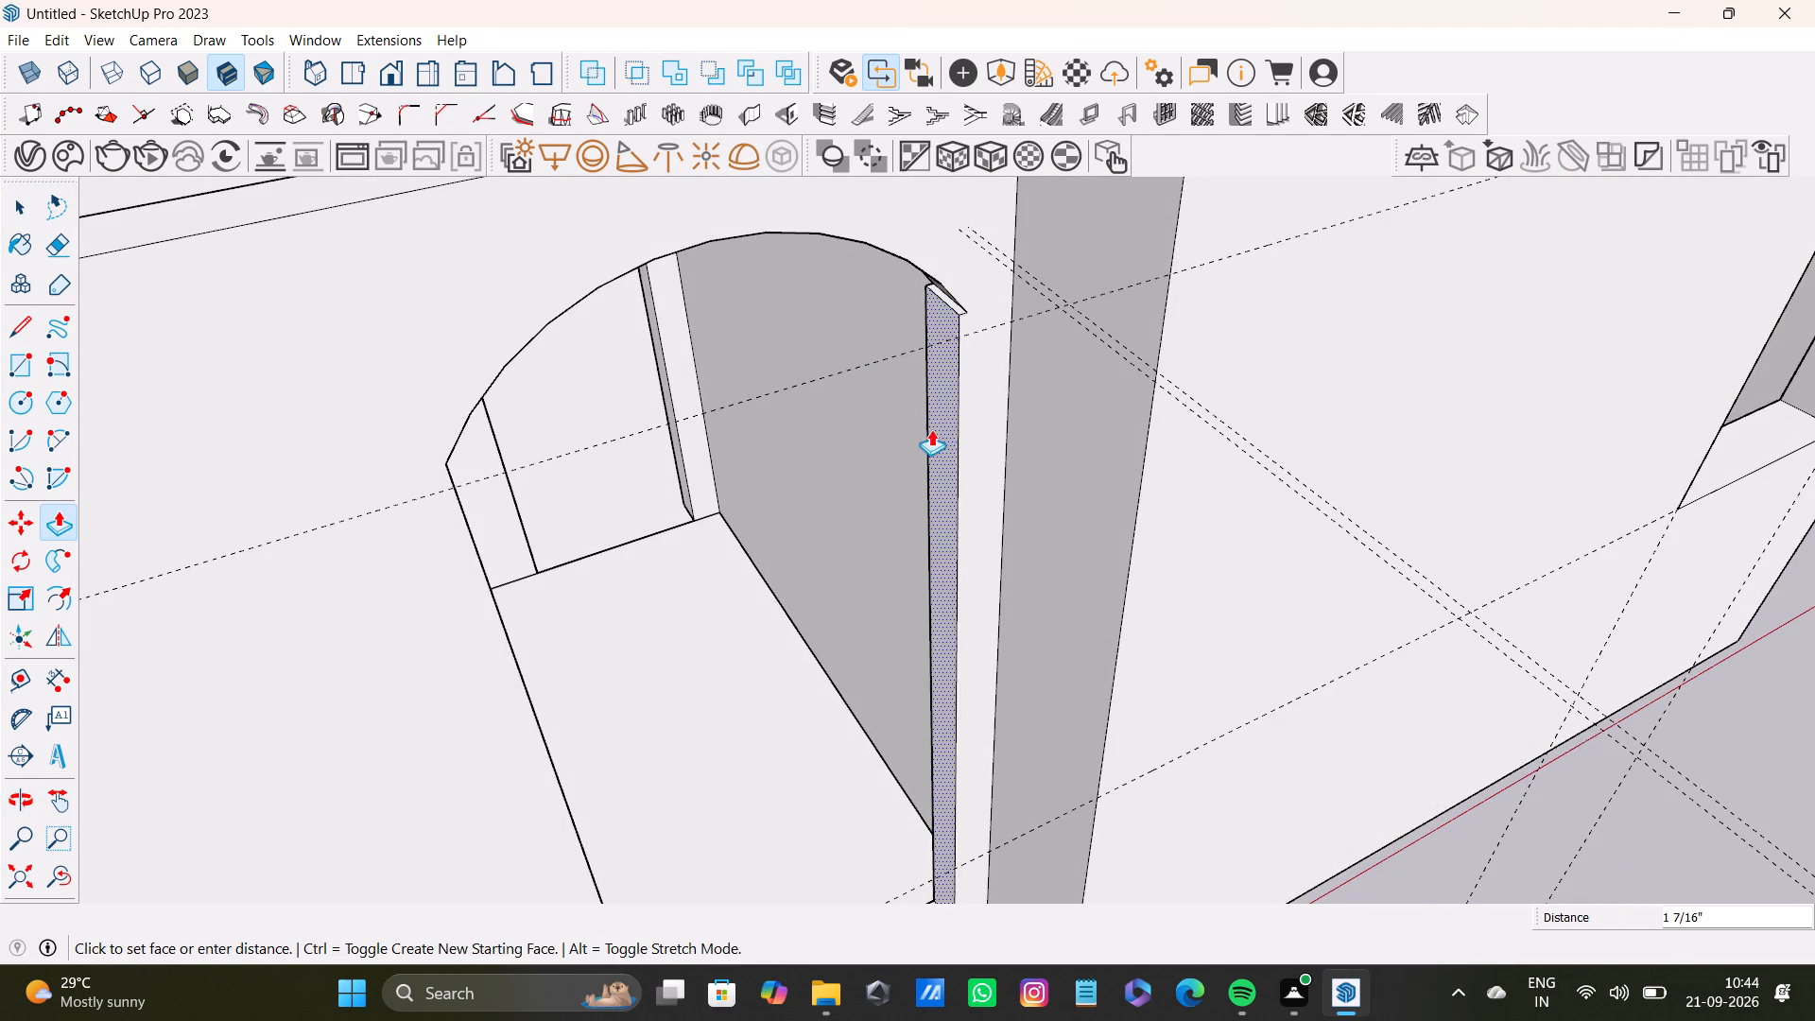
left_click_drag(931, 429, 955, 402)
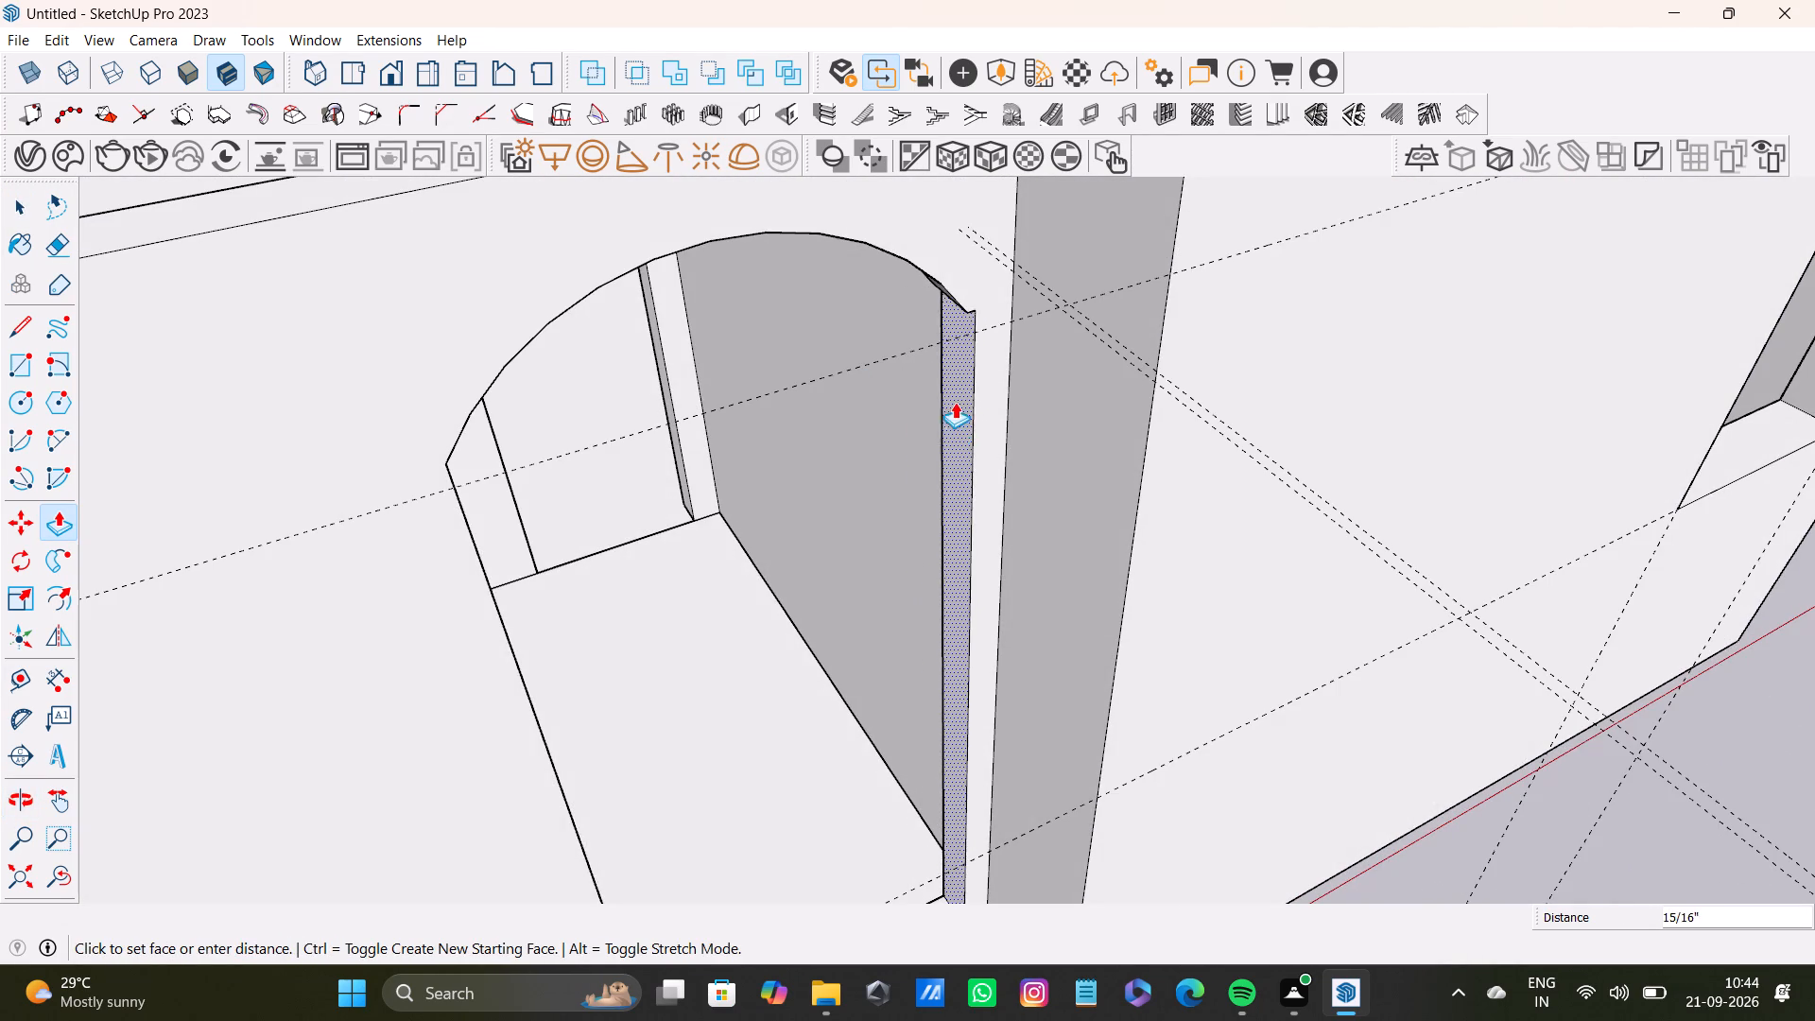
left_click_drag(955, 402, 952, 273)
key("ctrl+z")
Examine the arched front entrance from outside and the interior doorway lintel seen through it.
scroll(899, 426, "down", 7)
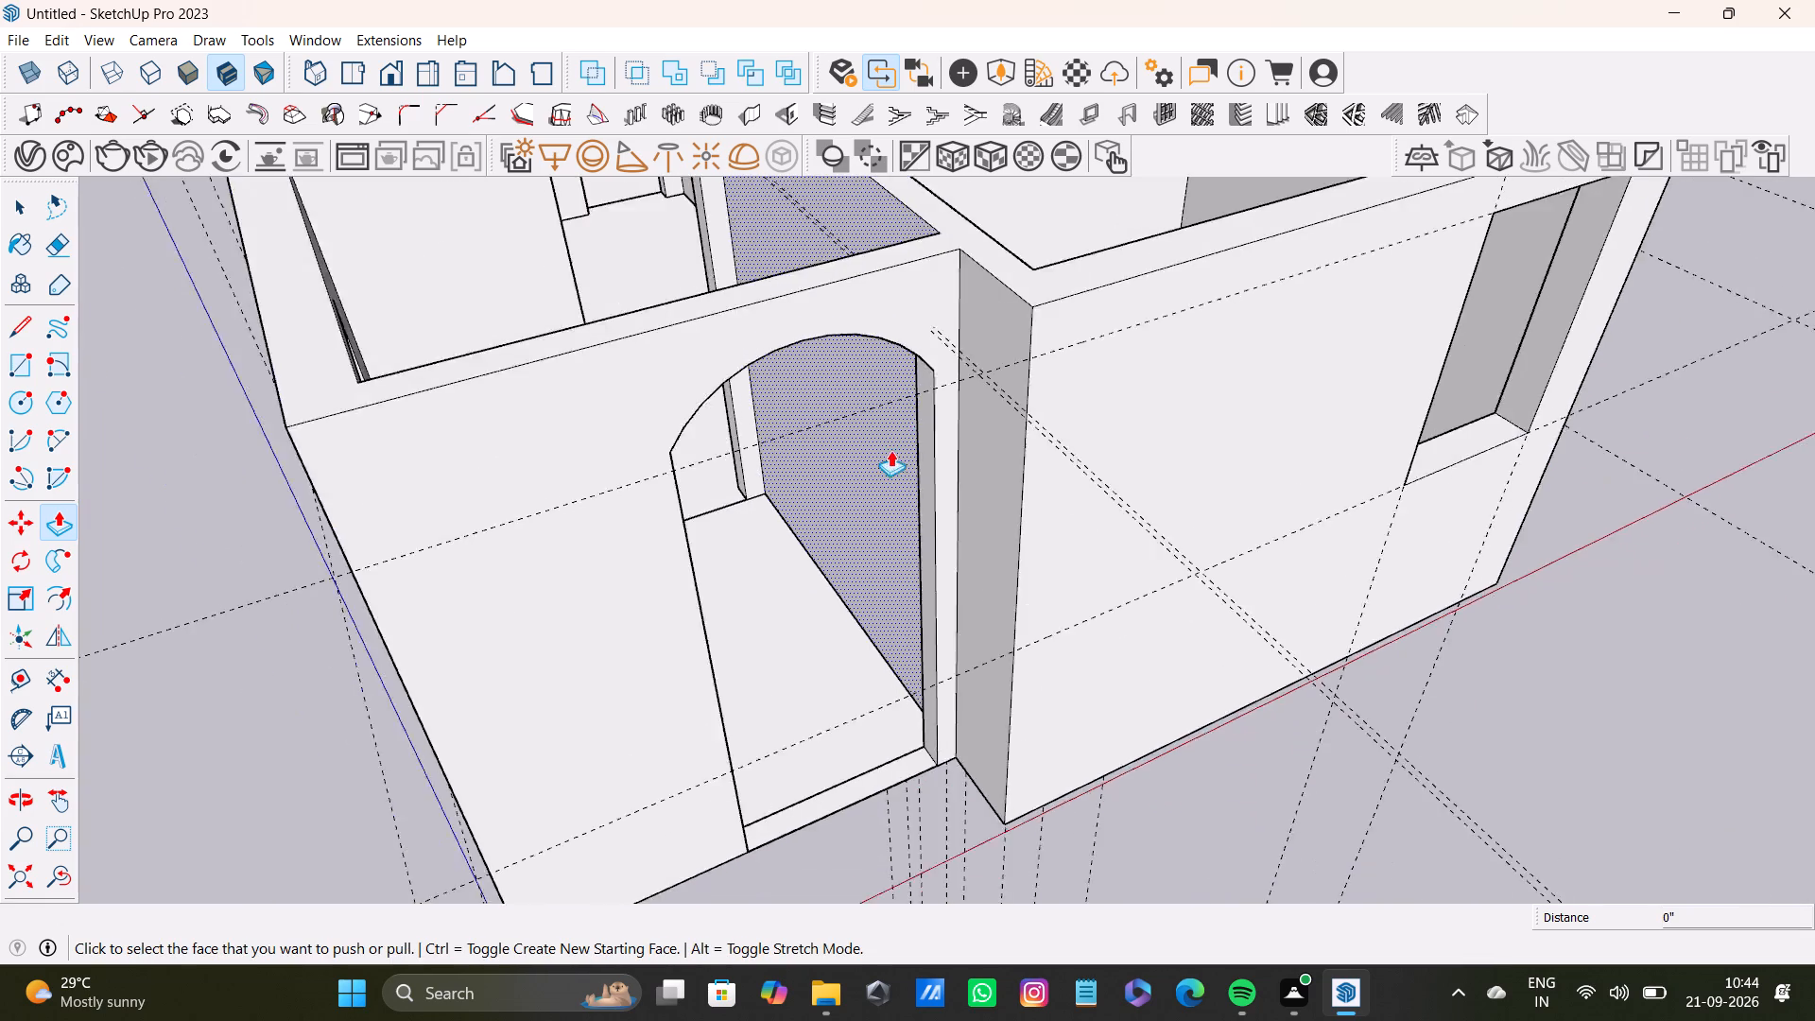
scroll(890, 450, "down", 1)
middle_click_drag(898, 458, 911, 453, "shift")
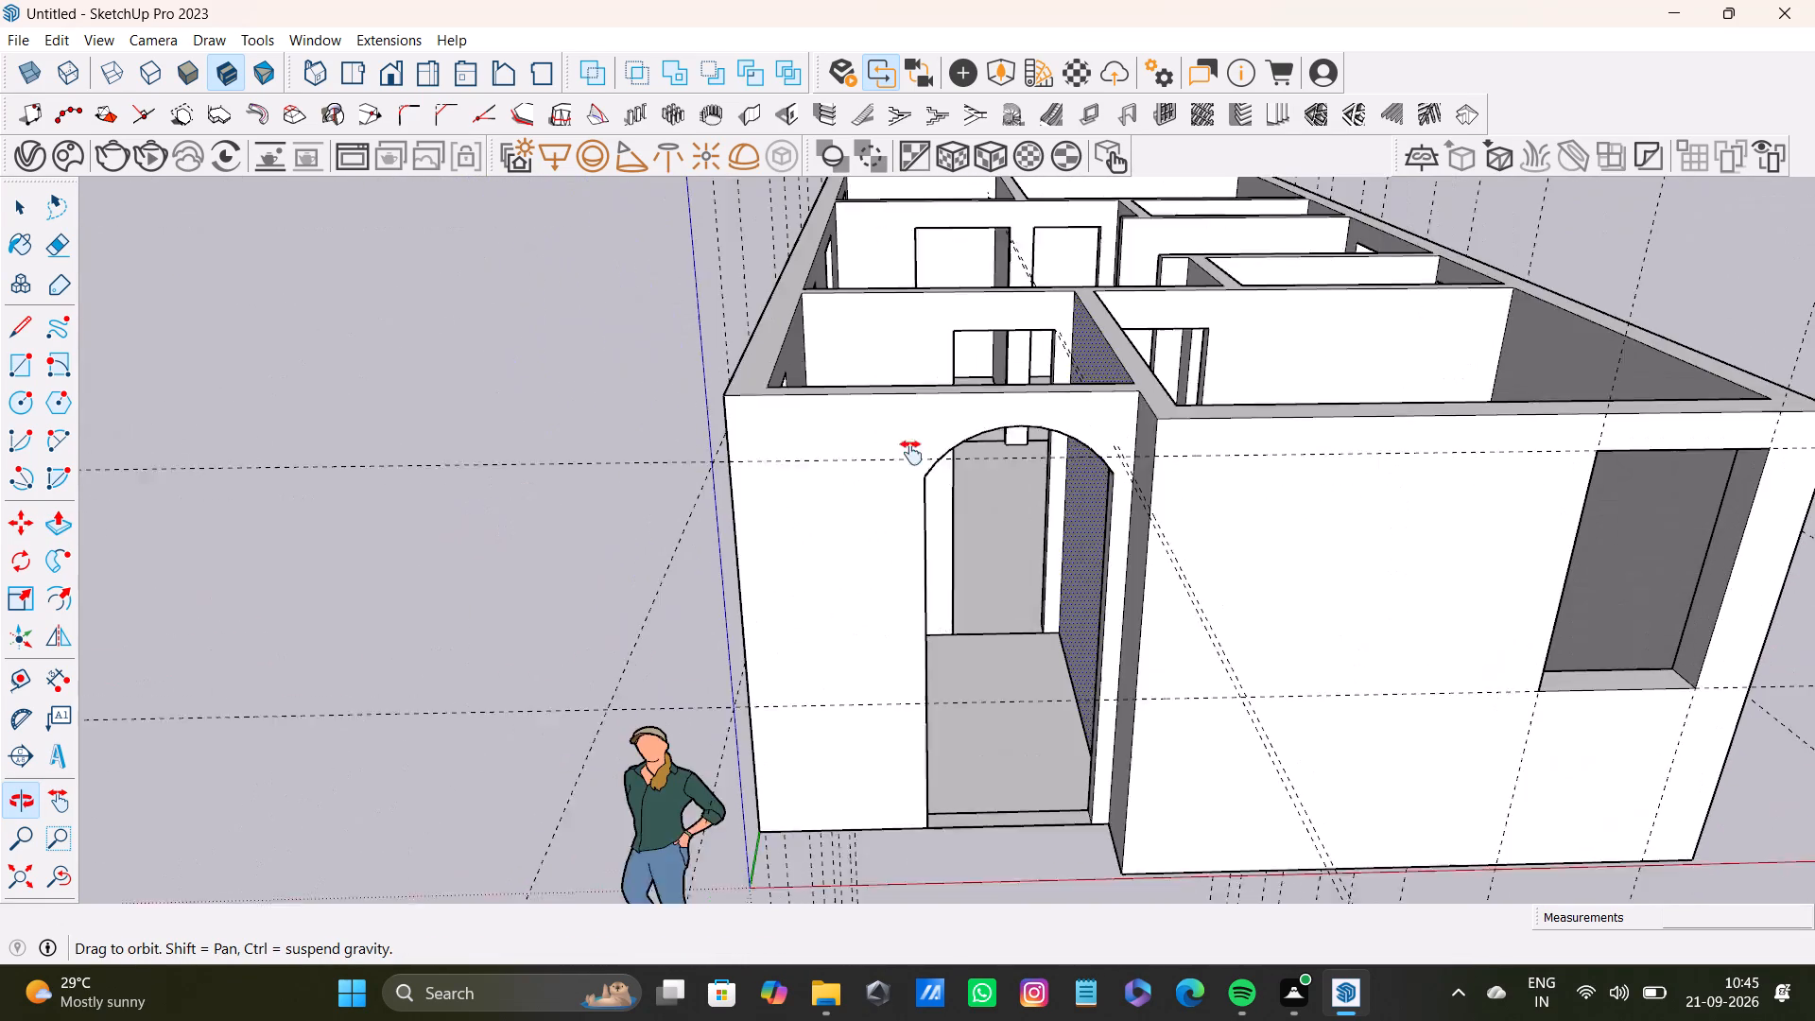
middle_click_drag(911, 453, 907, 477, "shift")
middle_click_drag(925, 358, 840, 223)
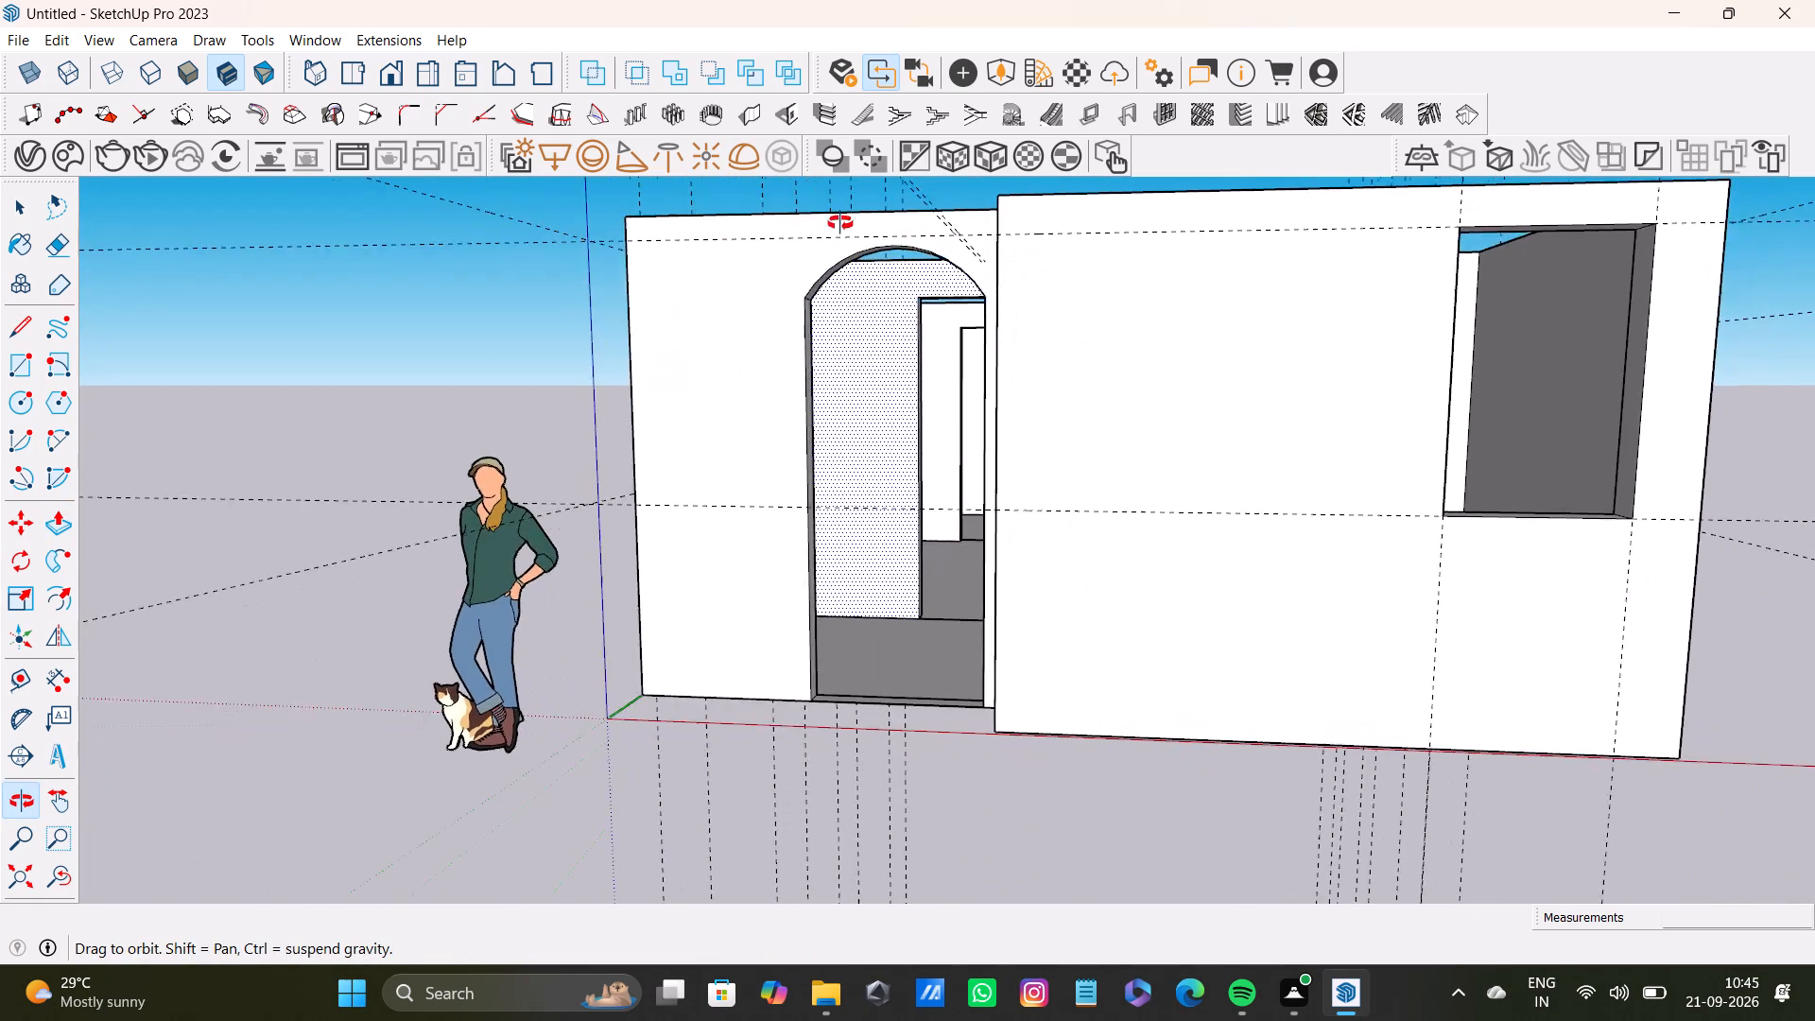
middle_click_drag(840, 223, 929, 521)
scroll(956, 513, "up", 4)
middle_click_drag(980, 489, 885, 599, "shift")
middle_click_drag(882, 597, 881, 556)
scroll(869, 589, "up", 6)
middle_click_drag(868, 596, 893, 240)
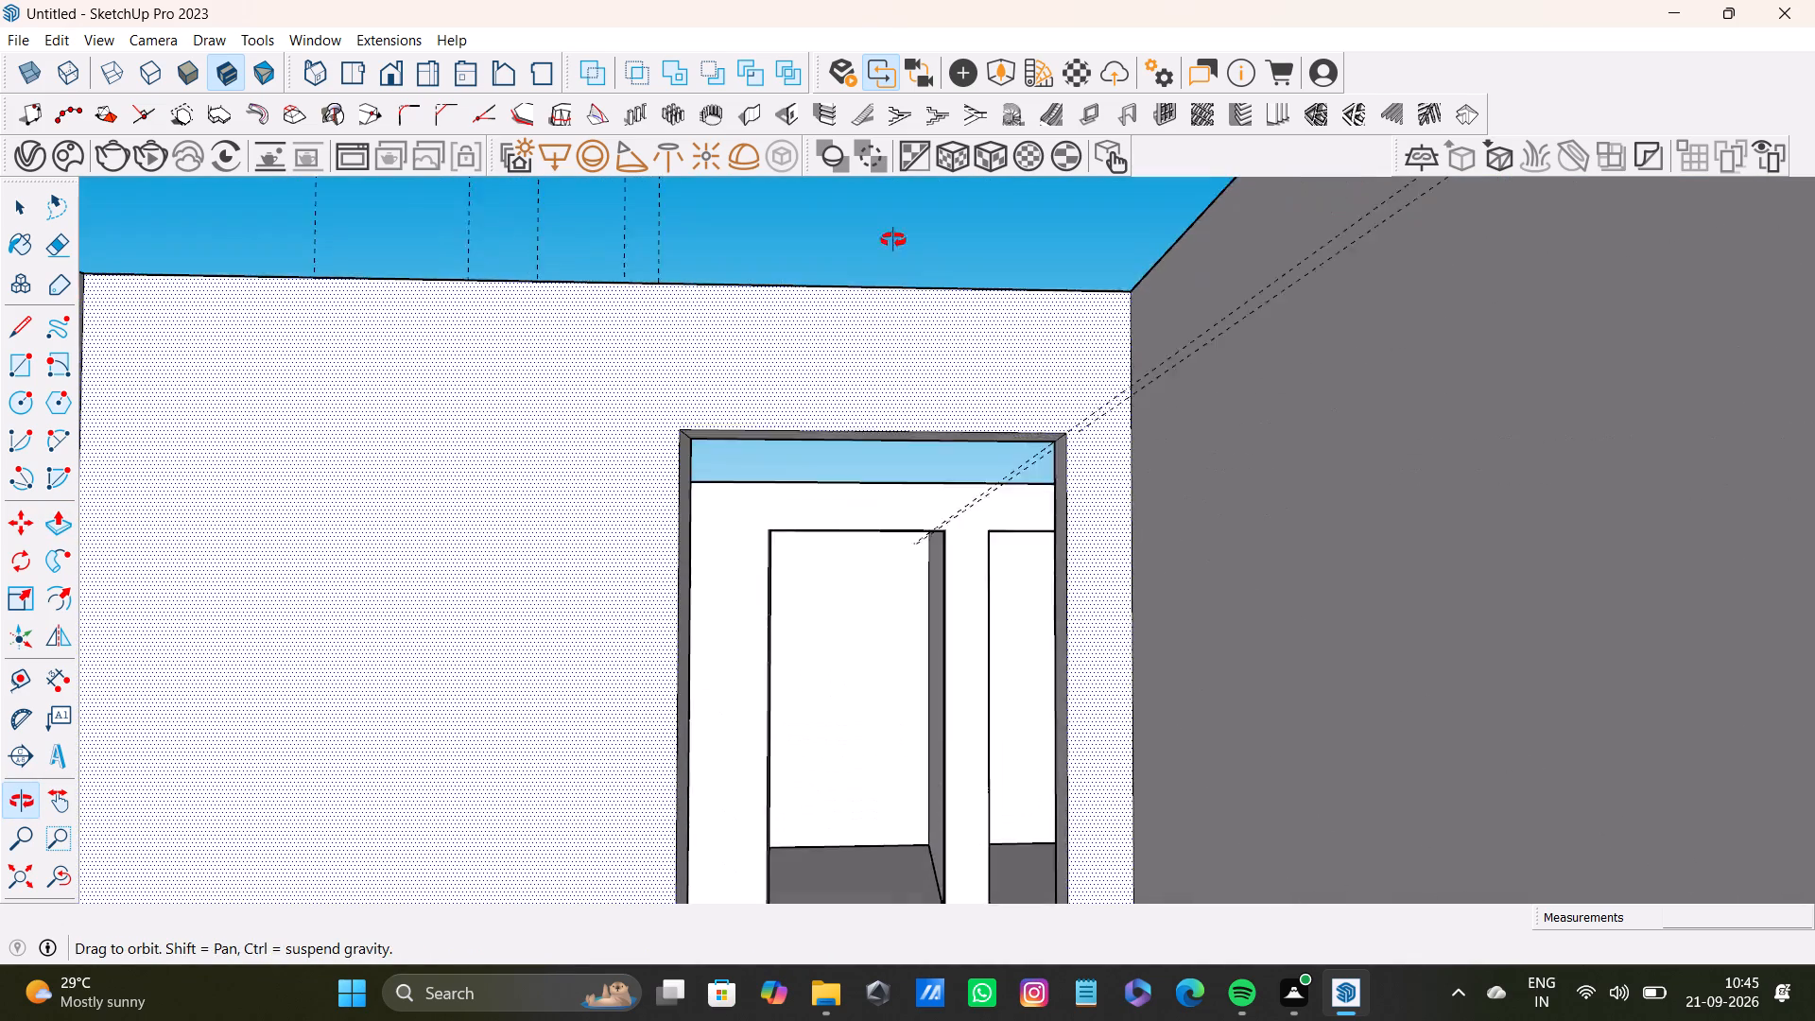
Push/pull the underside of the lintel over the interior doorway behind the front entrance down by about 4 3/4".
middle_click_drag(893, 240, 906, 211)
left_click_drag(935, 412, 940, 502)
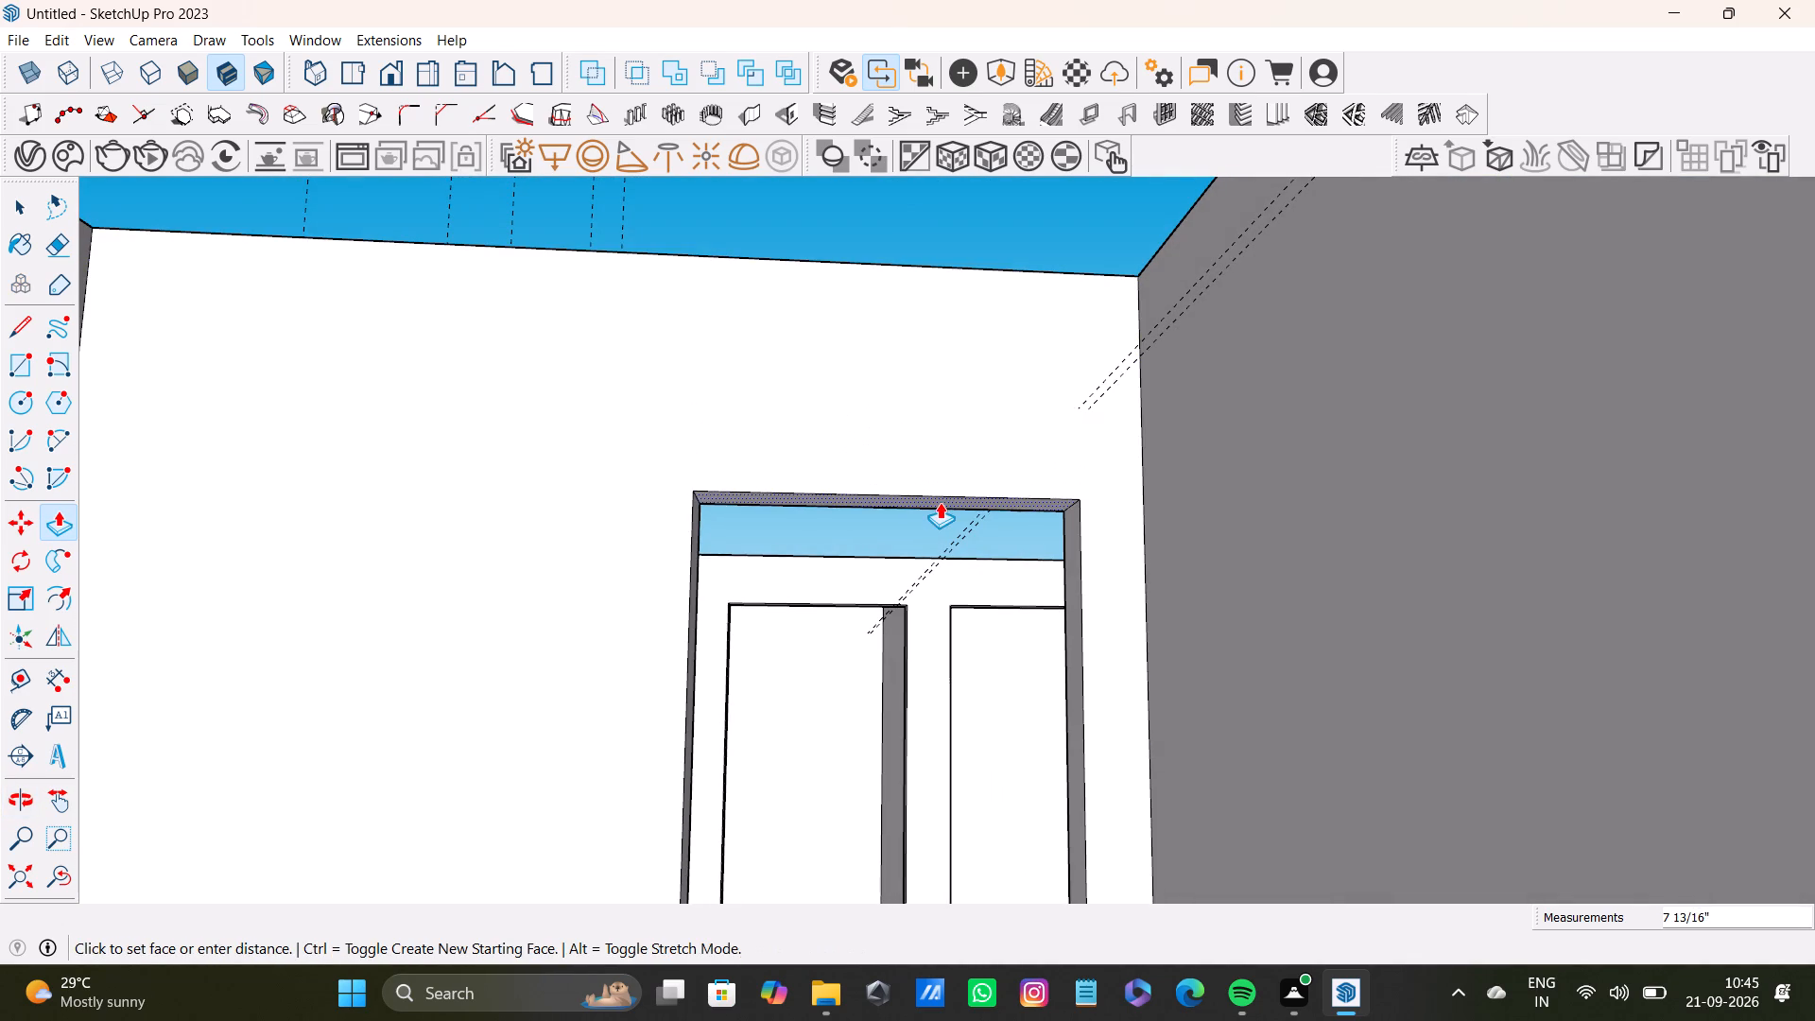
left_click_drag(940, 502, 961, 466)
scroll(961, 466, "down", 4)
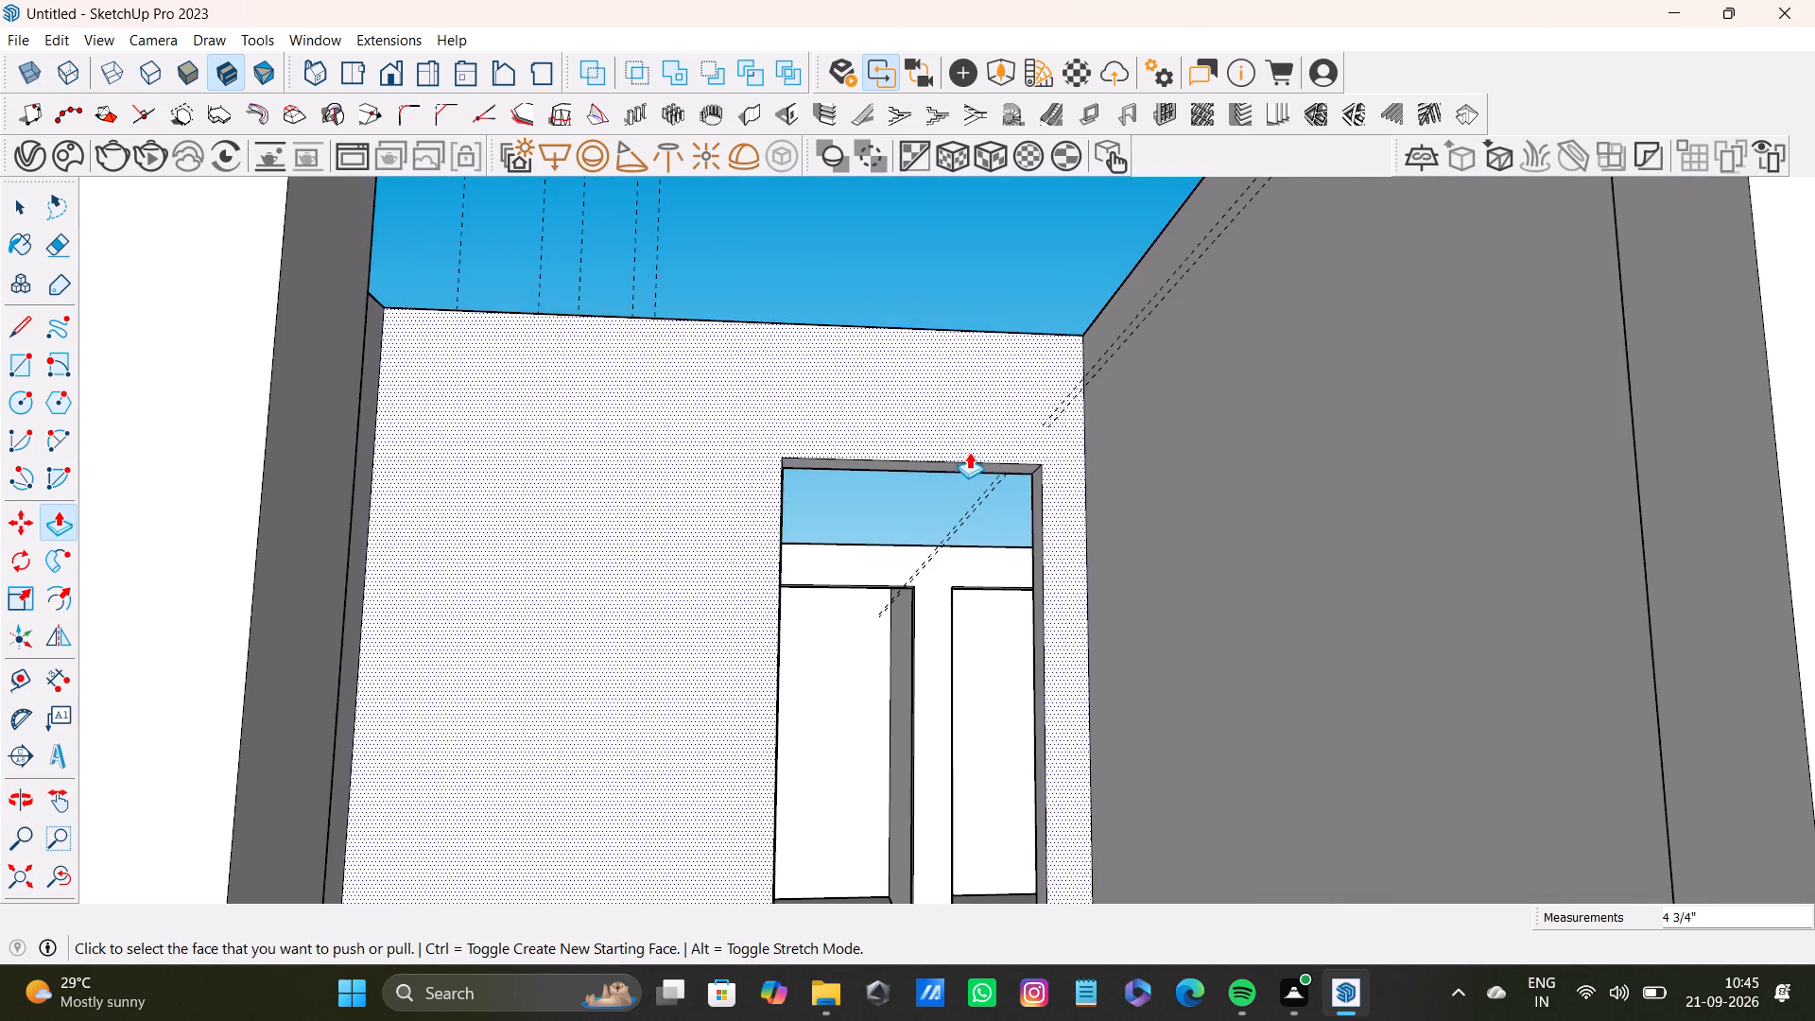
Draw an upward-bulging arc between the two top corners of the interior doorway behind the front entrance.
middle_click_drag(974, 434, 892, 734)
scroll(852, 694, "up", 4)
middle_click_drag(862, 697, 884, 652)
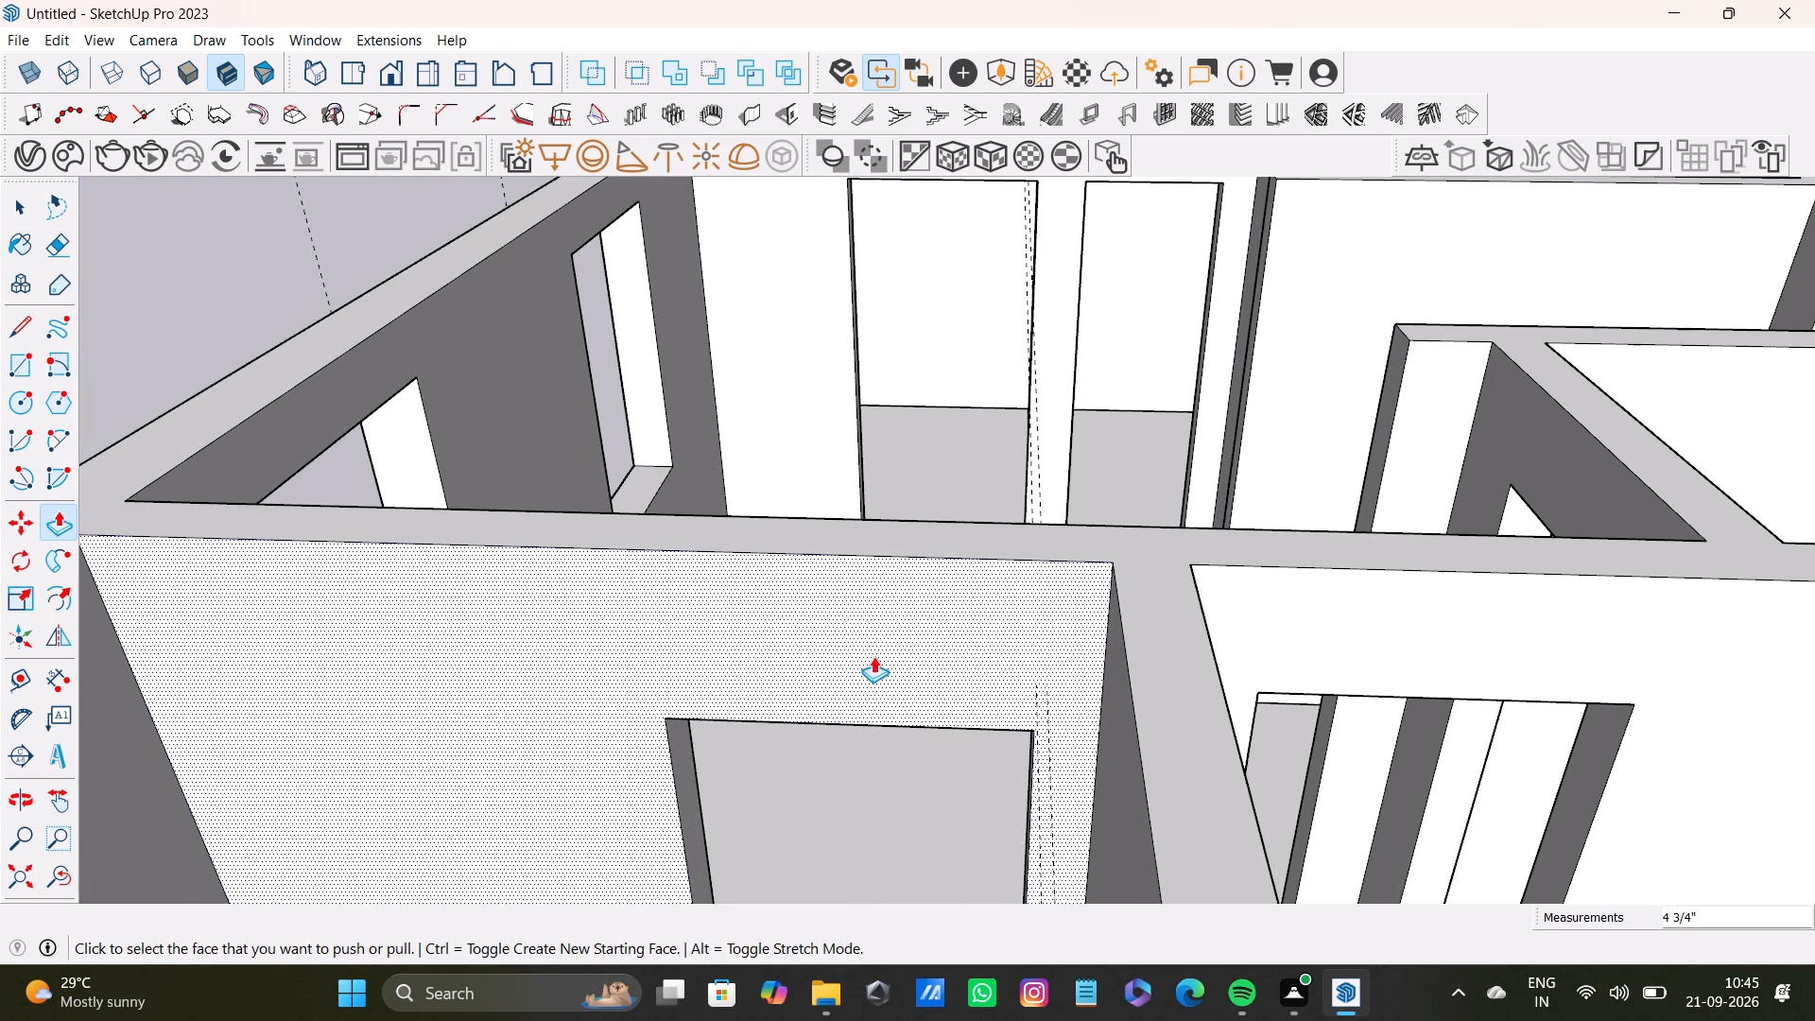
key("a")
left_click(667, 716)
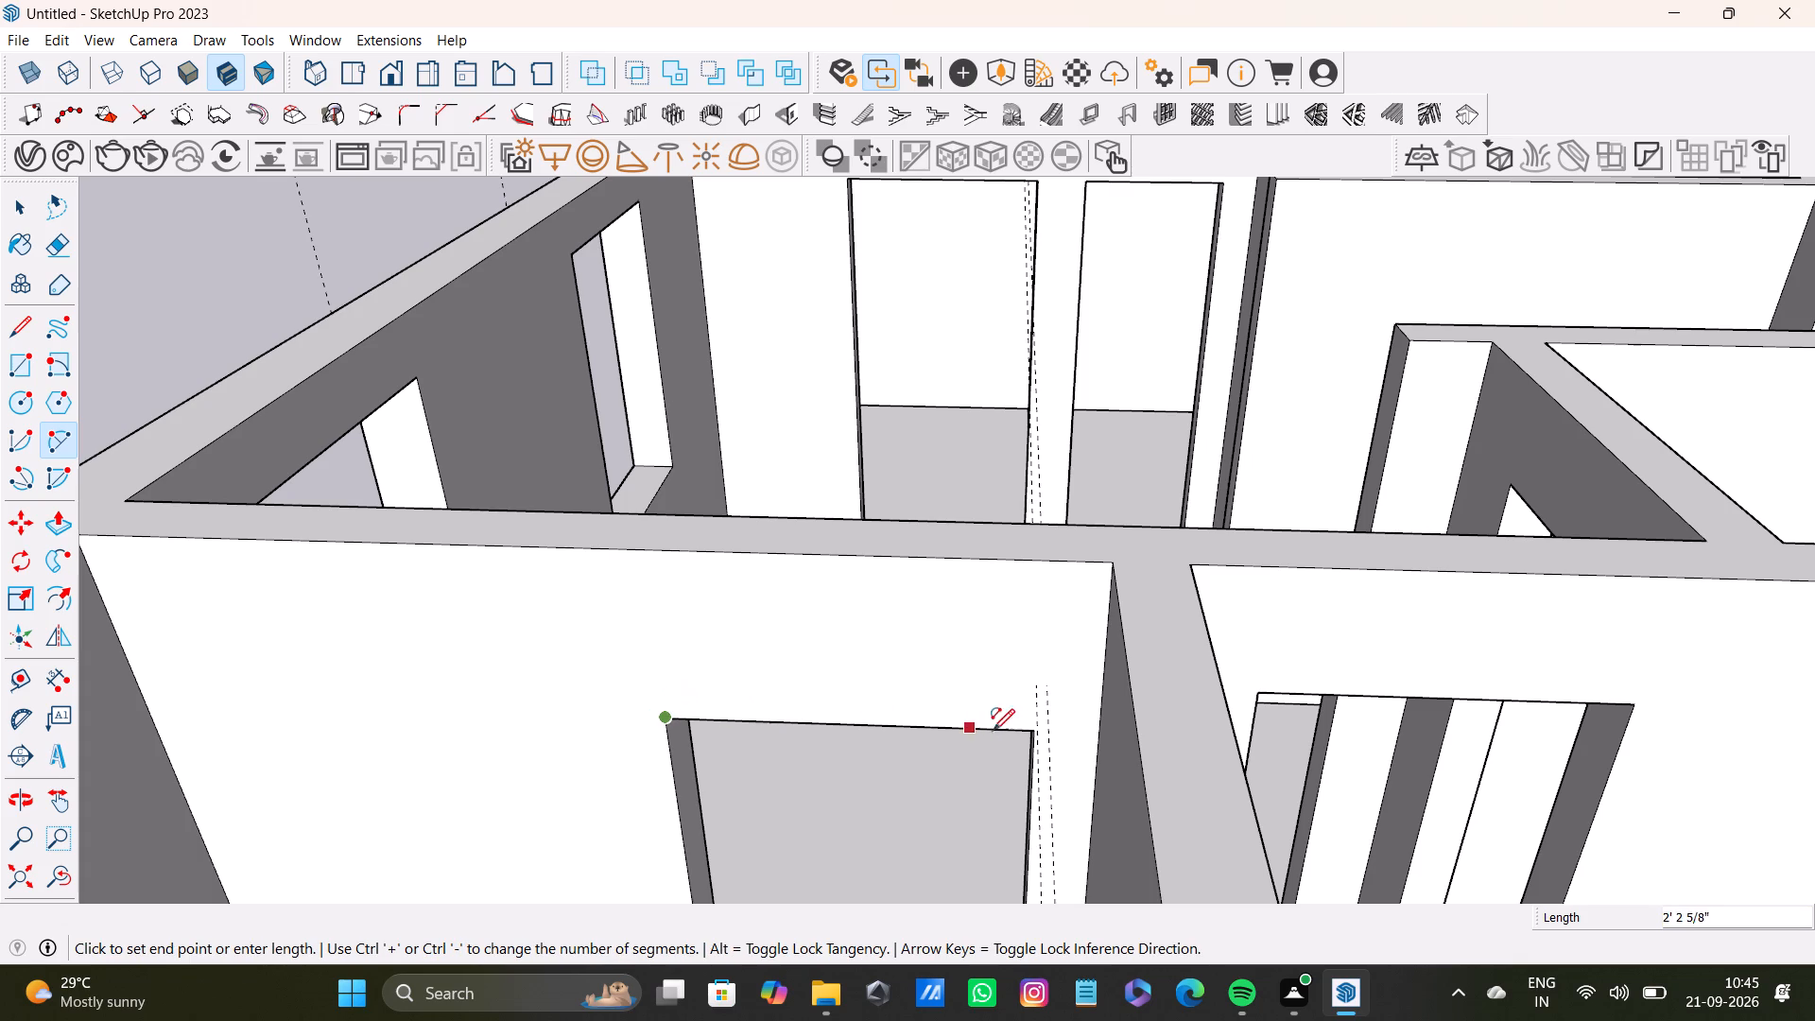
left_click(1036, 725)
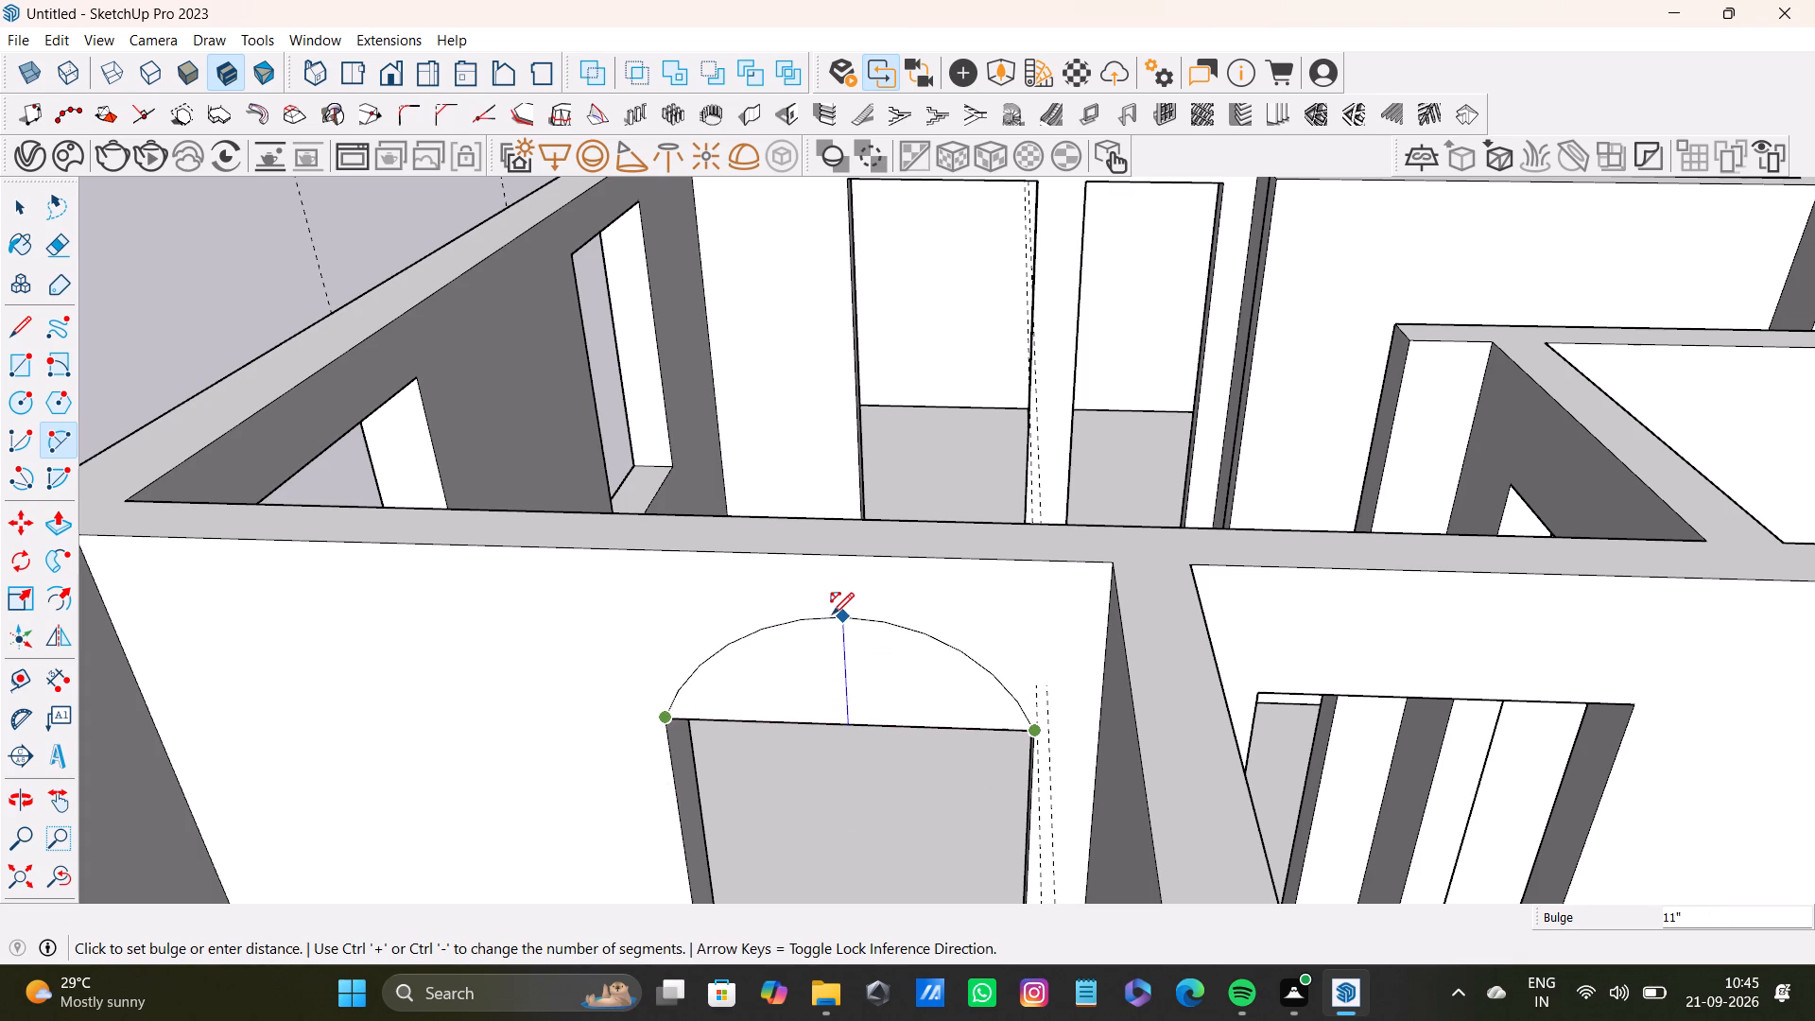
left_click(835, 602)
key("space")
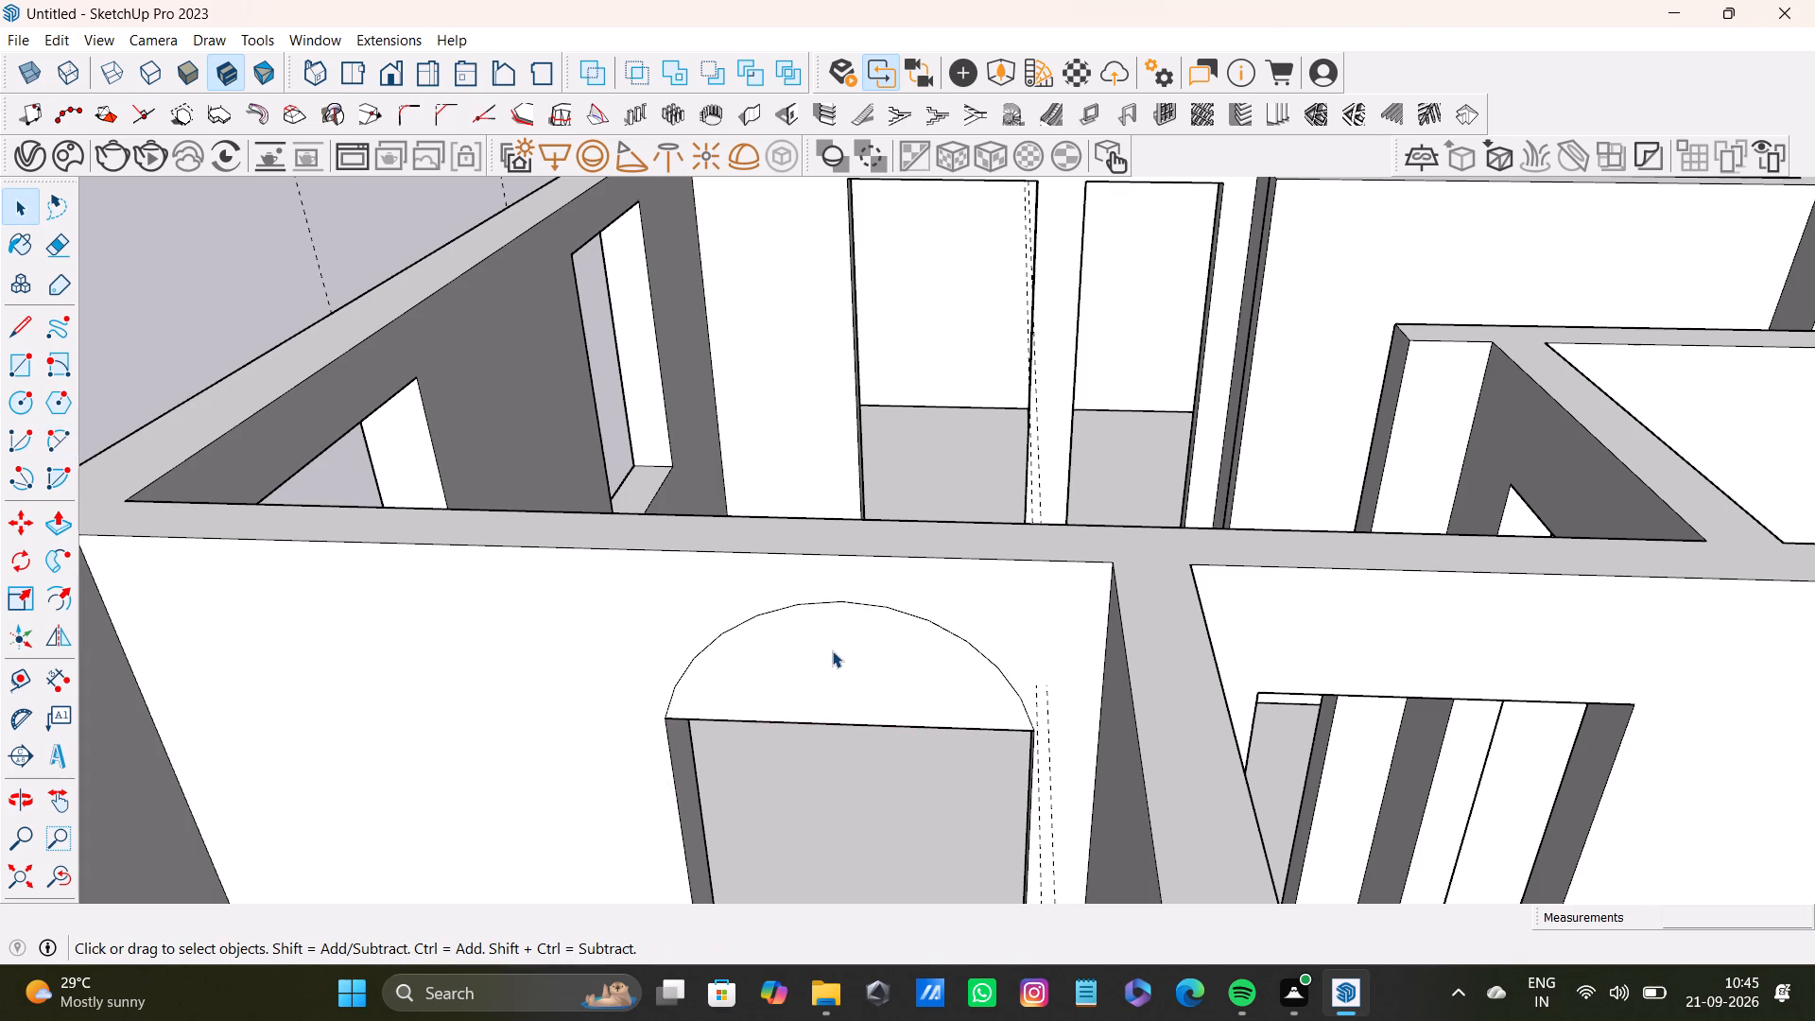
Push/pull the arc-topped face above the interior doorway 6" through the wall to cut an arched opening.
left_click(832, 650)
middle_click_drag(865, 686, 852, 764)
key("p")
left_click(839, 688)
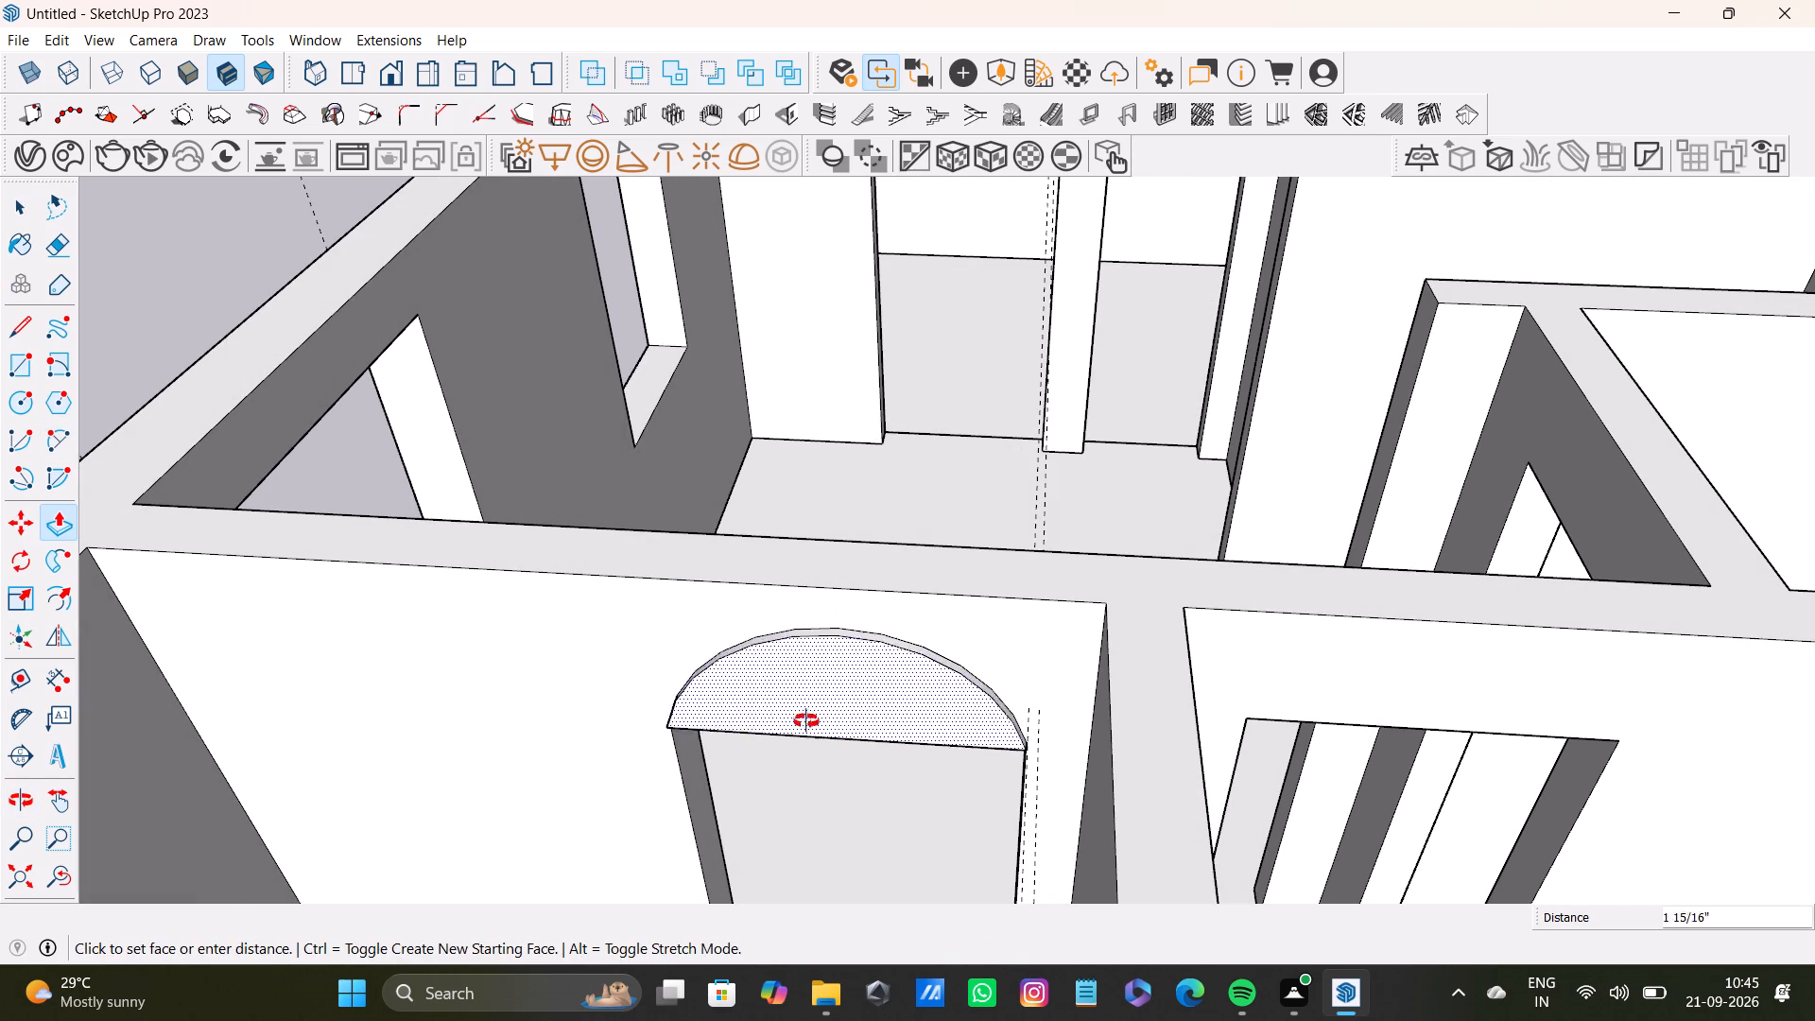
middle_click_drag(807, 720, 549, 762)
left_click(892, 535)
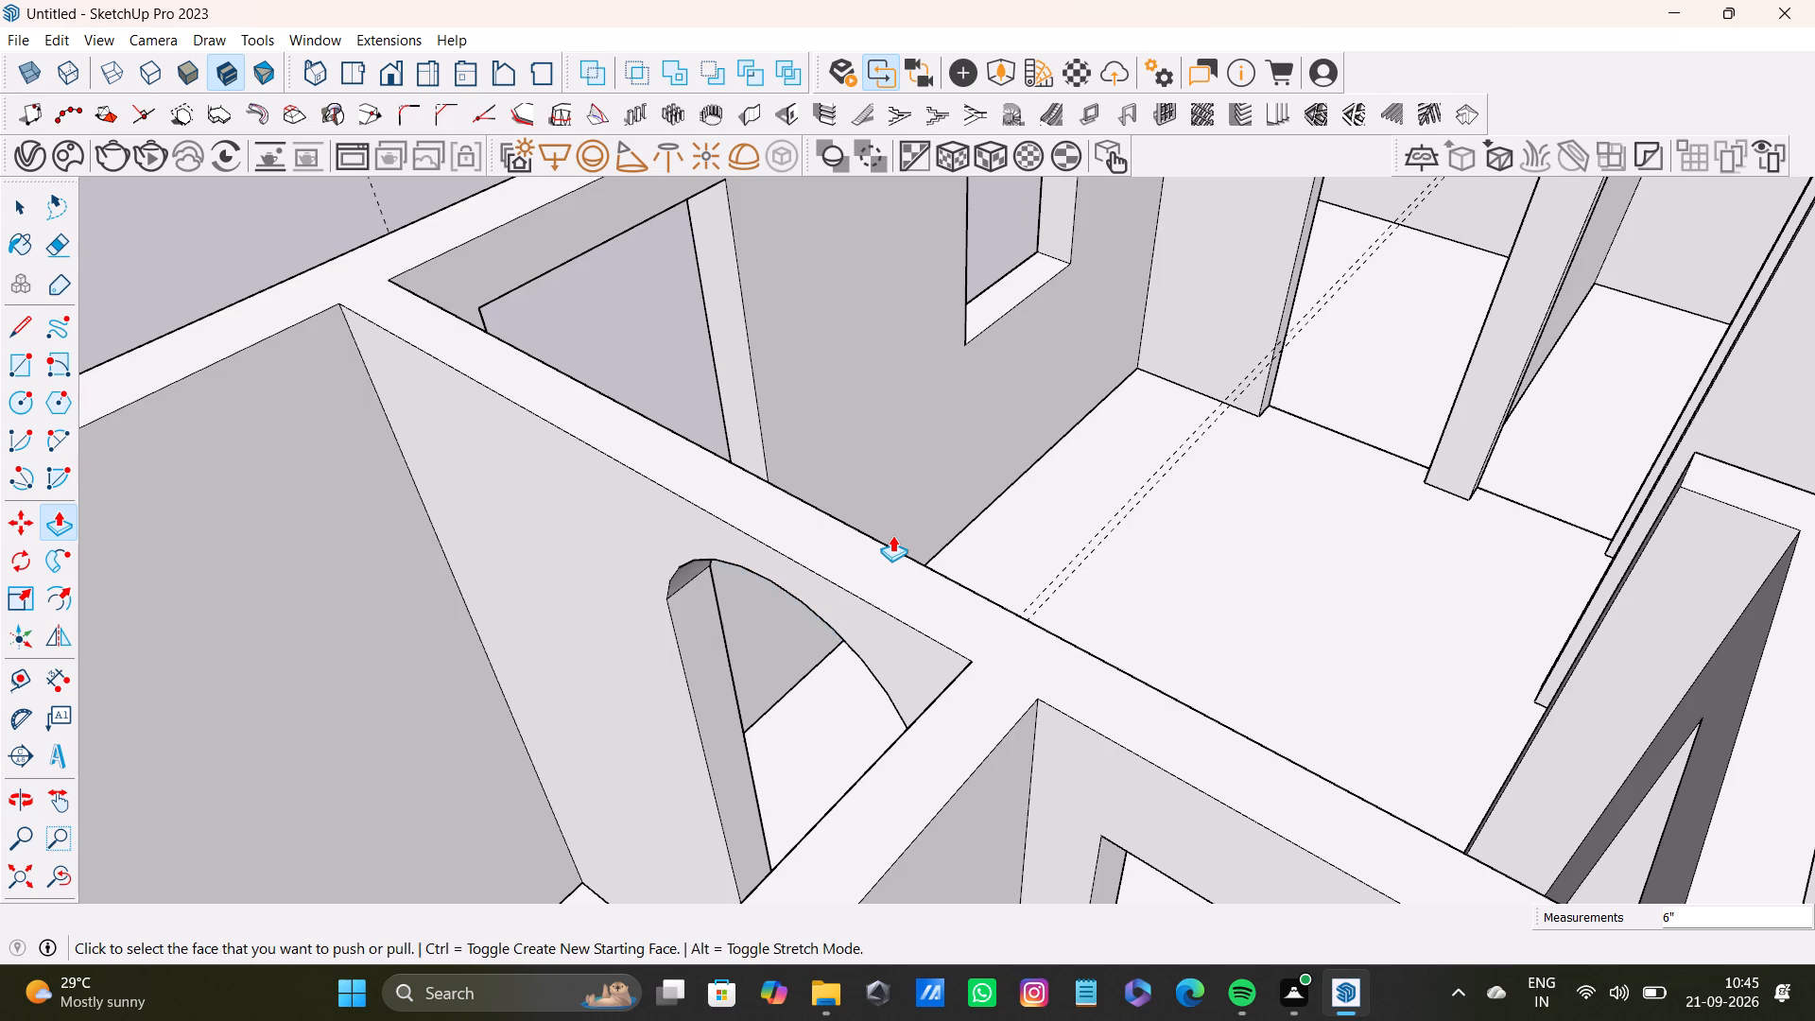
Examine the front entrance arch and the interior arched doorway behind it from outside and above.
scroll(812, 640, "down", 4)
middle_click_drag(794, 668, 1053, 358)
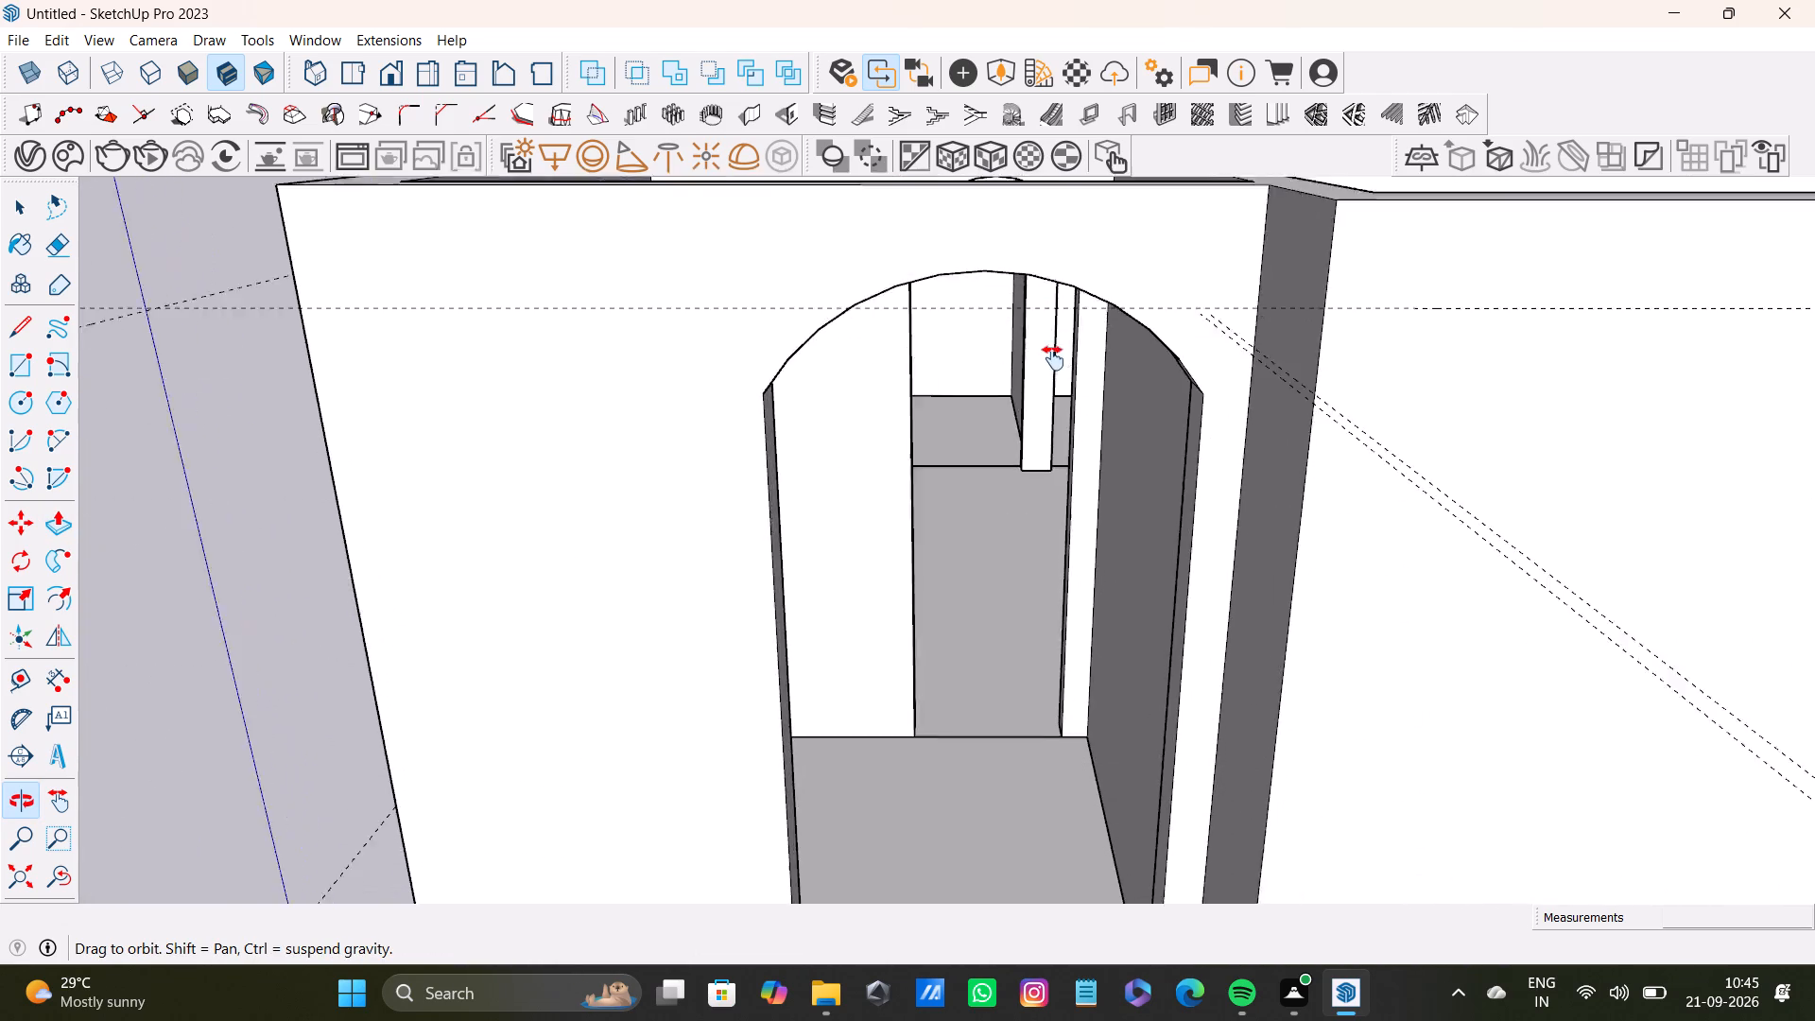
middle_click_drag(1053, 358, 1046, 365)
scroll(1007, 432, "down", 4)
middle_click_drag(1036, 483, 990, 584, "shift")
middle_click_drag(986, 585, 1010, 597)
key("space")
scroll(912, 586, "up", 2)
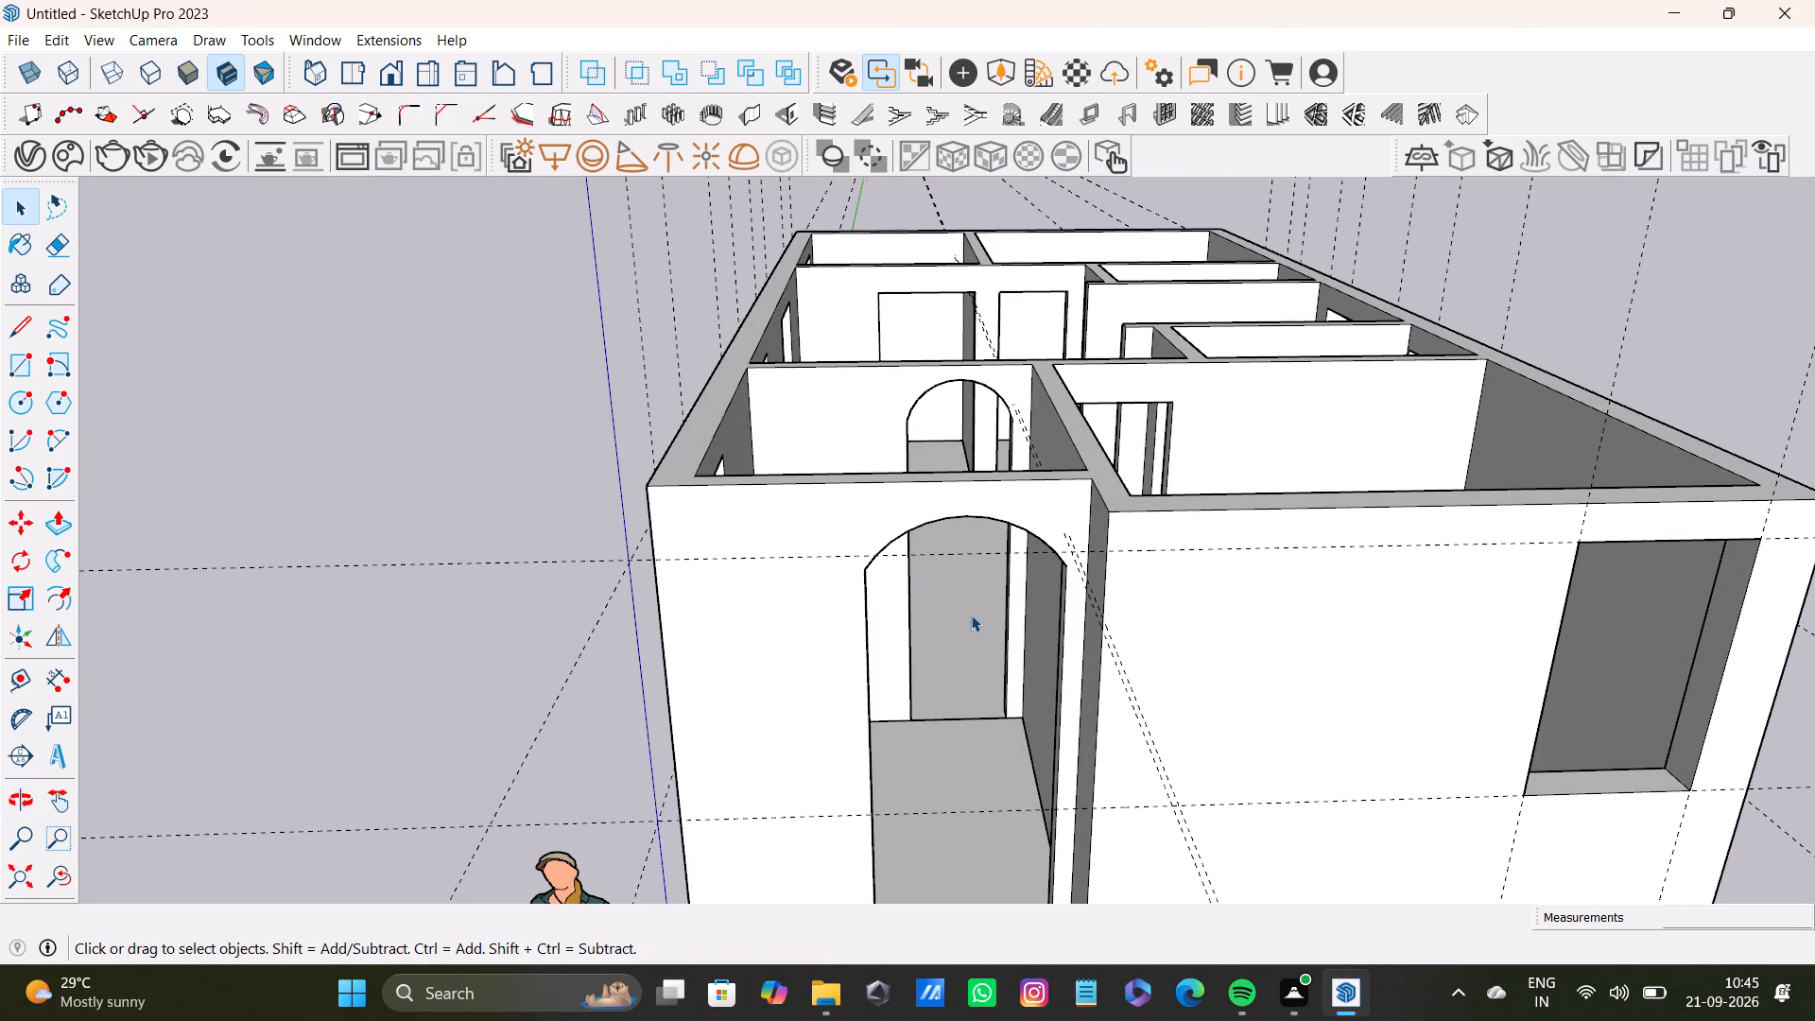
scroll(971, 614, "down", 3)
middle_click_drag(970, 614, 1024, 649)
scroll(956, 573, "up", 6)
middle_click_drag(965, 562, 1117, 555)
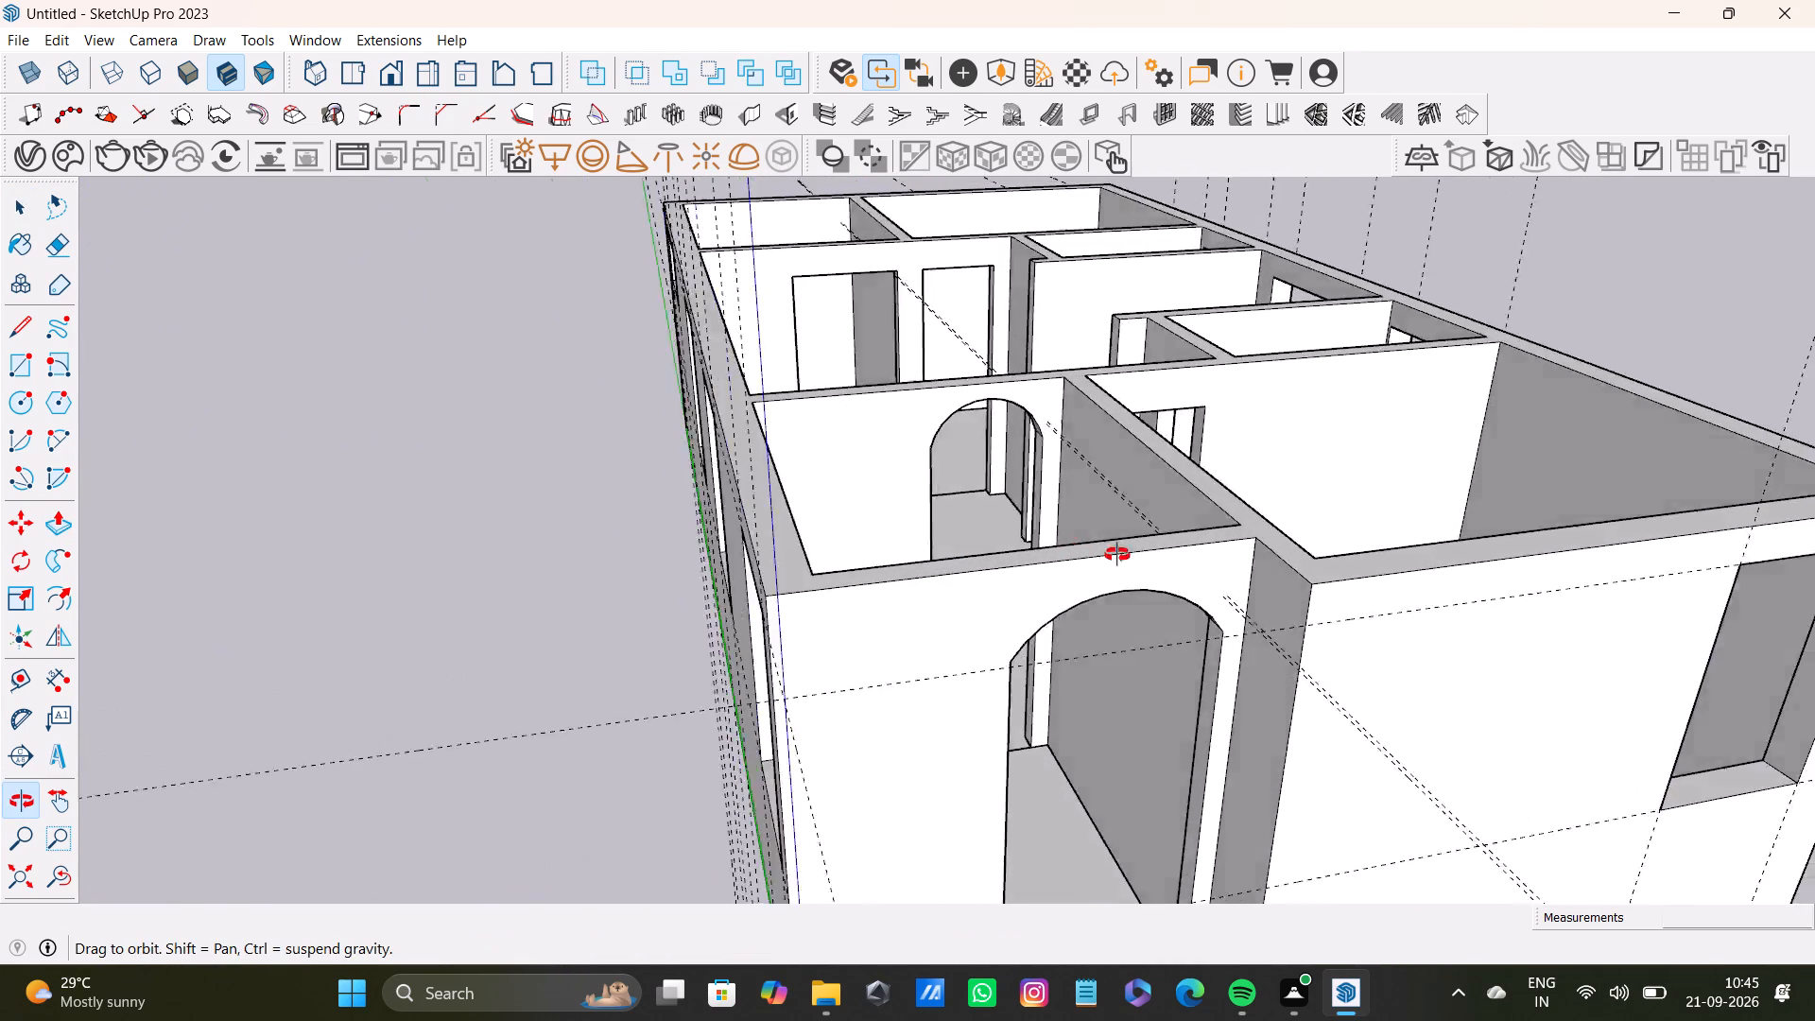
middle_click_drag(1117, 555, 1045, 611)
scroll(1081, 616, "up", 3)
middle_click_drag(1120, 627, 909, 471)
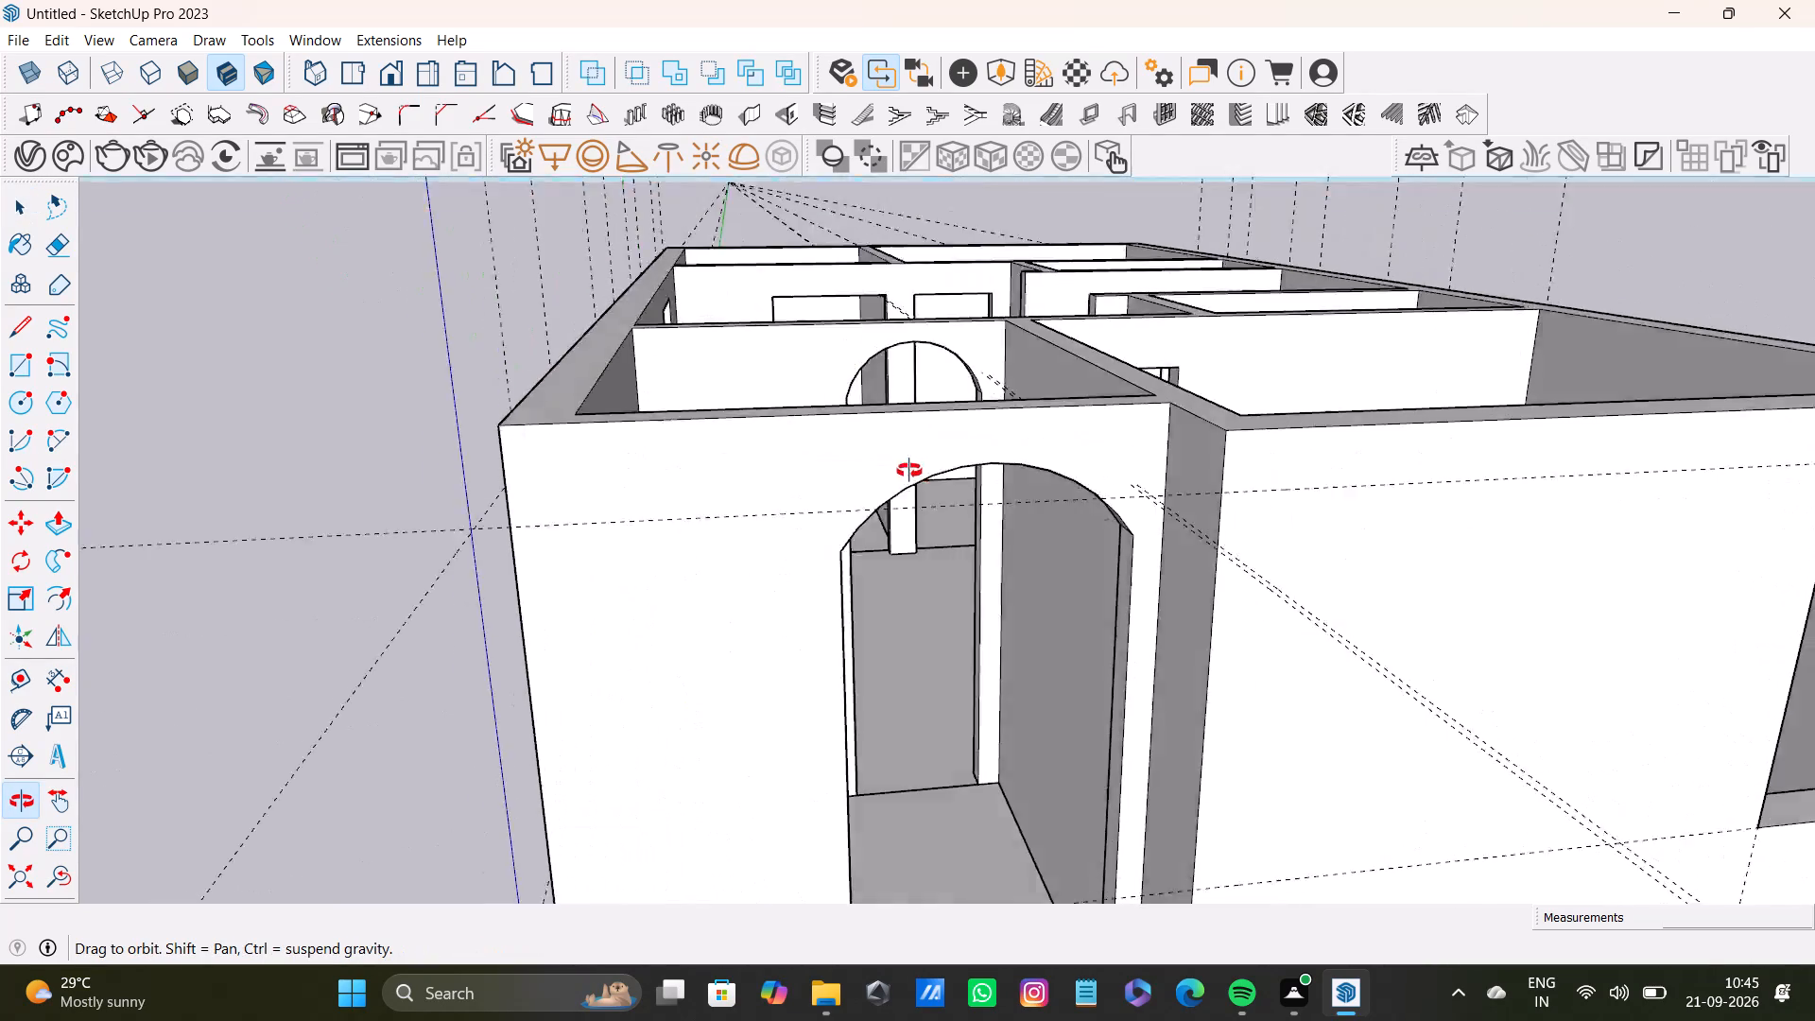
middle_click_drag(909, 471, 889, 469)
scroll(818, 538, "up", 4)
middle_click_drag(907, 494, 886, 592, "shift")
middle_click_drag(924, 600, 915, 499)
middle_click_drag(943, 498, 946, 493)
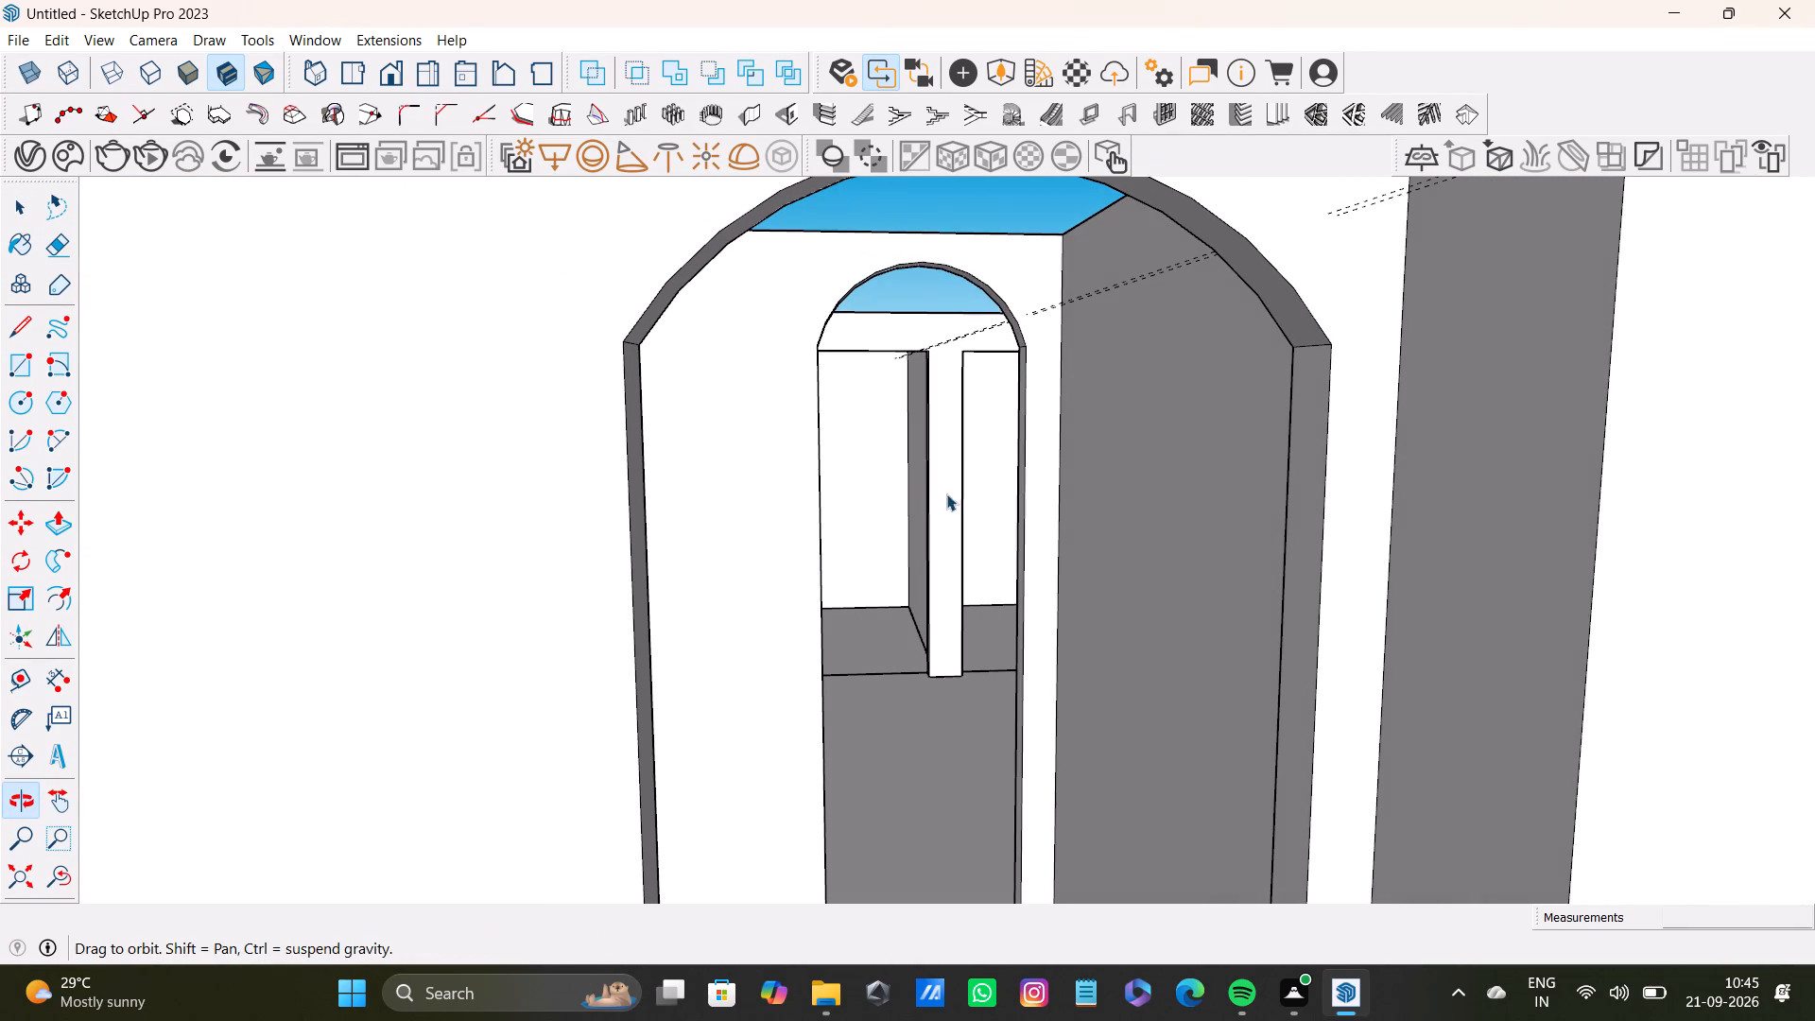
middle_click_drag(946, 493, 954, 494)
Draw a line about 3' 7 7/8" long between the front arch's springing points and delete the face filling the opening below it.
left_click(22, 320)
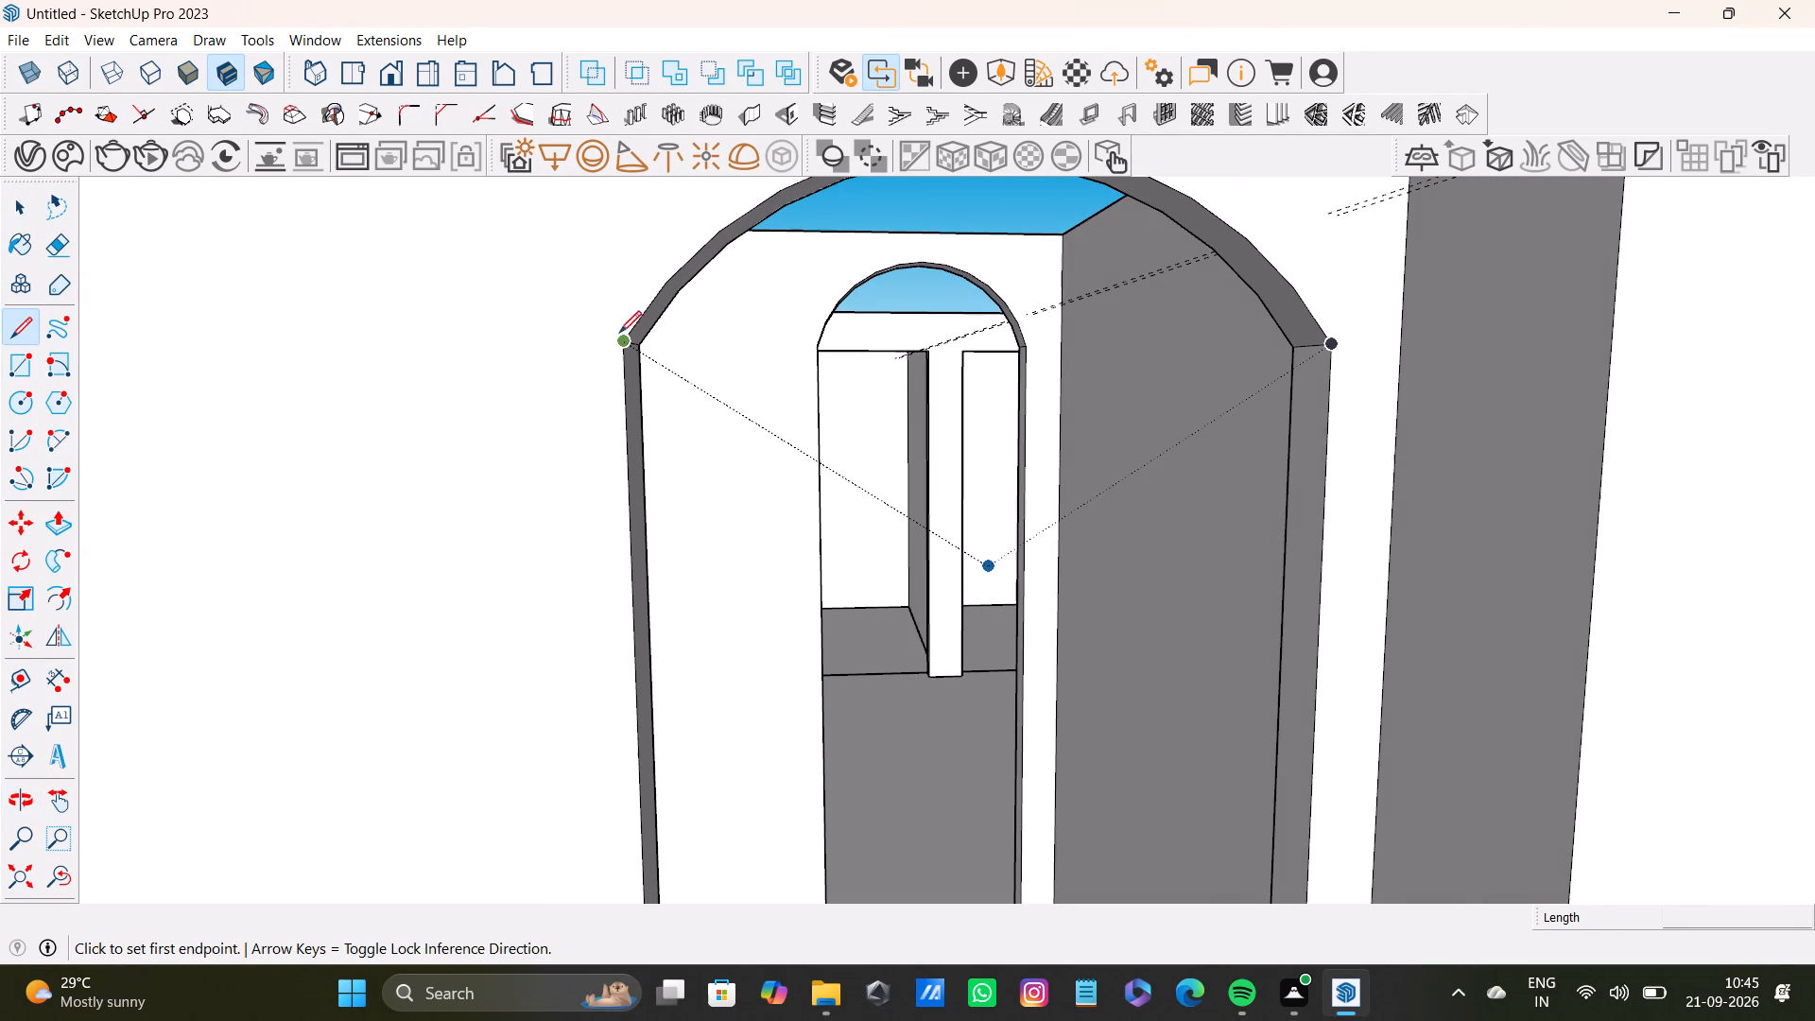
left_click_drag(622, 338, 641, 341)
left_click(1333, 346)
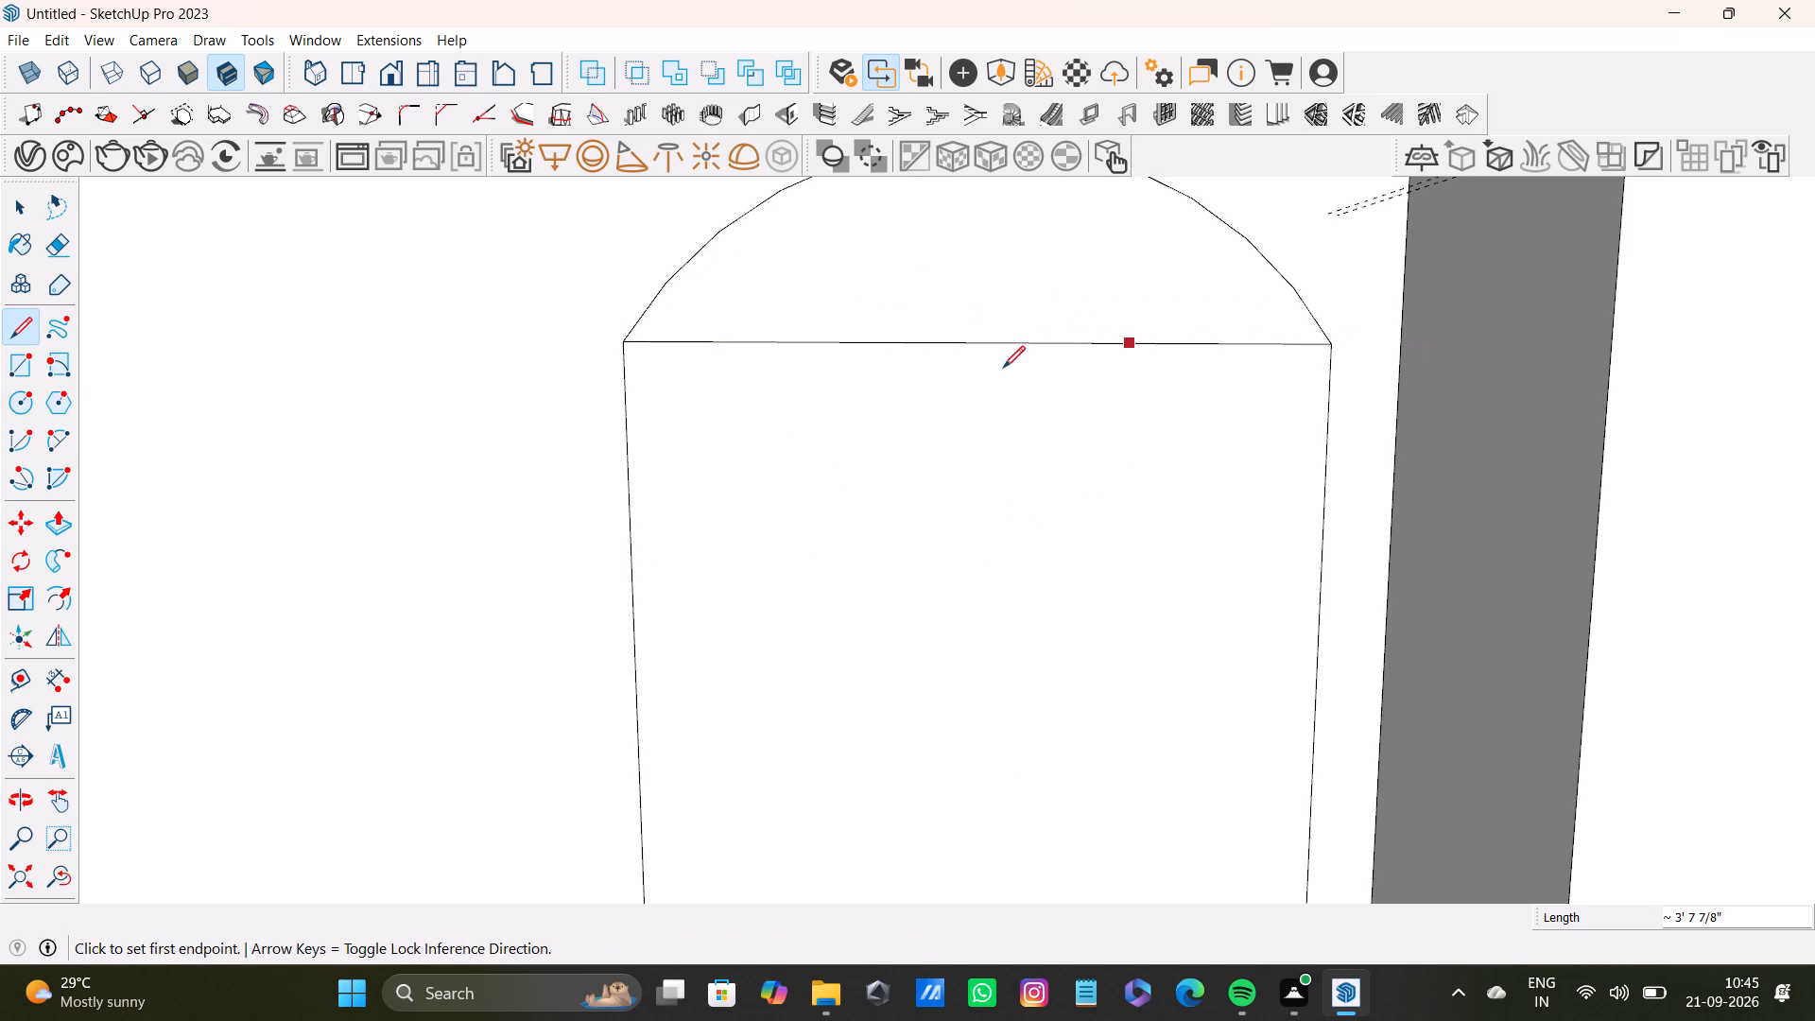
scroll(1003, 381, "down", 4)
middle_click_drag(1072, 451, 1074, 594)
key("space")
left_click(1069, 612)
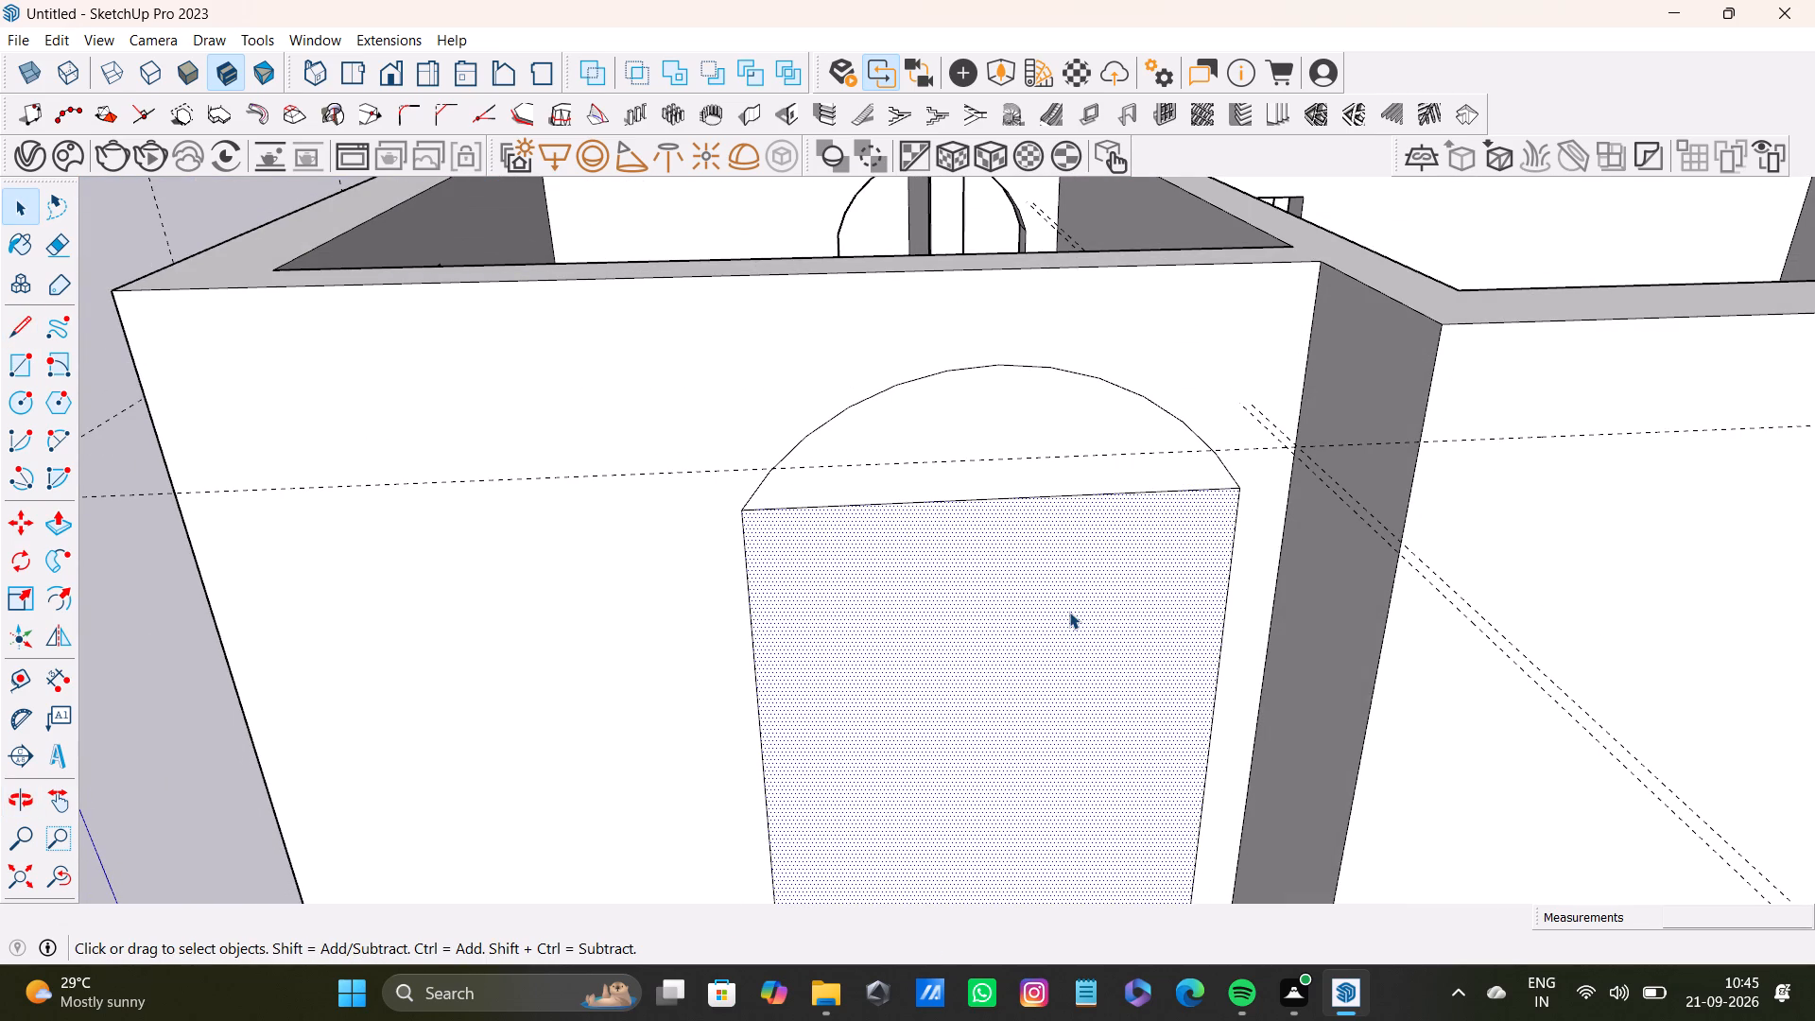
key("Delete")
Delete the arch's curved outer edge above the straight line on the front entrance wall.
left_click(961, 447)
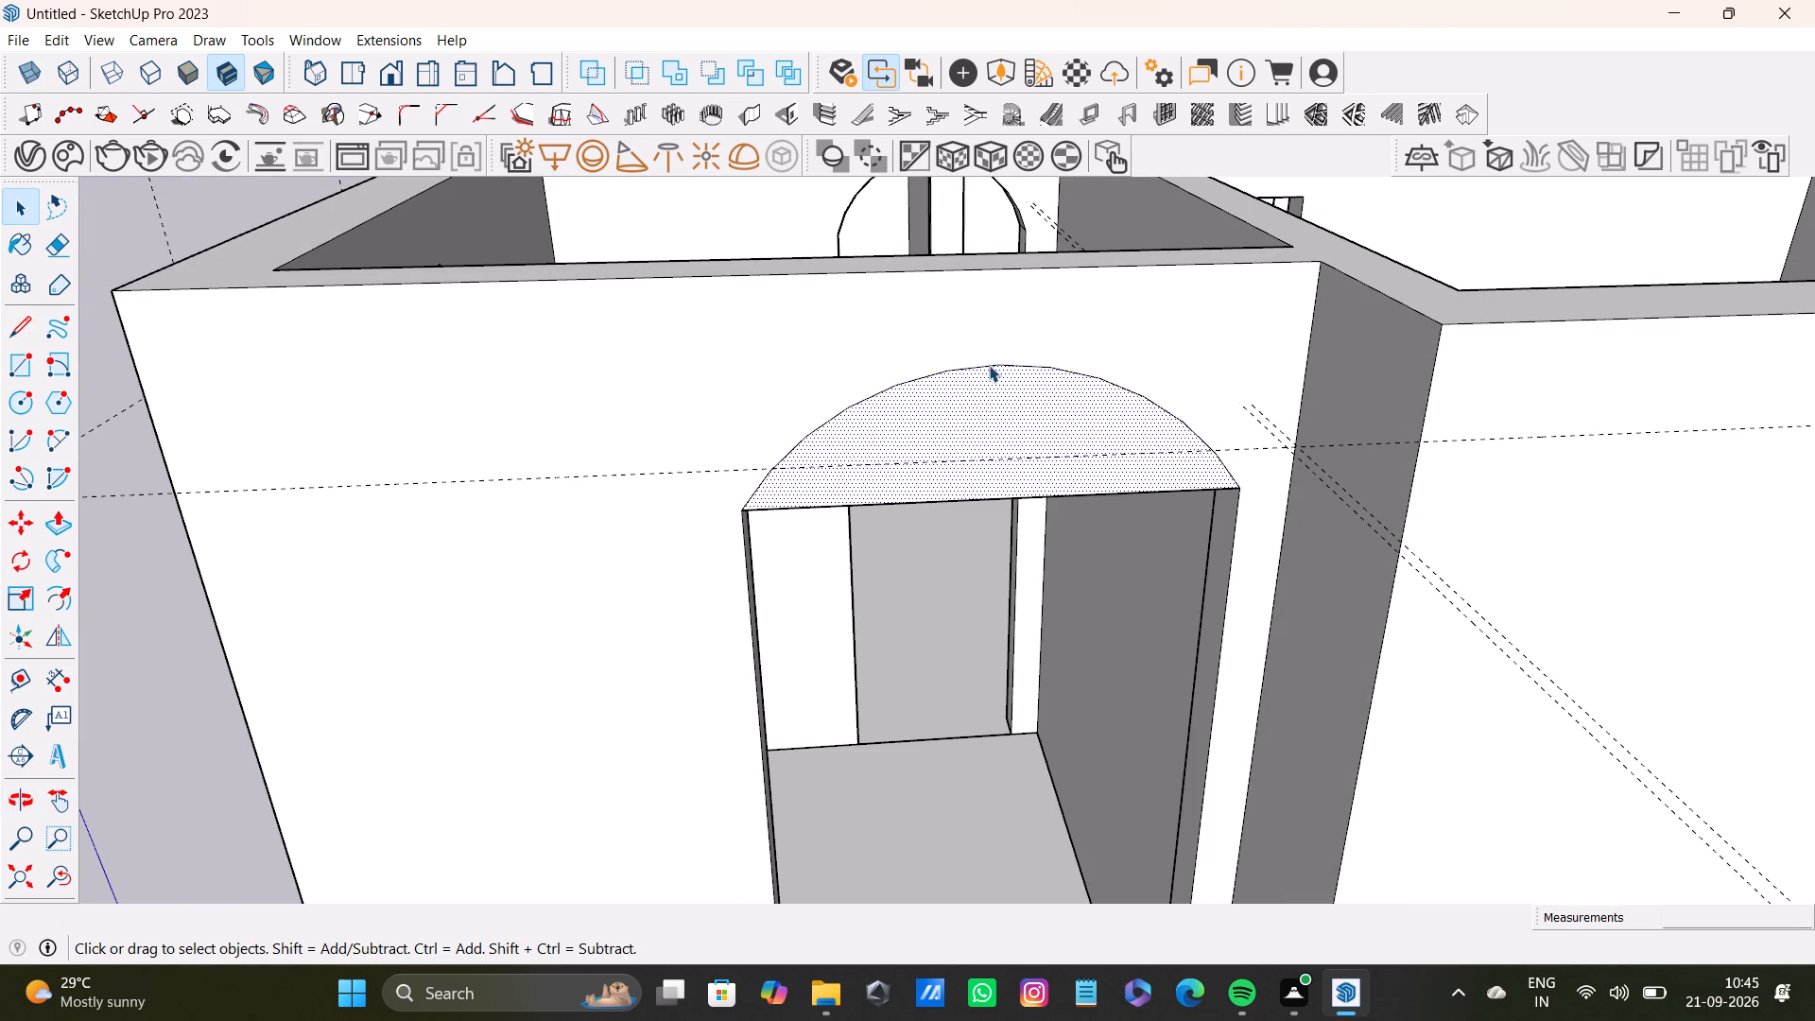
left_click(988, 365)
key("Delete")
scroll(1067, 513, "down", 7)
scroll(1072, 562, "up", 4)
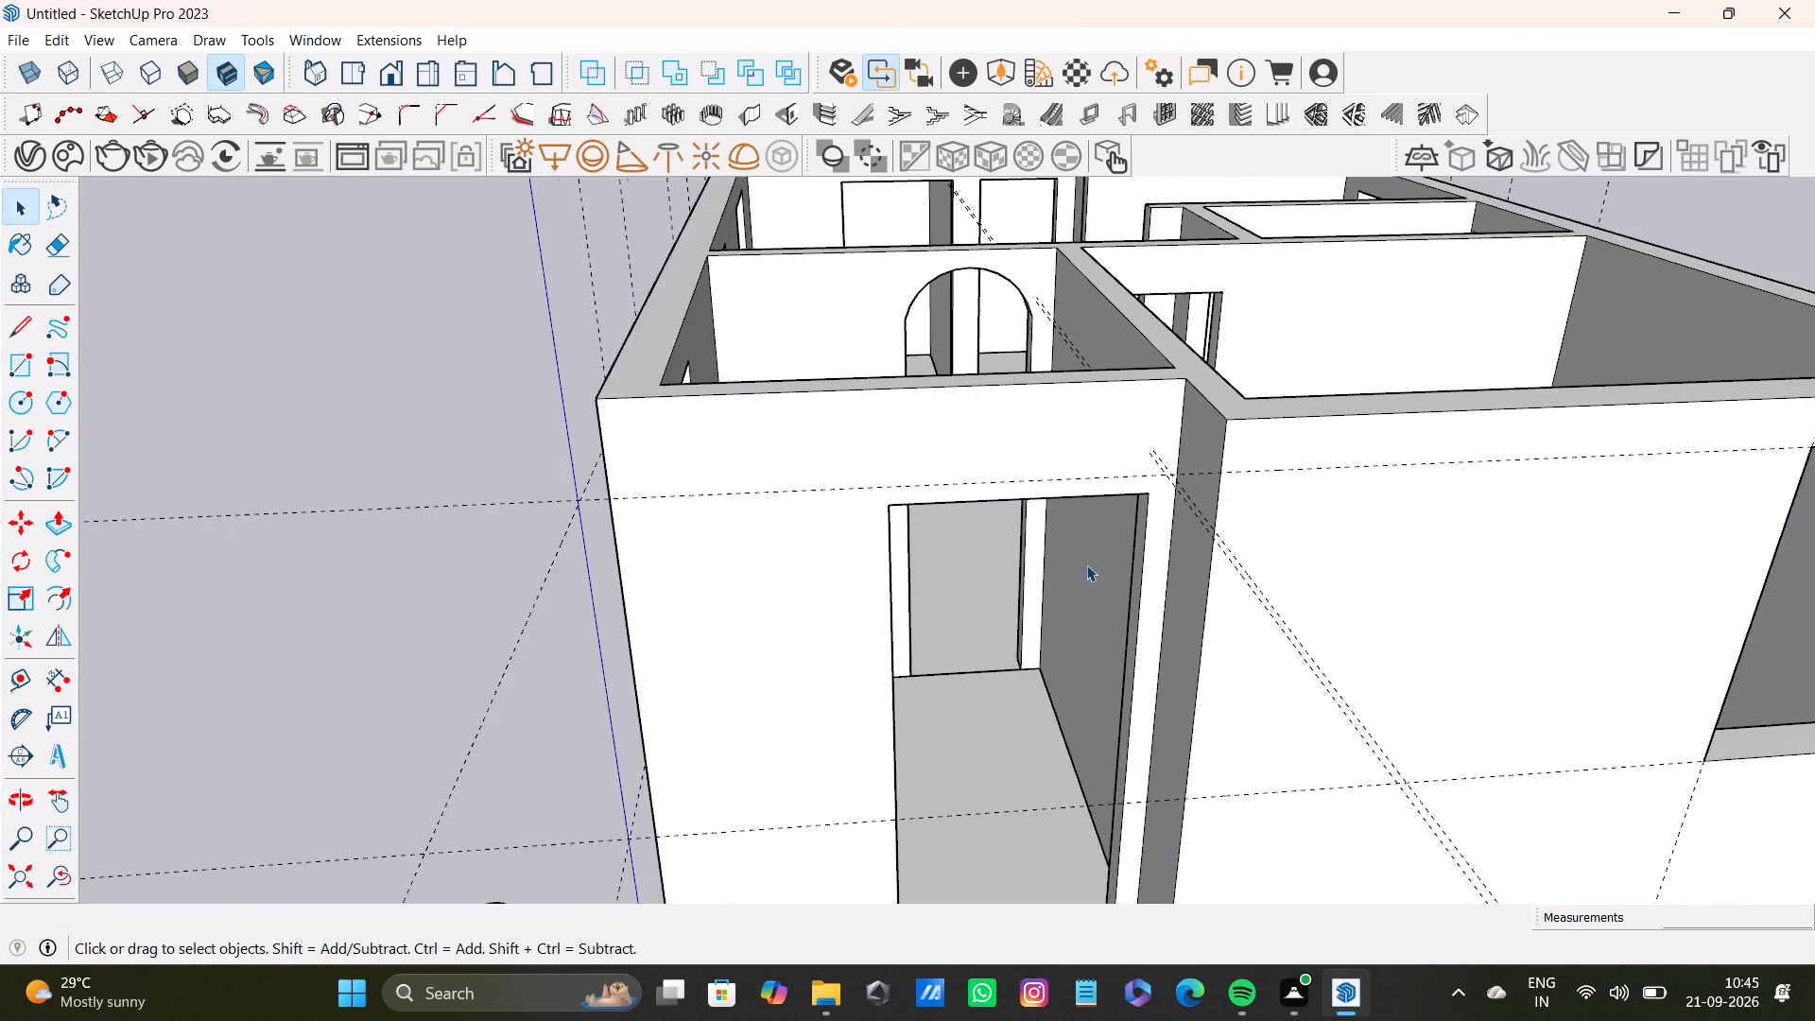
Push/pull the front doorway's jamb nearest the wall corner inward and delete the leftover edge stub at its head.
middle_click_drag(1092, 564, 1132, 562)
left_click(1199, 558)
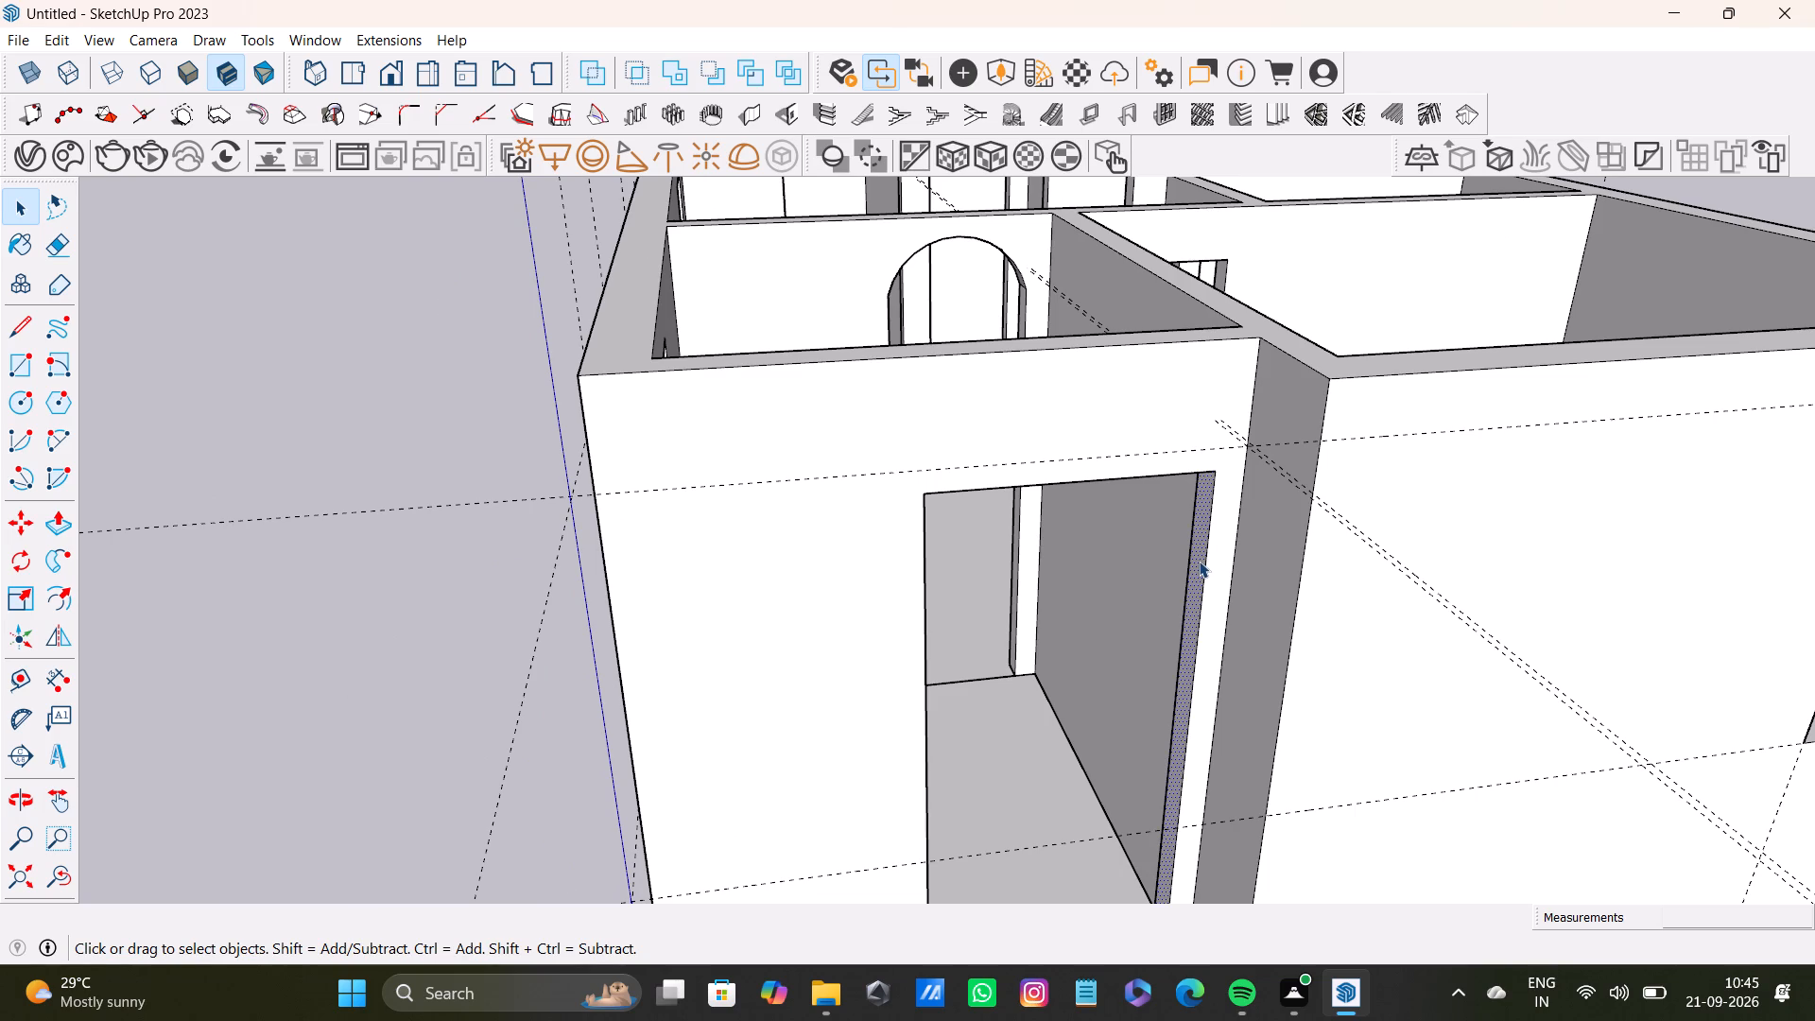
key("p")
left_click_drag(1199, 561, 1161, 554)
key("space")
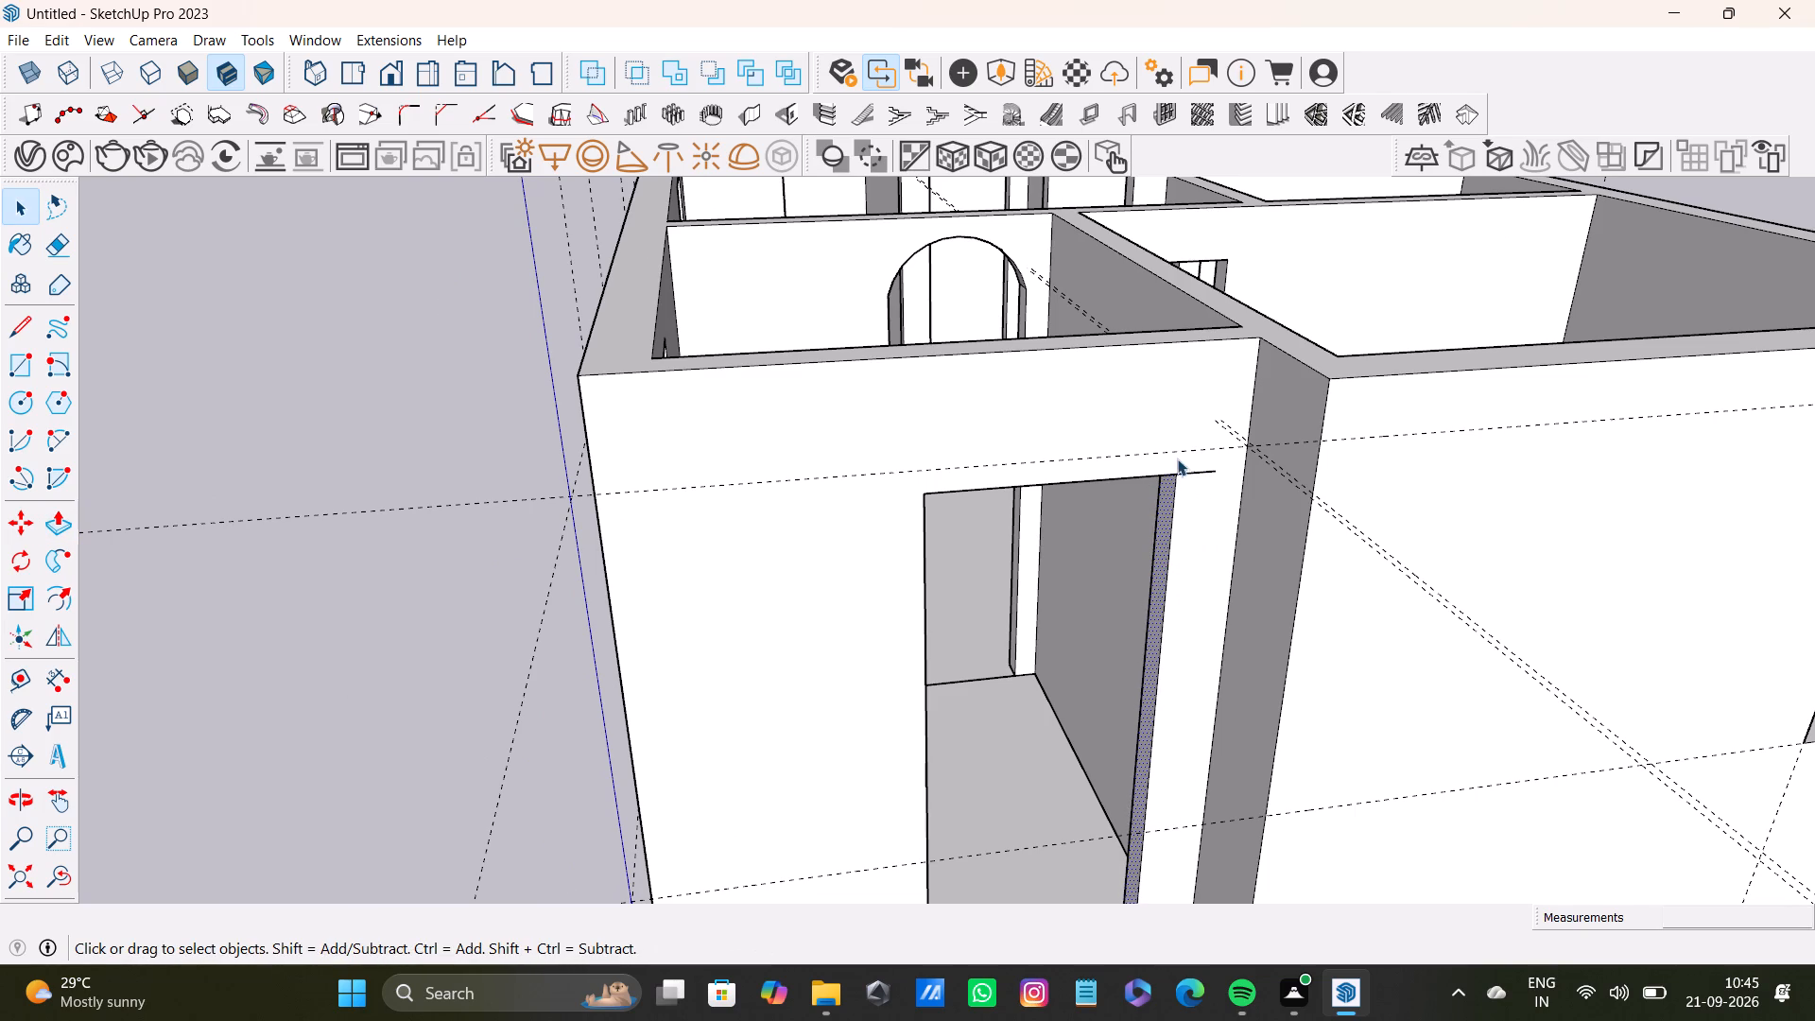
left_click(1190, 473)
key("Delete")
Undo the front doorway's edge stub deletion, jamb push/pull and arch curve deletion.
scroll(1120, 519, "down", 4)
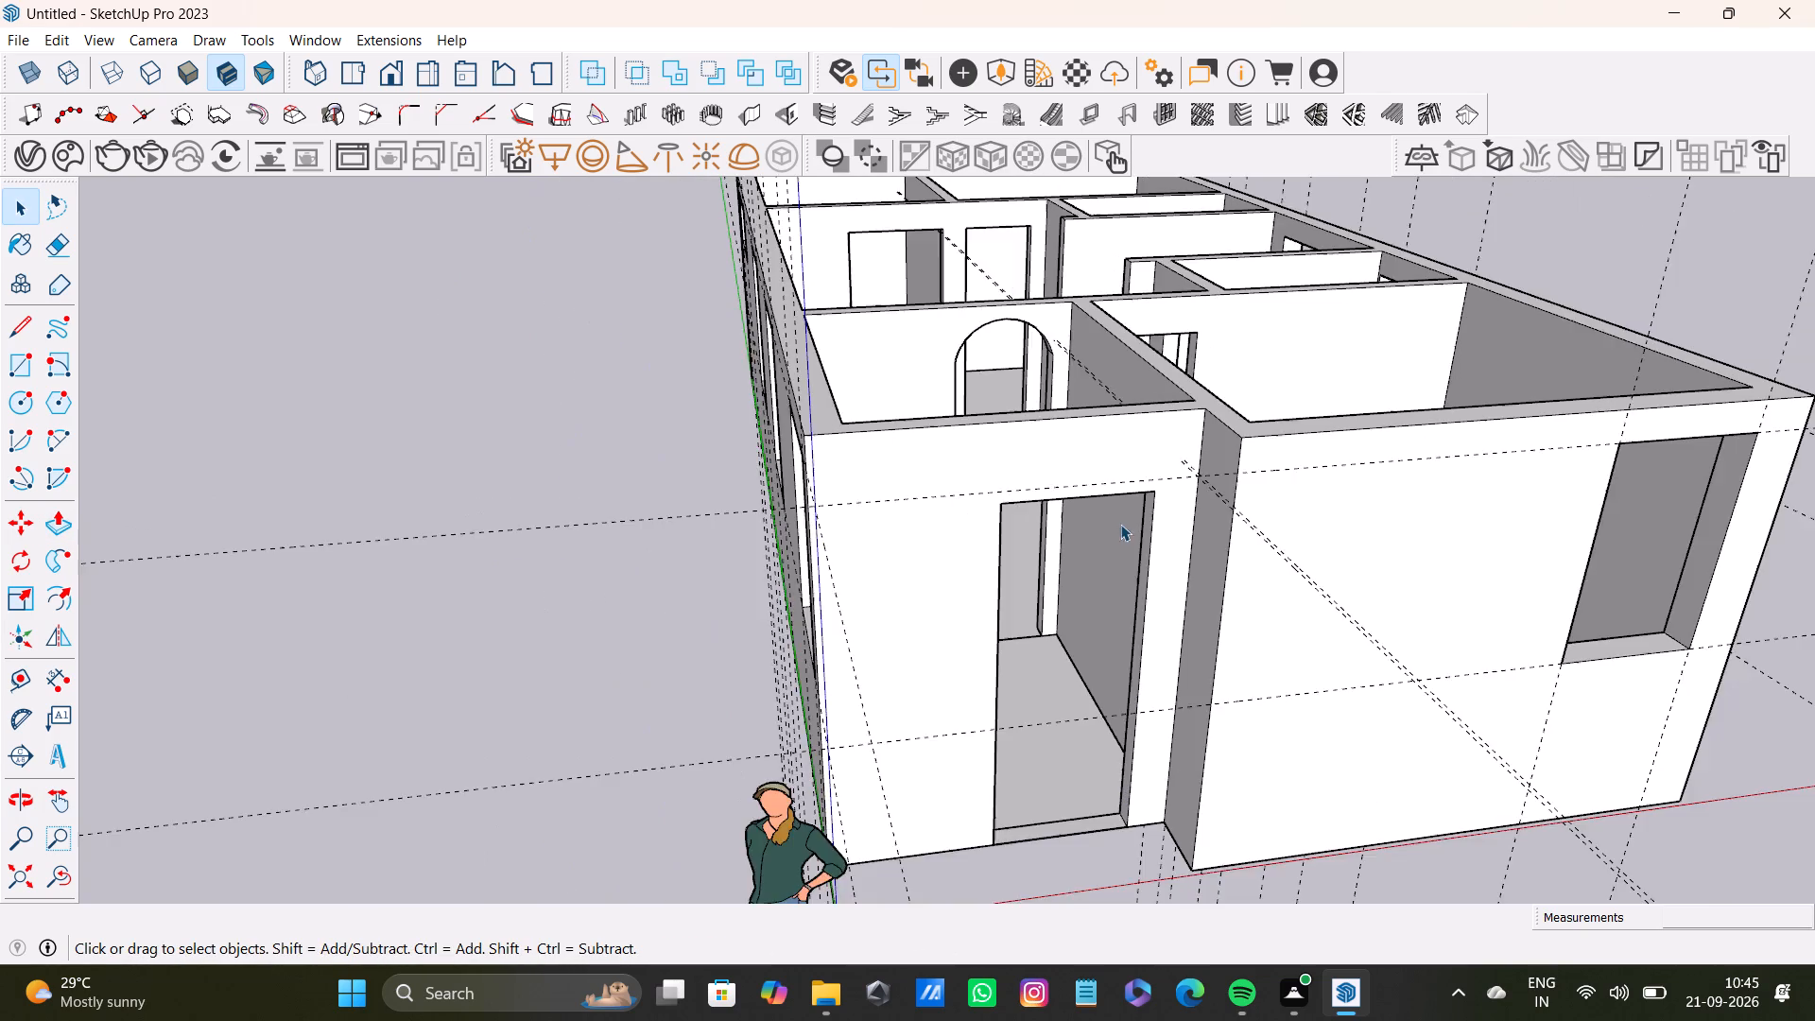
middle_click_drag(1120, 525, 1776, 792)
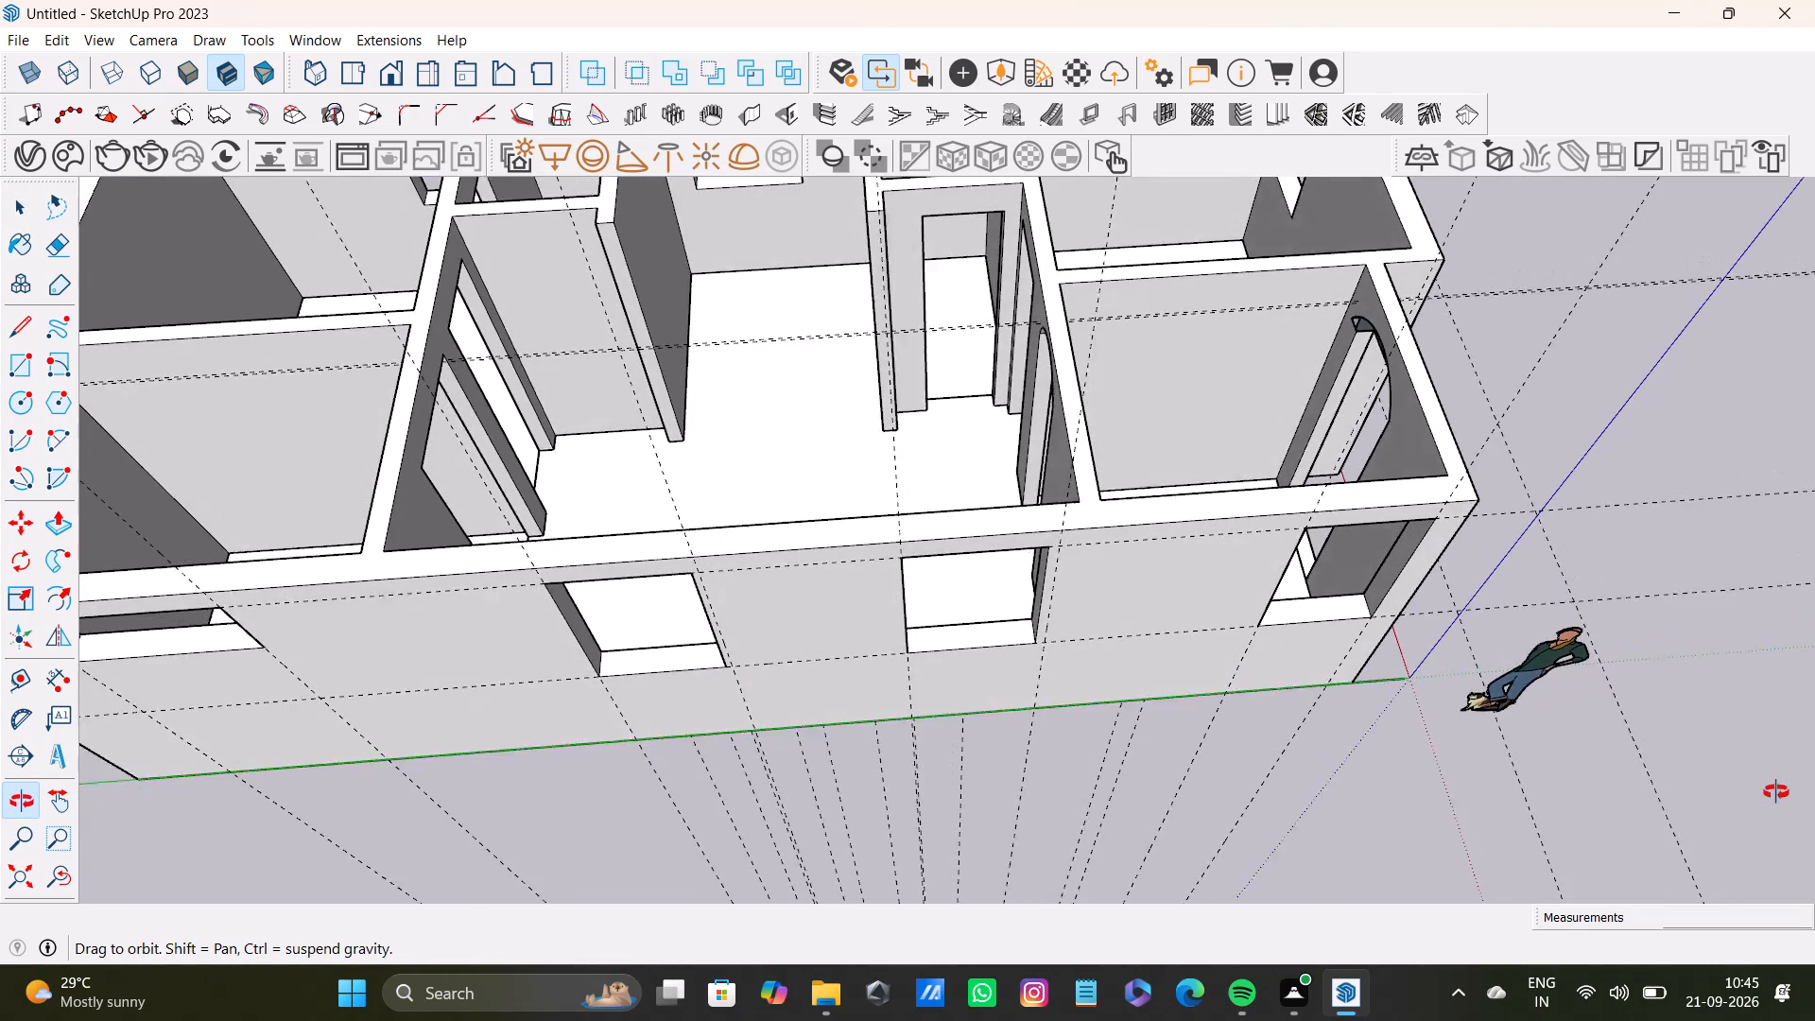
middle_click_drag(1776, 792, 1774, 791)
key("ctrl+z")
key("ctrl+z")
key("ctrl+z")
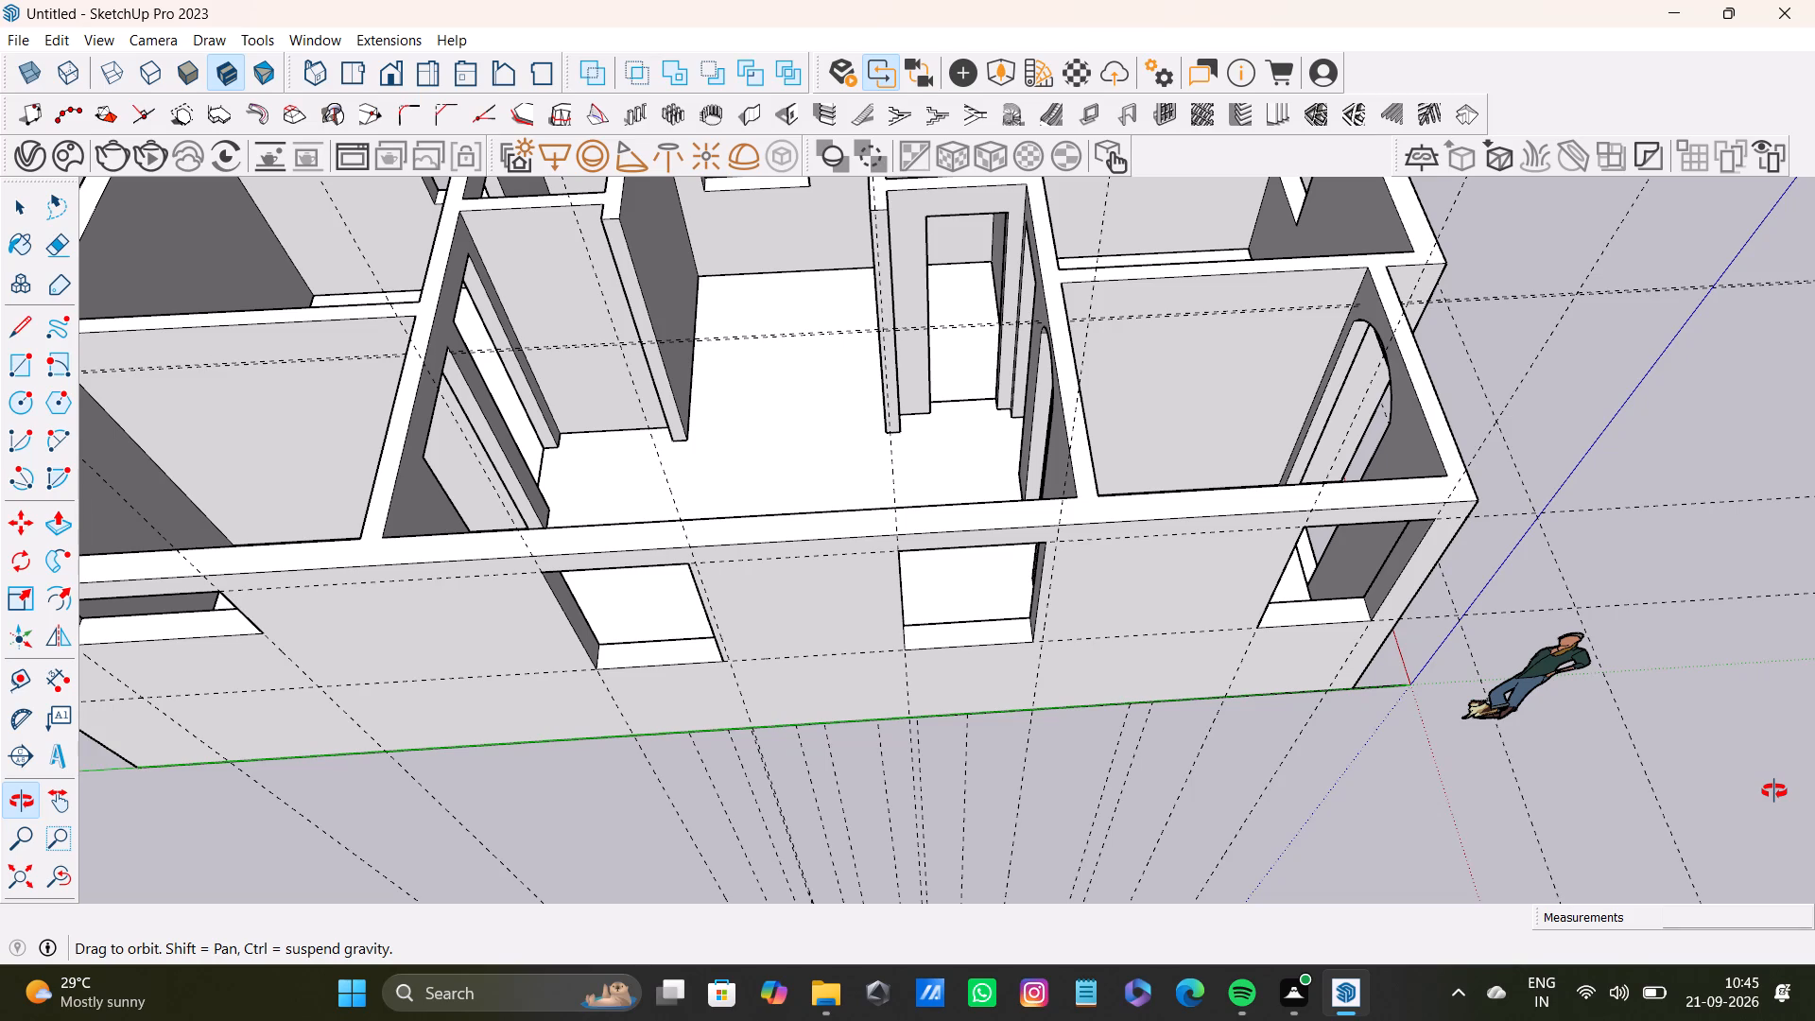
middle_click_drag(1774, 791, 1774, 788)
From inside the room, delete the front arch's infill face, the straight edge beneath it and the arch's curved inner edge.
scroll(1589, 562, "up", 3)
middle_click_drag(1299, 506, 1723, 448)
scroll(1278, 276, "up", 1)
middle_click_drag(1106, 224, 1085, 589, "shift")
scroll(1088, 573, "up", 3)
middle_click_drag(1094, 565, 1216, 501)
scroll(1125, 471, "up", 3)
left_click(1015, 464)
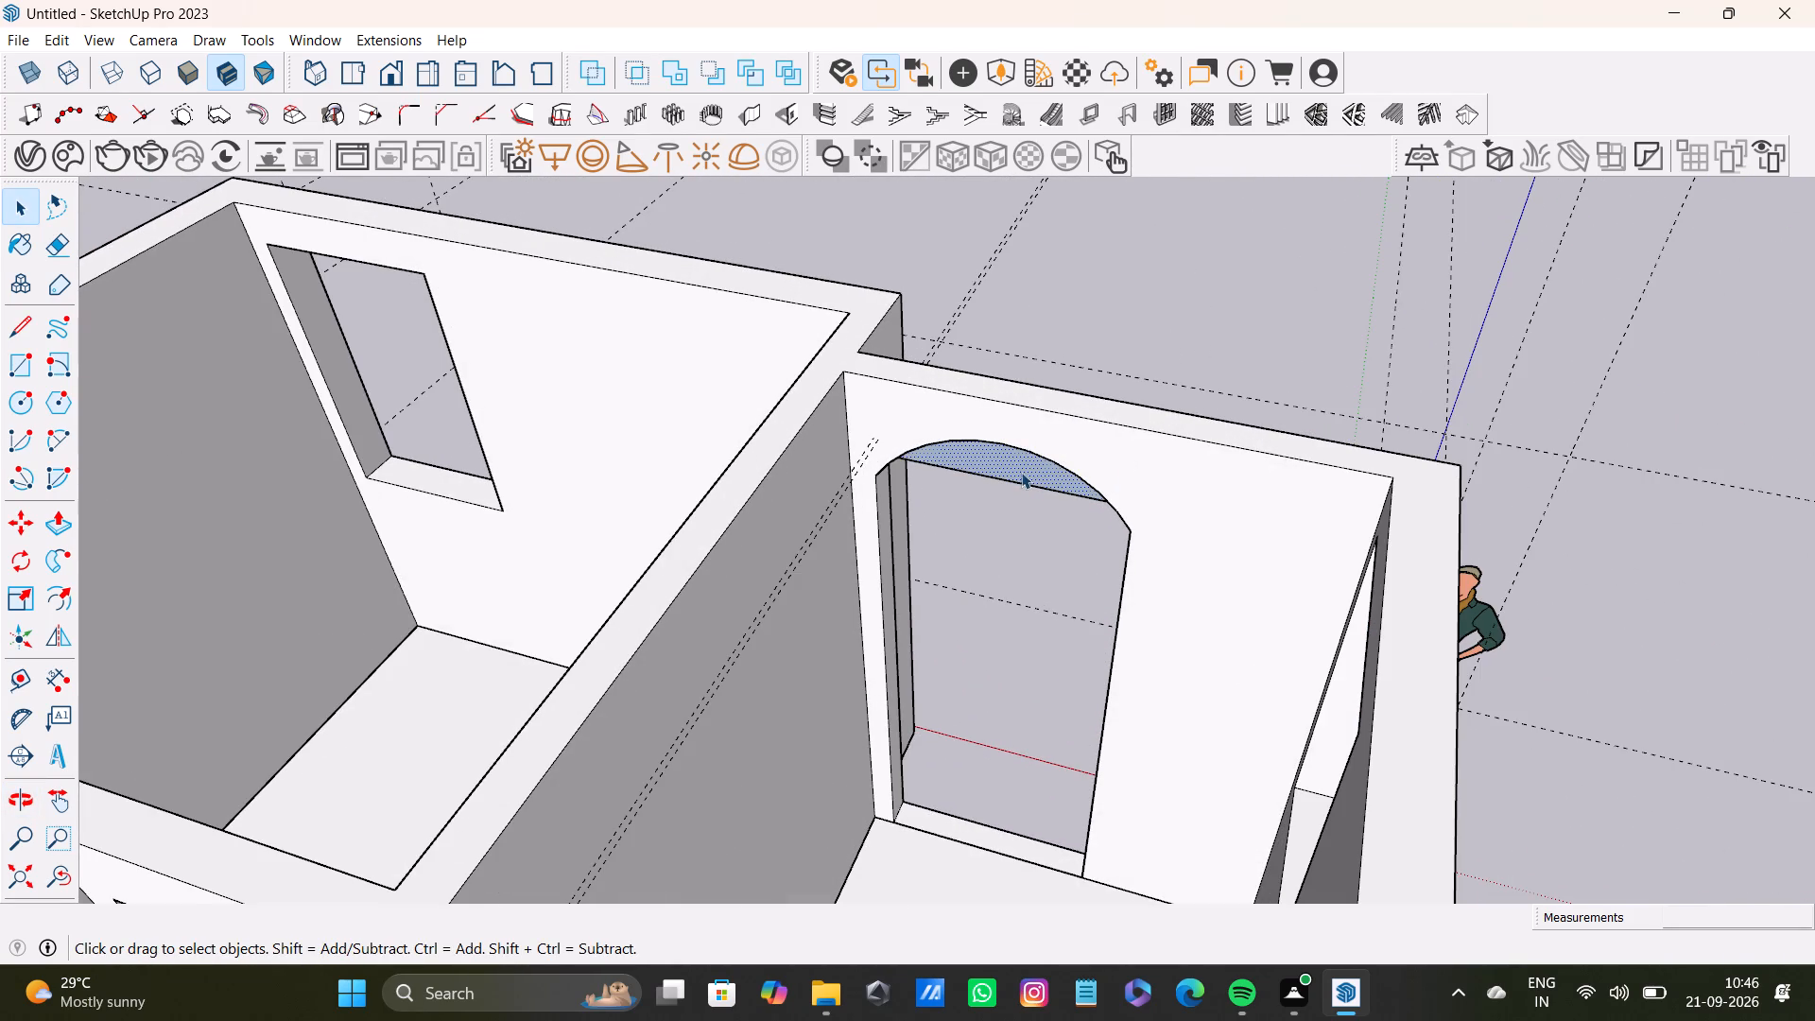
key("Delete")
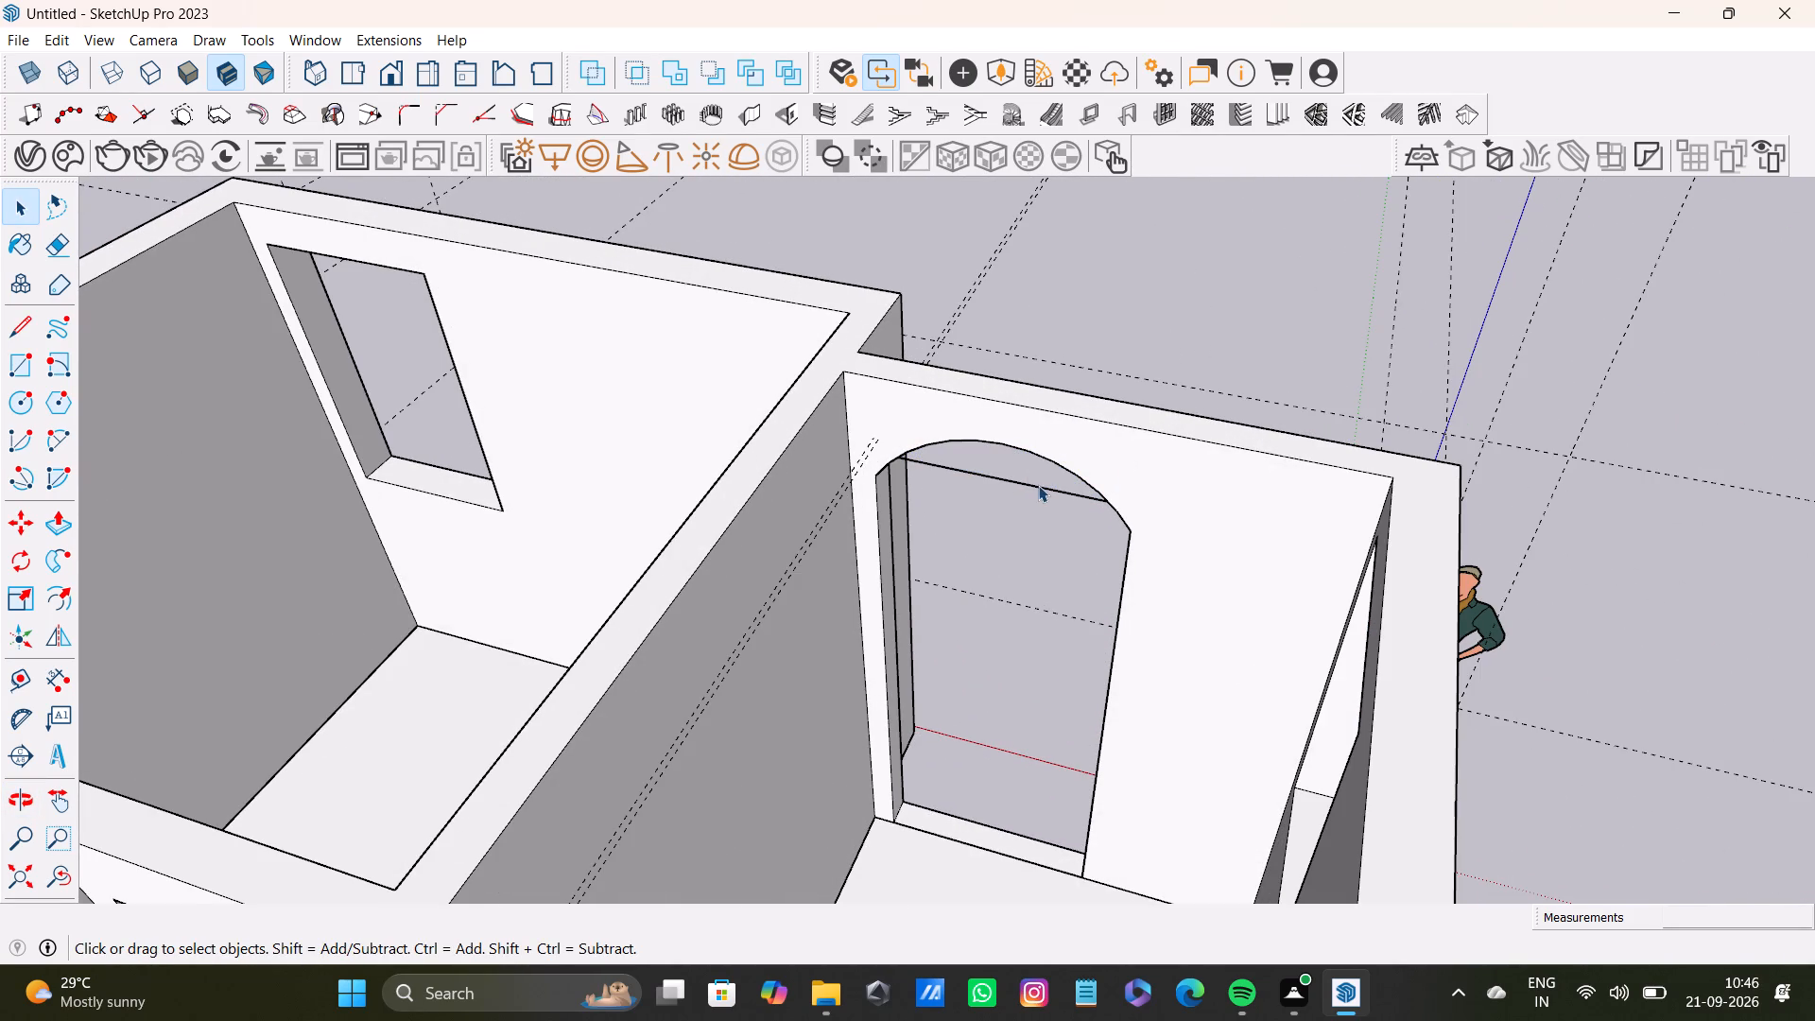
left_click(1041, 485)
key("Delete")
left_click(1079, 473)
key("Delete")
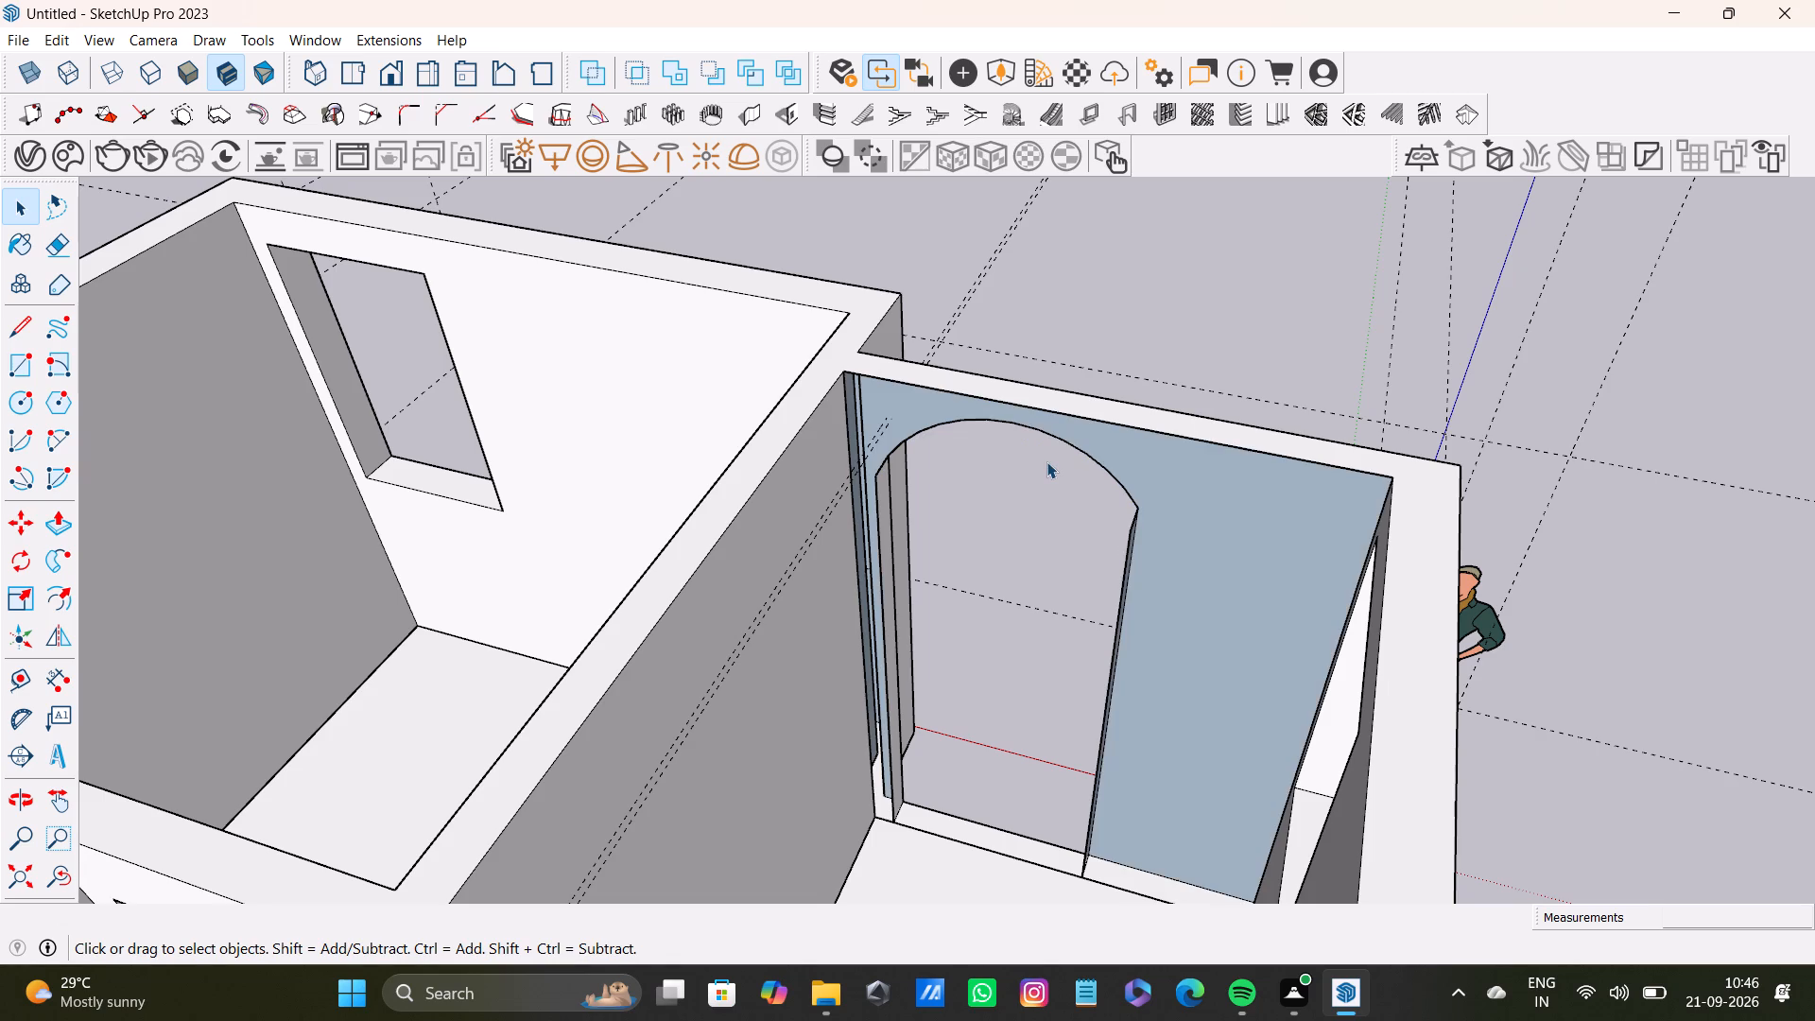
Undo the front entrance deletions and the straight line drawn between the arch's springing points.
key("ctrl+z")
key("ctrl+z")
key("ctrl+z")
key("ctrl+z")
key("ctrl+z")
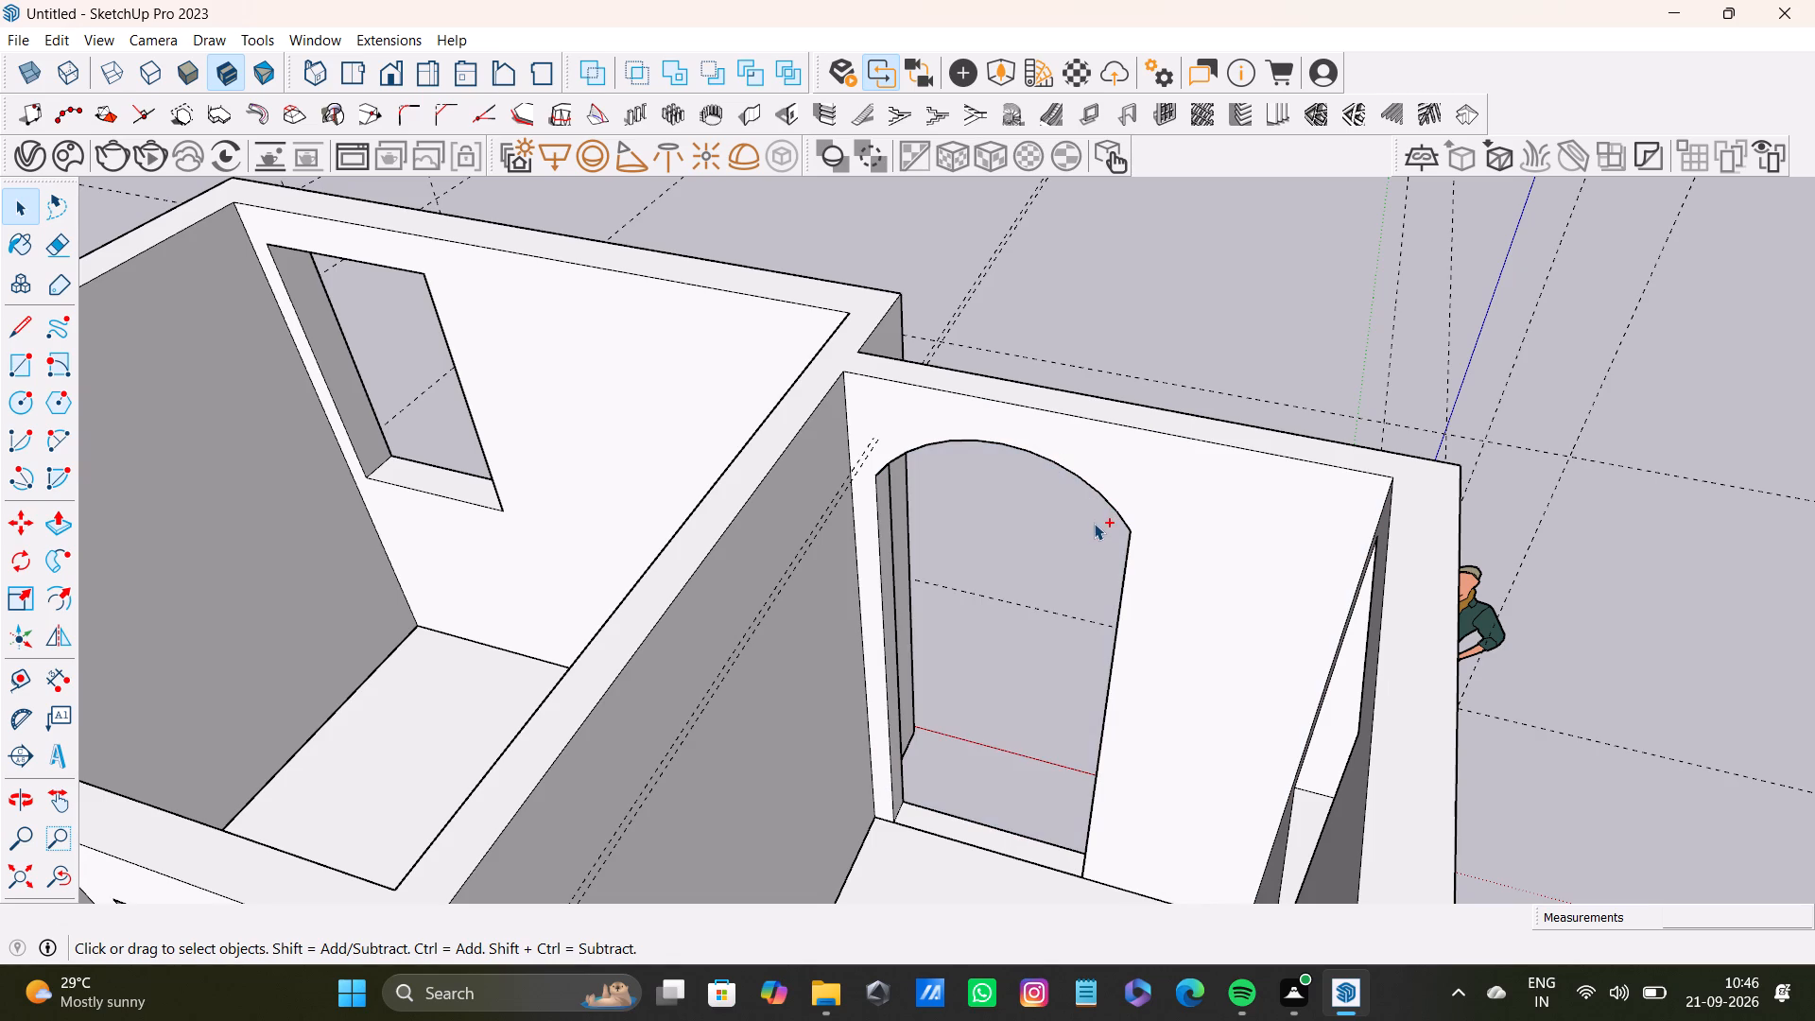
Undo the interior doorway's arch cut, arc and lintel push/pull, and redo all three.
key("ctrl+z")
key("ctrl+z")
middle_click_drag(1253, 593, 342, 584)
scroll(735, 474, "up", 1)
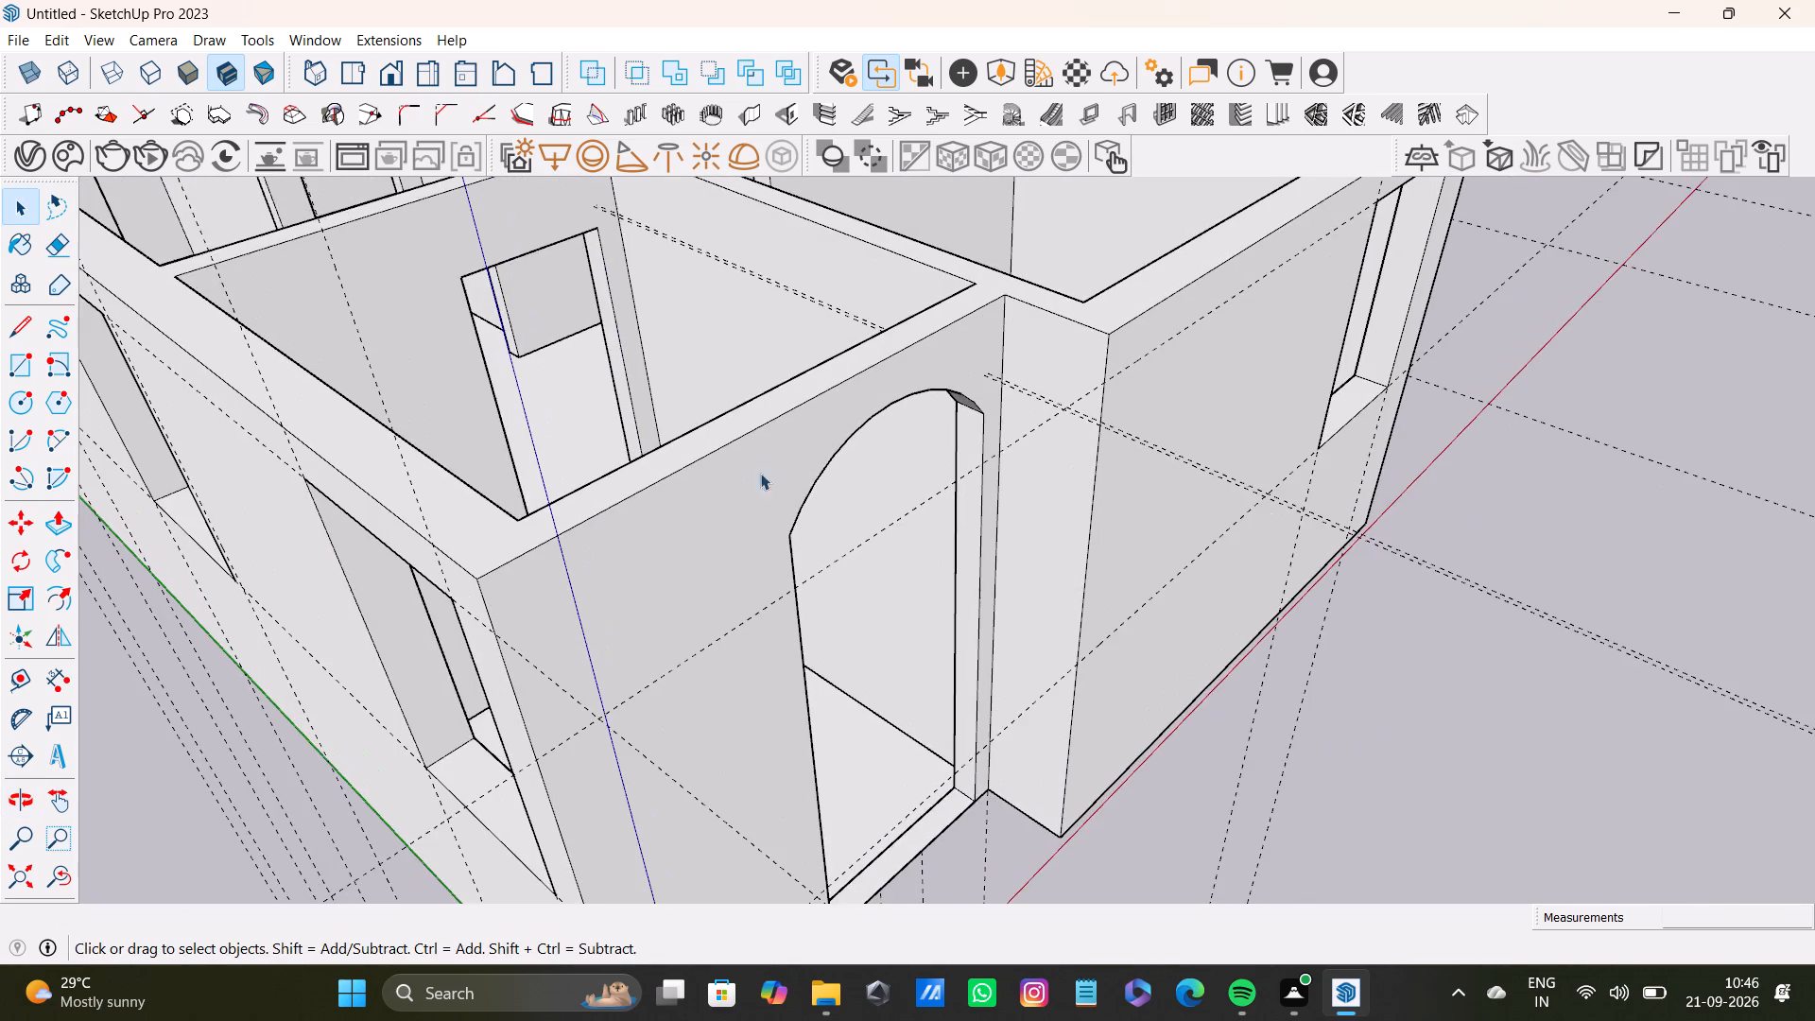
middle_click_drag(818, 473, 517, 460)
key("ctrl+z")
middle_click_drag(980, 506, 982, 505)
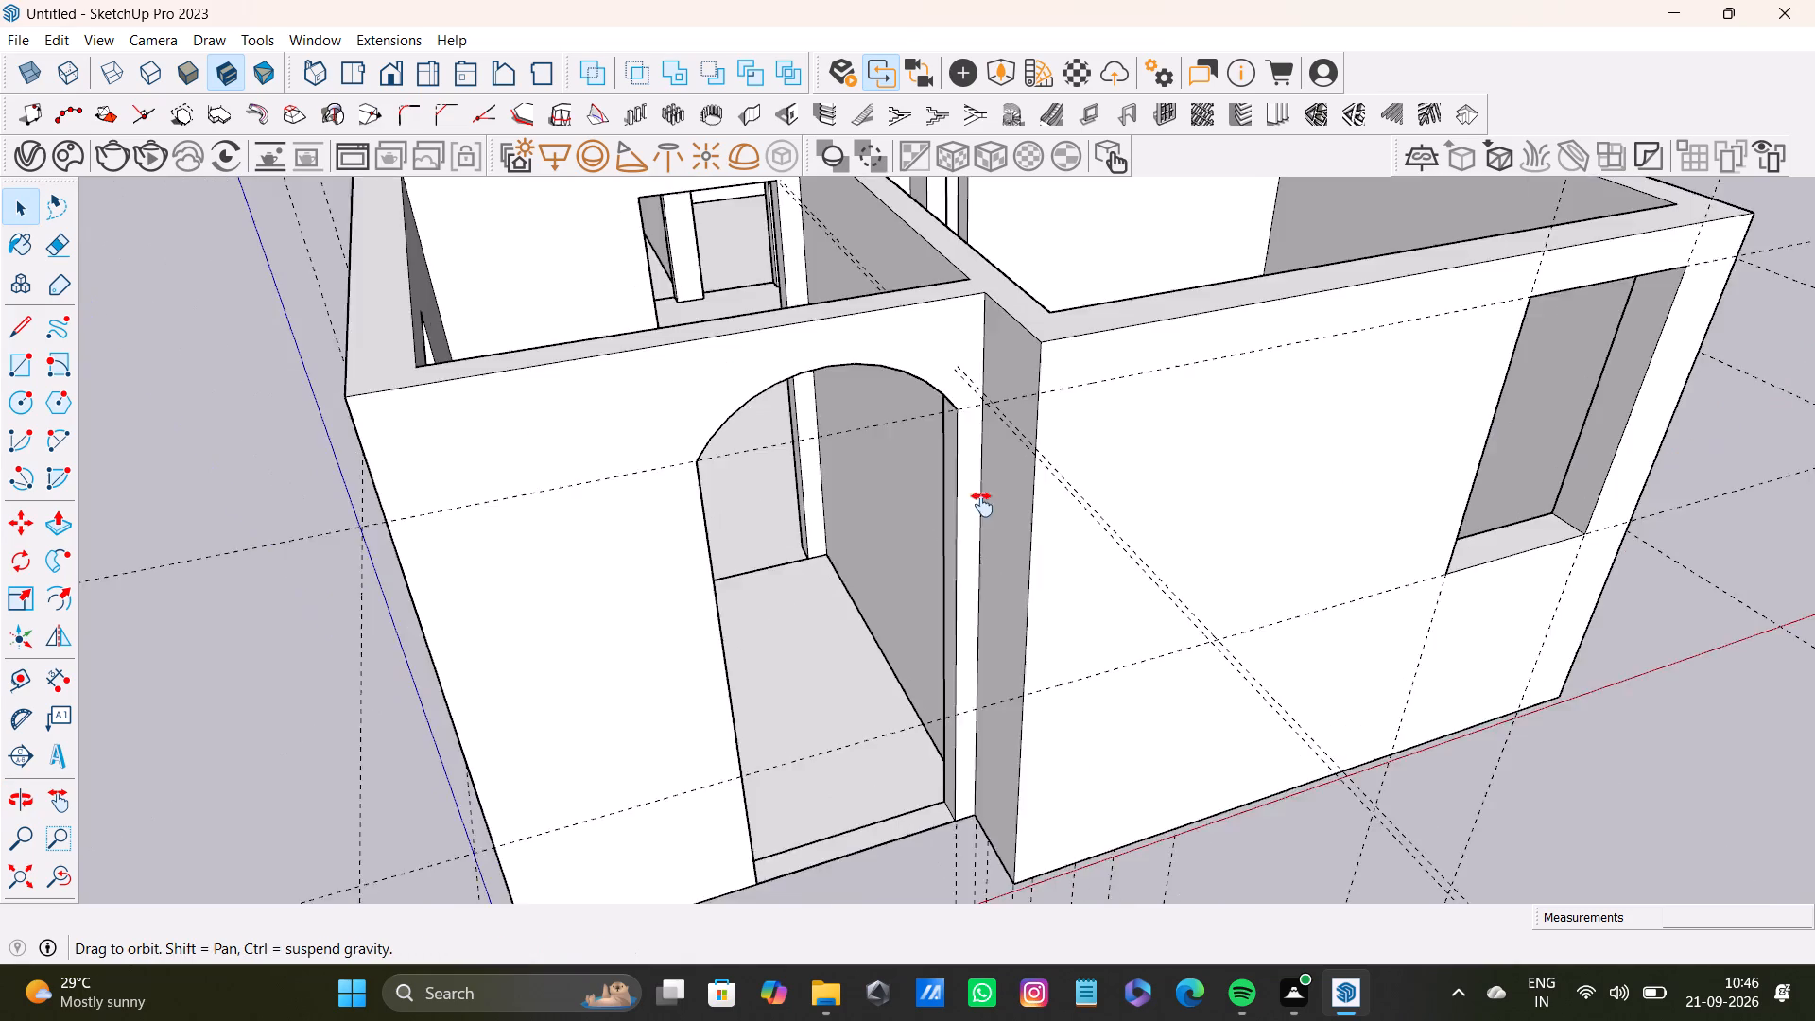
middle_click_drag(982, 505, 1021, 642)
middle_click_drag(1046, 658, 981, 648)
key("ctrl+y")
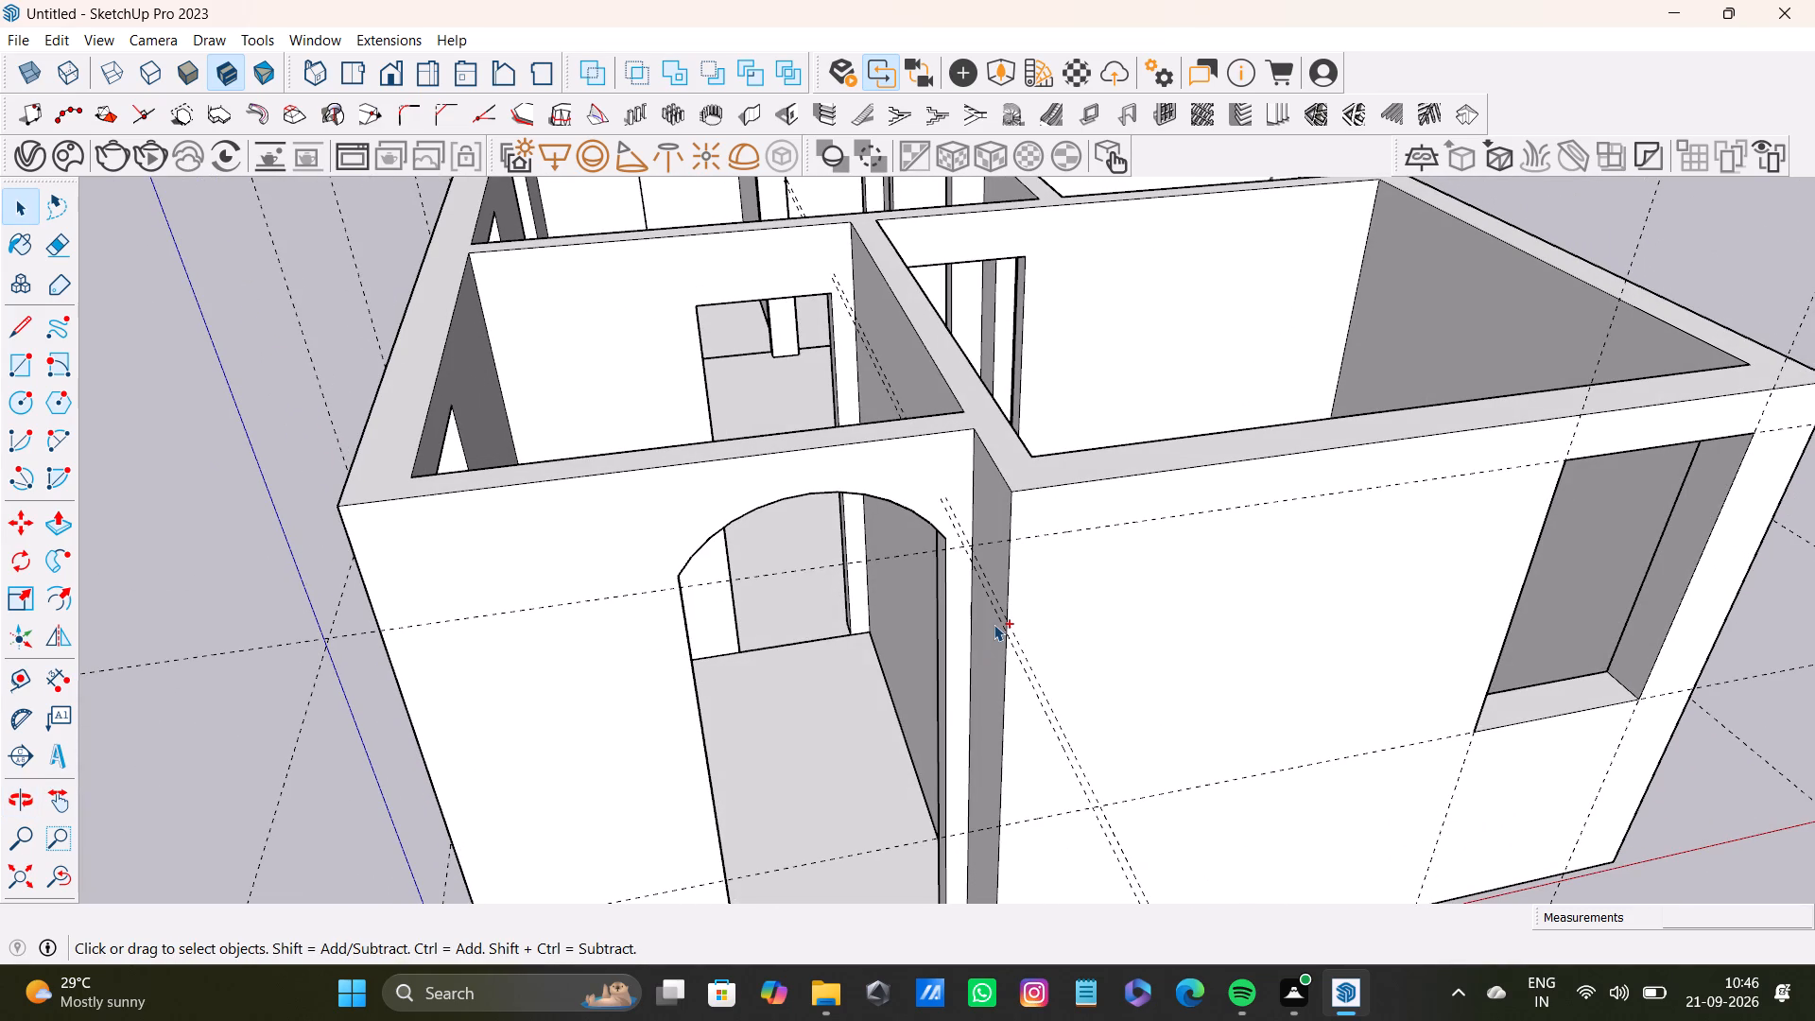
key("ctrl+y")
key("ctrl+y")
Draw a line about 3' 7 7/8" between the front arch's springing points and delete the doorway face beneath it.
key("space")
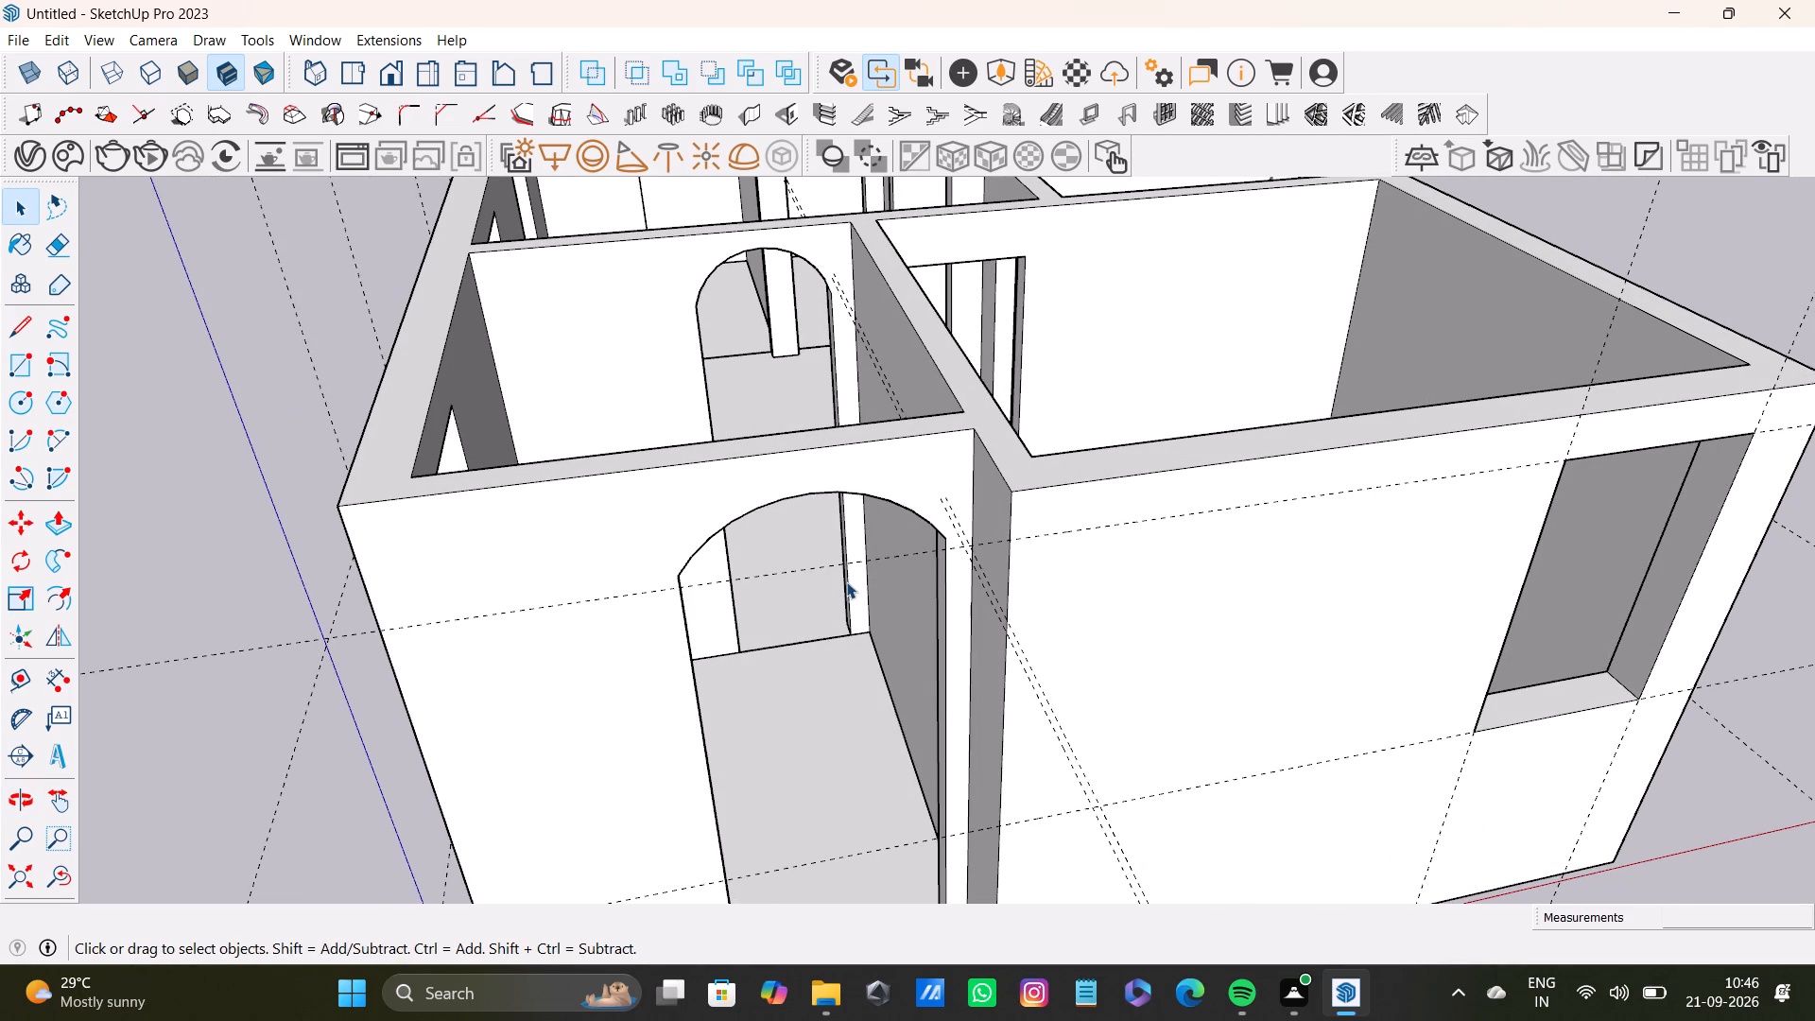
scroll(860, 572, "up", 8)
scroll(865, 542, "down", 4)
middle_click_drag(545, 563, 430, 607)
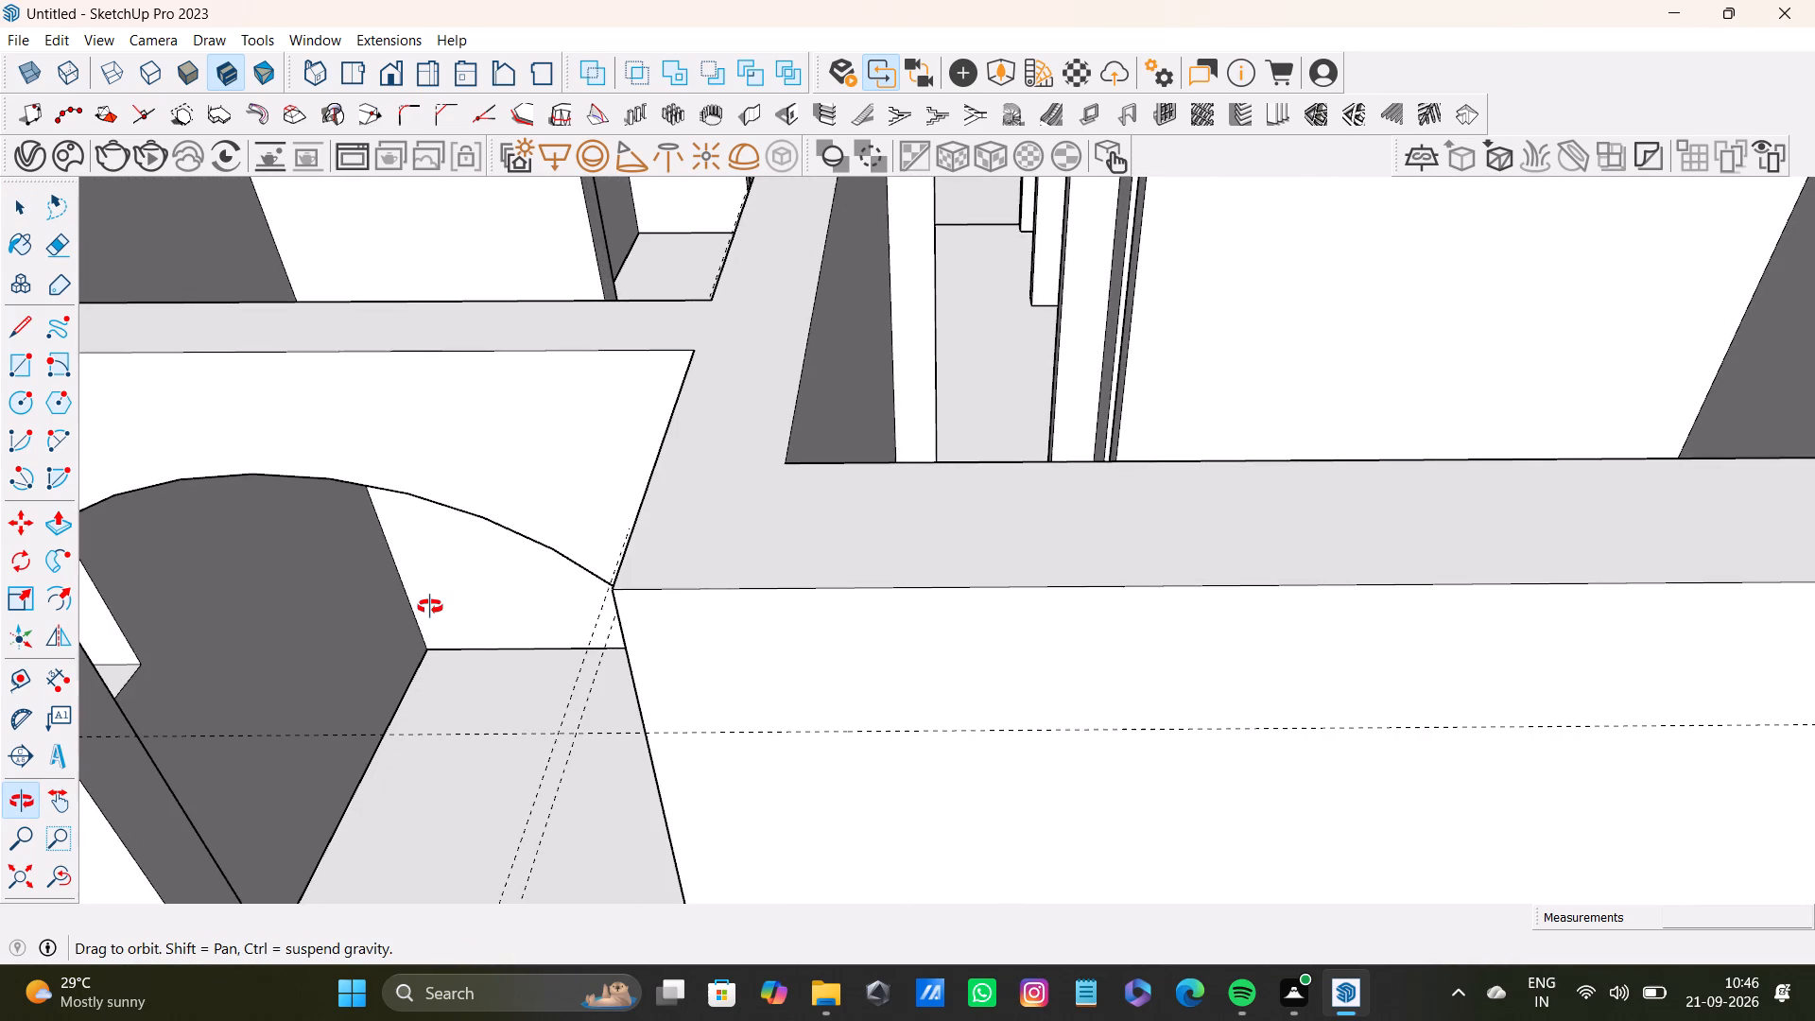
middle_click_drag(430, 607, 552, 572)
left_click_drag(17, 326, 36, 325)
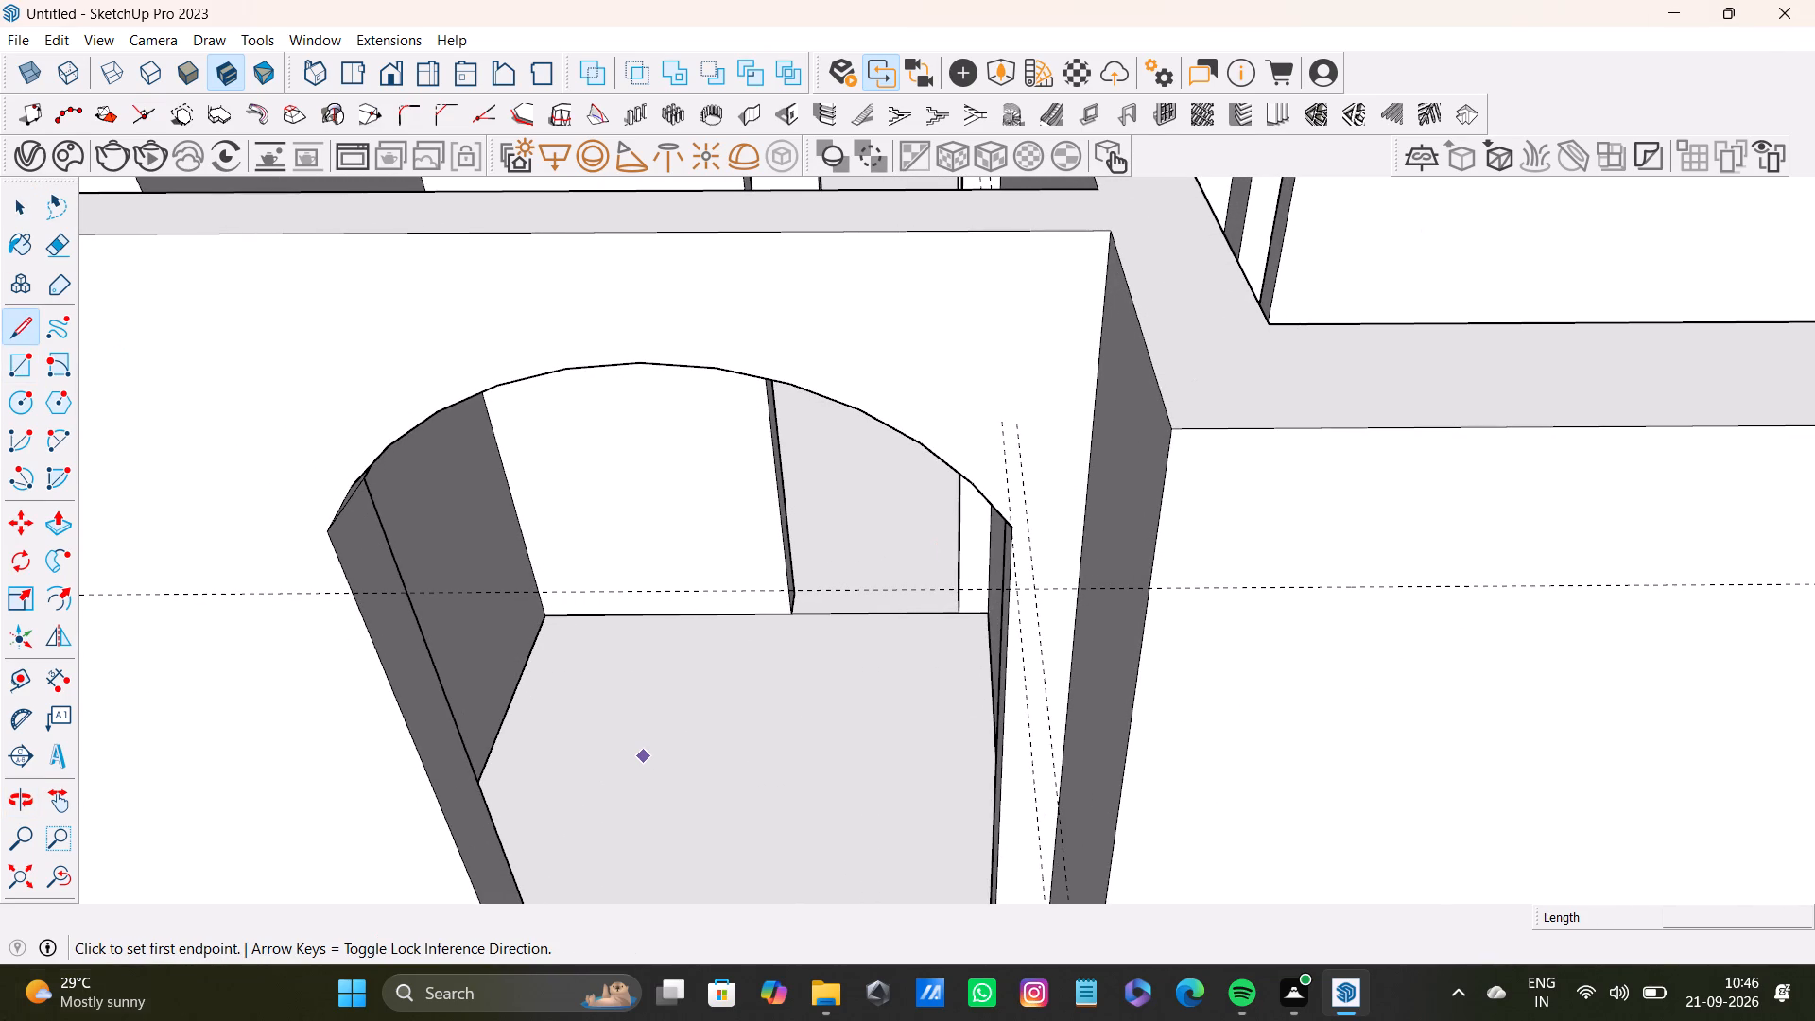
left_click(330, 534)
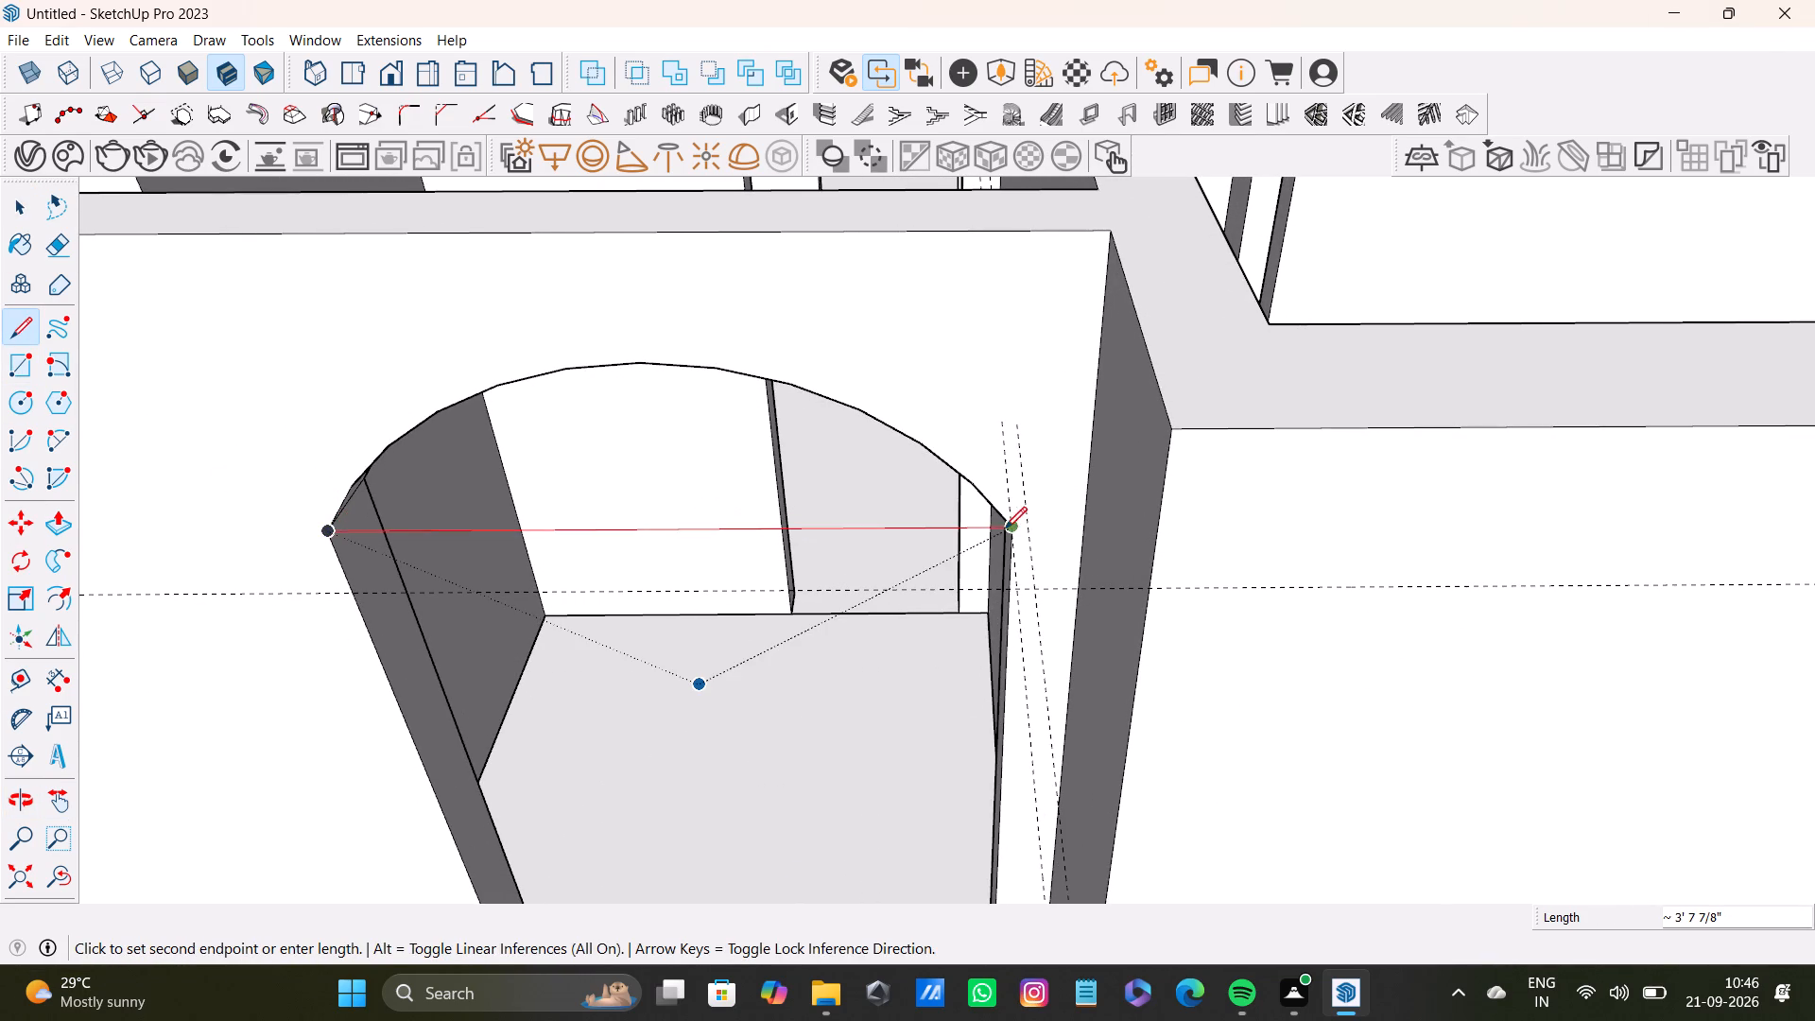
left_click(1017, 528)
key("space")
left_click(793, 665)
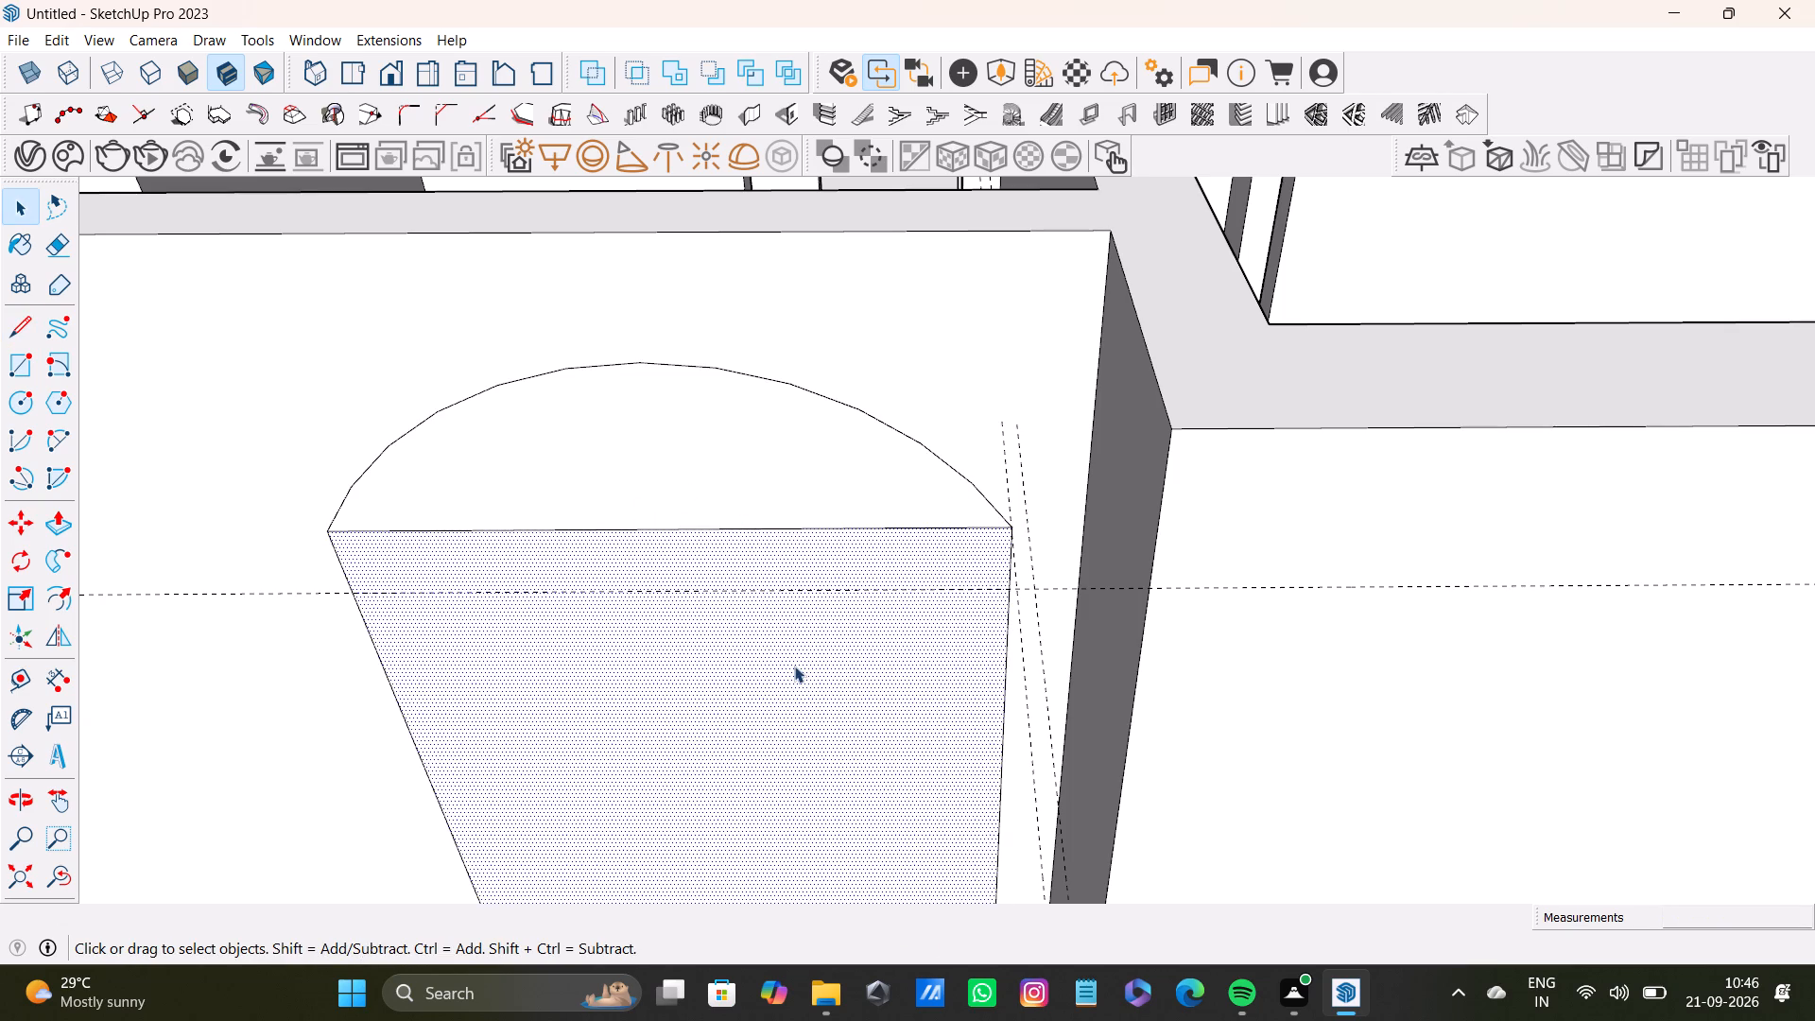
key("Delete")
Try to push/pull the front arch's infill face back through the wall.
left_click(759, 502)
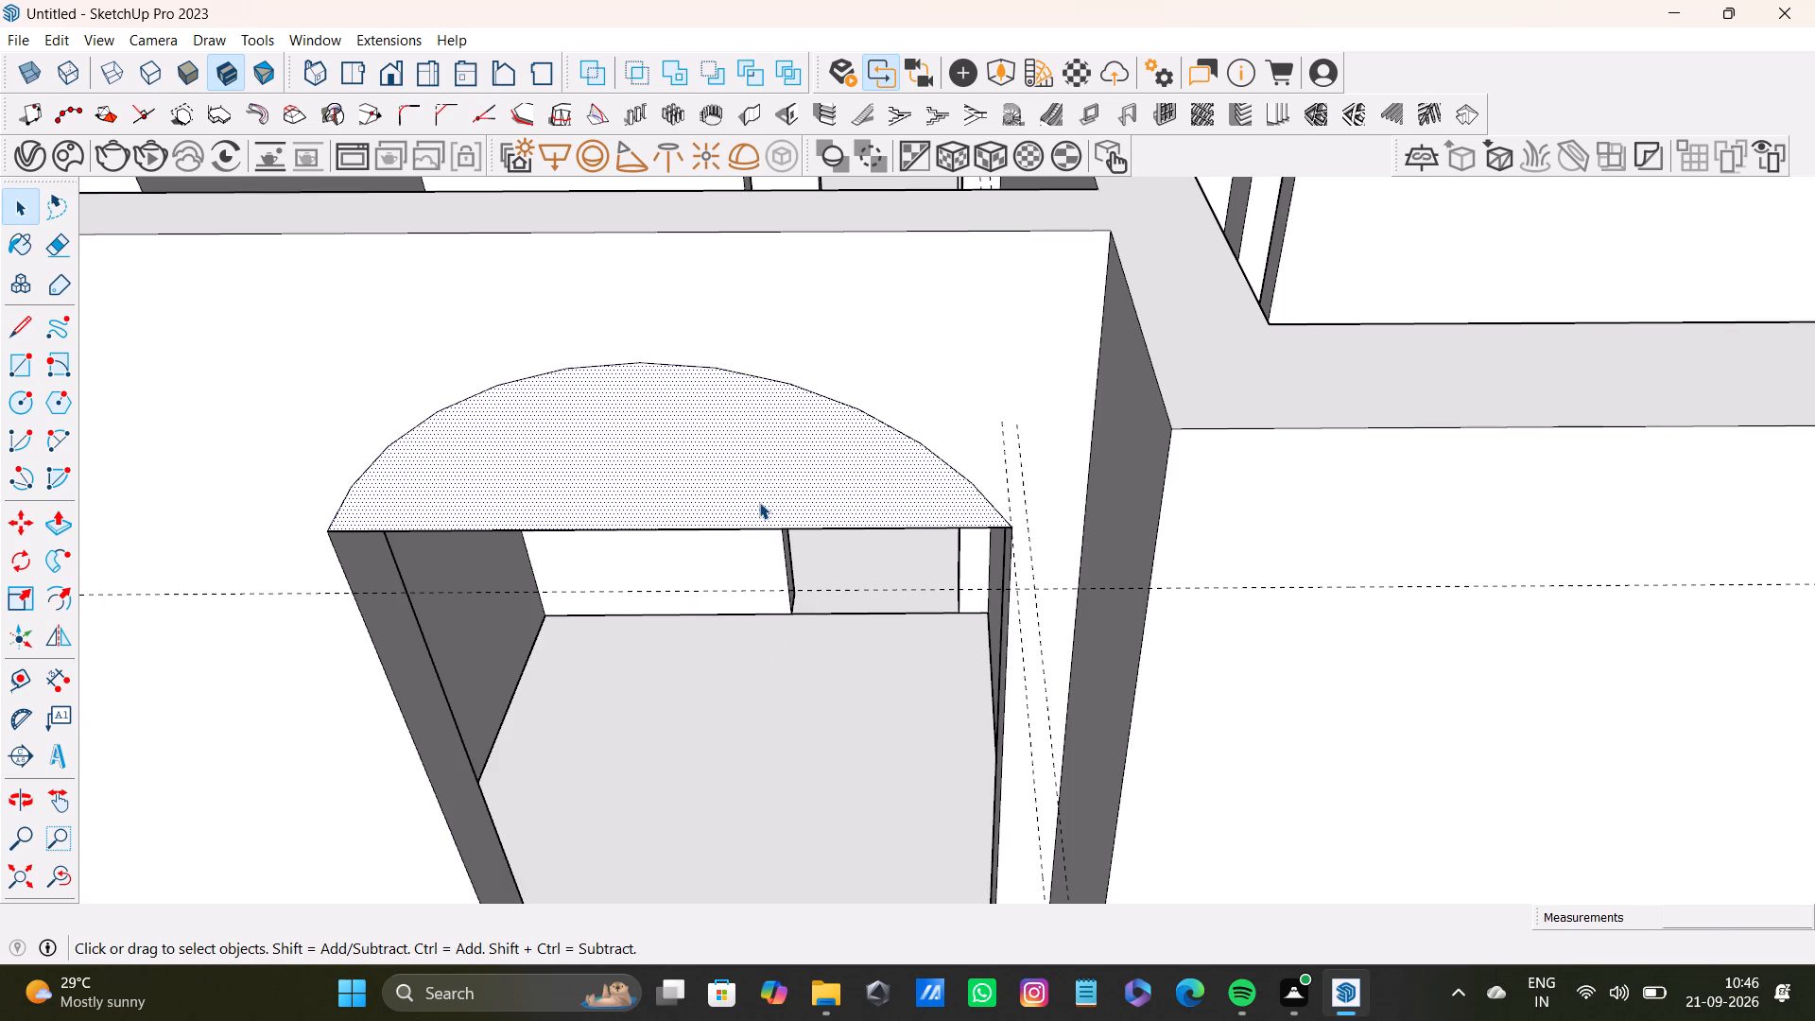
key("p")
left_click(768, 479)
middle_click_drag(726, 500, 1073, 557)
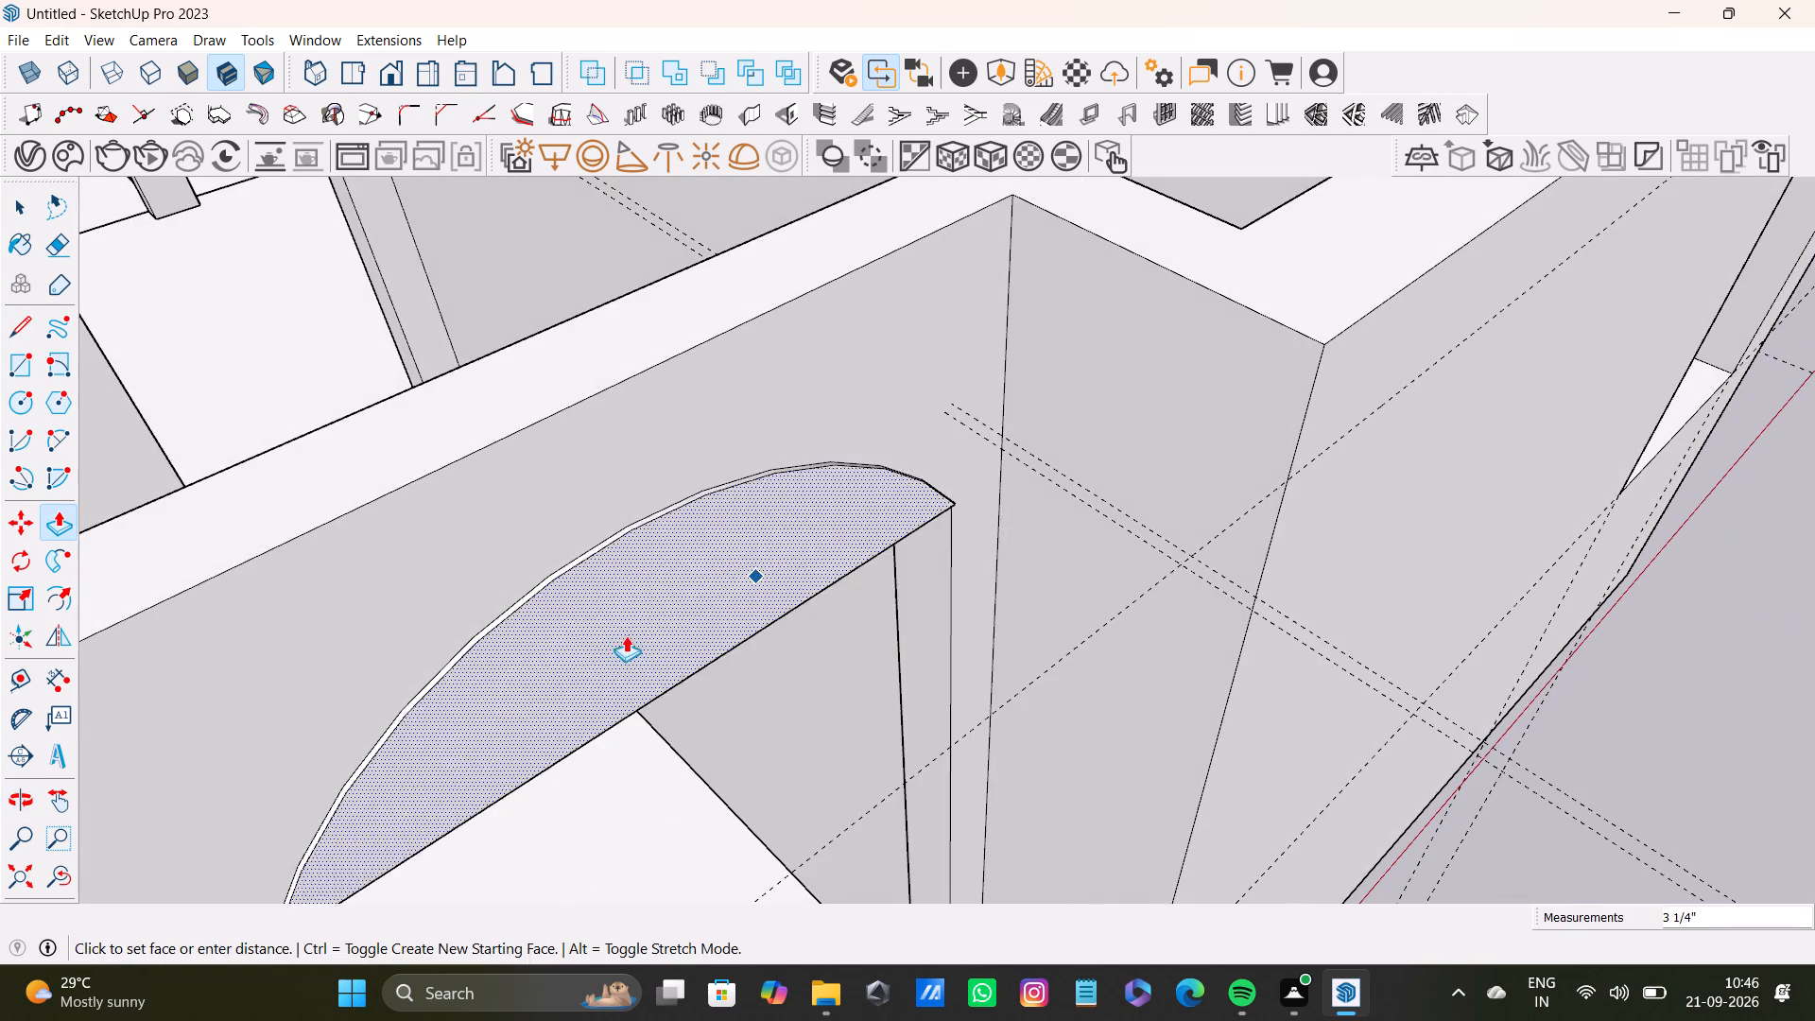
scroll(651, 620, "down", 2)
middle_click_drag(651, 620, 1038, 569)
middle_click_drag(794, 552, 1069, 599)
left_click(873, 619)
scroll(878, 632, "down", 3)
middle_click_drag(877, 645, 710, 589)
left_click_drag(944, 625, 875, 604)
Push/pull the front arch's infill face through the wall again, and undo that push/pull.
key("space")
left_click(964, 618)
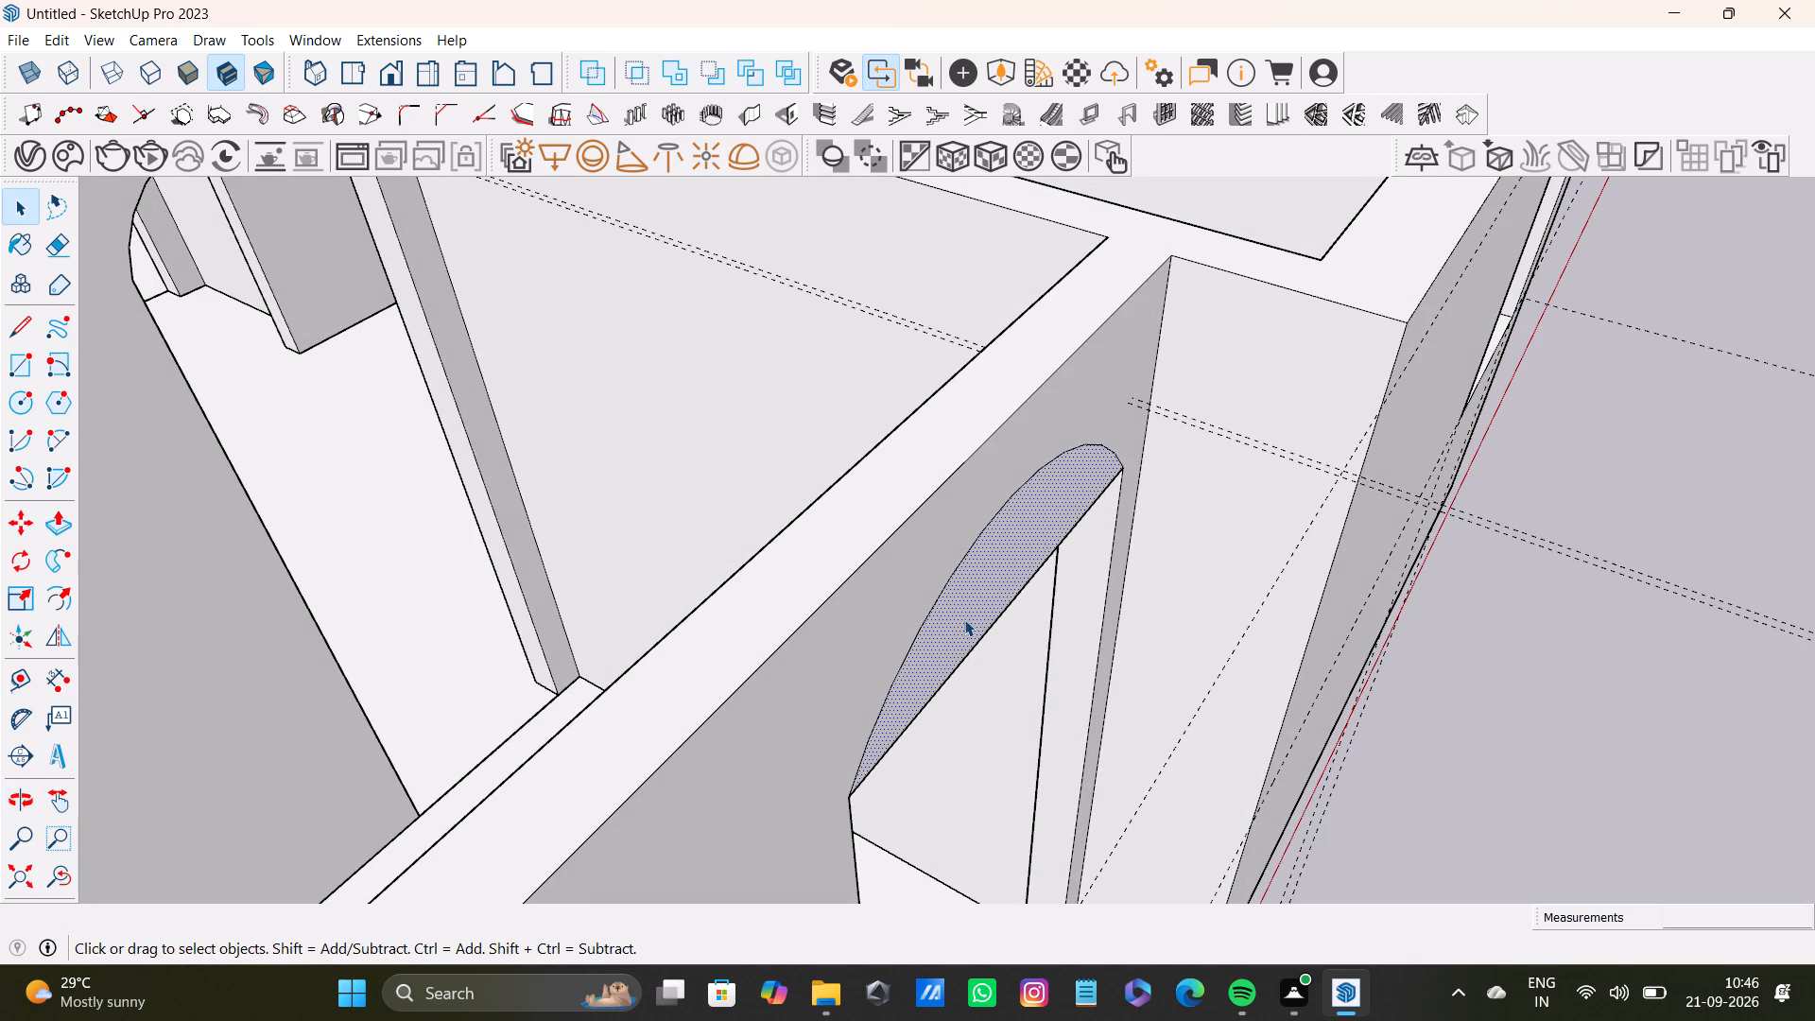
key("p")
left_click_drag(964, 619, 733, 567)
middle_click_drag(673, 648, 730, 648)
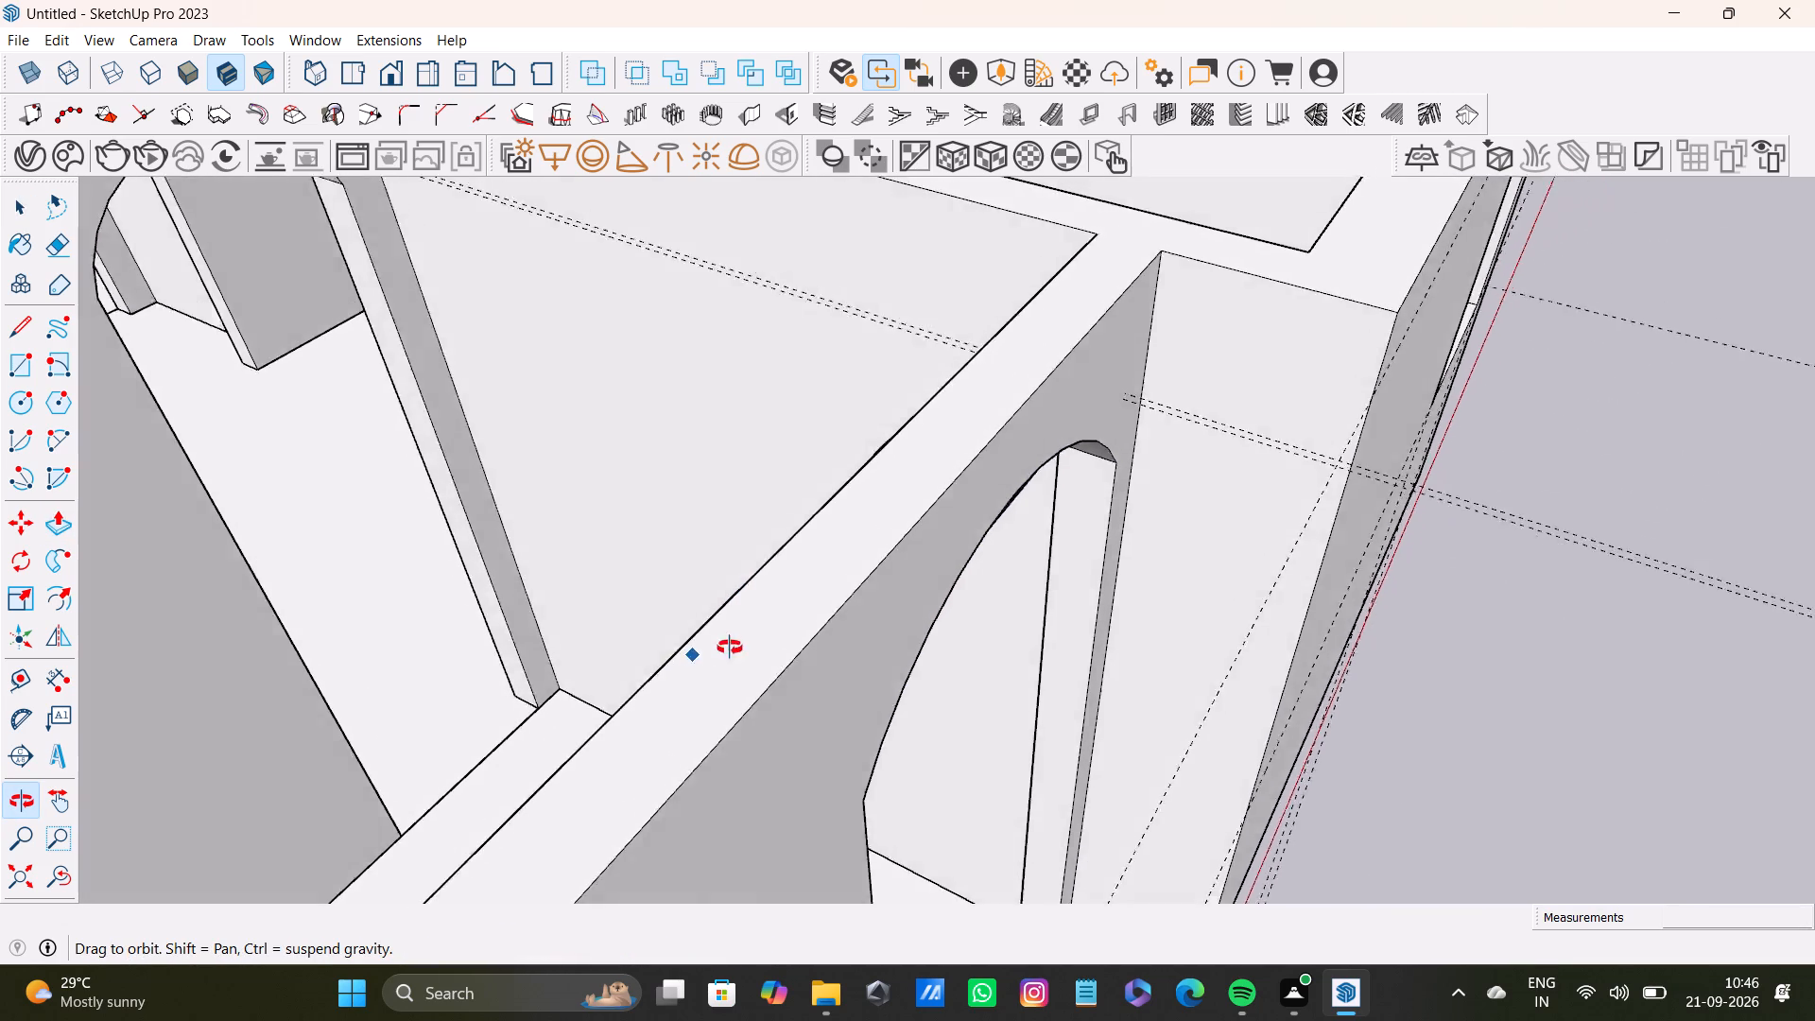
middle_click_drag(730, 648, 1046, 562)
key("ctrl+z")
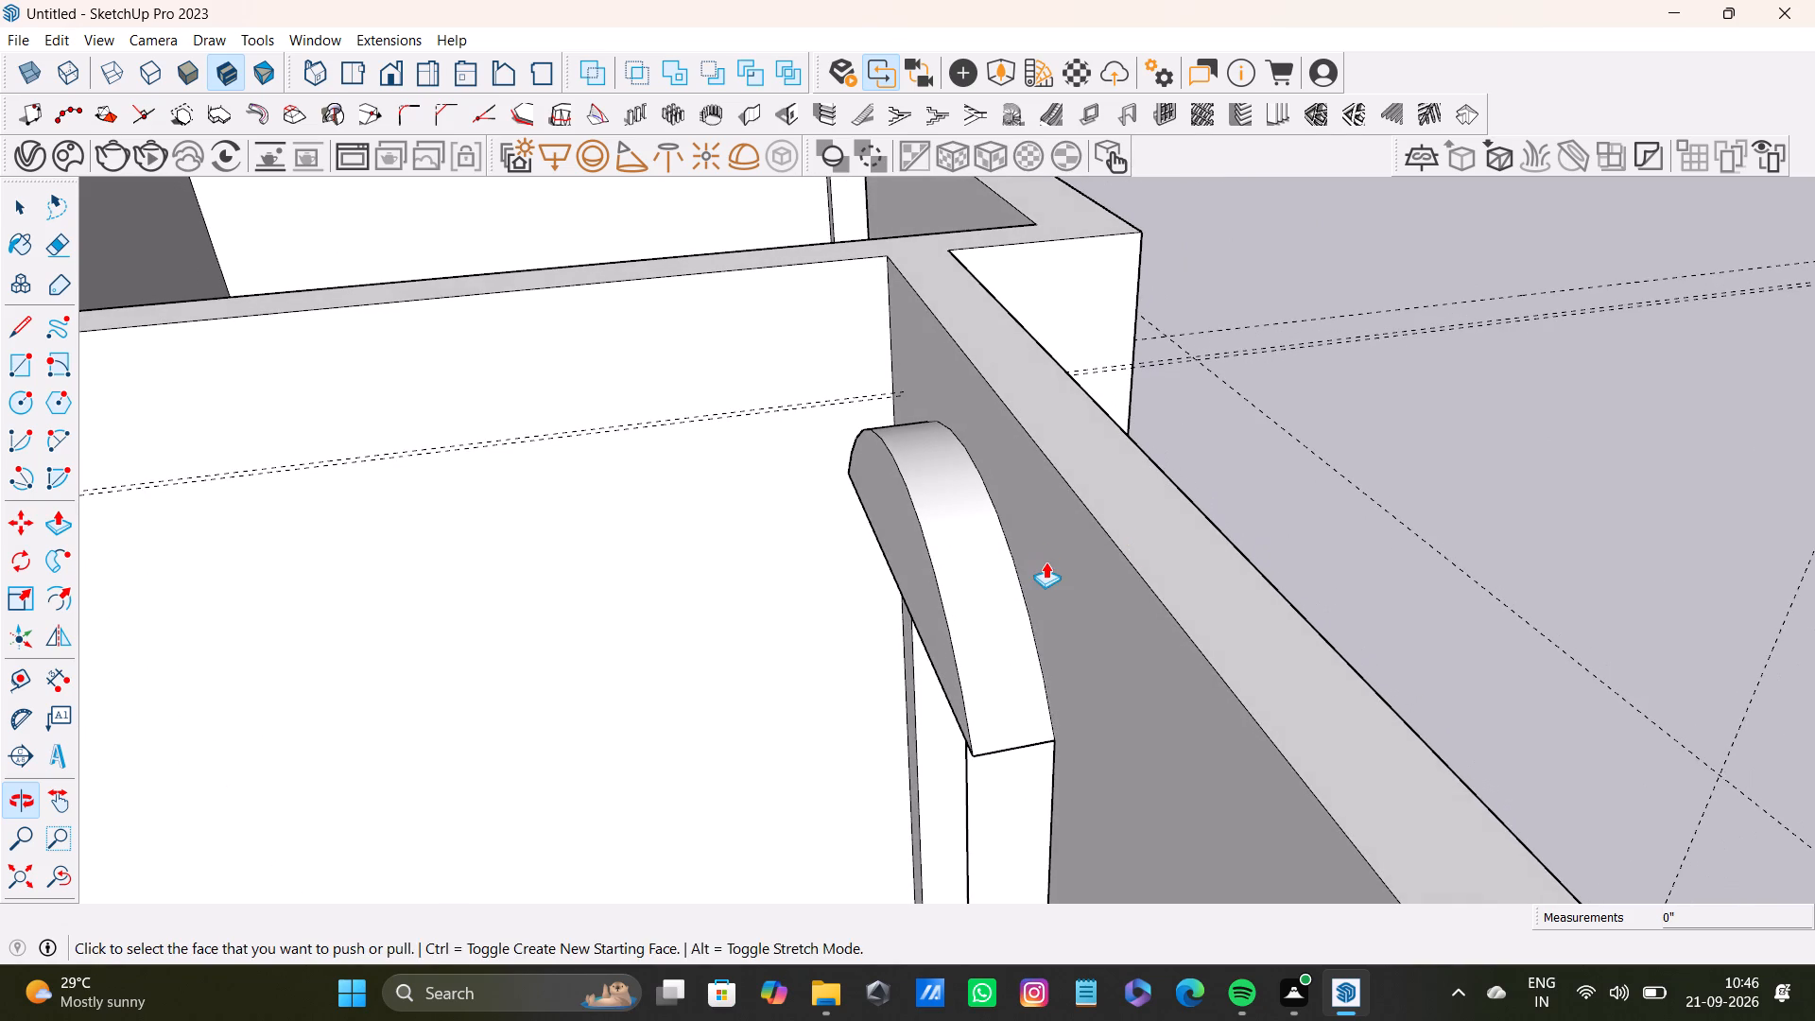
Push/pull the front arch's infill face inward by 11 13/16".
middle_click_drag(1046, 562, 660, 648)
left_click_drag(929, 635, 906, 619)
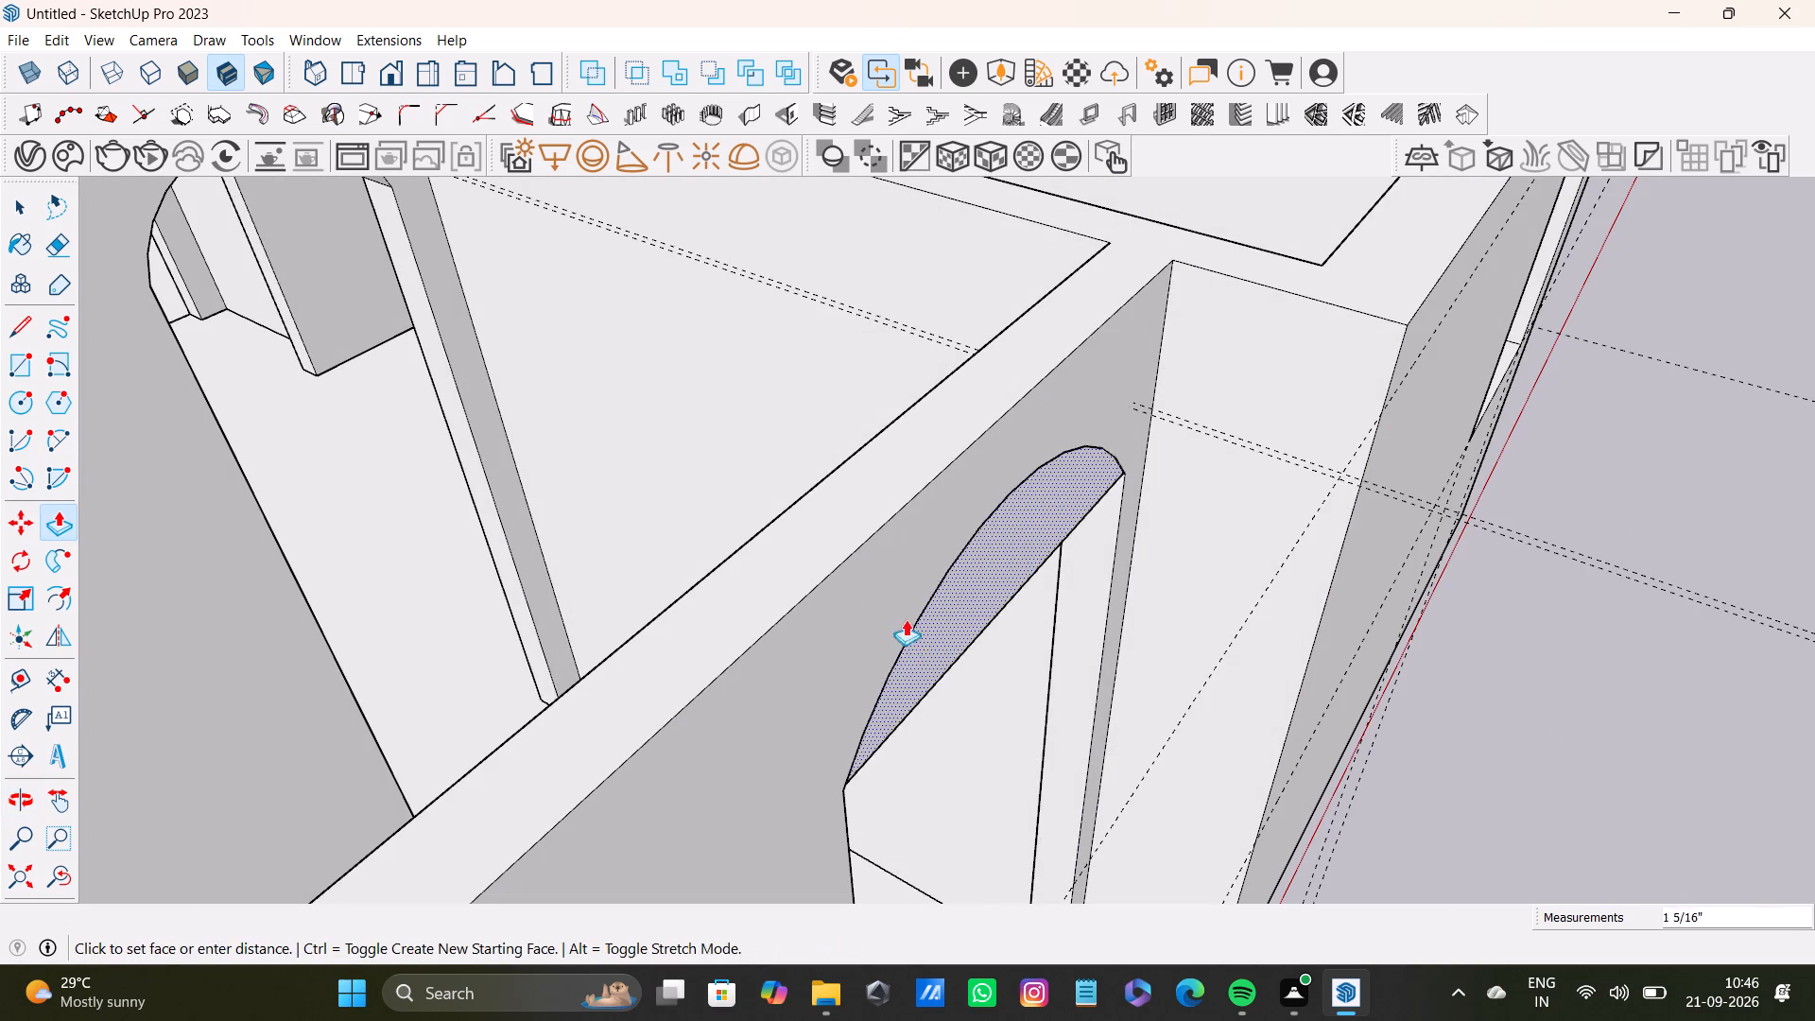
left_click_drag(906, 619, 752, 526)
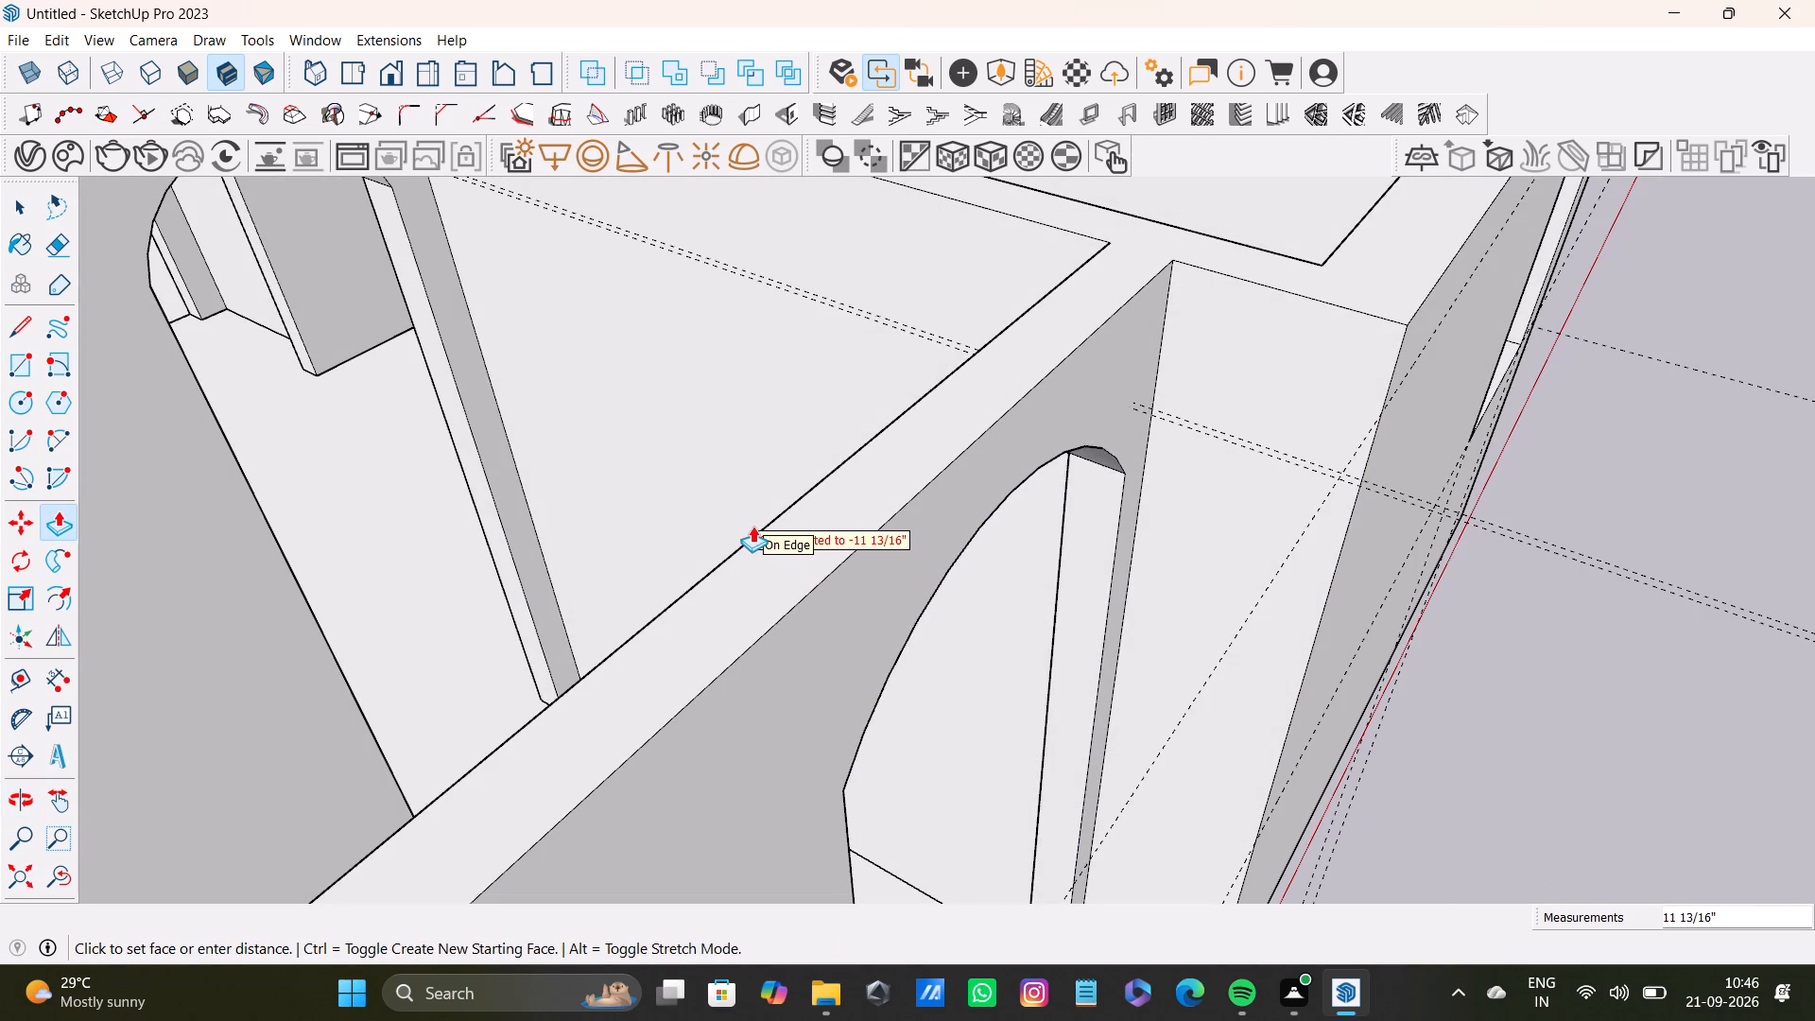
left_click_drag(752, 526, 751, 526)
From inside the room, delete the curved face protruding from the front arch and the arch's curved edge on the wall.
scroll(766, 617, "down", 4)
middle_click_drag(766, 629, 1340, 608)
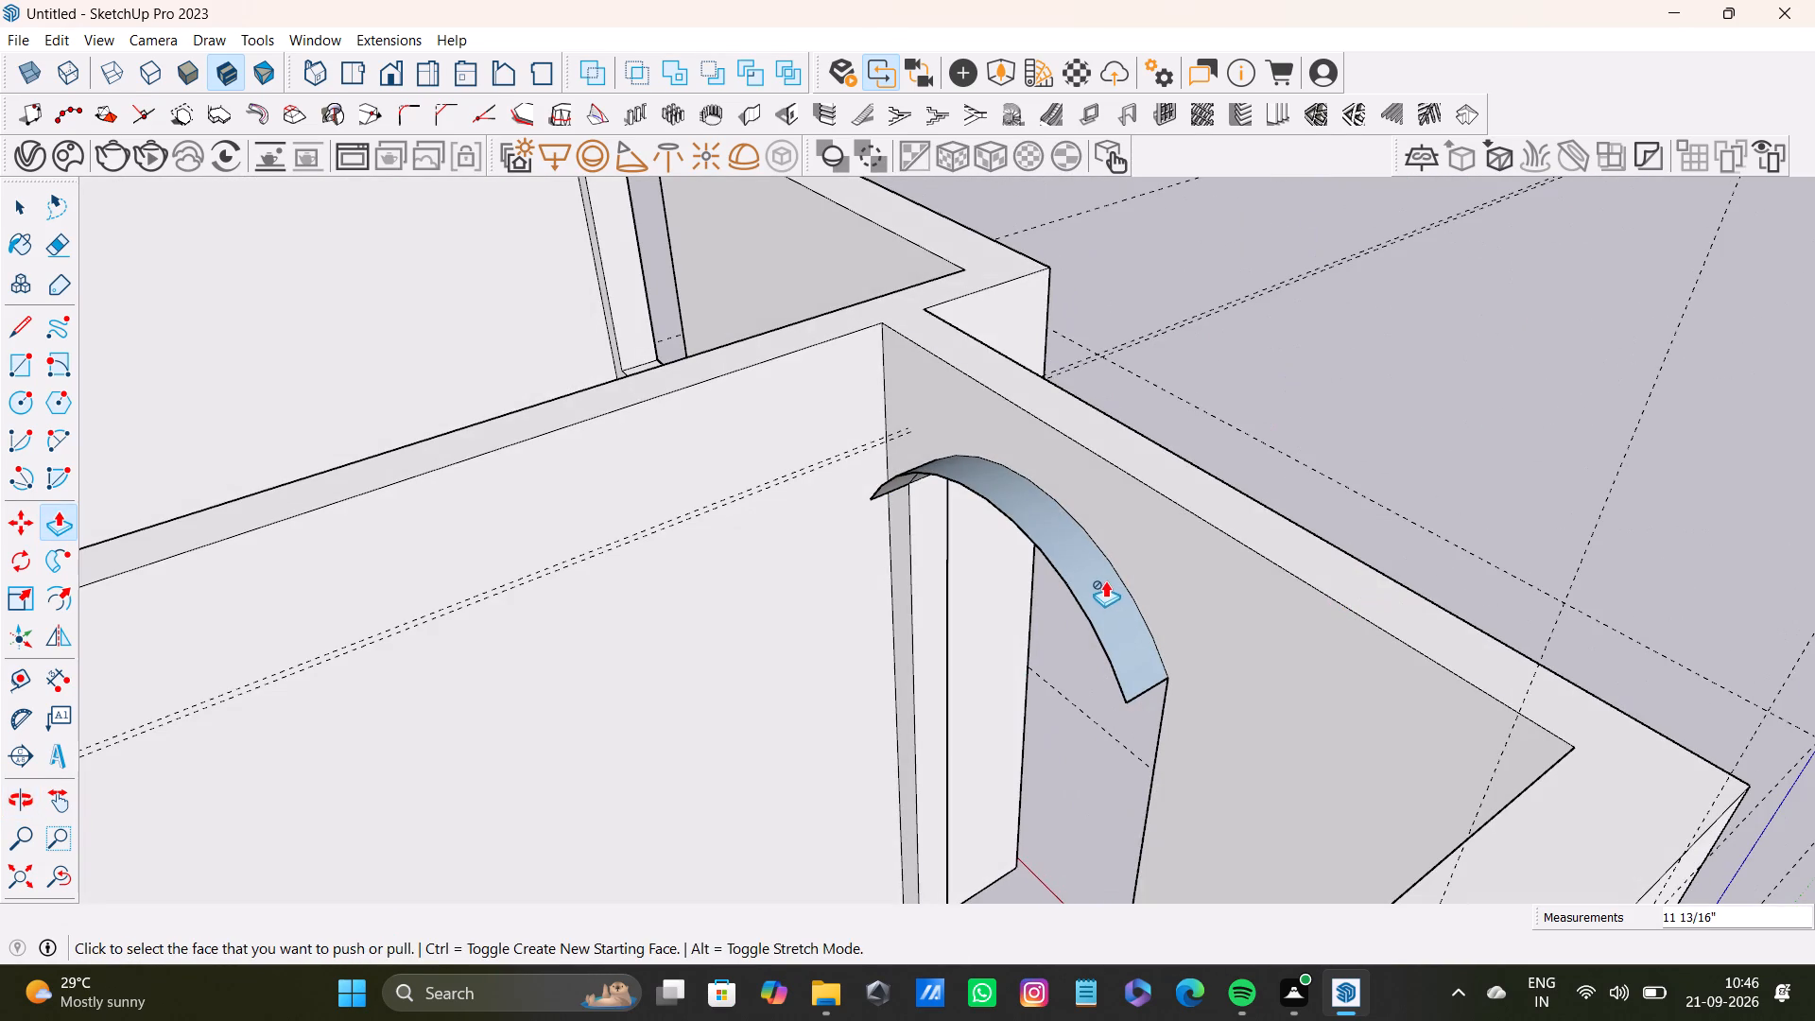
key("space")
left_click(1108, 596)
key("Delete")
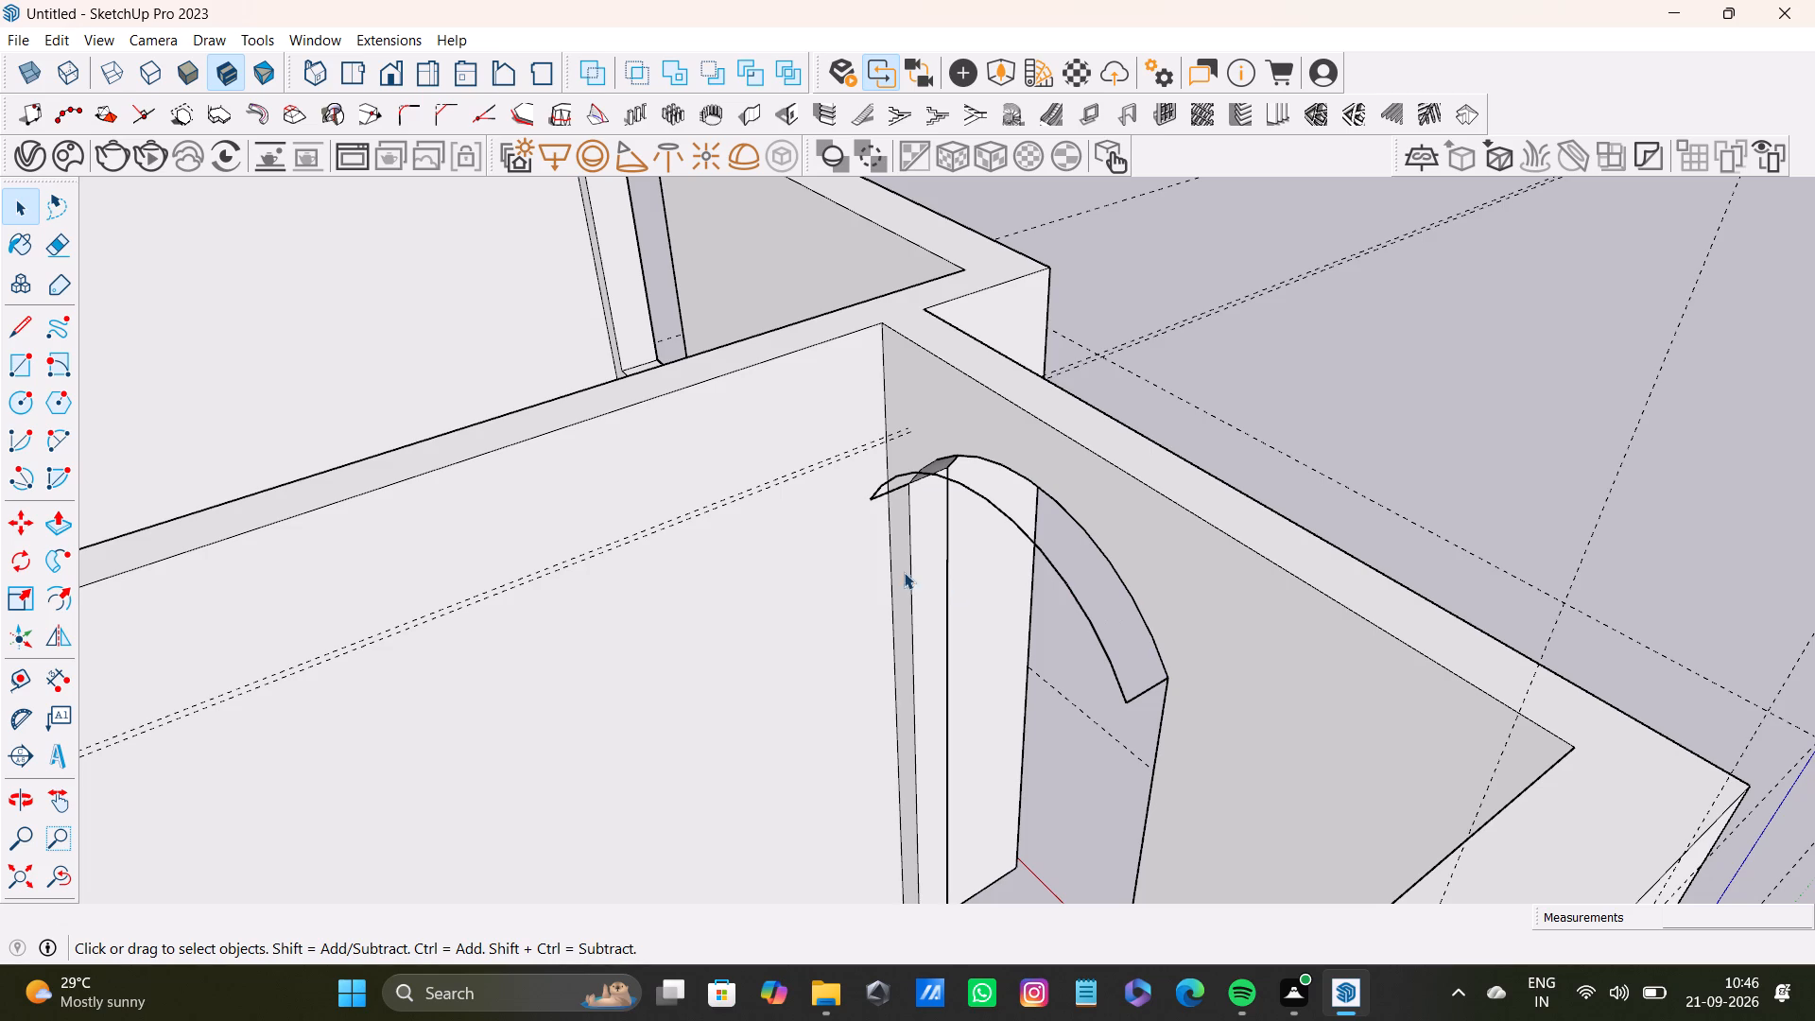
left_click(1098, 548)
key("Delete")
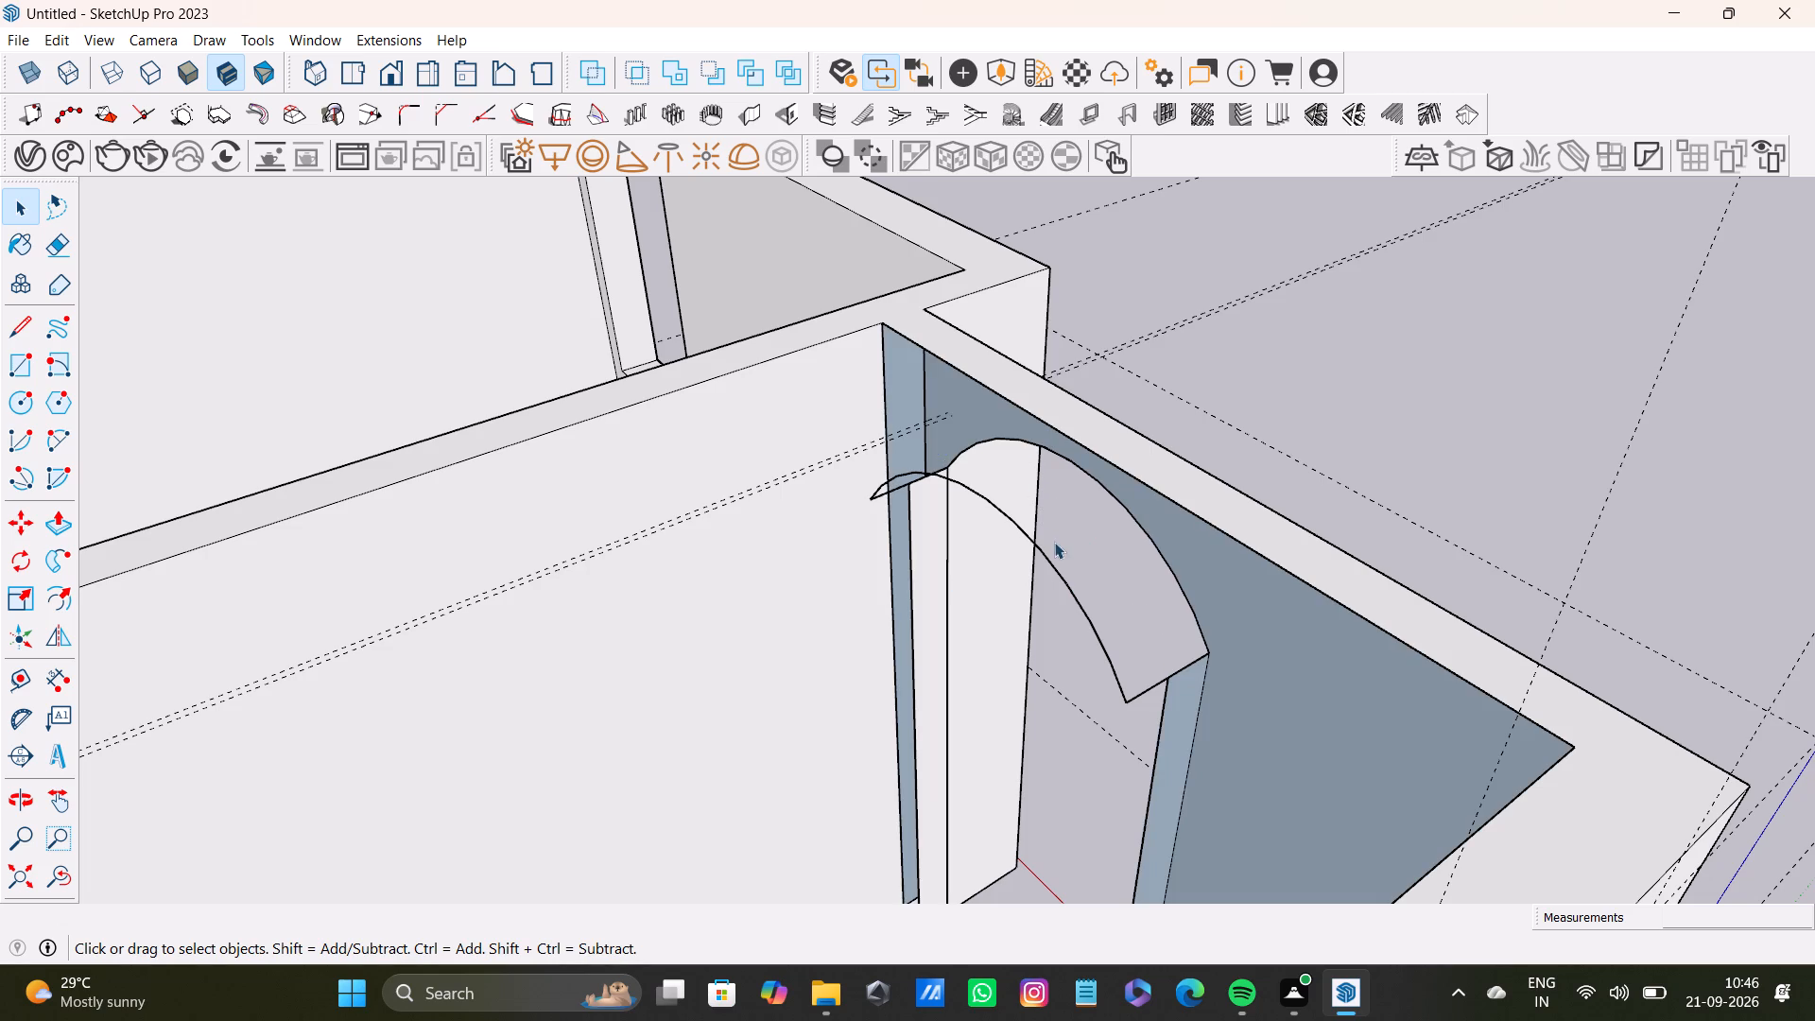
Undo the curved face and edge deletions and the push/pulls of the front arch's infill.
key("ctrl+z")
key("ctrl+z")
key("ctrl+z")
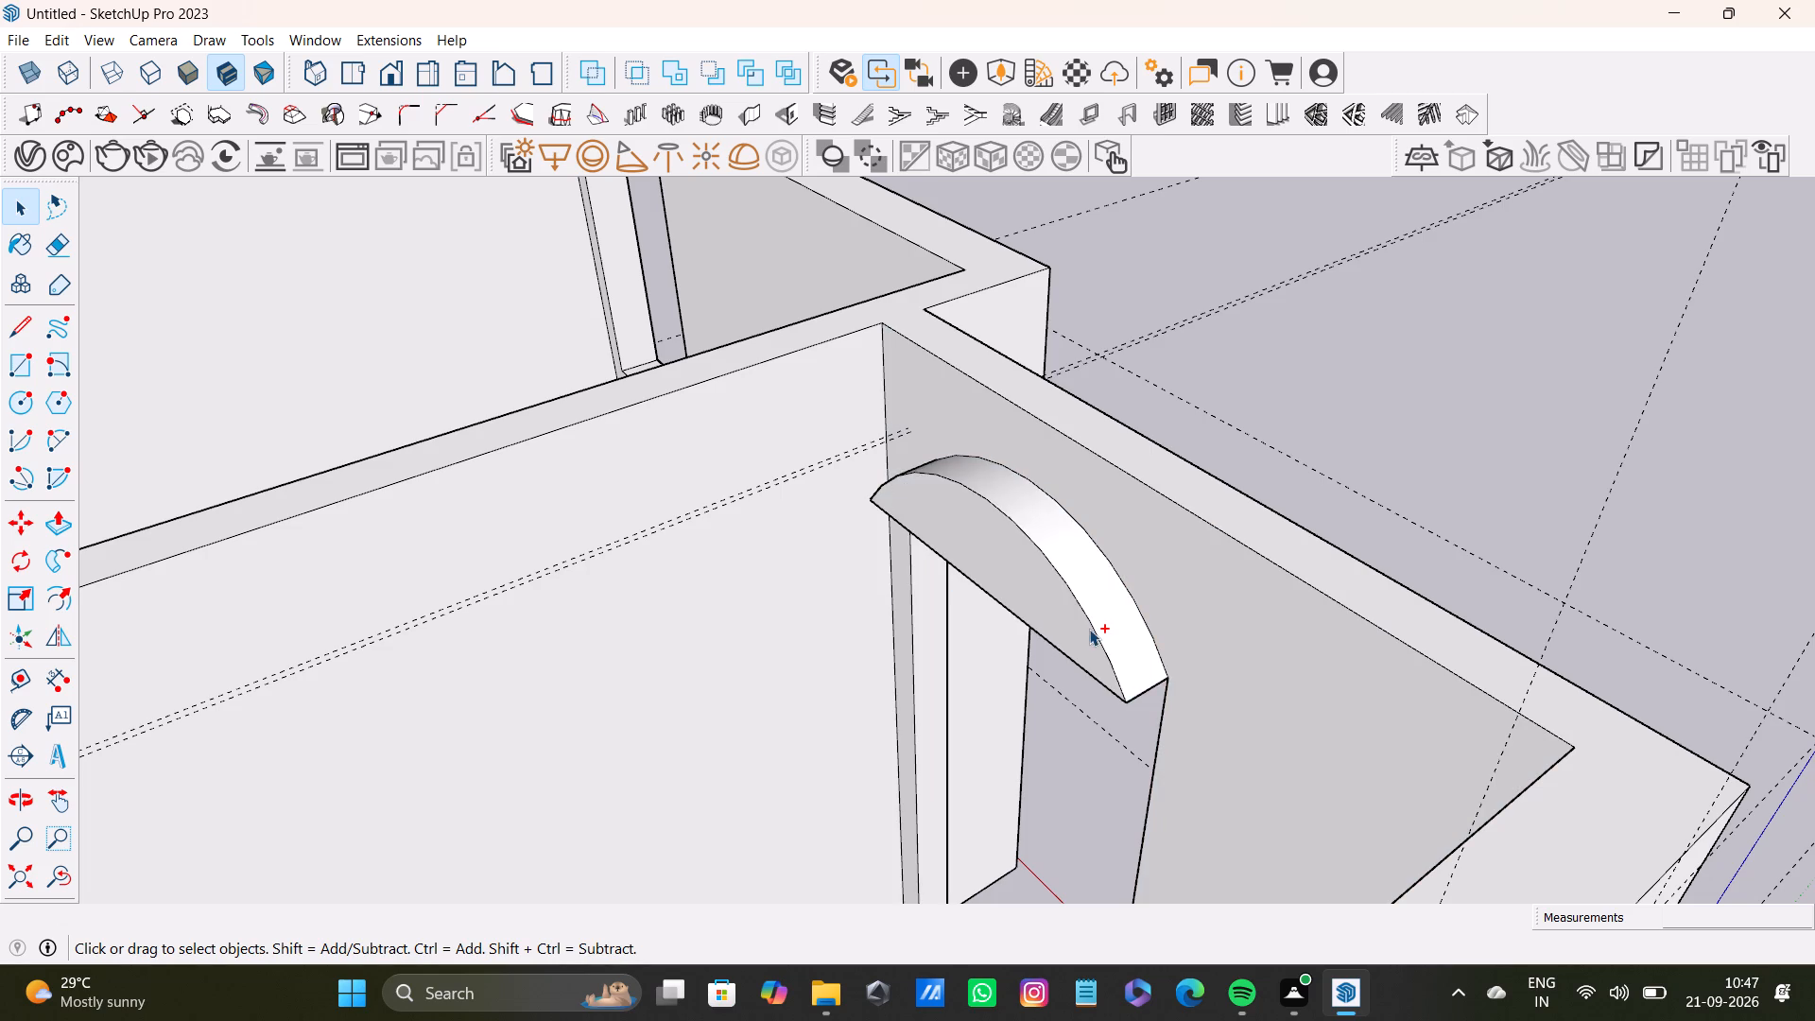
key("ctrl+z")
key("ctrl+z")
Delete the front arch's infill face and the straight edge beneath it to open the arched doorway.
left_click(1090, 552)
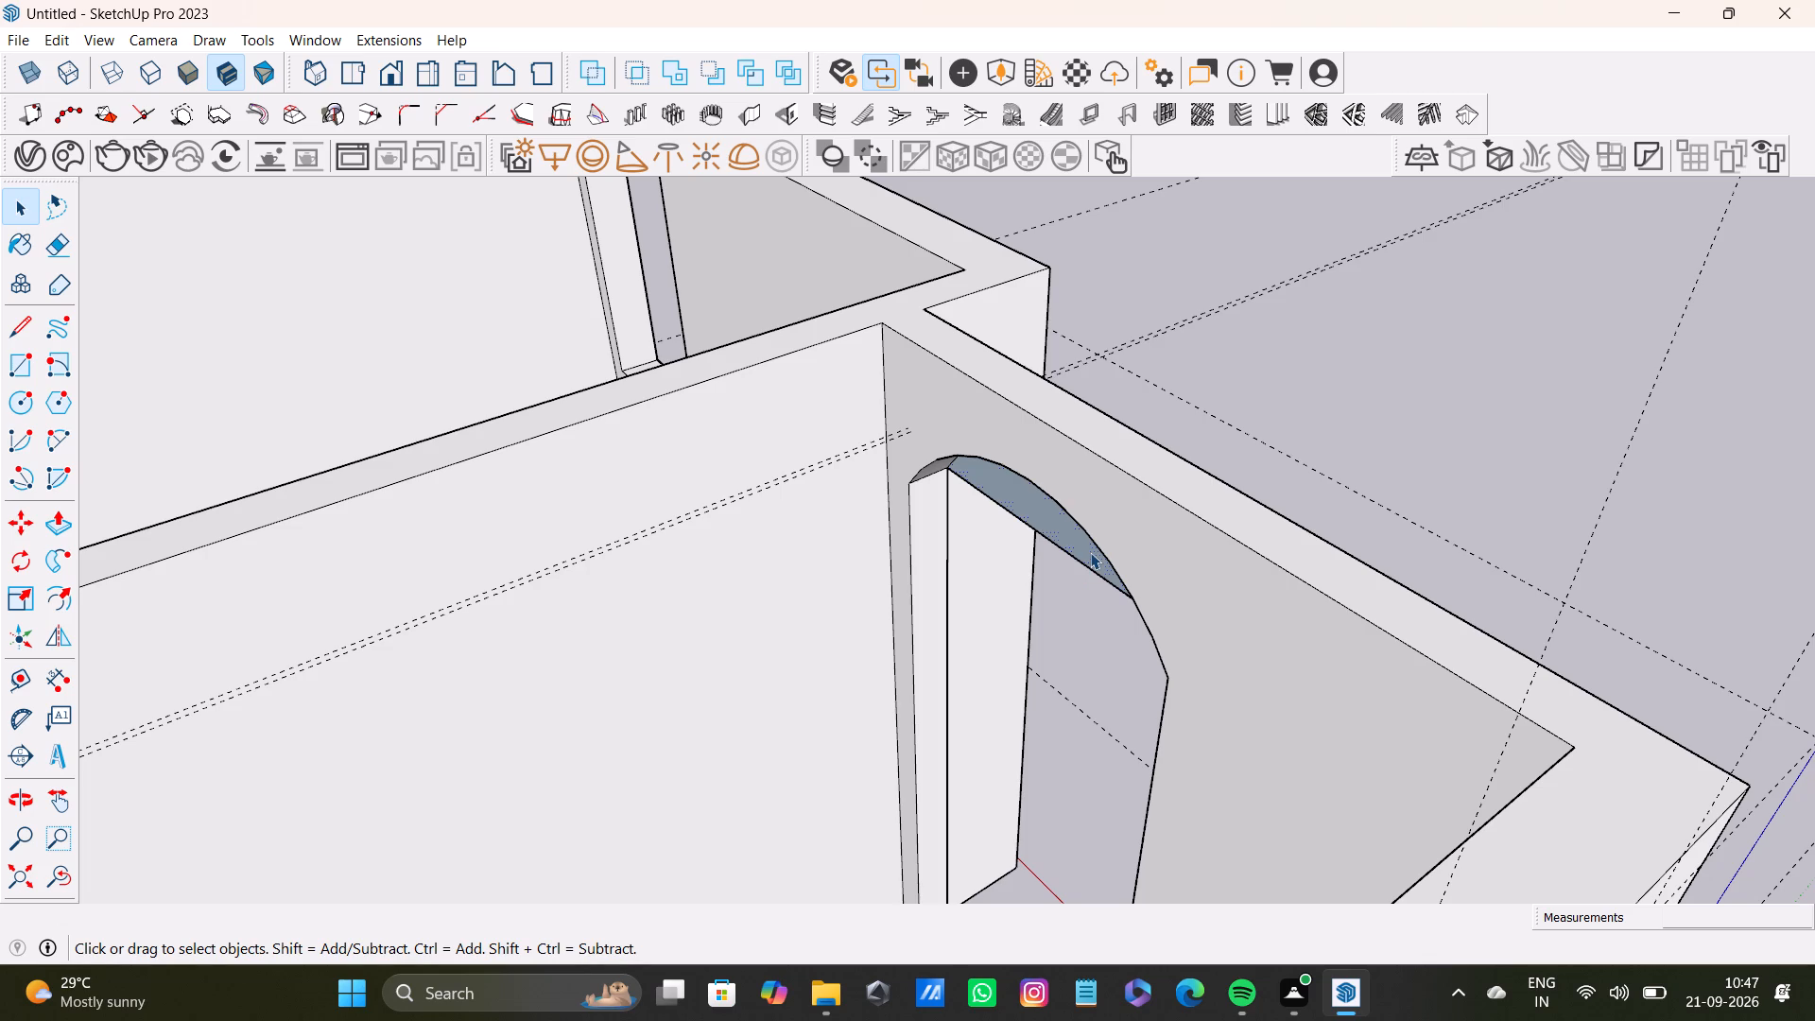
key("Delete")
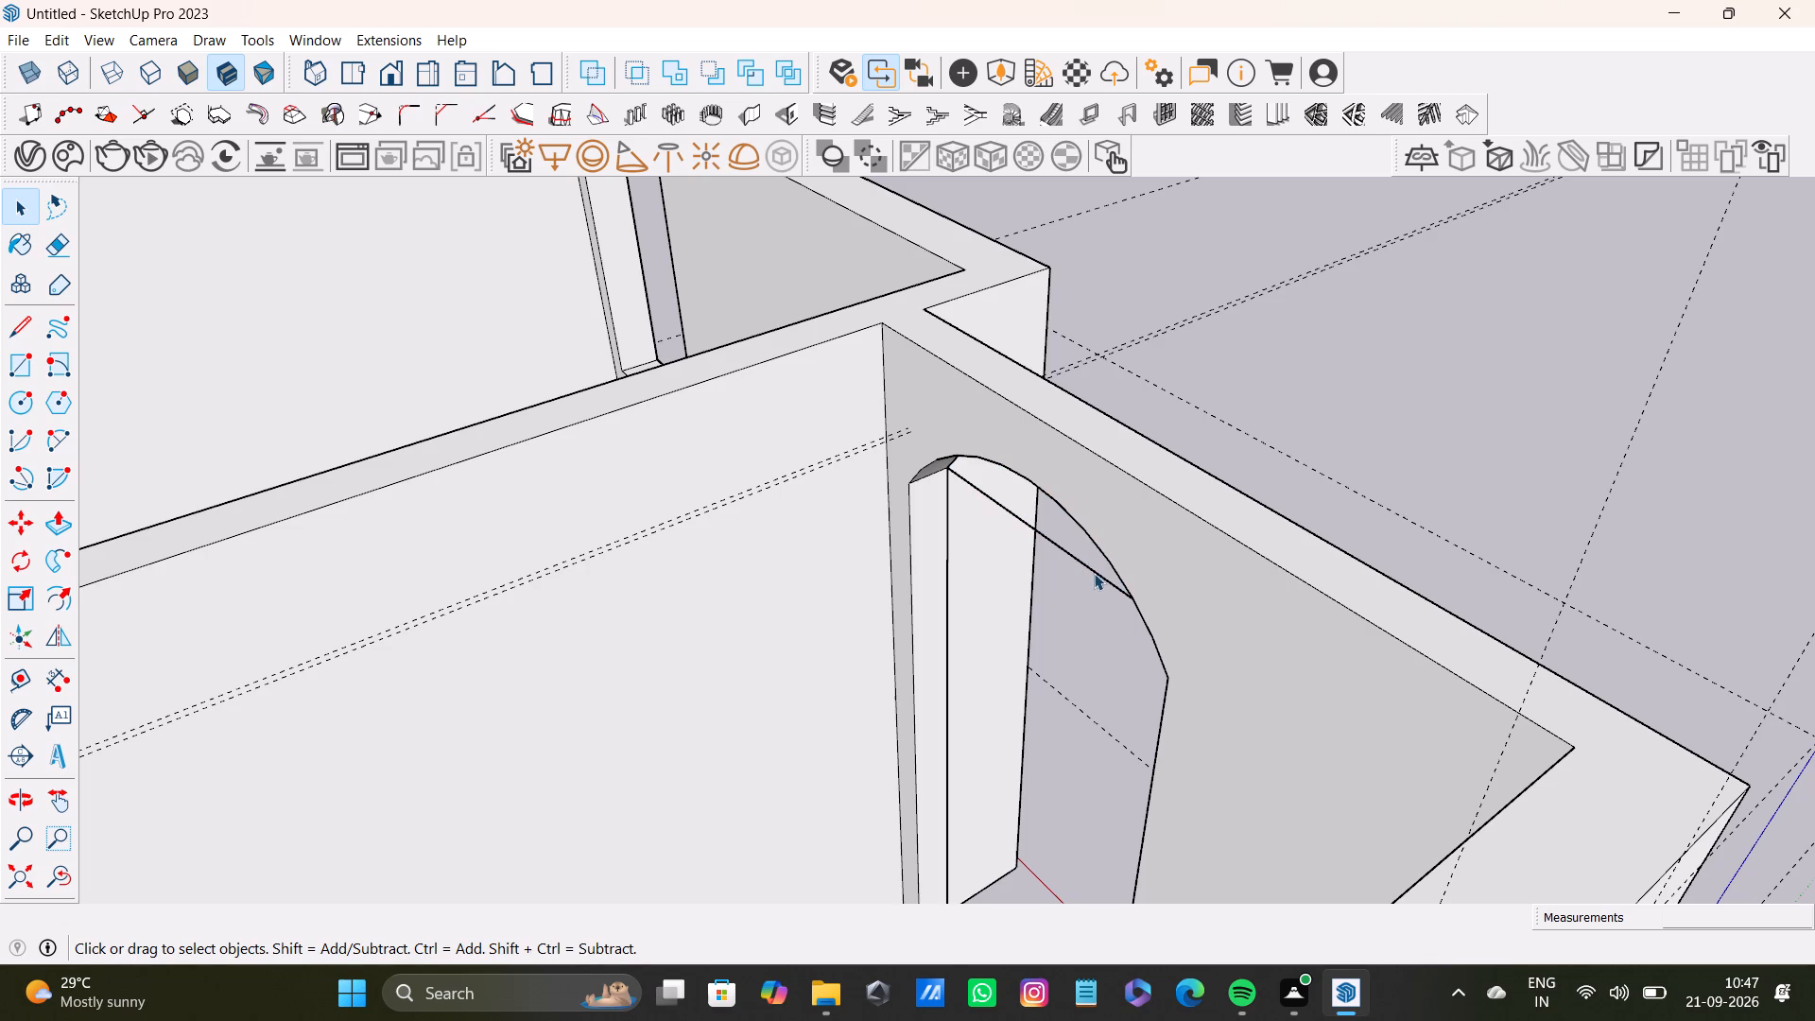
left_click(1095, 576)
key("Delete")
Examine the front arched doorway and the interior arch behind it from outside the house.
scroll(792, 698, "down", 7)
middle_click_drag(1065, 681, 126, 686)
scroll(596, 615, "down", 4)
middle_click_drag(867, 654, 856, 719, "shift")
scroll(763, 678, "up", 4)
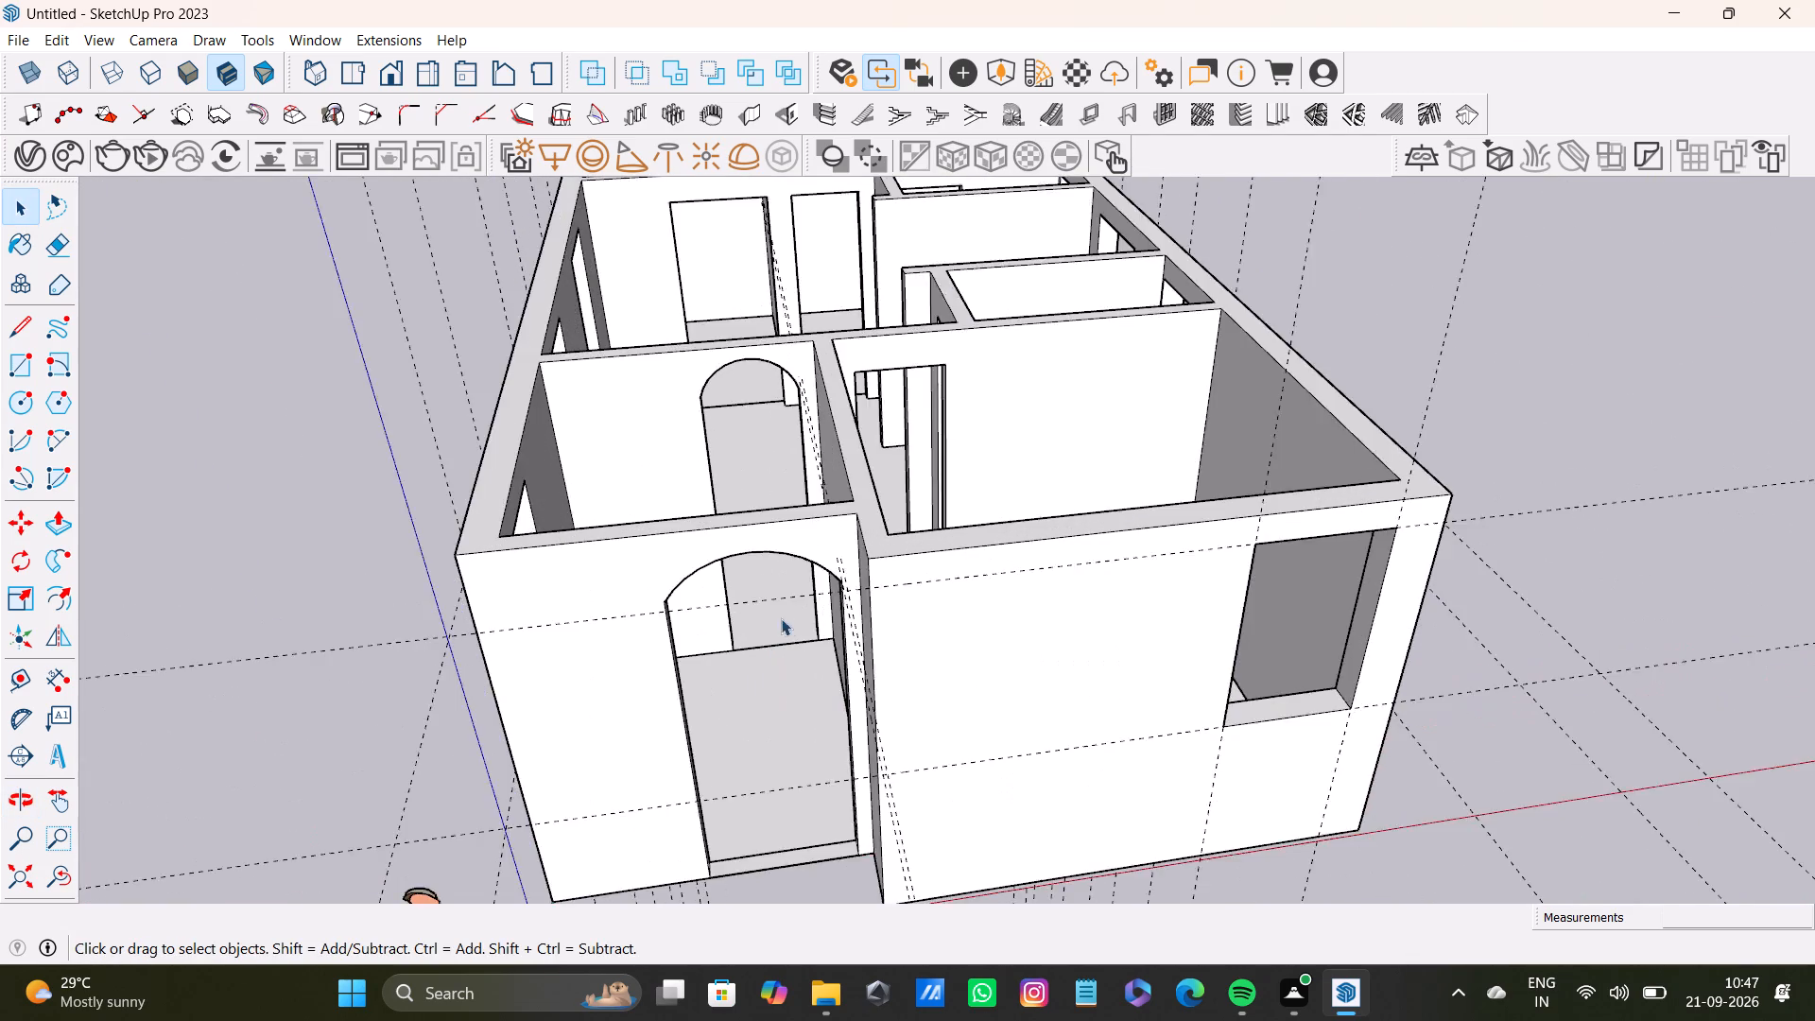
scroll(781, 618, "up", 4)
middle_click_drag(810, 597, 861, 566)
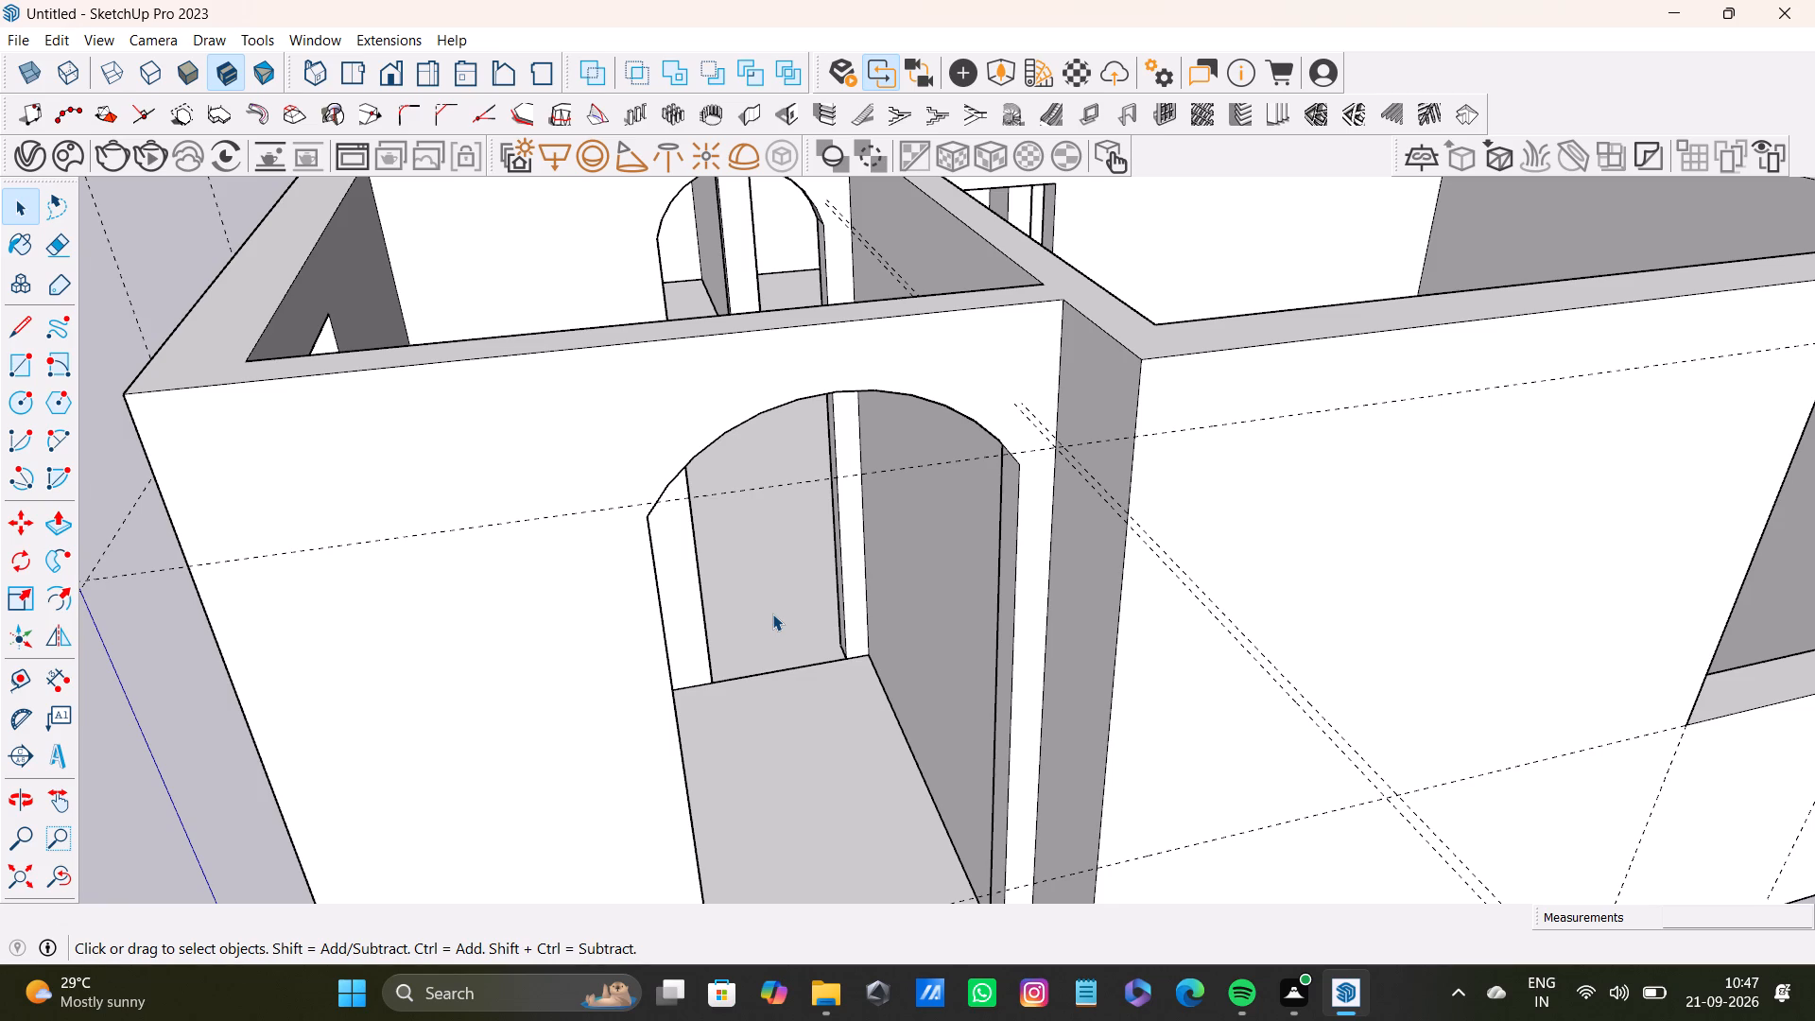
scroll(513, 587, "down", 6)
middle_click_drag(650, 564, 748, 530, "shift")
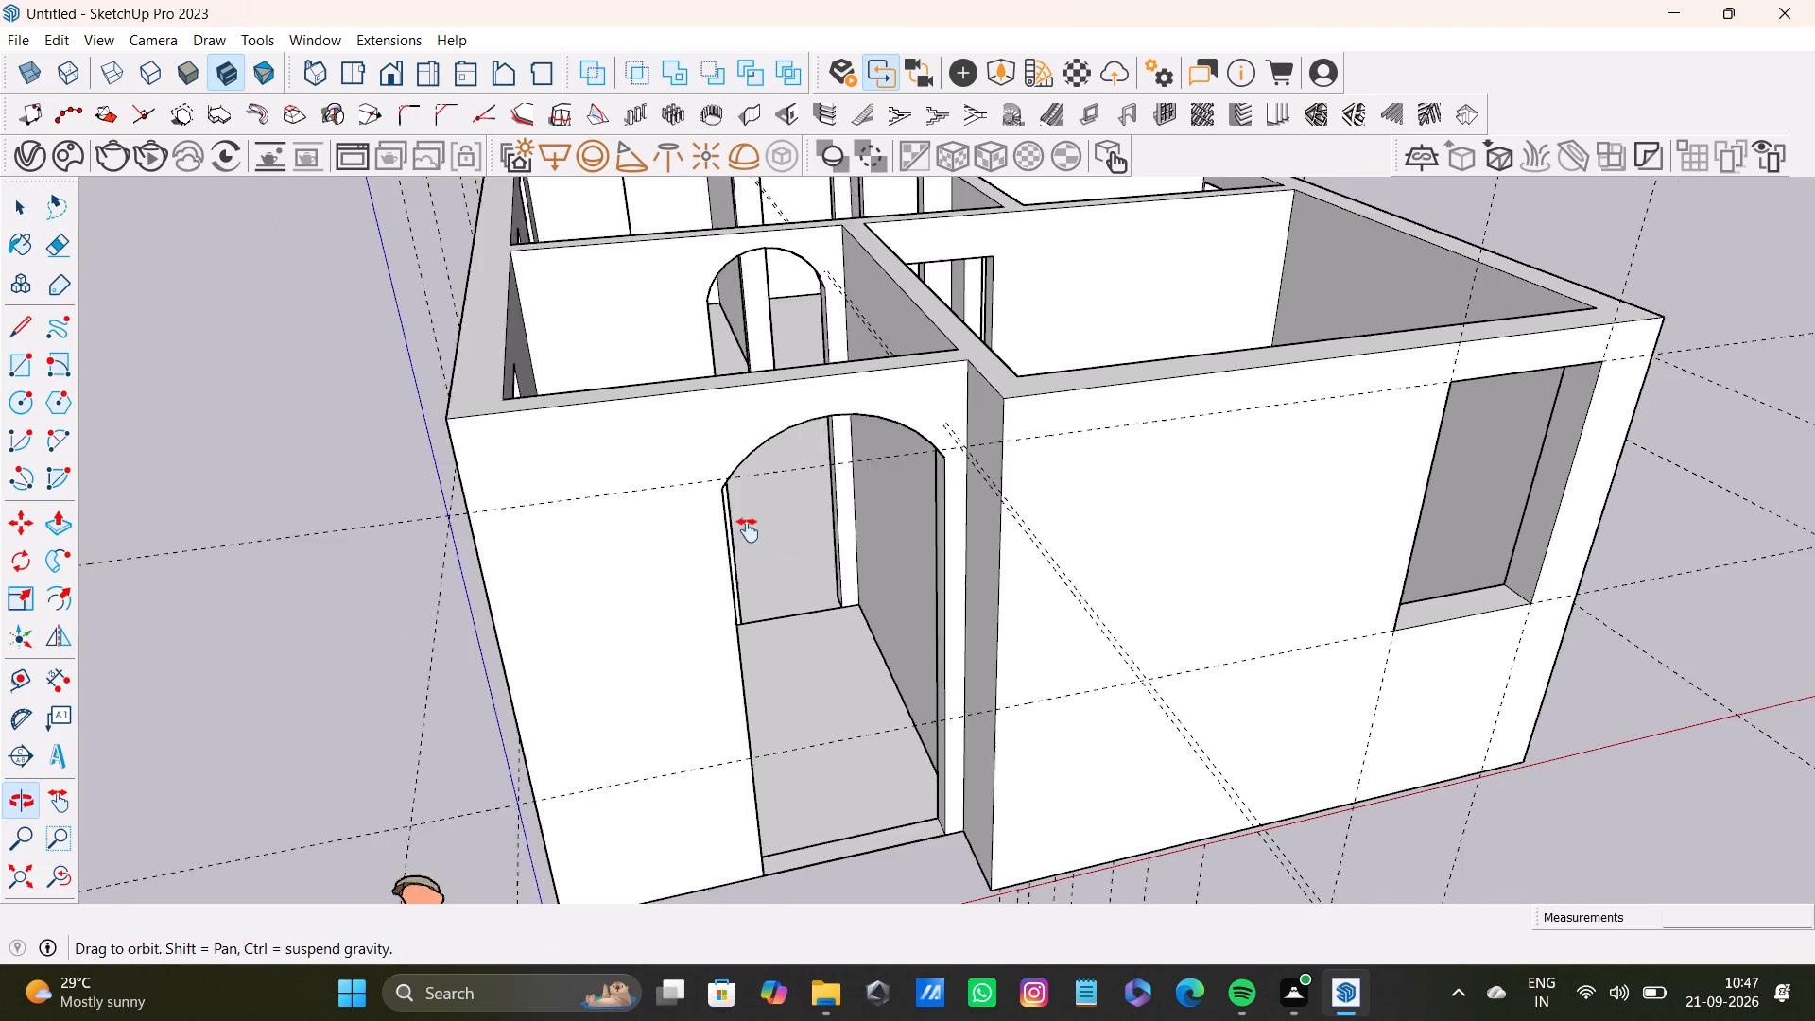
Examine the house's rooms, partition walls and door openings from above, through to the rear rooms.
middle_click_drag(748, 530, 716, 732, "shift")
scroll(739, 704, "down", 4)
scroll(733, 669, "down", 3, "shift")
middle_click_drag(733, 667, 719, 747, "shift")
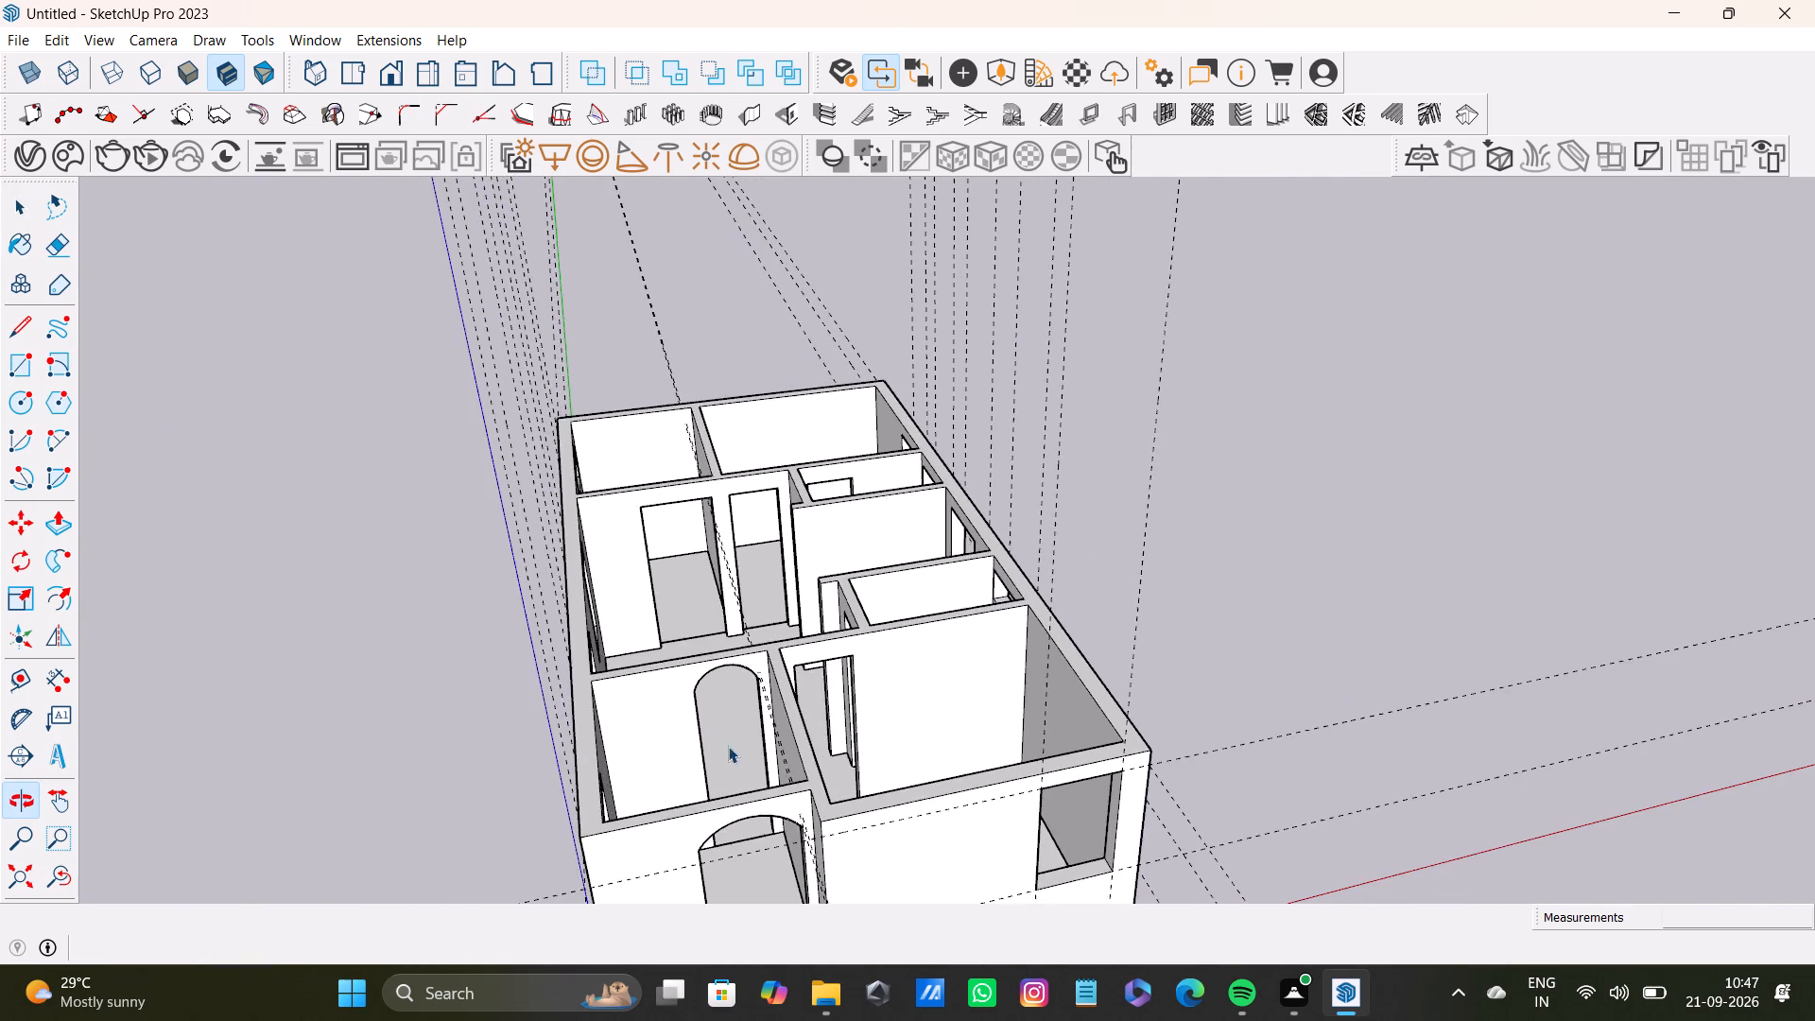
middle_click_drag(825, 701, 613, 700)
scroll(698, 651, "up", 6)
middle_click_drag(761, 586, 692, 544)
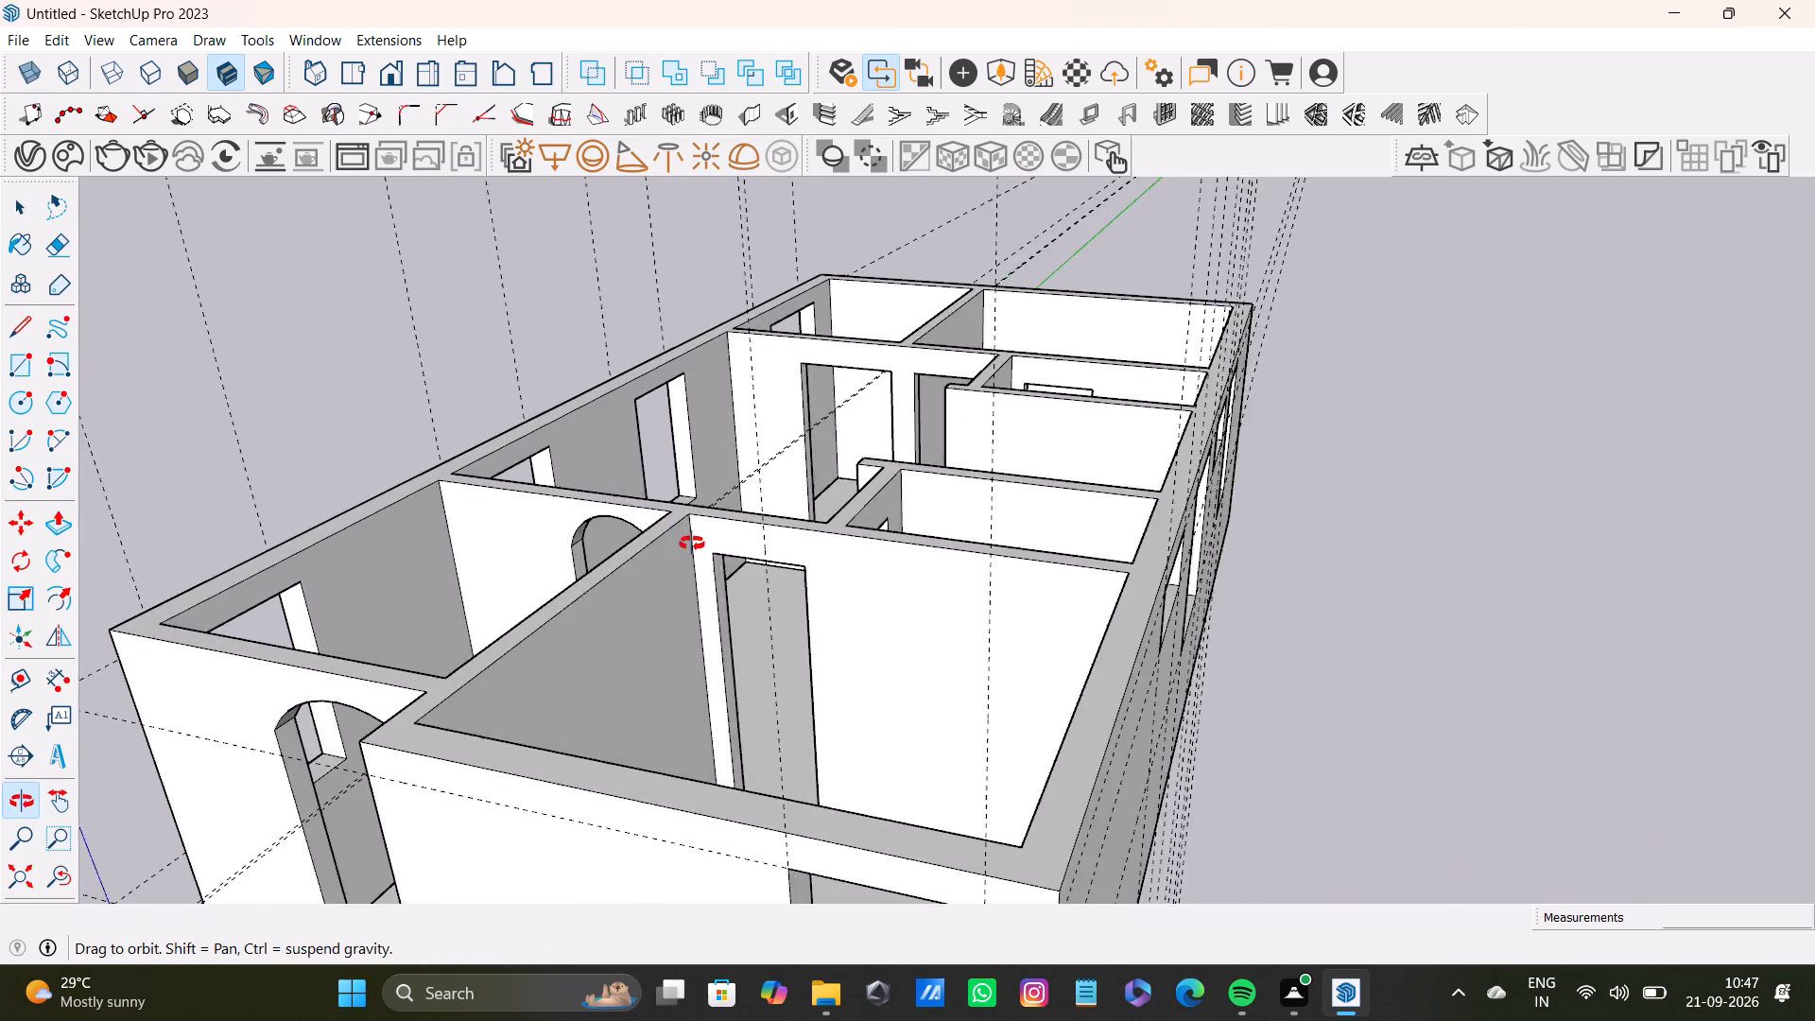
middle_click_drag(692, 544, 851, 746)
scroll(530, 355, "up", 10)
middle_click_drag(735, 493, 517, 747)
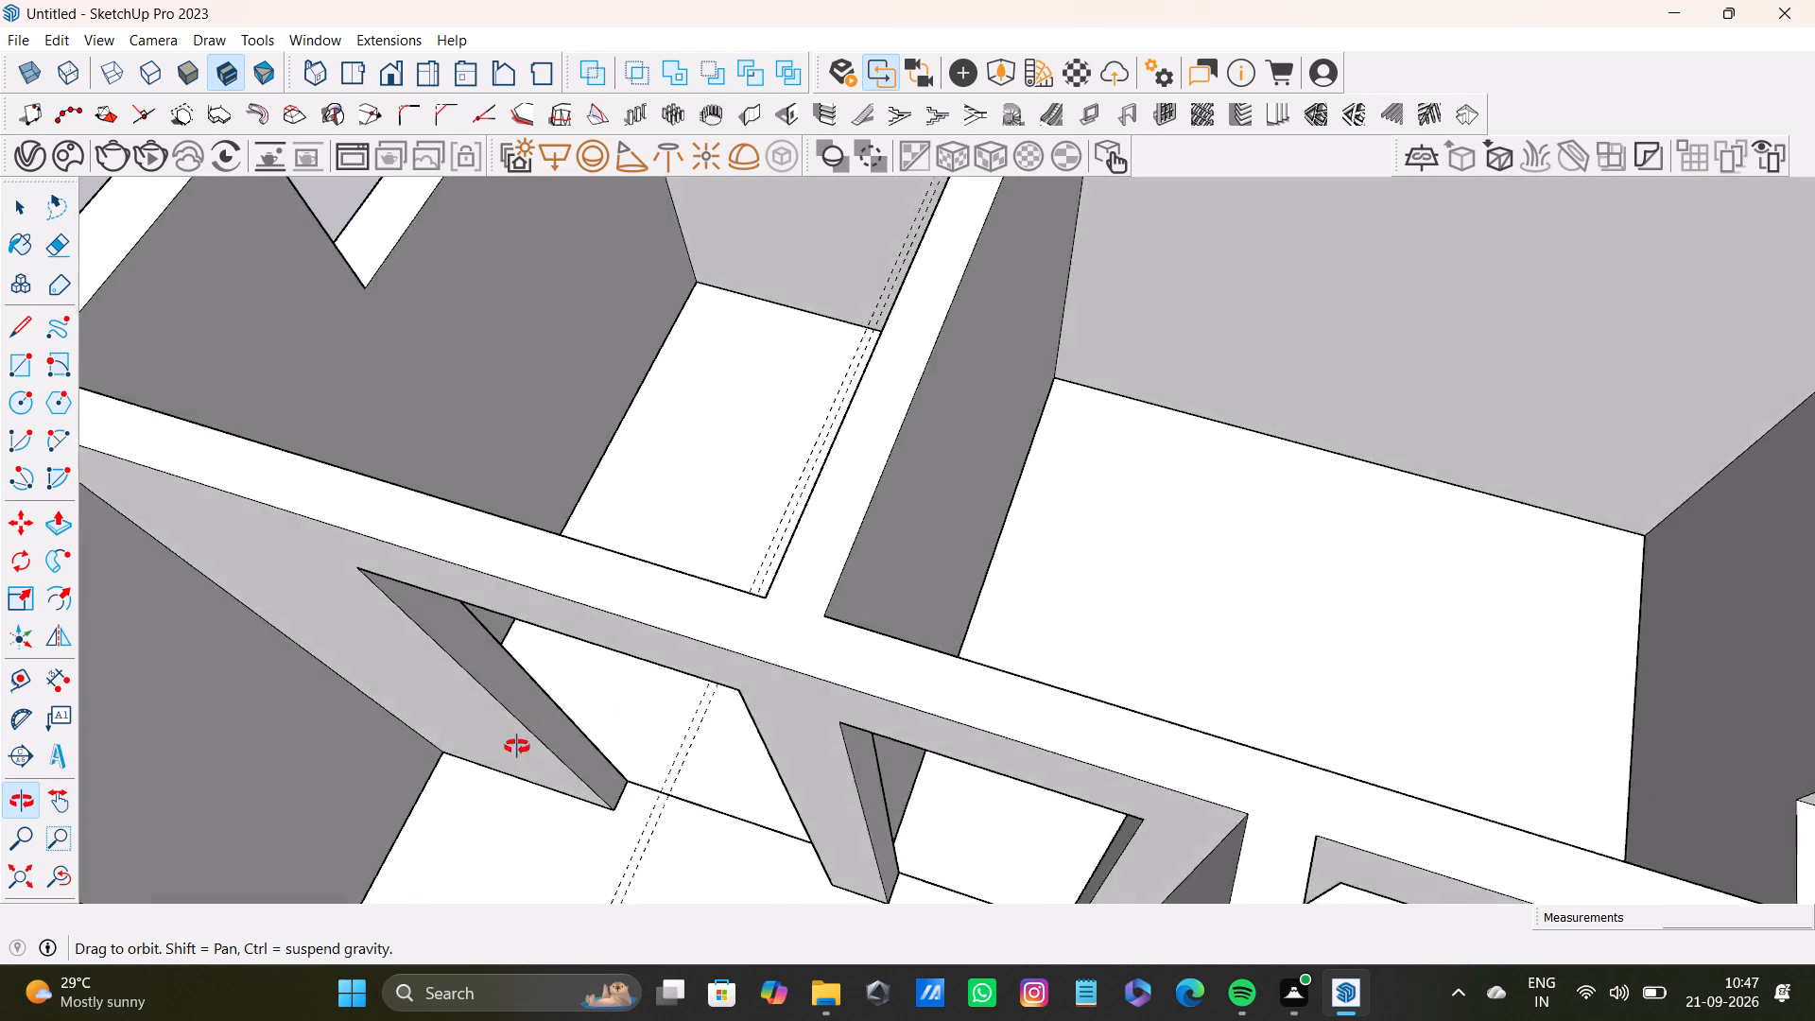
middle_click_drag(517, 747, 510, 780)
scroll(478, 667, "down", 7, "shift")
middle_click_drag(527, 570, 790, 701, "shift")
middle_click_drag(873, 692, 824, 796)
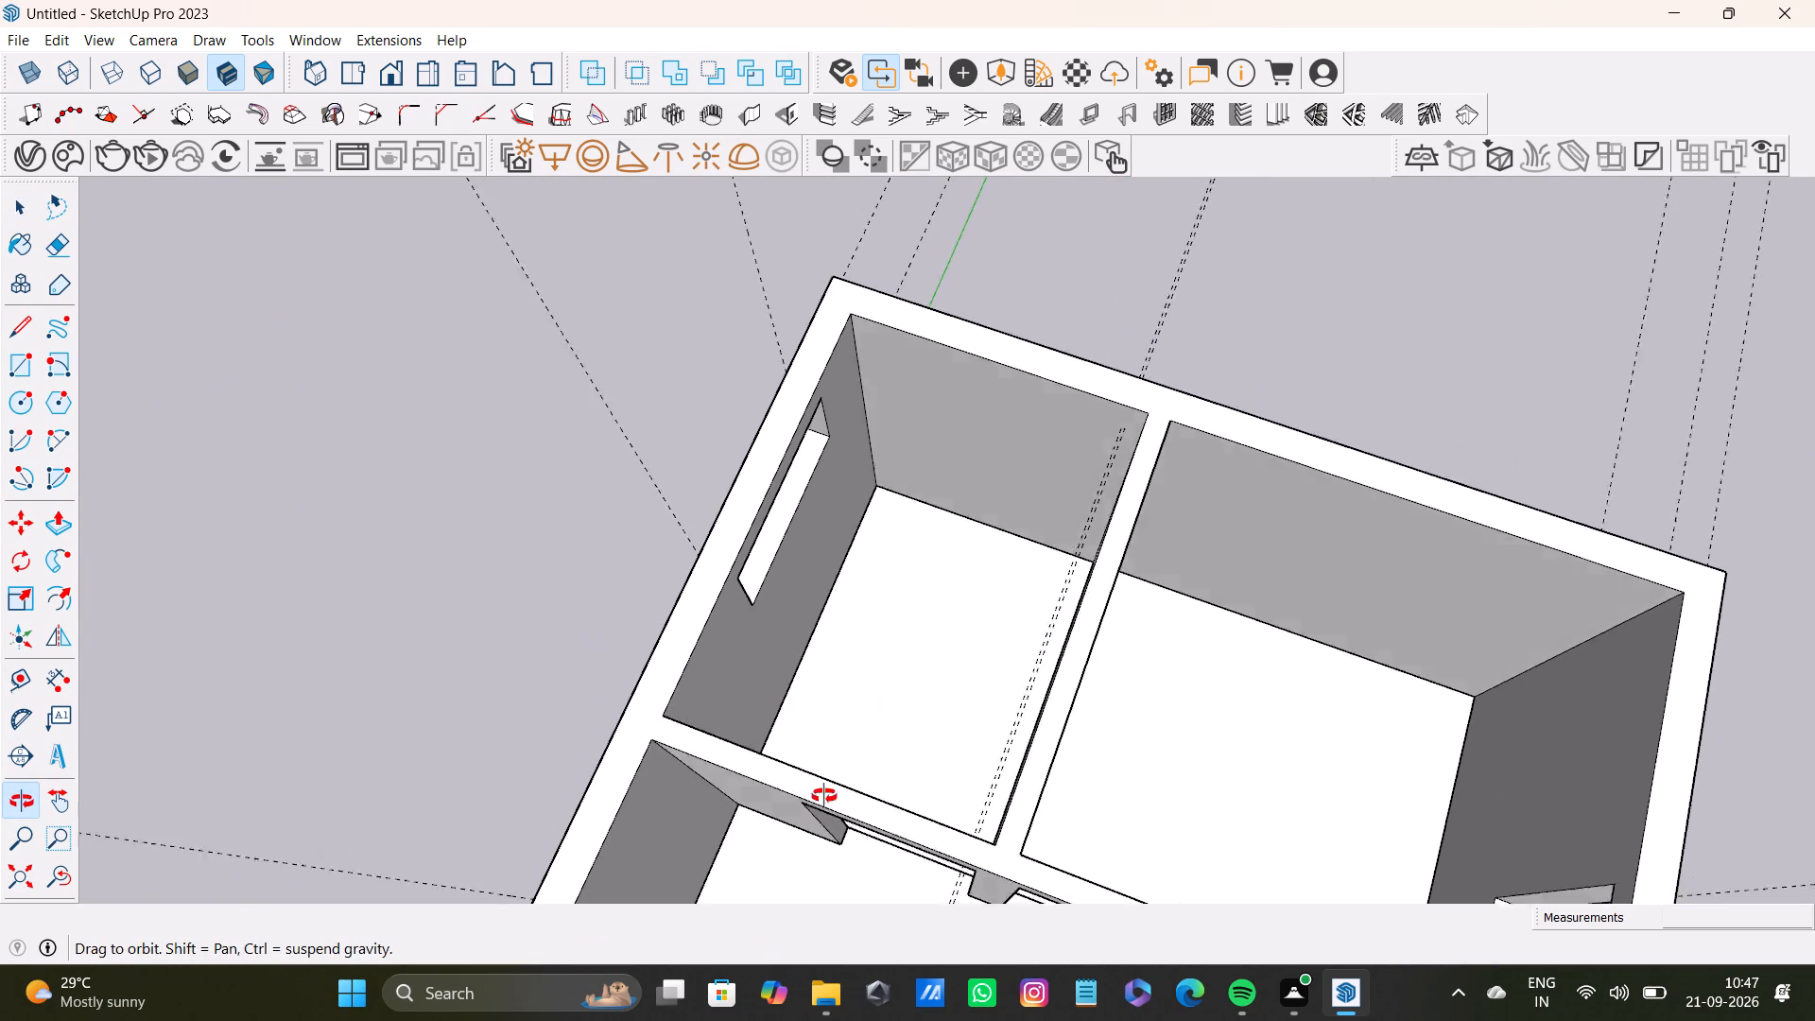
middle_click_drag(824, 796, 967, 690)
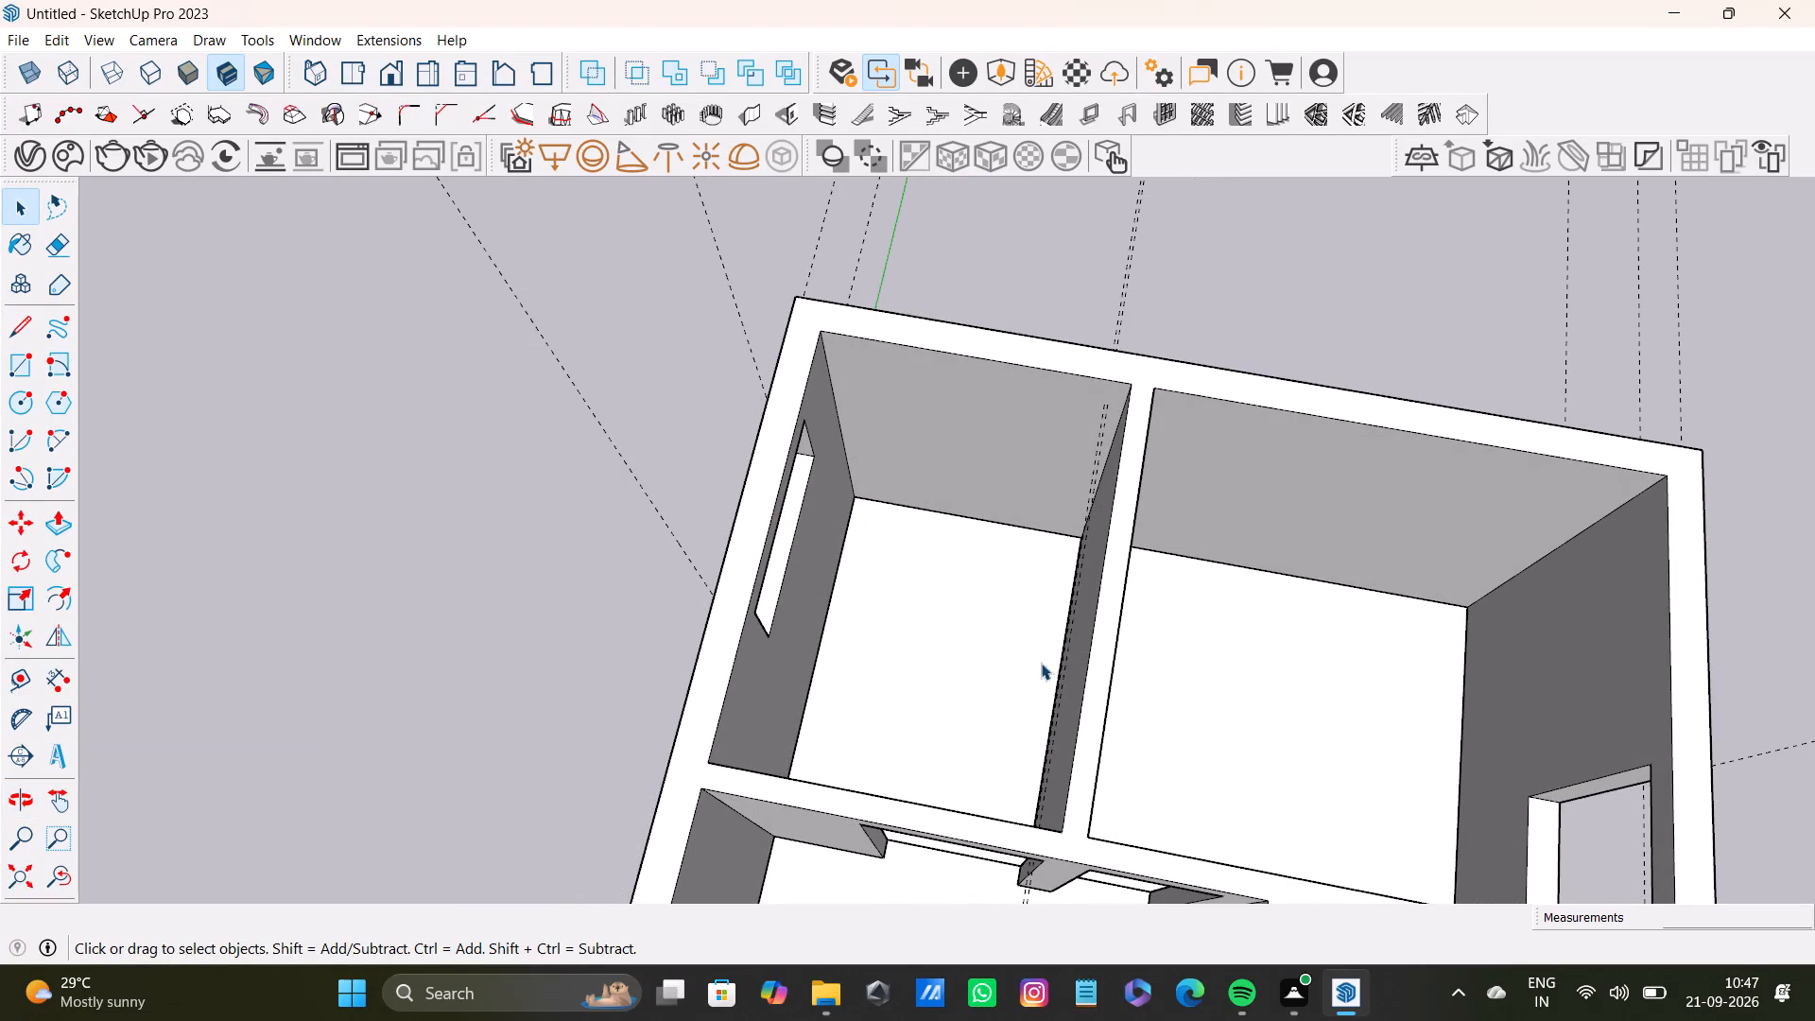
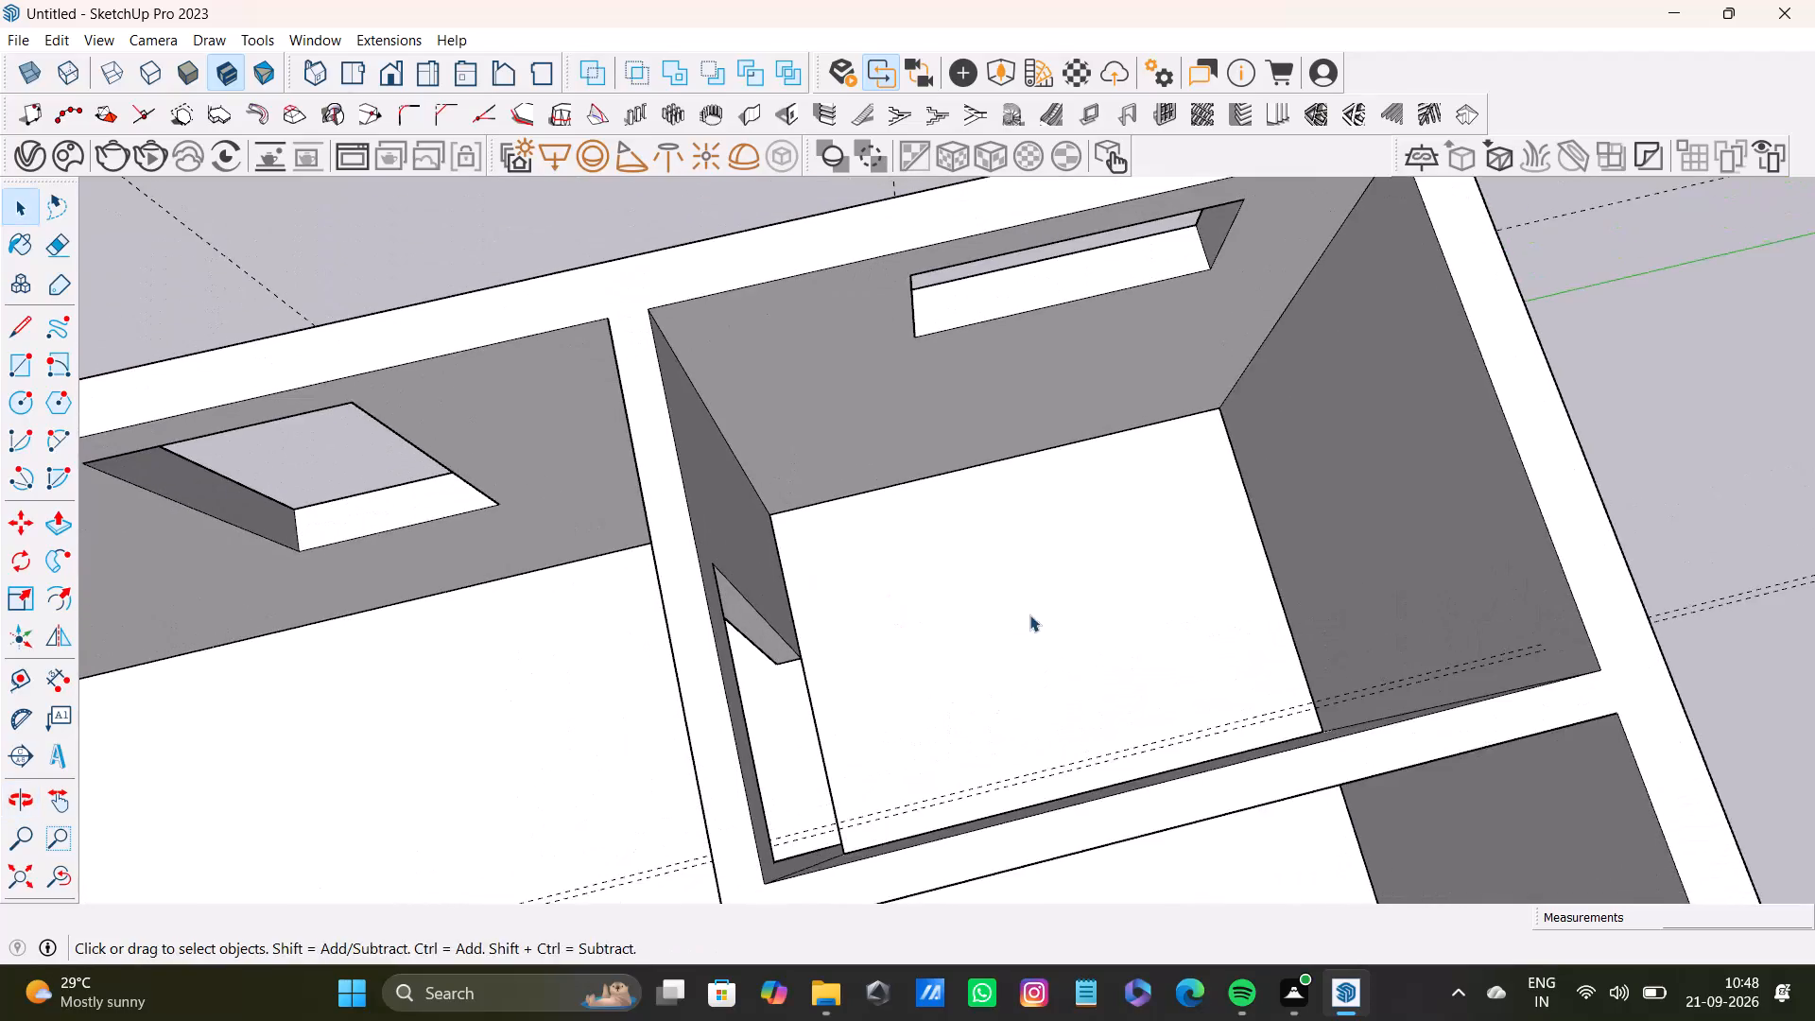
Draw a floor rectangle about 9' 9" by 1' 11" along the exterior wall of the corner room with the narrow window.
middle_click_drag(1030, 614, 908, 641)
key("r")
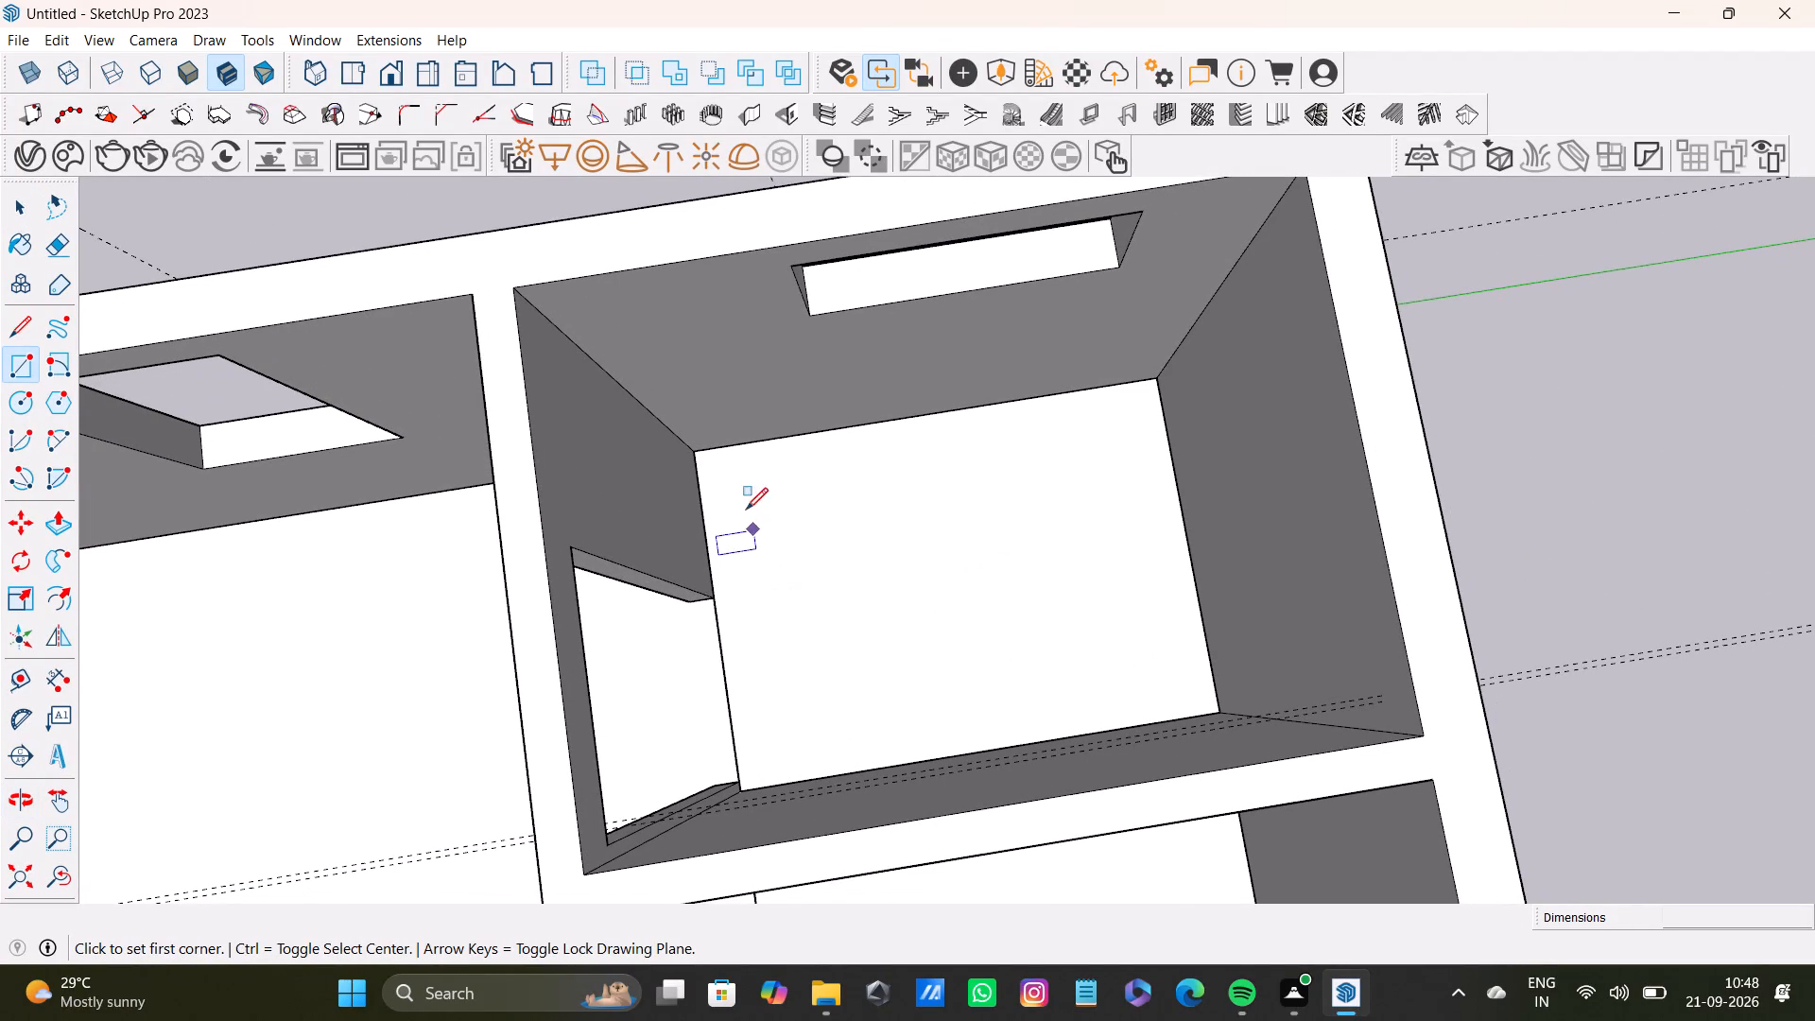
left_click(699, 450)
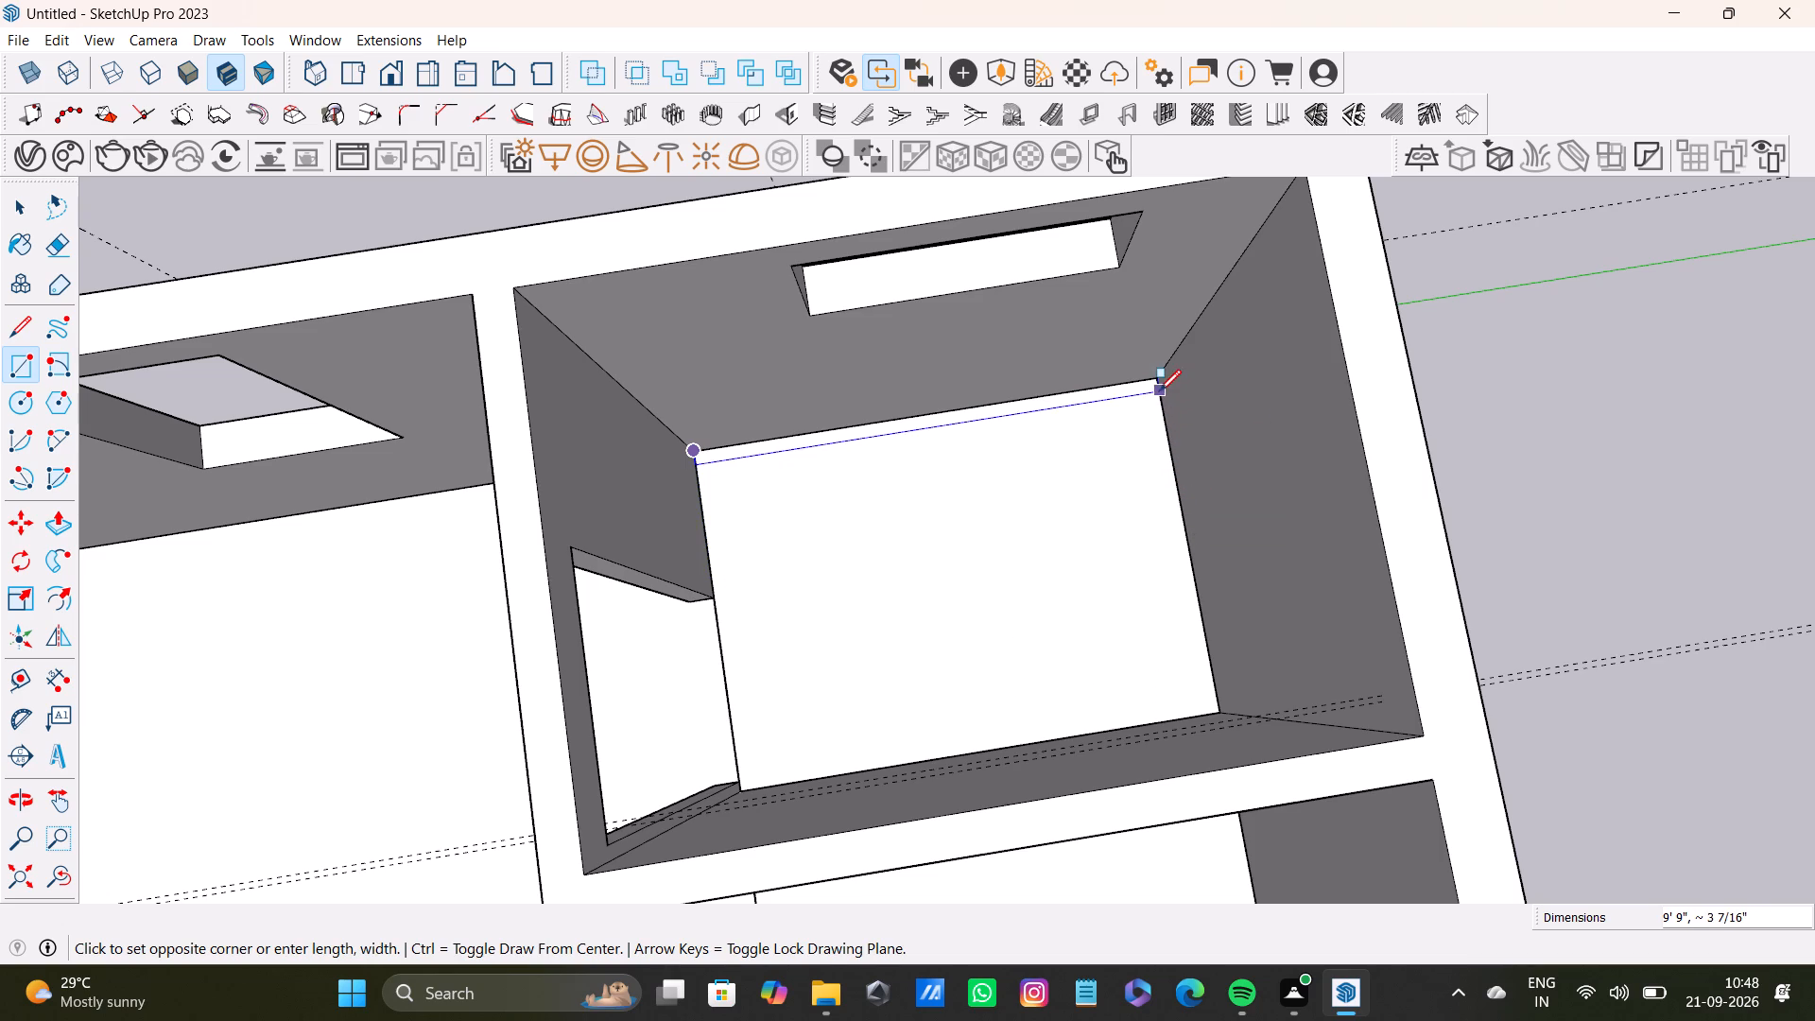
left_click(1176, 467)
Push/pull the floor rectangle up about 6 5/16" to form a raised platform.
key("space")
left_click(1073, 453)
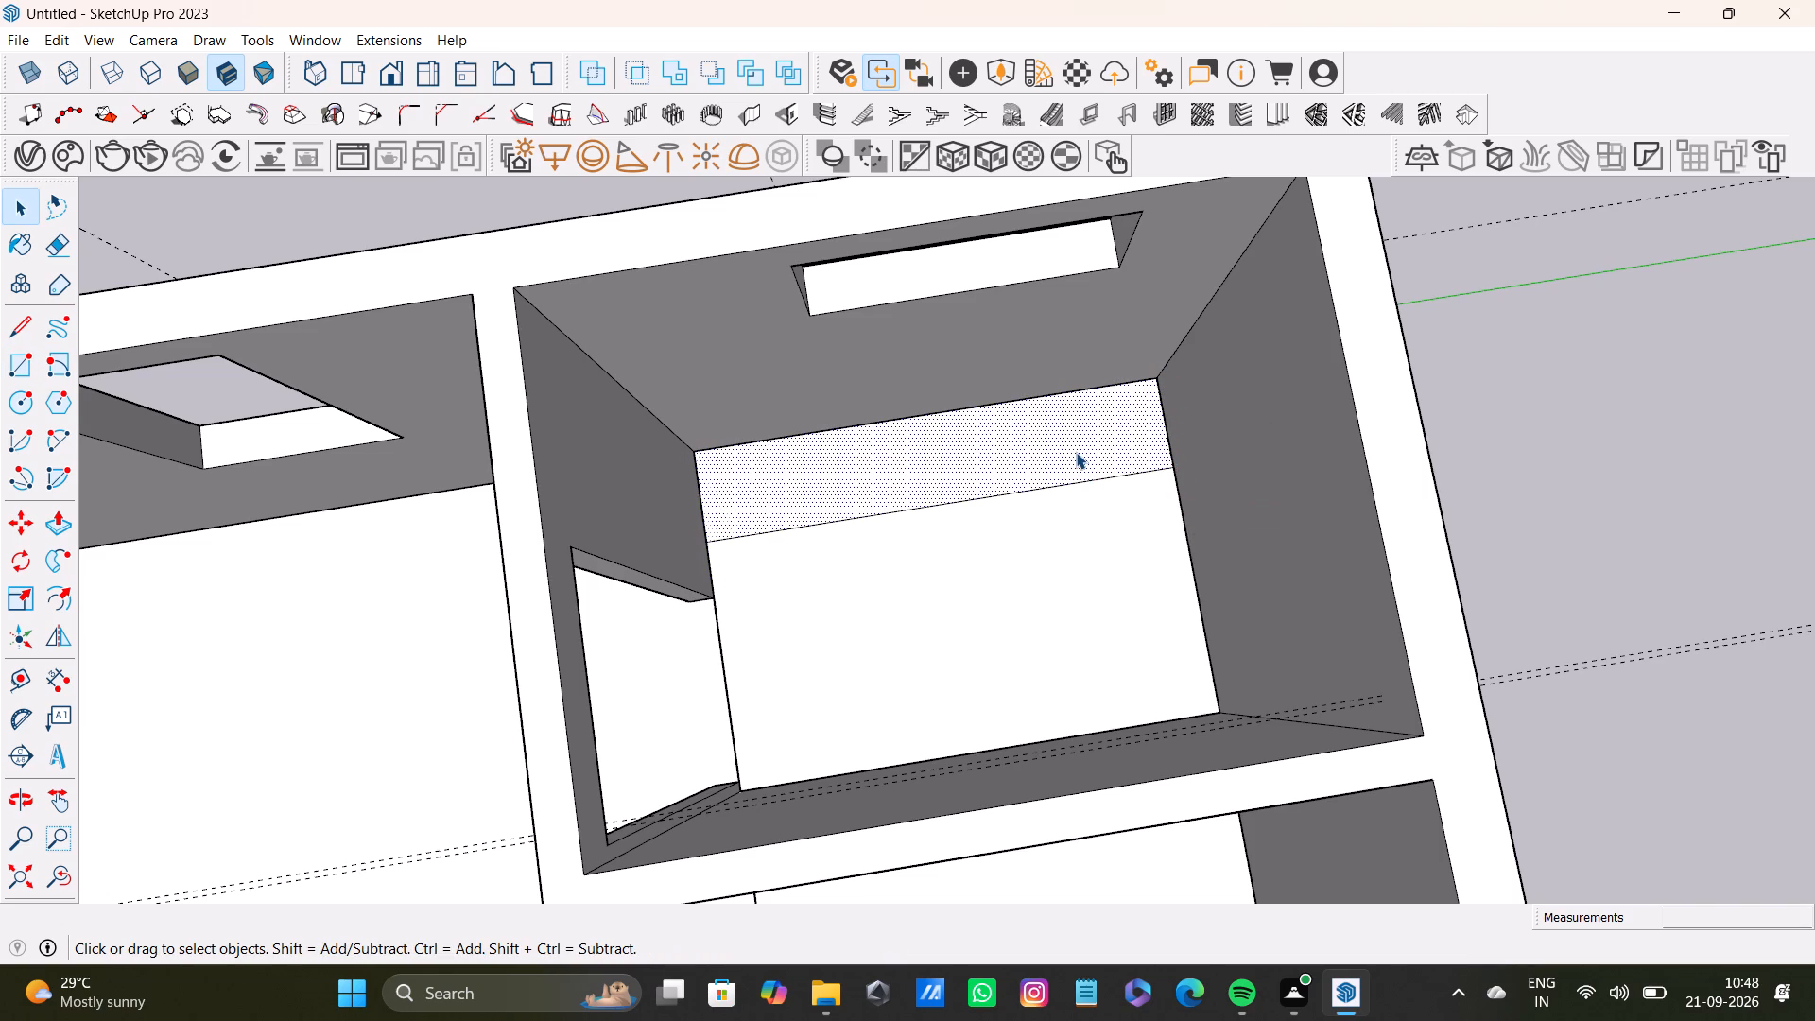
key("p")
left_click_drag(1076, 452, 1070, 442)
Push the platform's top face back down about 3 1/2".
scroll(877, 595, "up", 1)
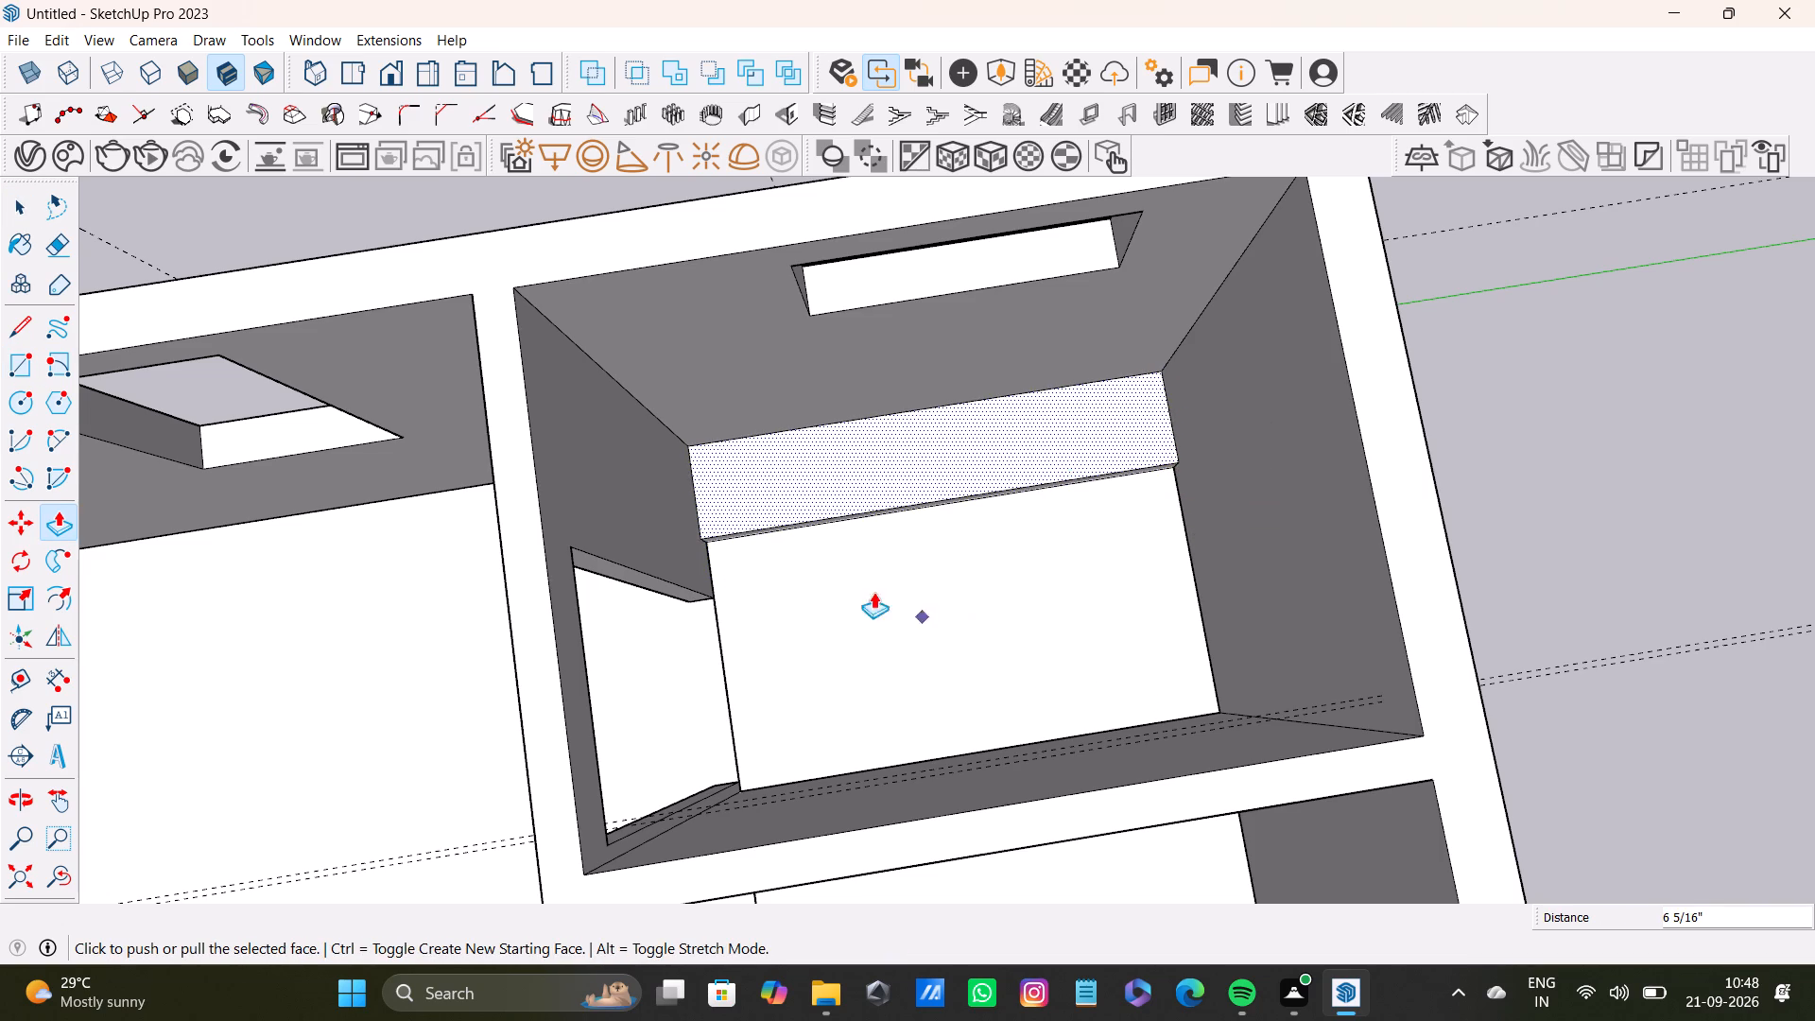
scroll(873, 592, "up", 2)
middle_click_drag(742, 652, 979, 362)
scroll(589, 650, "up", 3)
middle_click_drag(709, 606, 795, 539)
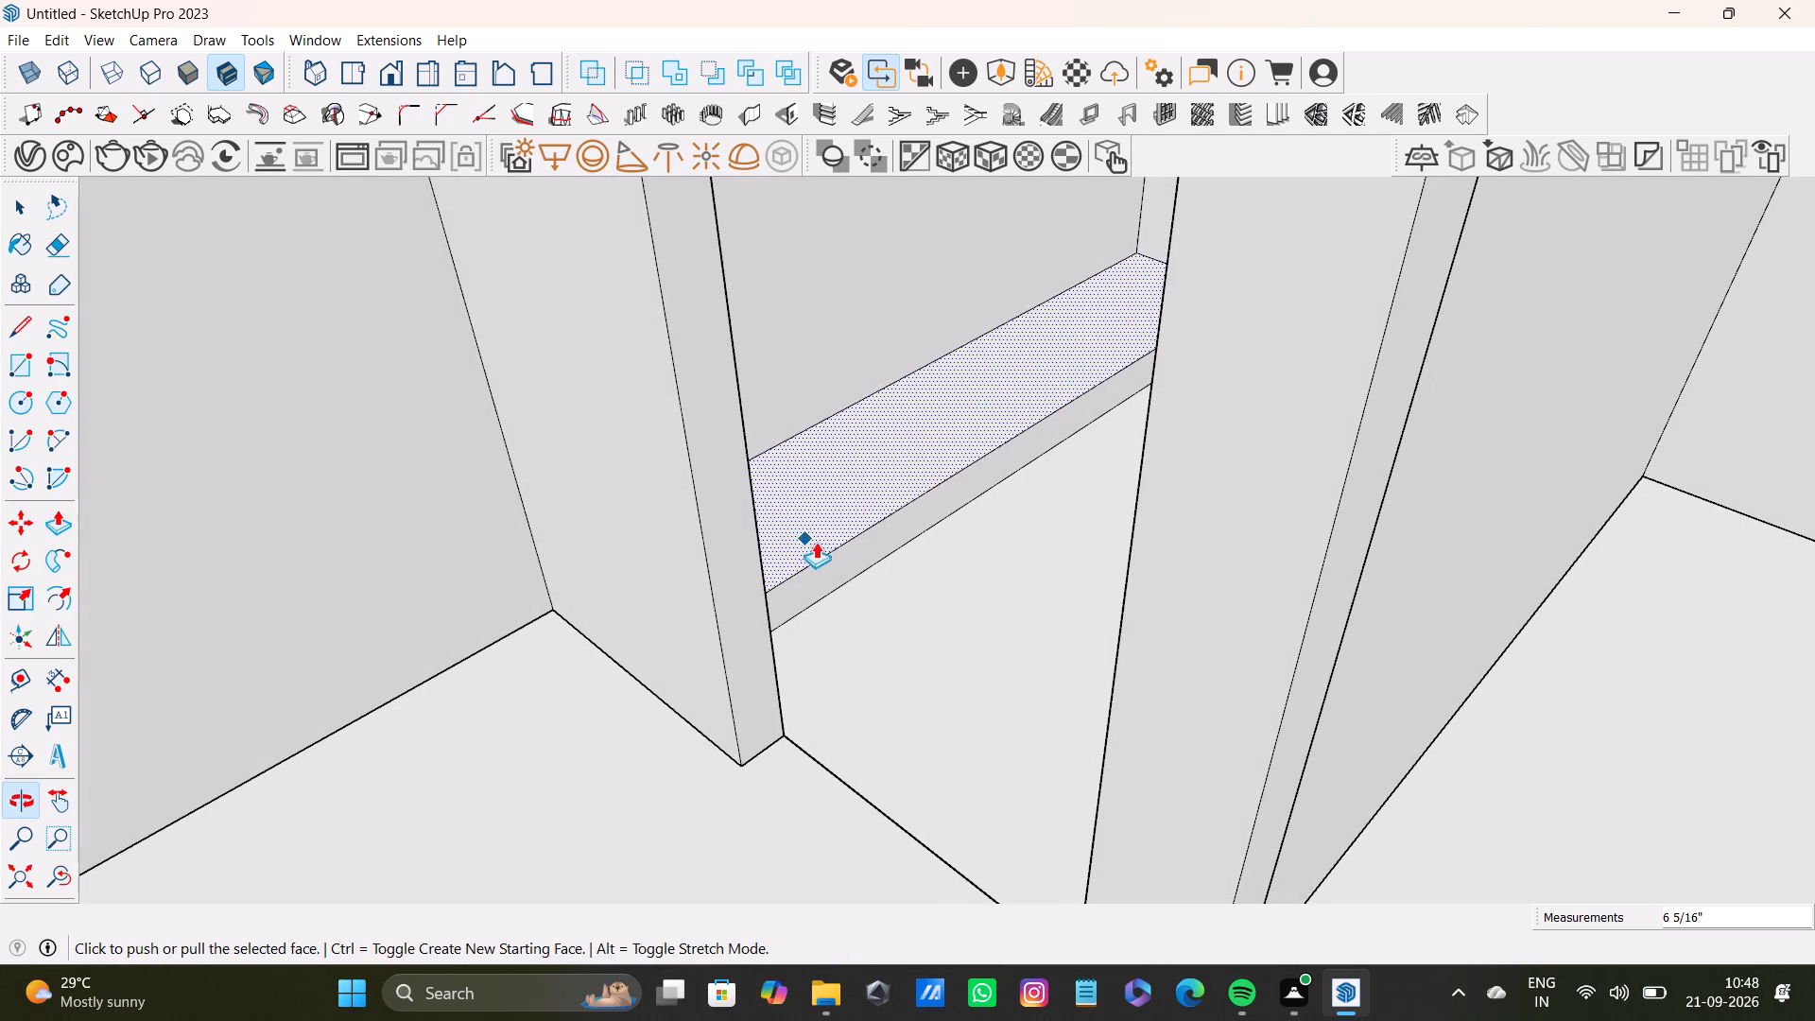
left_click_drag(817, 535, 825, 556)
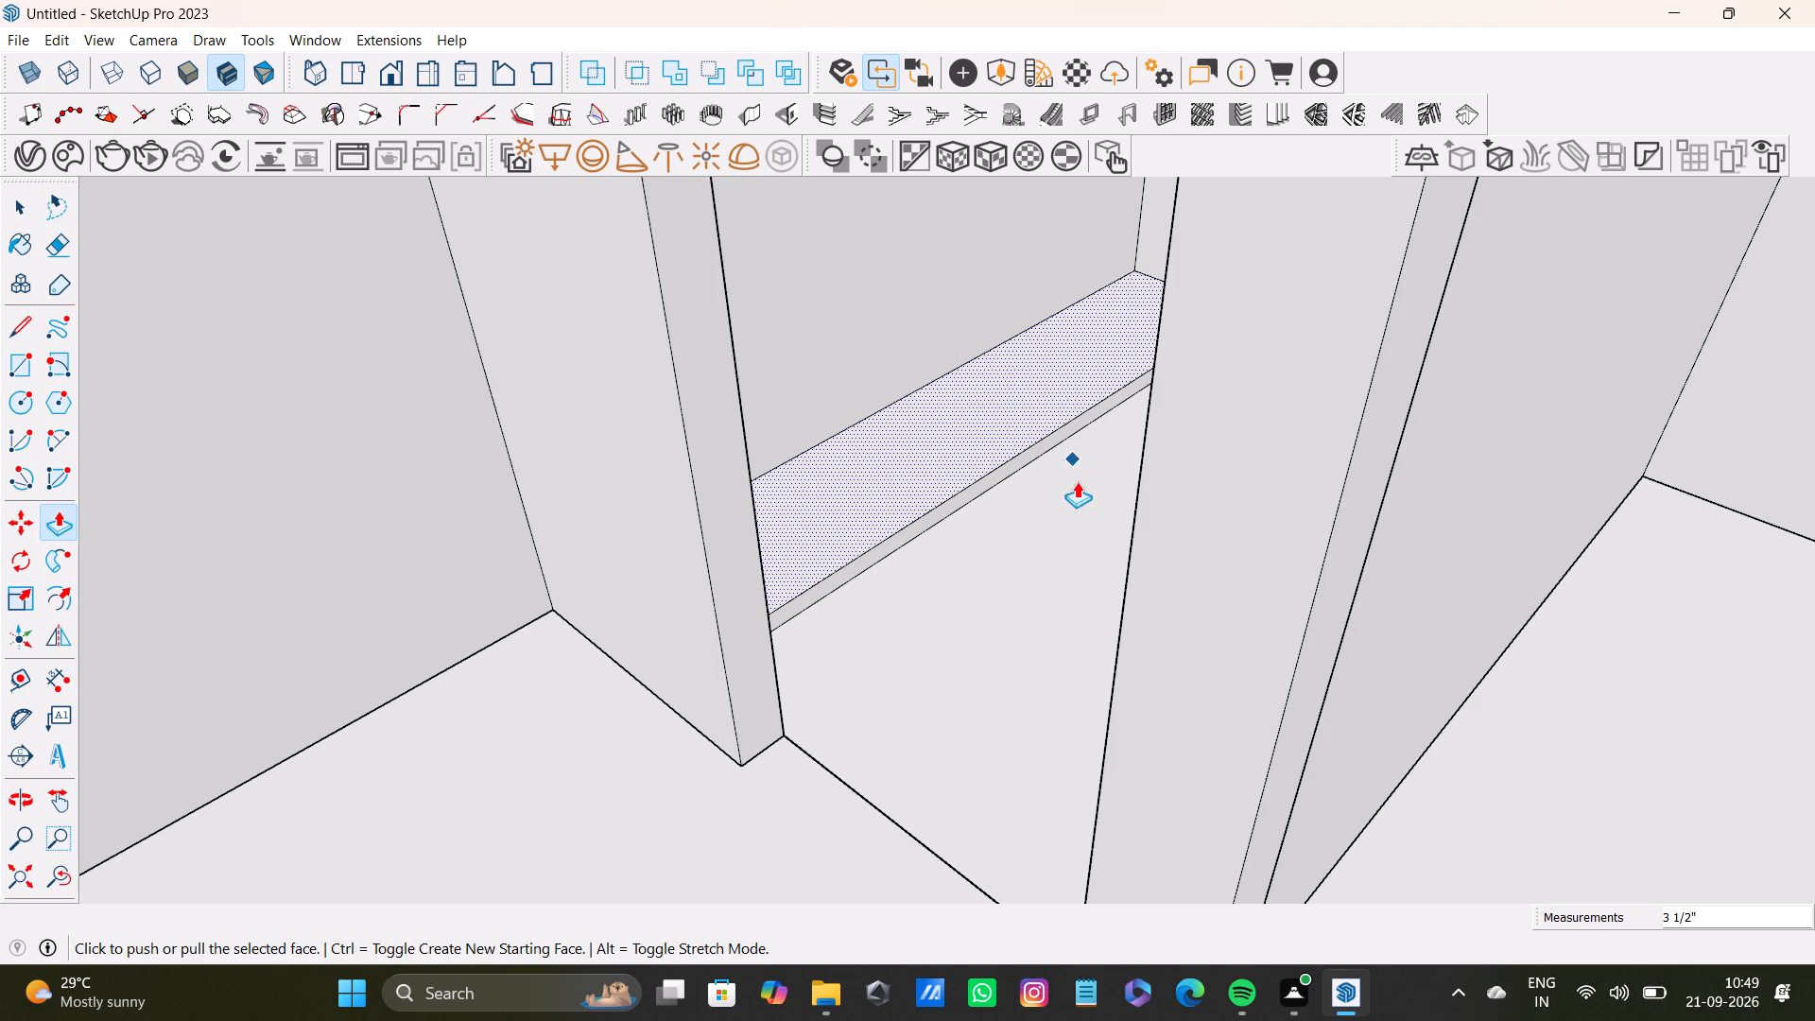
Place a vertical guide on the platform's front face, 1' in from its far end at the wall.
scroll(865, 562, "down", 5)
middle_click_drag(872, 568, 1077, 558)
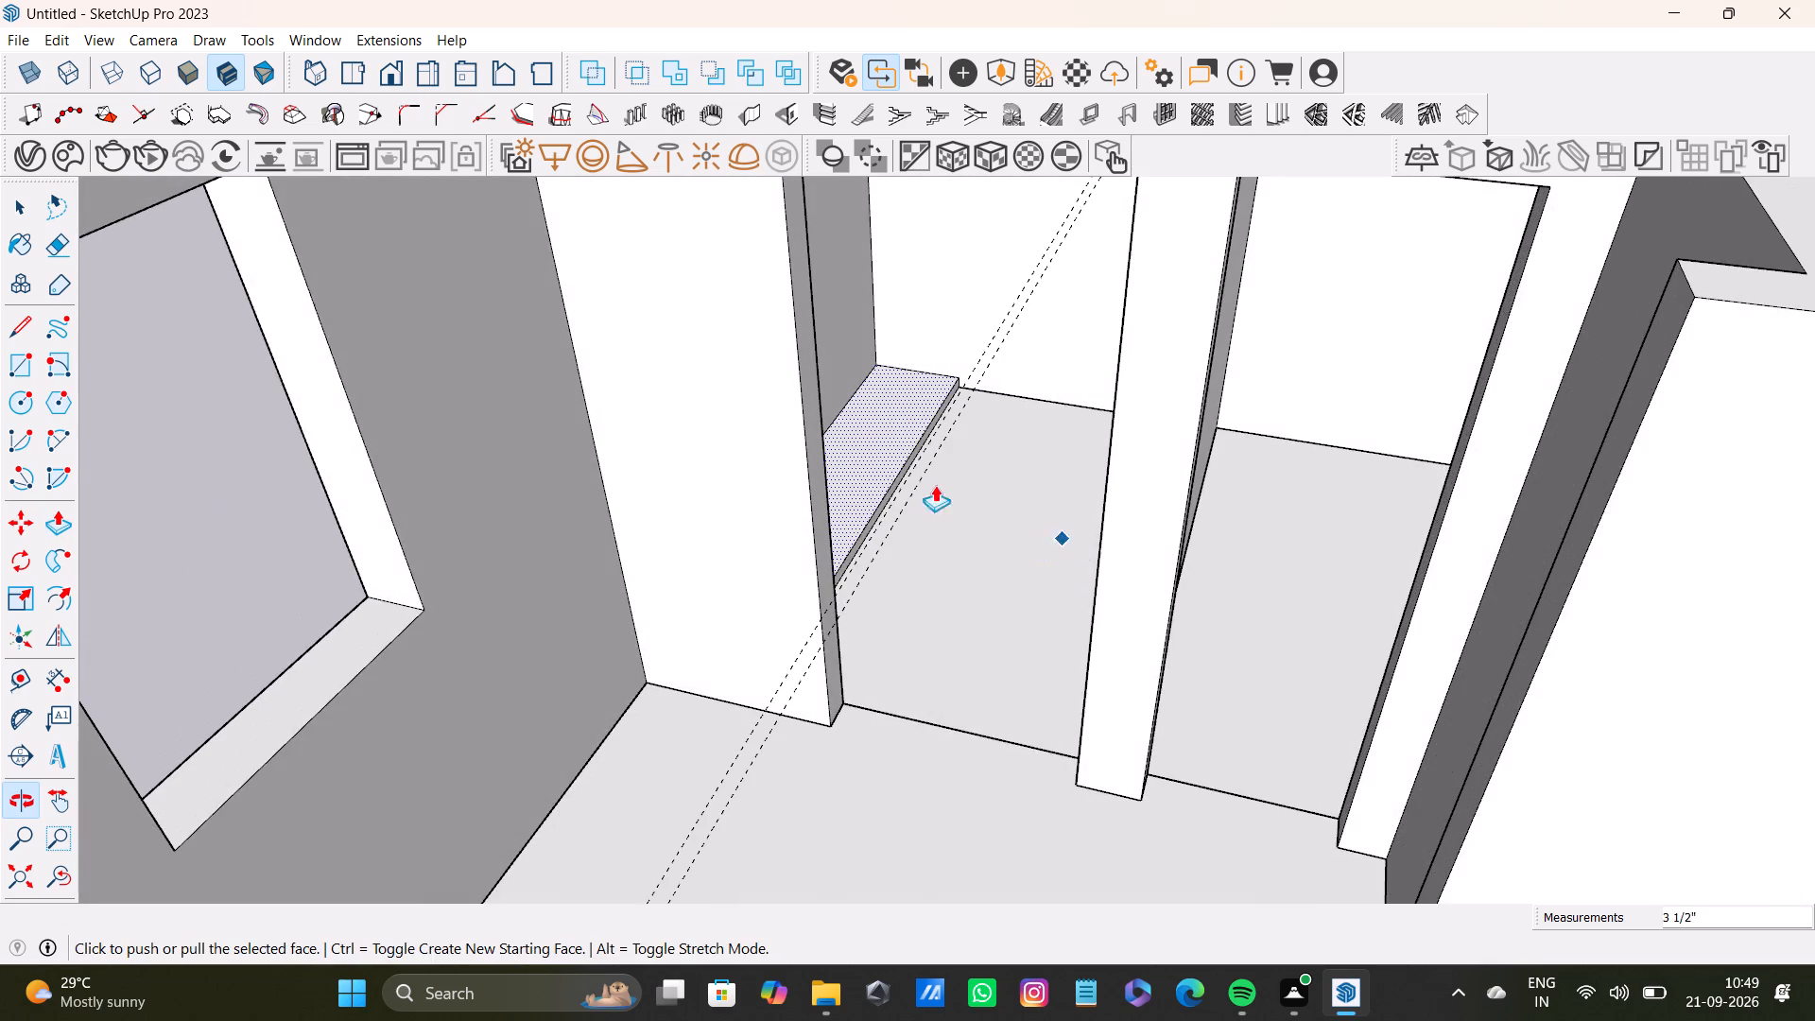
scroll(924, 476, "up", 11)
middle_click_drag(959, 401, 915, 404)
scroll(939, 389, "up", 7)
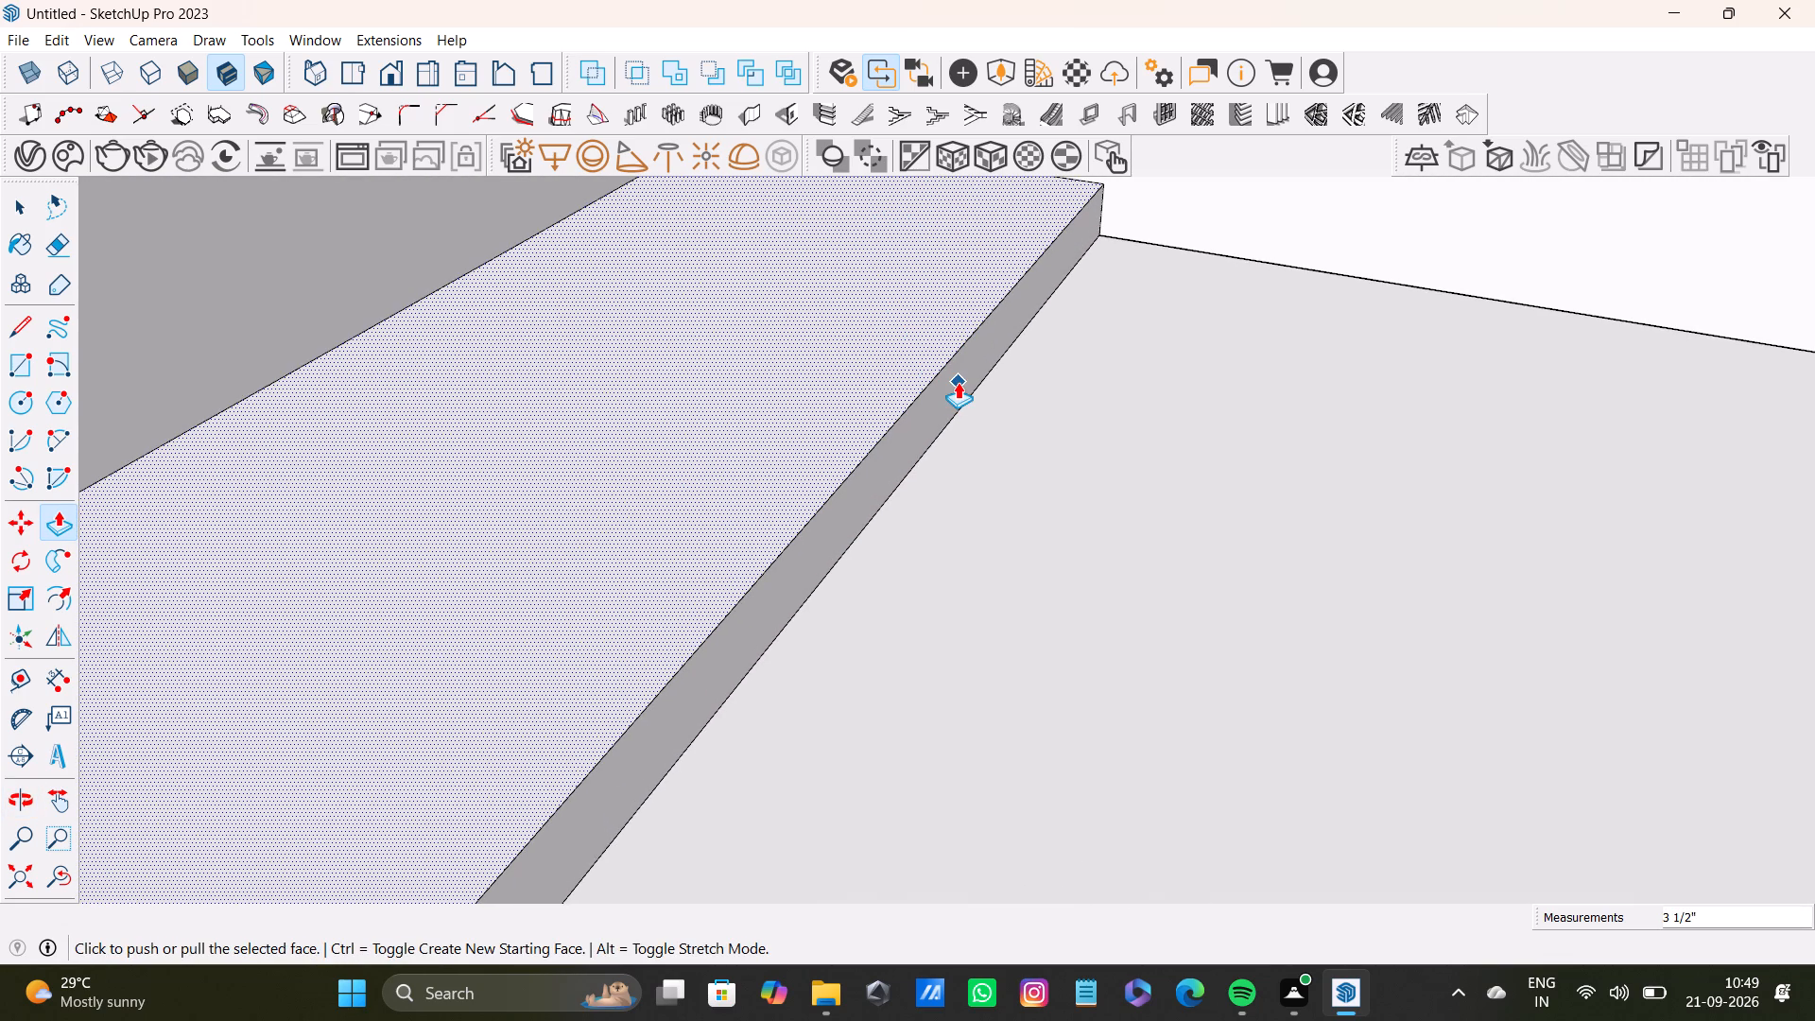
key("space")
key("t")
scroll(1030, 326, "down", 3)
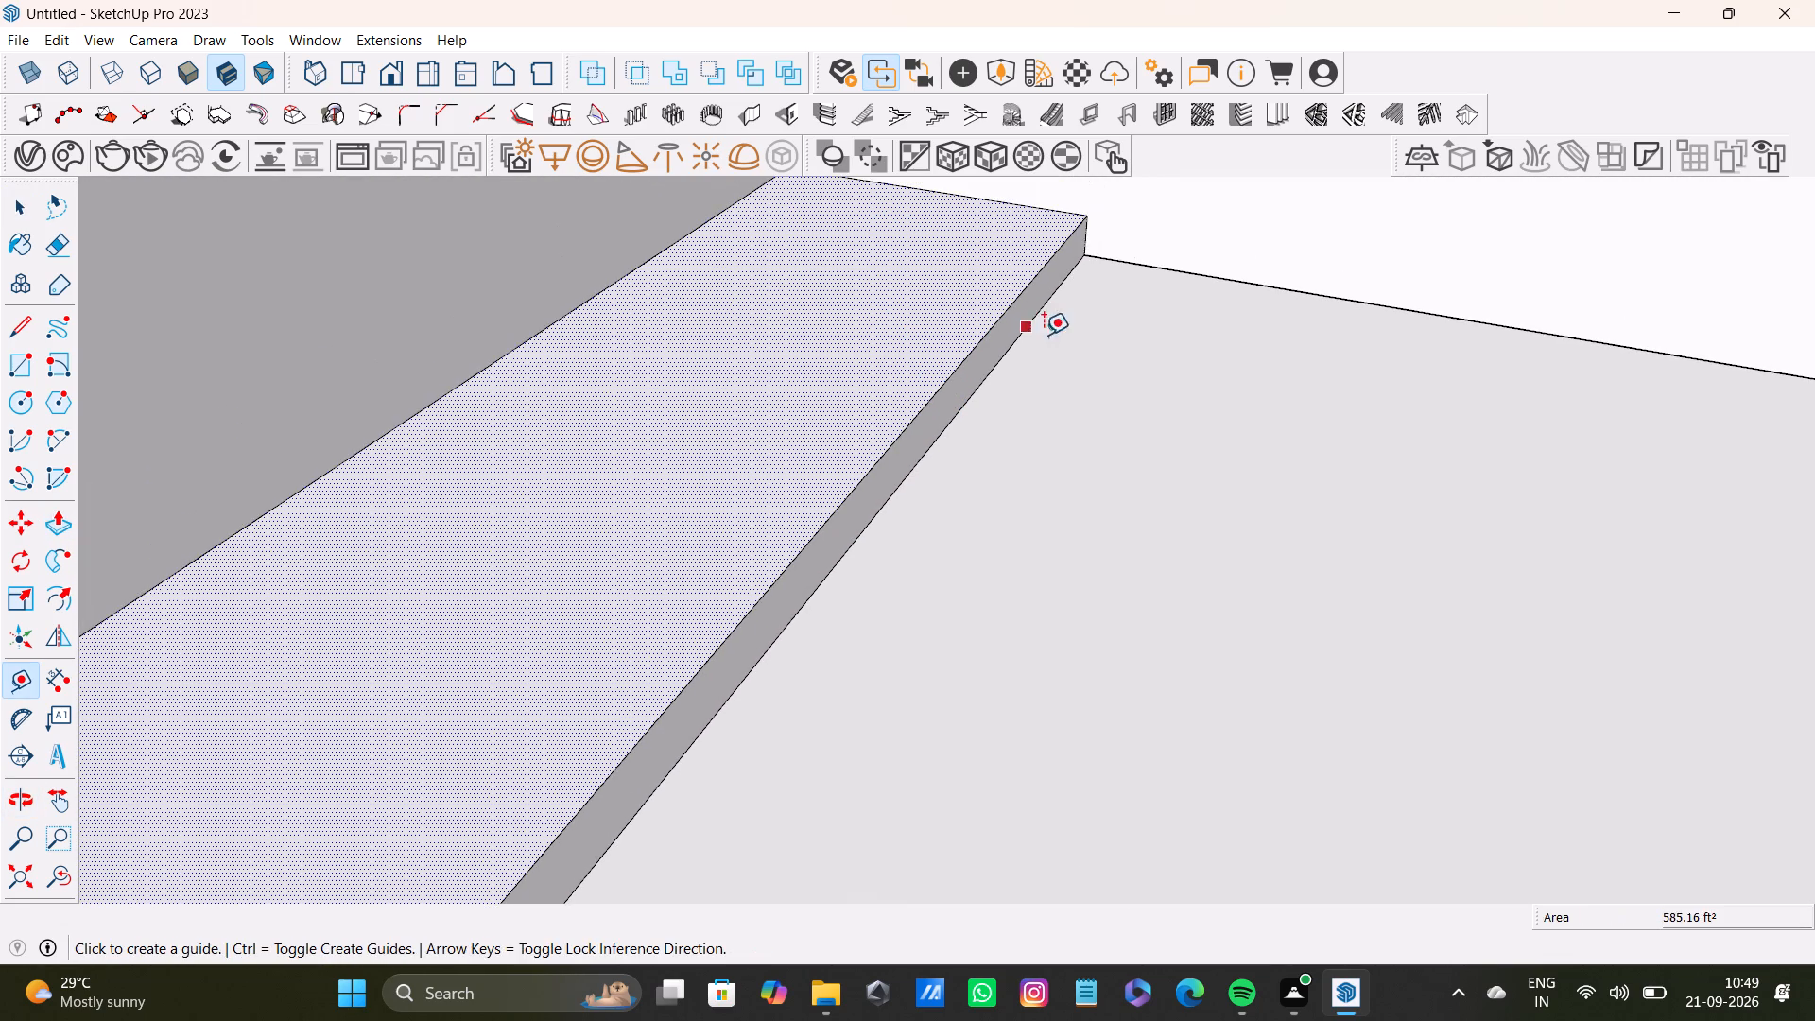
middle_click_drag(1054, 329, 1004, 399)
scroll(1065, 316, "up", 8)
left_click(1046, 287)
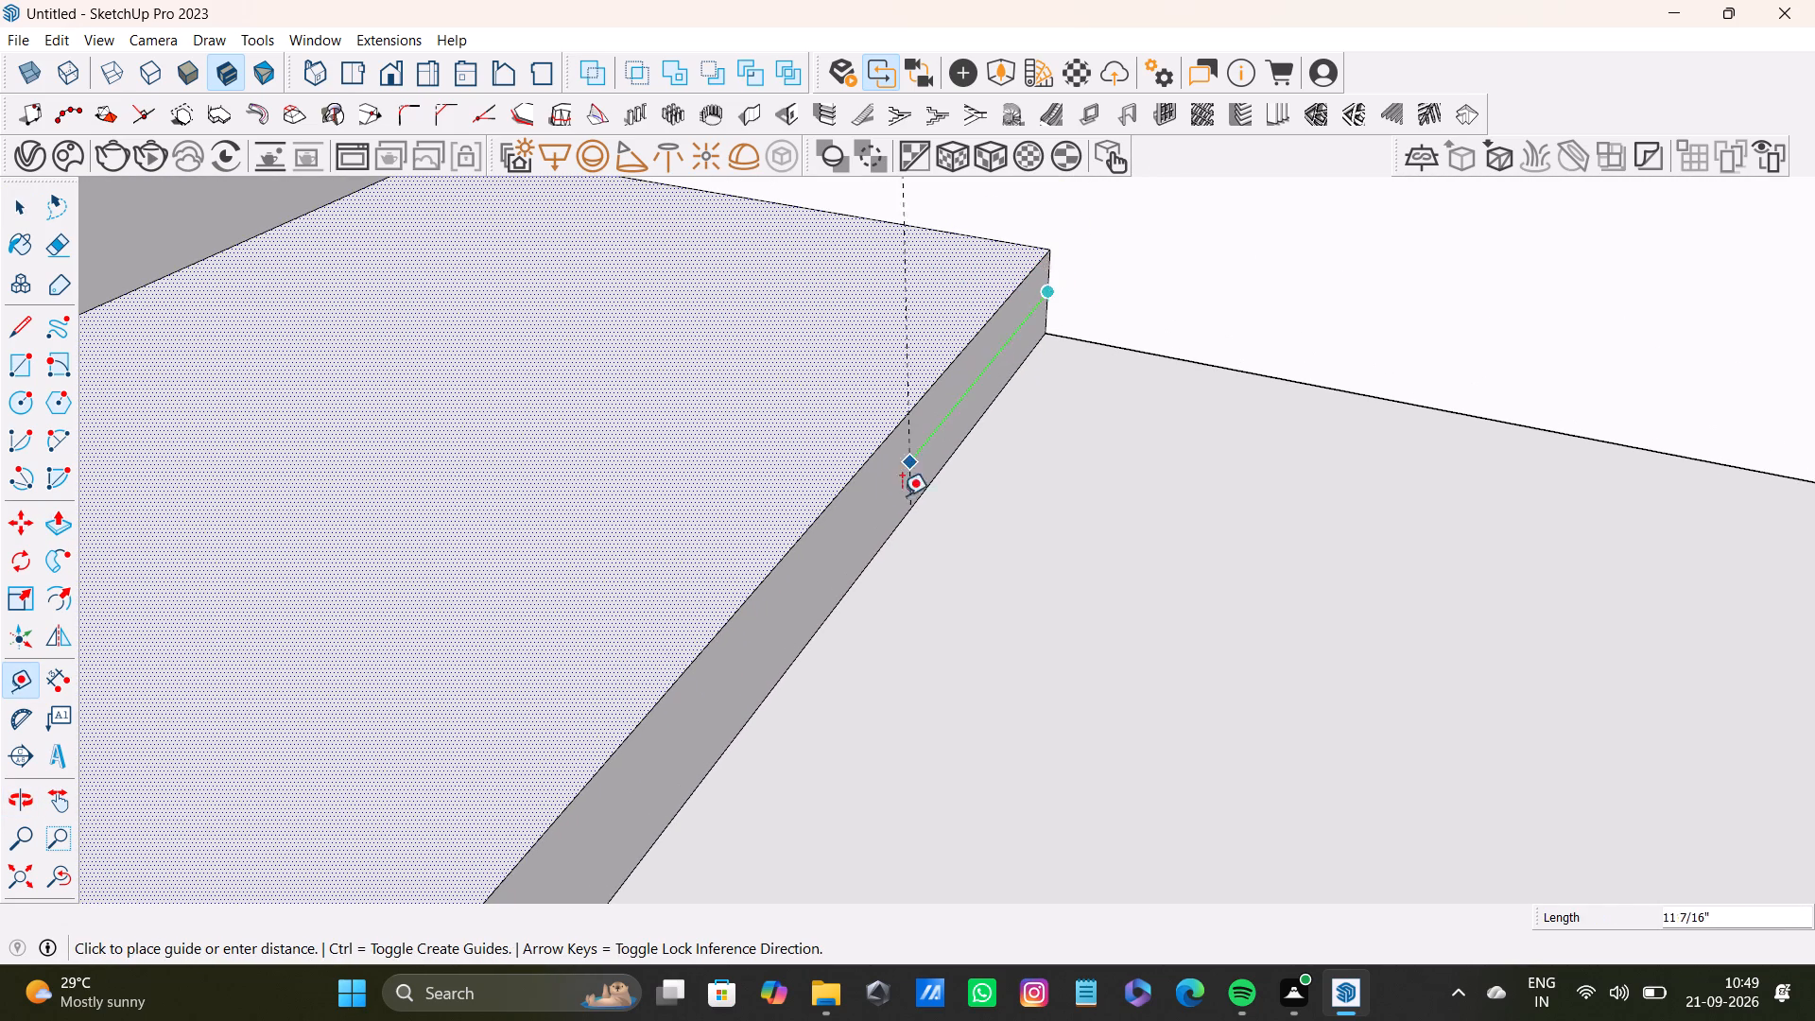
scroll(901, 501, "down", 4)
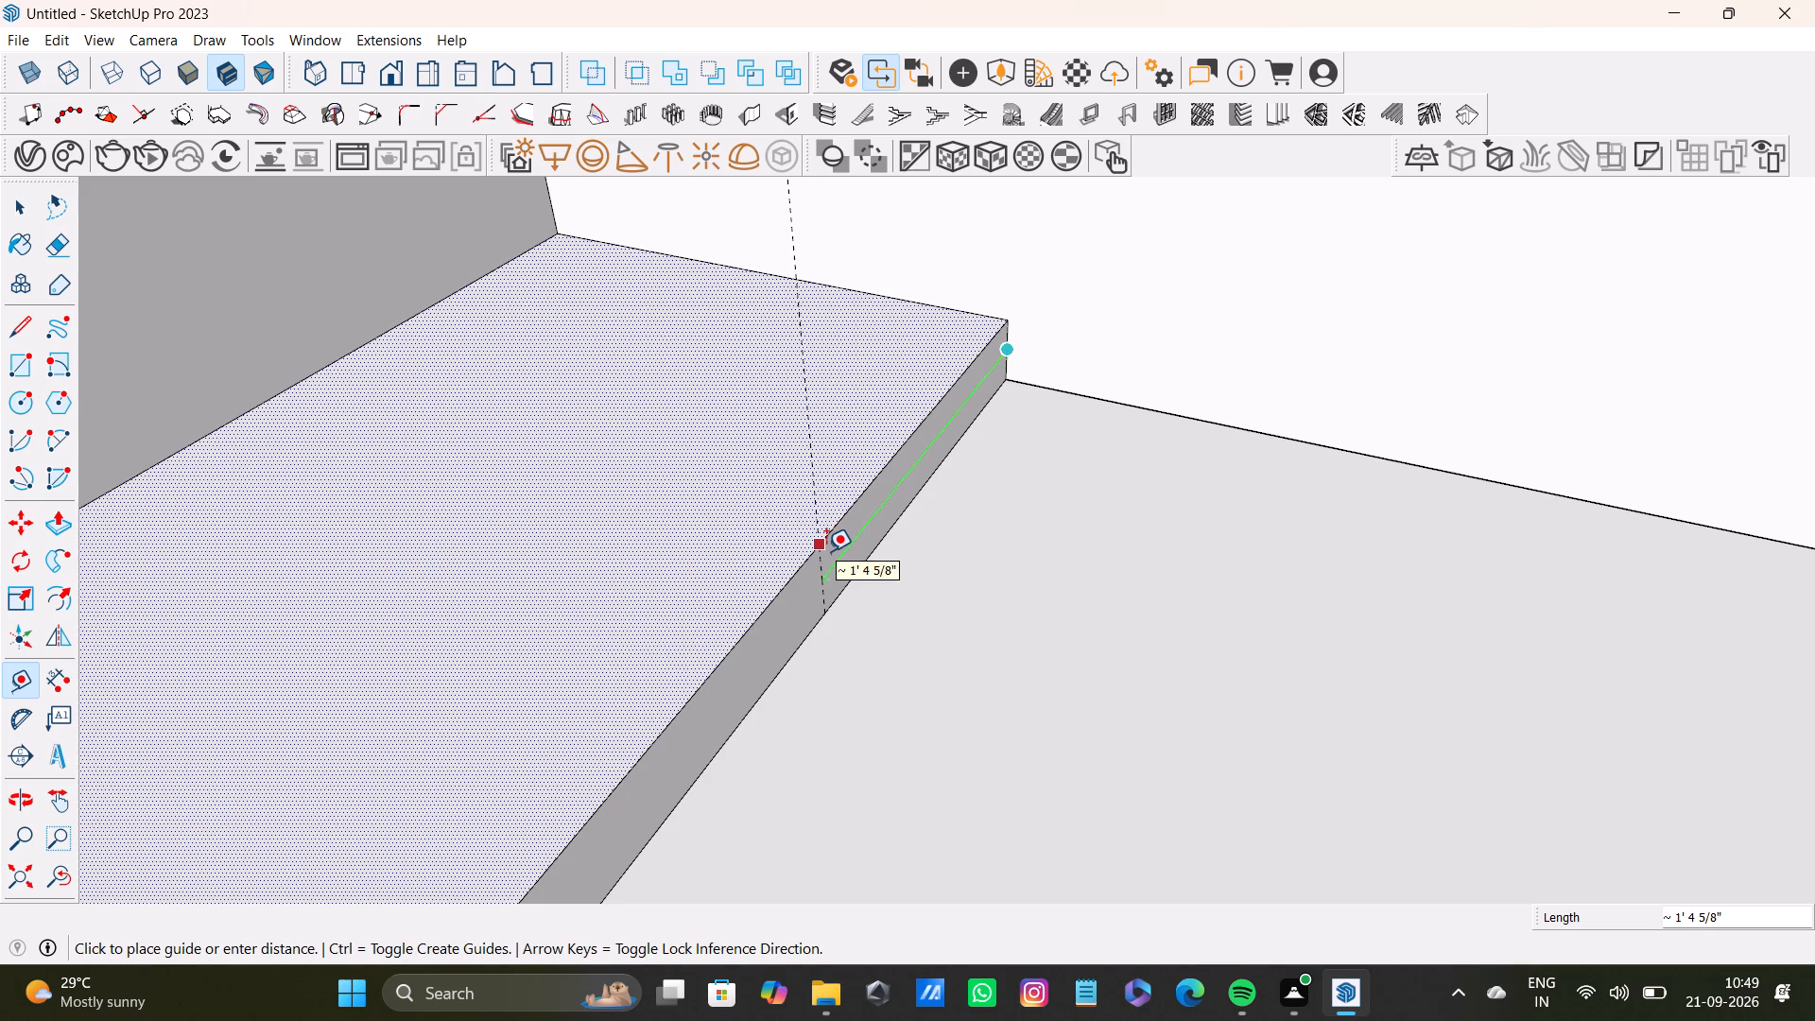
key("1")
key("apostrophe")
key("Return")
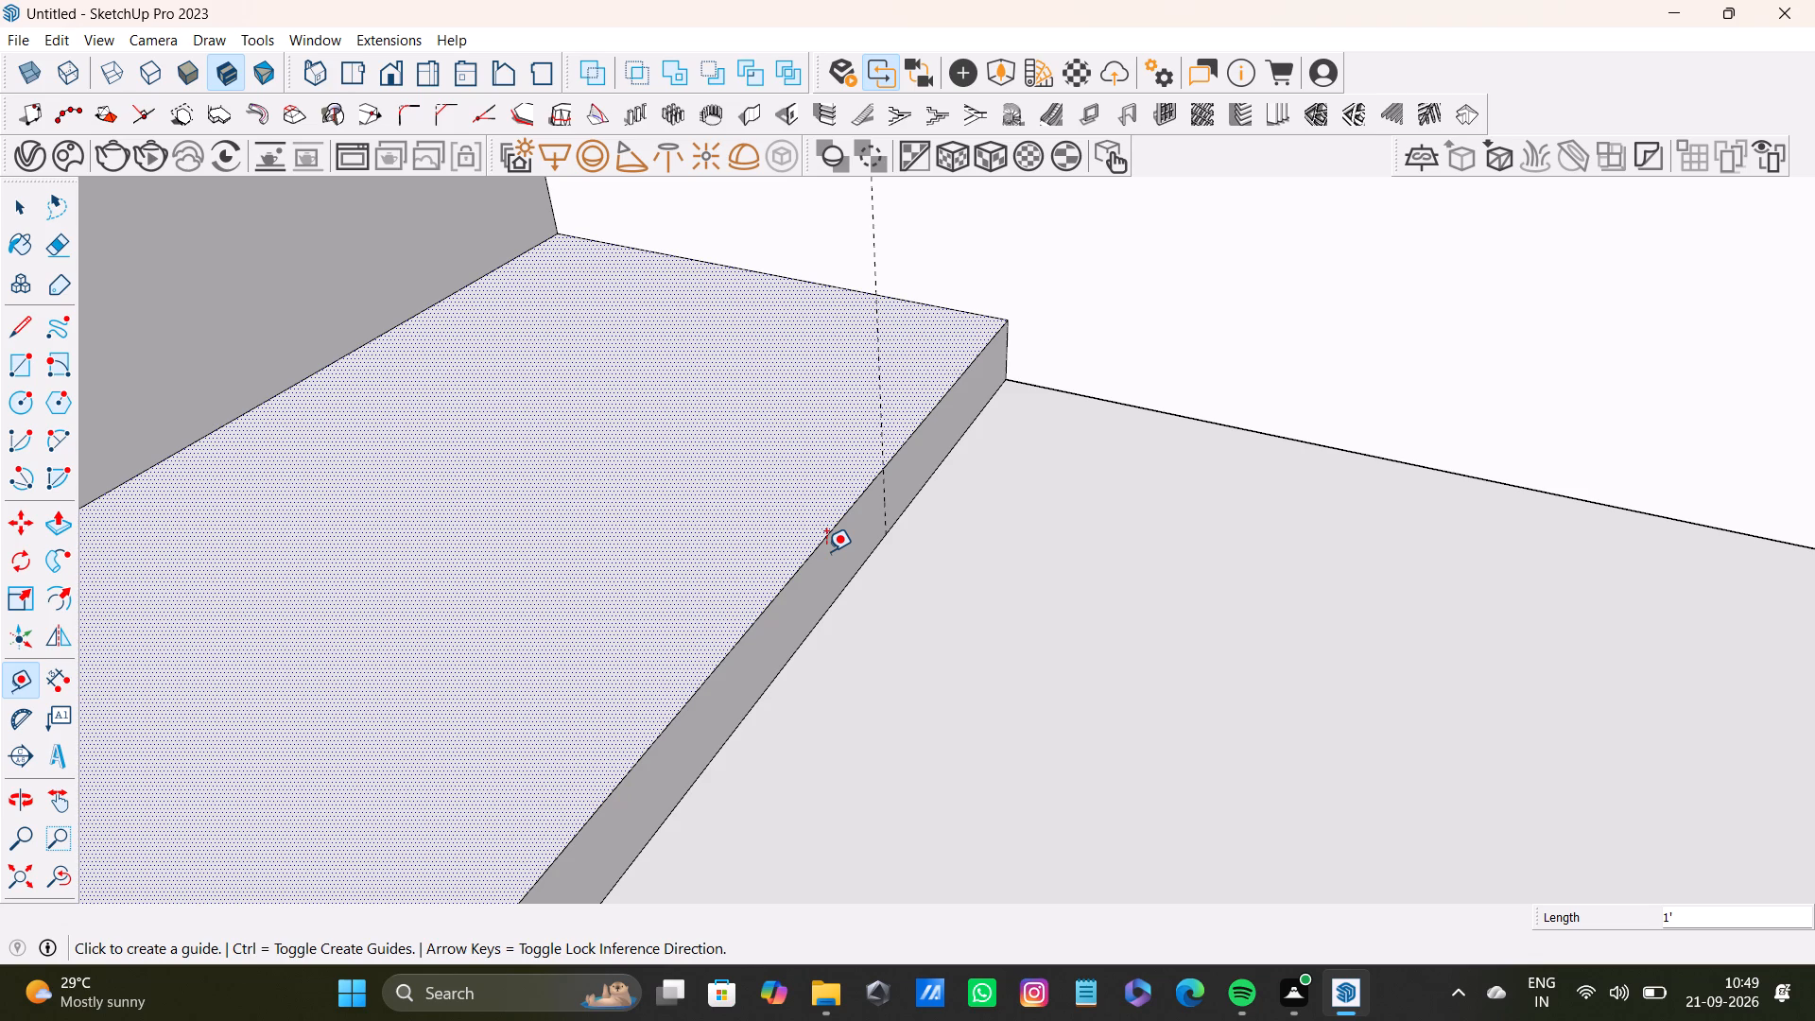
Draw a line along the guide from the top to the bottom edge of the platform's front face.
key("l")
scroll(915, 527, "up", 2)
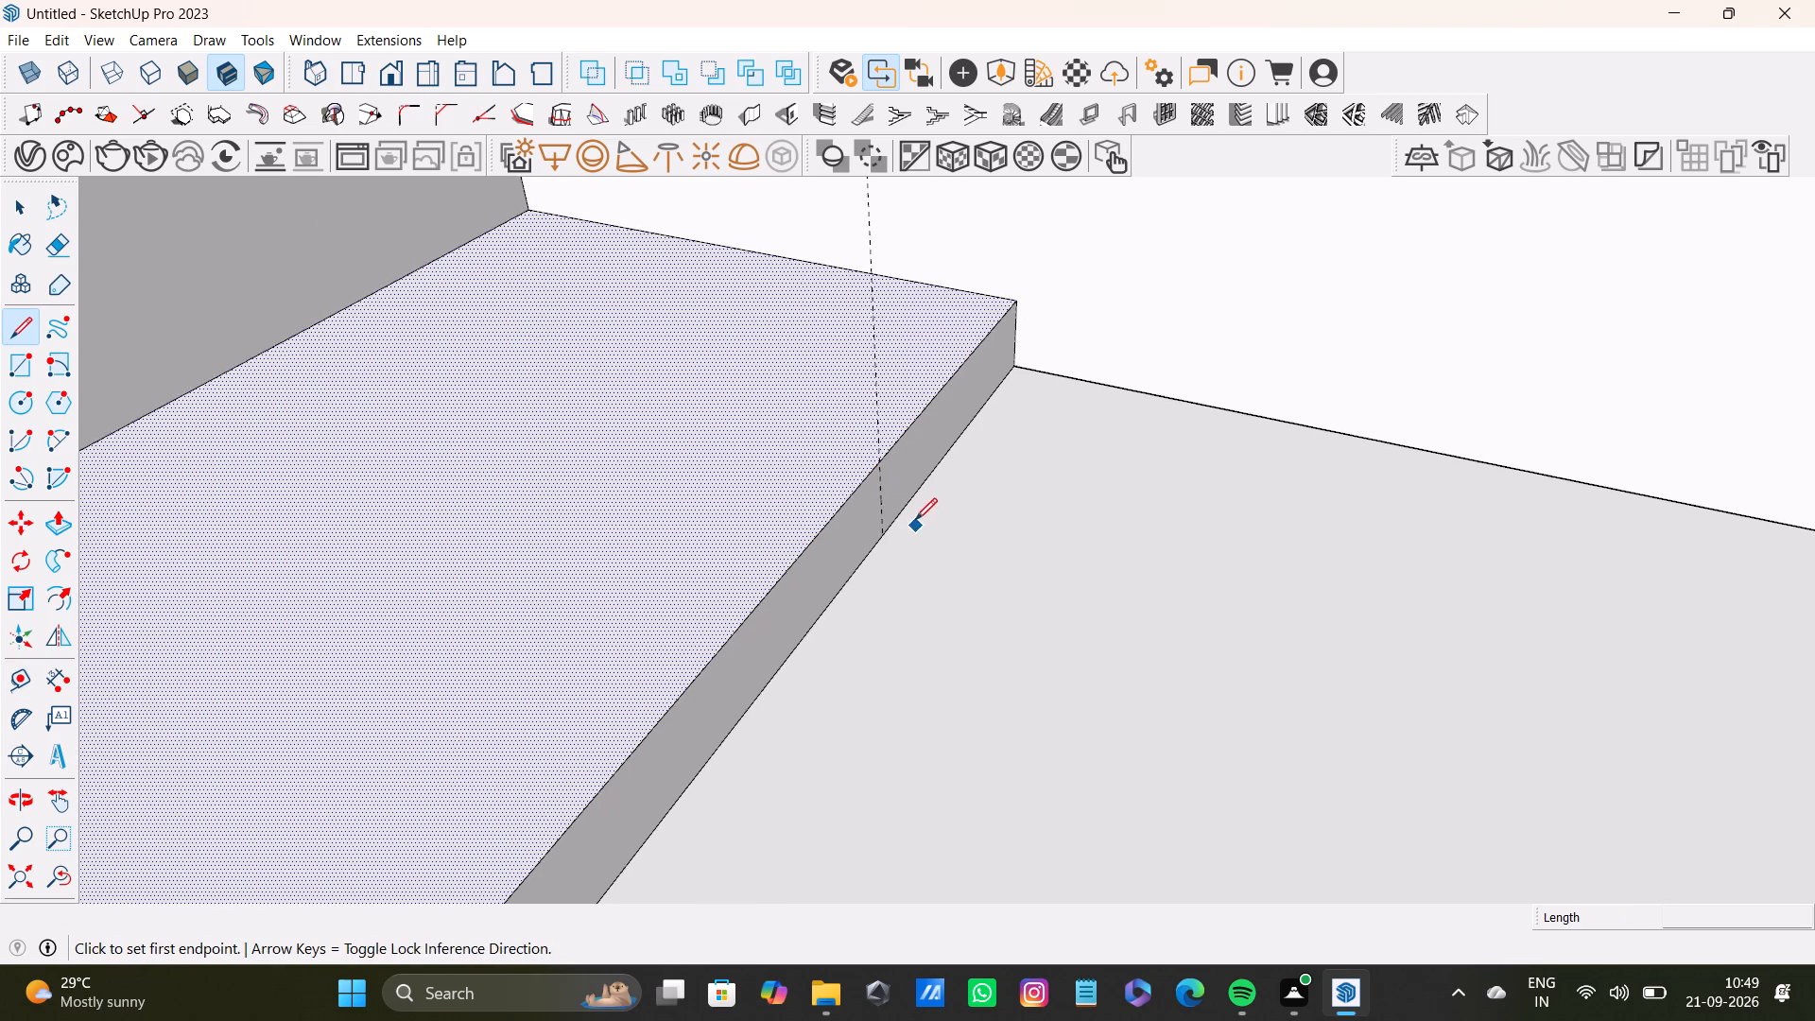
scroll(915, 520, "up", 4)
middle_click_drag(925, 505, 765, 494)
scroll(759, 458, "up", 3)
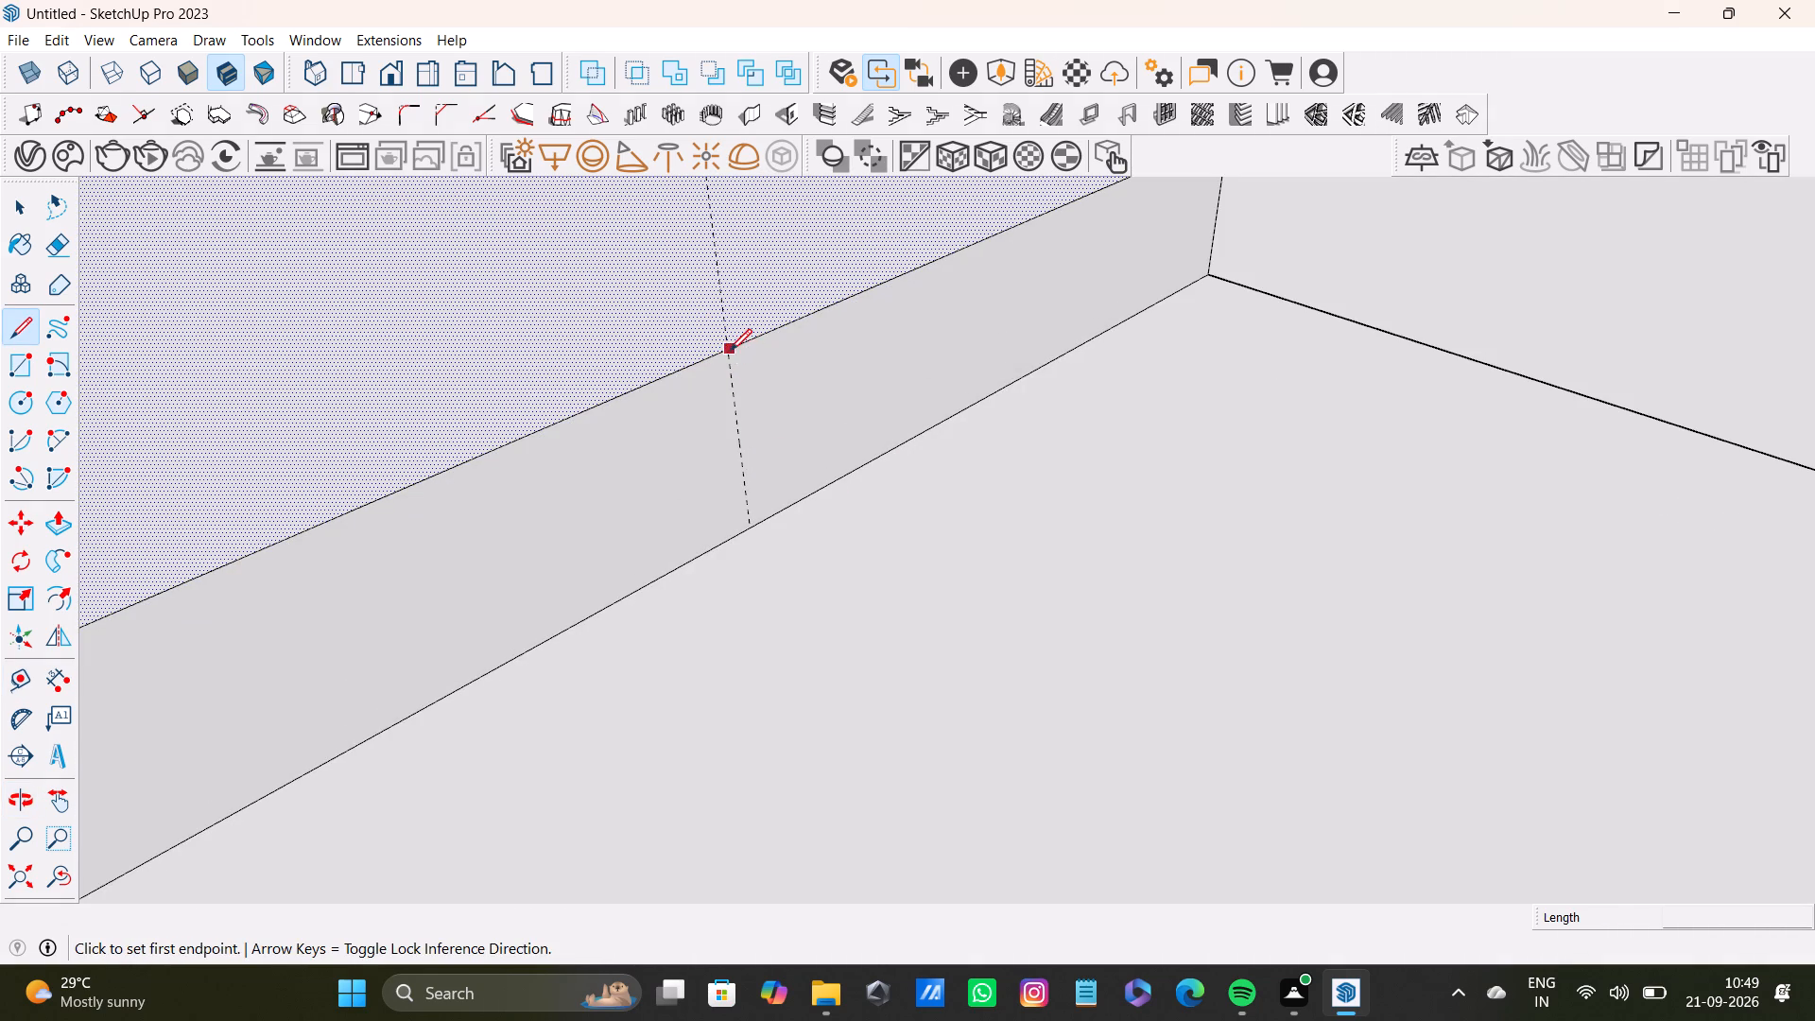
left_click(729, 350)
left_click(755, 540)
key("space")
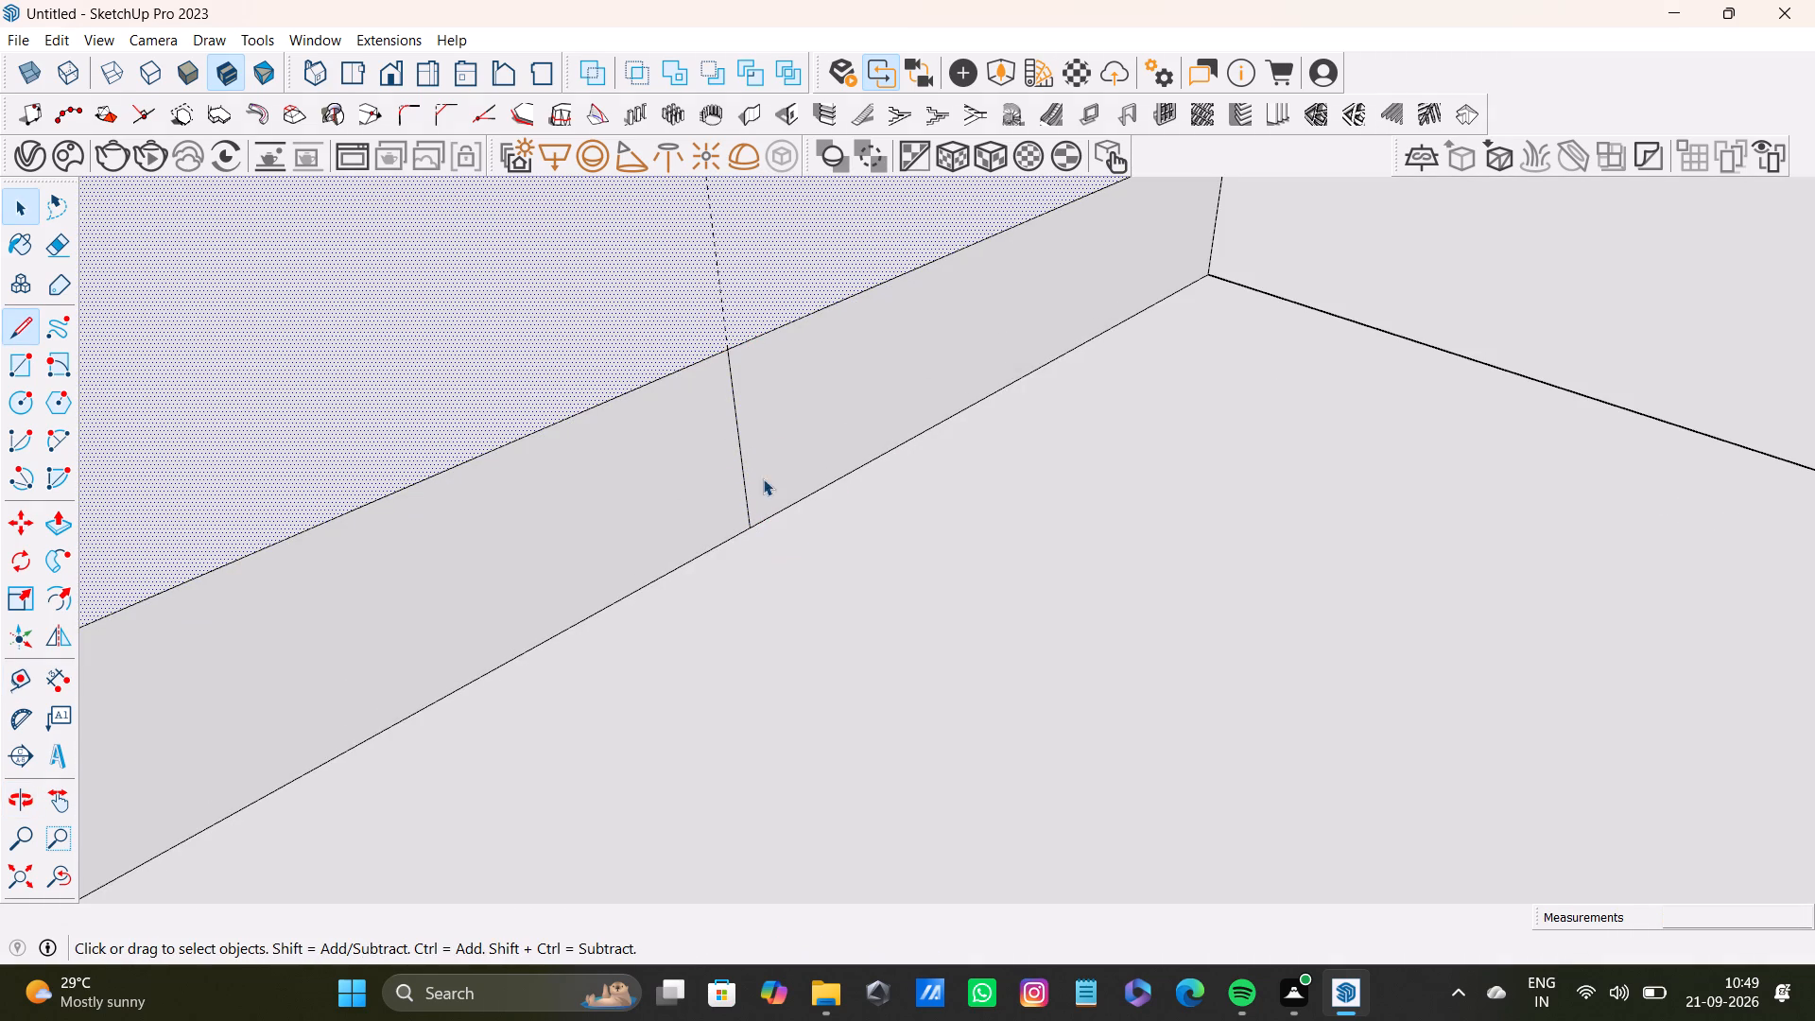
Extend the 1' end section of the platform's front face about 5' 1" to the opposite wall, making an L shape.
left_click(766, 452)
key("p")
left_click(781, 441)
scroll(813, 544, "down", 3)
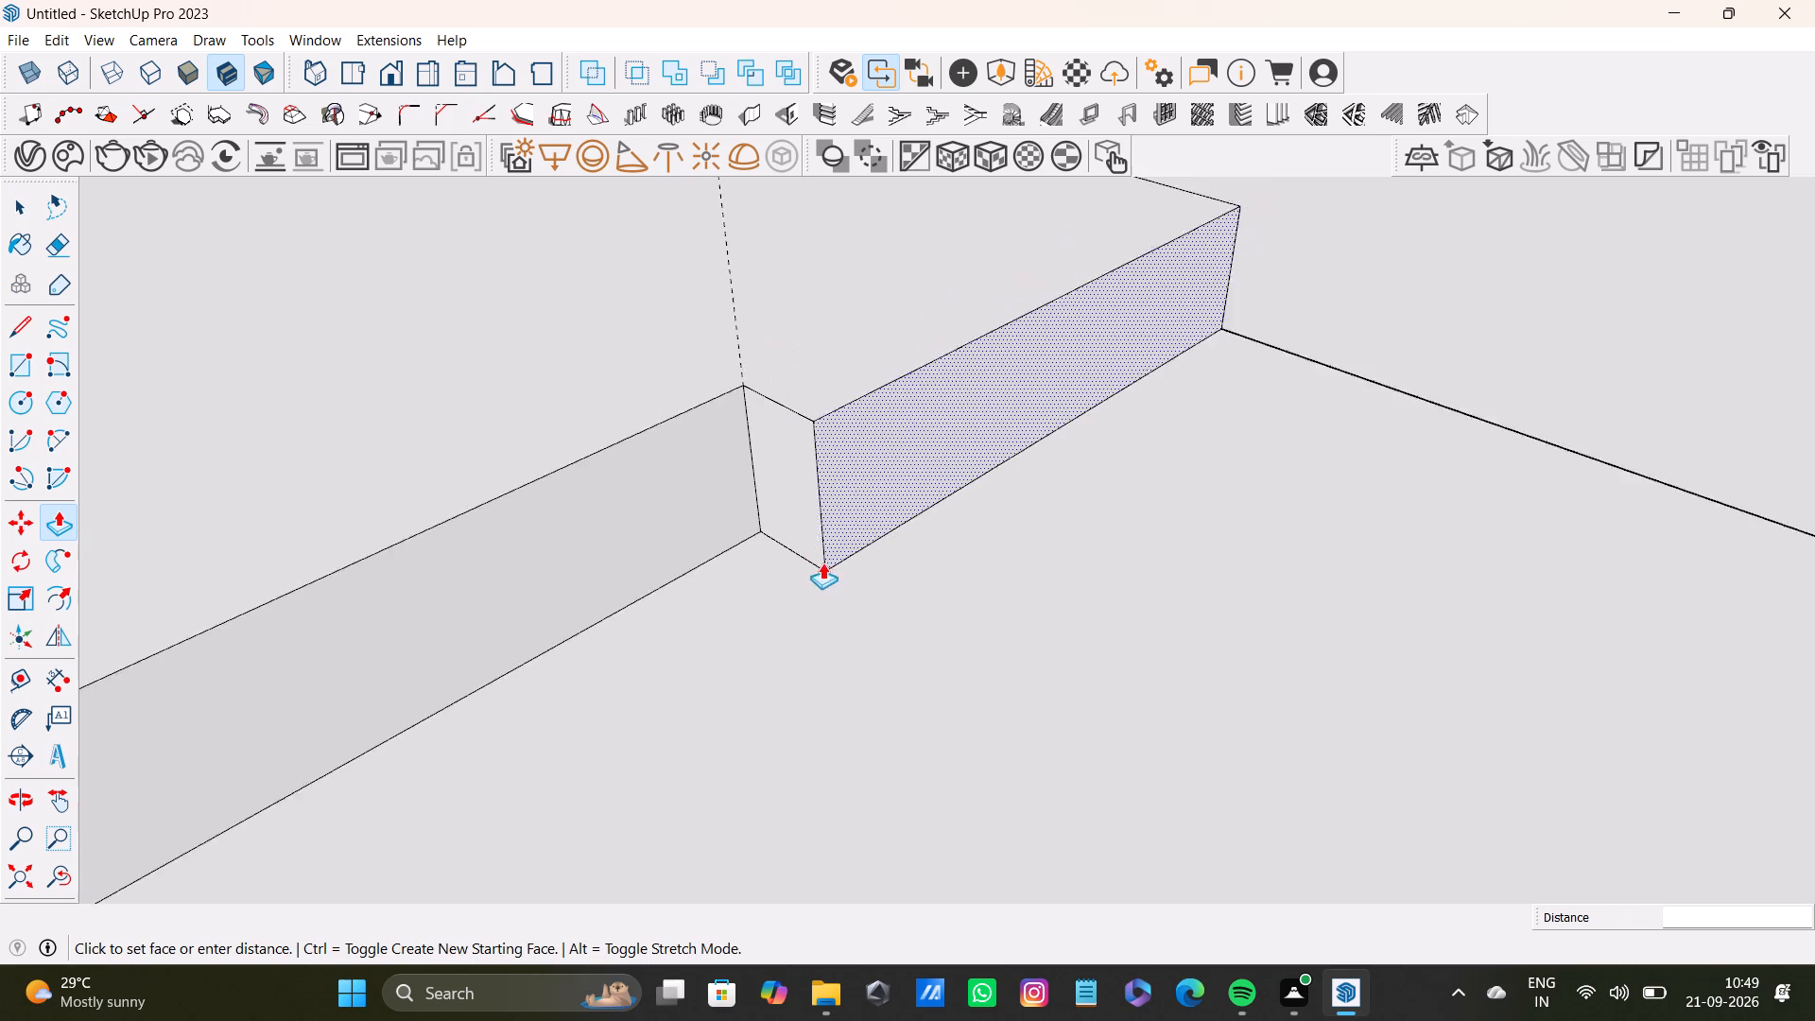
scroll(822, 562, "down", 6)
middle_click_drag(850, 583, 938, 812)
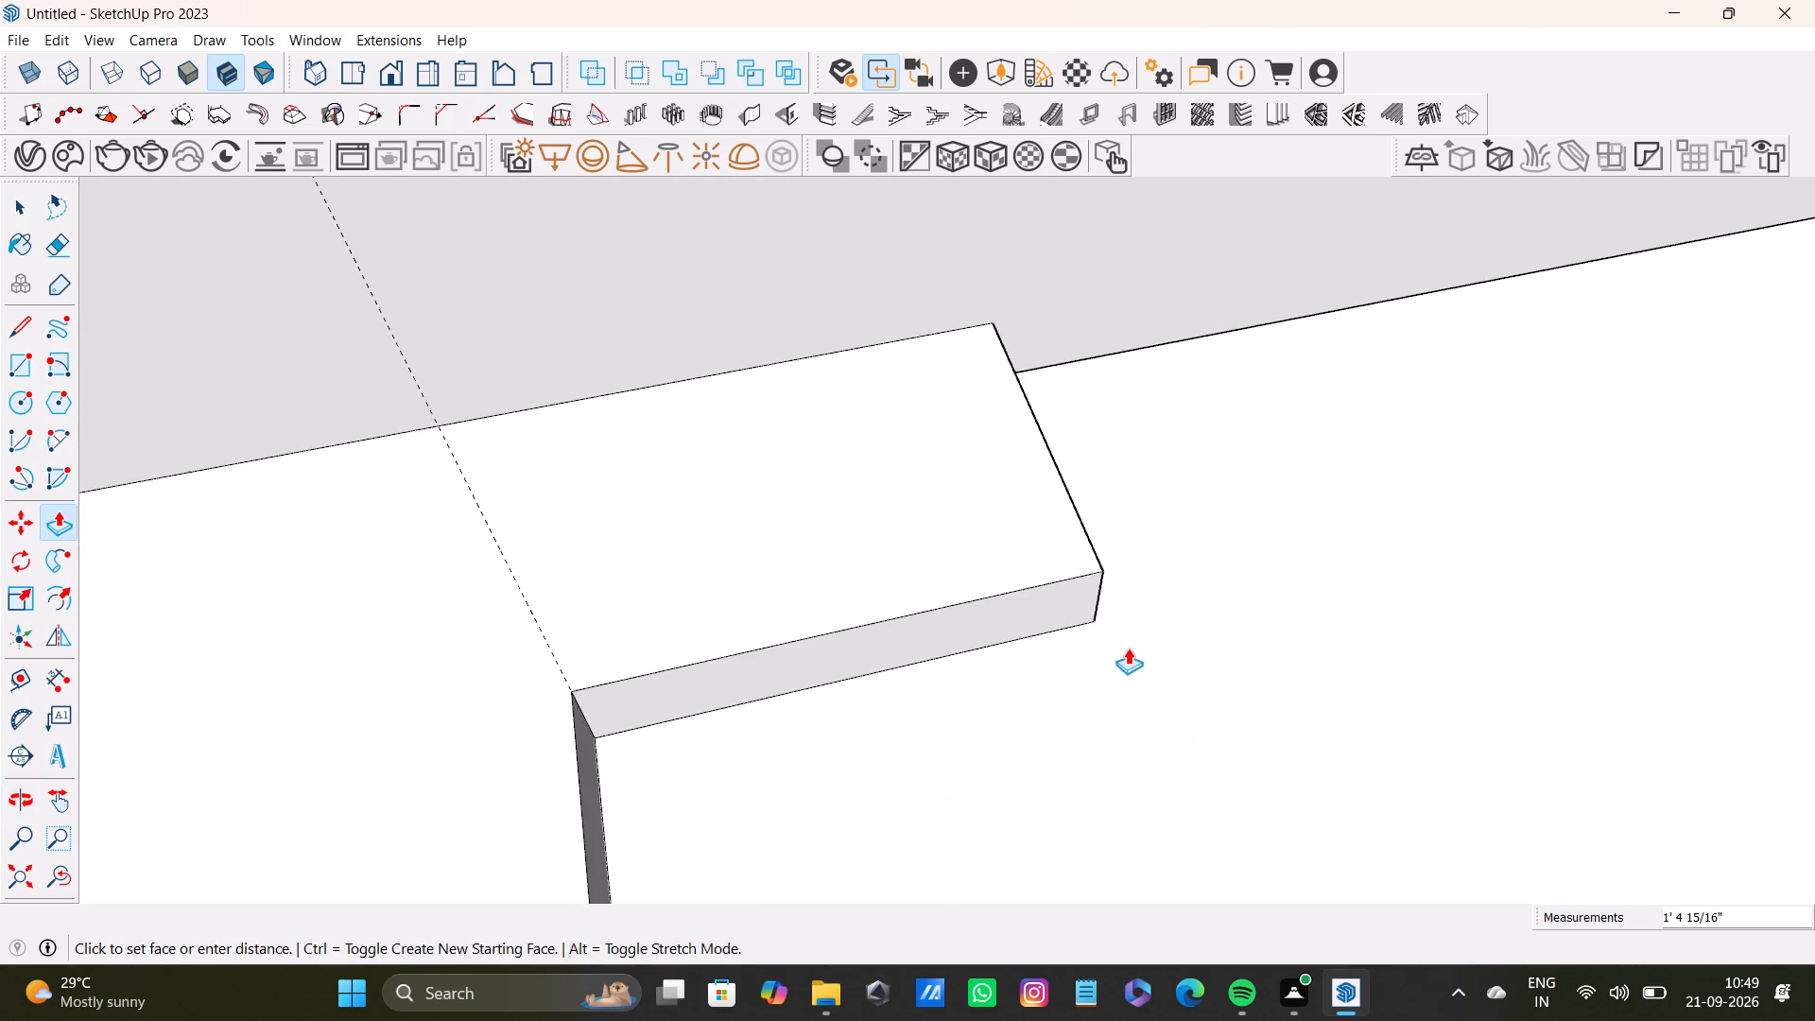
scroll(1128, 648, "down", 4)
middle_click_drag(1427, 529, 923, 622, "shift")
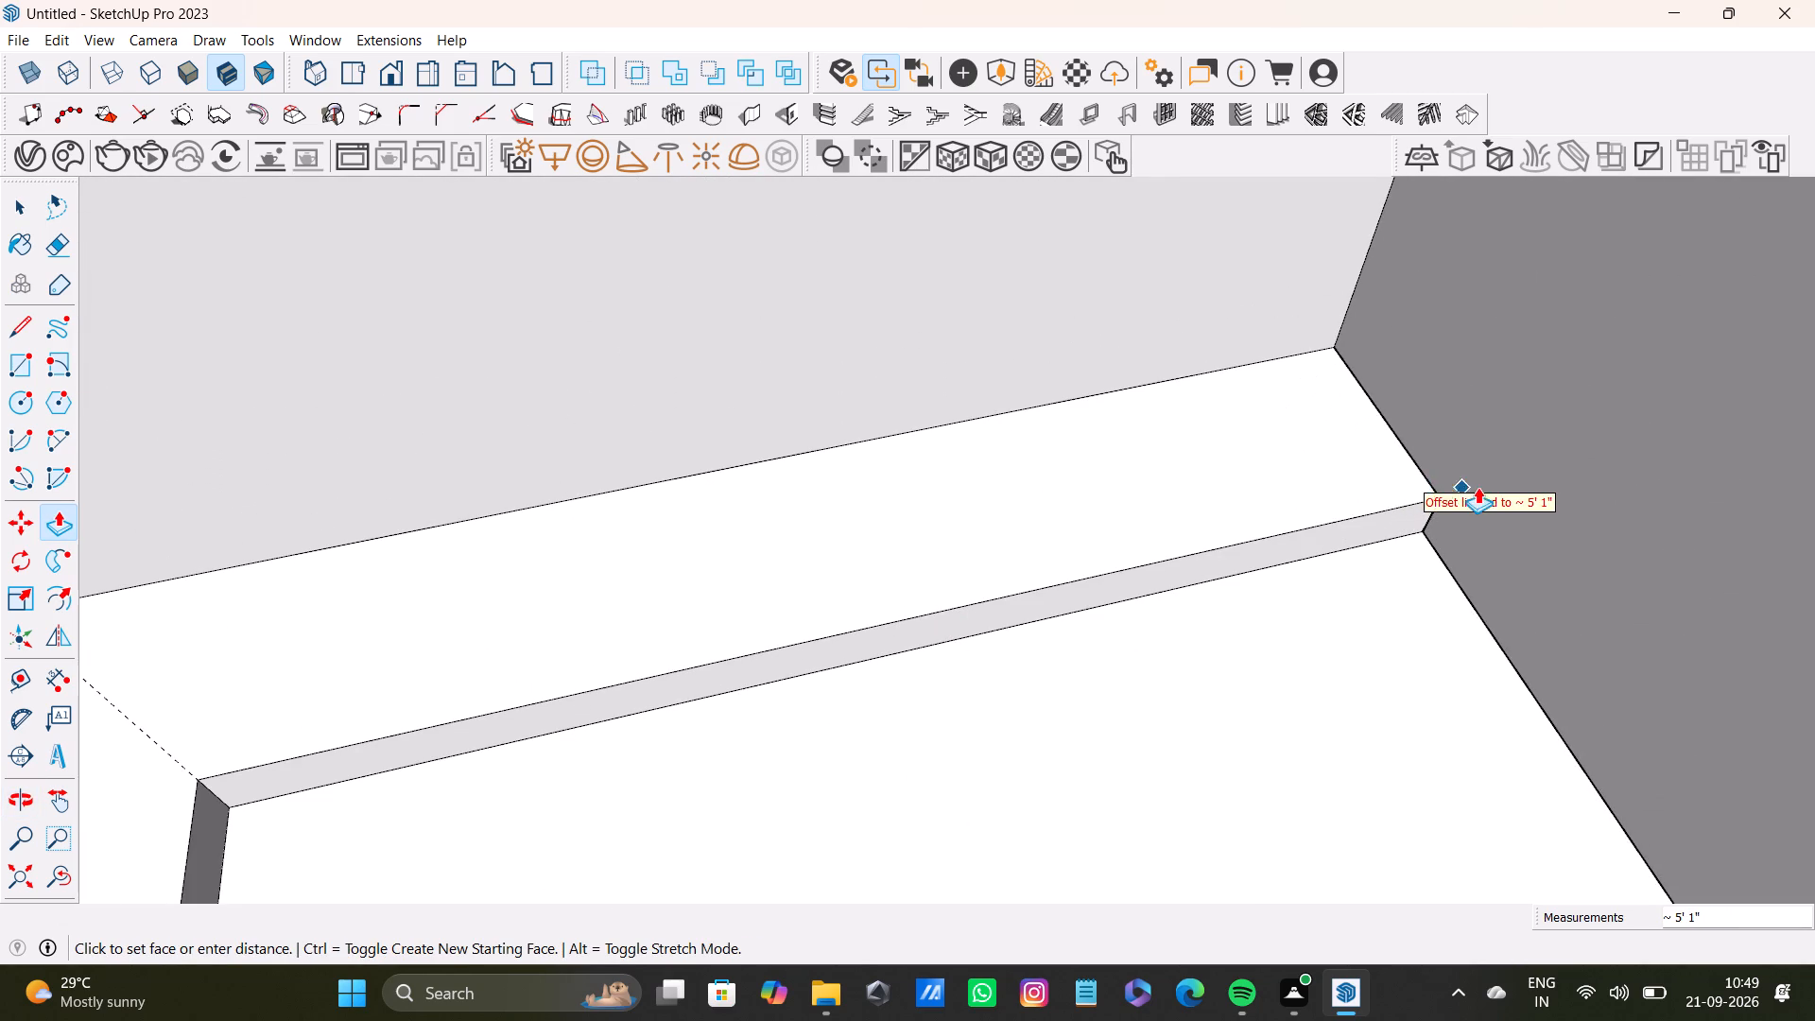
left_click(1485, 485)
Push the front face of the platform's original long strip back about 10 9/16" toward the exterior wall.
scroll(1201, 602, "down", 8)
middle_click_drag(1151, 684, 783, 756)
scroll(622, 722, "up", 3)
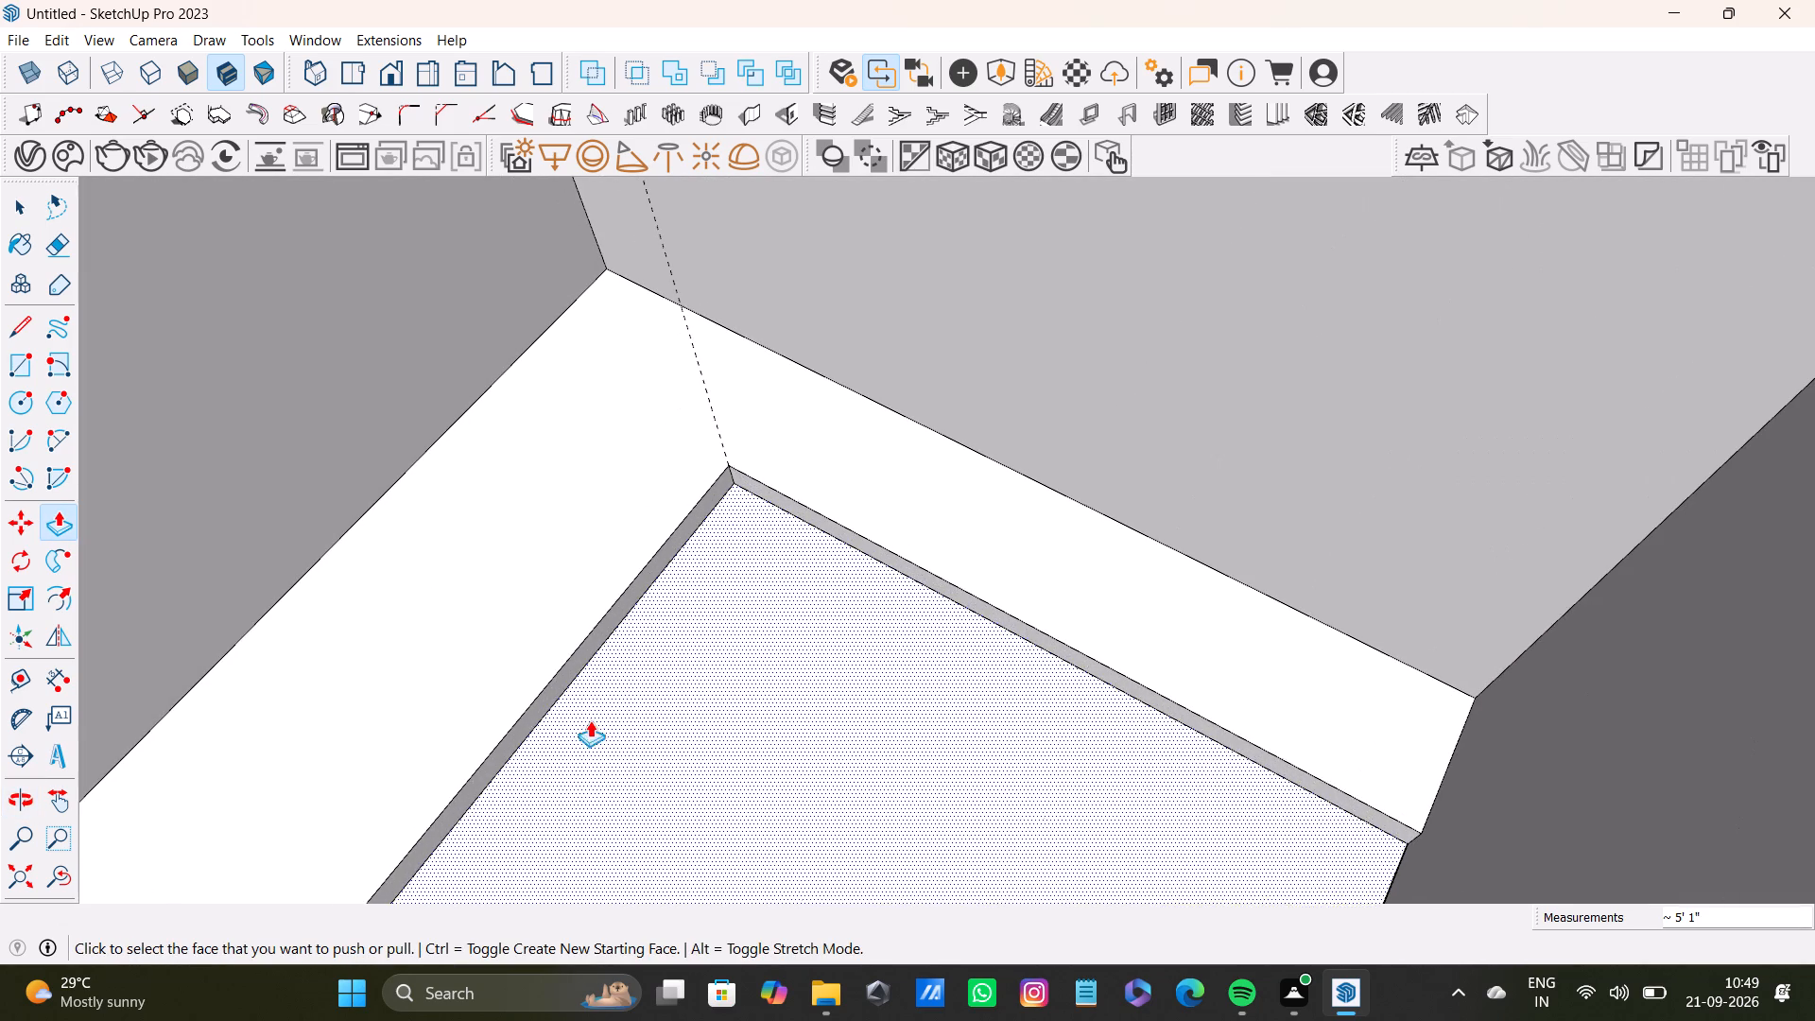
left_click_drag(556, 674, 565, 459)
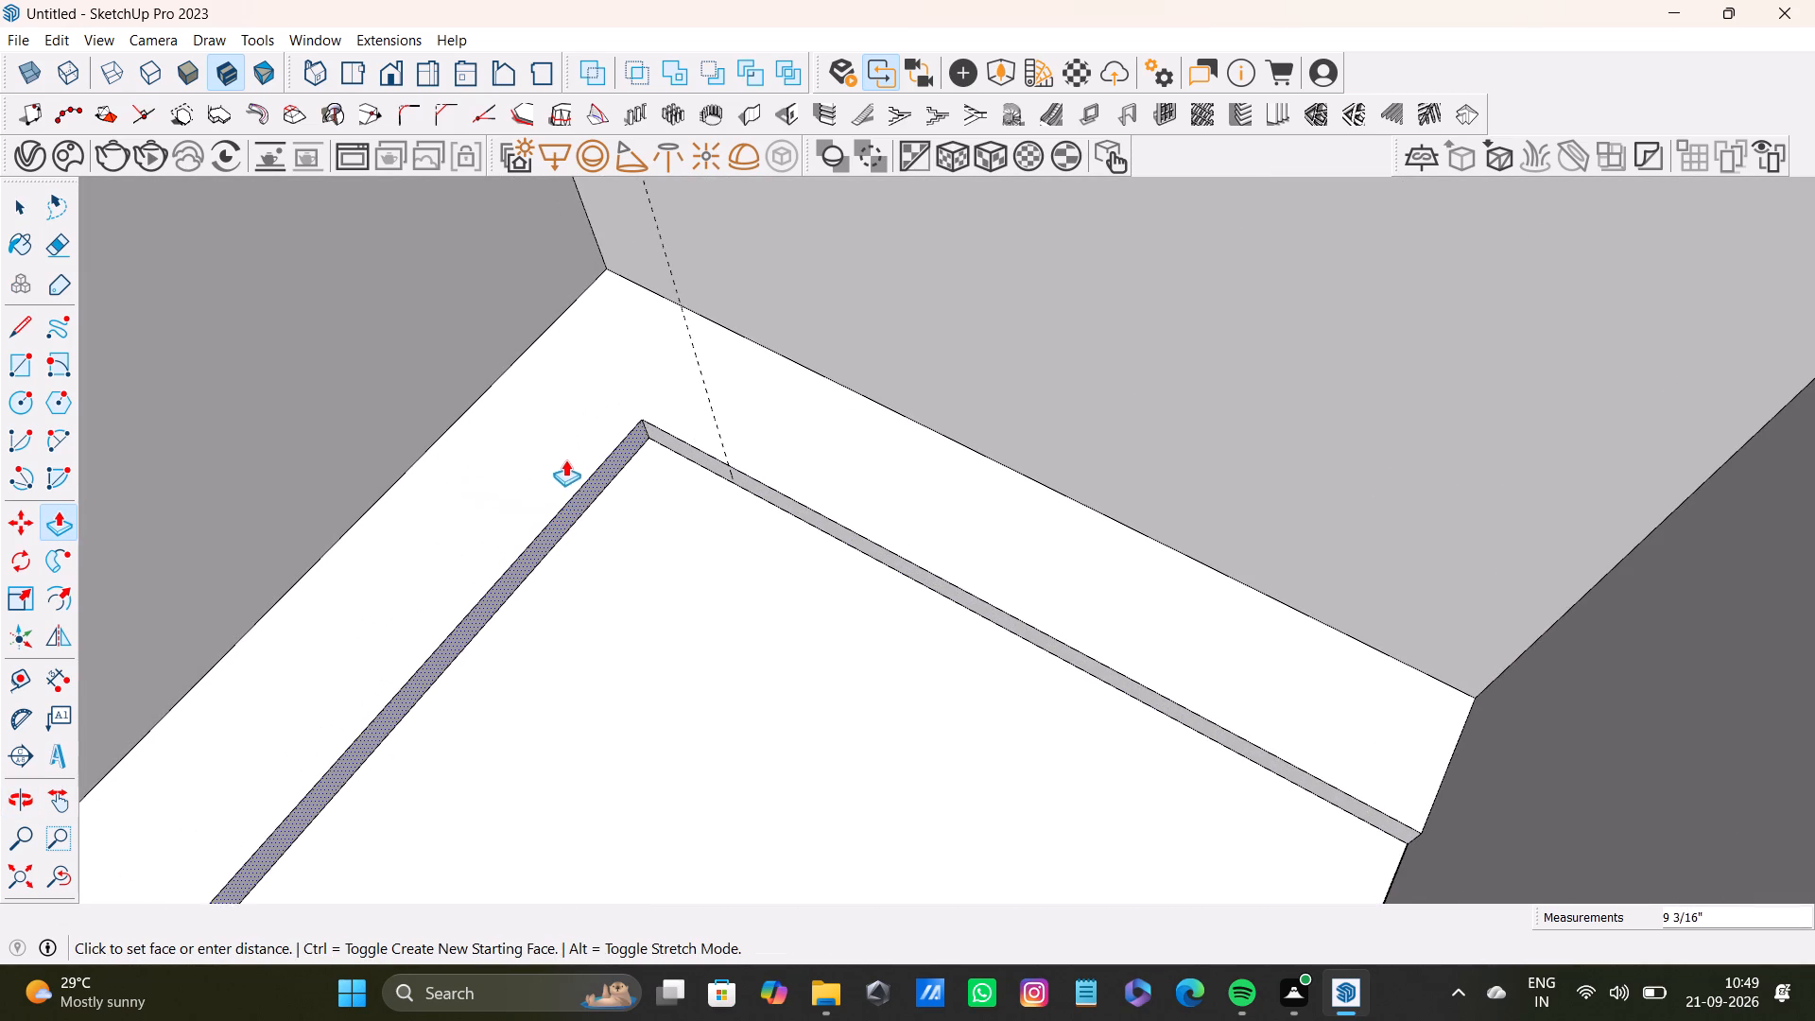
left_click_drag(565, 459, 559, 426)
Examine the L-shaped platform and the surrounding rooms from above.
scroll(564, 513, "down", 5)
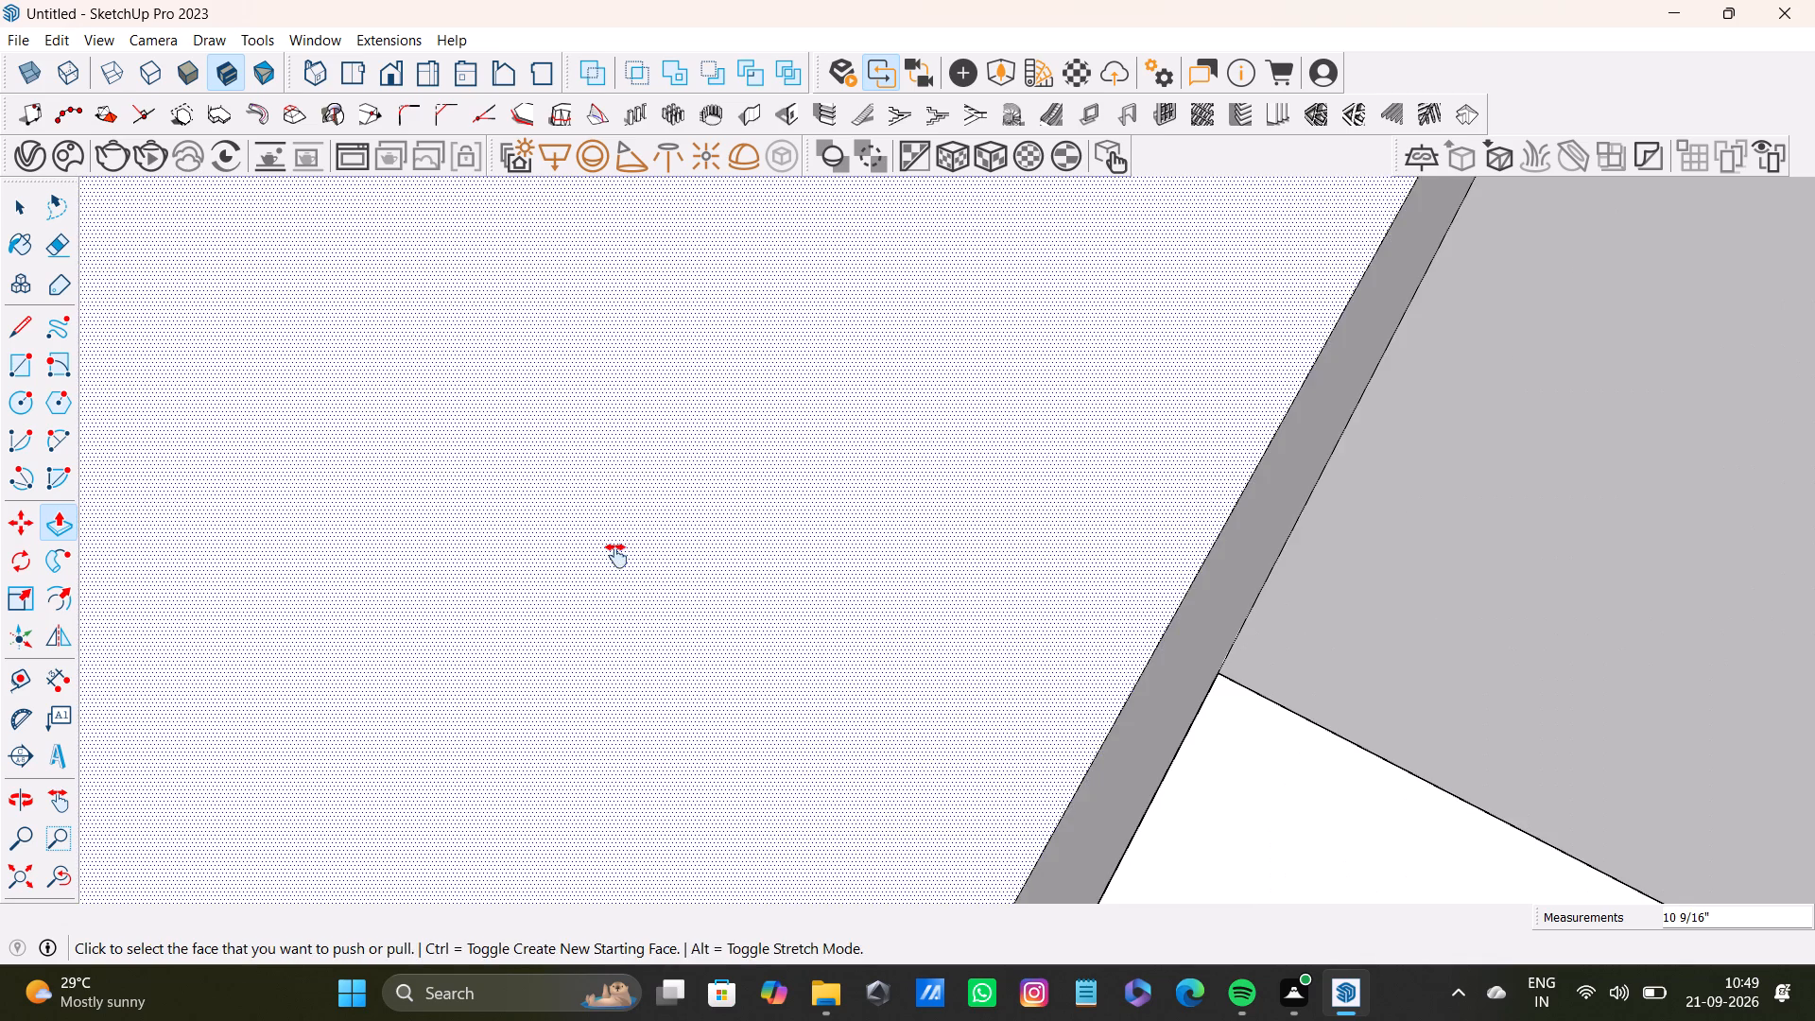
middle_click_drag(616, 556, 628, 556, "shift")
left_click_drag(22, 874, 30, 874)
middle_click_drag(475, 699, 642, 743)
scroll(1043, 603, "up", 8)
middle_click_drag(1139, 463, 907, 795, "shift")
scroll(988, 590, "up", 4)
middle_click_drag(601, 643, 456, 699)
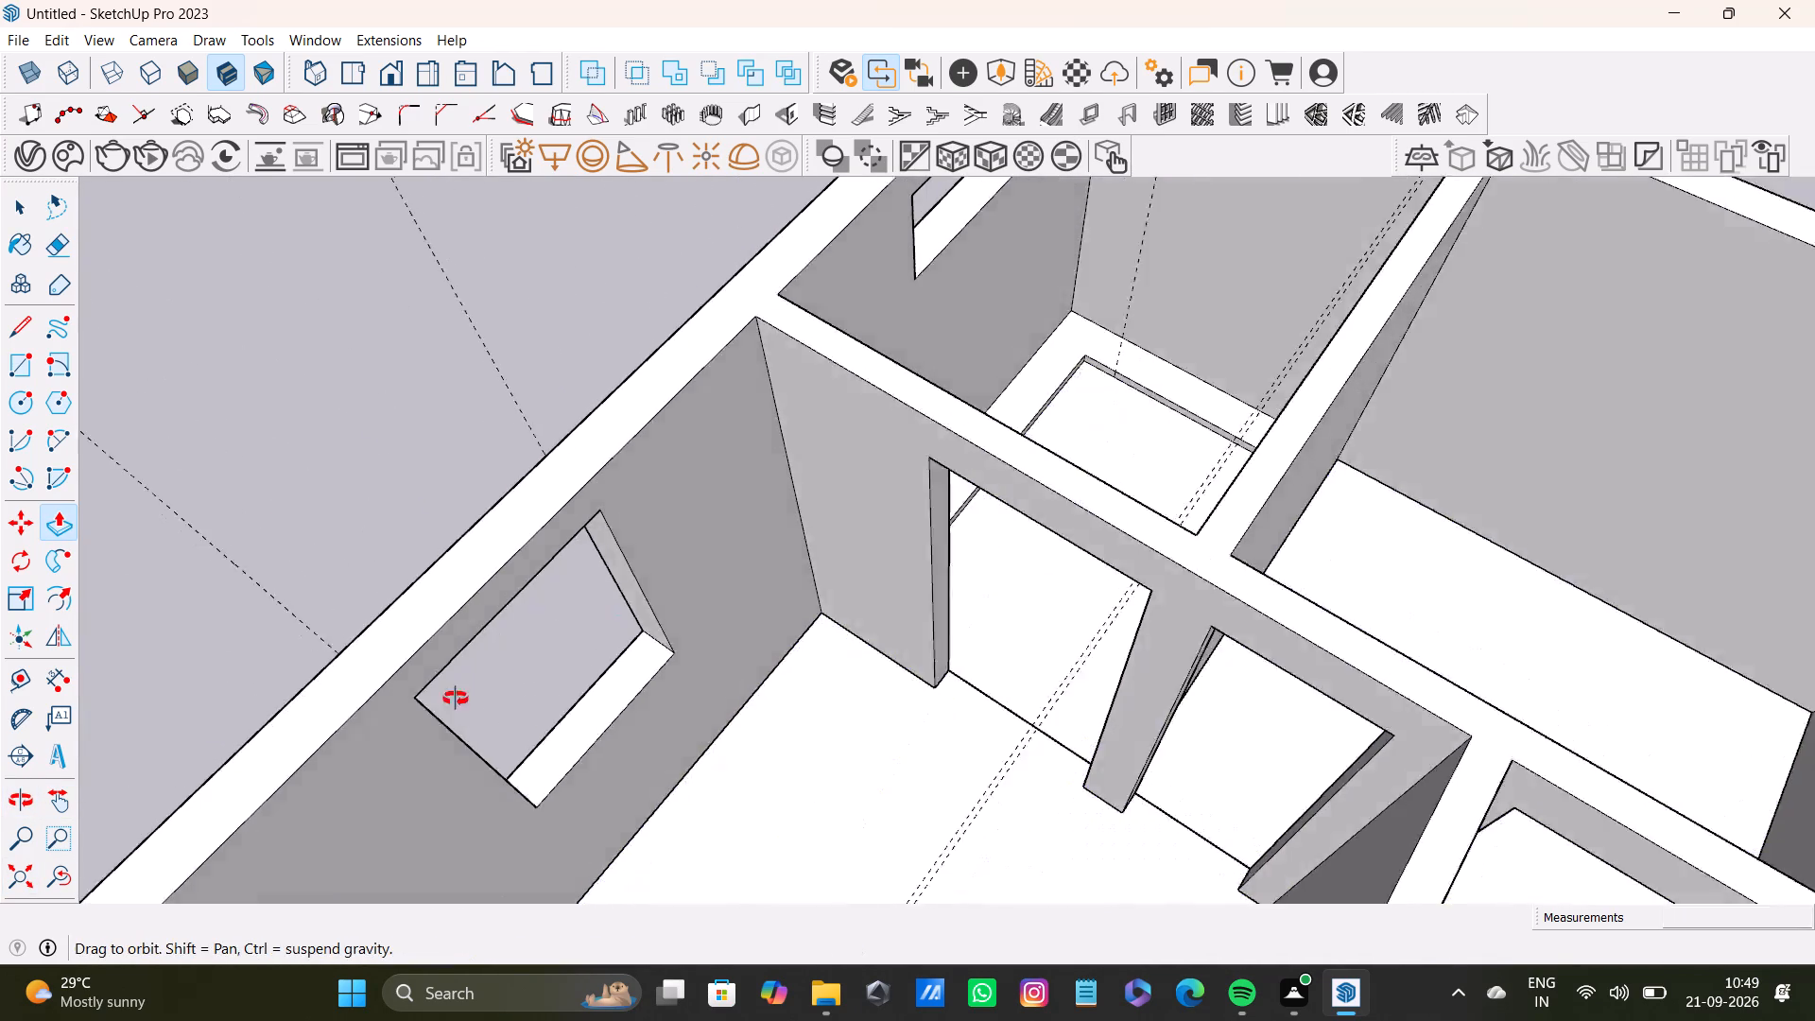
middle_click_drag(456, 699, 181, 804)
scroll(977, 604, "down", 4)
middle_click_drag(1005, 592, 1005, 571, "shift")
left_click(1668, 513)
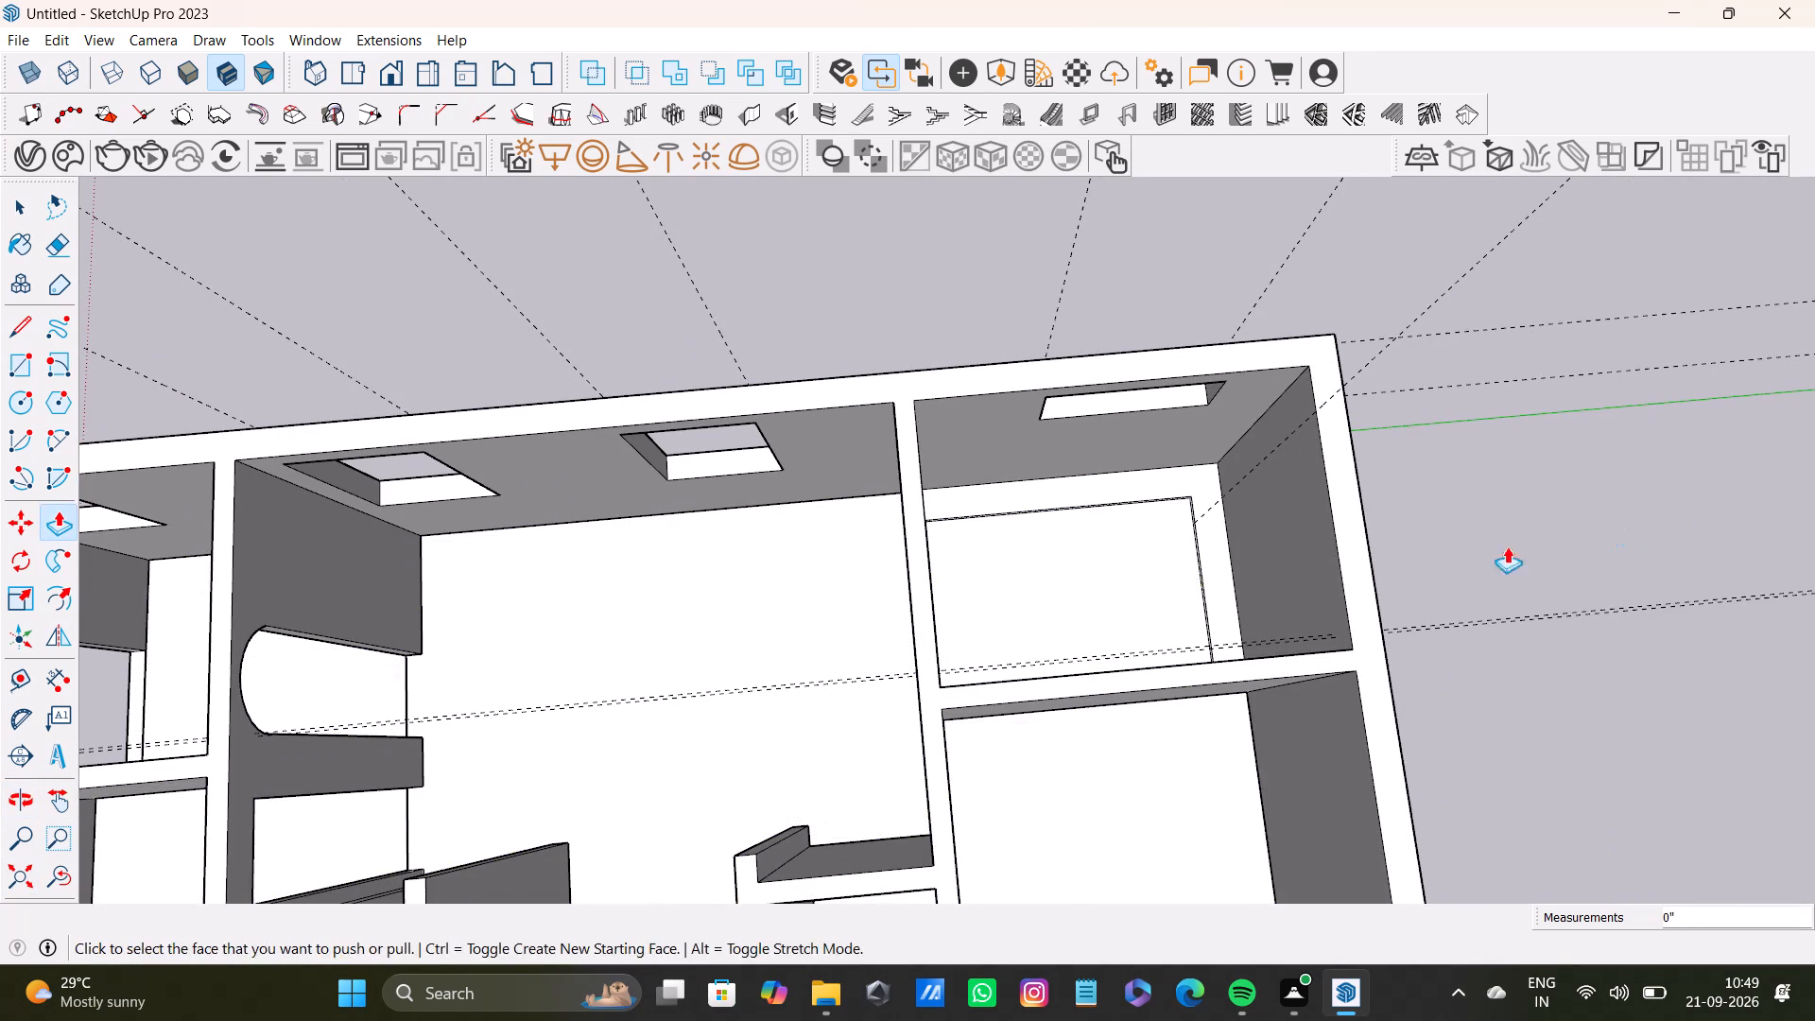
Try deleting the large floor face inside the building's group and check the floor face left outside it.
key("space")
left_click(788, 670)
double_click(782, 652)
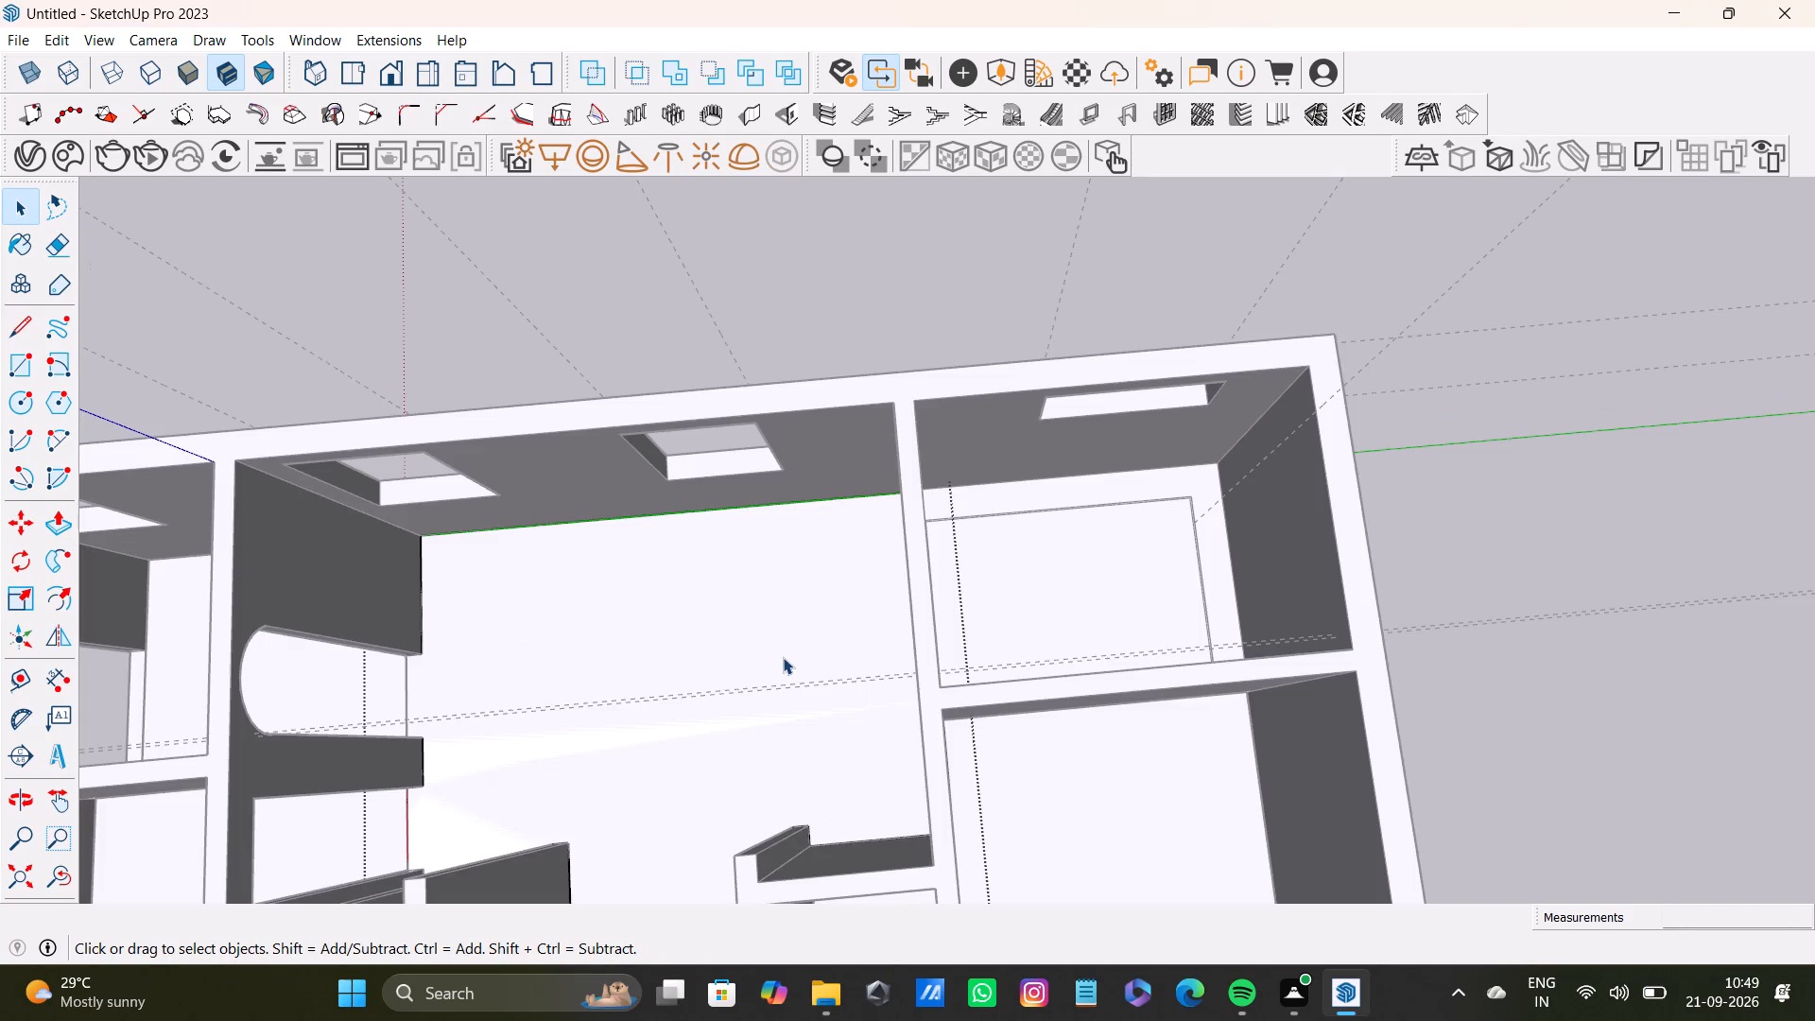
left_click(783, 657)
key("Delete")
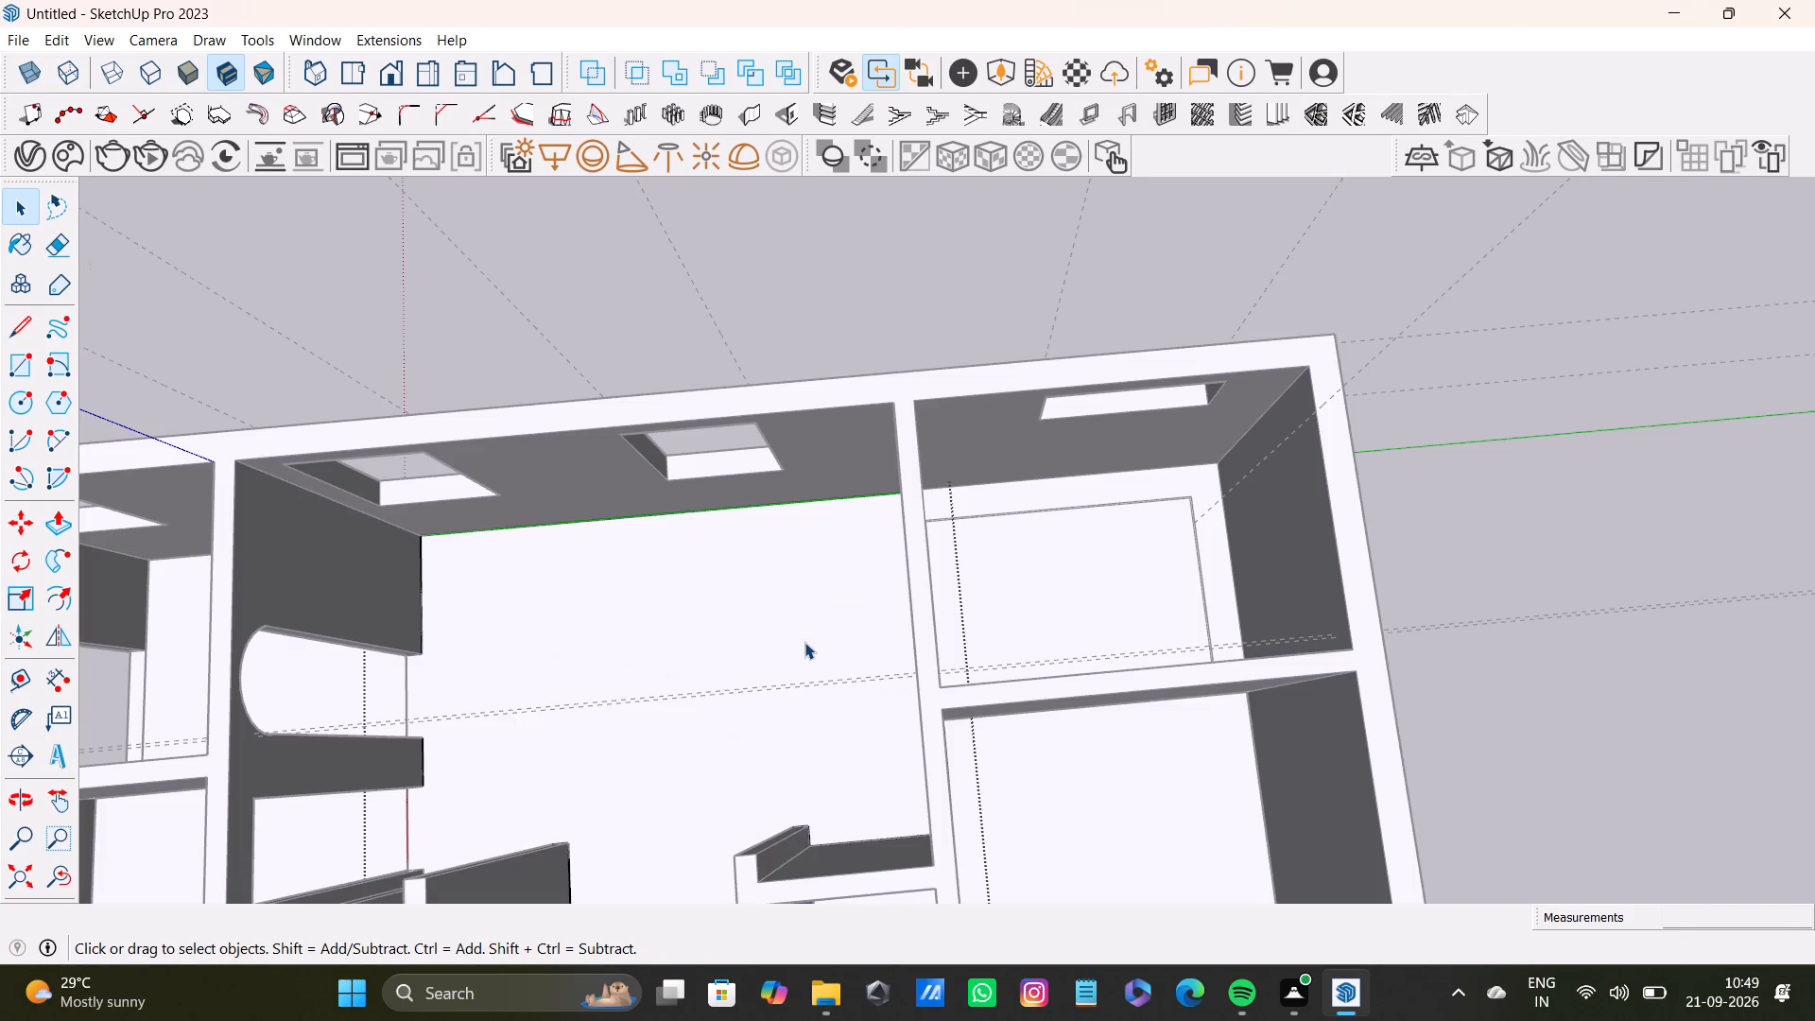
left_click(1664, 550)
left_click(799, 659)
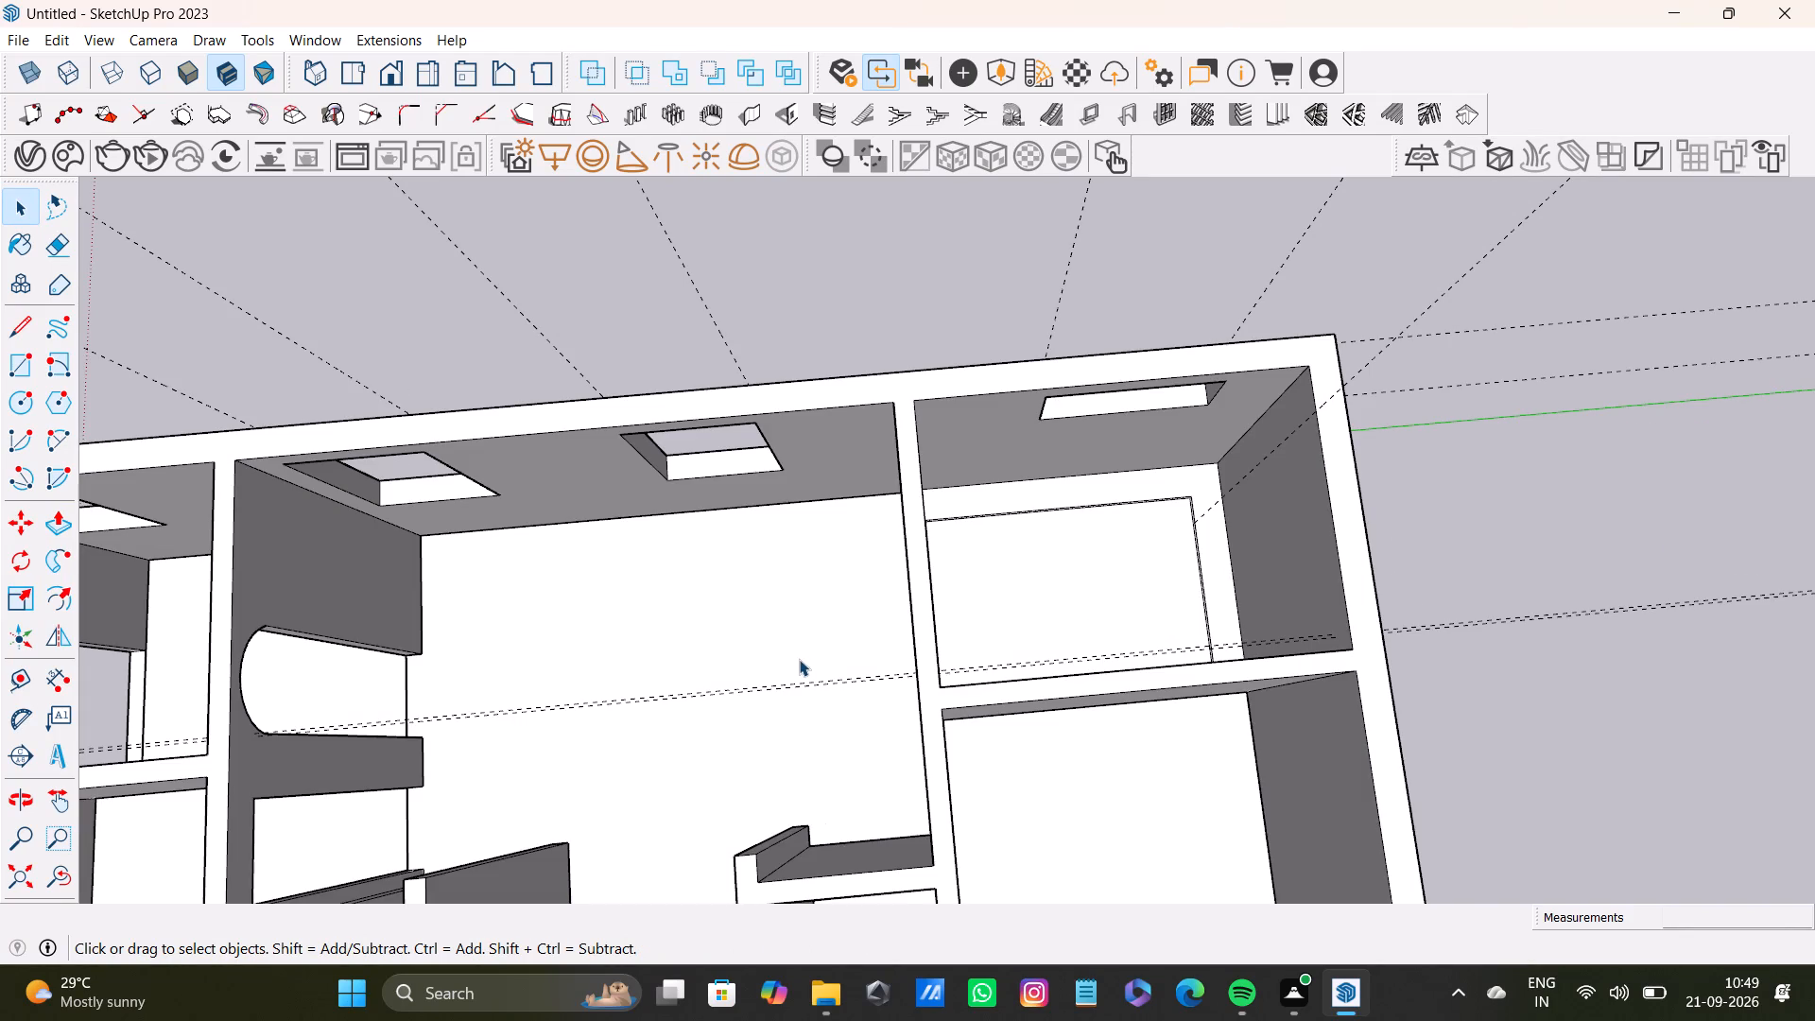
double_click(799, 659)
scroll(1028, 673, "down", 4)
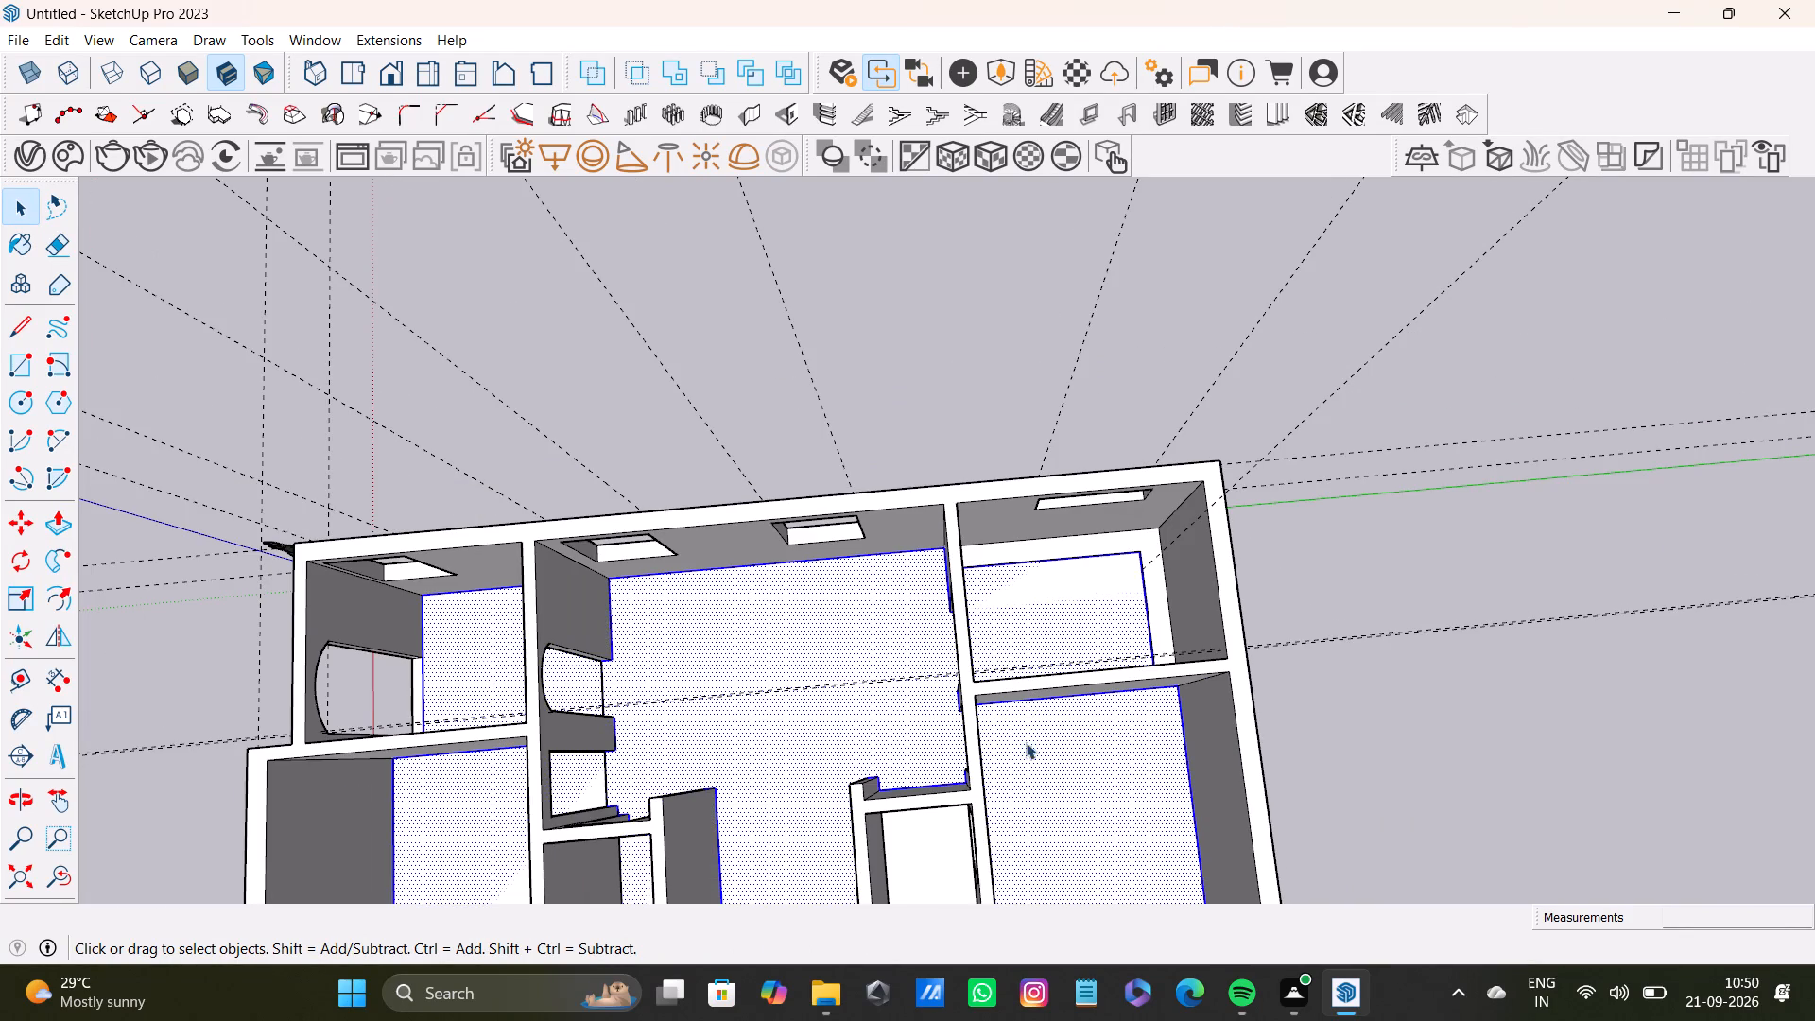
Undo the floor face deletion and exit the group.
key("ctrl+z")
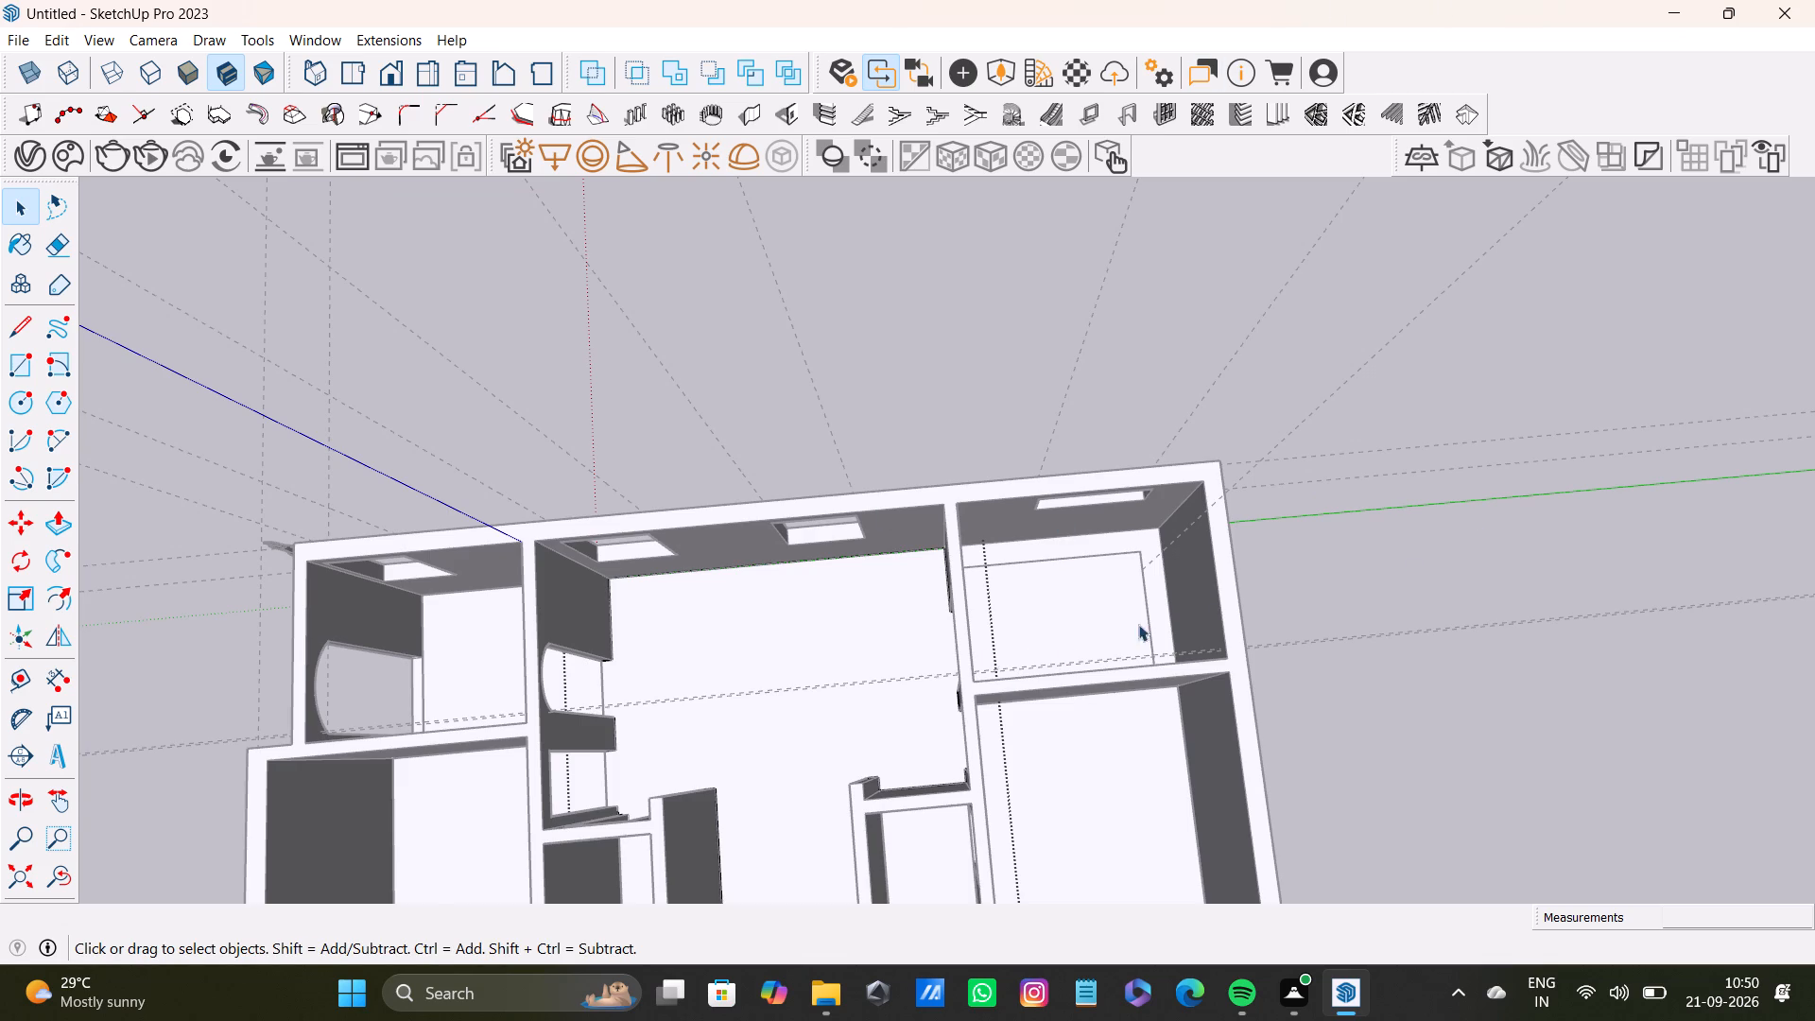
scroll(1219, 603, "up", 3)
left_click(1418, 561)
Select the L-shaped platform's top face and both inner front faces with their edges and make them a group.
scroll(1007, 623, "up", 7)
middle_click_drag(1007, 623, 1404, 340)
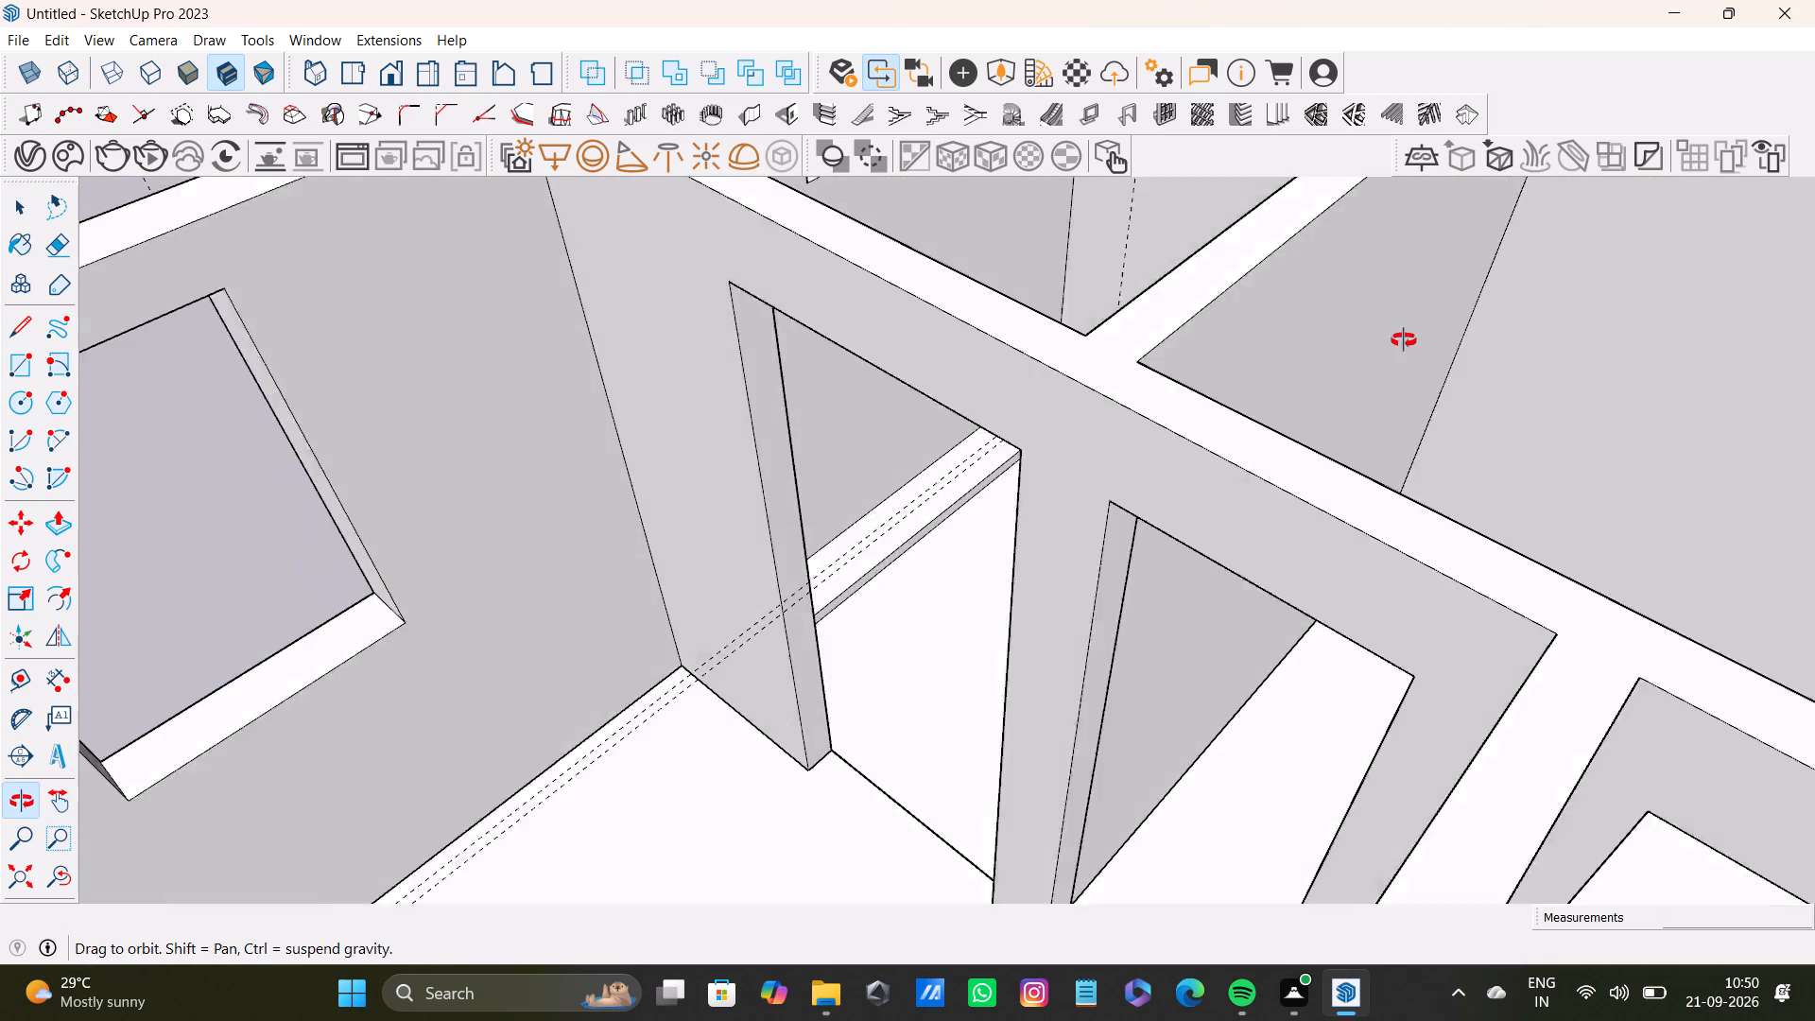
middle_click_drag(1404, 340, 1409, 339)
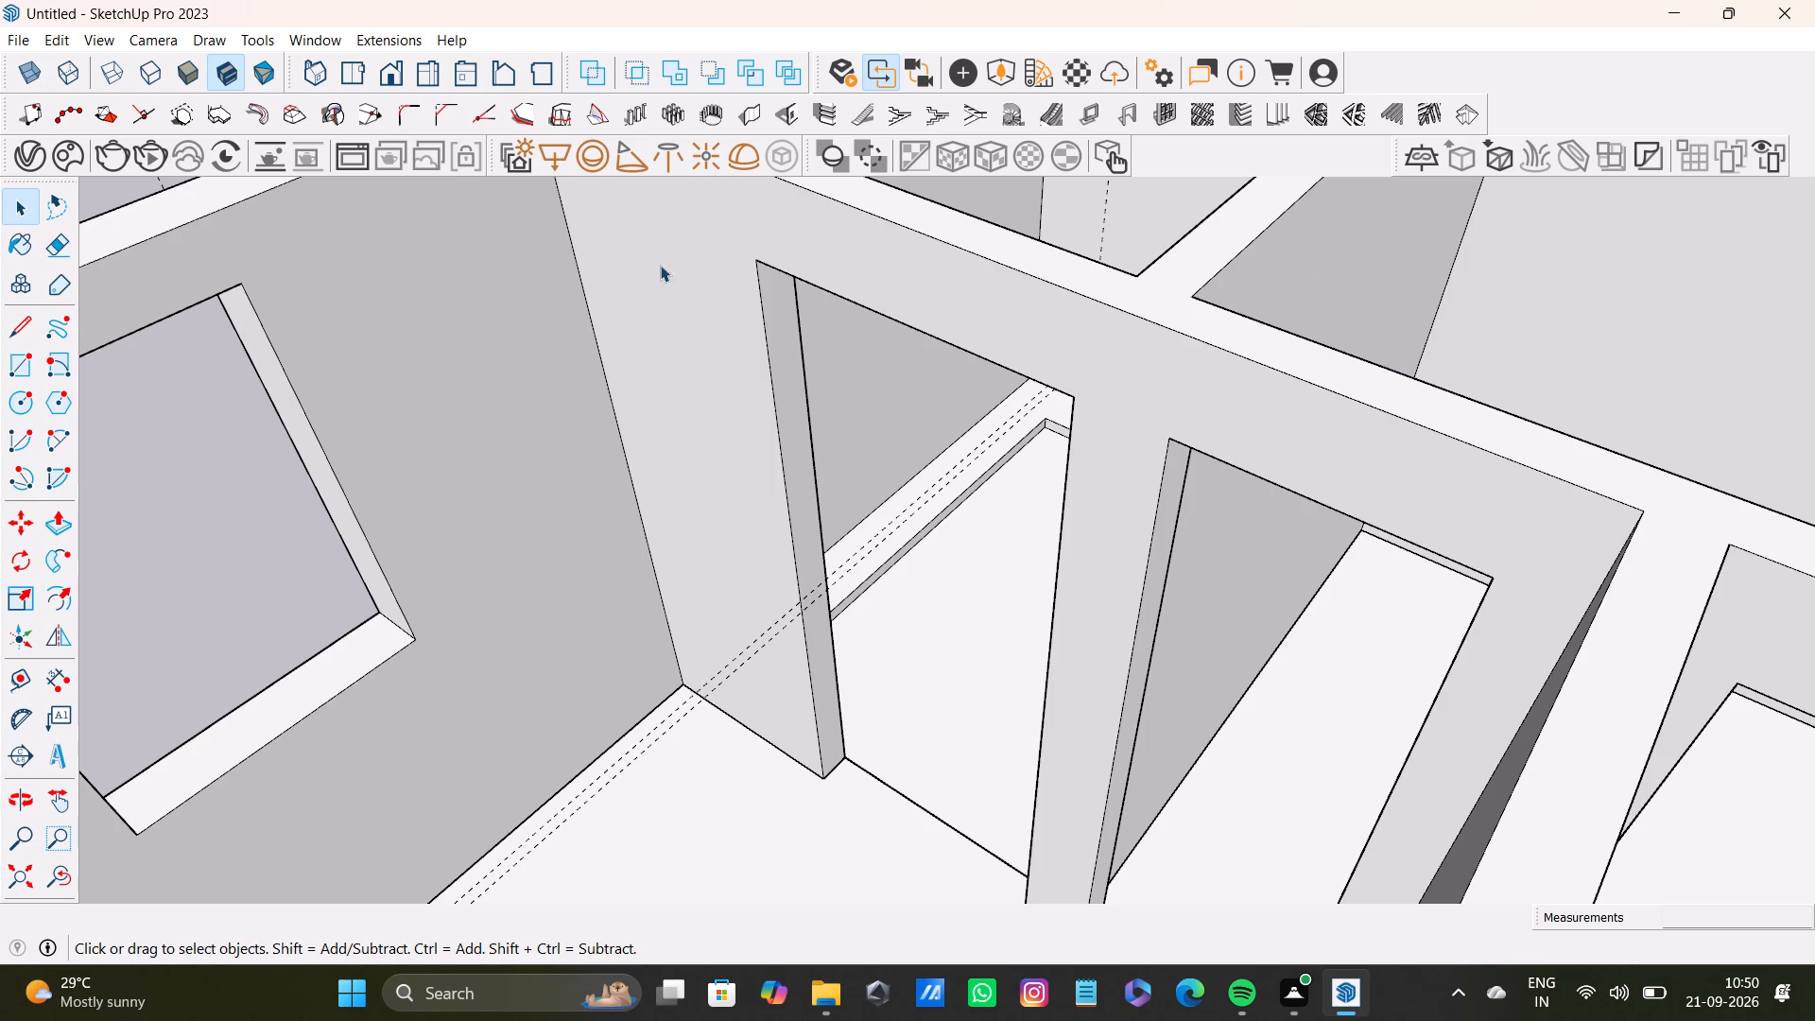
scroll(855, 567, "up", 6)
middle_click_drag(1021, 519, 1048, 405)
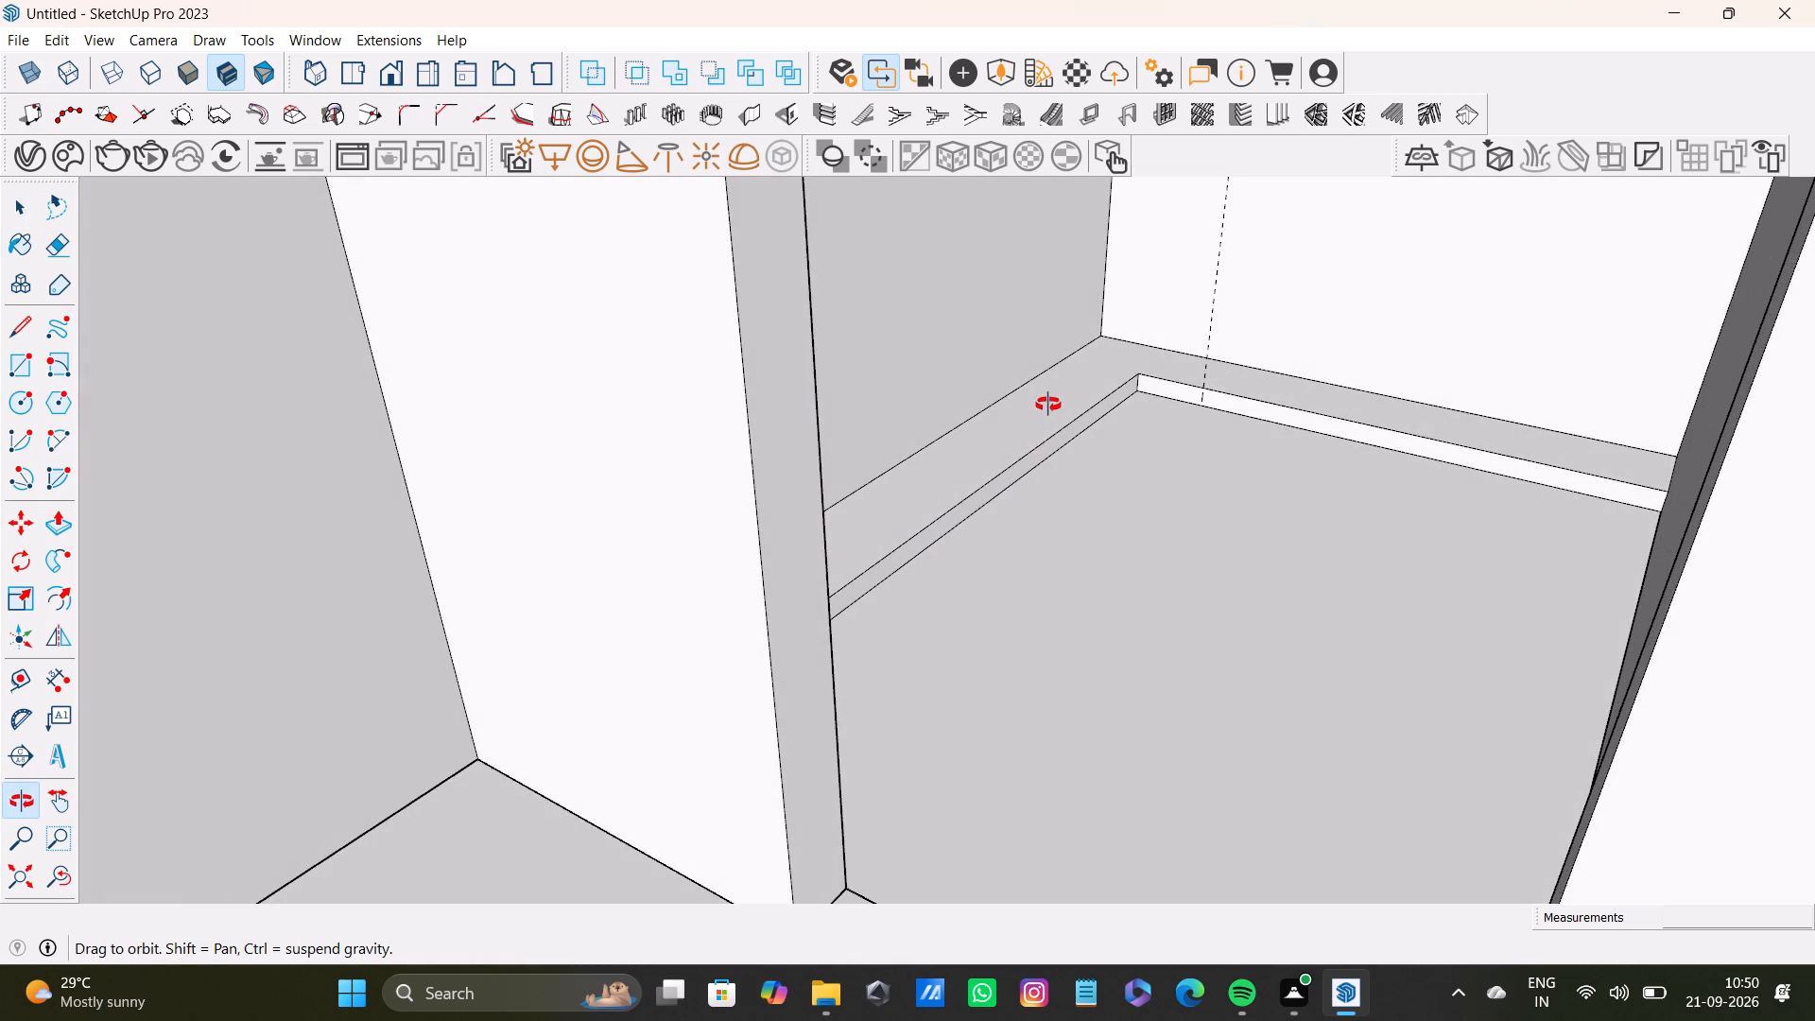
middle_click_drag(1048, 405, 531, 797)
scroll(649, 424, "up", 2)
scroll(754, 501, "down", 3)
middle_click_drag(754, 501, 800, 471)
double_click(769, 500, "shift")
scroll(804, 531, "up", 4, "shift")
middle_click_drag(1378, 603, 1403, 512)
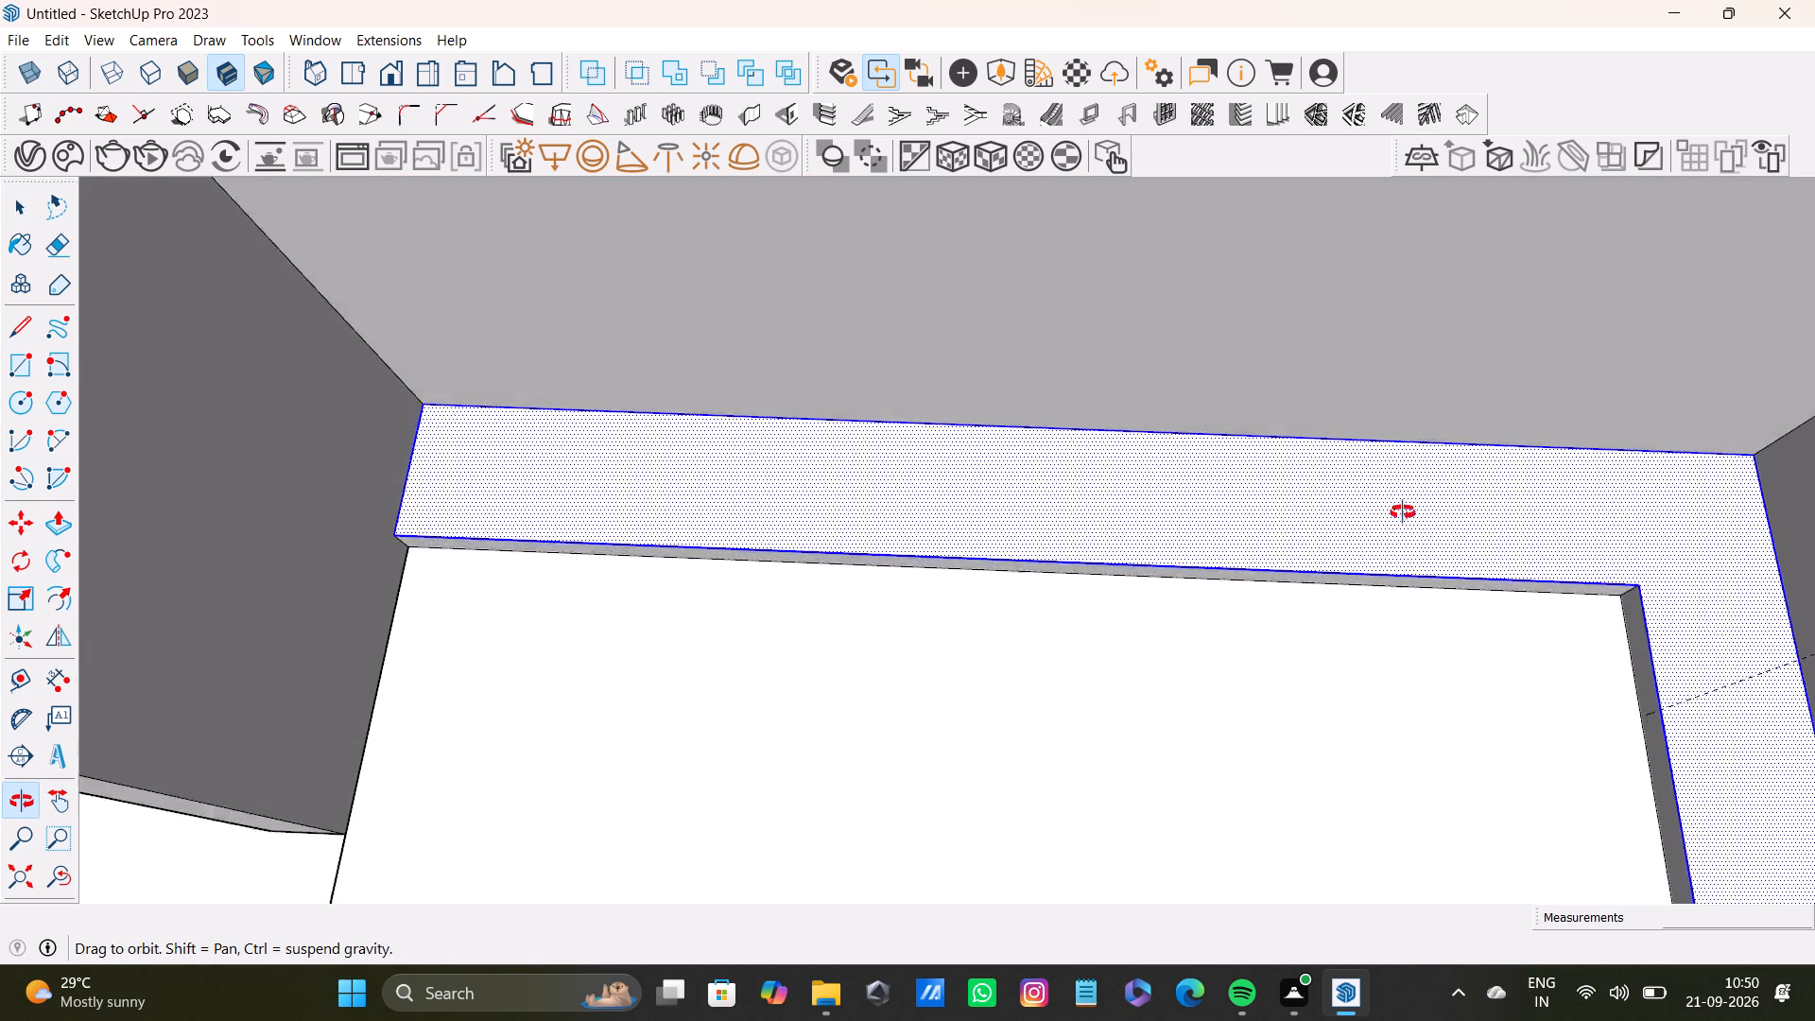
middle_click_drag(1403, 512, 1449, 411)
scroll(1502, 447, "up", 6)
double_click(1645, 554, "shift")
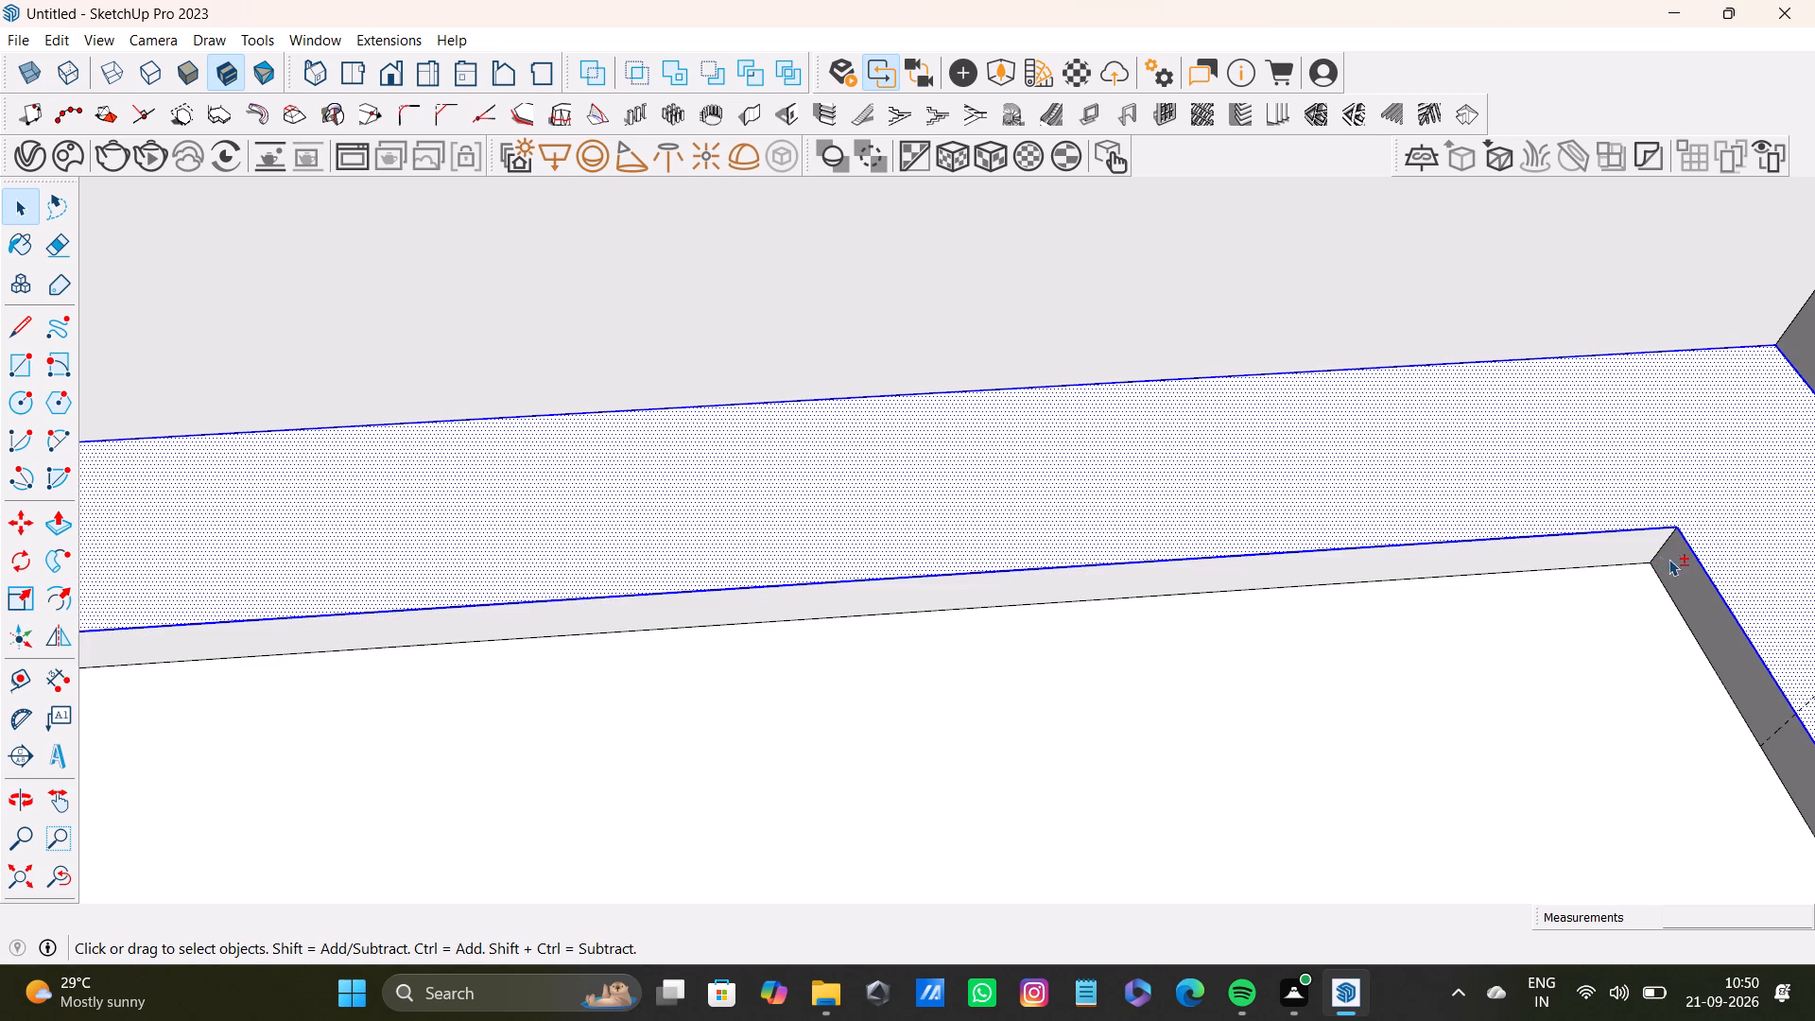
double_click(1679, 560, "shift")
double_click(1642, 547, "shift")
scroll(1113, 591, "down", 5, "shift")
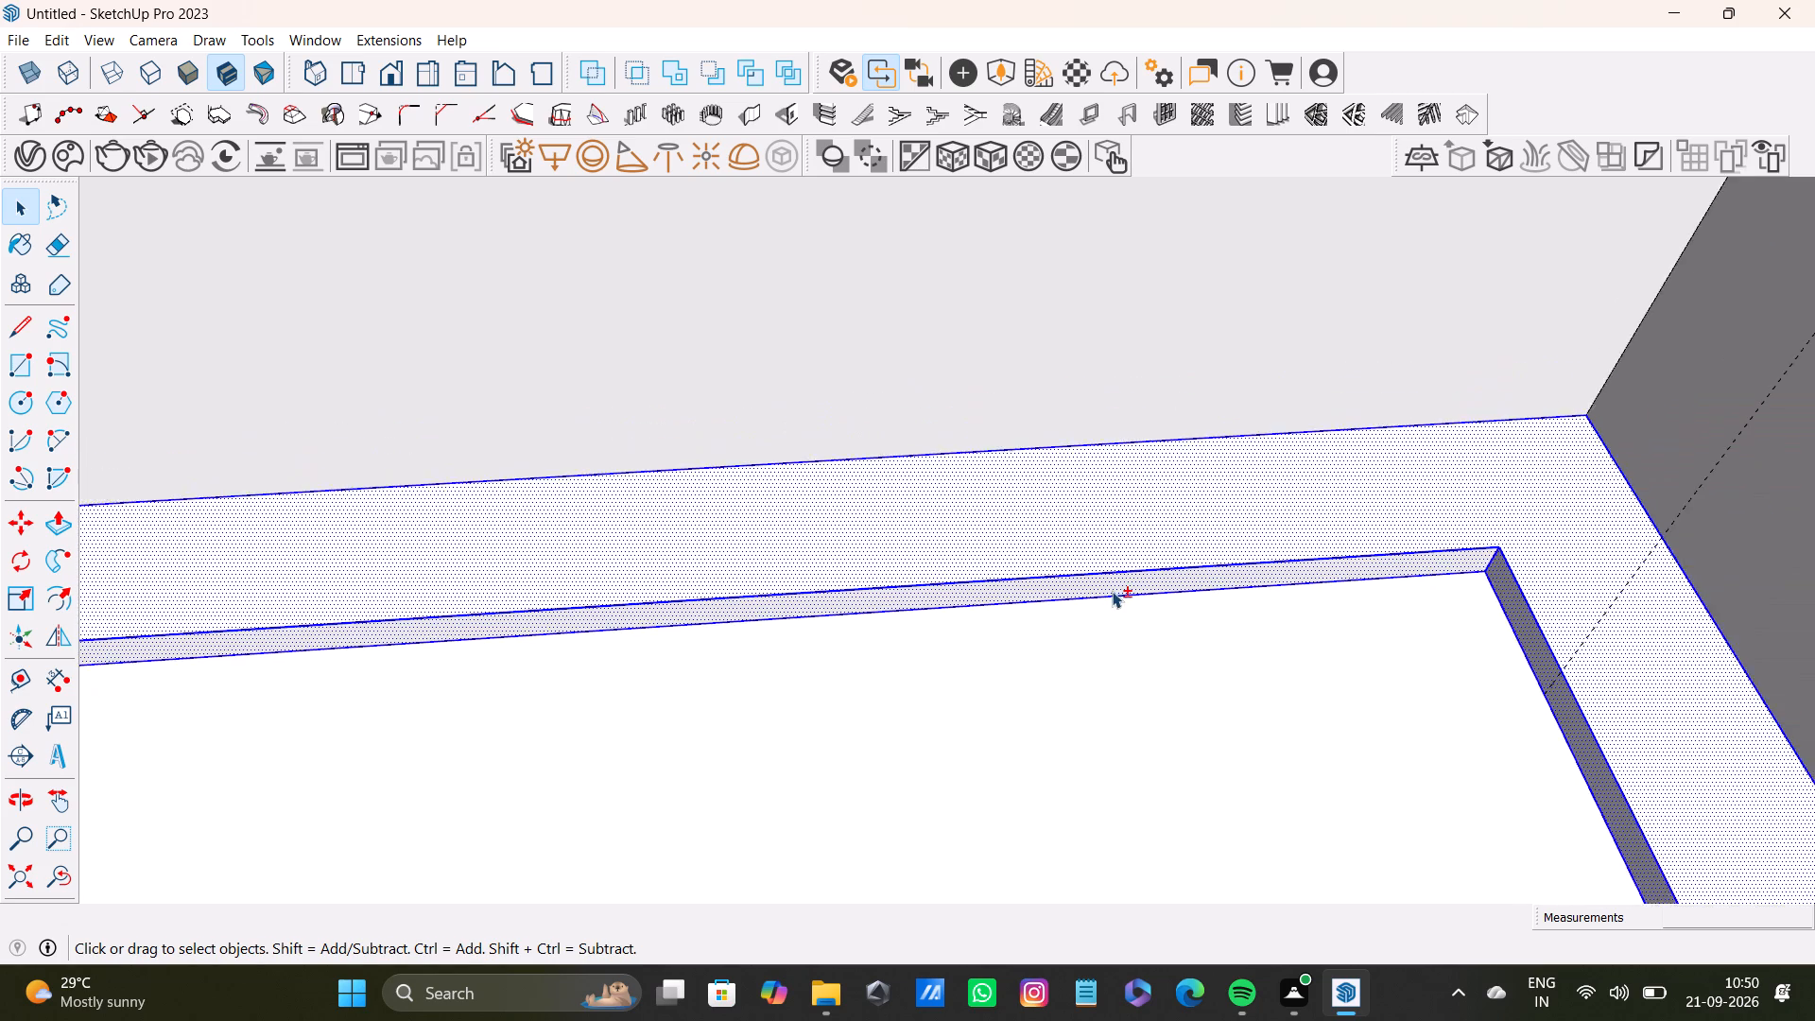
scroll(1112, 591, "down", 7, "shift")
middle_click(1095, 624)
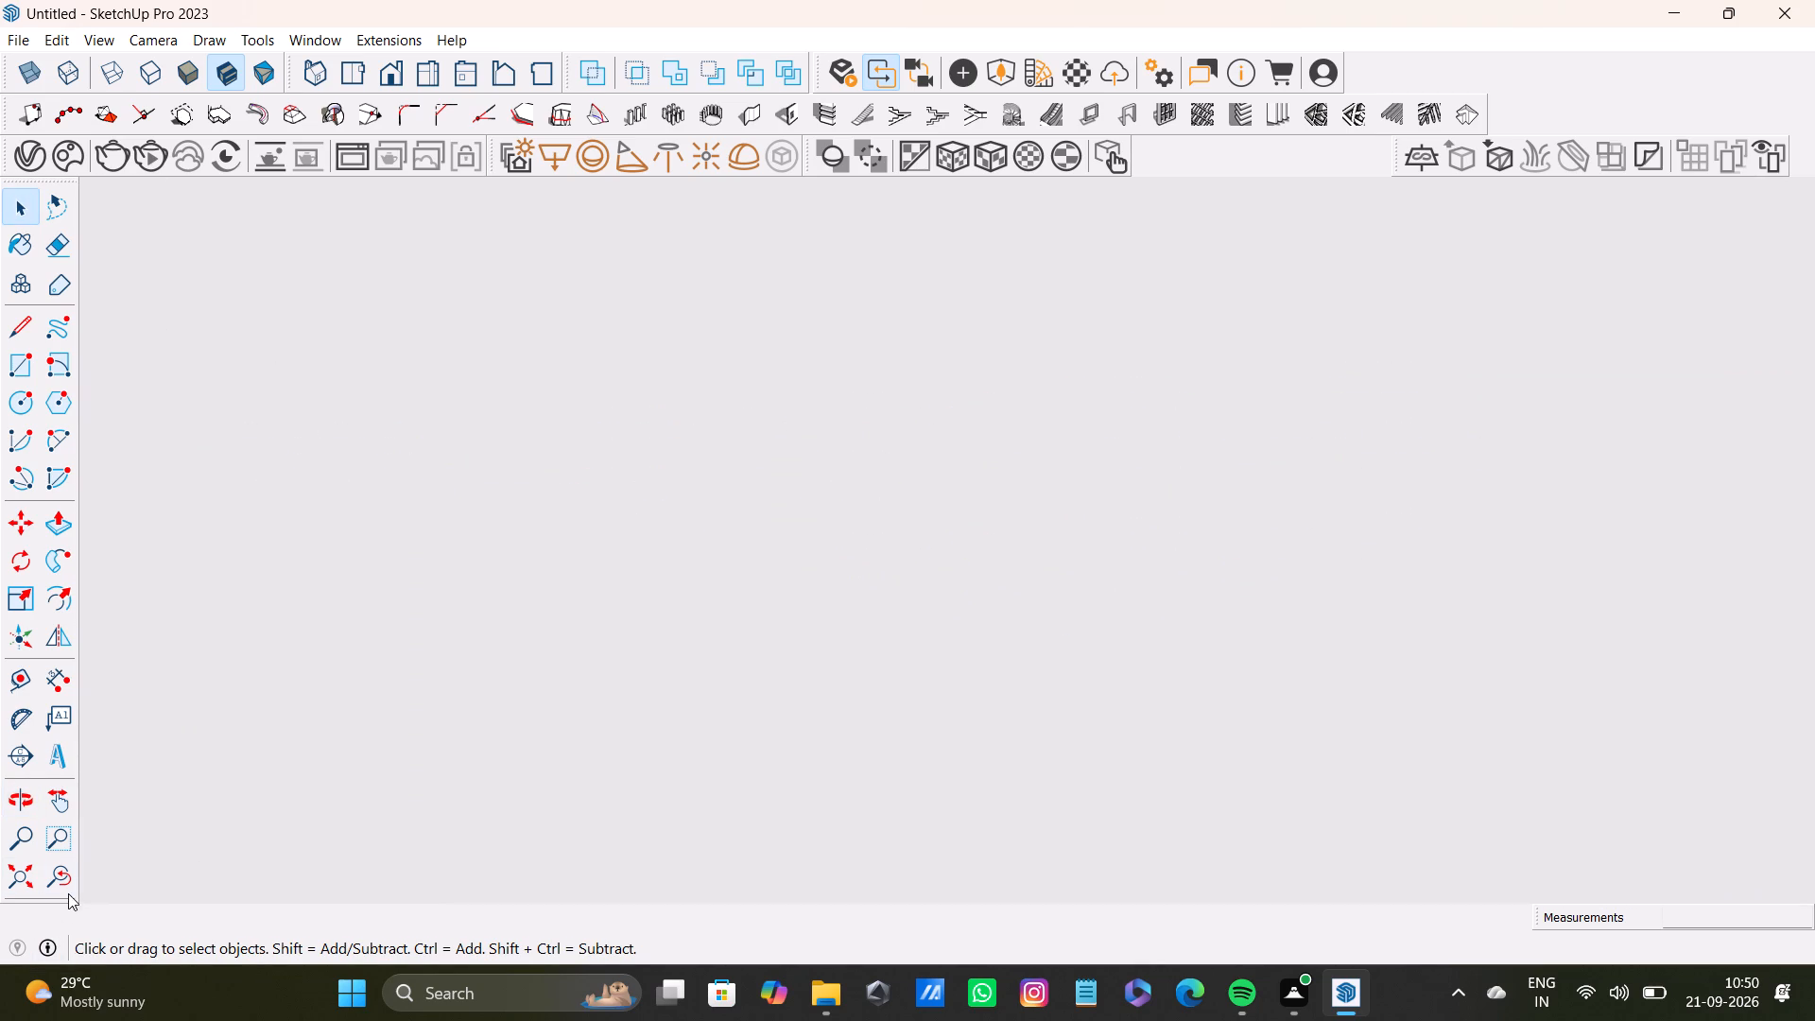
left_click(66, 883)
middle_click_drag(520, 717, 1077, 726)
scroll(1104, 551, "down", 4)
middle_click_drag(1116, 521, 825, 601, "shift")
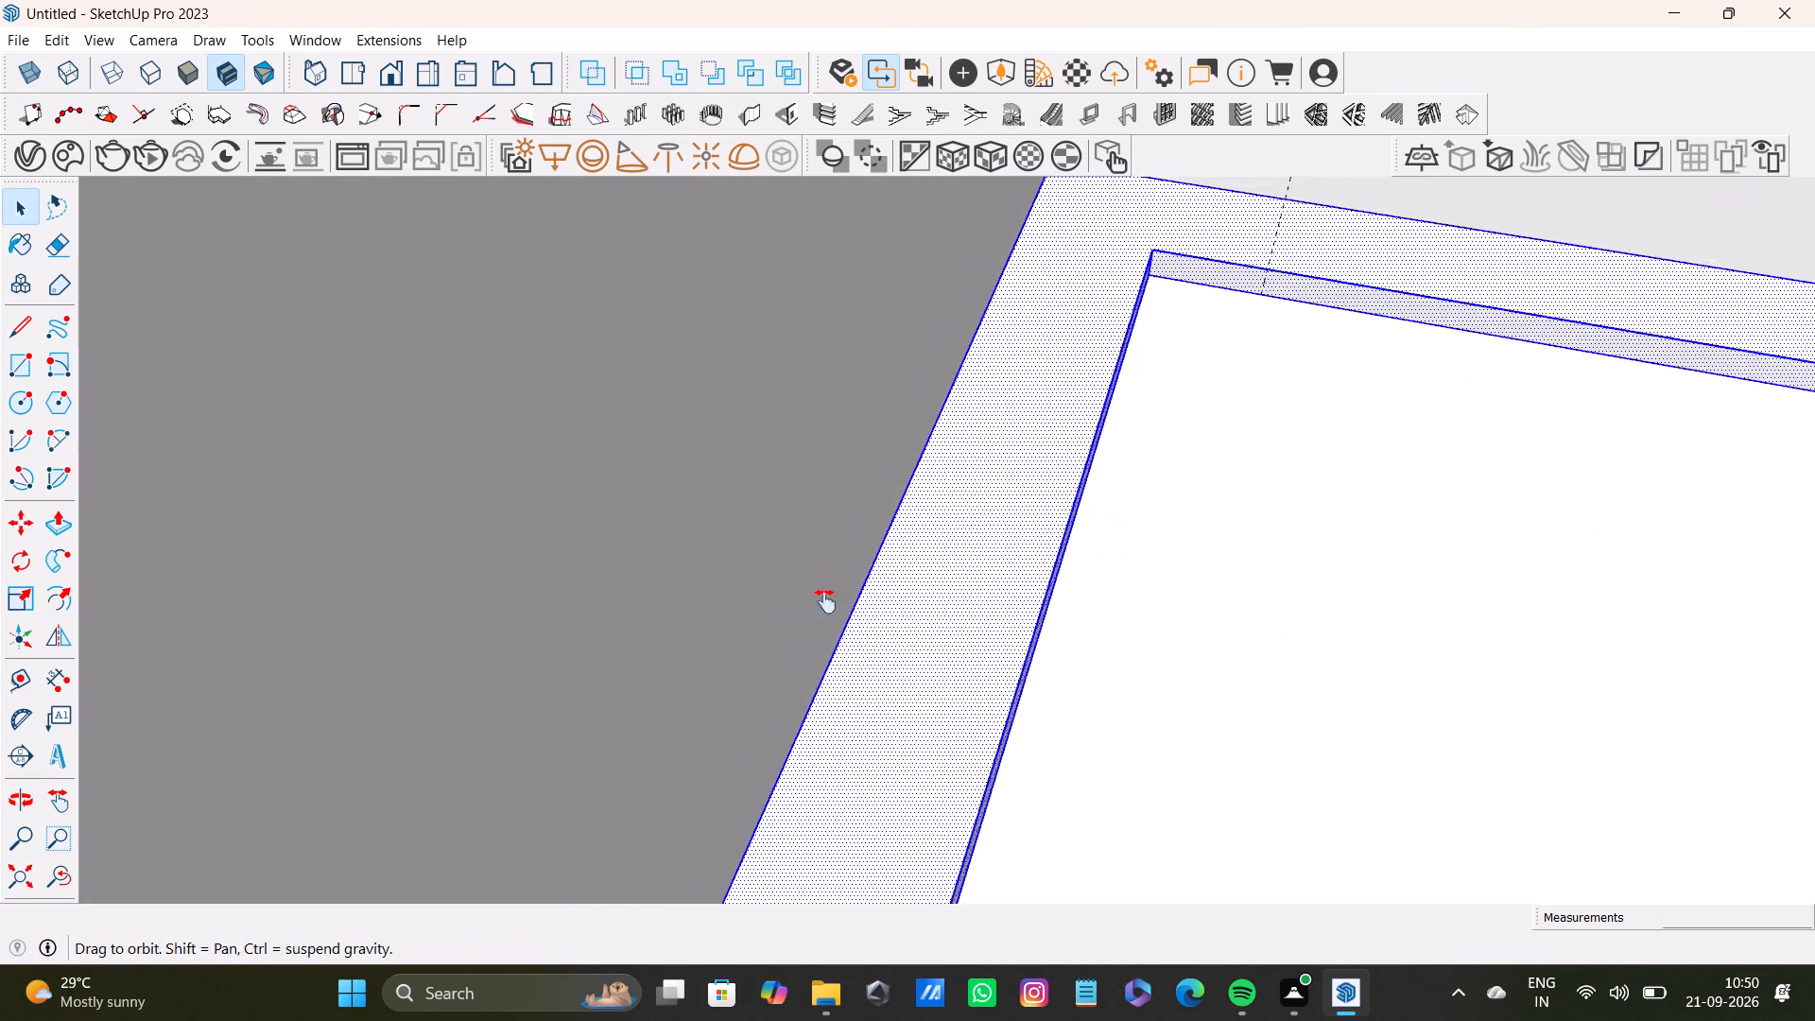
middle_click_drag(825, 601, 565, 680, "shift")
scroll(645, 633, "down", 4)
middle_click_drag(666, 626, 824, 542)
scroll(806, 554, "down", 4)
middle_click_drag(892, 600, 874, 612)
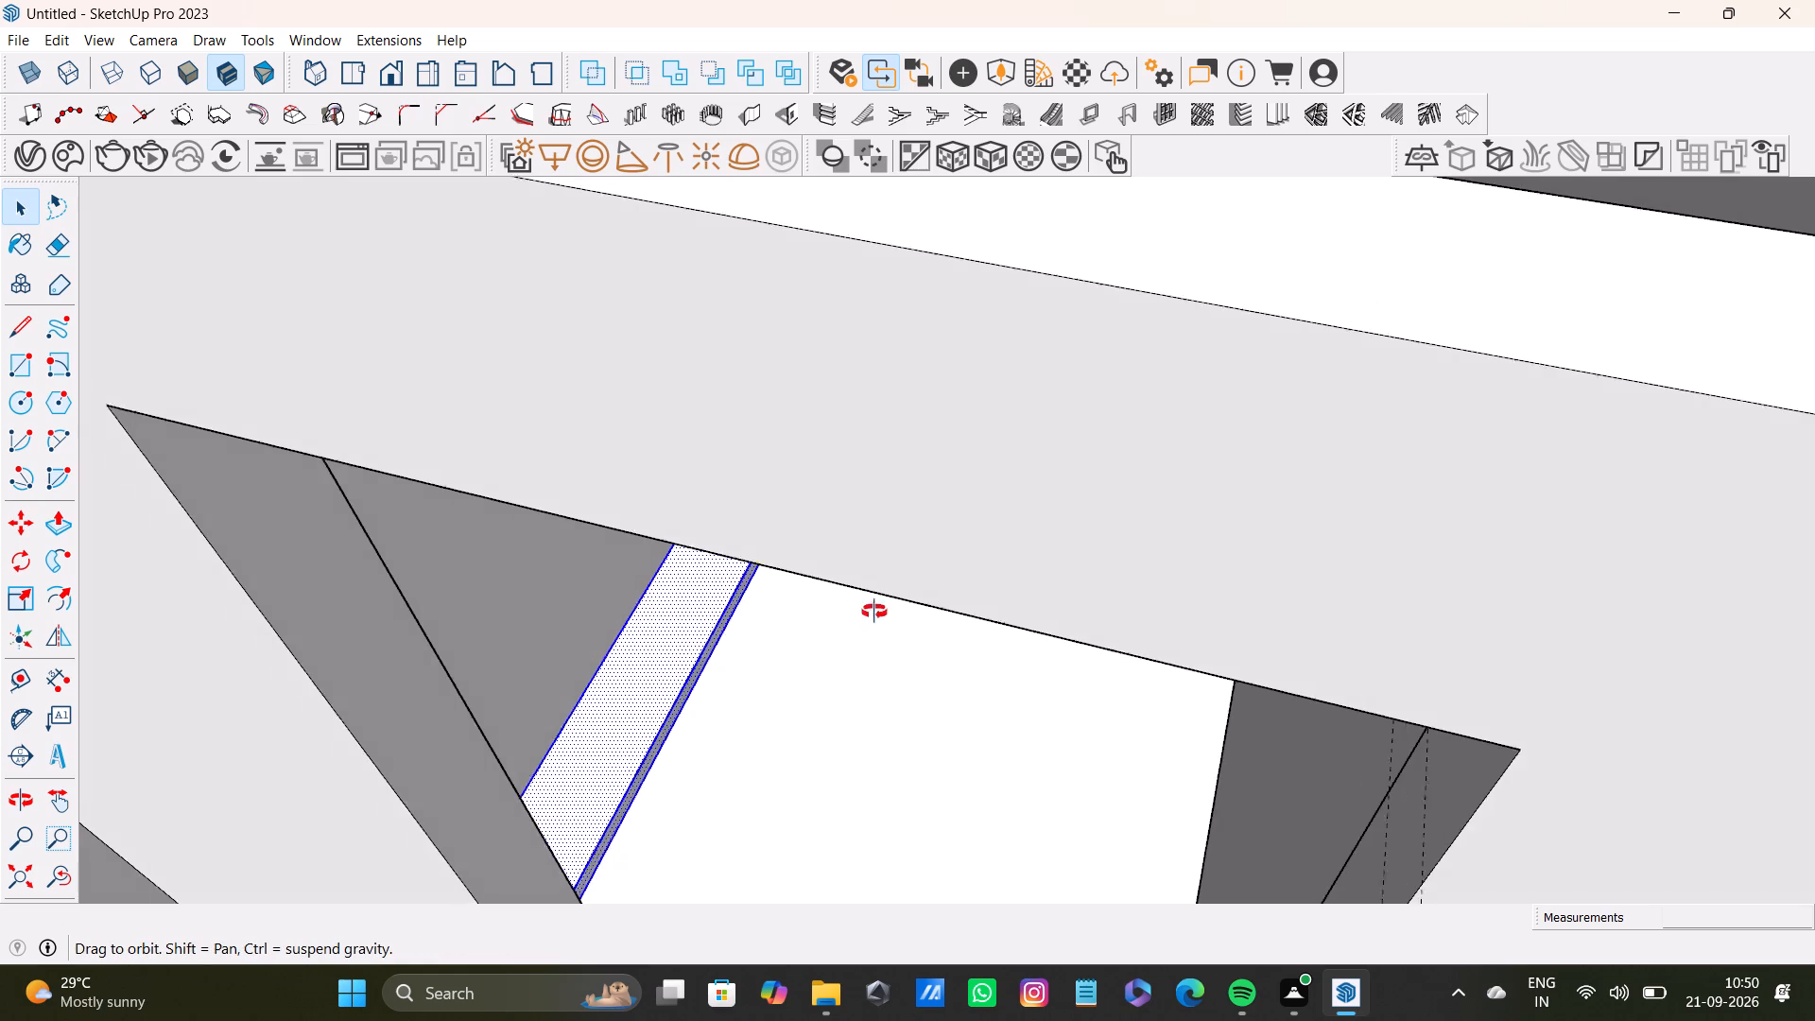
middle_click_drag(874, 612, 921, 404)
right_click(972, 545)
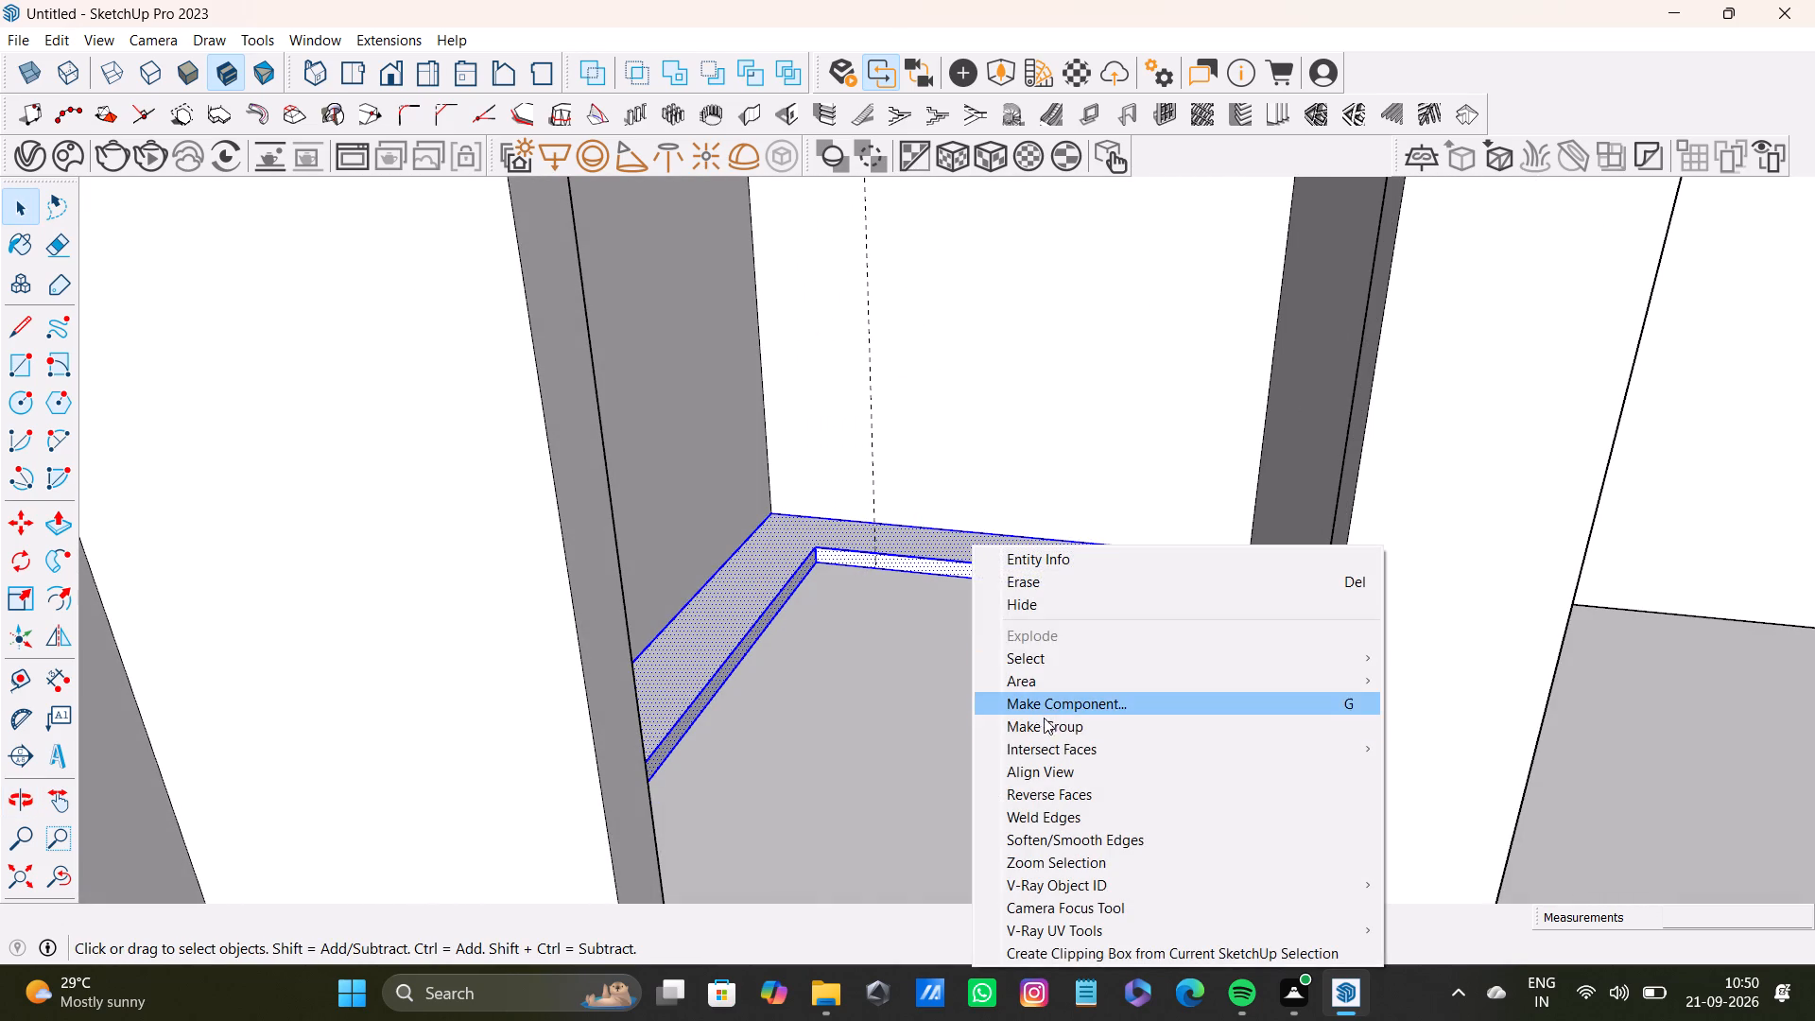
left_click(1047, 728)
Draw a rectangle 9' 9" by about 1' 7 11/16" on the platform along the corner room's window wall.
scroll(995, 710, "down", 4)
middle_click_drag(1019, 692, 536, 978)
scroll(663, 768, "down", 4)
middle_click_drag(936, 546, 893, 806, "shift")
middle_click_drag(917, 809, 1046, 747)
middle_click_drag(1181, 770, 1074, 801)
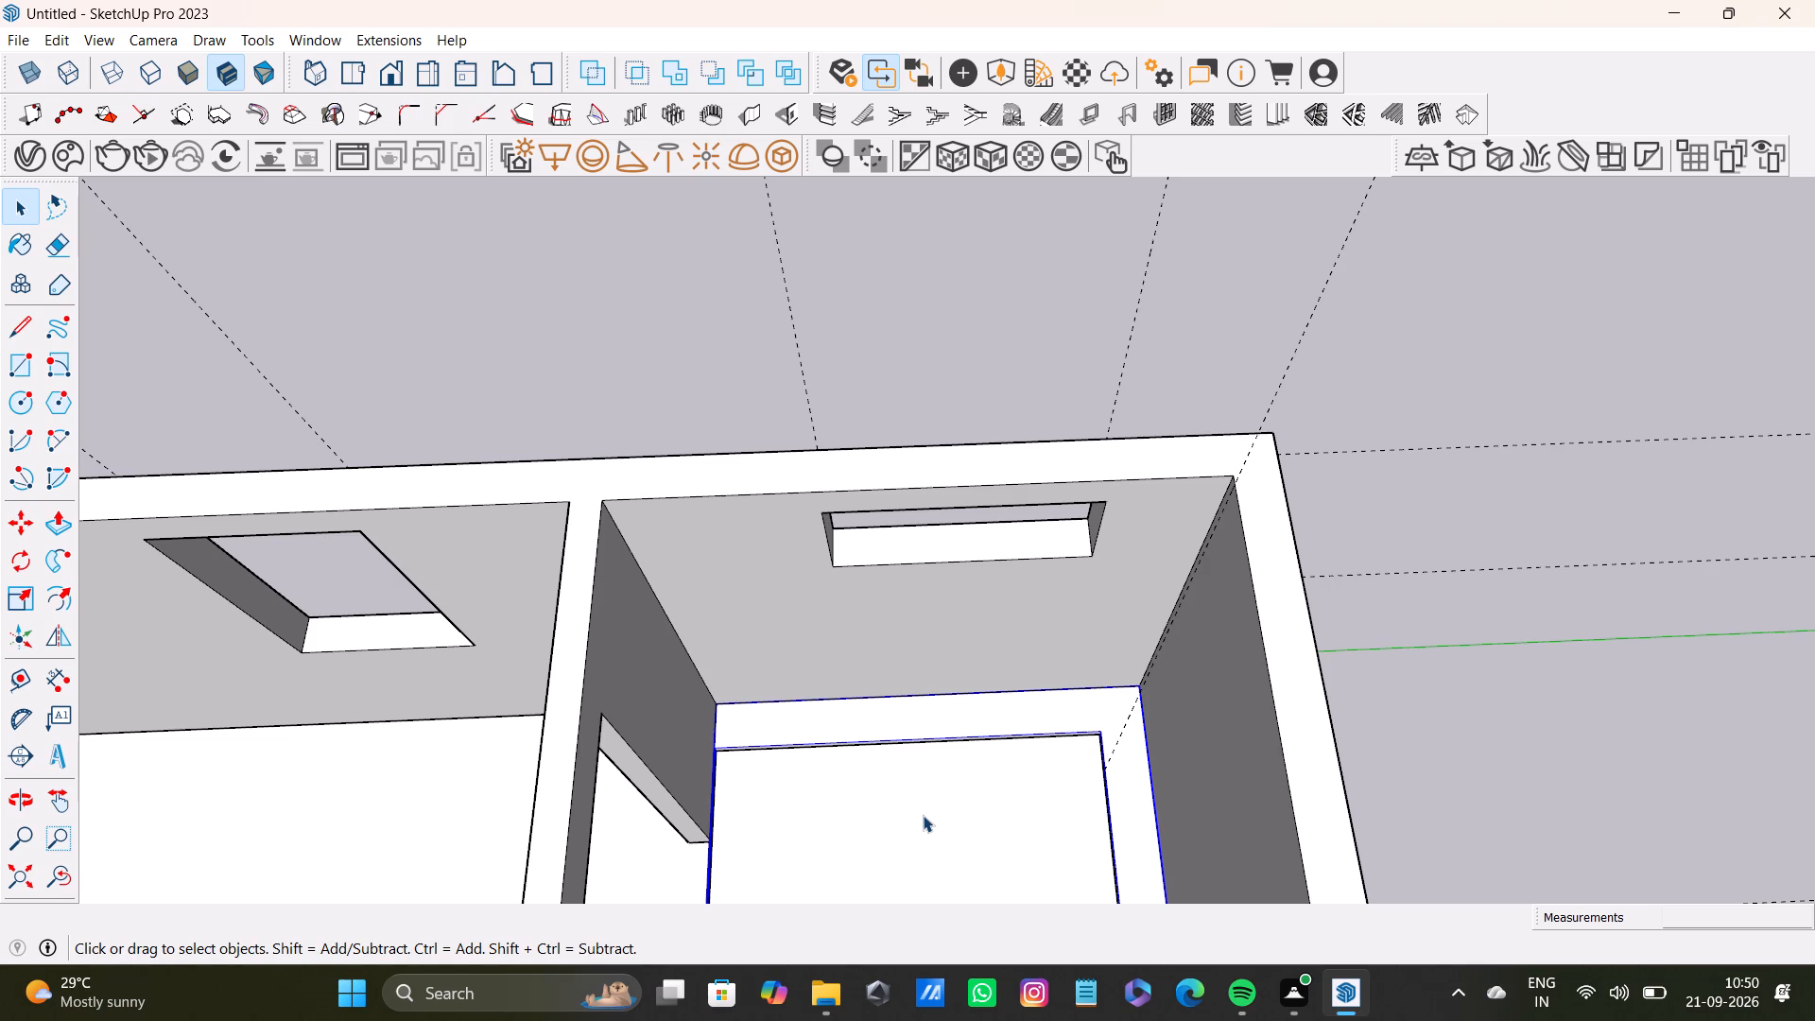
scroll(708, 745, "down", 3)
middle_click_drag(811, 713, 811, 622, "shift")
scroll(788, 647, "up", 4)
middle_click_drag(800, 649, 781, 704)
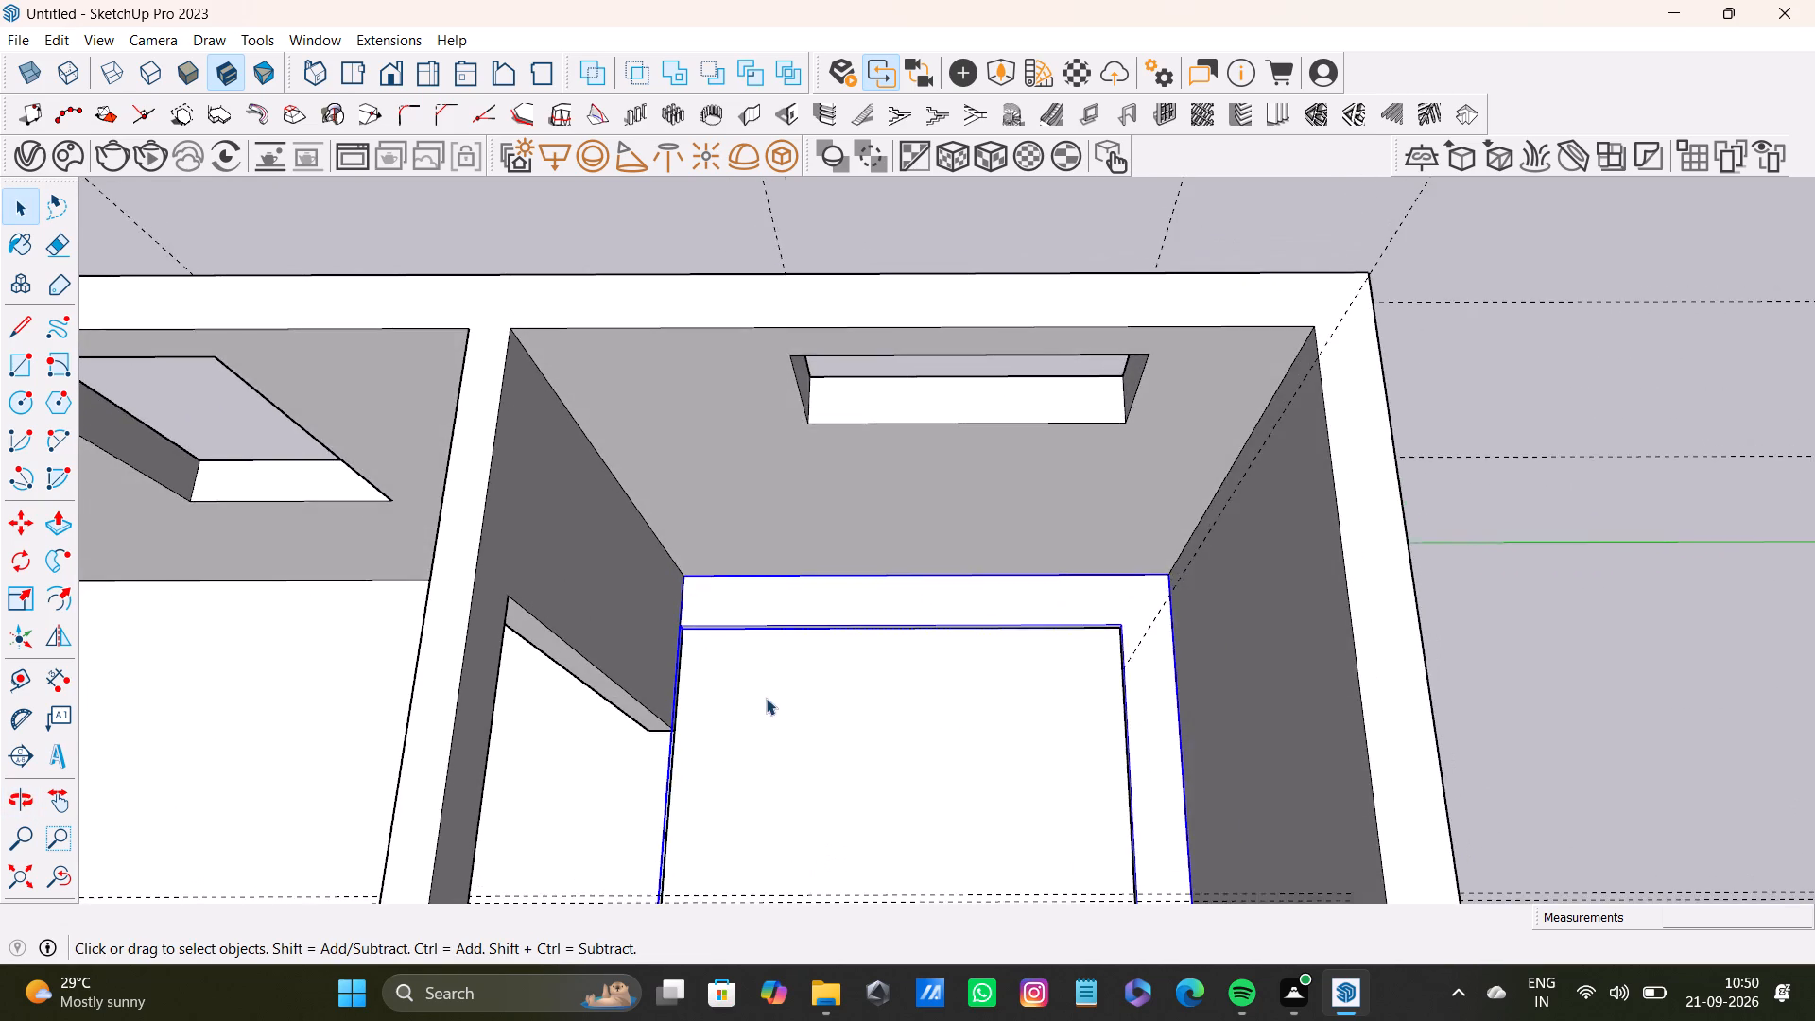
scroll(766, 698, "up", 5)
left_click(25, 364)
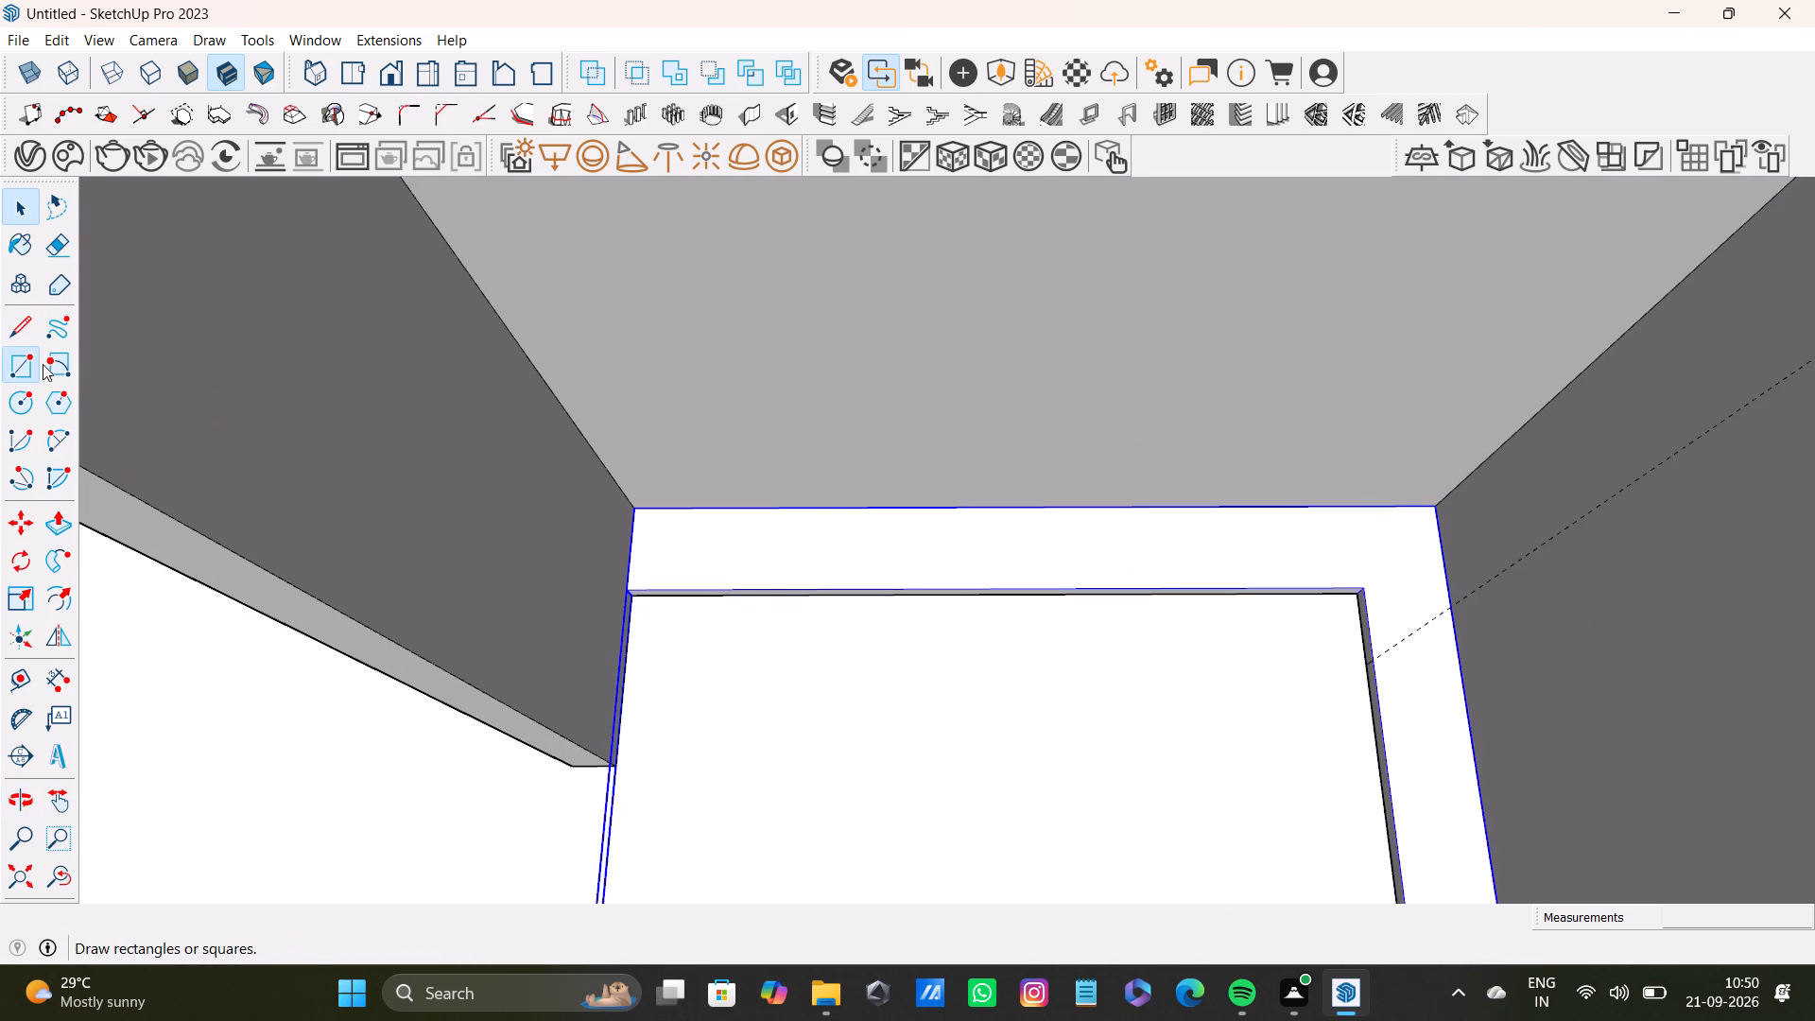
scroll(743, 607, "up", 3)
left_click(597, 474)
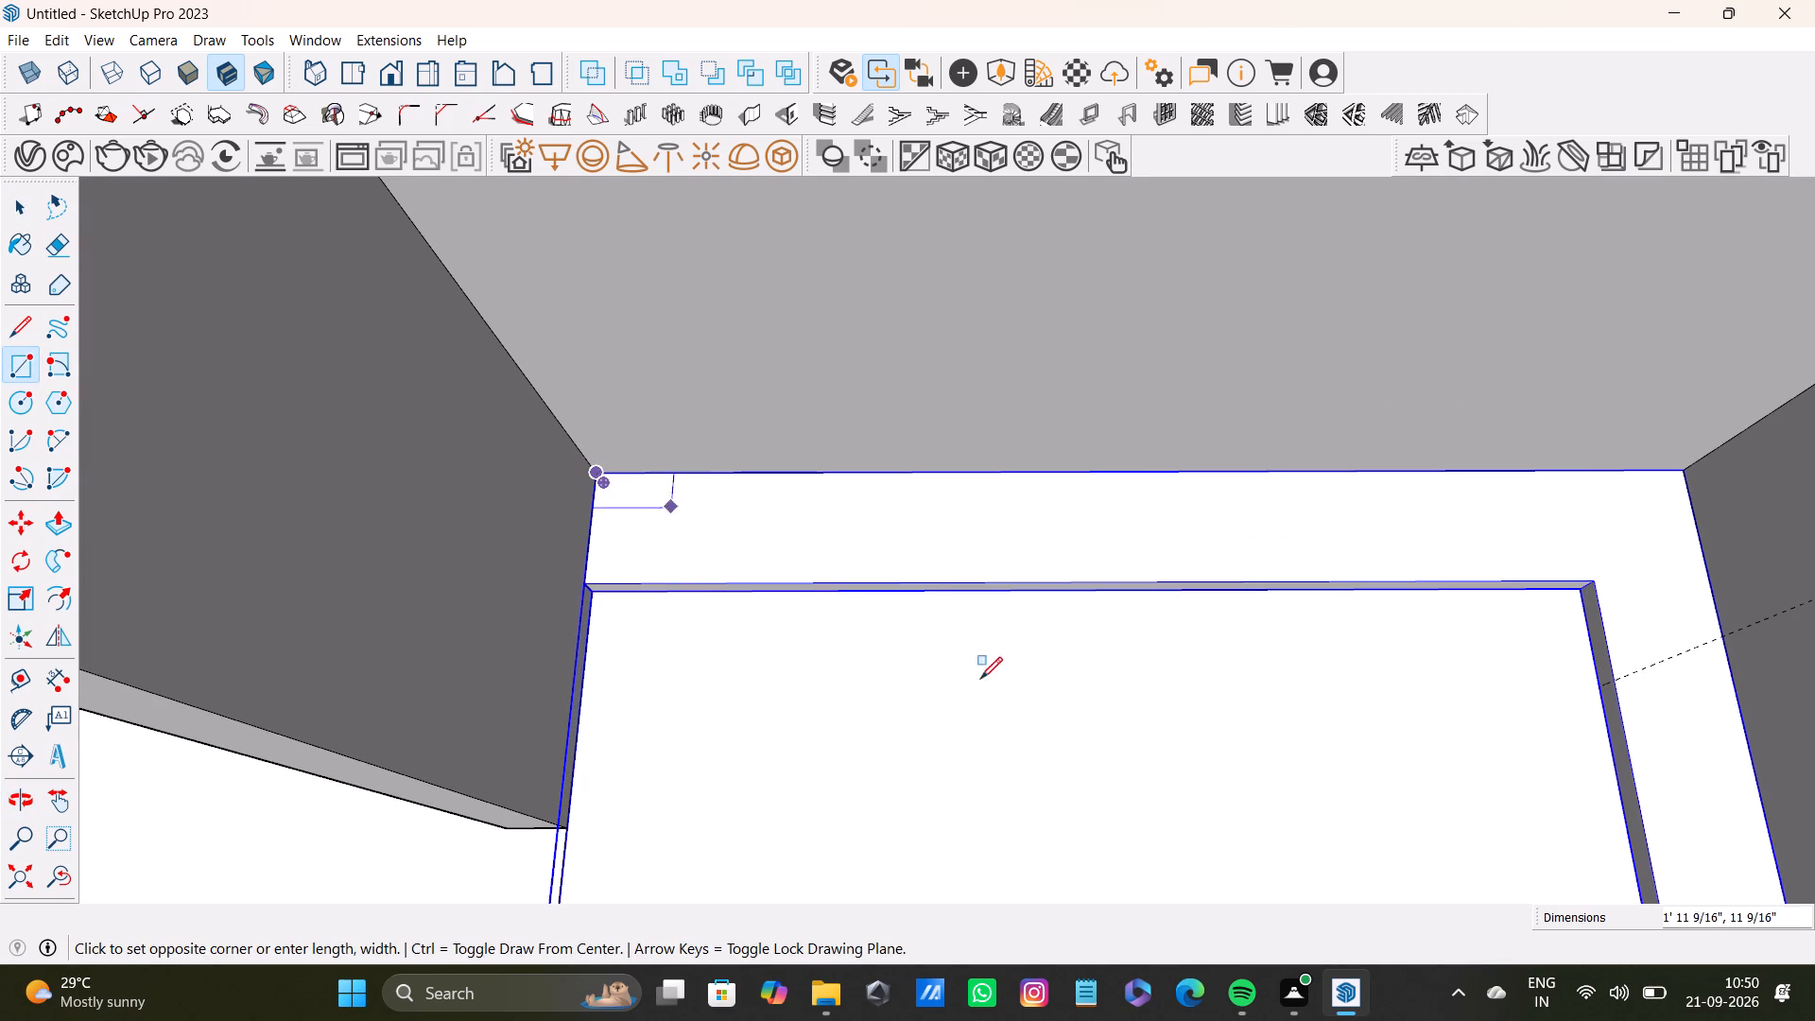
scroll(994, 686, "down", 5)
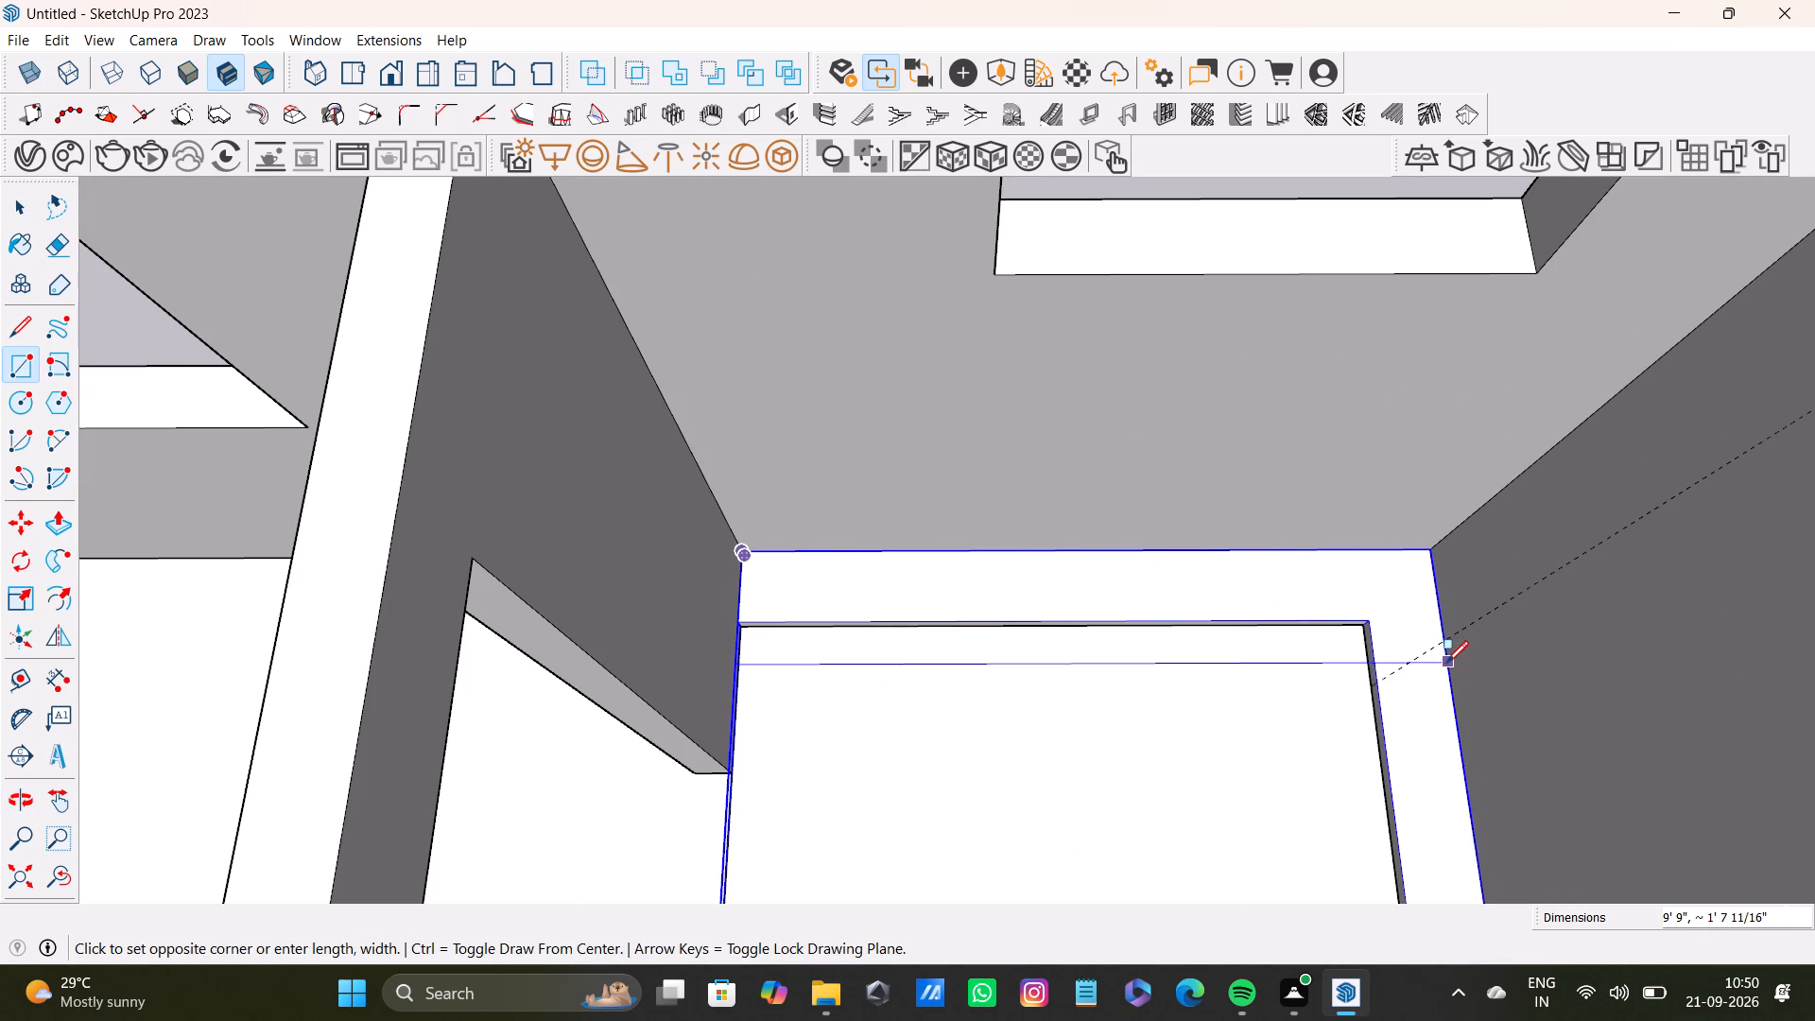
left_click(1446, 663)
key("space")
Pull the new rectangle up into a raised block along the window wall.
left_click(1115, 648)
key("p")
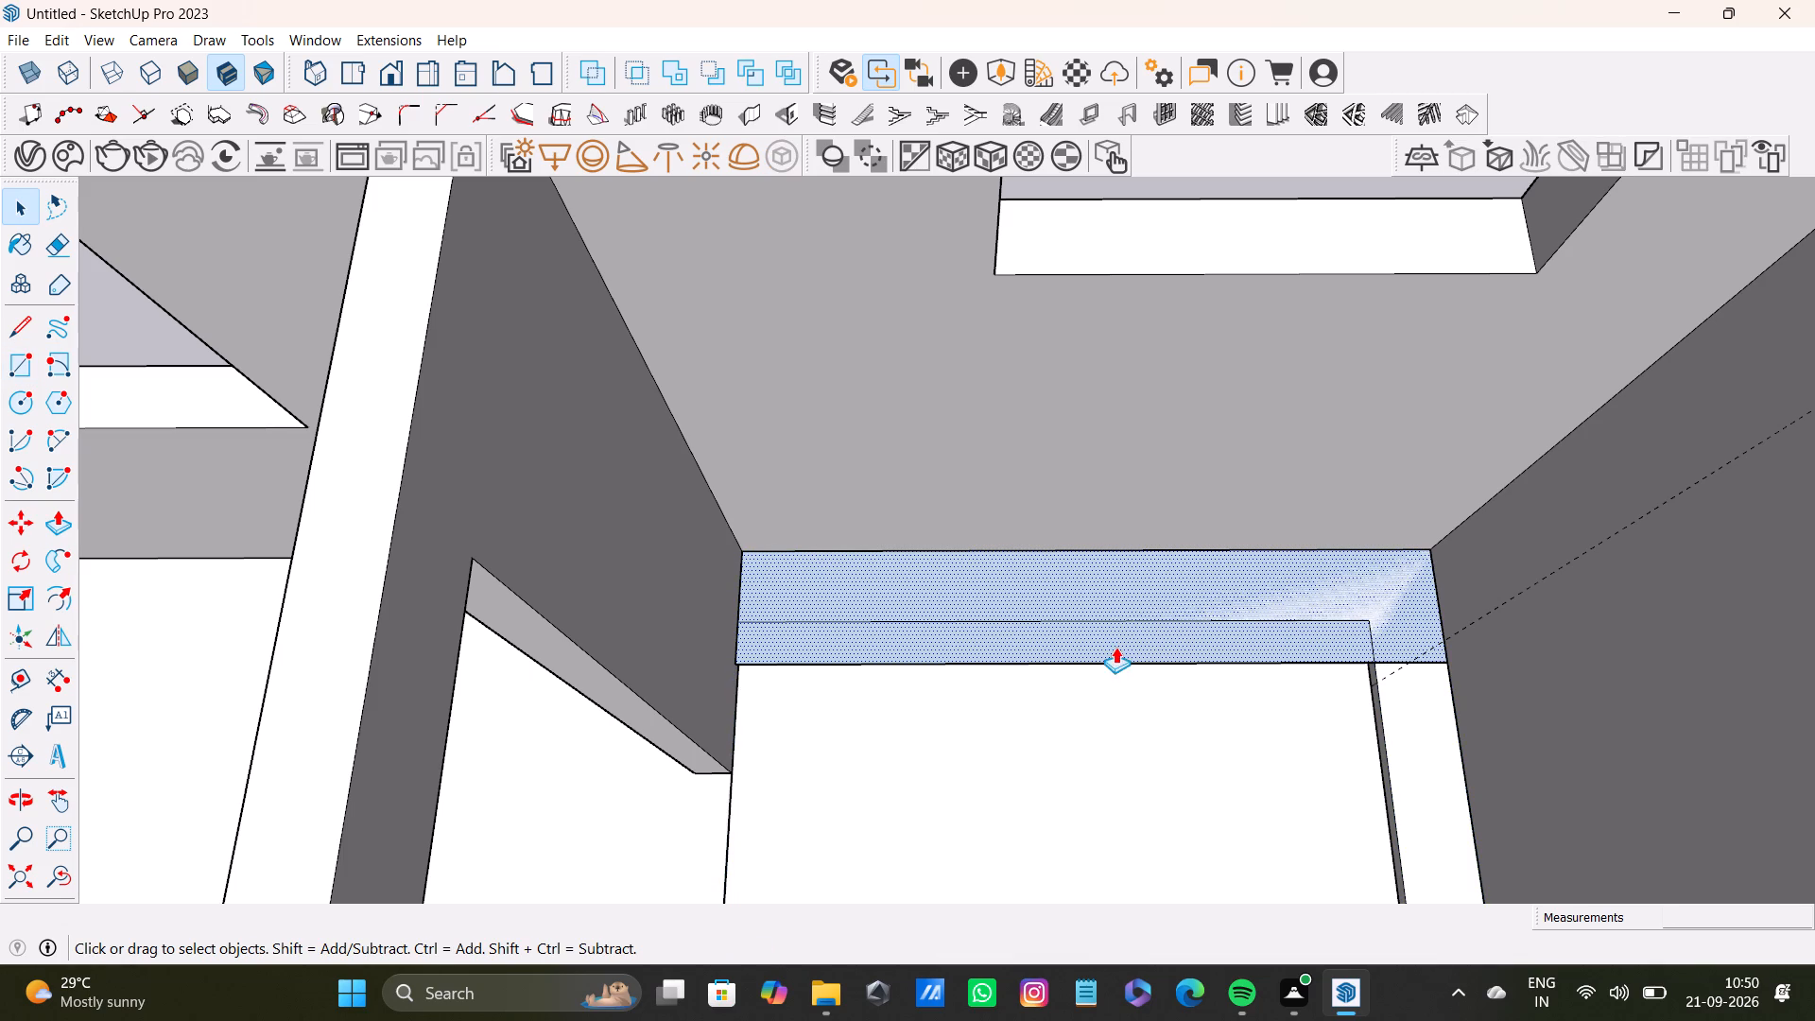
left_click_drag(1115, 647, 1089, 544)
key("space")
Reverse the interior faces of the corner room's exterior side wall and its window wall.
scroll(794, 595, "down", 9)
middle_click_drag(786, 632, 786, 622)
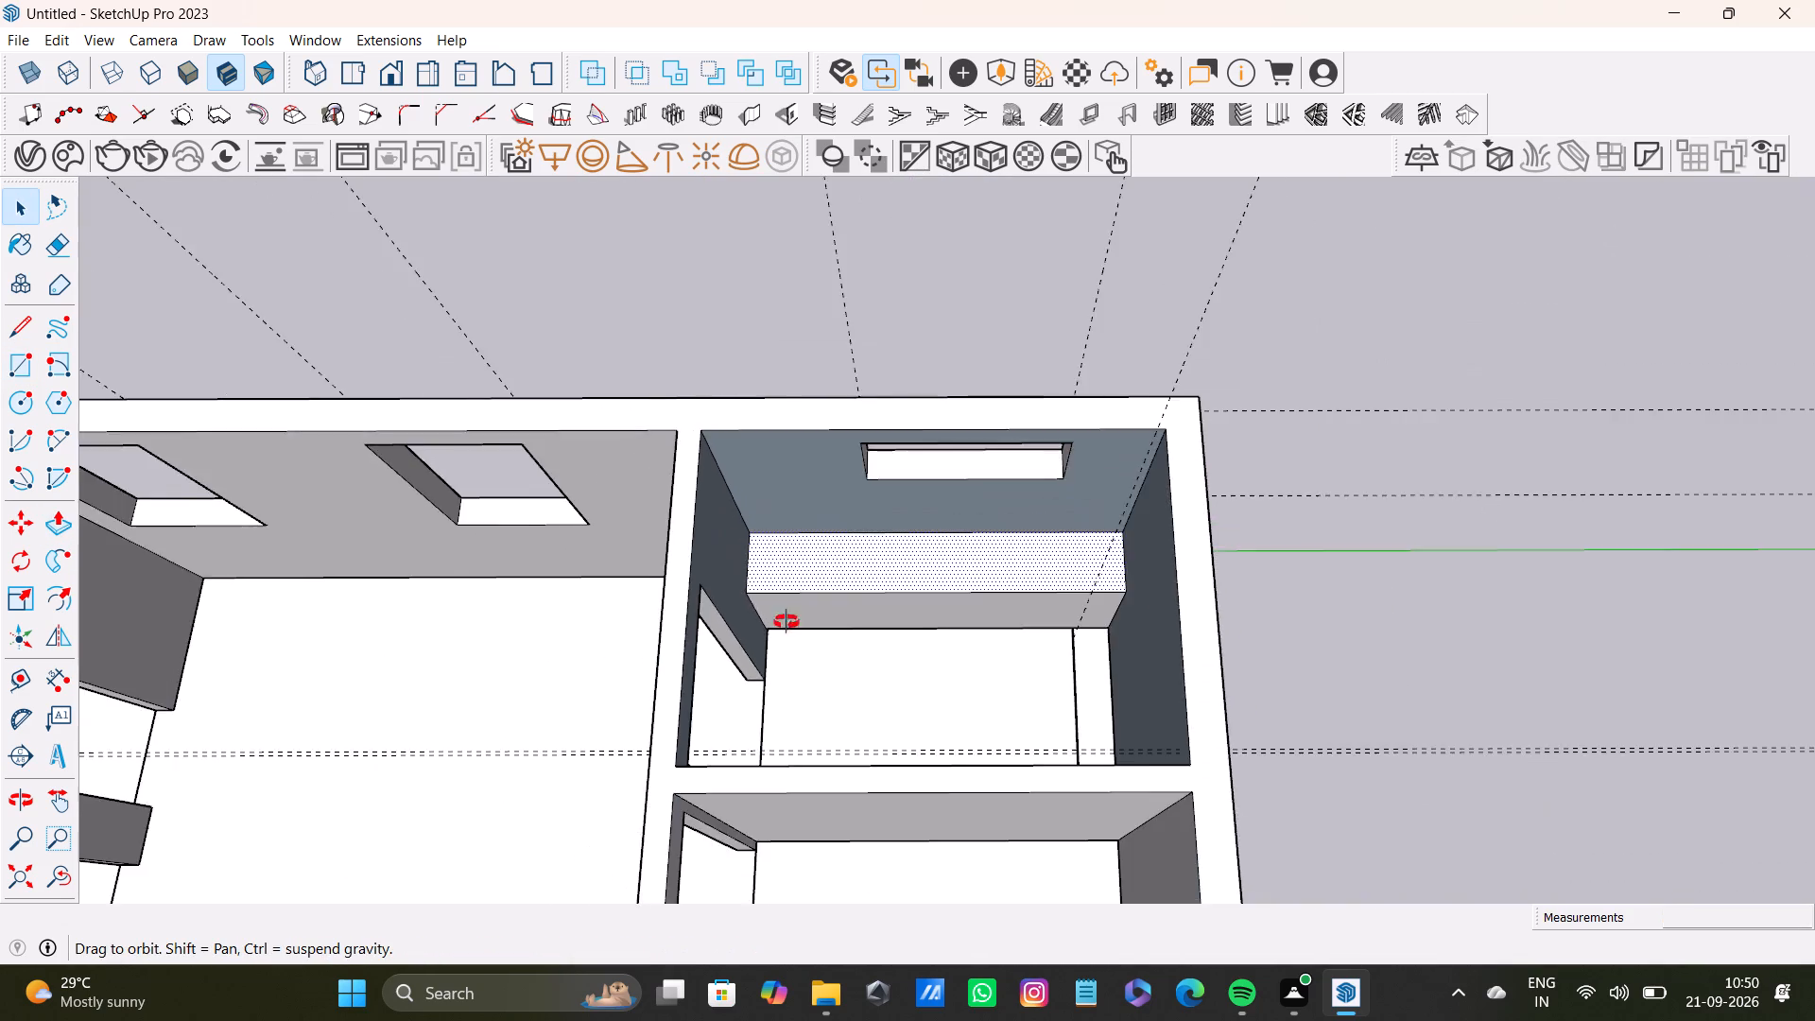
middle_click_drag(786, 622, 1132, 404)
right_click(1129, 396)
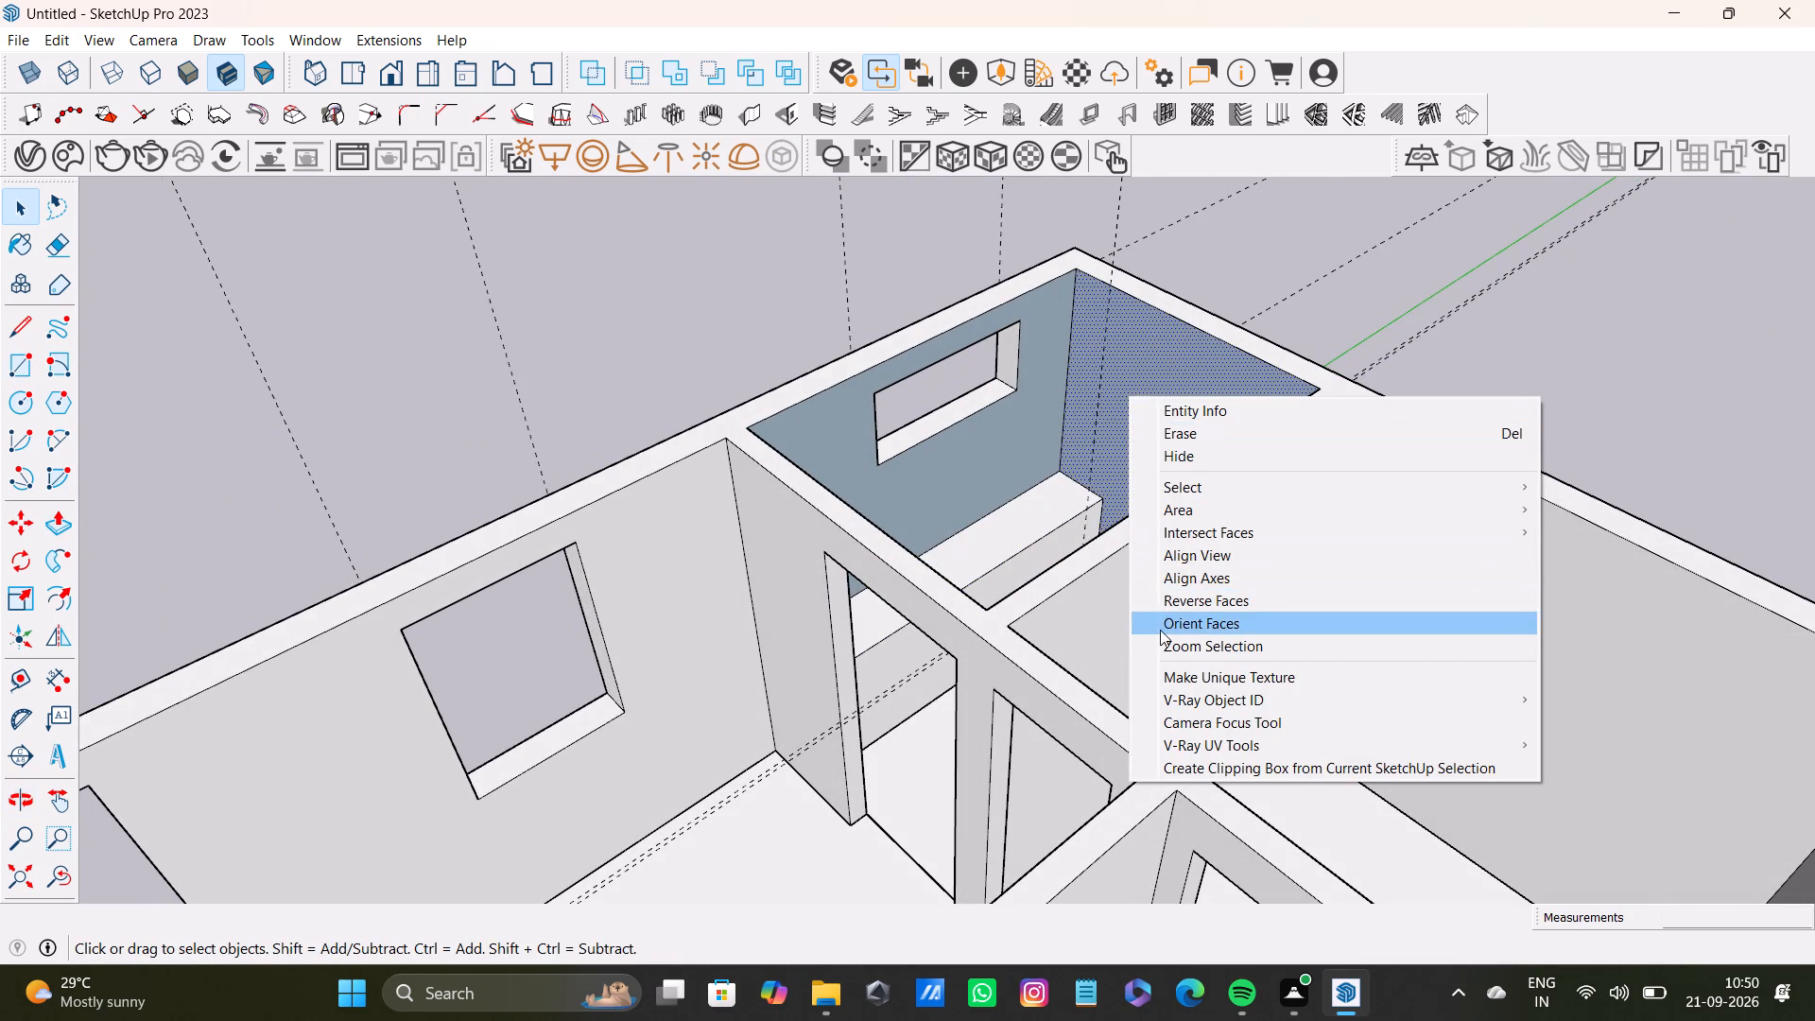
left_click(1185, 611)
left_click(888, 477)
right_click(952, 495)
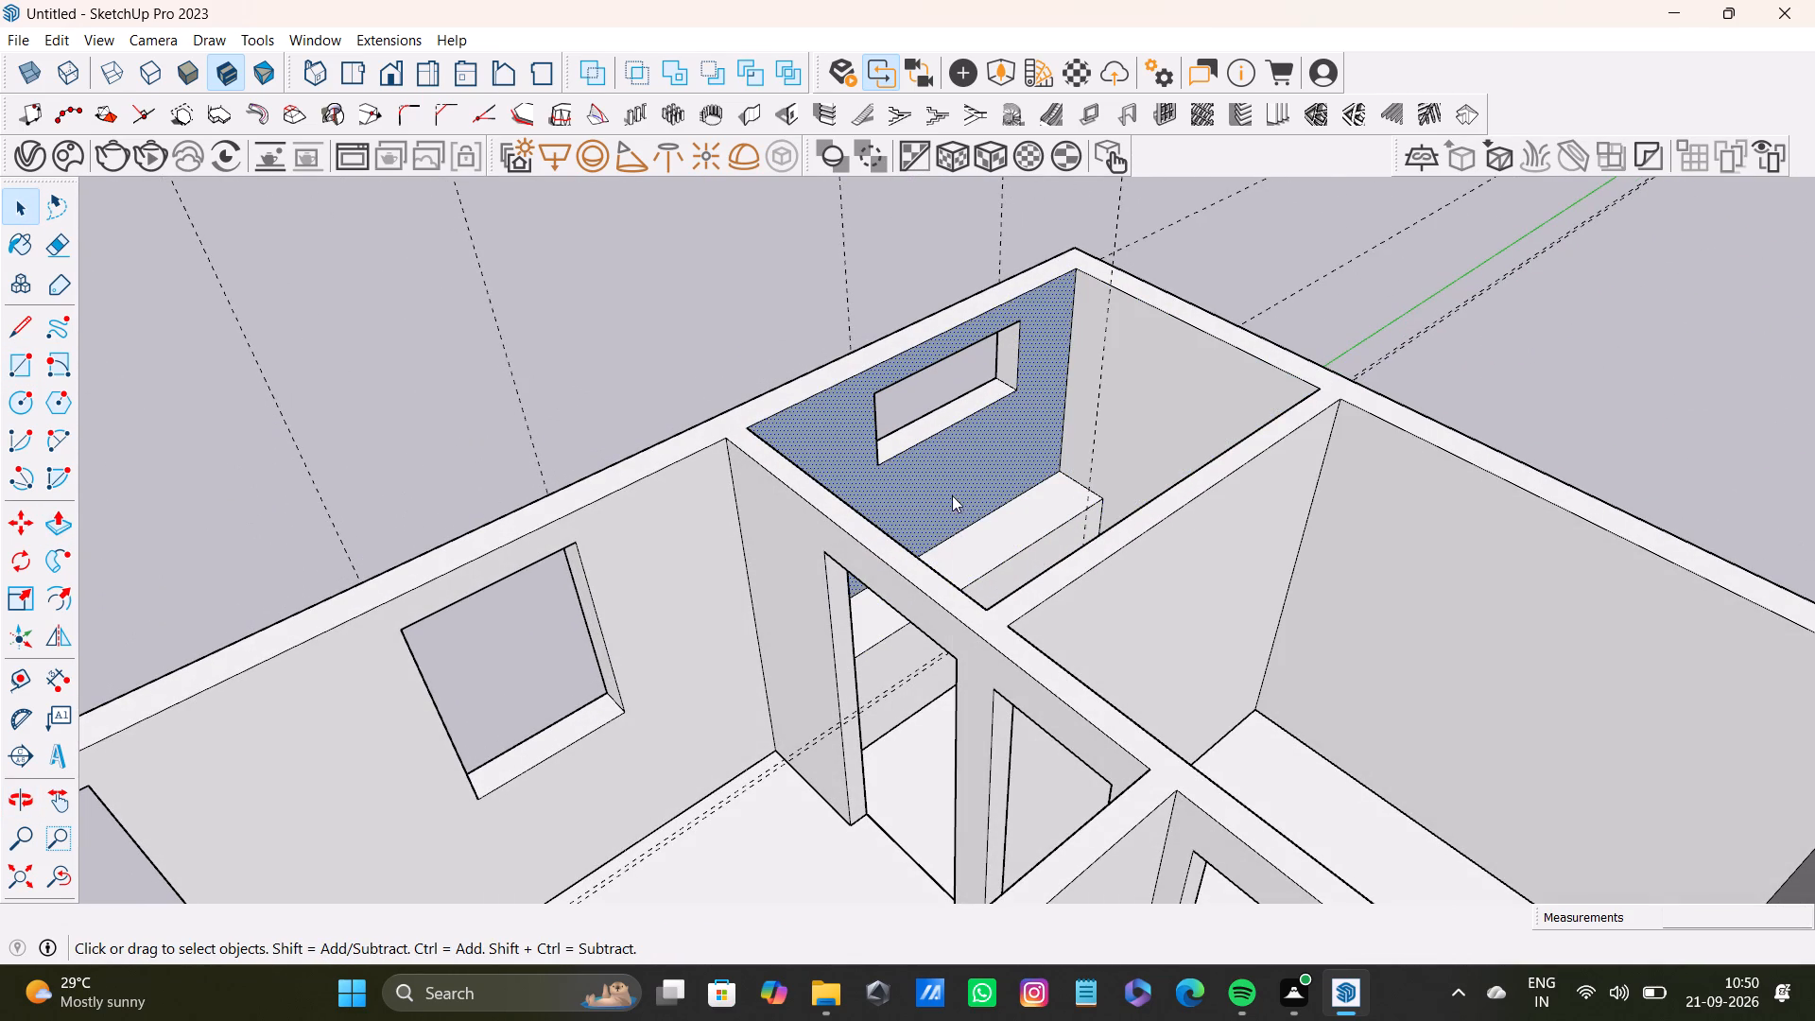
left_click(1011, 698)
Reverse the interior face of the corner room's wall that contains the doorway.
scroll(1001, 687, "down", 4)
middle_click_drag(1001, 686, 1499, 675)
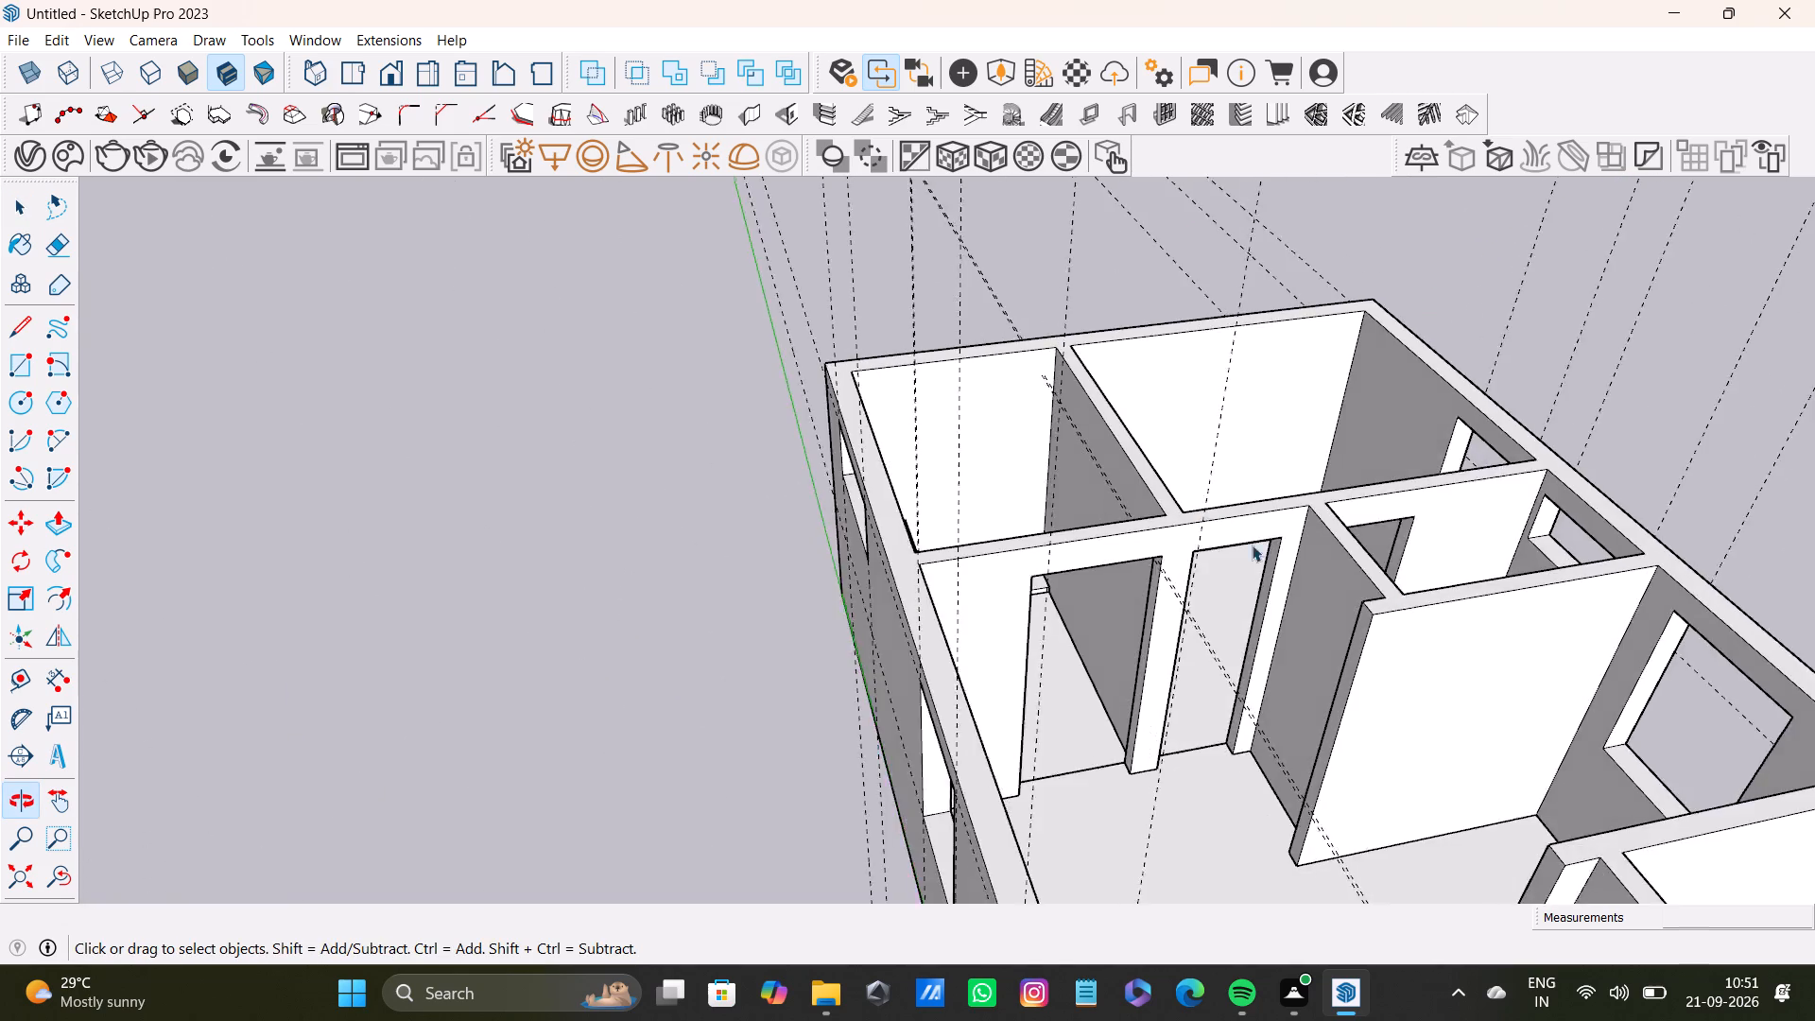
scroll(1211, 521, "up", 3)
middle_click_drag(1462, 601, 502, 737)
scroll(749, 591, "down", 4)
middle_click_drag(1078, 529, 673, 555)
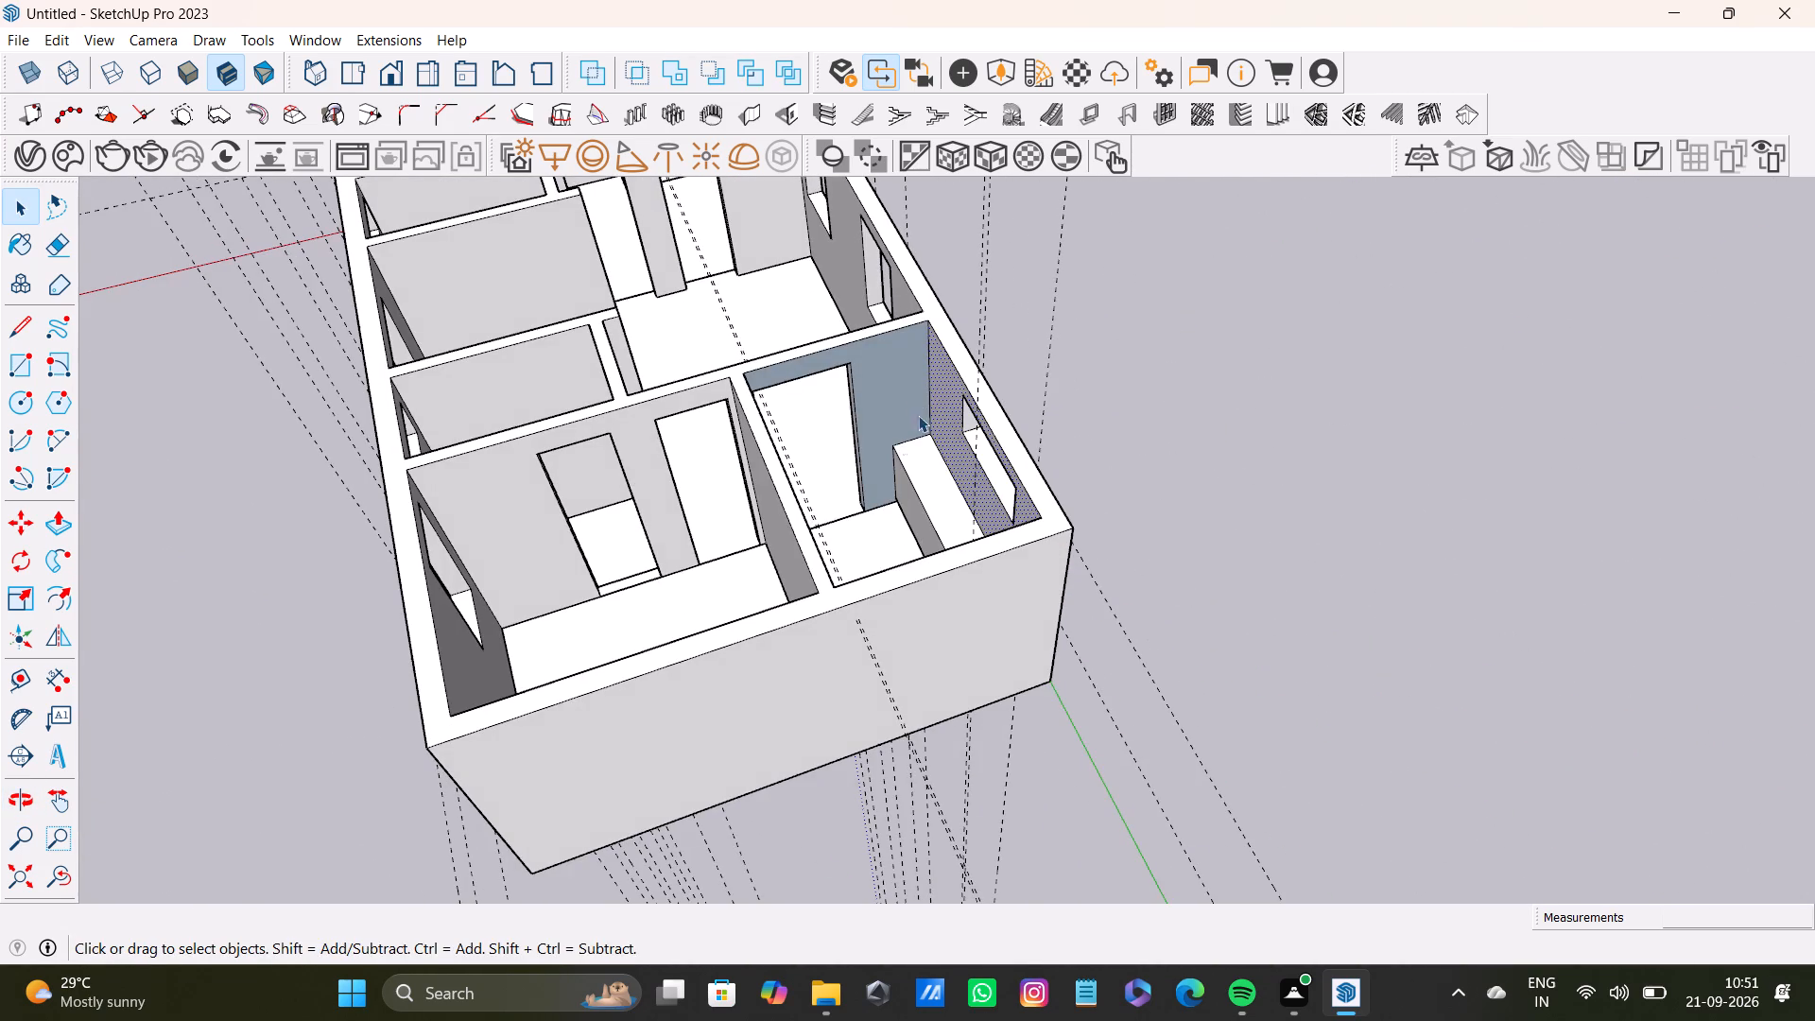
right_click(884, 381)
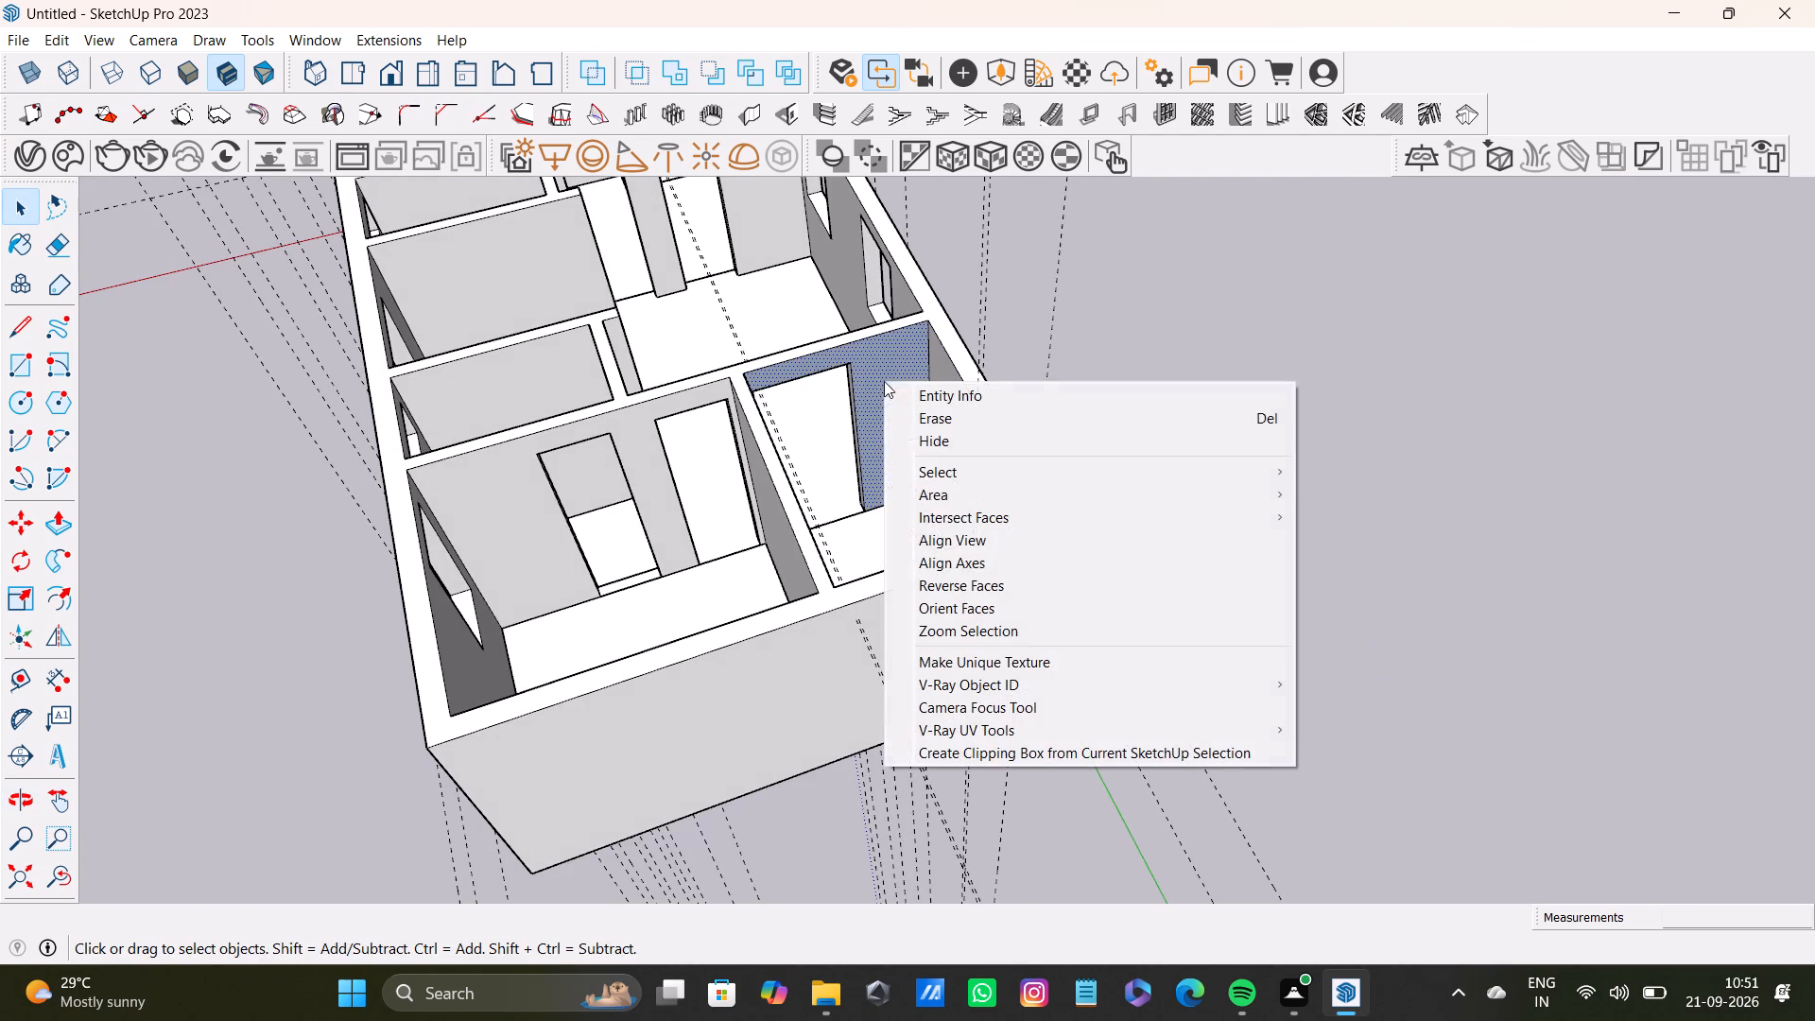
left_click(948, 588)
Pull the doorway's jamb face beside the partition wall about 4 11/16" into the opening and clear the selection.
scroll(856, 564, "down", 4)
middle_click_drag(855, 564, 531, 541)
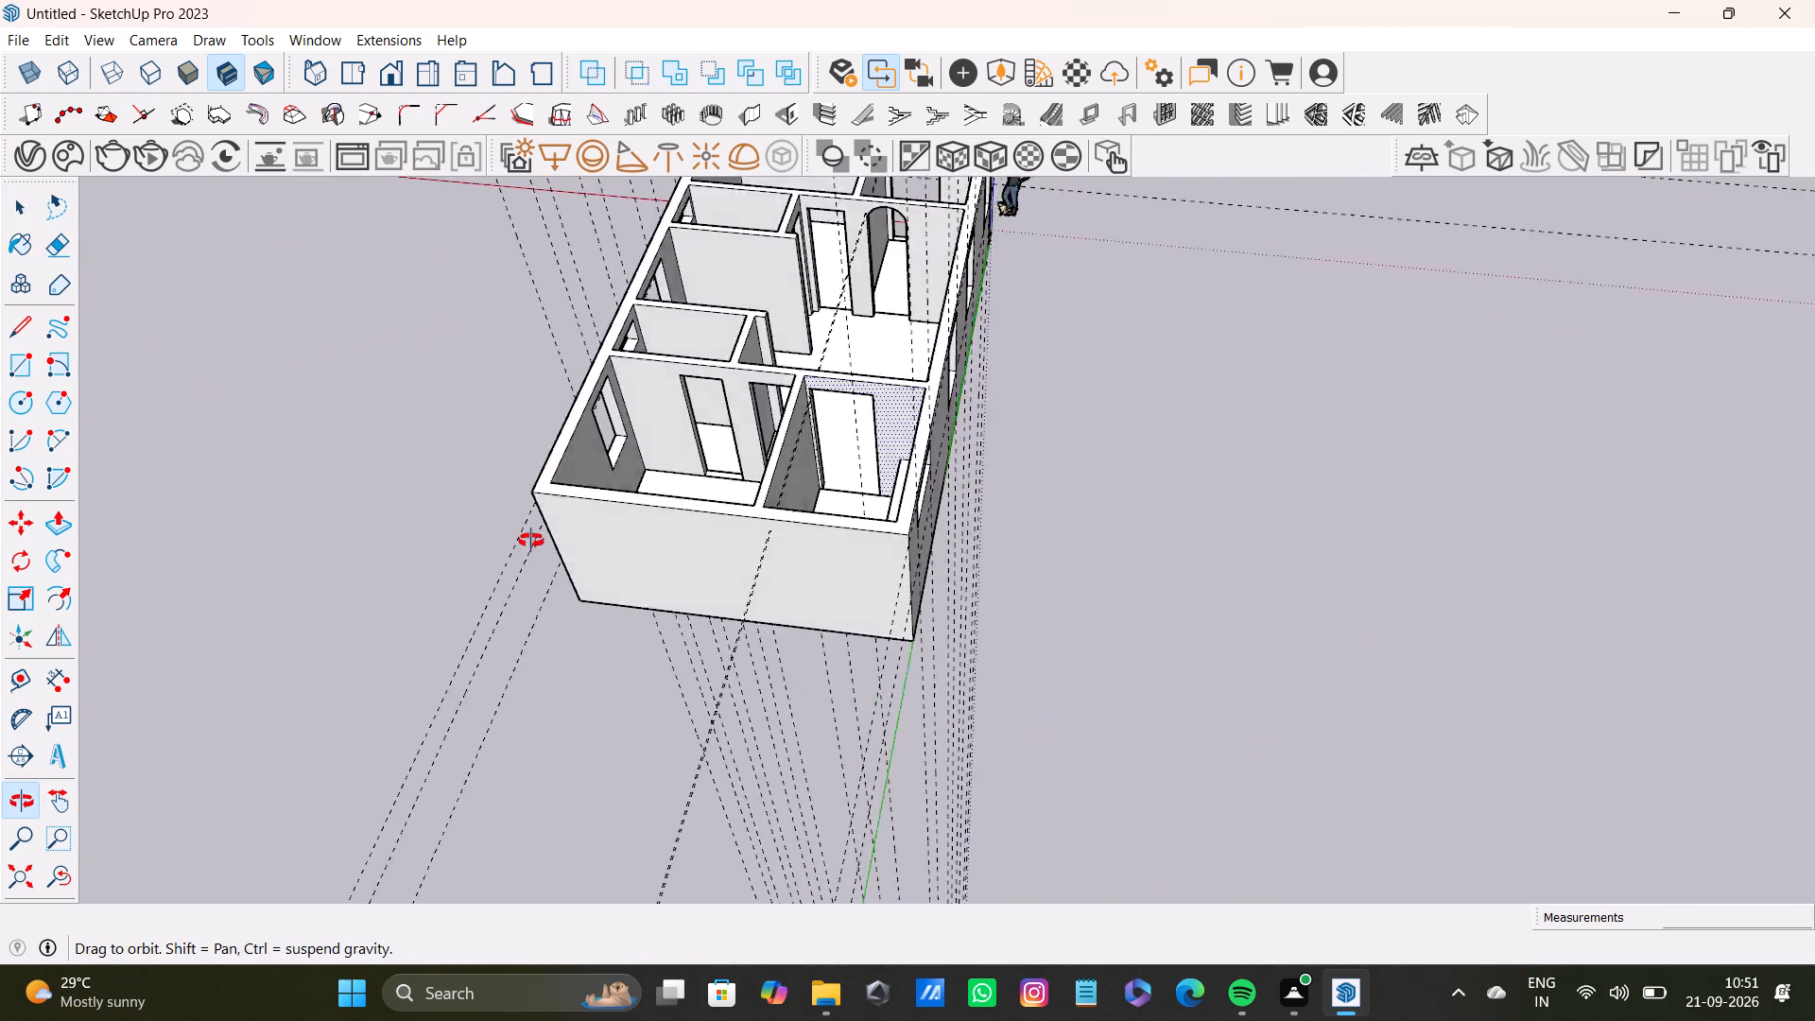
middle_click_drag(531, 541, 537, 528)
scroll(968, 313, "up", 10)
middle_click_drag(896, 490, 864, 508)
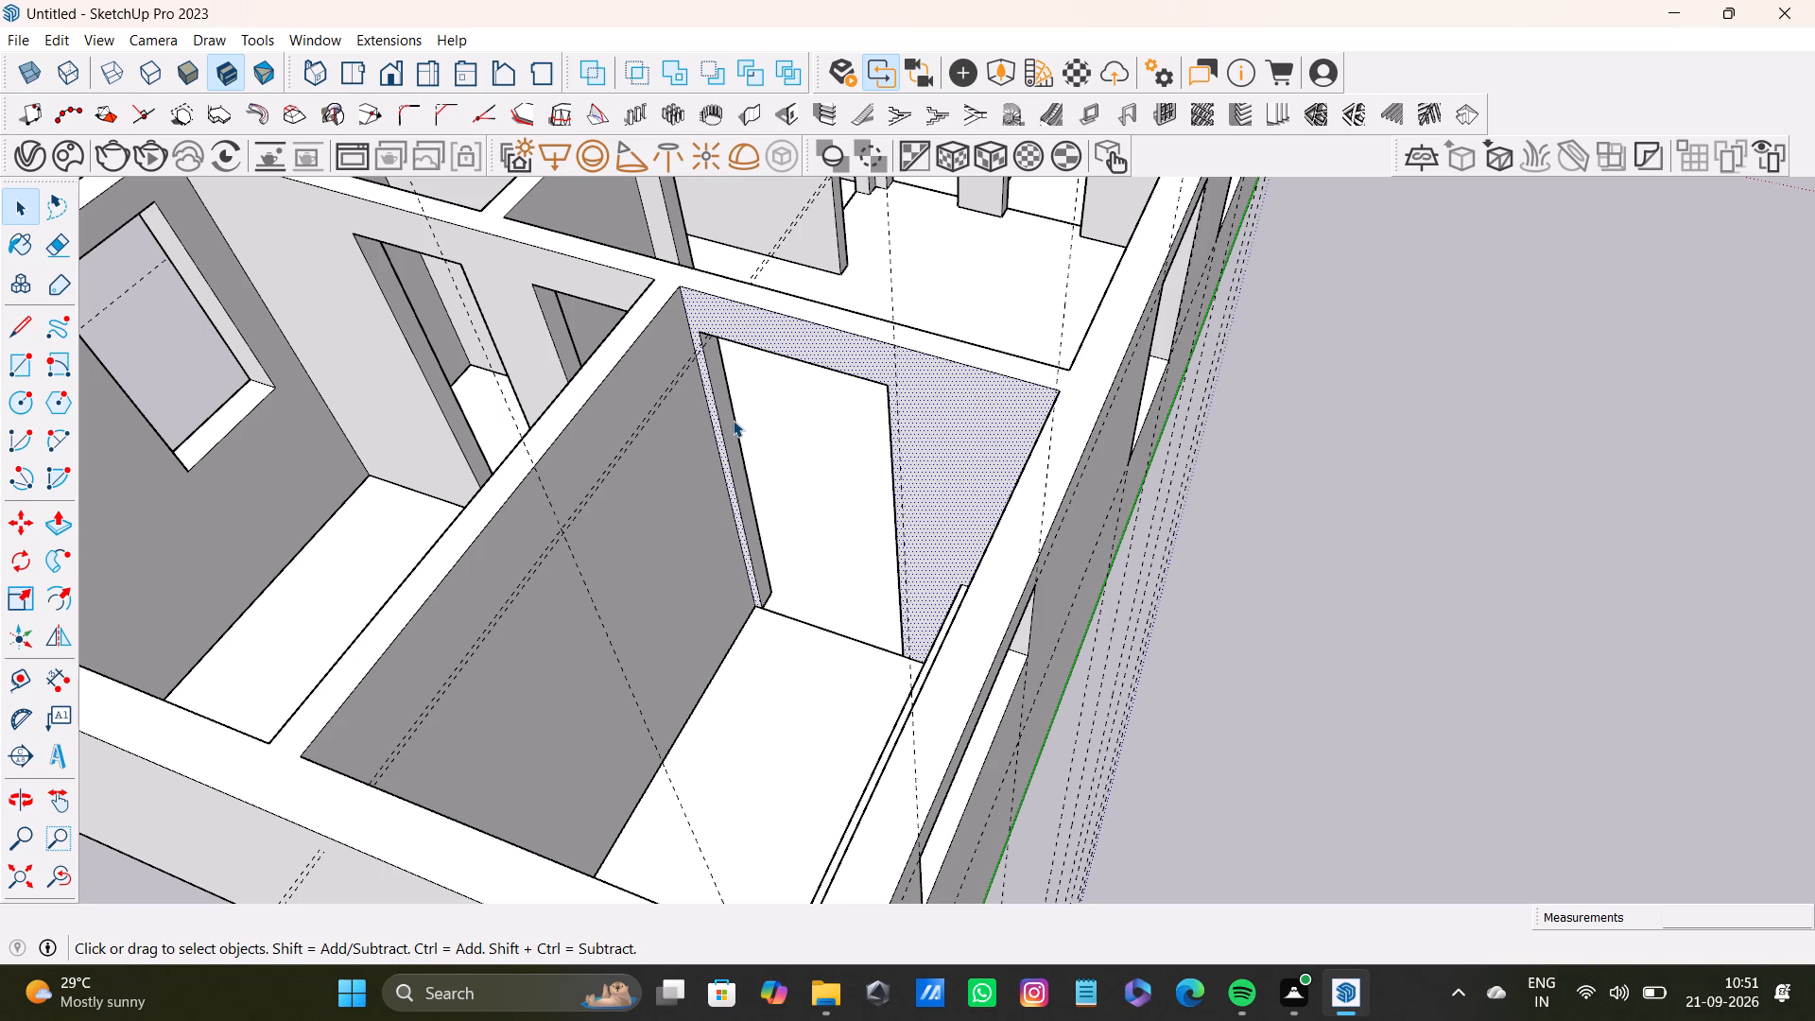
left_click(733, 420)
left_click(728, 424)
key("p")
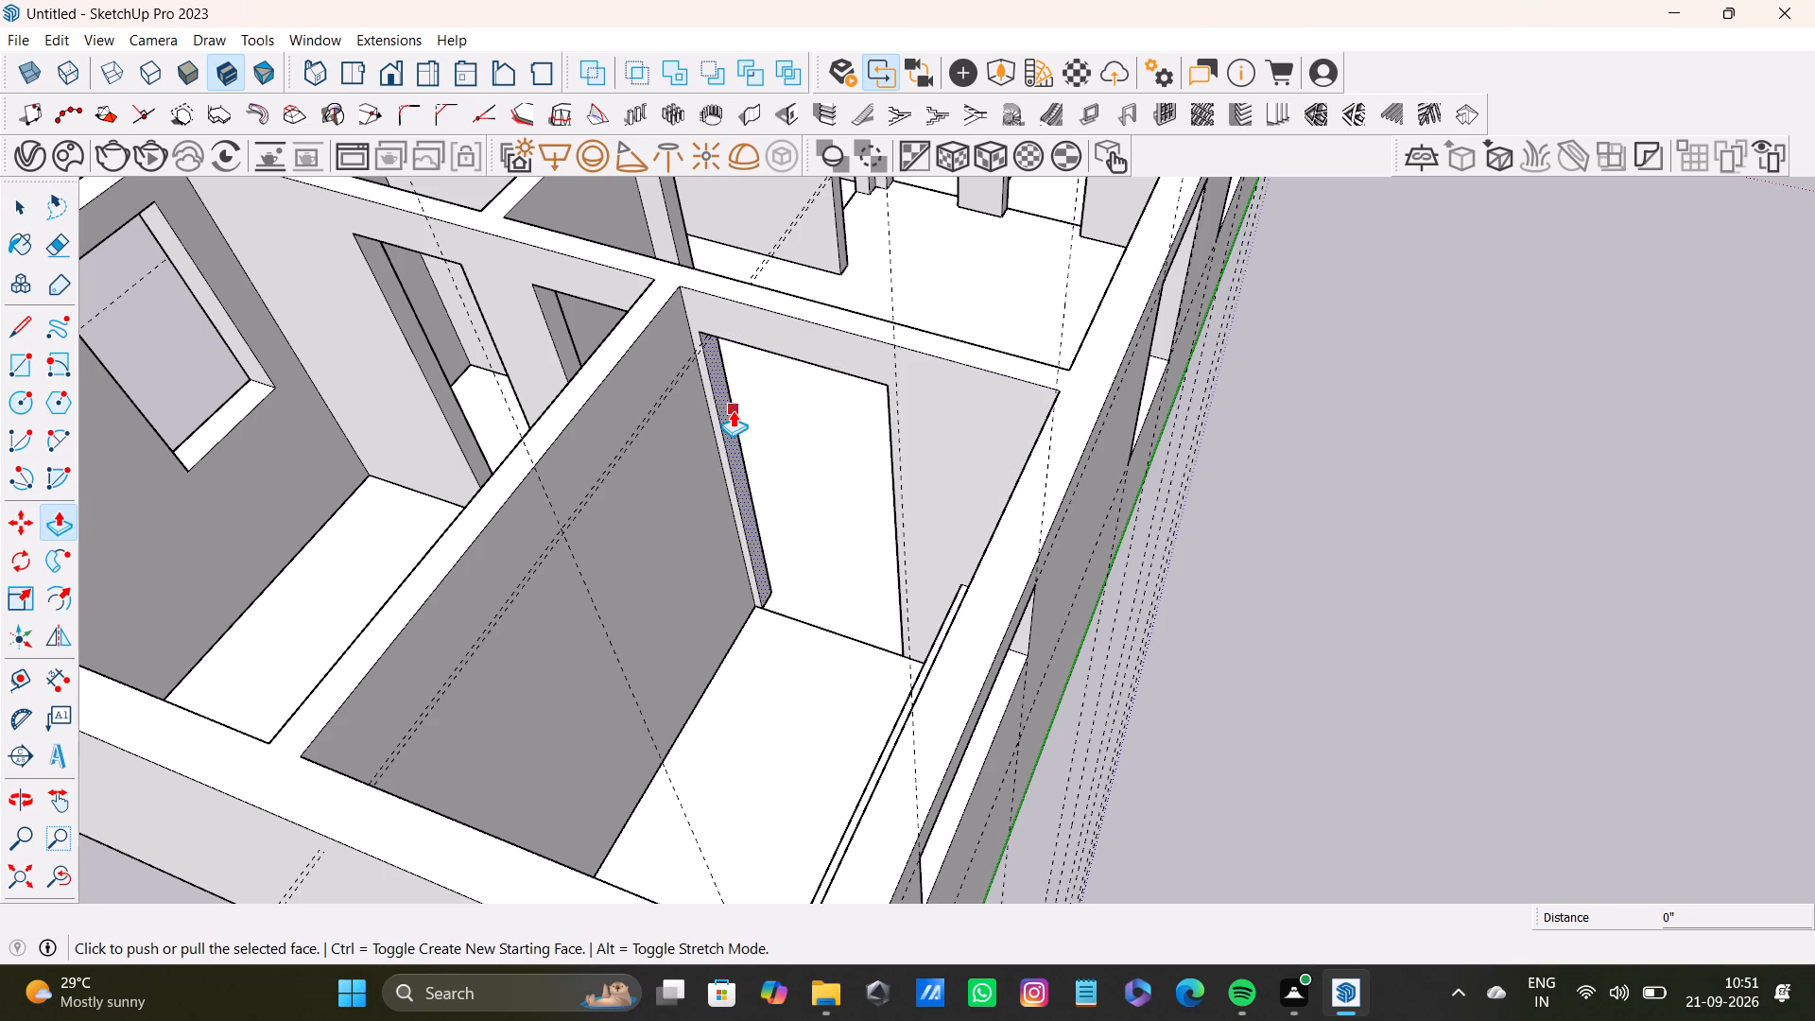
left_click_drag(733, 410, 752, 427)
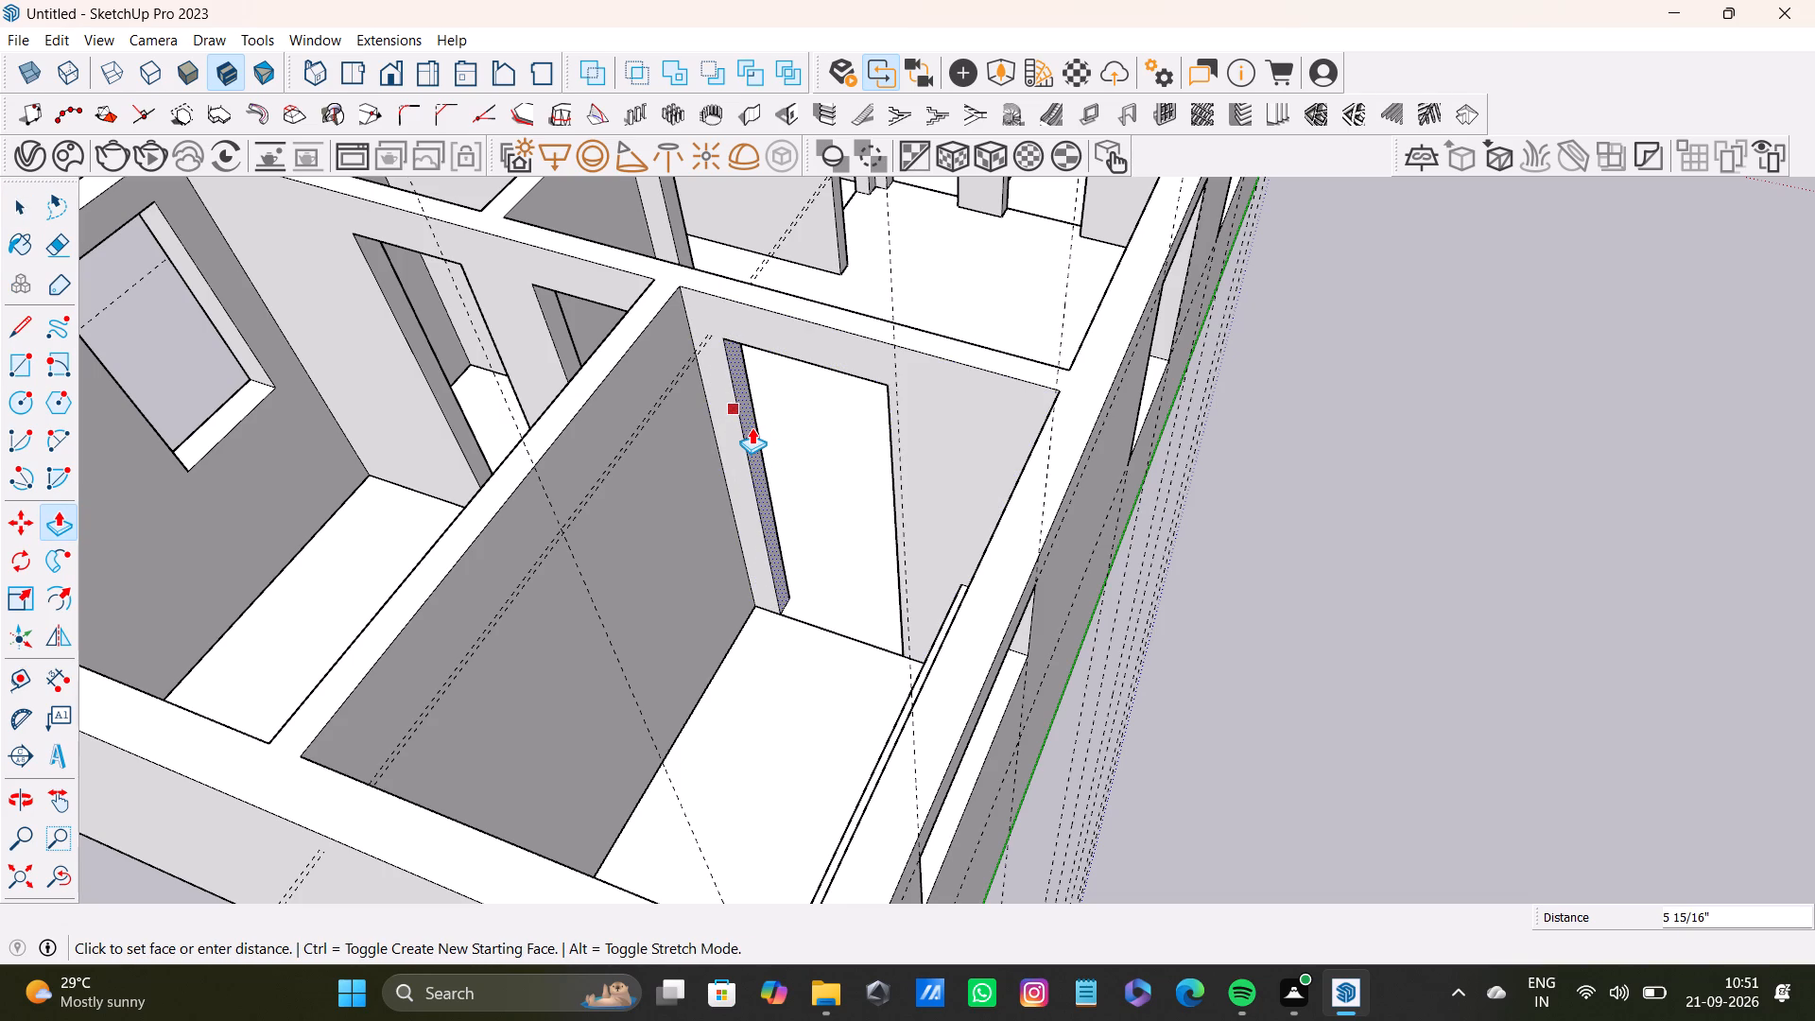
left_click_drag(752, 427, 746, 429)
scroll(745, 440, "down", 4)
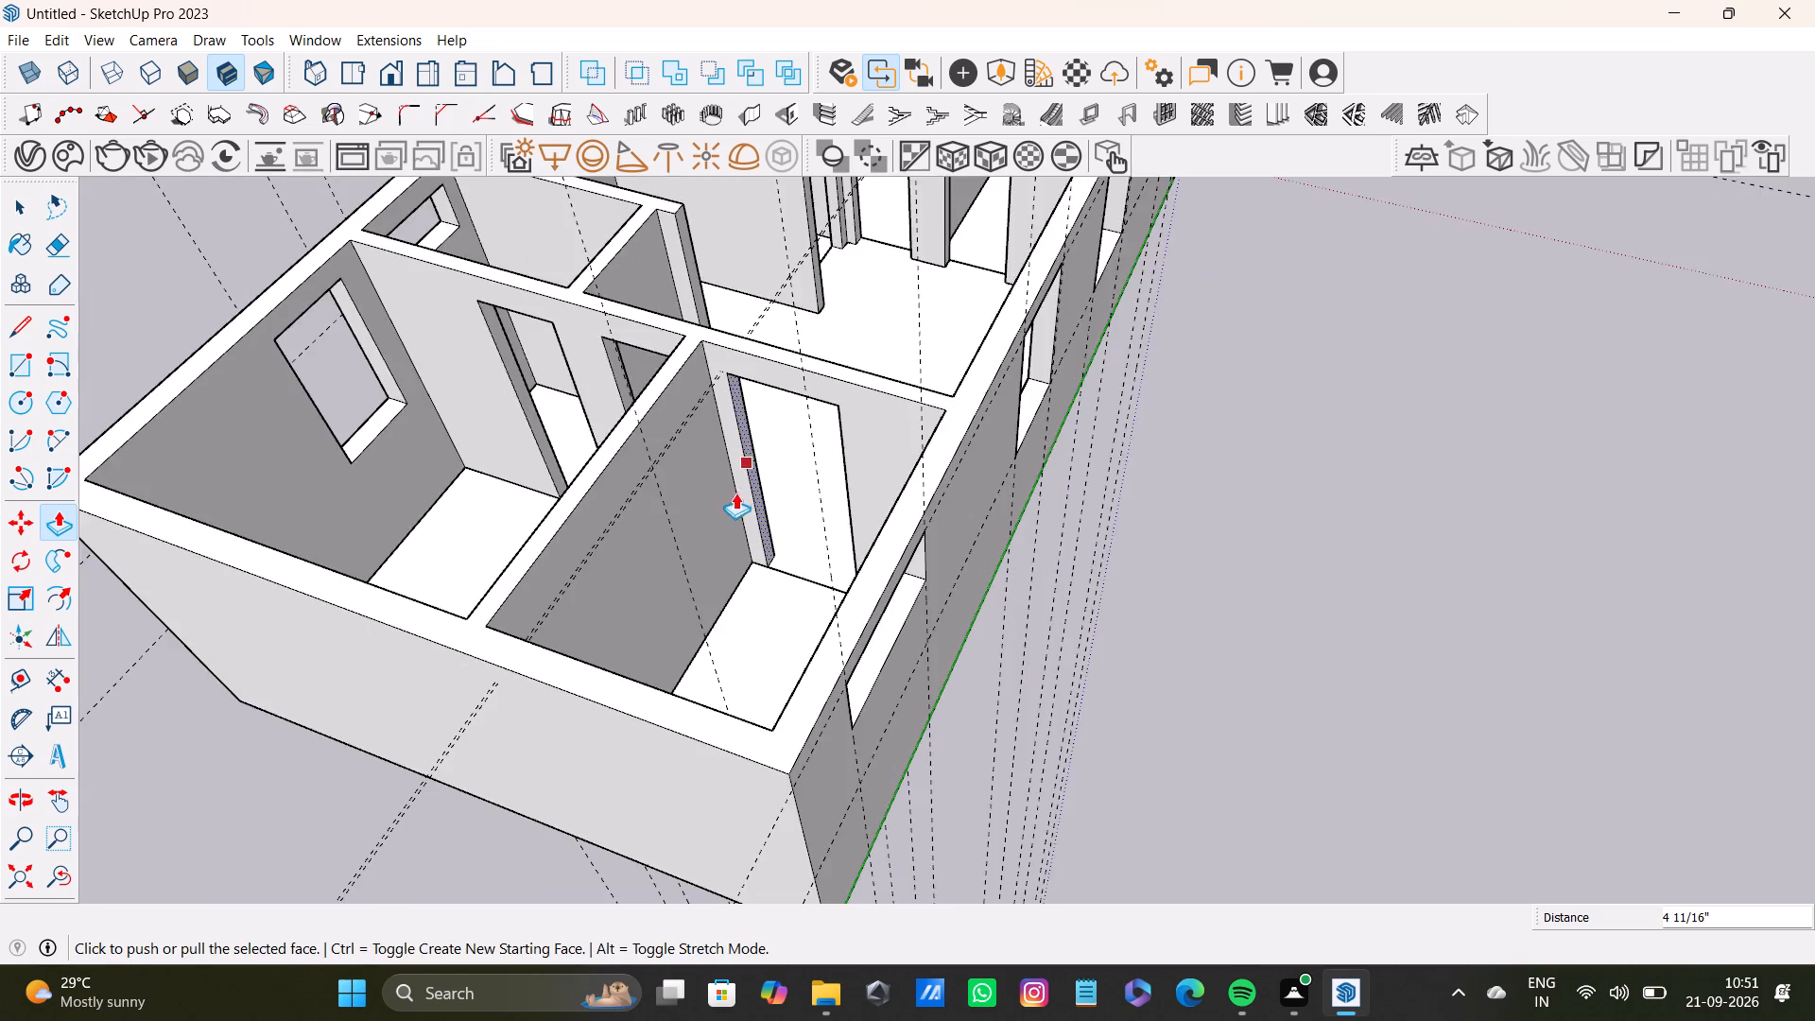
middle_click_drag(735, 494, 1179, 484)
key("space")
left_click(1283, 404)
Examine the raised block and the platform through the doorway and from floor level.
scroll(1135, 444, "down", 5)
middle_click_drag(1057, 516, 1439, 500)
scroll(1077, 430, "up", 8)
middle_click_drag(1019, 457, 1642, 434)
scroll(1068, 486, "up", 7)
middle_click_drag(981, 528, 1011, 359)
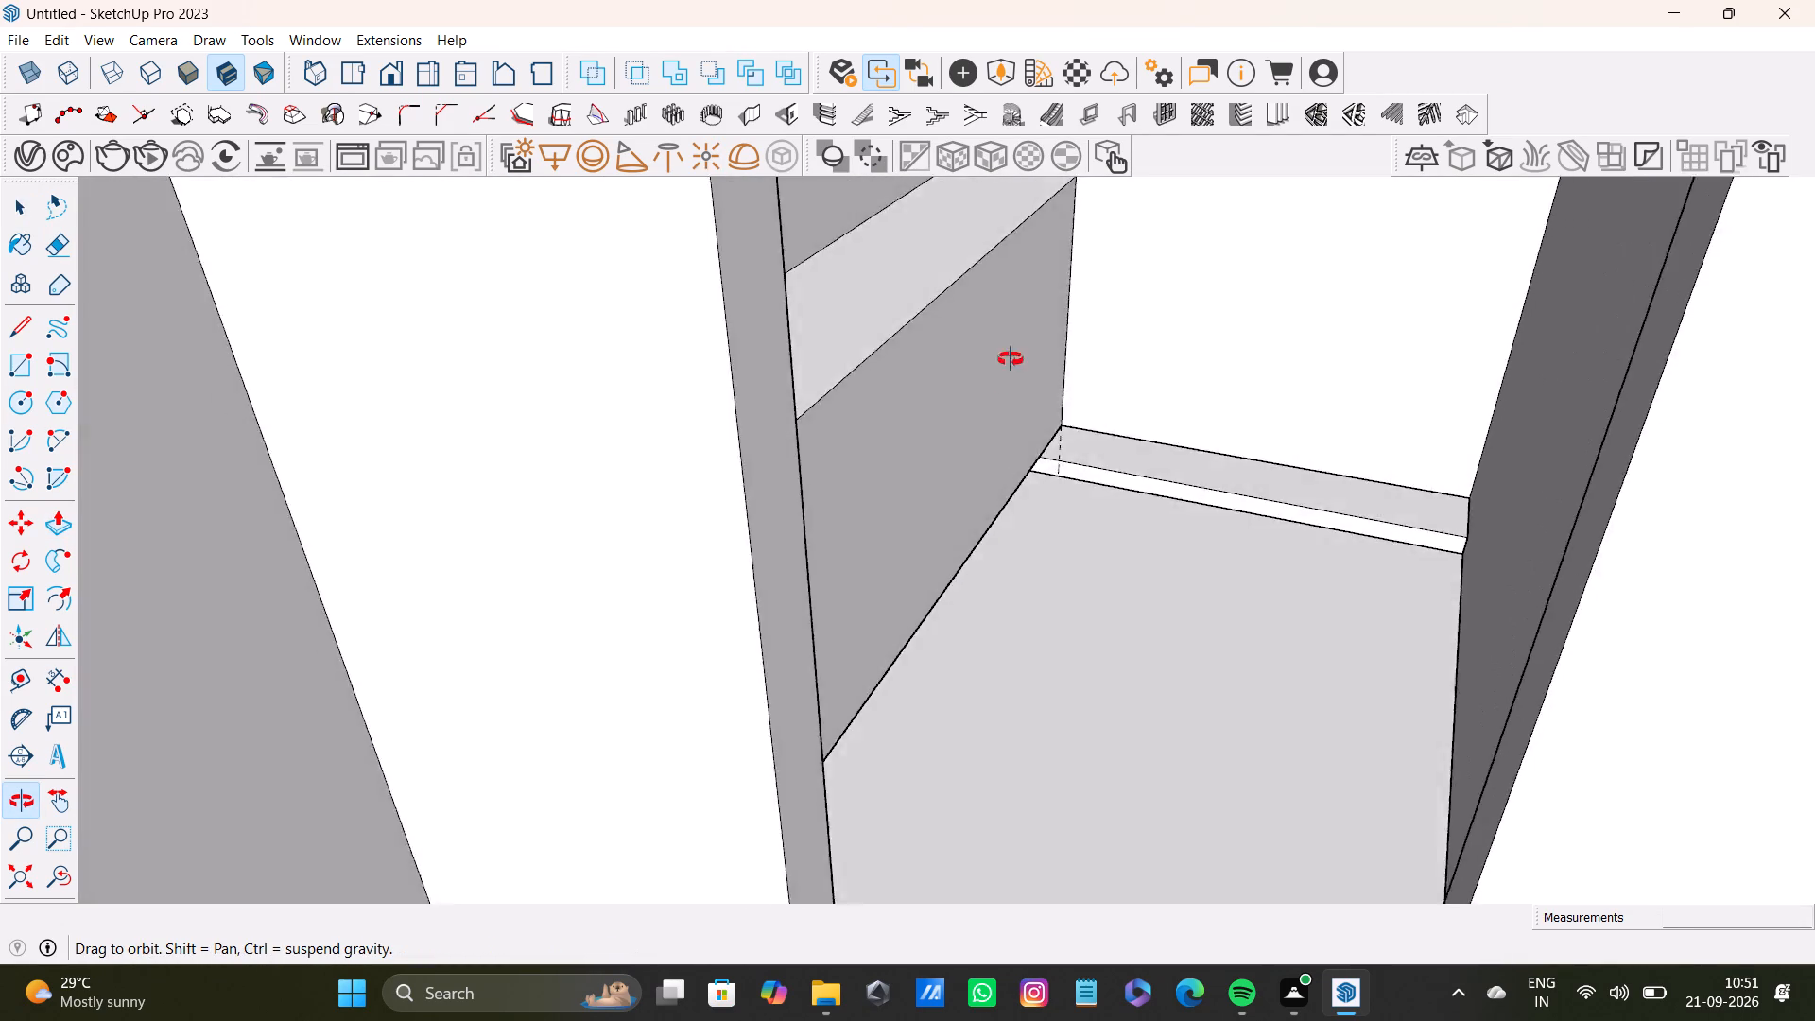
middle_click_drag(1011, 359, 954, 231)
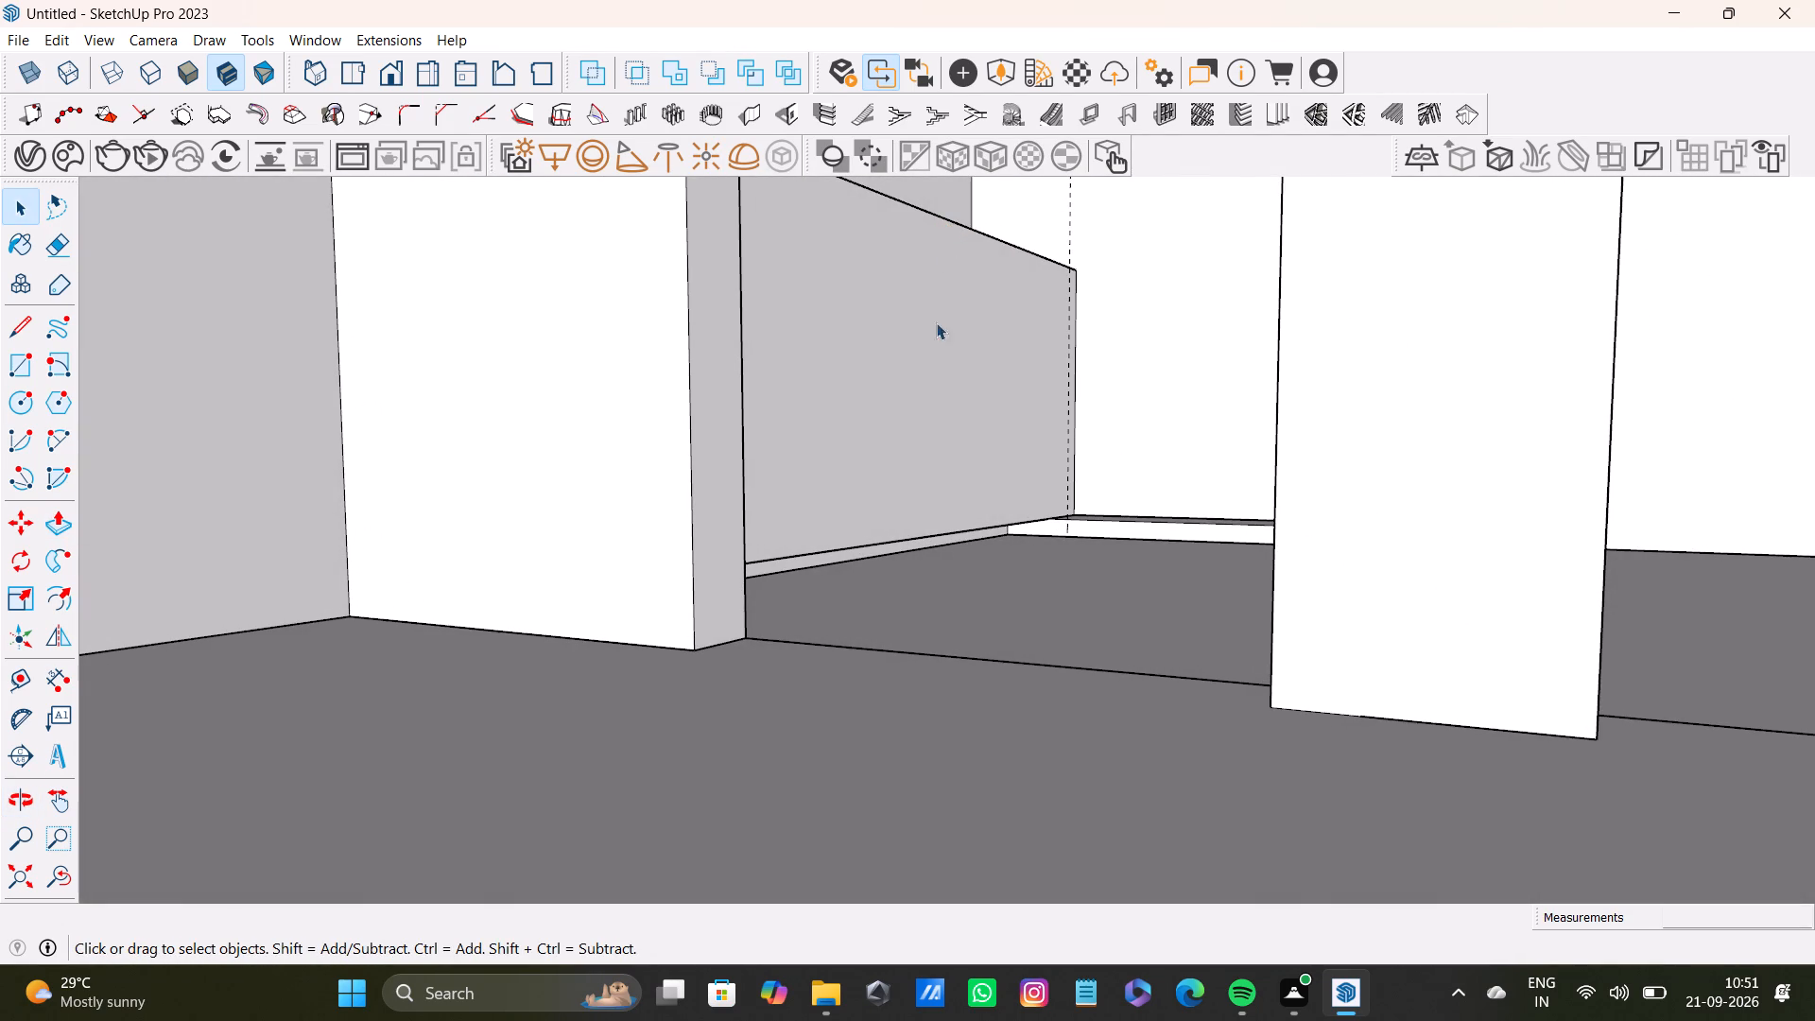
scroll(934, 424, "down", 3)
middle_click_drag(1048, 458, 963, 828)
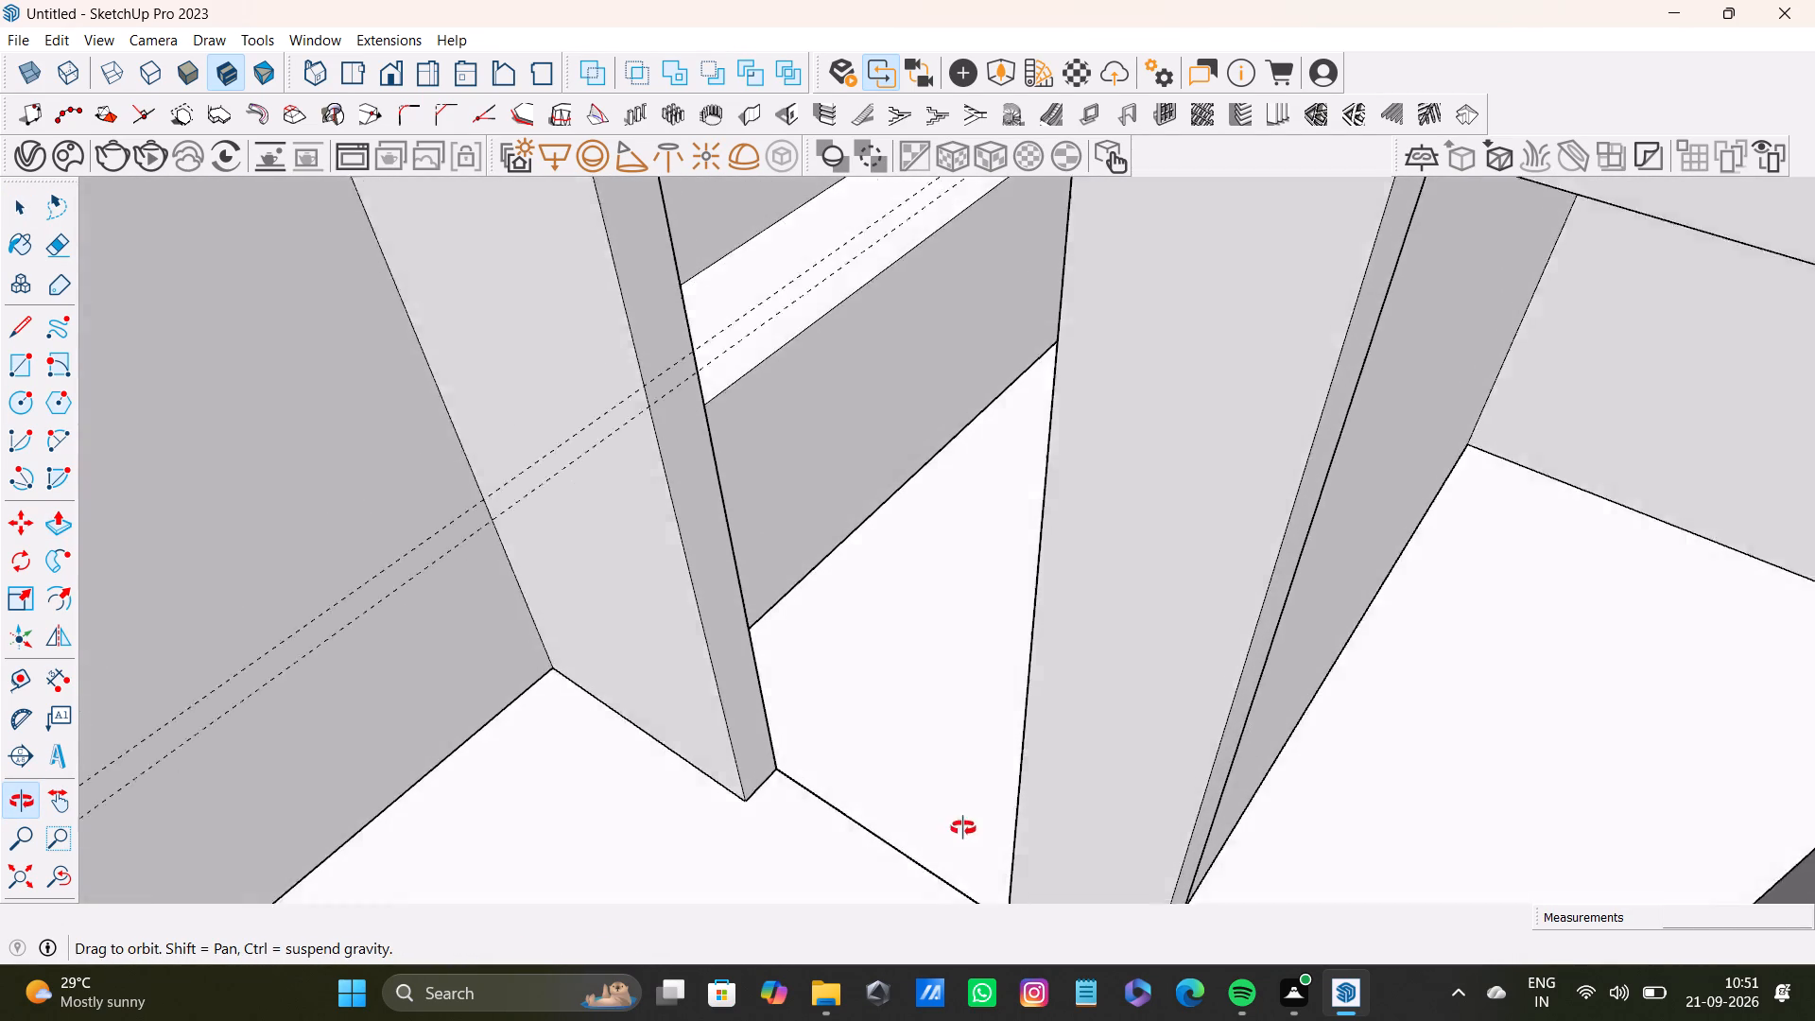
middle_click_drag(963, 828, 964, 842)
scroll(926, 691, "down", 4)
middle_click_drag(893, 665, 886, 741, "shift")
scroll(886, 741, "down", 1, "shift")
middle_click_drag(886, 721, 959, 300)
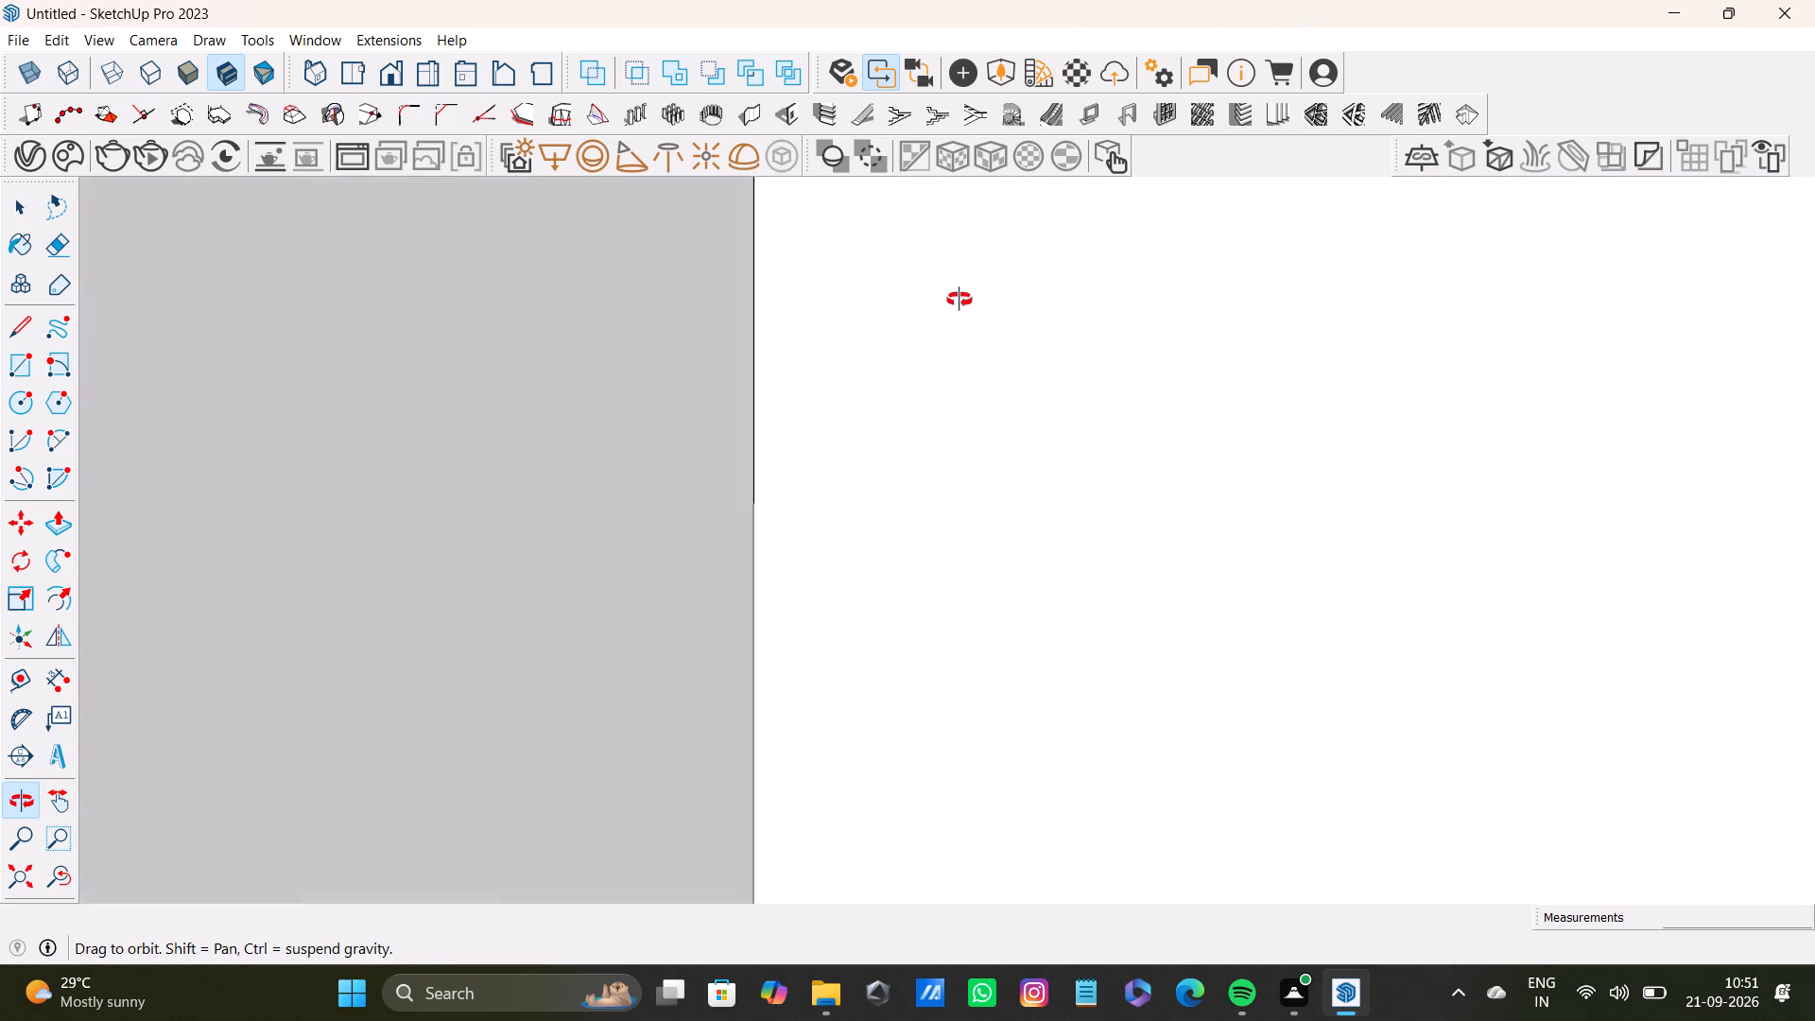
middle_click_drag(959, 300, 1036, 301)
scroll(921, 665, "up", 4)
middle_click_drag(935, 609, 935, 698)
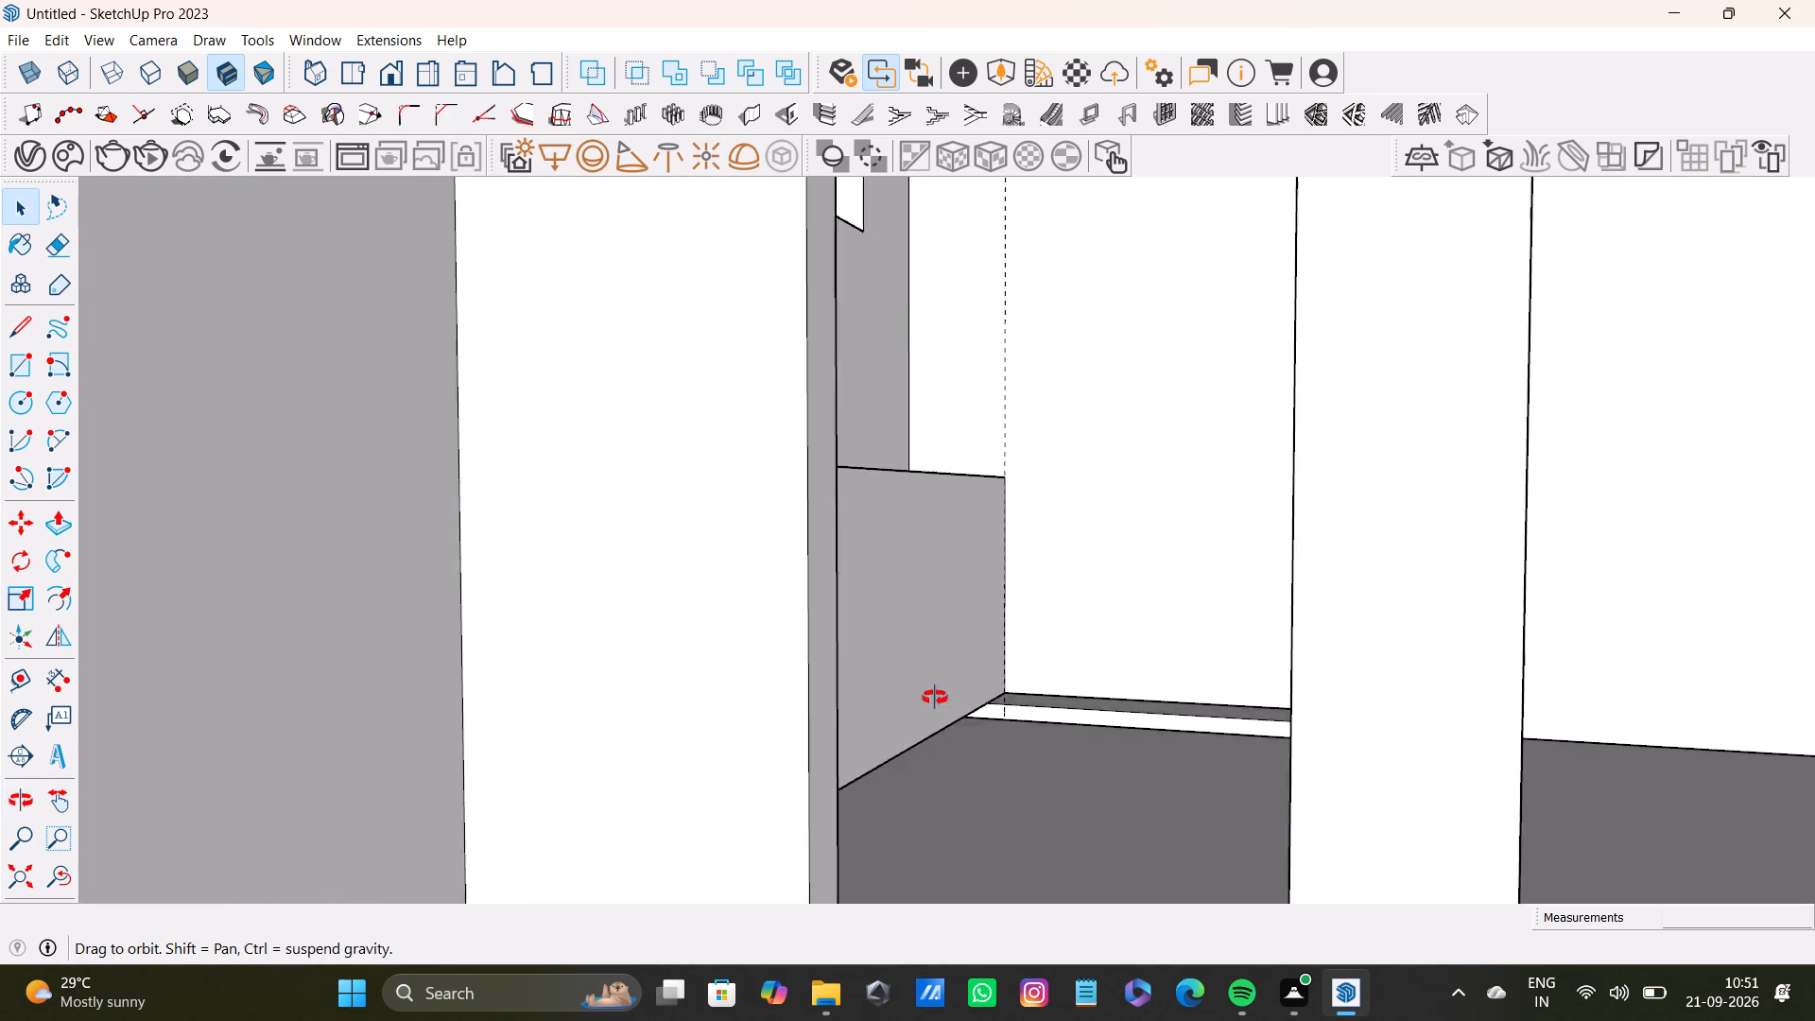
middle_click_drag(935, 698, 922, 901)
Raise the top face of the block along the window wall by about 1' 1 7/8".
scroll(934, 634, "down", 4)
middle_click_drag(999, 384, 644, 585)
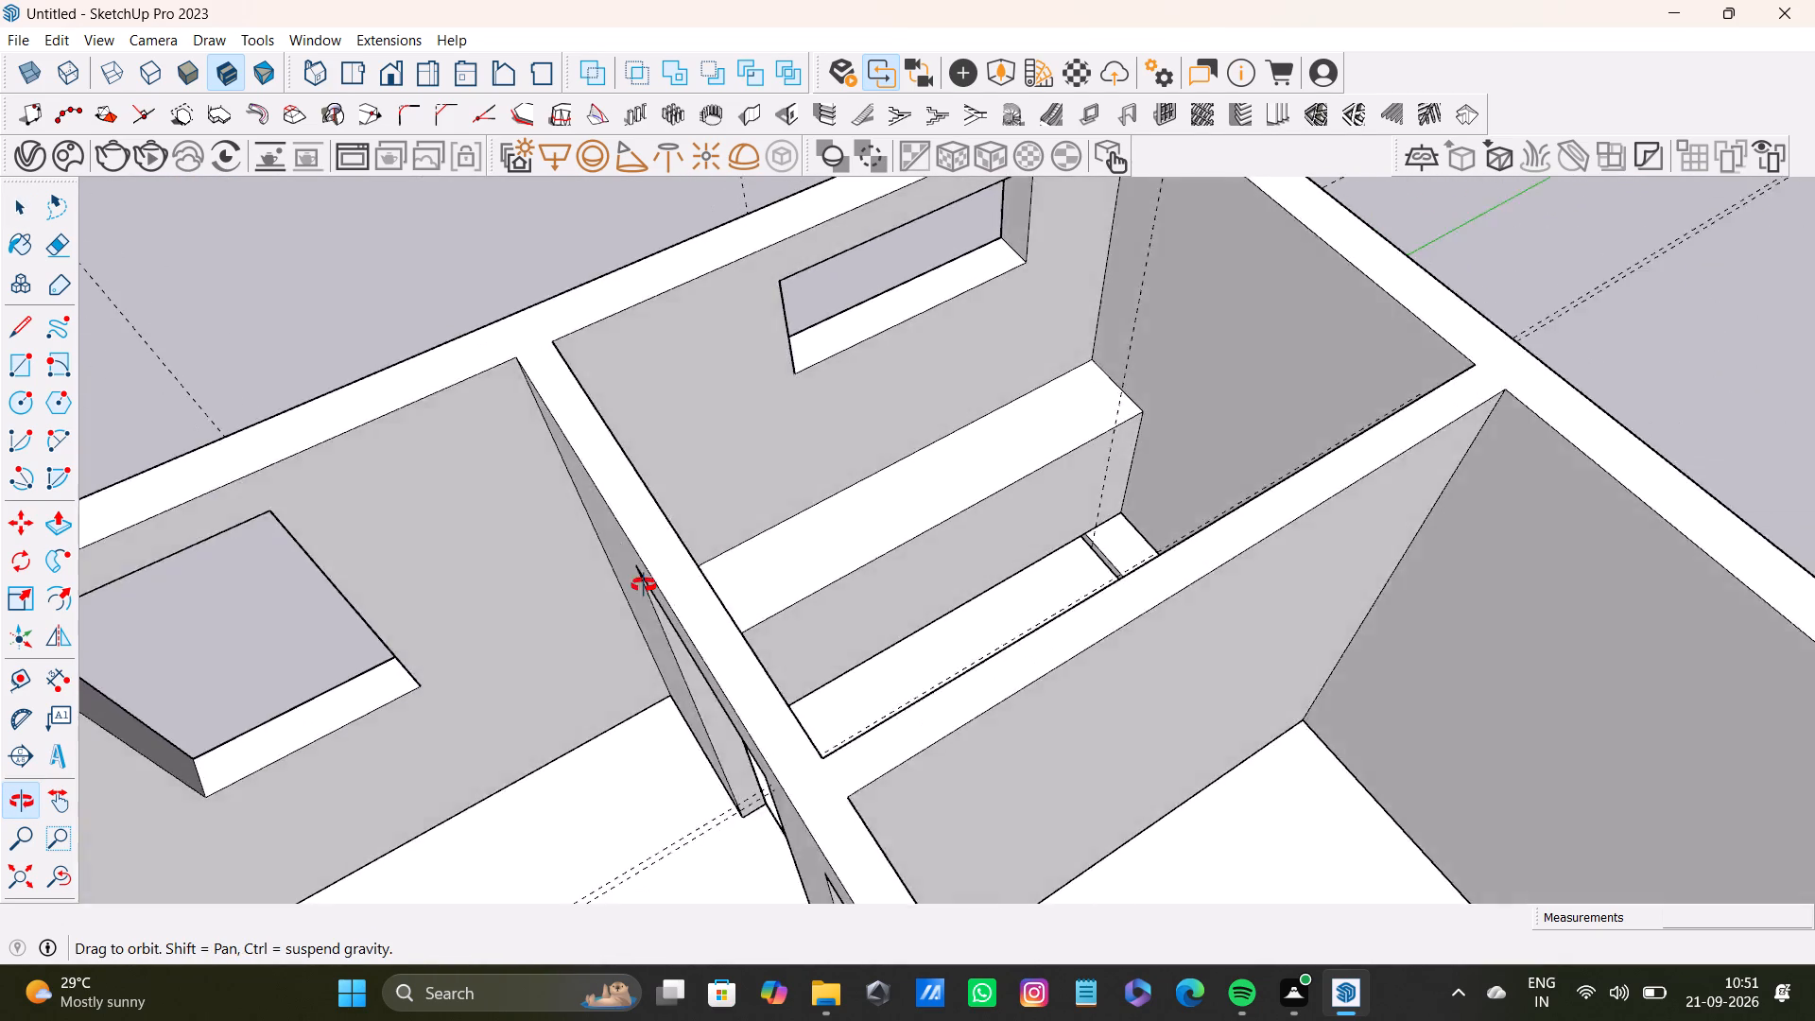
middle_click_drag(644, 585, 619, 610)
key("space")
left_click(820, 520)
key("p")
left_click_drag(811, 524, 796, 495)
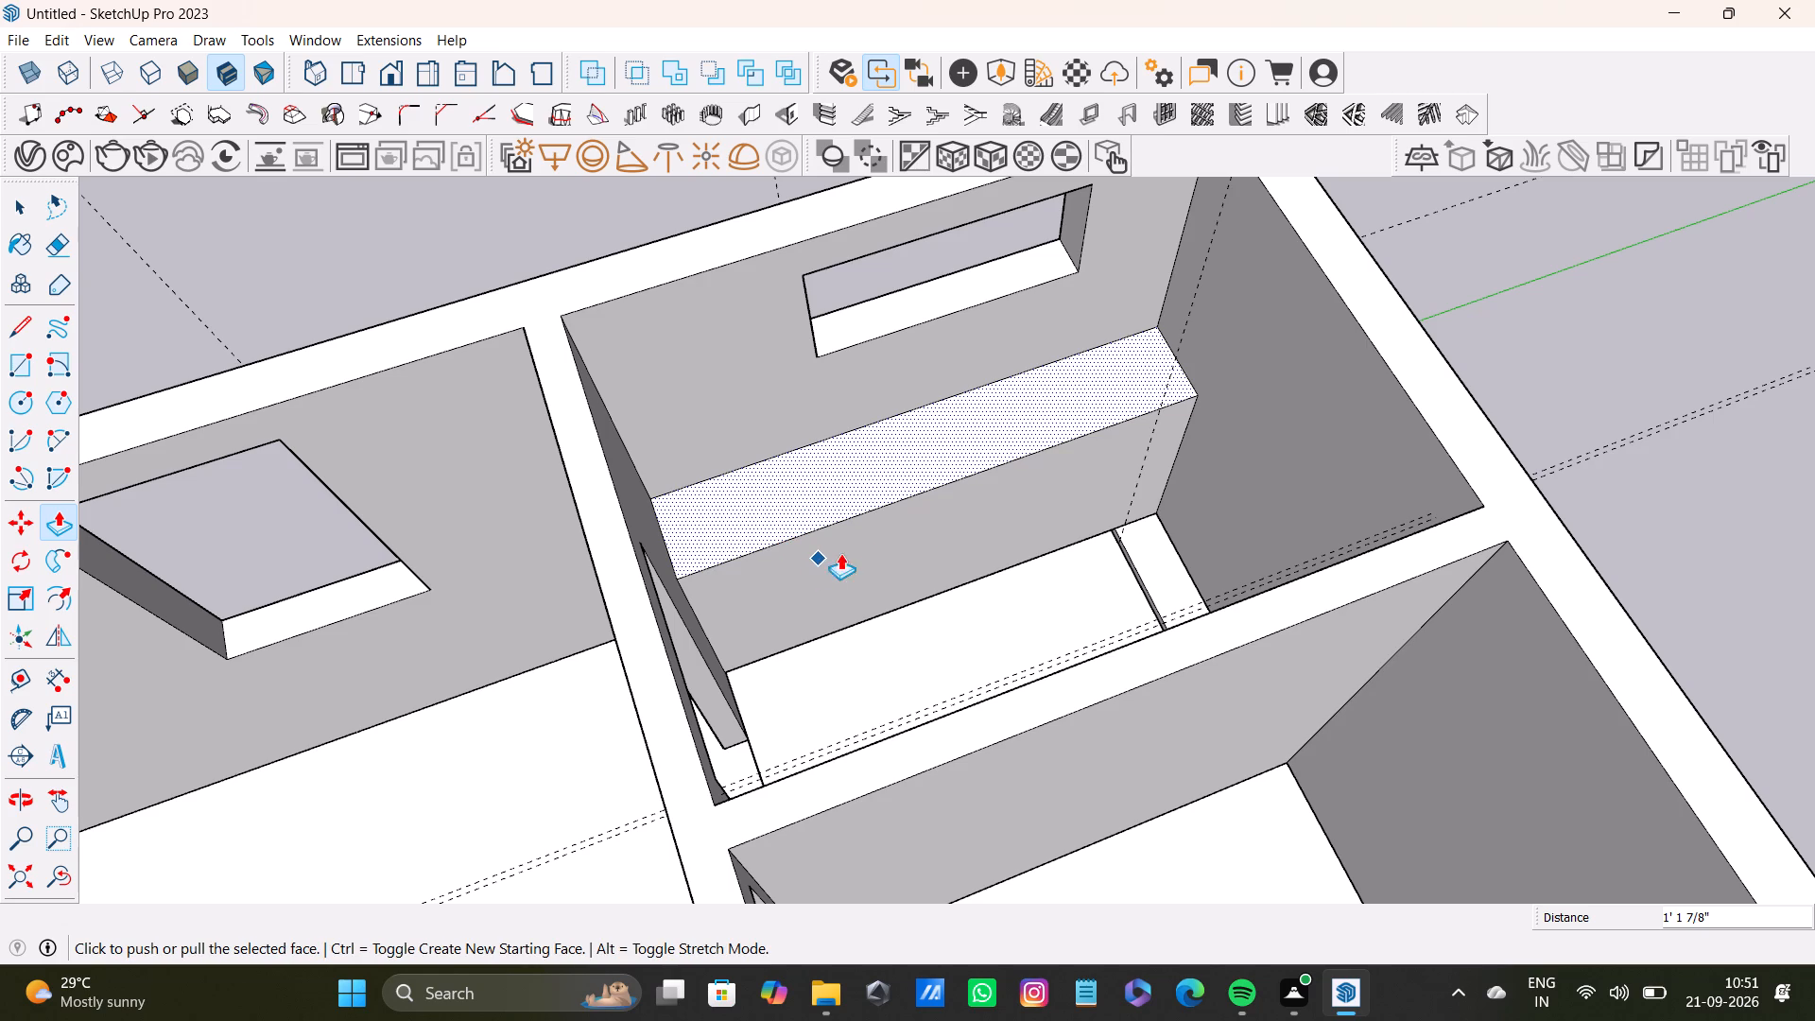
Delete the dashed guide crossing the front face of the block near the side wall.
scroll(1076, 515, "up", 7)
middle_click_drag(1248, 546, 1057, 558)
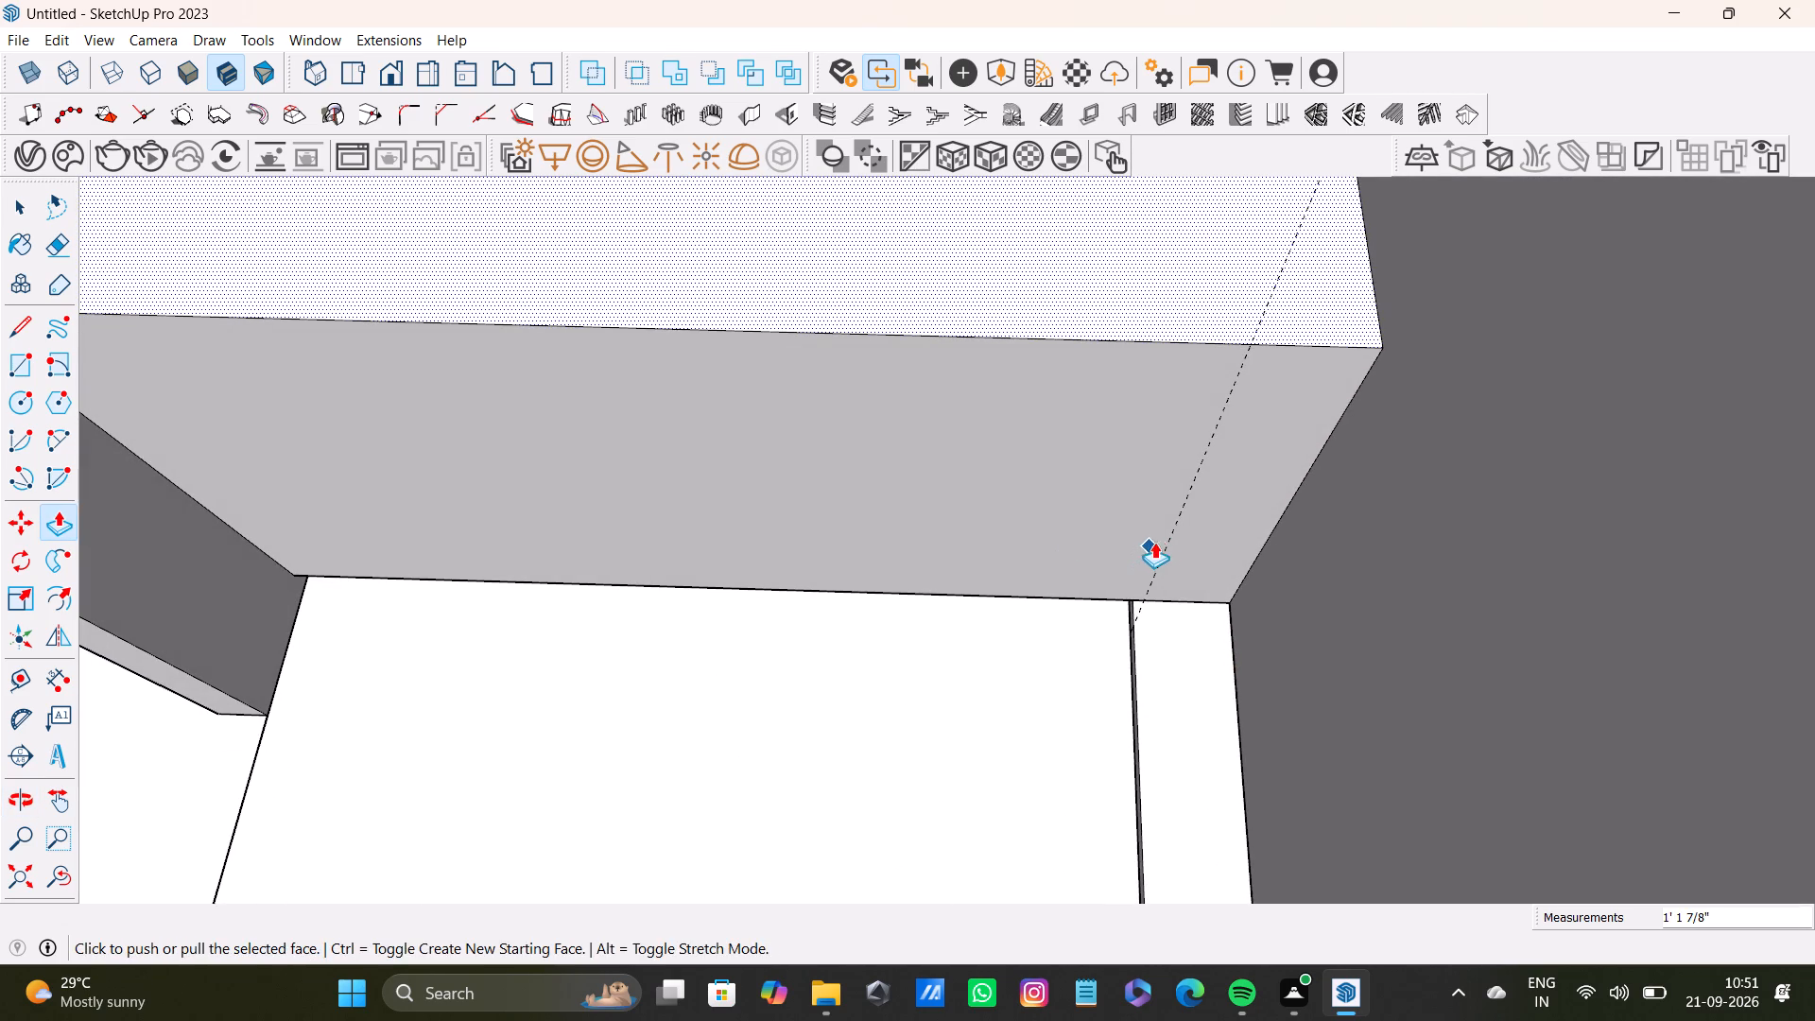
key("space")
left_click(1168, 549)
key("Delete")
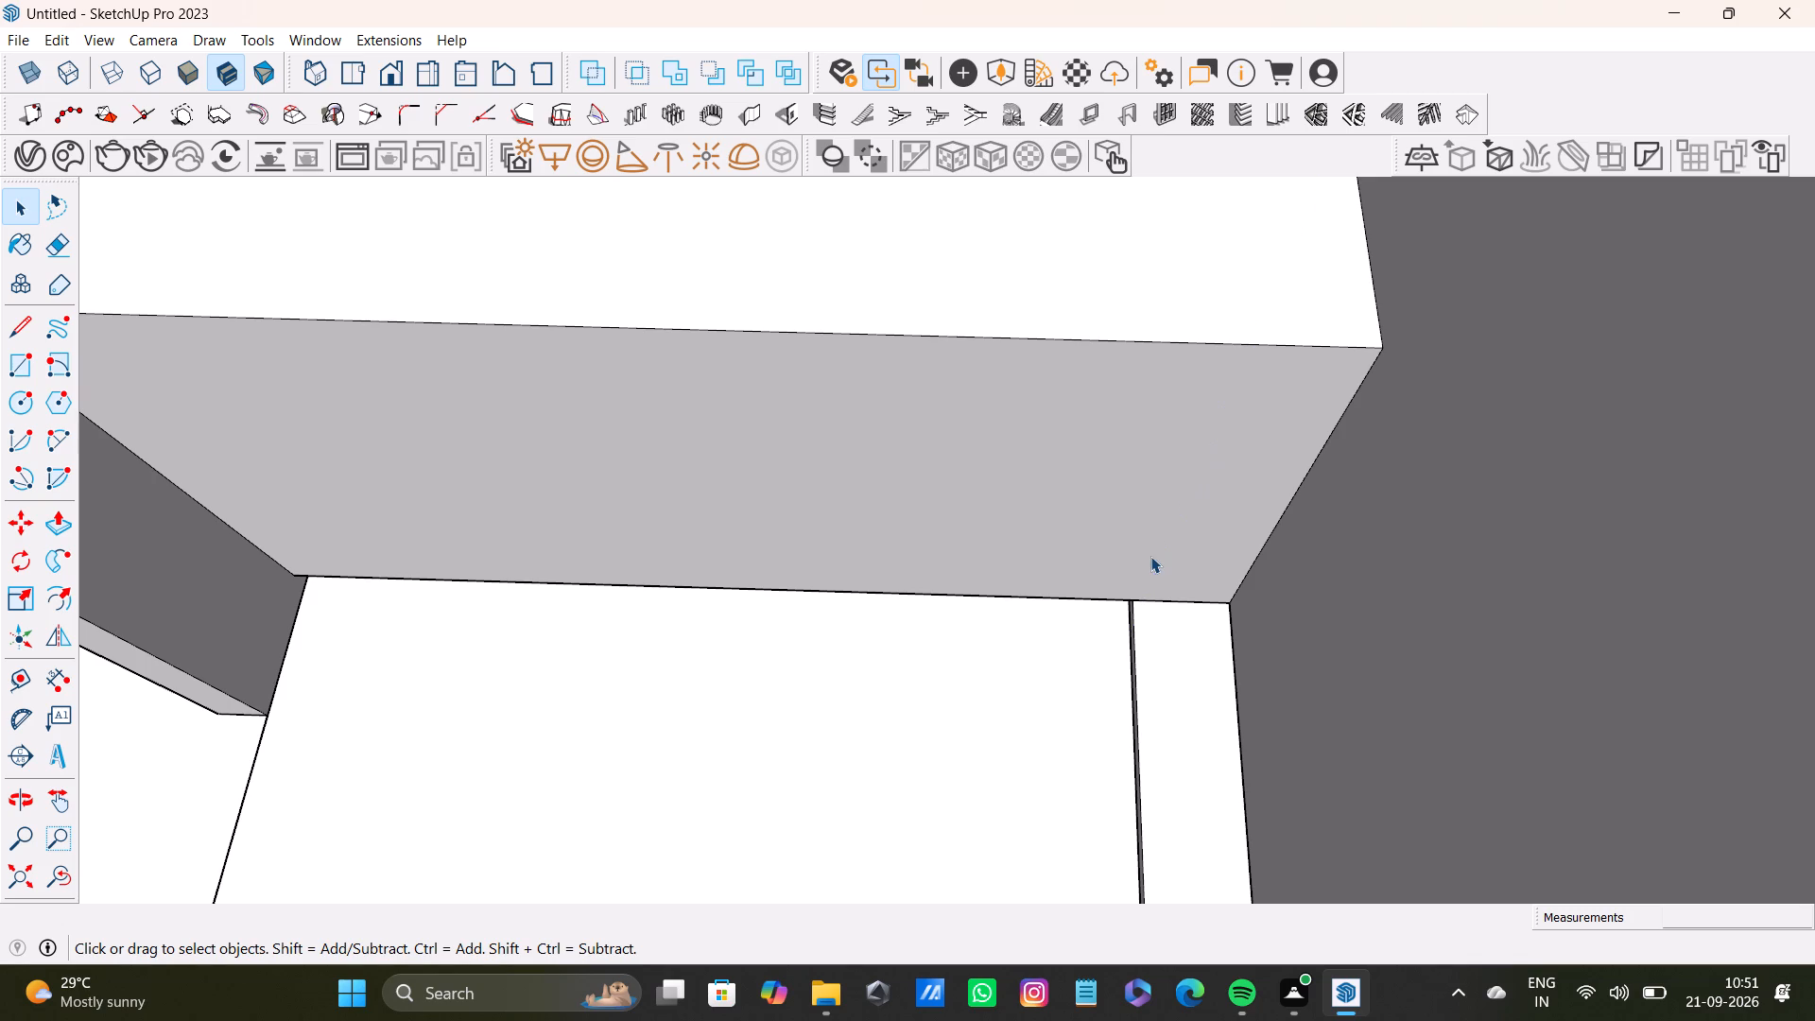
Divide the block's front face with a line along a new guide placed 1' 9" from the side wall.
key("t")
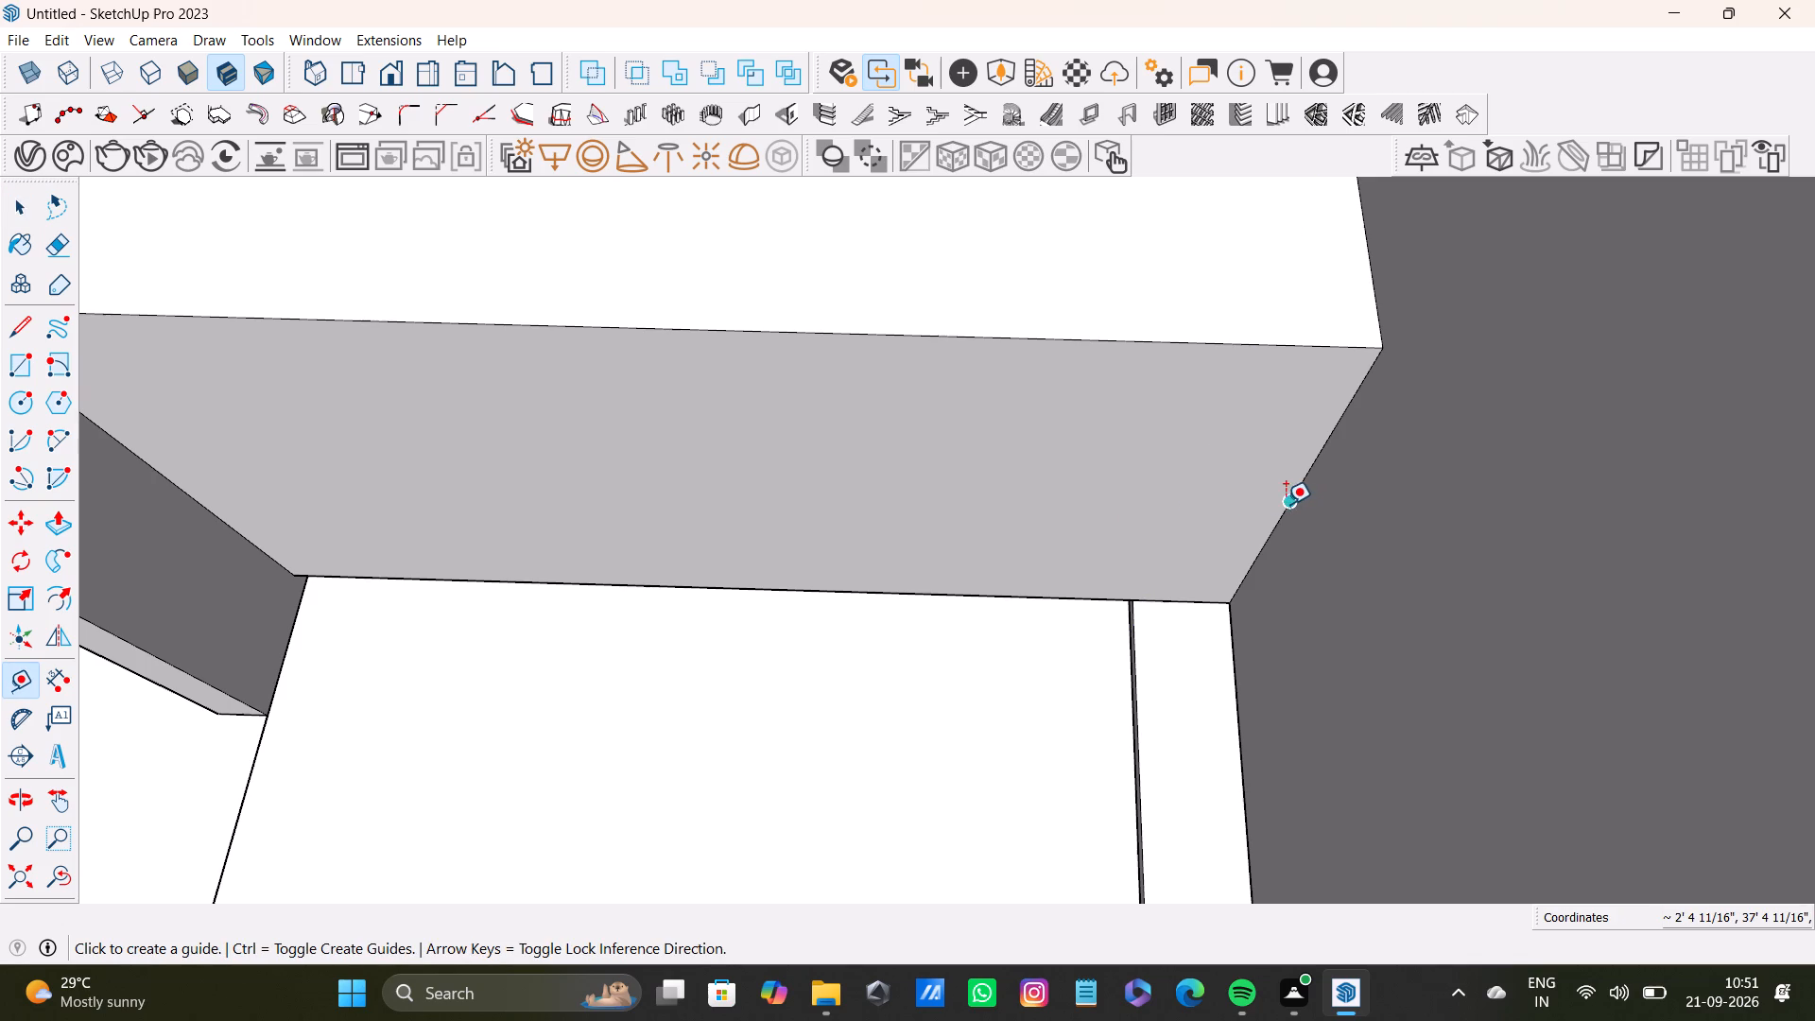
left_click(1286, 504)
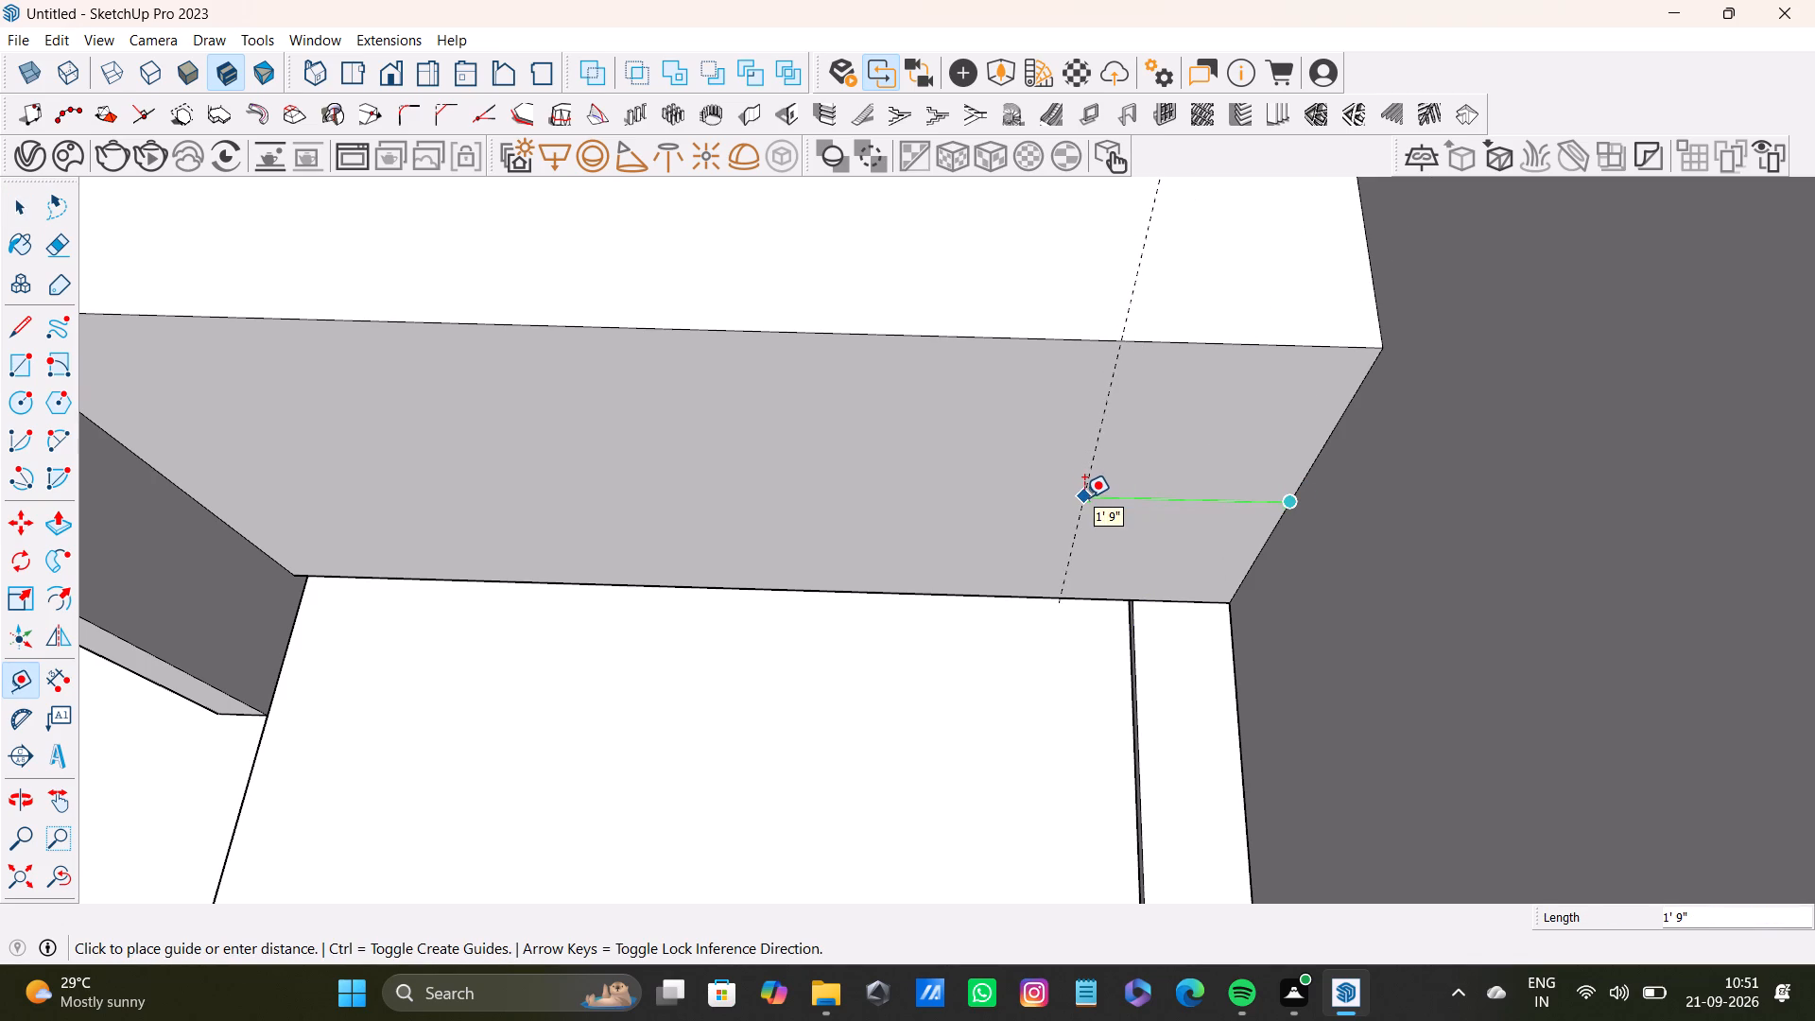
left_click(1084, 497)
key("l")
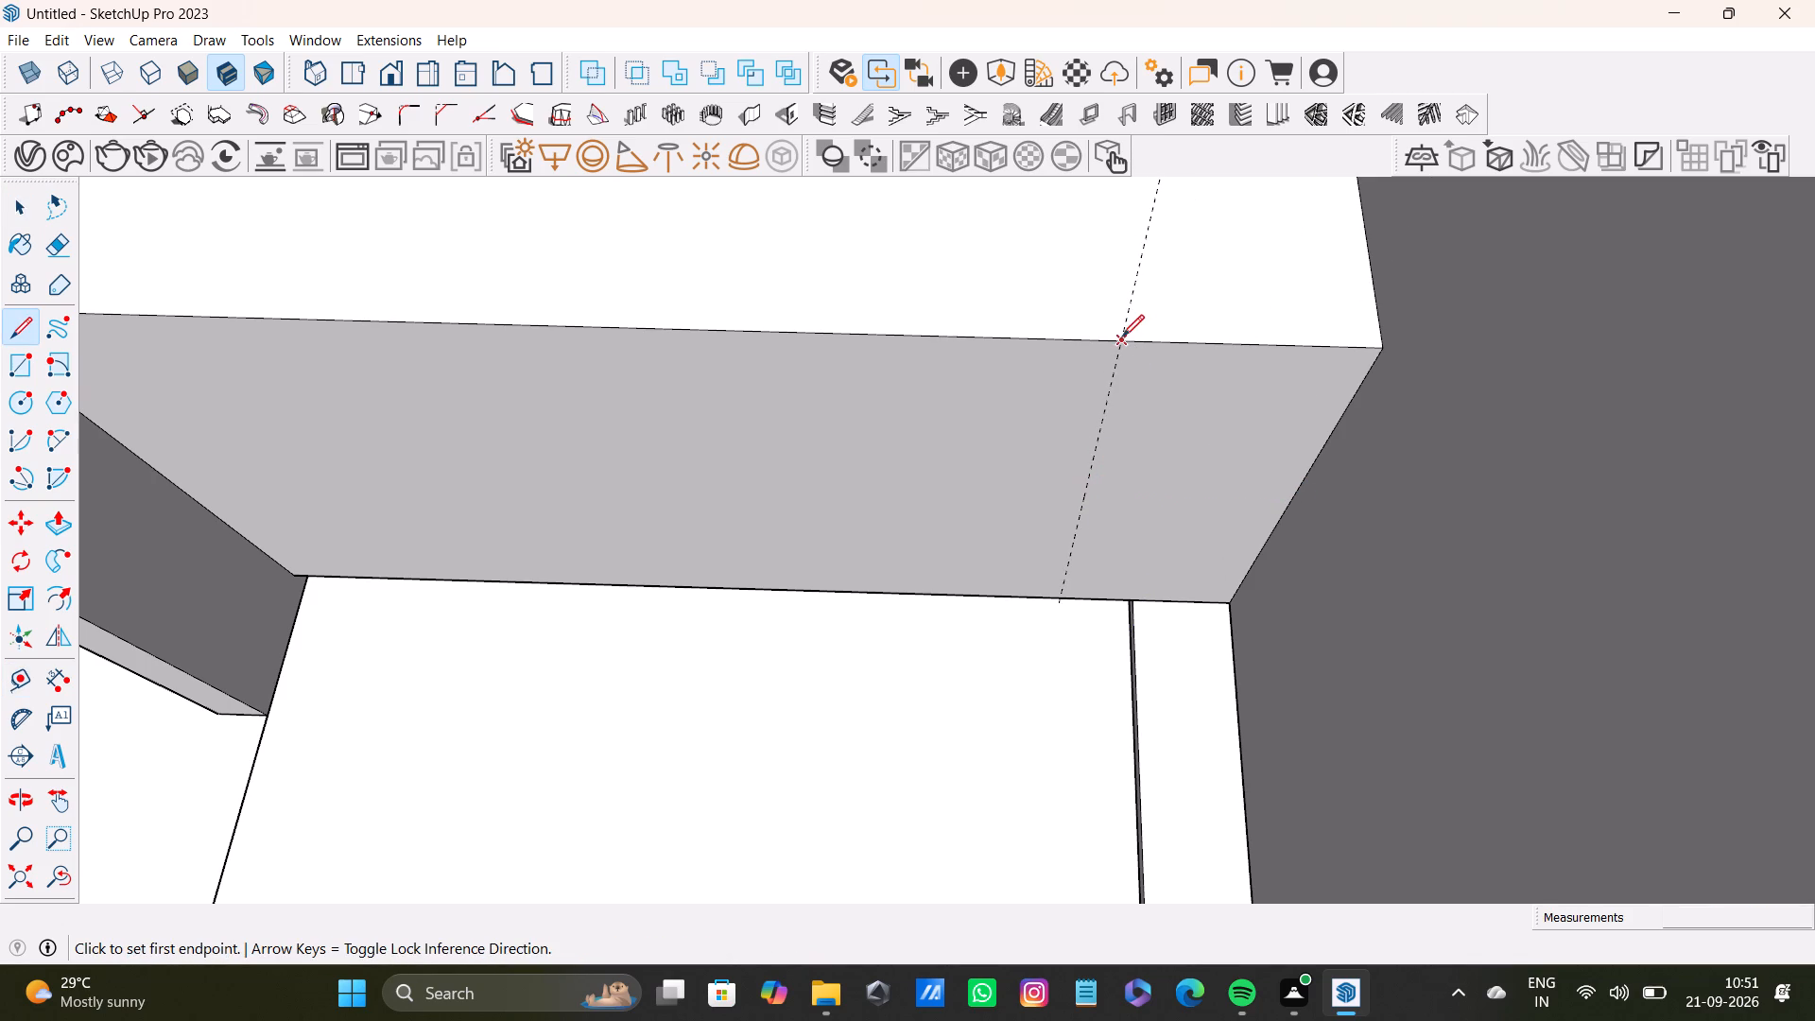
left_click(1122, 337)
left_click(1067, 602)
key("space")
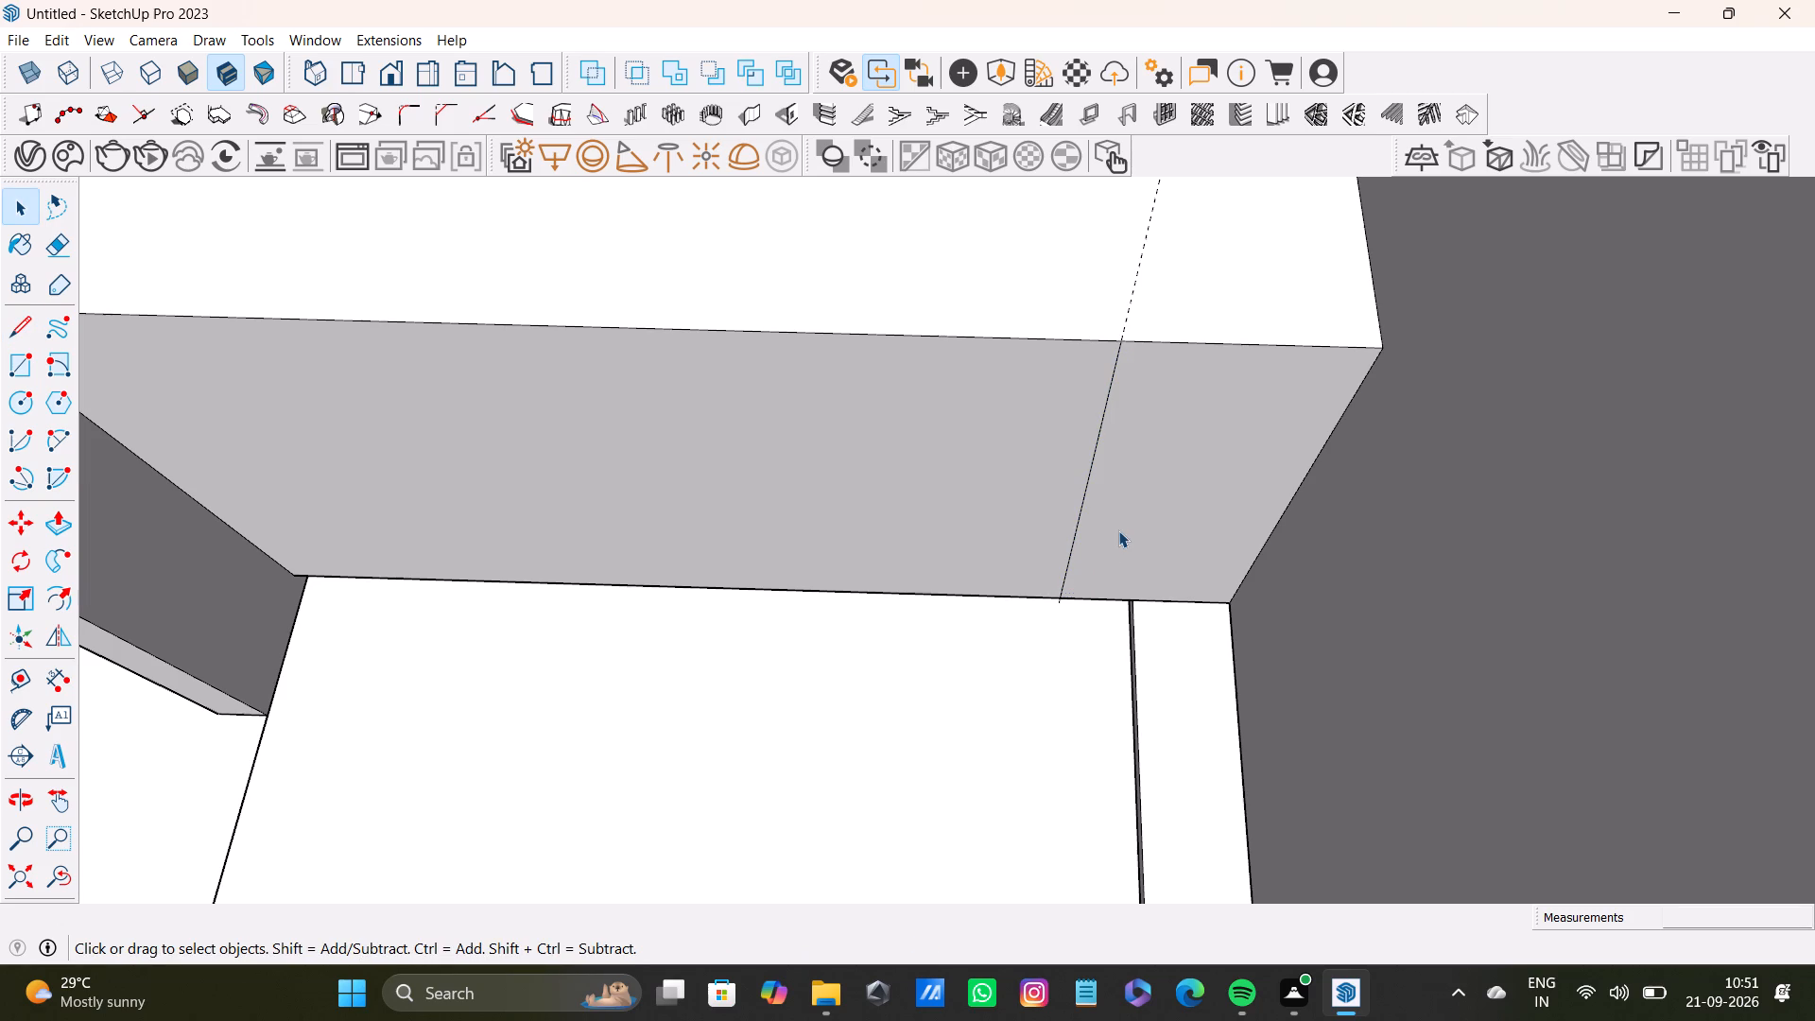
Extrude the narrow front section beside the side wall about 5' 4 5/16" to the opposite wall, making the block L-shaped.
left_click(1118, 530)
key("p")
left_click(1129, 521)
scroll(1116, 618, "down", 6)
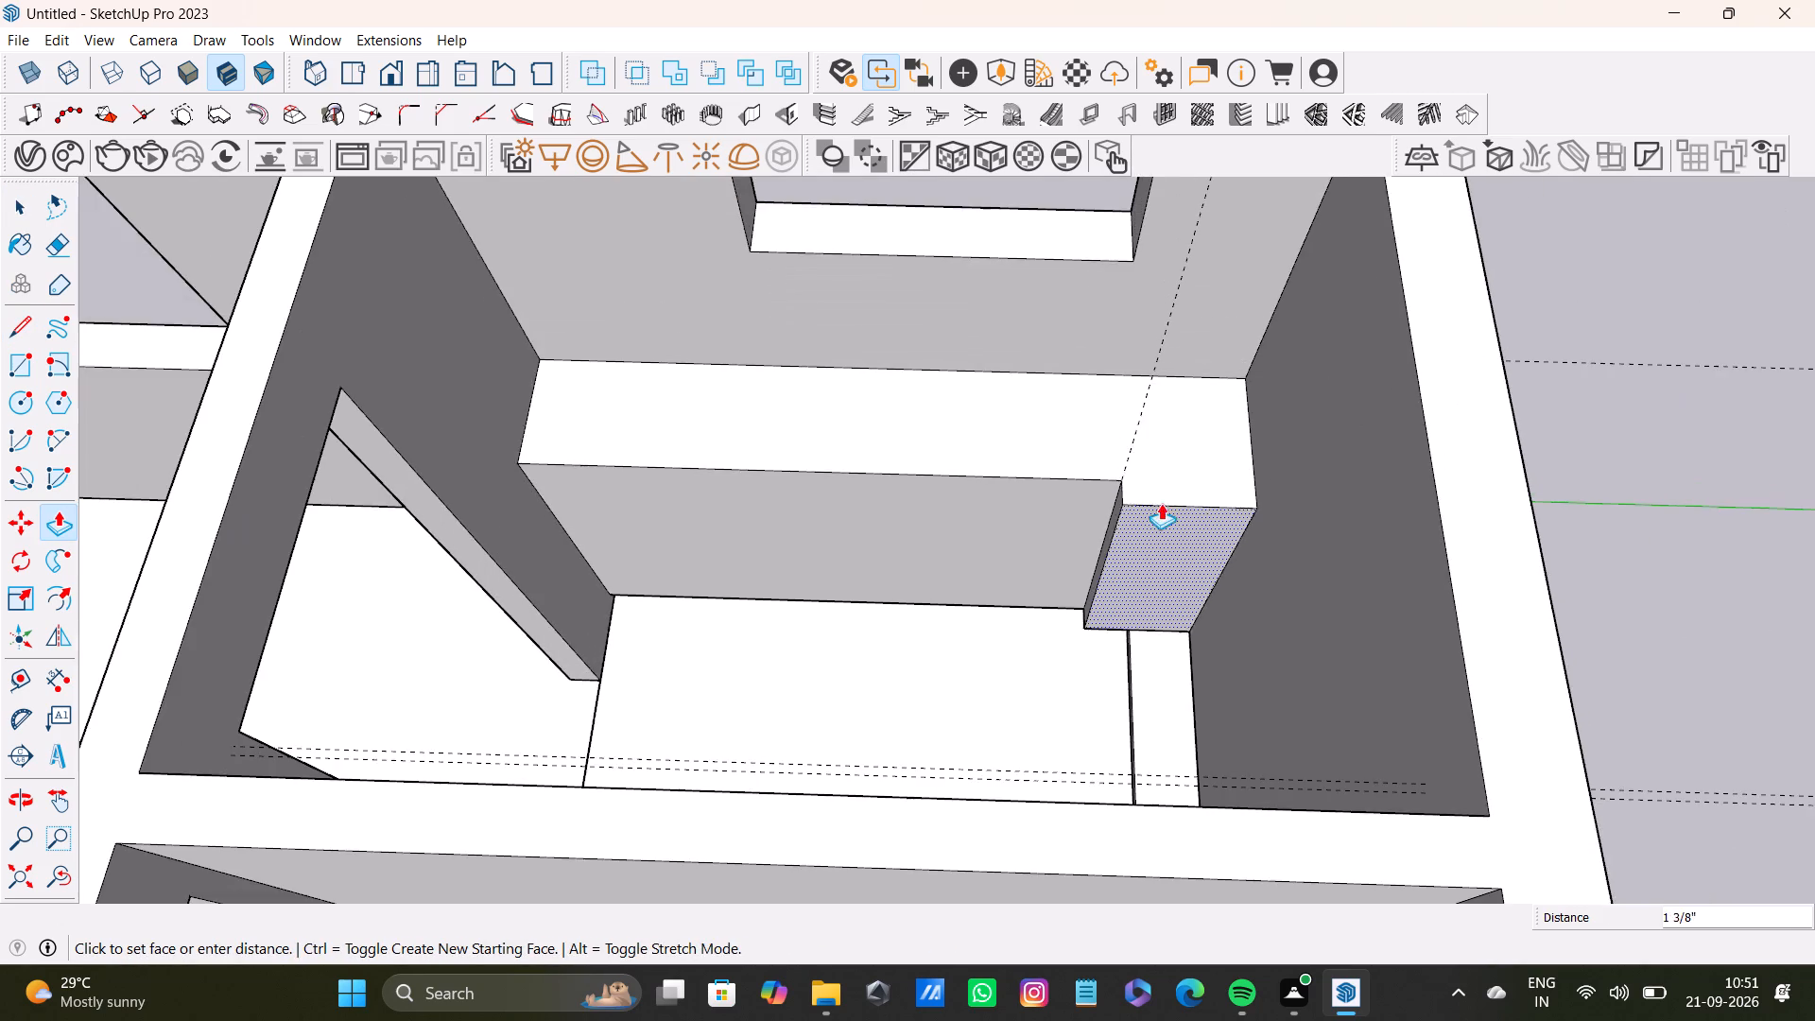
scroll(1133, 573, "down", 2)
middle_click_drag(1112, 644, 1452, 742)
left_click(1306, 666)
Push the inner face of the side-wall leg back about 2 9/16" toward the side wall.
scroll(1134, 651, "down", 2)
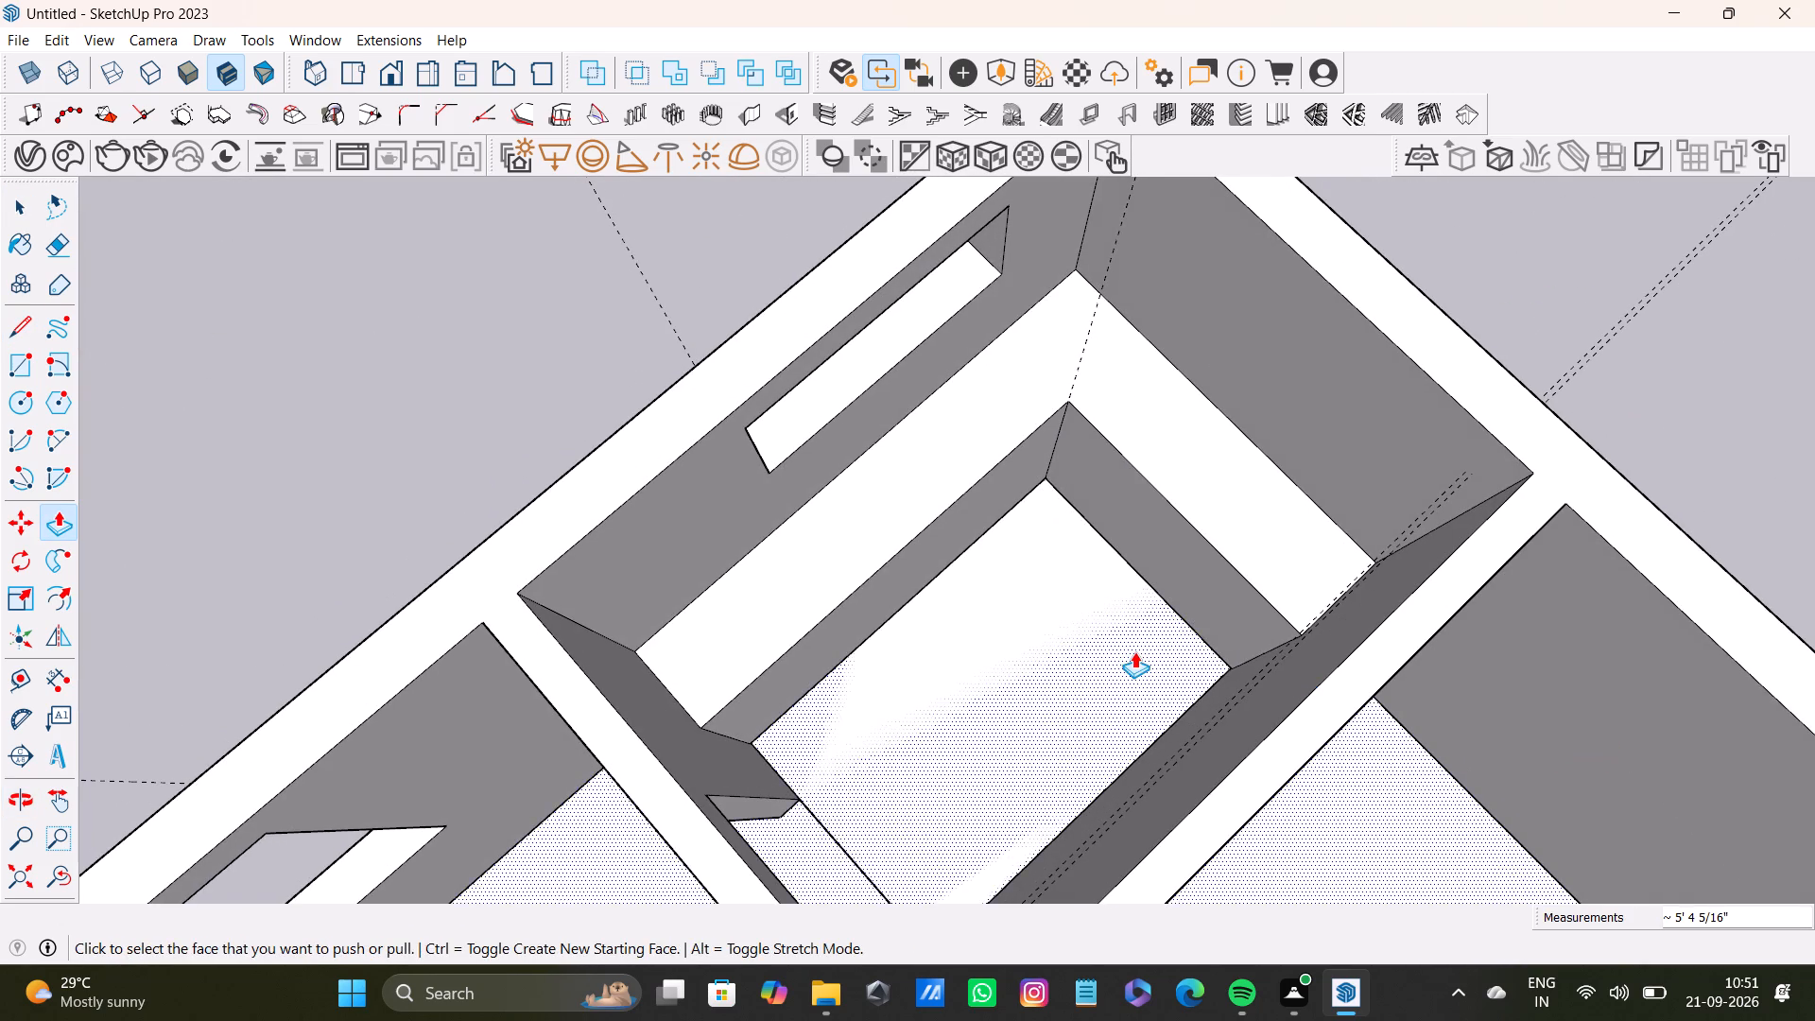
scroll(1134, 651, "down", 1)
middle_click_drag(1131, 654, 967, 684)
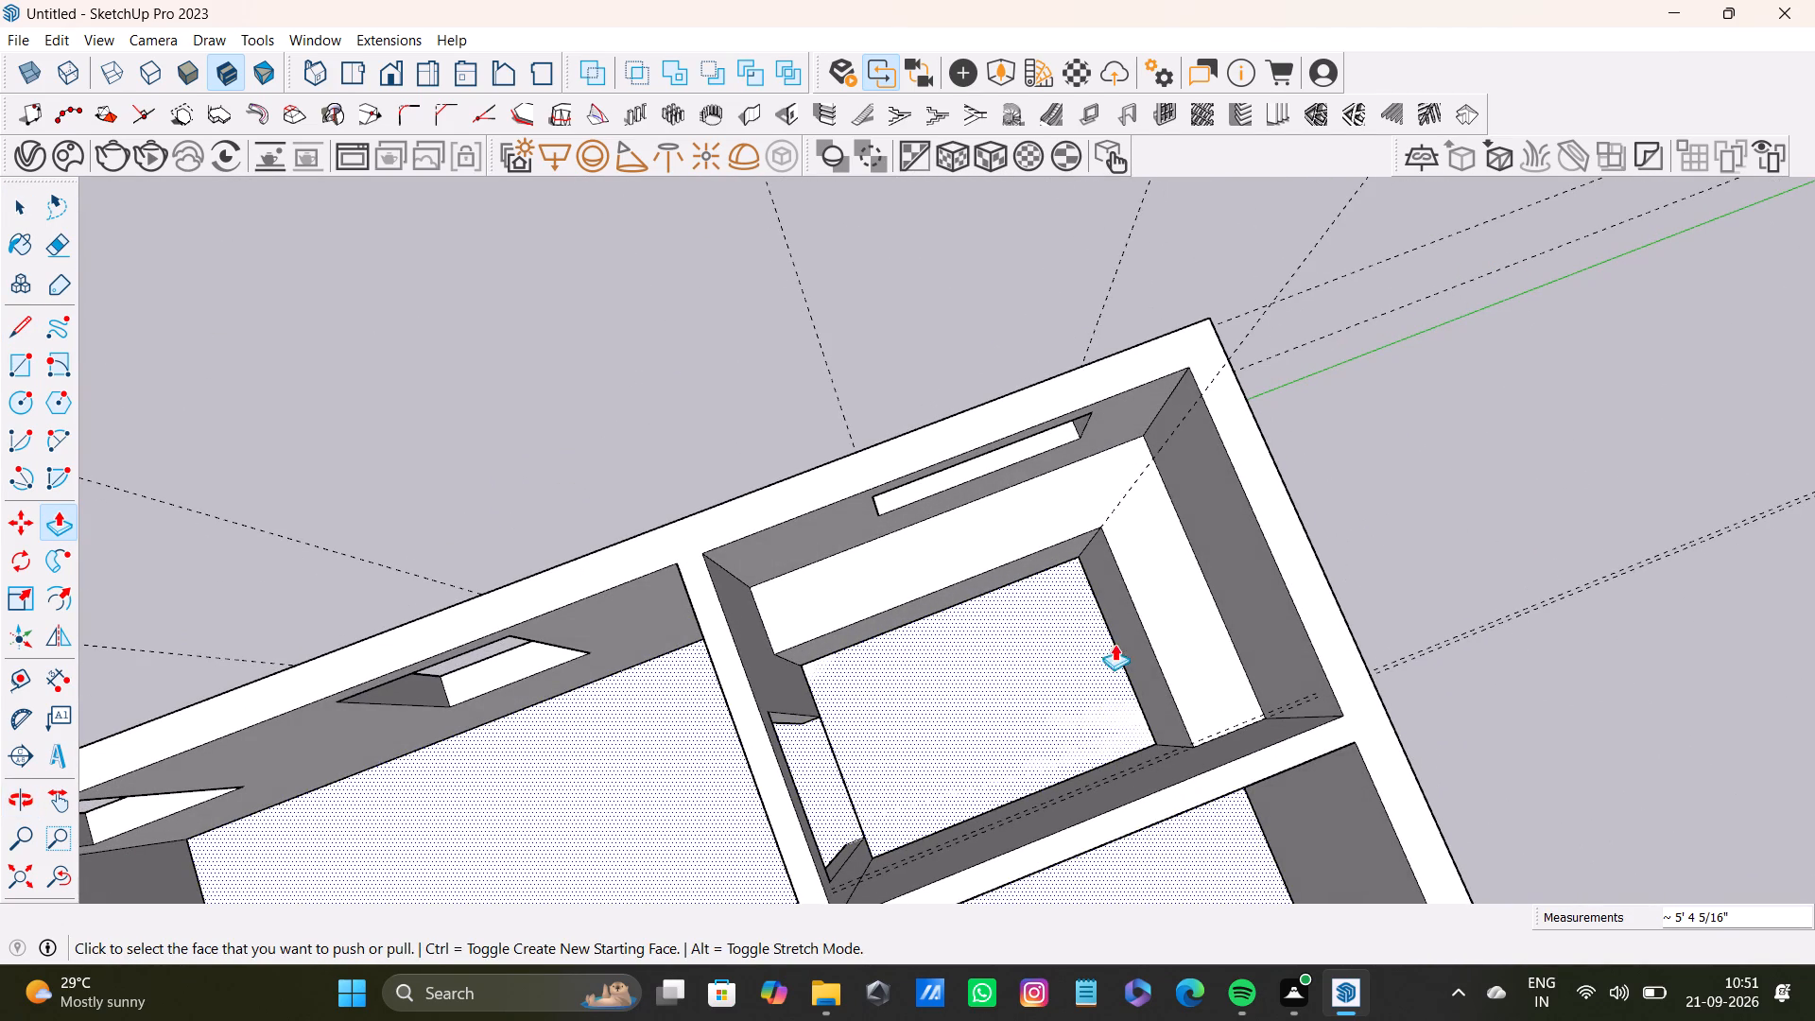
left_click_drag(1137, 649, 1148, 650)
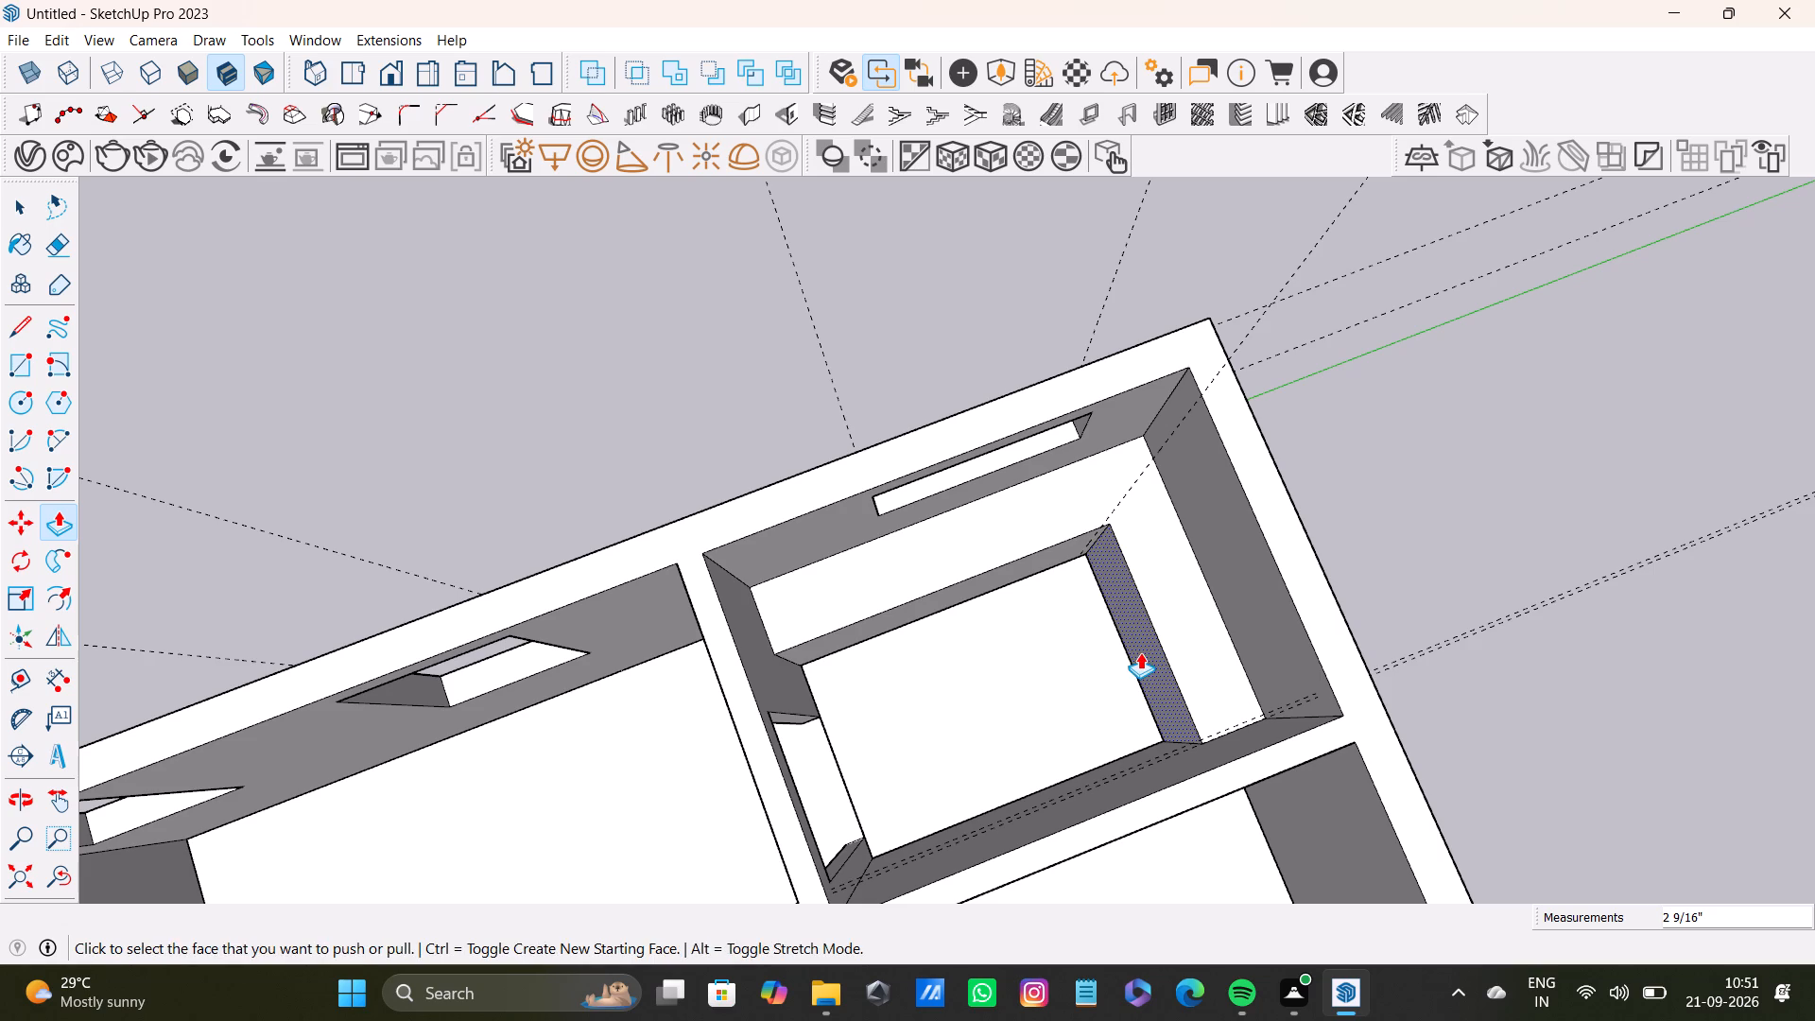
key("space")
Lower the L-shaped block's top face slightly with Push/Pull, working through the doorway.
scroll(814, 608, "down", 4)
middle_click_drag(935, 662, 826, 562)
scroll(928, 572, "up", 3)
middle_click_drag(863, 657, 975, 675, "shift")
scroll(973, 637, "up", 4)
middle_click_drag(972, 626, 1387, 312)
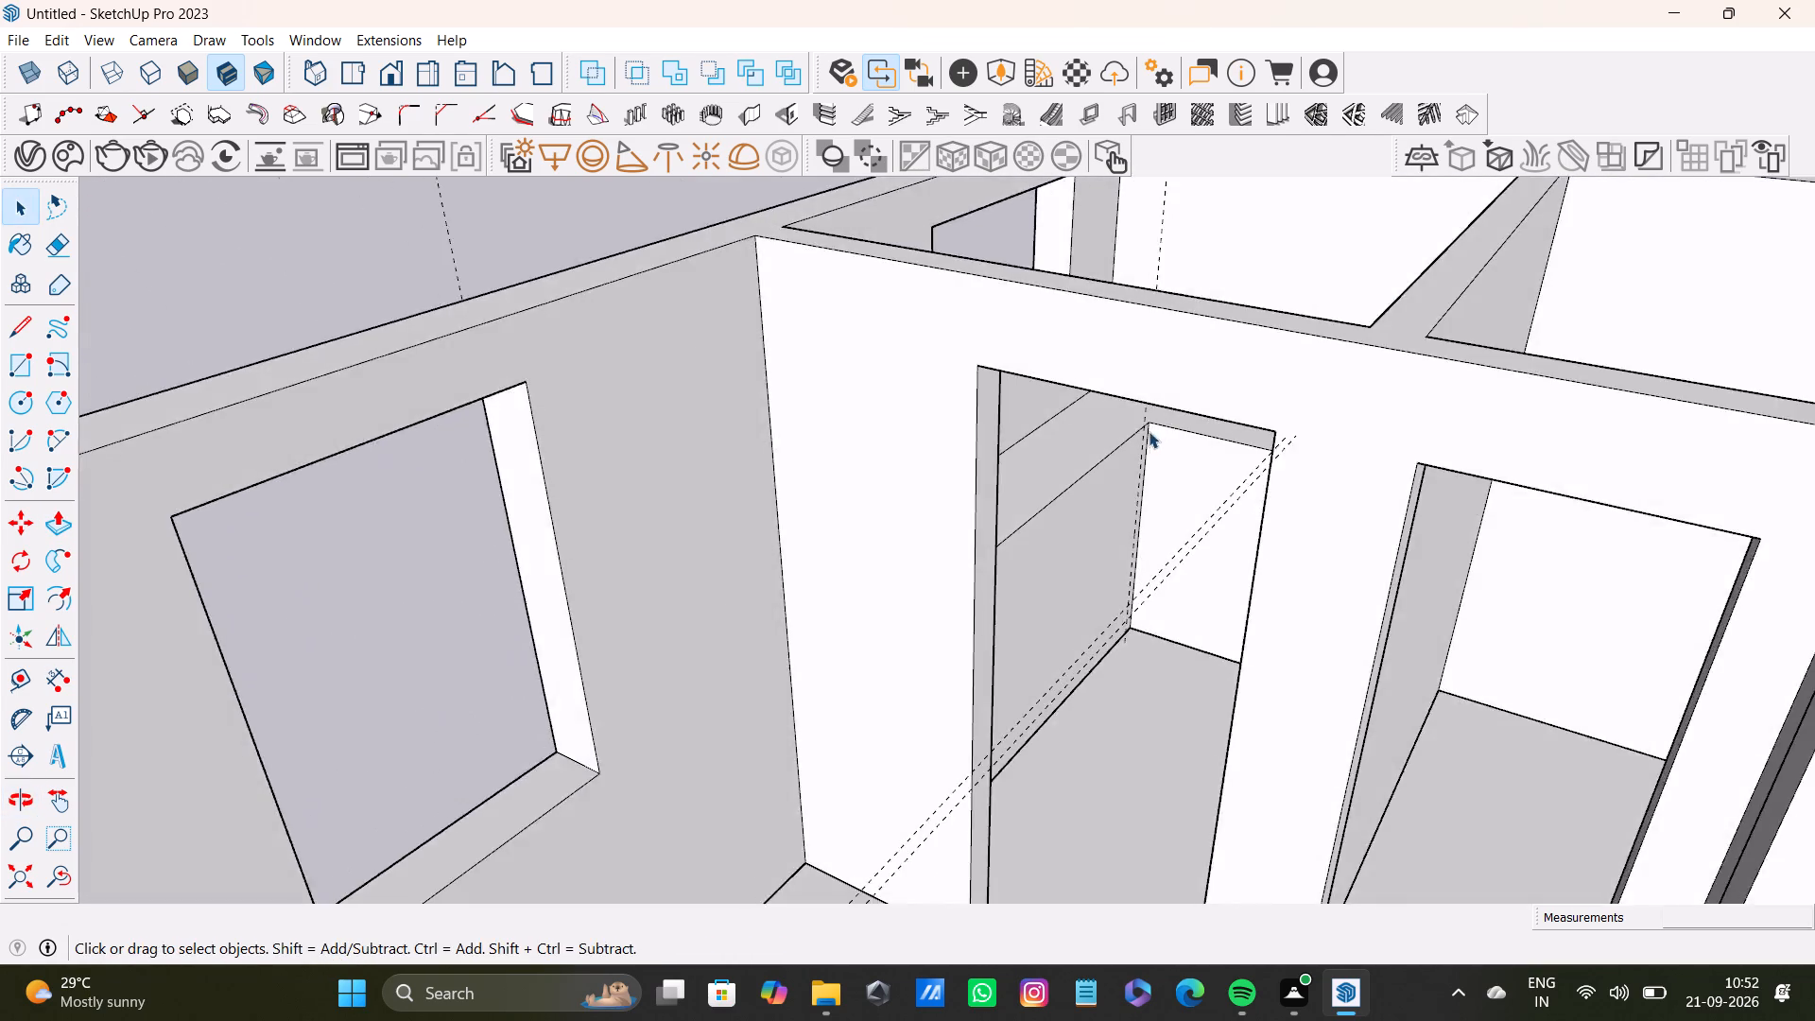
scroll(1146, 431, "up", 3)
middle_click_drag(1136, 468, 1112, 389)
key("space")
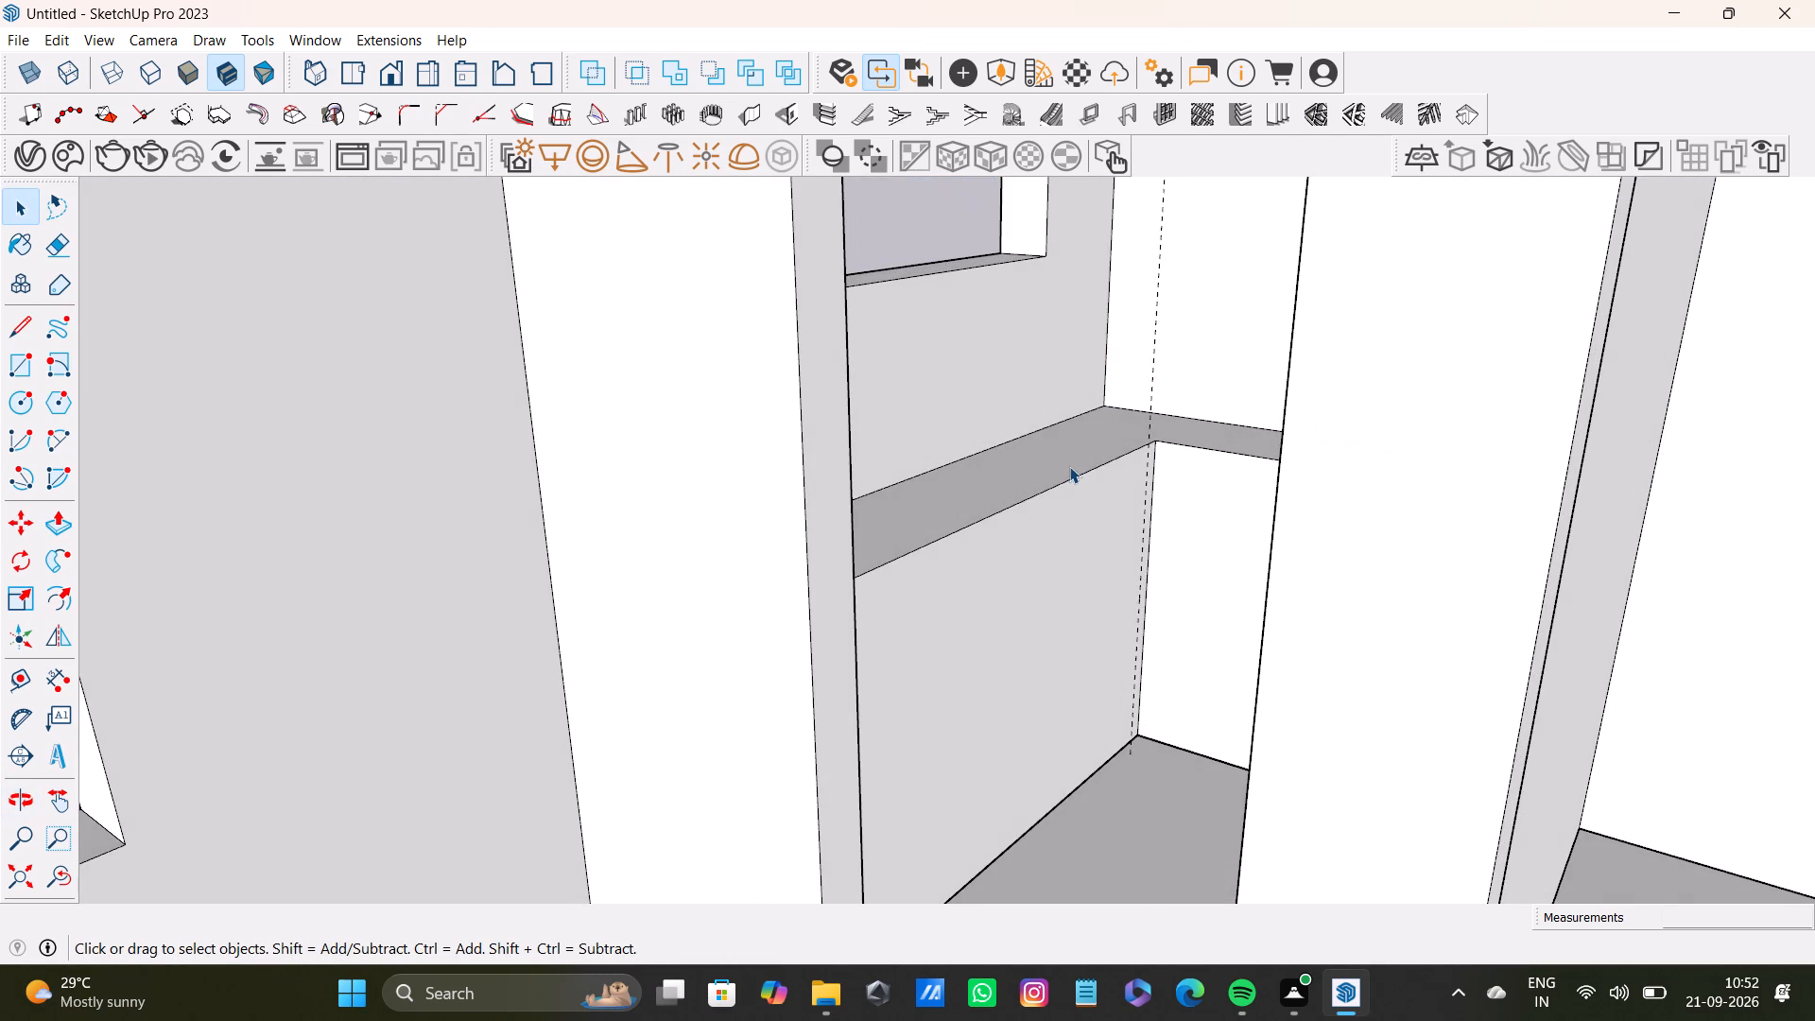
left_click(1069, 466)
key("p")
left_click_drag(1071, 468, 1098, 513)
key("space")
scroll(1098, 513, "down", 5)
middle_click_drag(1094, 524, 1140, 537)
key("space")
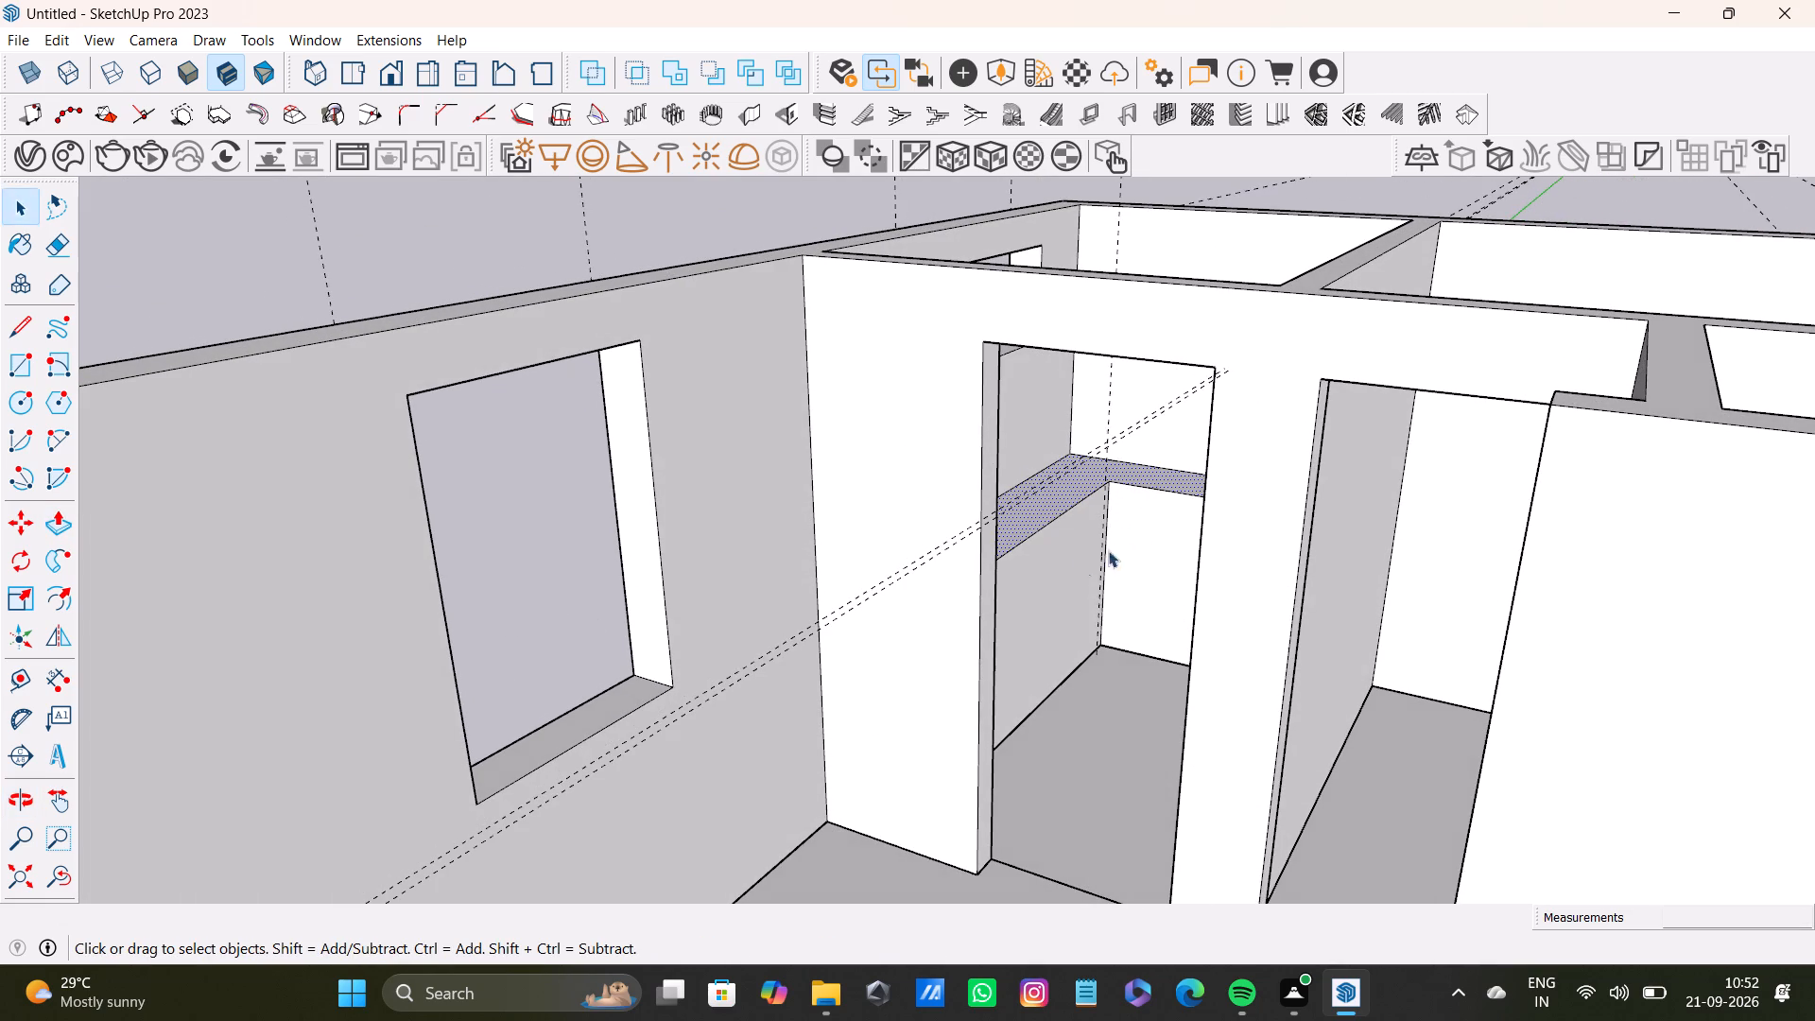
Pull the front face of the block's window-wall leg about 2 1/16" into the room.
left_click(1057, 580)
key("p")
left_click(1057, 580)
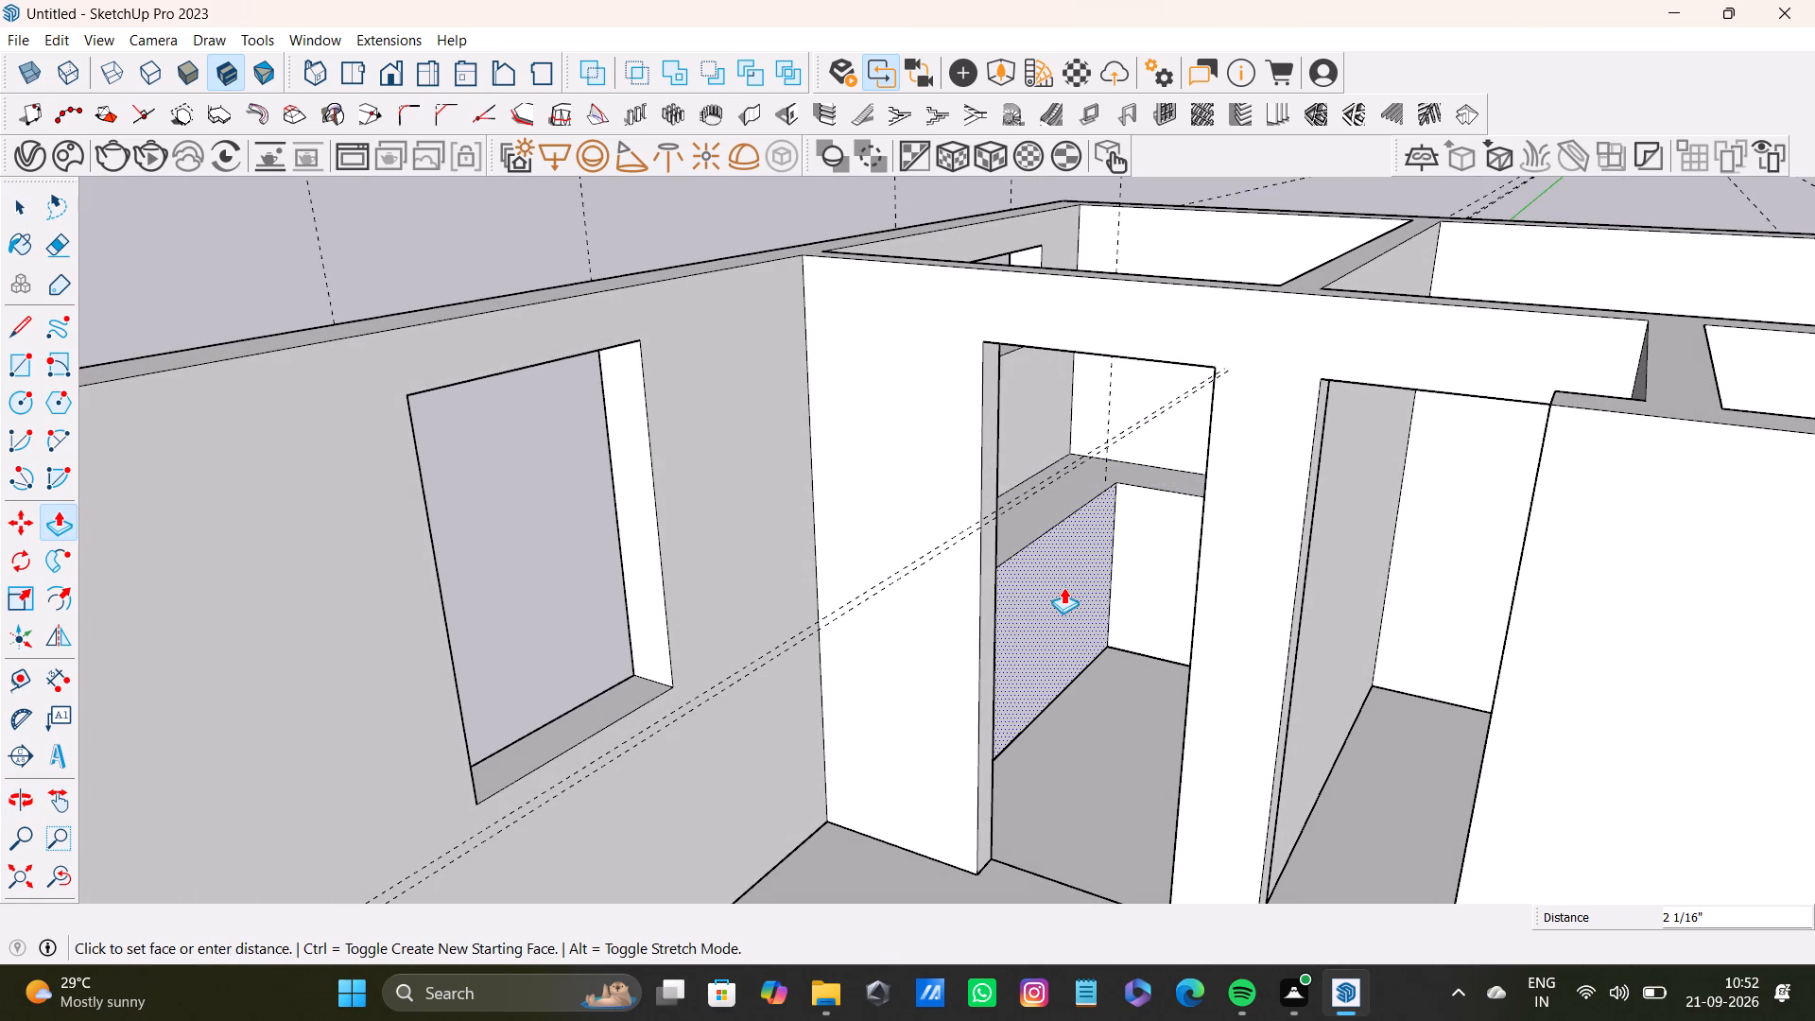
key("space")
Pull the inner face of the block's side-wall leg about 4 3/16" into the room.
middle_click_drag(1115, 601, 1117, 601)
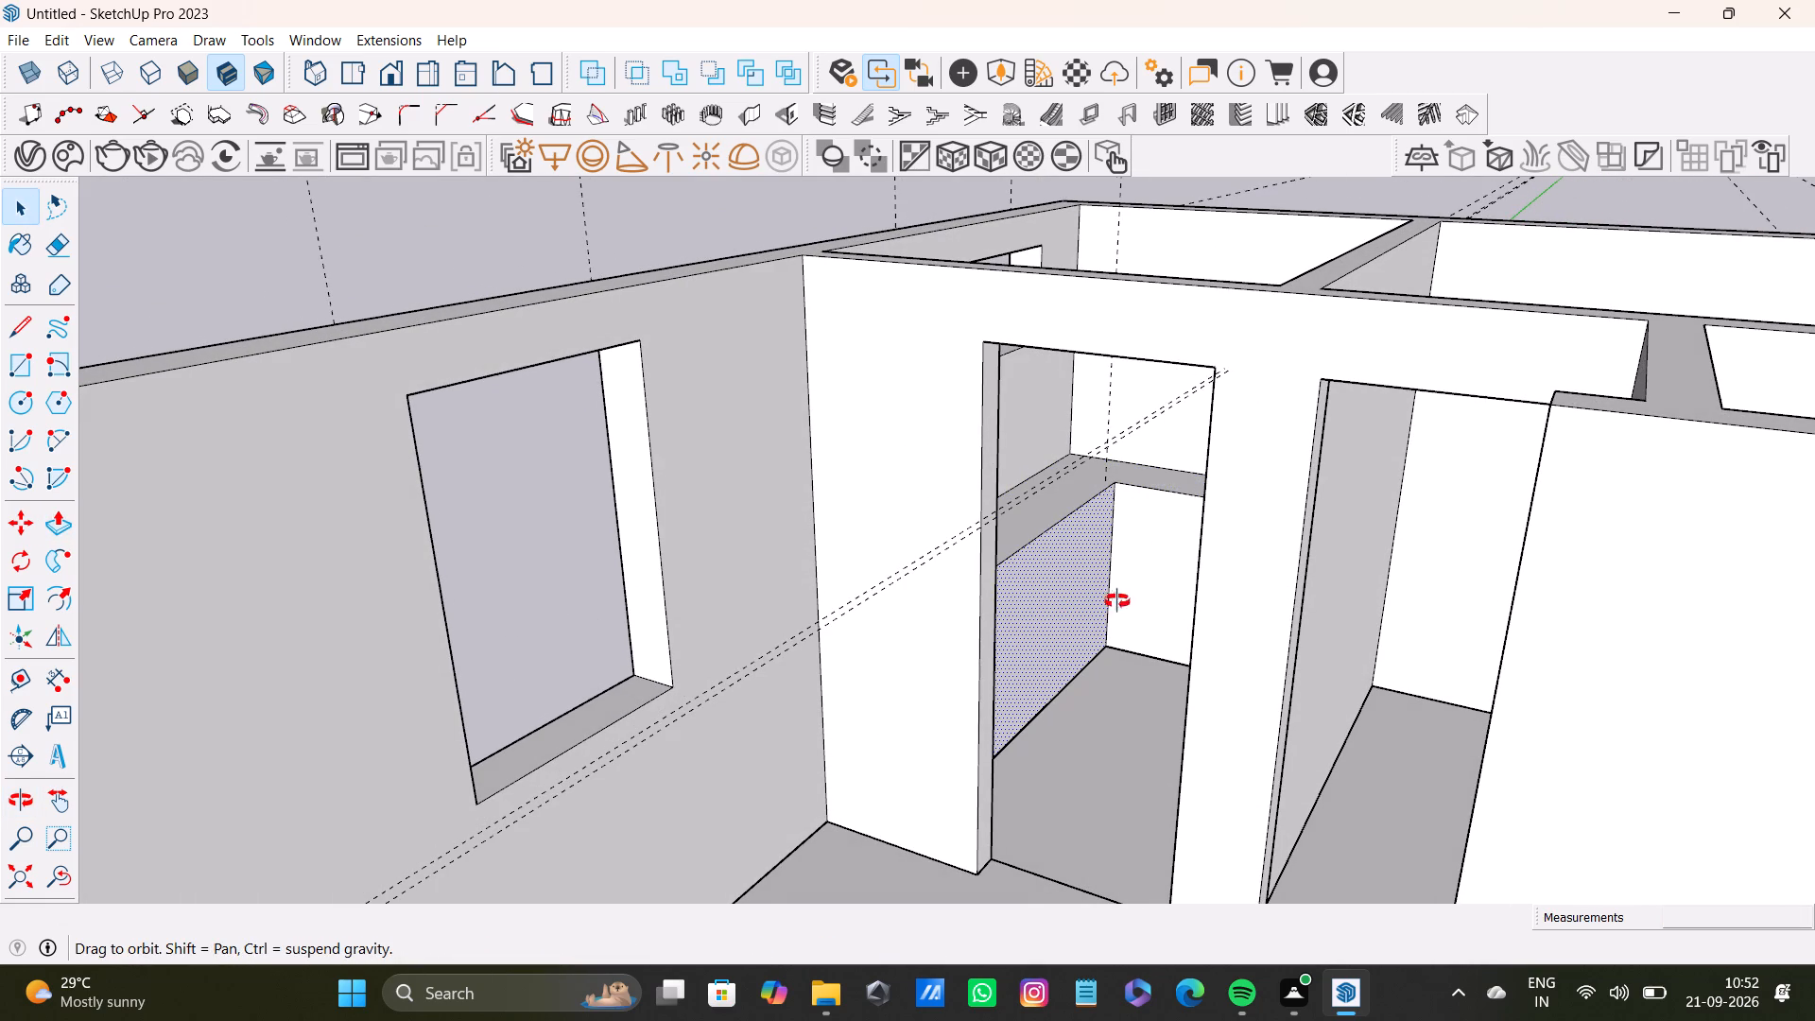
middle_click_drag(1117, 601, 1184, 603)
left_click(1182, 520)
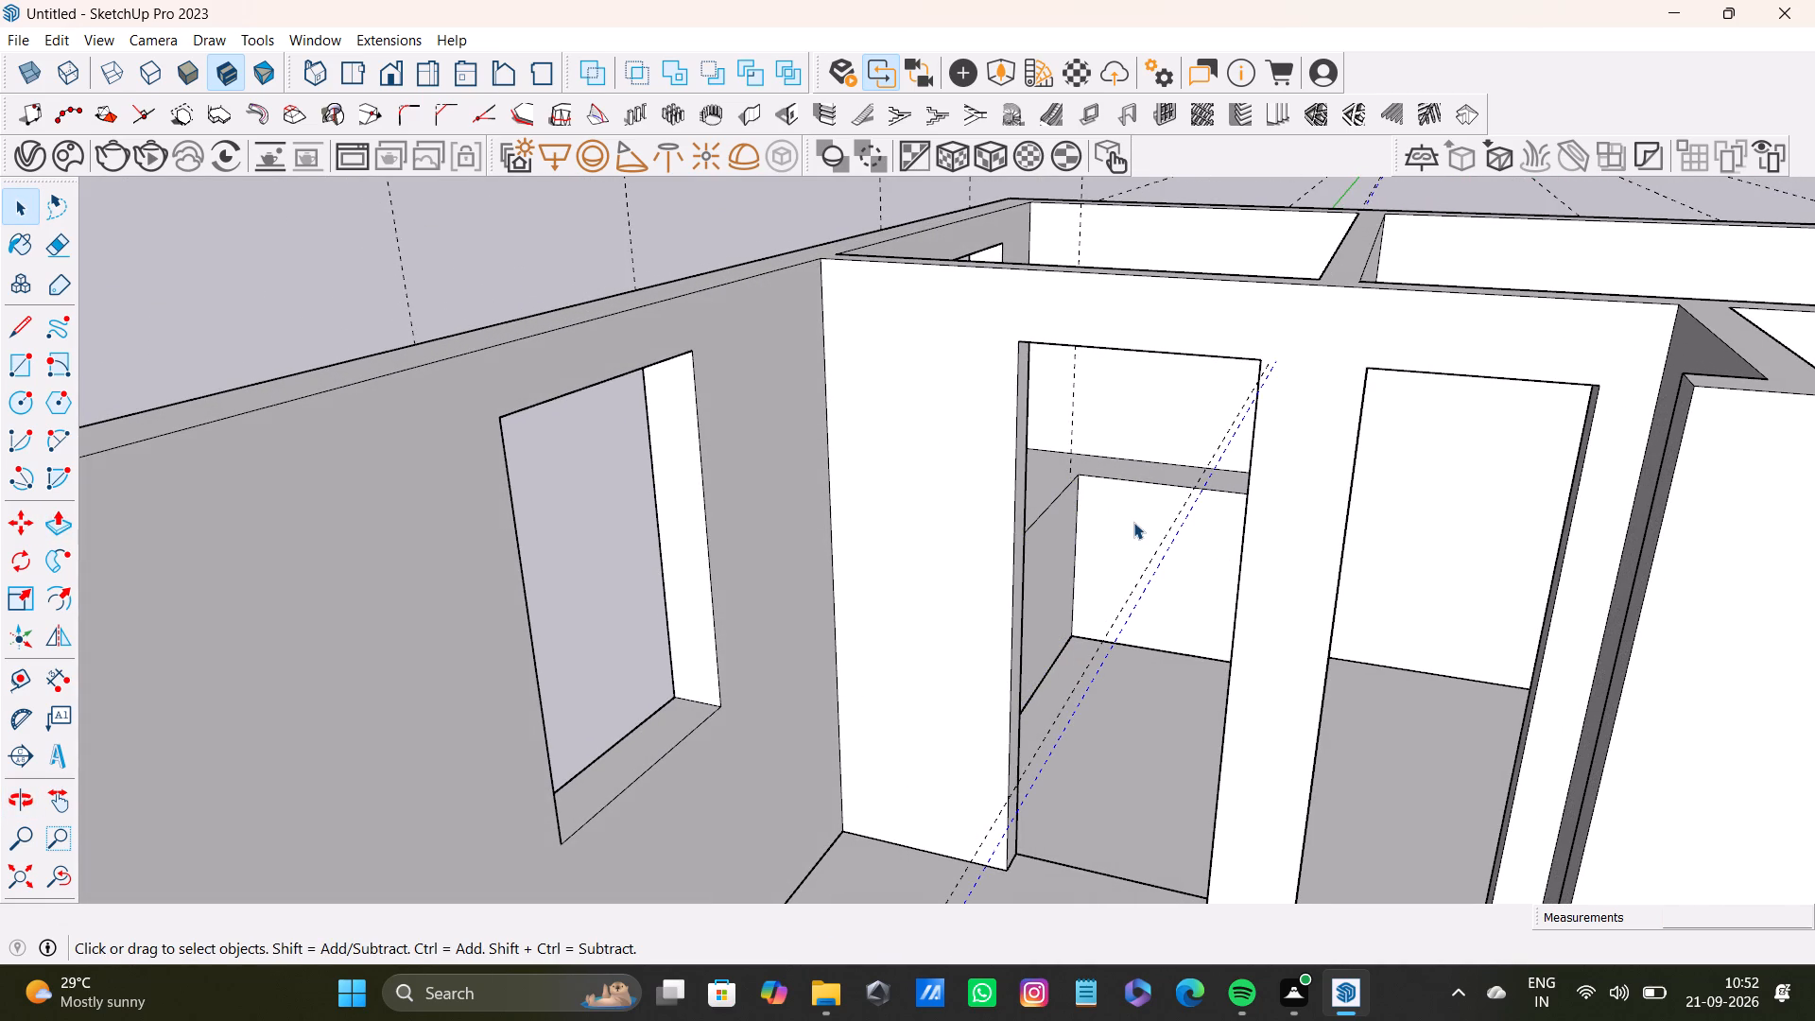
left_click(1133, 522)
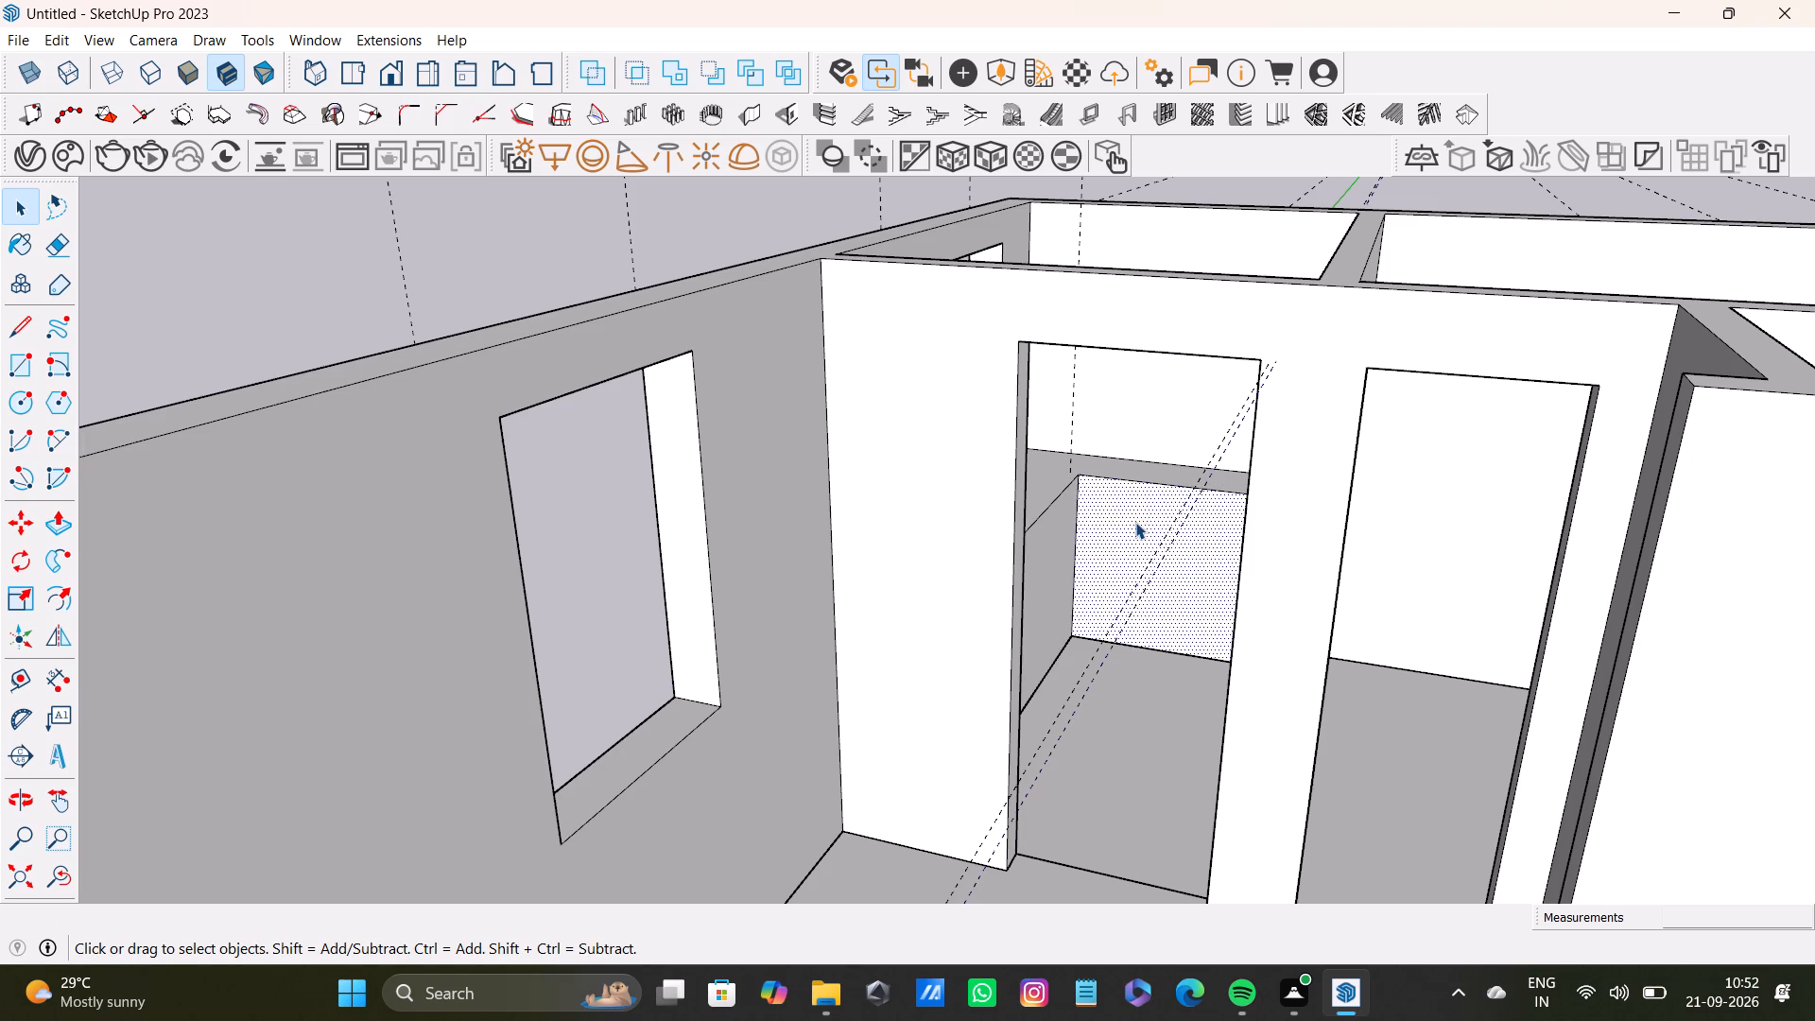
key("p")
left_click(1139, 515)
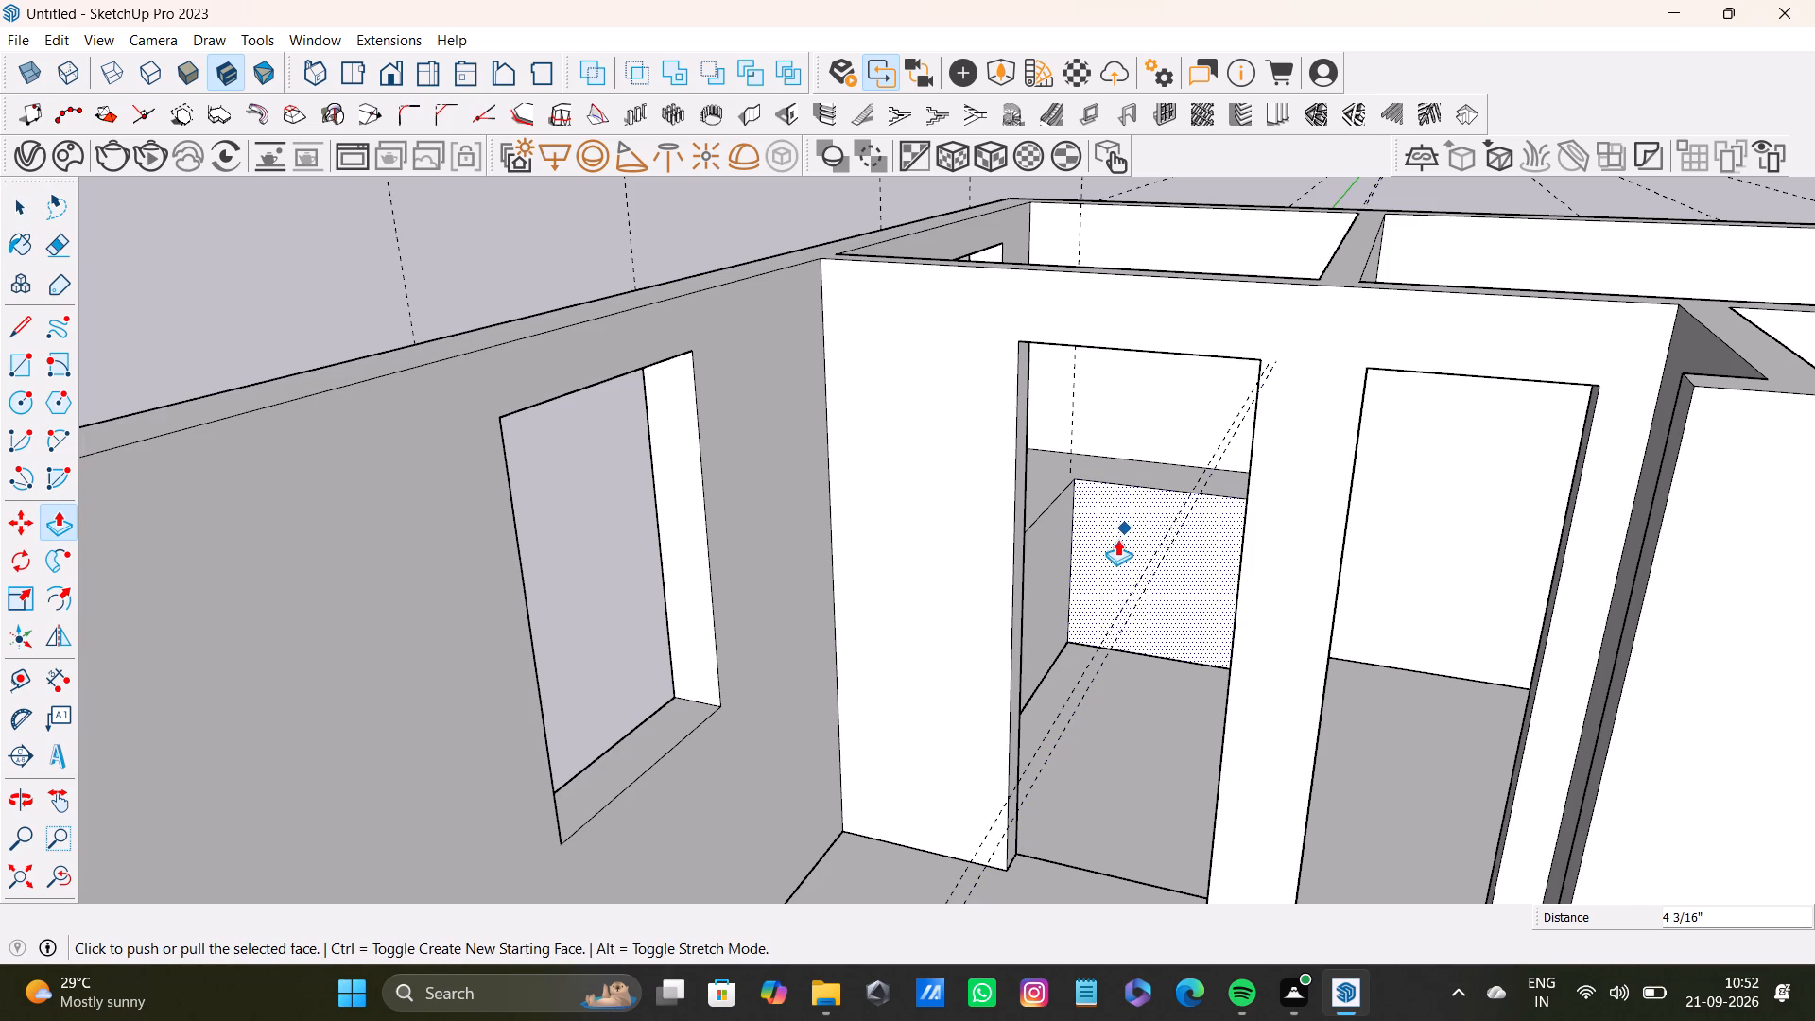
key("space")
Examine the L-shaped block from above and through the doorway at eye level.
scroll(1110, 541, "down", 4)
middle_click_drag(1115, 494, 505, 701)
scroll(1219, 429, "down", 3)
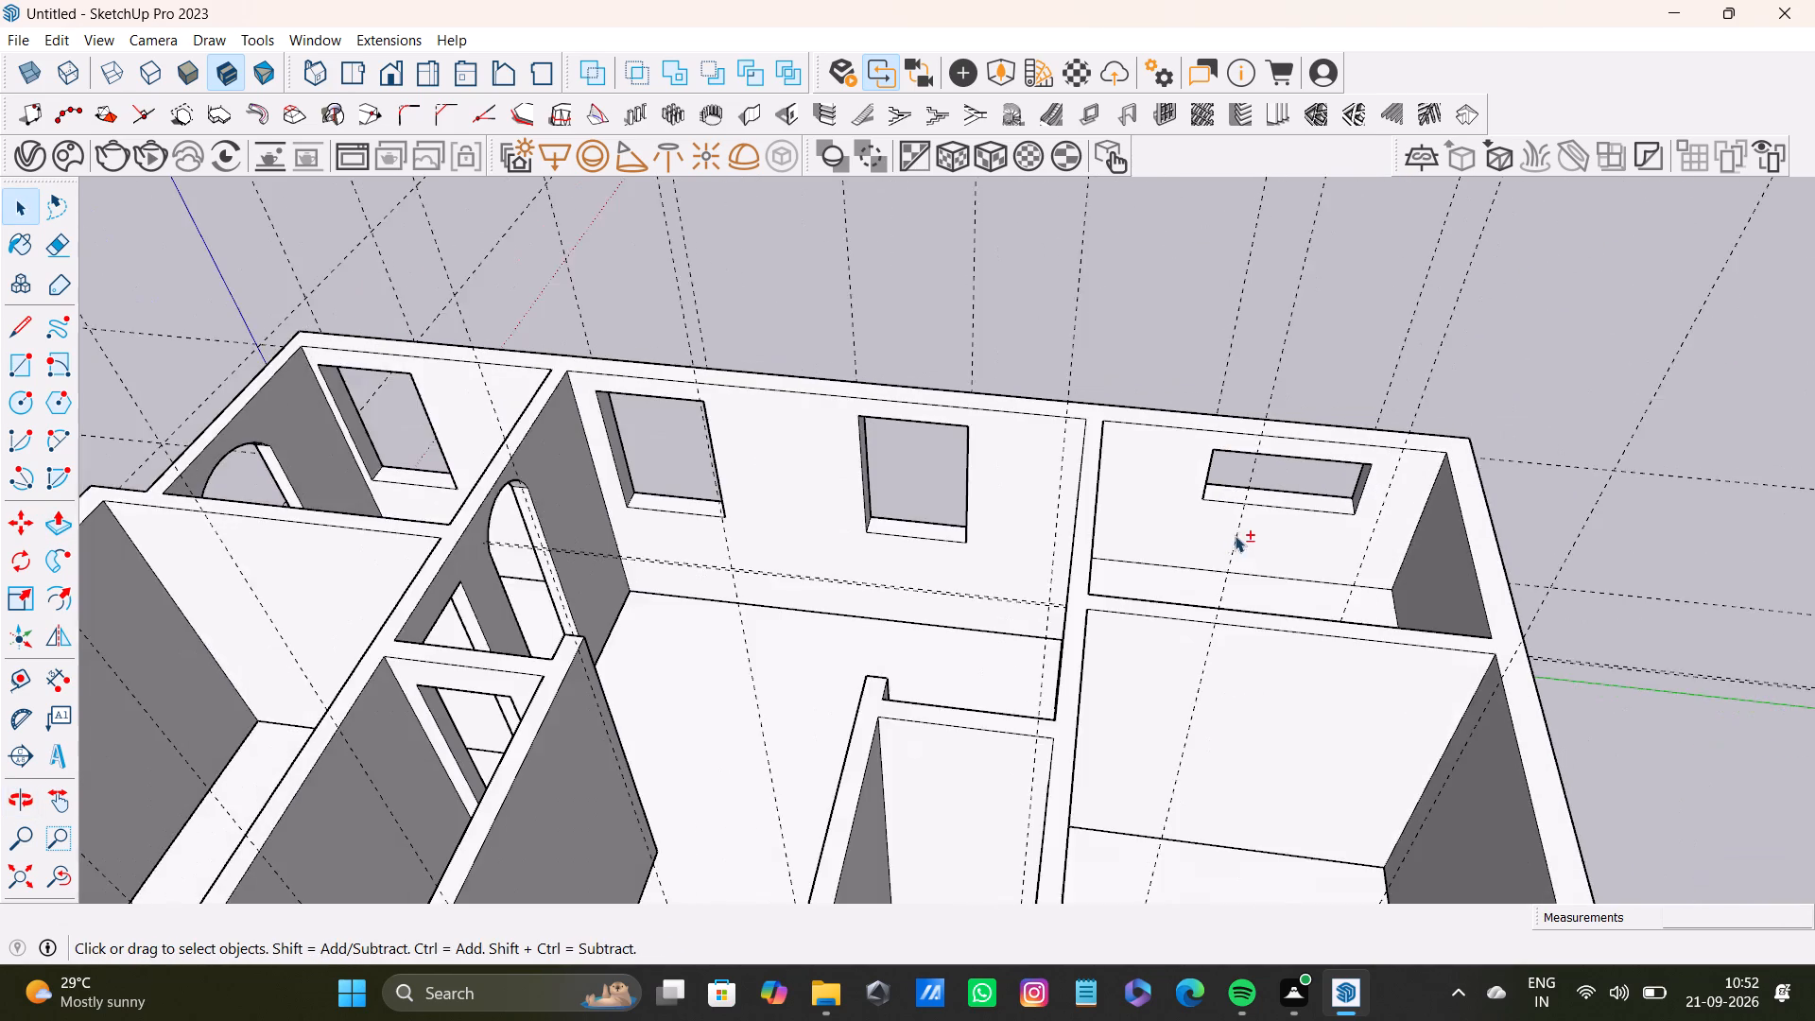
middle_click_drag(1228, 535, 1062, 579, "shift")
middle_click_drag(1061, 577, 1088, 795)
scroll(1167, 687, "up", 4)
middle_click_drag(1191, 666, 1112, 688, "shift")
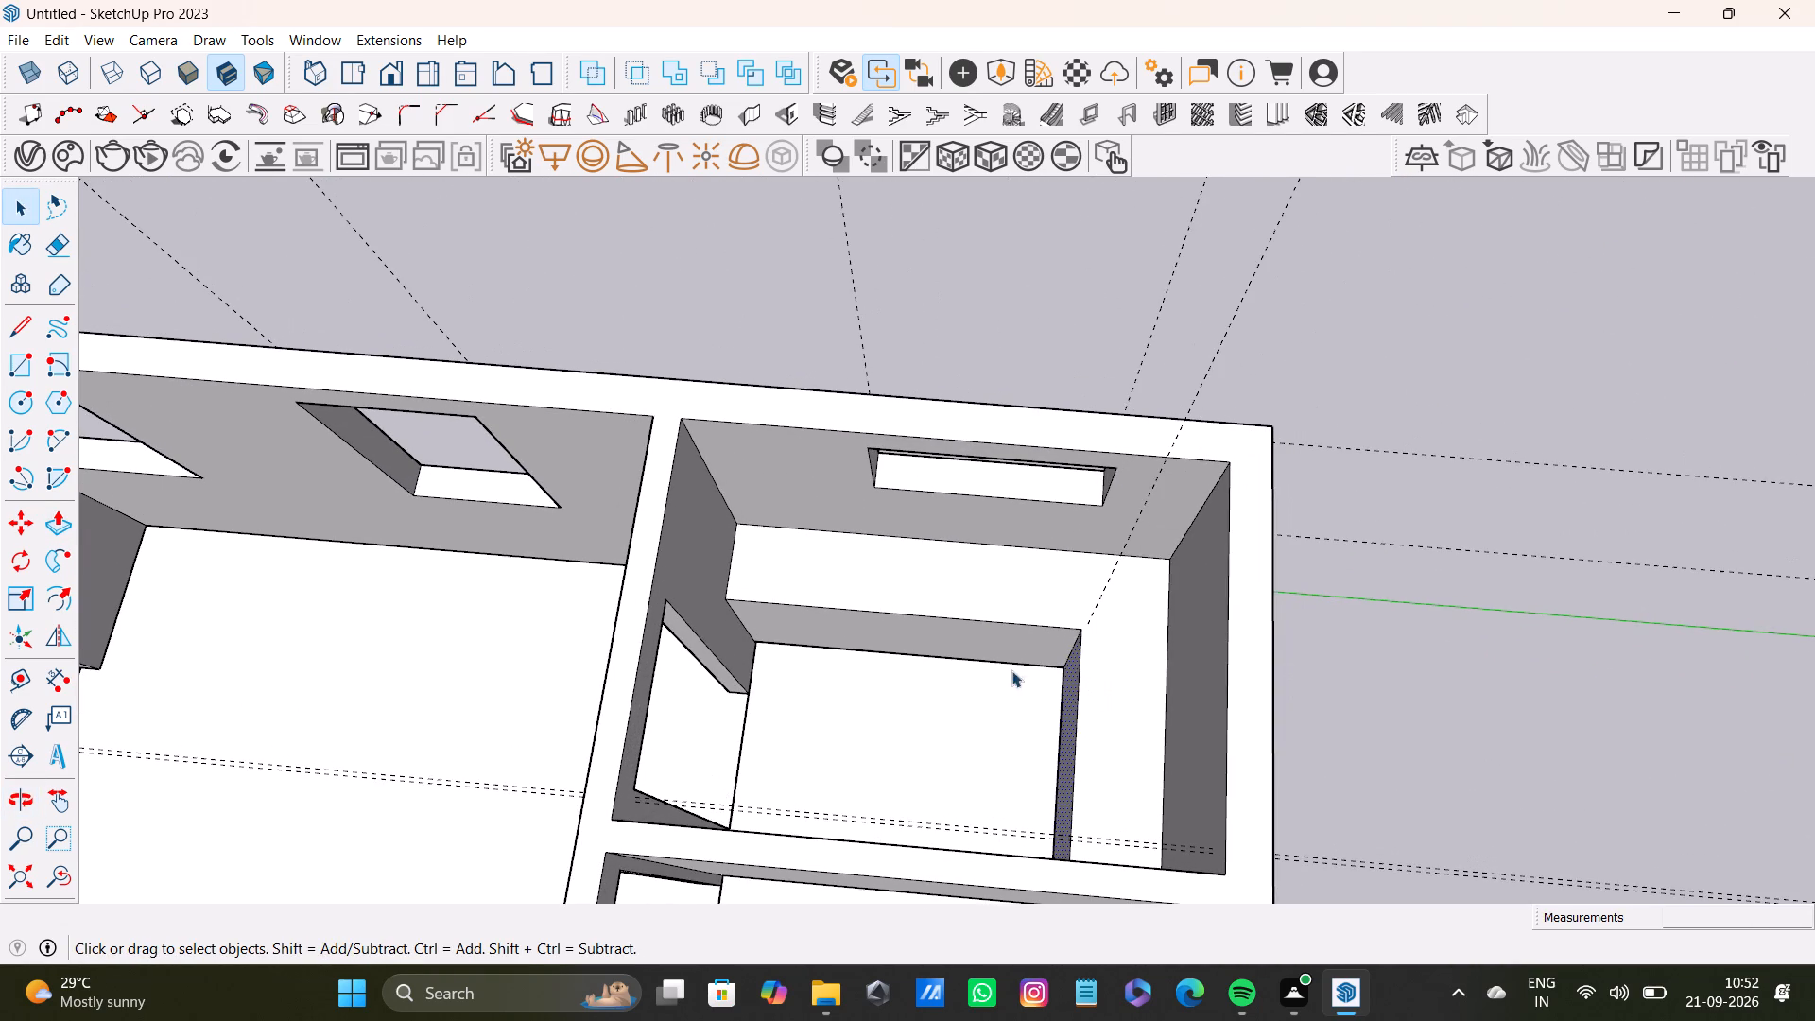
scroll(748, 586, "up", 7)
middle_click_drag(913, 621, 1402, 293)
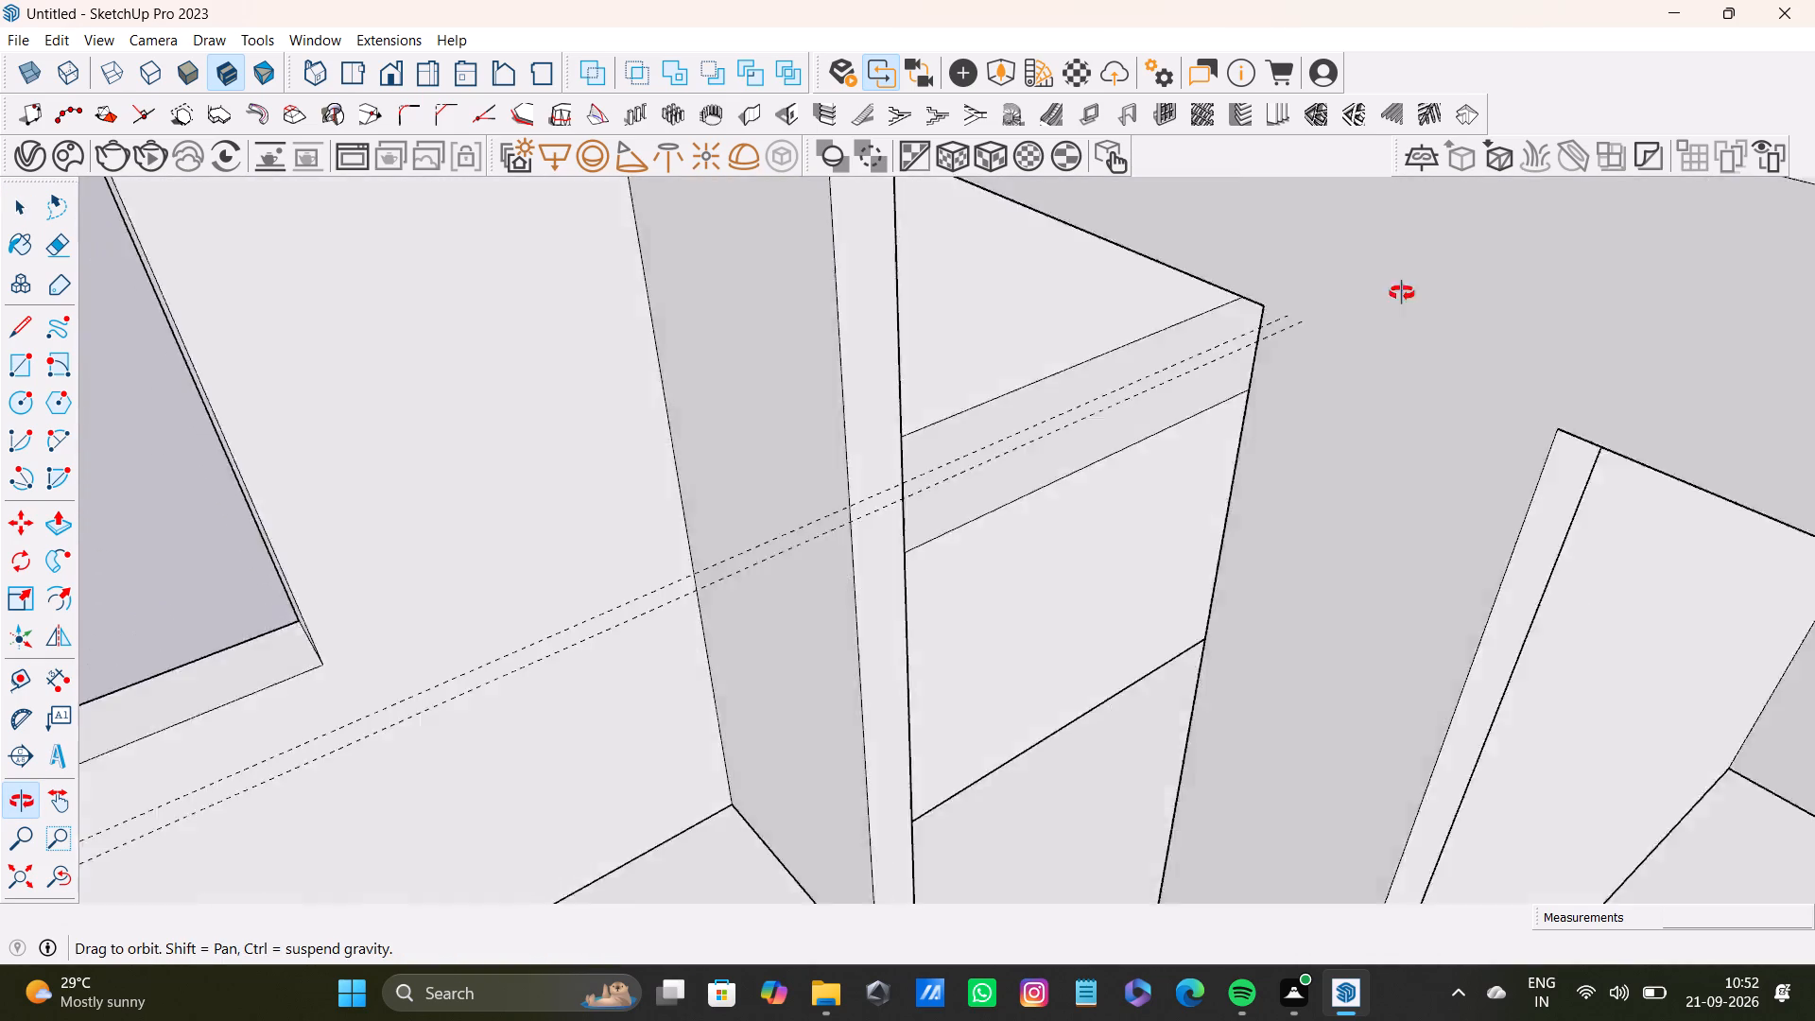
middle_click_drag(1402, 293, 1414, 111)
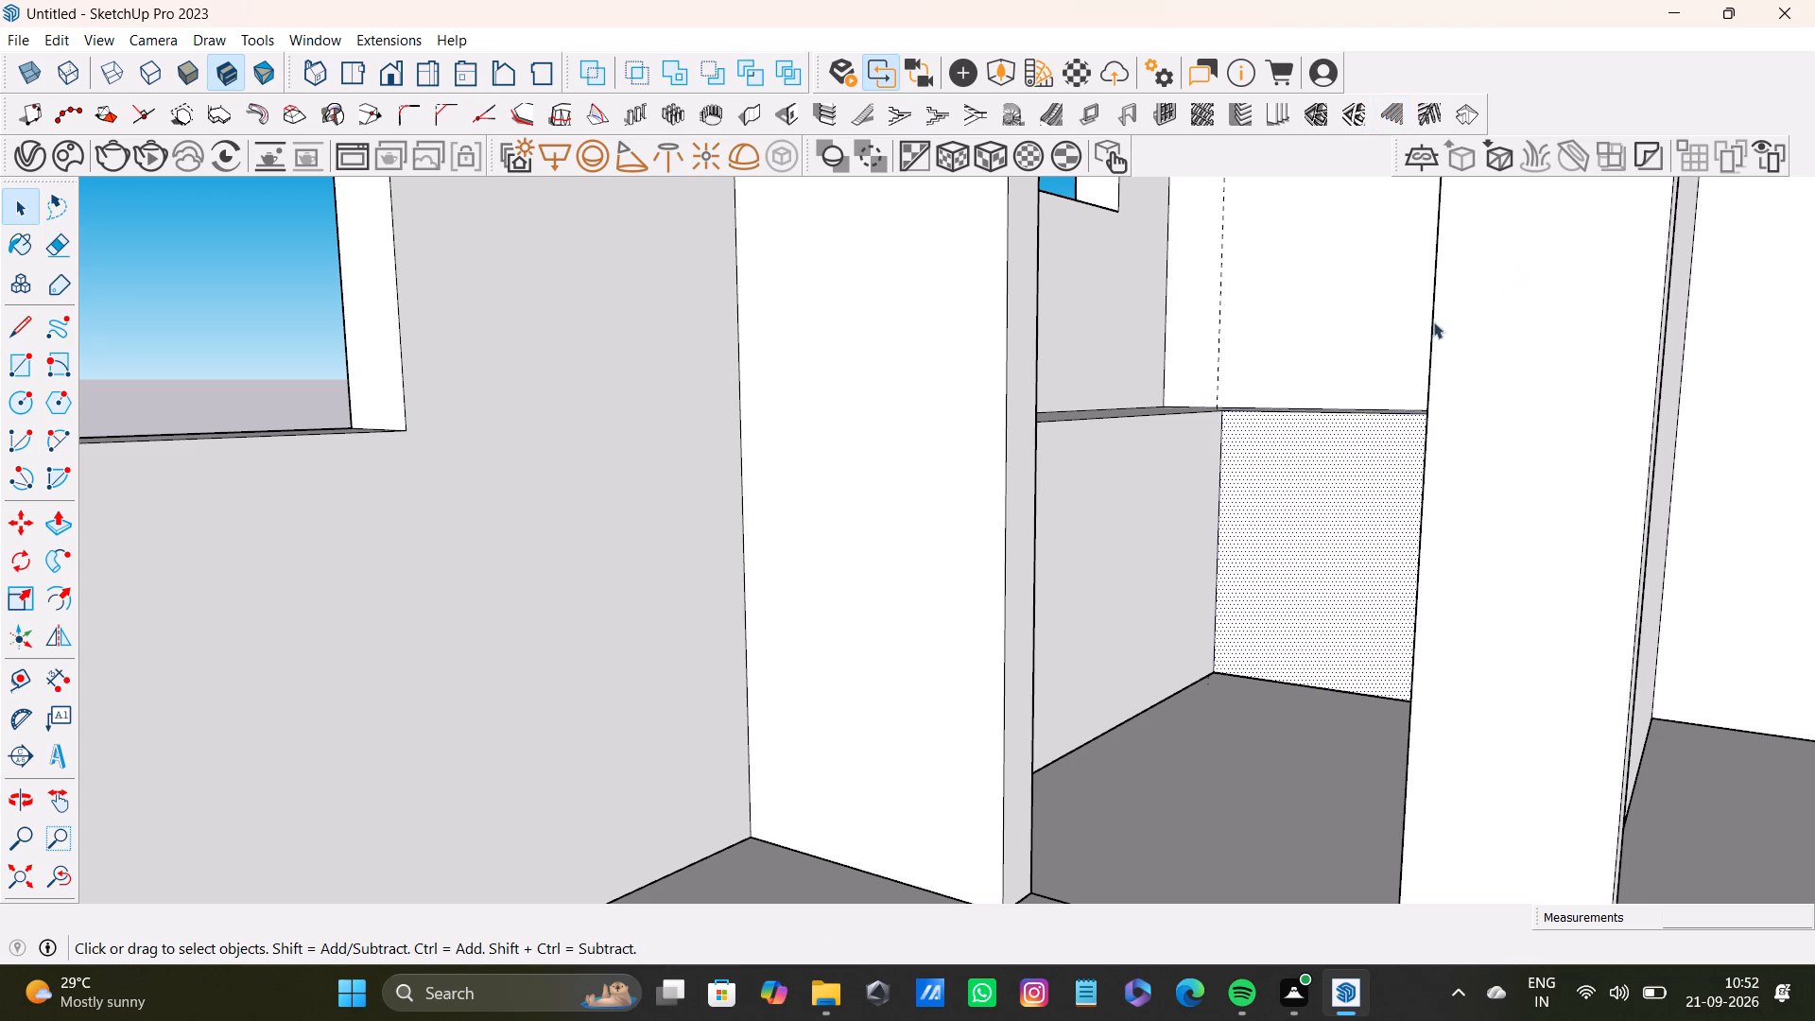
middle_click_drag(1322, 481, 1184, 697)
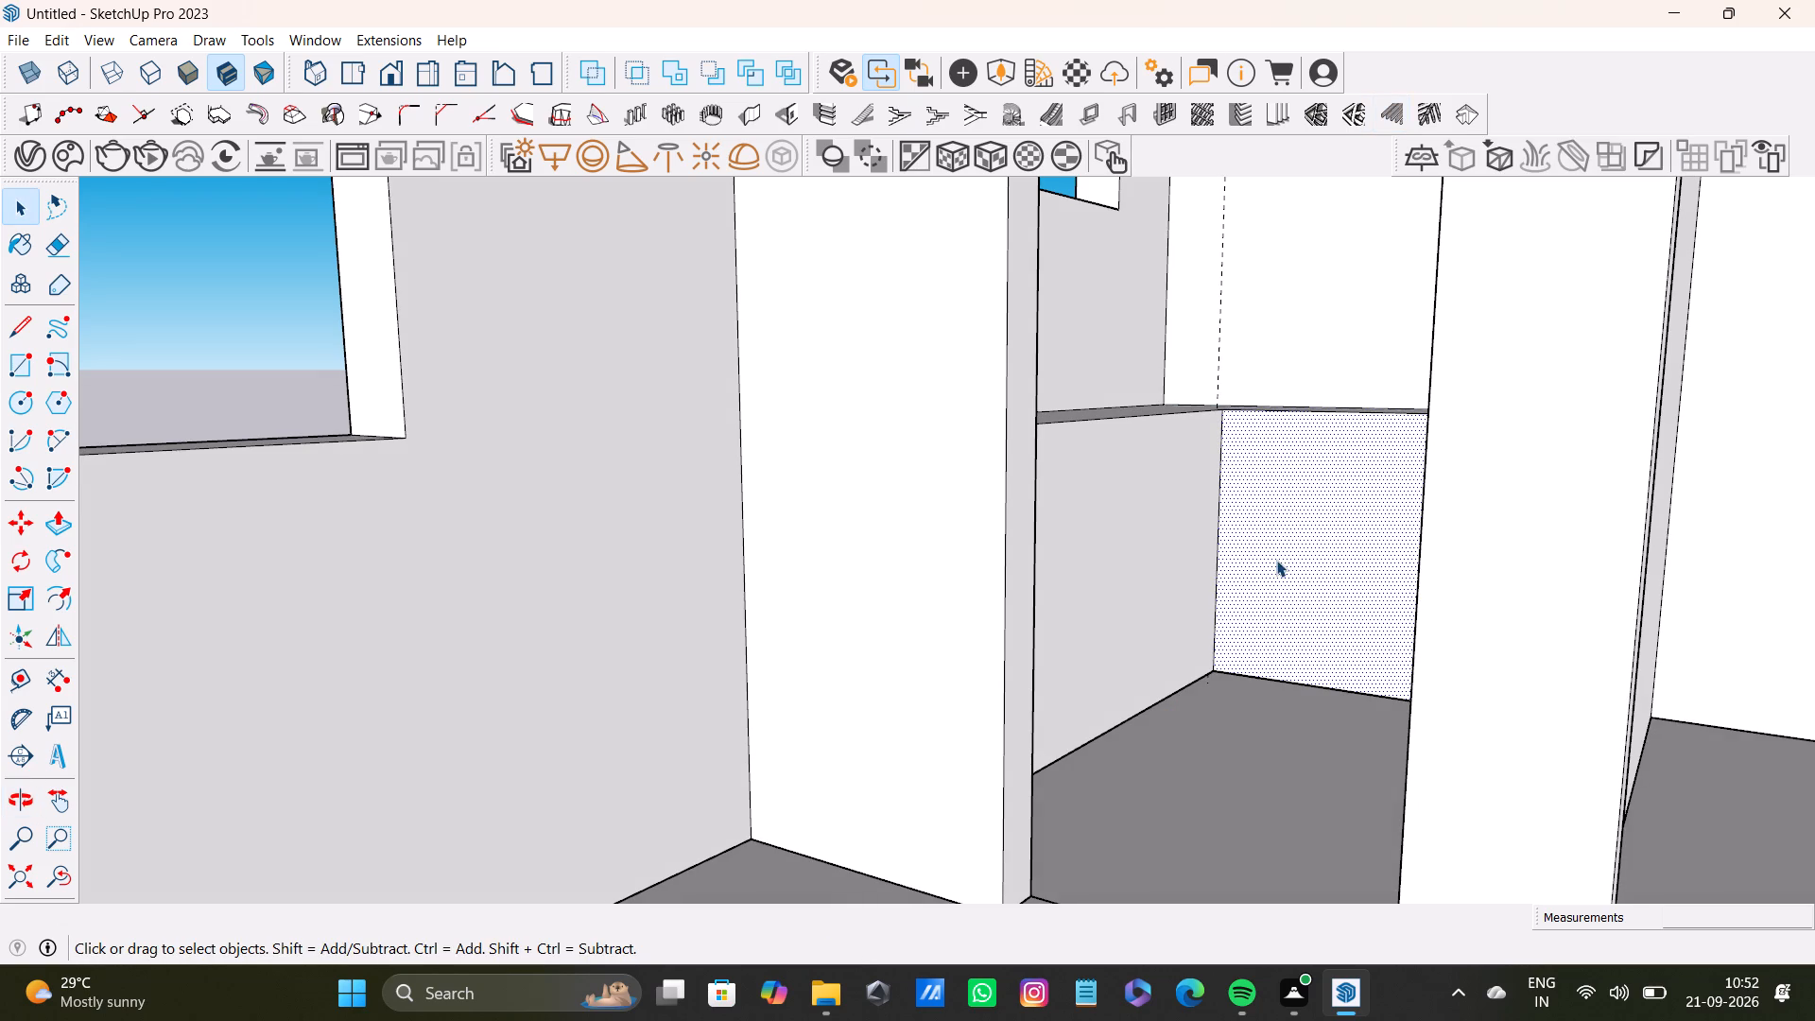
middle_click_drag(1272, 361, 1061, 664)
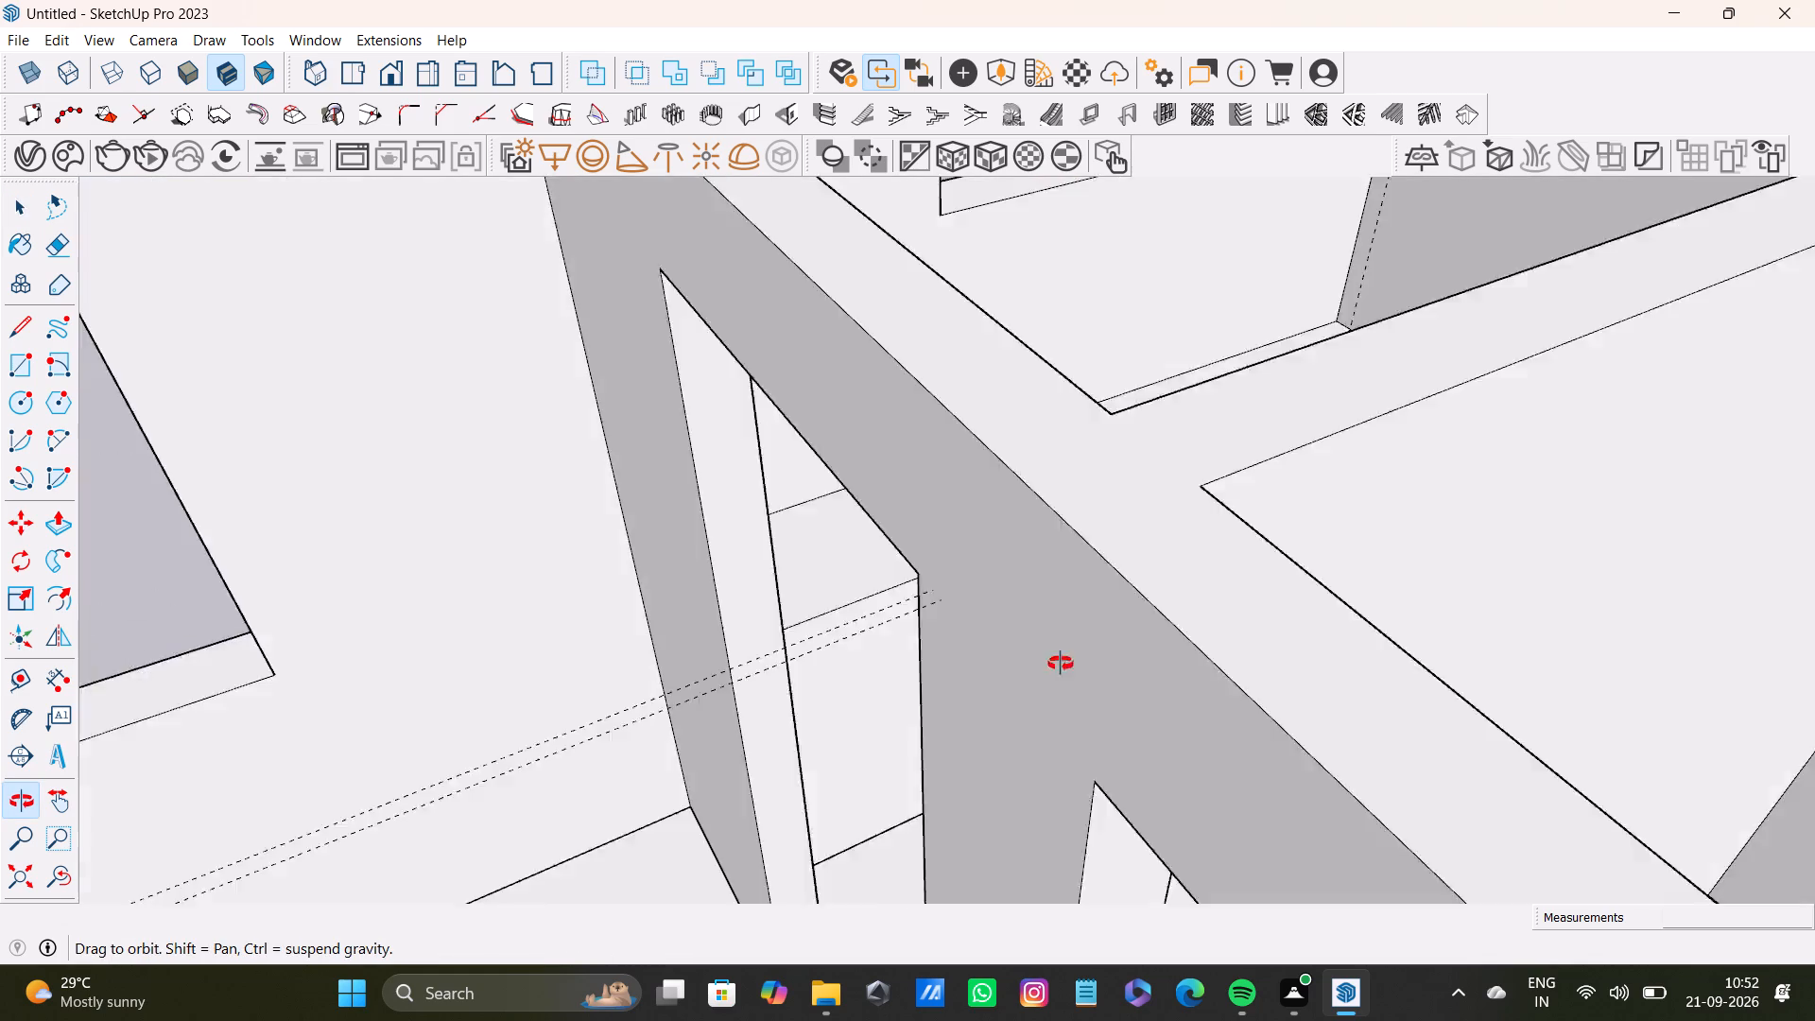
middle_click_drag(1061, 664, 1061, 672)
middle_click_drag(1307, 615, 1099, 669)
scroll(703, 608, "up", 3)
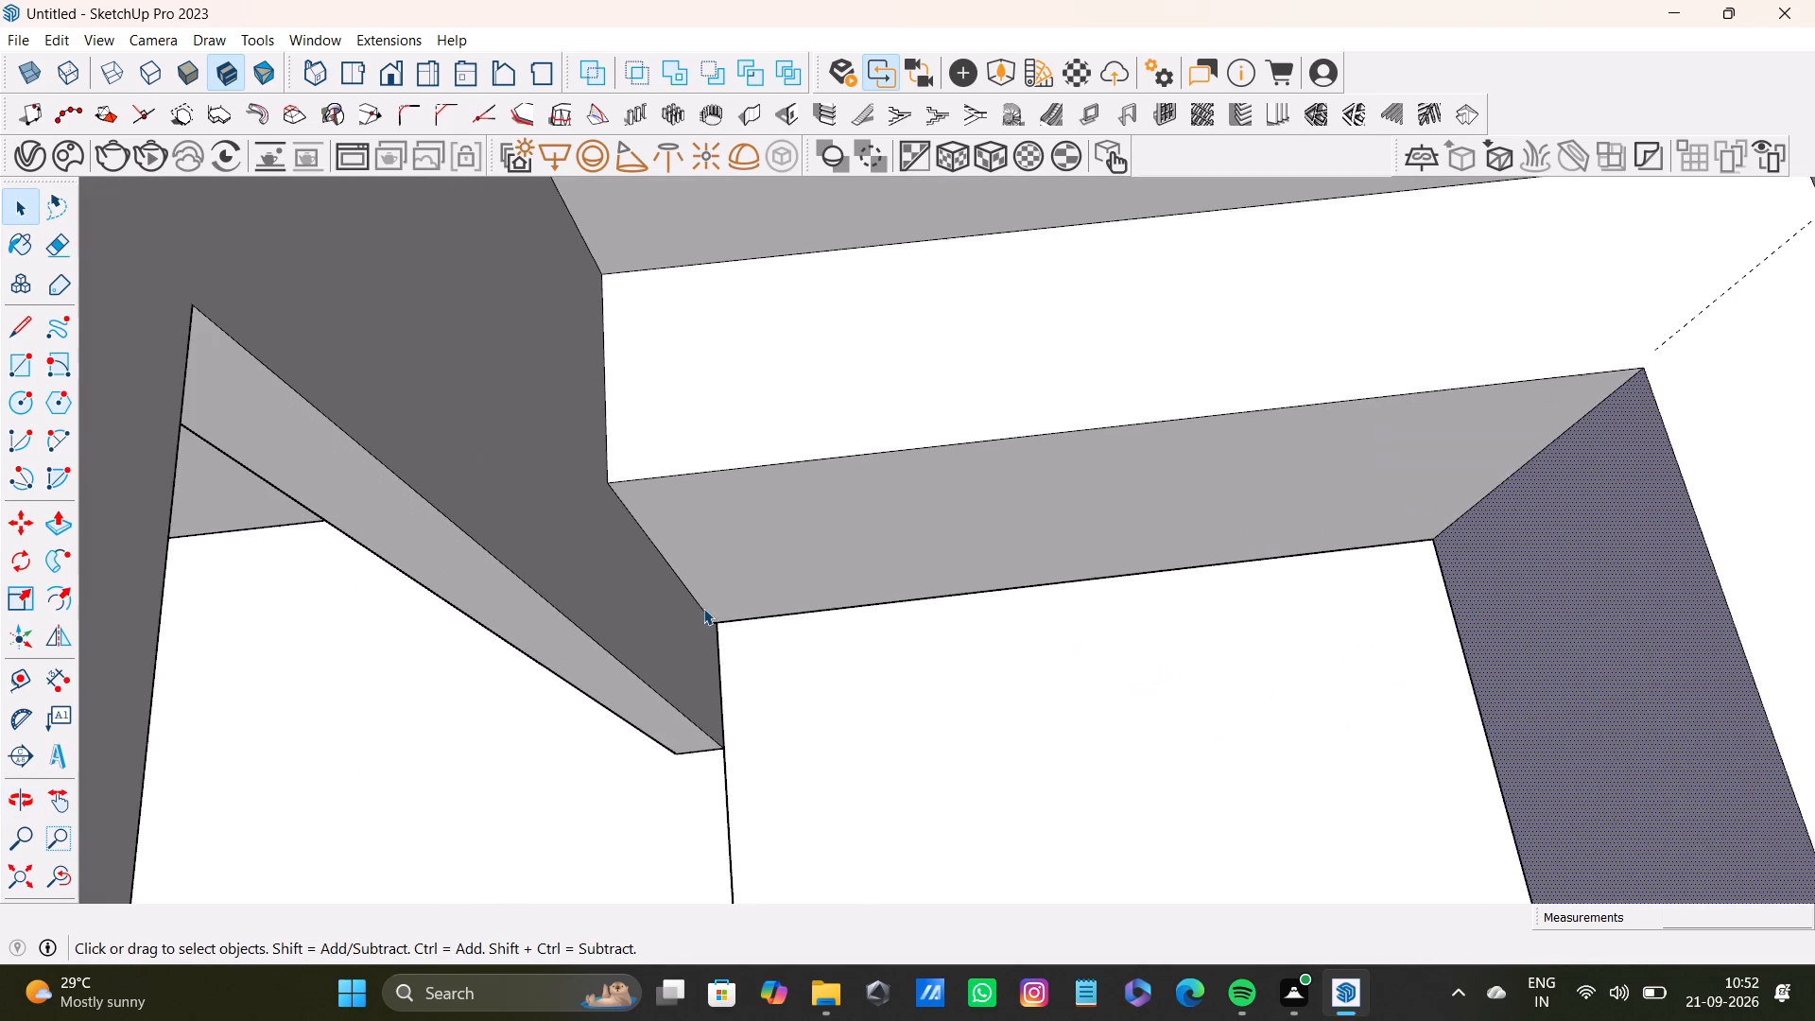
Group the L-shaped block's top face and both inner front faces together with their edges.
middle_click_drag(783, 590, 709, 499)
double_click(769, 470)
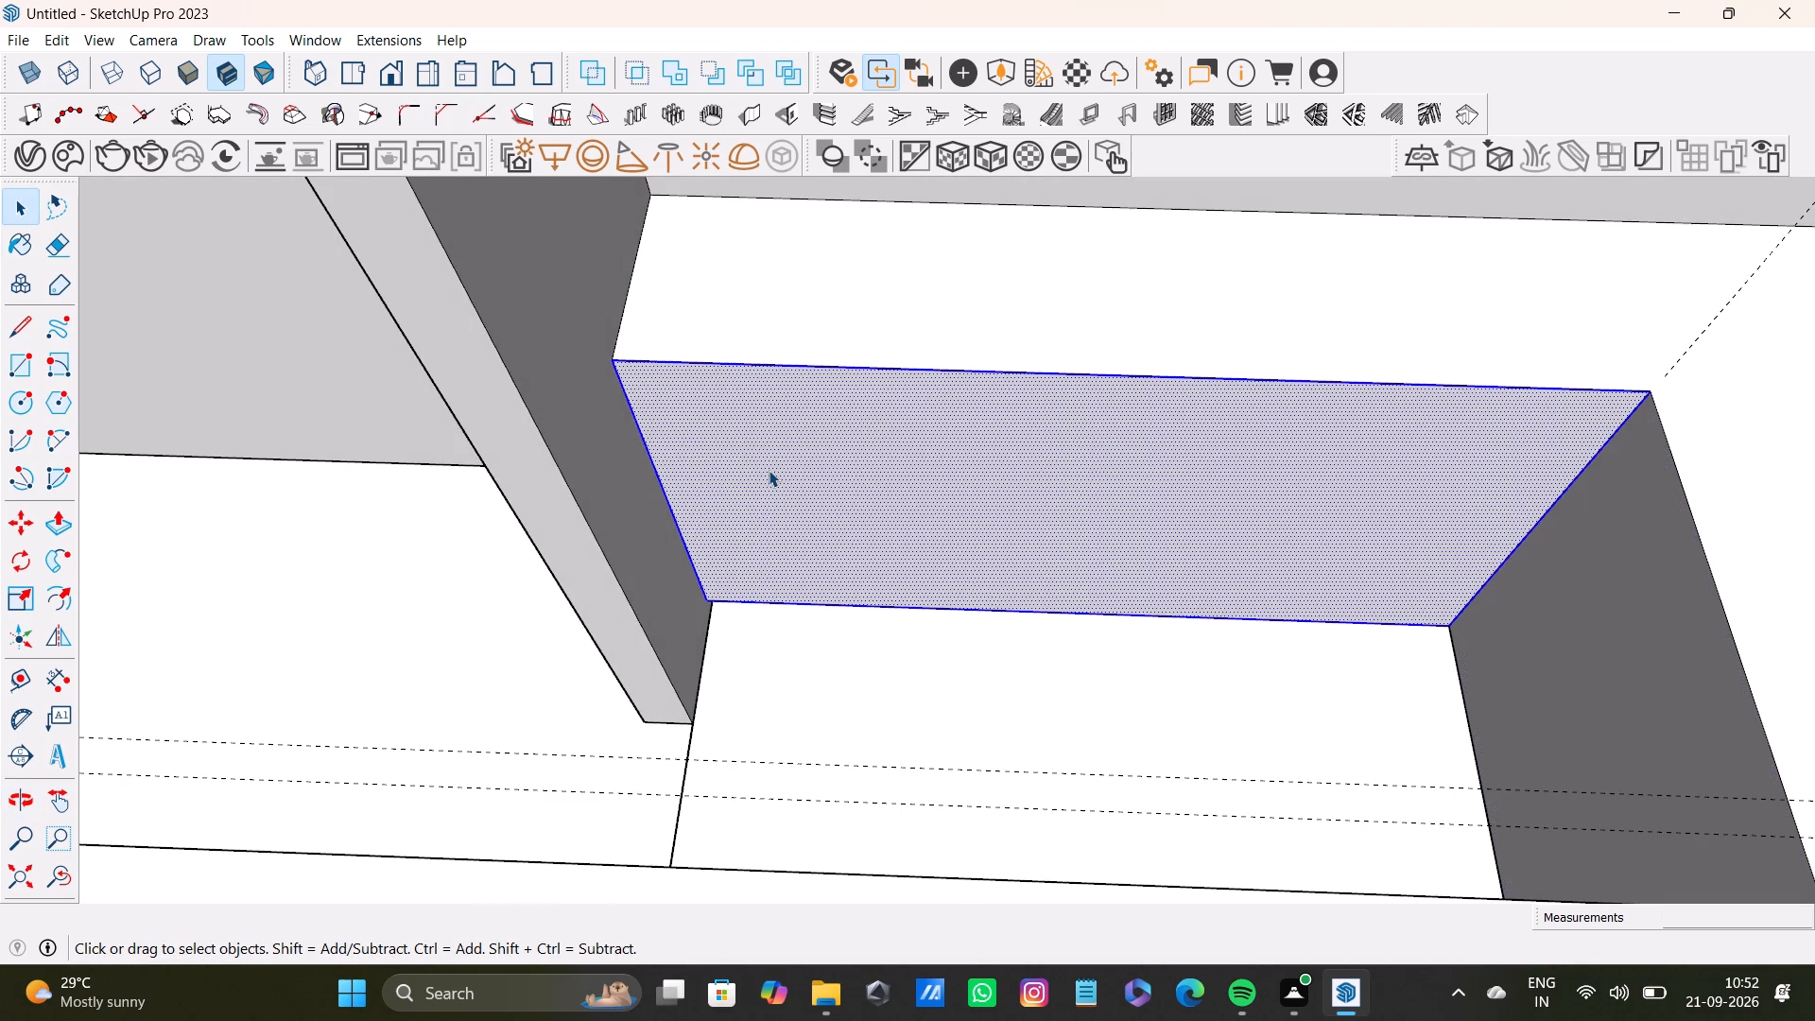
double_click(993, 333, "shift")
middle_click_drag(1381, 428, 1114, 467, "shift")
middle_click_drag(1126, 509, 1450, 557)
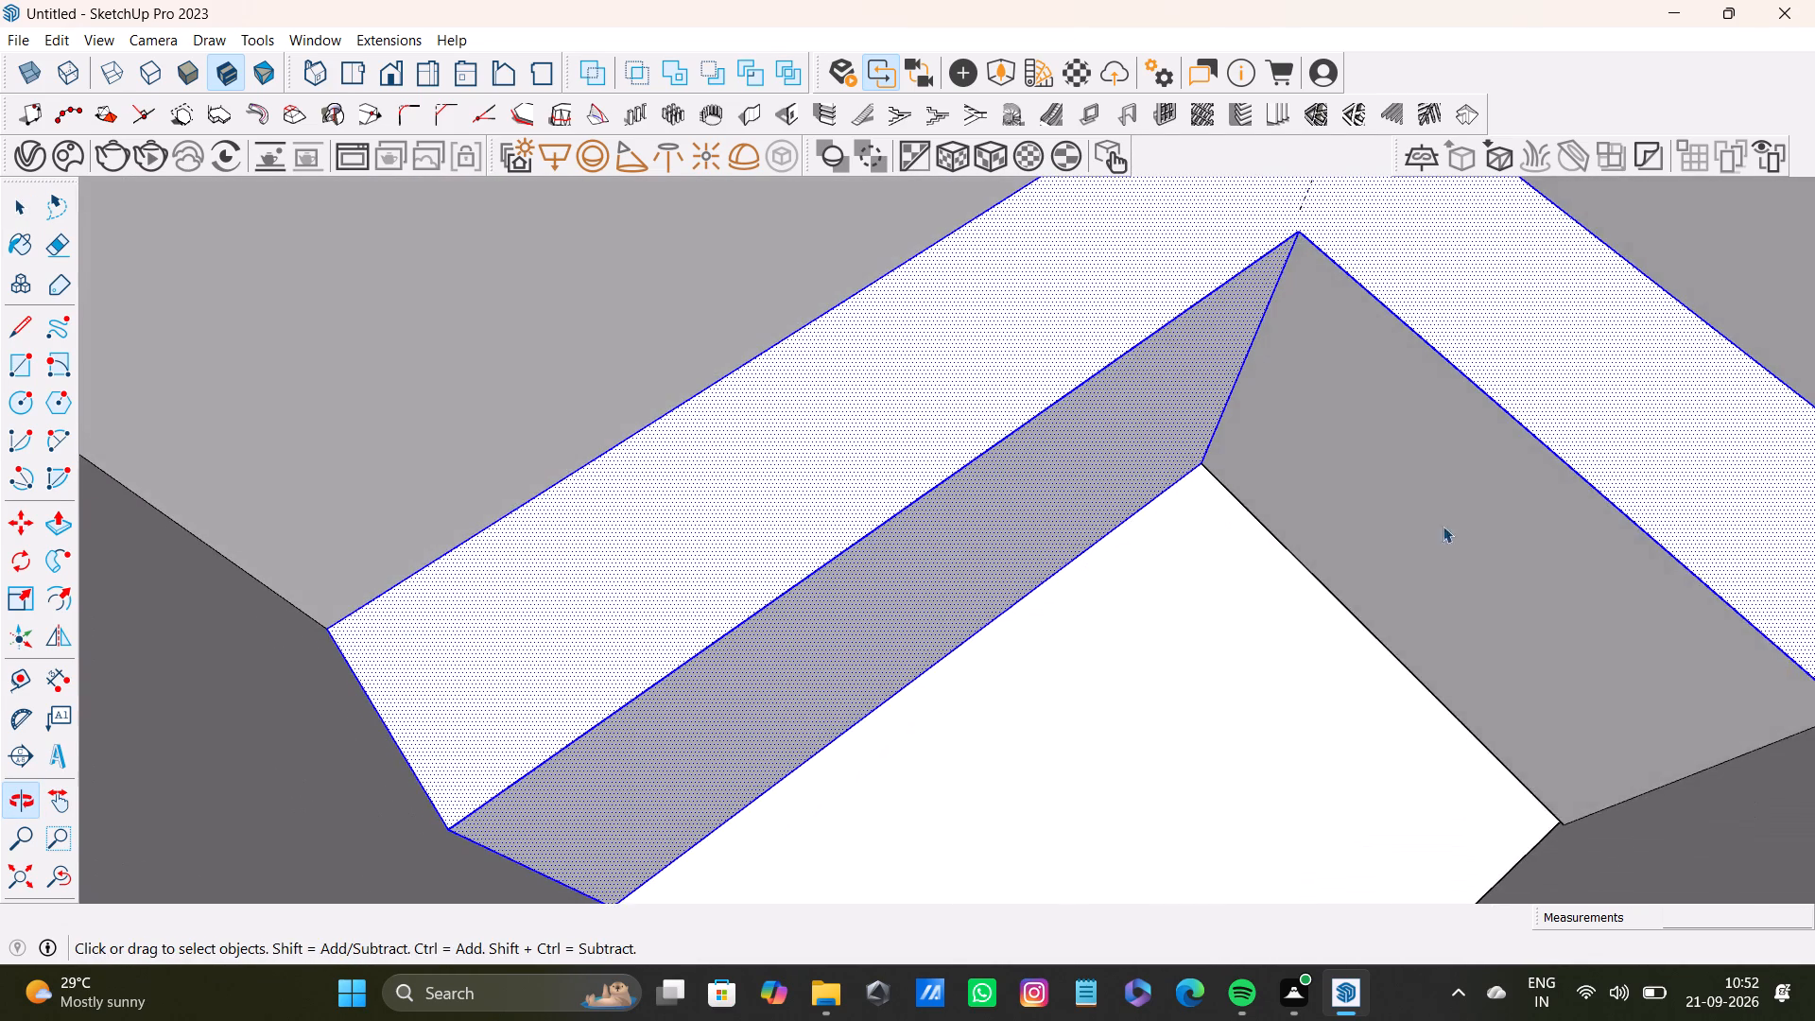
double_click(1424, 480, "shift")
right_click(1422, 477, "shift")
left_click(1505, 663, "shift")
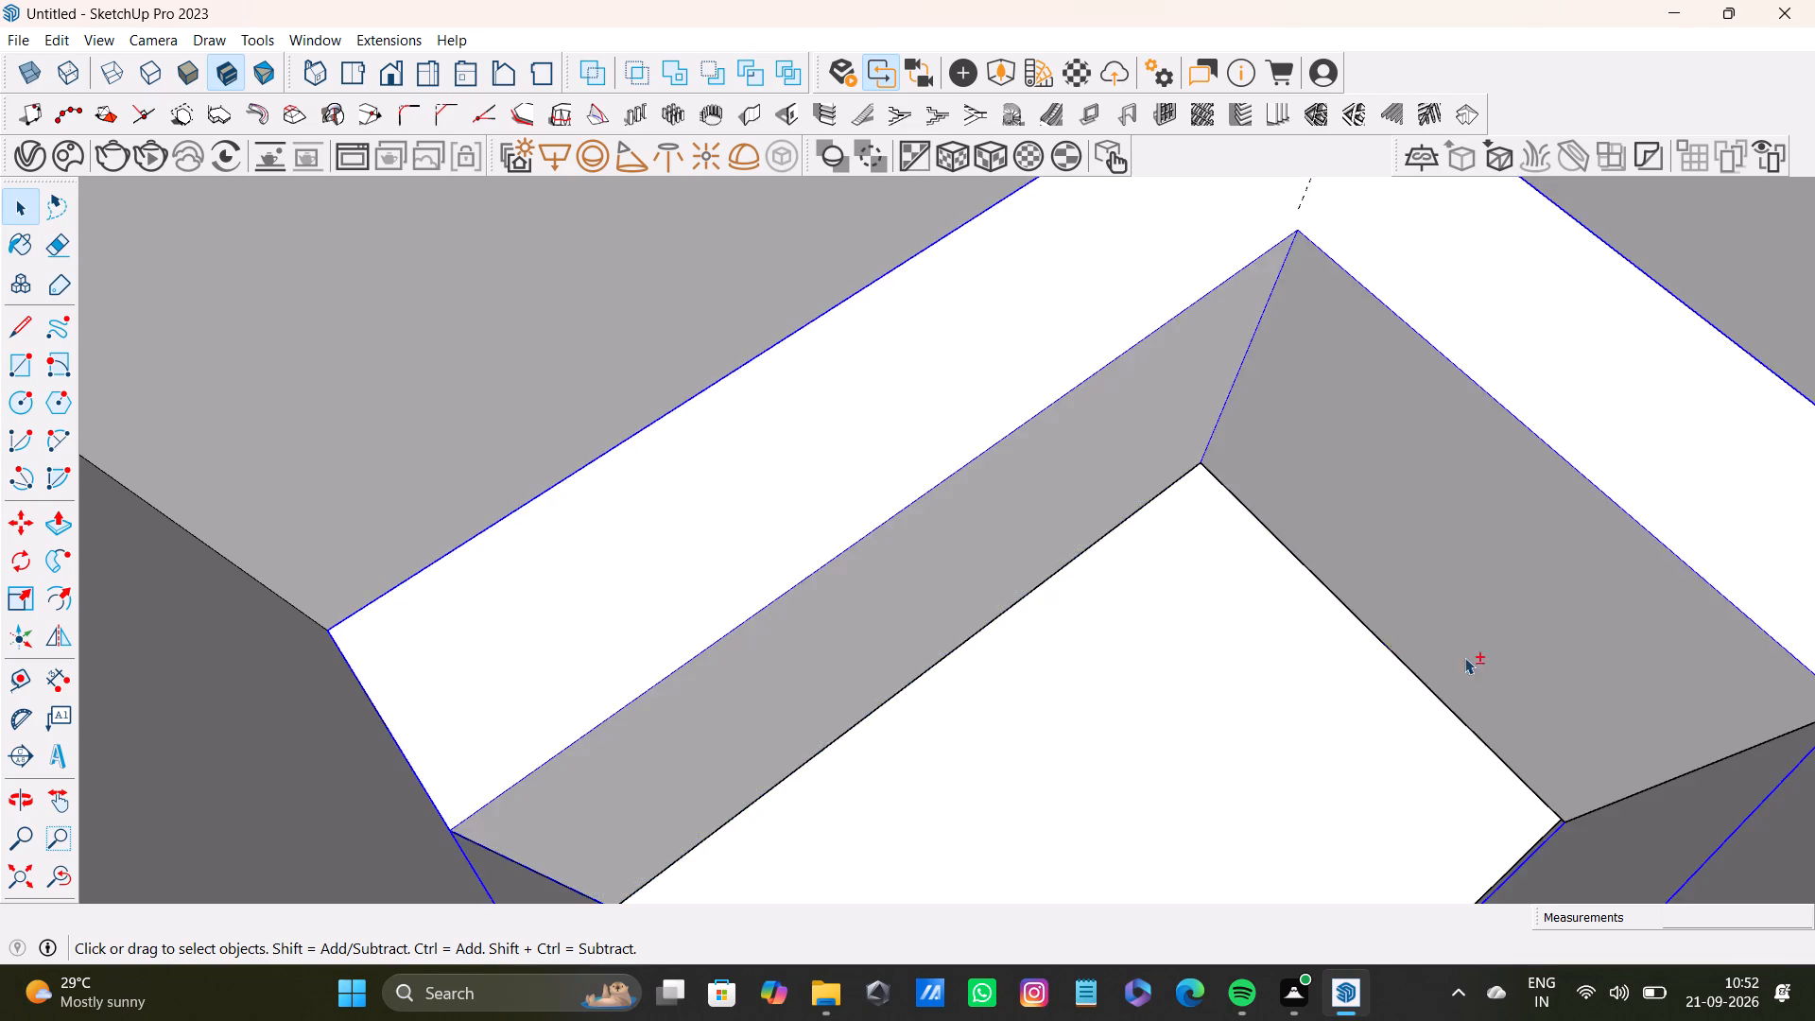
scroll(1323, 648, "down", 11)
left_click(905, 407)
Open the L-shaped block's group for editing and select the front face of its window-wall leg.
scroll(1315, 573, "up", 1)
middle_click_drag(1395, 559, 994, 599)
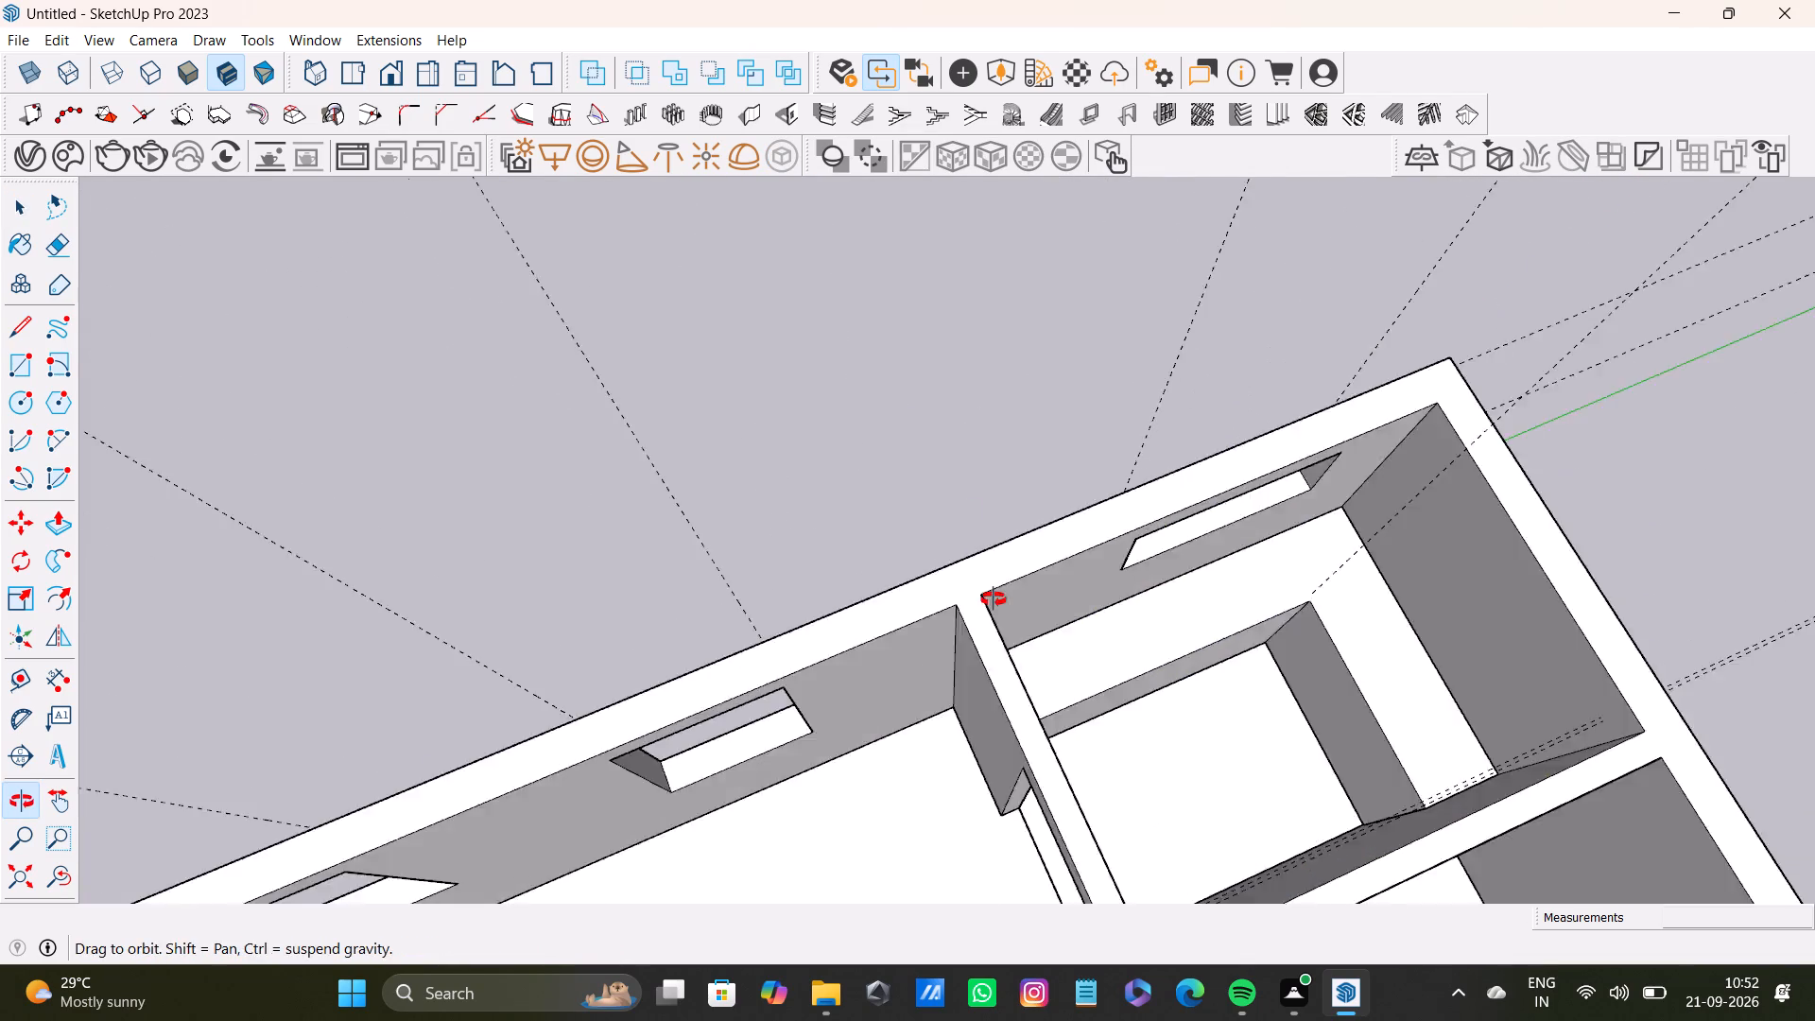
middle_click_drag(994, 599, 990, 595)
triple_click(1136, 744)
middle_click_drag(1173, 777, 1208, 670)
scroll(981, 786, "up", 3)
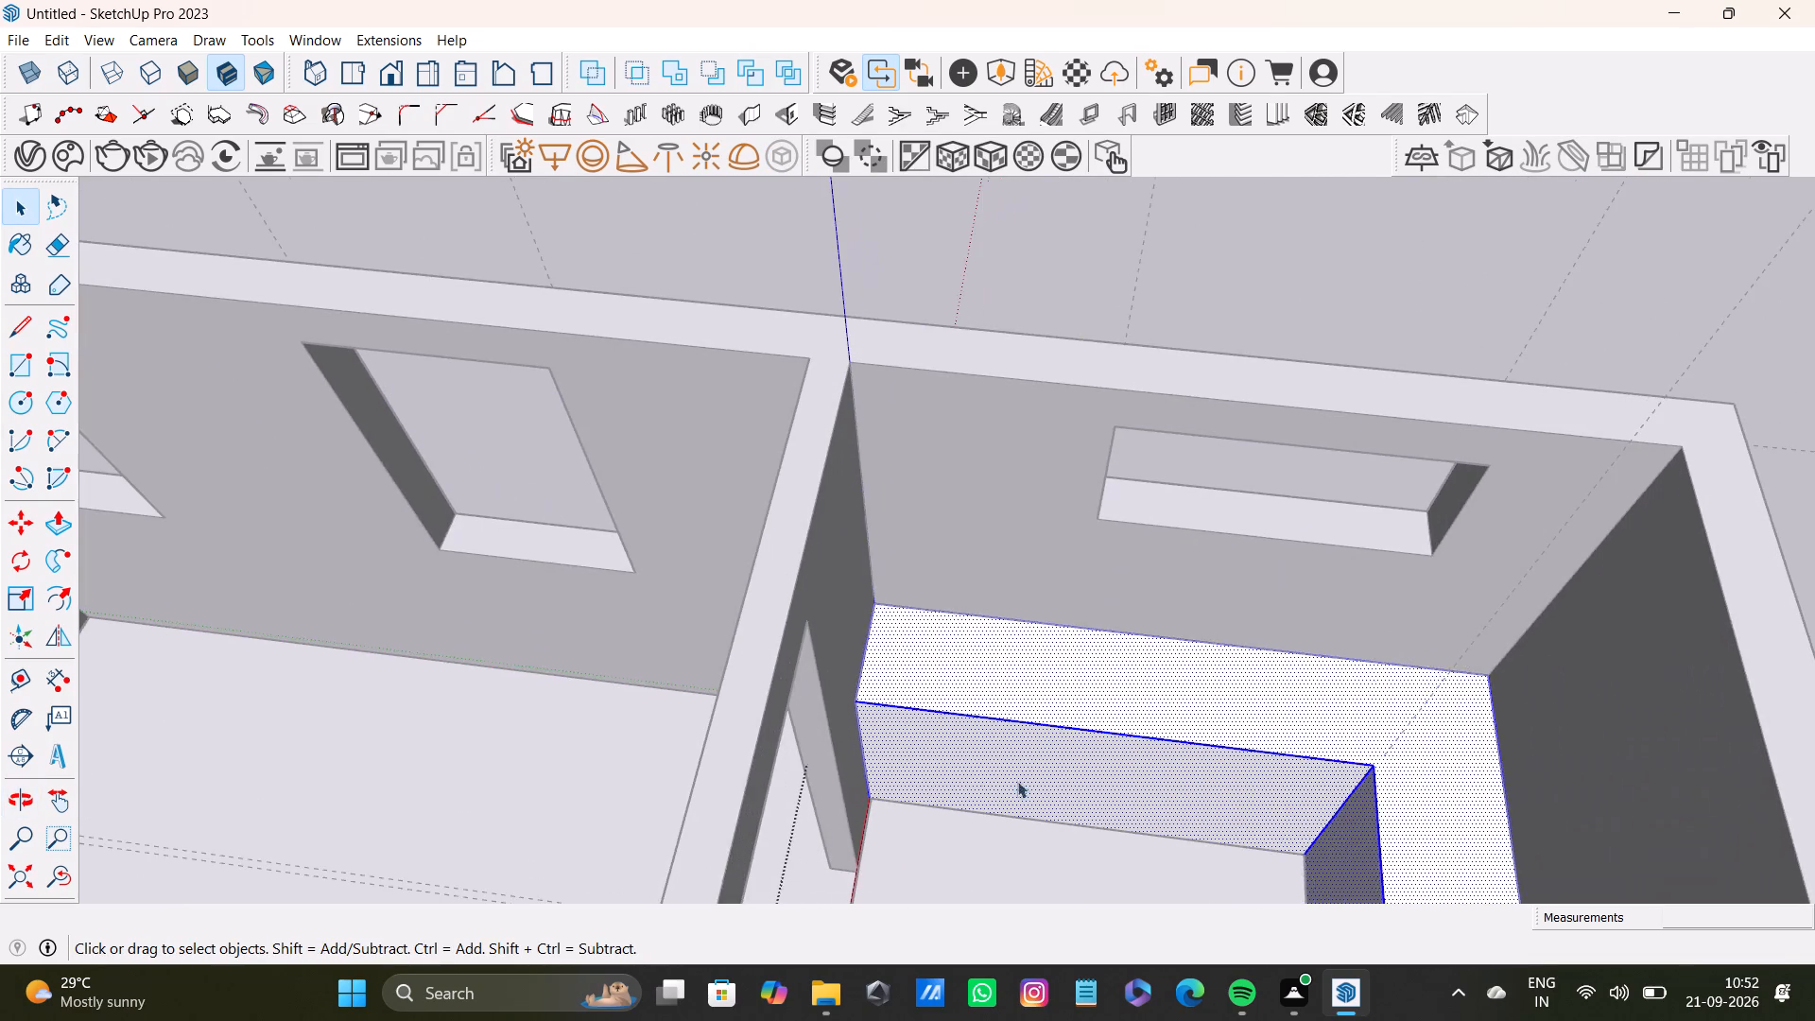
left_click(1079, 758)
scroll(1068, 759, "up", 4)
left_click(1067, 760)
double_click(1067, 760)
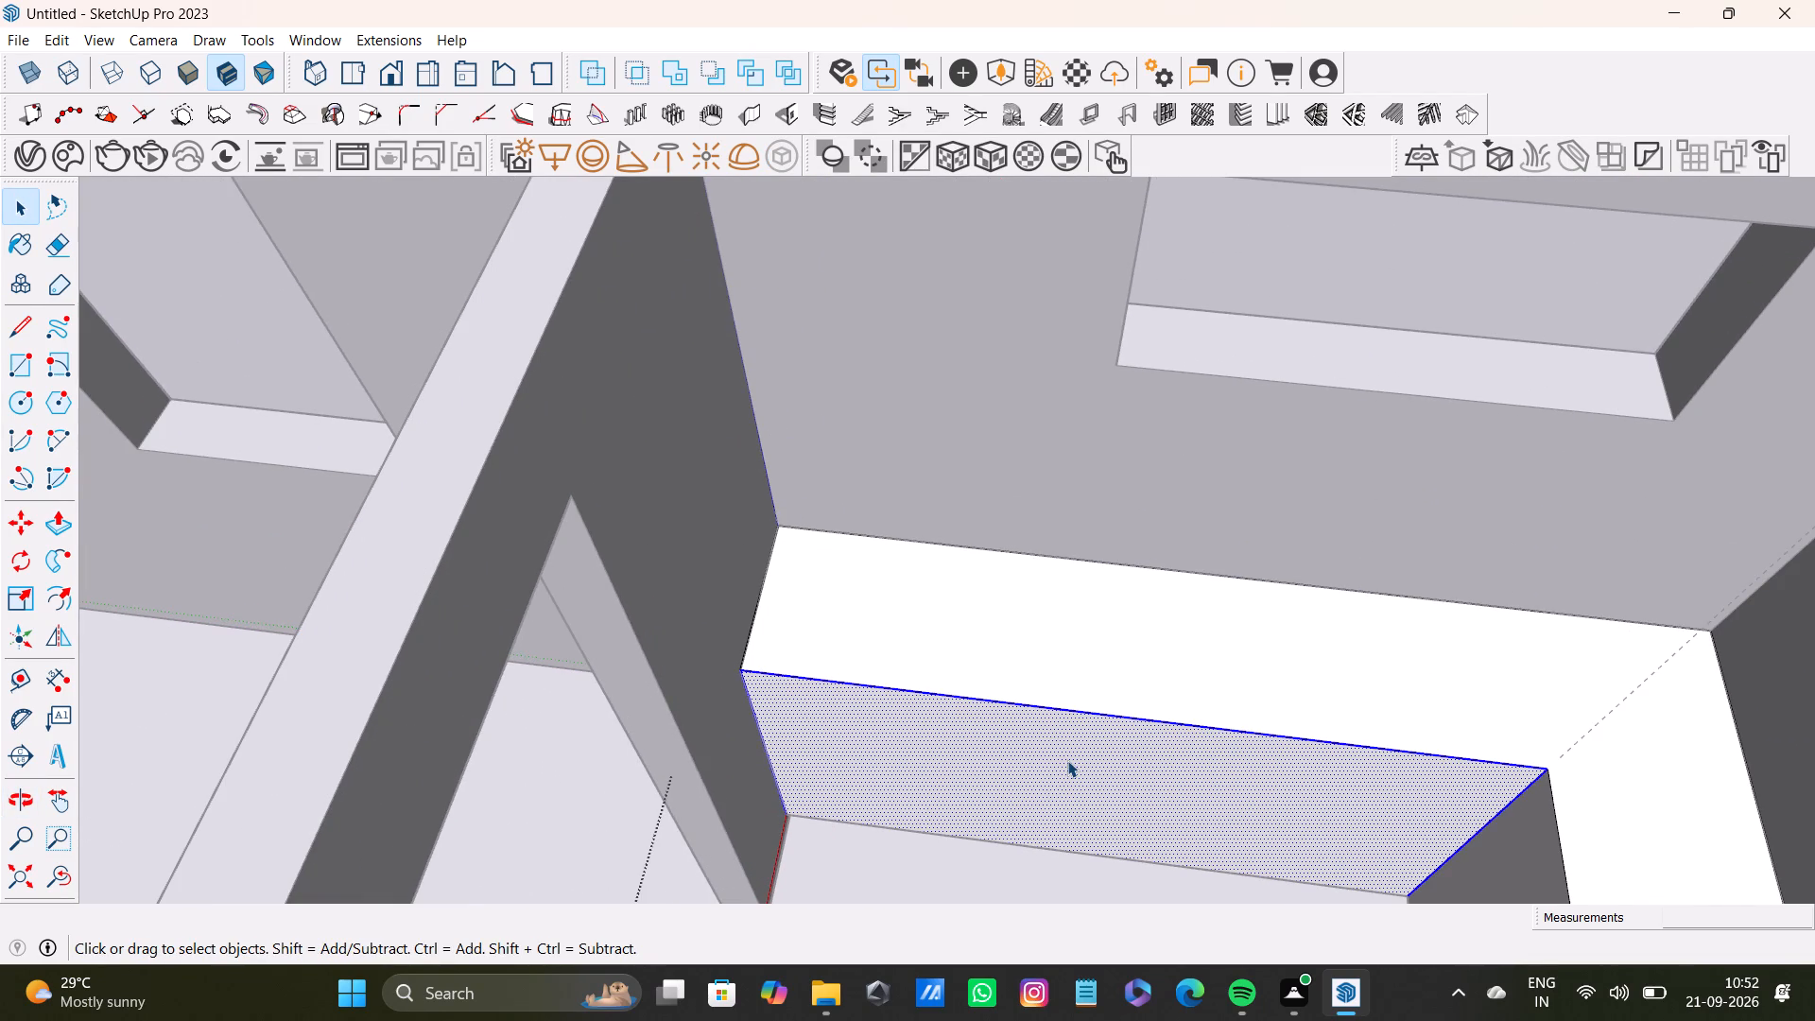
triple_click(1135, 674)
left_click(1135, 674)
triple_click(1102, 749)
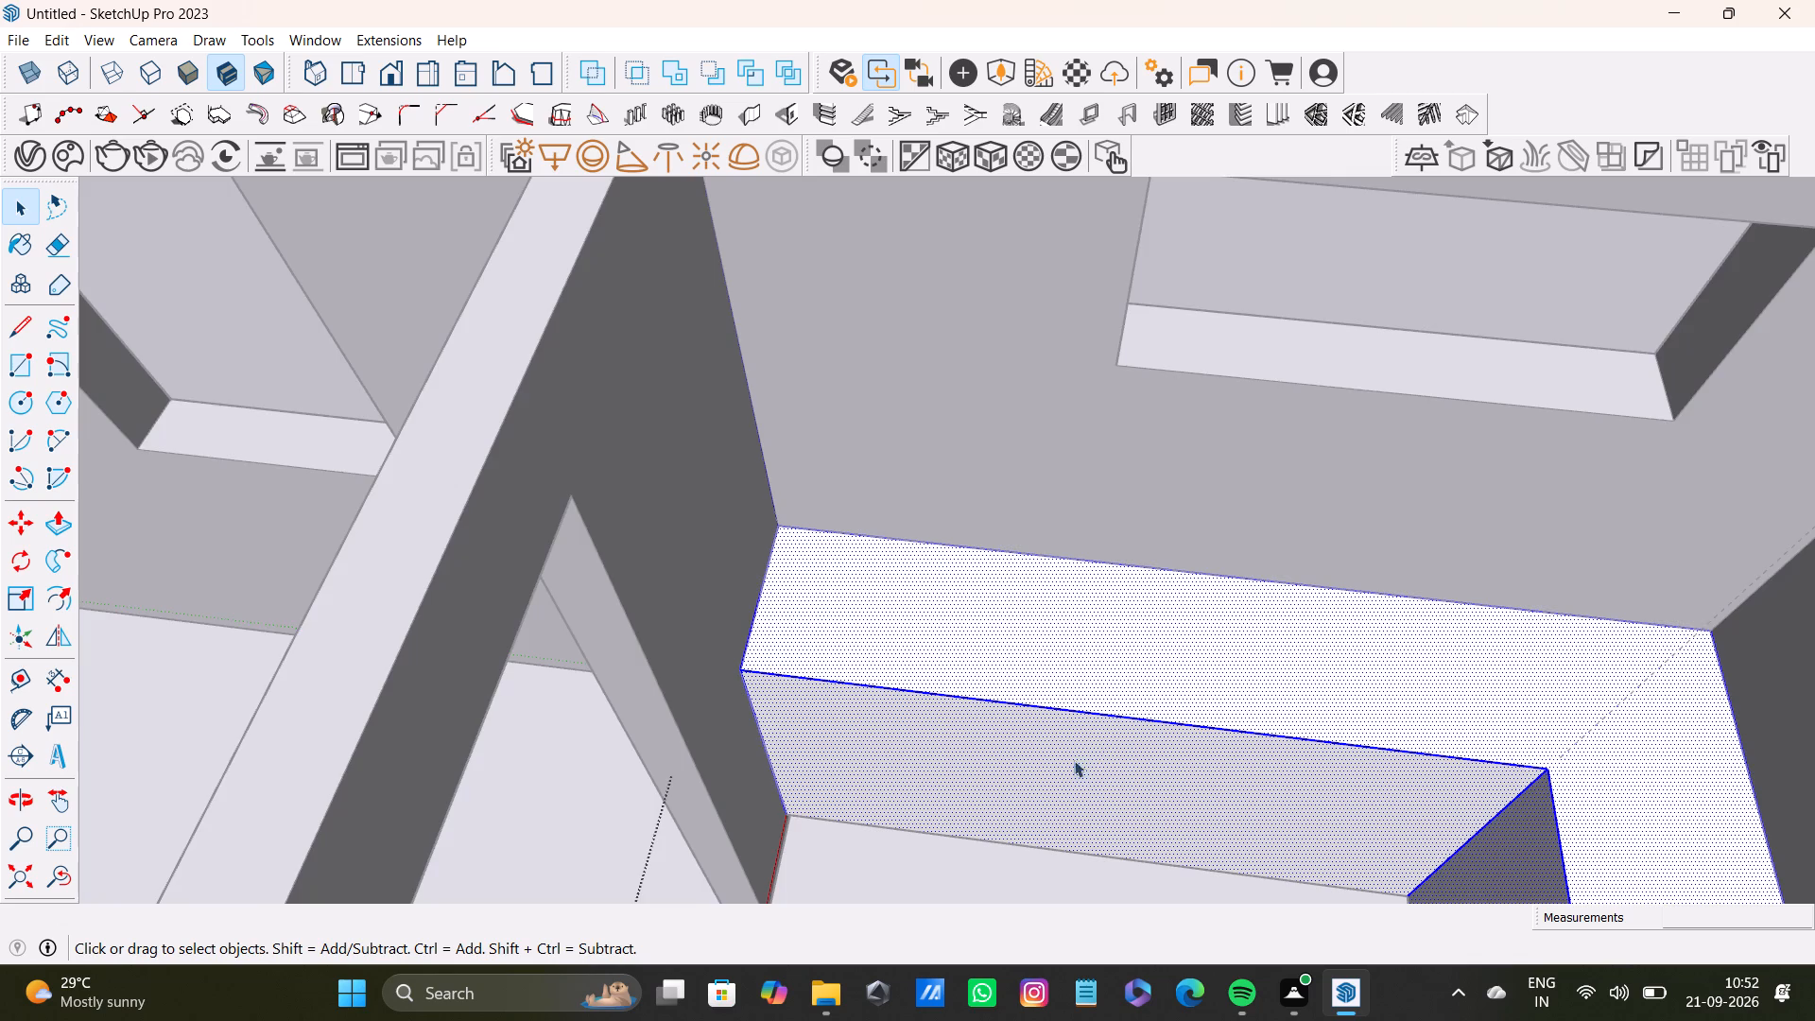
scroll(1059, 768, "up", 3)
left_click(1060, 767)
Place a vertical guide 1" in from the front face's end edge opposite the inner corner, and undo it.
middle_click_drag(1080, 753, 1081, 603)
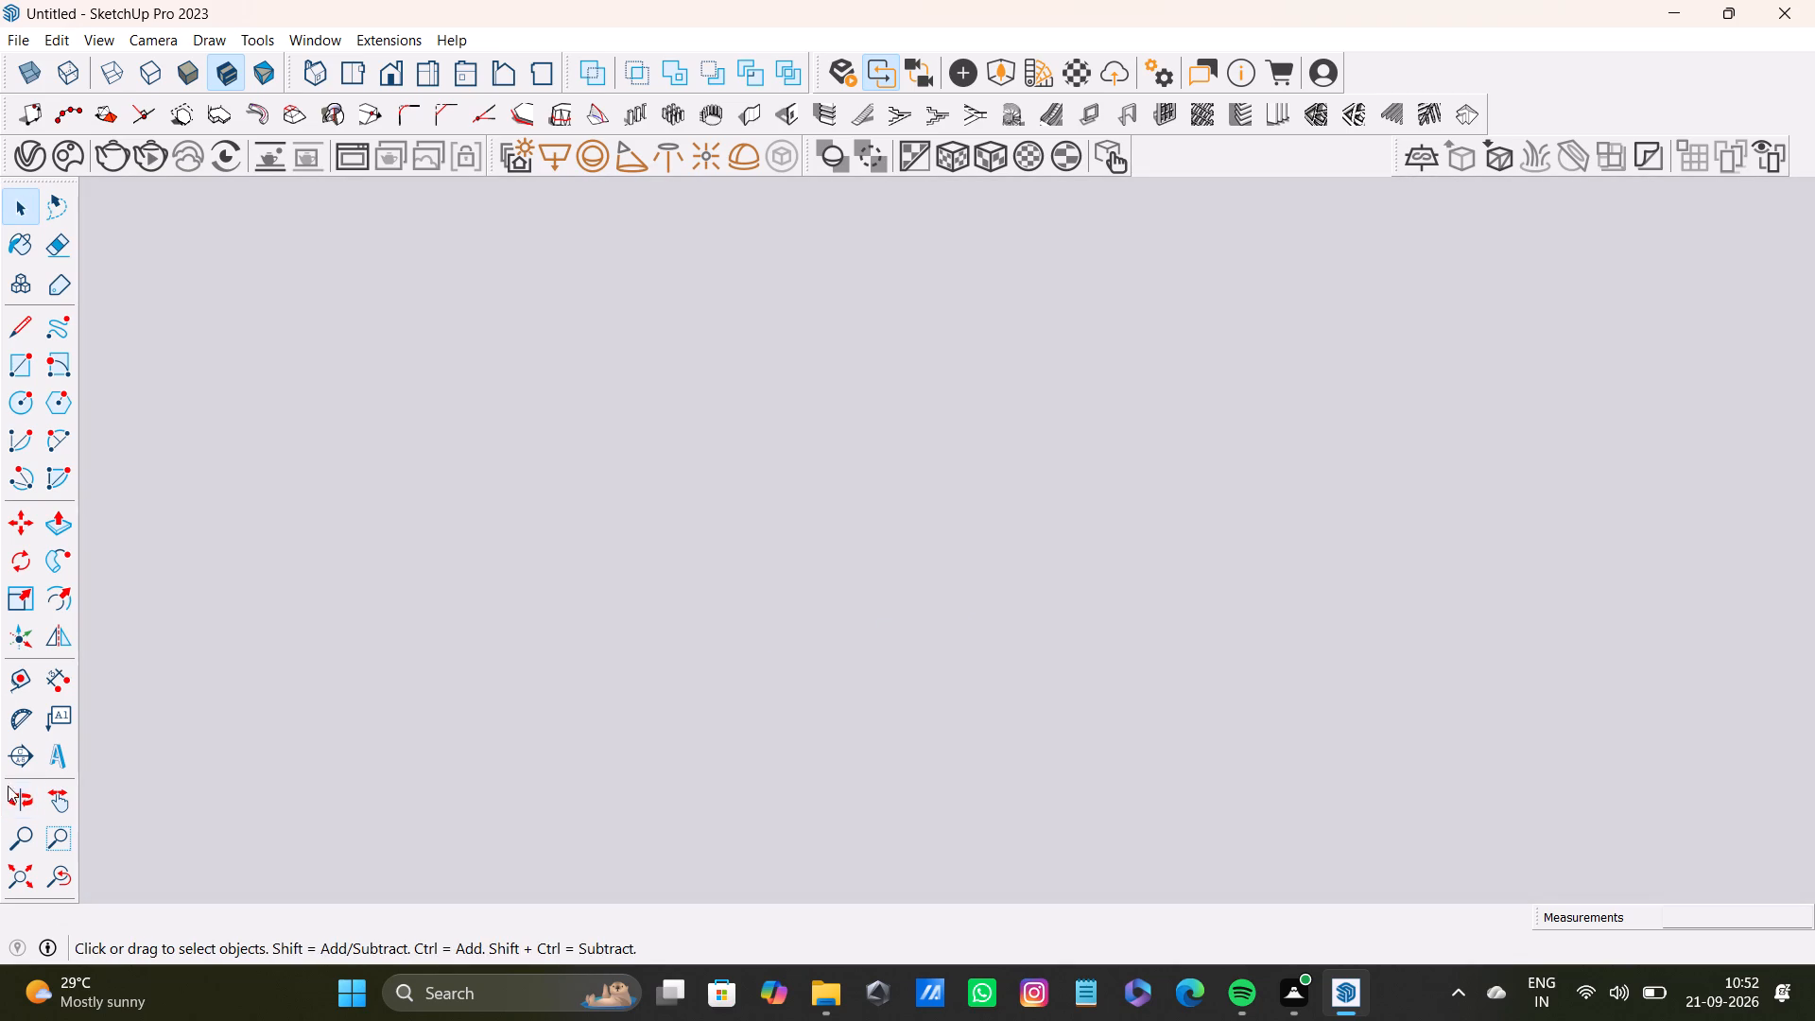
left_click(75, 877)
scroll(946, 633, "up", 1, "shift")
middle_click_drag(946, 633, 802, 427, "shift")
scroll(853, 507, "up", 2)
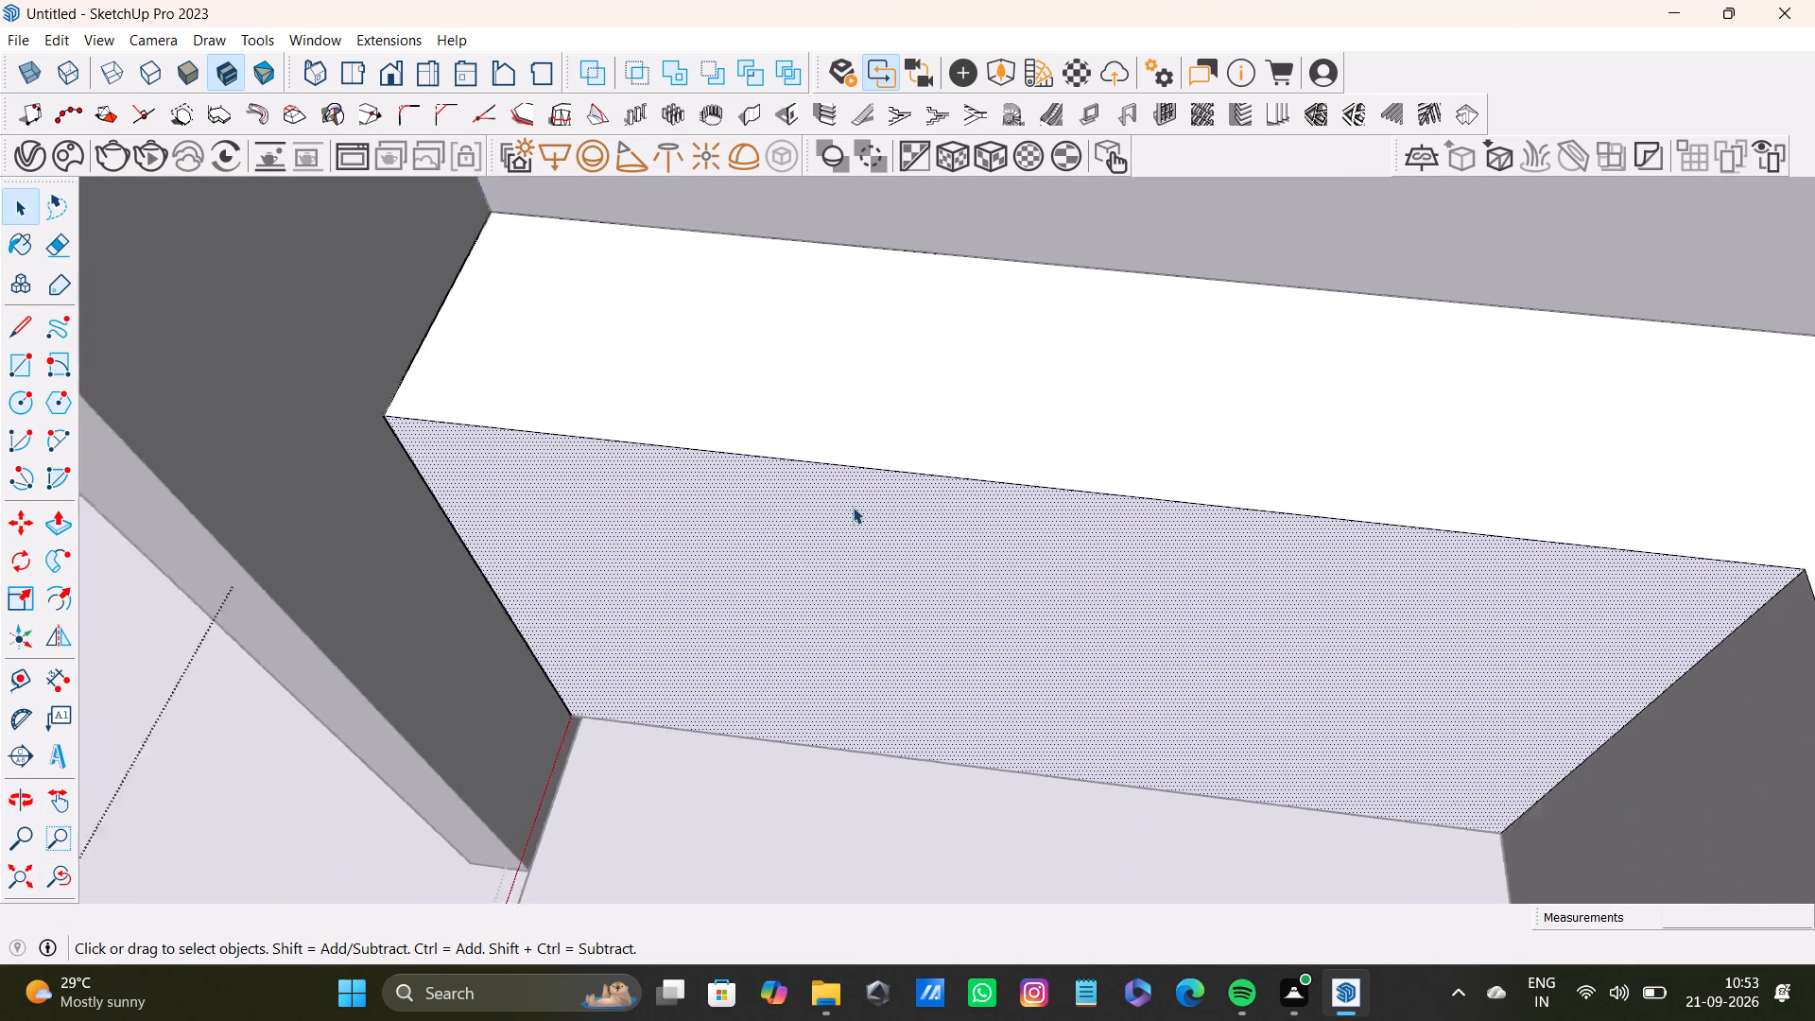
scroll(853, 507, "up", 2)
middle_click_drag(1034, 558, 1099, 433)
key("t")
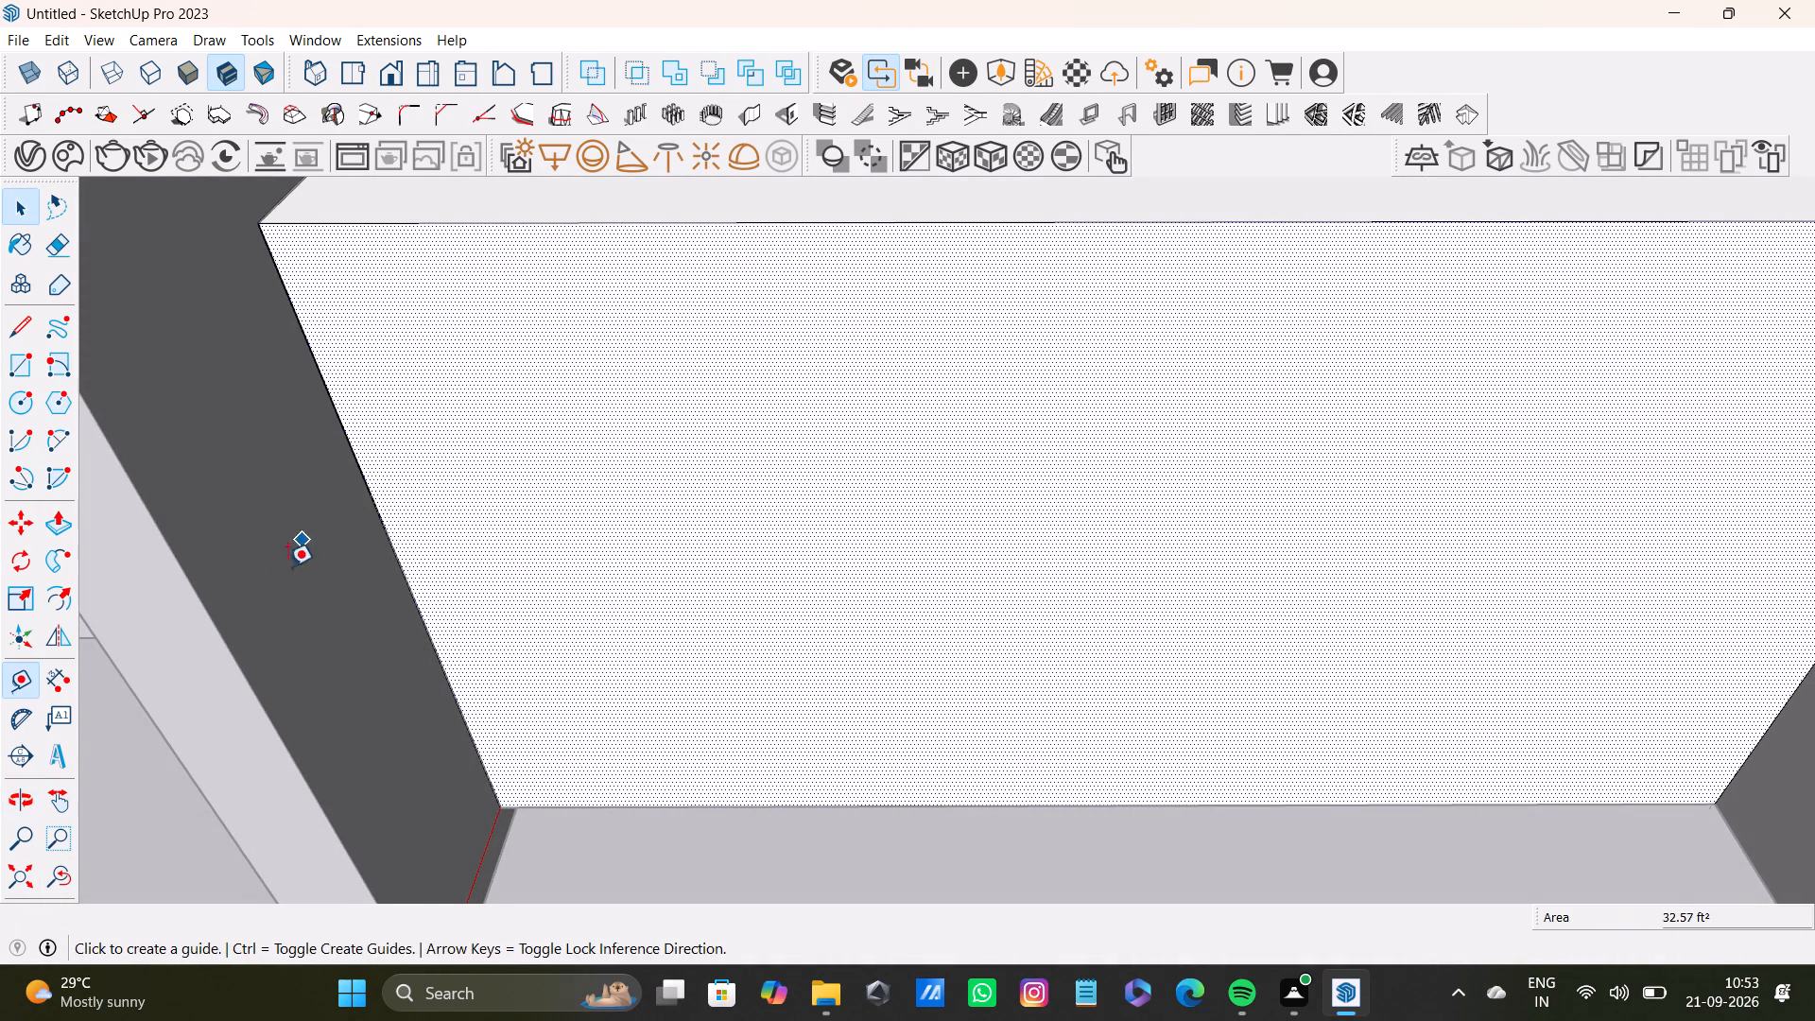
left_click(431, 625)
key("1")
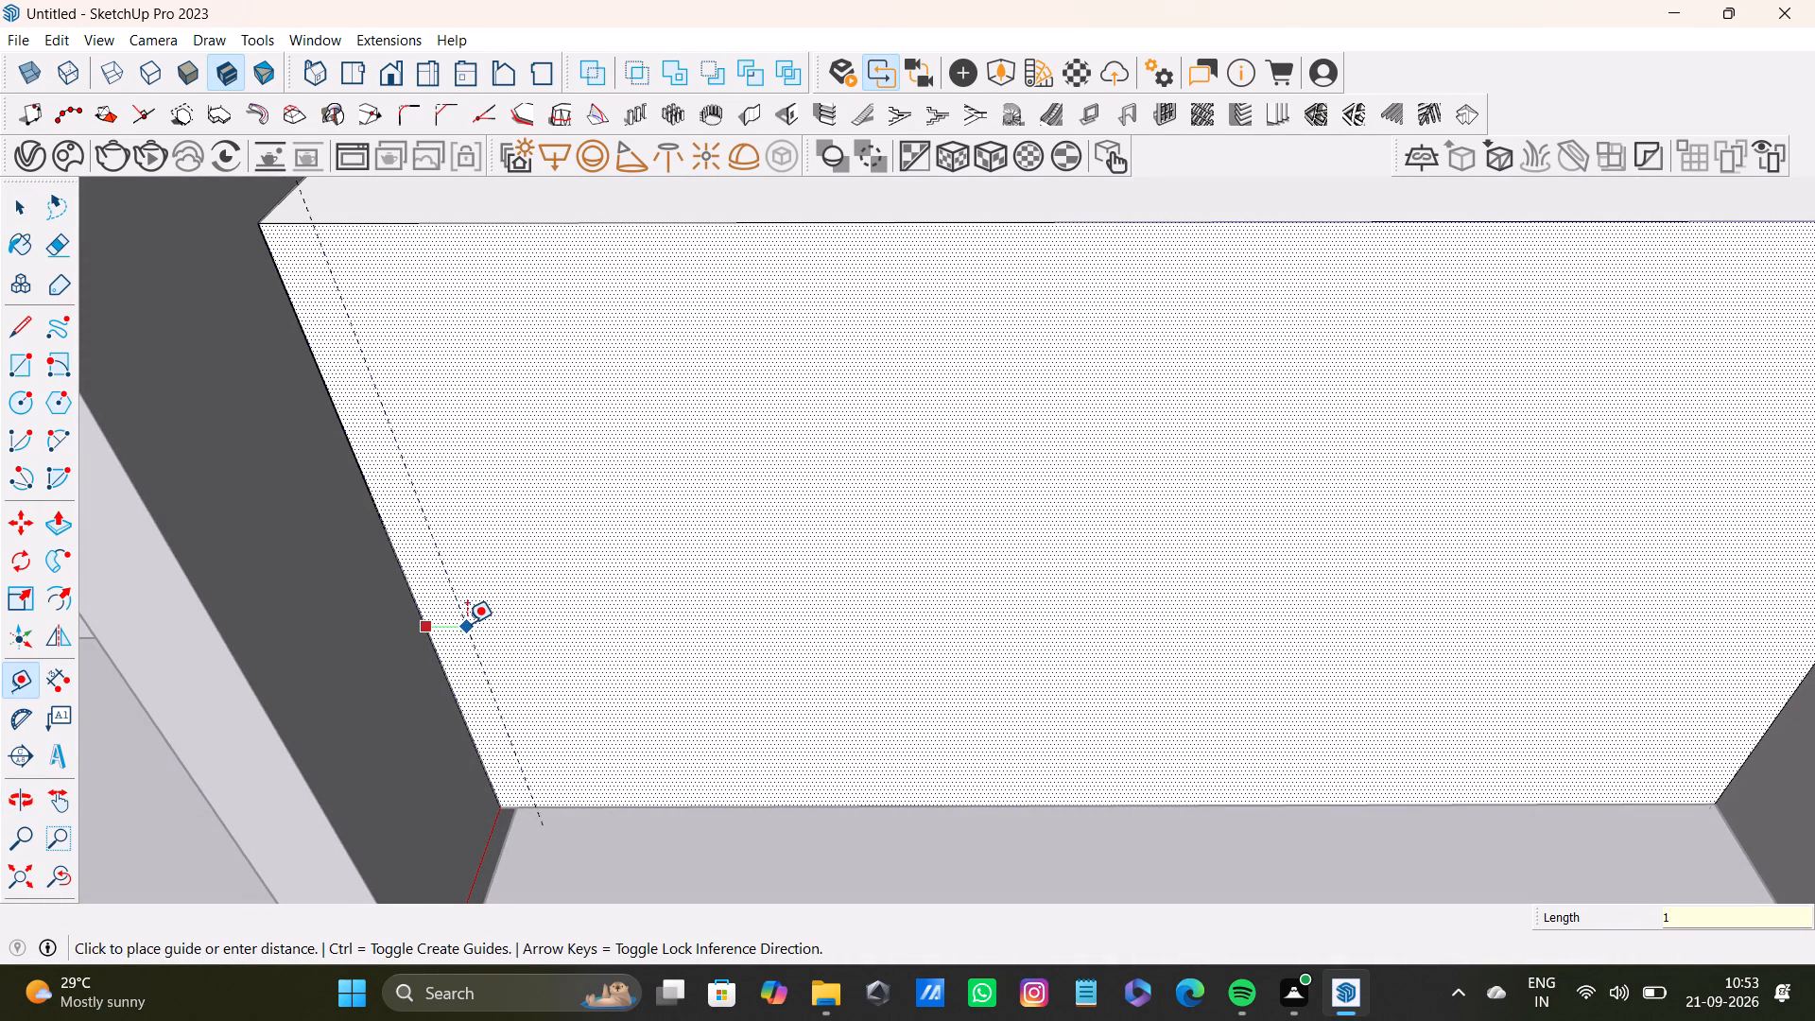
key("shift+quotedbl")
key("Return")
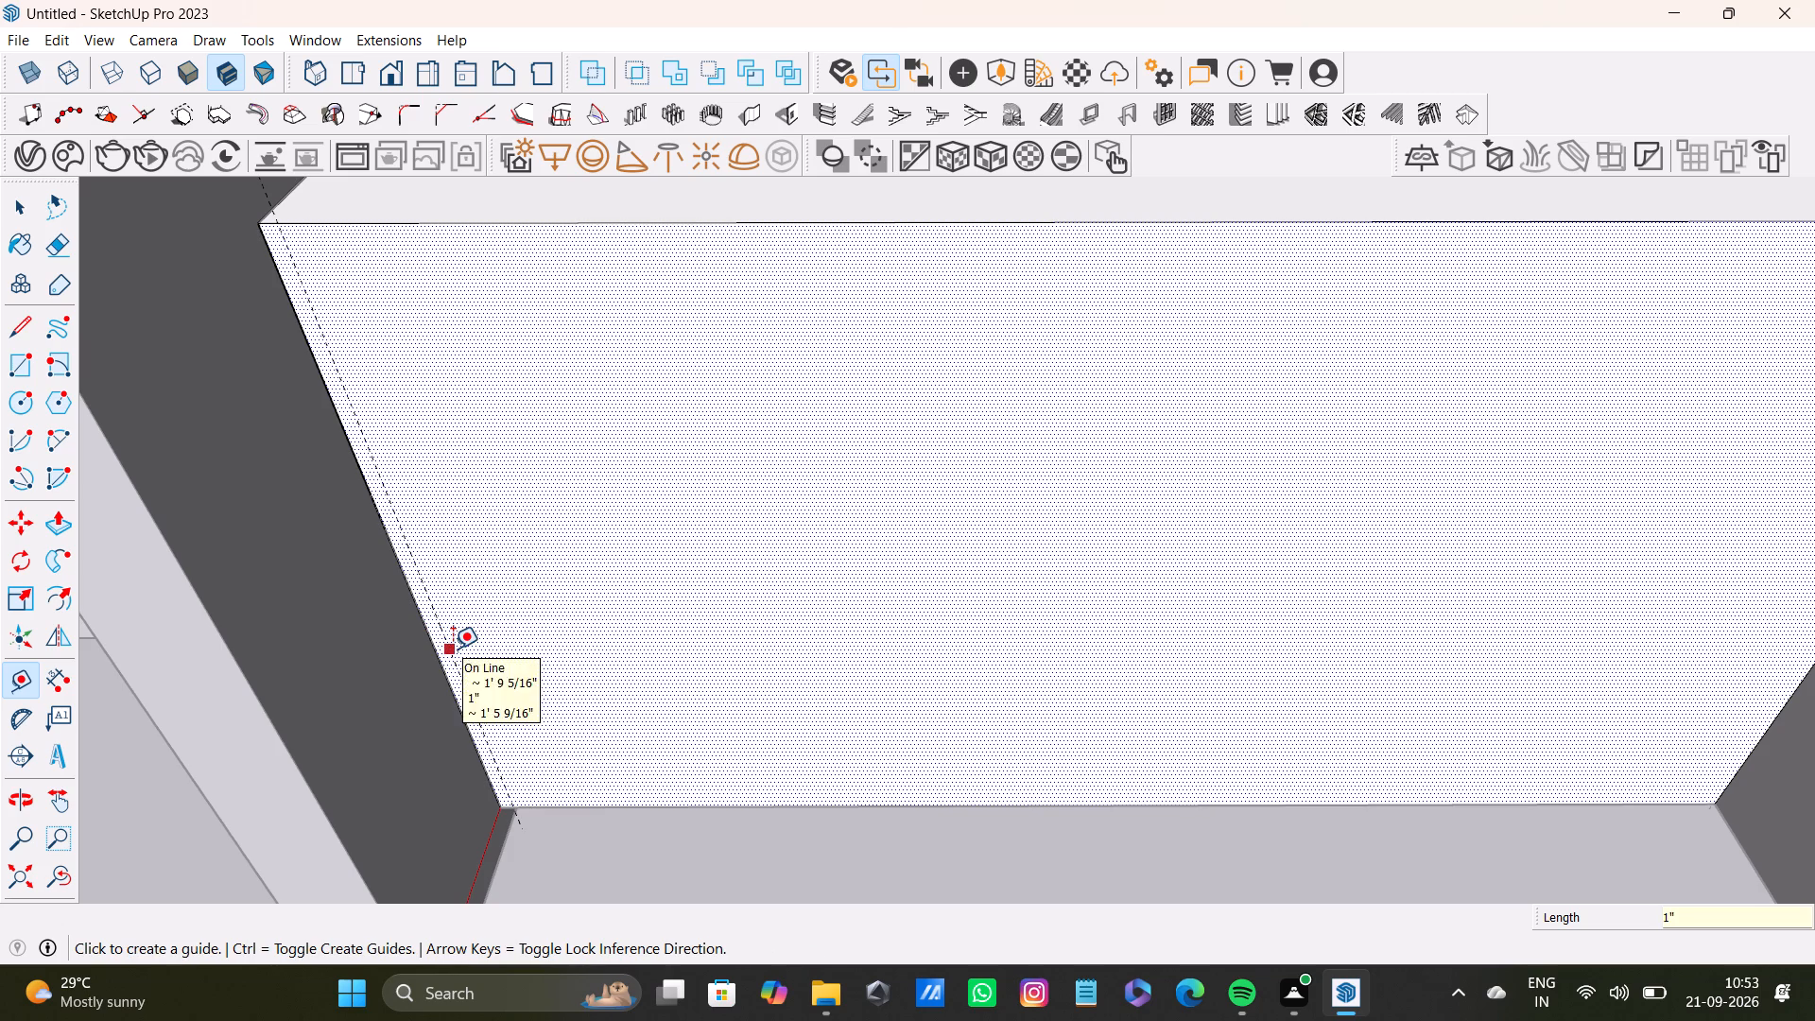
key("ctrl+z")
Place a vertical guide 0.5" in from the front face's end edge opposite the inner corner.
scroll(452, 664, "up", 3)
left_click(443, 672)
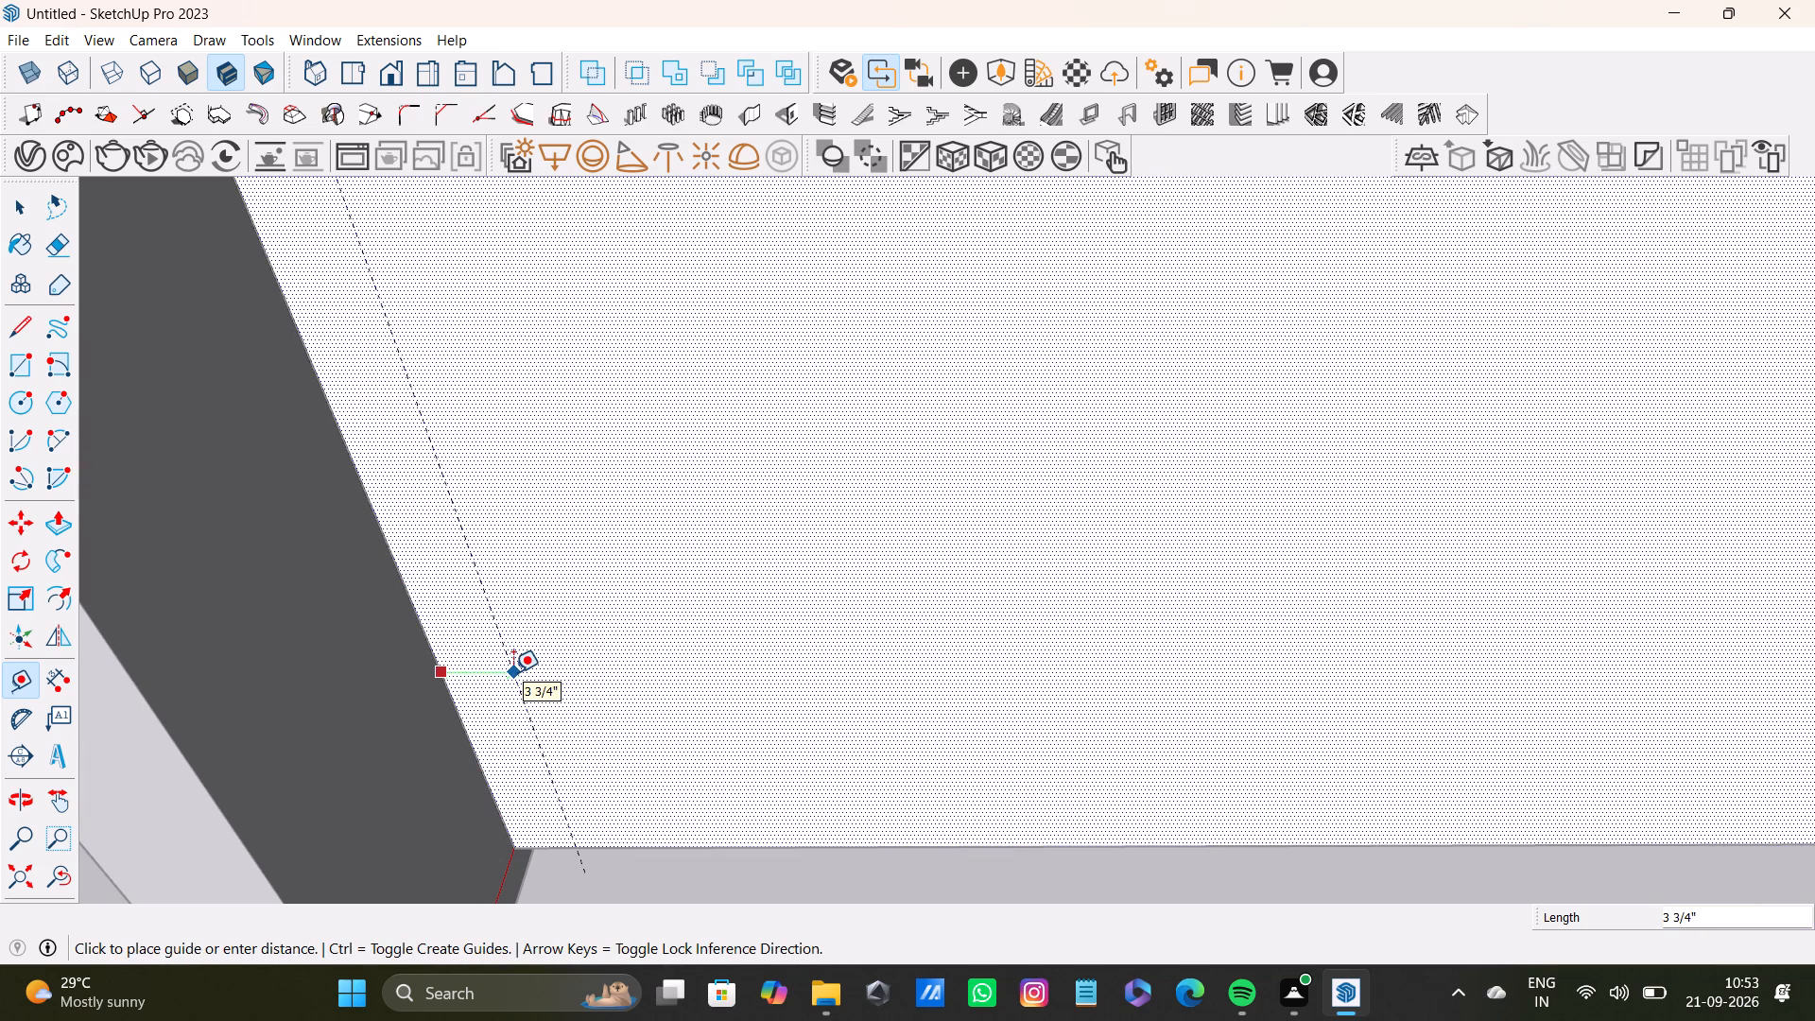
type("0/")
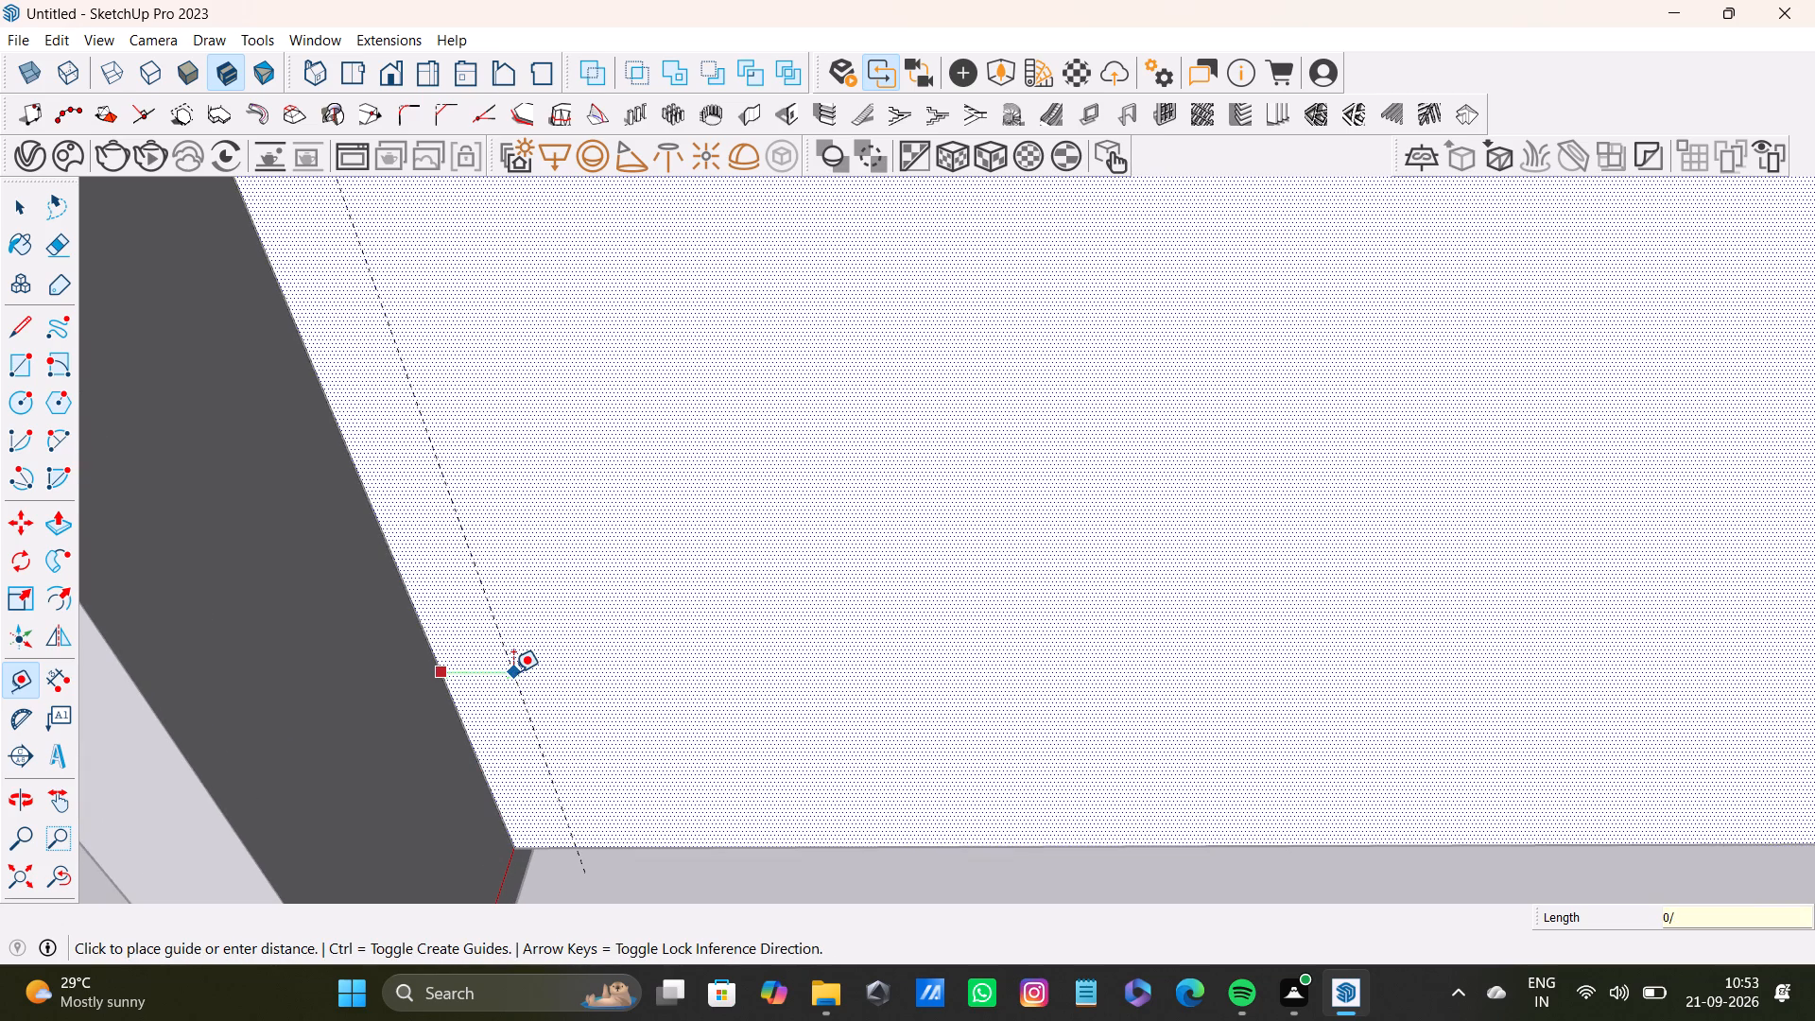
key("BackSpace")
type(".5\"")
key("Return")
Place a guide 0.5" below the top edge of the window-wall leg's front face.
scroll(535, 576, "down", 3)
middle_click_drag(713, 507, 711, 640, "shift")
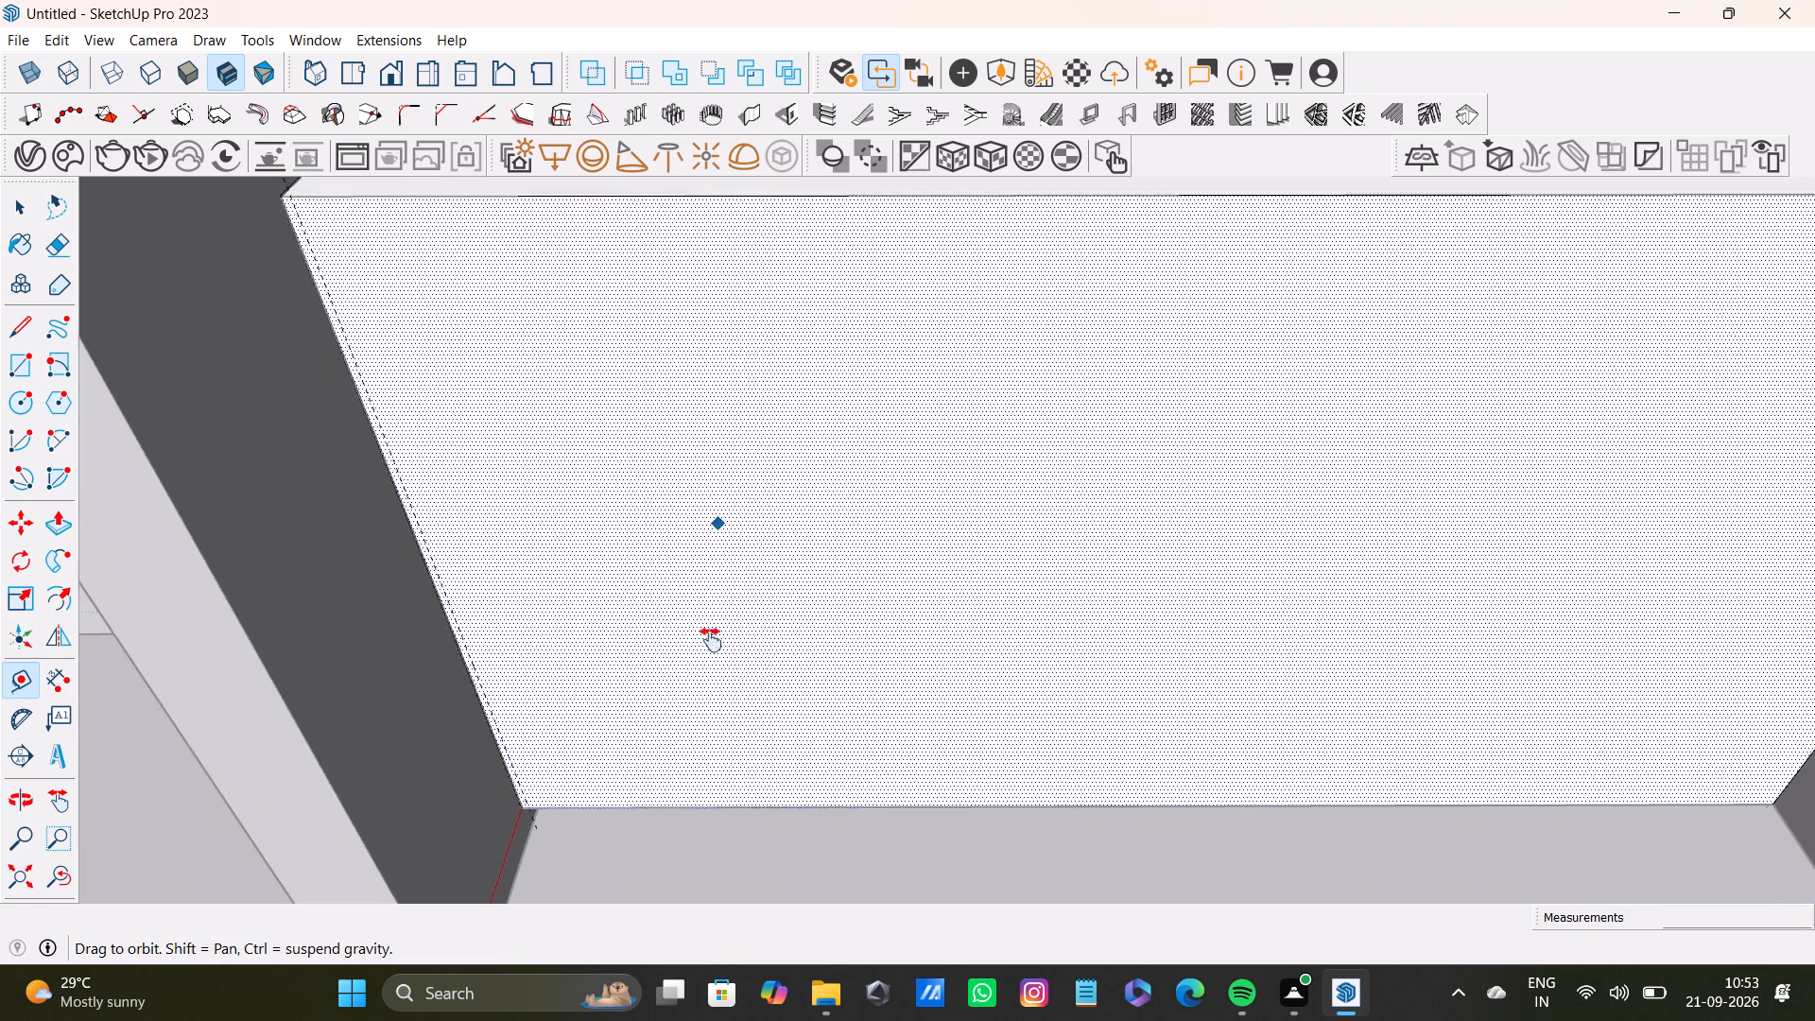
middle_click_drag(711, 640, 677, 830, "shift")
middle_click_drag(560, 643, 570, 567)
scroll(544, 518, "up", 3)
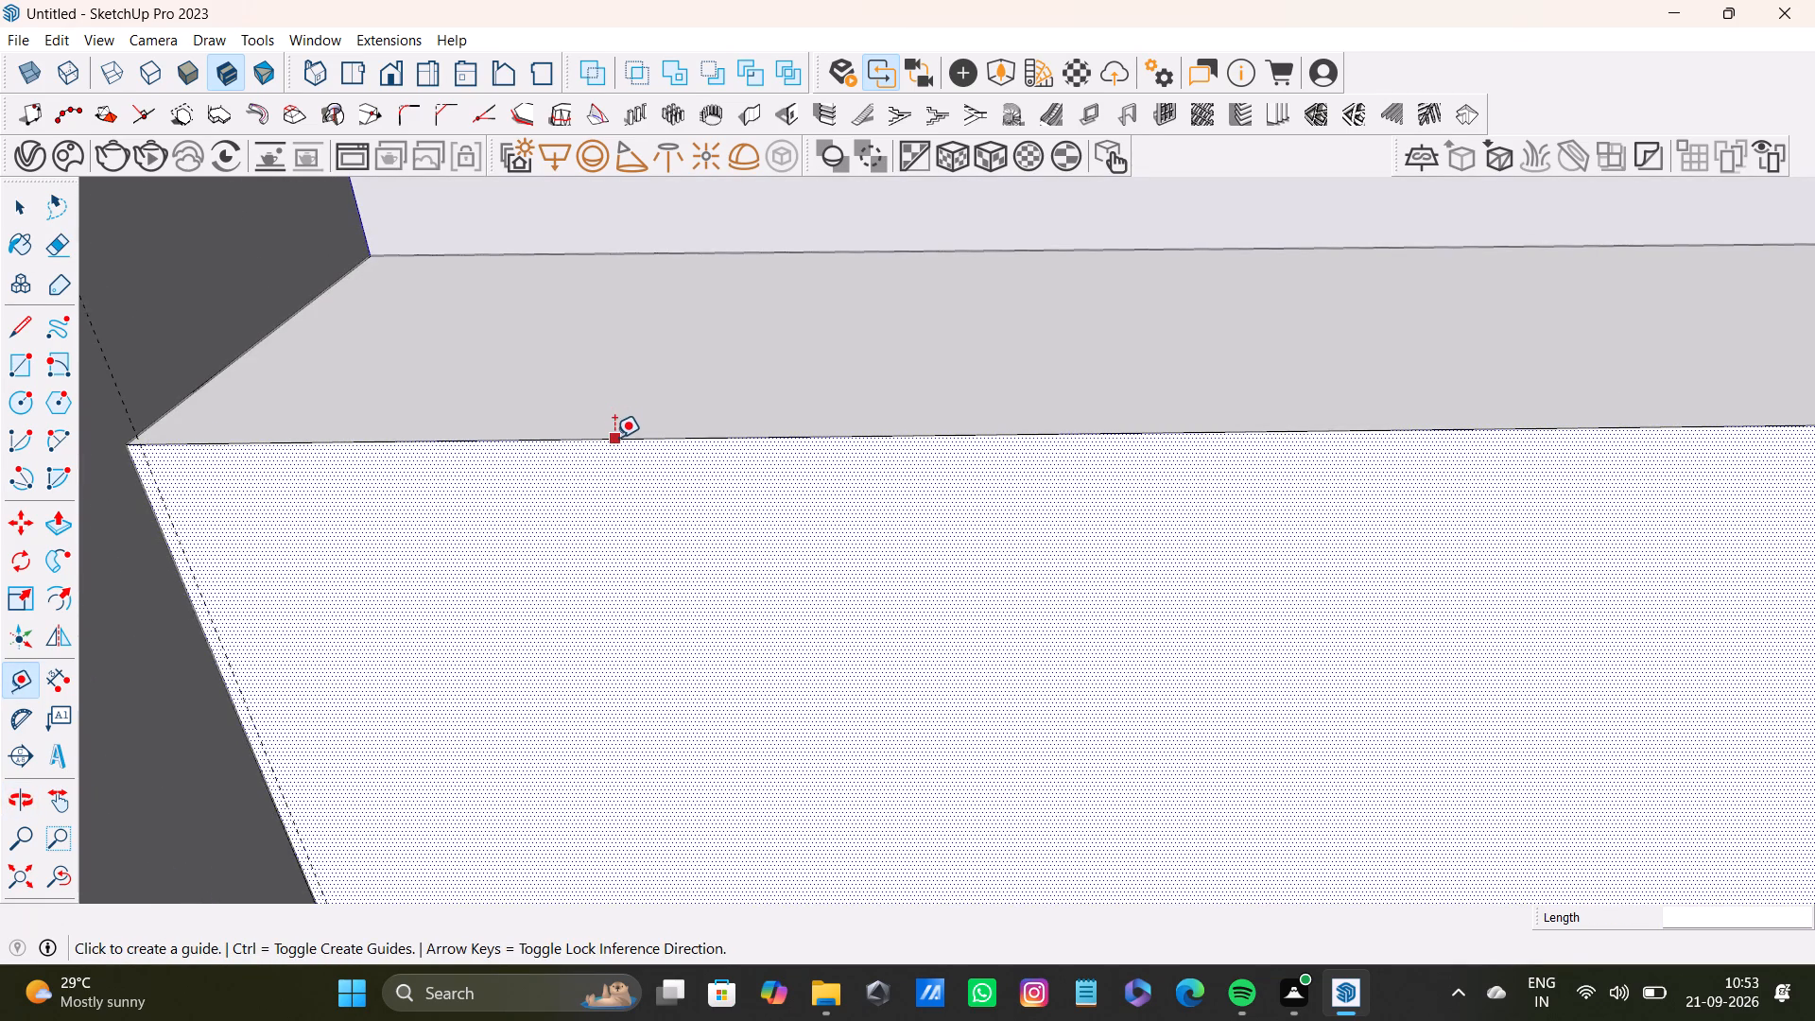
left_click(614, 439)
type("0.5\"")
key("Return")
Place a guide 0.5" above the bottom edge of the window-wall leg's front face.
scroll(577, 573, "down", 4)
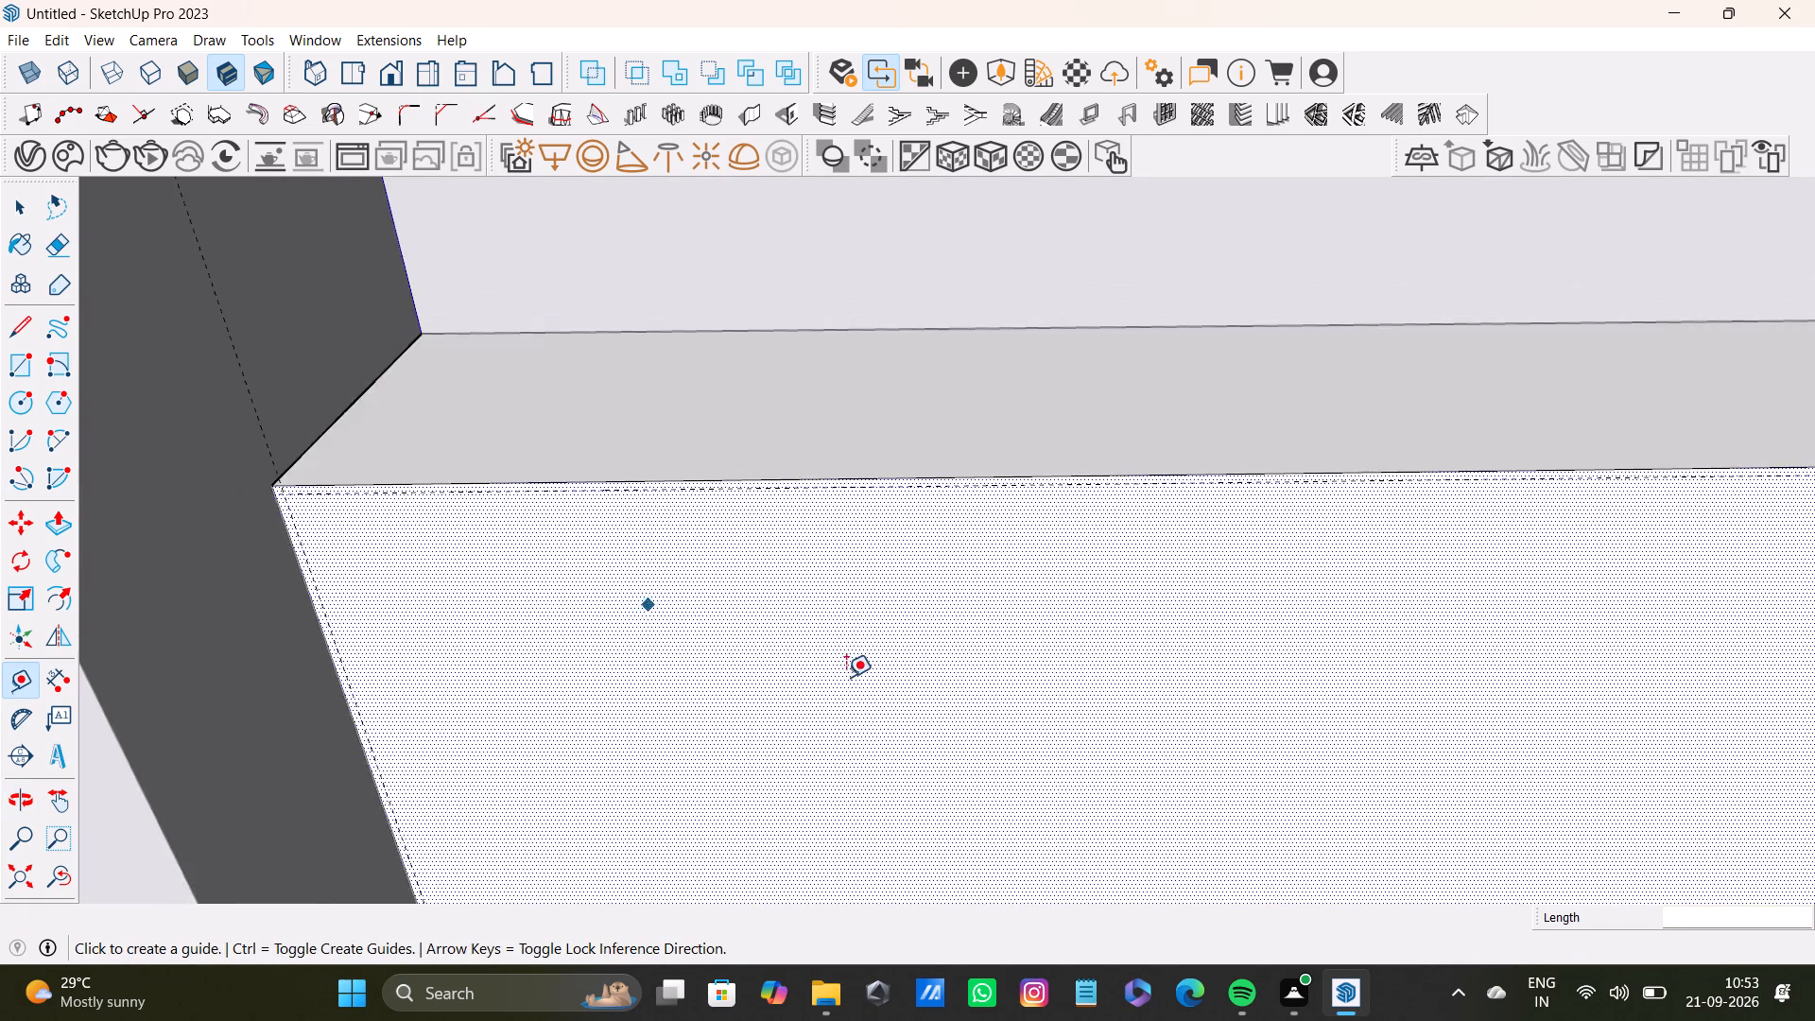
middle_click_drag(846, 677, 846, 515, "shift")
middle_click_drag(702, 773, 659, 755, "shift")
middle_click_drag(666, 762, 617, 640, "shift")
middle_click_drag(772, 675, 720, 709)
left_click(64, 885)
middle_click_drag(695, 688, 694, 664, "shift")
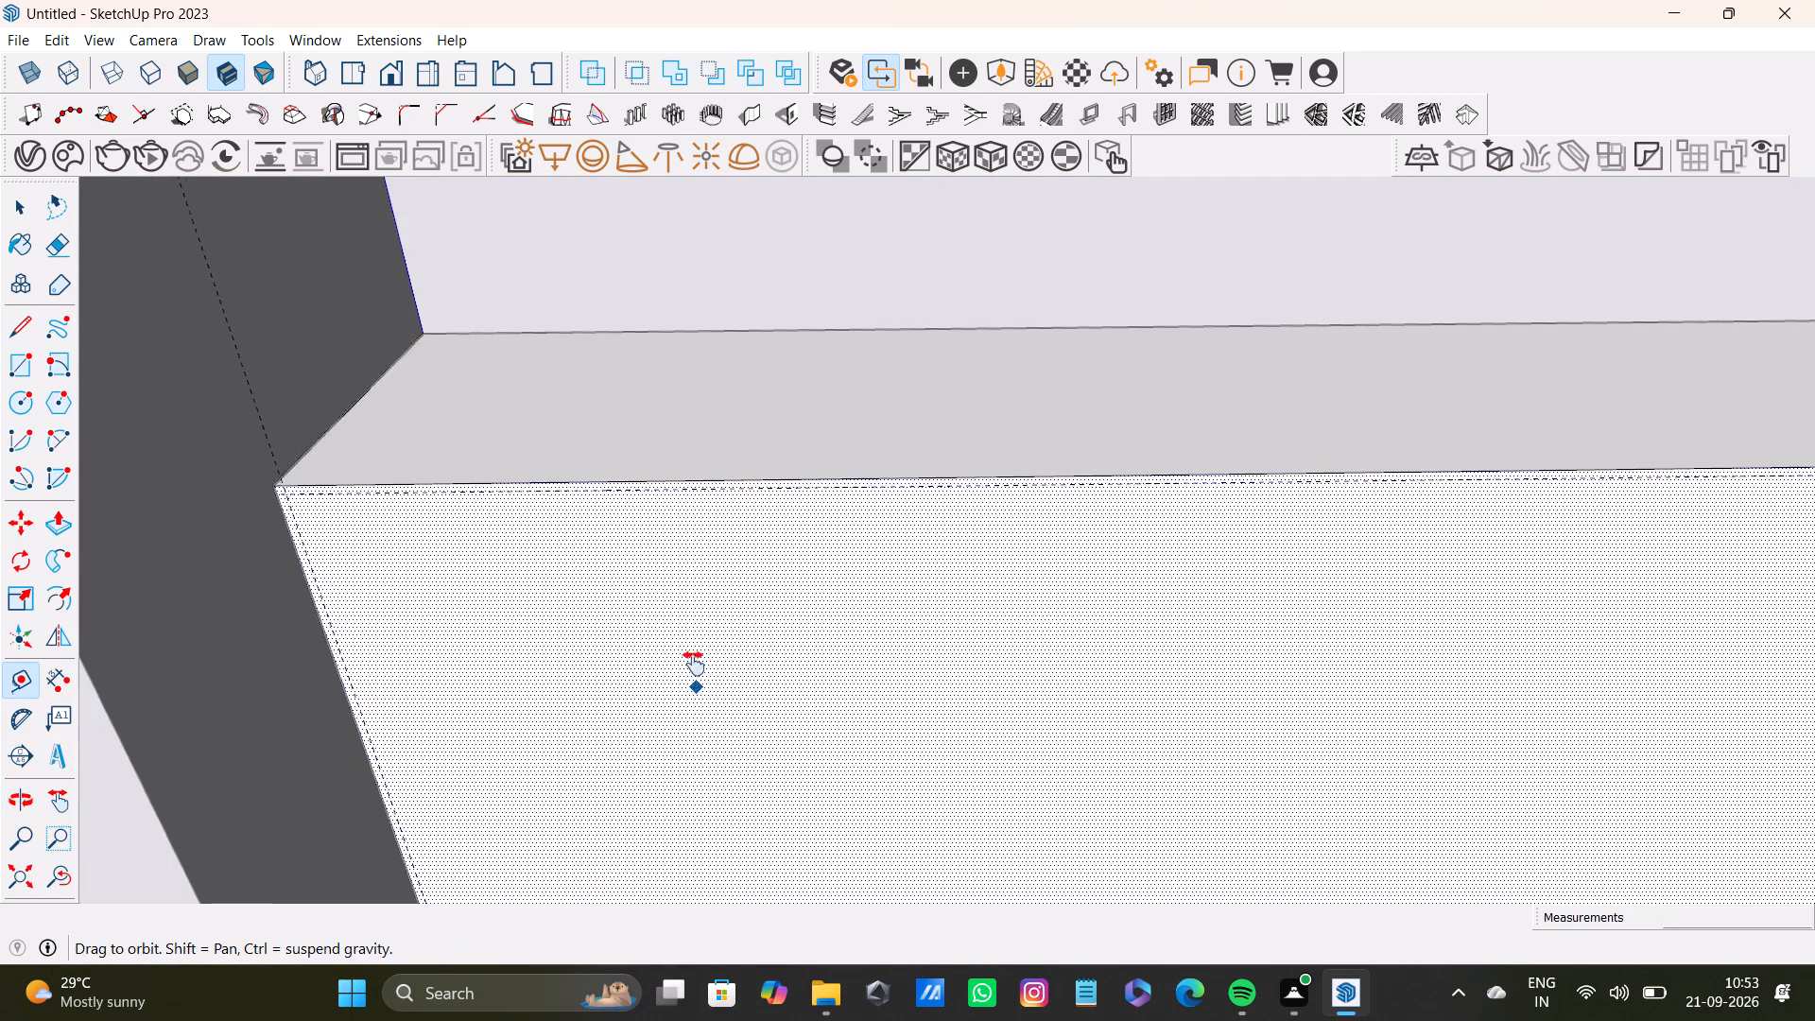
middle_click_drag(694, 664, 673, 364, "shift")
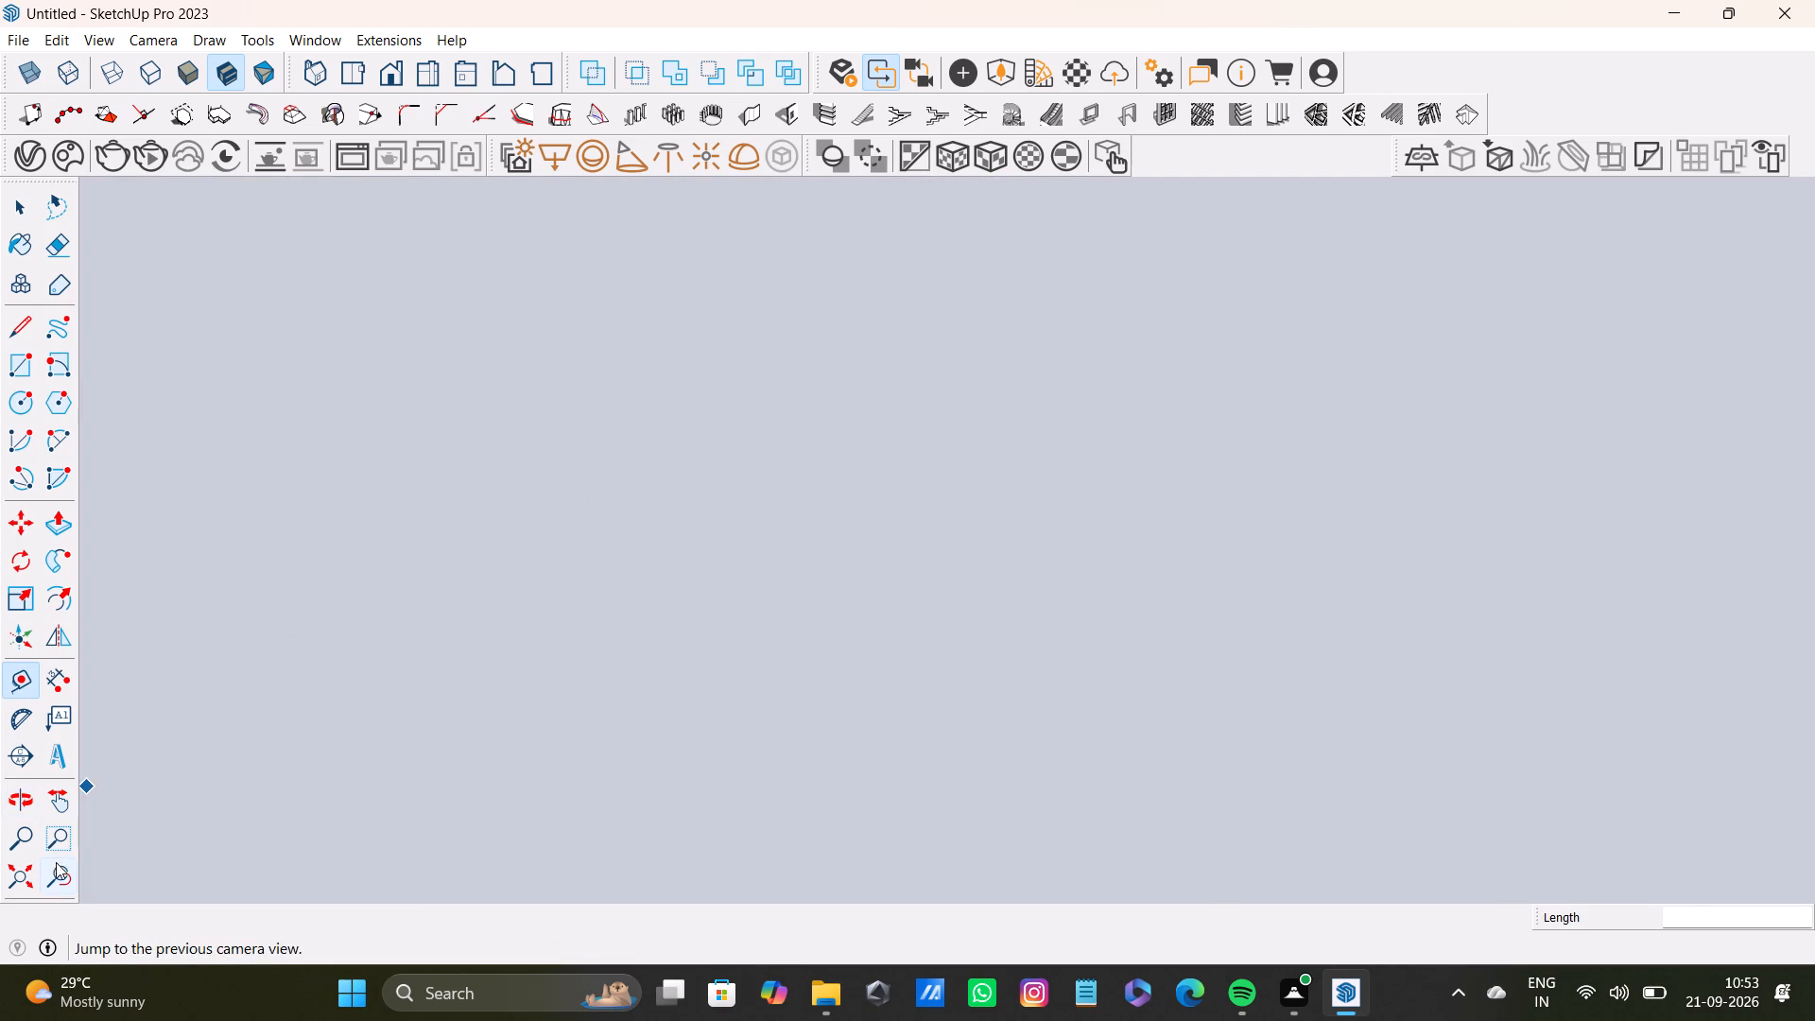
left_click(59, 863)
middle_click_drag(593, 694, 515, 618)
scroll(607, 648, "up", 2)
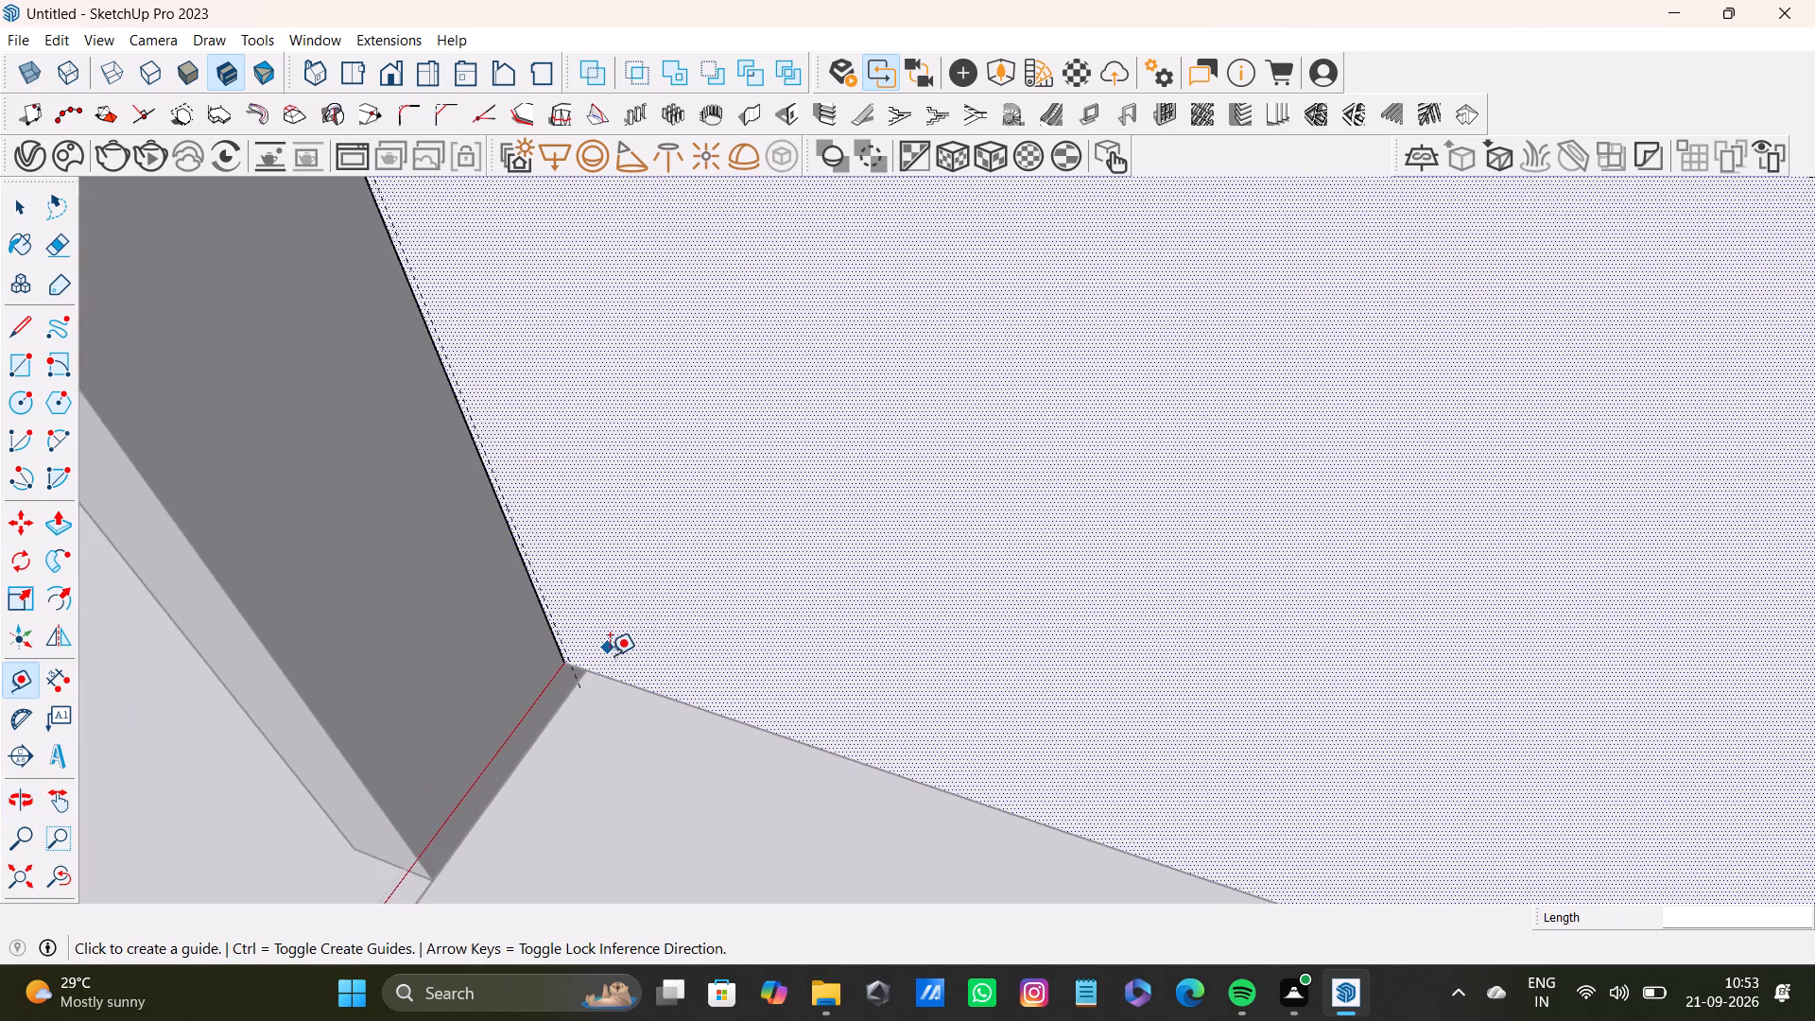
scroll(610, 655, "up", 2)
middle_click_drag(627, 680, 692, 582)
scroll(688, 588, "up", 1)
scroll(604, 644, "up", 5)
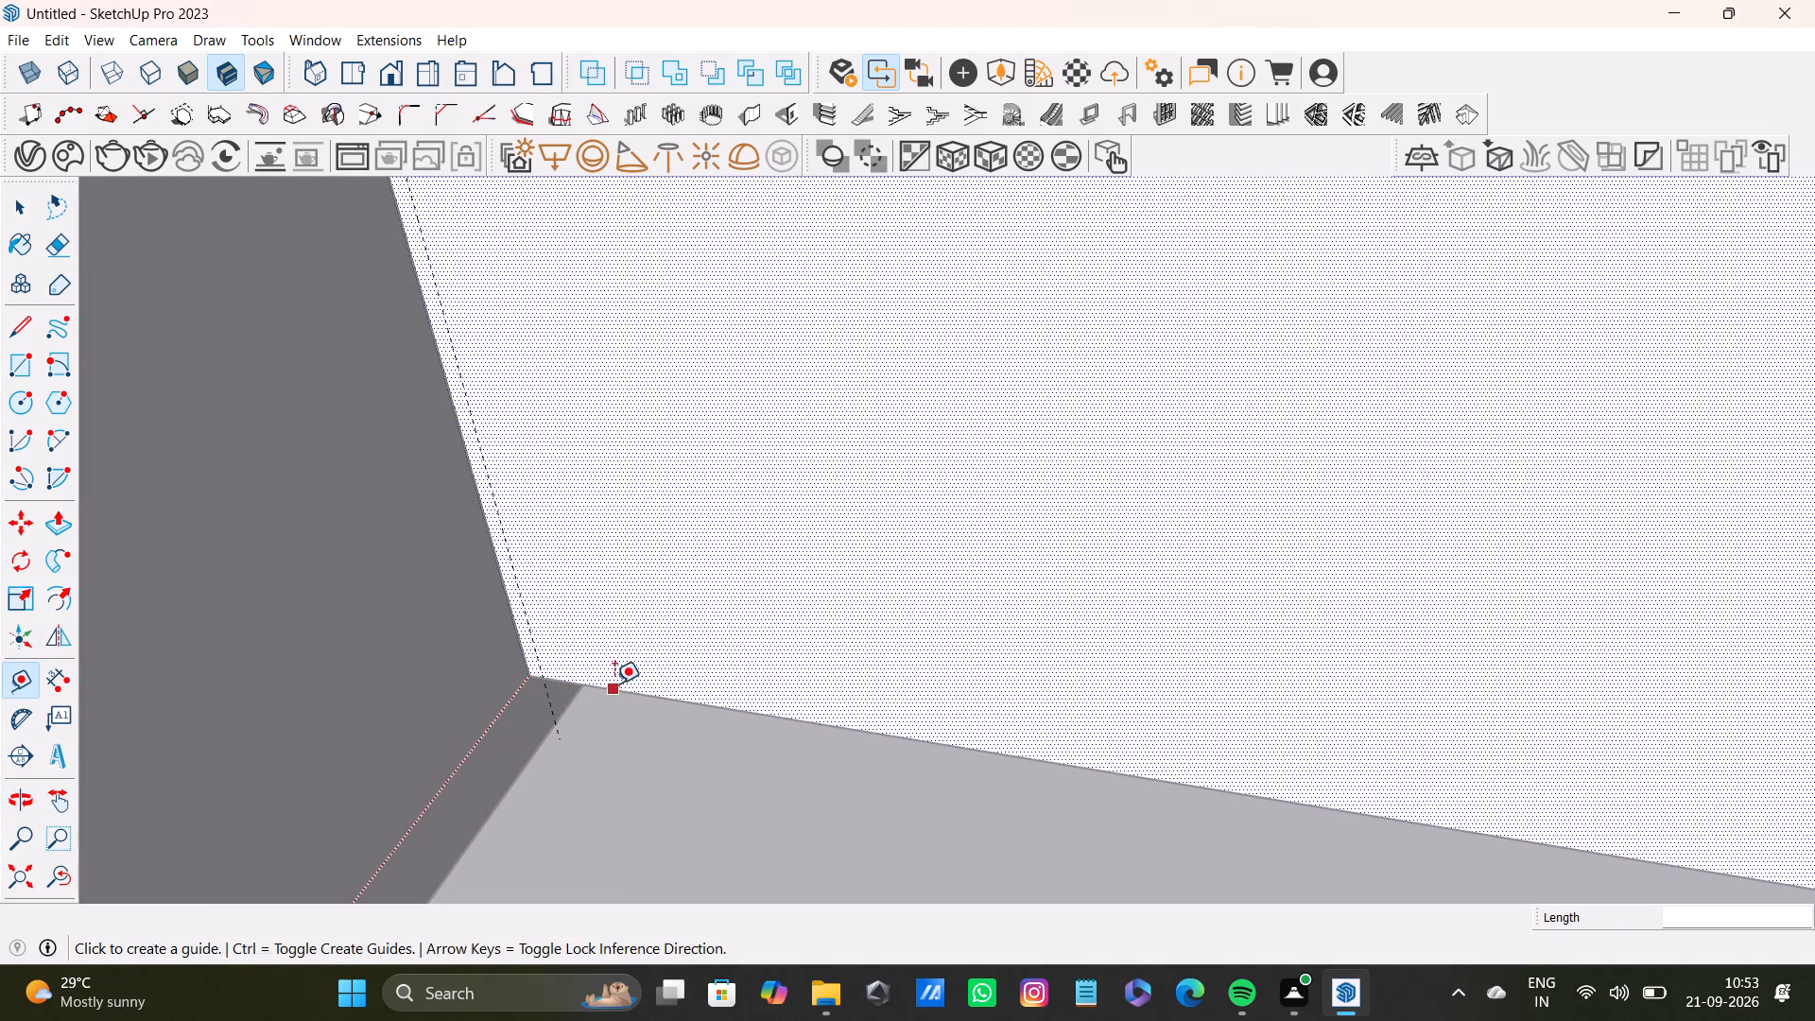
left_click(614, 684)
type("0.5")
key("shift+quotedbl")
key("Return")
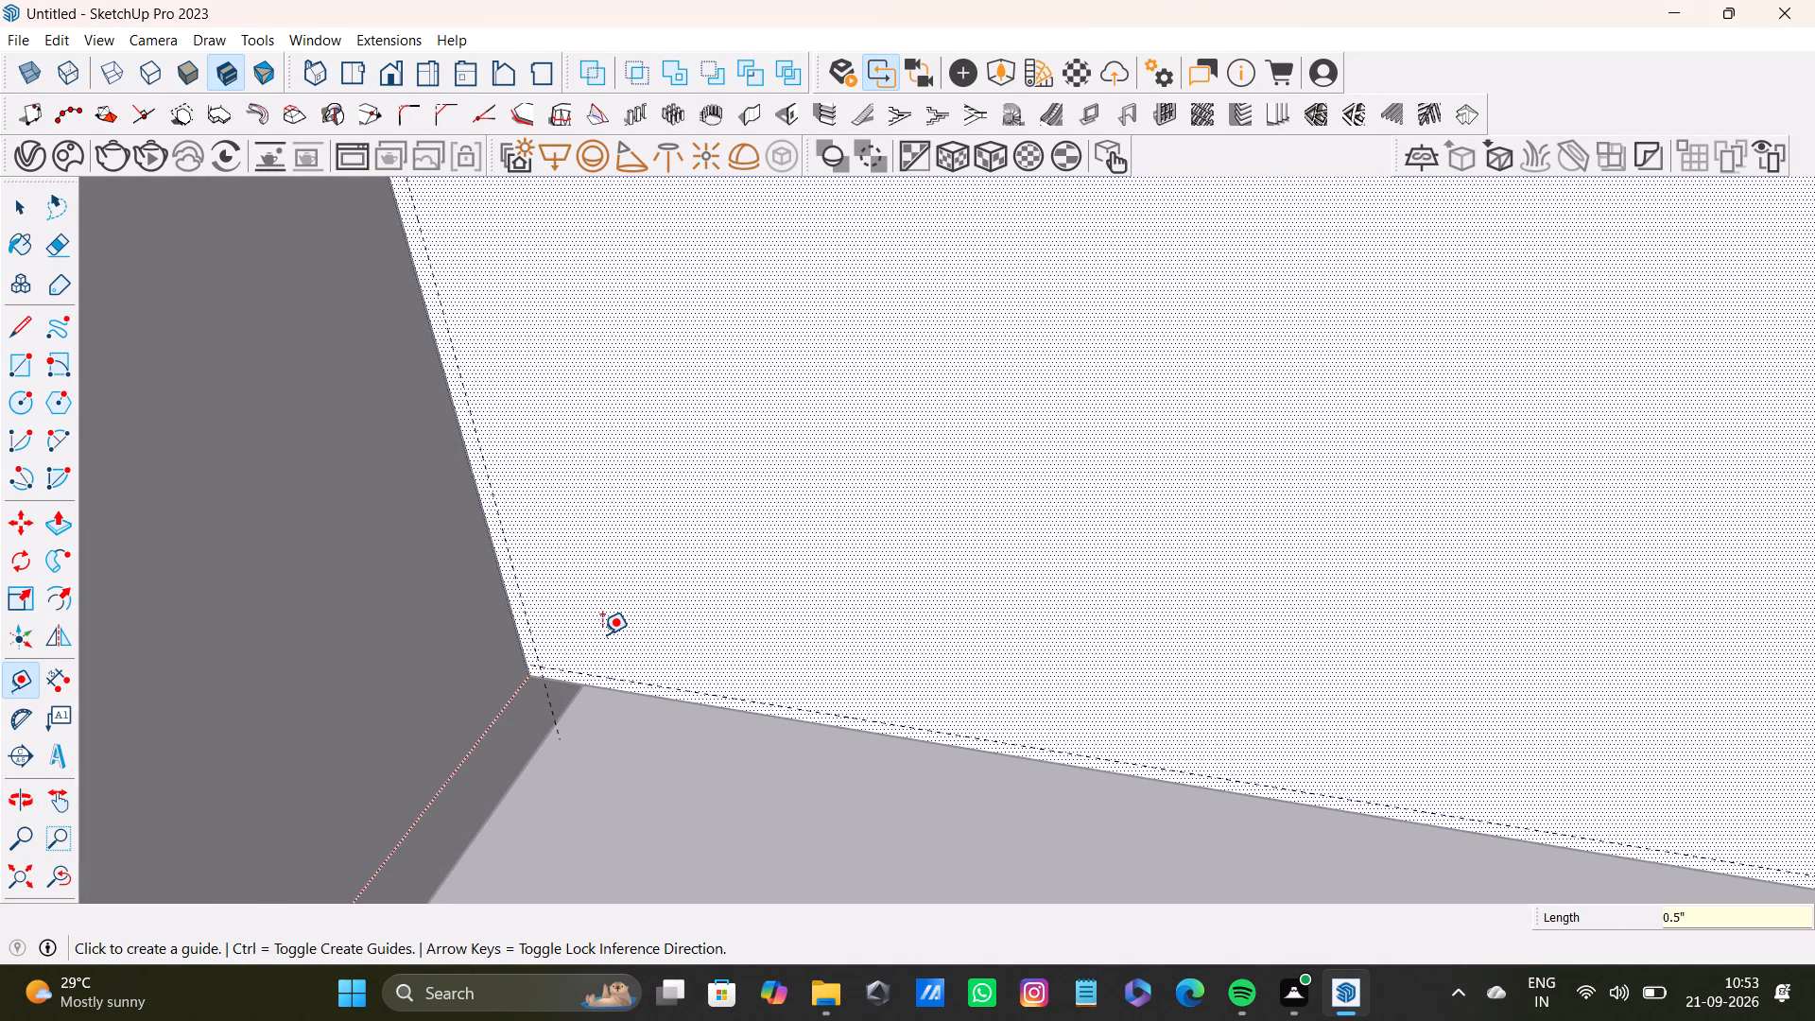
Place a vertical guide 1'6" from the end guide toward the inner corner, and another 0.5" beyond it.
scroll(606, 552, "down", 2)
middle_click_drag(767, 548, 620, 729, "shift")
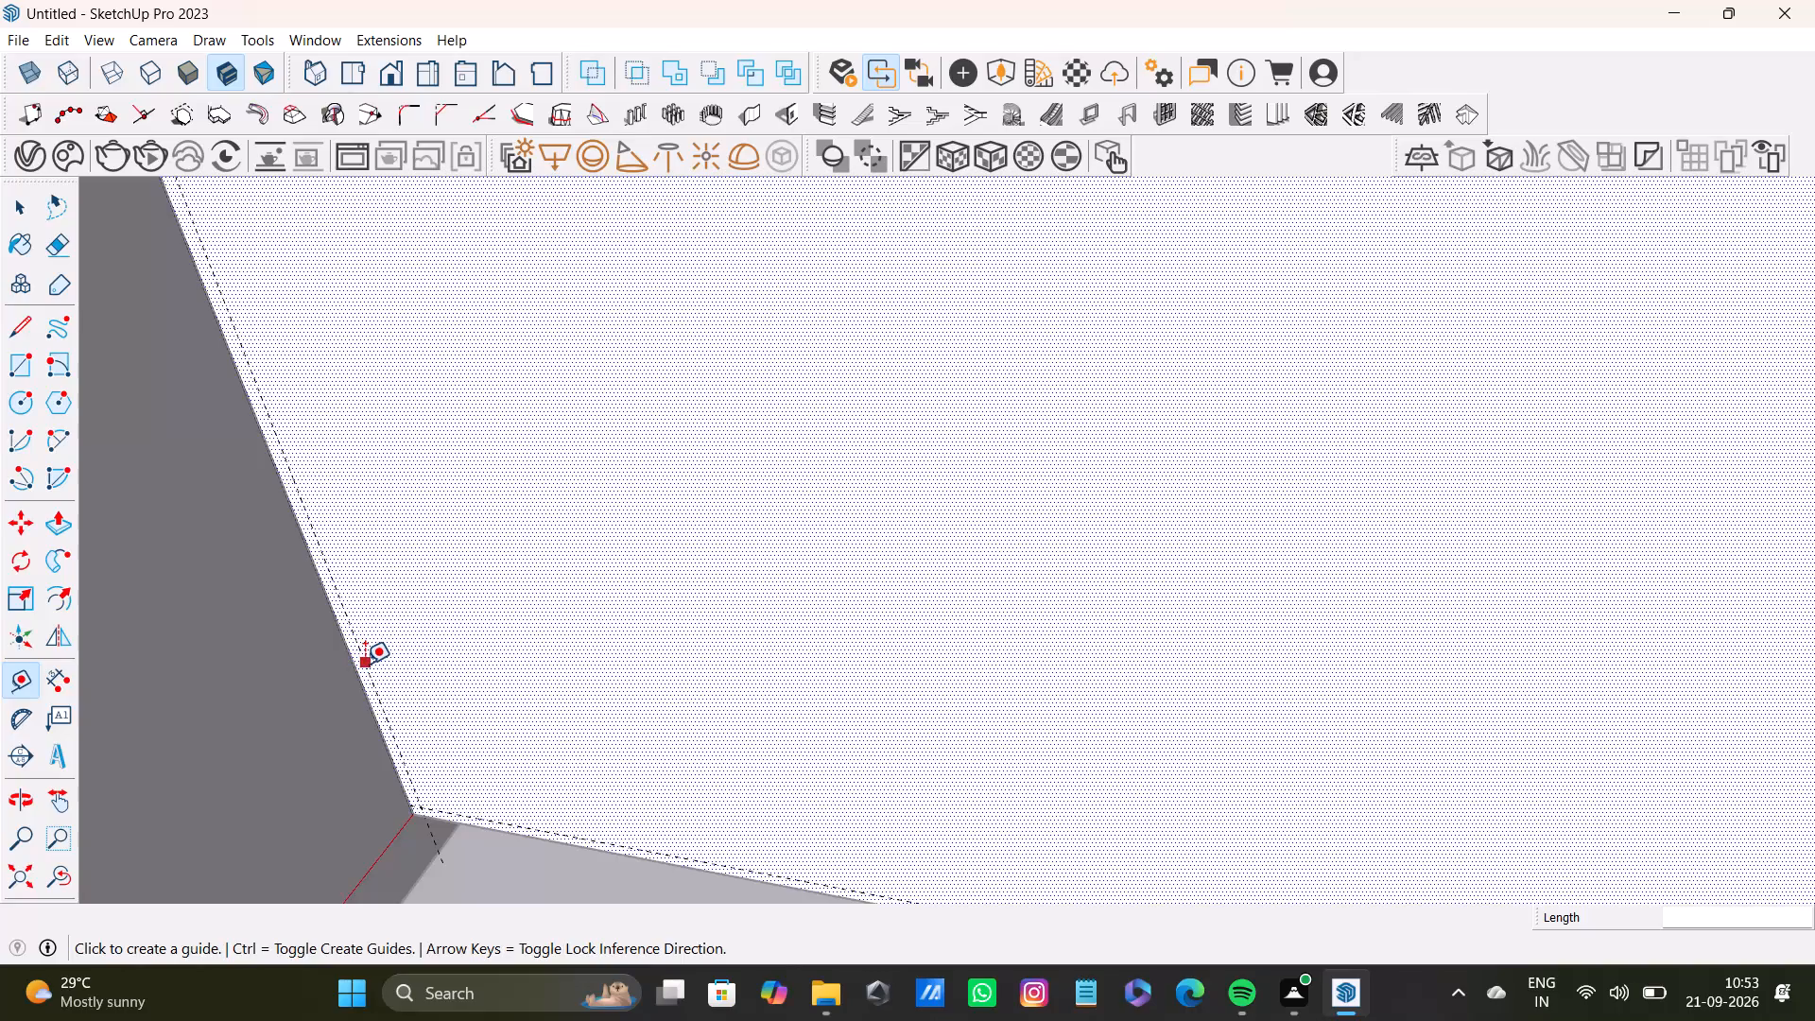
left_click(365, 664)
scroll(603, 649, "down", 8)
middle_click_drag(642, 650, 737, 690)
scroll(737, 690, "down", 3)
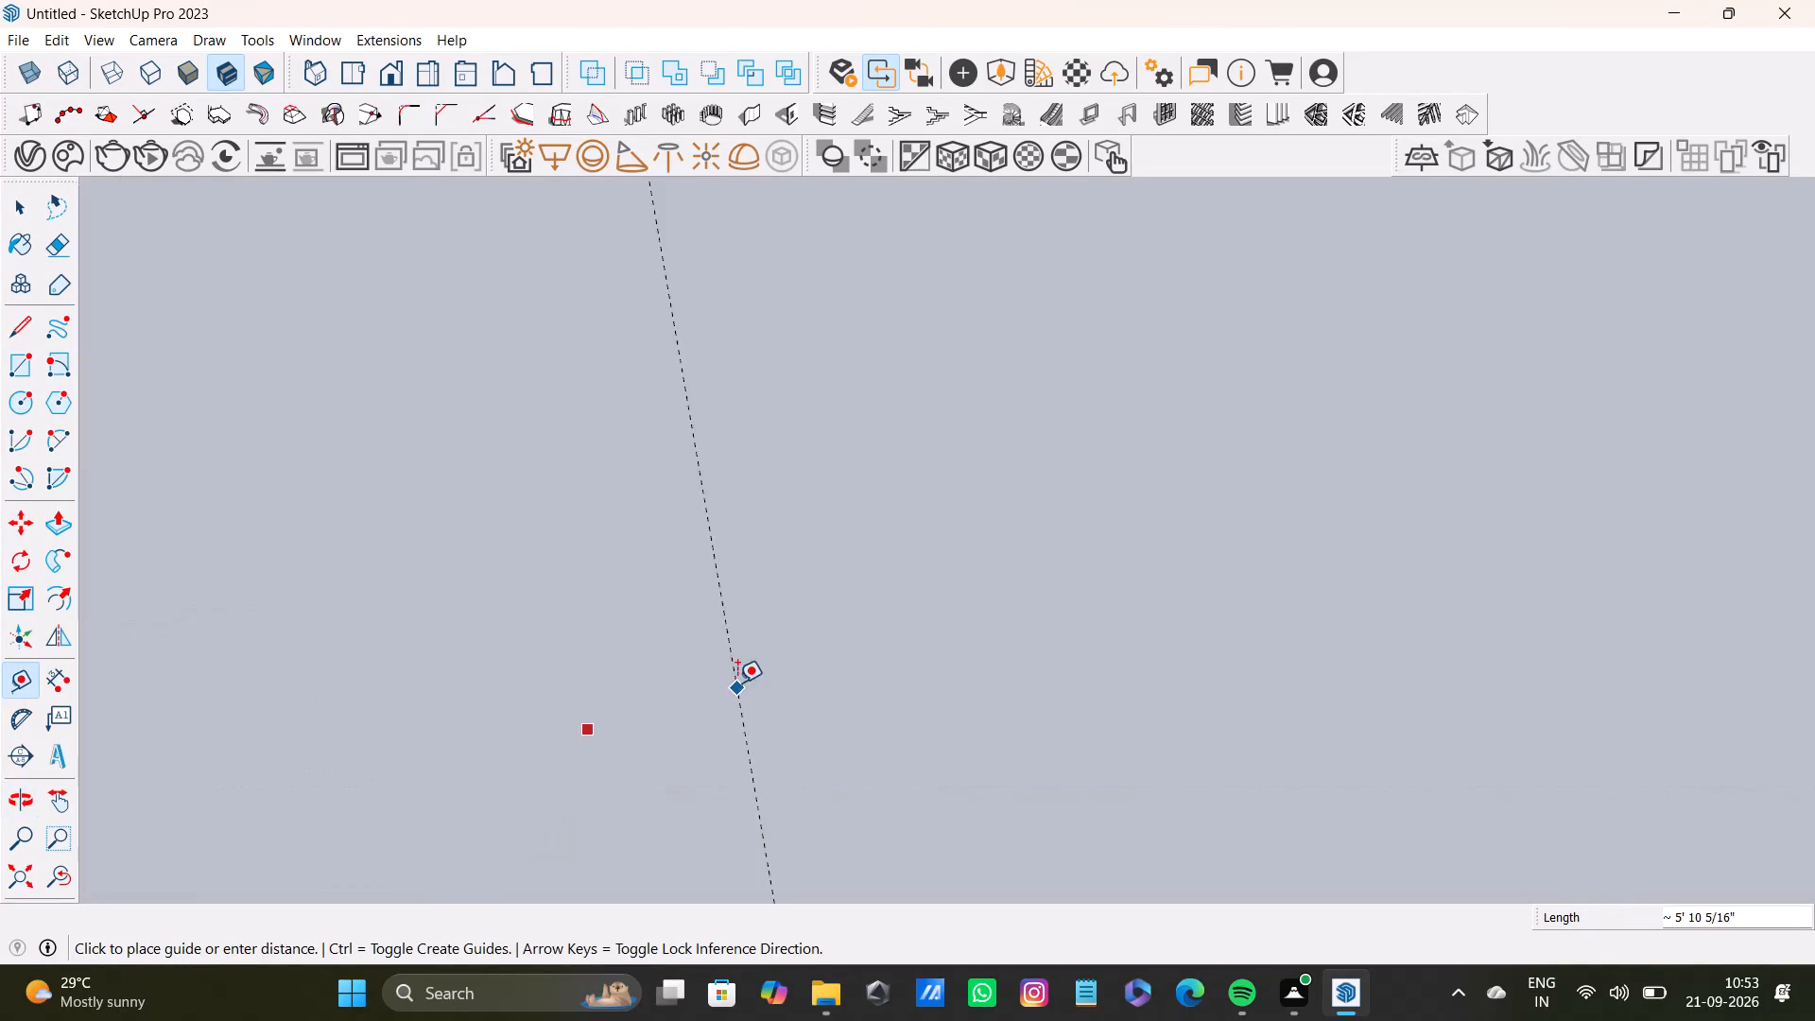
left_click(57, 878)
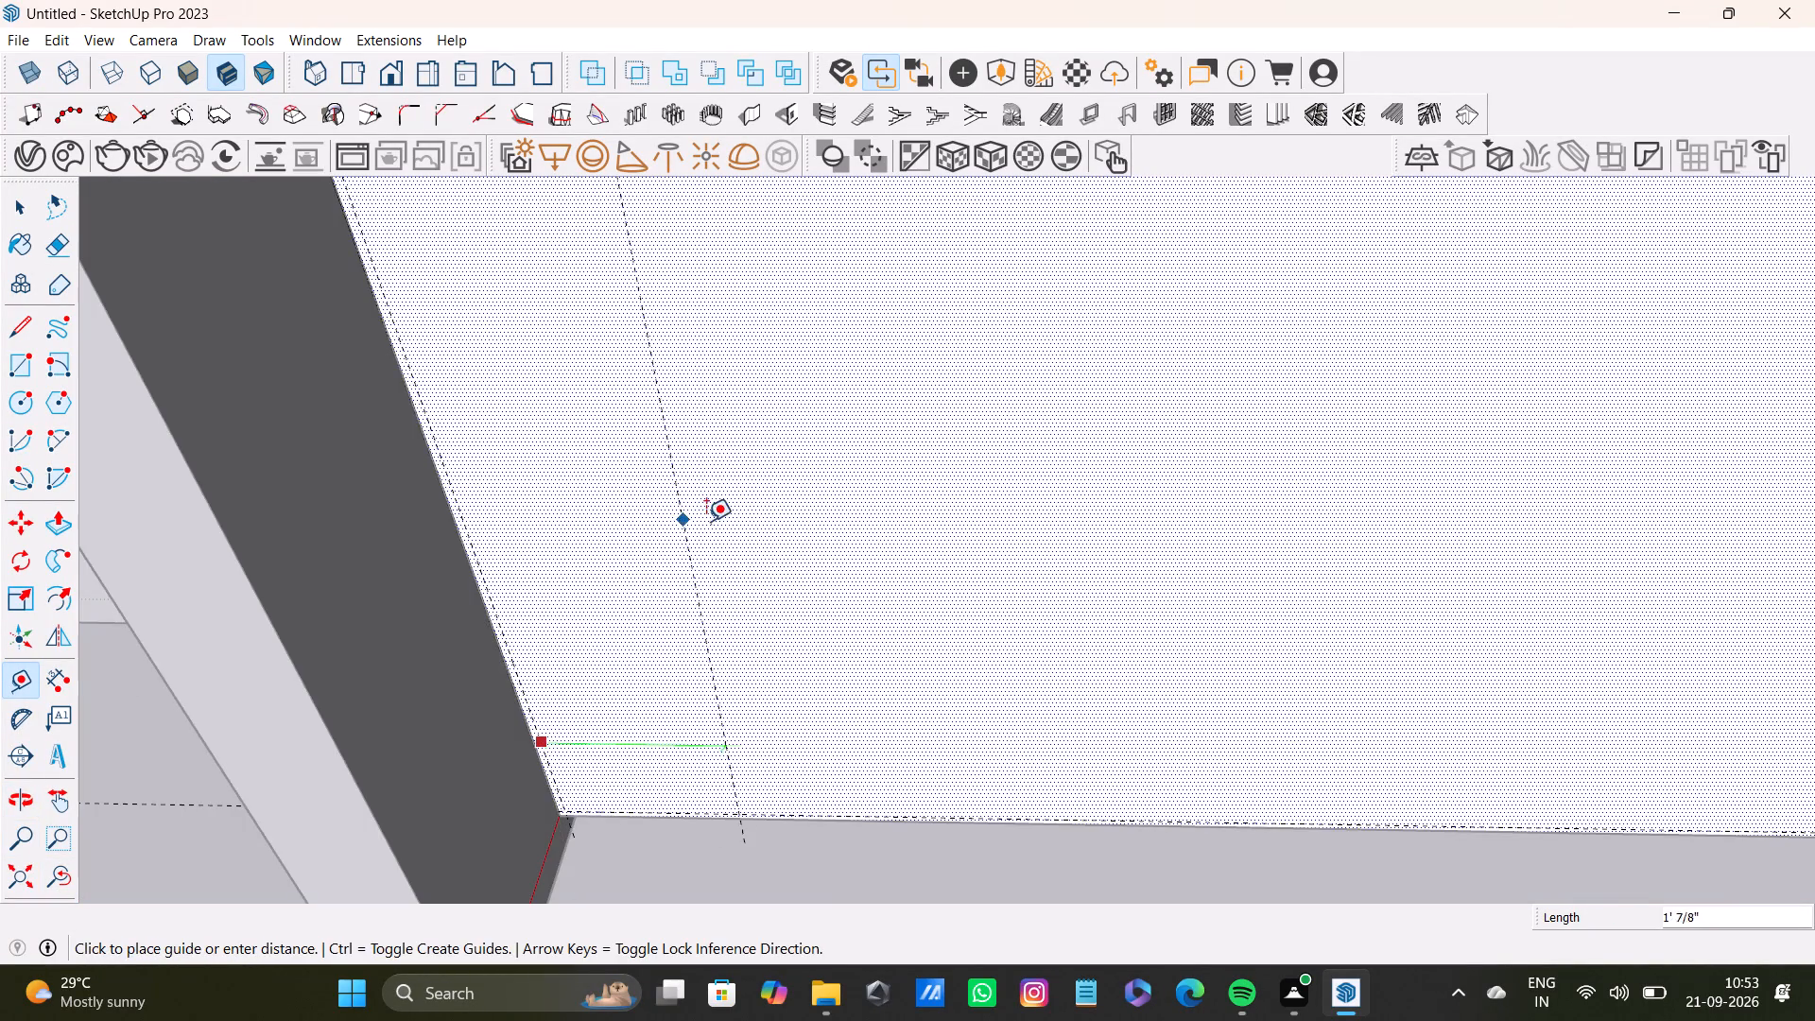
middle_click_drag(706, 521, 653, 696, "shift")
middle_click_drag(649, 686, 548, 611)
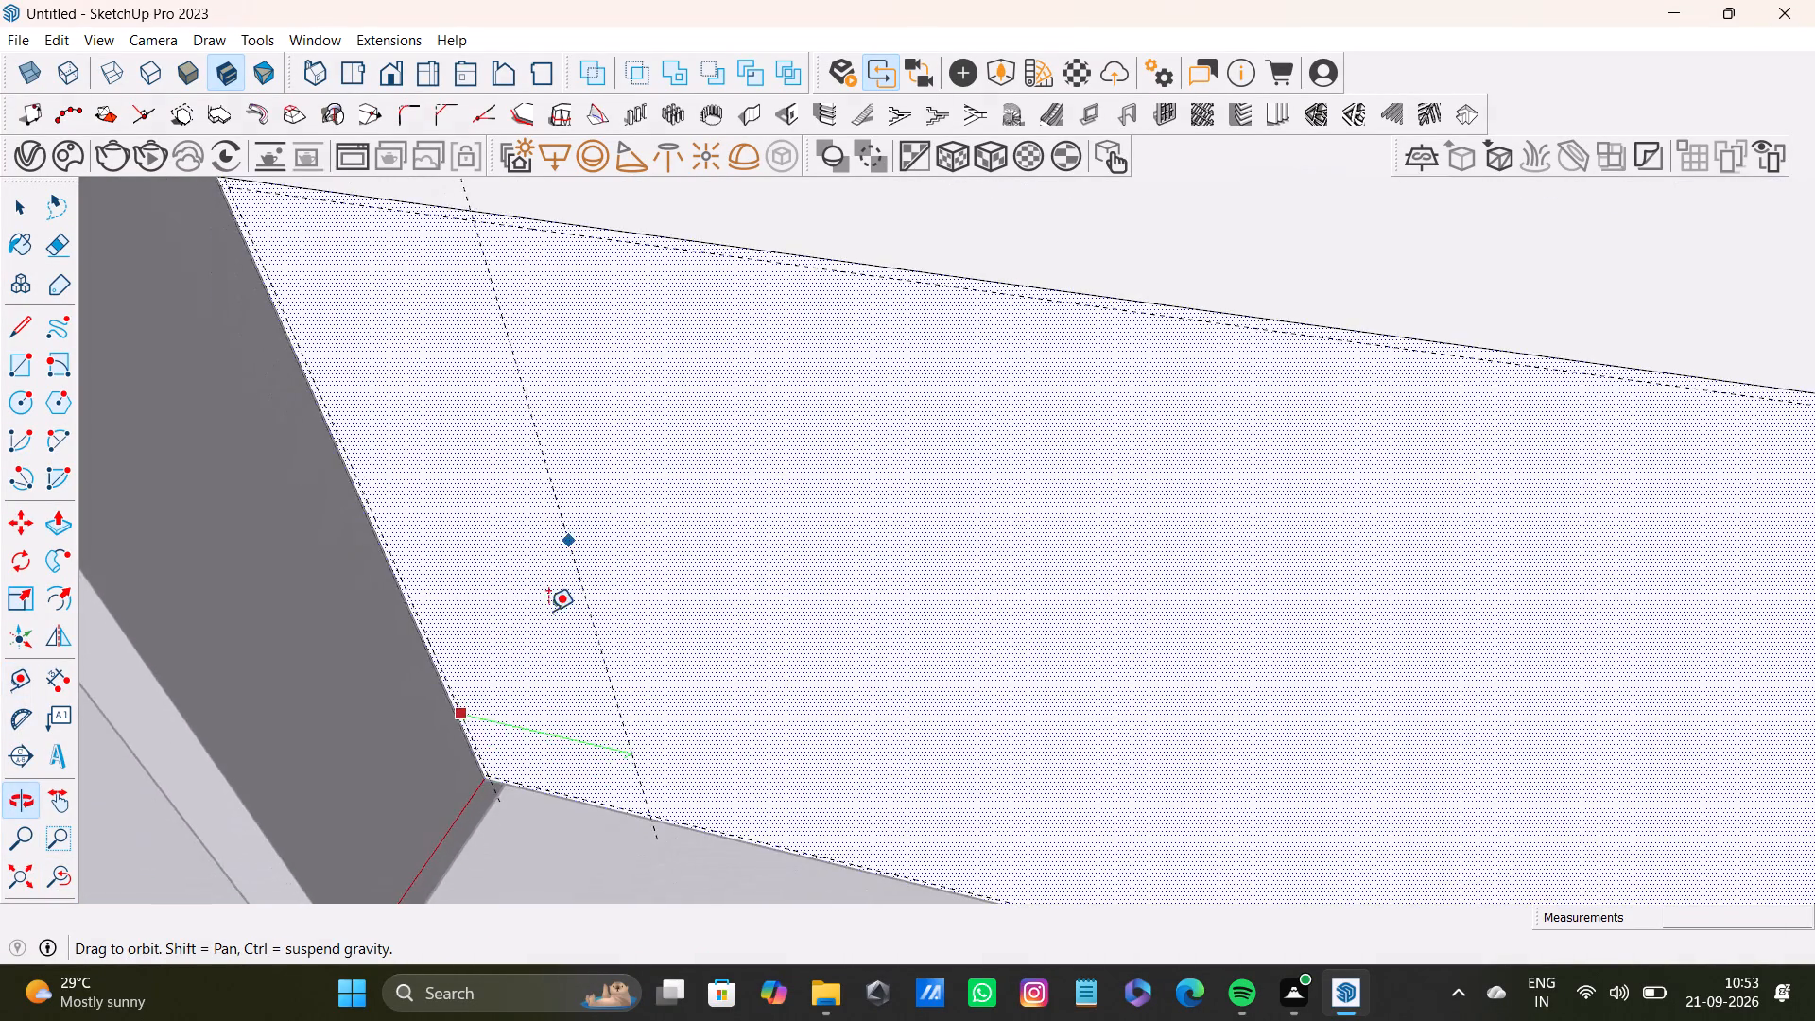
middle_click_drag(548, 611, 539, 611)
middle_click_drag(573, 614, 671, 507)
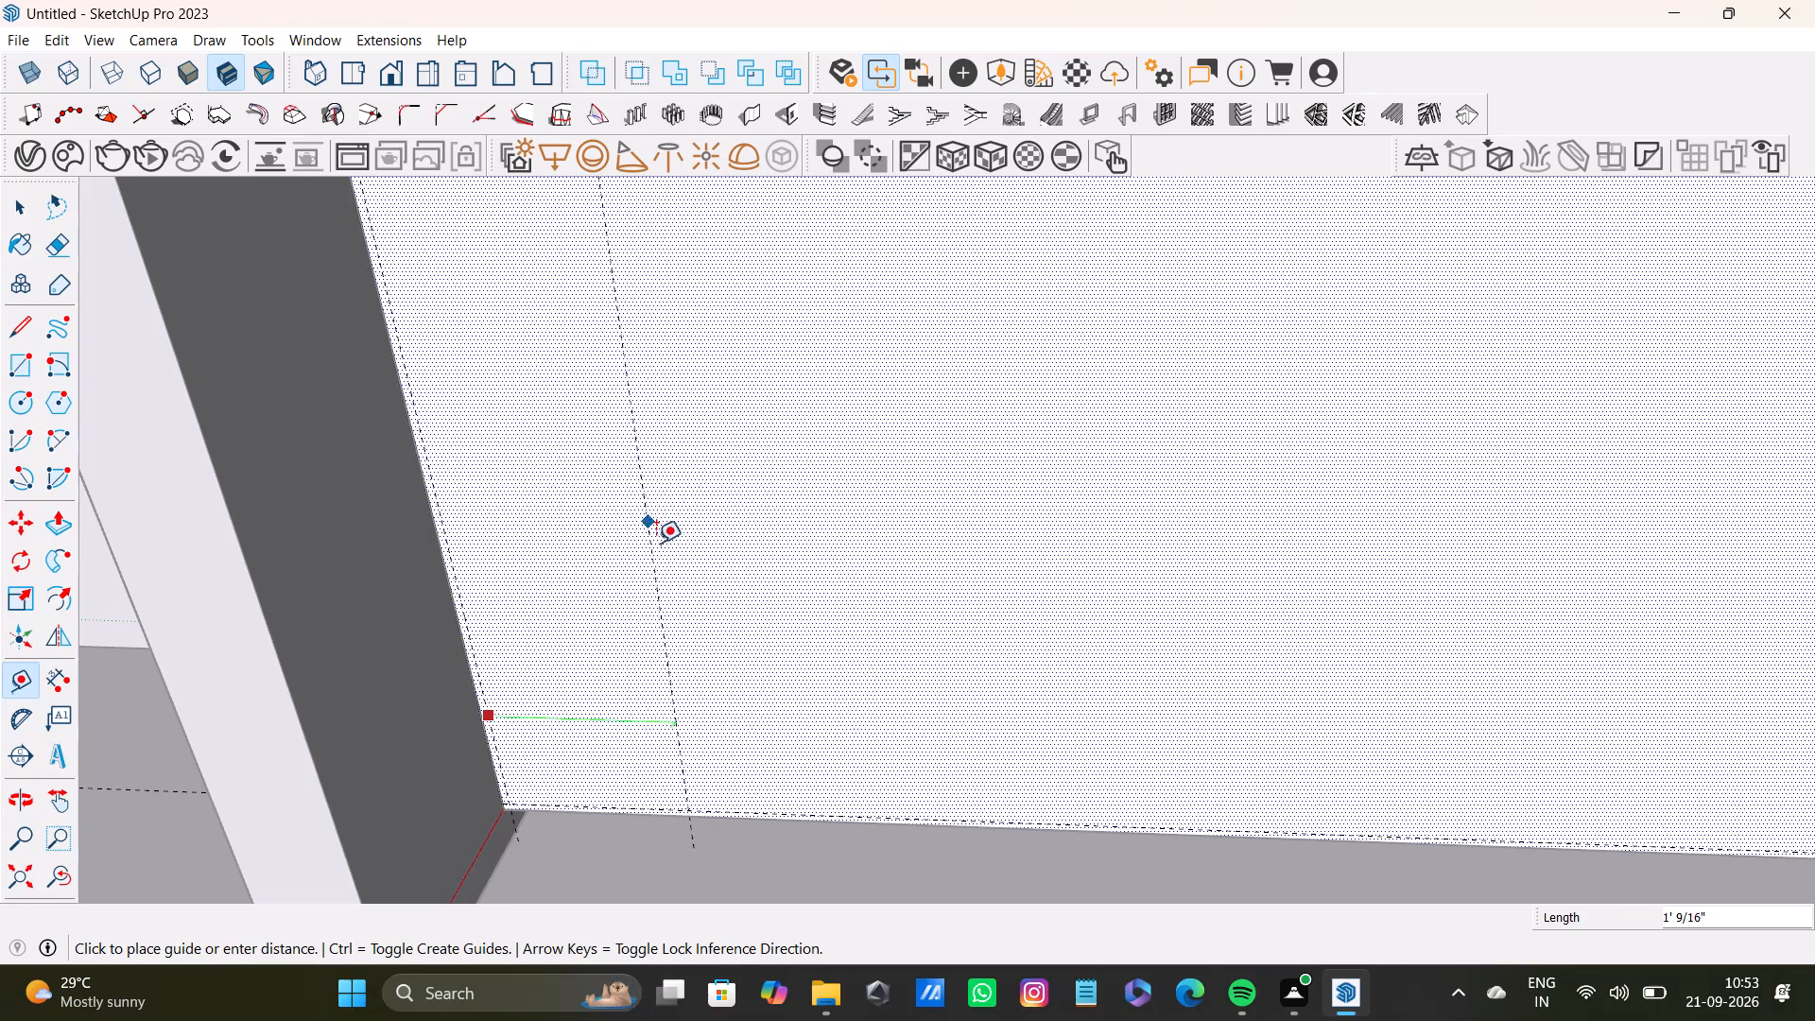
type("1'6\"")
key("Return")
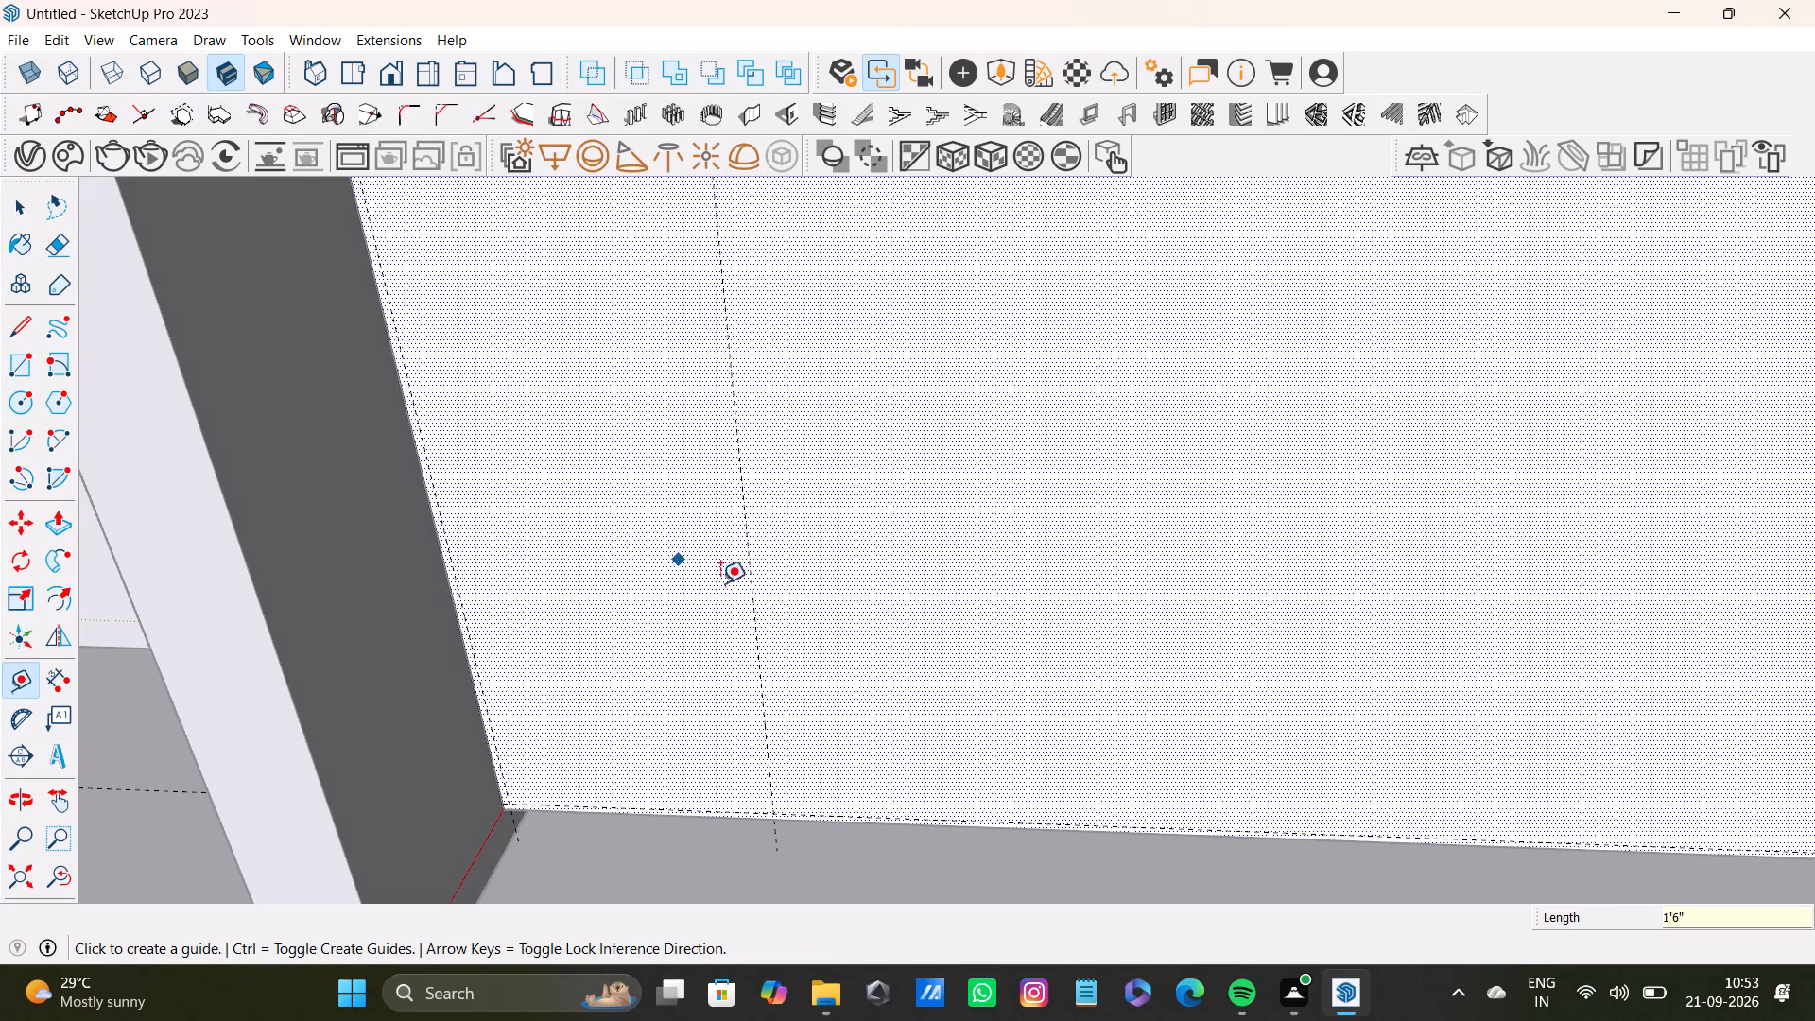
left_click(752, 638)
type("0.5\"")
key("Return")
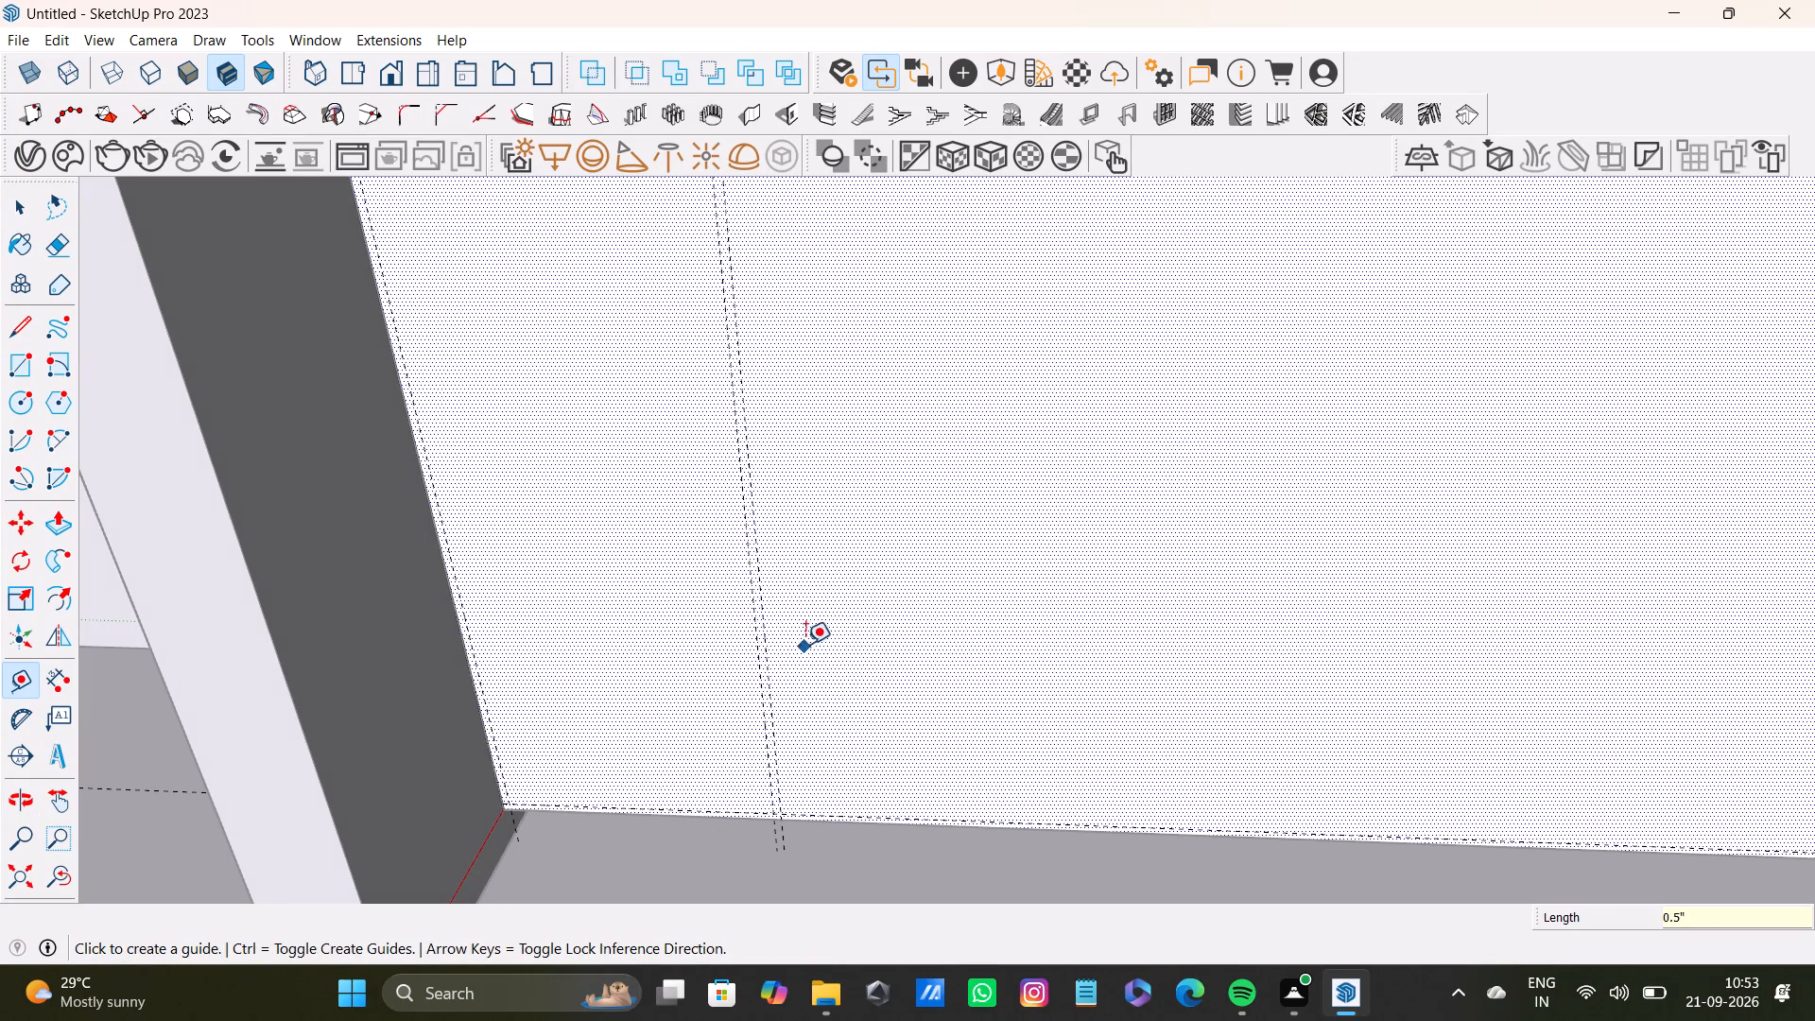
Place a vertical guide 1' beyond the last guide toward the inner corner, and another 0.5" past it.
left_click(769, 668)
scroll(1056, 668, "down", 4)
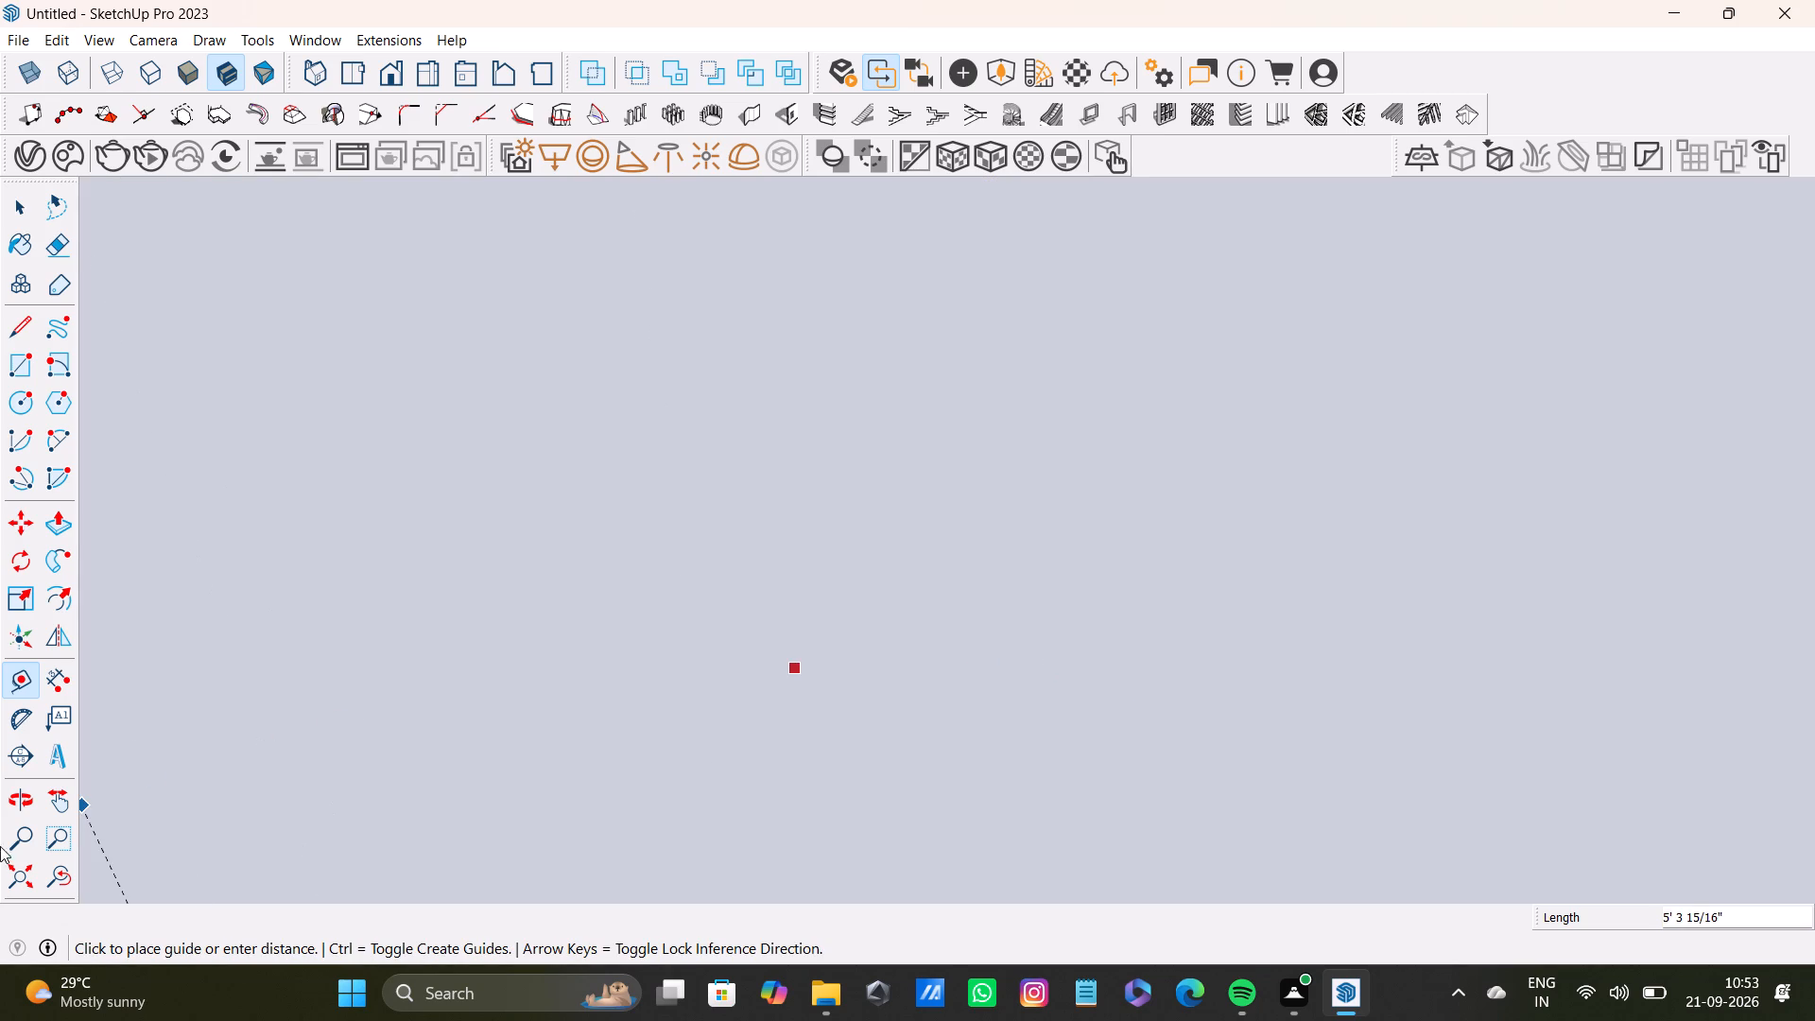
left_click(59, 877)
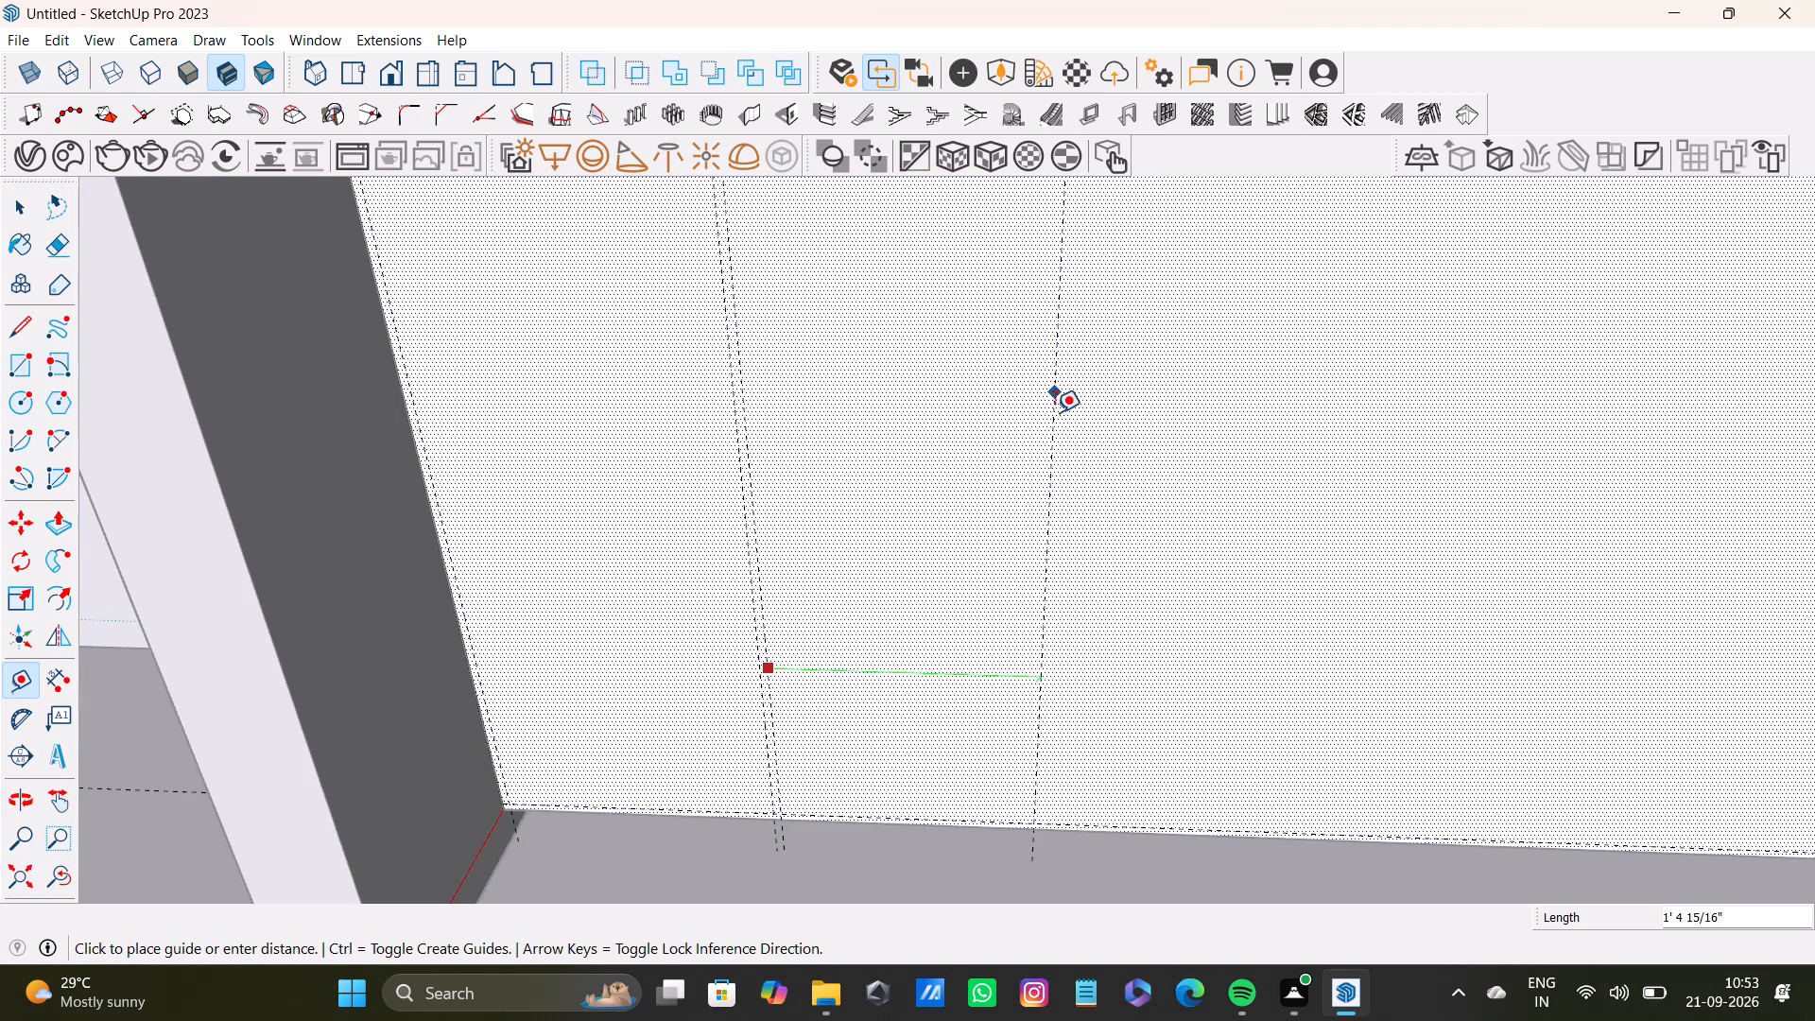
type("1'")
key("Return")
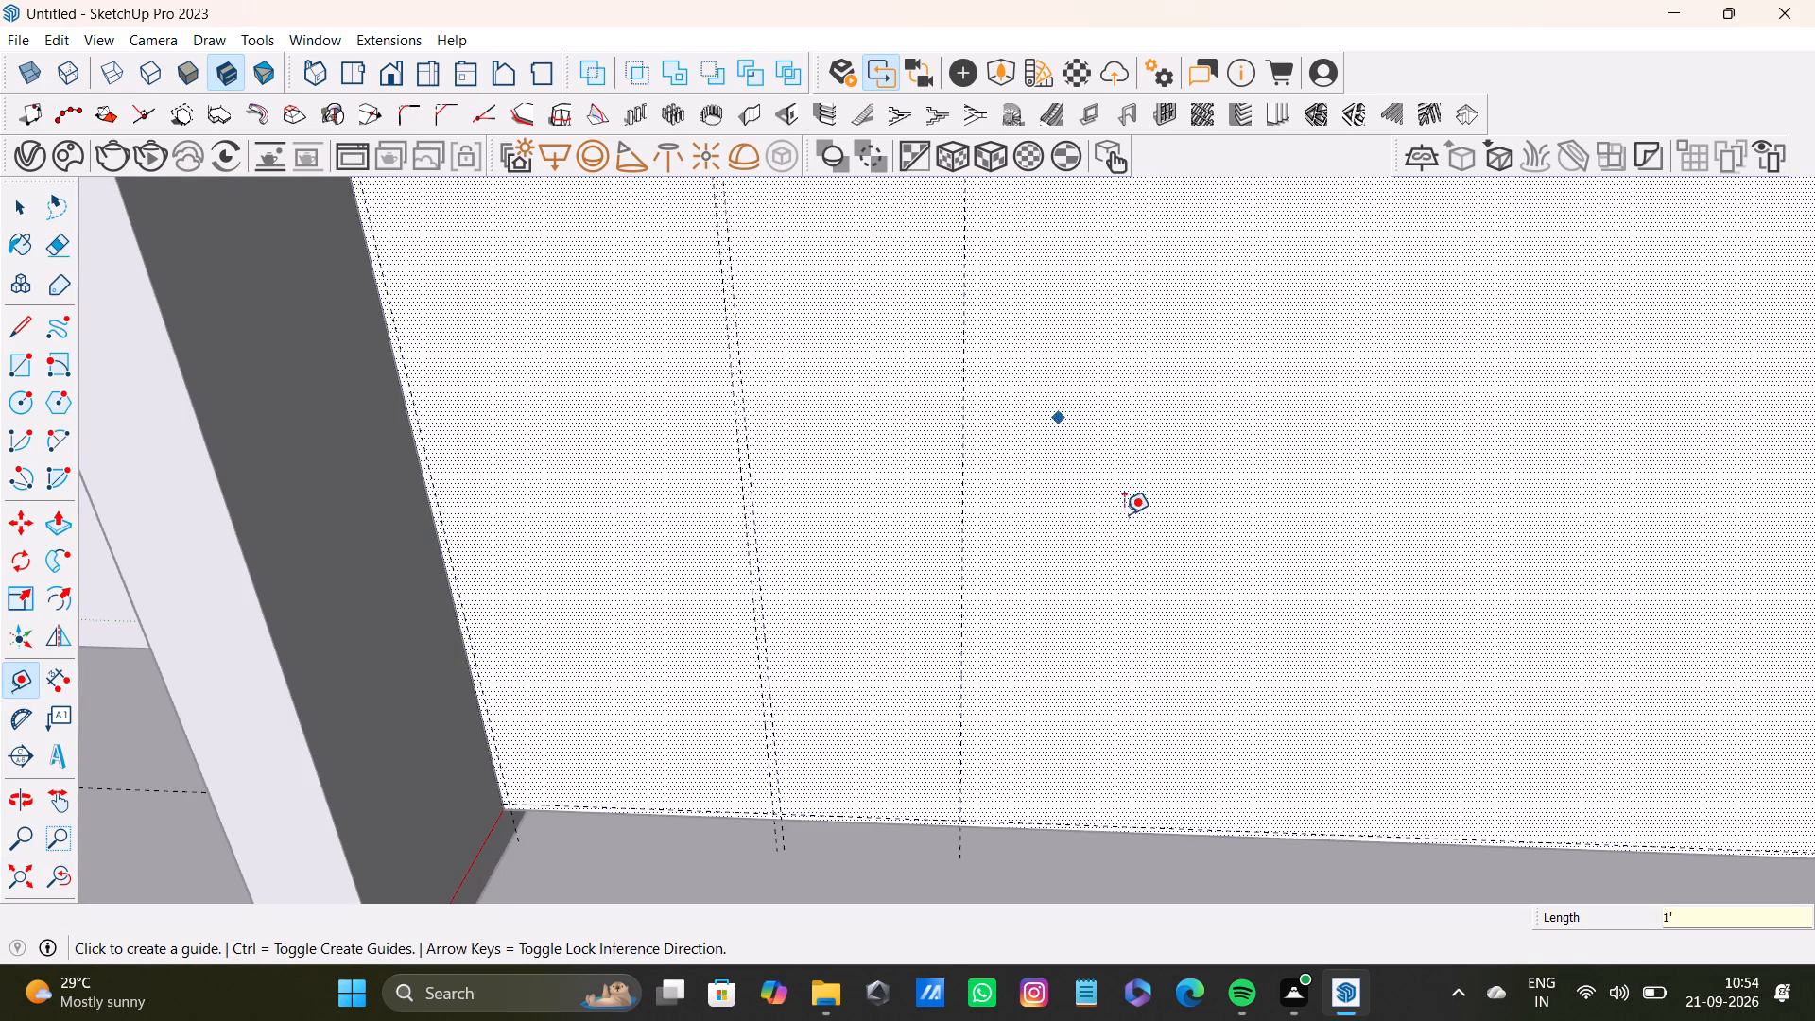
left_click(959, 667)
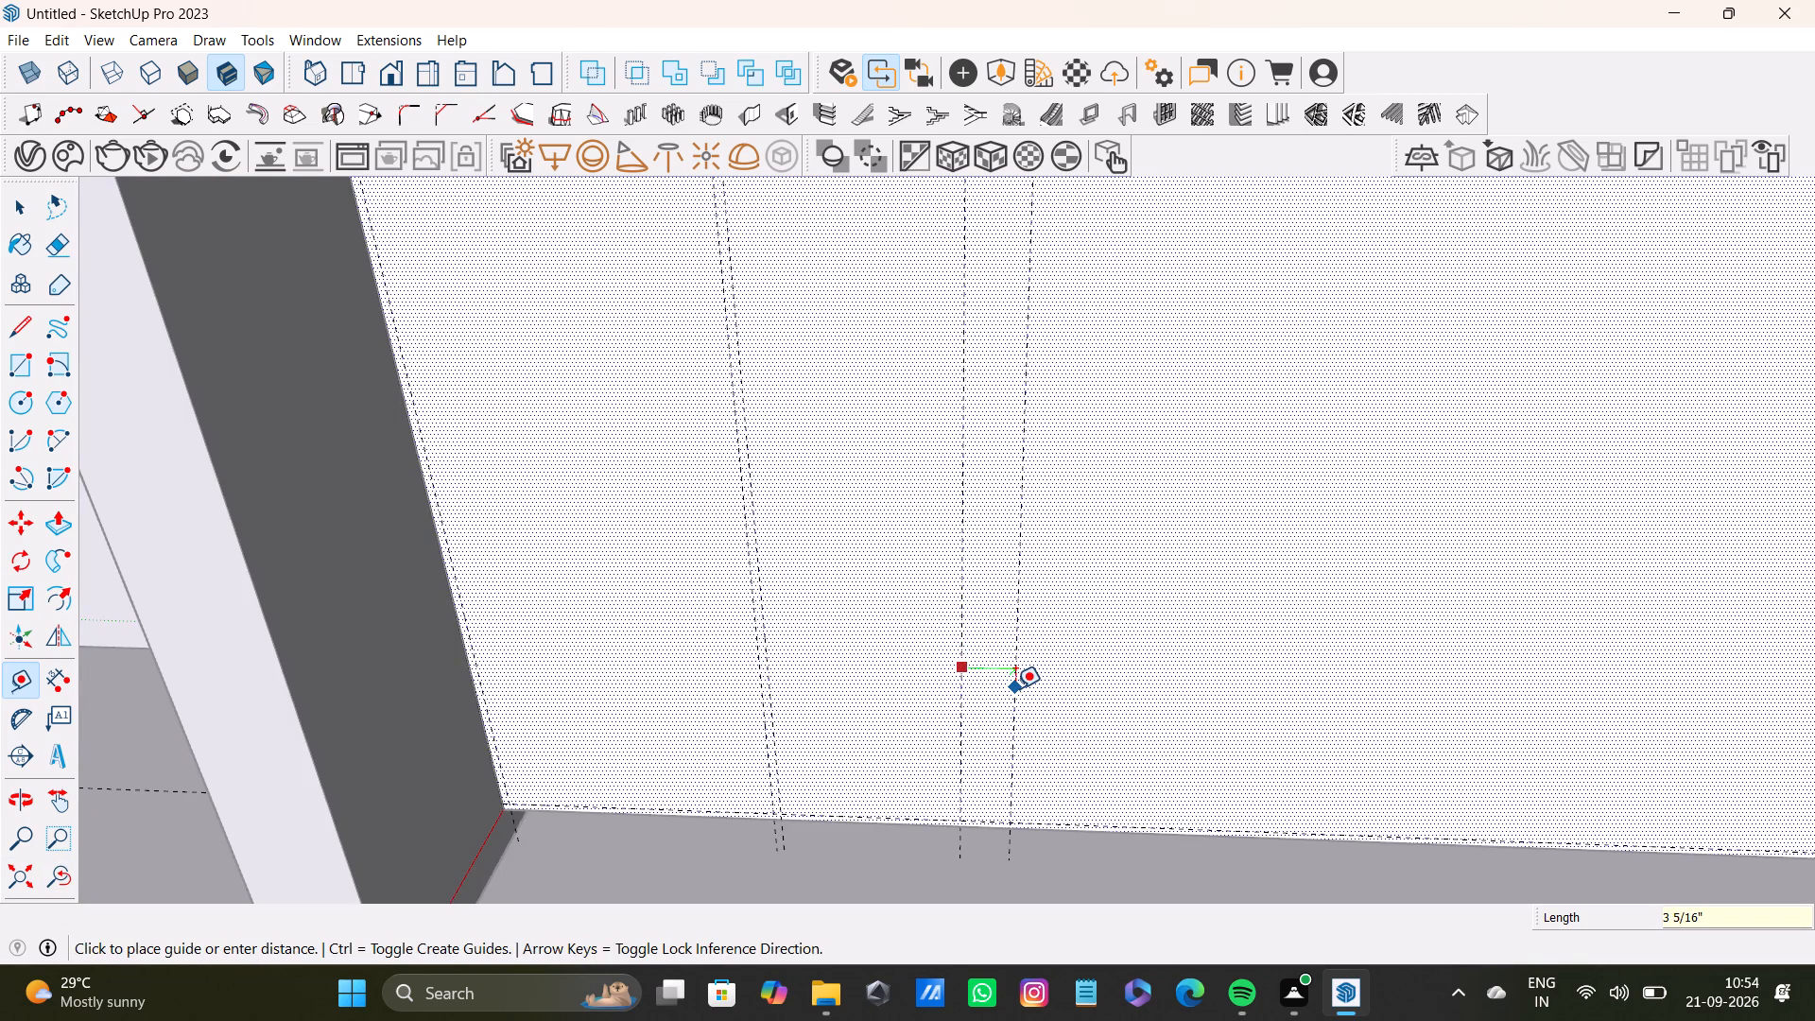
type("0.5\"")
key("Return")
Place a vertical guide 2' beyond the last guide toward the inner corner on the window-wall leg's front face.
middle_click_drag(1157, 489, 957, 835, "shift")
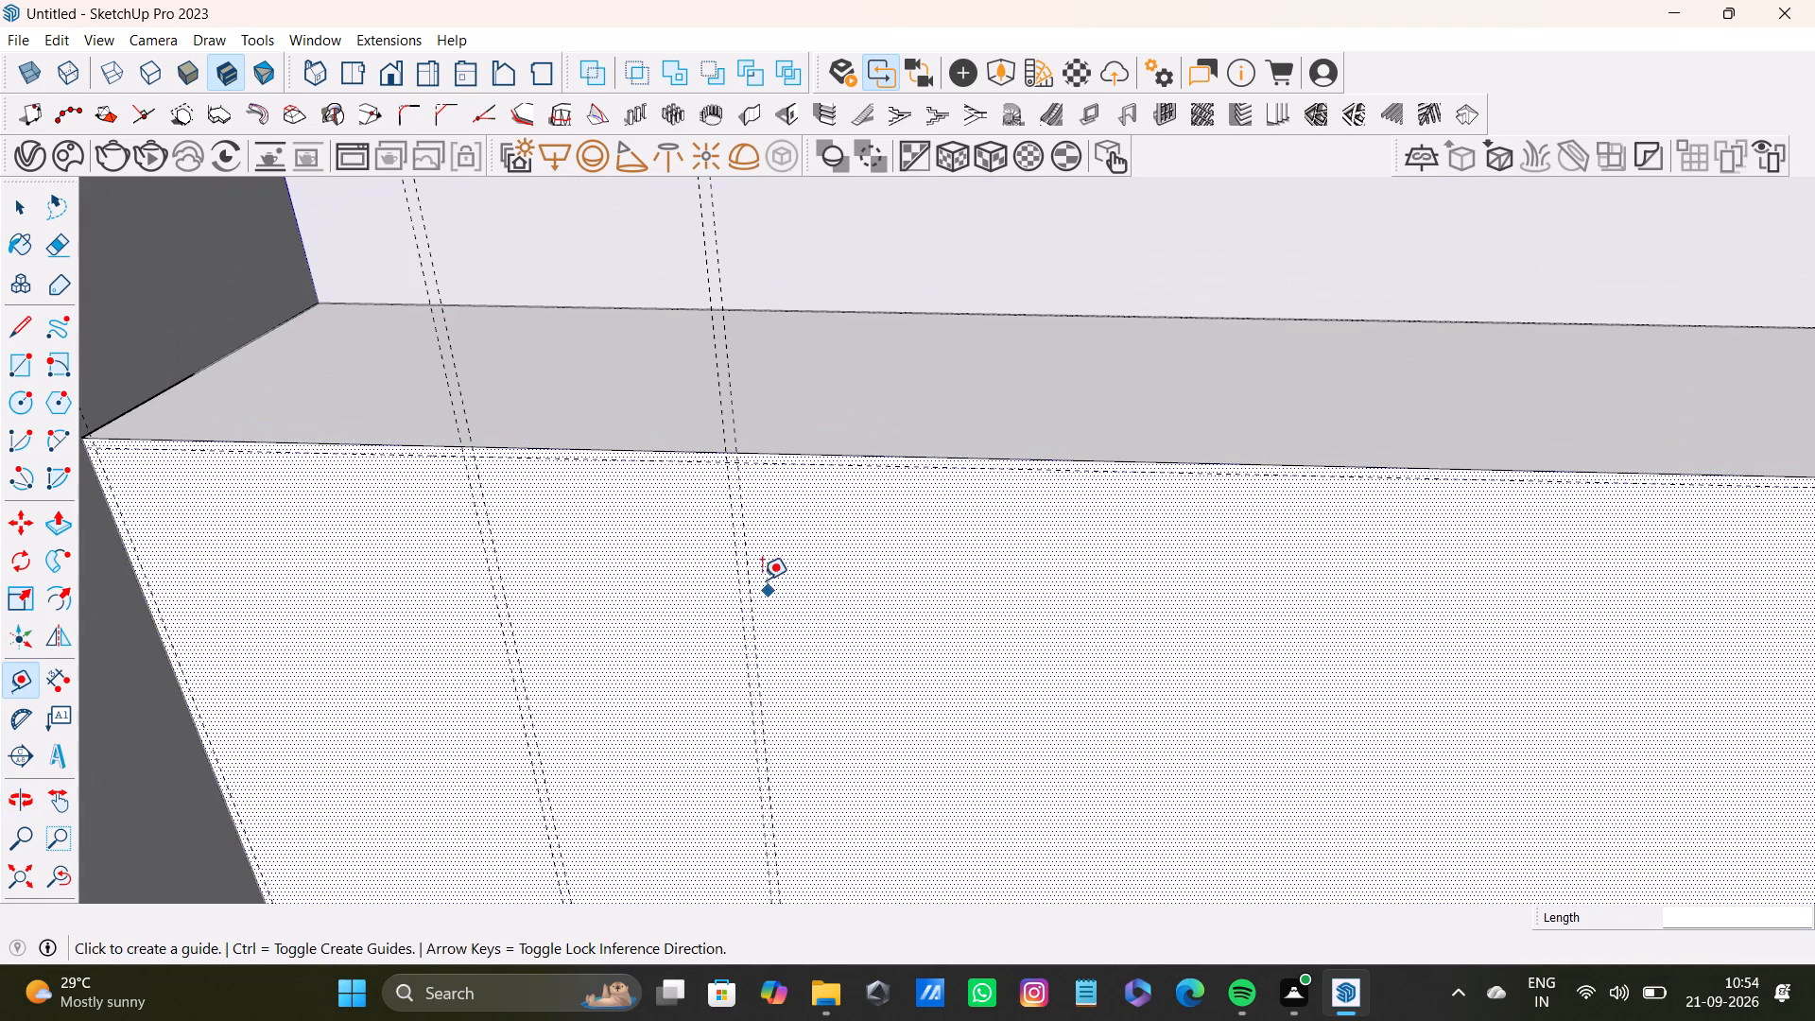
scroll(752, 582, "up", 3)
left_click(751, 582)
scroll(1252, 615, "down", 3)
middle_click_drag(1411, 666, 1339, 597, "shift")
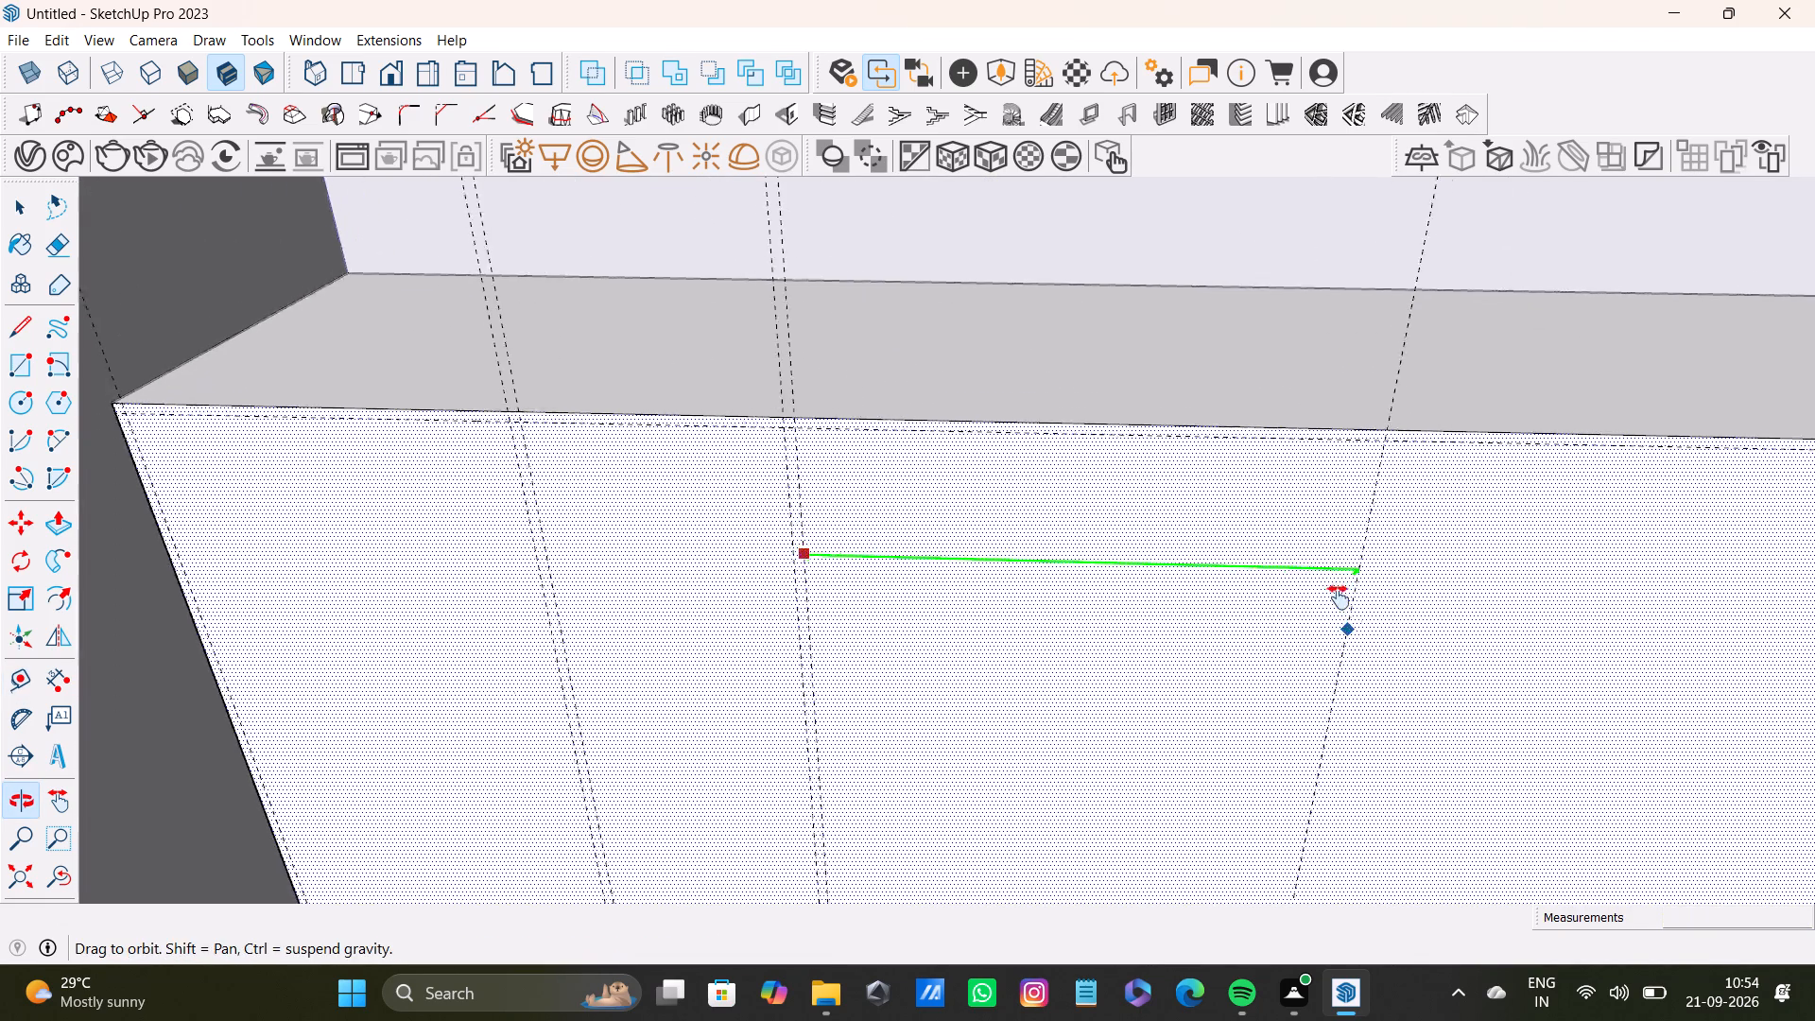
middle_click_drag(1339, 597, 1338, 594, "shift")
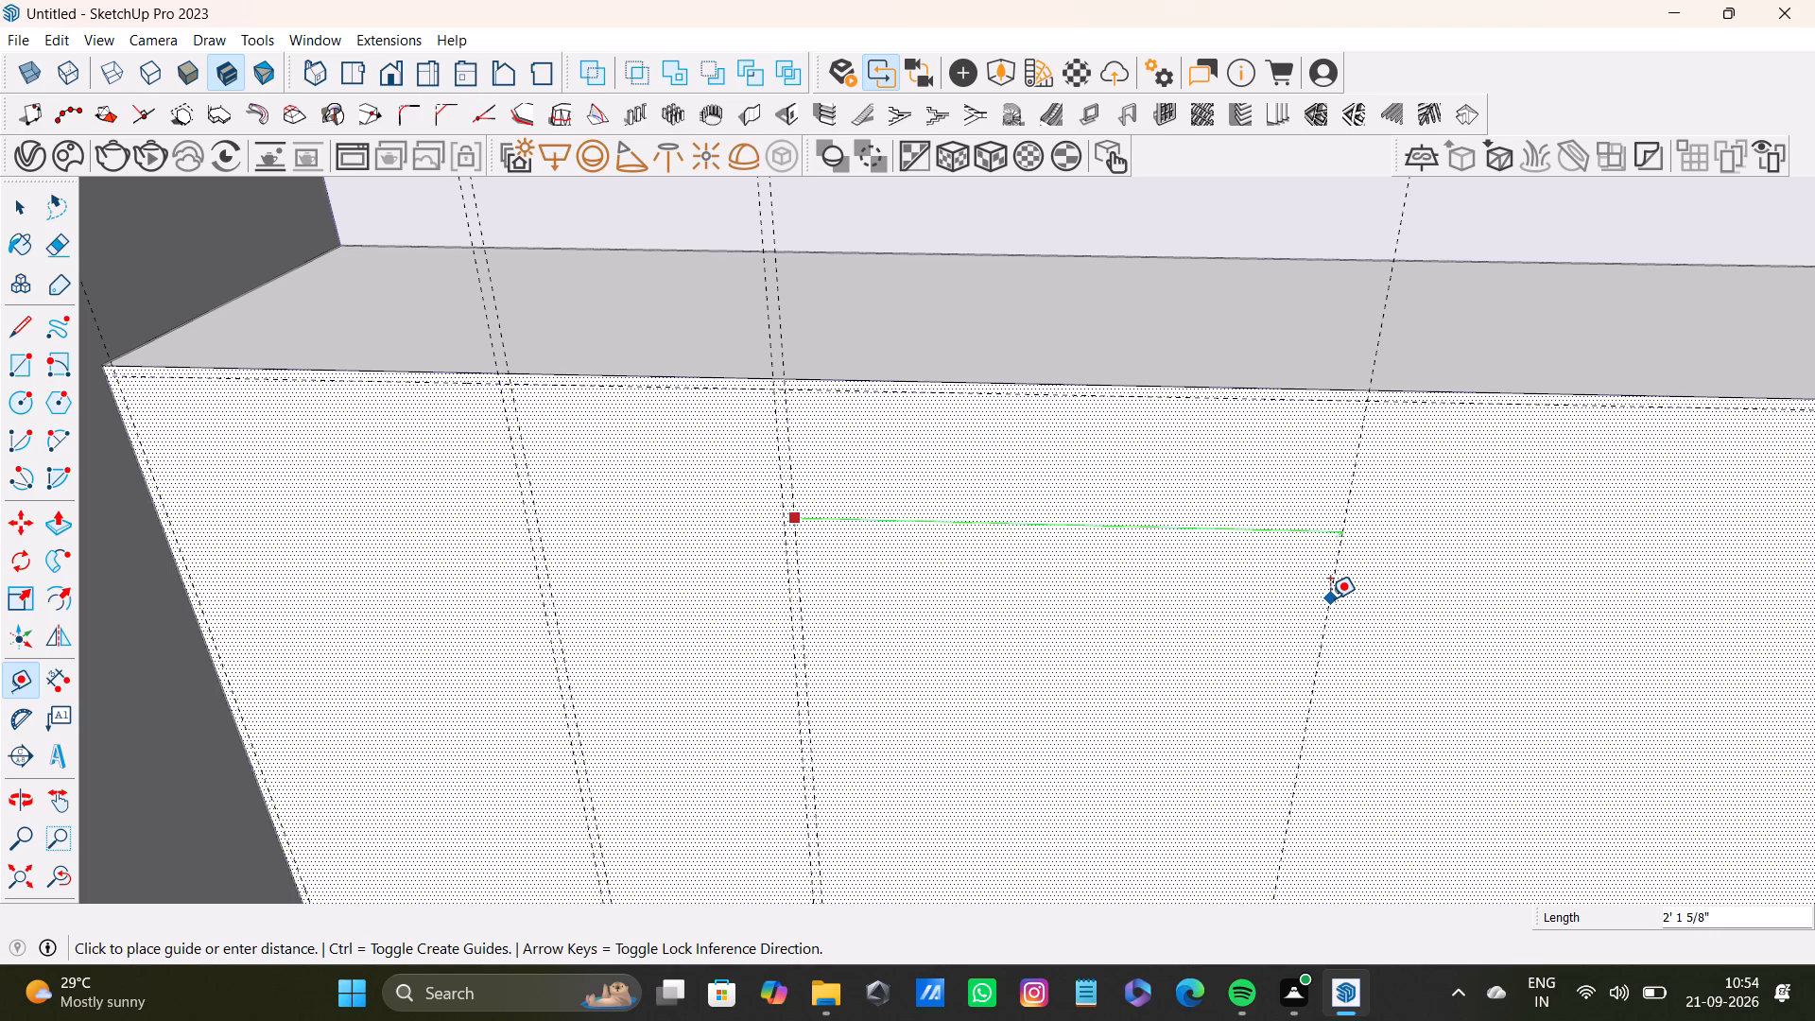
scroll(1127, 642, "down", 3)
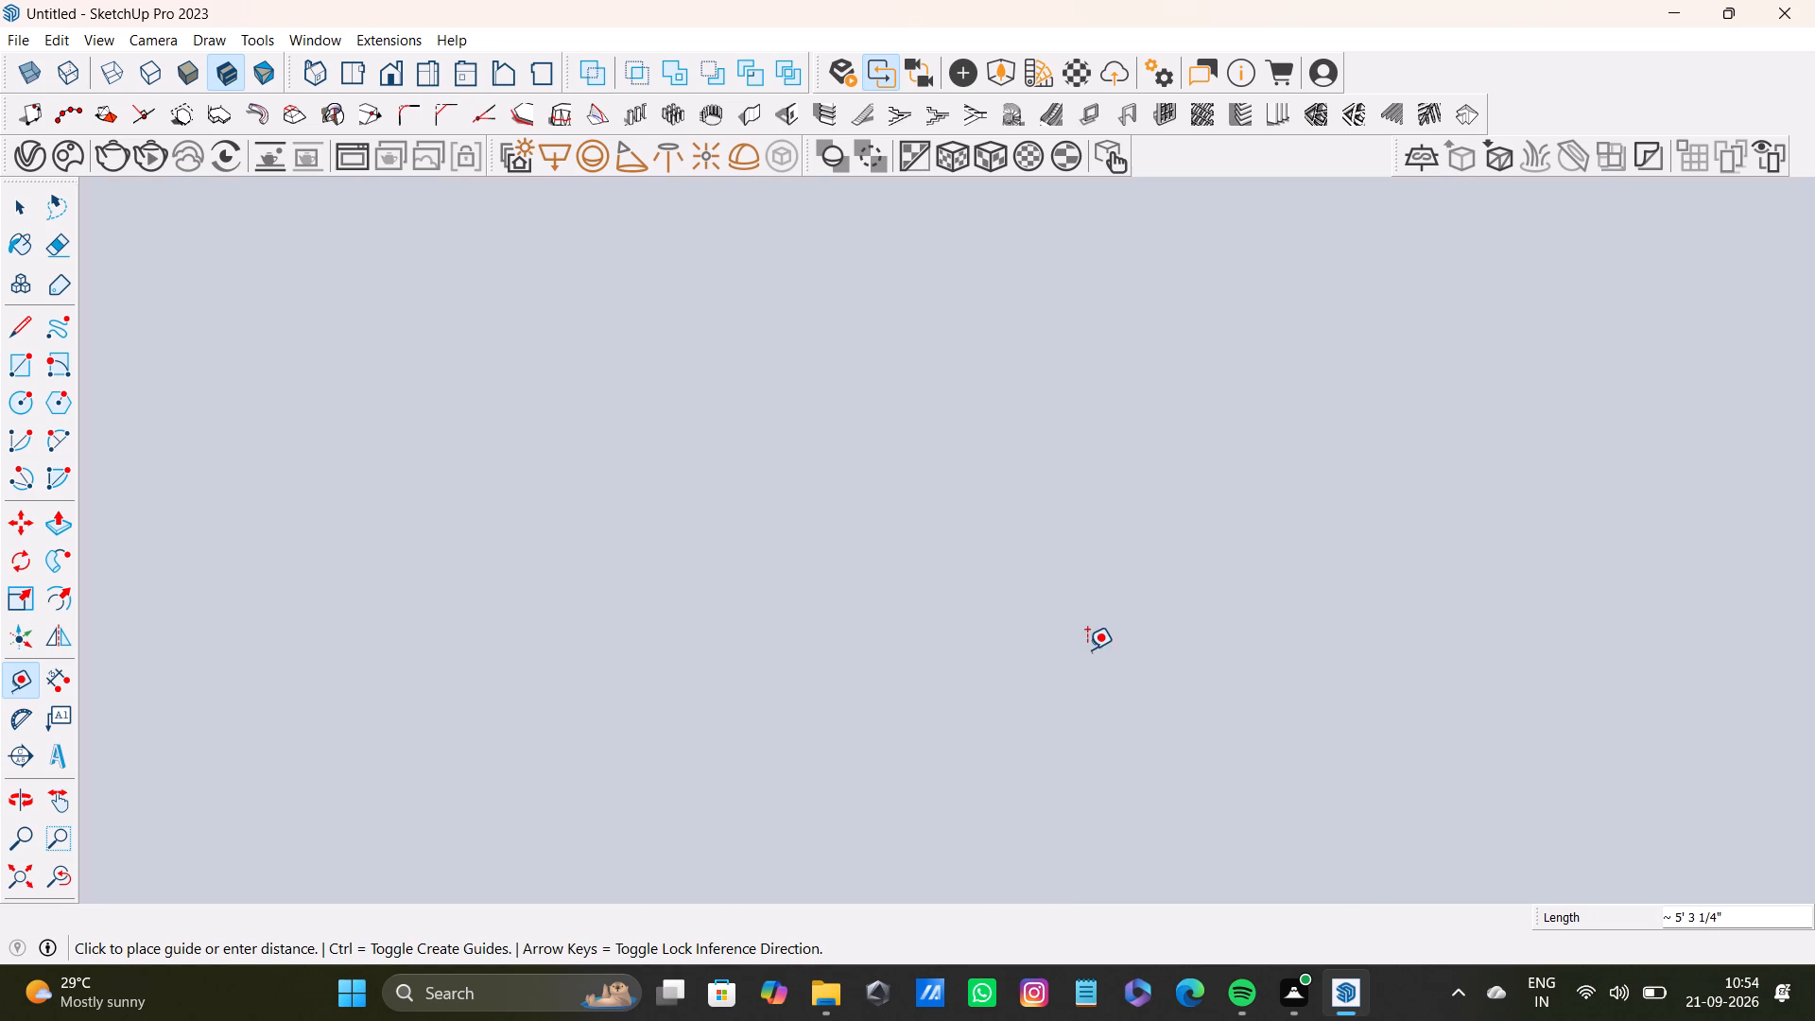
scroll(1087, 649, "down", 3)
left_click(69, 872)
scroll(1197, 740, "up", 1)
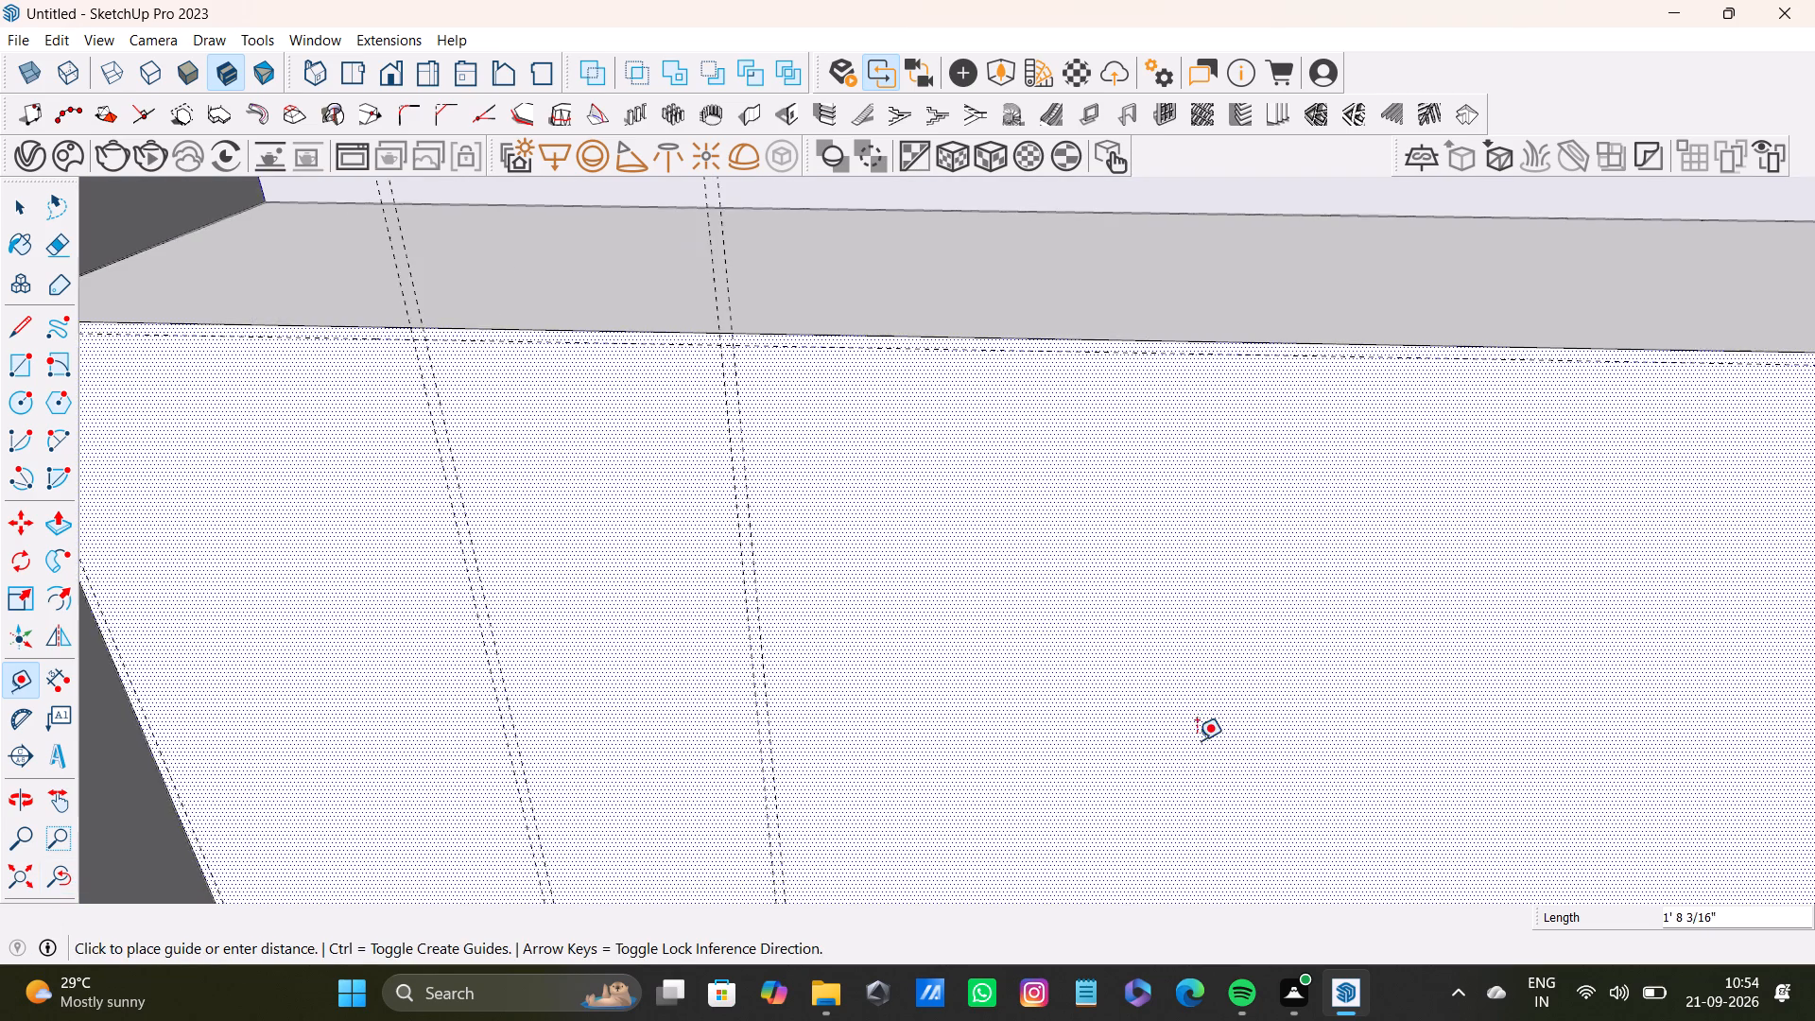
middle_click_drag(1198, 739, 1051, 746, "shift")
middle_click_drag(1058, 742, 1054, 855)
scroll(1054, 855, "up", 1)
scroll(1059, 839, "down", 4)
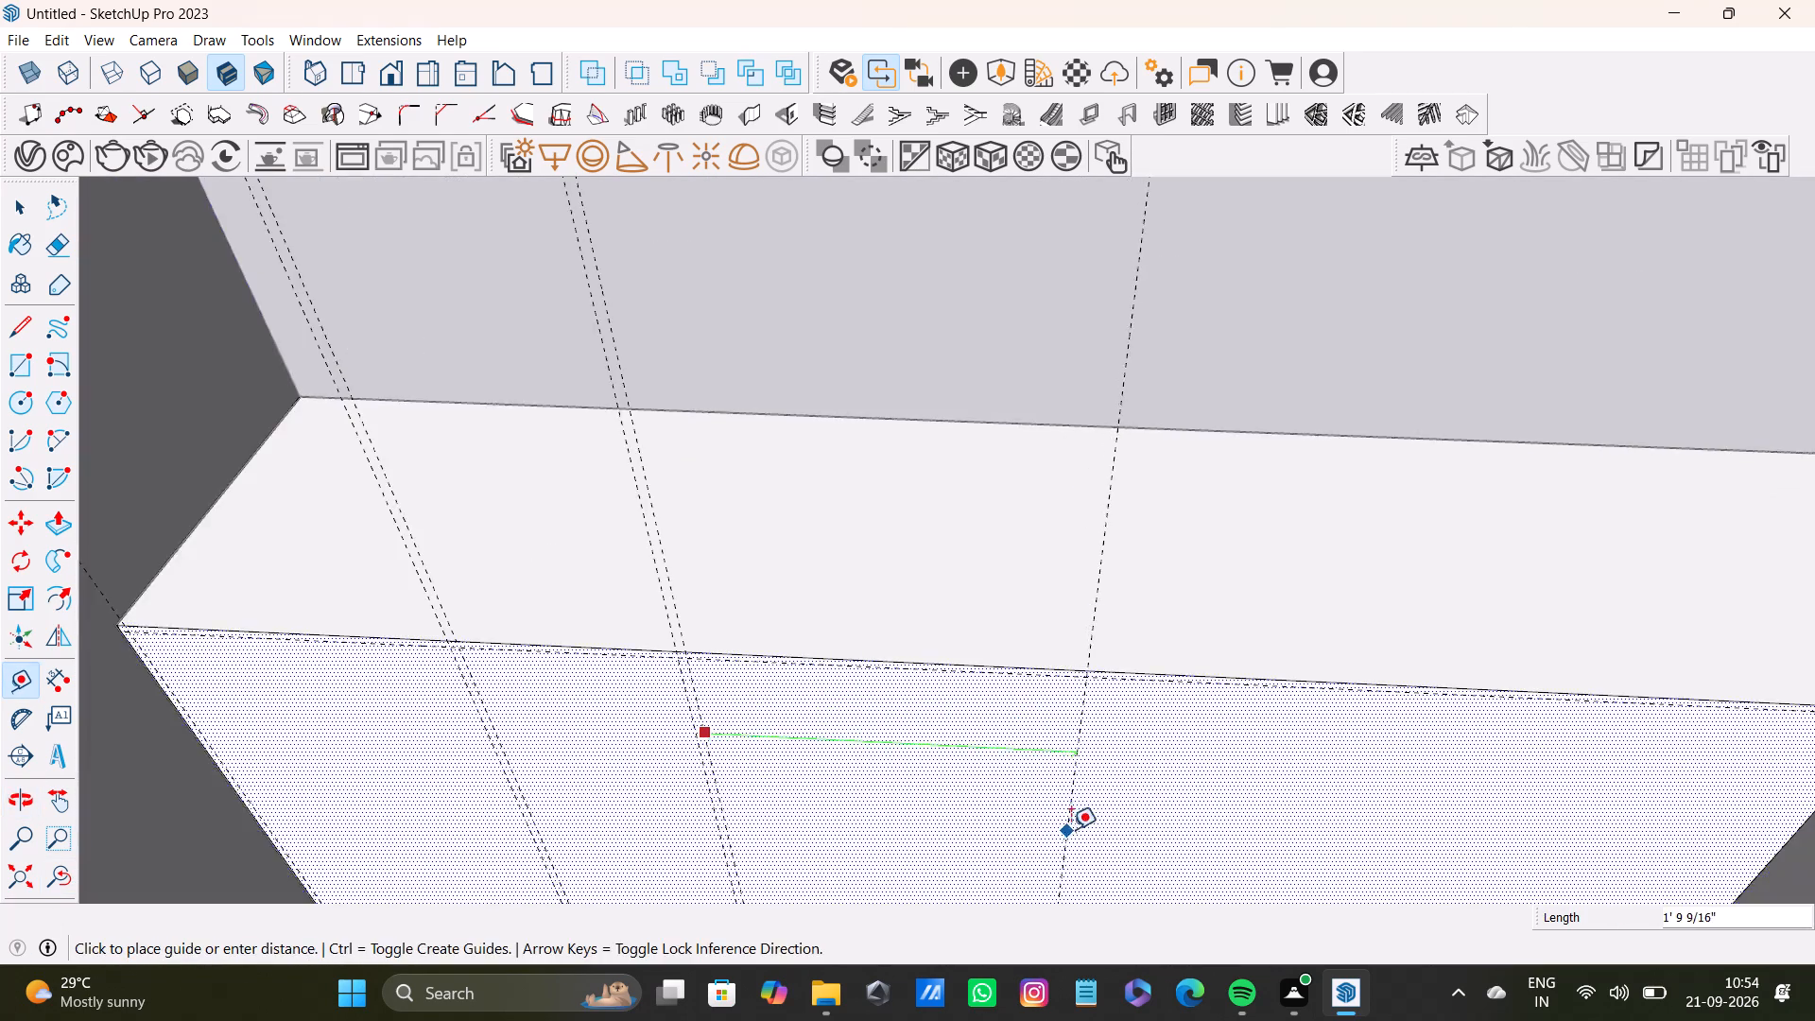
middle_click_drag(1071, 829, 910, 584, "shift")
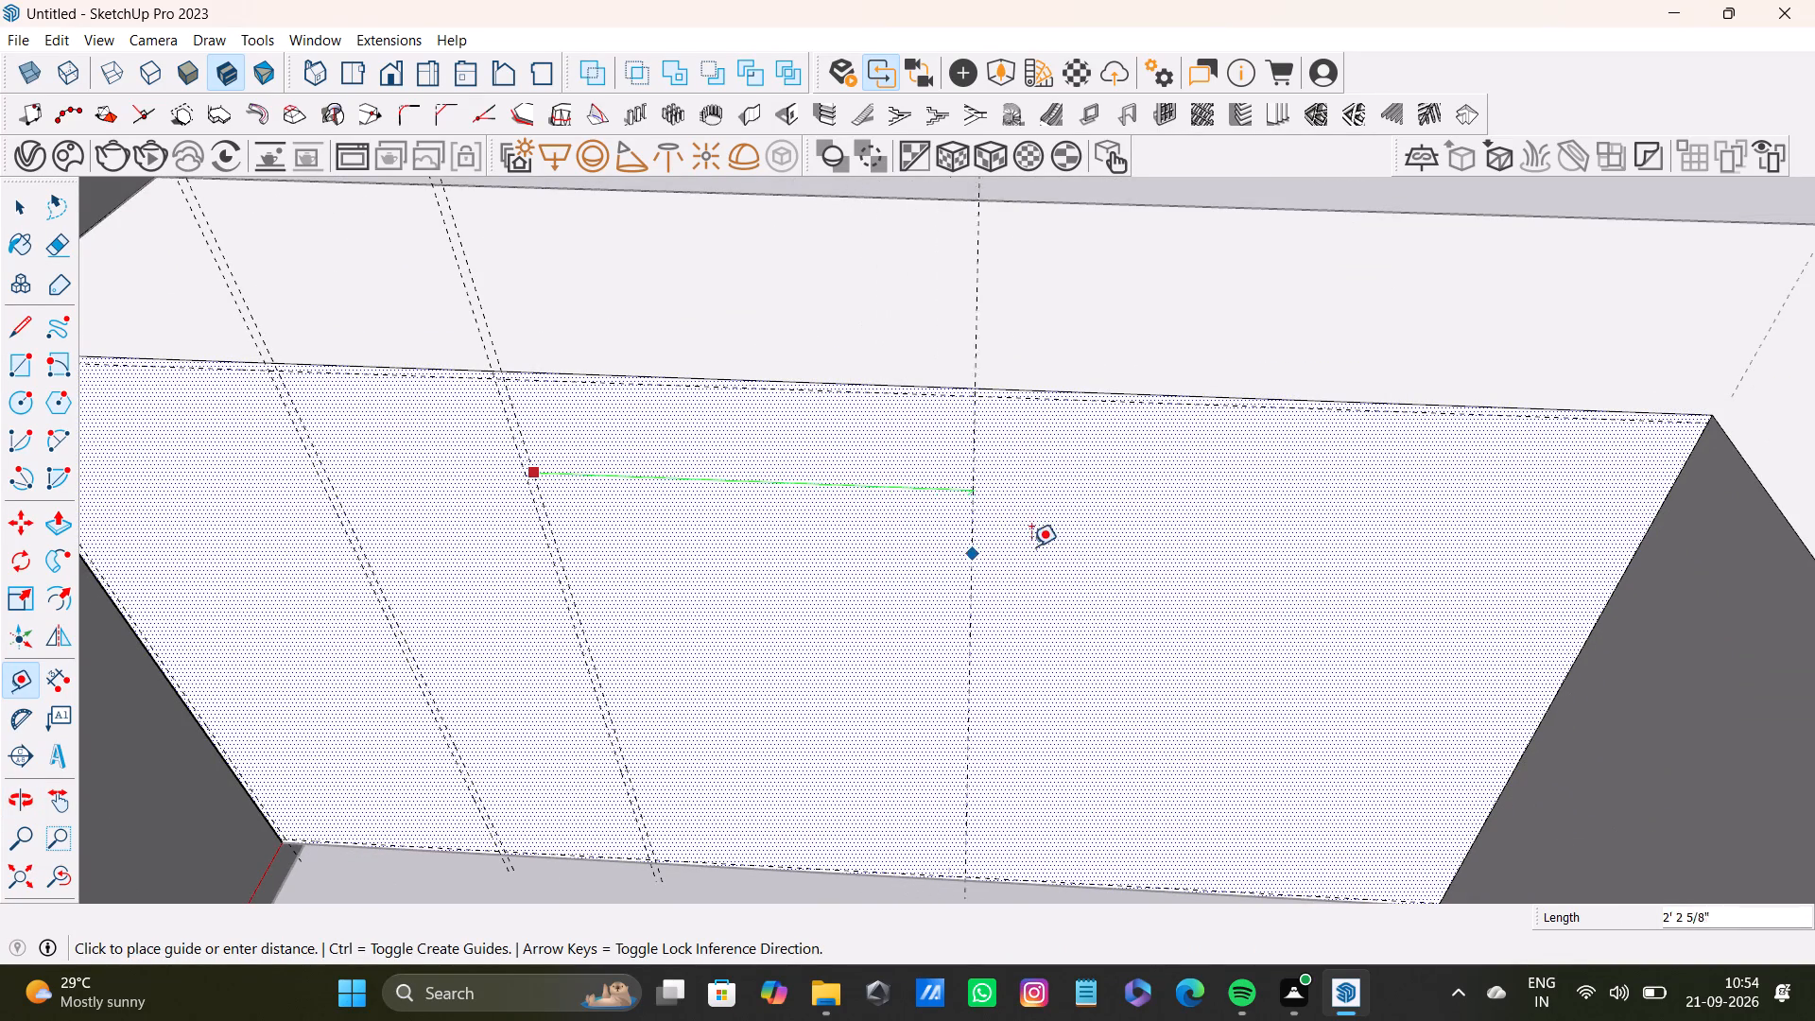
middle_click_drag(1110, 559, 1081, 516)
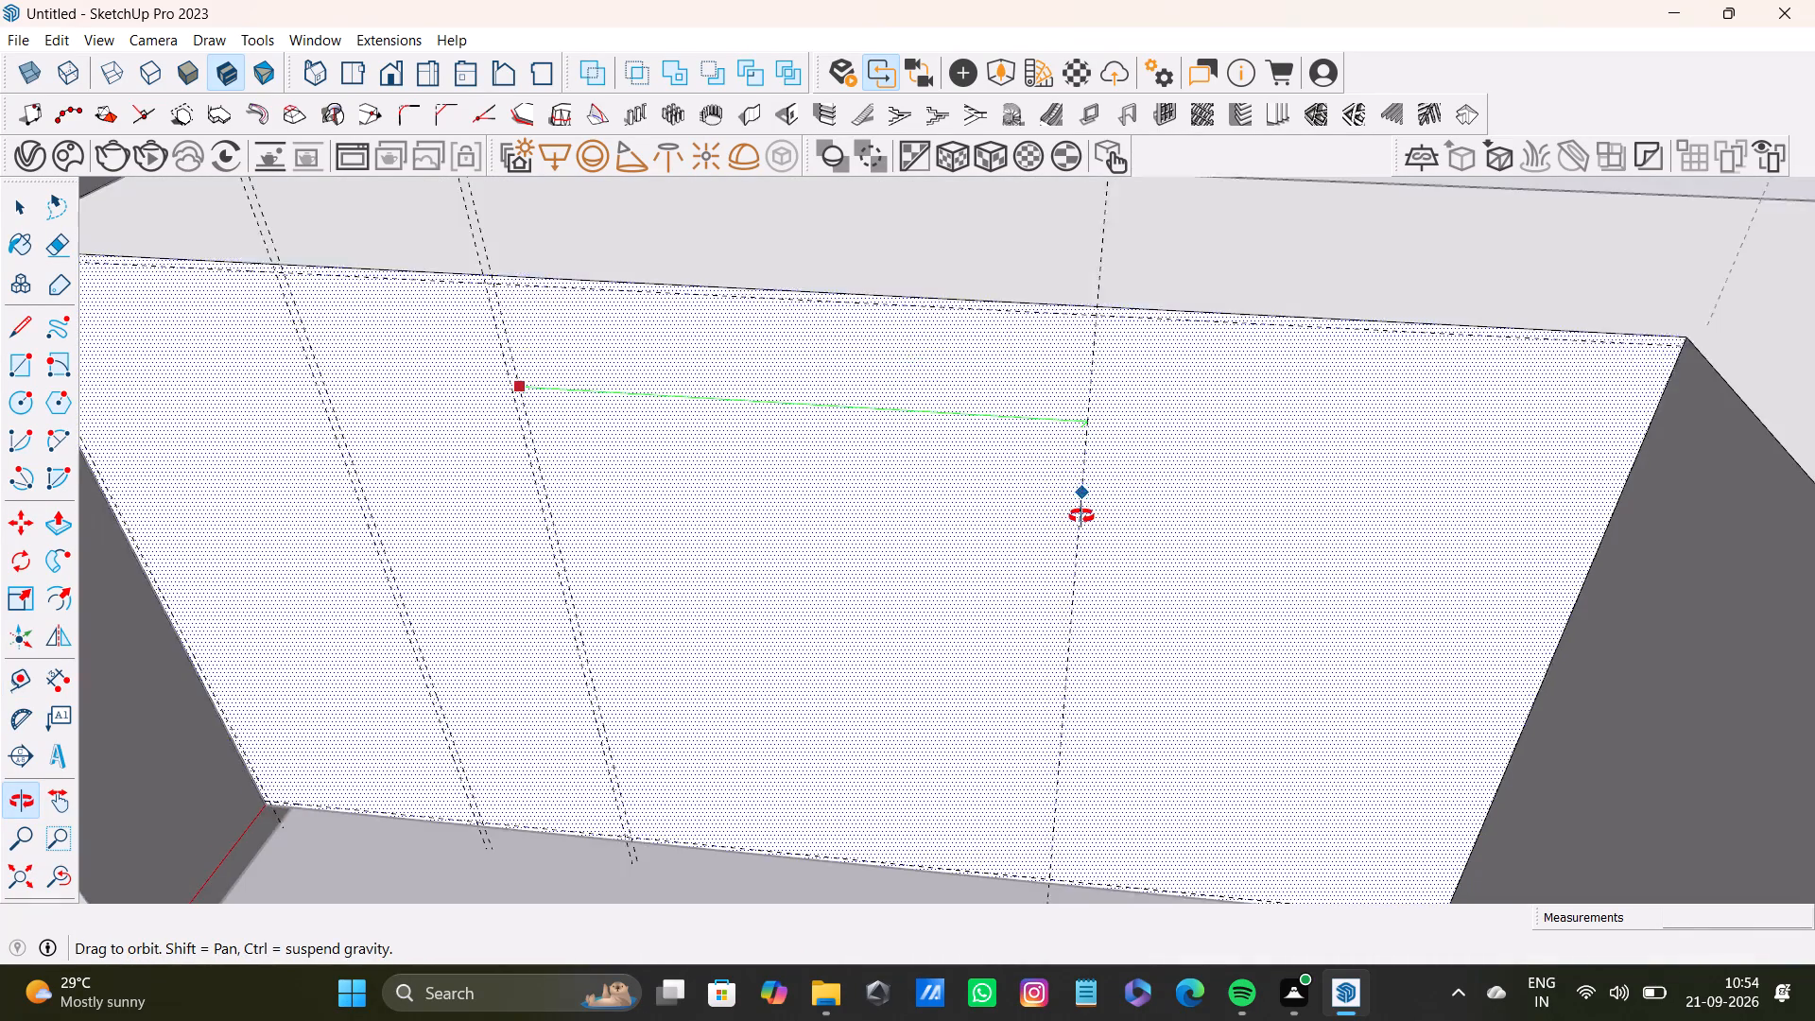
middle_click_drag(1081, 516, 1080, 517)
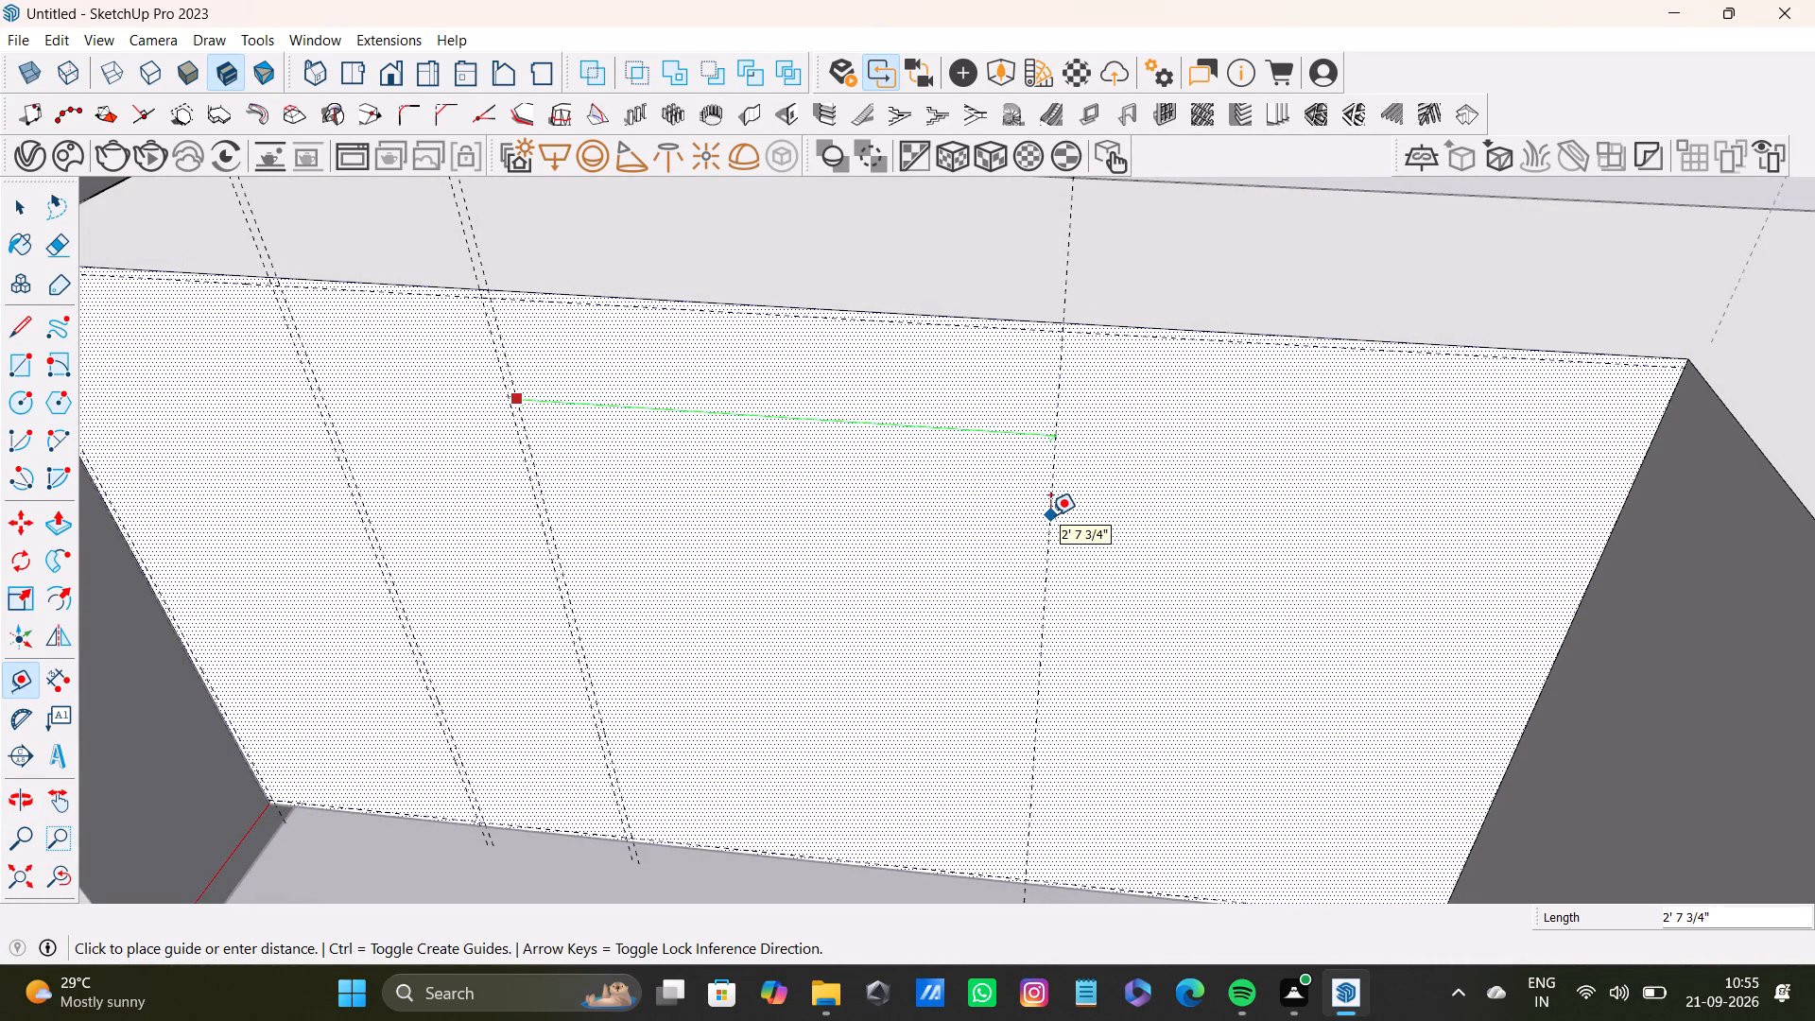
type("2'")
key("Return")
Place a parallel guide 0.5" past the 2' guide, toward the inner corner.
left_click_drag(925, 665, 940, 666)
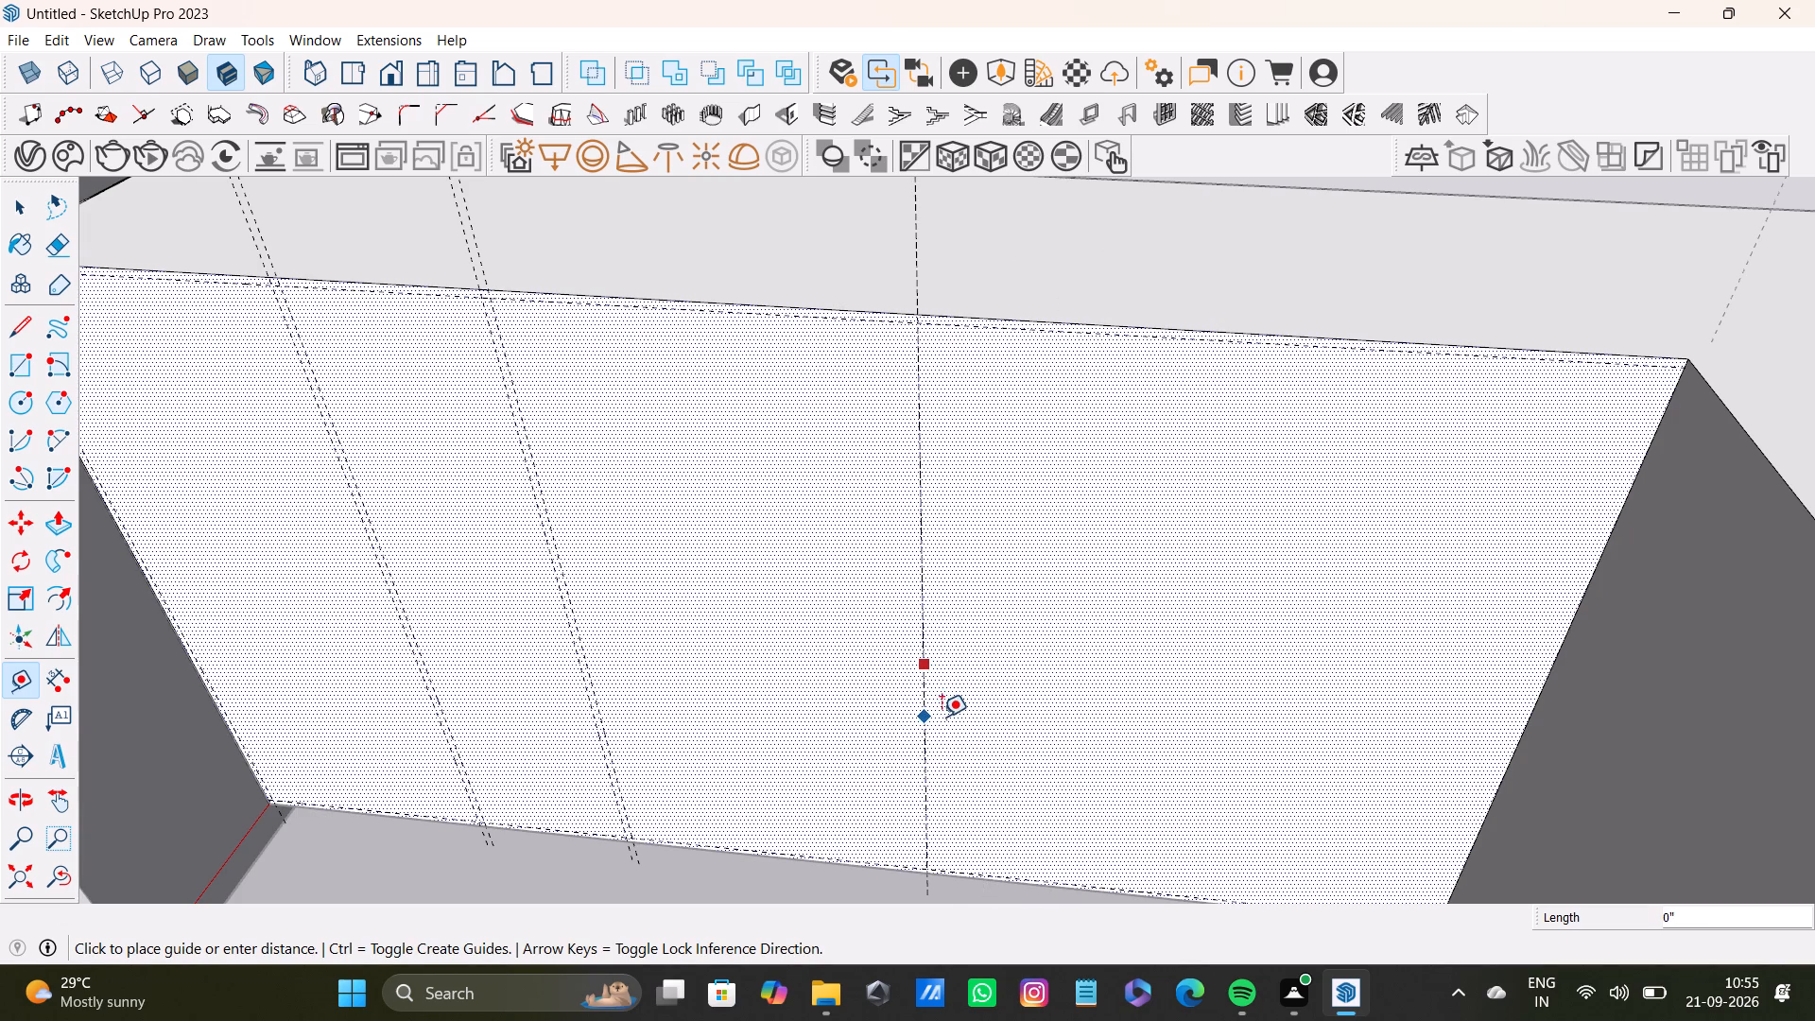
middle_click_drag(958, 687, 1080, 624)
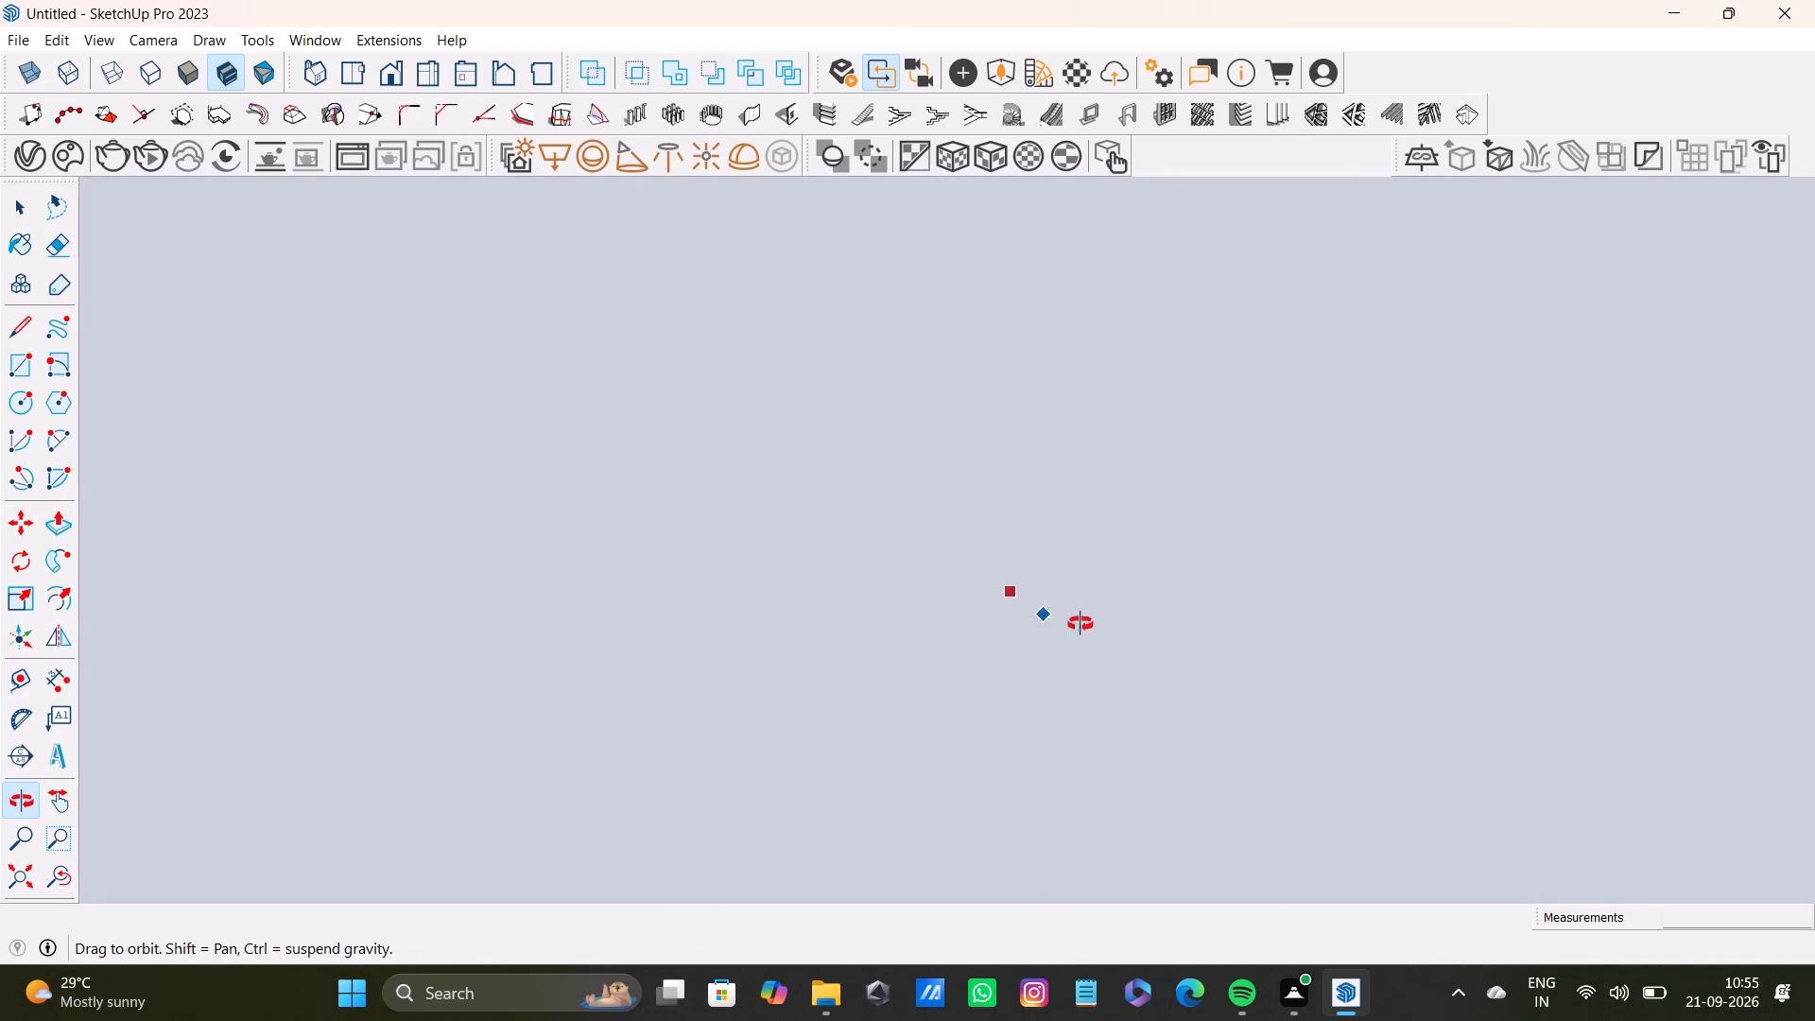
middle_click_drag(1080, 624, 1090, 669)
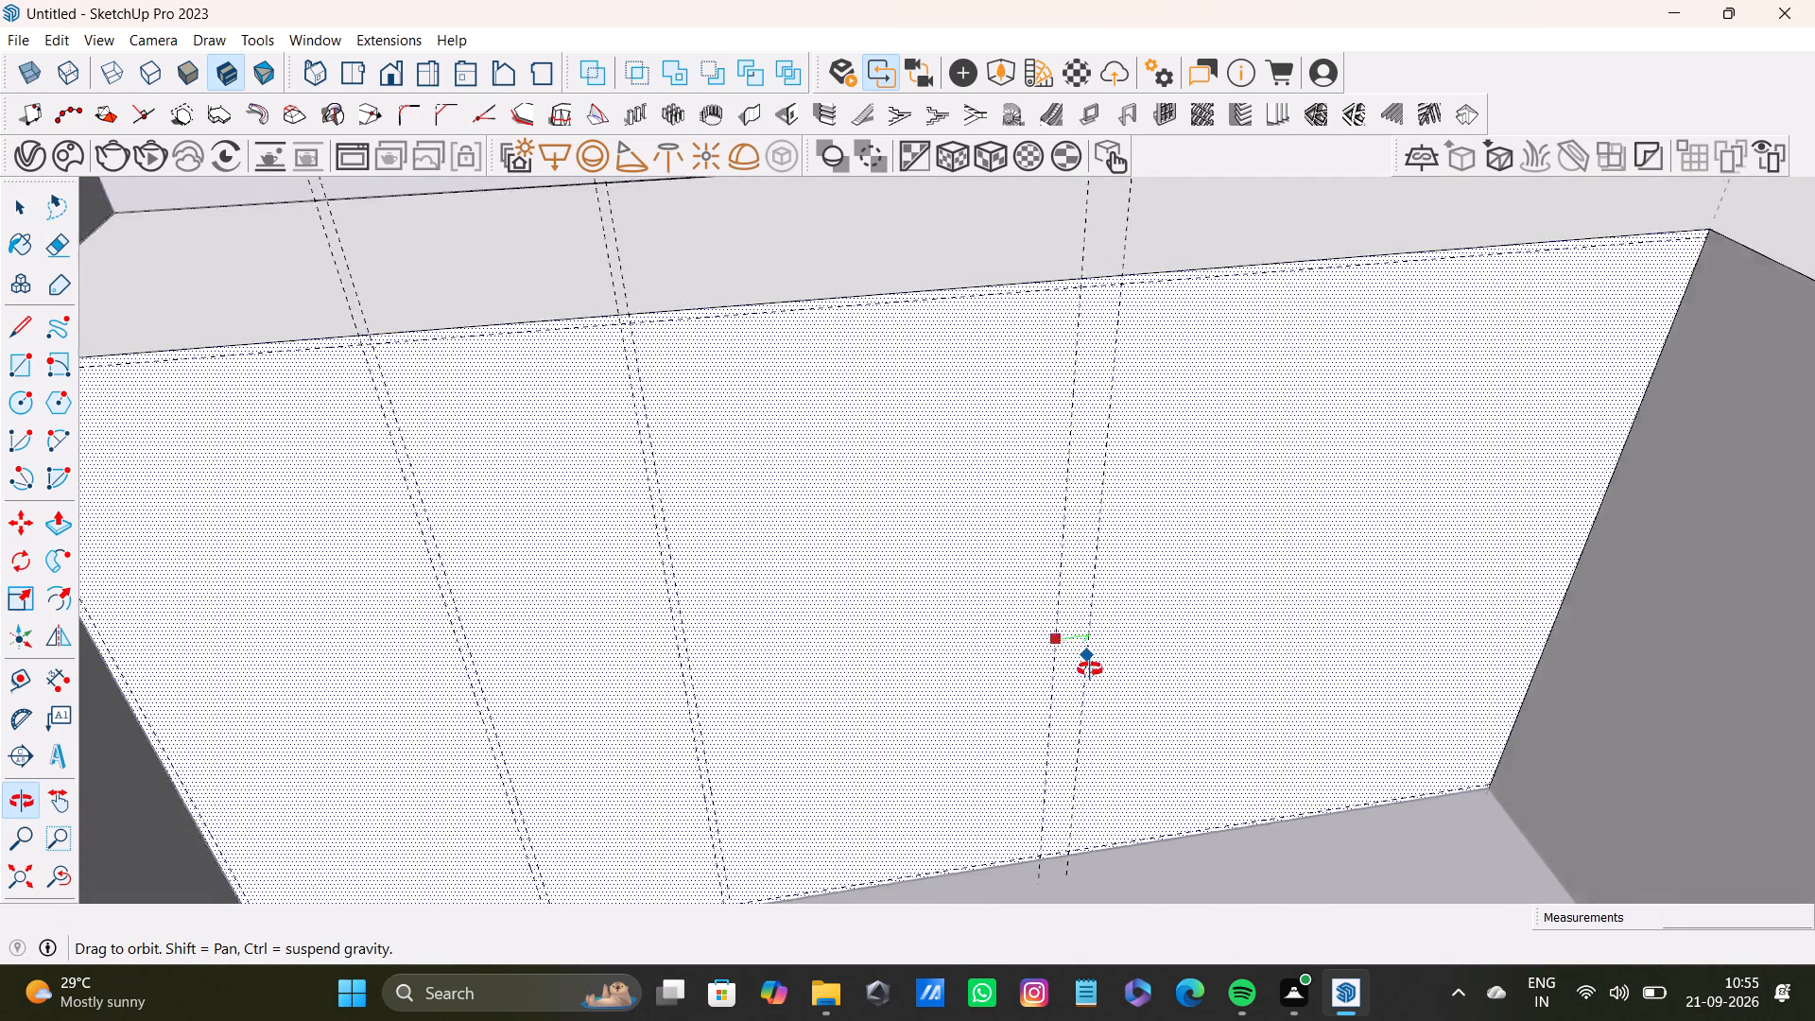
middle_click_drag(1090, 669, 1034, 663)
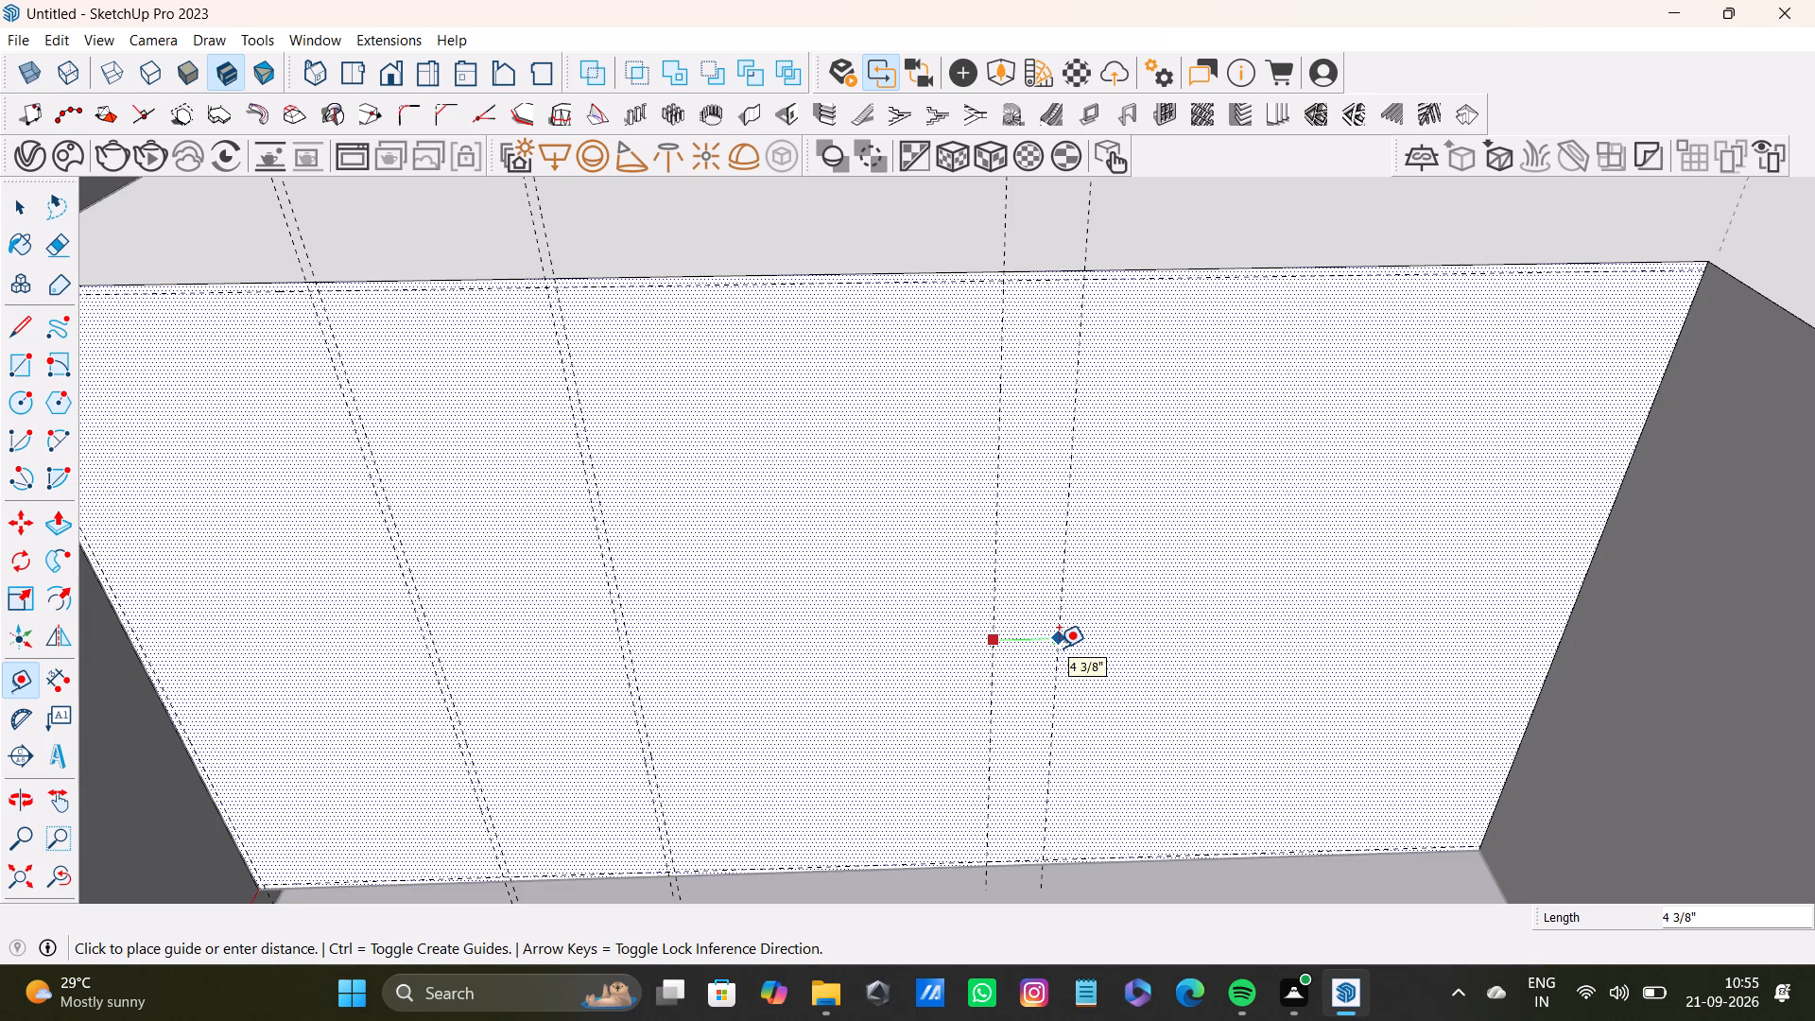
type("0.5")
key("shift+quotedbl")
key("Return")
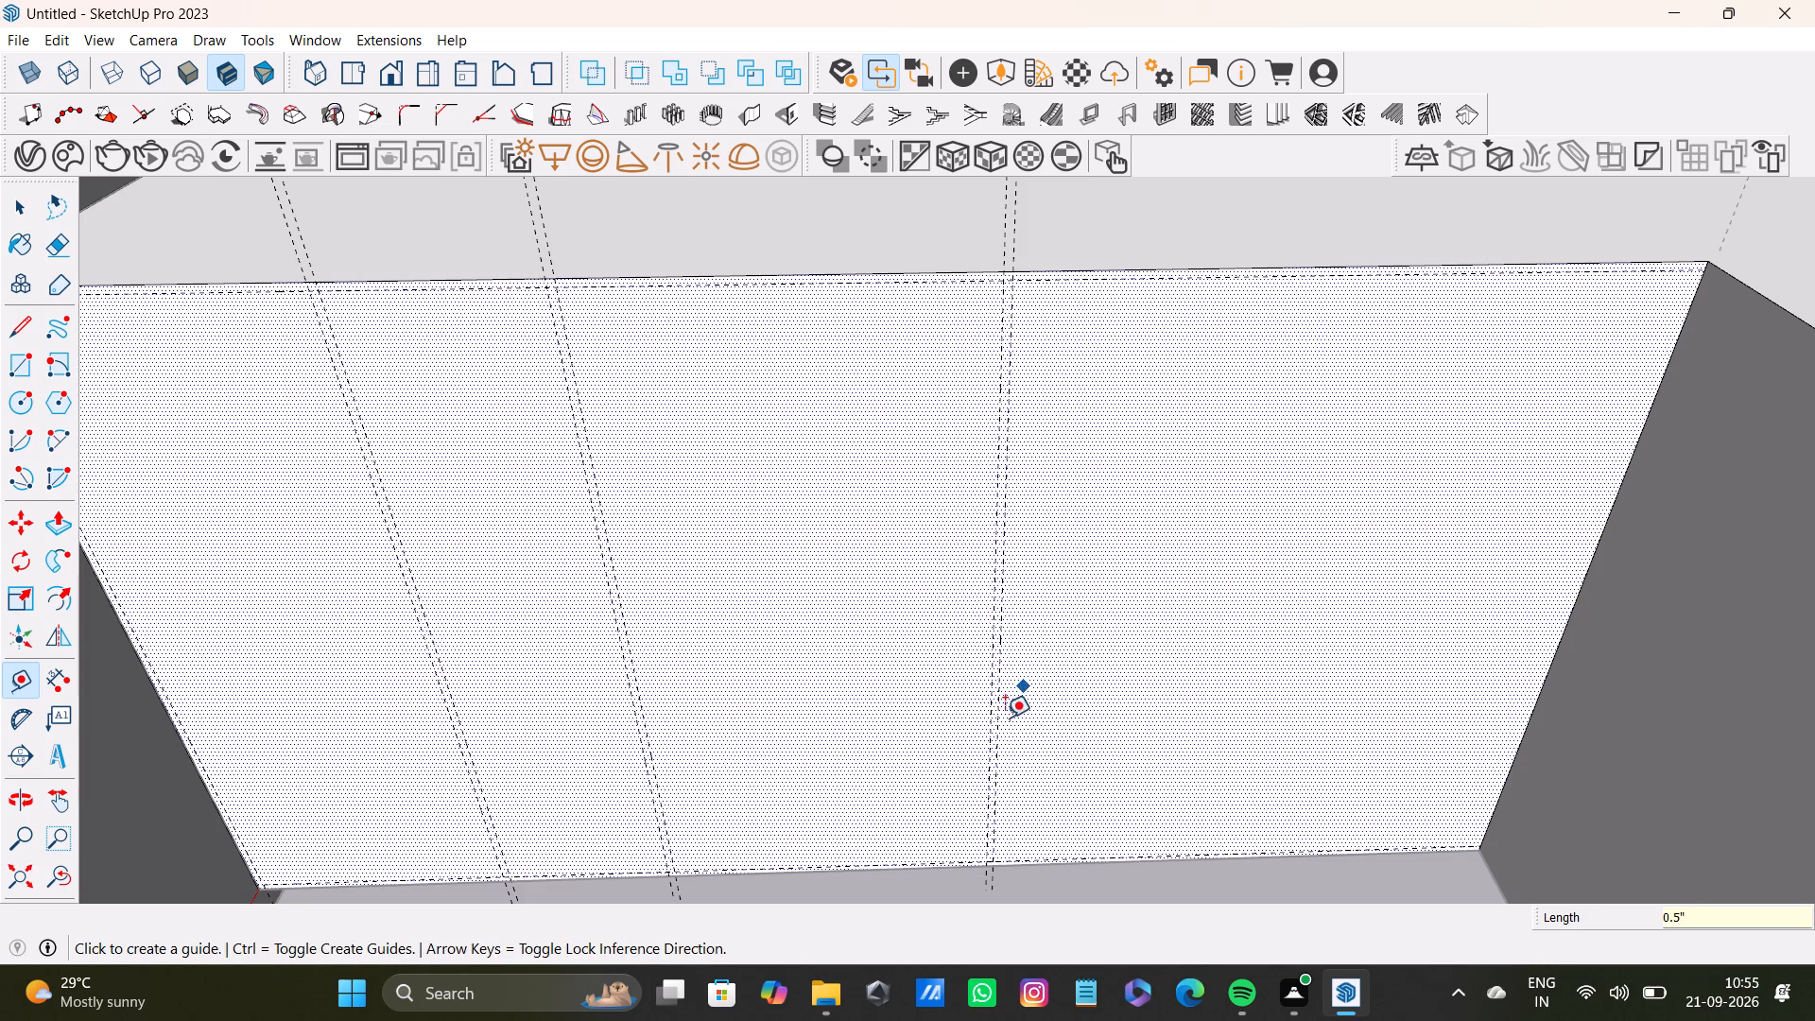
Place a vertical guide about 1' 3 9/16" beyond the last guide toward the inner corner, and another 0.5" past it.
scroll(1003, 724, "up", 4)
left_click(997, 744)
scroll(1215, 750, "down", 5)
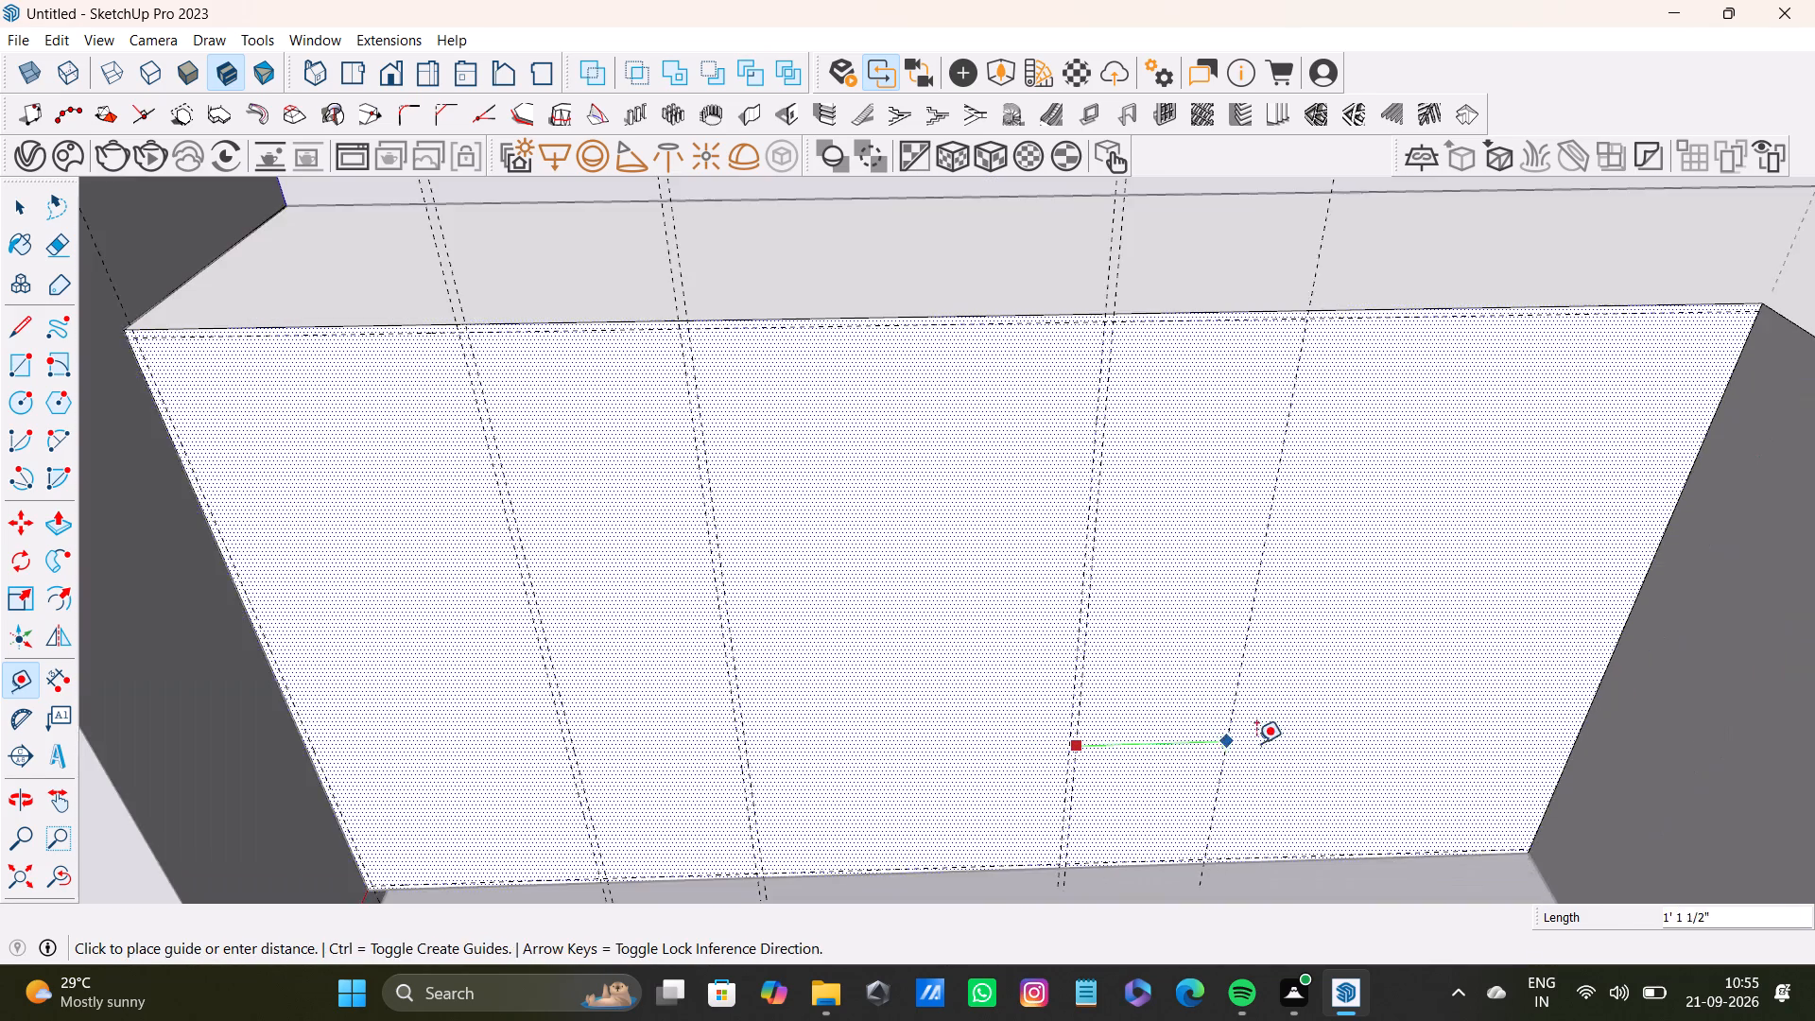
middle_click_drag(1272, 740, 1144, 787, "shift")
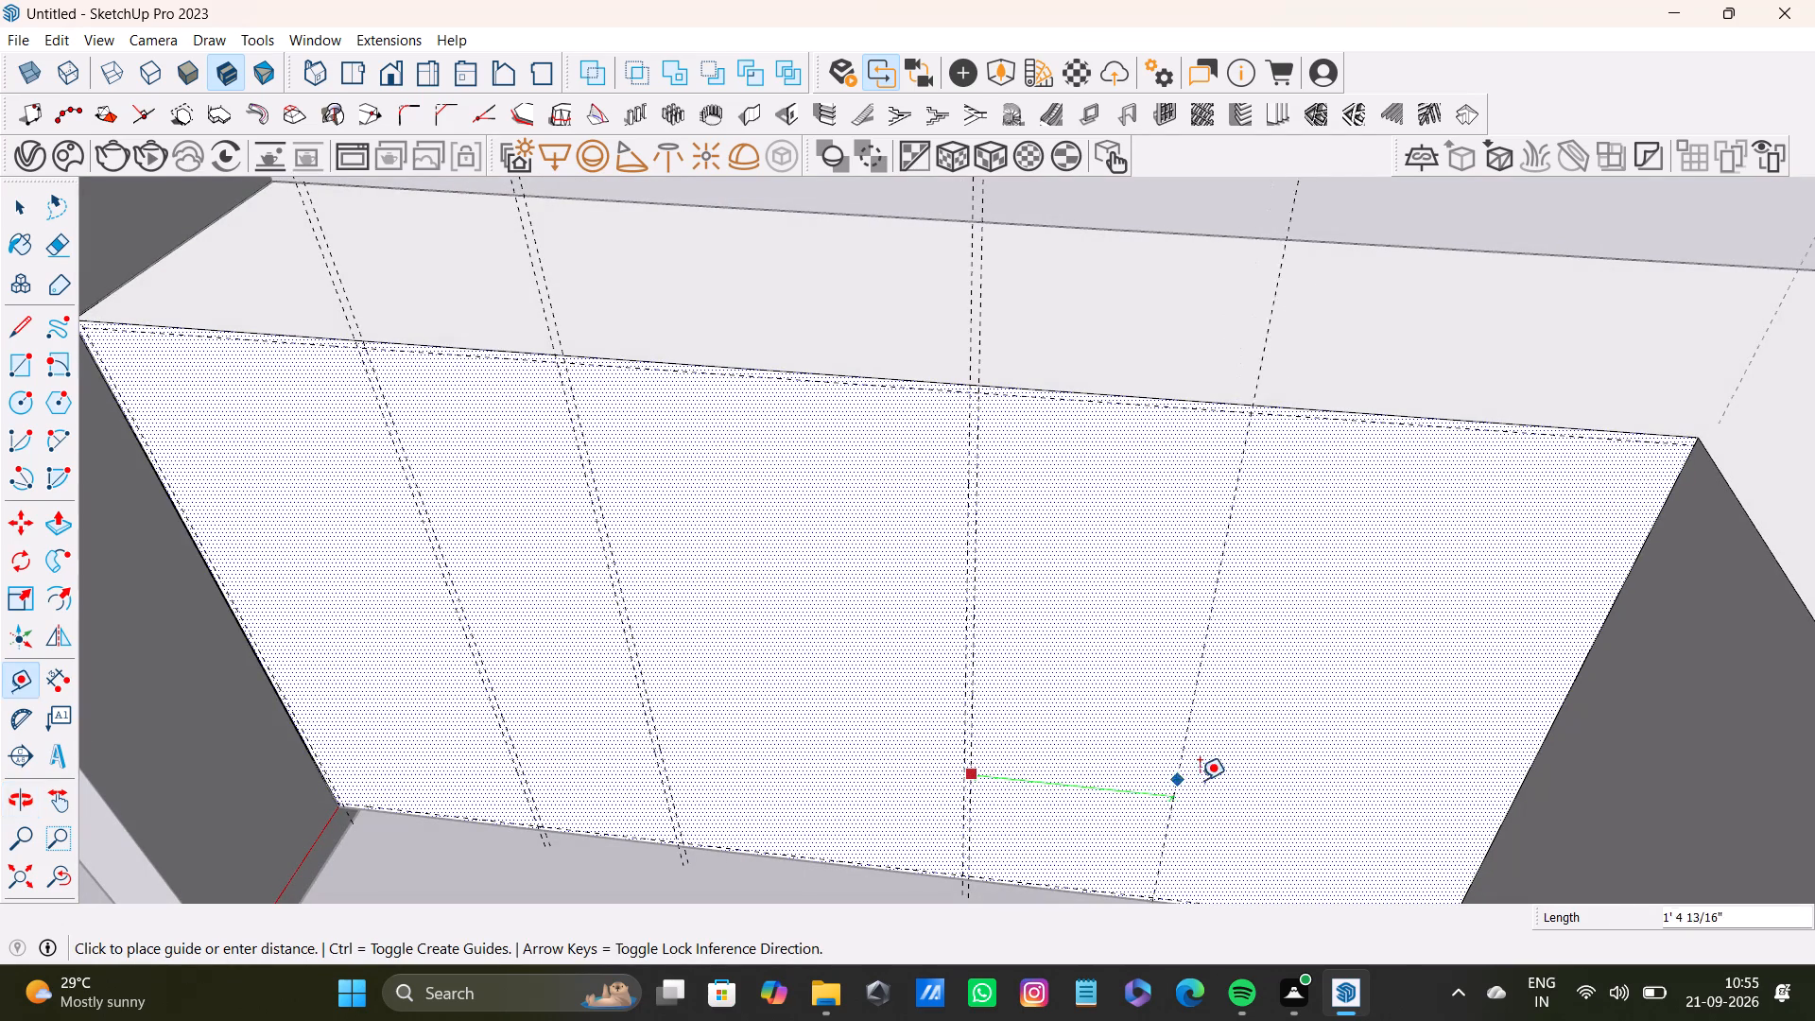
left_click(1182, 784)
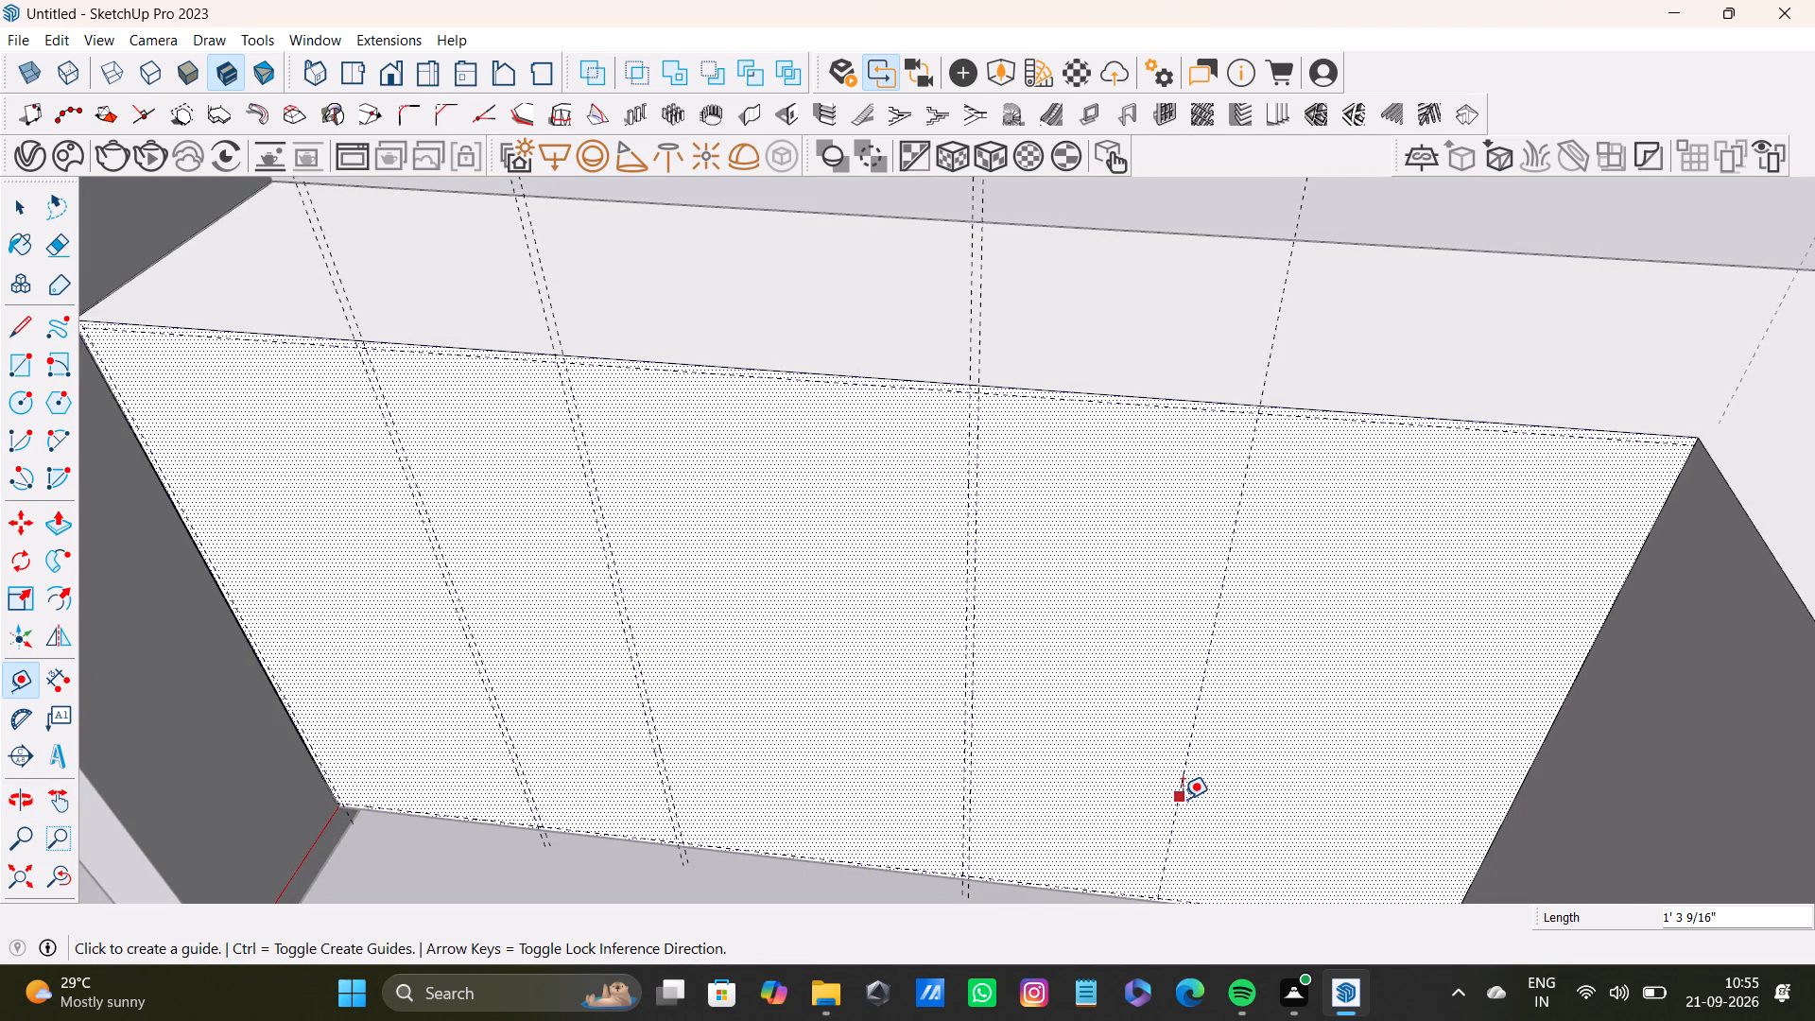
left_click(1183, 799)
type("0.5")
key("shift+quotedbl")
key("Return")
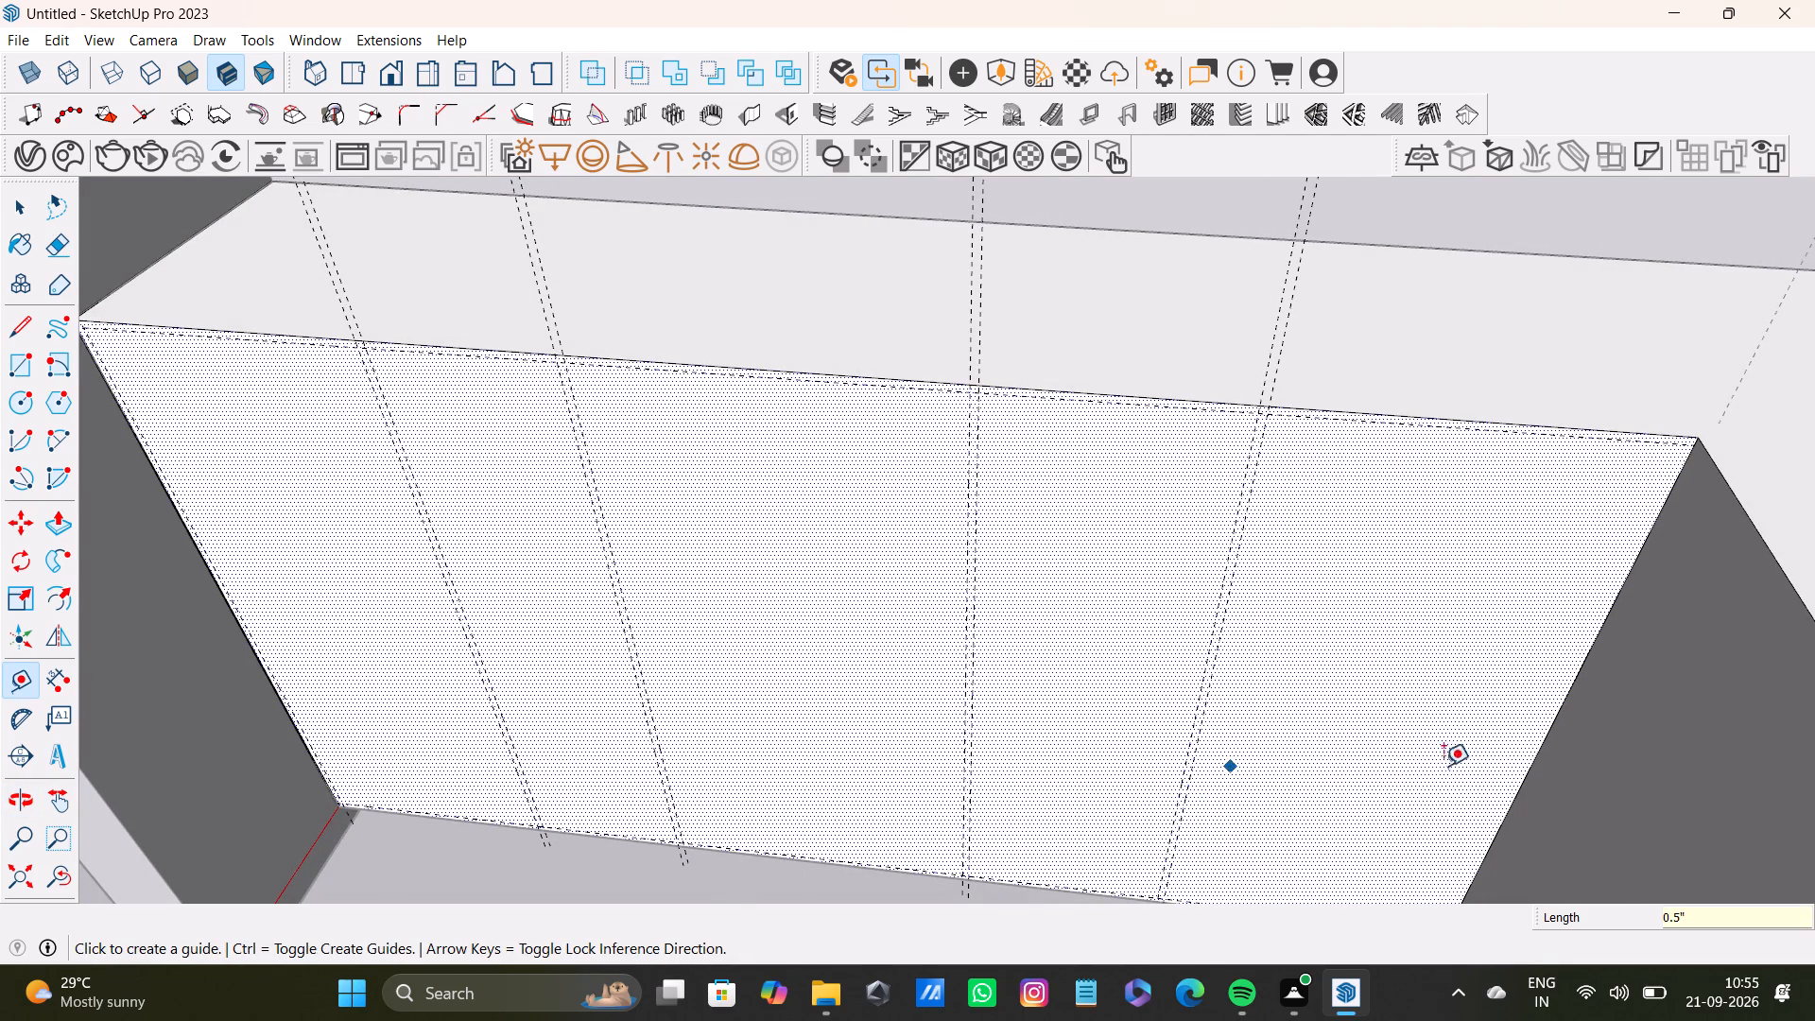
Place a vertical guide 1" in from the front face's edge at the inner corner.
scroll(1457, 764, "up", 3)
scroll(1530, 760, "down", 3)
middle_click_drag(1535, 759, 1419, 729, "shift")
middle_click_drag(1430, 733, 1446, 728)
scroll(1446, 723, "up", 4)
left_click(1446, 723)
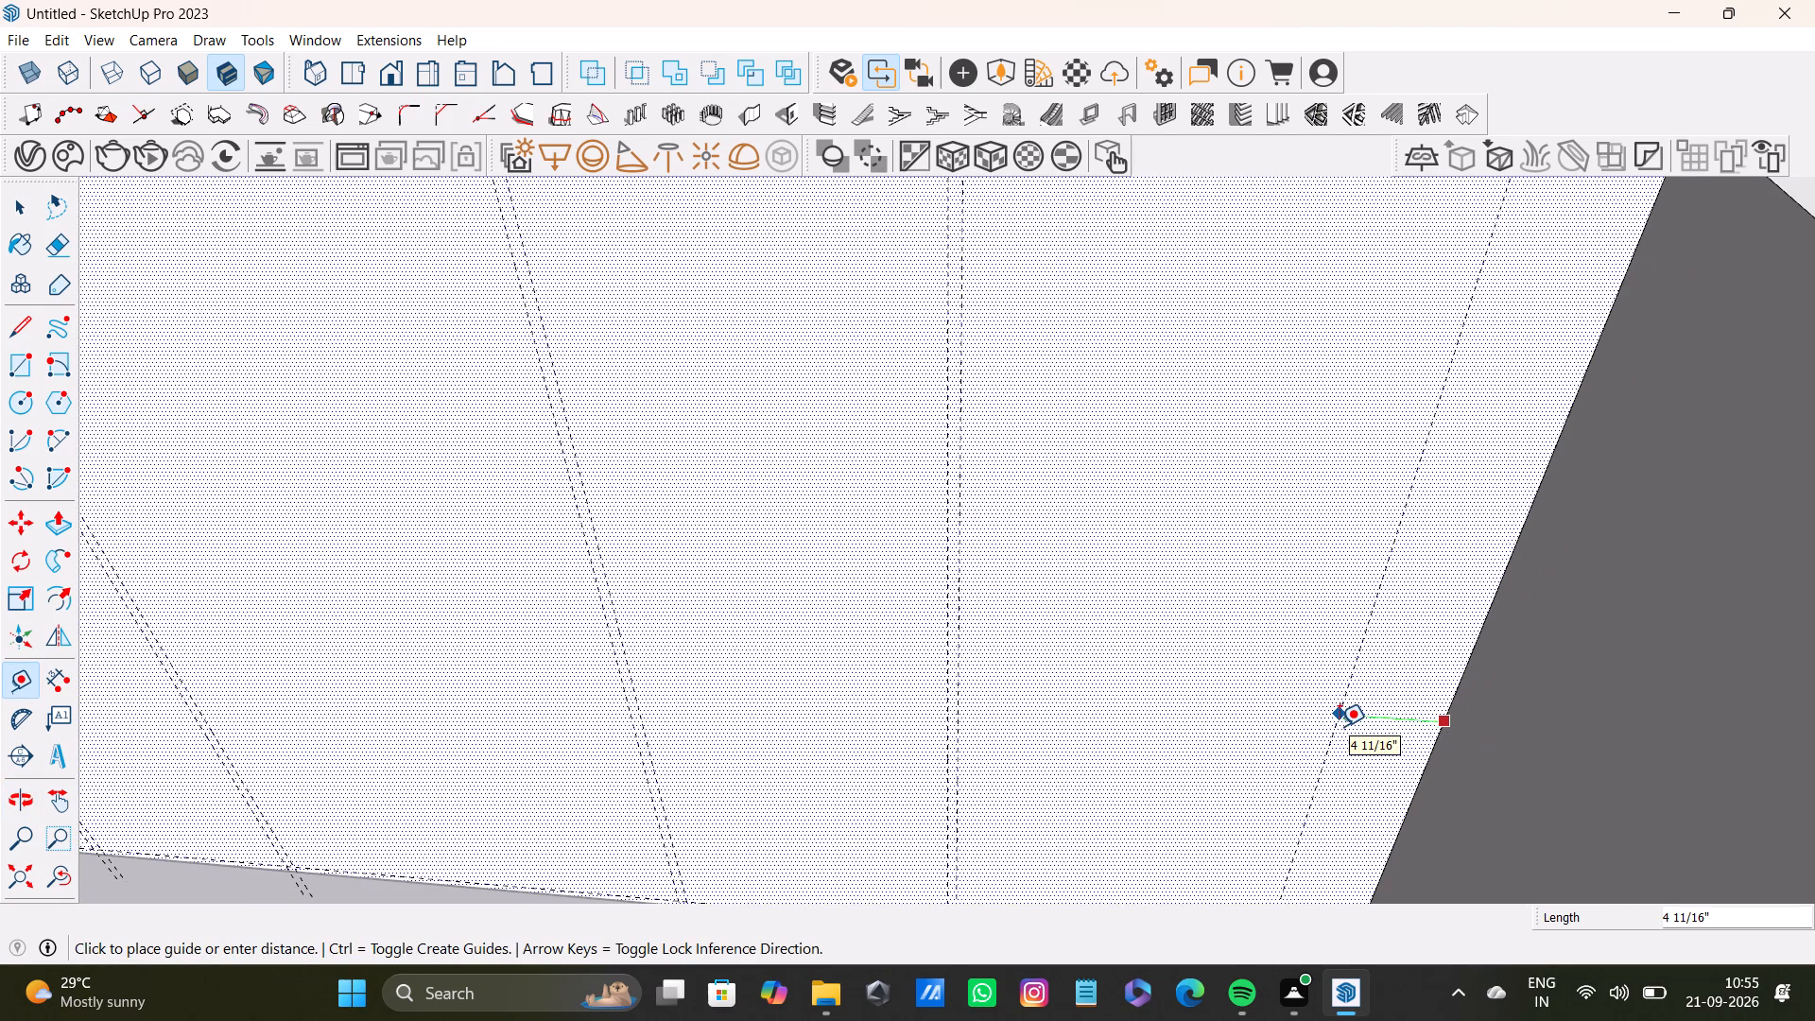
scroll(1384, 730, "down", 3)
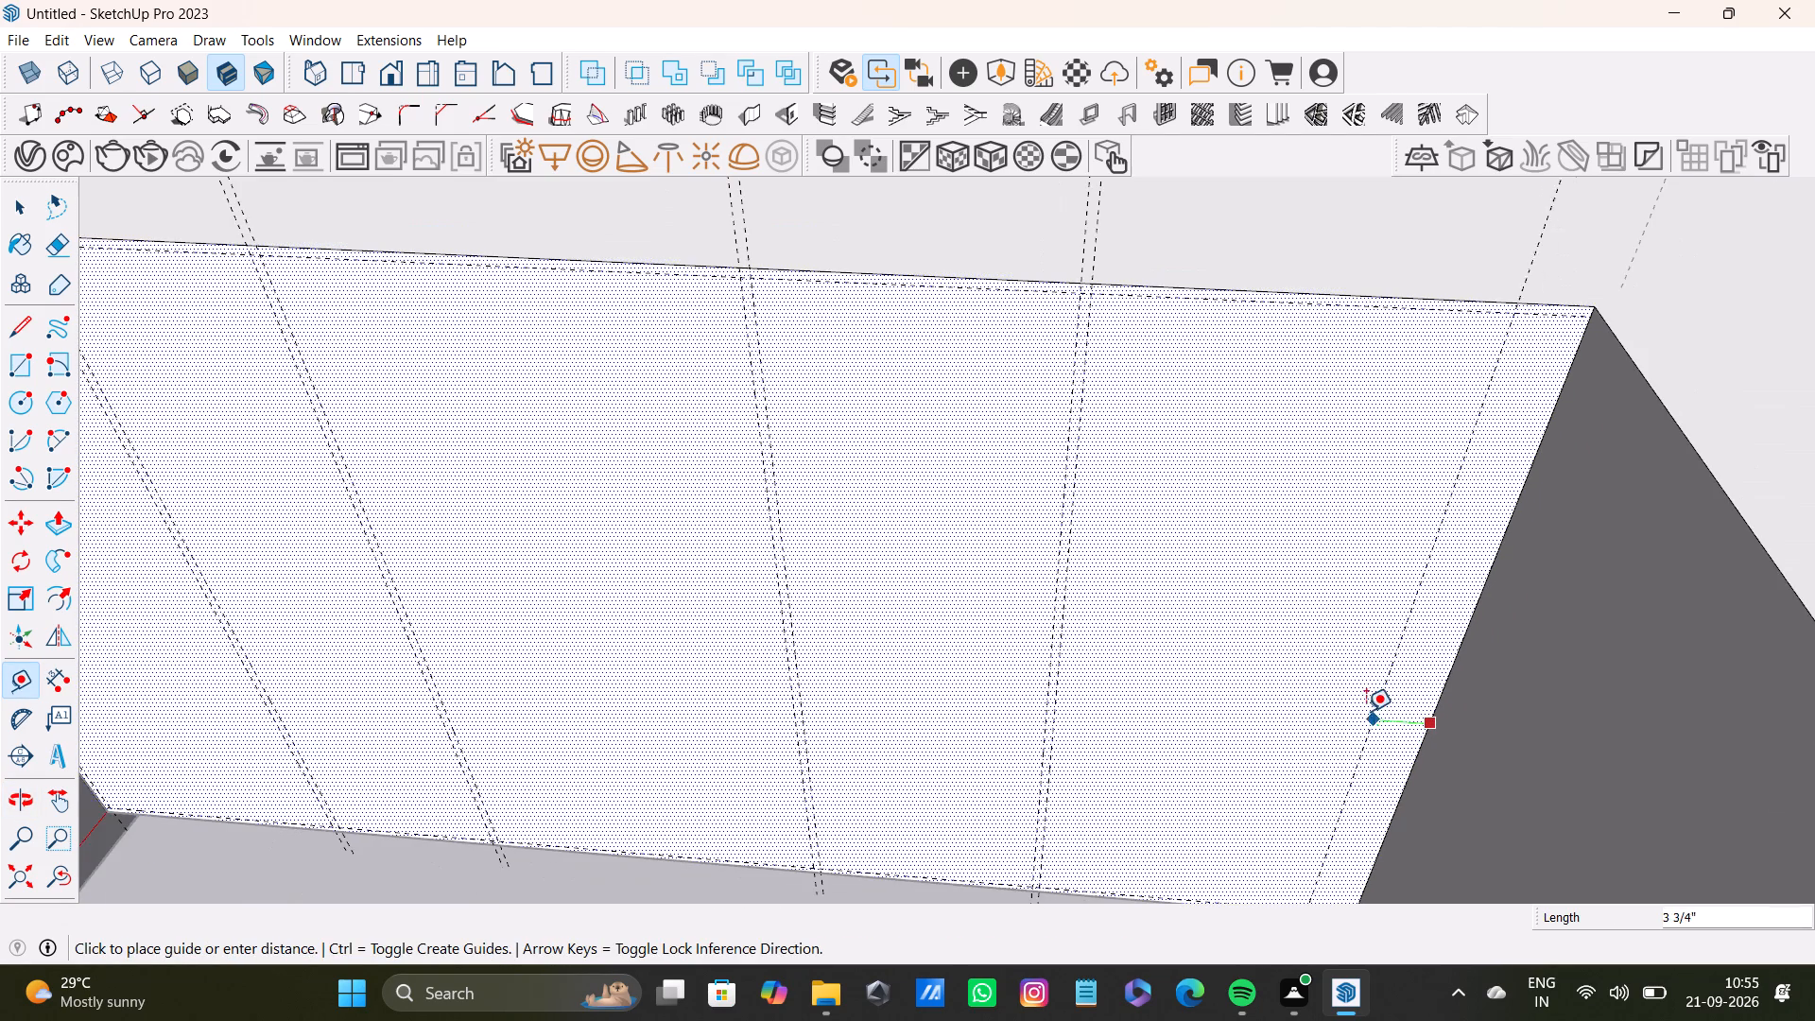
middle_click_drag(1368, 696, 1375, 707, "shift")
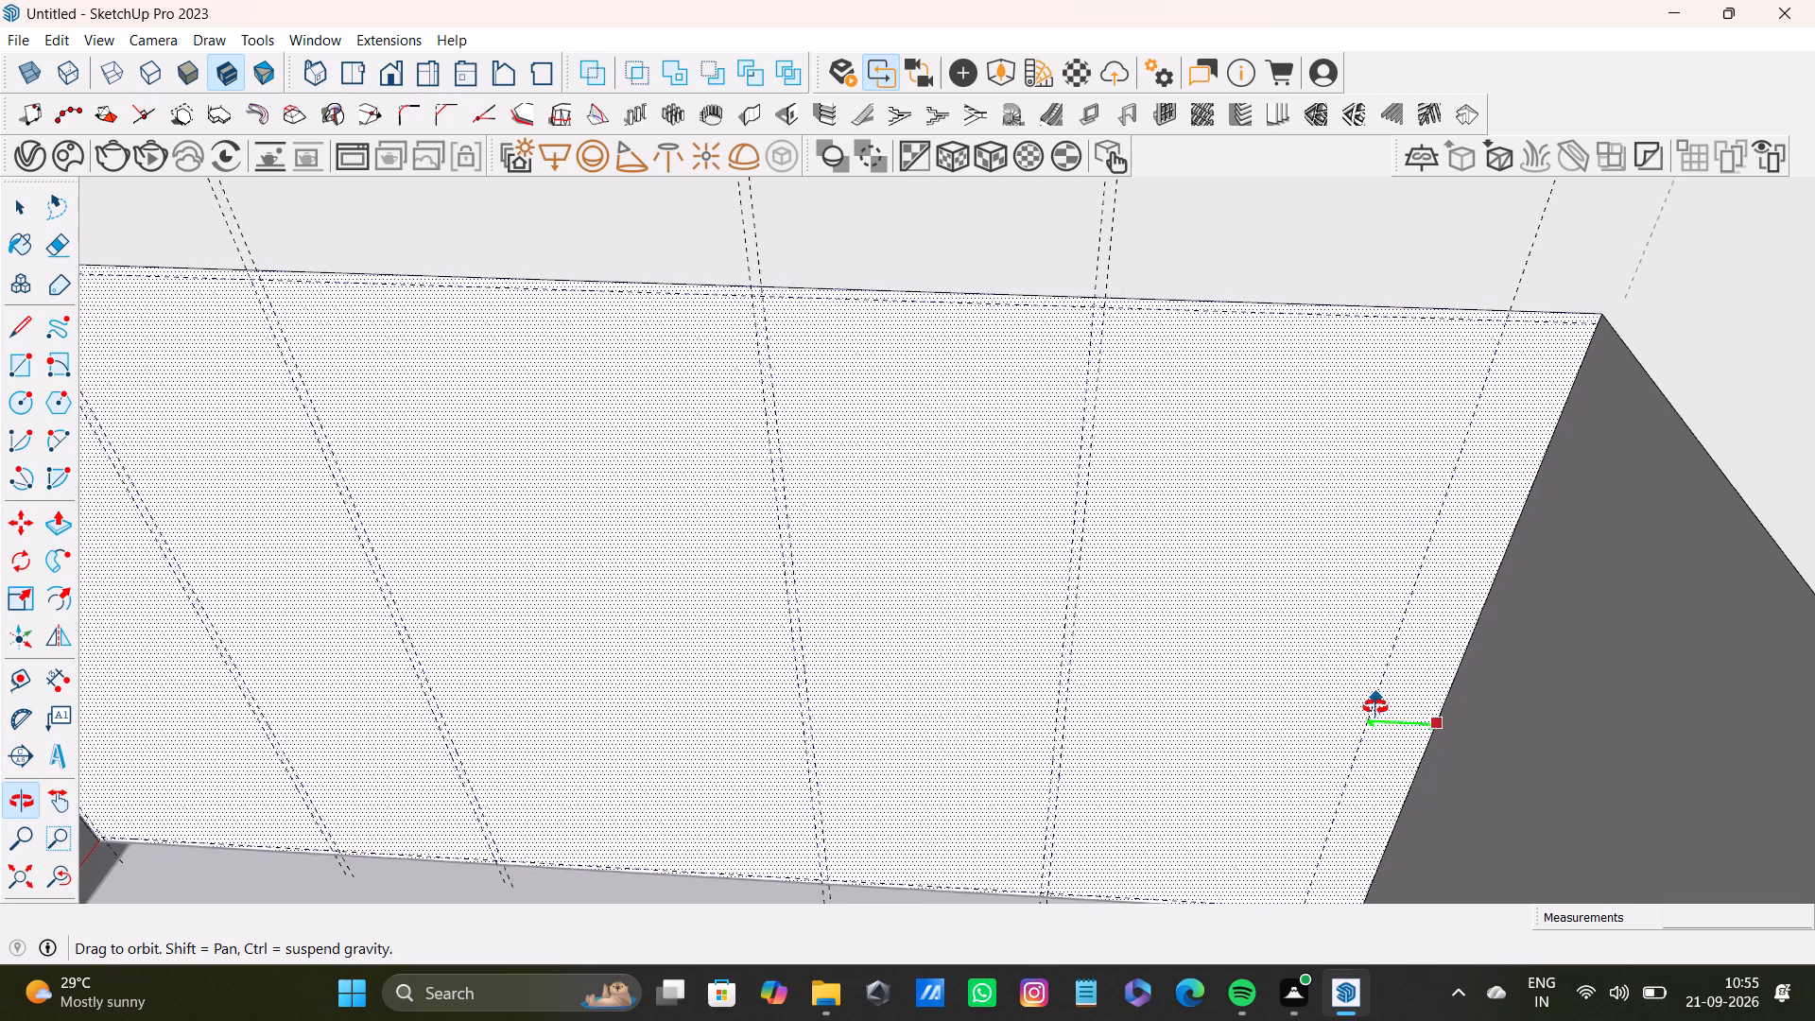
middle_click_drag(1375, 707, 1264, 690, "shift")
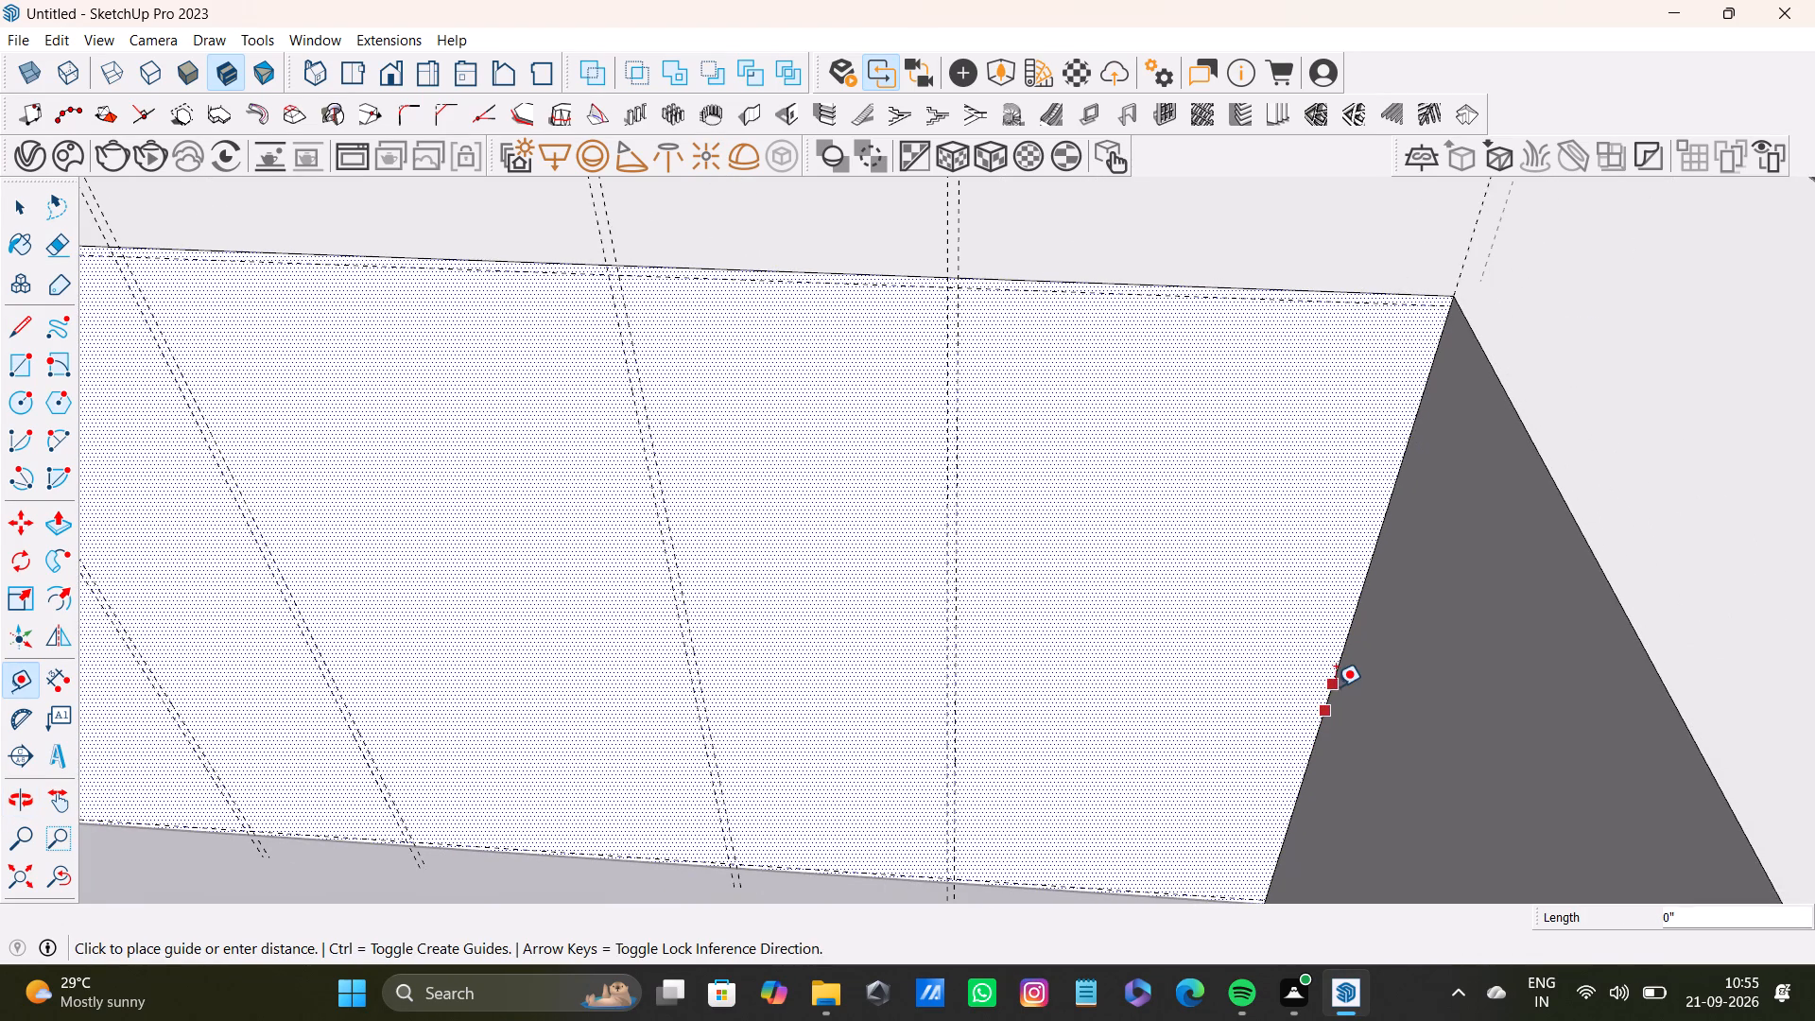
key("1")
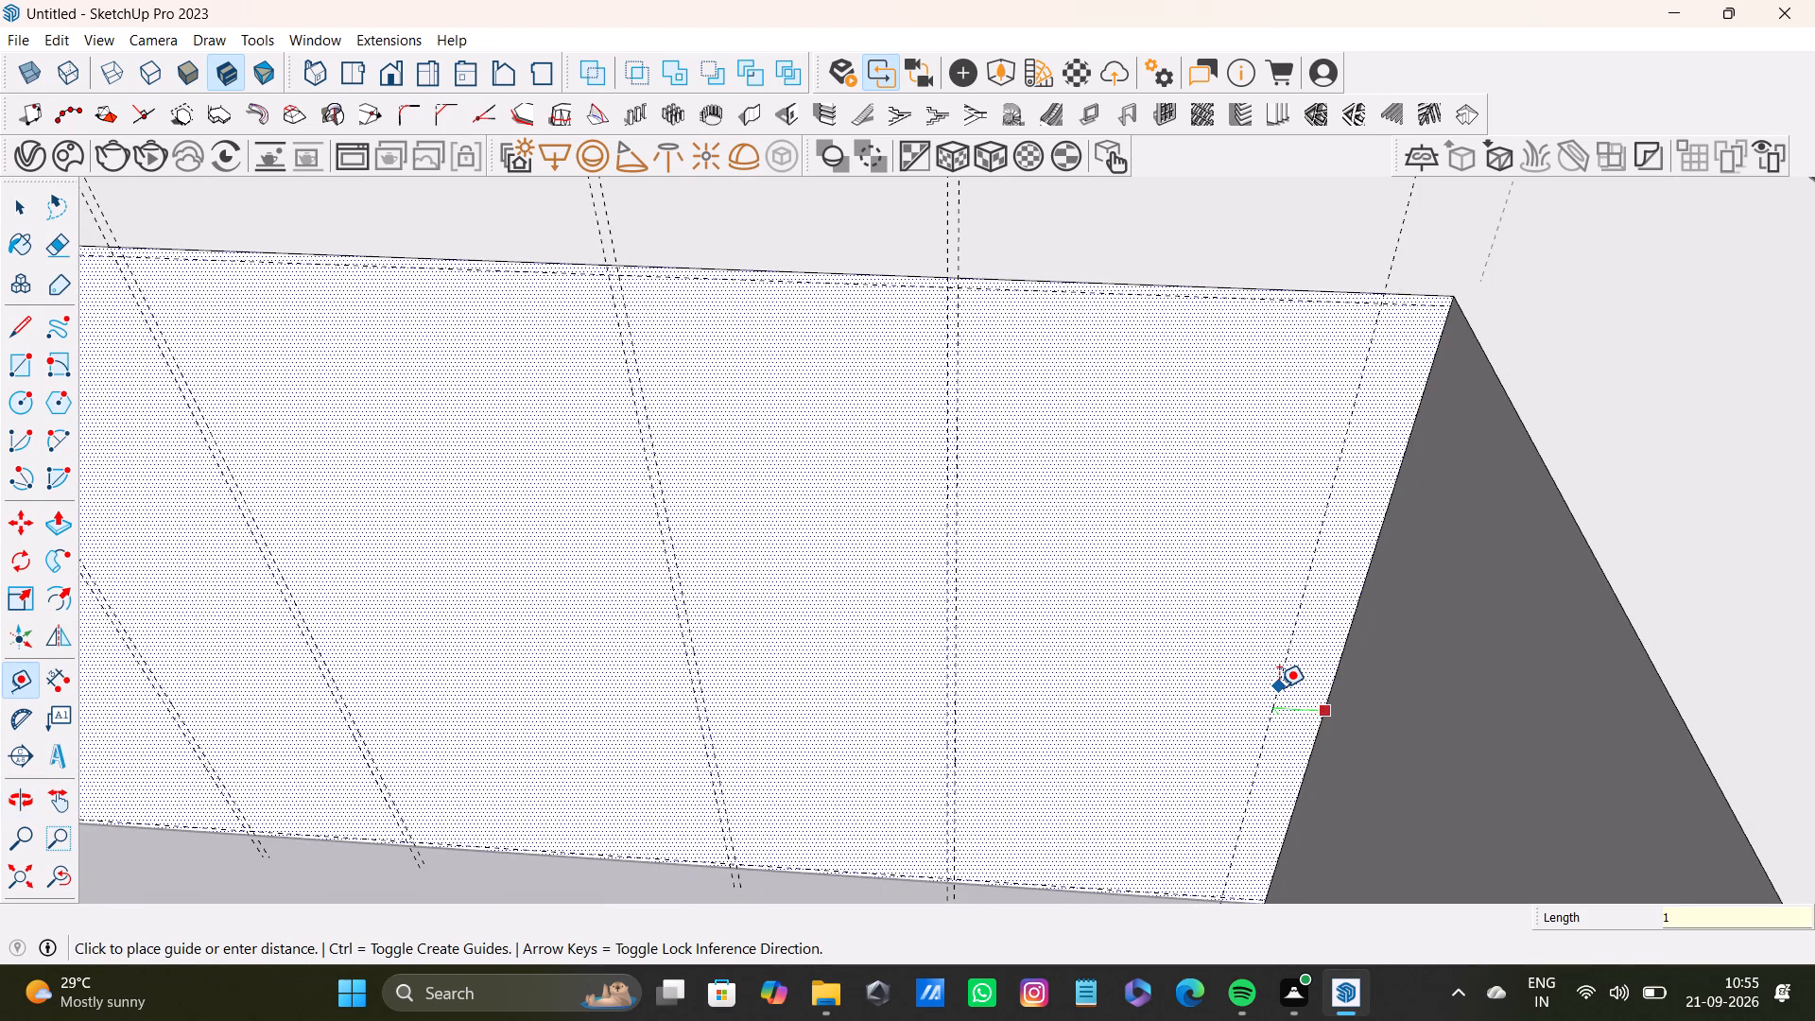
key("shift+quotedbl")
key("Return")
Place another vertical guide 0.5" from the inner-corner guide, back toward the other panel divisions.
left_click(1306, 694)
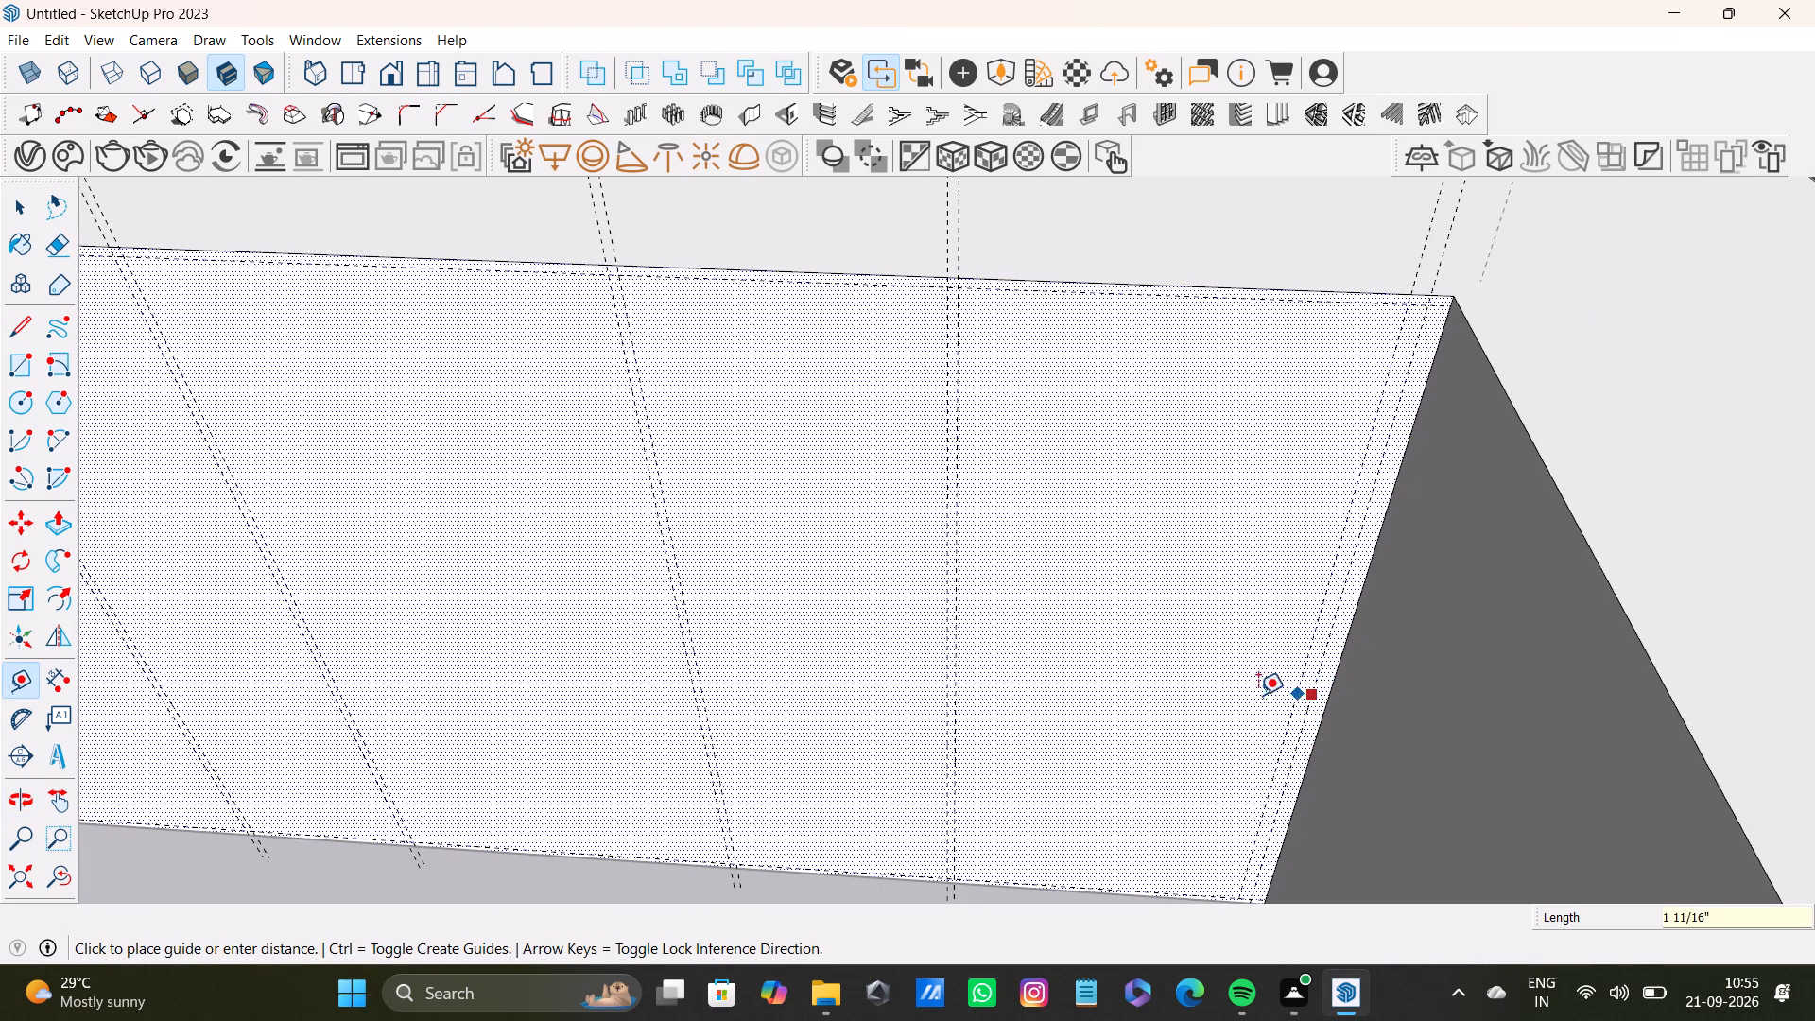
type("0.5\"")
key("Return")
Exit editing of the L-shaped block's group and return to the whole house model around the corner room.
middle_click_drag(1022, 658, 1304, 679, "shift")
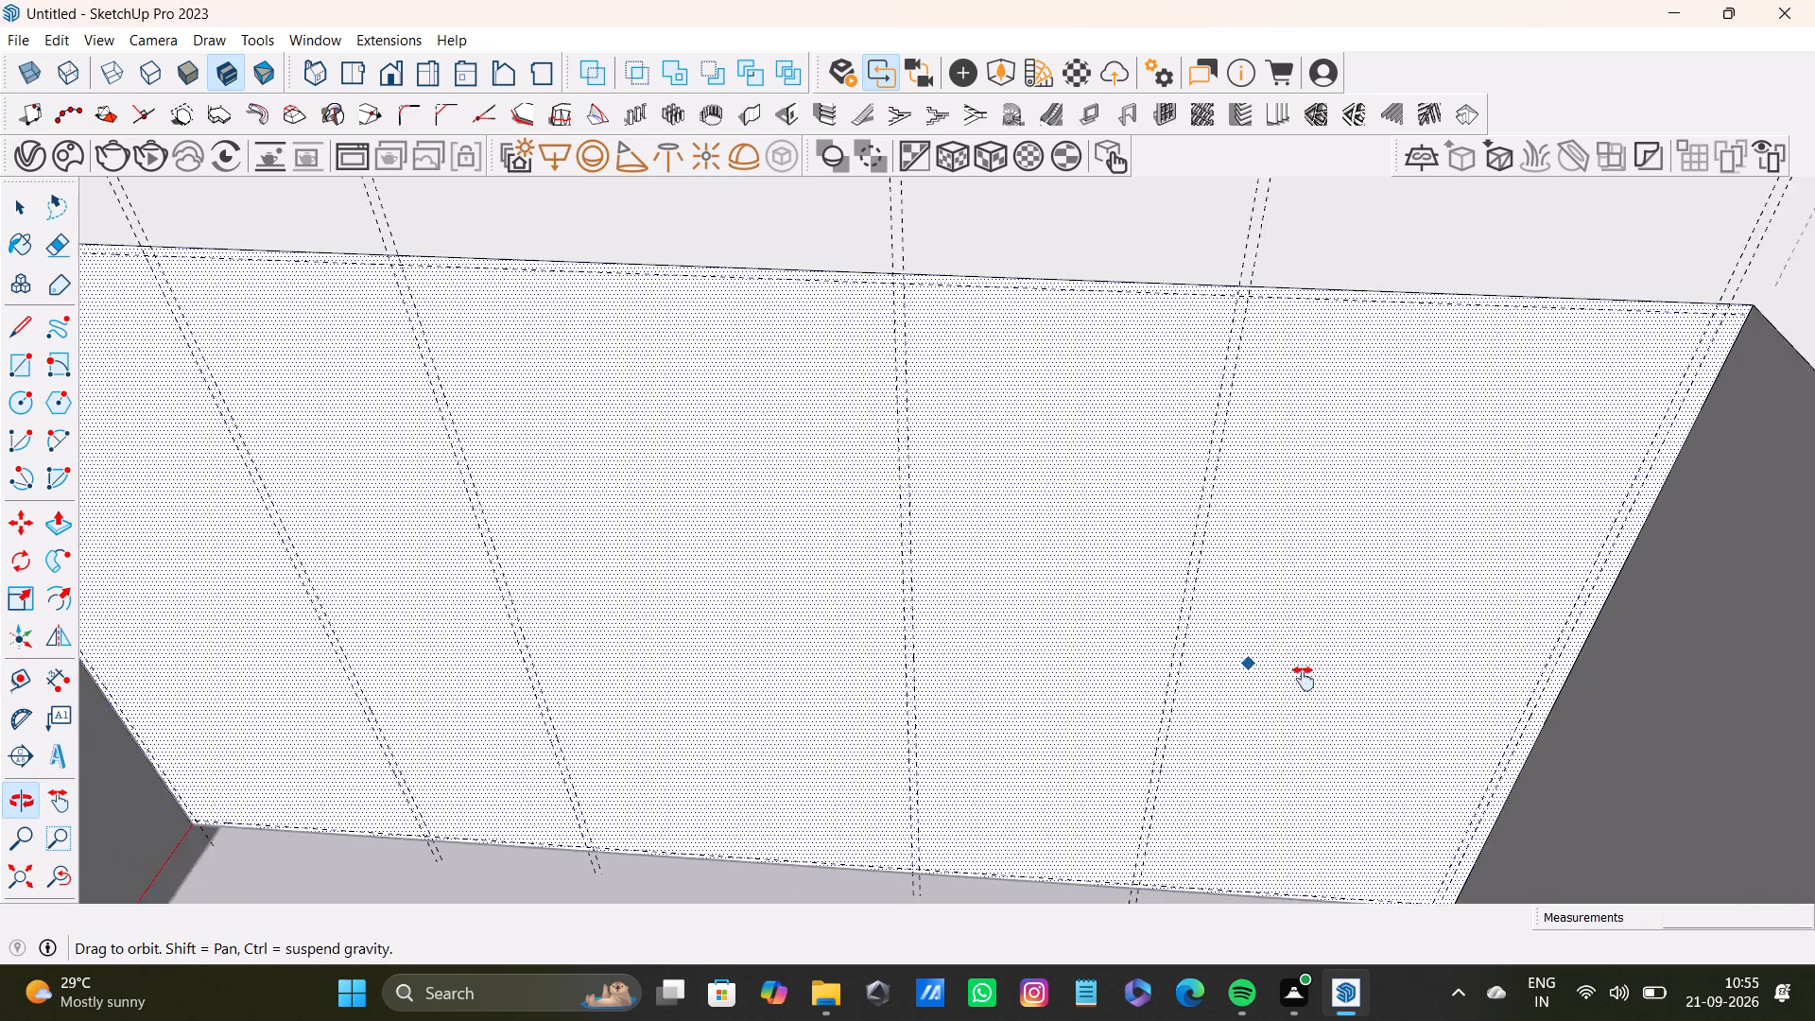
middle_click_drag(1304, 679, 1303, 684, "shift")
scroll(1141, 696, "down", 4)
left_click(66, 870)
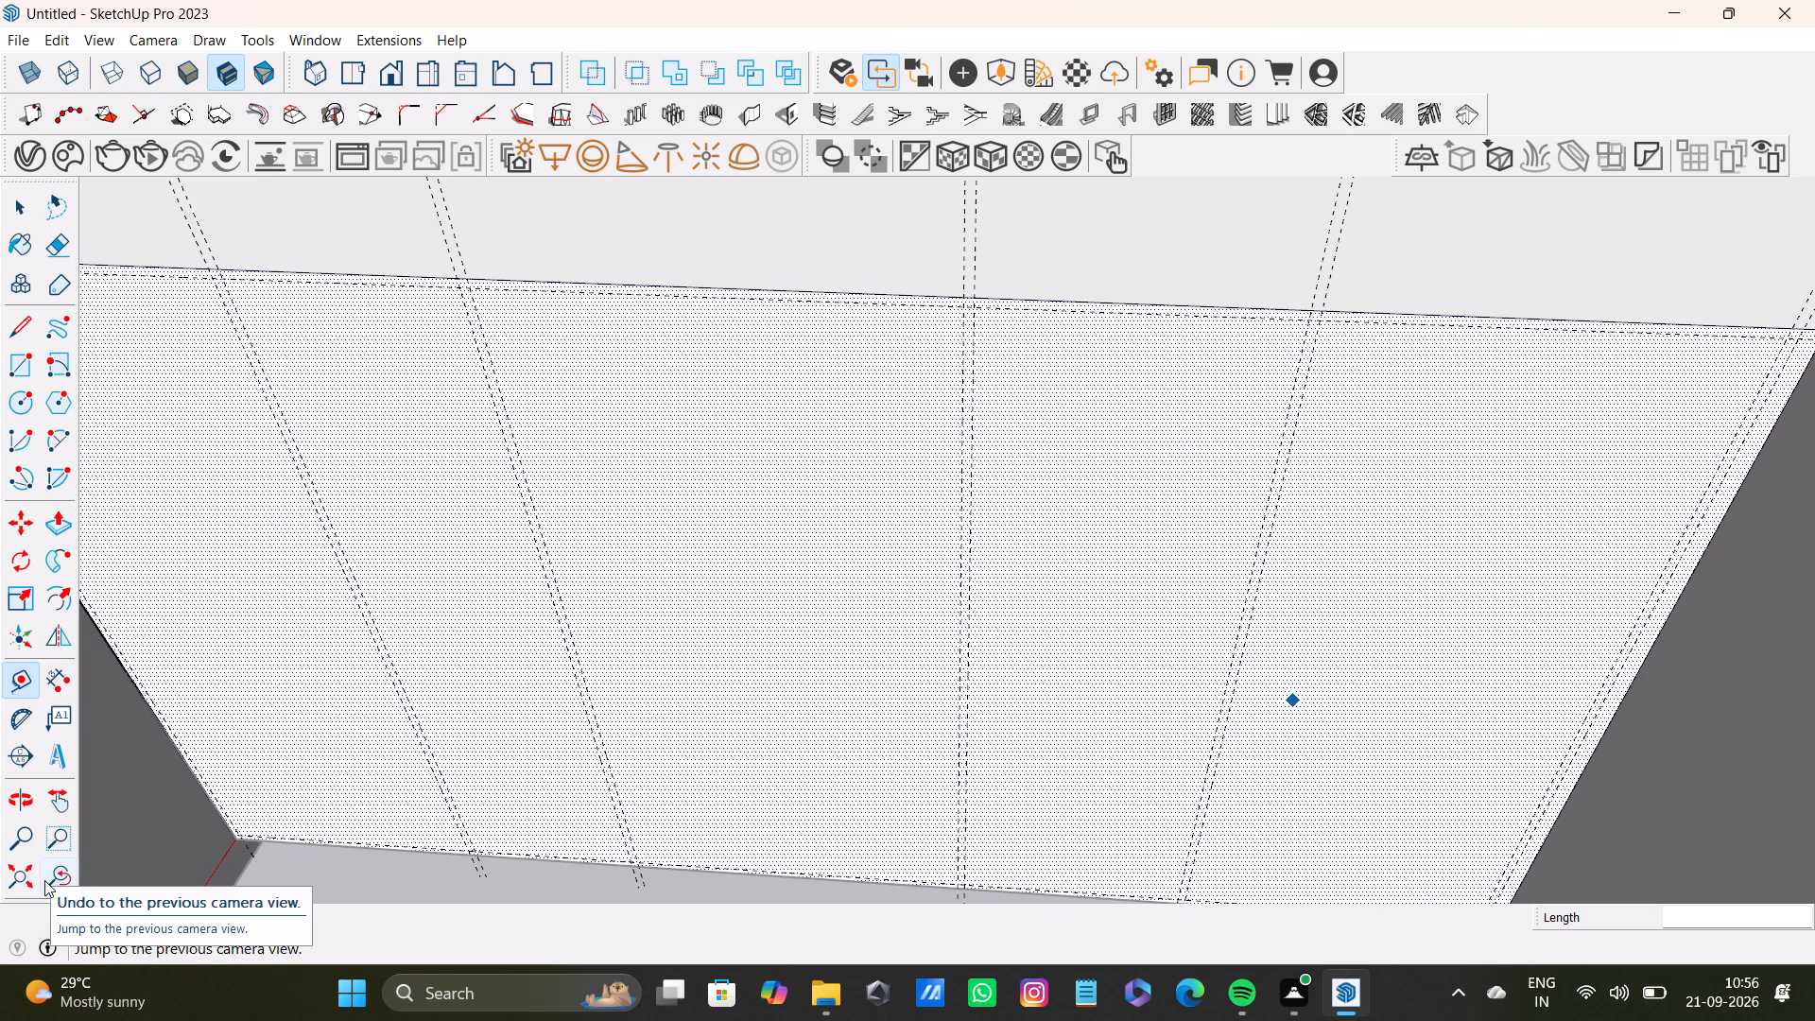
scroll(53, 880, "down", 4)
scroll(630, 565, "down", 2)
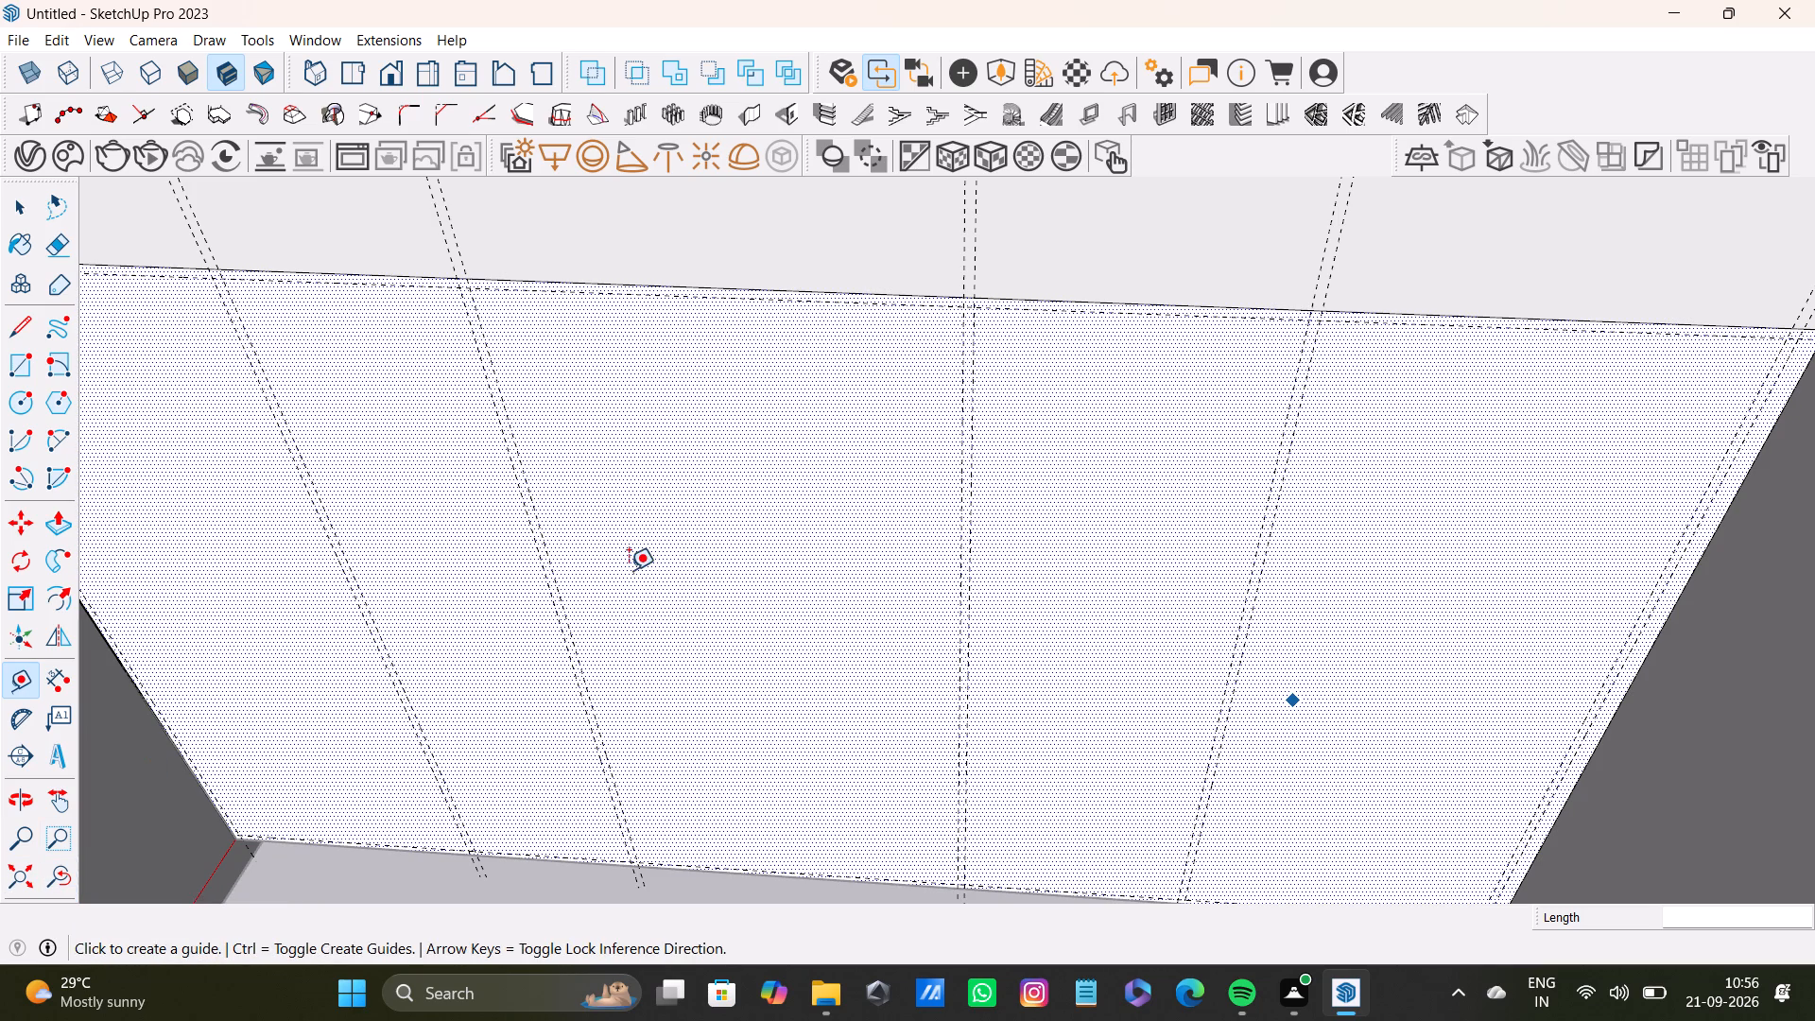
scroll(629, 570, "down", 16)
left_click(22, 879)
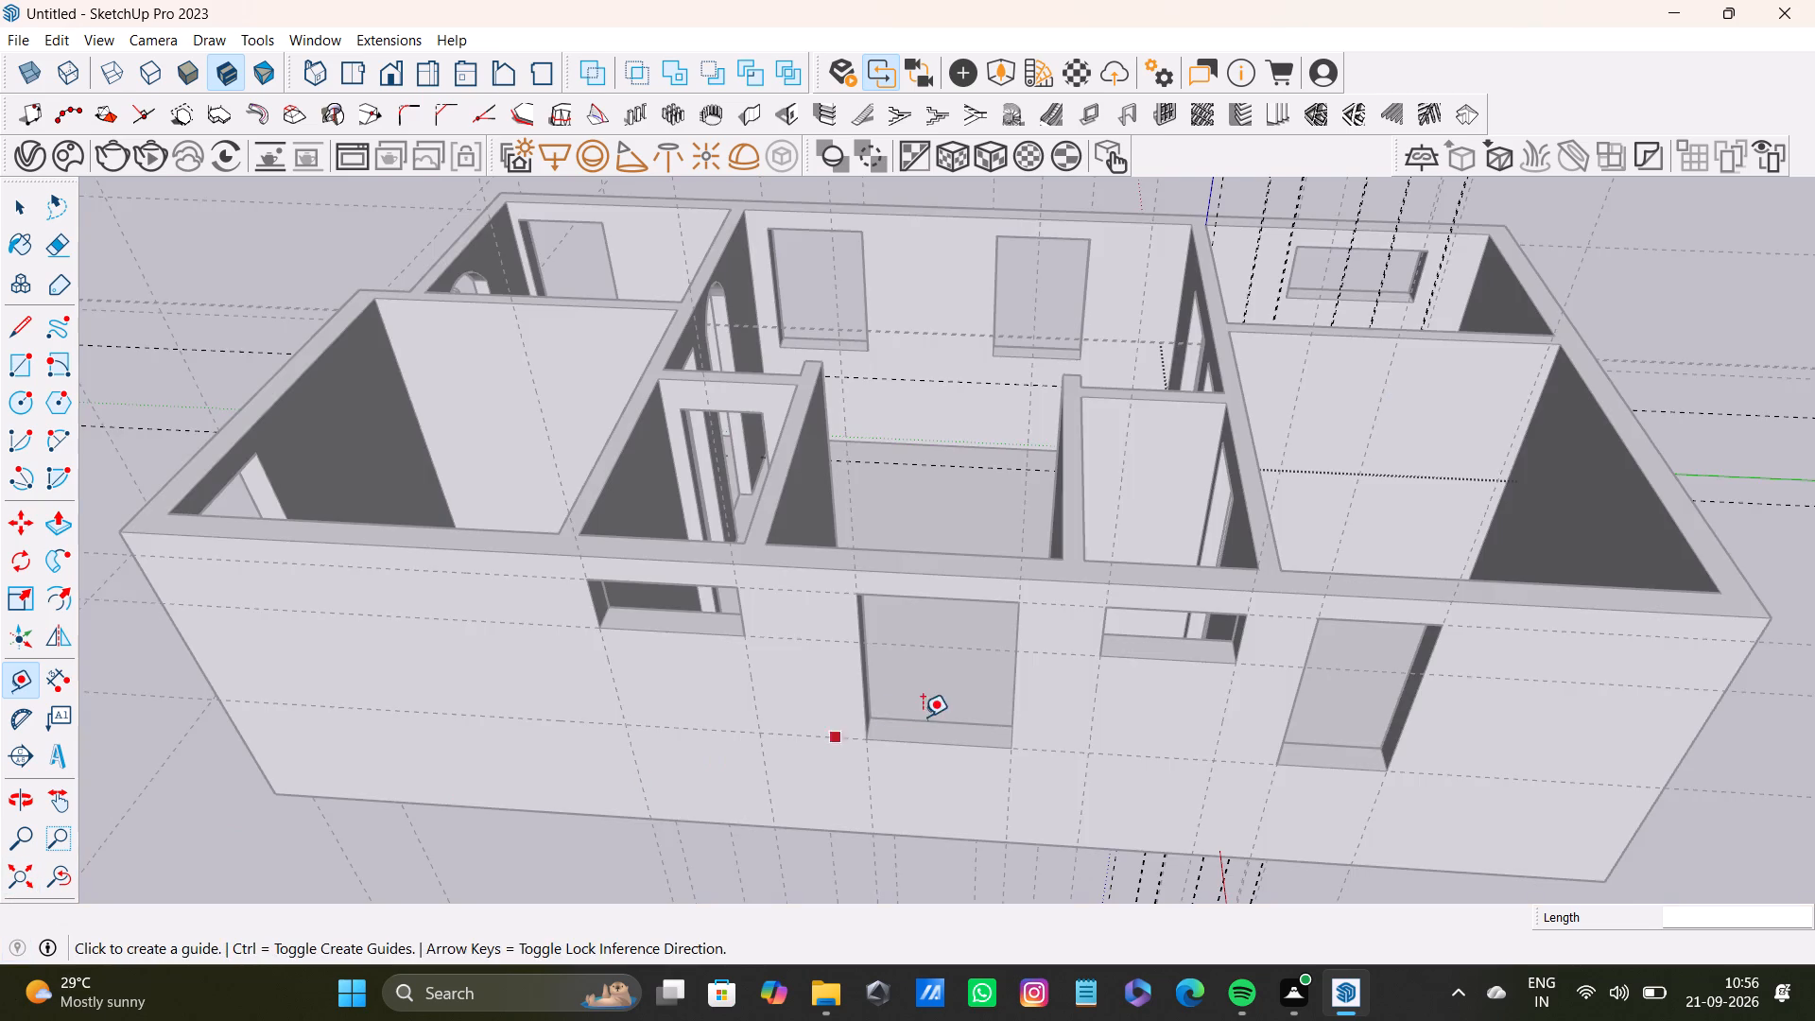
middle_click_drag(614, 701, 1084, 944)
double_click(1702, 509)
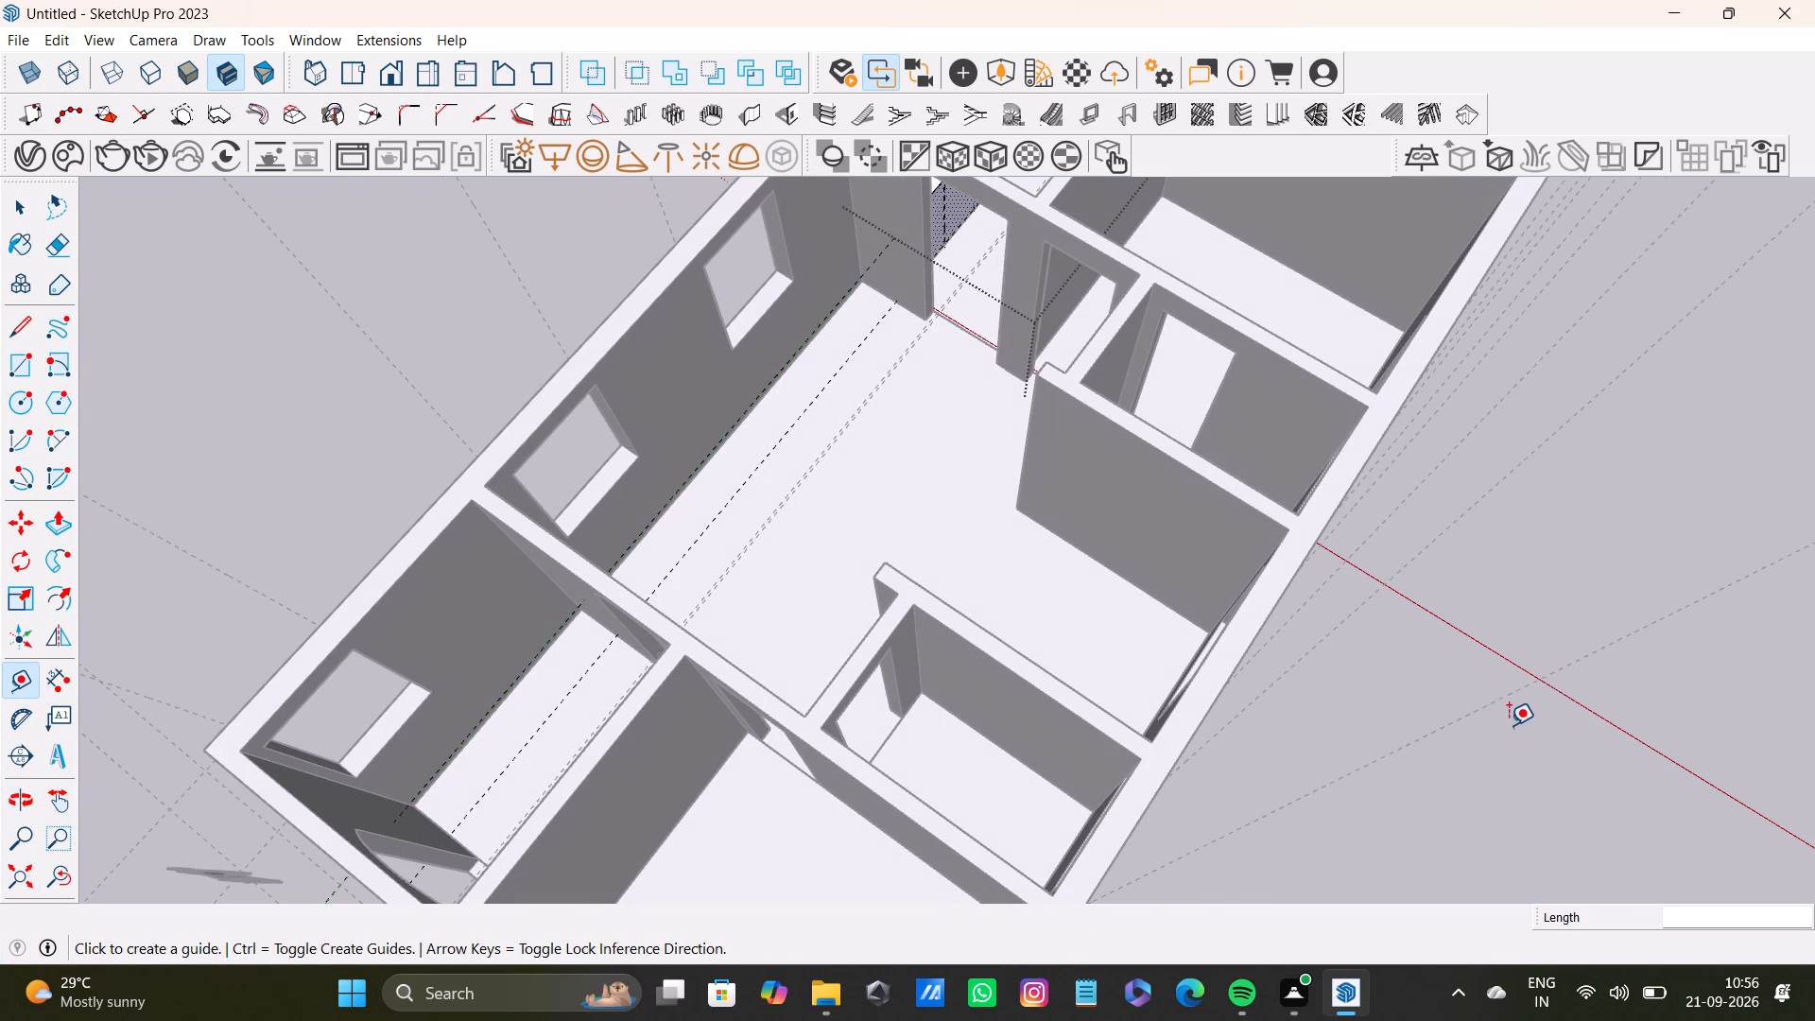
scroll(1514, 701, "down", 6)
middle_click_drag(1514, 698, 769, 701)
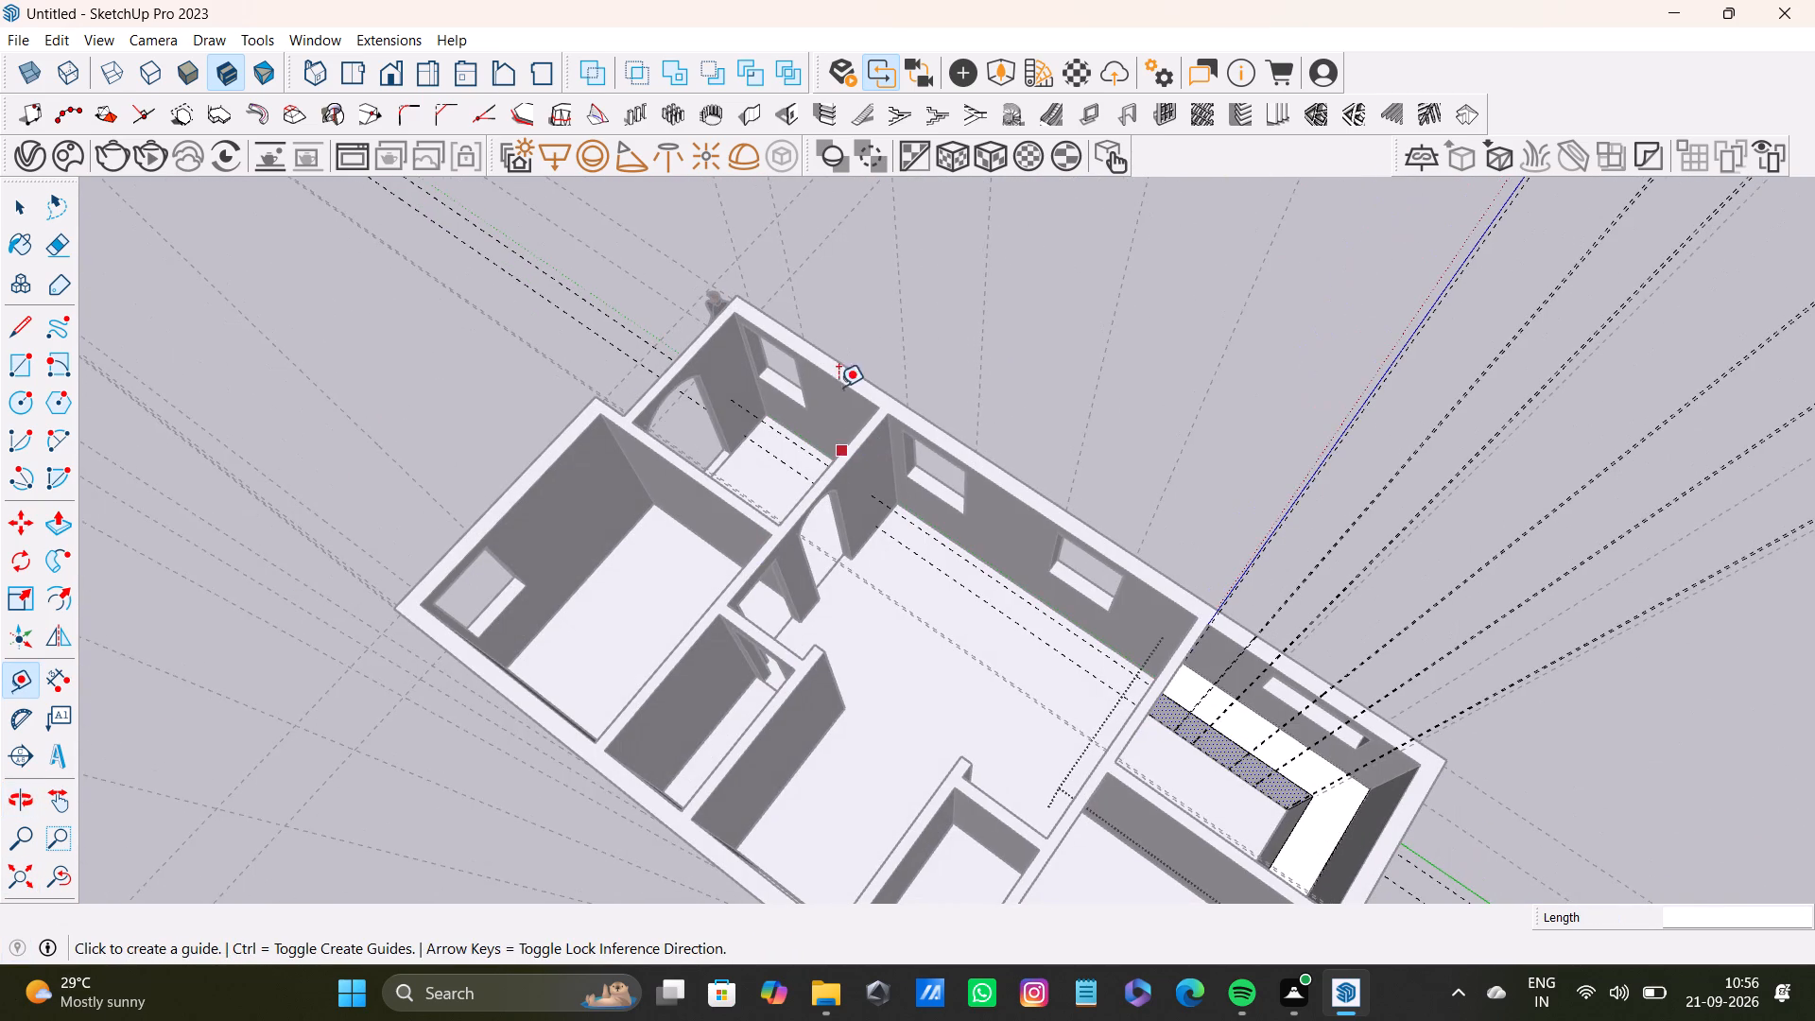
middle_click_drag(426, 564, 1345, 602)
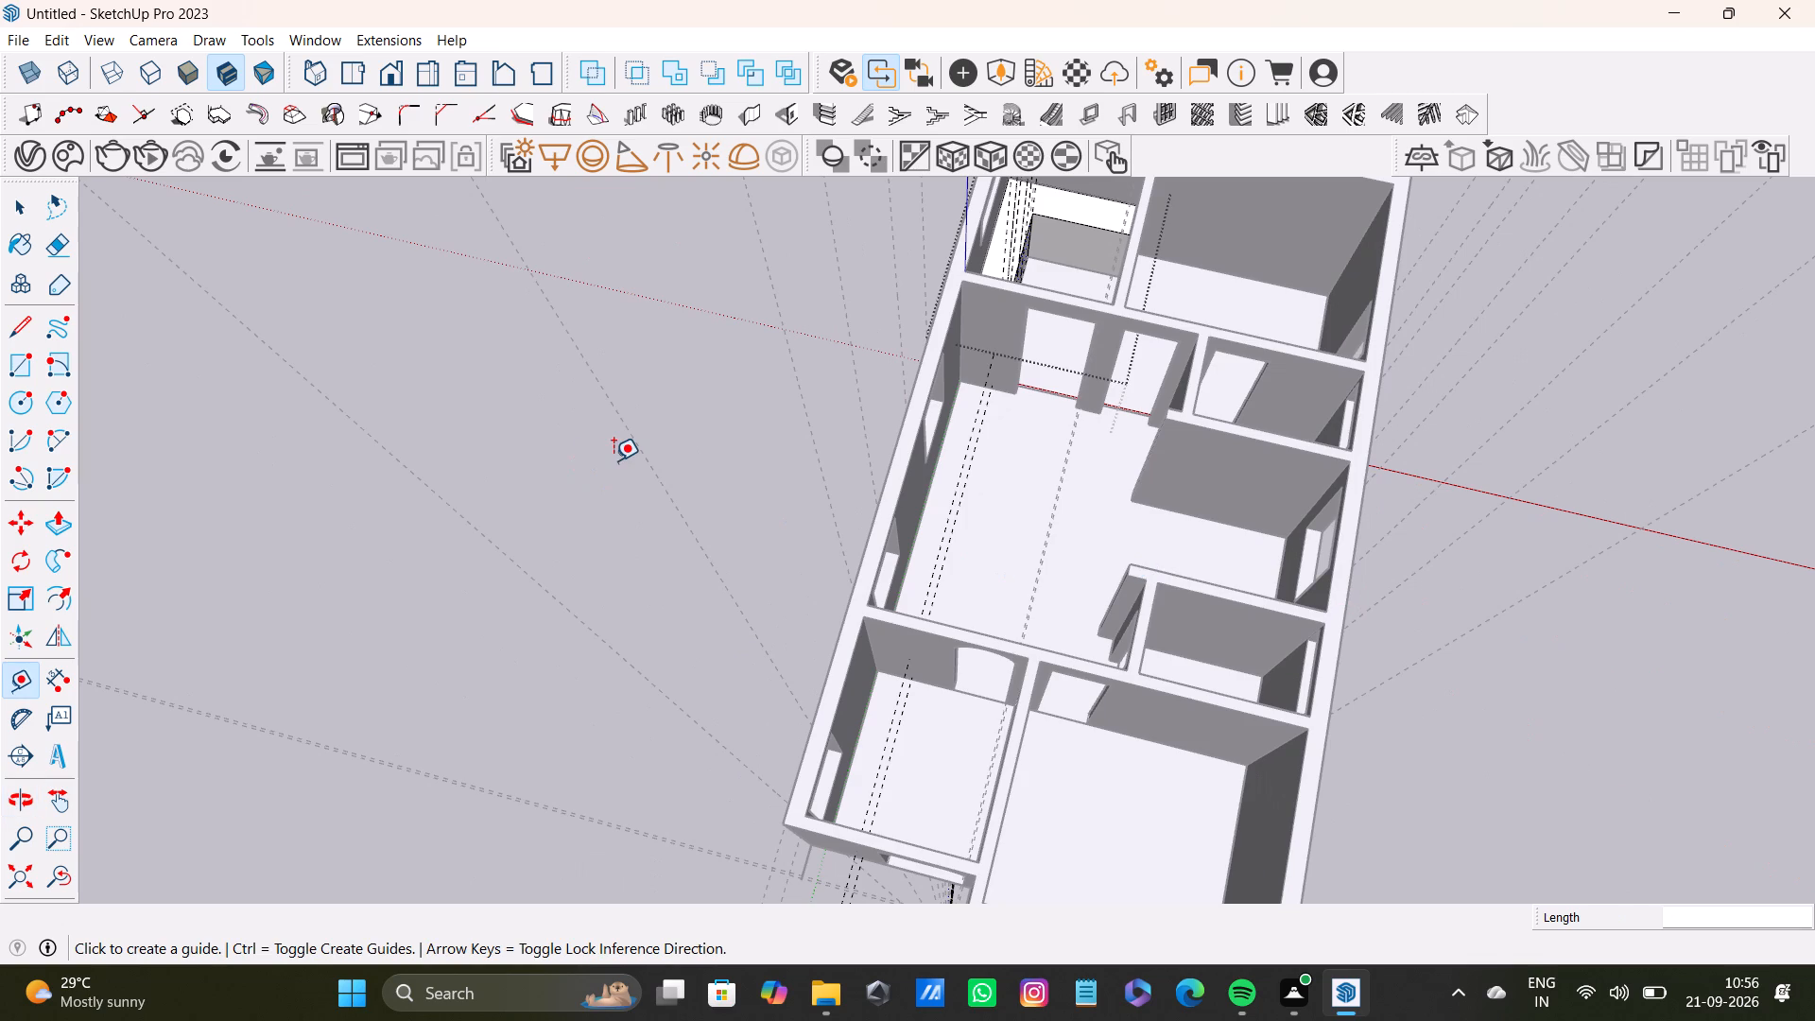
key("space")
double_click(614, 460)
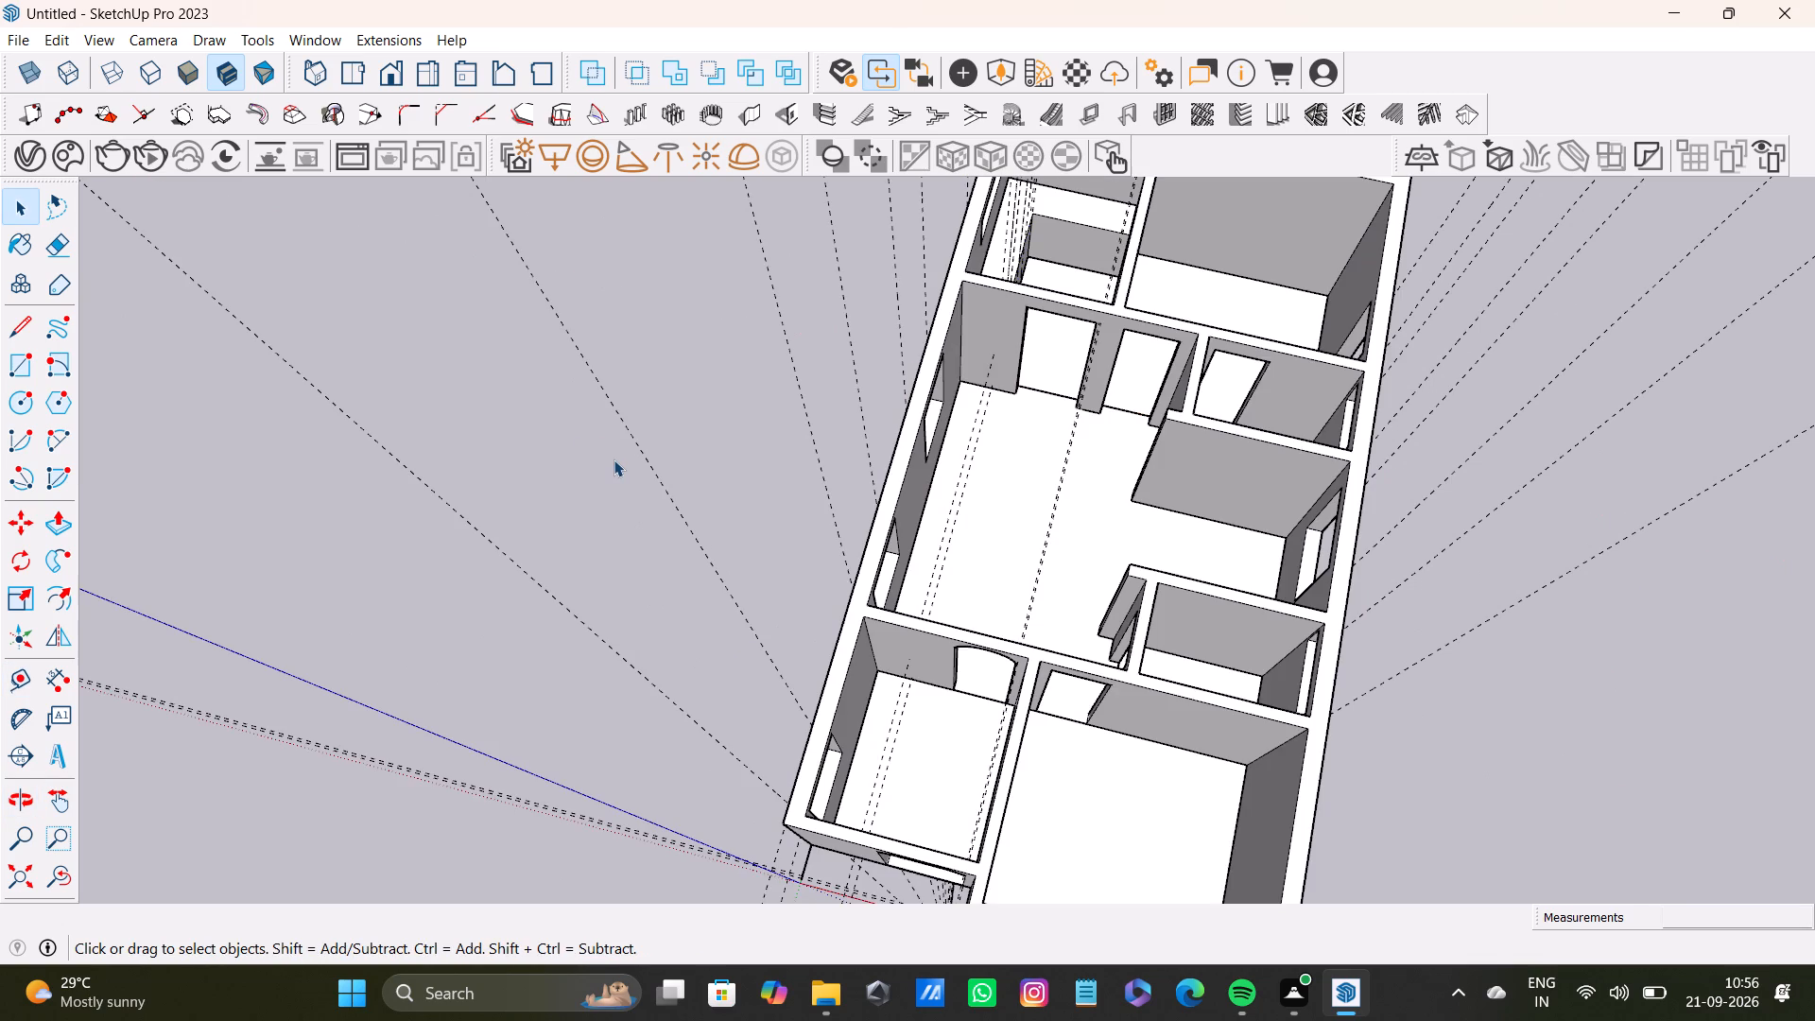
scroll(901, 468, "down", 4)
middle_click_drag(1070, 478, 358, 426)
scroll(1235, 602, "up", 5)
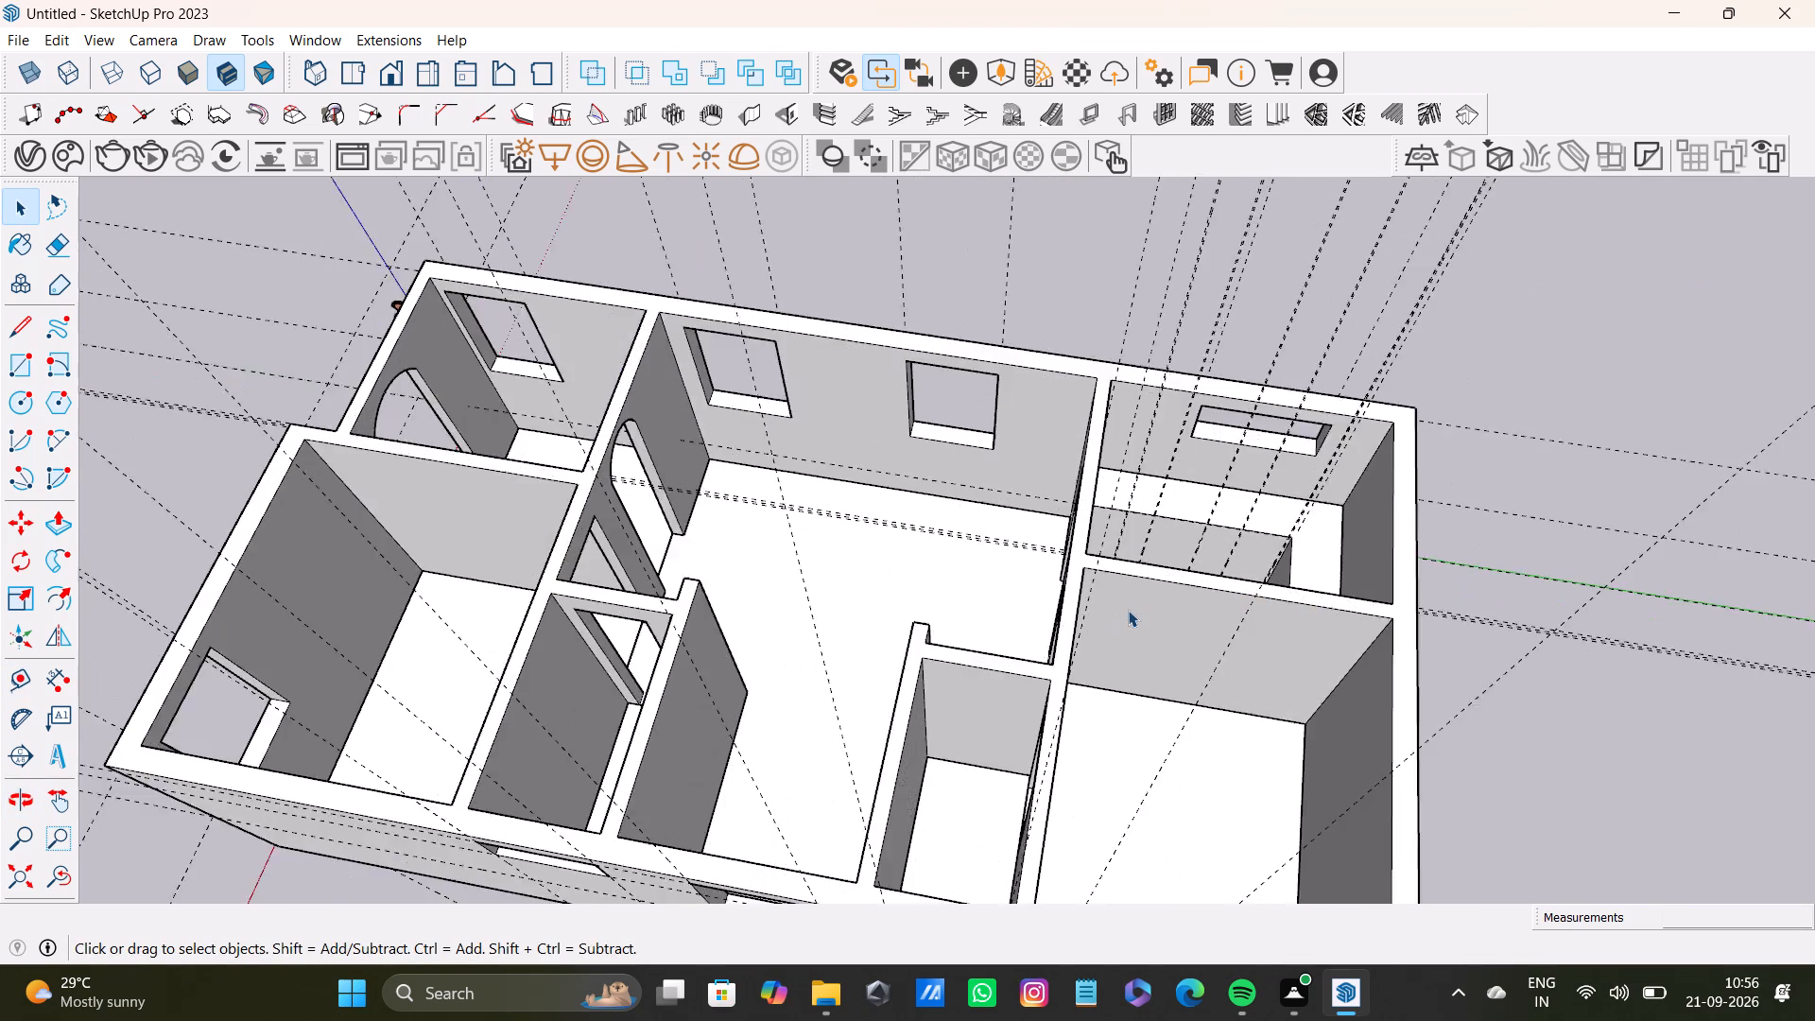
scroll(1128, 610, "up", 9)
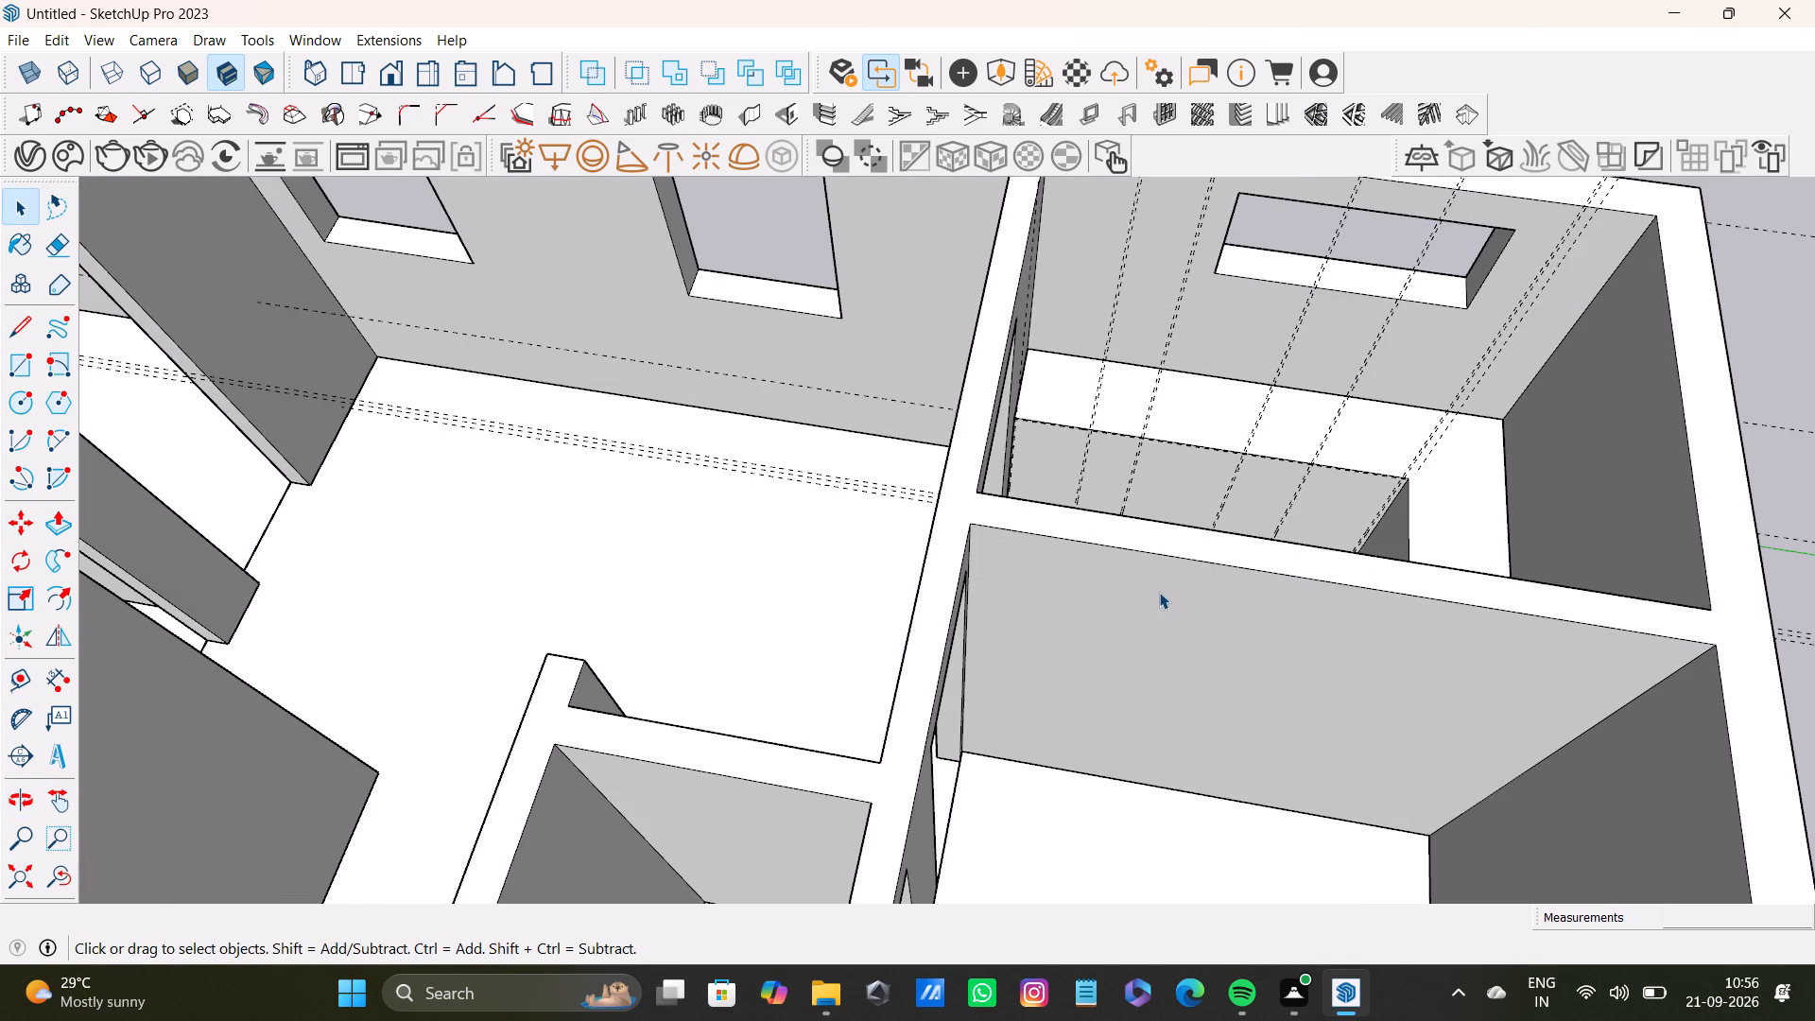
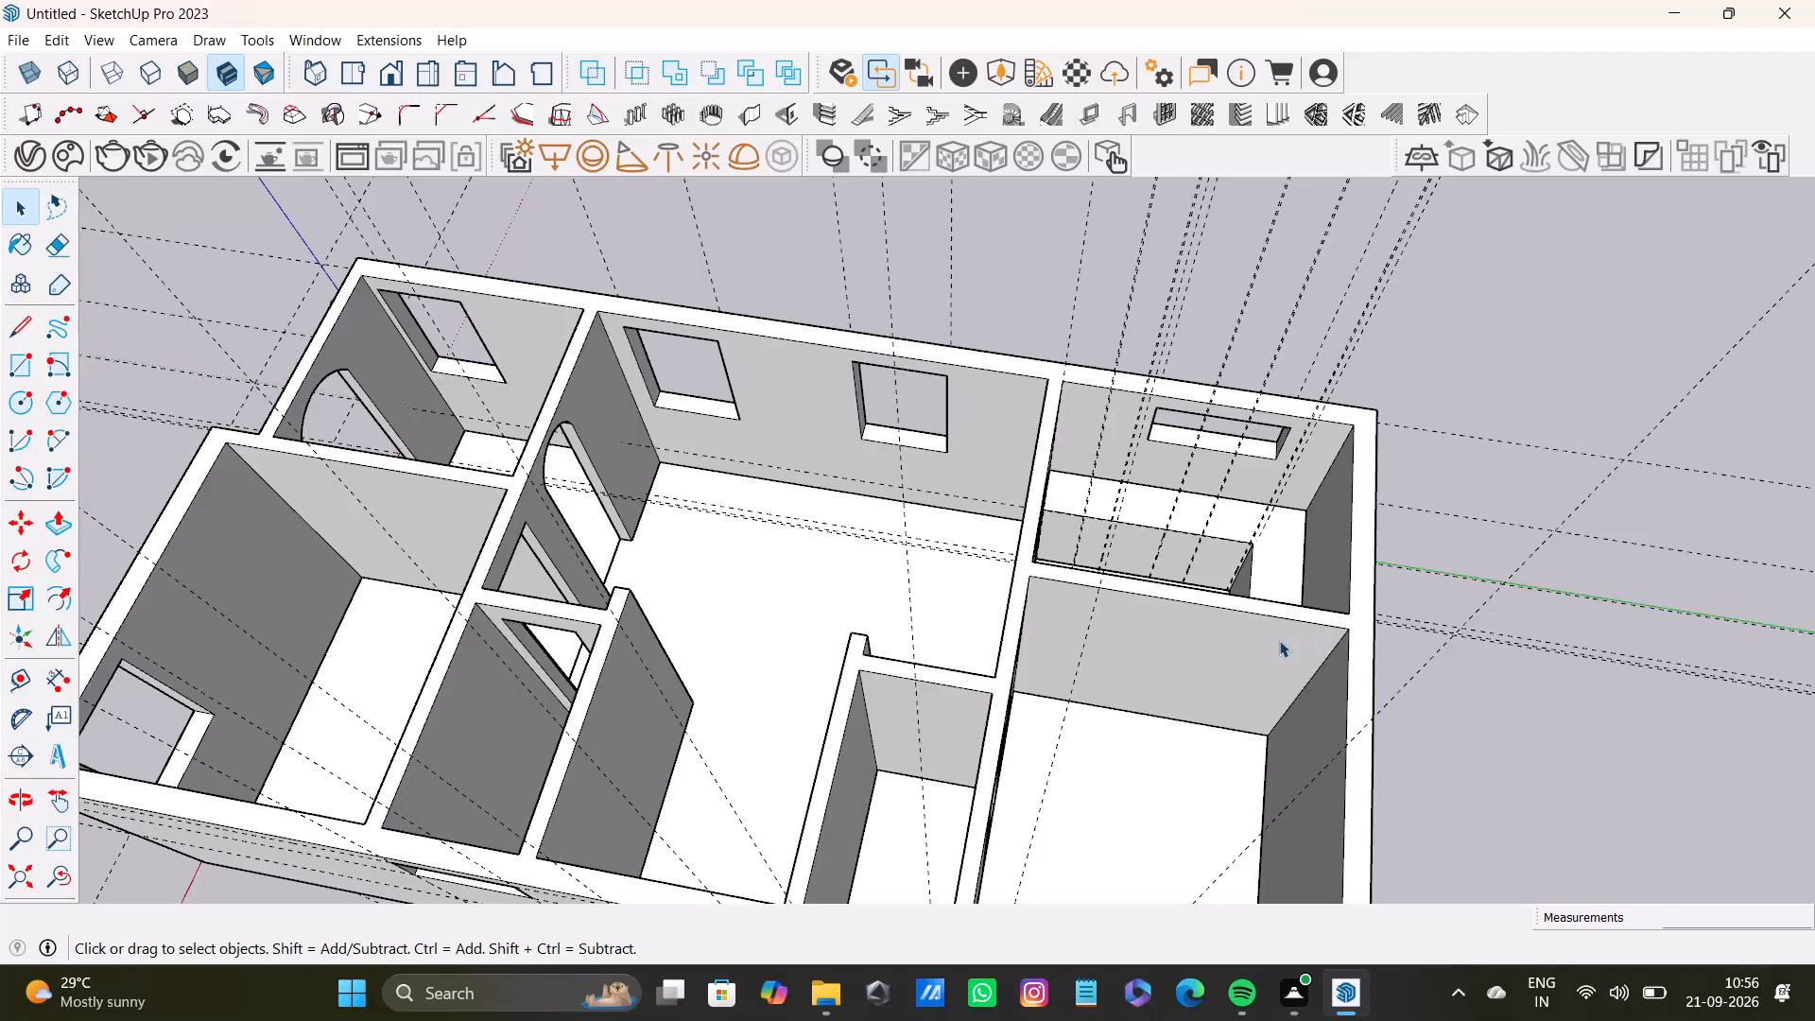
Draw a 3' 11 5/16" by 1' 6" panel rectangle between the guides at the front face's outer end, away from the inner corner.
middle_click_drag(1284, 637, 1316, 632)
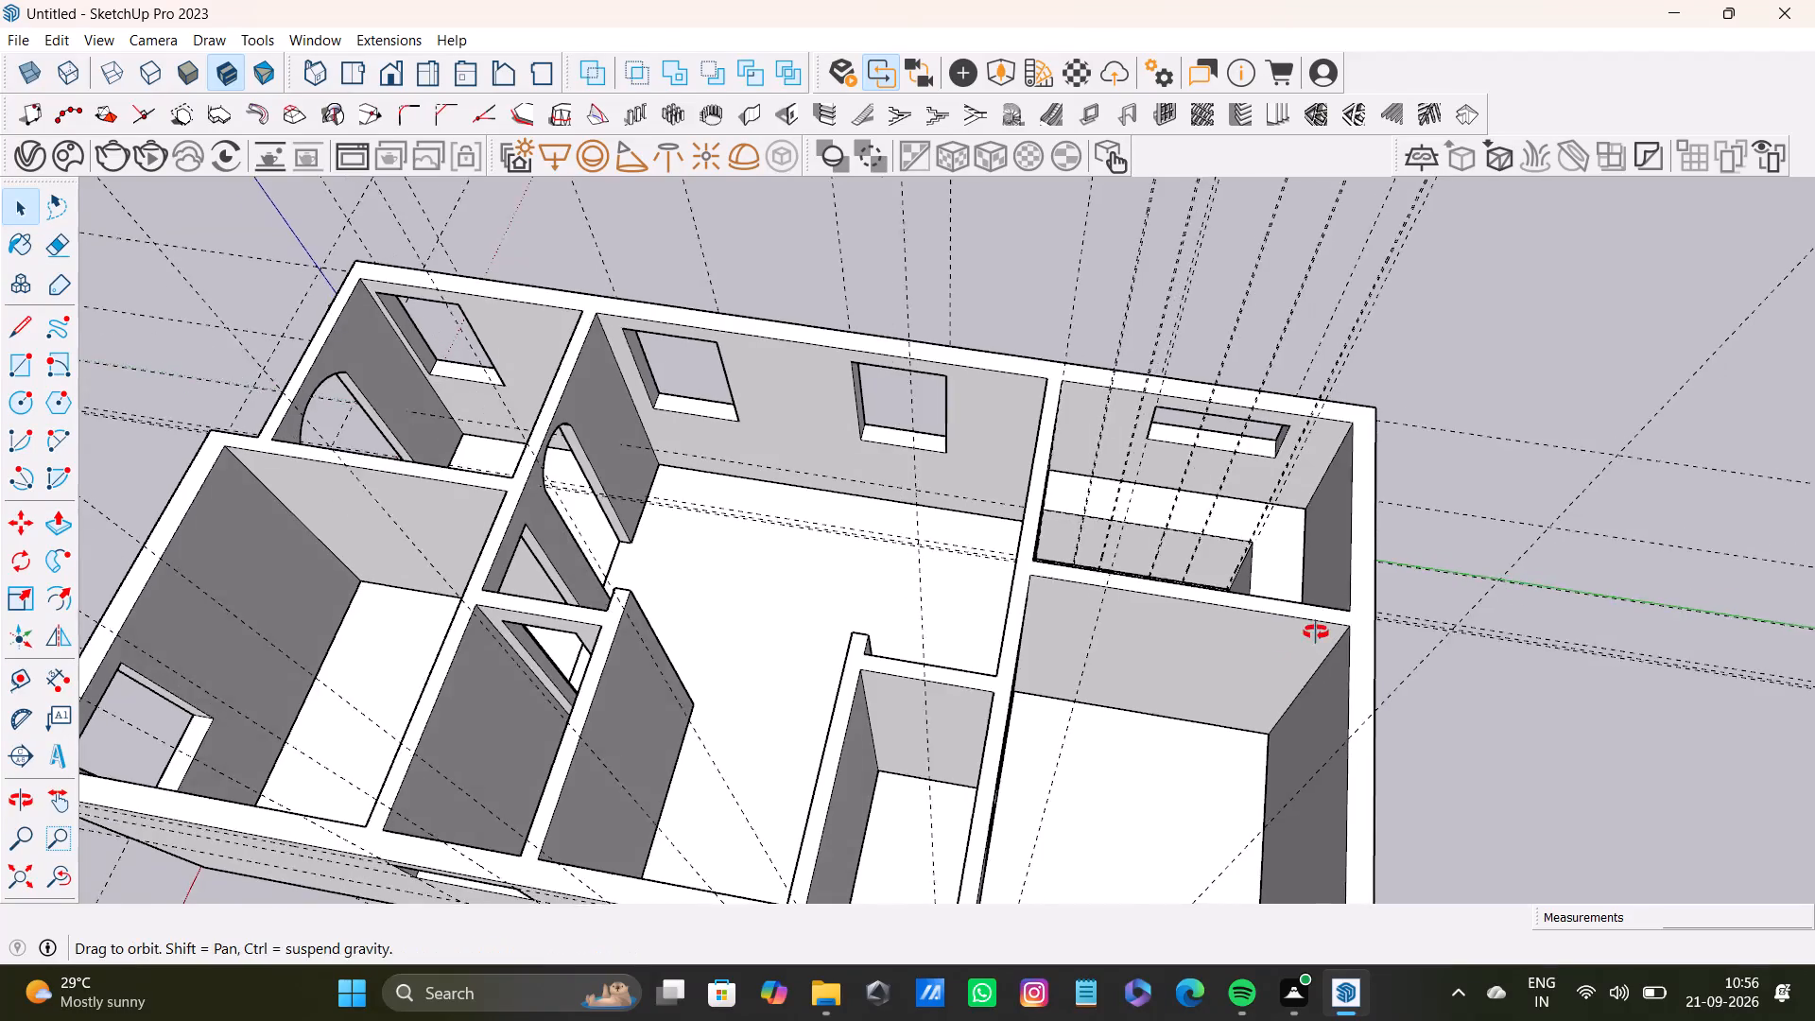
middle_click_drag(1316, 632, 1382, 619)
scroll(1362, 573, "up", 16)
middle_click_drag(1147, 458, 1159, 615, "shift")
scroll(987, 632, "up", 3)
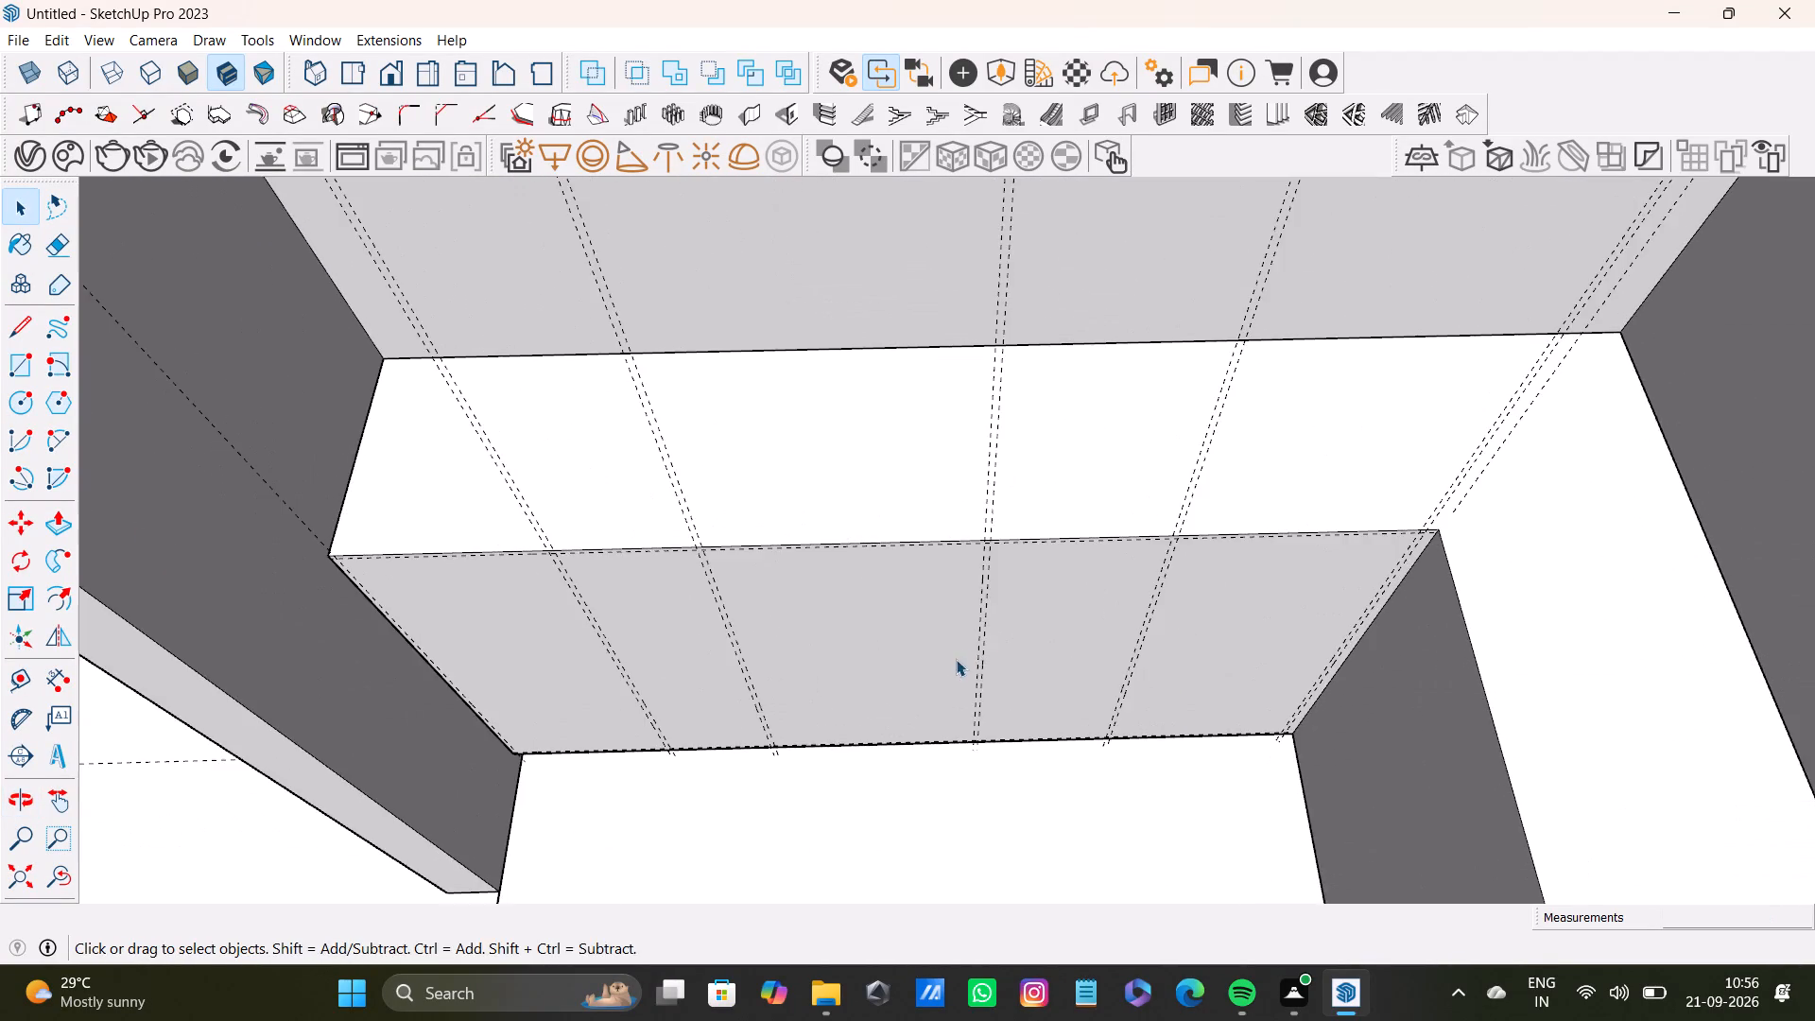
middle_click_drag(957, 659, 888, 644)
scroll(491, 573, "up", 3)
middle_click_drag(484, 552, 562, 528)
key("r")
scroll(408, 500, "up", 4)
middle_click_drag(555, 486, 612, 454)
scroll(453, 372, "up", 1)
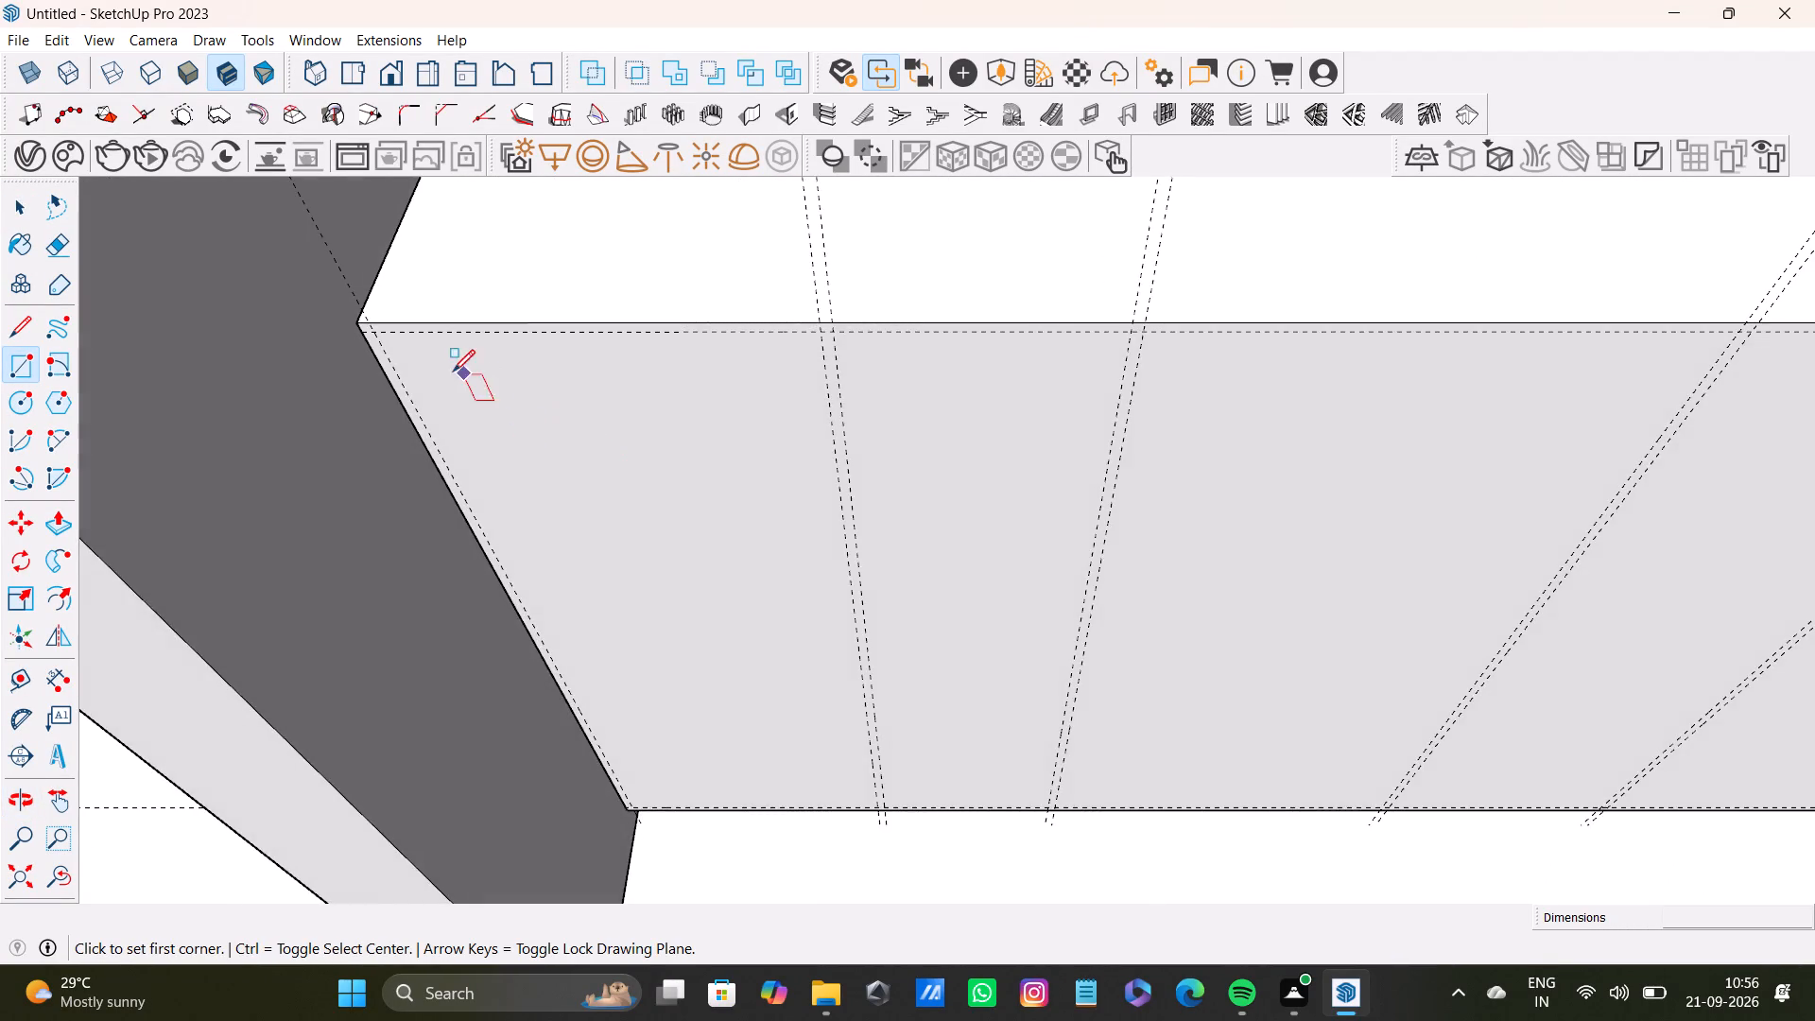
scroll(453, 372, "up", 2)
left_click(341, 318)
scroll(674, 599, "down", 2)
middle_click_drag(767, 642, 729, 518, "shift")
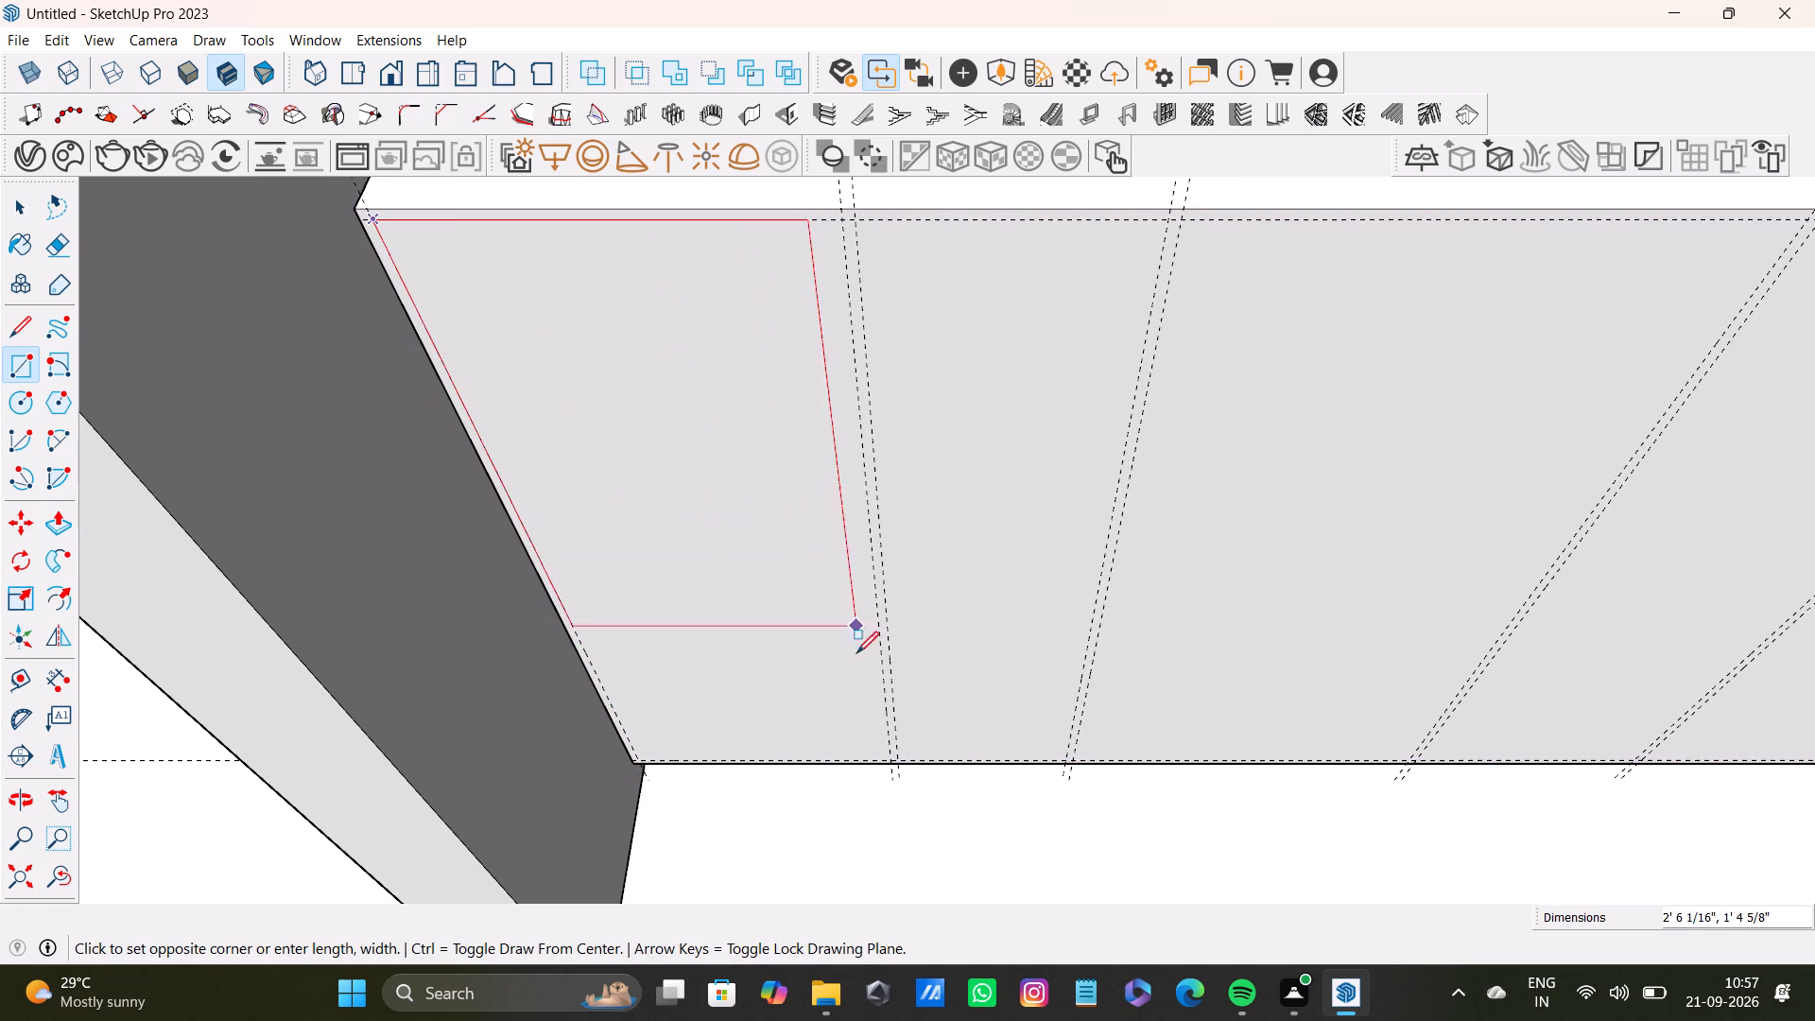
left_click(890, 761)
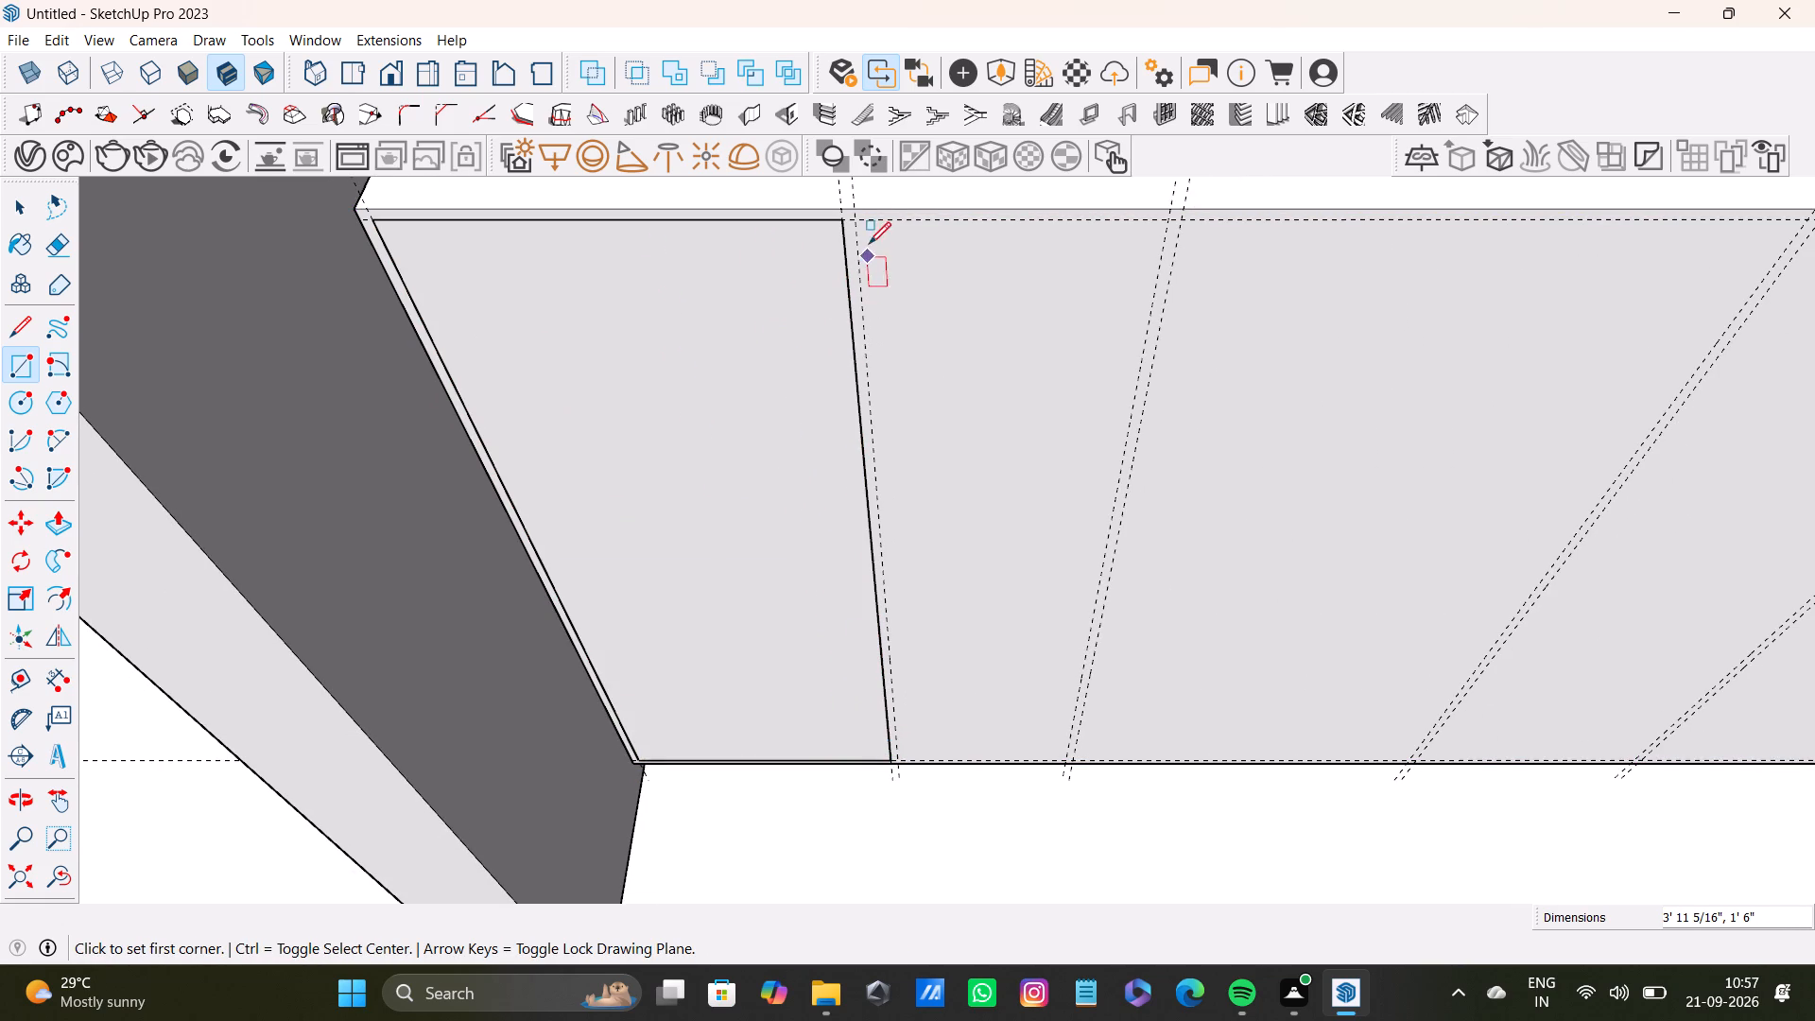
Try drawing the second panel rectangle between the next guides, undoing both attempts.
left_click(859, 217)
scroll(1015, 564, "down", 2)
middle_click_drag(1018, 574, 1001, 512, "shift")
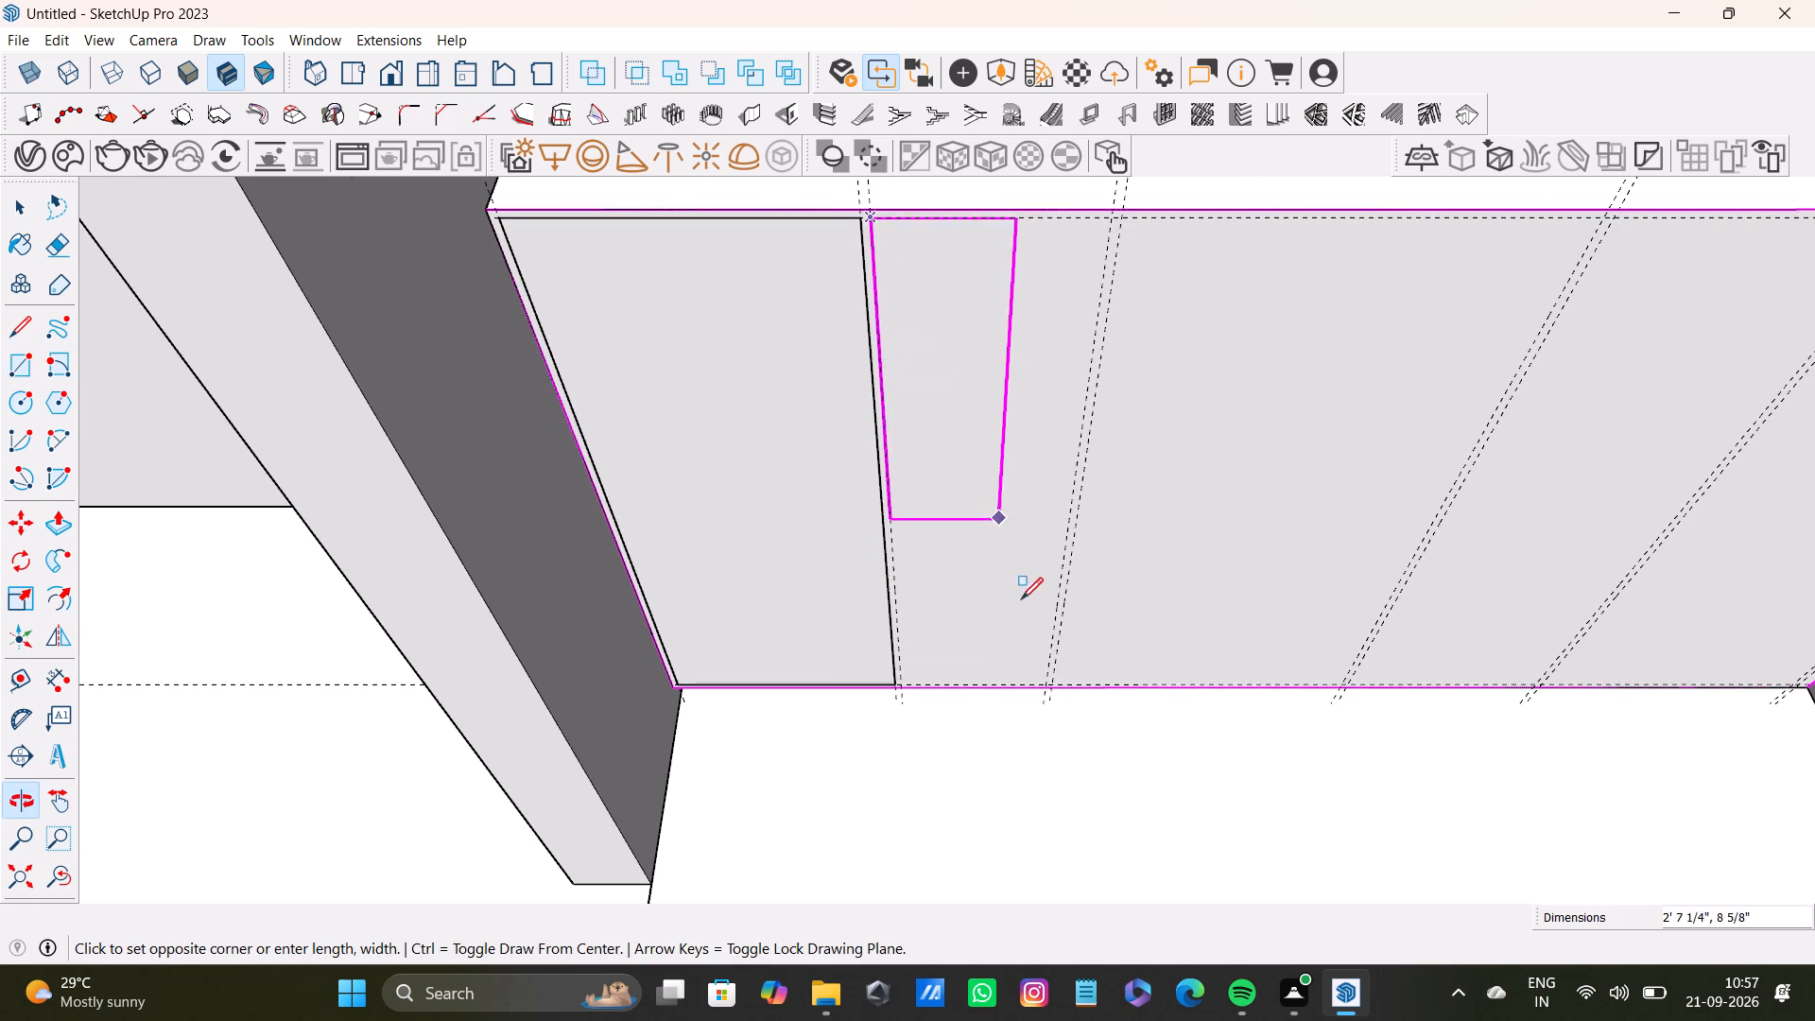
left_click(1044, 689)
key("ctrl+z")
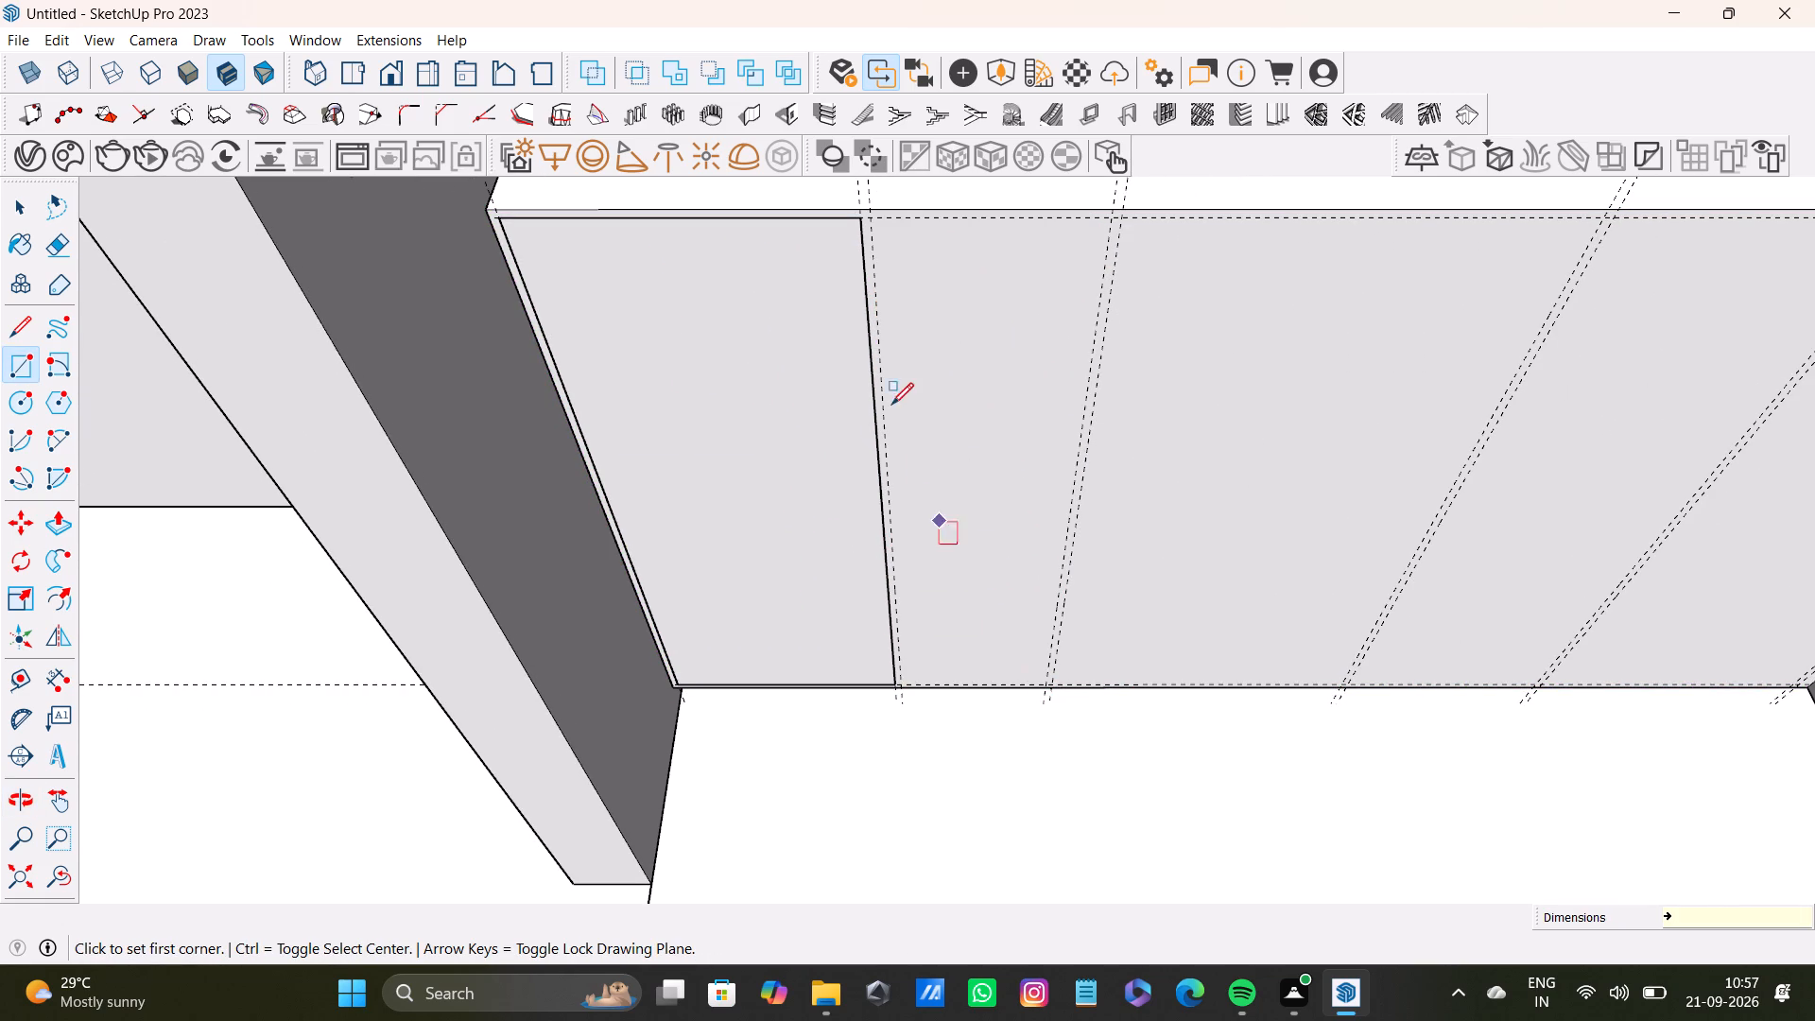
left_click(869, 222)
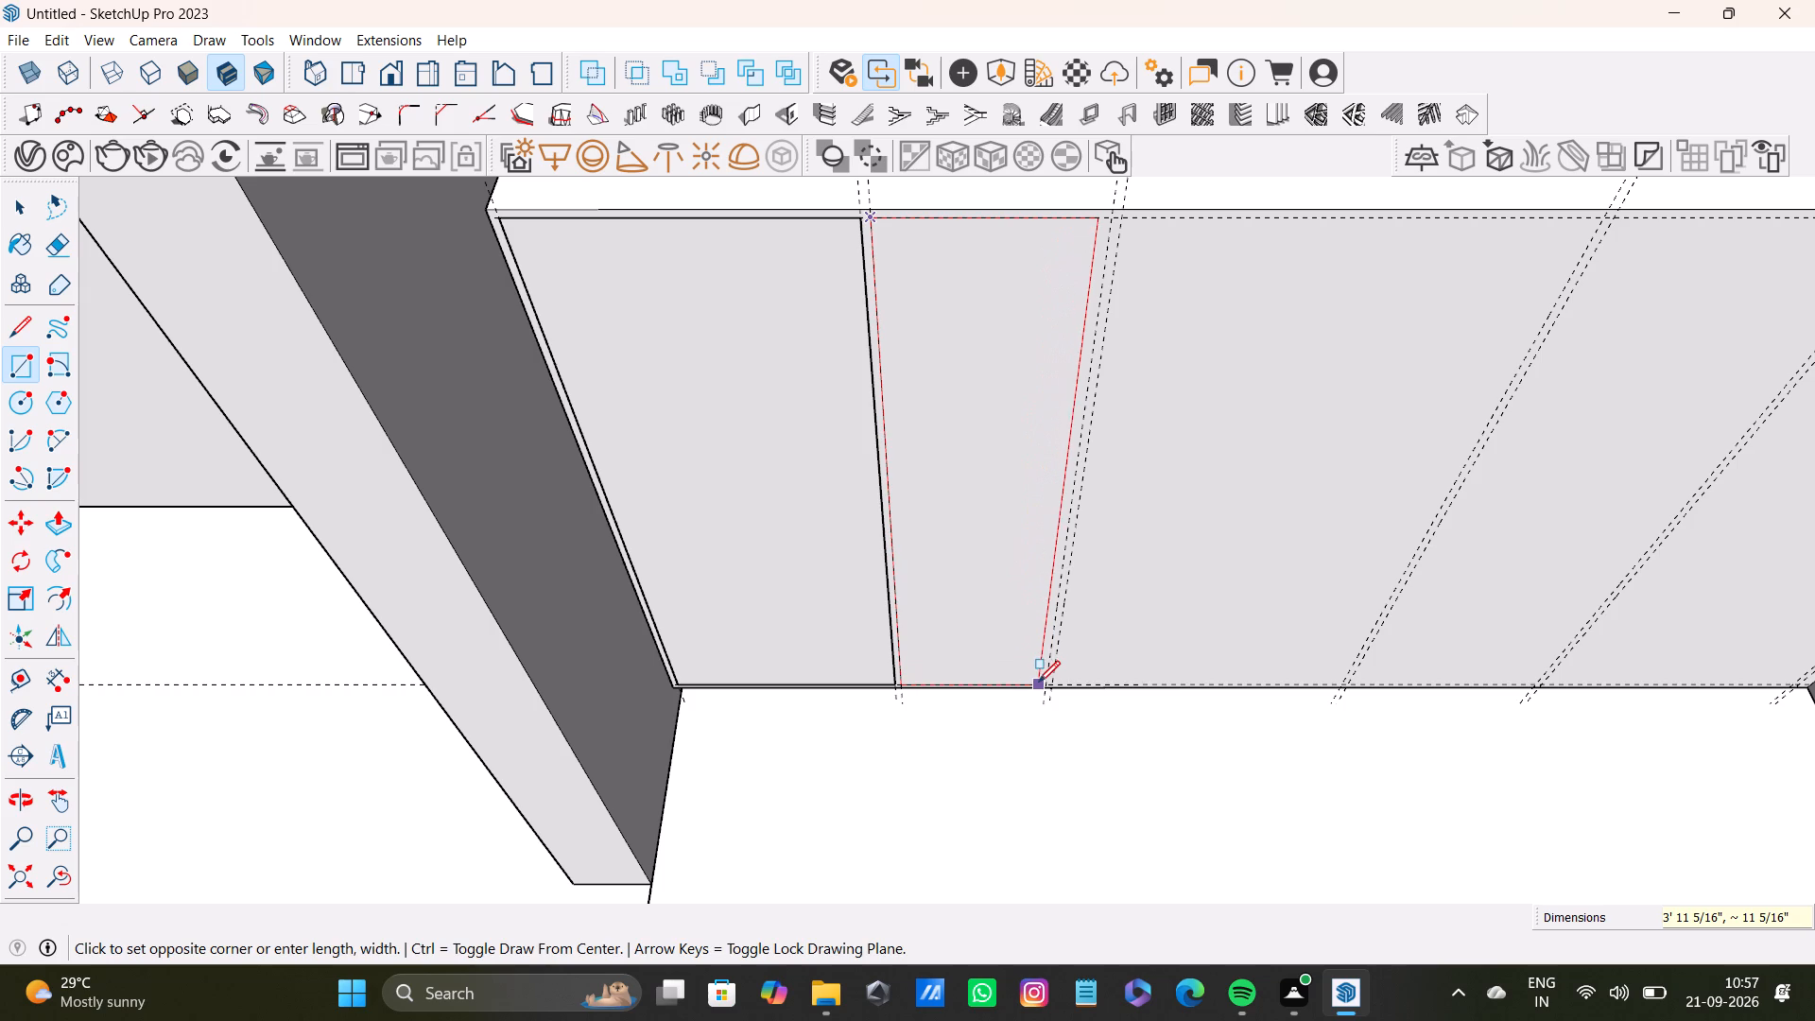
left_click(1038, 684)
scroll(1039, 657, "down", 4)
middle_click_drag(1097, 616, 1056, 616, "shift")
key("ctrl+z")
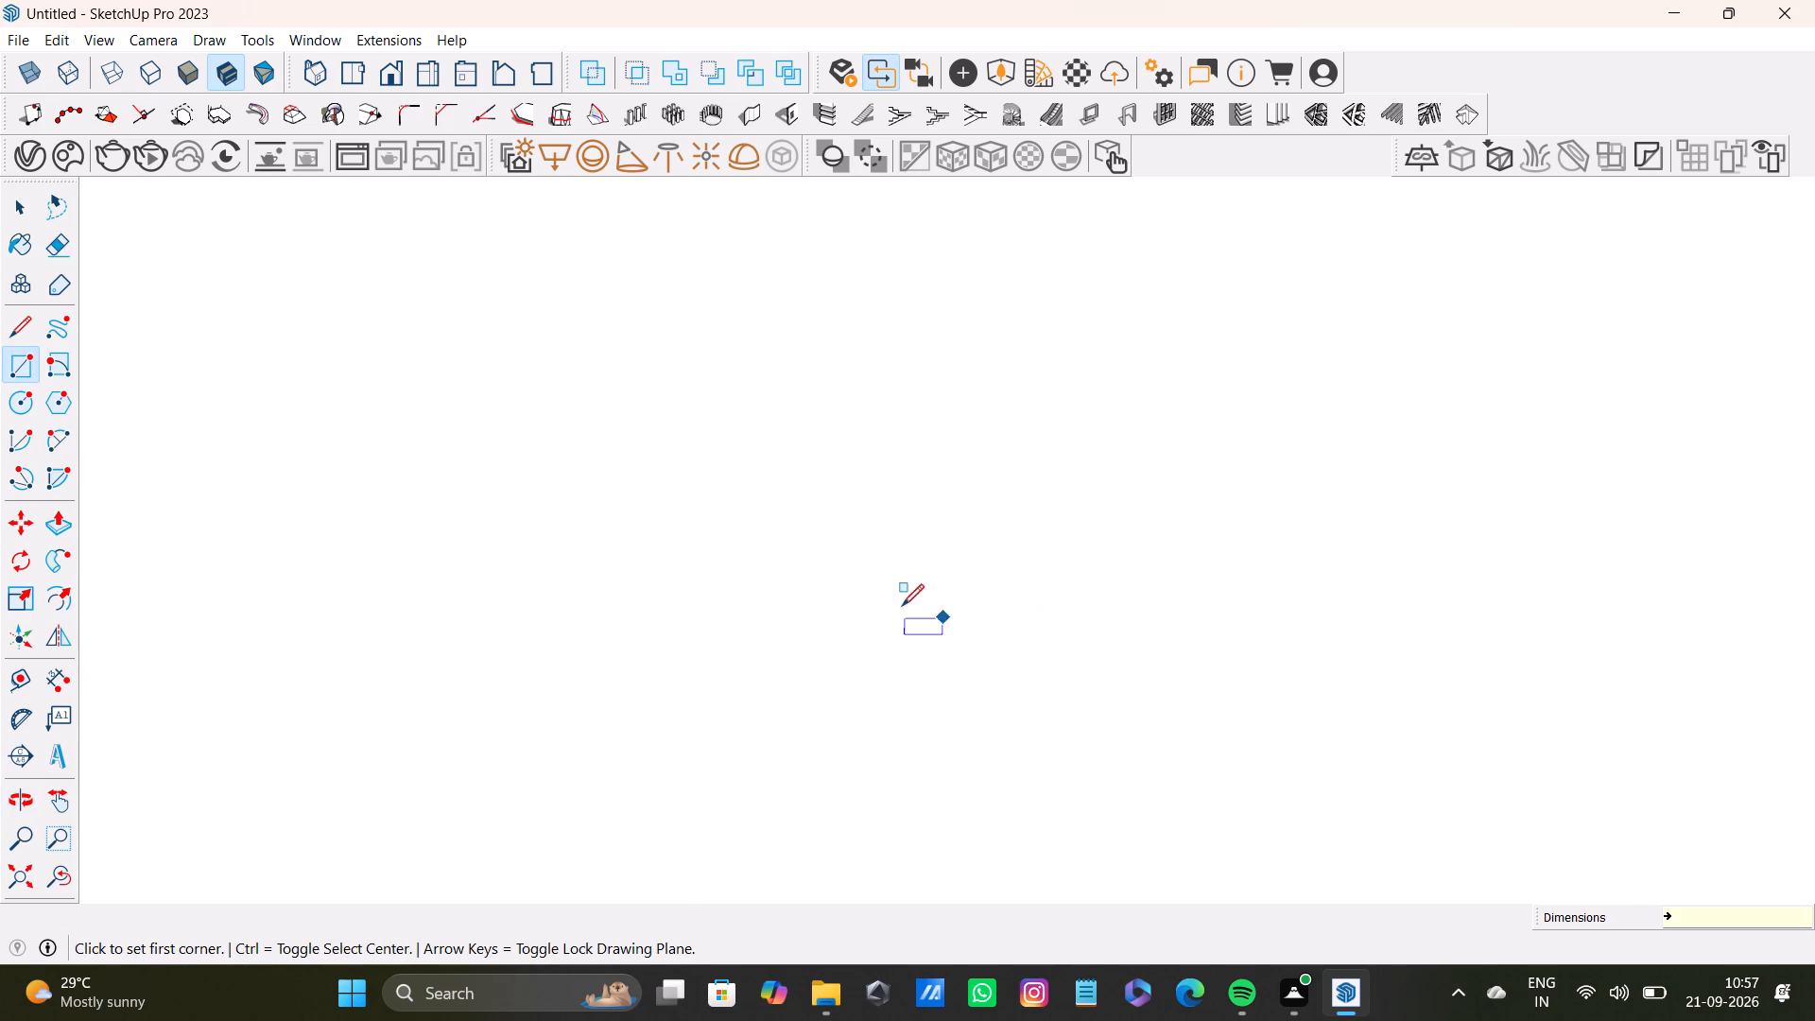
Draw the second panel rectangle on the block's front face, filling the guide bay beyond the first panel's gap.
left_click(56, 882)
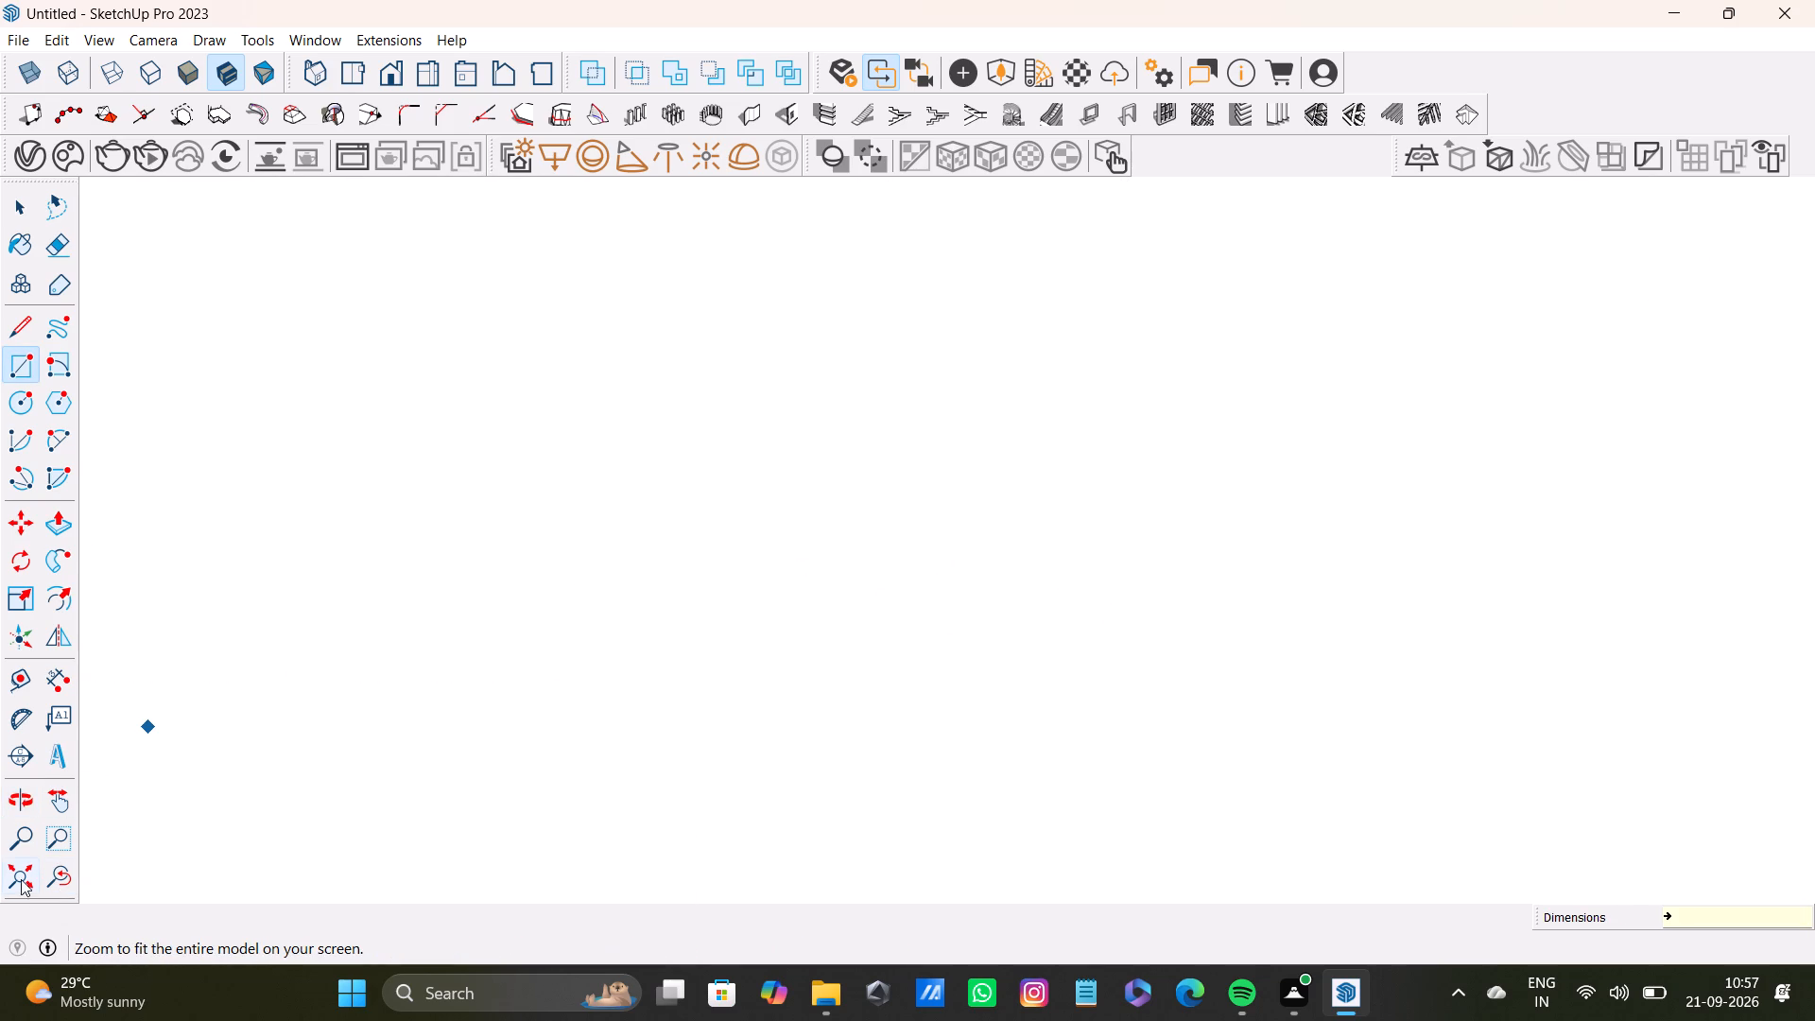
left_click(21, 873)
scroll(1004, 524, "up", 5)
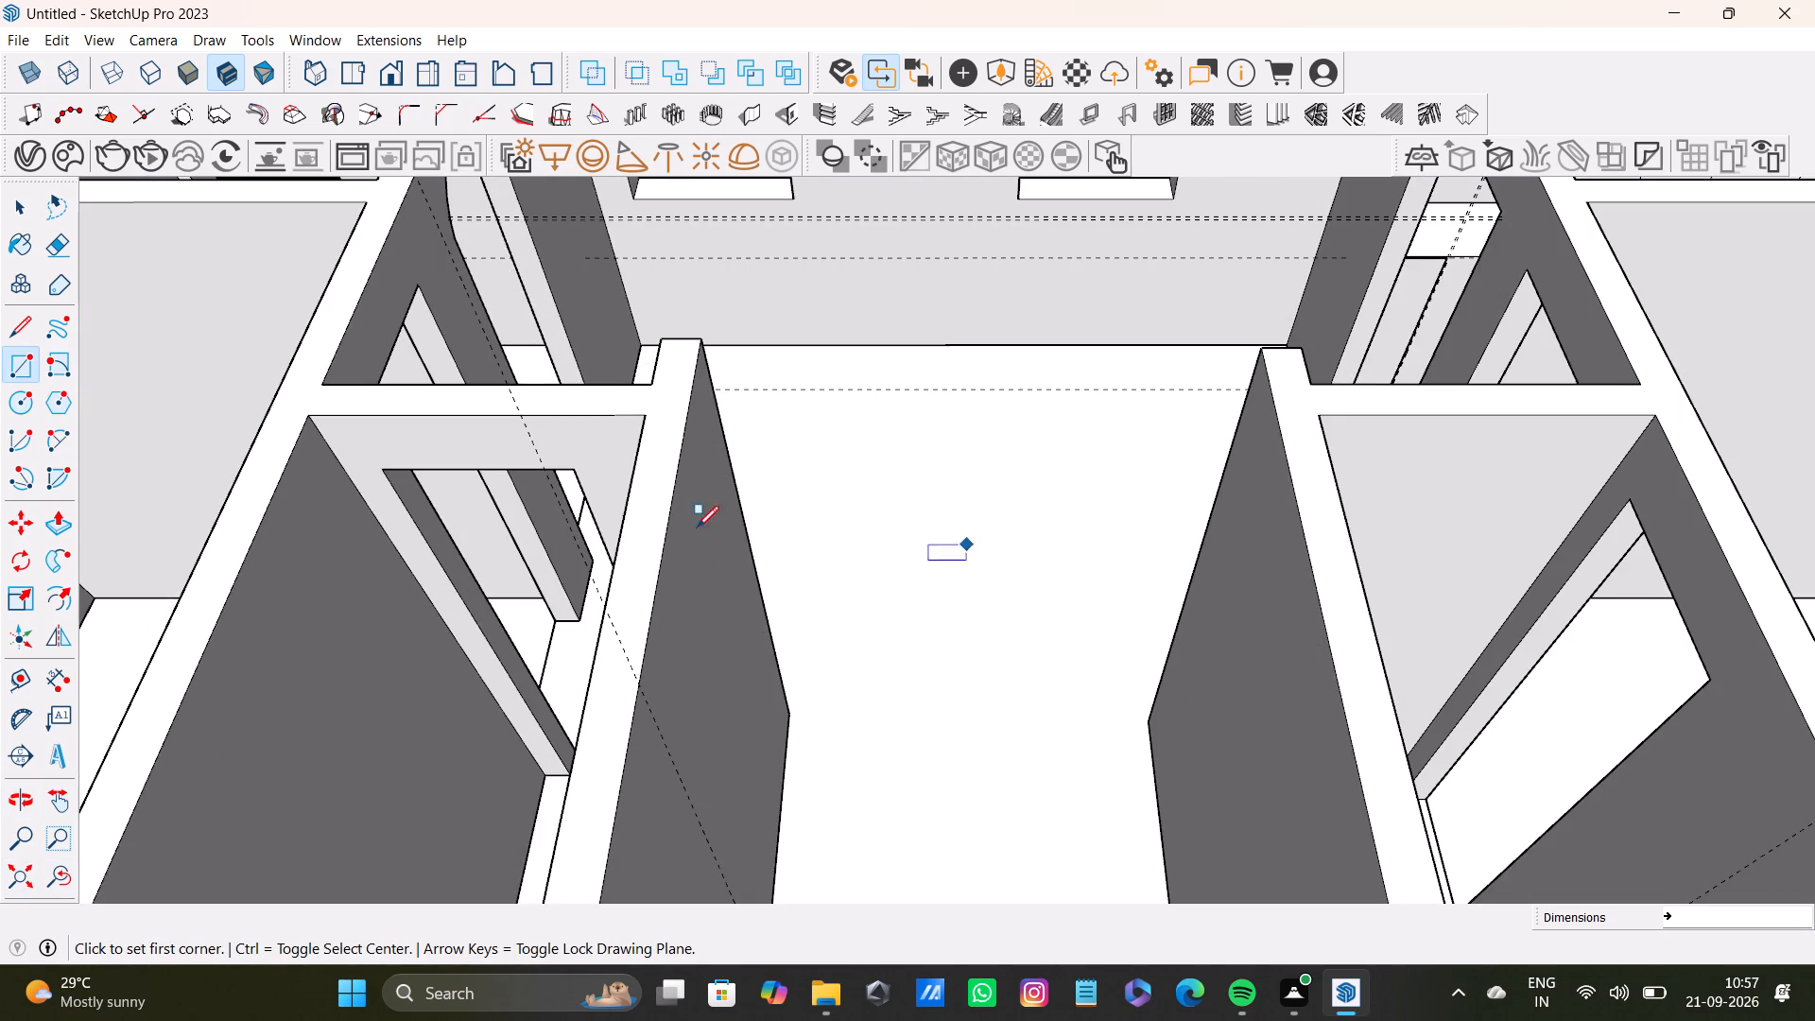
middle_click_drag(659, 524, 1192, 536, "shift")
scroll(1021, 609, "down", 7)
middle_click_drag(1373, 598, 753, 599, "shift")
scroll(913, 518, "up", 2)
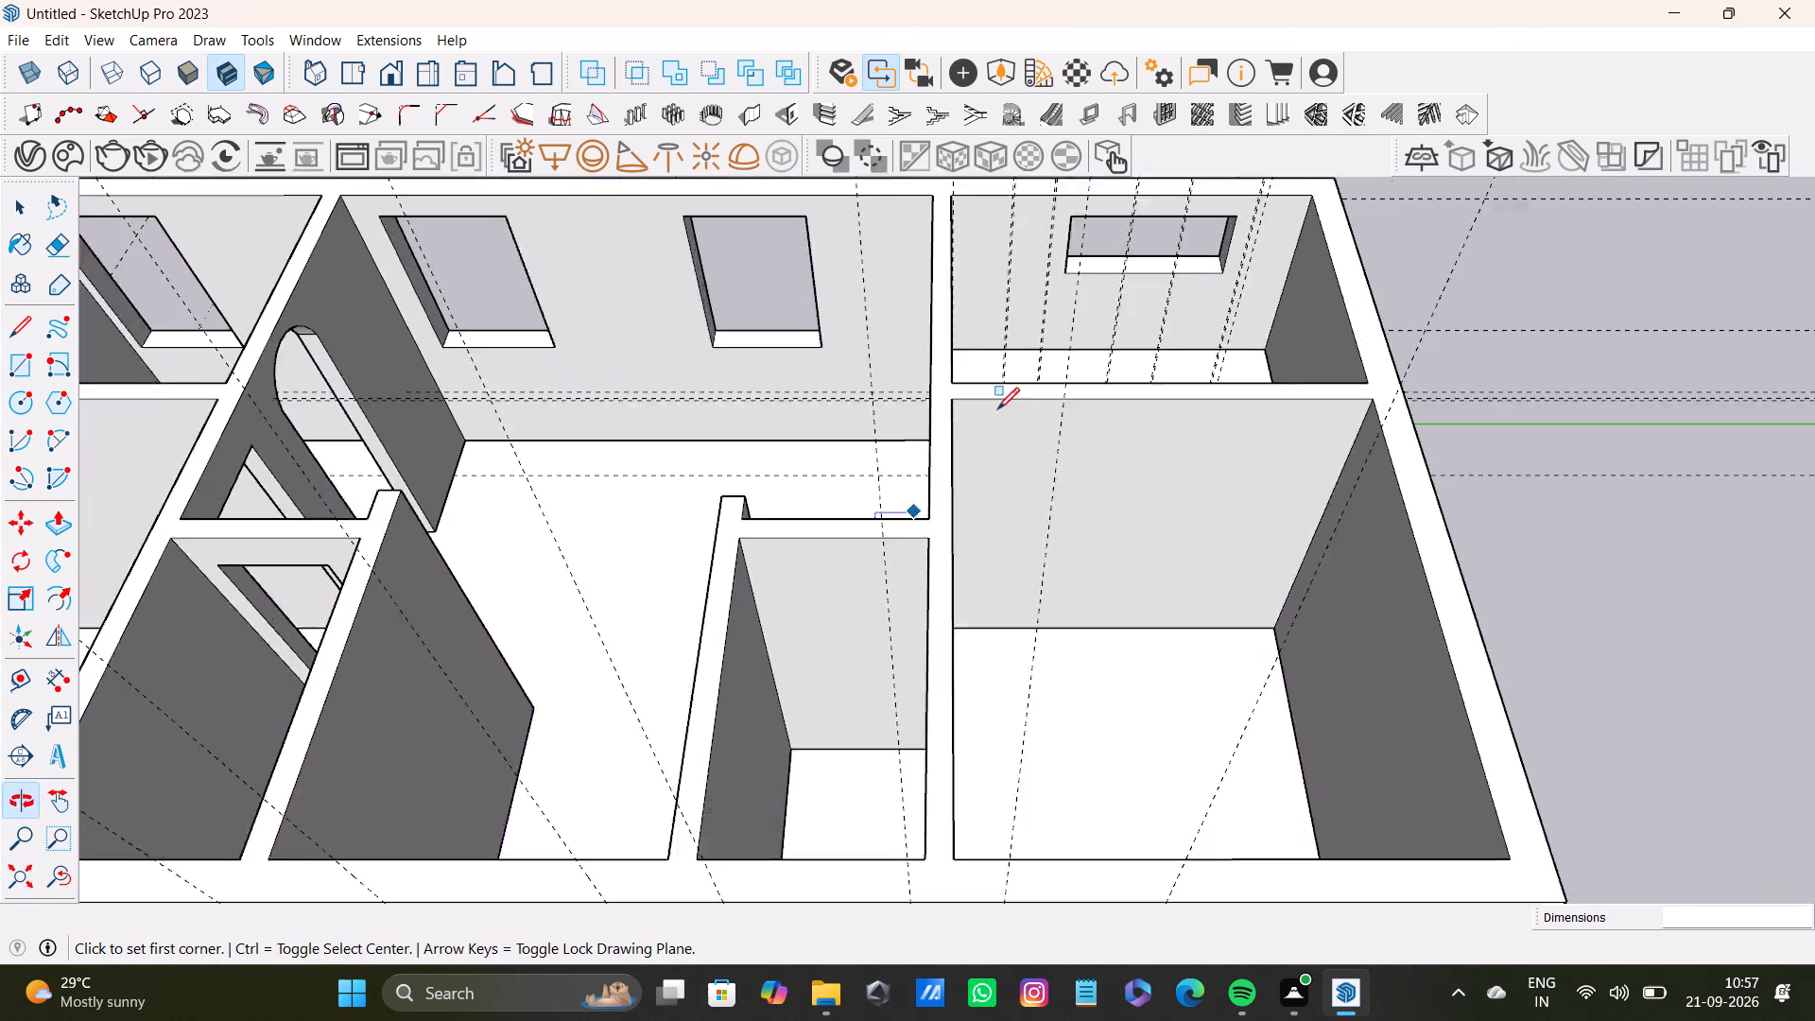
scroll(997, 409, "up", 5)
middle_click_drag(1073, 368, 946, 626, "shift")
scroll(930, 607, "up", 14)
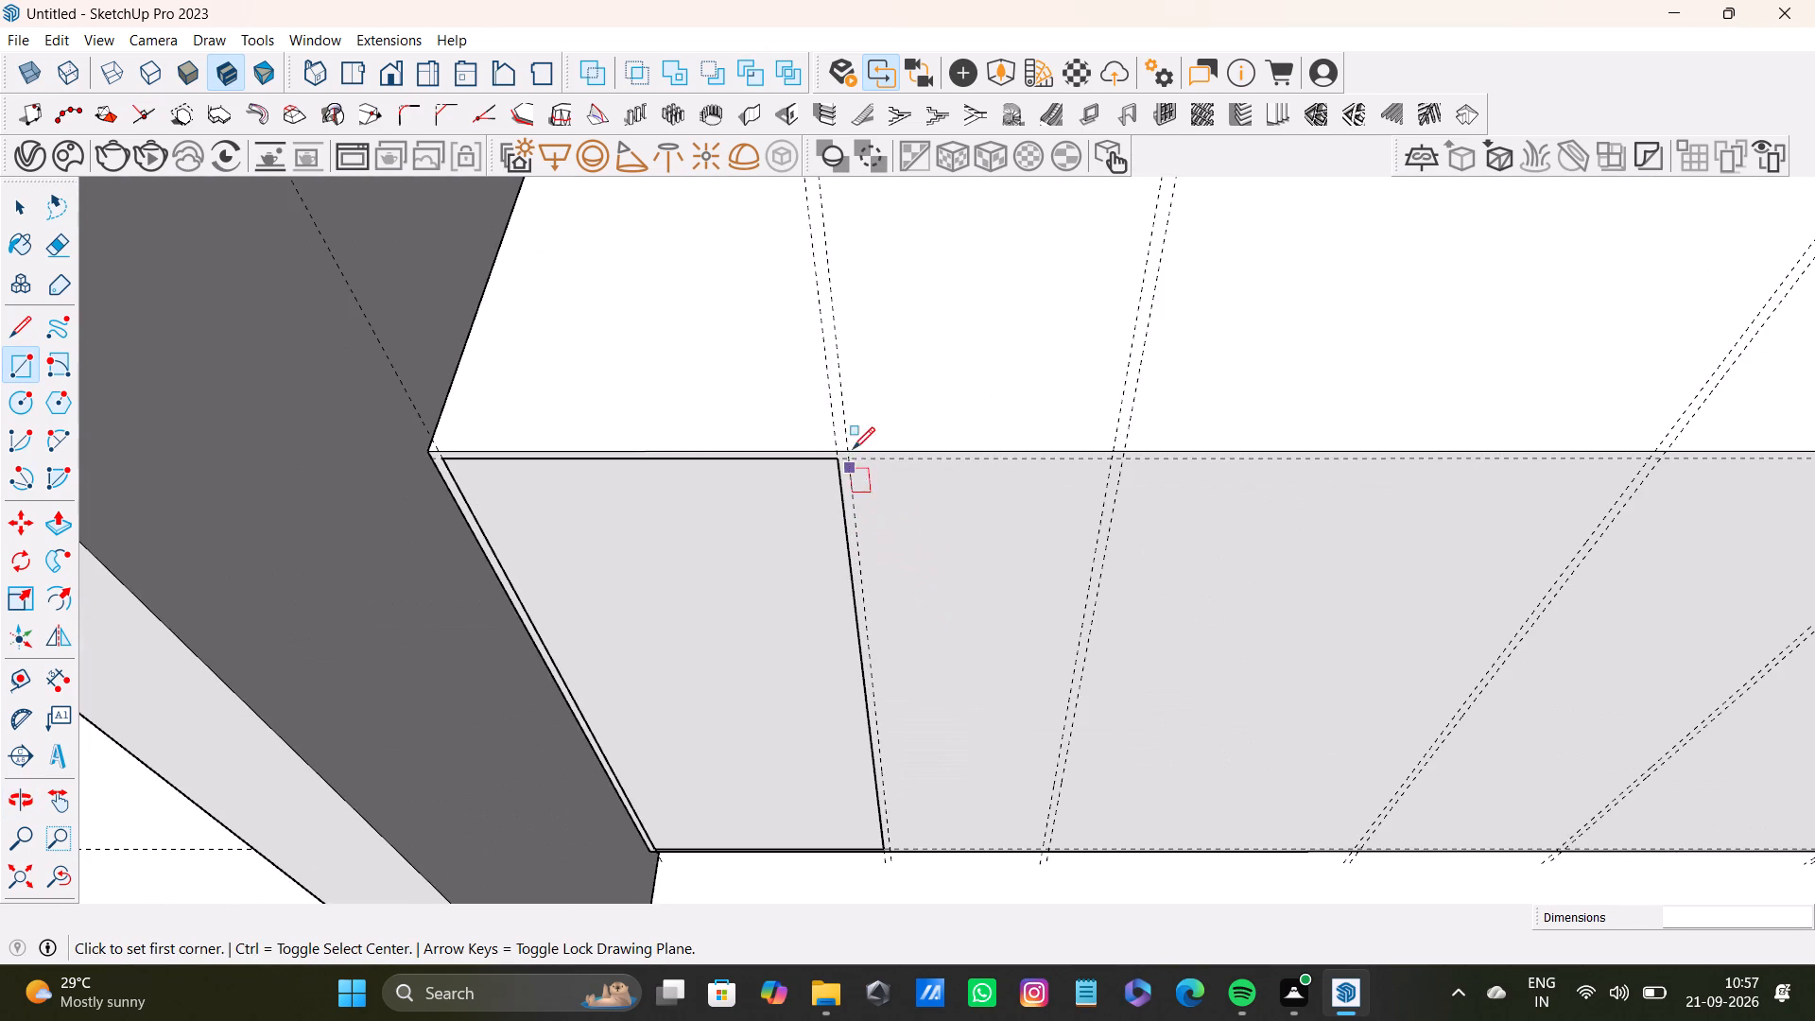
left_click(847, 462)
middle_click_drag(1023, 718, 950, 571)
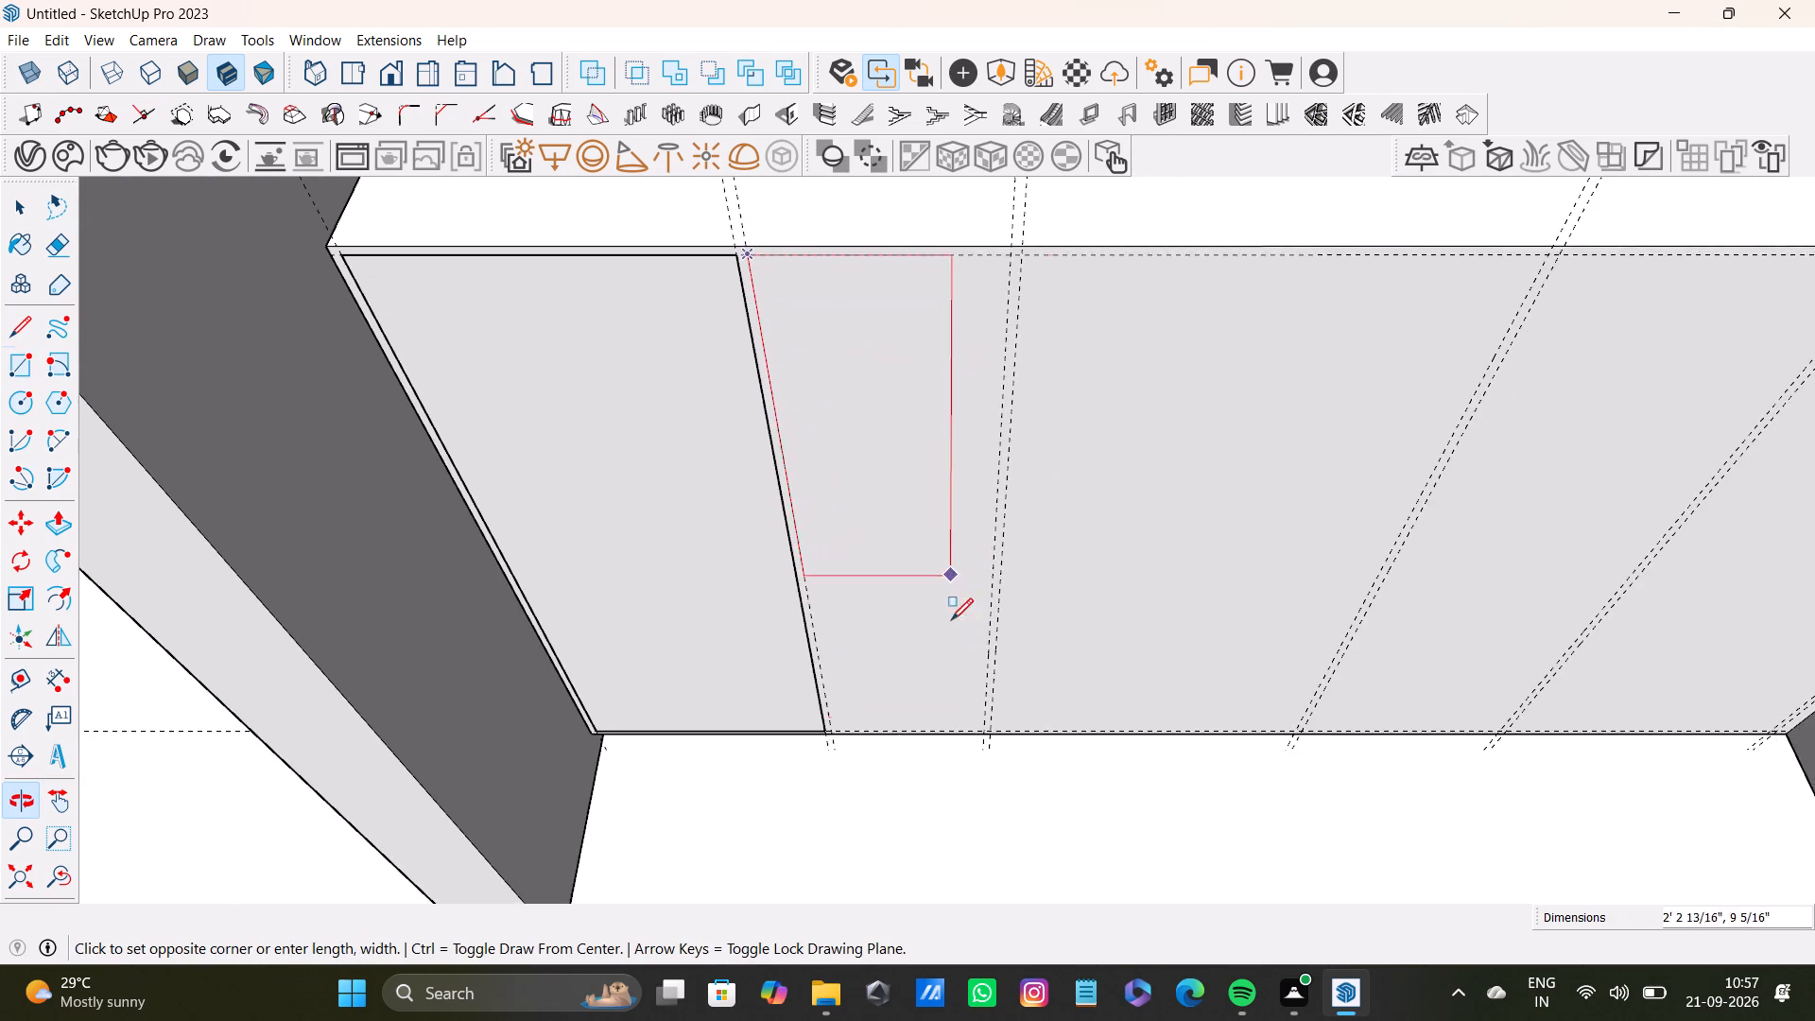
scroll(960, 680, "up", 5)
left_click(994, 753)
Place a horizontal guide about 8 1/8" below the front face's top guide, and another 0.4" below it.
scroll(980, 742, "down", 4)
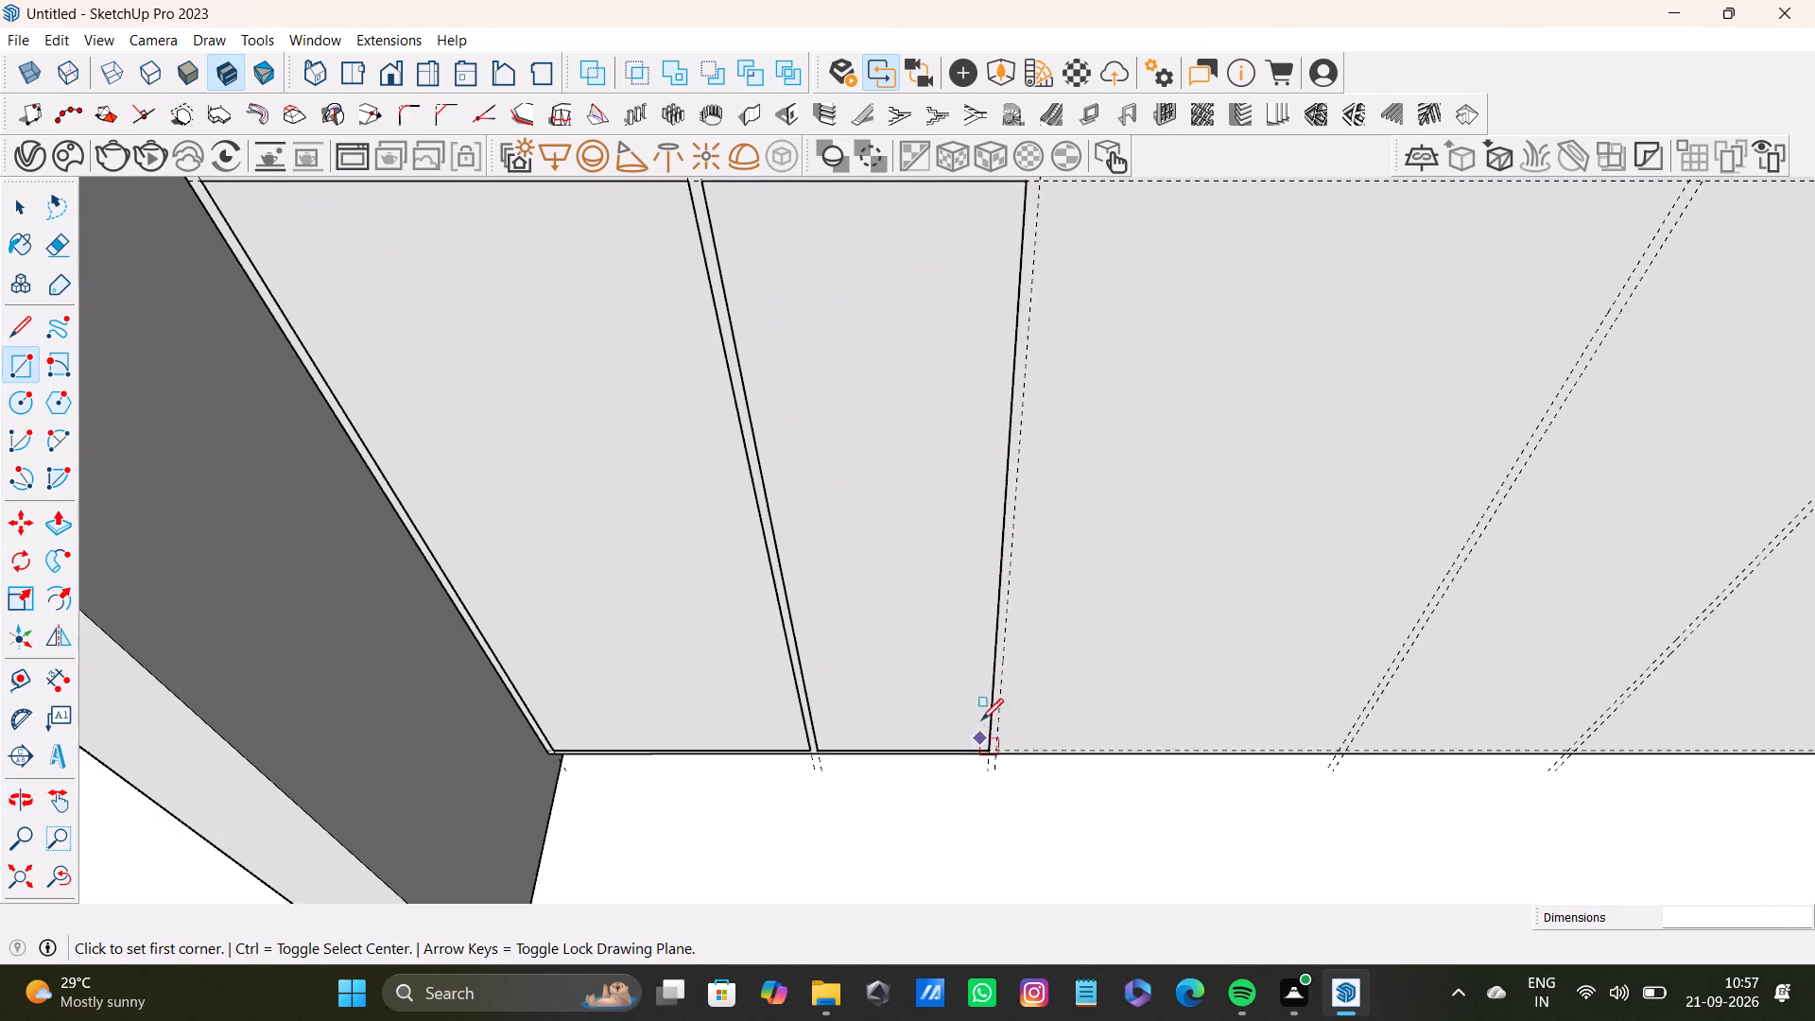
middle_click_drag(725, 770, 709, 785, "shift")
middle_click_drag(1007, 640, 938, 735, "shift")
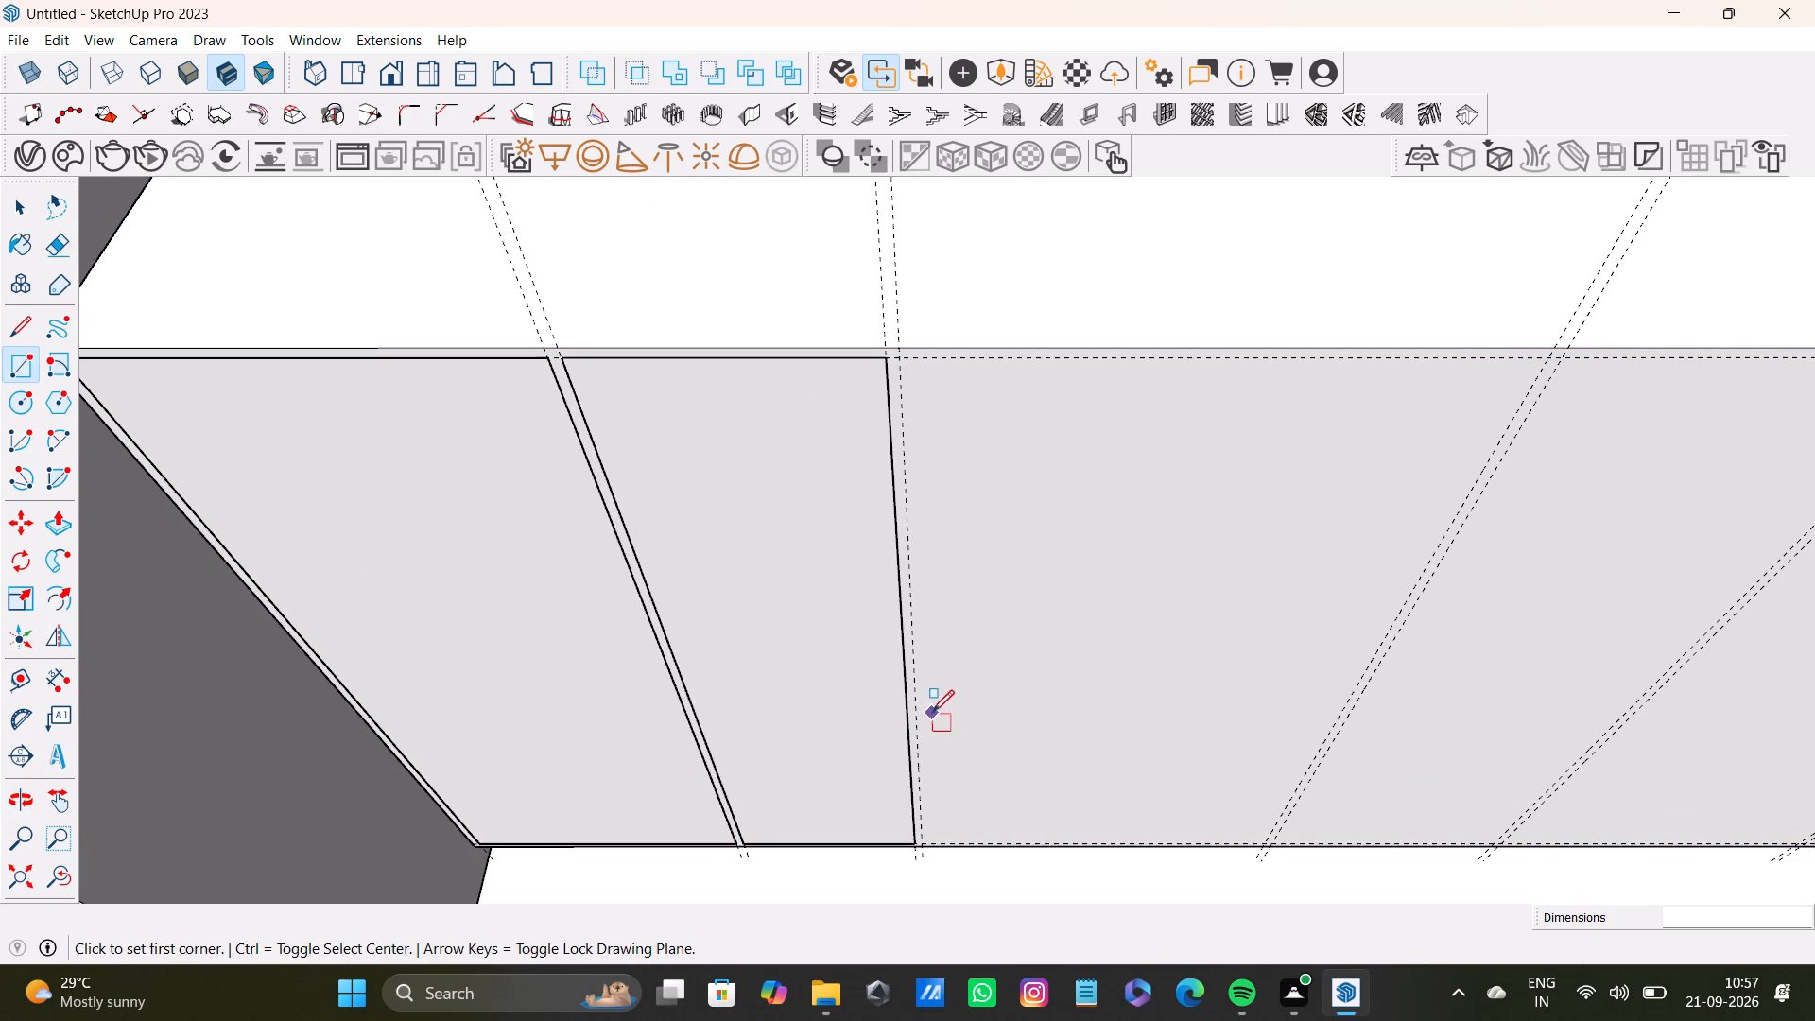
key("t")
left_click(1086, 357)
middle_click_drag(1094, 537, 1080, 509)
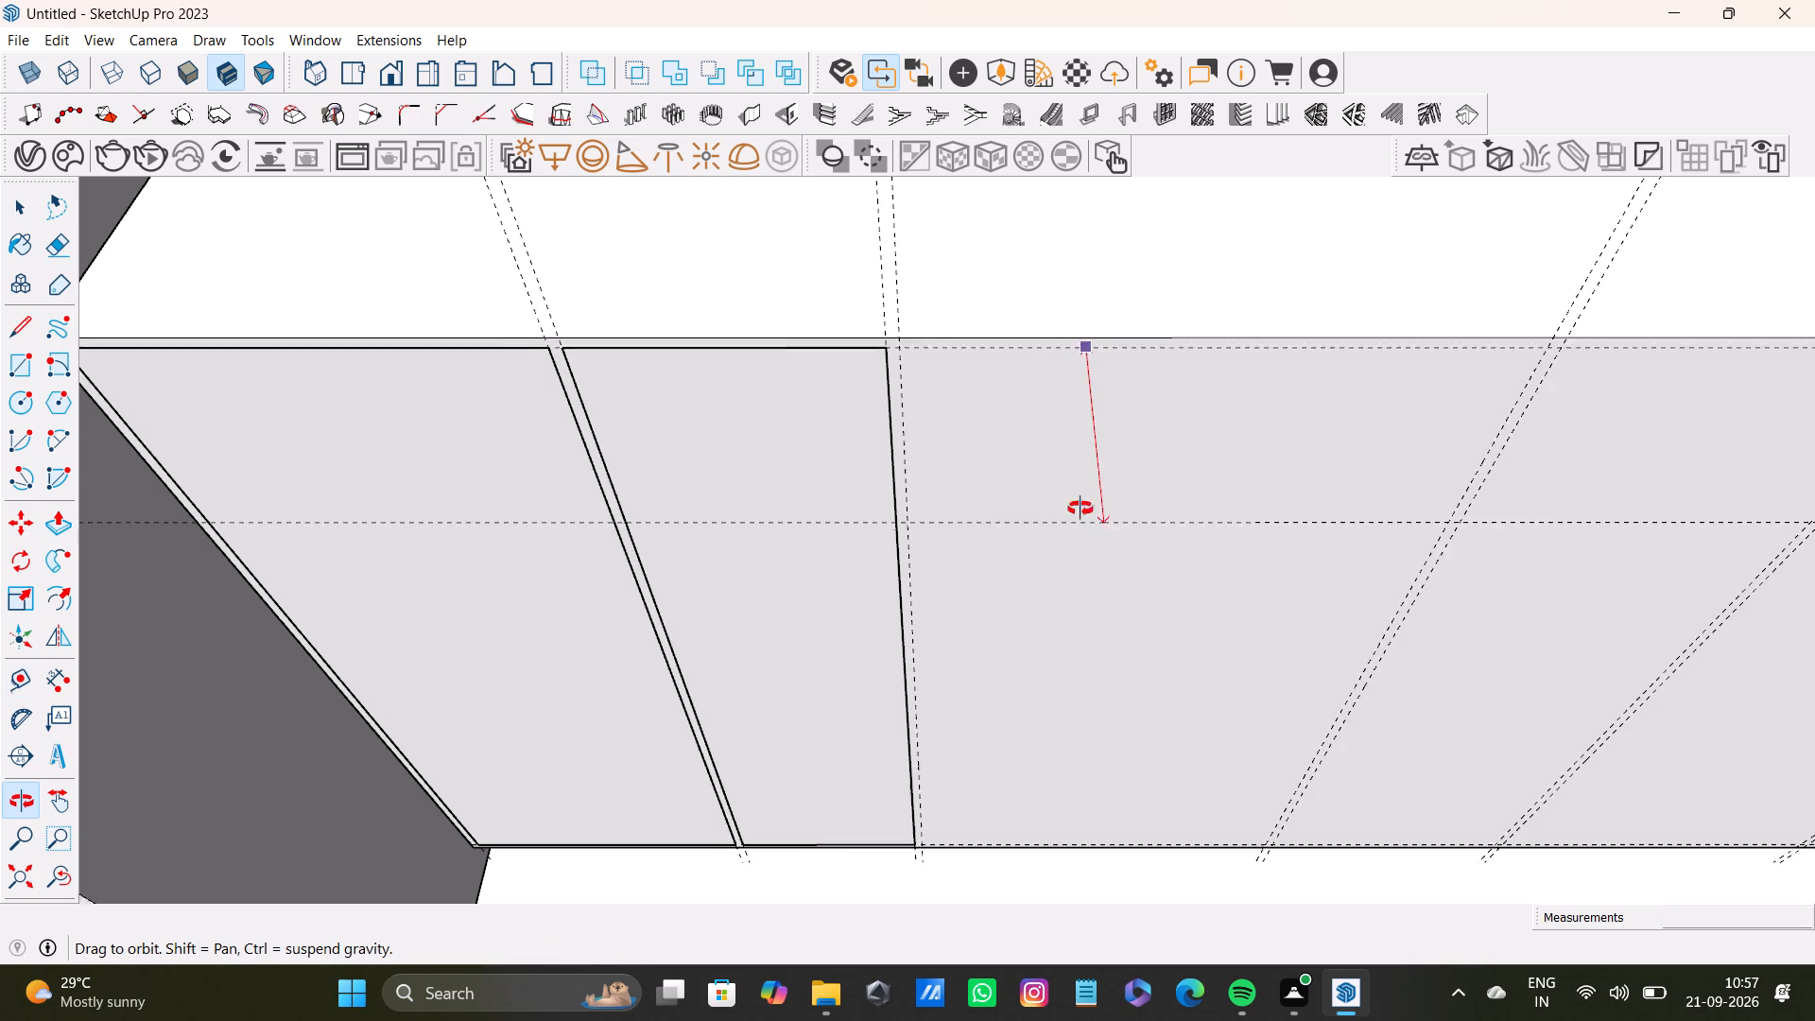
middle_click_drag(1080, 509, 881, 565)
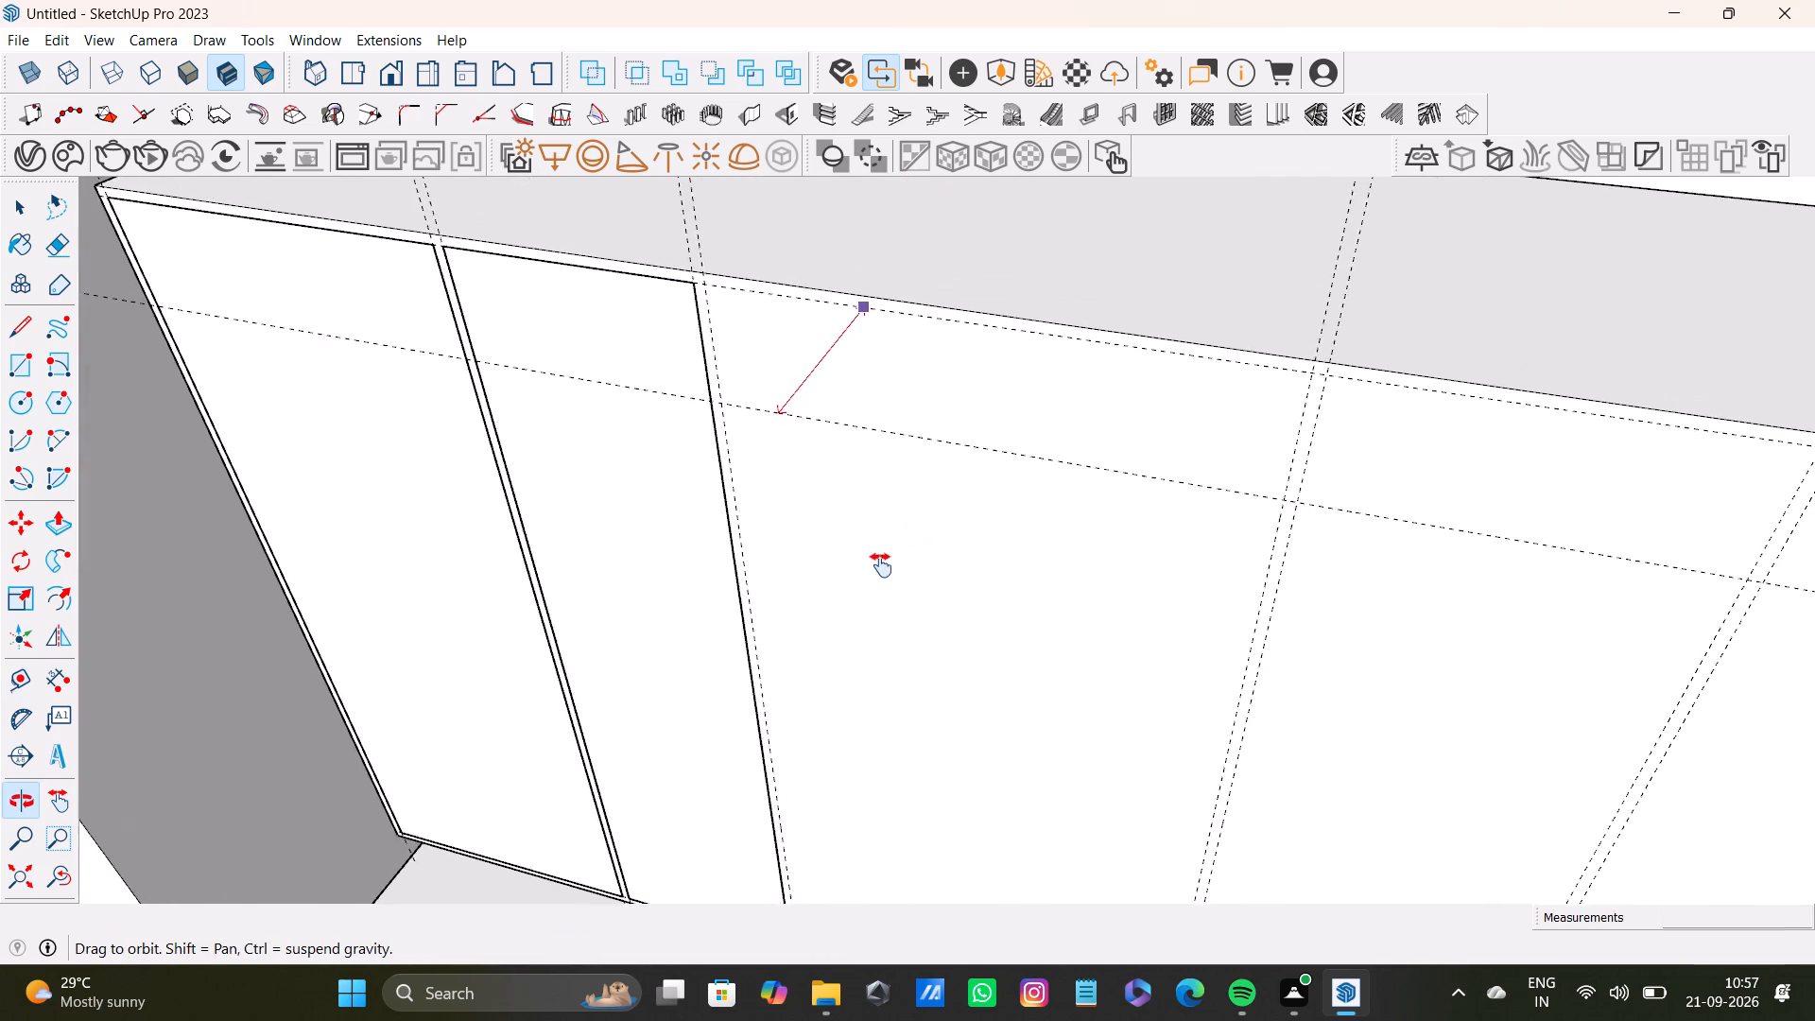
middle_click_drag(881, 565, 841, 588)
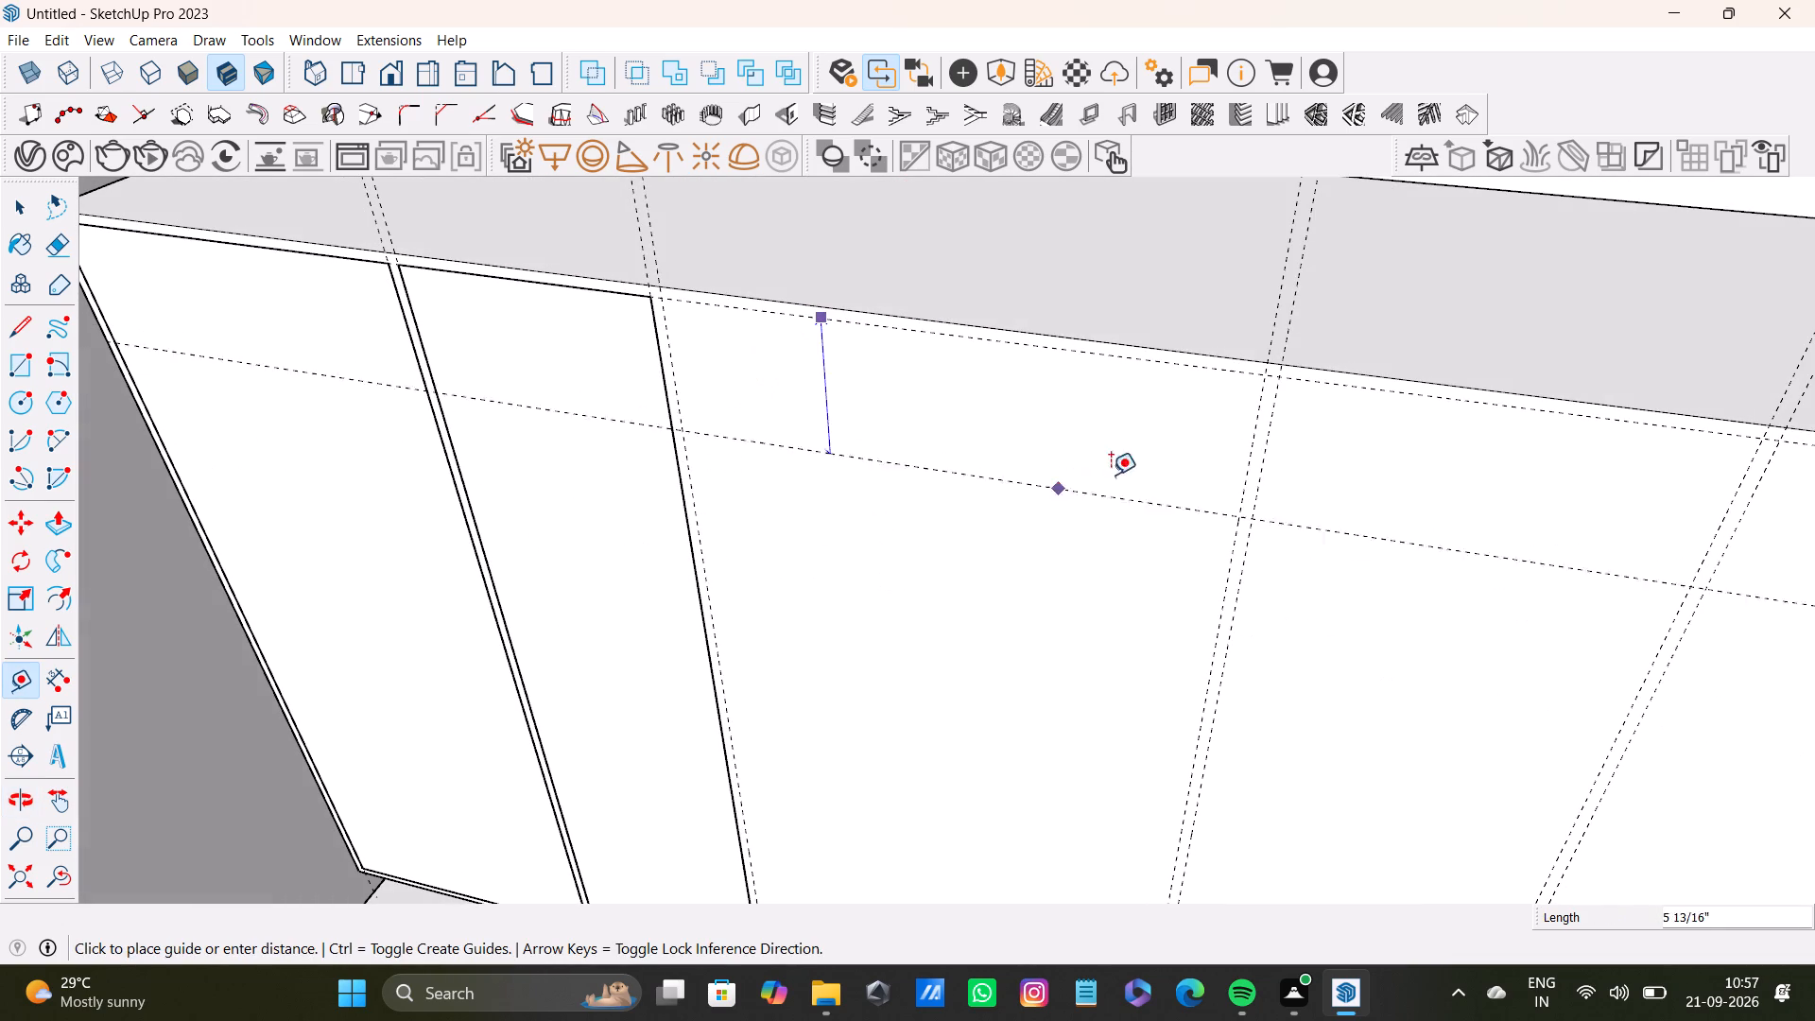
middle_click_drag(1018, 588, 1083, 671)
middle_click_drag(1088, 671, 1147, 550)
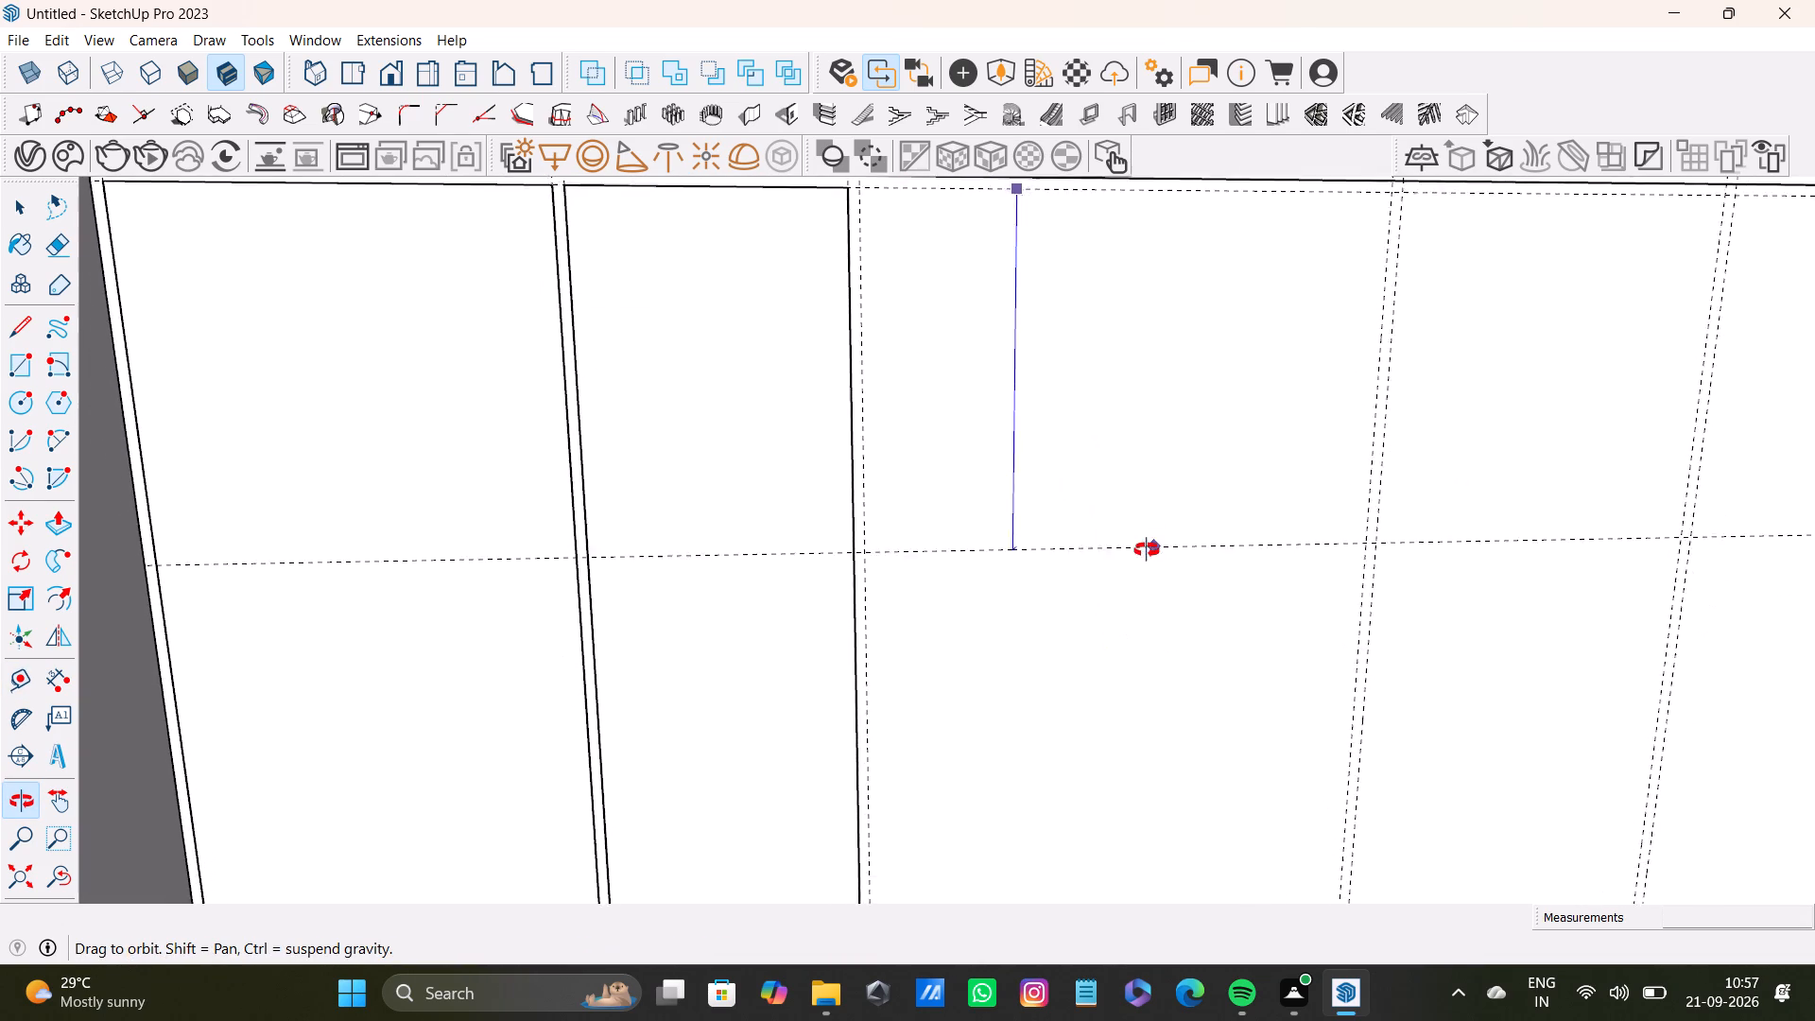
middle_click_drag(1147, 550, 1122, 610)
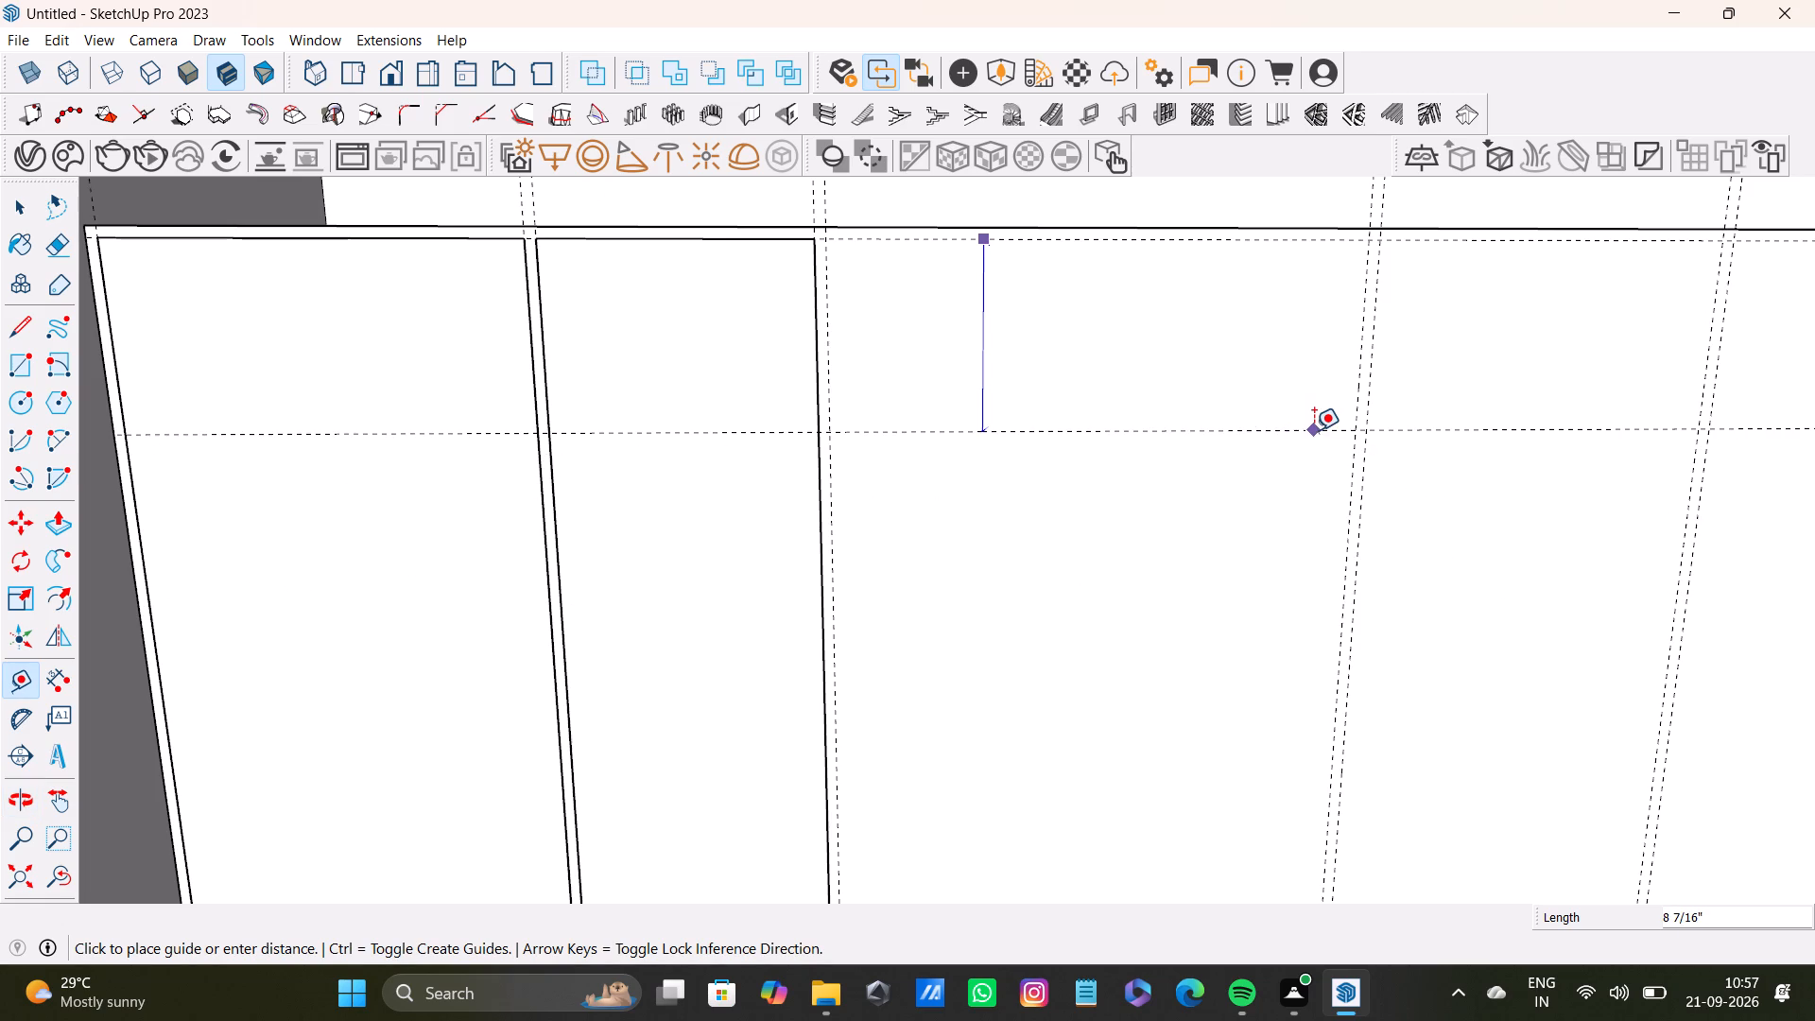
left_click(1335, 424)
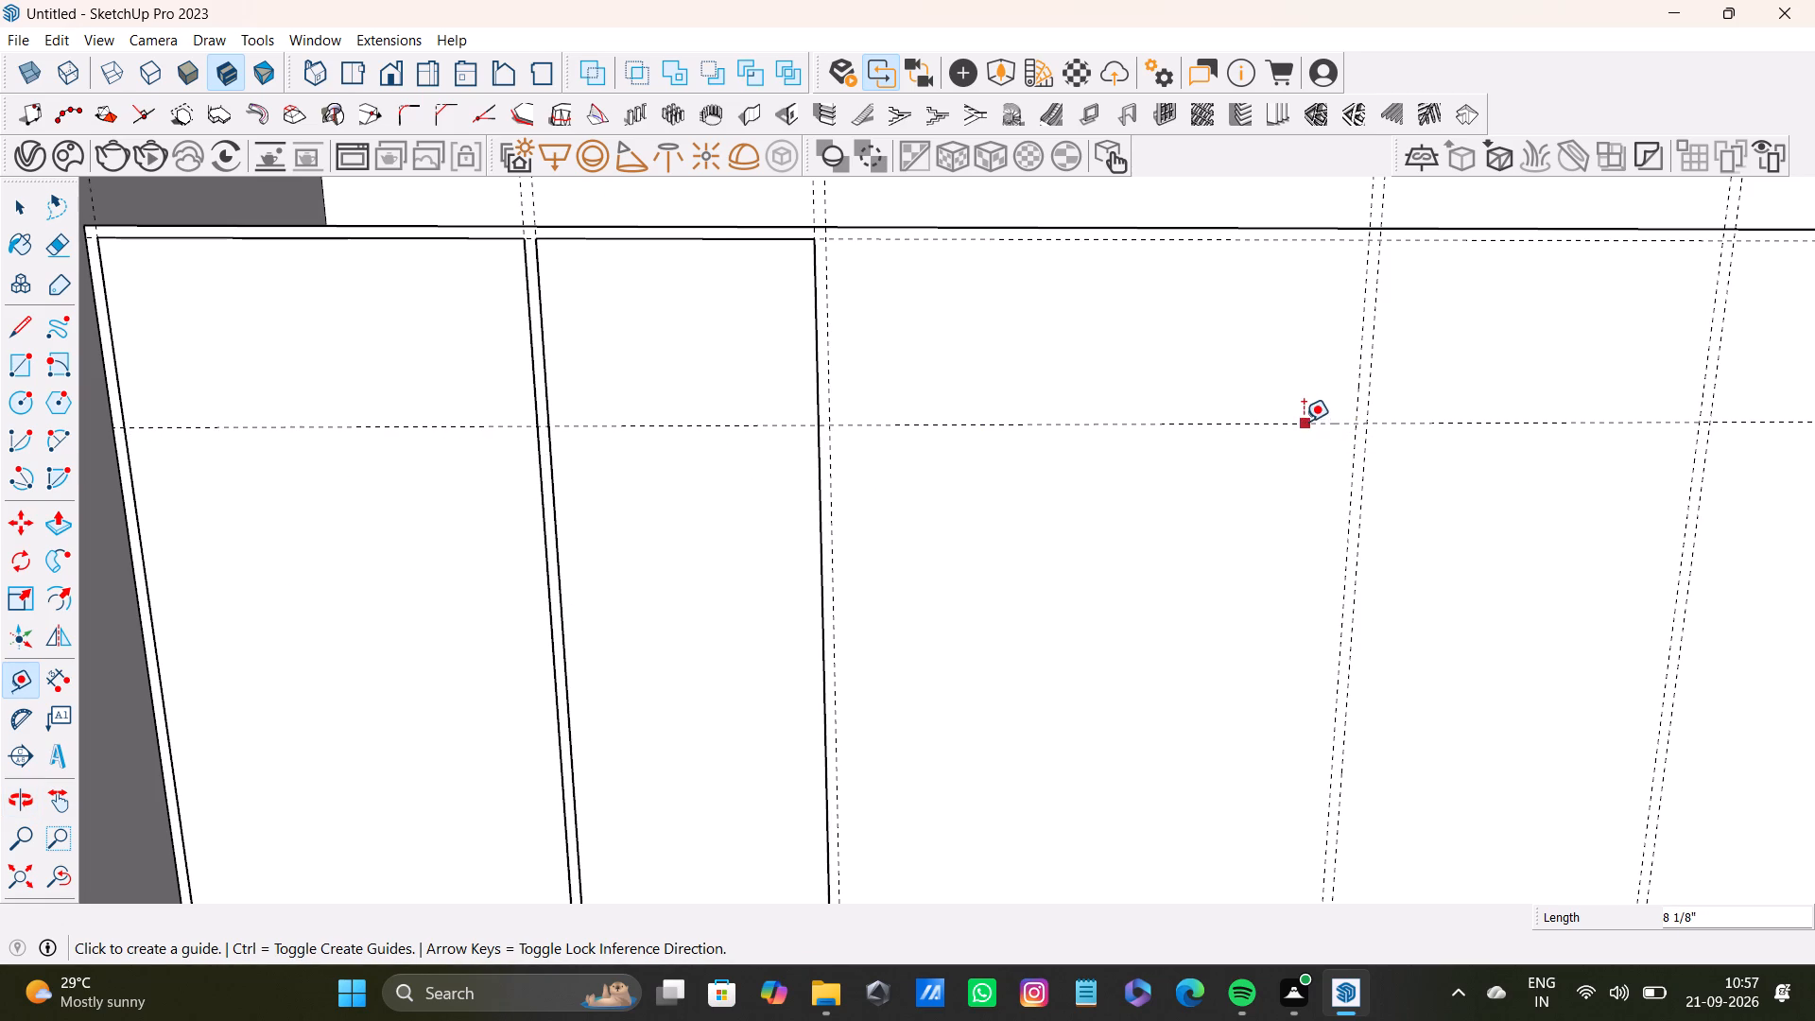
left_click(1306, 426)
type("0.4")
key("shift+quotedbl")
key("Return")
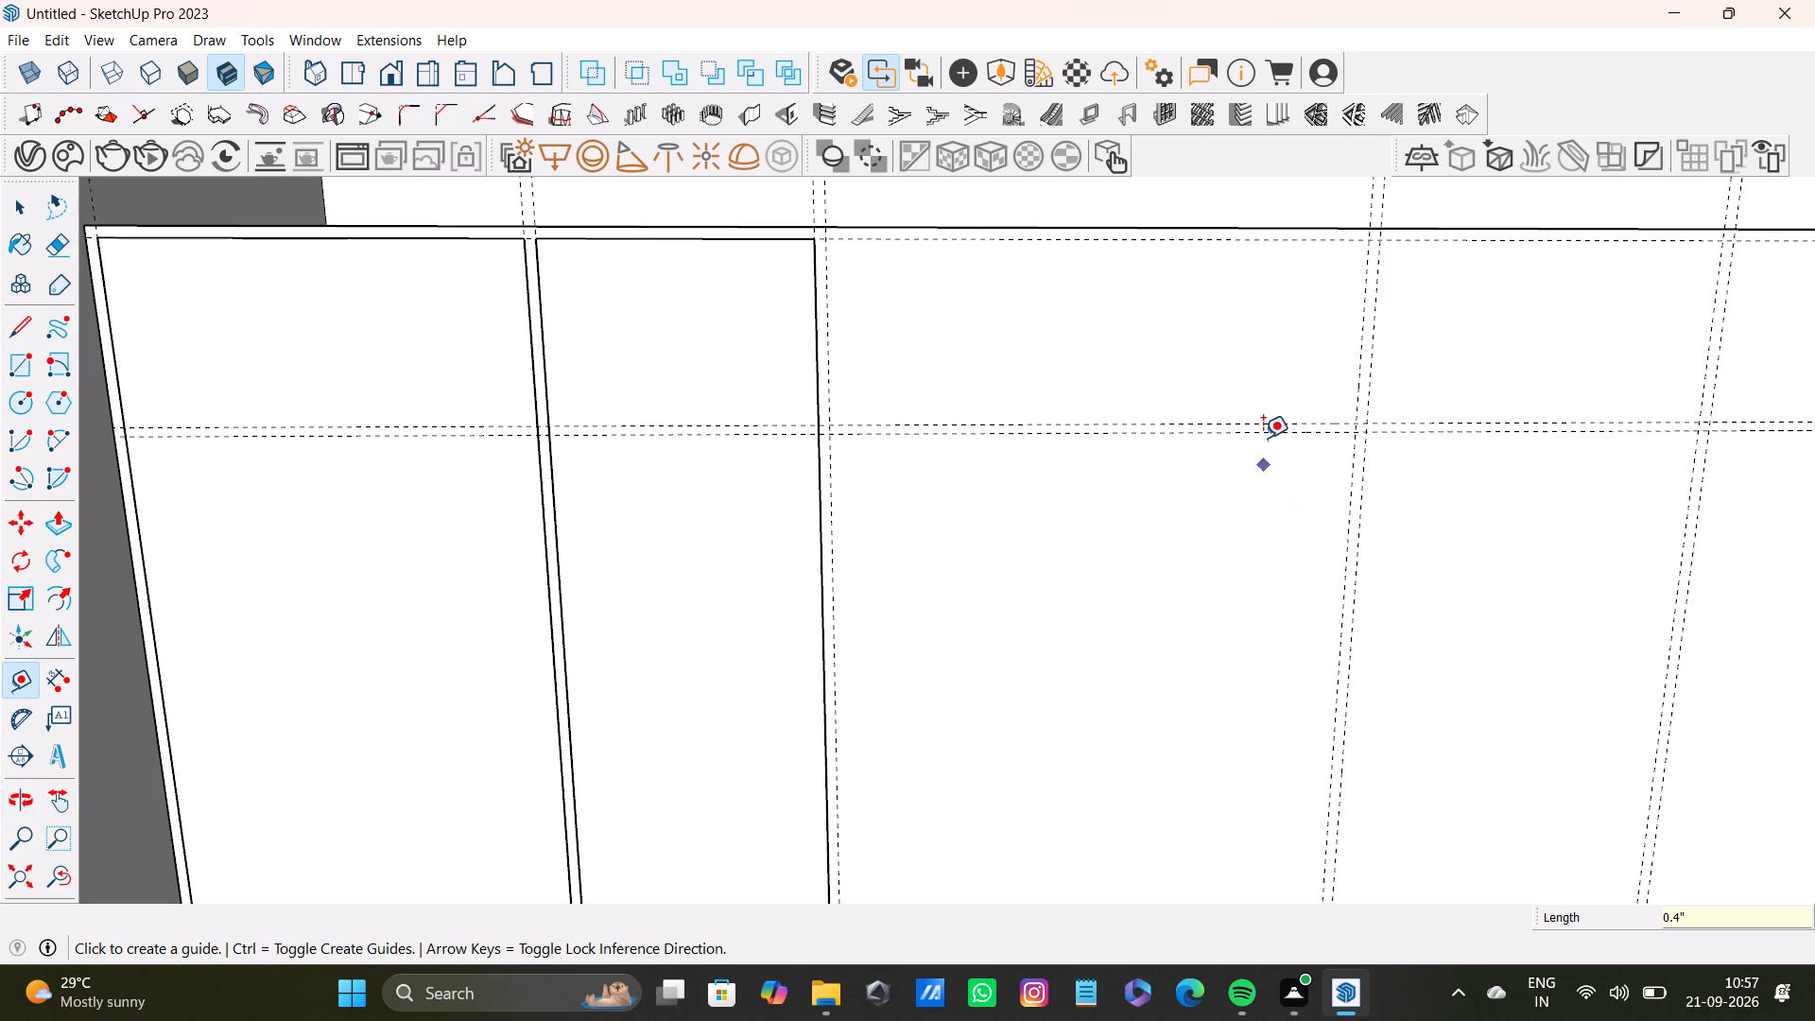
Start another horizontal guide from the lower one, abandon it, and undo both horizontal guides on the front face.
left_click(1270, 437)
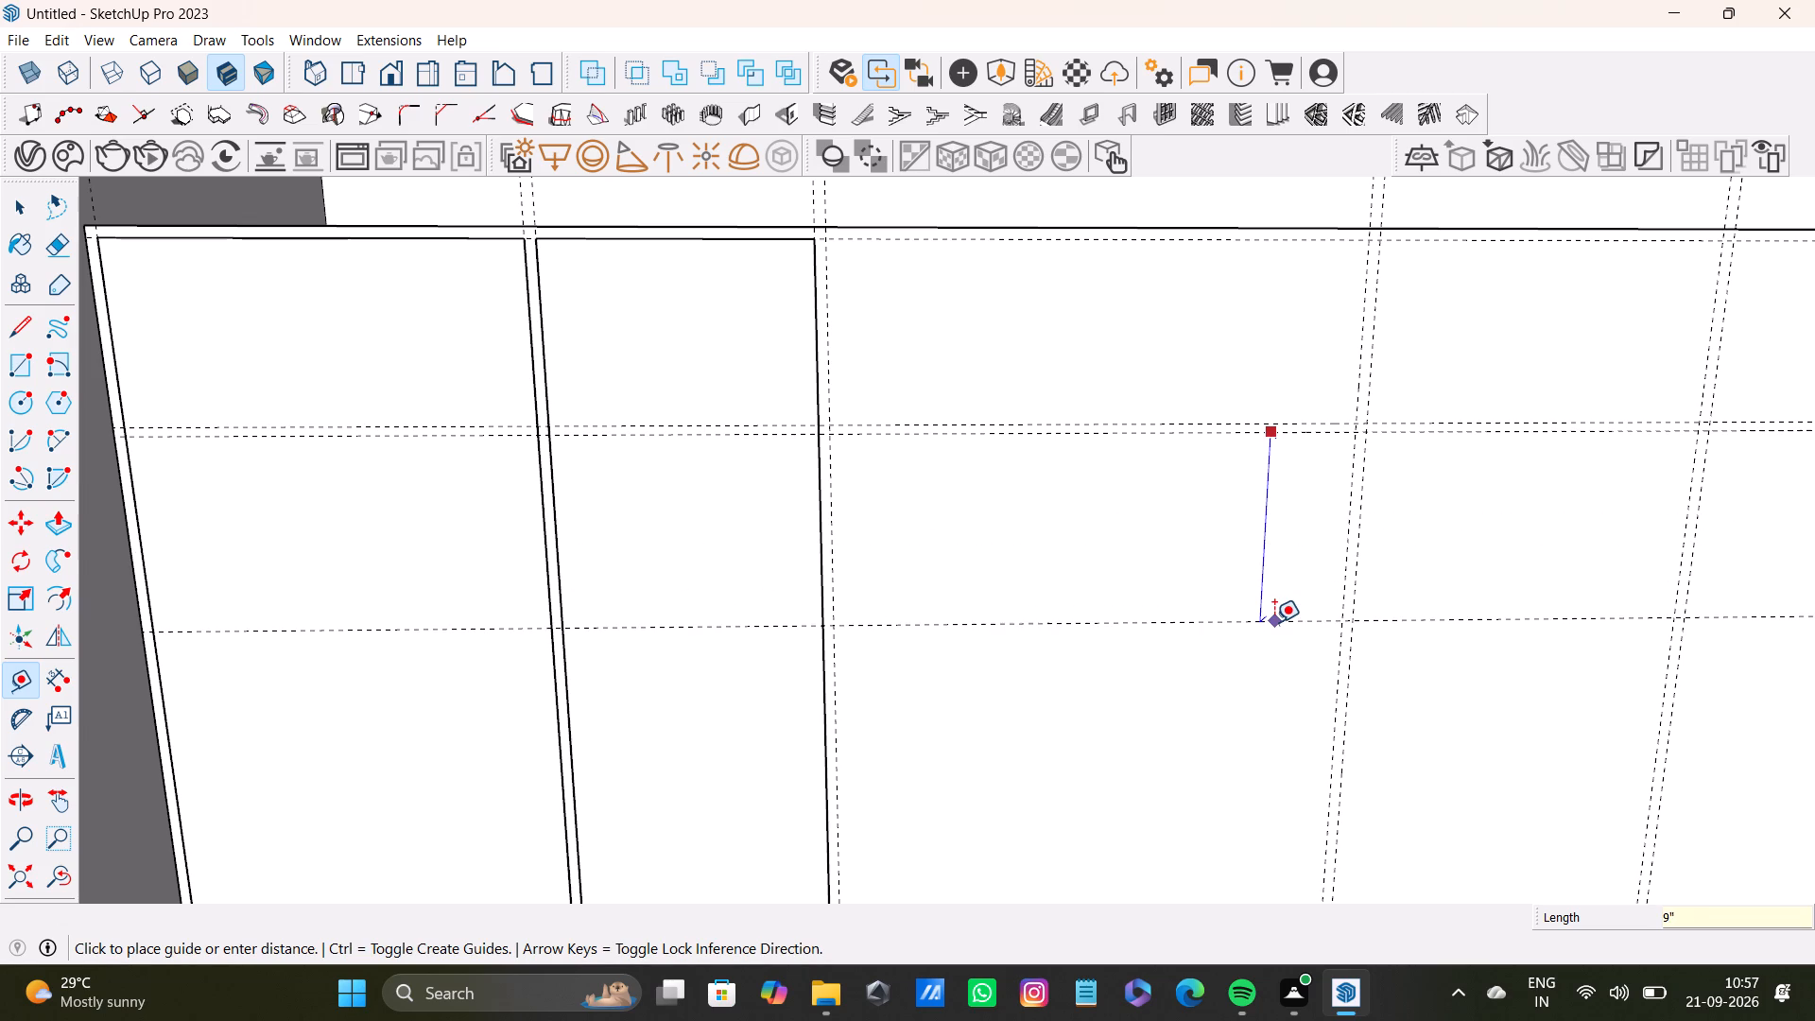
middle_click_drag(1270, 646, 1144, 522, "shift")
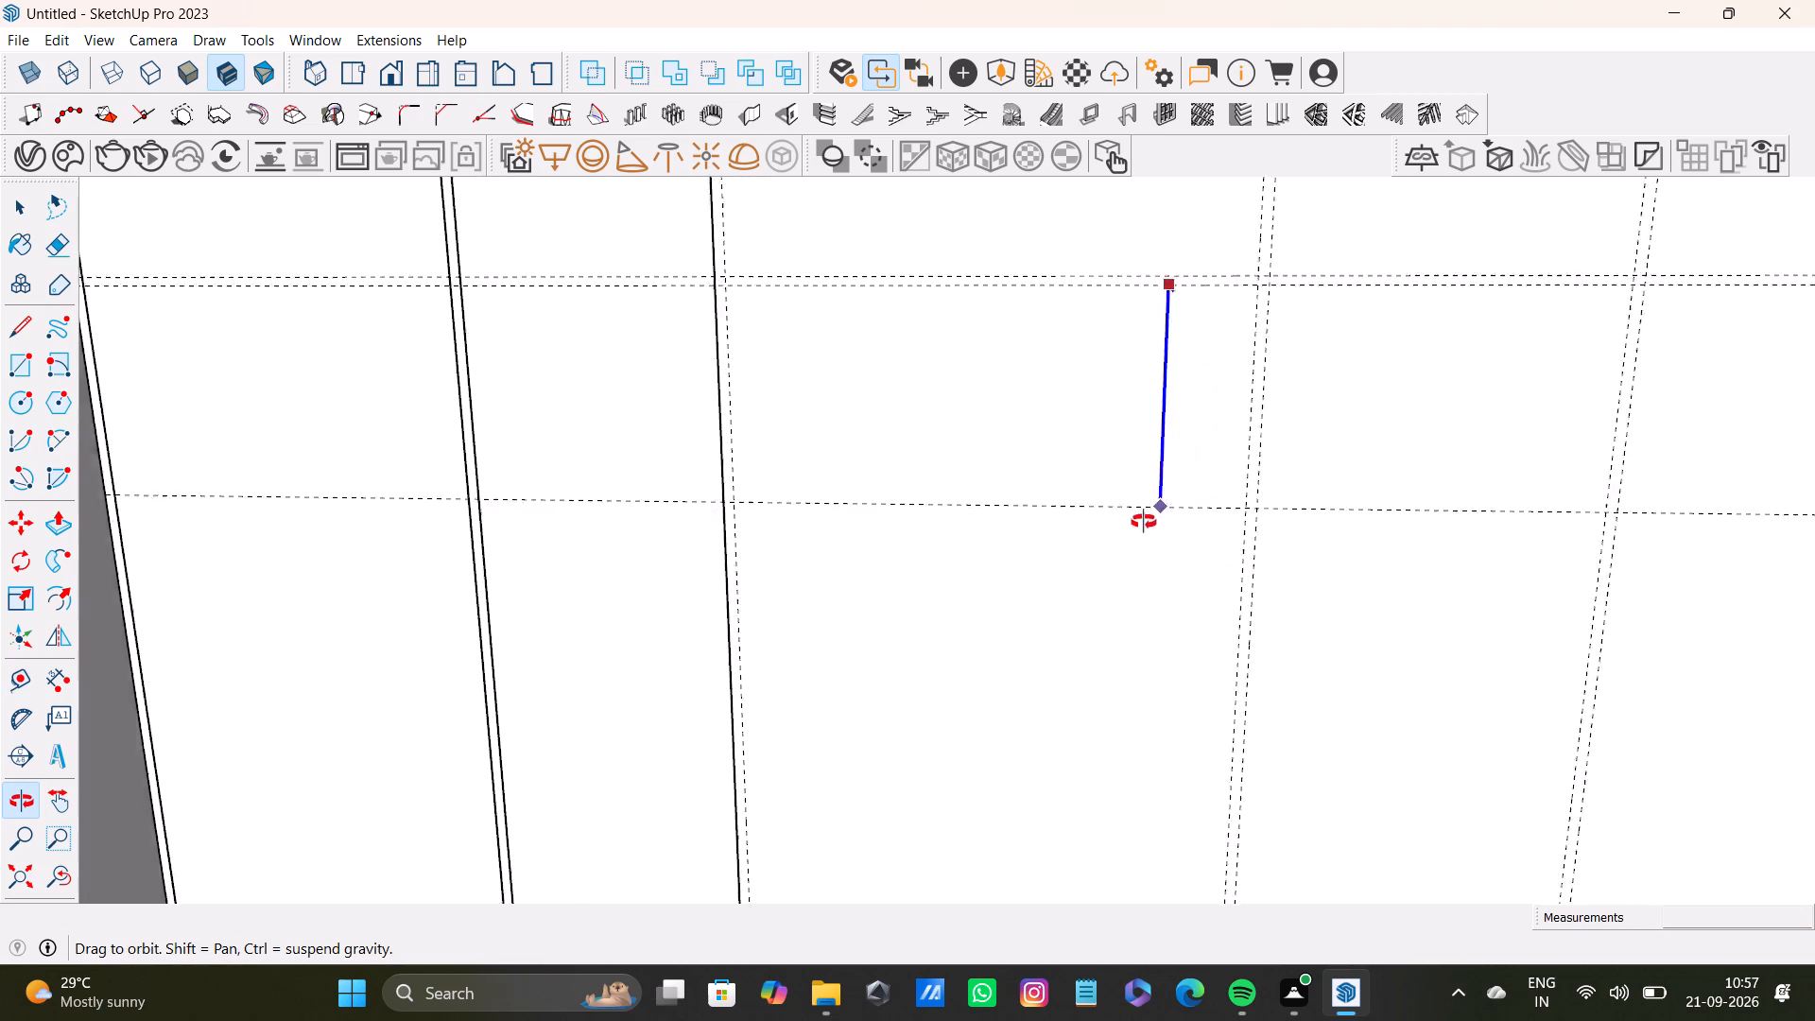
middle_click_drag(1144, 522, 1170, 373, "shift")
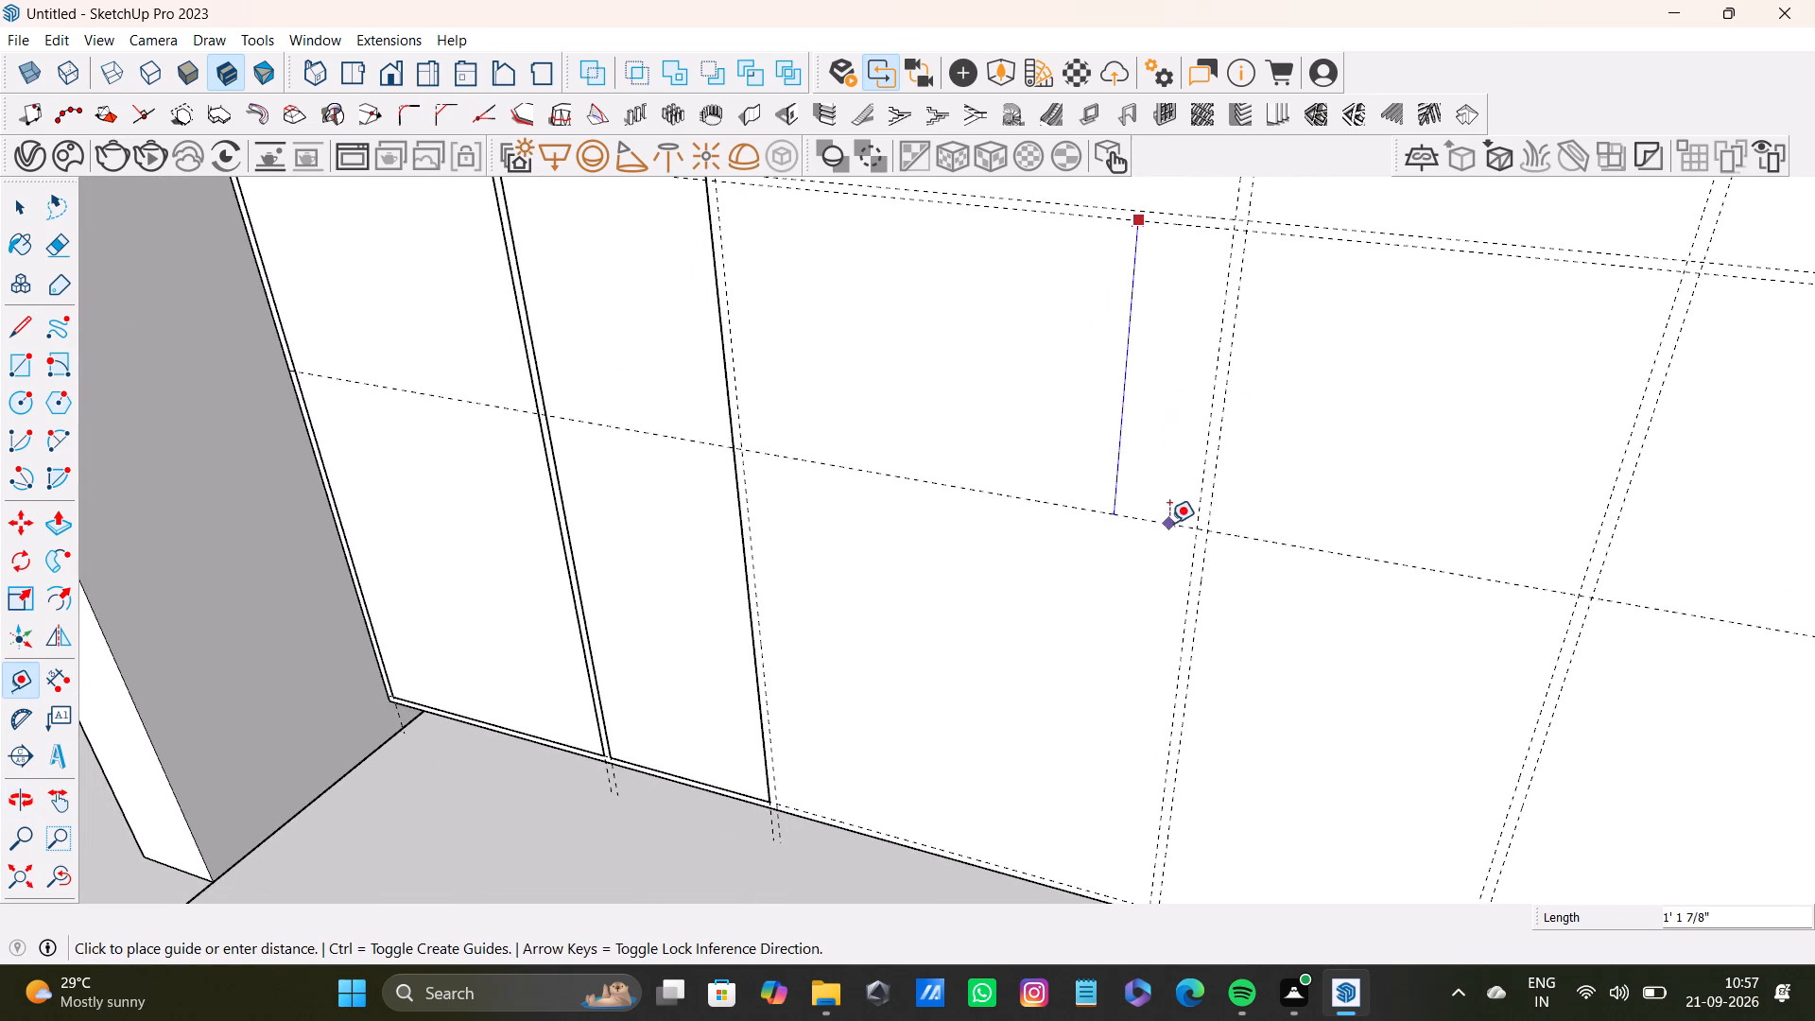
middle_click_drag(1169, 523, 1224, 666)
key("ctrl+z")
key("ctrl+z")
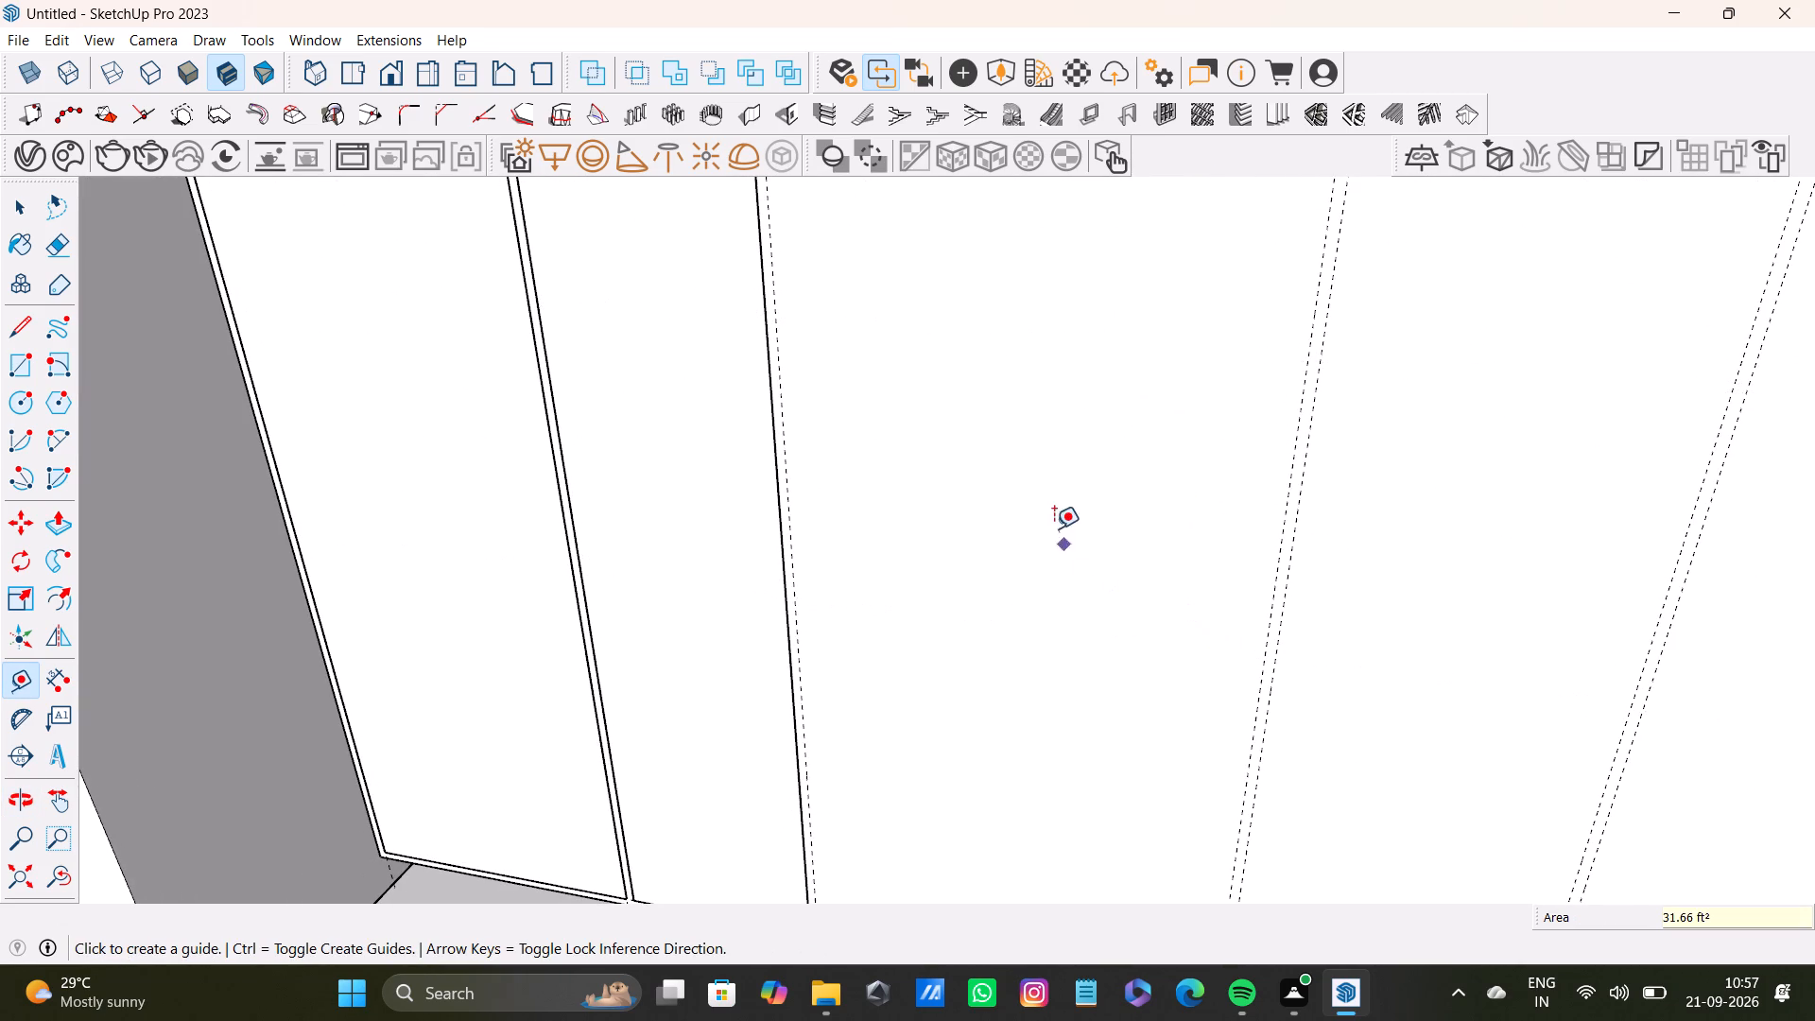
Place a horizontal guide about 1' 1 7/8" below the front face's top guide, and another 0.3" beyond it.
middle_click_drag(1070, 515, 1067, 762, "shift")
left_click(1012, 424)
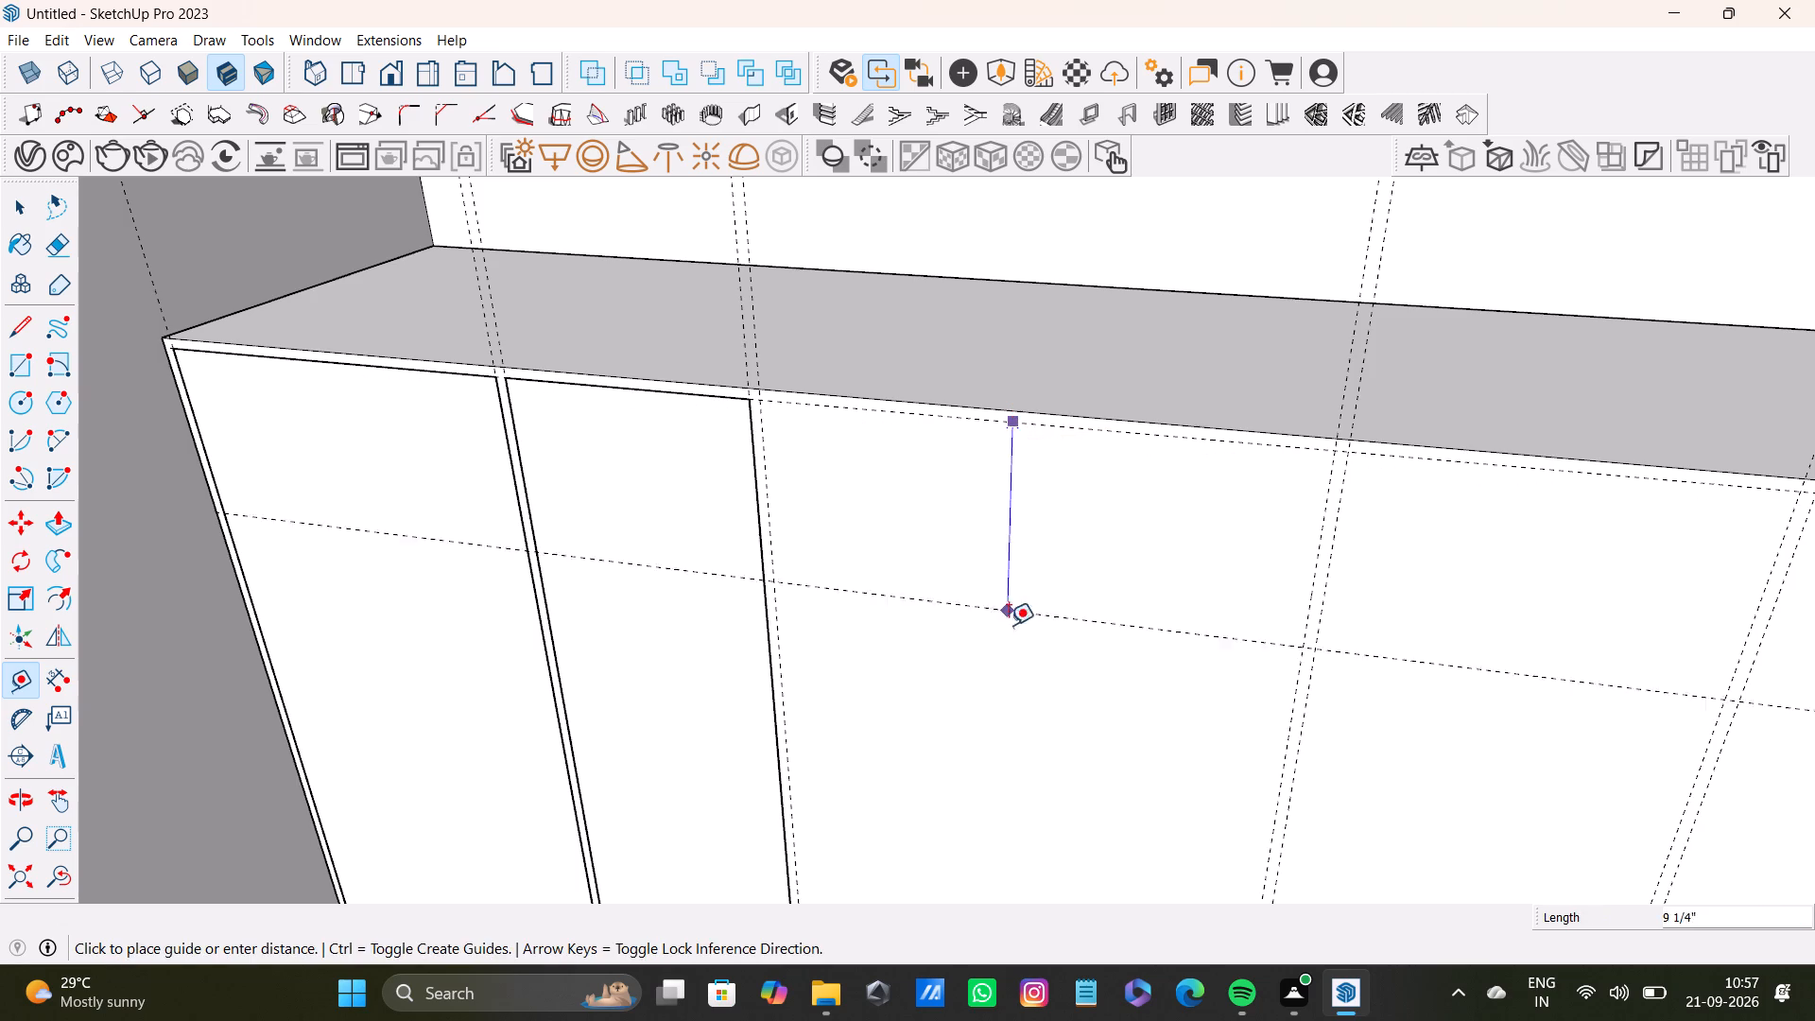
scroll(1005, 652, "down", 3)
middle_click_drag(1013, 700, 957, 603, "shift")
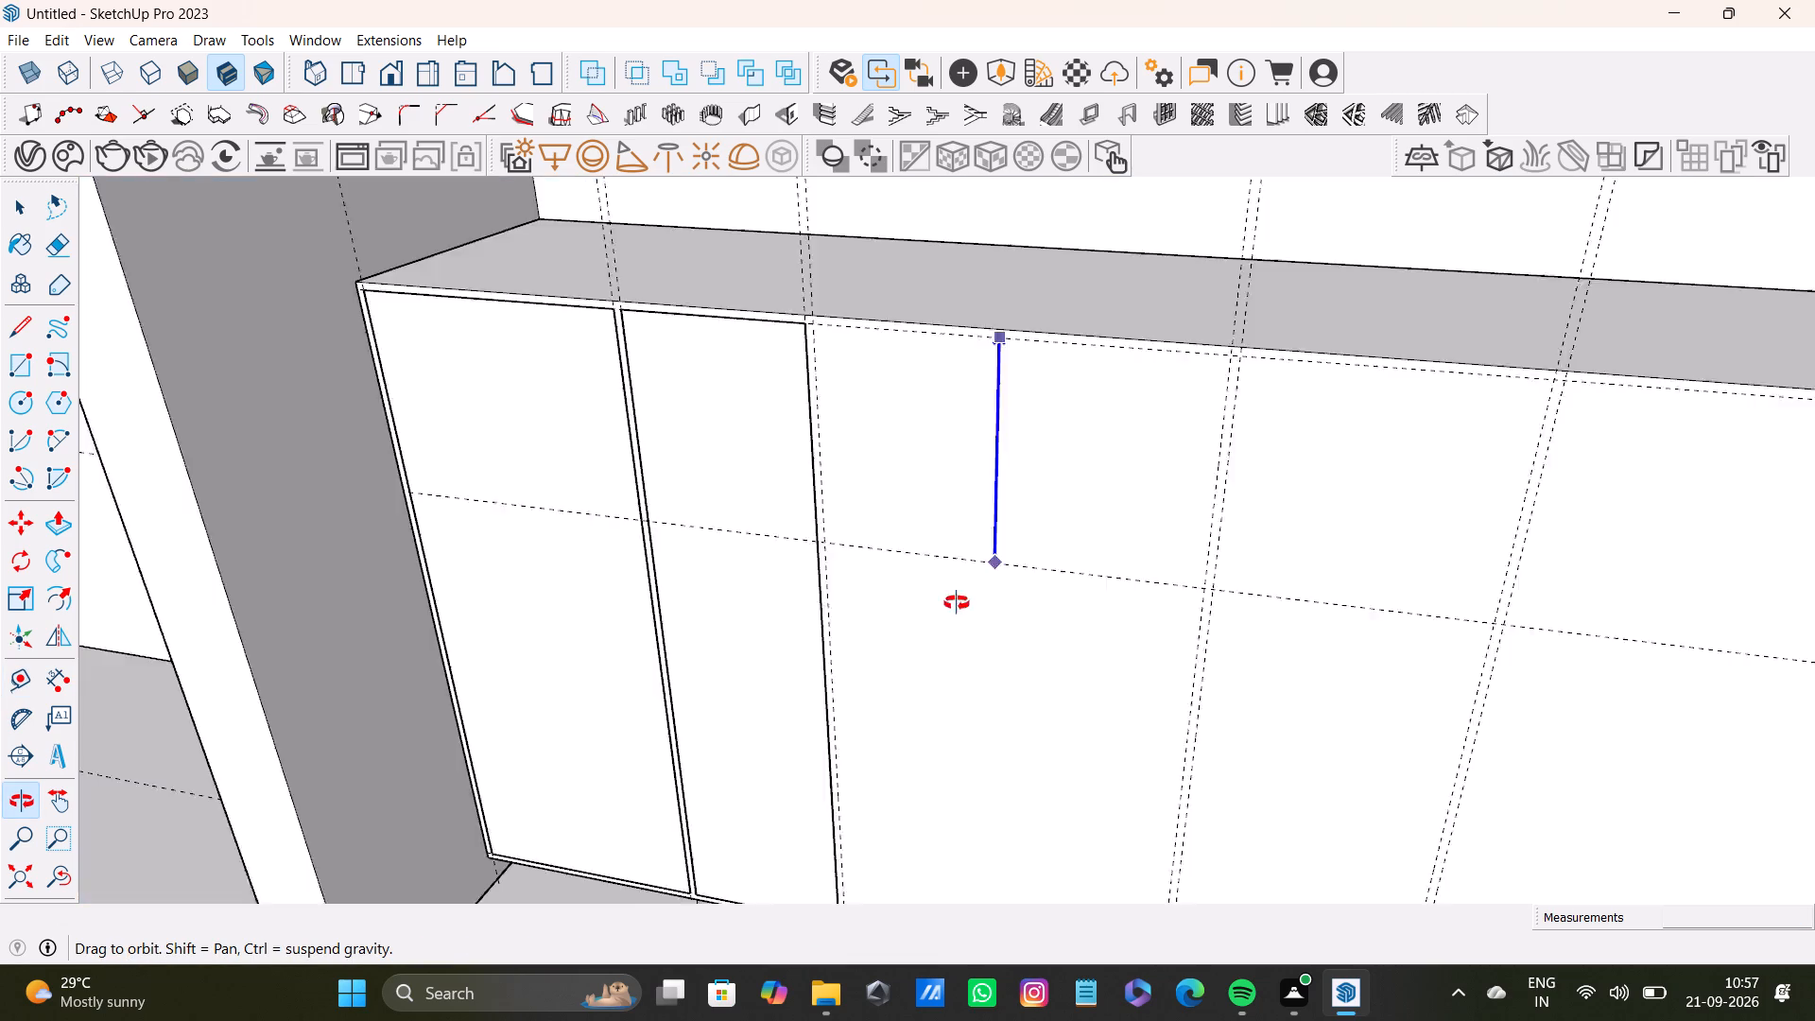
middle_click_drag(957, 603, 943, 579, "shift")
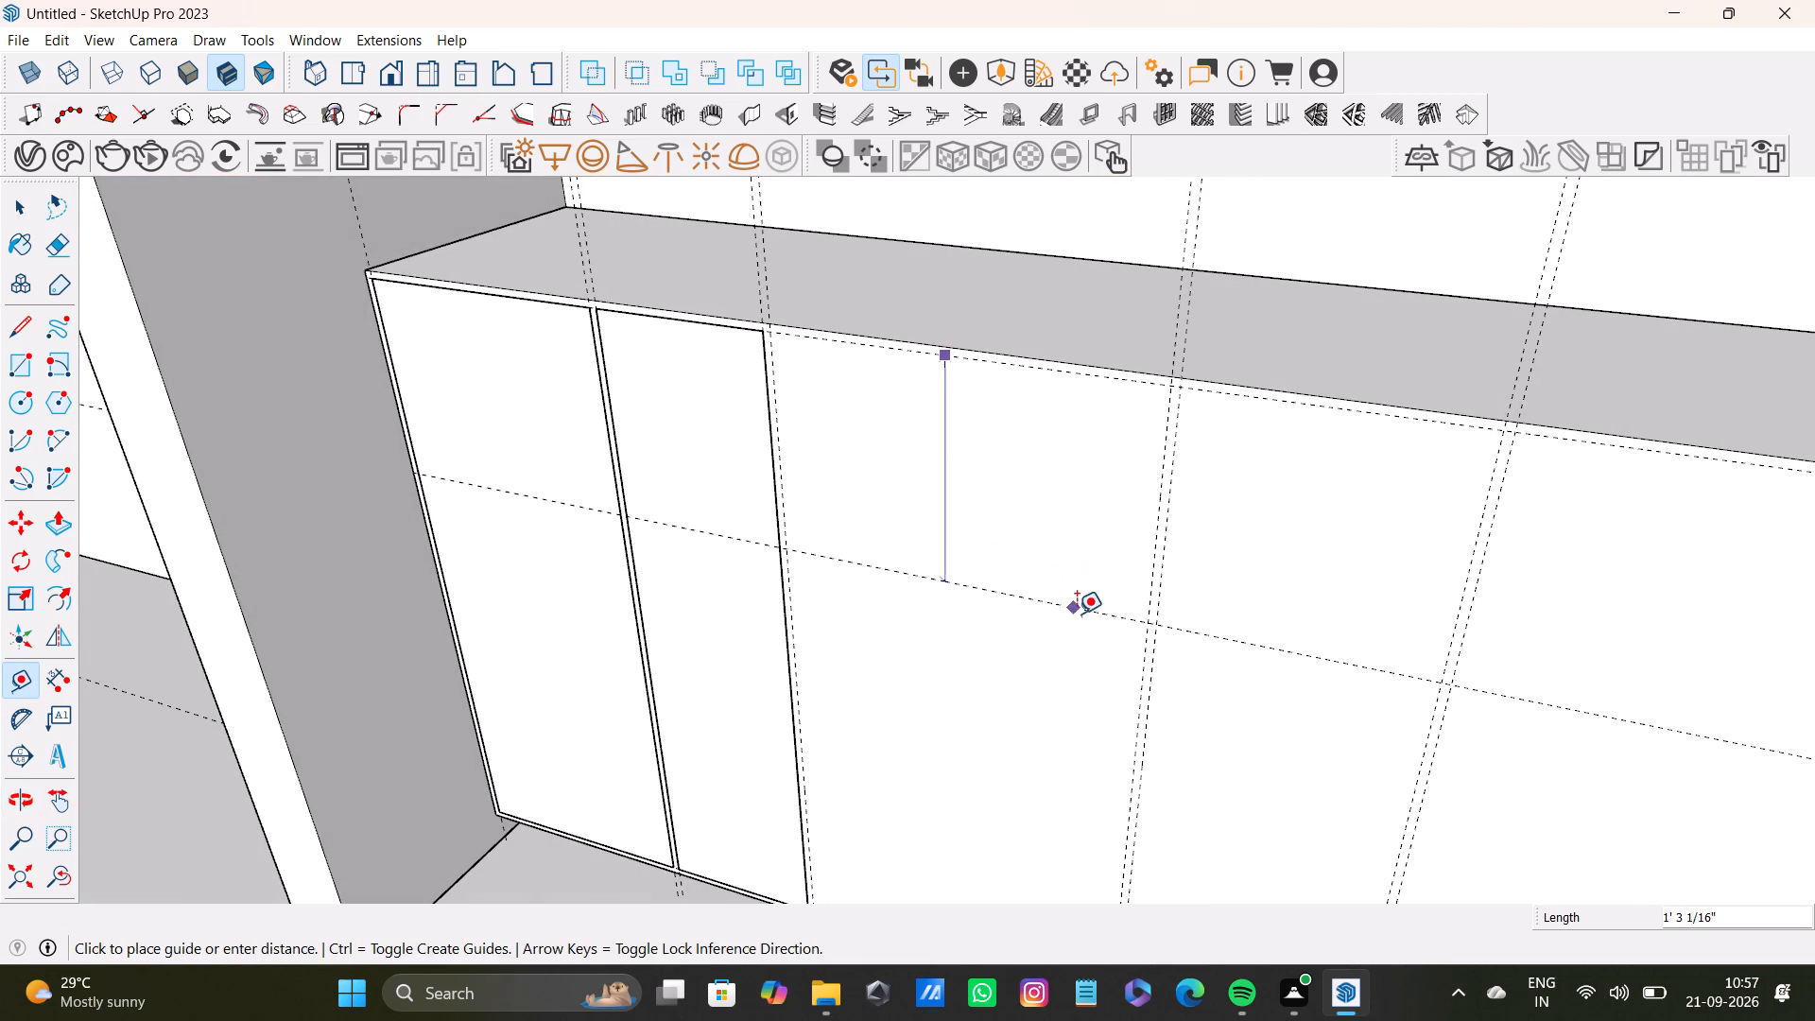
left_click(1108, 603)
left_click(1094, 597)
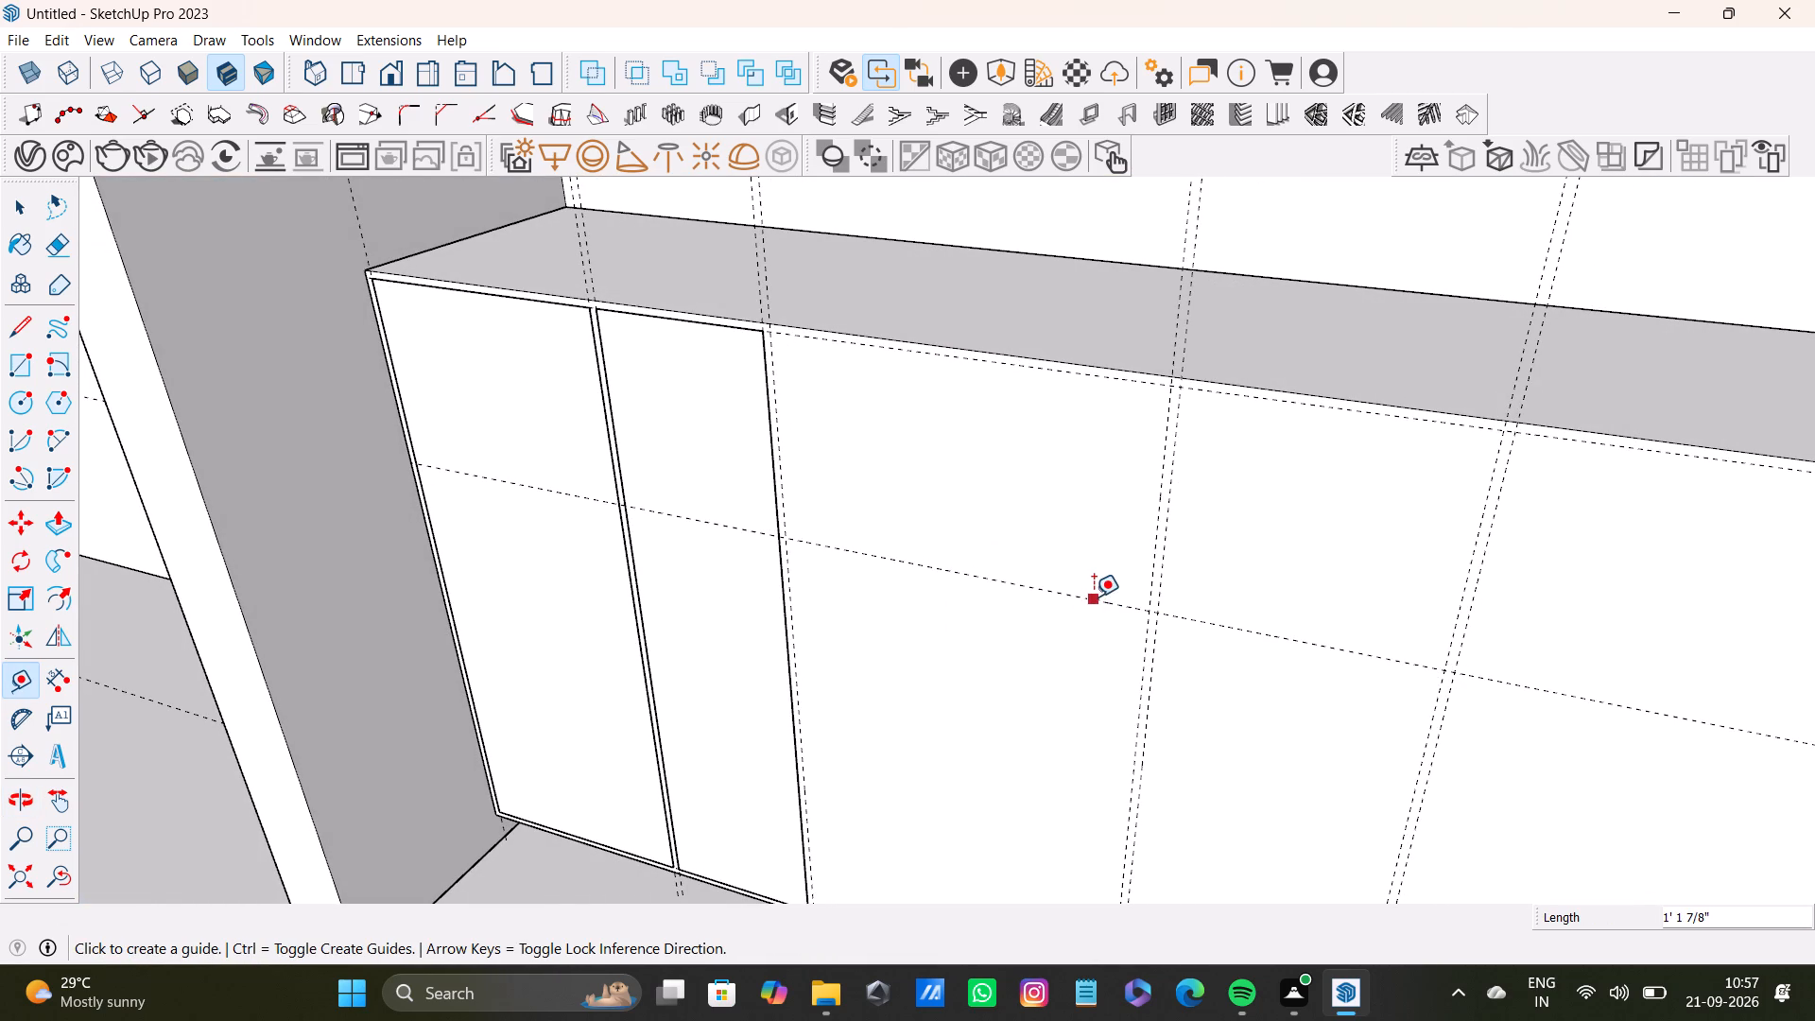
type("0.3")
key("shift+quotedbl")
key("Return")
Place a horizontal guide about 1' 2 5/16" below the last horizontal guide pair, and another 0.5" below it.
scroll(1033, 635, "up", 6)
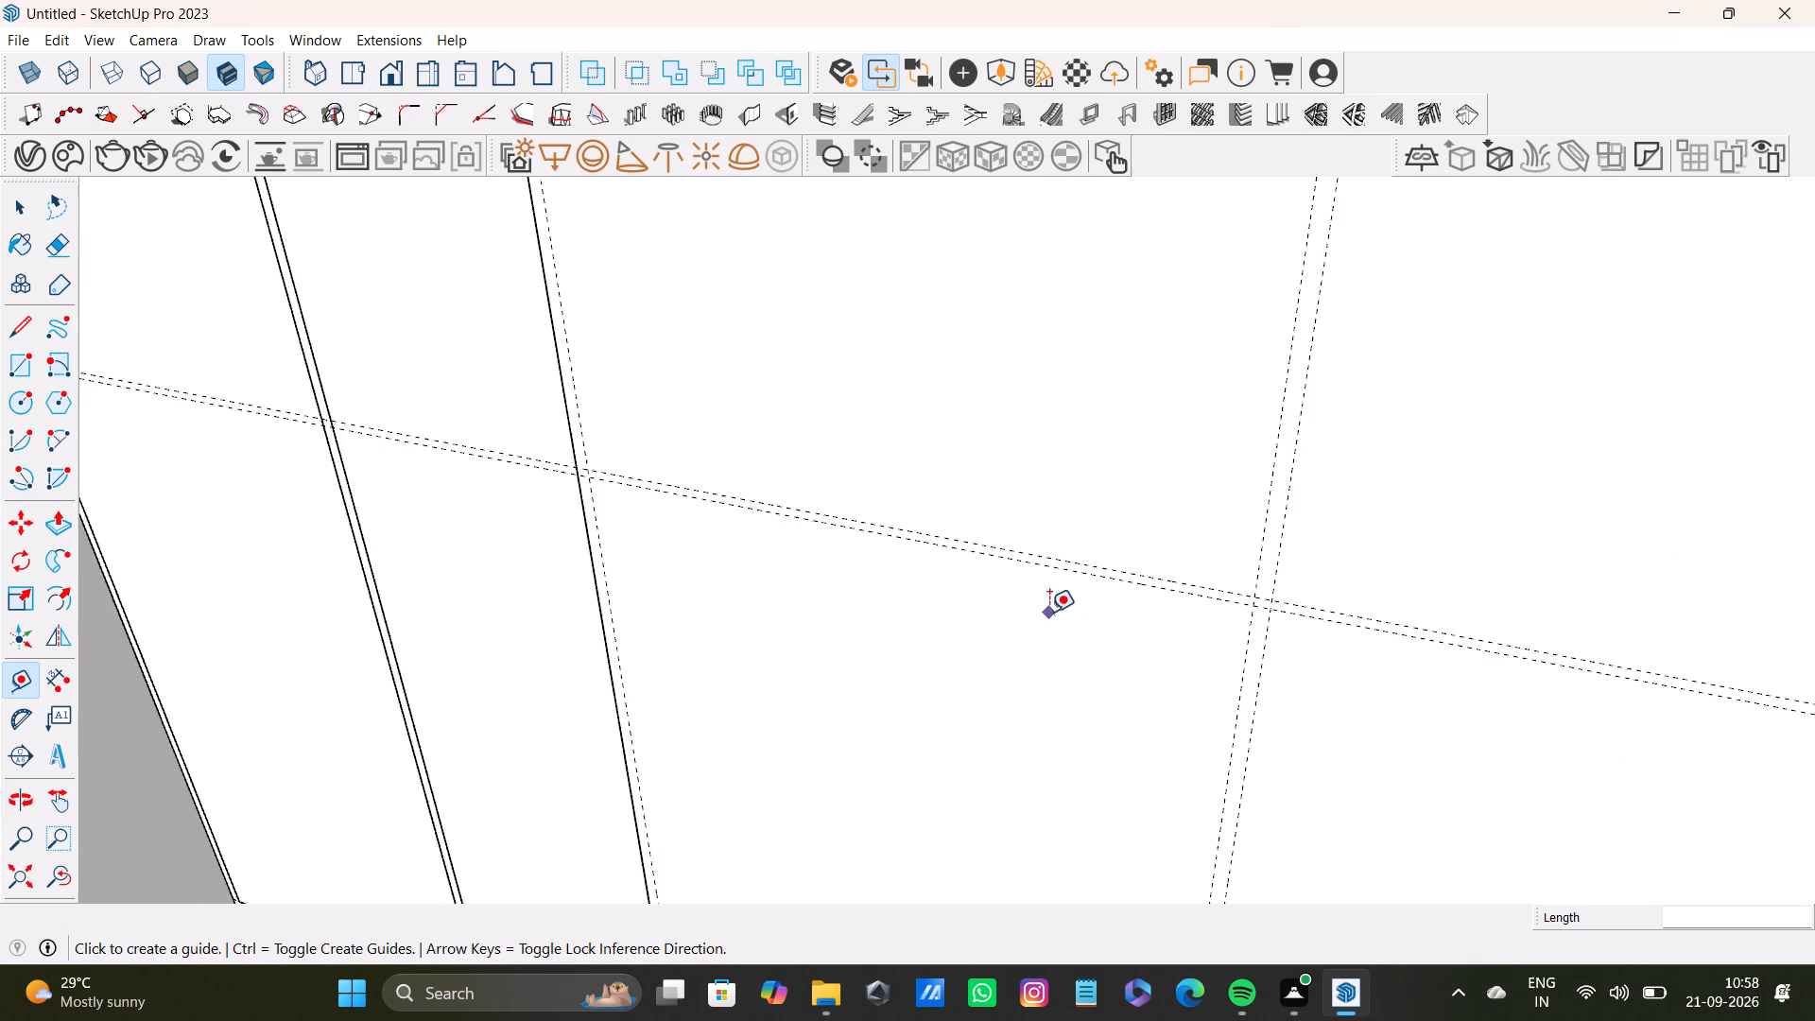
scroll(1049, 612, "up", 1)
left_click(1103, 575)
scroll(1027, 710, "down", 3)
middle_click_drag(1029, 720, 1023, 592)
middle_click_drag(1079, 631, 1047, 514)
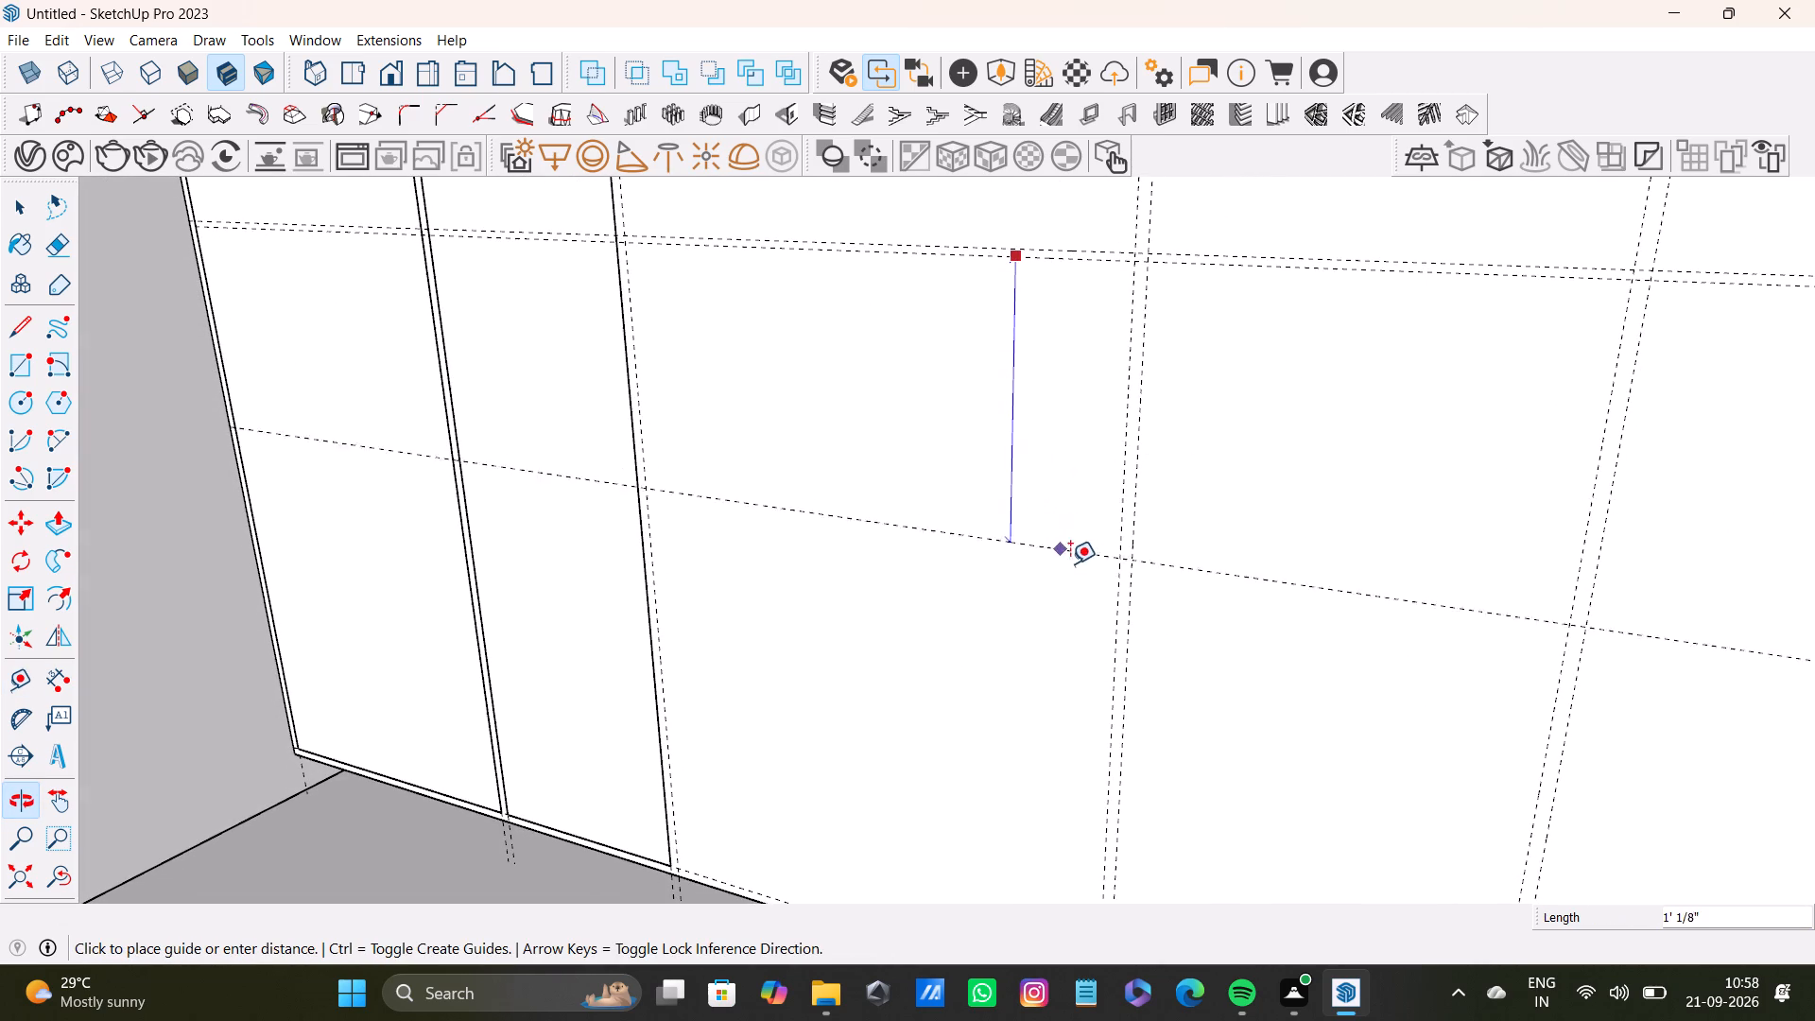
left_click(1110, 619)
left_click(1094, 612)
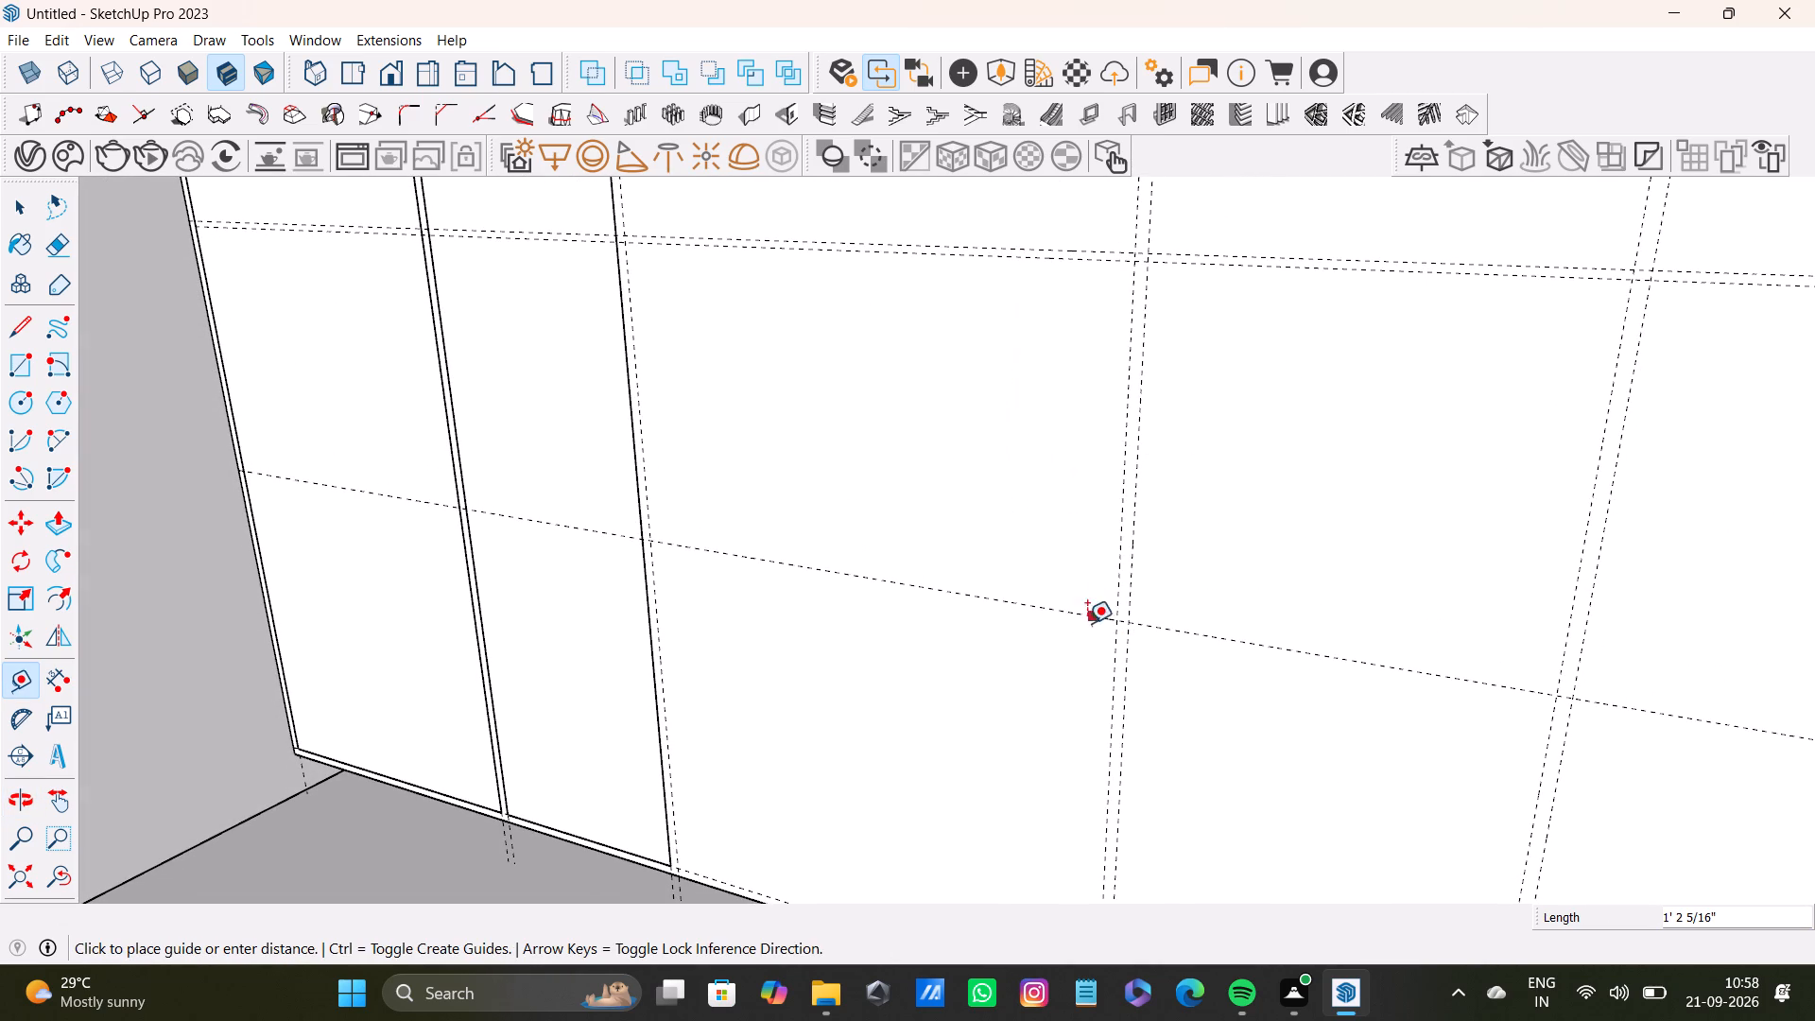
type("0.5\"")
key("Return")
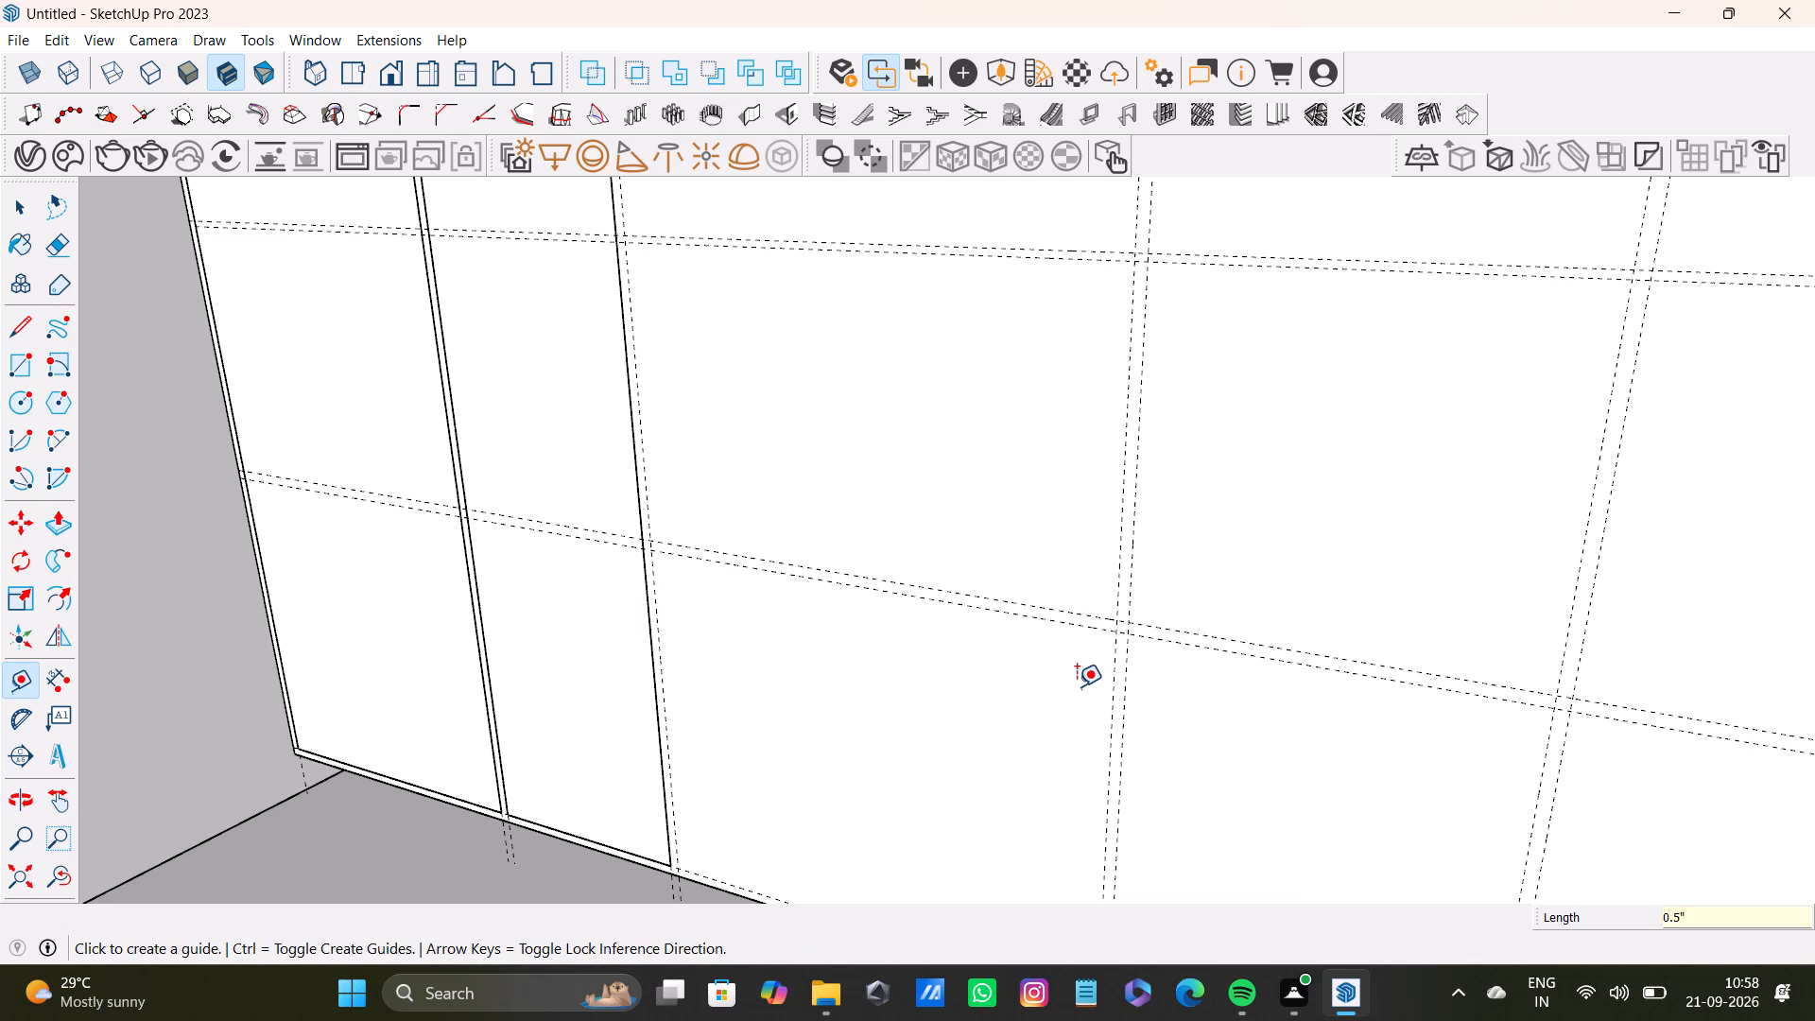
Undo the 0.5" guide and place a guide 0.3" below the lowest horizontal guide instead.
key("ctrl+z")
left_click(1080, 611)
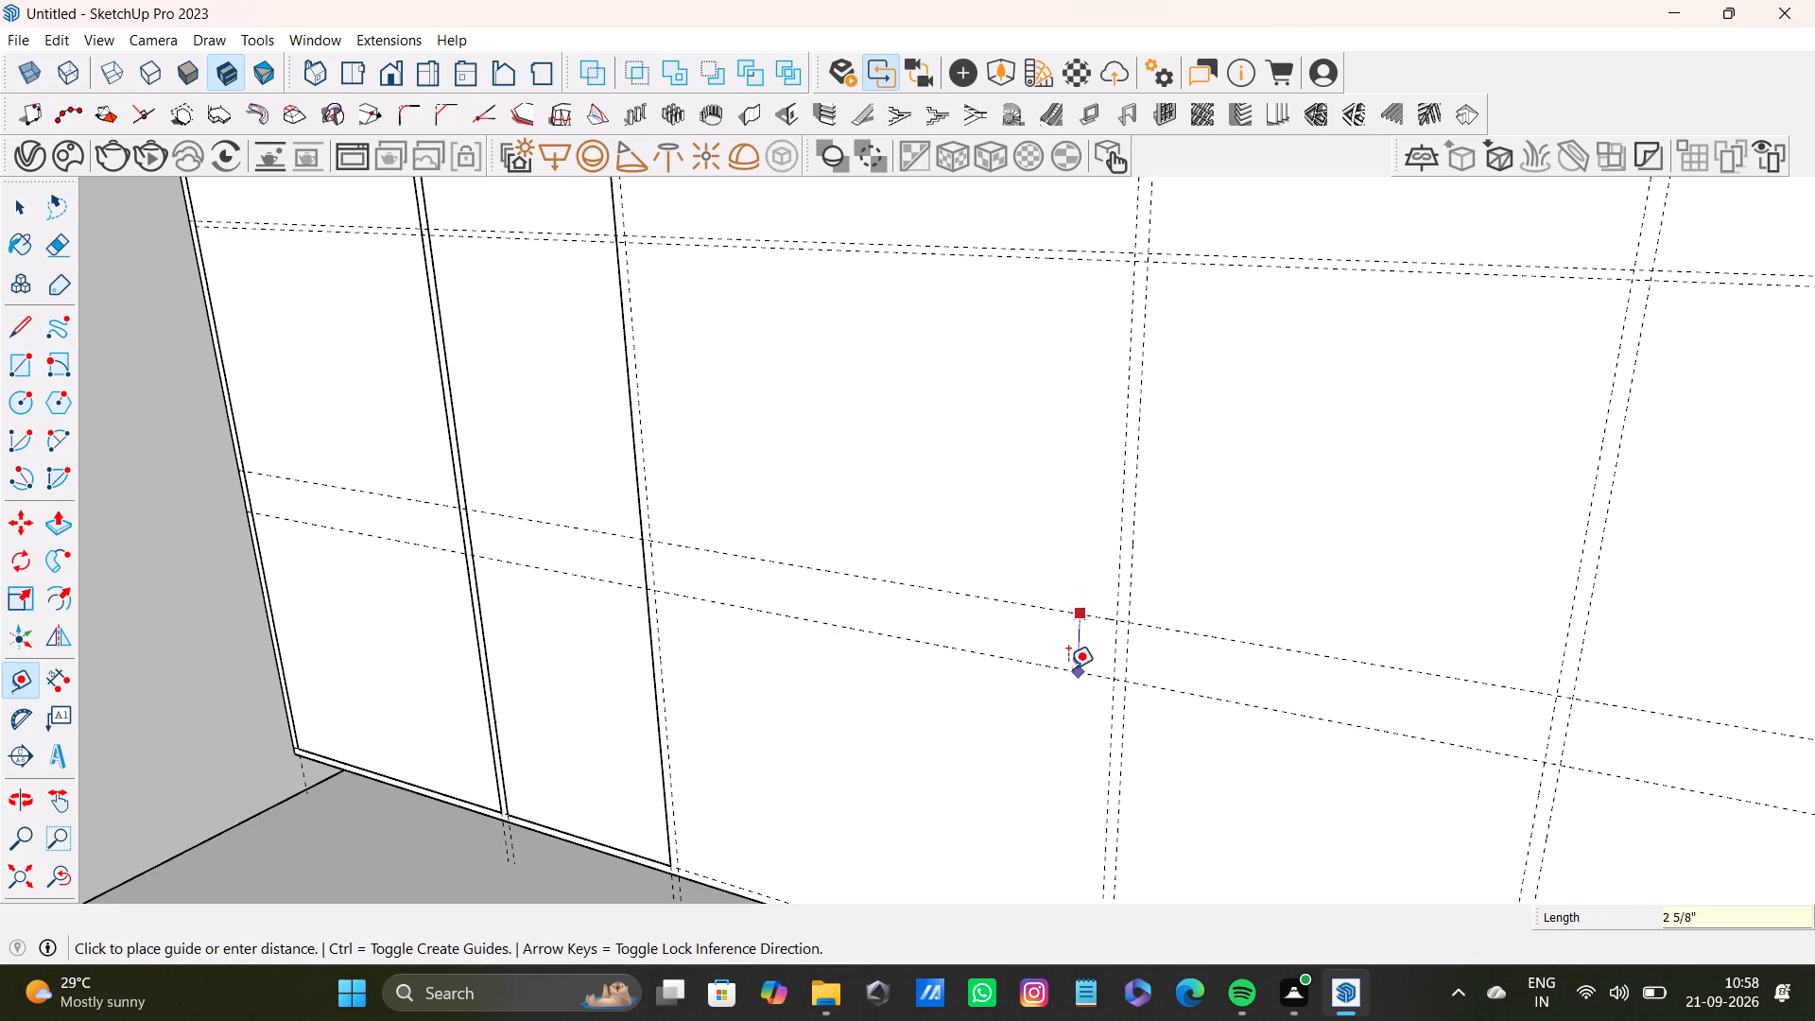
type("0.3")
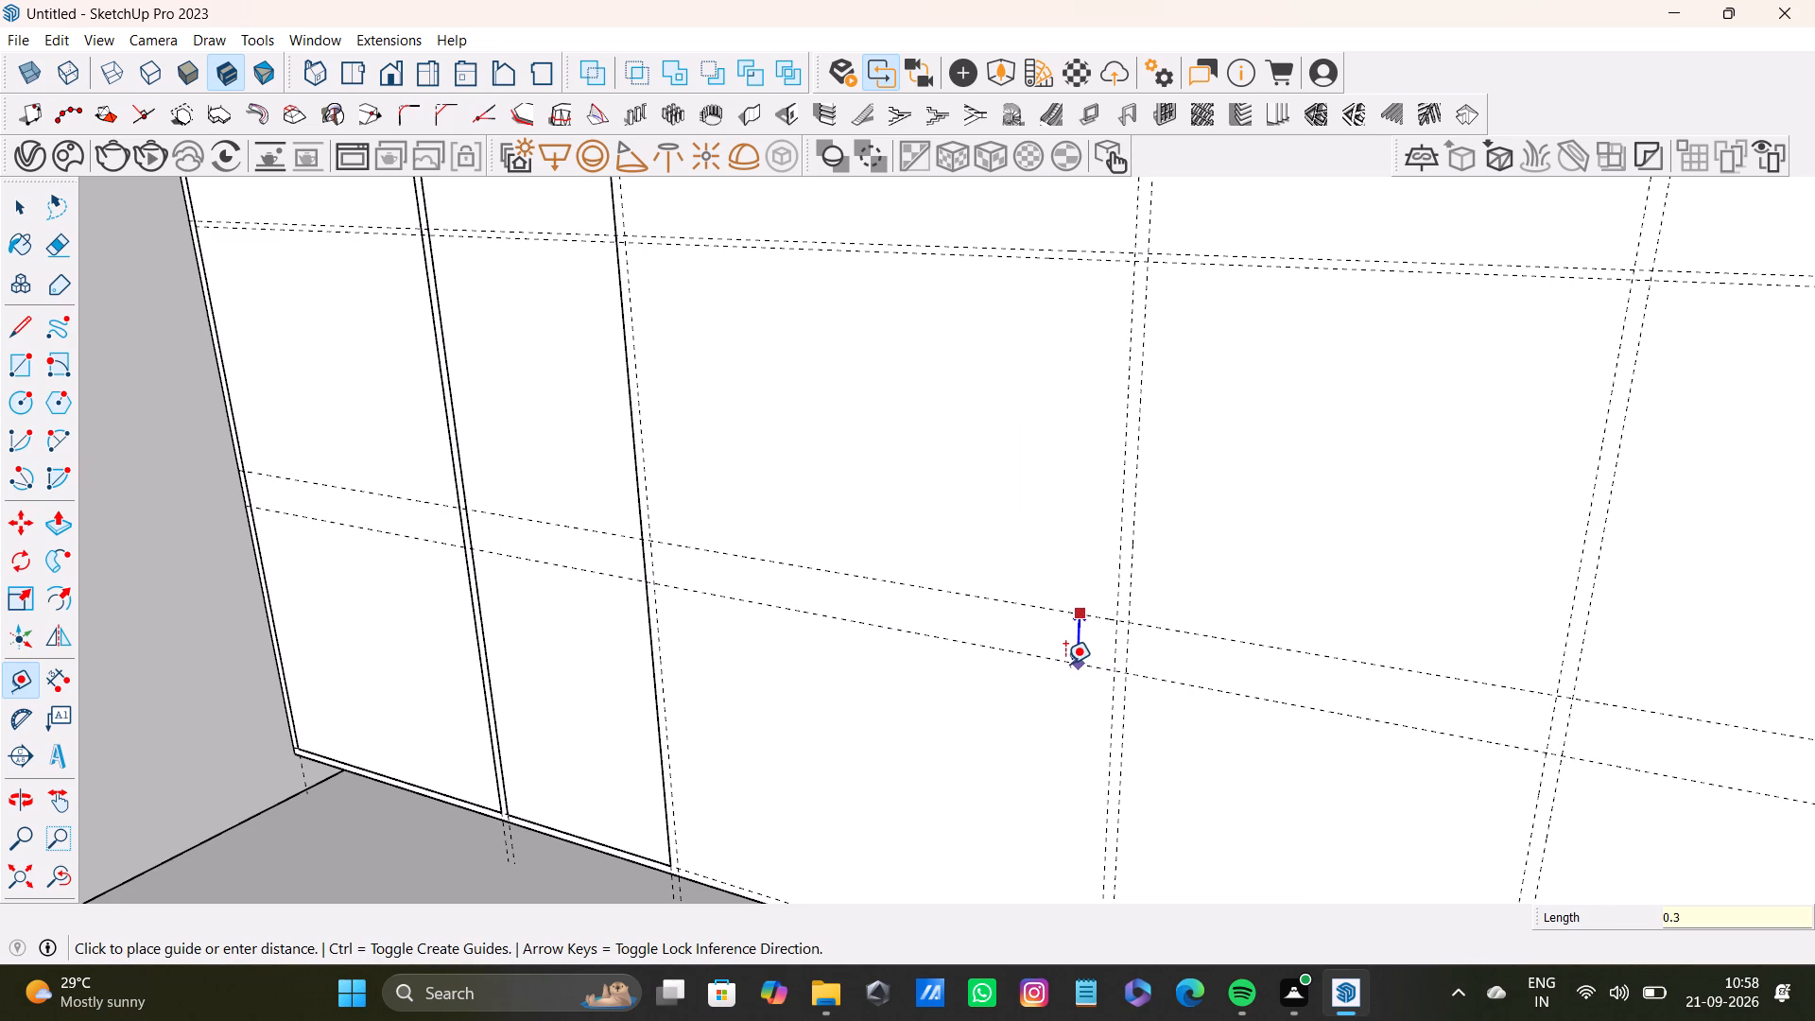
key("shift+quotedbl")
key("Return")
Draw the top drawer rectangle, about 1' 1 7/8" by 2', between the guides in the column beside the two finished tall doors.
scroll(1058, 604, "down", 3)
middle_click_drag(1121, 563, 1013, 799, "shift")
middle_click_drag(1099, 739, 1150, 727)
scroll(1356, 437, "down", 2)
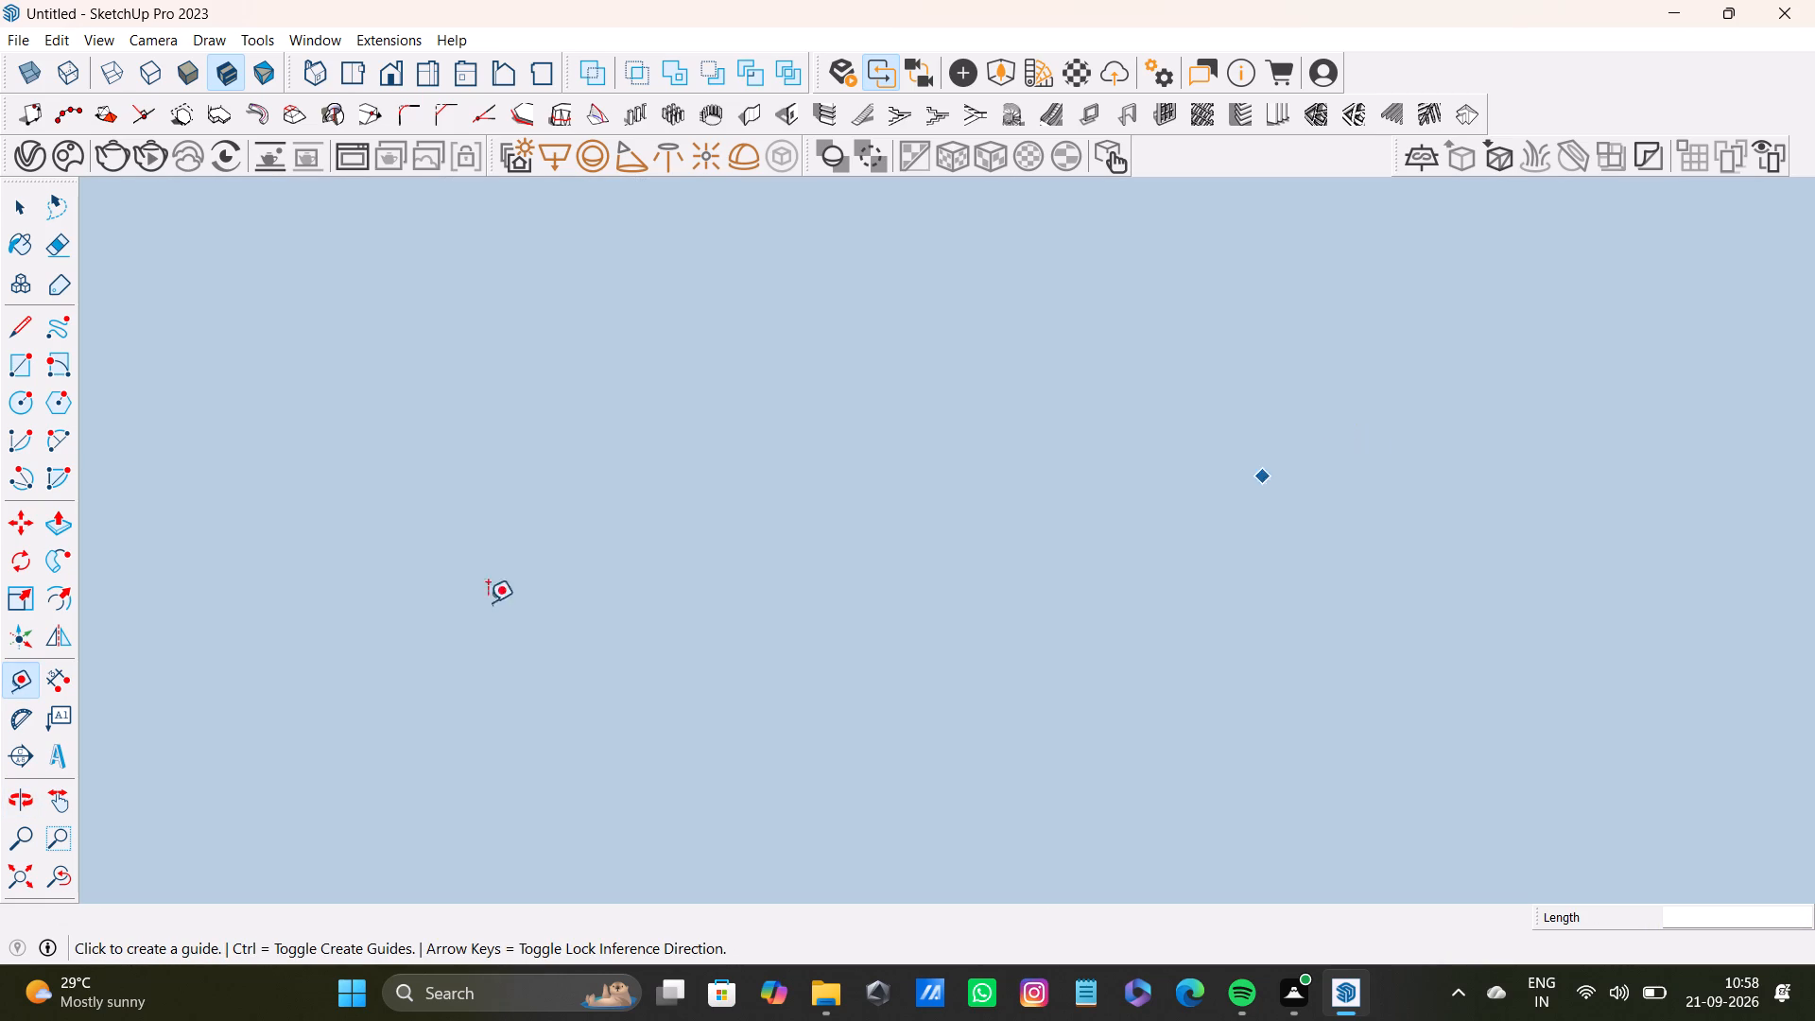
left_click(43, 876)
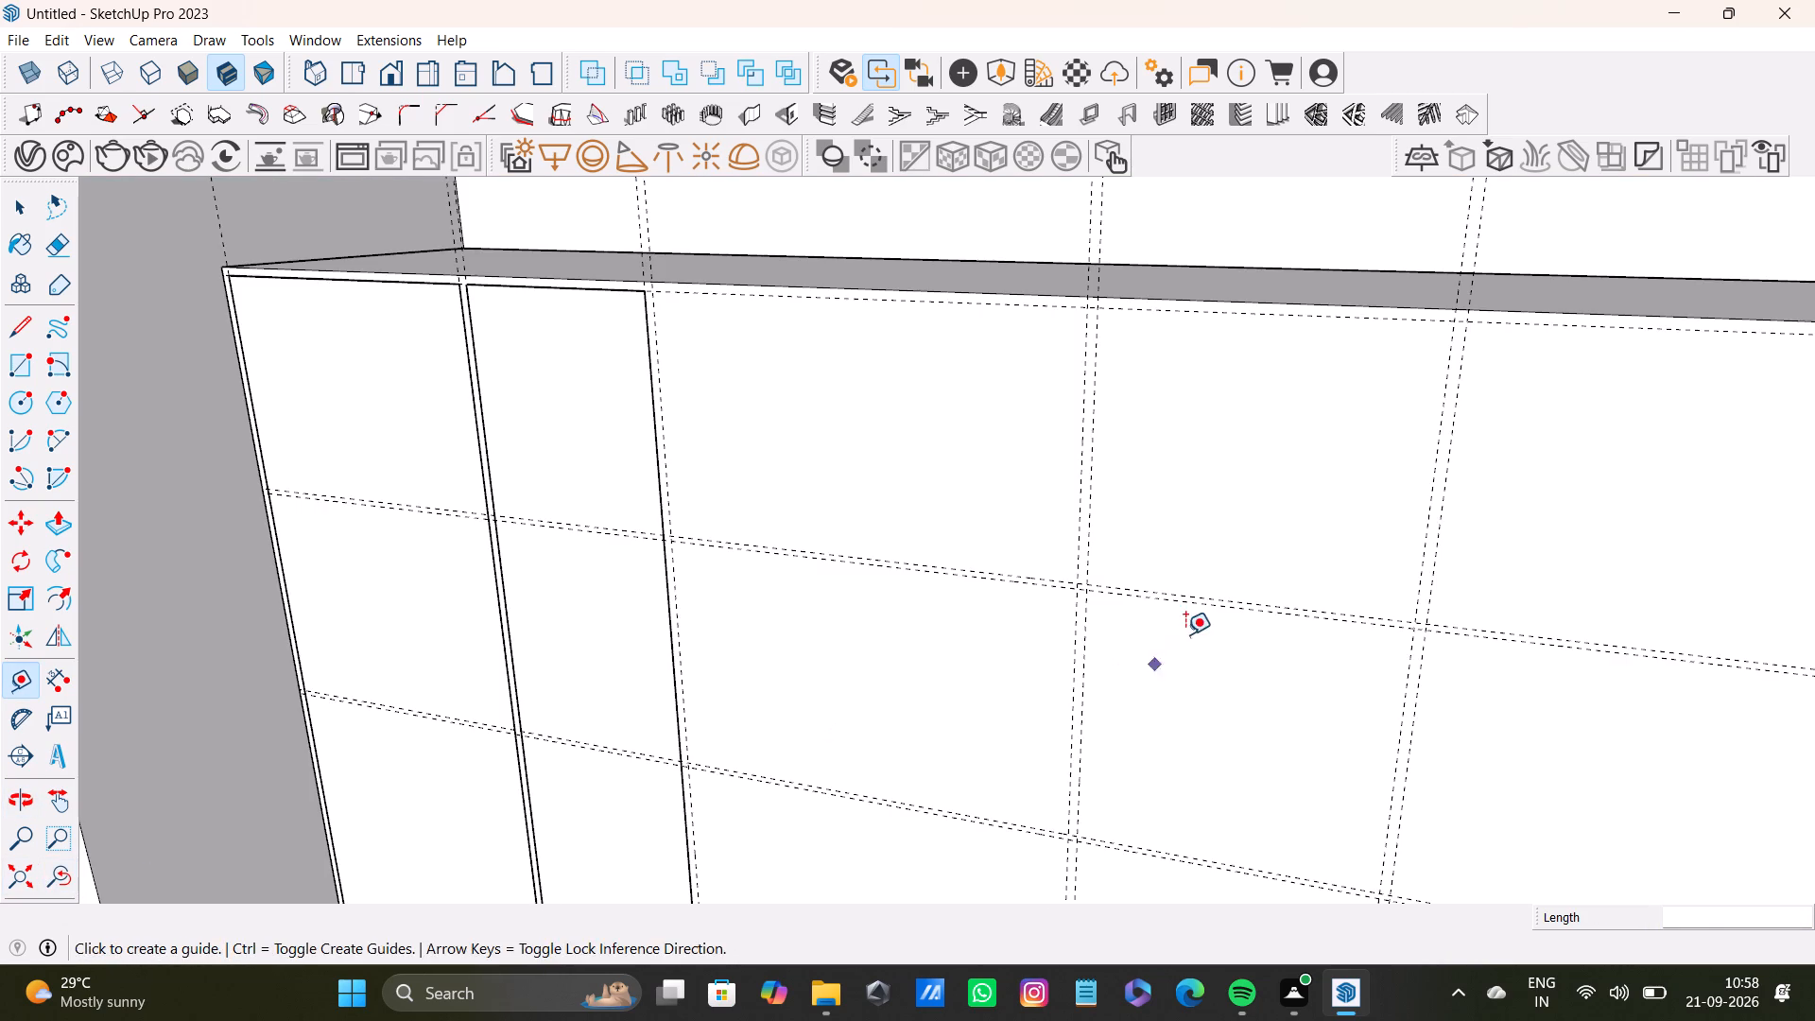
middle_click_drag(1185, 634, 767, 557, "shift")
scroll(774, 560, "down", 1, "shift")
middle_click_drag(838, 585, 980, 624)
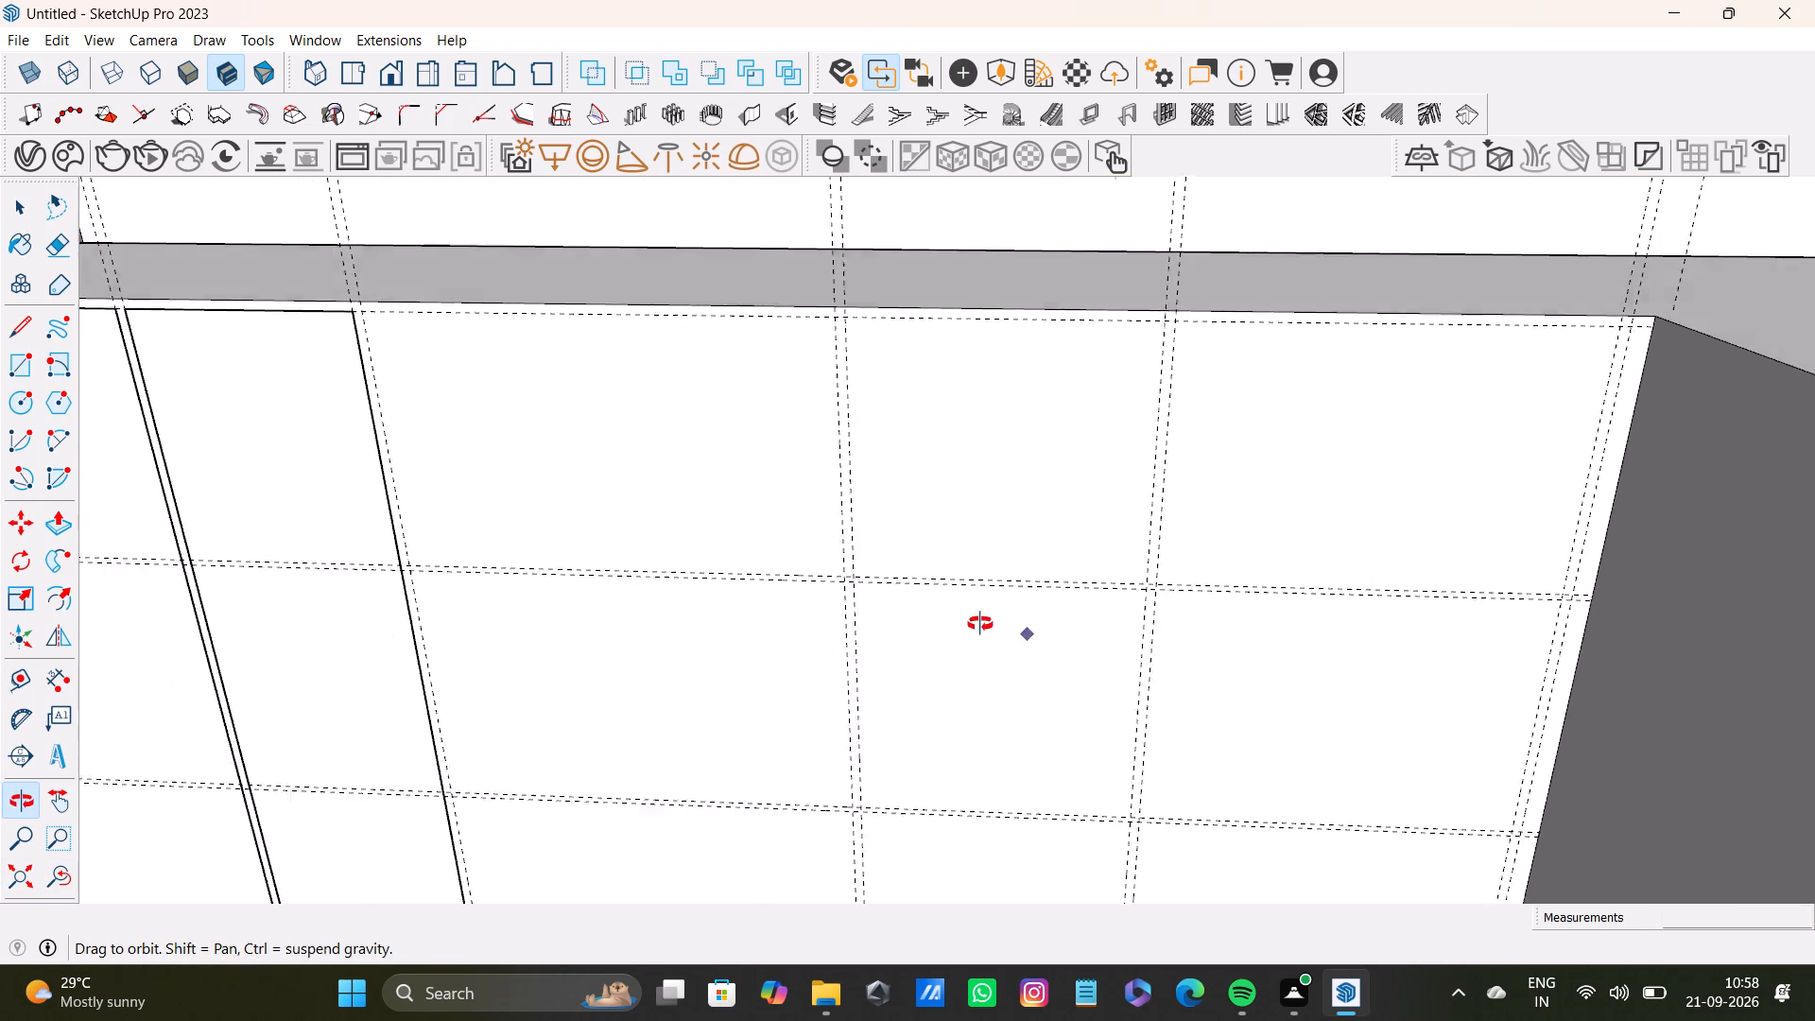
middle_click_drag(980, 624, 980, 628)
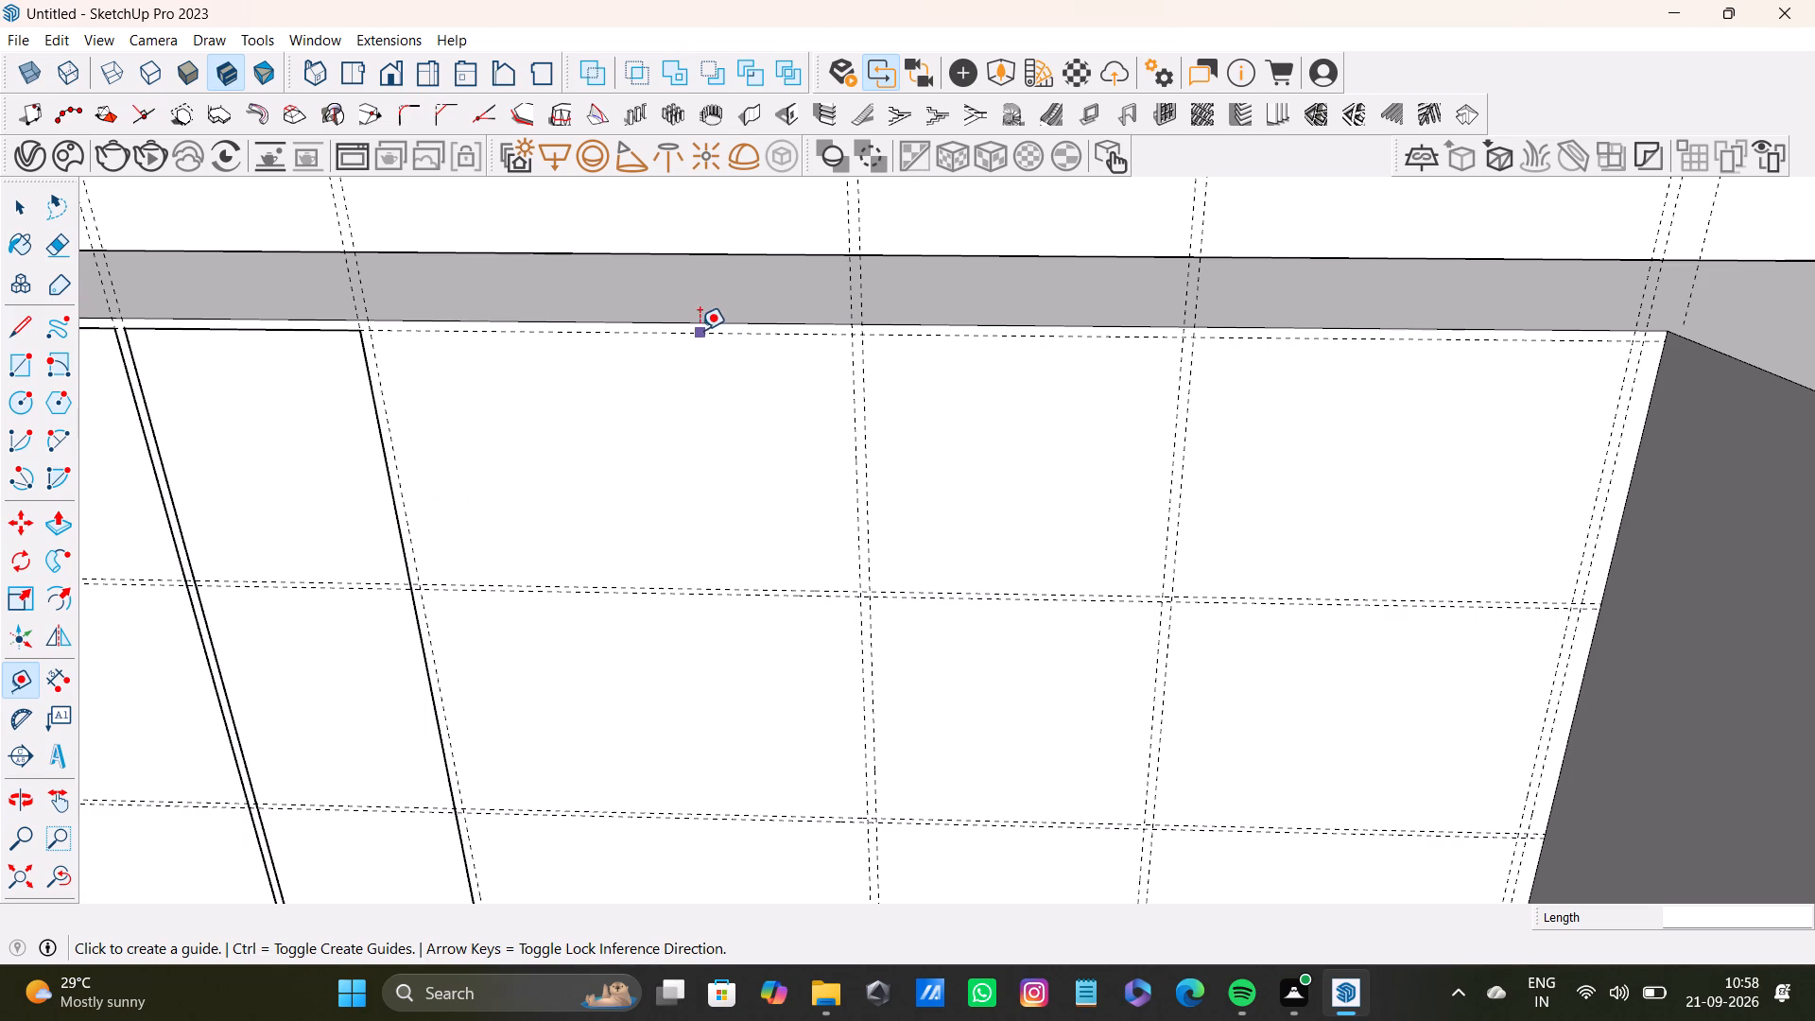
key("r")
scroll(415, 369, "up", 4)
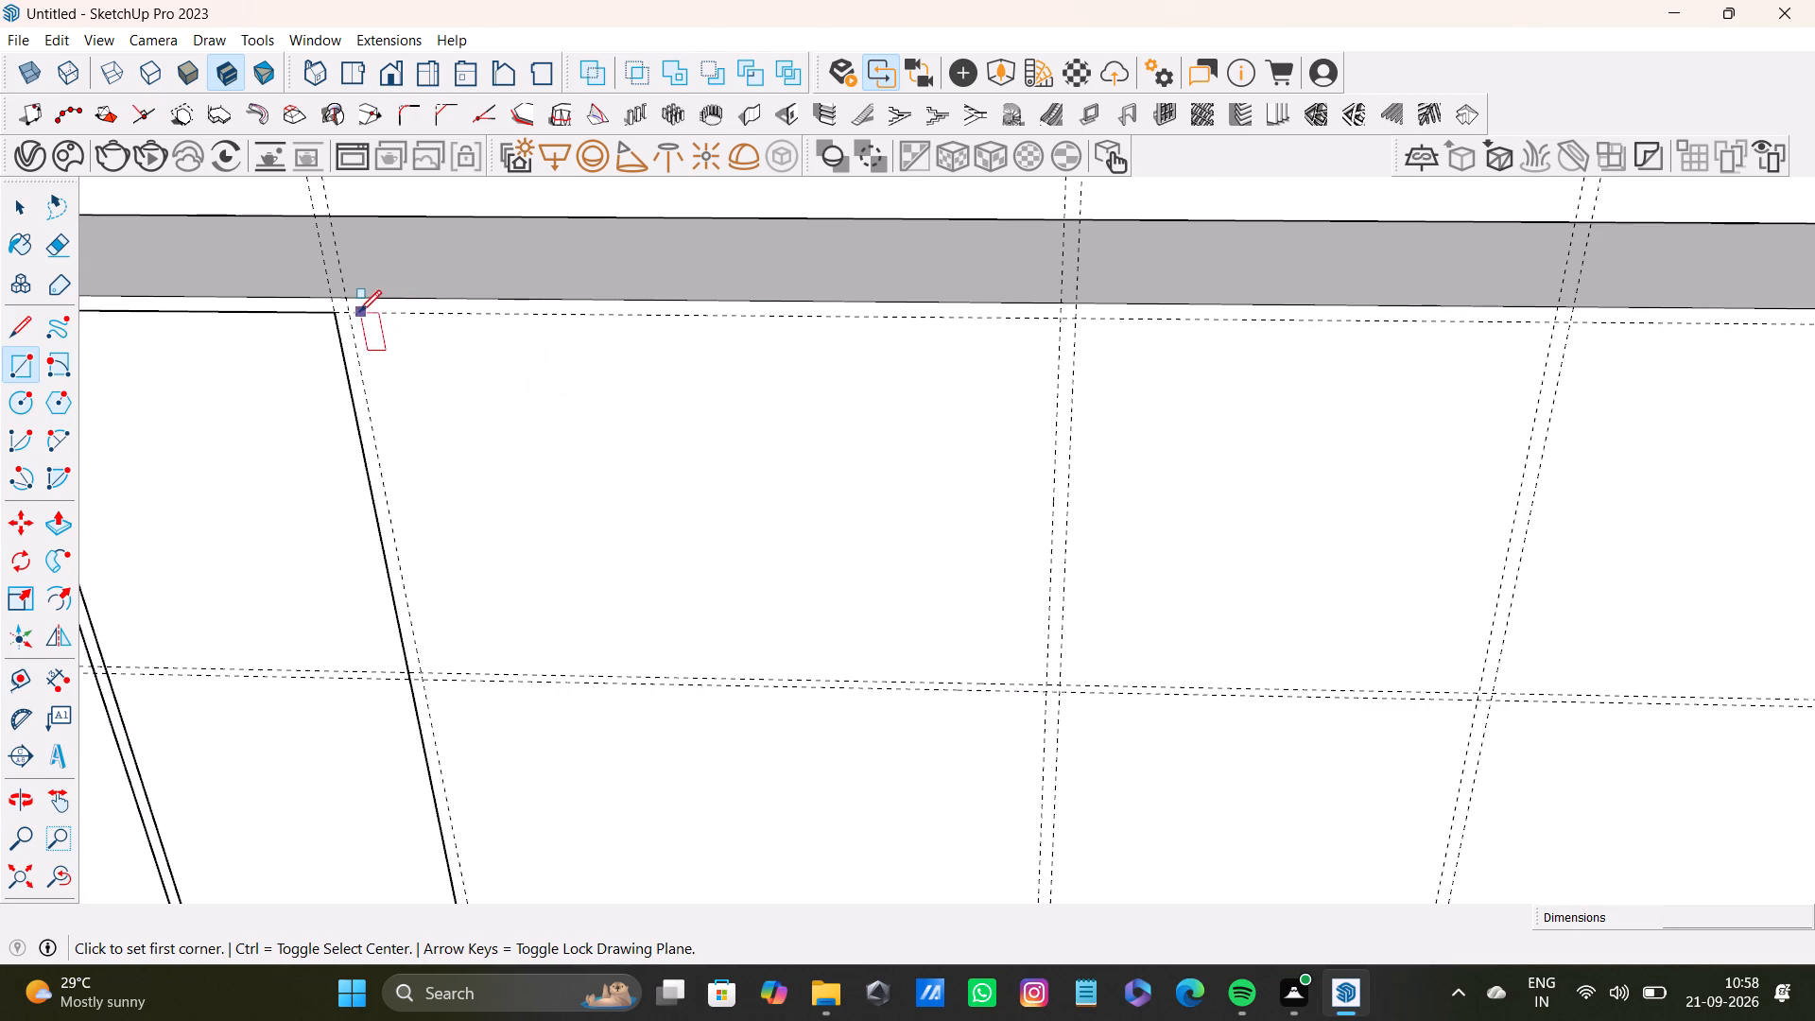
left_click(351, 311)
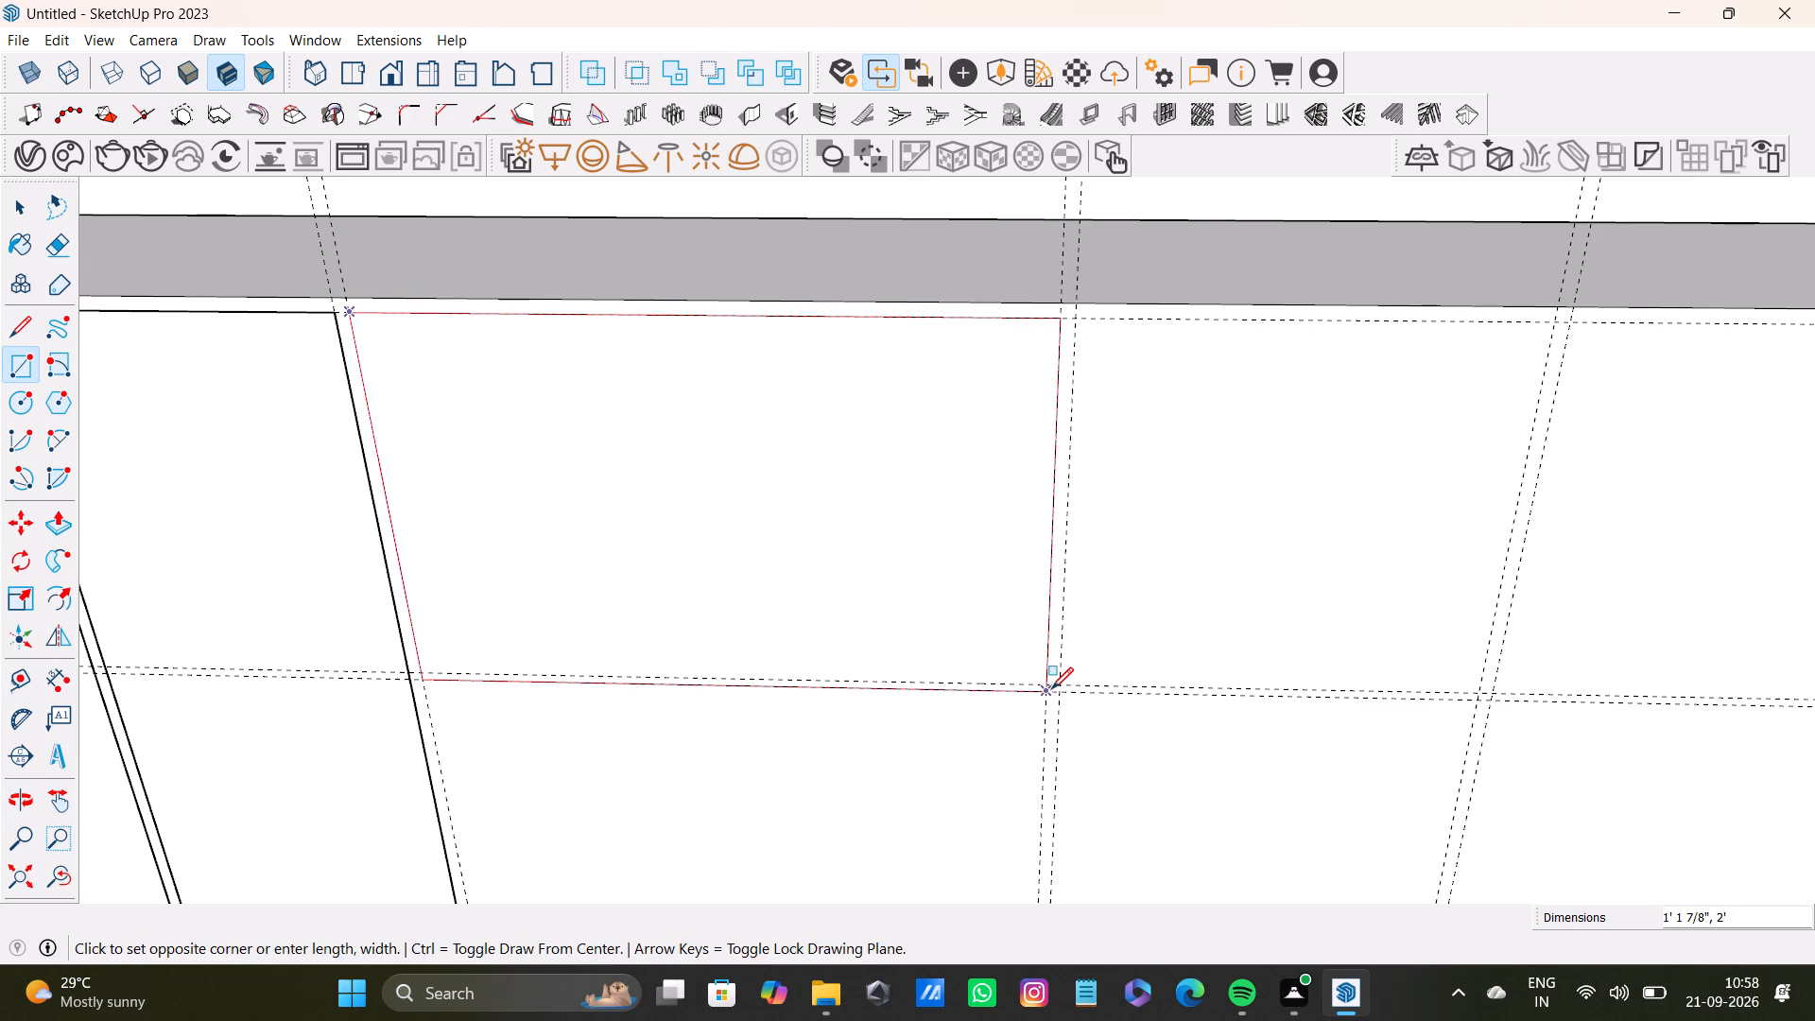
left_click(1044, 680)
Draw the middle drawer rectangle, about 1' 2 1/16" by 2', directly below the top drawer, keeping the guide gap.
middle_click_drag(1022, 684, 1010, 467, "shift")
scroll(401, 510, "up", 6)
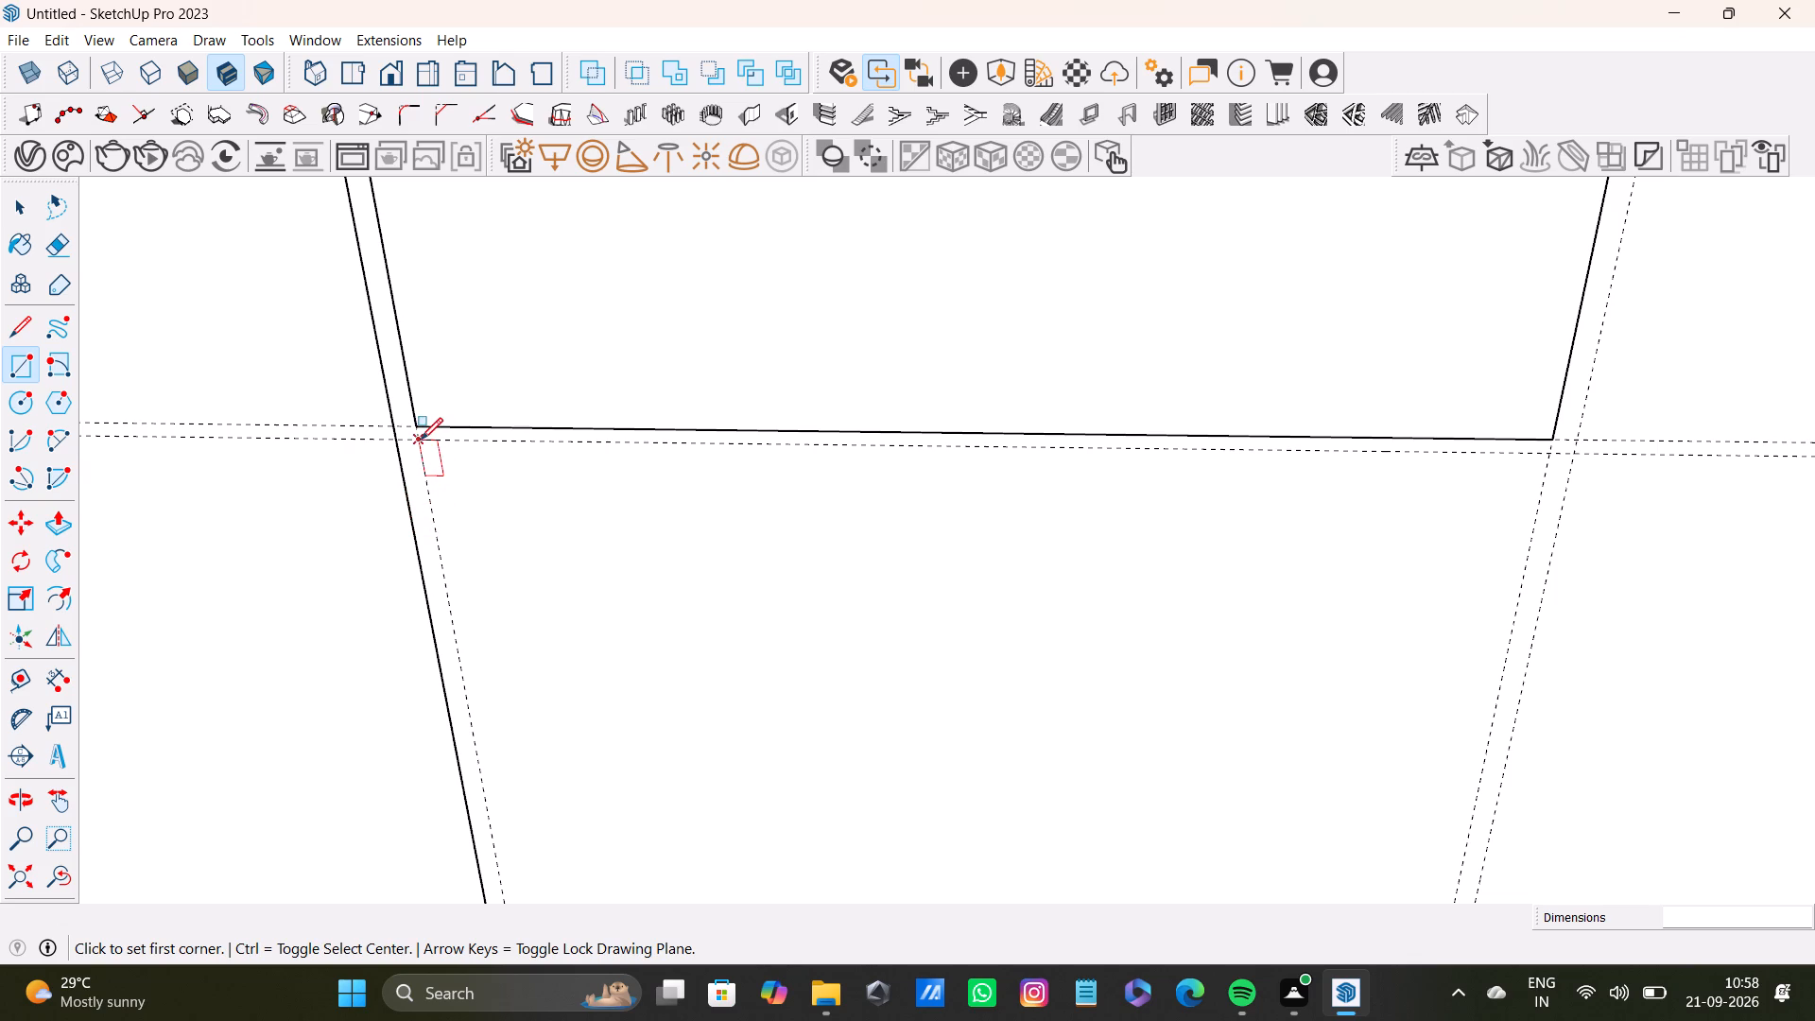
left_click(421, 440)
scroll(910, 665, "down", 2)
middle_click_drag(951, 666, 850, 492, "shift")
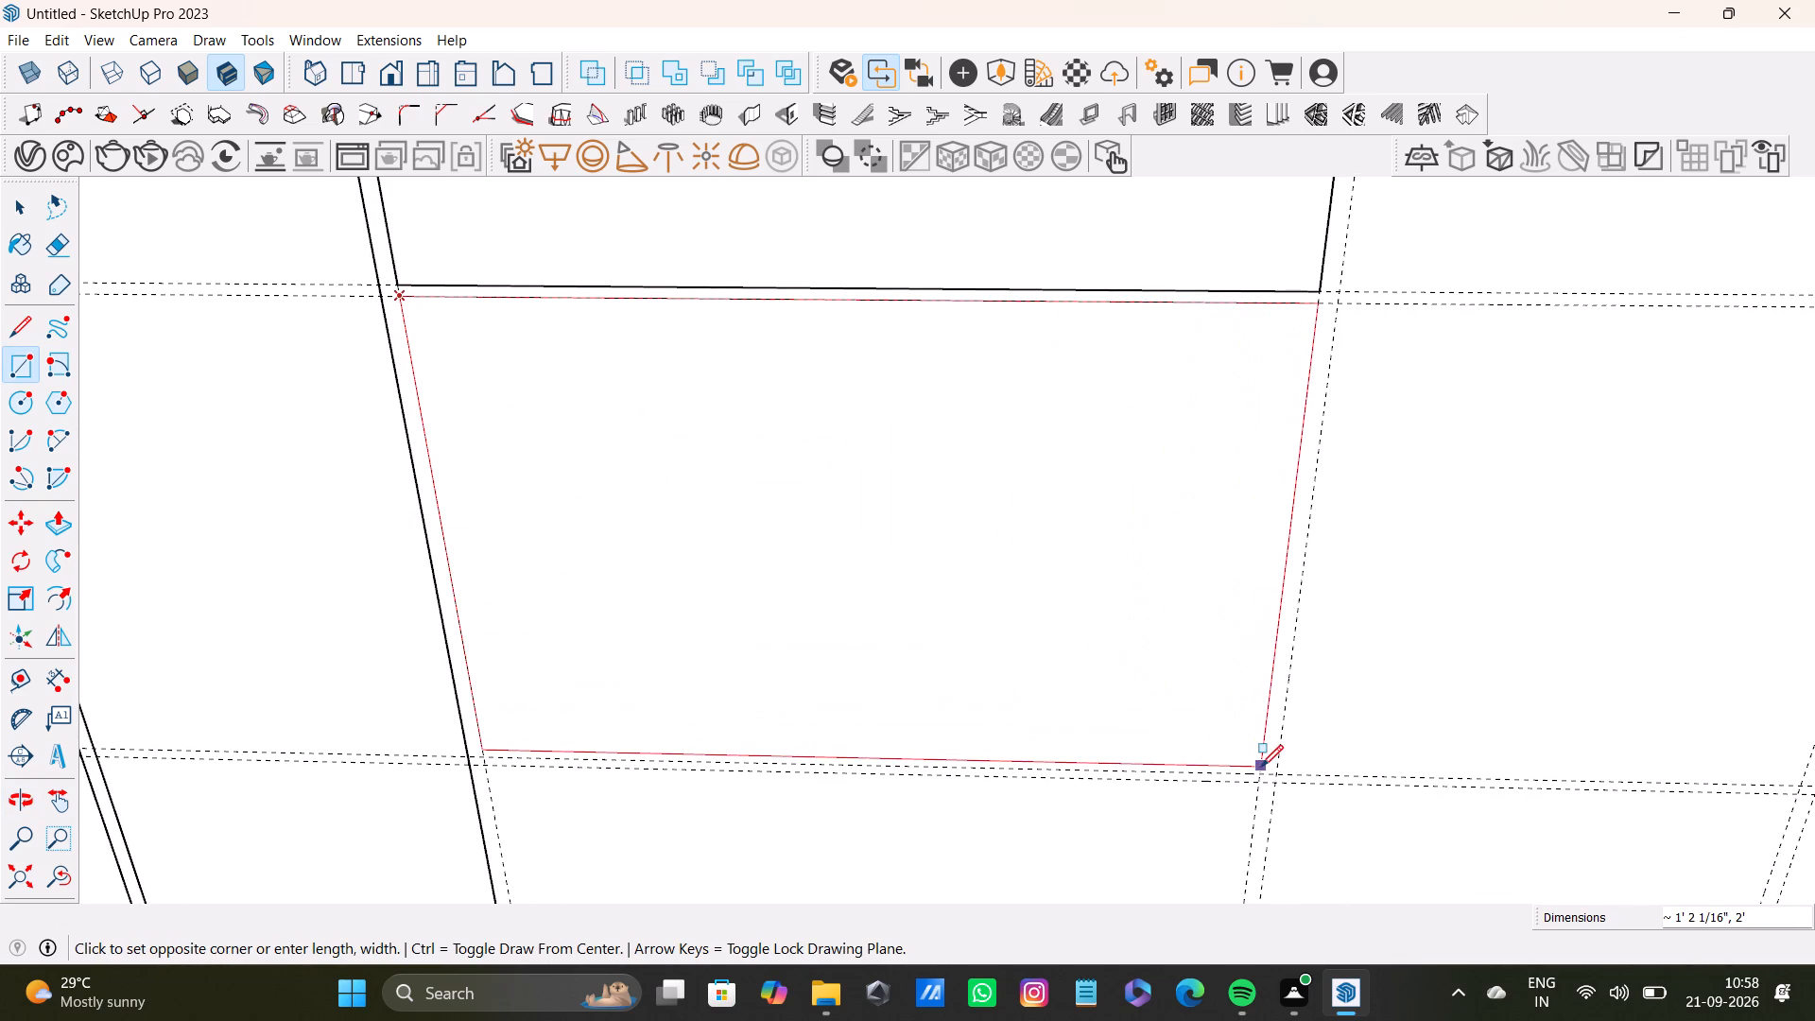
left_click(1261, 768)
Draw the bottom drawer rectangle in the same column, from below the middle drawer's gap down to the bottom guide.
scroll(1199, 758, "down", 3)
middle_click_drag(1195, 757, 1152, 571, "shift")
scroll(1172, 609, "up", 6, "shift")
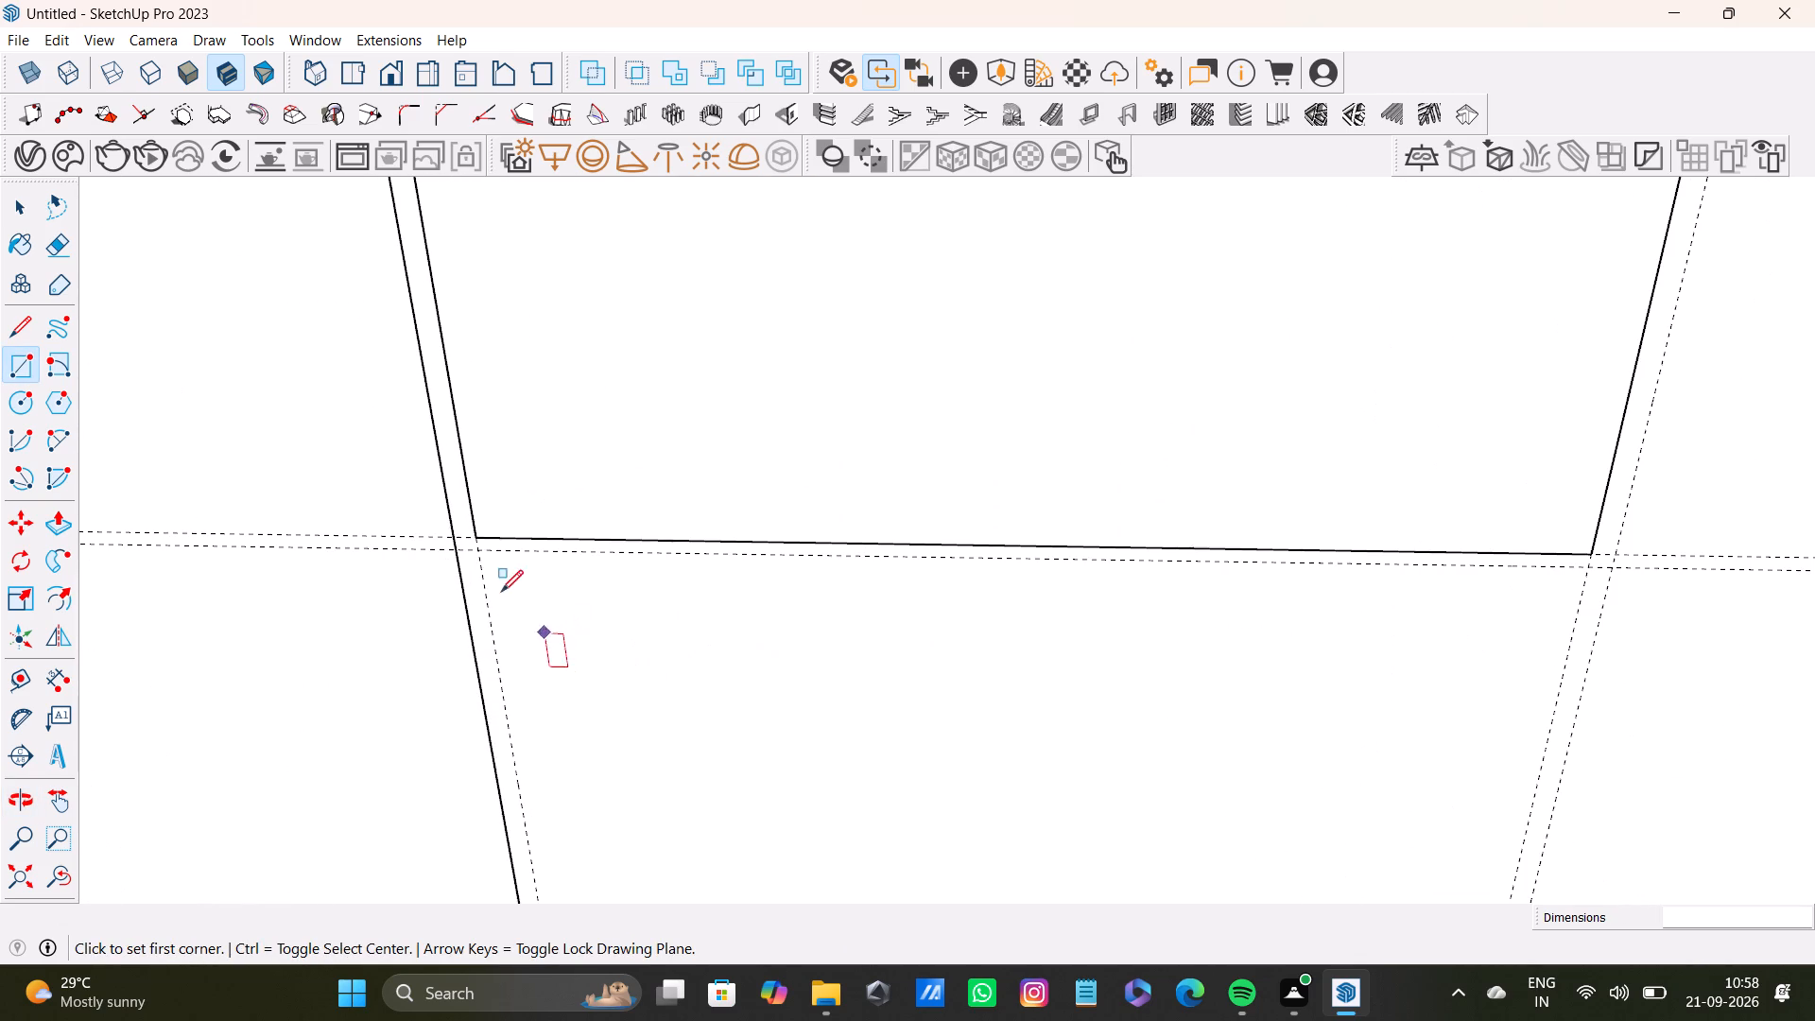
left_click(480, 554)
scroll(895, 807, "down", 1)
middle_click_drag(1086, 824, 974, 580, "shift")
middle_click_drag(1156, 797, 1156, 753, "shift")
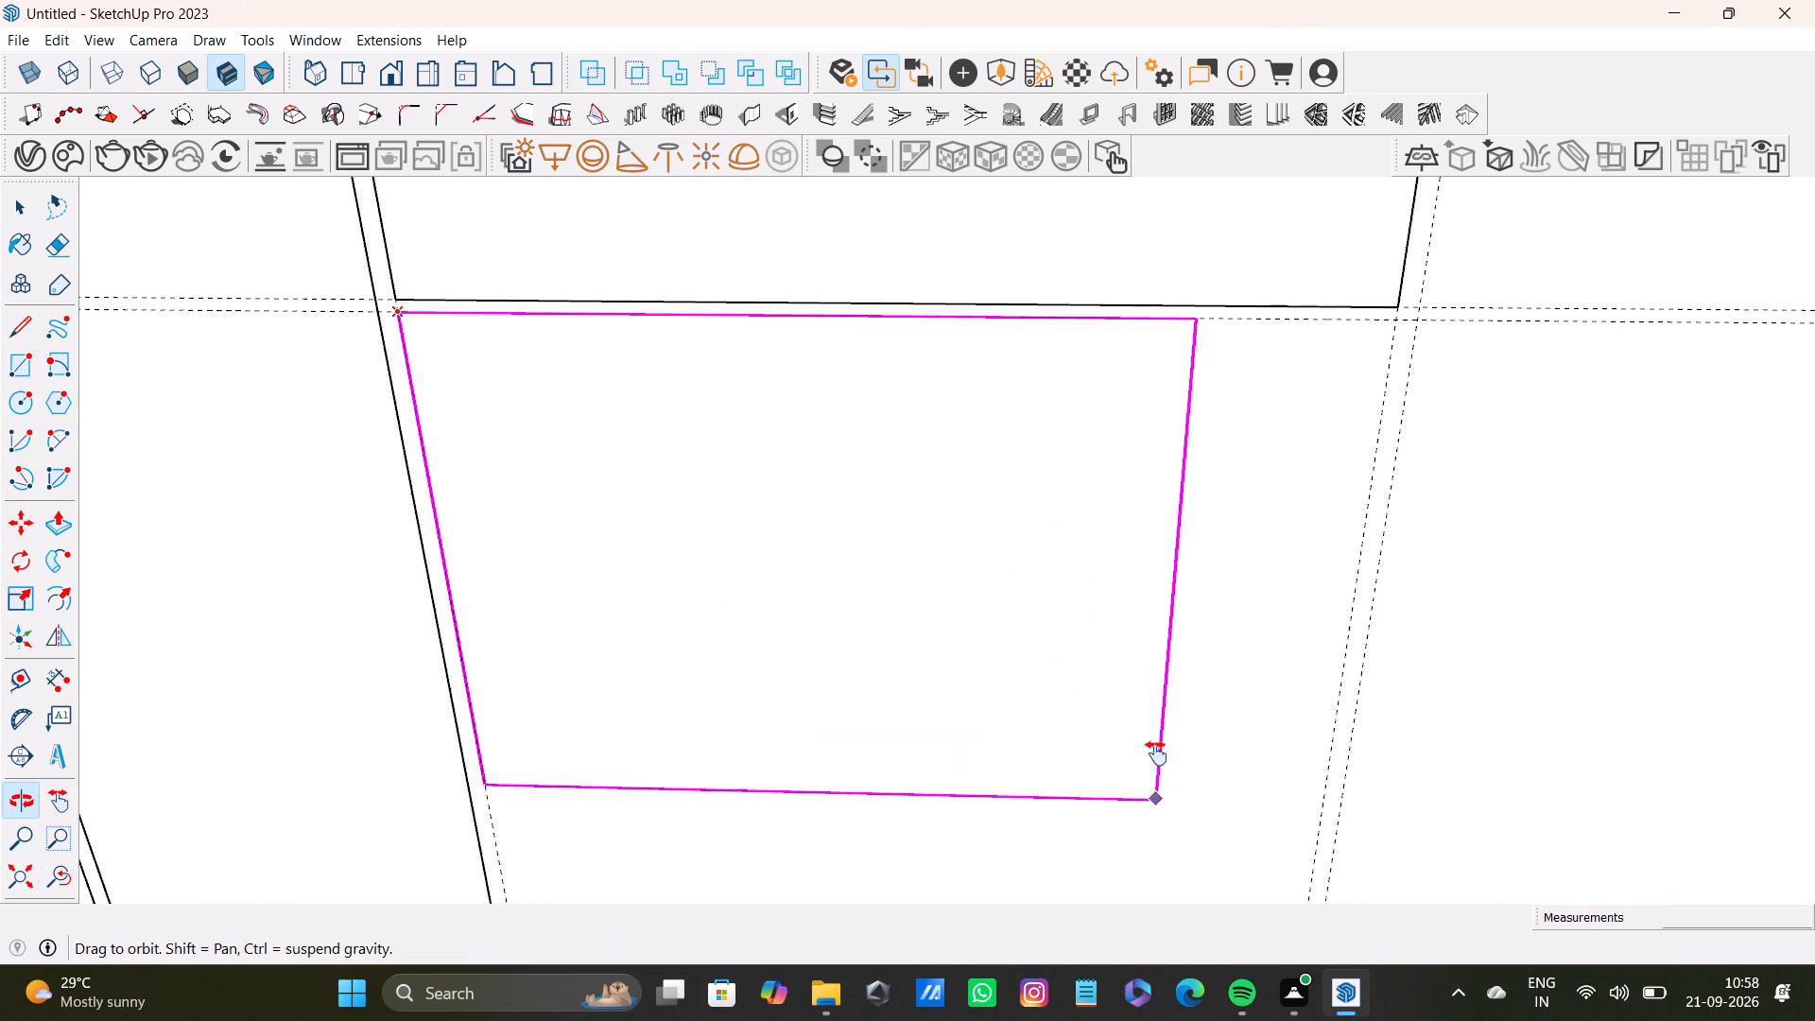
middle_click_drag(1156, 753, 1101, 601, "shift")
left_click(1254, 754)
Draw a tall door rectangle about 3' 11 5/16" high in the column beside the drawers, from the top guide to the bottom guide.
scroll(925, 532, "down", 3)
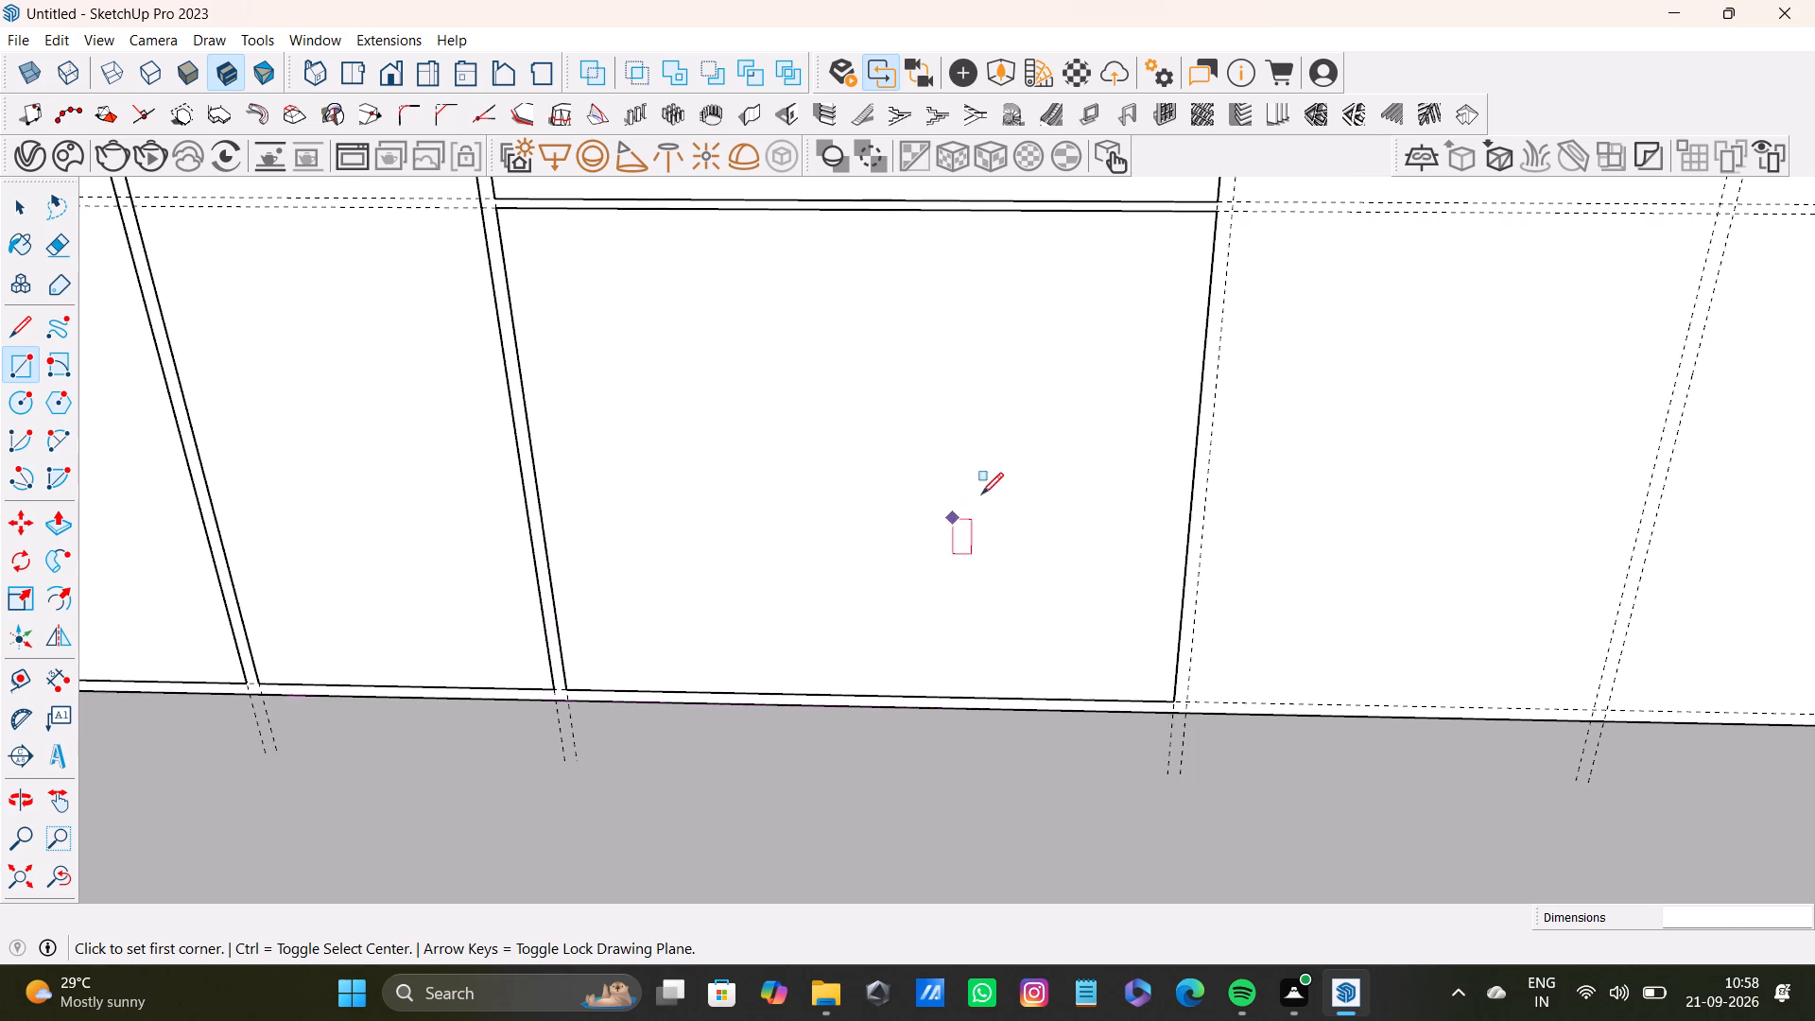
middle_click_drag(972, 503, 739, 873, "shift")
scroll(808, 570, "down", 7)
middle_click_drag(895, 492, 893, 514, "shift")
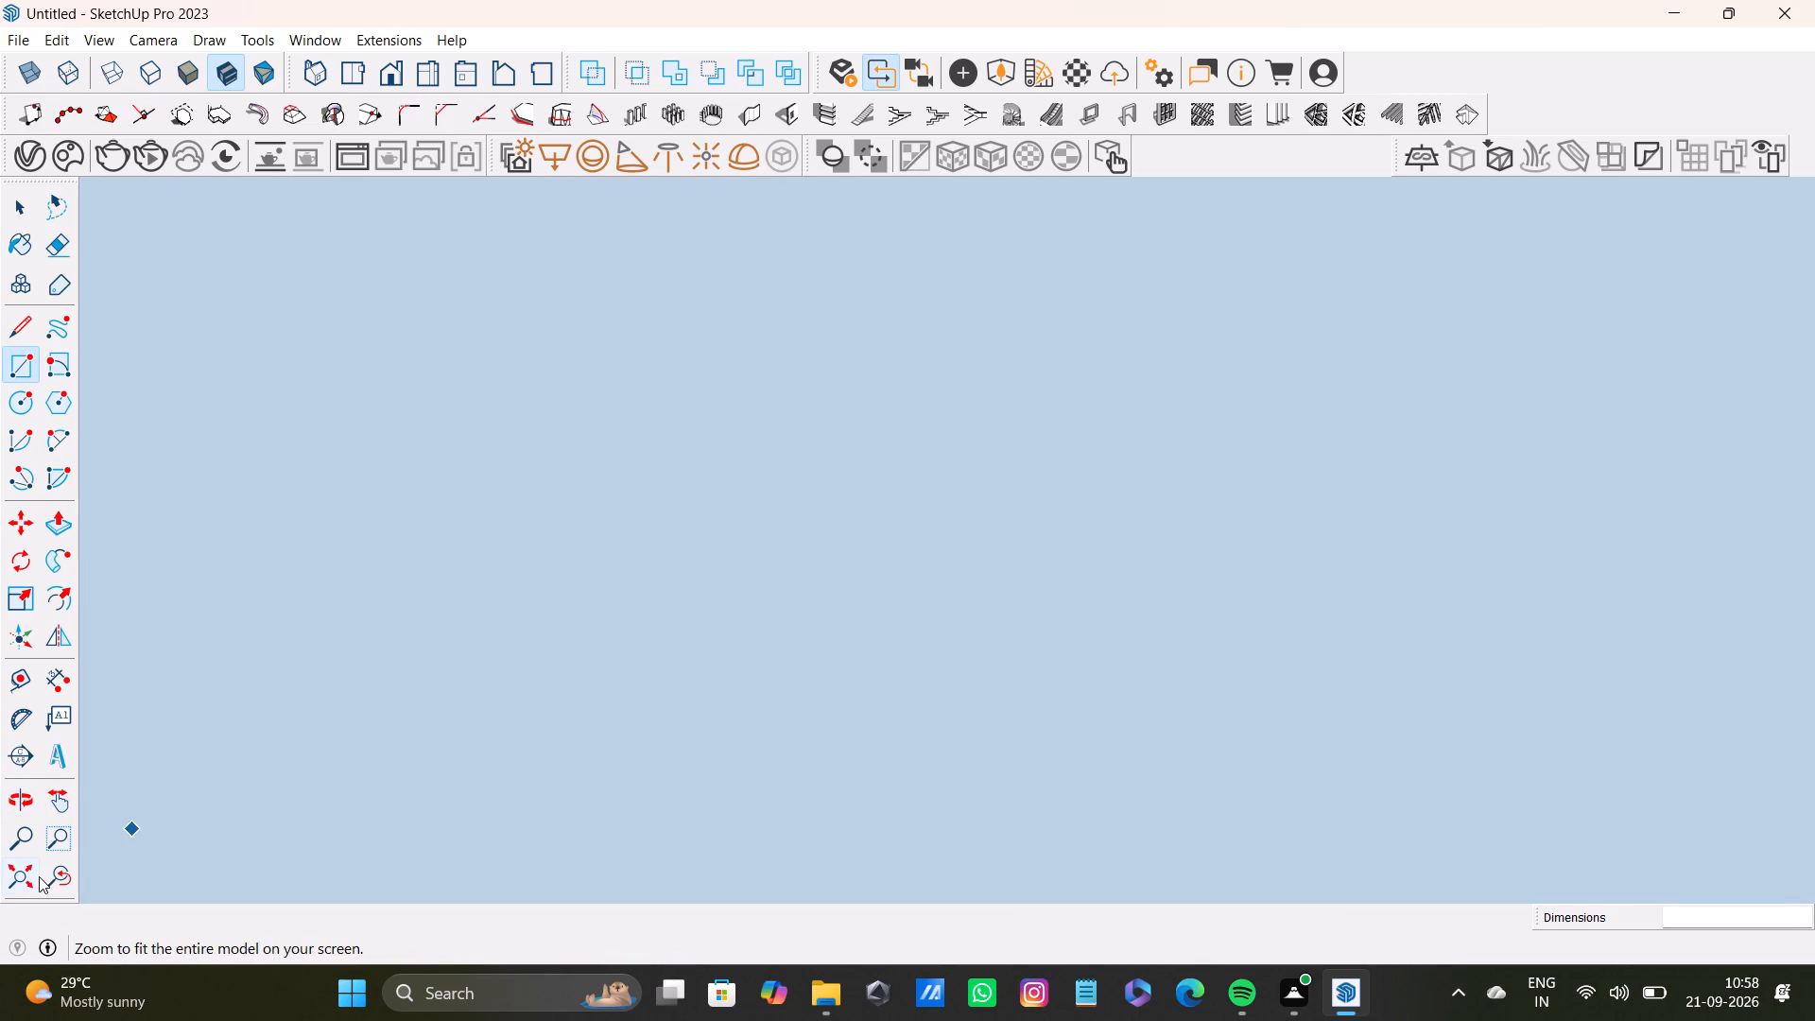
left_click(60, 881)
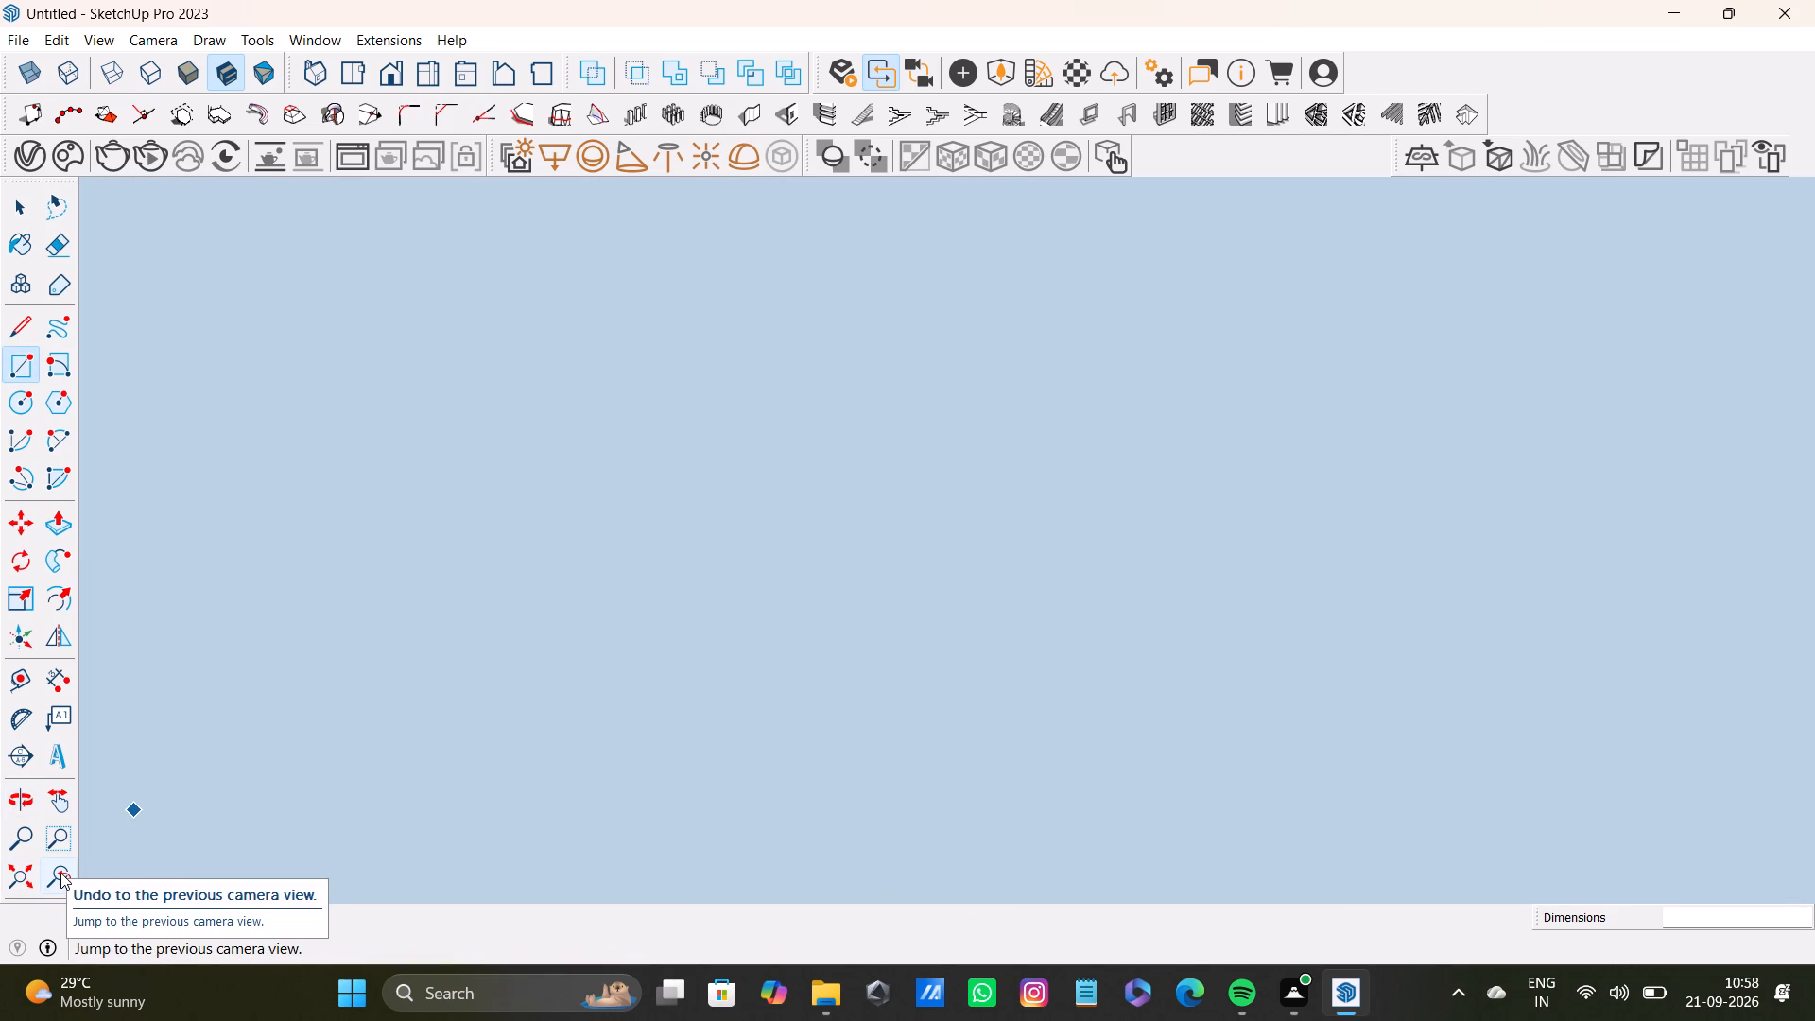
left_click(19, 873)
scroll(950, 362, "up", 3)
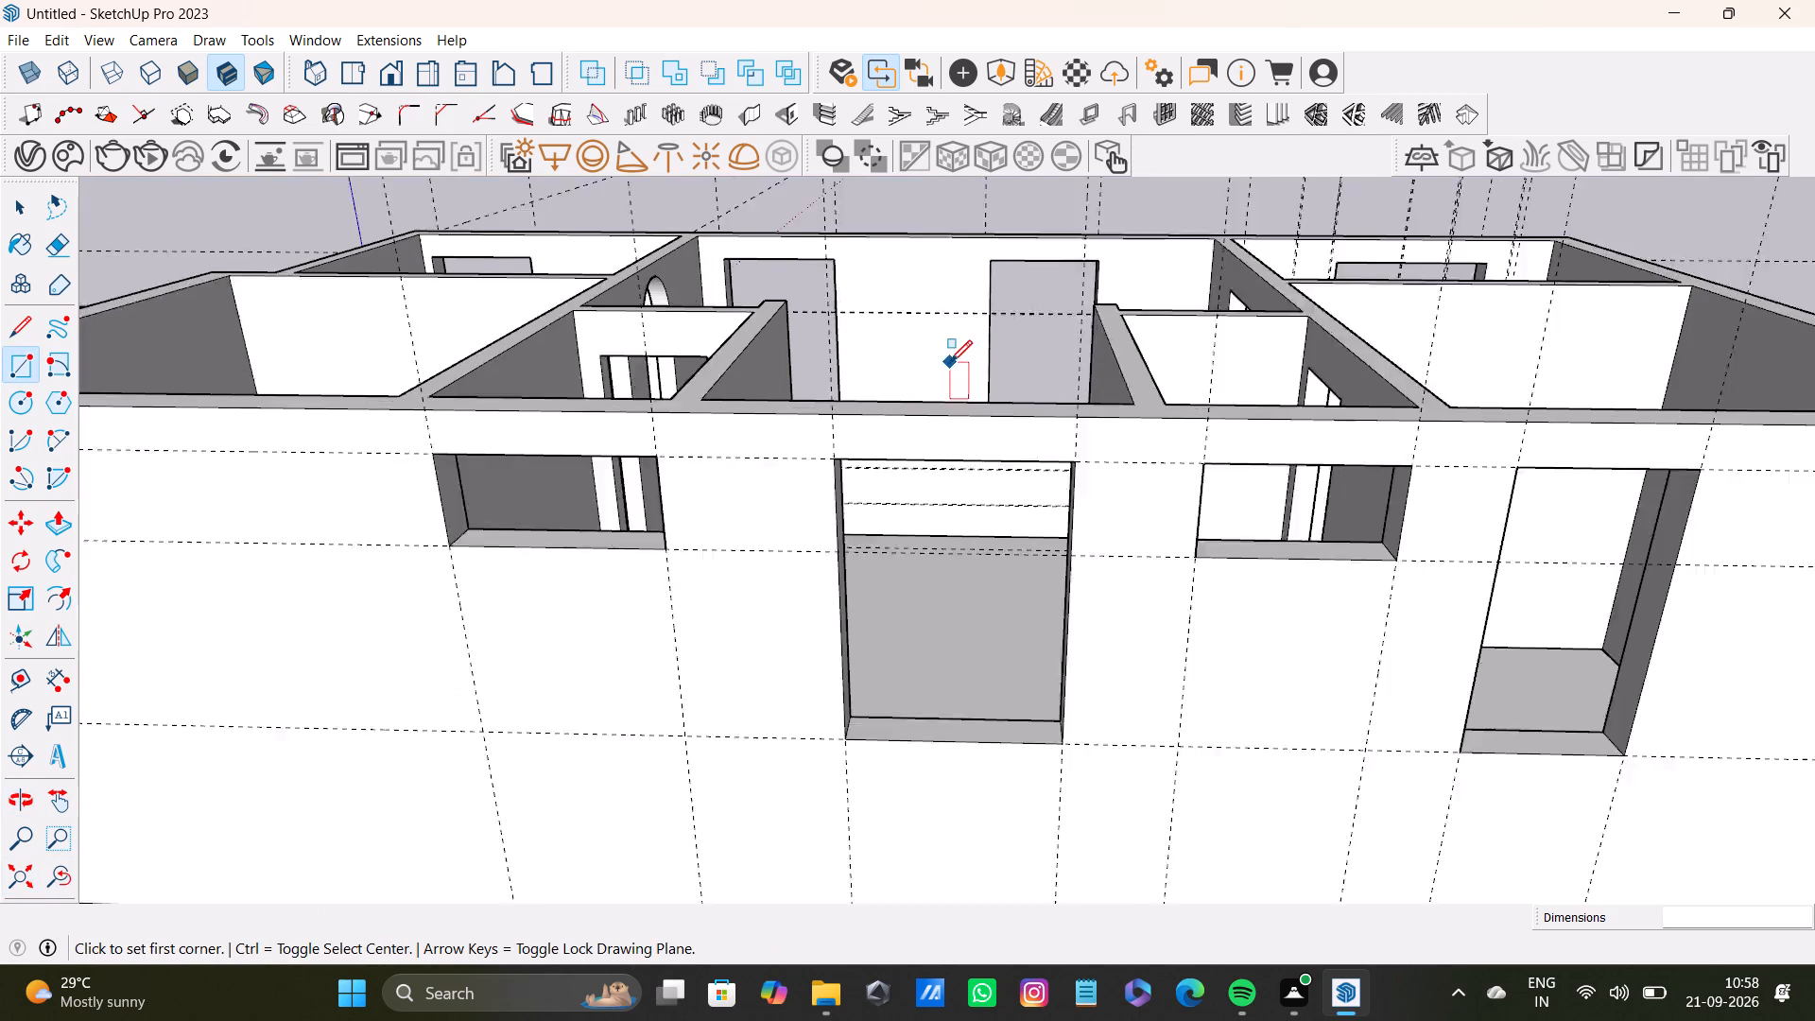
scroll(950, 362, "up", 1)
scroll(832, 446, "down", 2)
middle_click_drag(864, 448, 861, 456, "shift")
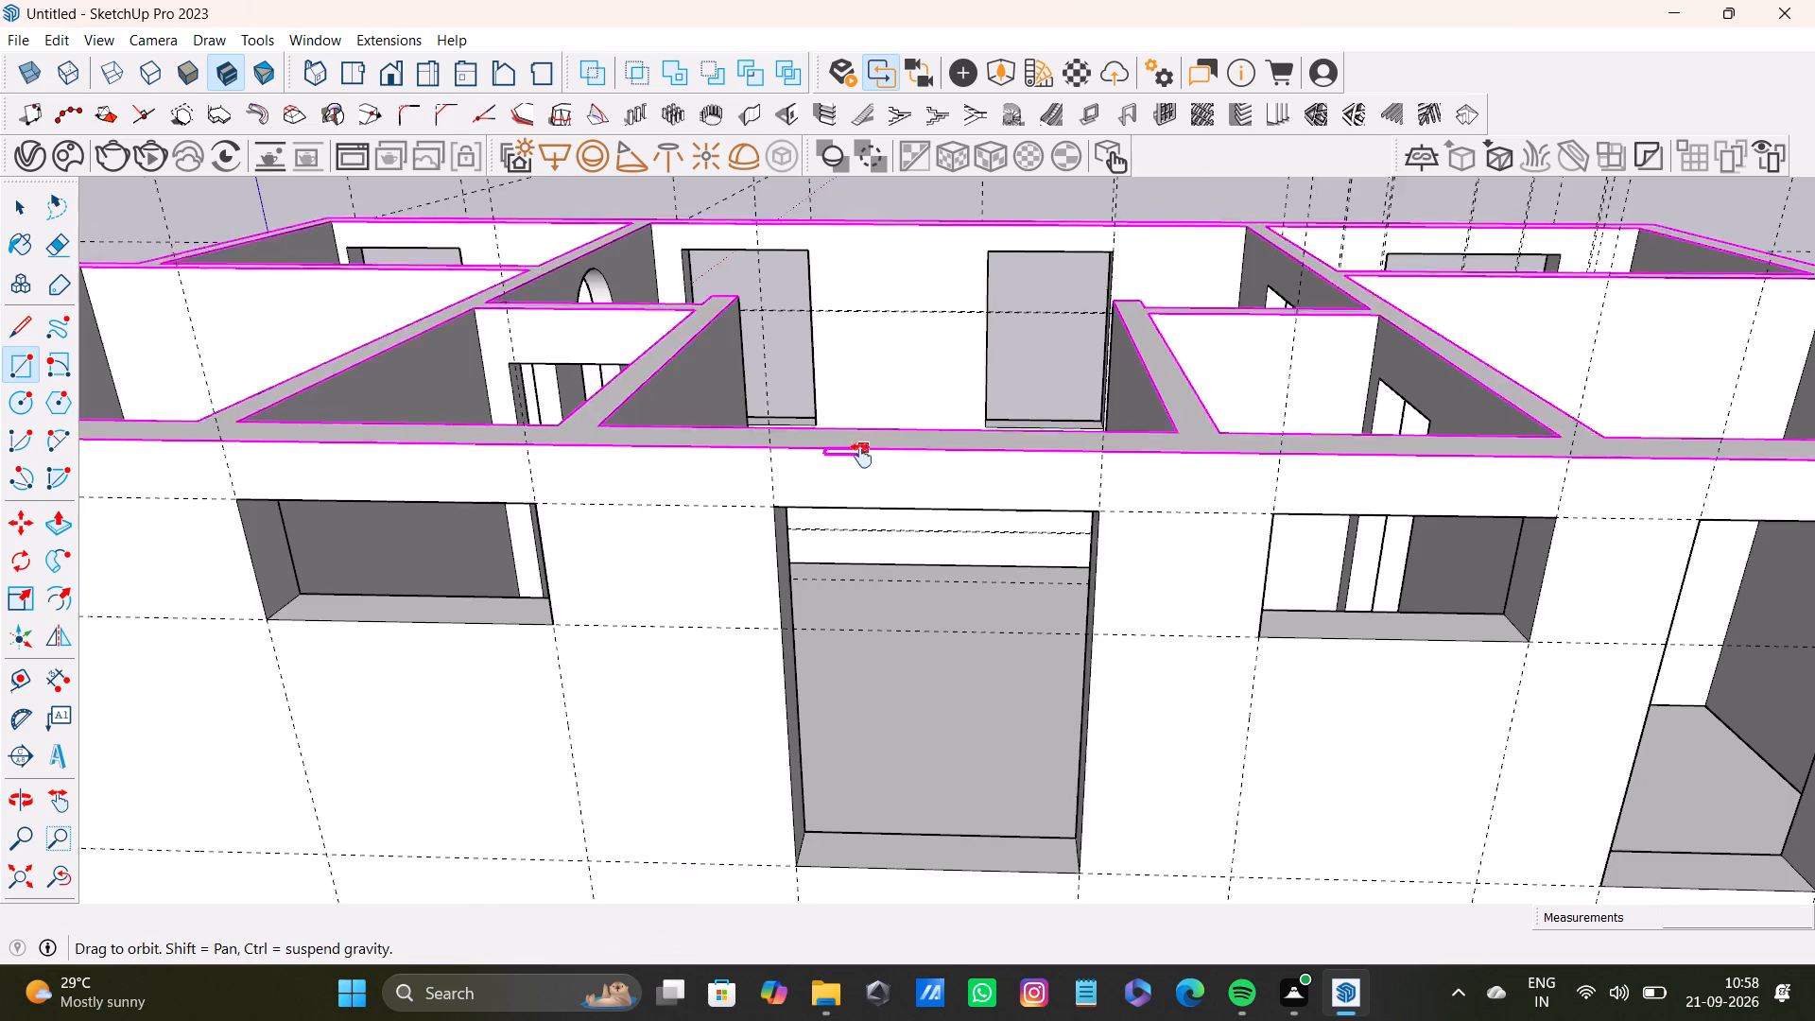
middle_click_drag(861, 456, 724, 648, "shift")
scroll(1399, 471, "up", 3)
middle_click_drag(1322, 485, 815, 783, "shift")
scroll(924, 665, "up", 3)
middle_click_drag(936, 645, 948, 899)
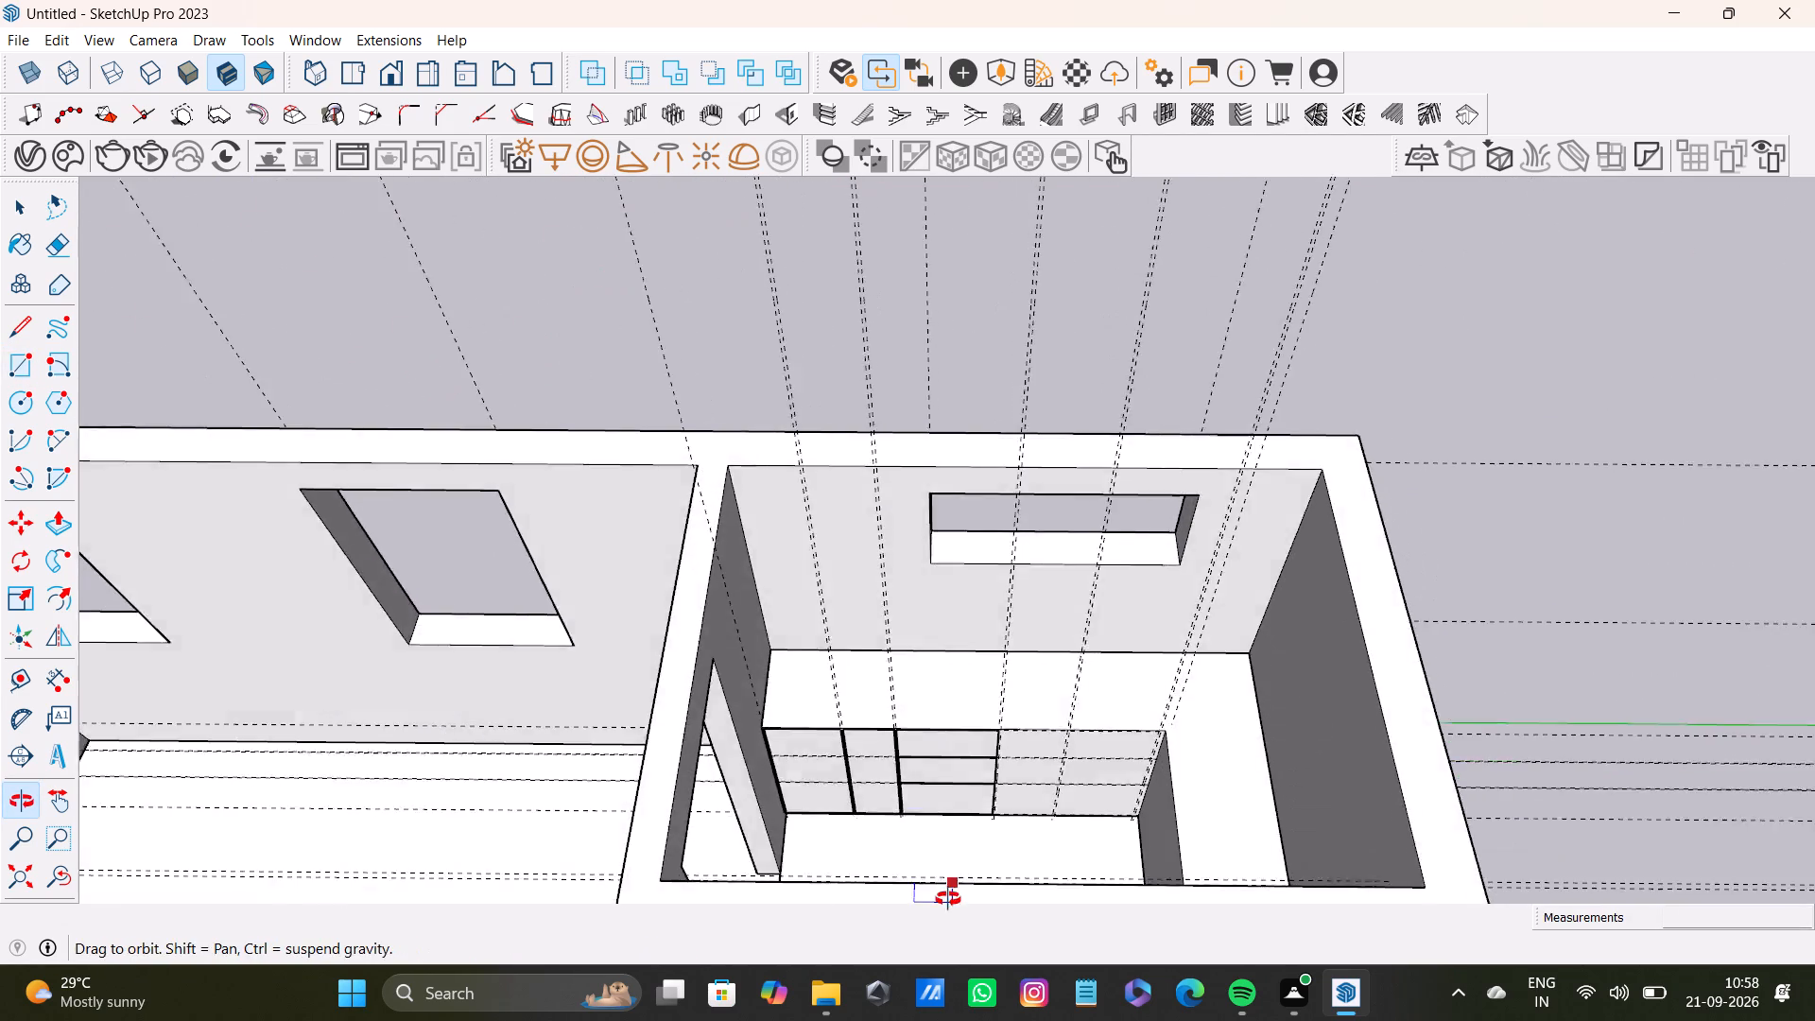
middle_click_drag(948, 899, 950, 896)
scroll(1014, 809, "up", 14)
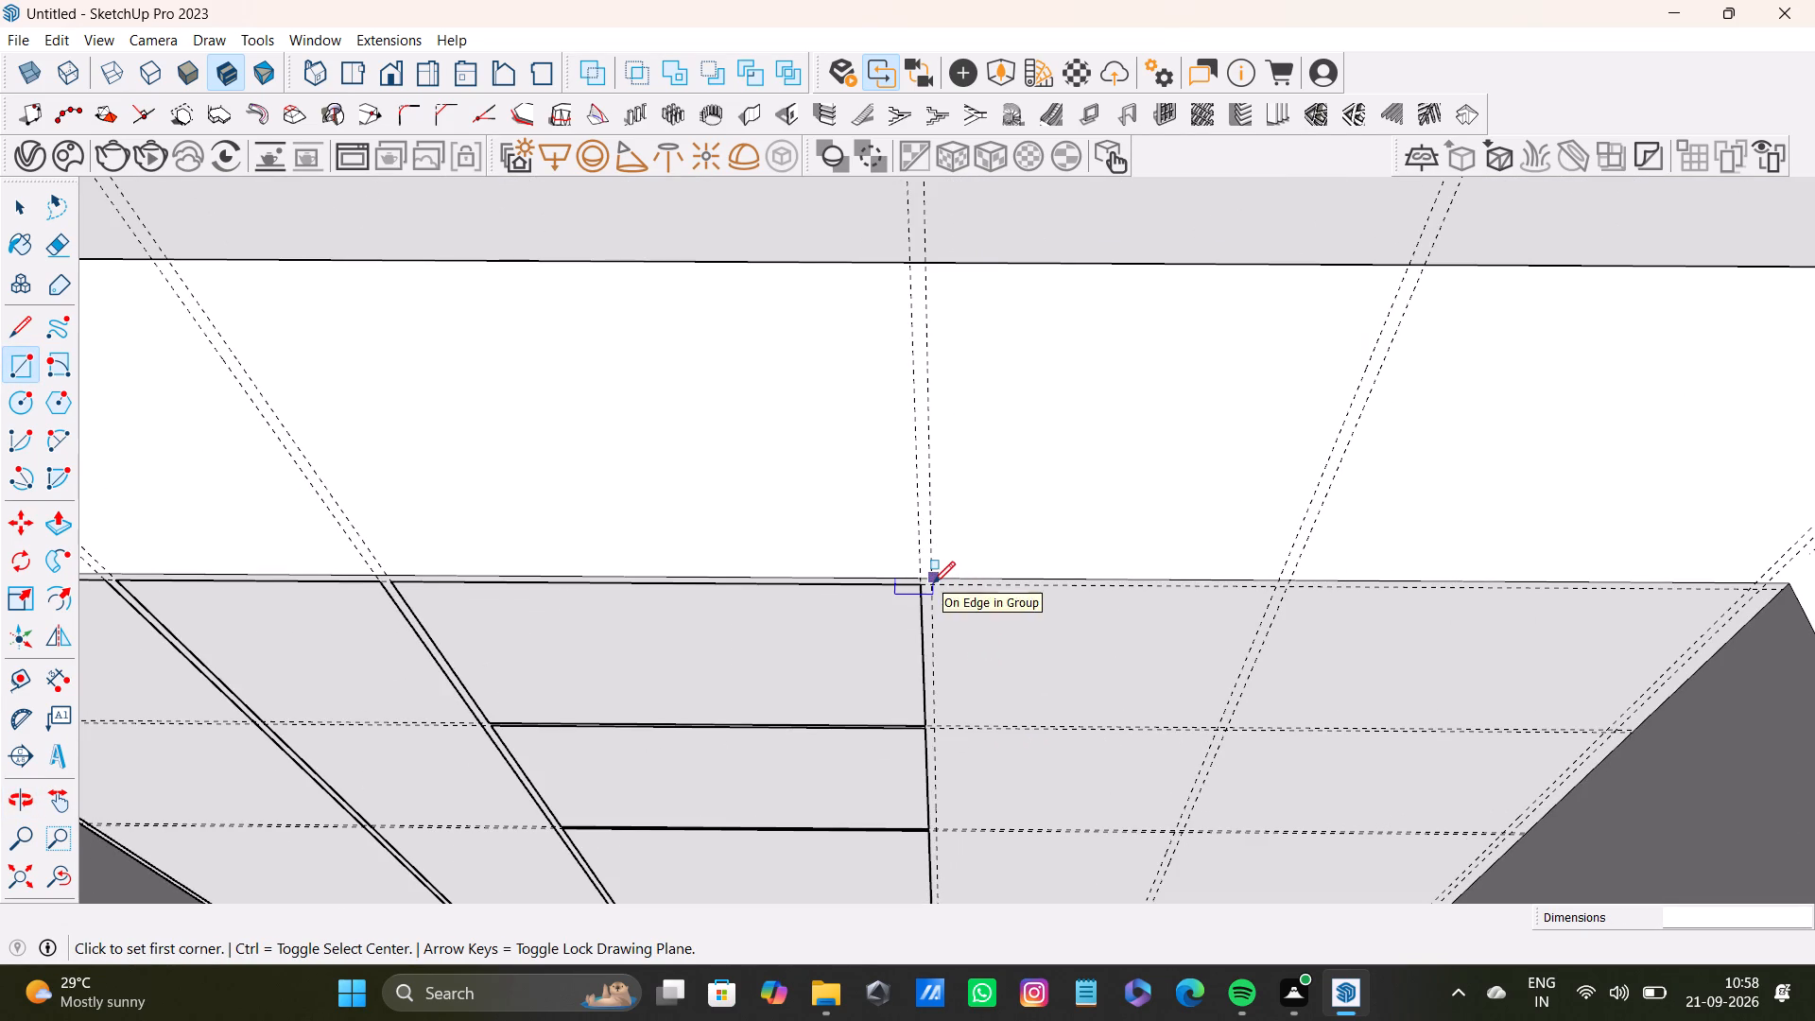
left_click(934, 588)
scroll(1048, 752, "down", 3)
middle_click_drag(1054, 791, 1010, 660, "shift")
scroll(1025, 702, "up", 3)
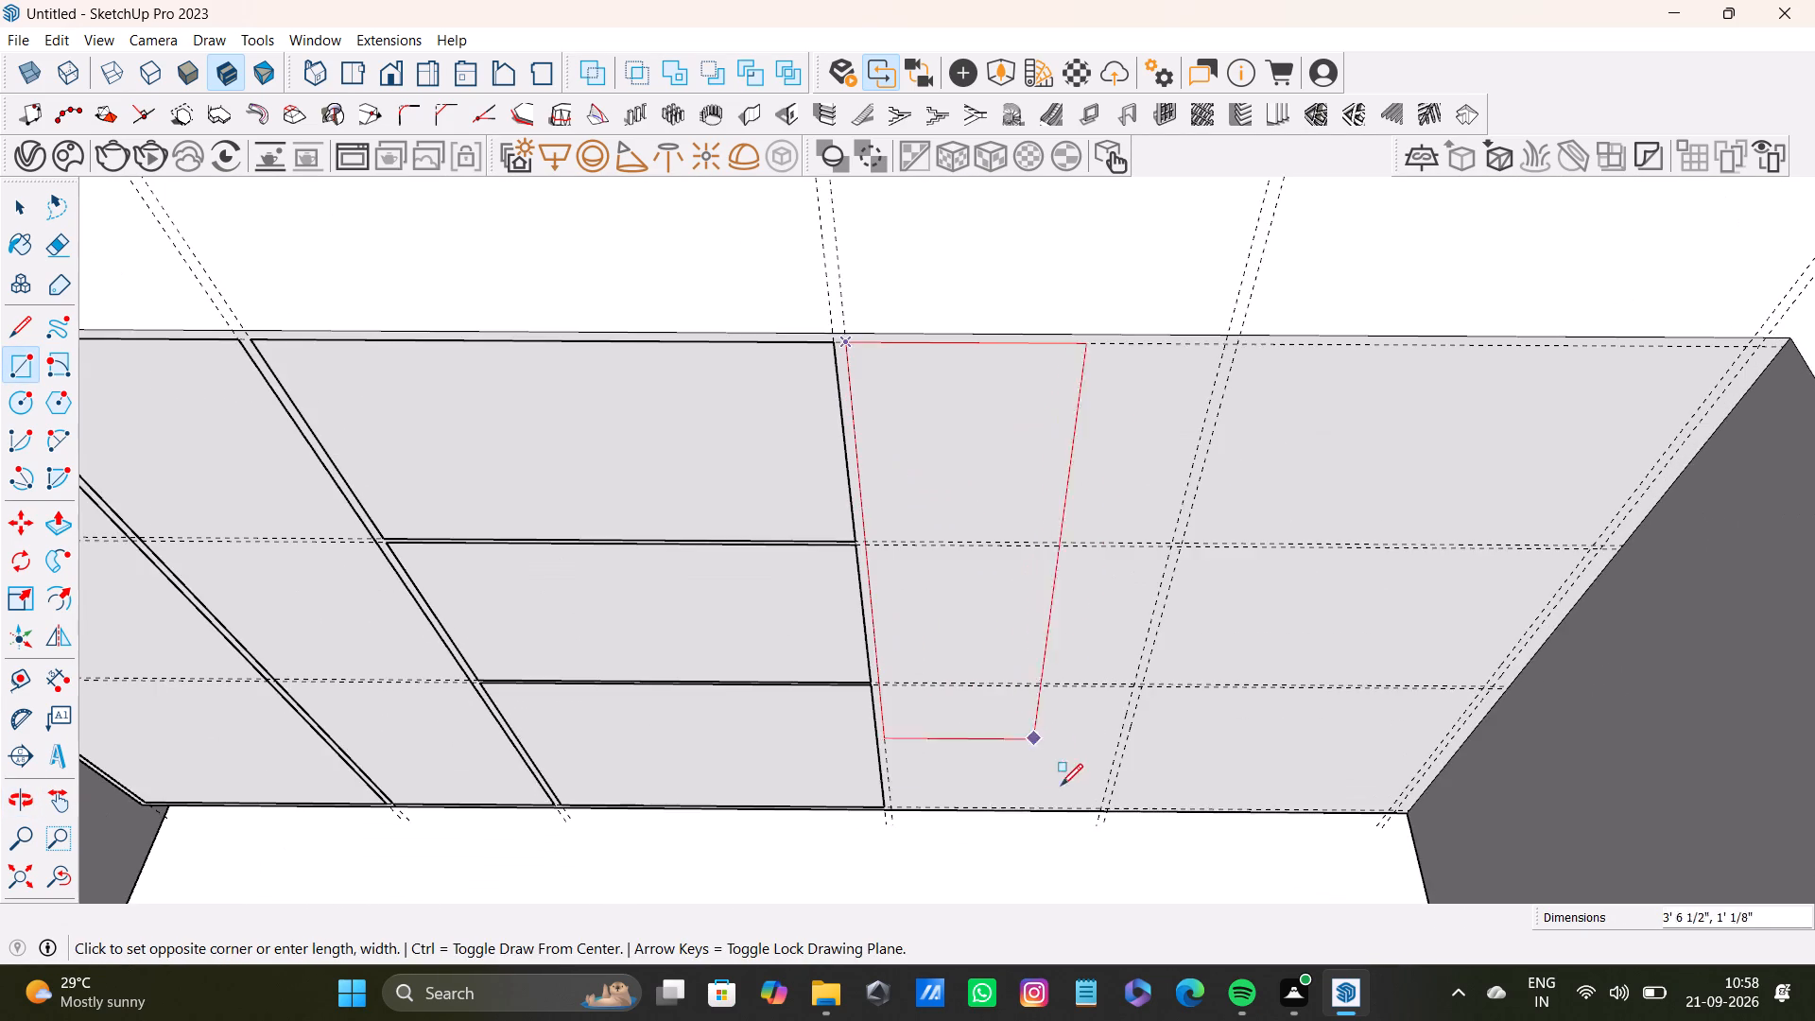
middle_click_drag(1061, 782, 1036, 693)
scroll(1086, 785, "up", 8)
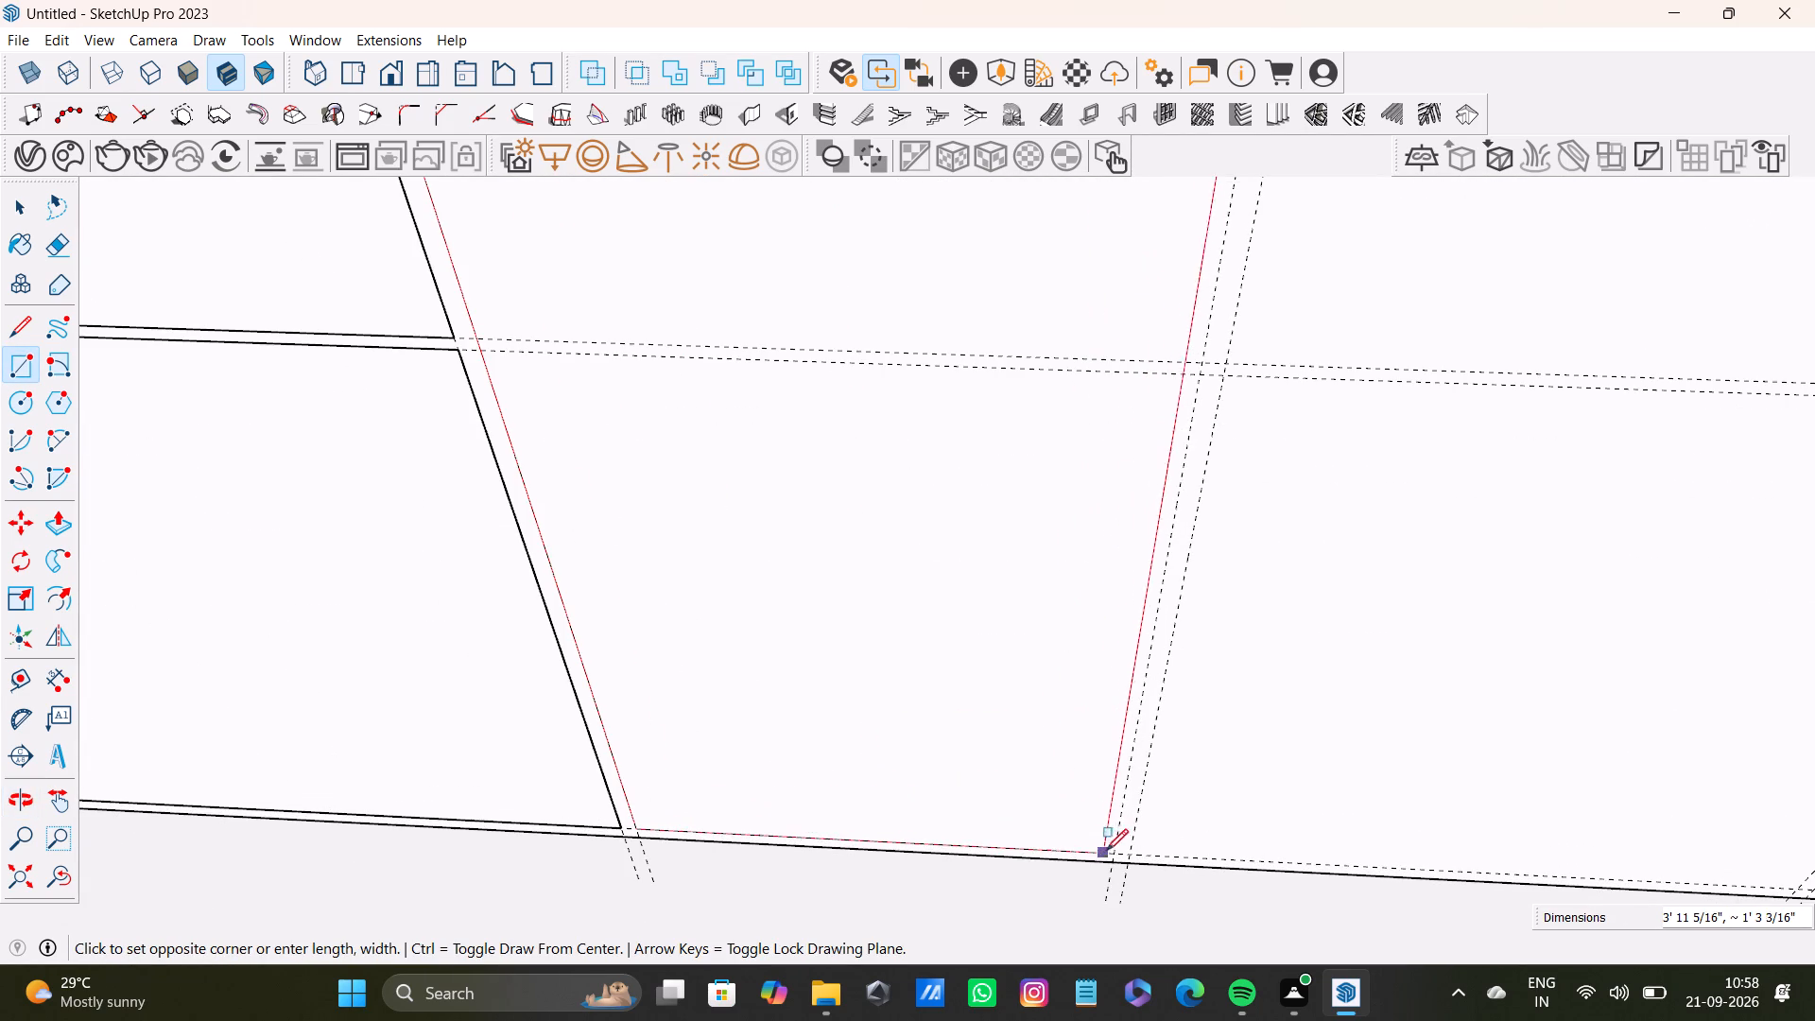
left_click(1114, 852)
Draw the top drawer rectangle in the front face's last column, beside the new tall door, snapping to the guide intersections.
scroll(971, 496, "down", 5)
middle_click_drag(1020, 482, 1021, 500, "shift")
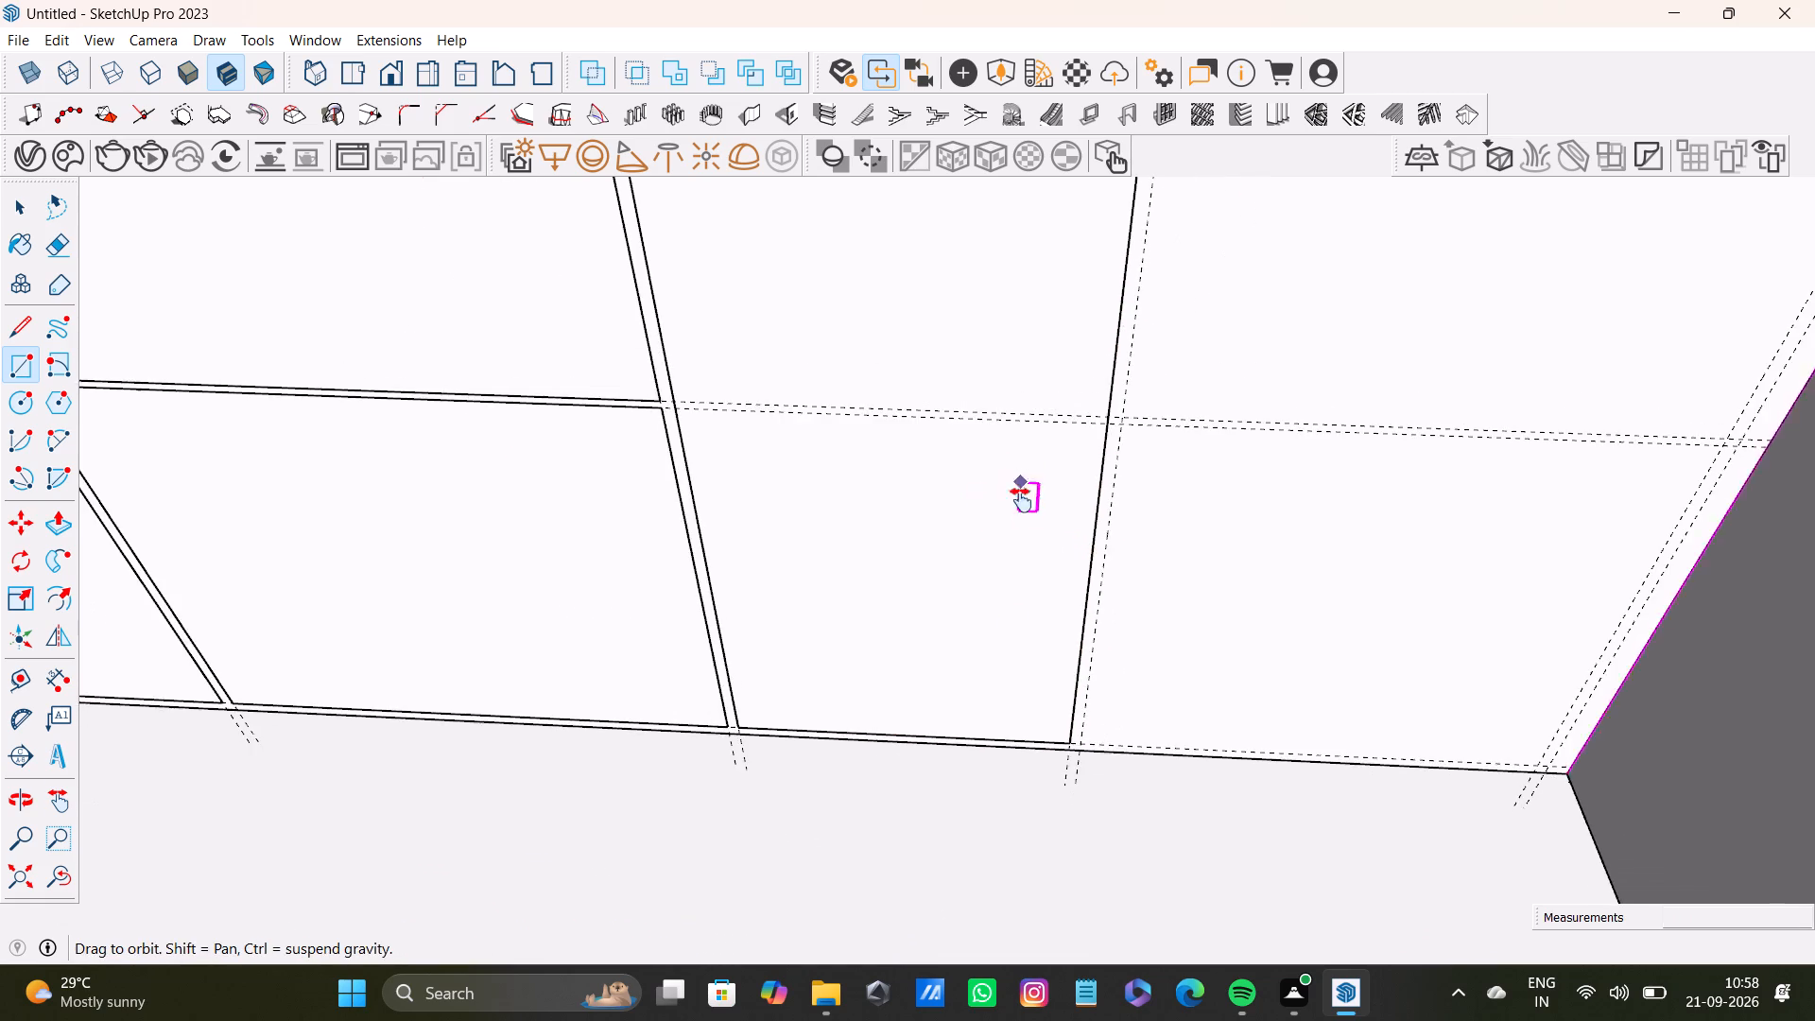
middle_click_drag(1021, 500, 927, 889, "shift")
scroll(1023, 717, "down", 4)
middle_click_drag(1111, 628, 1014, 672, "shift")
scroll(980, 464, "up", 6)
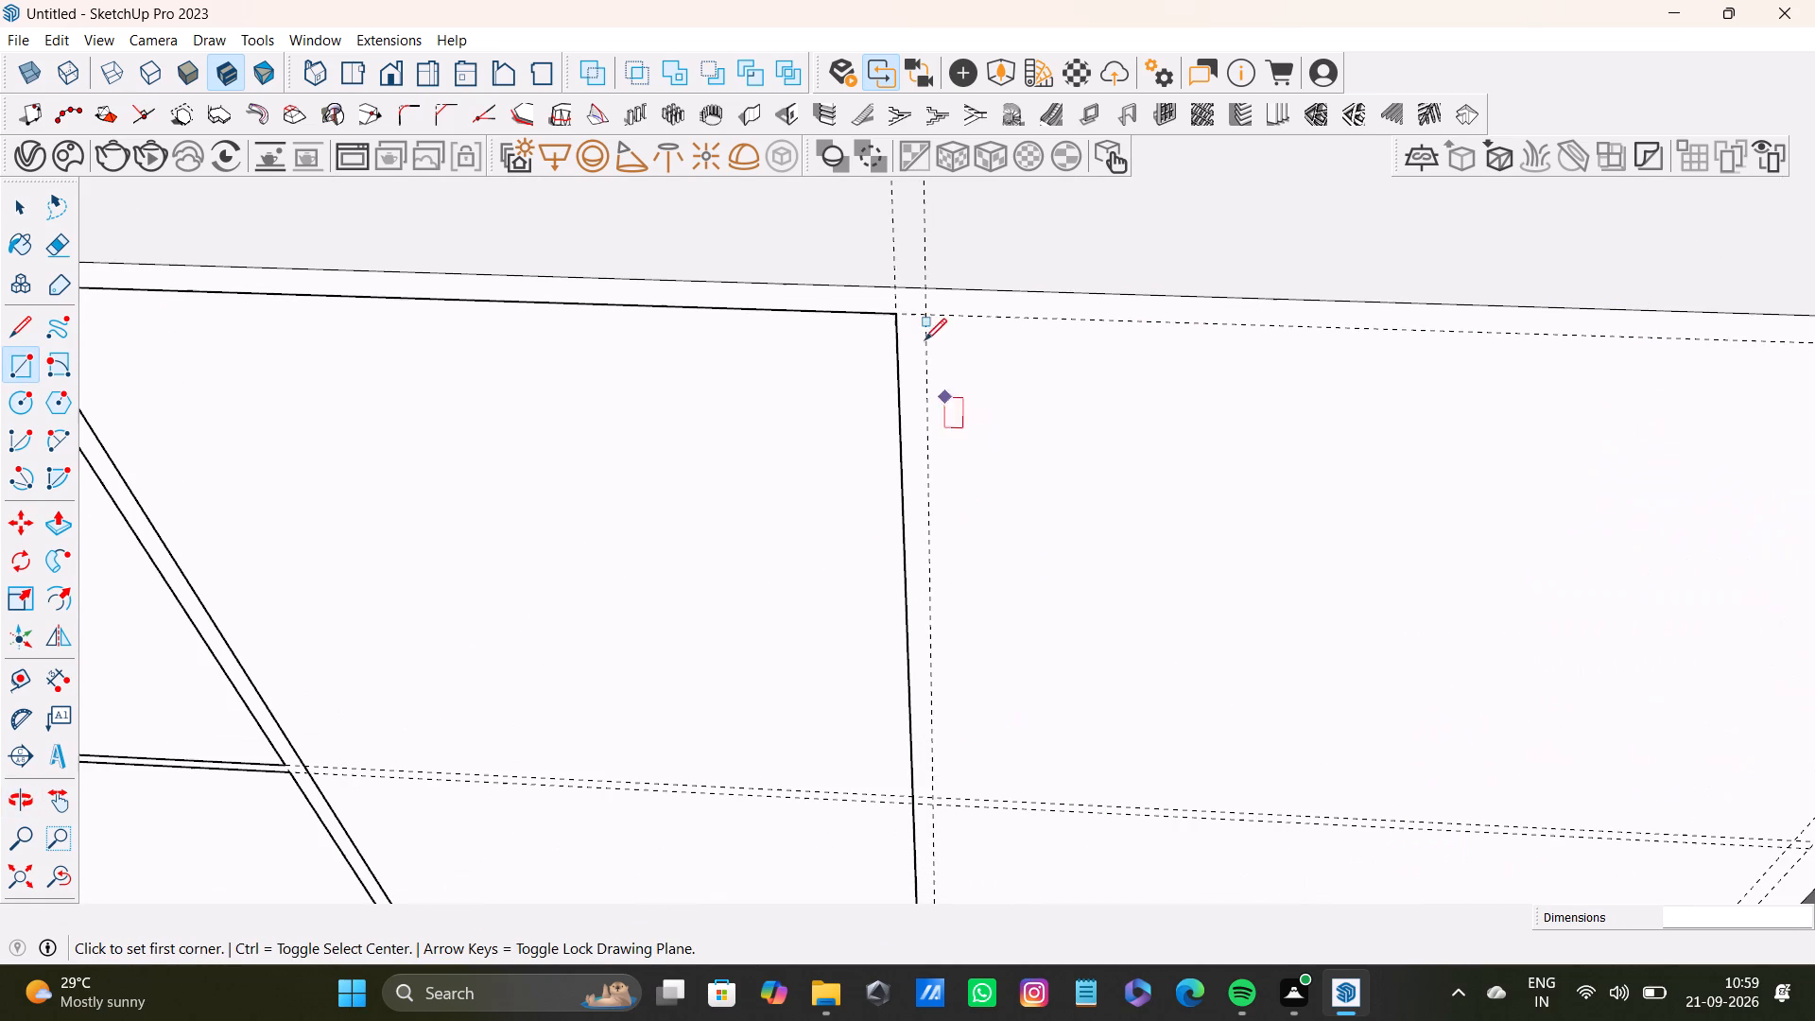
left_click(931, 315)
scroll(1094, 469, "down", 4)
middle_click_drag(1387, 561, 1028, 540, "shift")
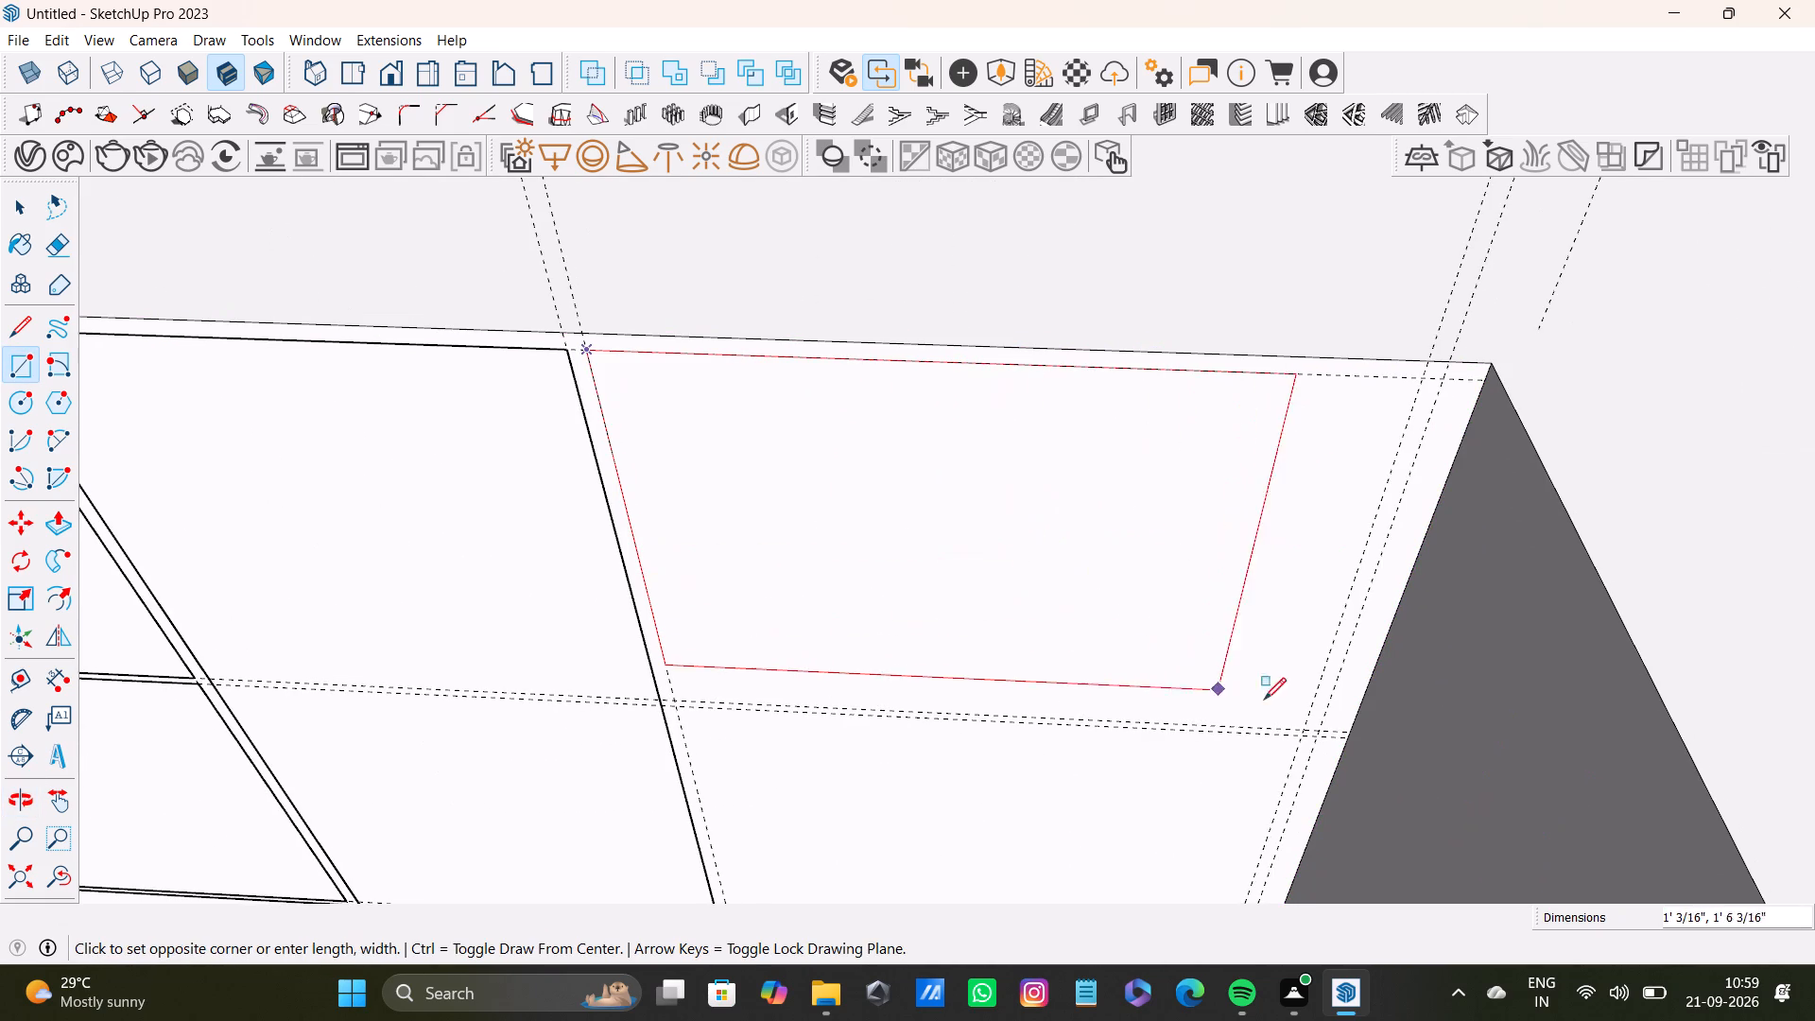
left_click(1299, 726)
Draw the middle drawer rectangle in the last column, between the two horizontal guide pairs.
scroll(1130, 768, "down", 3)
middle_click_drag(1125, 769, 1094, 597, "shift")
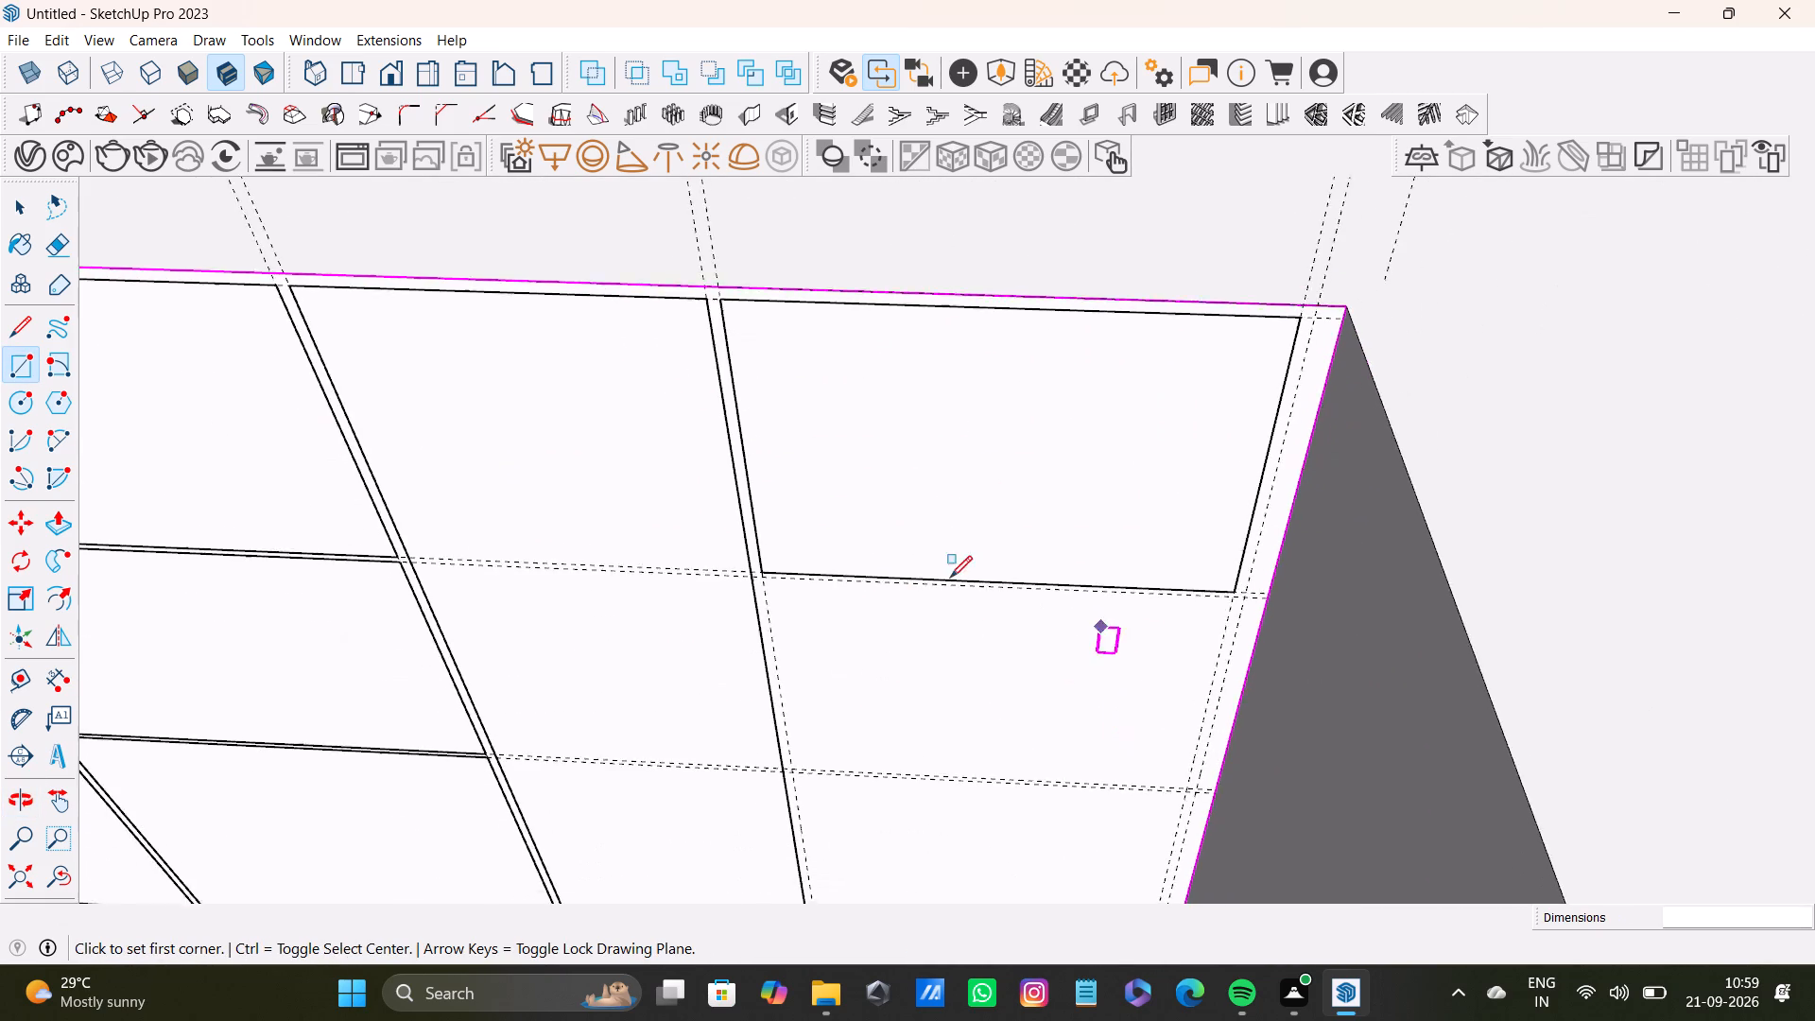
scroll(855, 575, "up", 13)
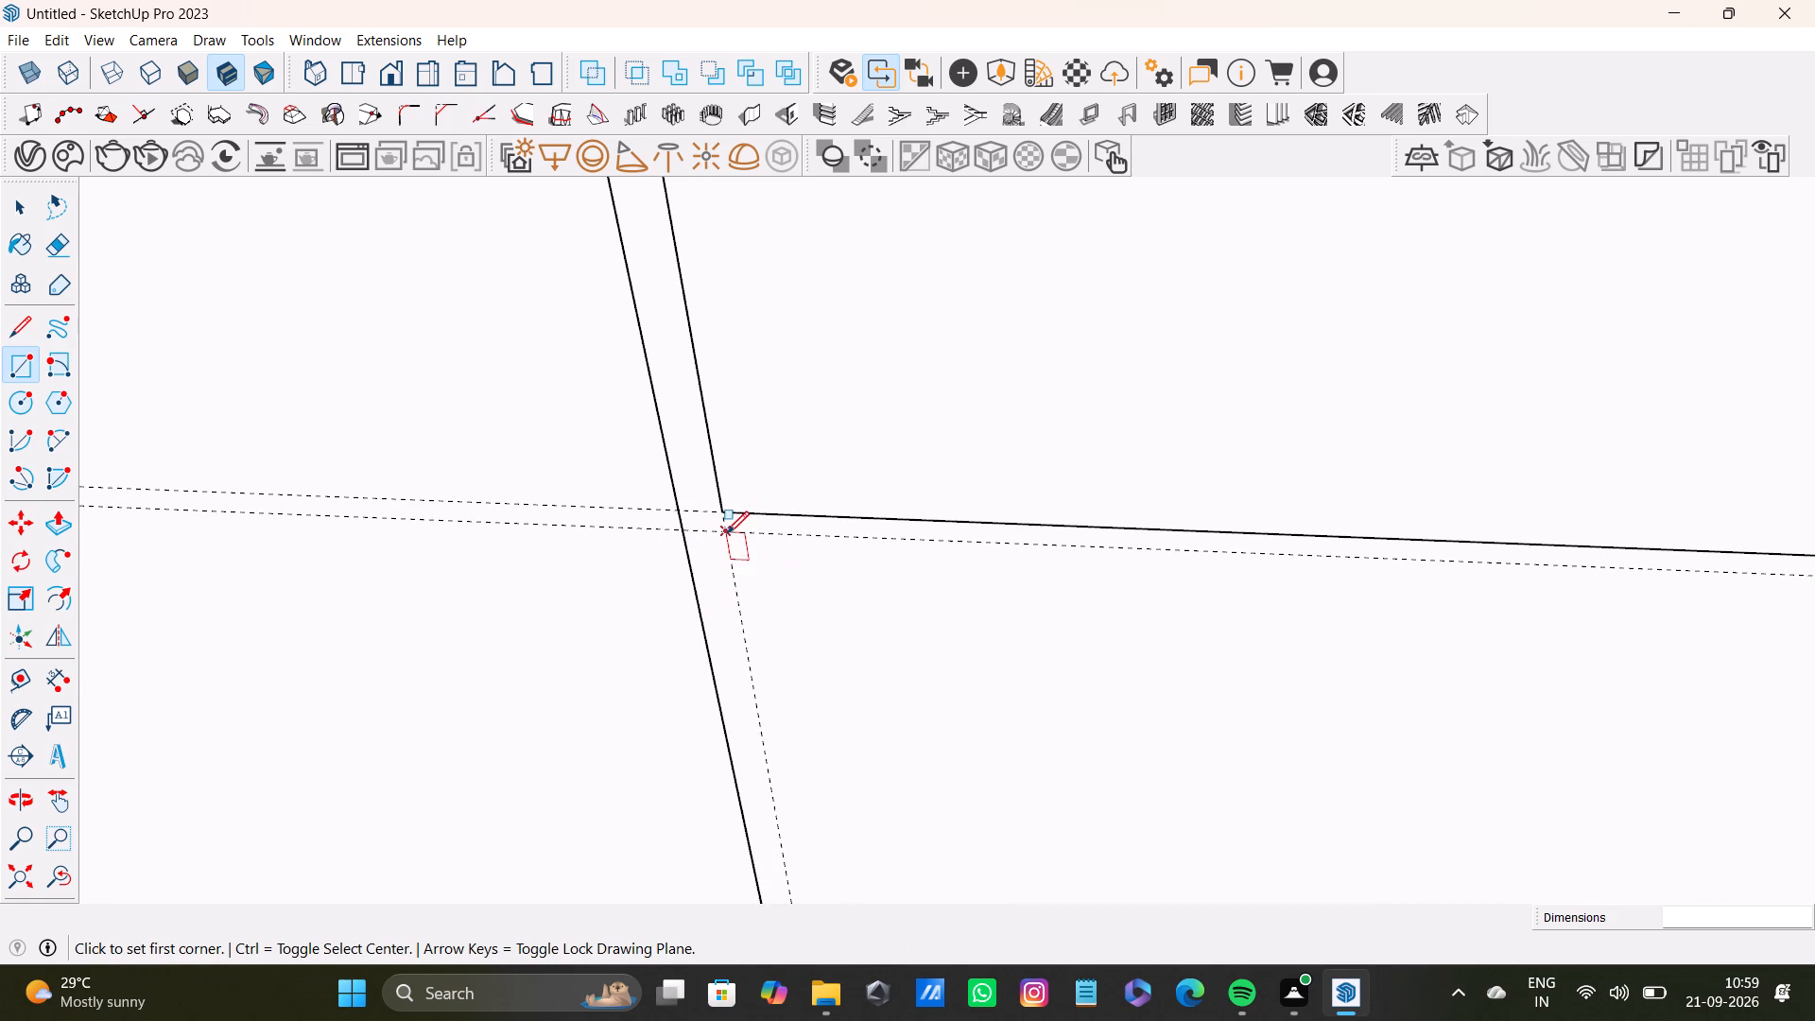
left_click(727, 533)
scroll(940, 692, "down", 3)
middle_click_drag(1340, 809, 1098, 560, "shift")
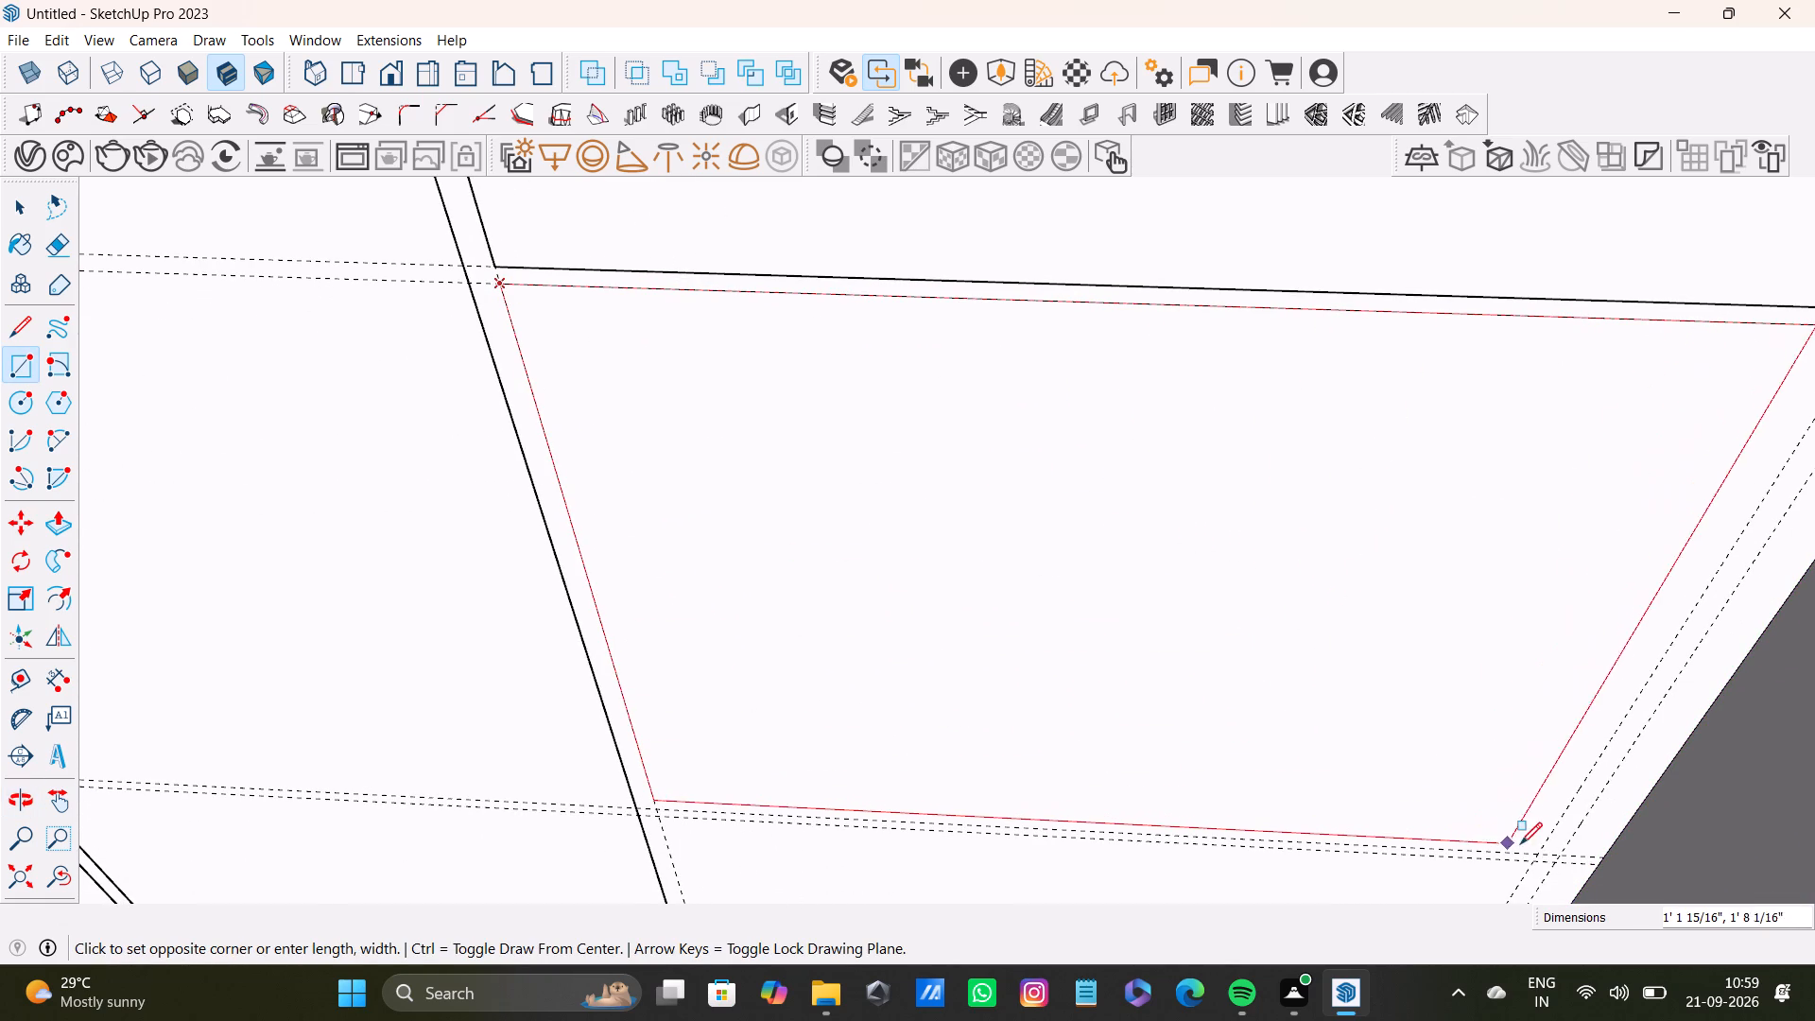
left_click(1547, 852)
Draw the bottom drawer rectangle, about 1' 6 1/2" by 1' 8 9/16", in the last column down to the bottom guide.
scroll(1520, 844, "down", 4)
middle_click_drag(1514, 844, 1305, 438, "shift")
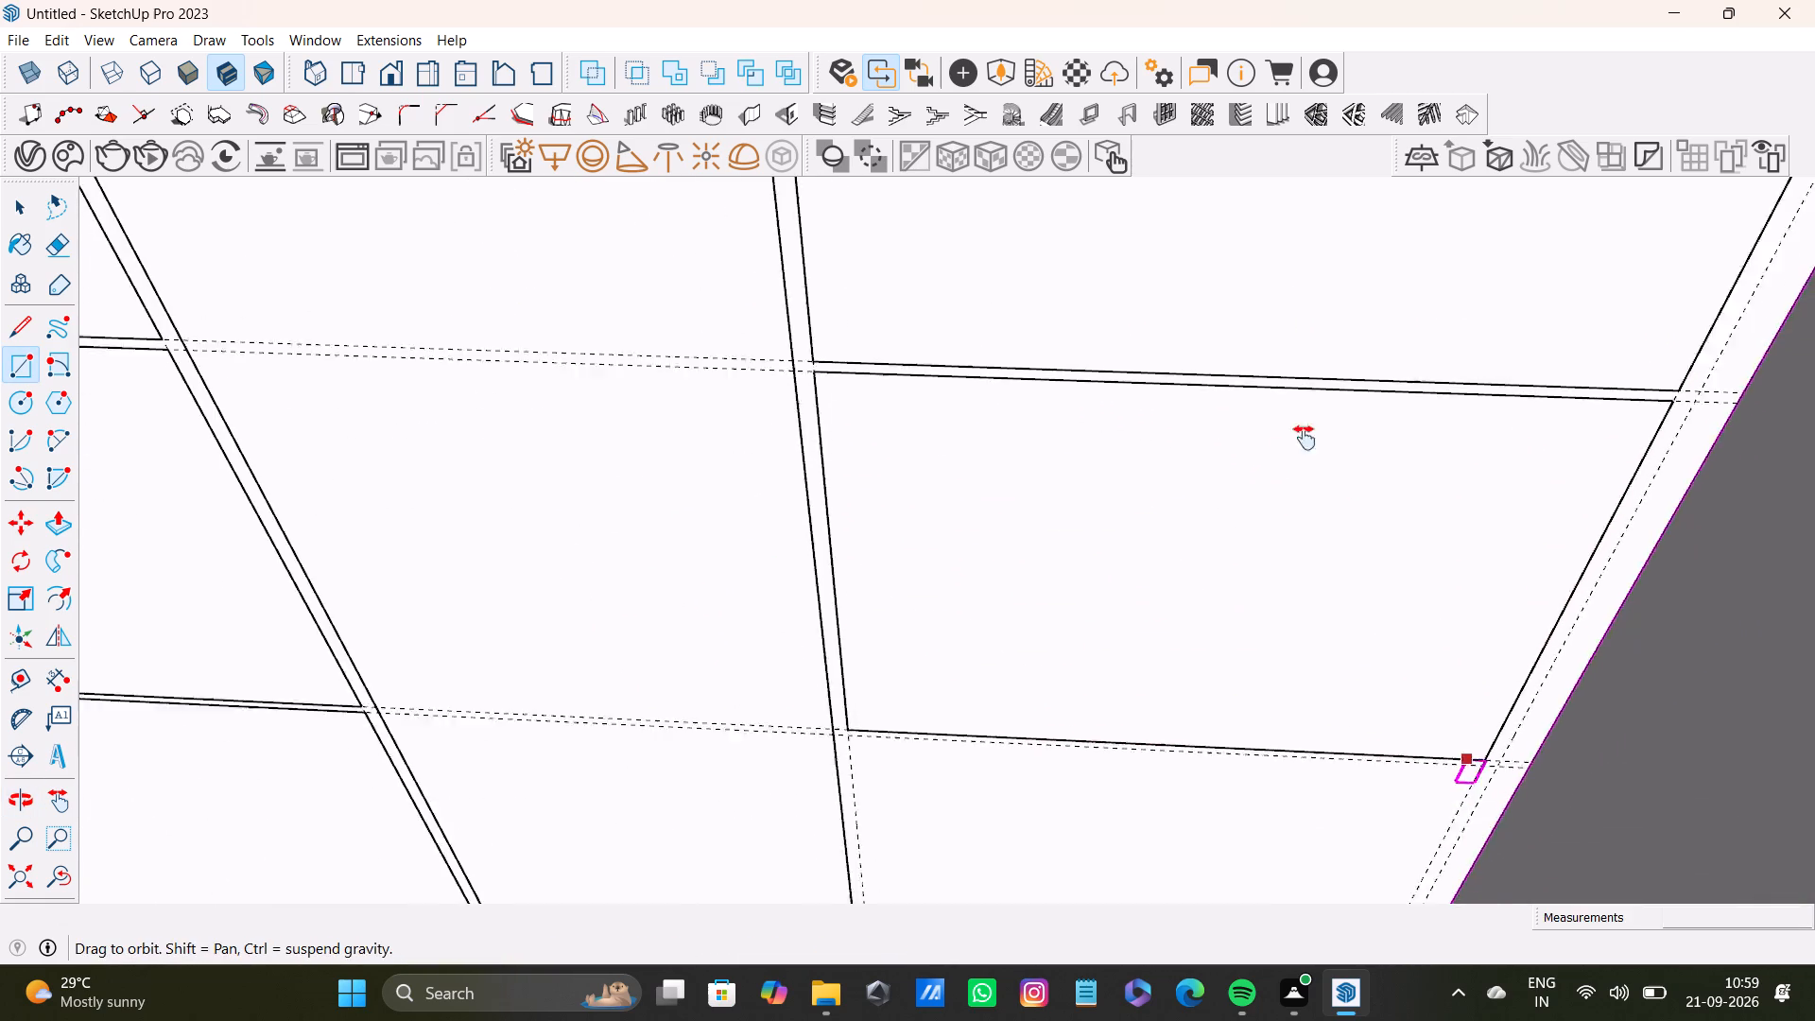
middle_click_drag(1305, 438, 1267, 416, "shift")
scroll(740, 581, "up", 6)
left_click(599, 281)
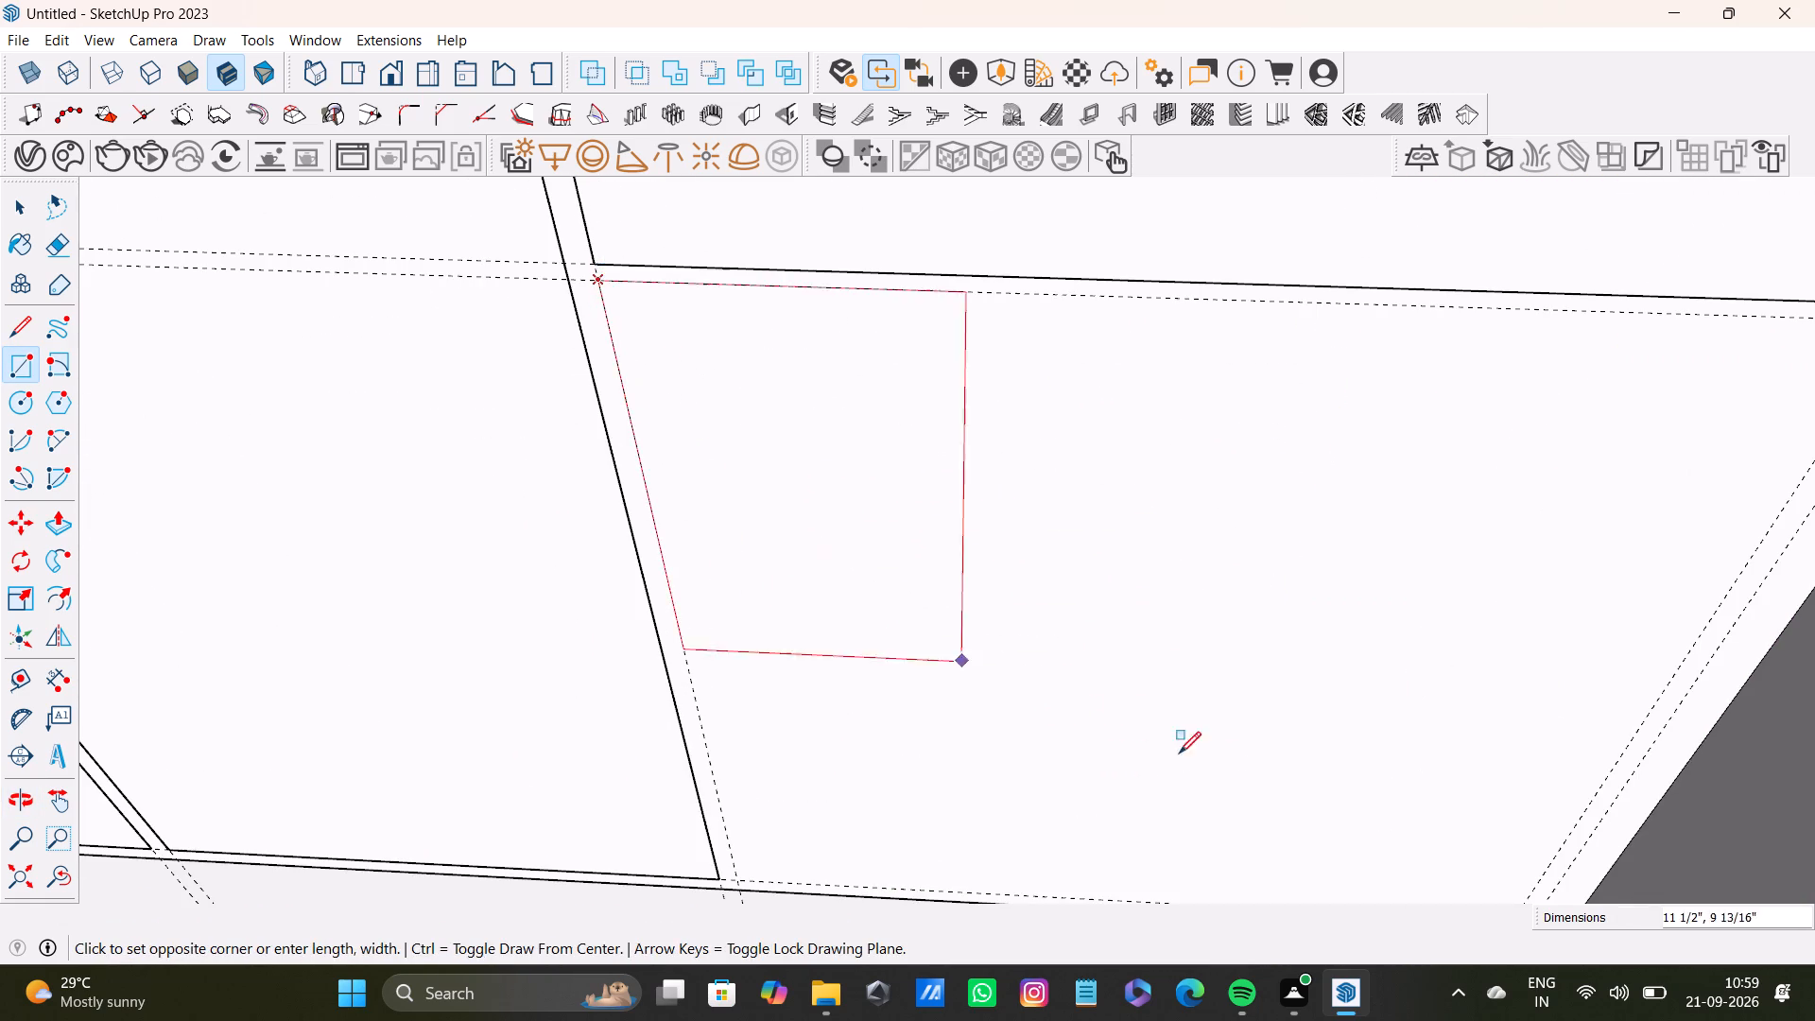
scroll(1187, 766, "down", 2)
middle_click_drag(1322, 803, 1236, 656, "shift")
left_click(1379, 762)
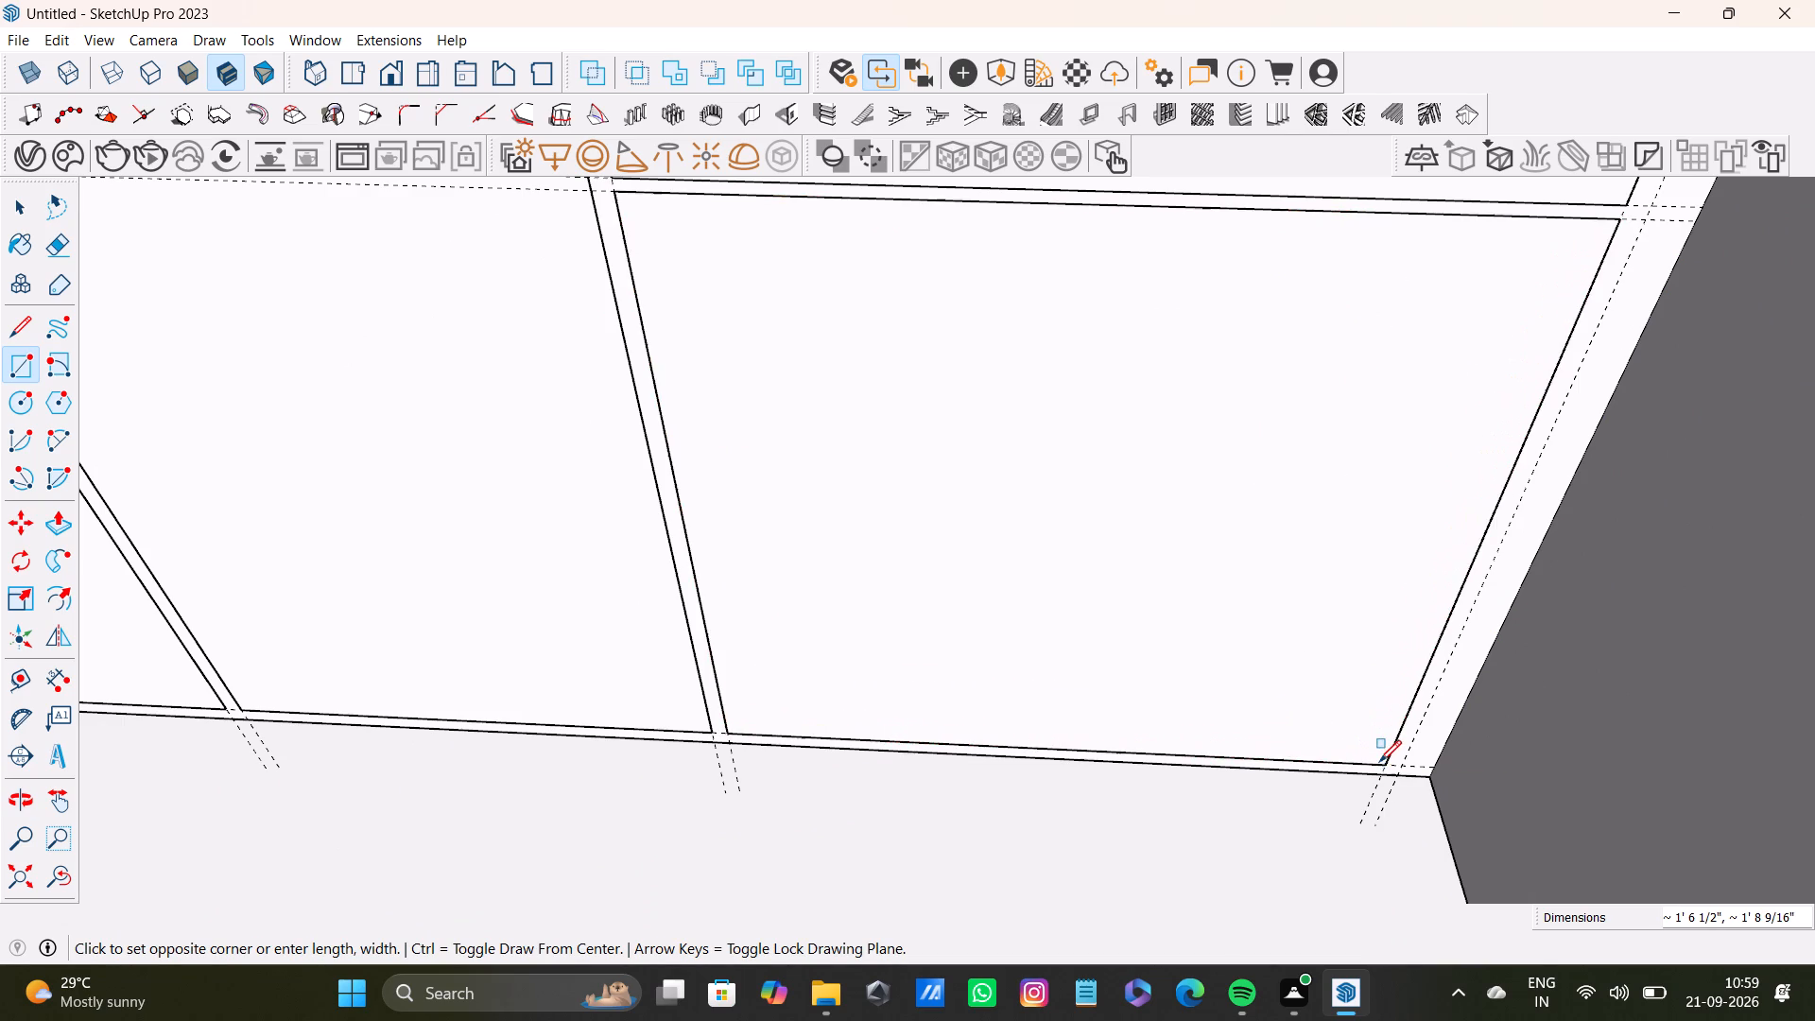
Place a horizontal guide 0.5" below the top edge of the block's undivided face, around the corner from the last drawer column.
scroll(1323, 728, "down", 4)
middle_click_drag(1213, 605, 1007, 925, "shift")
middle_click_drag(1076, 893, 1346, 803)
middle_click_drag(1286, 479, 1175, 546, "shift")
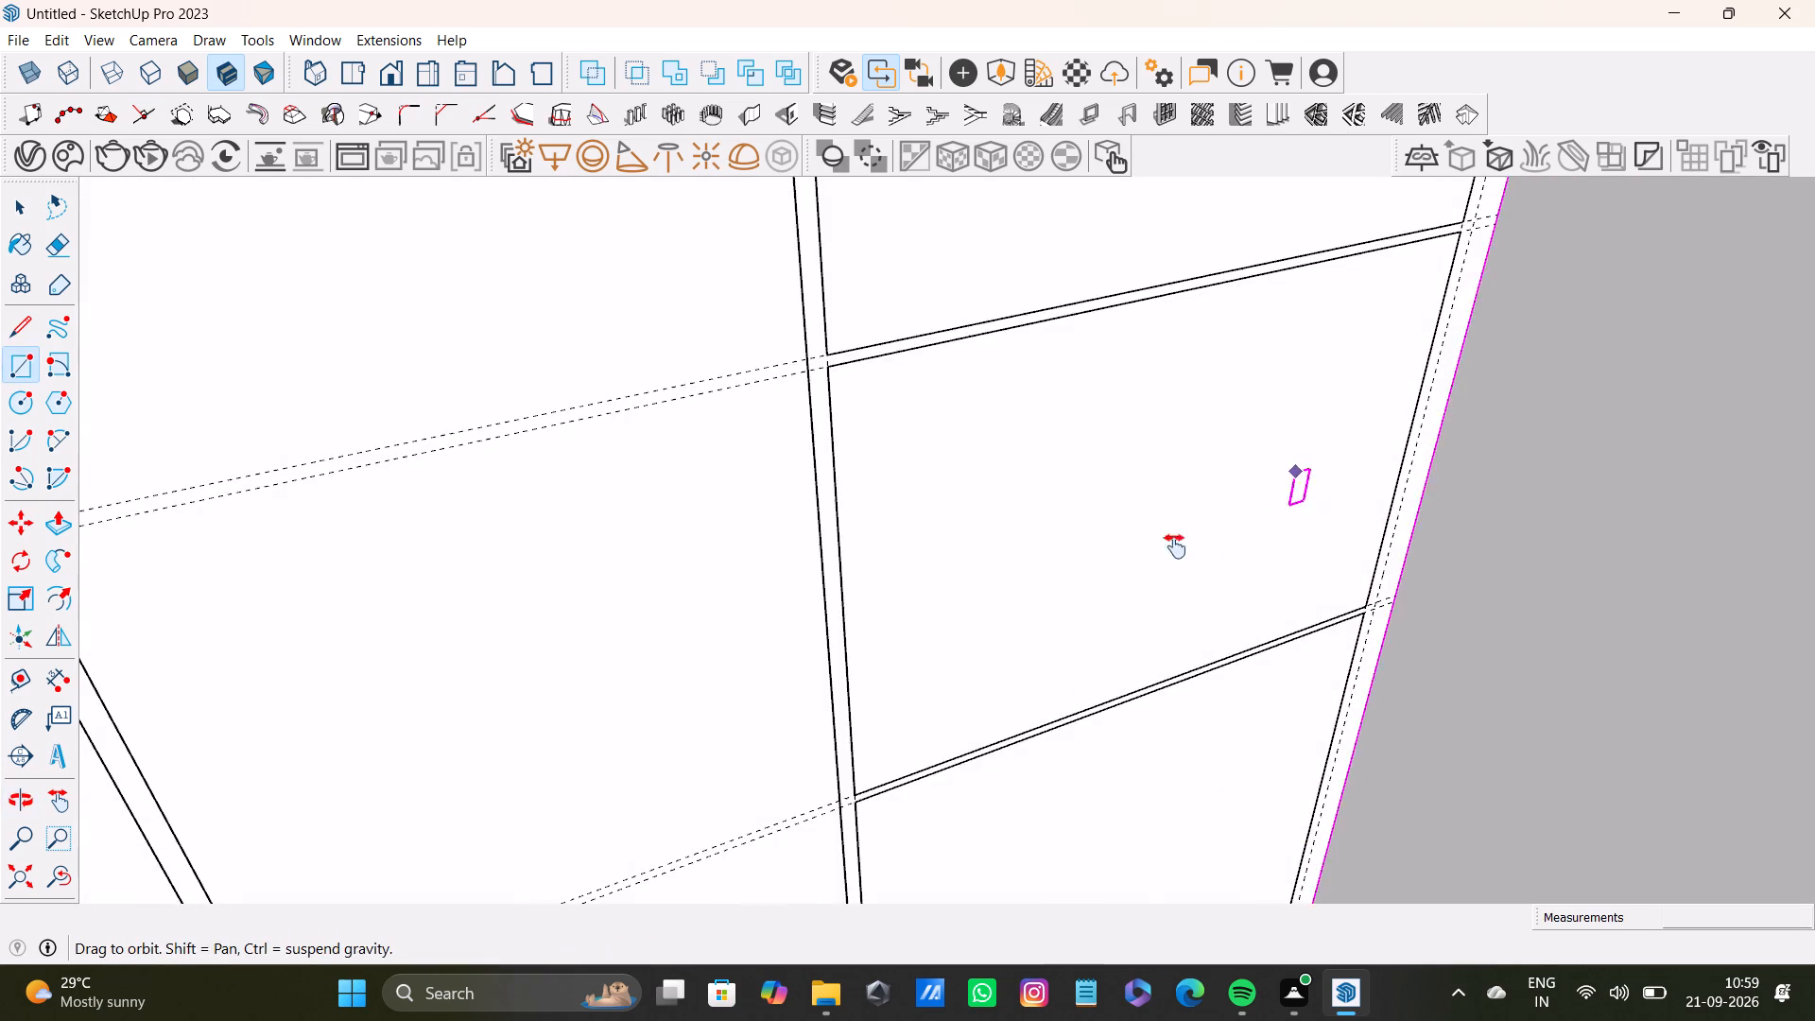
middle_click_drag(1175, 546, 943, 991, "shift")
middle_click_drag(963, 913, 1244, 926)
middle_click_drag(1102, 601, 1329, 653)
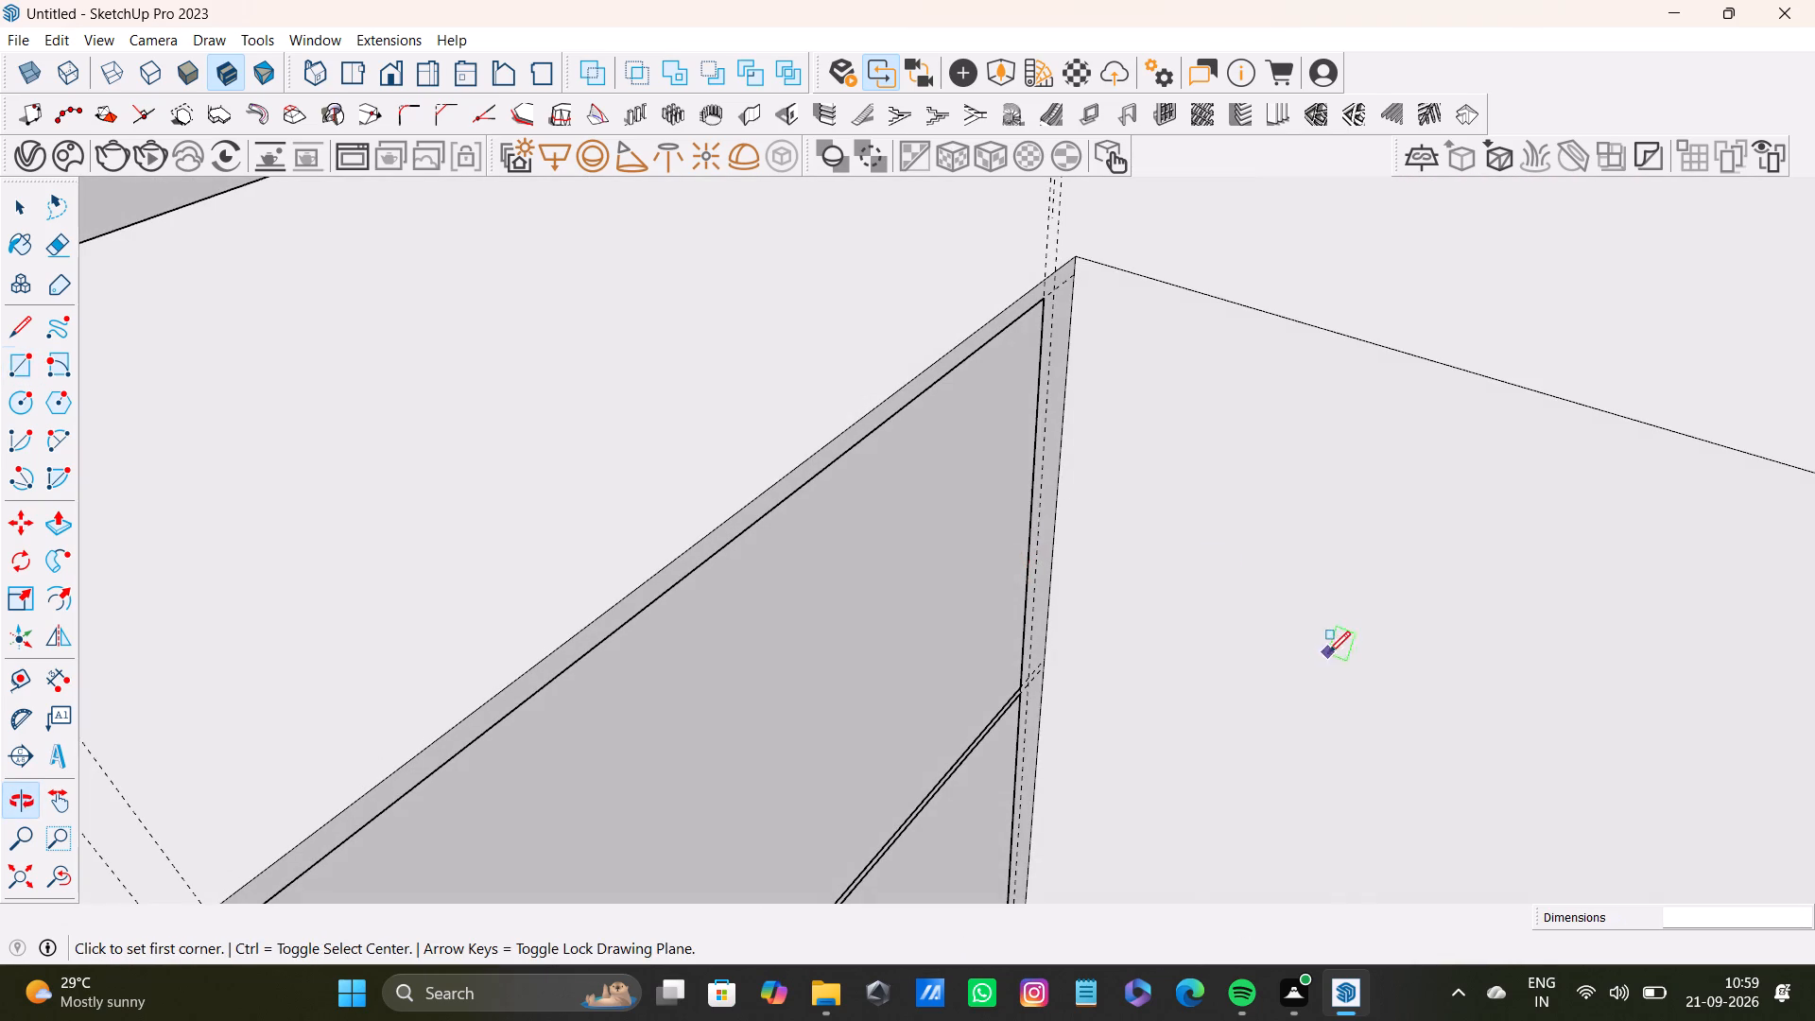
scroll(1260, 355, "up", 3)
middle_click_drag(1258, 336, 991, 484, "shift")
middle_click_drag(987, 492, 1093, 481)
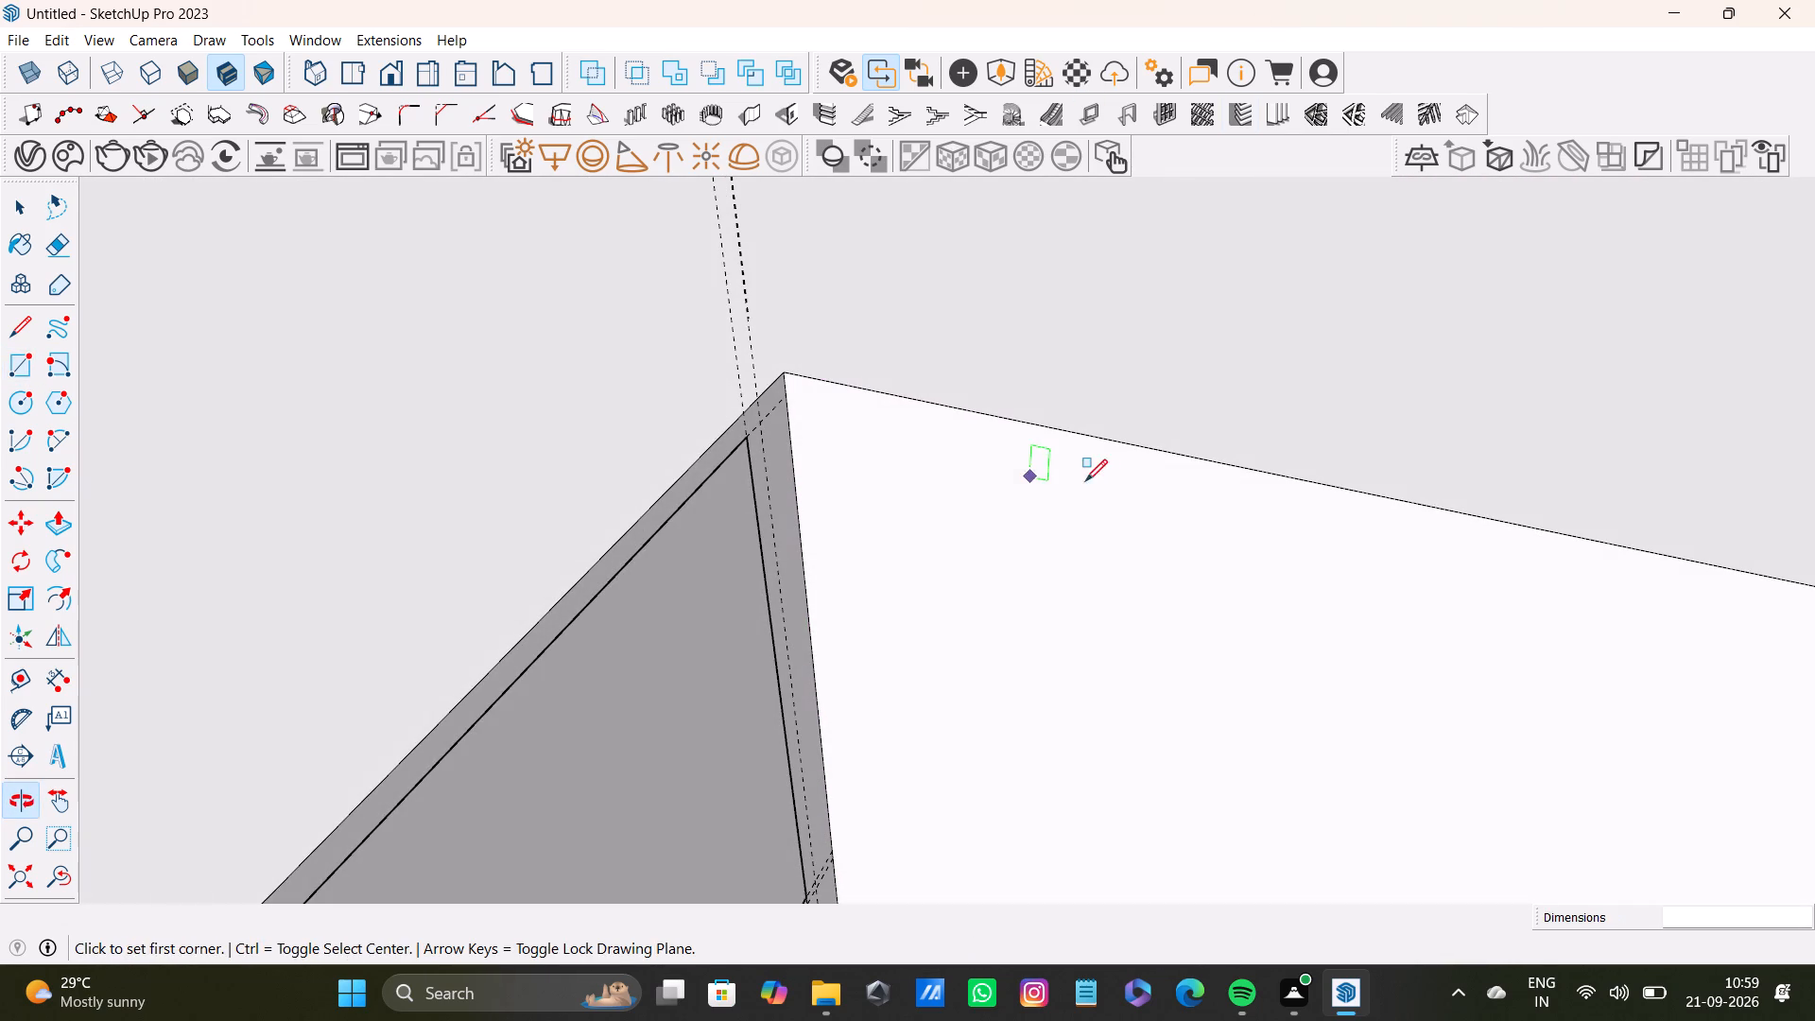
key("t")
scroll(1061, 466, "up", 3)
scroll(965, 419, "up", 3)
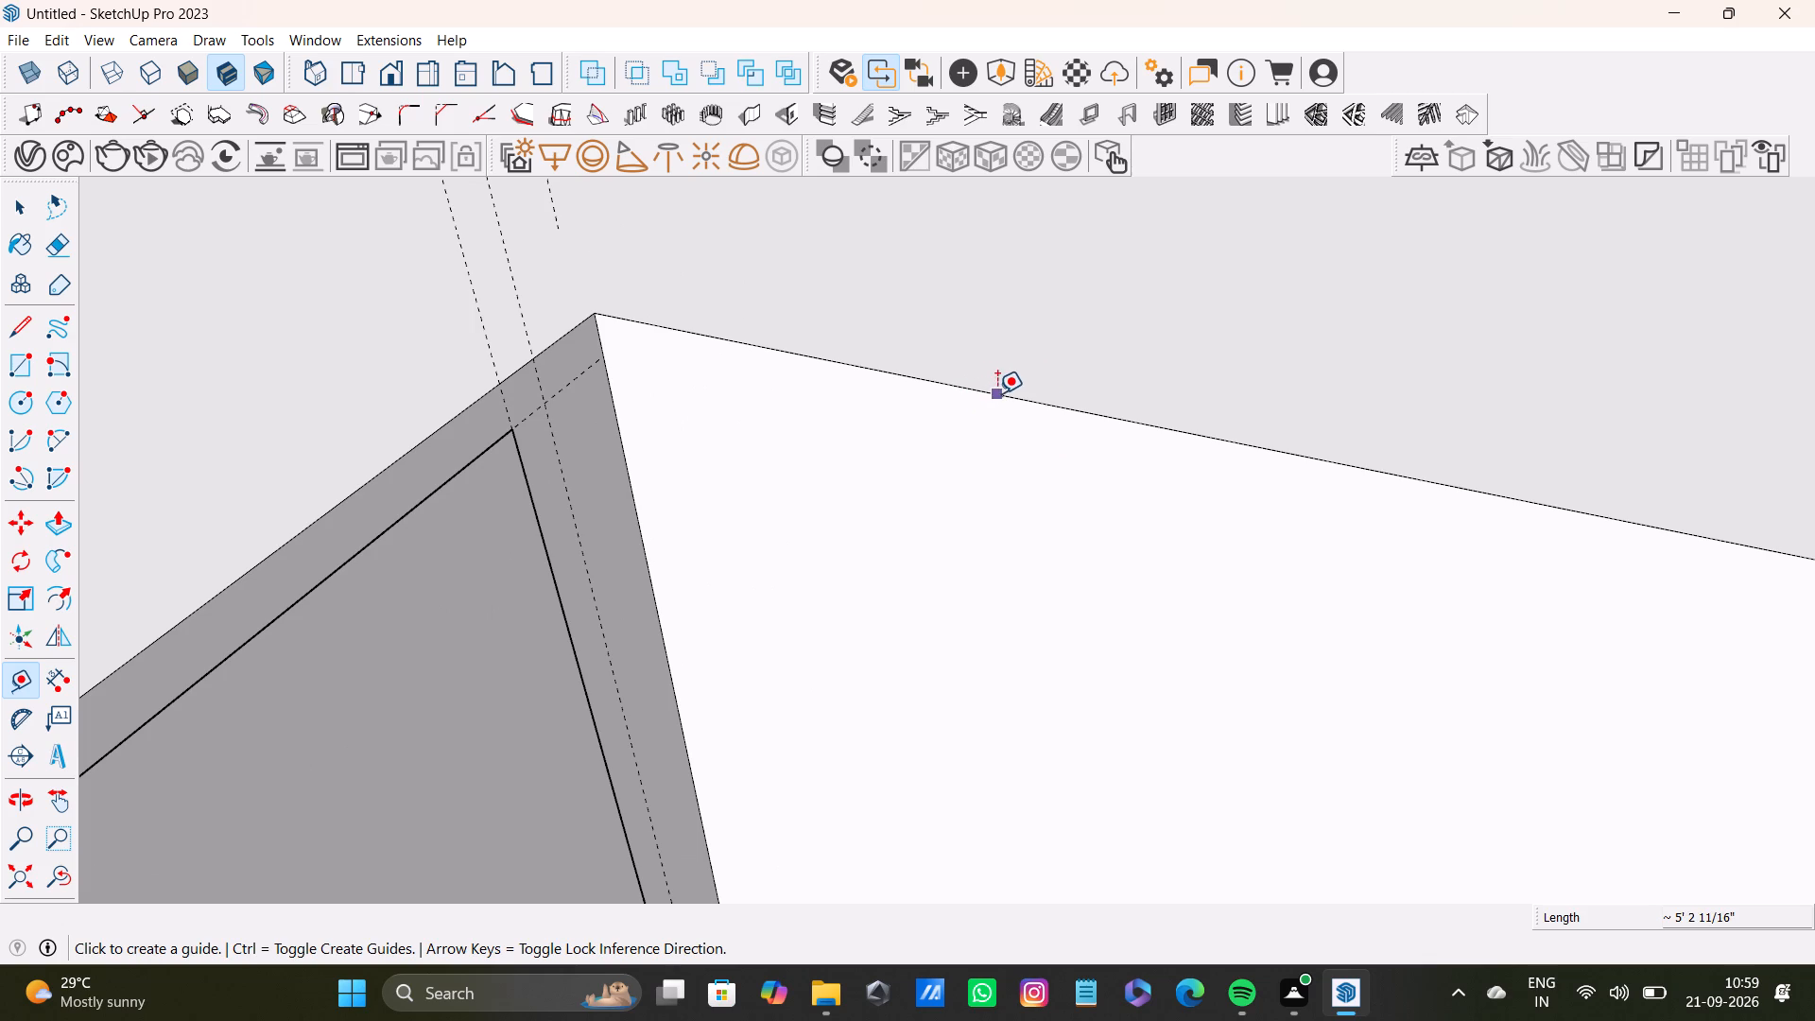
left_click(998, 392)
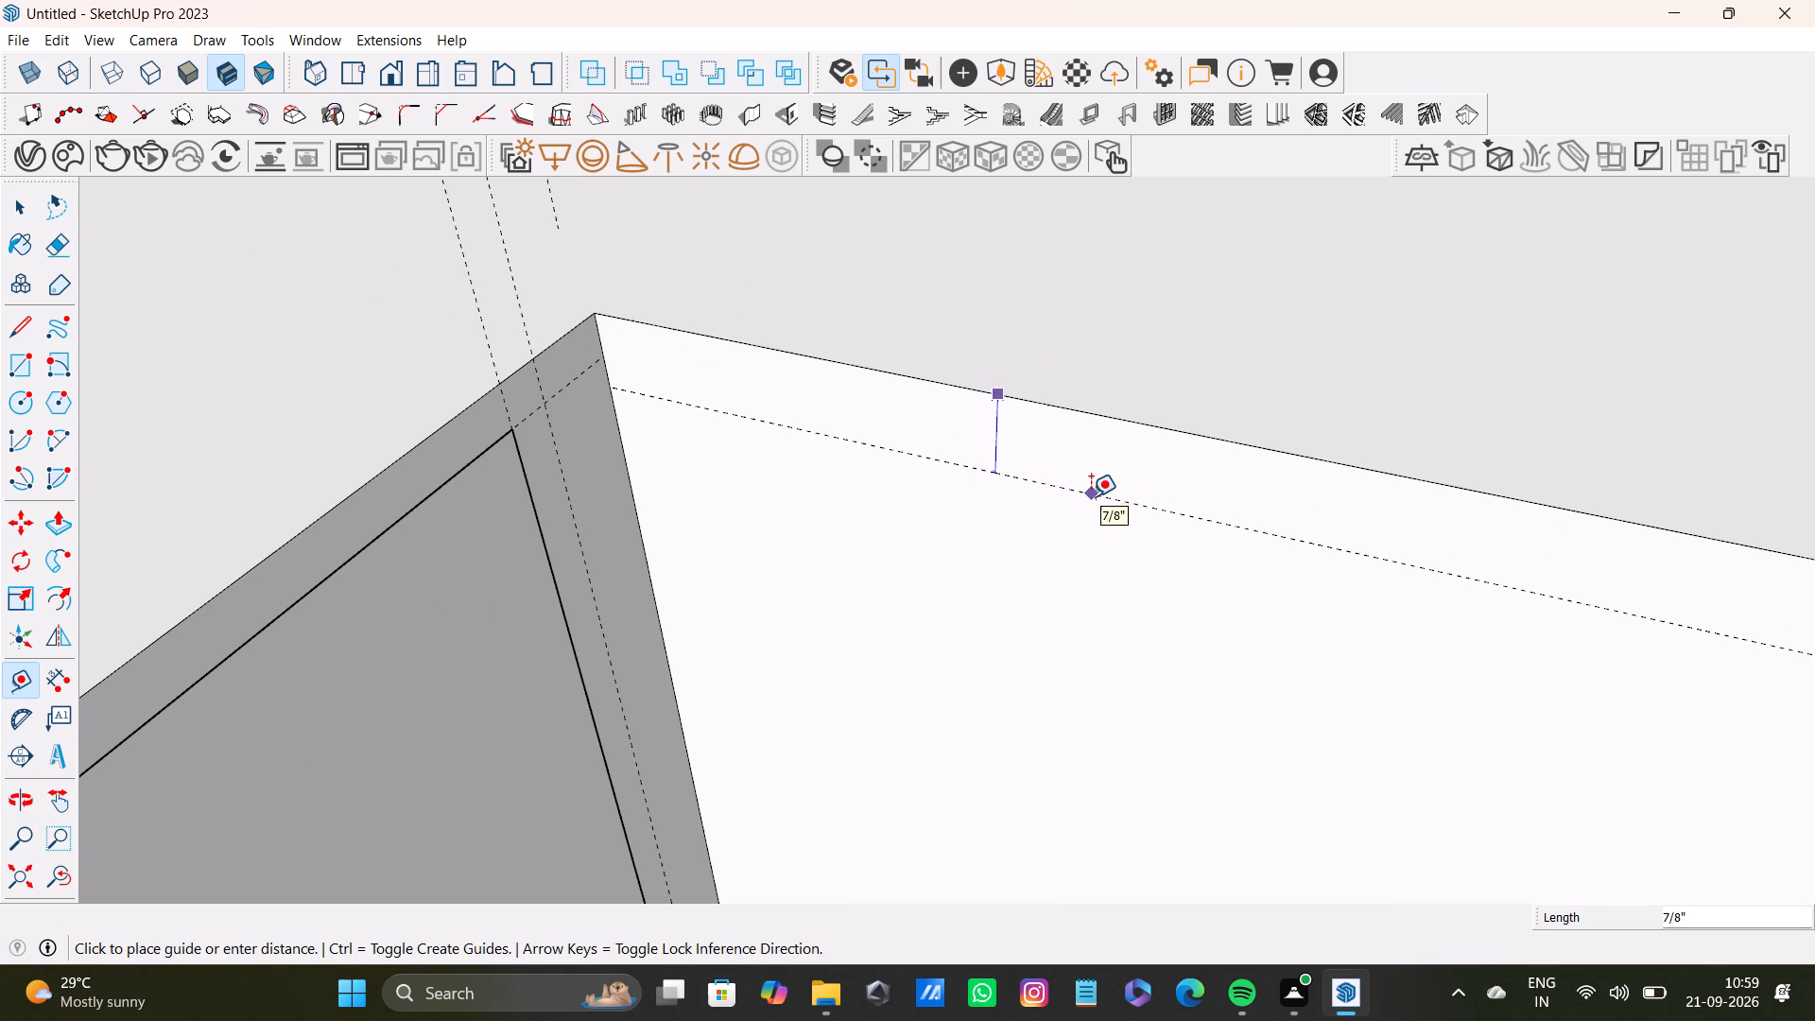
key("Up")
middle_click_drag(1104, 469, 894, 287)
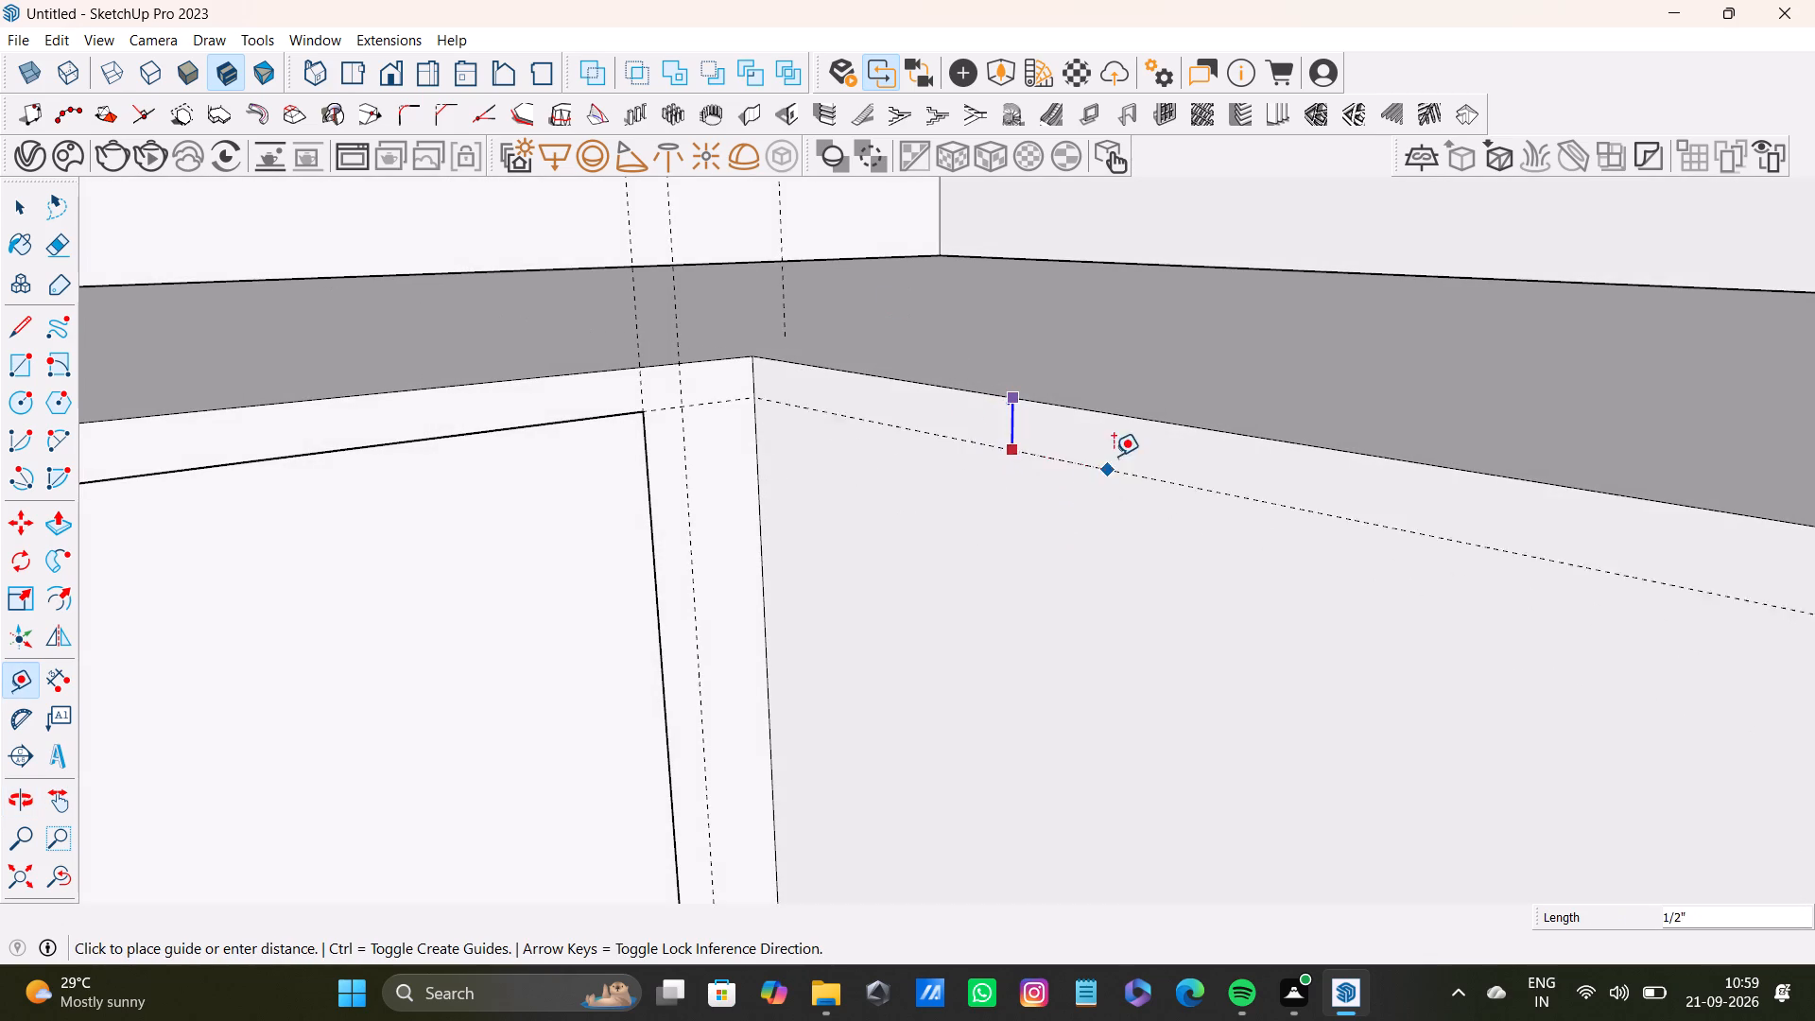
type("0.")
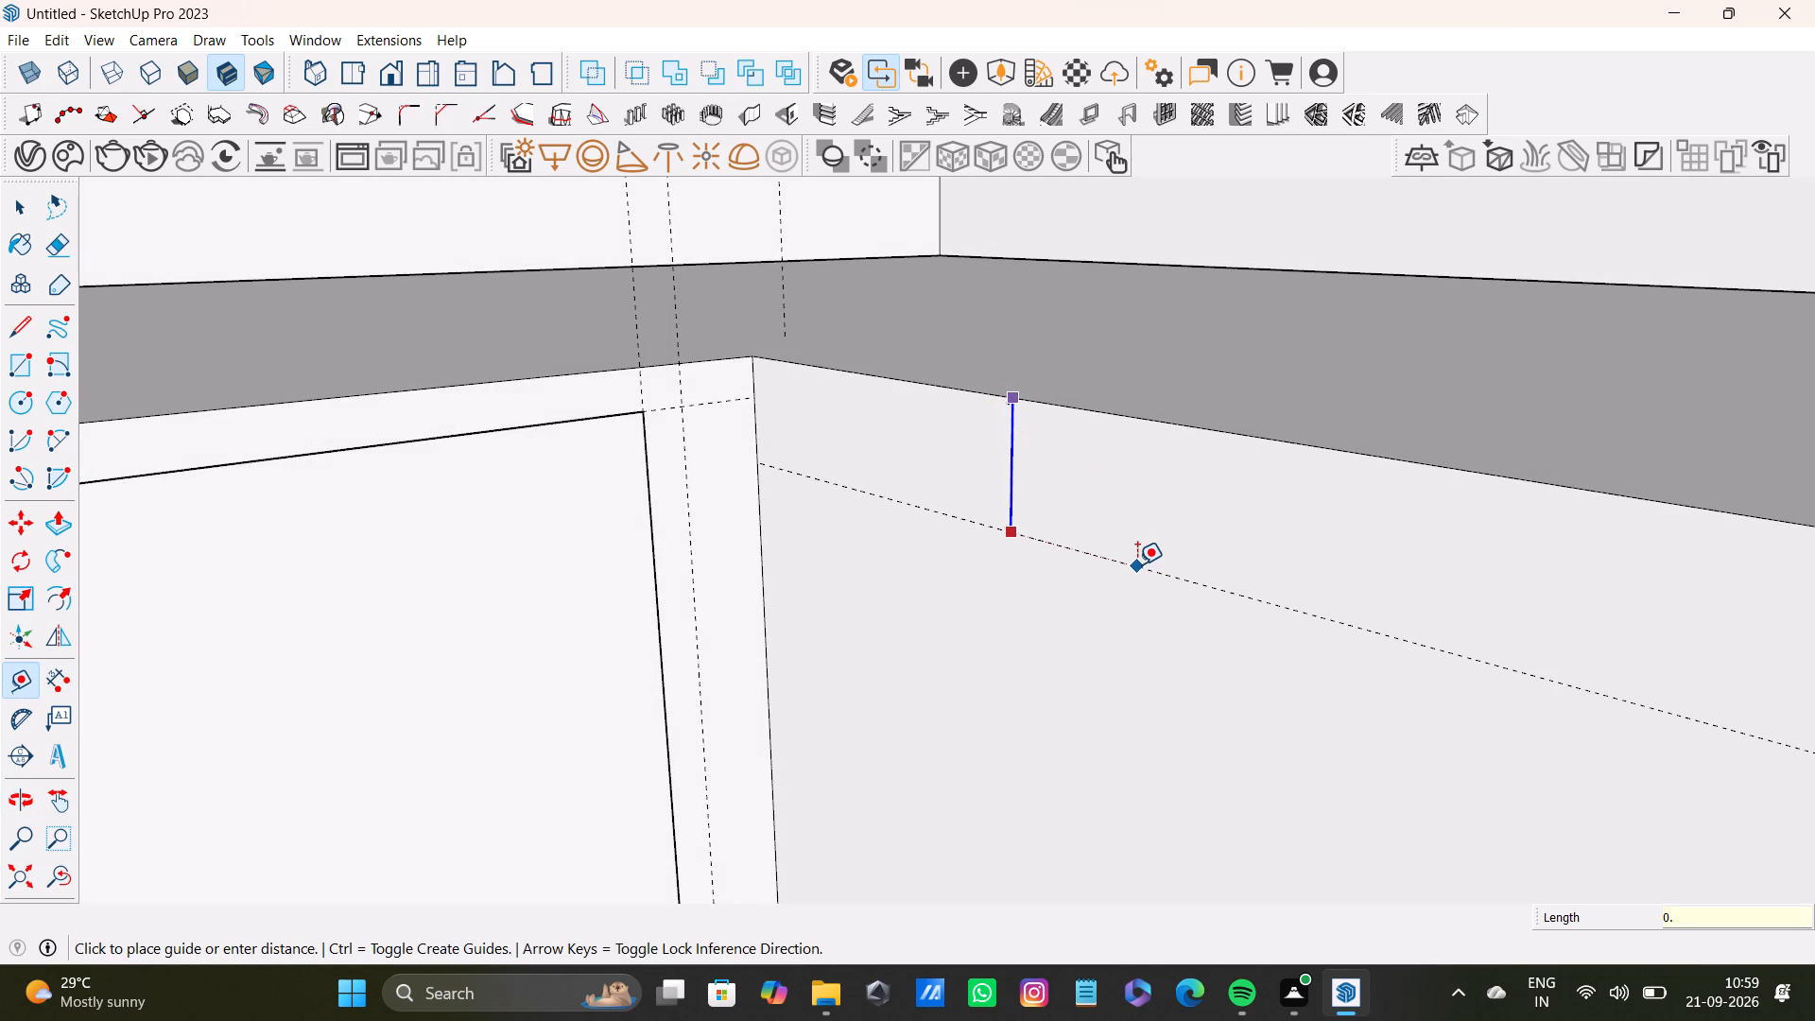
key("5")
key("shift+quotedbl")
key("Return")
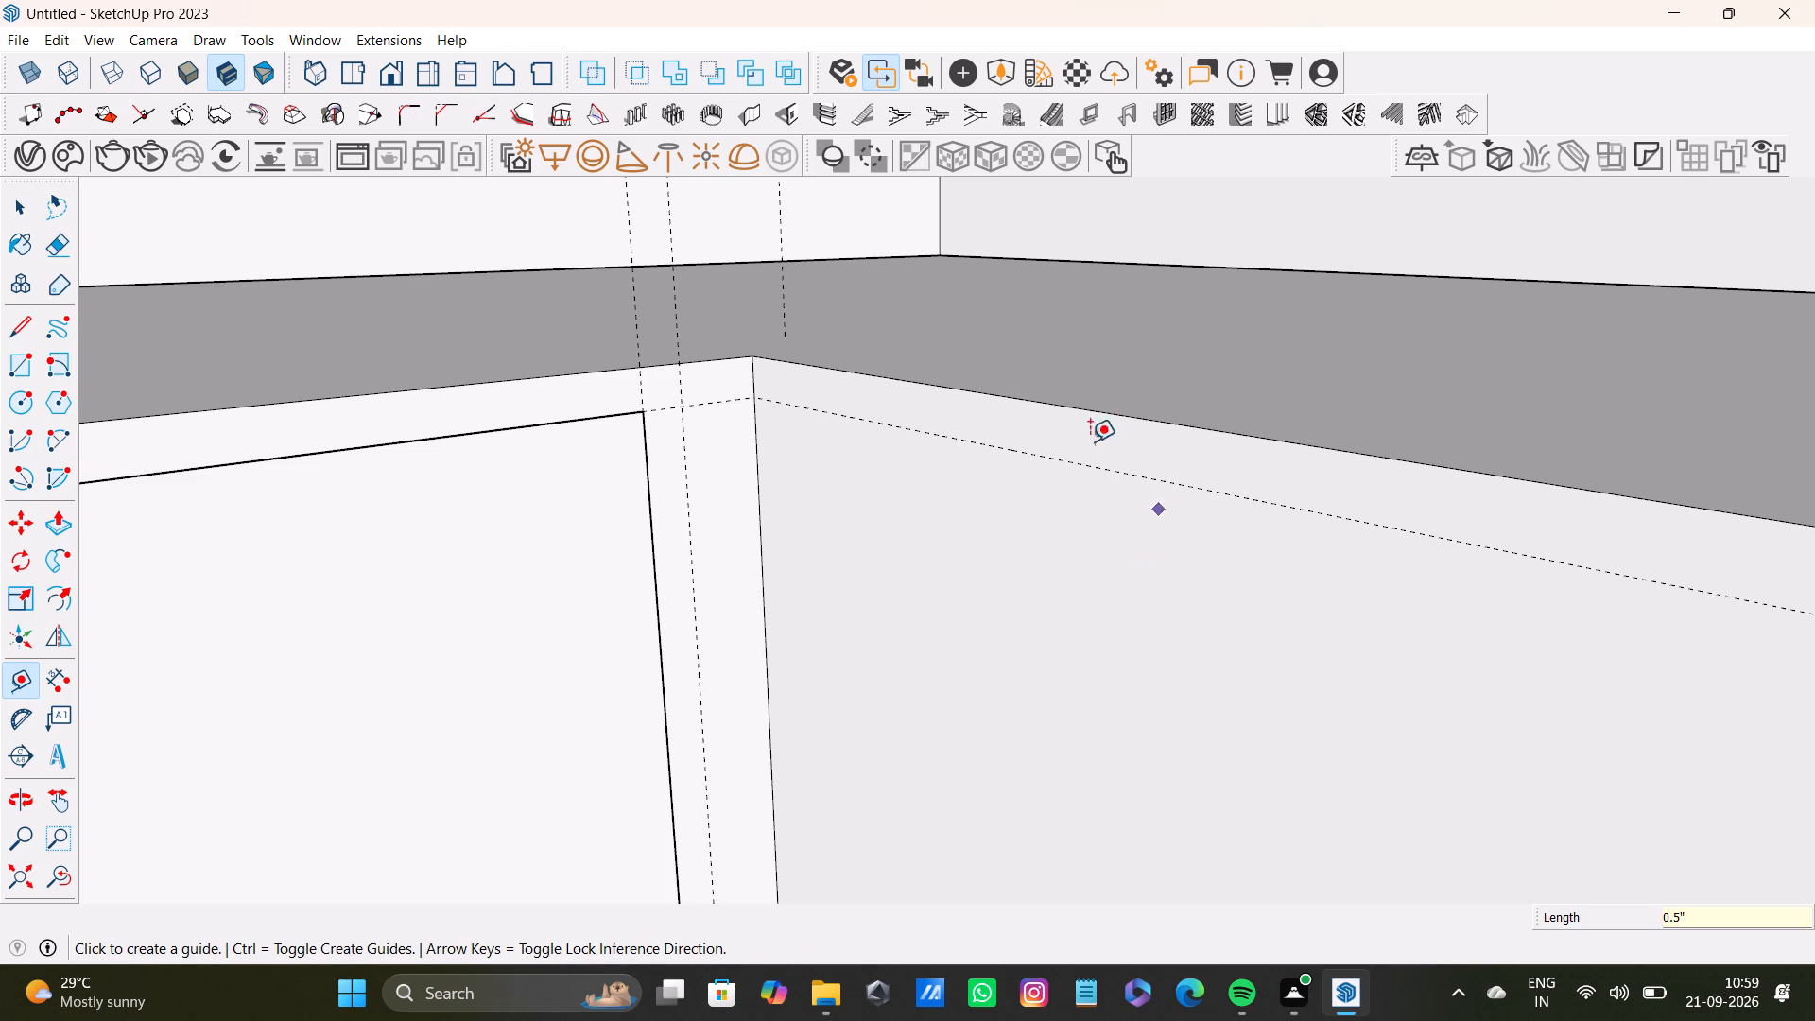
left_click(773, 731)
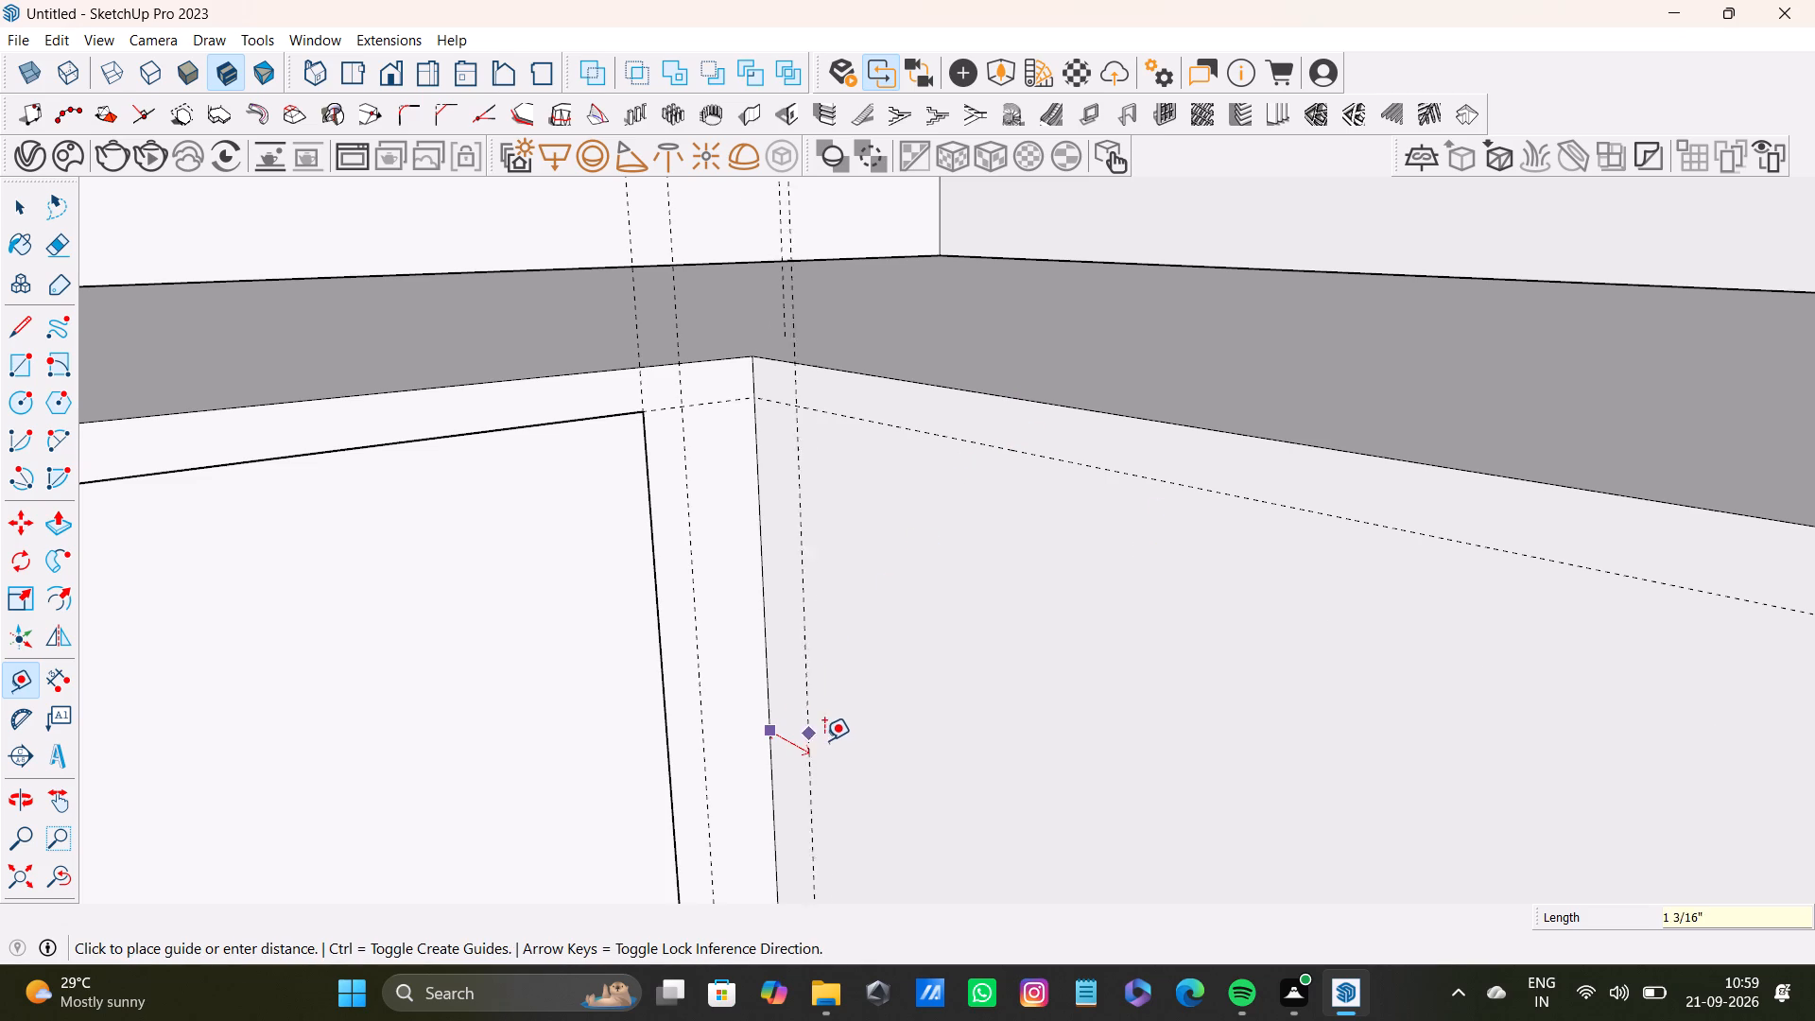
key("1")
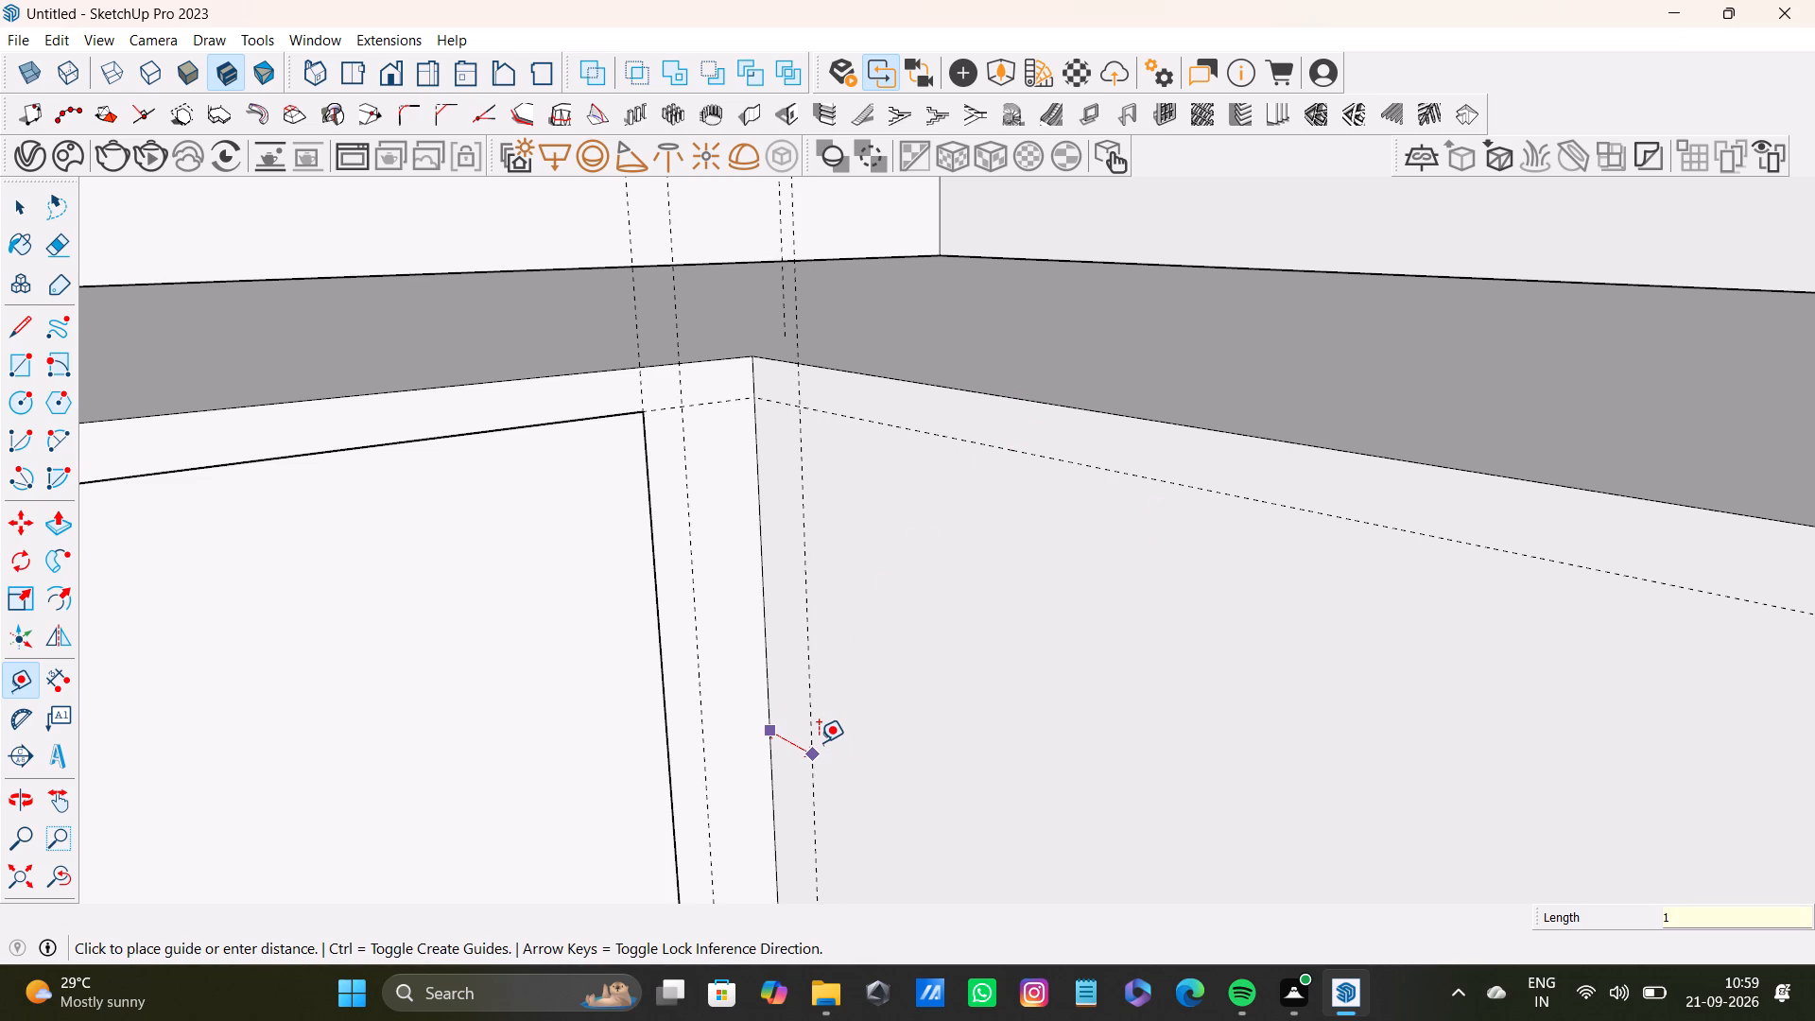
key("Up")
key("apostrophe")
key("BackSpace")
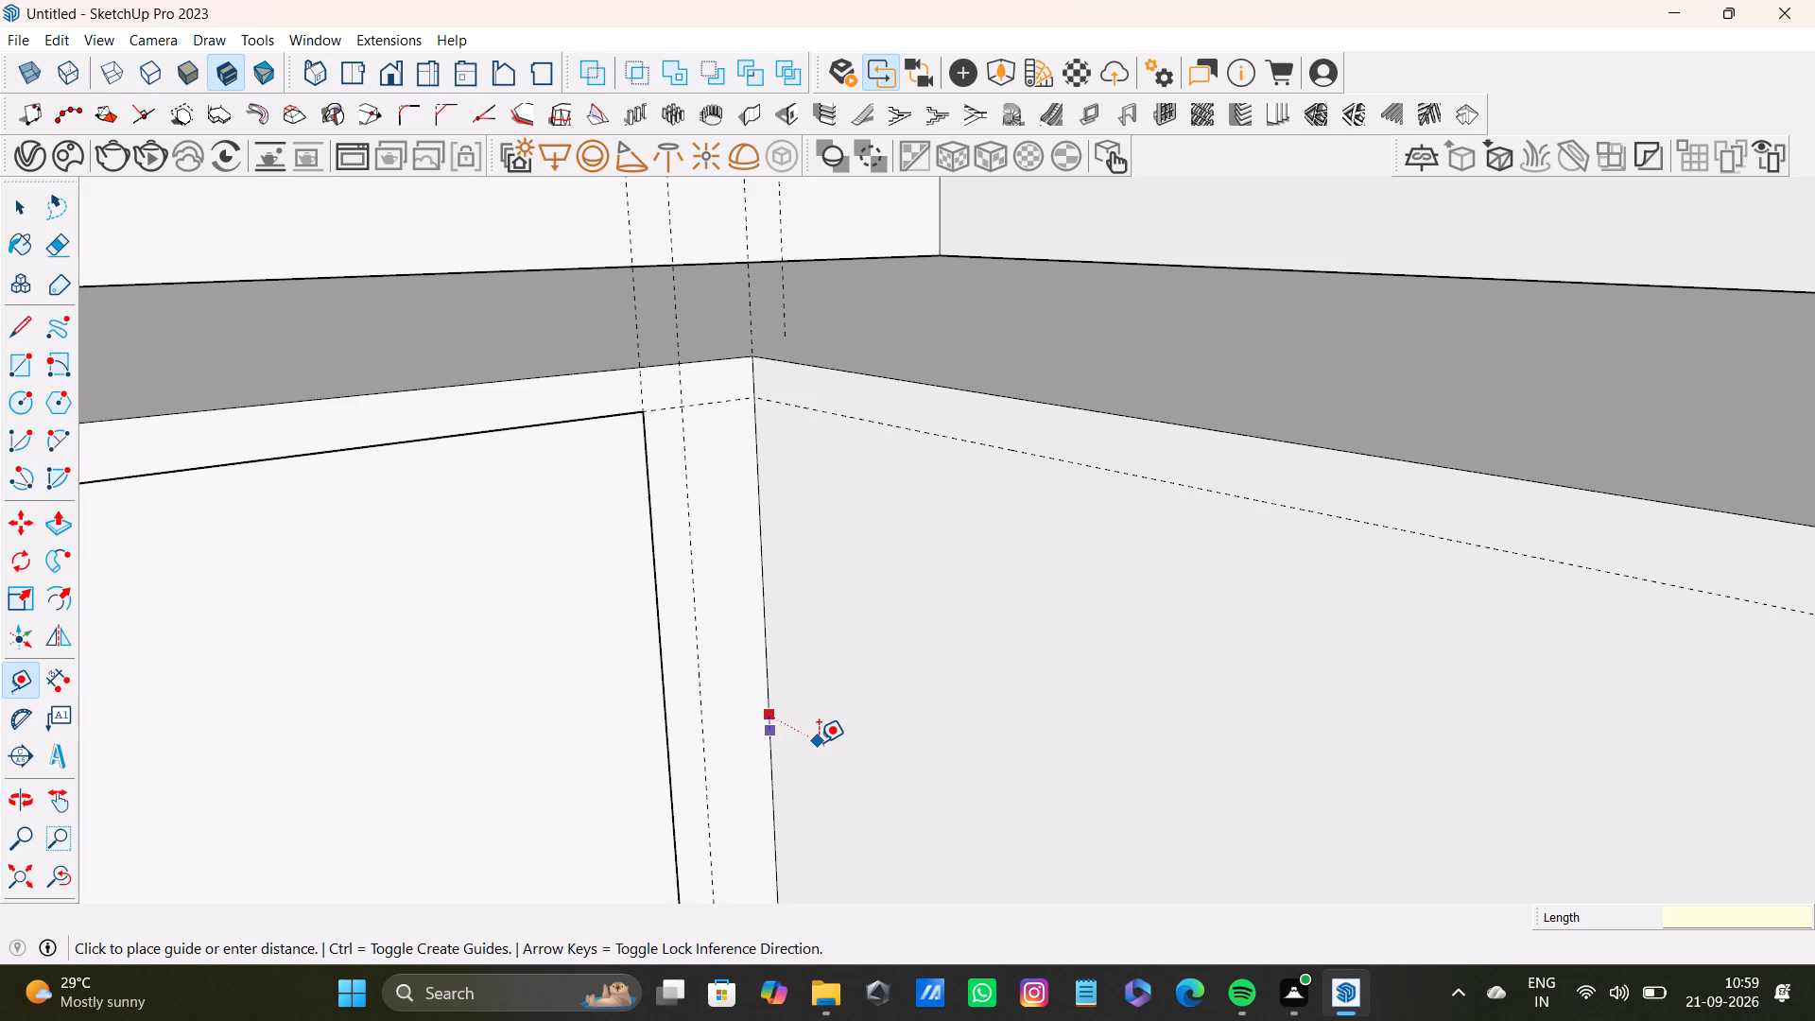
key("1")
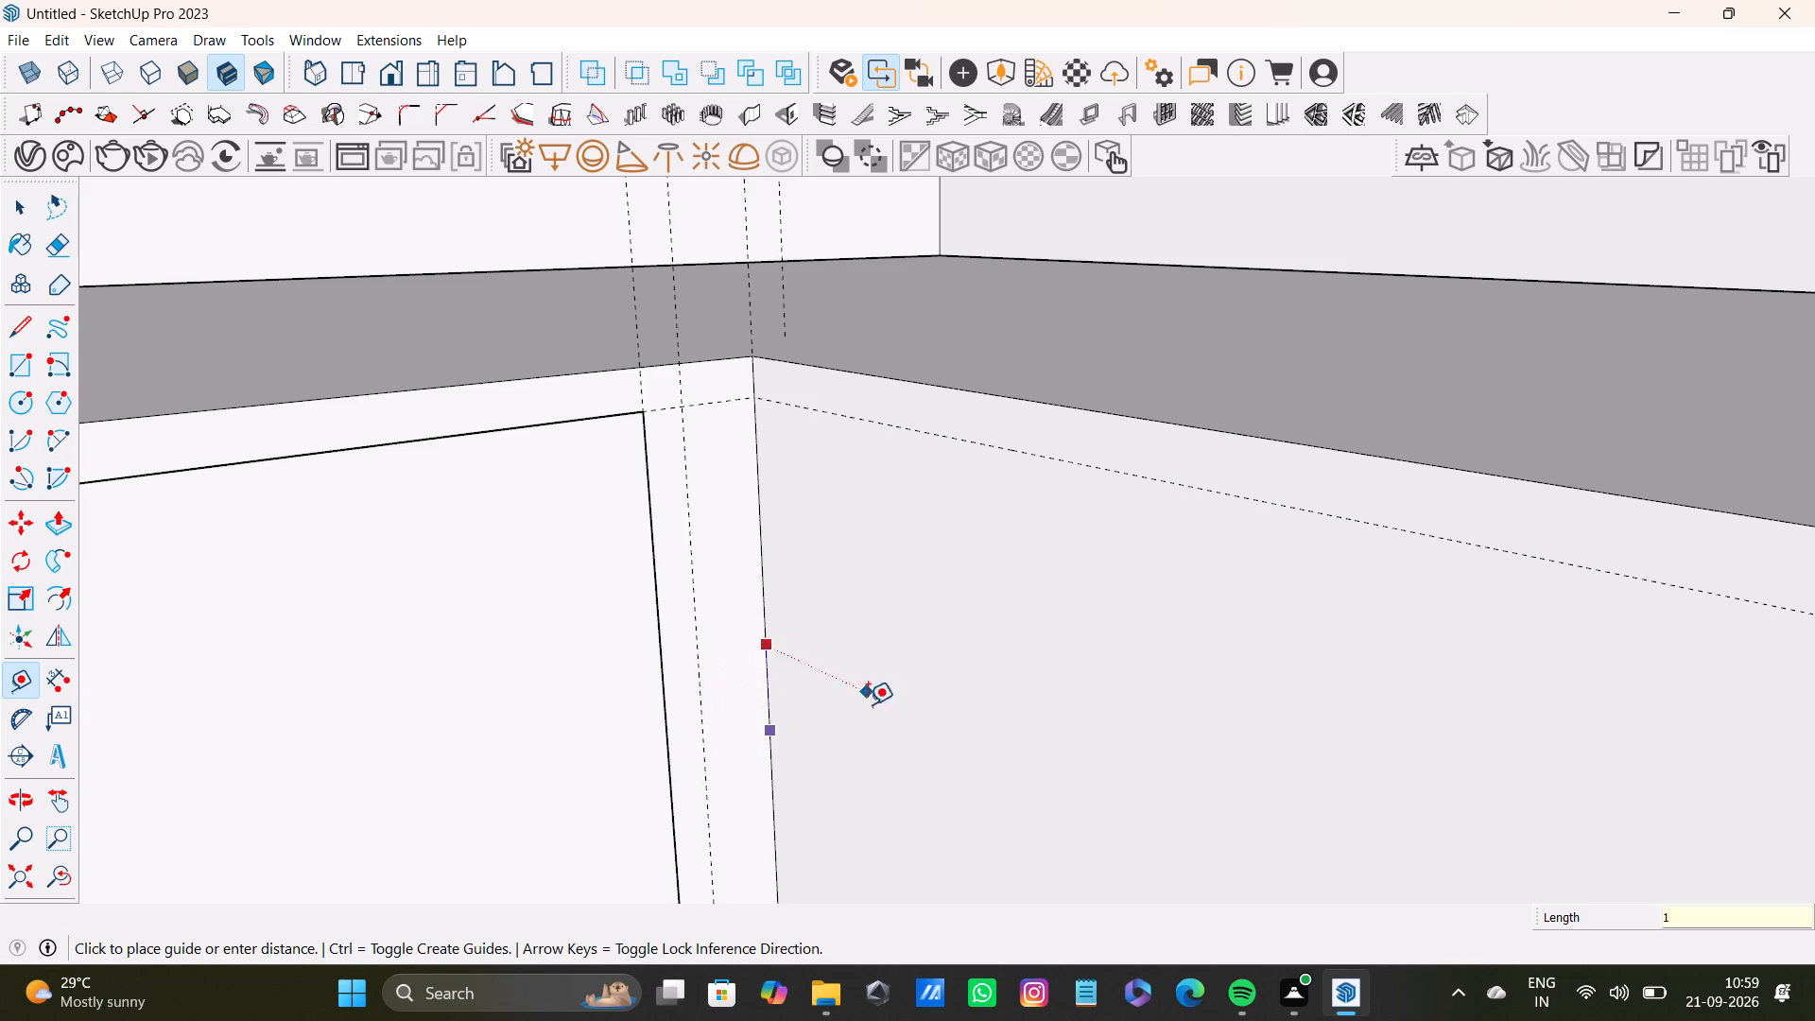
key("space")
Place a vertical guide on the undivided face, 1" from the corner edge it shares with the drawer face.
key("t")
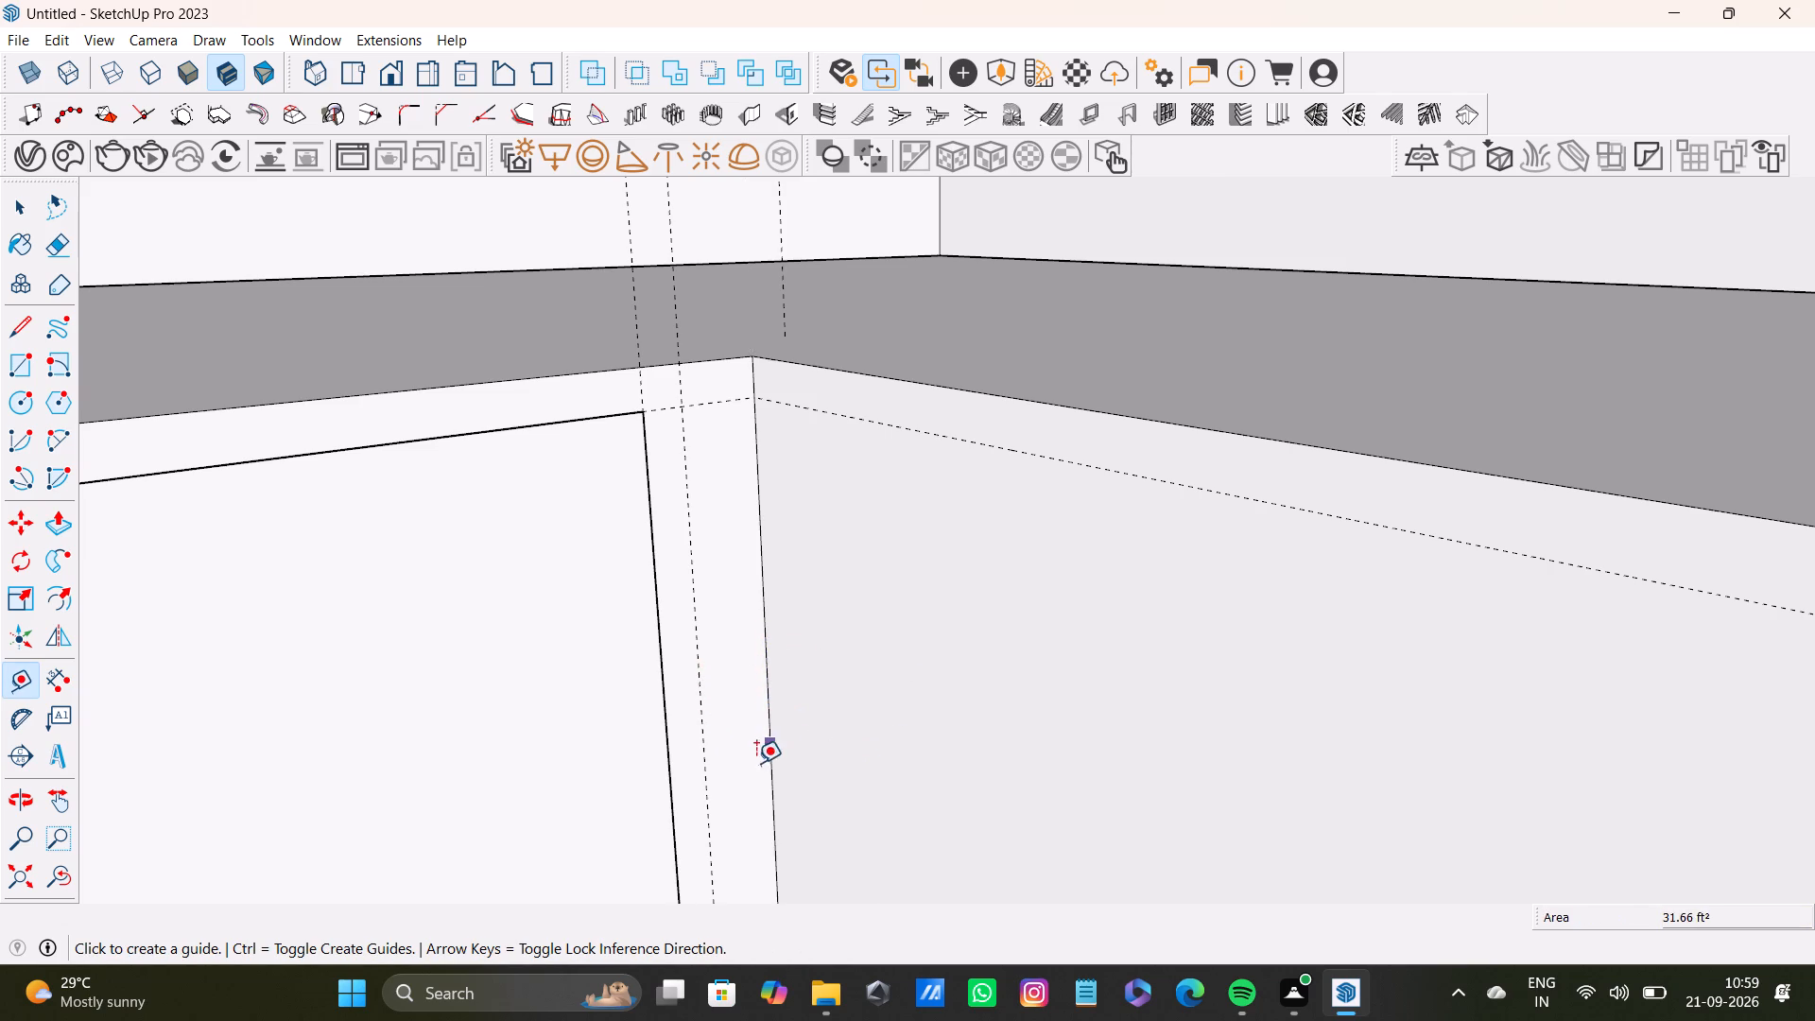
scroll(756, 763, "up", 4)
left_click(784, 763)
key("1")
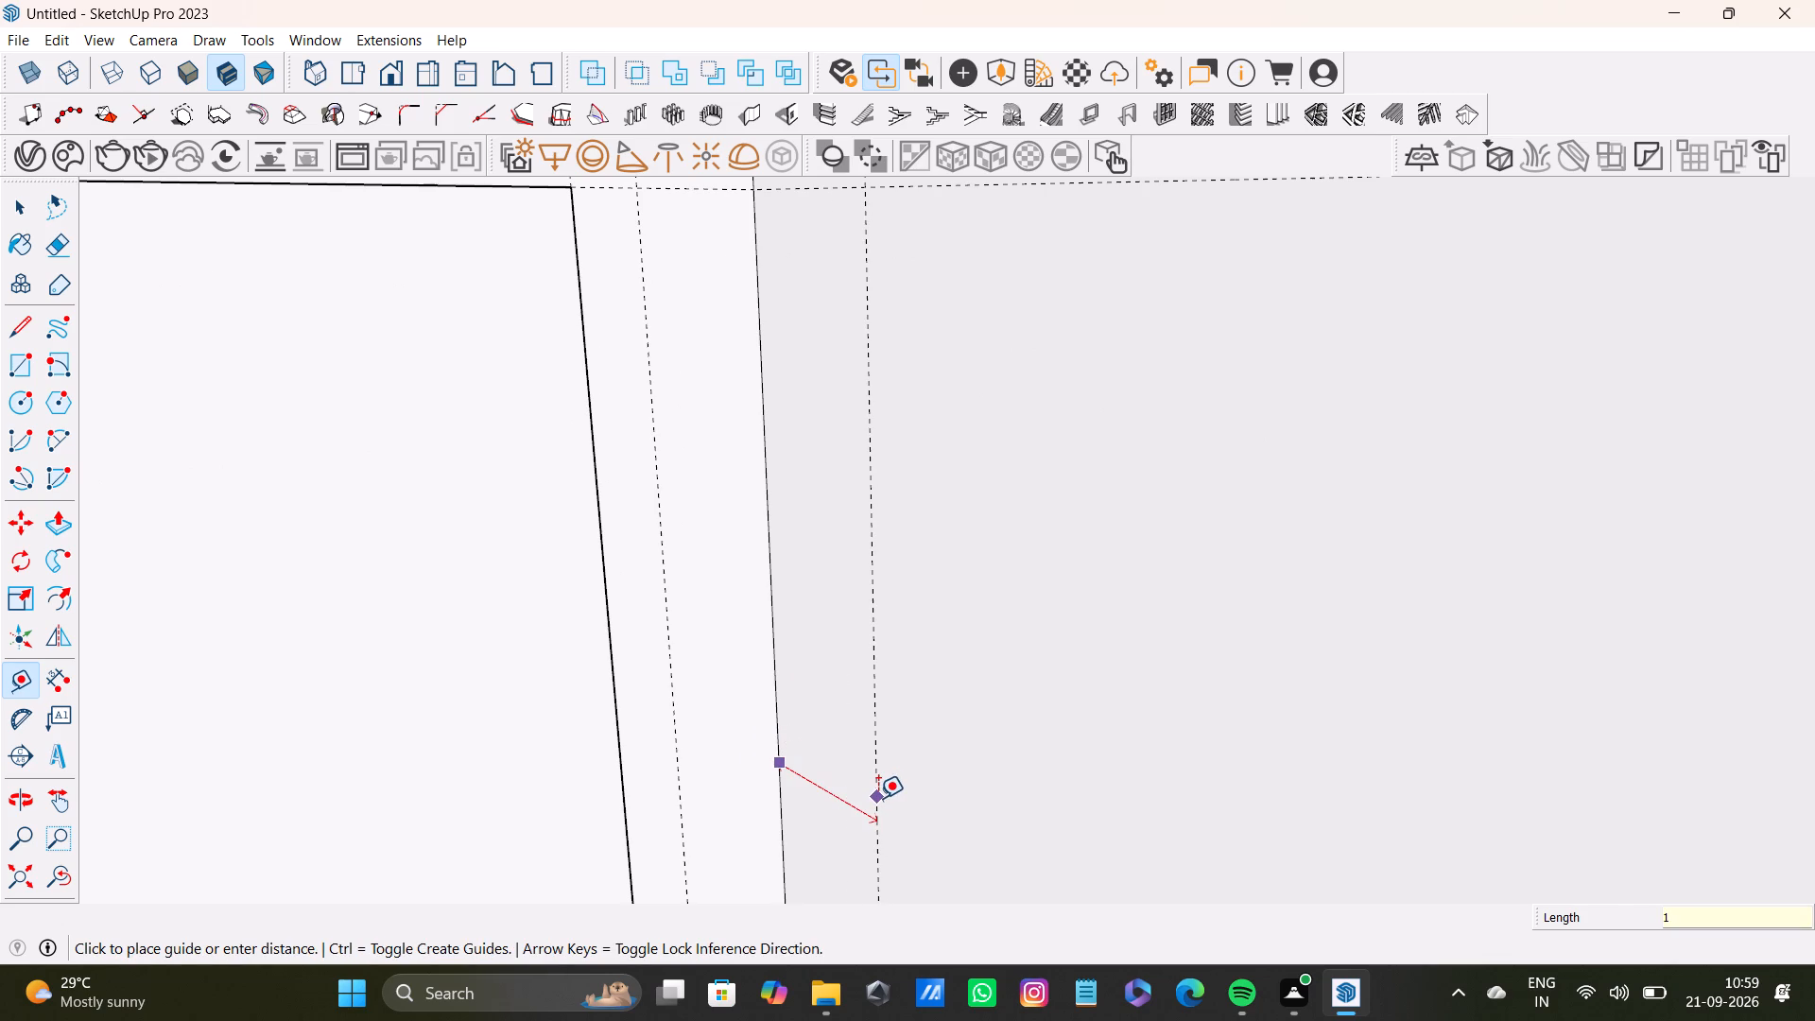
key("shift+quotedbl")
key("Return")
Place a second vertical guide 0.5" beyond the 1" guide, further from the shared corner edge.
left_click(847, 819)
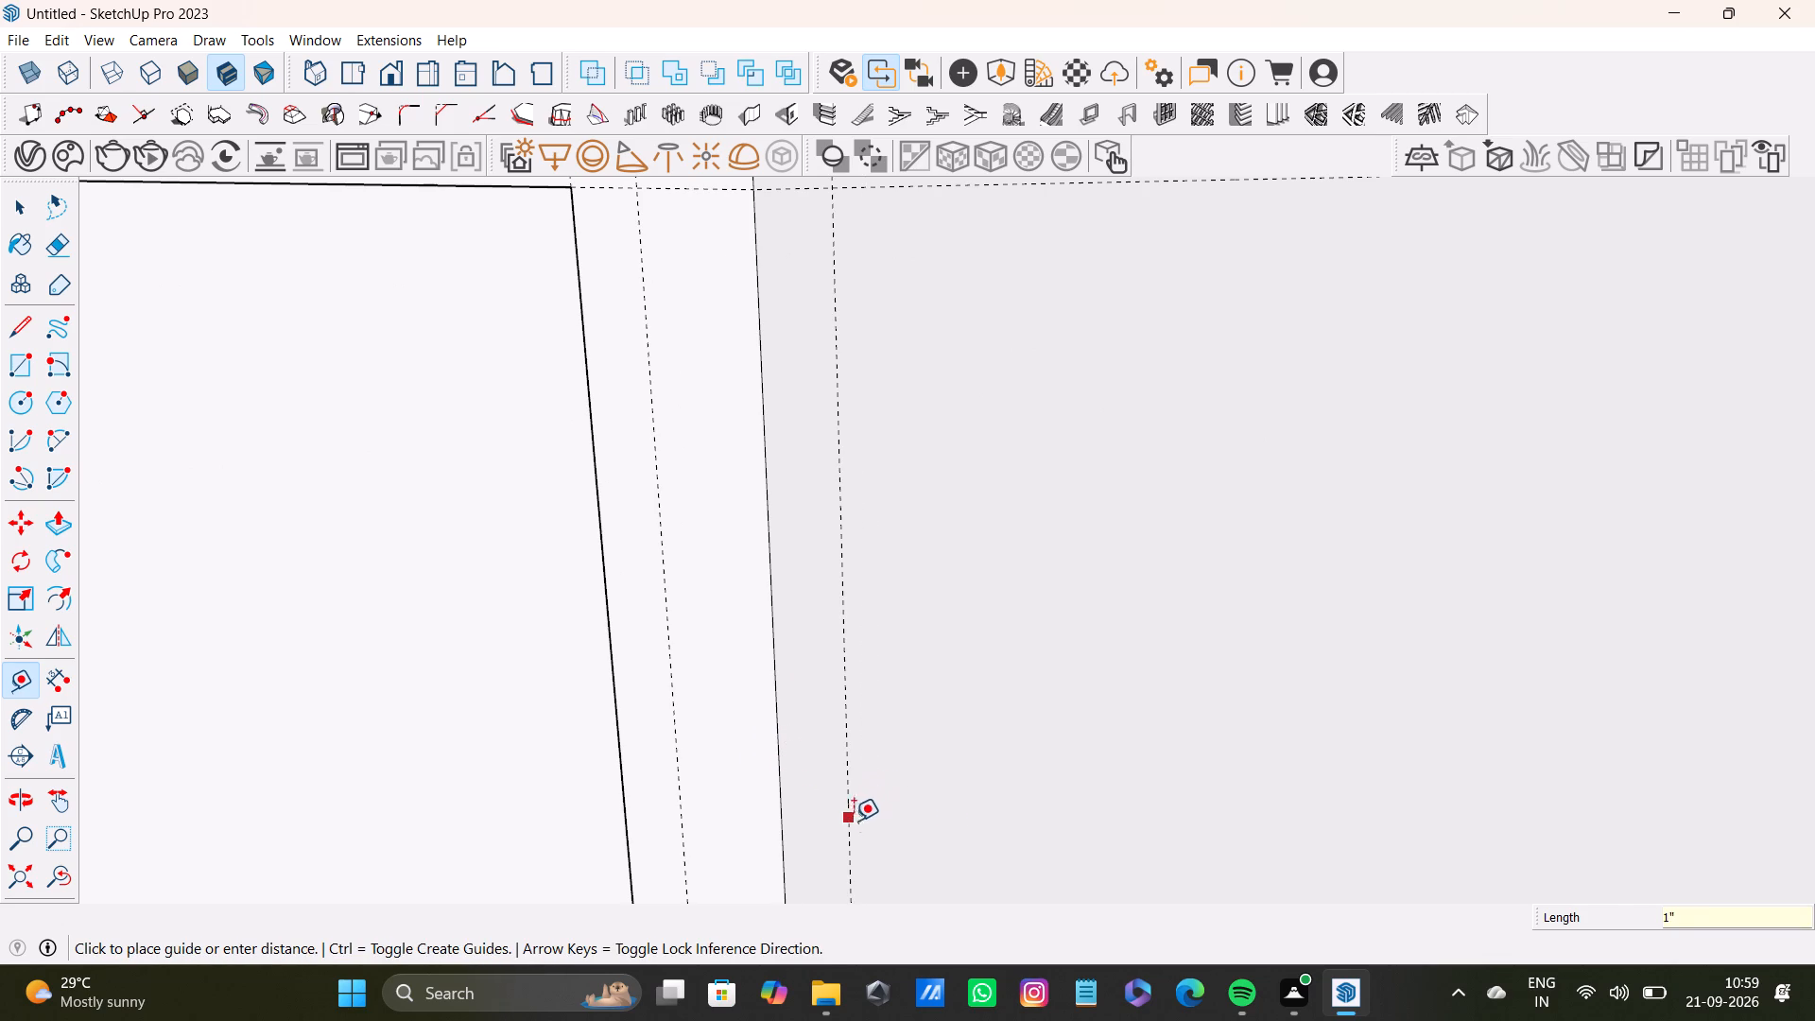
type("0.")
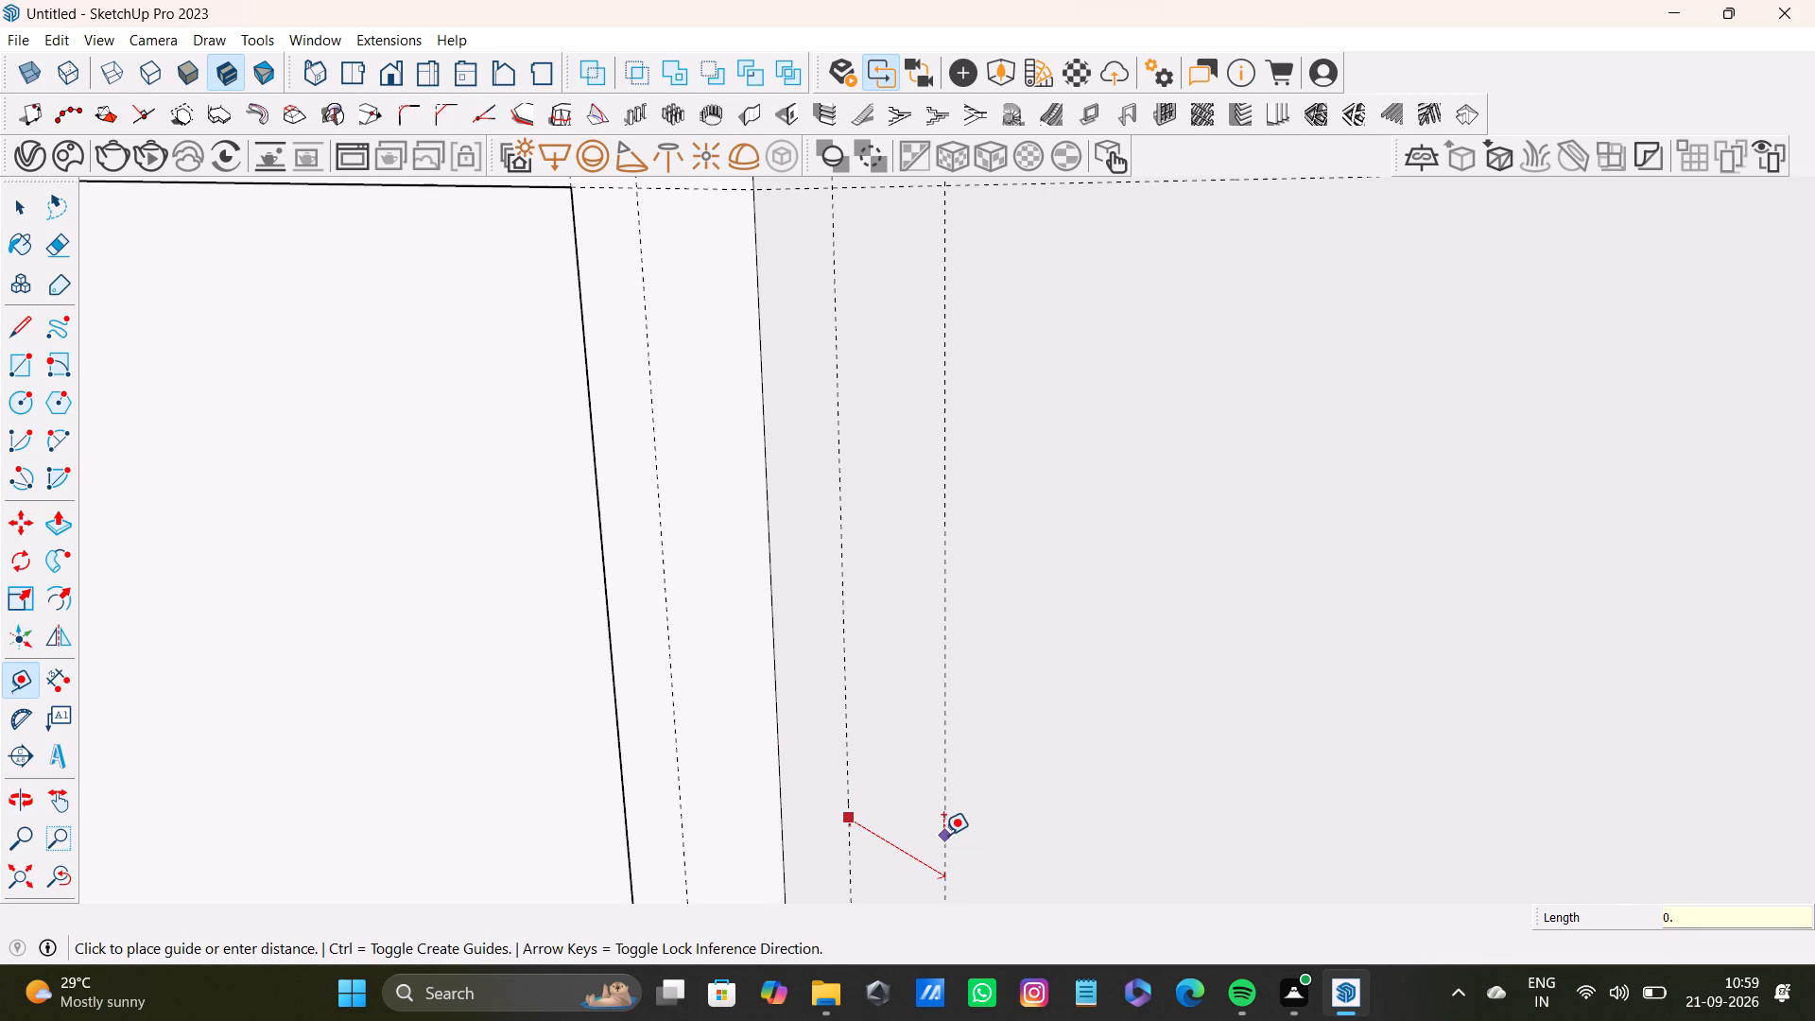
key("5")
key("shift+quotedbl")
key("Return")
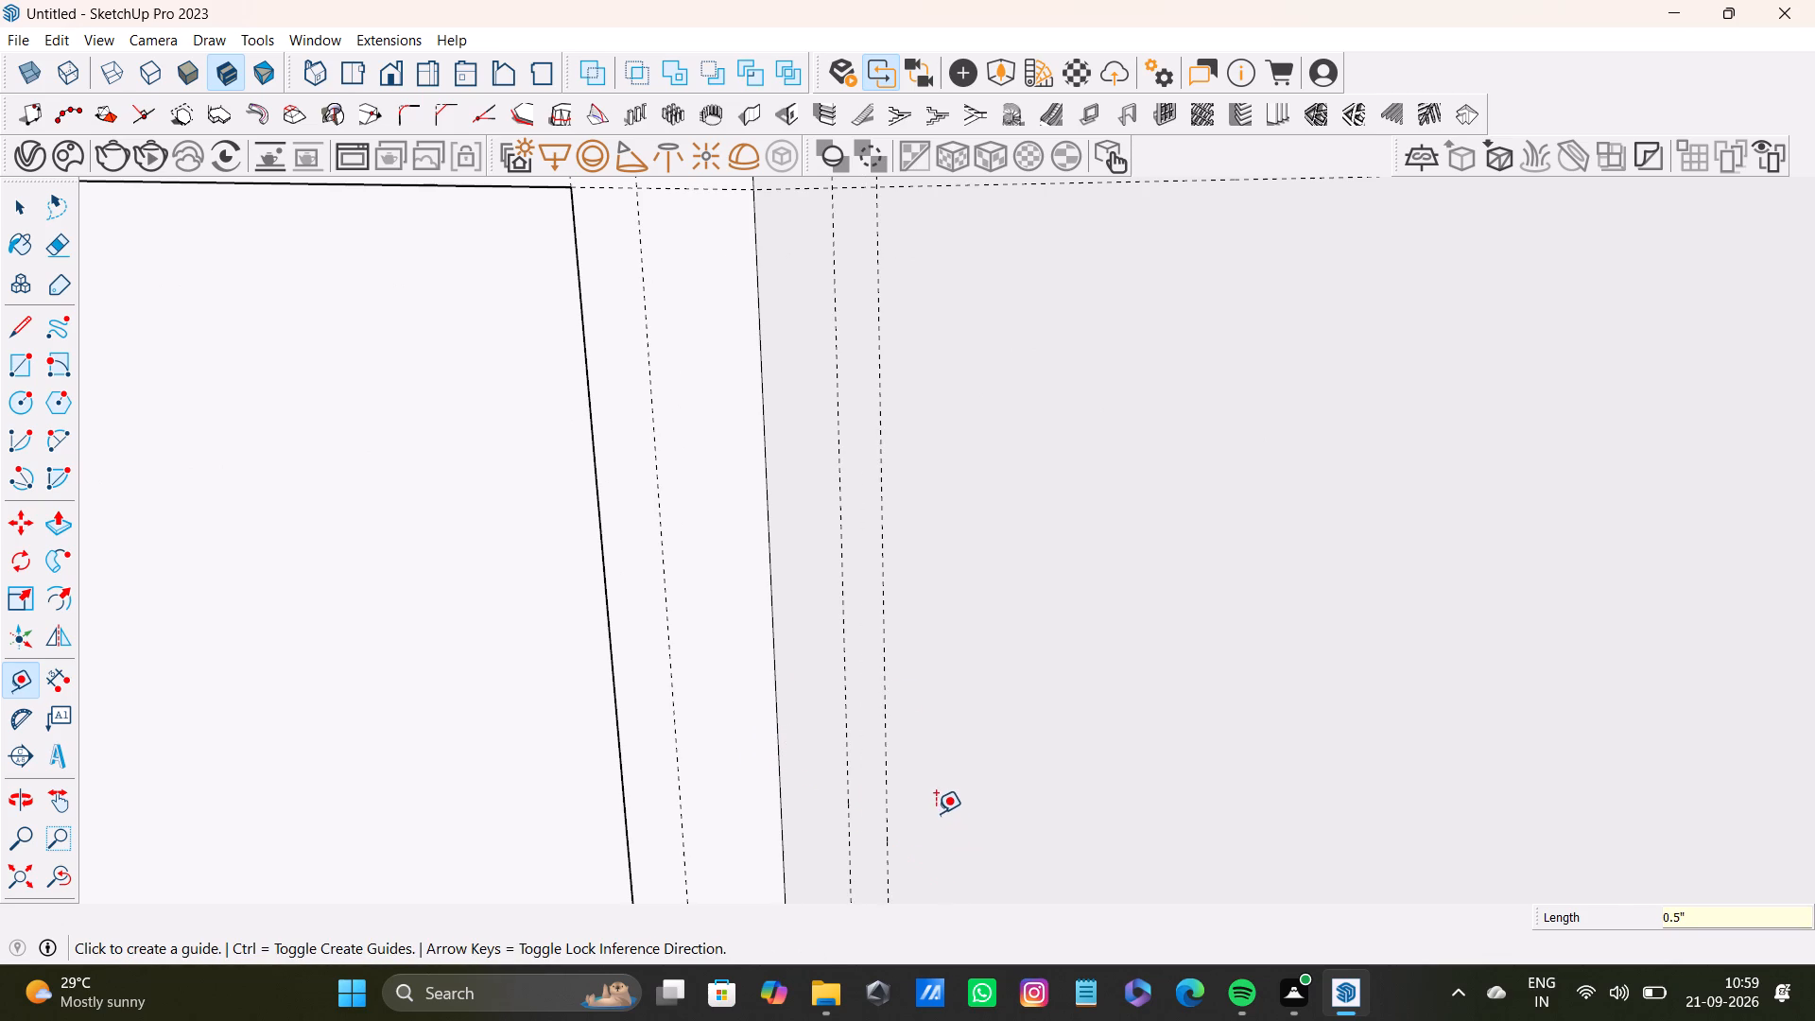
Place a vertical guide 1' from the outer guide of the corner pair, further along the undivided face.
scroll(907, 544, "down", 7)
middle_click_drag(915, 666, 1303, 718)
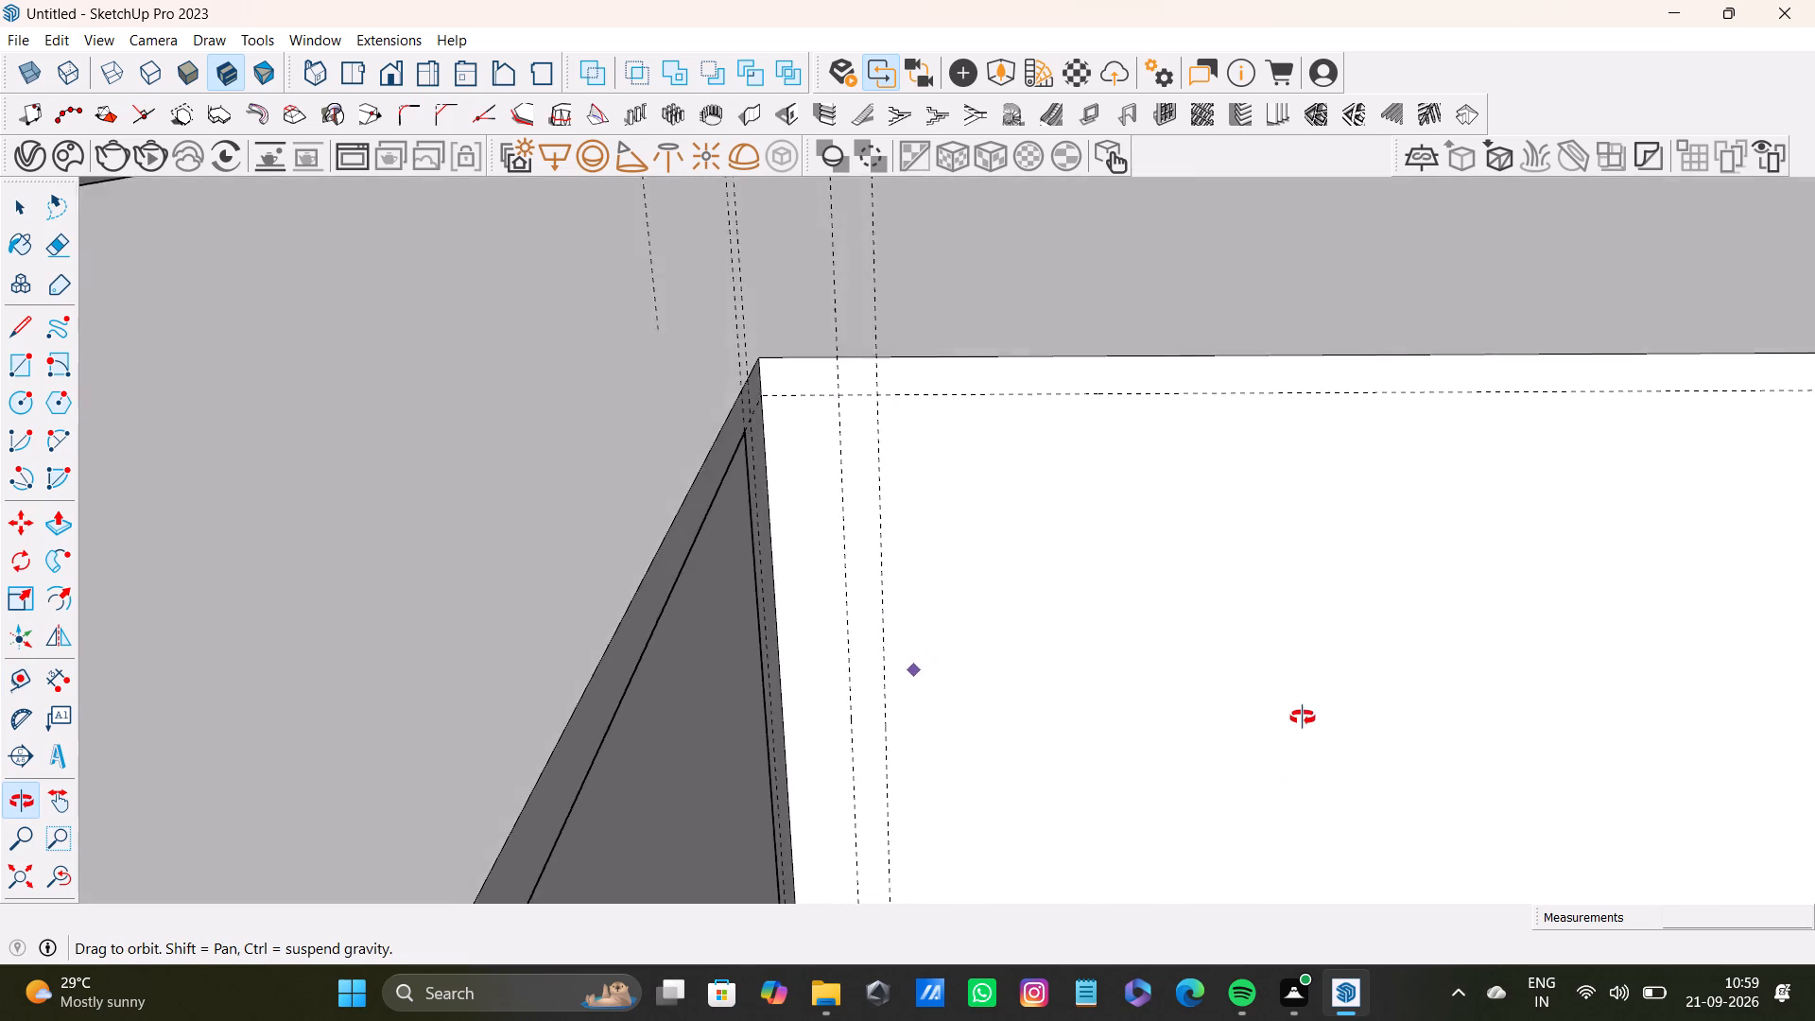
middle_click_drag(1303, 718, 992, 659)
scroll(992, 659, "down", 8)
middle_click_drag(1010, 709, 816, 341, "shift")
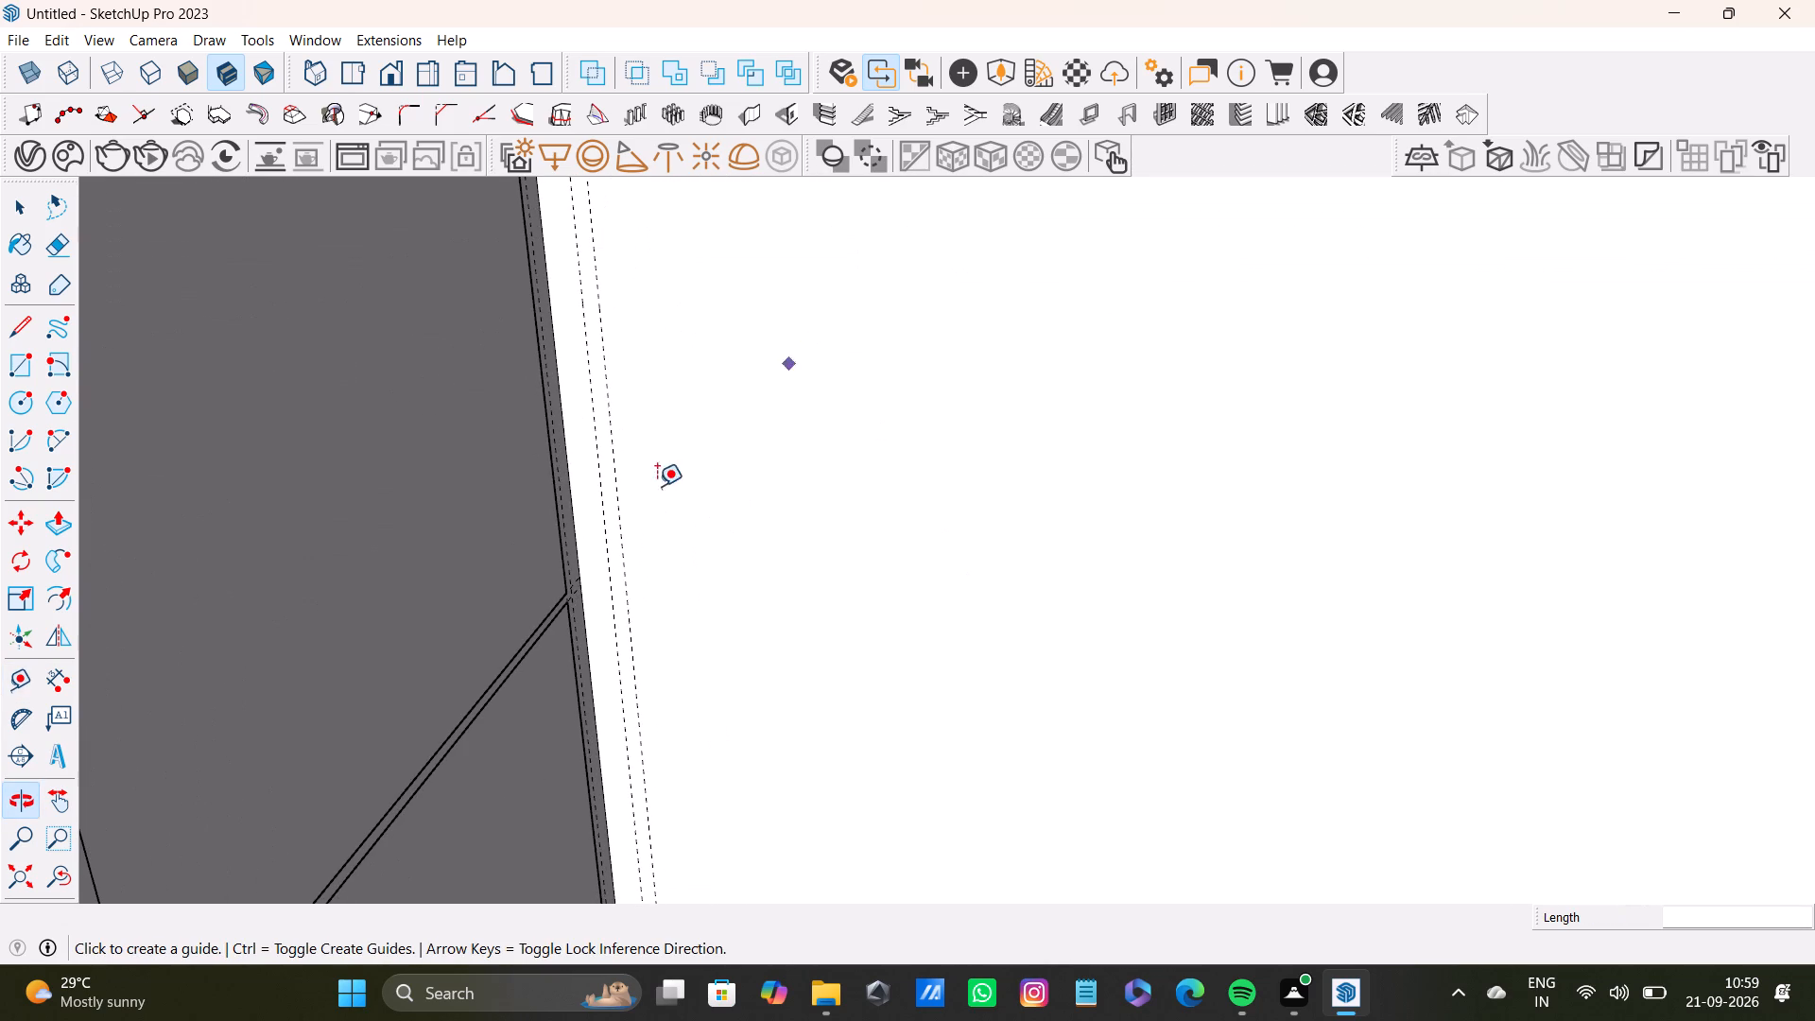
left_click(636, 663)
scroll(985, 687, "down", 4)
middle_click_drag(992, 699, 946, 851)
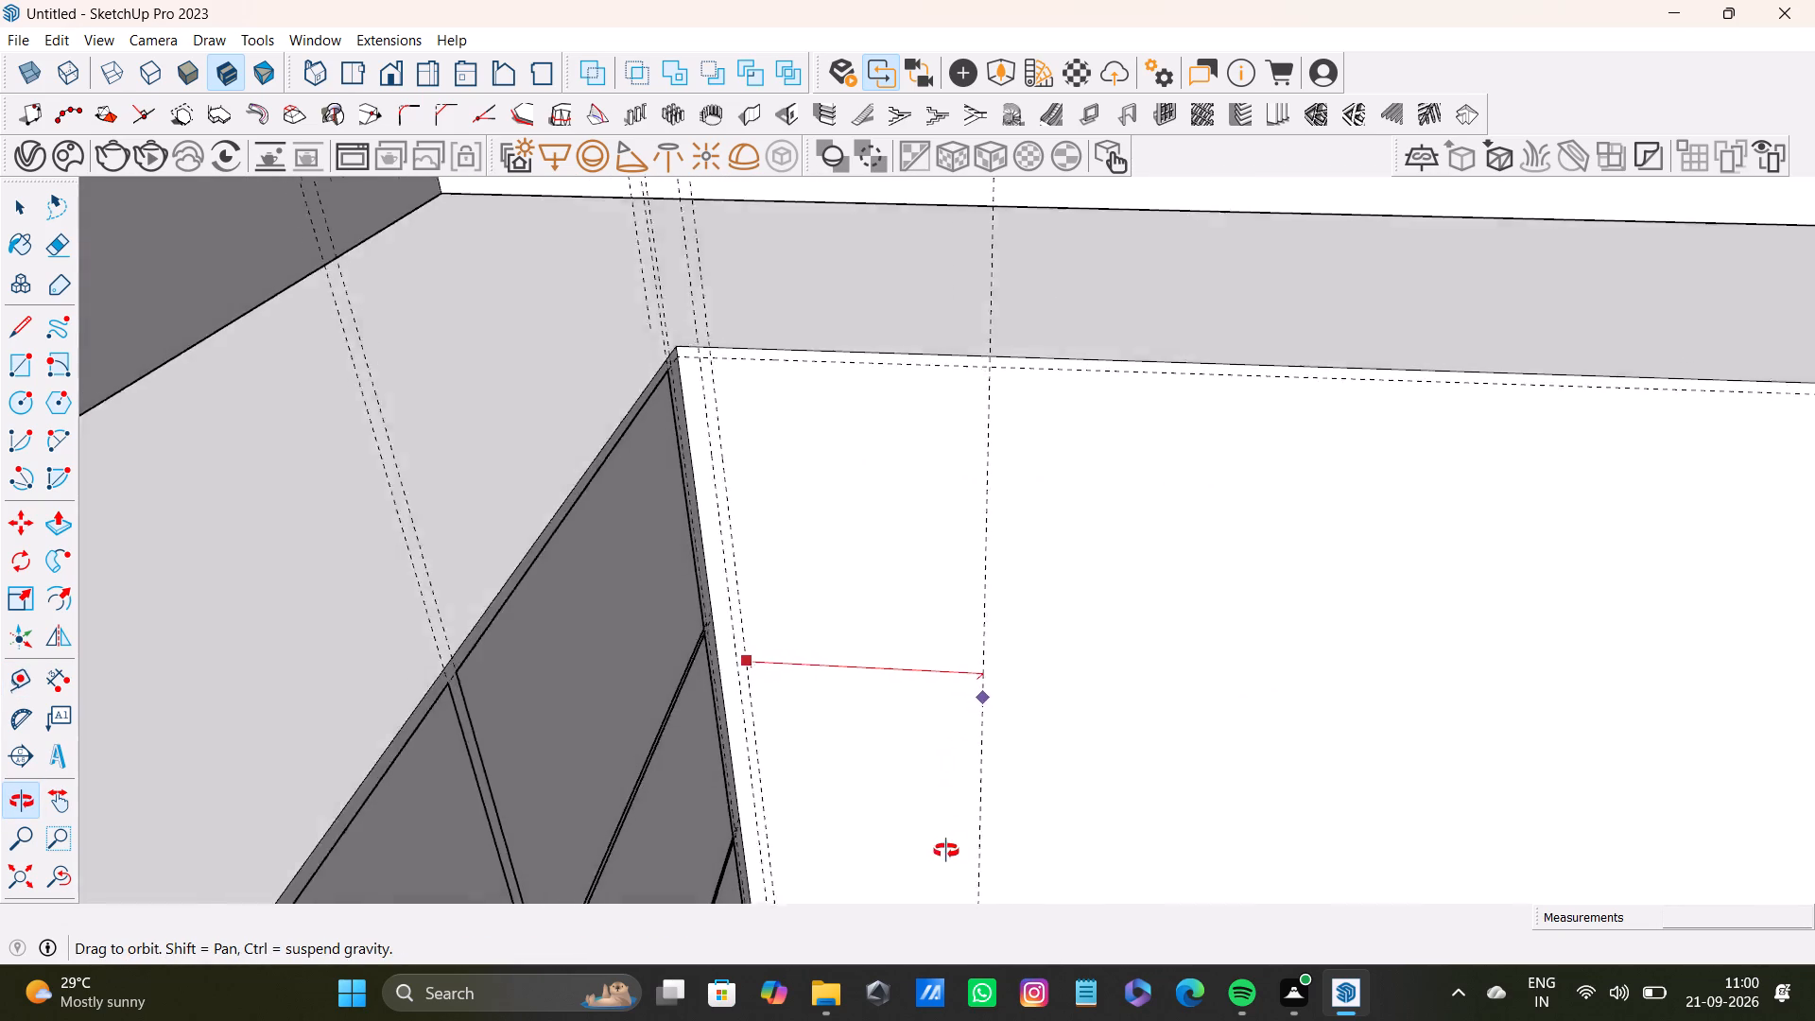
middle_click_drag(946, 851, 732, 827)
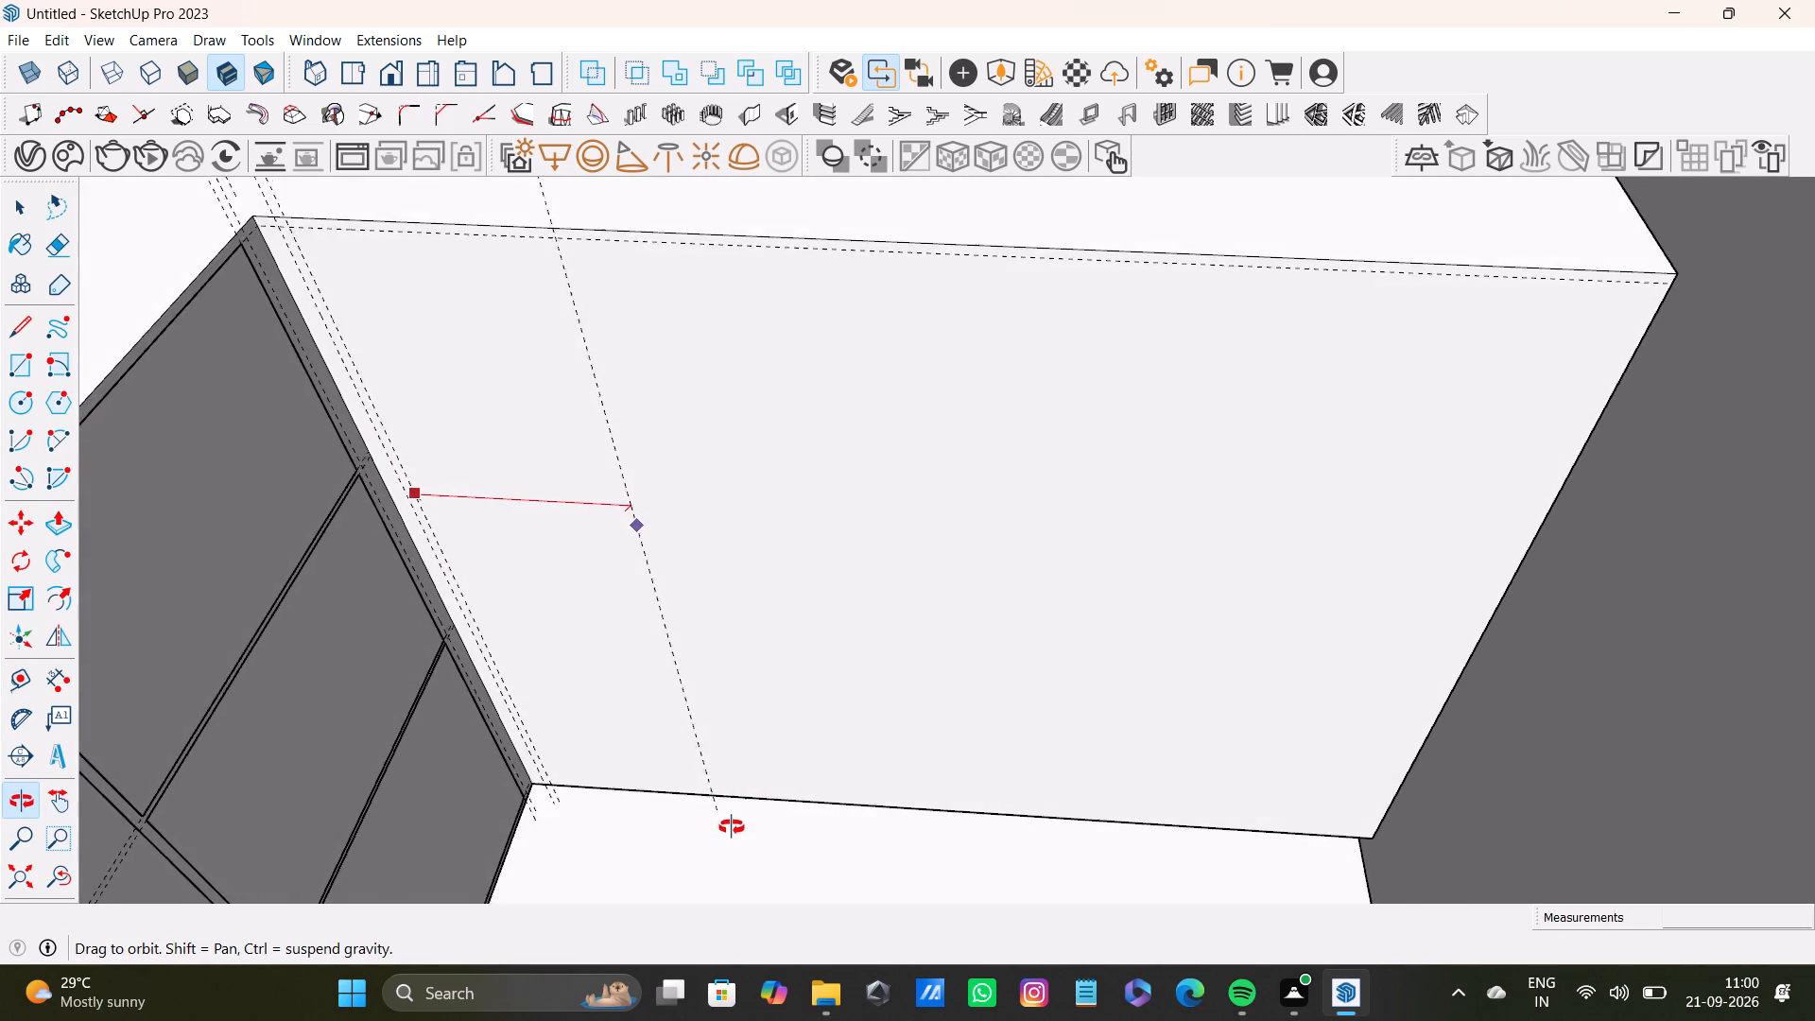
middle_click_drag(732, 827, 732, 807)
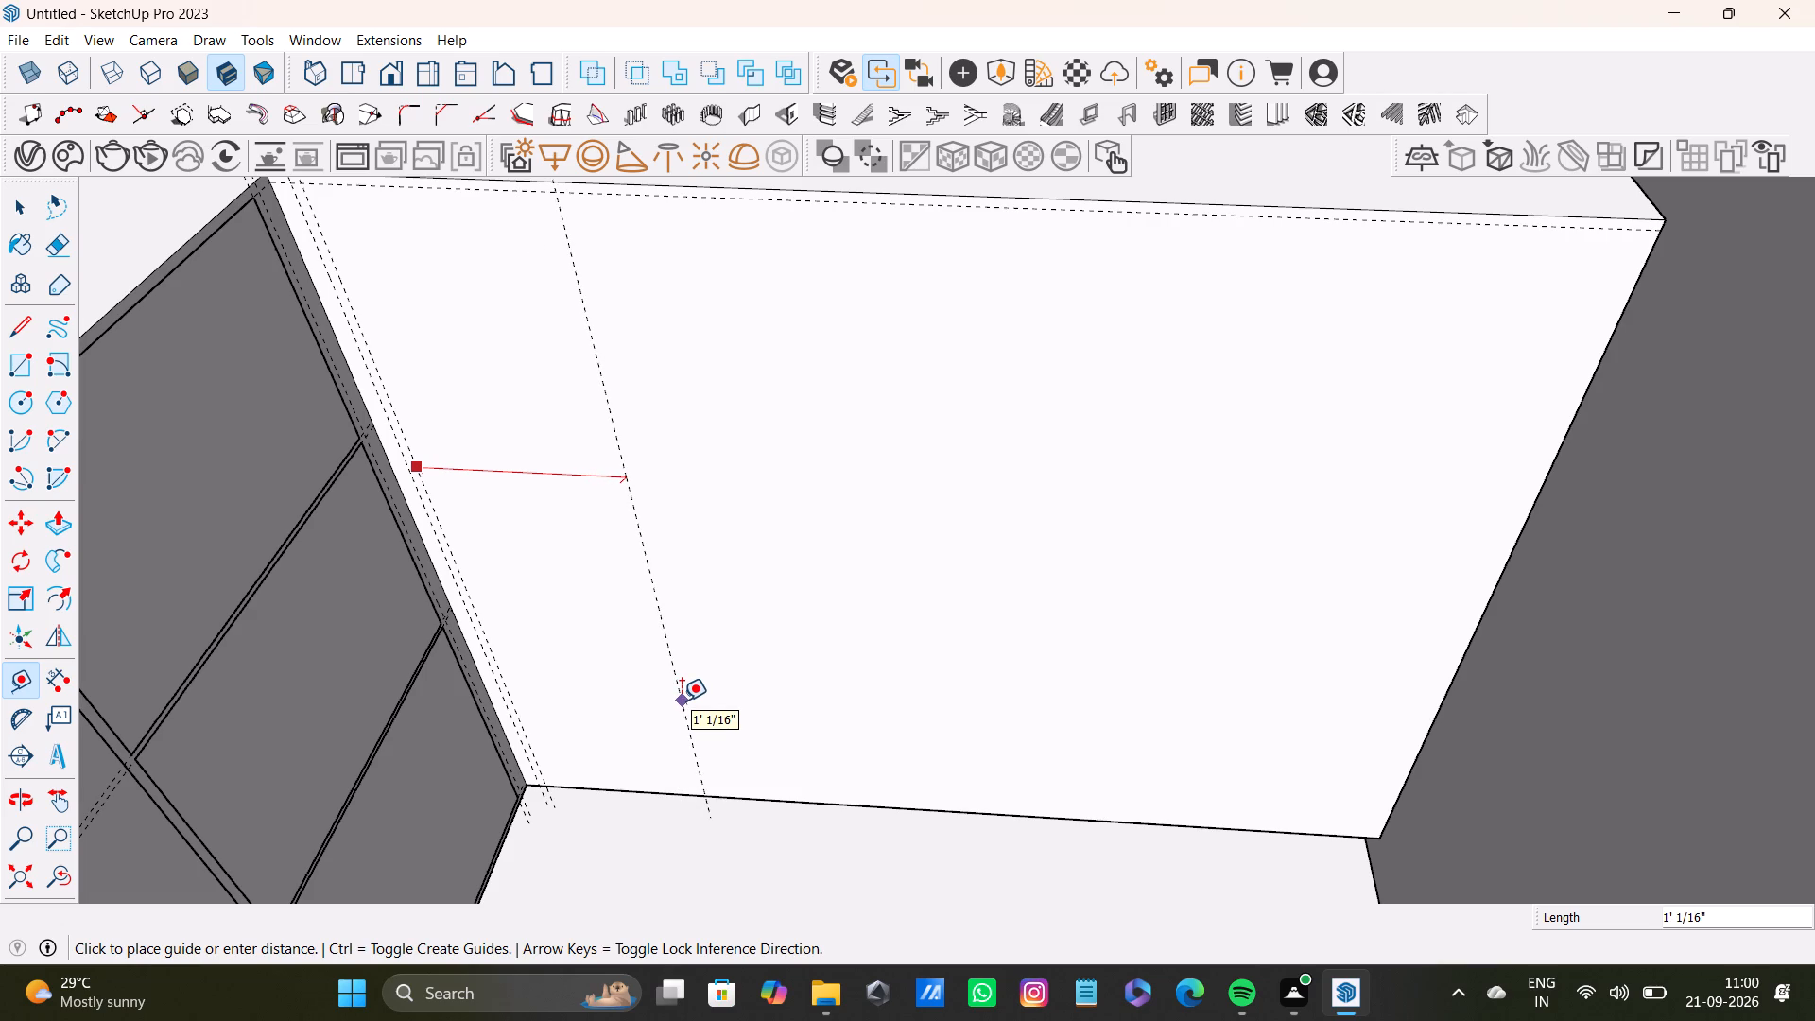
type("1'")
scroll(752, 612, "down", 10)
middle_click_drag(549, 602, 595, 573)
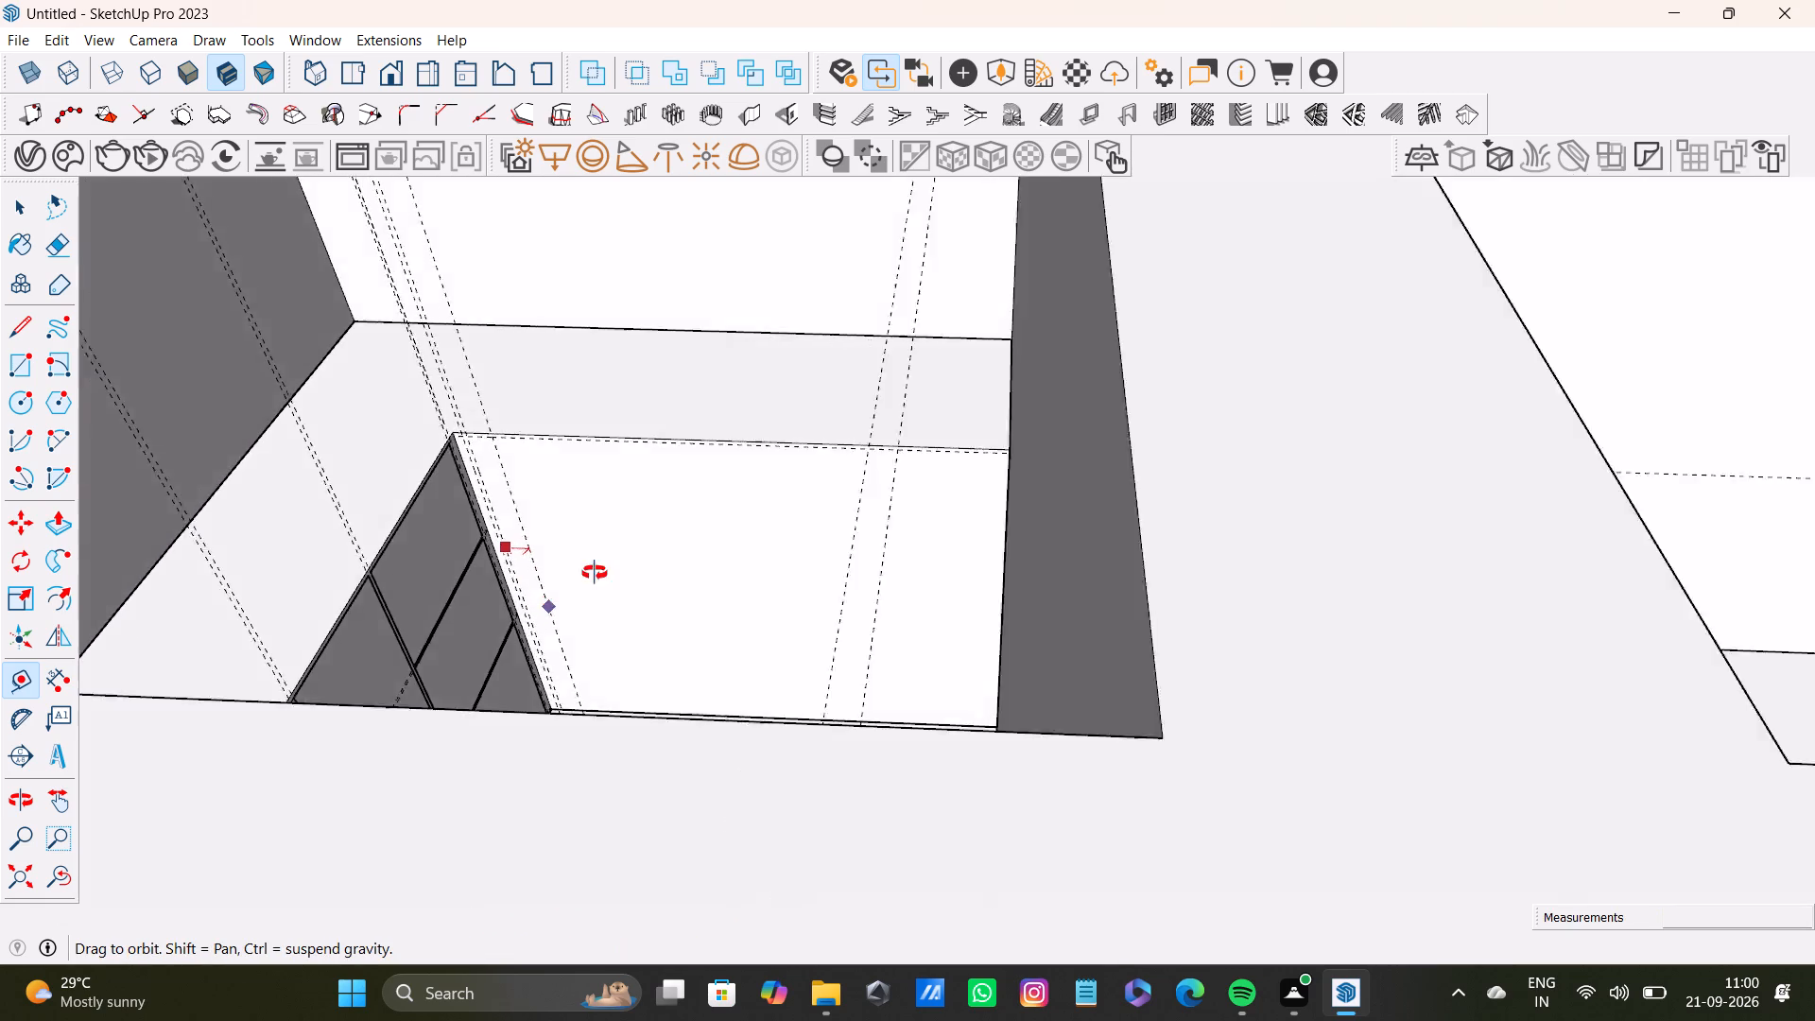
middle_click_drag(595, 573, 540, 686)
scroll(567, 599, "up", 6)
middle_click_drag(603, 583, 708, 512)
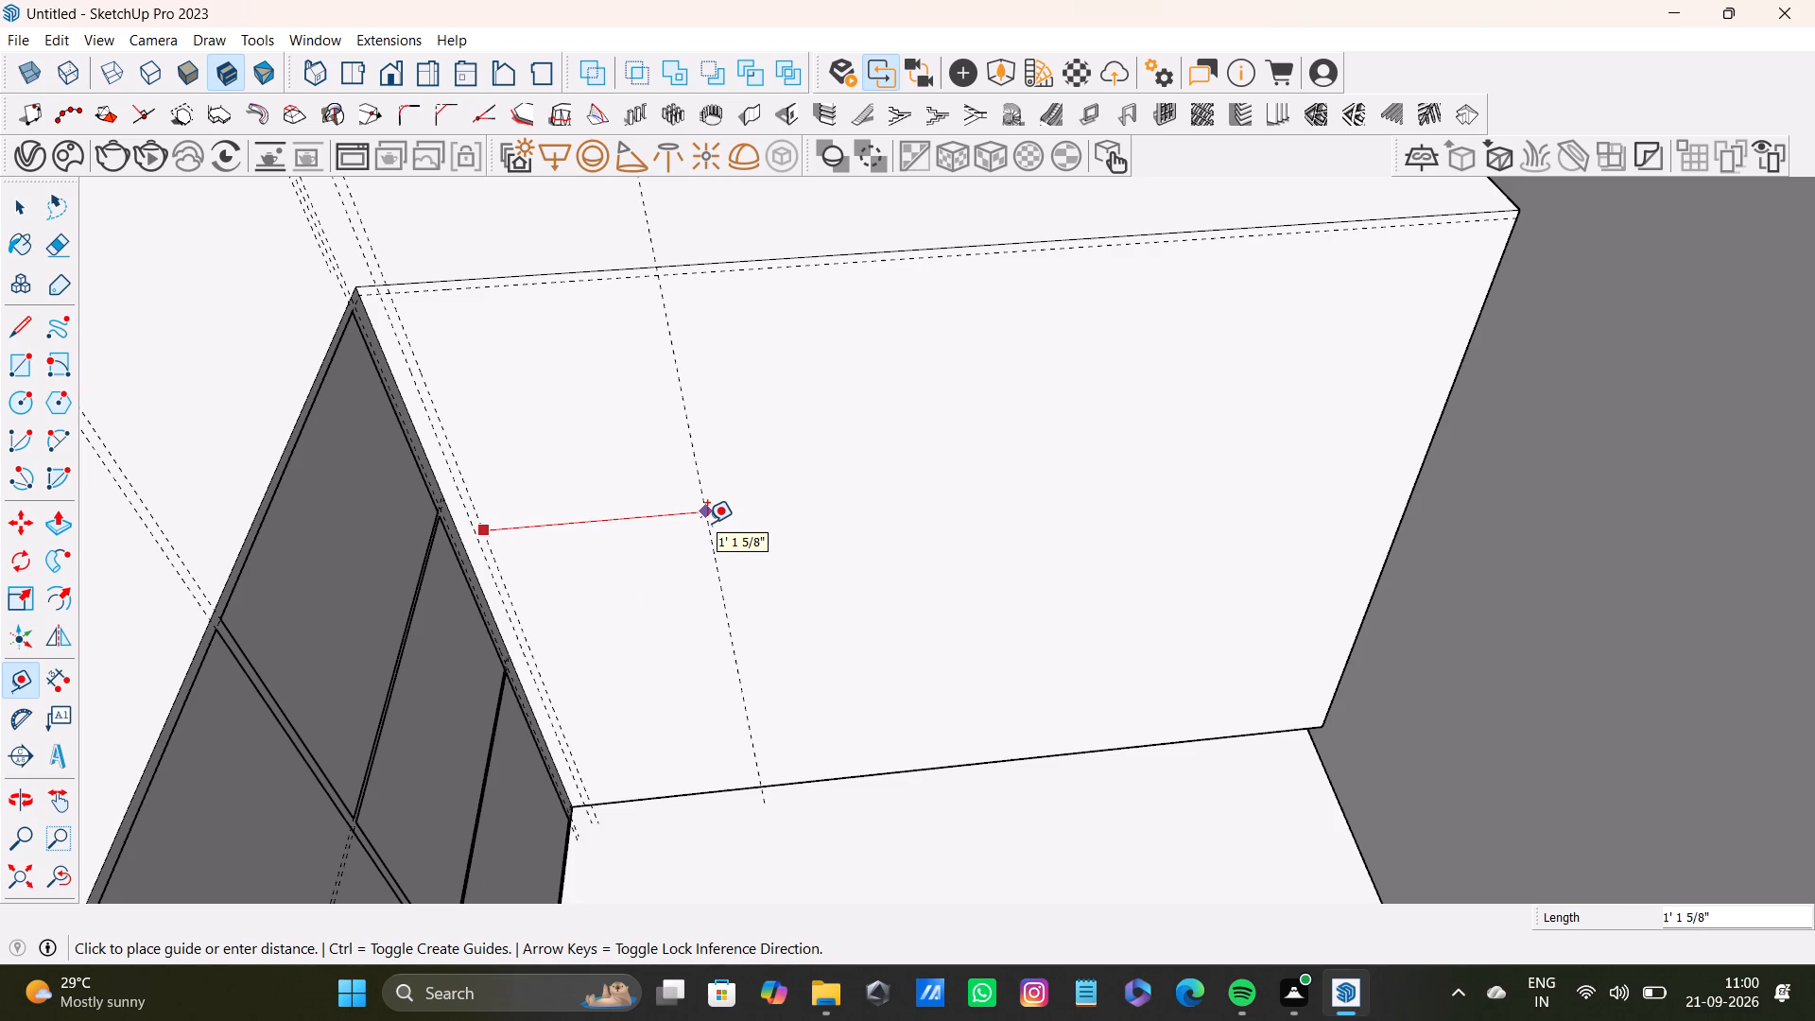
key("1")
key("apostrophe")
key("Return")
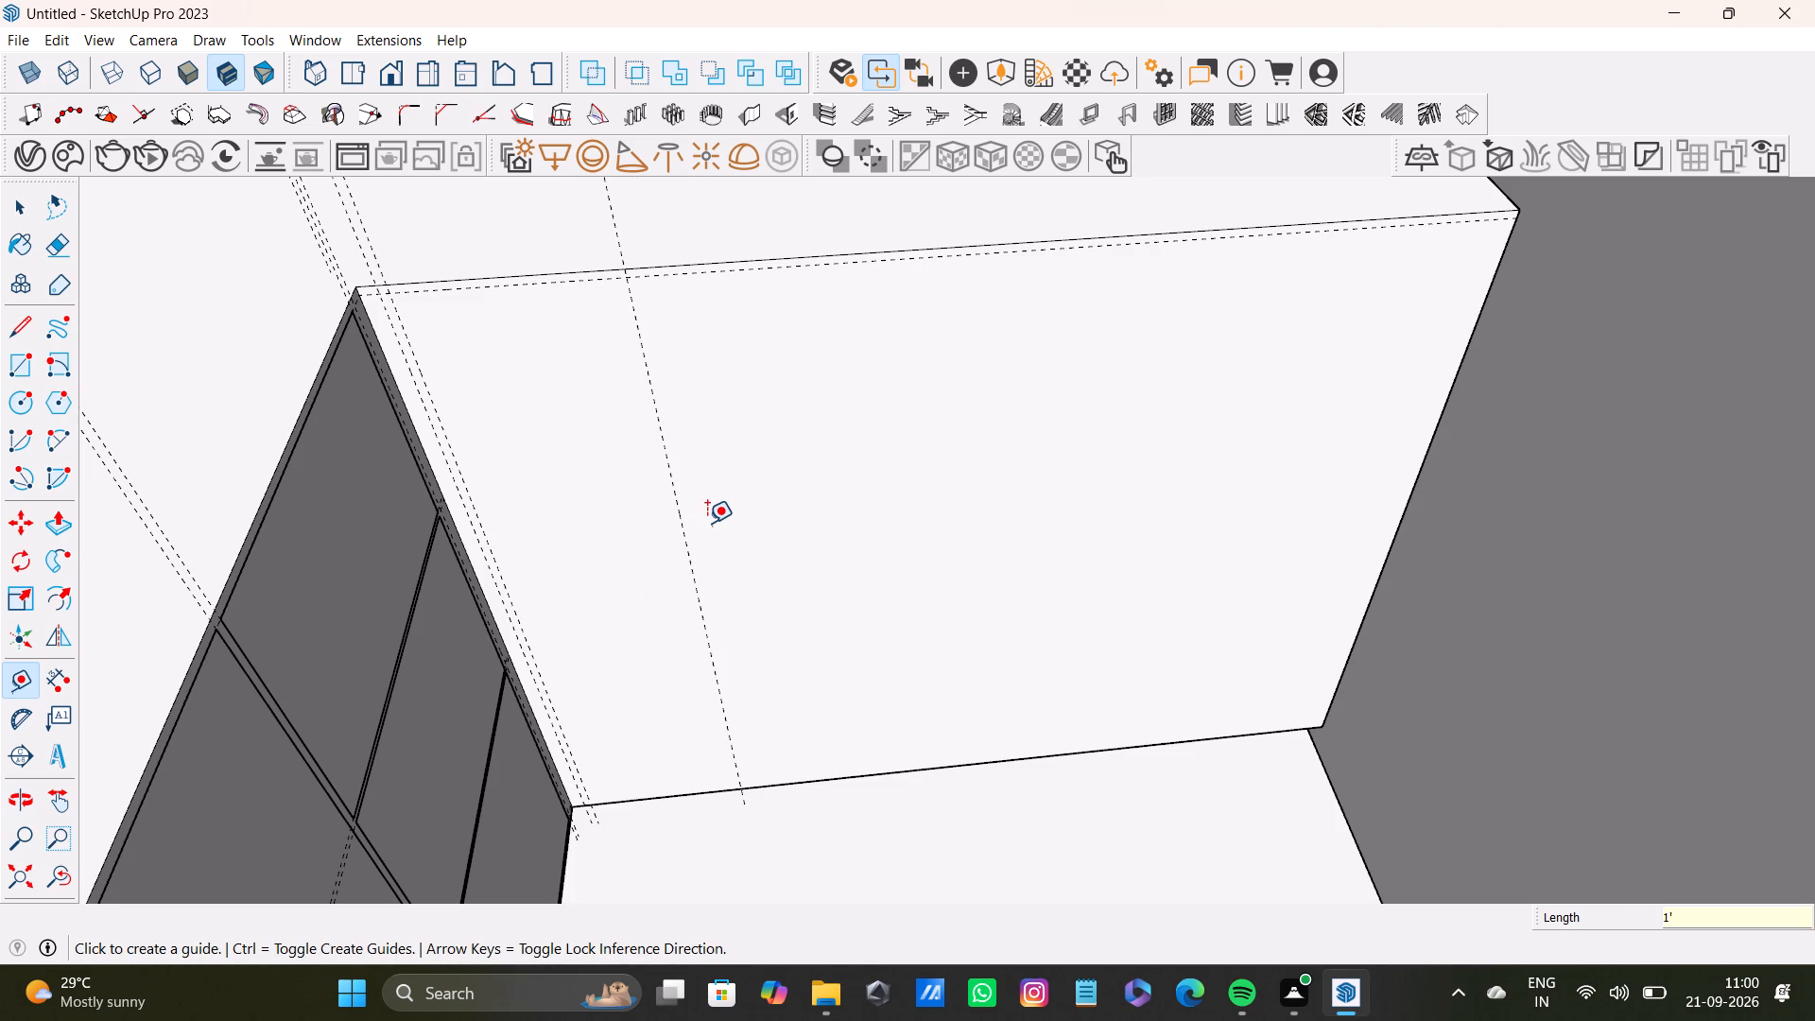
Add a parallel vertical guide 0.4" beyond the 1' guide to mark the gap between panels.
left_click(713, 647)
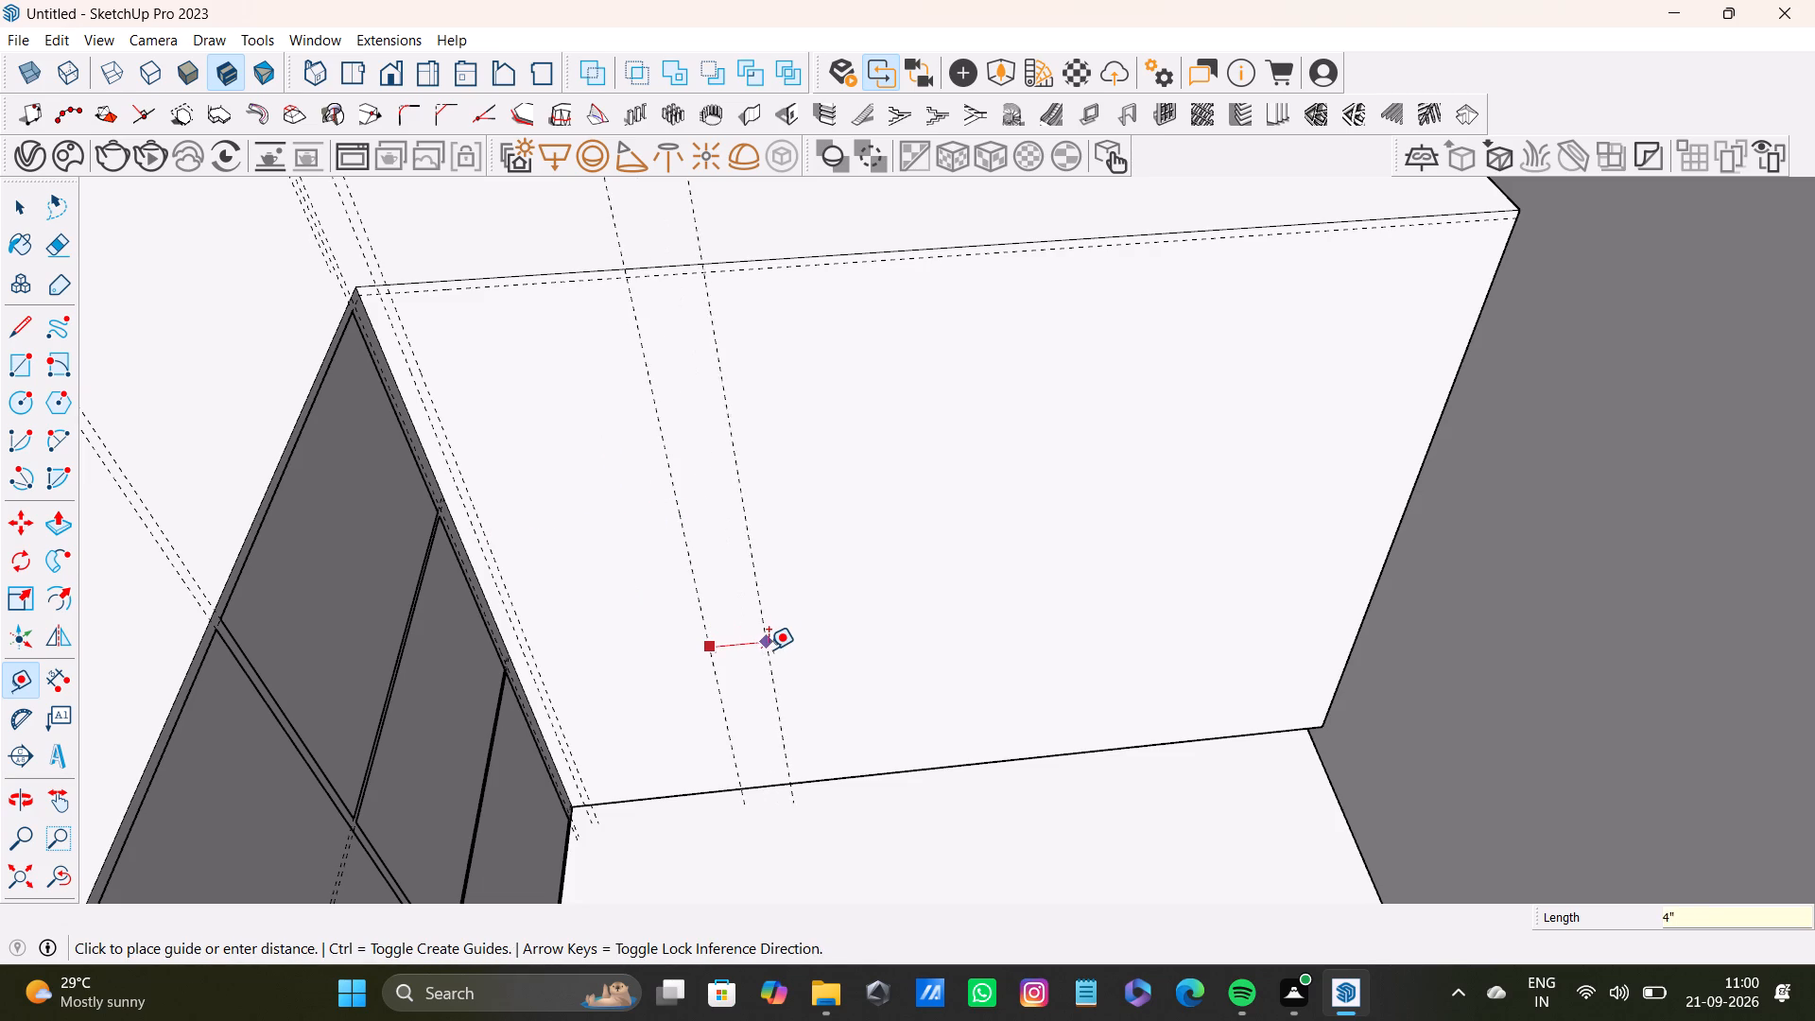
type("0.4")
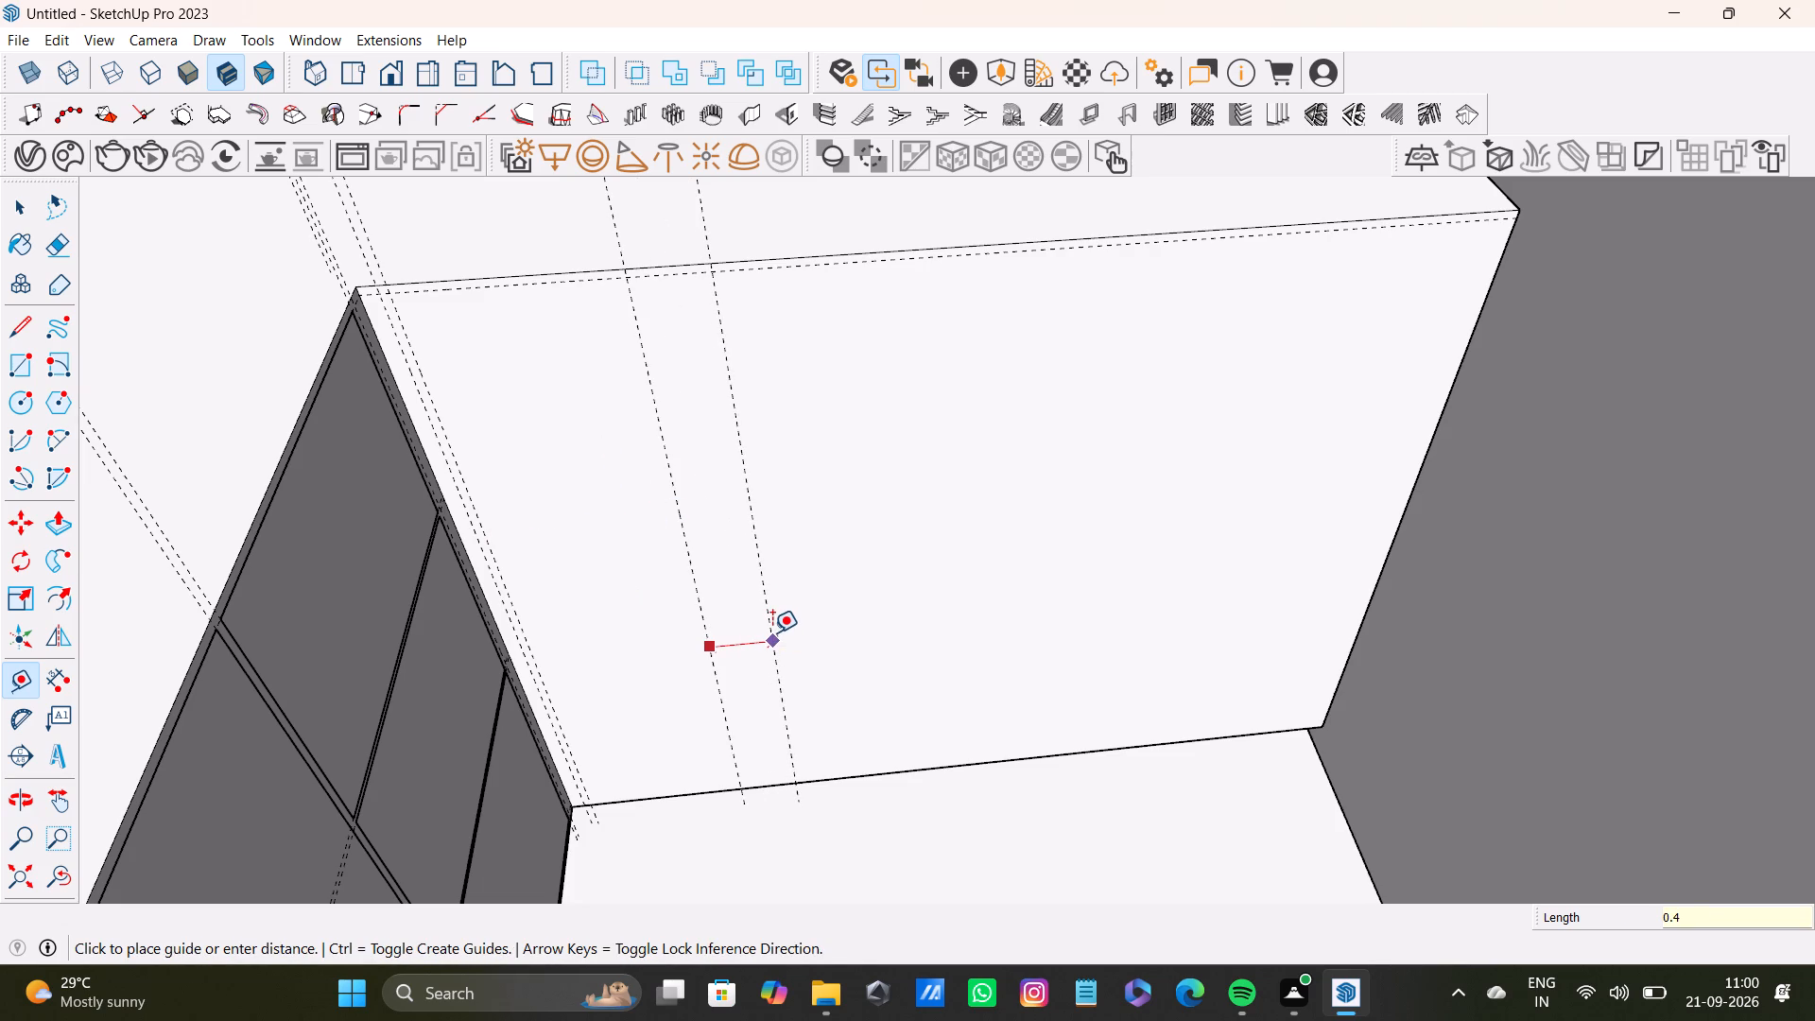
key("shift+quotedbl")
key("Return")
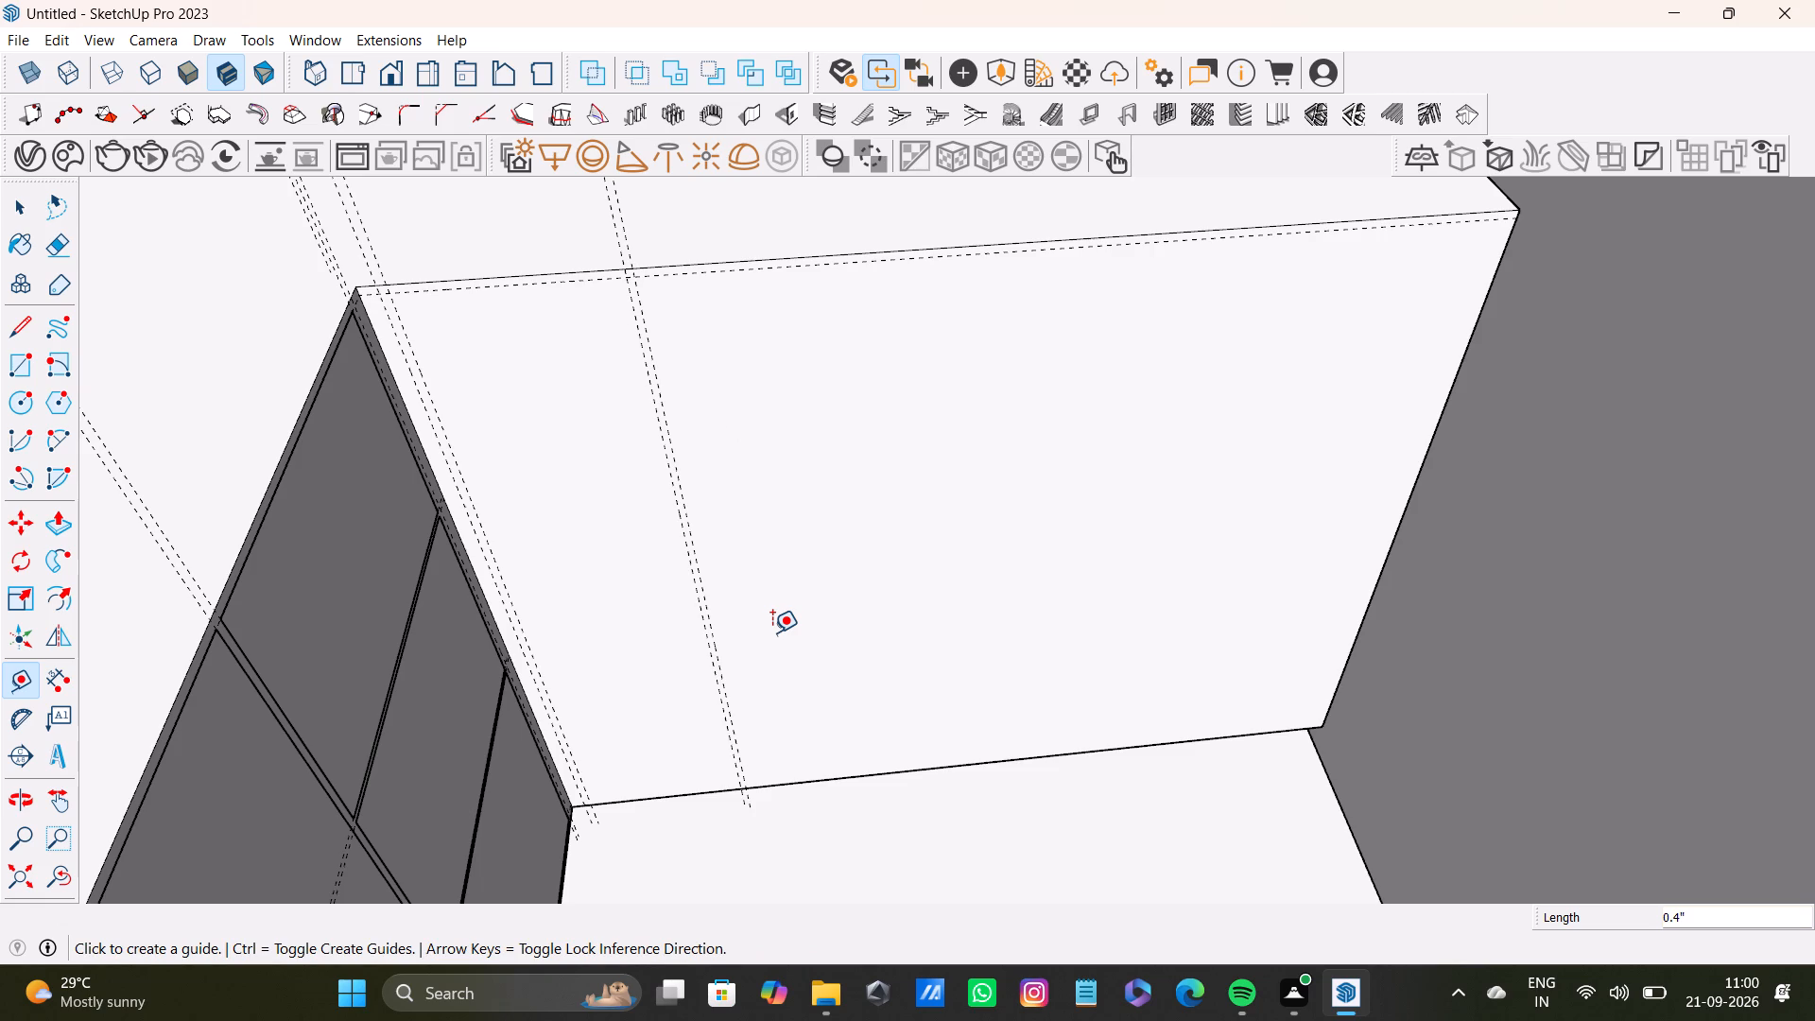
Place a horizontal guide just above the undivided face's bottom edge, level with the drawer face's bottom guide at the corner.
scroll(626, 759, "up", 8)
middle_click_drag(620, 818, 565, 765)
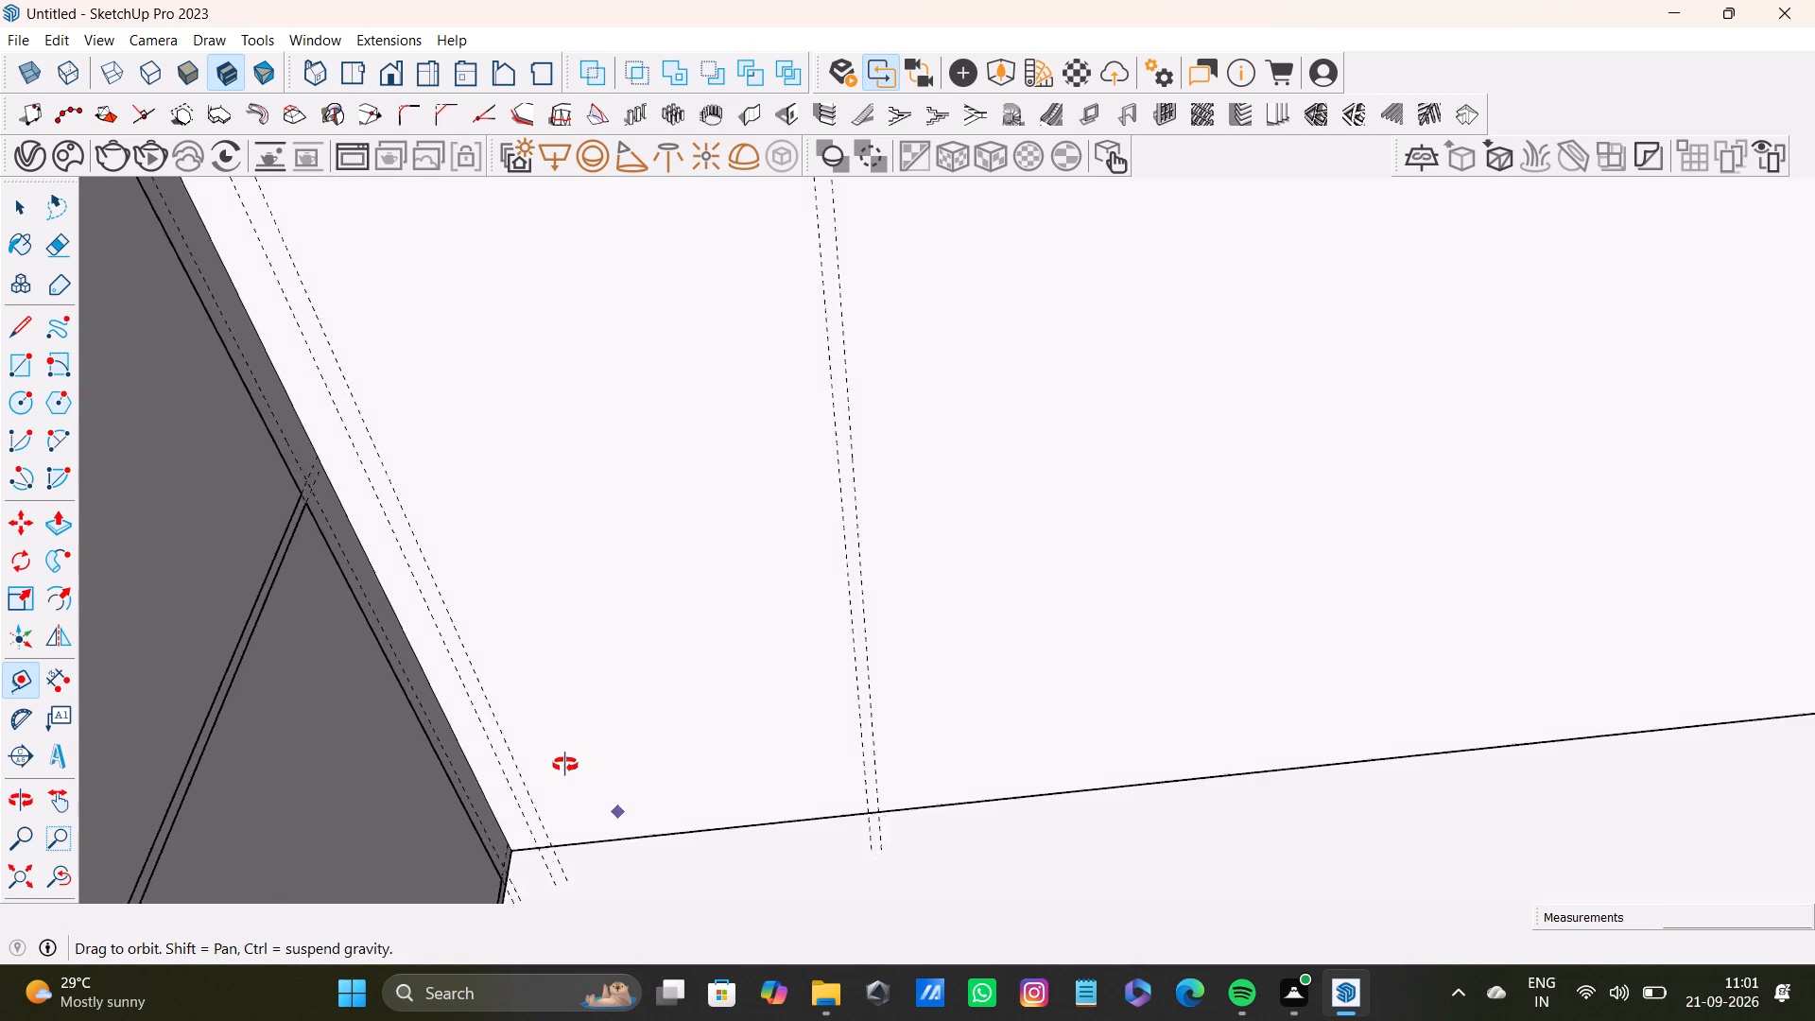
middle_click_drag(565, 765, 516, 709)
scroll(441, 720, "up", 15)
left_click(443, 636)
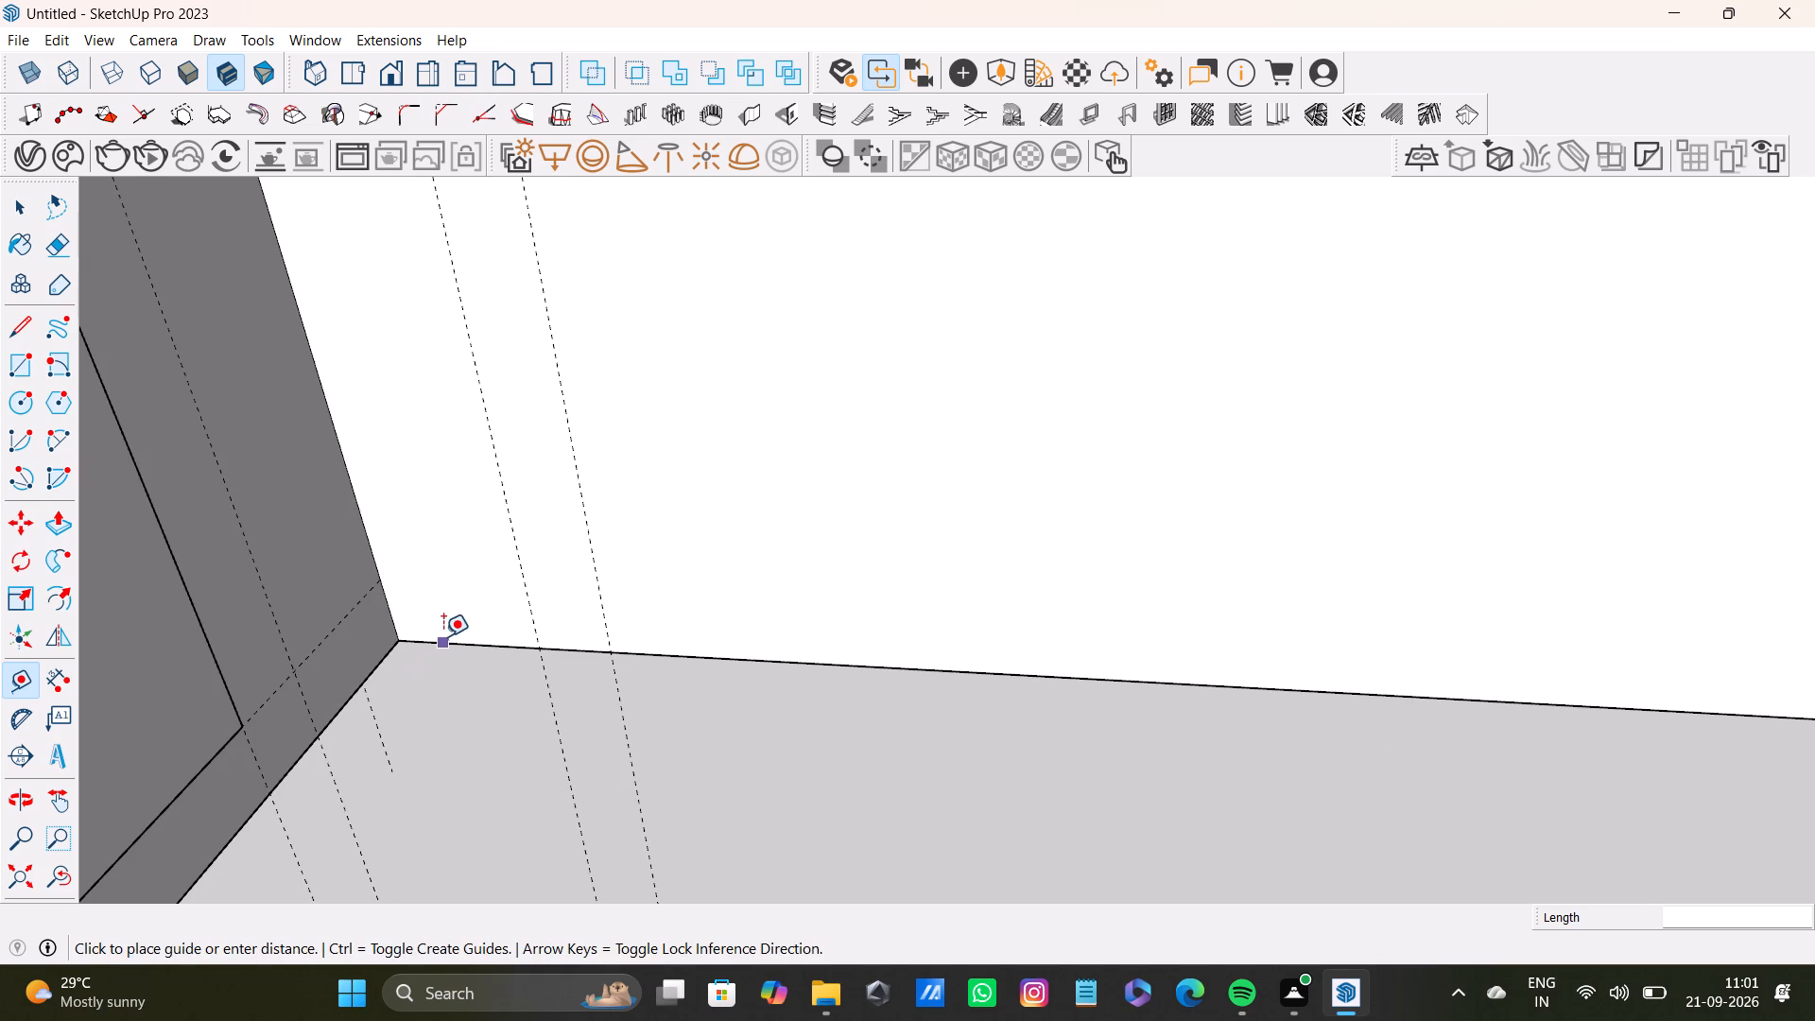
left_click(395, 581)
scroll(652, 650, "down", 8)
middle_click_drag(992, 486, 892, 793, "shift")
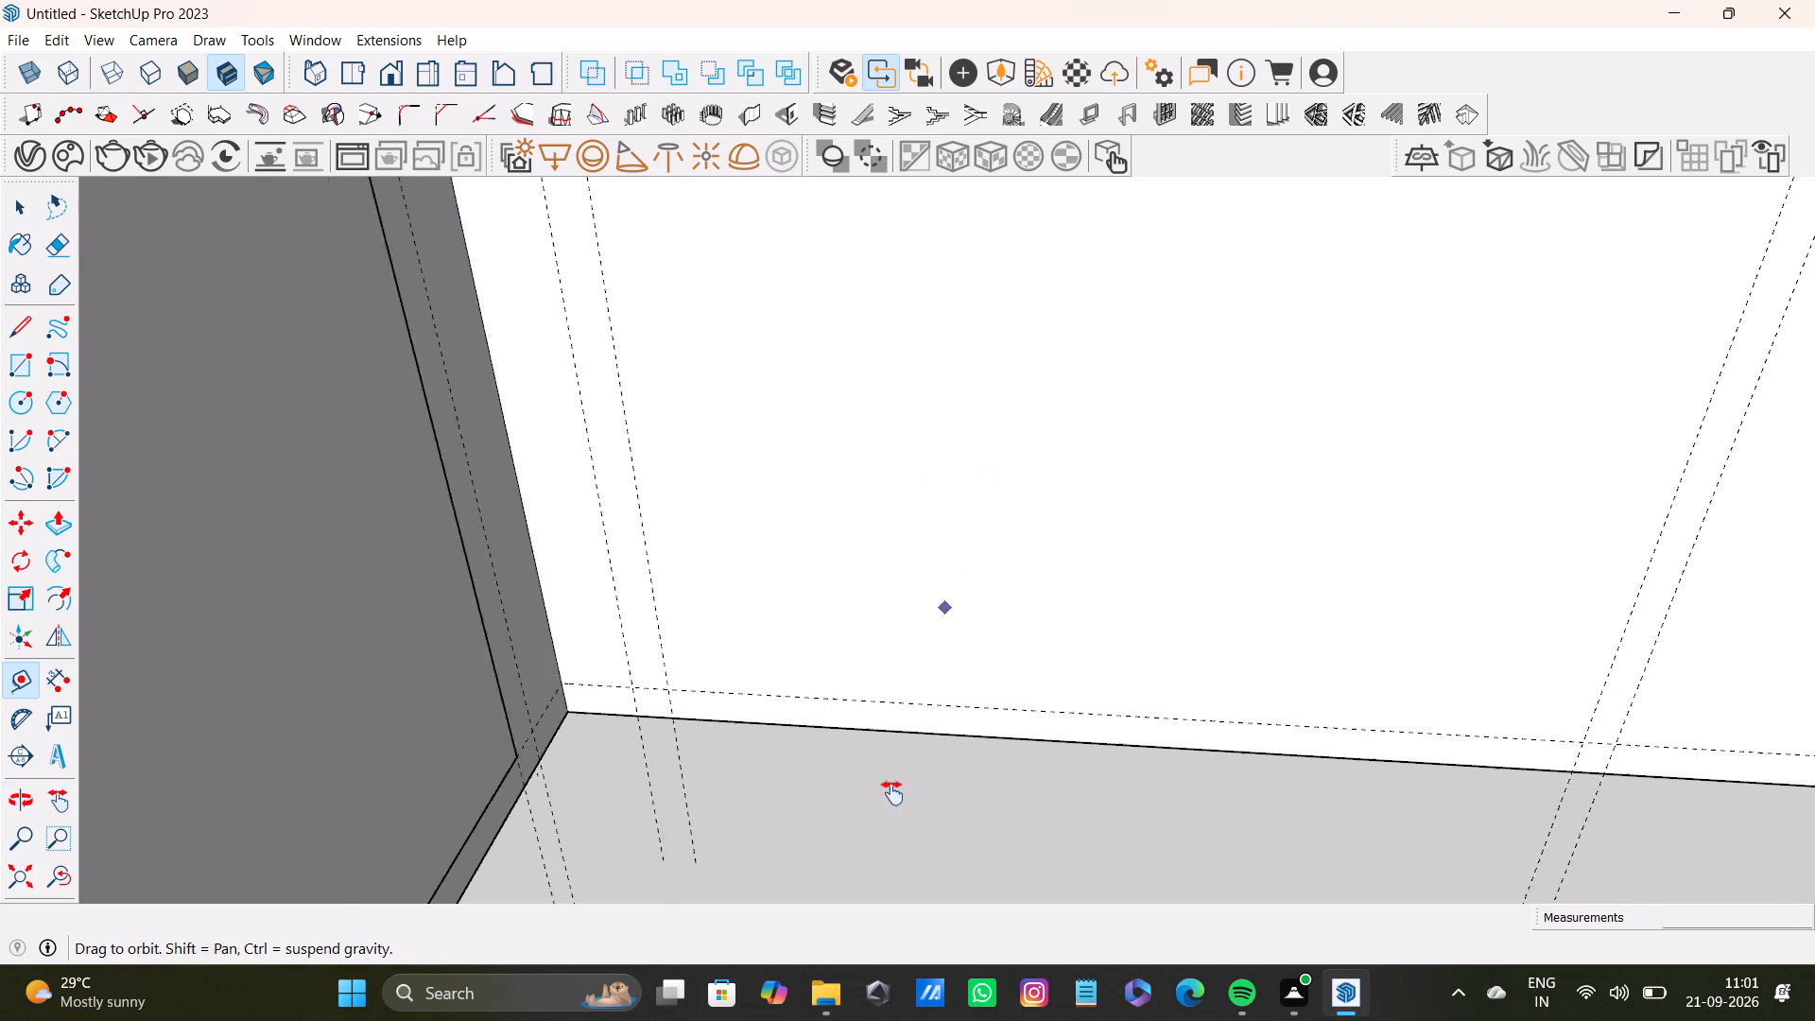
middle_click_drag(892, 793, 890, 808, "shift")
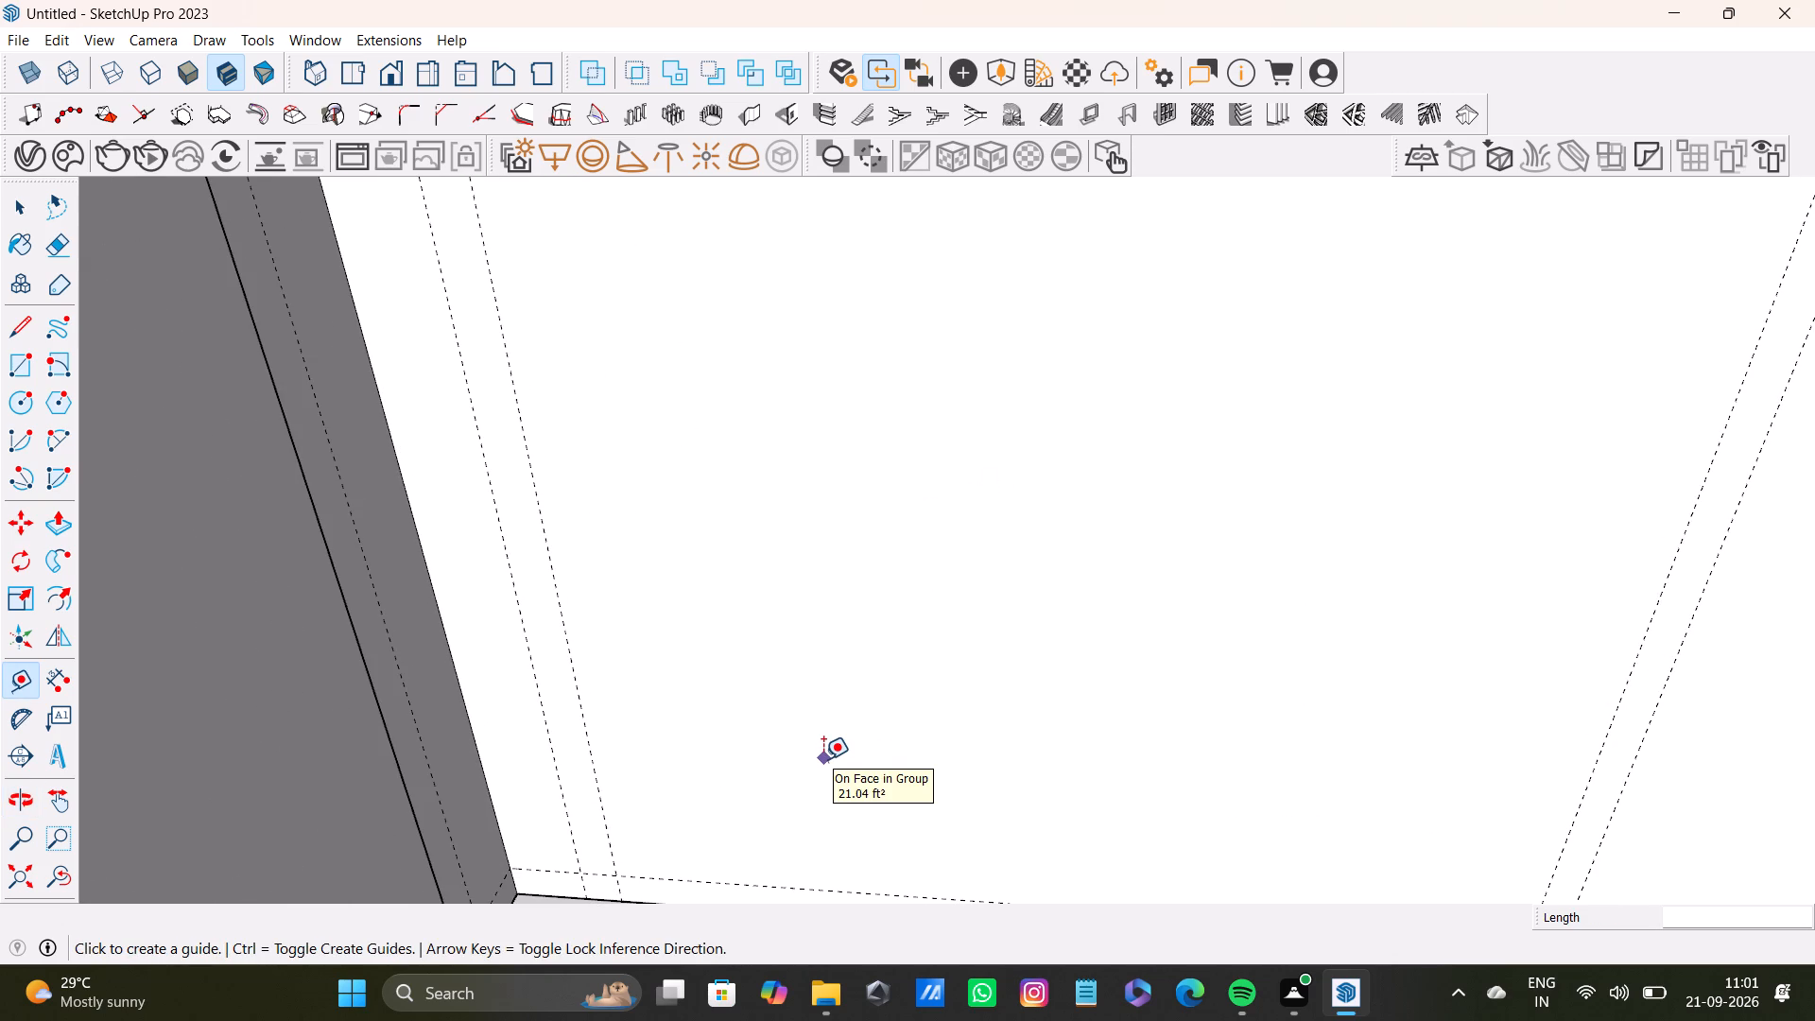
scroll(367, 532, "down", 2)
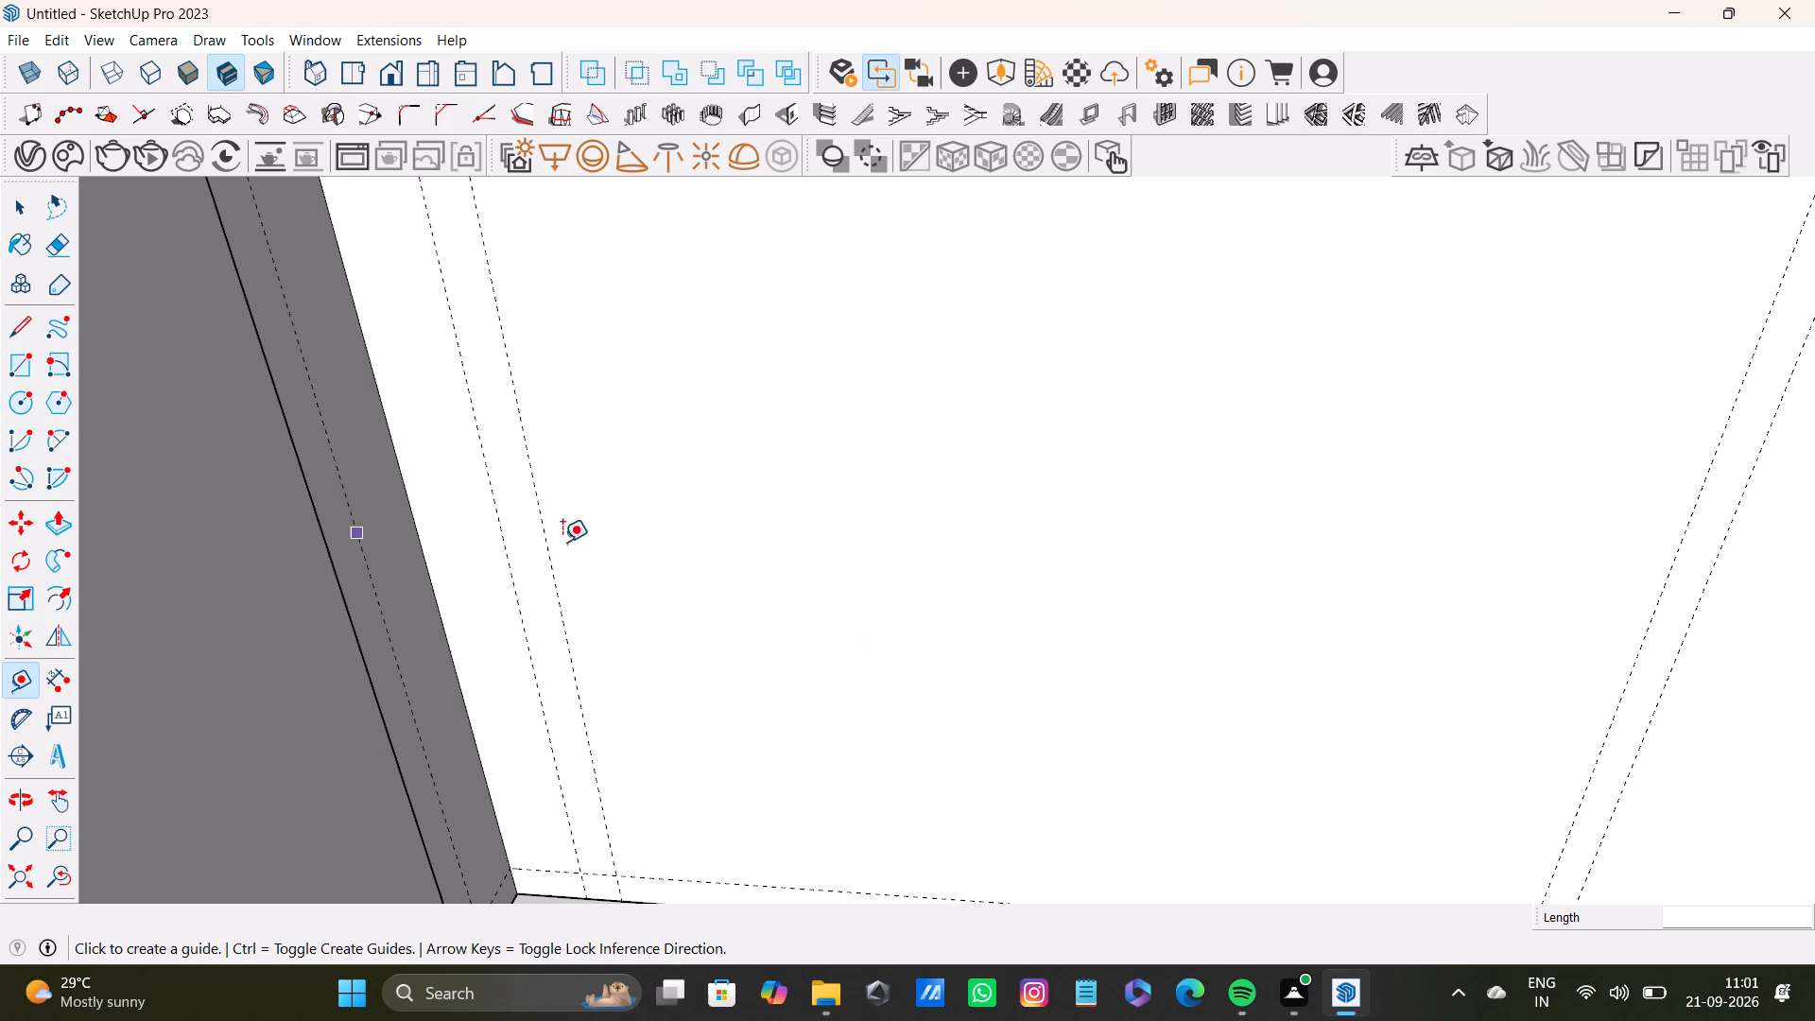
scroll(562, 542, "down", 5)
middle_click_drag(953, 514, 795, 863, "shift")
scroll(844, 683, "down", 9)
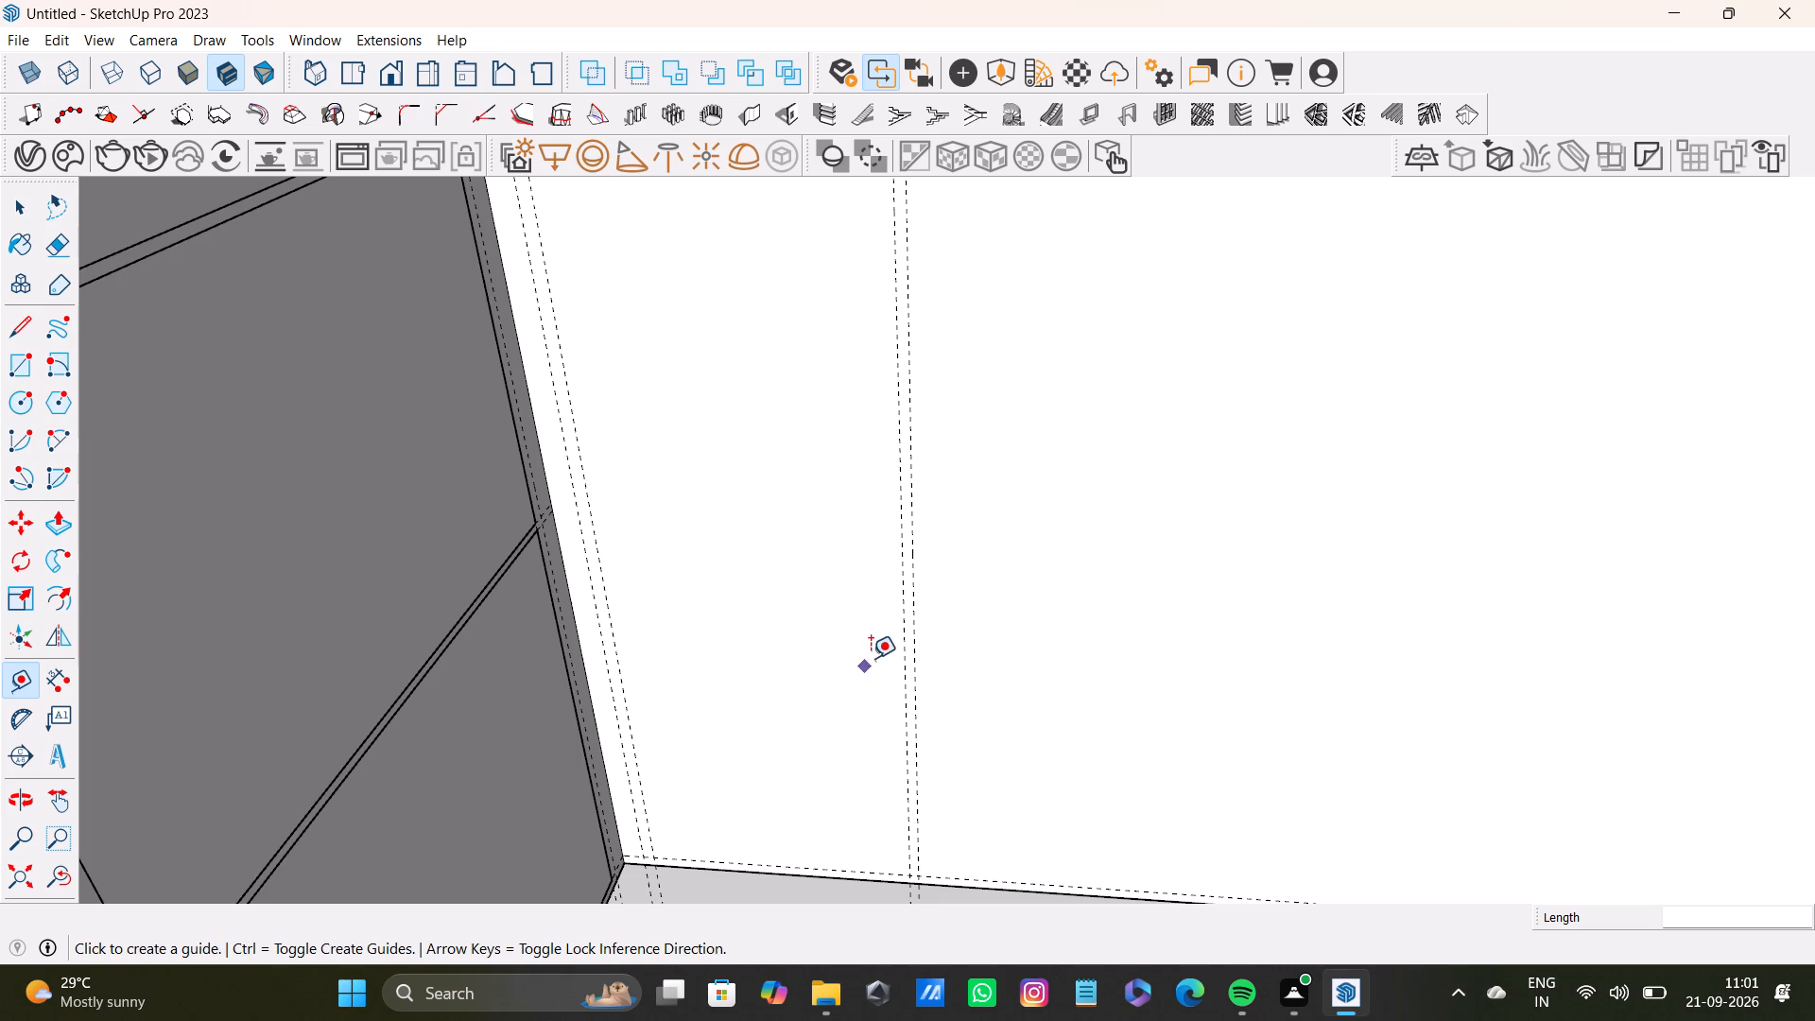
Place a vertical guide 0.5" inside the undivided face's far vertical edge, opposite the shared corner.
scroll(920, 596, "down", 9)
middle_click_drag(957, 555, 881, 698, "shift")
scroll(868, 650, "up", 4)
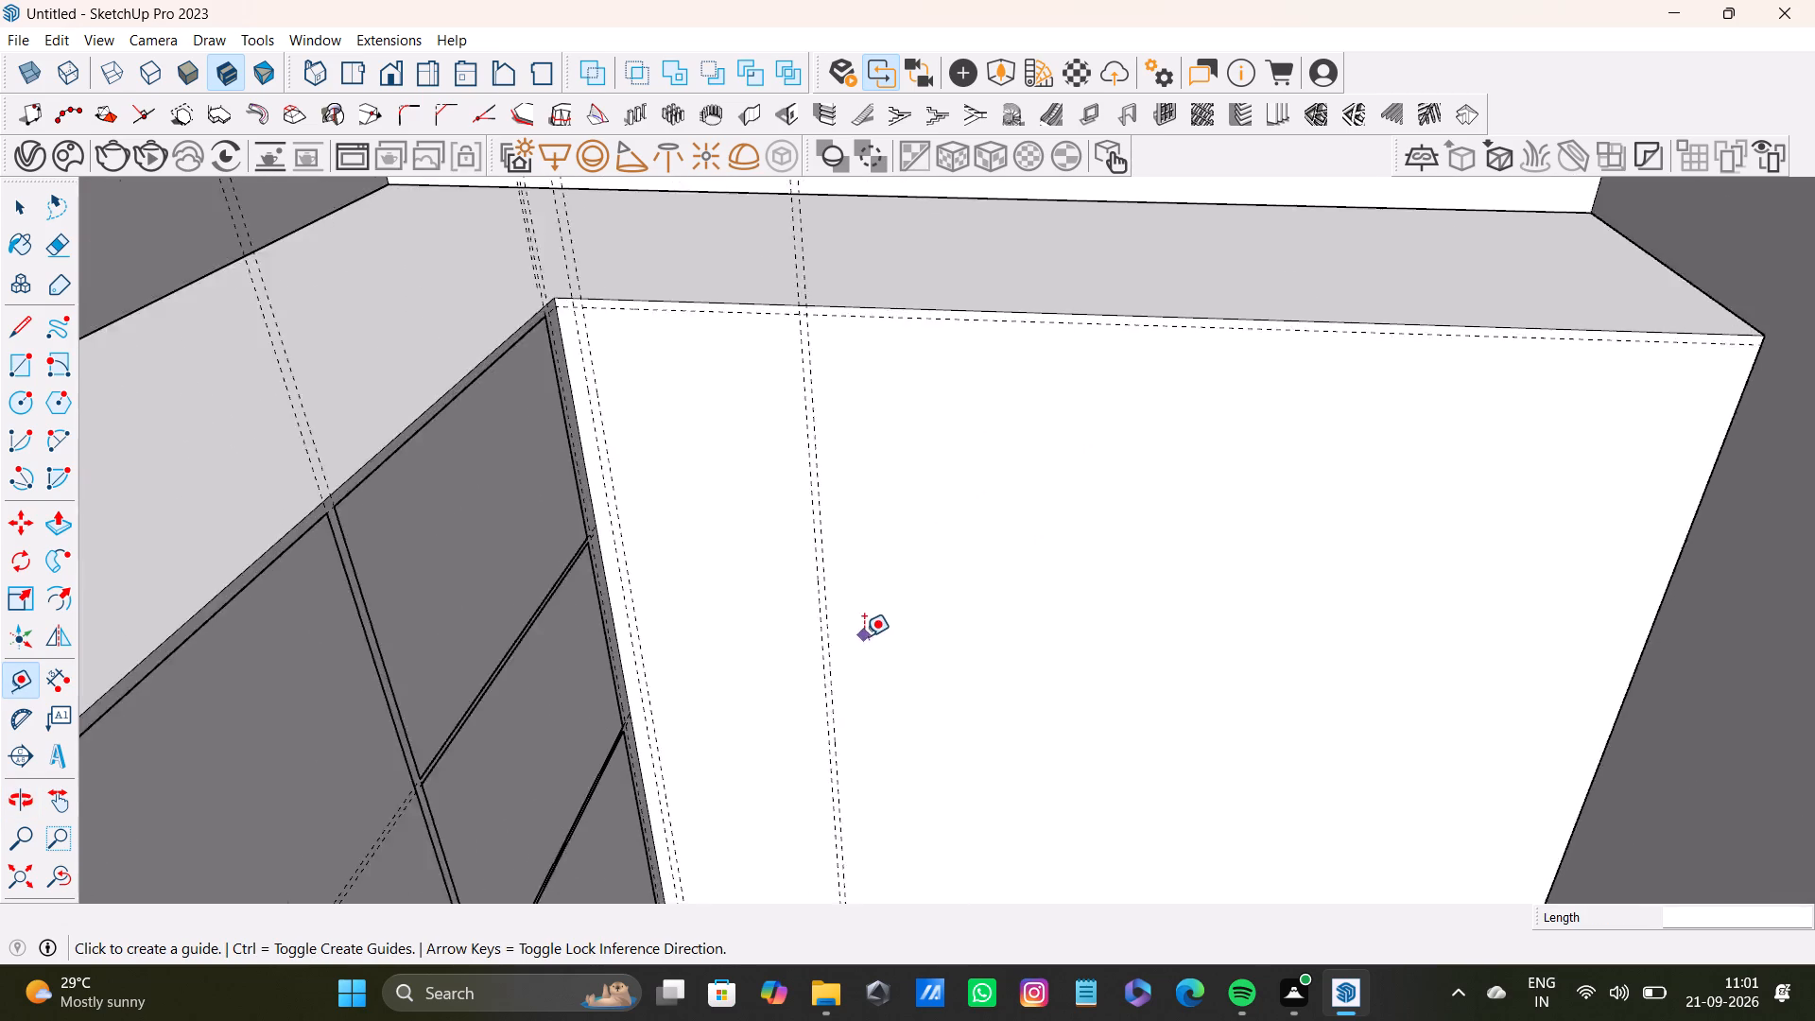
scroll(864, 636, "up", 2)
scroll(1437, 614, "down", 4)
middle_click_drag(1470, 602, 1063, 590, "shift")
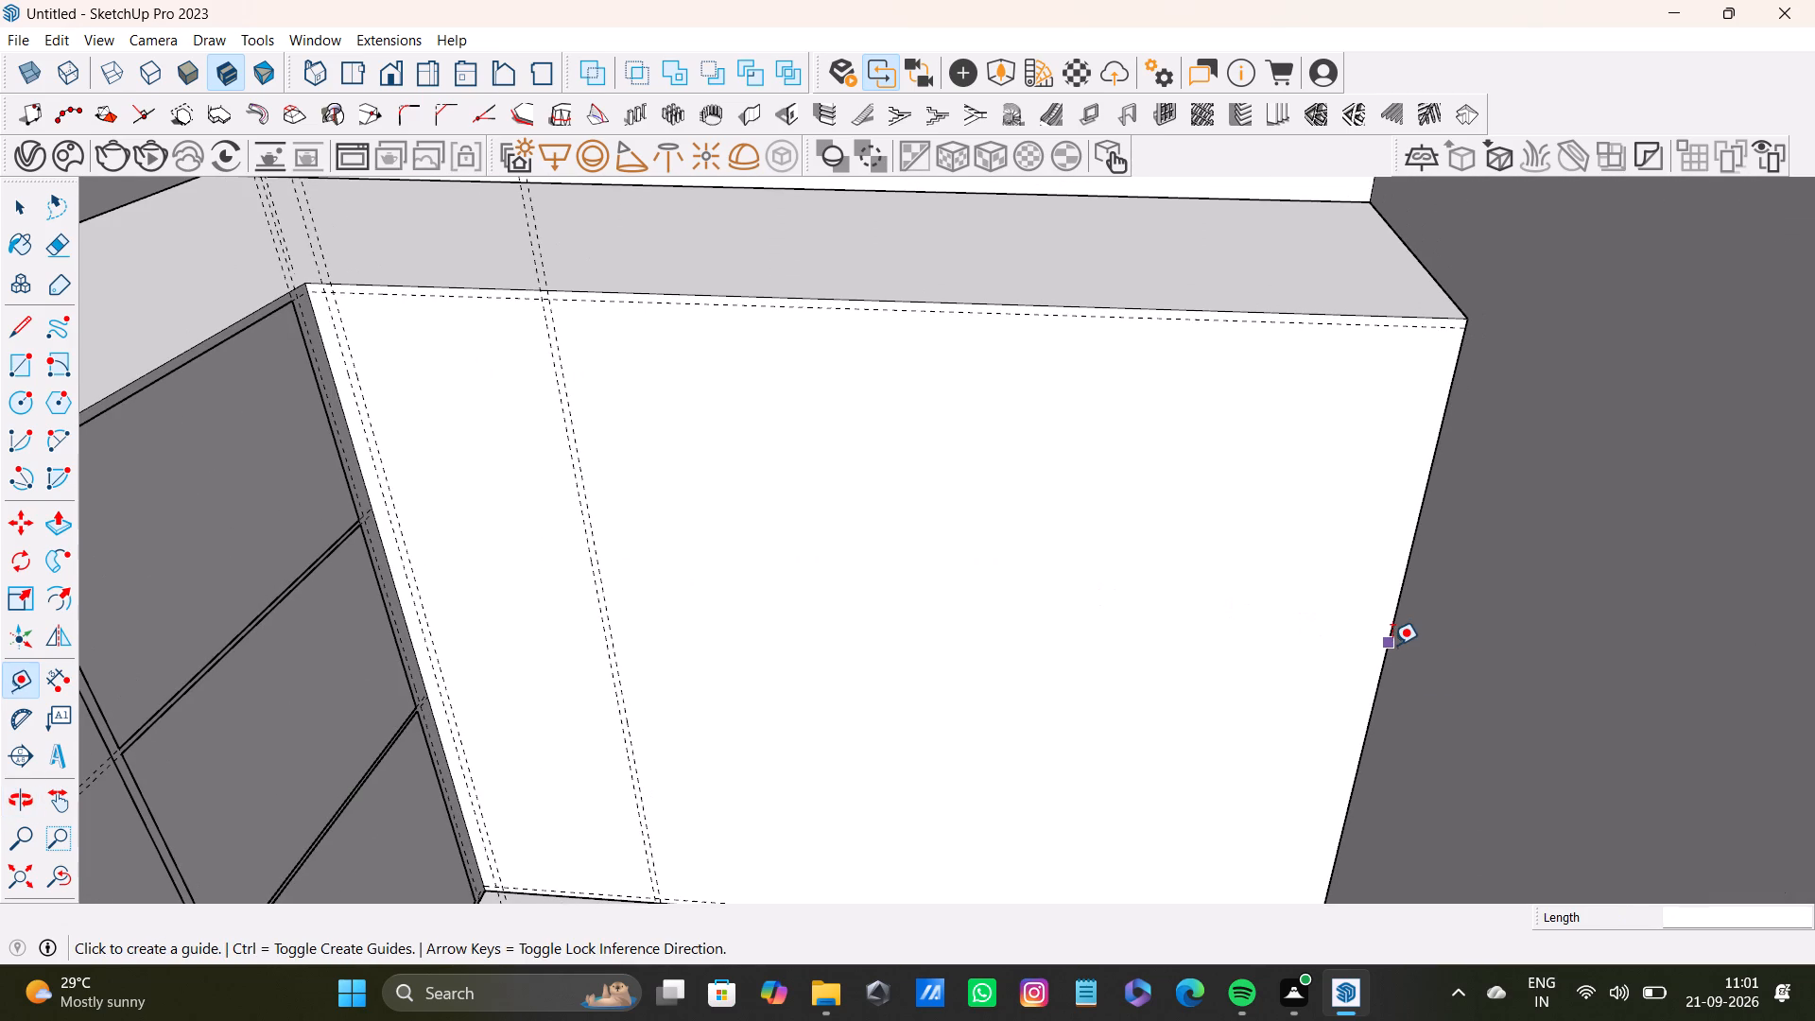
left_click_drag(1392, 645, 1374, 648)
type("0.5")
key("shift+quotedbl")
key("Return")
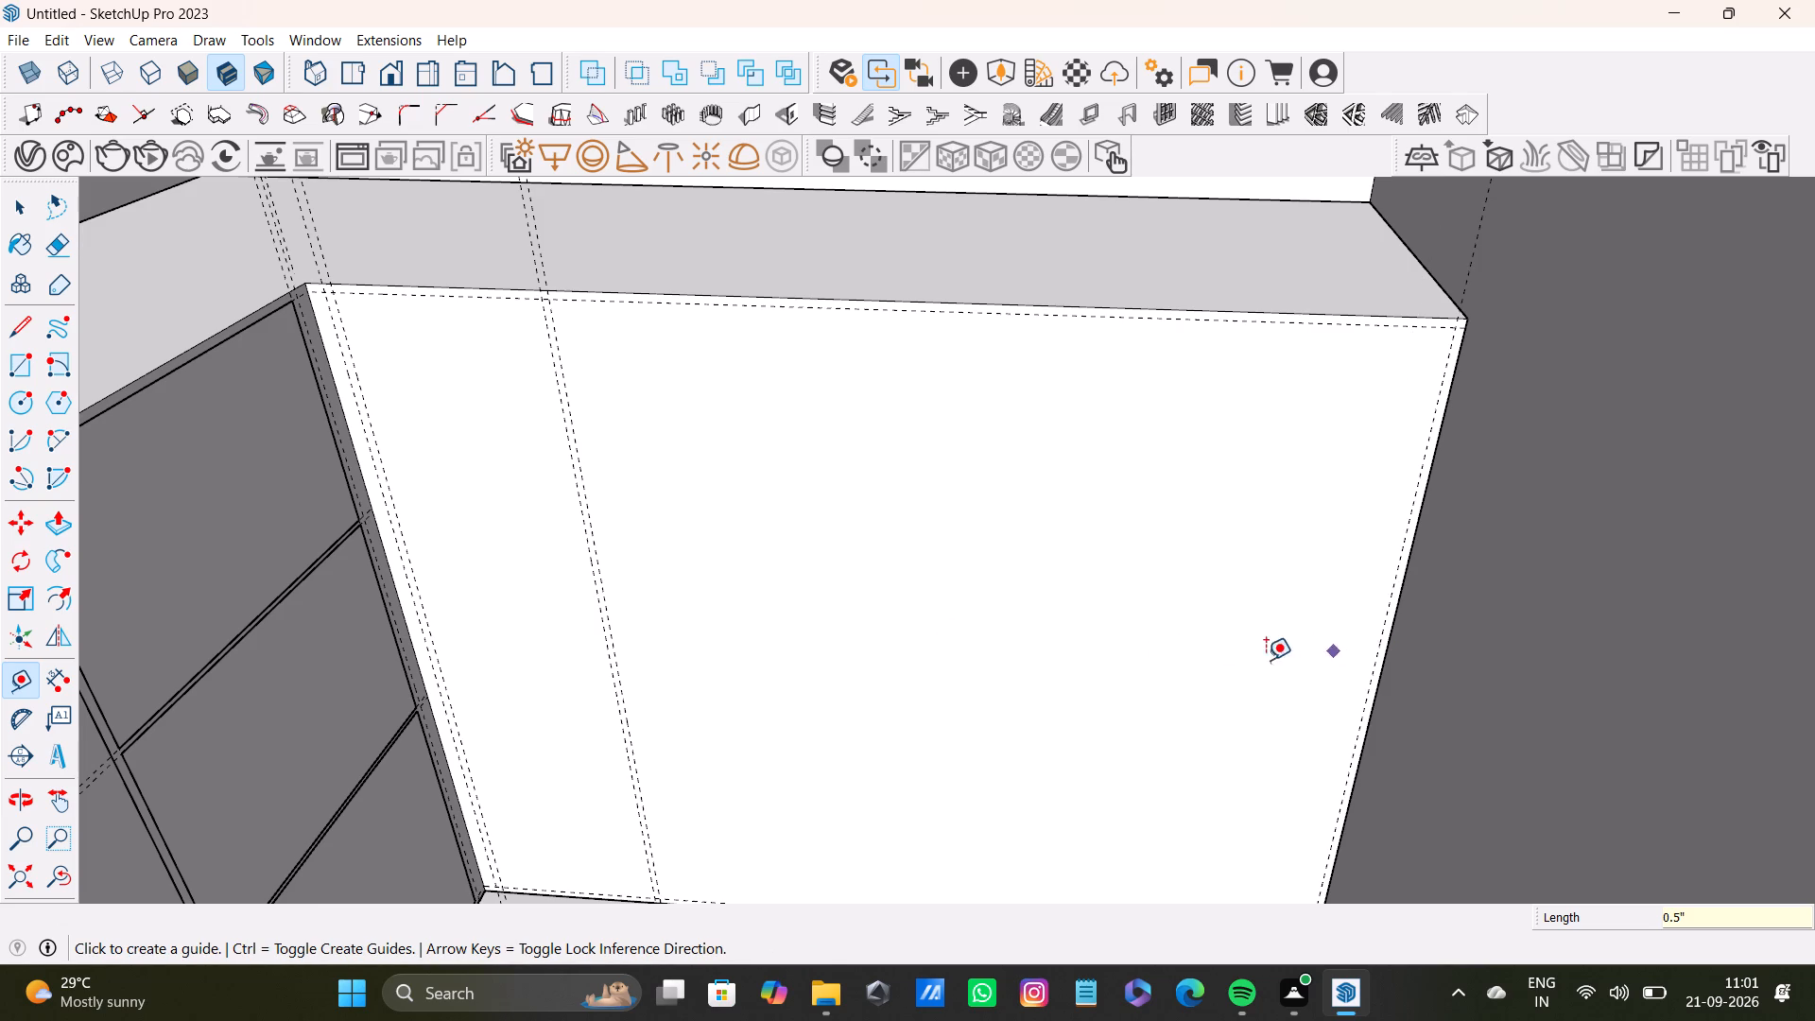
Place a vertical guide 1' in from the 0.5" guide at the face's far edge.
left_click(1350, 759)
middle_click_drag(1105, 726, 1054, 659)
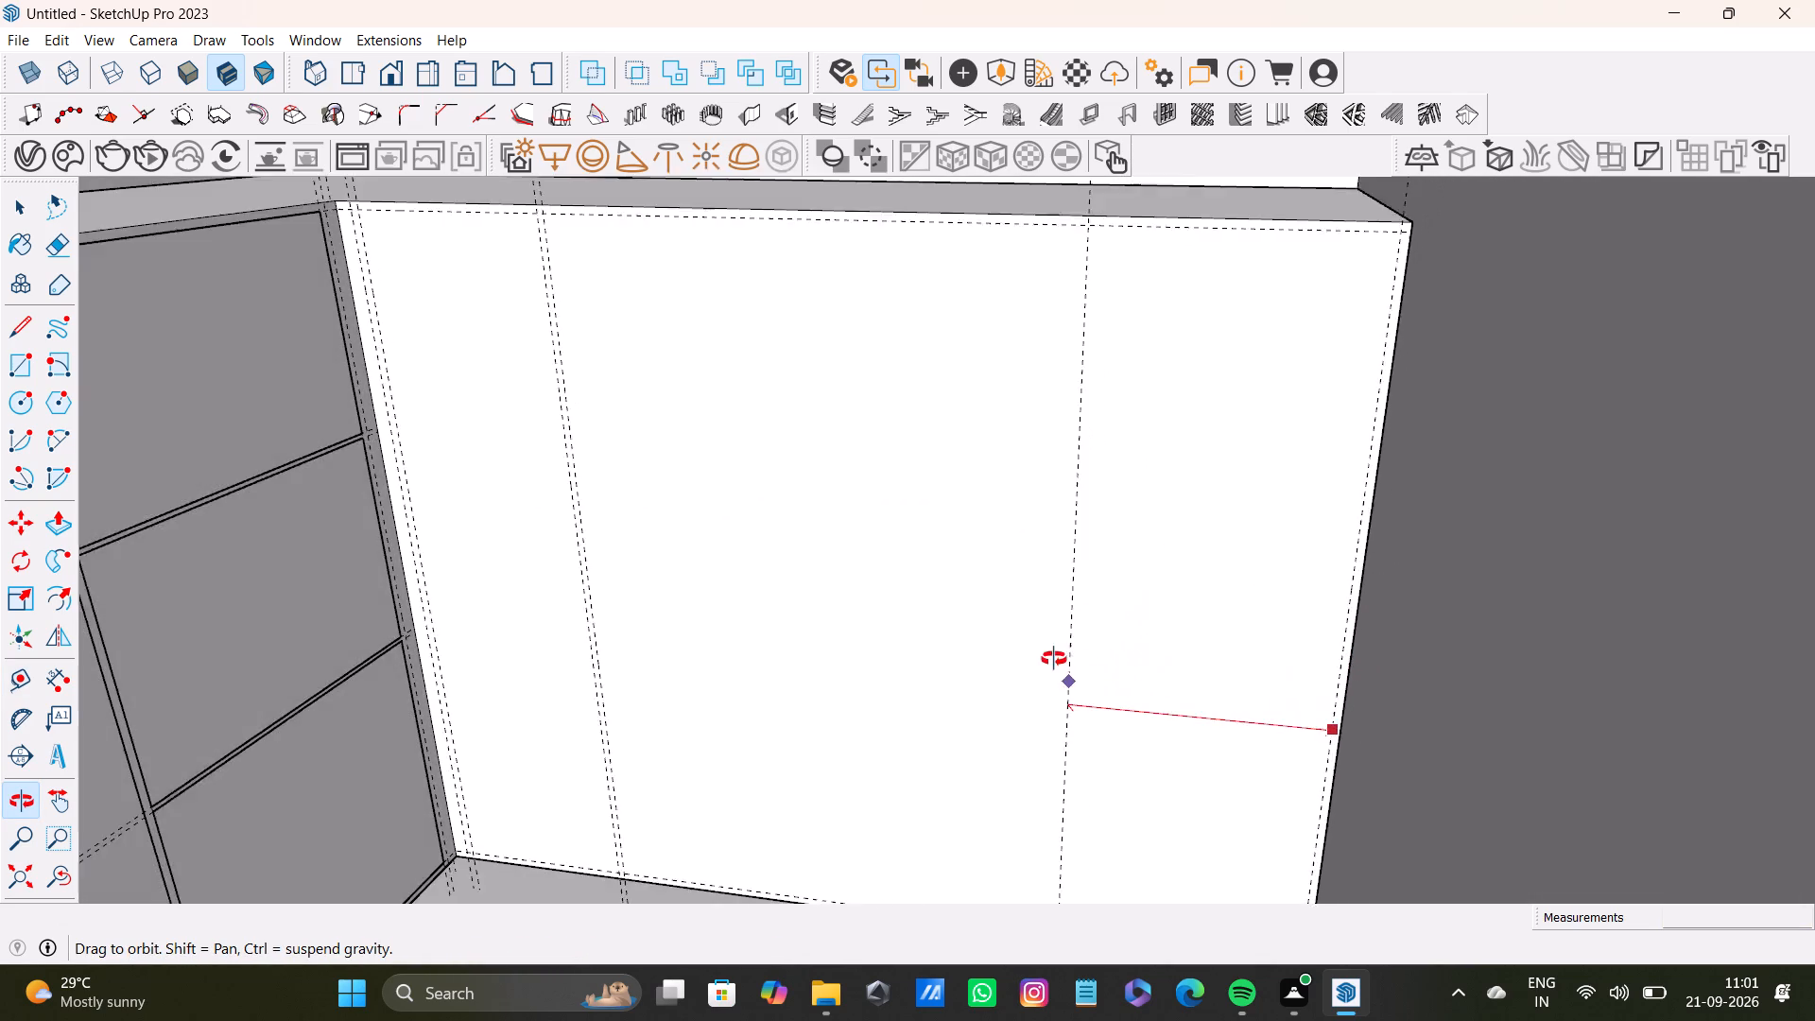
middle_click_drag(1054, 659, 1090, 629)
middle_click_drag(1092, 629, 1128, 637)
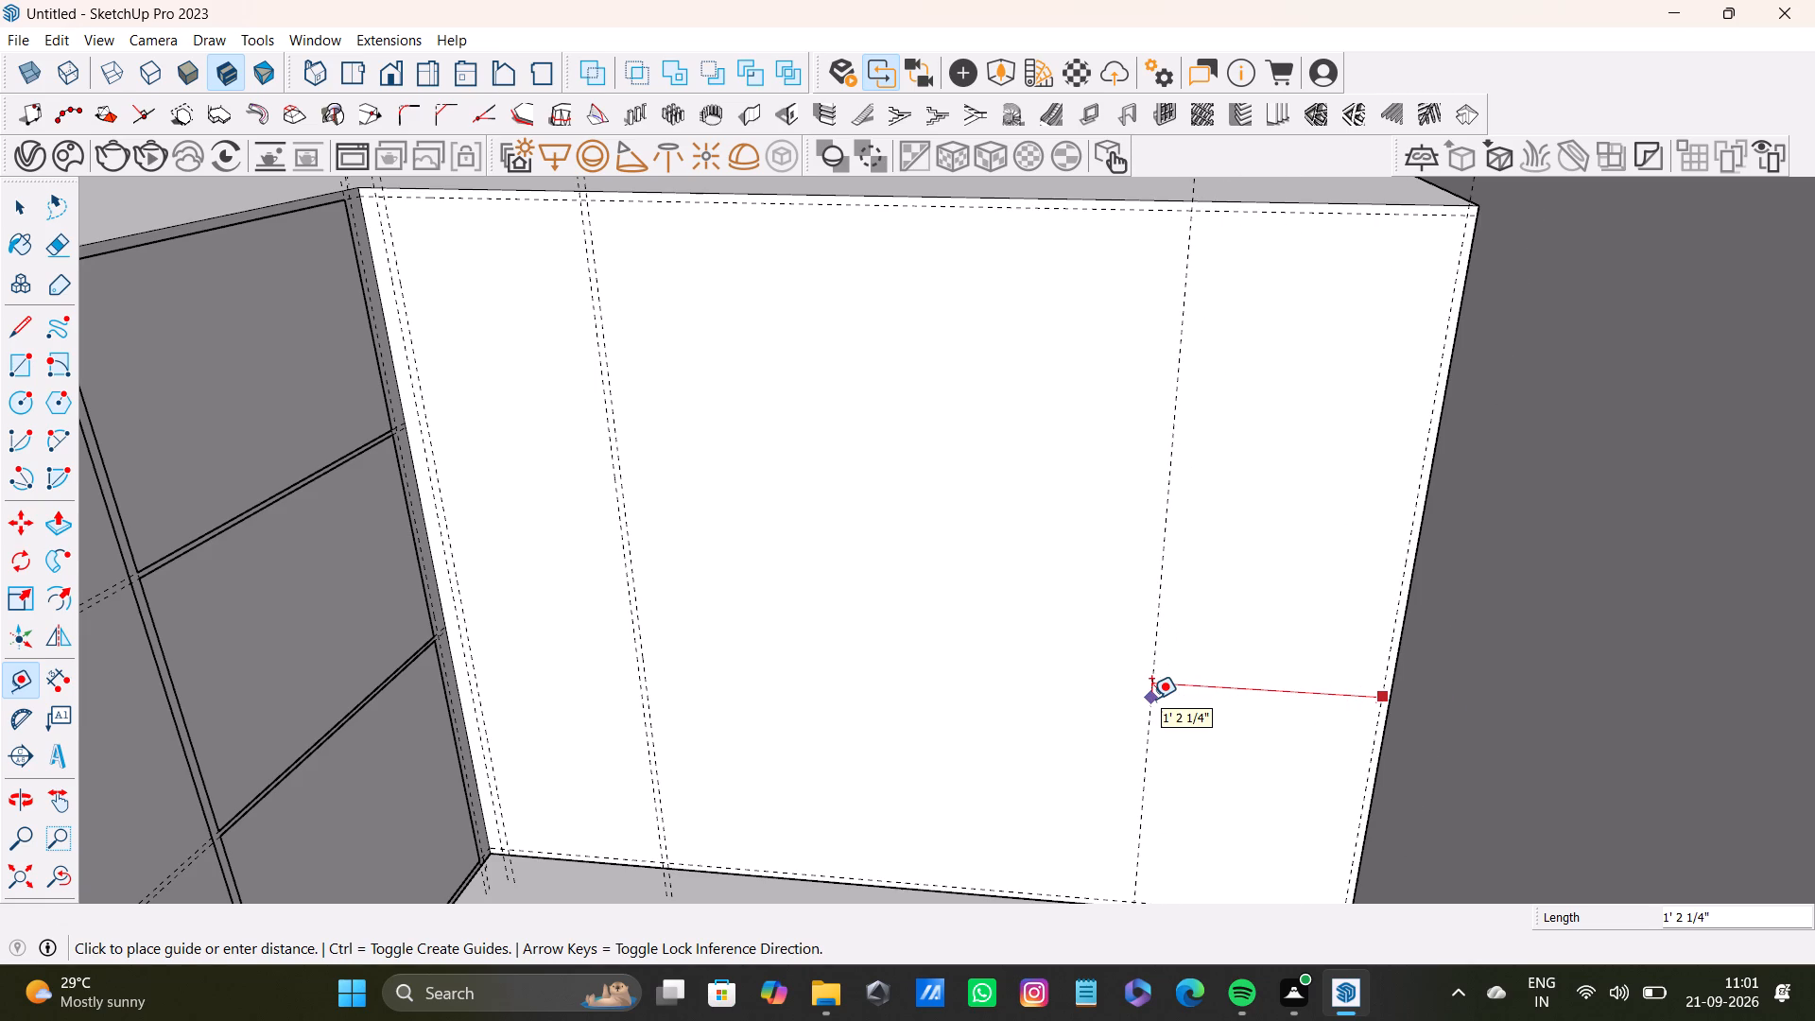
type("1'")
key("Return")
Add a parallel vertical guide 0.5" further in from the 1' guide at the face's far end.
left_click(1184, 717)
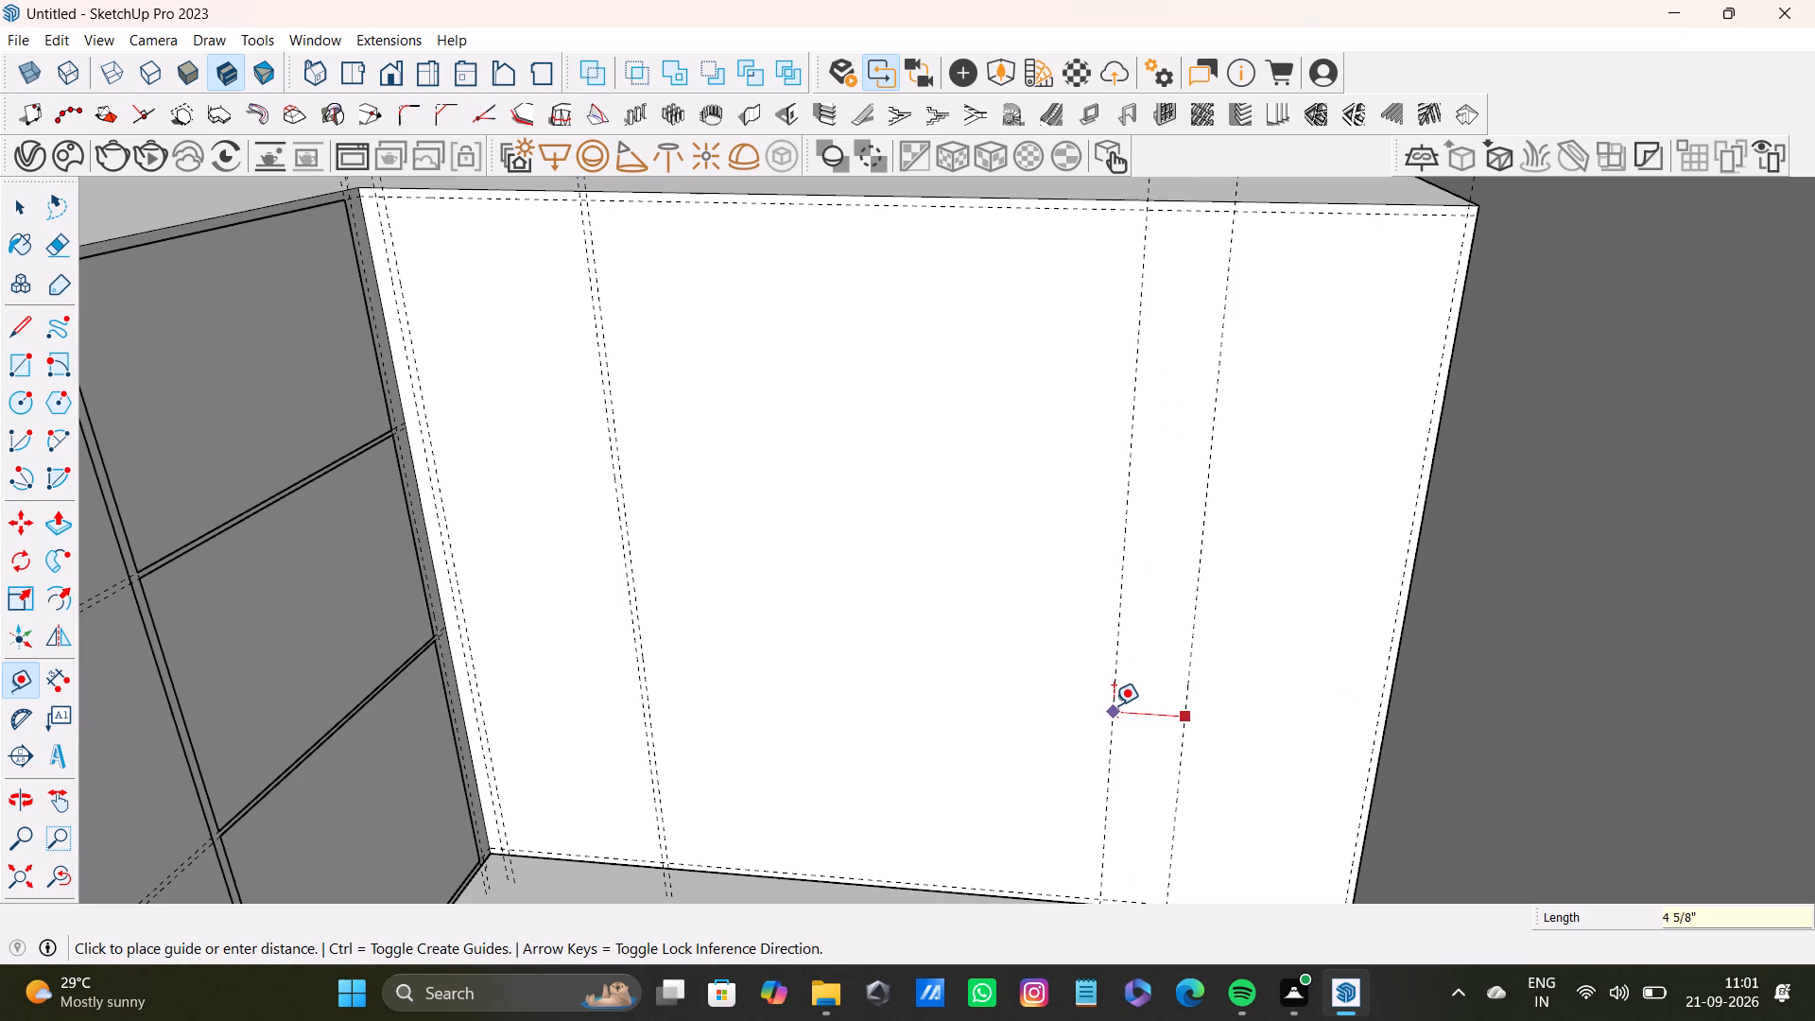
key("0")
type(".5\"")
key("Return")
Place a vertical guide near the middle of the face, about 1' 5 5/16" in from the far-end gap pair.
left_click_drag(1176, 743, 1163, 743)
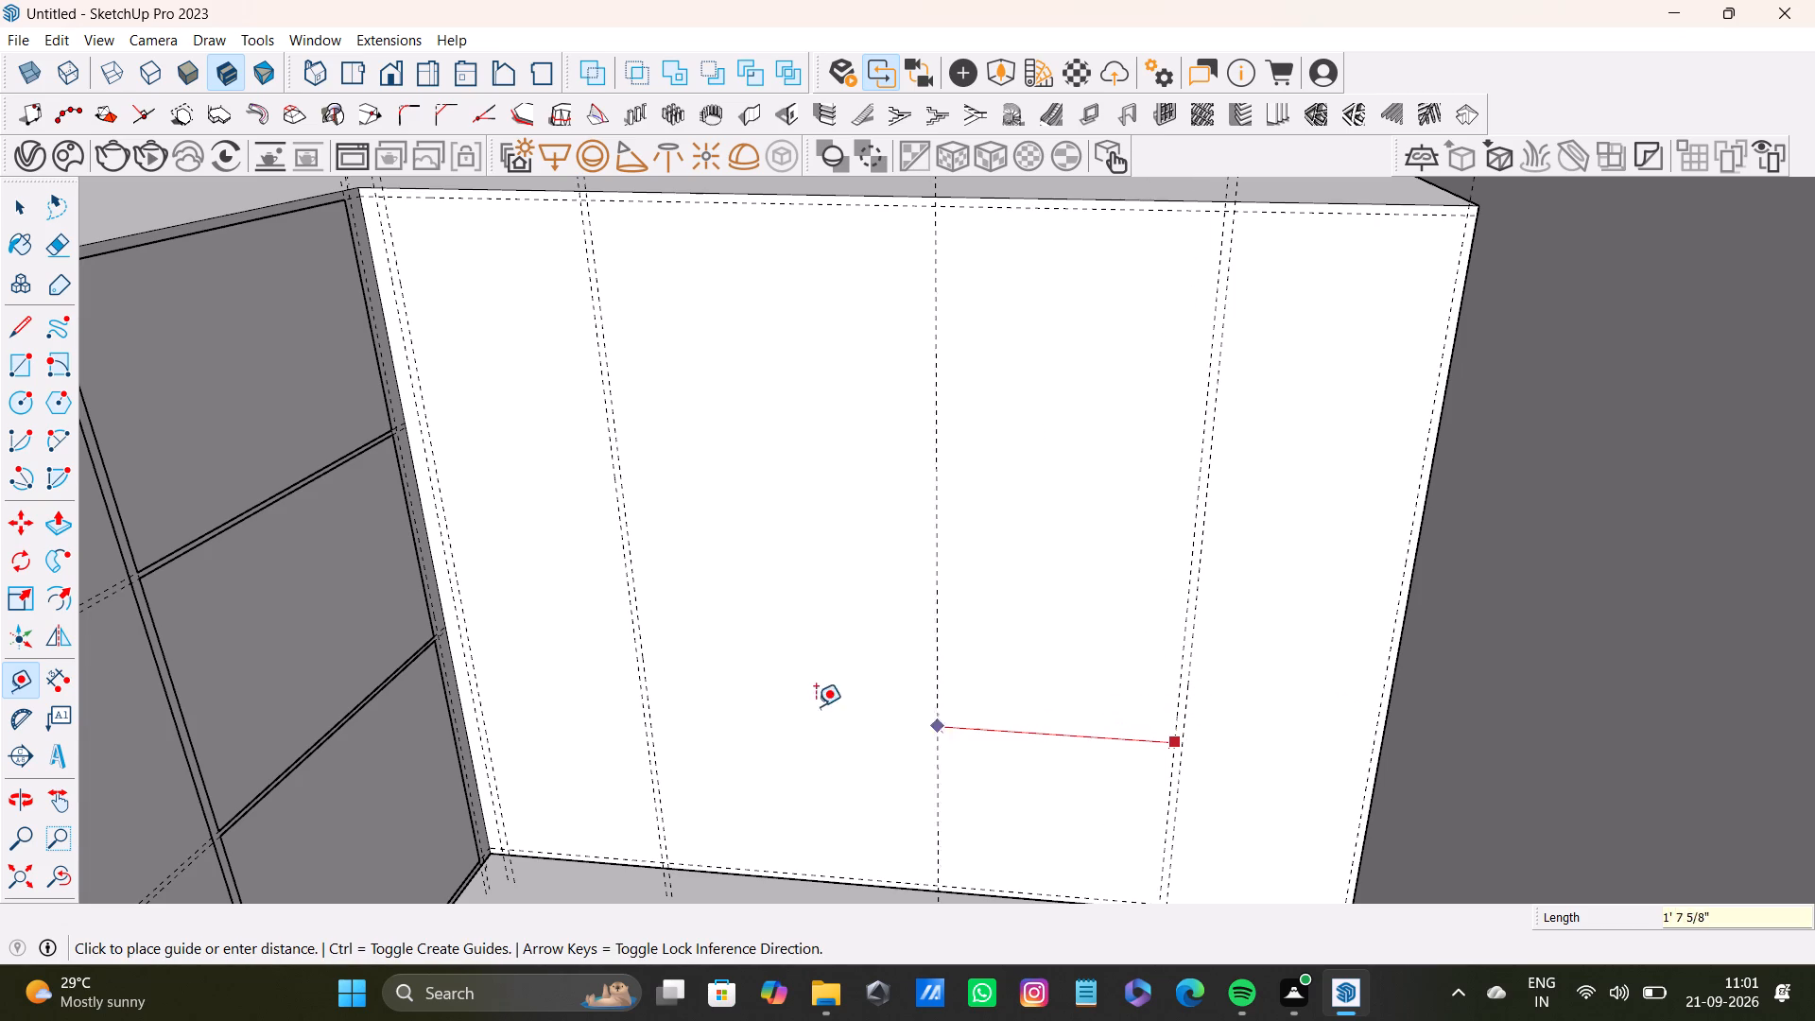
middle_click_drag(916, 712, 960, 688)
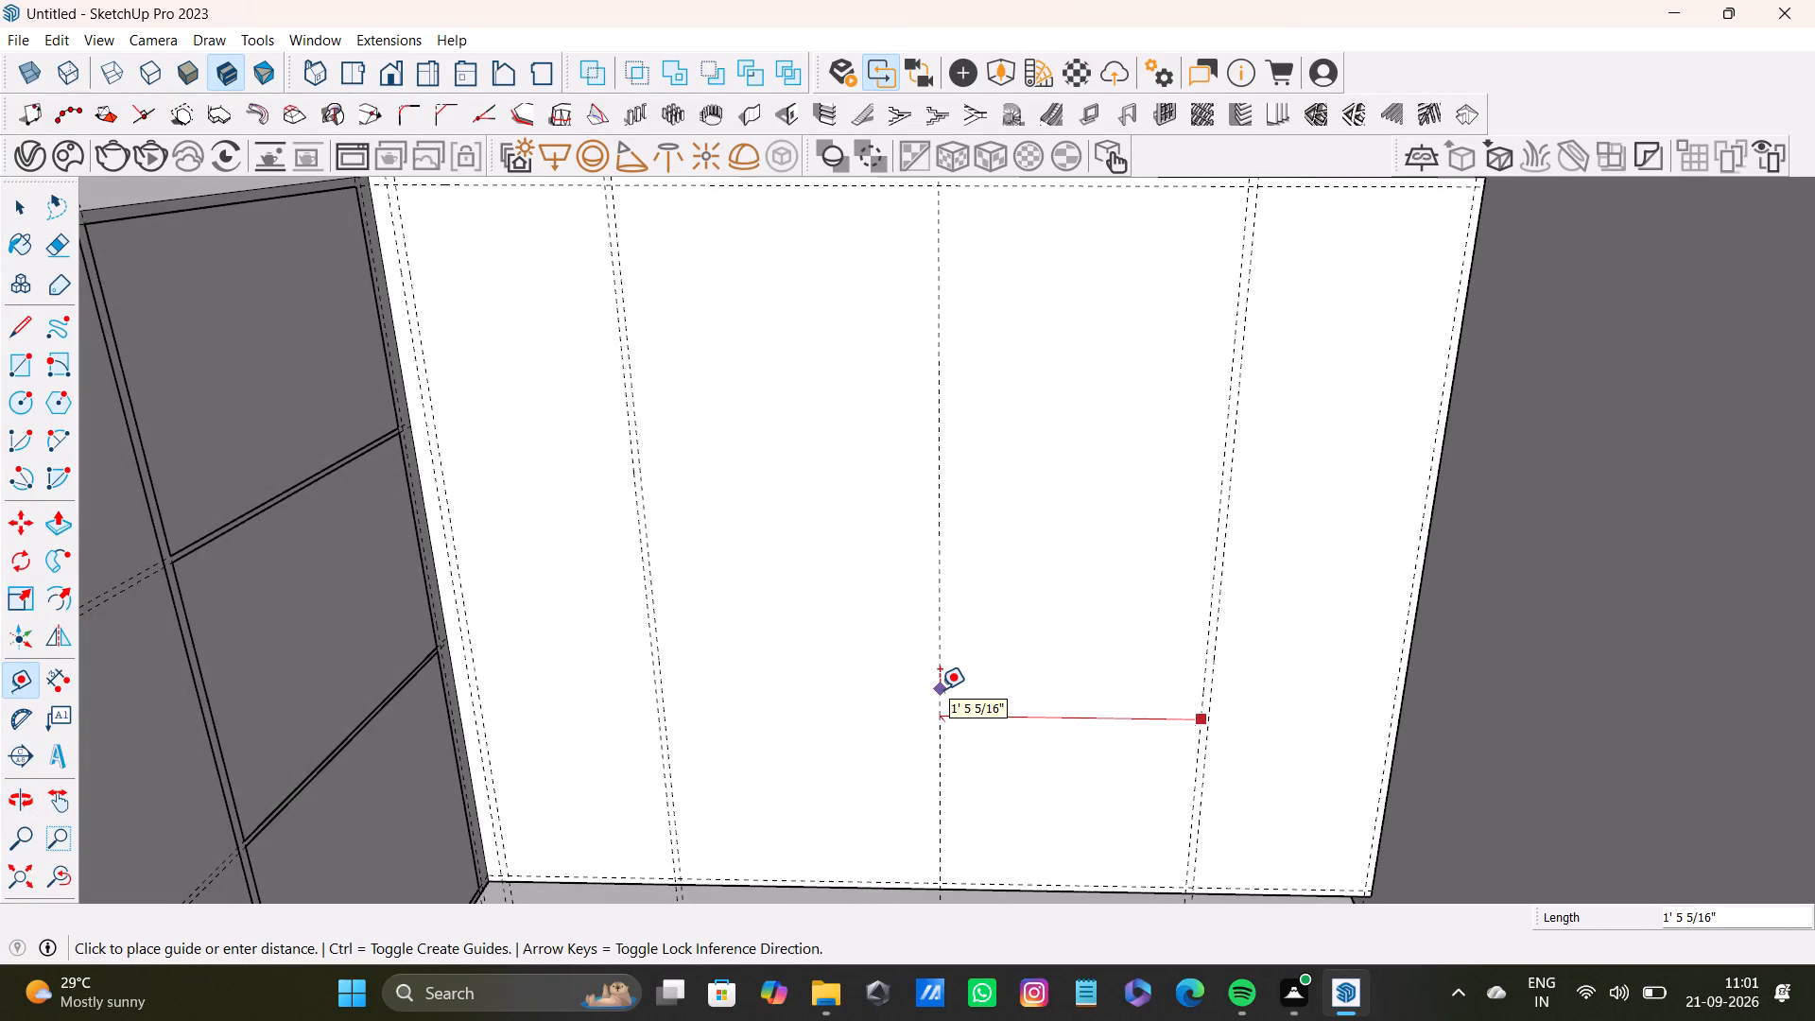
left_click(940, 689)
Add a parallel vertical guide 0.5" beside the middle guide to mark the gap between panels.
left_click(940, 695)
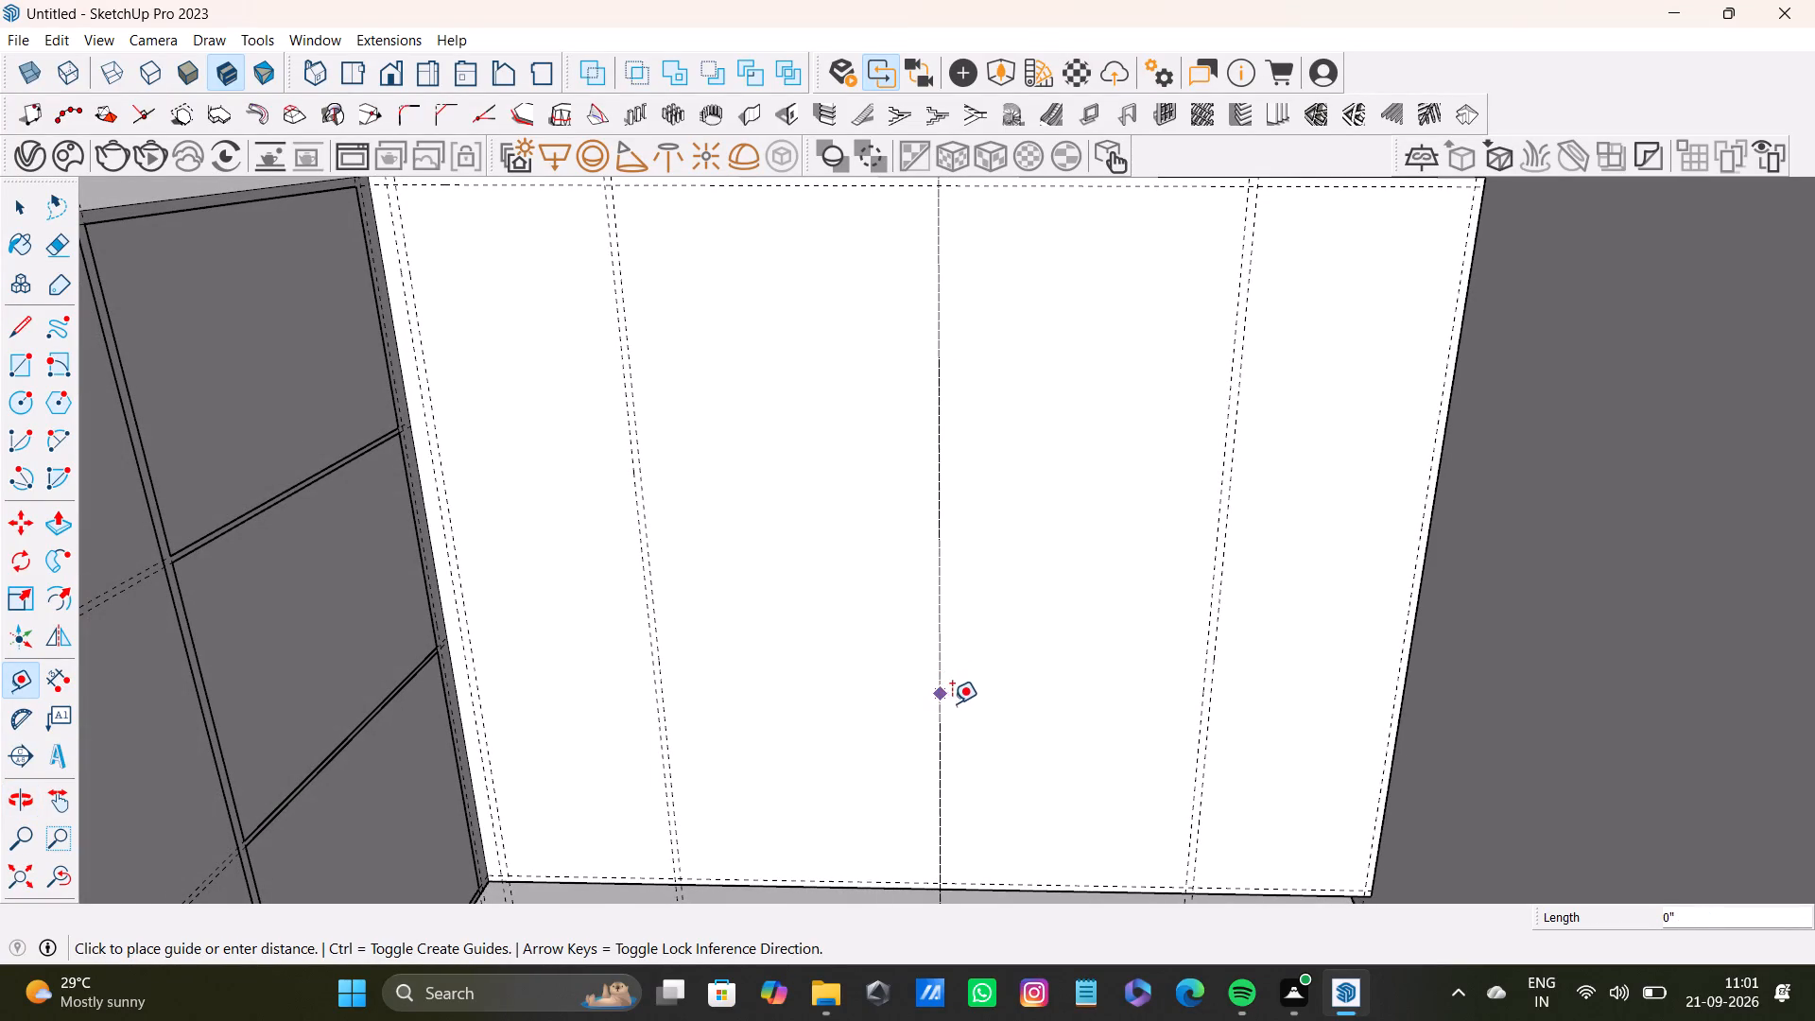
type("0.5")
key("shift+quotedbl")
key("Return")
key("space")
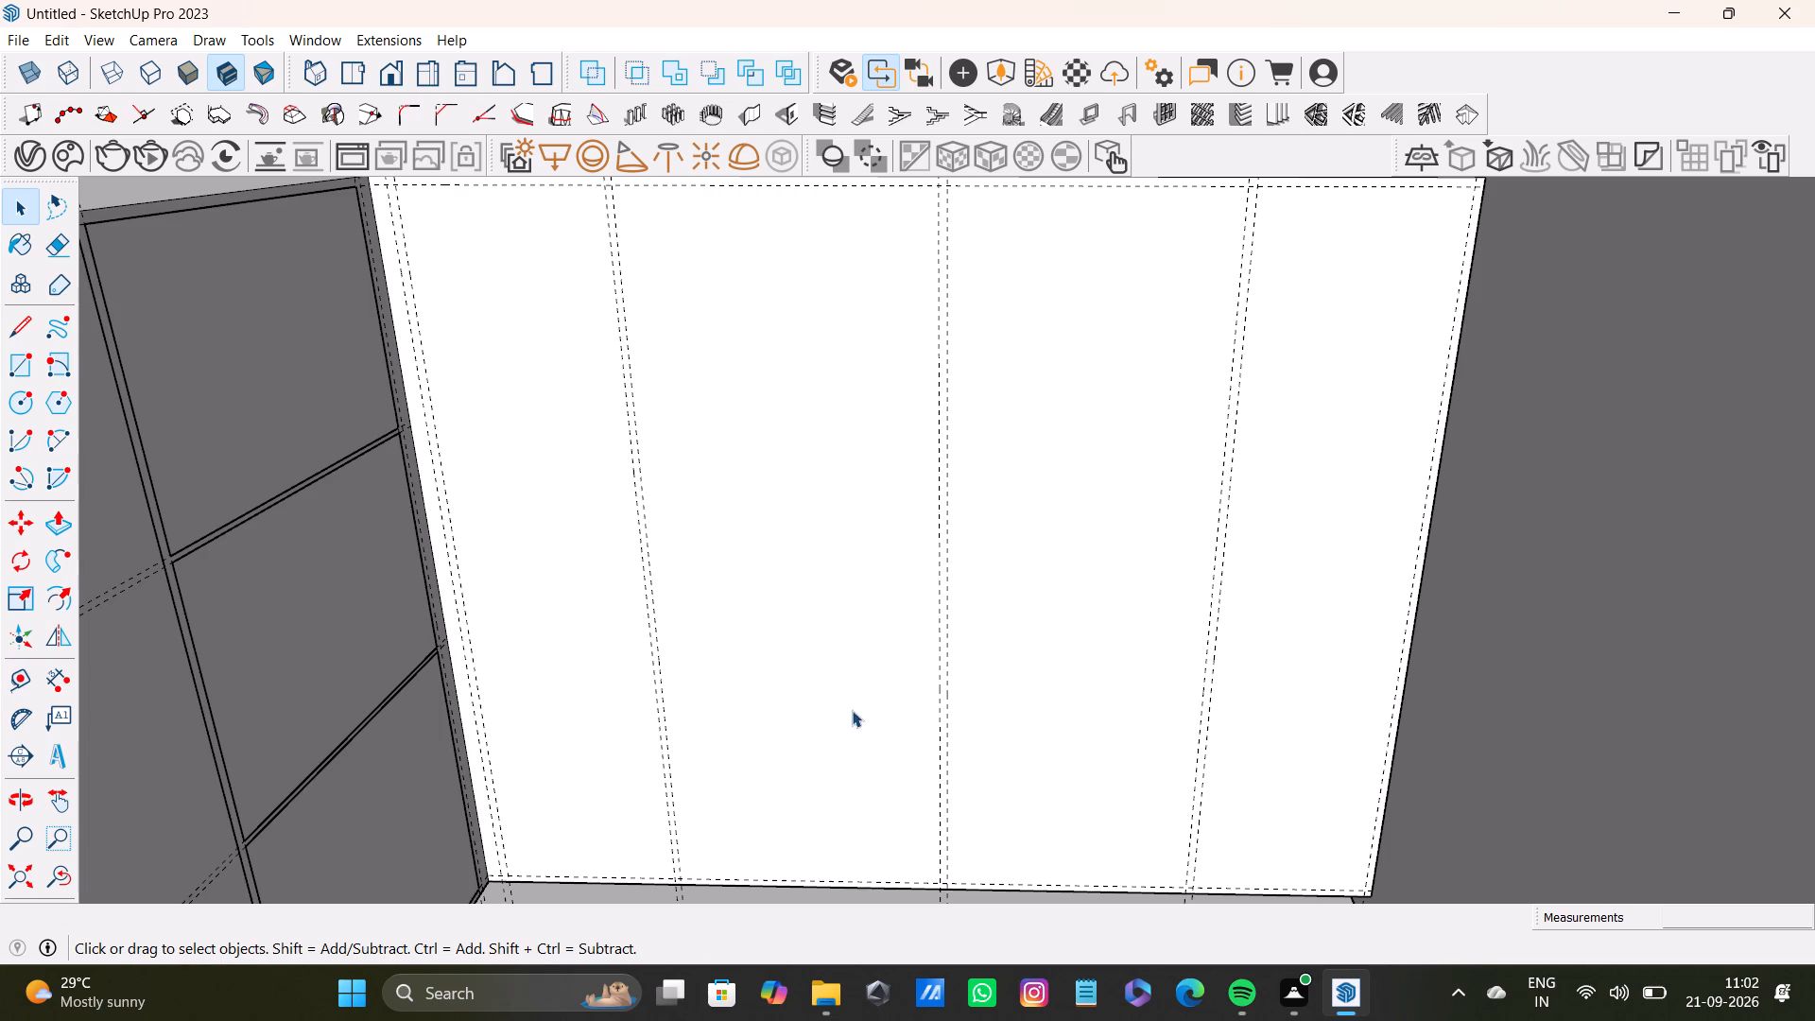
Place a horizontal guide about 1' 4 7/16" below the face's top guide.
middle_click_drag(897, 528, 900, 671, "shift")
key("t")
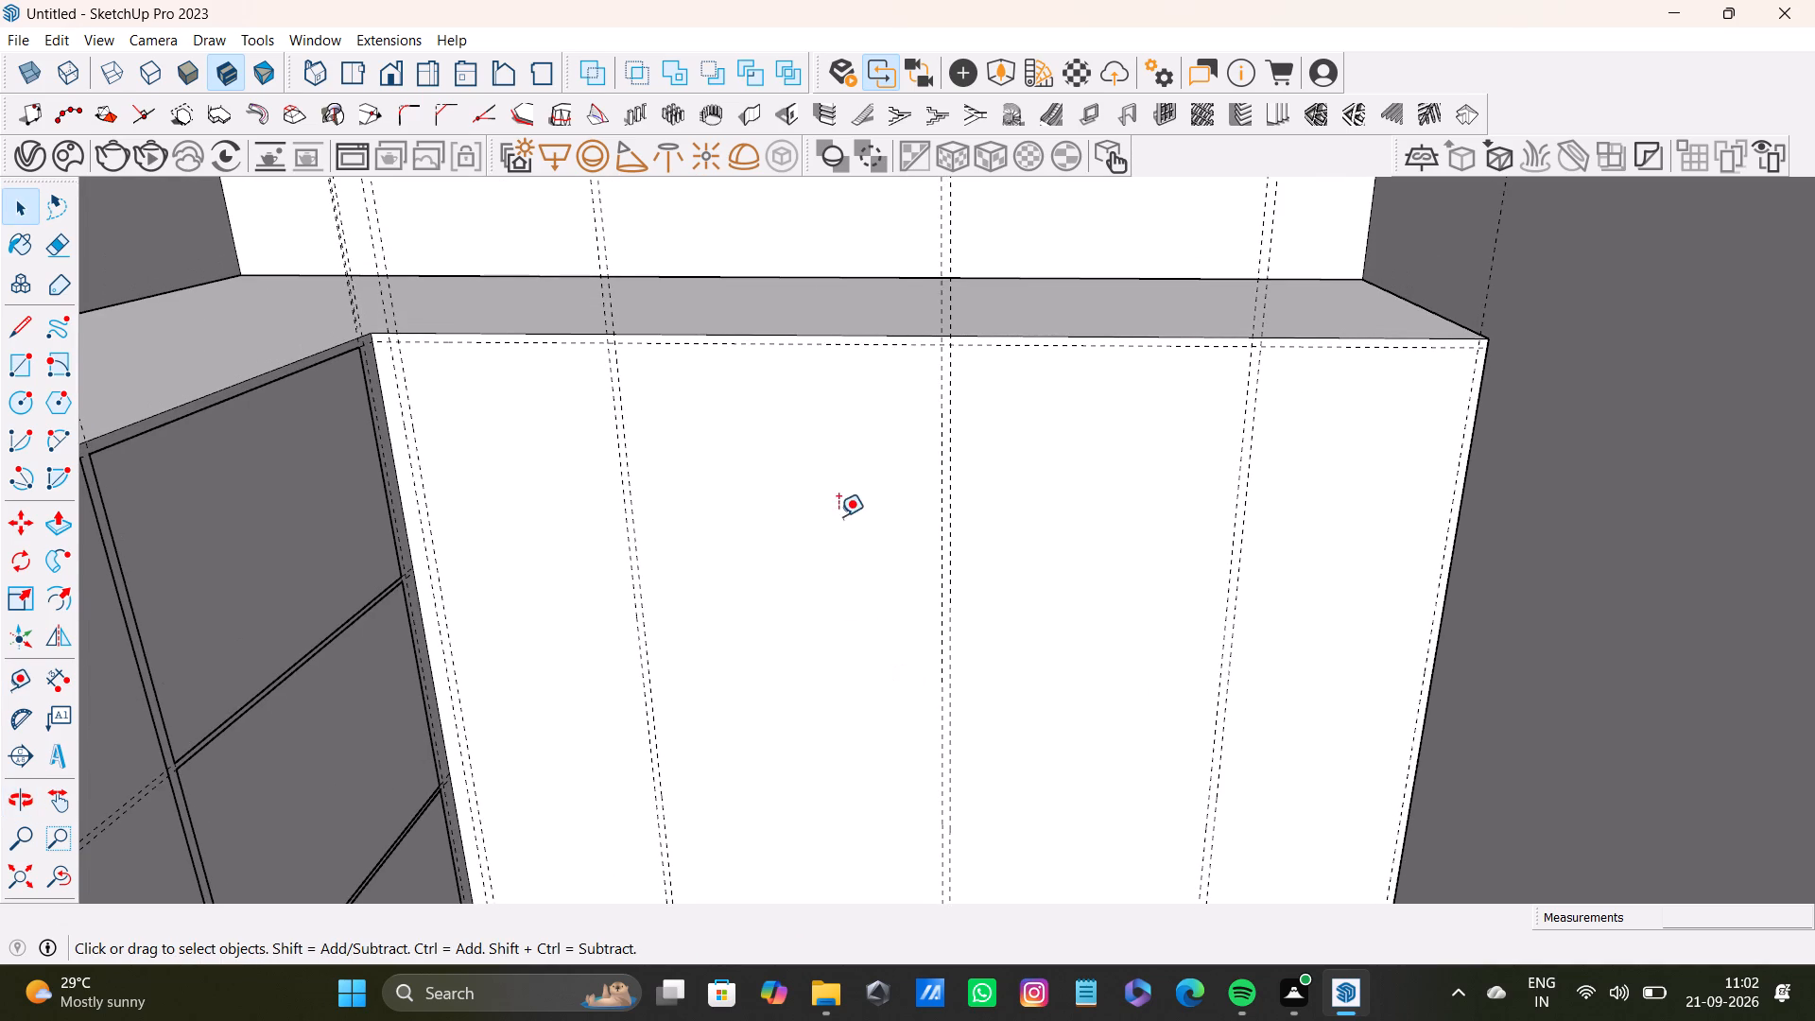
left_click(833, 345)
middle_click_drag(868, 620, 800, 555)
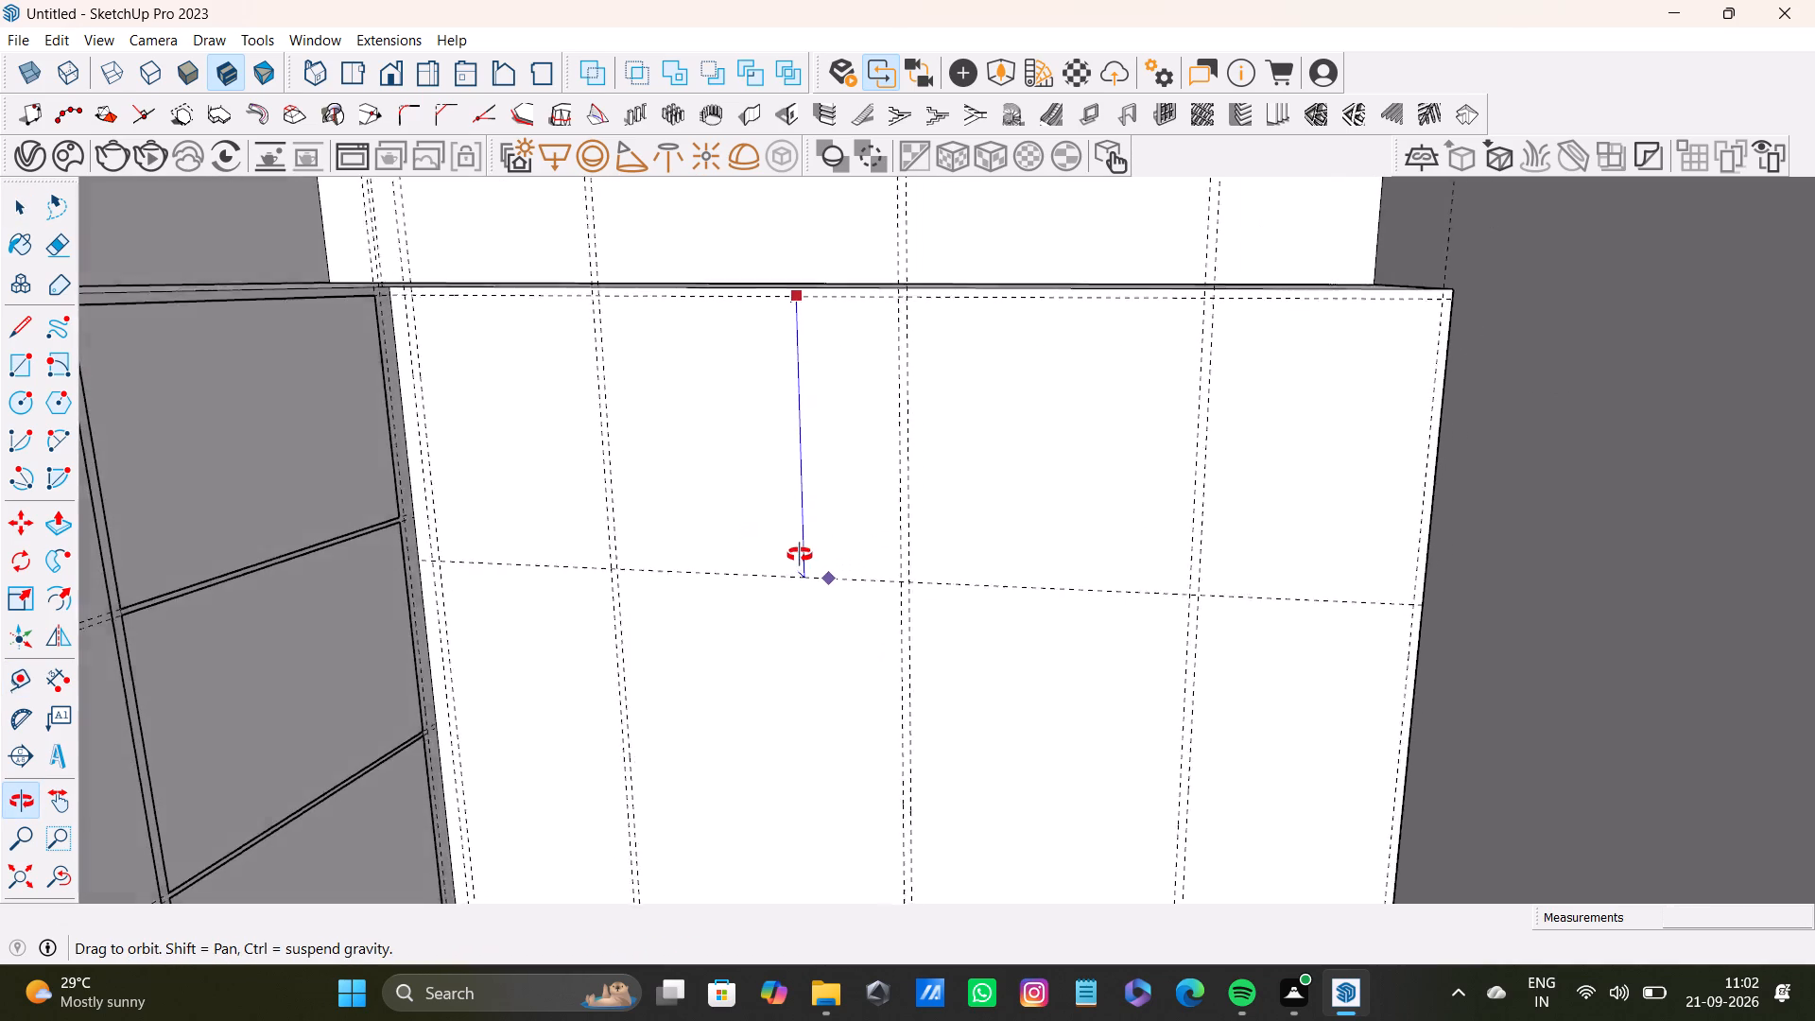
middle_click_drag(800, 555, 835, 545)
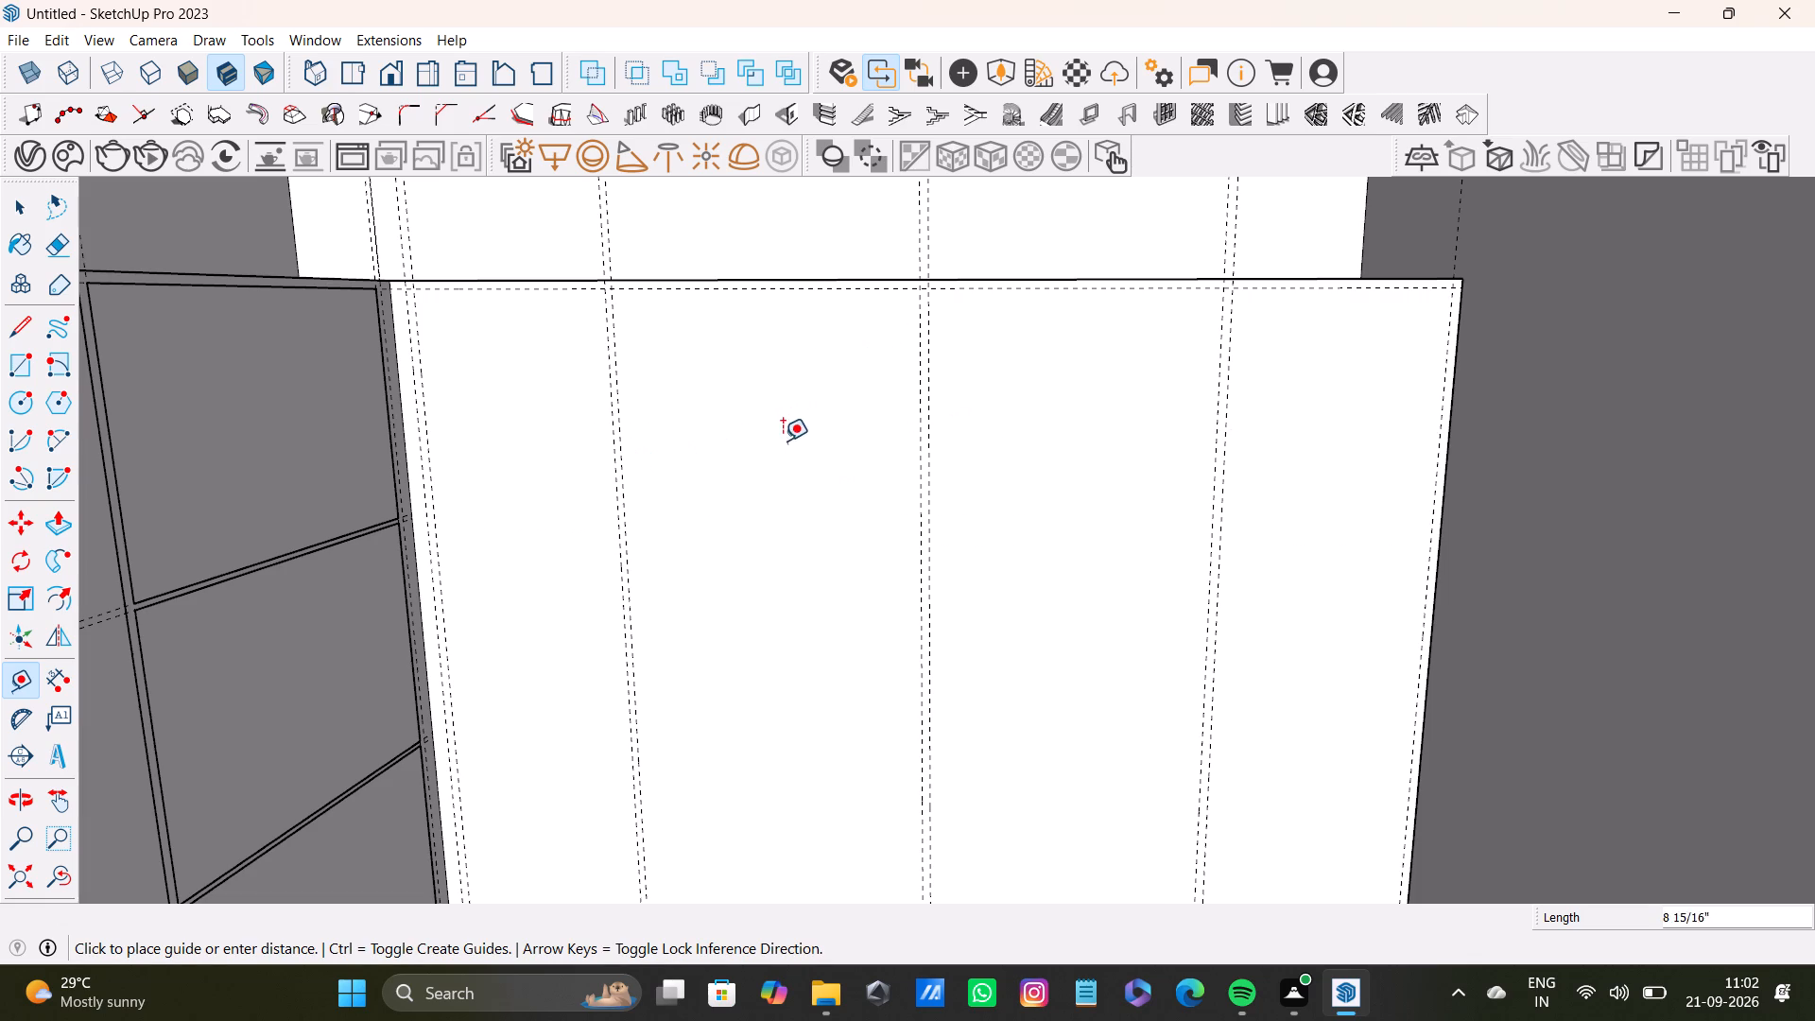
middle_click_drag(858, 536, 888, 582)
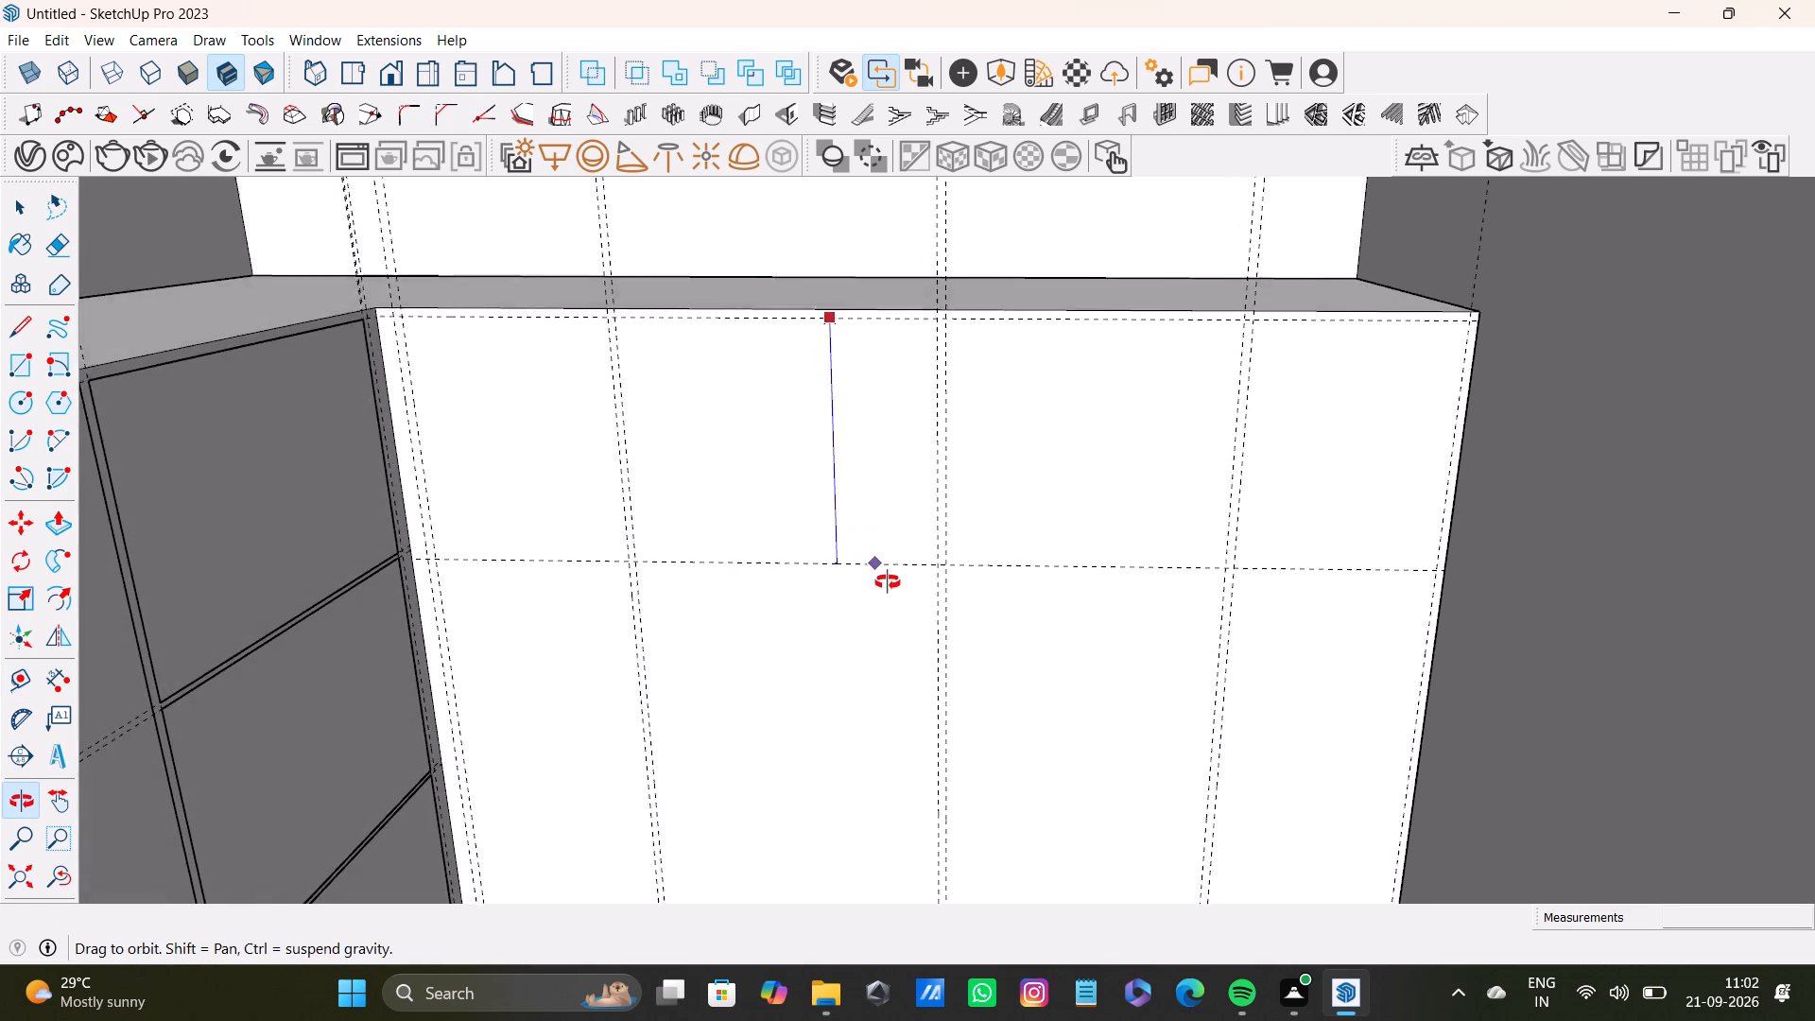
middle_click_drag(888, 582, 883, 559)
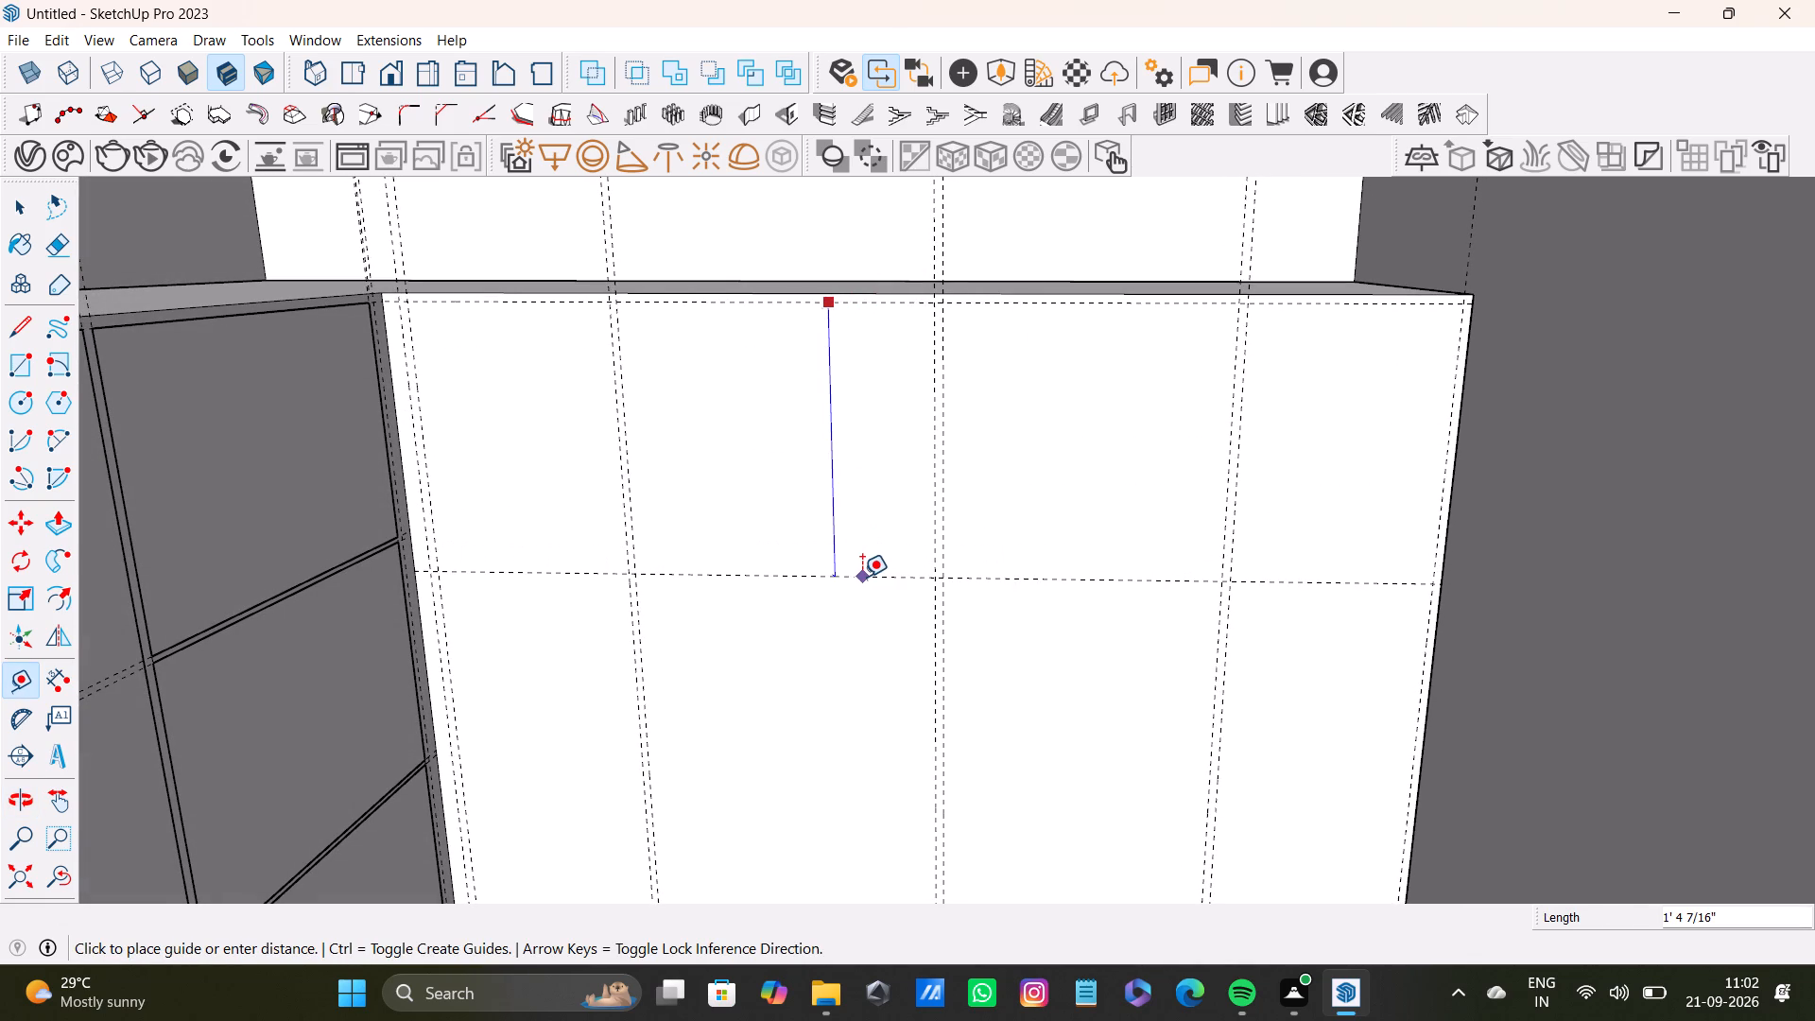
left_click(862, 577)
Add a parallel horizontal guide 0.3" below the upper row's dividing guide.
left_click(864, 577)
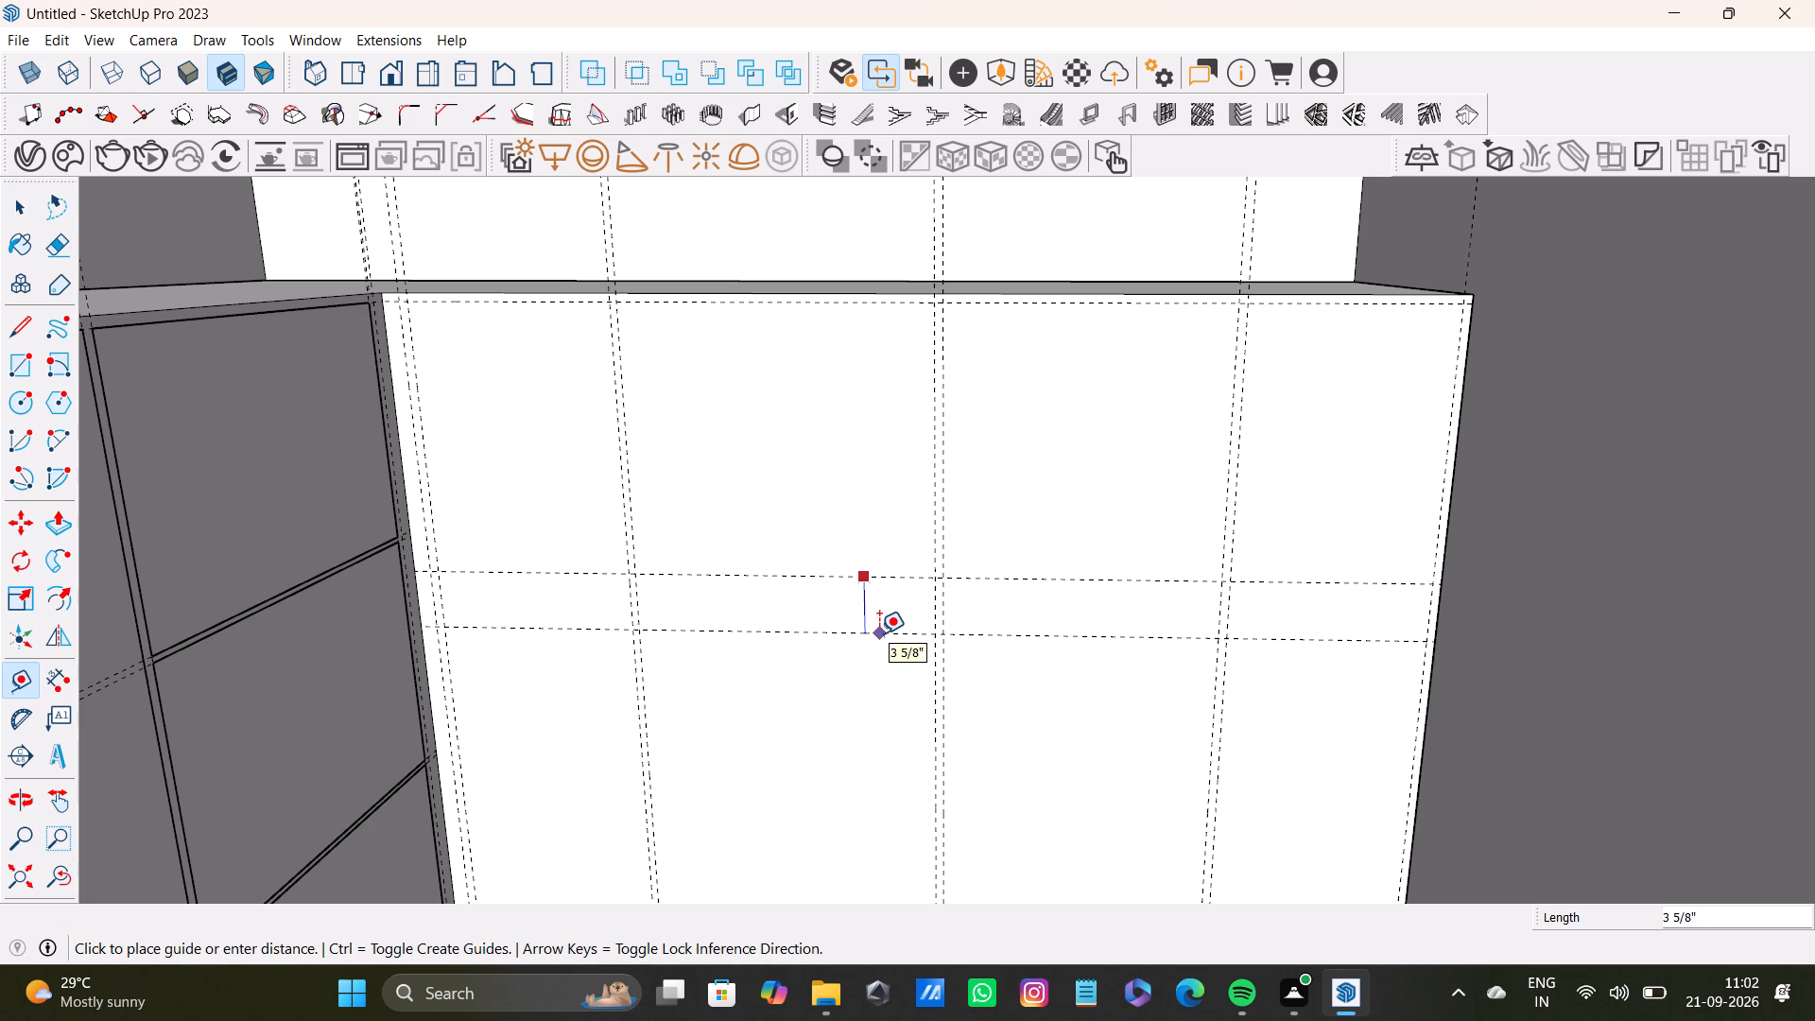
type("0.4")
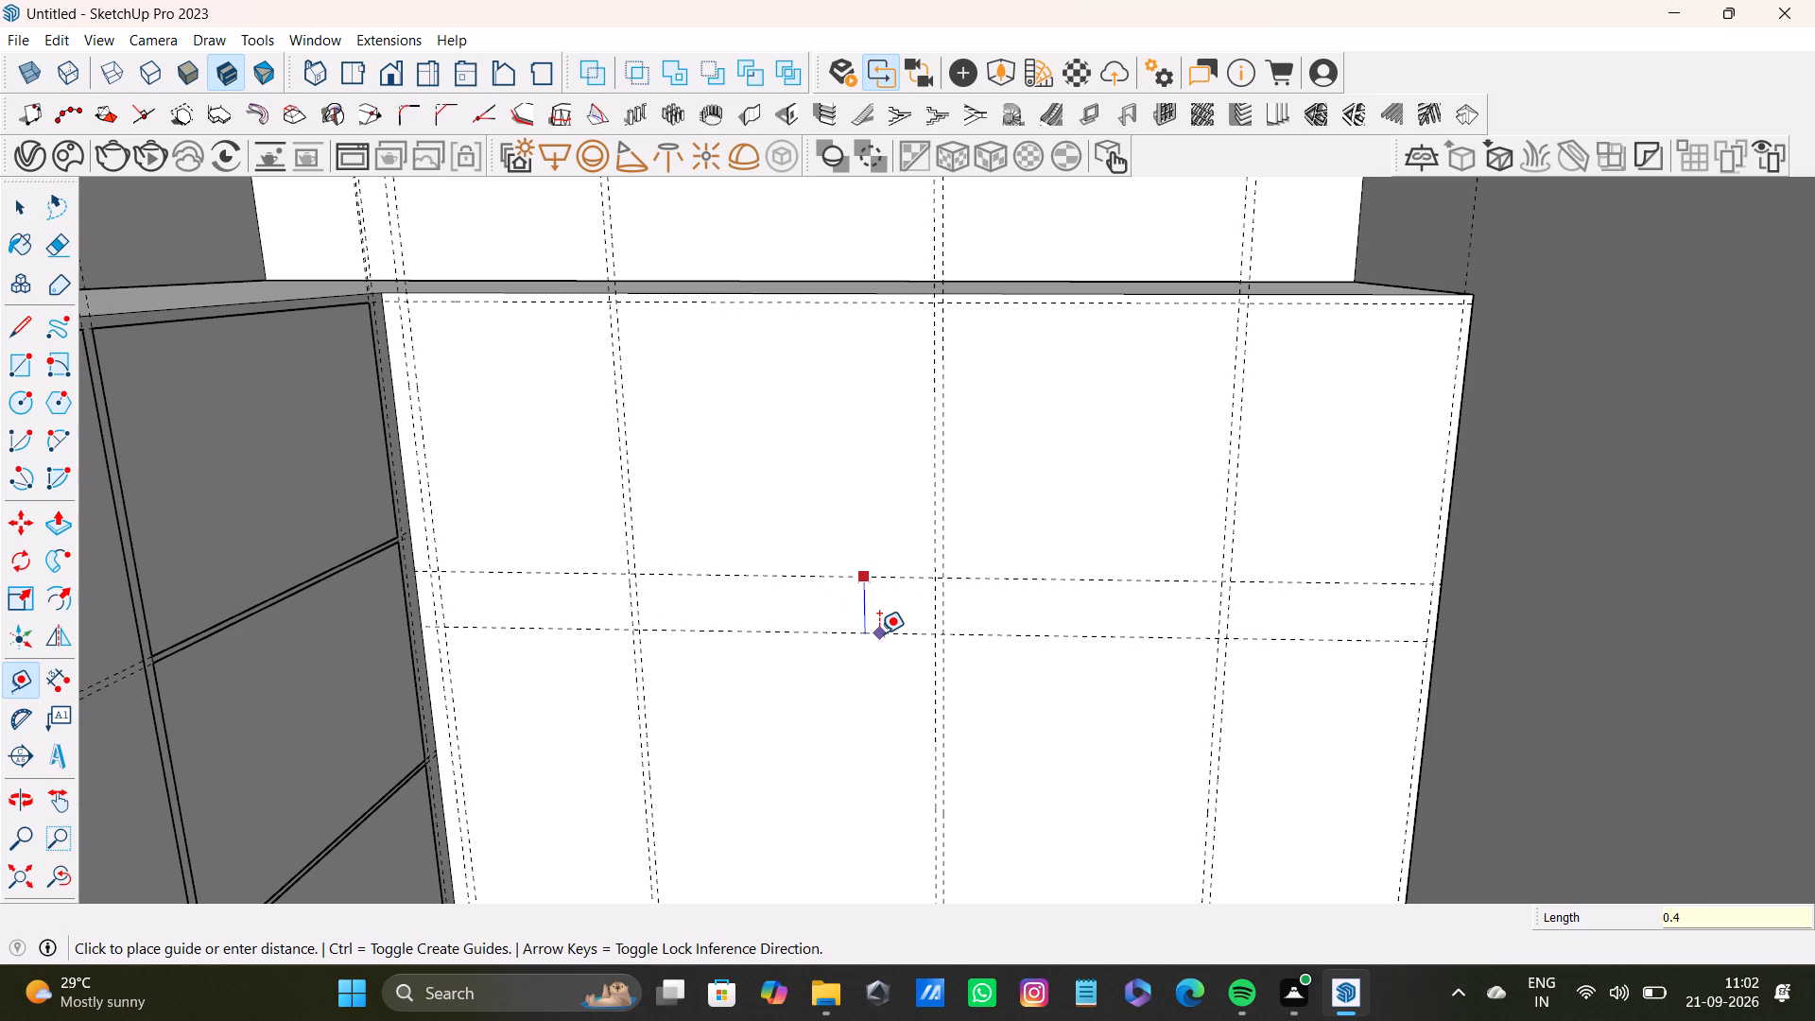
key("BackSpace")
key("3")
key("shift+quotedbl")
key("Return")
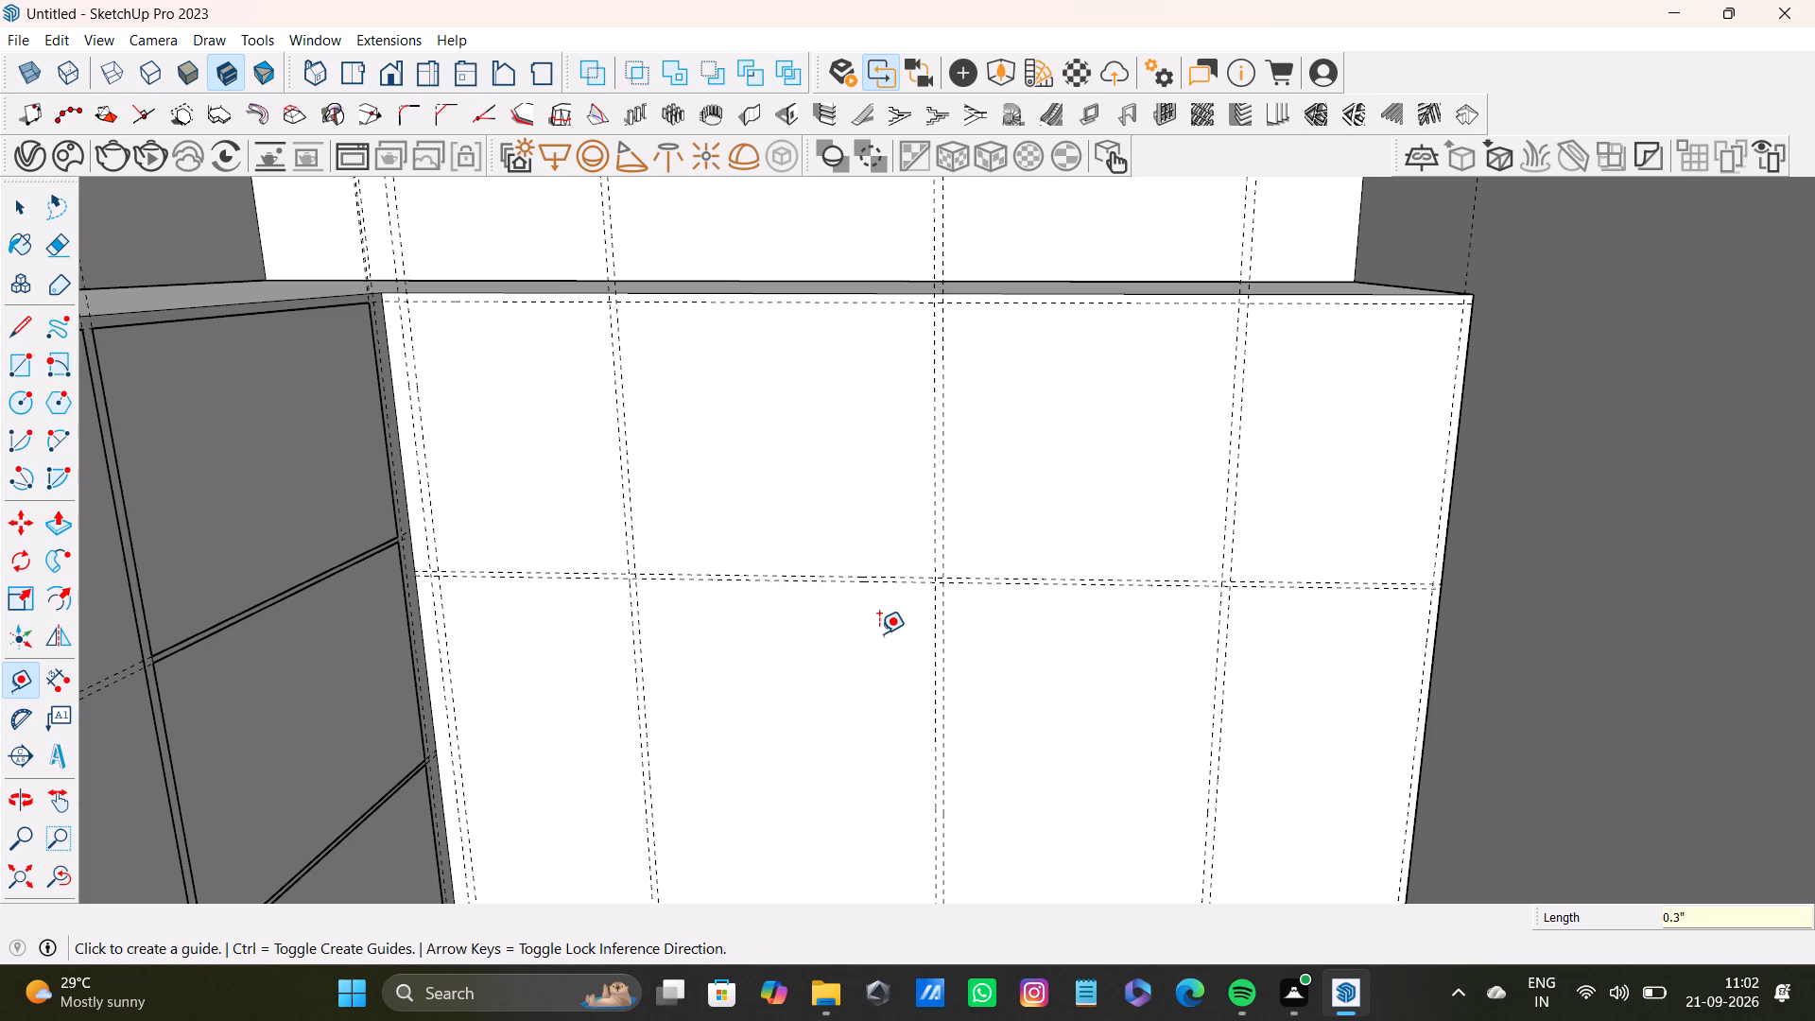
Place another horizontal guide about 1' 3 1/16" below the upper horizontal gap pair.
scroll(861, 585, "up", 7)
left_click(905, 582)
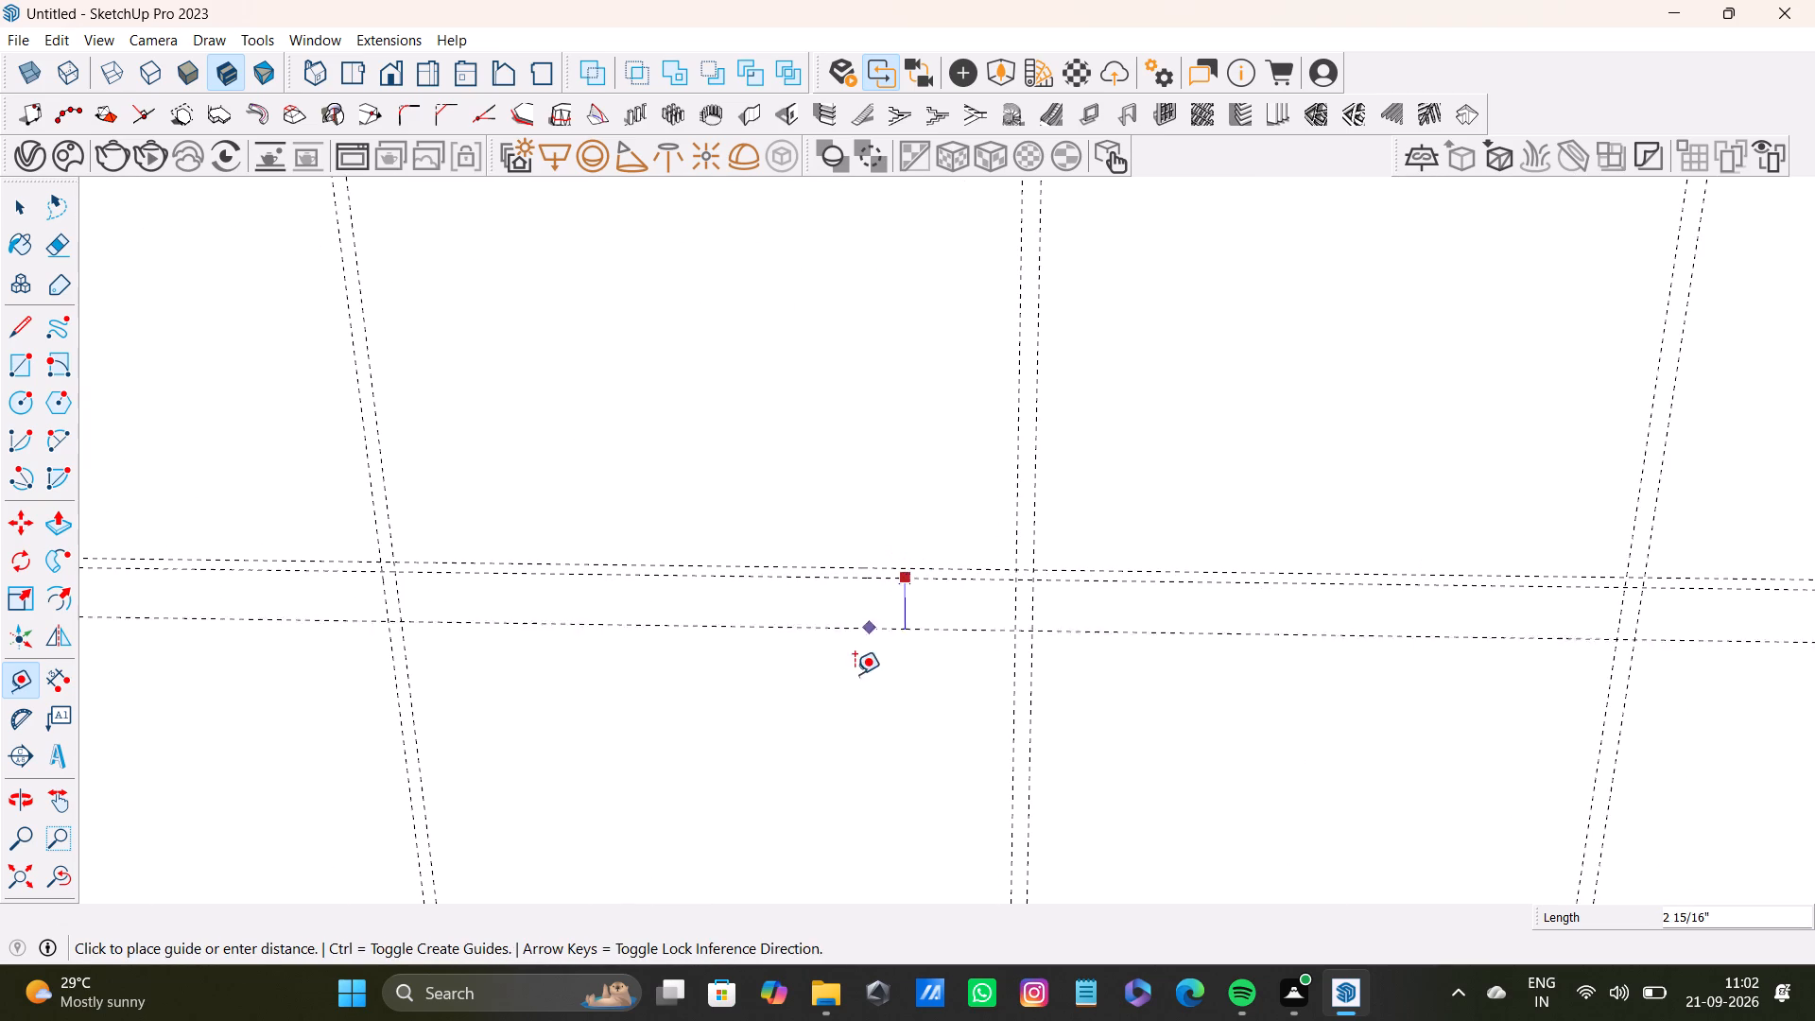
scroll(855, 679, "down", 5)
middle_click_drag(897, 760, 883, 500, "shift")
middle_click_drag(888, 626, 862, 548)
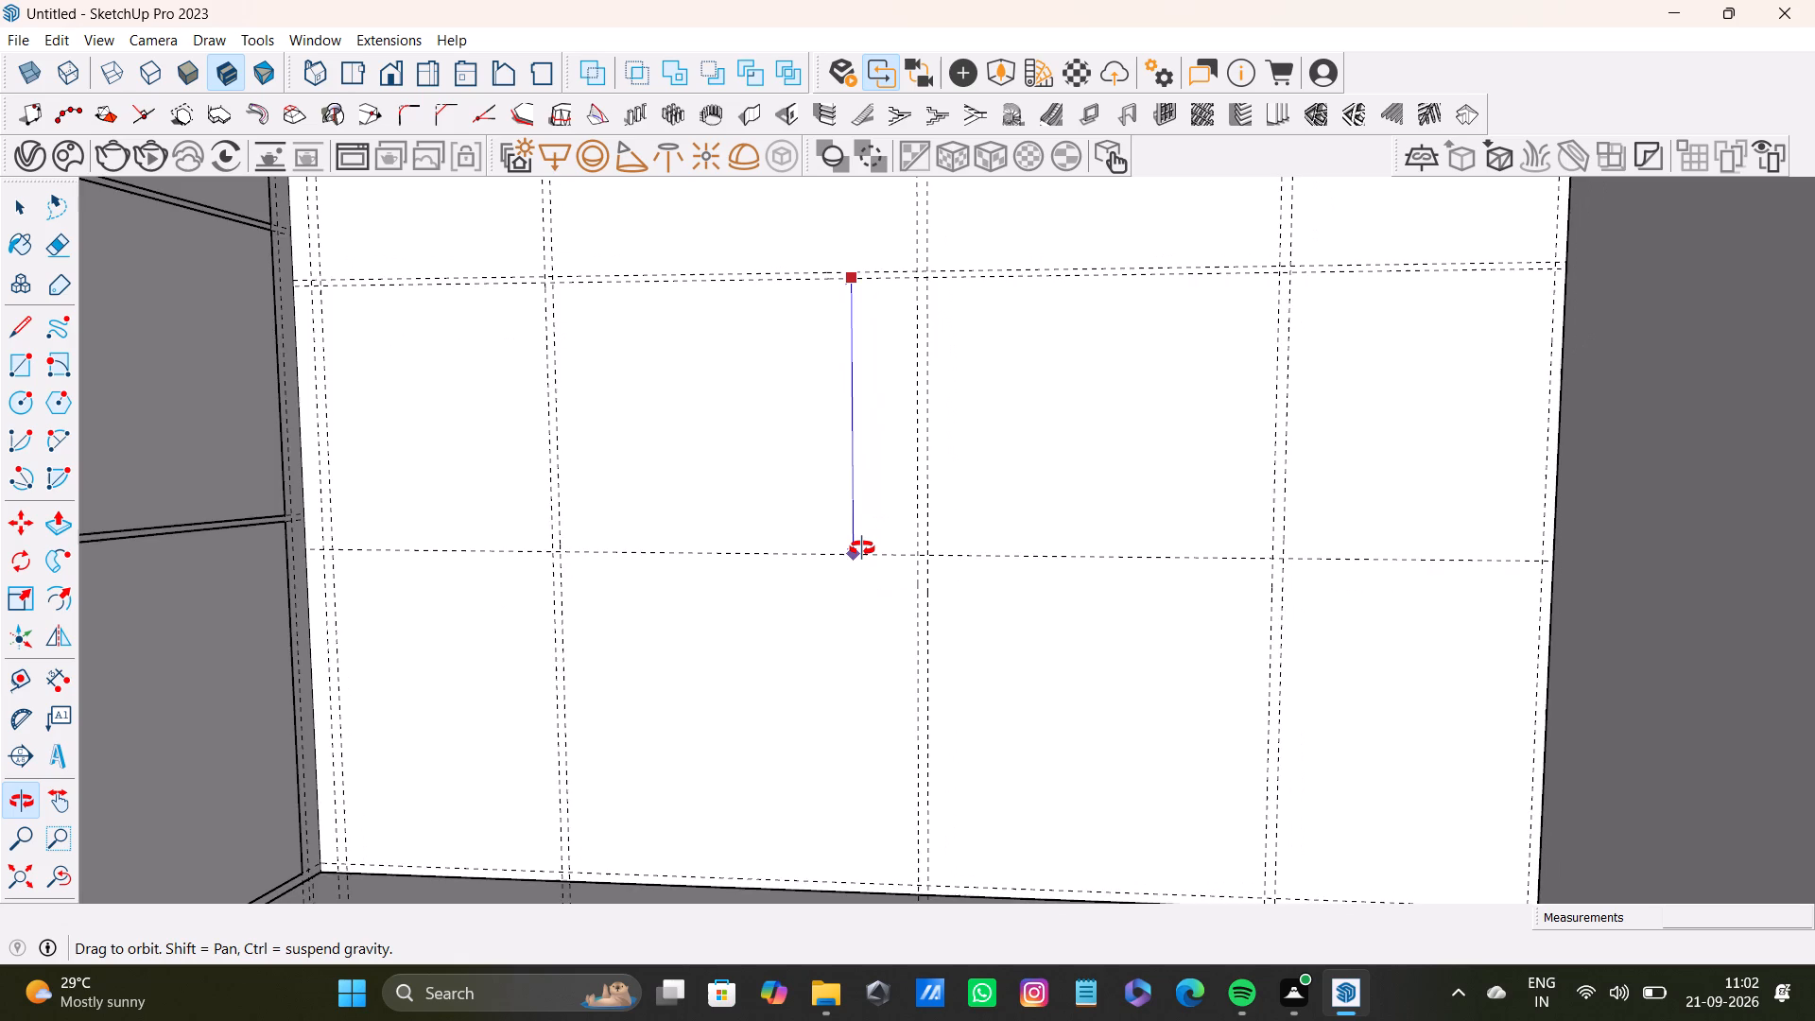
middle_click_drag(862, 548, 905, 548)
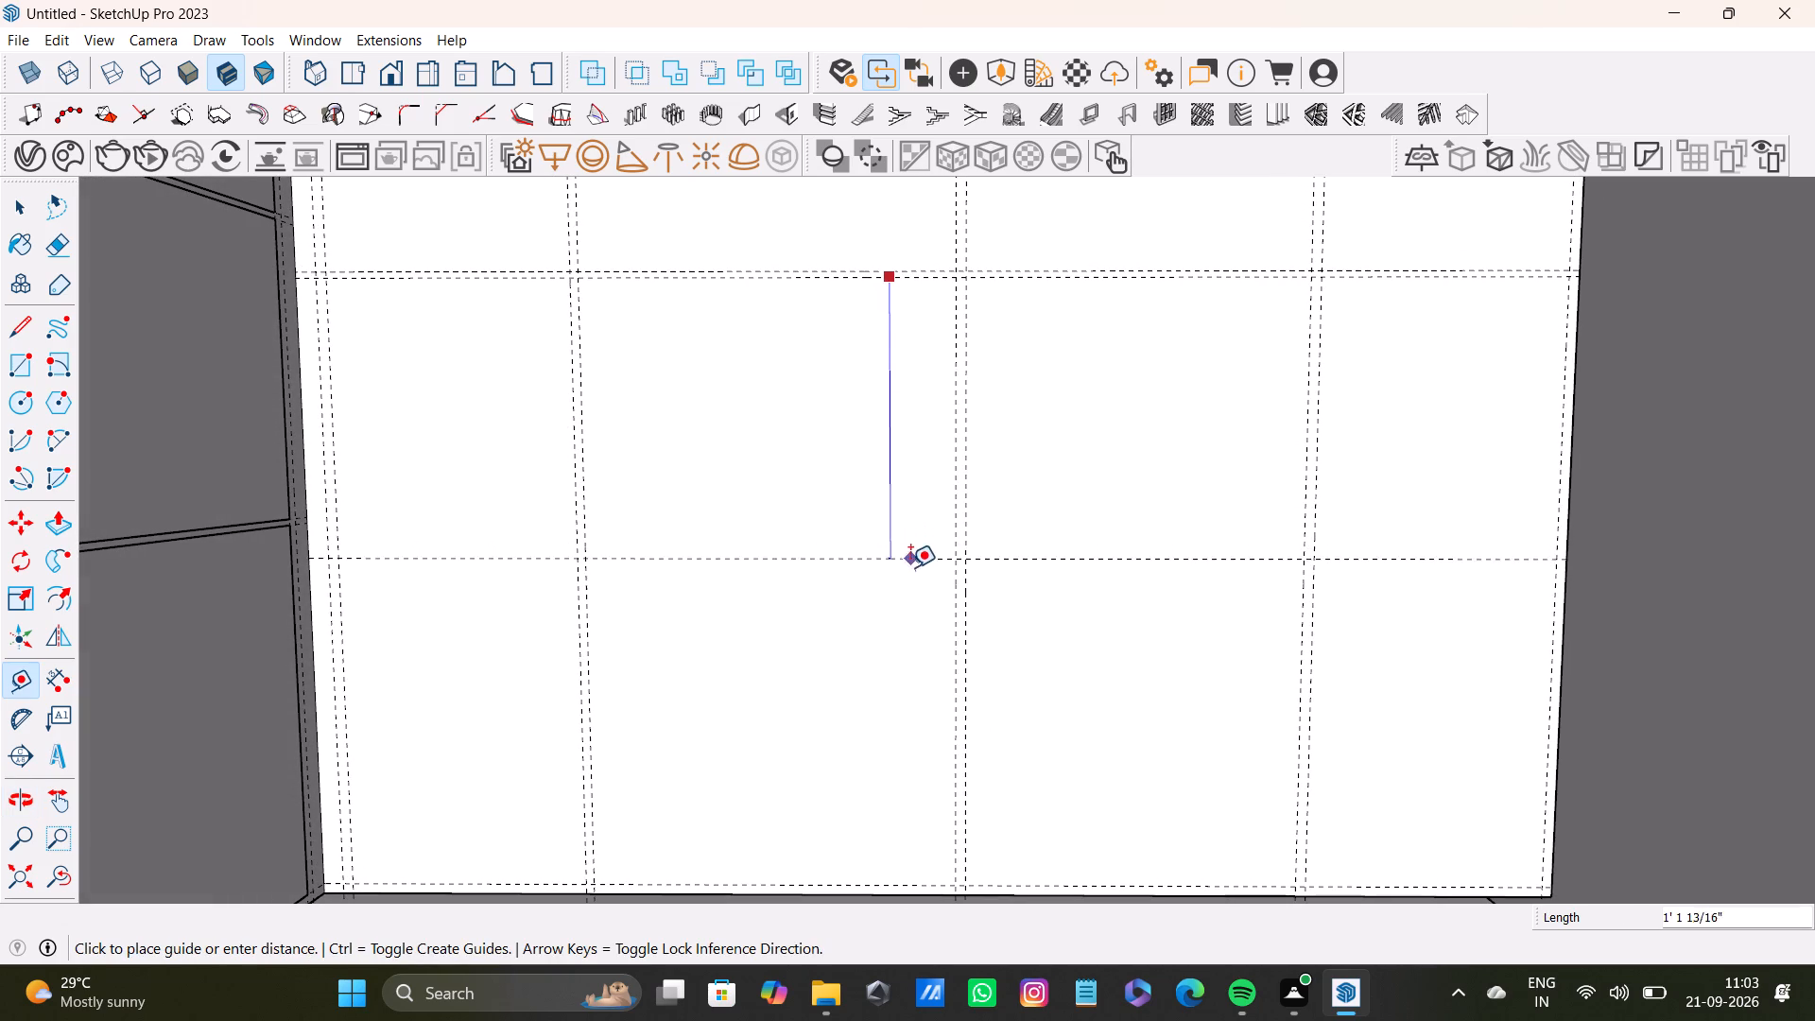
left_click(910, 583)
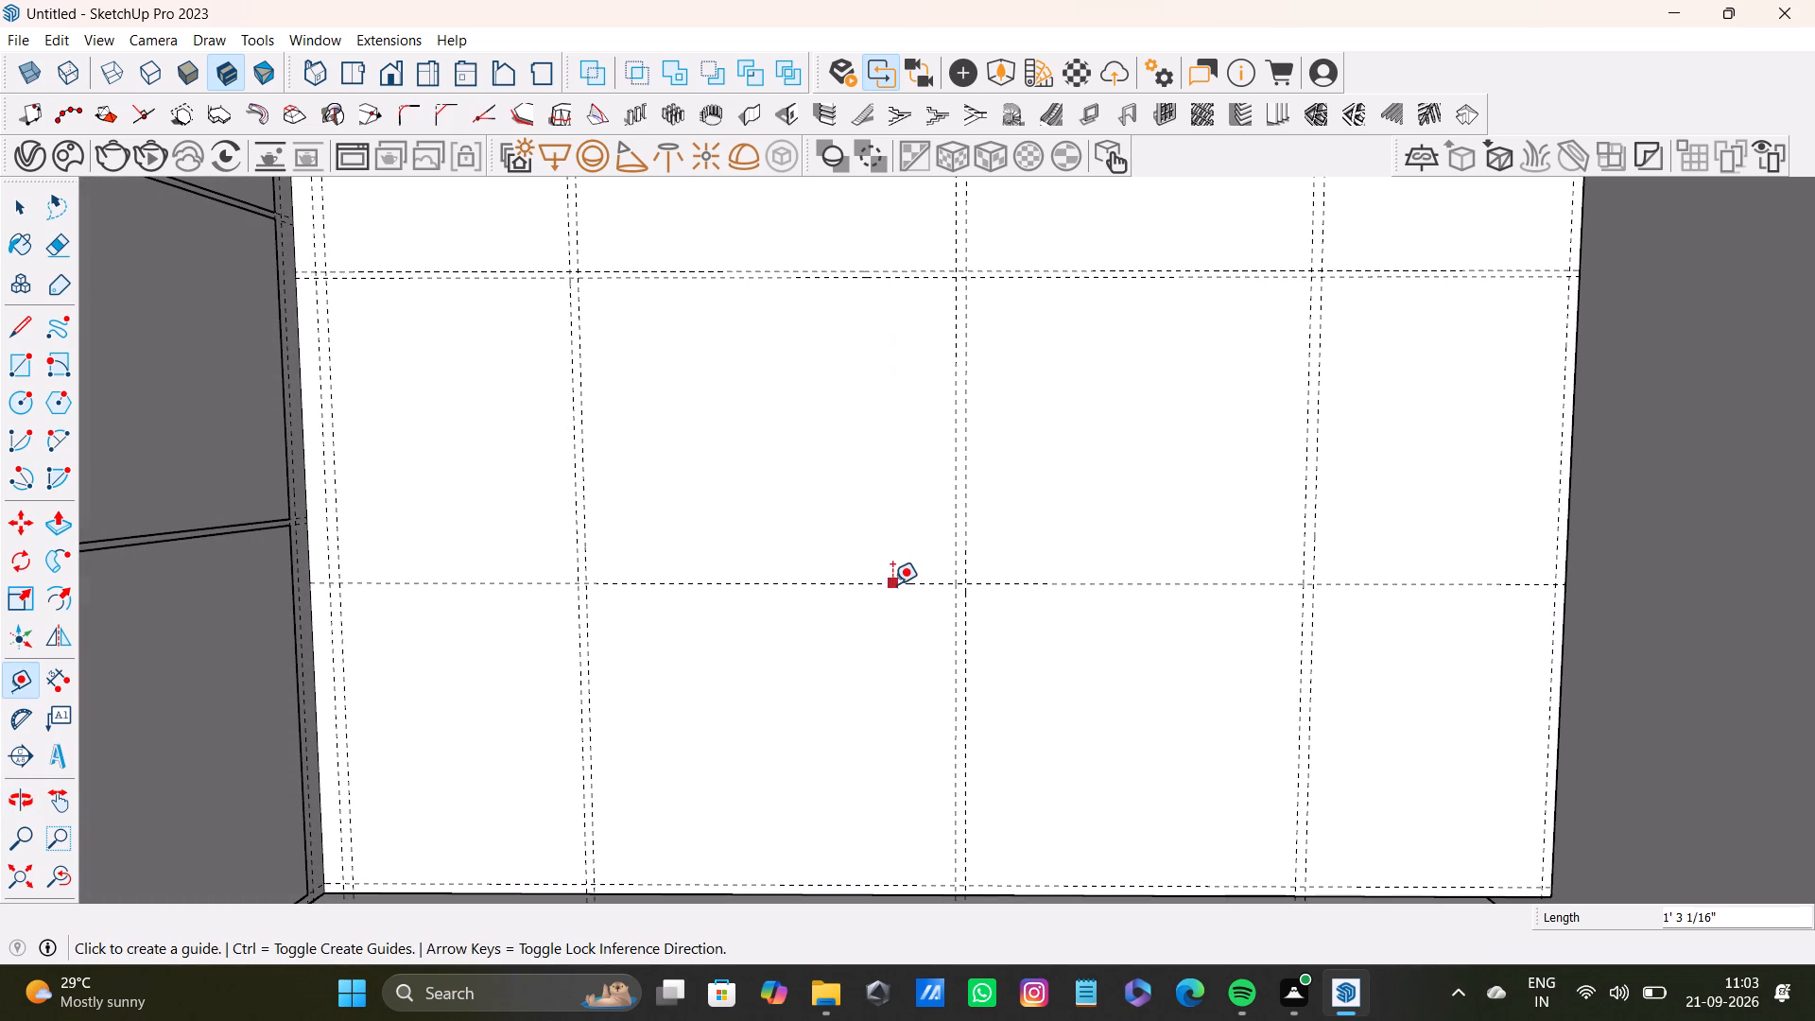
Add a parallel horizontal guide 0.3" above the lower dividing guide to complete the second horizontal gap.
left_click(892, 584)
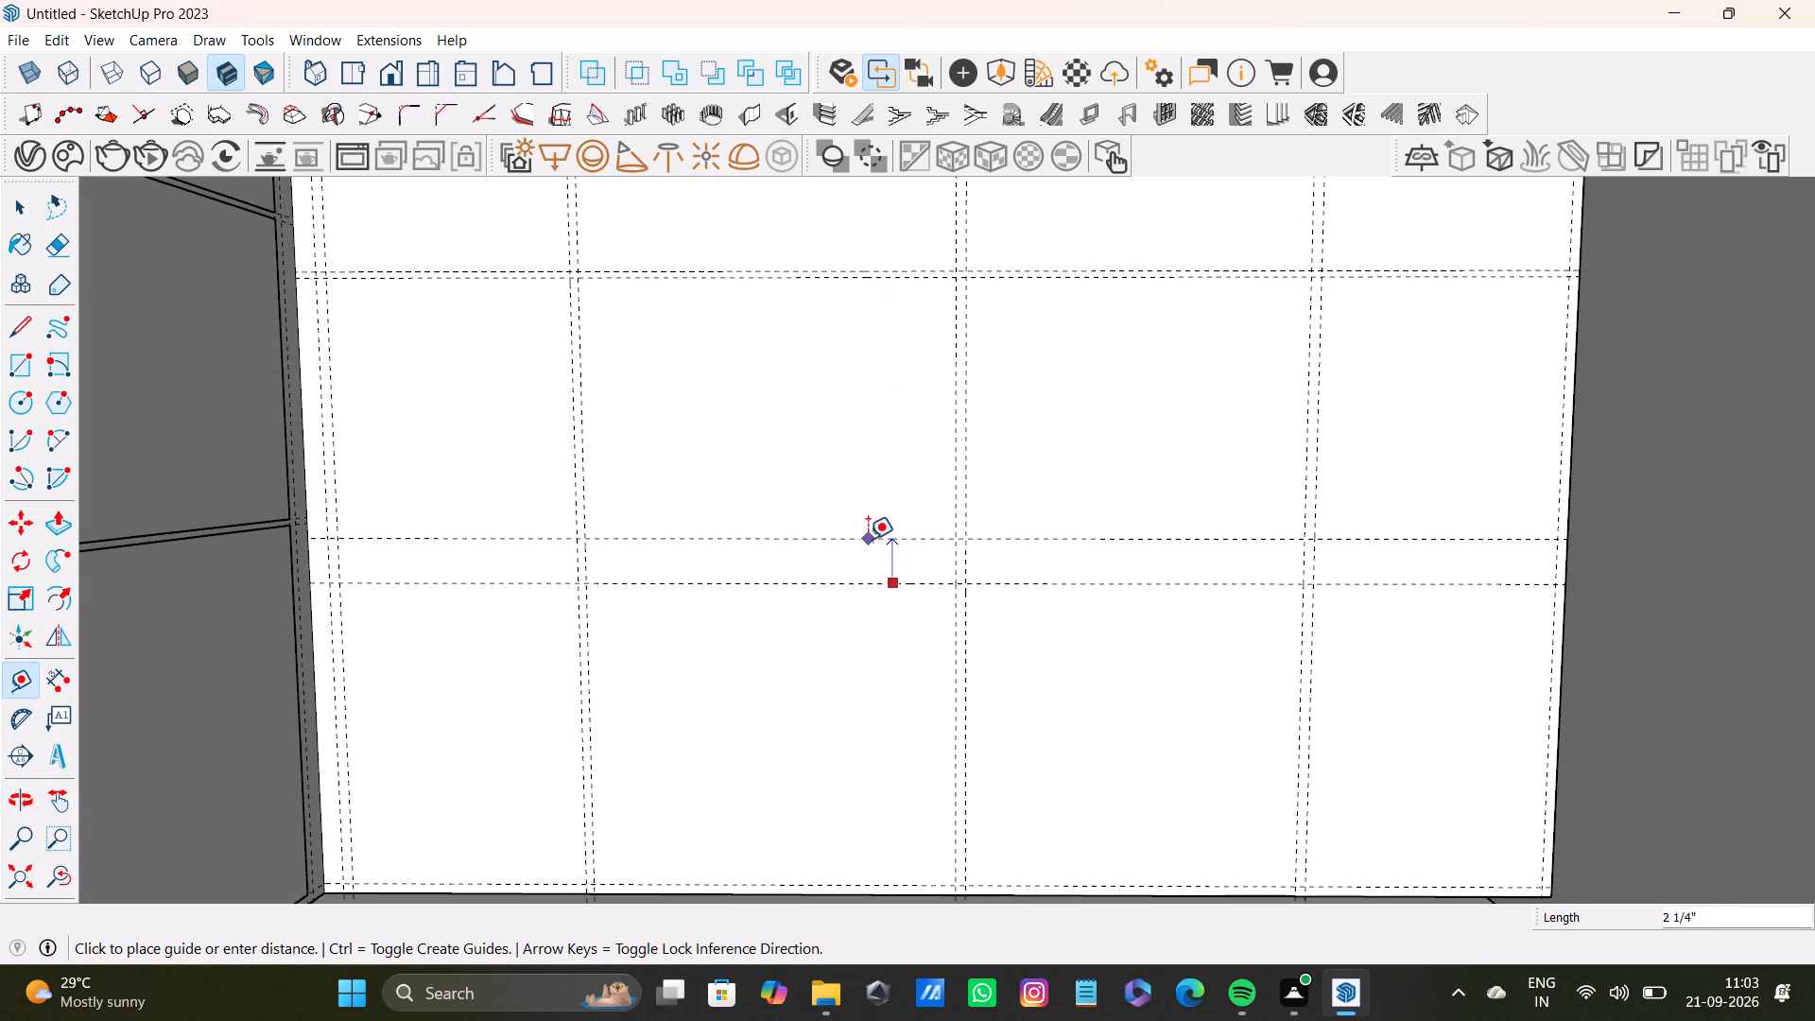
type("0.")
key("3")
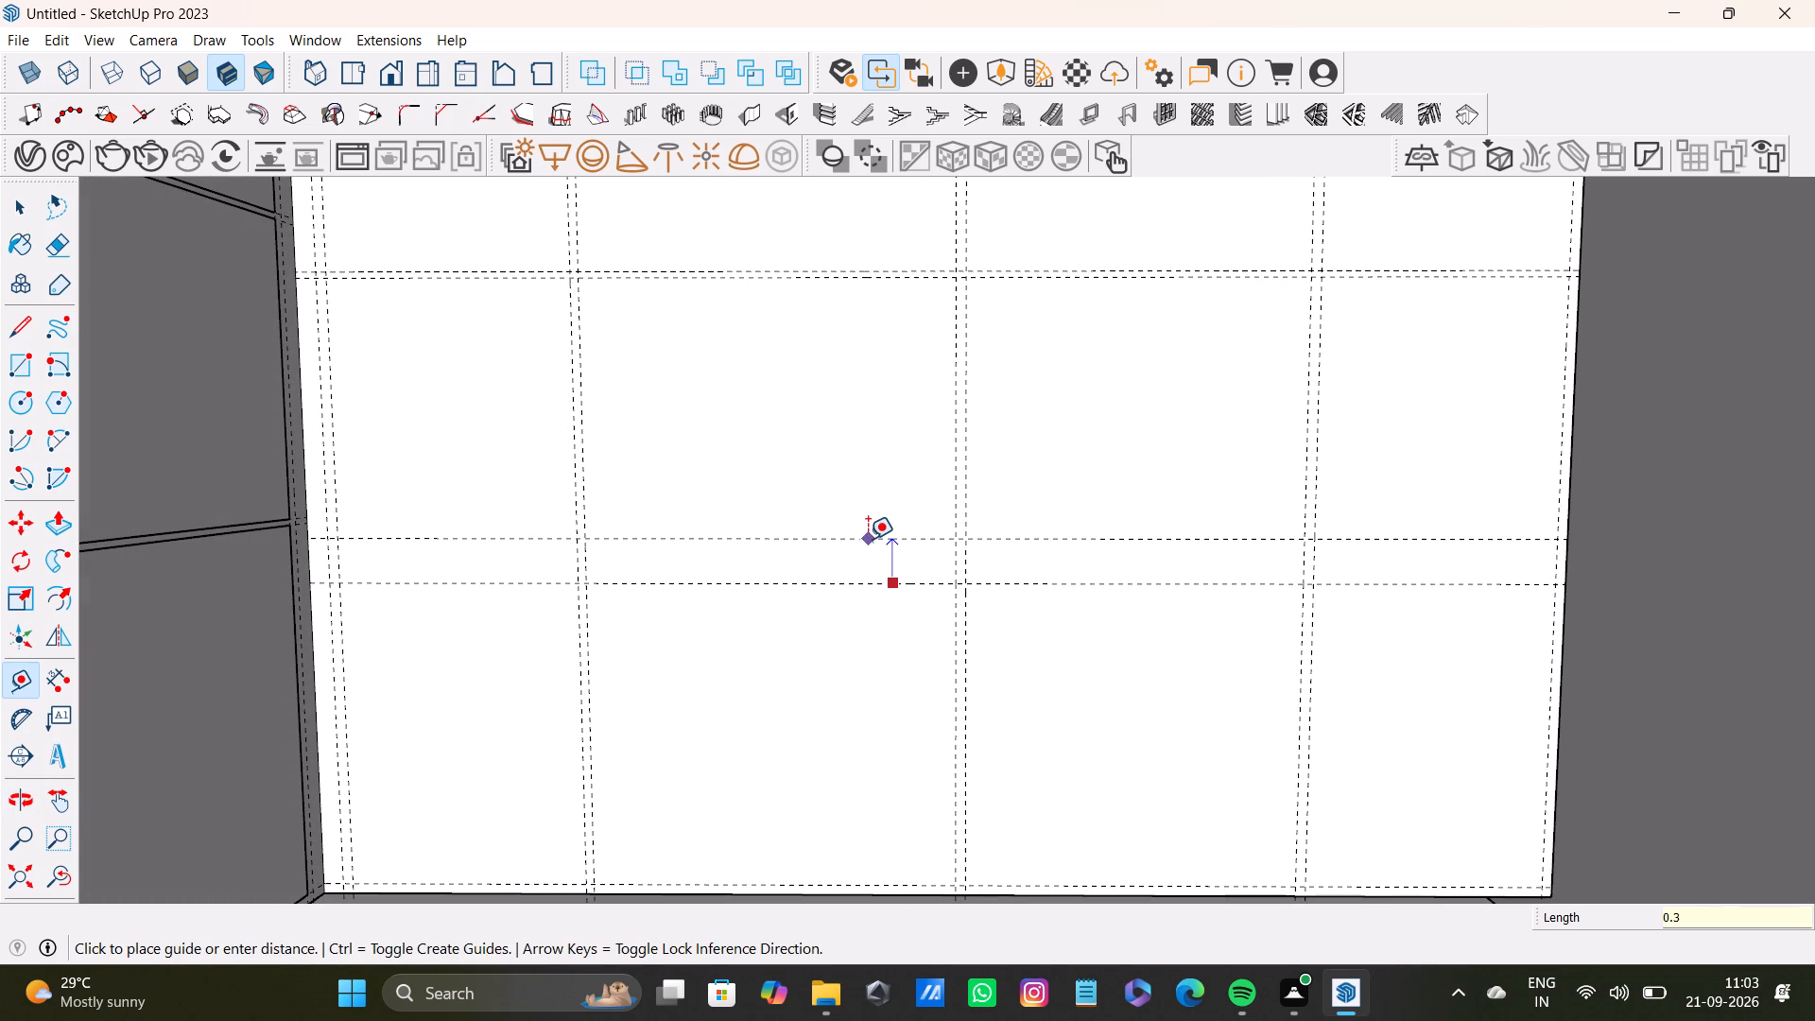
key("shift+quotedbl")
key("Return")
key("space")
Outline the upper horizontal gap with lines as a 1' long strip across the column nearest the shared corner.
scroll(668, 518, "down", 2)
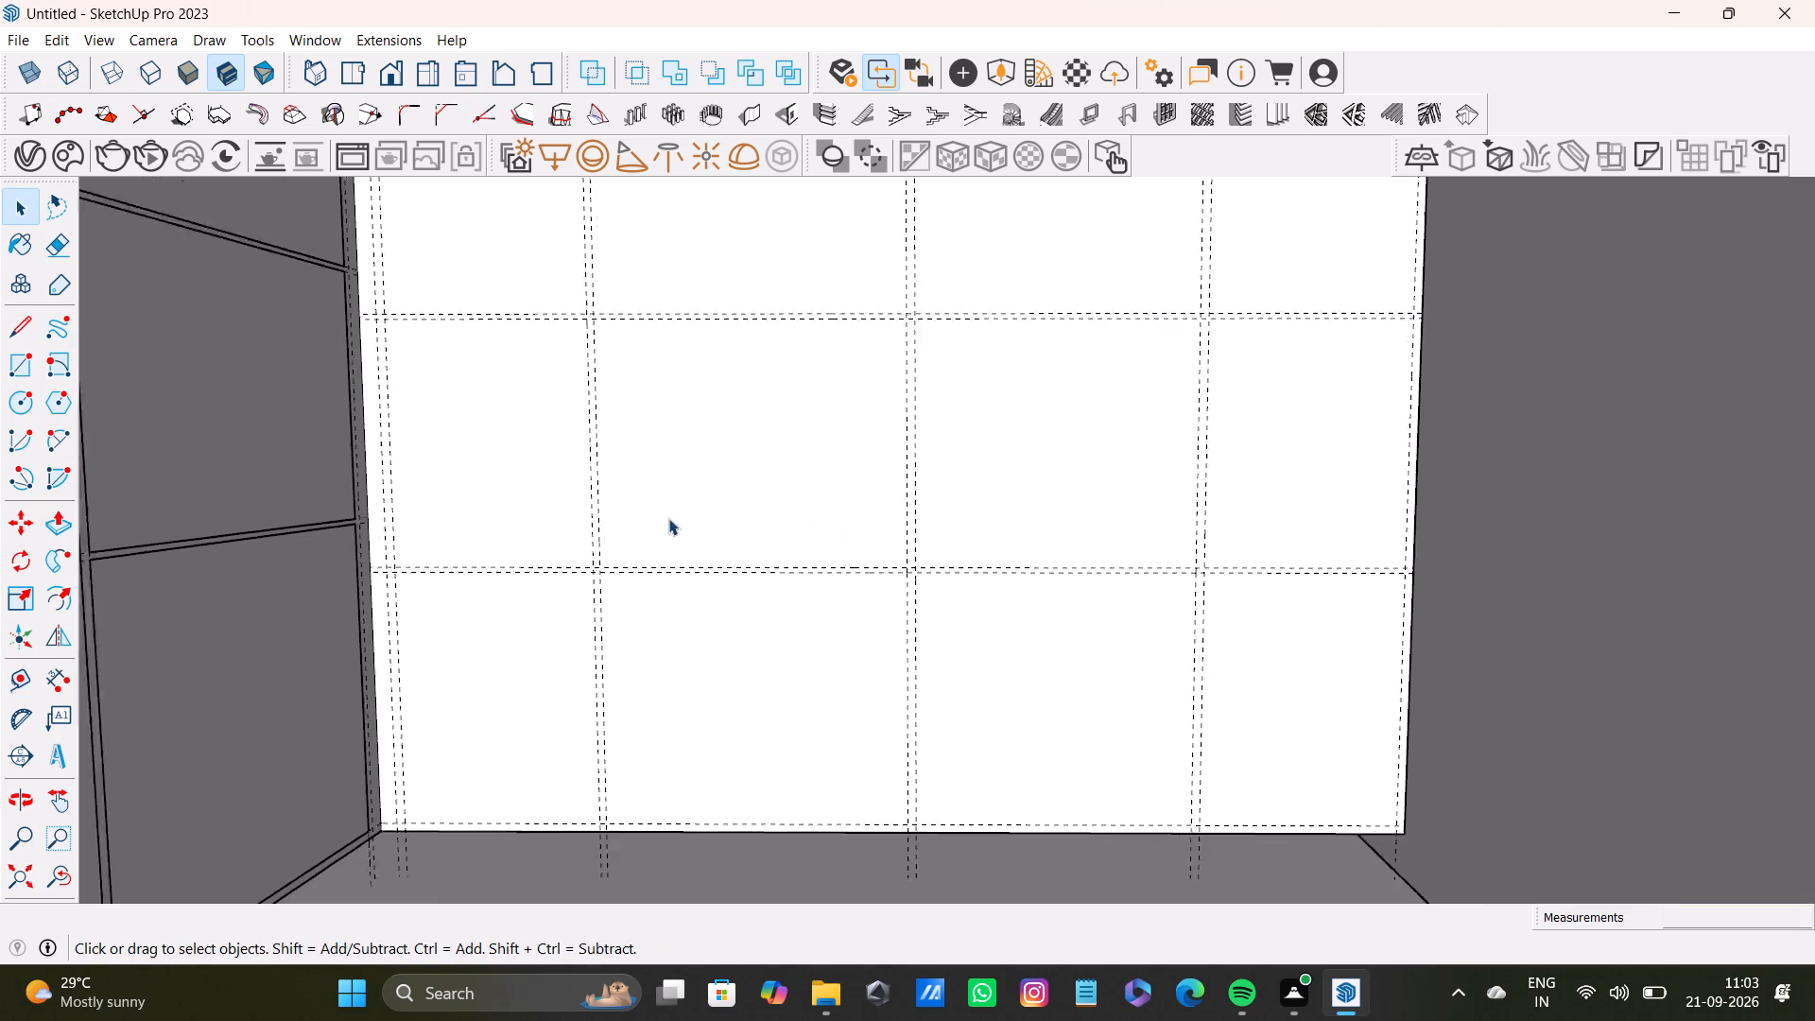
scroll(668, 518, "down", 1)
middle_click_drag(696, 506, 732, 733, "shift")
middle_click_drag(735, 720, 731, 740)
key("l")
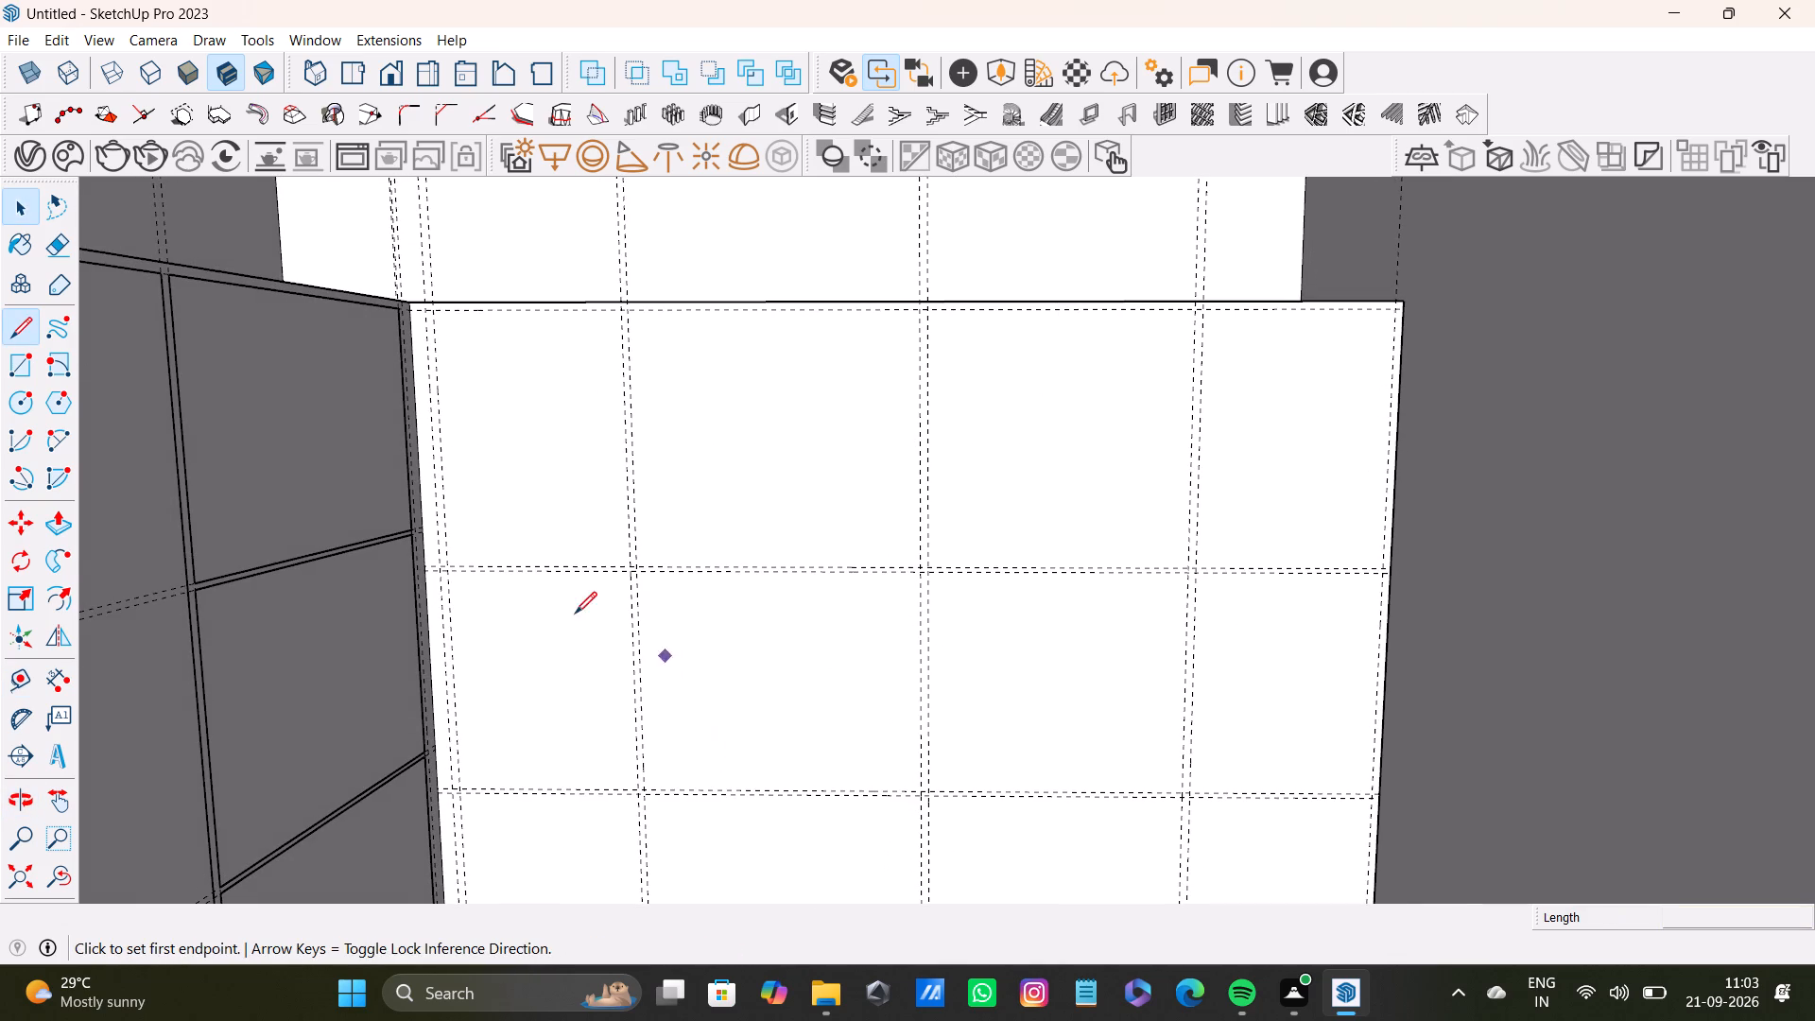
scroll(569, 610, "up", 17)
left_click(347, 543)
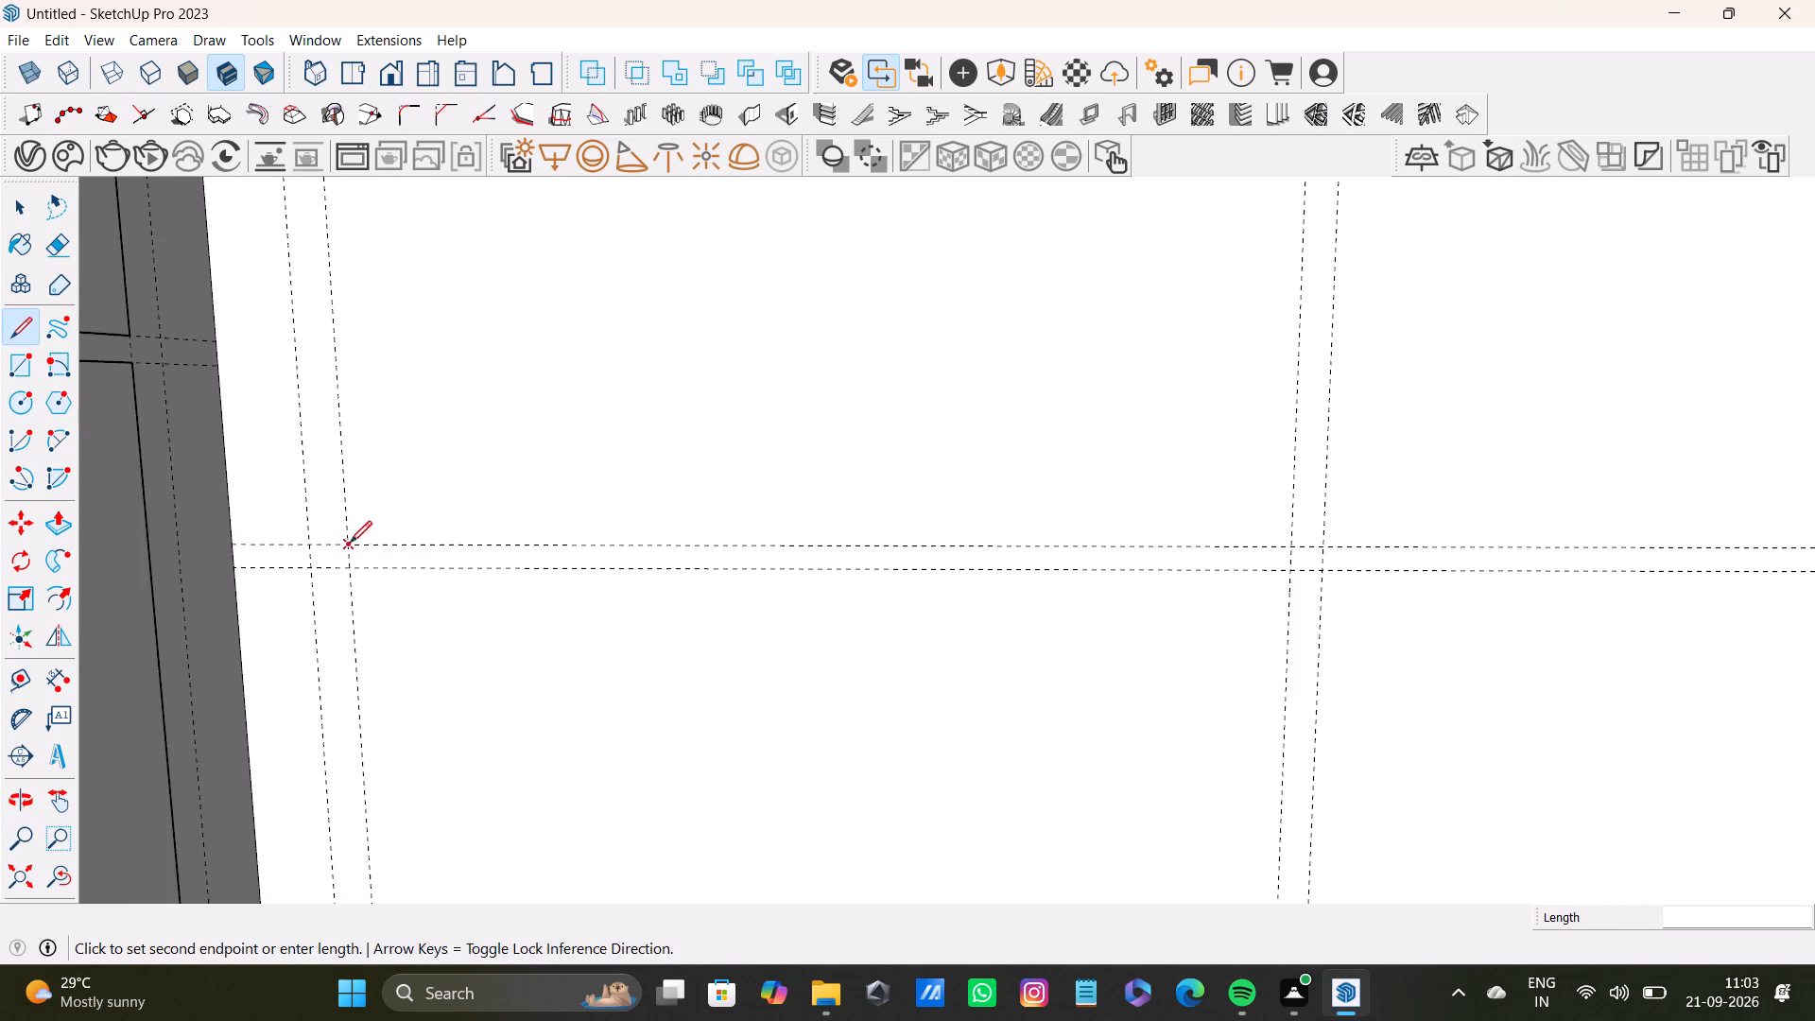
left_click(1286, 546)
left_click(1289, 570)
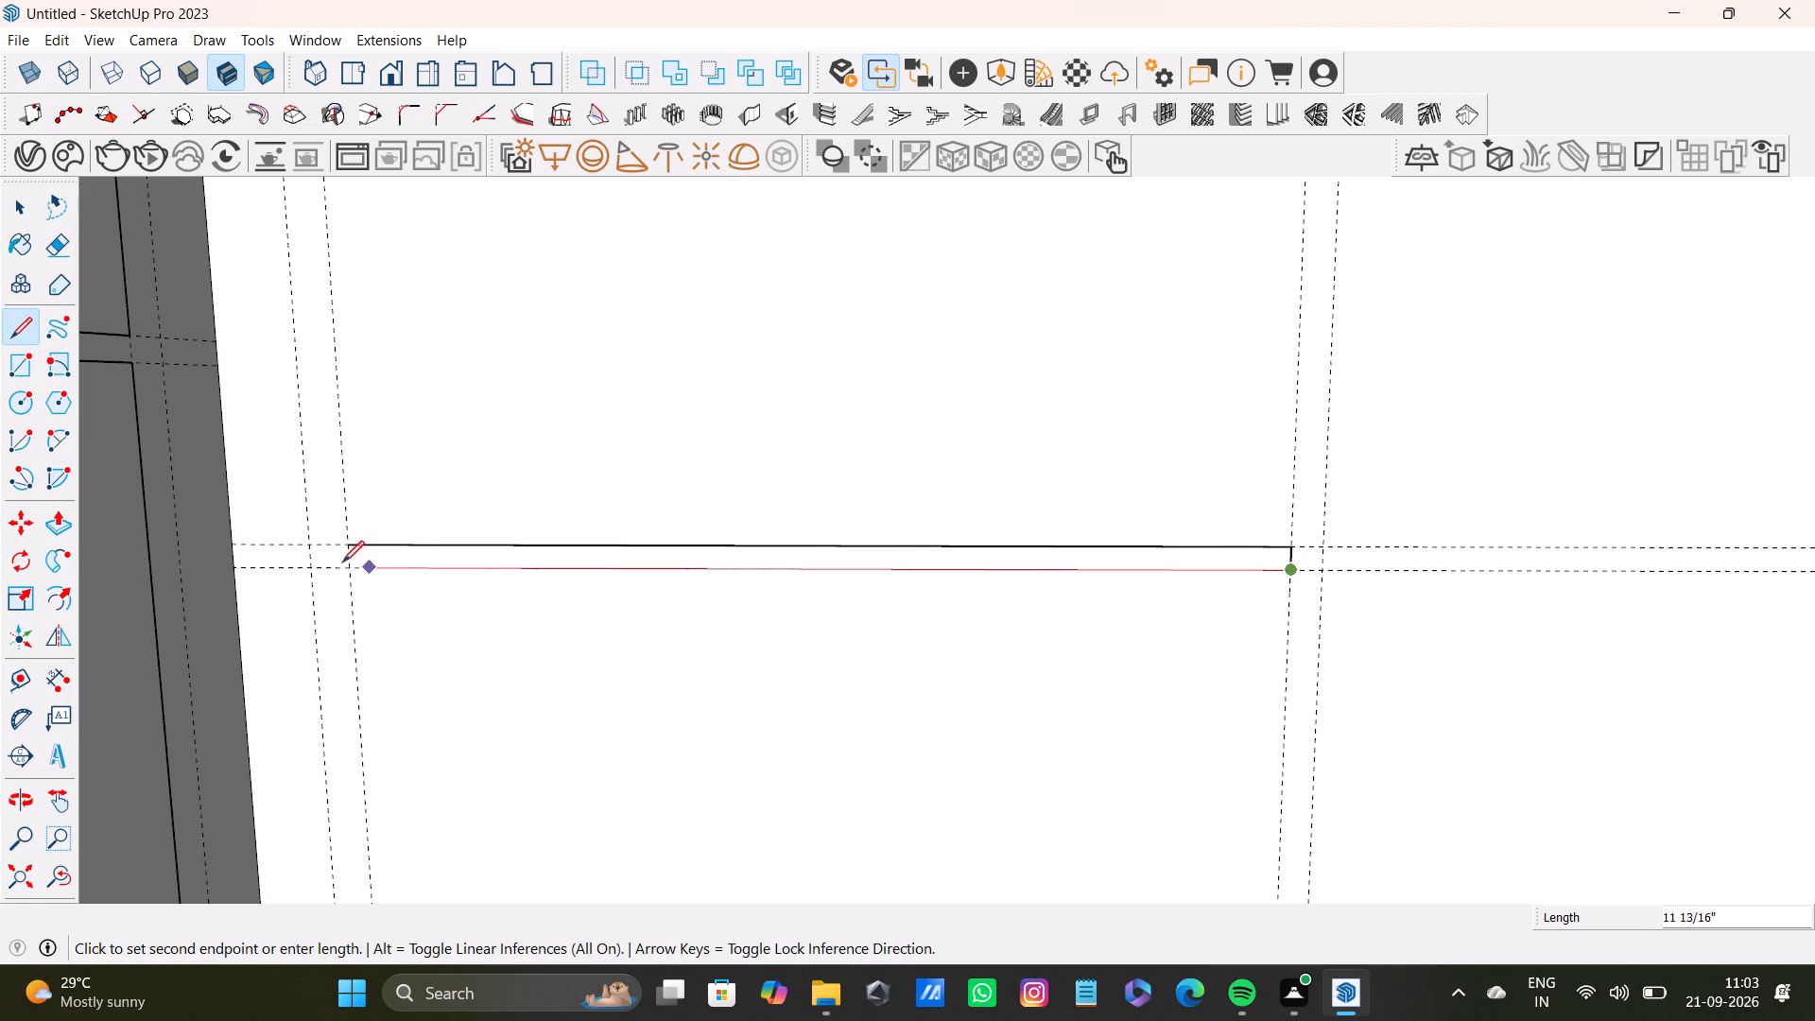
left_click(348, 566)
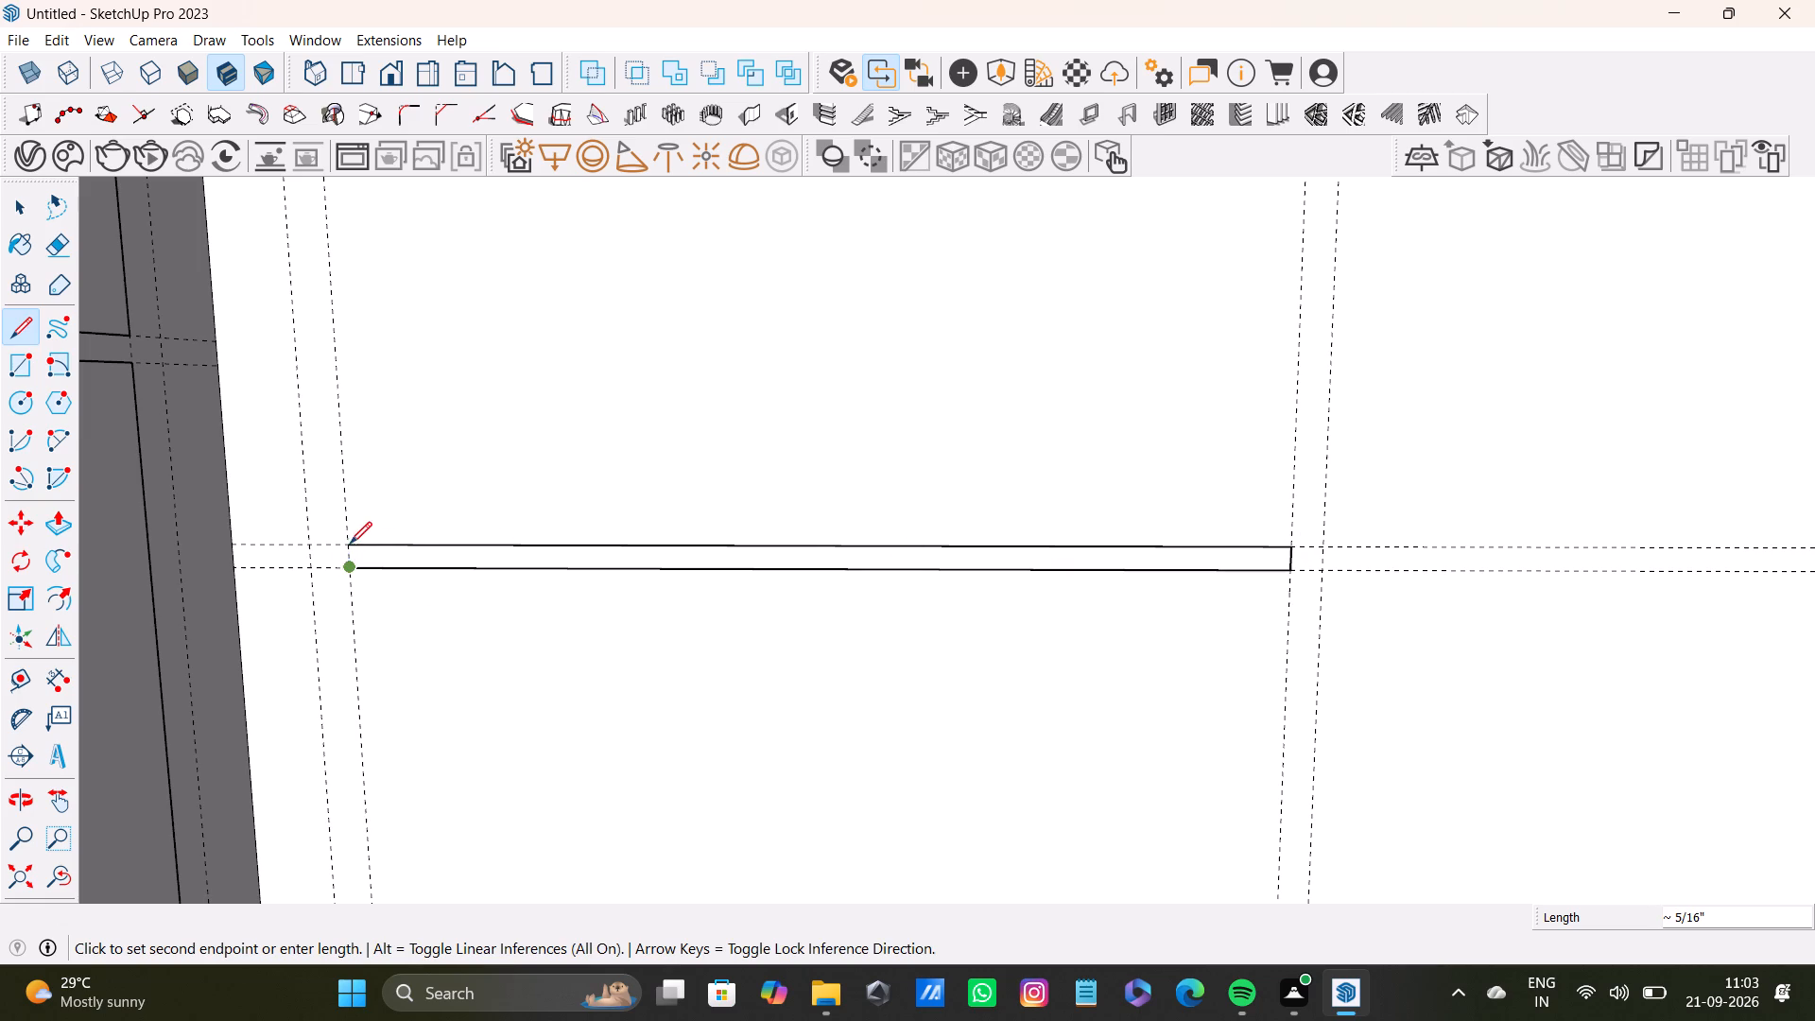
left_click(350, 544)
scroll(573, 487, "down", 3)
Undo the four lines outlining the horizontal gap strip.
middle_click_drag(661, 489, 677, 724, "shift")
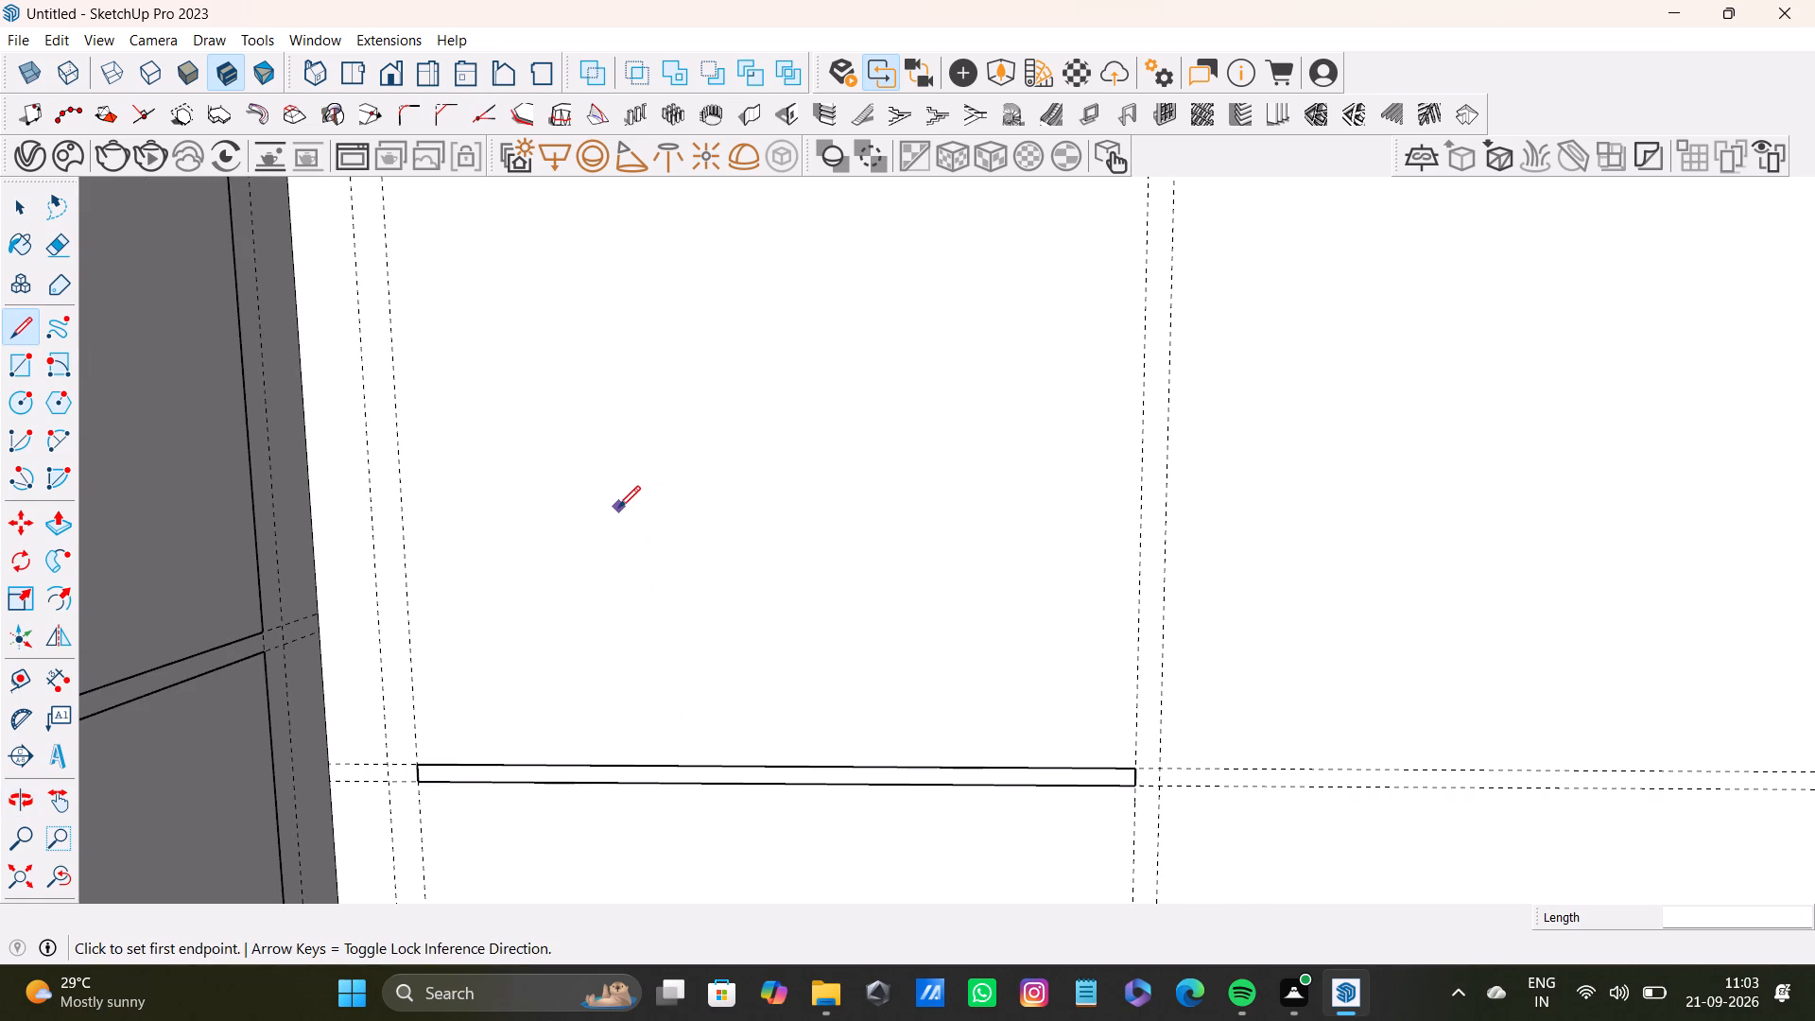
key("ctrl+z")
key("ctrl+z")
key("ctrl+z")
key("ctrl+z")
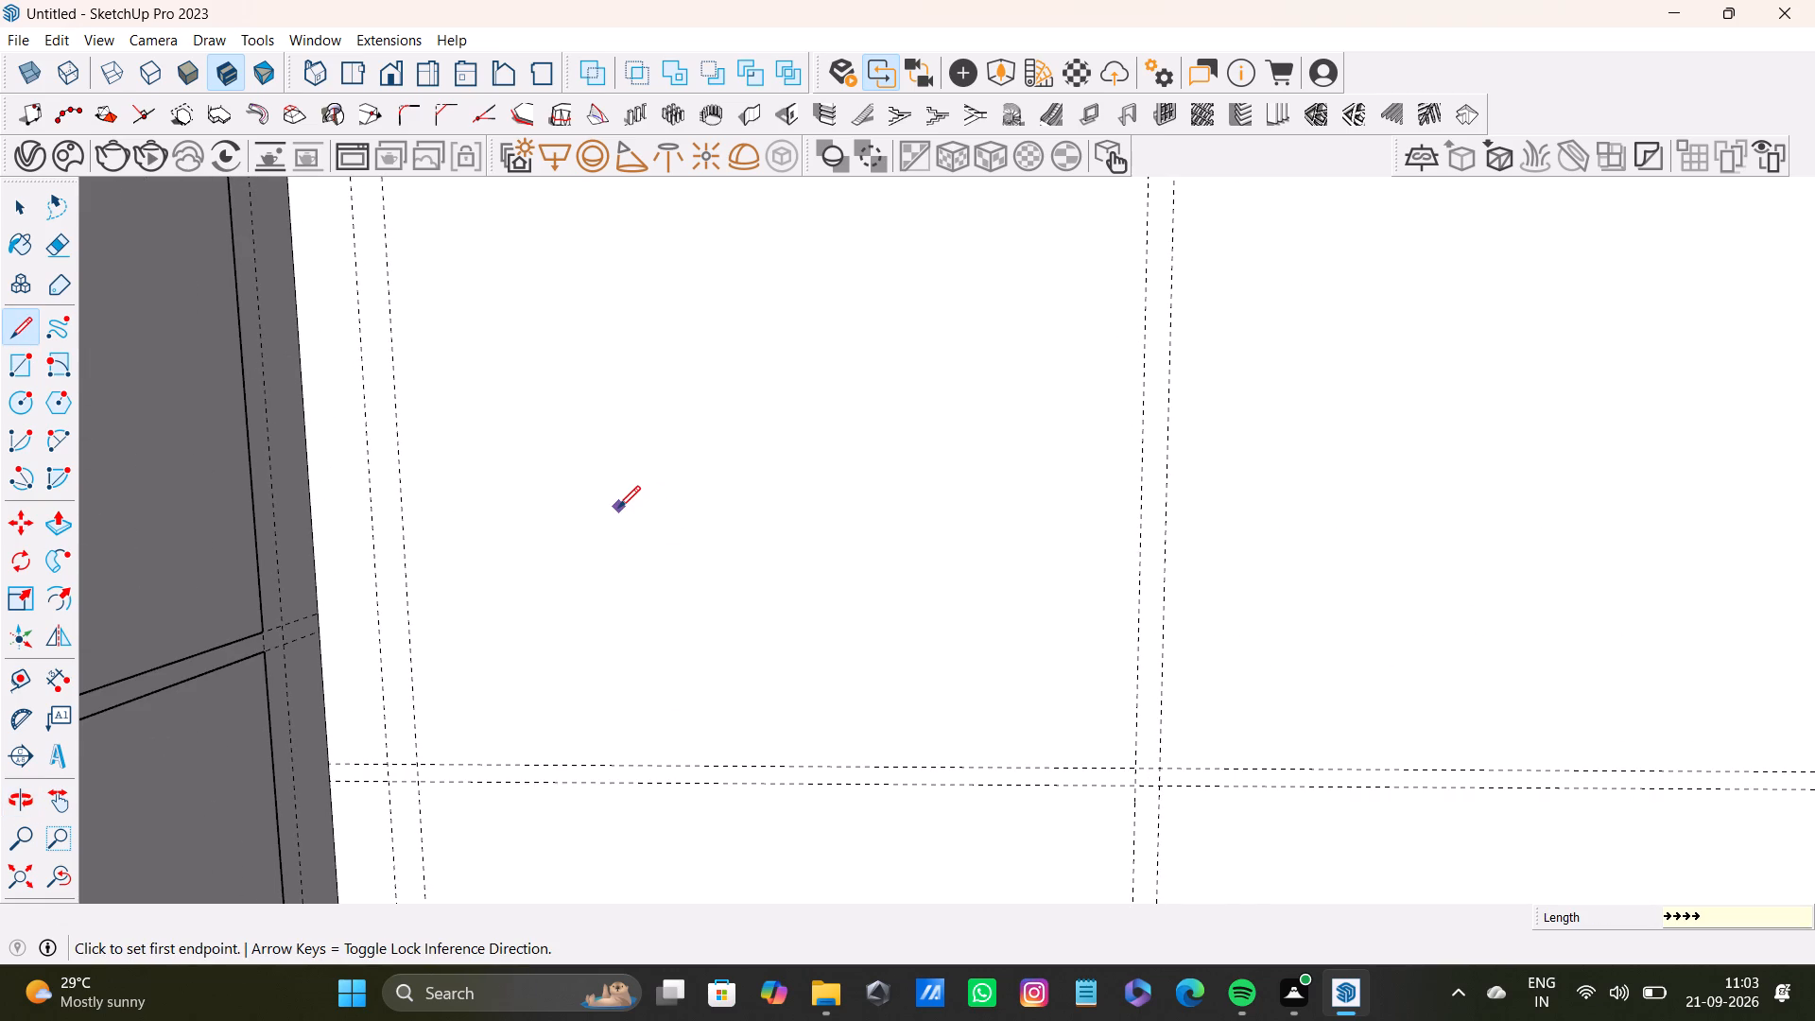
Draw a 1' by 1' 4 7/16" rectangle between the guides for the top panel nearest the shared corner.
middle_click_drag(619, 506, 665, 874, "shift")
scroll(667, 826, "down", 4)
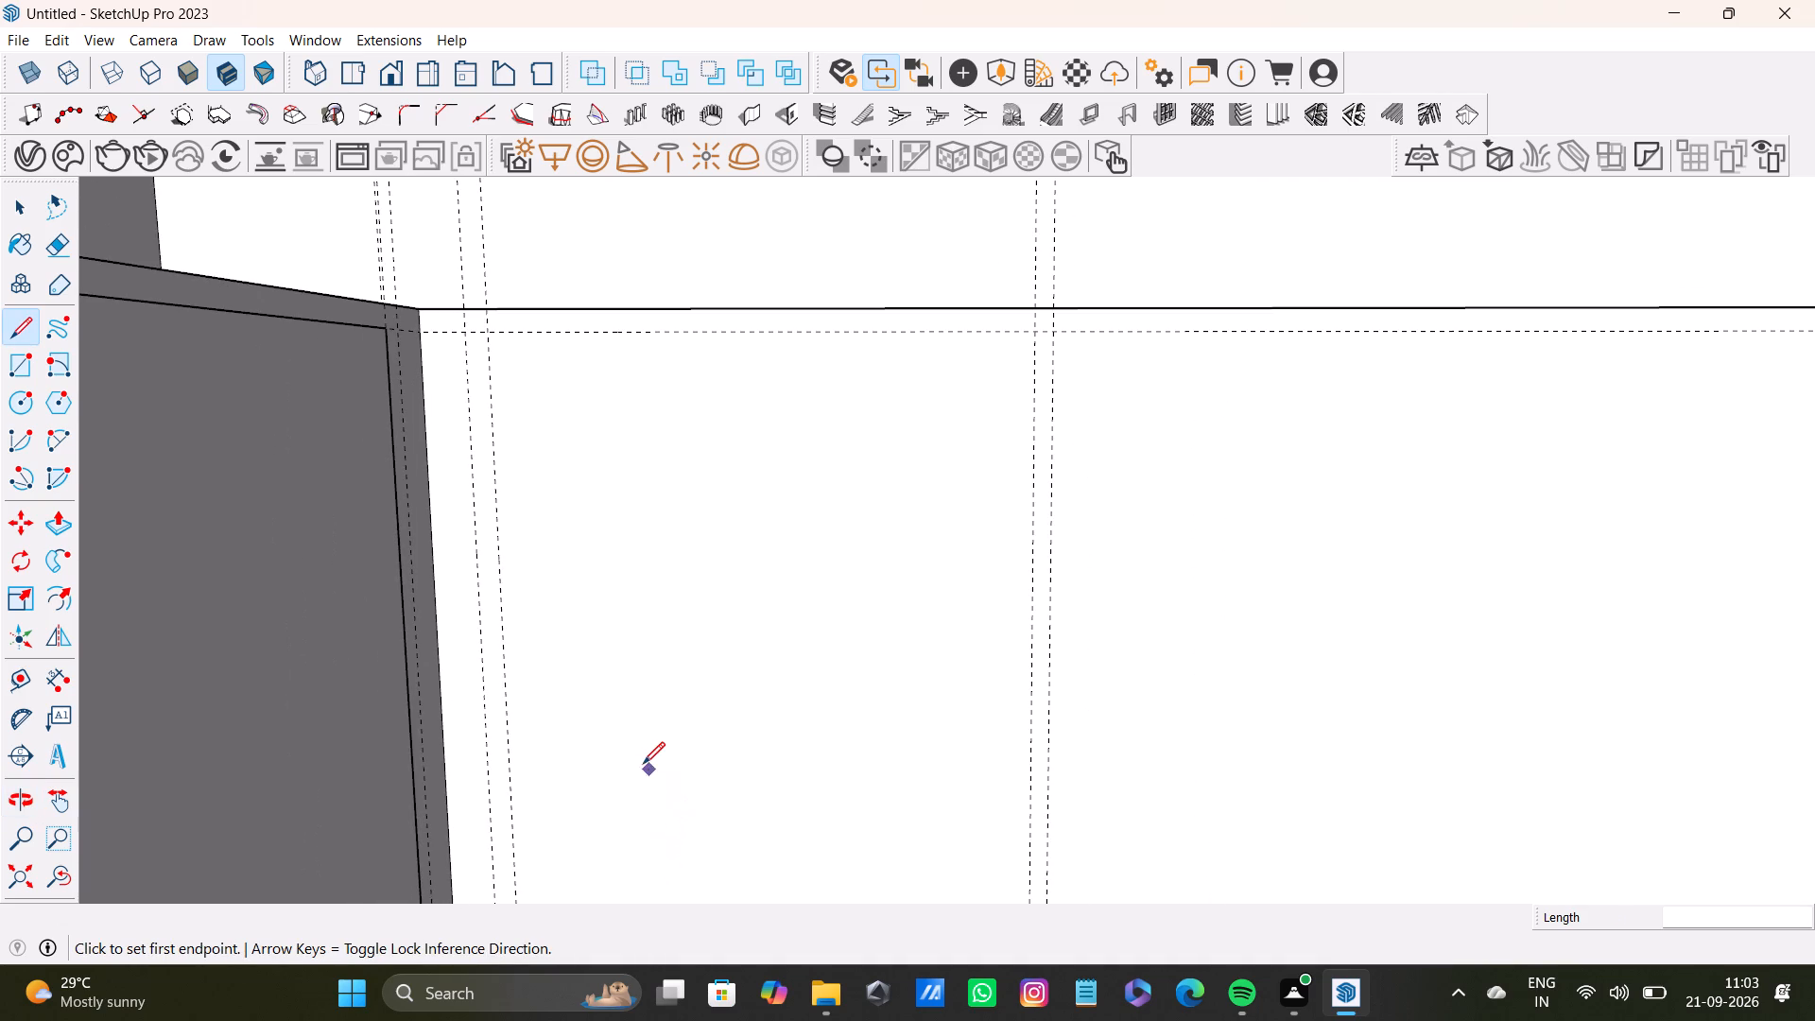
key("r")
left_click(487, 335)
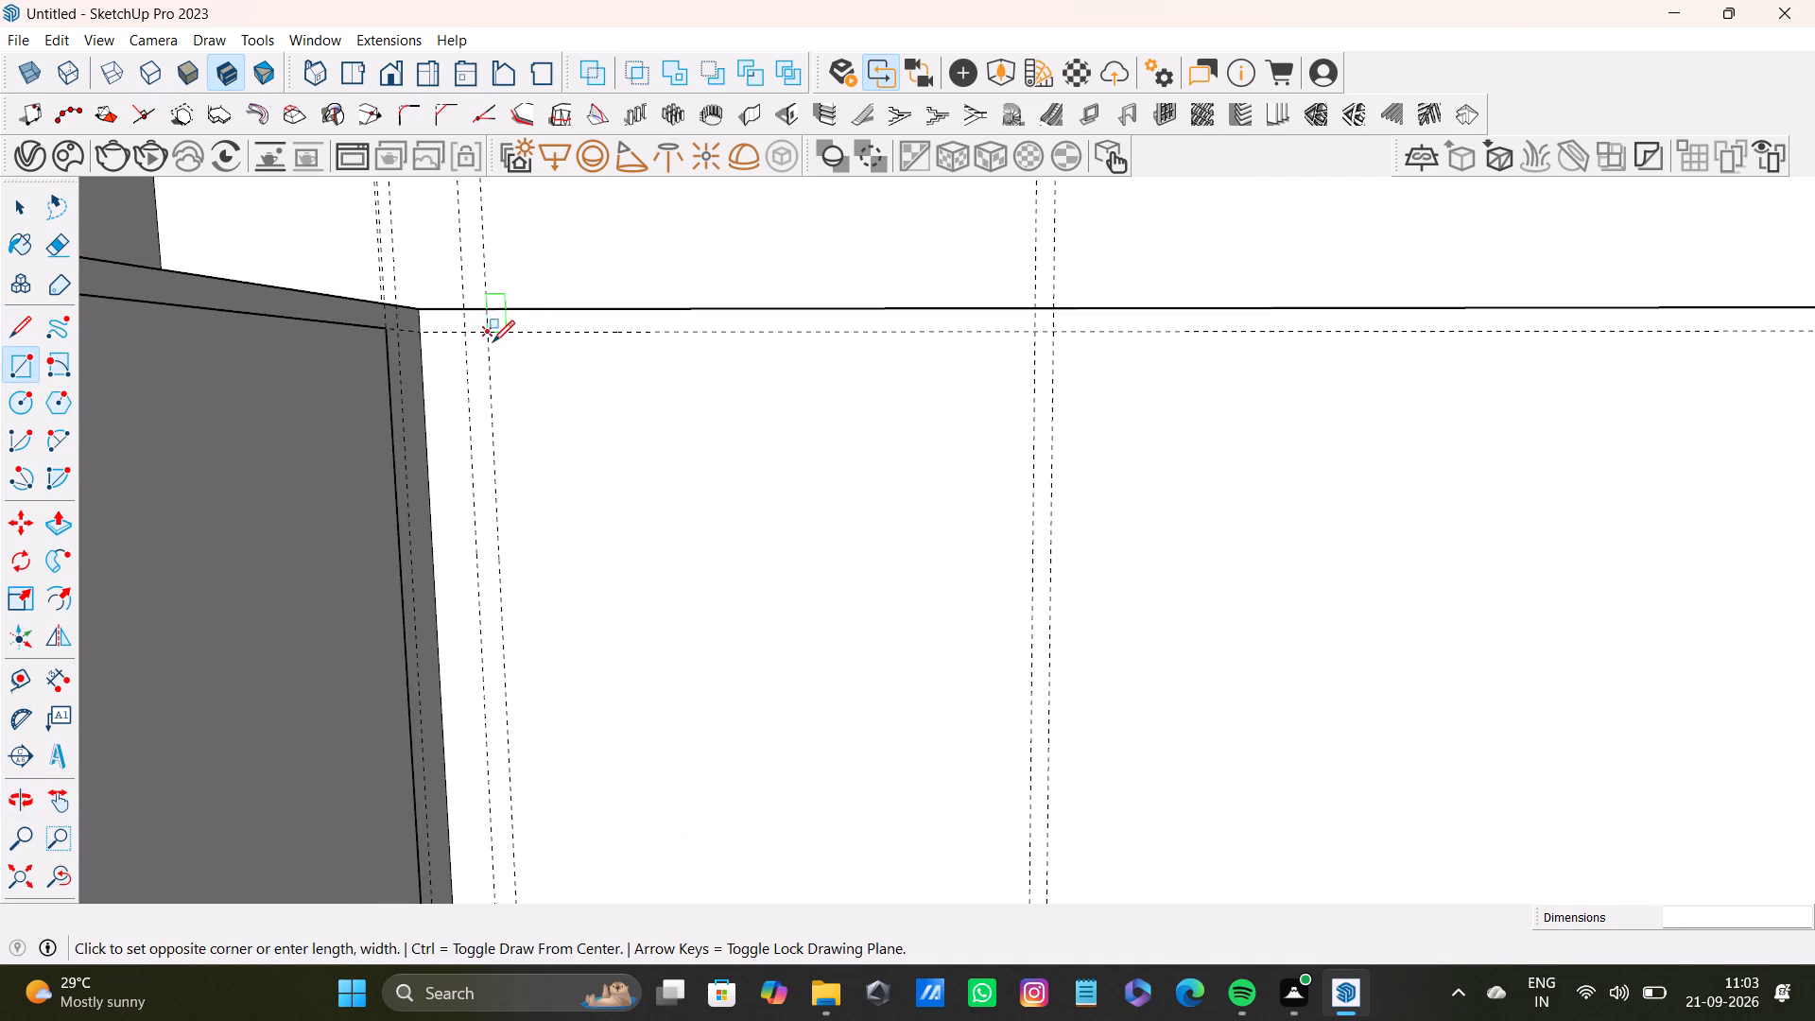
scroll(662, 617, "down", 3)
middle_click_drag(717, 664, 690, 501, "shift")
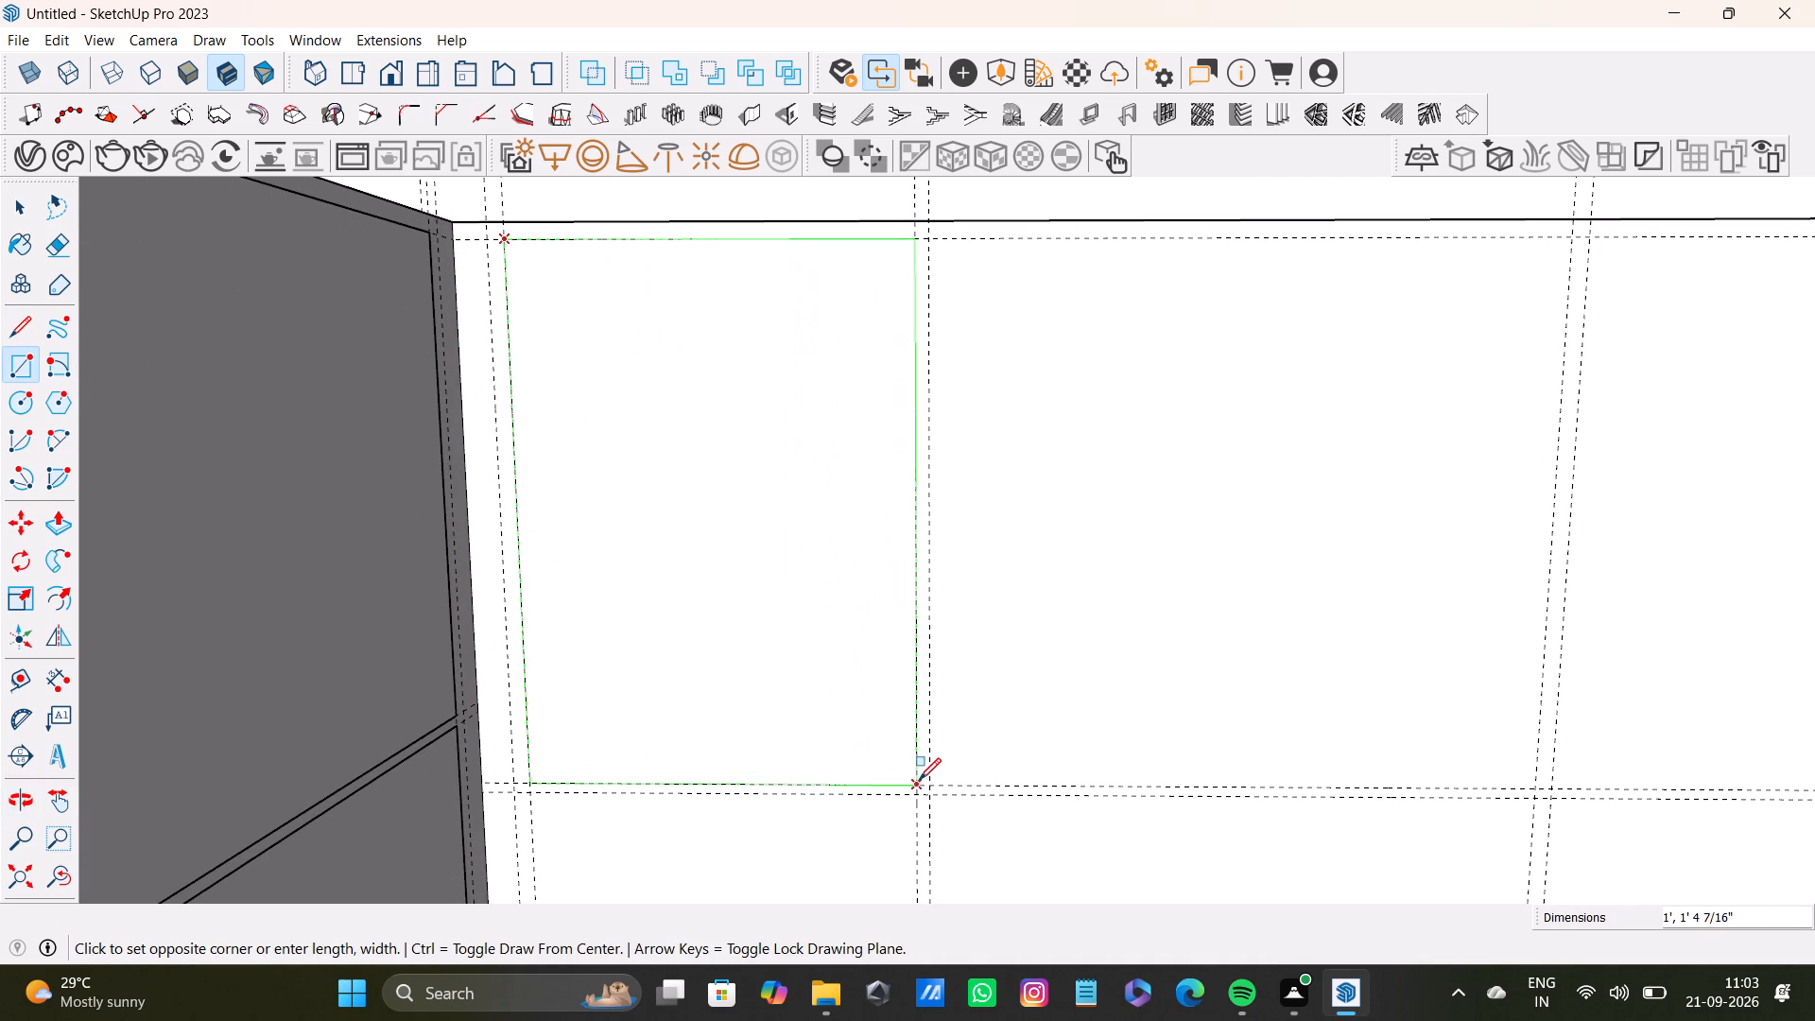
left_click(919, 780)
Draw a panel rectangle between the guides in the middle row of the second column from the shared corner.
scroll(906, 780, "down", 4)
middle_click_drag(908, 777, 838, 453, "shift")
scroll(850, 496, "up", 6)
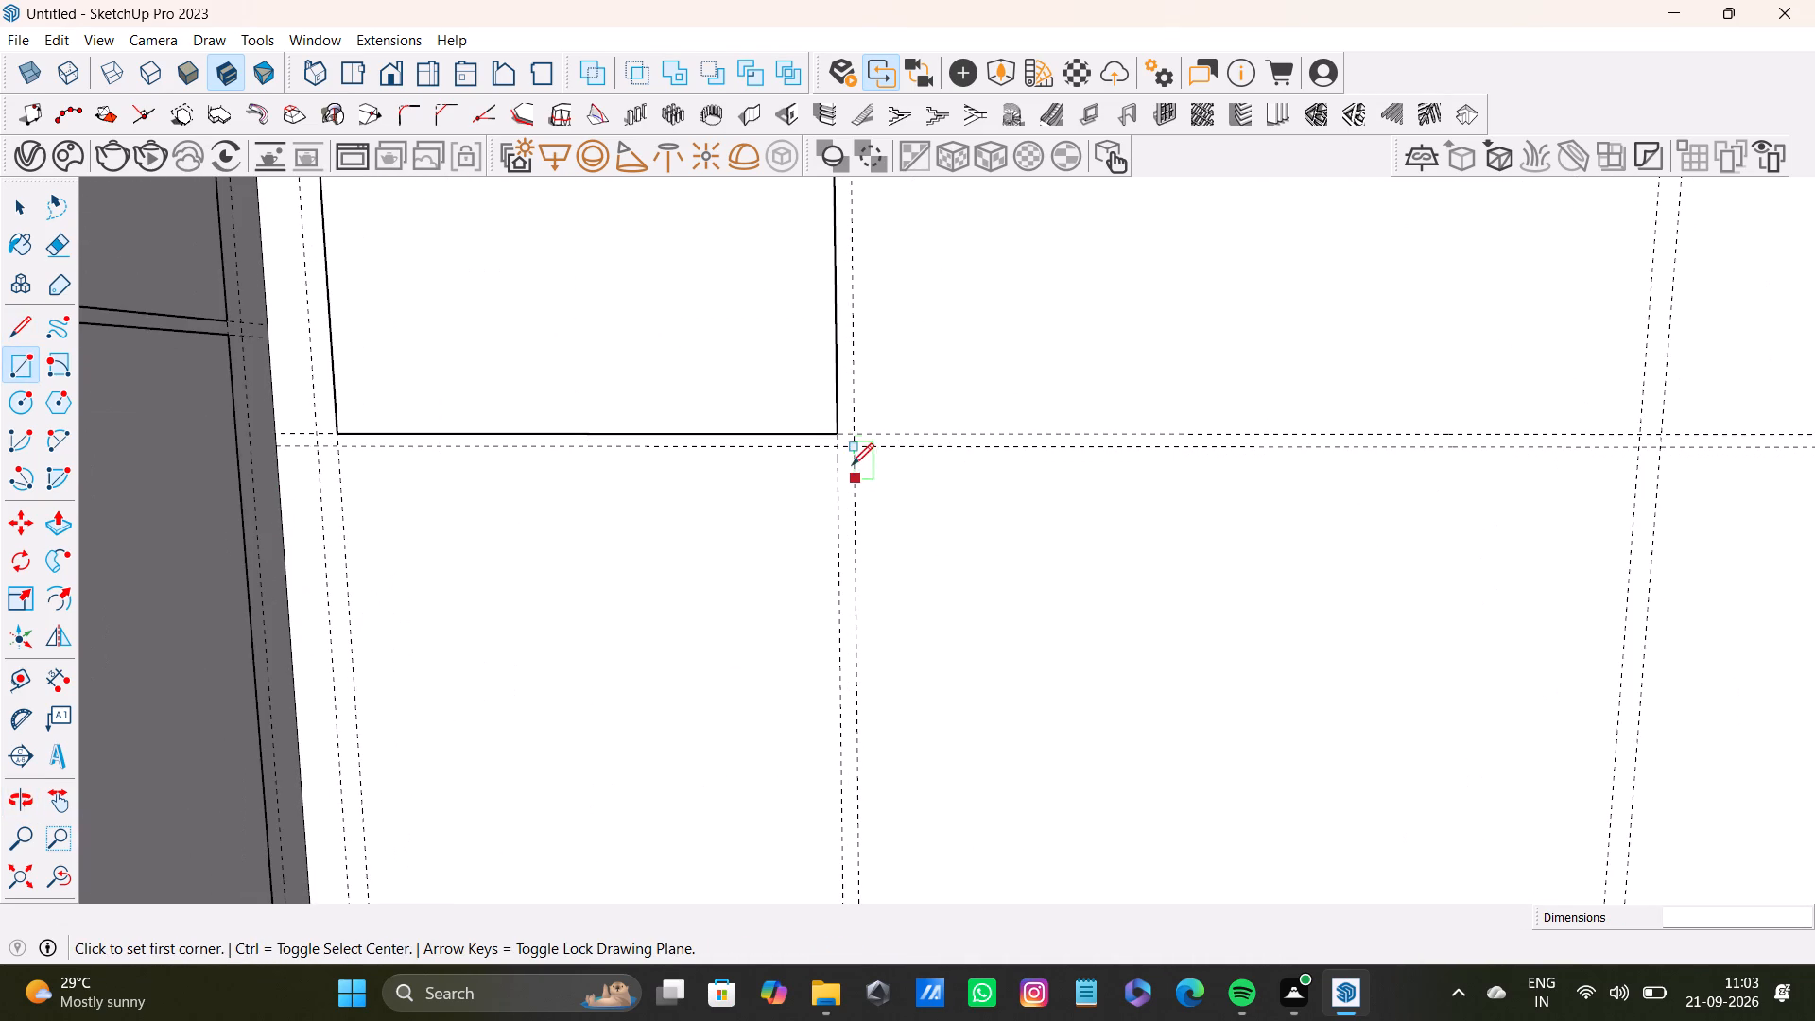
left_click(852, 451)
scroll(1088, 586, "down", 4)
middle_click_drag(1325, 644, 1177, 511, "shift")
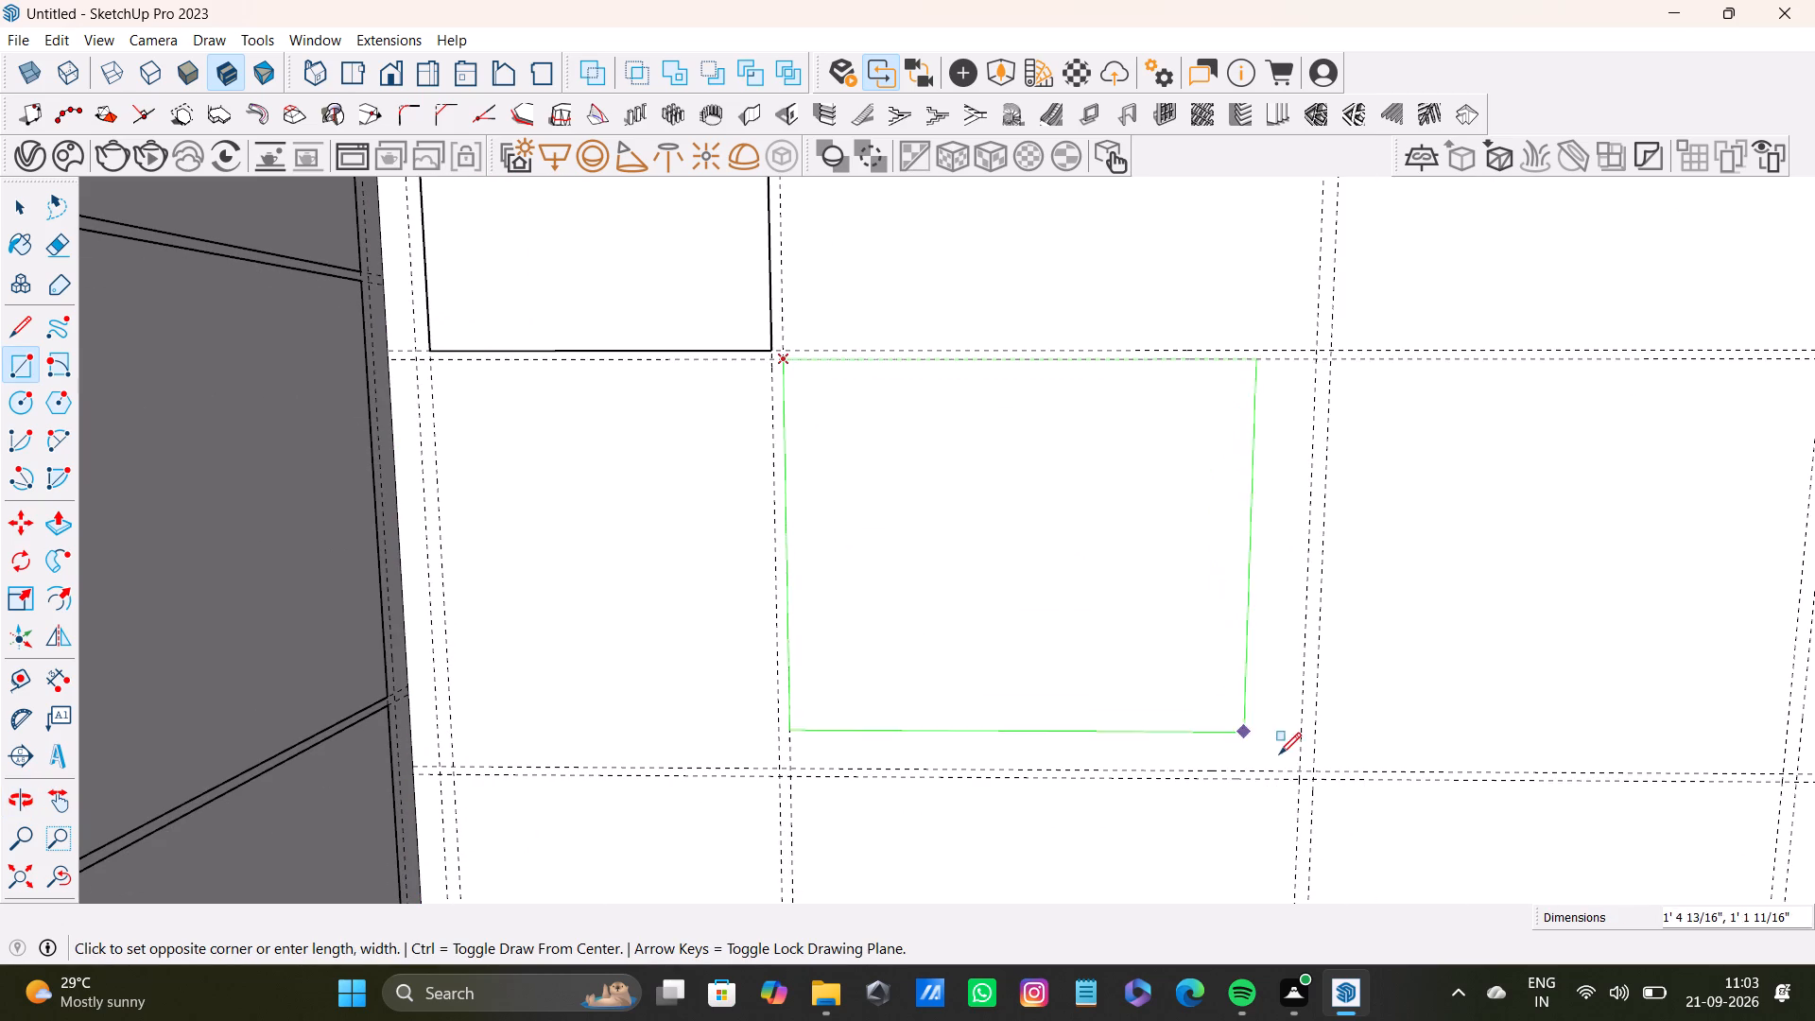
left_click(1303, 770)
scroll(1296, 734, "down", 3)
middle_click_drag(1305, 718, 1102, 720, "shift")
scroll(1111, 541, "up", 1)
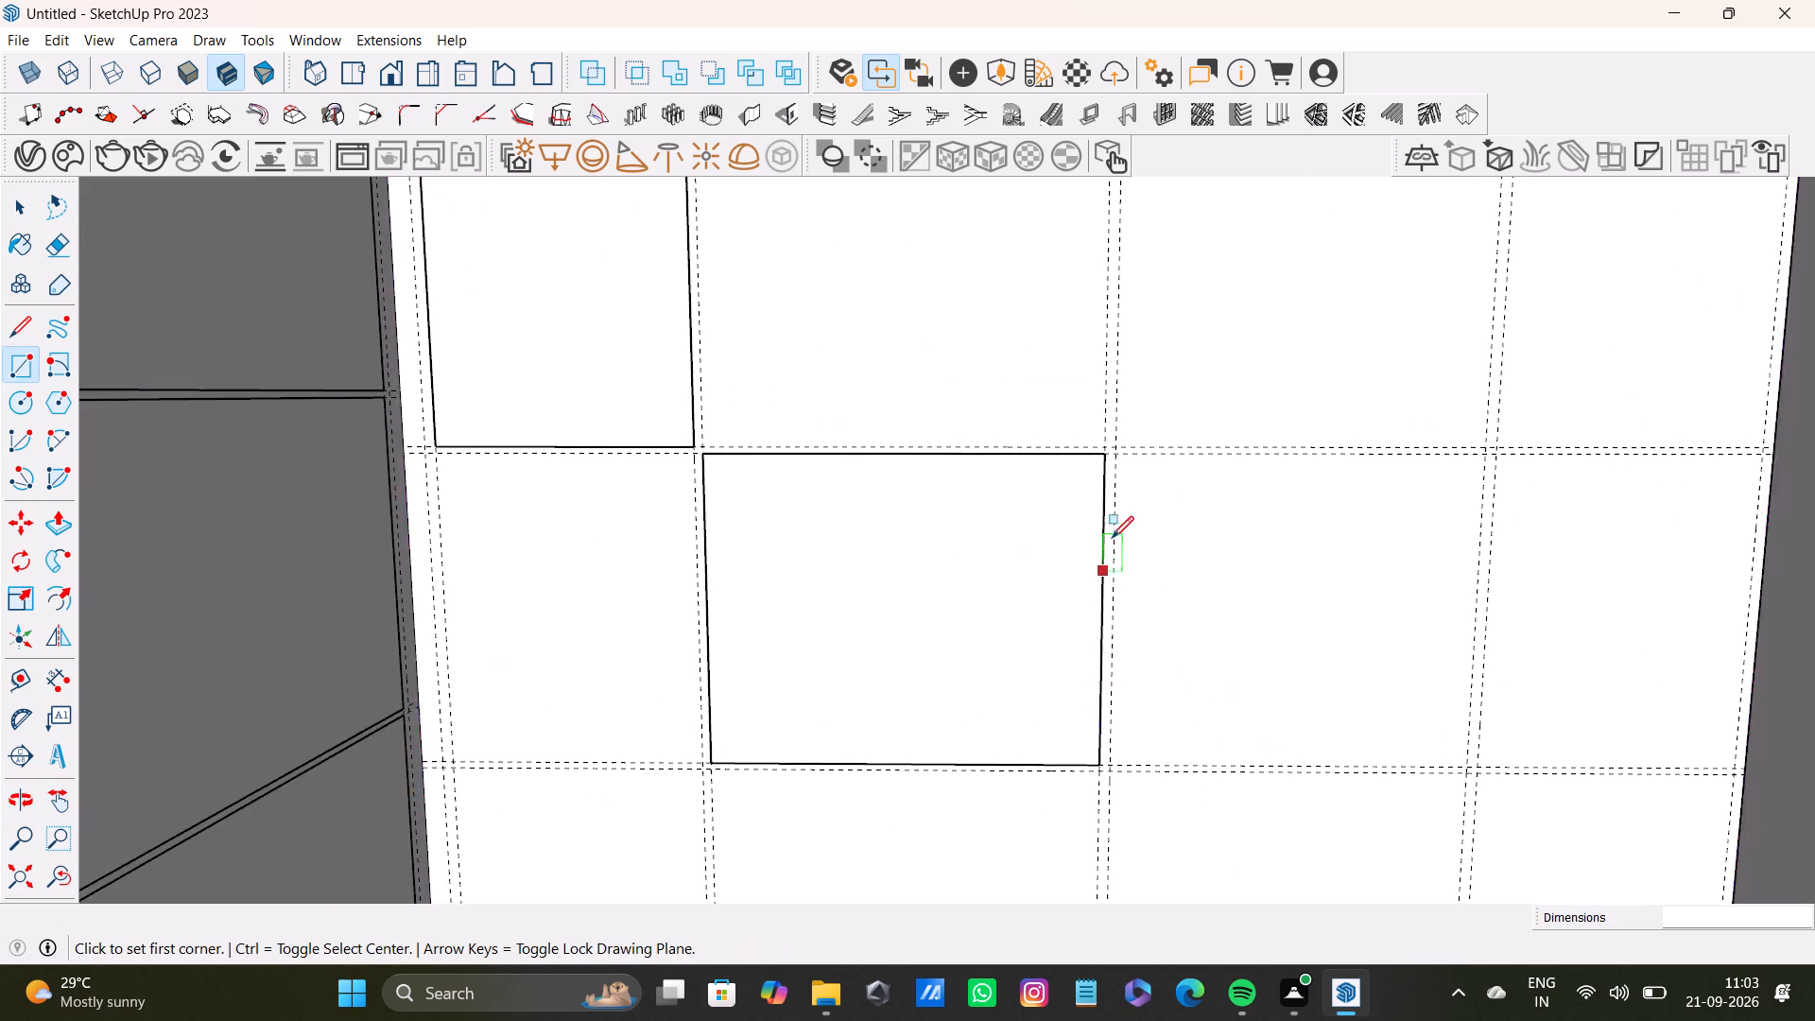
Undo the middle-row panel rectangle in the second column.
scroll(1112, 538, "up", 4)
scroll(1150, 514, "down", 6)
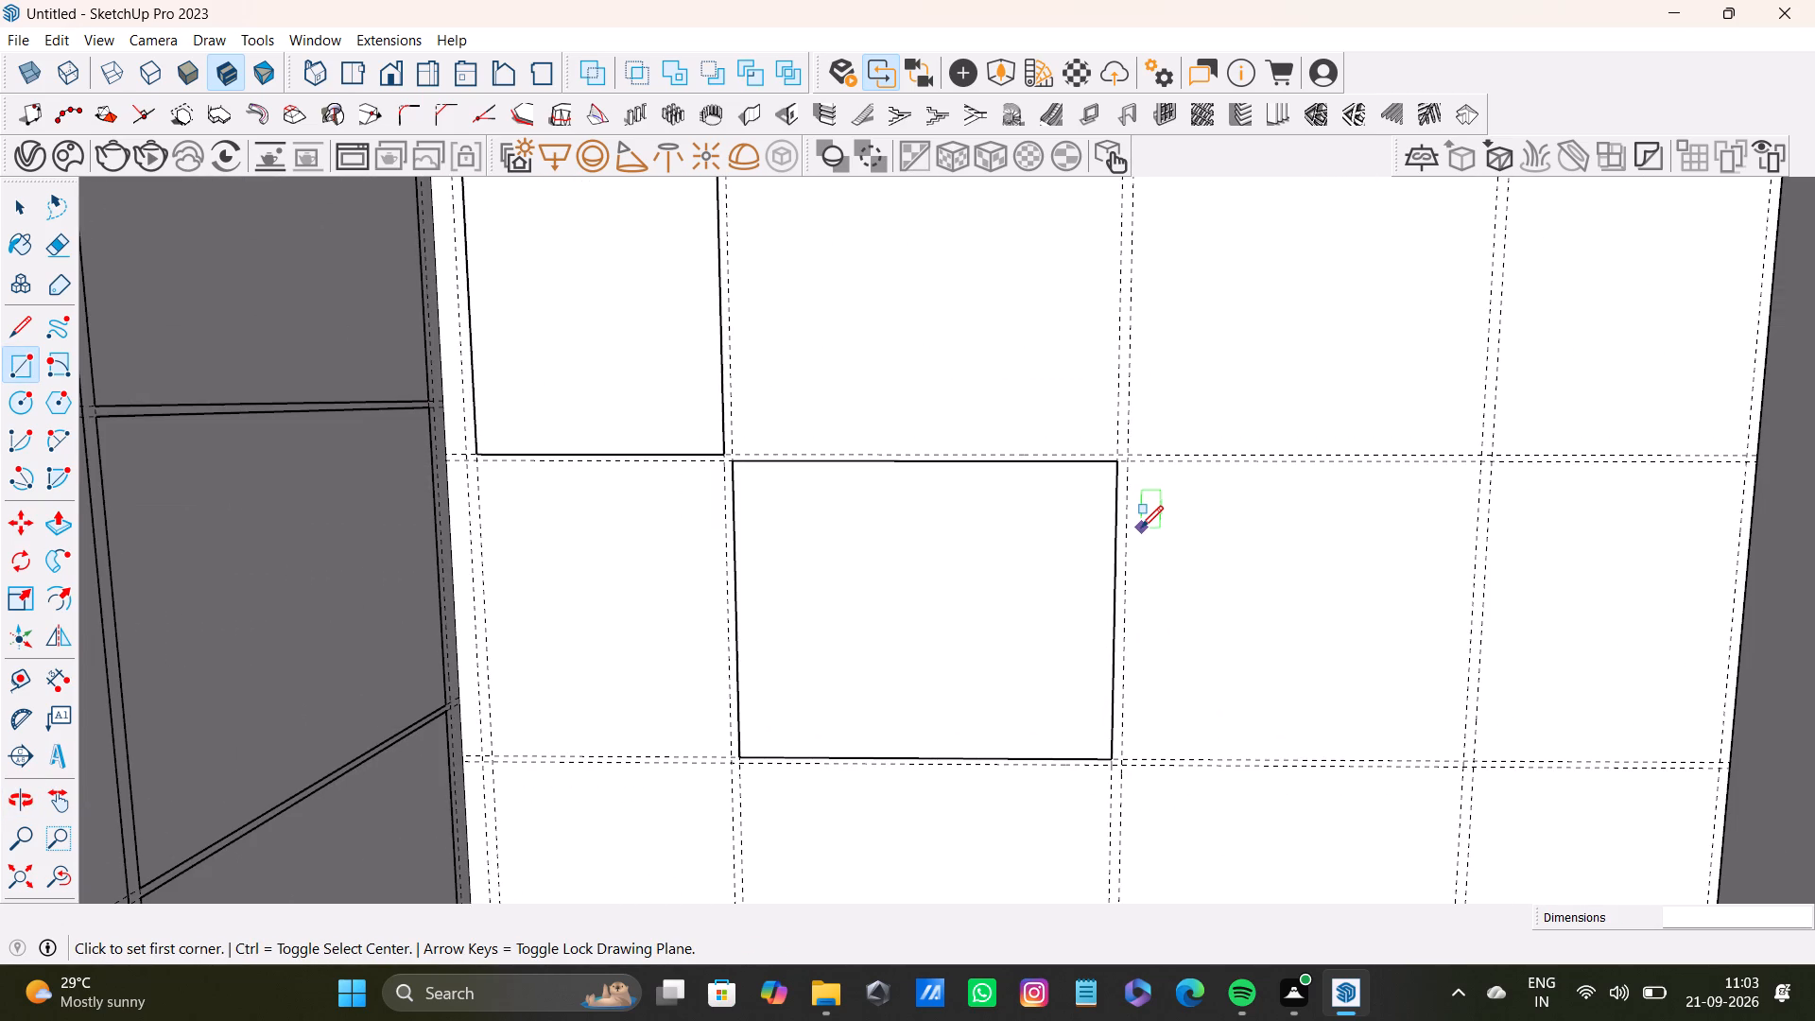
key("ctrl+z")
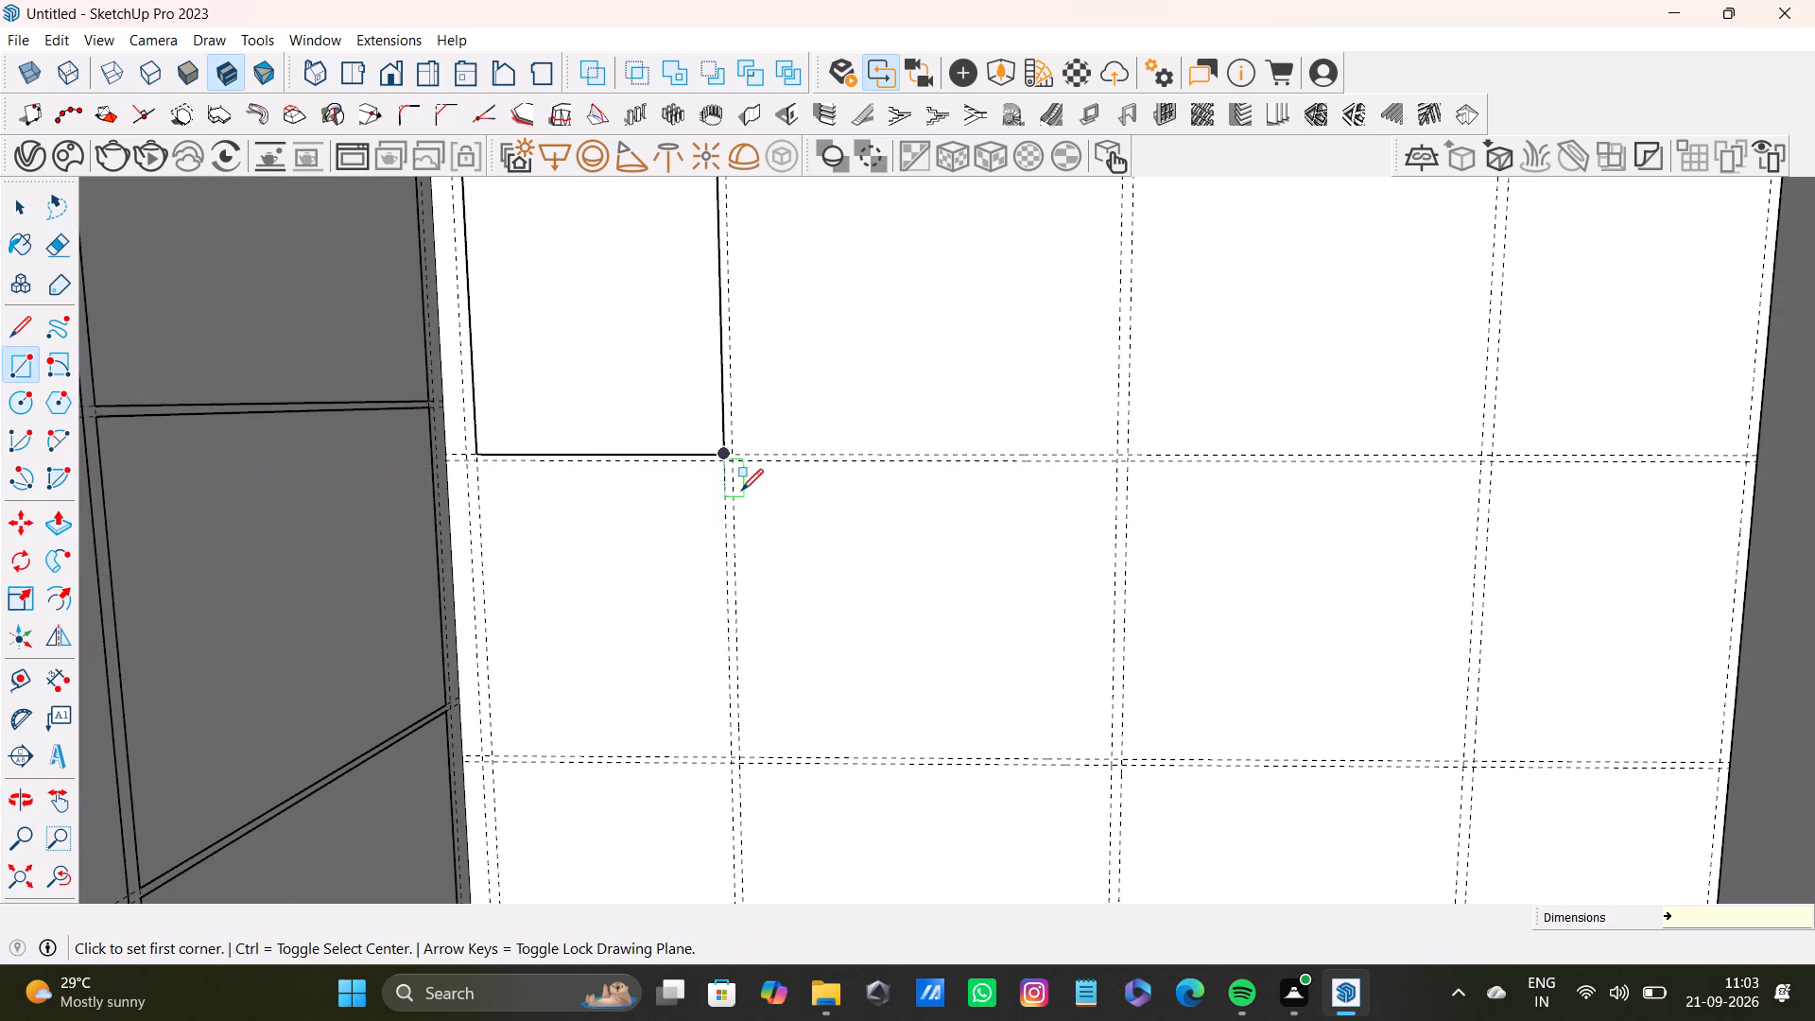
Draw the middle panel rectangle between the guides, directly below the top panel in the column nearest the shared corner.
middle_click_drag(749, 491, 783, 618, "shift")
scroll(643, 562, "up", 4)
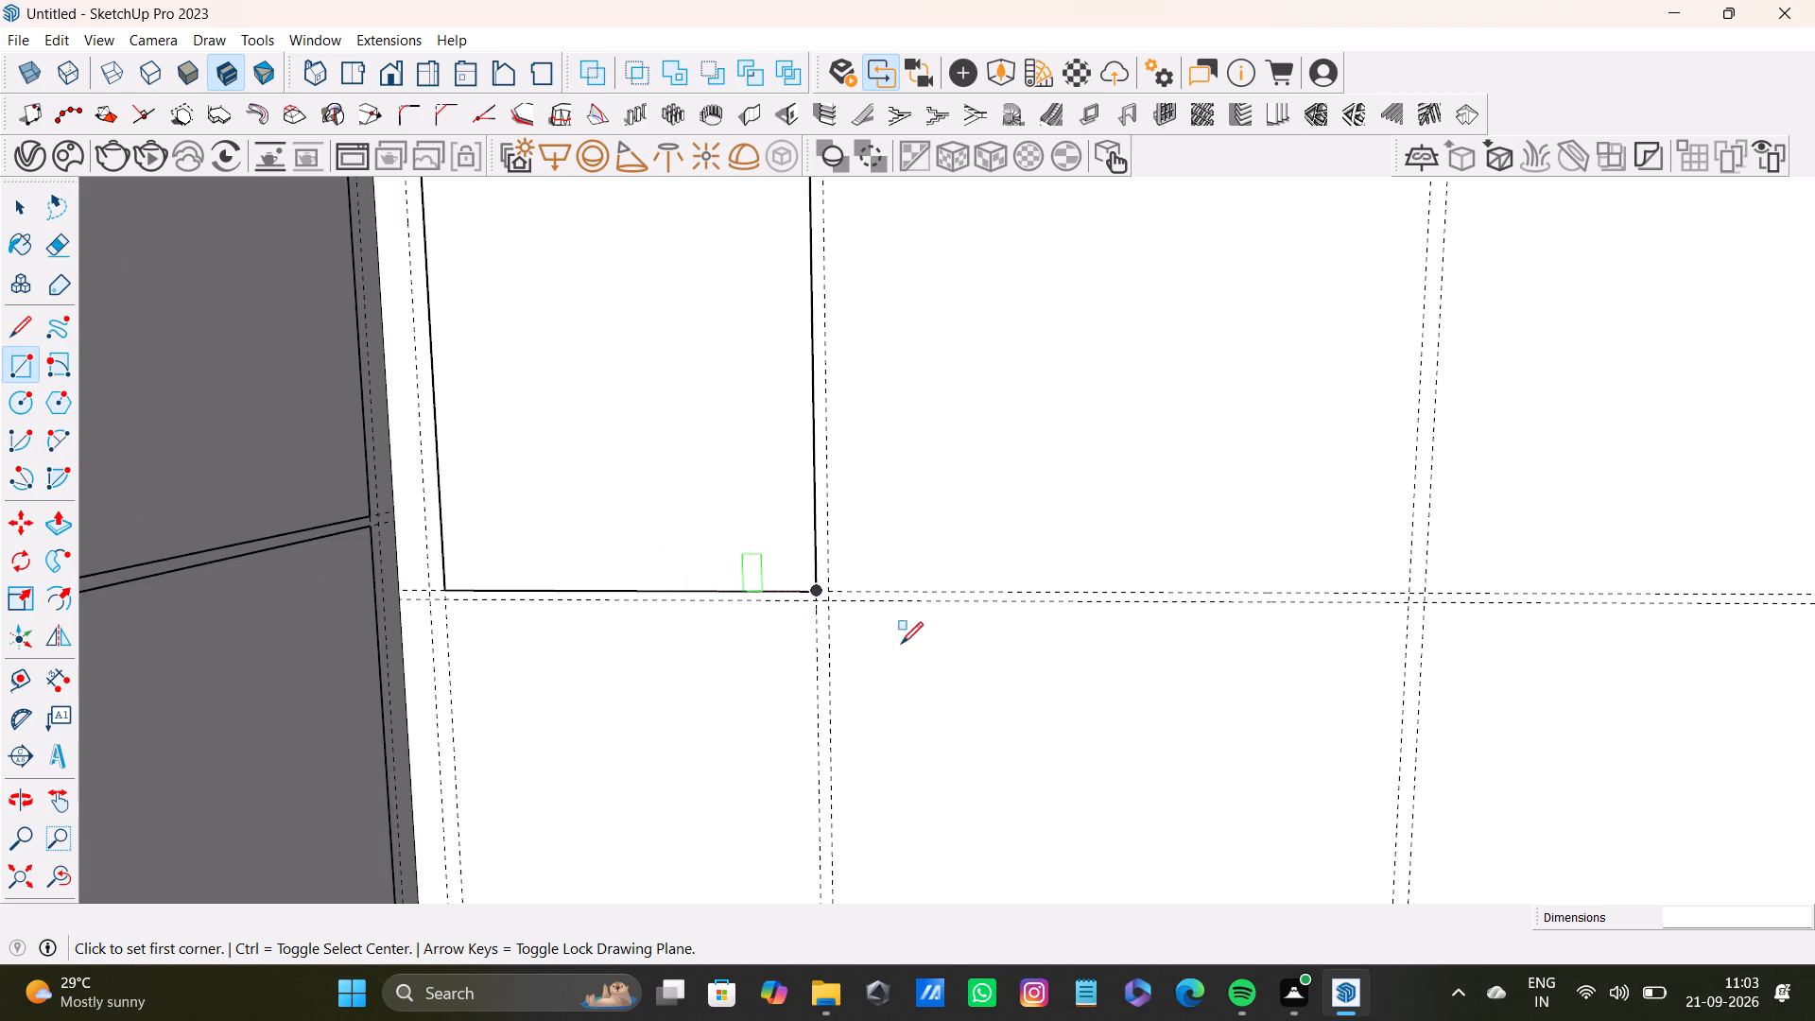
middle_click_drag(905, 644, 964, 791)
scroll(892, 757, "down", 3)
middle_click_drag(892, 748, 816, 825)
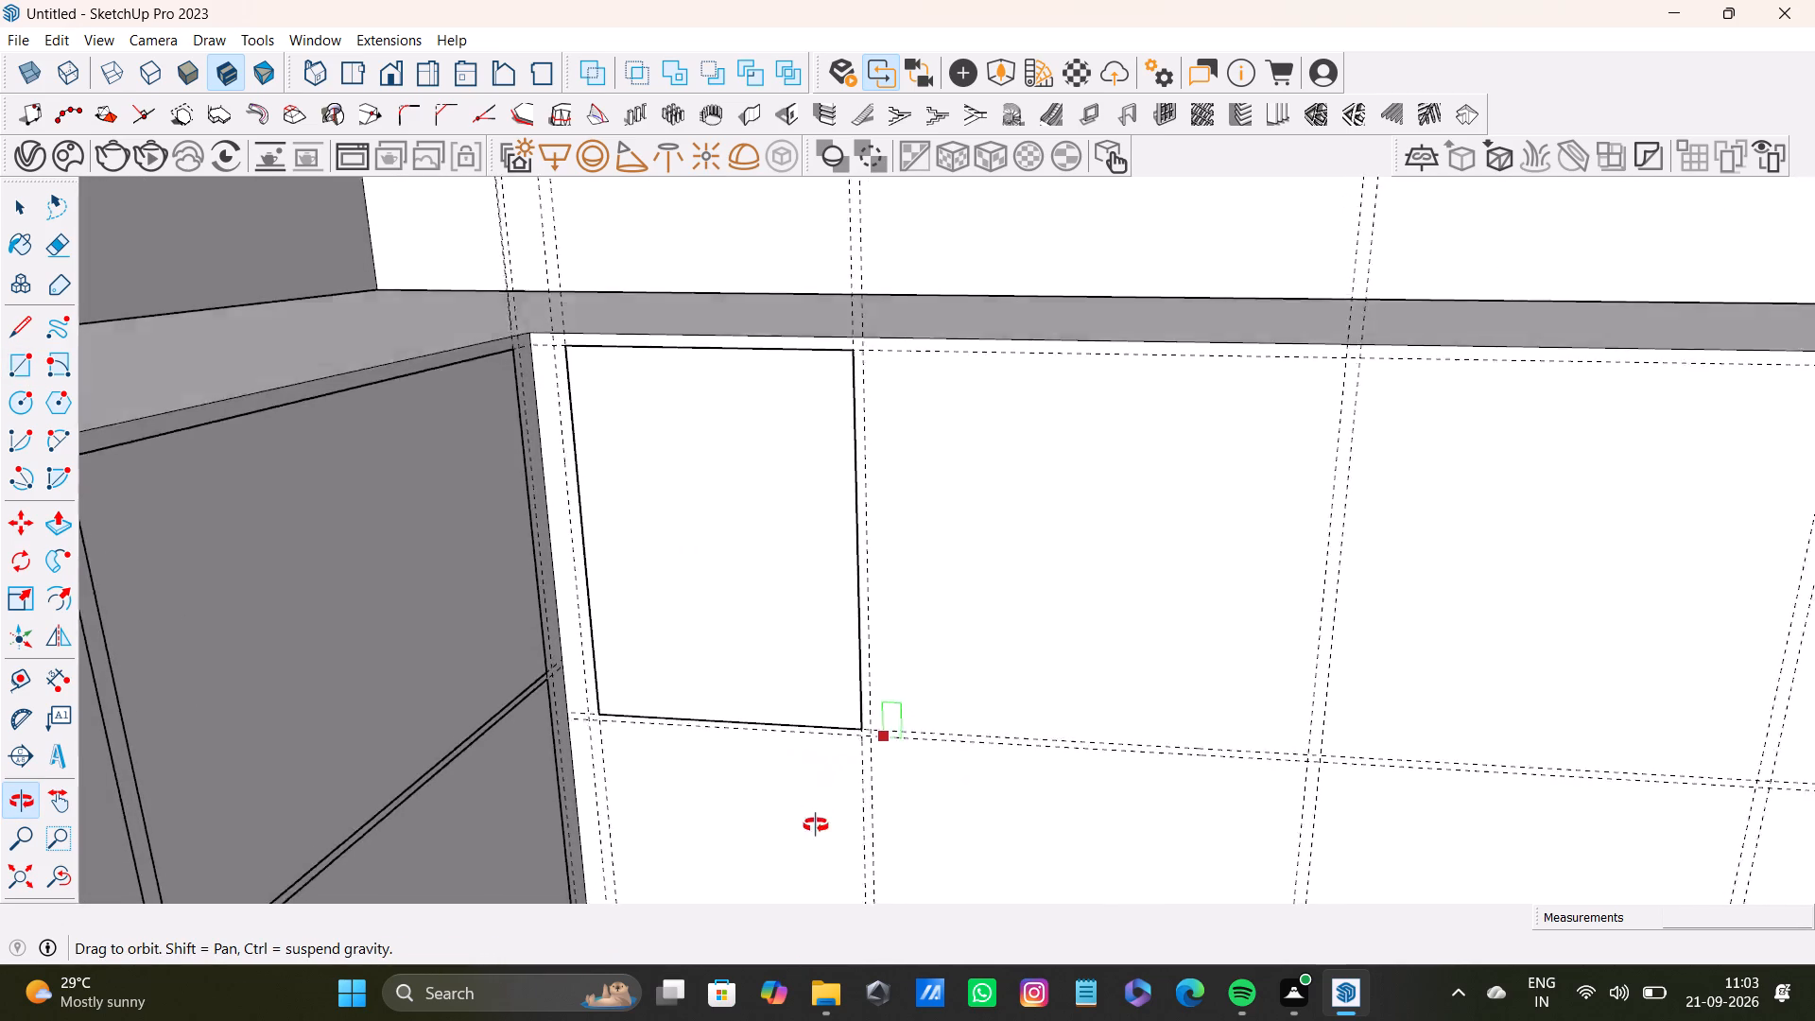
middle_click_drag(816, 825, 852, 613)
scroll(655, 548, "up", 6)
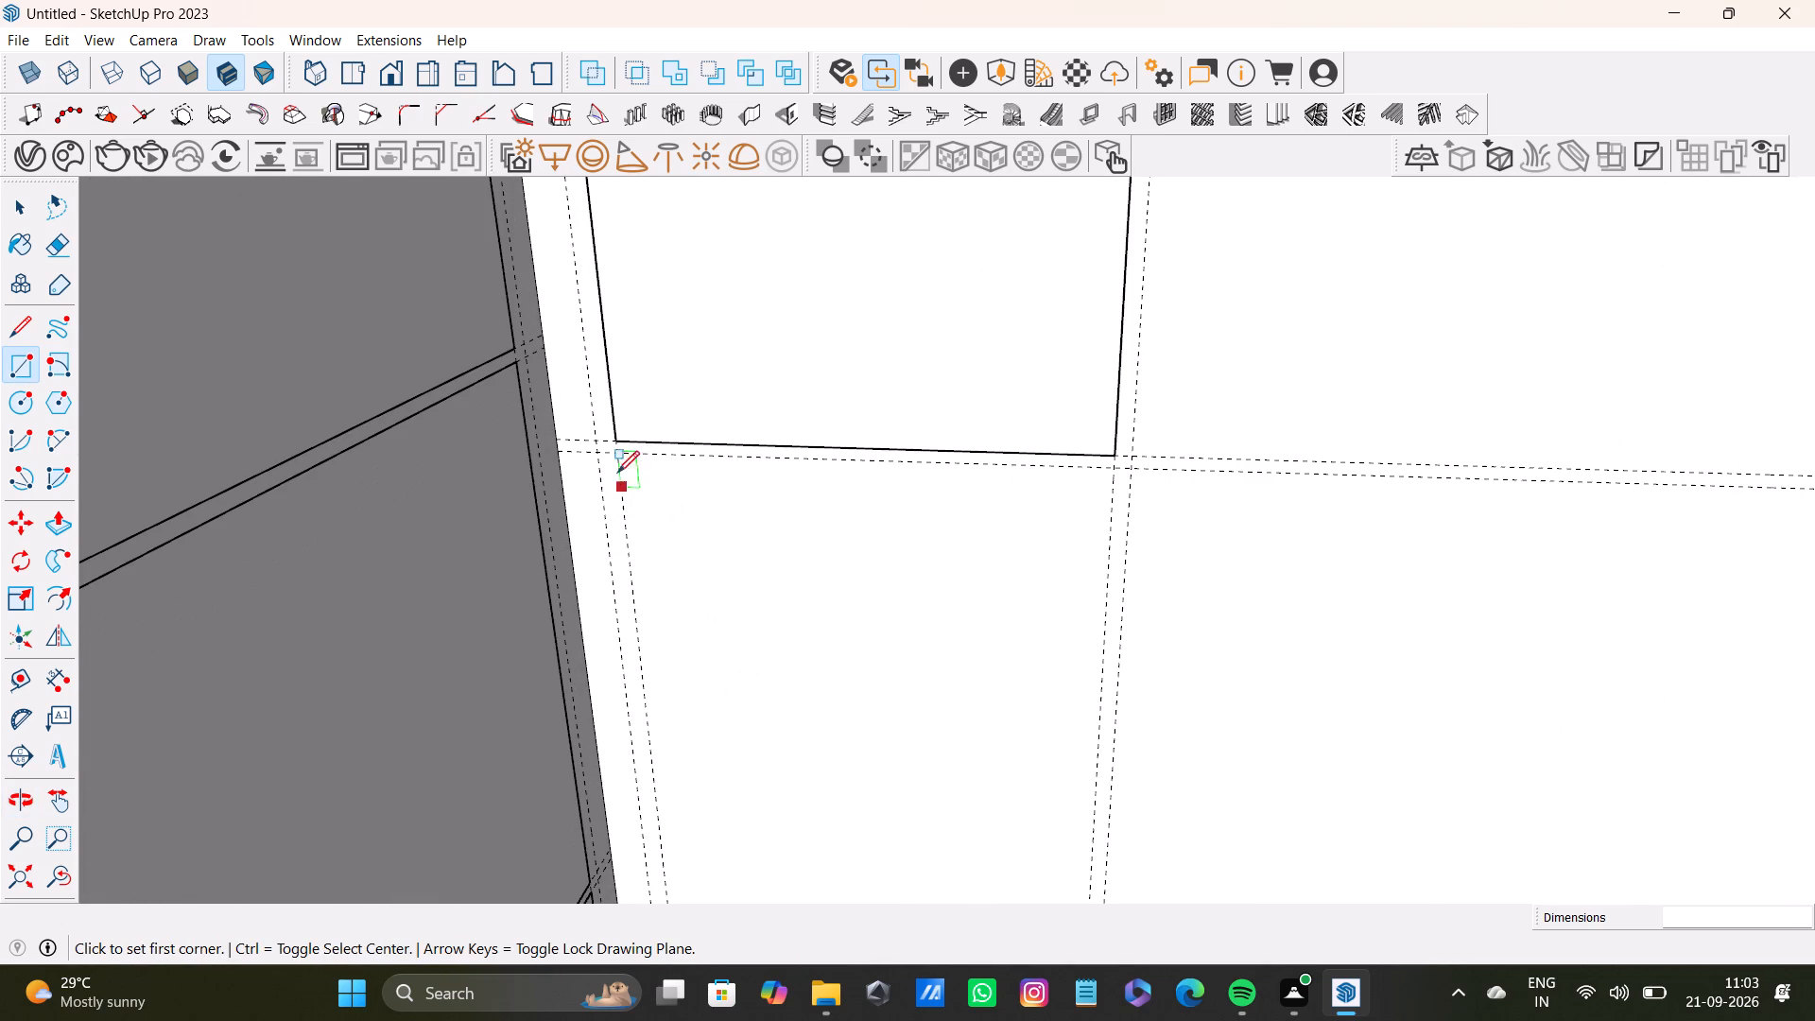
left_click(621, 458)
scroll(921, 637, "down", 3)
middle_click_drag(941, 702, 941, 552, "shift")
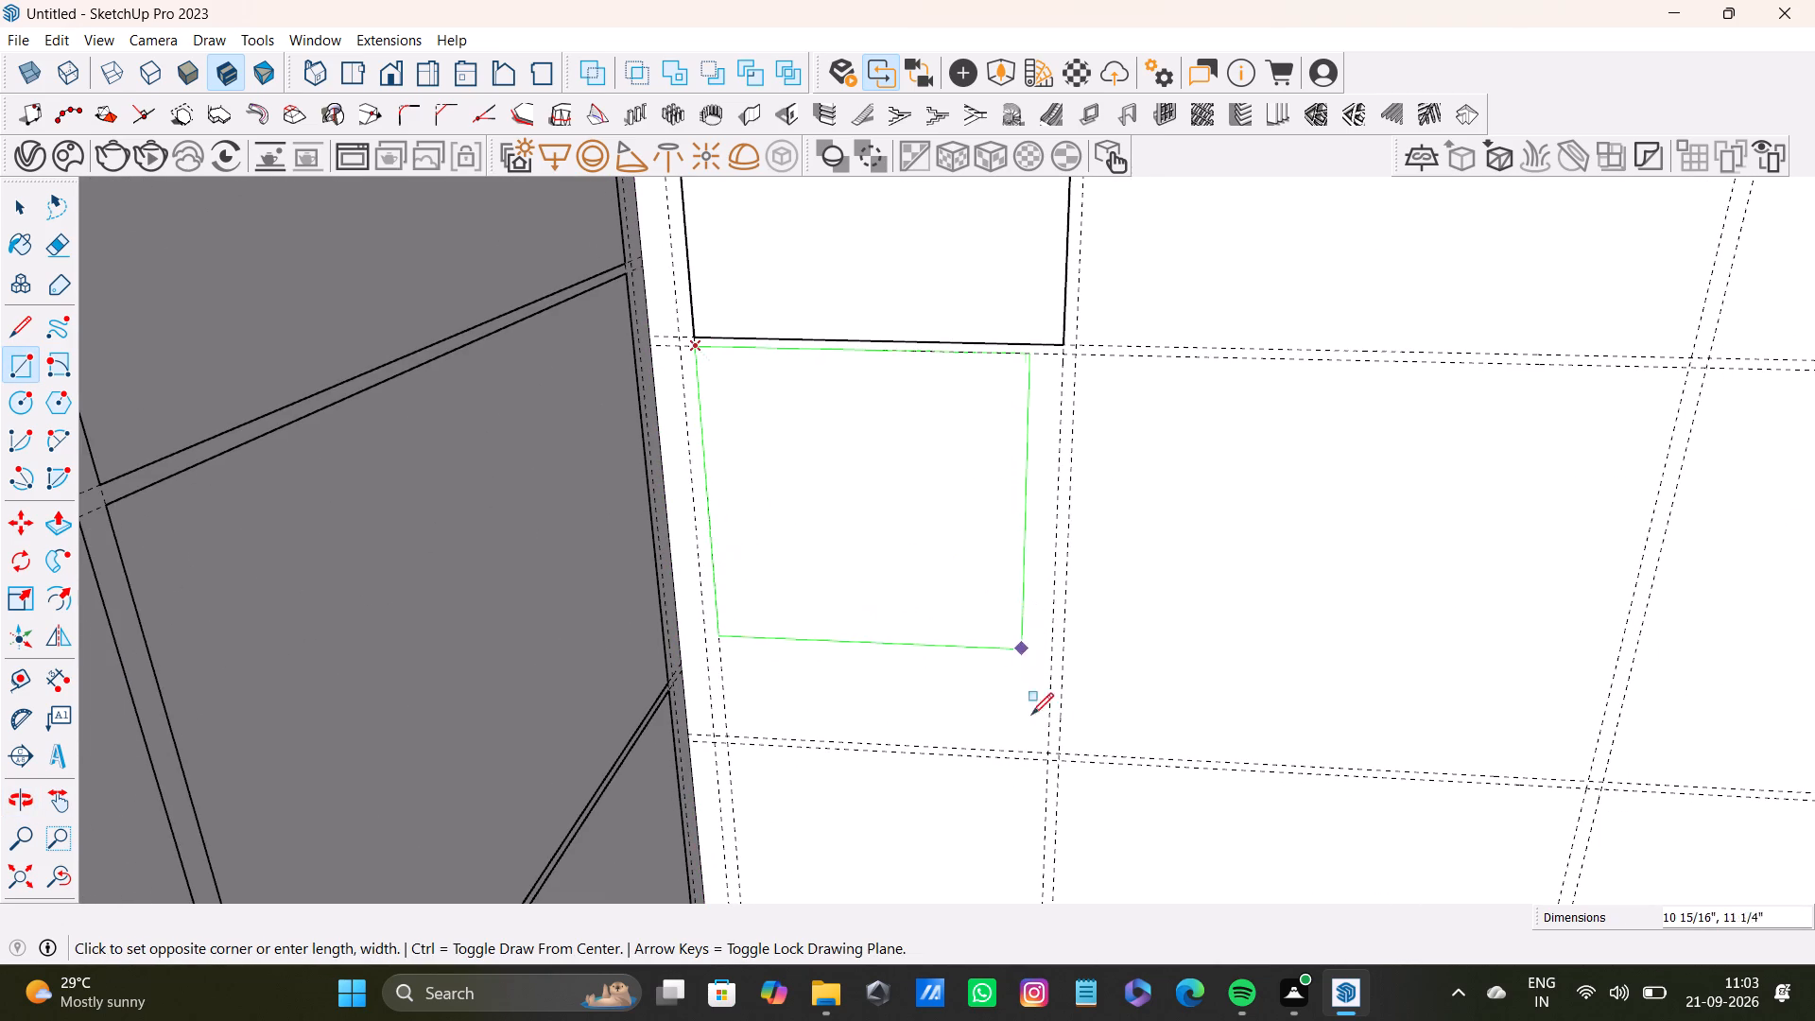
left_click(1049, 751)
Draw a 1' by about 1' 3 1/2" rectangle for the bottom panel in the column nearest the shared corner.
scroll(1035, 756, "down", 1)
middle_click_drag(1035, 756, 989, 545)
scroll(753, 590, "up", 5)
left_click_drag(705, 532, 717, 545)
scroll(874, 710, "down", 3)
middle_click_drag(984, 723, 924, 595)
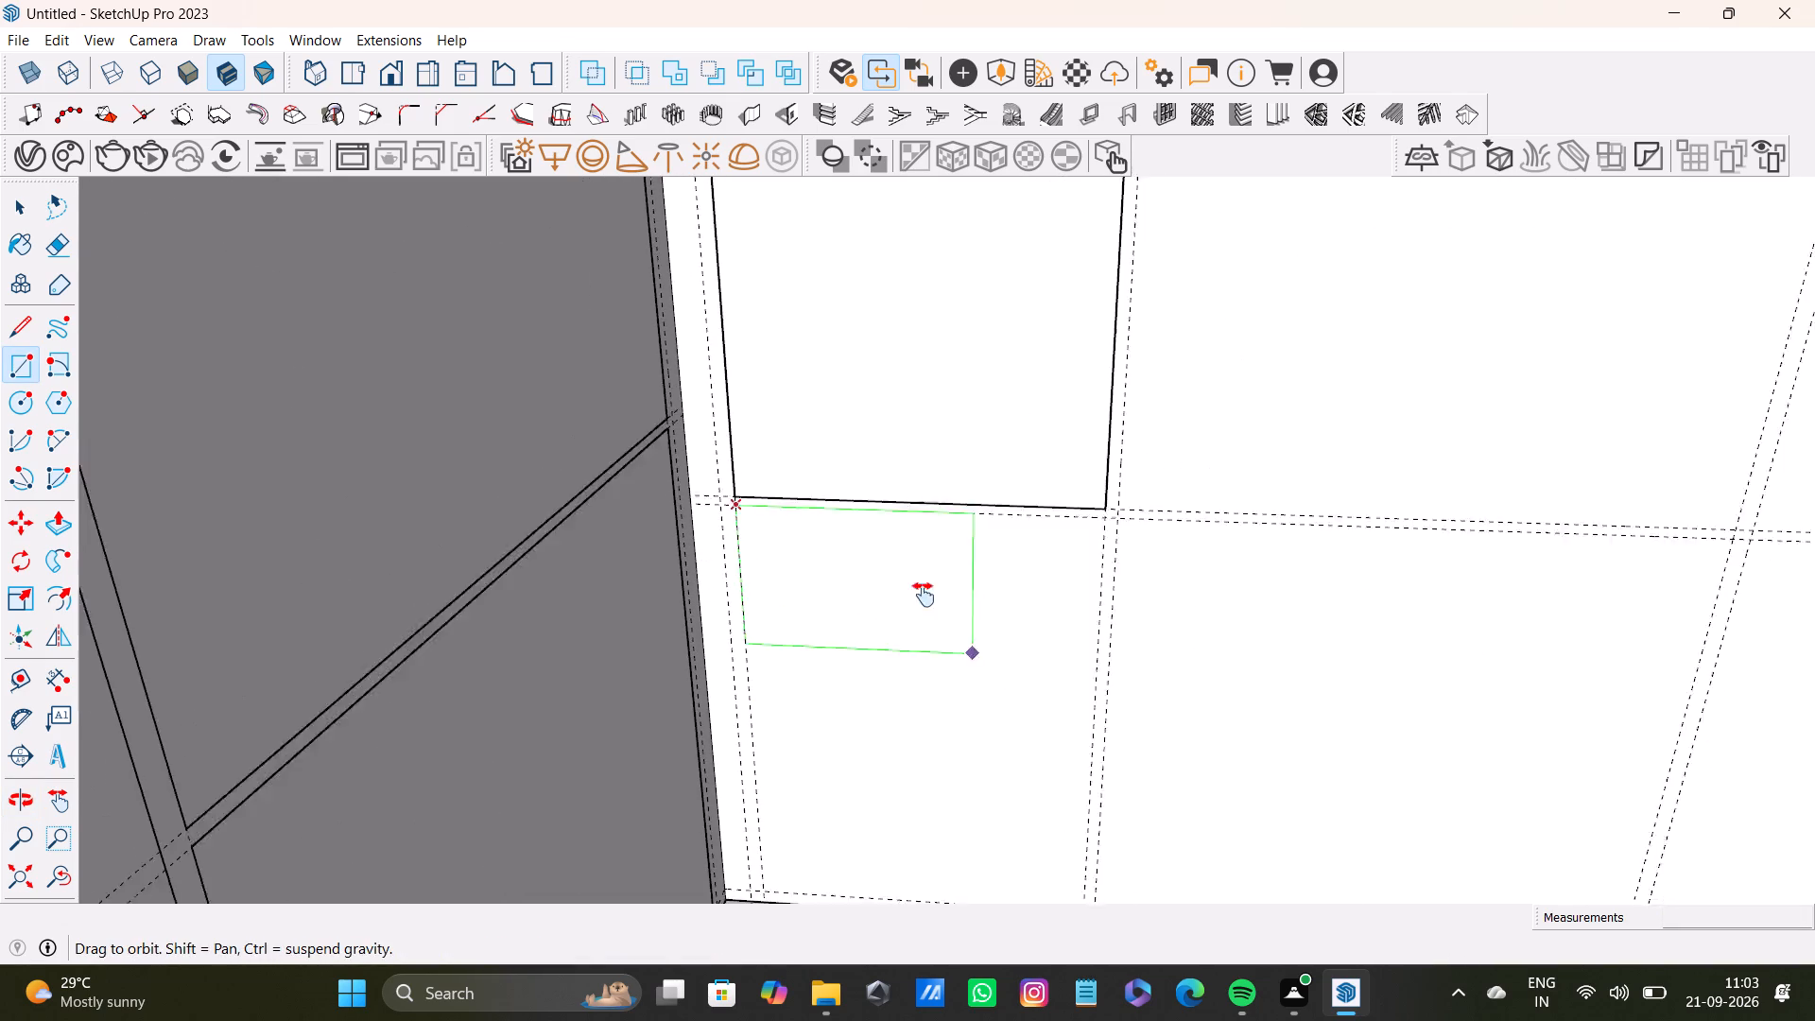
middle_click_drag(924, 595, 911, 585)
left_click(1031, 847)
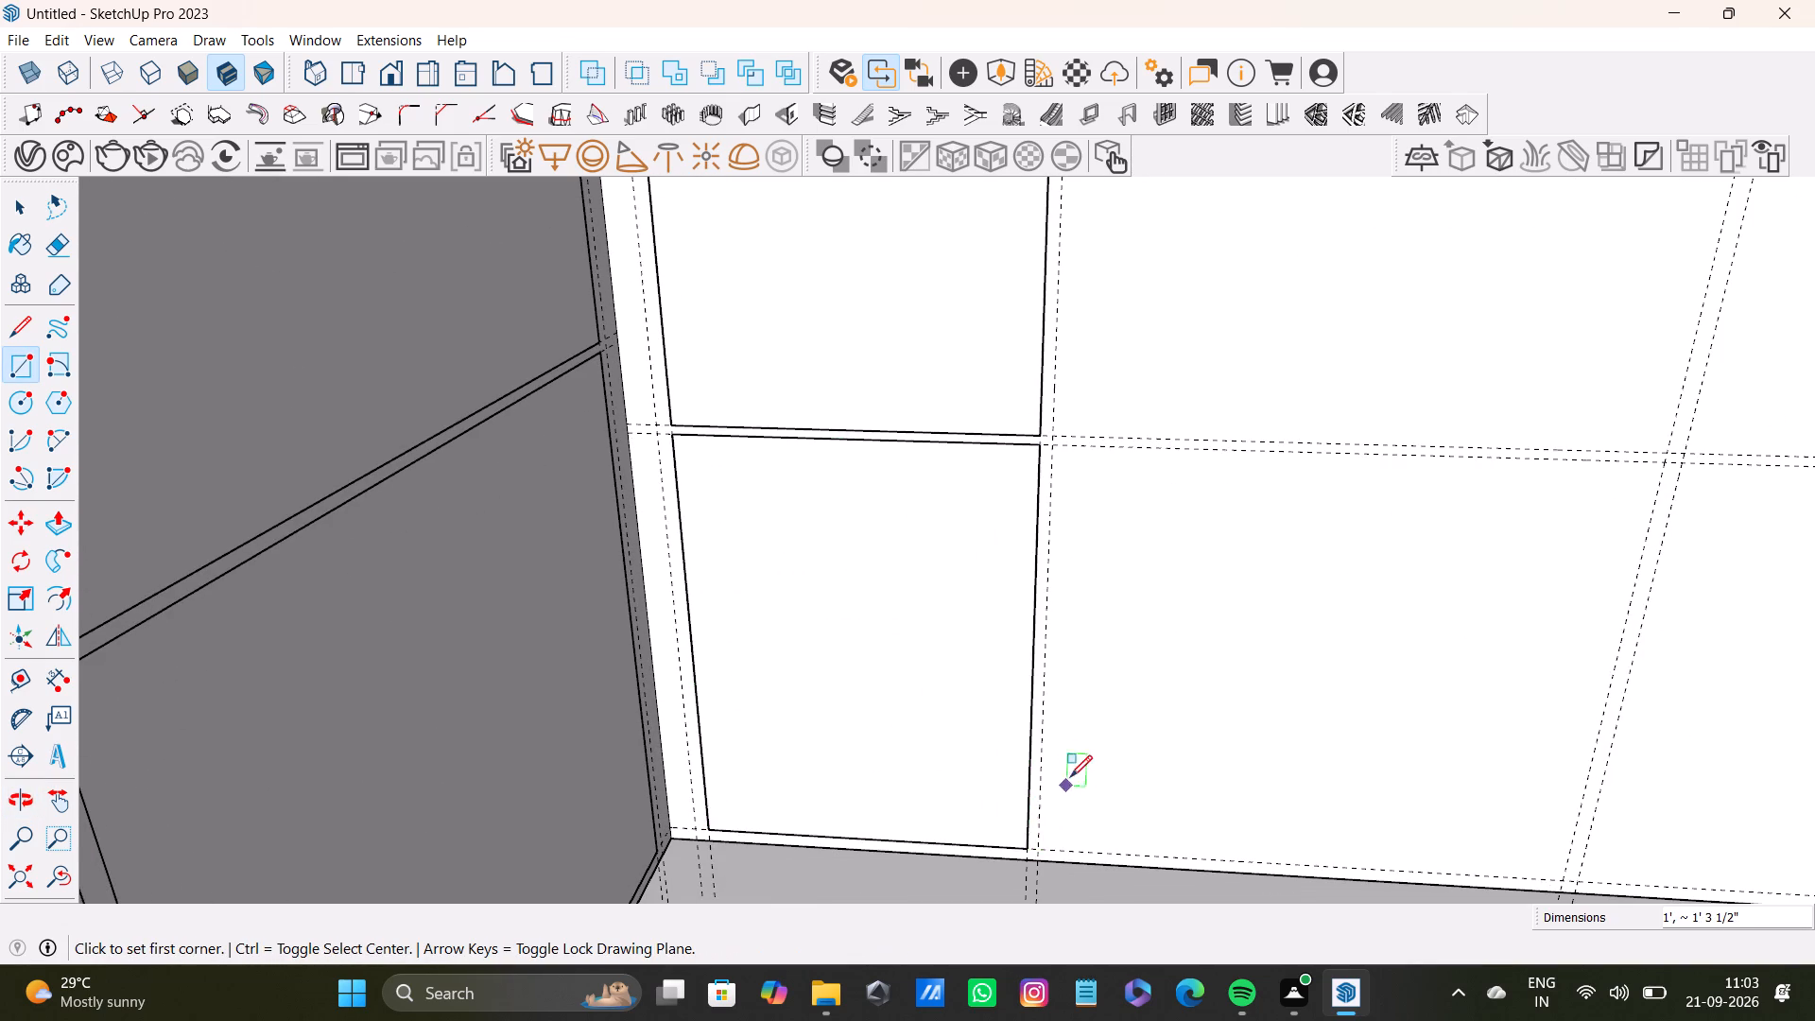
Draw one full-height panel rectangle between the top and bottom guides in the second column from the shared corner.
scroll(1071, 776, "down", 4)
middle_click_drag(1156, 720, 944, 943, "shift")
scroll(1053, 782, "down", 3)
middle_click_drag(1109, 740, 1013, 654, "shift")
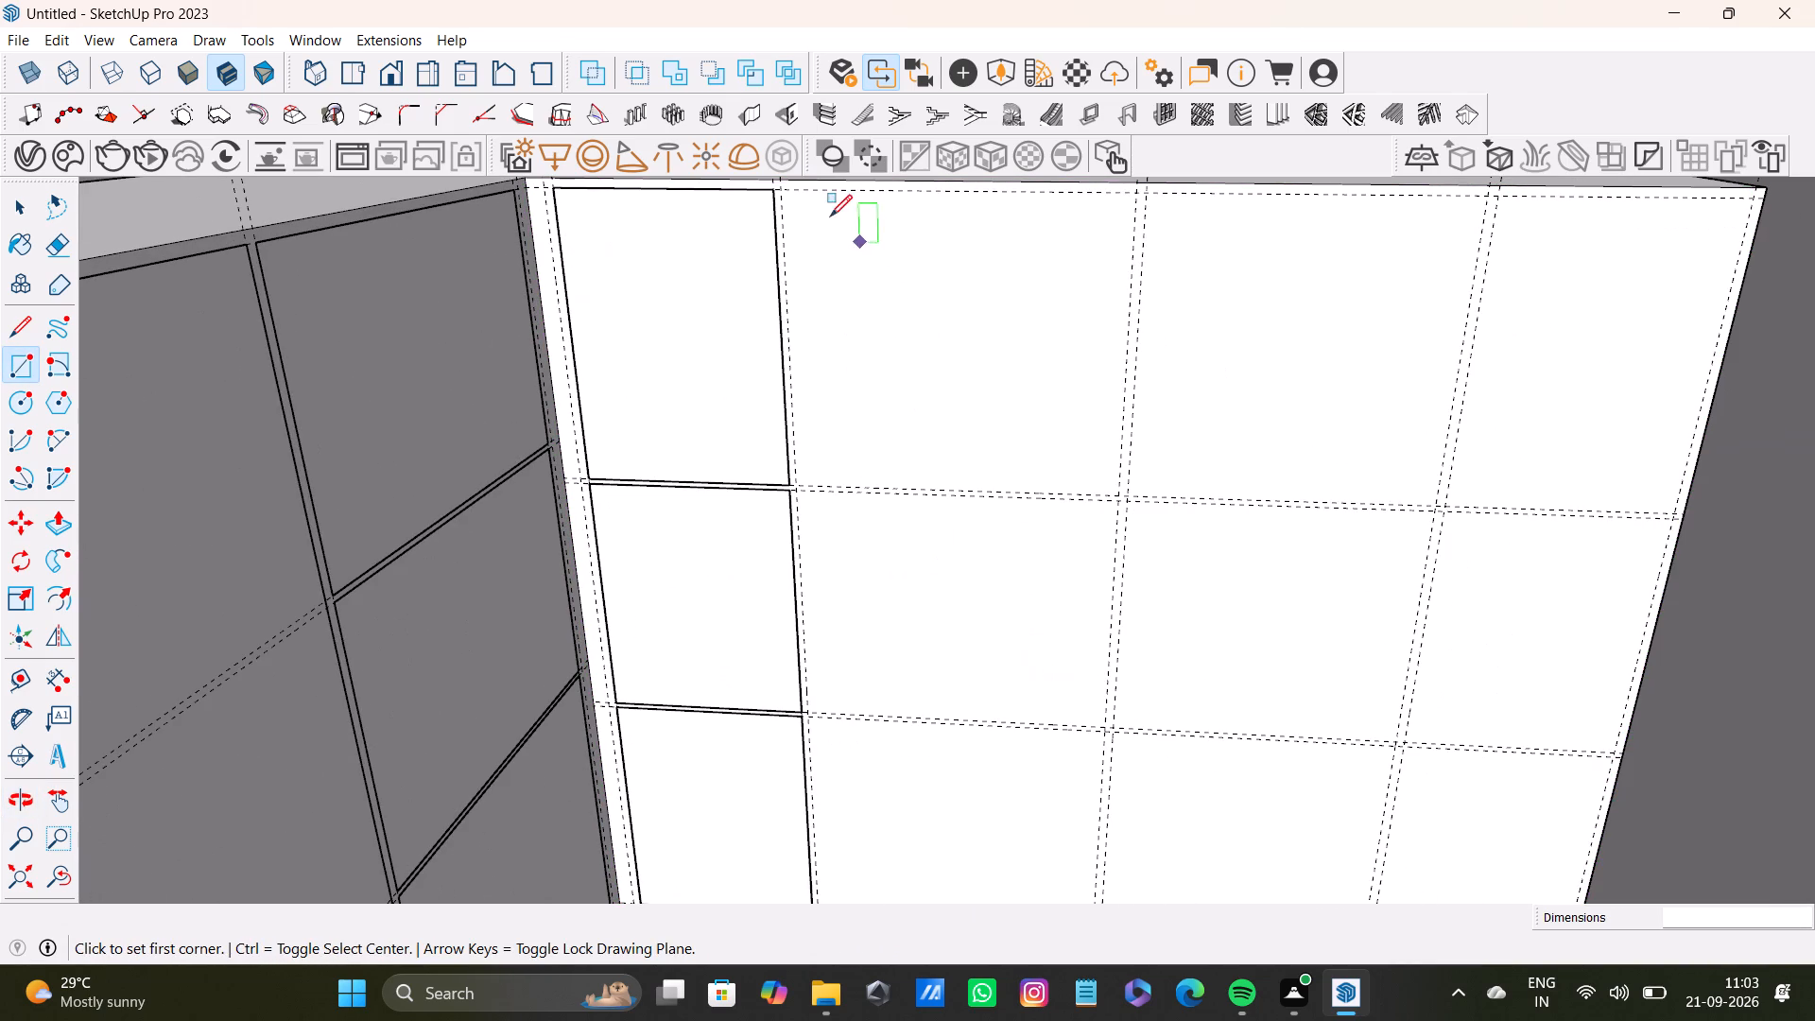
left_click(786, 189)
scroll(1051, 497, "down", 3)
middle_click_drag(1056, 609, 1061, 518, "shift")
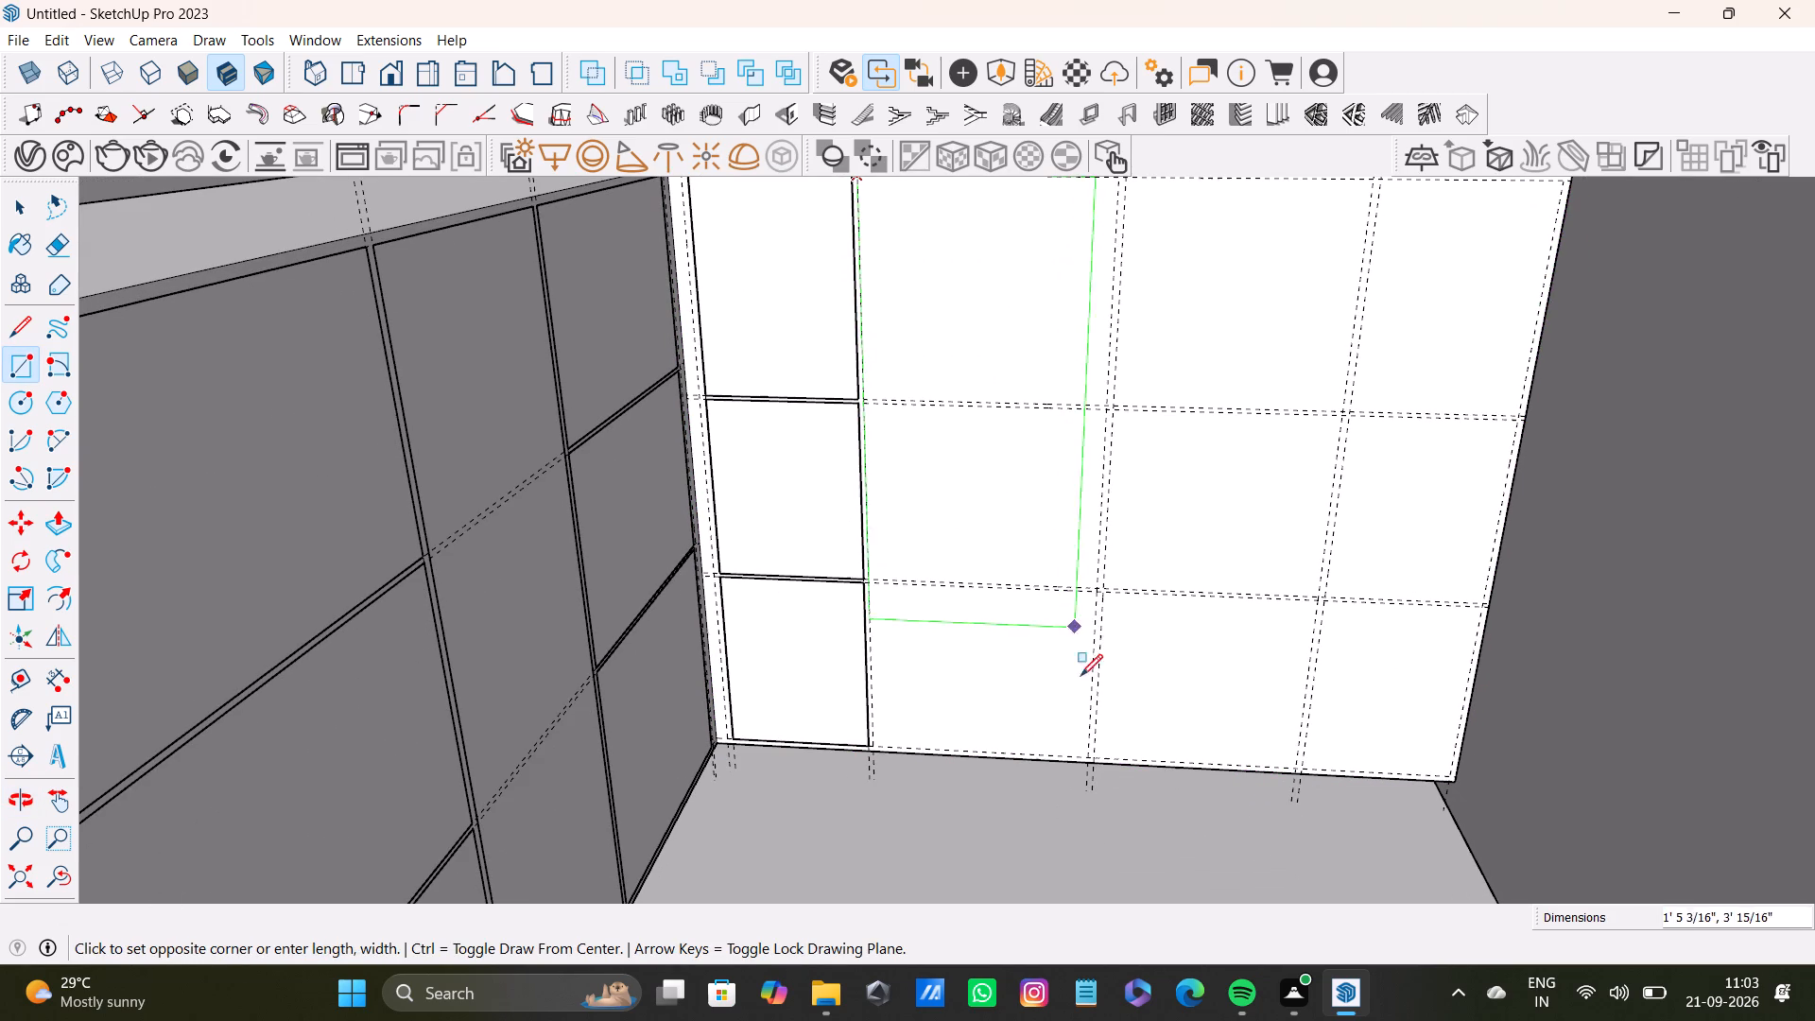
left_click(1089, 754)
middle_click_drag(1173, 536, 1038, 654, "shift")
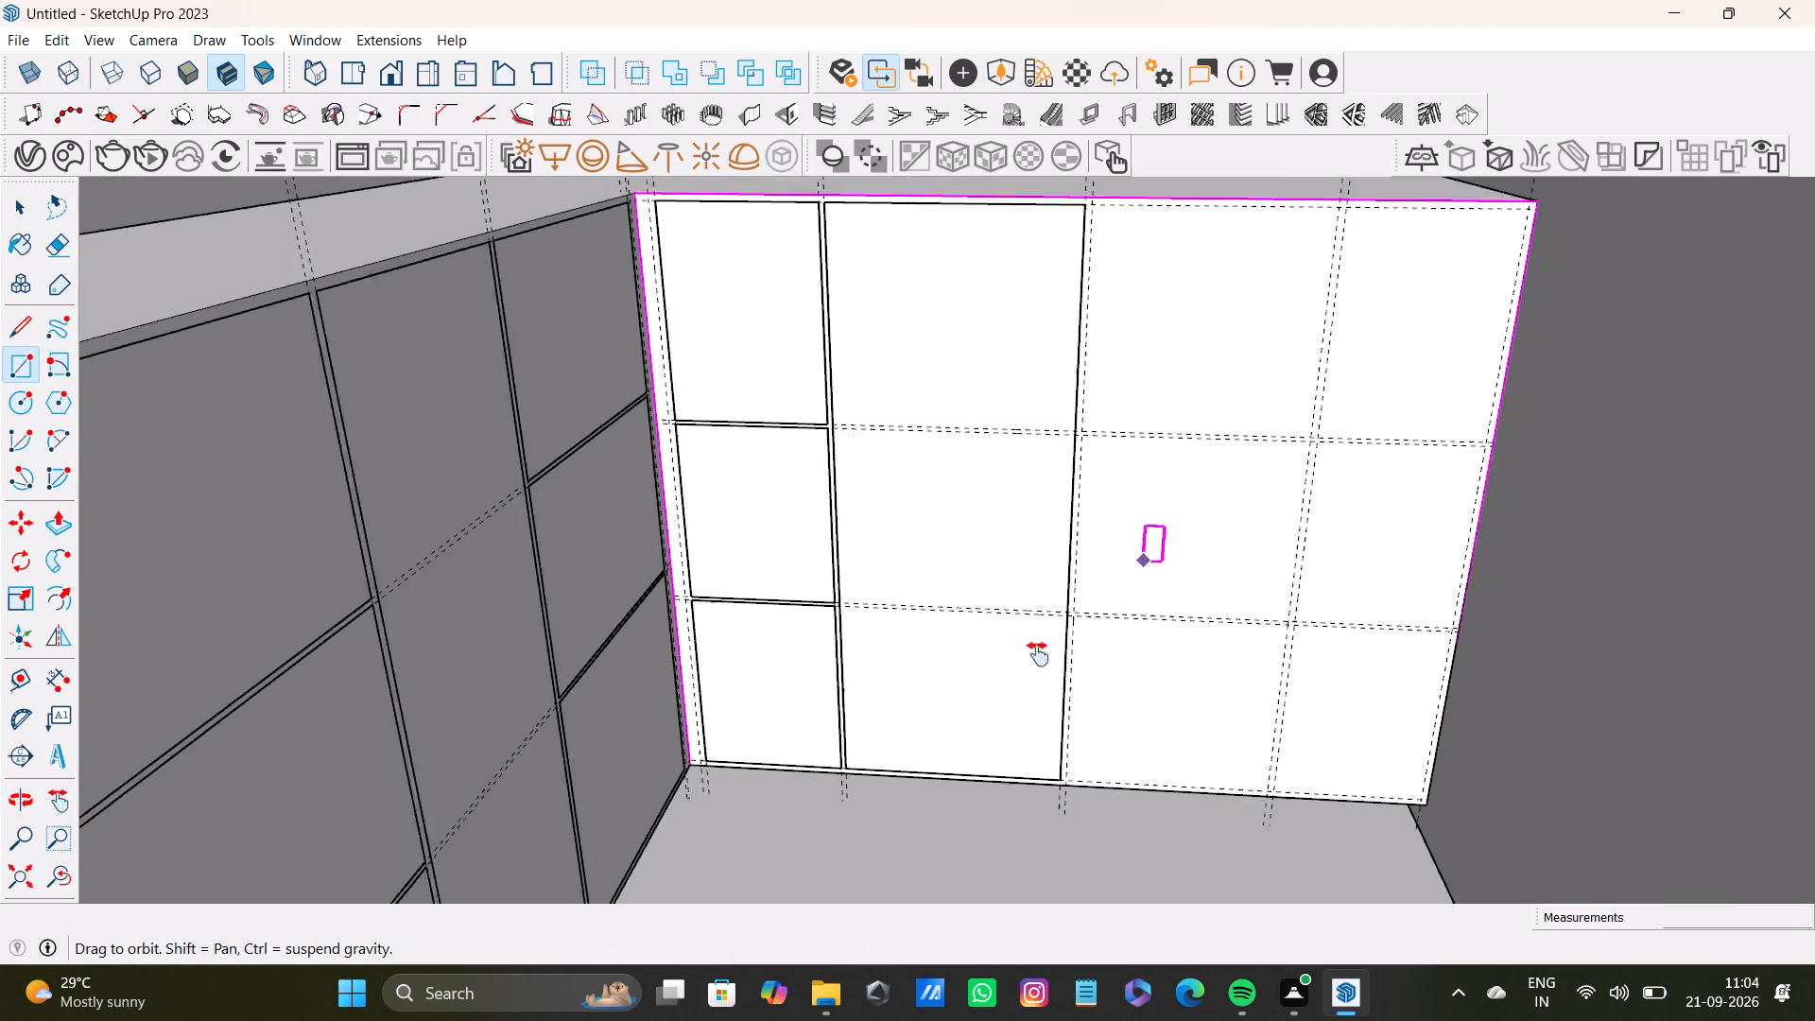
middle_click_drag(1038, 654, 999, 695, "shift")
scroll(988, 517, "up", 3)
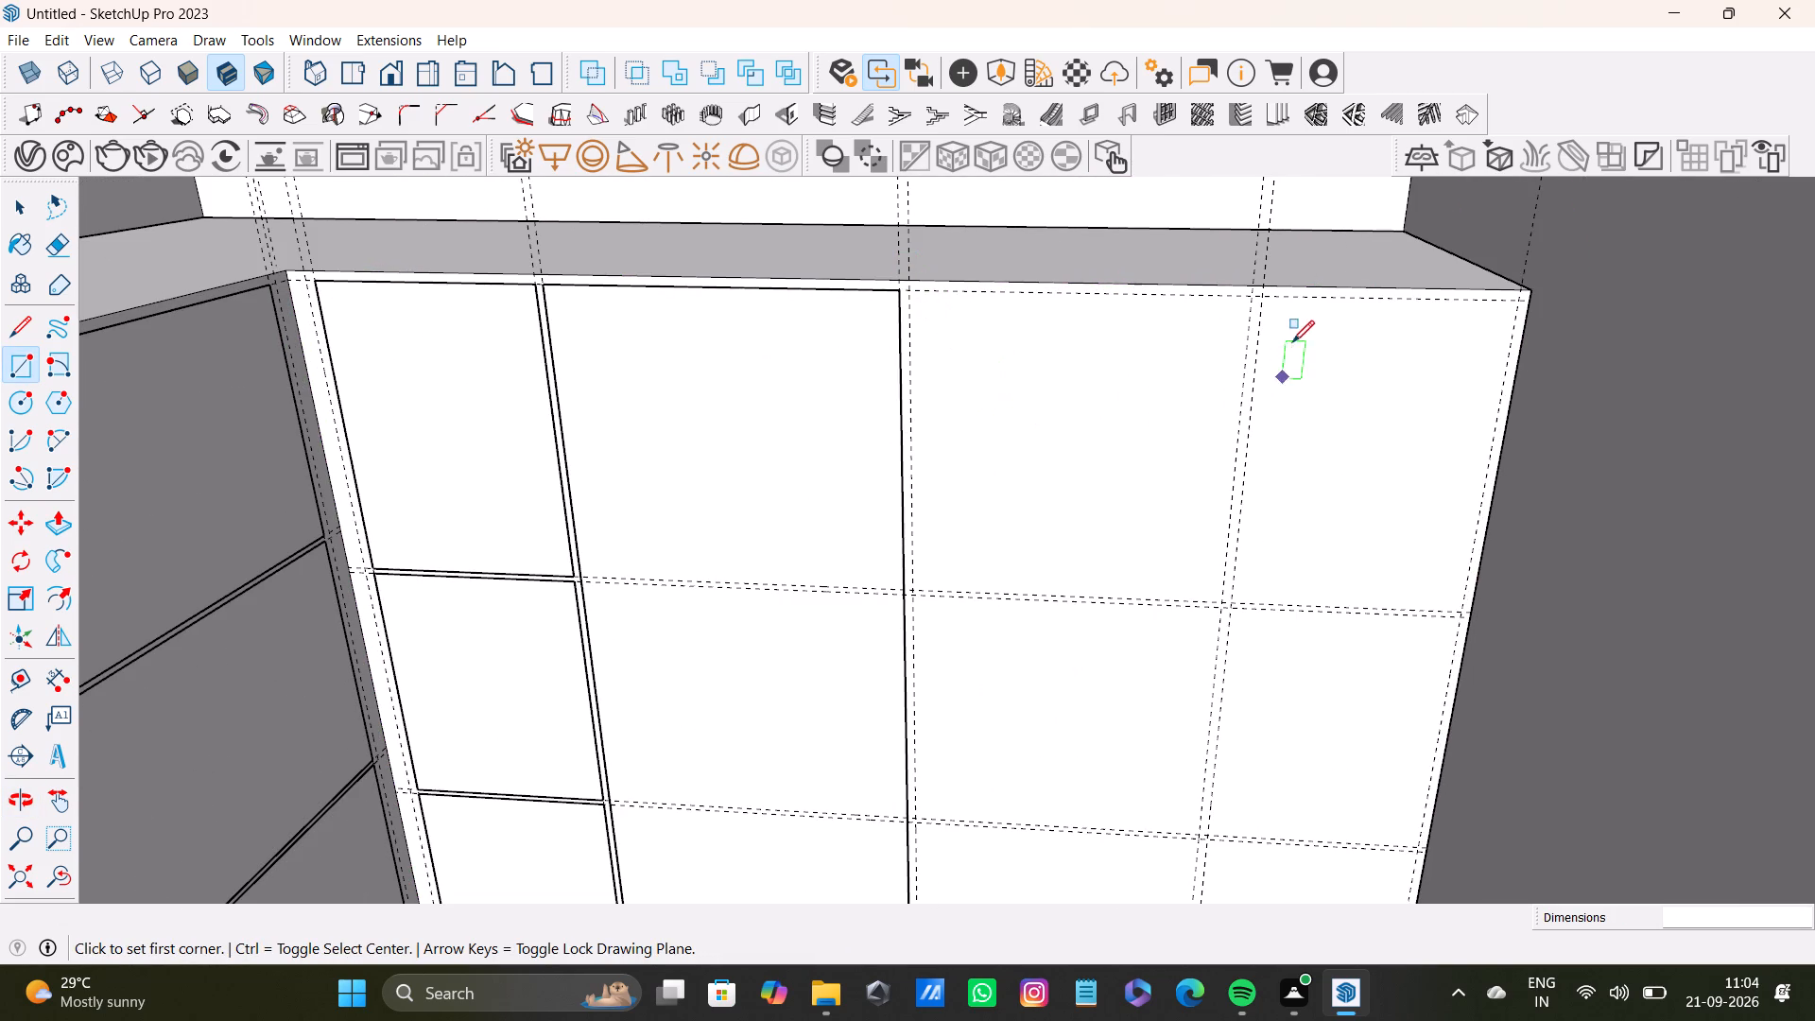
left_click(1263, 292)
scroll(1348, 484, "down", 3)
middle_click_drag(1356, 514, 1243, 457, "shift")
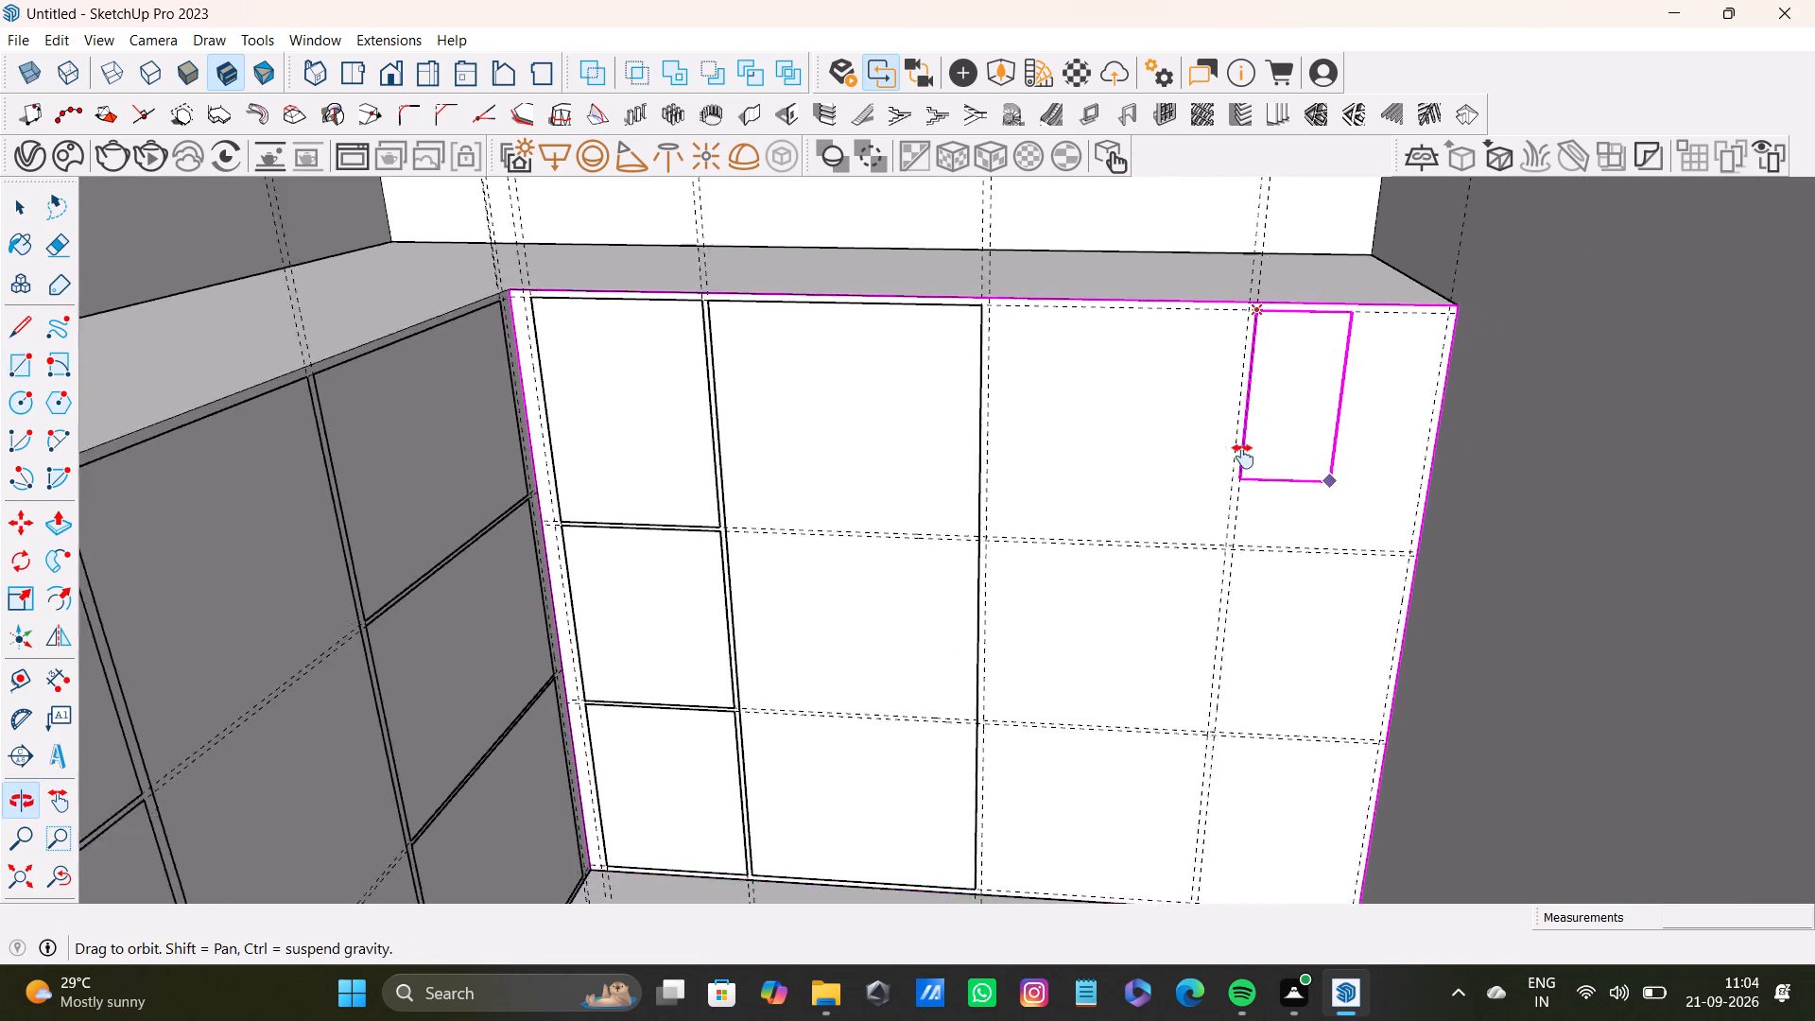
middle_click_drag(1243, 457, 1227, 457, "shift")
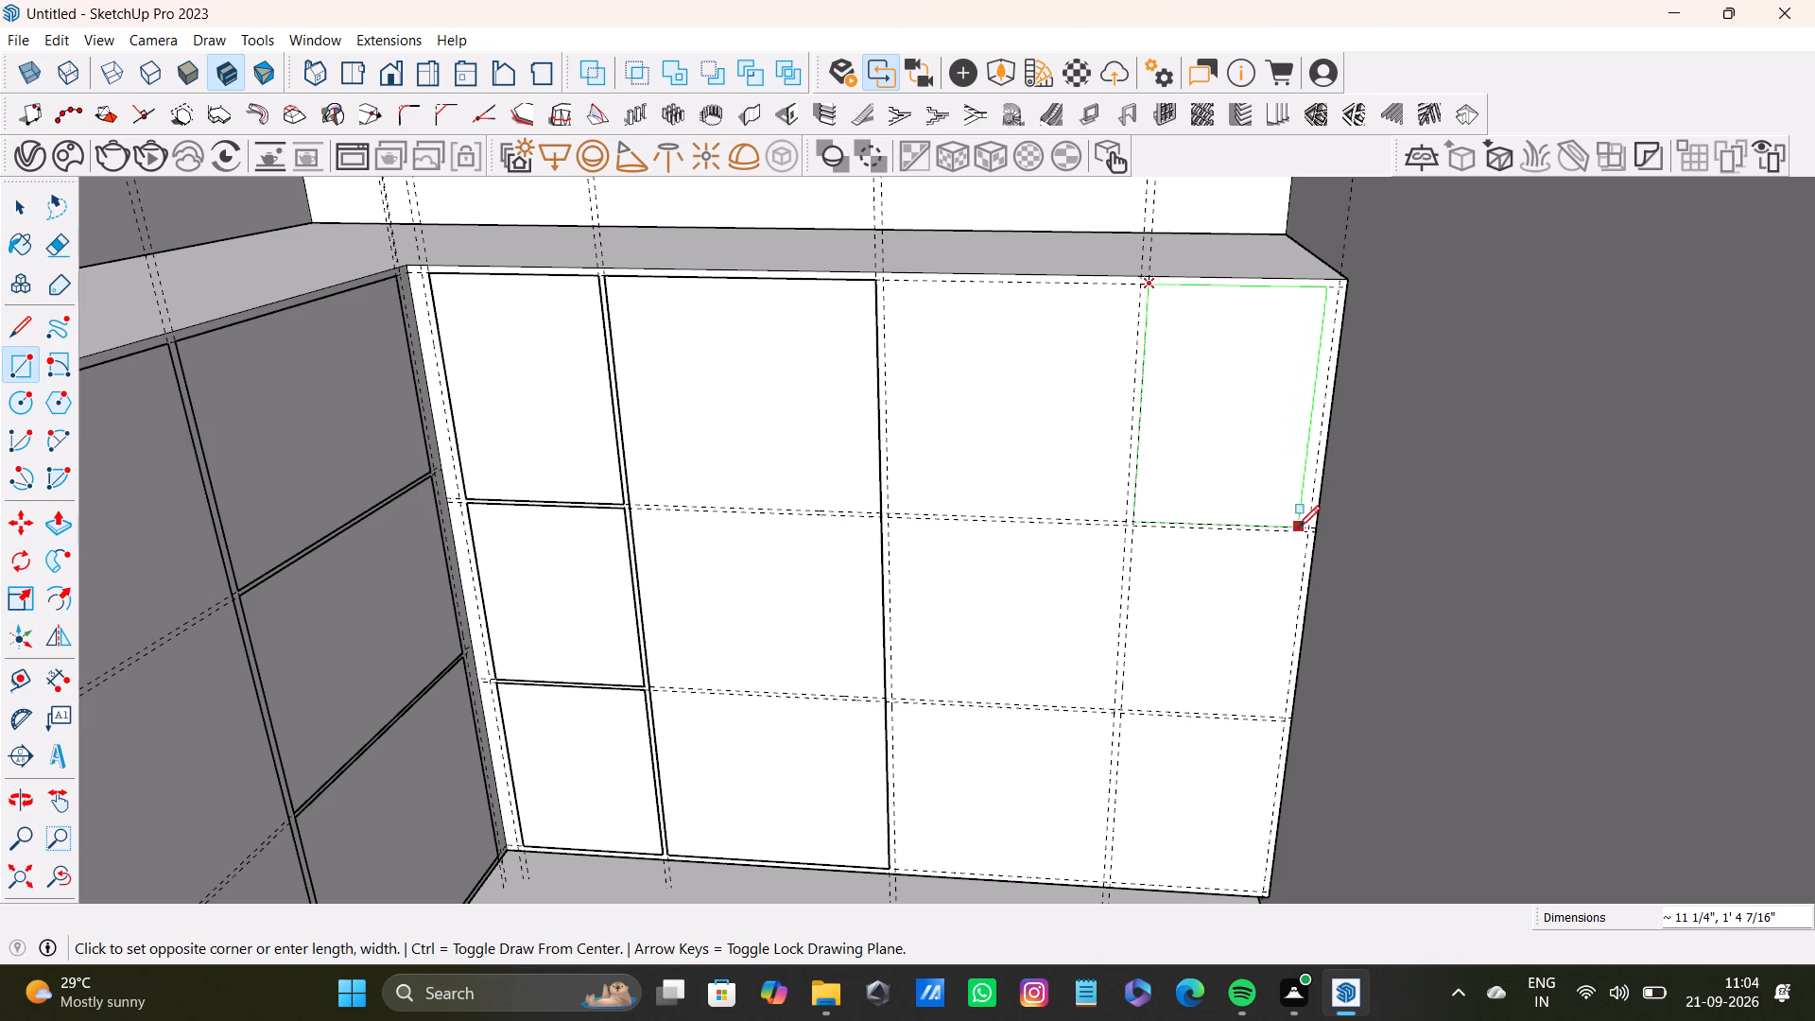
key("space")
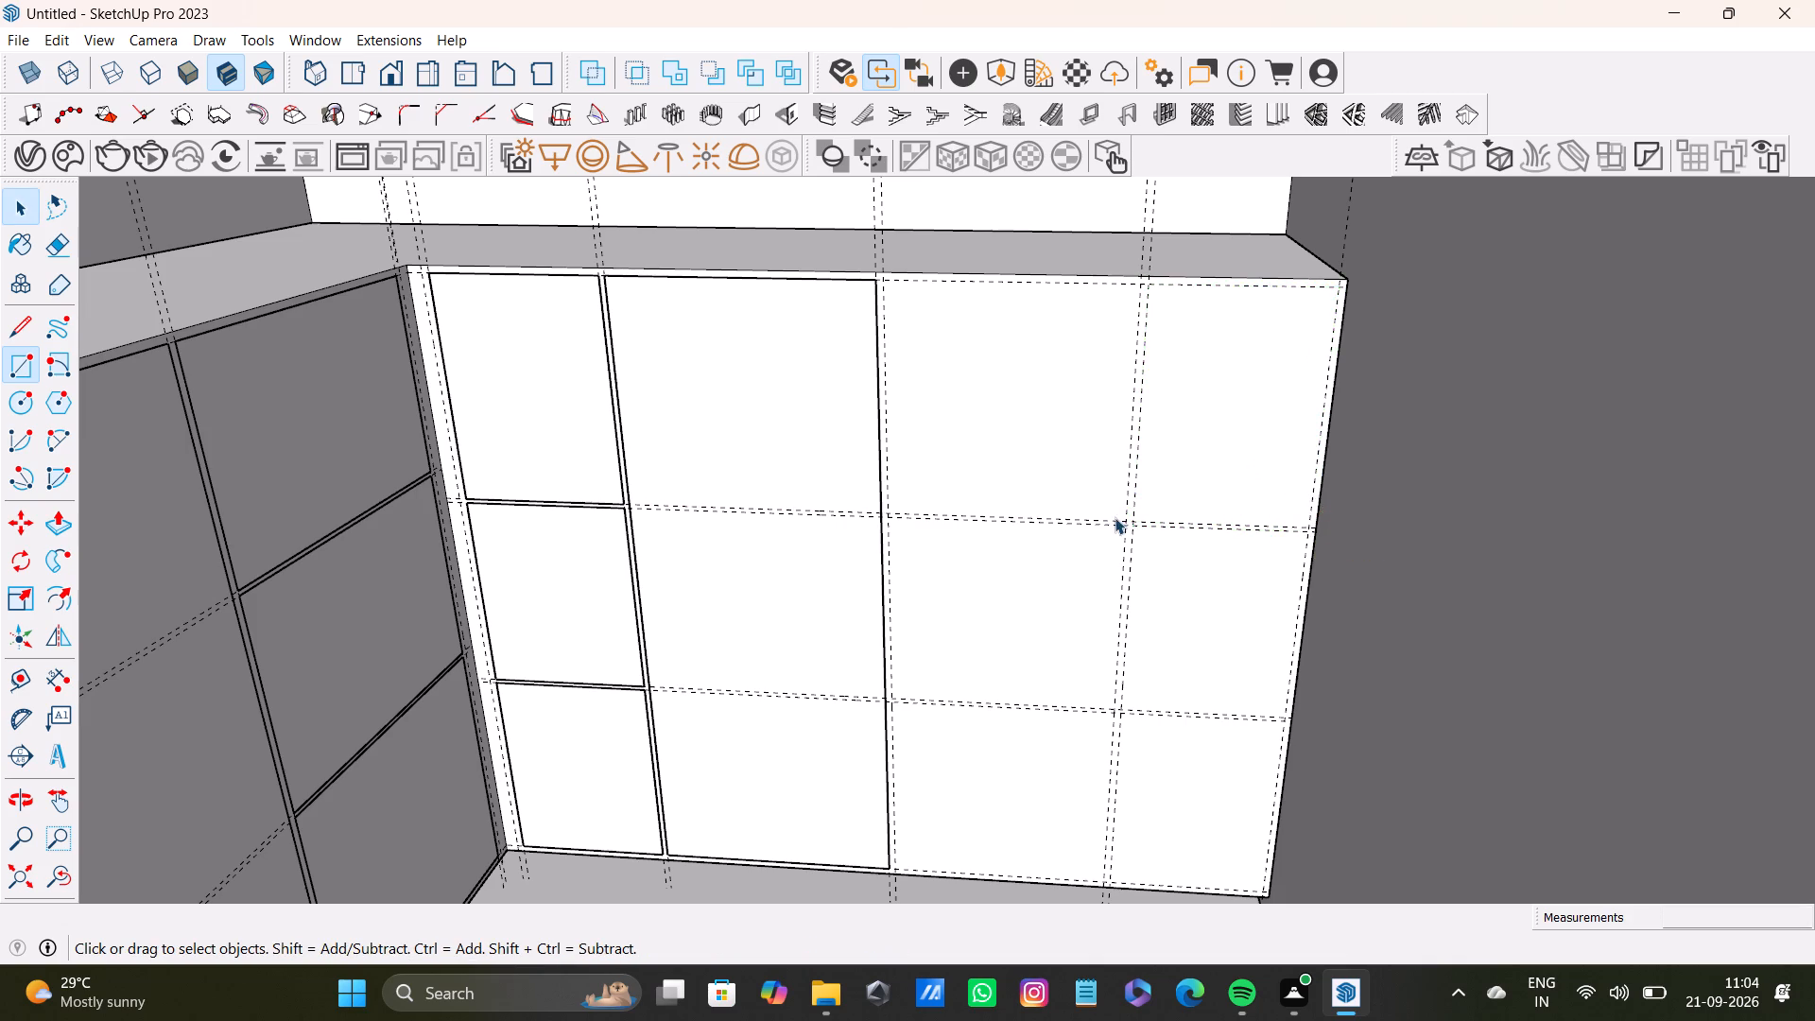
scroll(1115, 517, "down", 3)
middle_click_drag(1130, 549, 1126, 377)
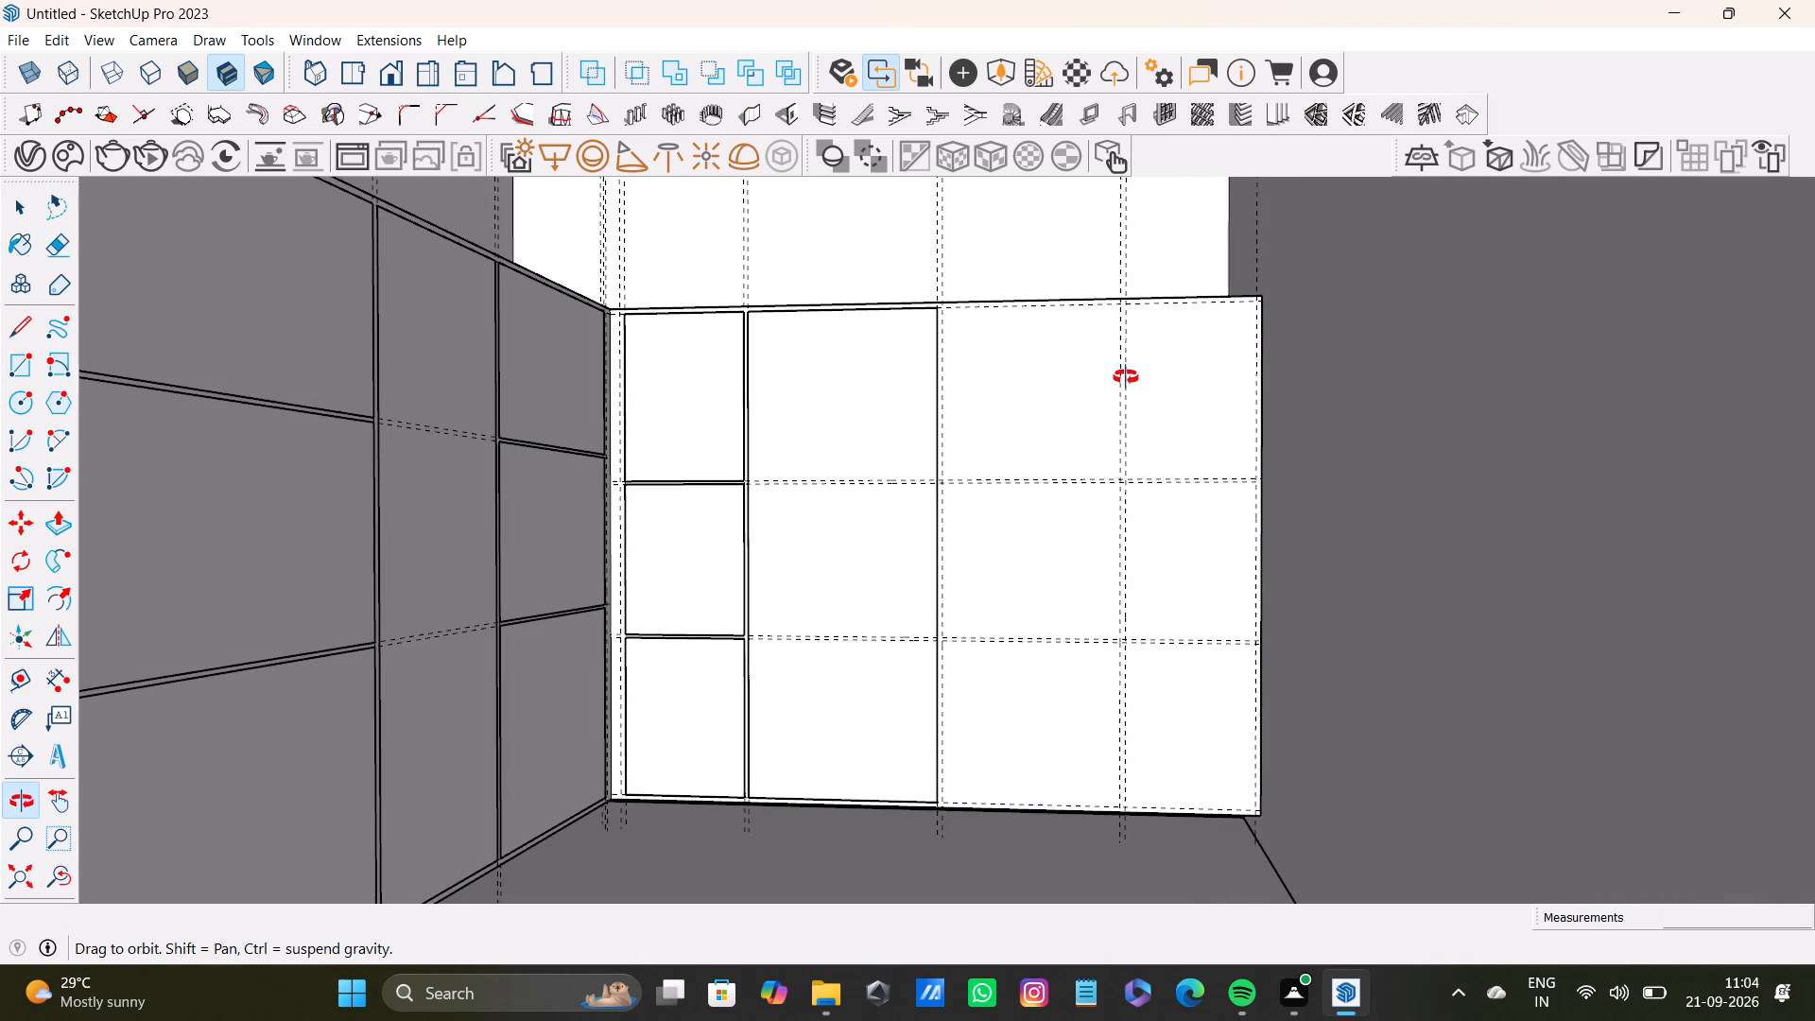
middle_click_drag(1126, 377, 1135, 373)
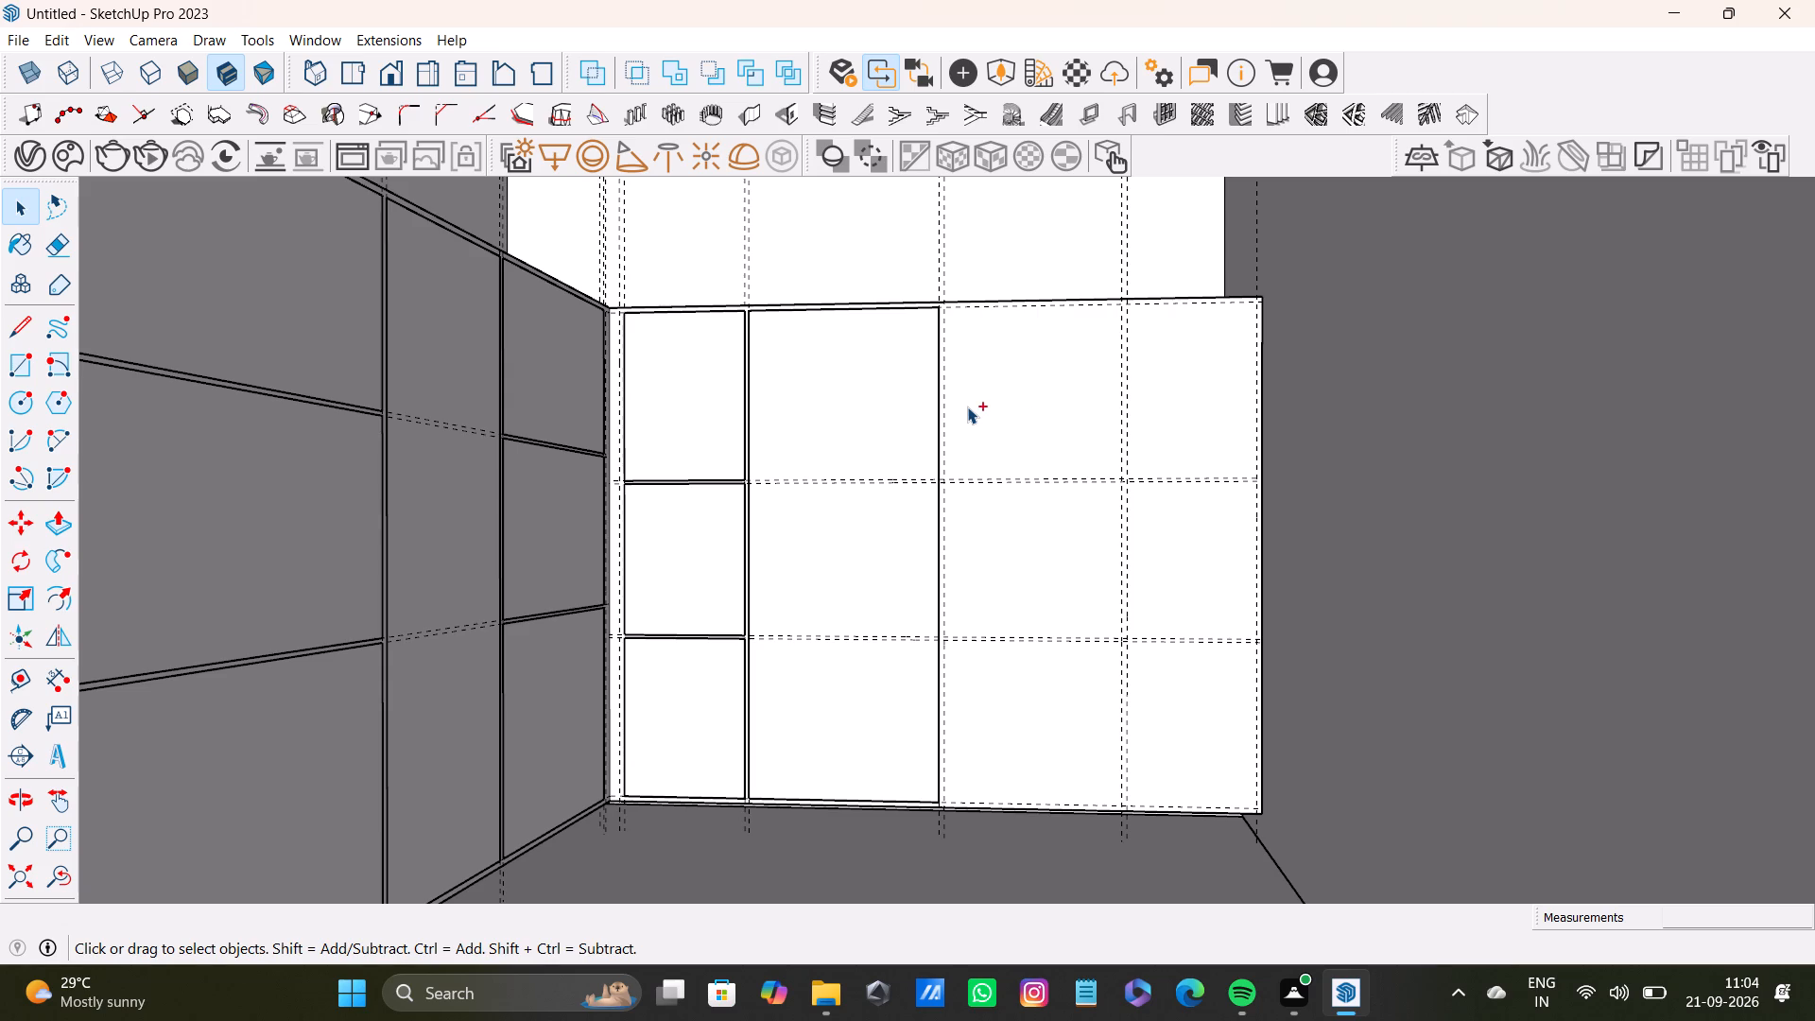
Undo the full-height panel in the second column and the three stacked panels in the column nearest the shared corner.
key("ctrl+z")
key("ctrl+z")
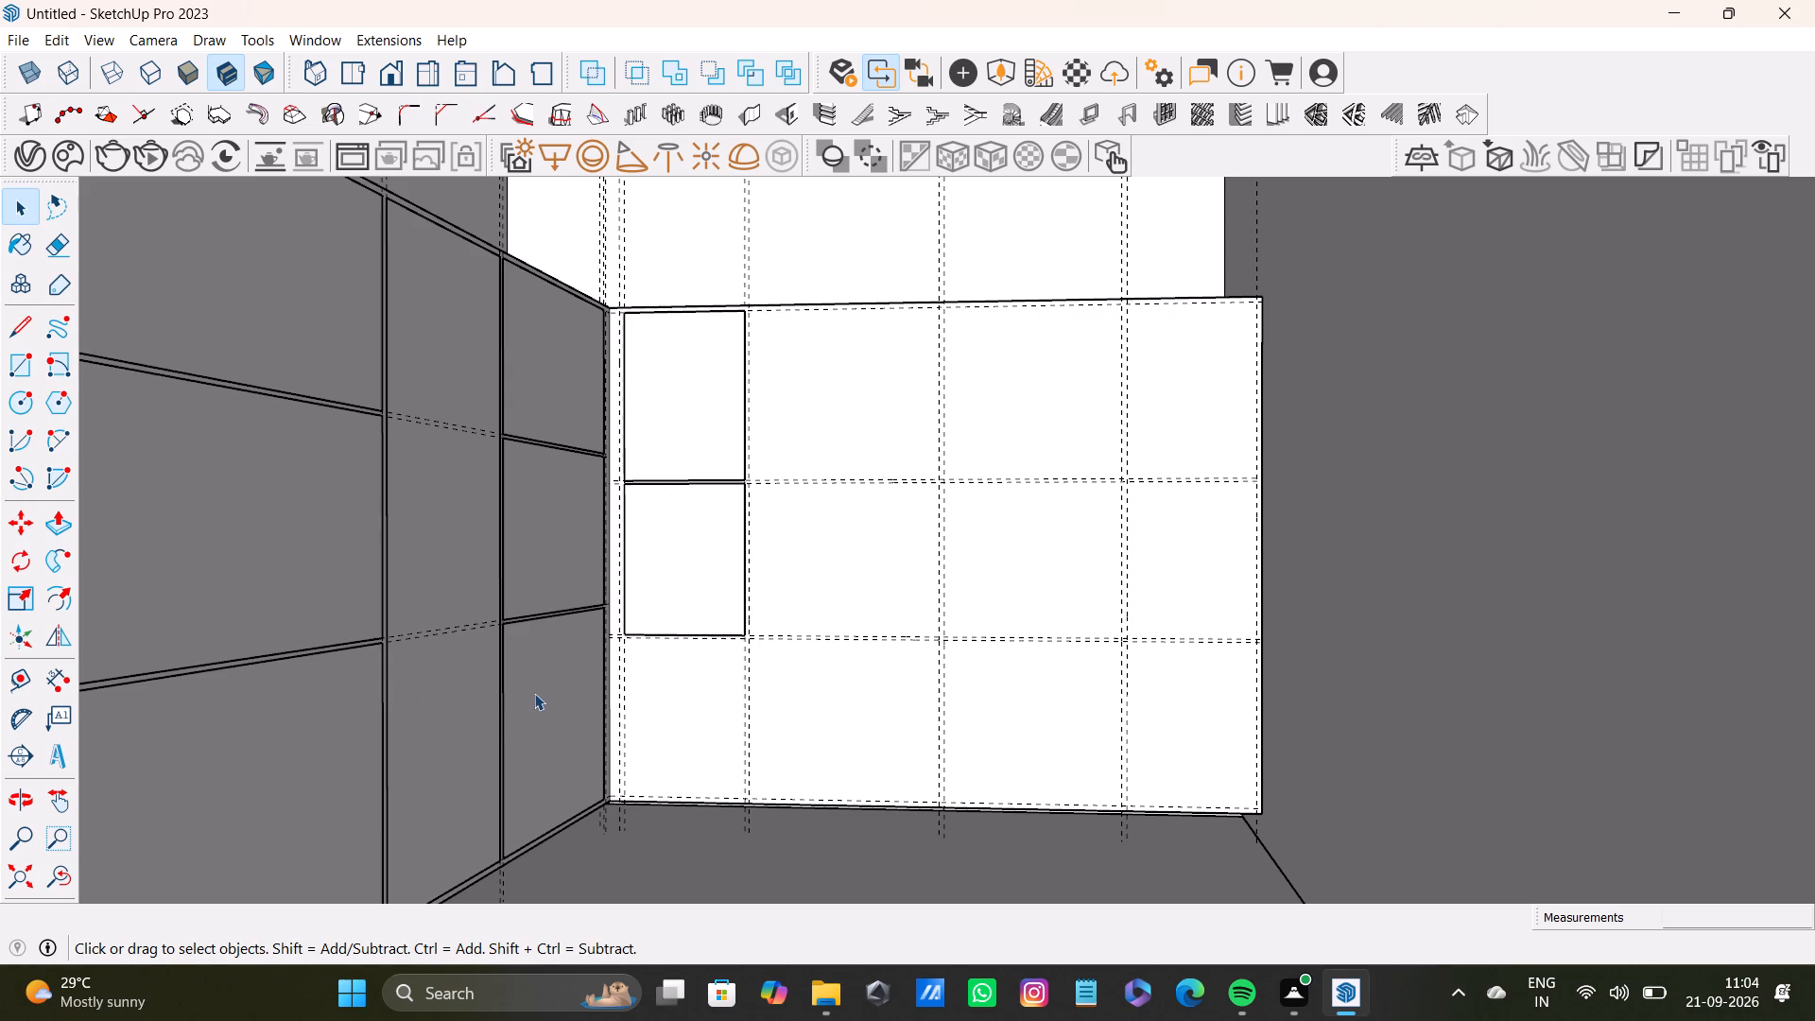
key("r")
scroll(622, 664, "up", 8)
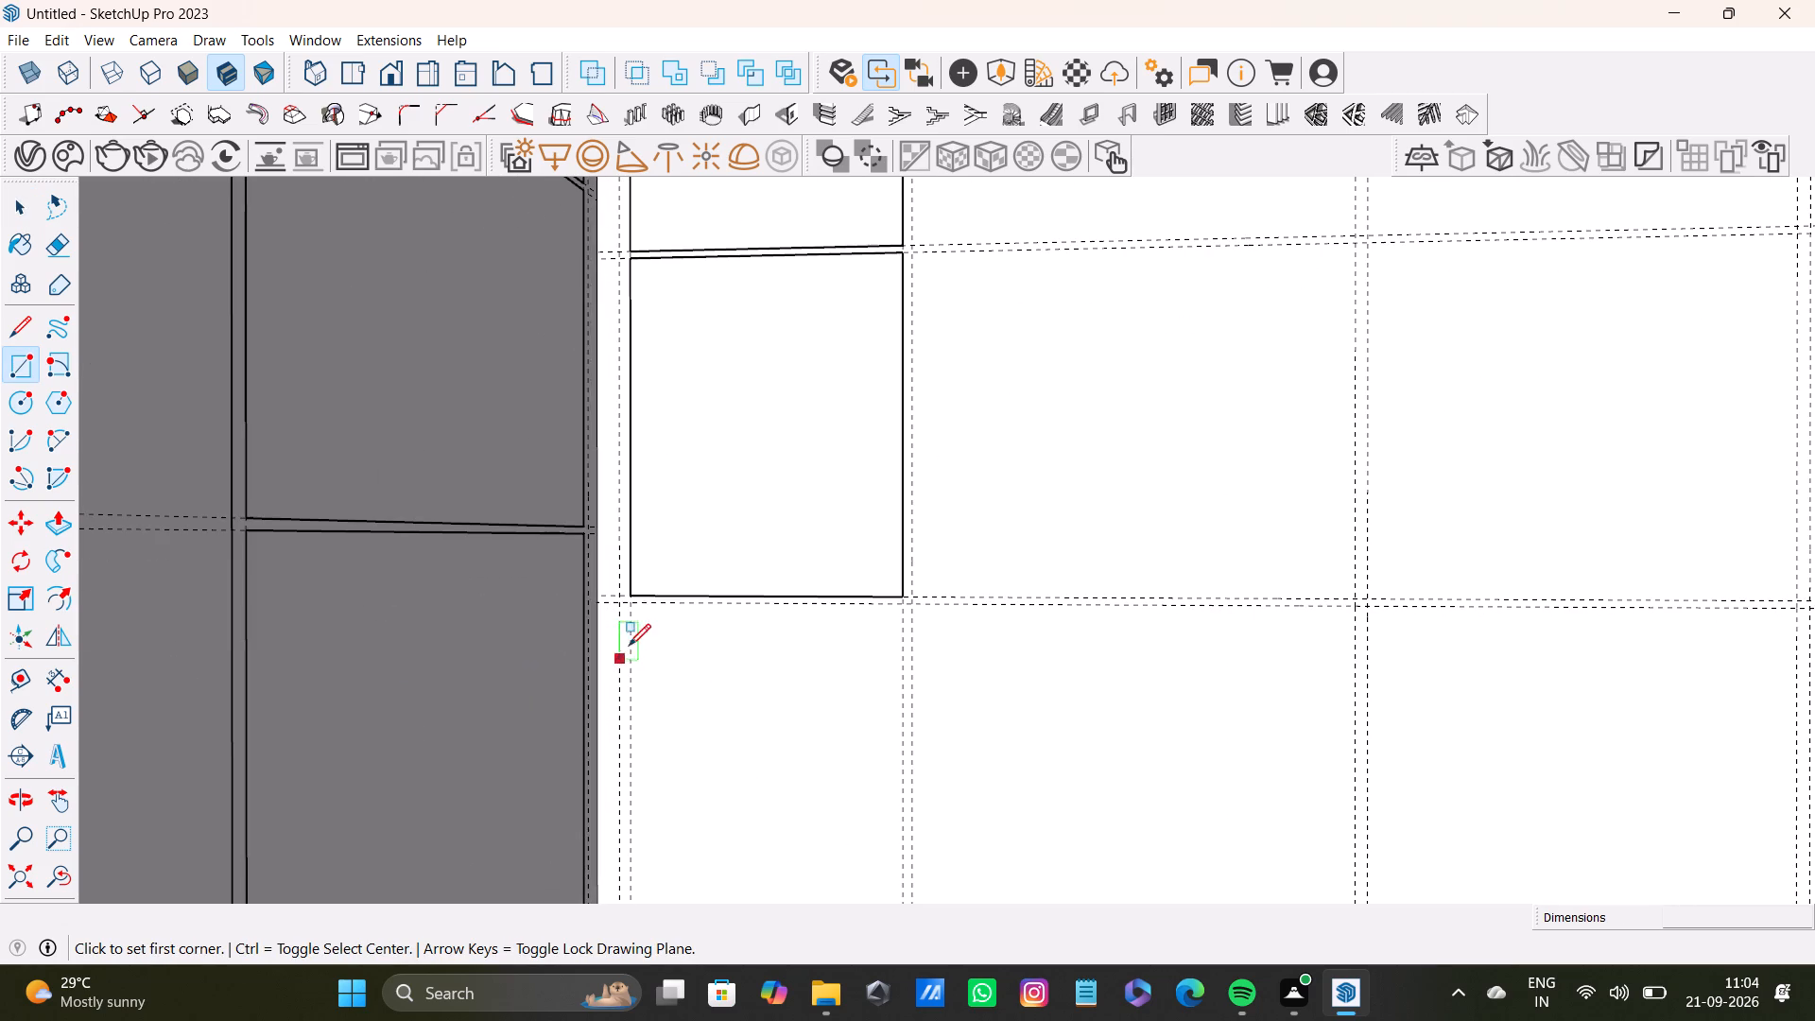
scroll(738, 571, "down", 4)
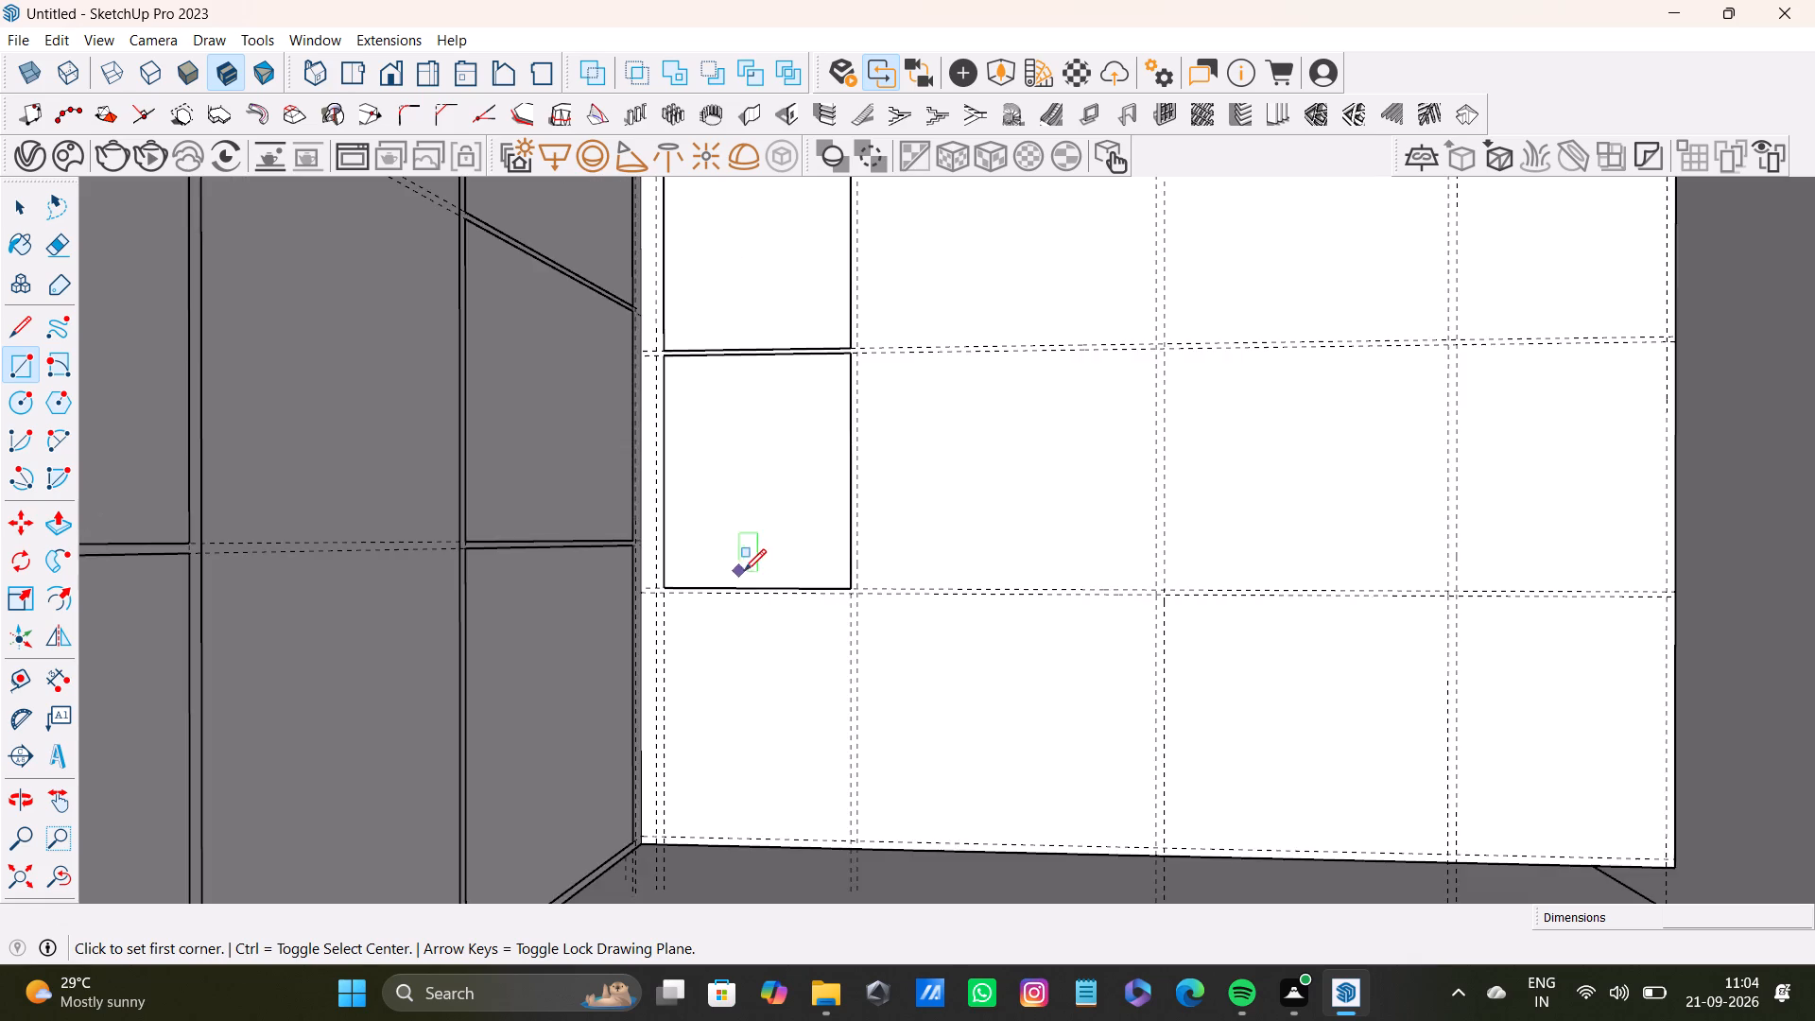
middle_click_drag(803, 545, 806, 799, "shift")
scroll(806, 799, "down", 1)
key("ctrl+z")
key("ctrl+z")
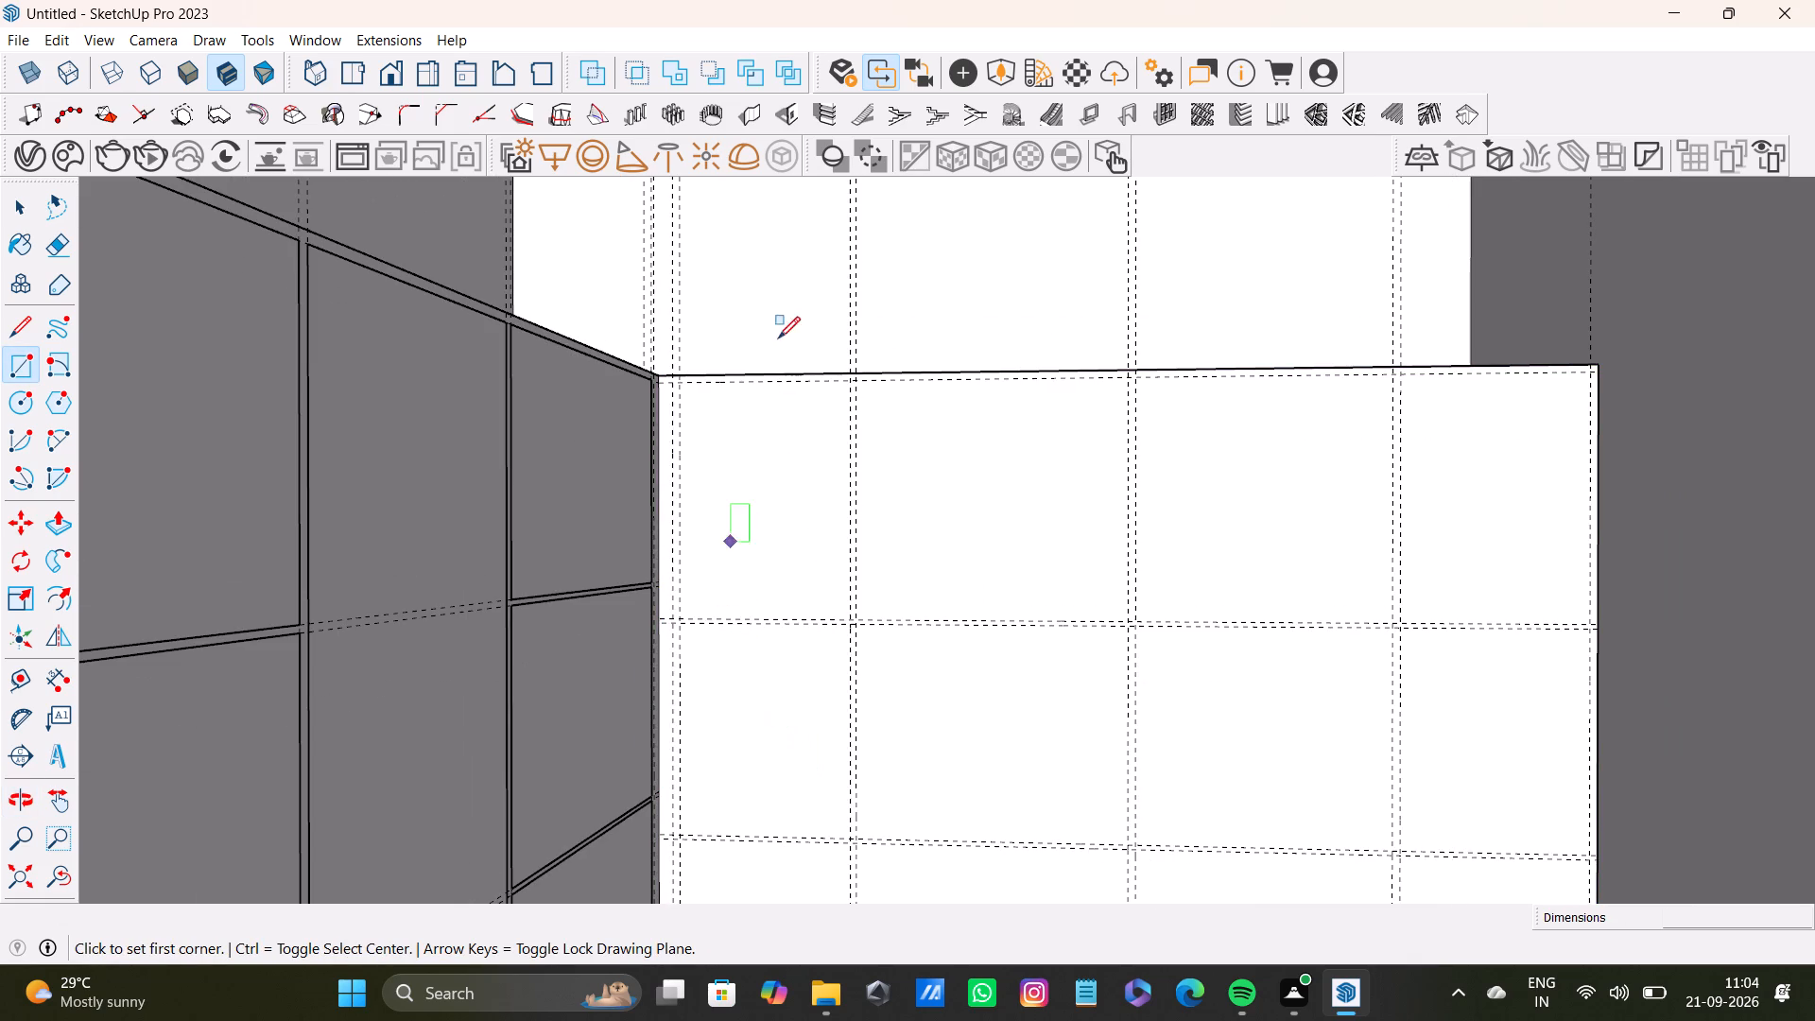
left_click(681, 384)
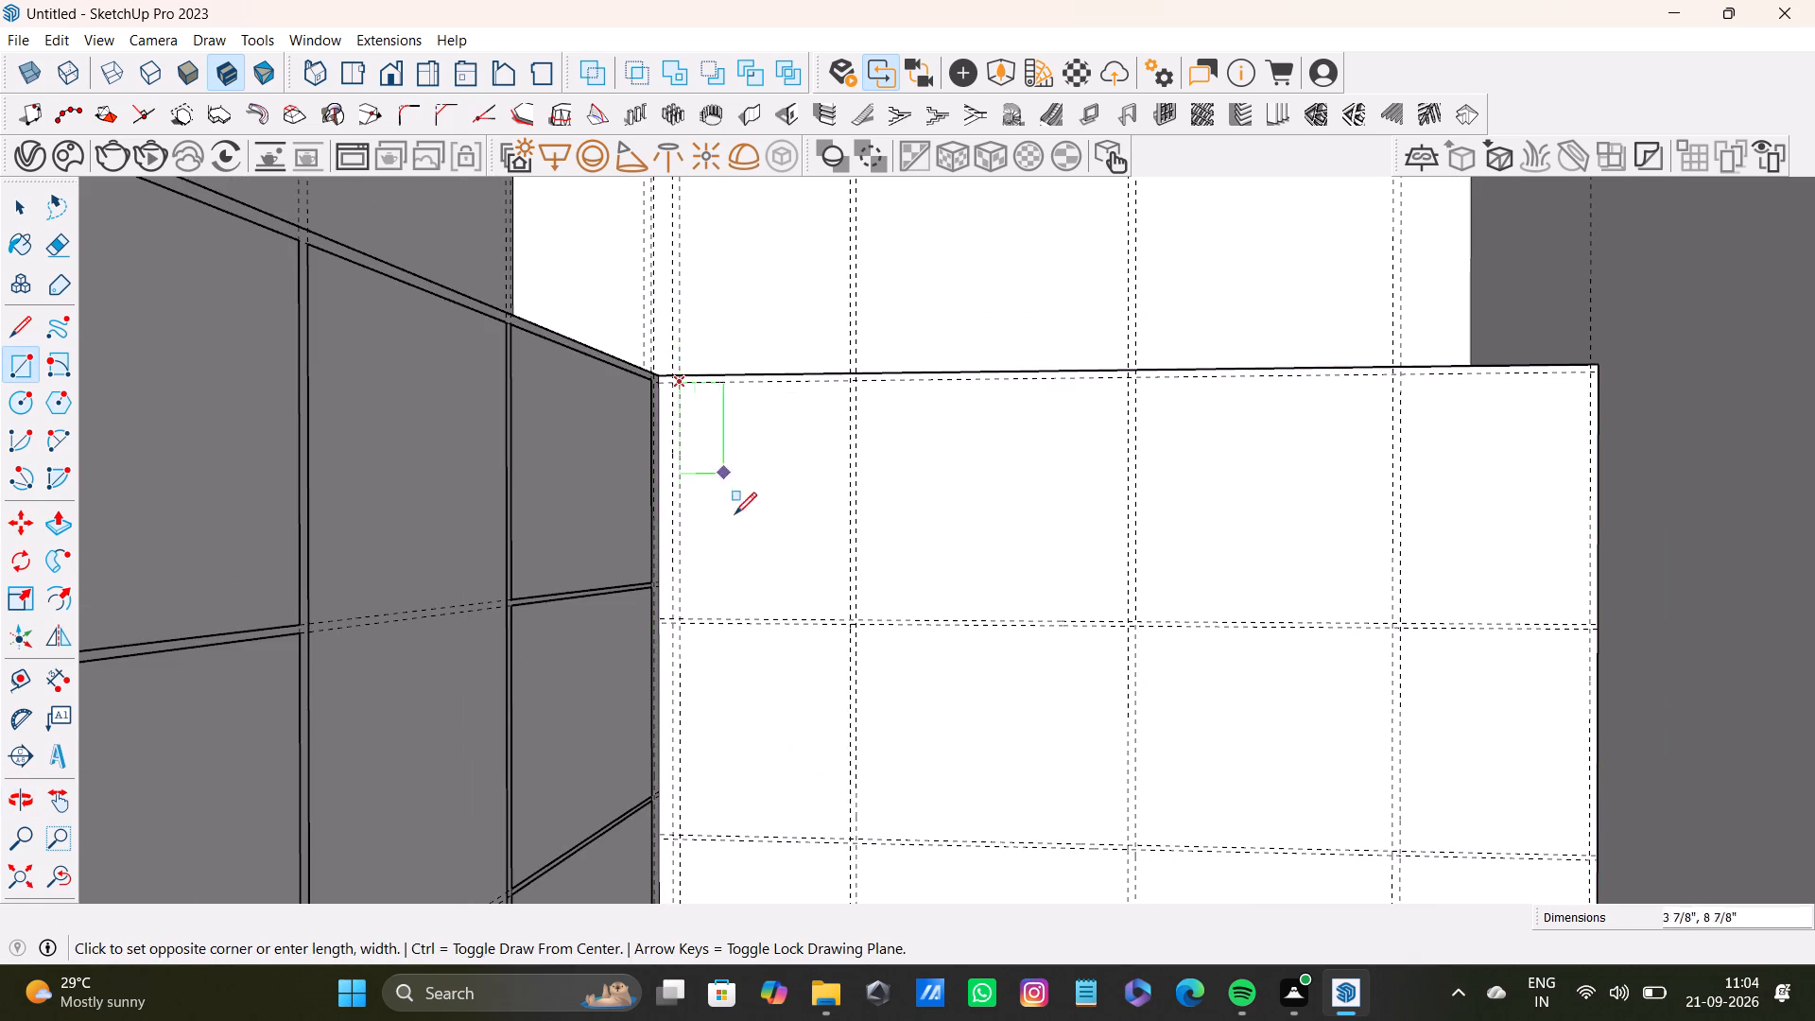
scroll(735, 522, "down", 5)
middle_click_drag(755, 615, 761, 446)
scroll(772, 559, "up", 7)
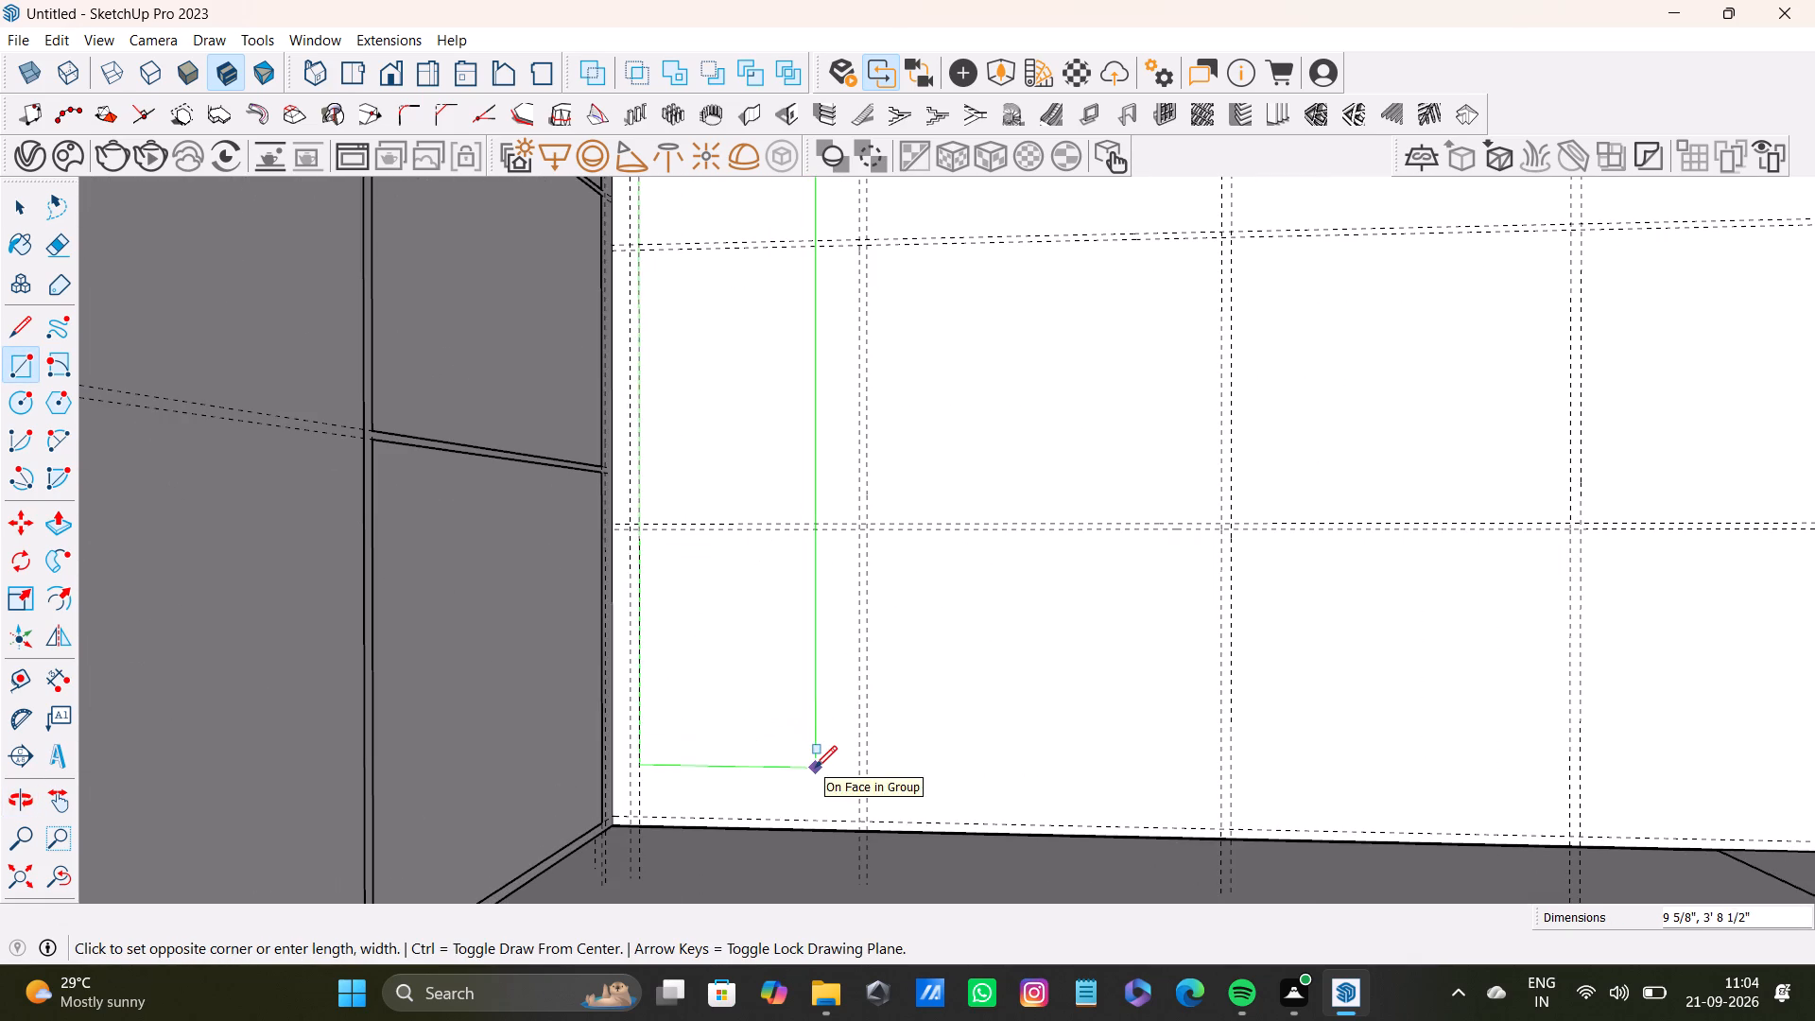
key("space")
Draw a single full-height panel rectangle between the top and bottom guides in the column nearest the shared corner.
scroll(774, 652, "down", 4)
middle_click_drag(782, 517, 789, 834, "shift")
scroll(755, 543, "up", 7)
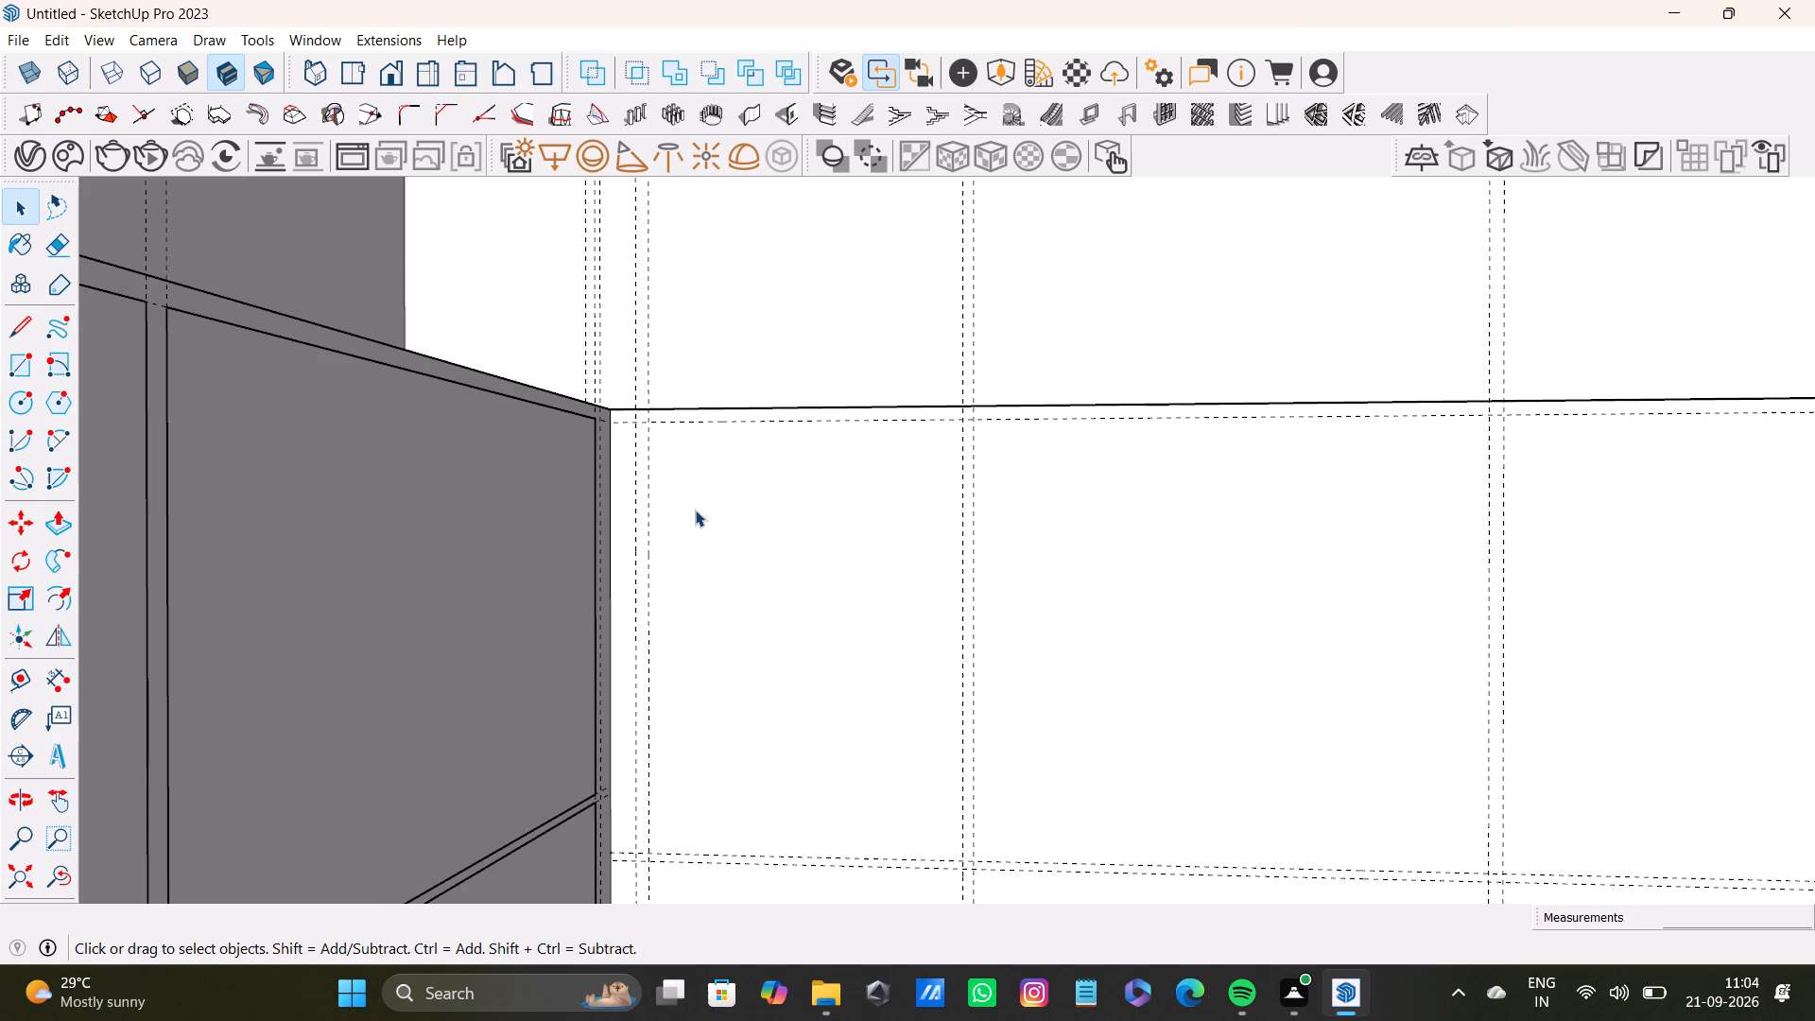
key("r")
scroll(671, 441, "up", 7)
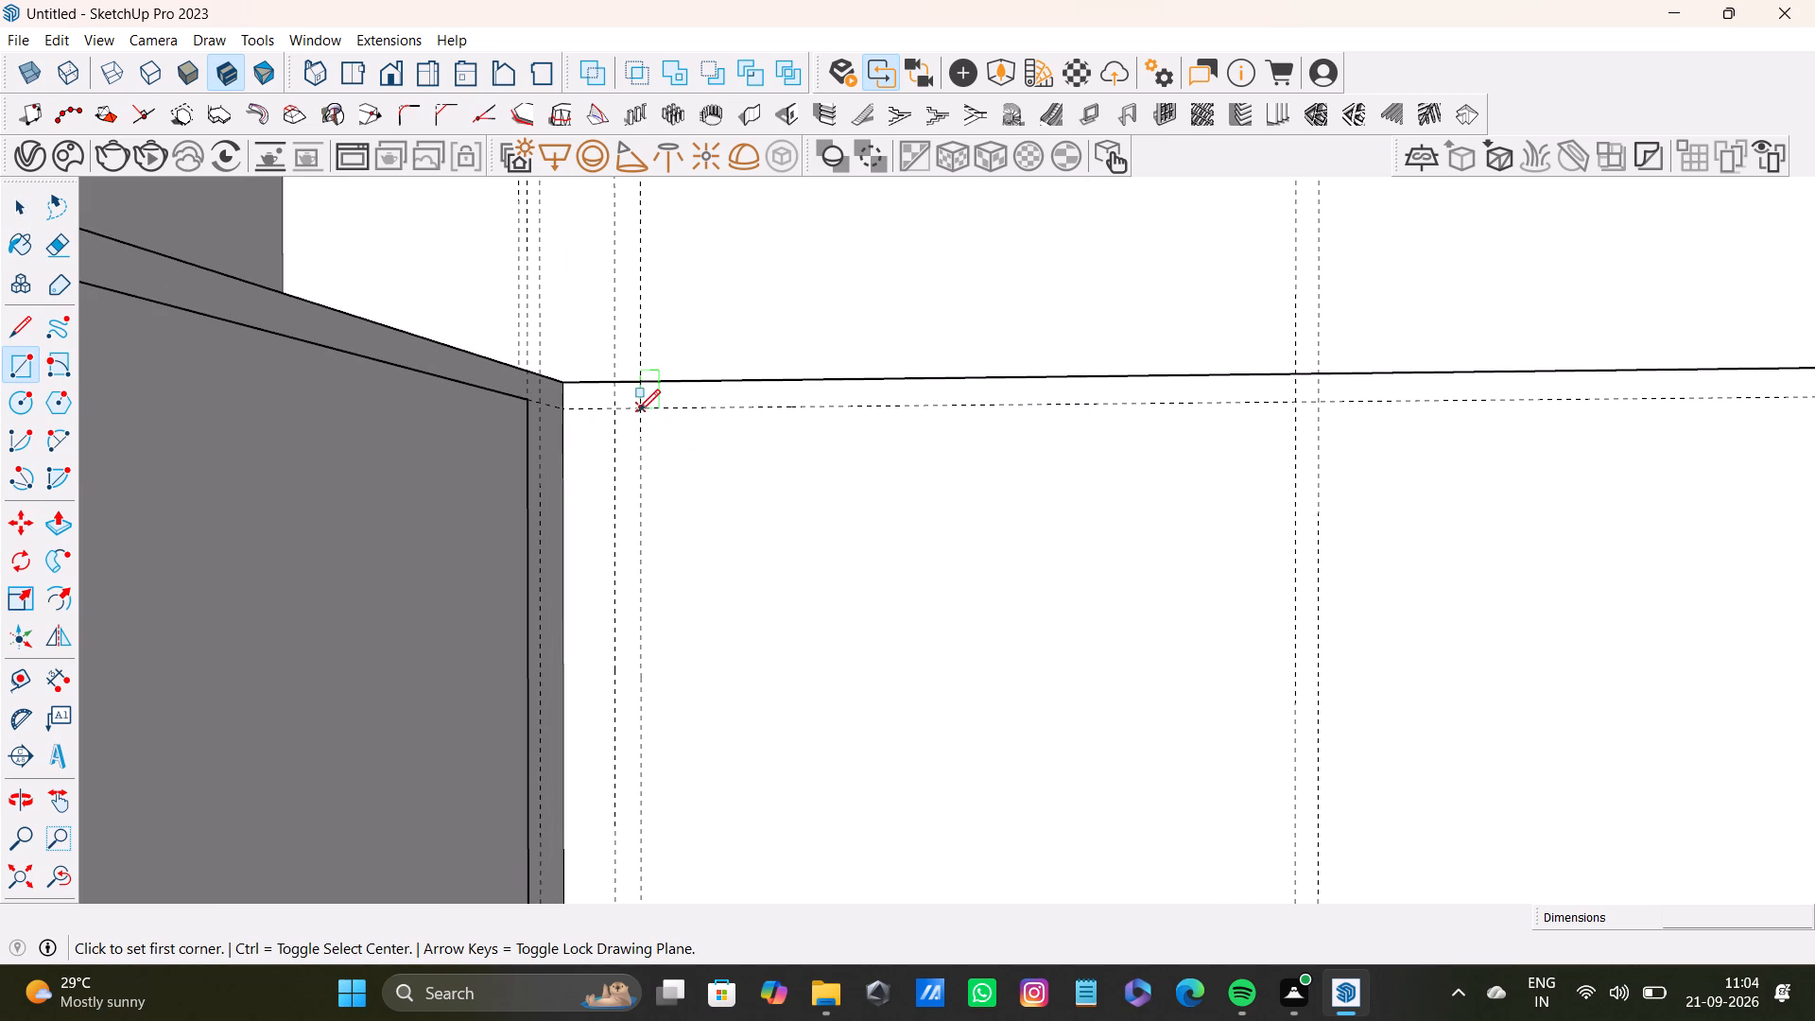
left_click(638, 411)
scroll(700, 561, "down", 4)
scroll(927, 767, "down", 4, "shift")
middle_click_drag(942, 795, 940, 493, "shift")
scroll(940, 538, "down", 4)
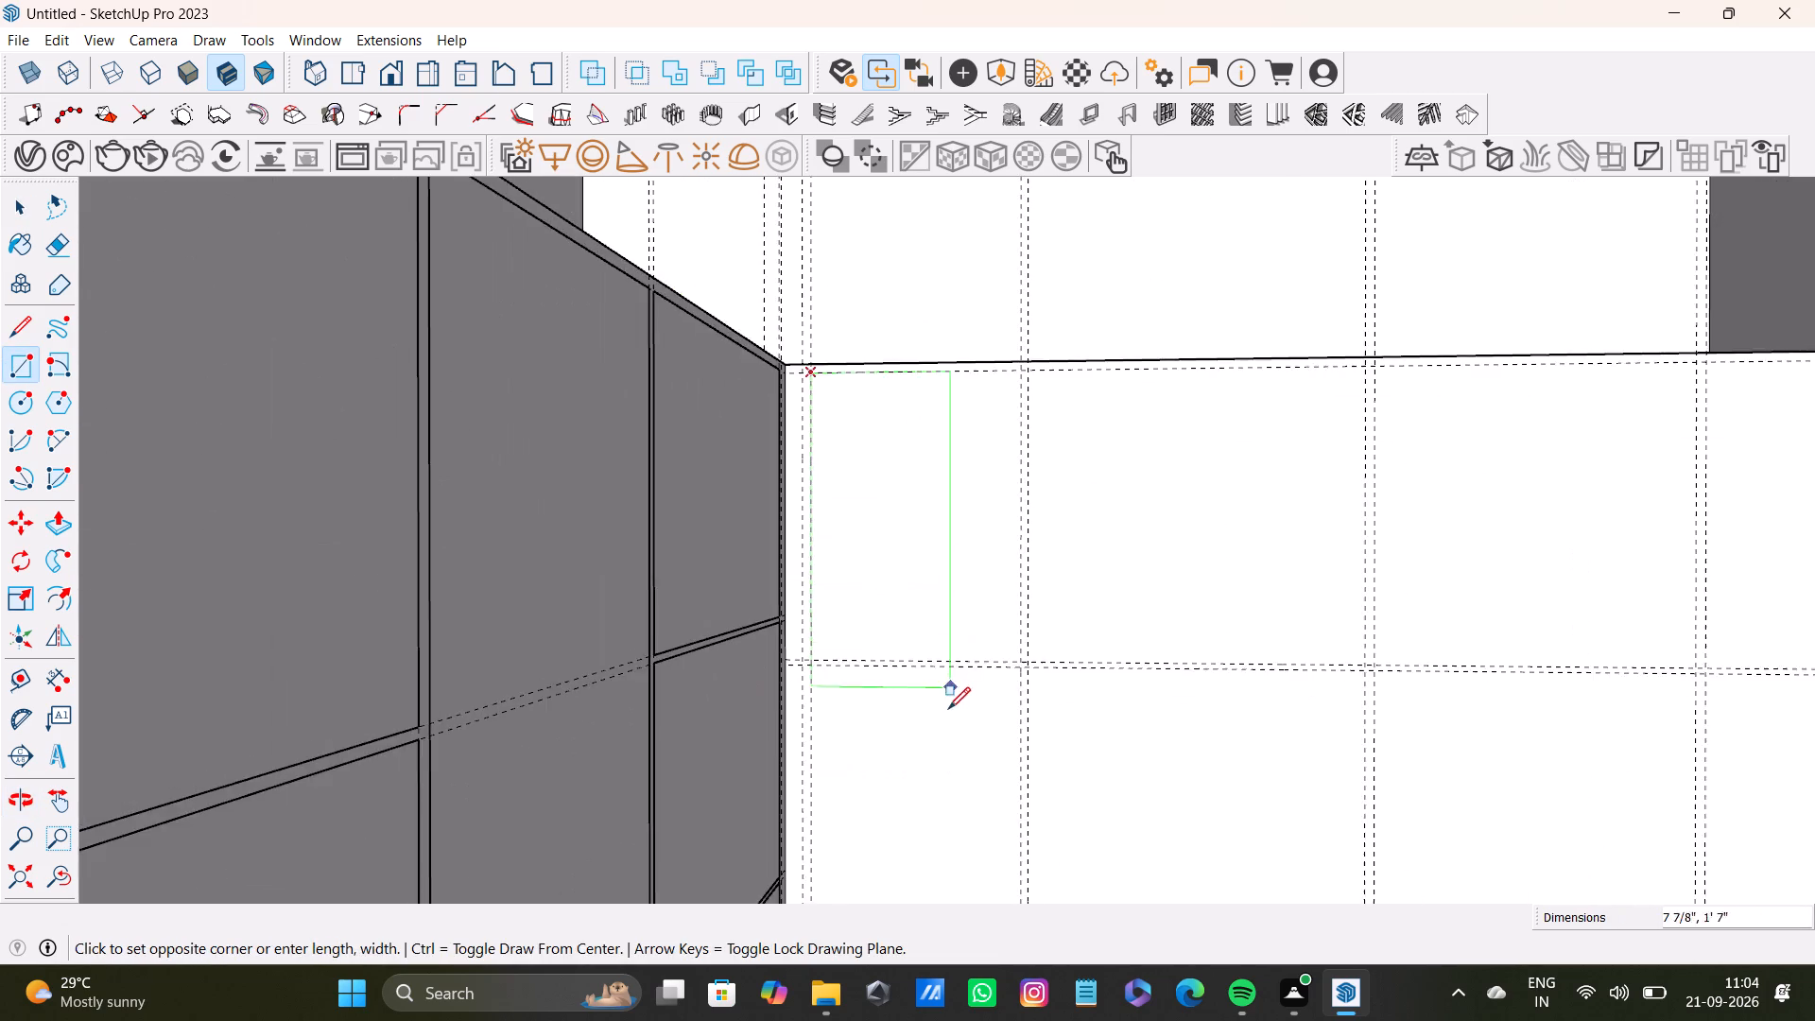
middle_click_drag(948, 709, 947, 513)
middle_click_drag(947, 764, 934, 576)
scroll(943, 686, "up", 3)
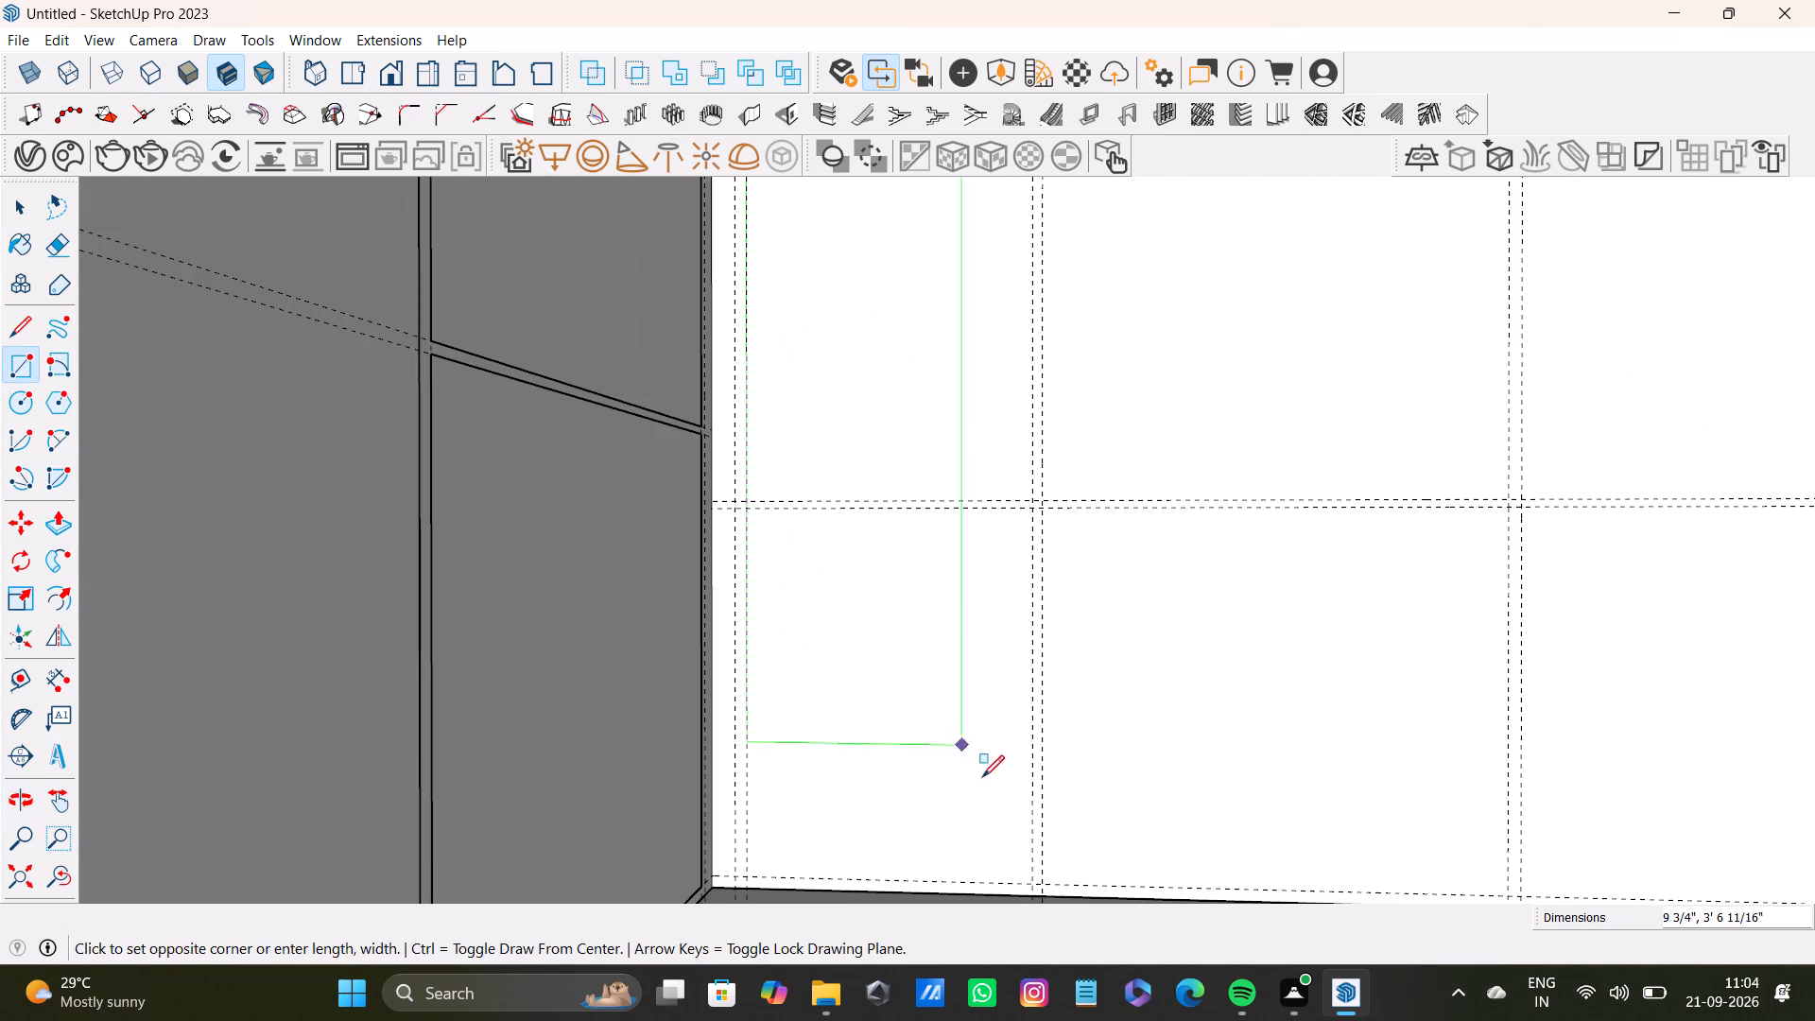
left_click(1036, 883)
Draw a 1' by 3' 11 5/16" full-height panel rectangle in the column at the face's far end from the shared corner.
scroll(1080, 537, "down", 4)
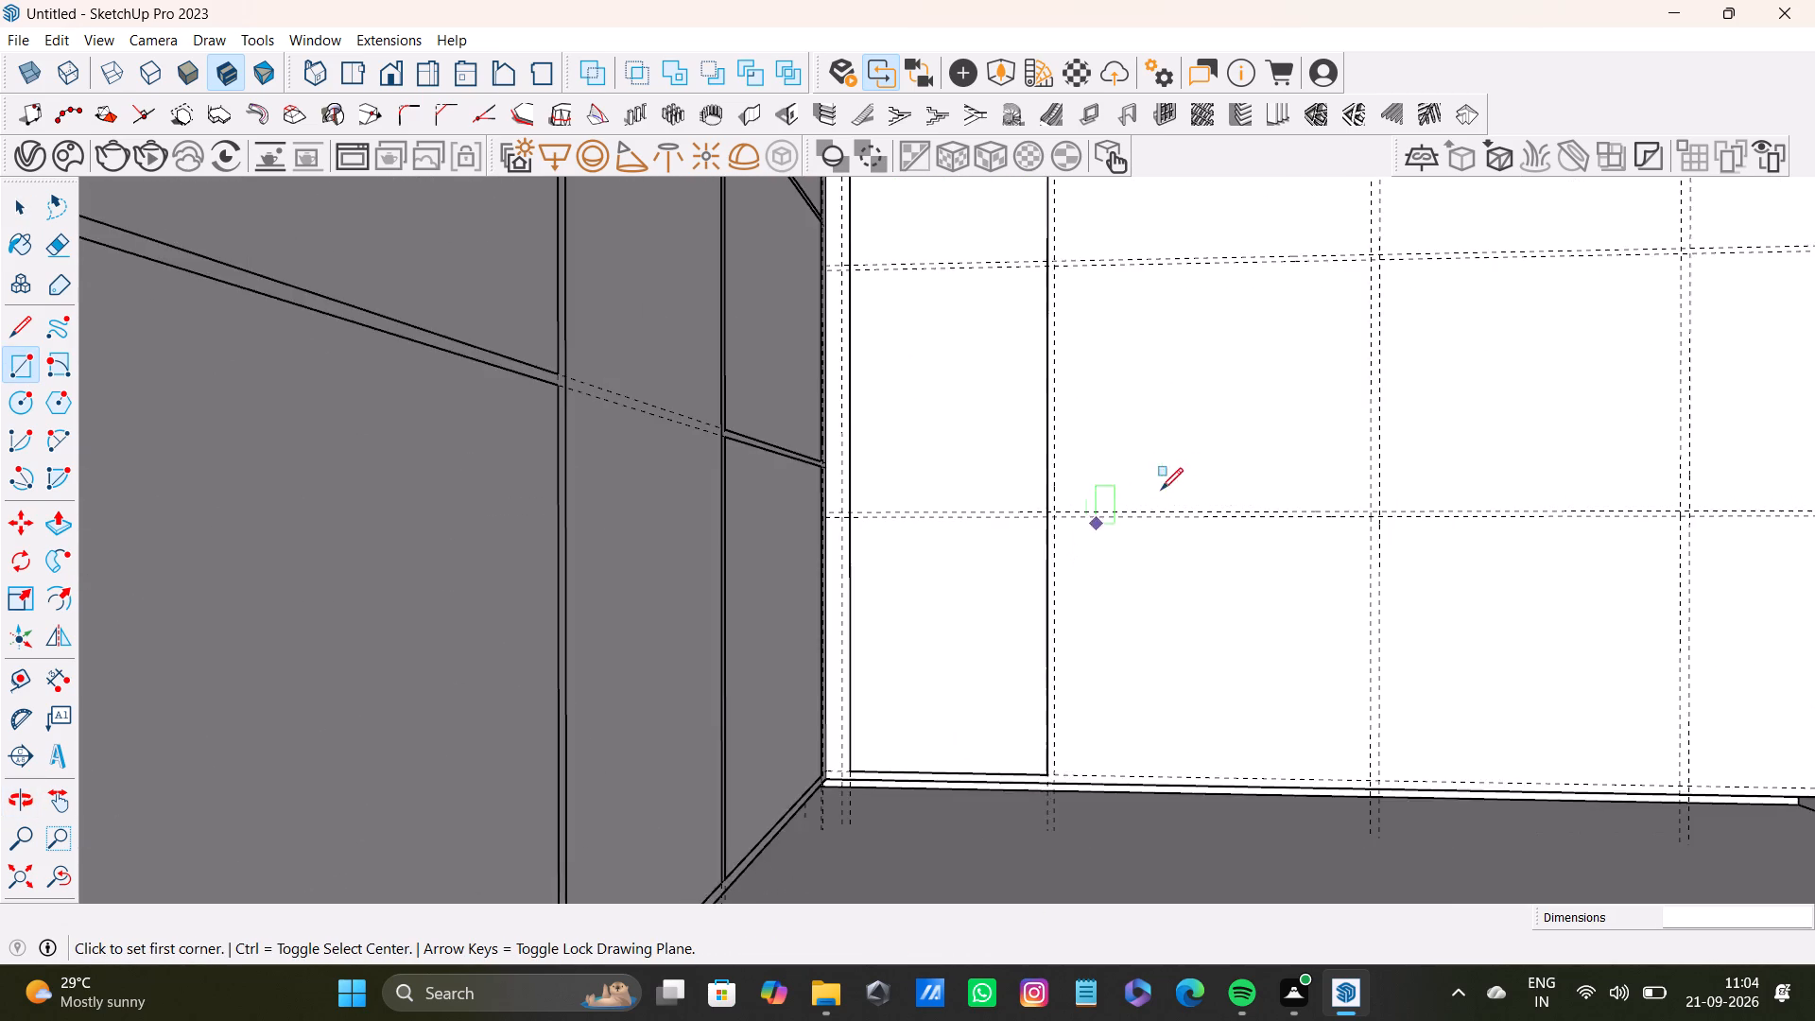
middle_click_drag(1171, 483, 632, 663, "shift")
middle_click_drag(1141, 300, 1095, 579, "shift")
scroll(1109, 498, "up", 3)
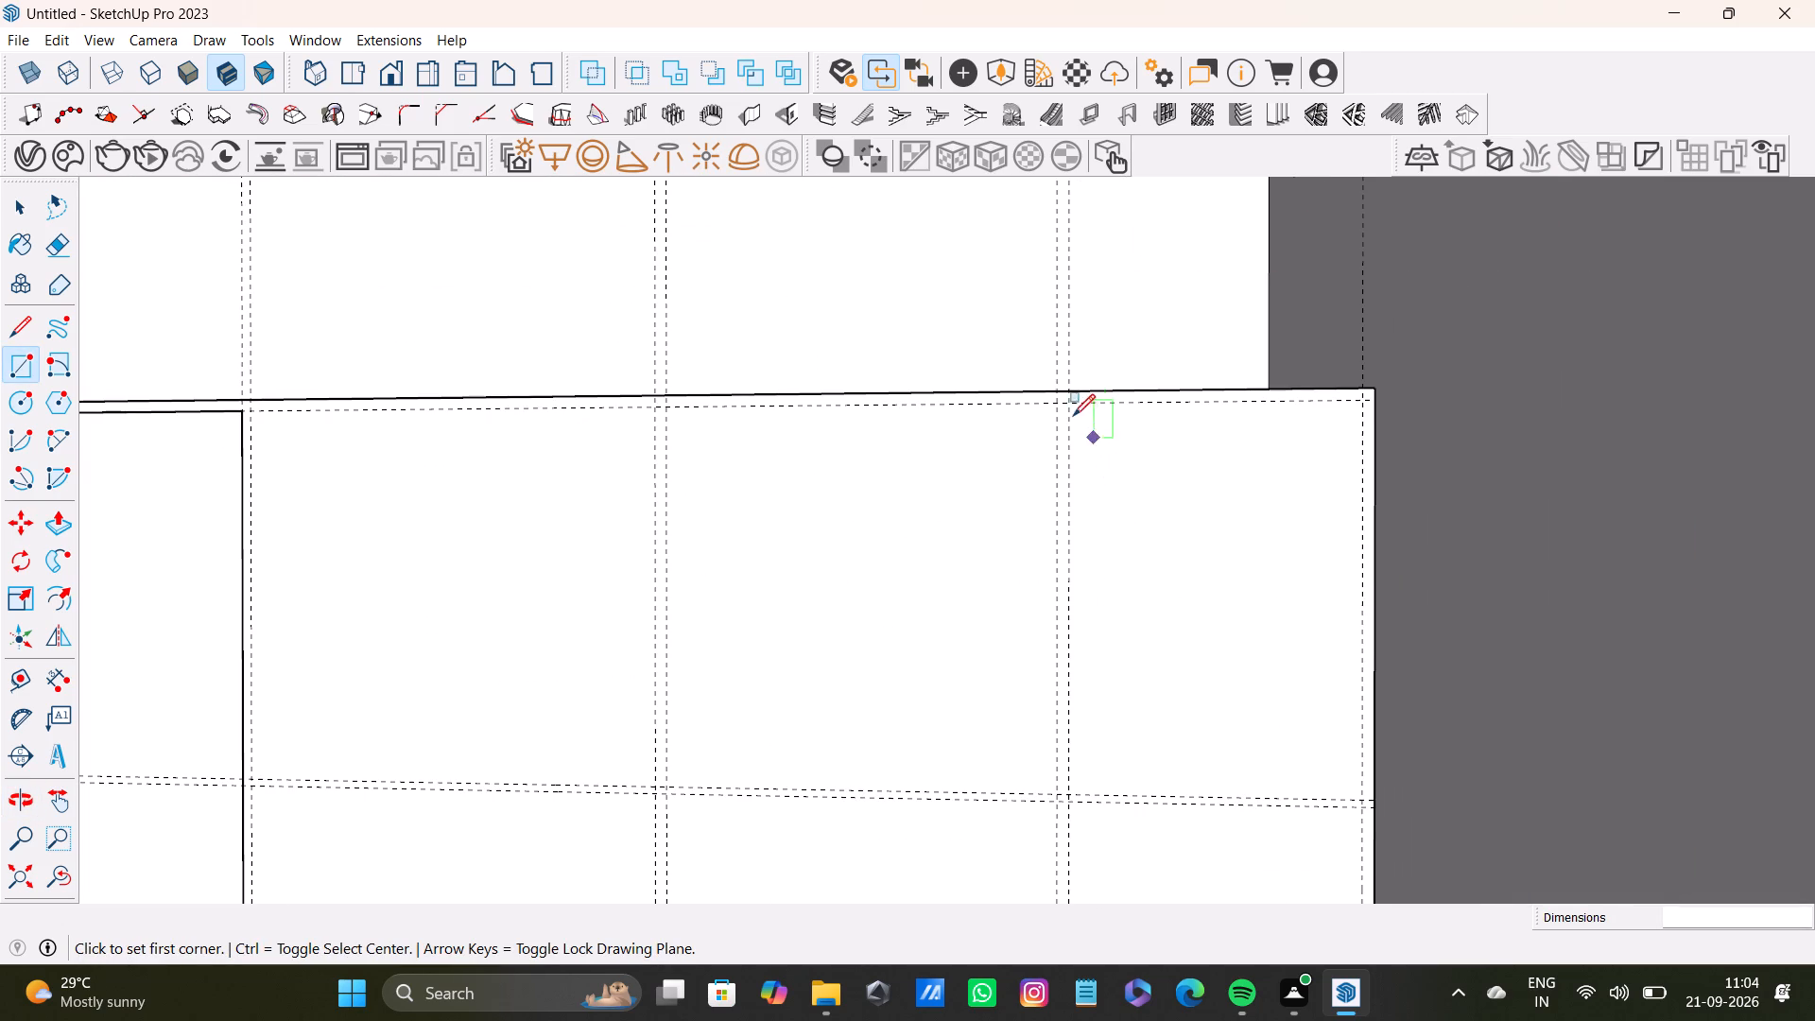
left_click(1065, 403)
scroll(1221, 598, "down", 4)
middle_click_drag(1235, 738, 1256, 453, "shift")
scroll(1281, 681, "down", 2)
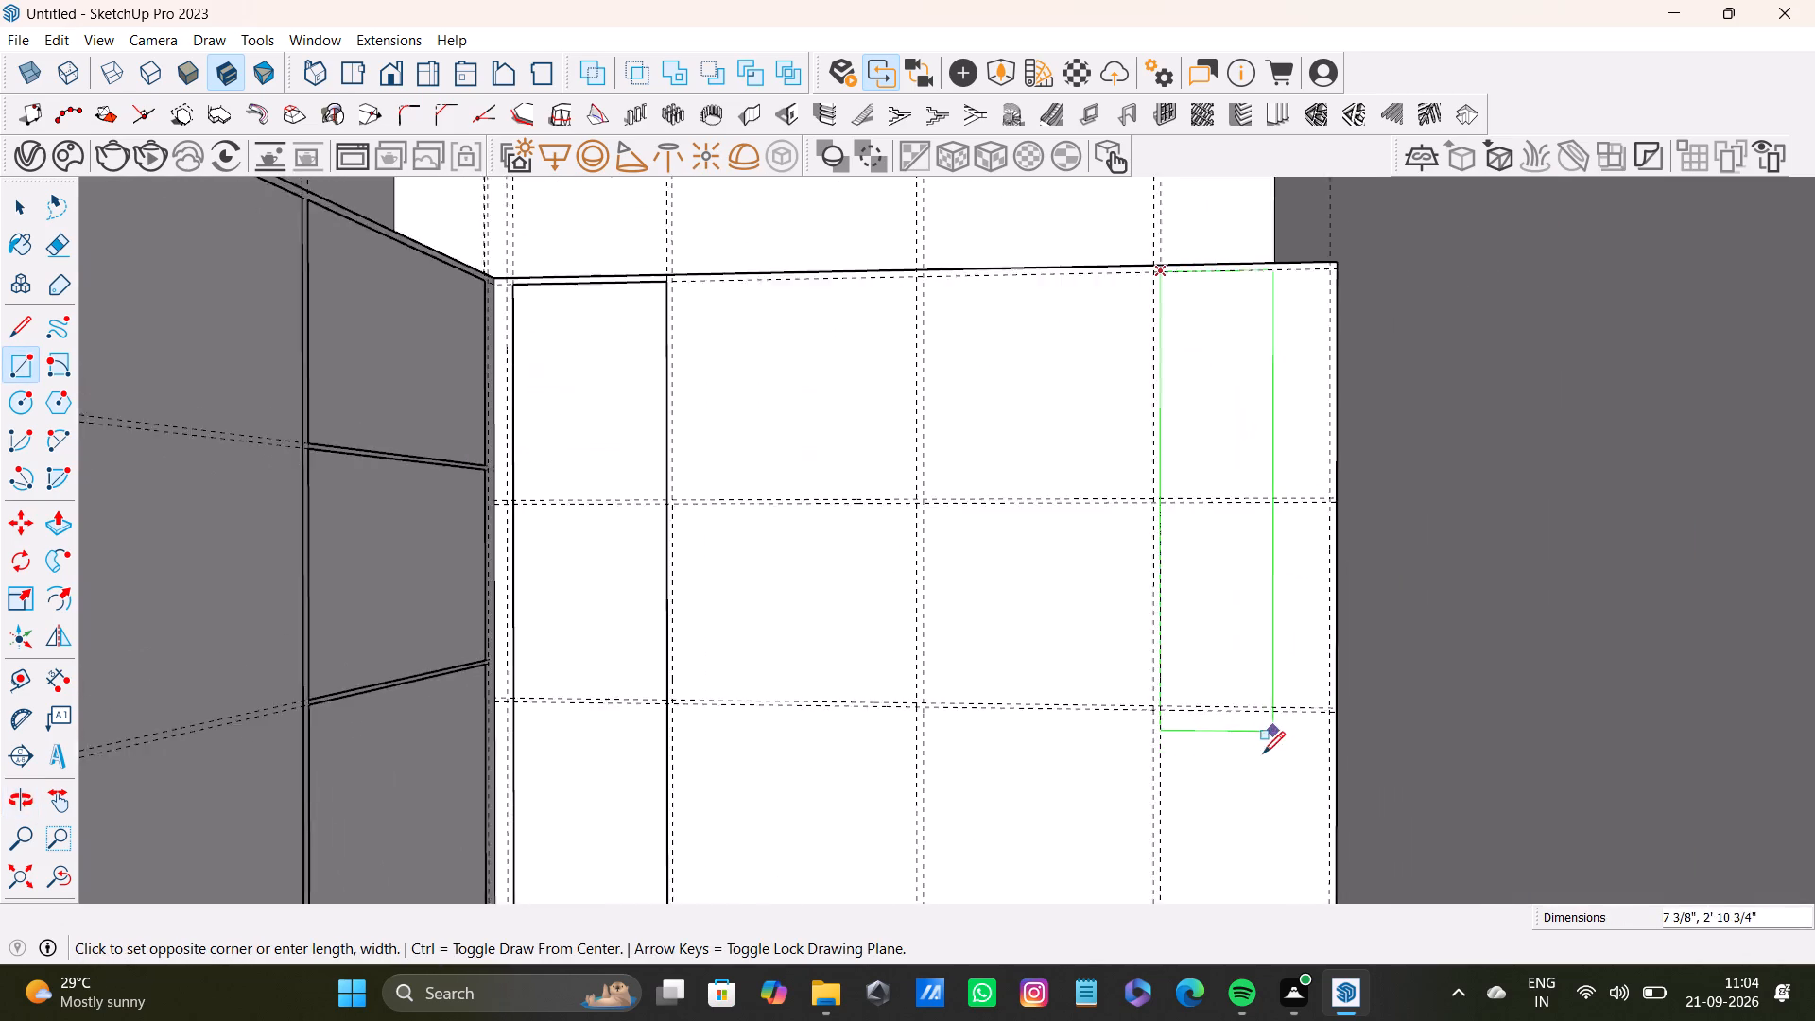
middle_click_drag(1263, 753, 1266, 482)
left_click(1332, 656)
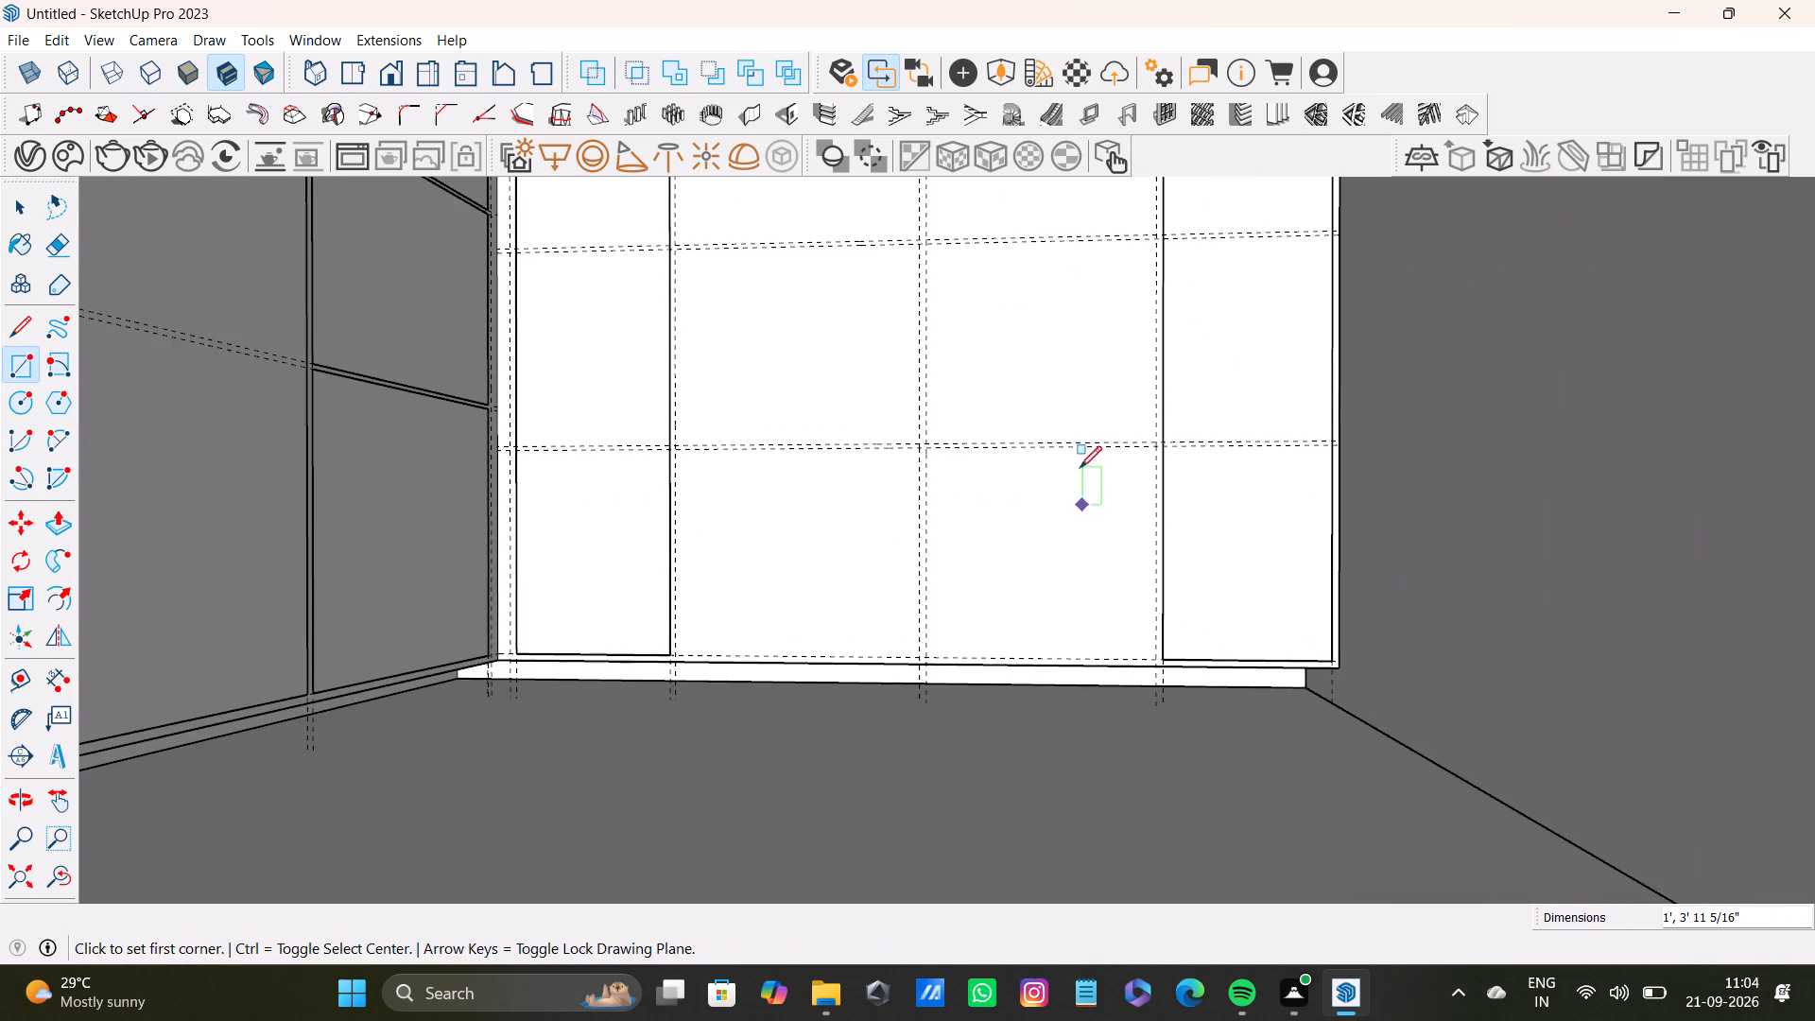
Draw the top panel rectangle in the second column from the shared corner, from the top guide down to the upper pair of horizontal guides.
scroll(1080, 468, "down", 4)
middle_click_drag(1077, 452, 1082, 765, "shift")
scroll(823, 553, "up", 10)
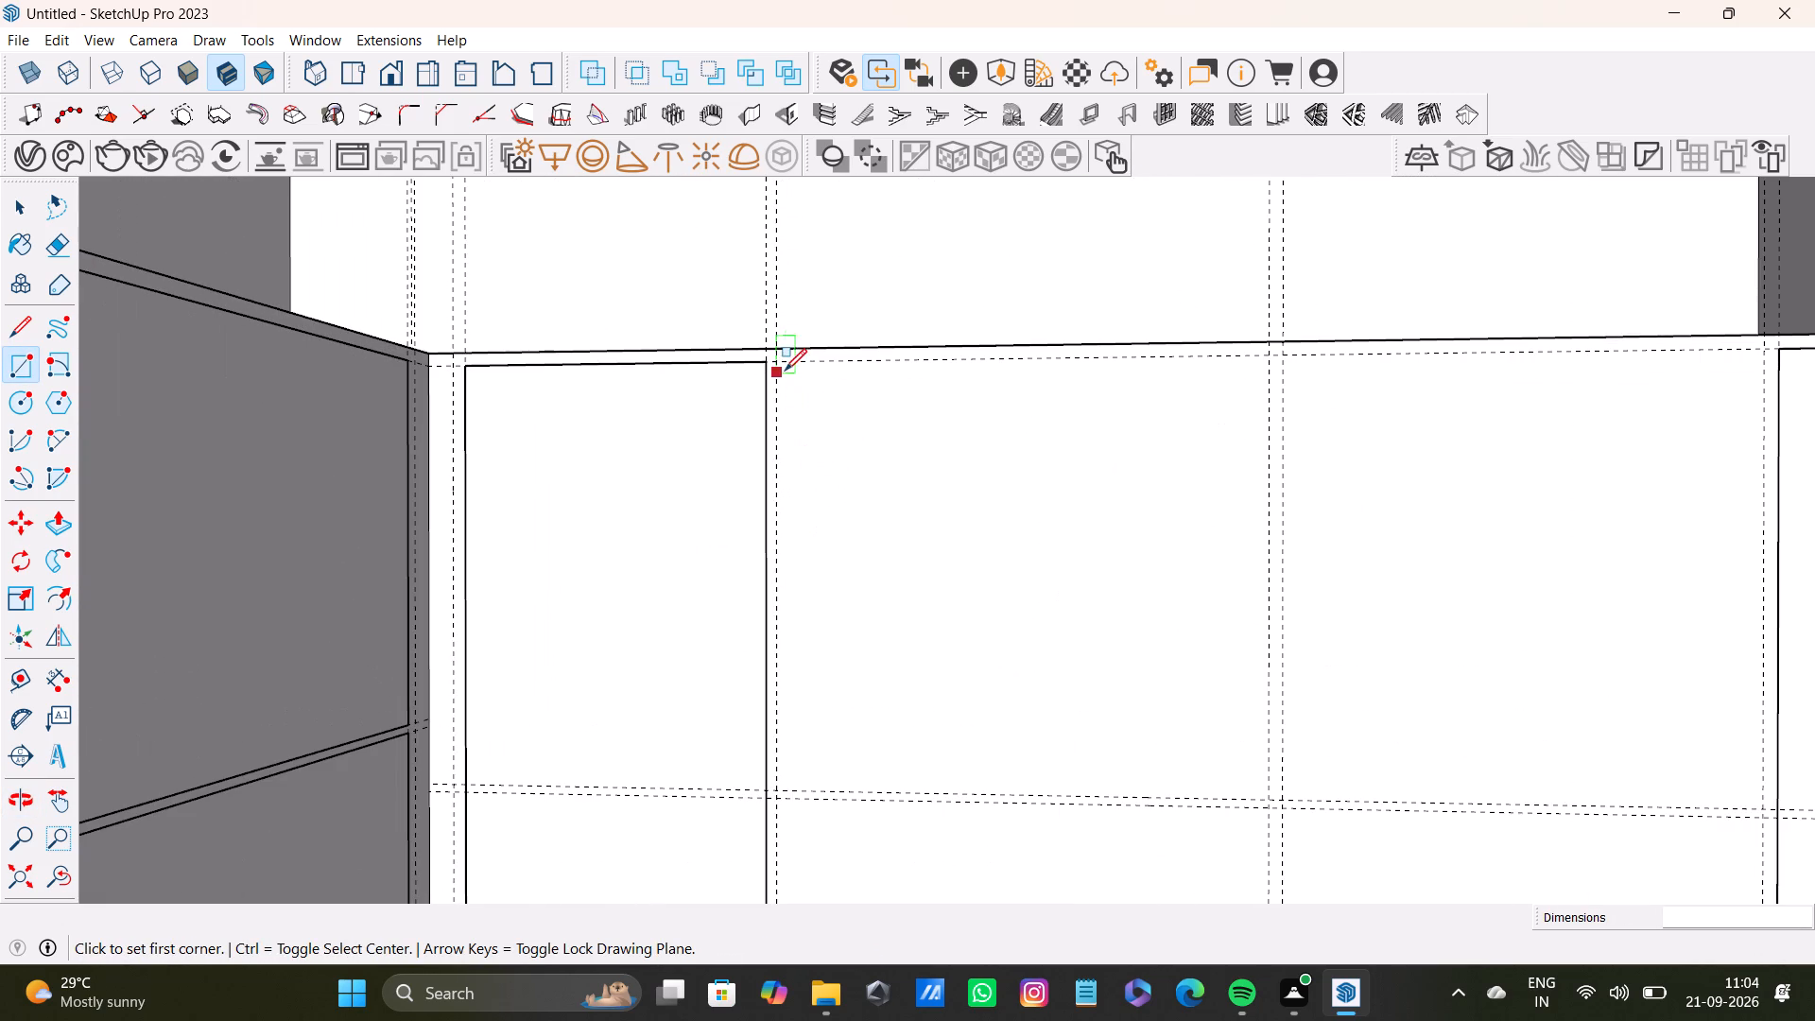
left_click(778, 365)
scroll(959, 582, "down", 2)
middle_click_drag(1058, 641, 1038, 562)
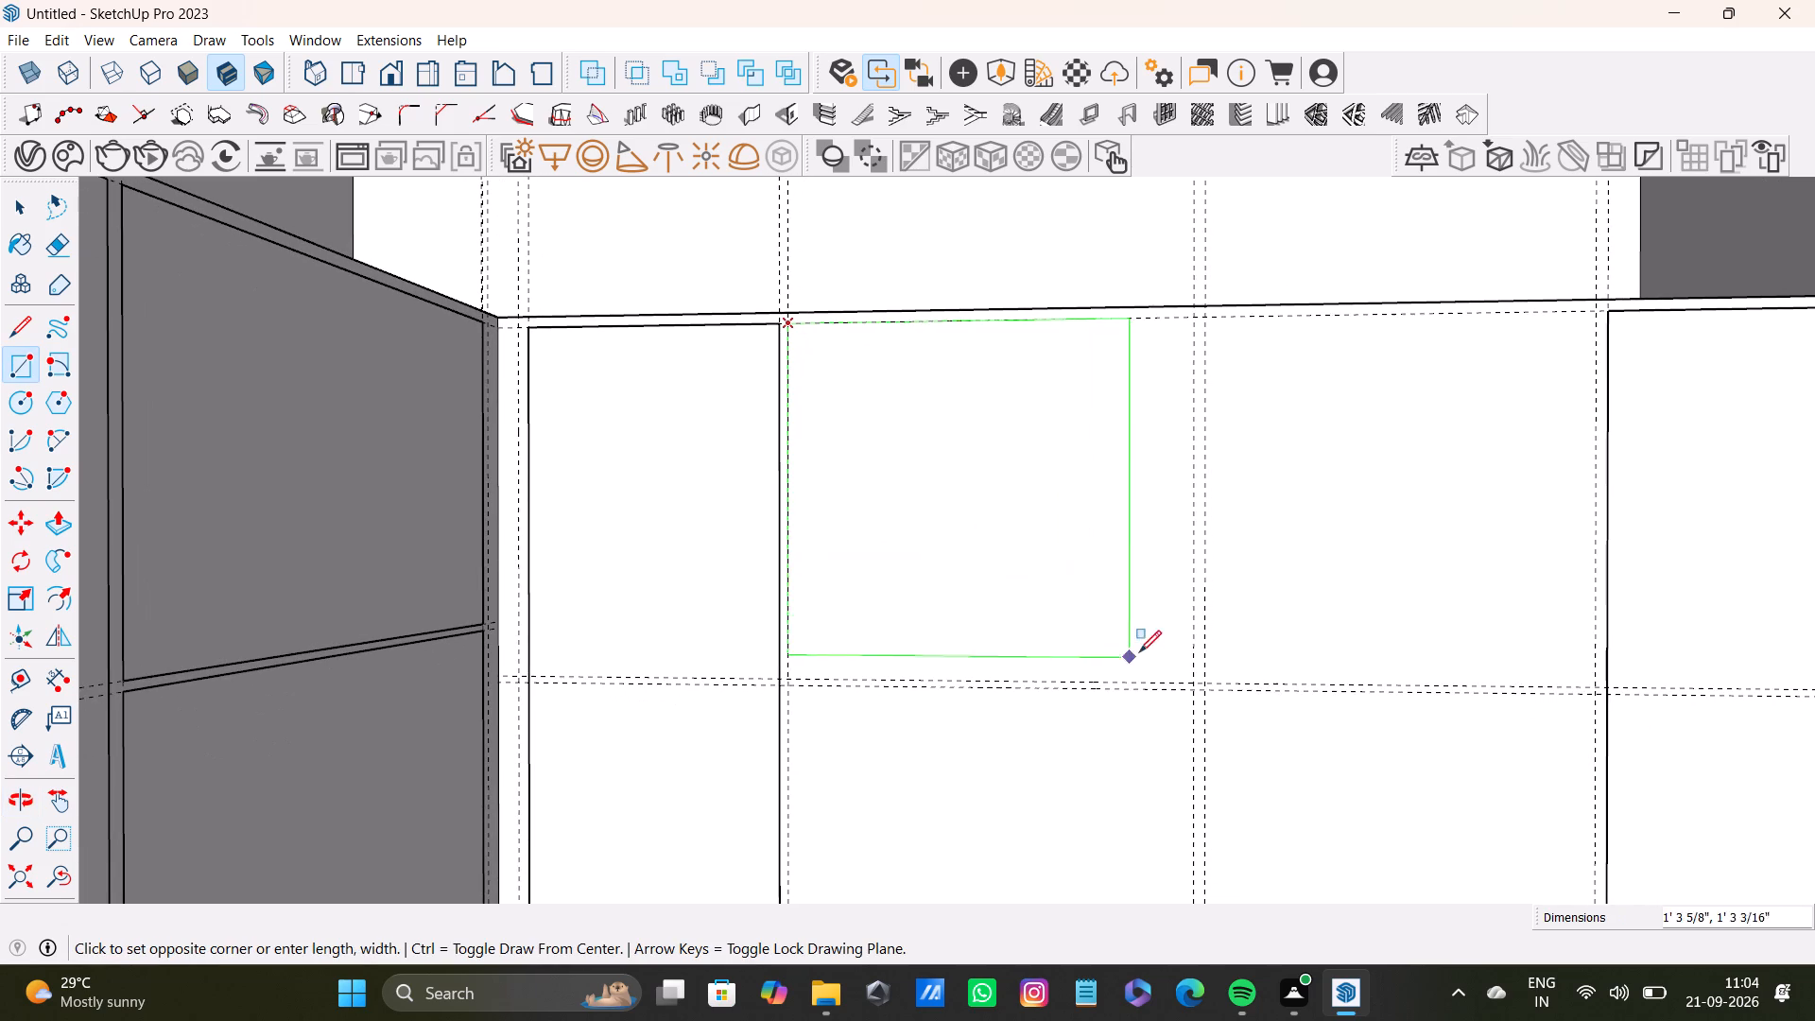
left_click(1192, 681)
Draw the middle panel rectangle, about 1' 6 1/2" by 1' 2 3/4", in the second column between the two pairs of horizontal guides.
scroll(1168, 690, "down", 3)
middle_click_drag(1157, 702, 1028, 489)
scroll(820, 522, "up", 2)
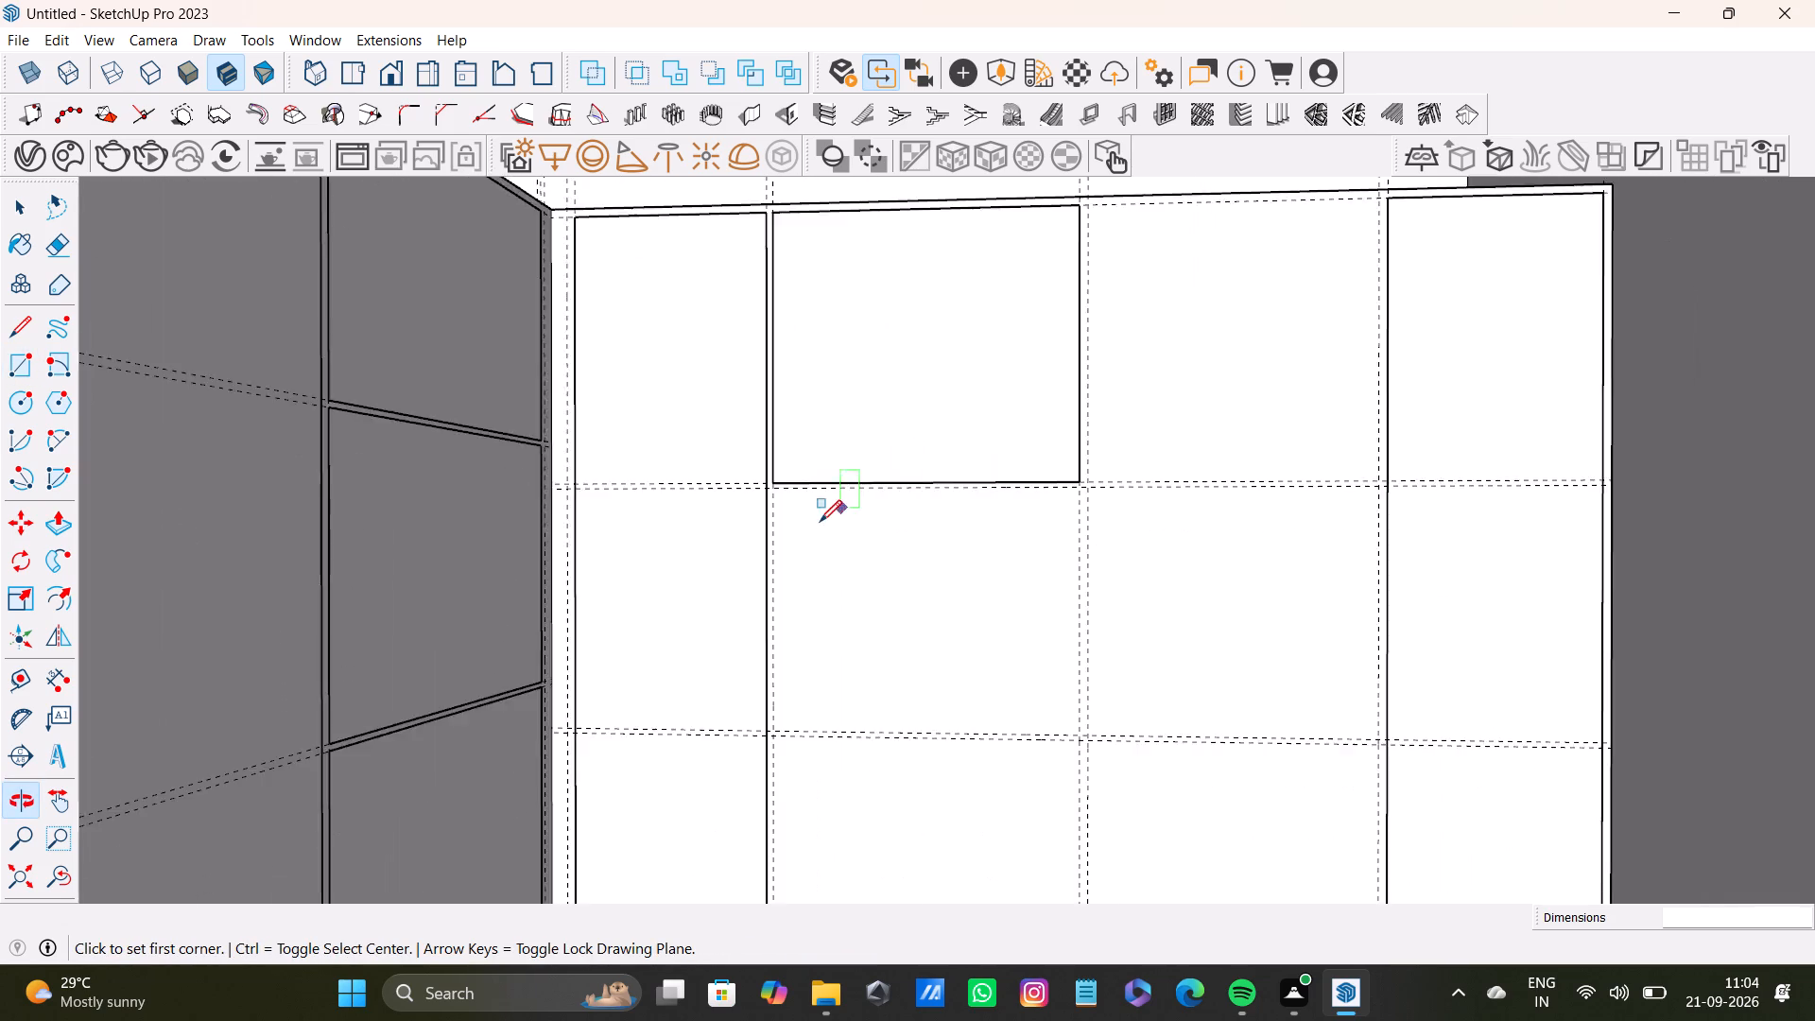
scroll(820, 522, "up", 5)
left_click(748, 451)
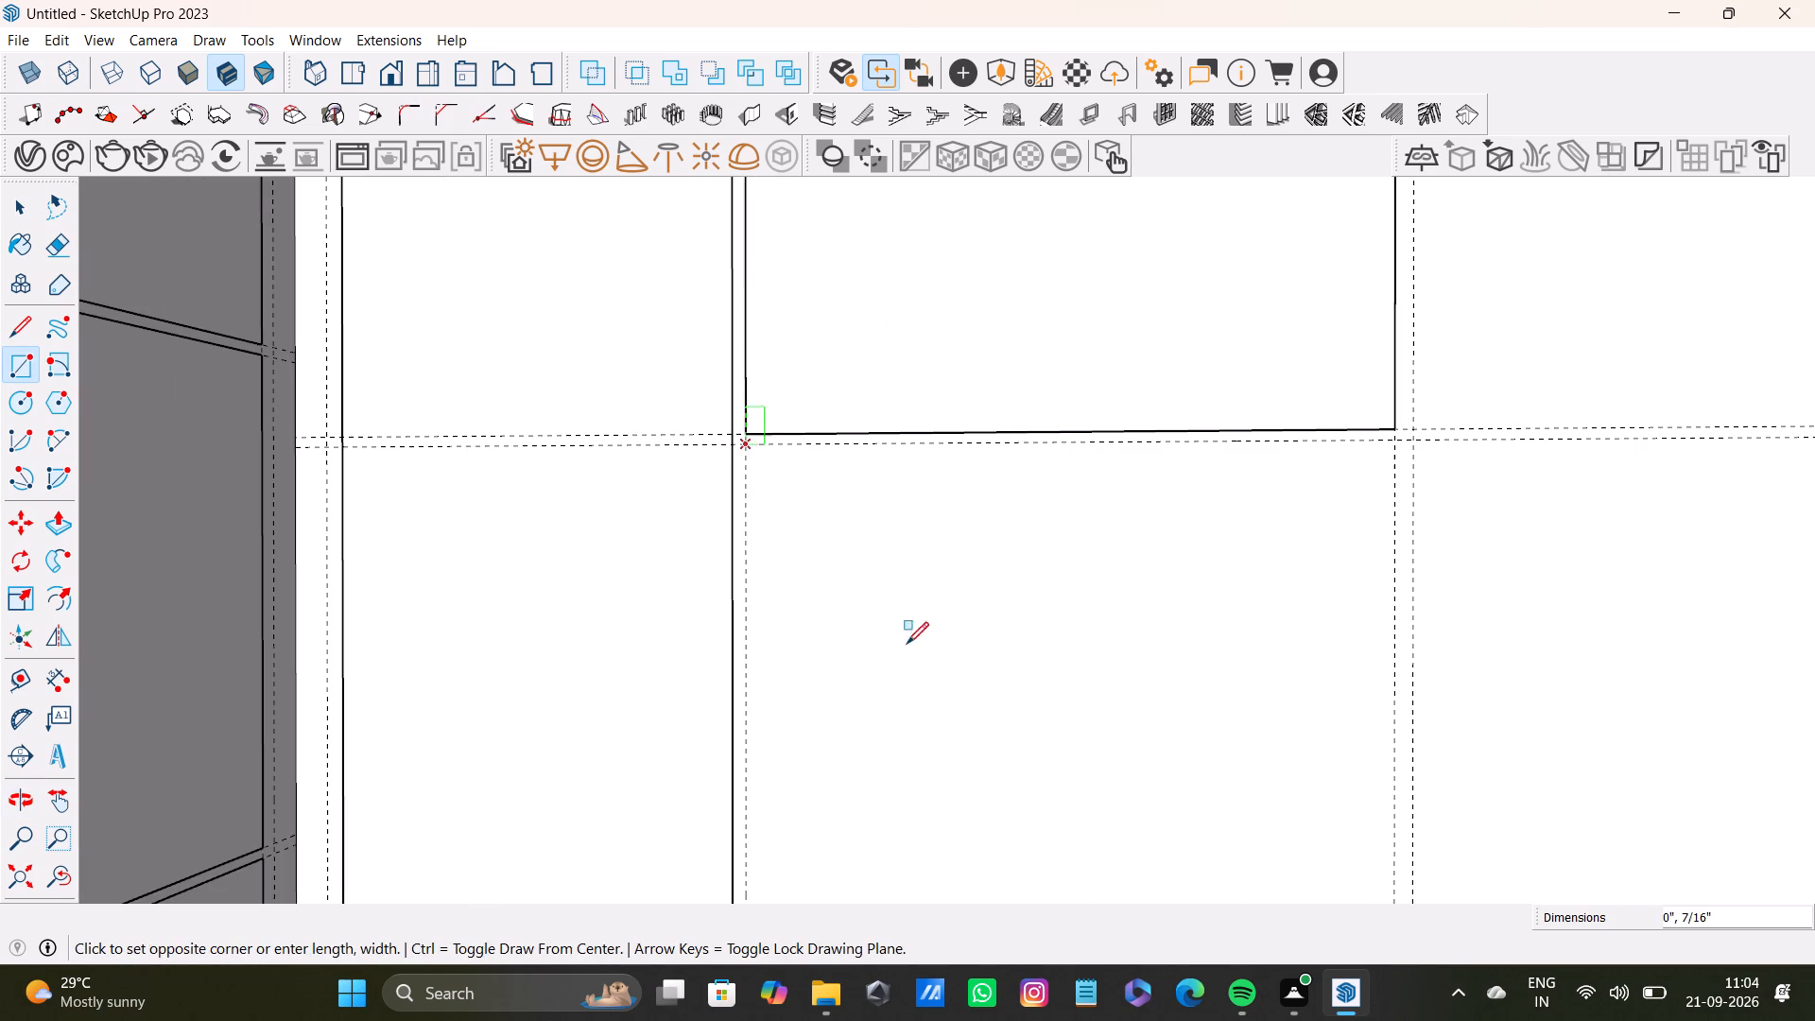
scroll(1026, 698, "down", 3)
middle_click_drag(1287, 786, 1237, 609, "shift")
left_click(1255, 721)
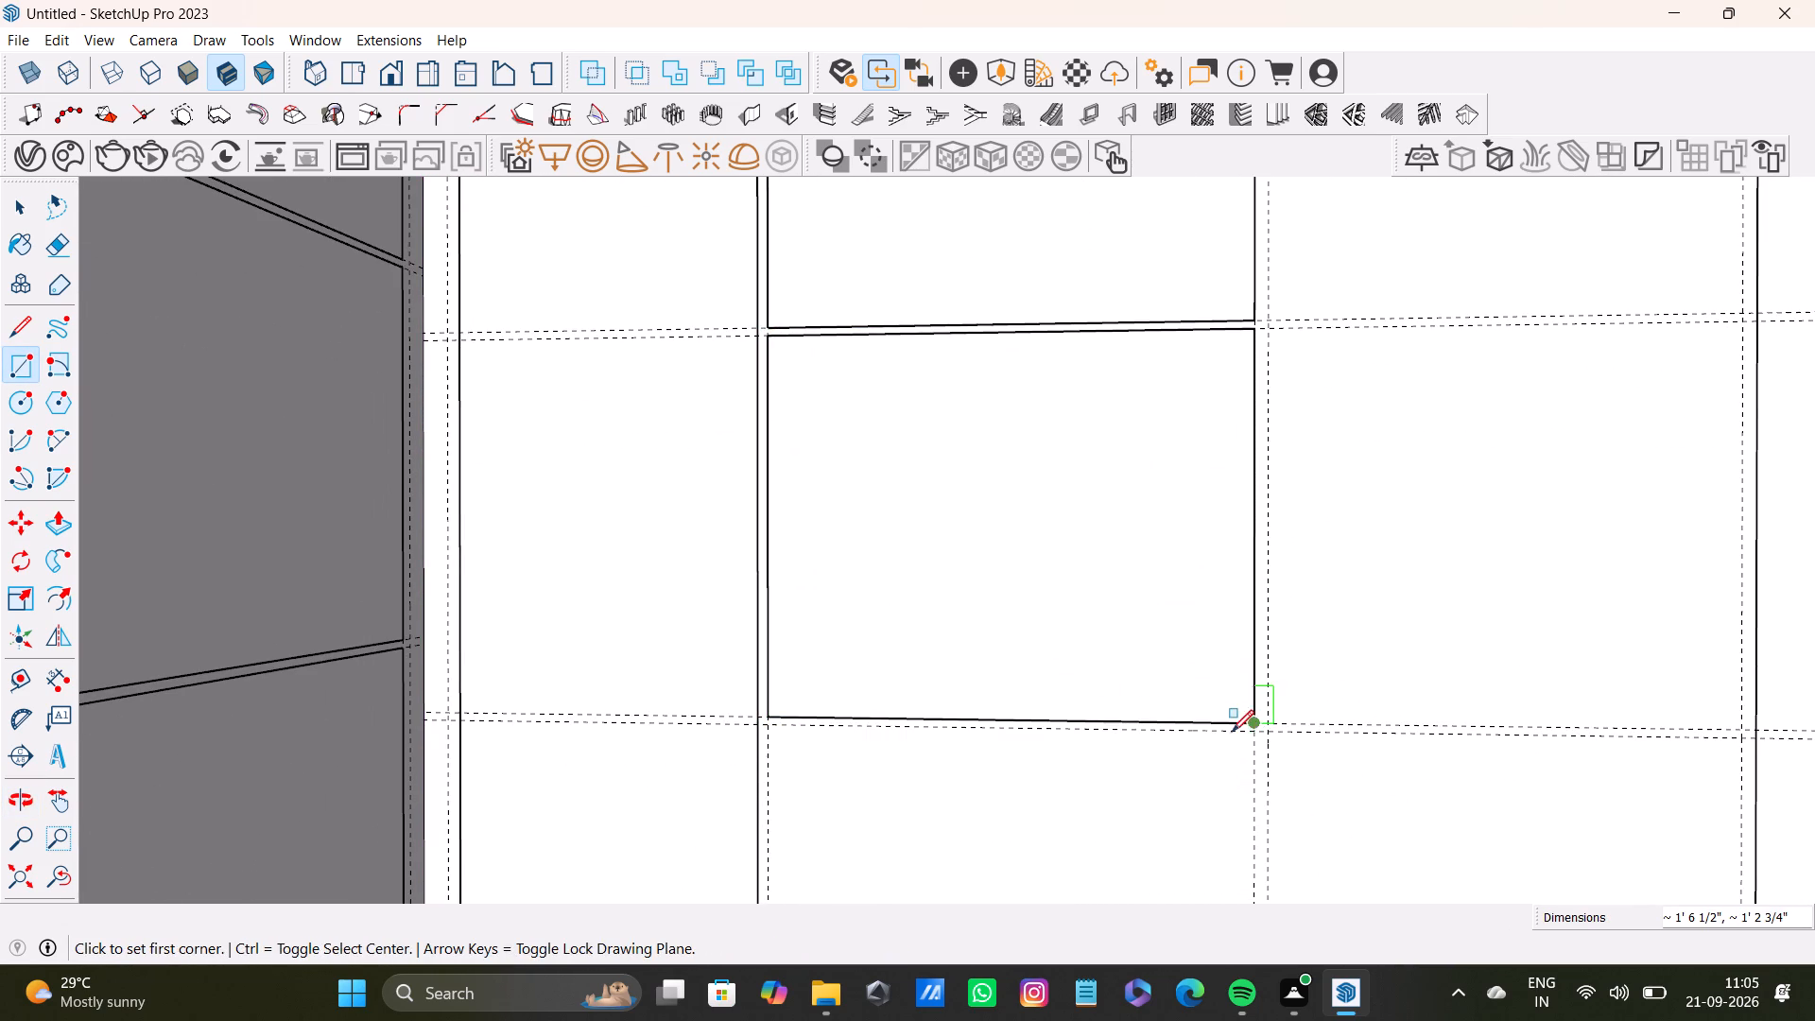
Draw the bottom panel rectangle, about 1' 6 1/2" by 1' 3 1/4", in the second column down to the bottom guide.
scroll(1232, 733, "down", 3)
middle_click_drag(1232, 733, 1174, 549, "shift")
scroll(896, 577, "up", 7)
left_click(748, 510)
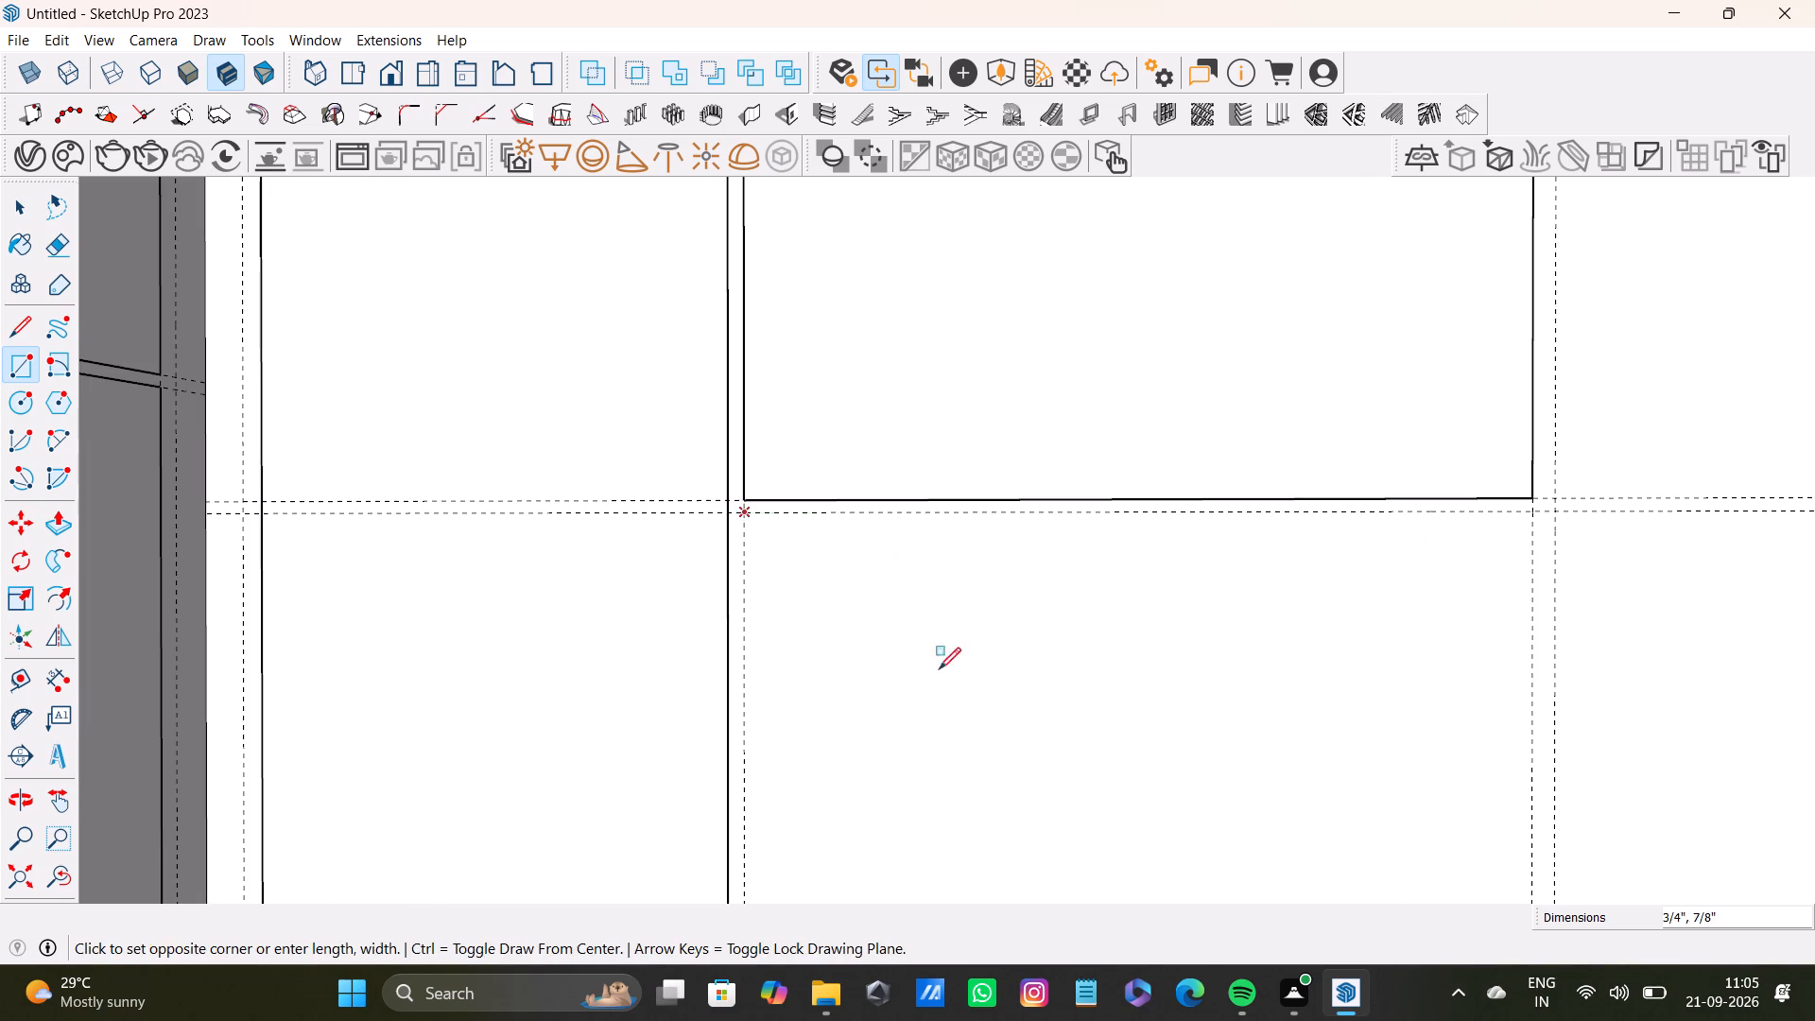
scroll(1028, 703, "down", 4)
middle_click_drag(1373, 806, 1212, 543, "shift")
left_click(1219, 763)
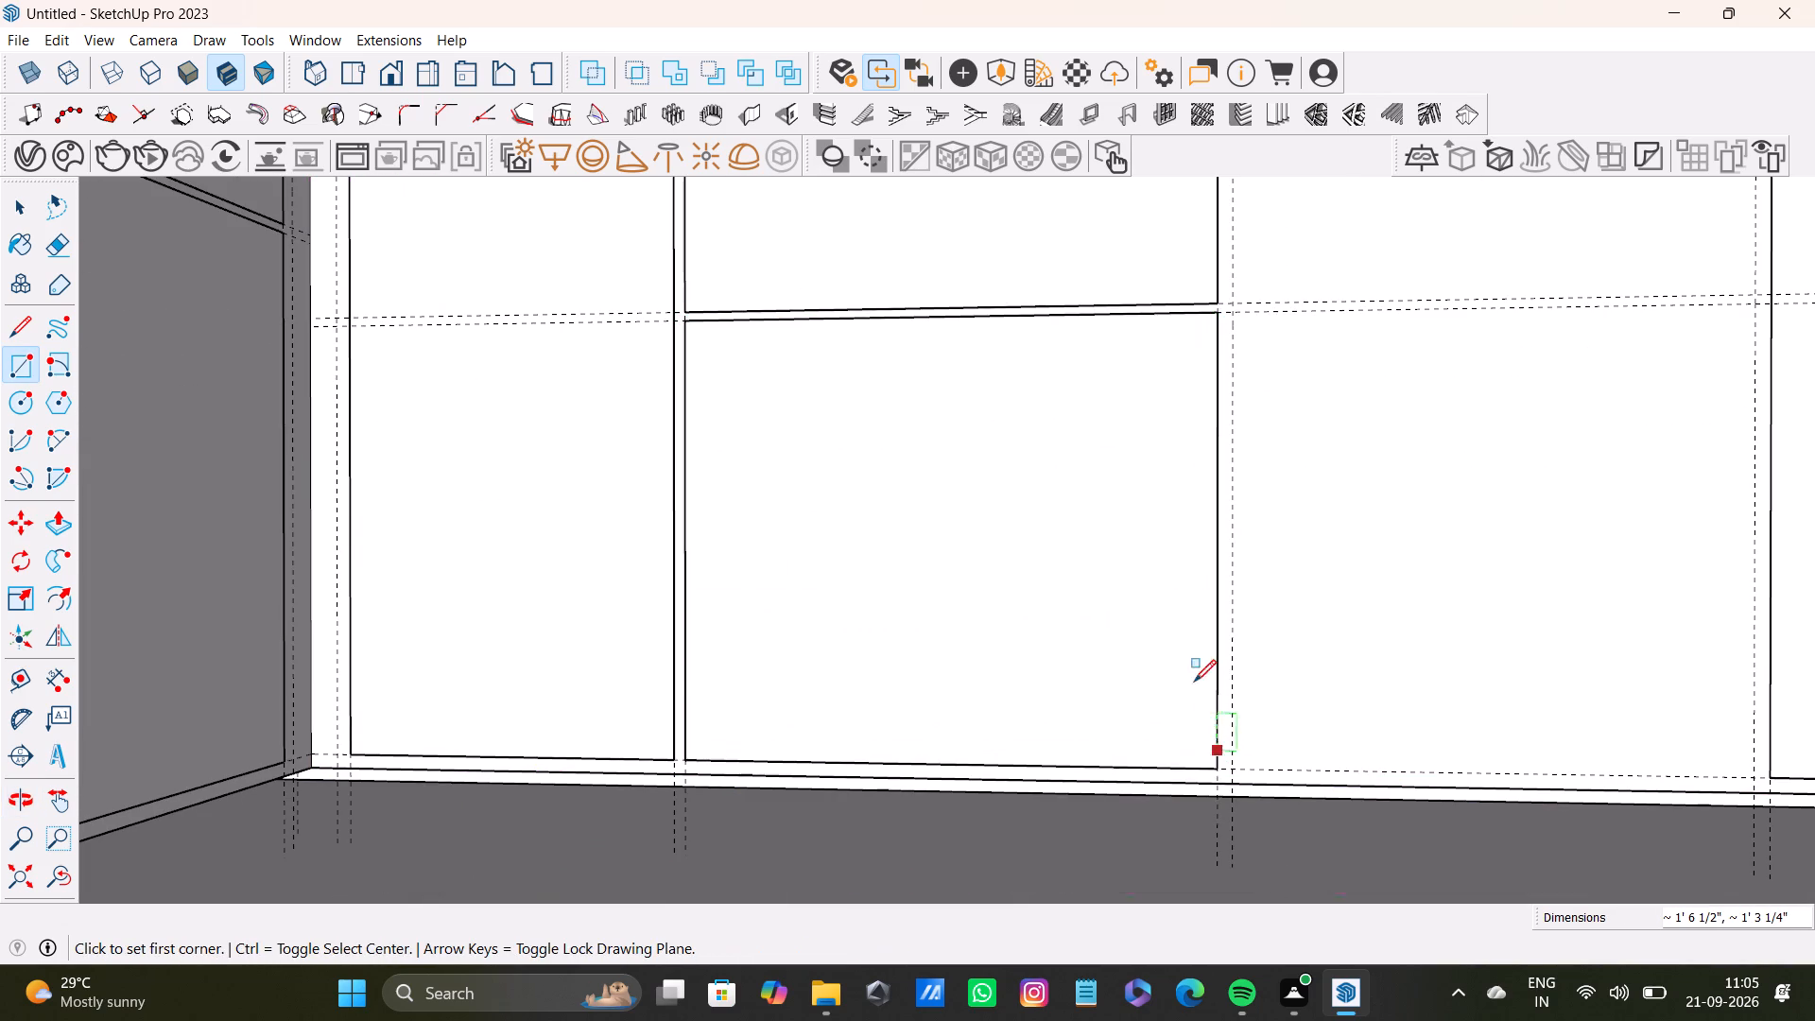
Delete the upper guide of the horizontal pair level with the gap between the second column's top and middle panels.
scroll(1181, 606, "down", 4)
middle_click_drag(1237, 448, 1123, 874, "shift")
scroll(1184, 665, "down", 3)
middle_click_drag(1187, 586, 1135, 737, "shift")
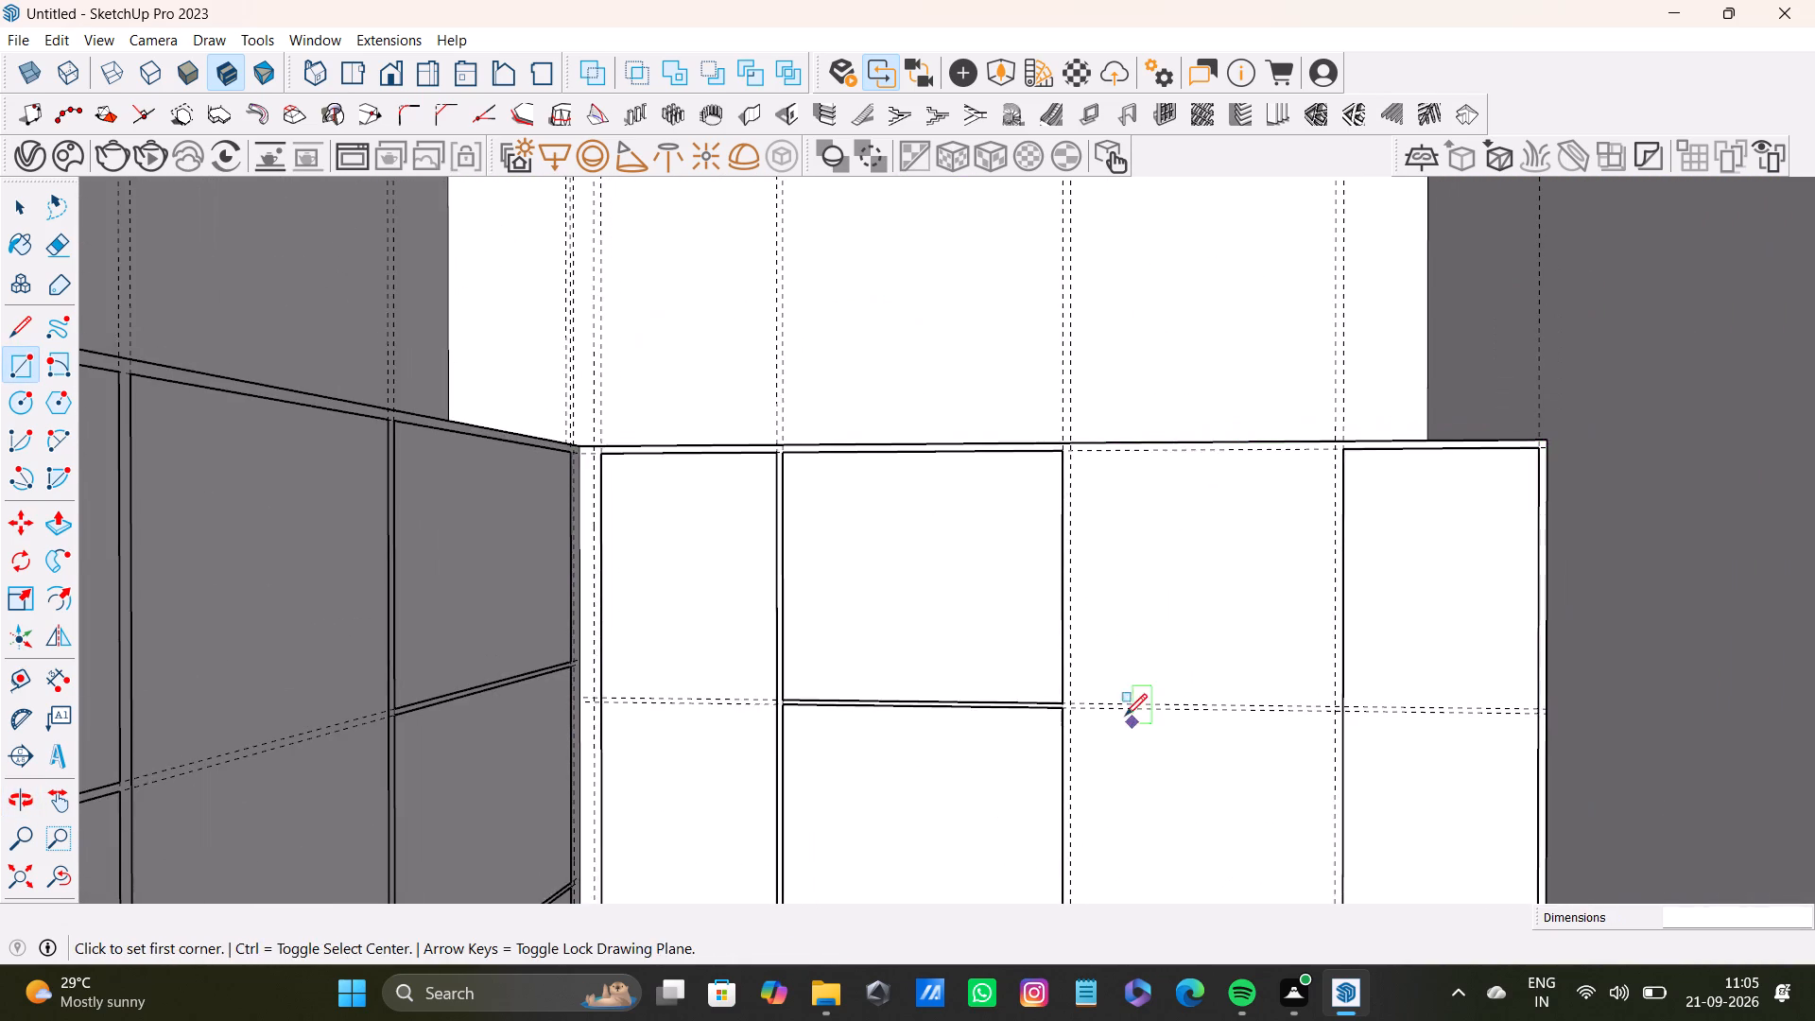
key("space")
scroll(1071, 701, "up", 8)
middle_click_drag(1110, 700, 1160, 699)
scroll(1149, 707, "up", 4)
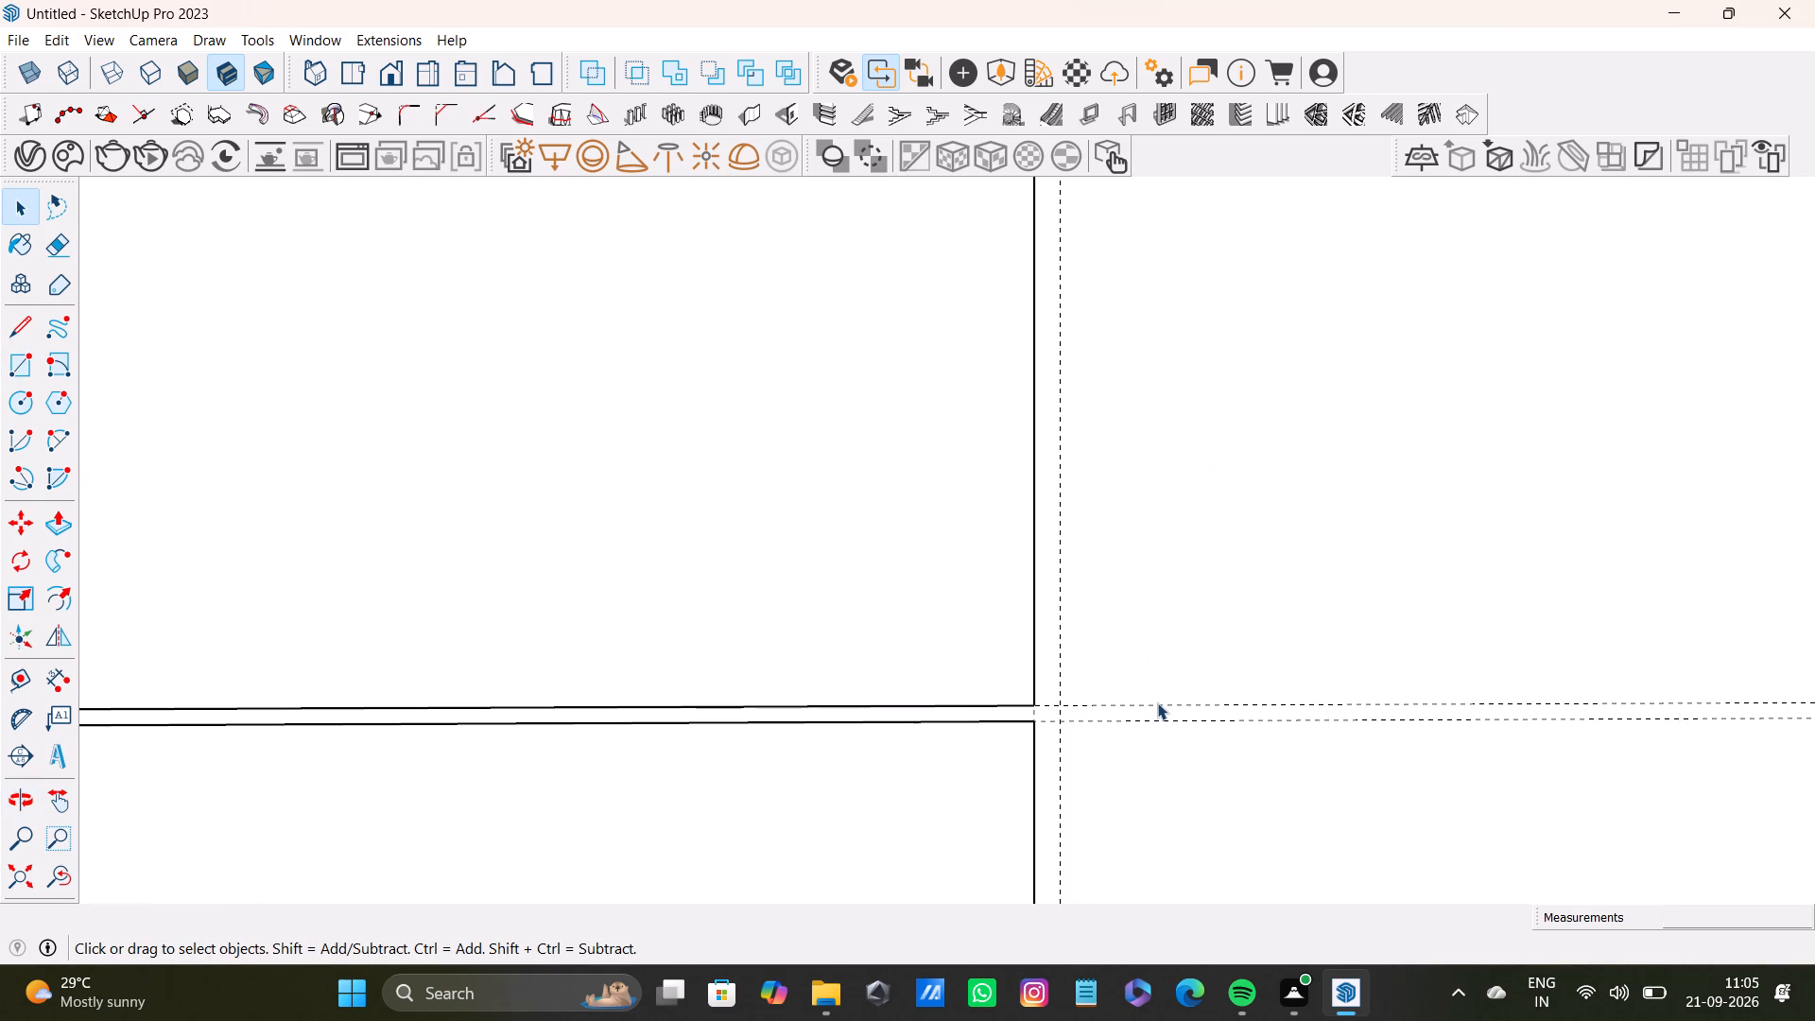
left_click(1157, 702)
key("Delete")
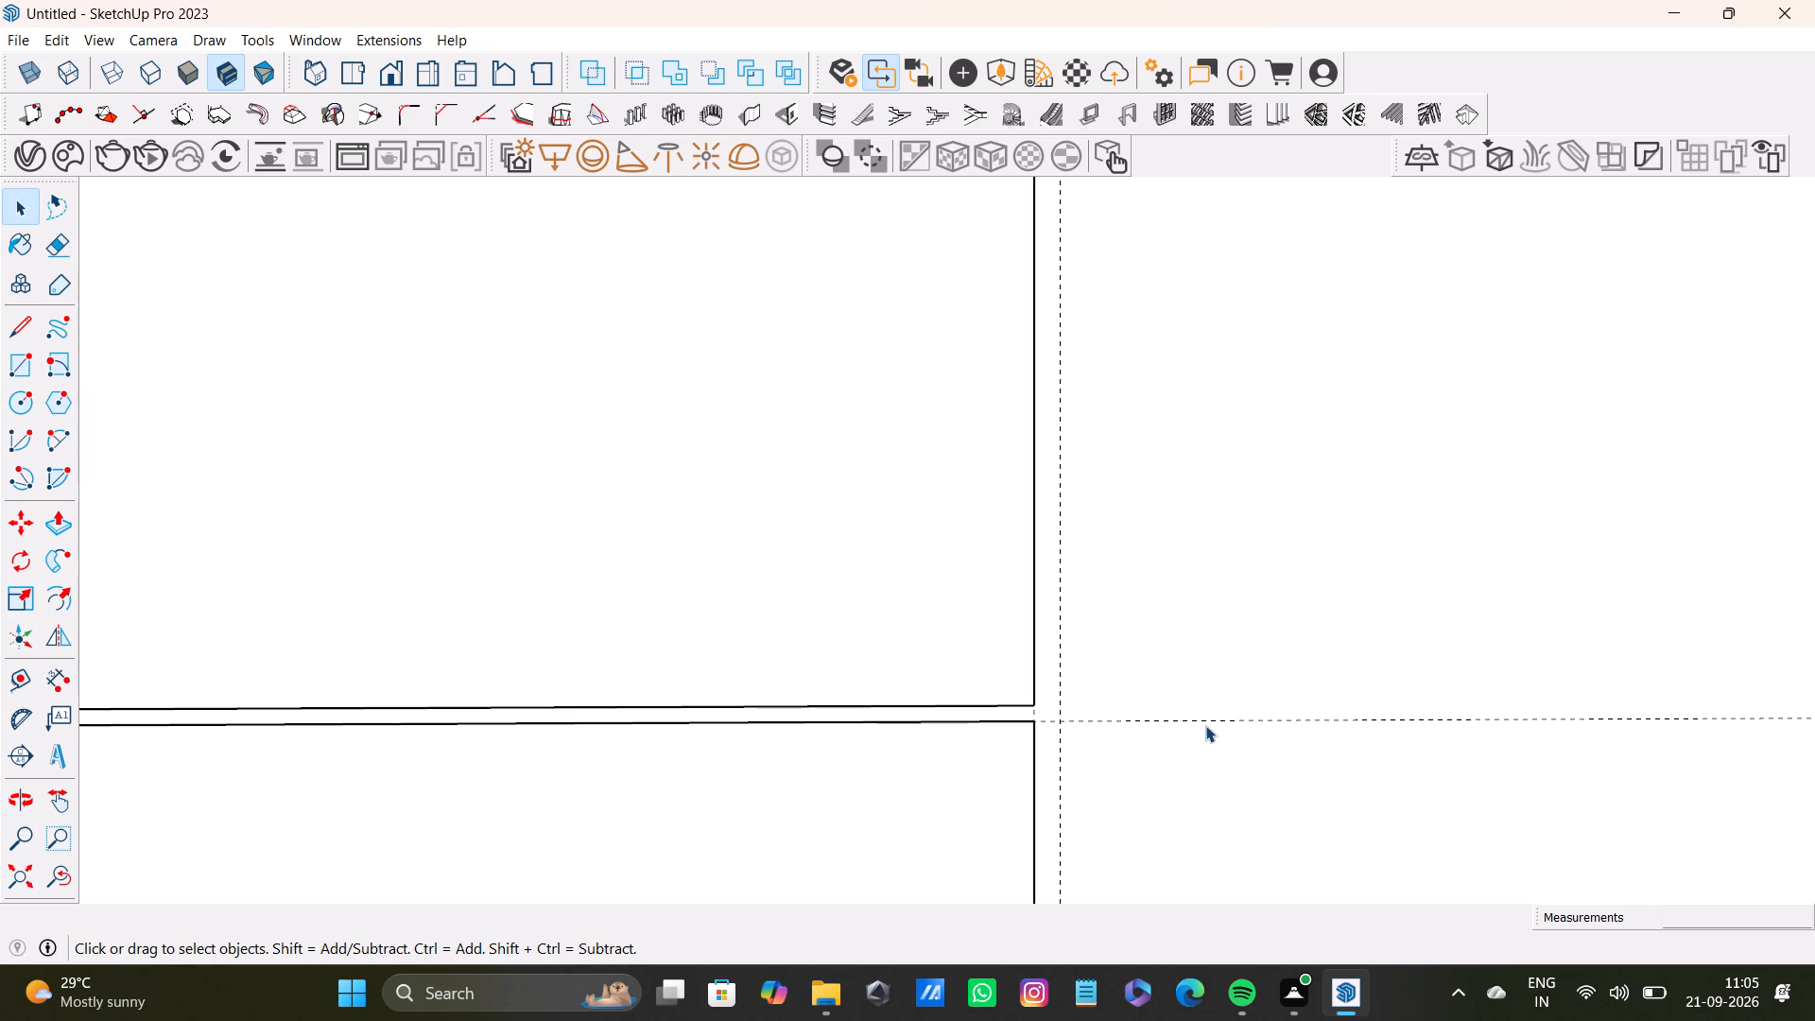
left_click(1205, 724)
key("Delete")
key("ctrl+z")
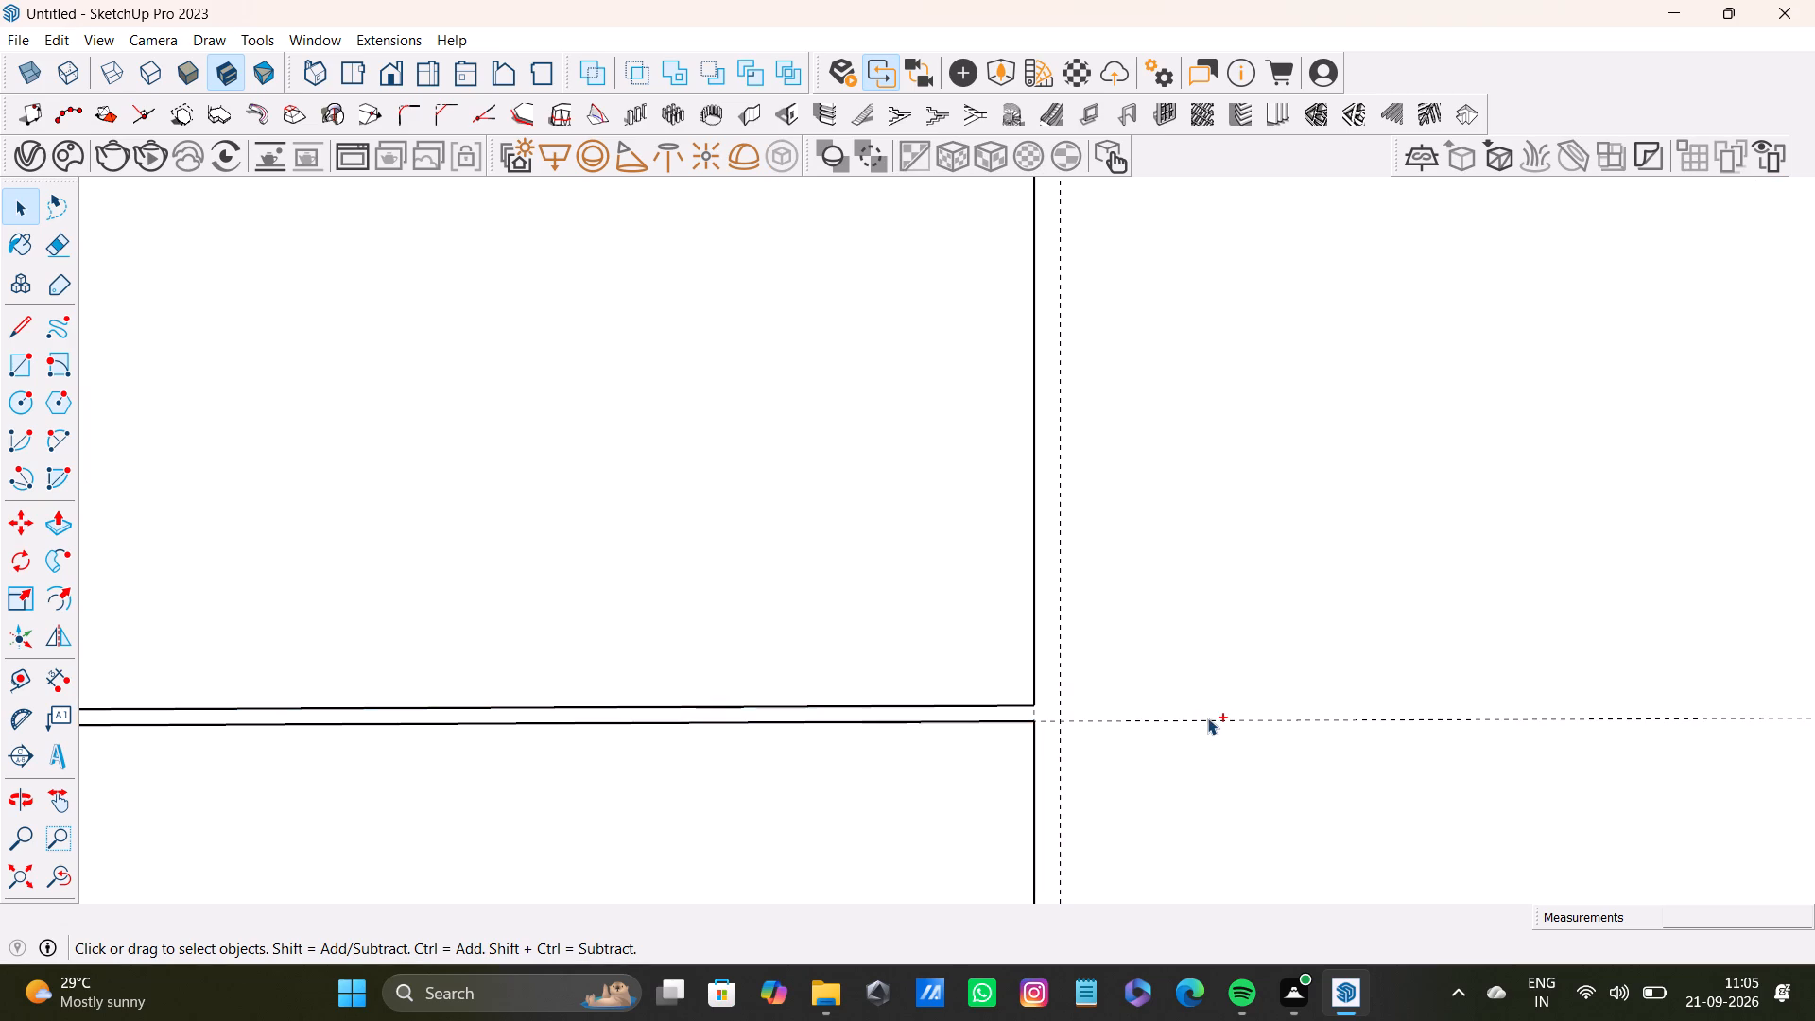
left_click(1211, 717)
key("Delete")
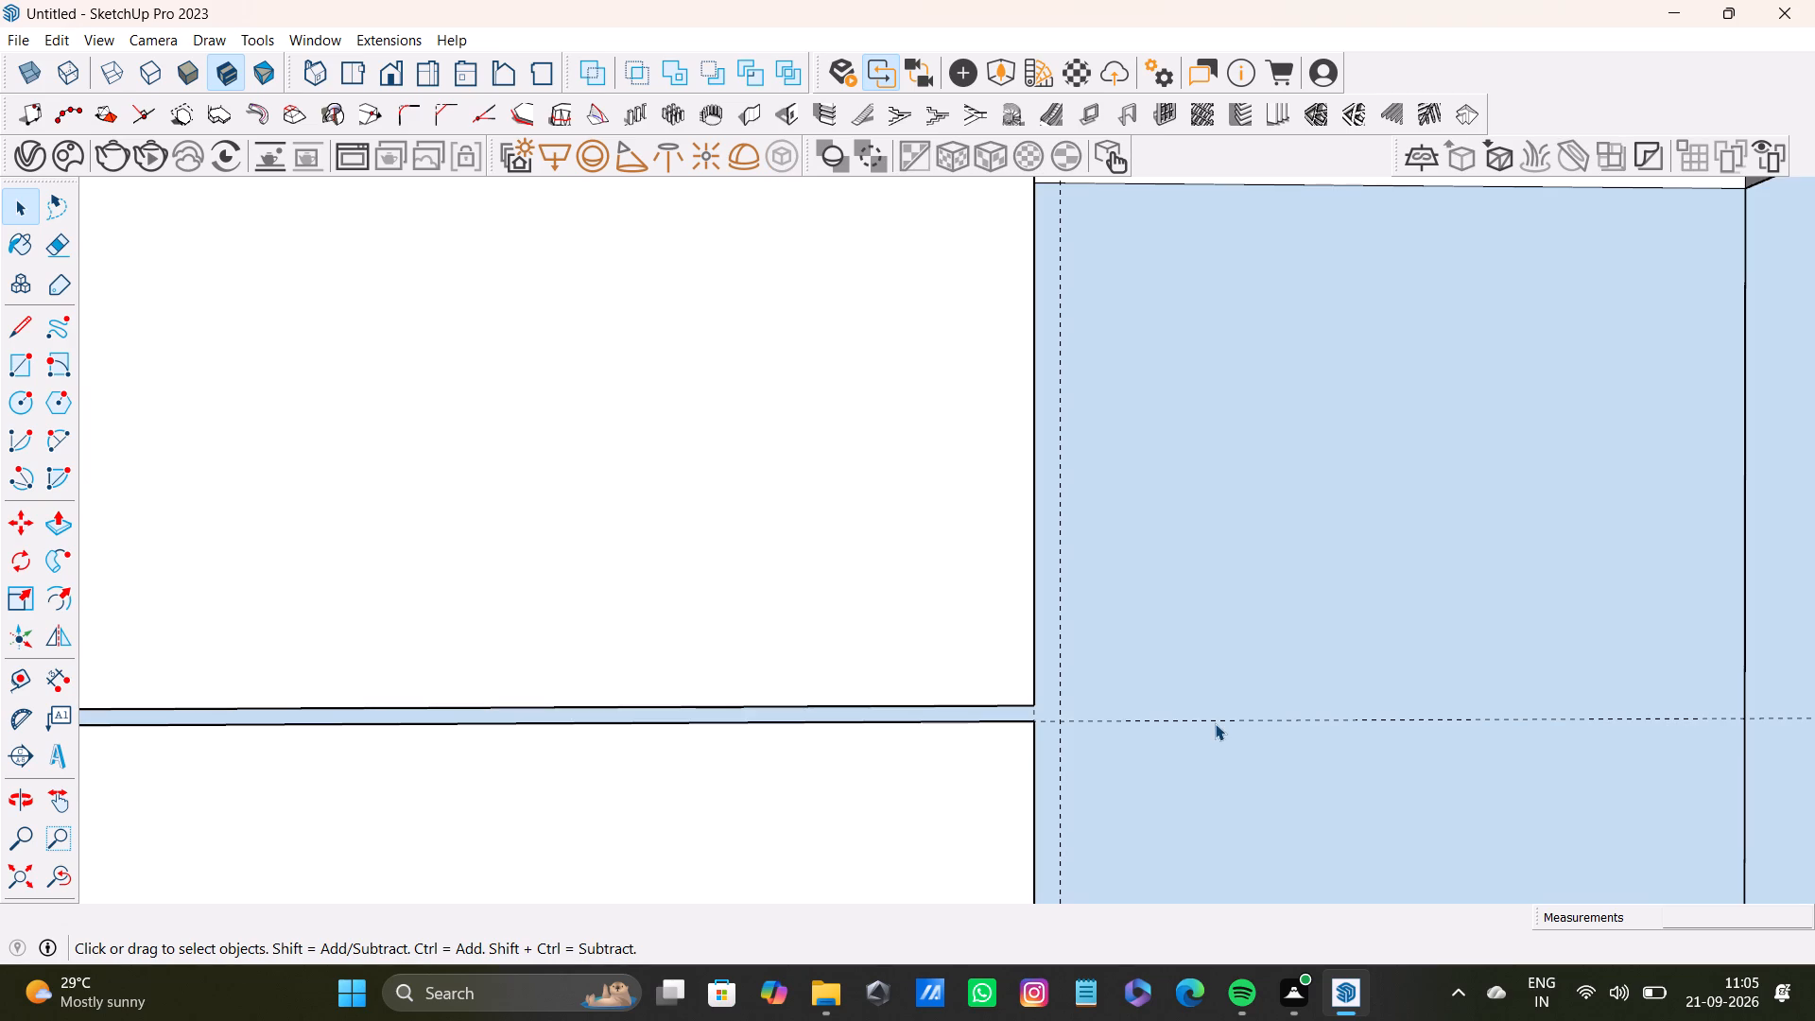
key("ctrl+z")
Delete the remaining horizontal guide level with the gap between the top and middle panels.
left_click(1226, 722)
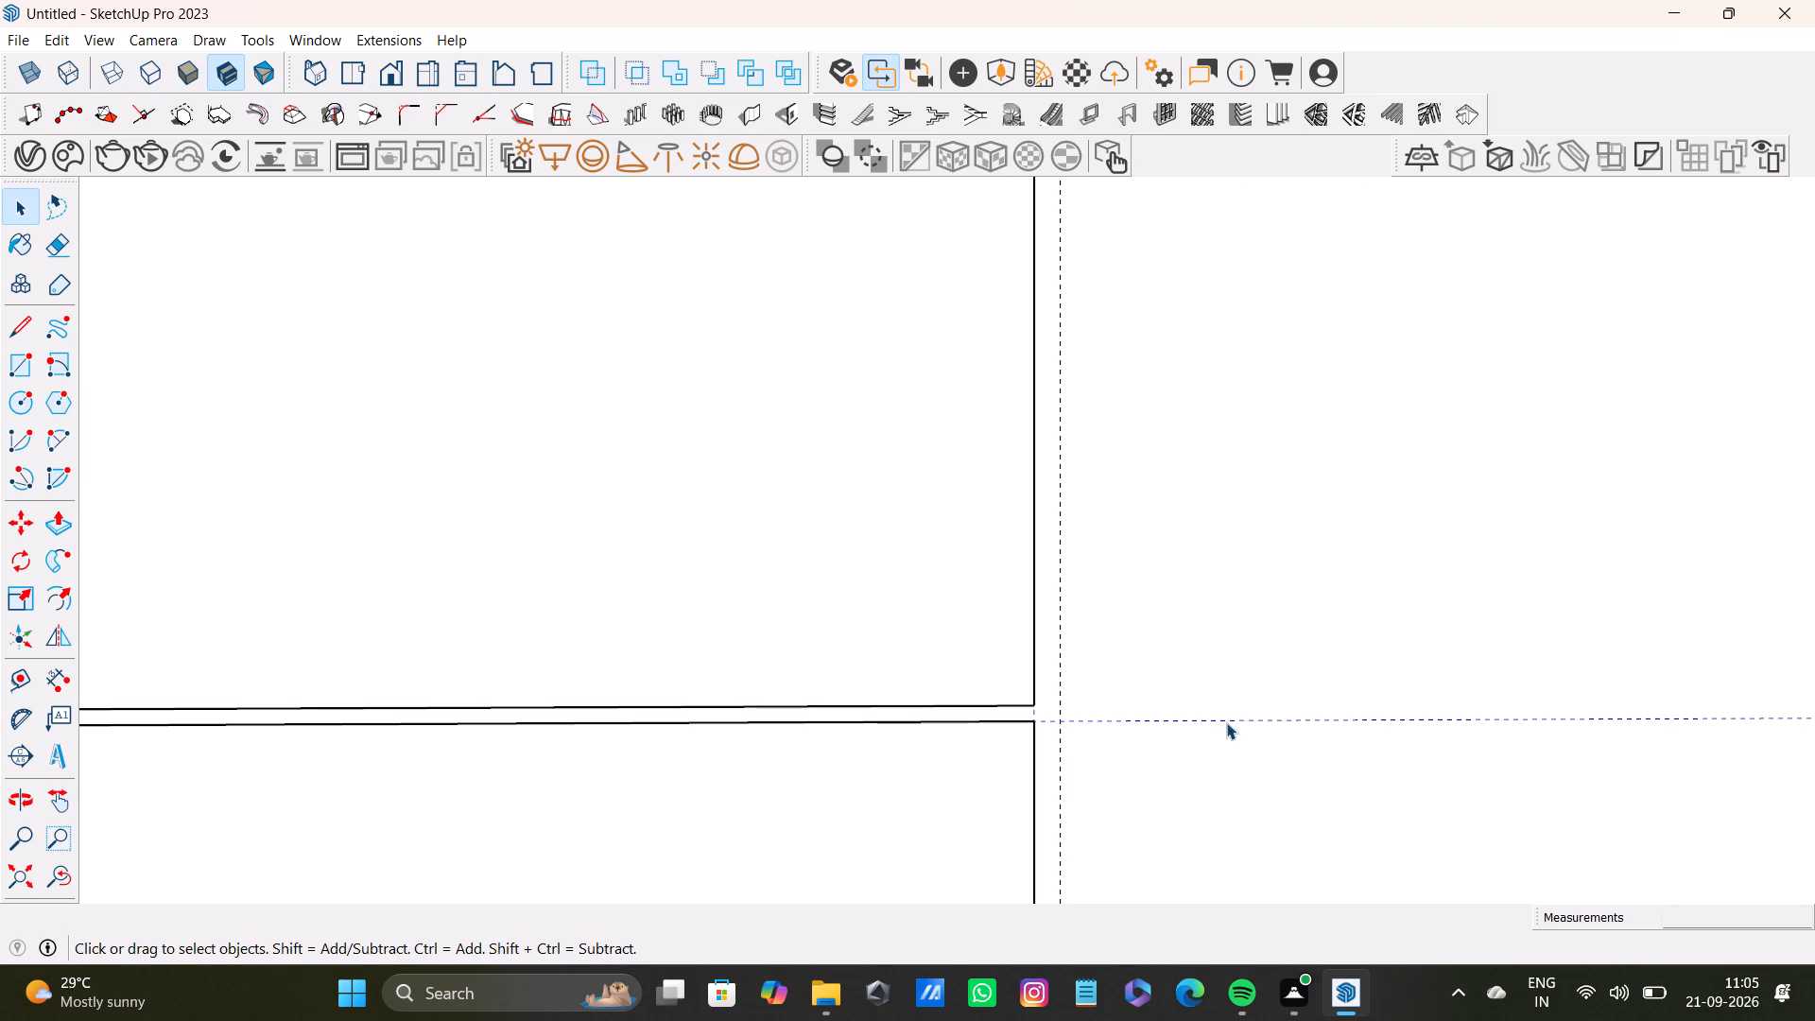
key("Delete")
Delete both horizontal guides level with the gap between the second column's middle and bottom panels.
scroll(1221, 716, "down", 9)
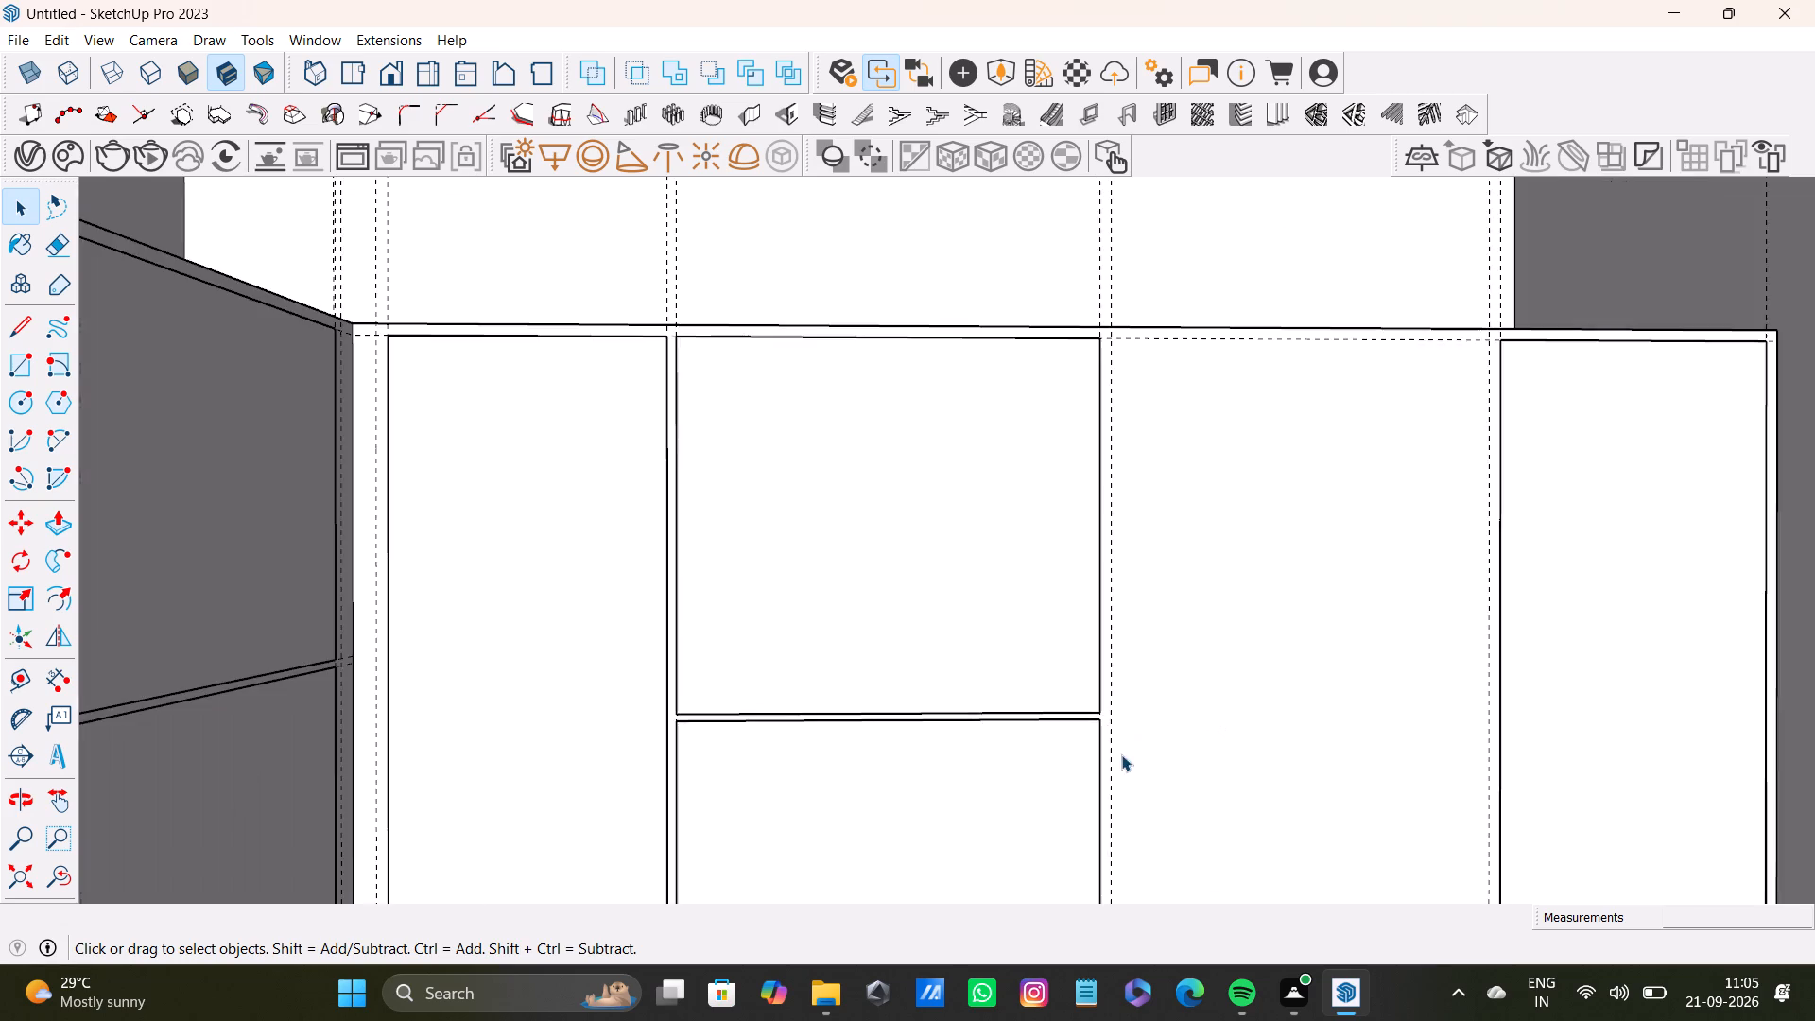
middle_click_drag(1231, 874, 1186, 554, "shift")
scroll(1155, 566, "down", 4)
scroll(1182, 708, "up", 15)
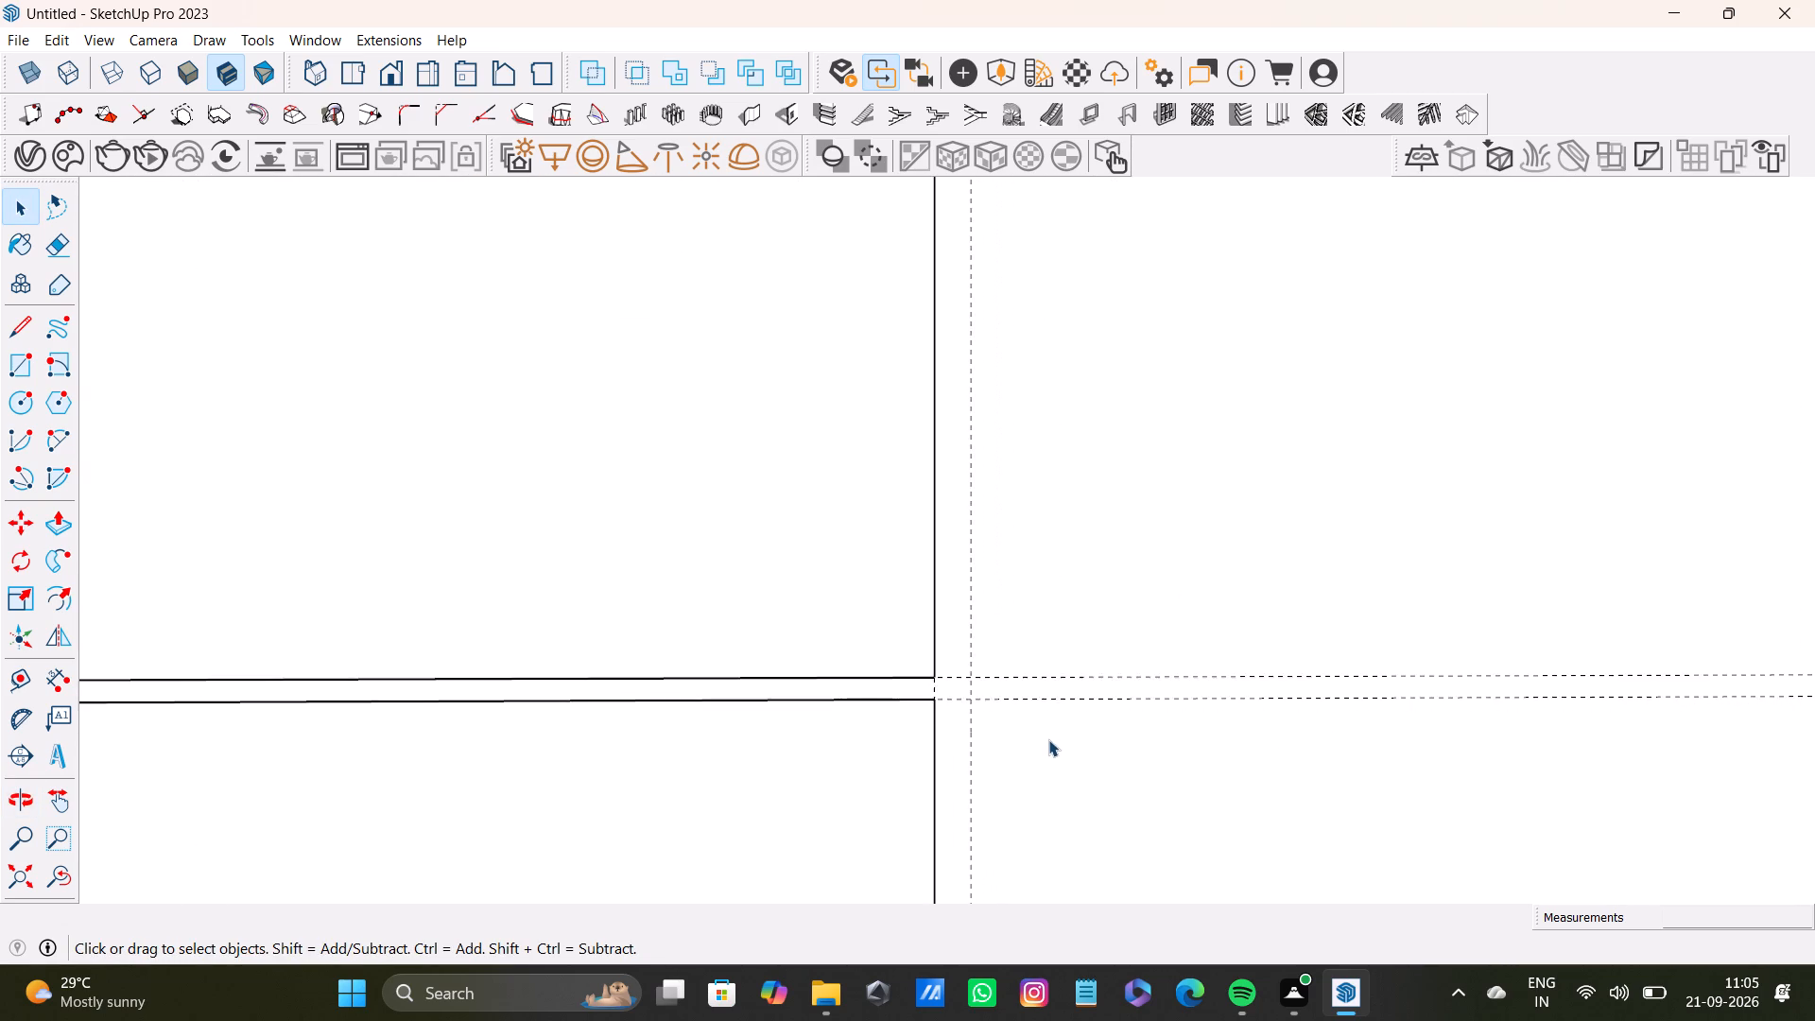
scroll(1048, 739, "up", 3)
left_click(1072, 651)
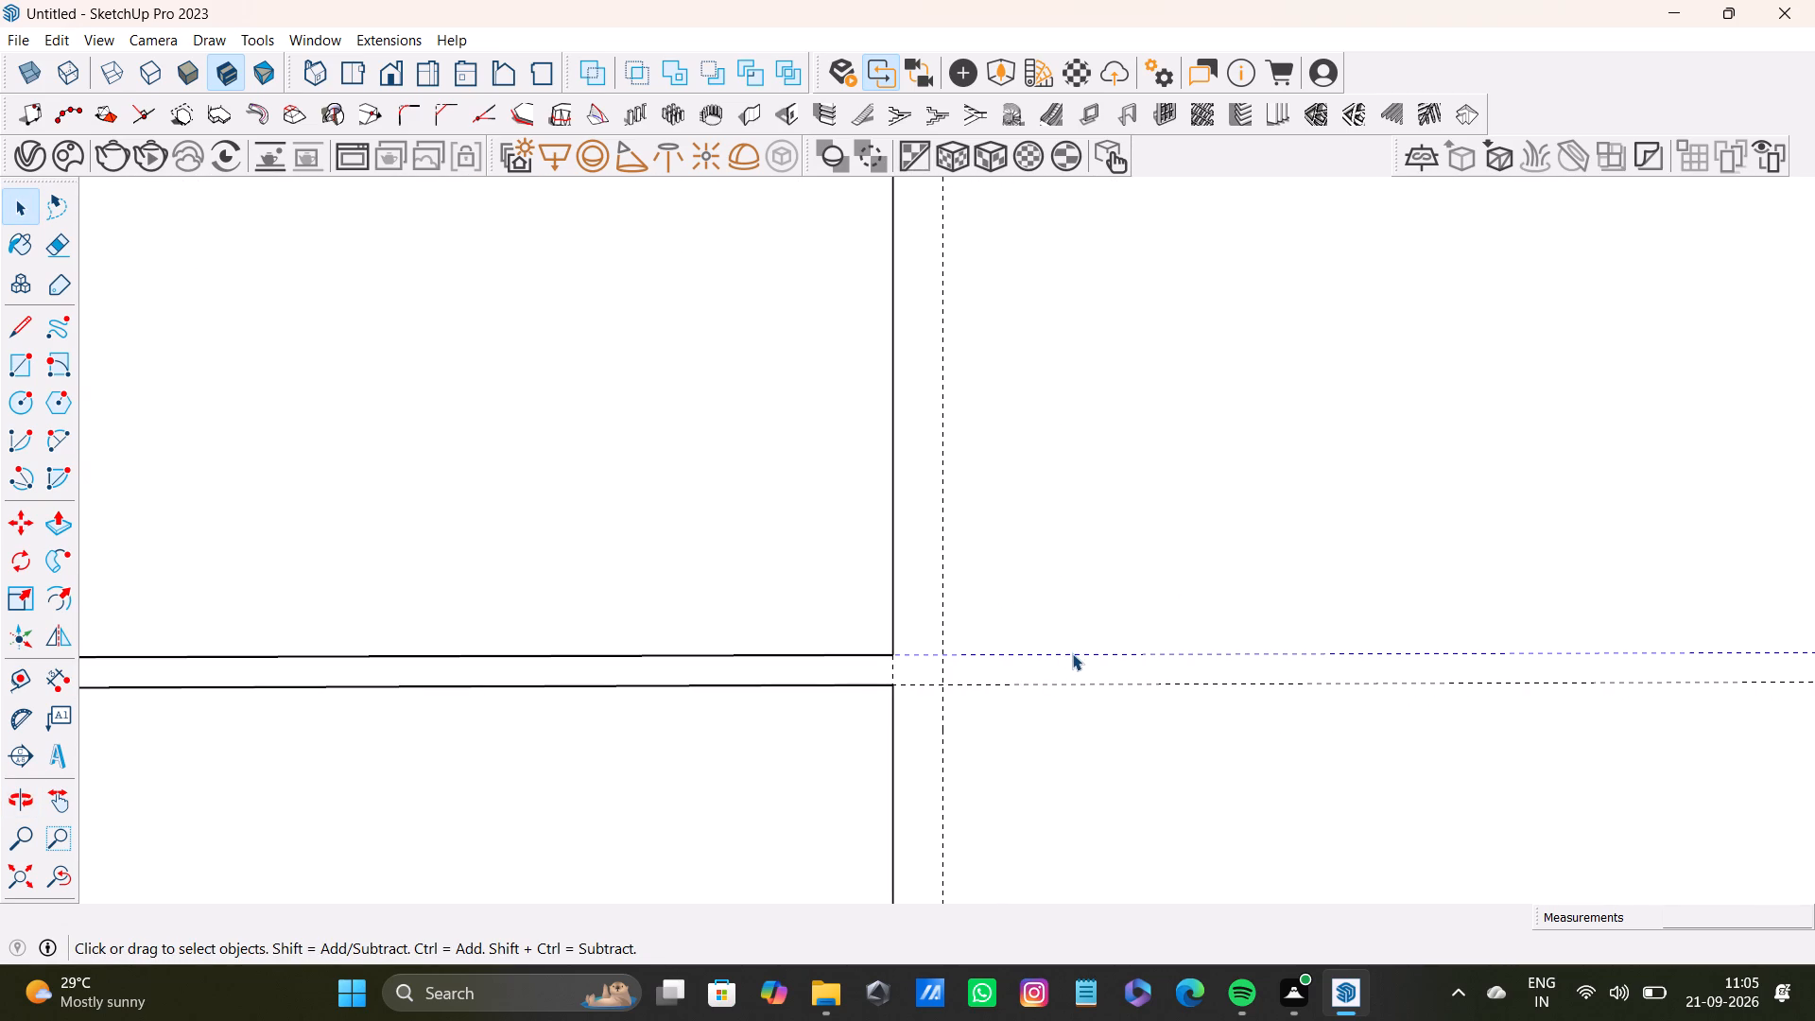
key("Delete")
left_click(1093, 682)
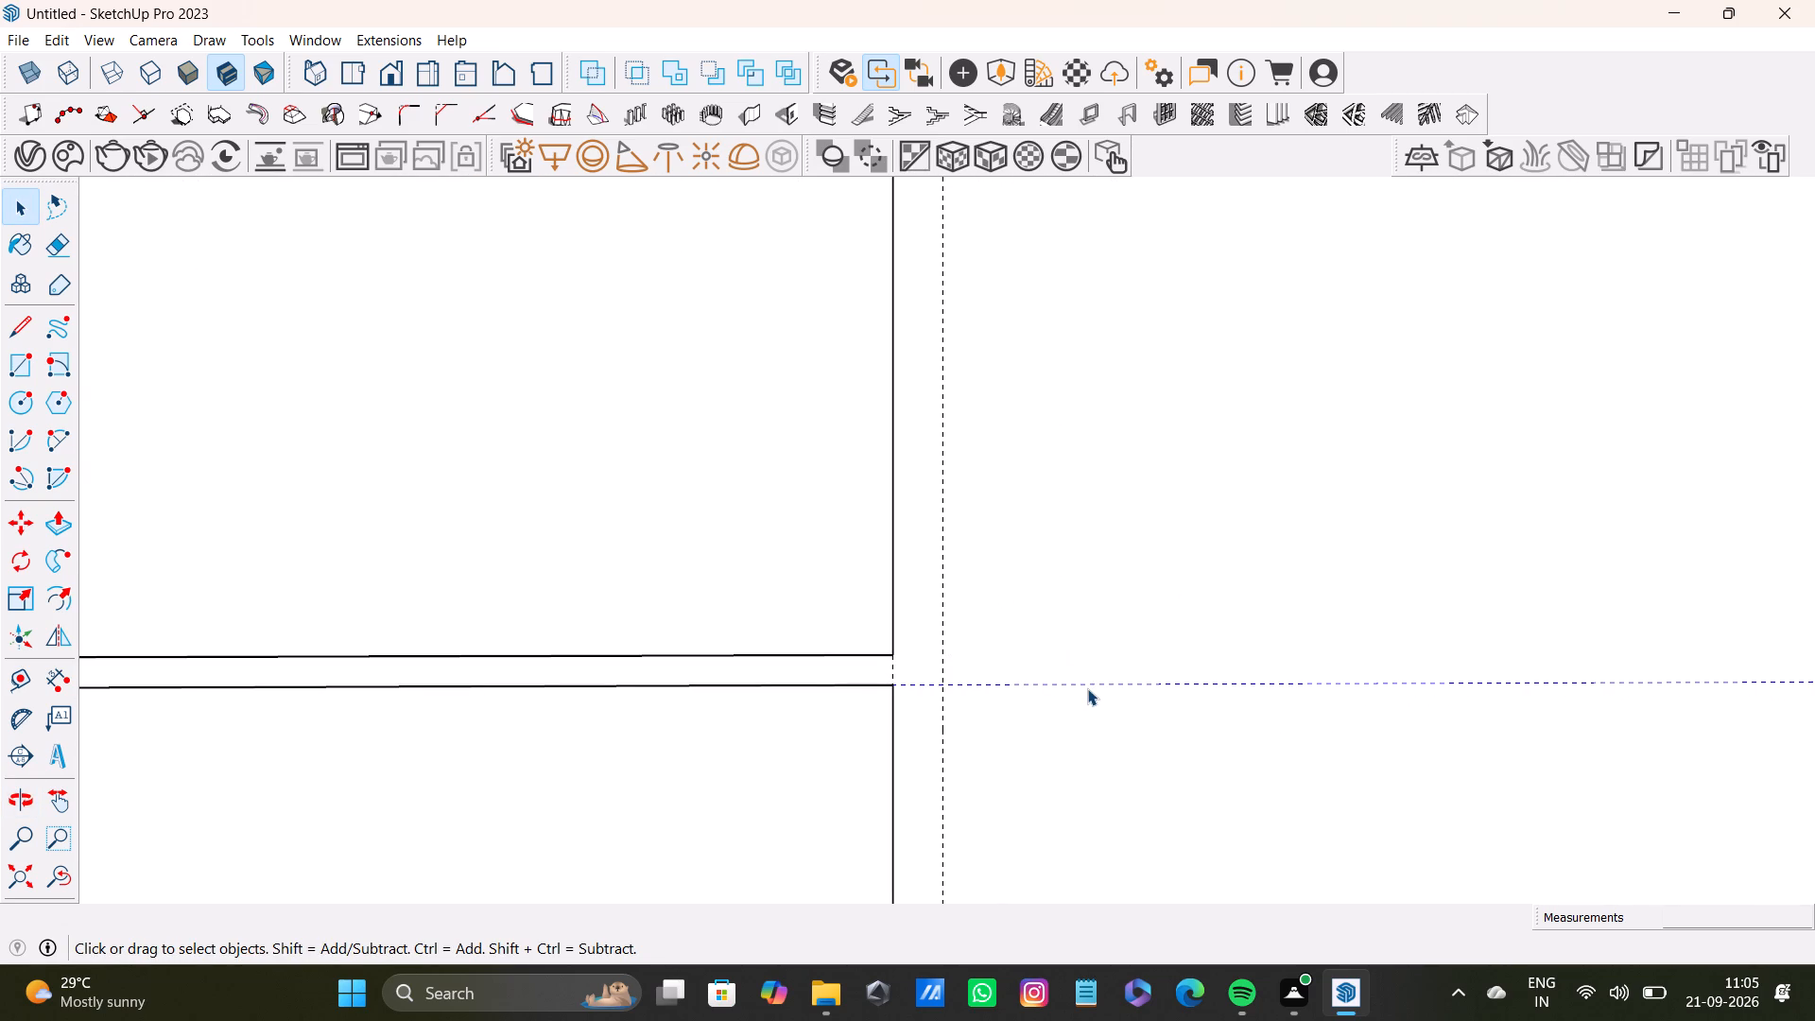
key("Delete")
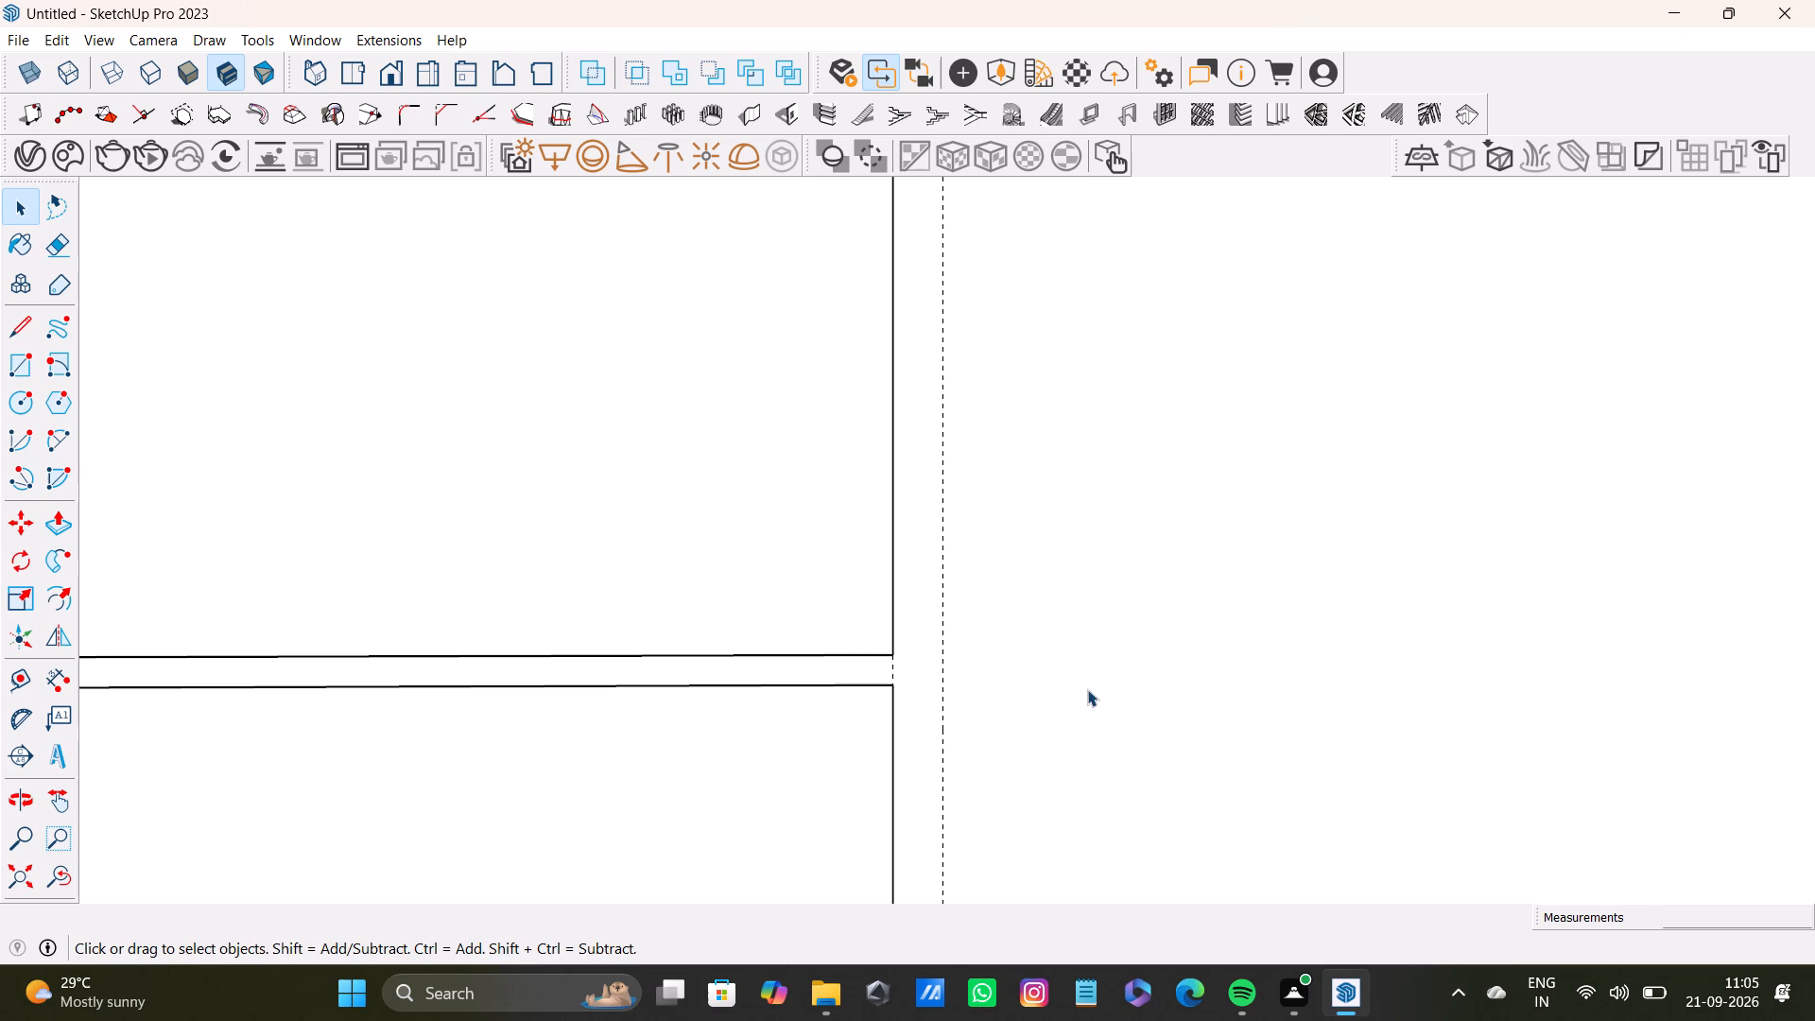
Place a horizontal guide about 1' 2" below the top guide across the empty third column, using the Tape Measure tool.
scroll(1134, 718, "down", 7)
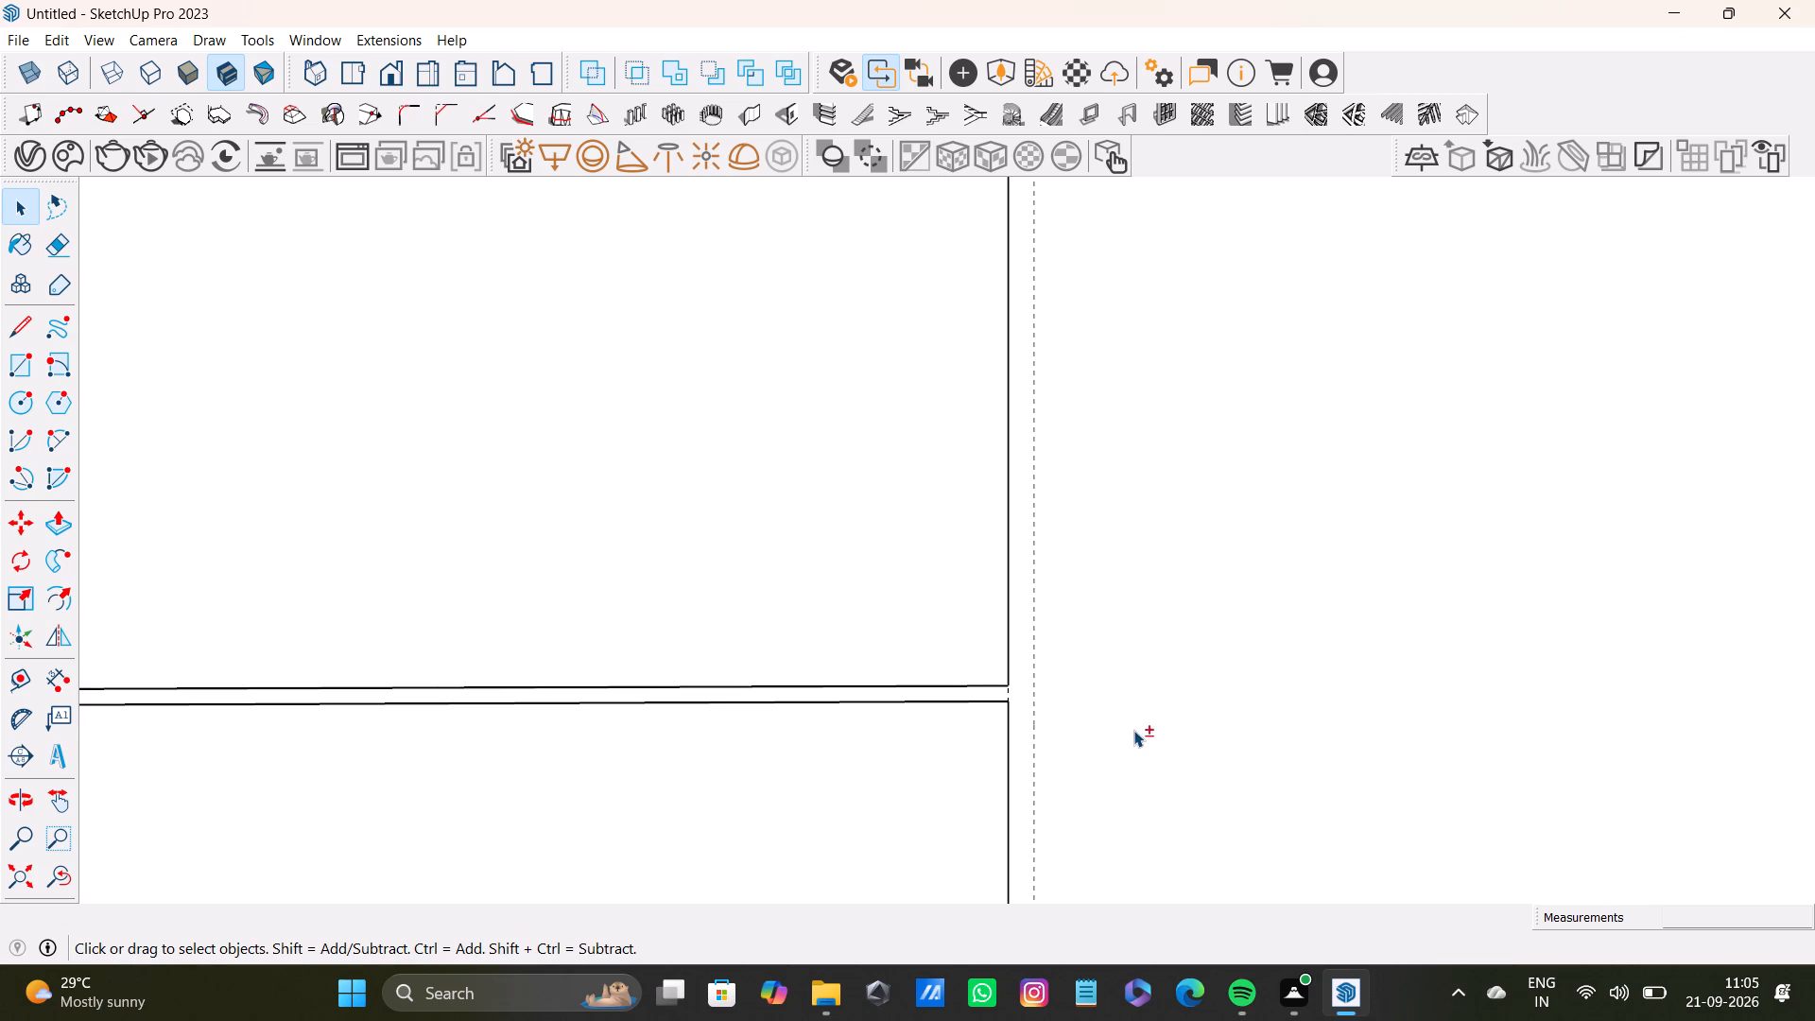
middle_click_drag(1133, 730, 1051, 462, "shift")
scroll(1050, 461, "down", 4)
middle_click_drag(1072, 502, 1059, 892)
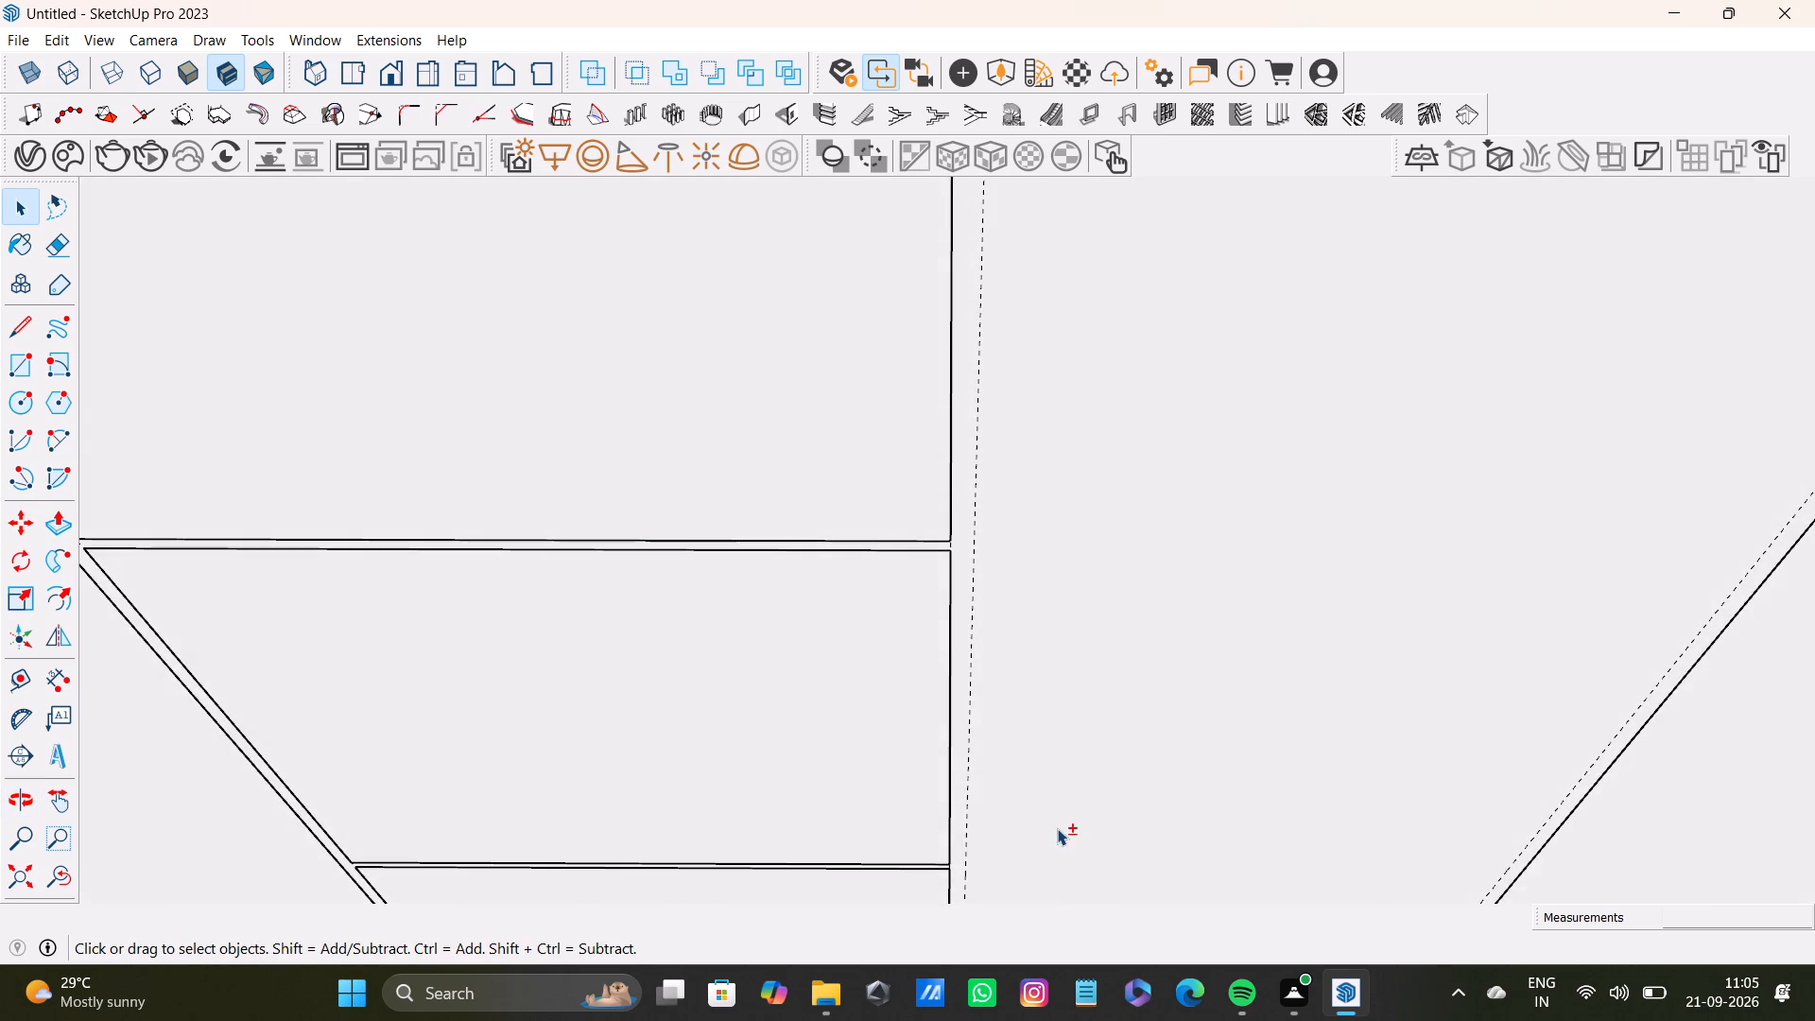
scroll(1057, 828, "down", 7, "shift")
middle_click_drag(1087, 830, 1033, 844, "shift")
middle_click_drag(1089, 741, 1033, 698)
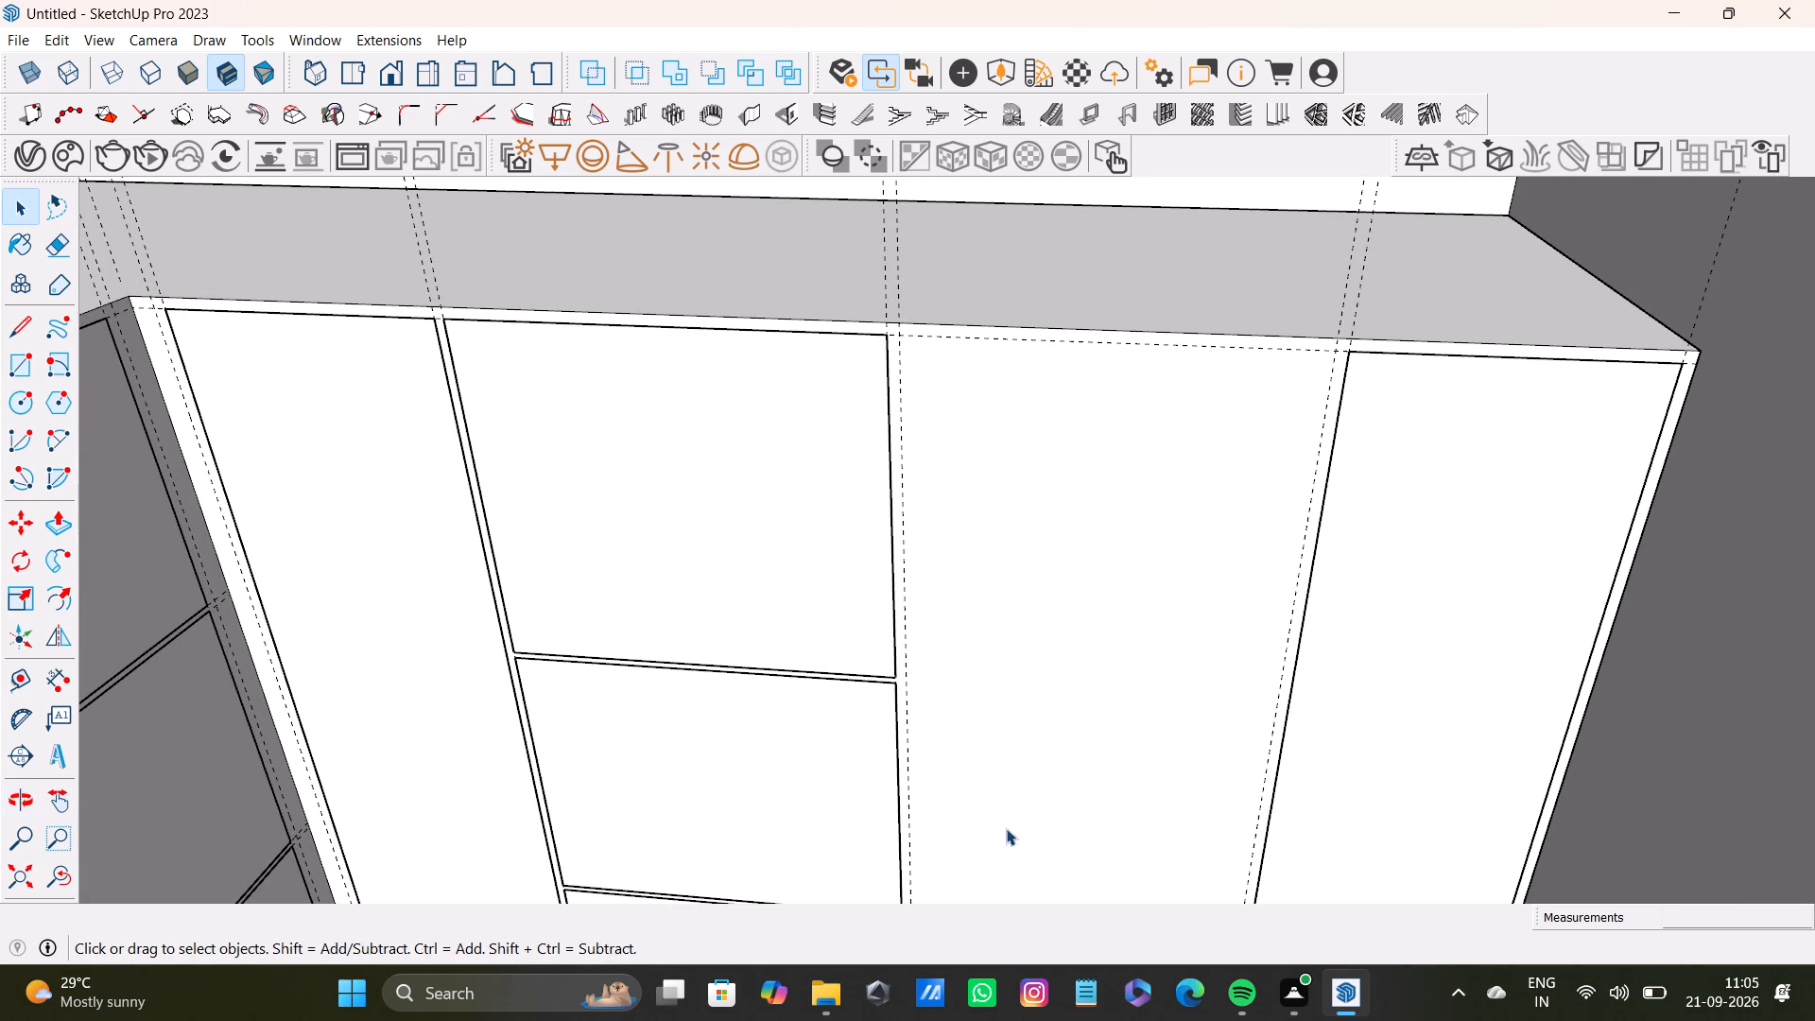
middle_click_drag(1075, 521, 1044, 648, "shift")
middle_click_drag(1028, 736, 1040, 705)
key("t")
left_click(991, 437)
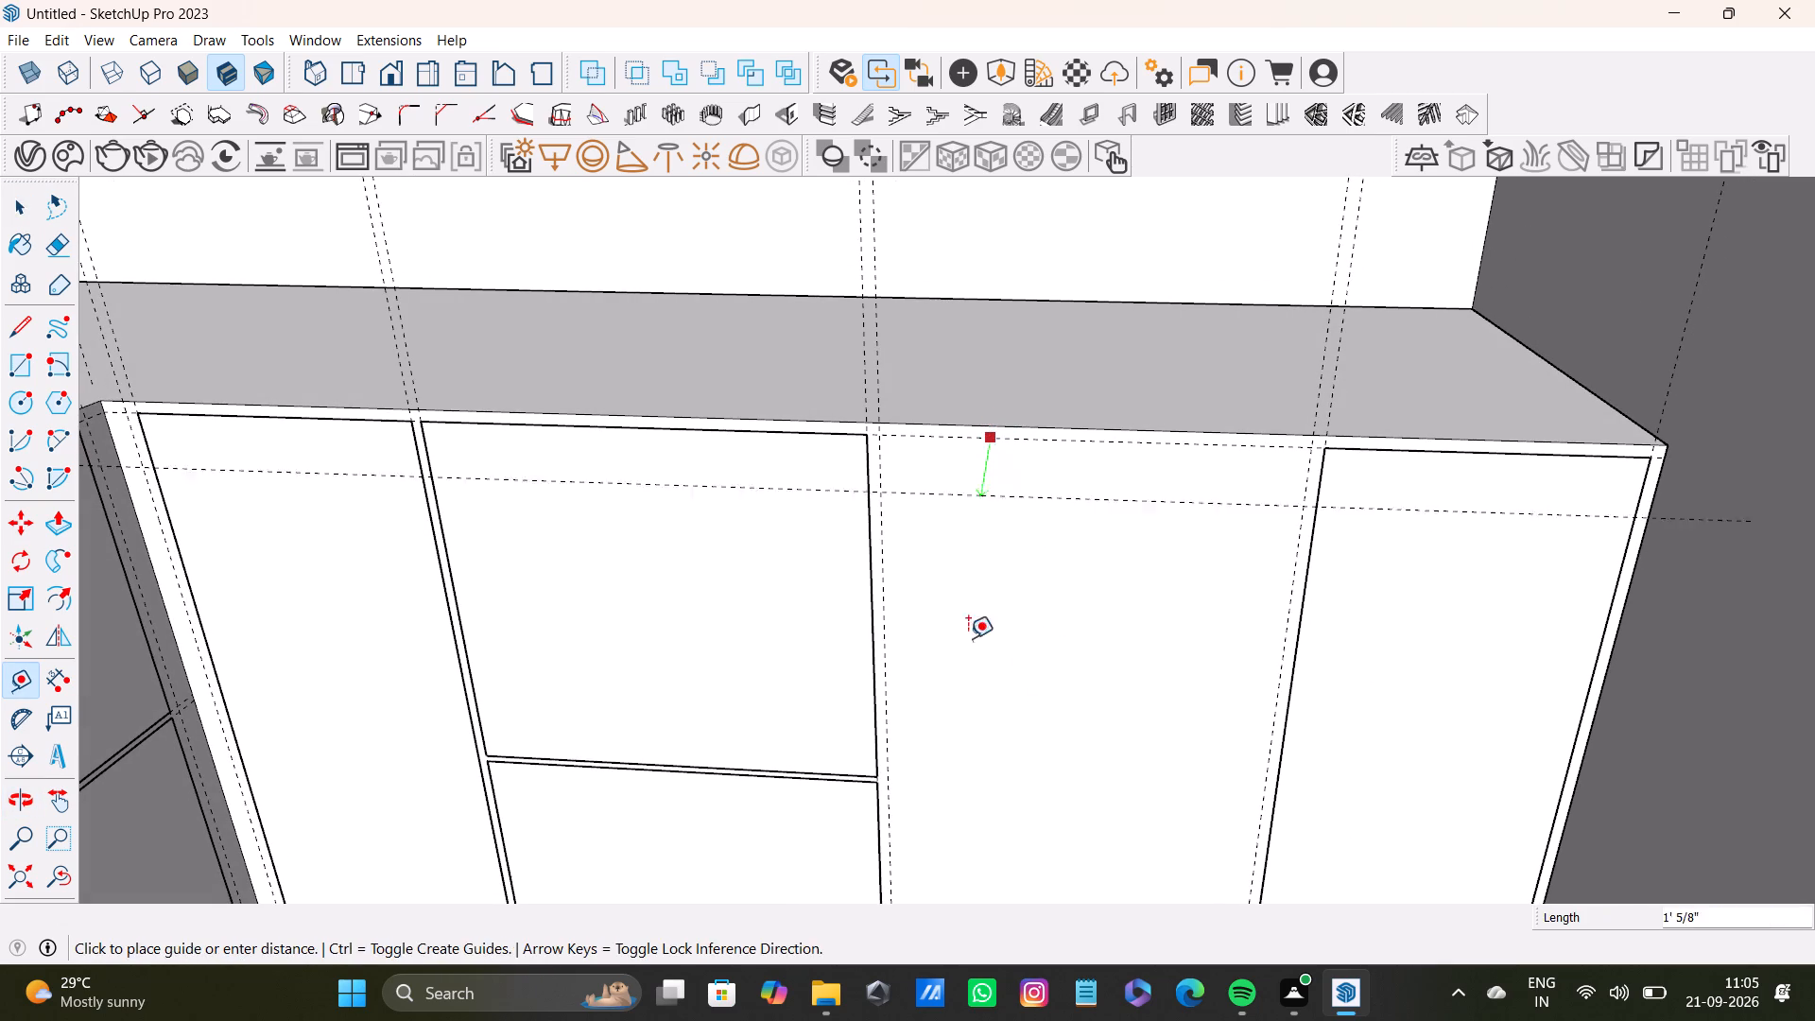
middle_click_drag(967, 741, 969, 513)
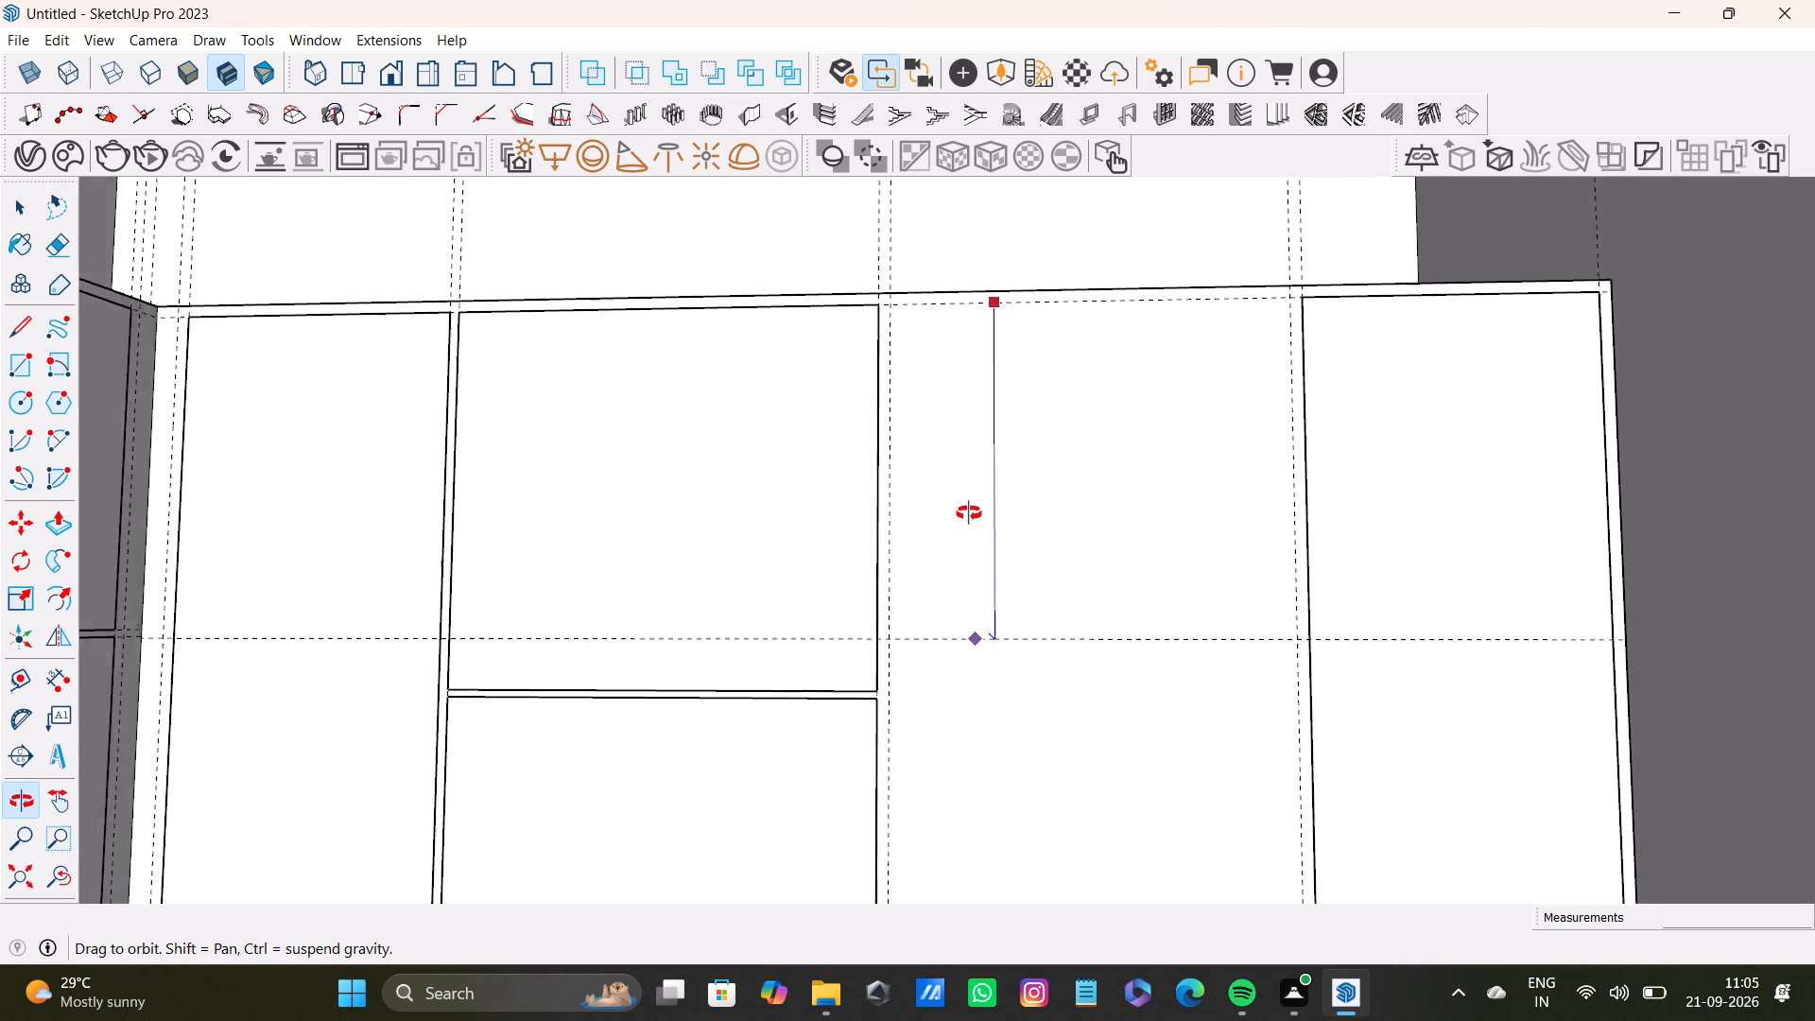
middle_click_drag(969, 513, 907, 509)
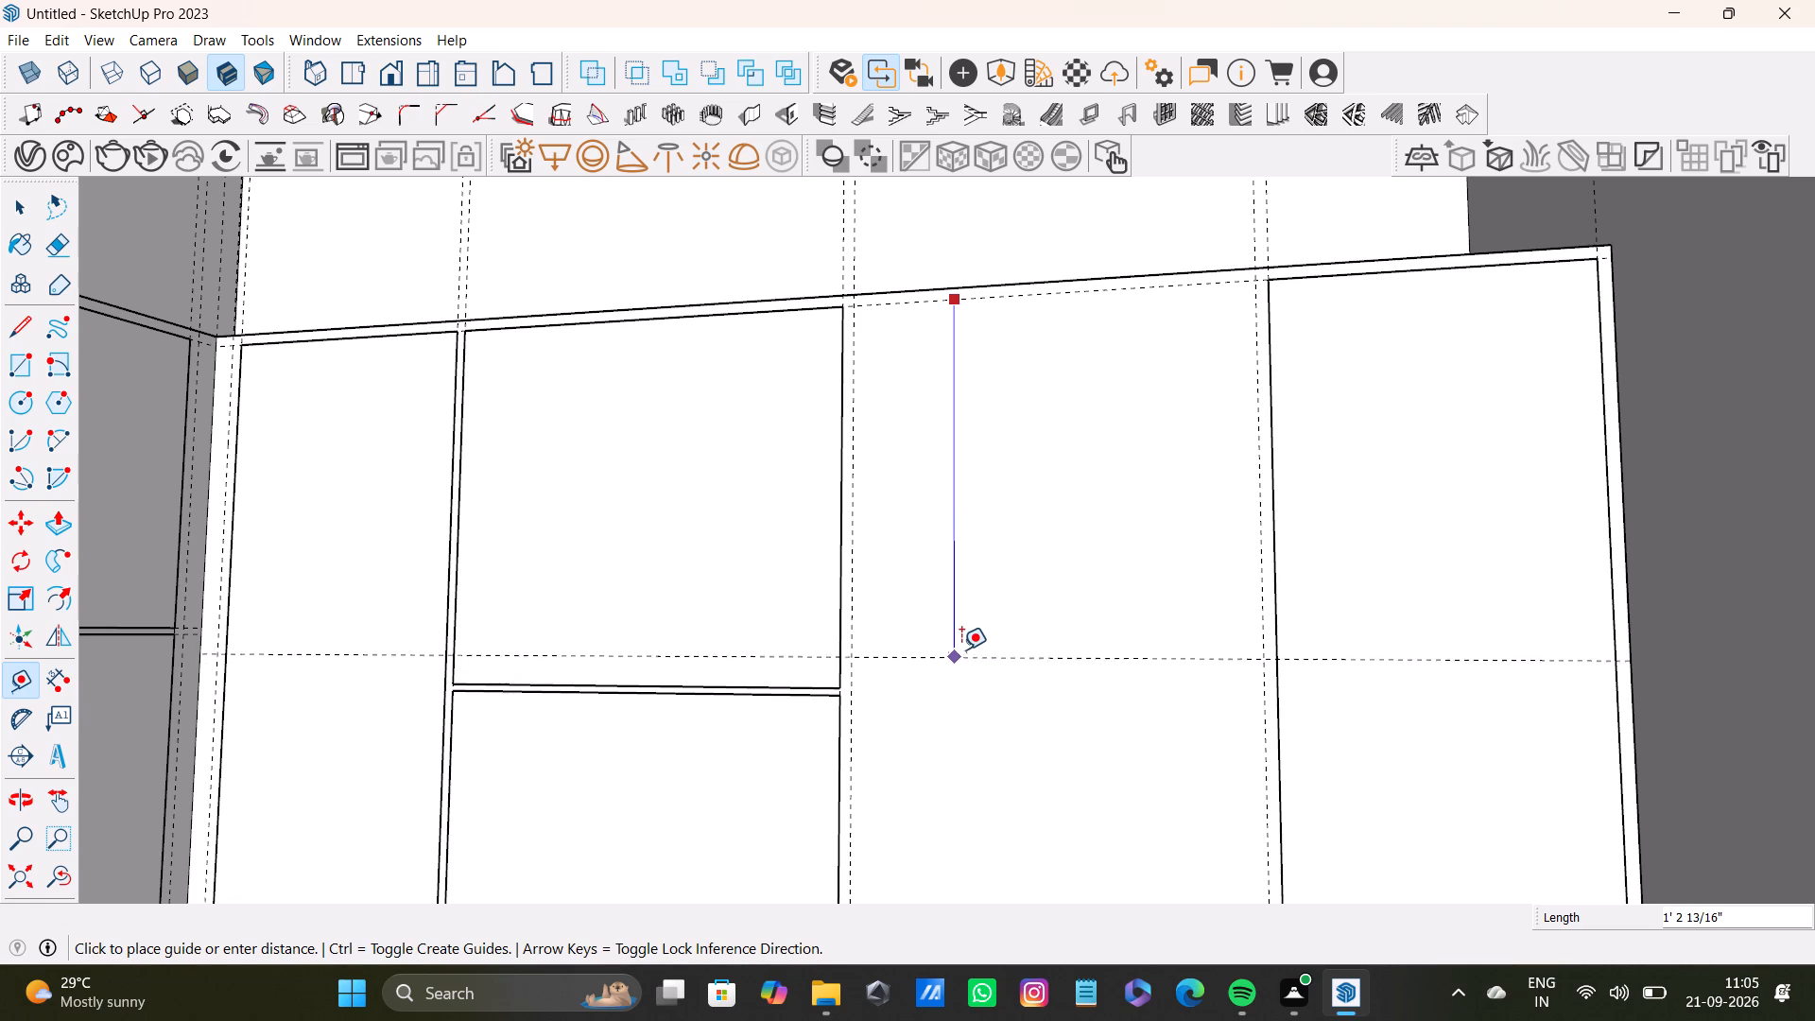
left_click(961, 648)
Add a second horizontal guide 0.3" below the new one to mark the panel gap.
left_click(977, 645)
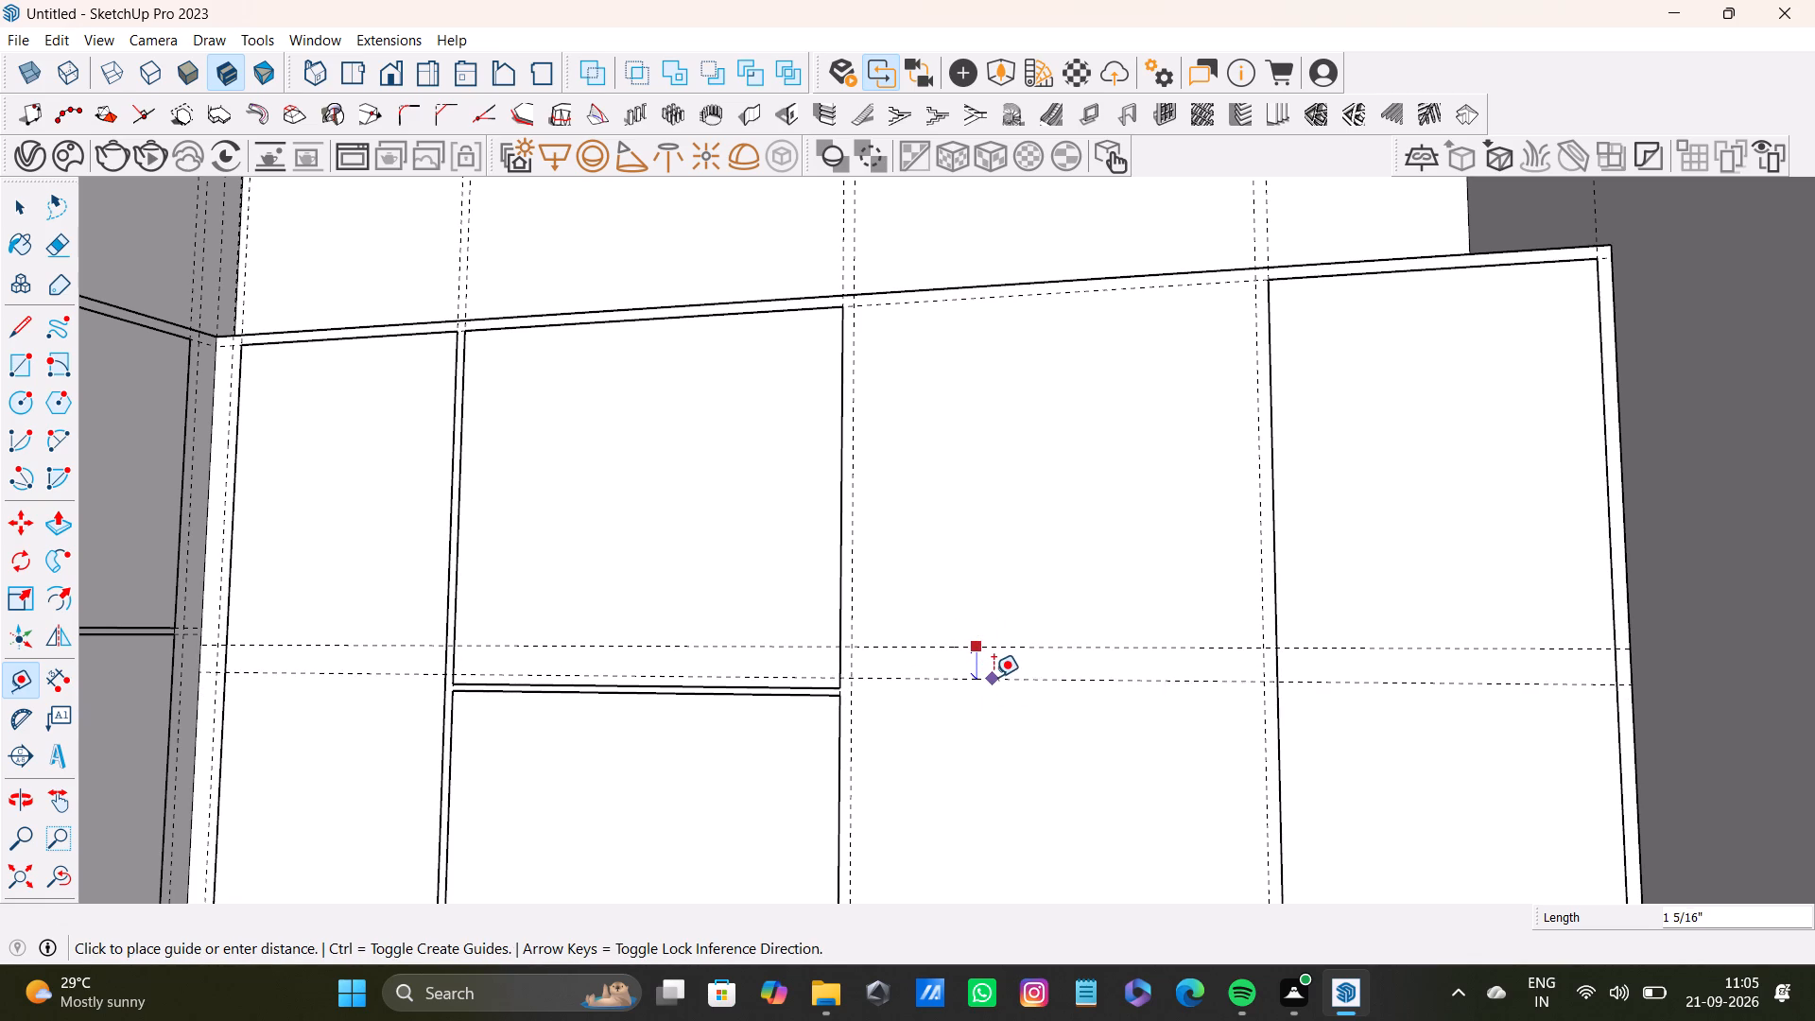
type("0.3")
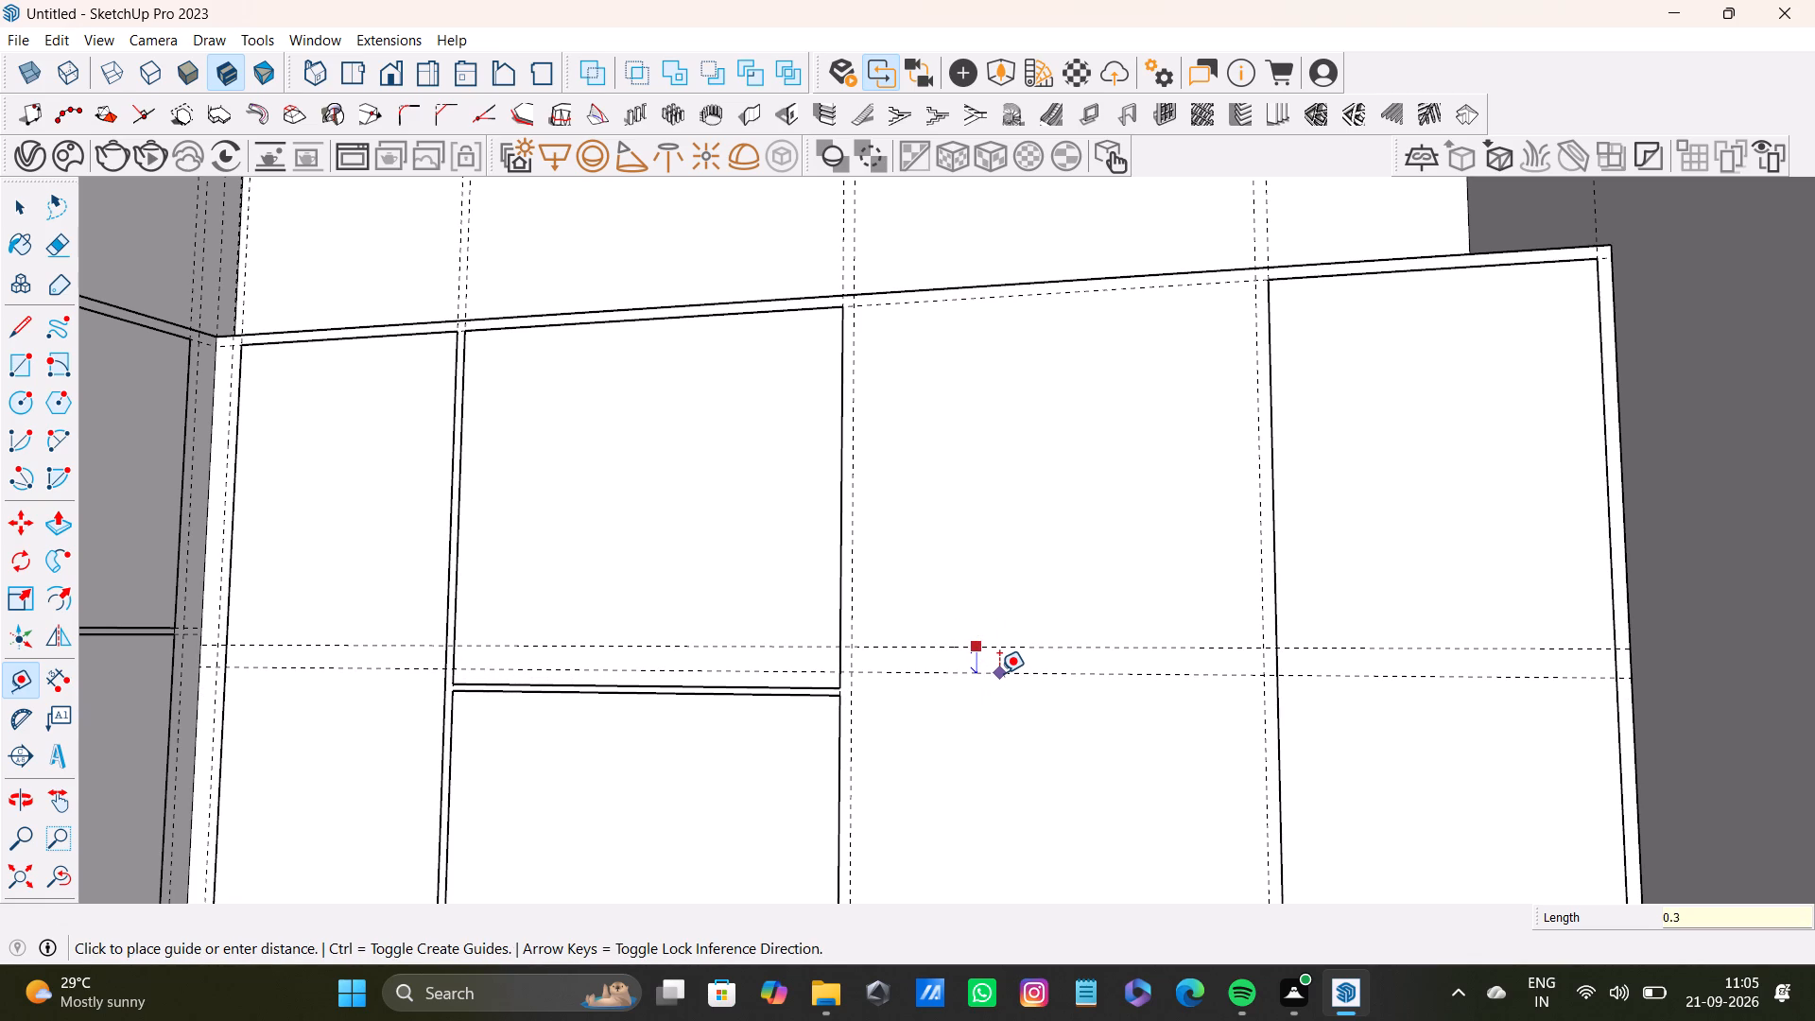
key("shift+quotedbl")
key("Return")
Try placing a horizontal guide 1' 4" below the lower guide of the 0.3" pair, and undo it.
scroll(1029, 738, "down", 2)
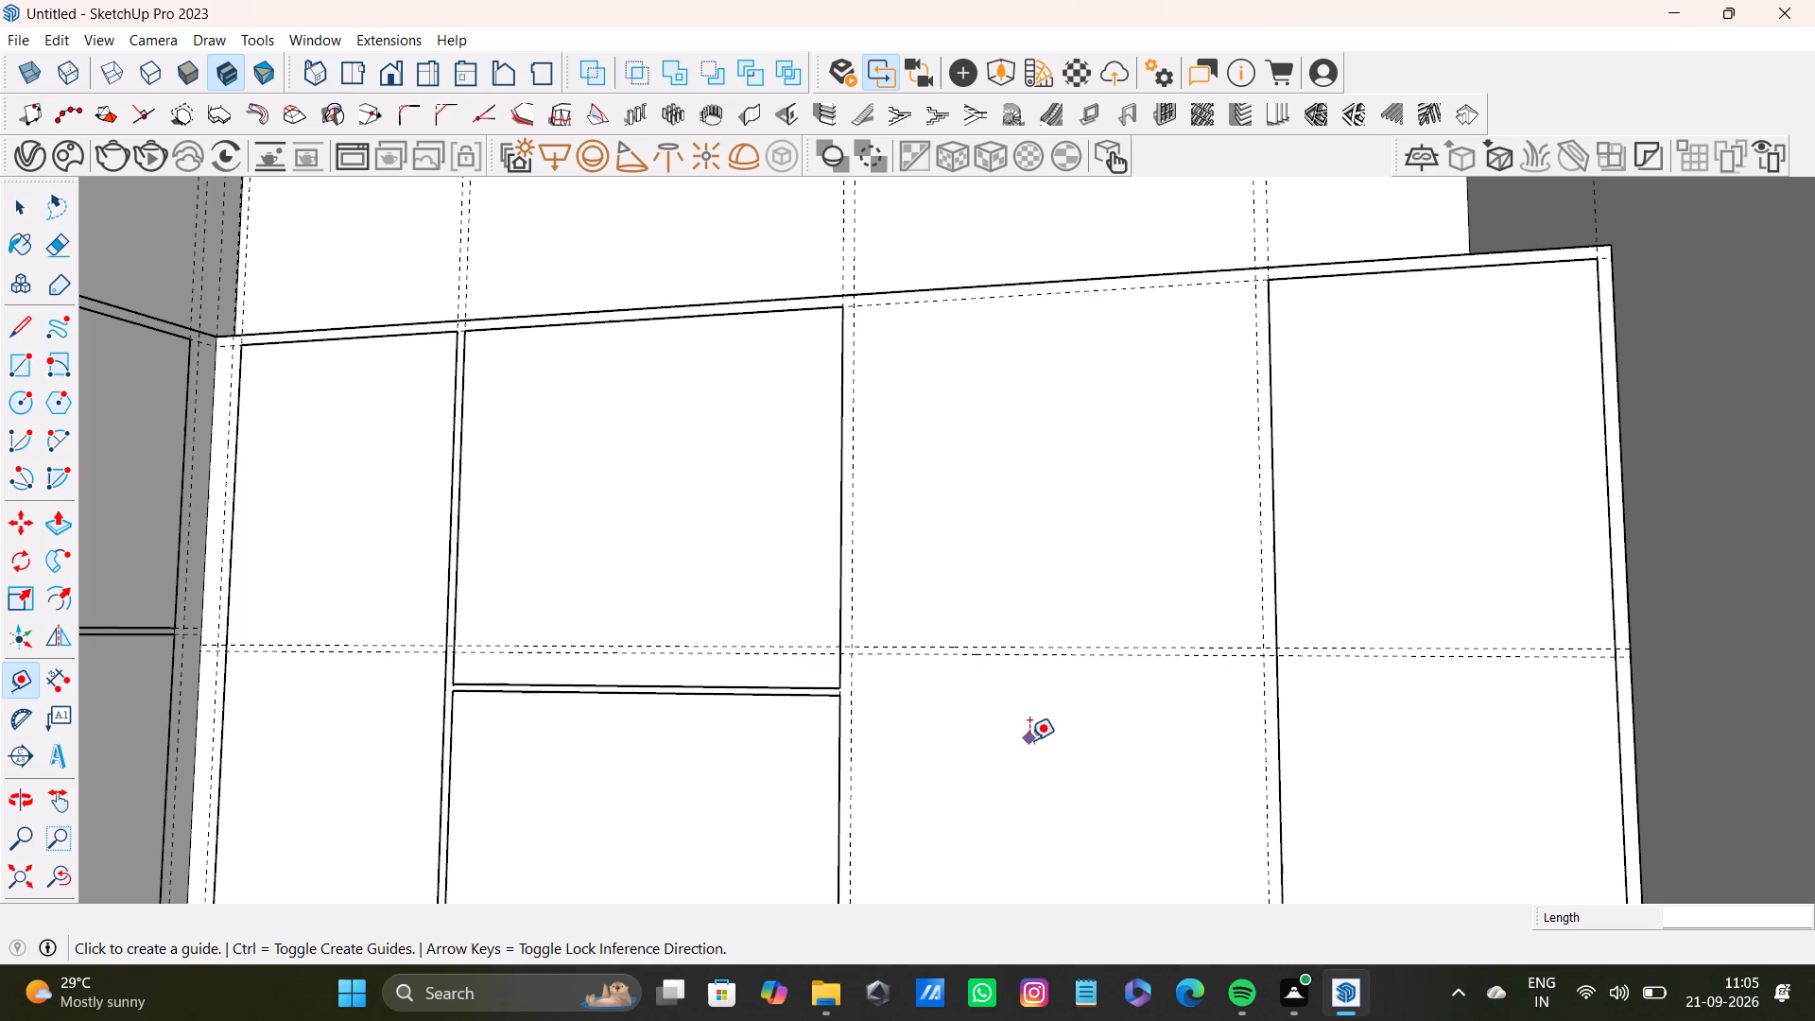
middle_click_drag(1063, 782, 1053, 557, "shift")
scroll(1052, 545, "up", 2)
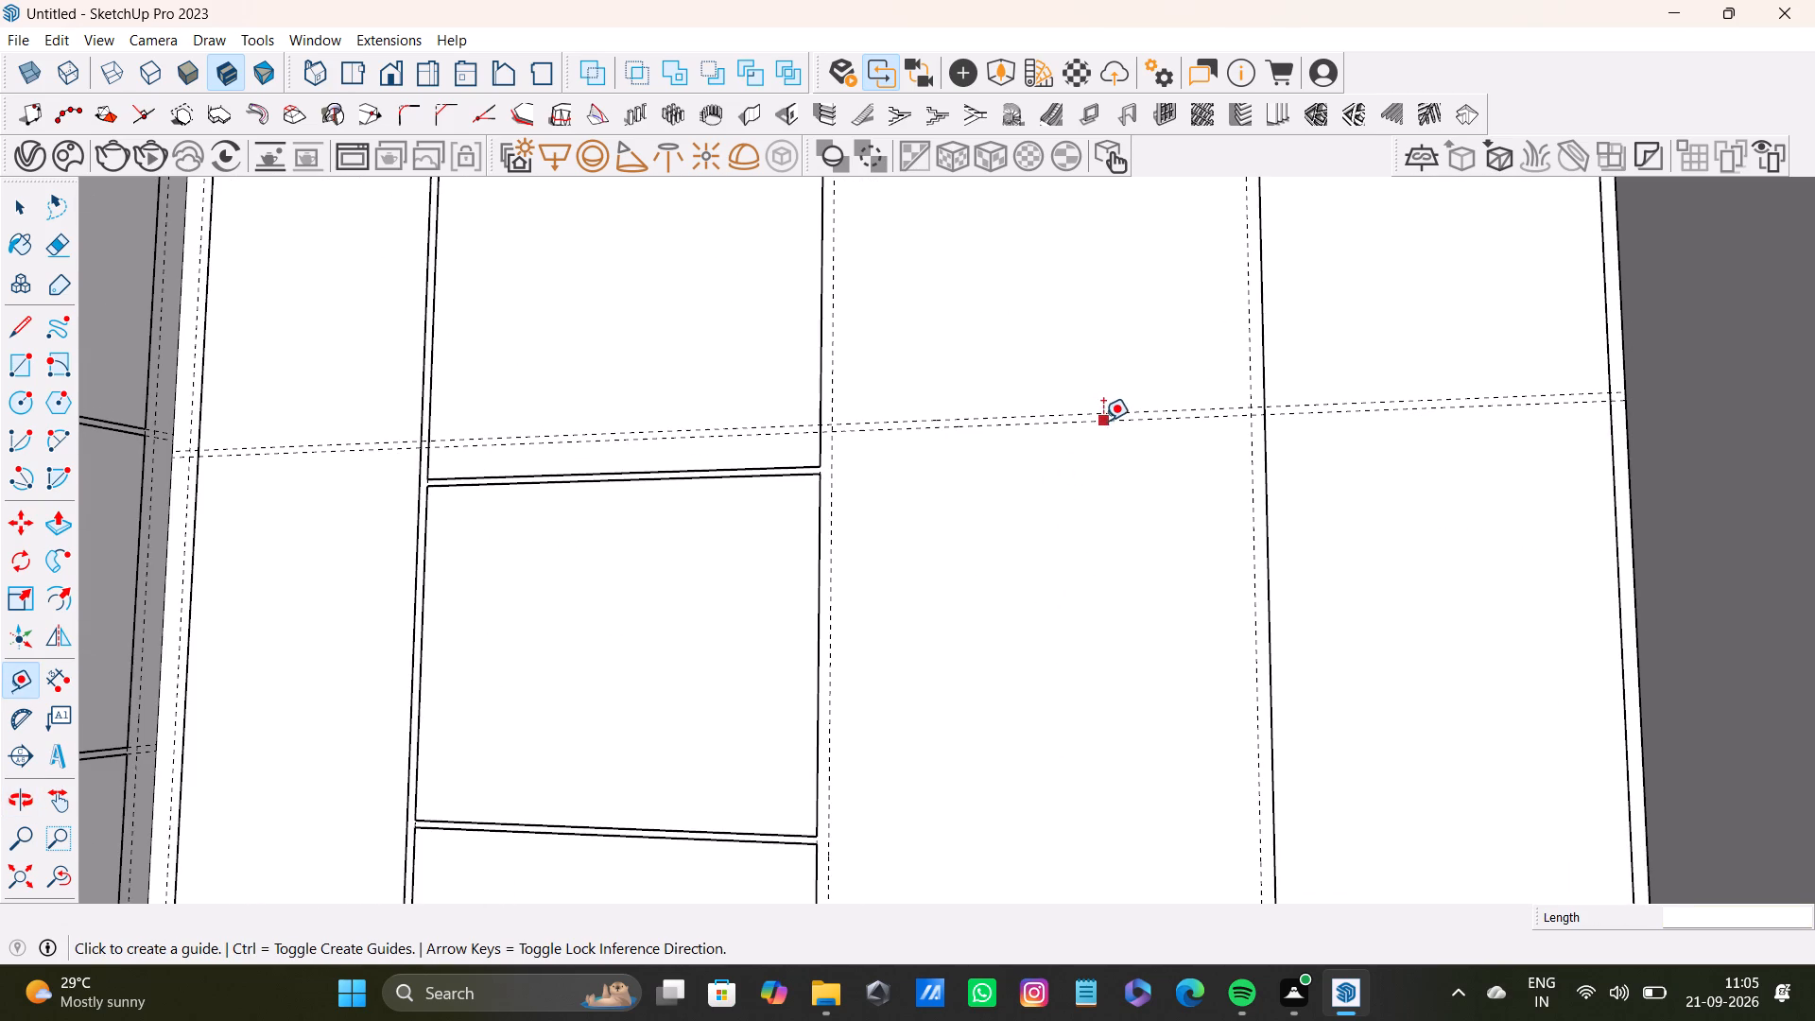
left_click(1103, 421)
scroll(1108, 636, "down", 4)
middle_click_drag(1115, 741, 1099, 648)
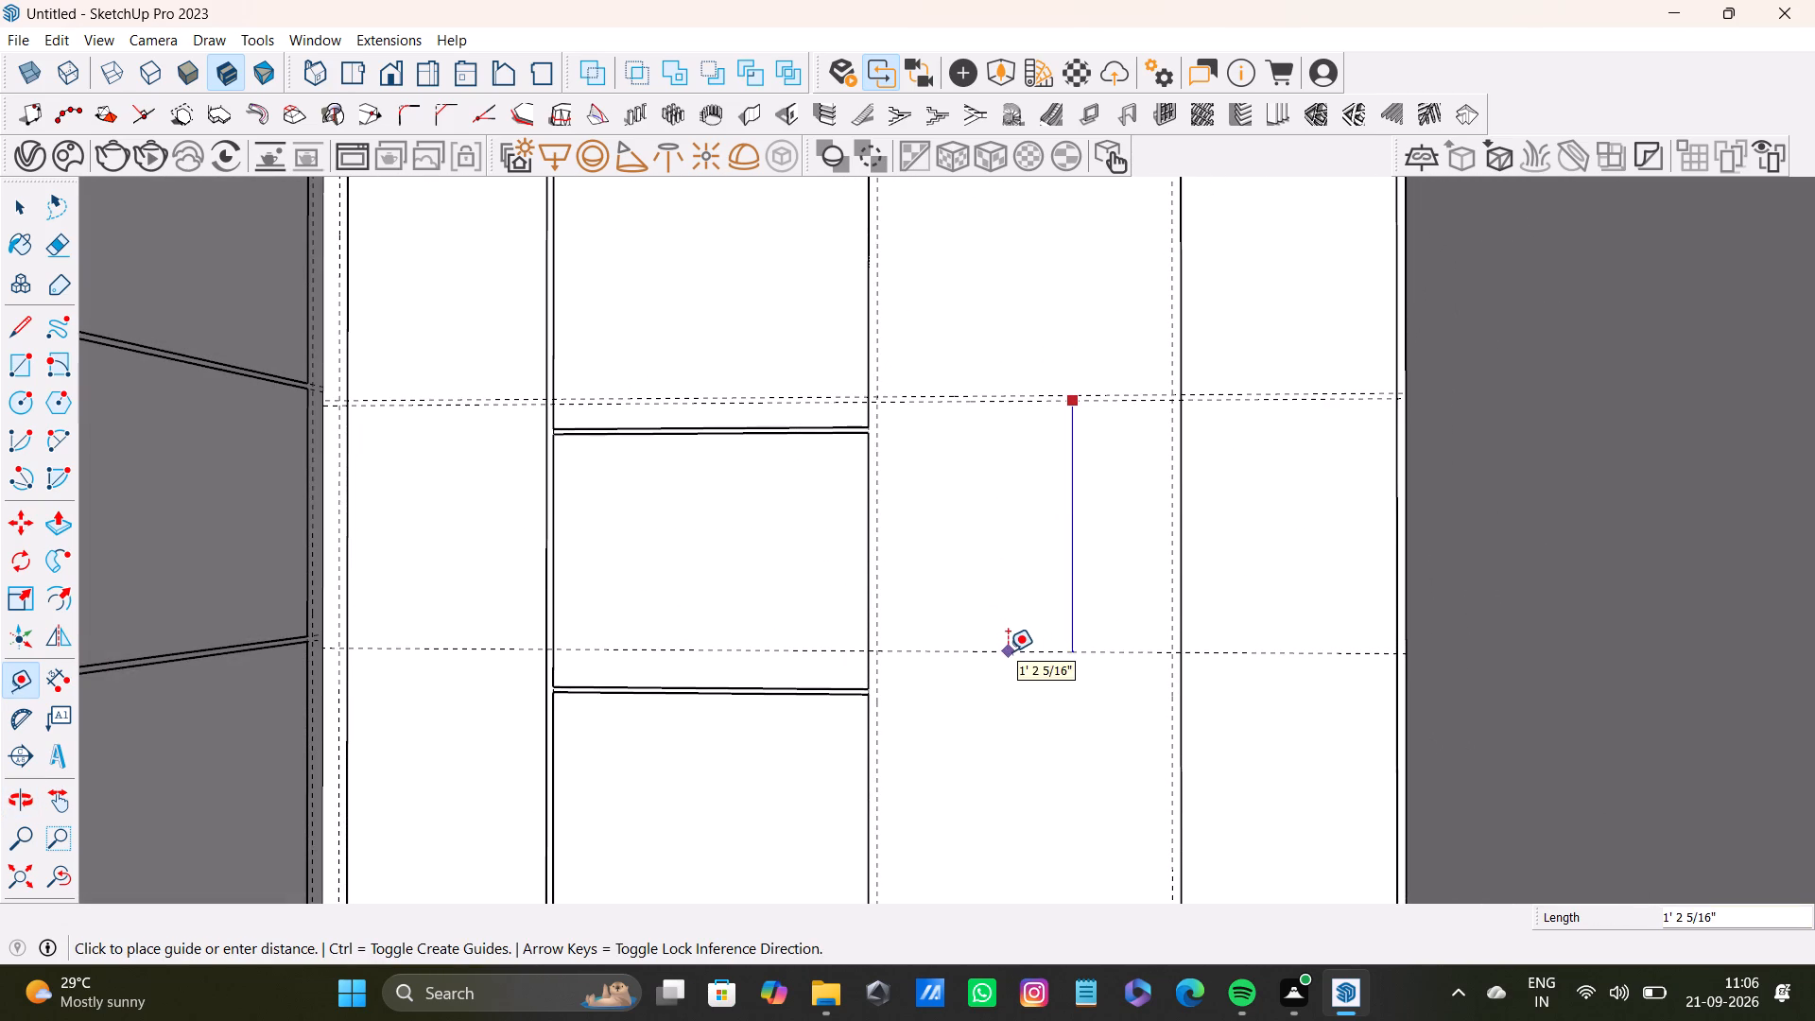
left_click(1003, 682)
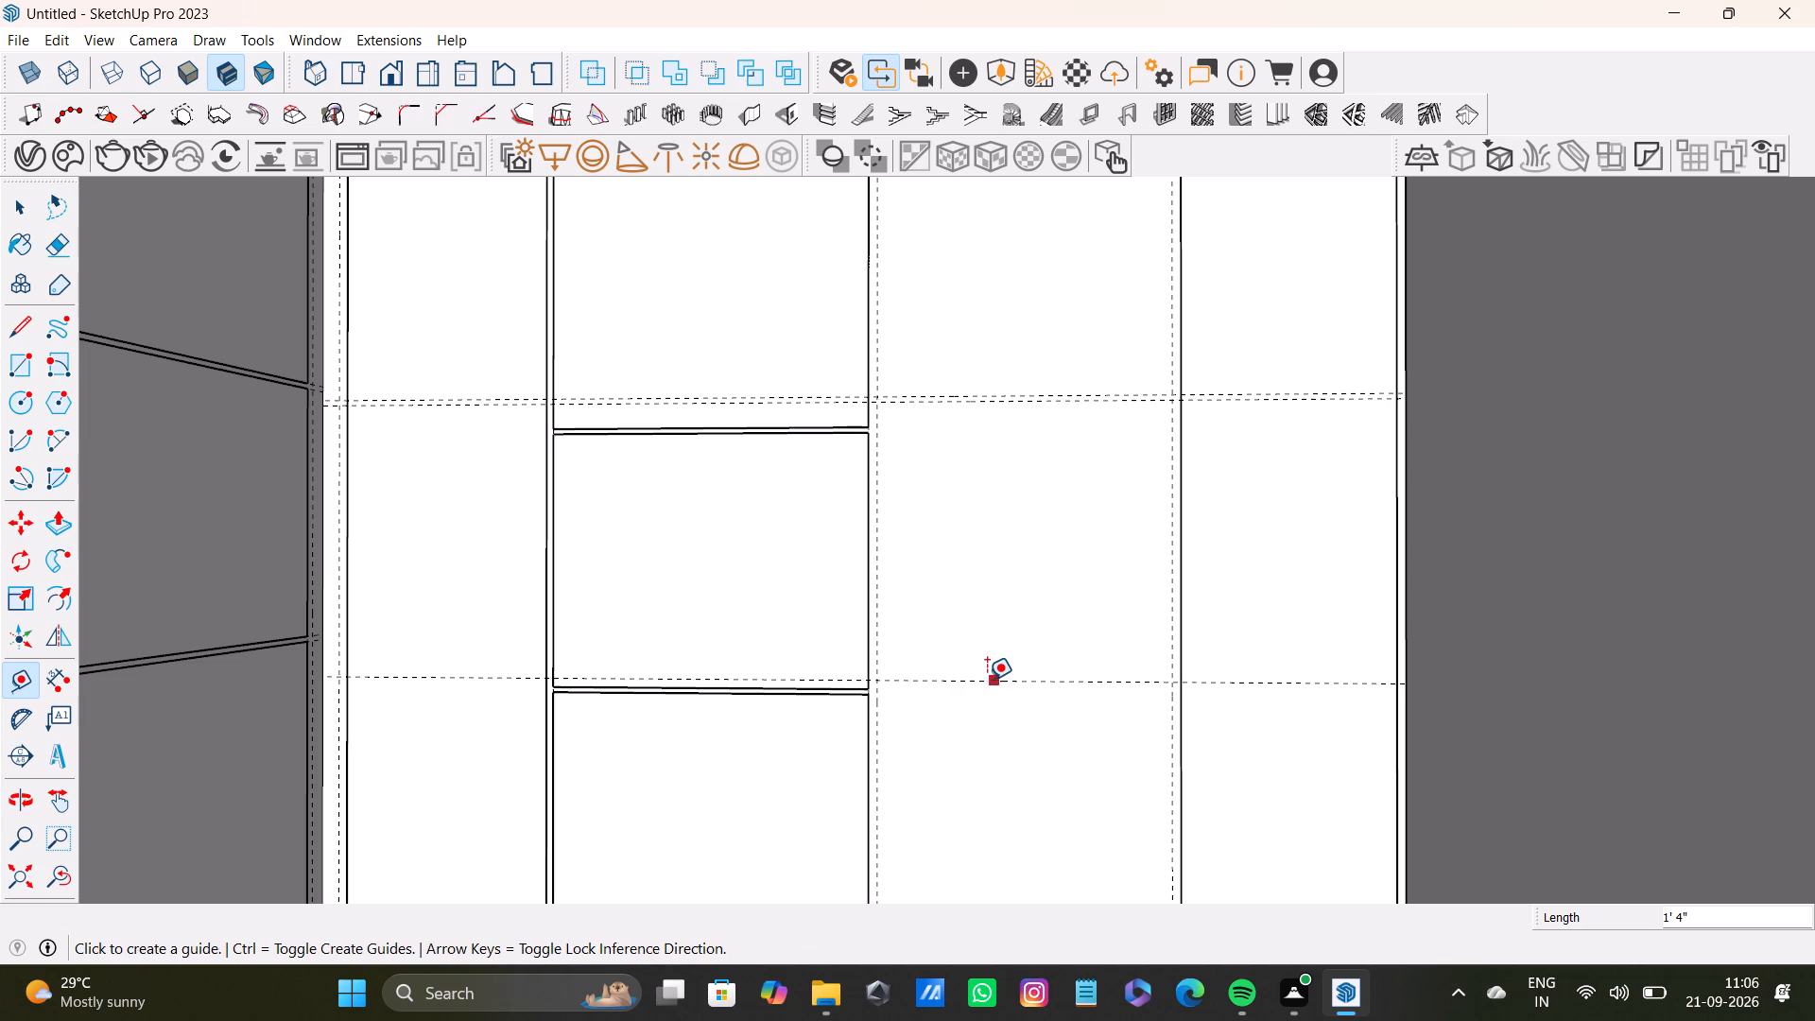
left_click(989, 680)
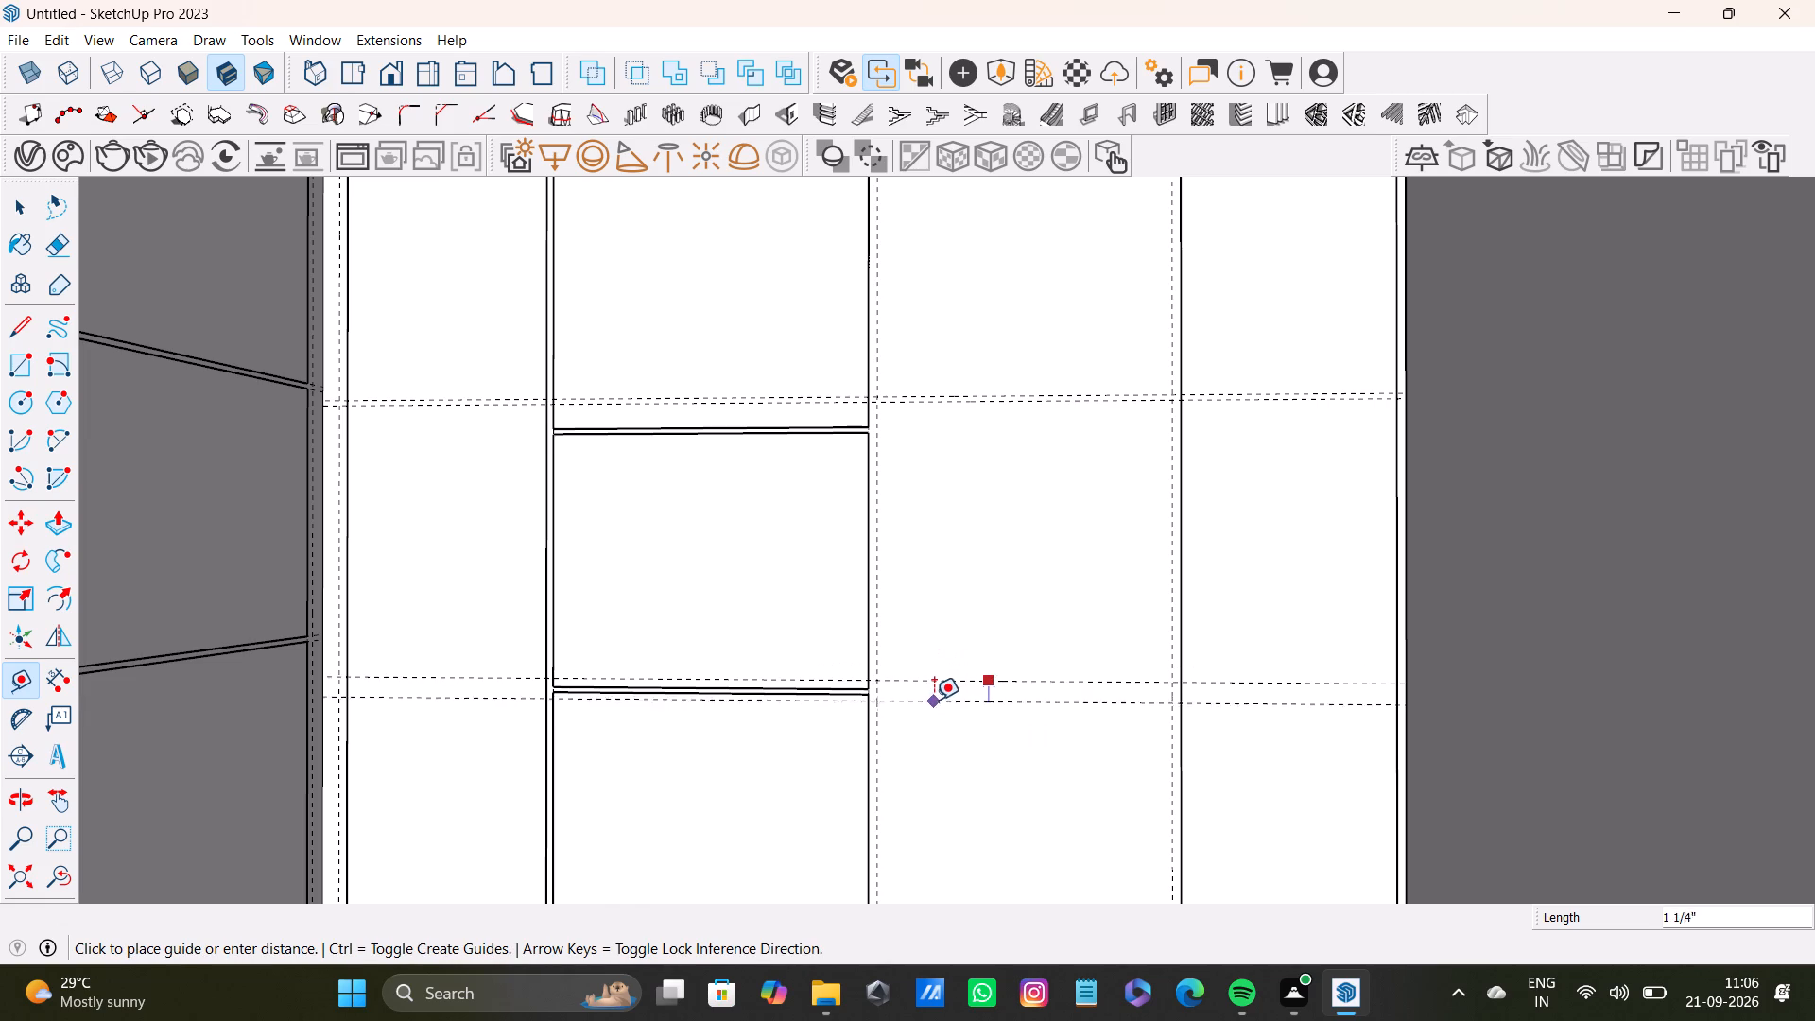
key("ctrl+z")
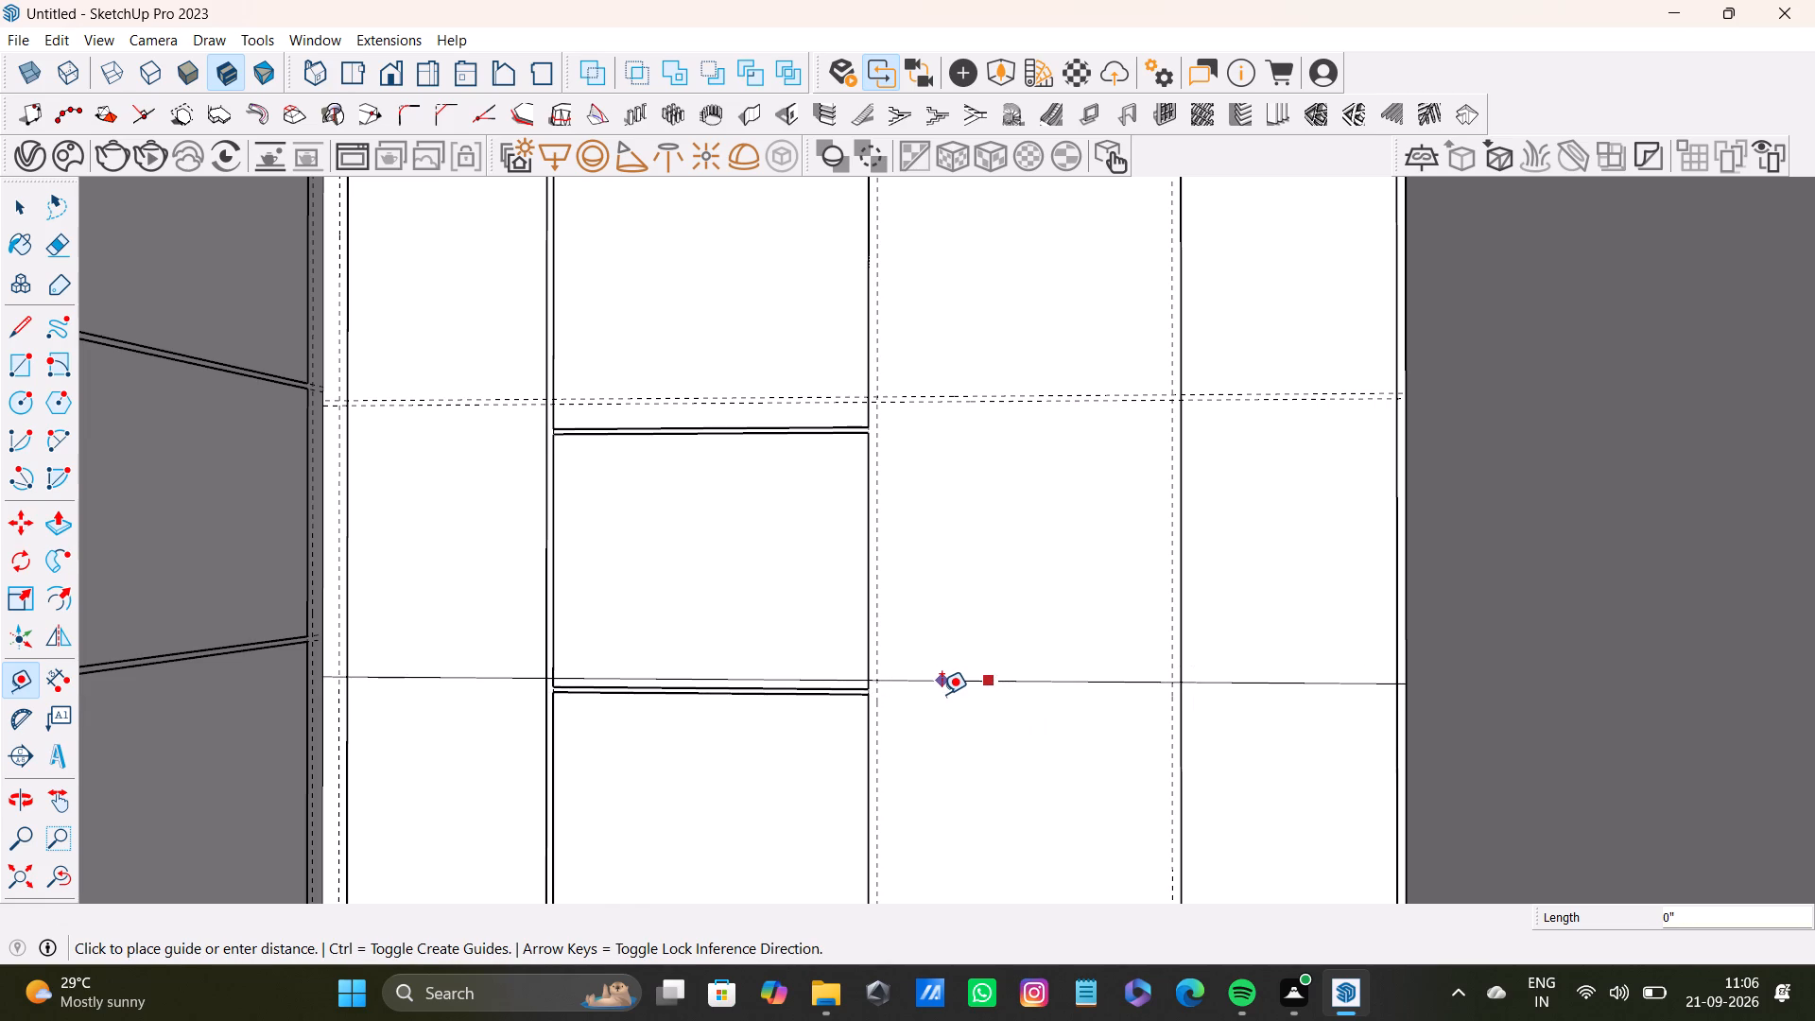
Place a horizontal guide about 1' 4 1/4" below the lower guide of the upper pair, across the empty third column.
scroll(980, 436, "up", 4)
left_click(1000, 386)
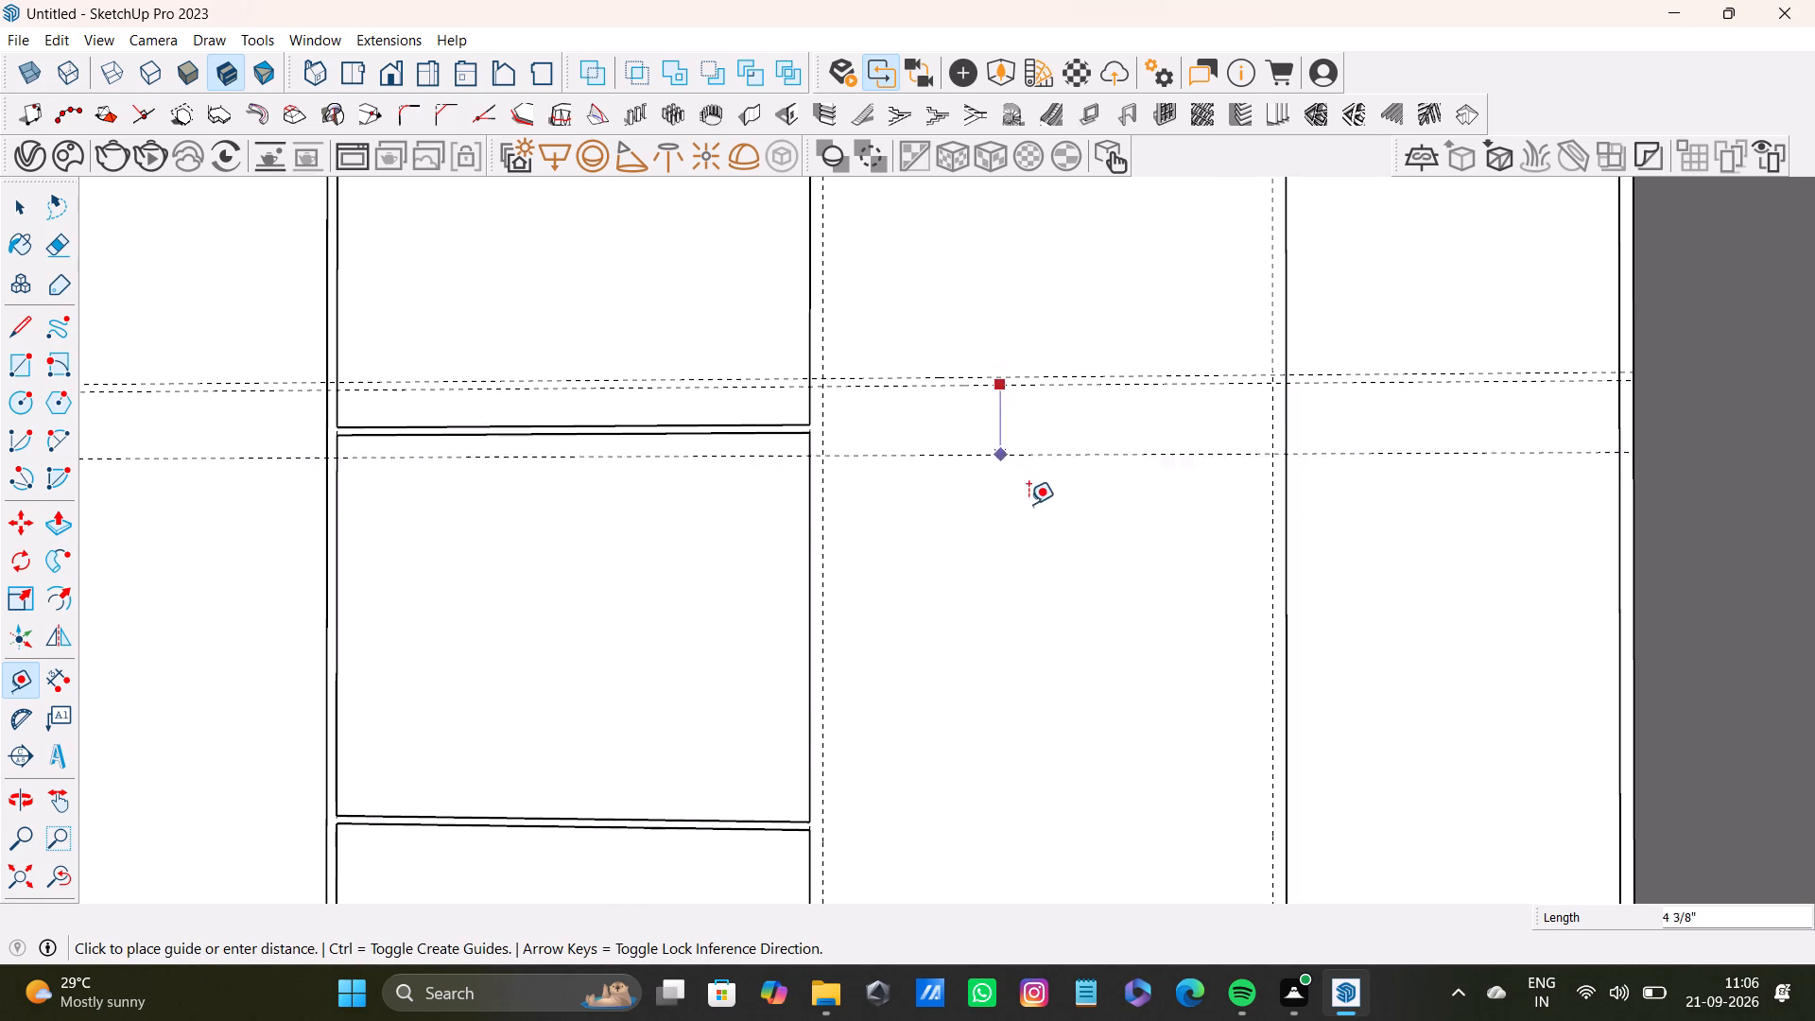
scroll(1028, 504, "down", 5)
middle_click_drag(1025, 654, 950, 510)
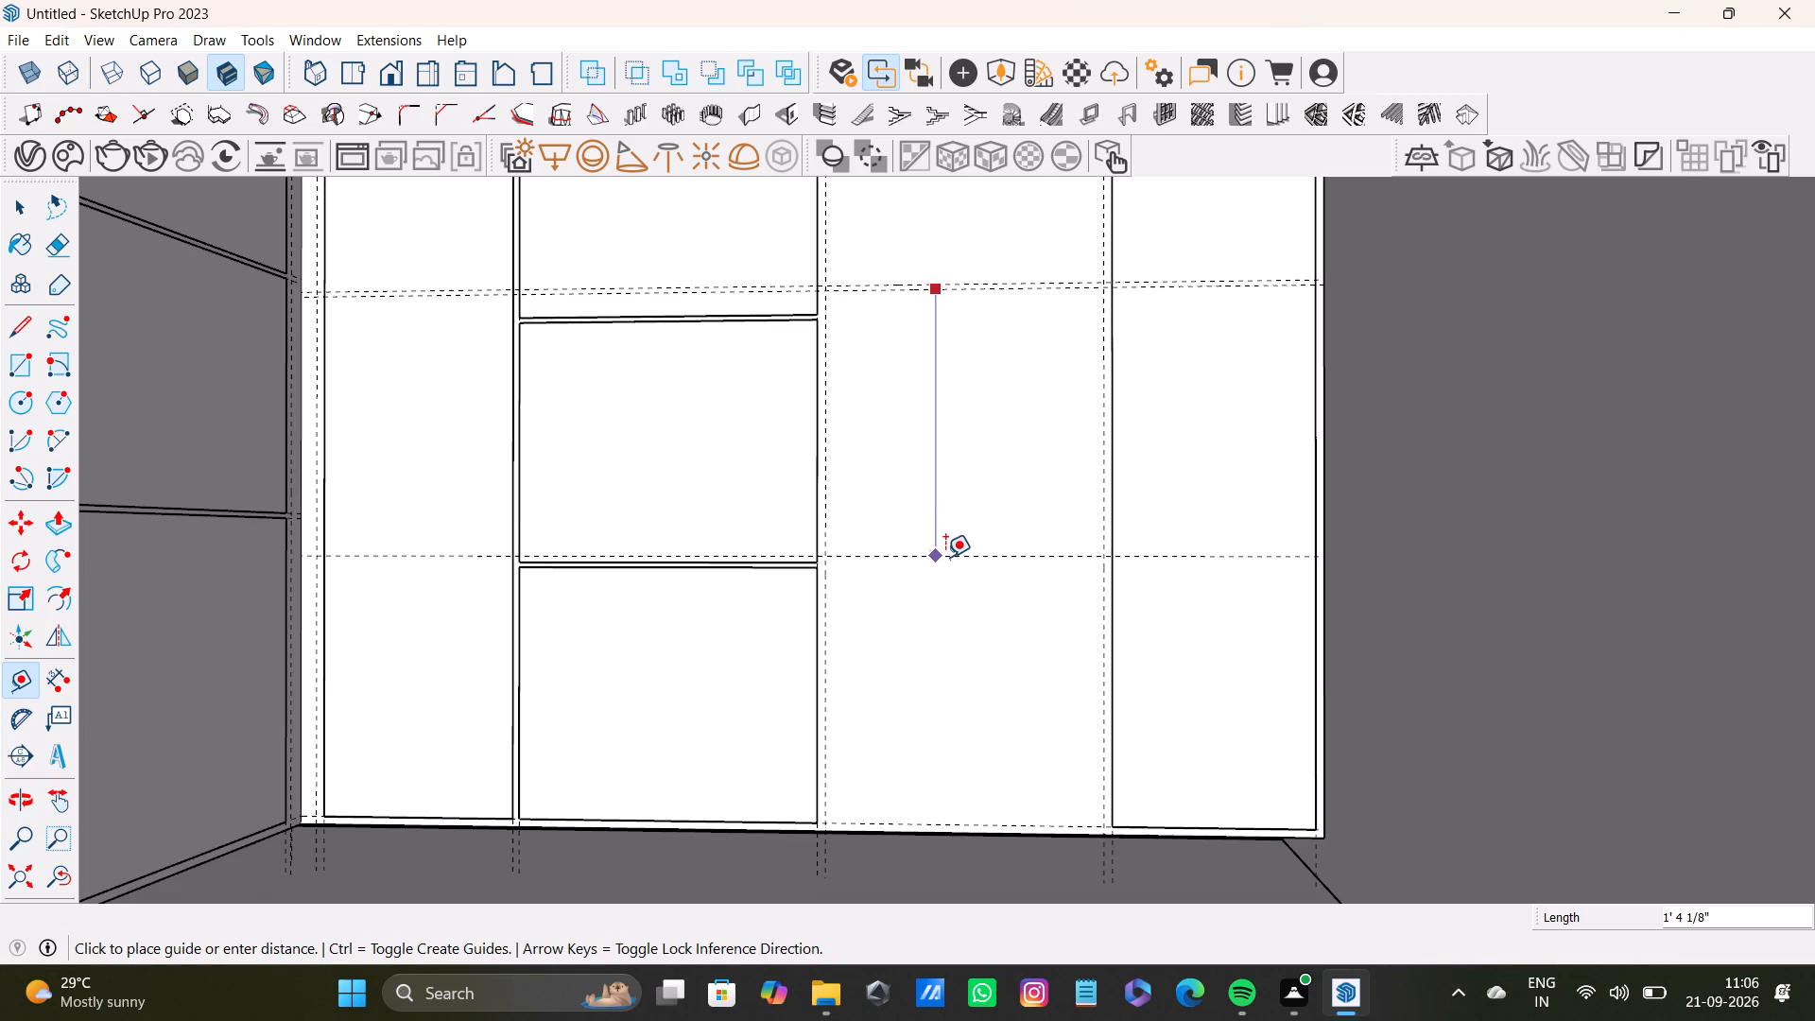
left_click(946, 559)
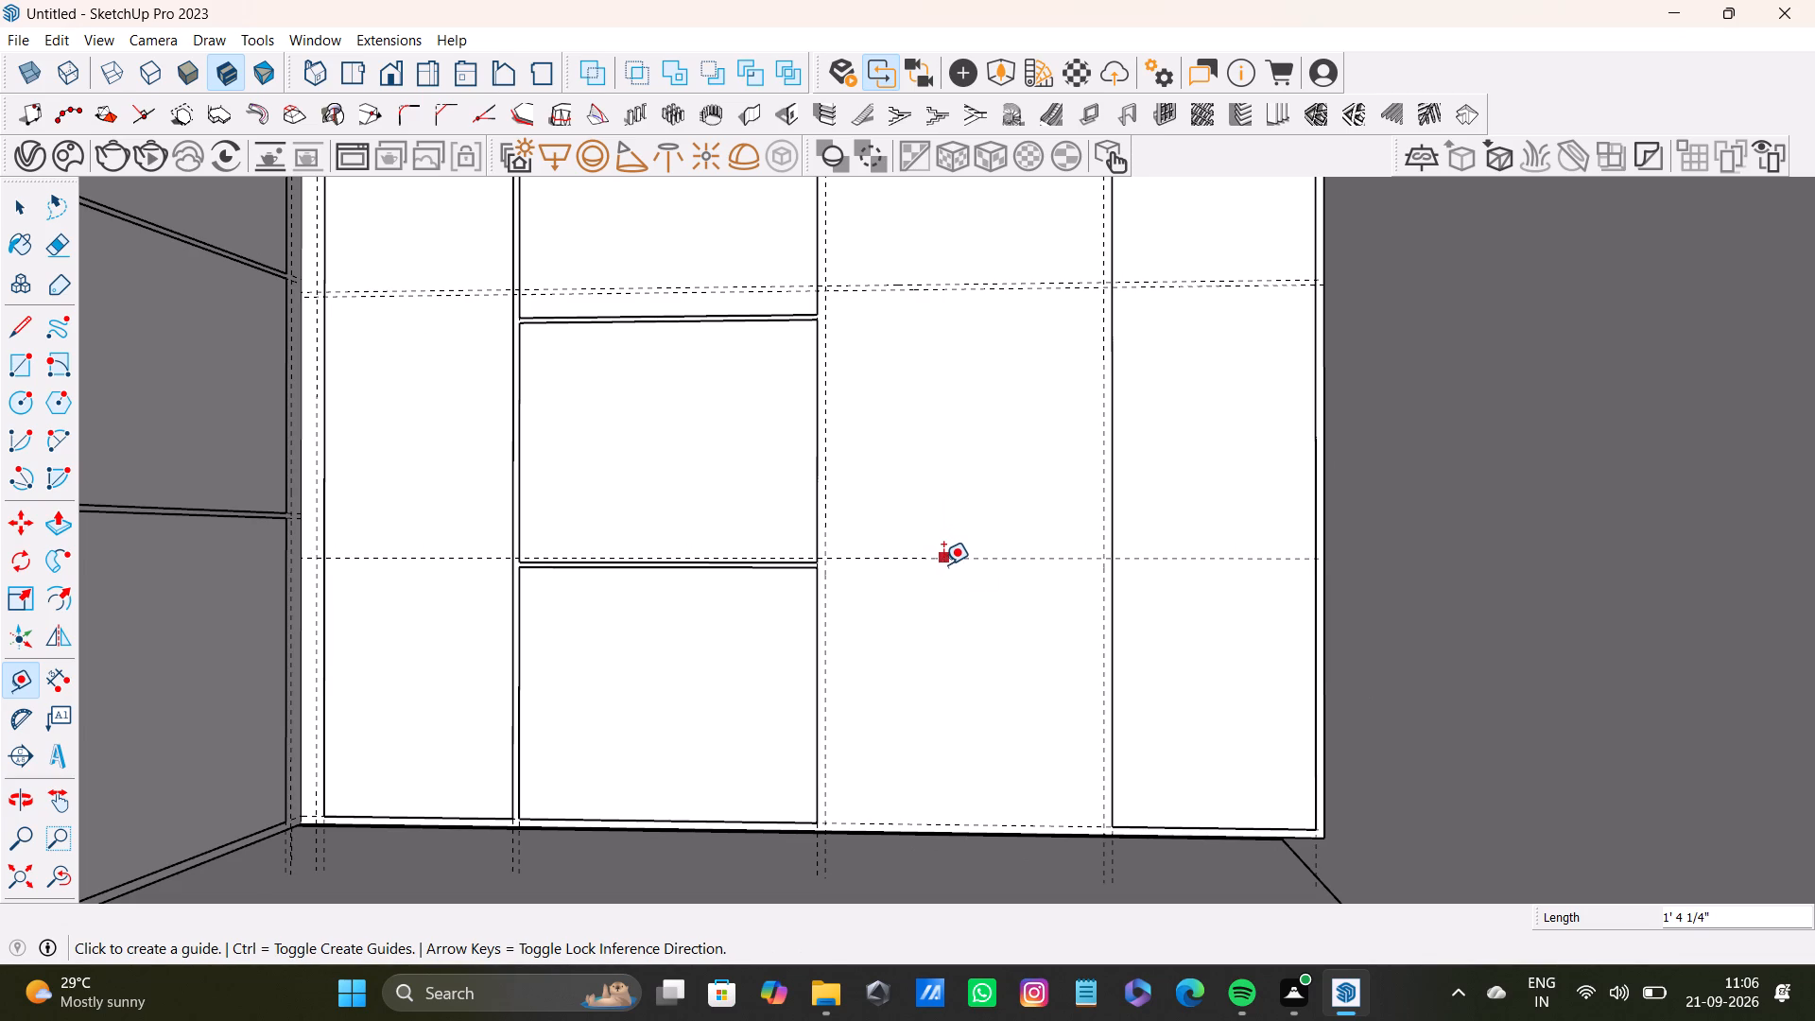
Add a second horizontal guide 0.3" above the new one to mark the lower panel gap.
left_click(943, 560)
type("0.")
key("3")
left_click(928, 536, "shift")
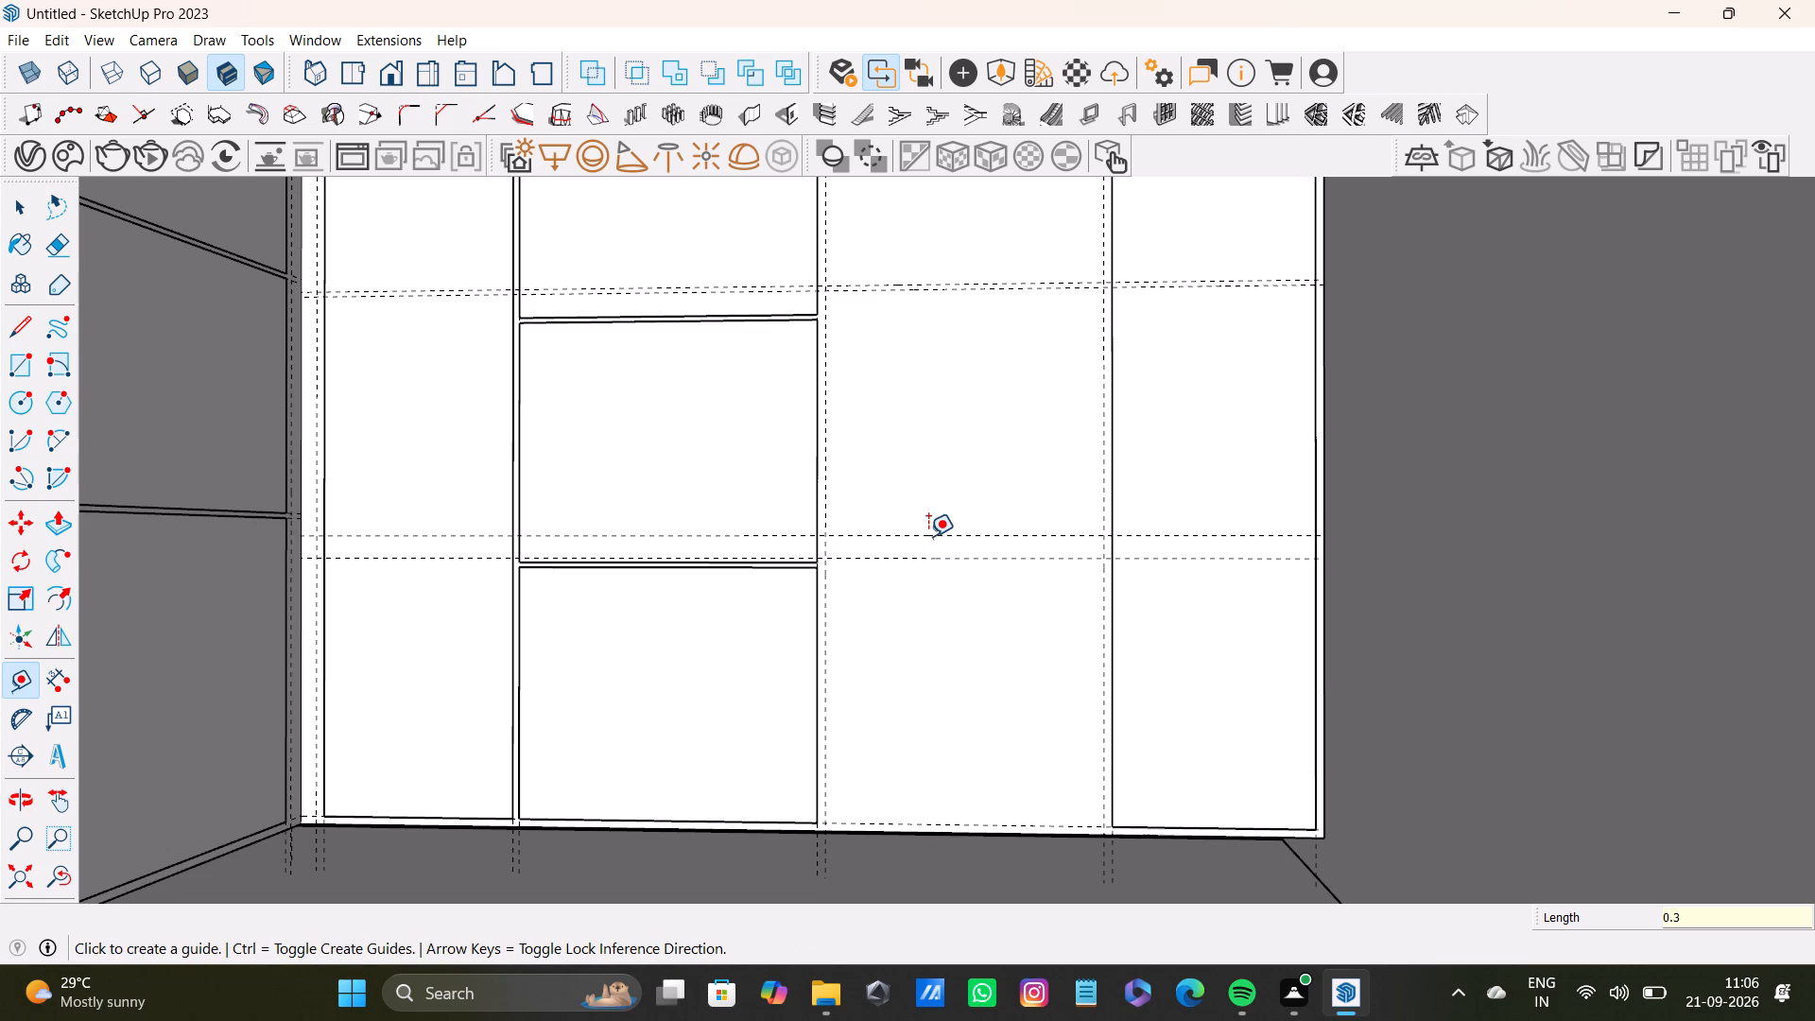
key("shift+quotedbl")
key("Return")
Draw the third column's top panel rectangle from the top guide down to the upper guide of the first gap pair.
scroll(892, 562, "up", 4)
scroll(905, 593, "down", 4)
middle_click_drag(944, 595, 940, 873, "shift")
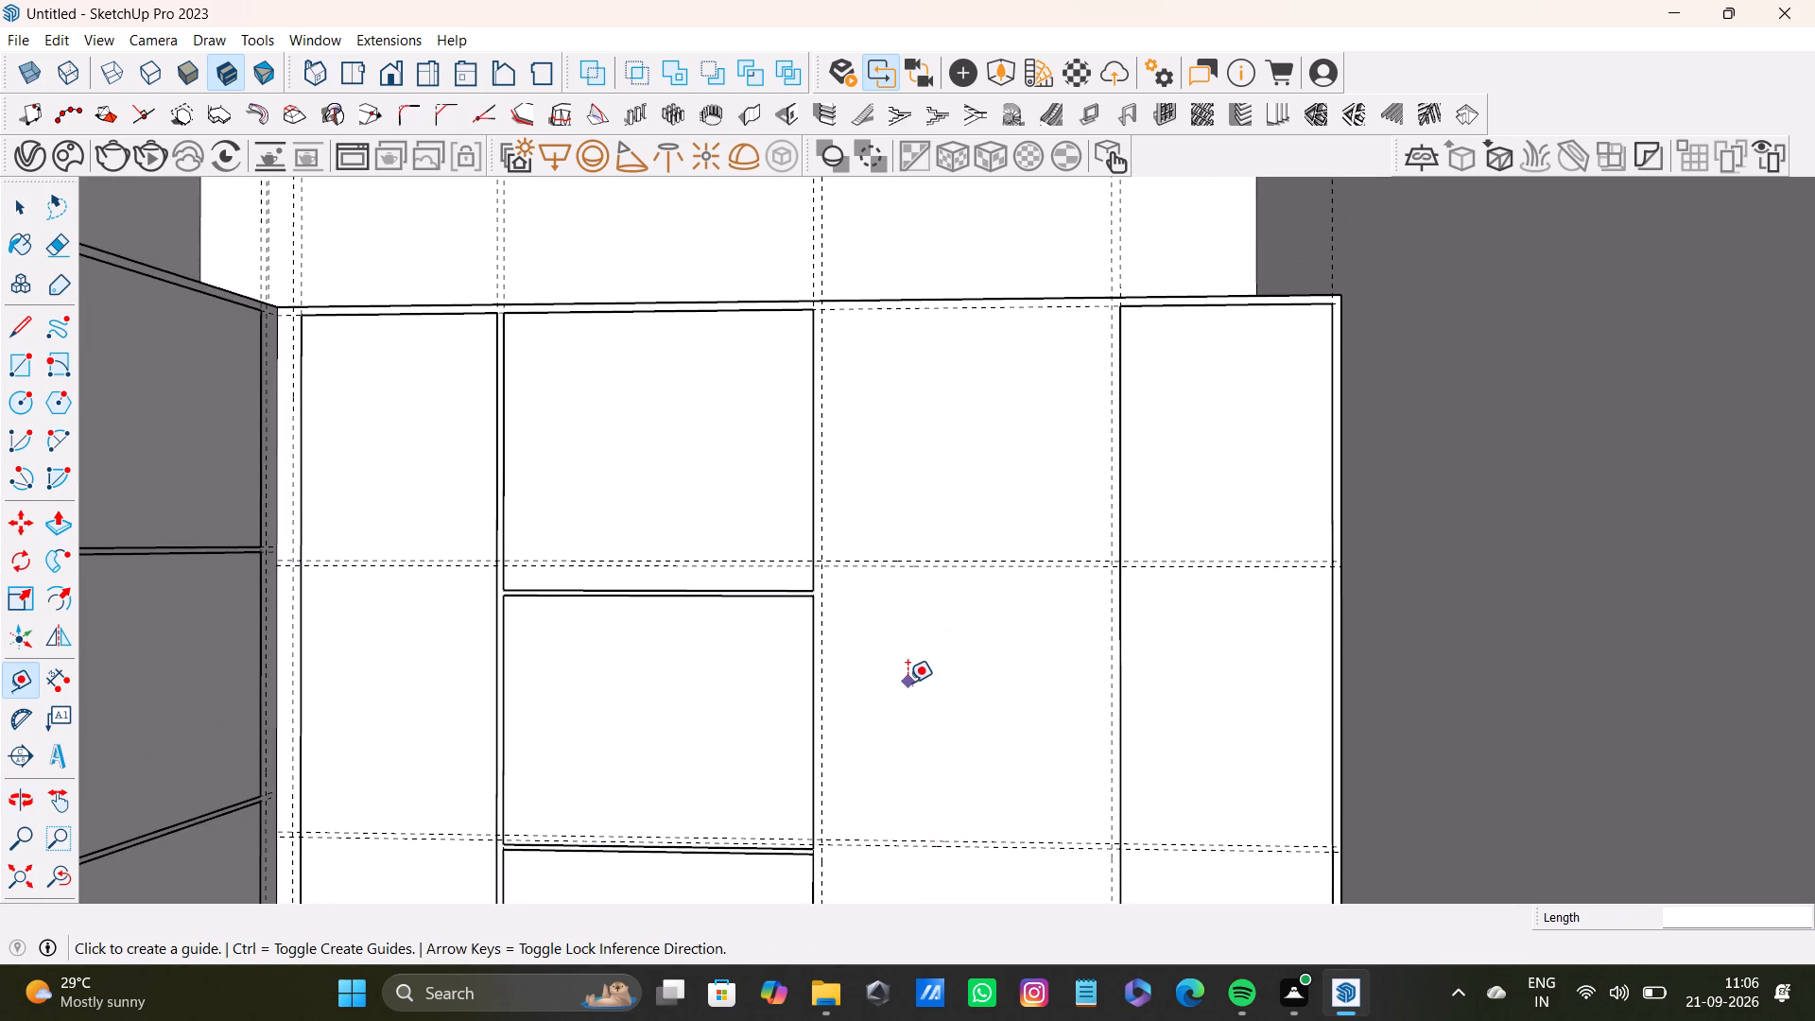
key("r")
scroll(881, 409, "up", 6)
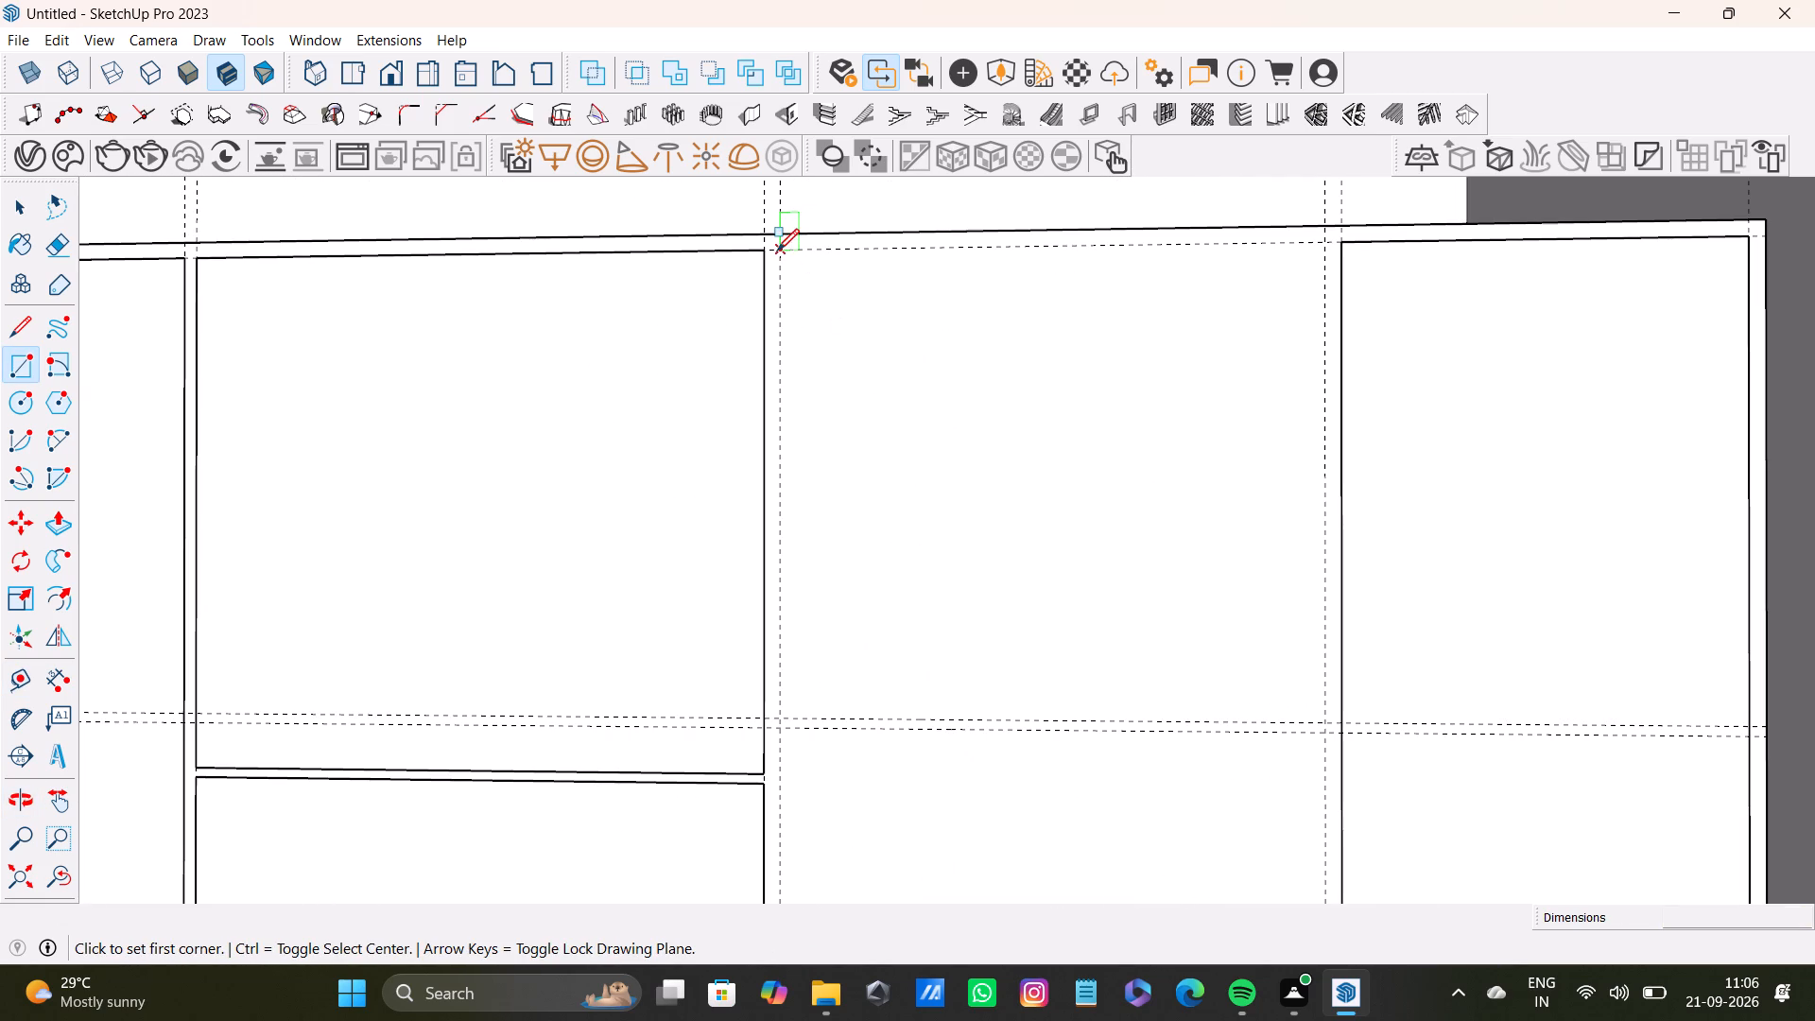
left_click(777, 251)
left_click(1328, 723)
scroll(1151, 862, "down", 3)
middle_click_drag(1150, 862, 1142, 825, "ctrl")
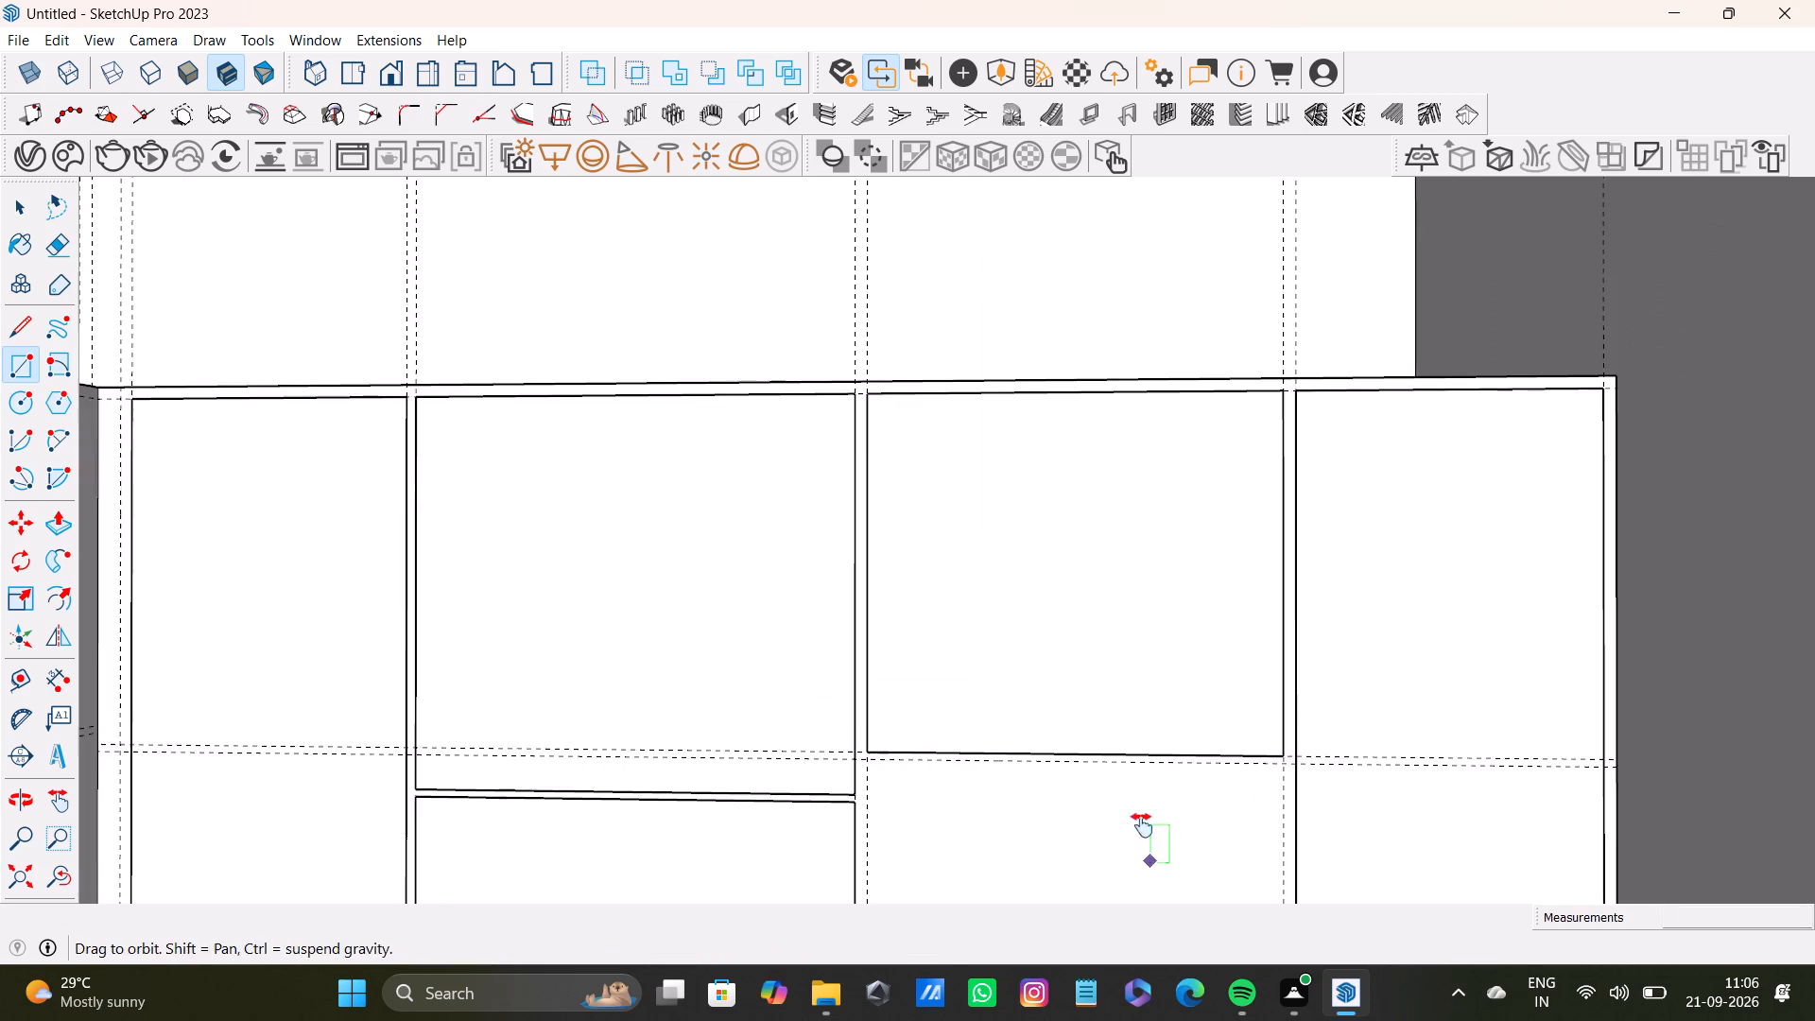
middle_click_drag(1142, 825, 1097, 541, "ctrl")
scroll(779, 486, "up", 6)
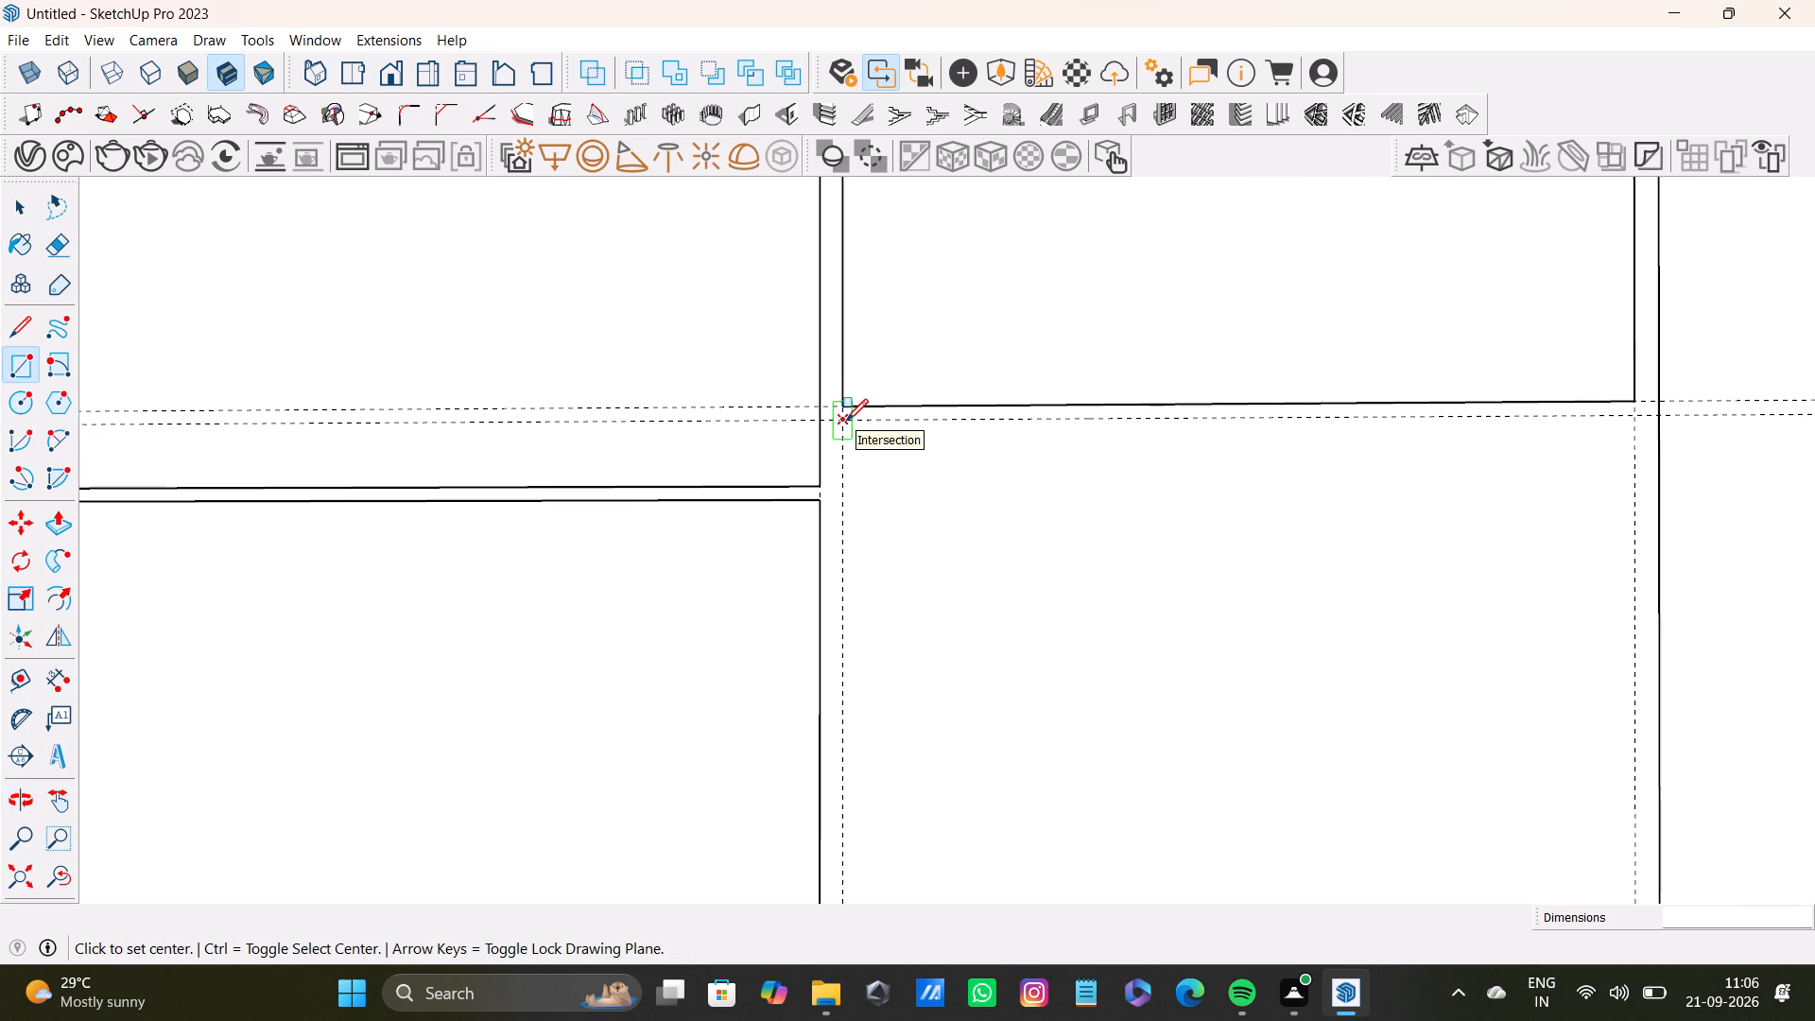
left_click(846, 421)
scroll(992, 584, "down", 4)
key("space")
Draw the third column's middle panel rectangle between the two gap pairs, about 1' 4 13/16" by 1' 3 15/16".
key("r")
scroll(948, 539, "up", 2)
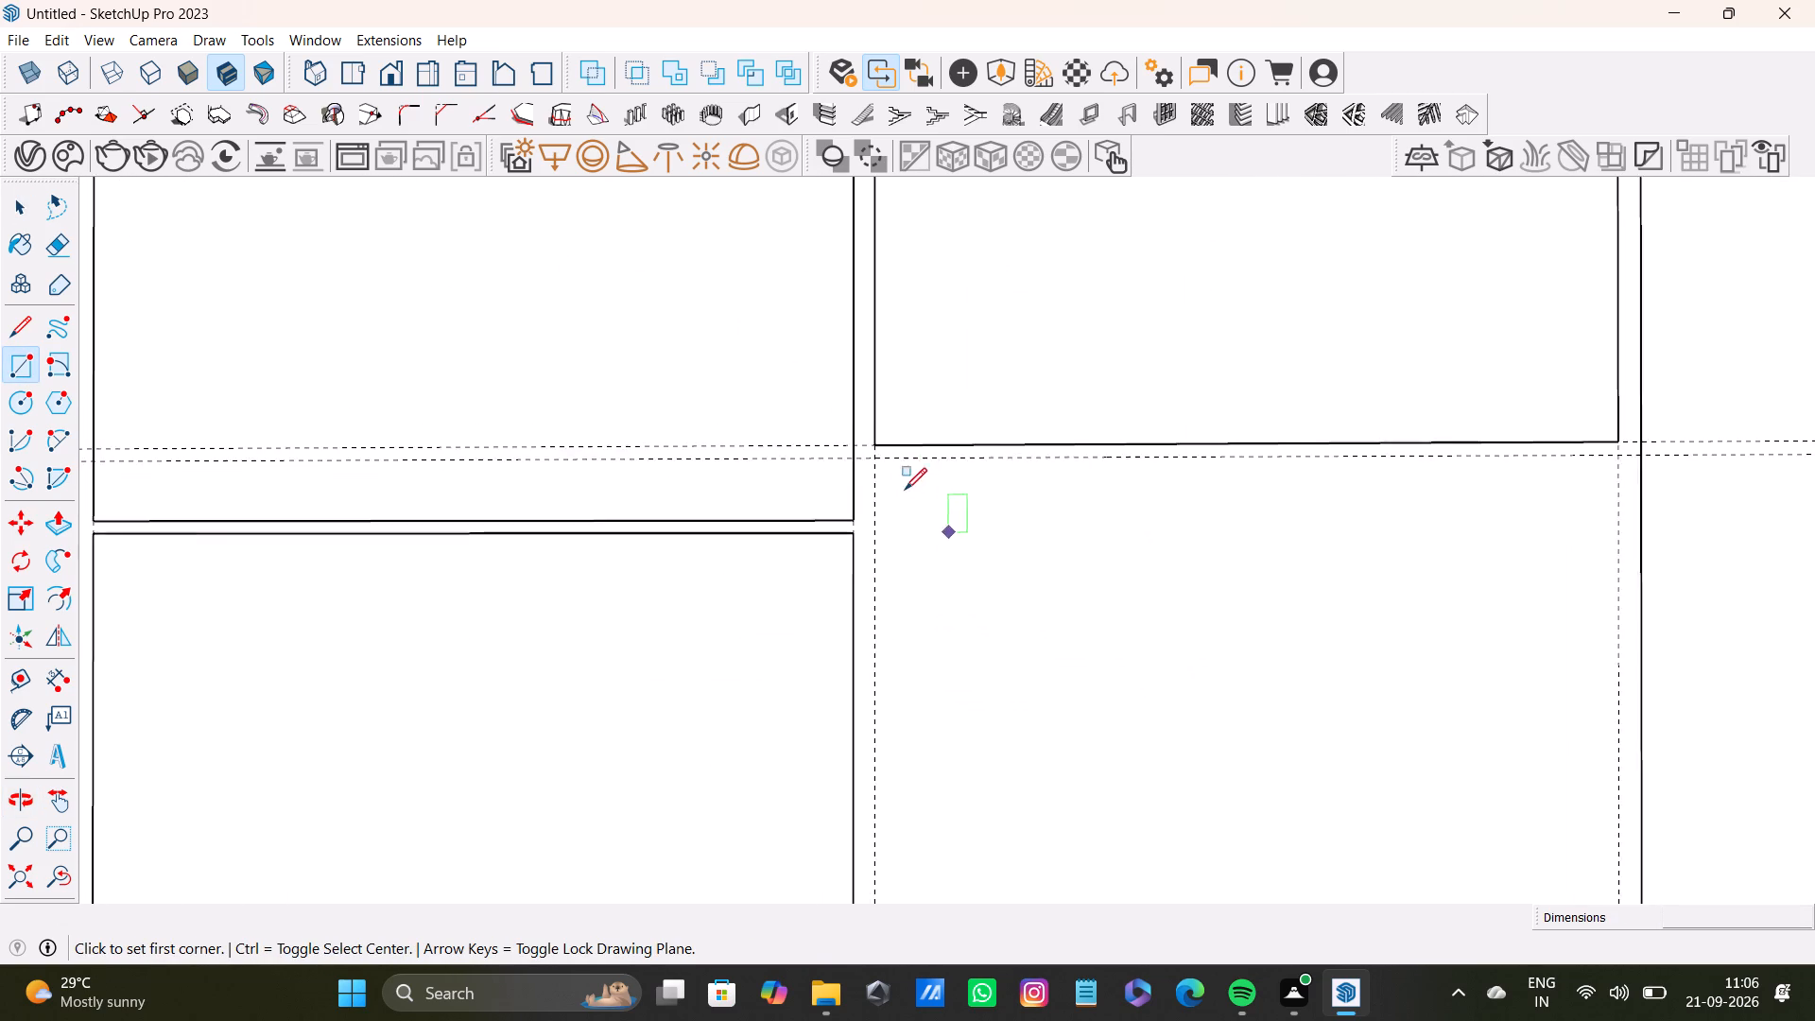
scroll(905, 490, "up", 3)
left_click(869, 458)
scroll(1217, 731, "down", 4)
middle_click_drag(1363, 774, 1261, 673, "shift")
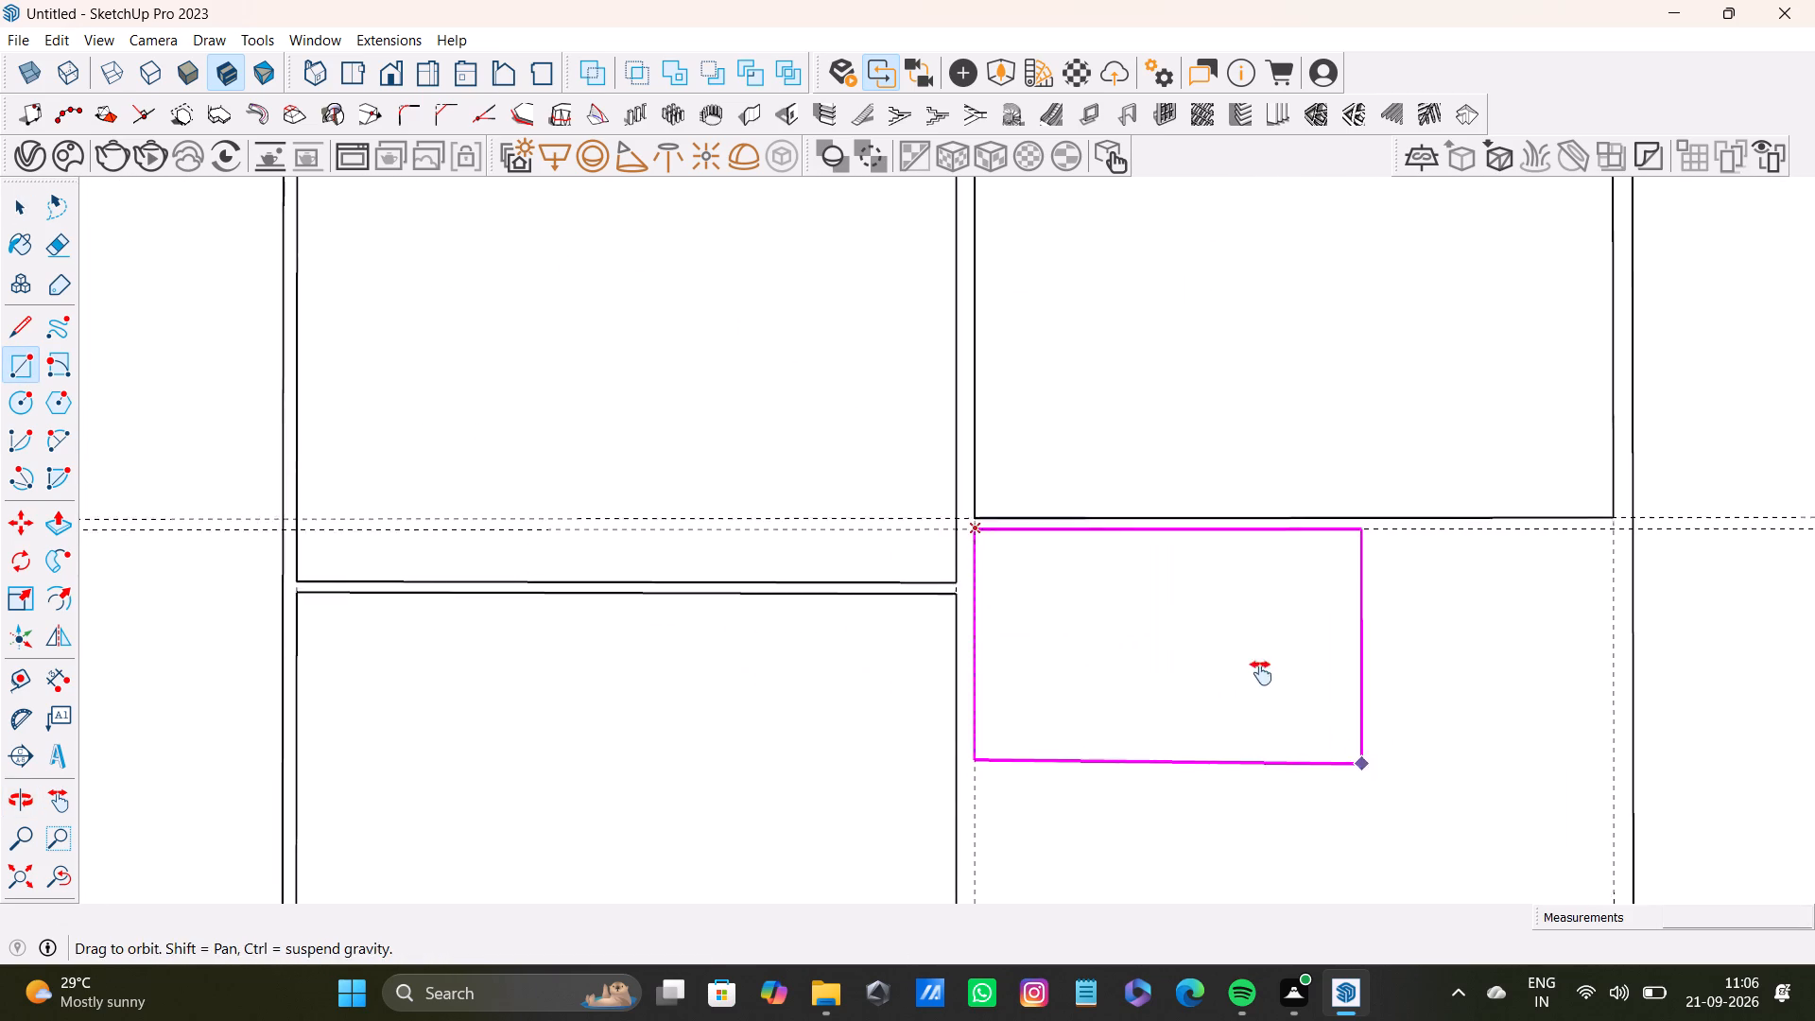
middle_click_drag(1261, 673, 1100, 554, "shift")
middle_click_drag(1263, 857, 1190, 591, "shift")
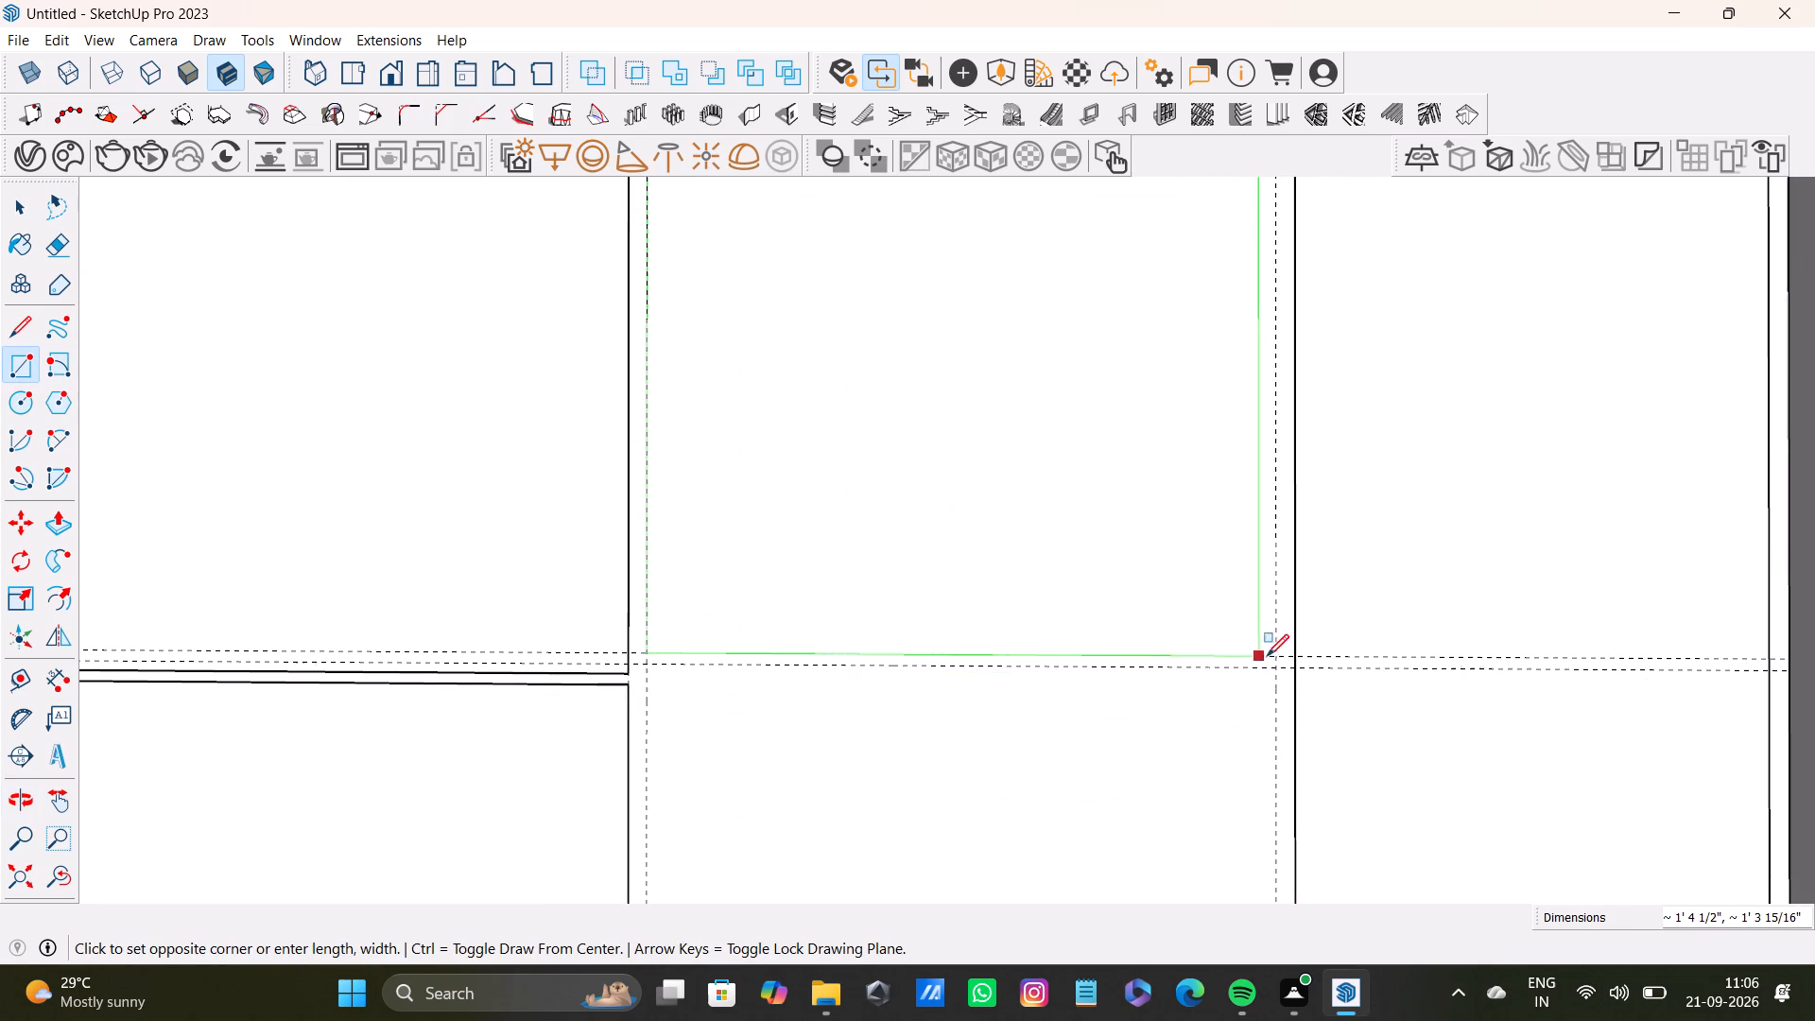
left_click(1279, 654)
Draw the third column's bottom panel rectangle down to the bottom guide, about 1' 4 13/16" by 1' 4 1/16".
left_click(649, 668)
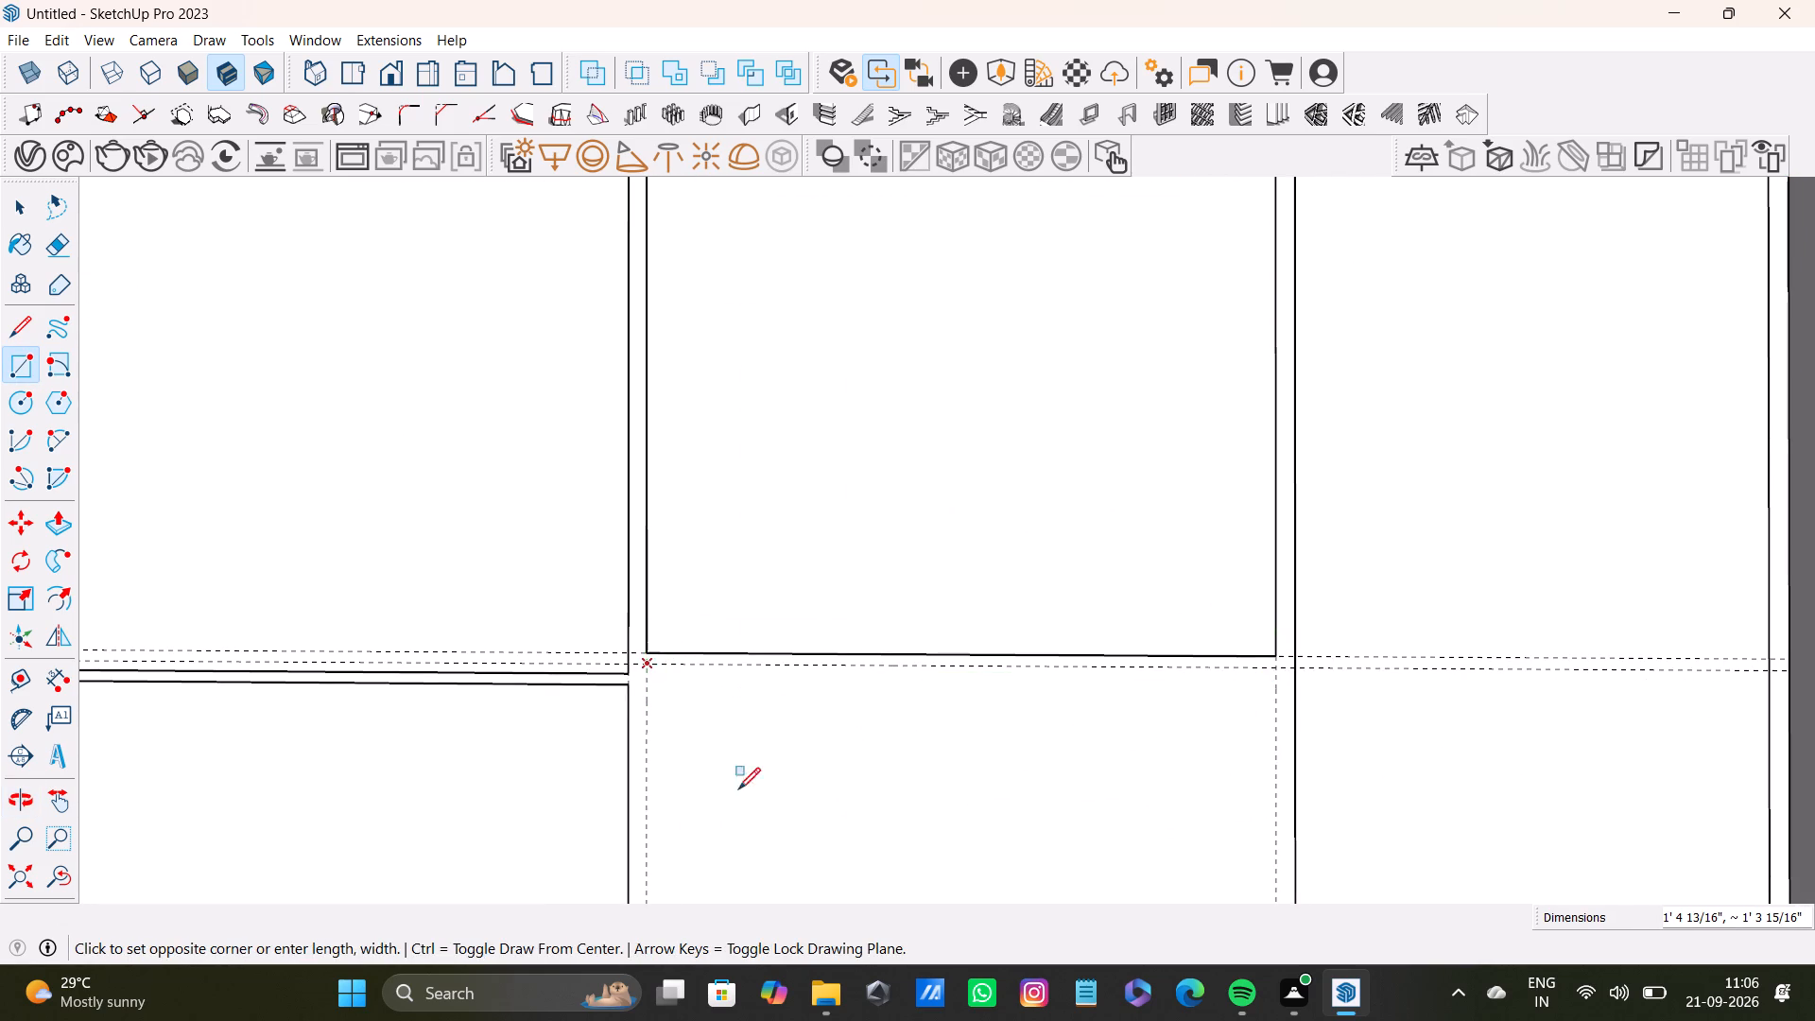
scroll(823, 822, "down", 4)
middle_click_drag(988, 835, 999, 615, "shift")
scroll(1038, 759, "down", 2)
middle_click_drag(1046, 790, 1037, 632, "shift")
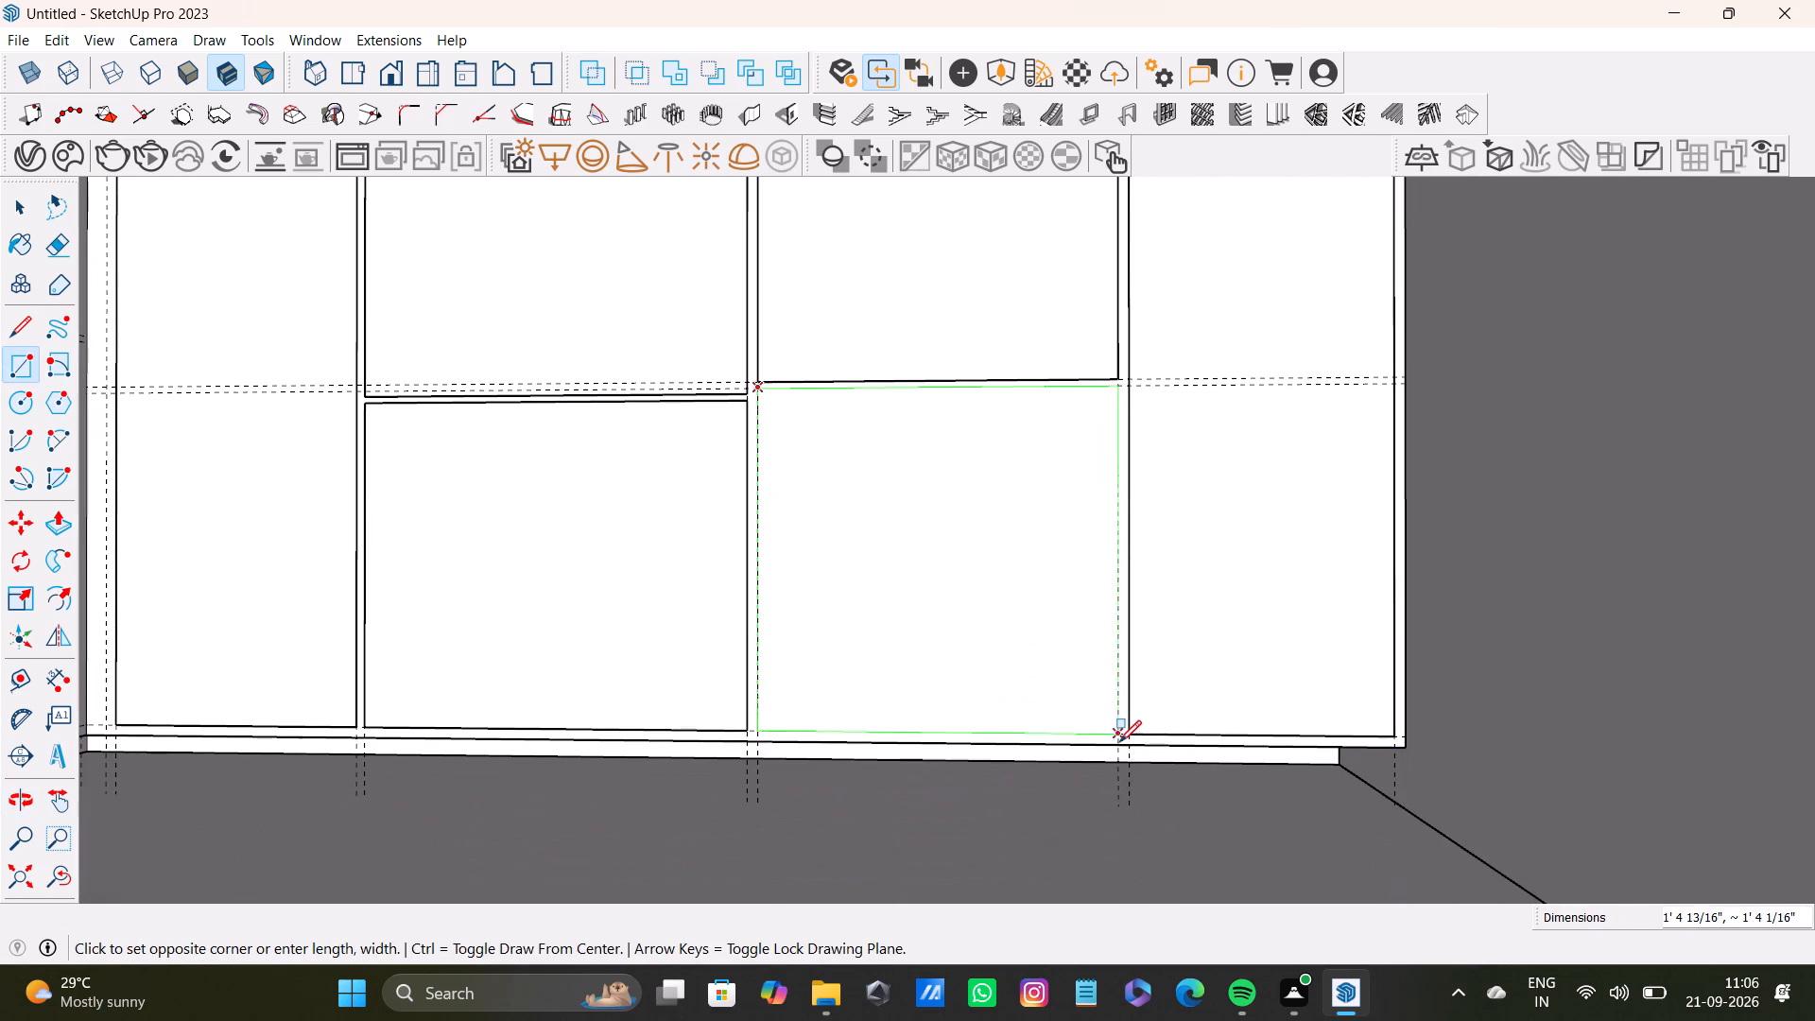
left_click(1119, 730)
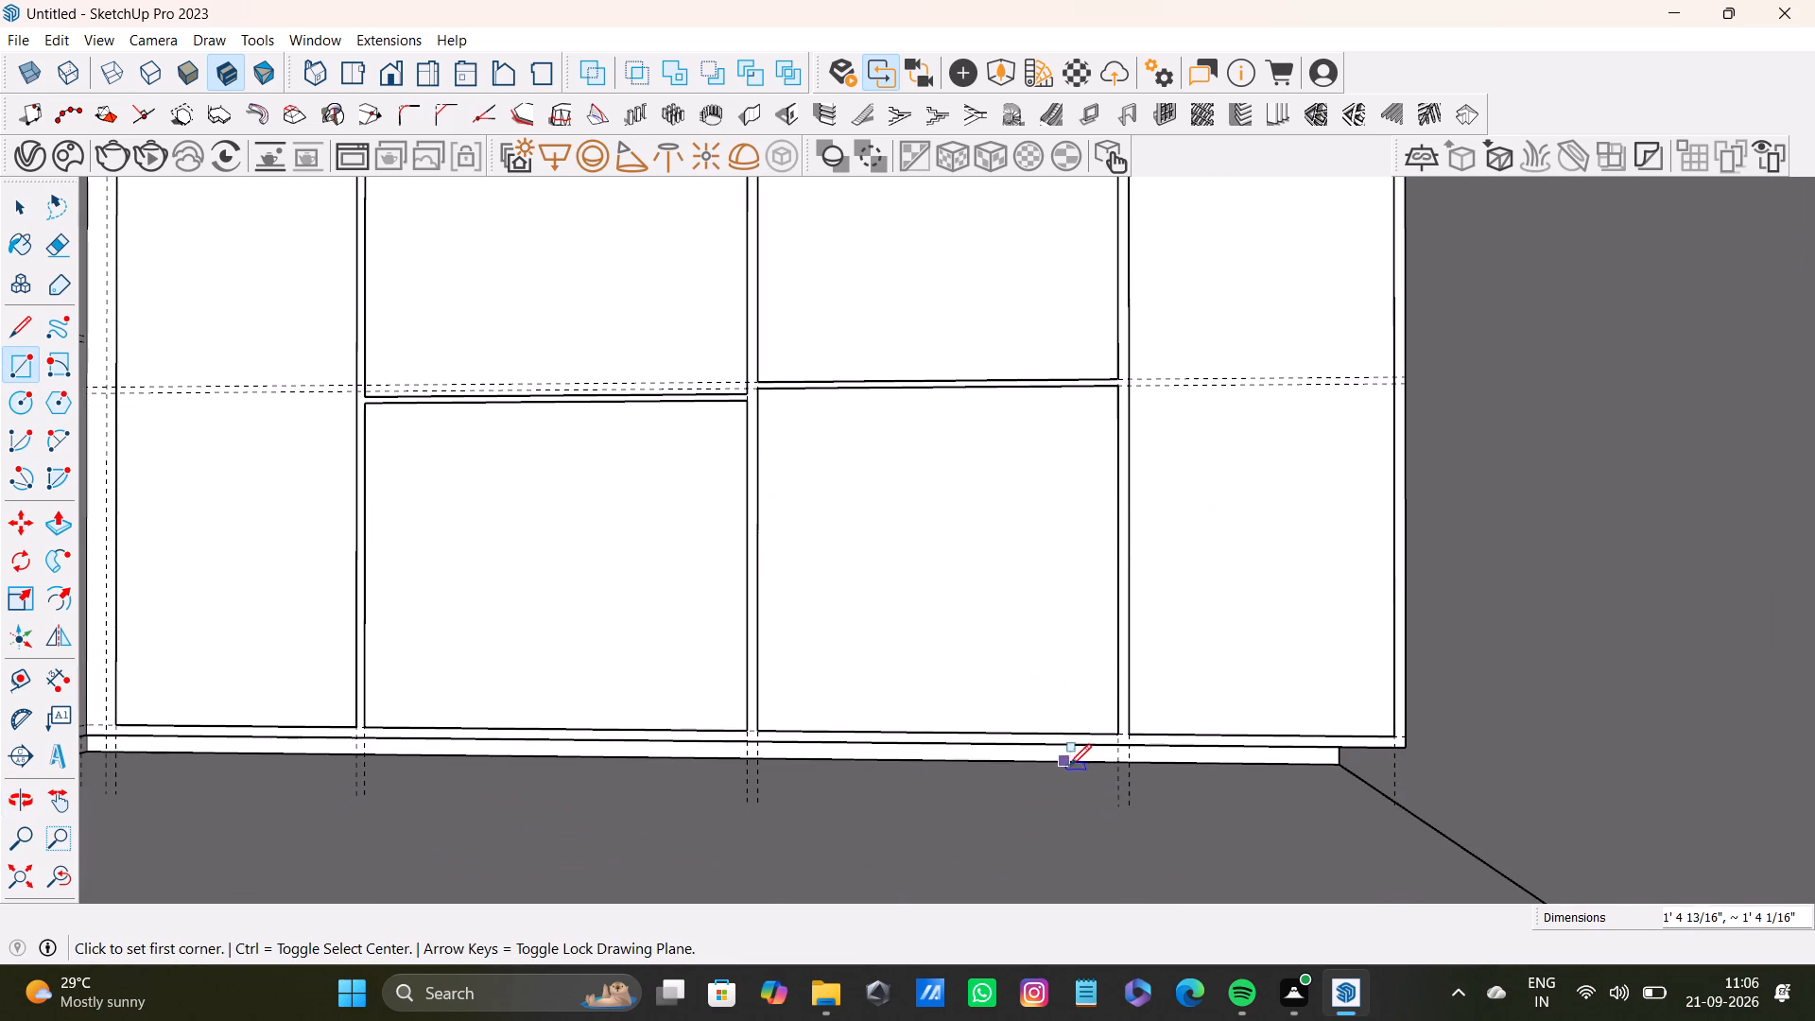
Examine both panelled faces of the L-shaped block within the whole house model, ending at the face below the window.
scroll(905, 559, "down", 4)
middle_click_drag(939, 541, 970, 952, "shift")
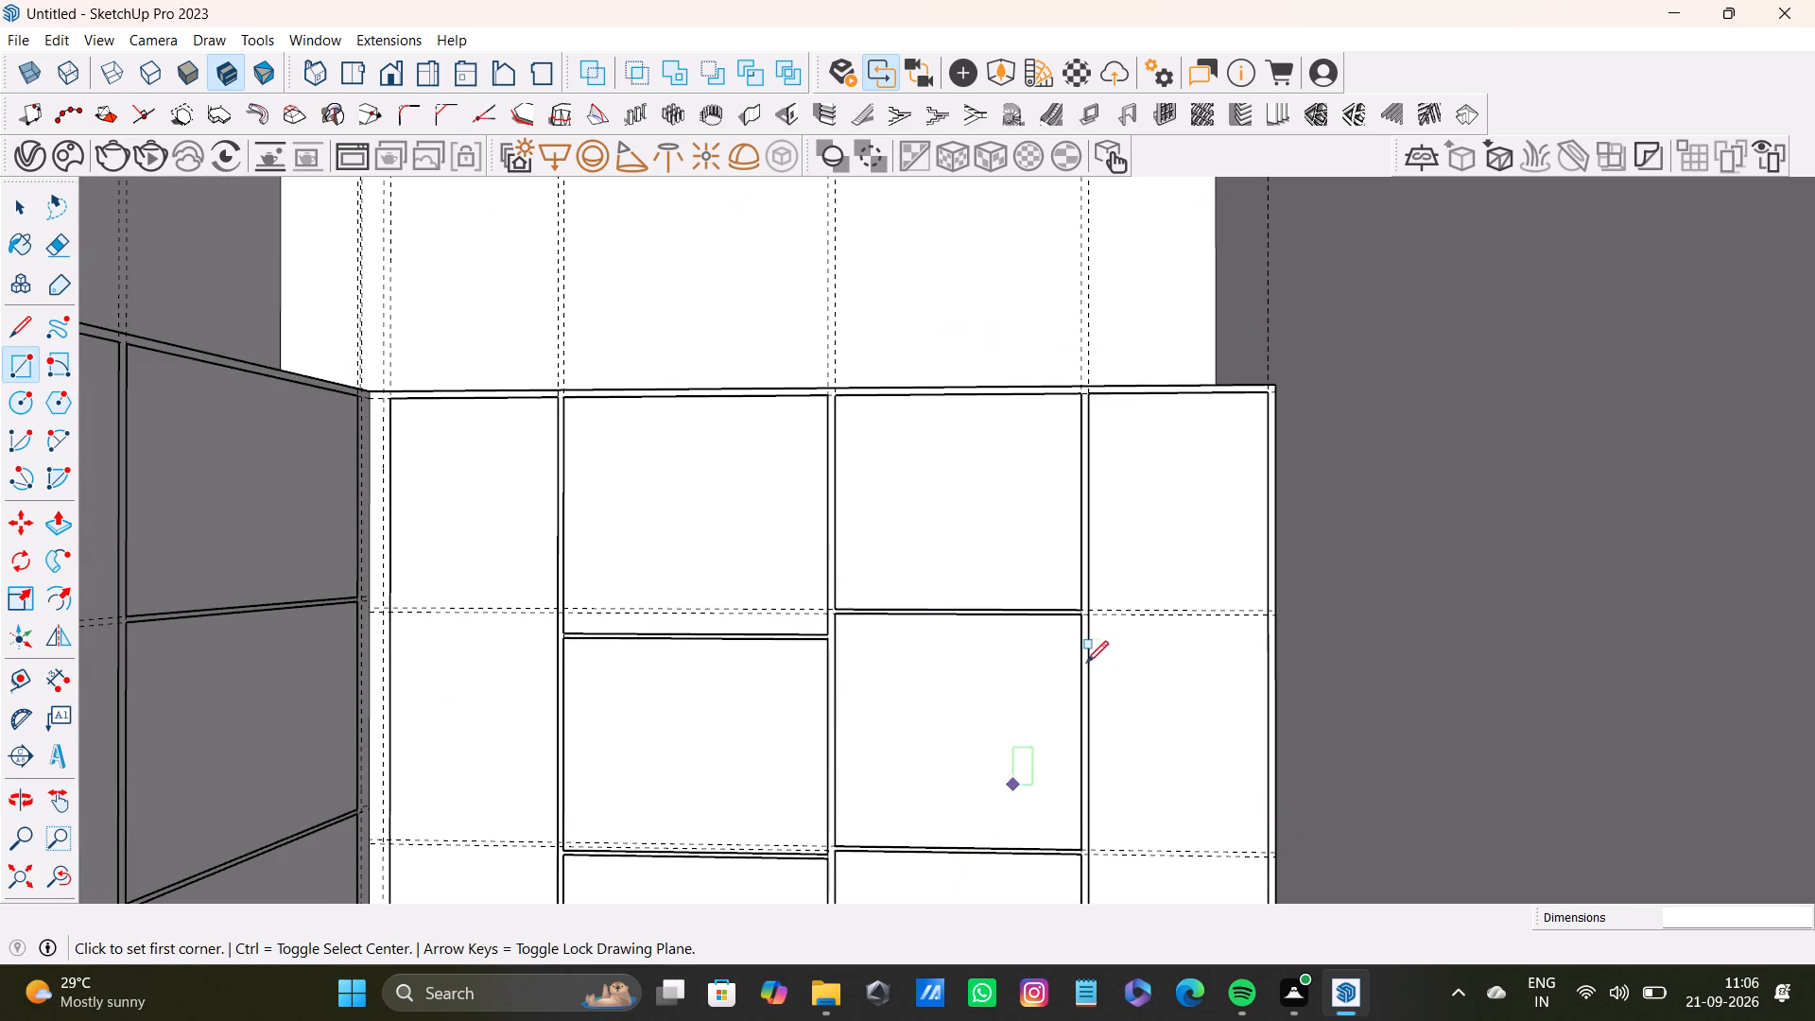
middle_click_drag(1088, 657, 1269, 820)
scroll(1119, 661, "up", 4)
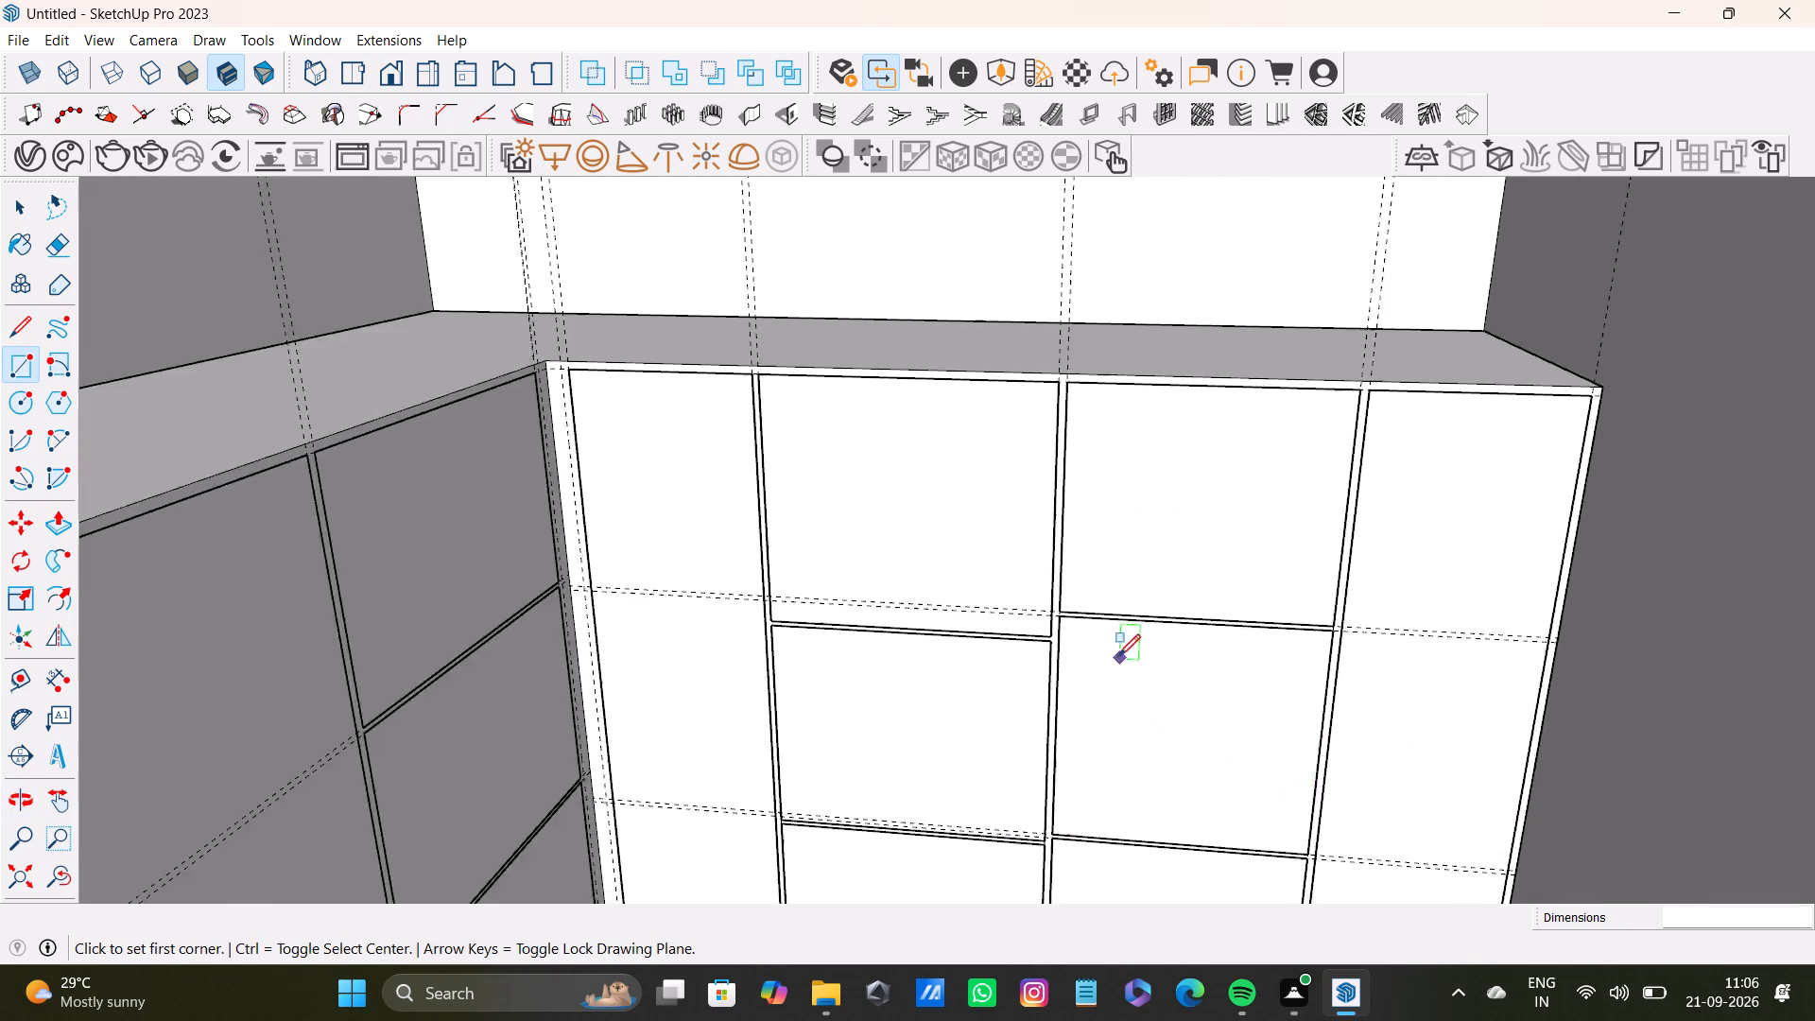
scroll(1089, 652, "down", 6)
middle_click_drag(1079, 663, 1246, 703)
middle_click_drag(1260, 696, 793, 803)
scroll(739, 767, "down", 2)
left_click(63, 879)
left_click(15, 874)
middle_click_drag(795, 594, 983, 753)
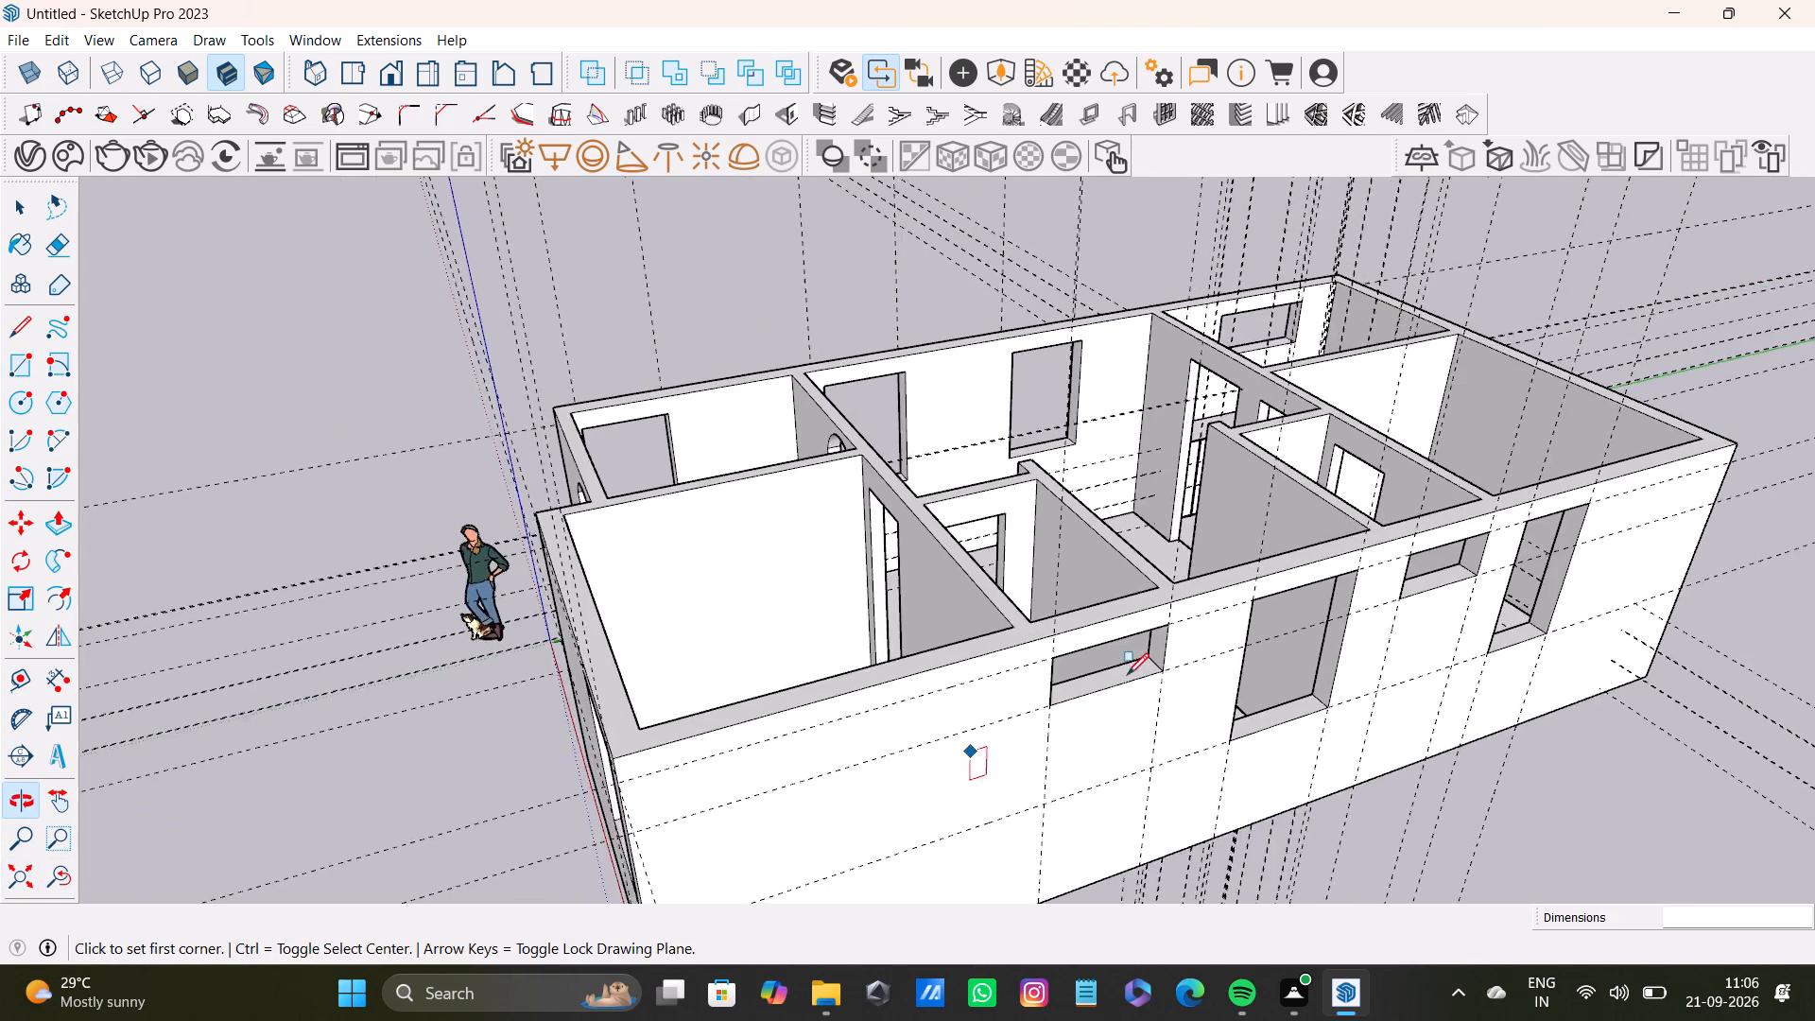
scroll(1159, 632, "up", 7)
middle_click_drag(1175, 578, 1264, 915)
middle_click_drag(1255, 231, 823, 822, "shift")
scroll(835, 663, "up", 6)
middle_click_drag(893, 616, 730, 652)
scroll(725, 528, "up", 3)
middle_click_drag(900, 507, 994, 750, "shift")
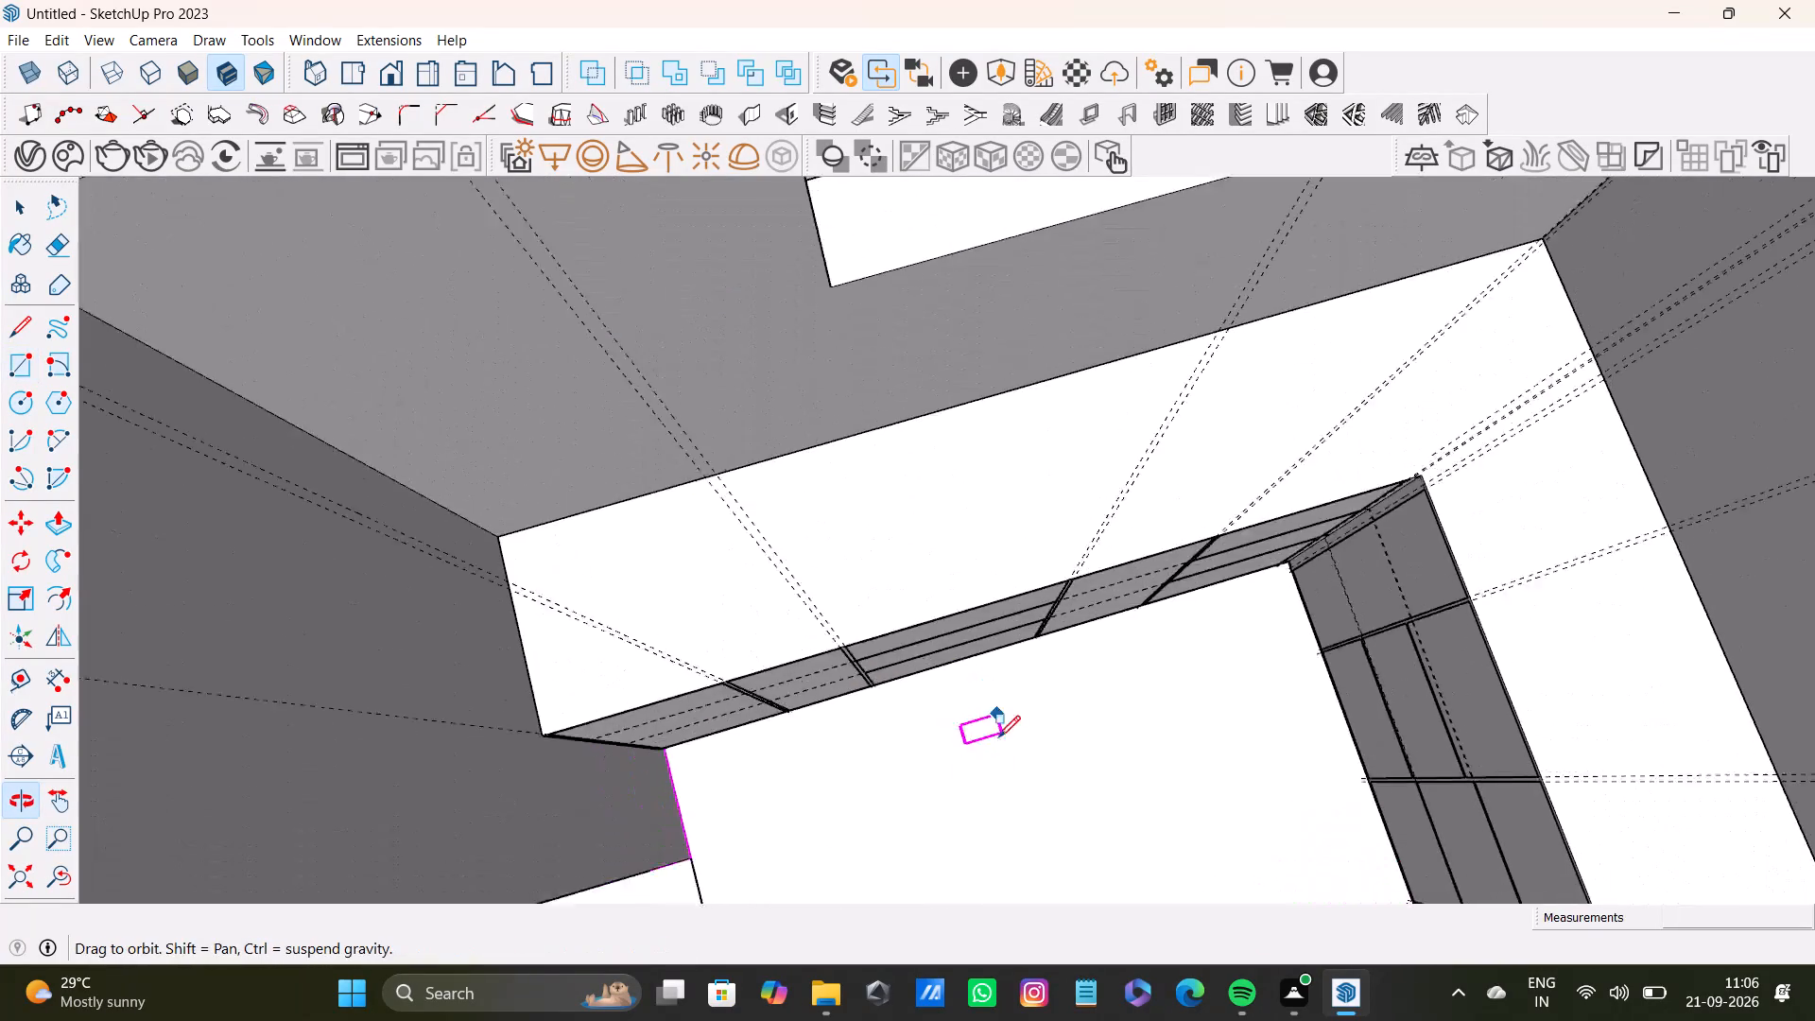
middle_click_drag(1011, 730, 841, 563)
middle_click_drag(962, 649, 906, 775, "shift")
middle_click_drag(891, 775, 893, 773)
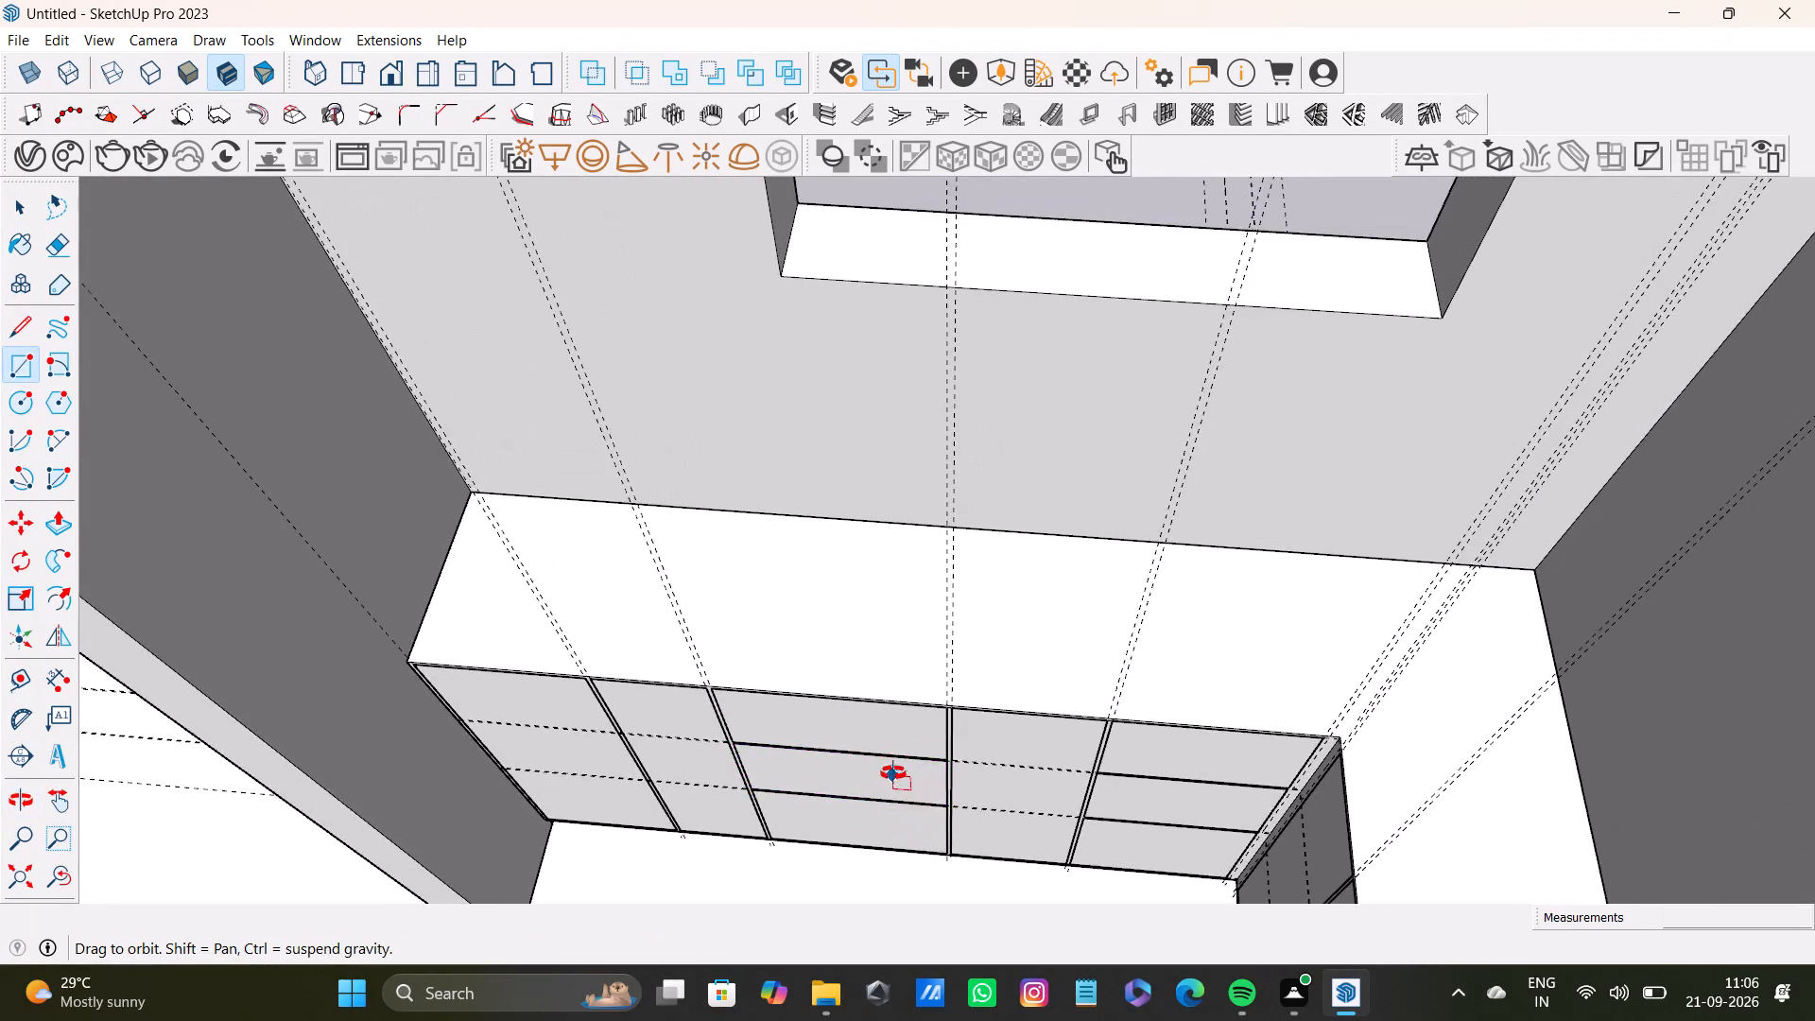
middle_click_drag(893, 773, 935, 743)
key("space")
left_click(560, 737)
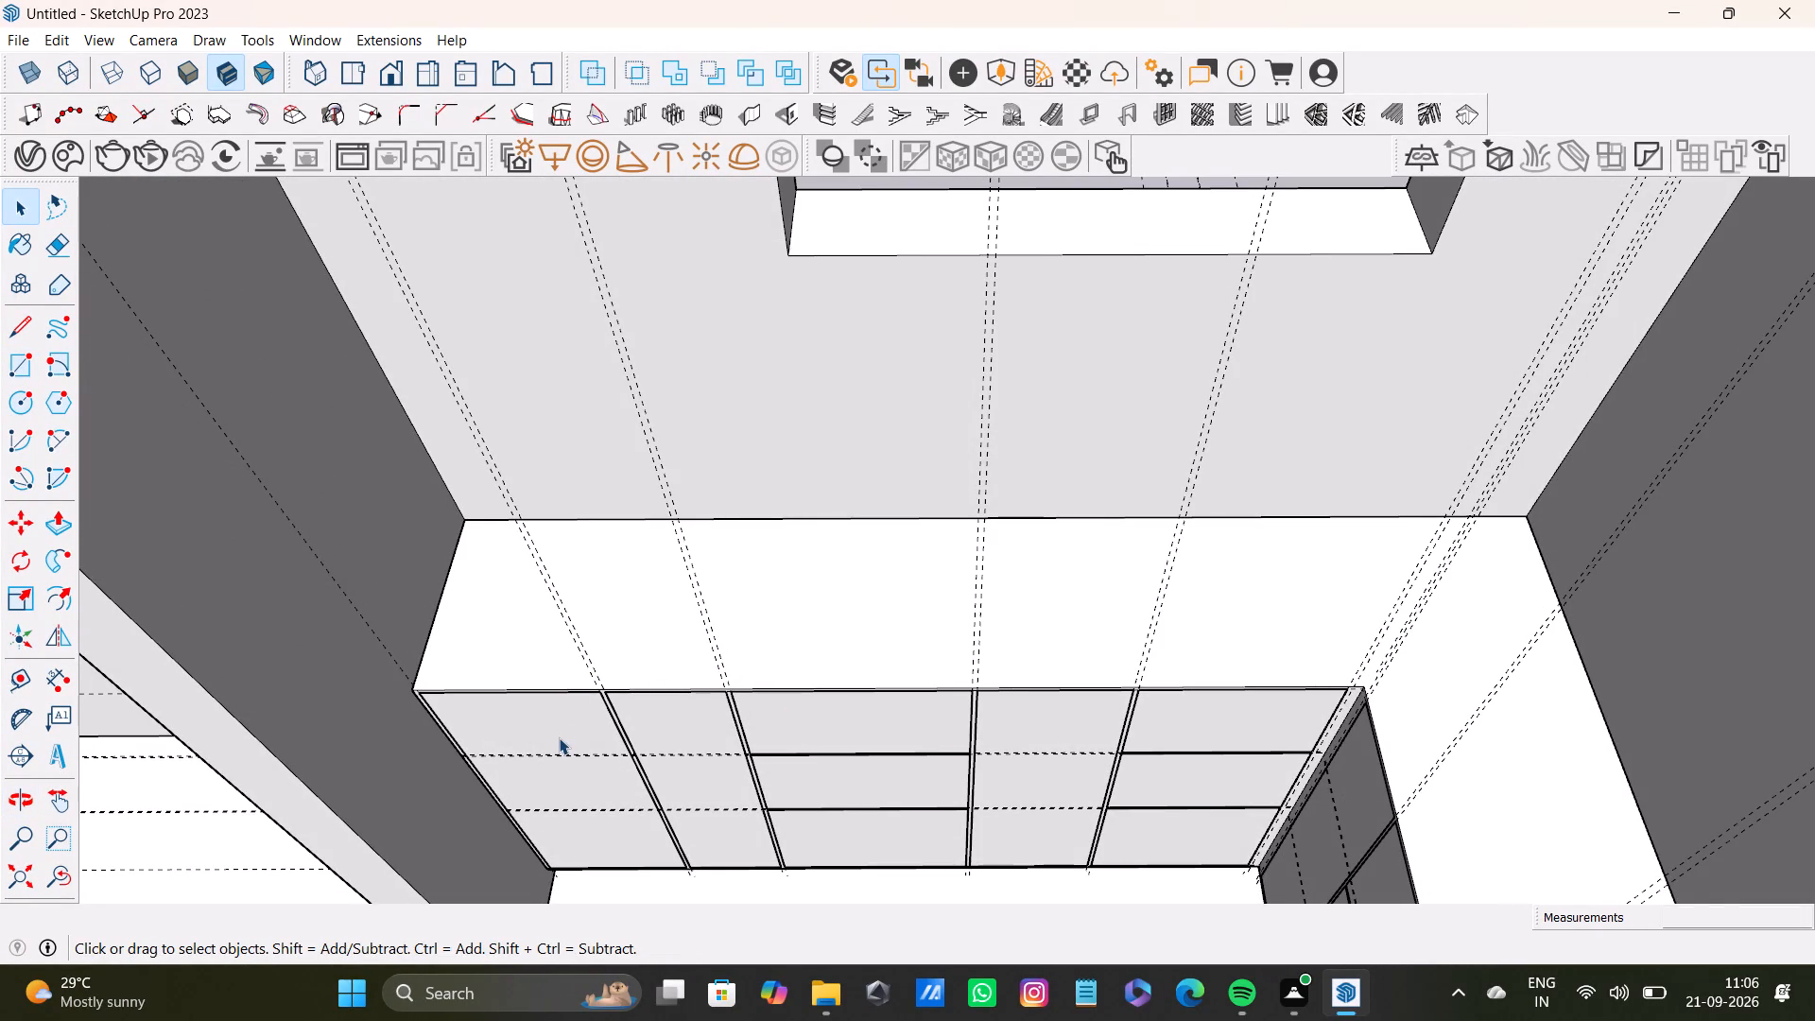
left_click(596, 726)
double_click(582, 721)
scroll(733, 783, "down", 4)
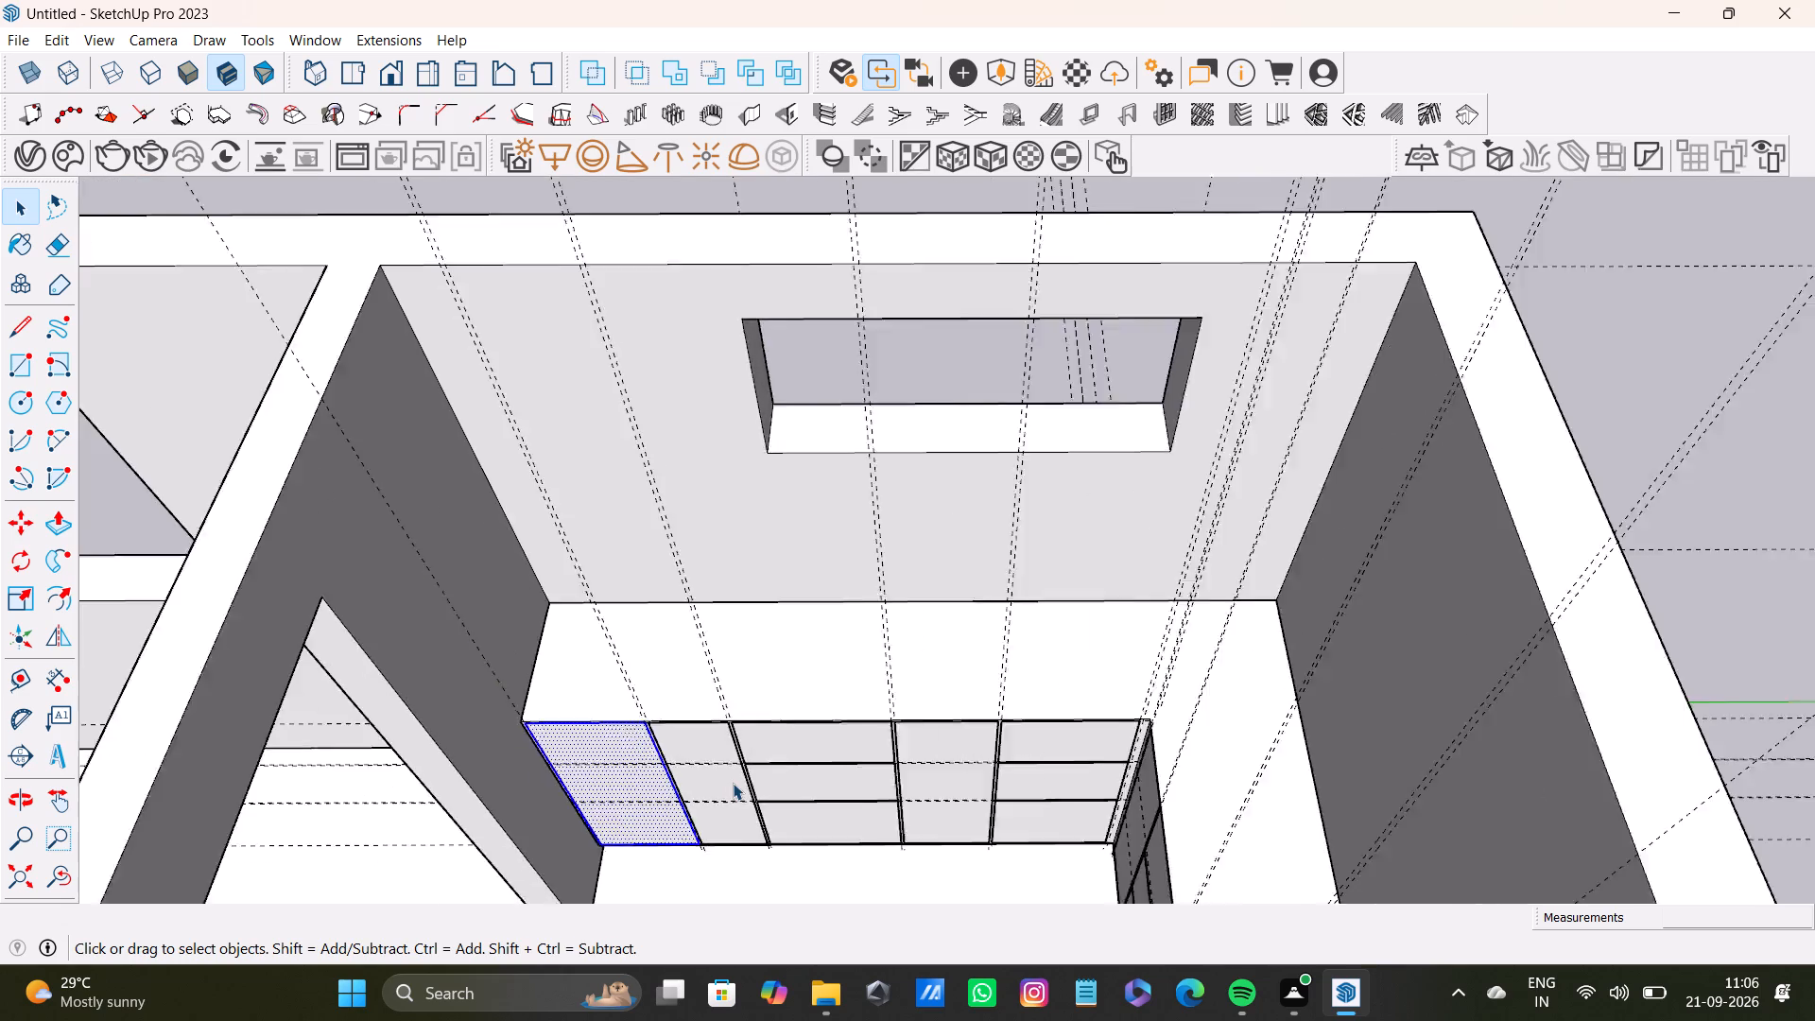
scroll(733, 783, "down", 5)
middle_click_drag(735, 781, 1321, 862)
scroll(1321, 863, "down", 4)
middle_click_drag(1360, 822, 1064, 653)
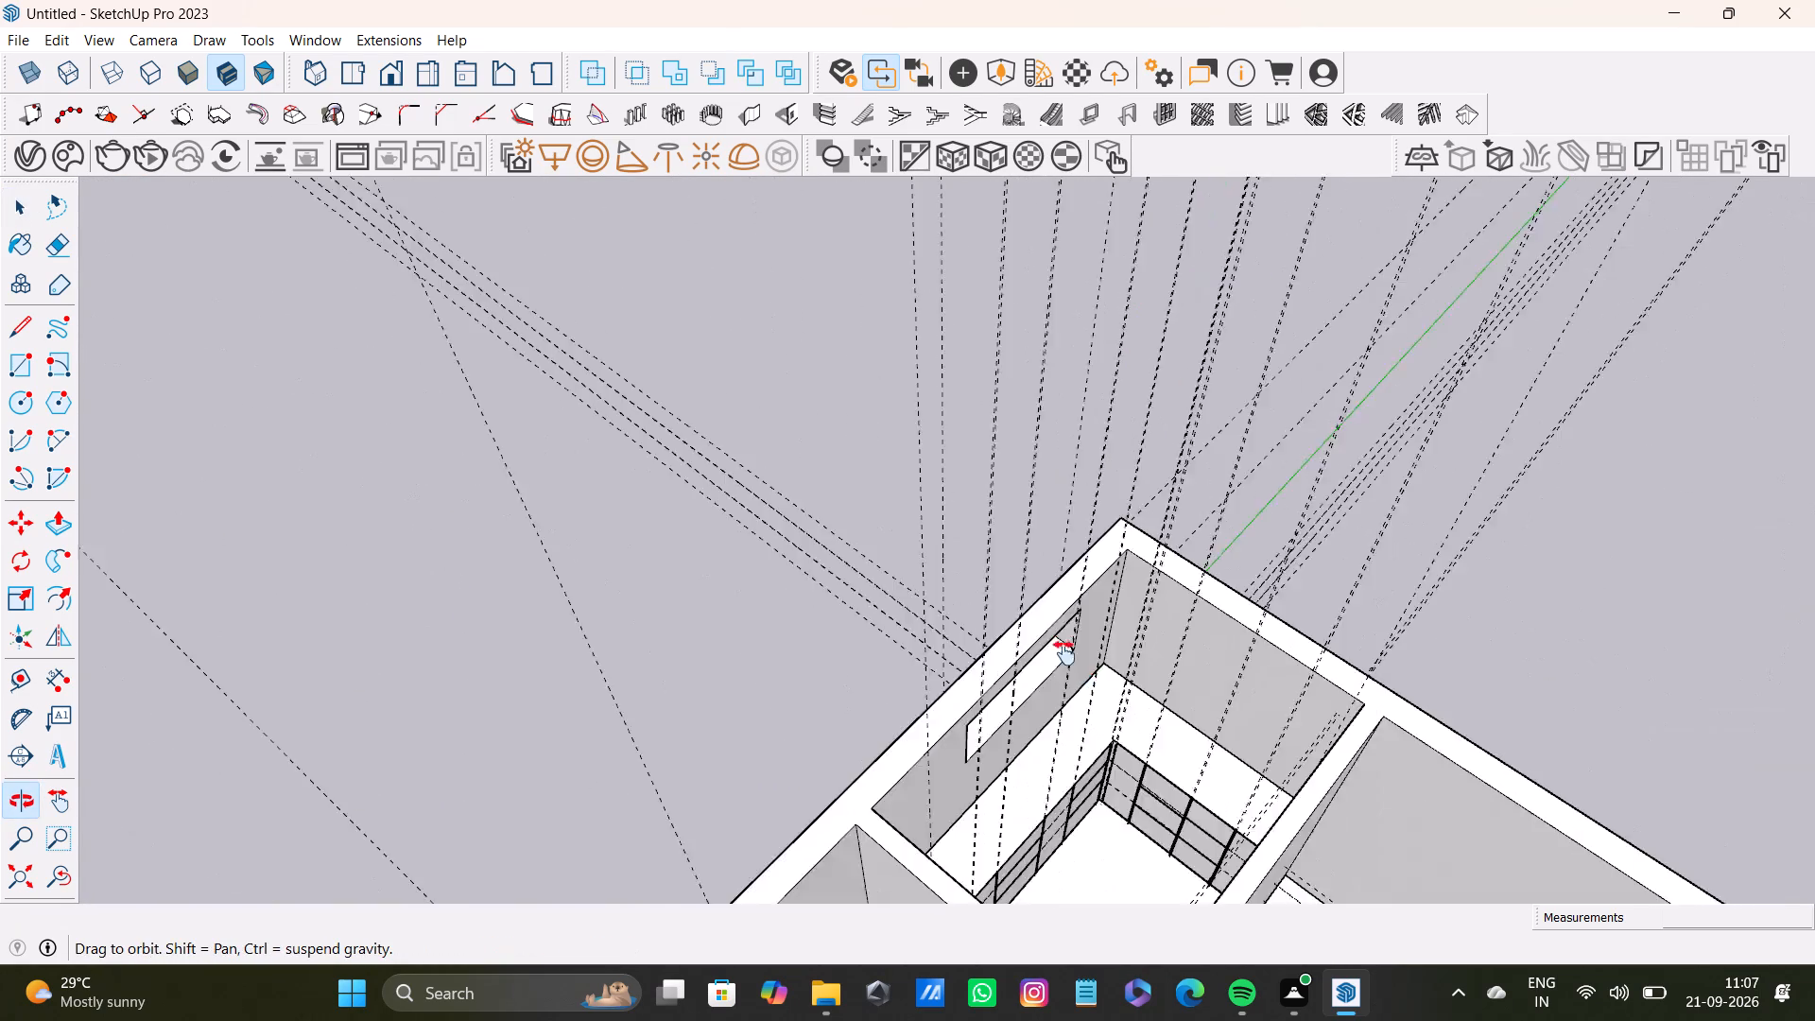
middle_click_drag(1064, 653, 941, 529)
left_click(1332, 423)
Push/Pull the end tall panel farthest from the inner corner outward about 7/8" on the face below the window.
scroll(774, 666, "up", 5)
middle_click_drag(807, 676, 464, 750)
scroll(514, 618, "up", 3)
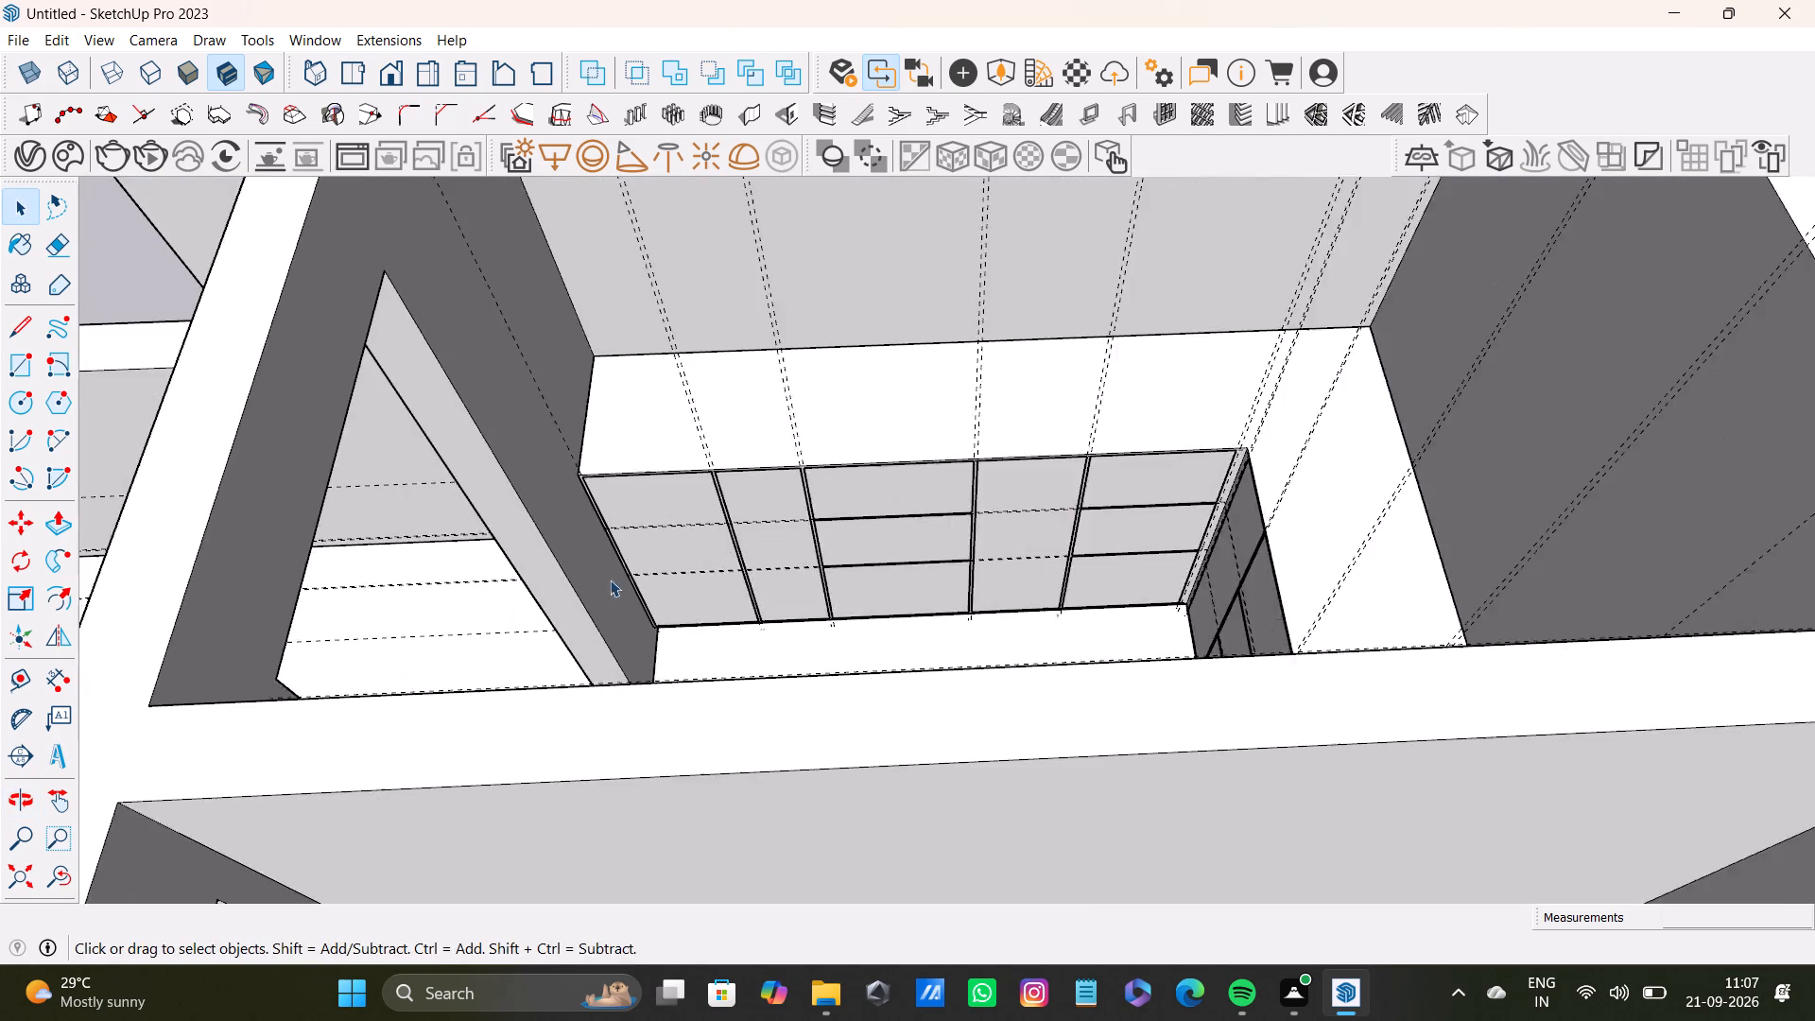
scroll(610, 580, "up", 2)
middle_click_drag(665, 563, 716, 778, "shift")
scroll(723, 758, "up", 3)
middle_click_drag(811, 737, 756, 671)
middle_click_drag(762, 663, 769, 648)
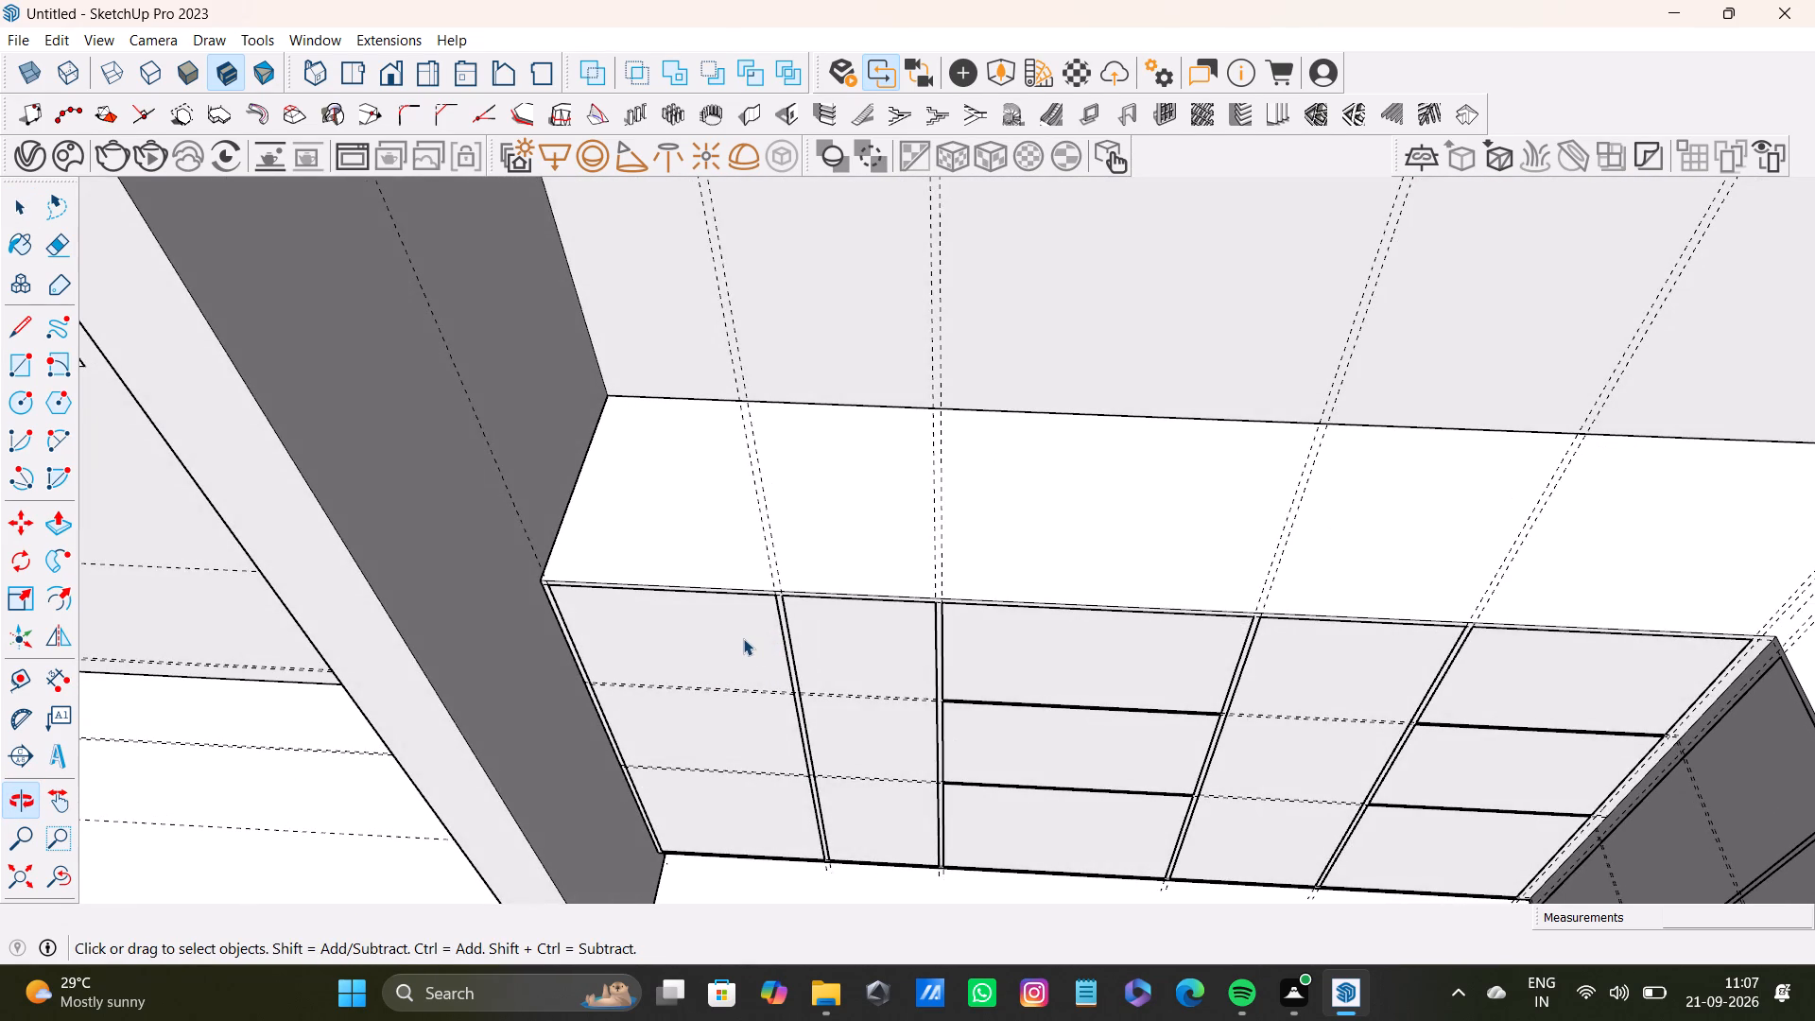
key("space")
left_click(743, 637)
left_click(743, 637)
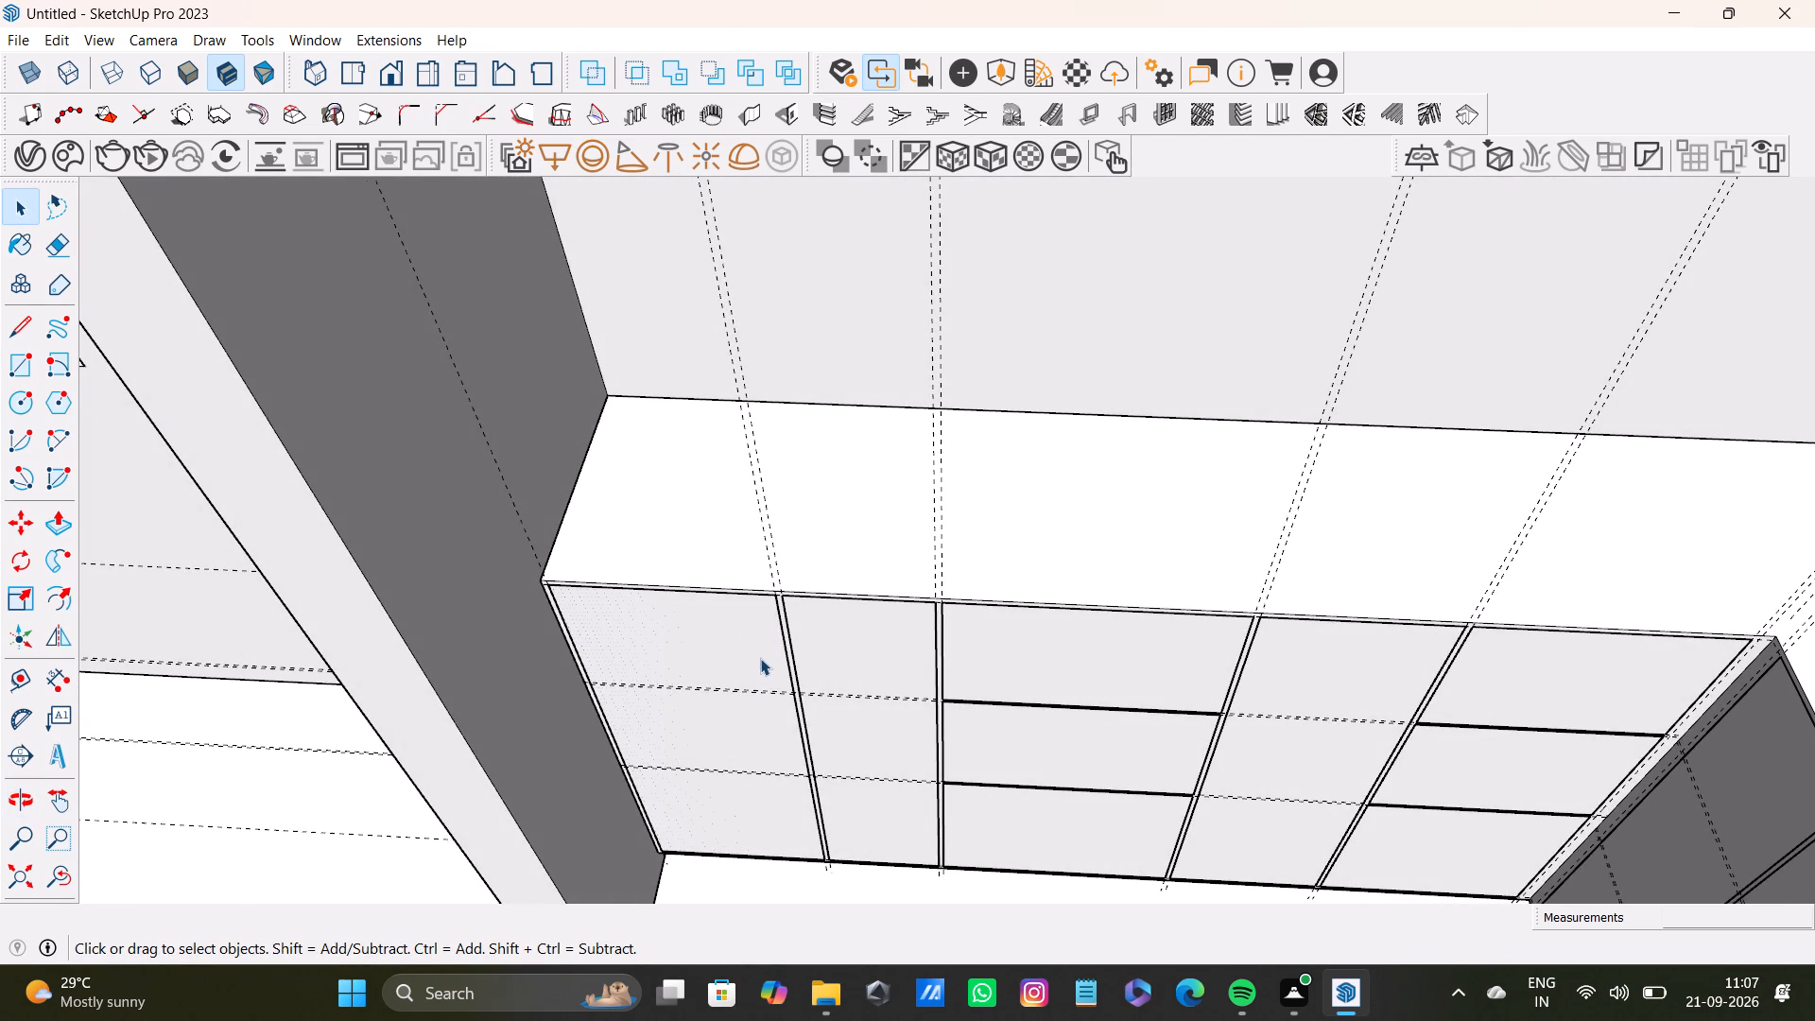
key("p")
left_click_drag(754, 644, 741, 652)
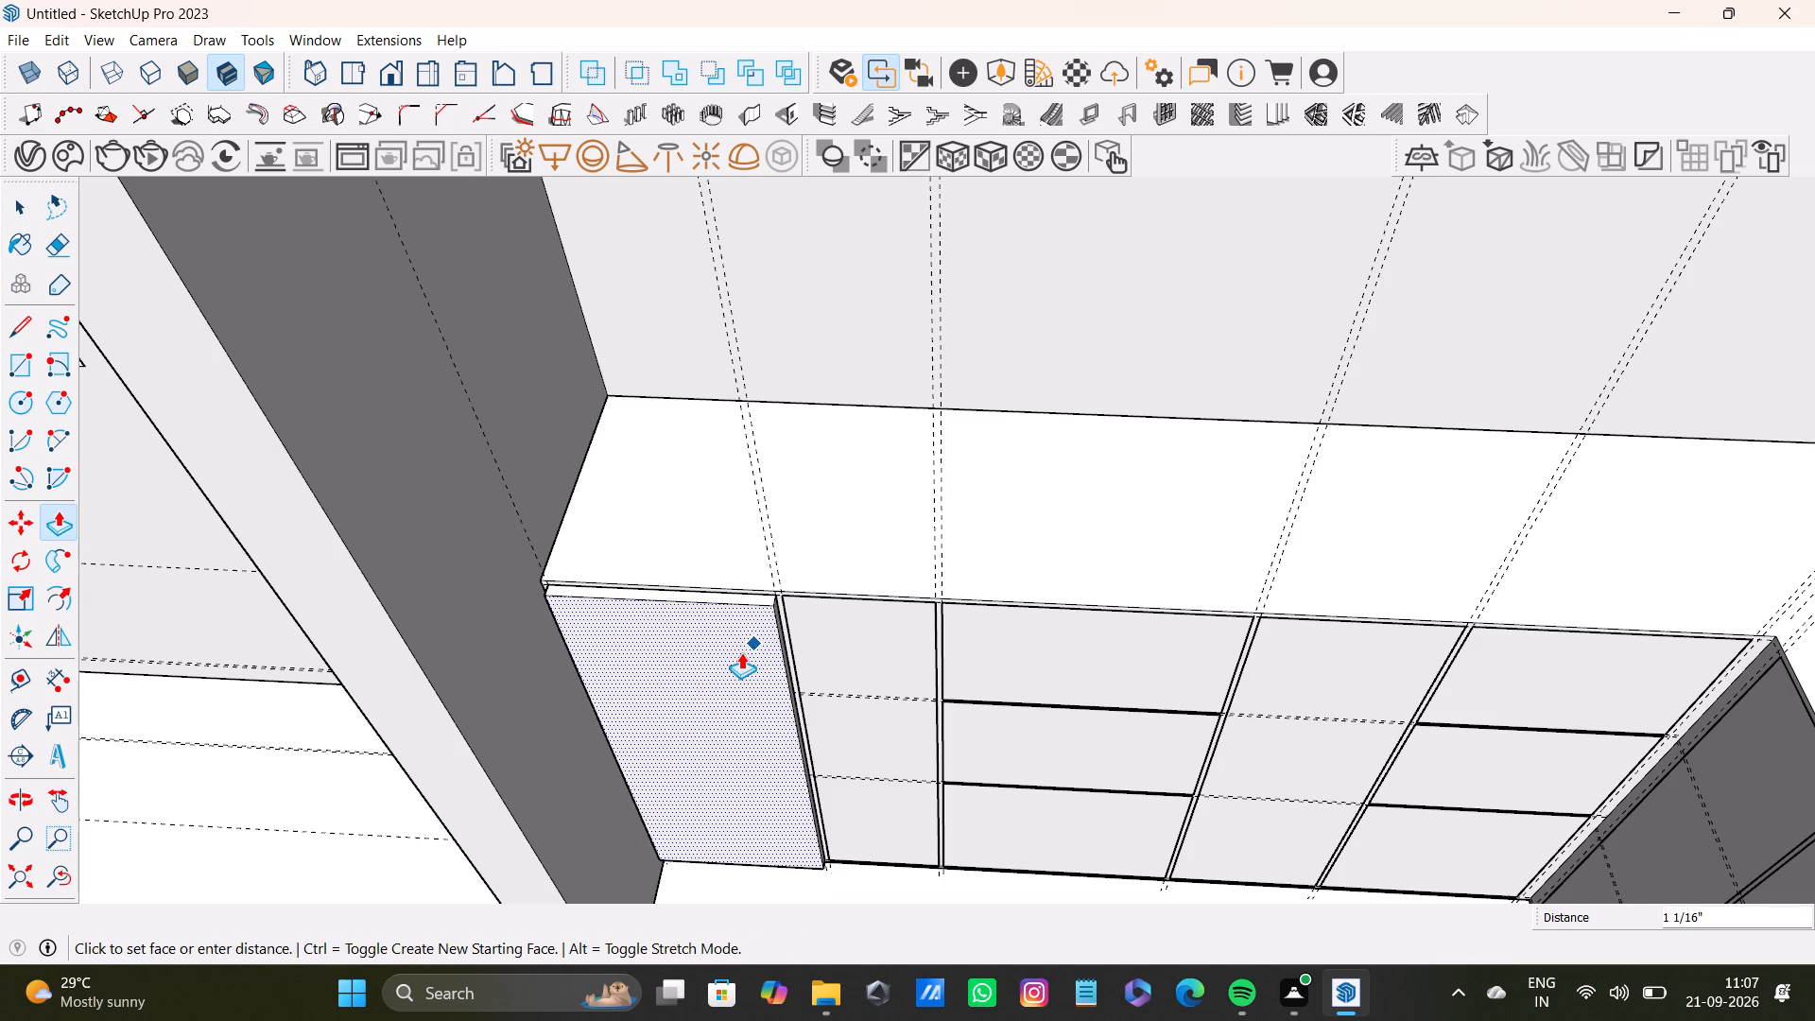
left_click_drag(741, 652, 737, 649)
Push/Pull the adjacent narrow tall panel outward 7/8", flush with the end panel.
key("space")
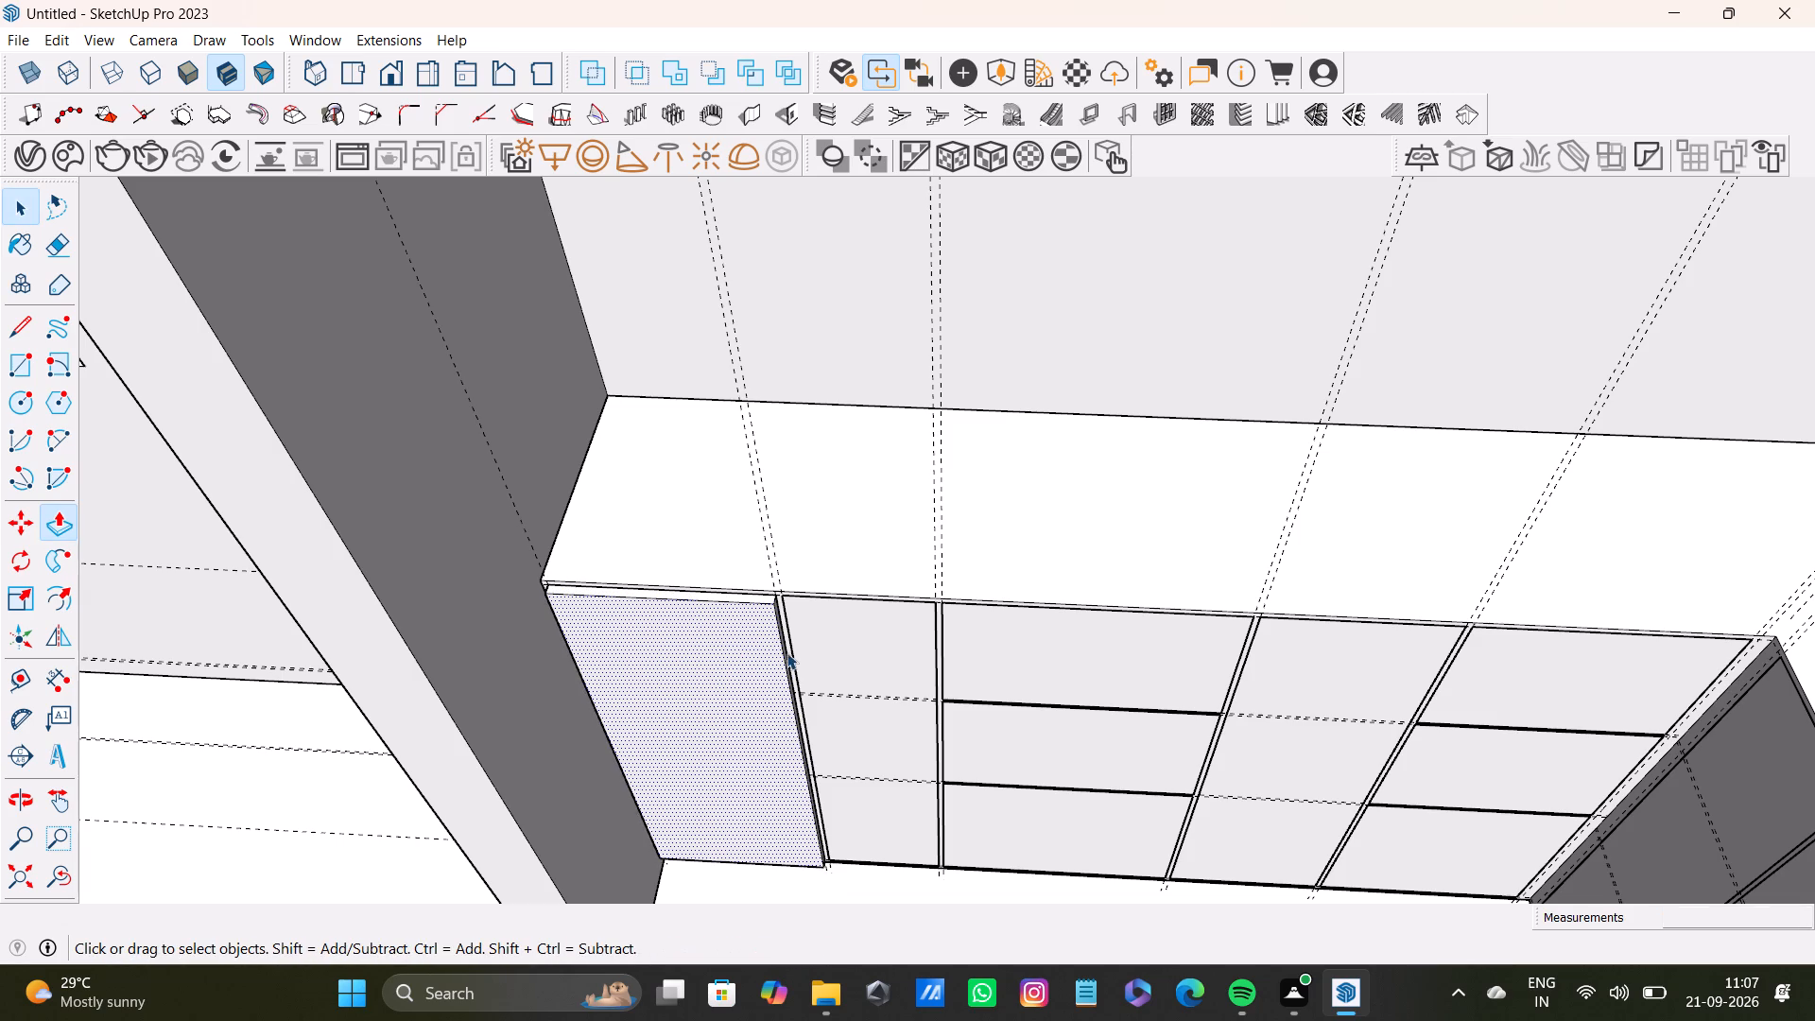
left_click(802, 648)
key("p")
left_click_drag(808, 640, 734, 657)
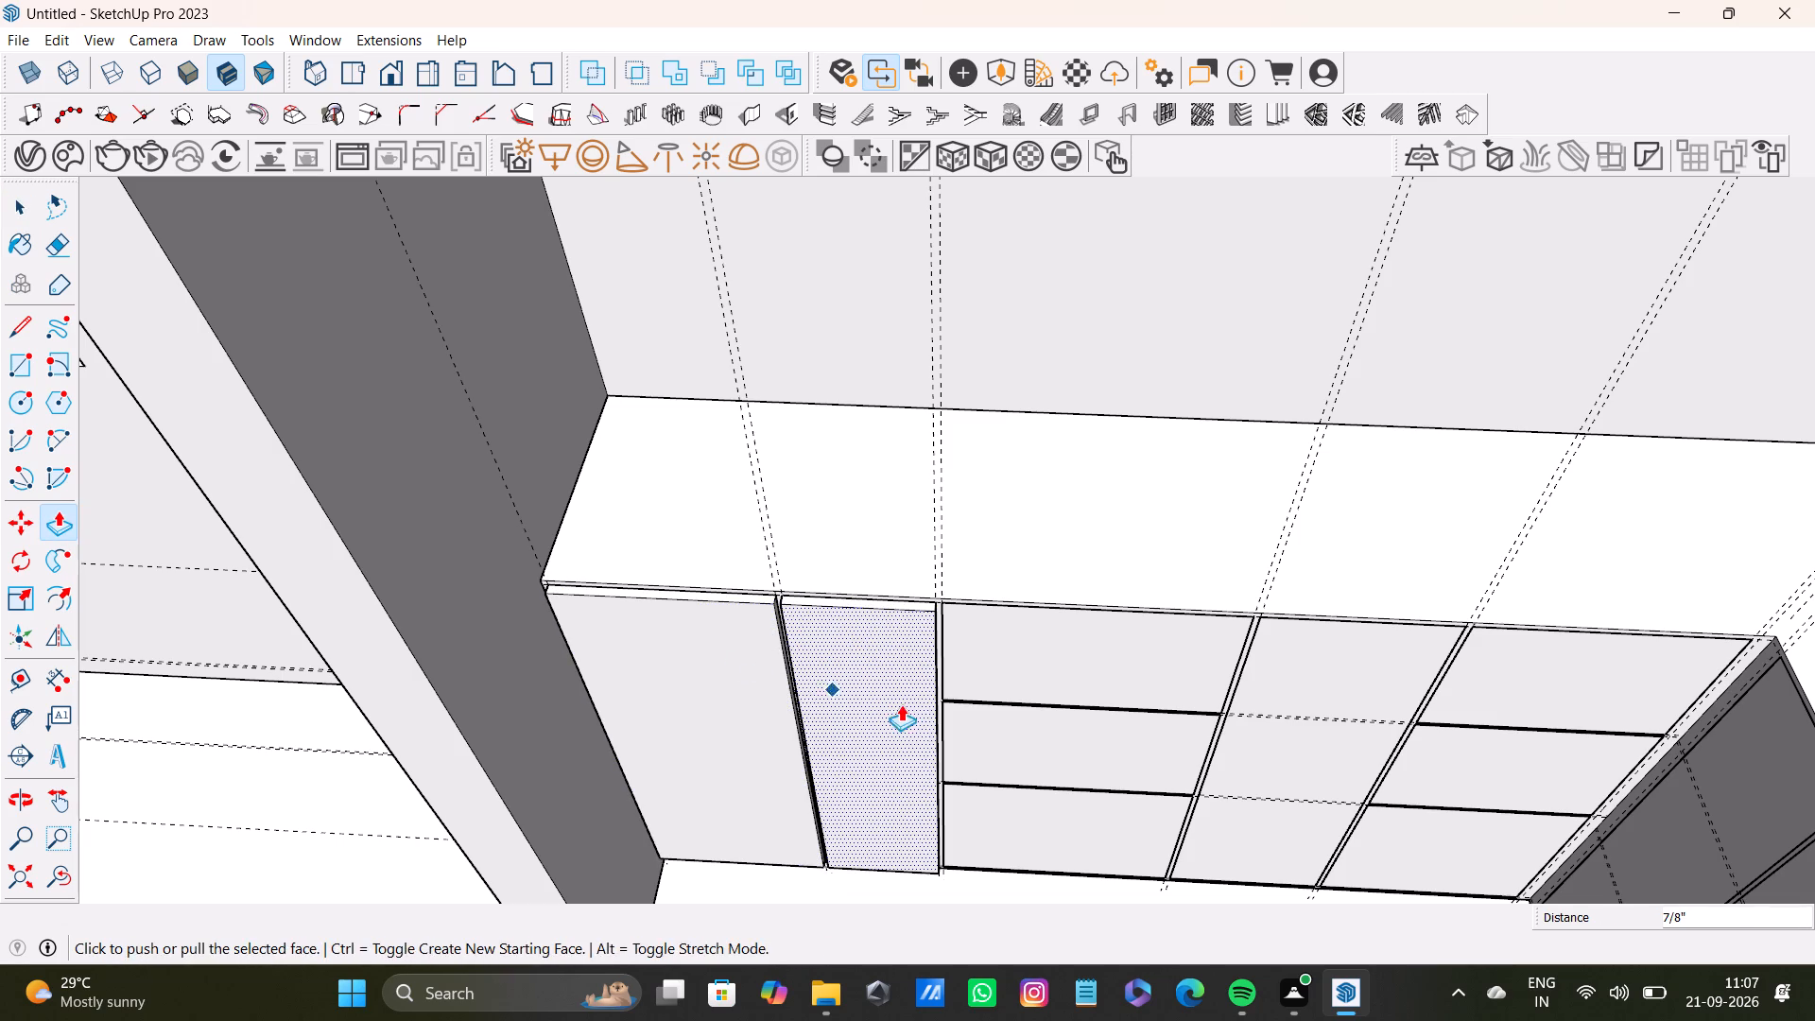
Push/Pull the three stacked drawer panels beside the narrow tall panel outward 7/8", flush with the neighbouring panels.
scroll(903, 704, "down", 3)
middle_click_drag(910, 698, 723, 704, "shift")
key("space")
left_click(804, 666)
key("p")
left_click_drag(797, 668, 752, 674)
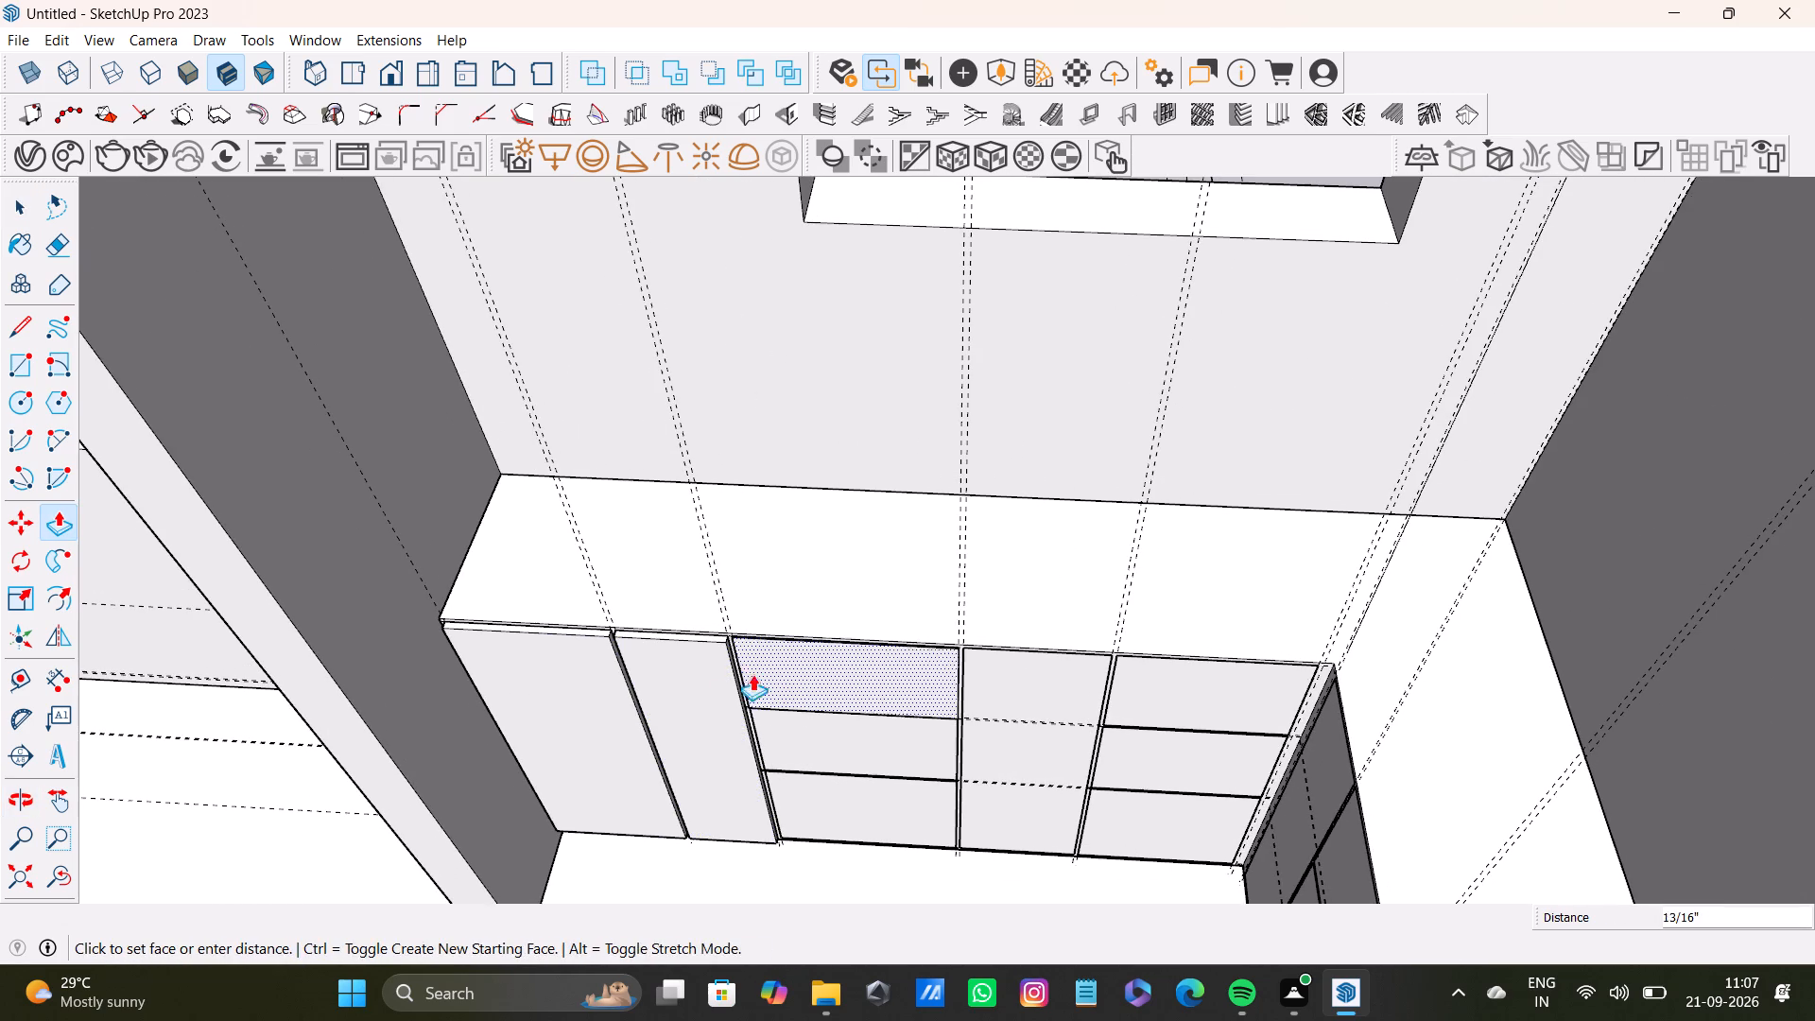
left_click_drag(752, 674, 718, 667)
key("space")
left_click(777, 746)
key("p")
left_click_drag(781, 737, 776, 737)
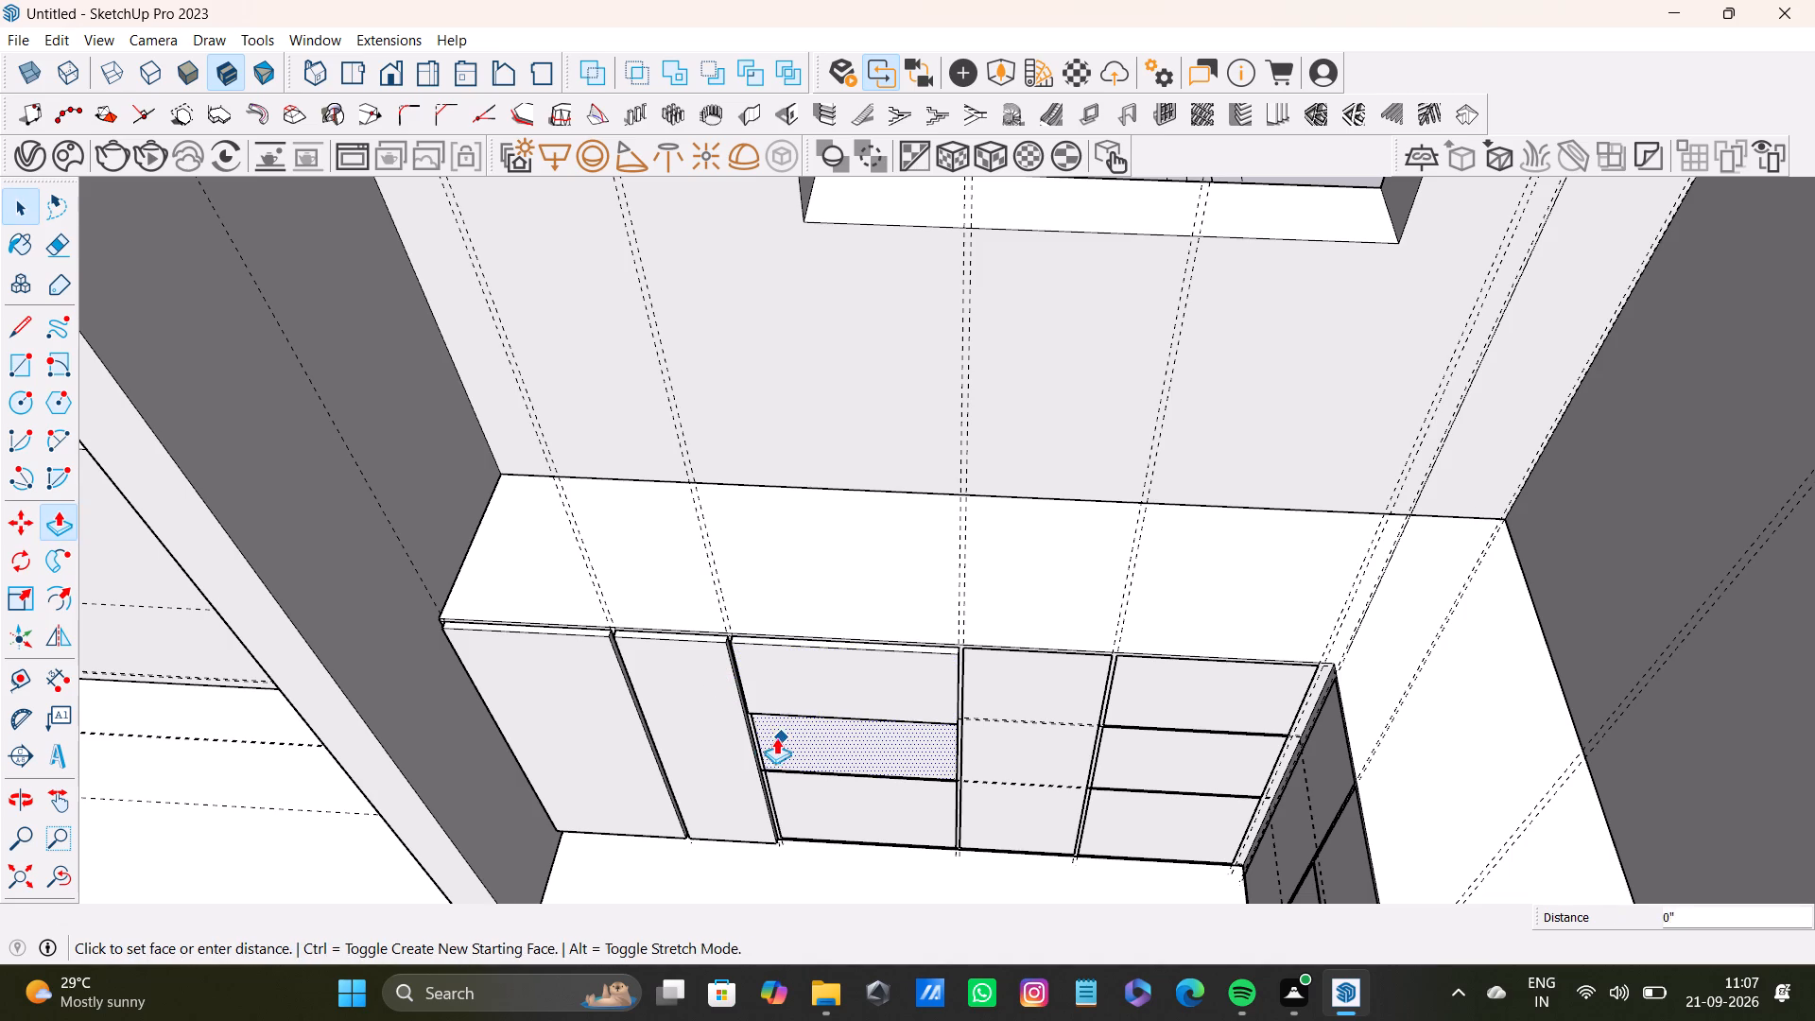
left_click_drag(776, 737, 716, 725)
key("space")
left_click(808, 818)
key("p")
left_click_drag(810, 818, 727, 791)
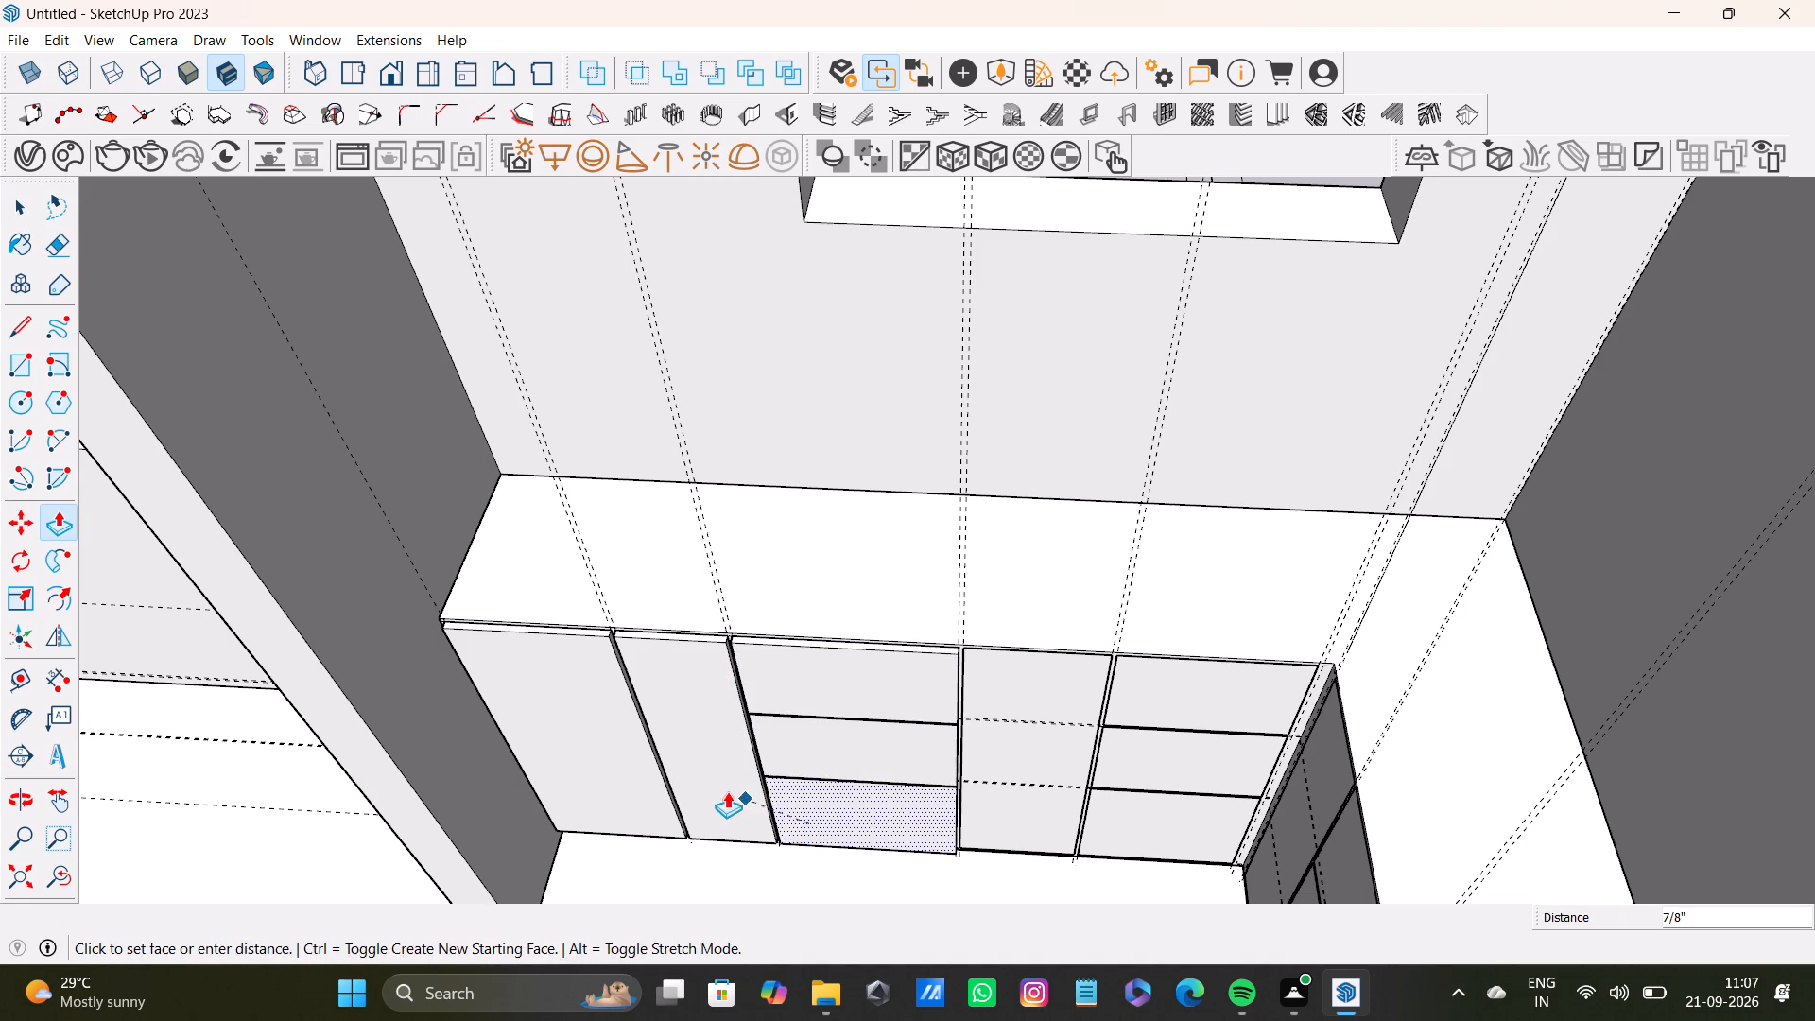
left_click_drag(727, 791, 722, 789)
Push/Pull the tall panel between the two drawer stacks outward, flush with the adjacent drawer panels.
key("space")
left_click(1042, 679)
key("p")
left_click_drag(1035, 678, 886, 673)
Push/Pull the three stacked drawer panels next to the inner corner outward 7/8", flush with the other panels.
middle_click_drag(1017, 689, 877, 725, "shift")
middle_click_drag(952, 768, 969, 769)
key("space")
left_click(1023, 735)
key("p")
left_click_drag(1019, 722, 918, 718)
key("space")
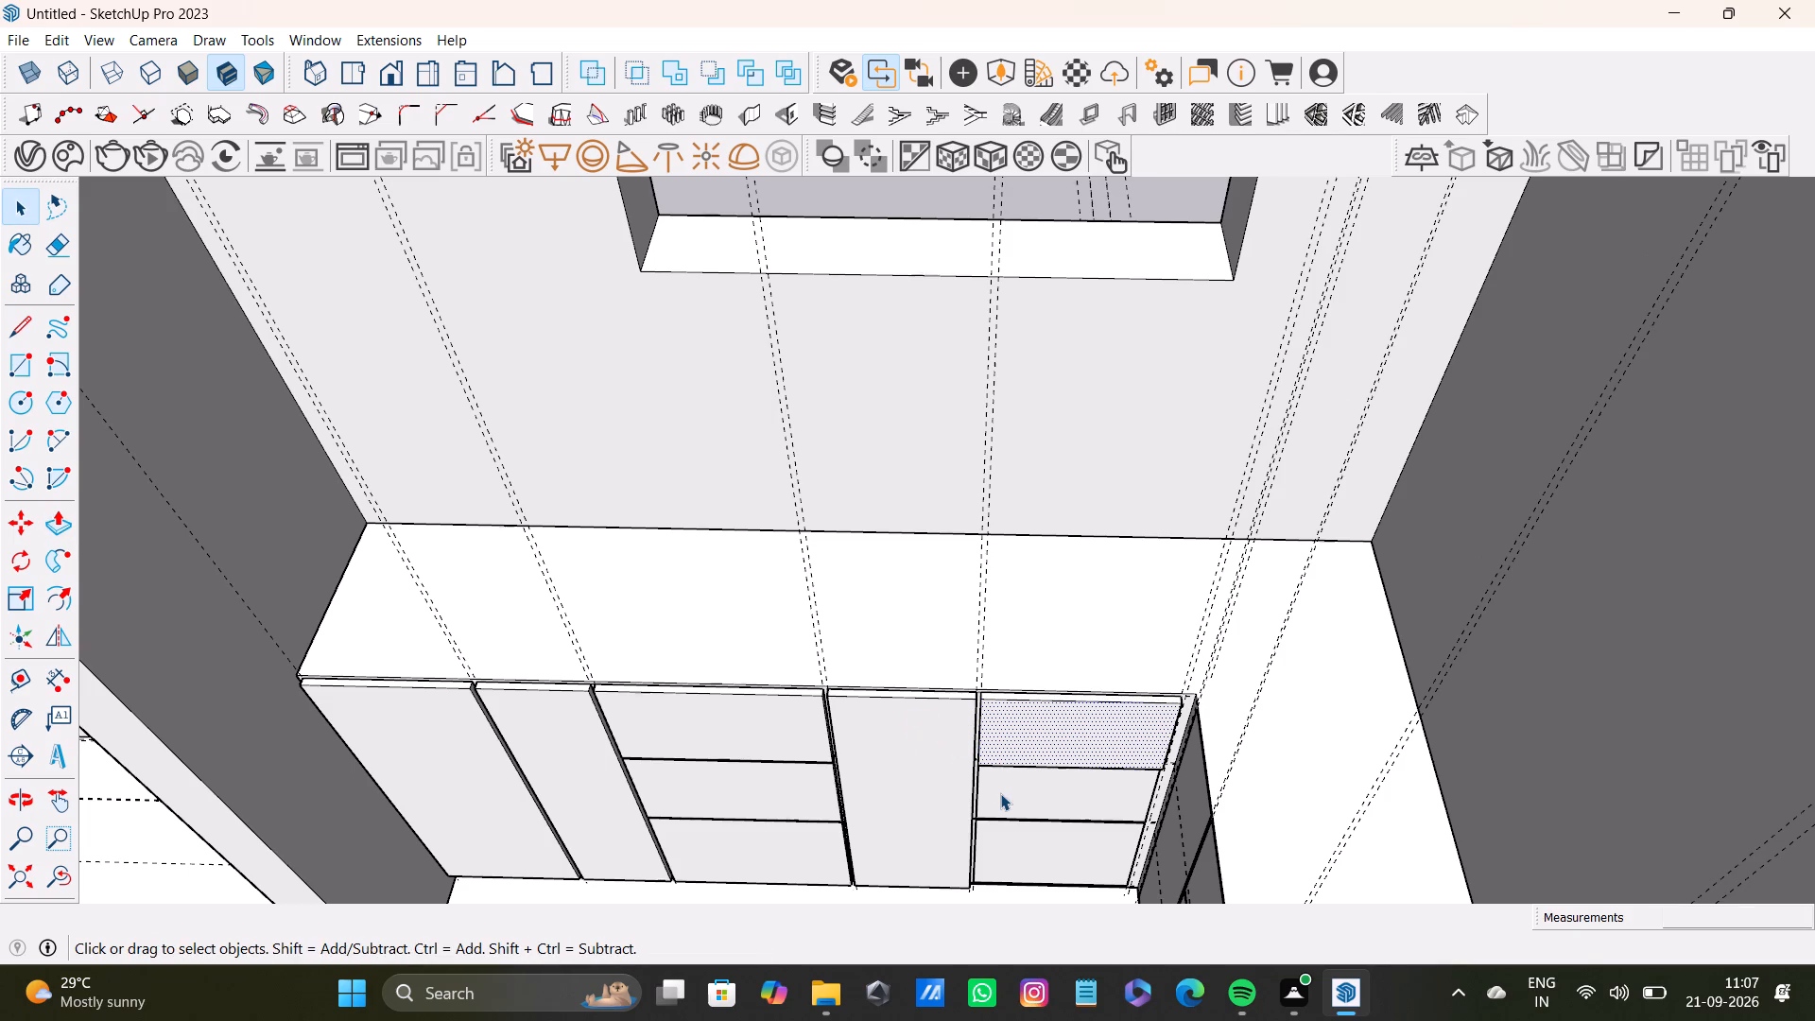
left_click(1000, 793)
key("p")
left_click_drag(999, 794, 906, 793)
key("space")
left_click(1004, 863)
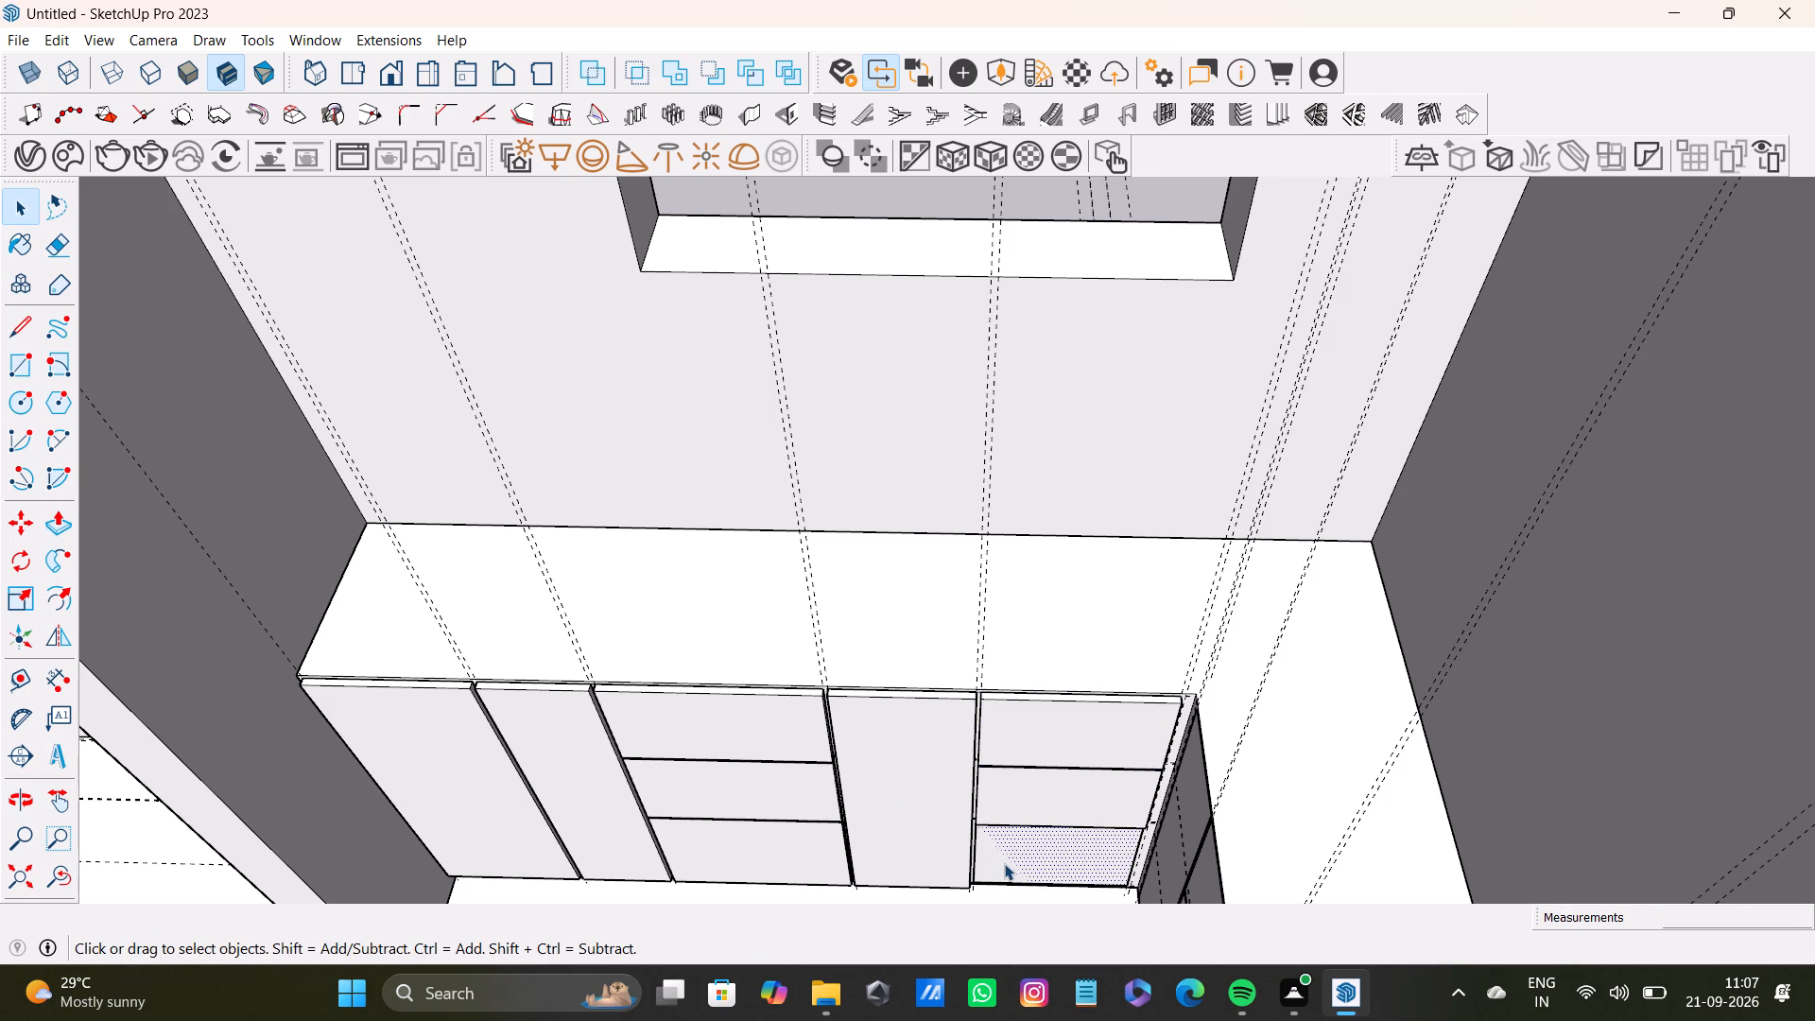
key("p")
left_click_drag(1004, 862, 872, 823)
Push/Pull the tall panel beside the inner corner on the block's other wing outward about 13/16".
scroll(830, 792, "down", 4)
middle_click_drag(848, 779, 1146, 784)
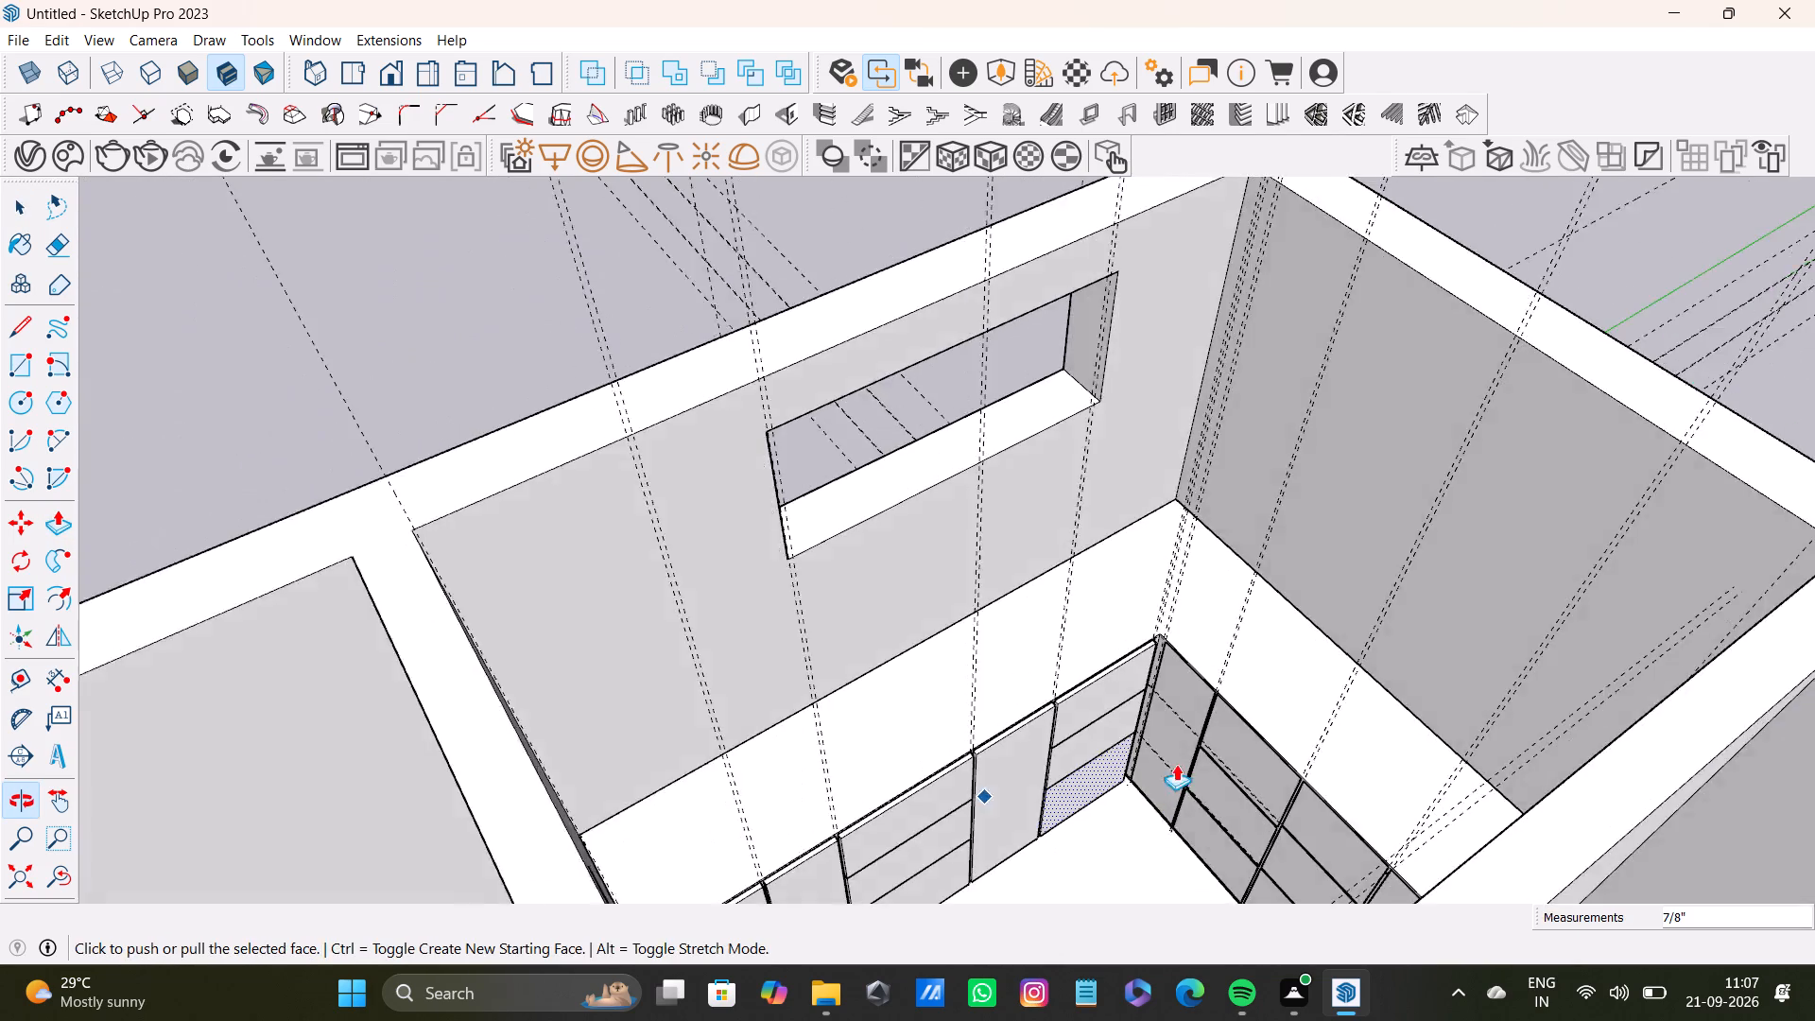
scroll(1200, 736, "up", 7)
middle_click_drag(1152, 684, 1058, 746, "shift")
middle_click_drag(1024, 764, 1219, 715)
scroll(1178, 557, "up", 7)
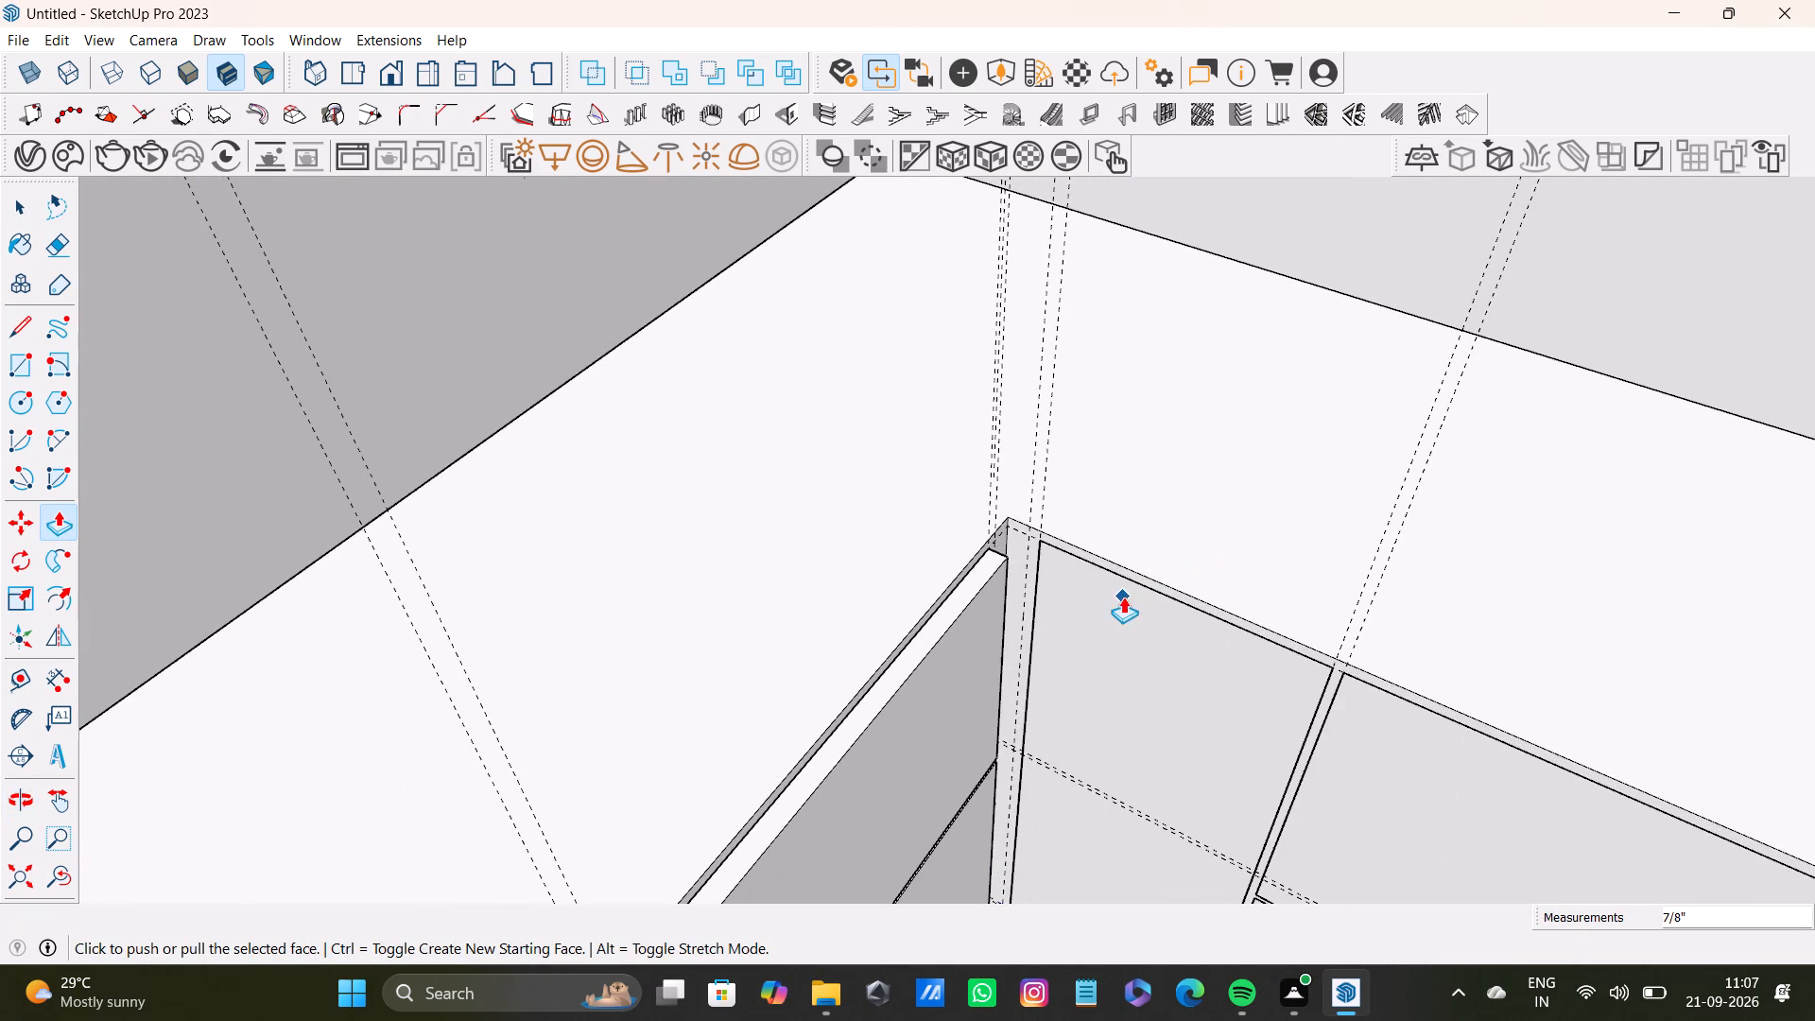
key("space")
left_click(1118, 624)
key("p")
left_click_drag(1118, 624, 1098, 634)
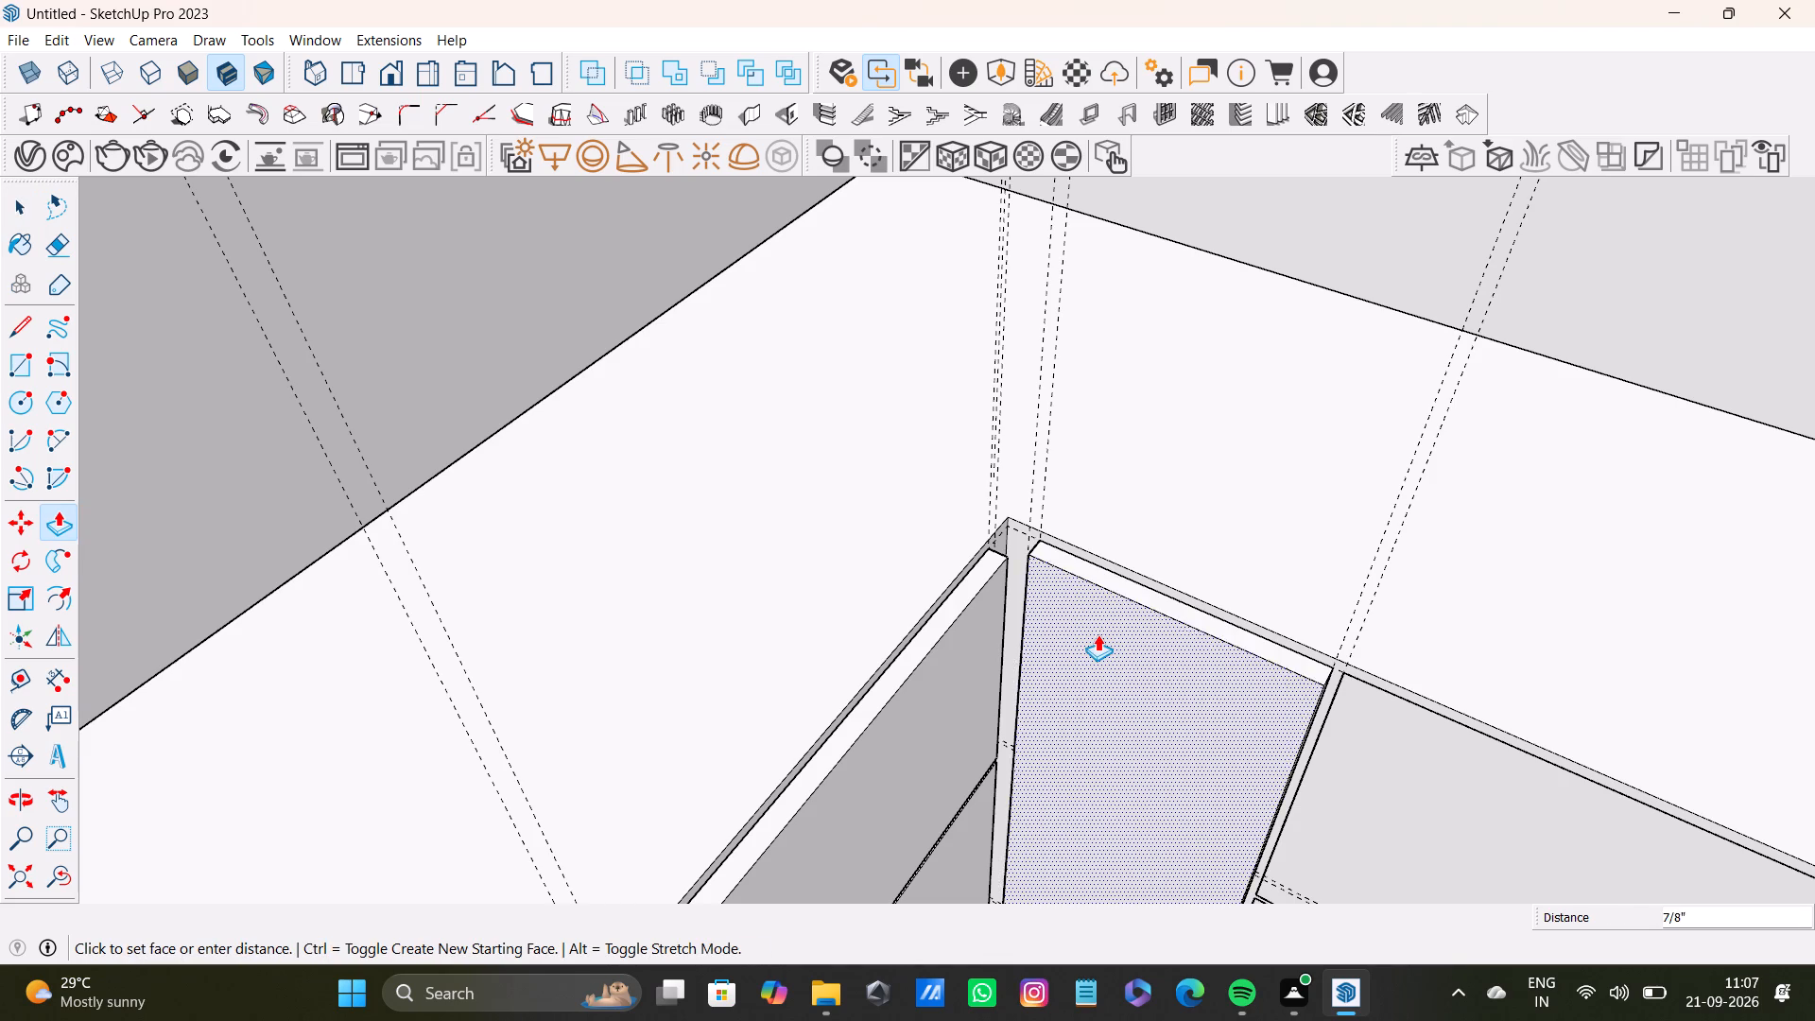
left_click_drag(1098, 634, 1096, 628)
Push/Pull the top drawer panel beside that tall panel outward, flush with the tall panel's face.
scroll(1121, 639, "down", 3)
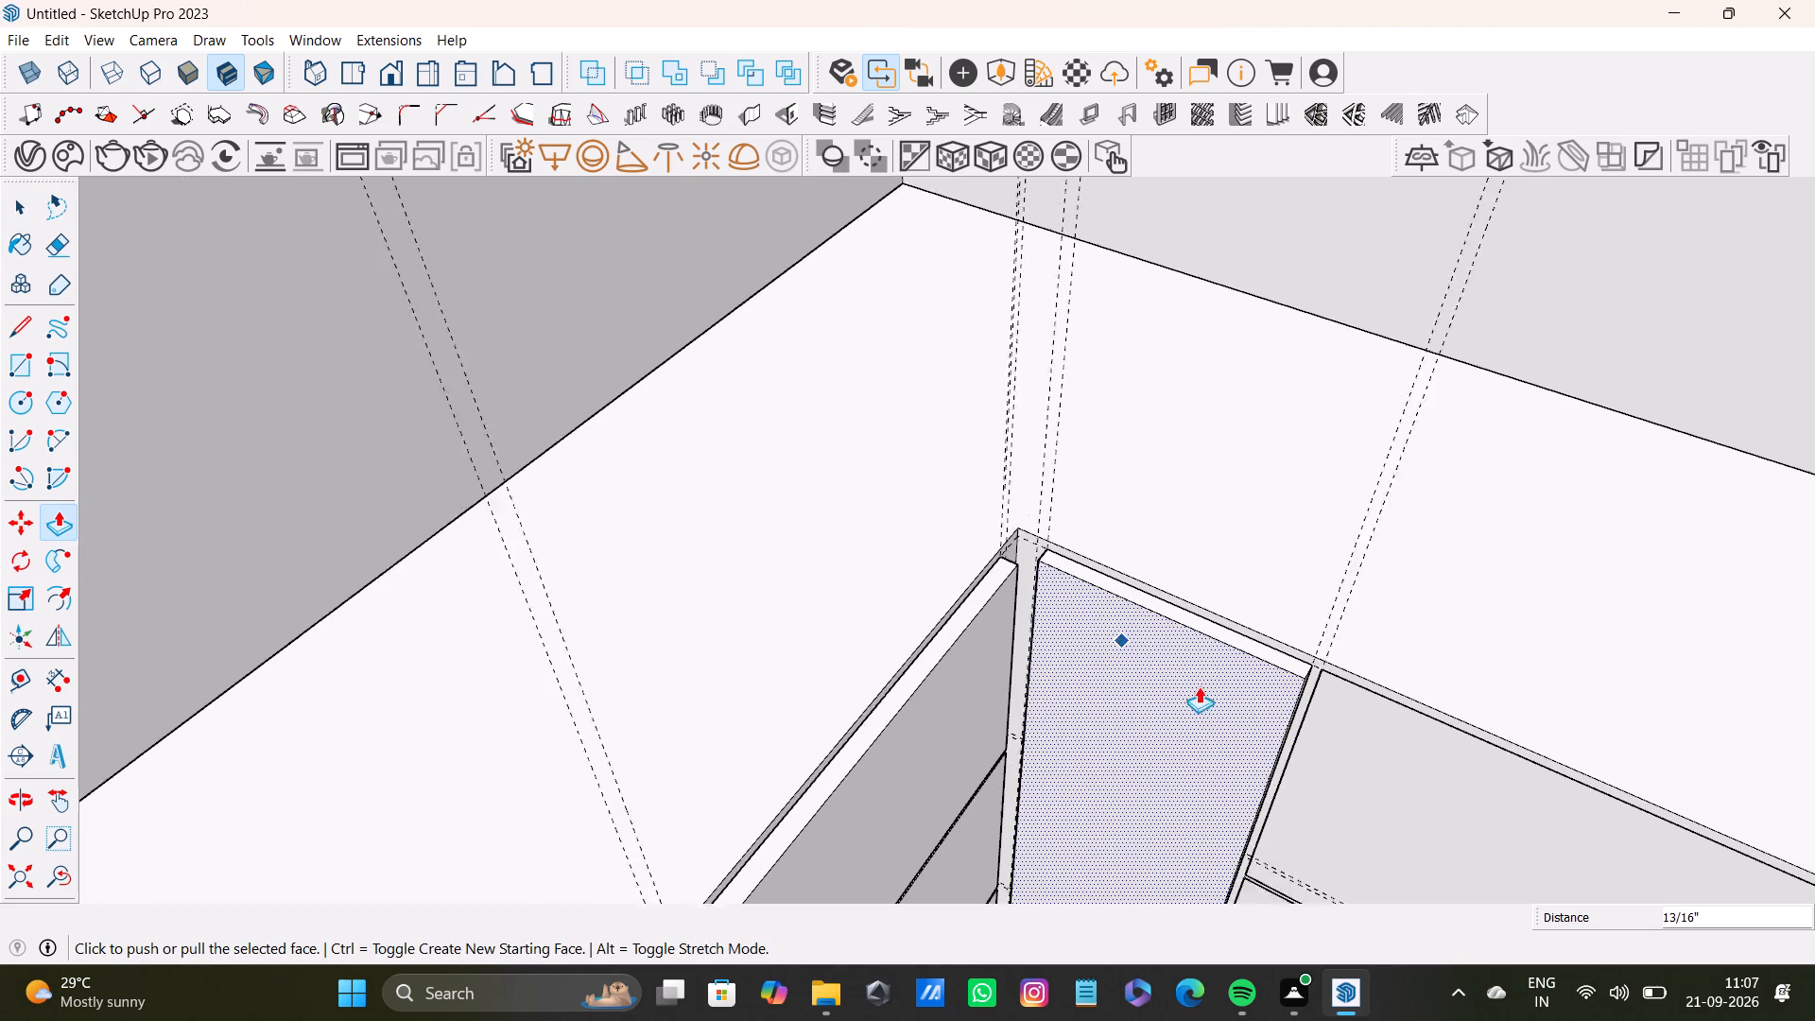
middle_click_drag(1235, 685, 1028, 634, "shift")
middle_click_drag(993, 634, 1004, 634)
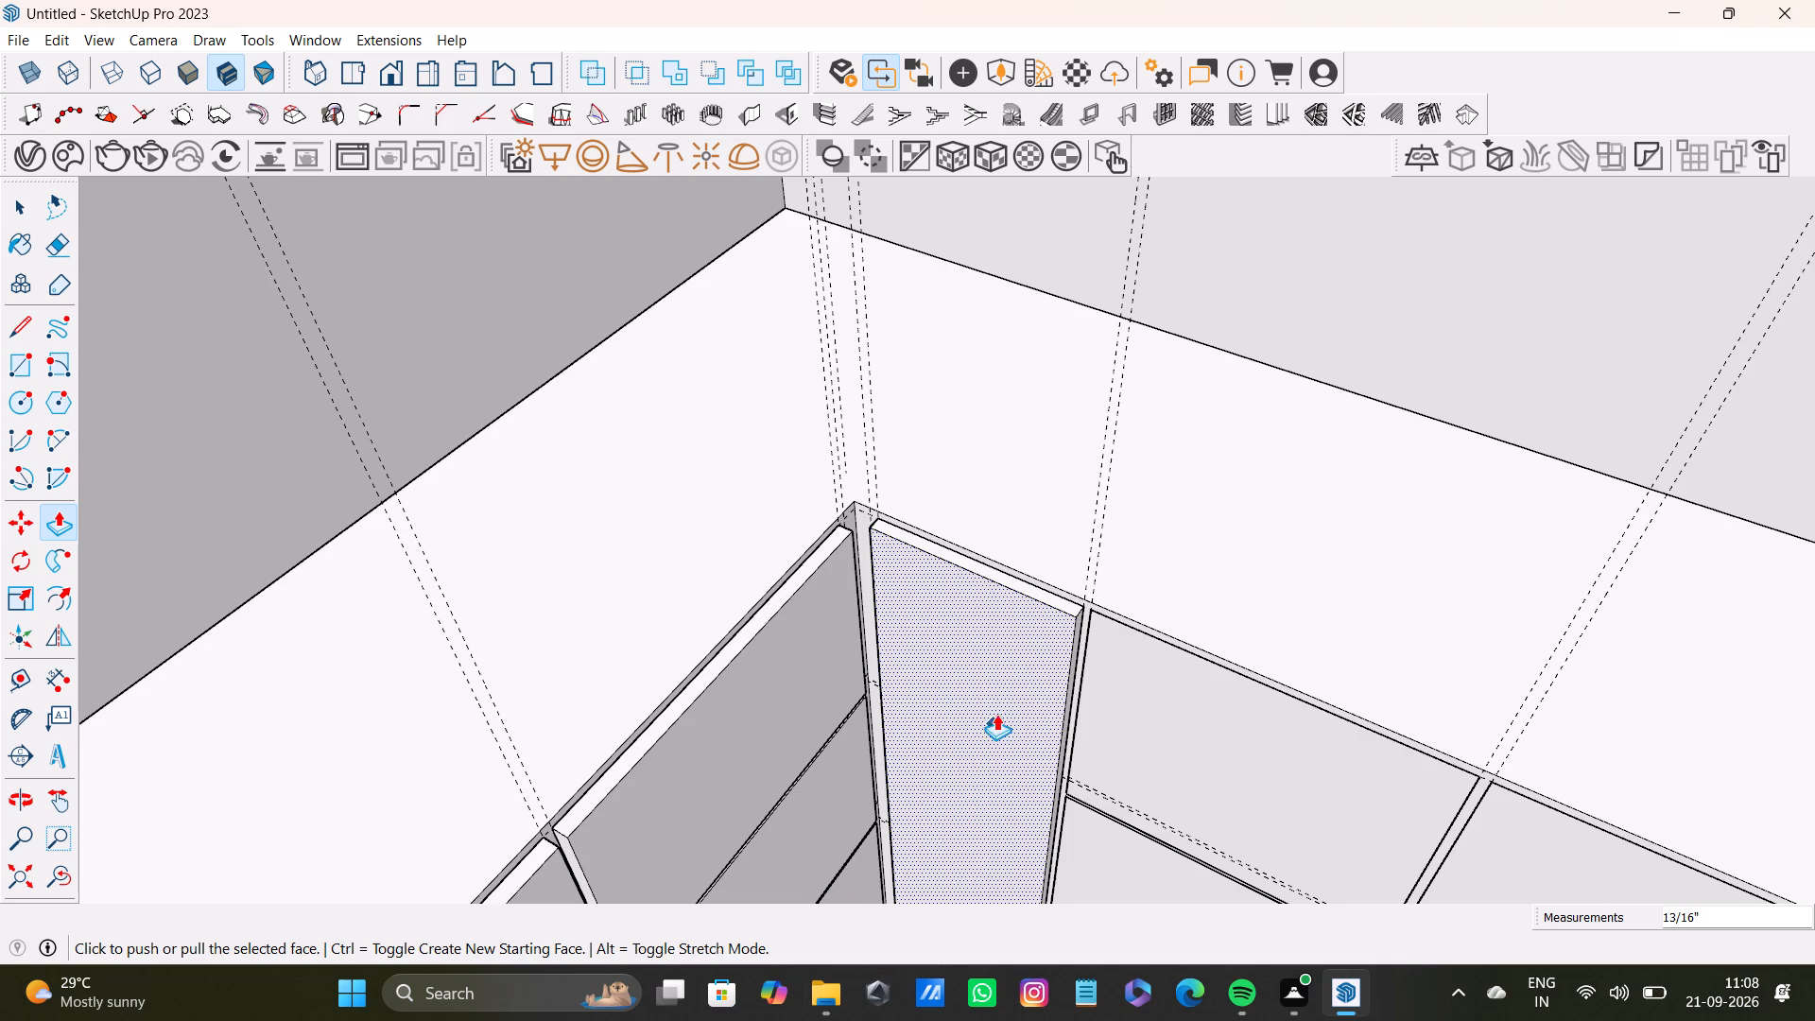
scroll(996, 714, "down", 7)
middle_click_drag(1009, 693, 817, 606, "shift")
middle_click_drag(848, 627, 917, 626)
key("space")
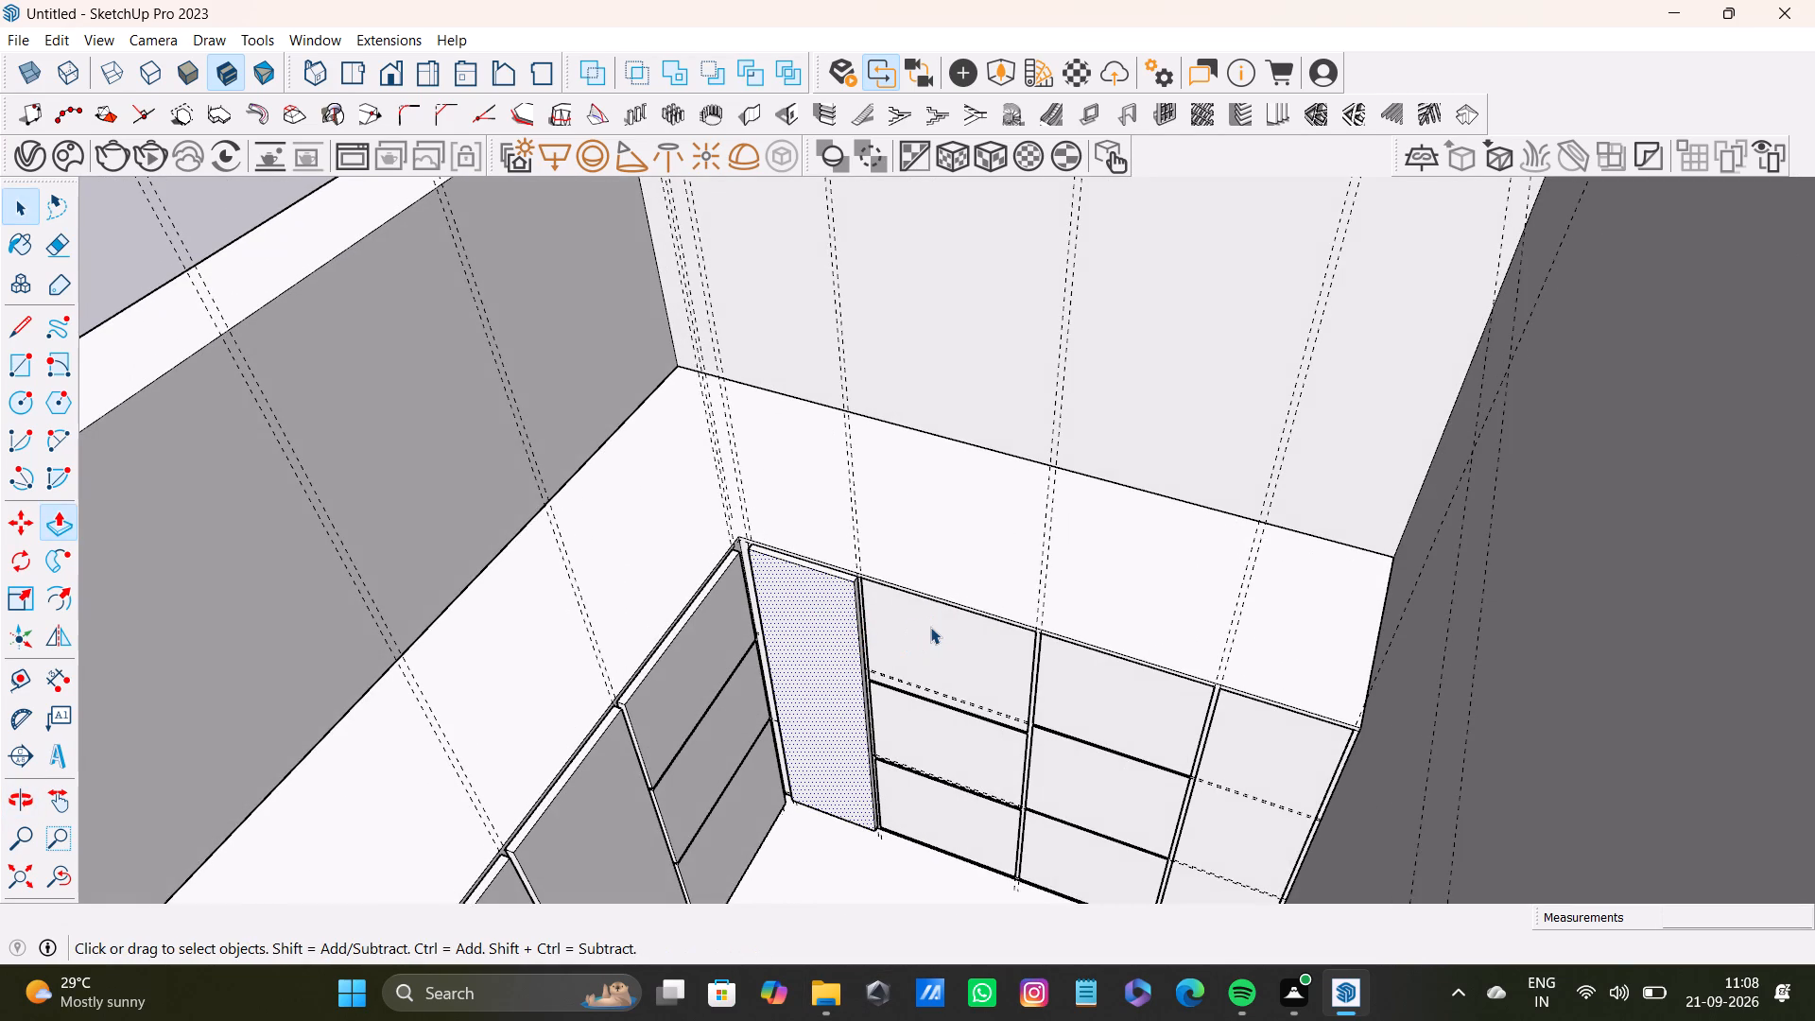
left_click(930, 627)
key("space")
left_click(939, 633)
key("p")
left_click_drag(945, 634, 938, 636)
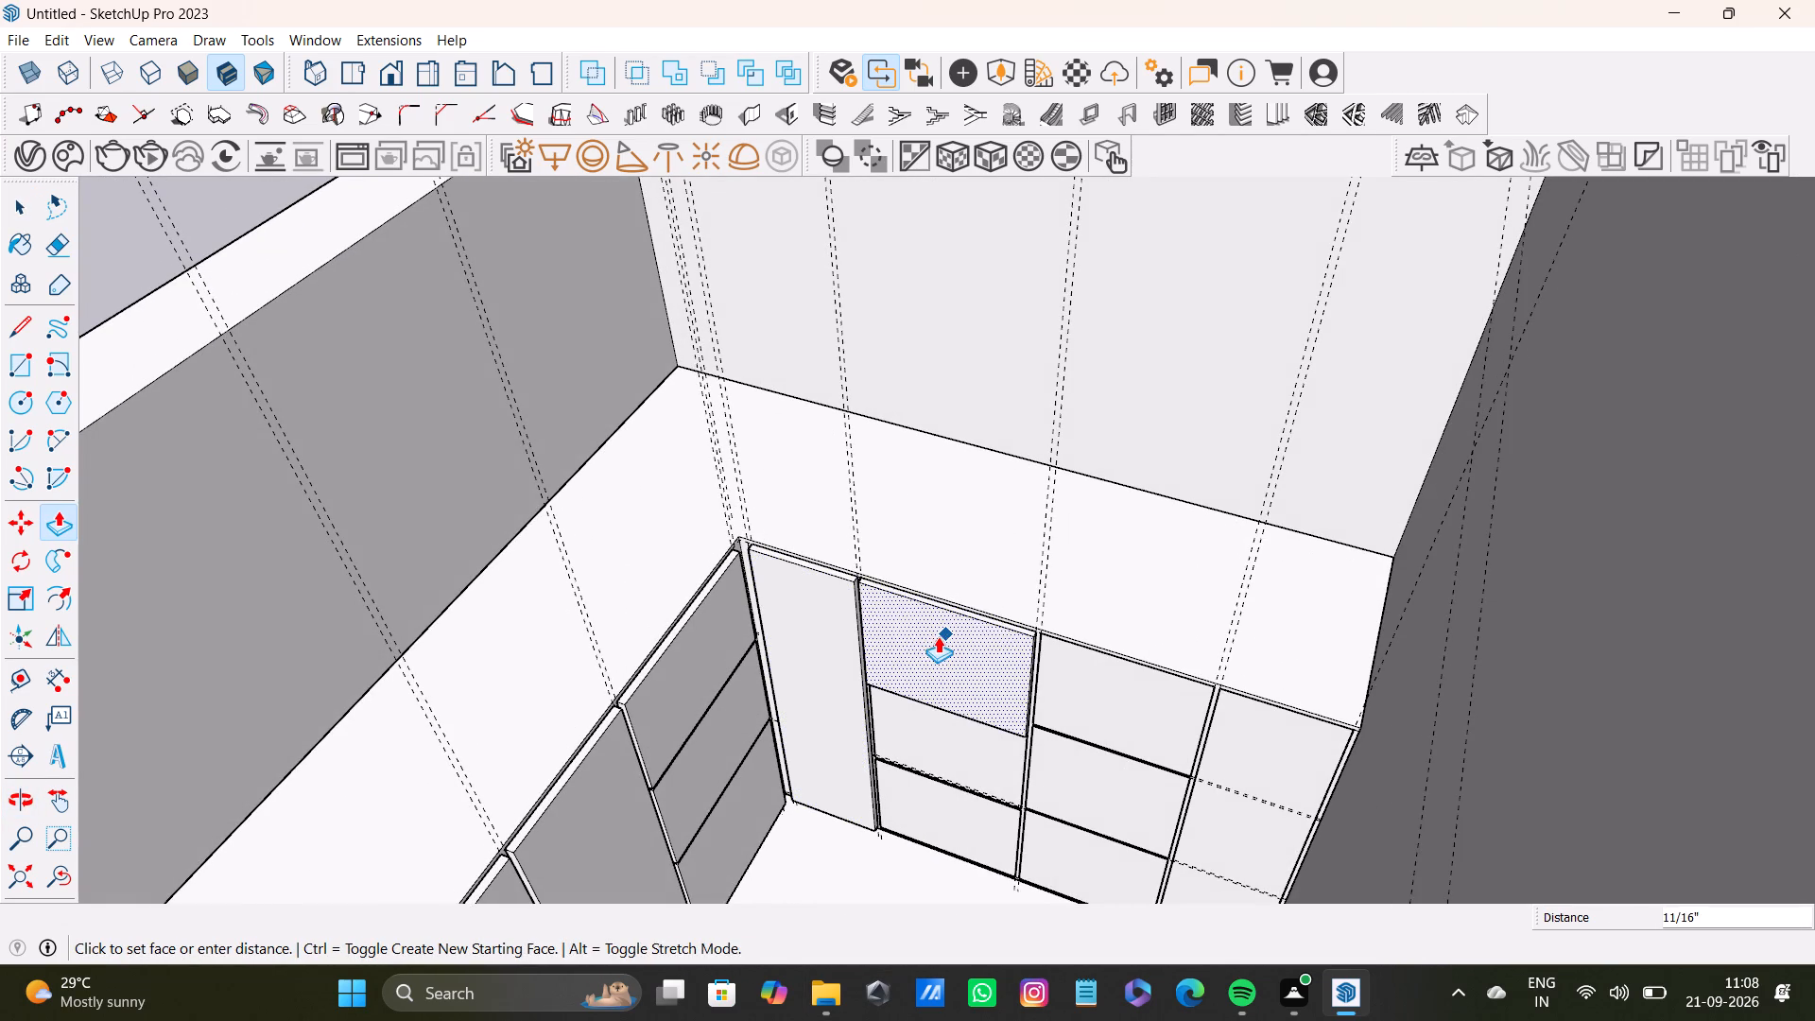
left_click_drag(938, 636, 834, 586)
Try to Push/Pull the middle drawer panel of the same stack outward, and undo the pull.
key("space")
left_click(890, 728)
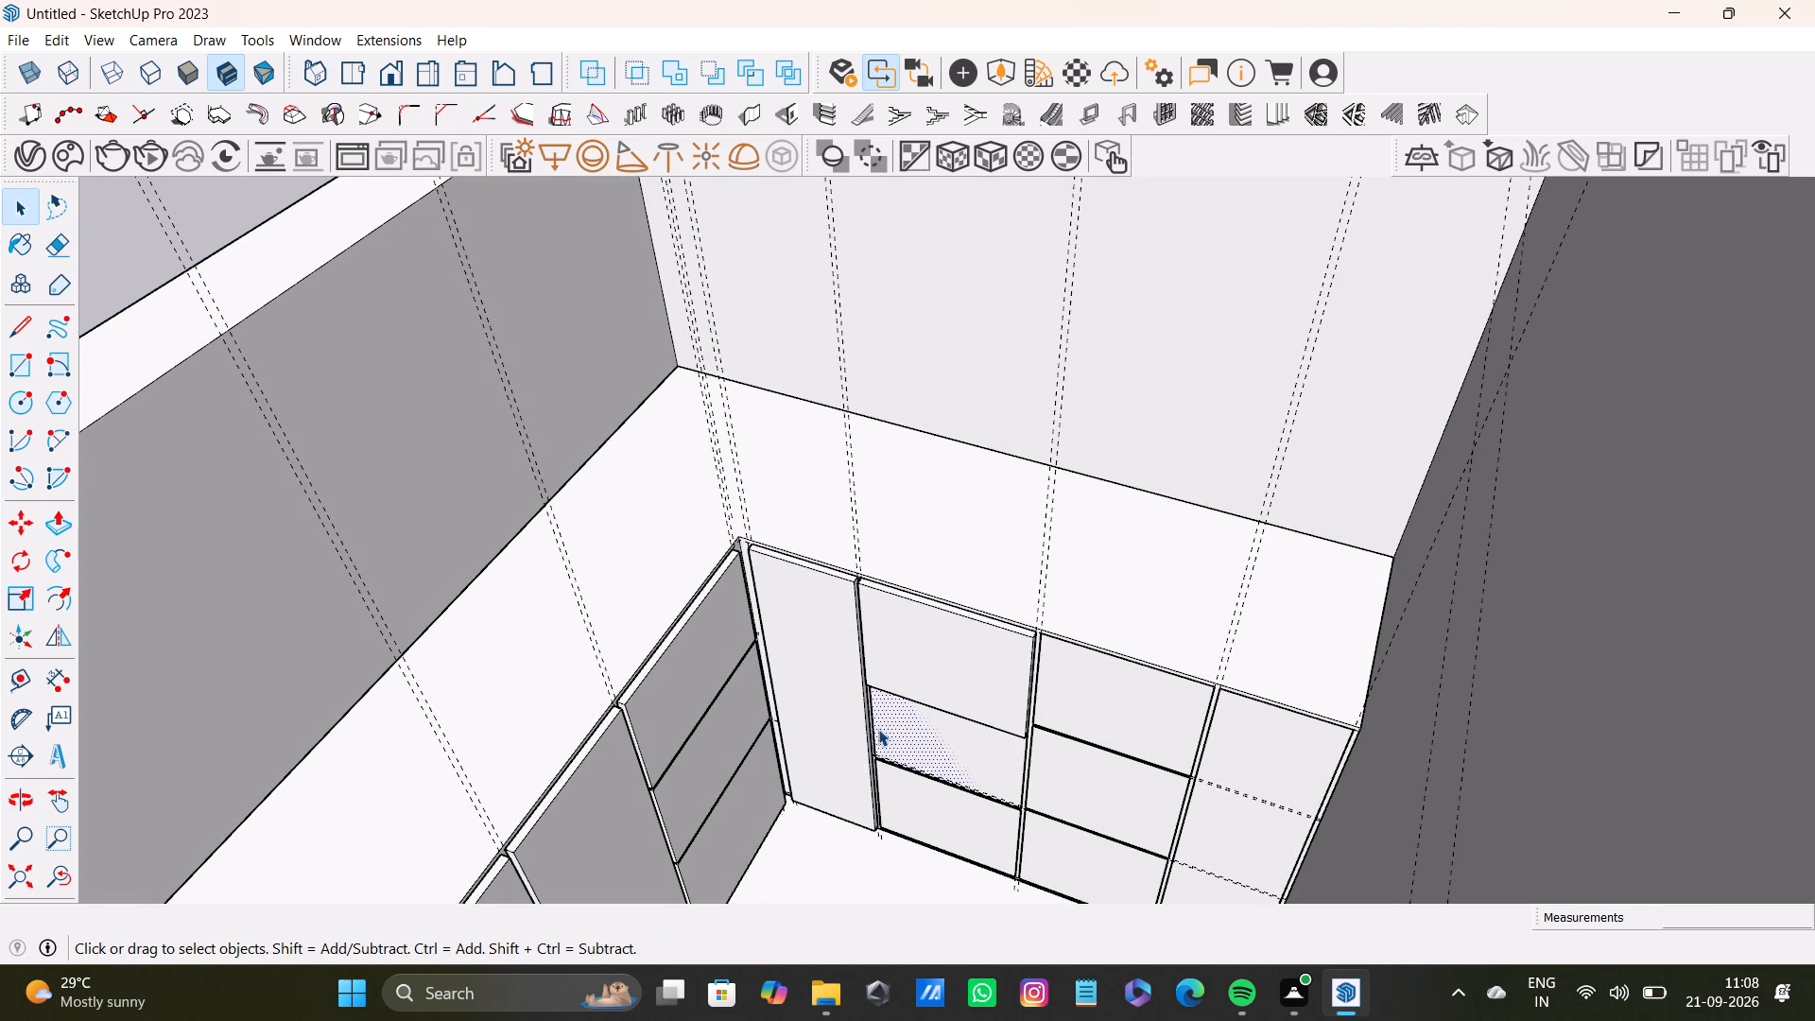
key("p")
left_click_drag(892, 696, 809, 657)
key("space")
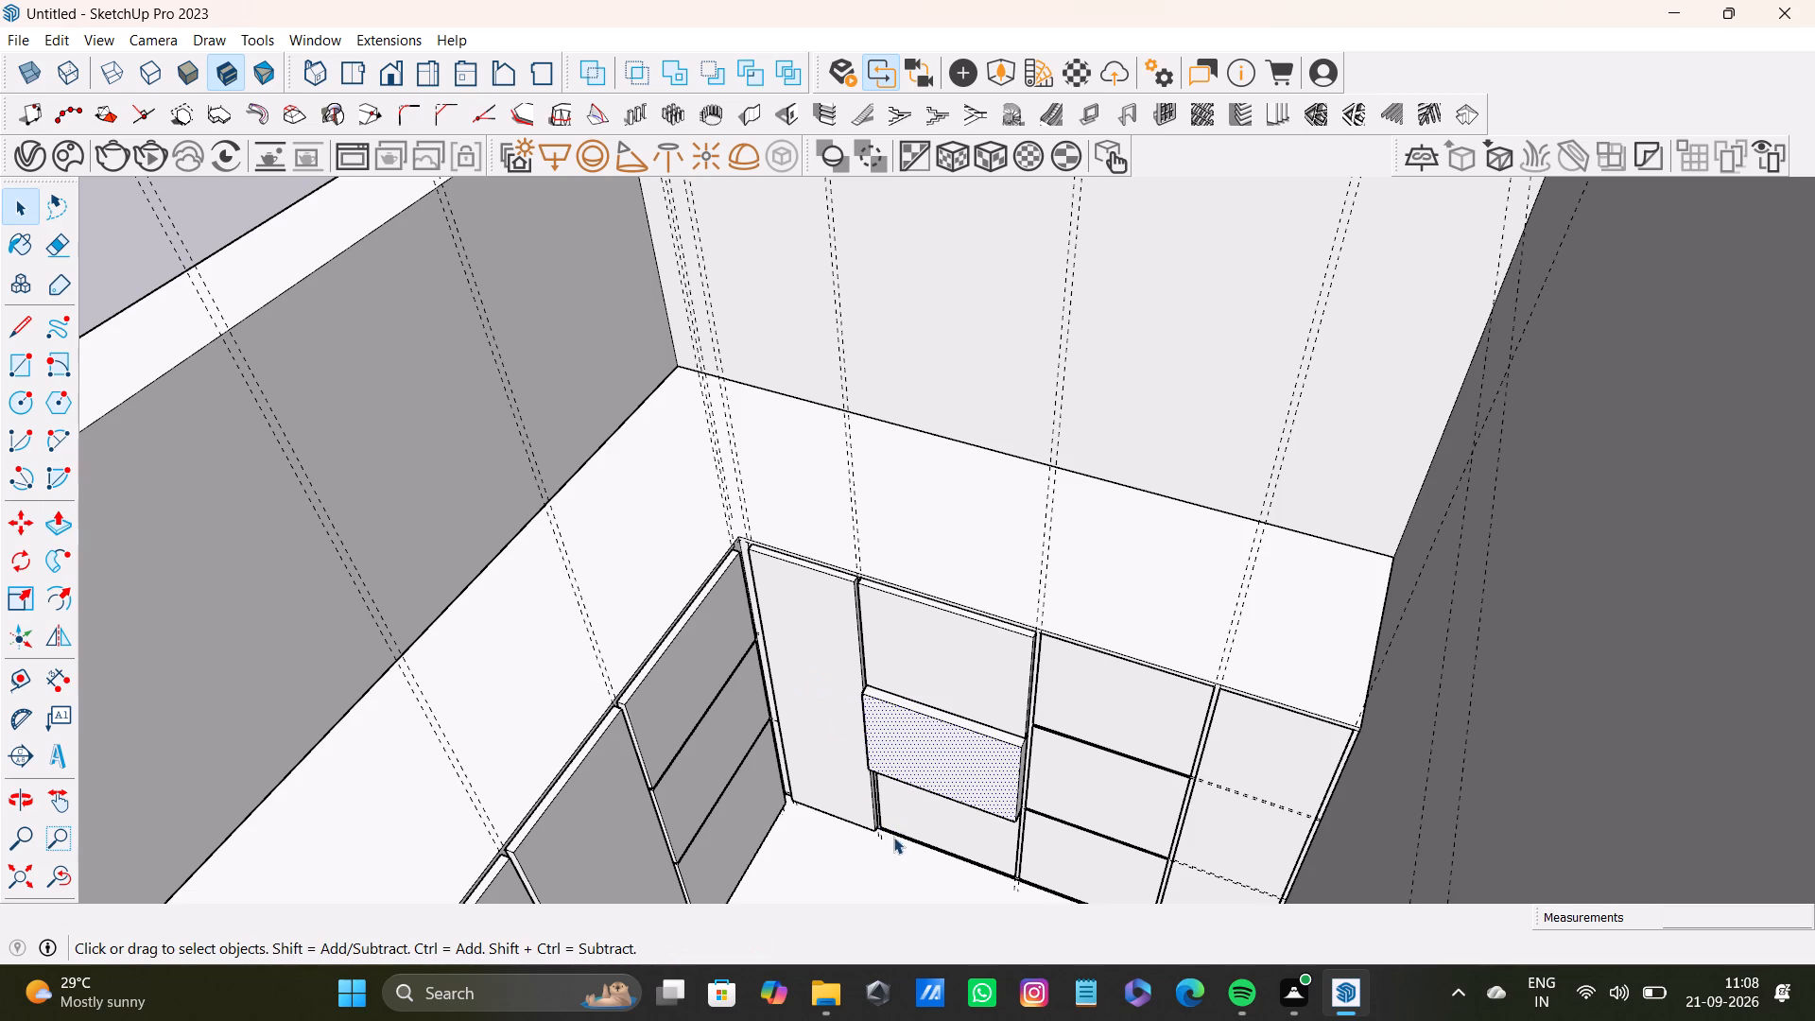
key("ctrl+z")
Push/Pull the middle and bottom drawer panels of the same stack outward 13/16", flush with the top drawer.
left_click(911, 718)
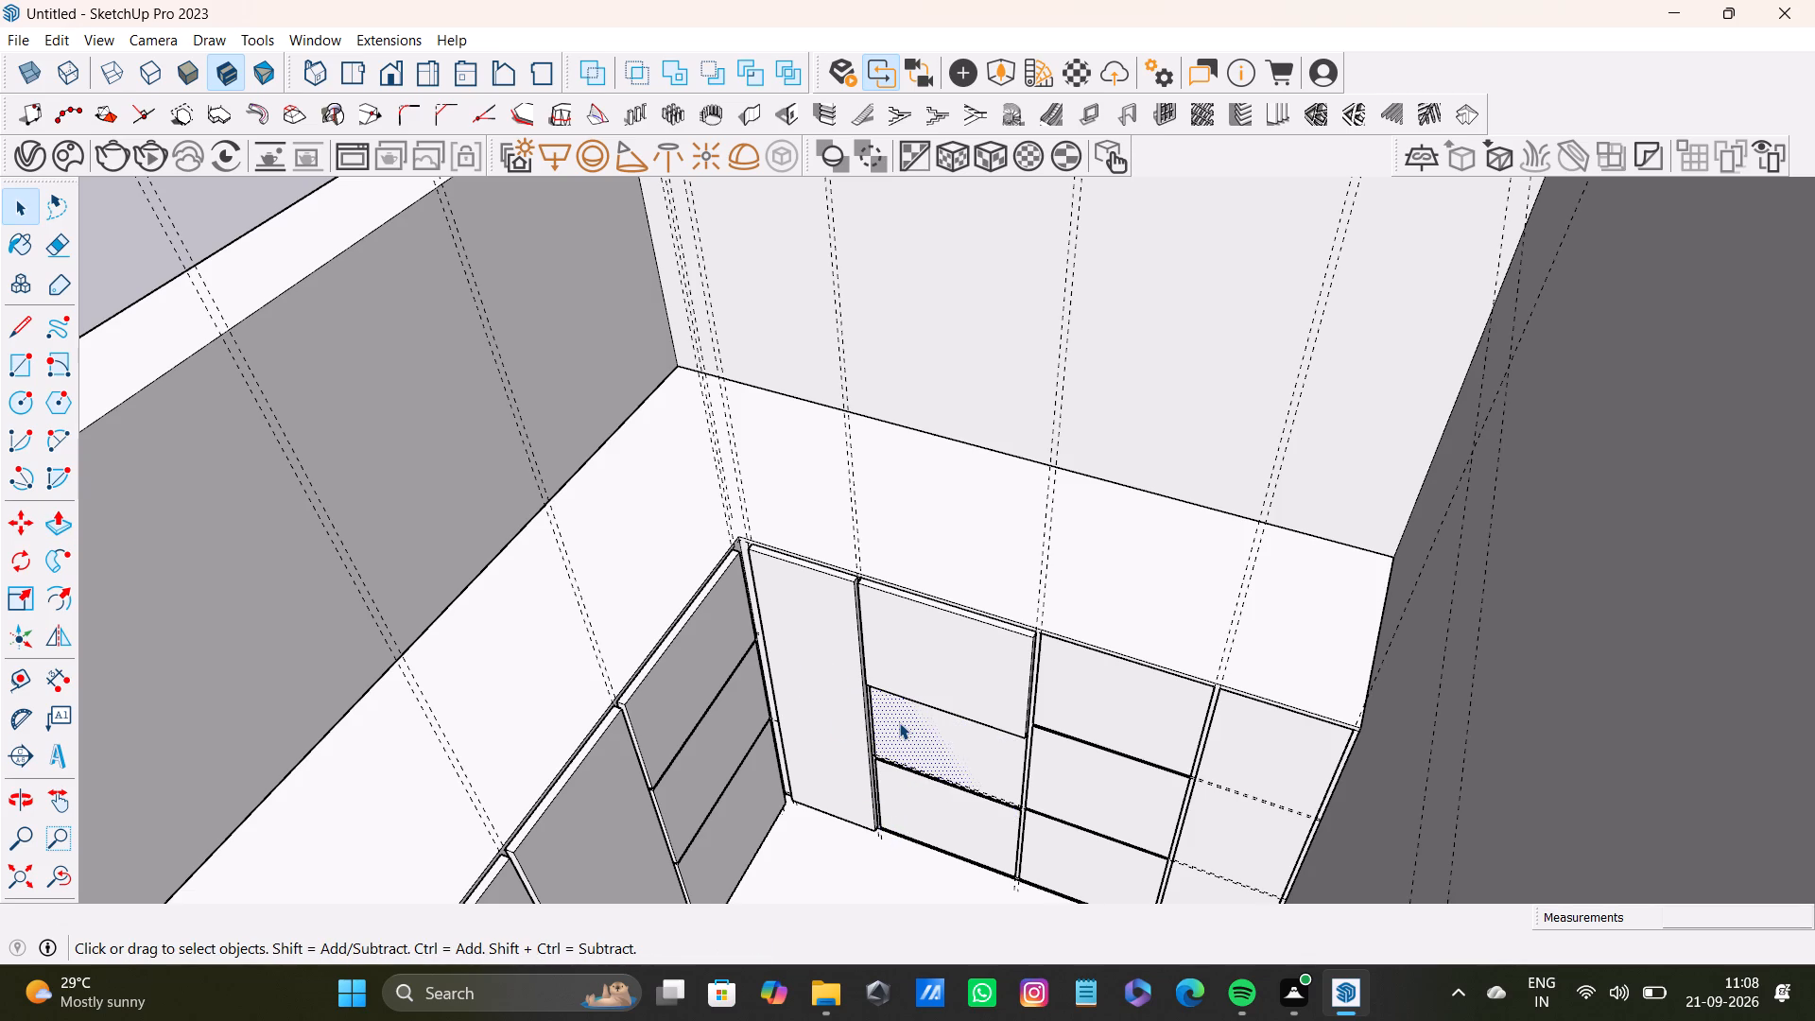
key("p")
left_click_drag(964, 739, 957, 696)
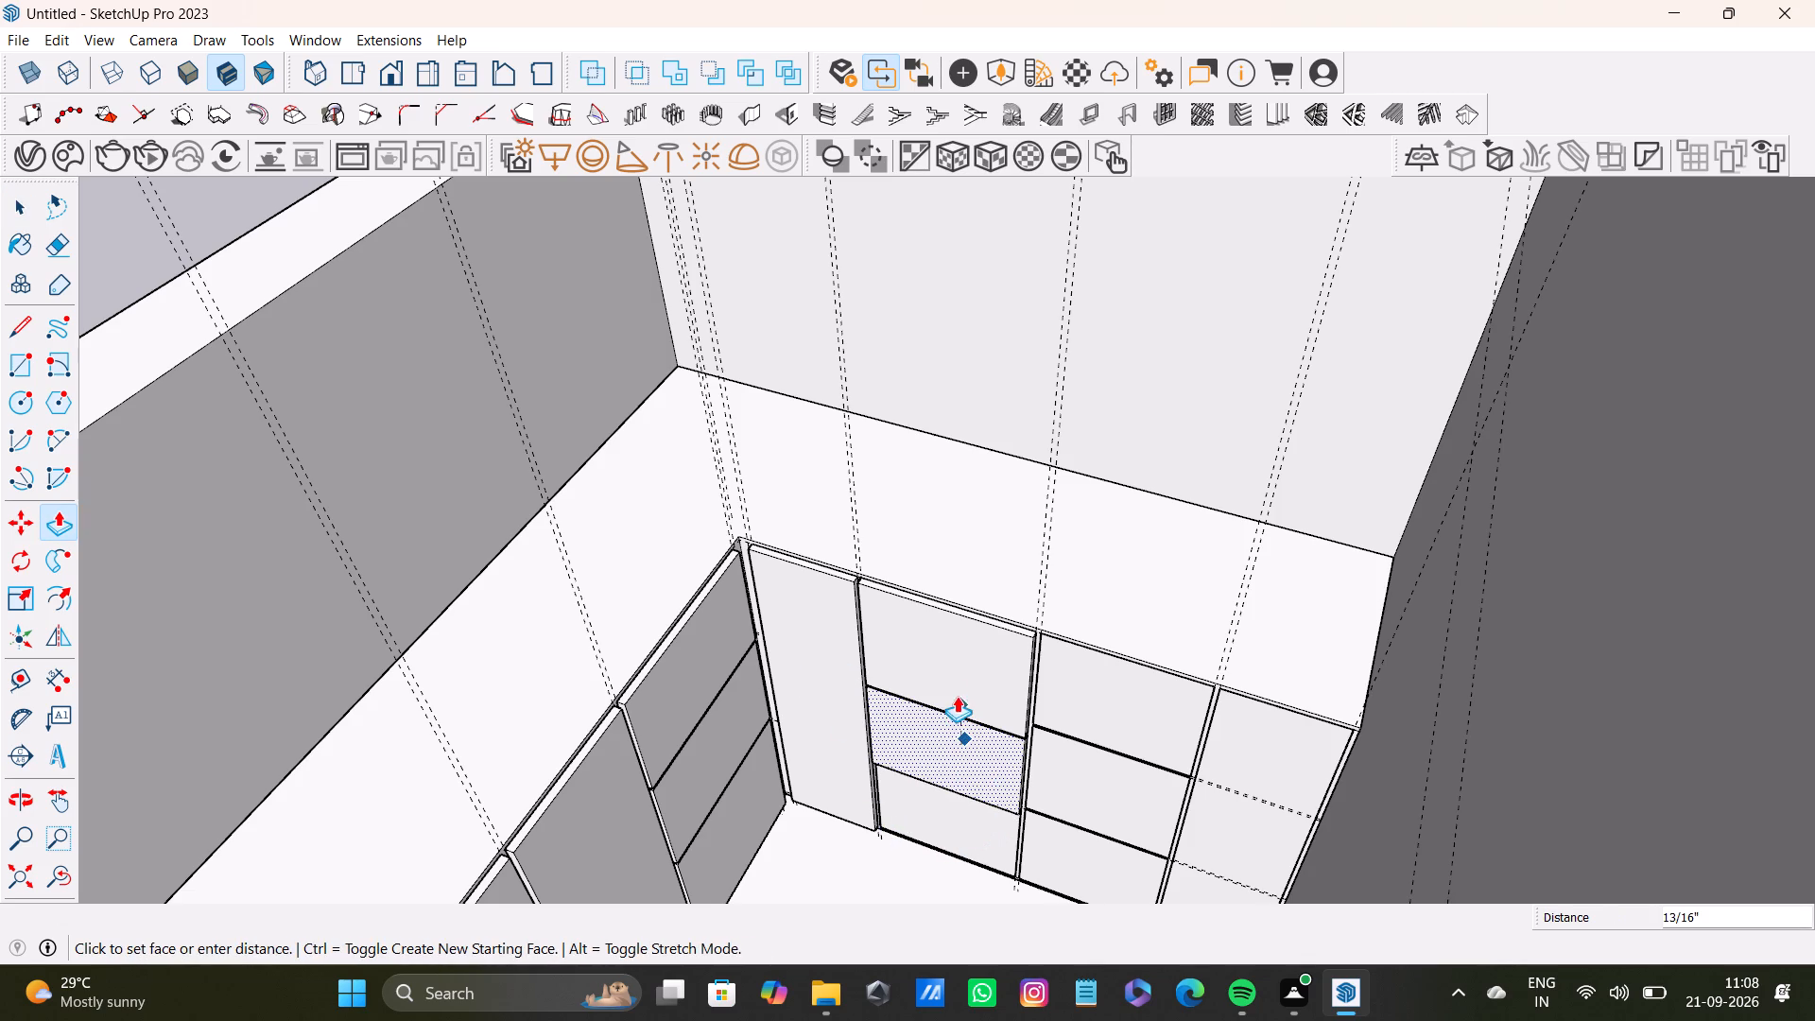
left_click_drag(957, 696, 956, 694)
key("space")
left_click(919, 825)
key("p")
left_click_drag(946, 800, 928, 736)
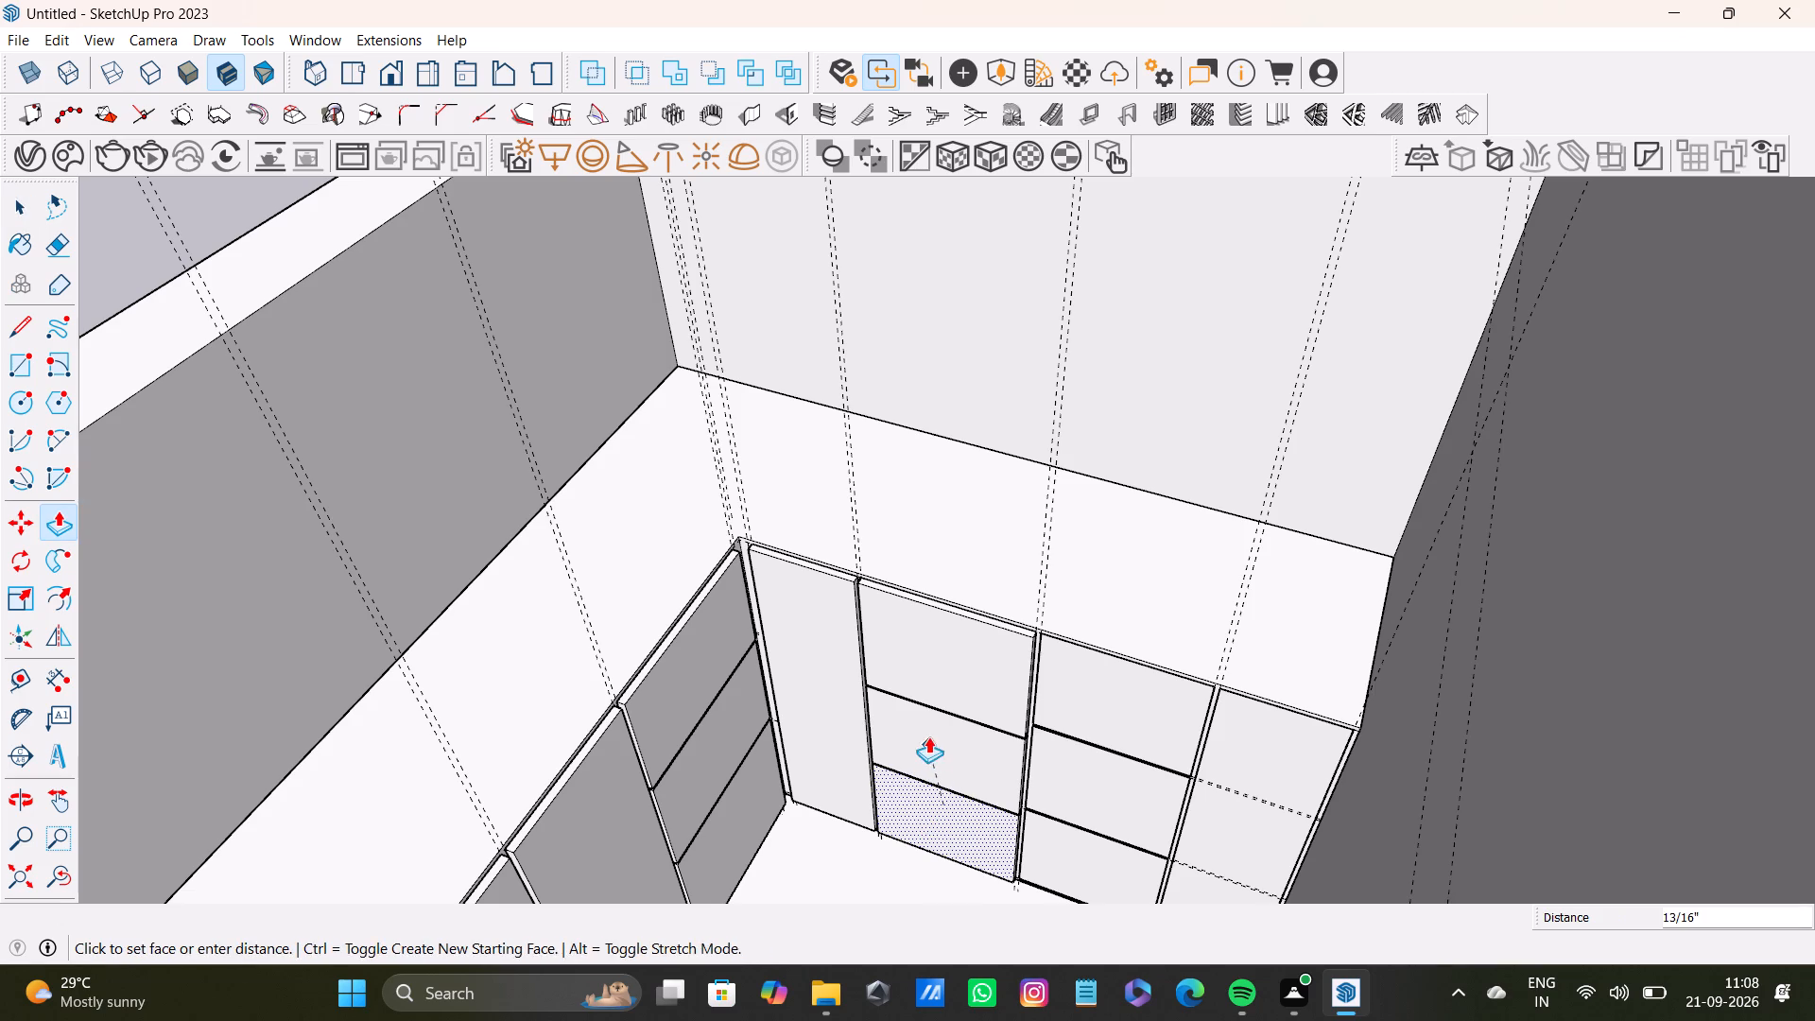
left_click_drag(928, 736, 928, 735)
Push/Pull the three drawer panels of the adjacent stack outward, flush with the first drawer stack.
key("space")
left_click(1107, 708)
left_click(1098, 706)
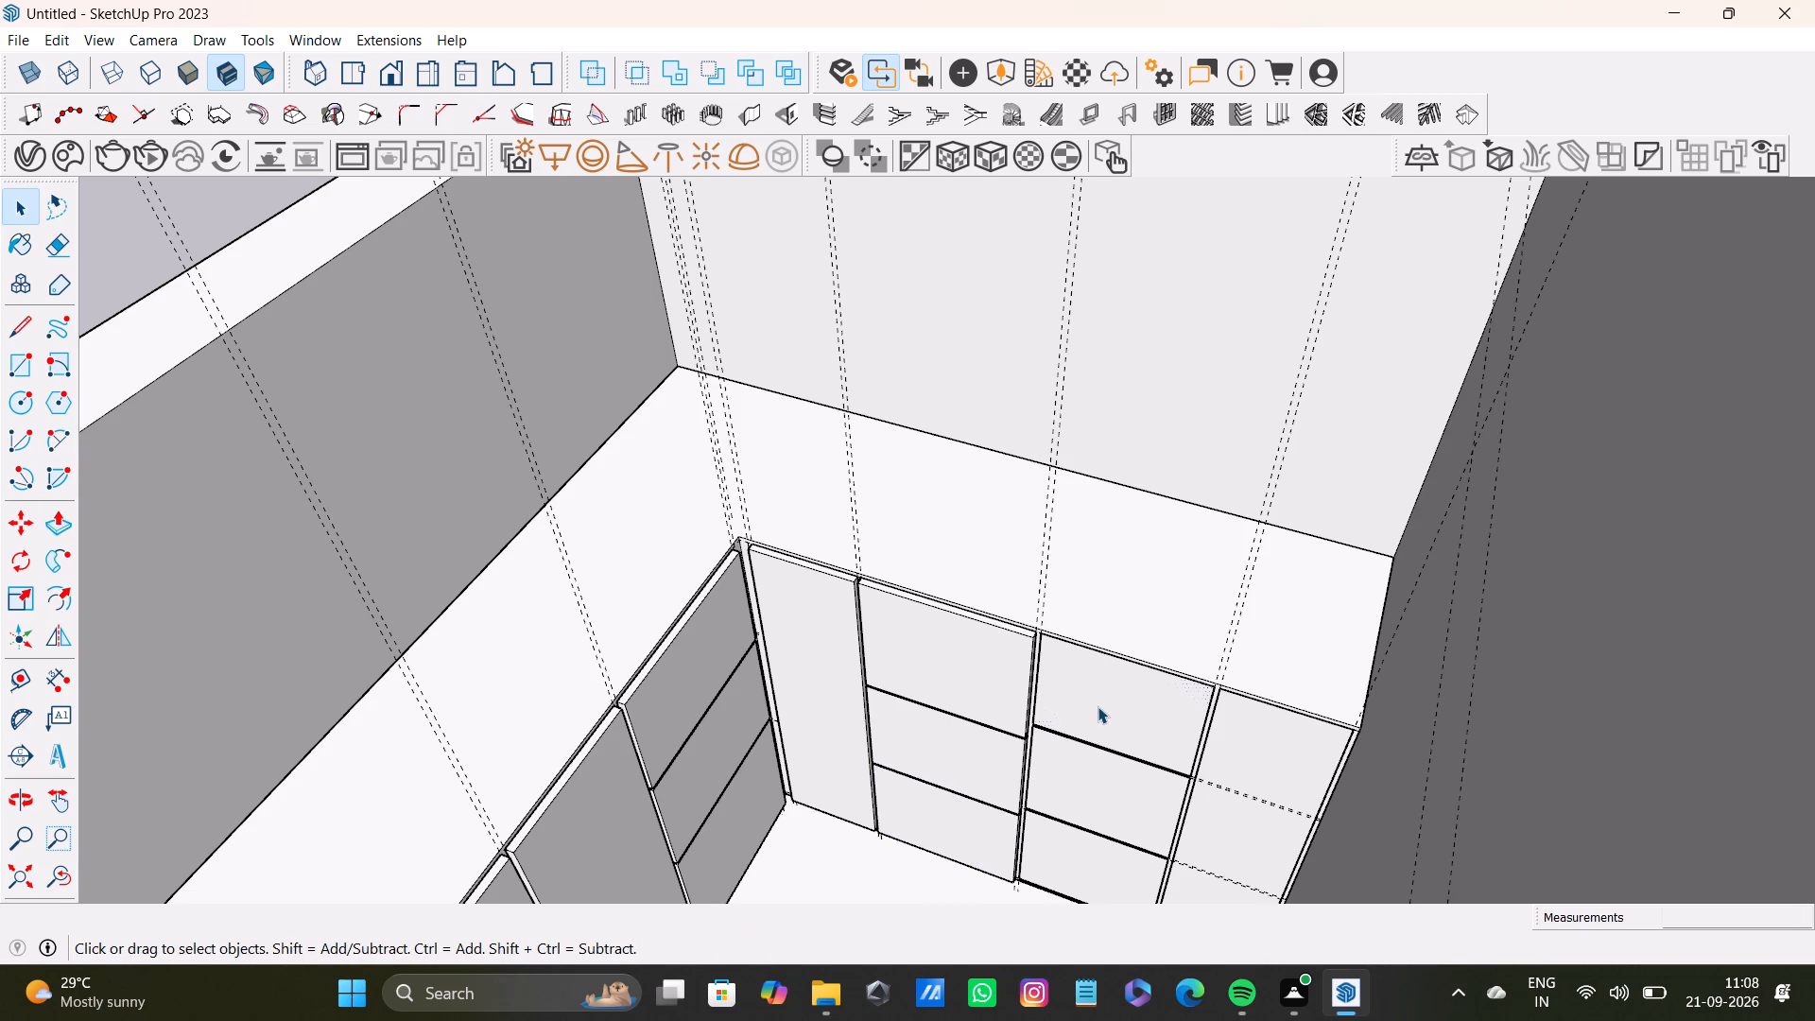
key("p")
left_click_drag(1098, 706, 1003, 667)
key("space")
left_click(1075, 786)
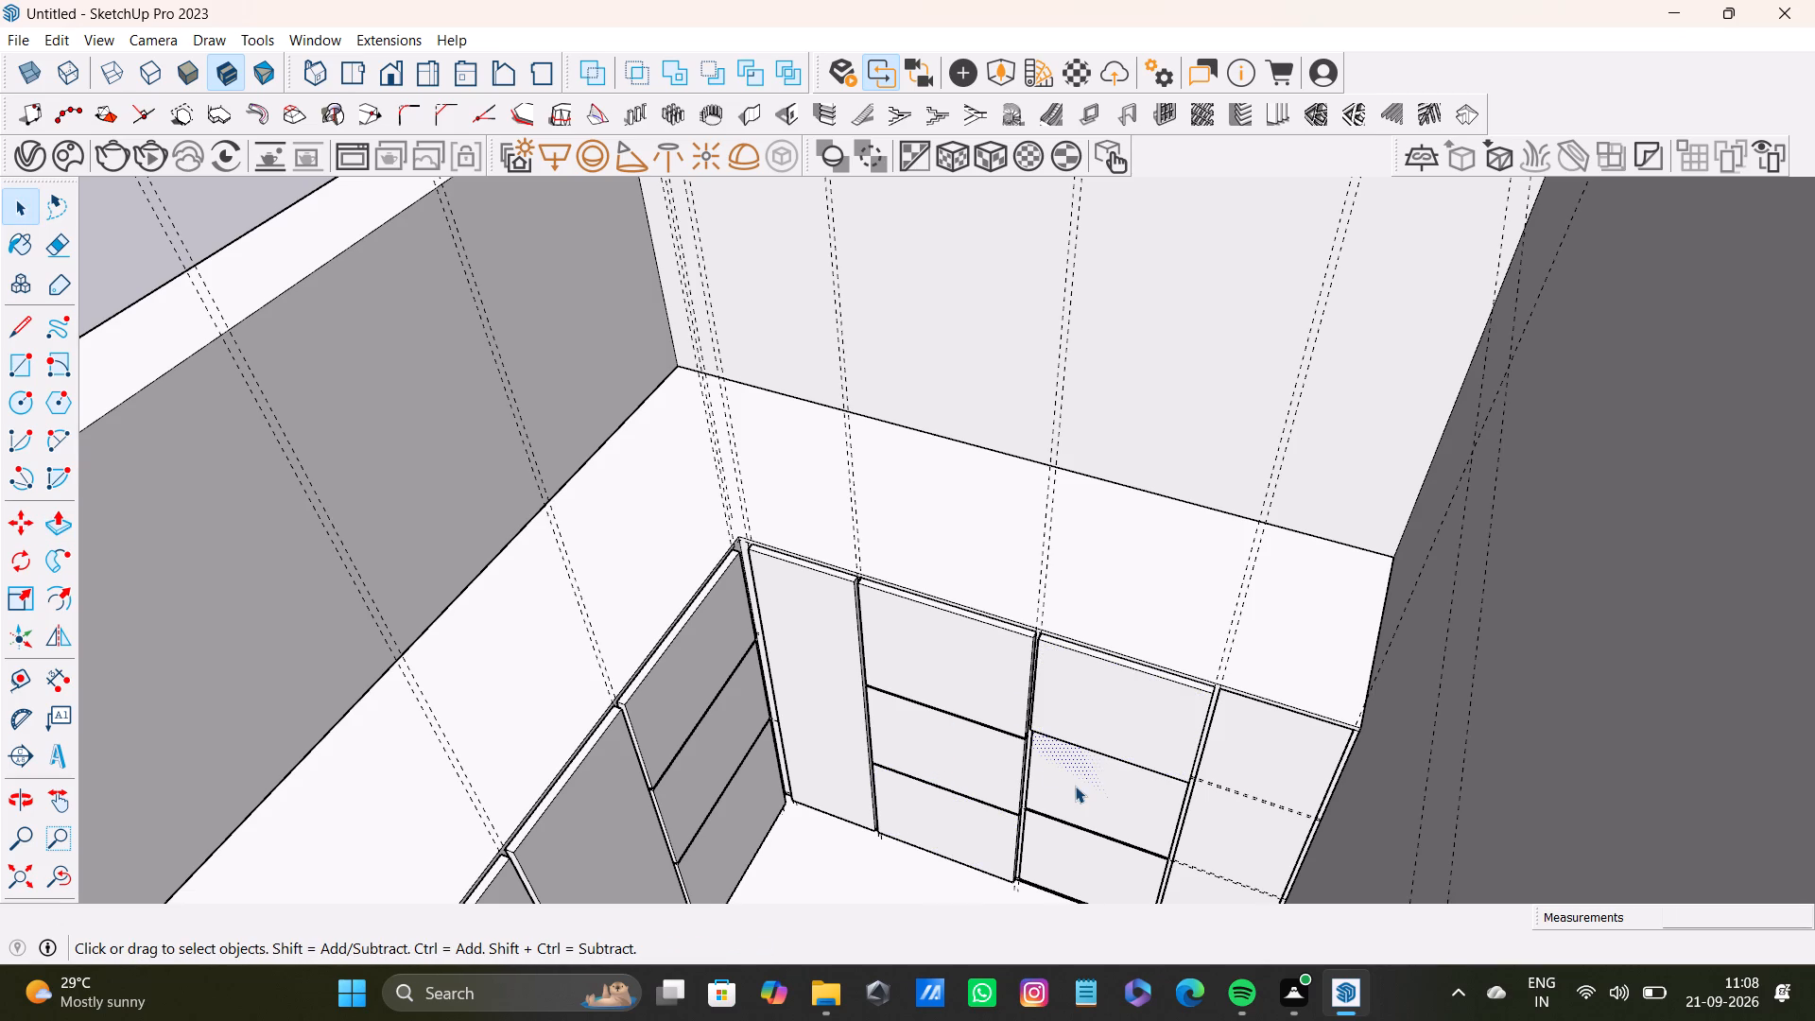
key("p")
left_click_drag(1067, 786, 983, 744)
key("space")
left_click(1062, 866)
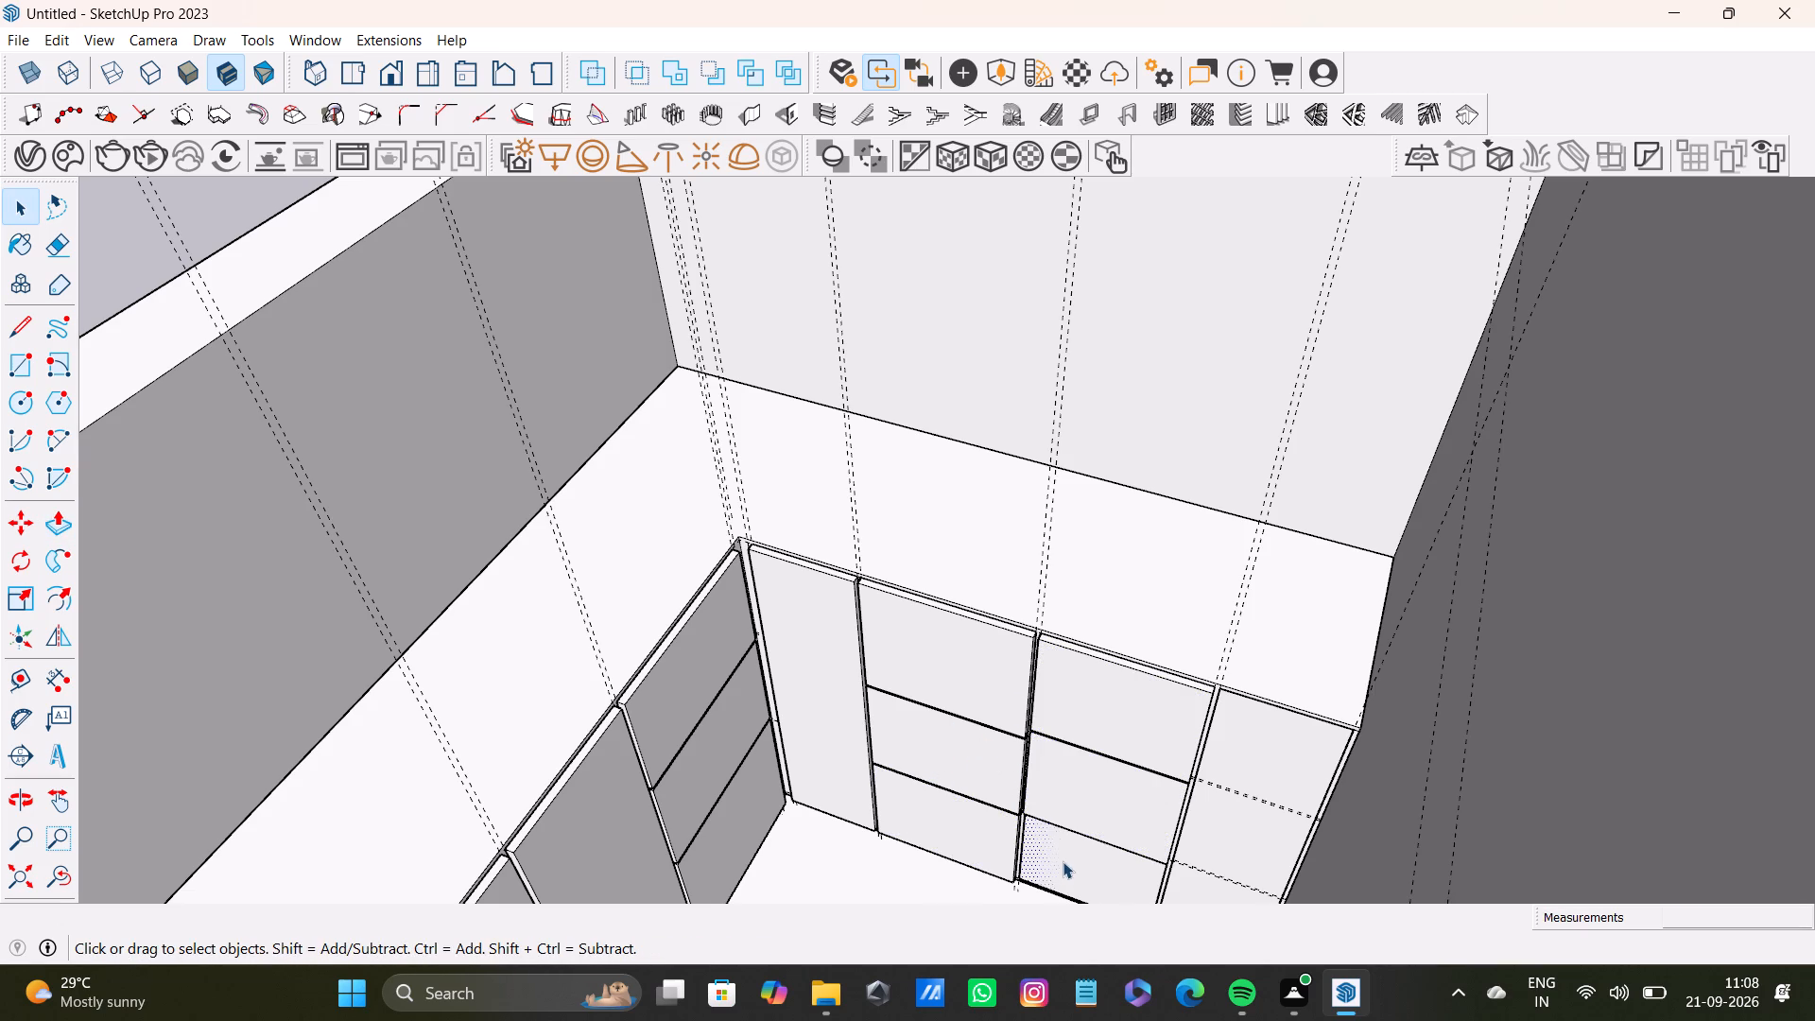
key("p")
left_click_drag(1061, 856, 968, 834)
Push/Pull the tall end panel of this wing outward 13/16", flush with the neighbouring drawers.
key("space")
left_click(1236, 741)
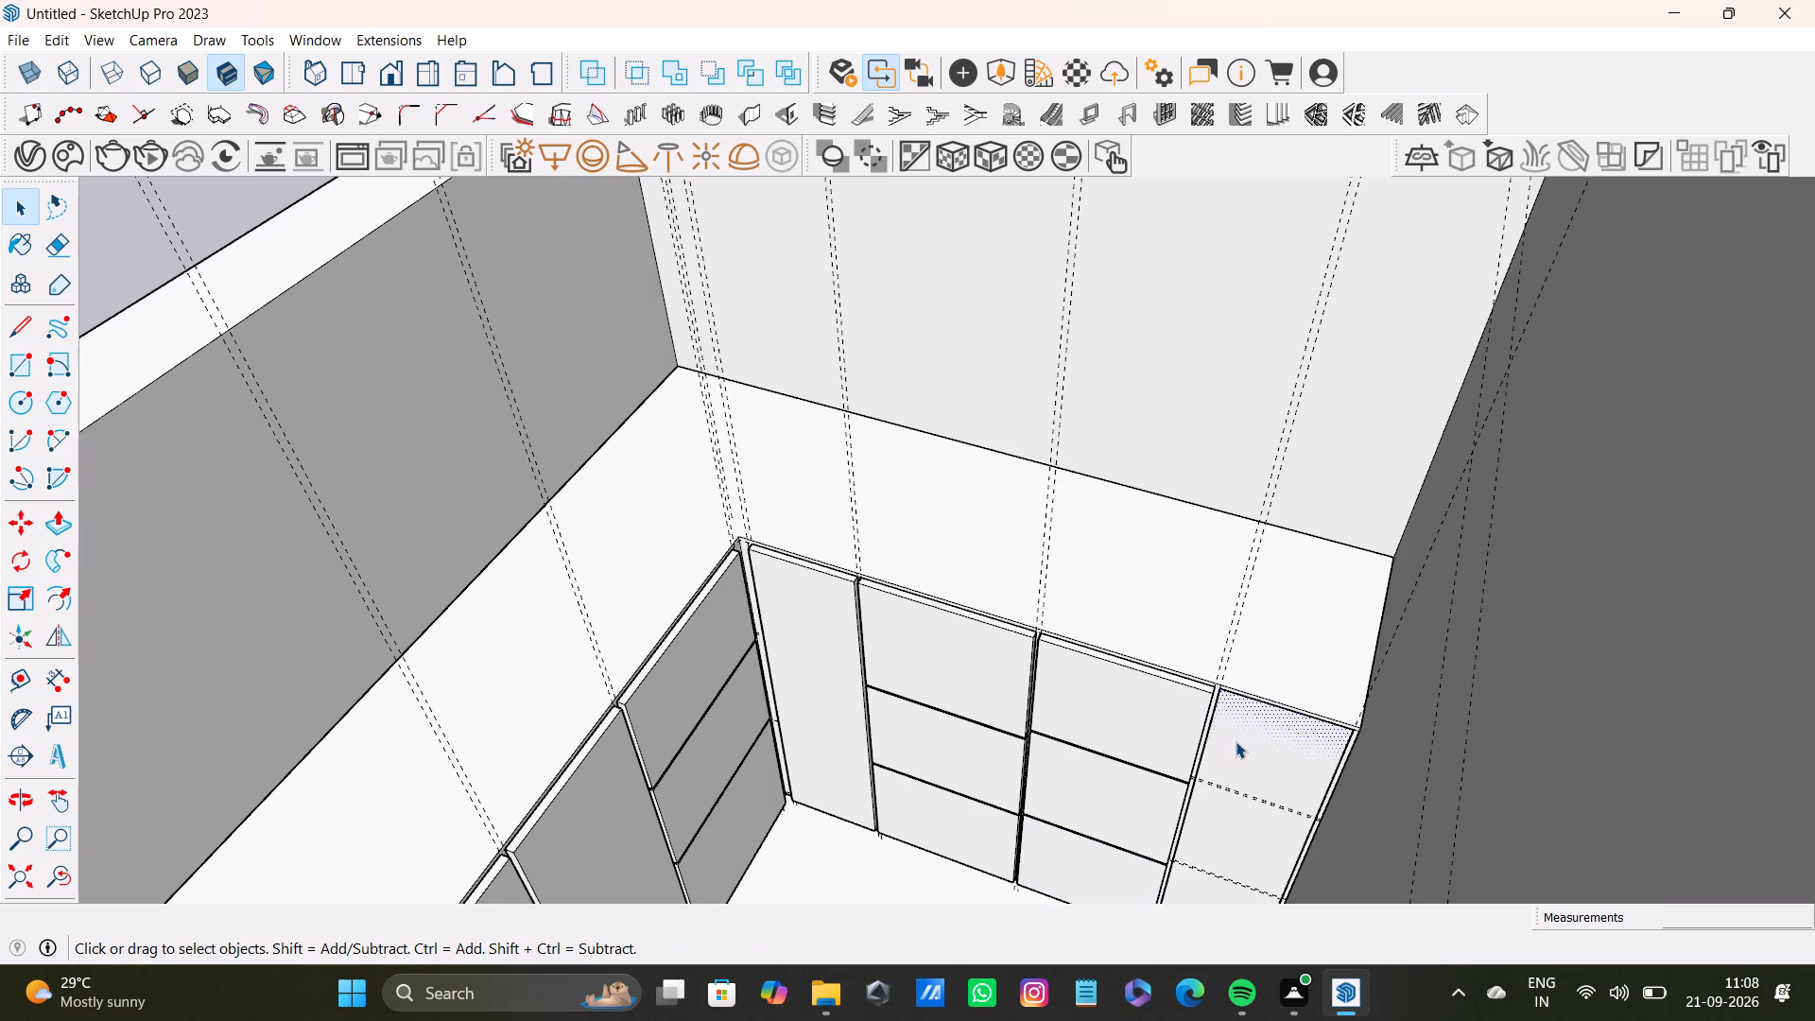
key("p")
left_click_drag(1236, 741, 1139, 712)
Examine the pulled-out door and drawer panels along both wings of the L-shaped block.
scroll(1038, 703, "down", 4)
middle_click_drag(1037, 706, 1086, 664, "shift")
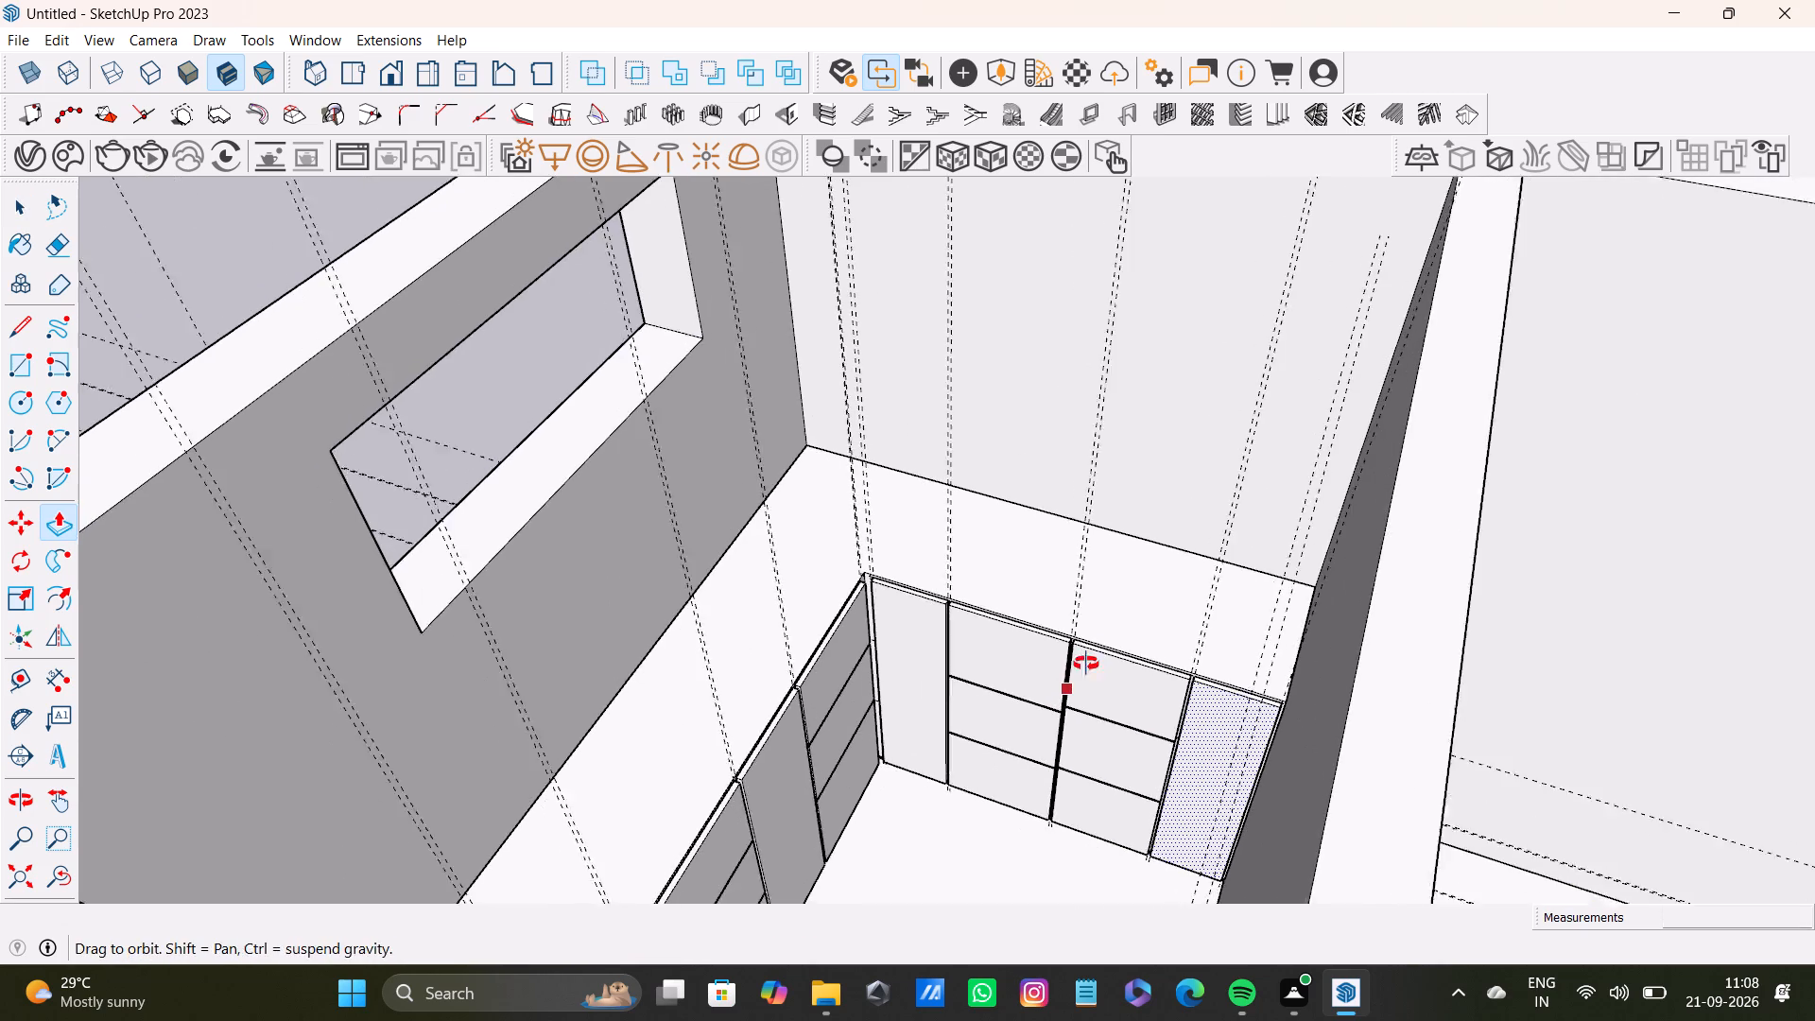
middle_click_drag(1086, 664, 1086, 662, "shift")
scroll(1064, 680, "up", 8)
middle_click_drag(1106, 730, 988, 569)
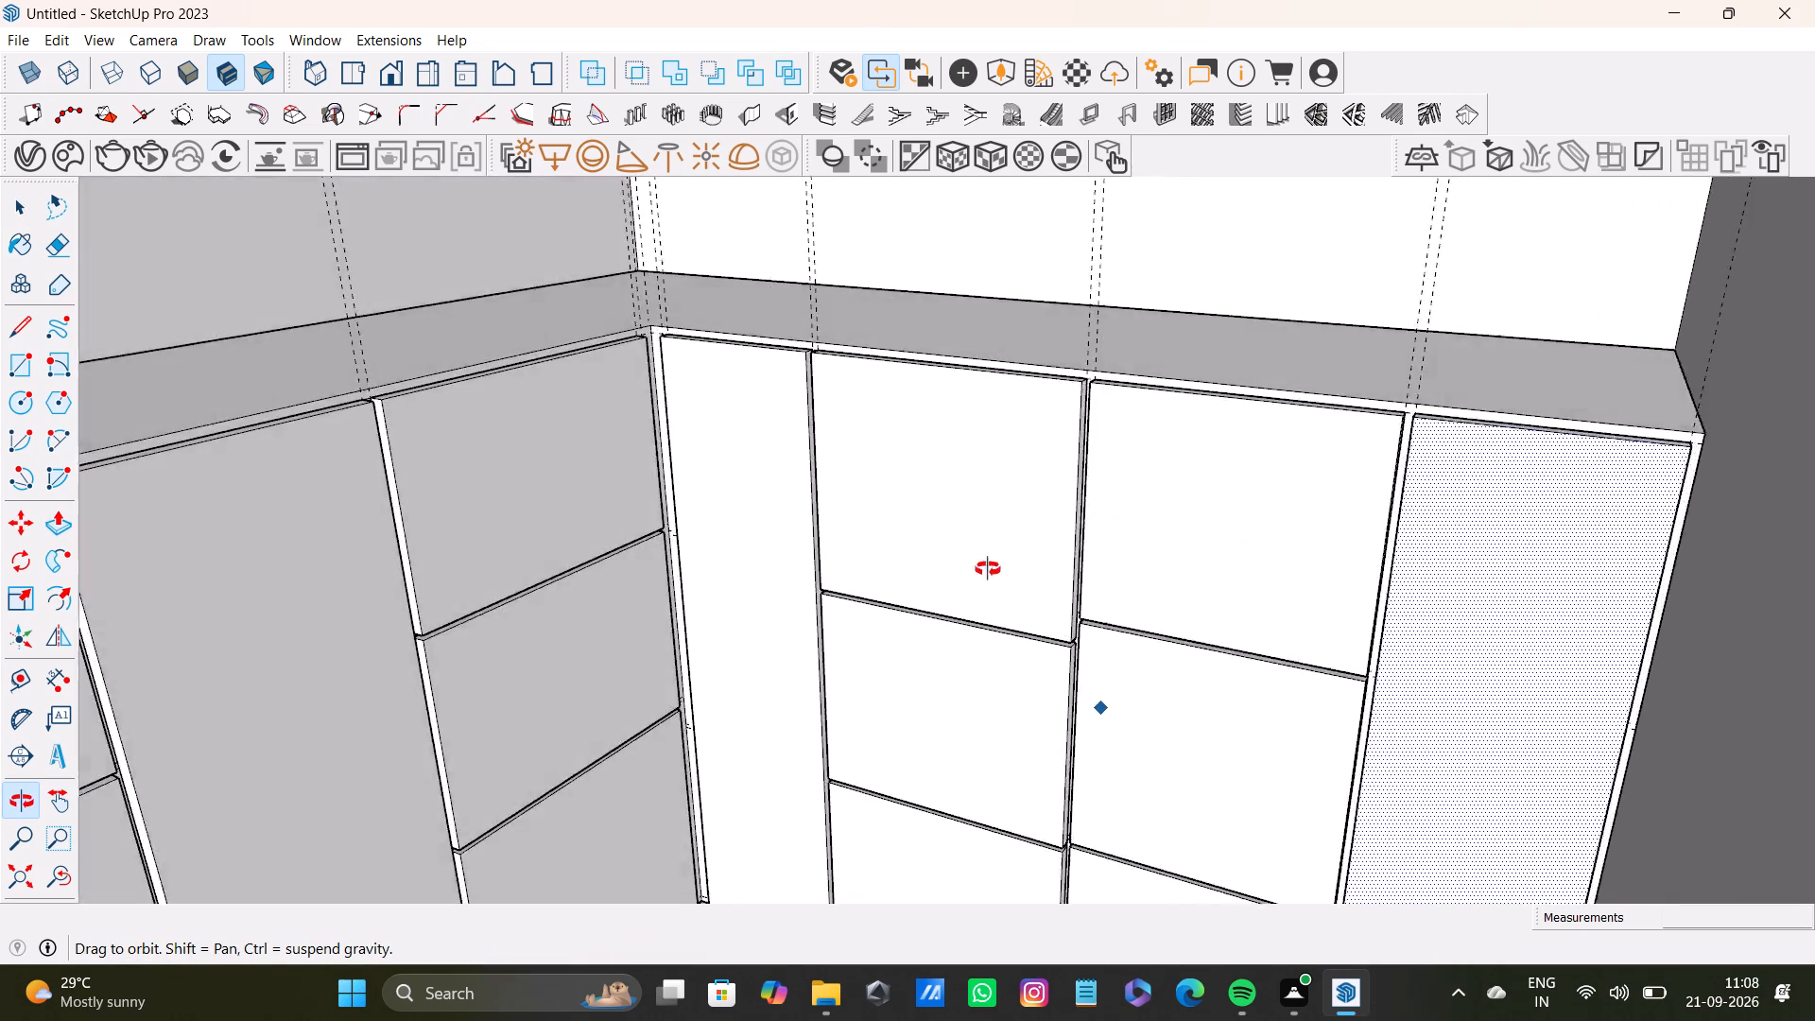
middle_click_drag(988, 569, 854, 858)
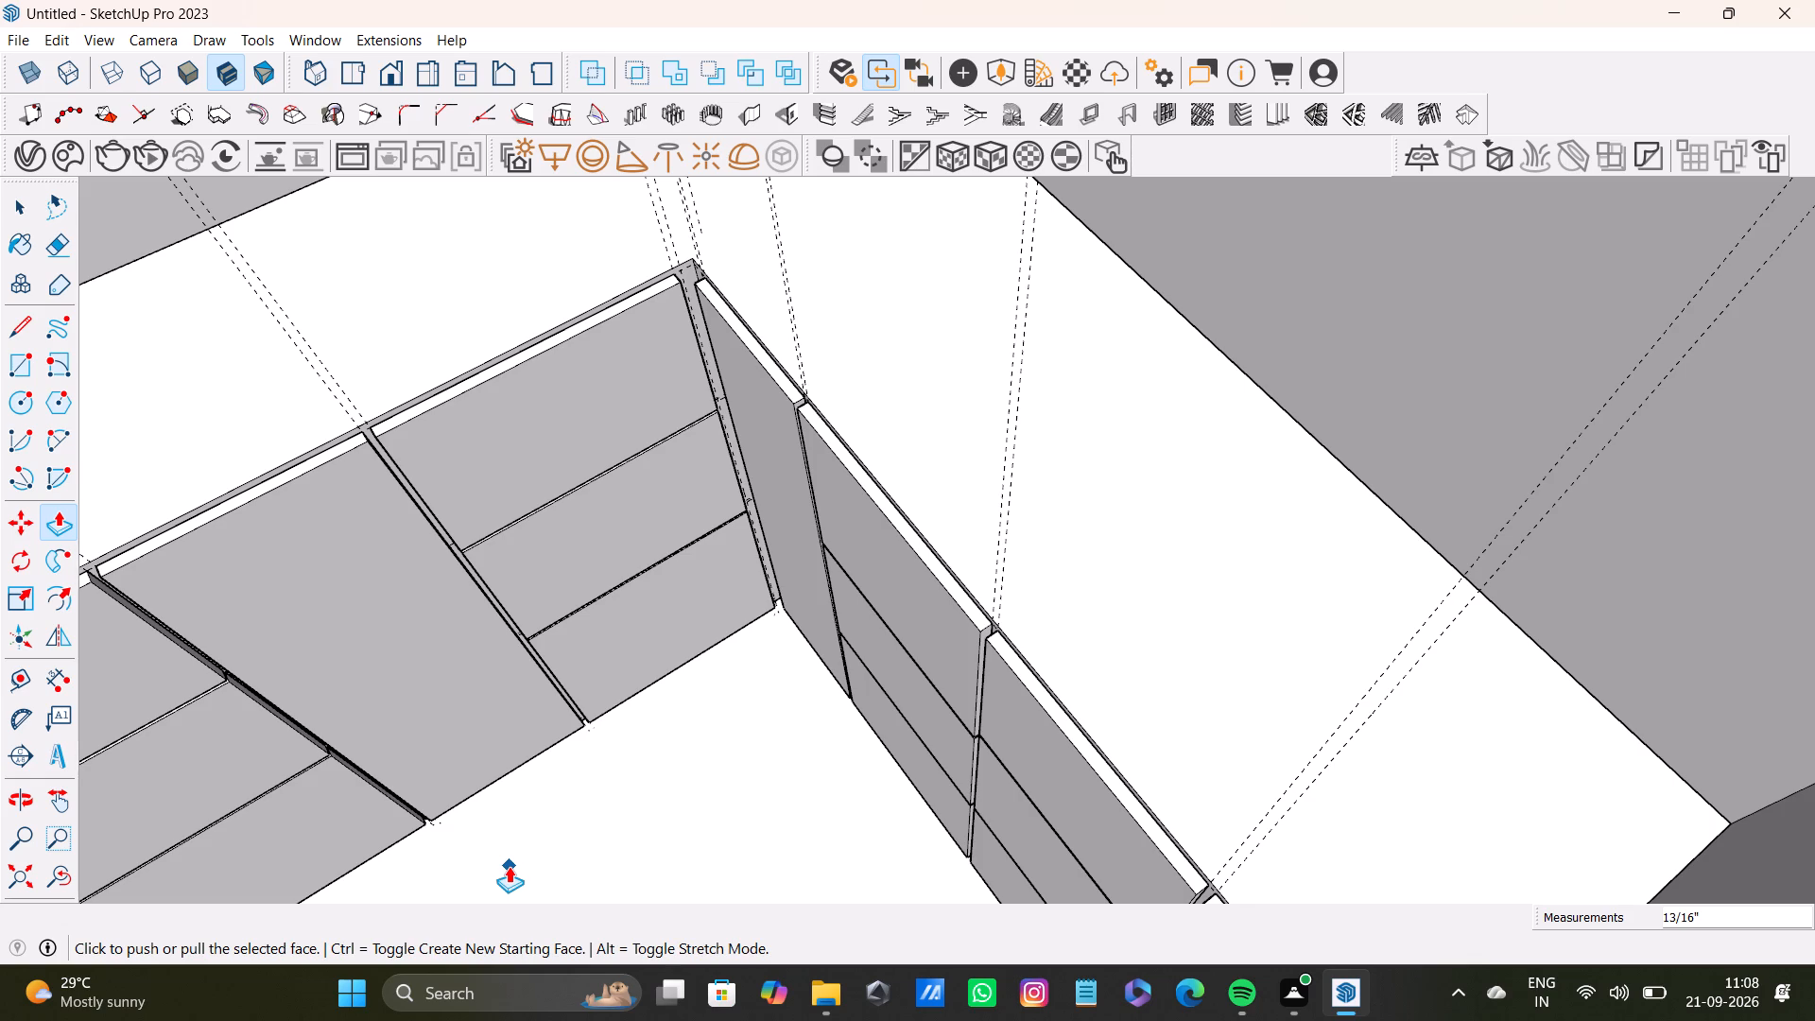
scroll(699, 652, "down", 9)
middle_click_drag(716, 567, 1077, 543, "shift")
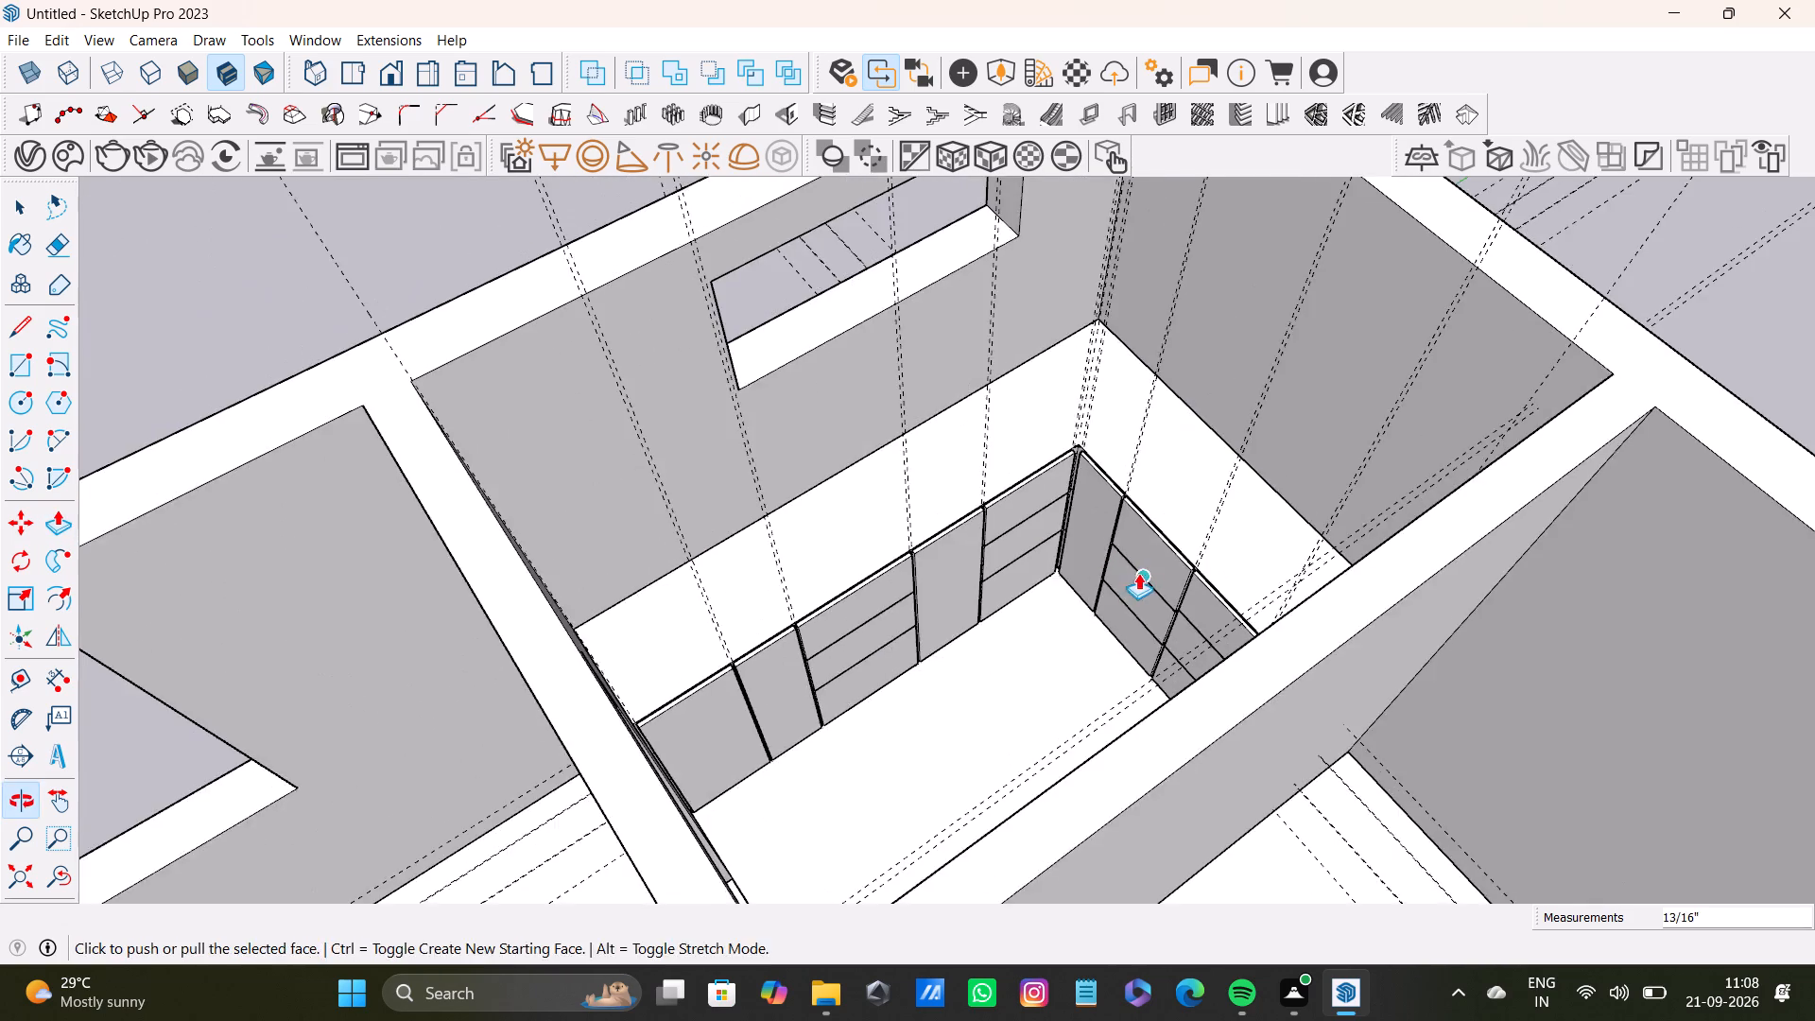
middle_click_drag(1138, 573, 463, 563)
middle_click_drag(849, 645, 1159, 736)
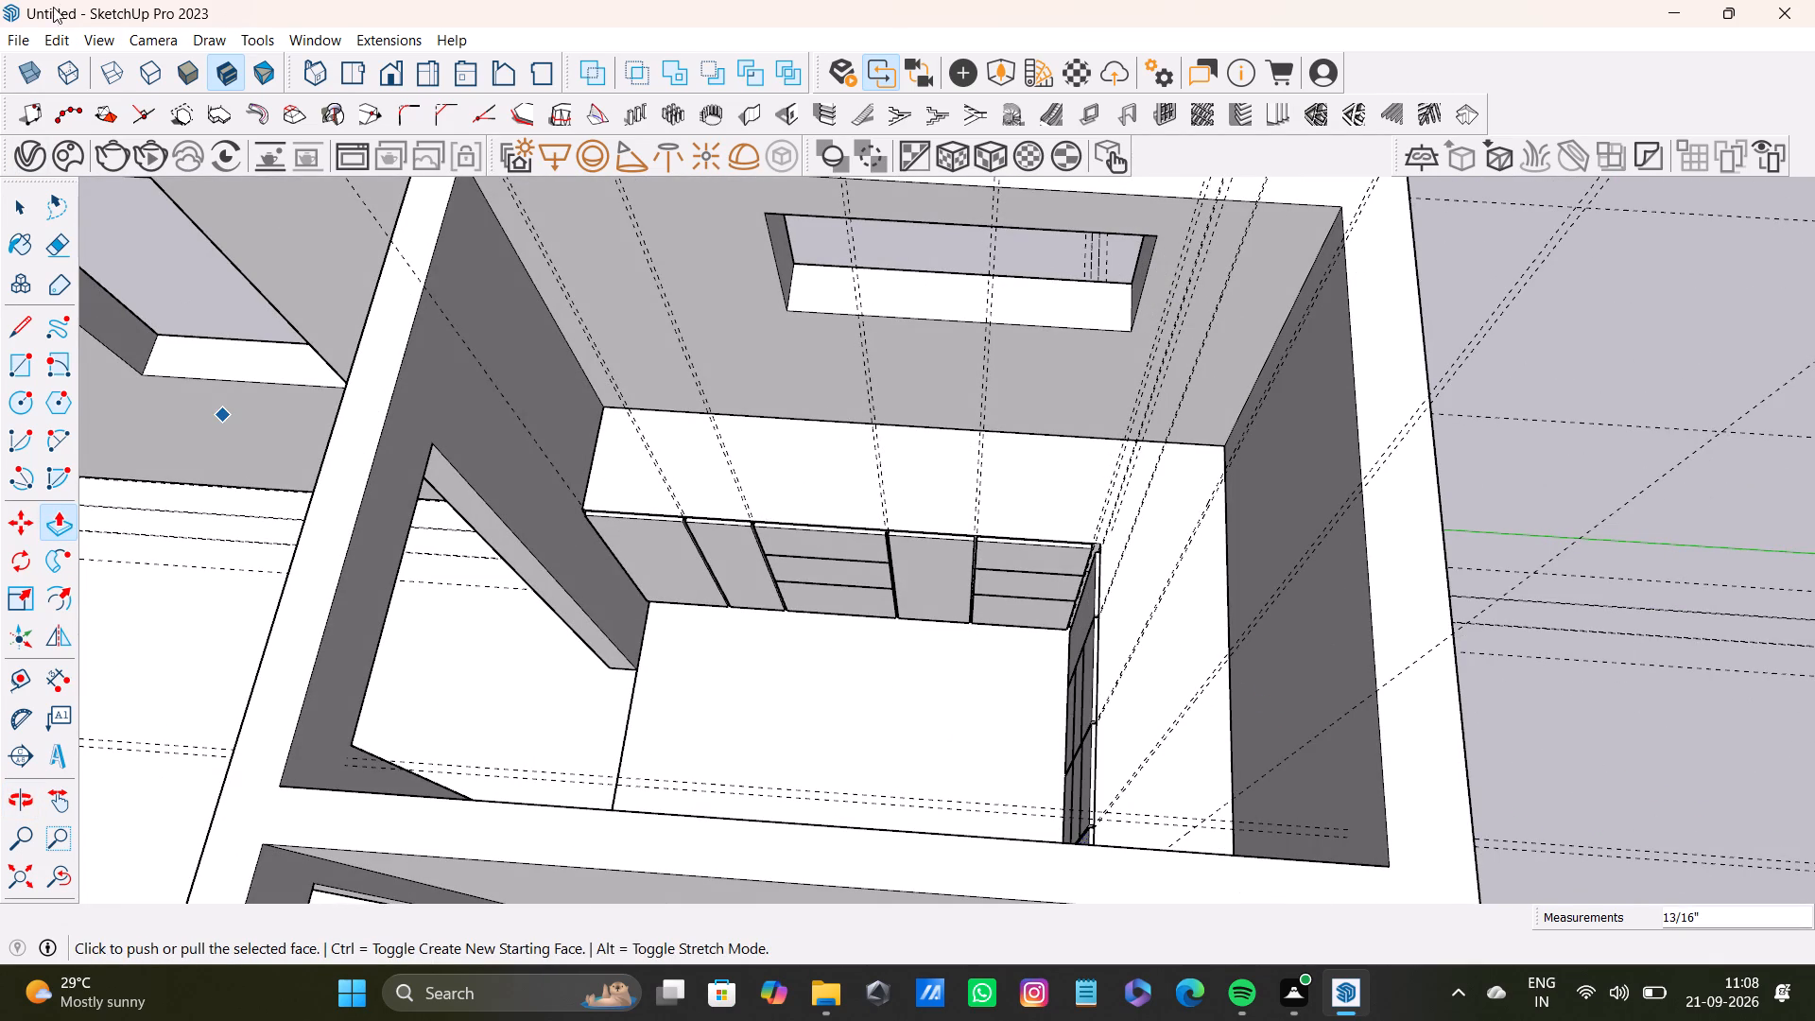
Delete all guides in the model.
left_click(57, 37)
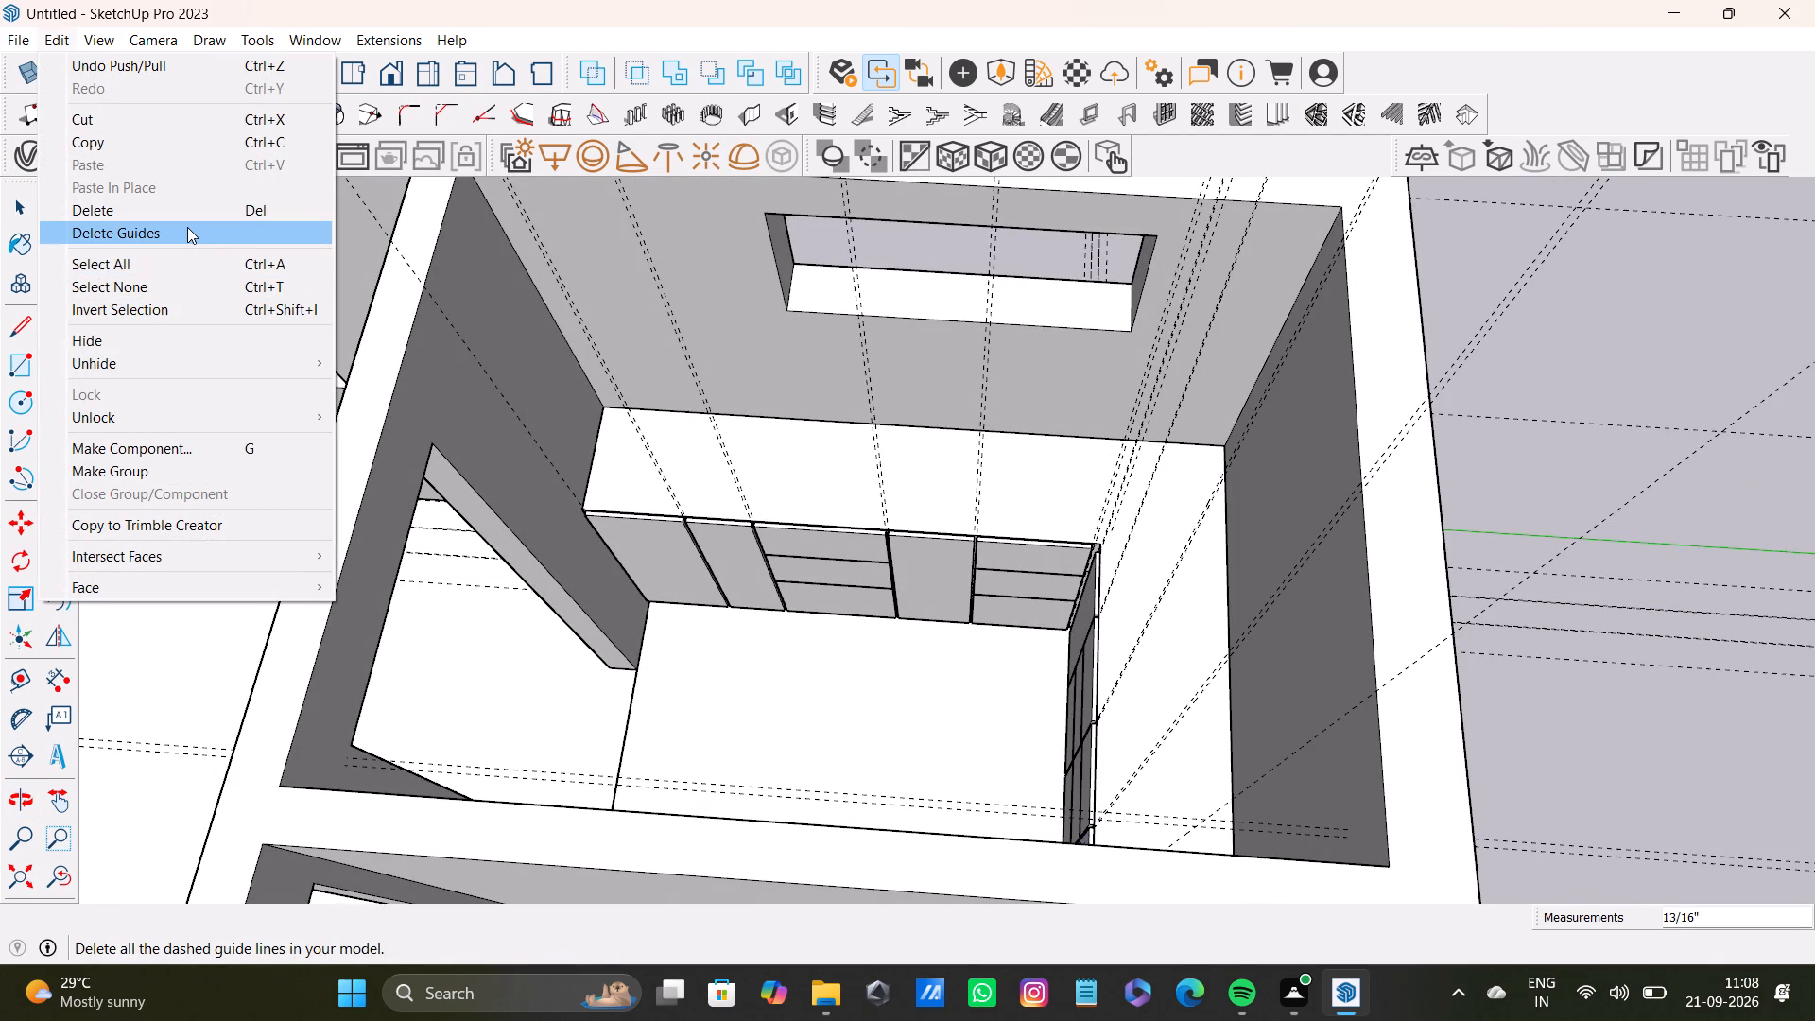
left_click(187, 227)
key("space")
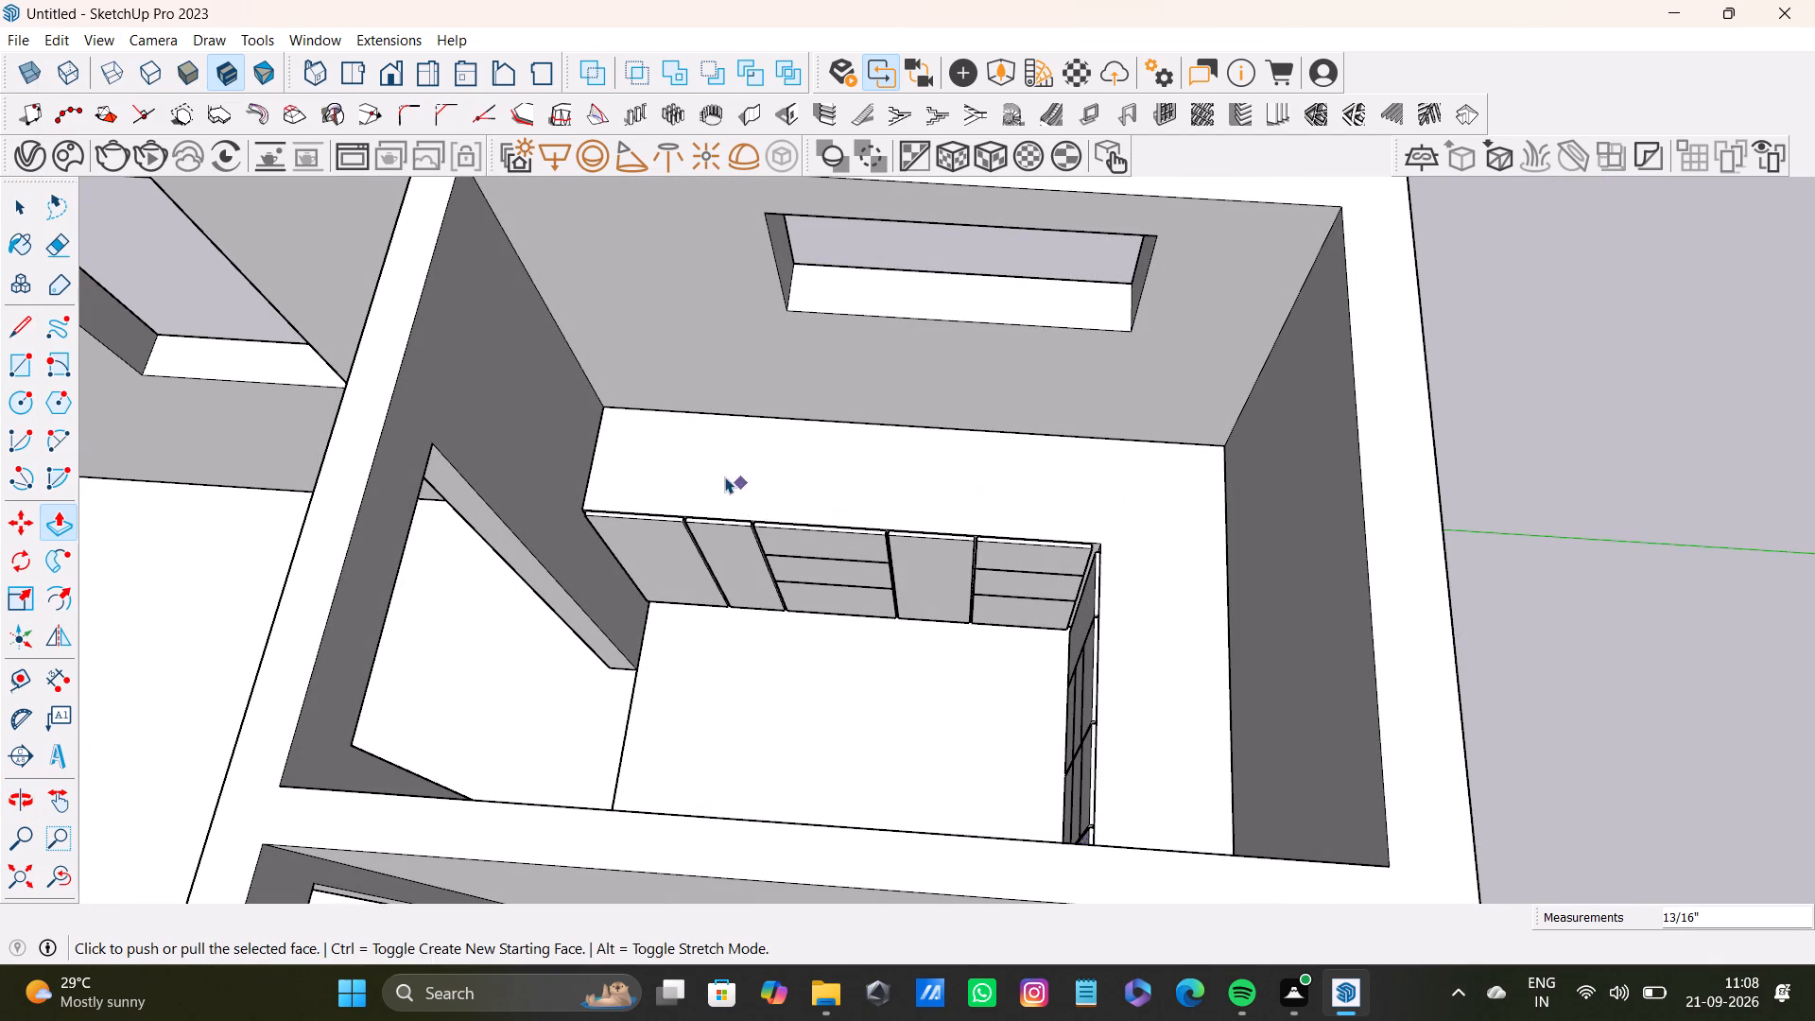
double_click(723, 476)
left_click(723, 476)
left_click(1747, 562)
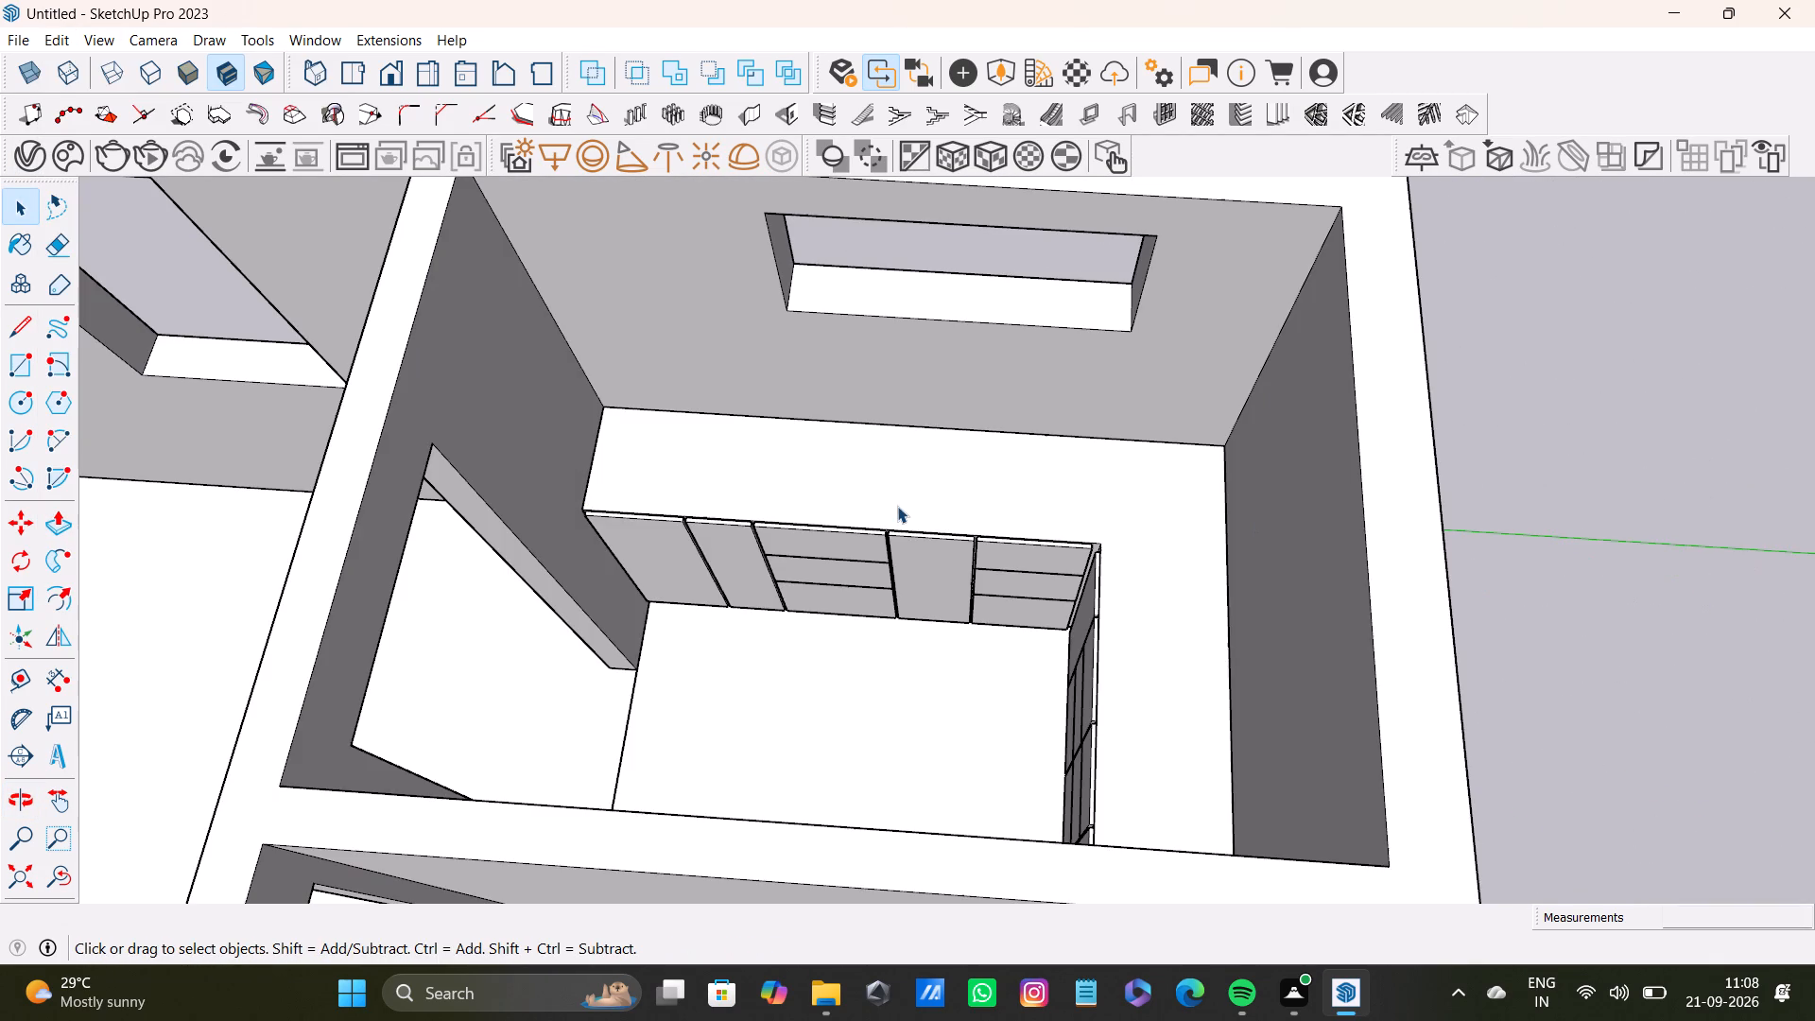
Draw a rectangle about 1' 9 1/2" by 9' 9" on the block's top along the window wall, spanning wall to wall.
key("r")
scroll(749, 463, "up", 7)
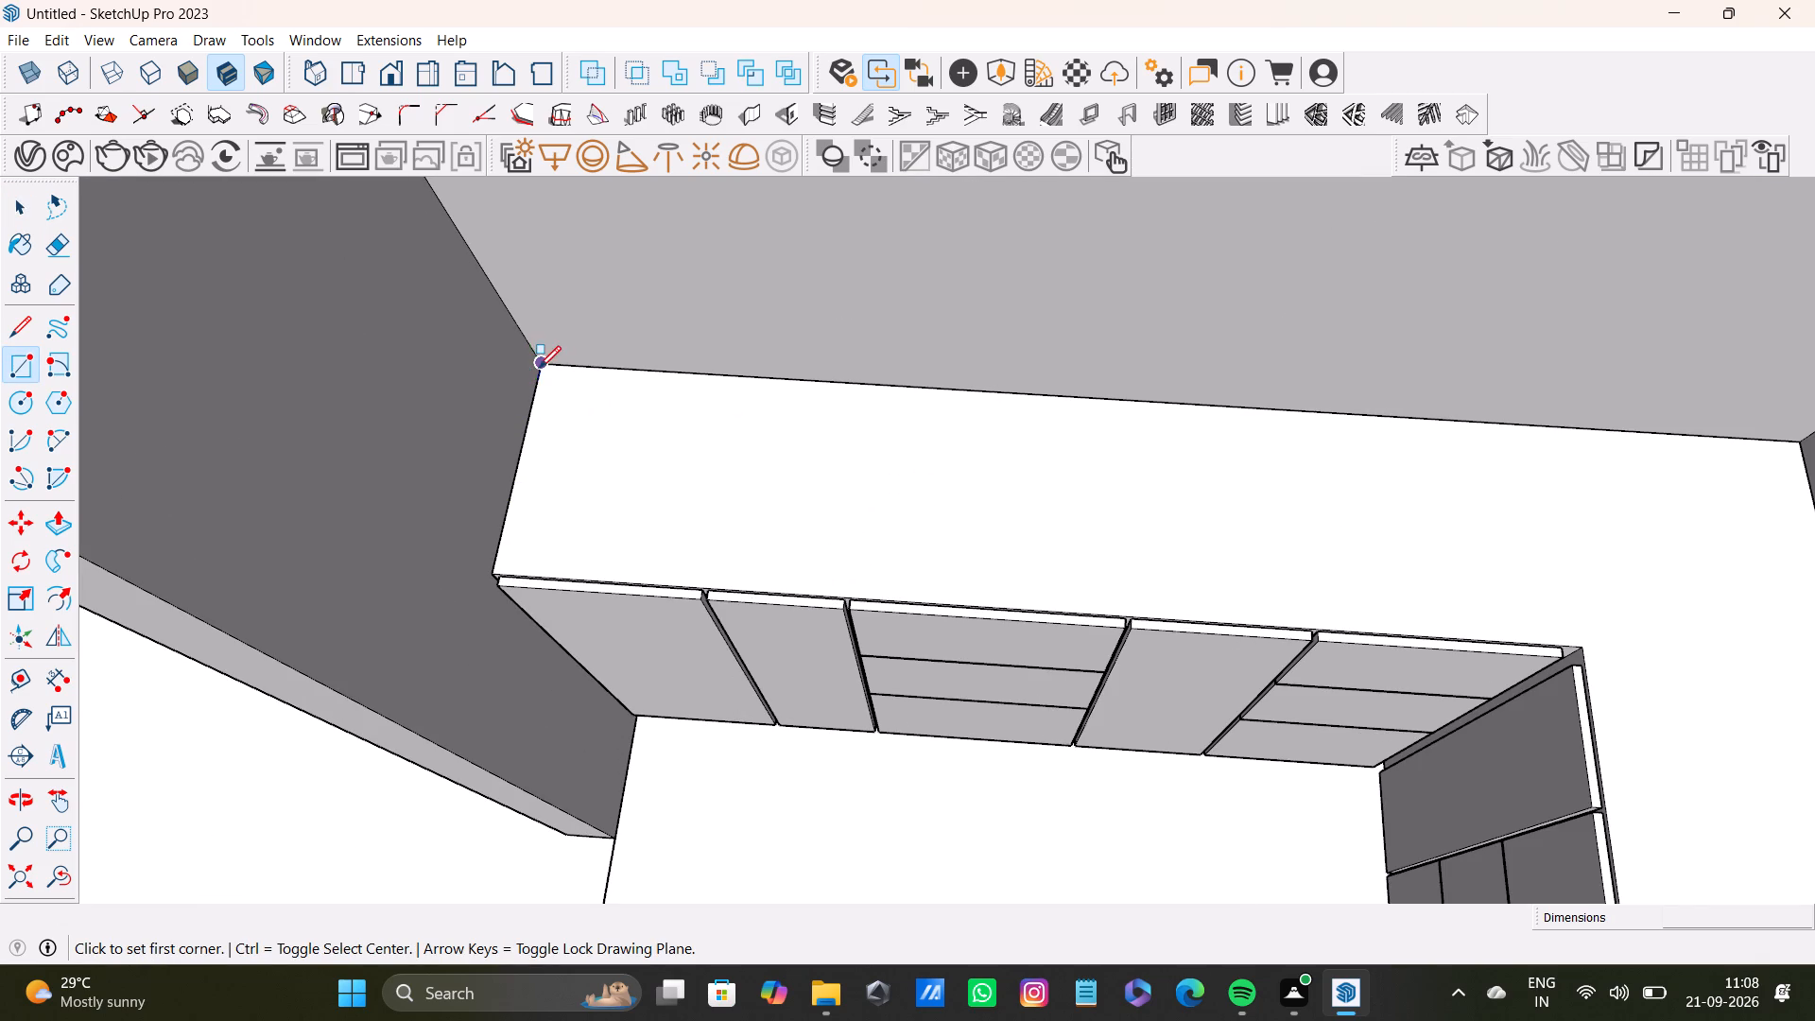
left_click(539, 368)
scroll(670, 603, "down", 7)
middle_click_drag(1324, 541, 1136, 571, "shift")
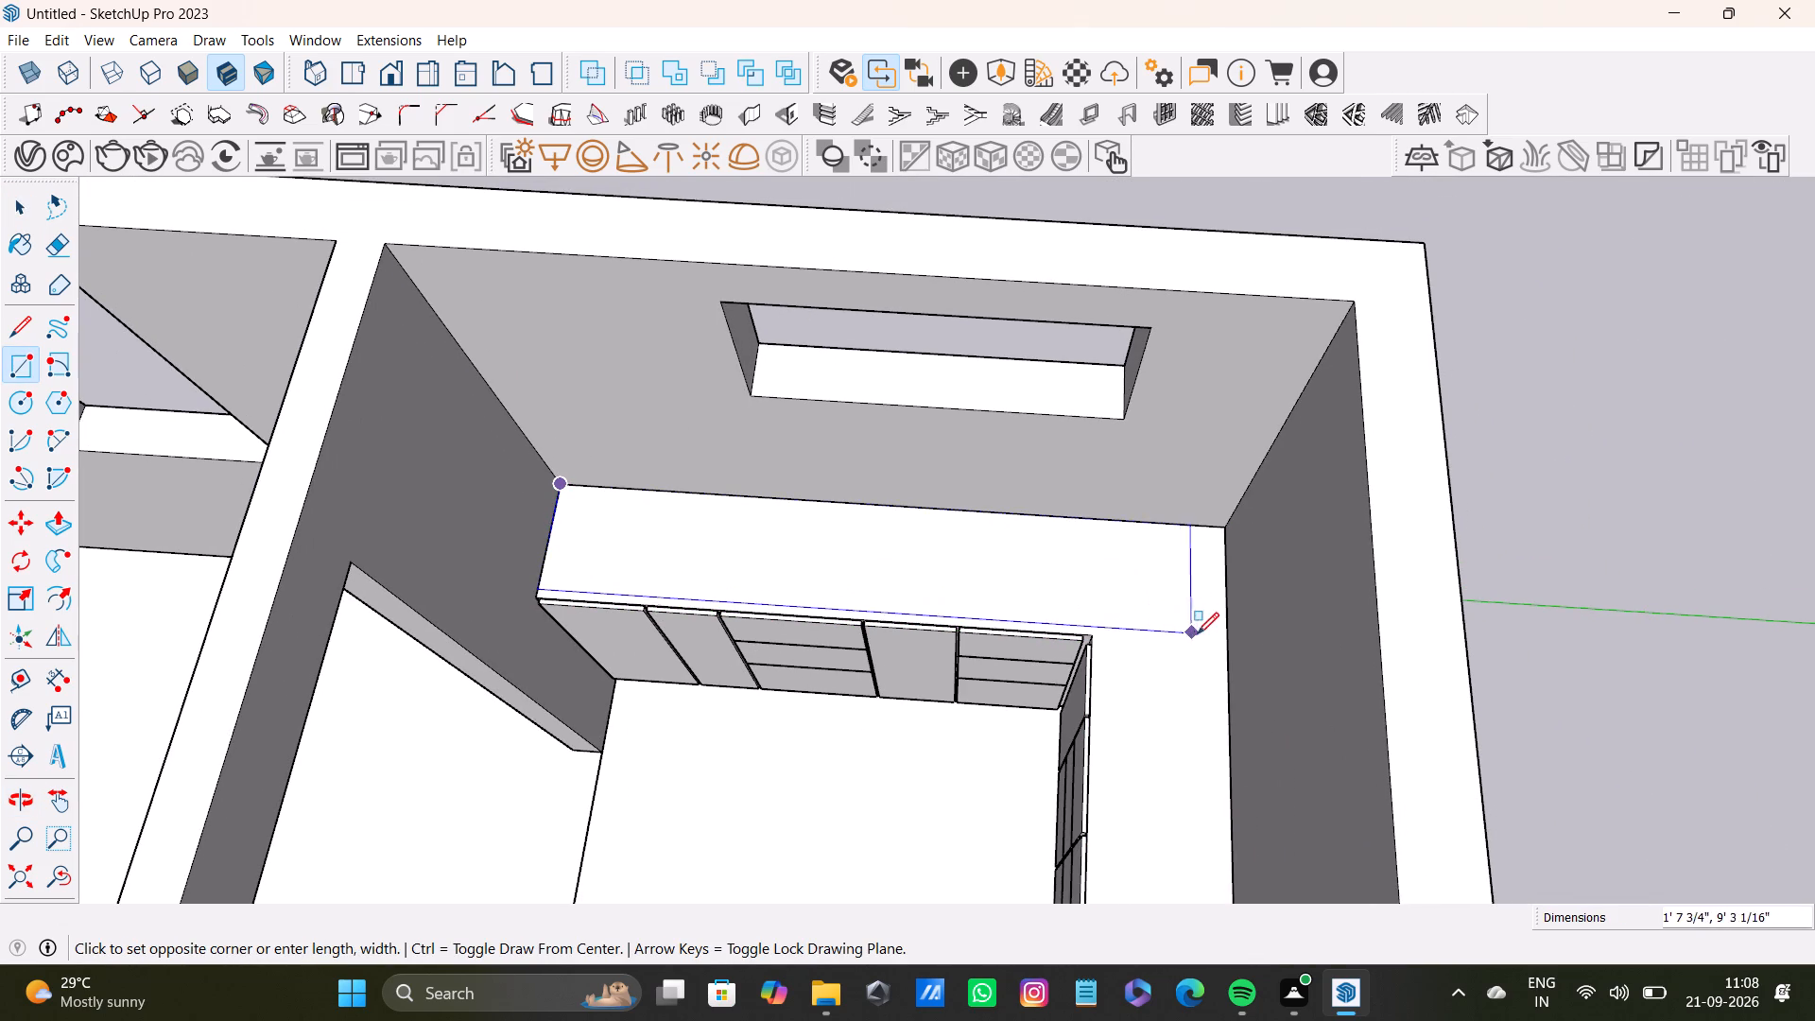
left_click(1228, 646)
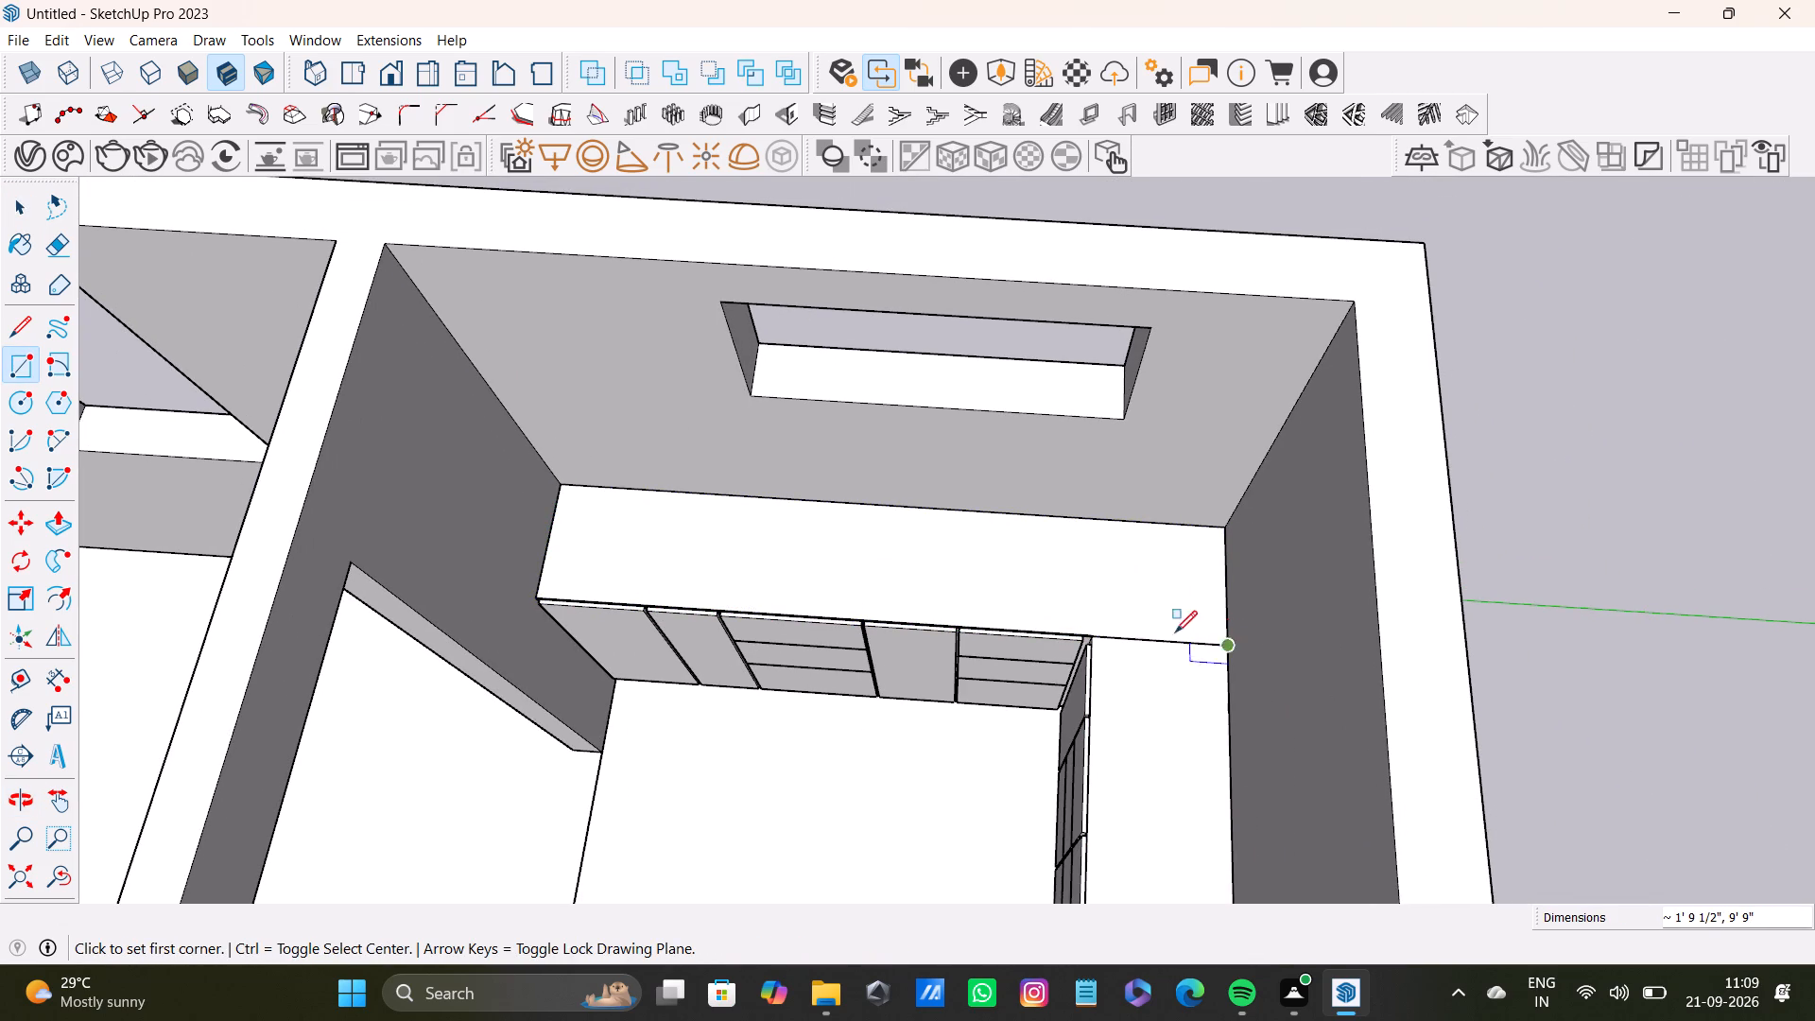
Push/Pull the new rectangle on the block's top upward about 2 3/8" as a countertop slab.
key("space")
left_click(1122, 604)
key("p")
left_click(1121, 603)
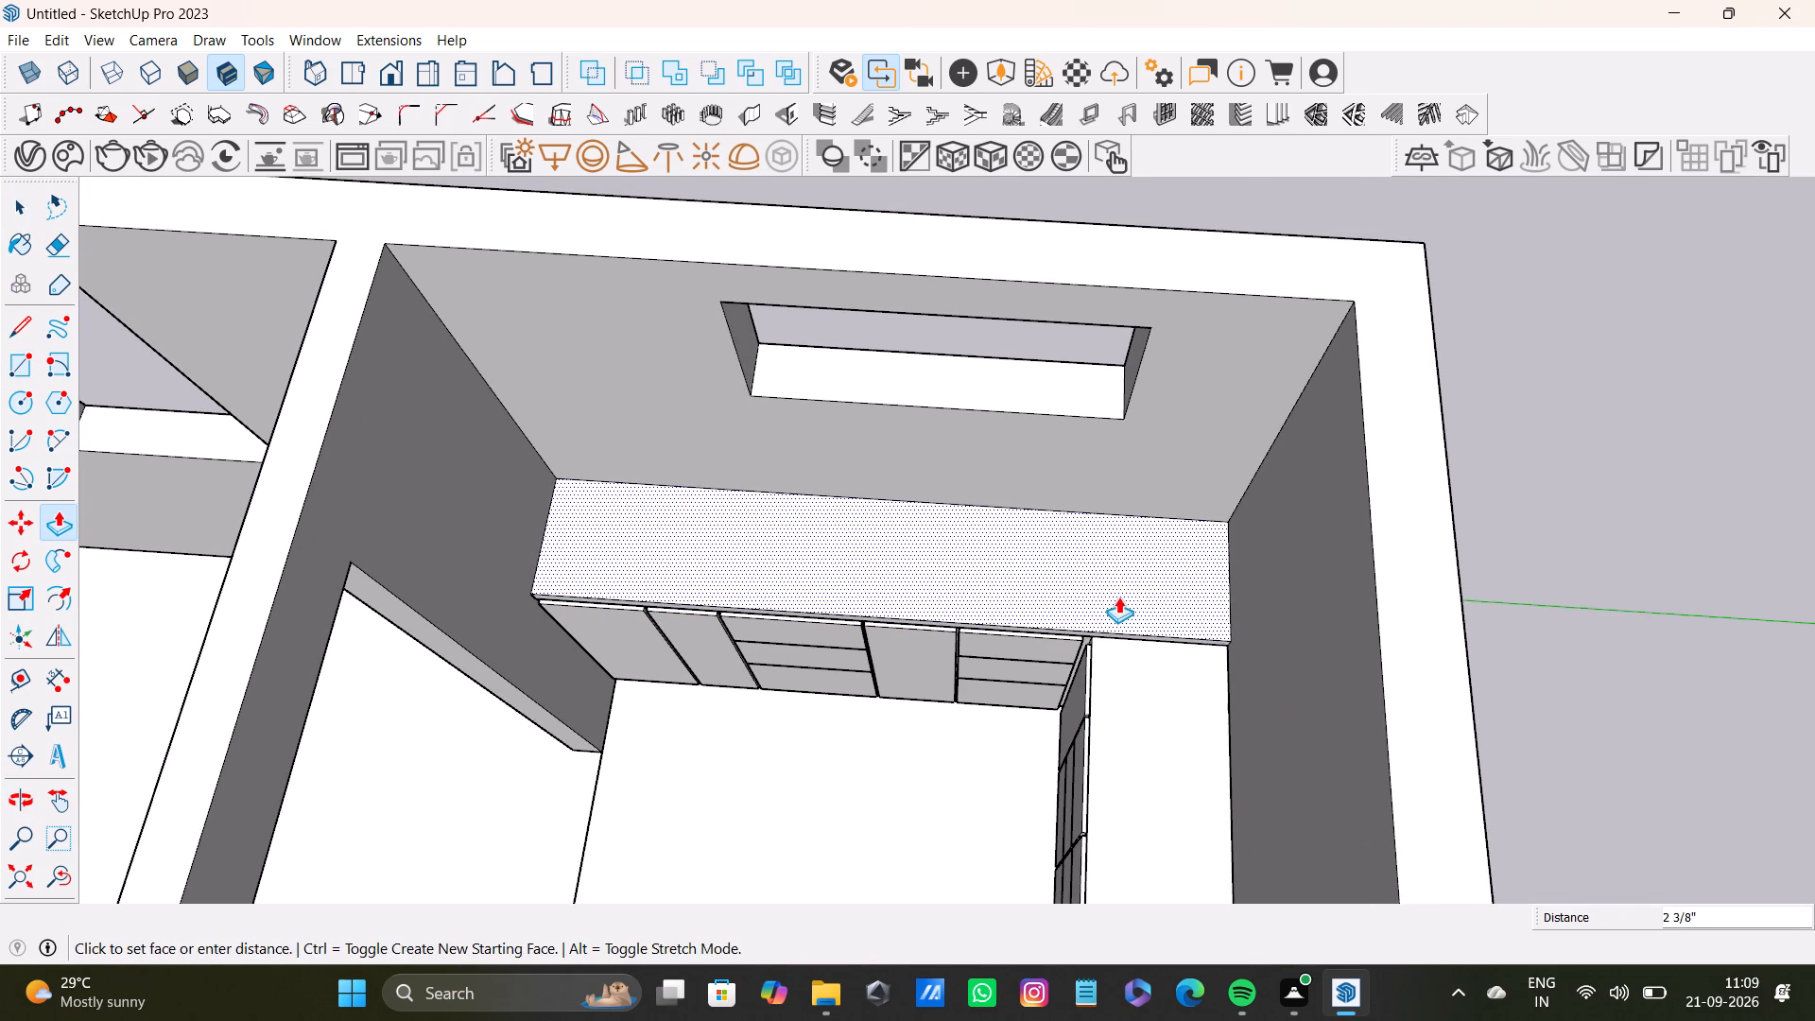
Place a guide across the slab's front face about 2' from the side wall, near the inner cabinet corner.
scroll(949, 701, "down", 3)
middle_click_drag(973, 689, 1120, 616)
scroll(1139, 610, "up", 12)
middle_click_drag(1127, 613, 1110, 586)
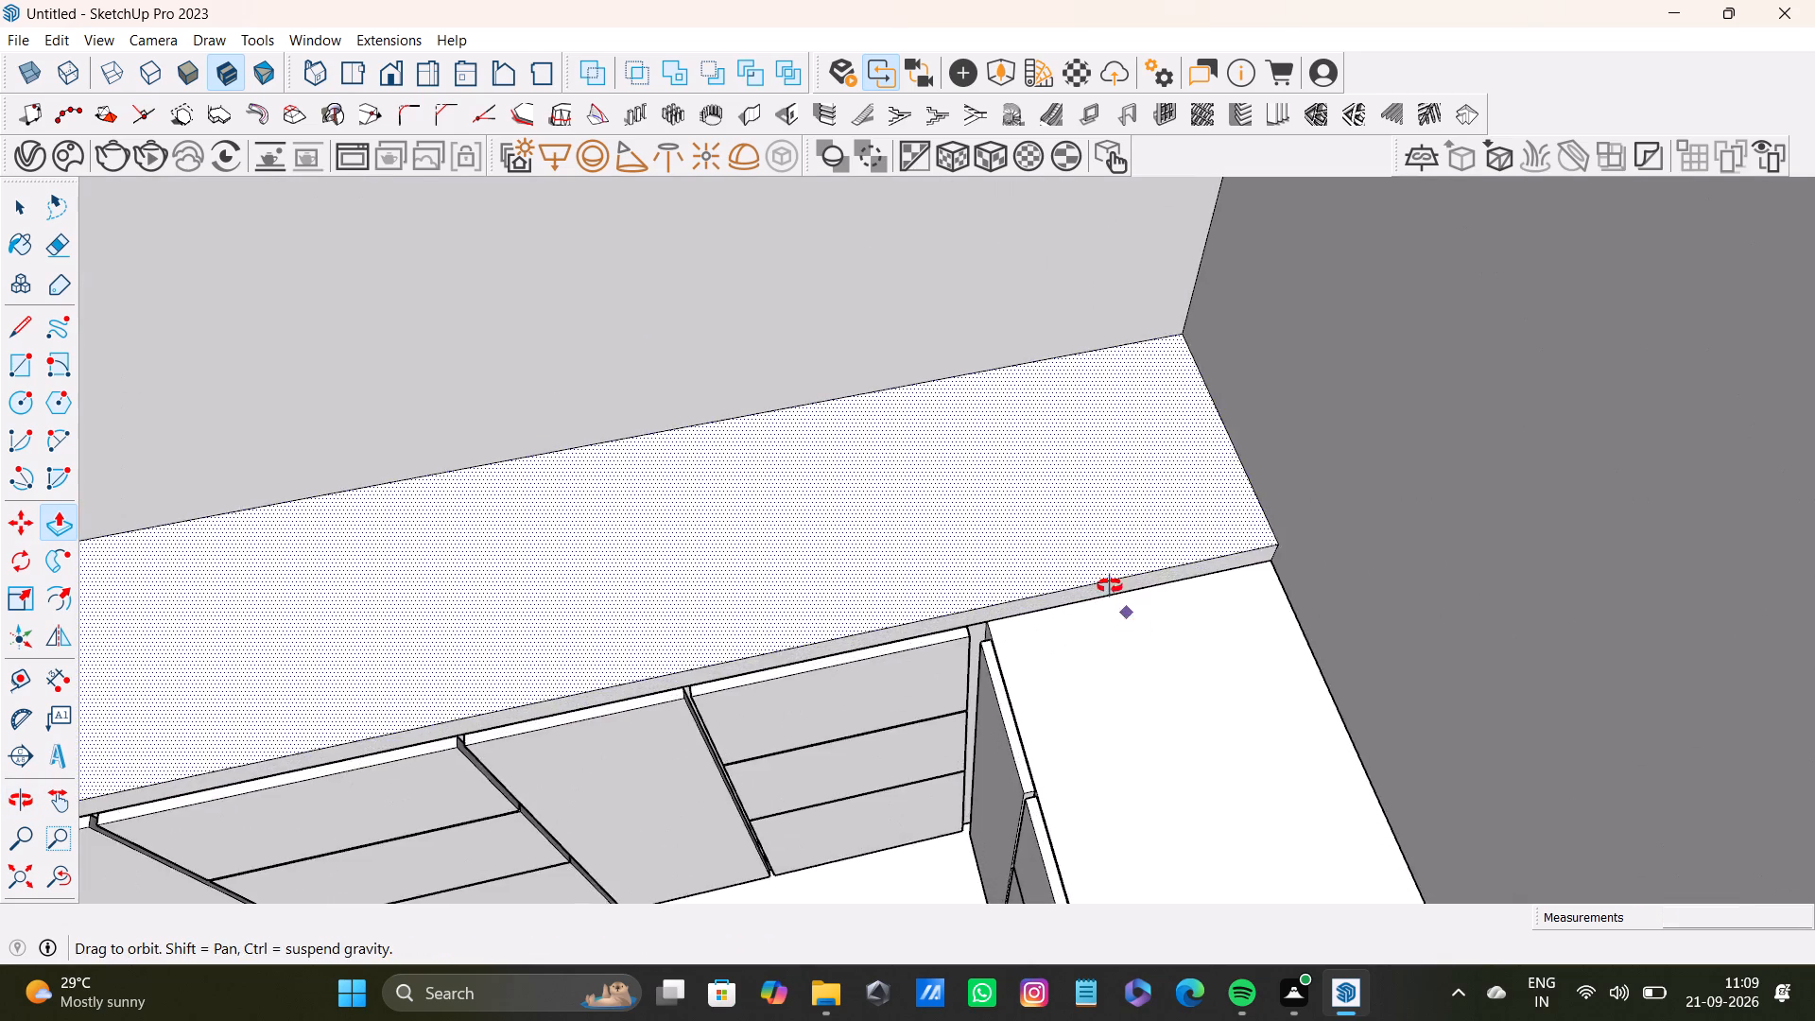
middle_click_drag(1110, 586, 1087, 524)
key("t")
scroll(1176, 597, "up", 5)
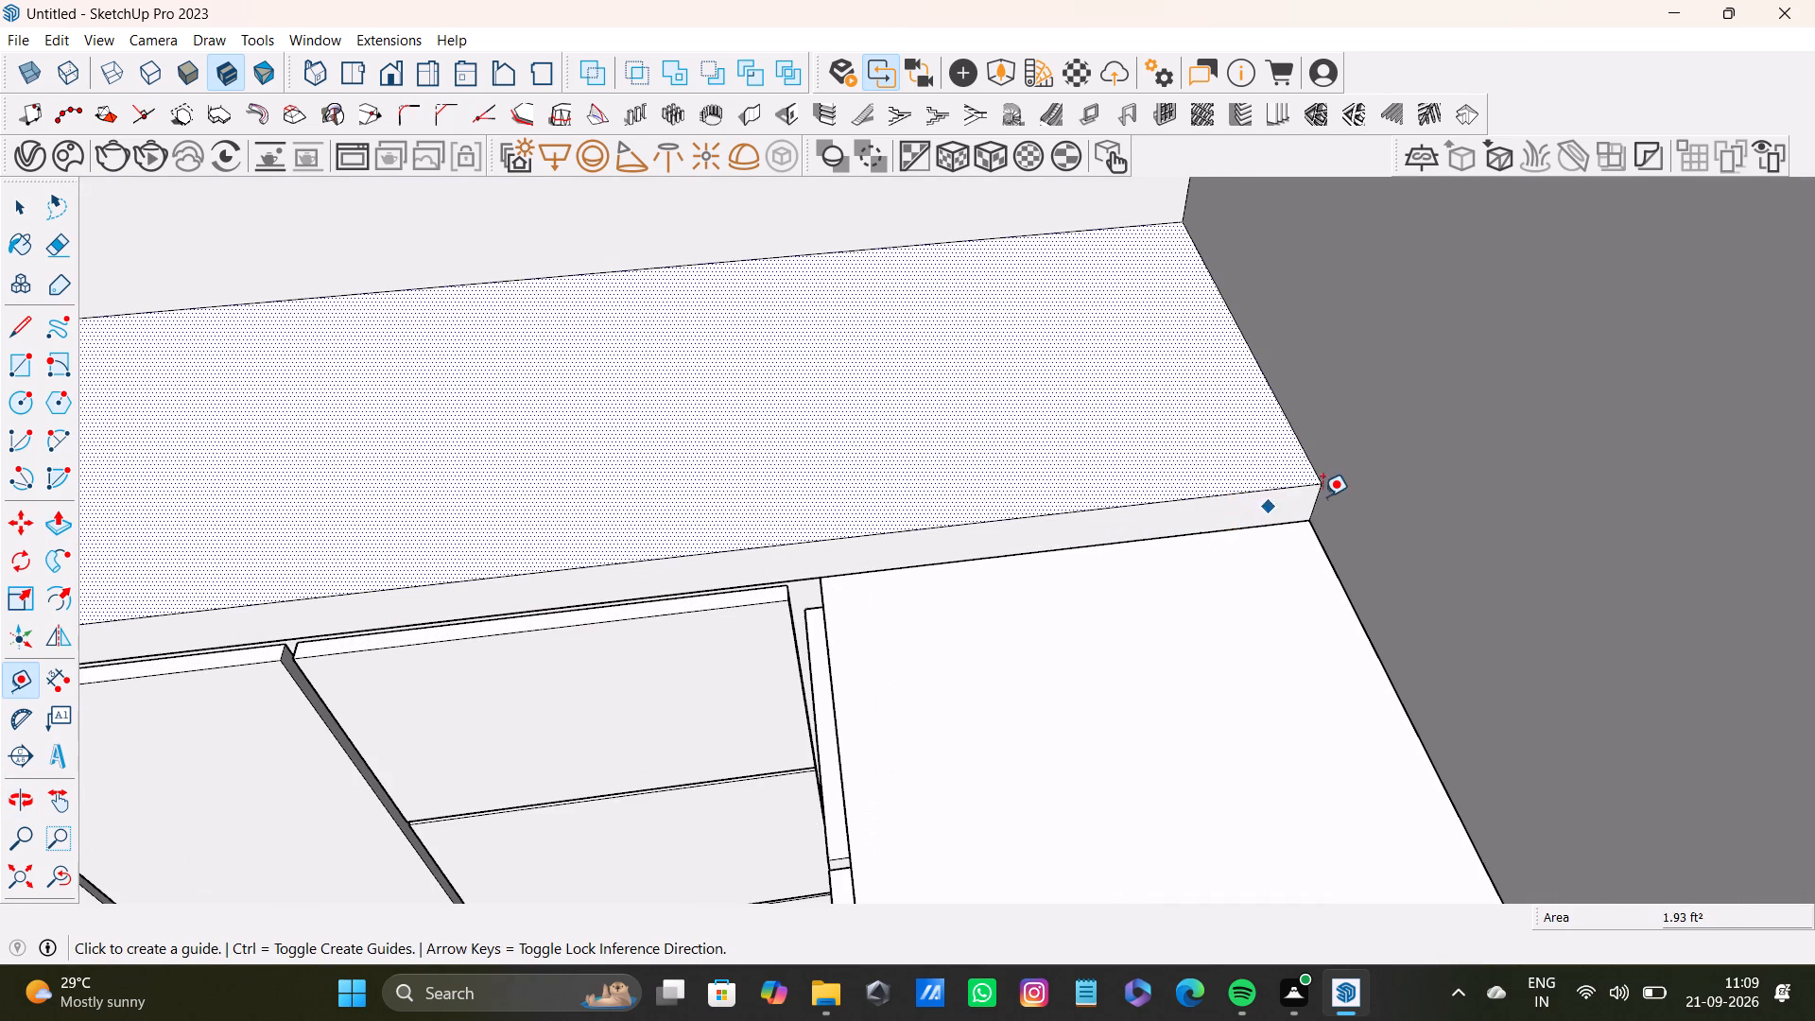
left_click(1308, 504)
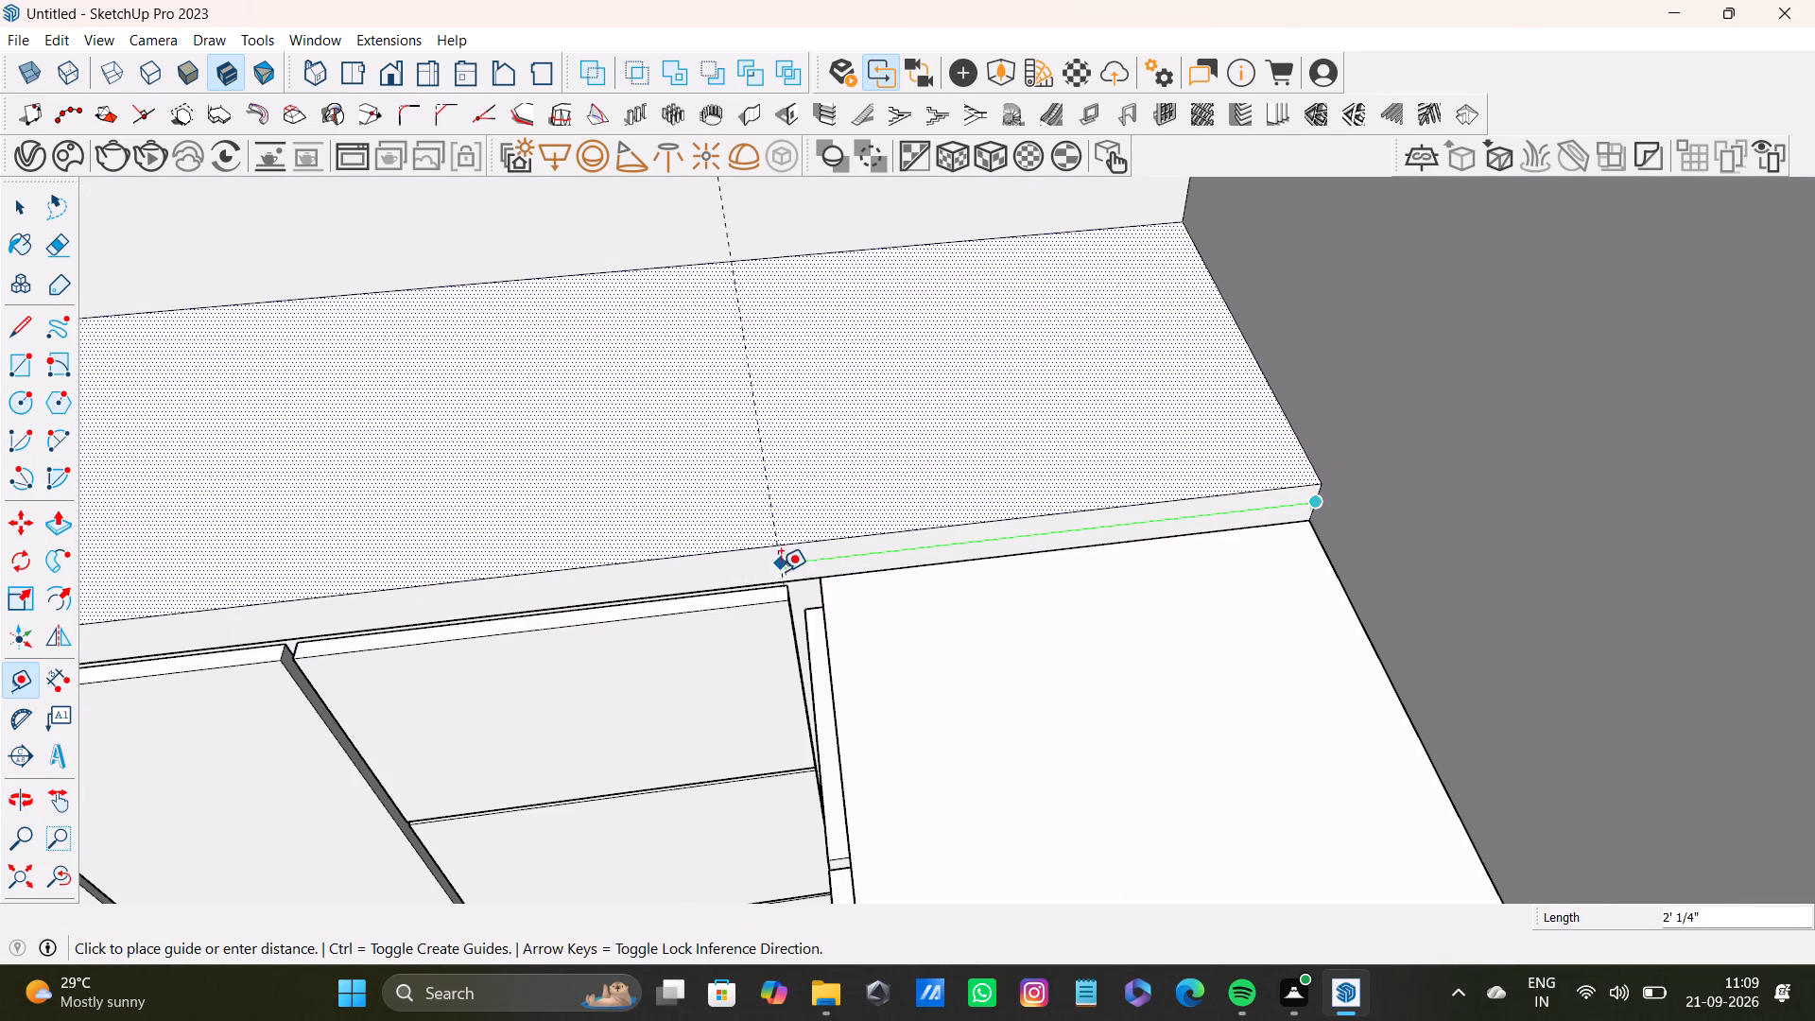
left_click(797, 566)
Draw a vertical line on the slab's front face along the guide, splitting off the part over the other wing.
key("l")
scroll(808, 566, "up", 2)
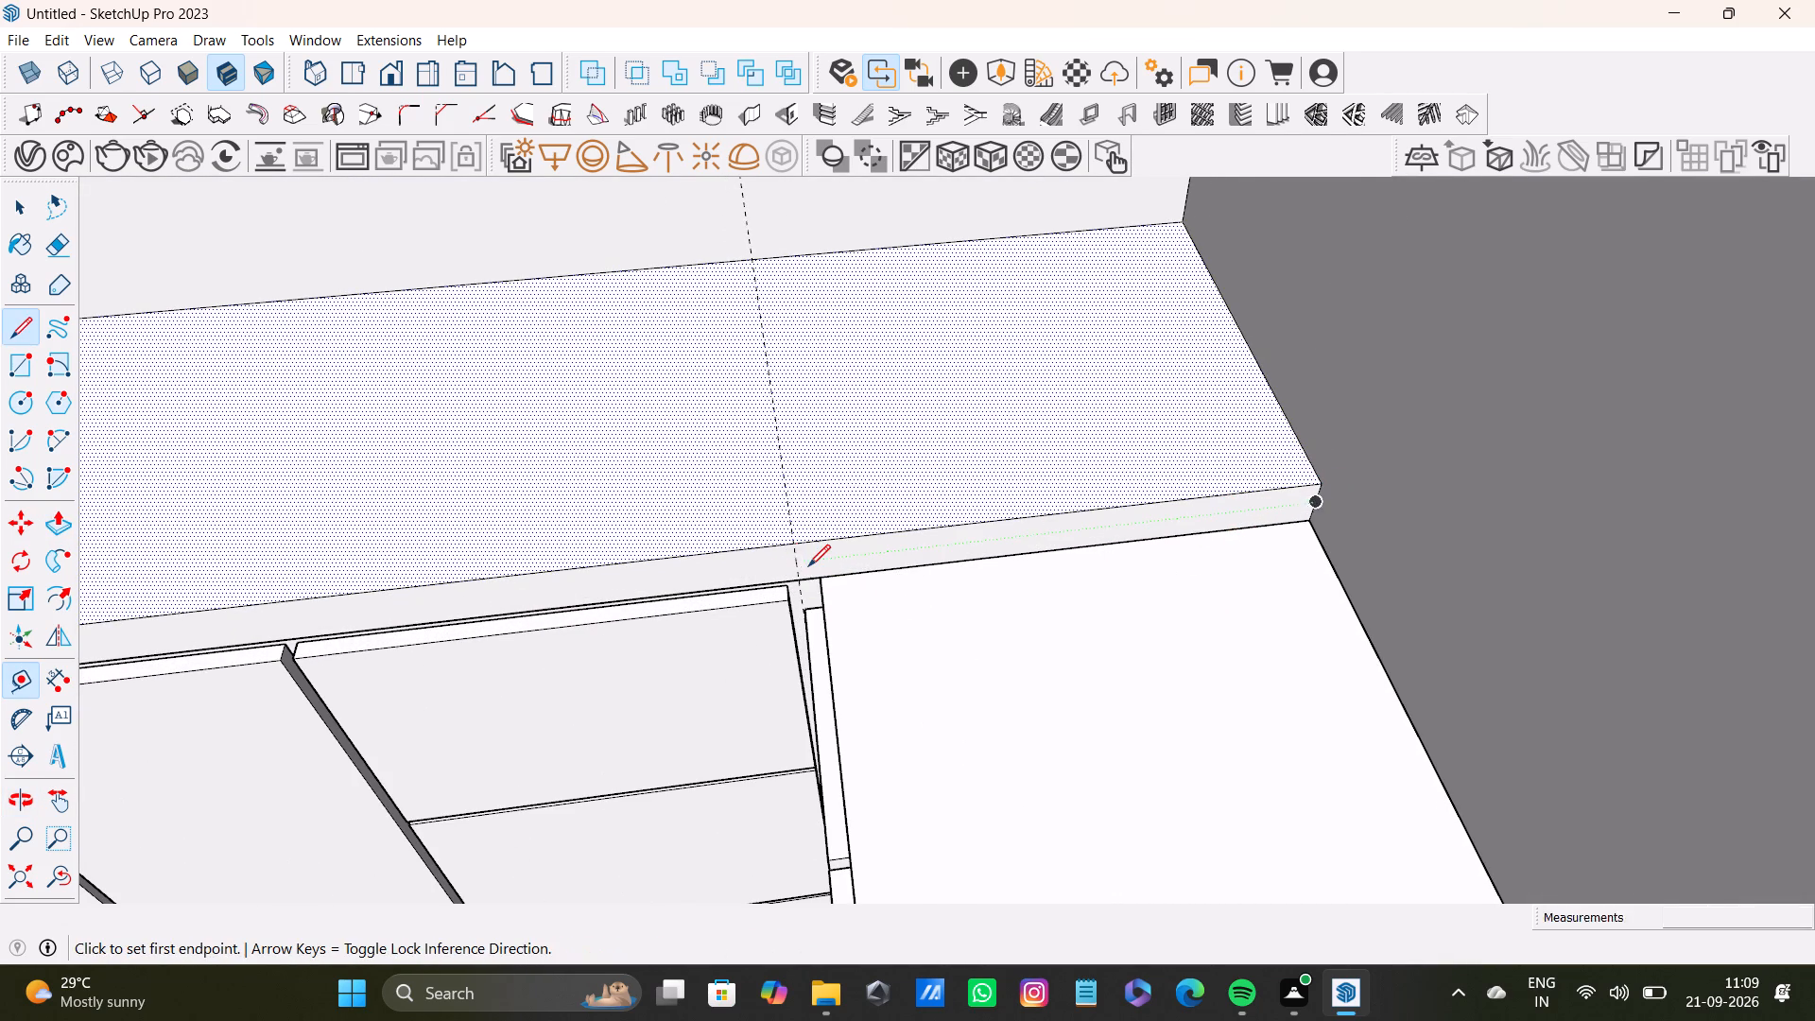
scroll(808, 566, "up", 9)
left_click(791, 498)
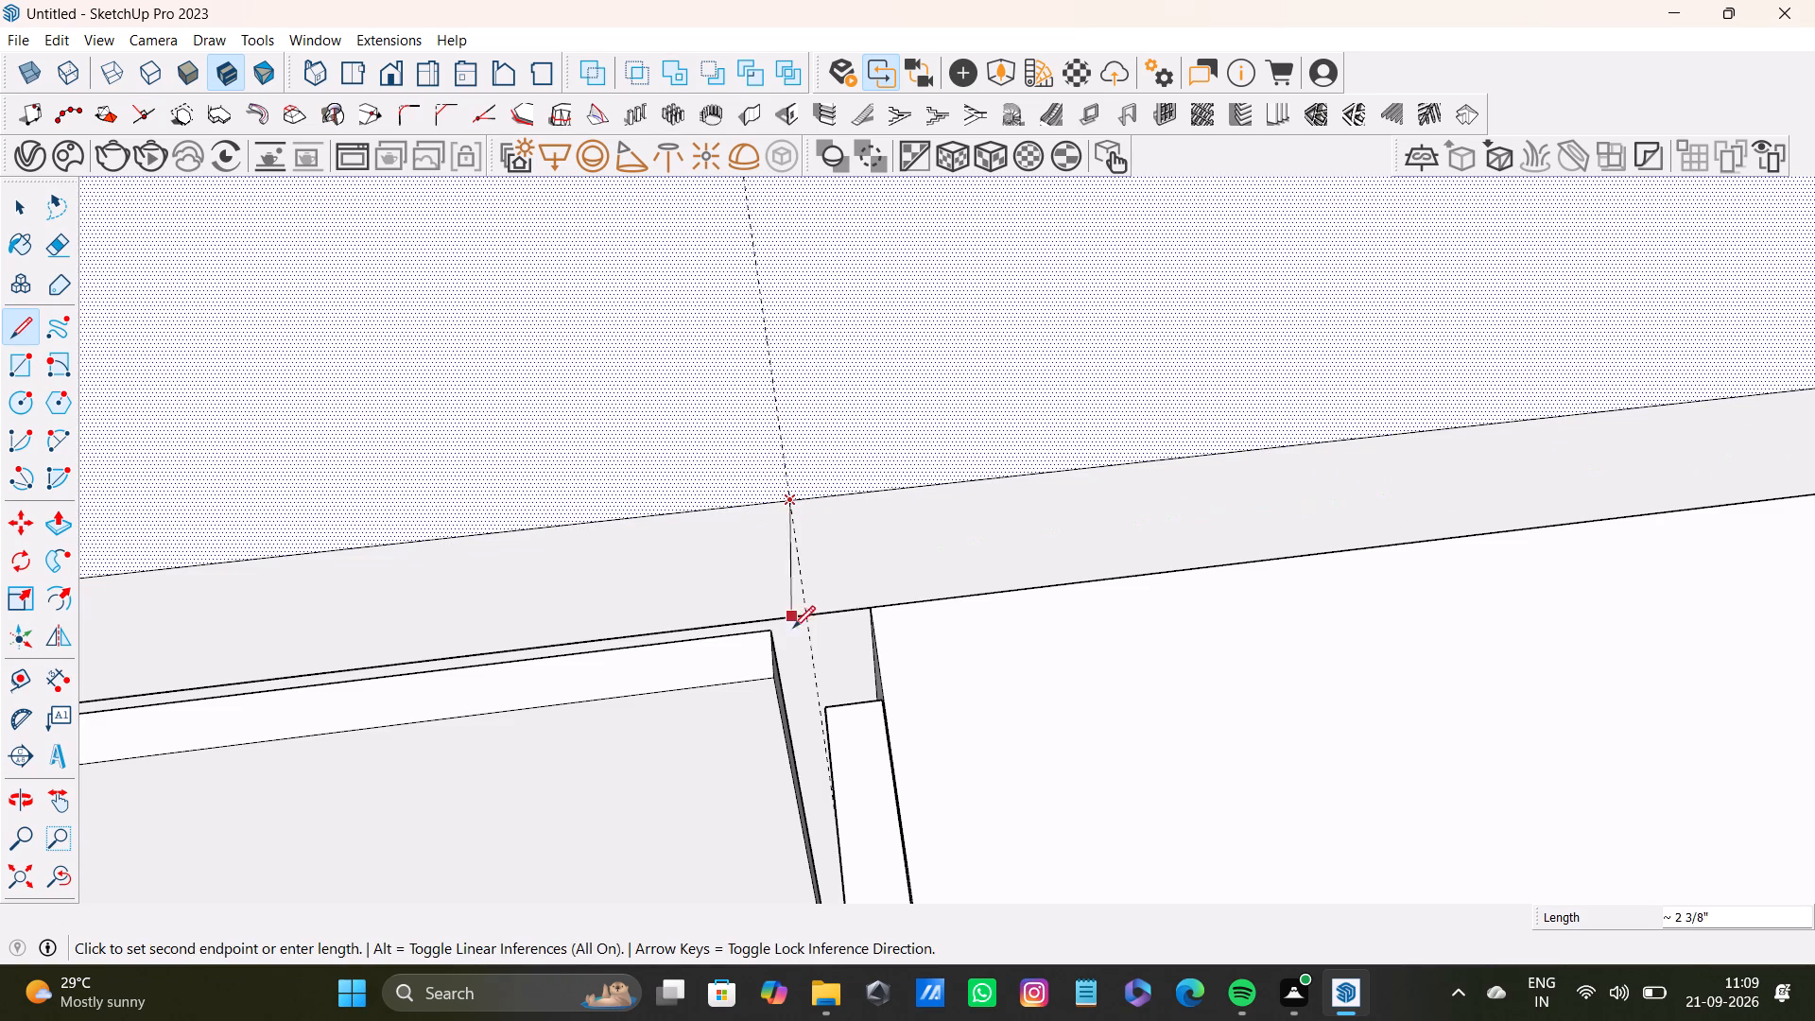
left_click(804, 619)
Push/Pull the split-off part of the slab's front face over the other cabinet wing as far as its end wall.
key("space")
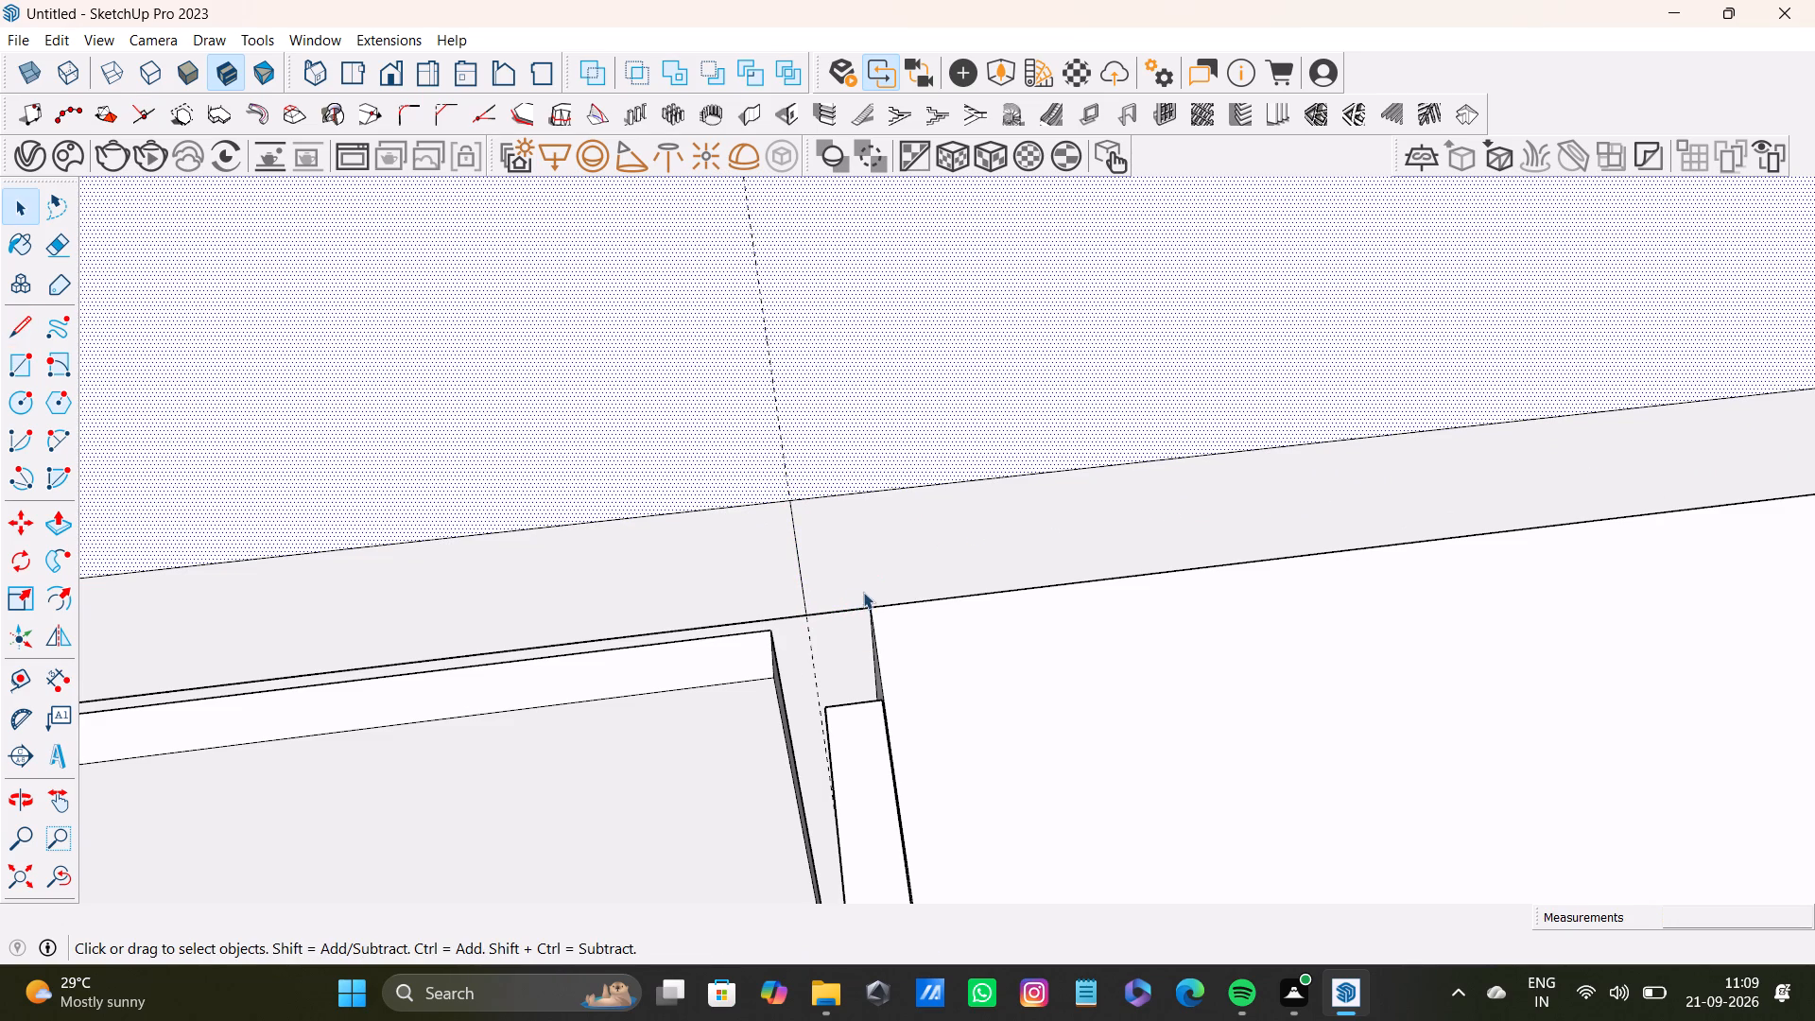
left_click(863, 592)
key("p")
left_click(860, 570)
scroll(844, 660, "down", 9)
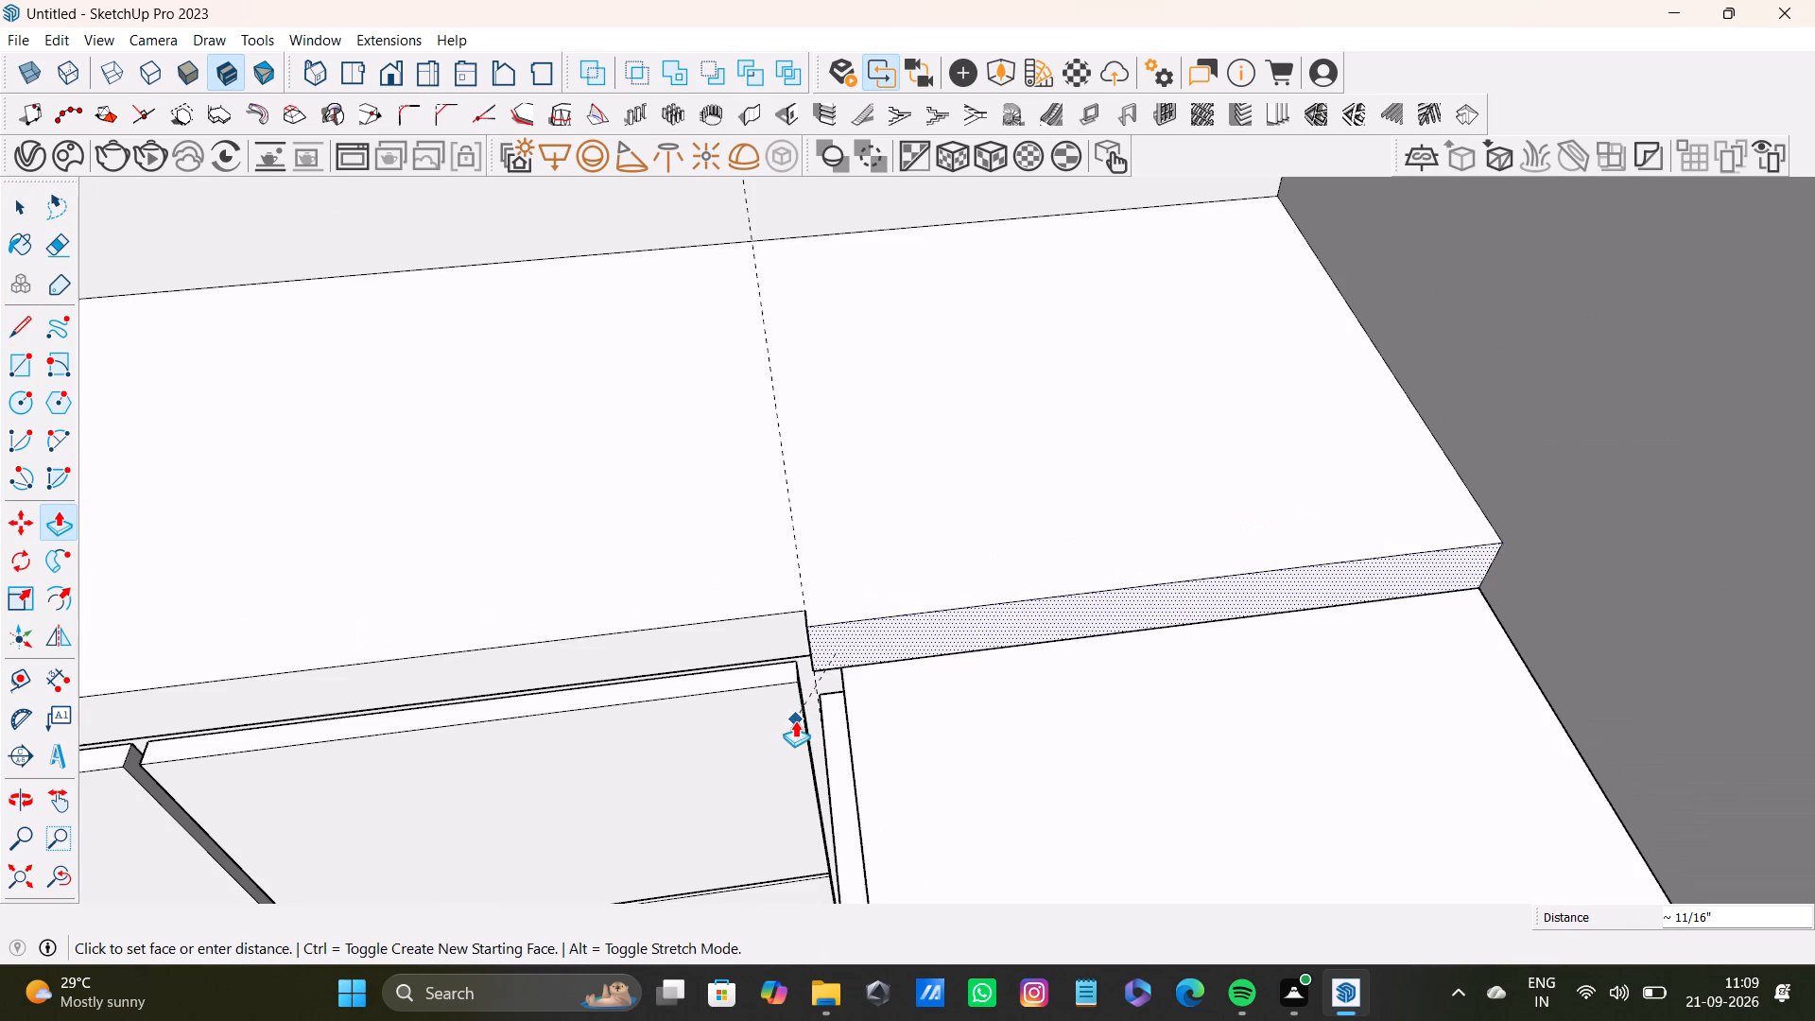
middle_click_drag(786, 766, 1326, 830)
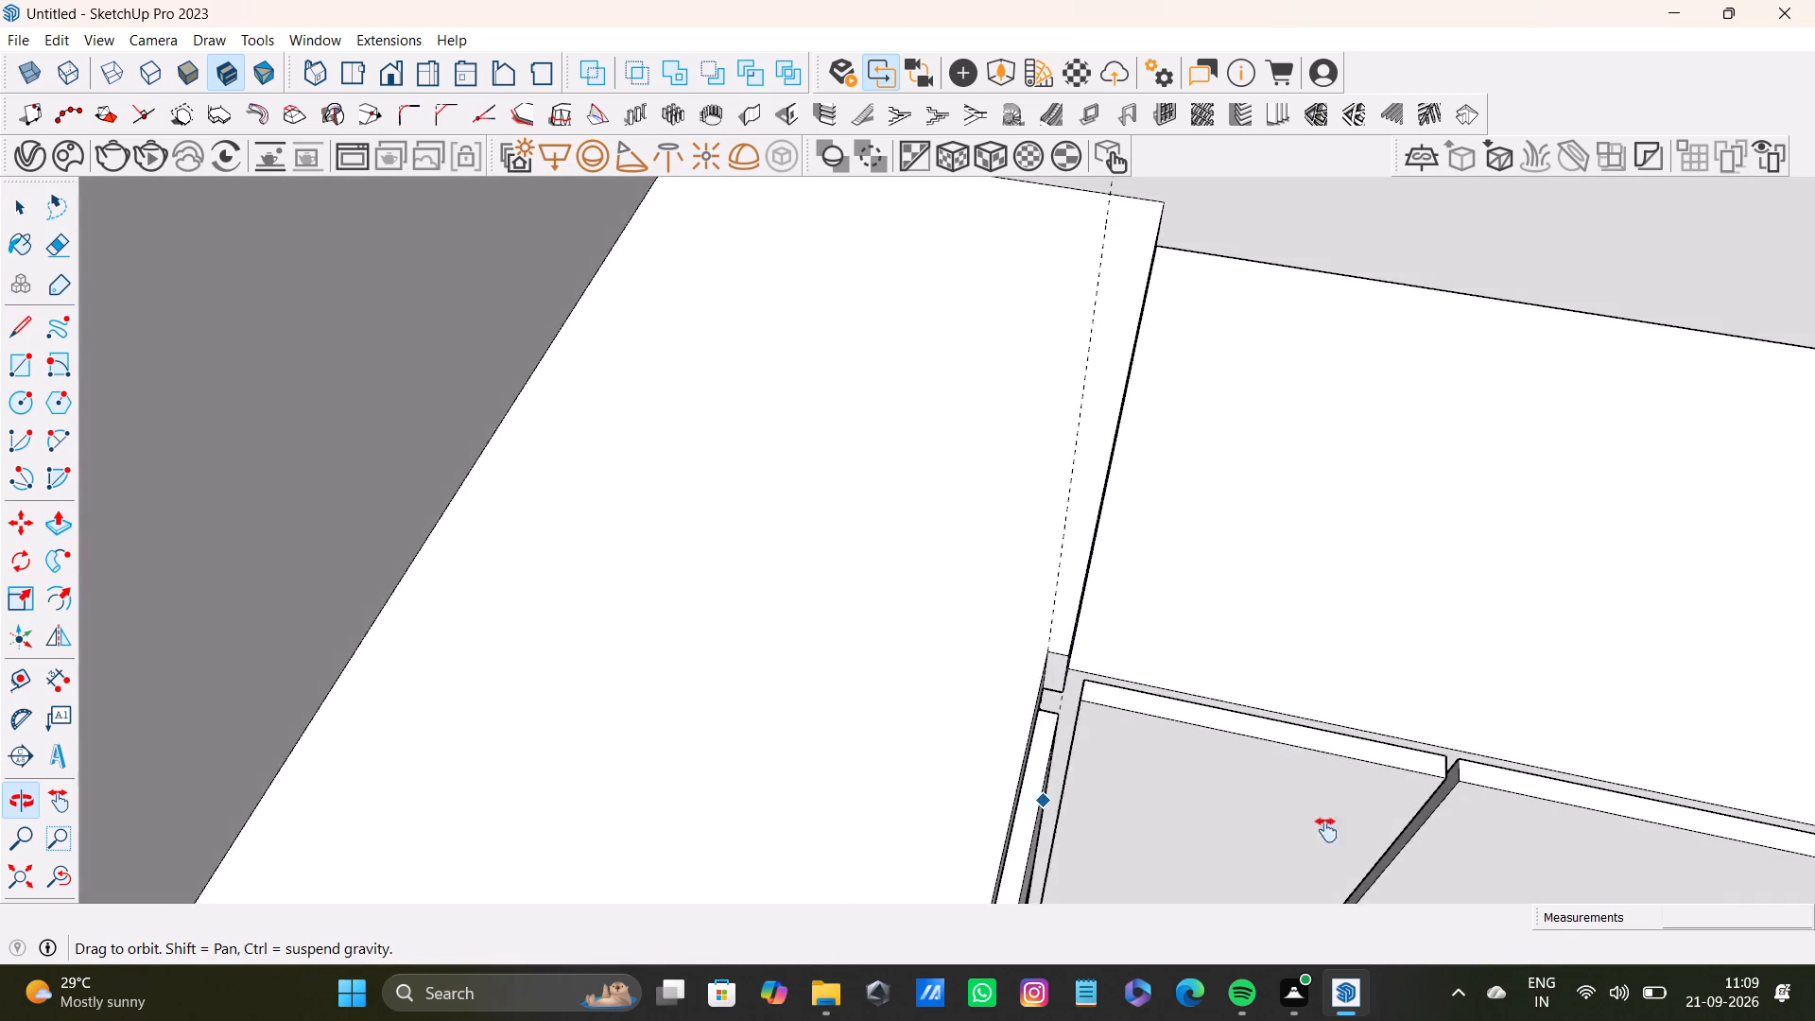
middle_click_drag(1326, 830, 798, 824)
scroll(1261, 653, "down", 4)
scroll(1523, 666, "down", 4)
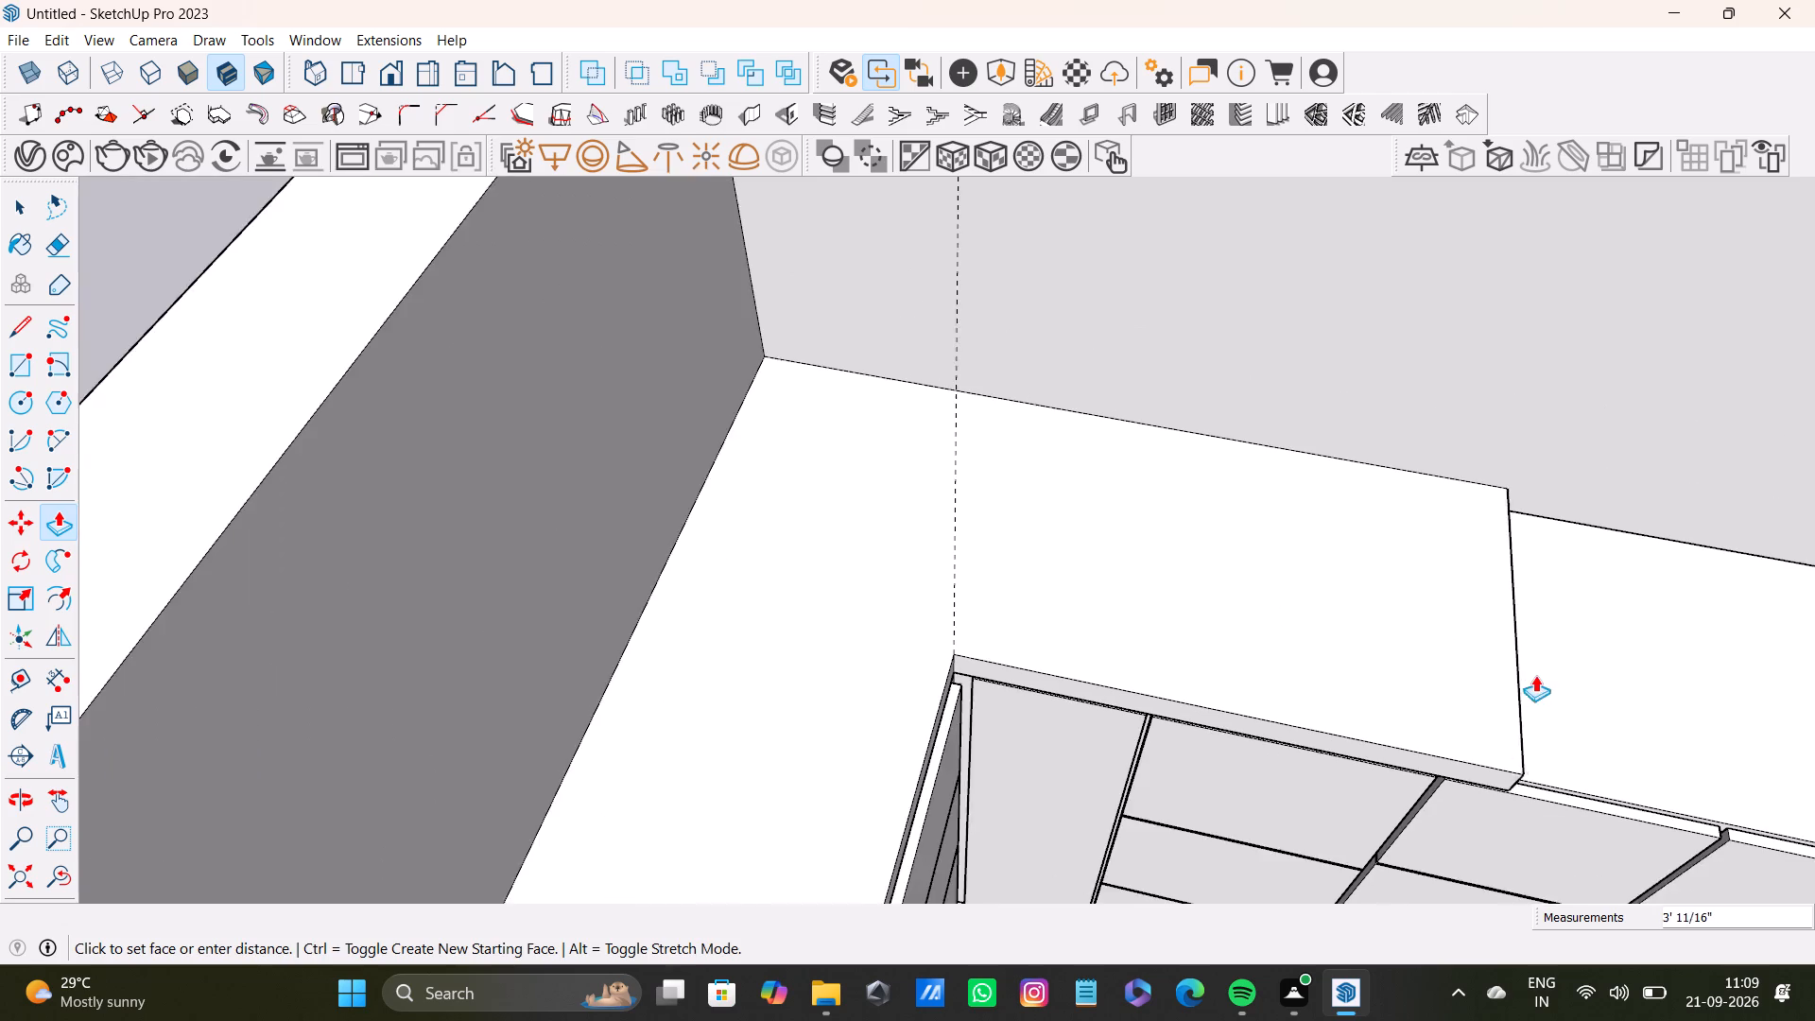
middle_click_drag(1535, 675, 930, 586, "shift")
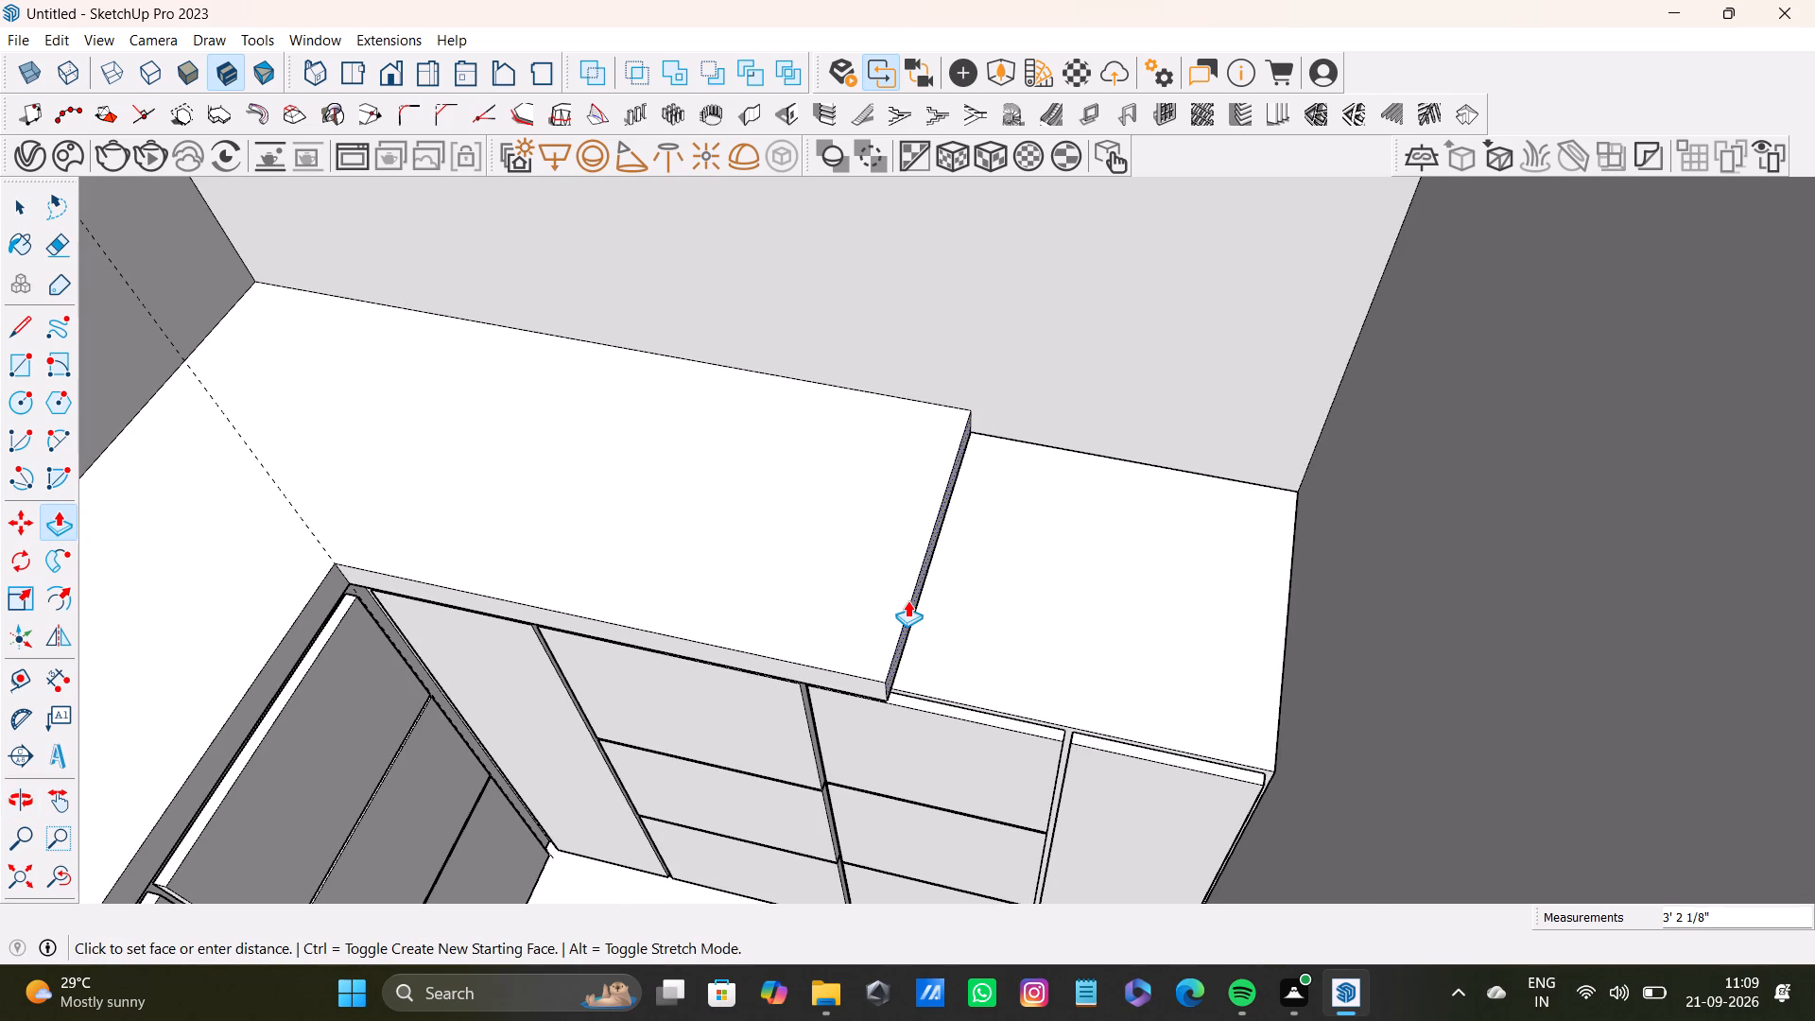
left_click(1380, 701)
key("space")
Push/Pull the slab's front face along the window-wall wing outward about 1 11/16" over the cabinet fronts.
scroll(558, 592, "down", 4)
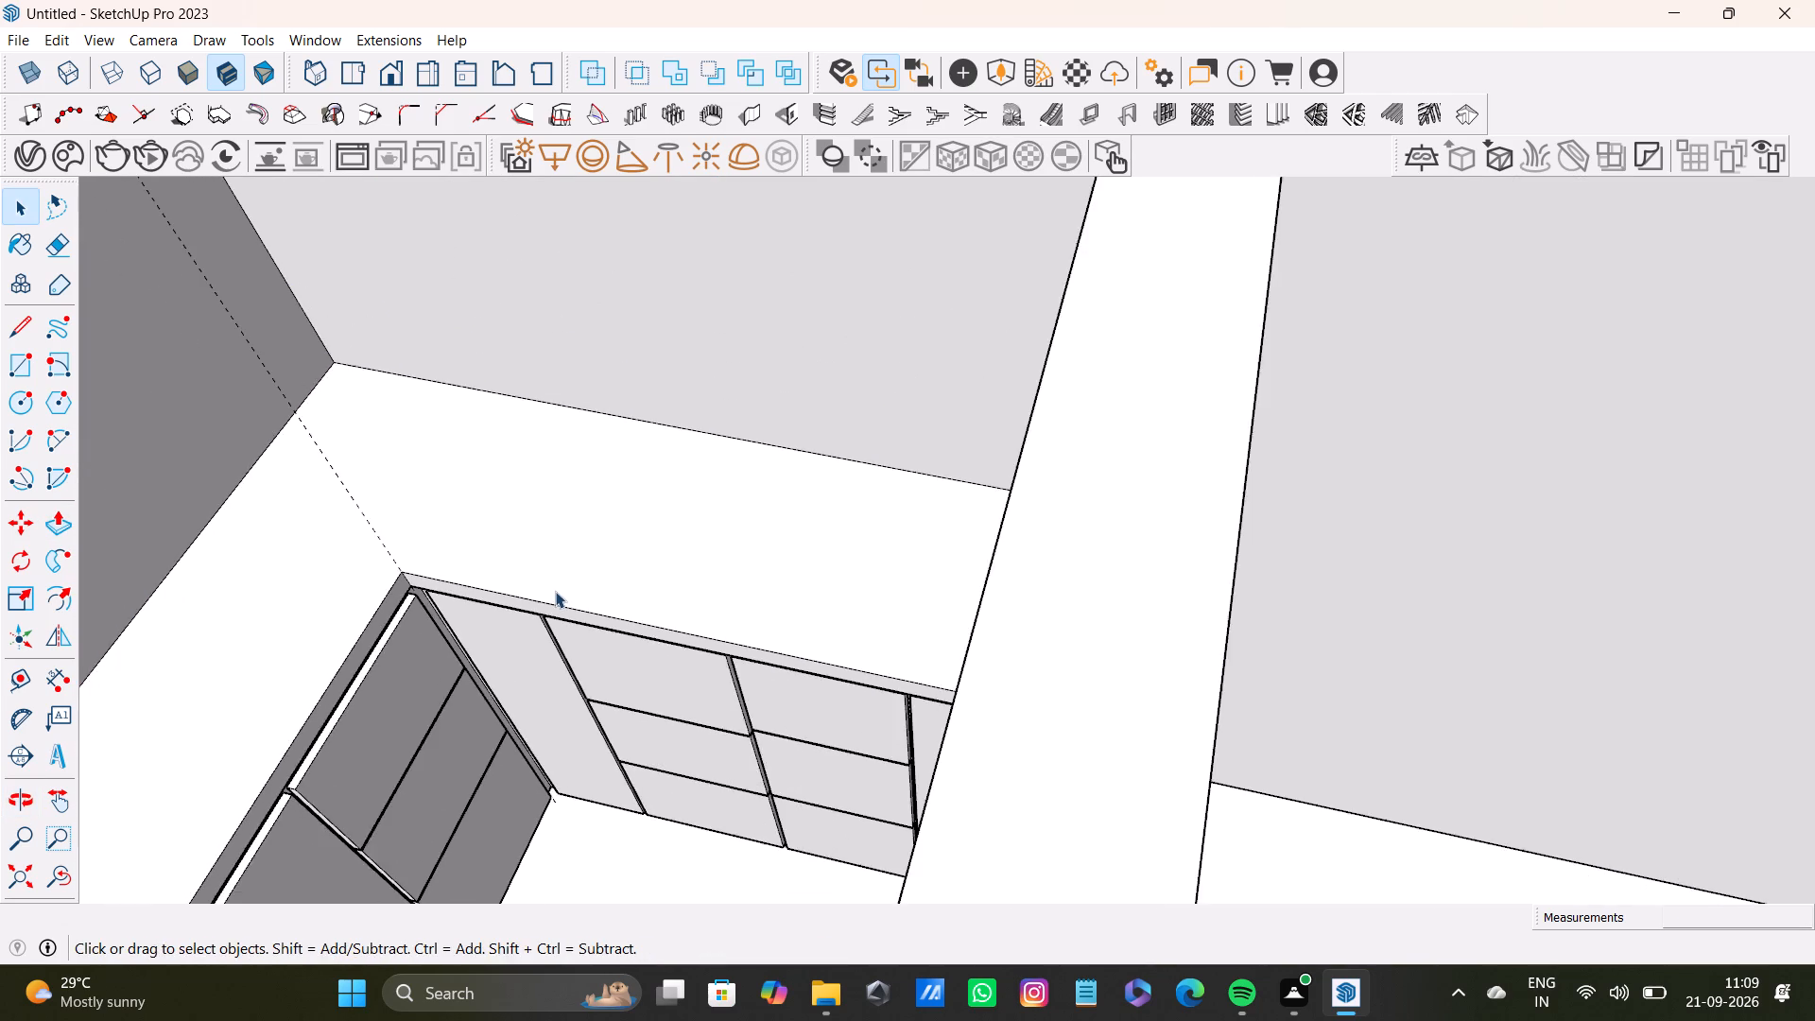
middle_click_drag(555, 591, 1110, 605, "shift")
middle_click_drag(1359, 713, 750, 900)
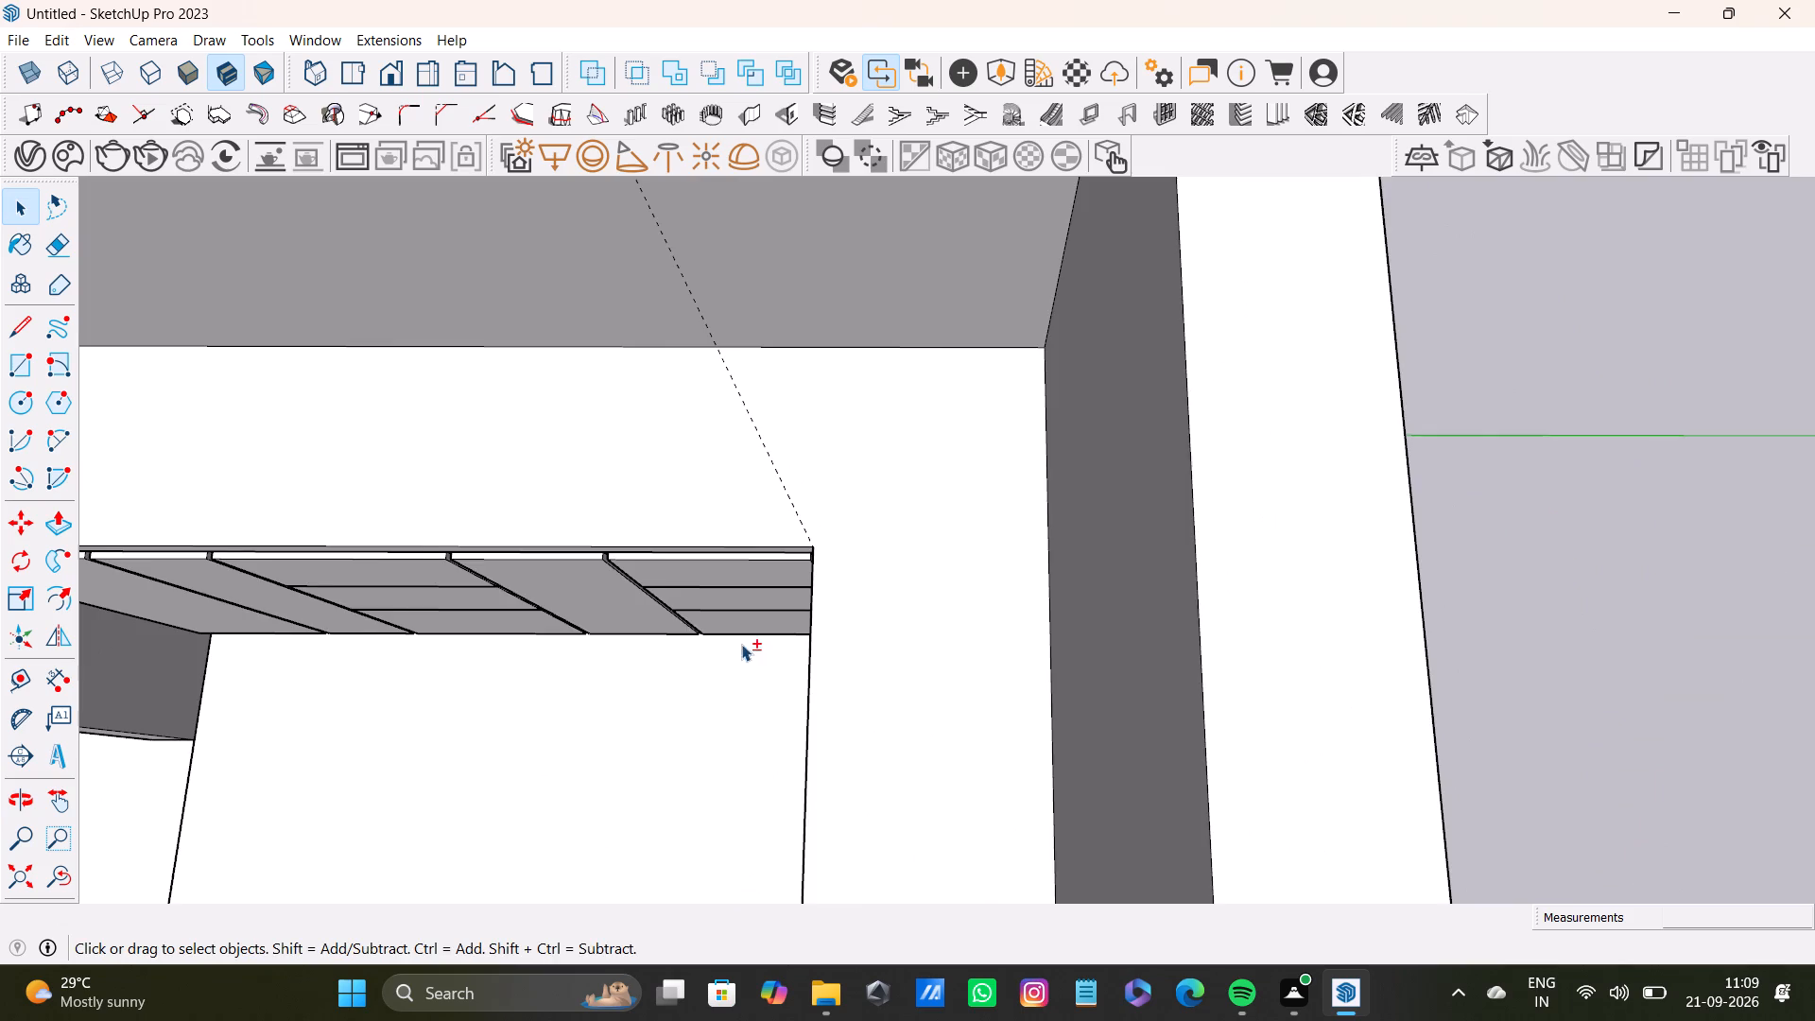
scroll(741, 644, "down", 1, "shift")
middle_click_drag(741, 644, 995, 674, "shift")
scroll(1012, 543, "up", 7)
middle_click_drag(1173, 643, 1174, 493)
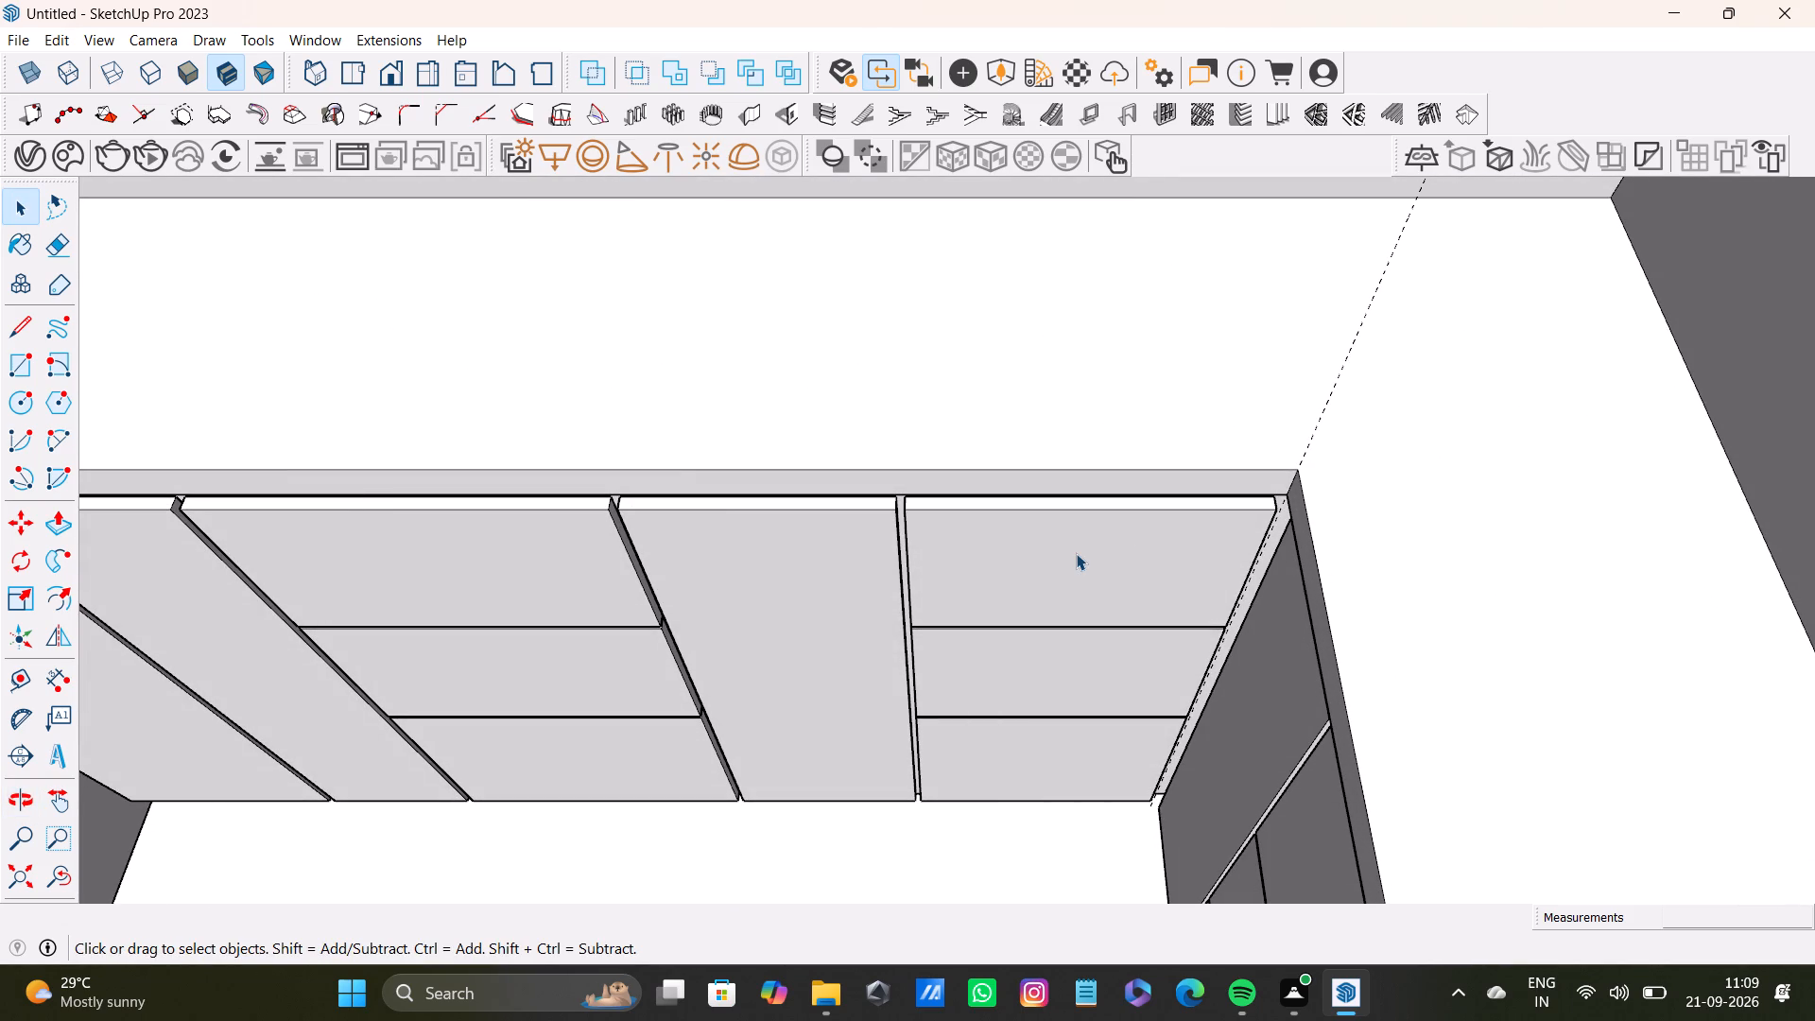
left_click(957, 487)
key("p")
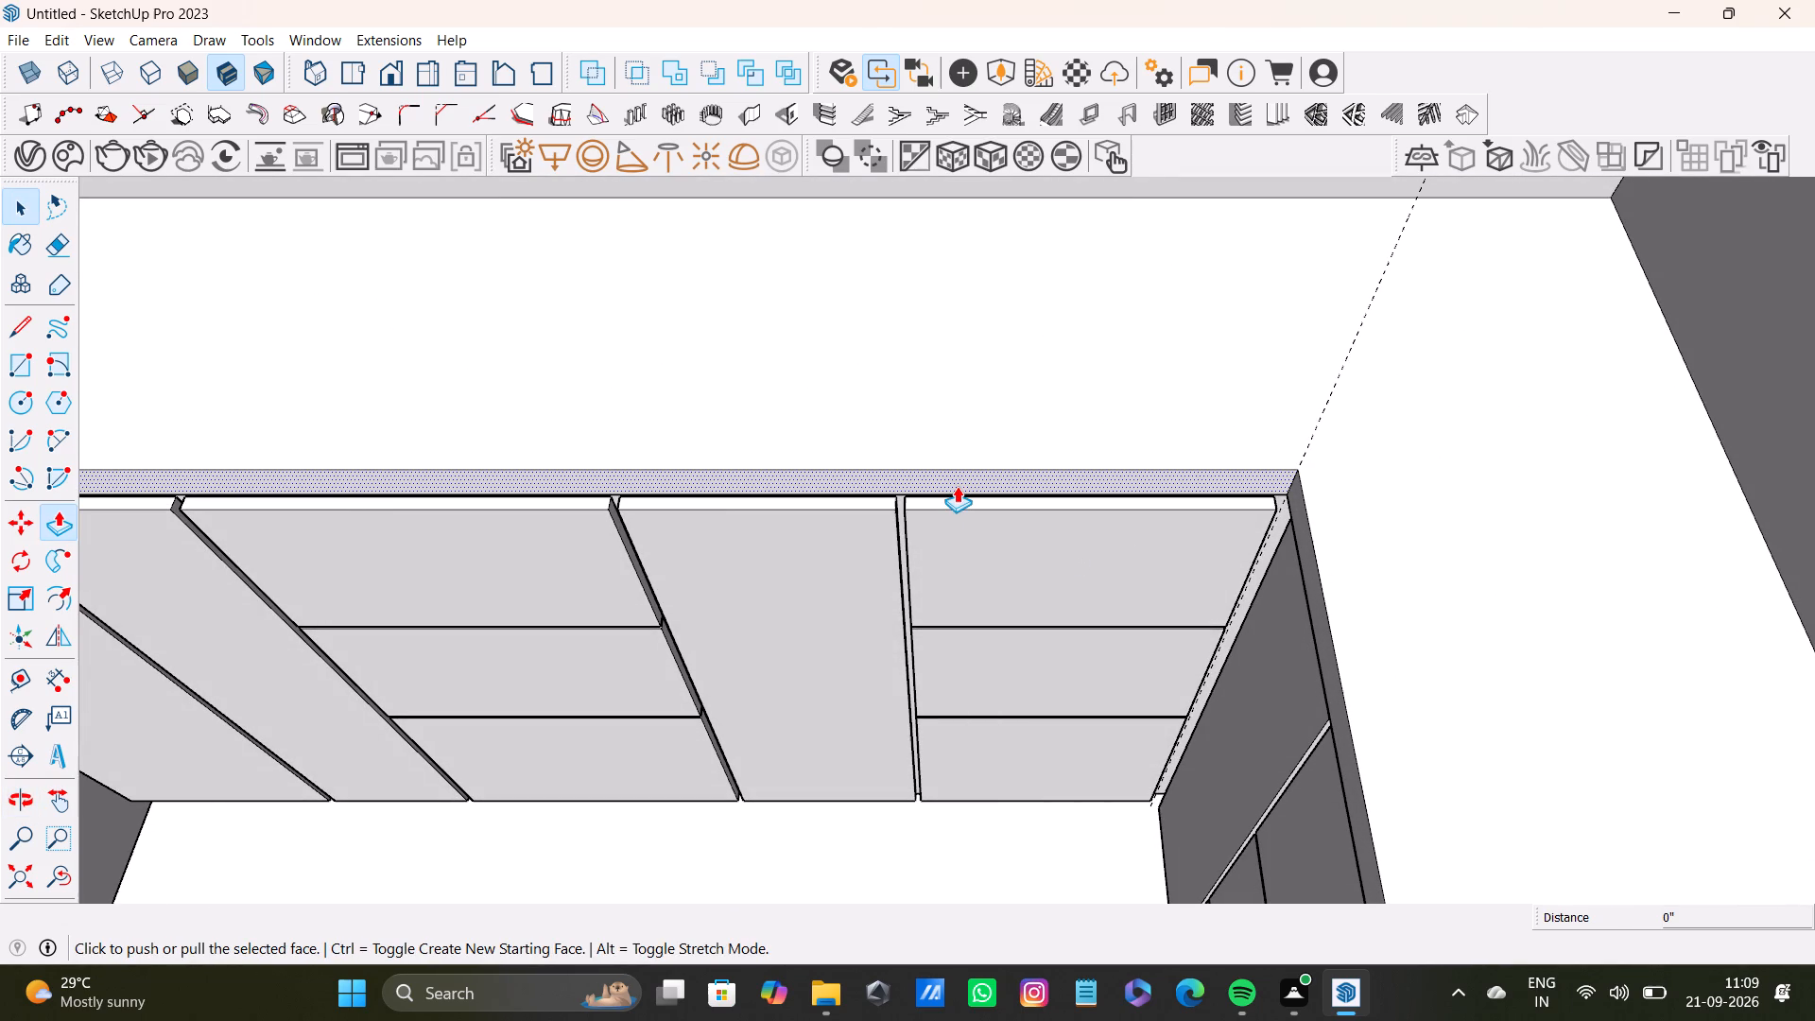
left_click_drag(968, 480, 990, 505)
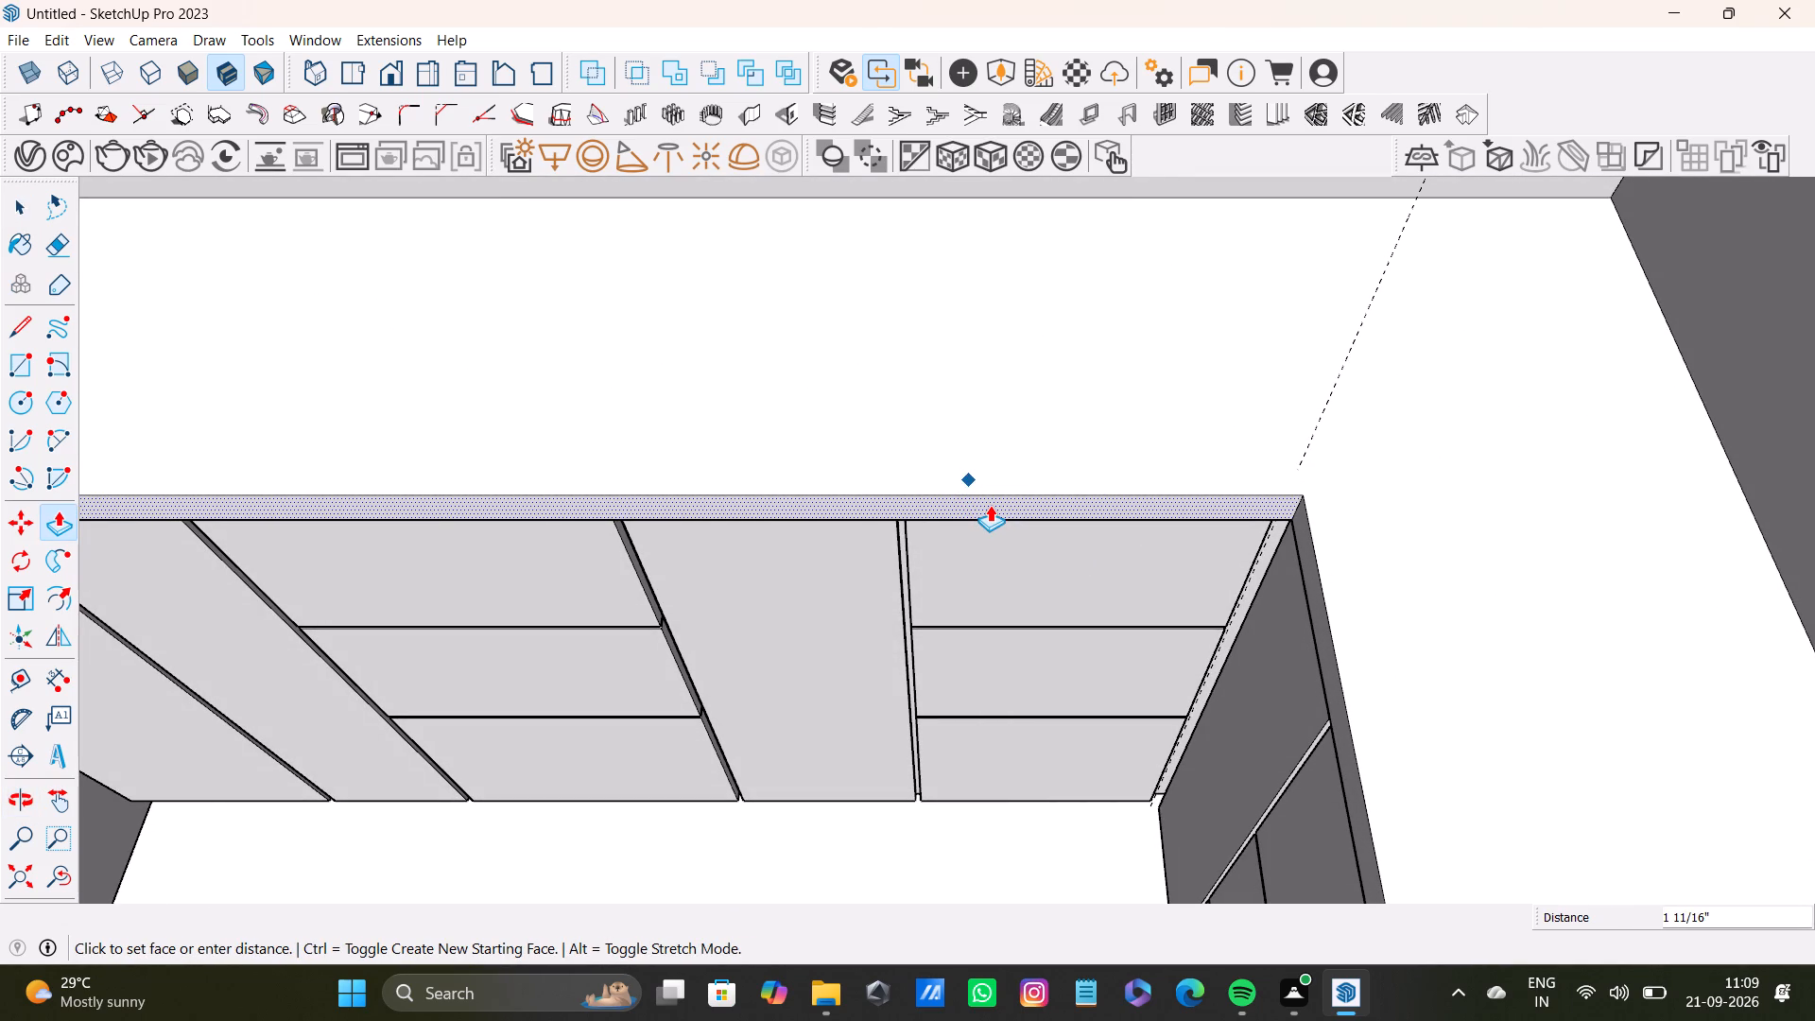
left_click_drag(990, 505, 990, 503)
key("space")
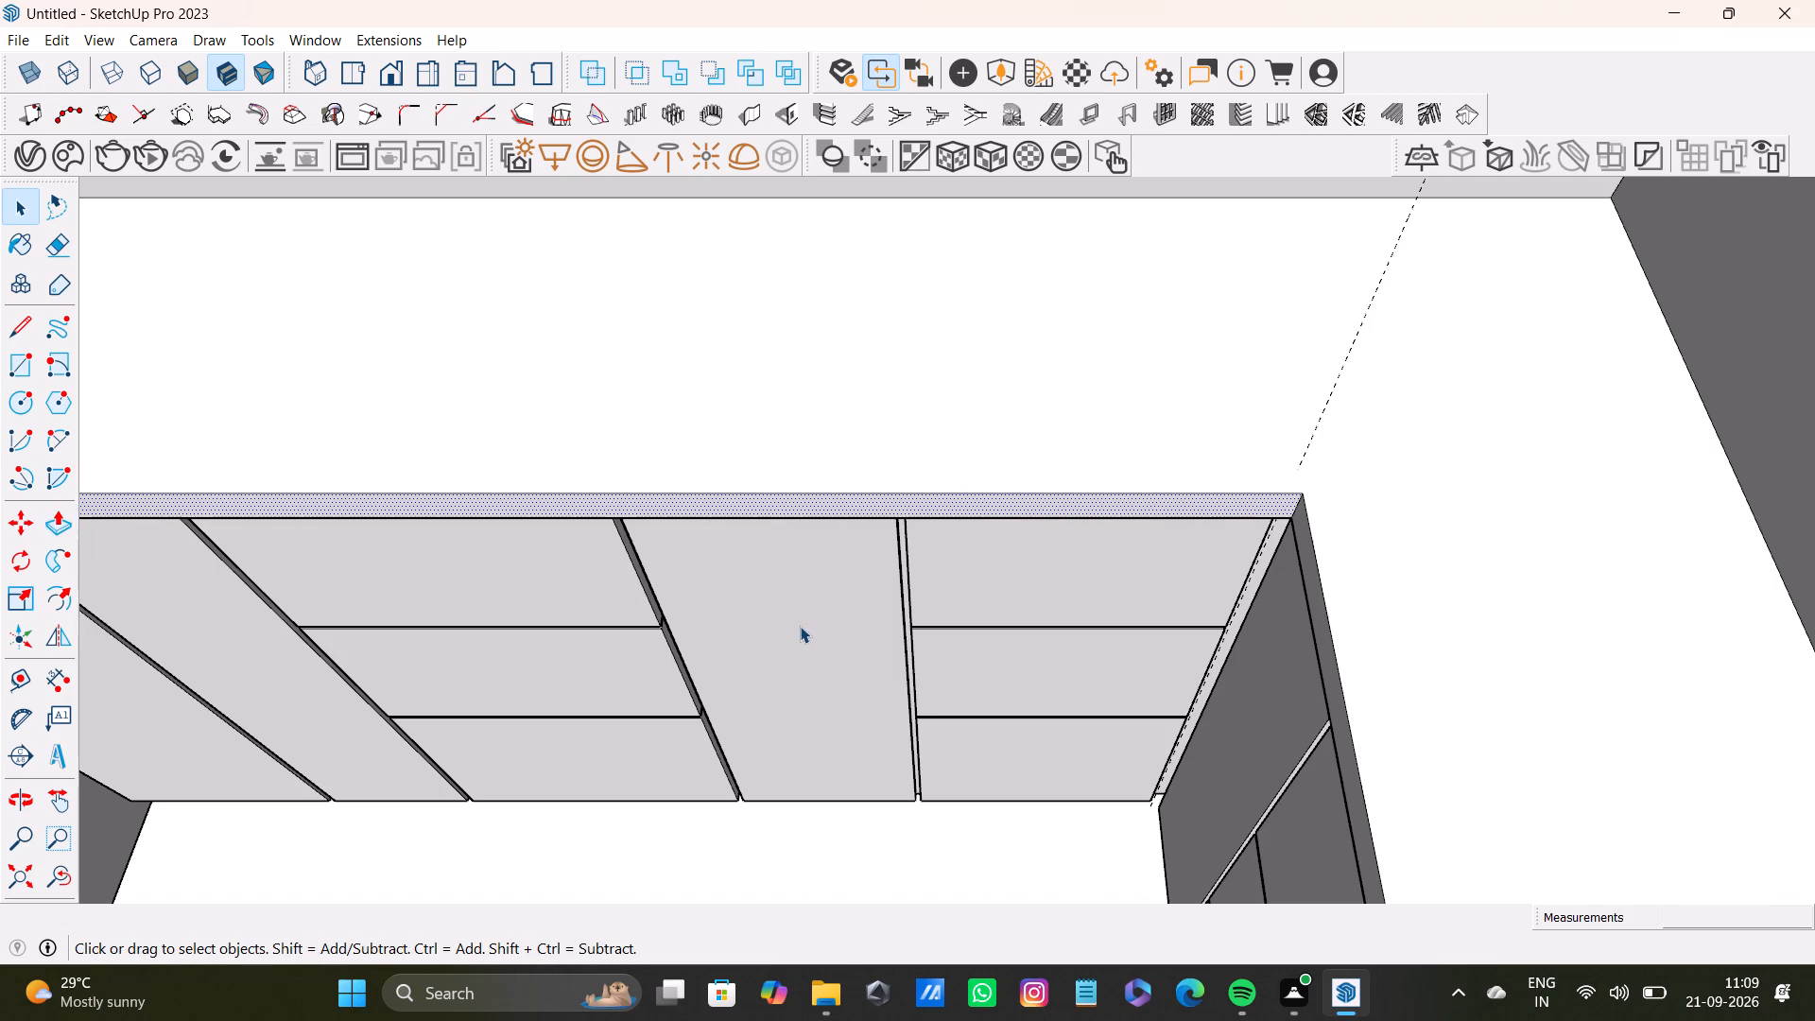
Clear the selection and examine the L-shaped countertop and cabinets in the corner room from several sides.
scroll(808, 614, "down", 12)
middle_click_drag(795, 656, 833, 604, "shift")
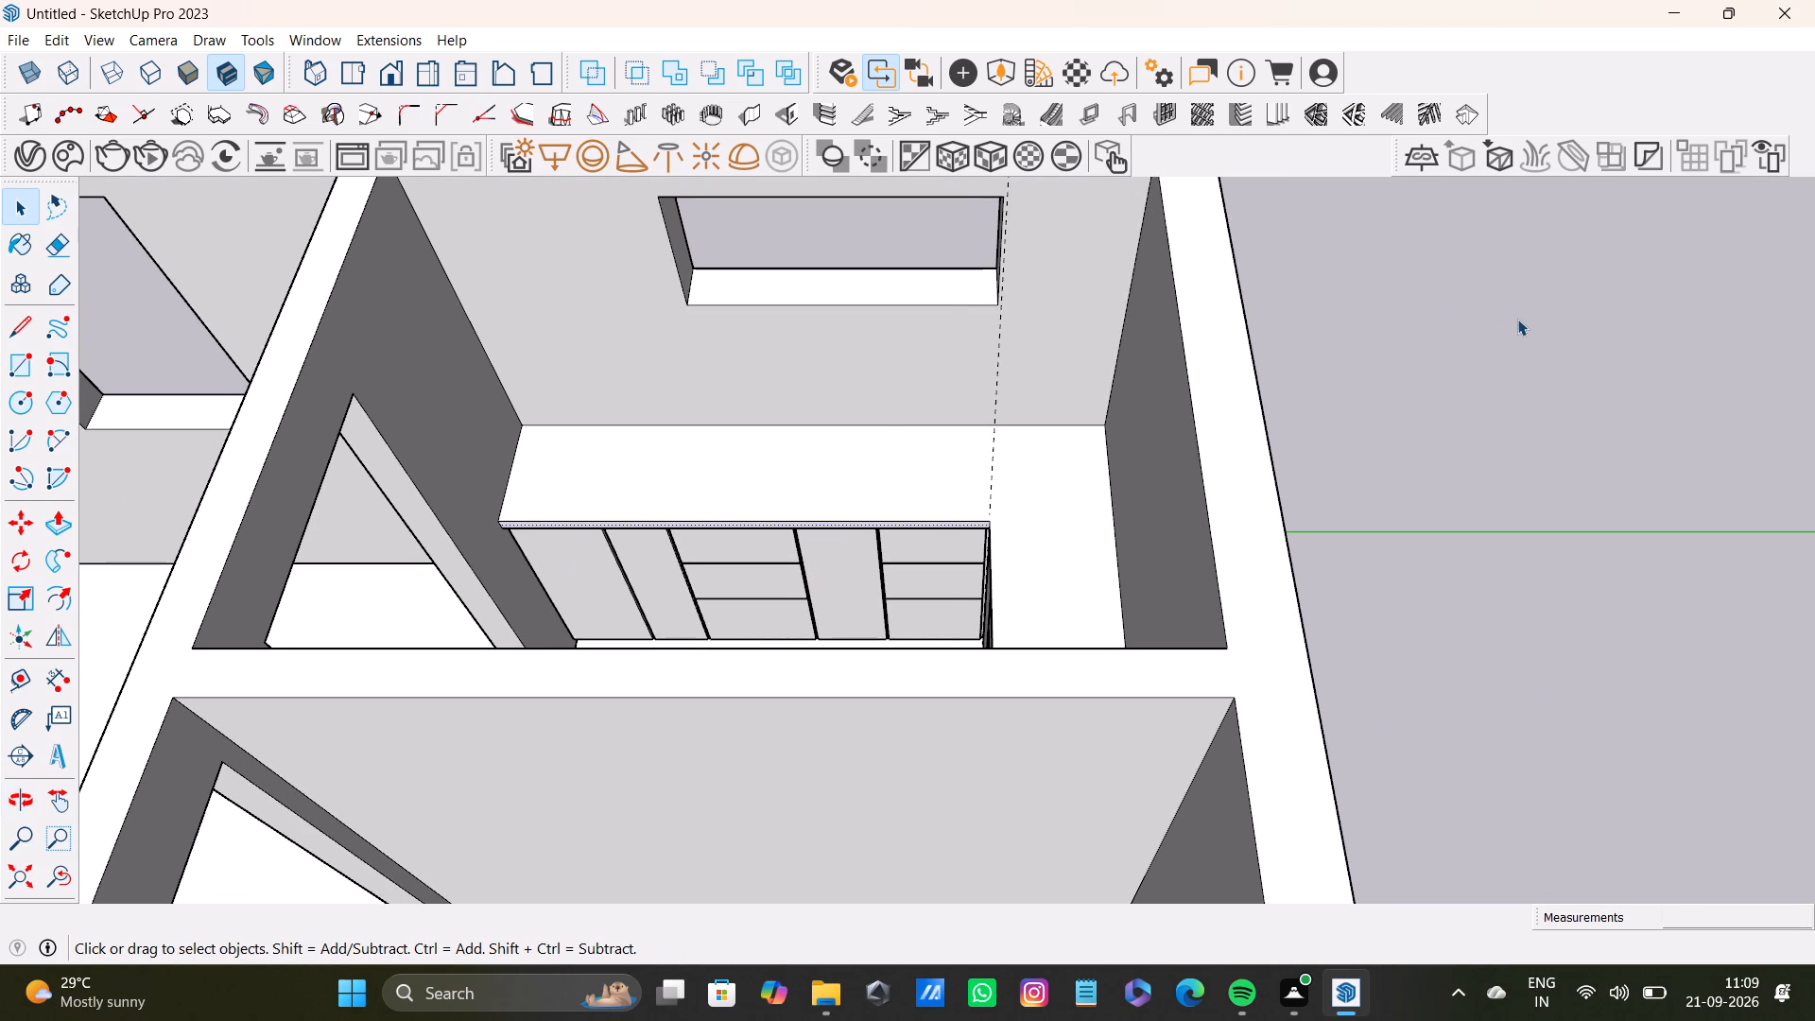
key("space")
left_click(1463, 354)
scroll(1168, 487, "down", 8)
middle_click_drag(1030, 549, 1351, 545)
scroll(667, 551, "up", 2)
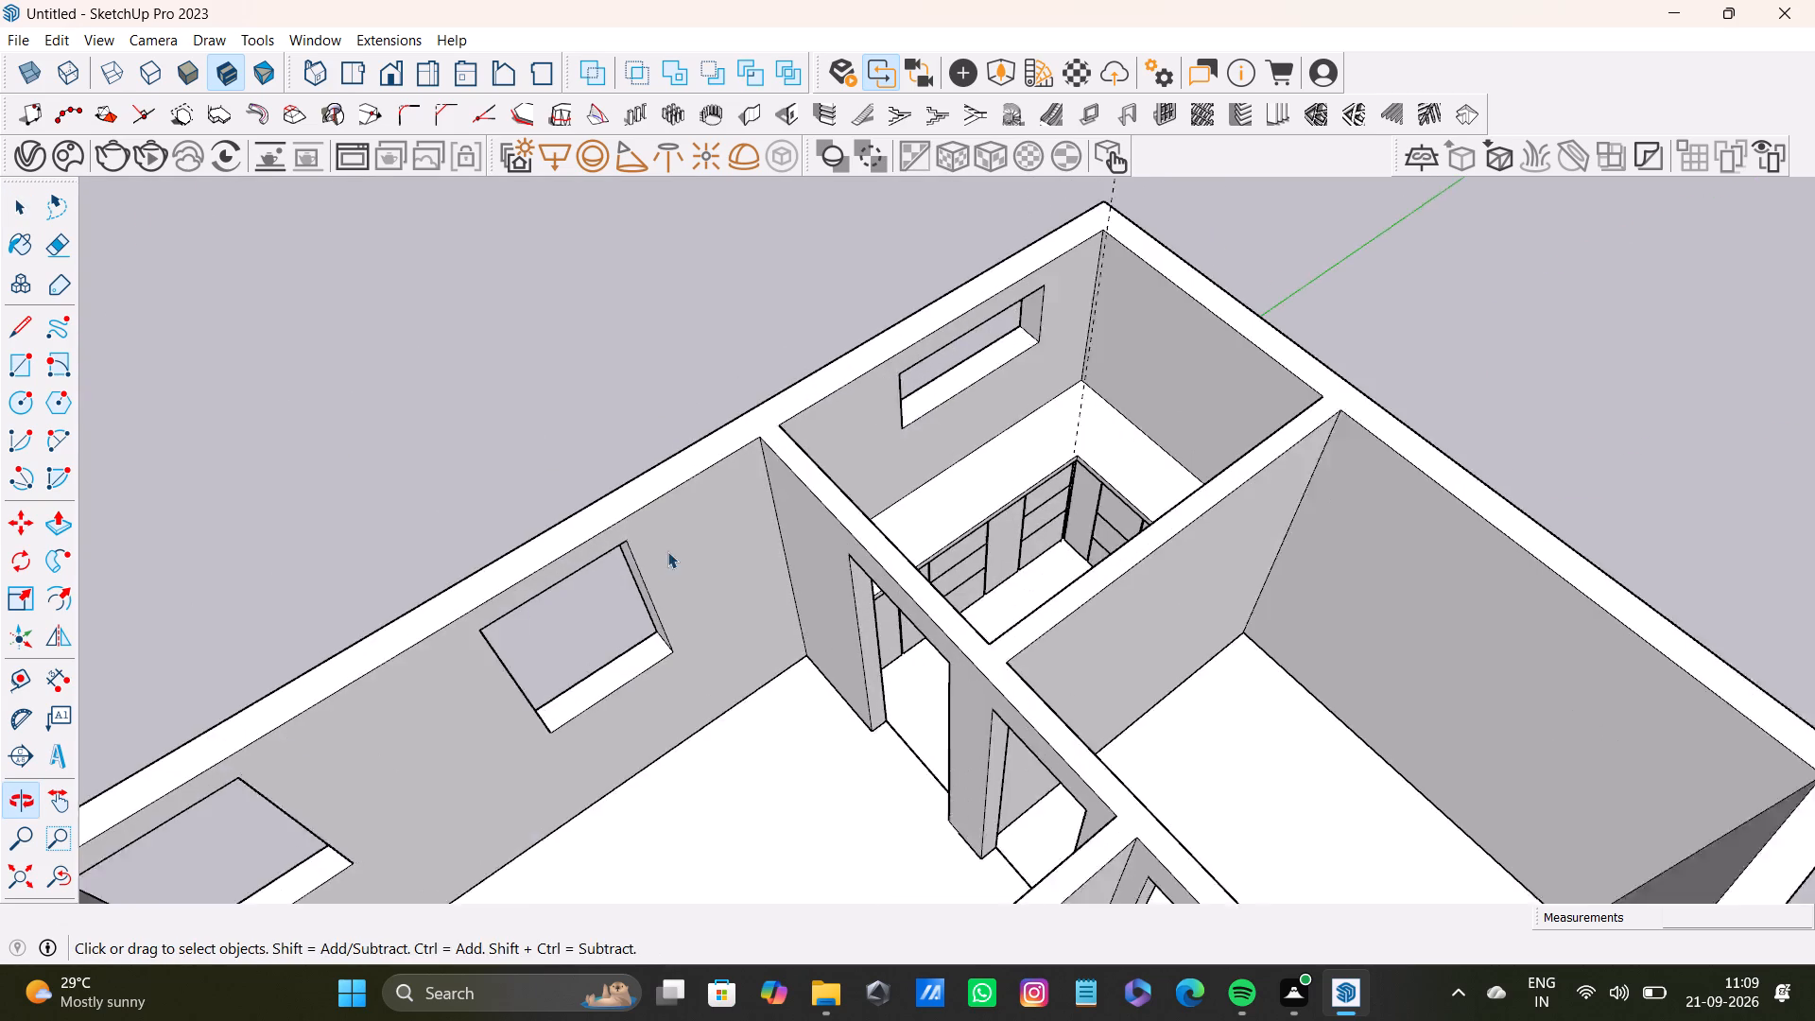
scroll(667, 551, "up", 1)
middle_click_drag(732, 551, 890, 284)
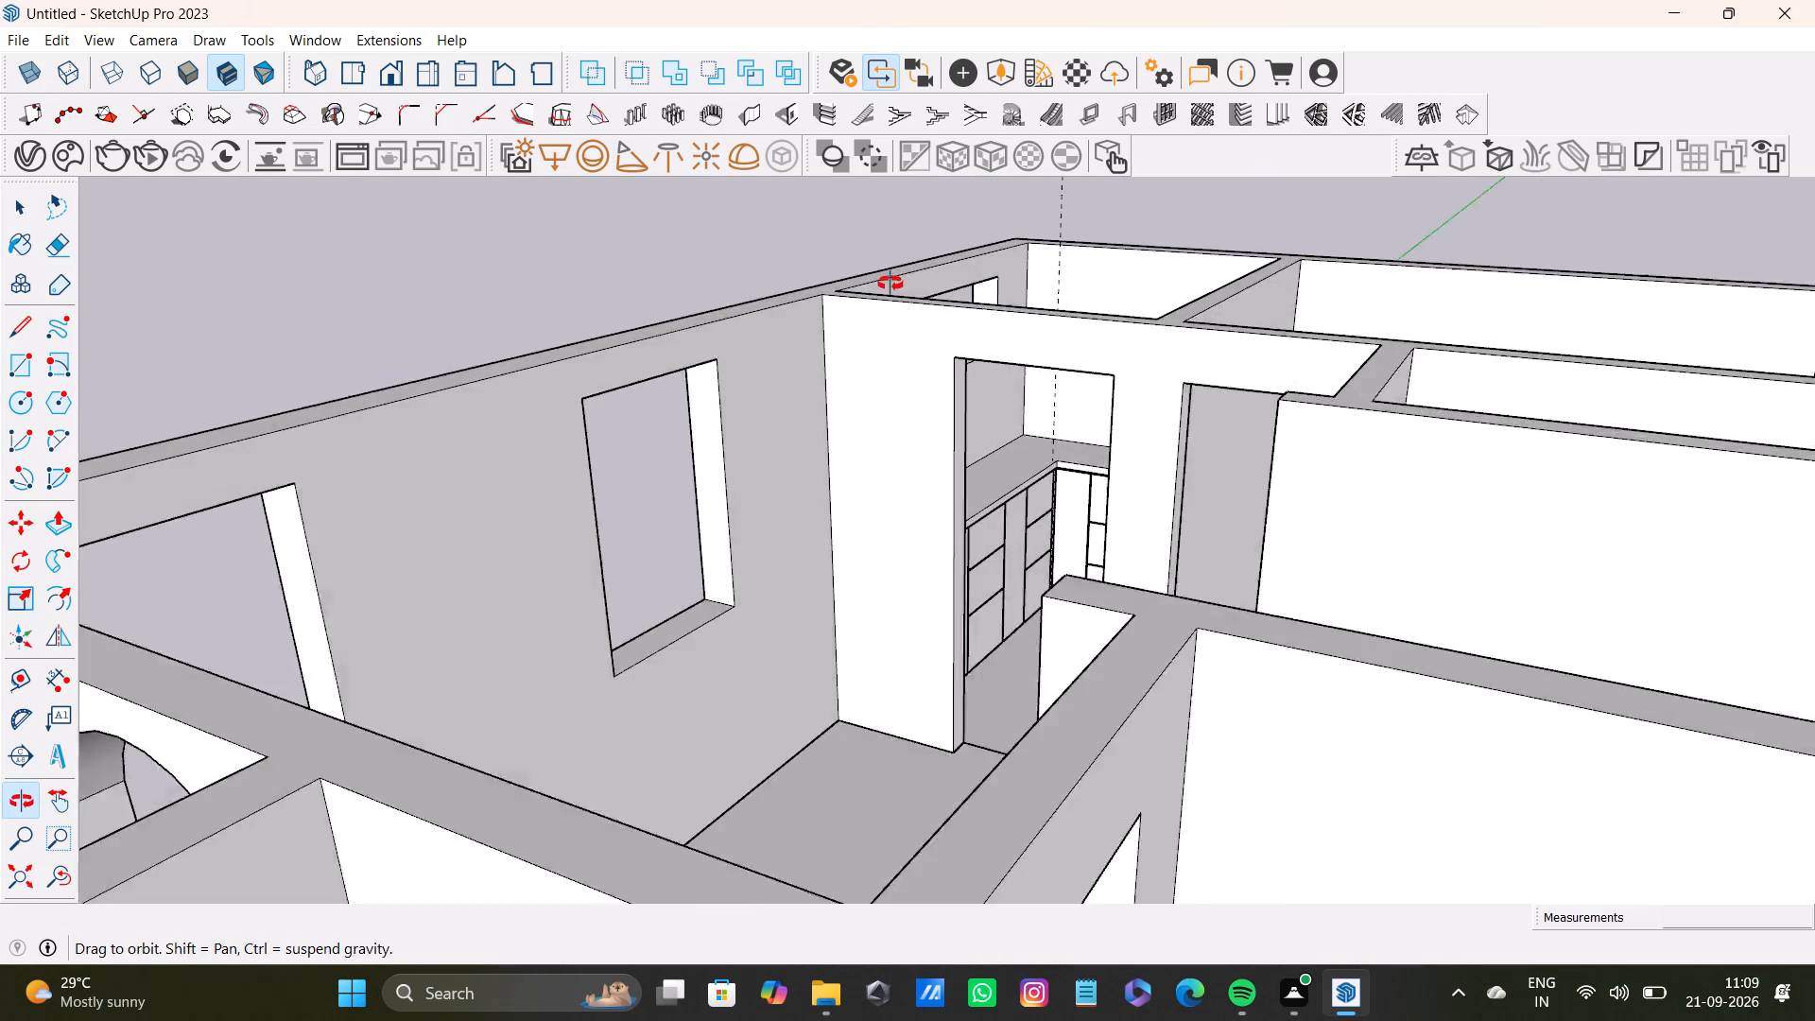
middle_click_drag(890, 284, 0, 602)
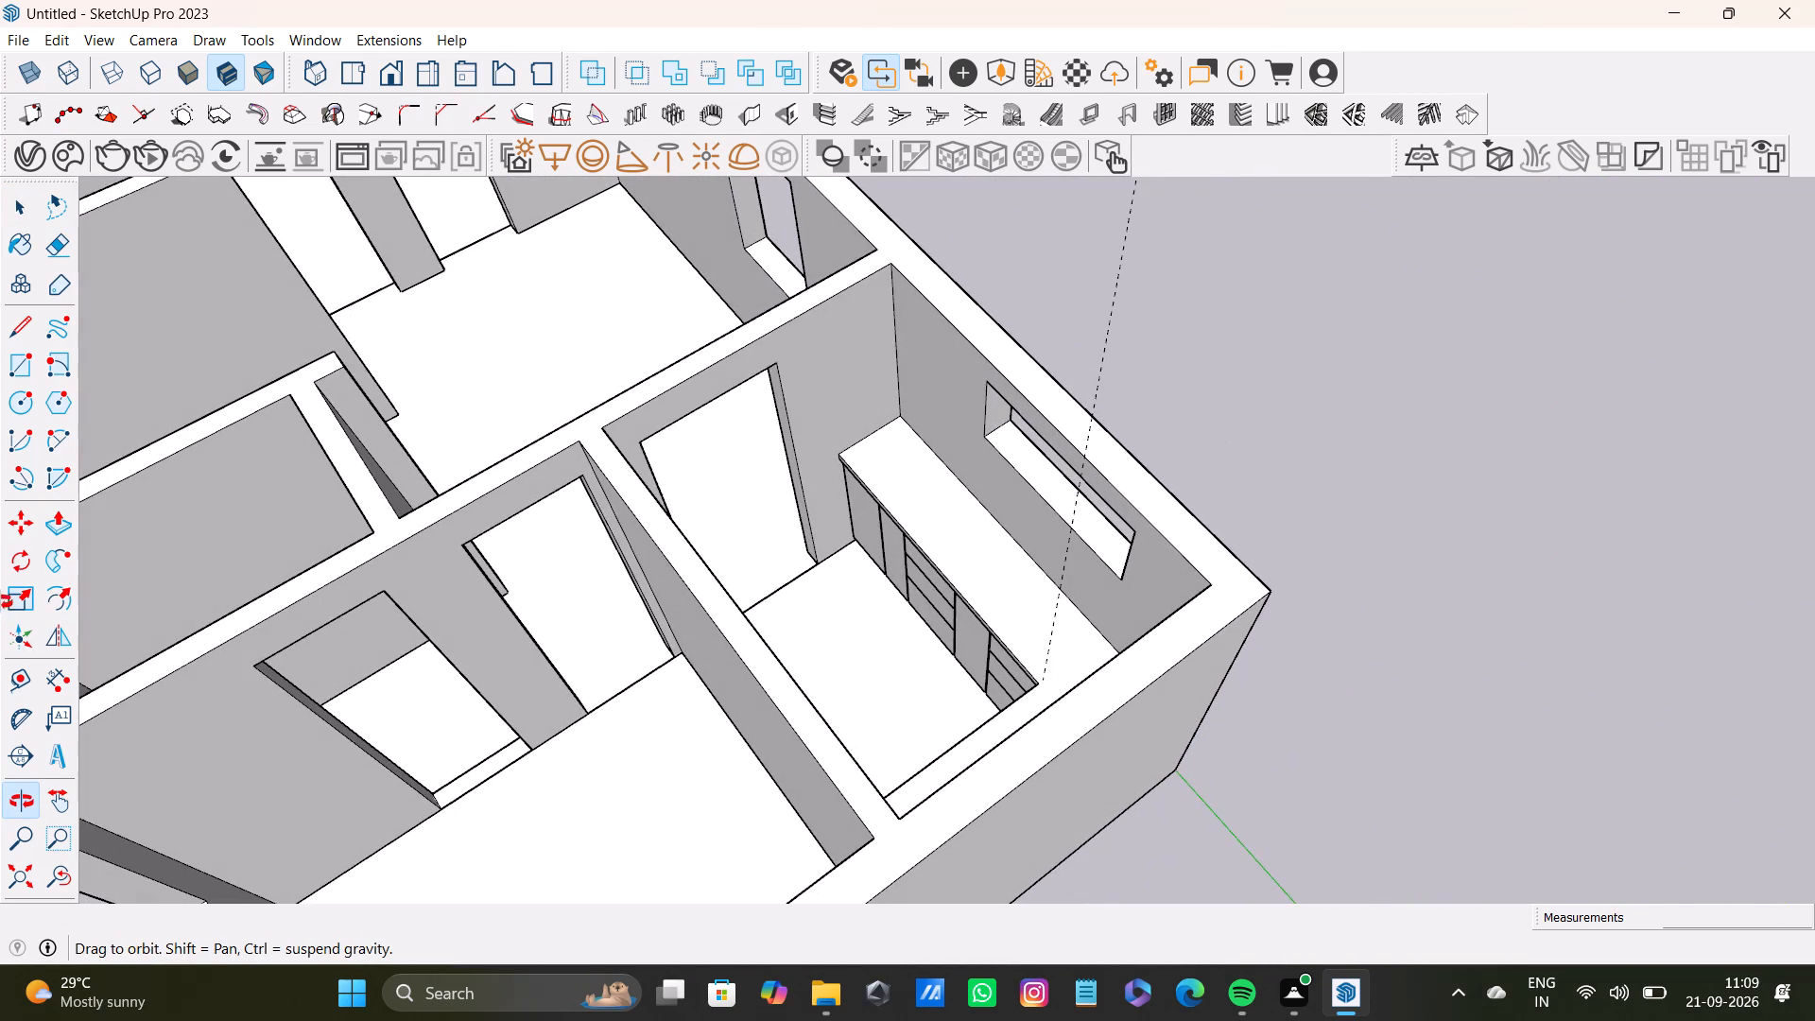
middle_click_drag(0, 602, 0, 601)
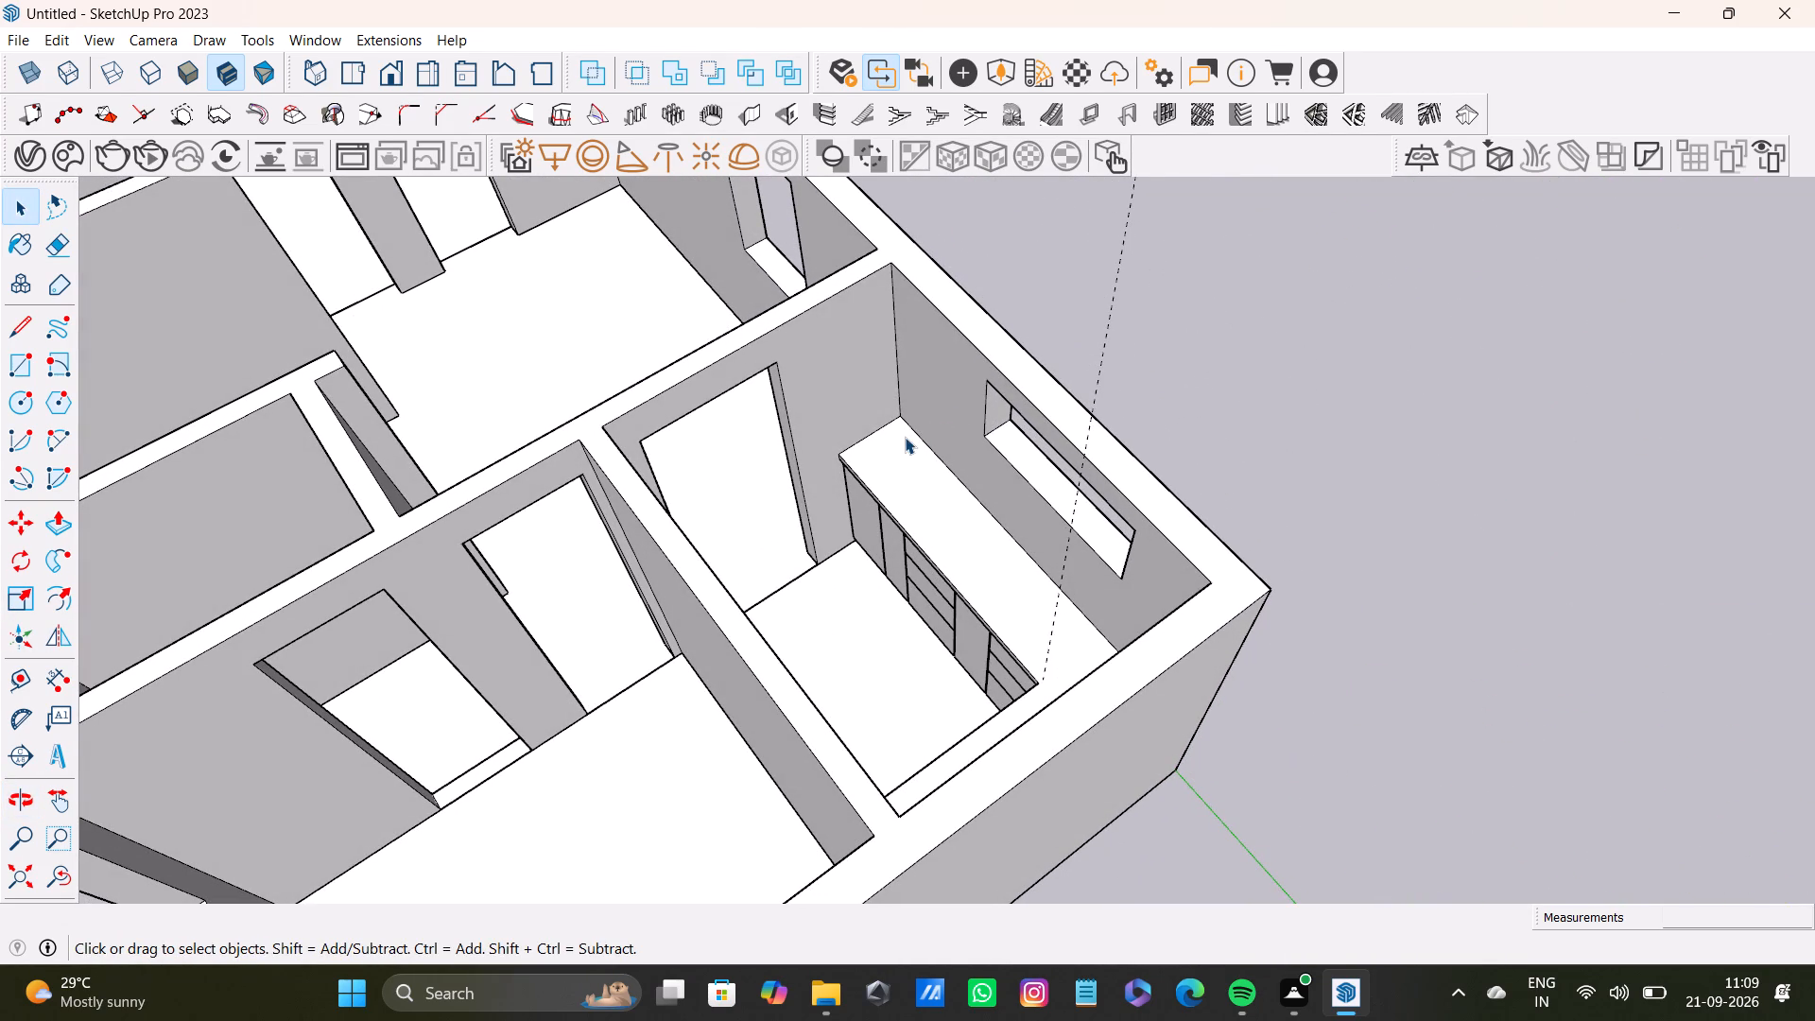
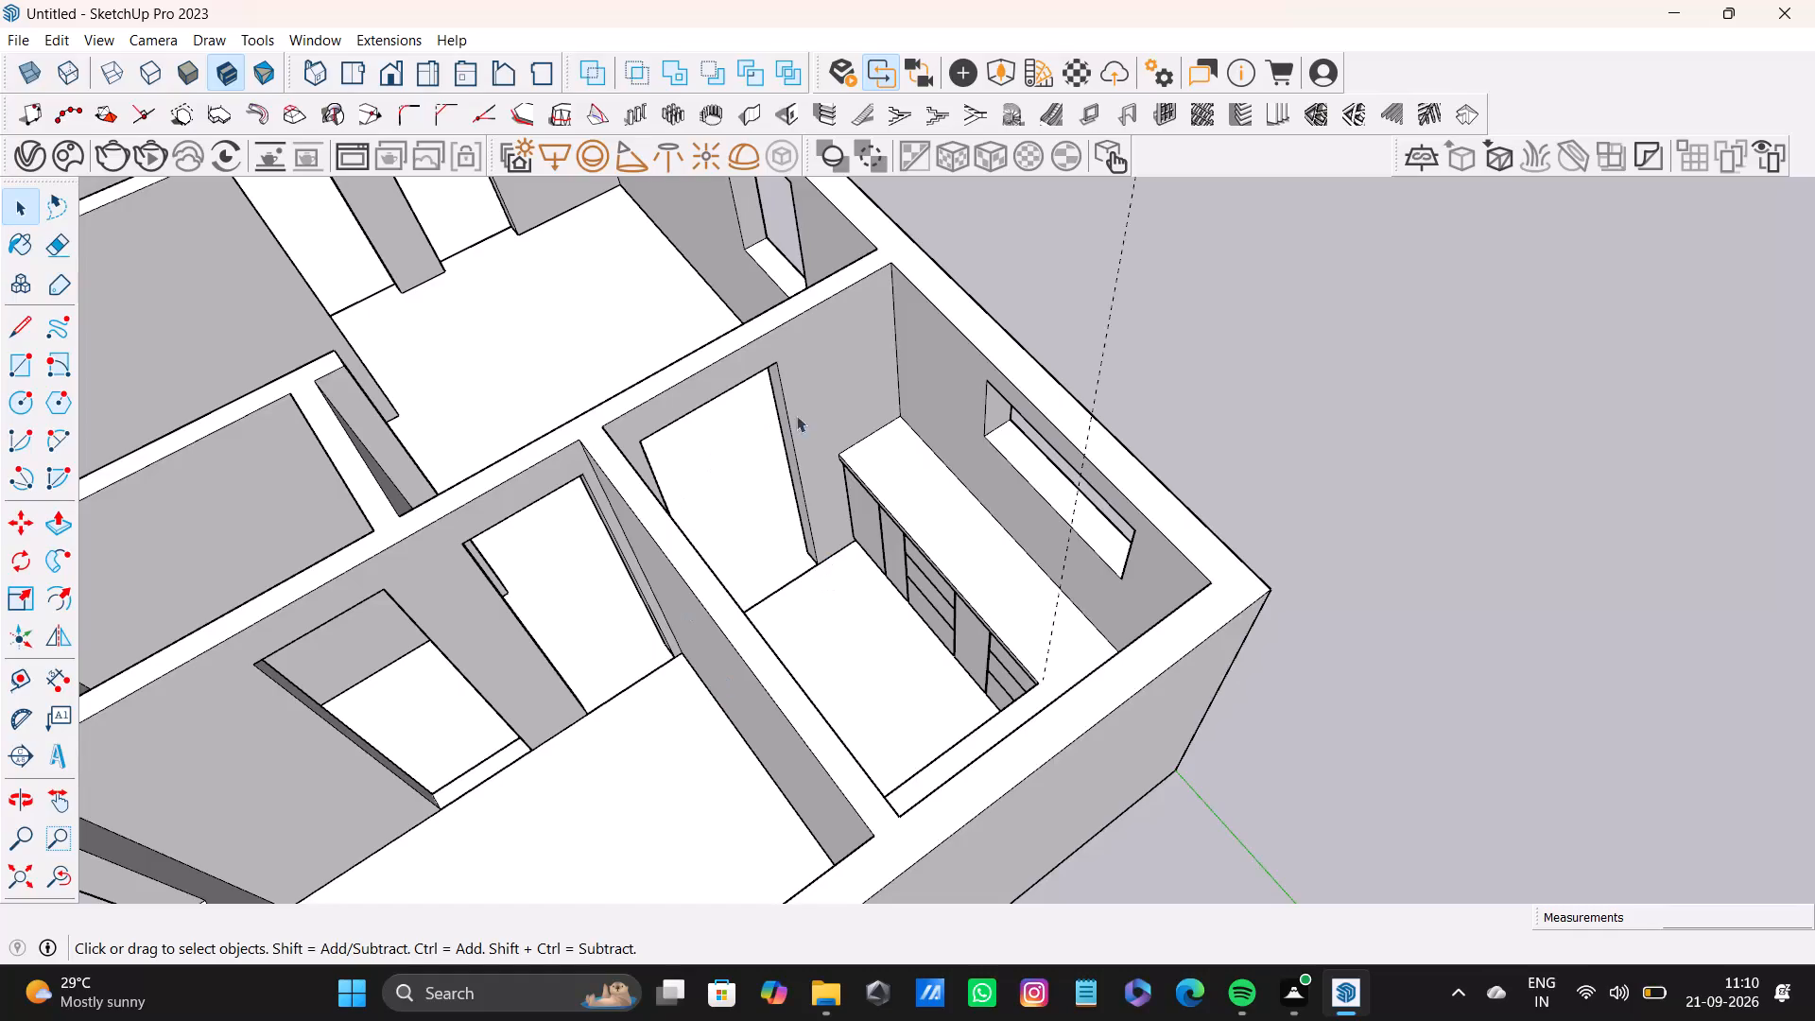
Place a horizontal guide about 2 5/8" below the top edge of the corner room's partition wall opposite the window.
scroll(804, 417, "down", 4)
scroll(879, 545, "down", 18)
middle_click_drag(936, 619, 200, 688)
scroll(914, 628, "up", 7)
middle_click_drag(845, 374, 885, 686, "shift")
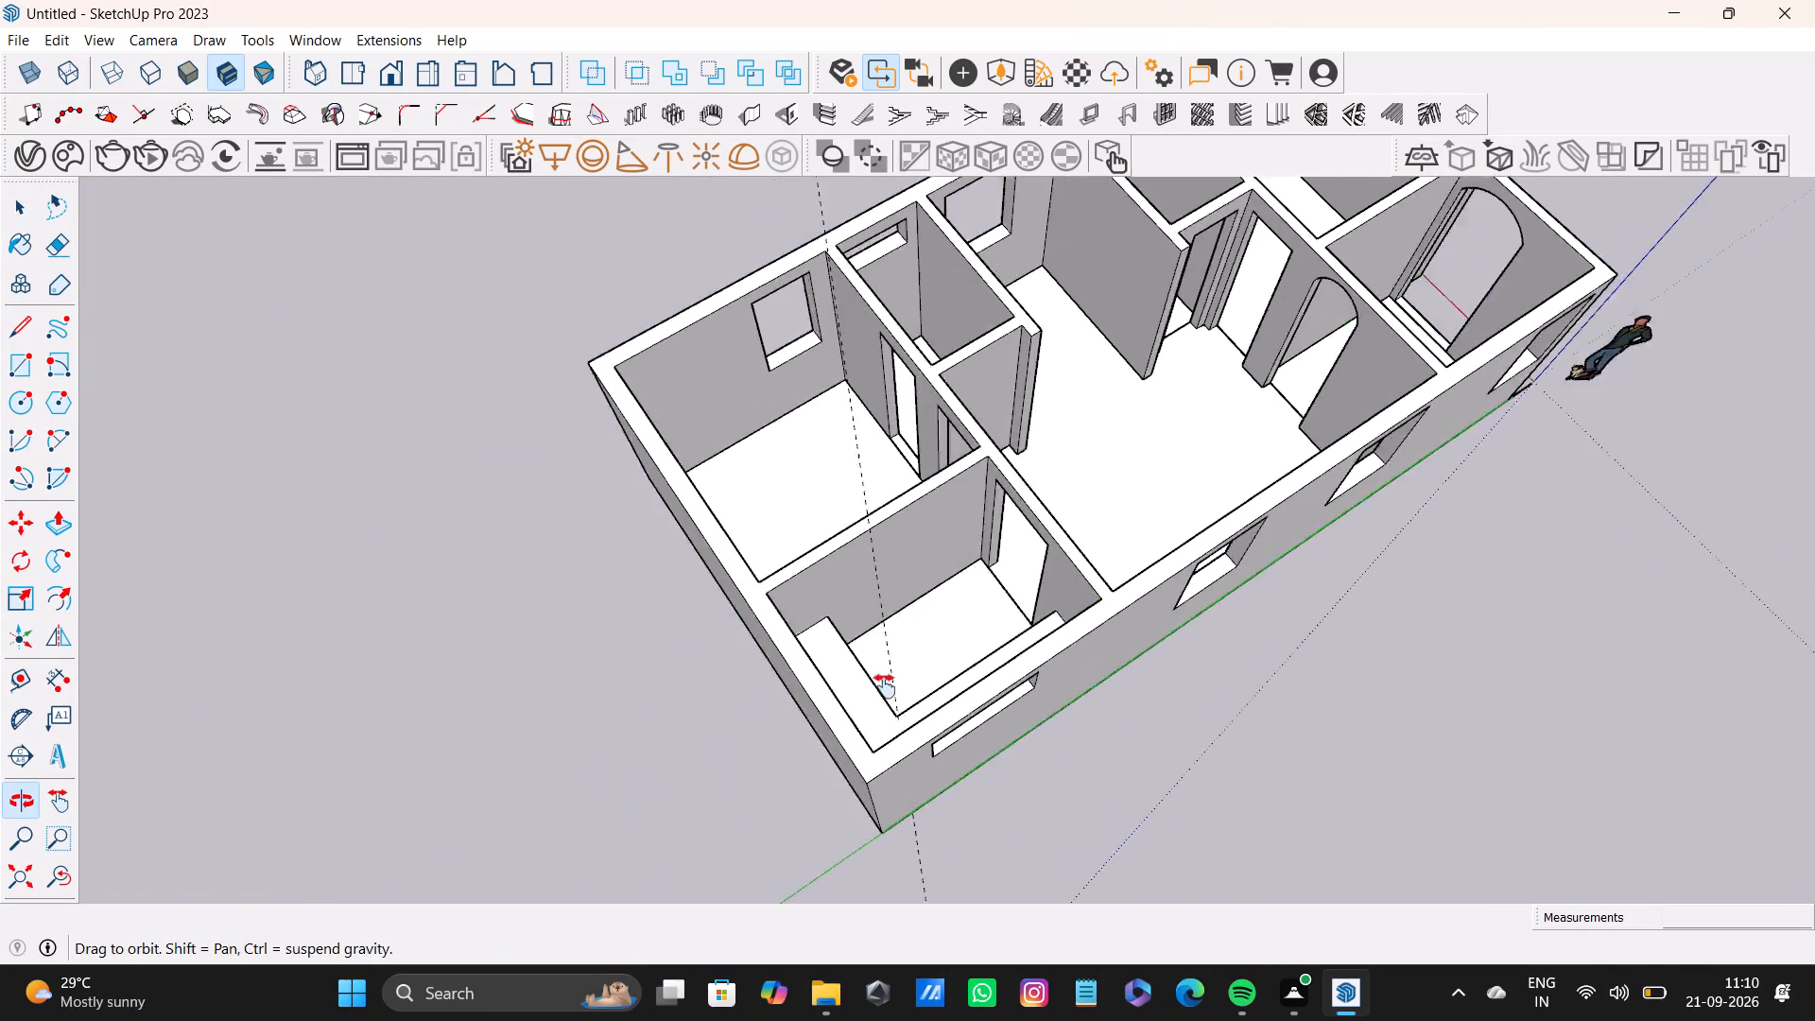
middle_click_drag(885, 686, 903, 704, "shift")
middle_click_drag(1011, 705, 464, 696)
scroll(741, 574, "up", 7)
middle_click_drag(740, 580, 995, 410)
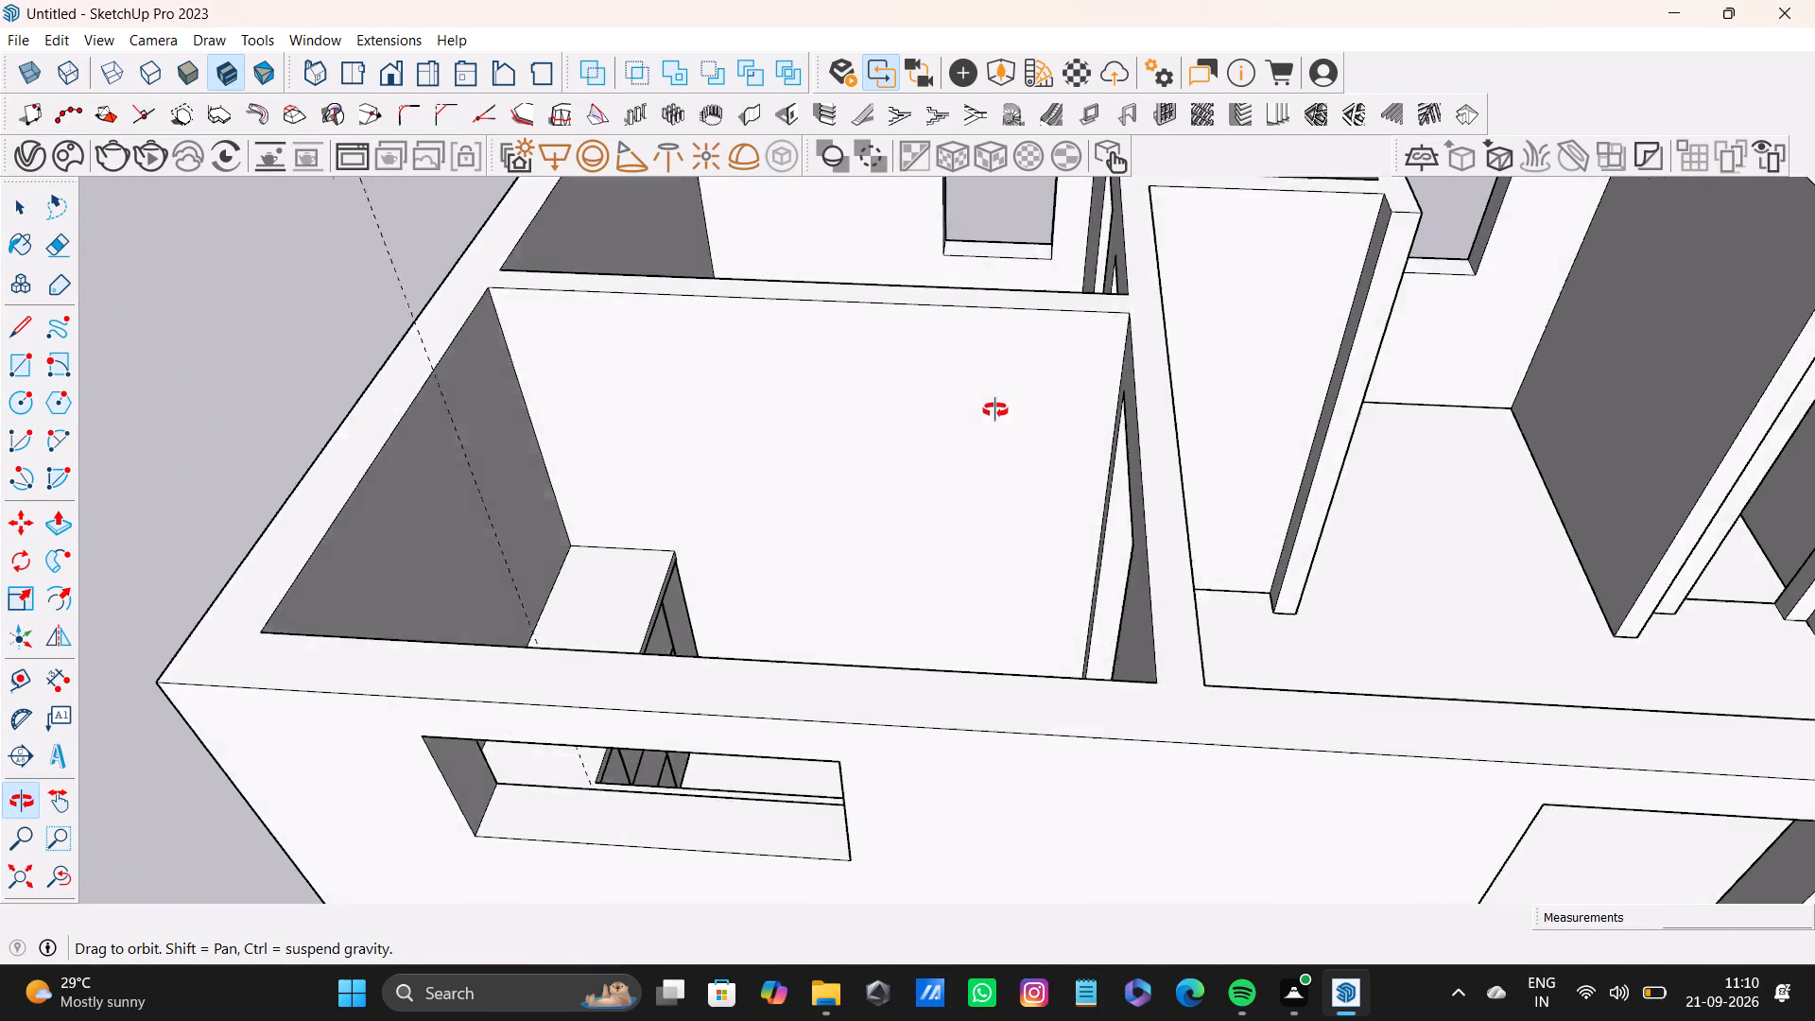
middle_click_drag(995, 410, 1067, 599)
middle_click_drag(1069, 607, 1085, 588)
key("t")
scroll(754, 506, "up", 3)
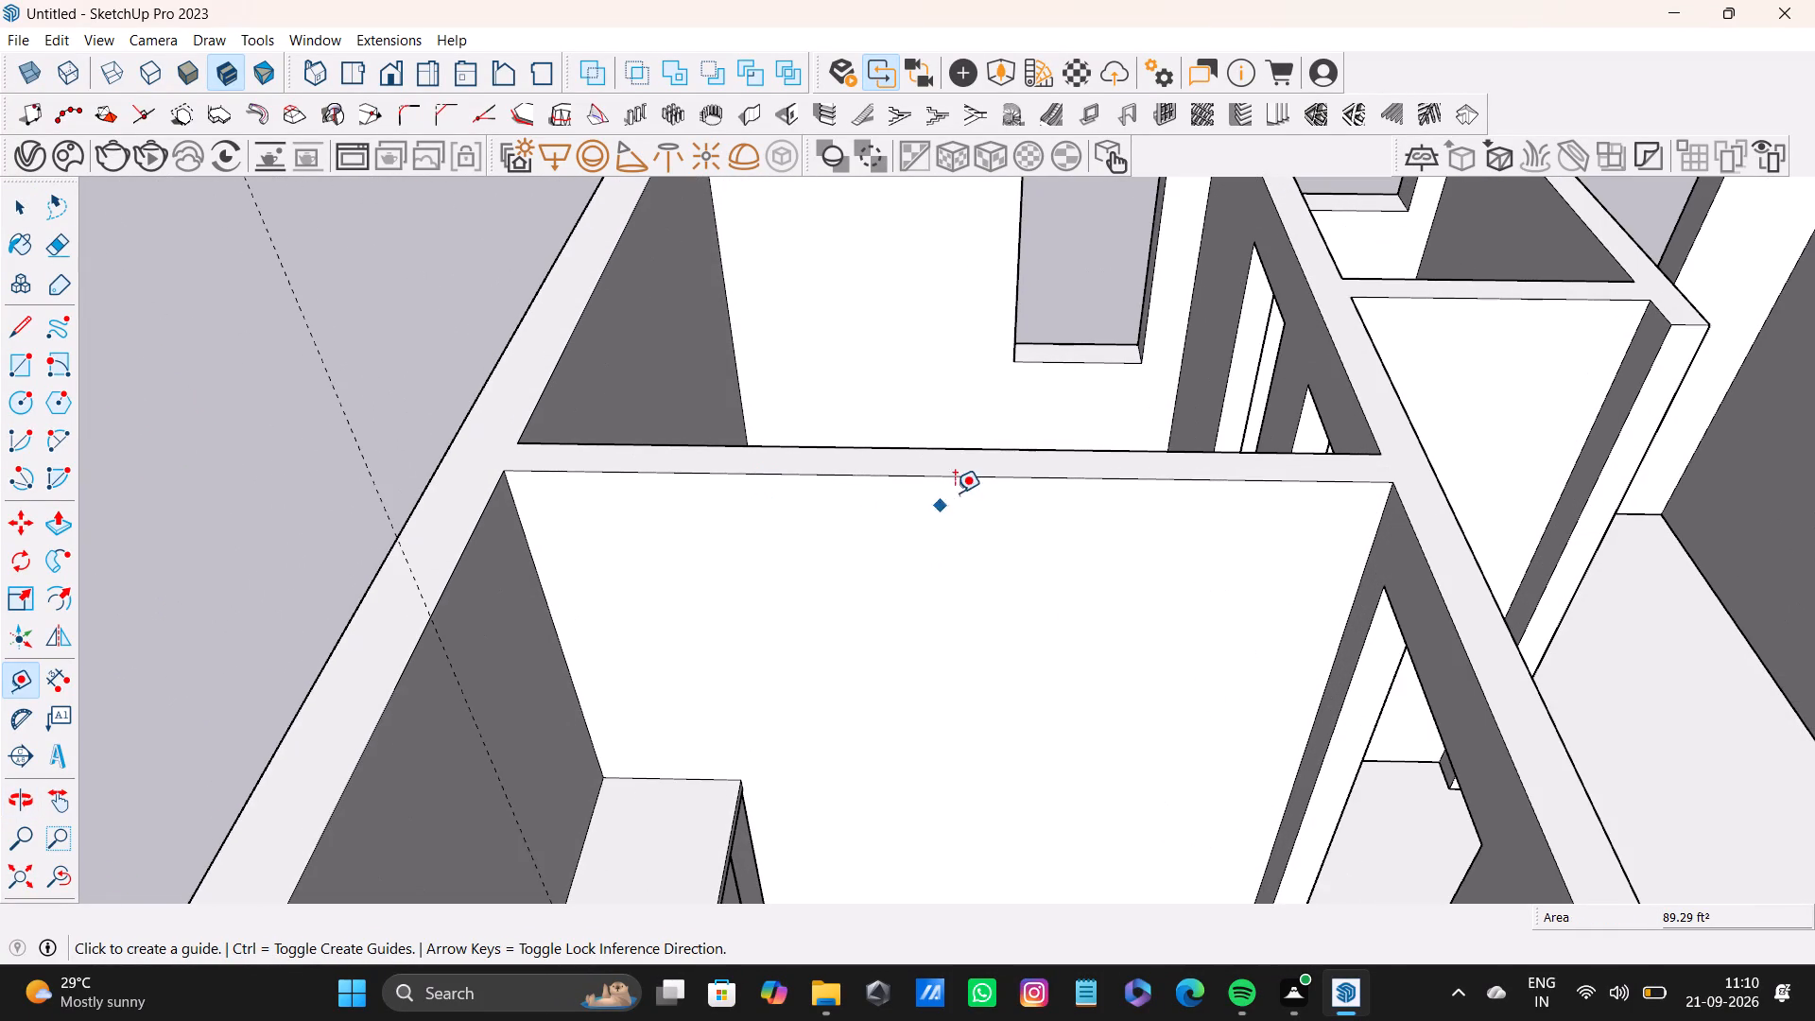
left_click(970, 478)
middle_click_drag(1096, 685, 848, 590)
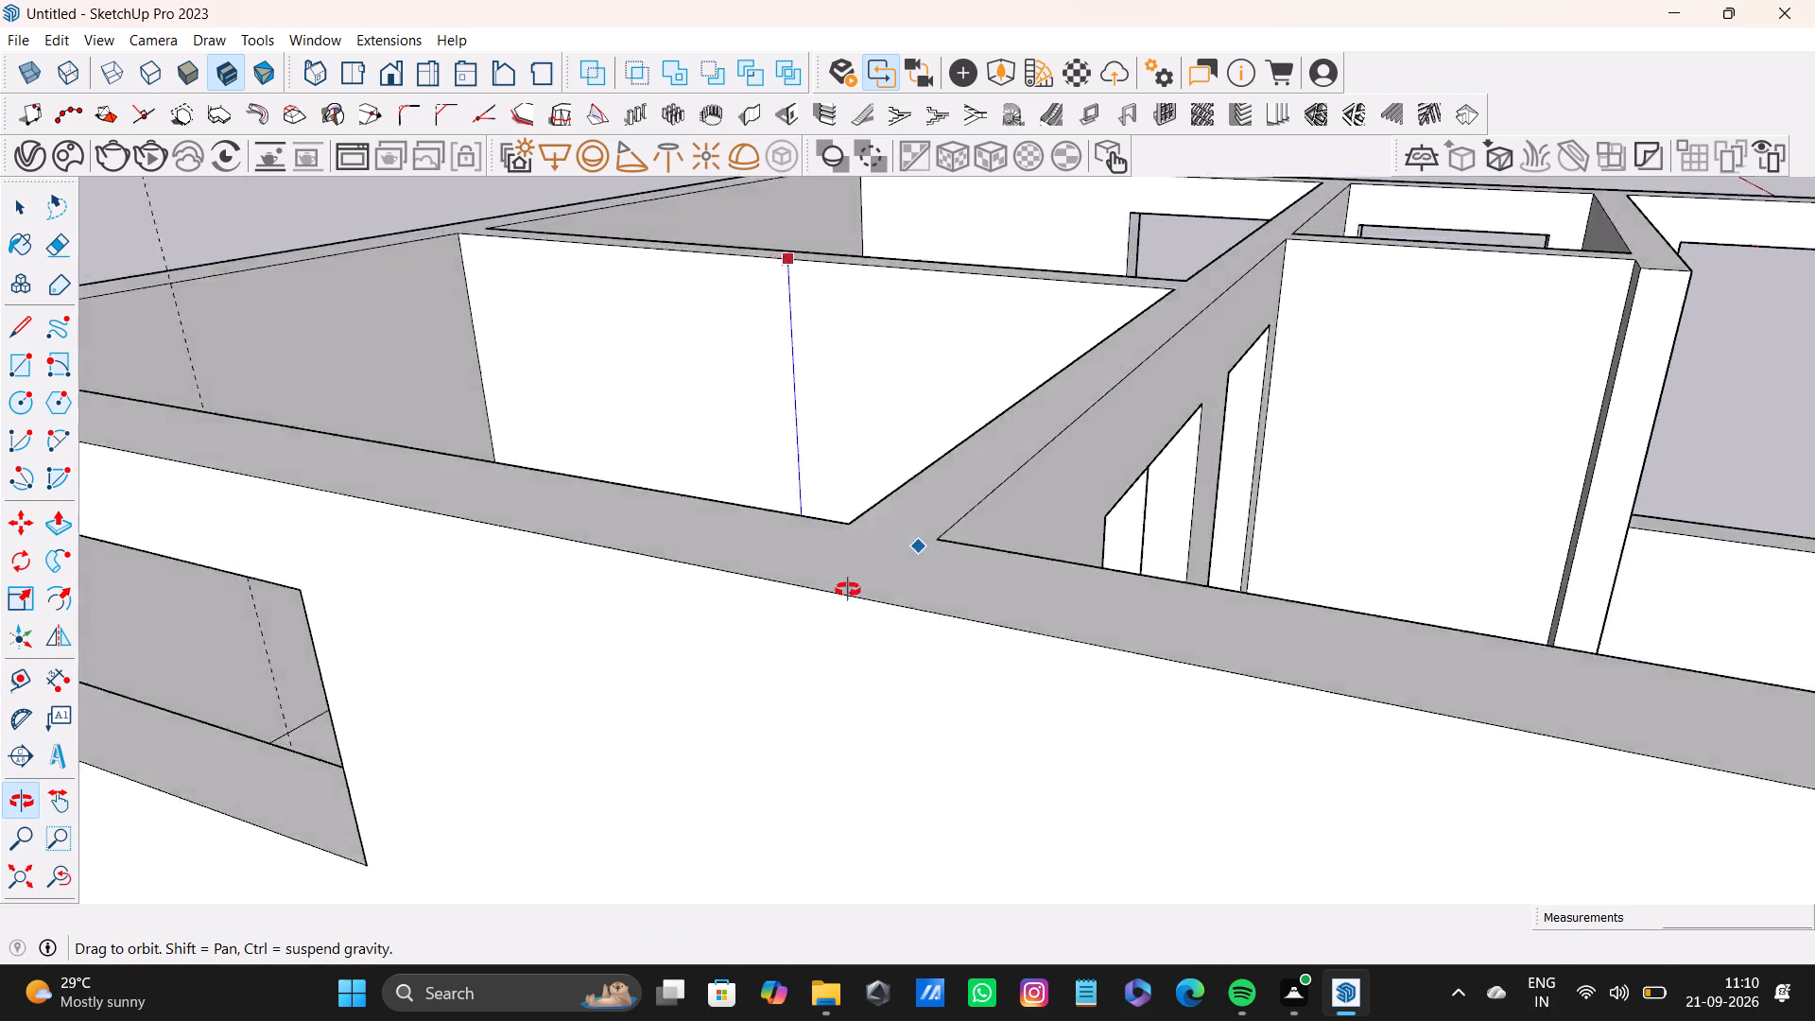
middle_click_drag(848, 590, 962, 666)
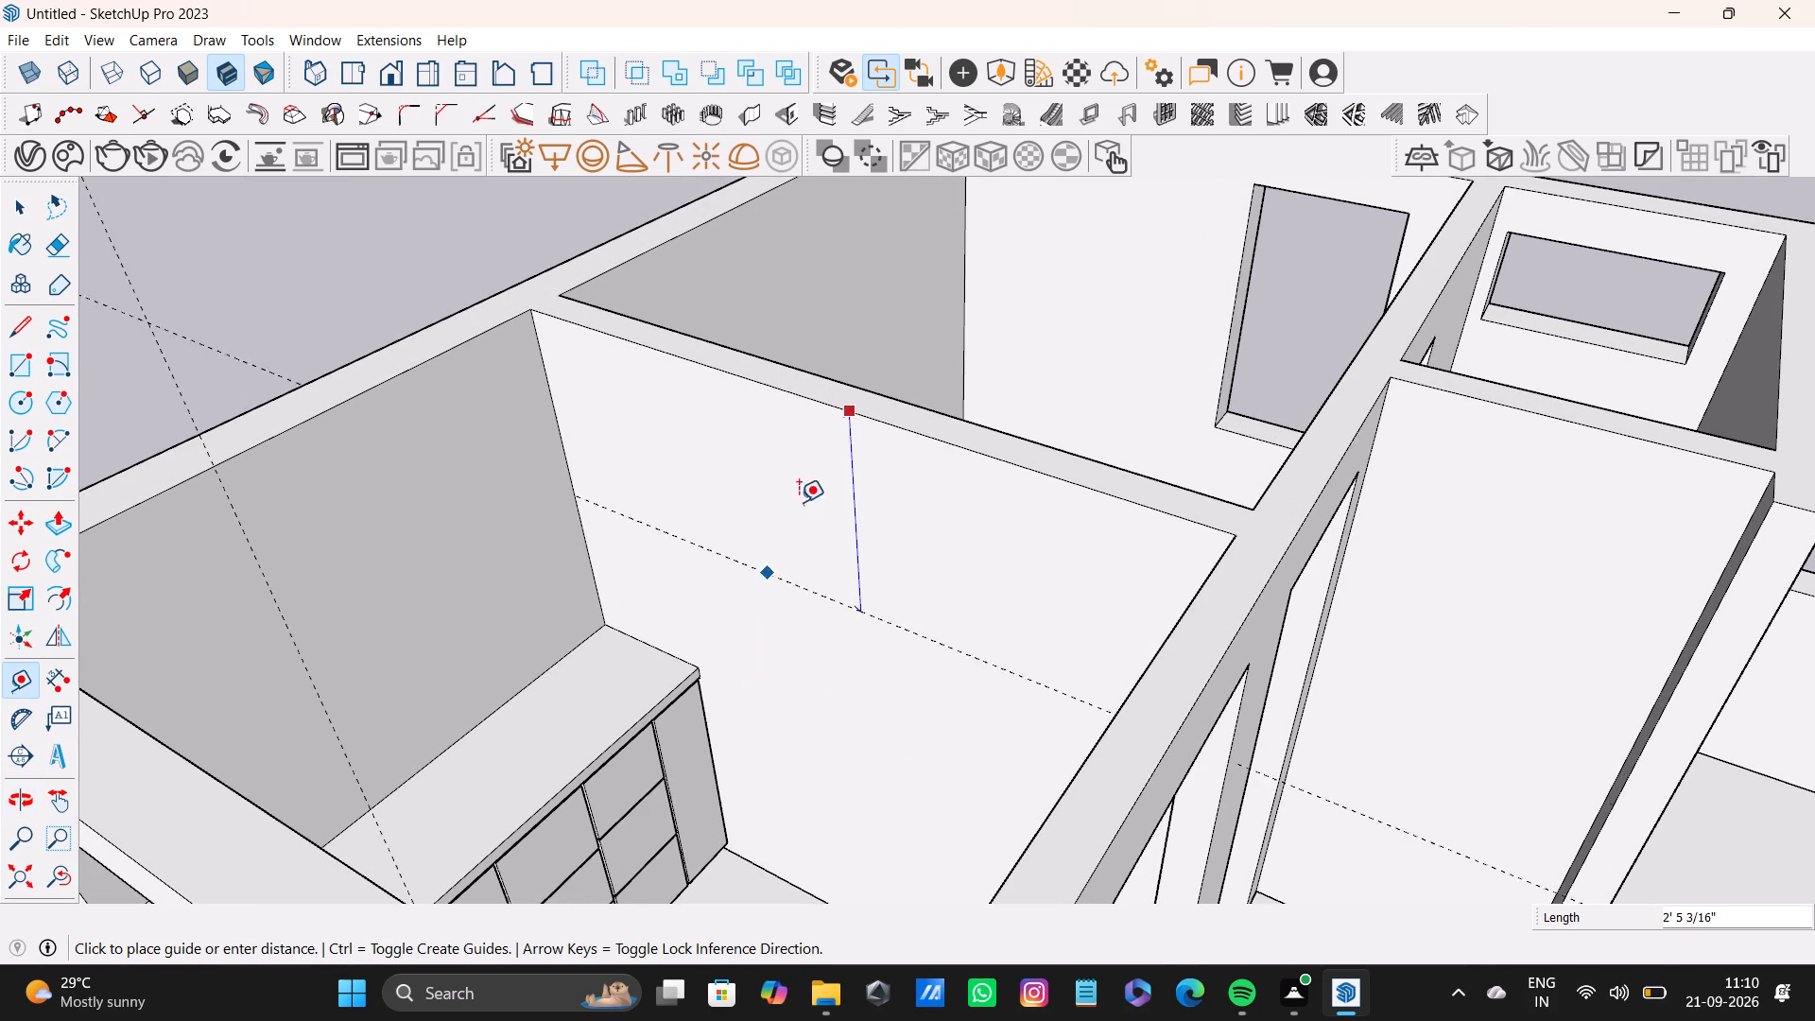
left_click(1004, 476)
Place a second horizontal guide on the partition wall about 2' 2 5/16" below the first guide.
left_click(992, 475)
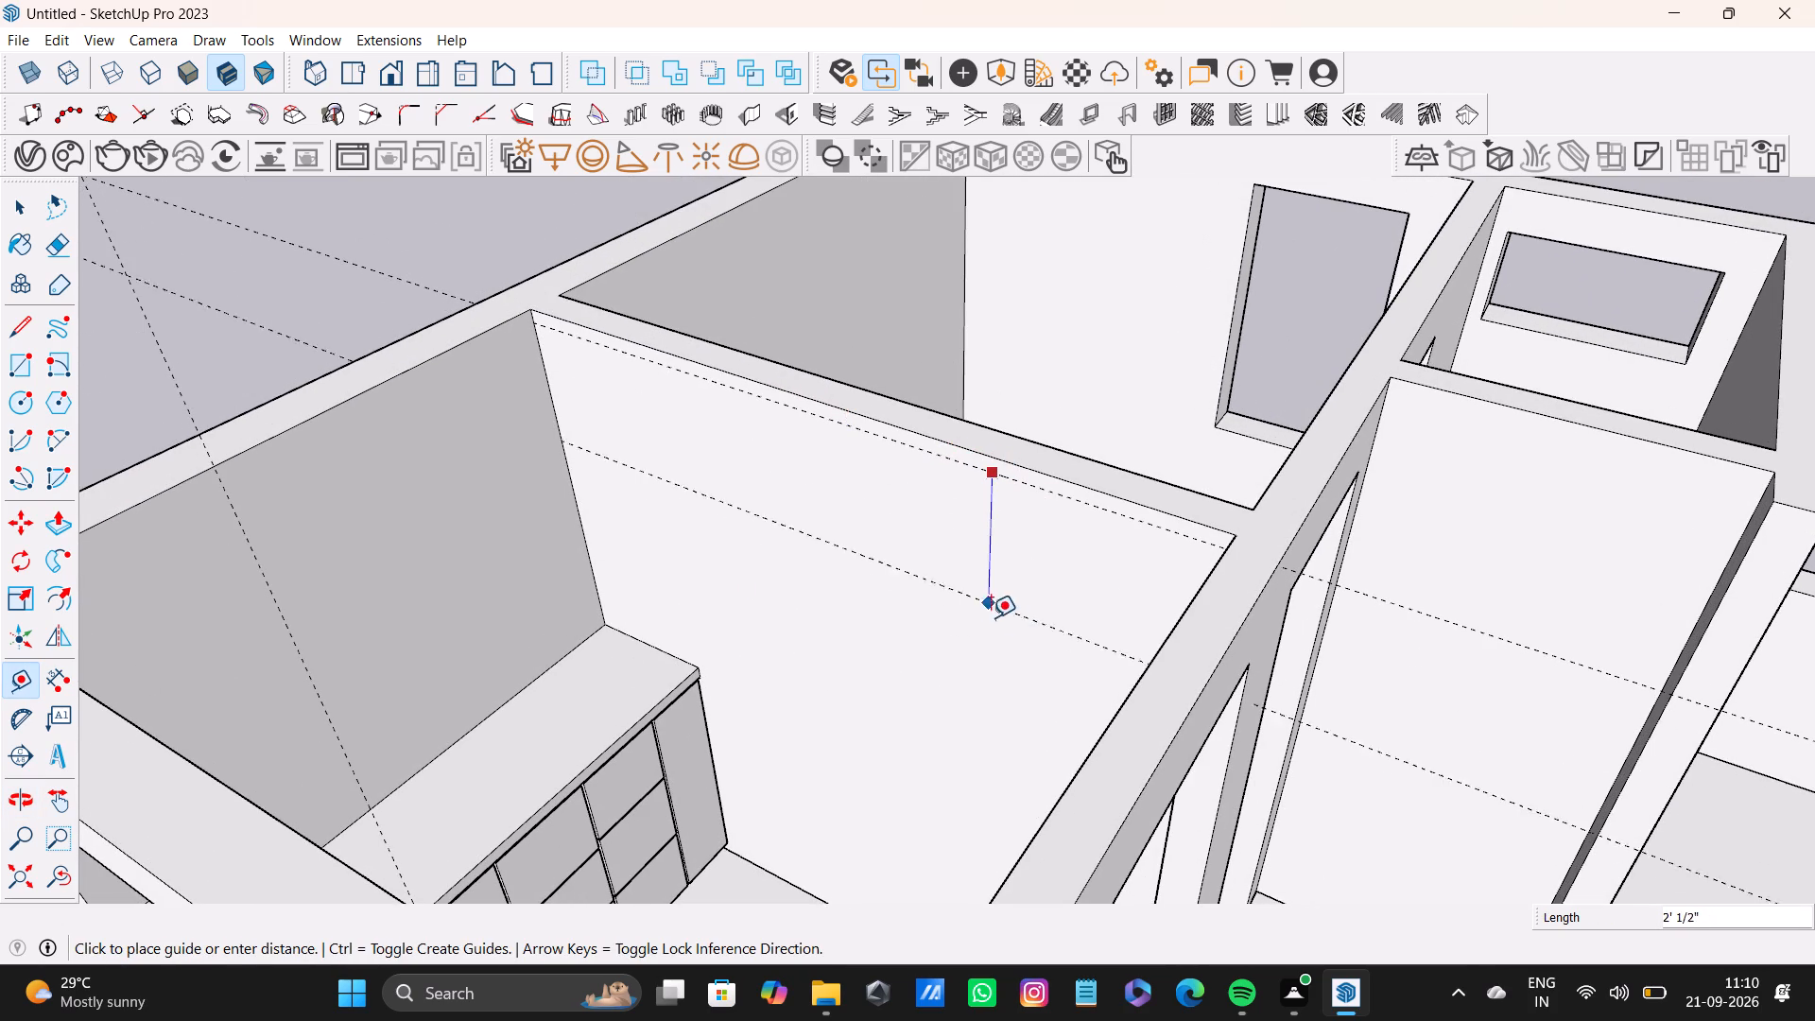
middle_click_drag(991, 660, 1315, 408)
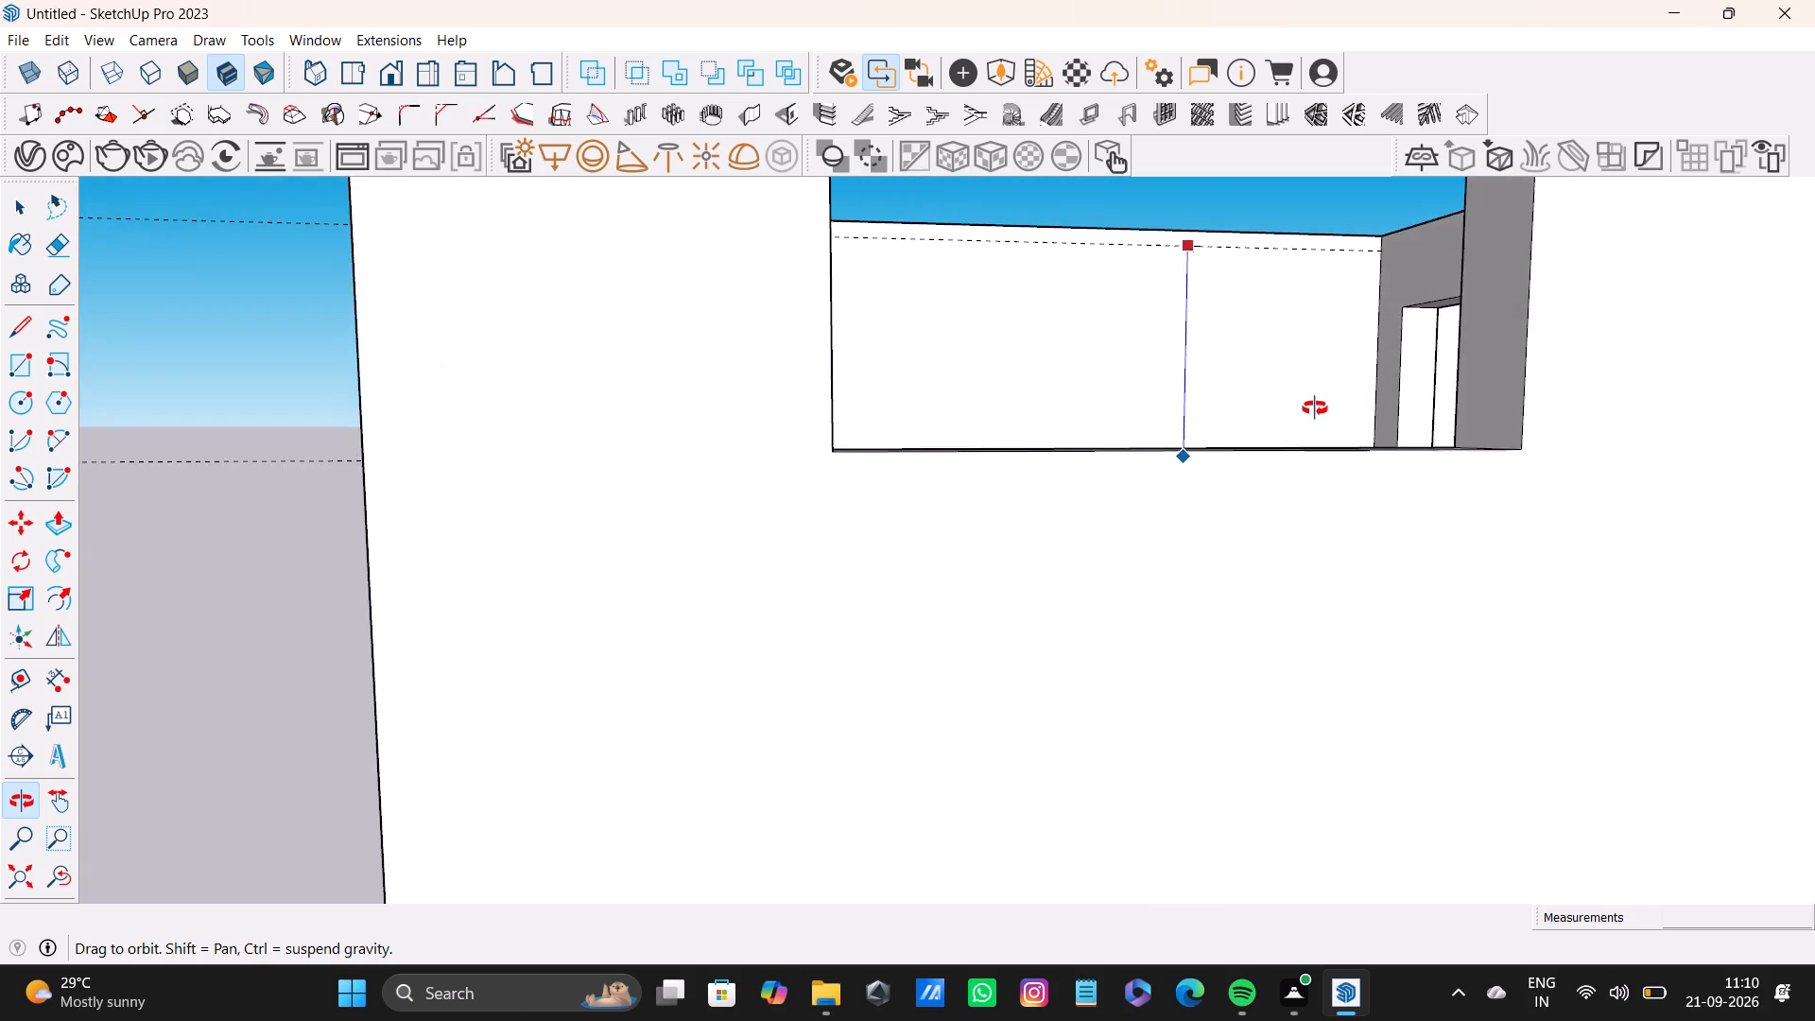
middle_click_drag(1315, 408, 1096, 625)
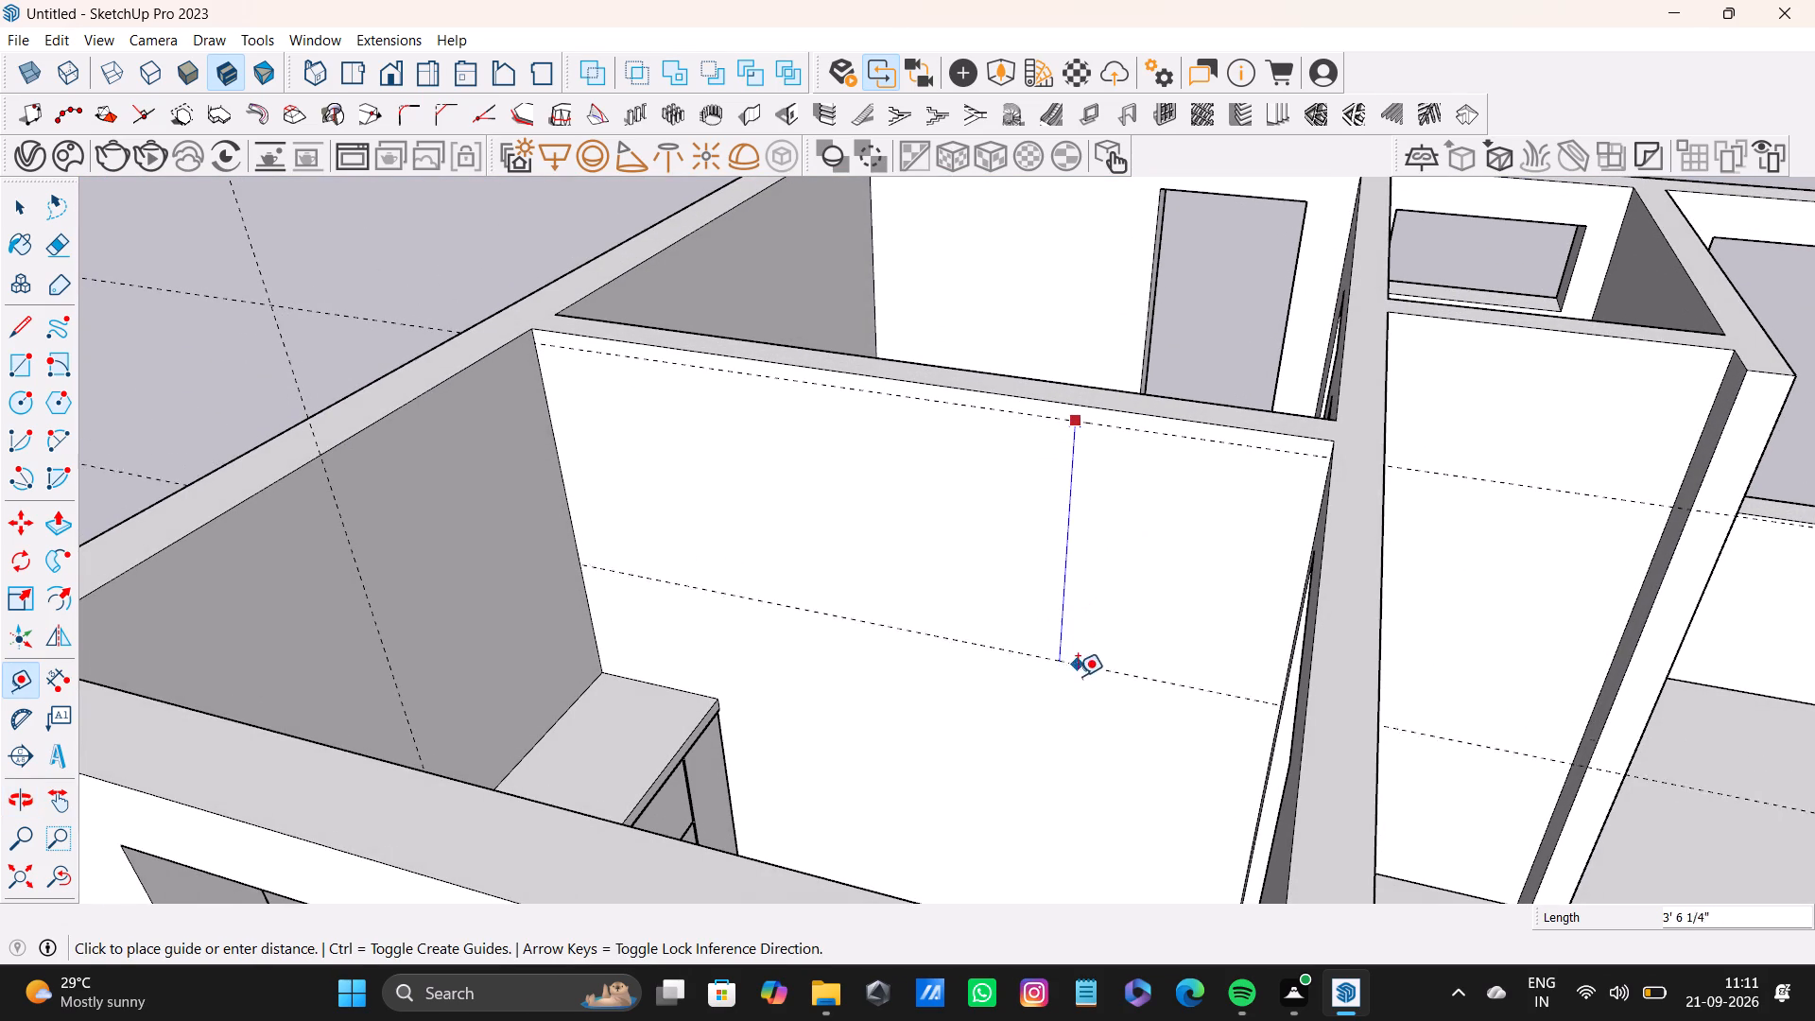
middle_click_drag(1078, 668, 1133, 599)
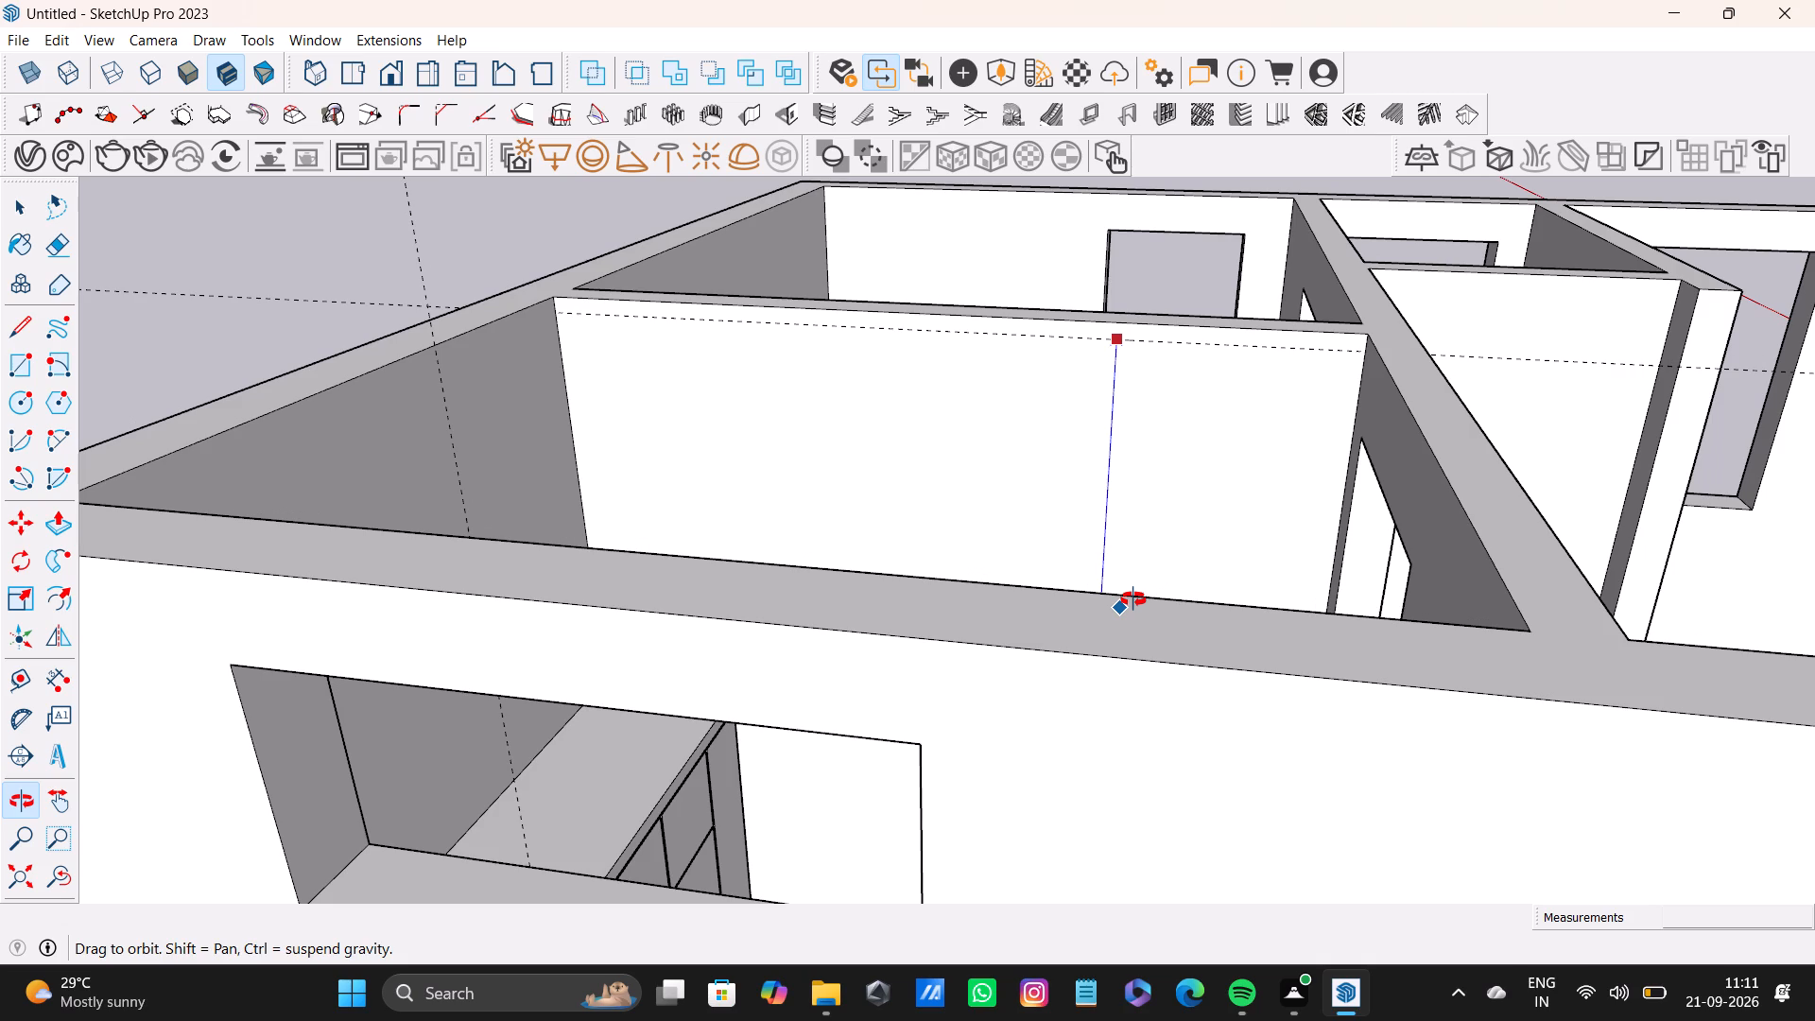
middle_click_drag(1133, 599, 1158, 693)
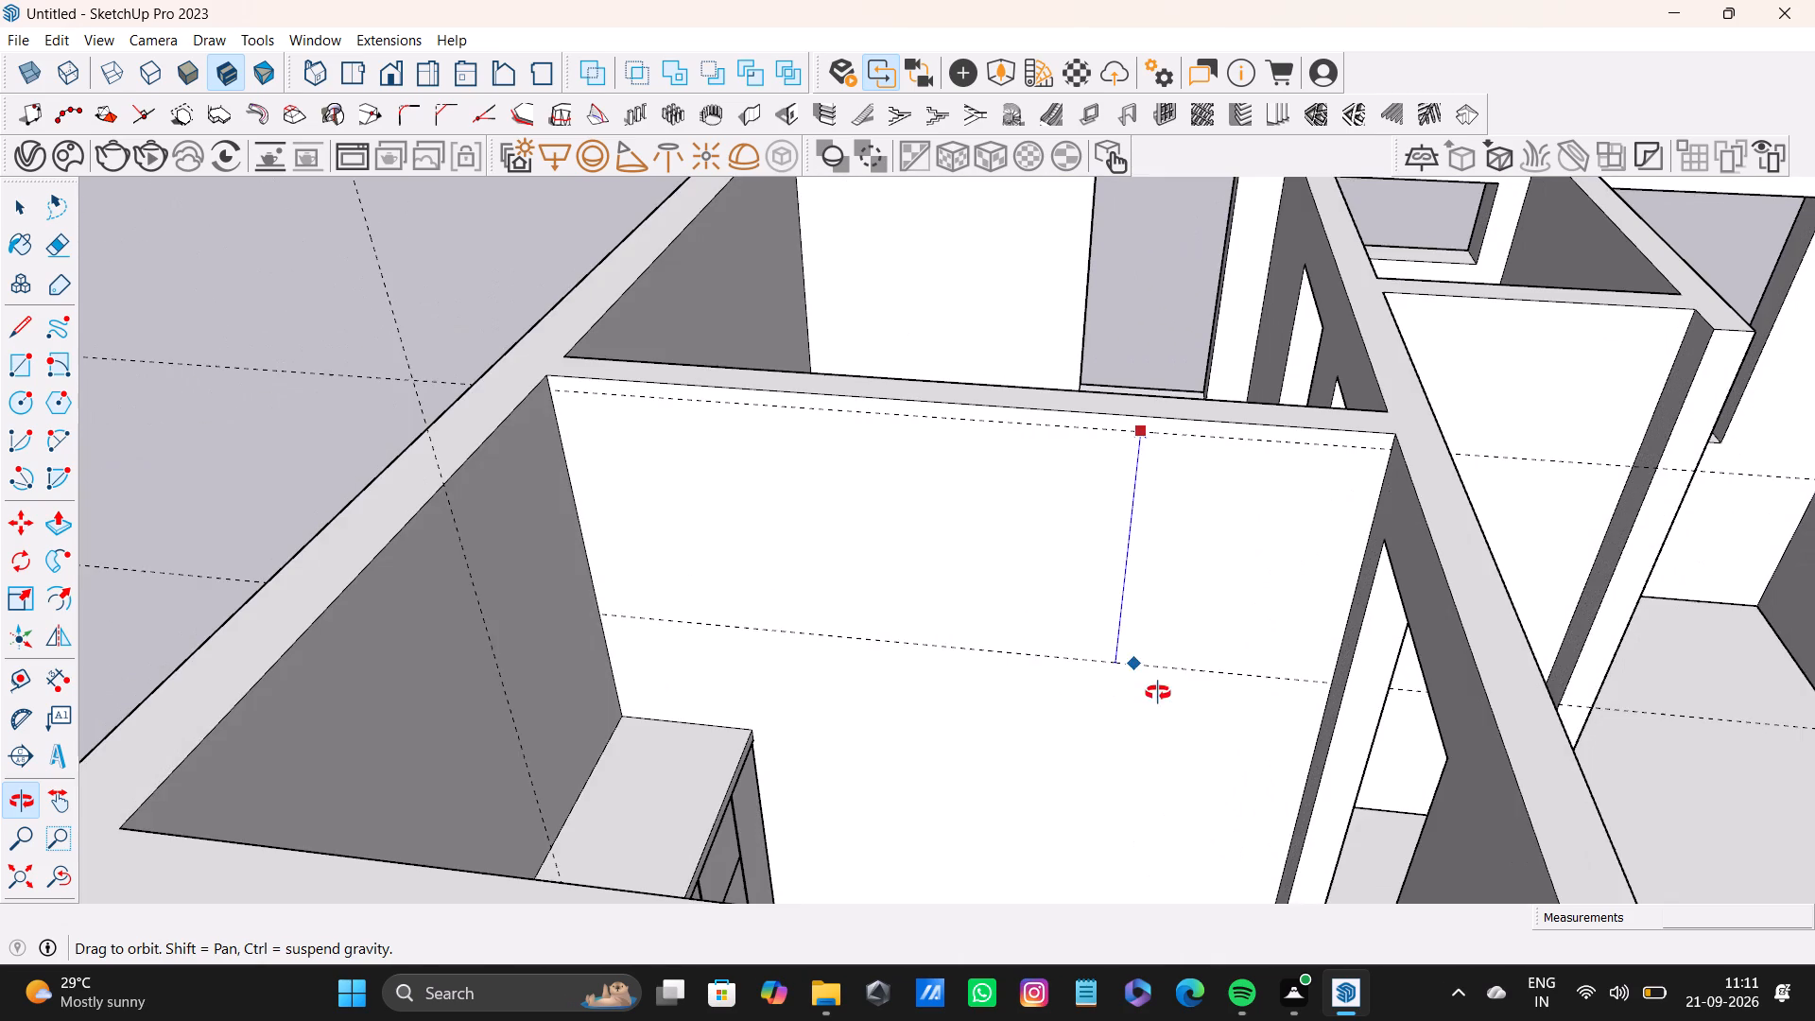
middle_click_drag(1158, 693, 1159, 693)
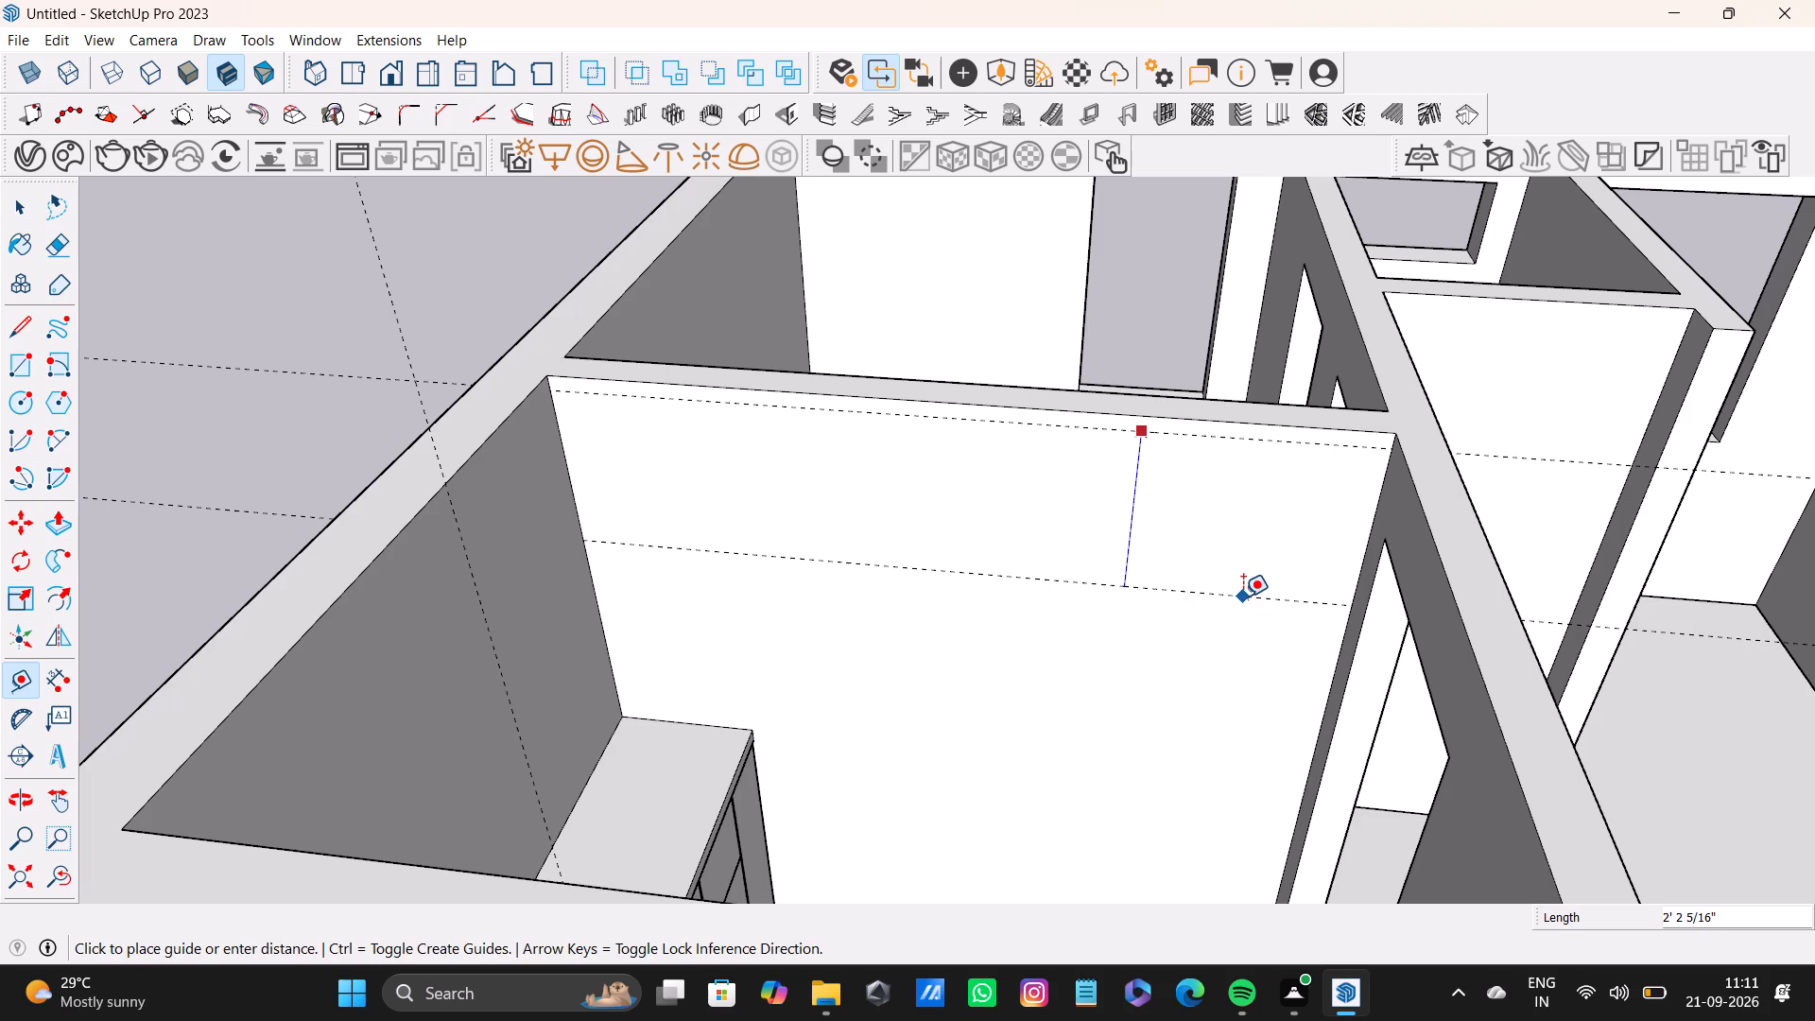
left_click(1243, 597)
Place a third horizontal guide about 1' 5" below the second guide on the partition wall.
left_click(1138, 588)
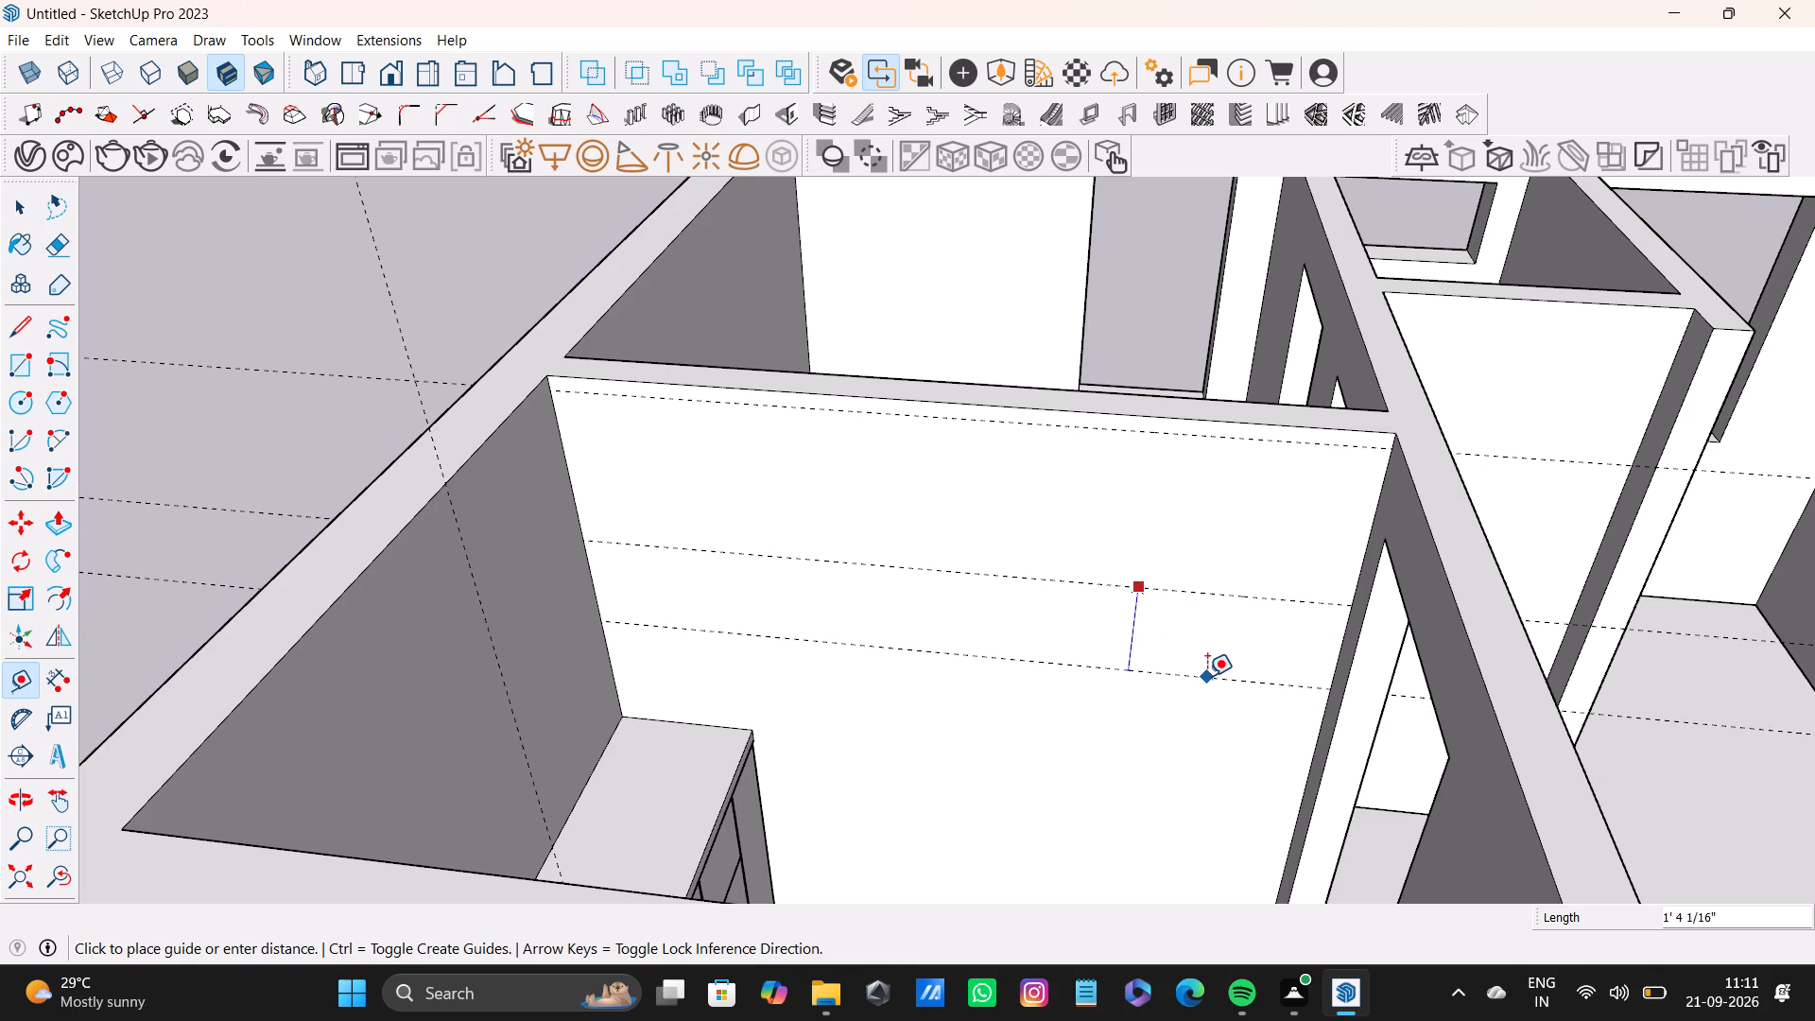
left_click(1212, 682)
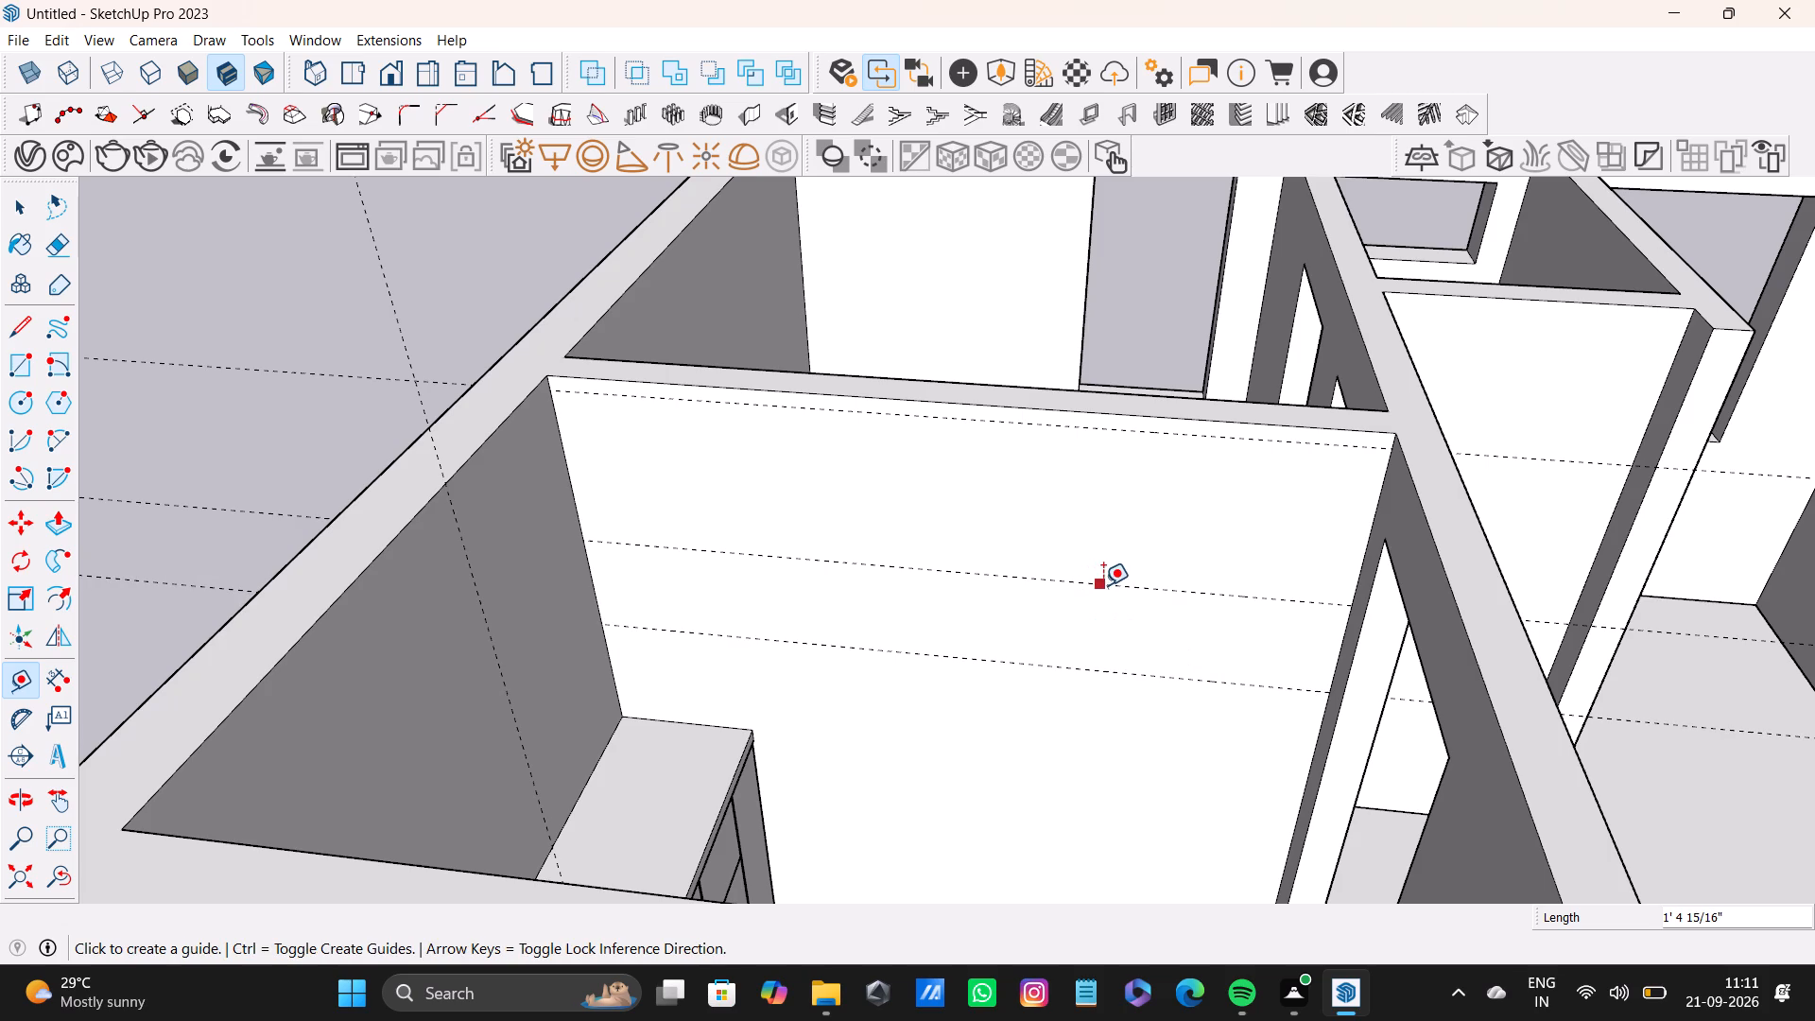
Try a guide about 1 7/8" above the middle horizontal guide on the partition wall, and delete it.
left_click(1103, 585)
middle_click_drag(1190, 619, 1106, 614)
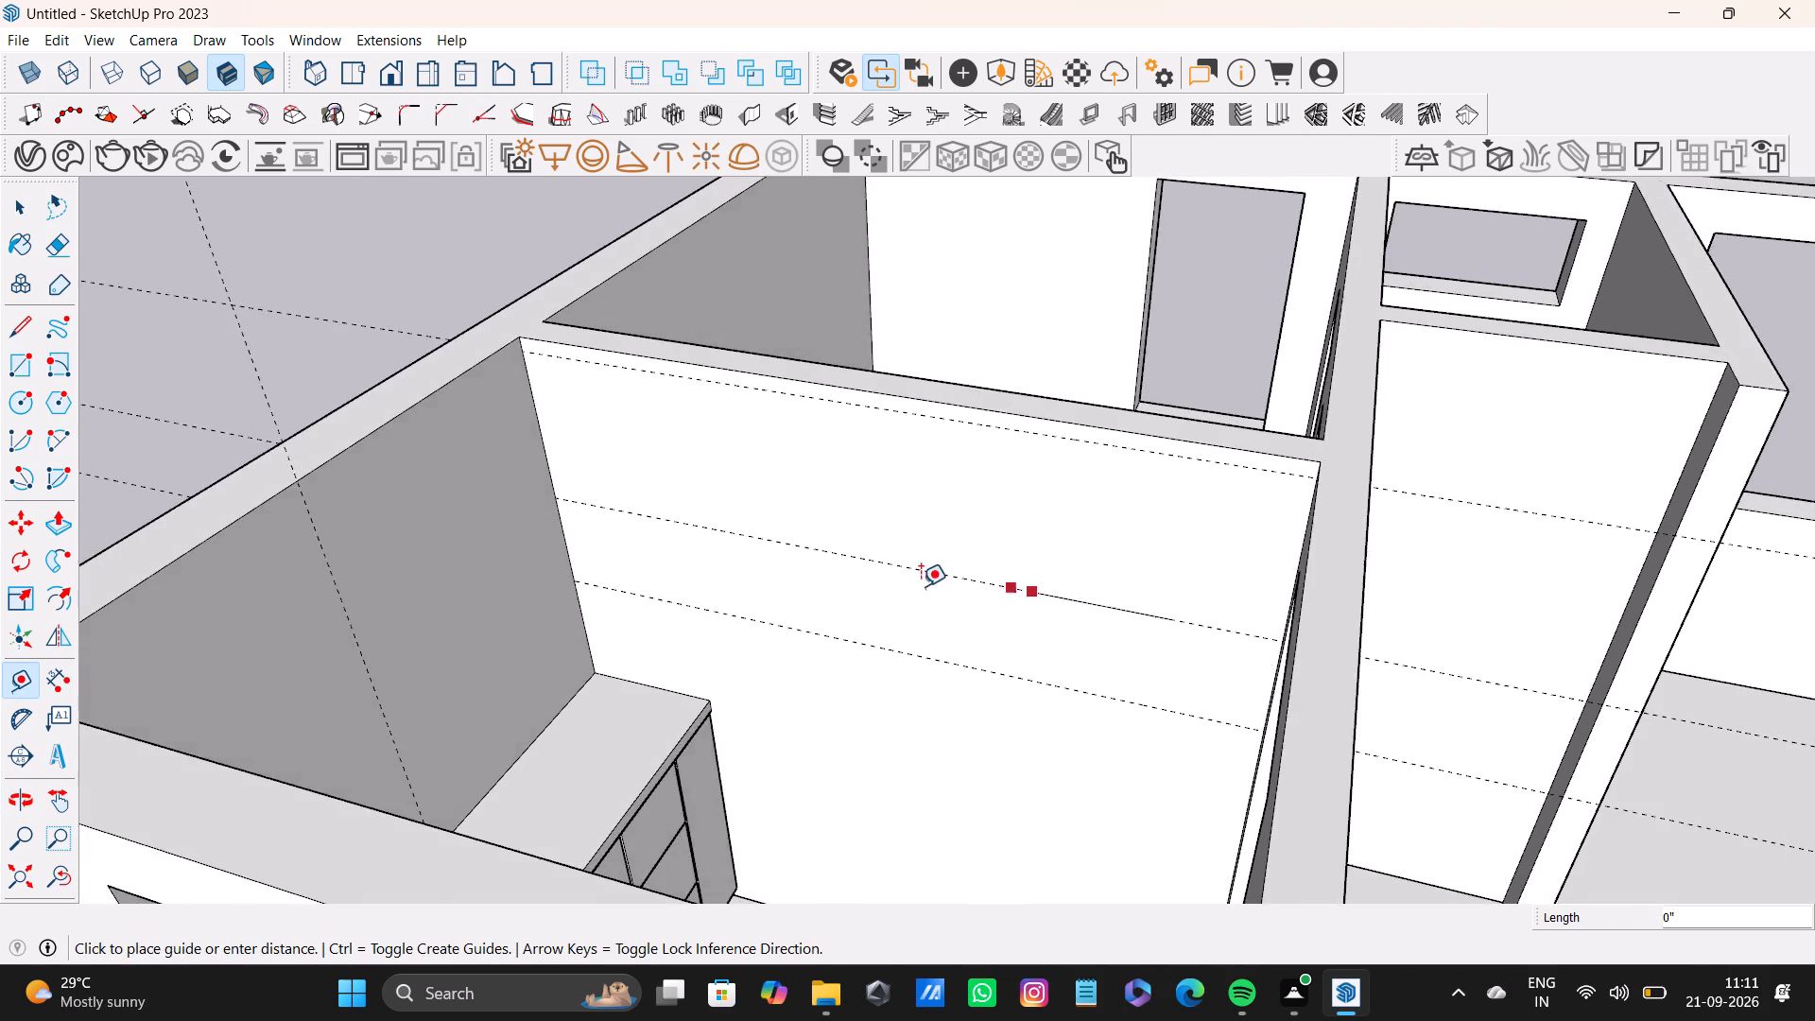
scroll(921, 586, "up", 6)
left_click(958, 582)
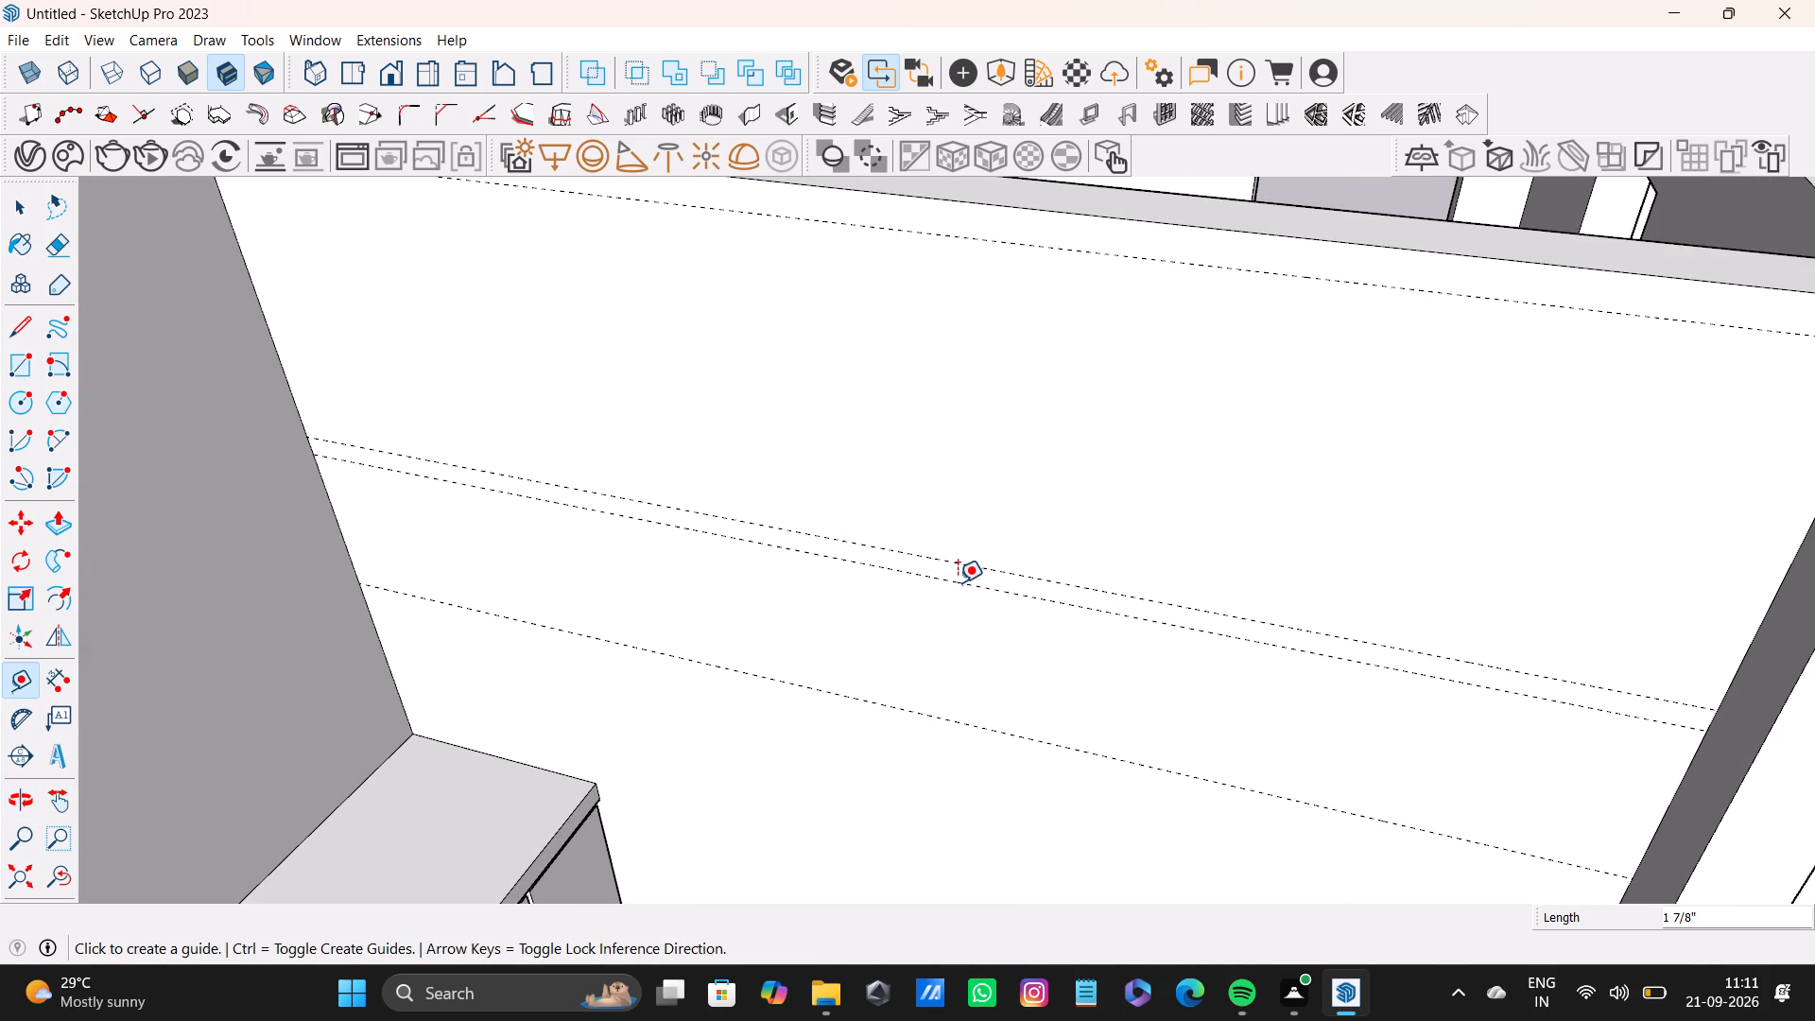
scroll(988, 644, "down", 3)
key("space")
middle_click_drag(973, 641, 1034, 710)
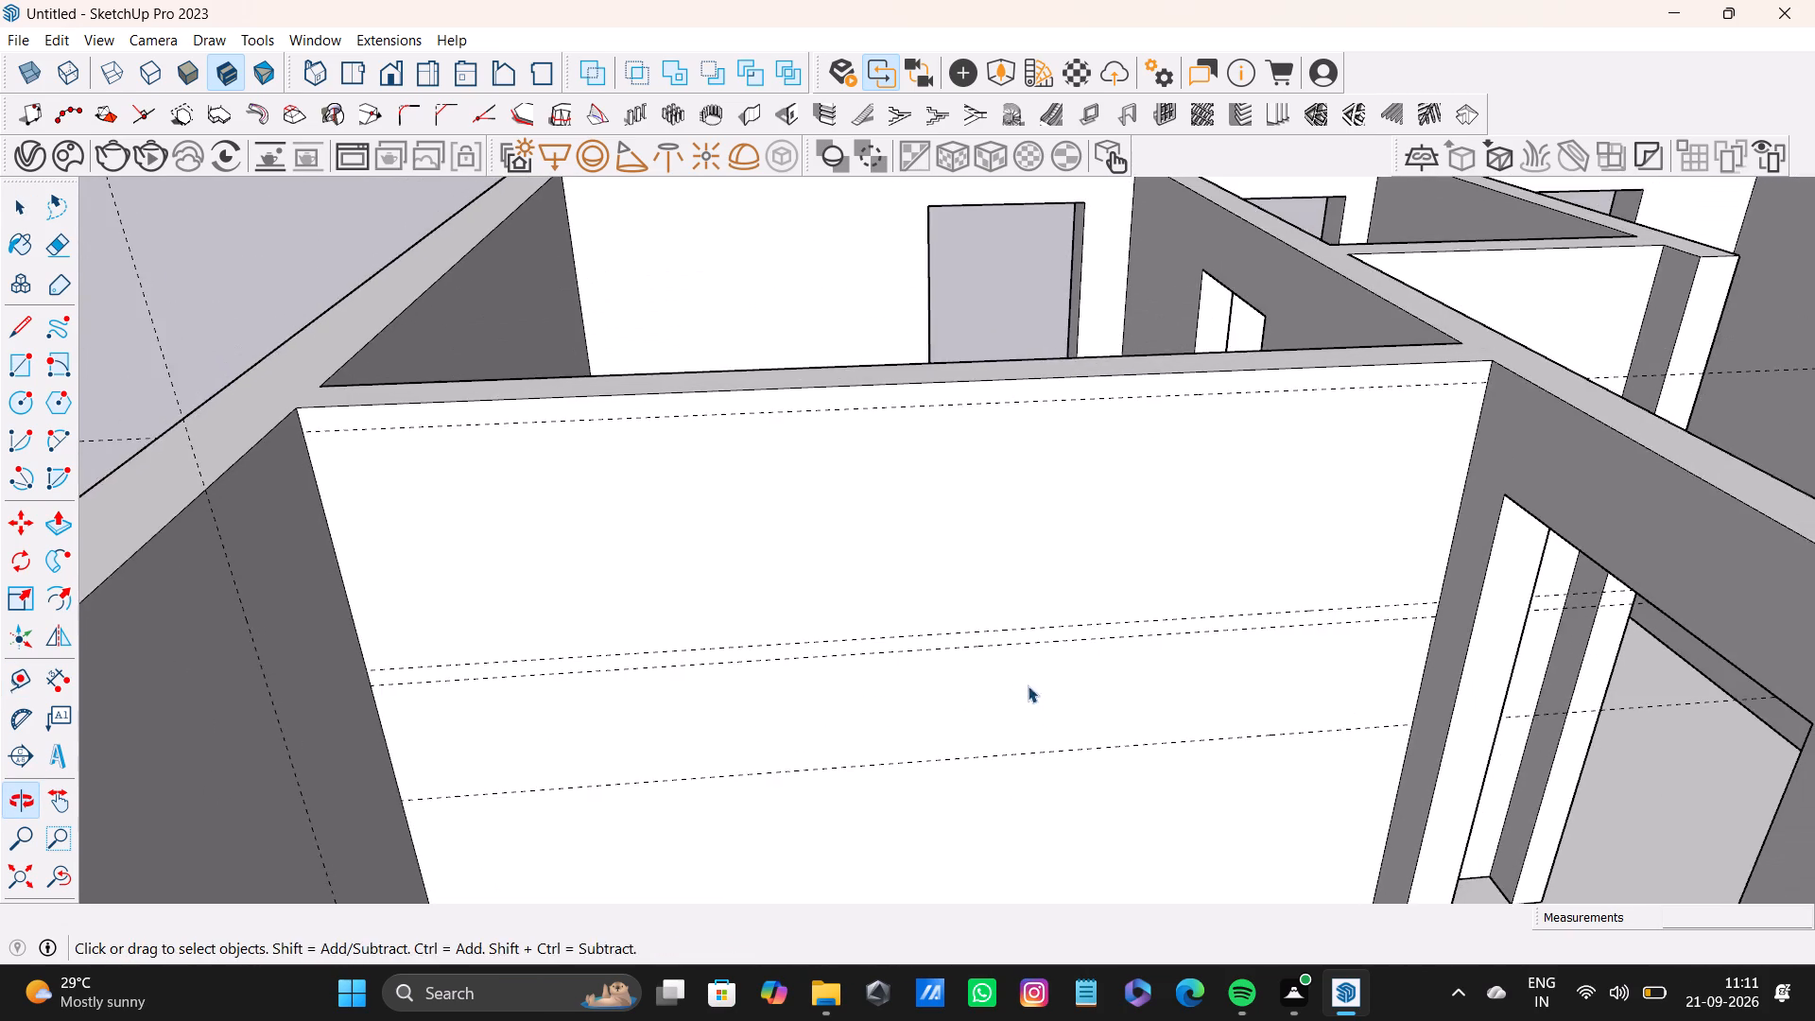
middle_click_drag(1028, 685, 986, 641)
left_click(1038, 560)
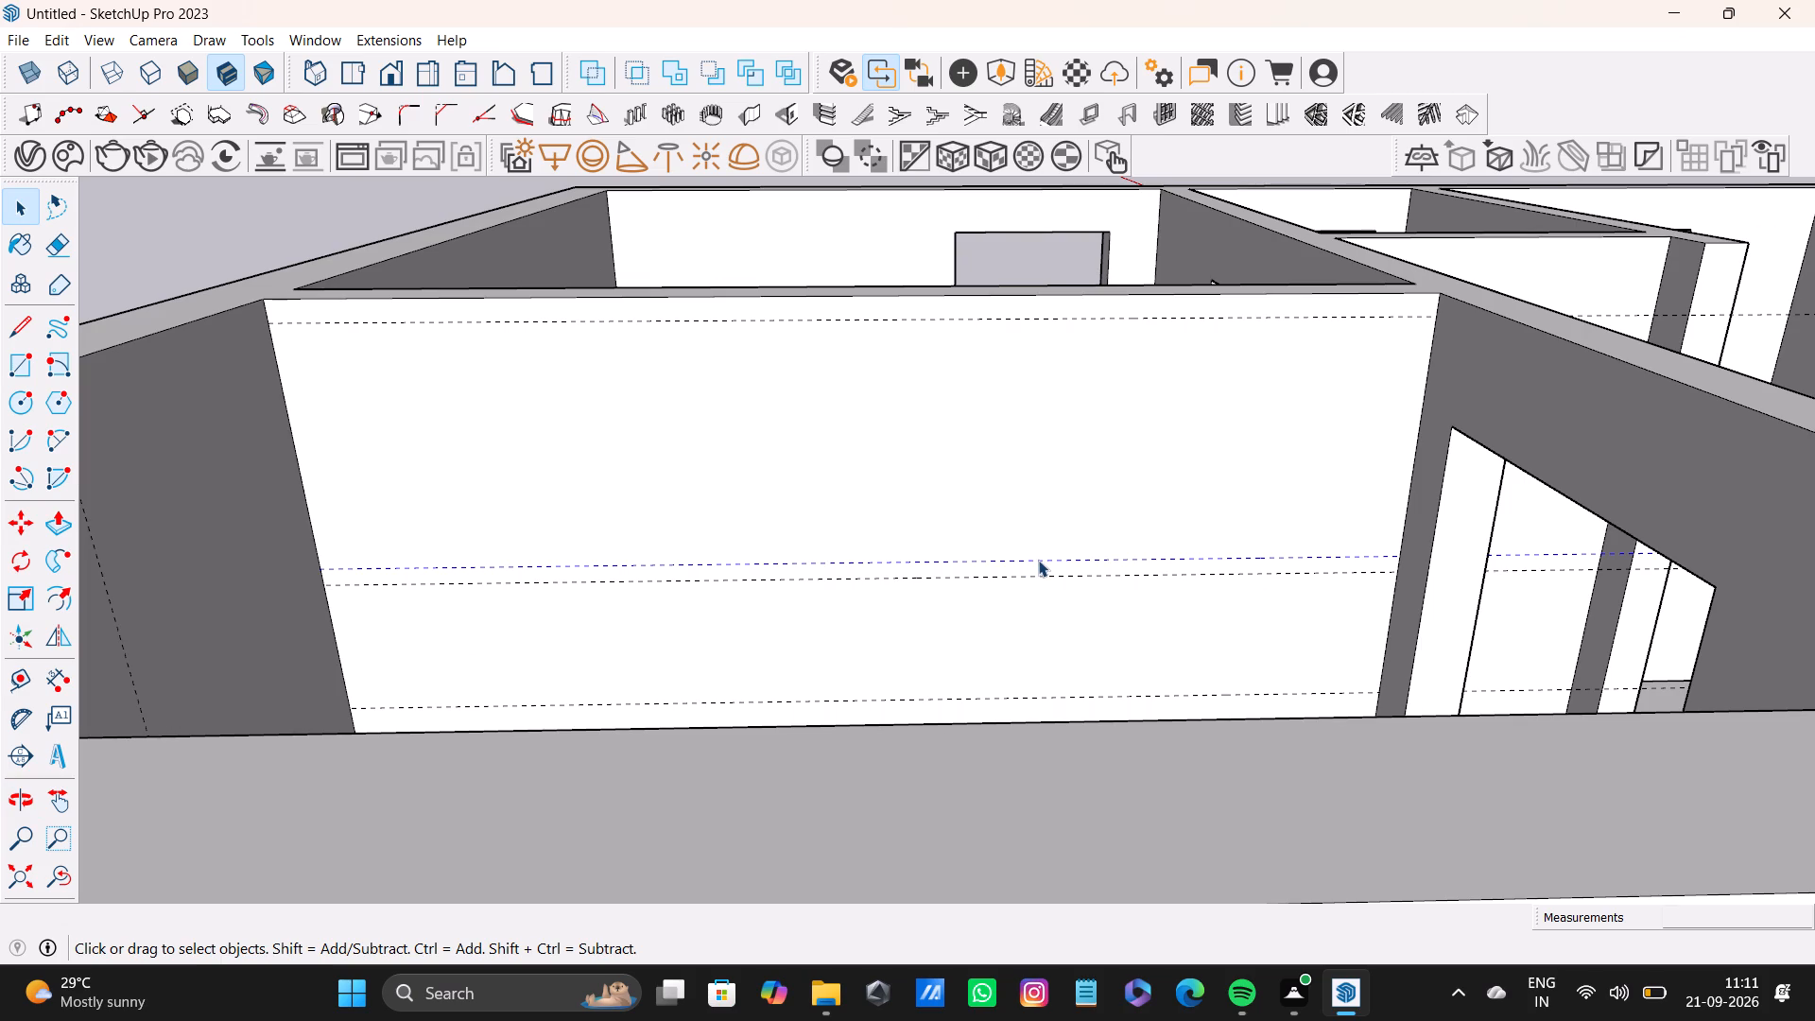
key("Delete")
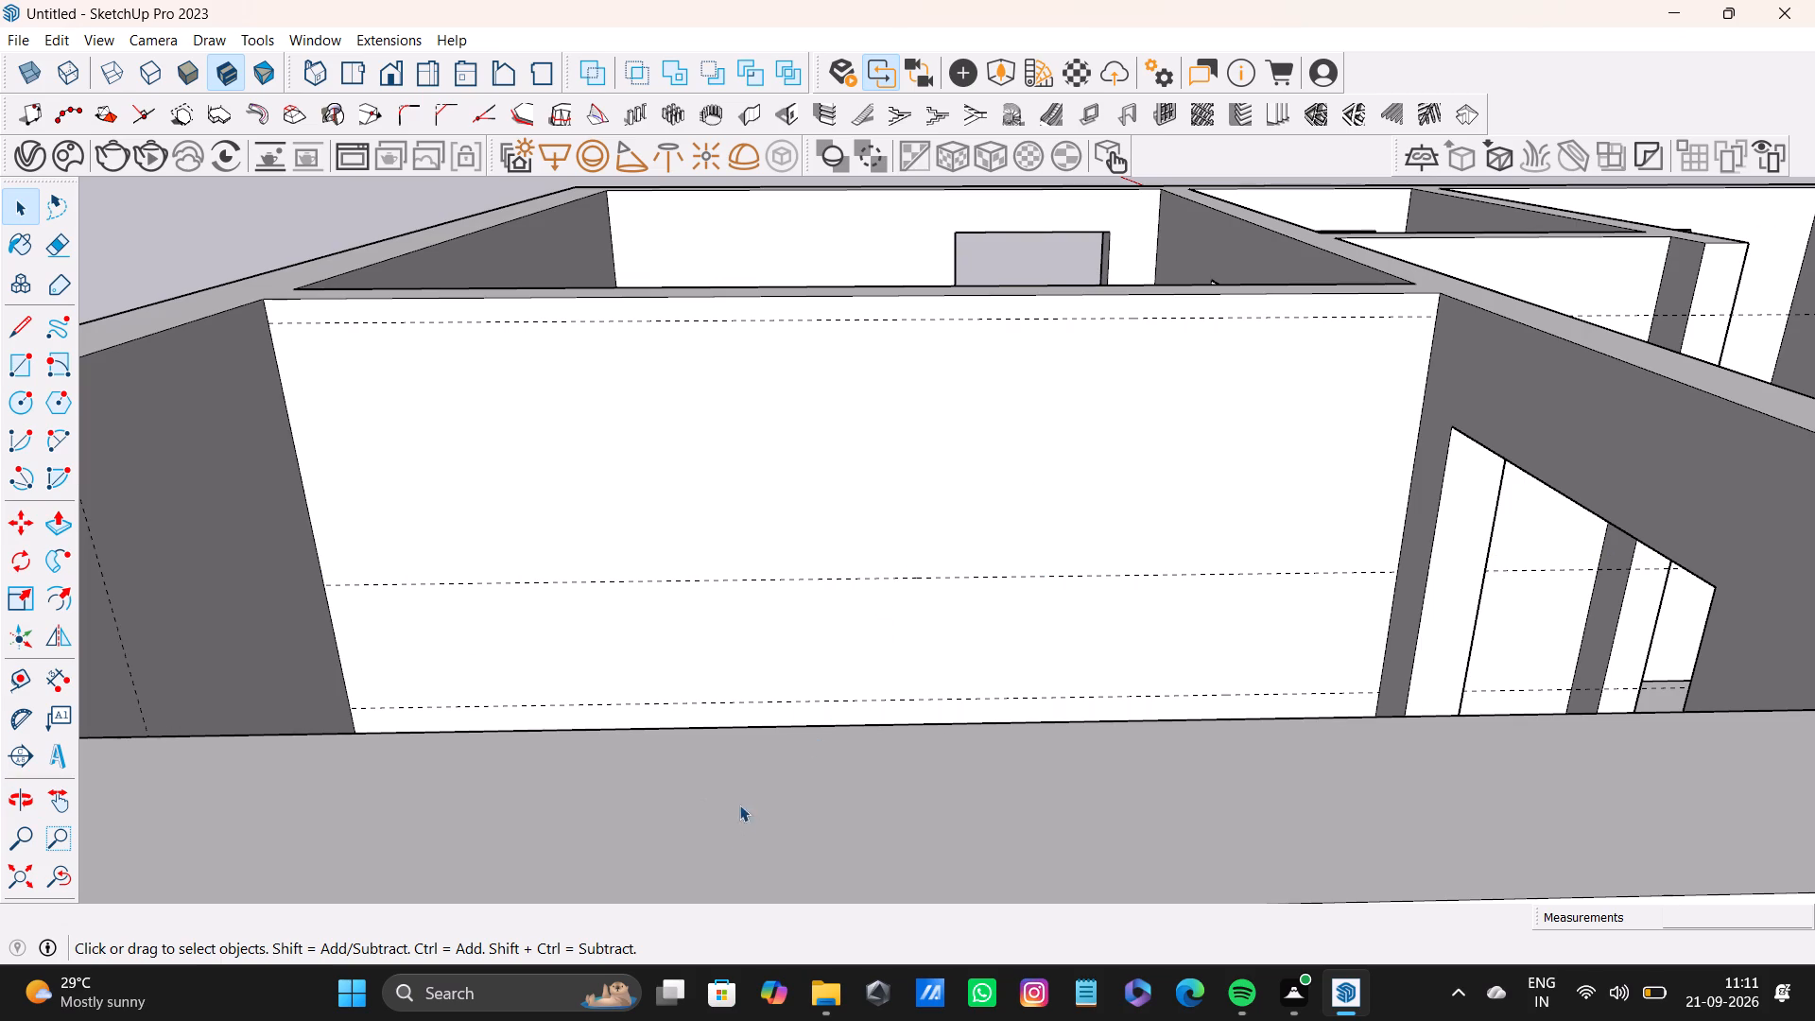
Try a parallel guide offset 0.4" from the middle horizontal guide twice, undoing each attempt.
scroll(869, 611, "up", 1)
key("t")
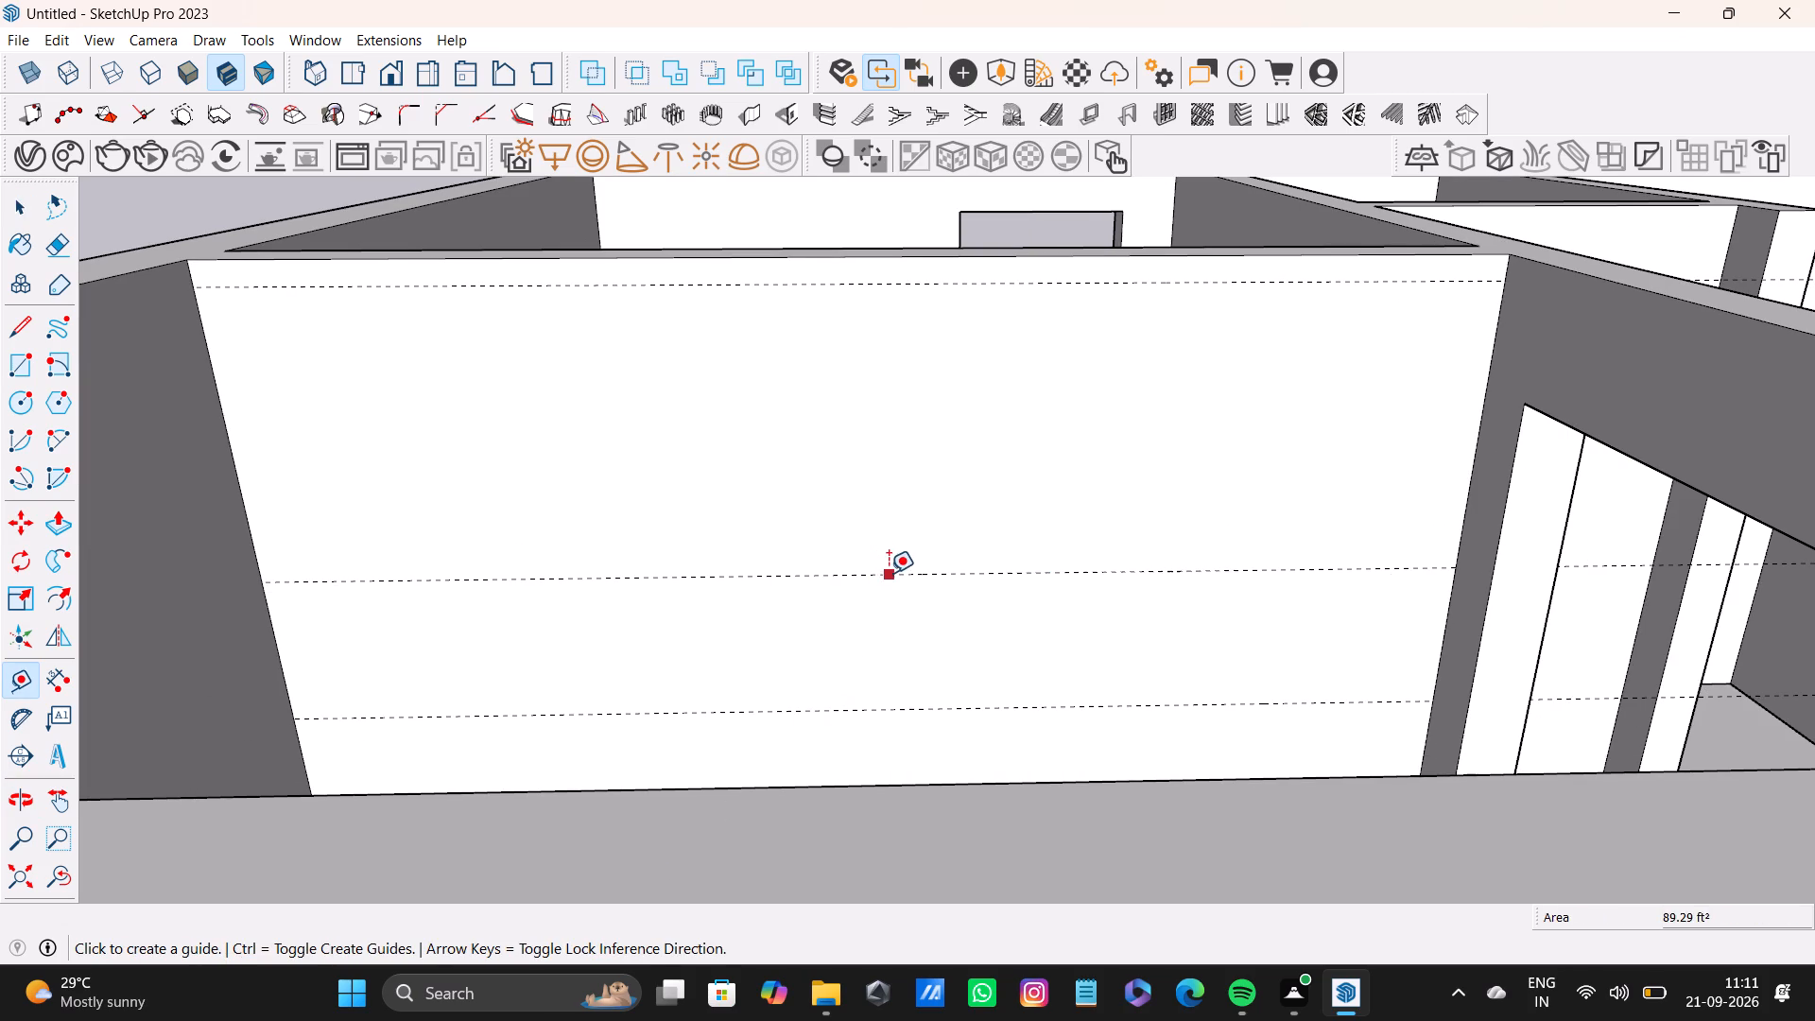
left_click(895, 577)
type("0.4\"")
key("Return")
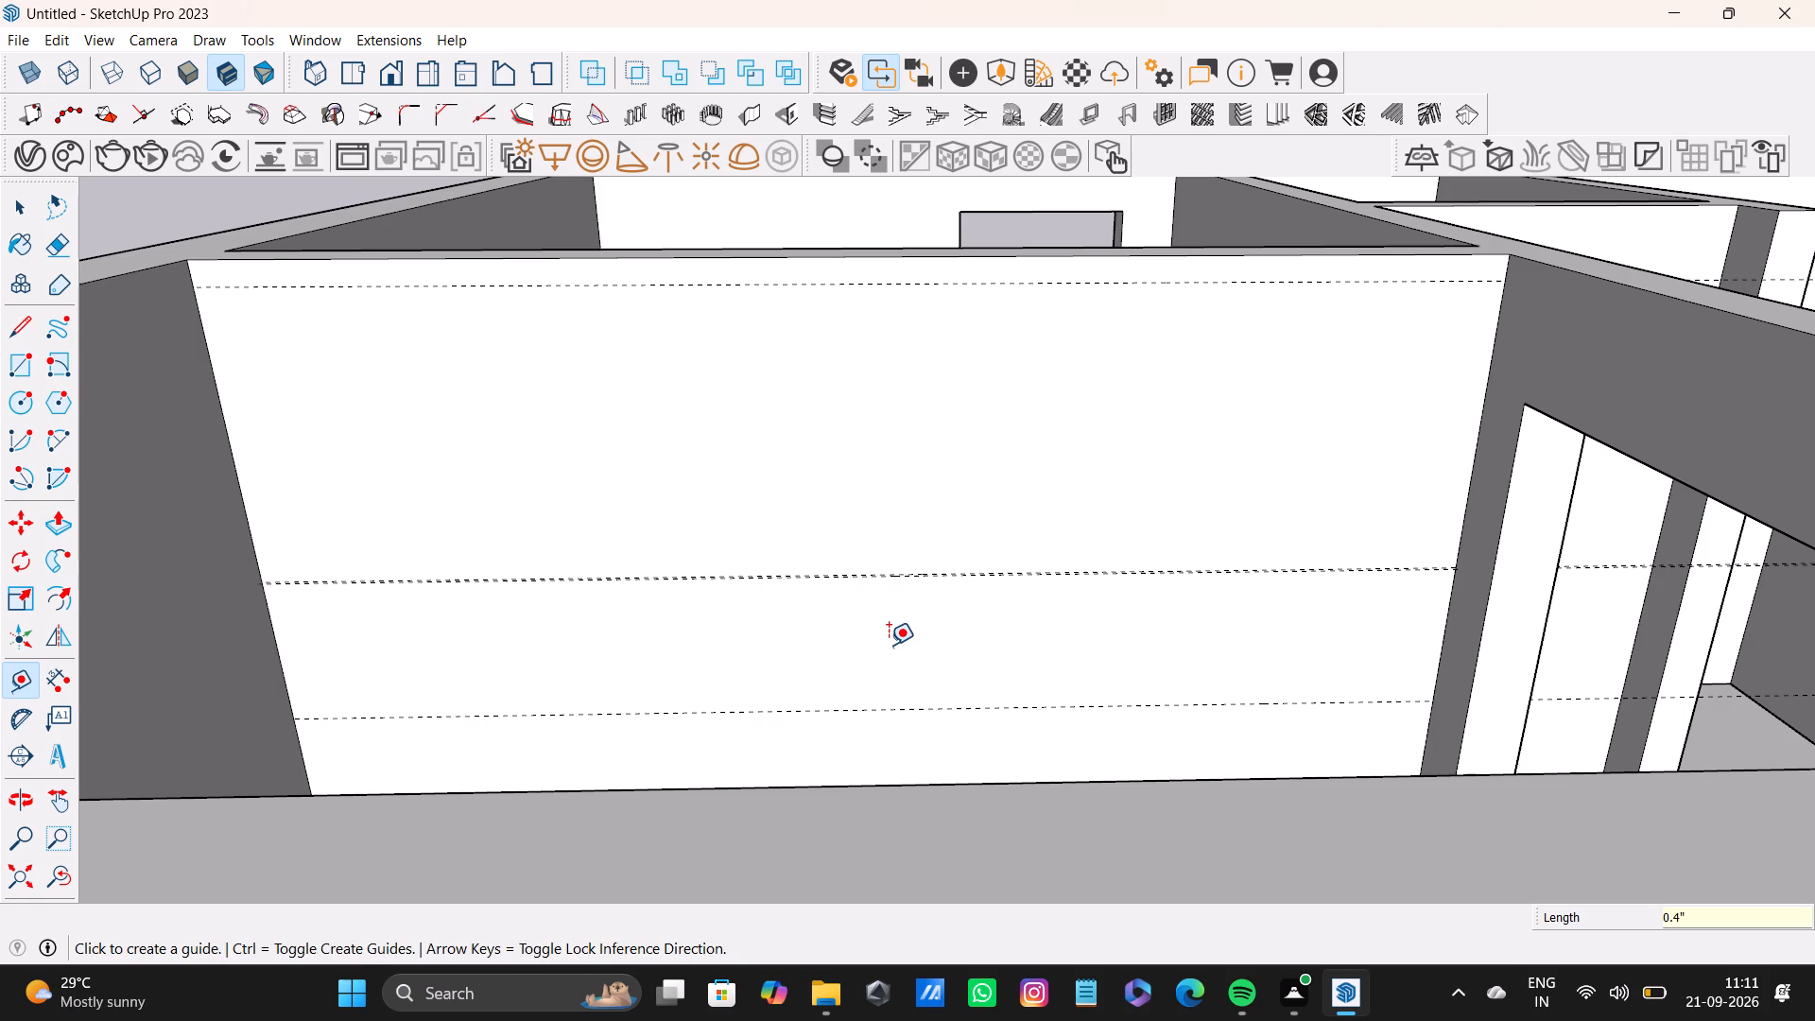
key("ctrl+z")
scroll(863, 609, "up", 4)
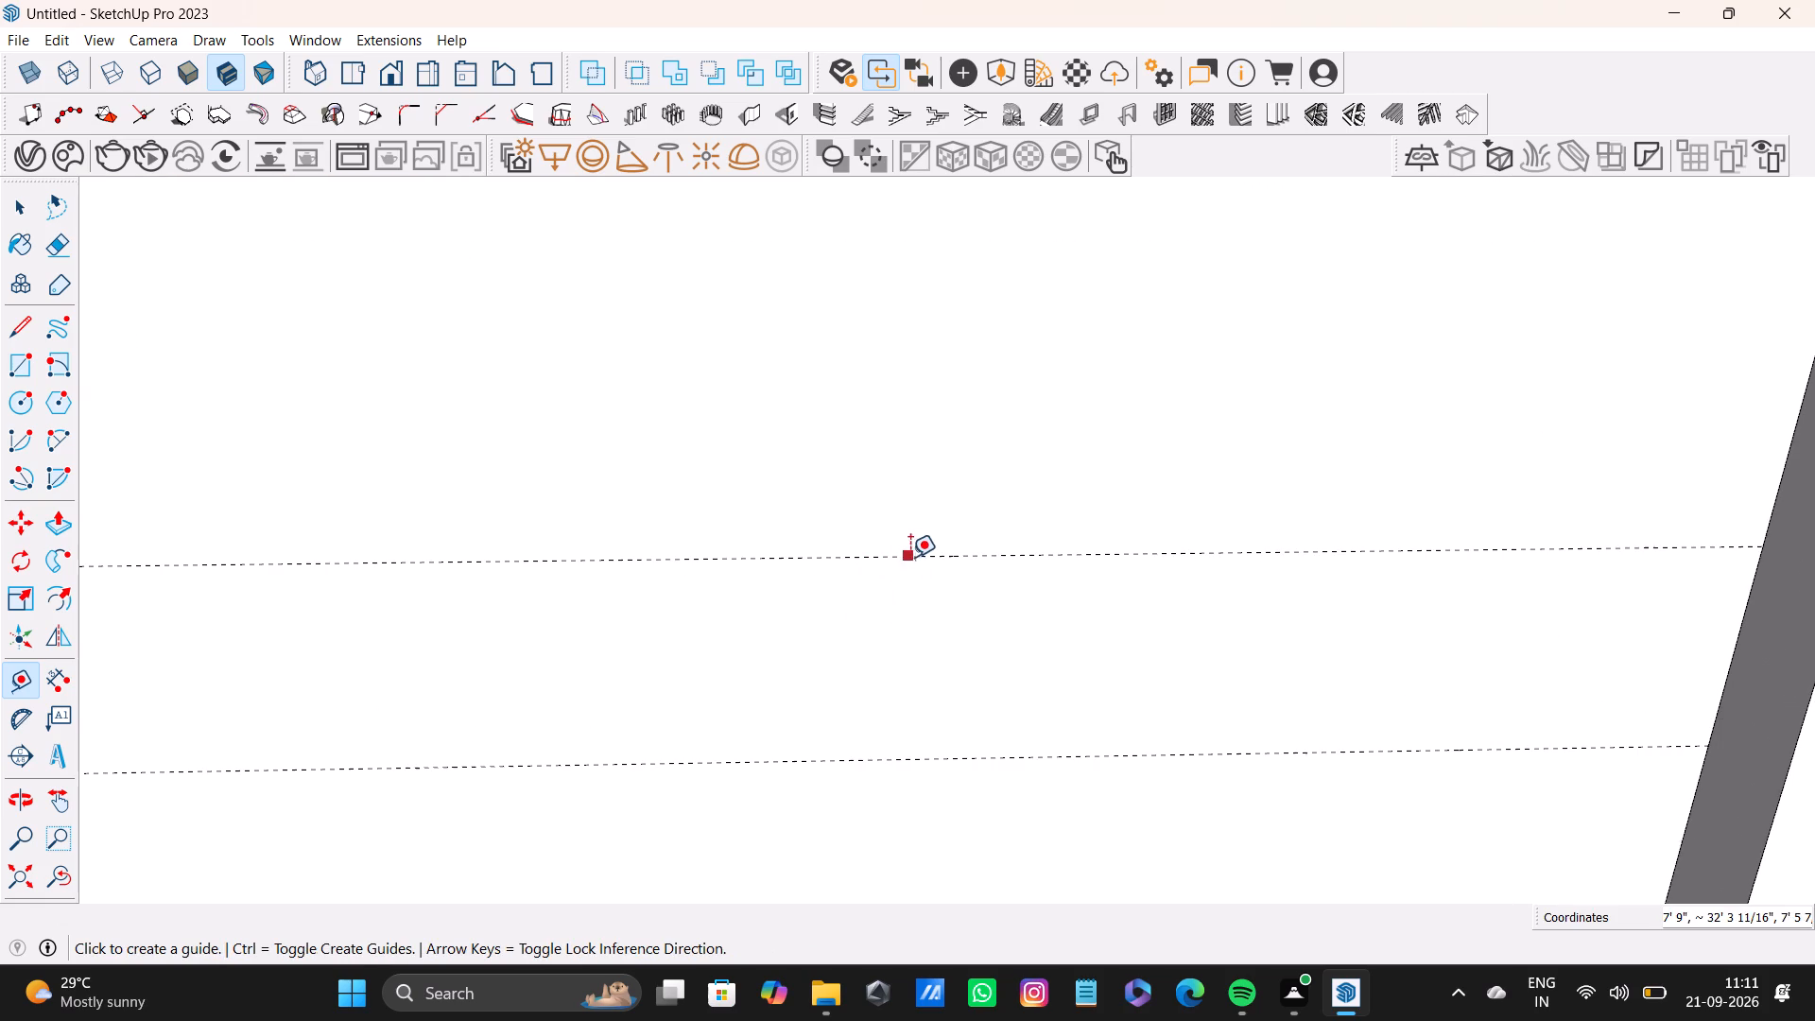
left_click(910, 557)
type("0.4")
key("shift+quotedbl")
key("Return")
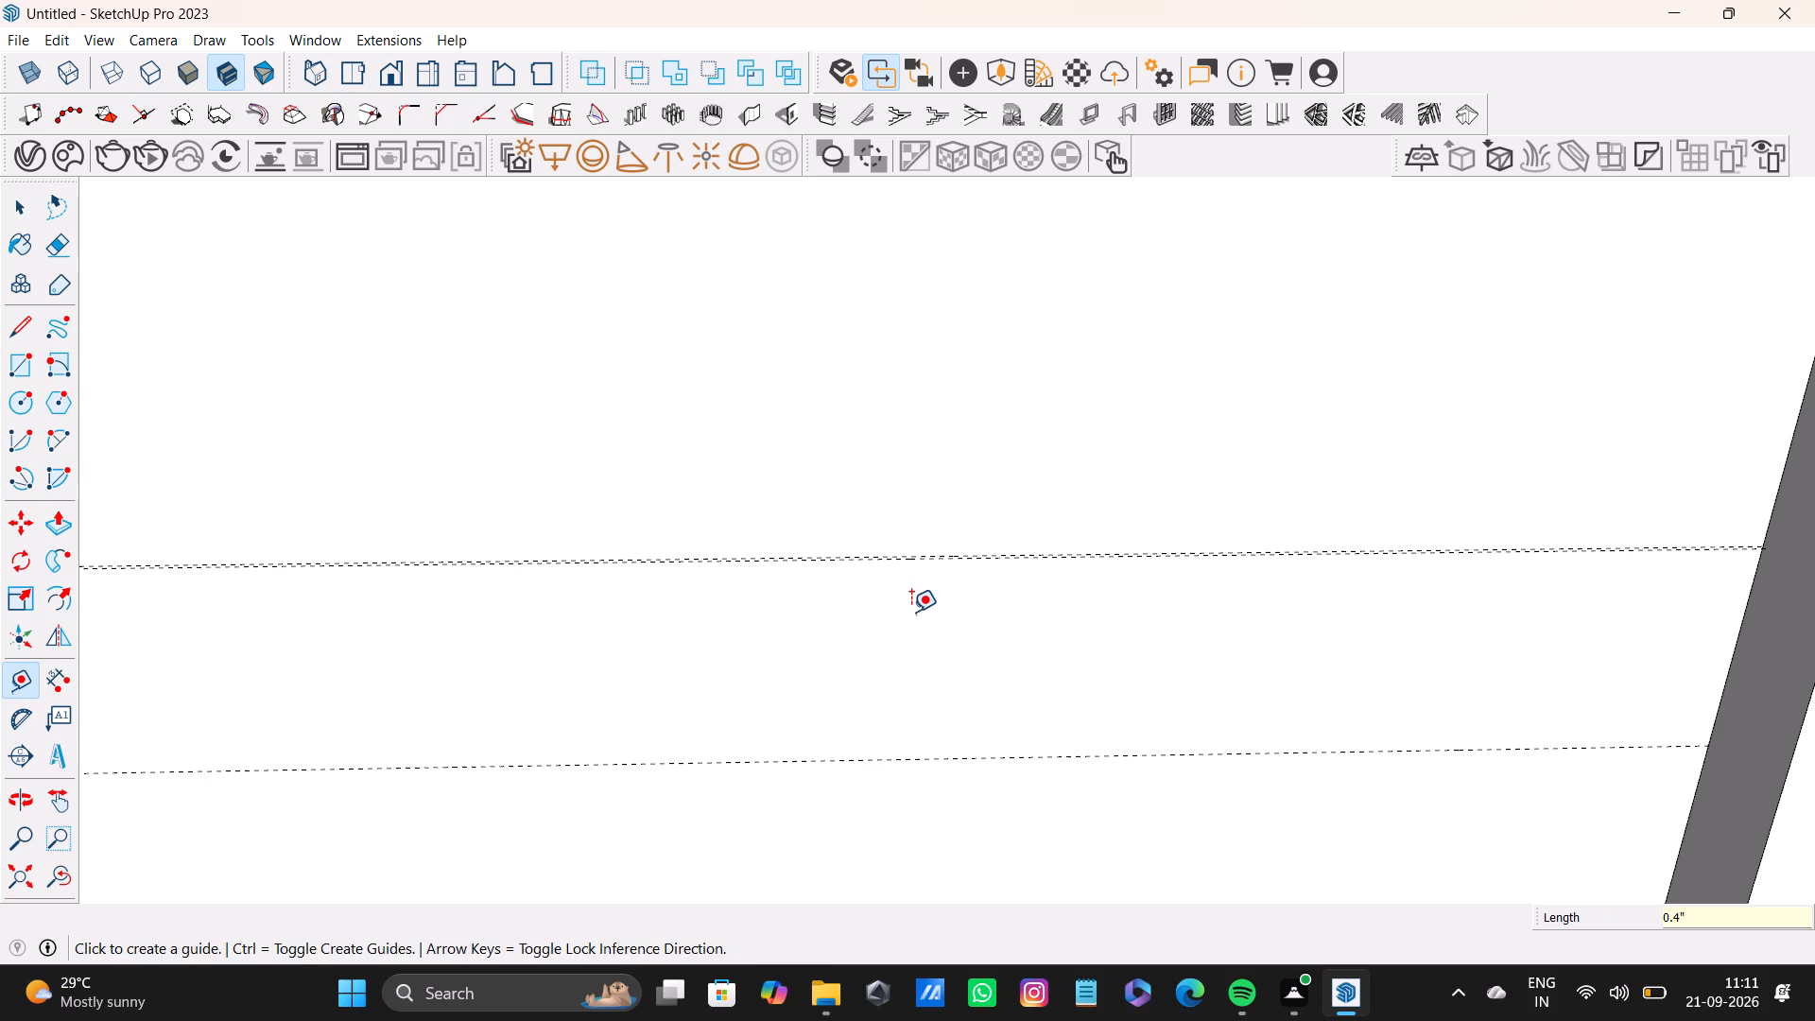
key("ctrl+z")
Place a parallel guide 0.5" below the middle horizontal guide on the partition wall.
scroll(911, 597, "up", 3)
left_click(986, 538)
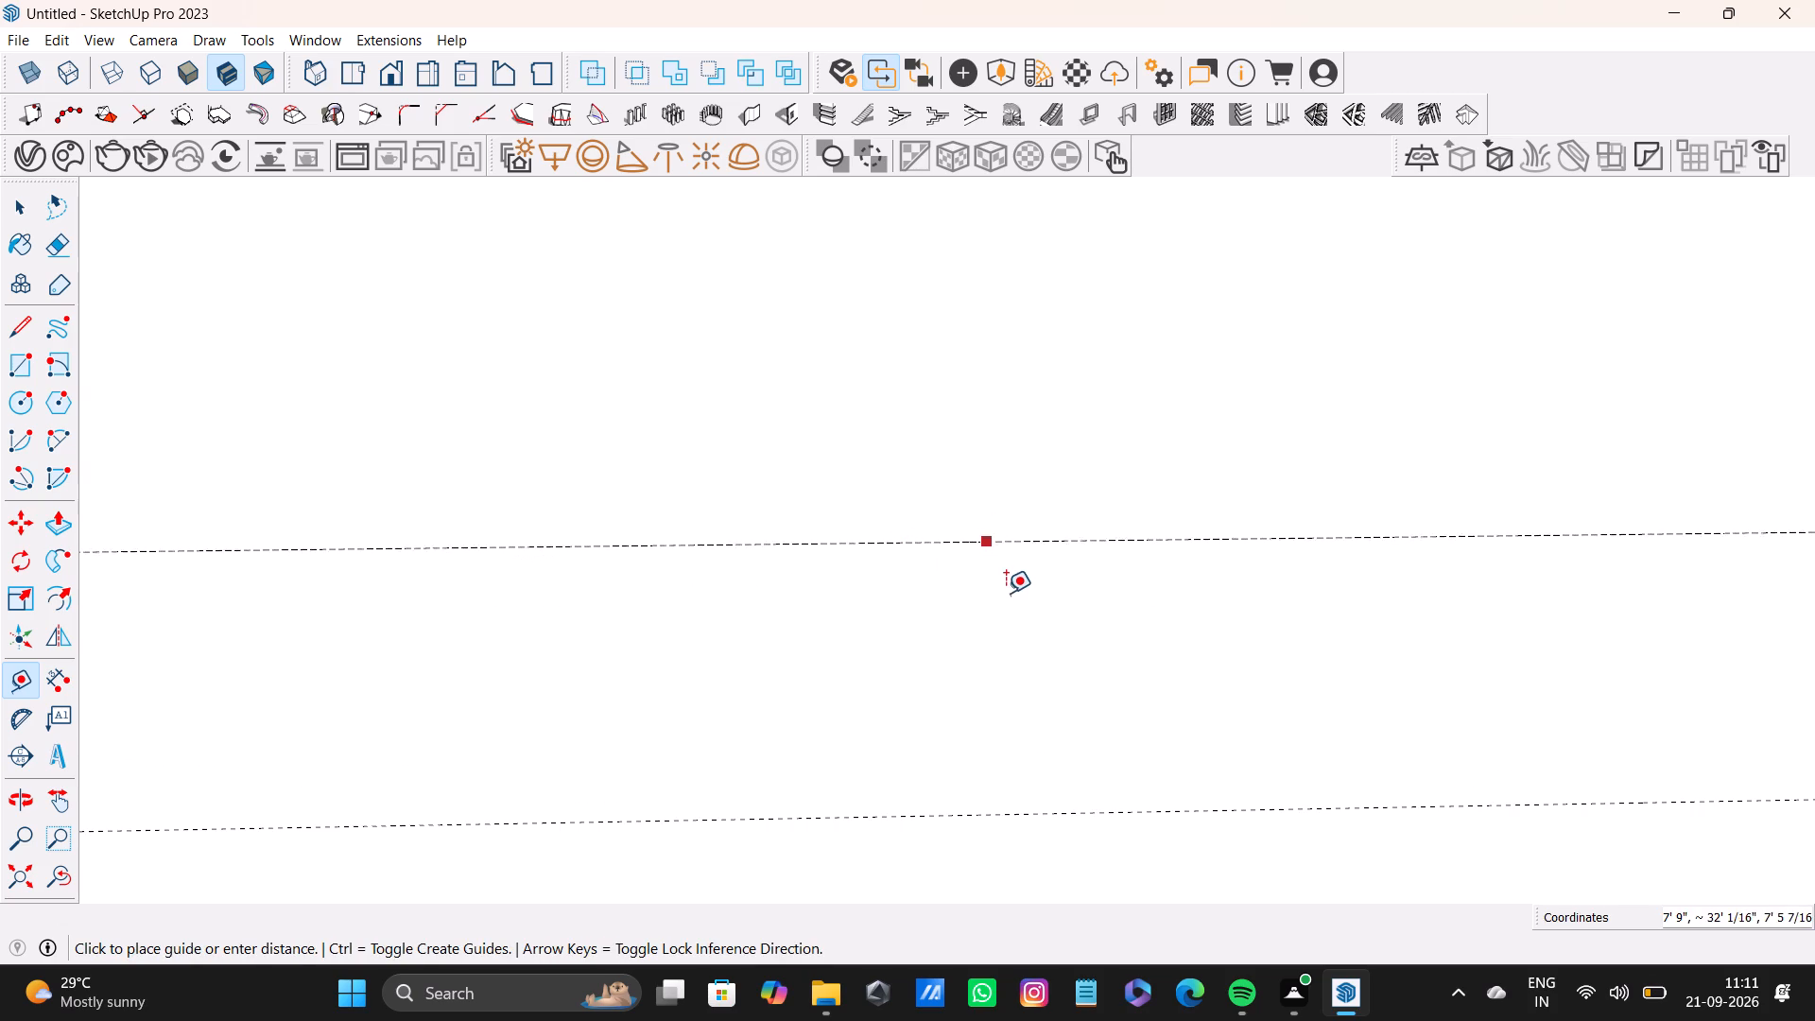
type("0.5\"")
key("Return")
key("space")
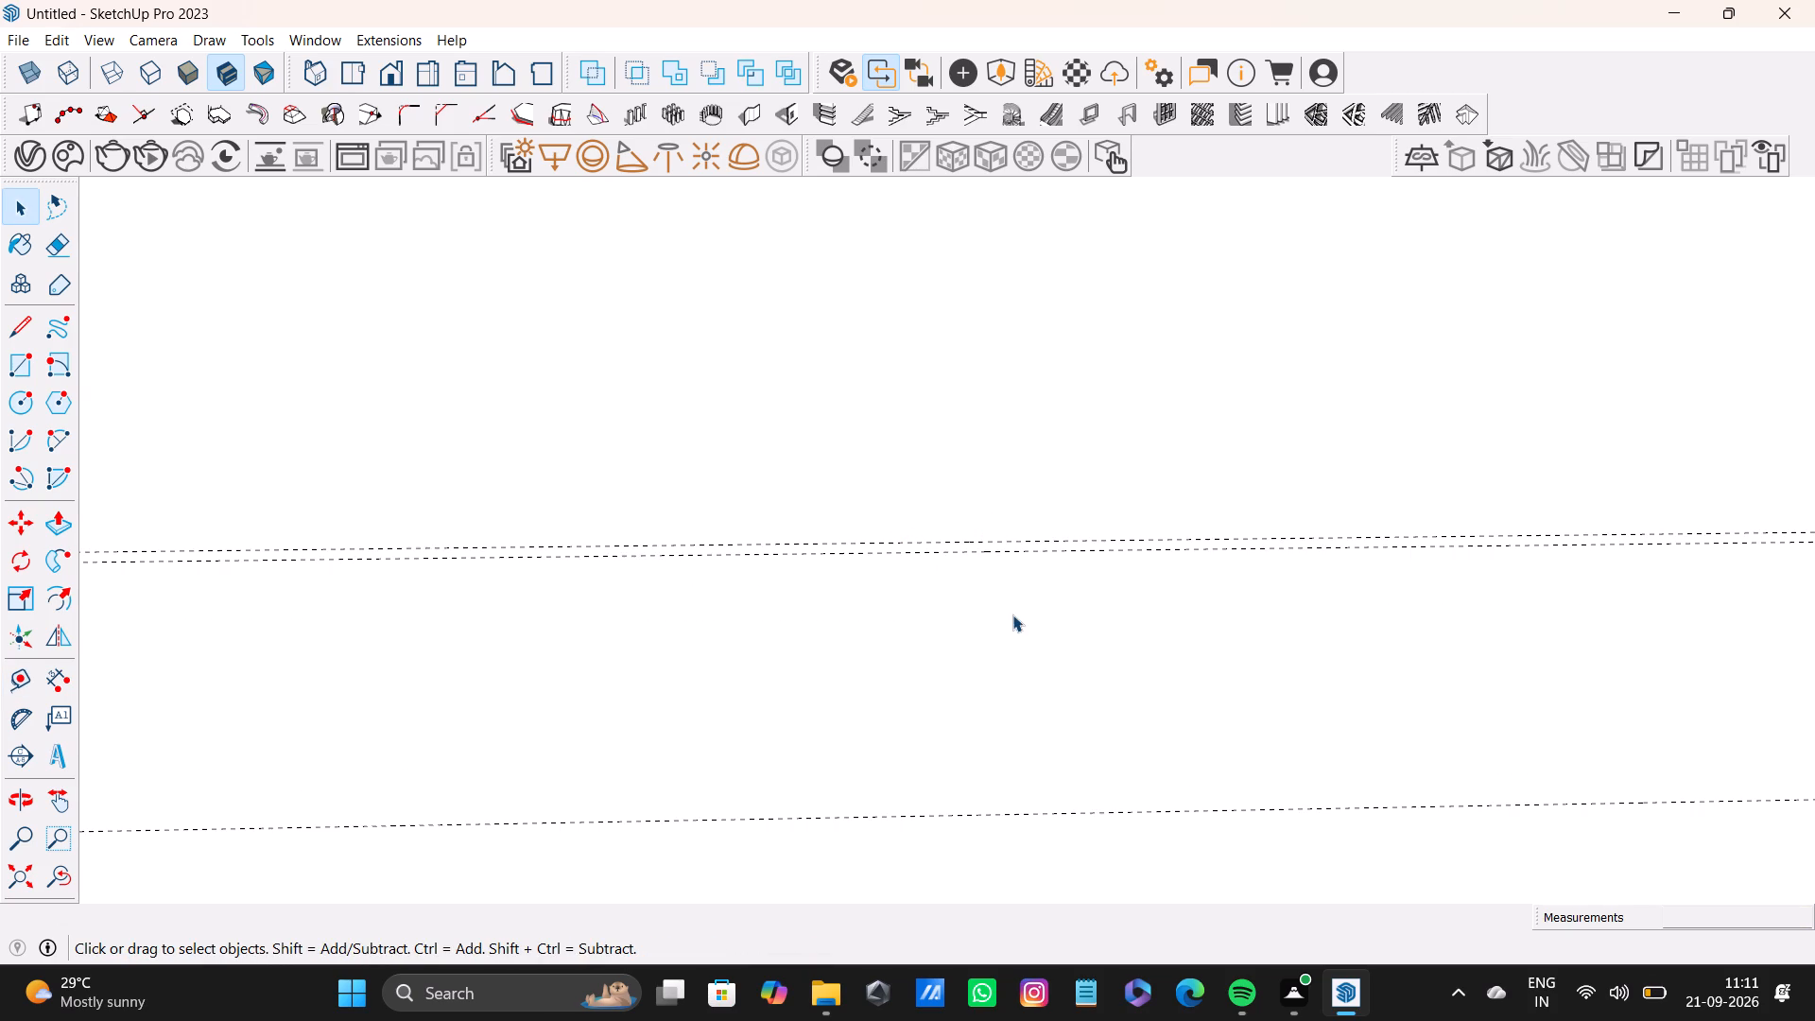
Place a vertical guide on the partition wall, 0.5" in from its corner with the windowless exterior wall.
scroll(1011, 619, "down", 3)
middle_click_drag(1003, 577, 972, 825, "shift")
scroll(969, 802, "down", 4)
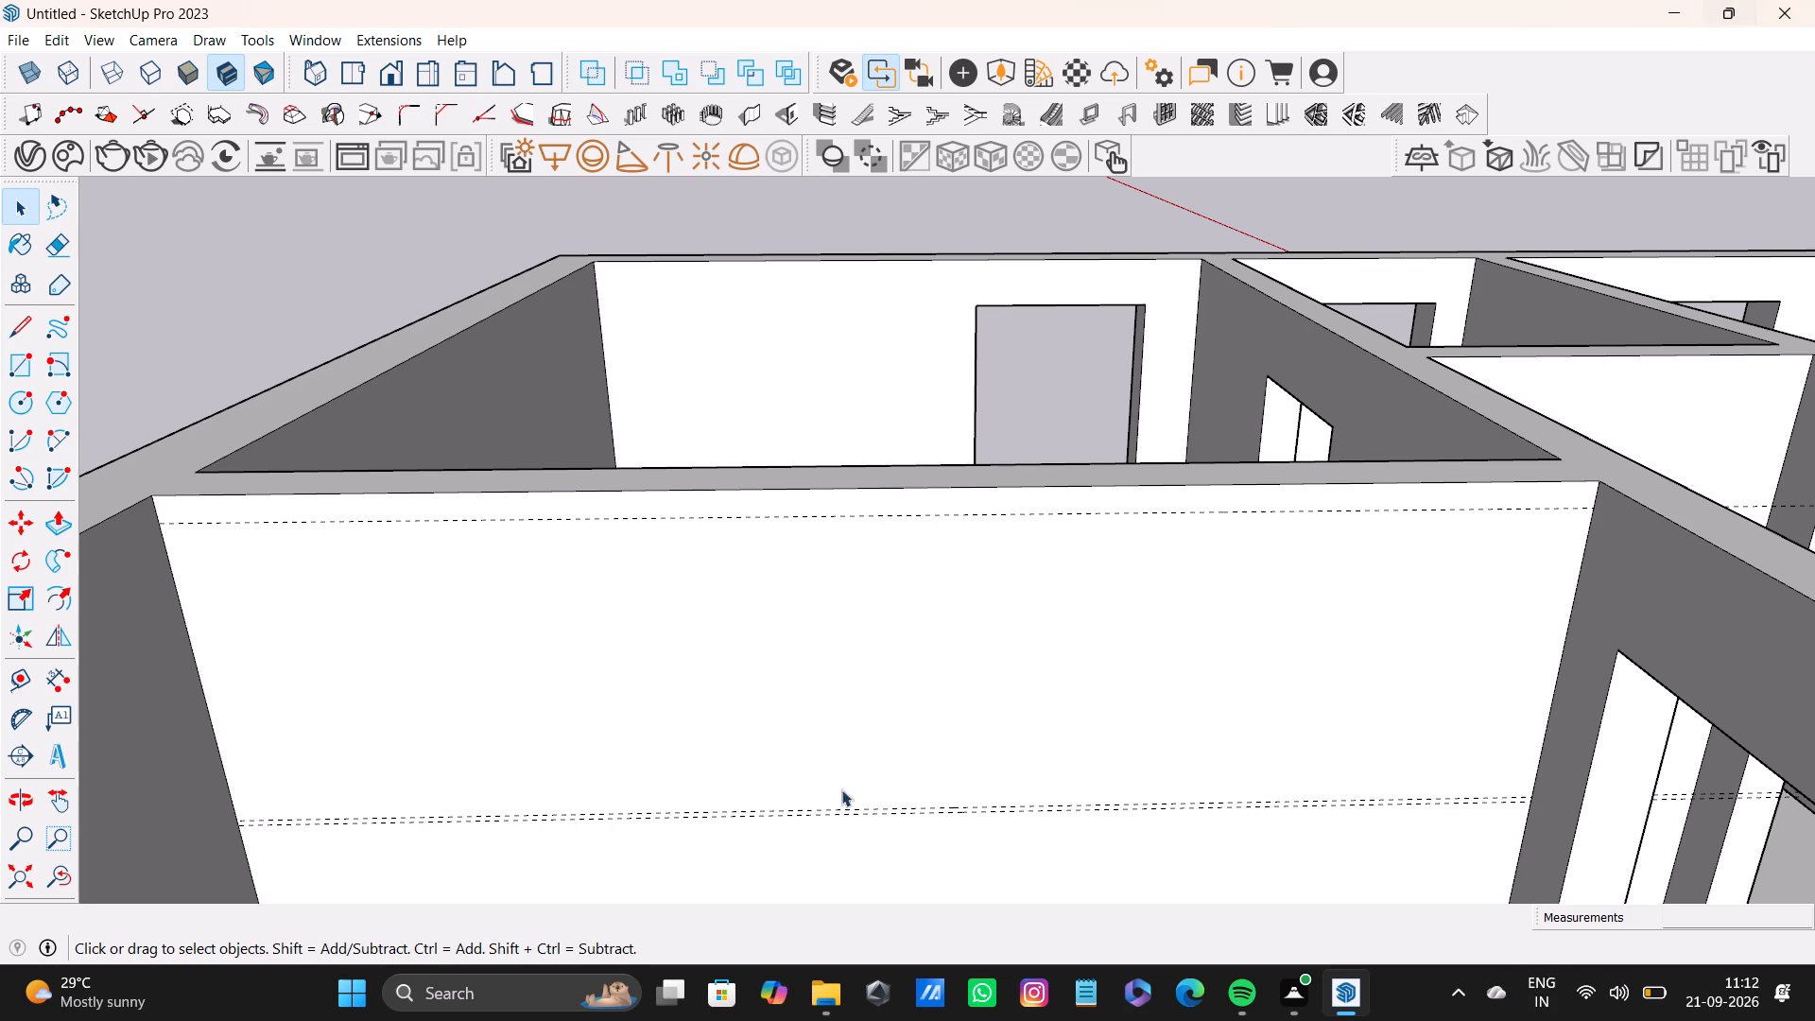
scroll(833, 614, "down", 4)
middle_click_drag(881, 698, 821, 718)
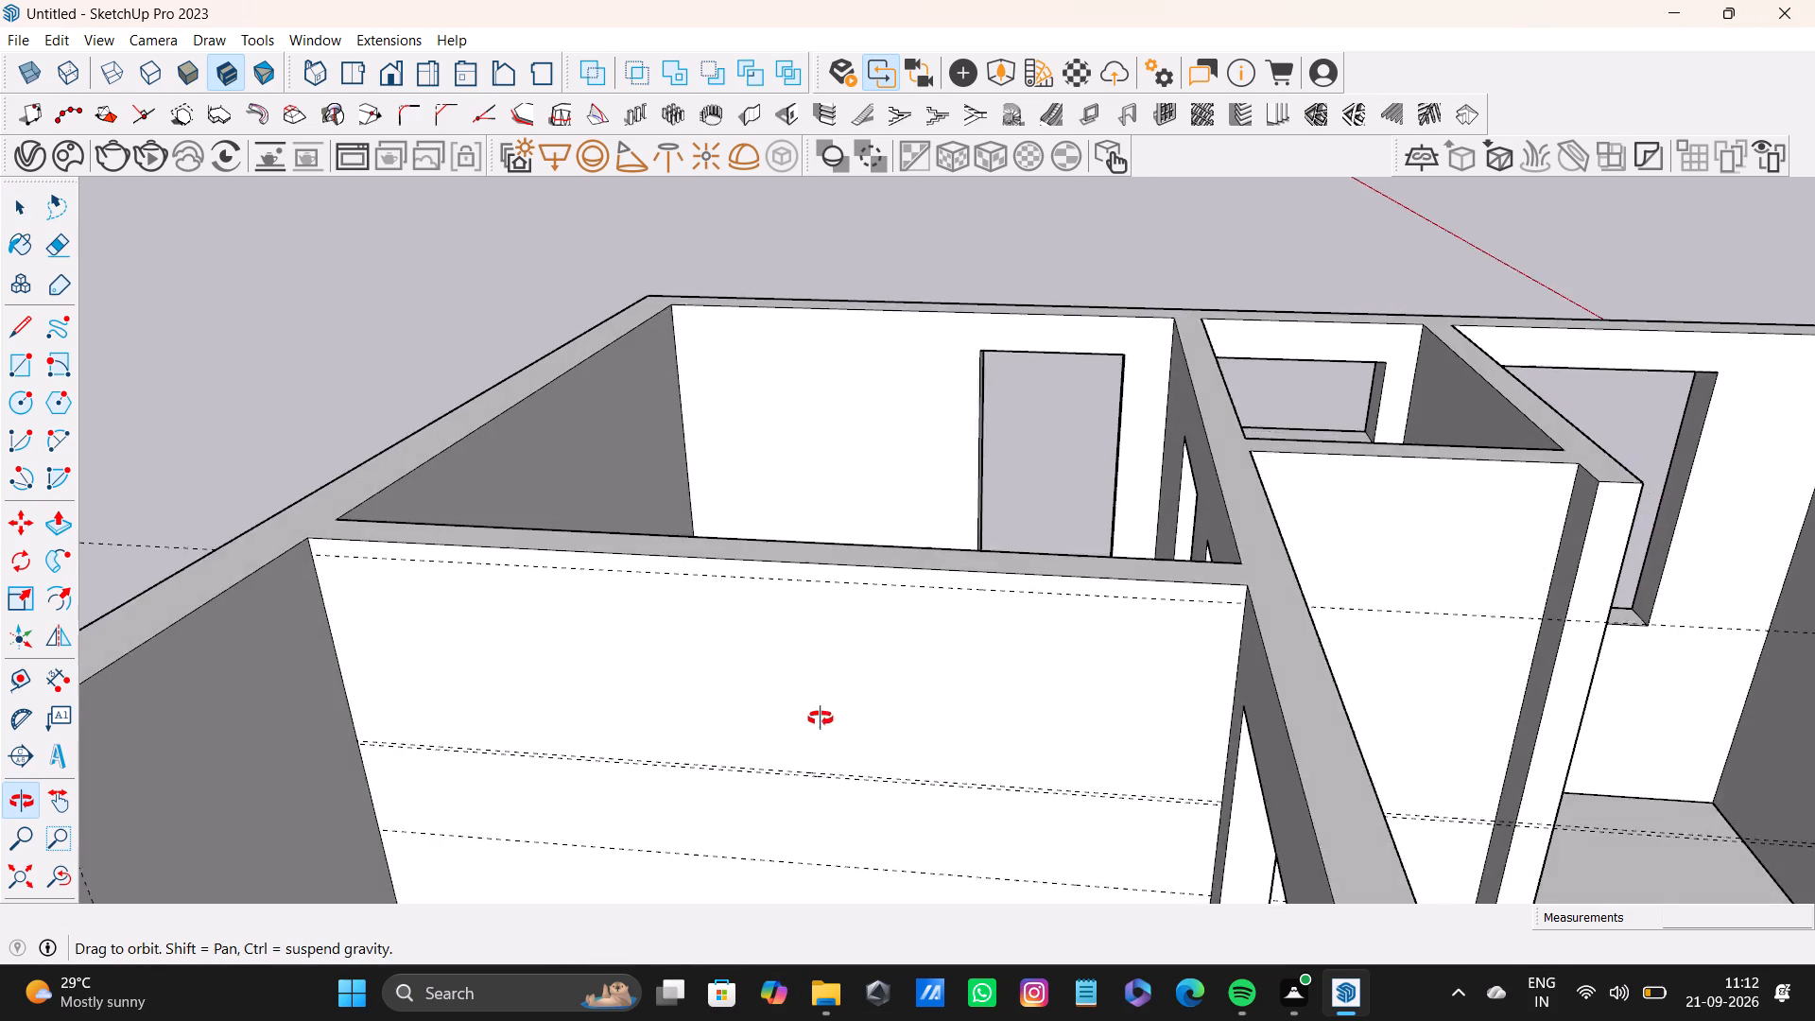
middle_click_drag(821, 718, 838, 711)
scroll(830, 739, "up", 2)
middle_click_drag(864, 770, 867, 667, "shift")
scroll(830, 756, "up", 4)
middle_click_drag(829, 777, 835, 705, "shift")
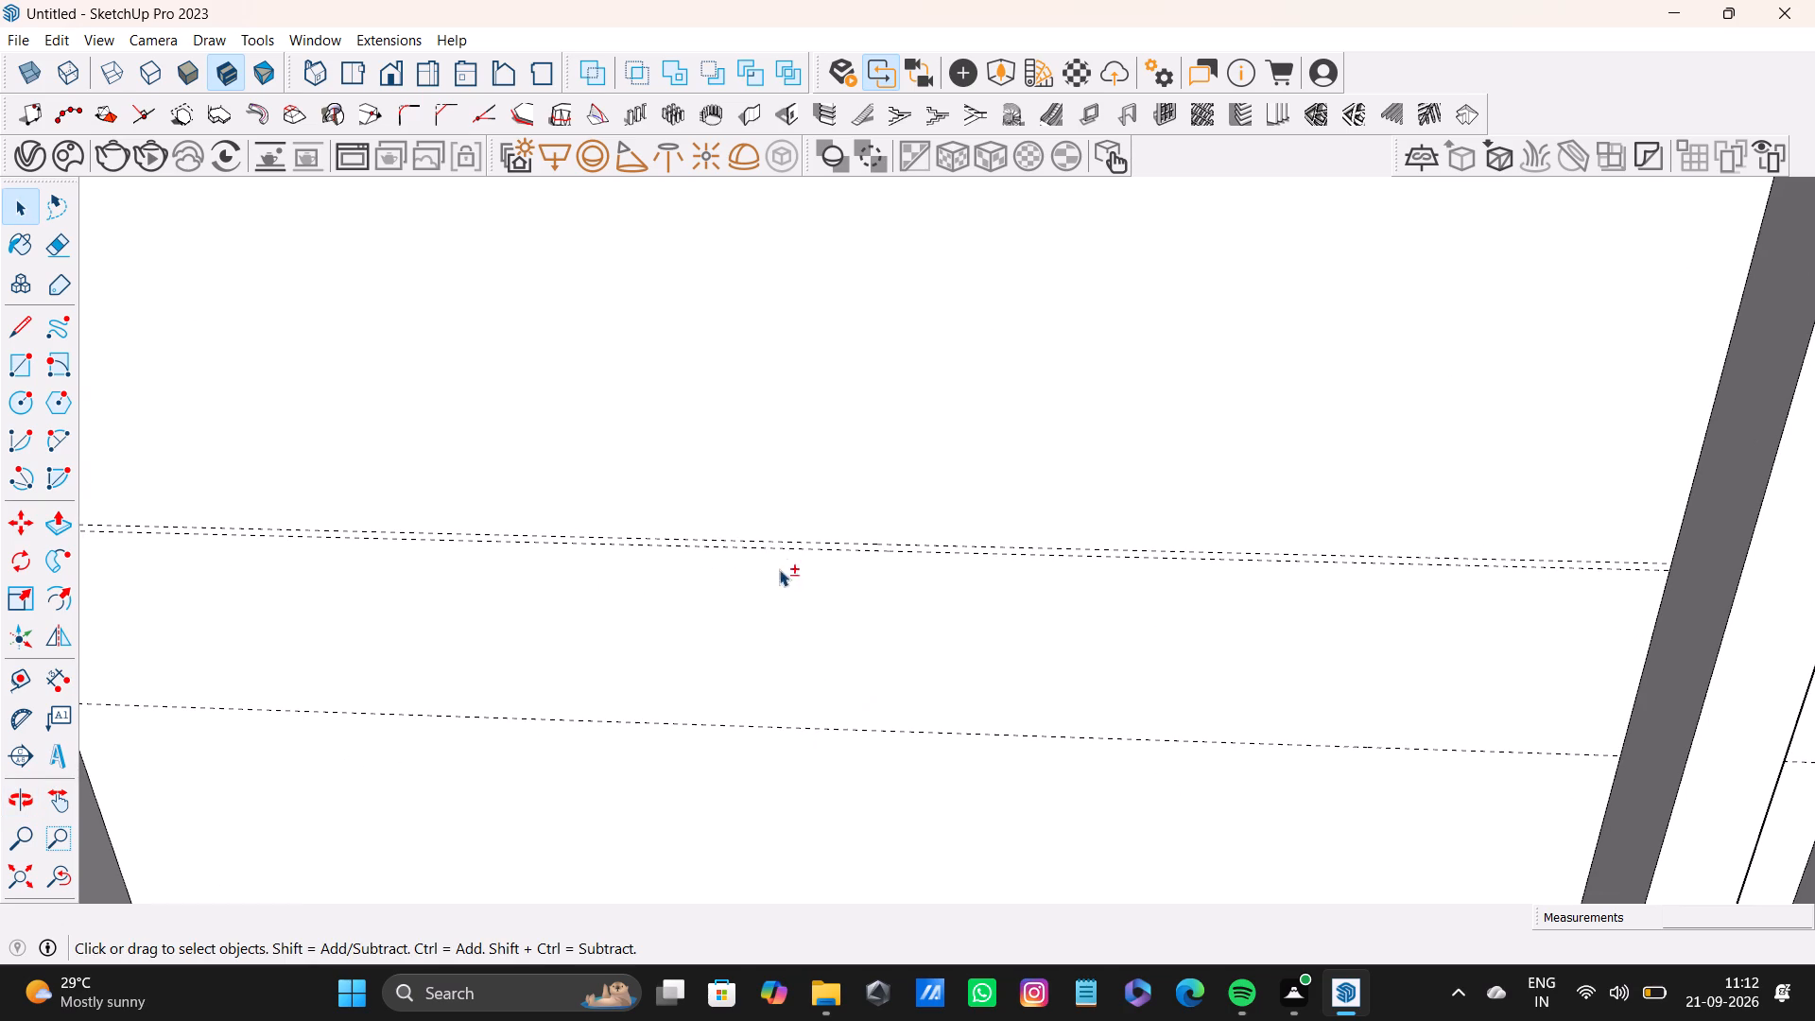
middle_click_drag(779, 569, 869, 839, "shift")
scroll(815, 646, "down", 3)
middle_click_drag(822, 643, 843, 631)
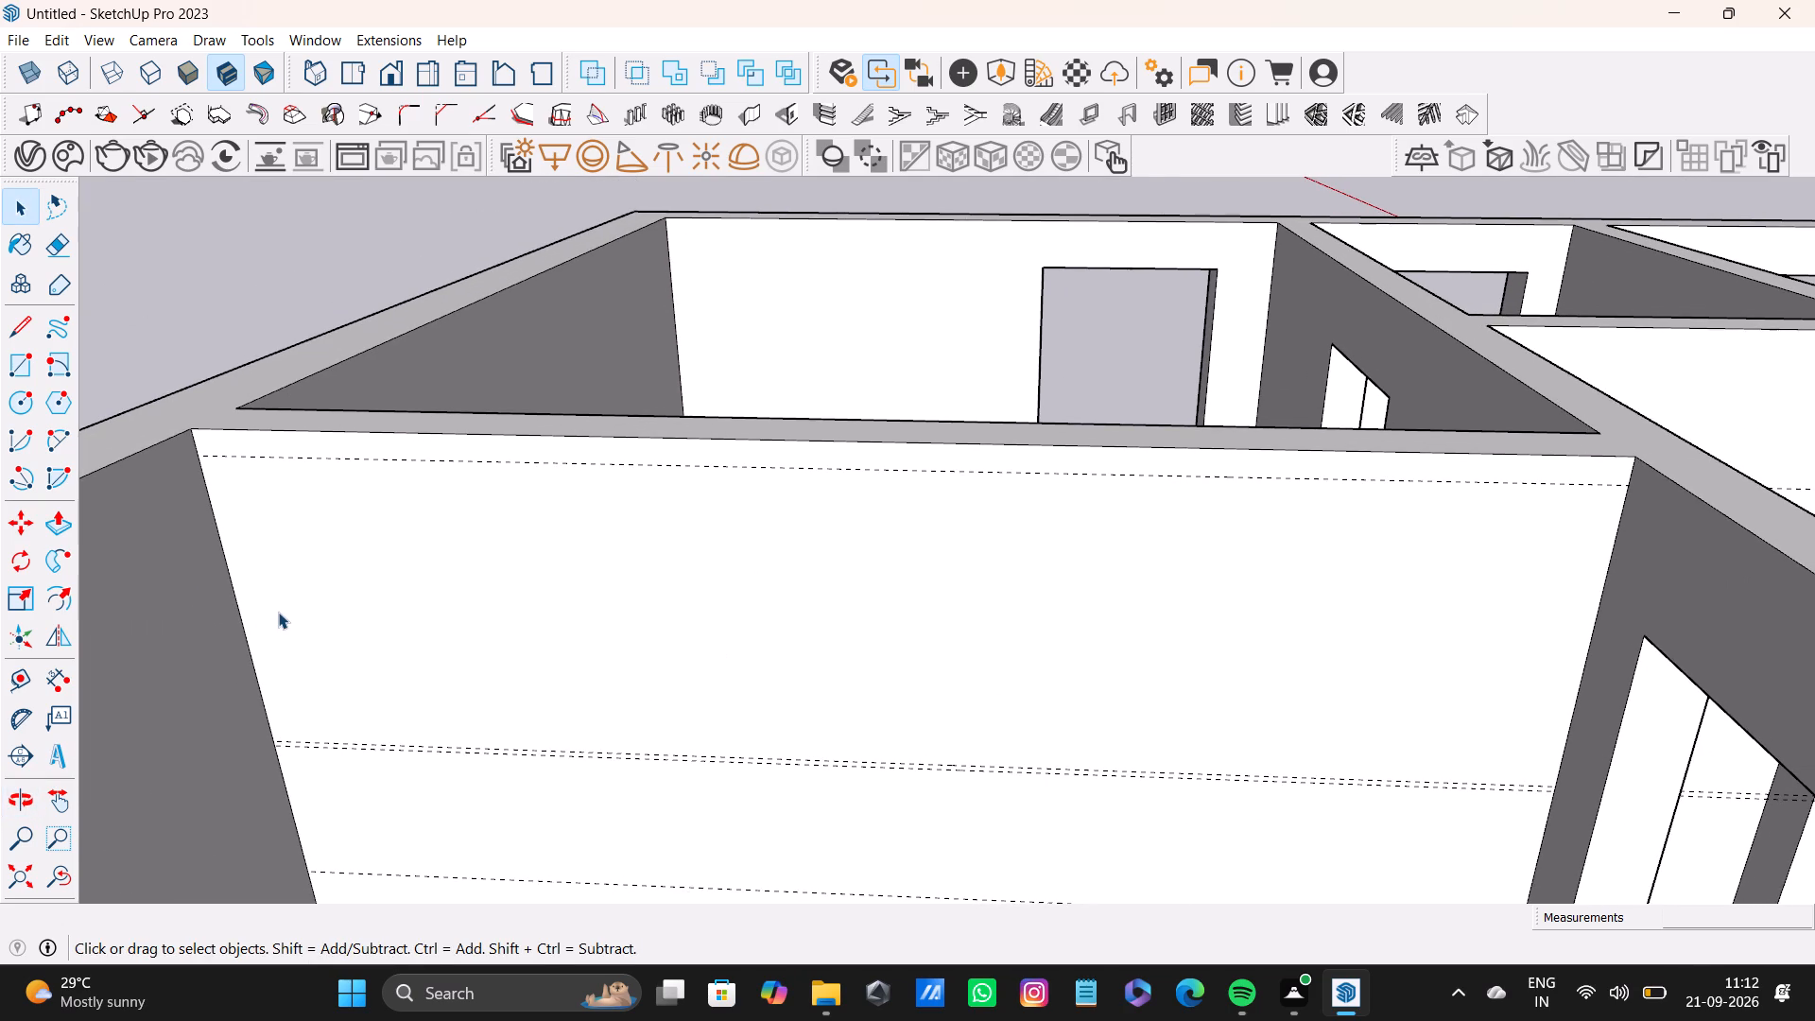
key("t")
left_click_drag(257, 669, 267, 669)
scroll(318, 669, "down", 3)
middle_click_drag(318, 670, 583, 668)
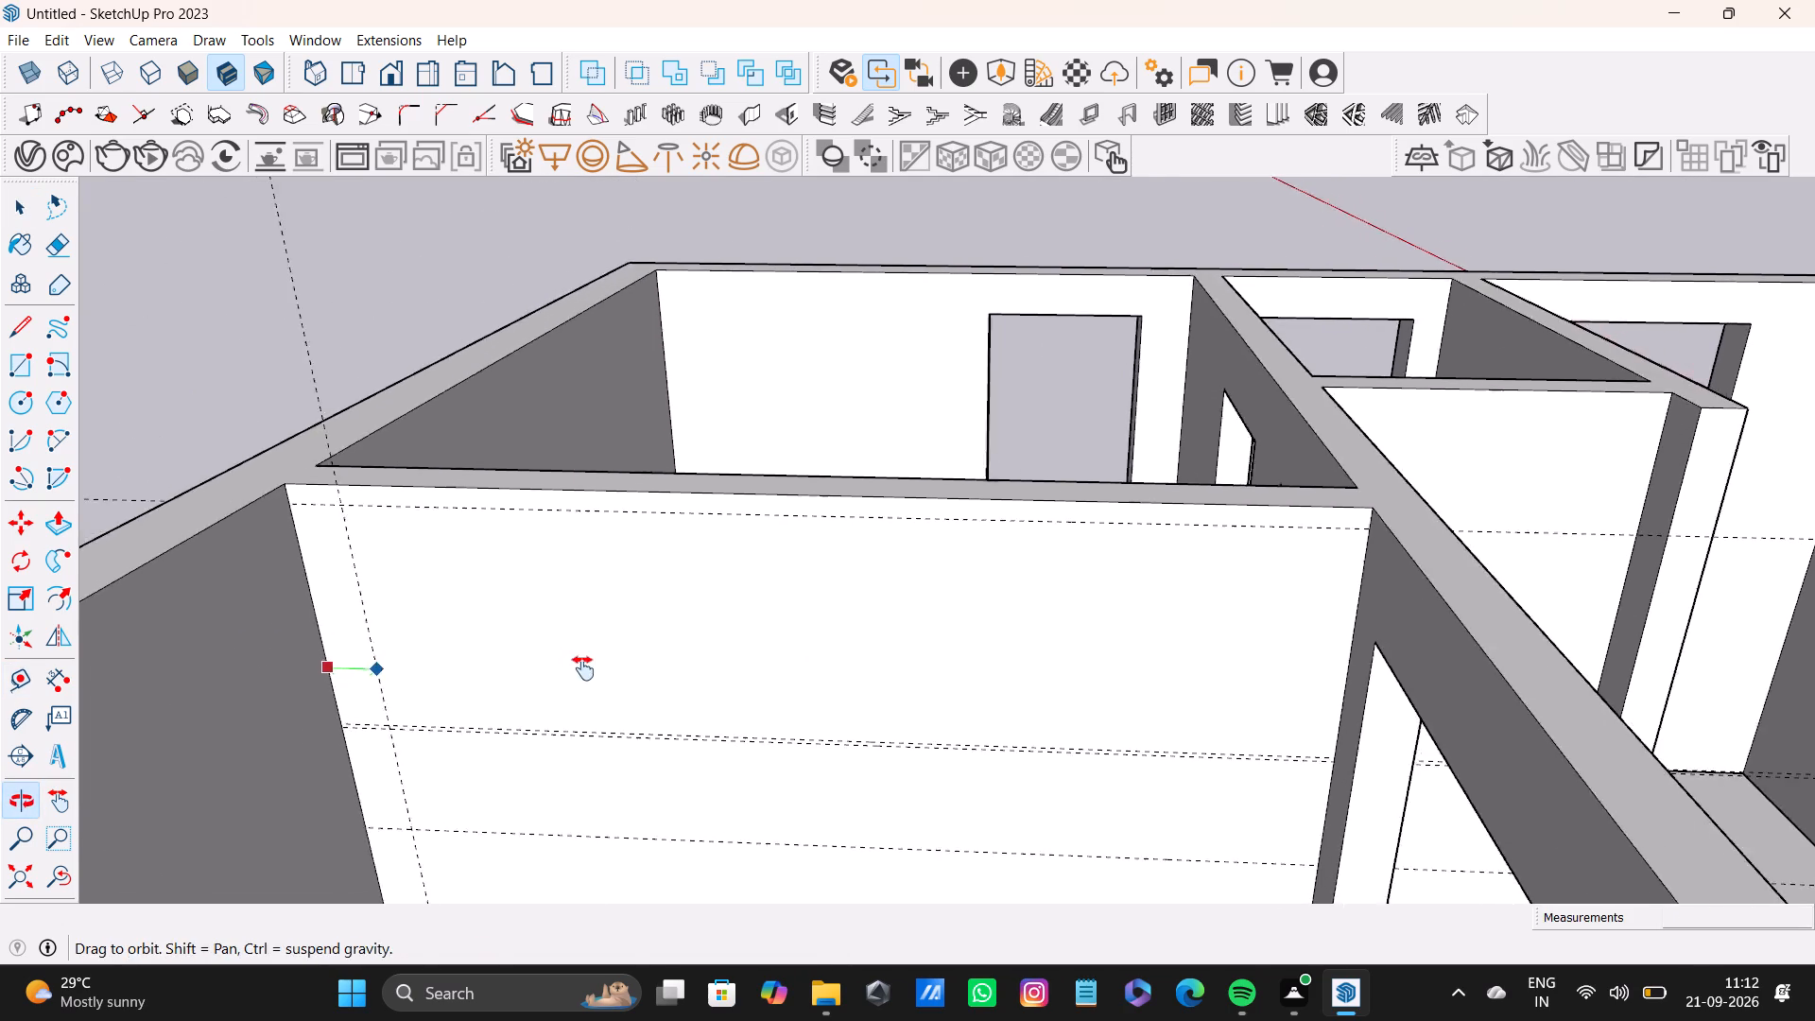
middle_click_drag(583, 668, 588, 668)
type("0.5\"")
key("Return")
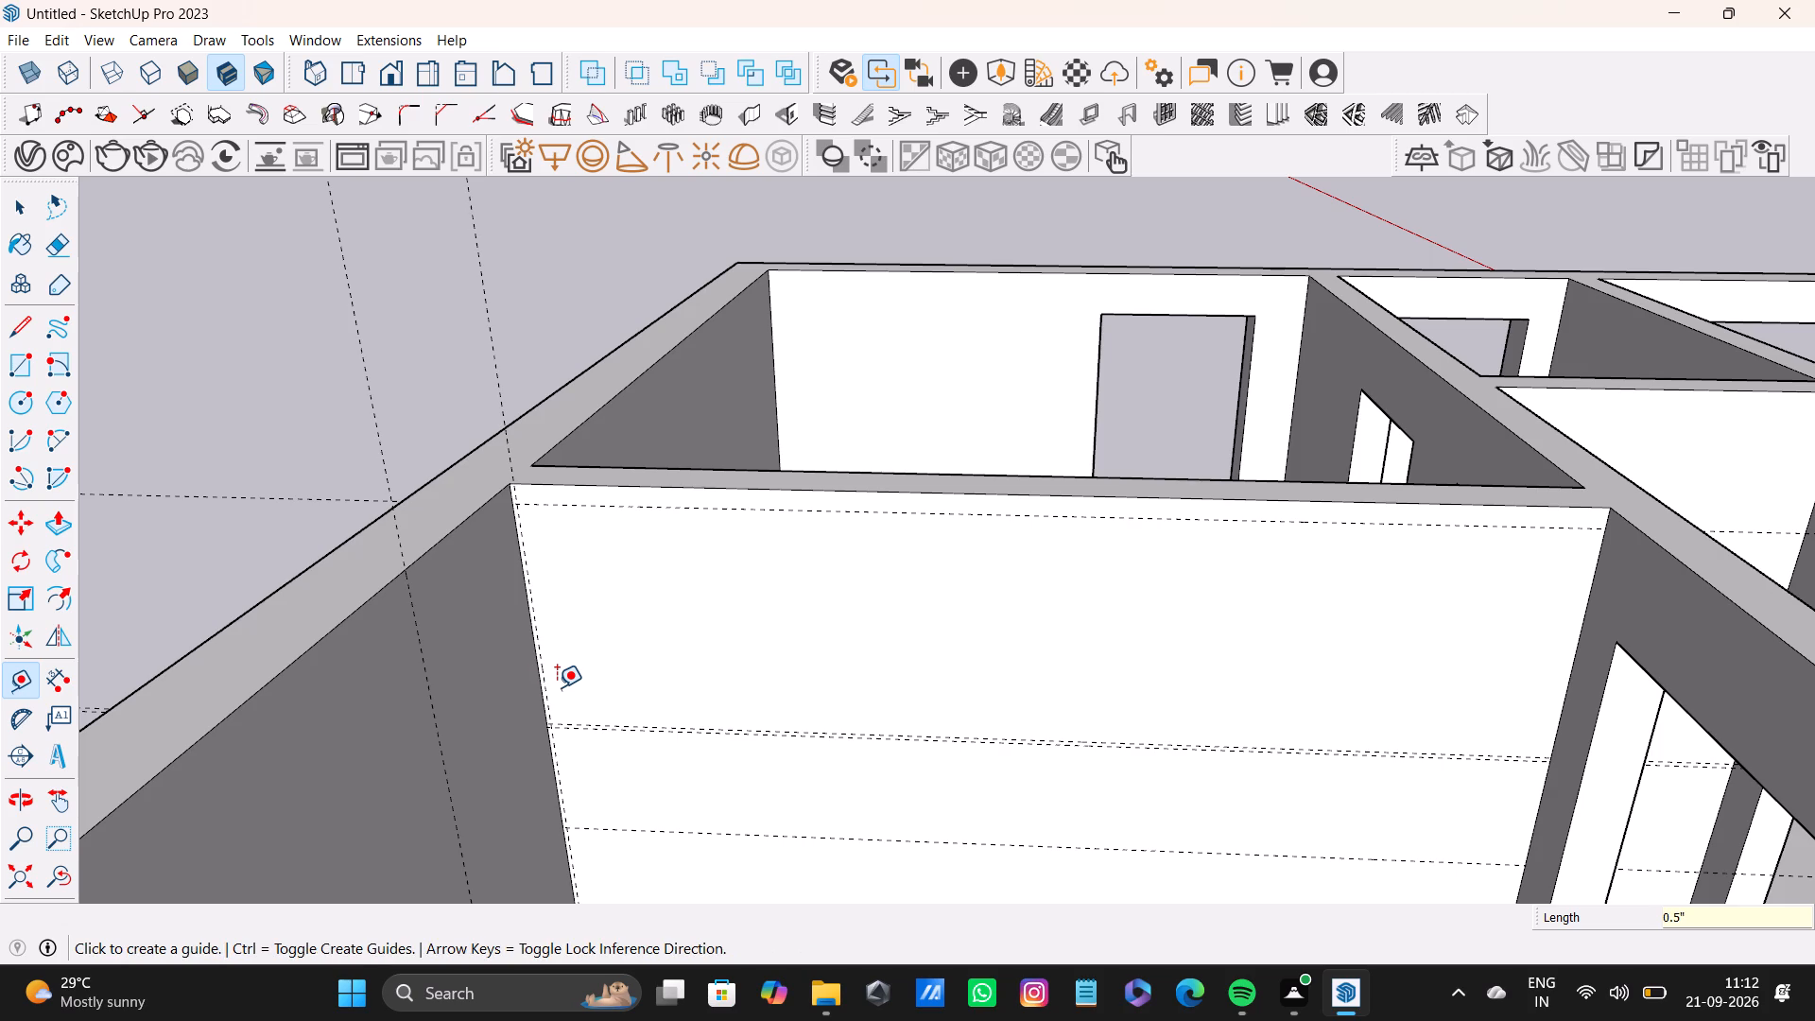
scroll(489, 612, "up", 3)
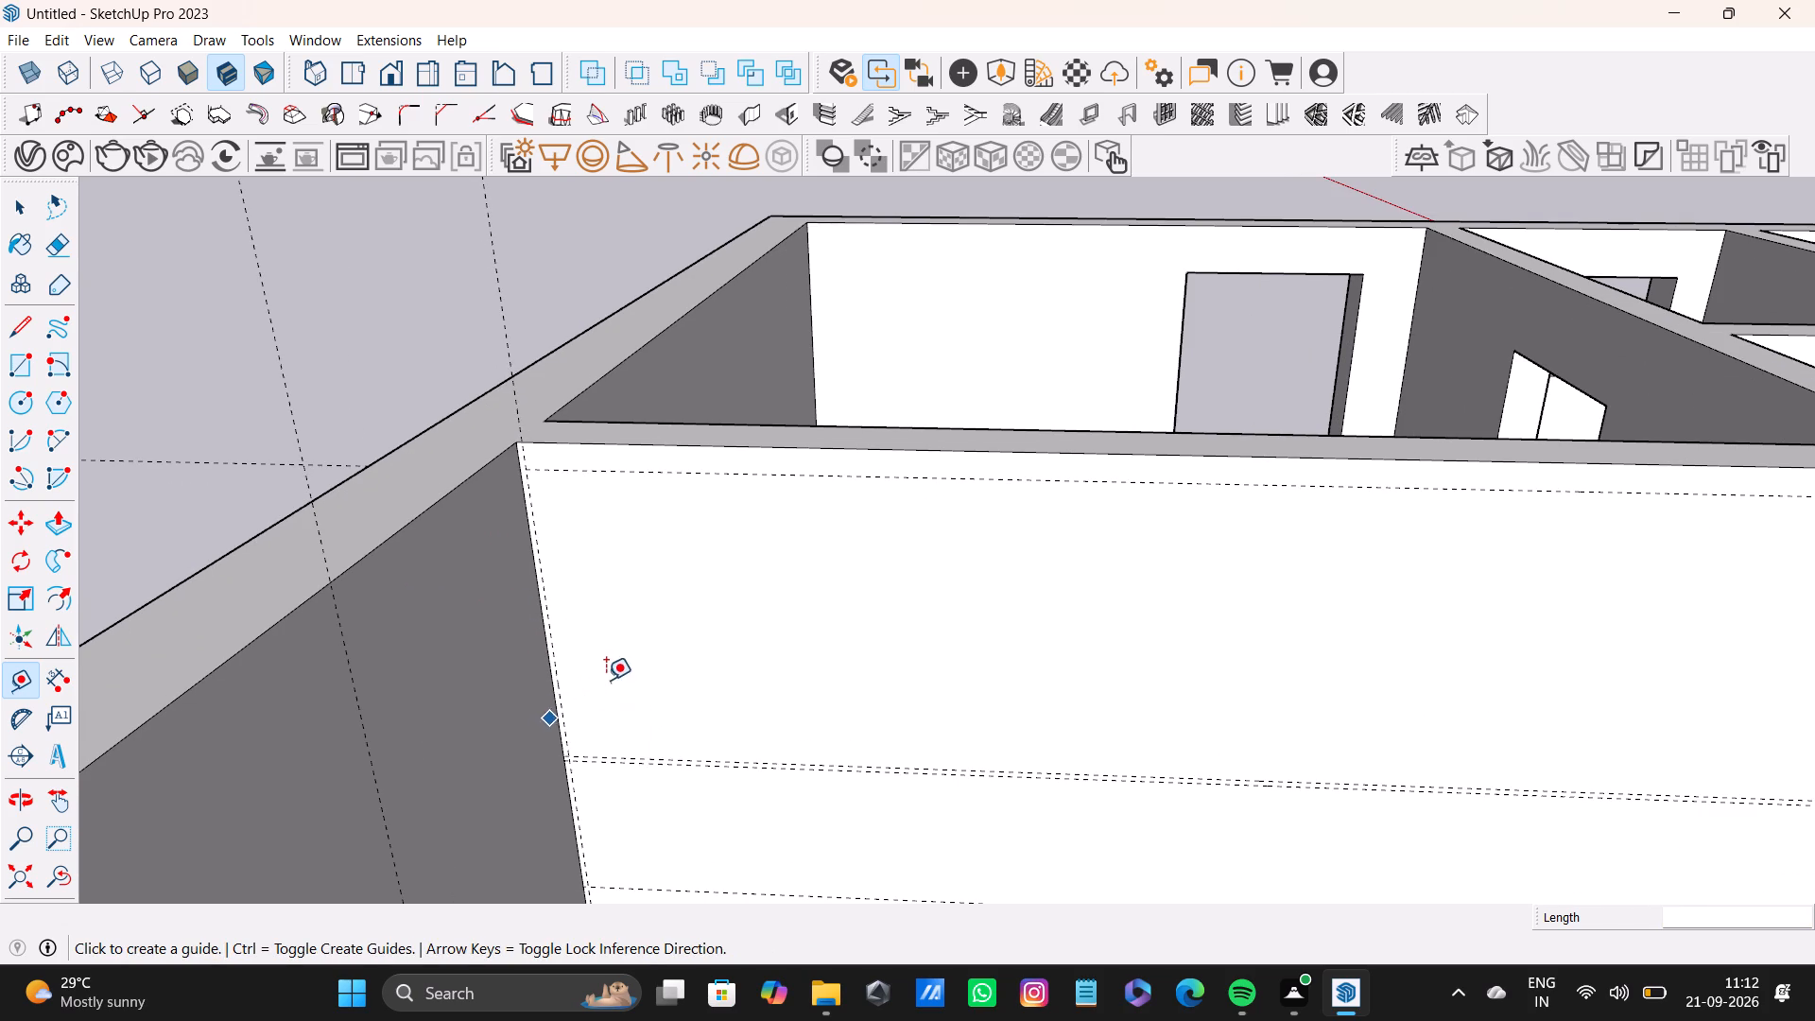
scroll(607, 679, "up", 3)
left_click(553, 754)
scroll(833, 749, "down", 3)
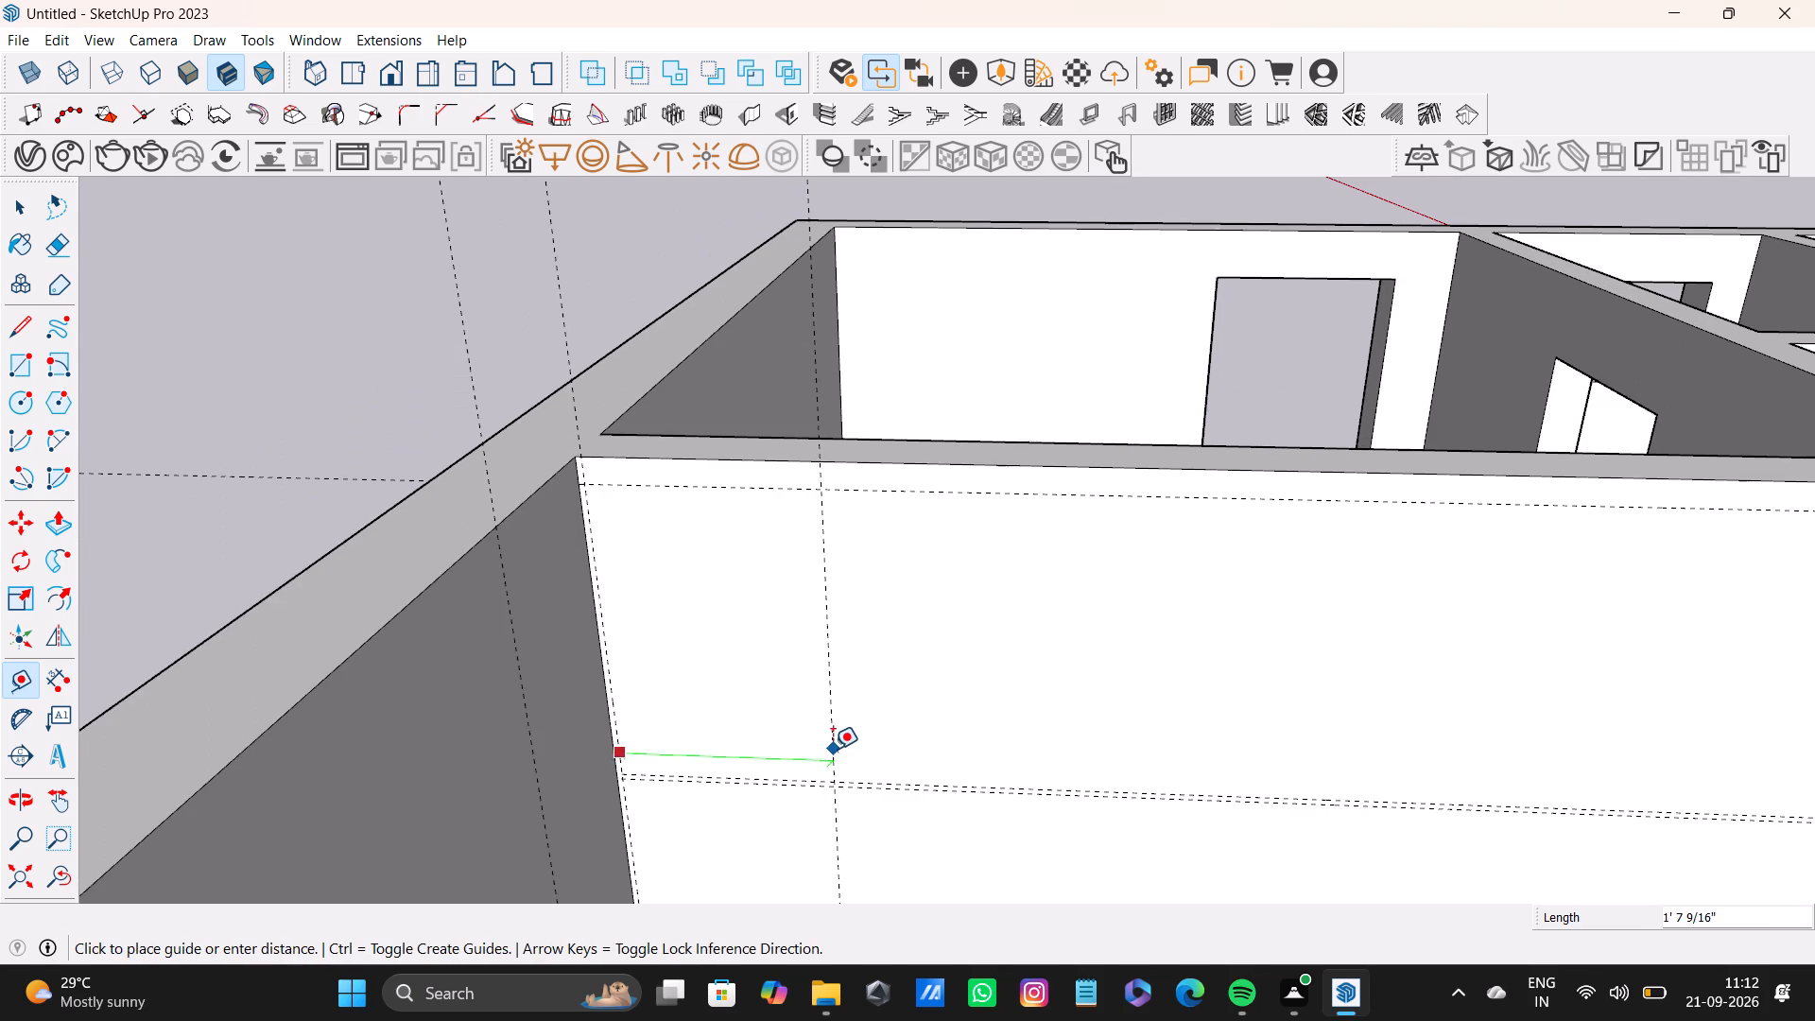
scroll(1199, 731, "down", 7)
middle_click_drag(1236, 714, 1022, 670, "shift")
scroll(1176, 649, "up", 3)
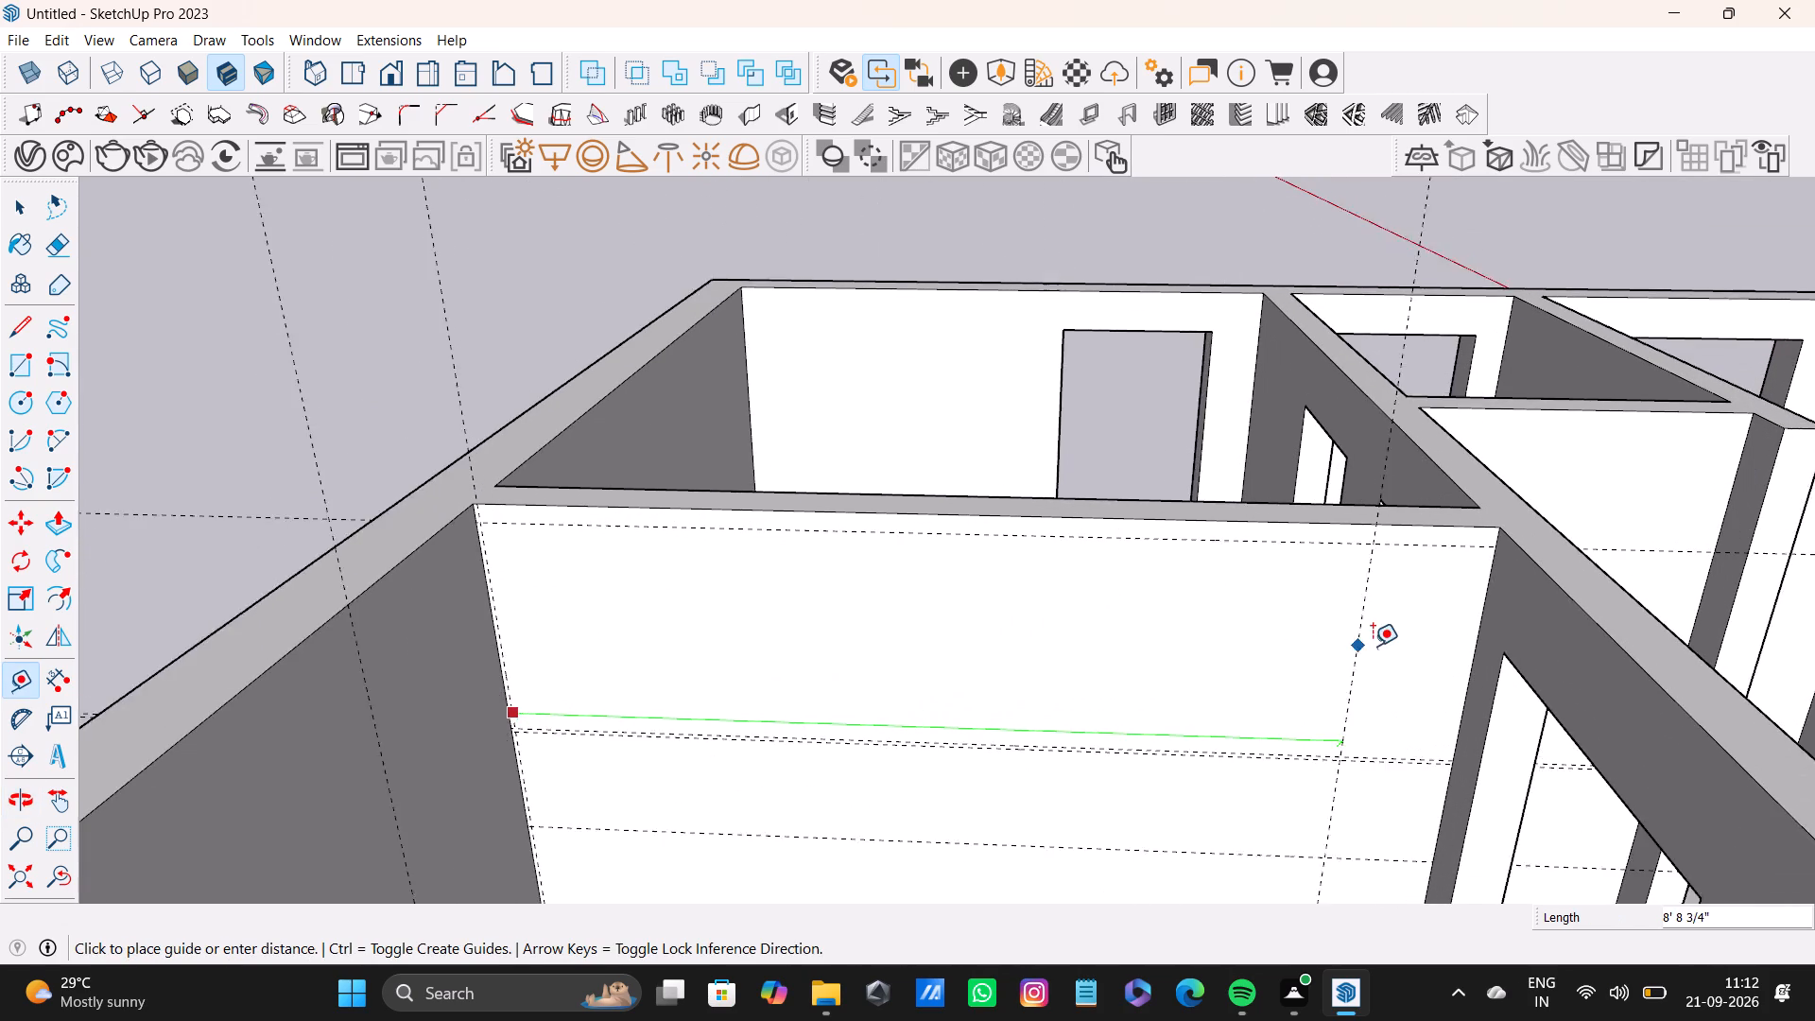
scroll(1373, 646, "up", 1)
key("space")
Place a vertical guide on the partition wall, 0.5" in from its corner with the wall that has the opening.
key("t")
scroll(1540, 658, "up", 5)
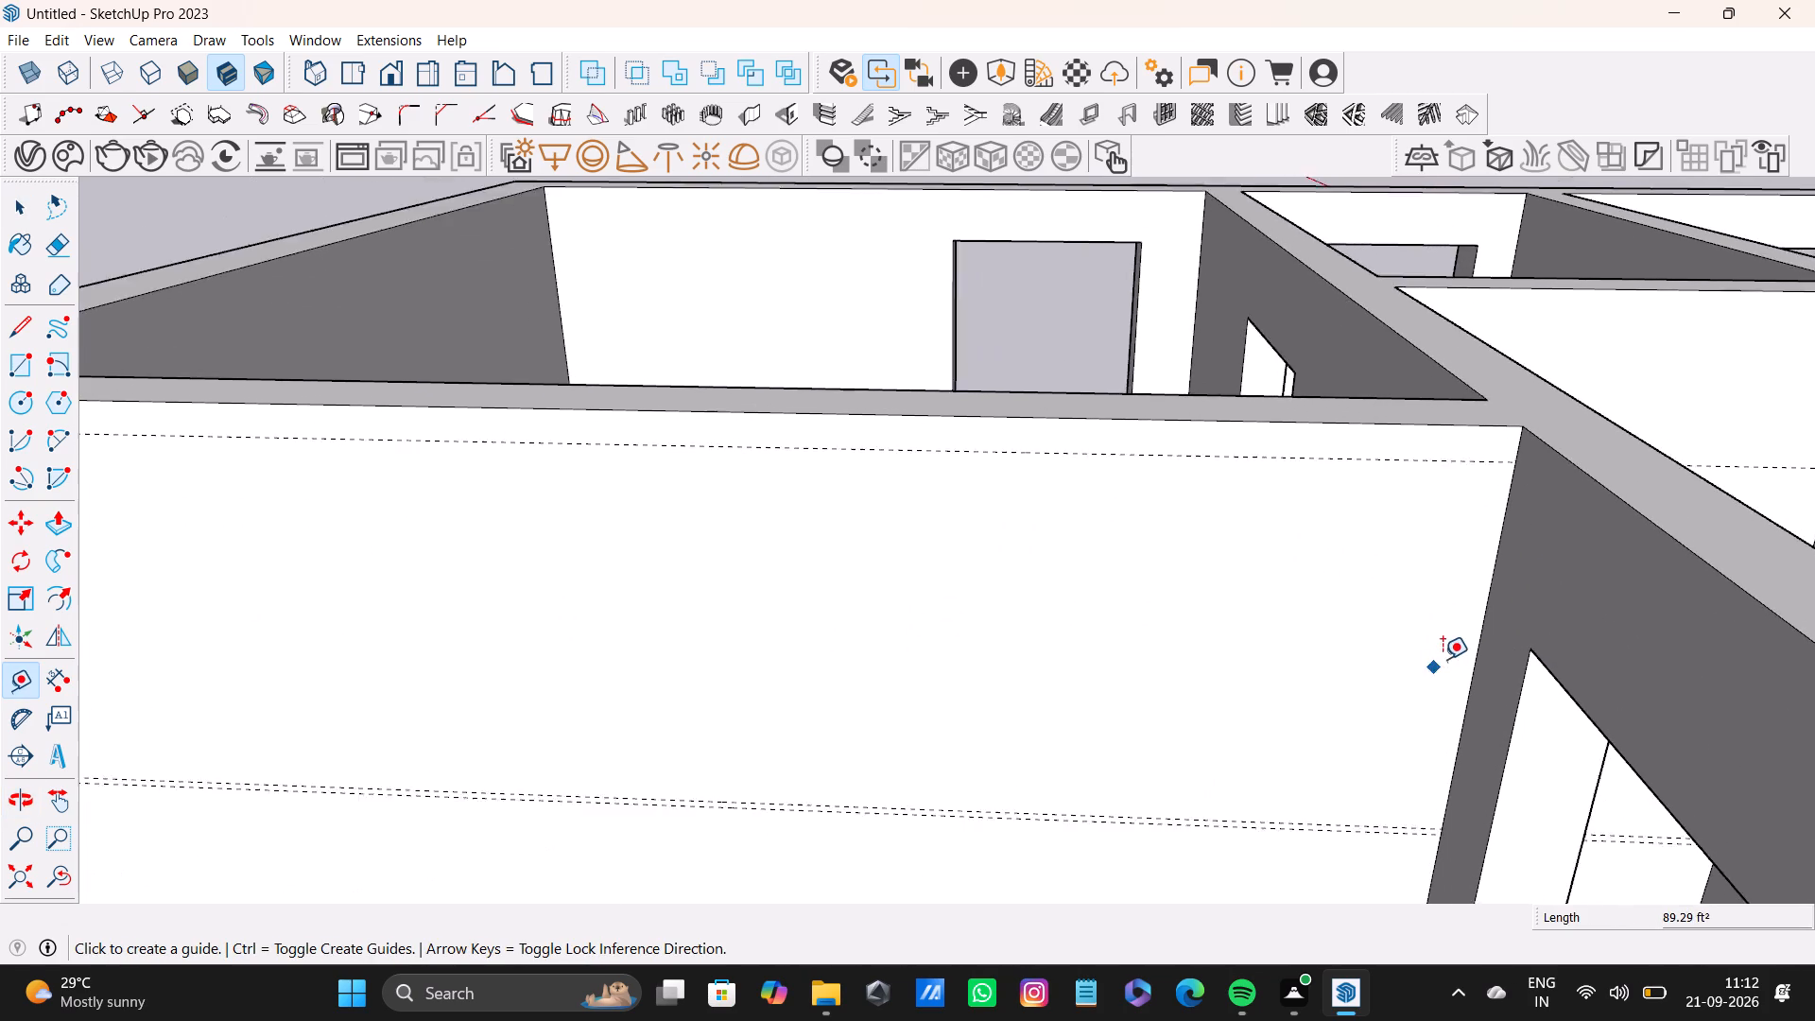
scroll(1443, 659, "up", 4)
left_click(1483, 670)
key("0")
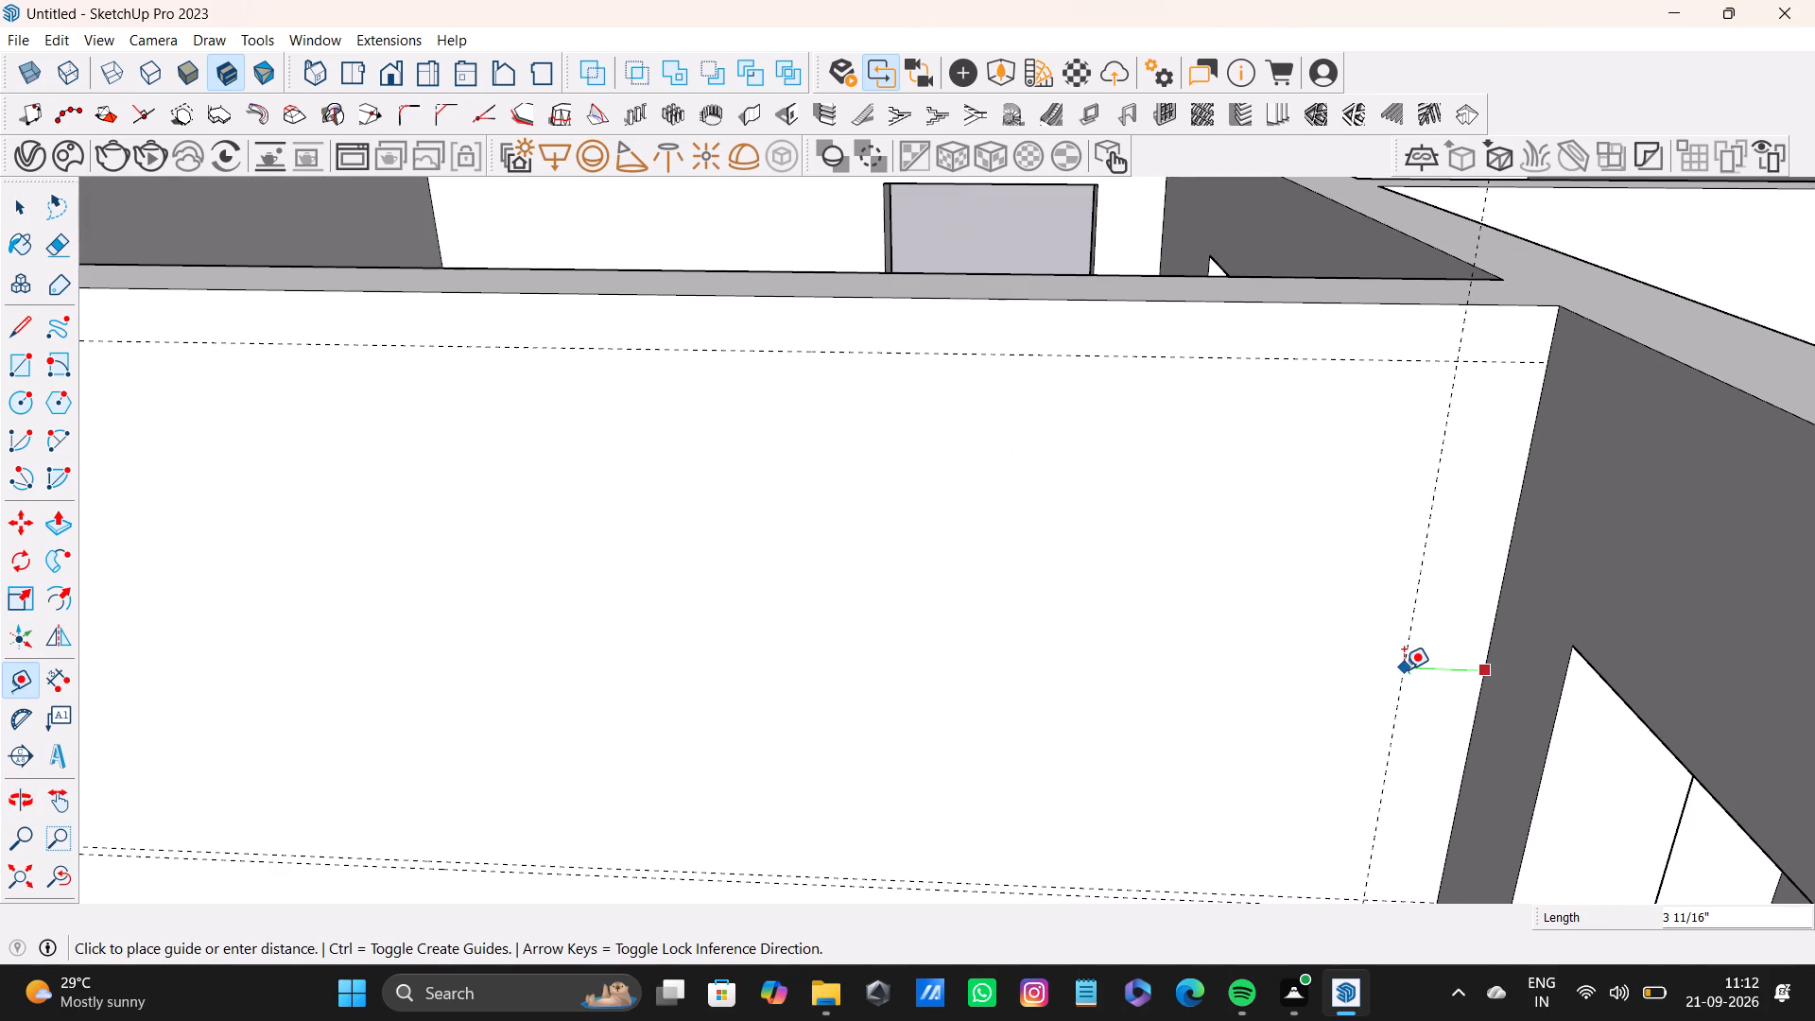
key("period")
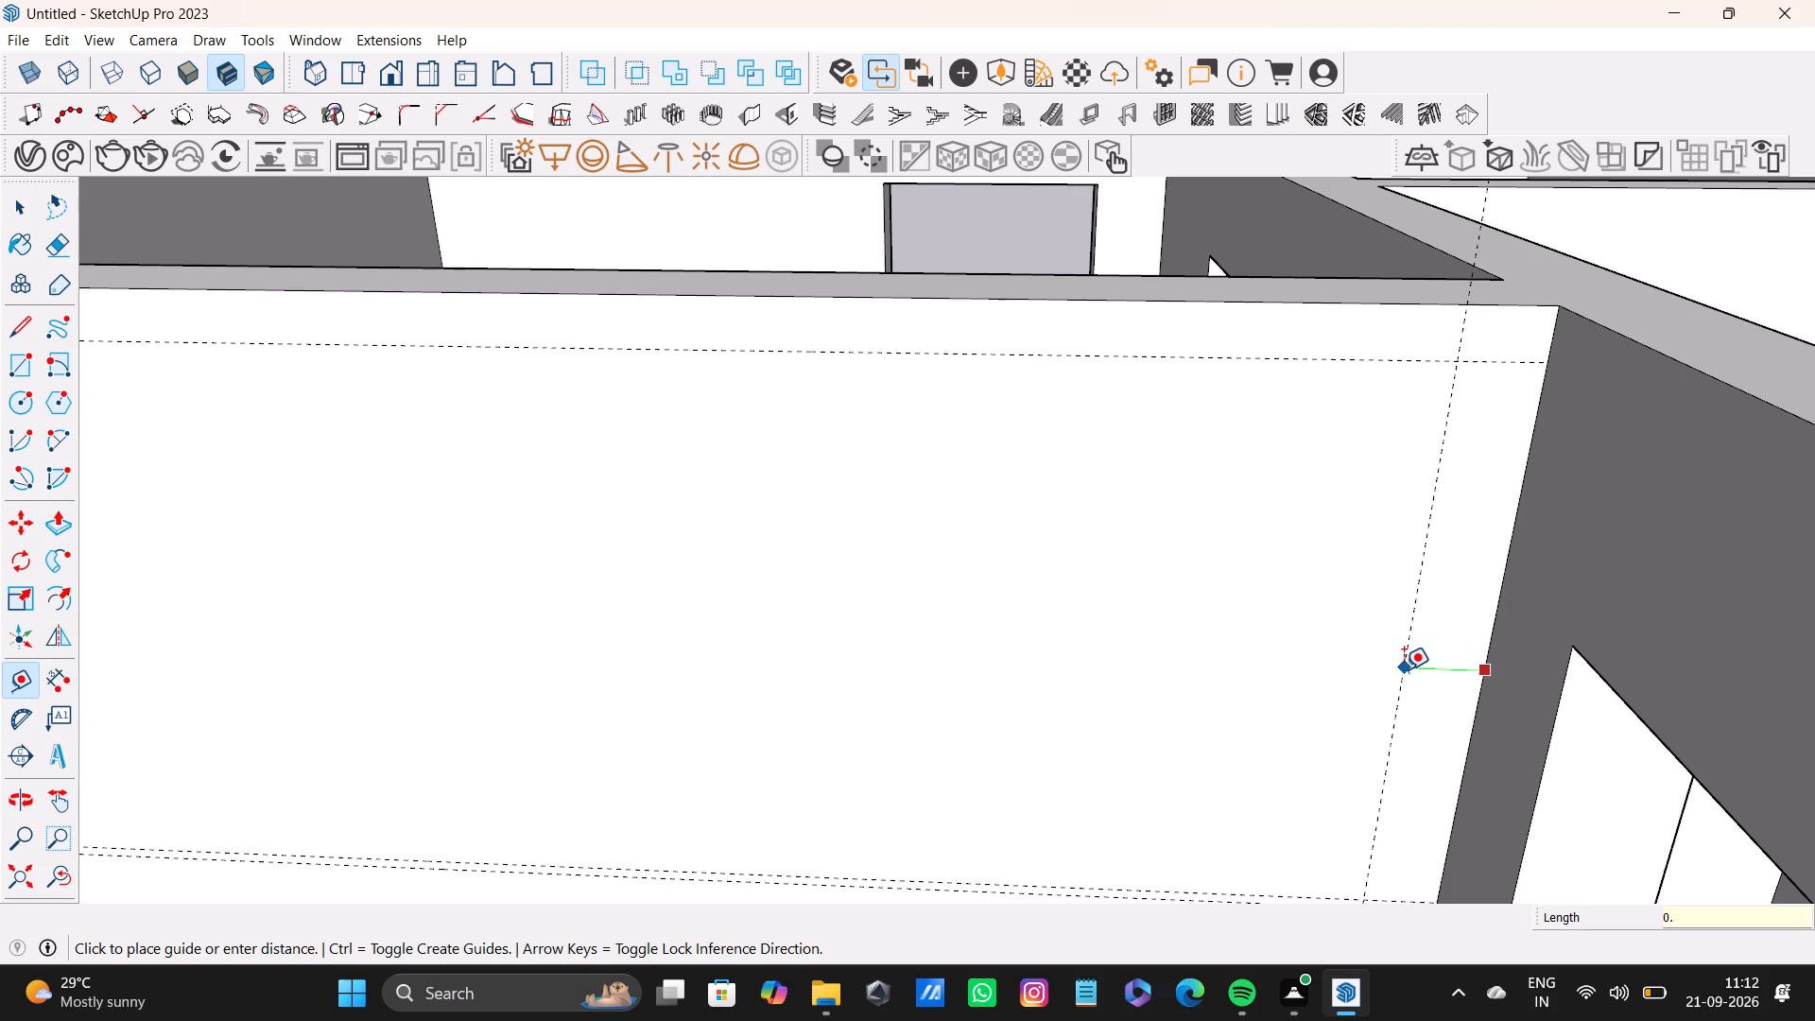
type("5\"")
key("Return")
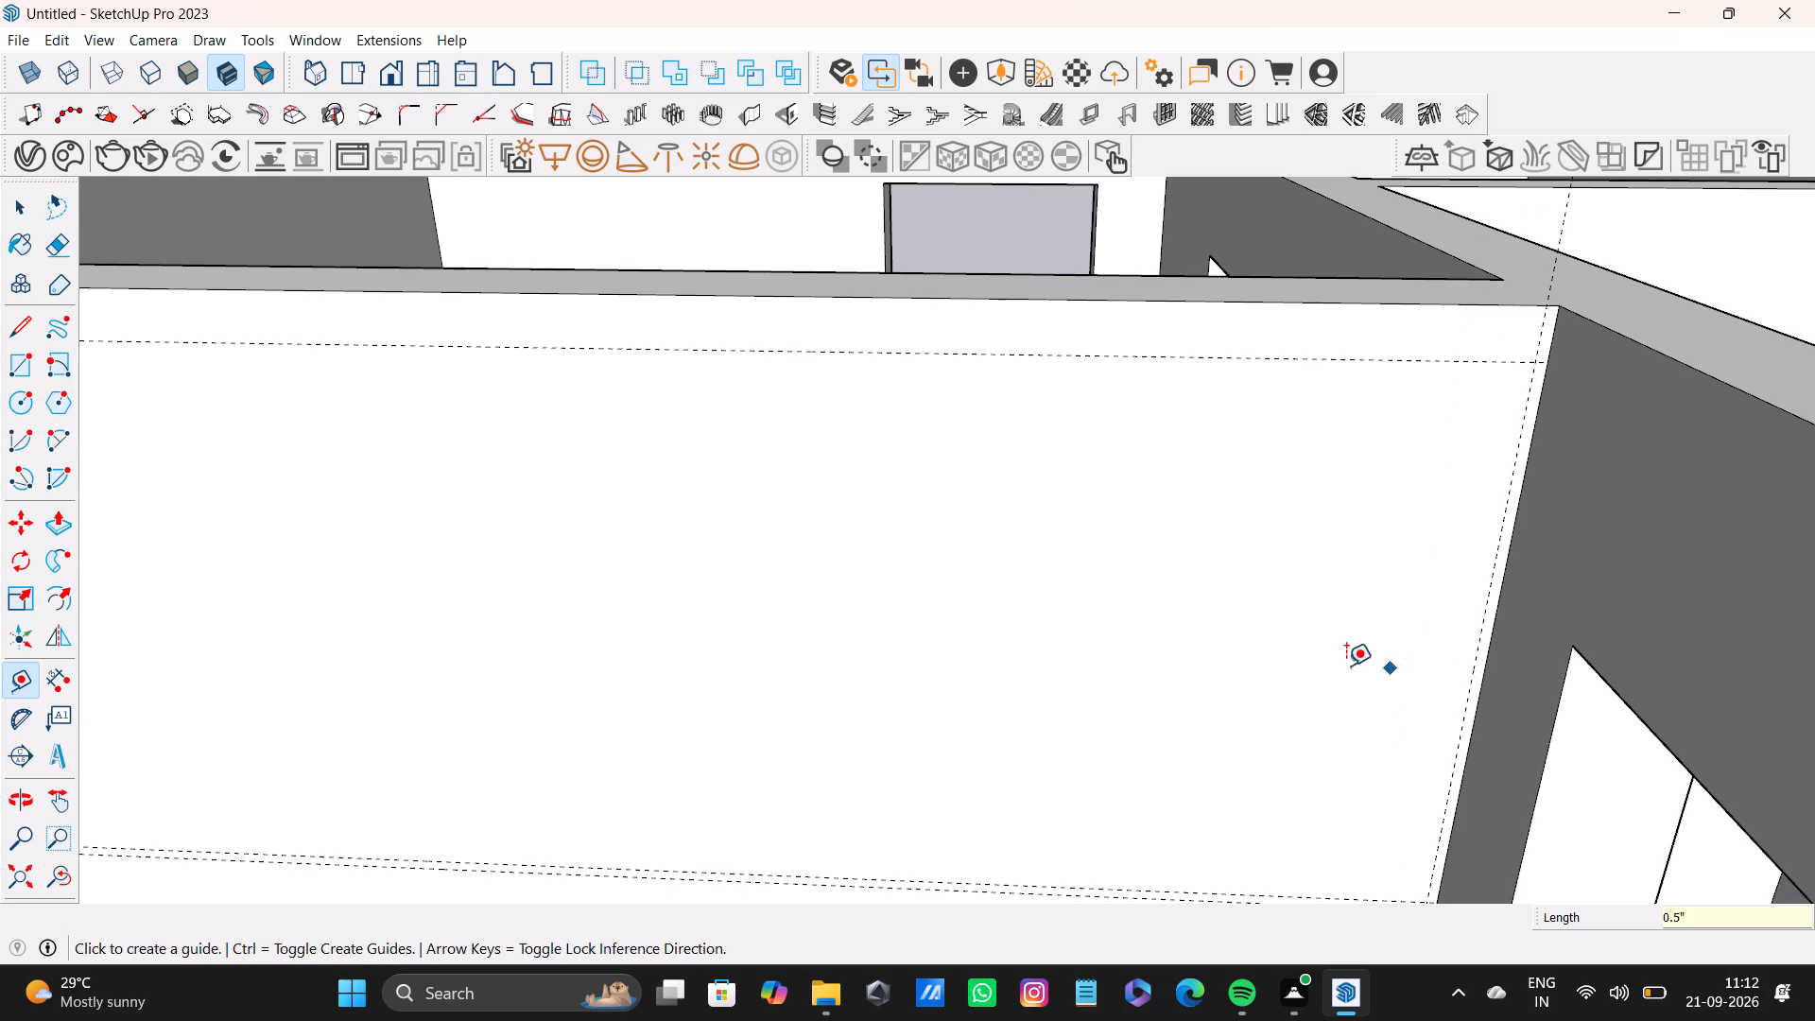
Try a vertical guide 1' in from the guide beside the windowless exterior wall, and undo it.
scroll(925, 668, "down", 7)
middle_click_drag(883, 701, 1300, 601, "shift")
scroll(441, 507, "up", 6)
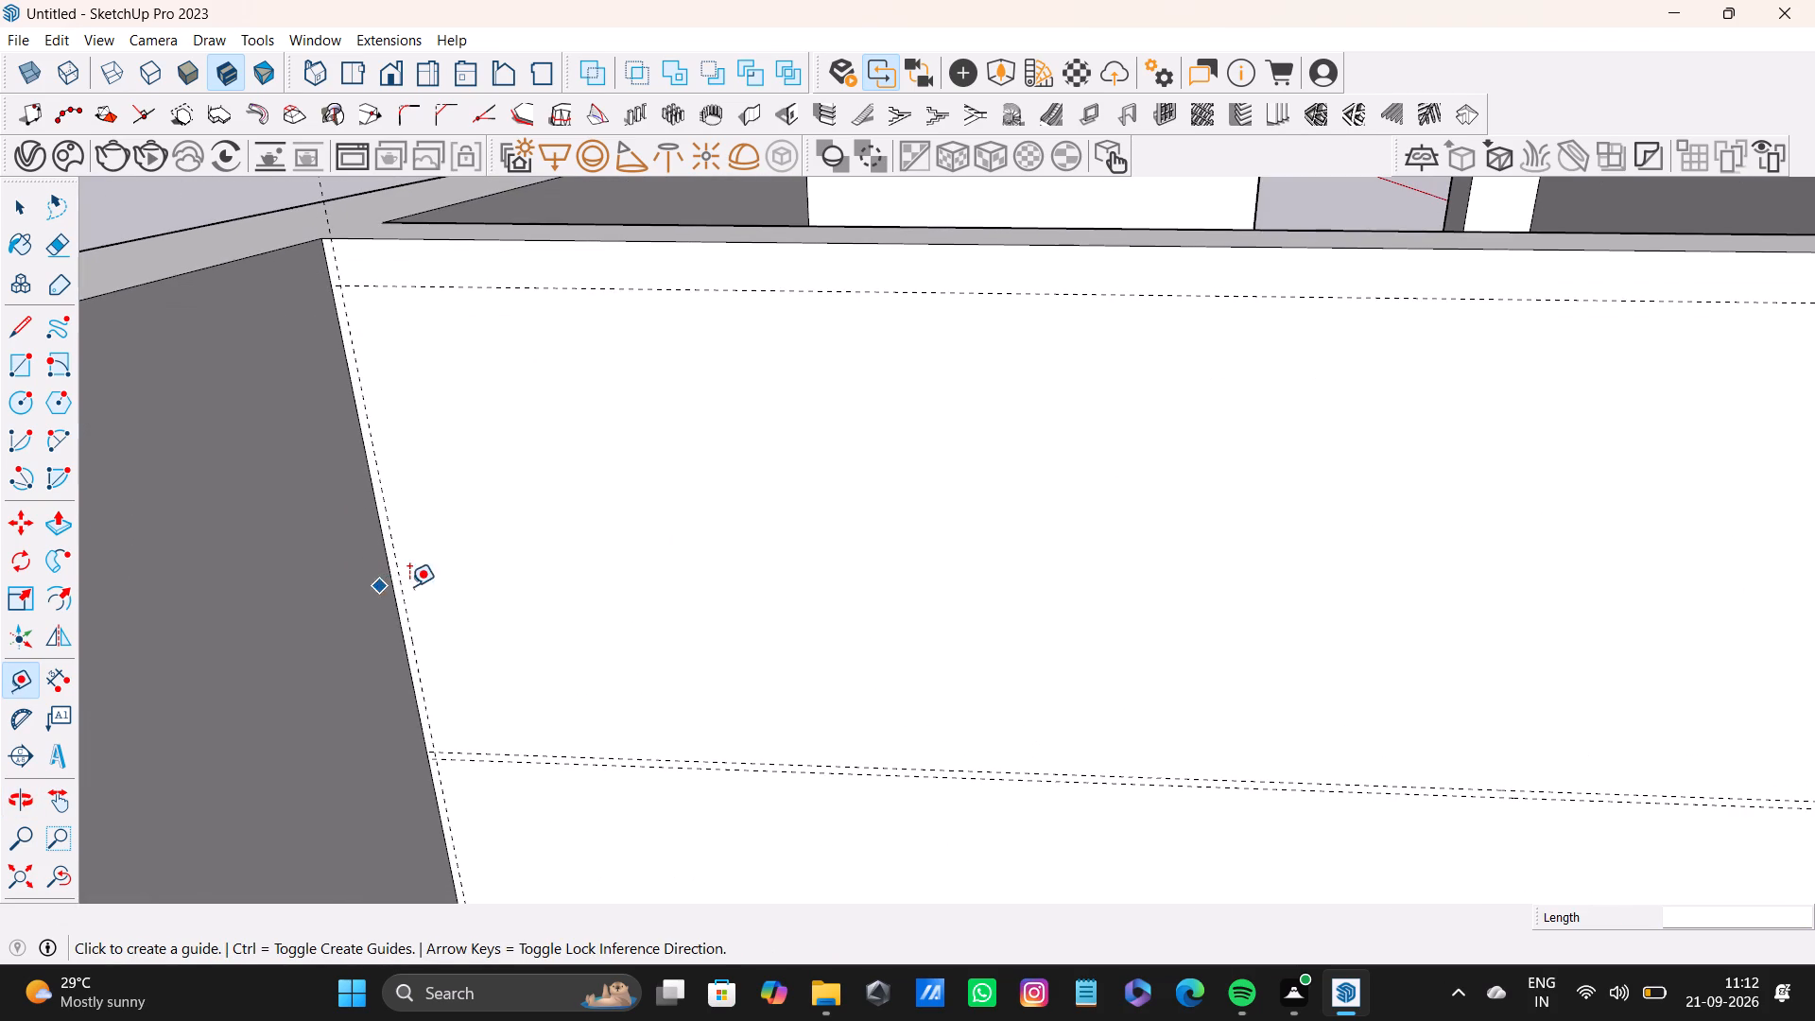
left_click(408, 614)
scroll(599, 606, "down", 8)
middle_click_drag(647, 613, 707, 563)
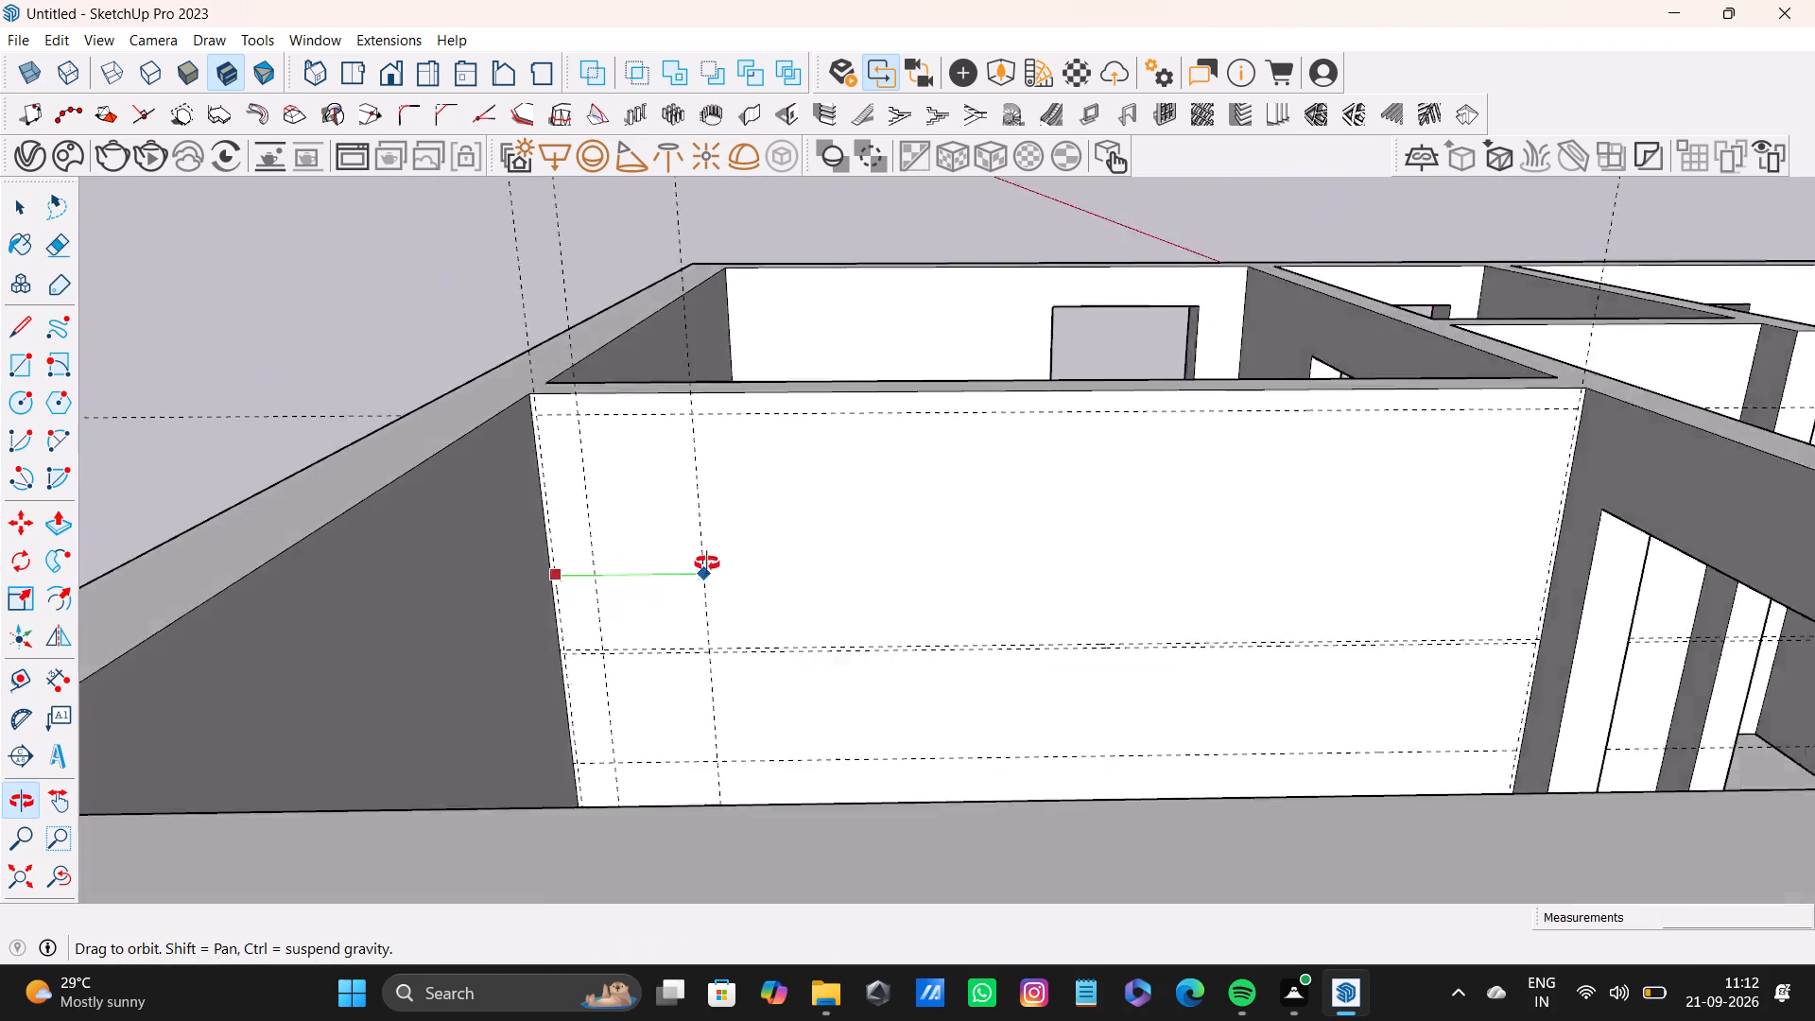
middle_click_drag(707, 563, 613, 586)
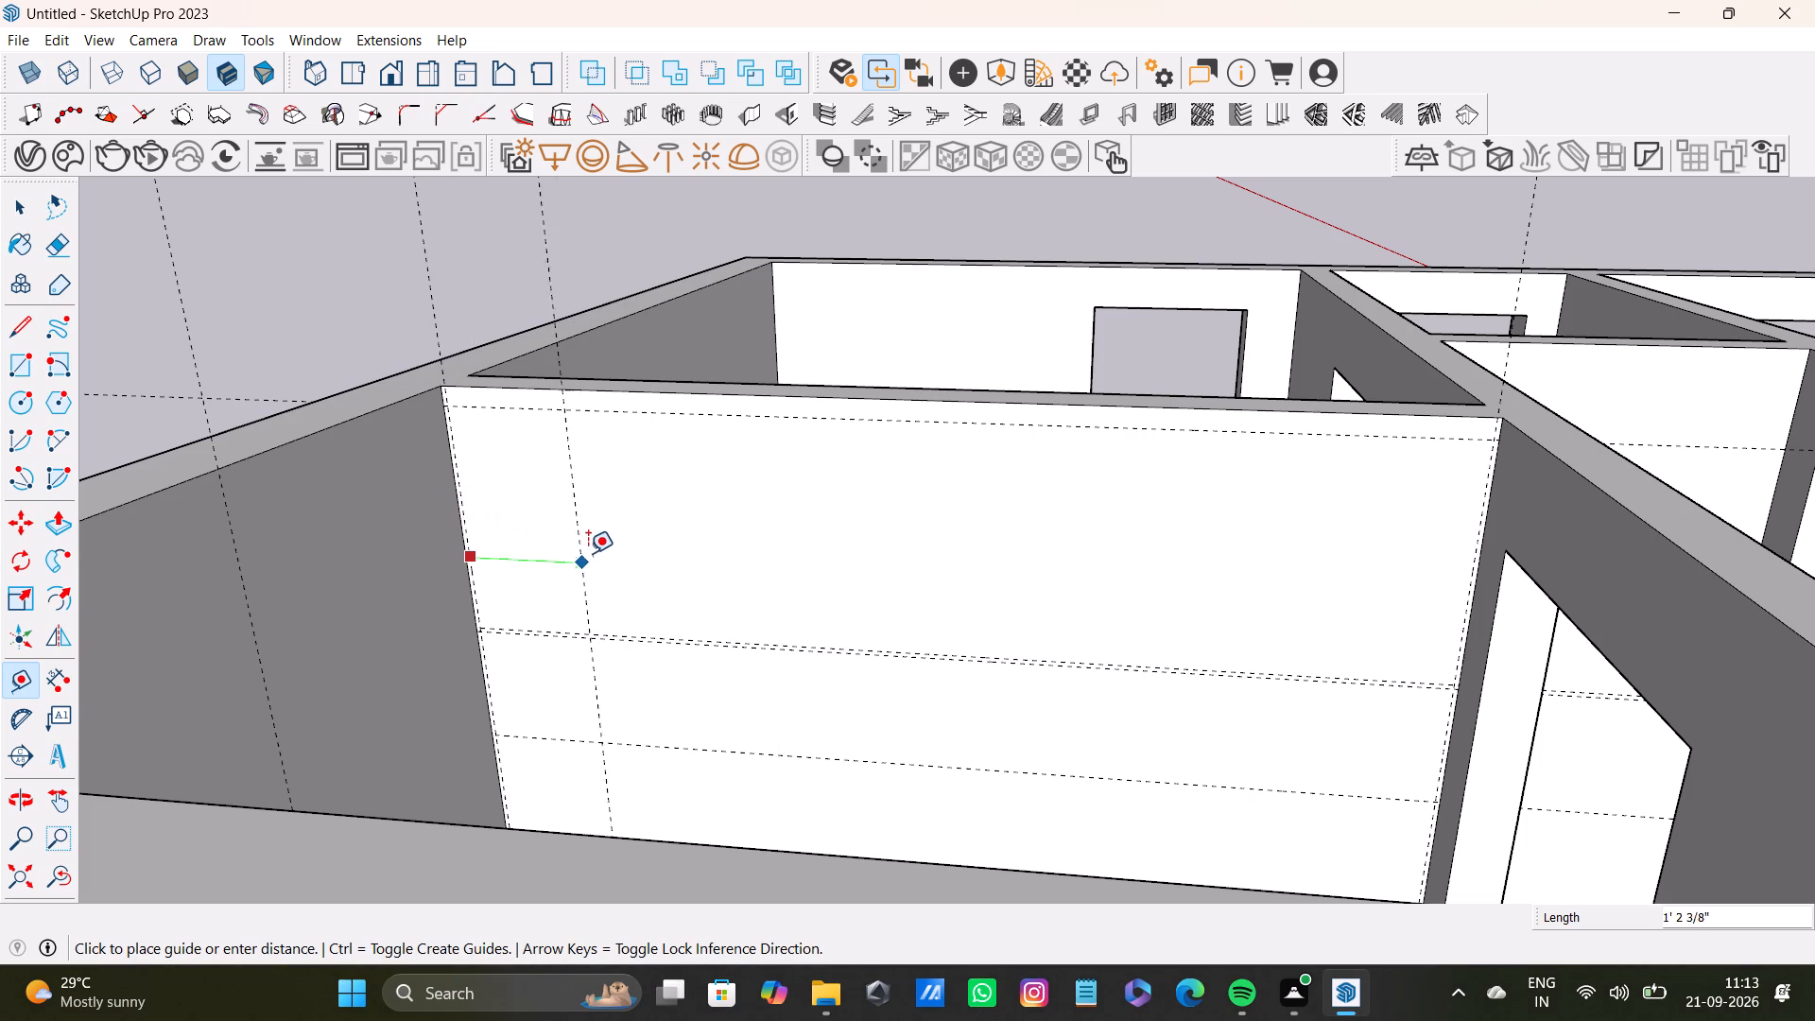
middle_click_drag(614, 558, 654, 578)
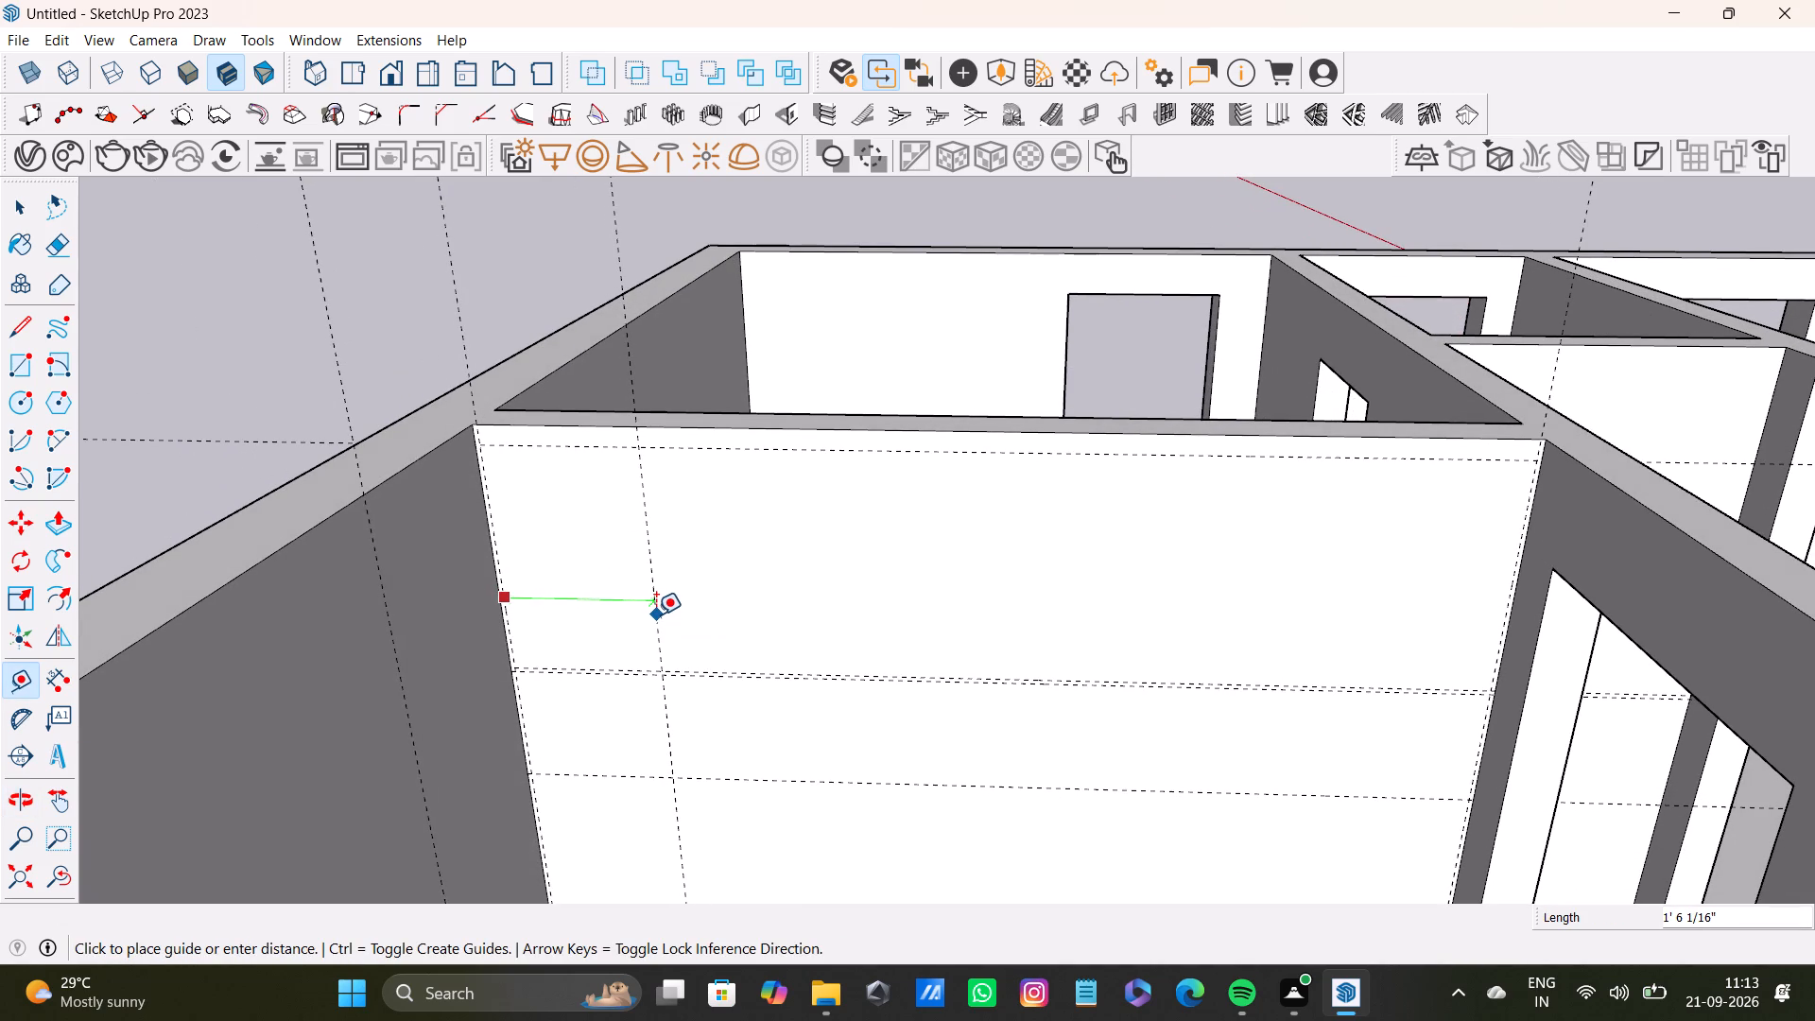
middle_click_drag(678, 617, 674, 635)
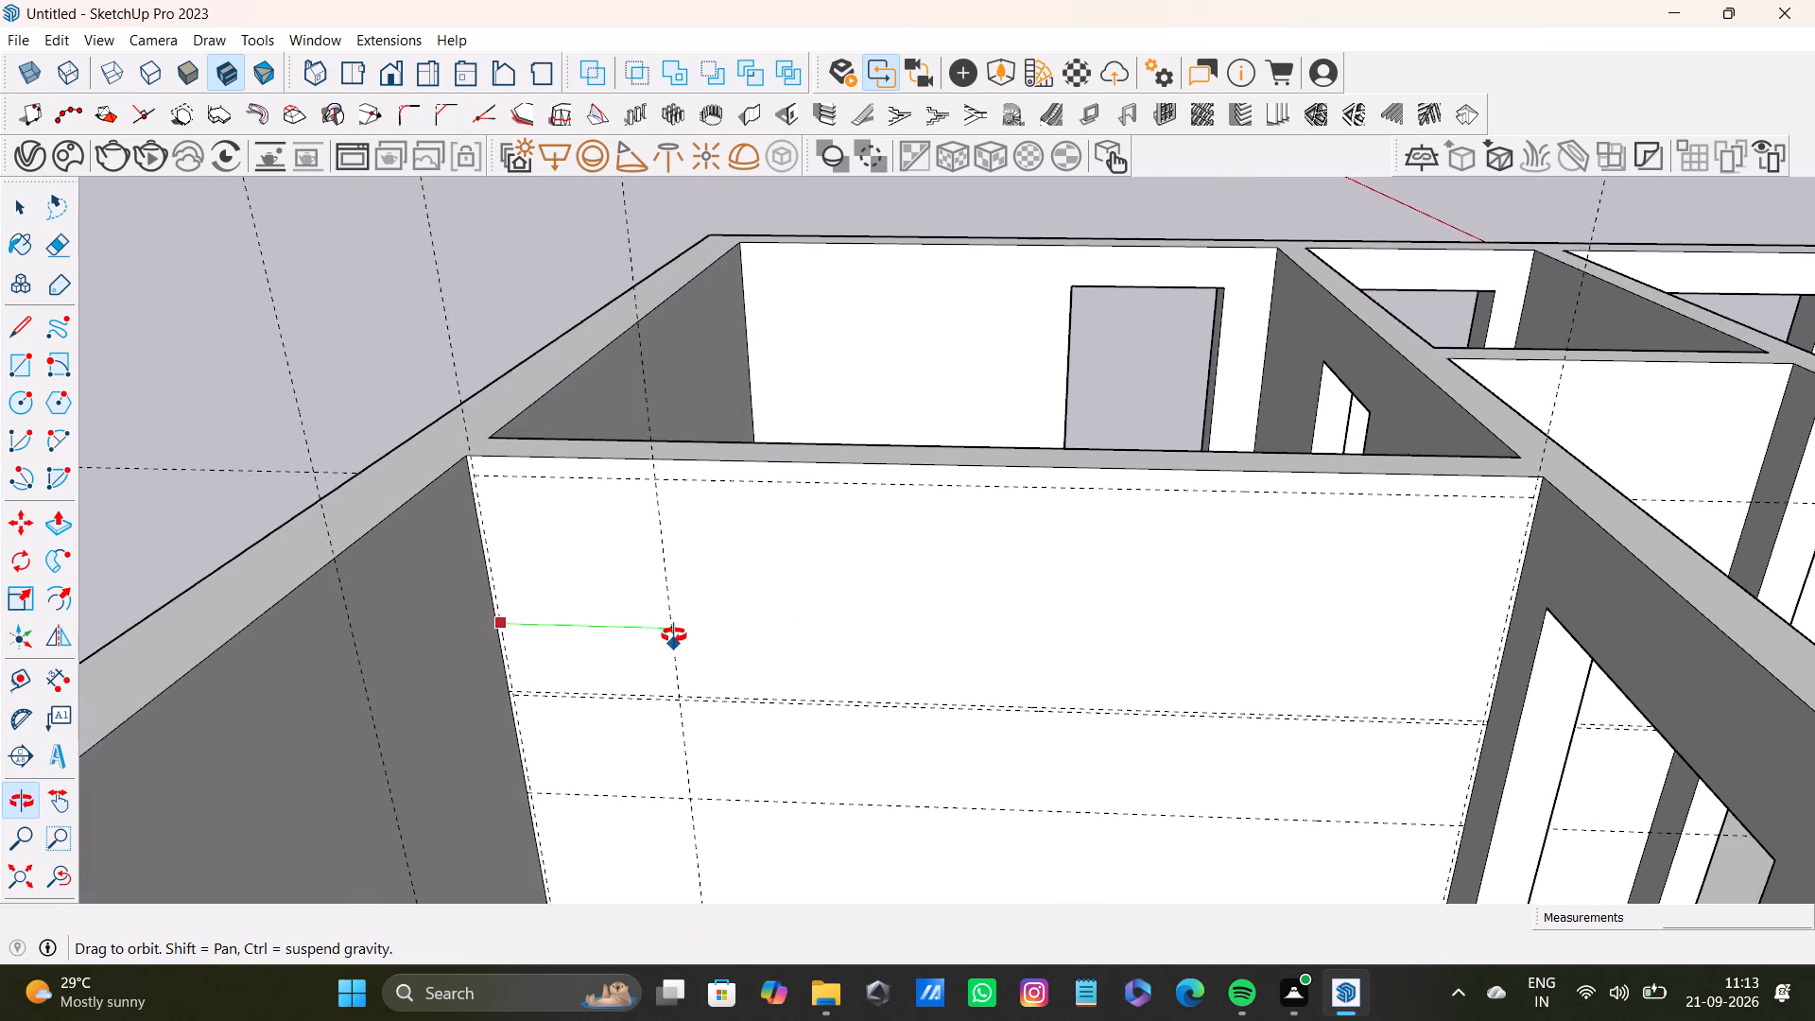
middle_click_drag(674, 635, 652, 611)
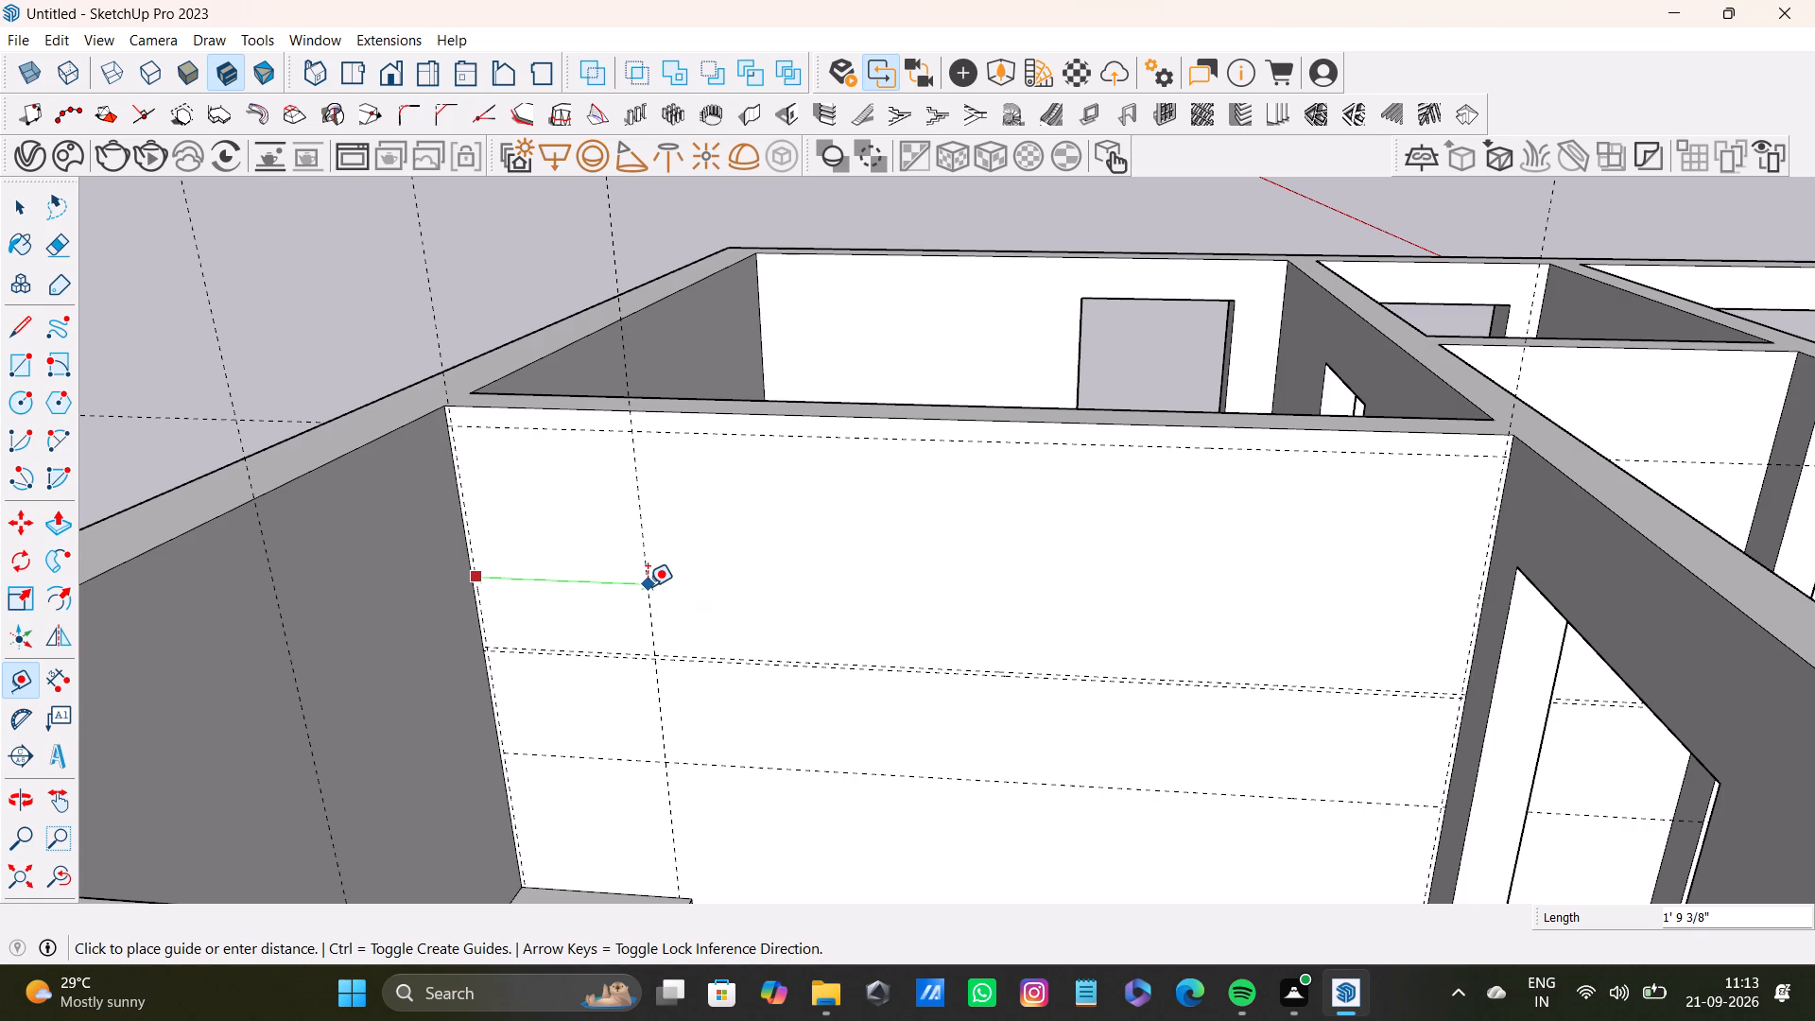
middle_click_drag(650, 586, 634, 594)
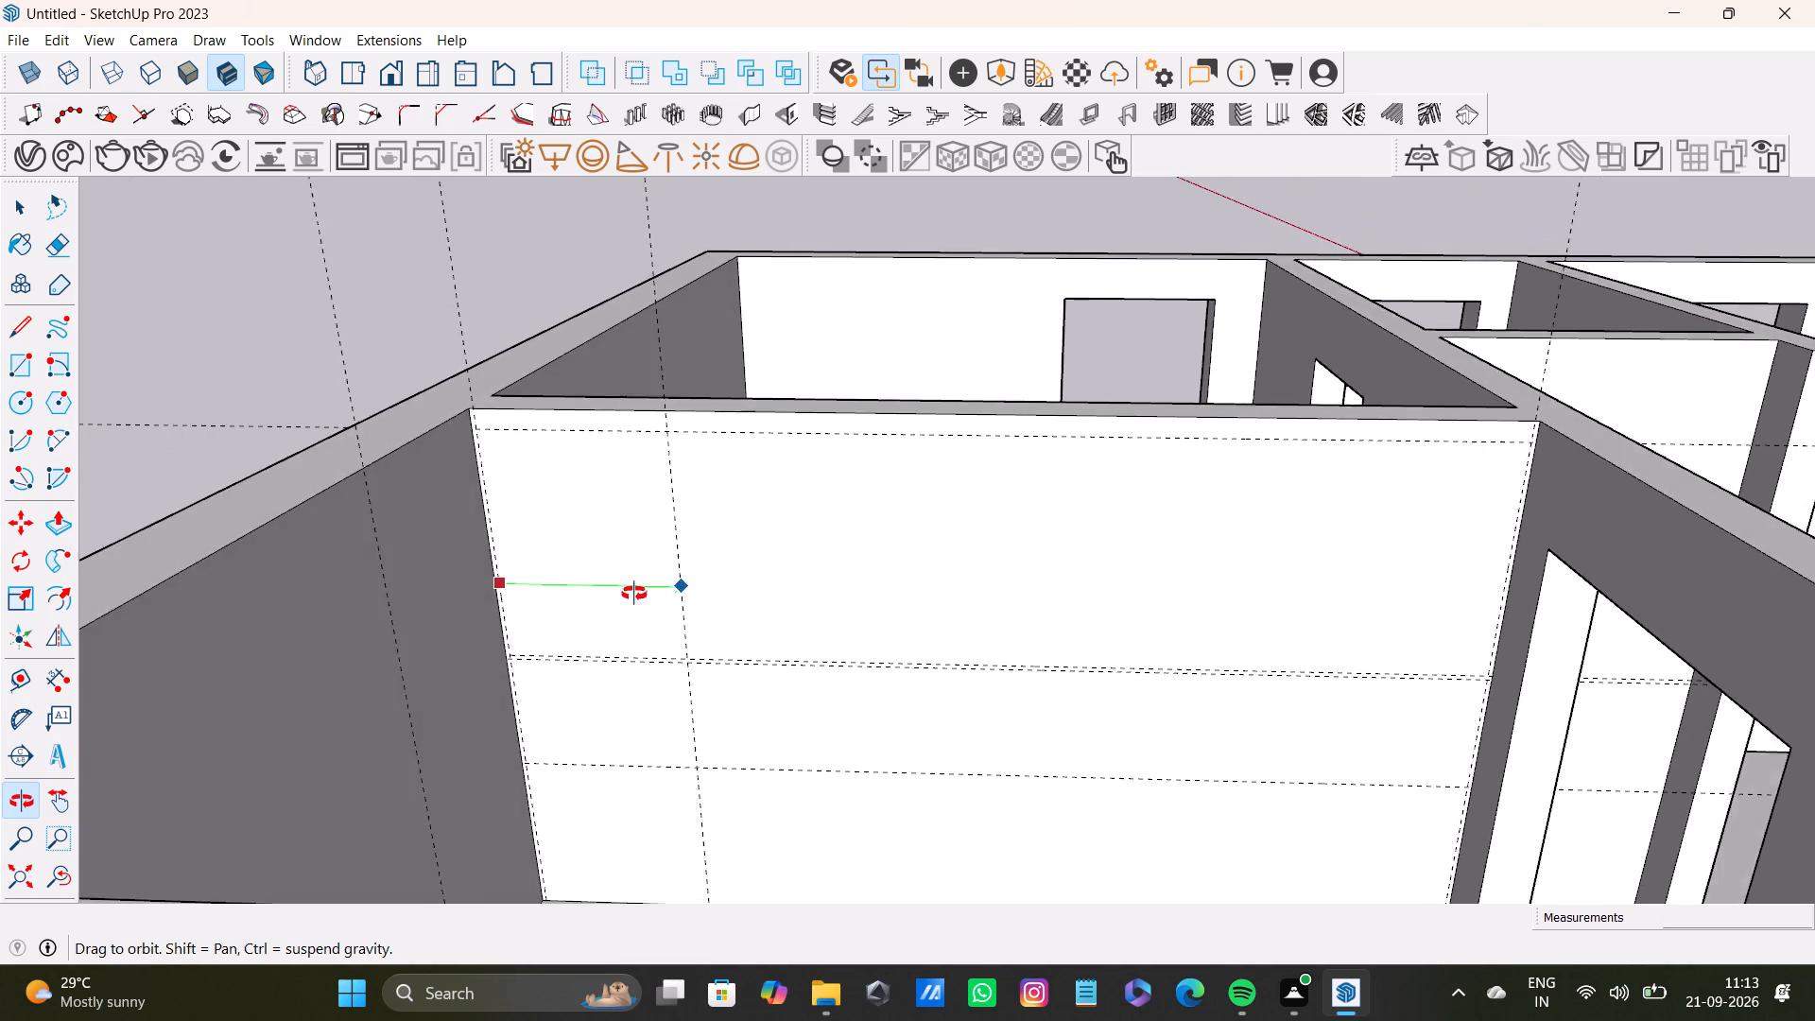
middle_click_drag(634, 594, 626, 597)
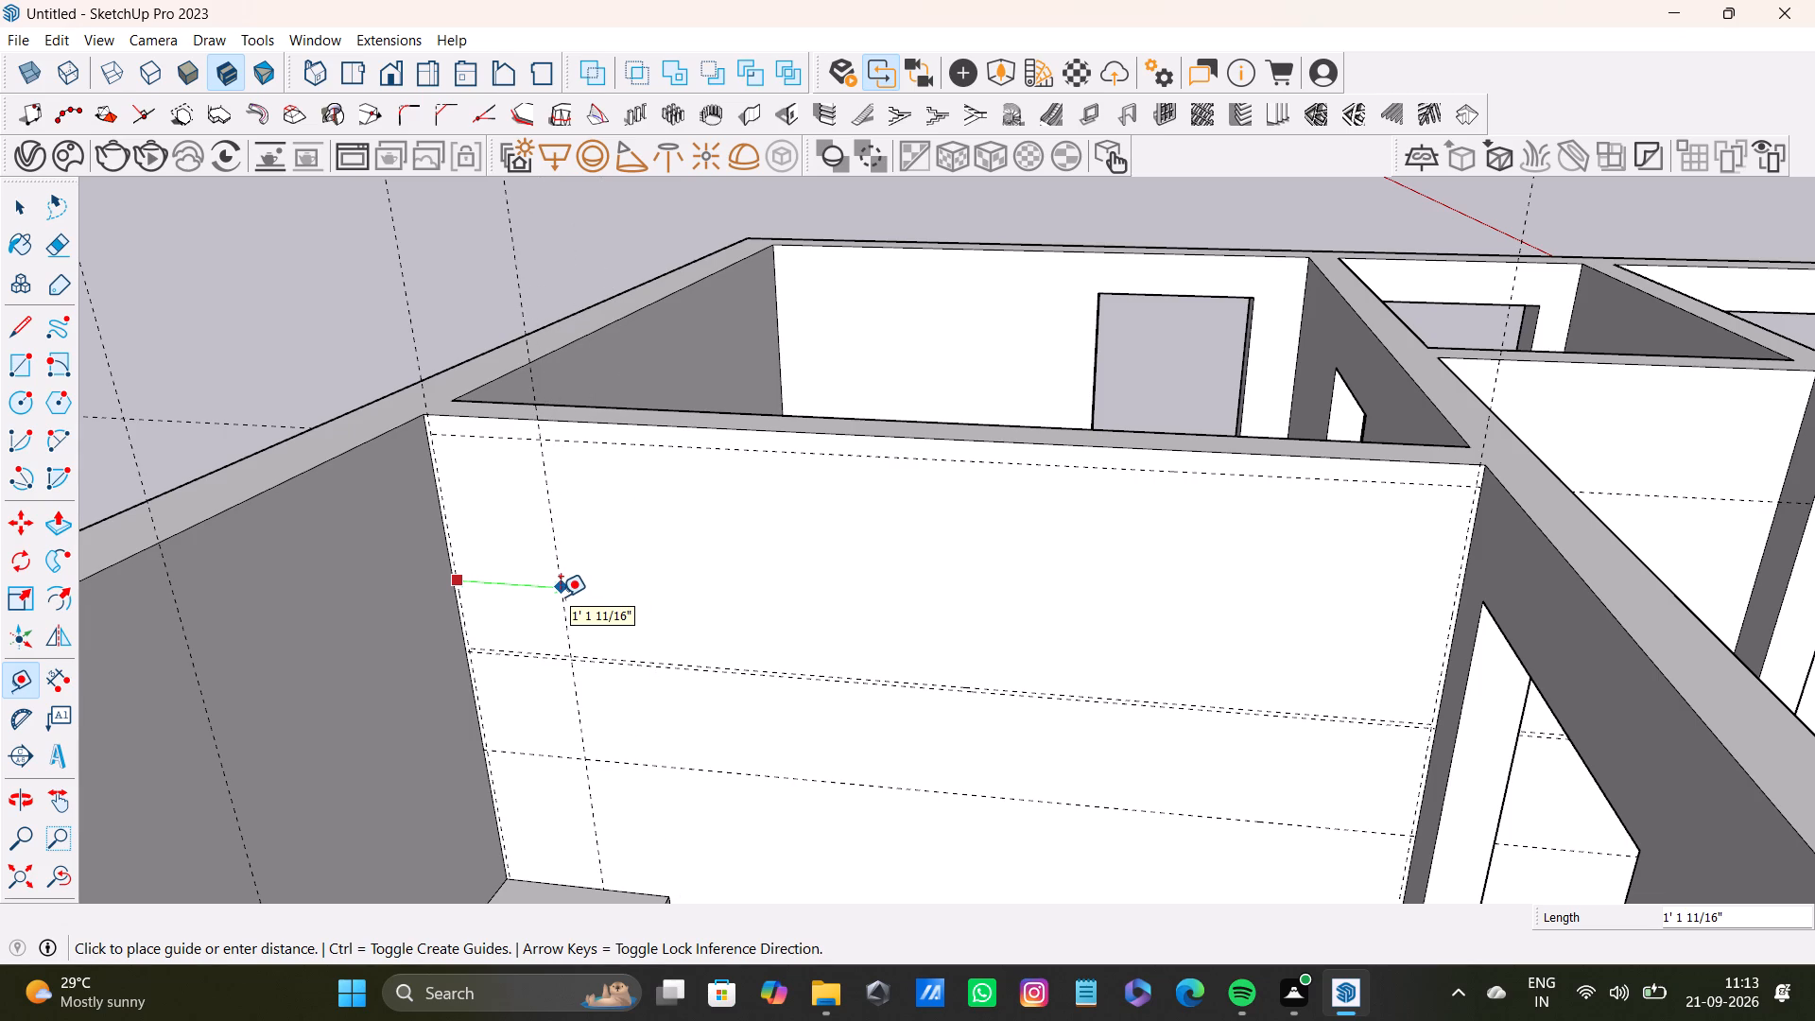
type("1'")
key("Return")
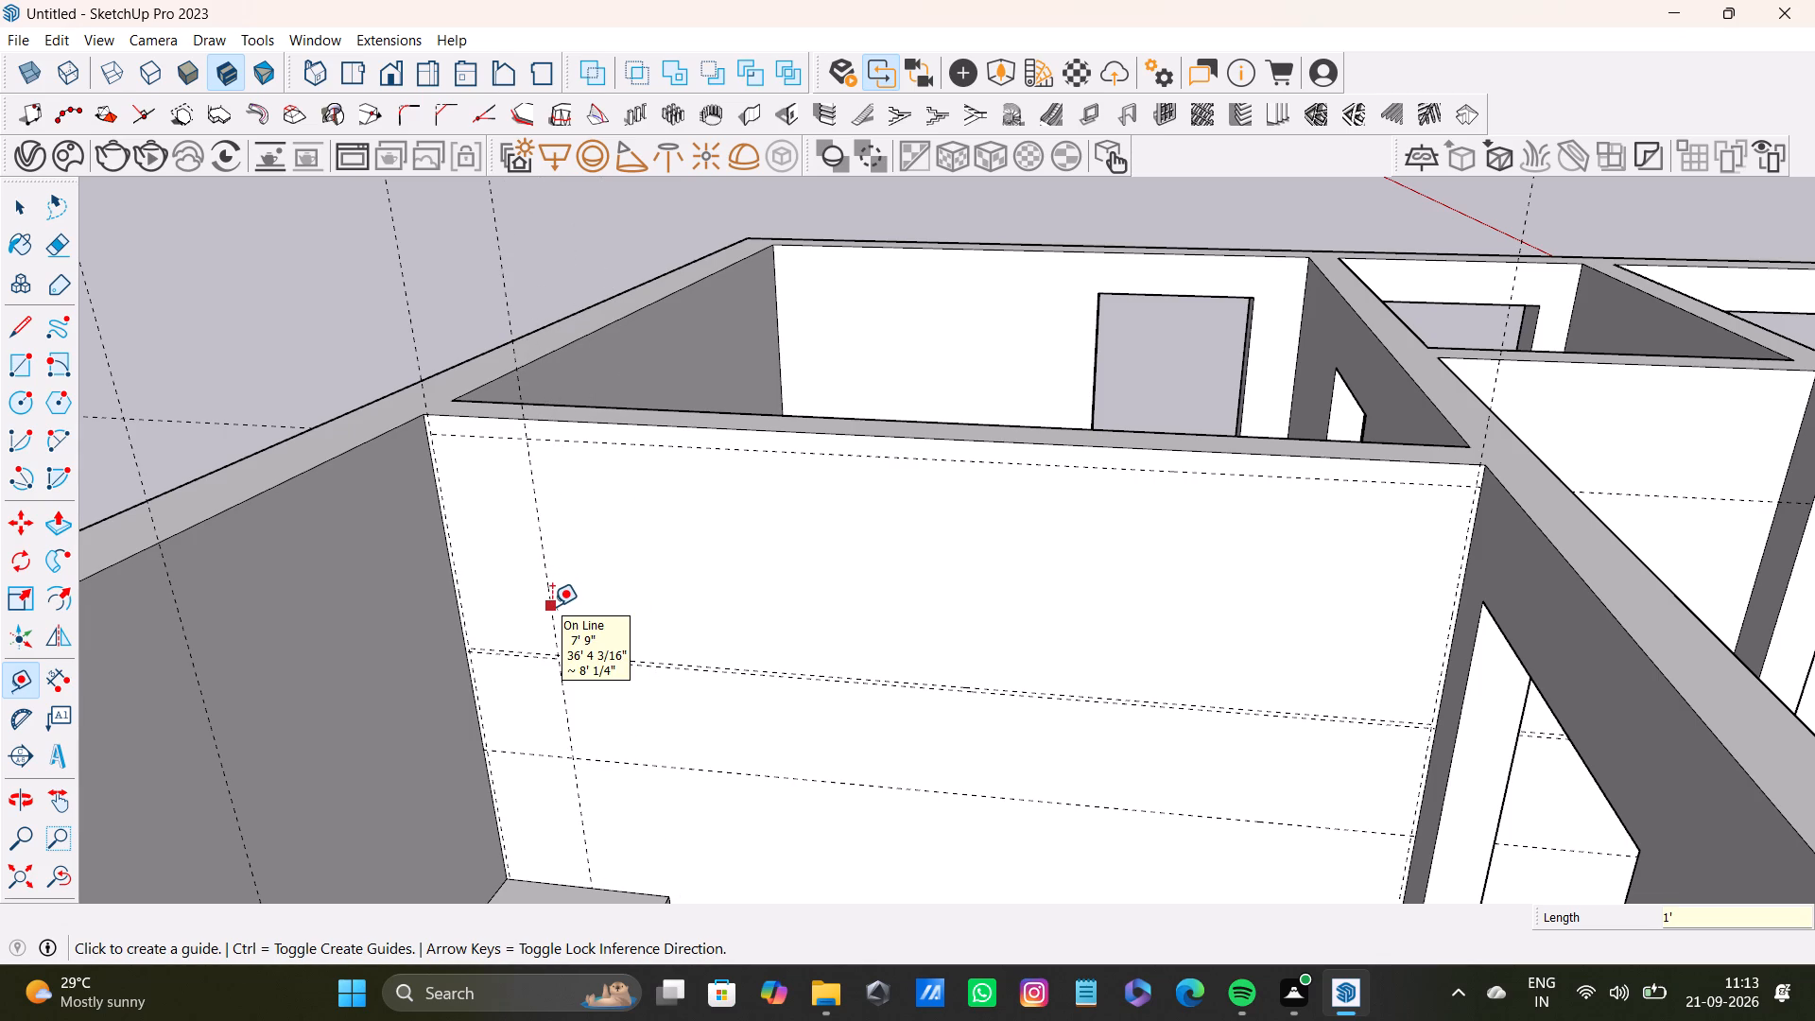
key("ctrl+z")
Place a vertical guide on the partition wall, 1'5" in from the guide beside the windowless exterior wall.
scroll(464, 605, "up", 7)
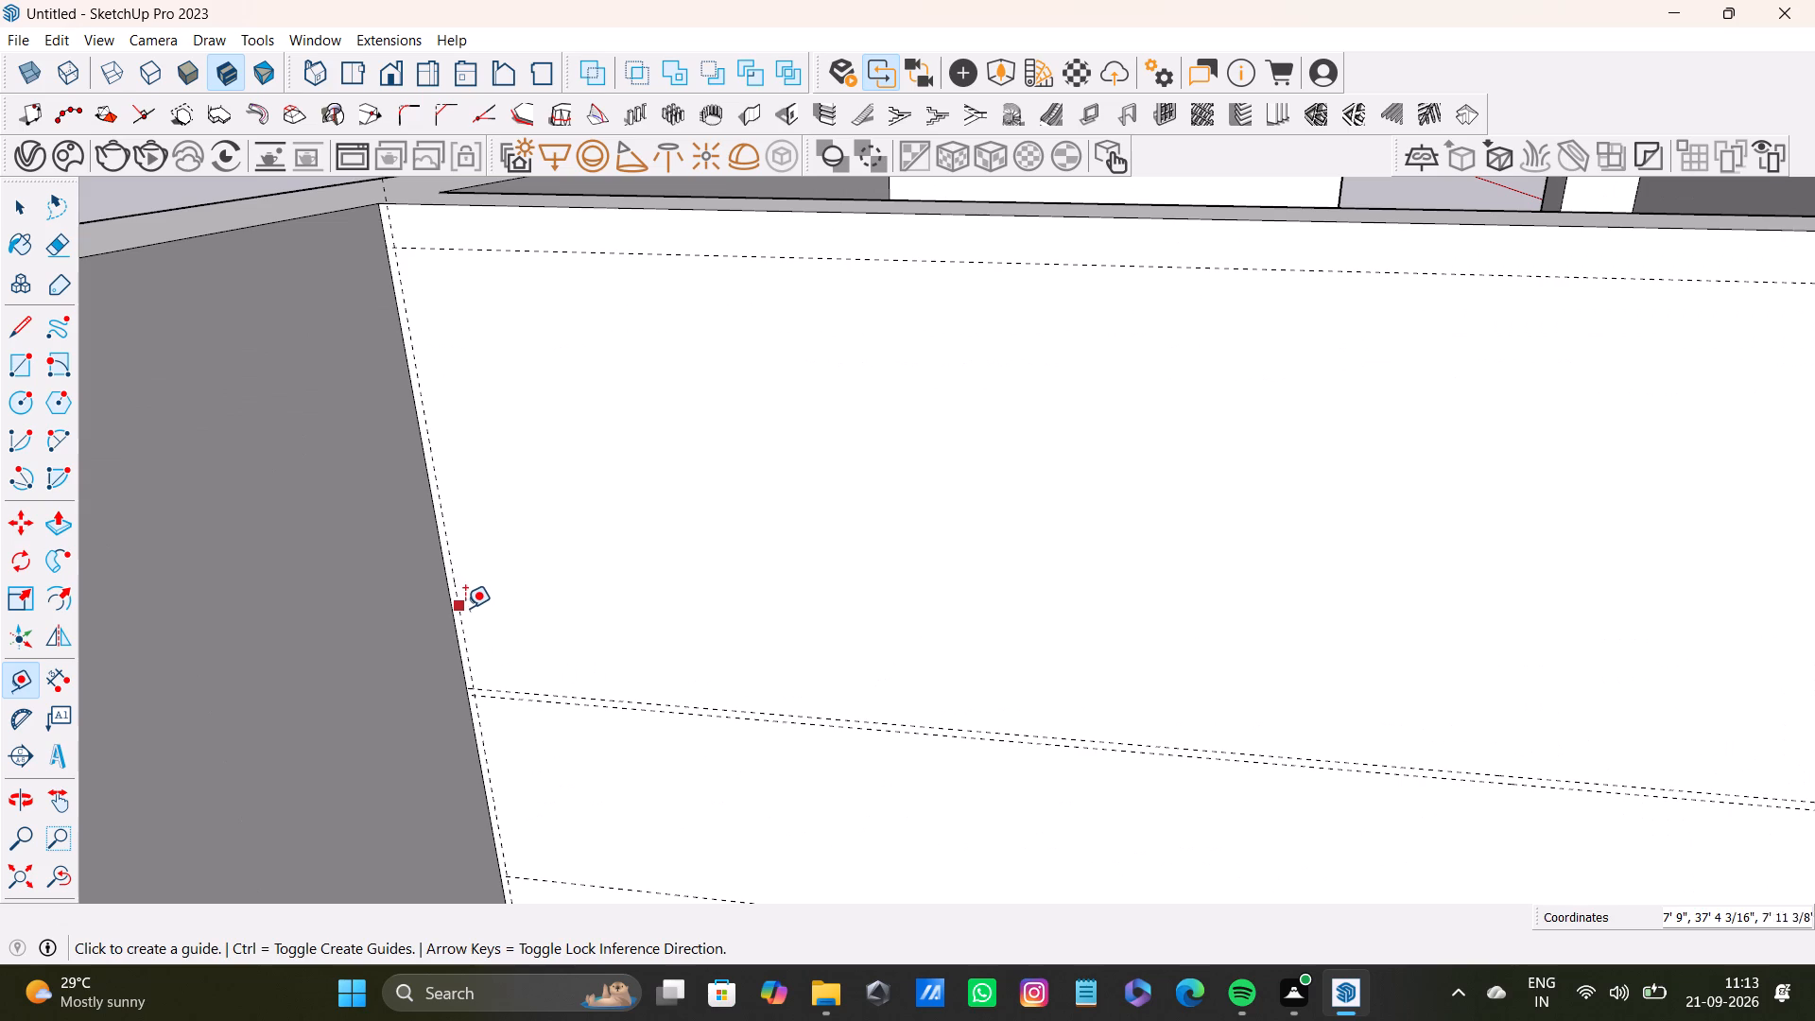
left_click(465, 609)
type("1'5")
key("shift+quotedbl")
key("Return")
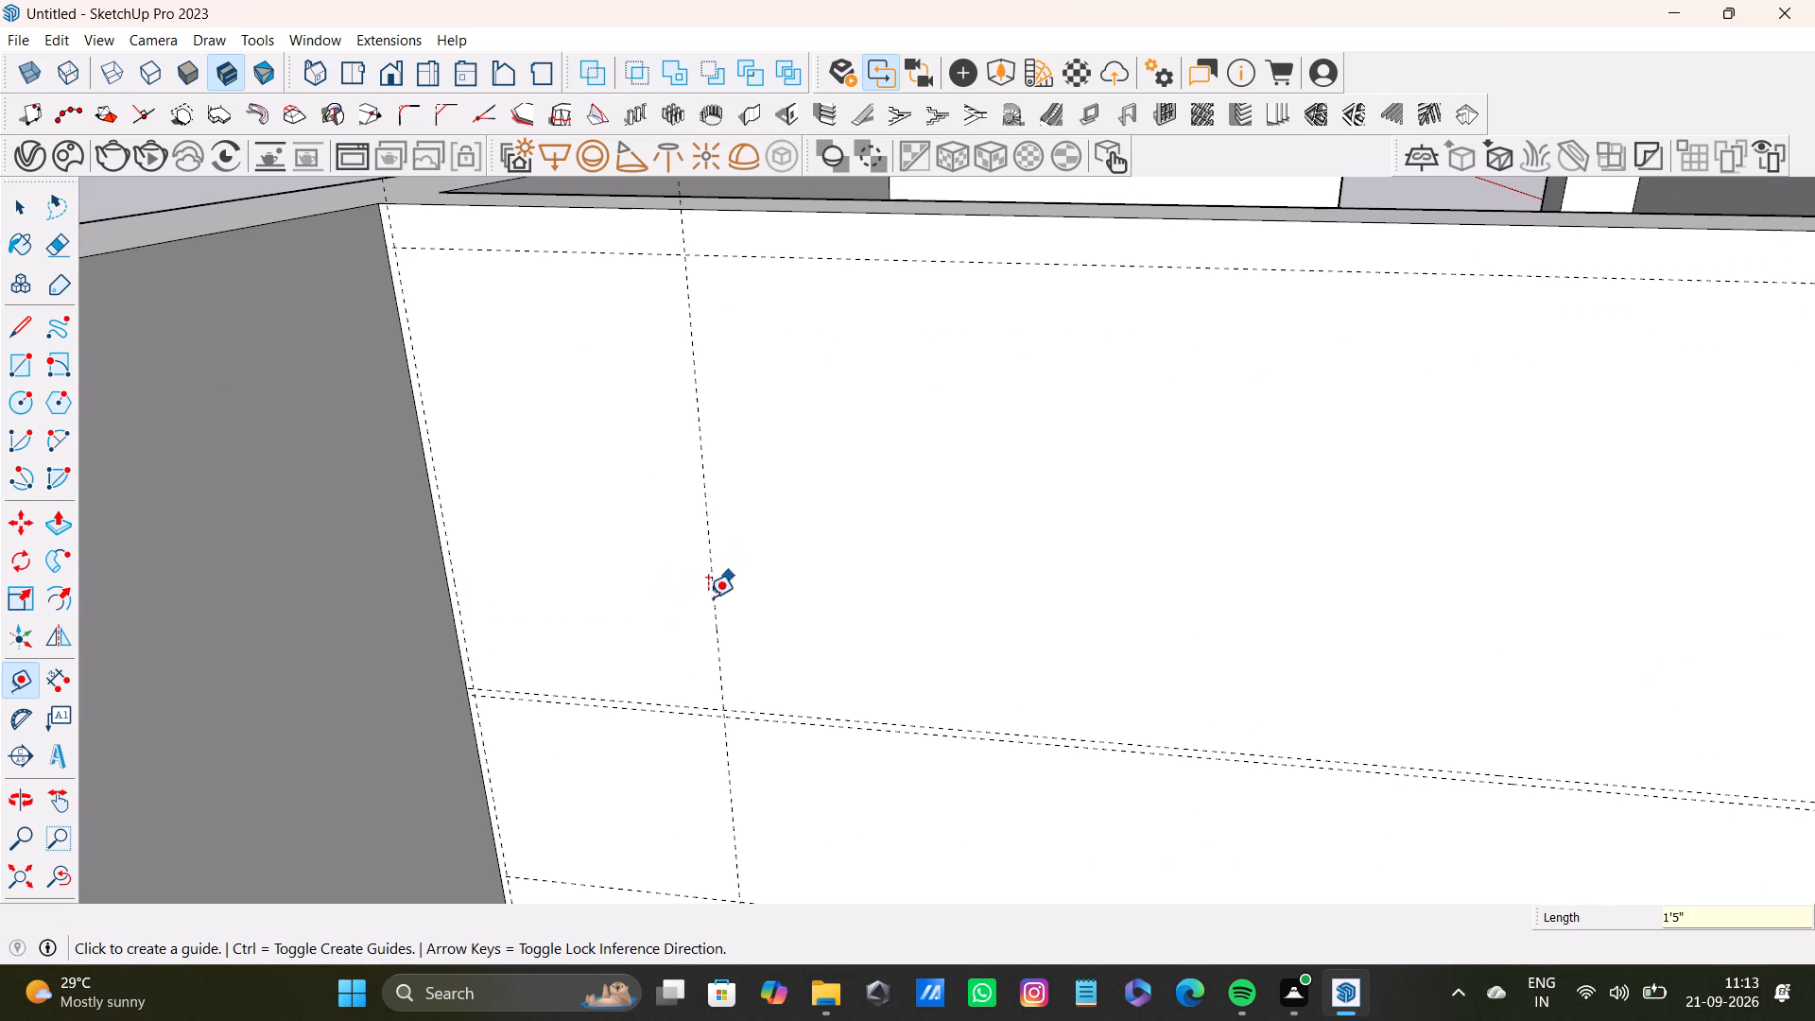
Place a parallel guide 0.4" beyond the 1'5" vertical guide, on the side away from the windowless exterior wall.
scroll(700, 602, "up", 2)
left_click(718, 620)
type("0.")
type("4\"")
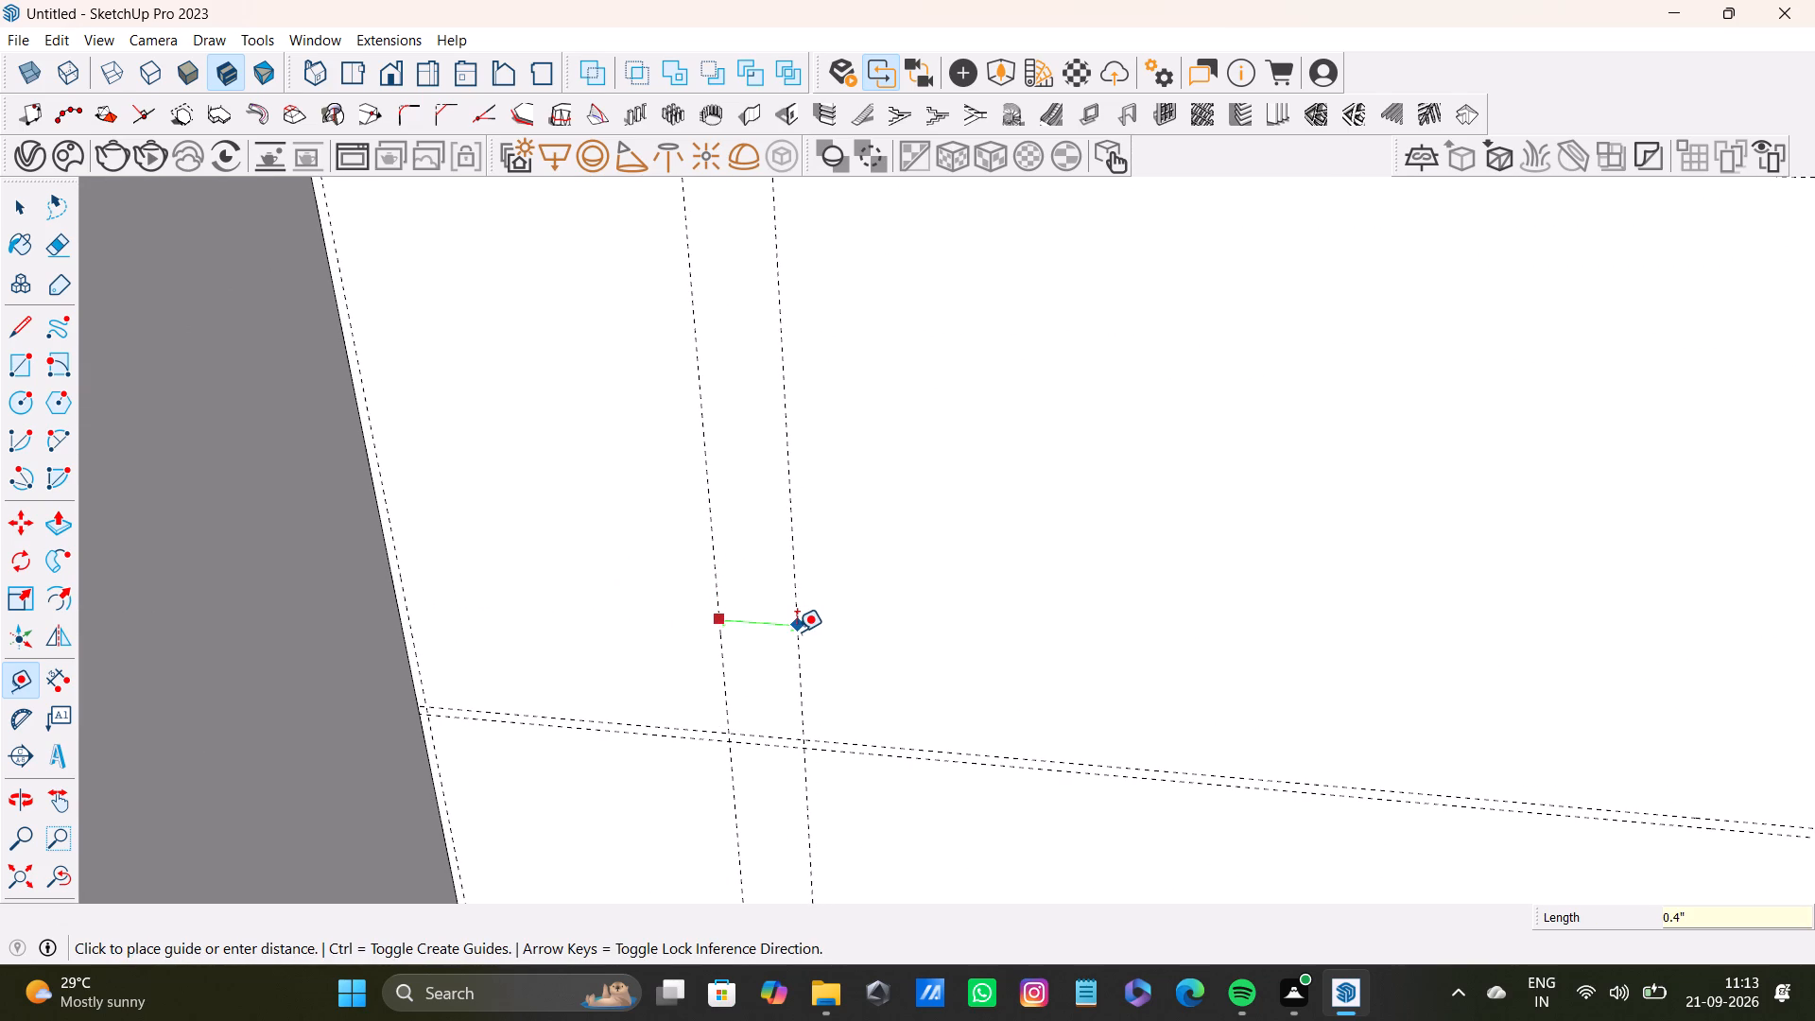
key("Return")
Place a vertical guide 2'3" farther along the partition wall from the outer guide of the 0.4" pair.
left_click(734, 662)
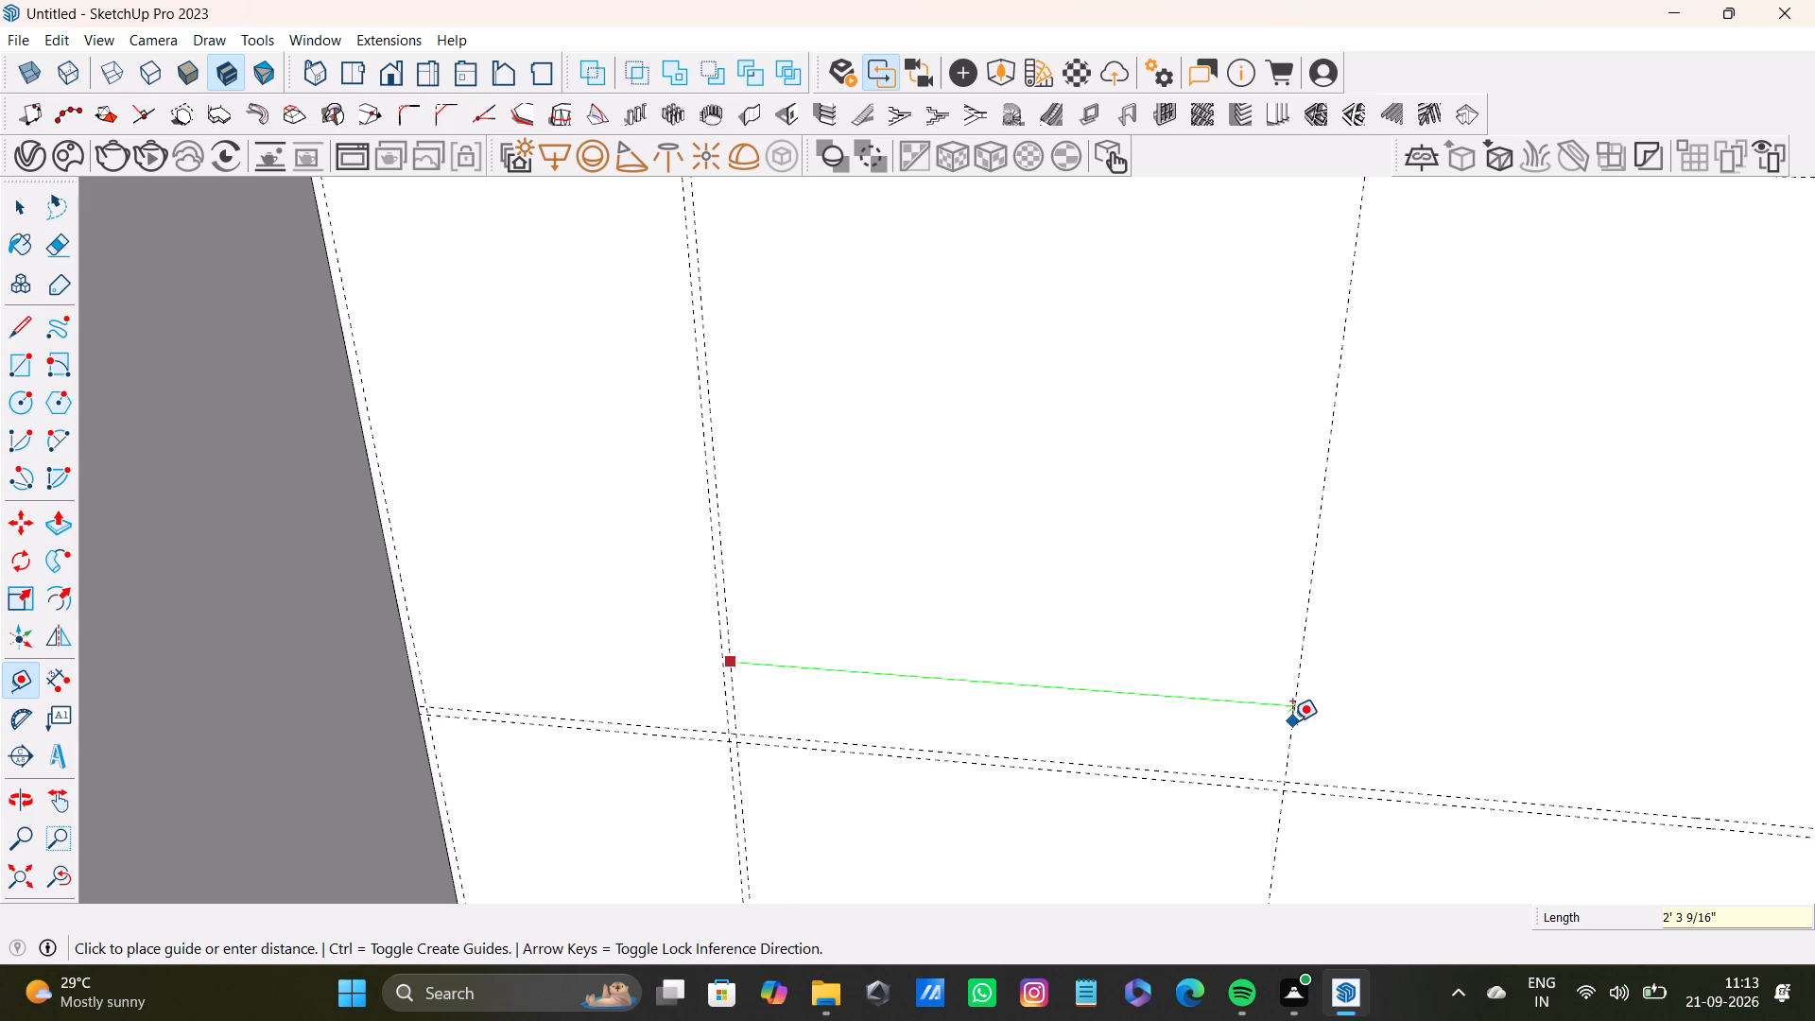
type("2'")
key("3")
key("shift+quotedbl")
key("Return")
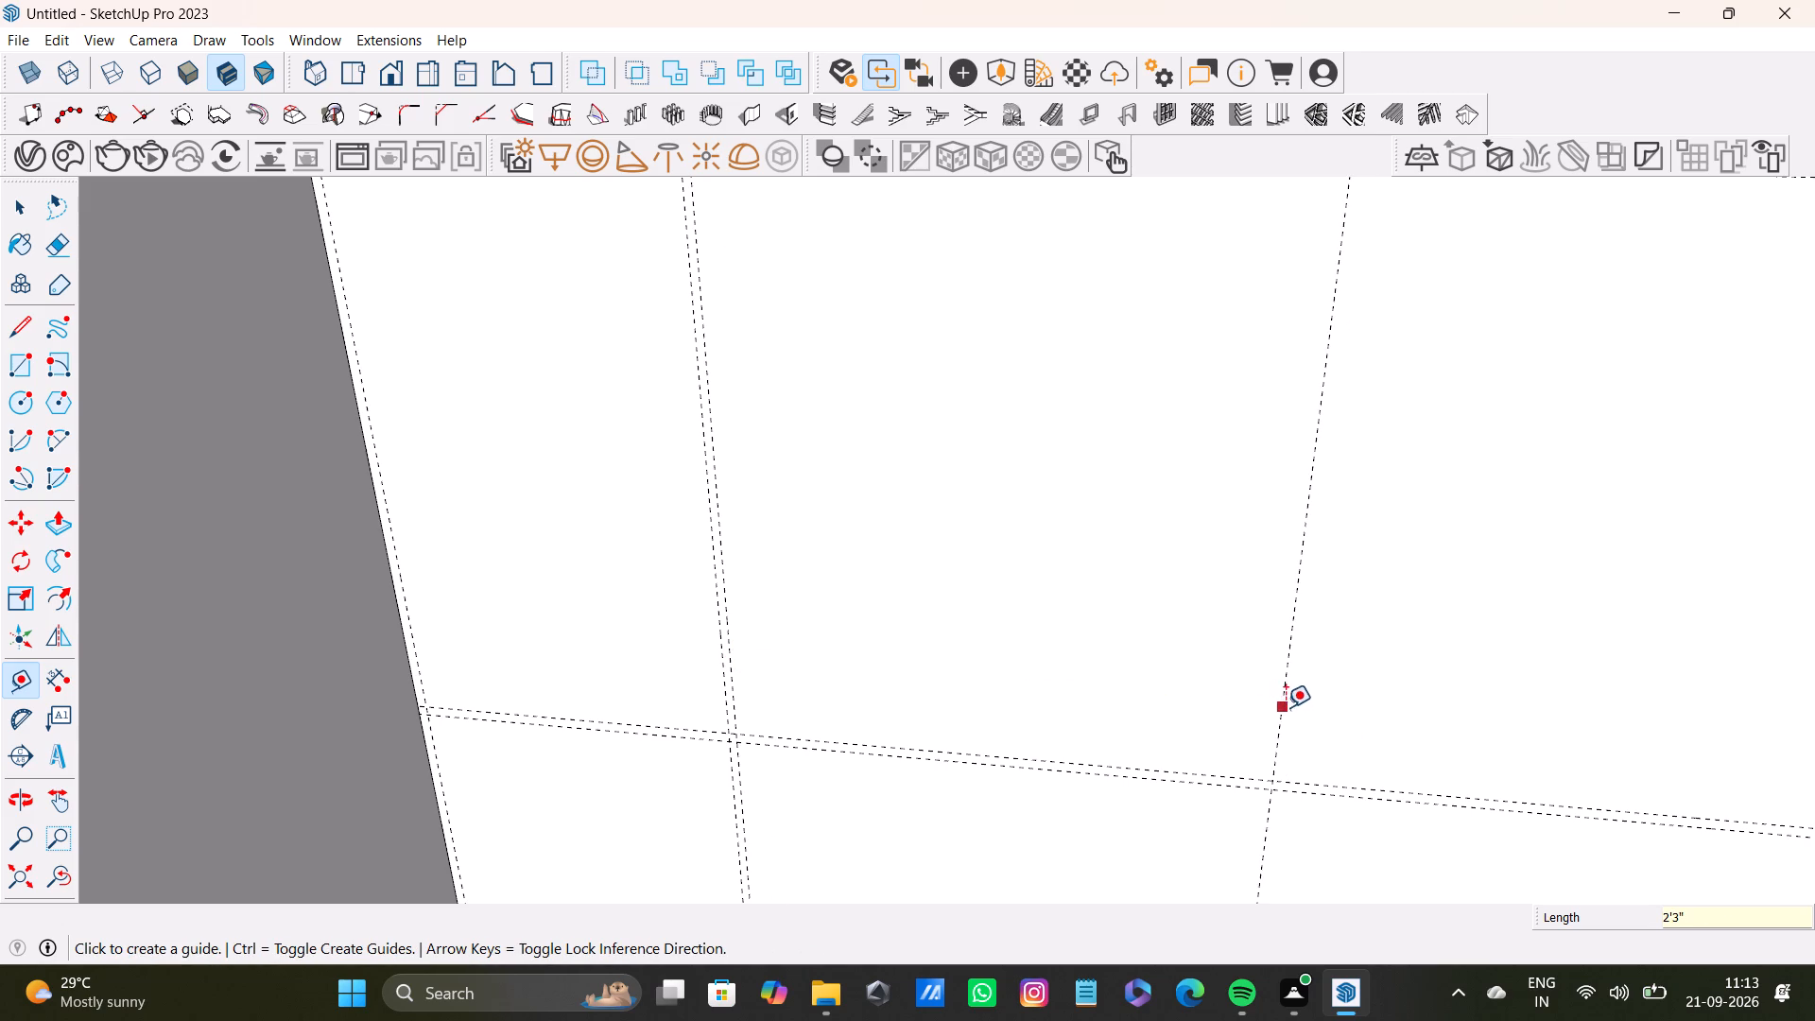
Place a parallel guide 0.4" beyond the 2'3" vertical guide to form a second divider pair.
scroll(1082, 667, "down", 7)
middle_click_drag(1011, 638, 853, 673, "shift")
scroll(891, 651, "up", 3)
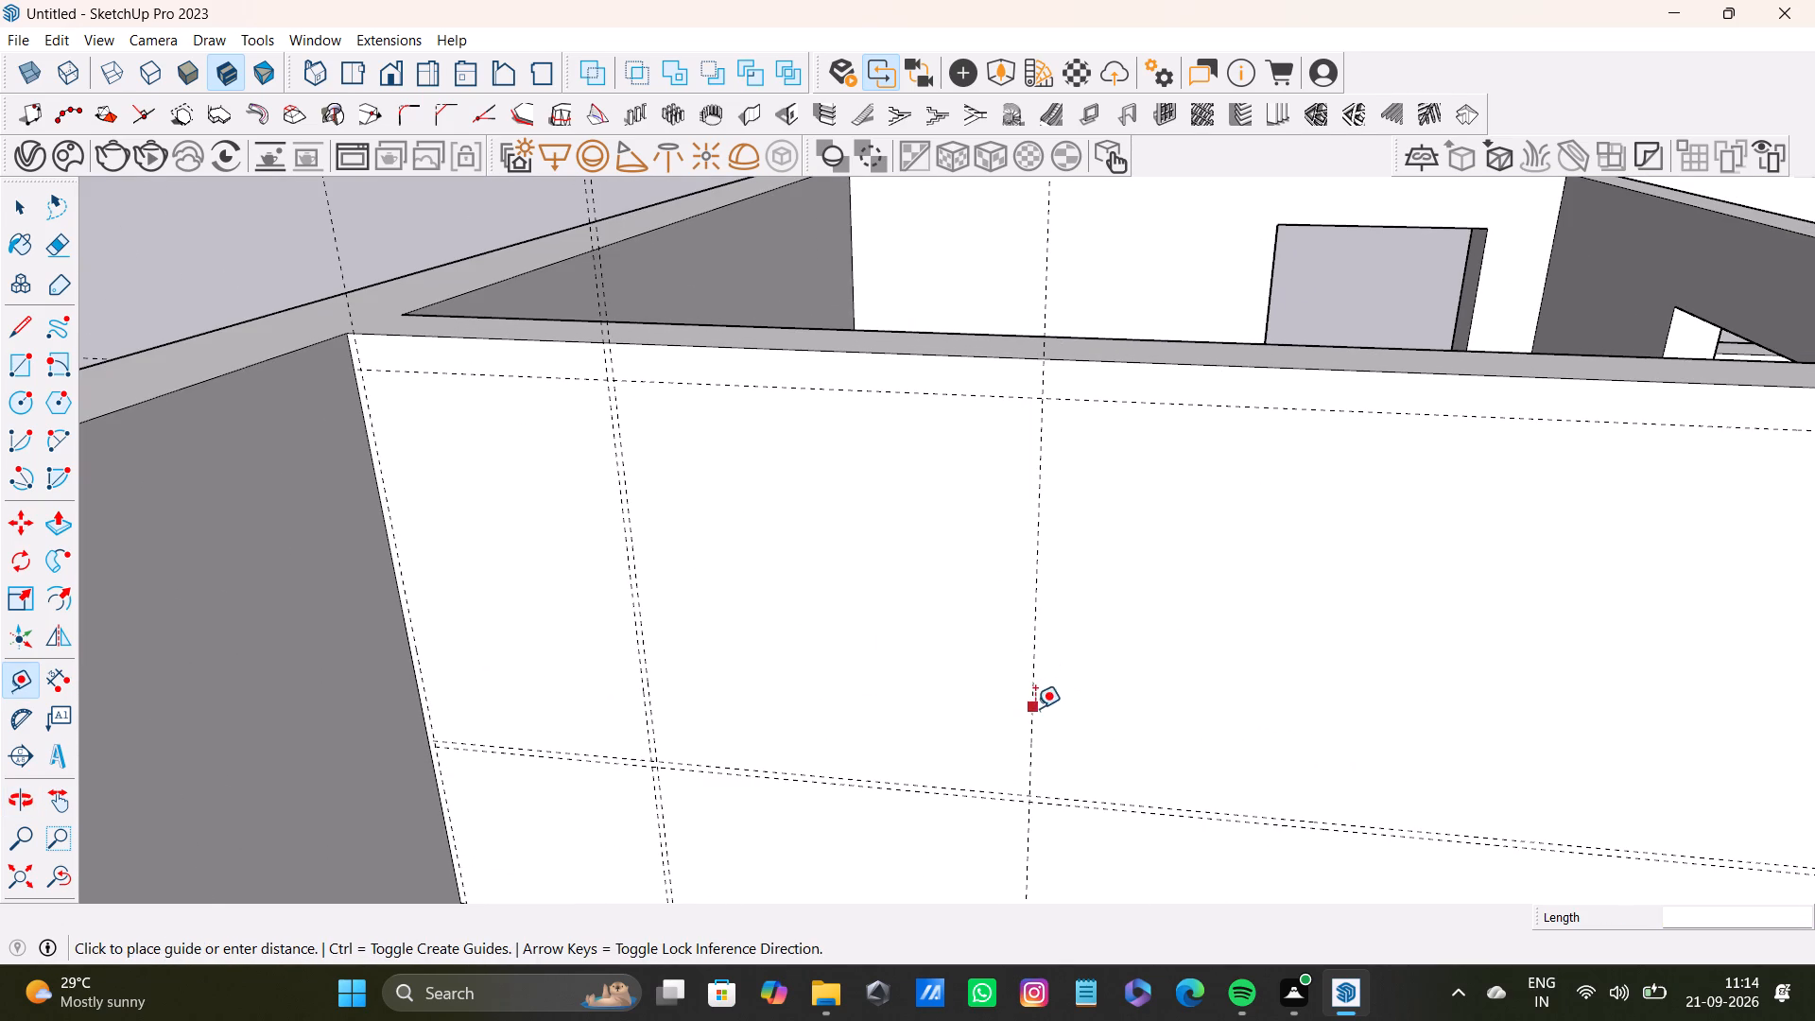
left_click(1035, 708)
type("0.")
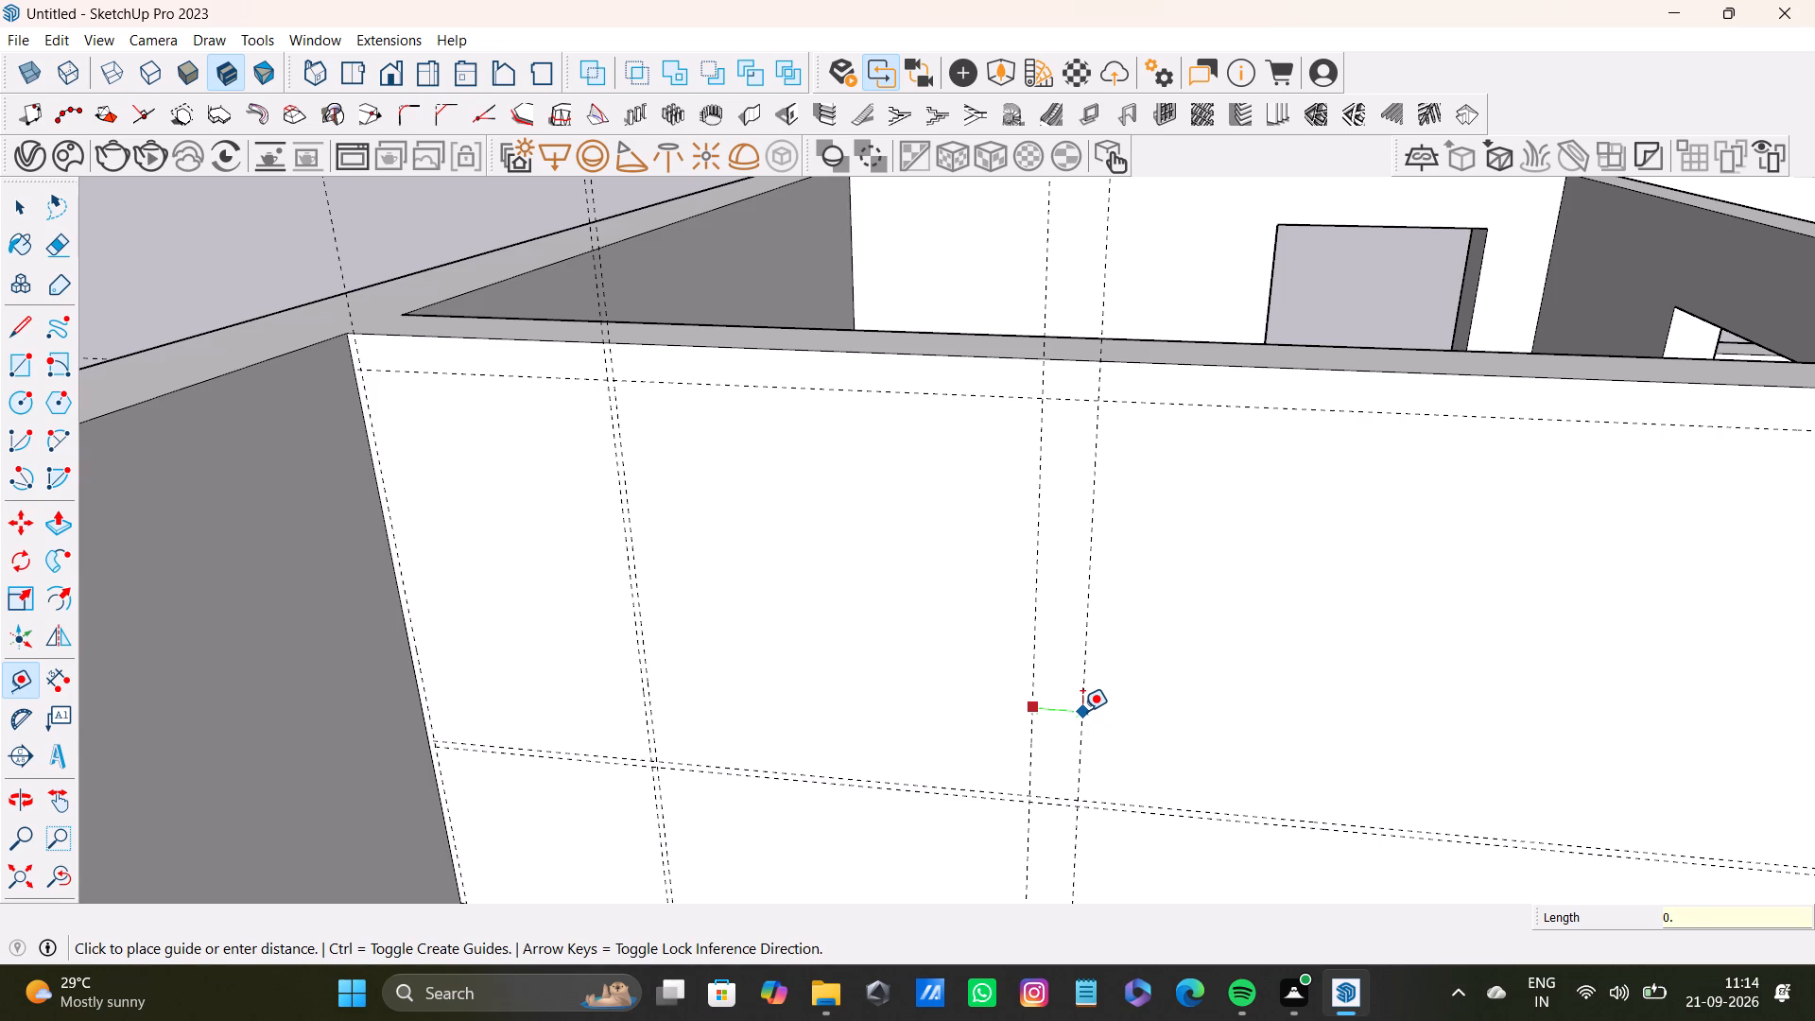
key("4")
key("shift+quotedbl")
key("Return")
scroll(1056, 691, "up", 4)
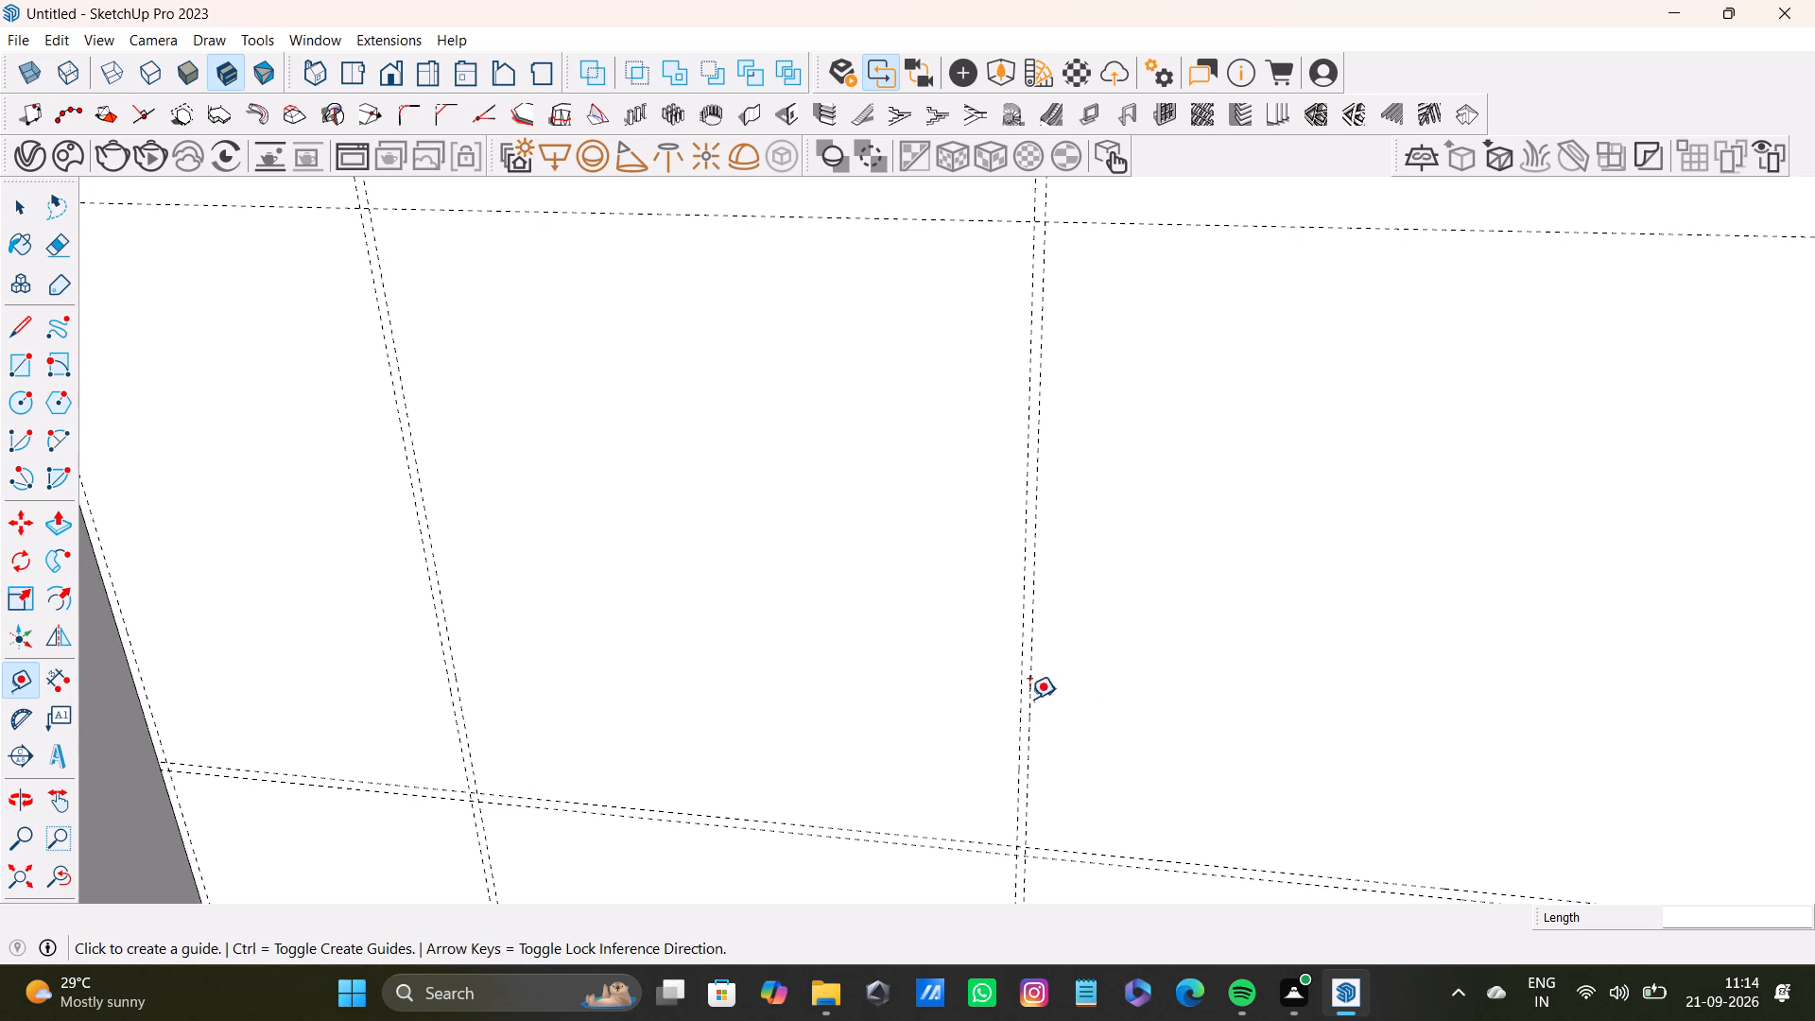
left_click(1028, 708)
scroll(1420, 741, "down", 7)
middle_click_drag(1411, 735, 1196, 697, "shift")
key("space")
Measure the spacing between the guide beside the windowless exterior wall and the first divider pair.
key("t")
scroll(527, 659, "up", 7)
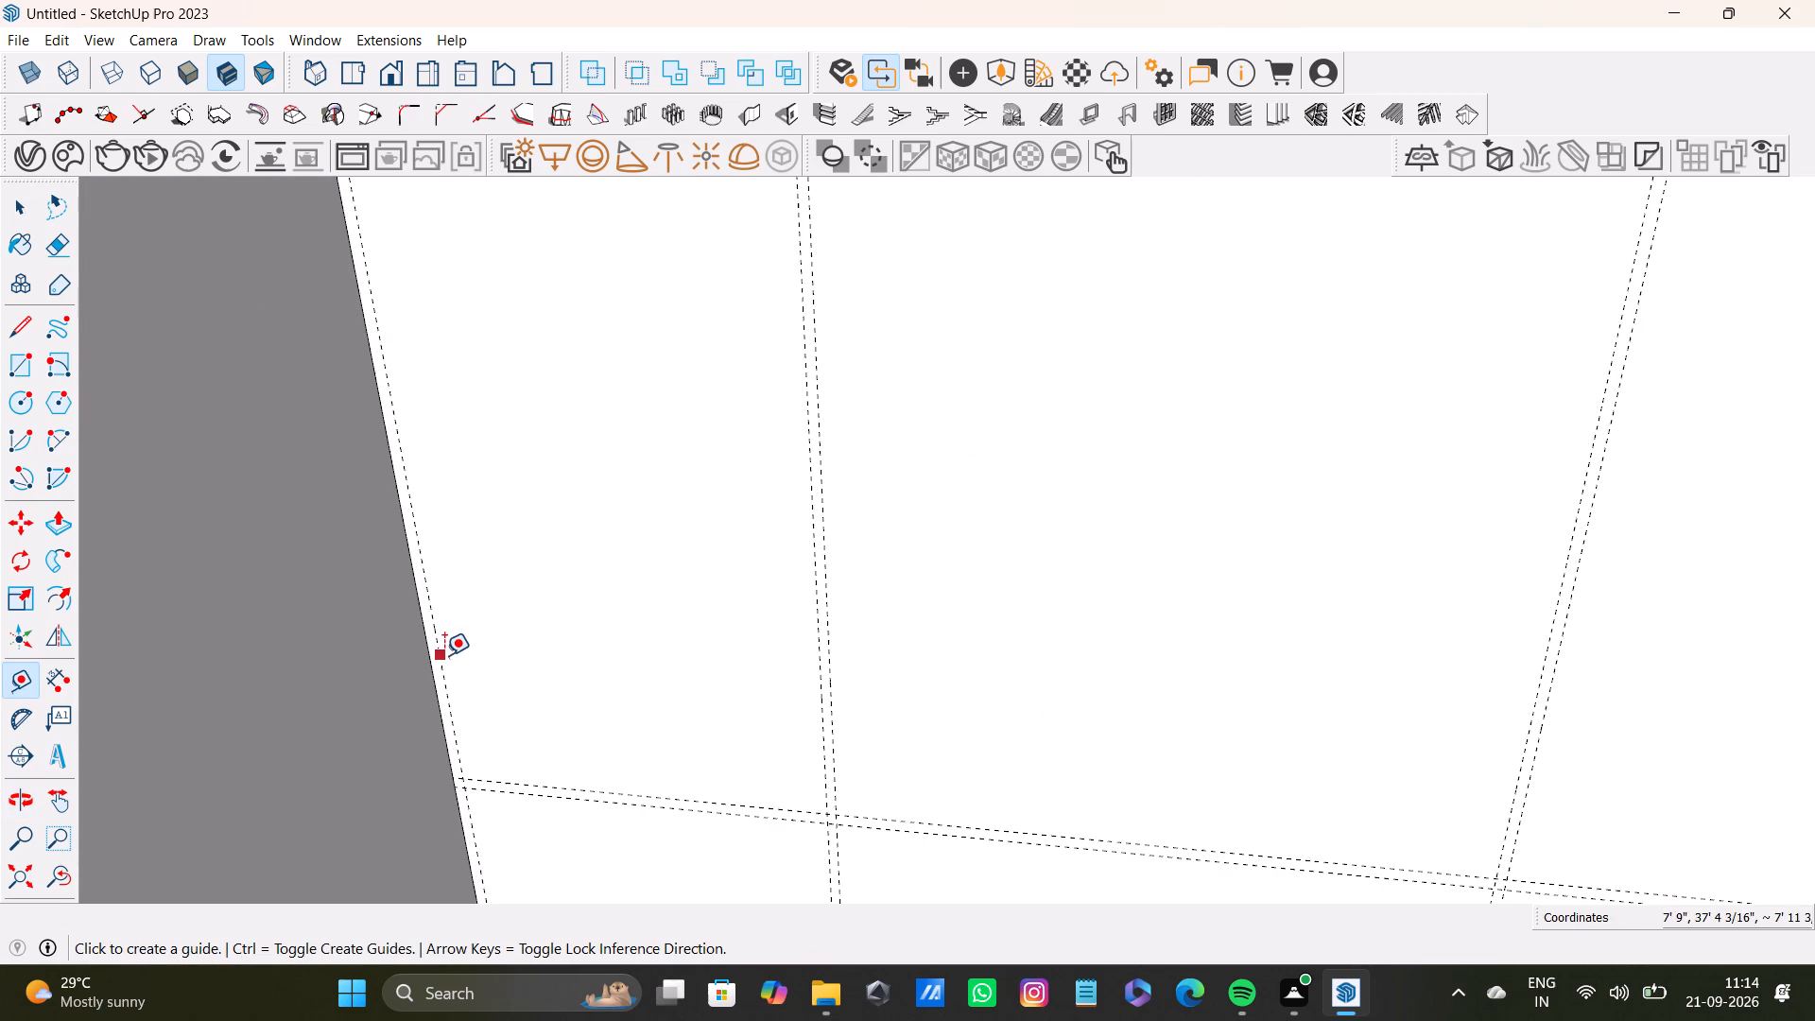
left_click(443, 656)
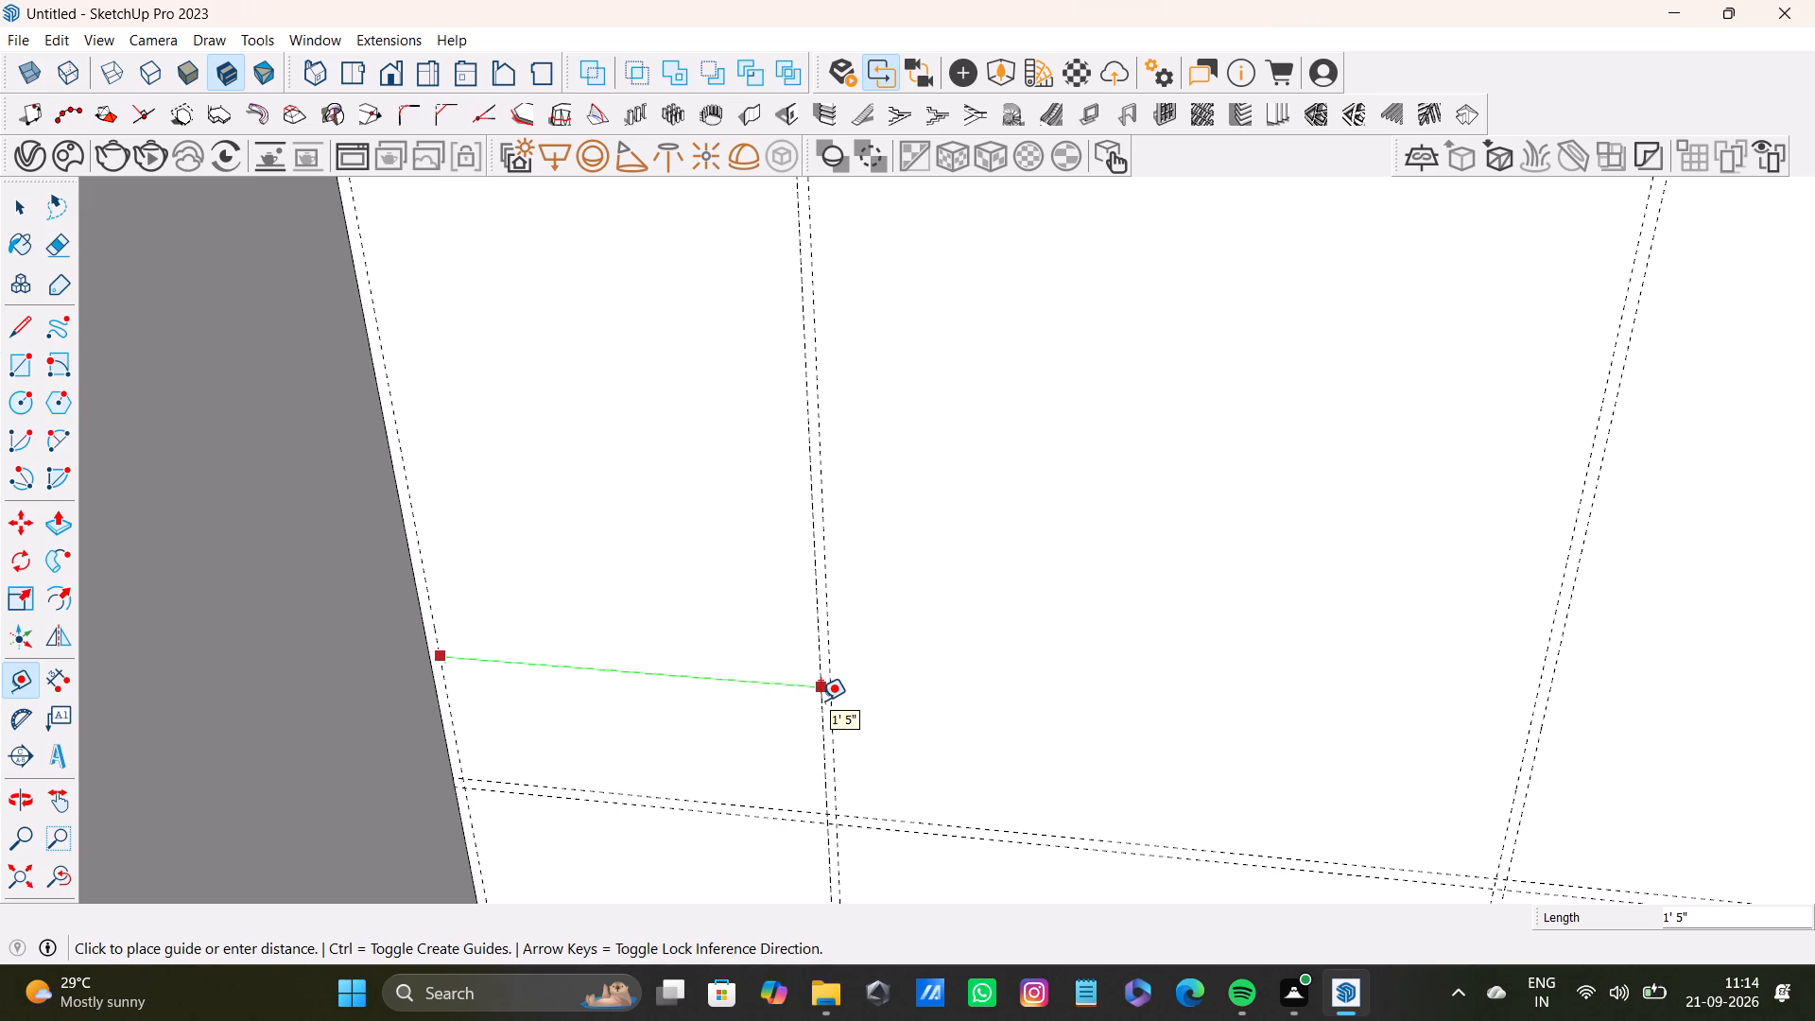
key("space")
key("space")
Place a vertical guide 1'5" farther along the partition wall from the outer guide of the second divider pair.
scroll(860, 693, "down", 4)
middle_click_drag(1231, 714, 973, 721, "shift")
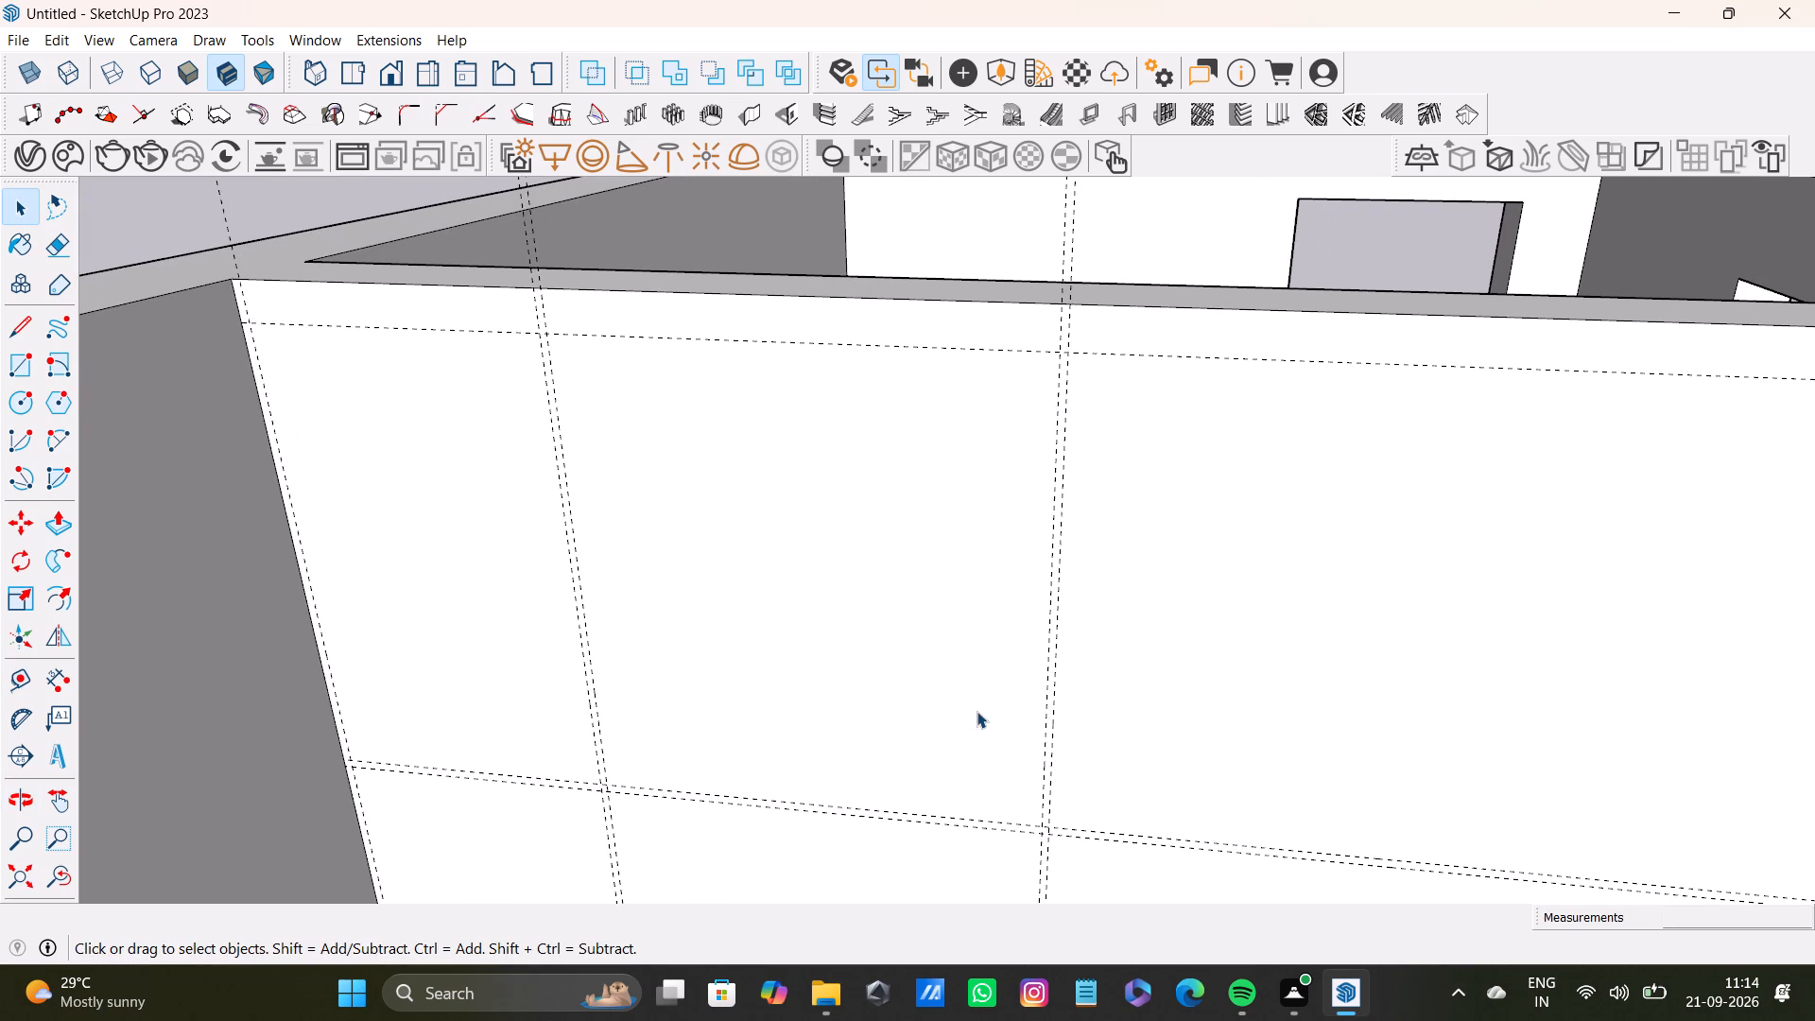
key("t")
scroll(1012, 706, "up", 6)
left_click(1037, 743)
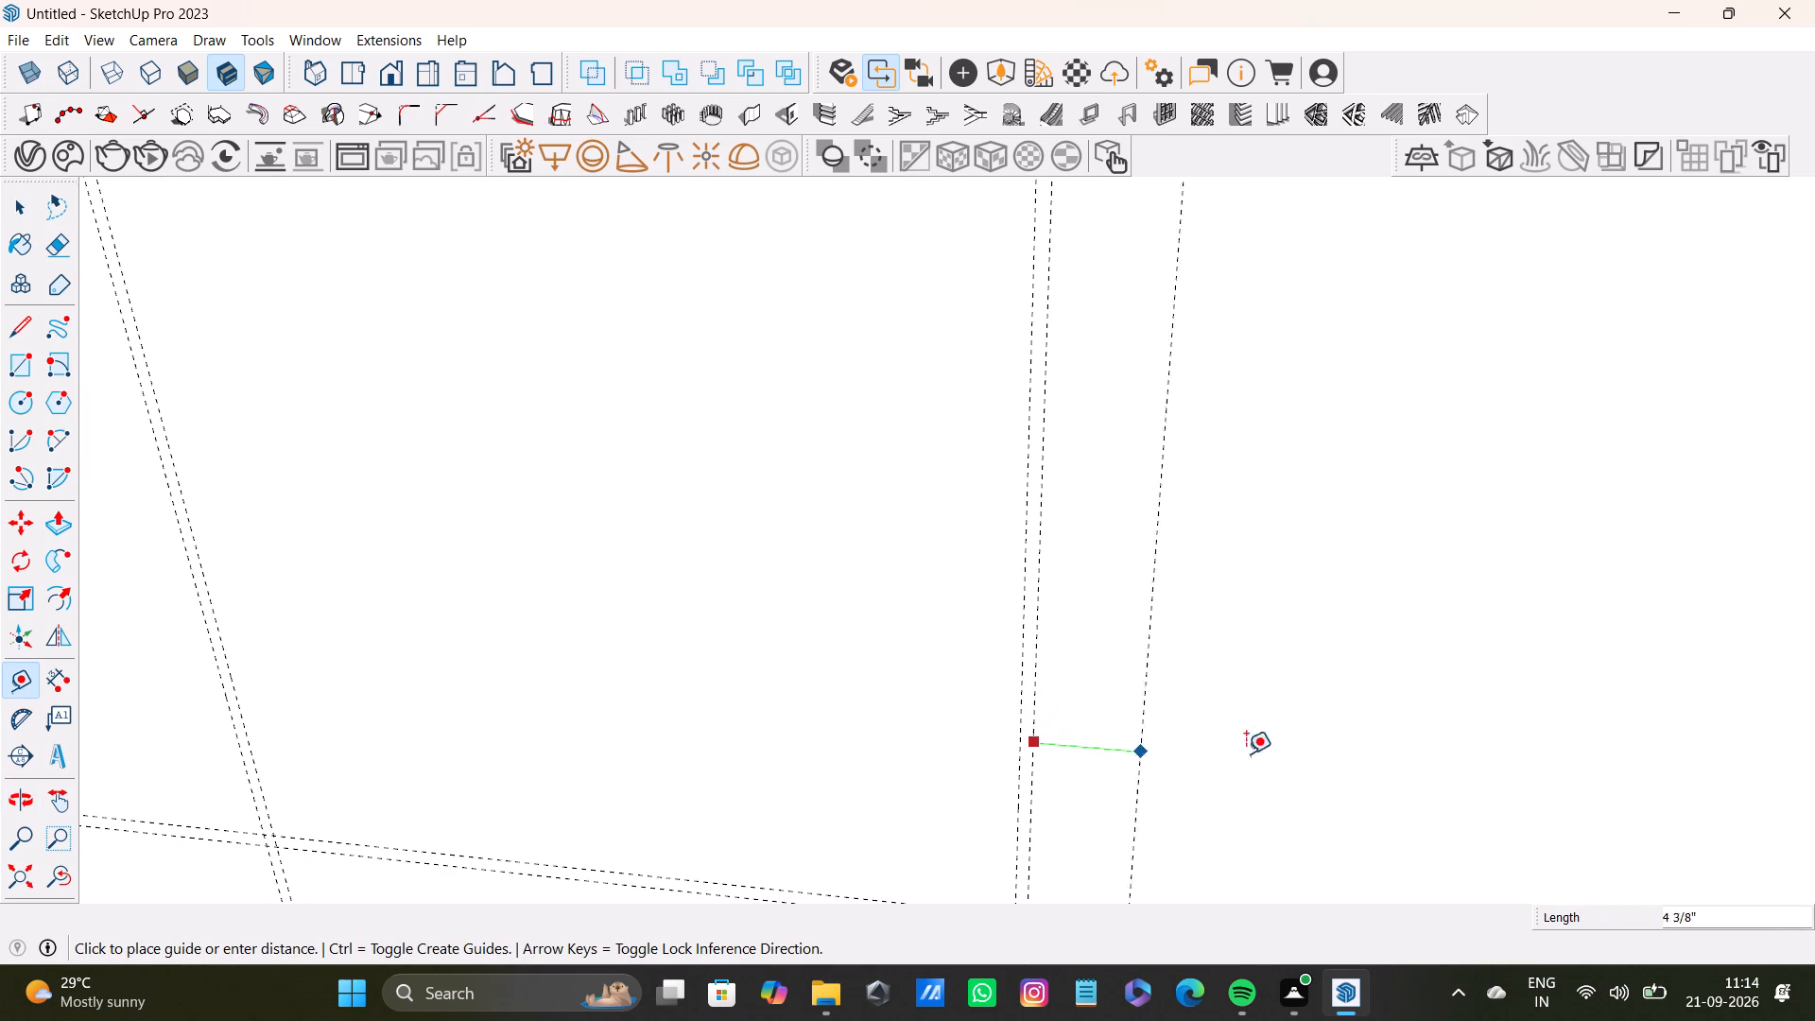
scroll(1325, 735, "down", 8)
middle_click_drag(1387, 729, 1143, 744, "shift")
key("1")
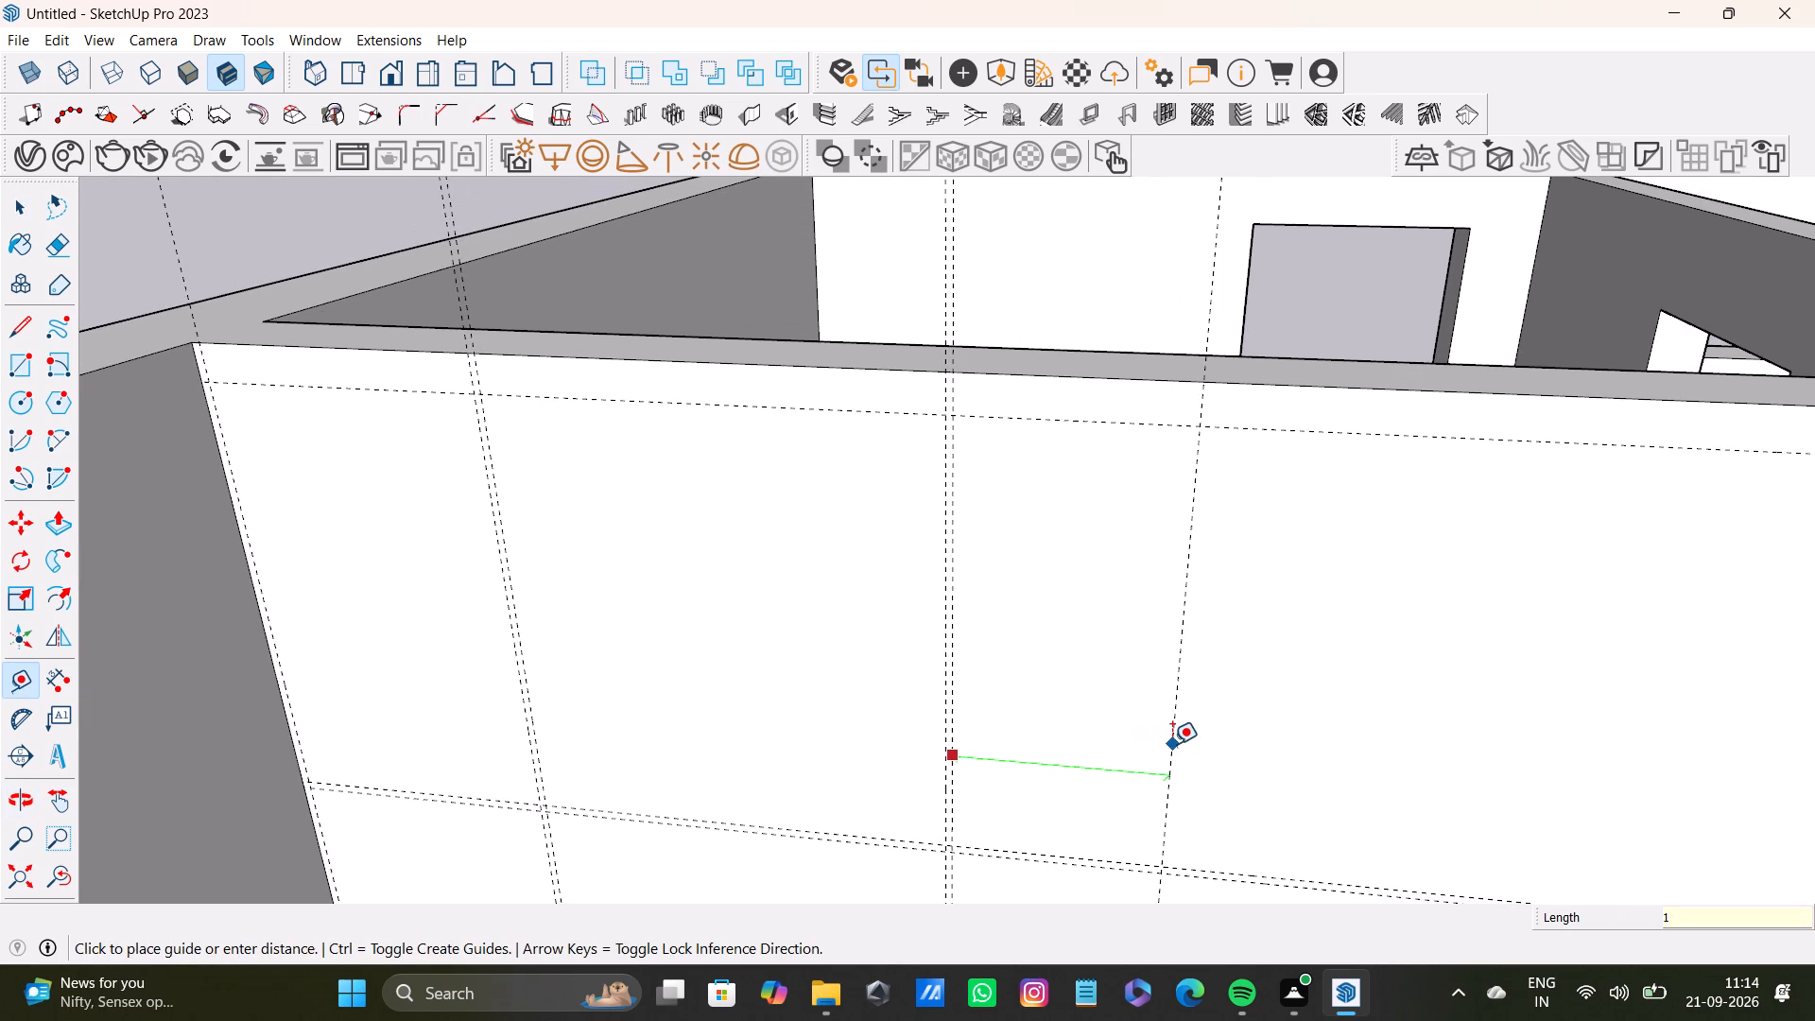
type("'5")
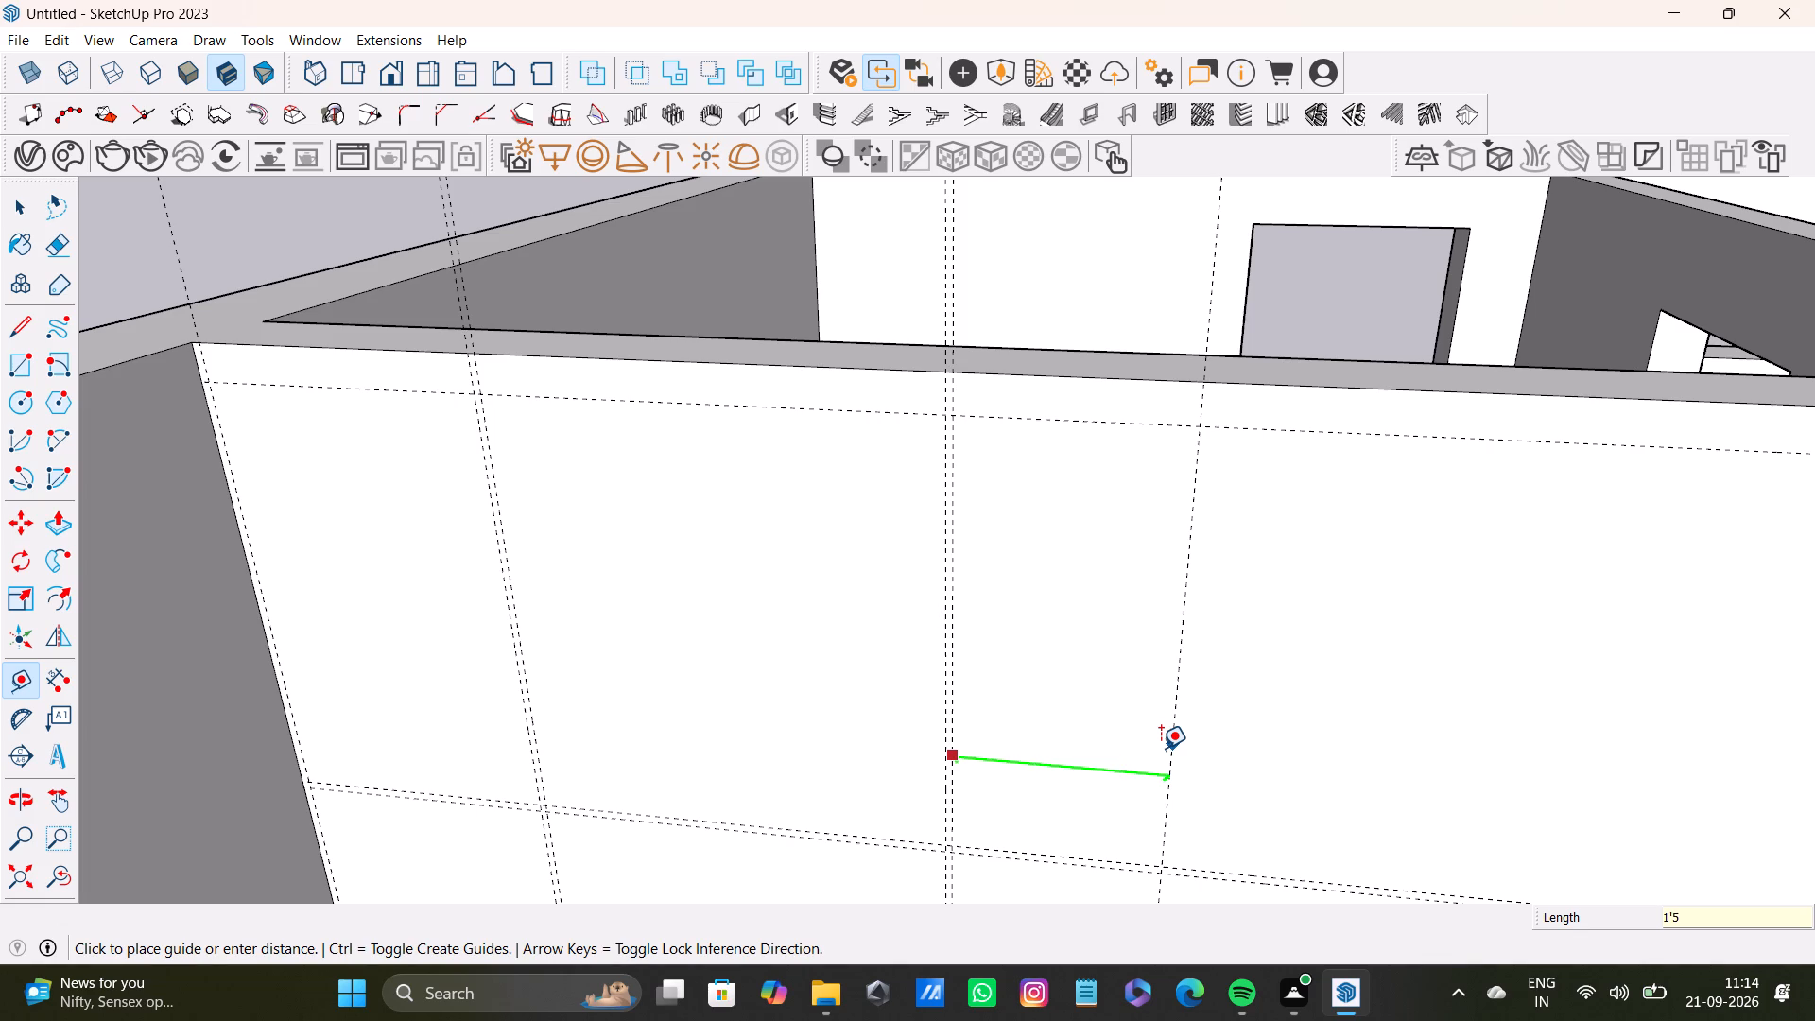
key("shift+quotedbl")
key("Return")
Place a parallel guide 0.5" beyond the newest 1'5" vertical guide to form a third divider pair.
left_click(1243, 765)
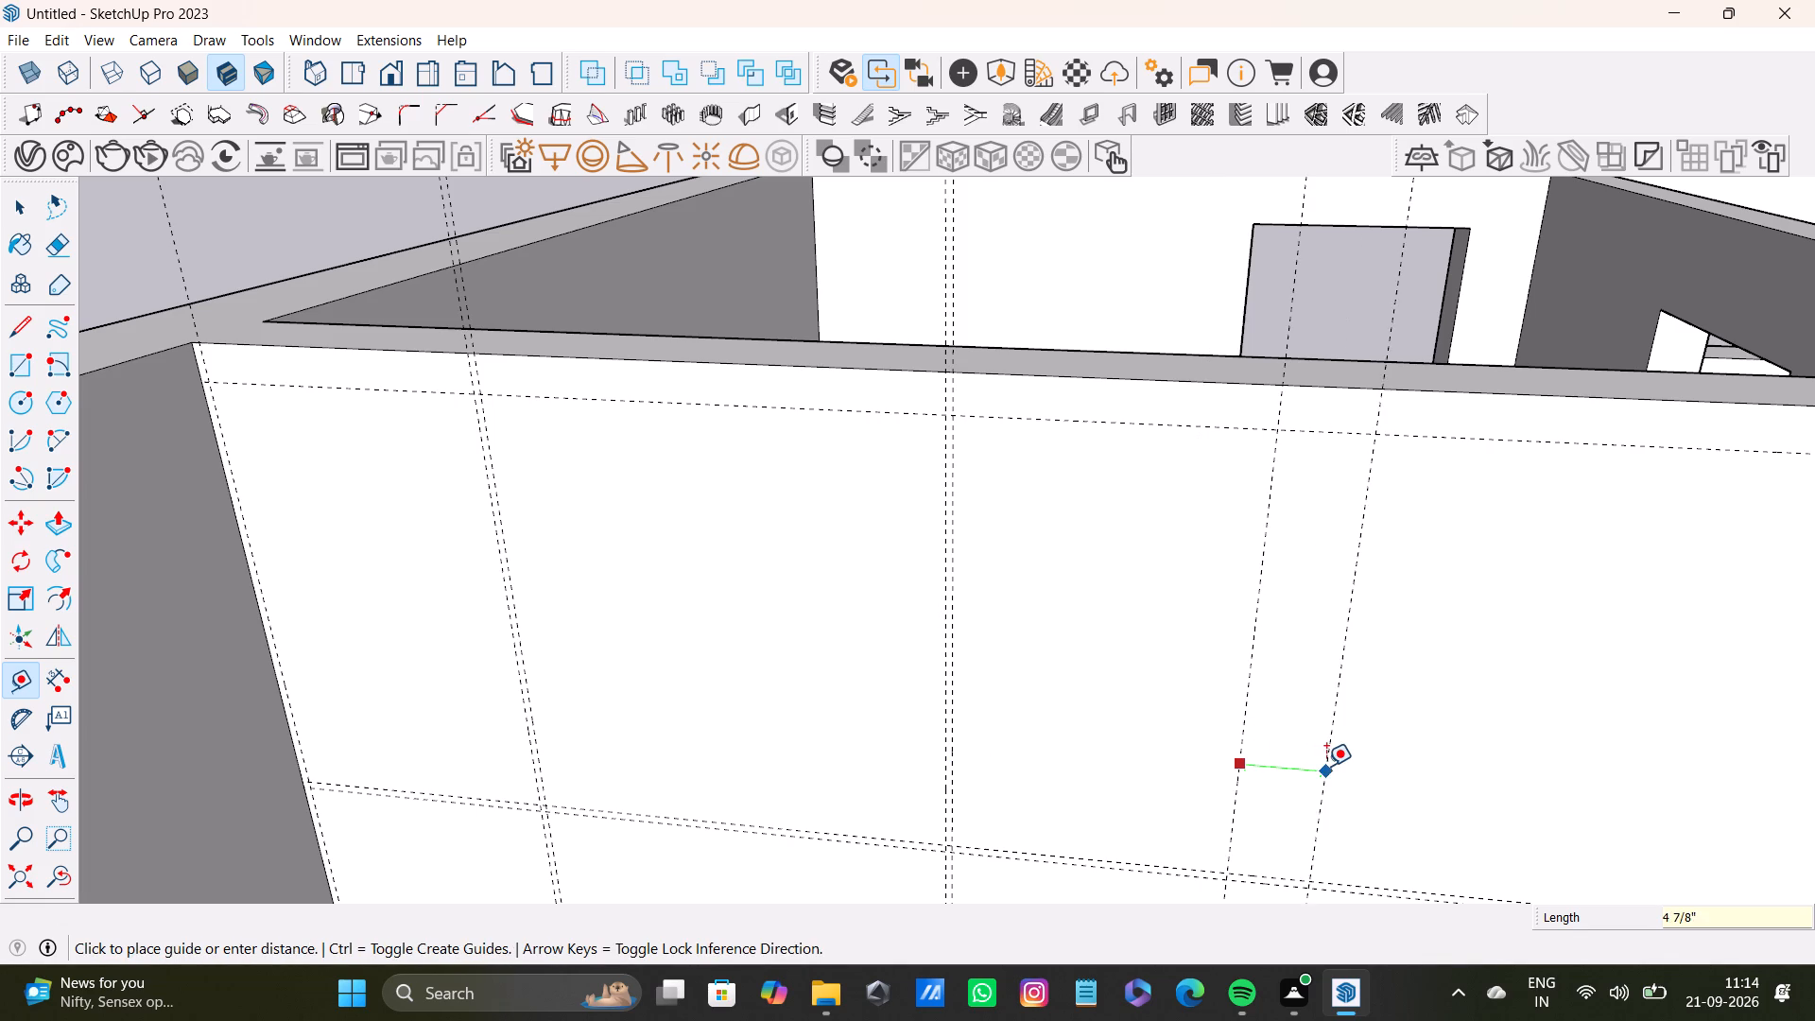
type("0.")
key("5")
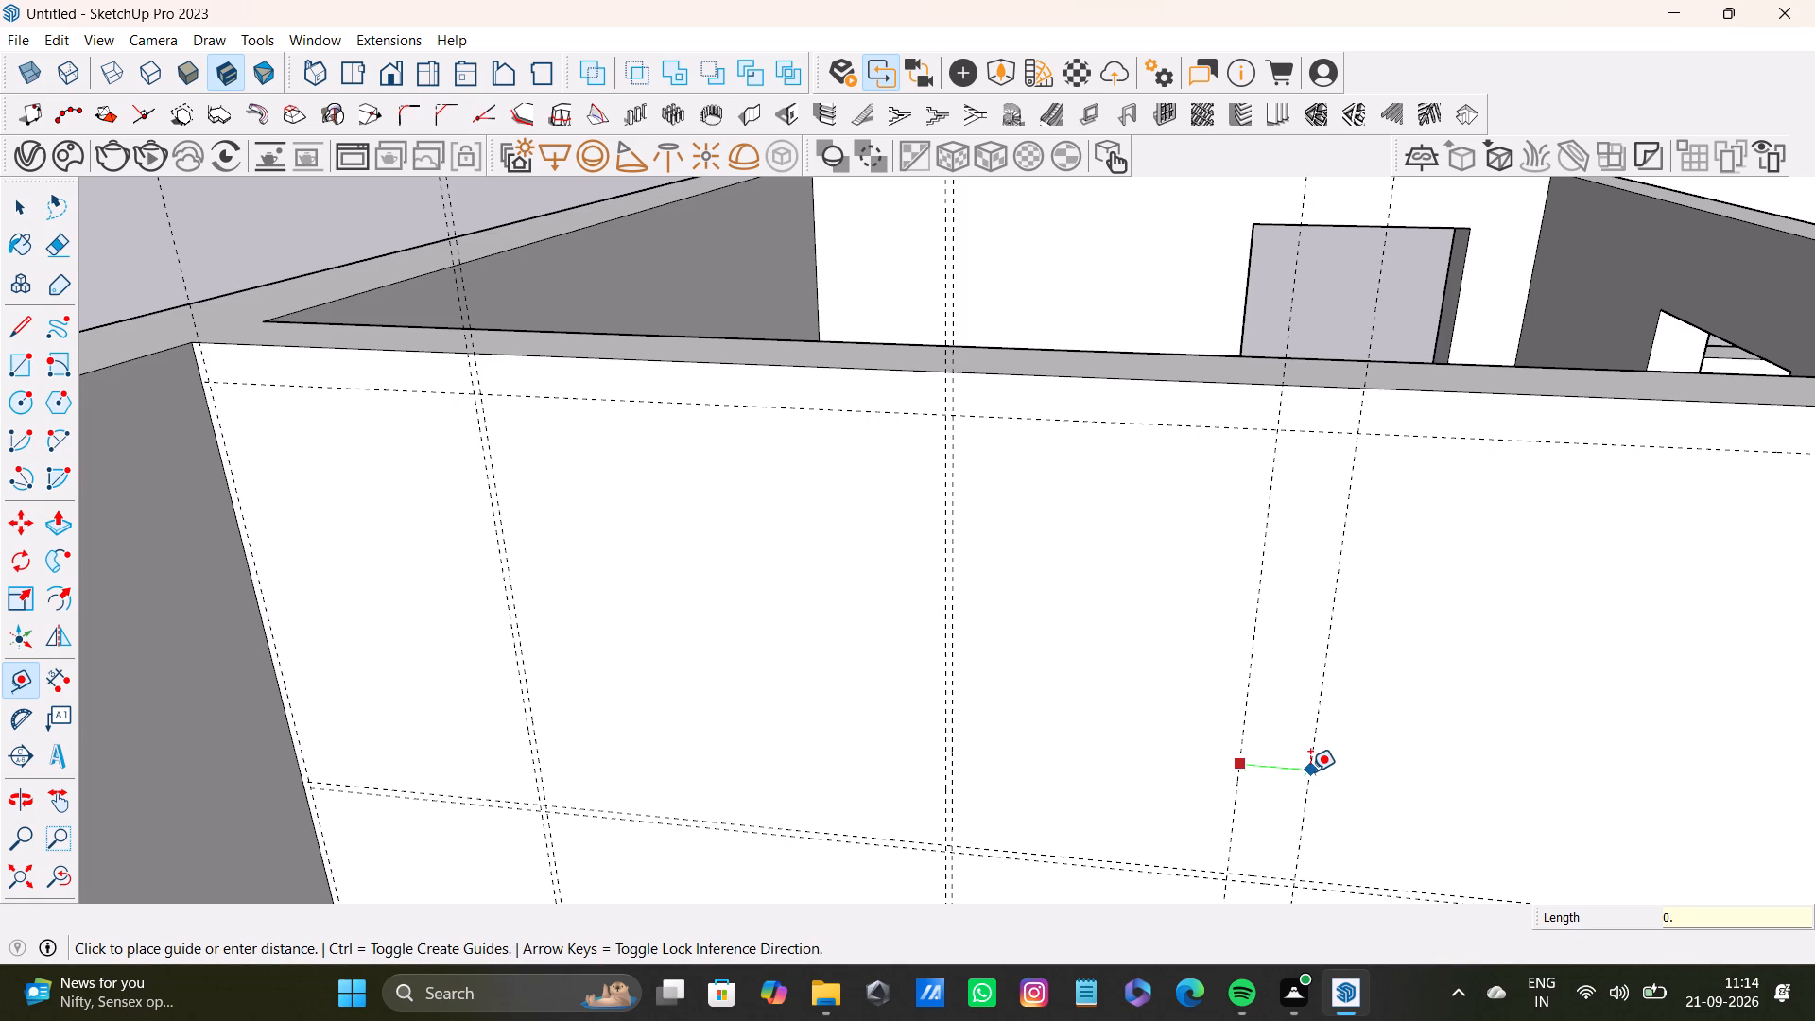
key("shift+quotedbl")
key("Return")
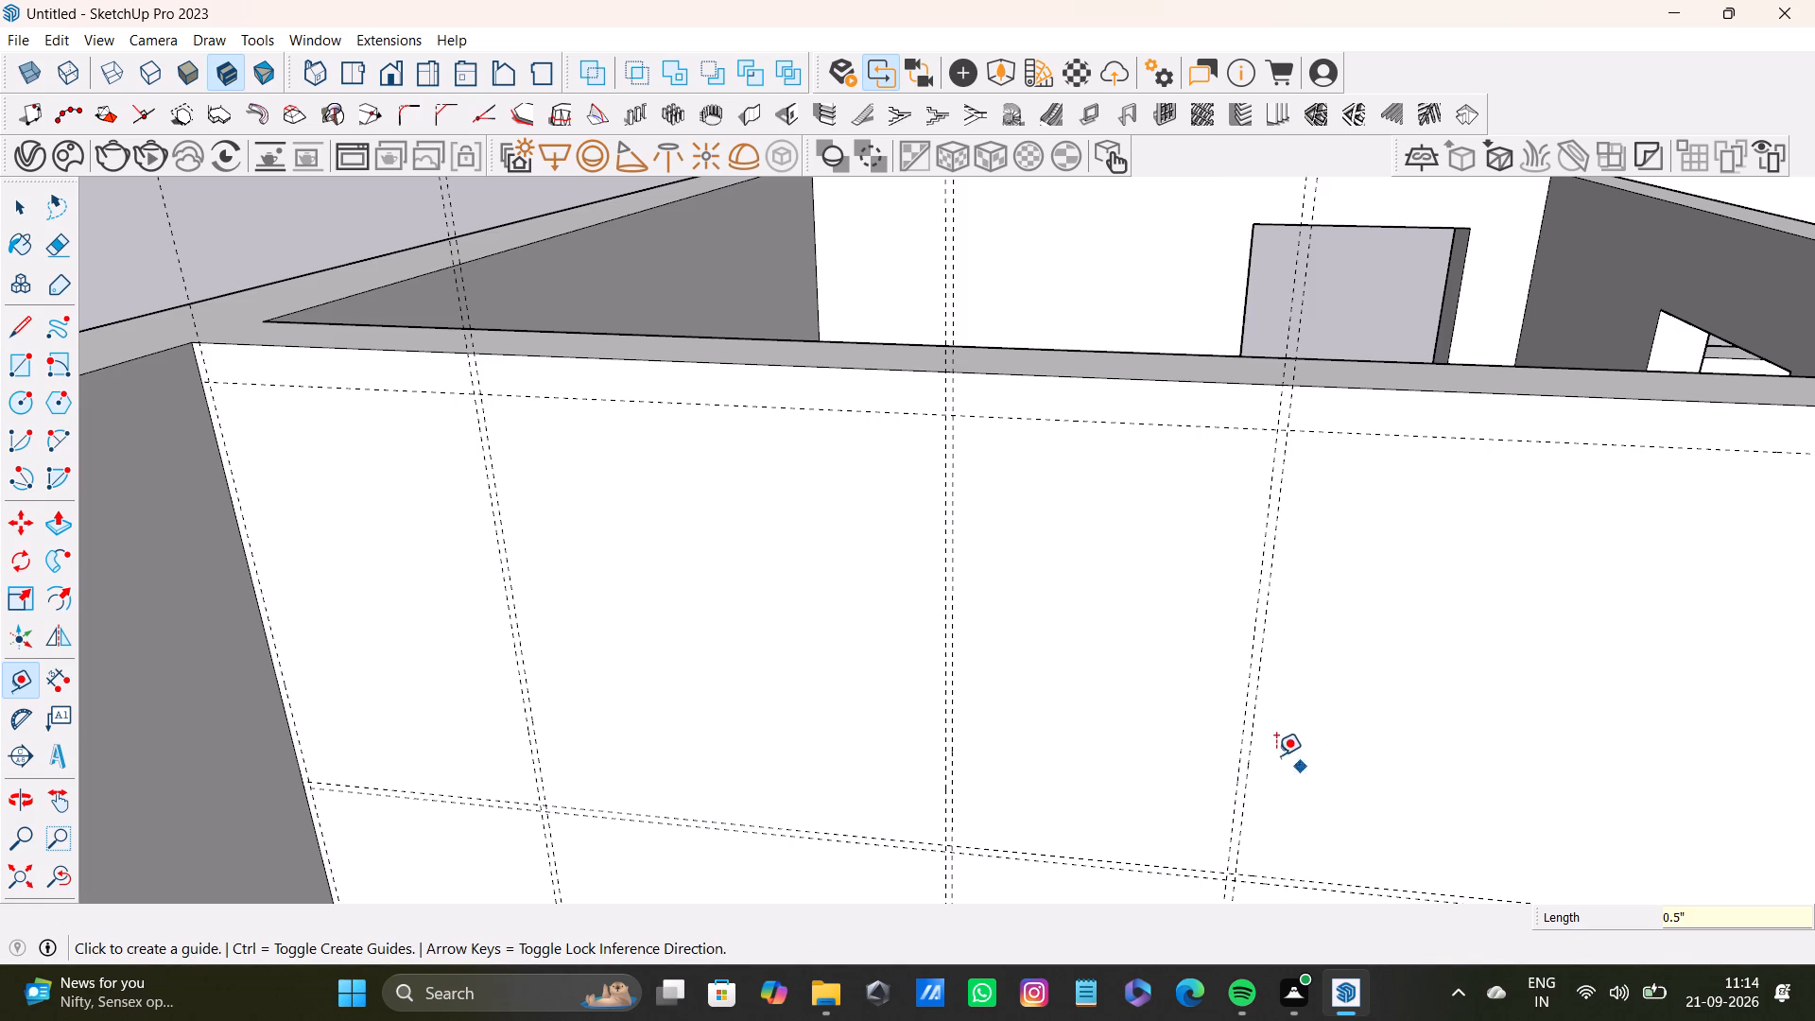
Place a vertical guide 2'3" farther along the partition wall from the outer guide of the third divider pair.
scroll(1015, 710, "down", 3)
middle_click_drag(1029, 705, 838, 691, "shift")
scroll(969, 684, "up", 1)
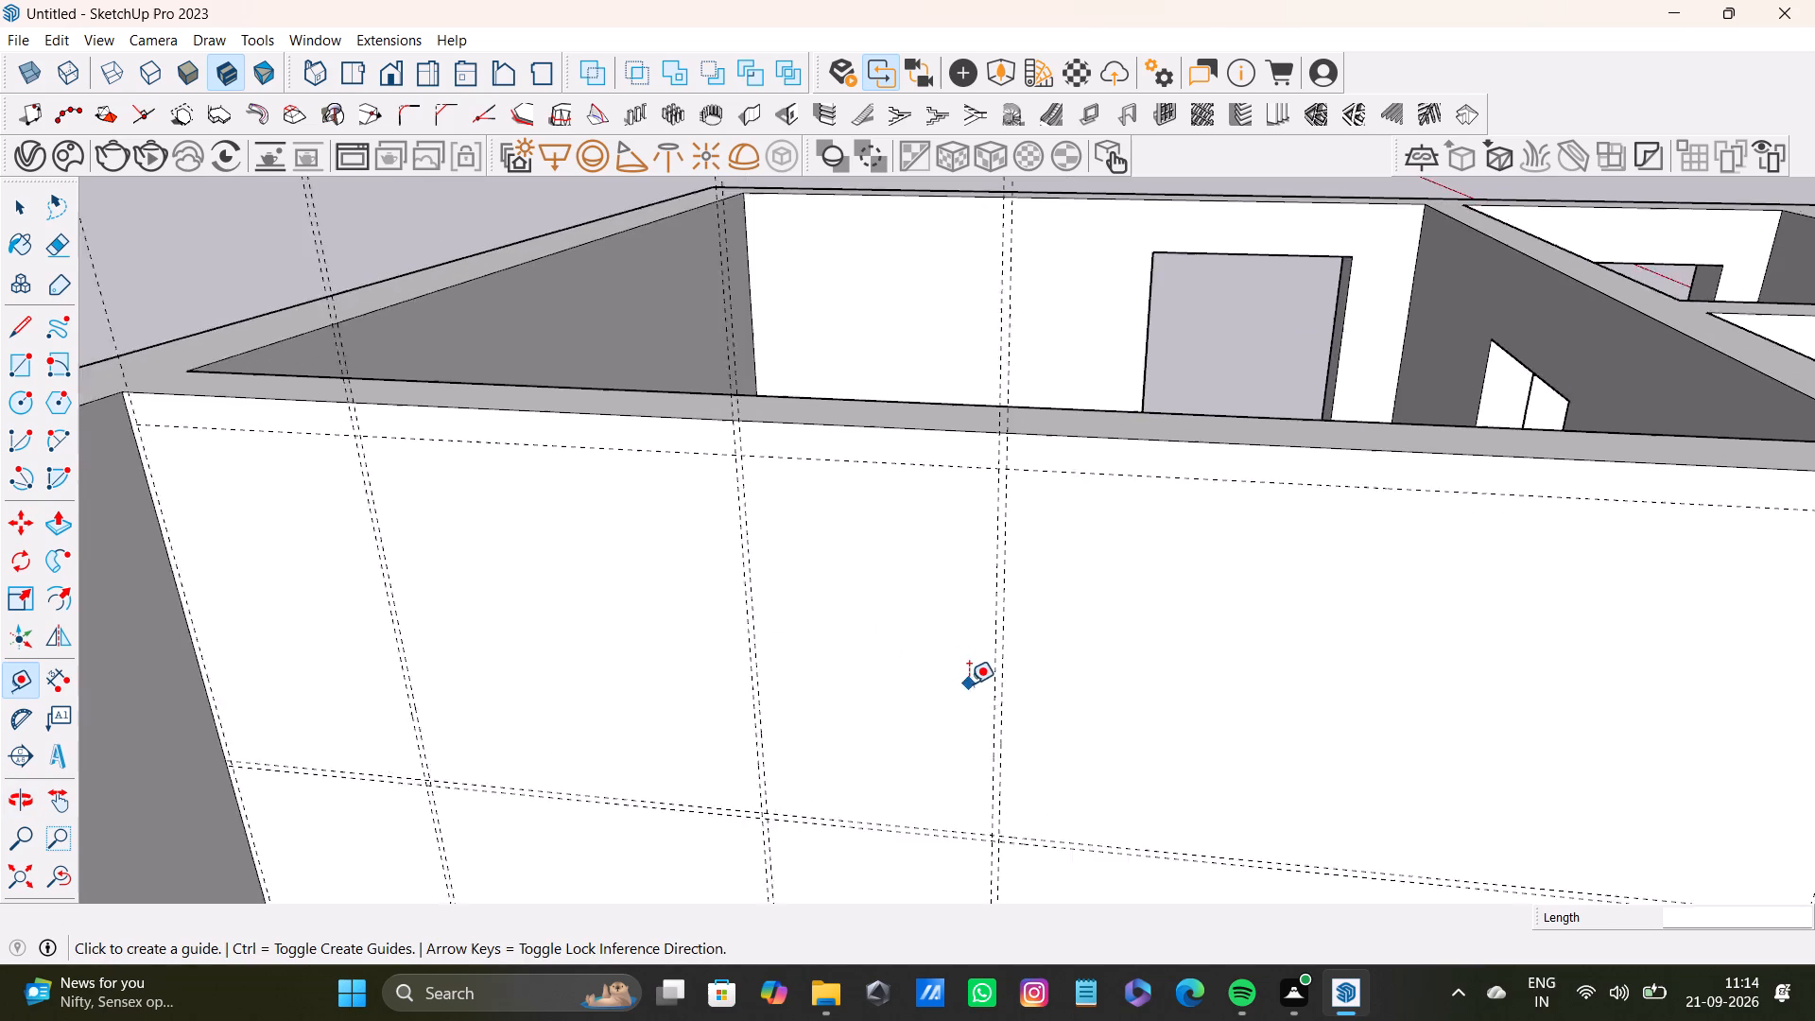
scroll(969, 684, "up", 2)
left_click(1011, 763)
scroll(1191, 770, "down", 4)
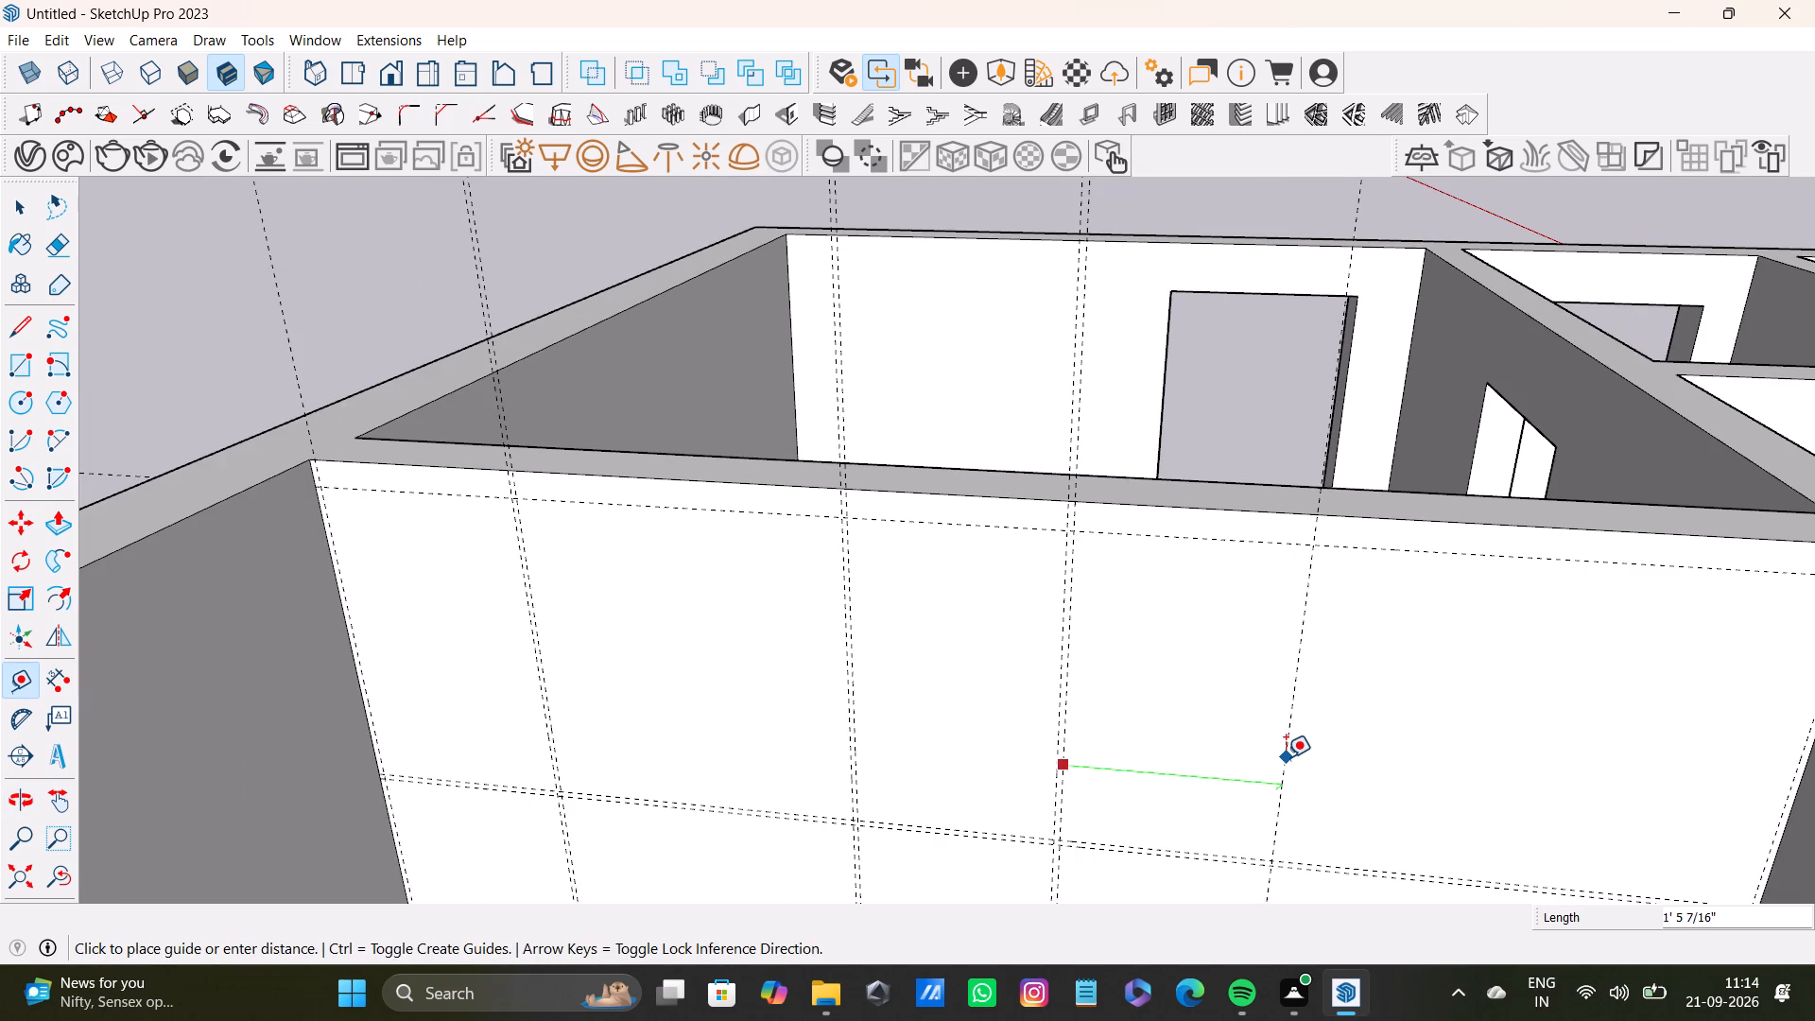
middle_click_drag(1281, 754, 1126, 713, "shift")
middle_click_drag(1212, 703, 1219, 739)
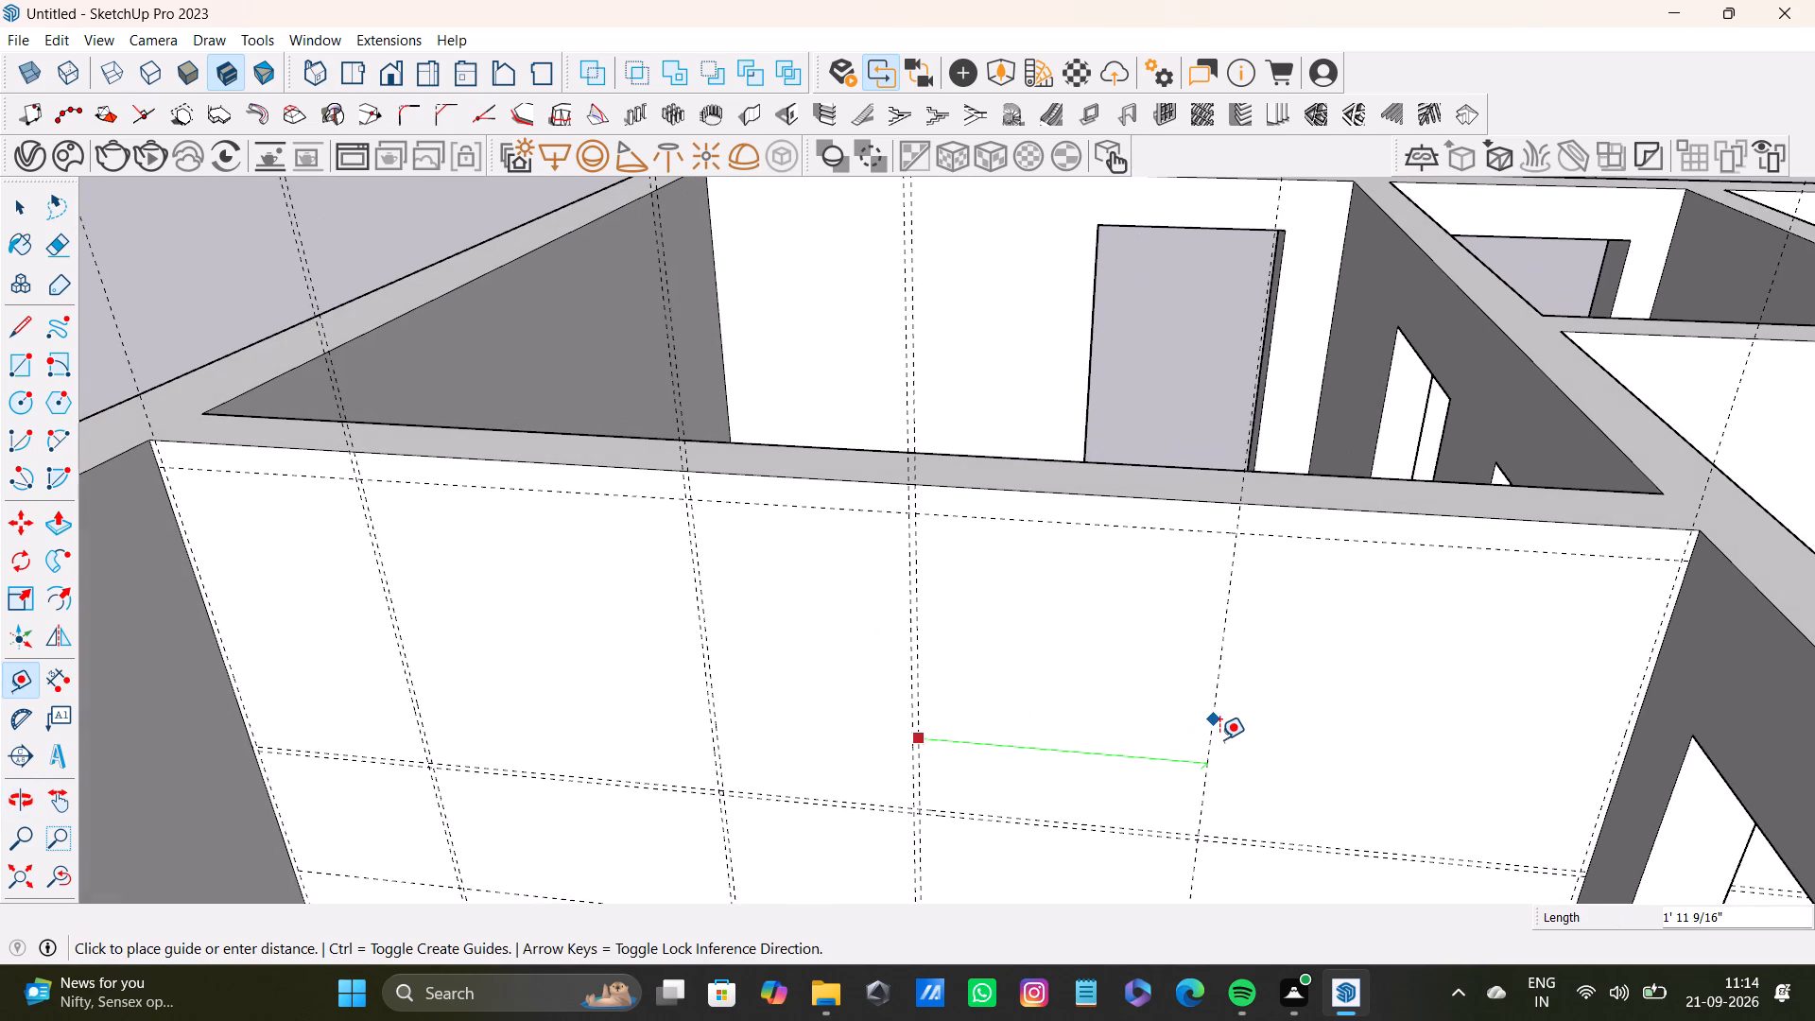
key("2")
type("'3")
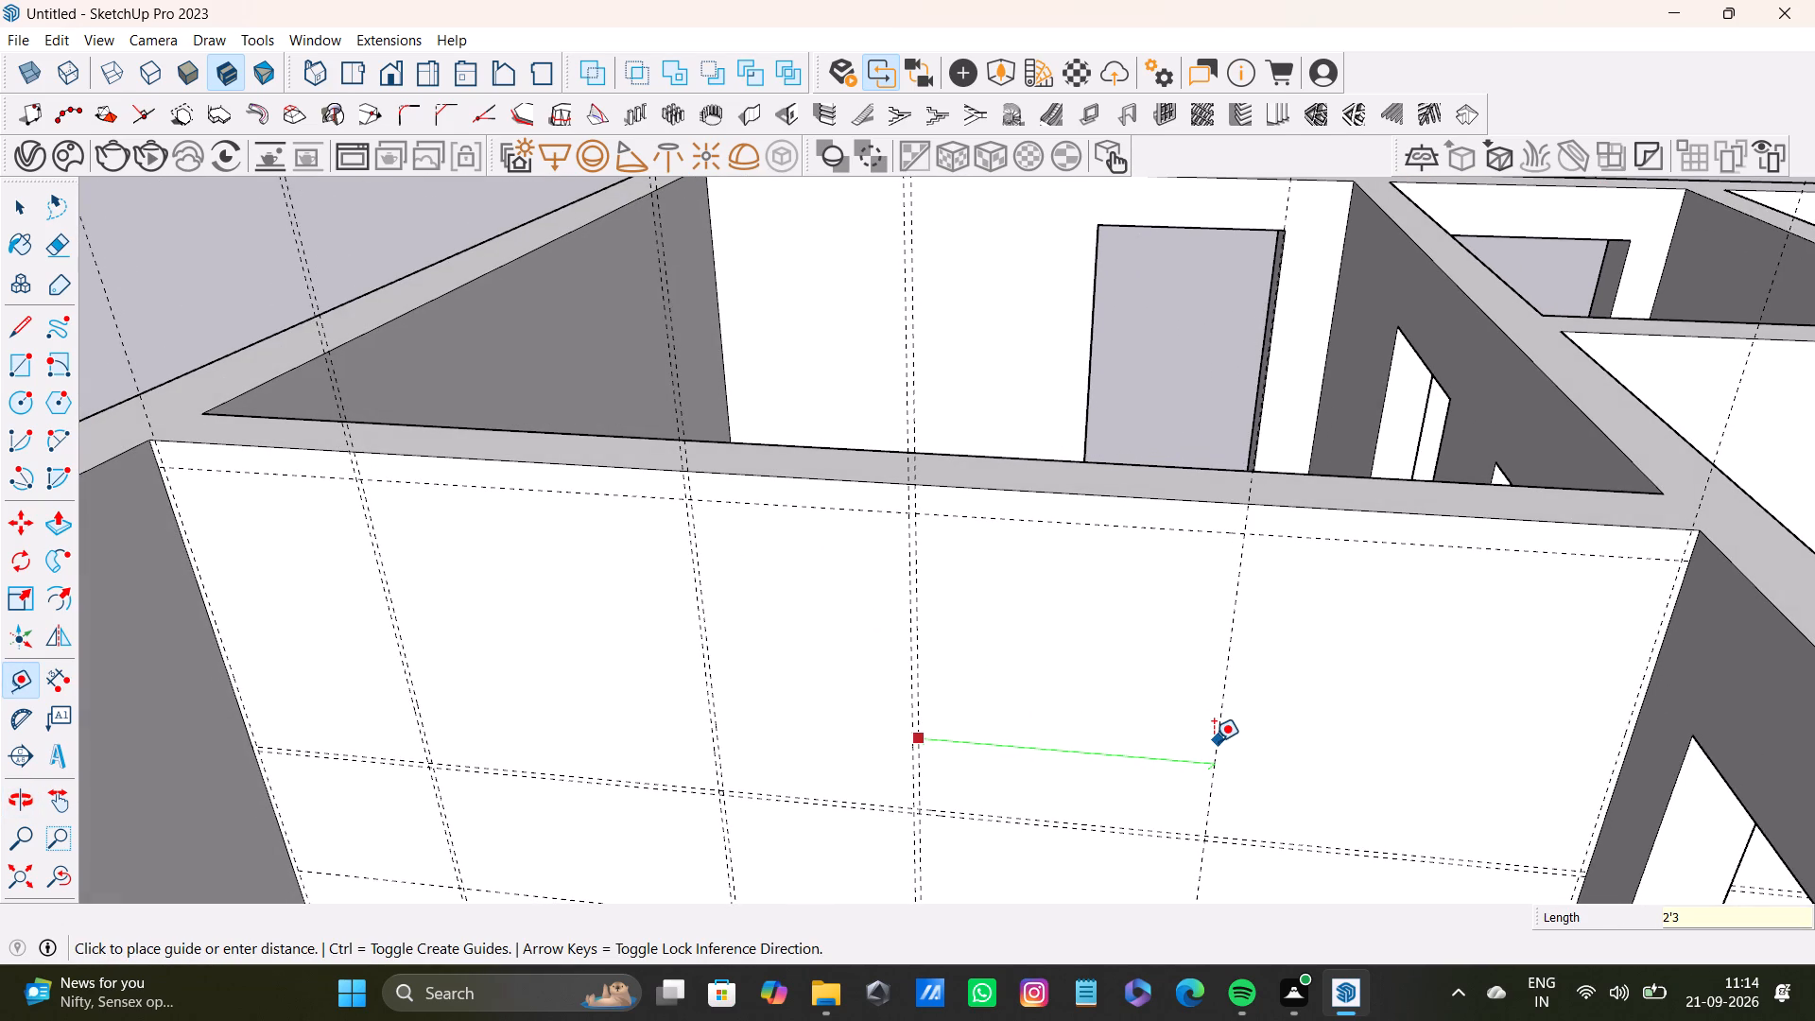
key("shift+quotedbl")
key("Return")
Place a parallel guide 0.4" beyond the newest 2'3" vertical guide to form a fourth divider pair.
left_click(1253, 736)
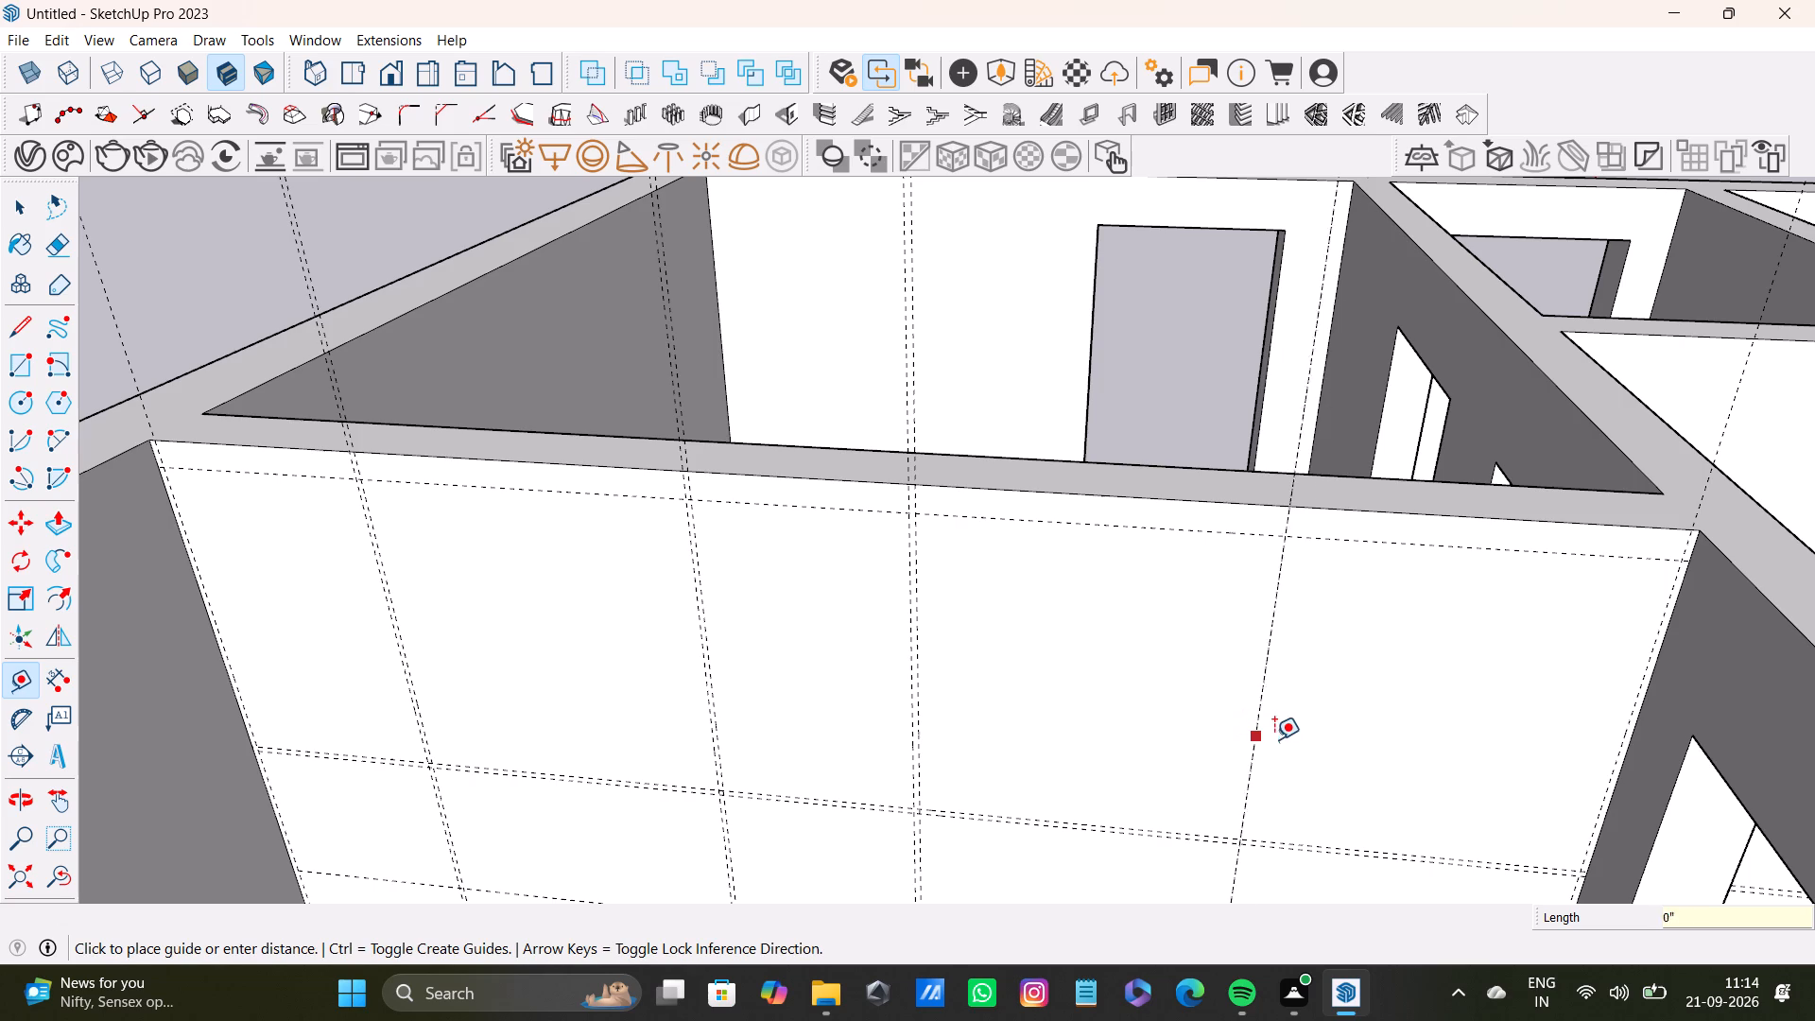
type("0.5")
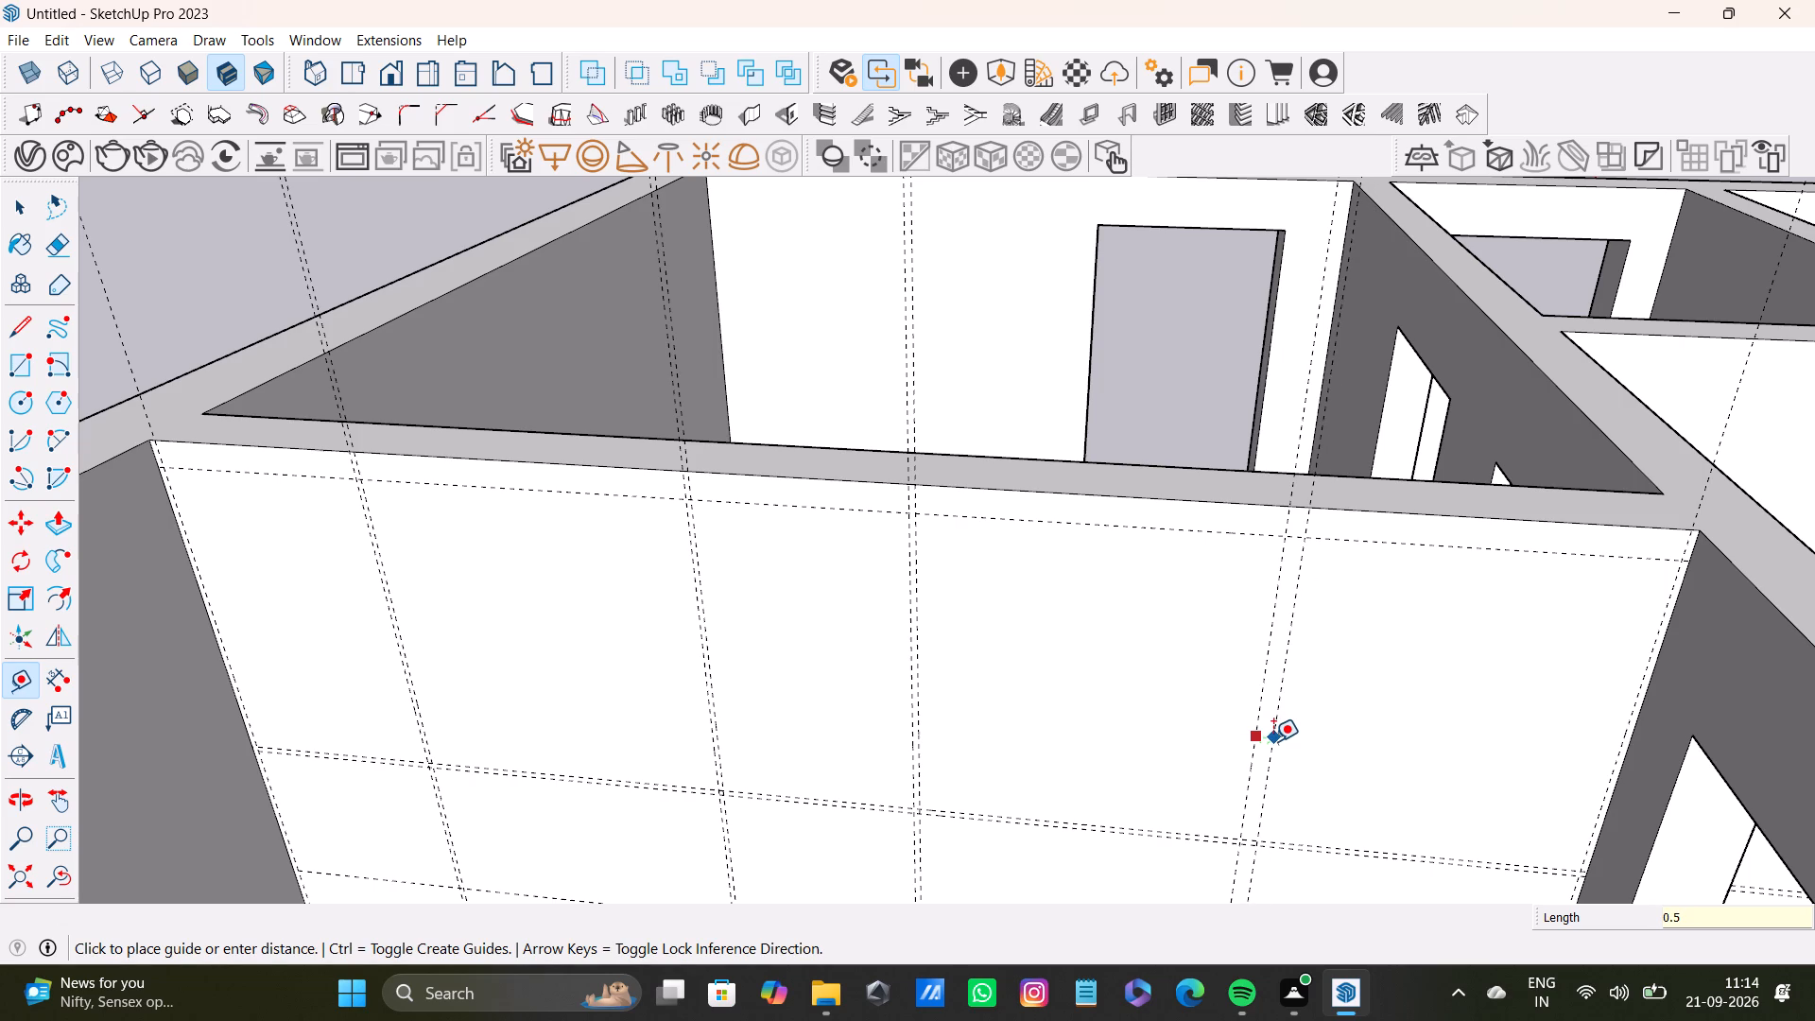
key("BackSpace")
key("4")
key("shift+quotedbl")
key("Return")
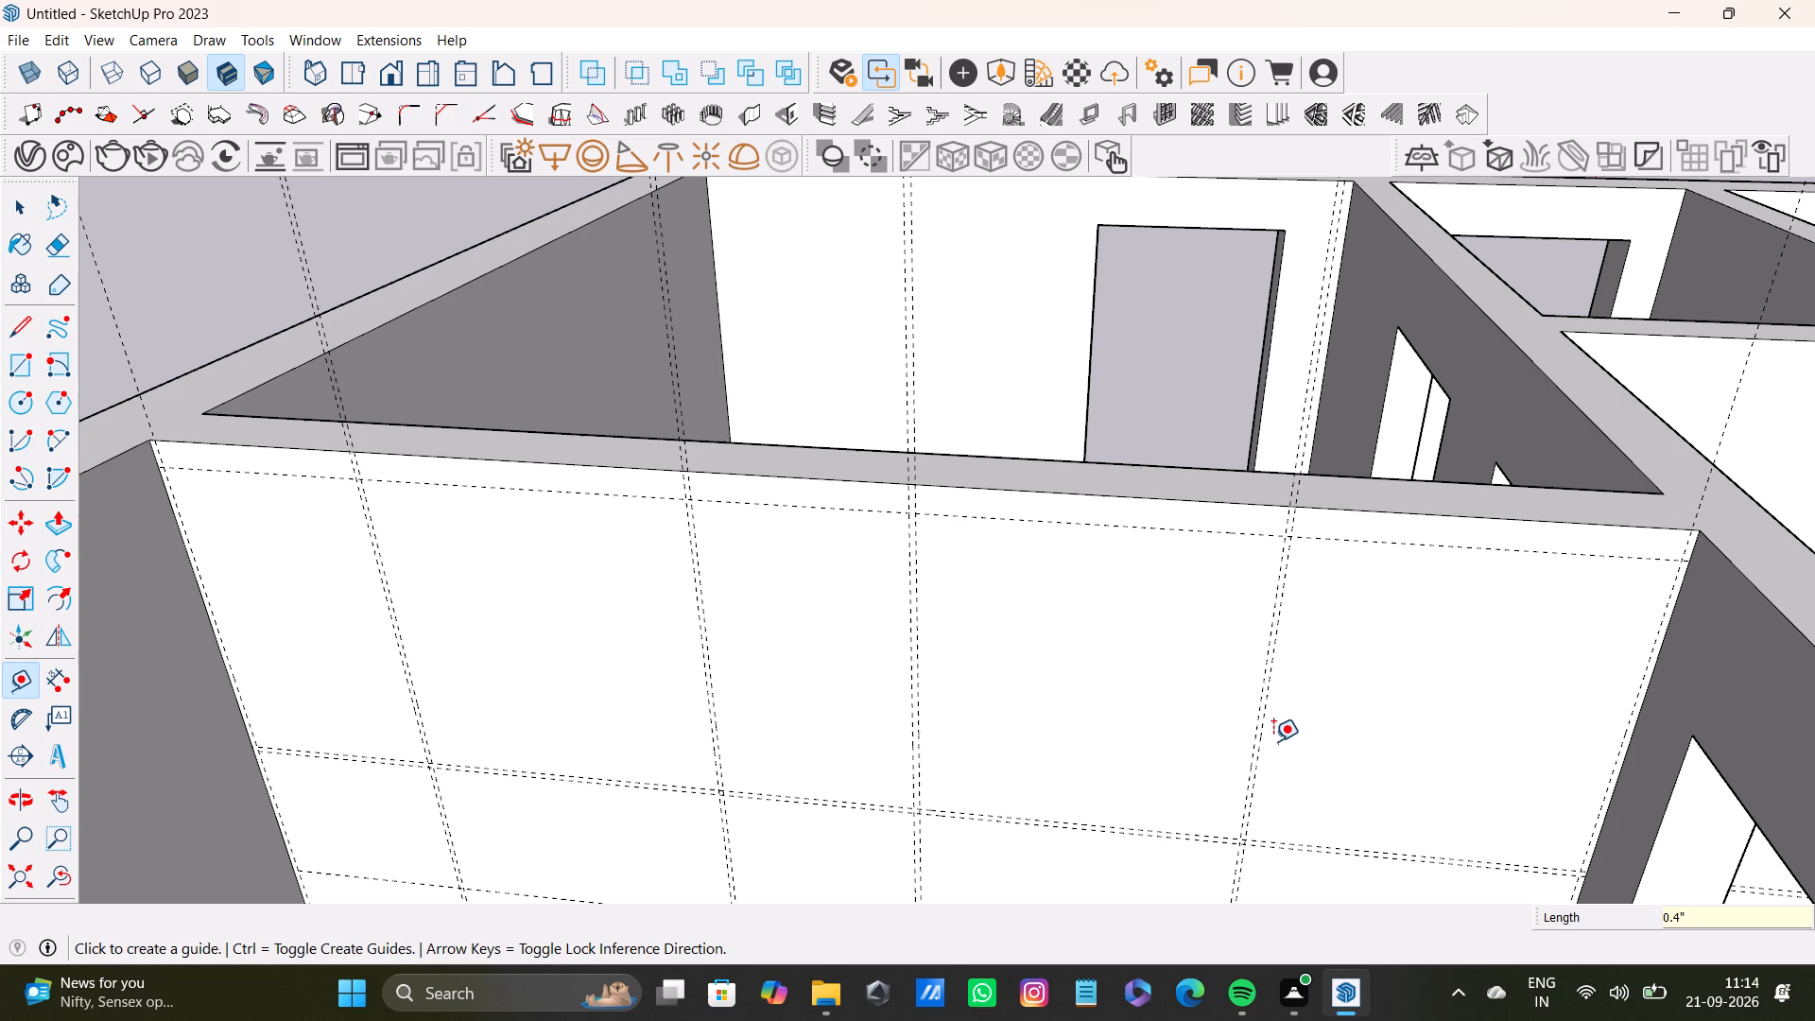
Place a vertical guide about 1'2" beyond the outer guide of the fourth divider pair, toward the far end of the partition wall.
scroll(1321, 594, "down", 3)
middle_click_drag(1291, 674, 1103, 624, "shift")
scroll(1096, 649, "up", 3)
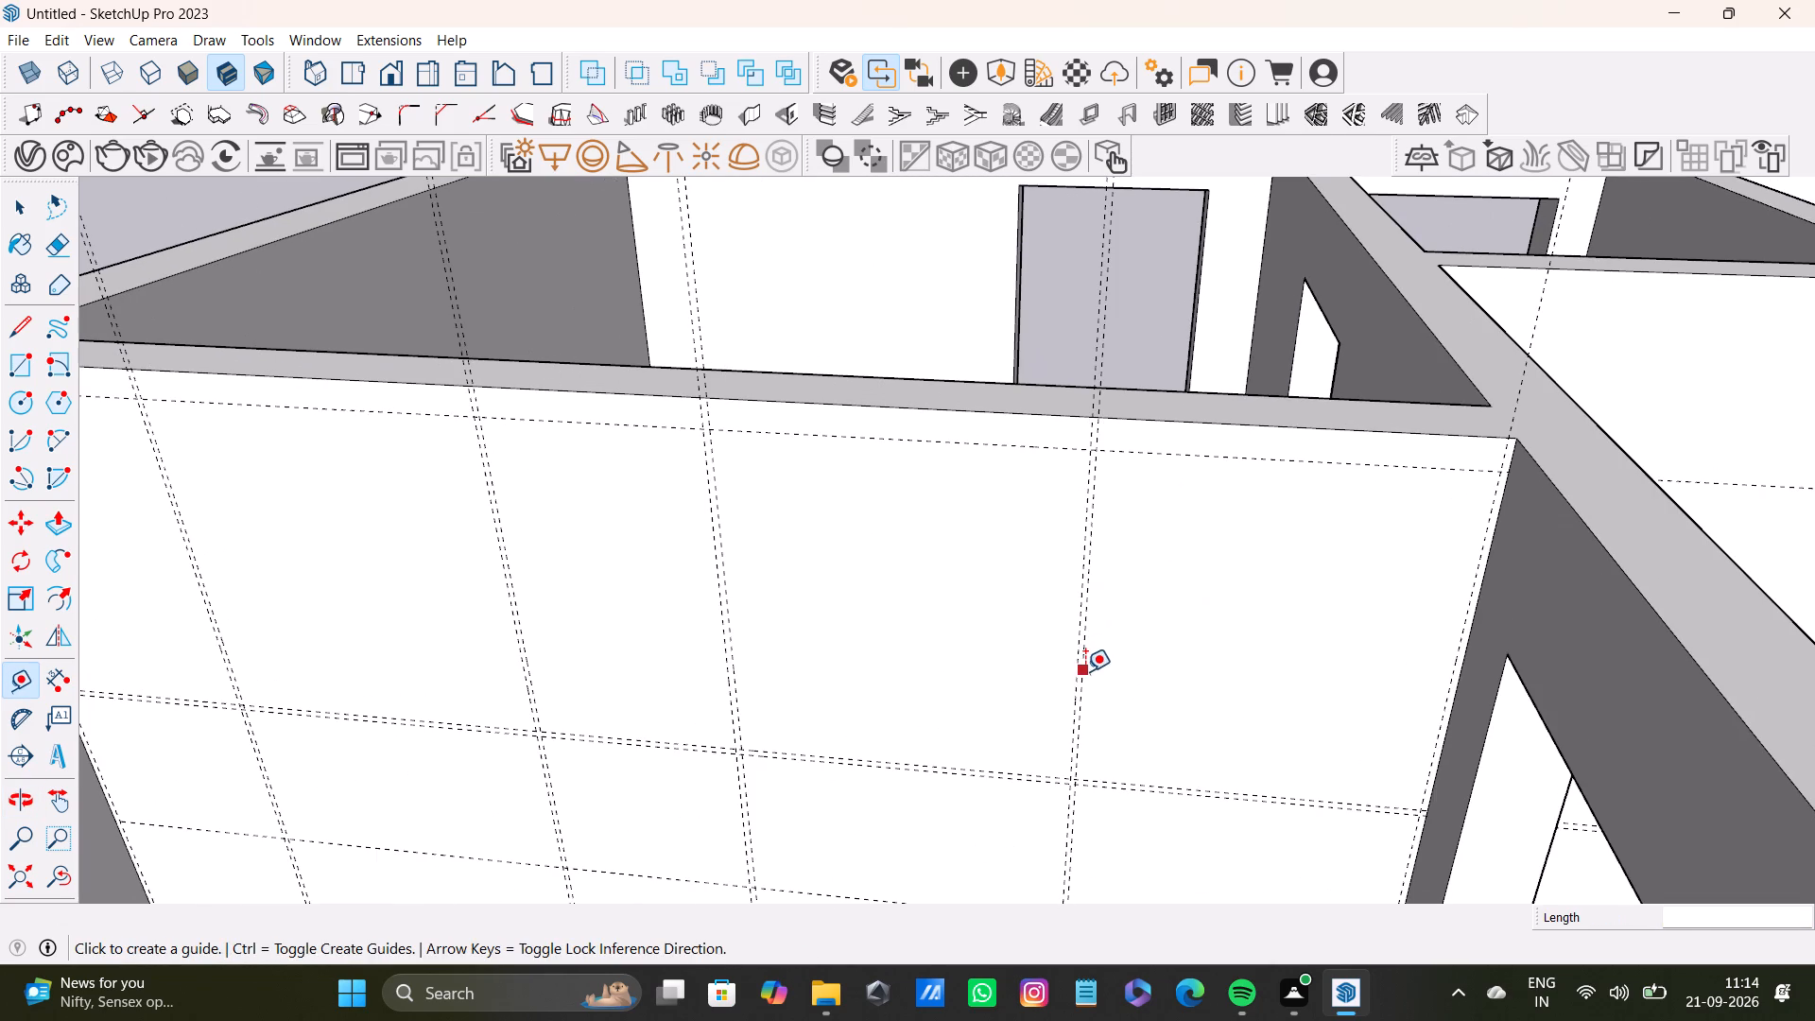
left_click(1085, 672)
middle_click_drag(1270, 666, 1256, 575)
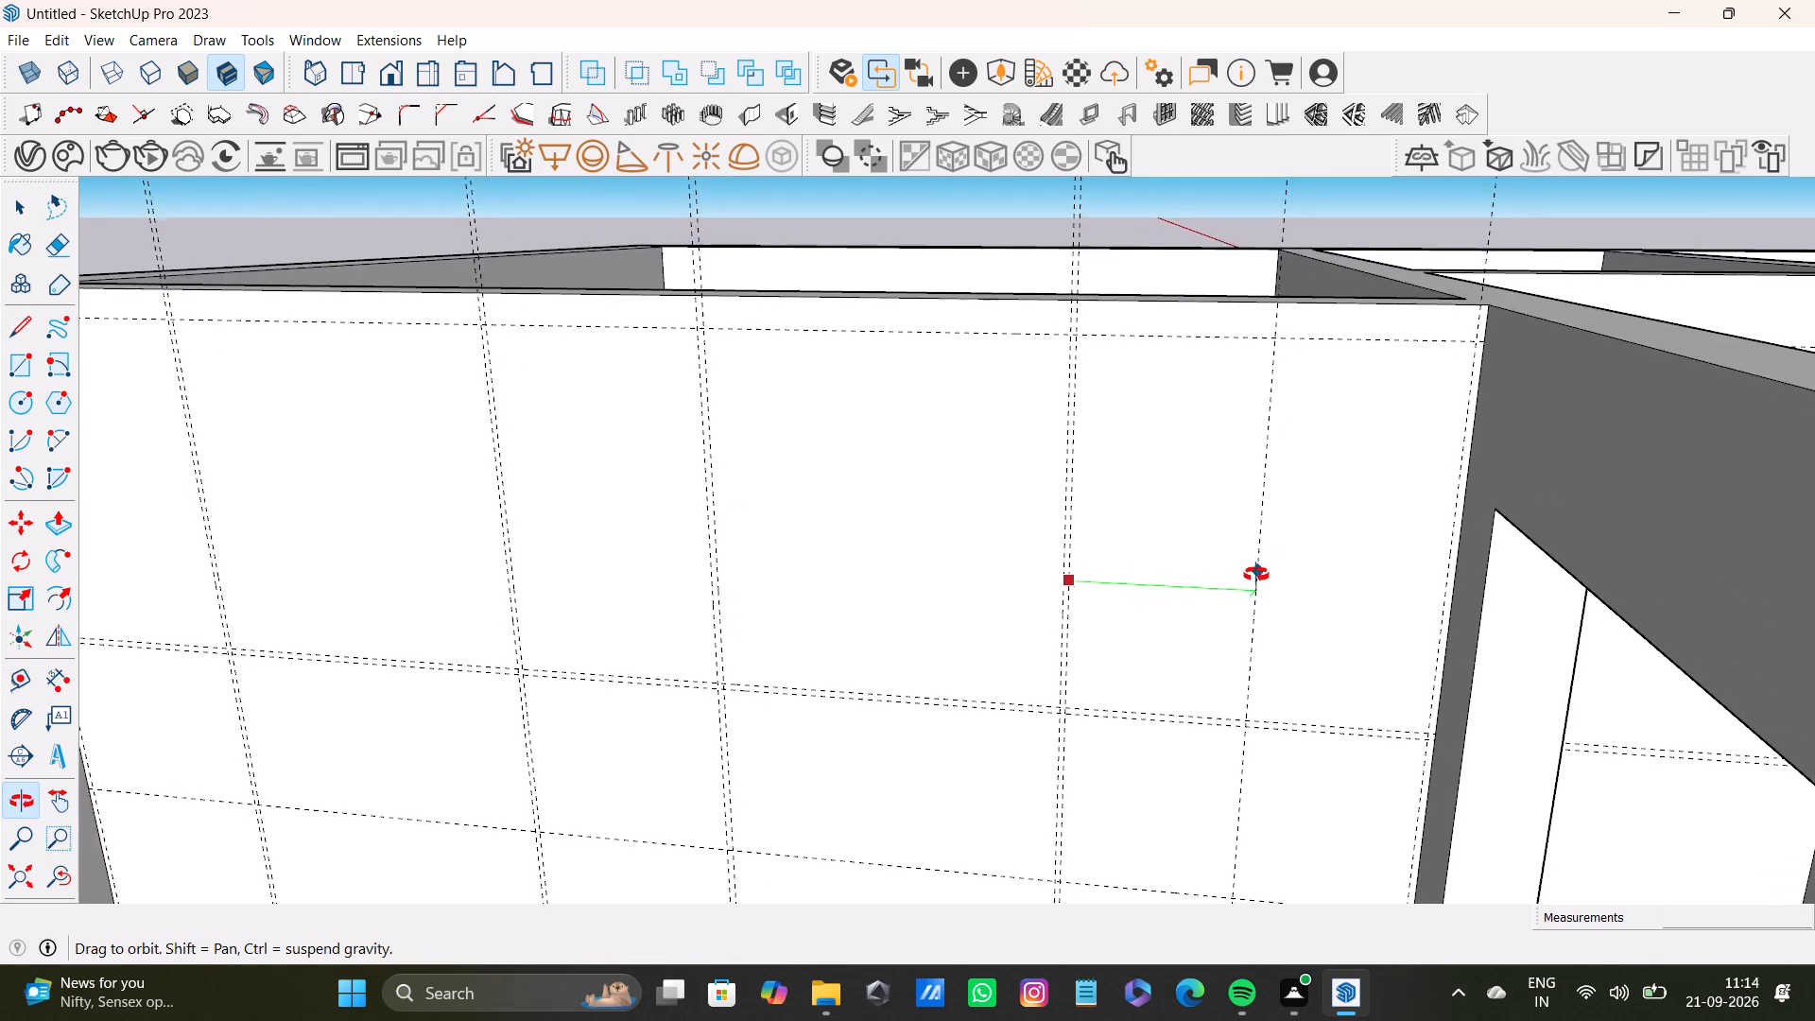
middle_click_drag(1256, 575, 1272, 572)
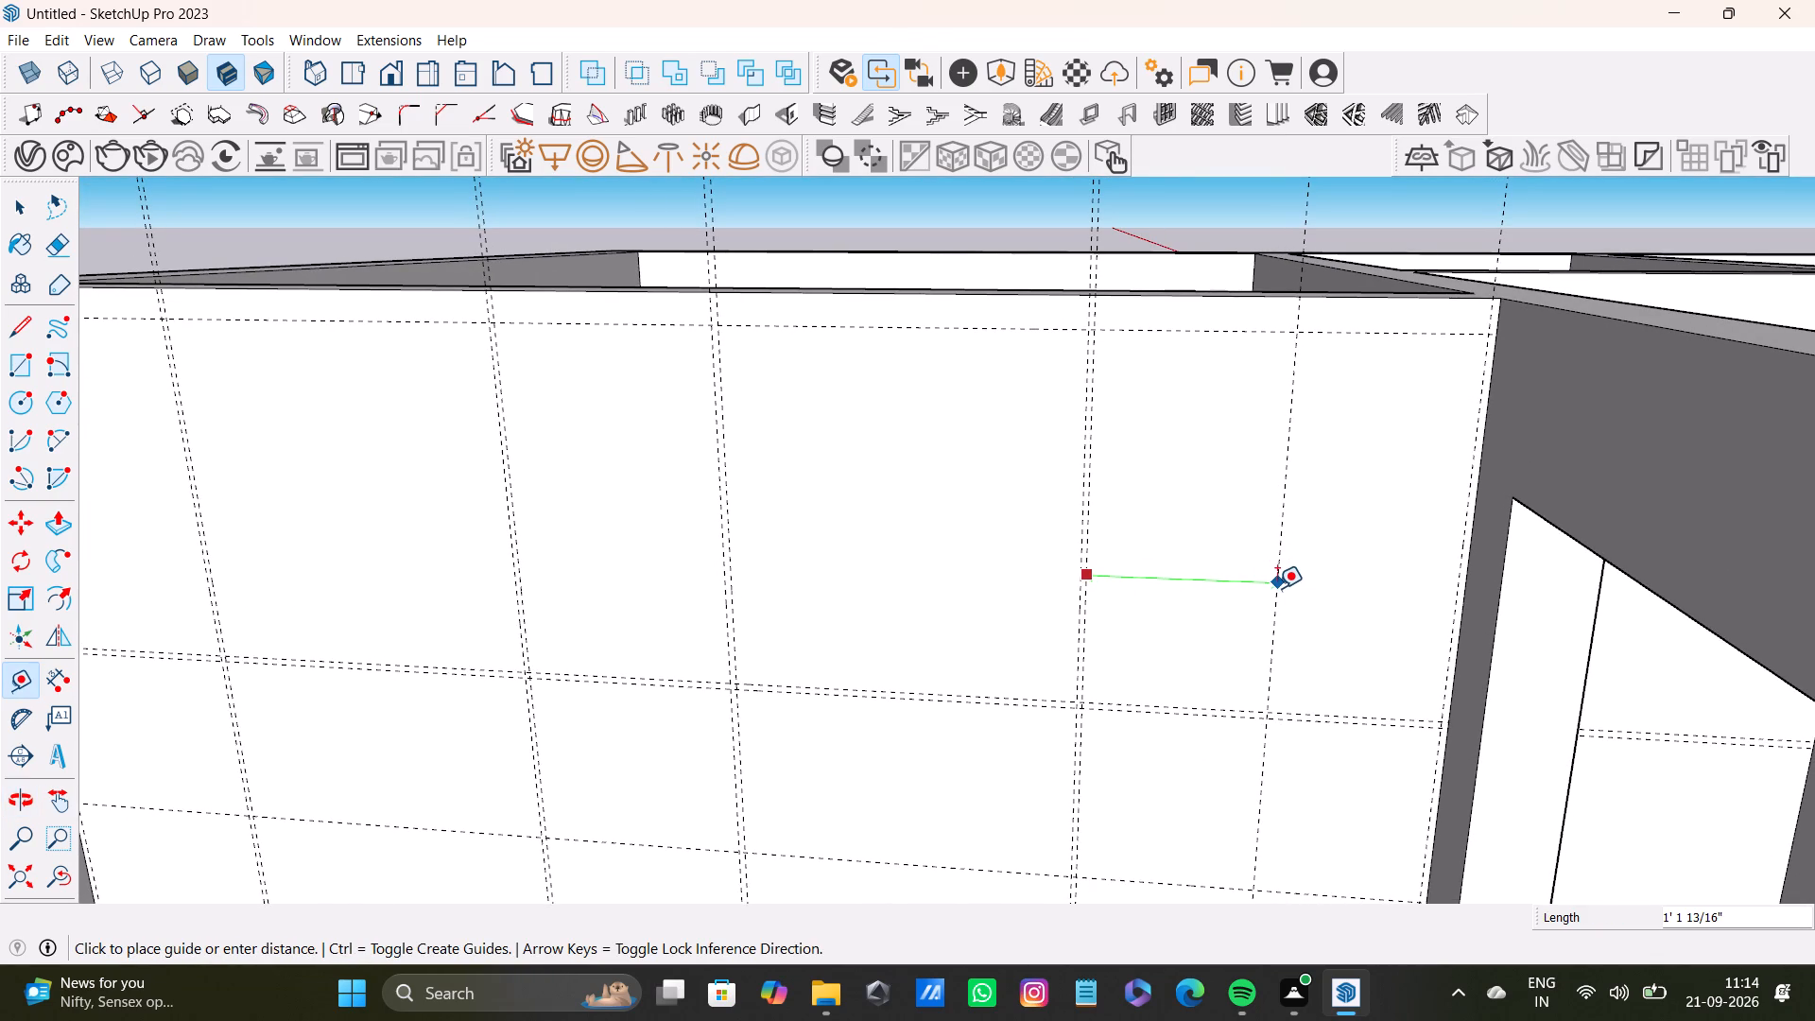
left_click(1277, 588)
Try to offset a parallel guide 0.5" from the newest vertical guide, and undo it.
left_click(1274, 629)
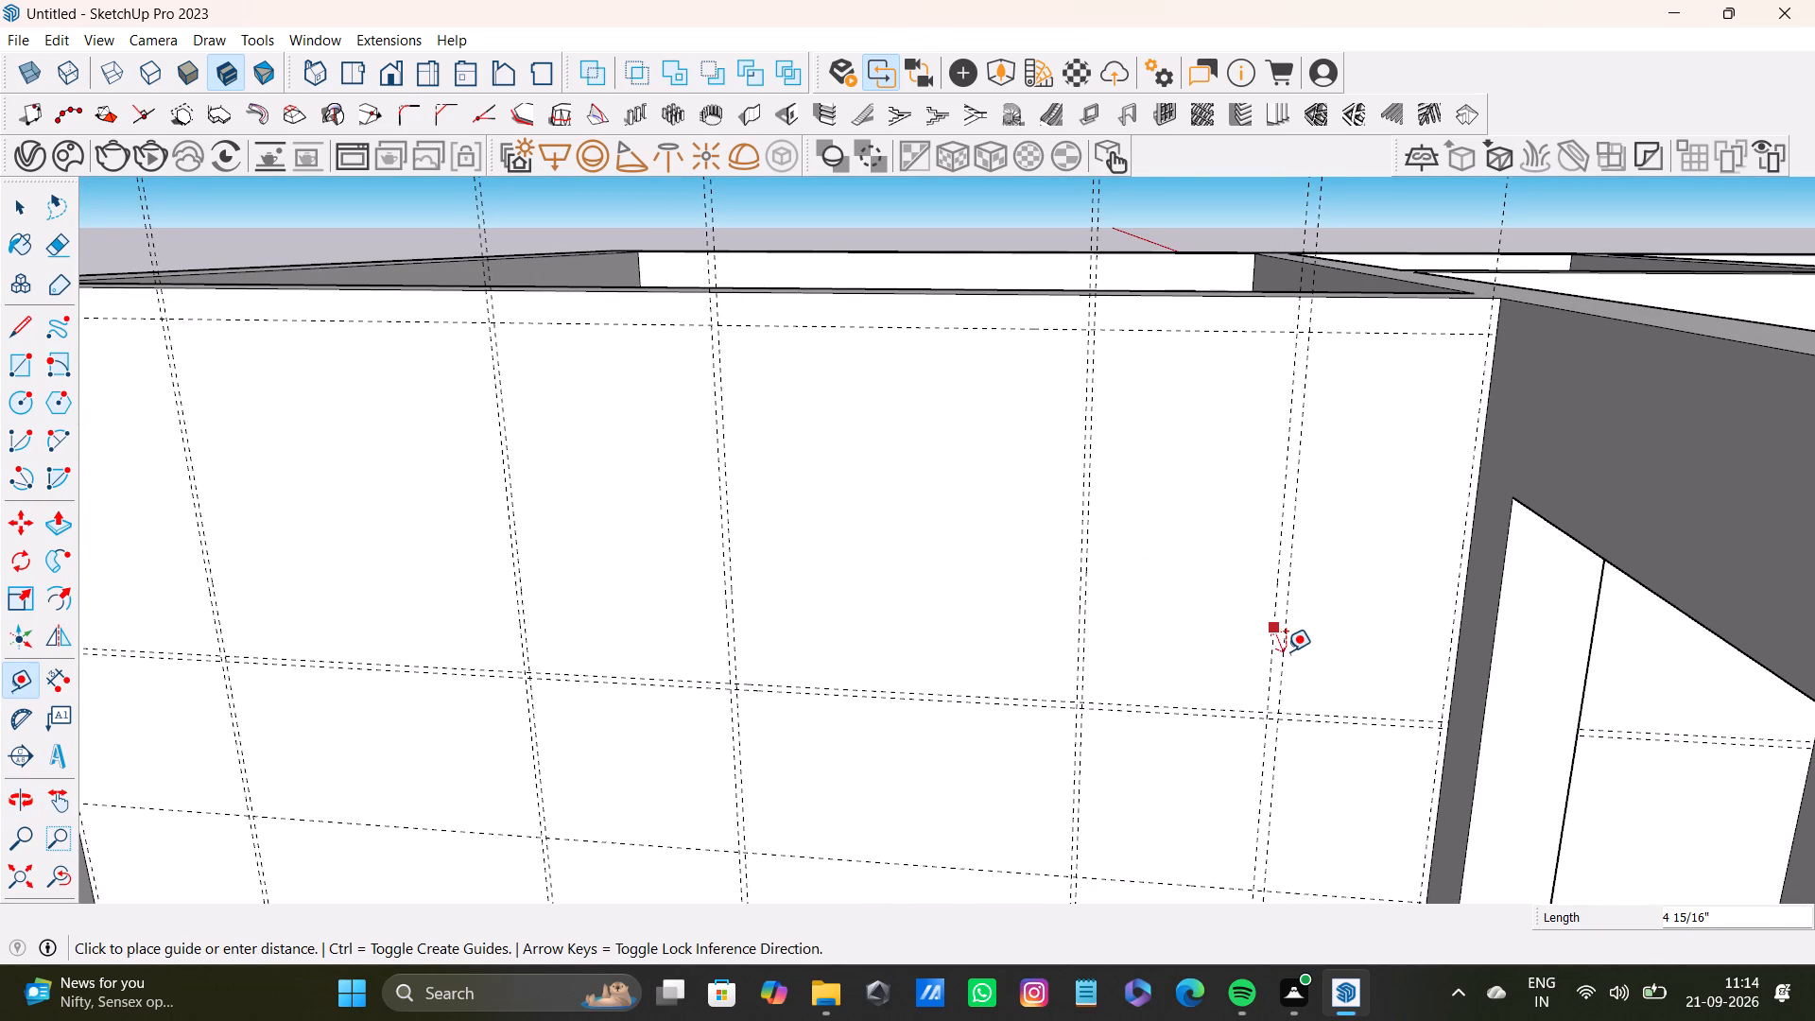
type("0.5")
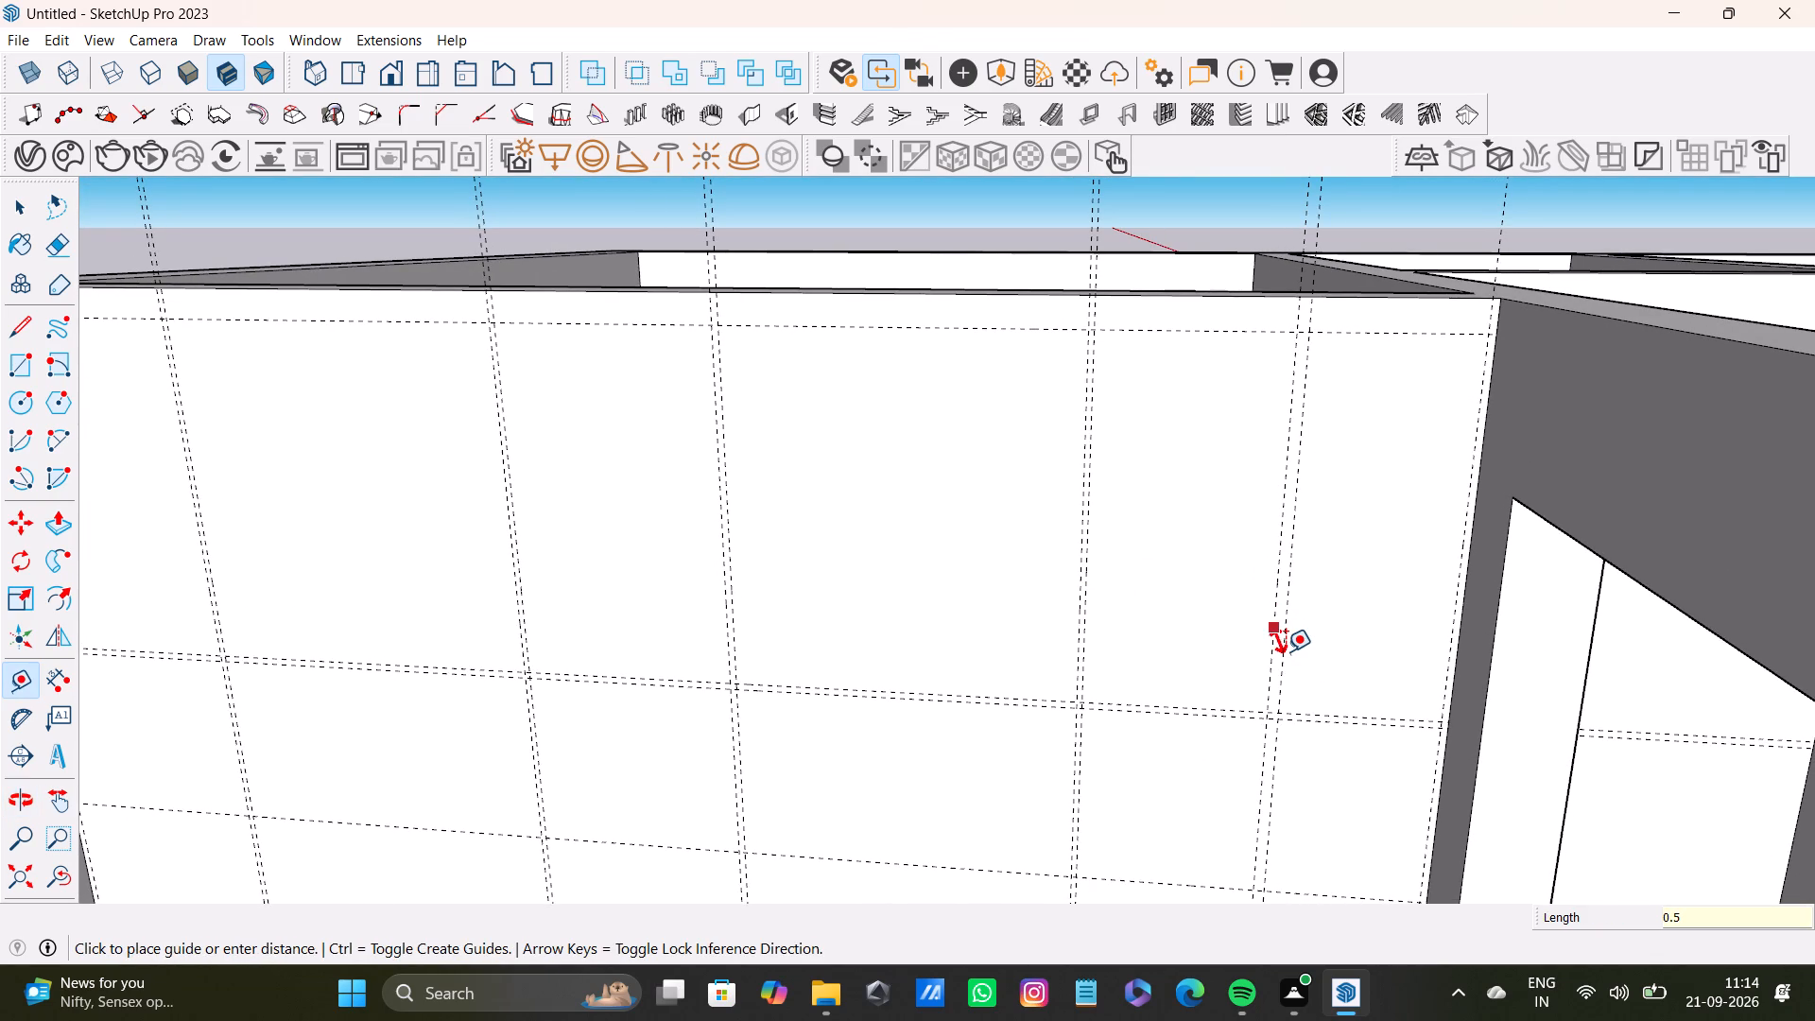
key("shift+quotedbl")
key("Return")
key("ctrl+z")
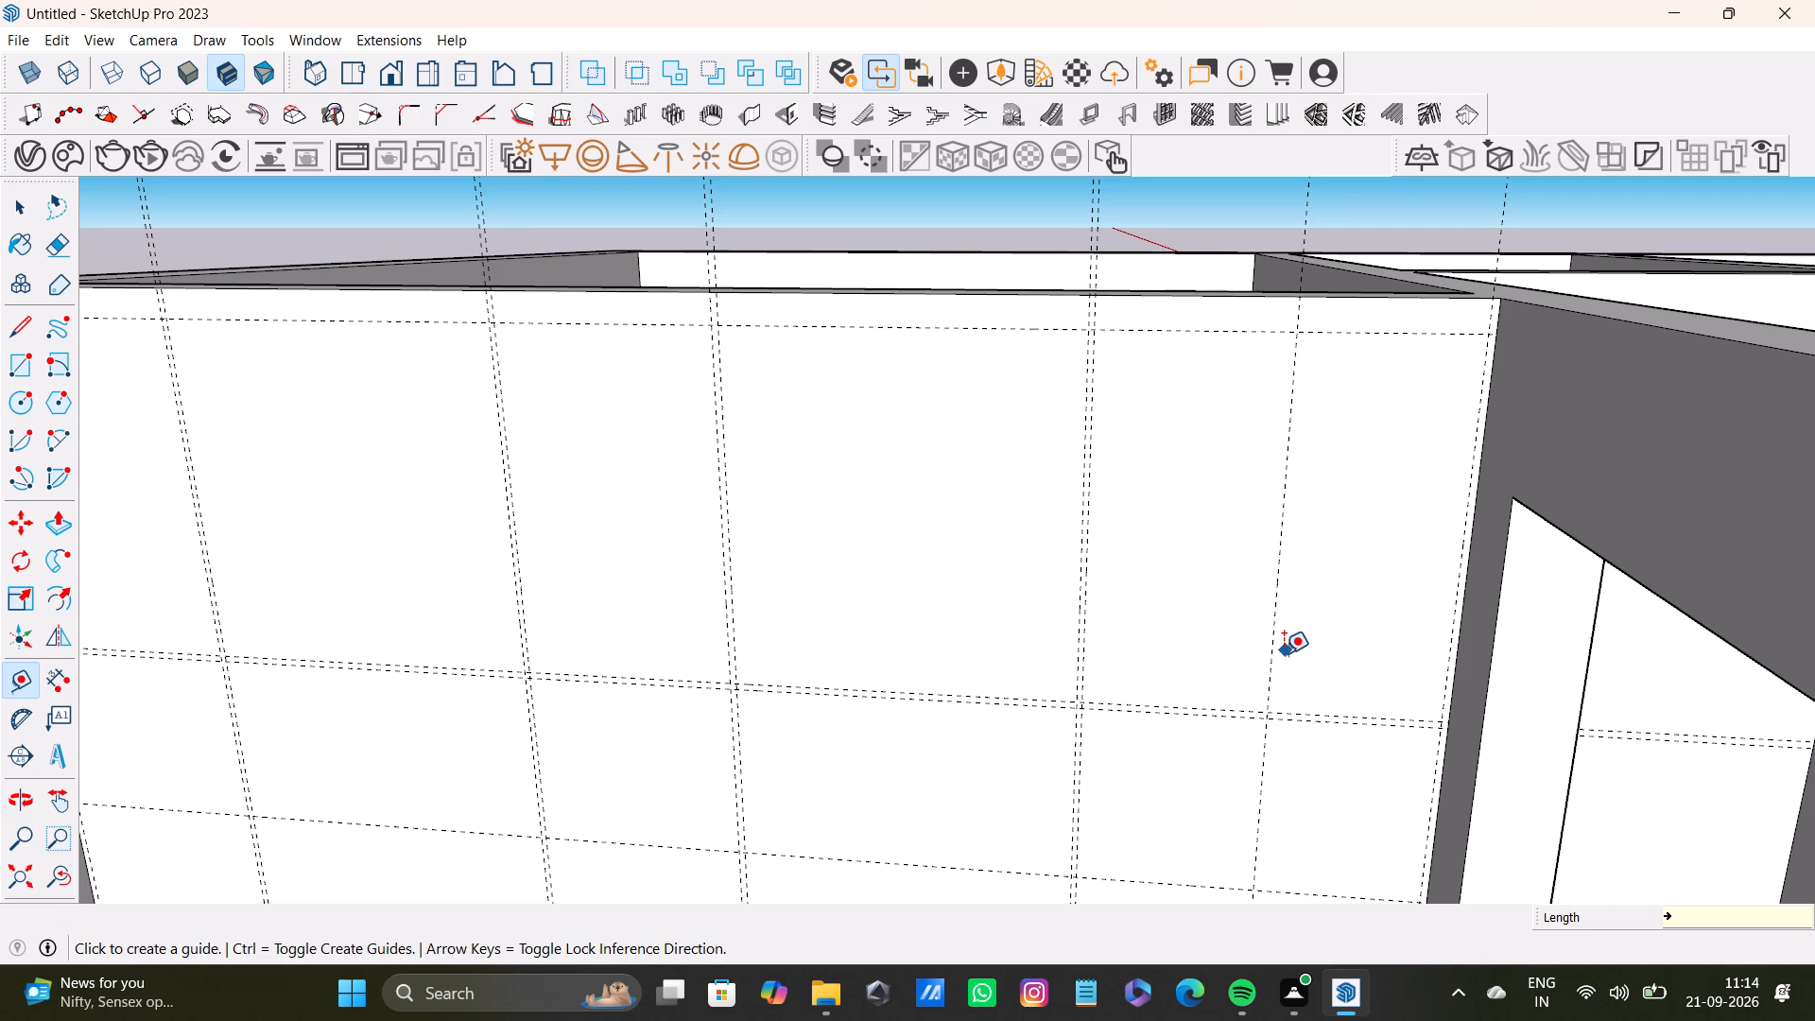
Place a parallel guide 0.4" beyond the newest vertical guide to form a fifth divider pair.
scroll(1284, 653, "up", 7)
left_click(1274, 688)
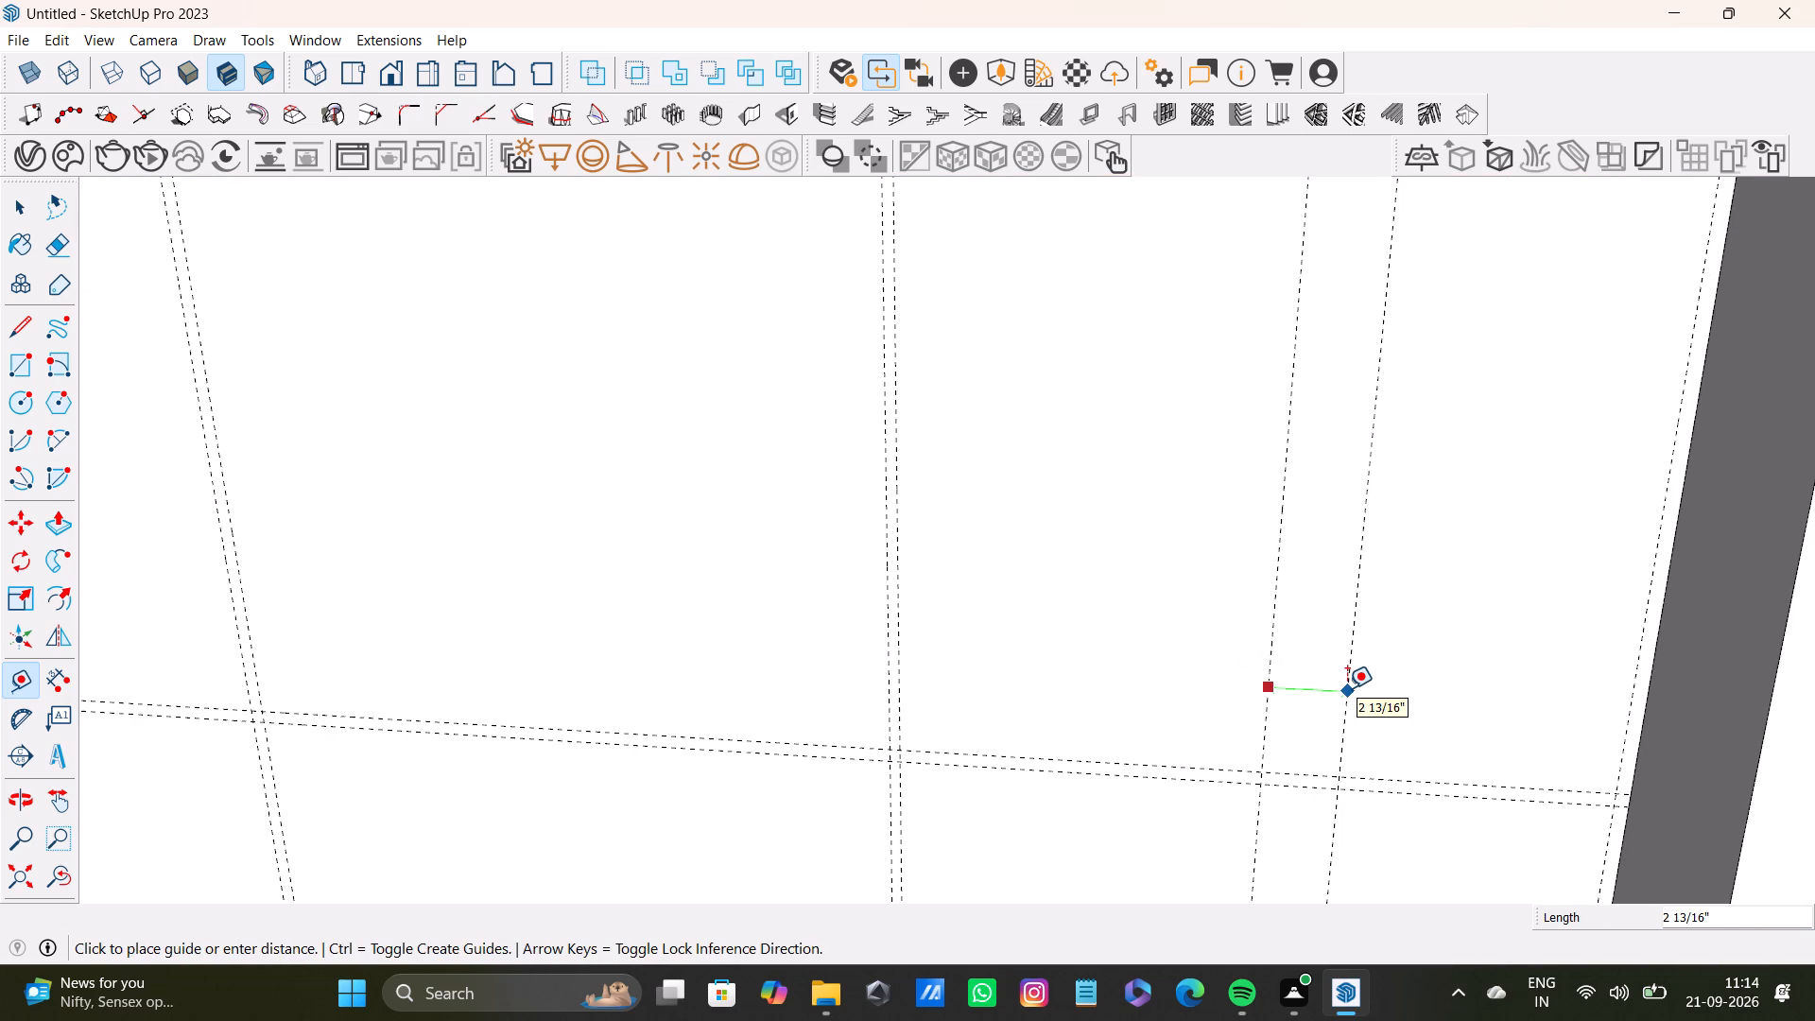
type("0.")
key("4")
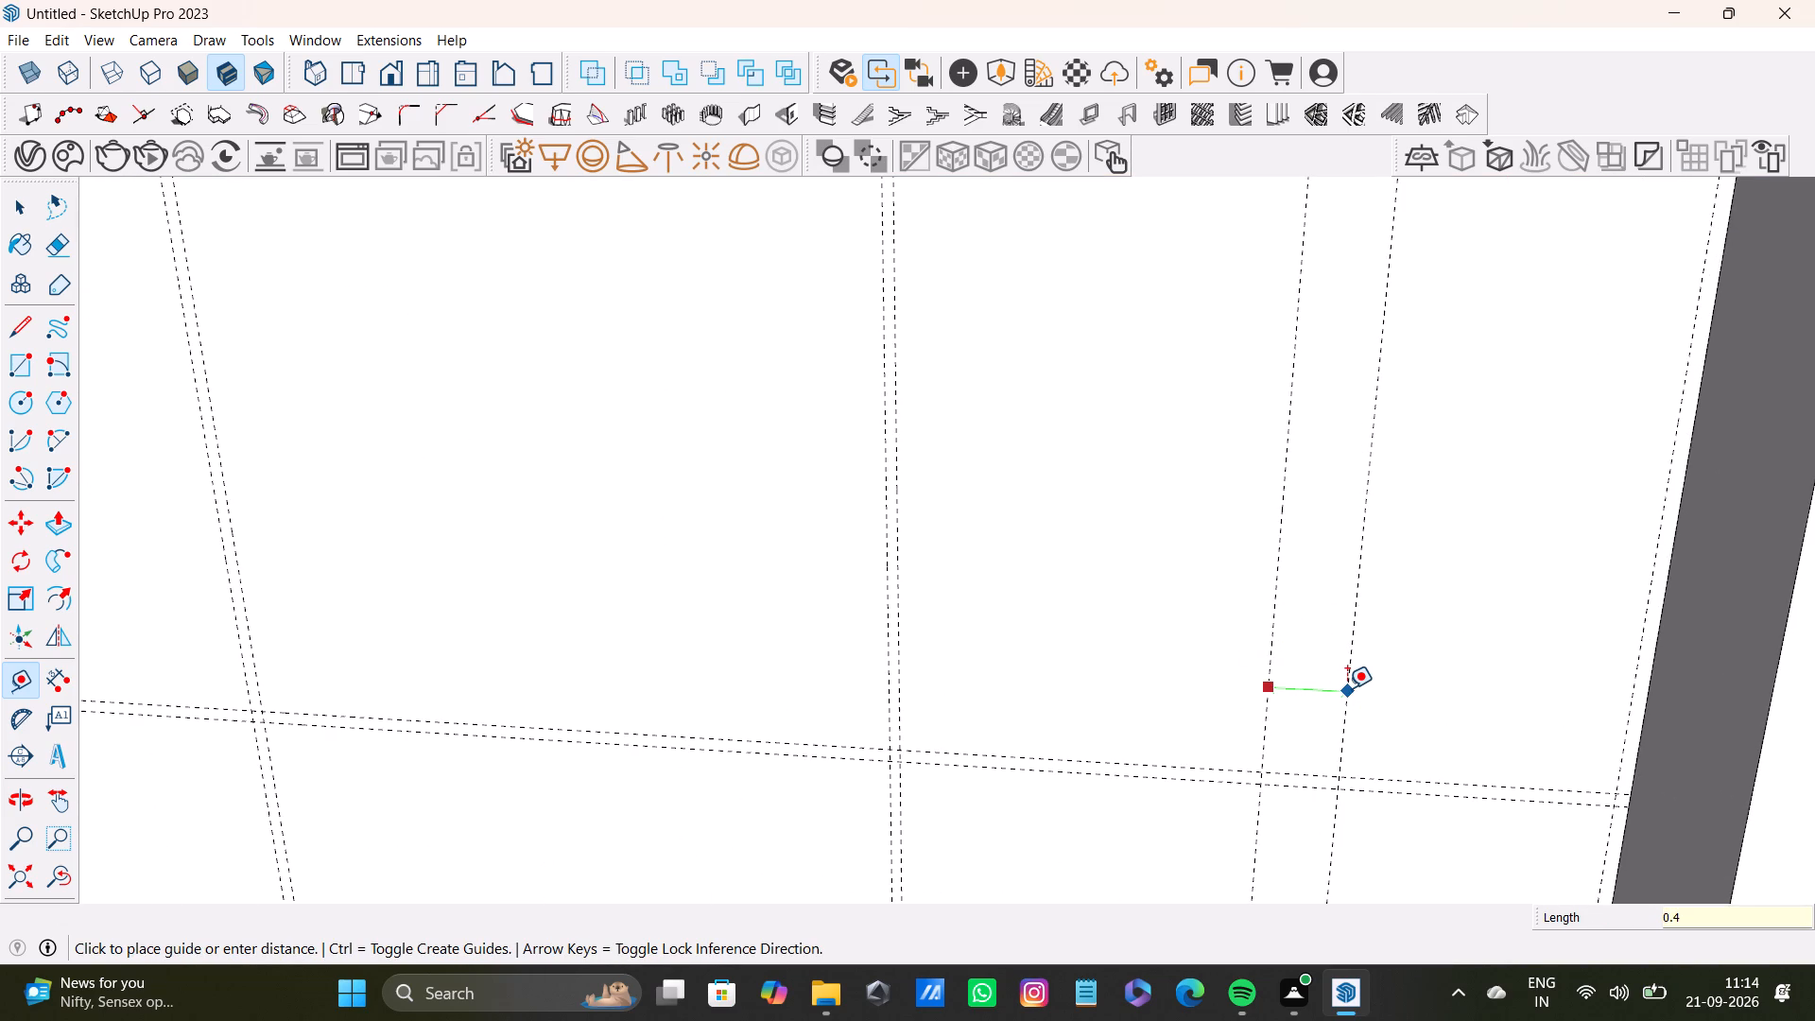
key("shift+quotedbl")
key("Return")
key("space")
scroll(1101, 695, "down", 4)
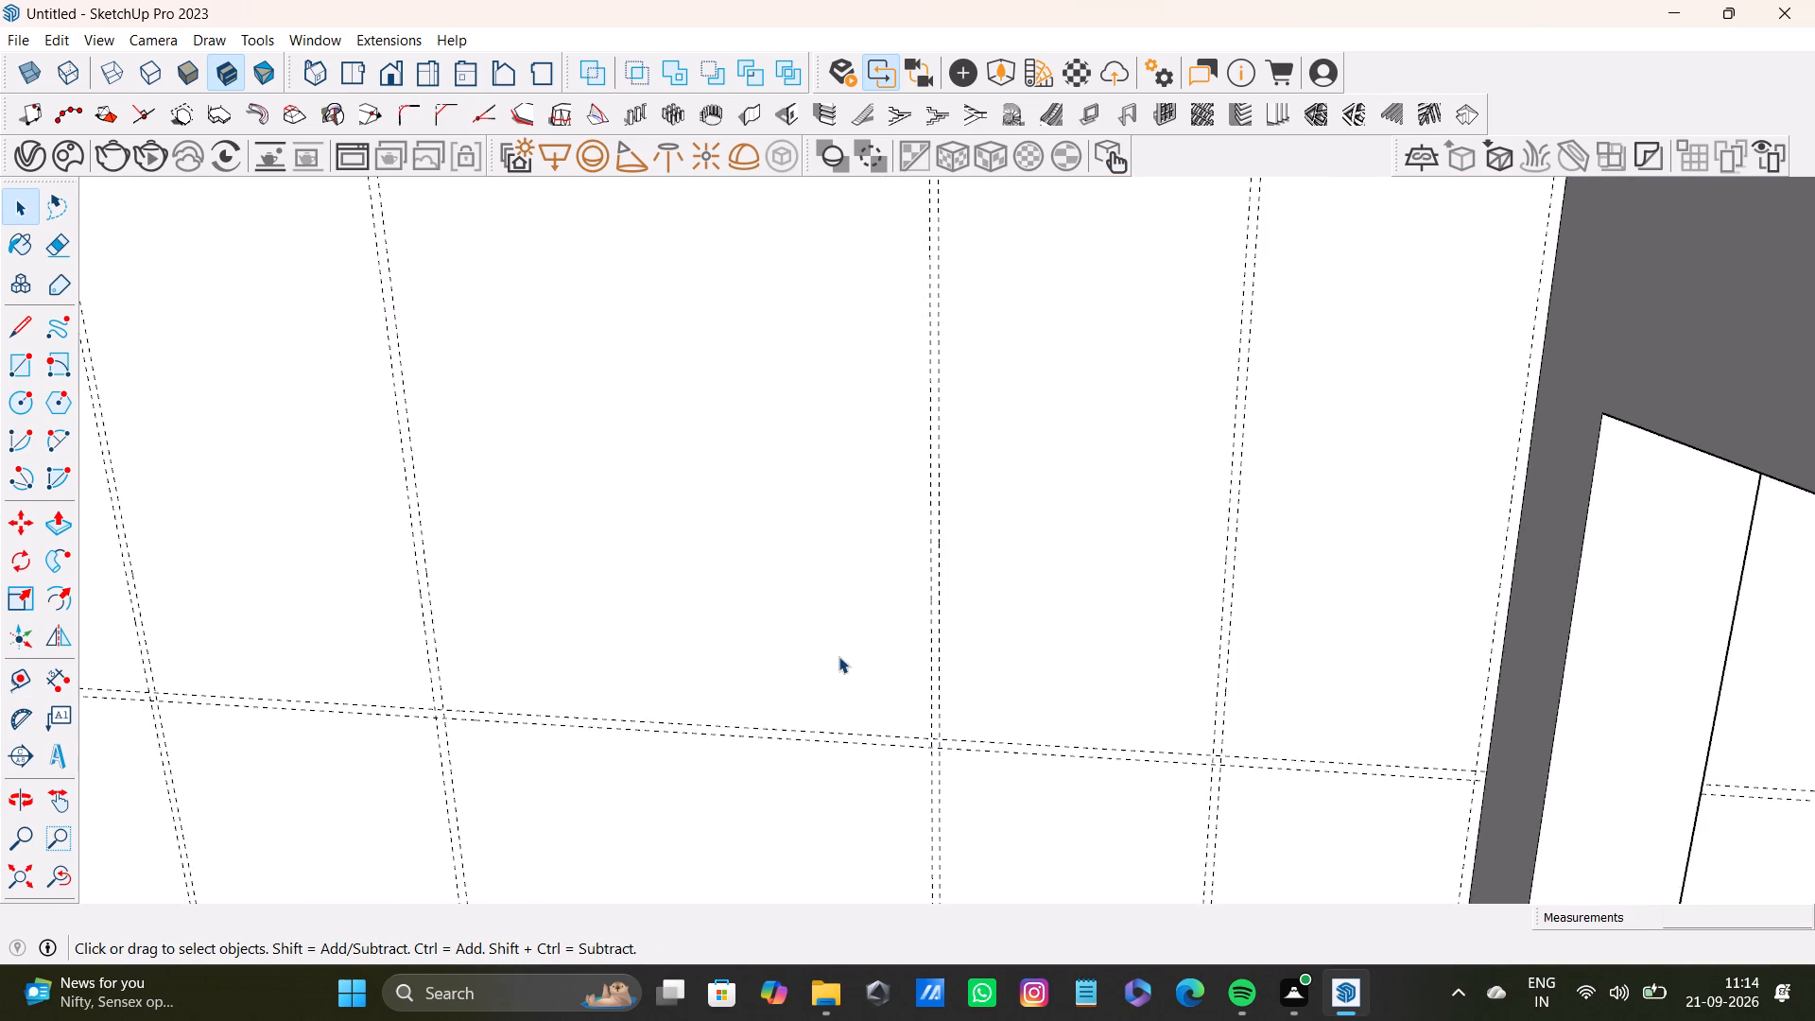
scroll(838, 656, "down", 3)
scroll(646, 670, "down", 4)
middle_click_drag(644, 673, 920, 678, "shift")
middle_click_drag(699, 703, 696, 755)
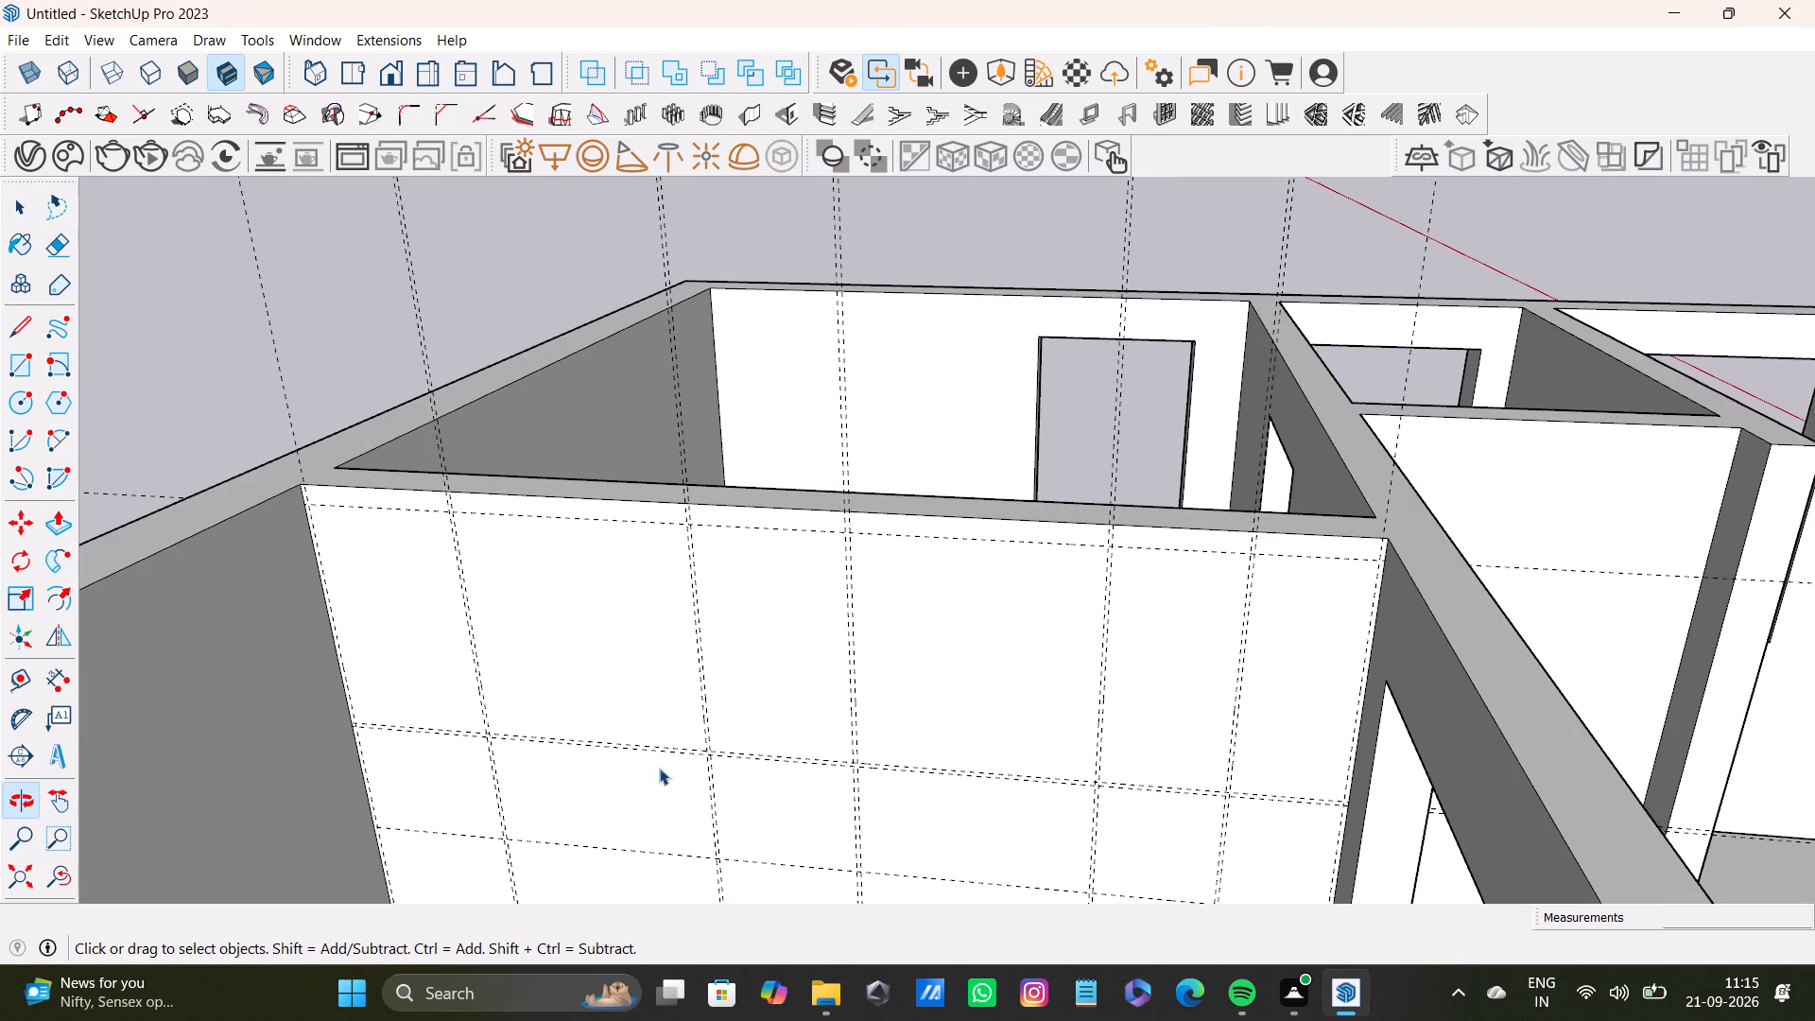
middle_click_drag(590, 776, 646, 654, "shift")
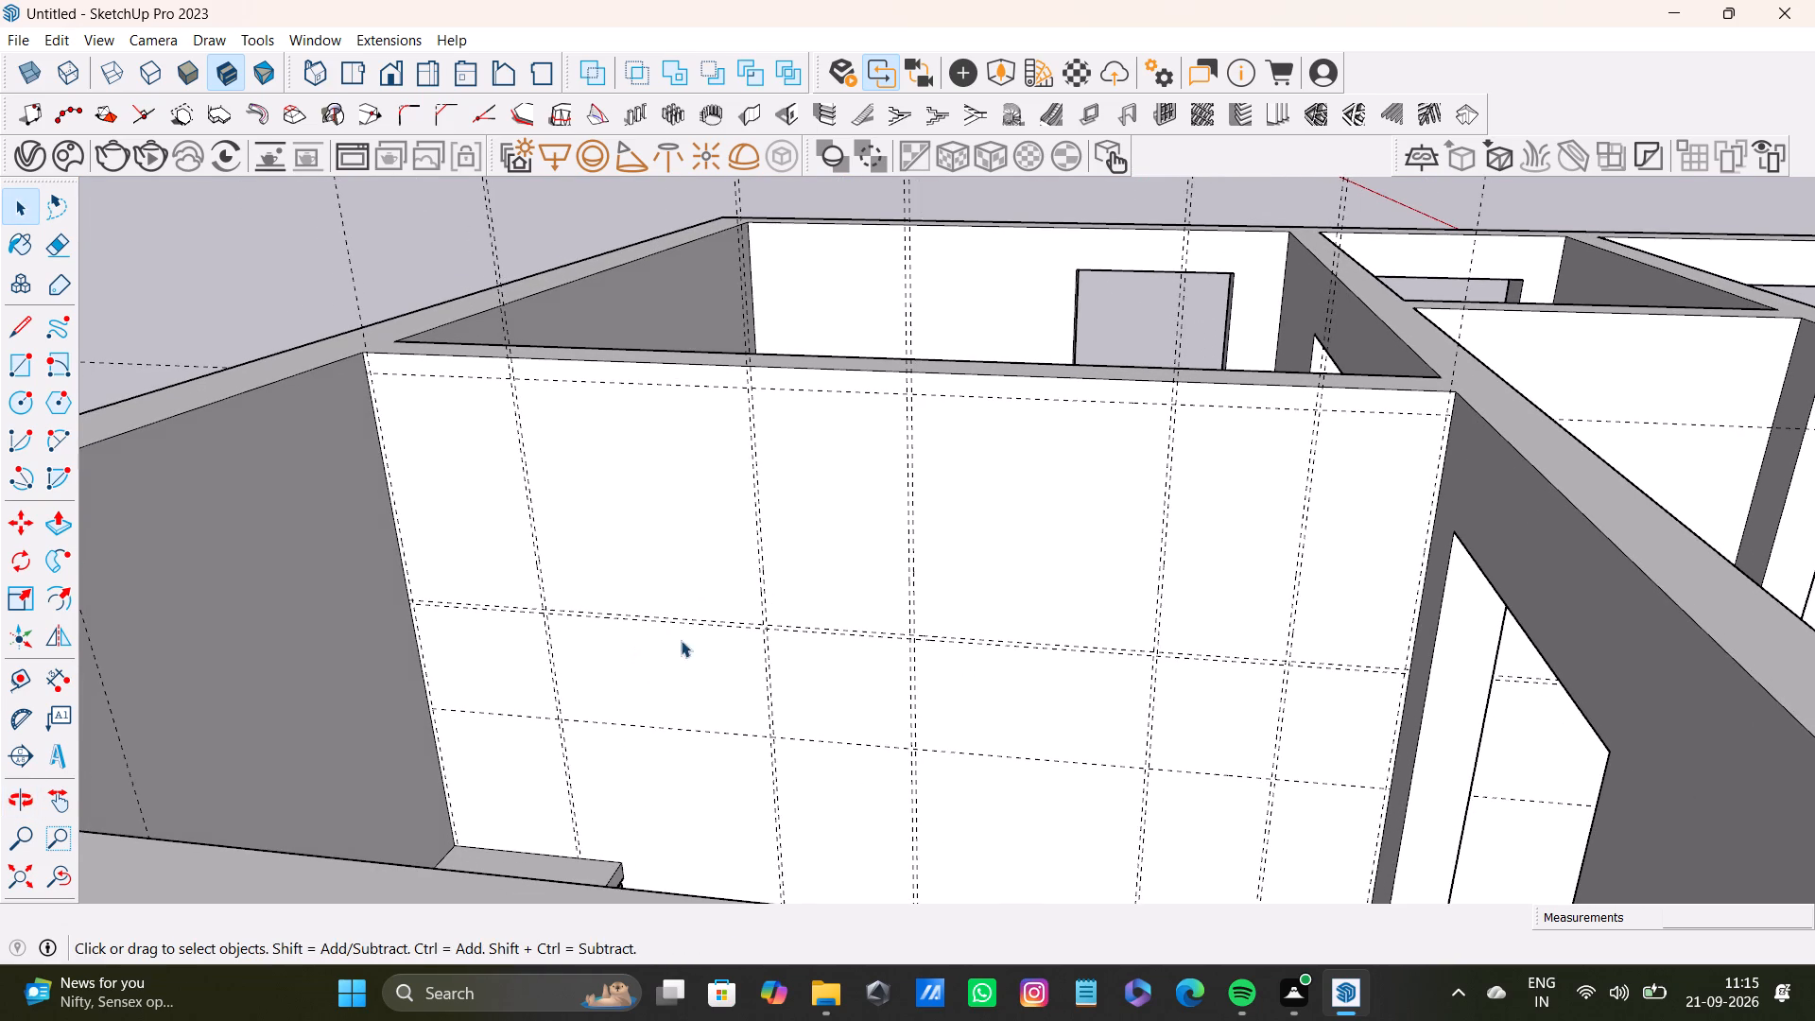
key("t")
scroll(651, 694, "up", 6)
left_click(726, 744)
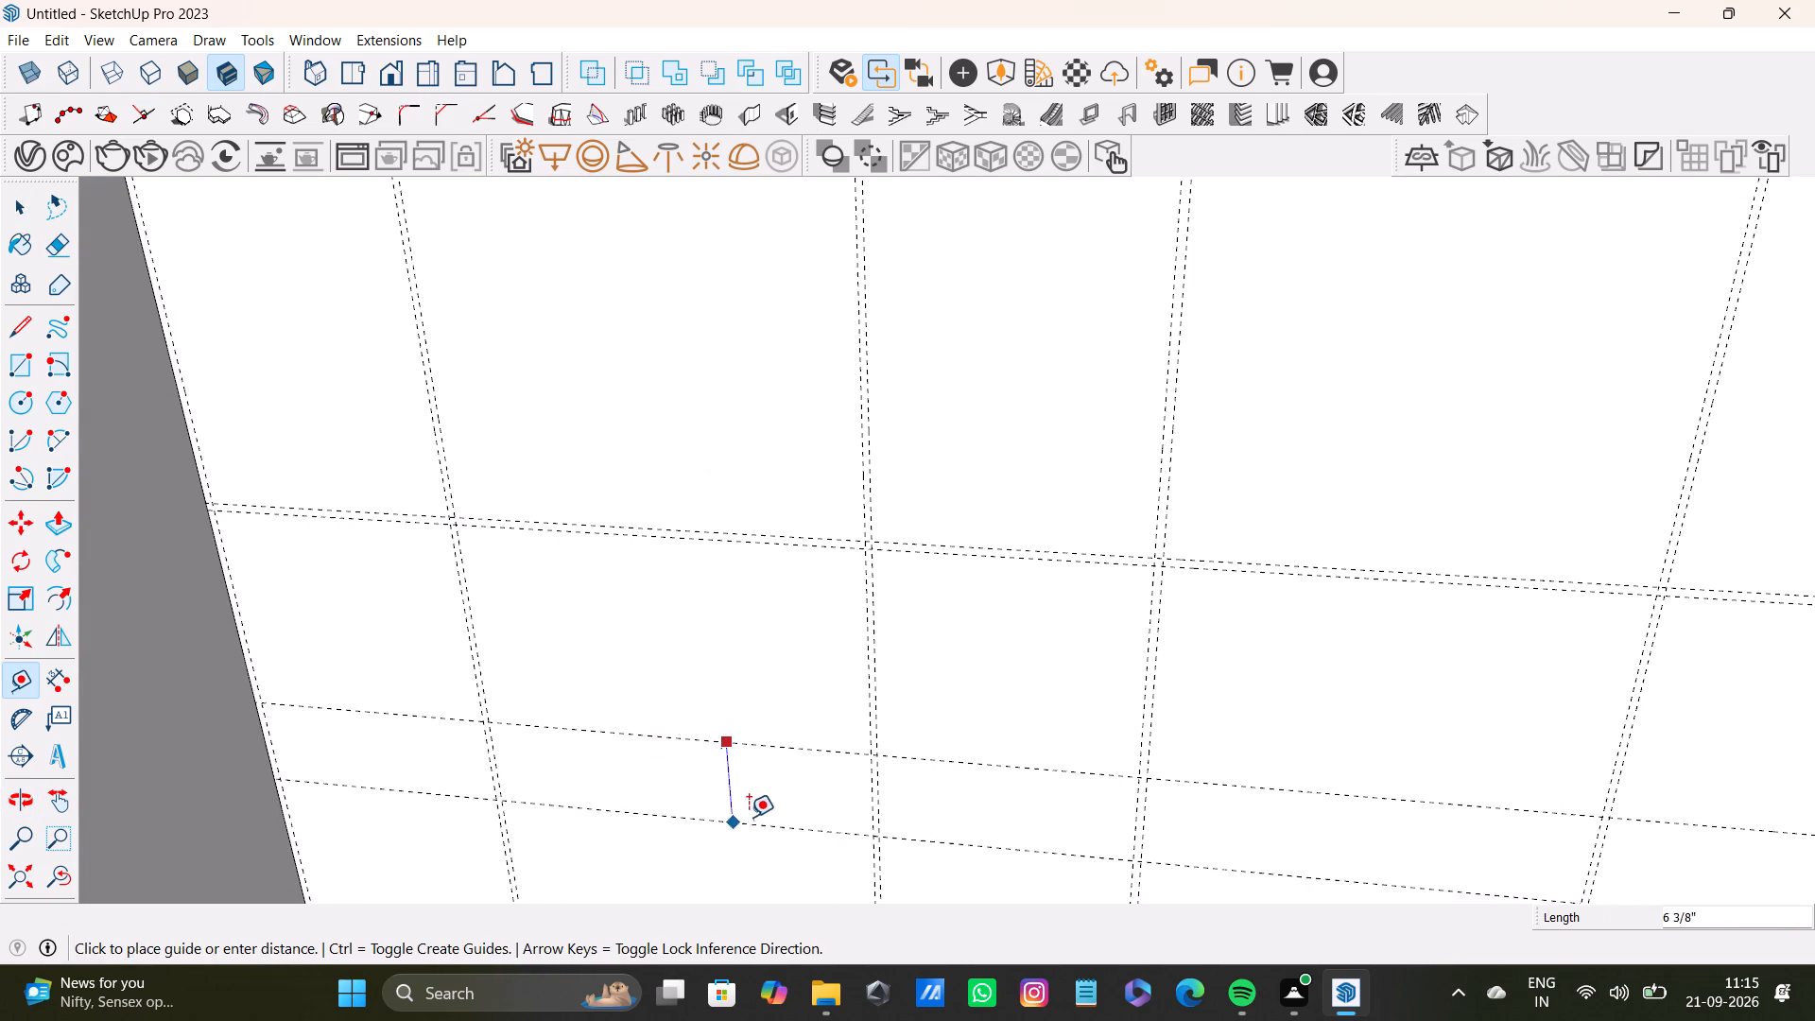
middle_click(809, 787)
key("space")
Draw a 2'4 3/16" by 1'5" rectangle in the upper bay beside the windowless exterior wall, snapped to the guide intersections.
scroll(774, 741, "down", 4)
middle_click_drag(777, 702, 760, 767, "shift")
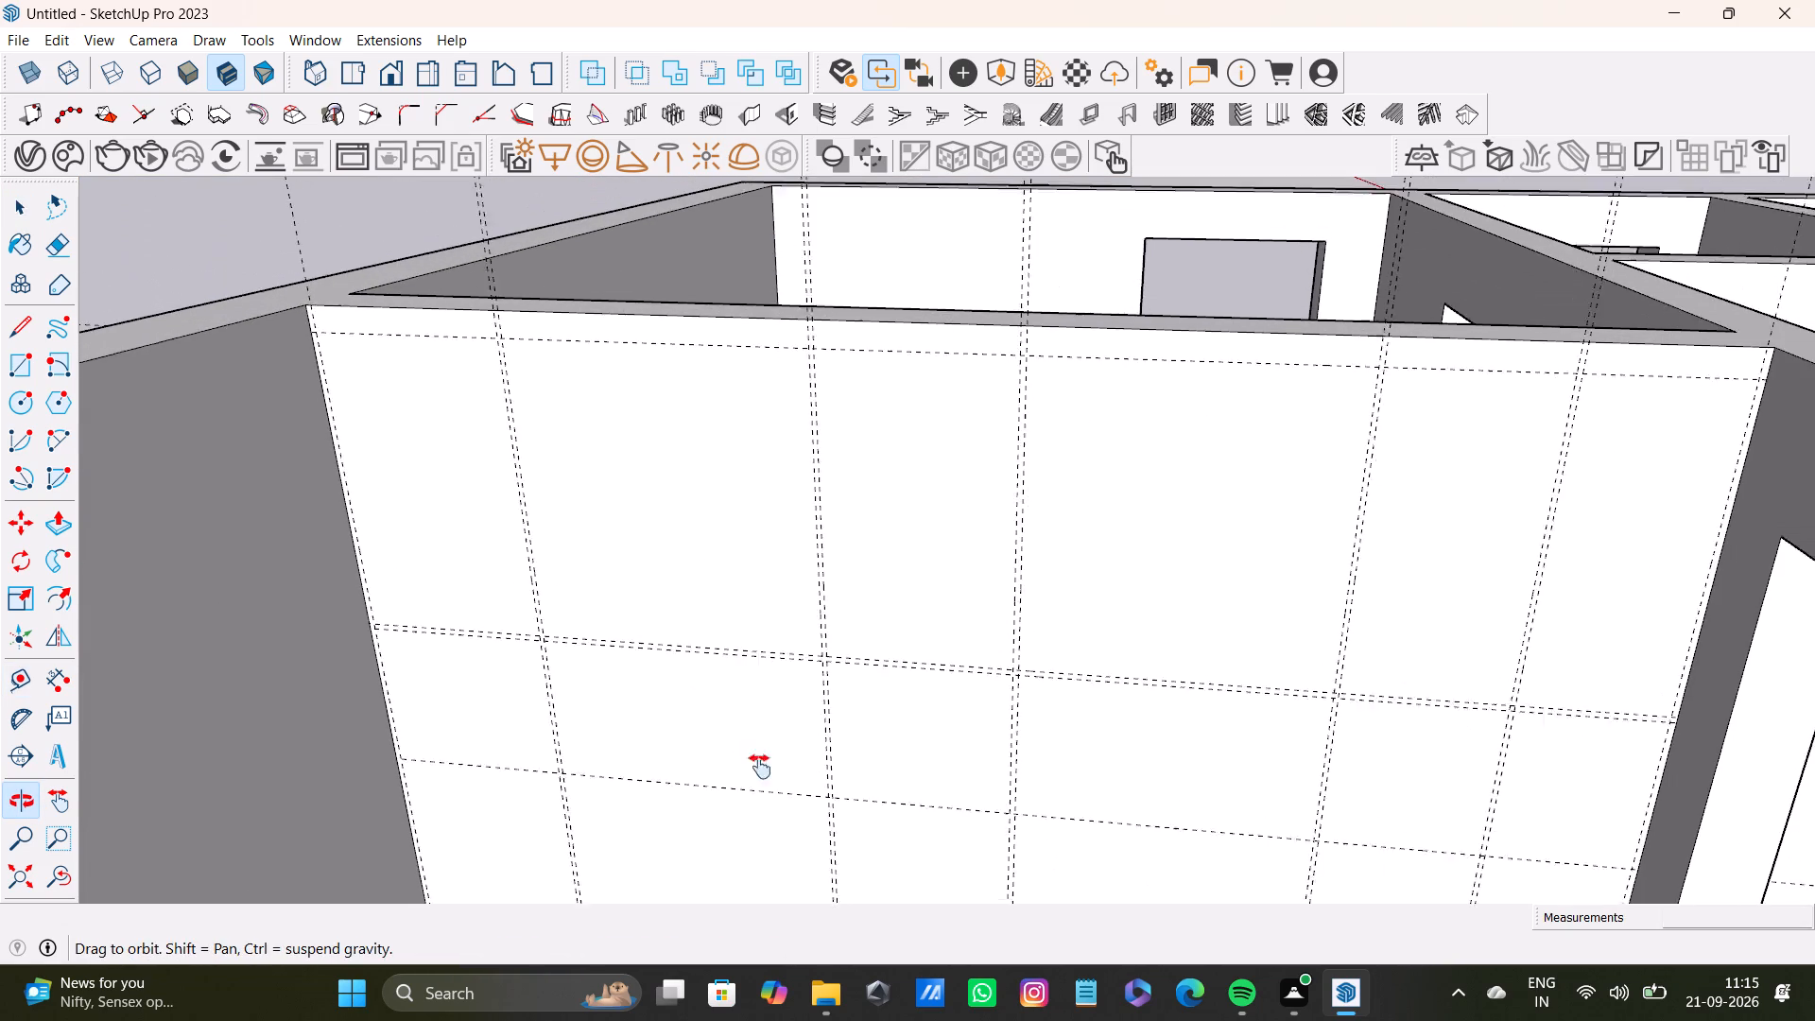
middle_click_drag(760, 767, 760, 772, "shift")
middle_click_drag(765, 771, 759, 750)
scroll(759, 750, "down", 1)
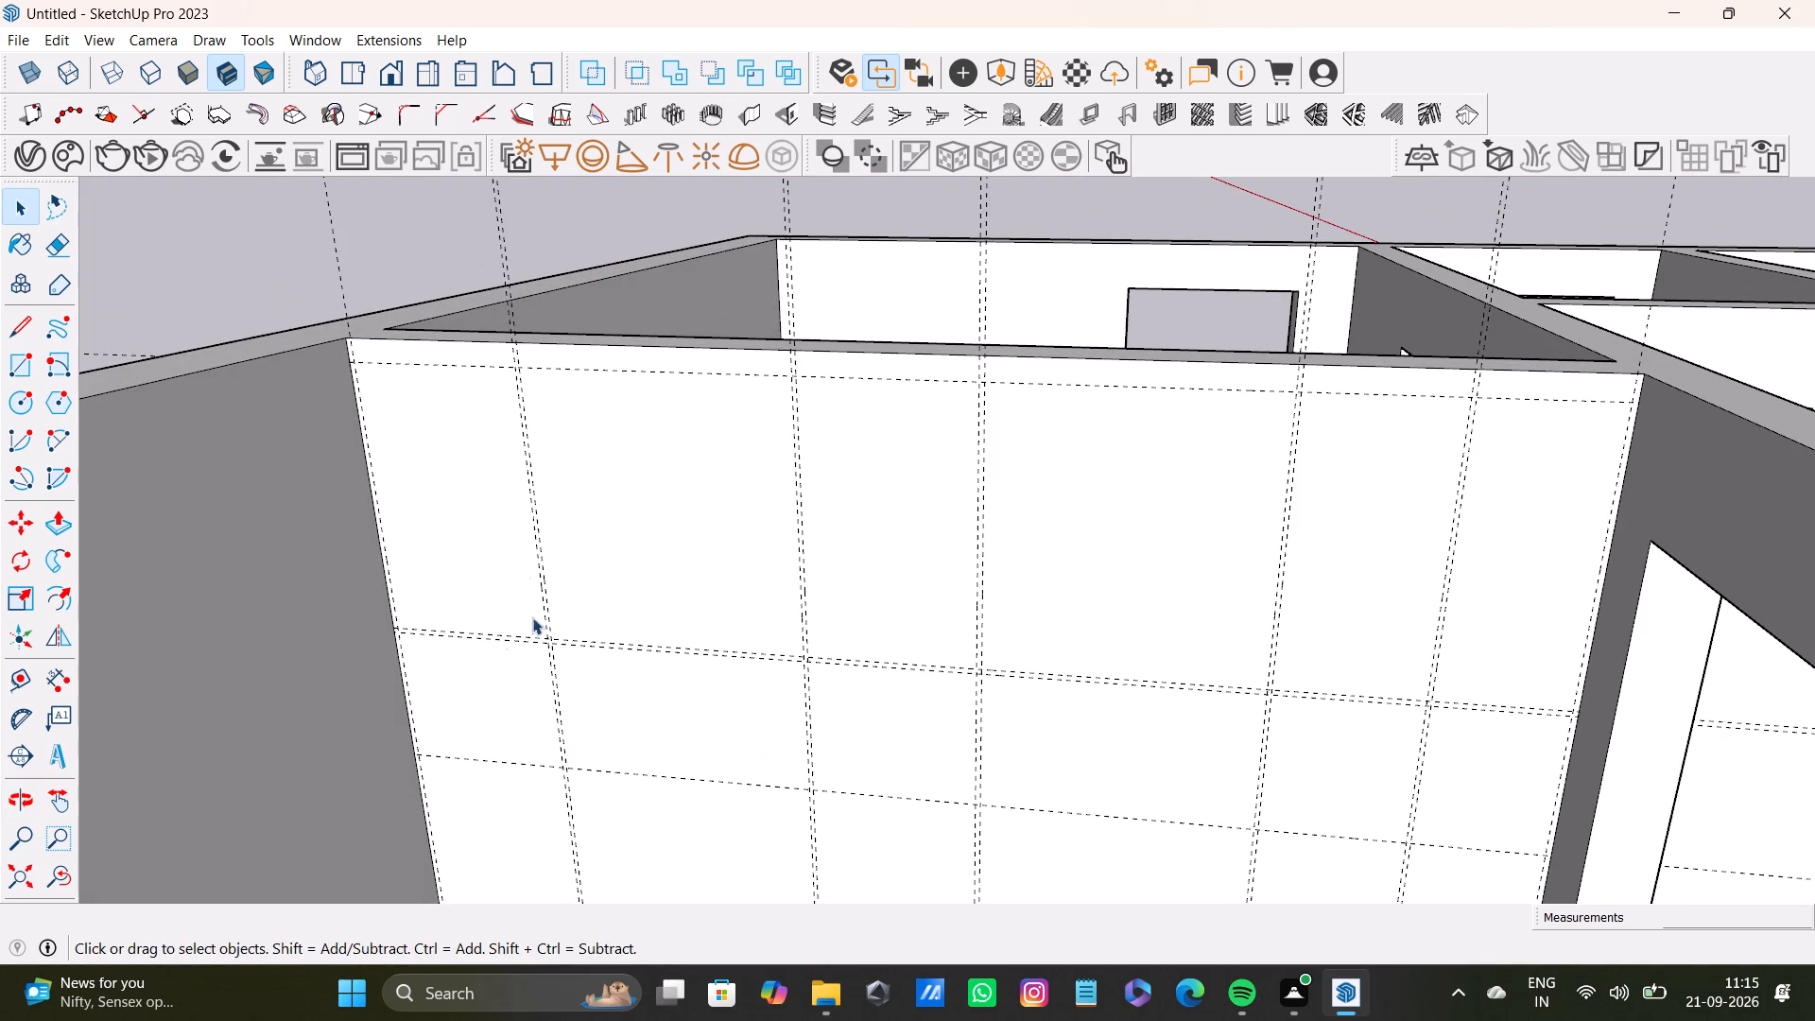
key("r")
scroll(376, 488, "up", 3)
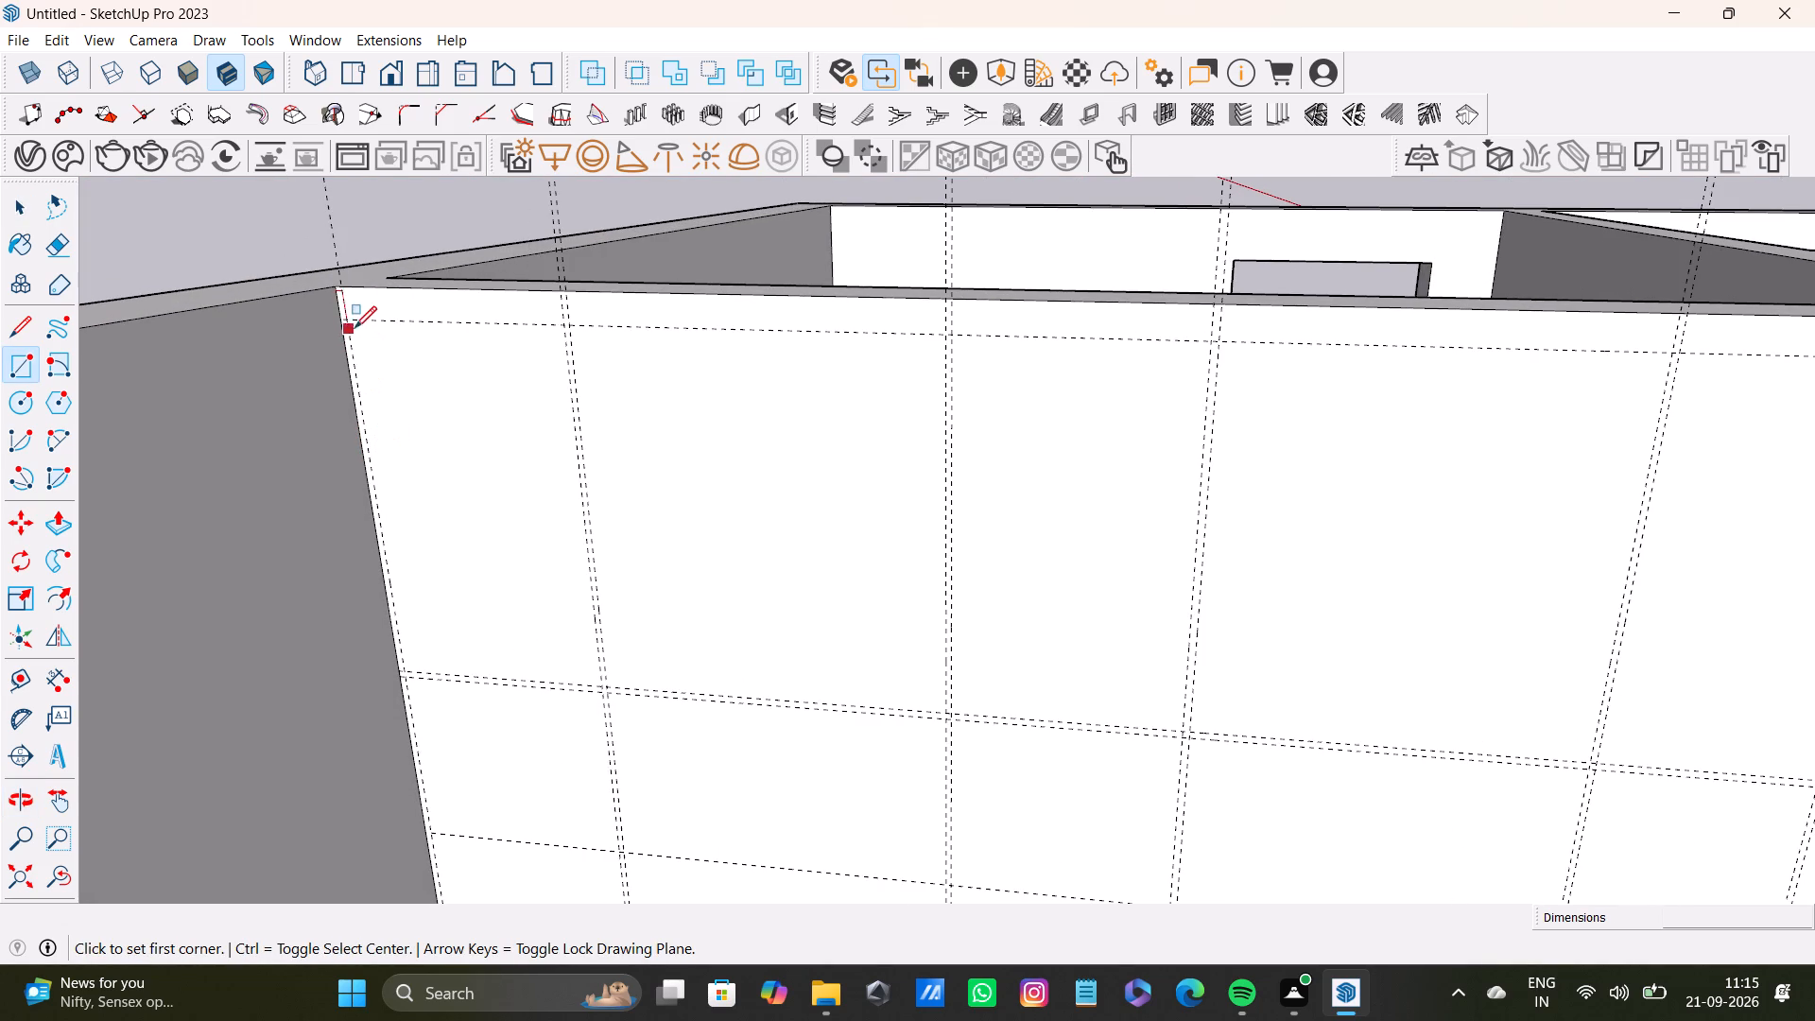
left_click(350, 322)
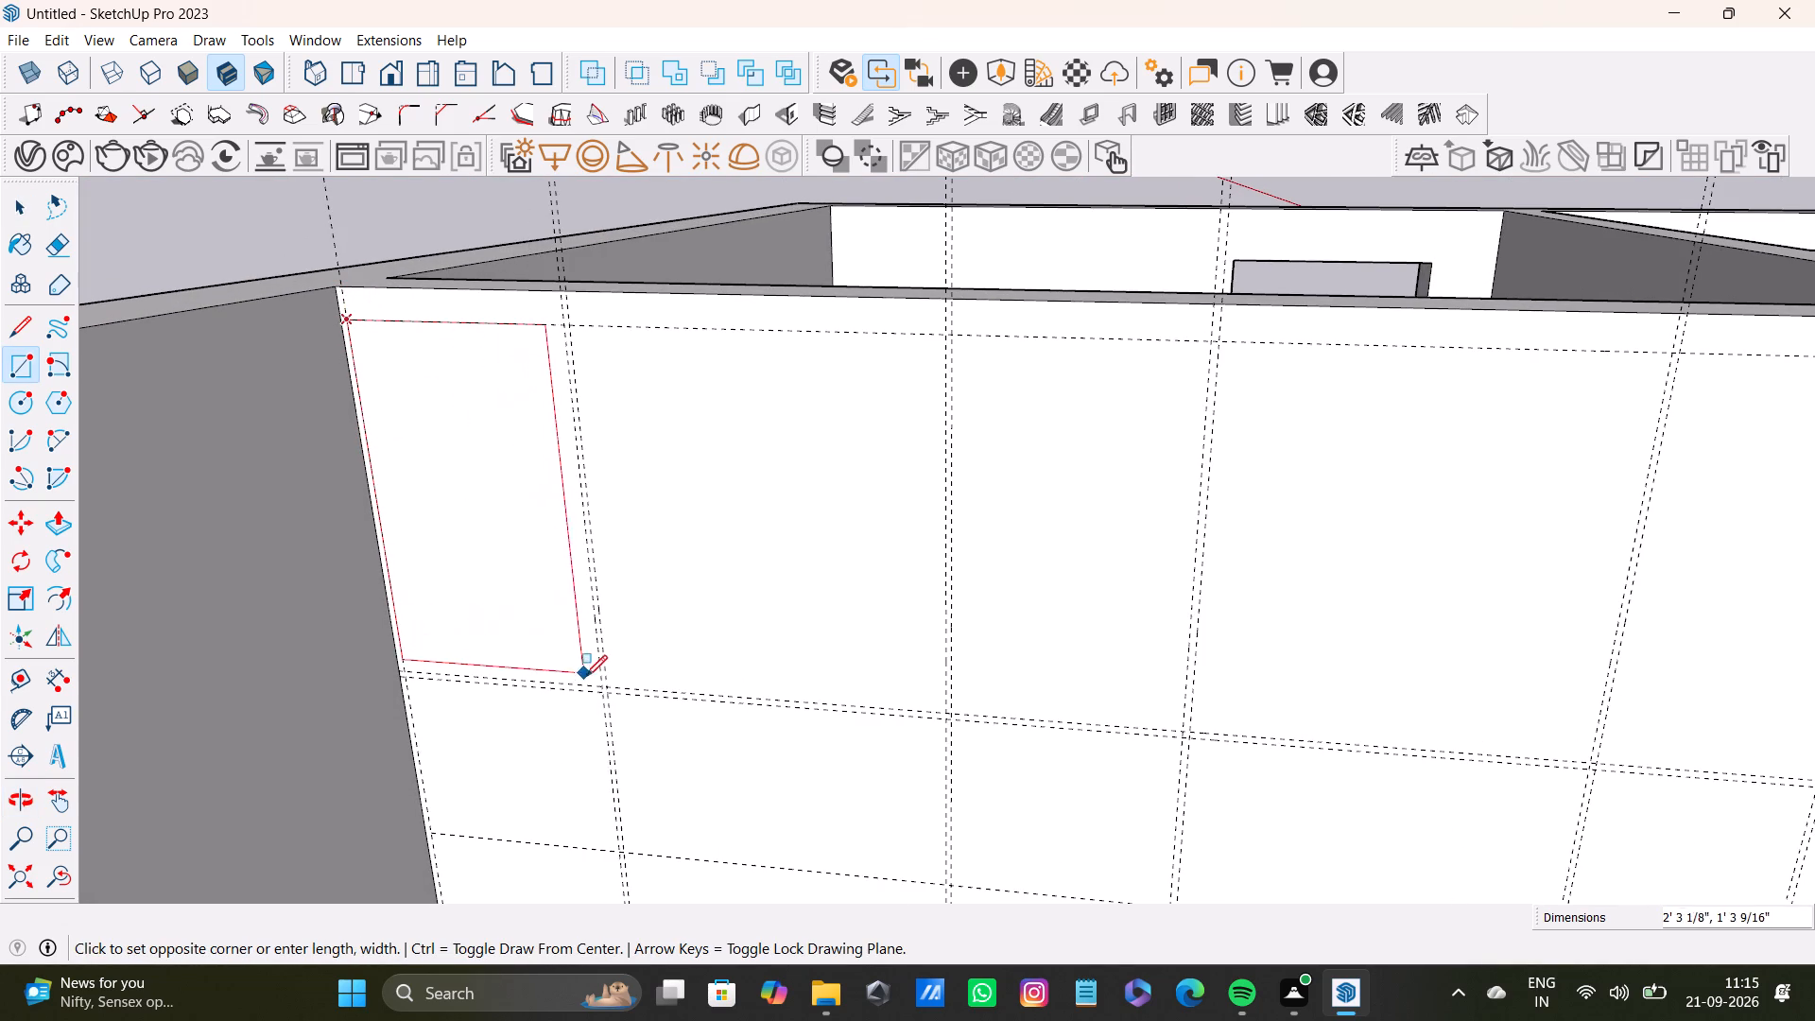
left_click(598, 684)
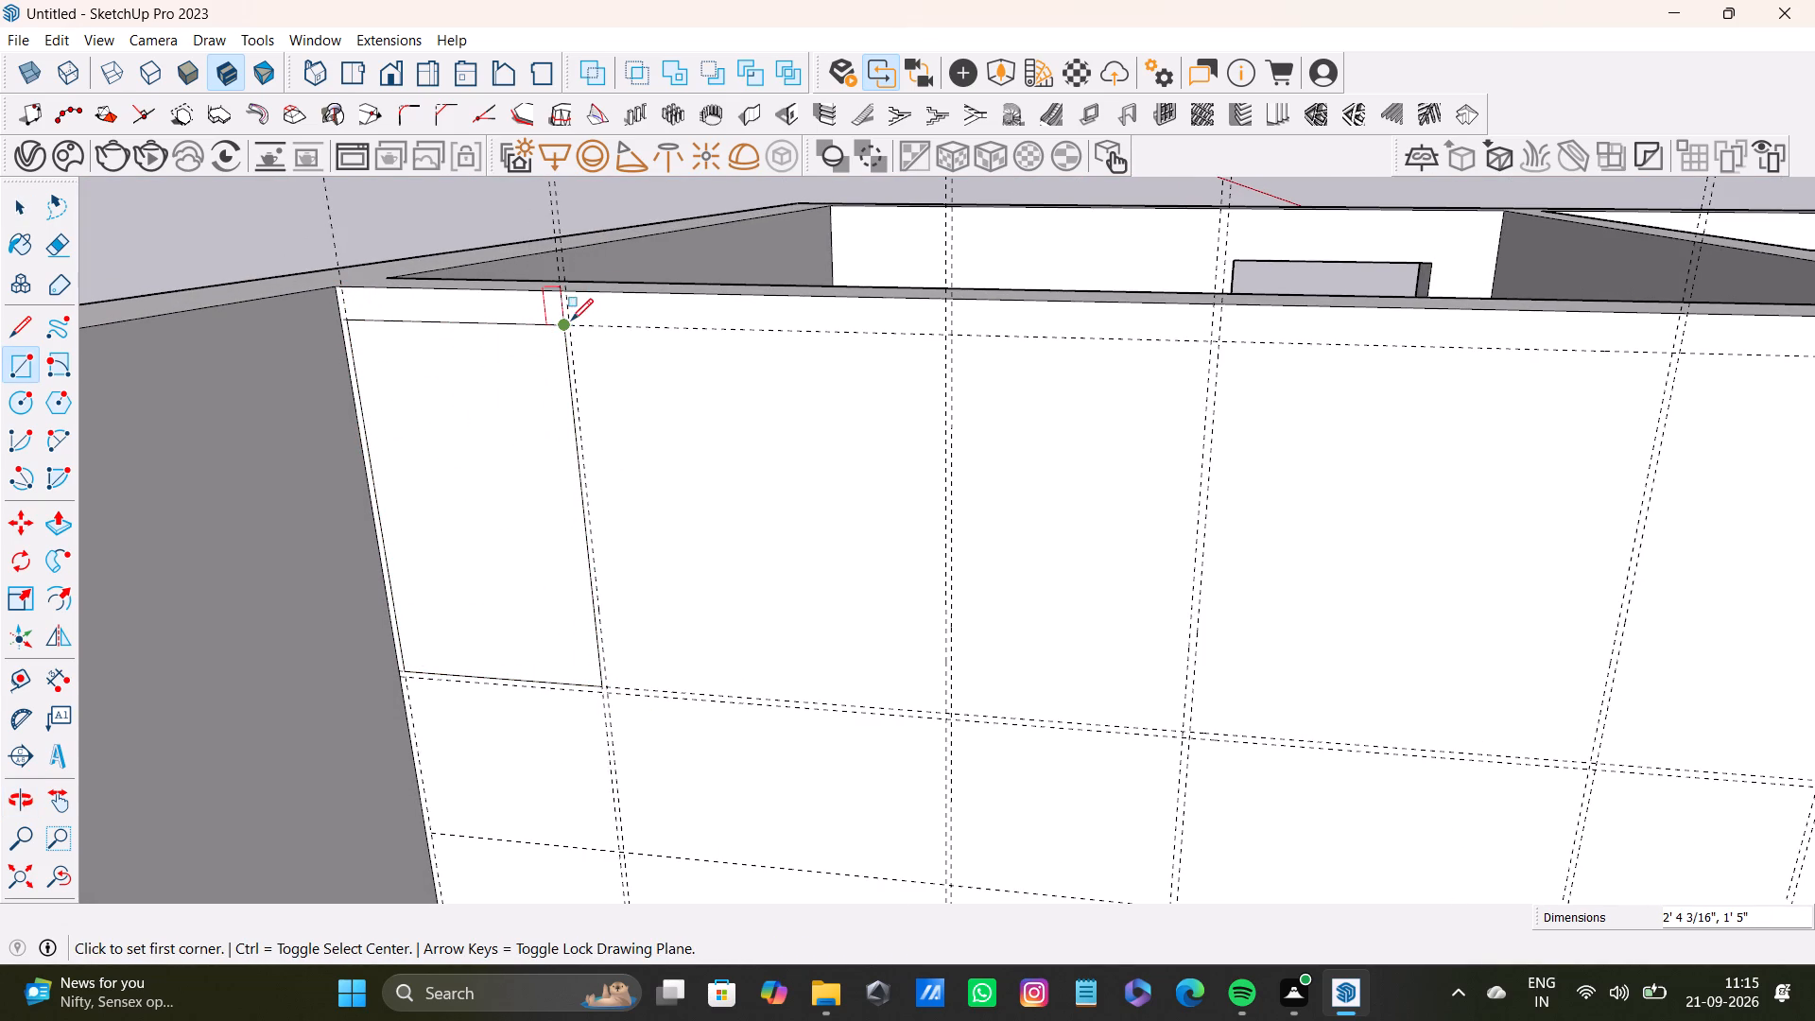
left_click(571, 320)
key("space")
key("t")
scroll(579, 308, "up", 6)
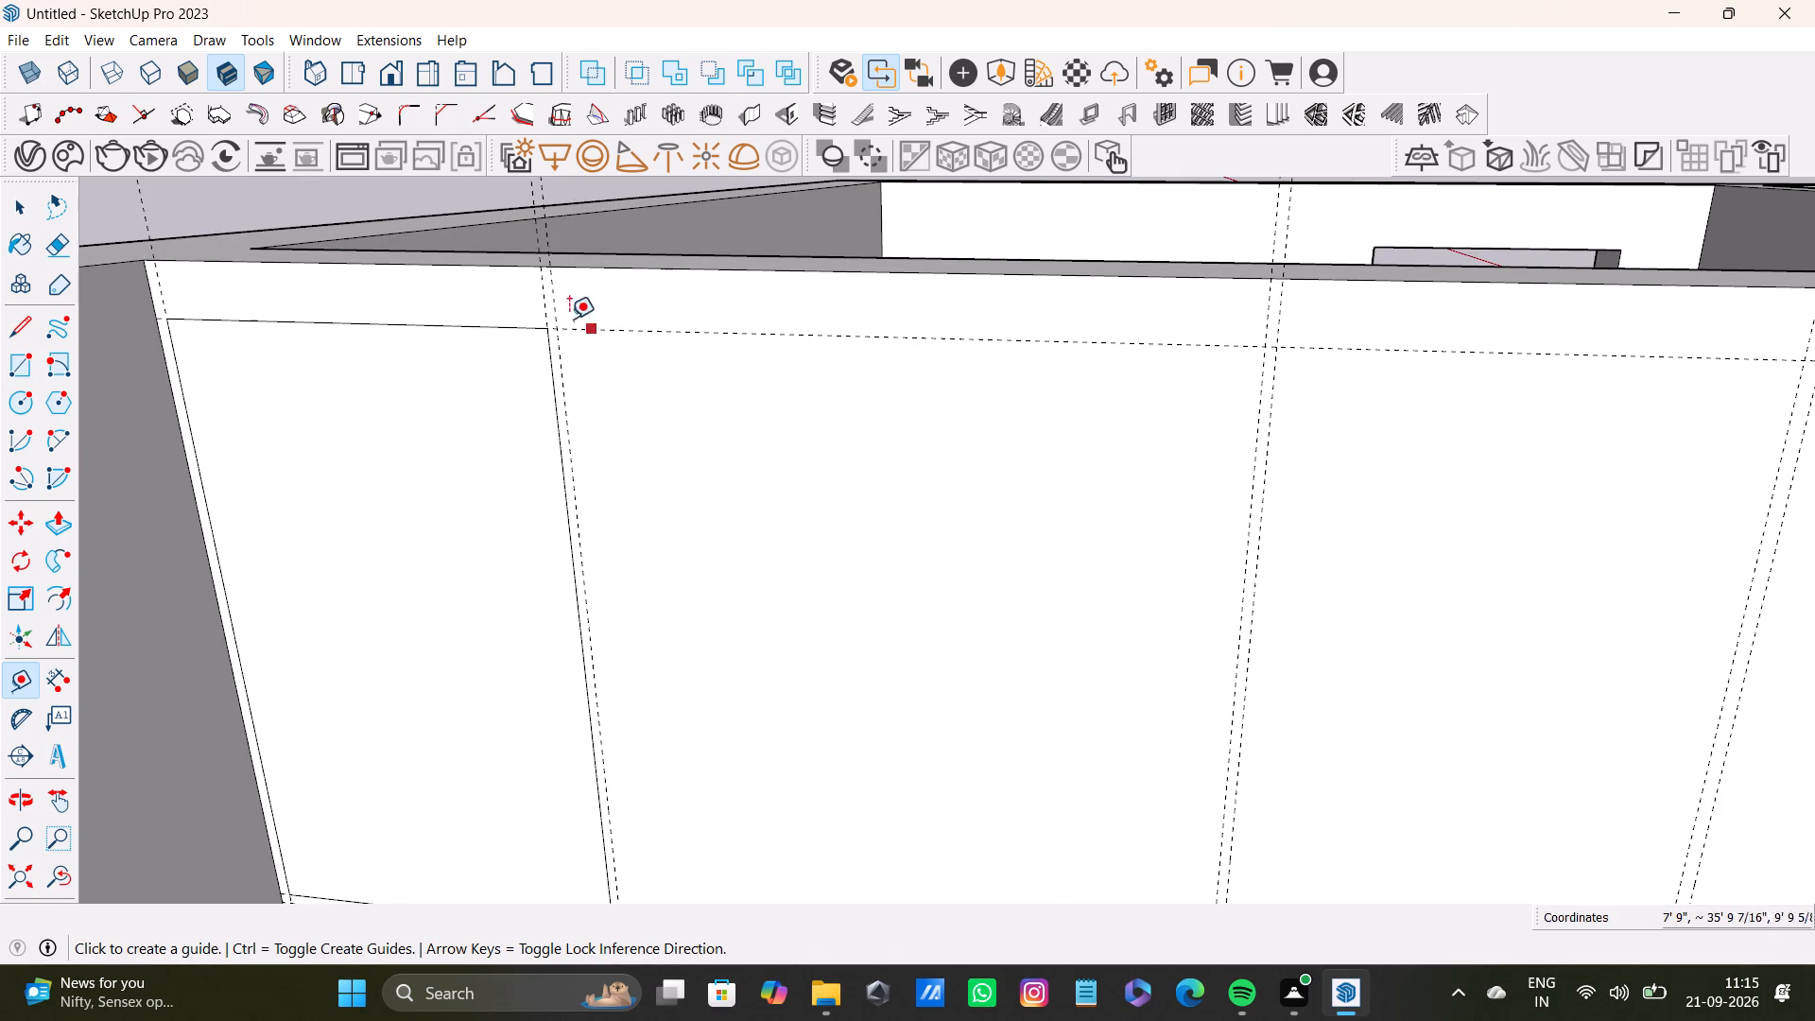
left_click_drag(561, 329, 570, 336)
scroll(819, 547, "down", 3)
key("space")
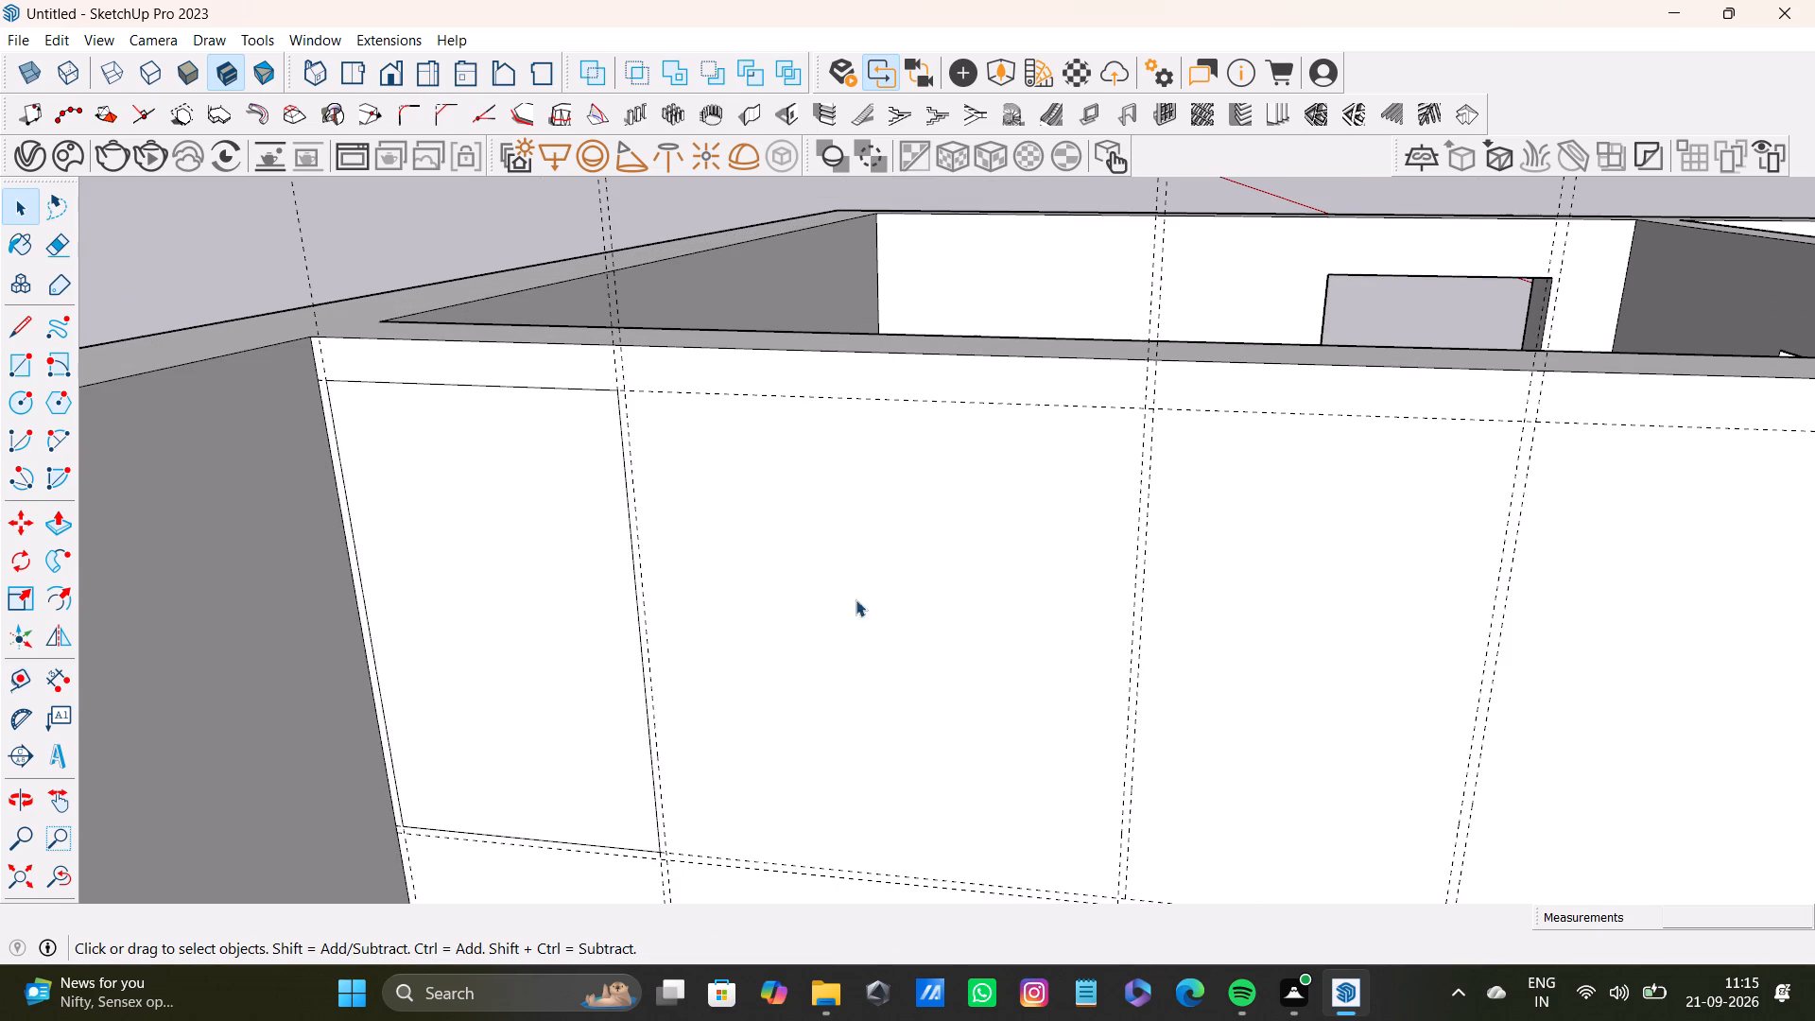
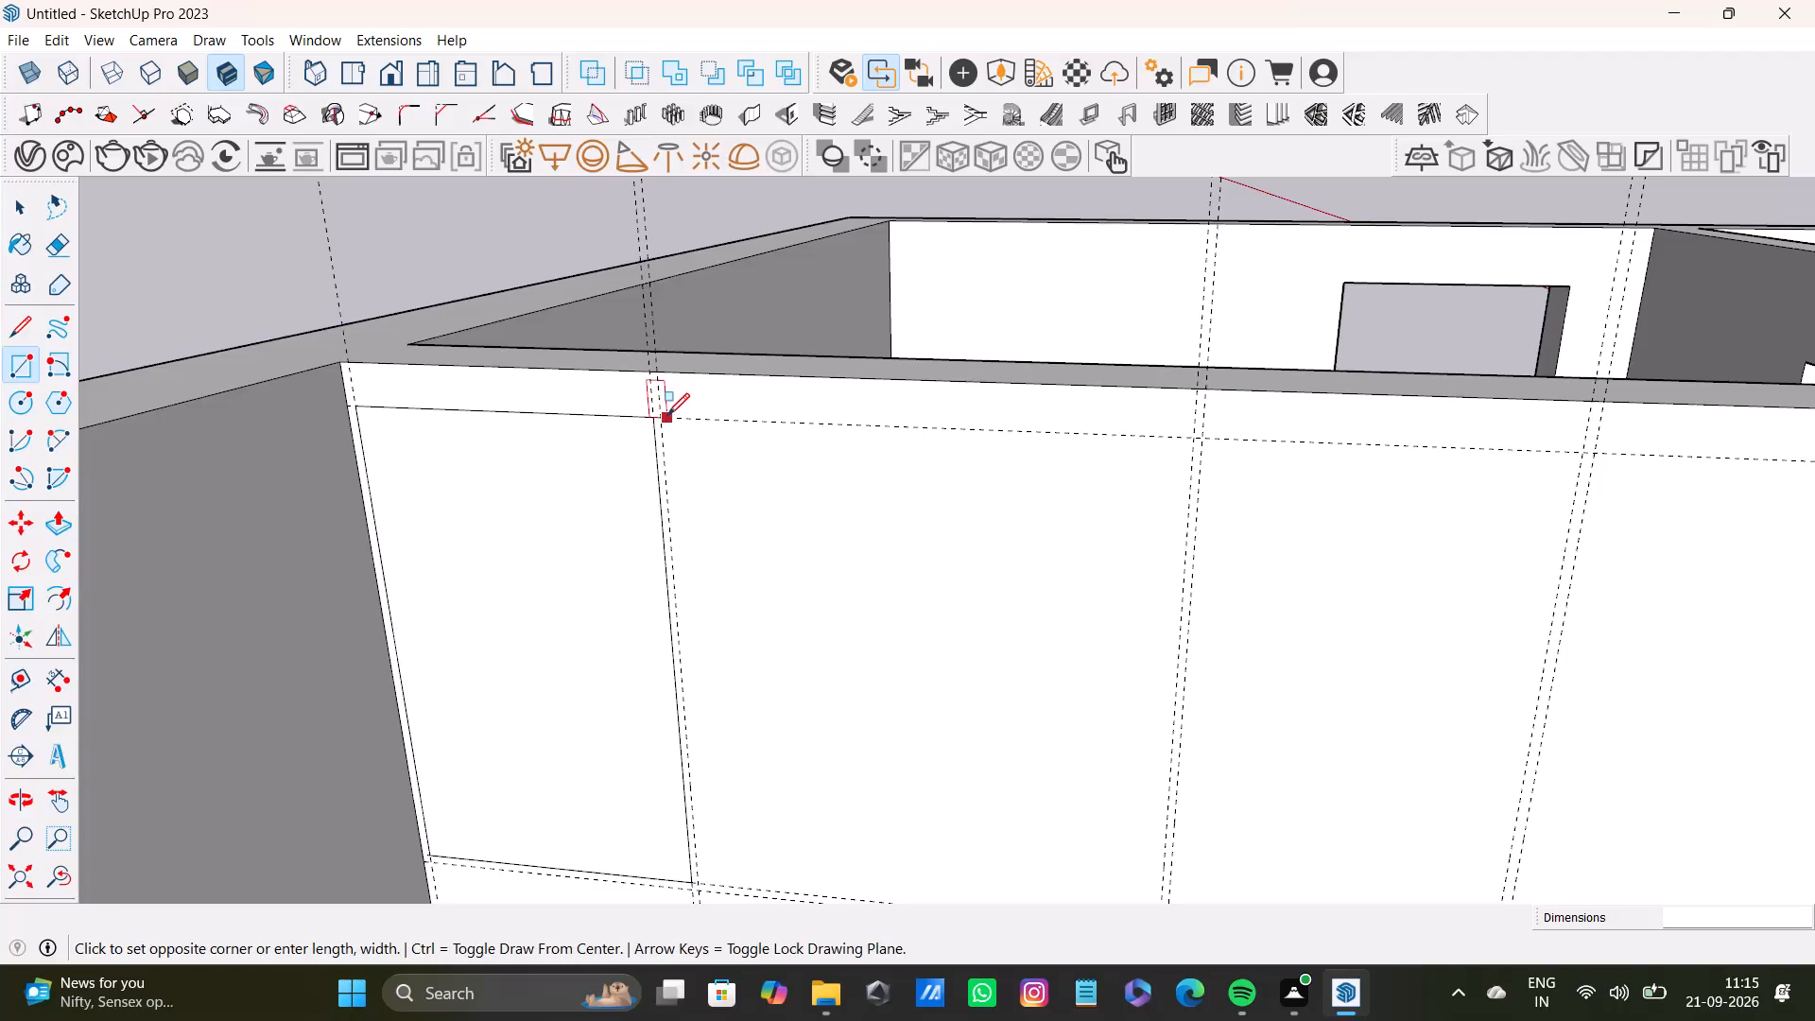
Draw a 2'4 3/16" high rectangle filling the second upper bay from the windowless exterior wall, snapped to the guide intersections.
scroll(871, 529, "down", 4)
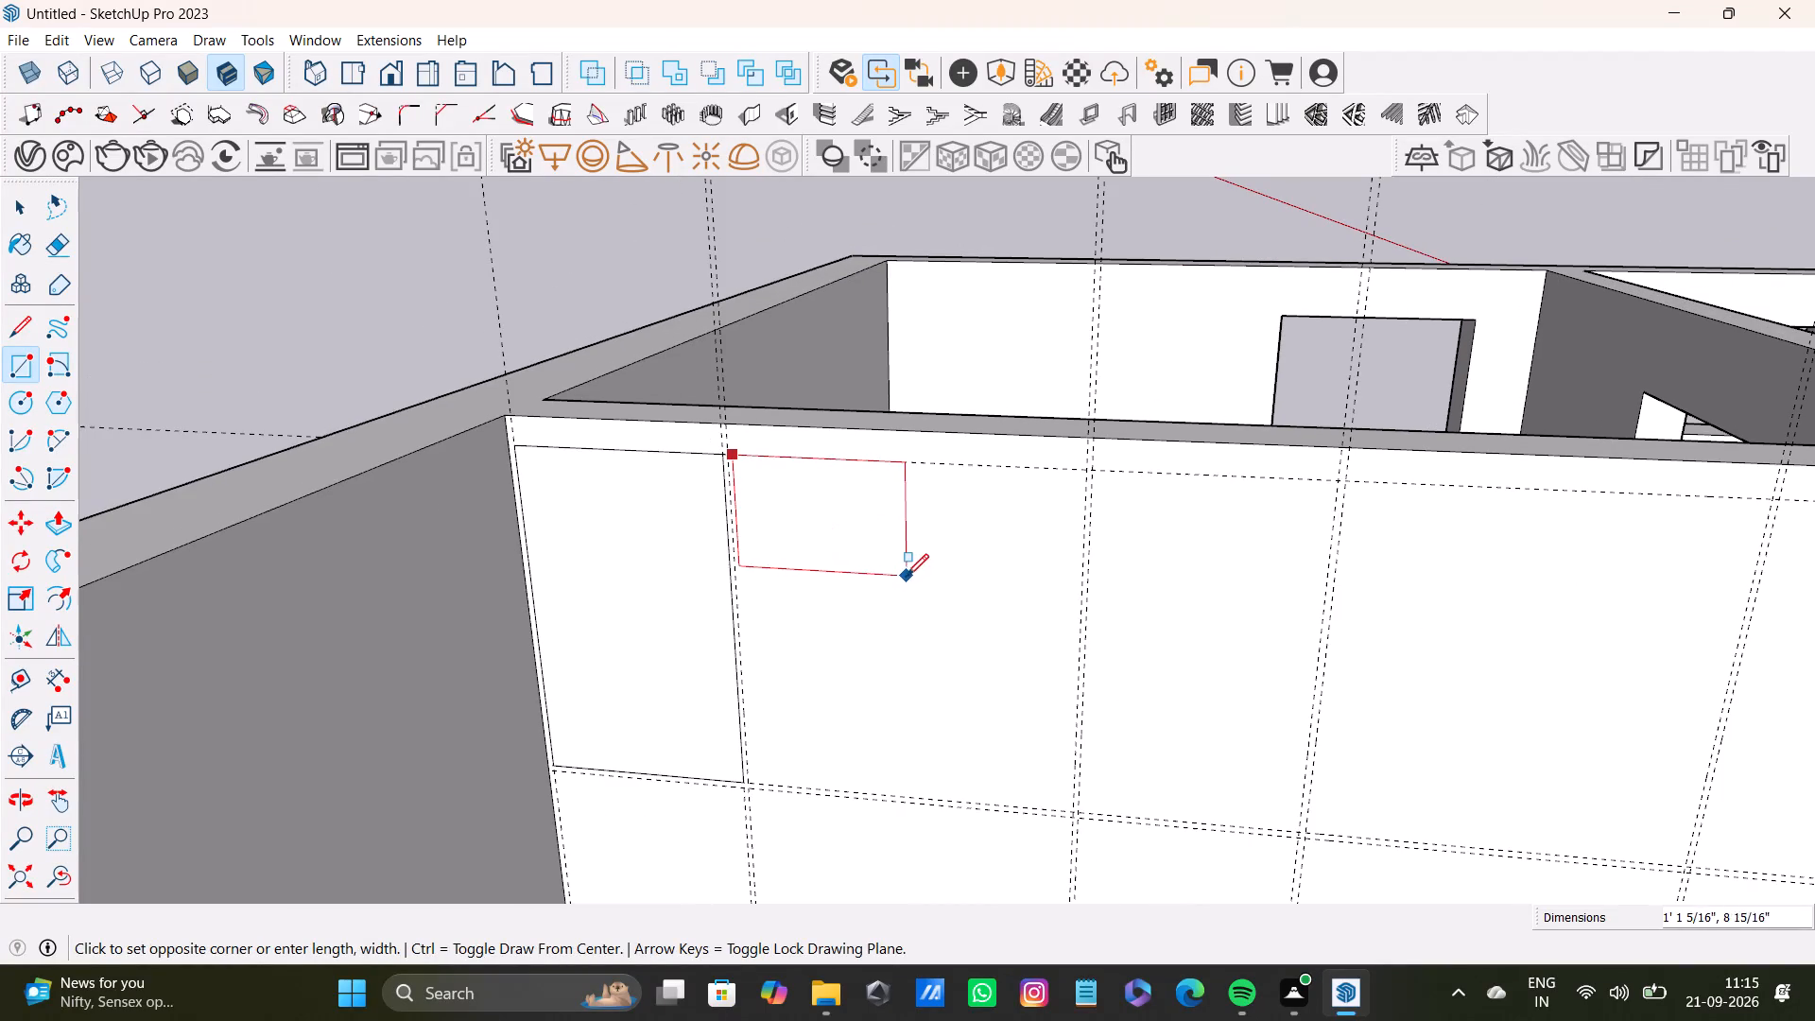
key("space")
key("r")
scroll(701, 504, "up", 9)
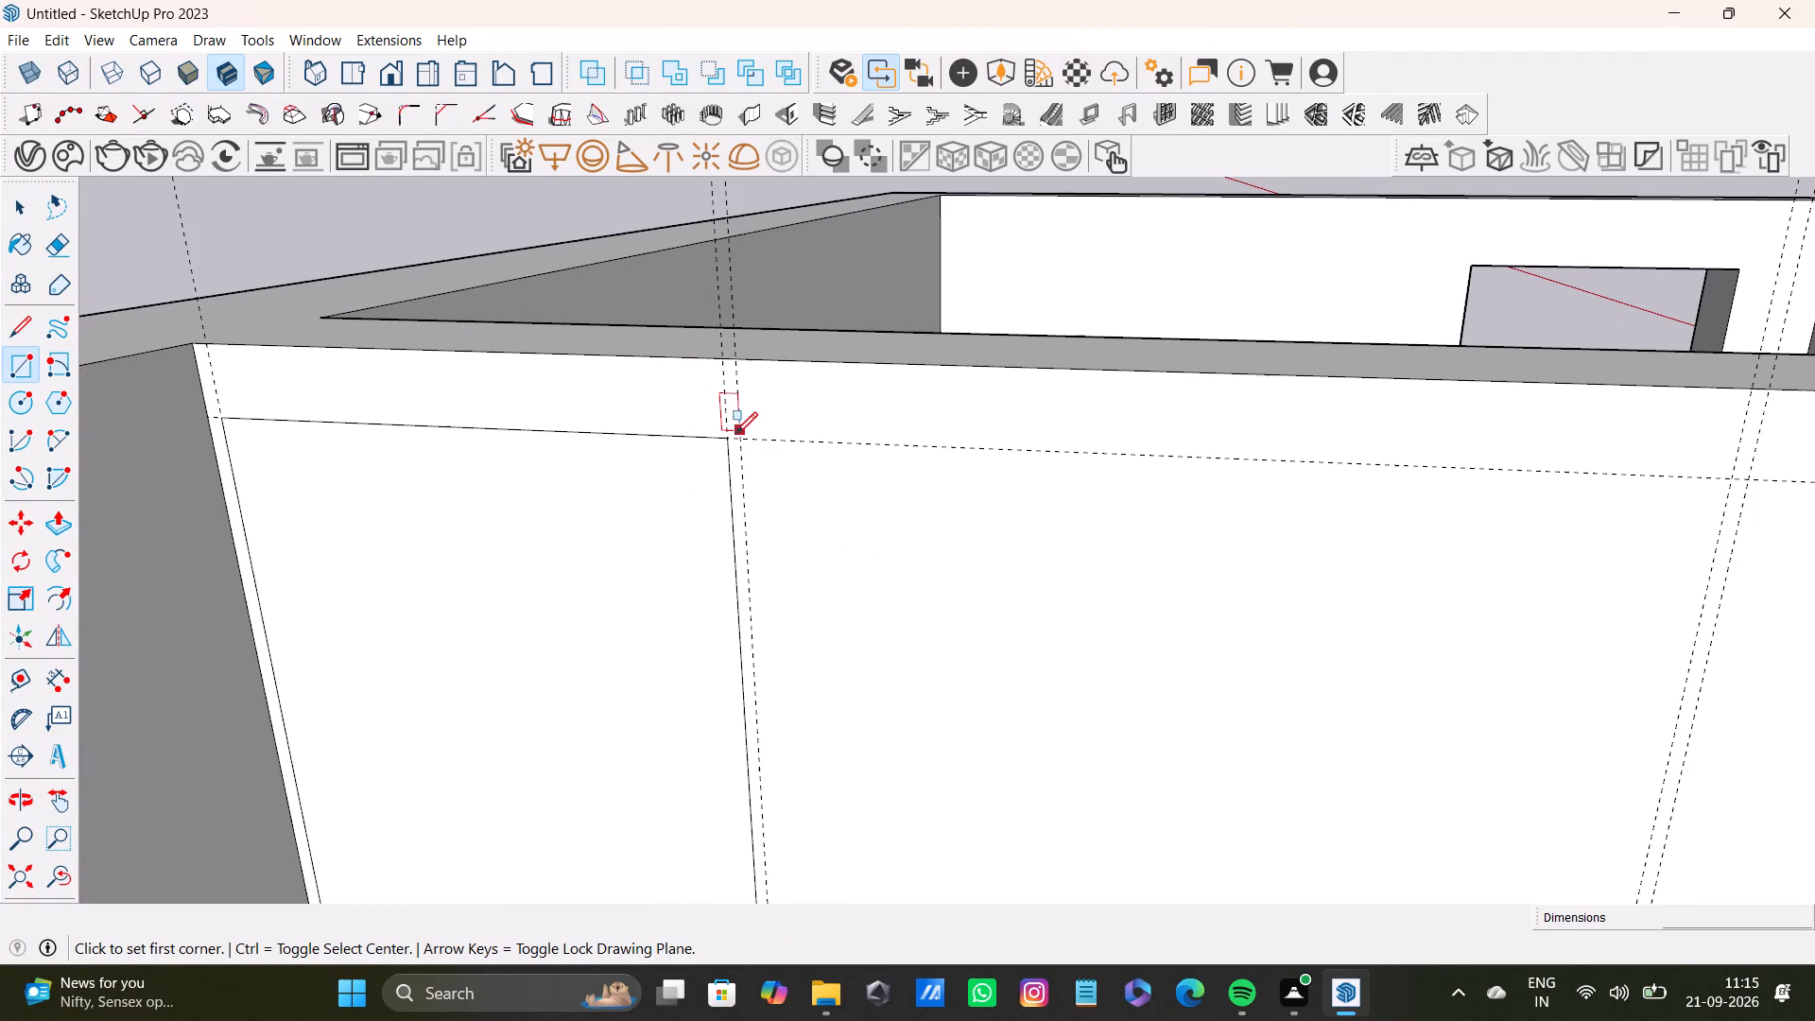
left_click(738, 440)
scroll(931, 528, "down", 5)
middle_click_drag(1217, 654, 1035, 288, "shift")
scroll(1071, 552, "down", 2)
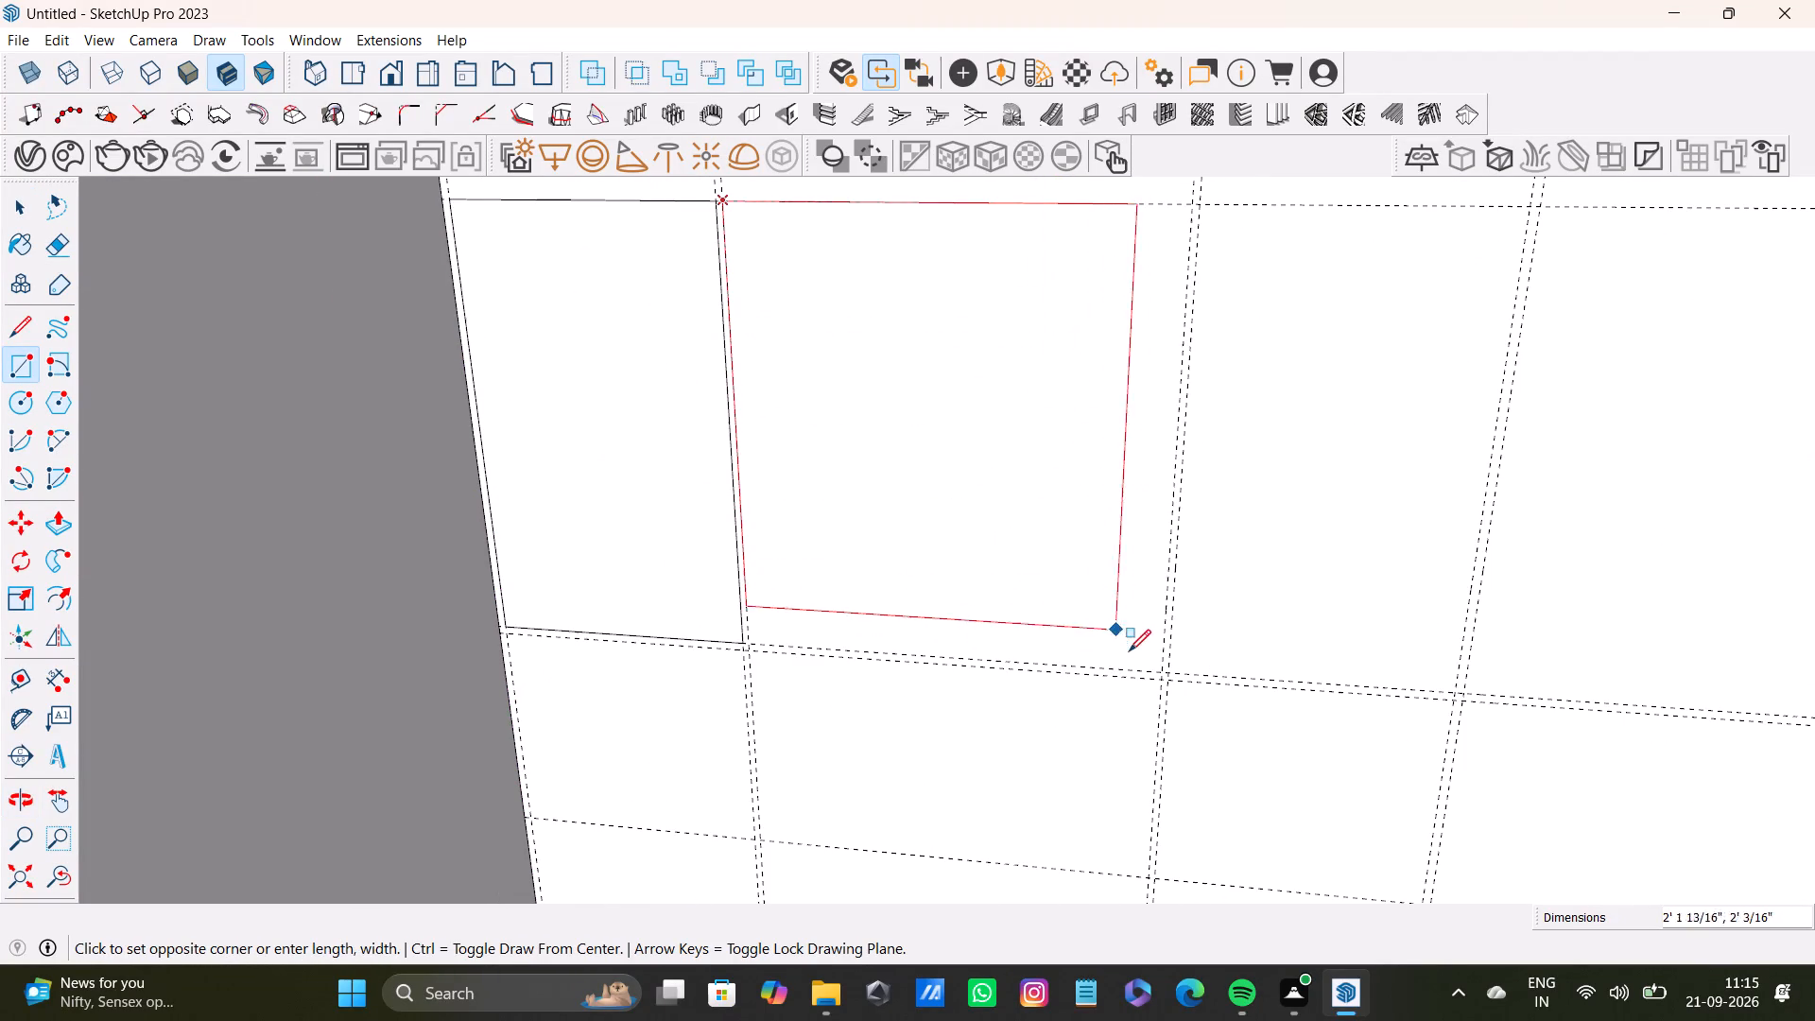
left_click(1158, 667)
Draw a 2'4 3/16" by 1'5" rectangle in the third upper bay, snapped to the guide intersections.
scroll(1124, 489, "down", 2)
middle_click_drag(1067, 431, 835, 513, "shift")
scroll(894, 433, "up", 2)
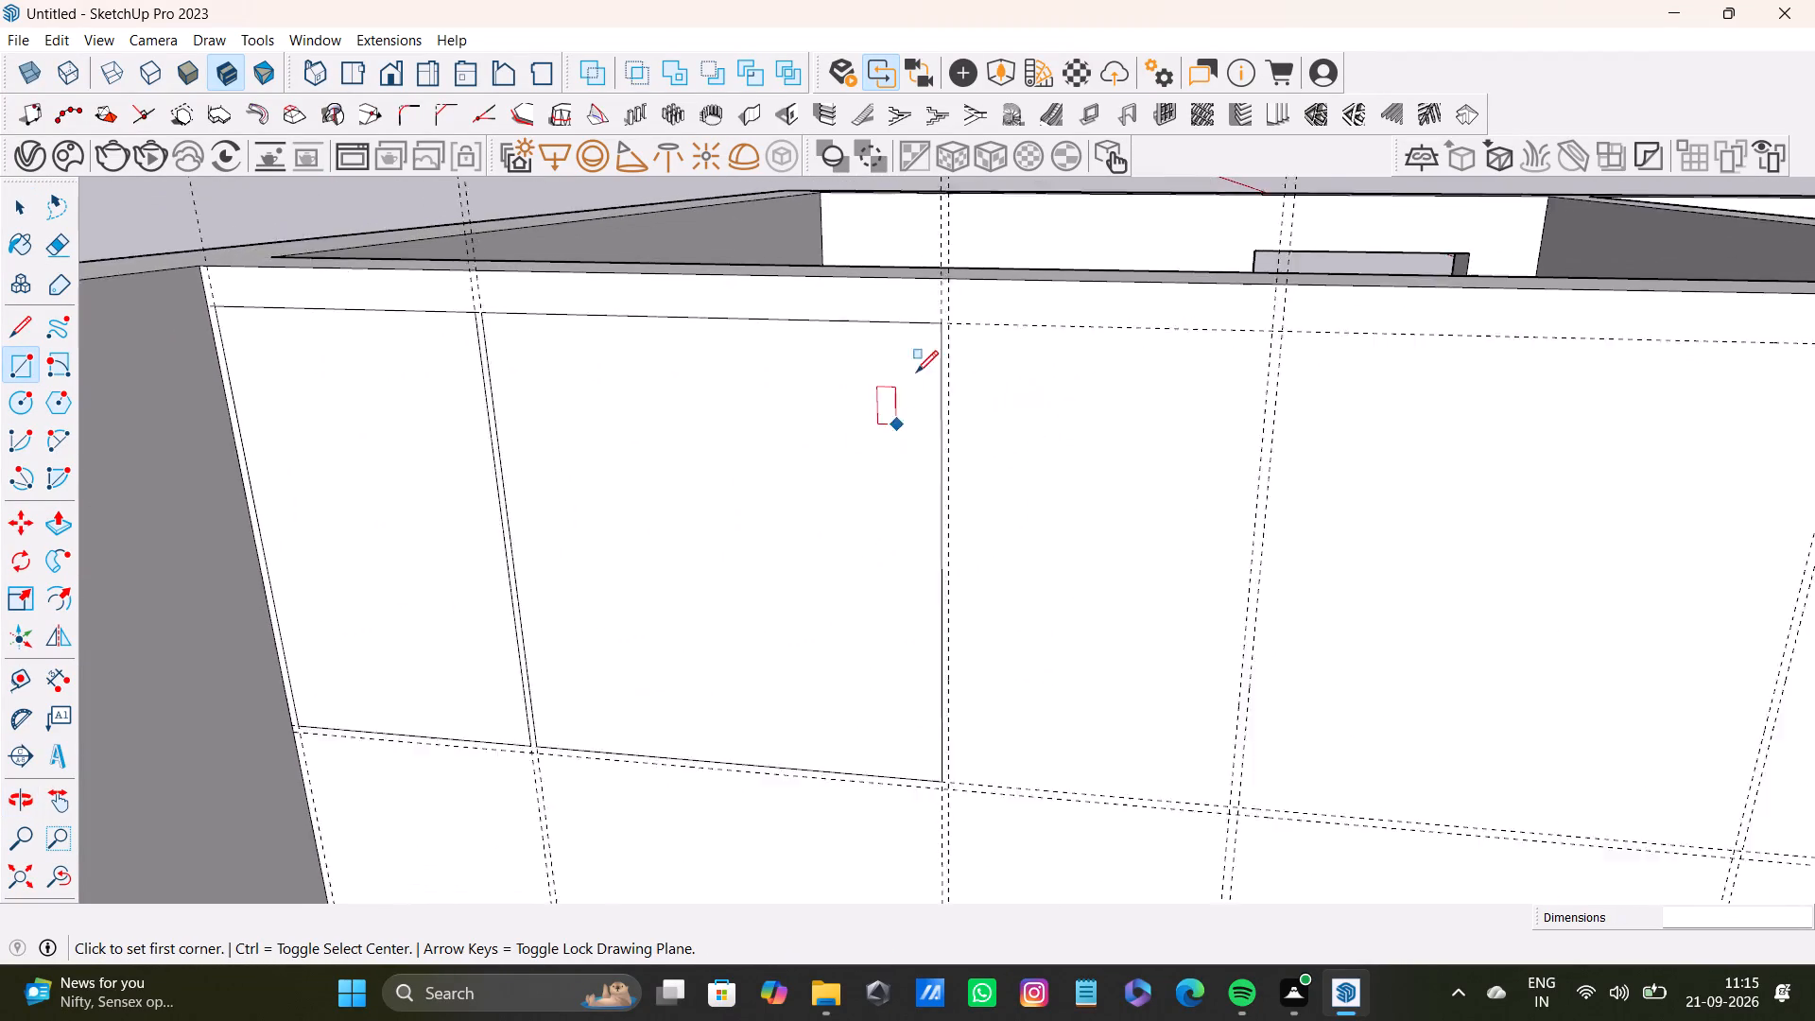
scroll(916, 372, "up", 4)
left_click(942, 305)
scroll(1026, 451, "down", 4)
middle_click_drag(1159, 562, 1074, 314, "shift")
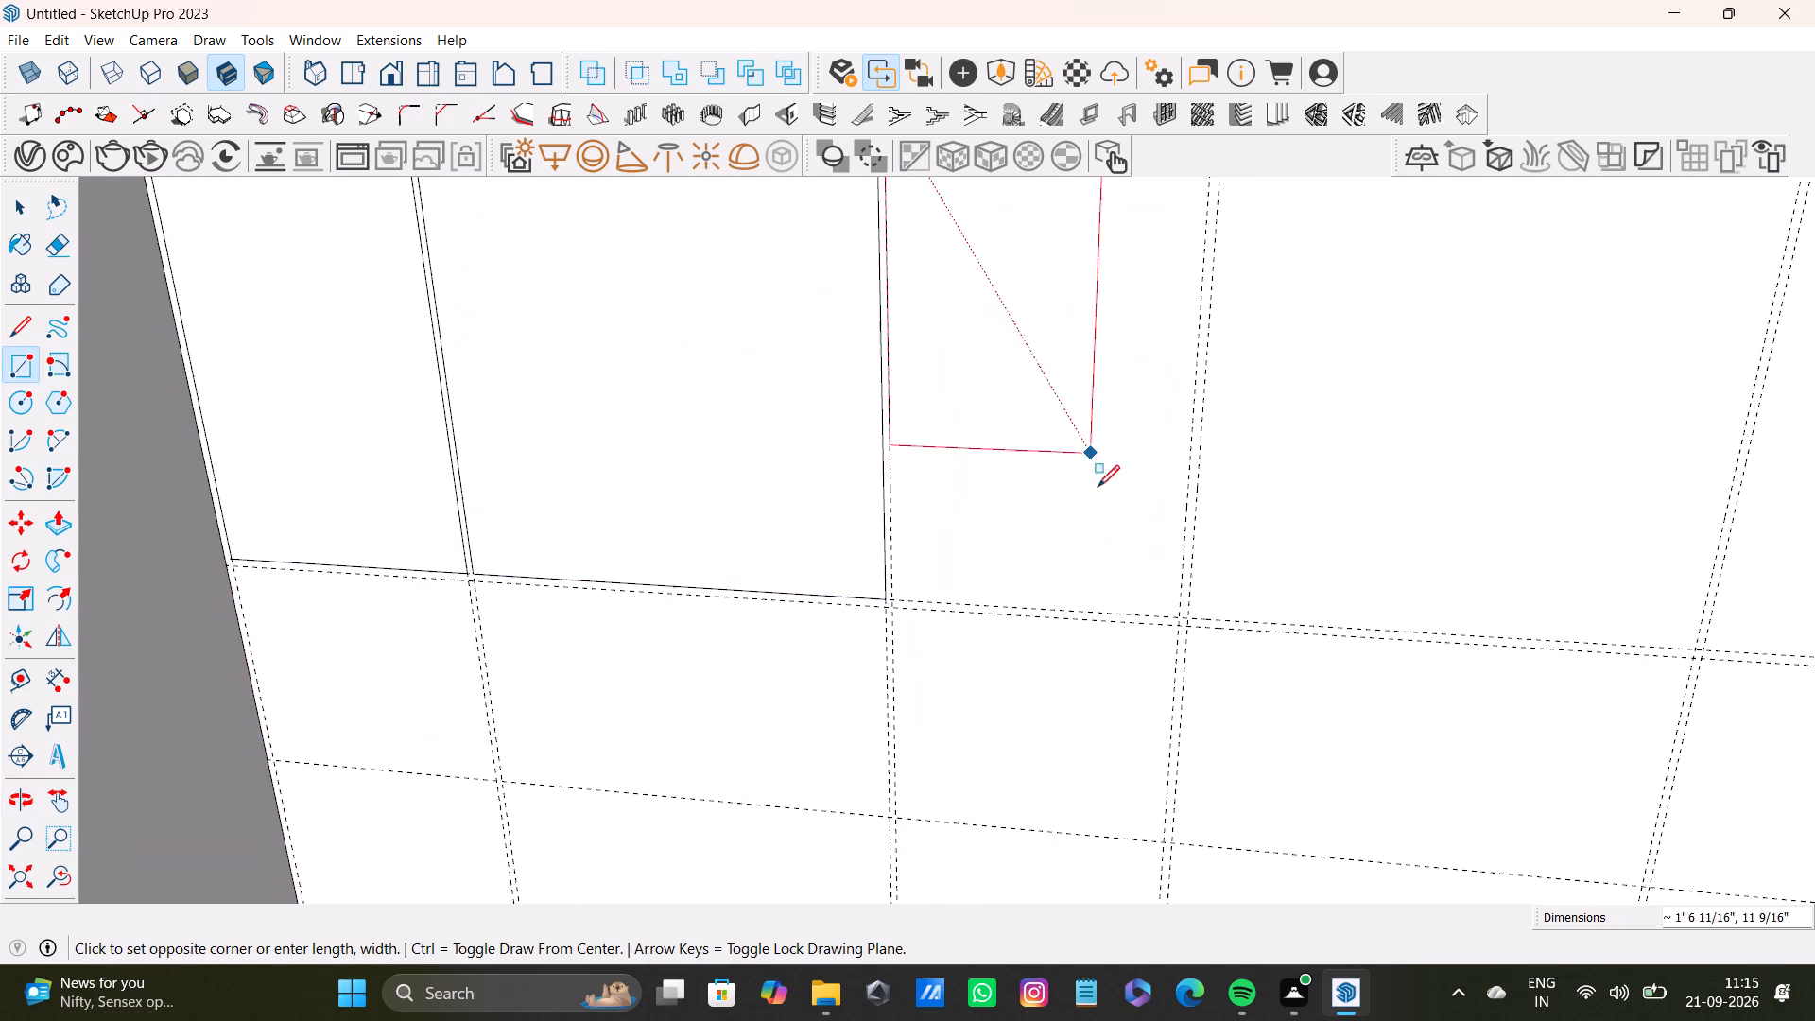
left_click(1175, 616)
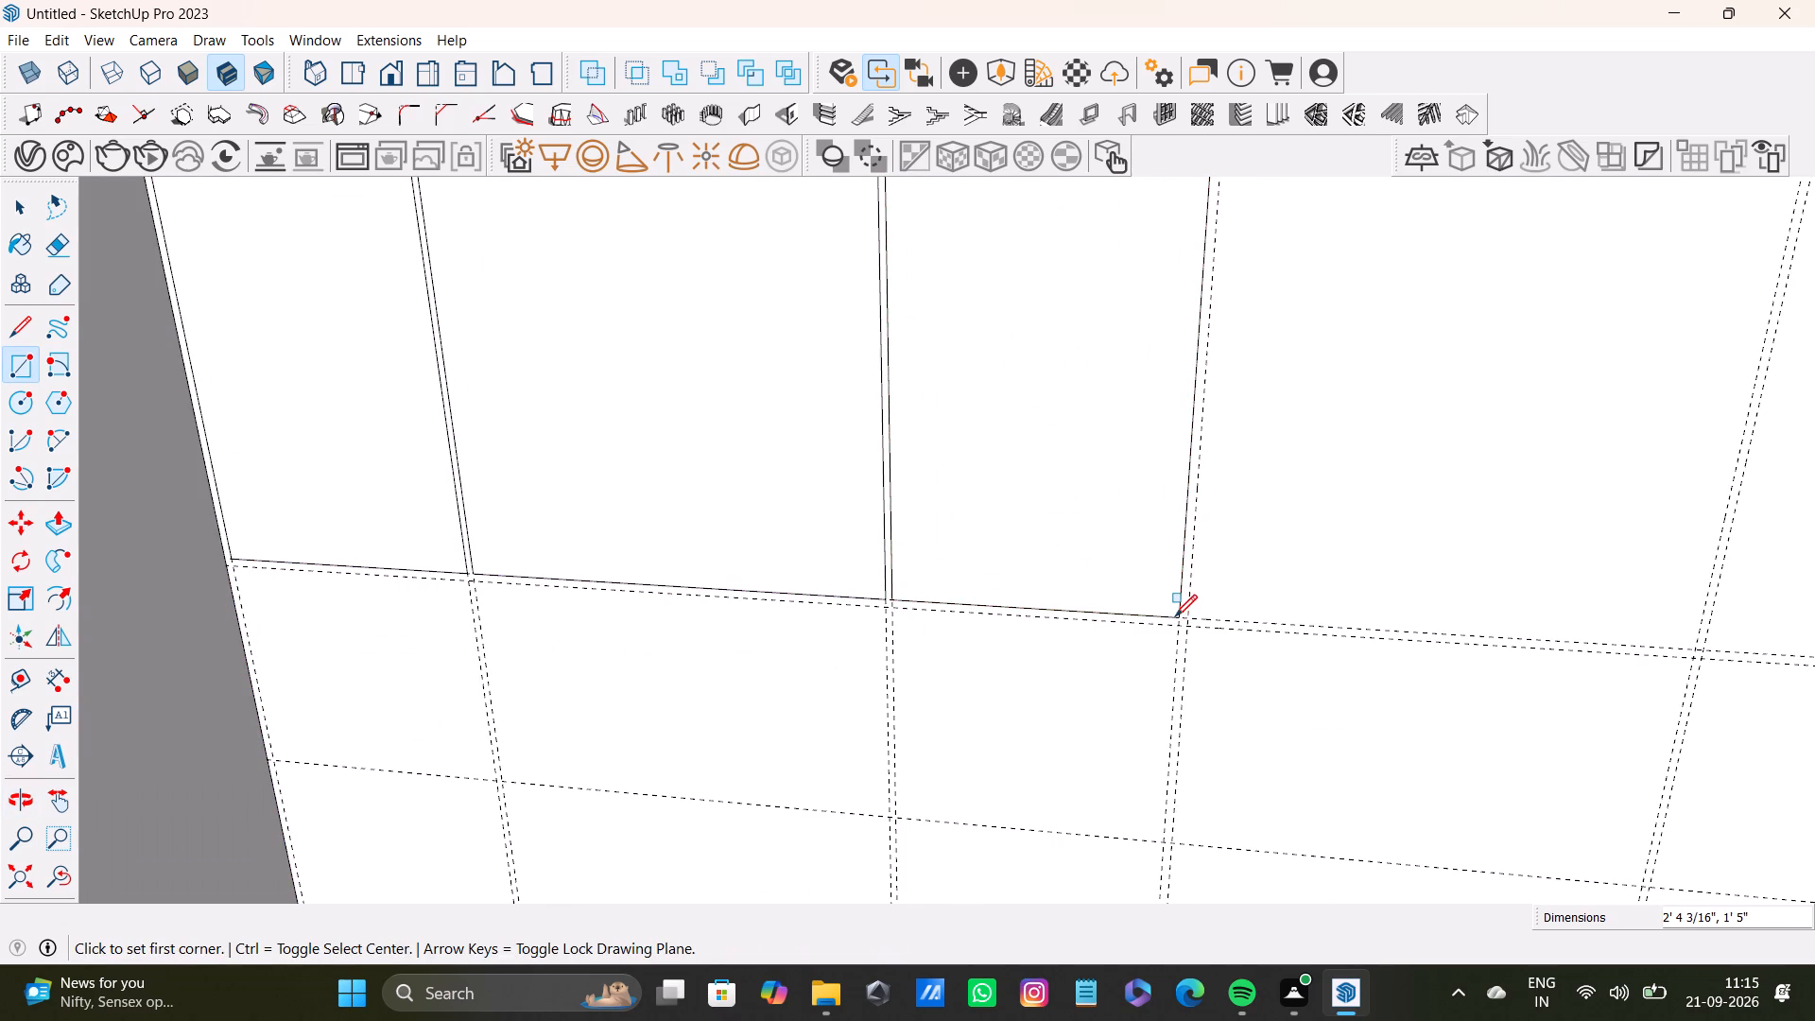
Draw a 2'4 3/16" high rectangle filling the fourth upper bay between the third and fourth divider pairs.
scroll(1095, 534, "down", 4)
middle_click_drag(1114, 477, 873, 590, "shift")
scroll(900, 494, "up", 6)
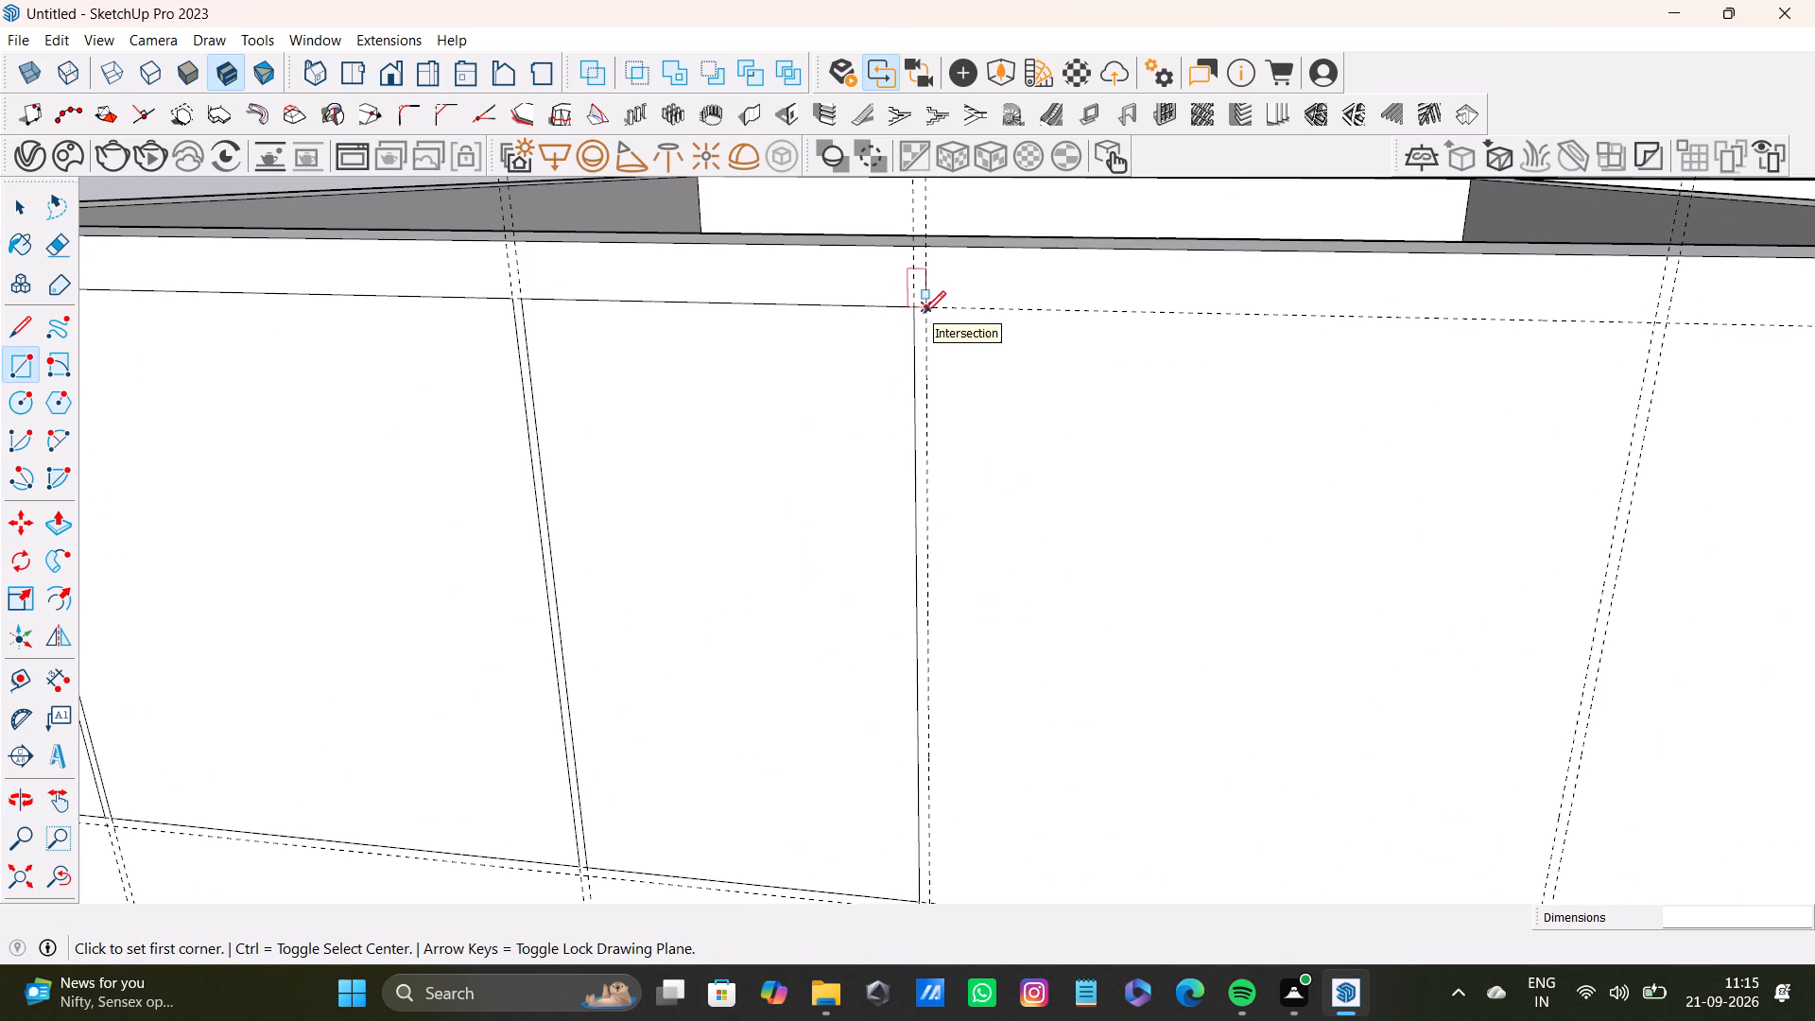
left_click(925, 312)
scroll(1047, 552, "down", 4)
middle_click_drag(1299, 629, 1108, 441, "shift")
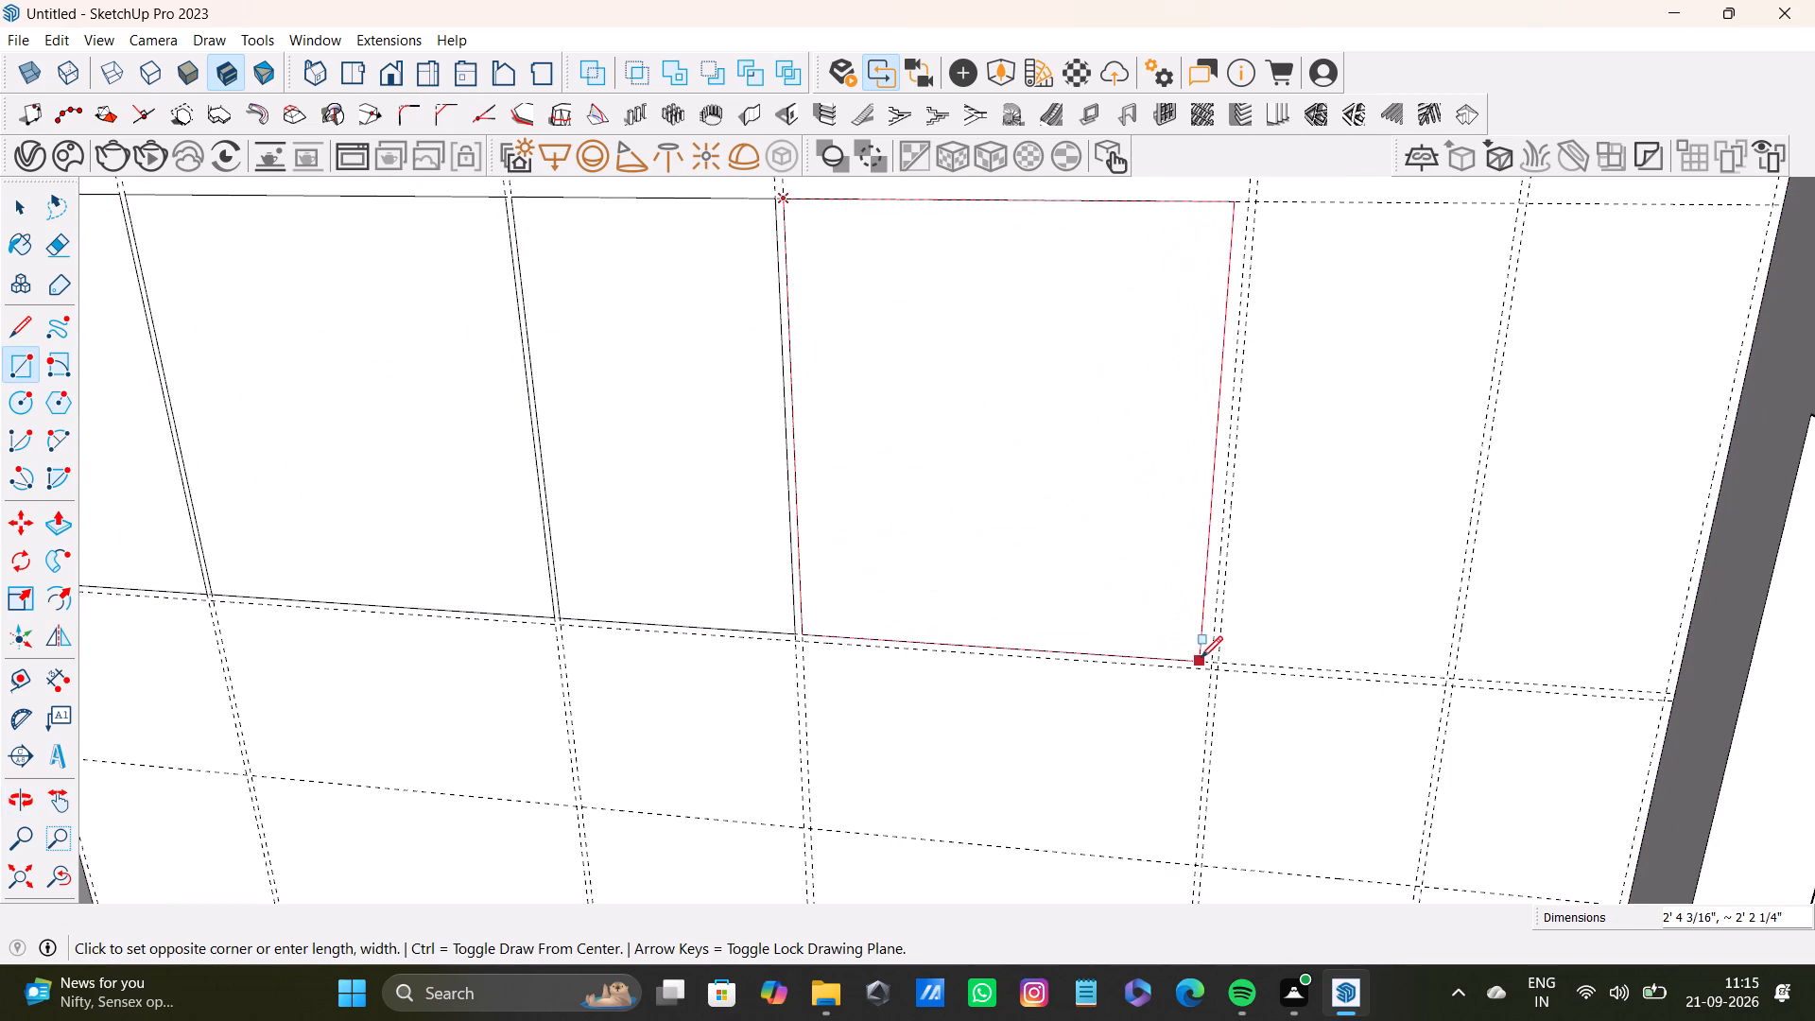
left_click(1210, 659)
Draw a 2'4 3/16" by 1'1 13/16" rectangle in the fifth upper bay, between the fourth and fifth divider pairs.
middle_click_drag(1201, 532, 950, 614, "shift")
scroll(972, 445, "up", 2)
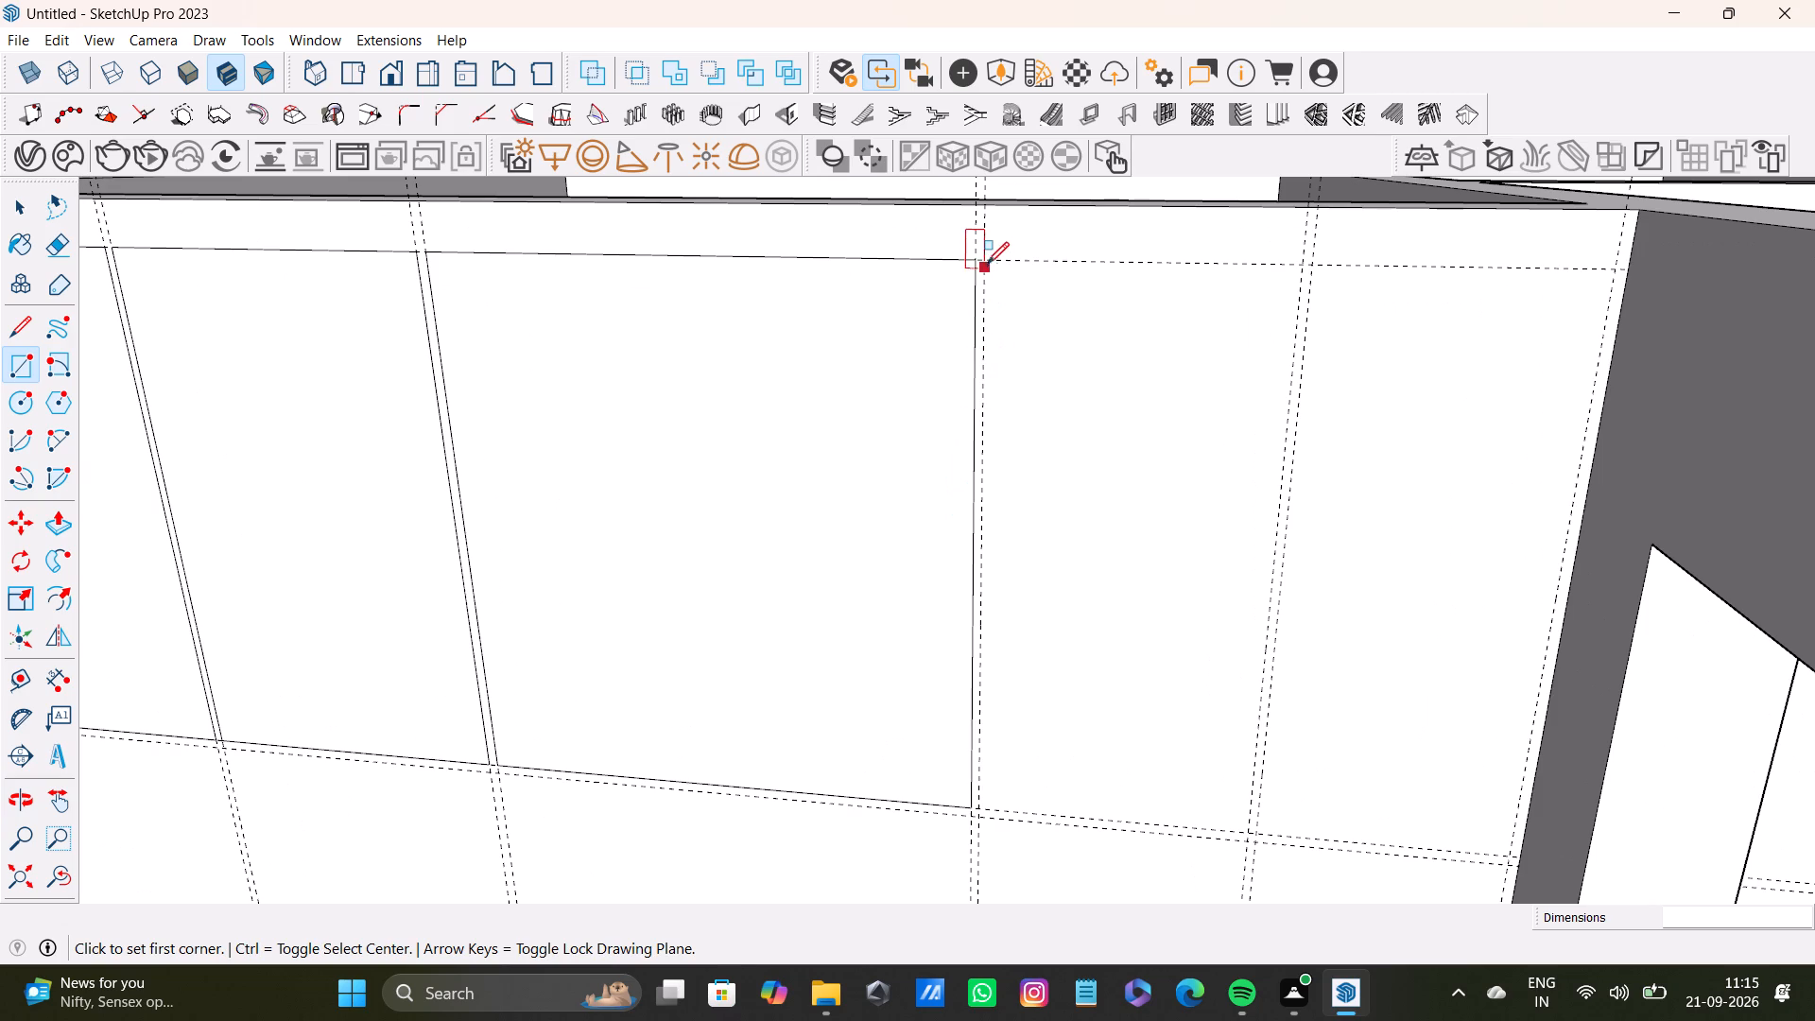
left_click(985, 257)
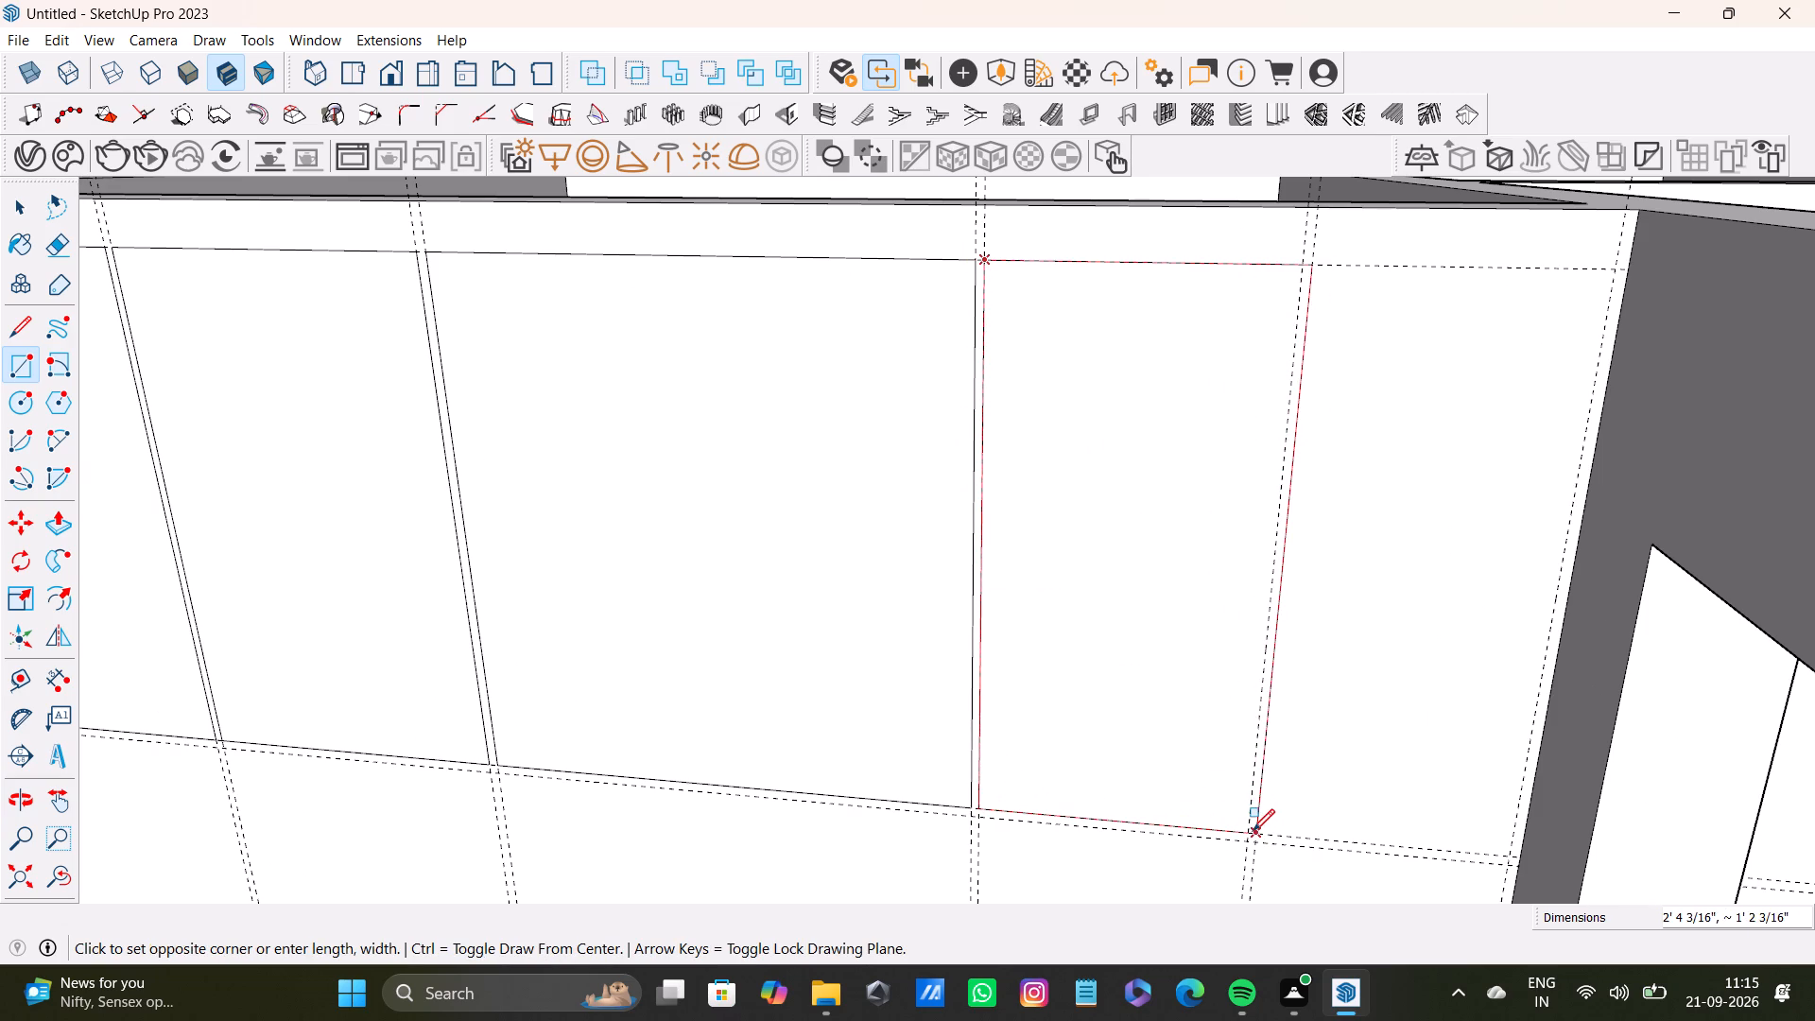
left_click(1249, 833)
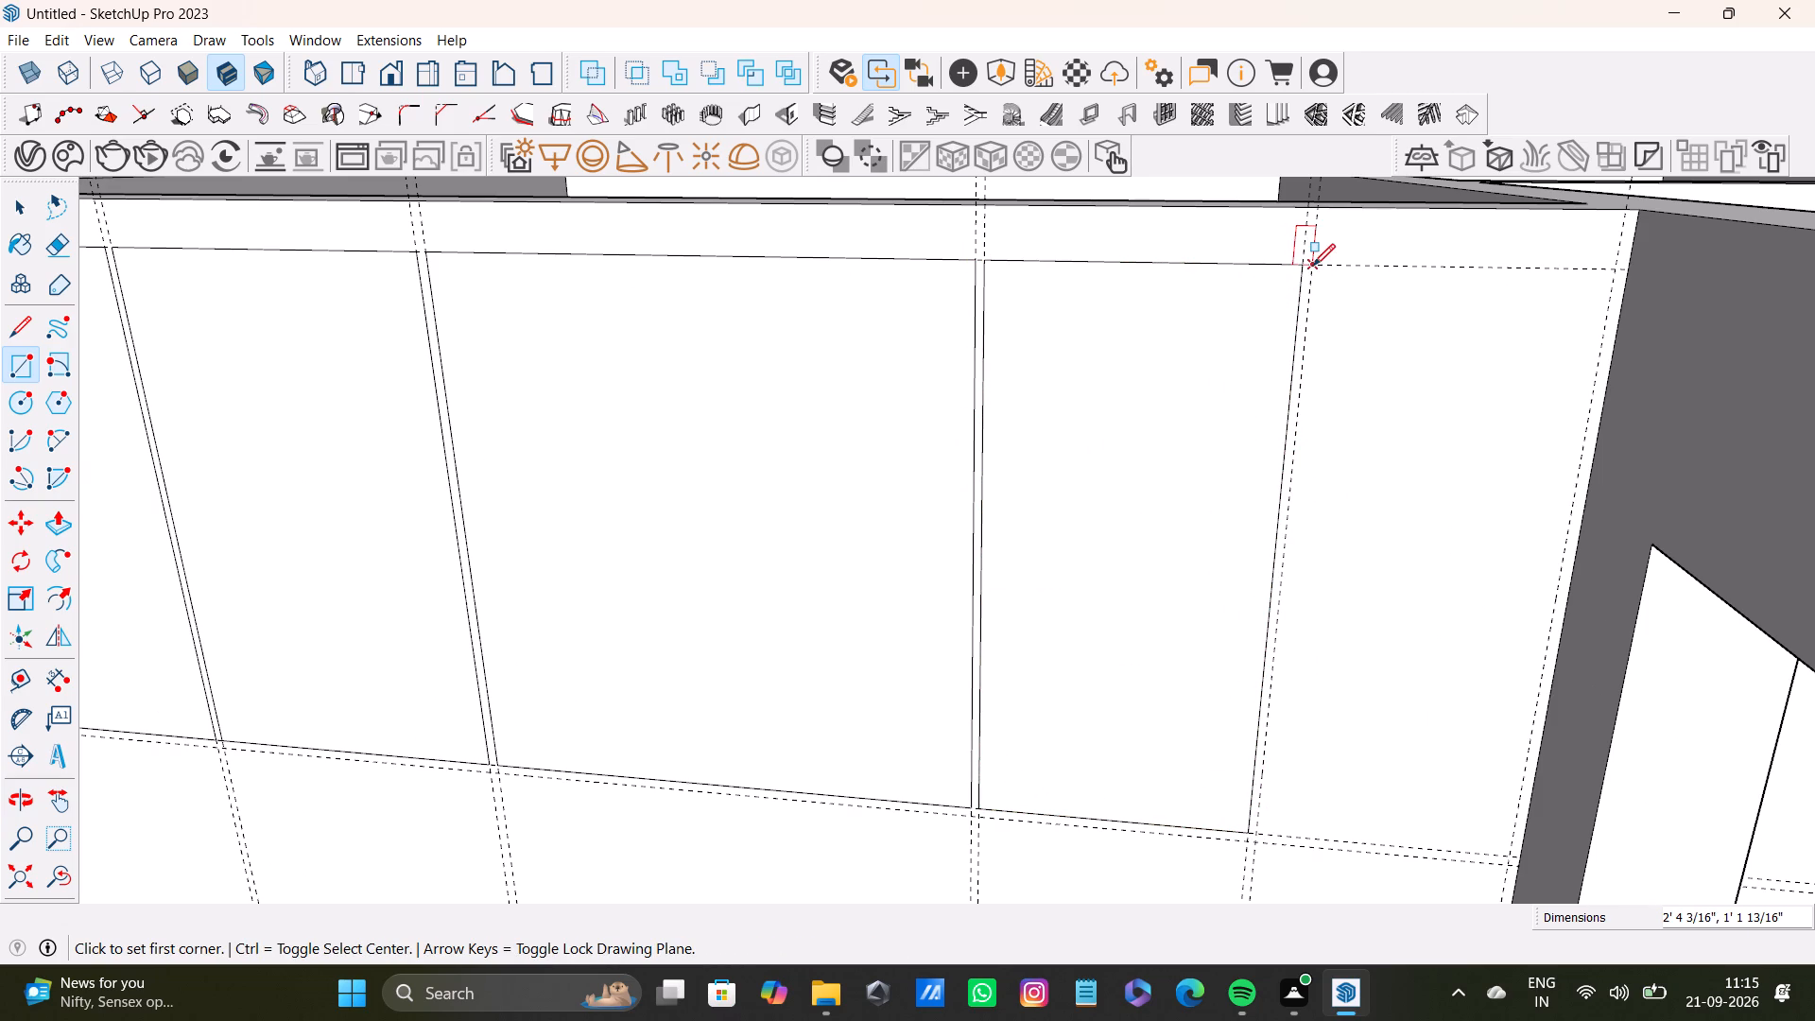
Draw a 2'4 3/16" high rectangle in the last upper bay, between the fifth divider pair and the guide at the wall's far end.
left_click(1314, 266)
scroll(1426, 547, "down", 3)
middle_click_drag(1468, 571, 1387, 514, "shift")
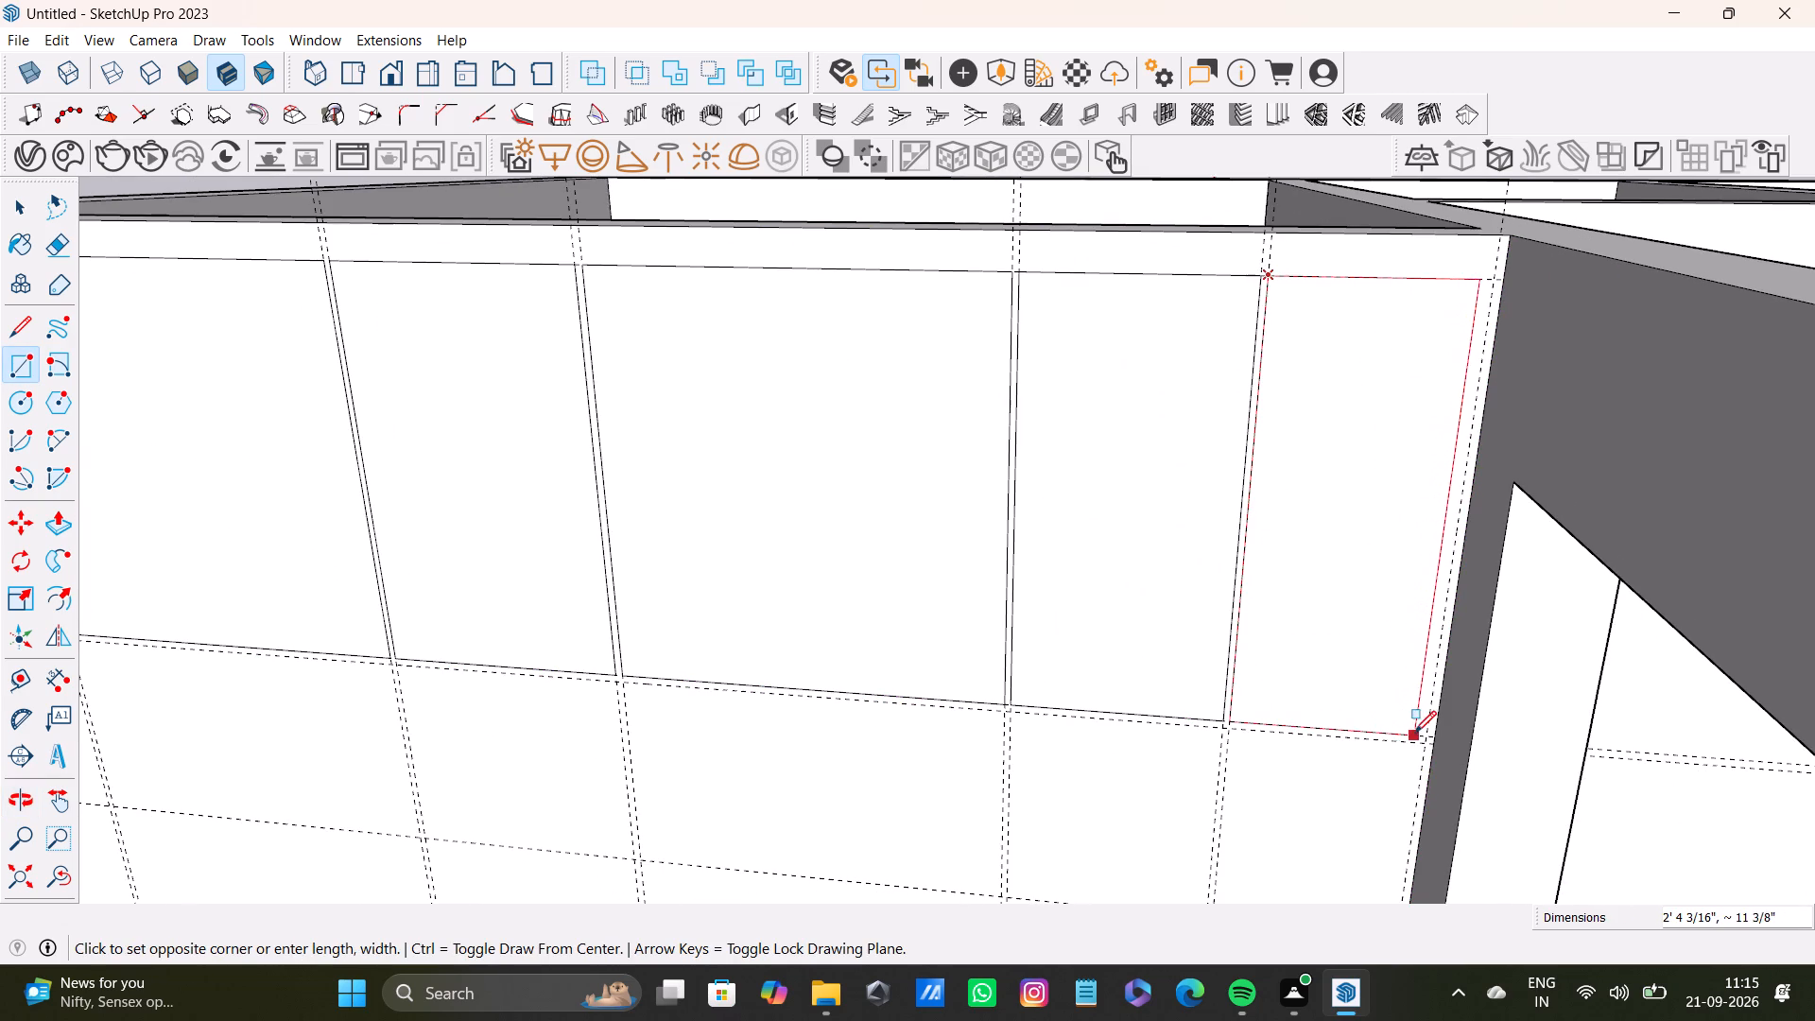
left_click(1423, 733)
Delete both vertical guides of the first divider pair, nearest the windowless exterior wall.
scroll(1108, 645, "down", 4)
middle_click_drag(986, 658, 1296, 639, "shift")
middle_click_drag(841, 627, 905, 639)
scroll(854, 699, "up", 1)
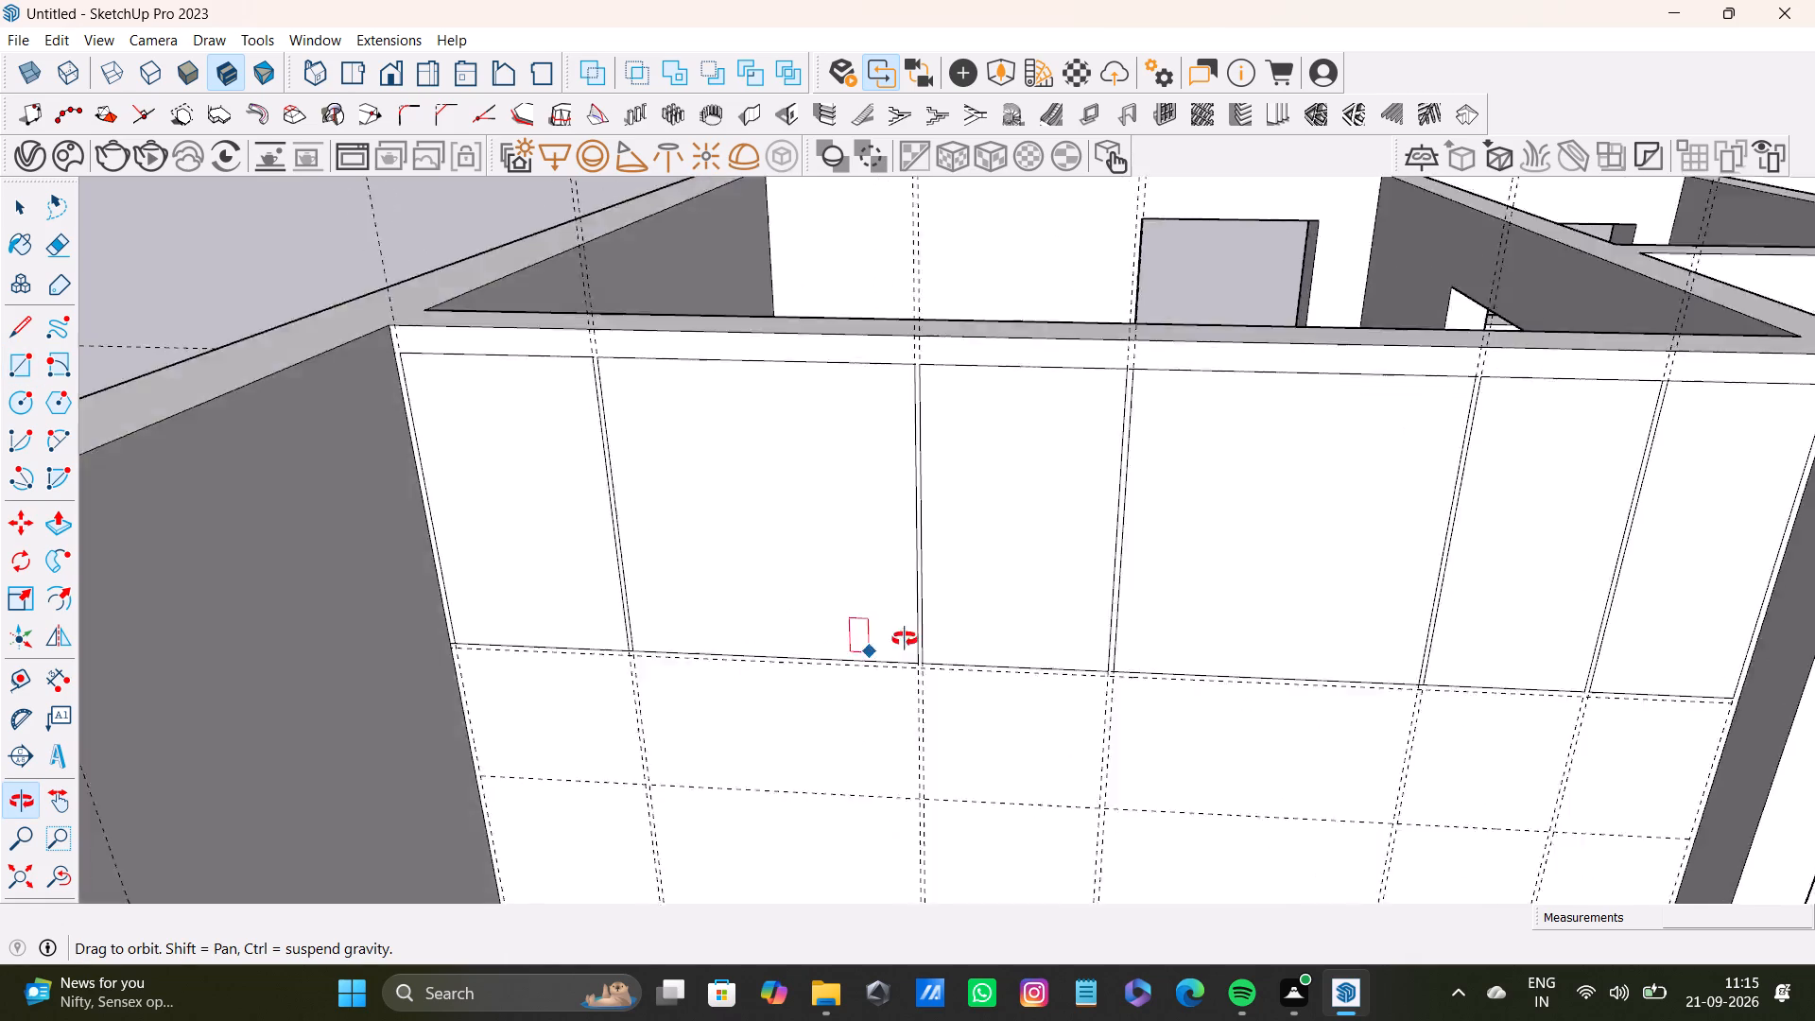
middle_click_drag(905, 639, 902, 645)
scroll(902, 645, "down", 1)
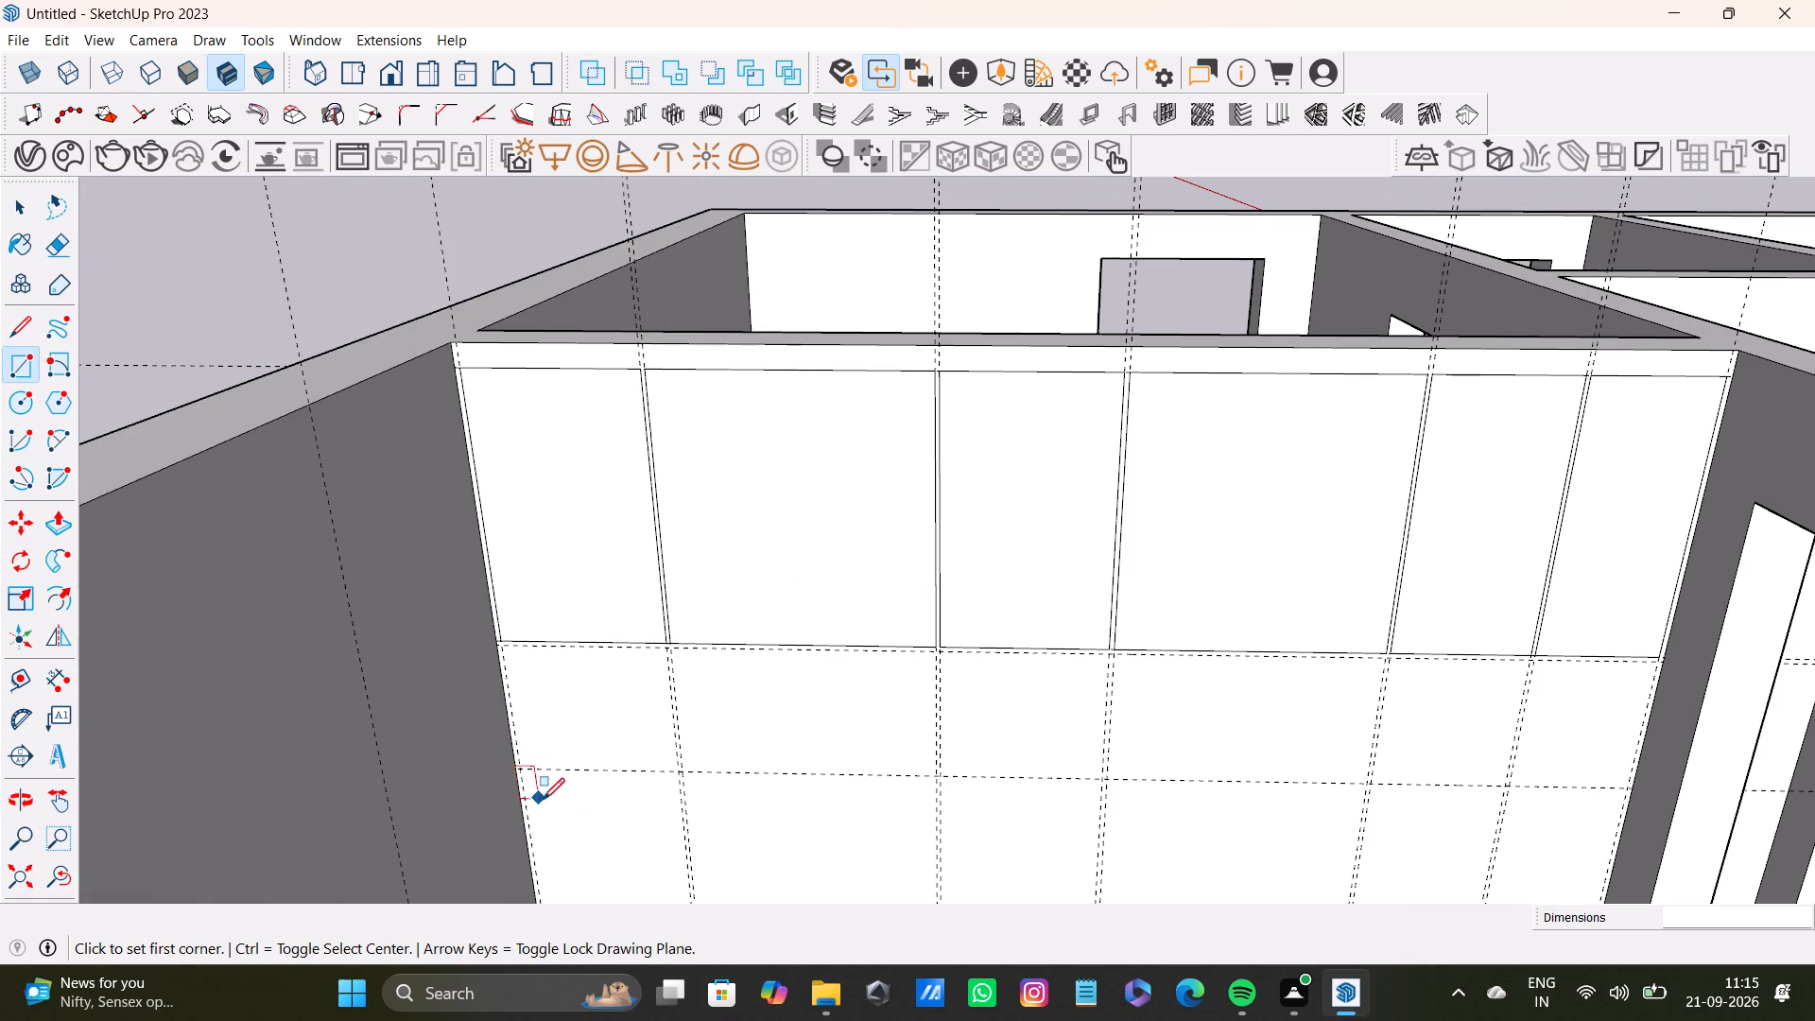
key("space")
scroll(656, 767, "up", 11)
left_click(672, 700)
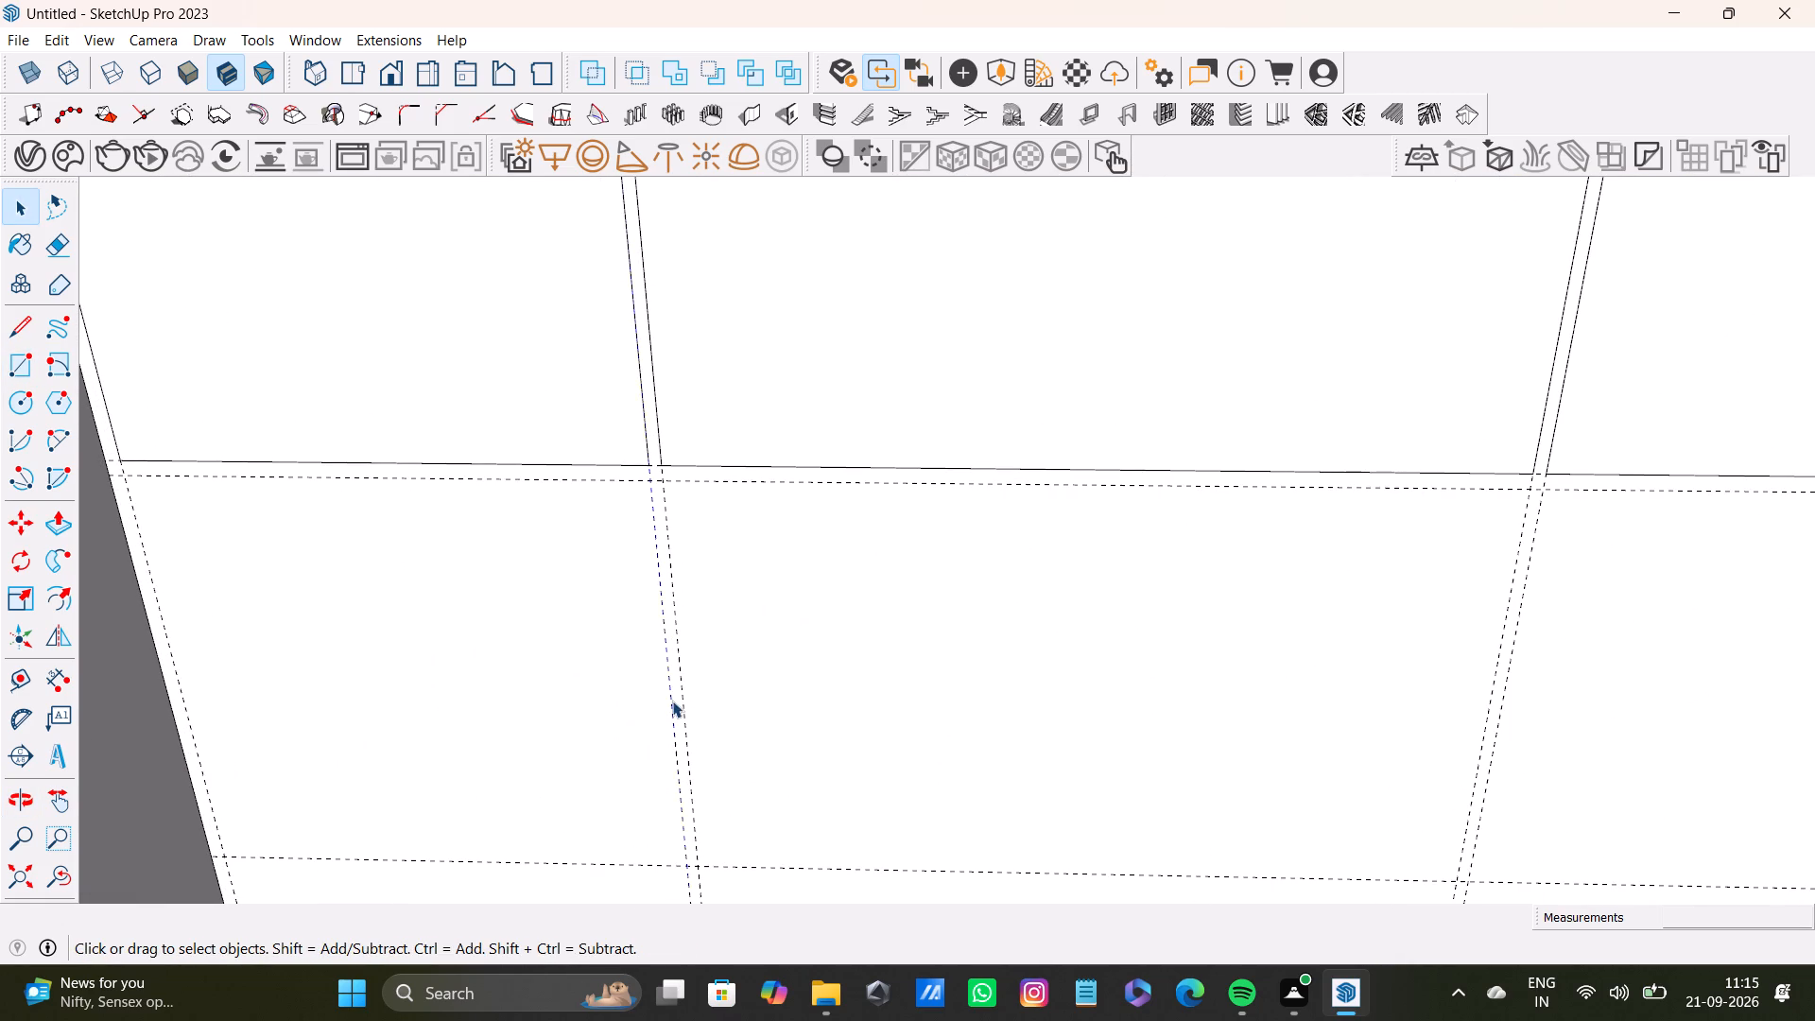
key("Delete")
left_click(699, 826)
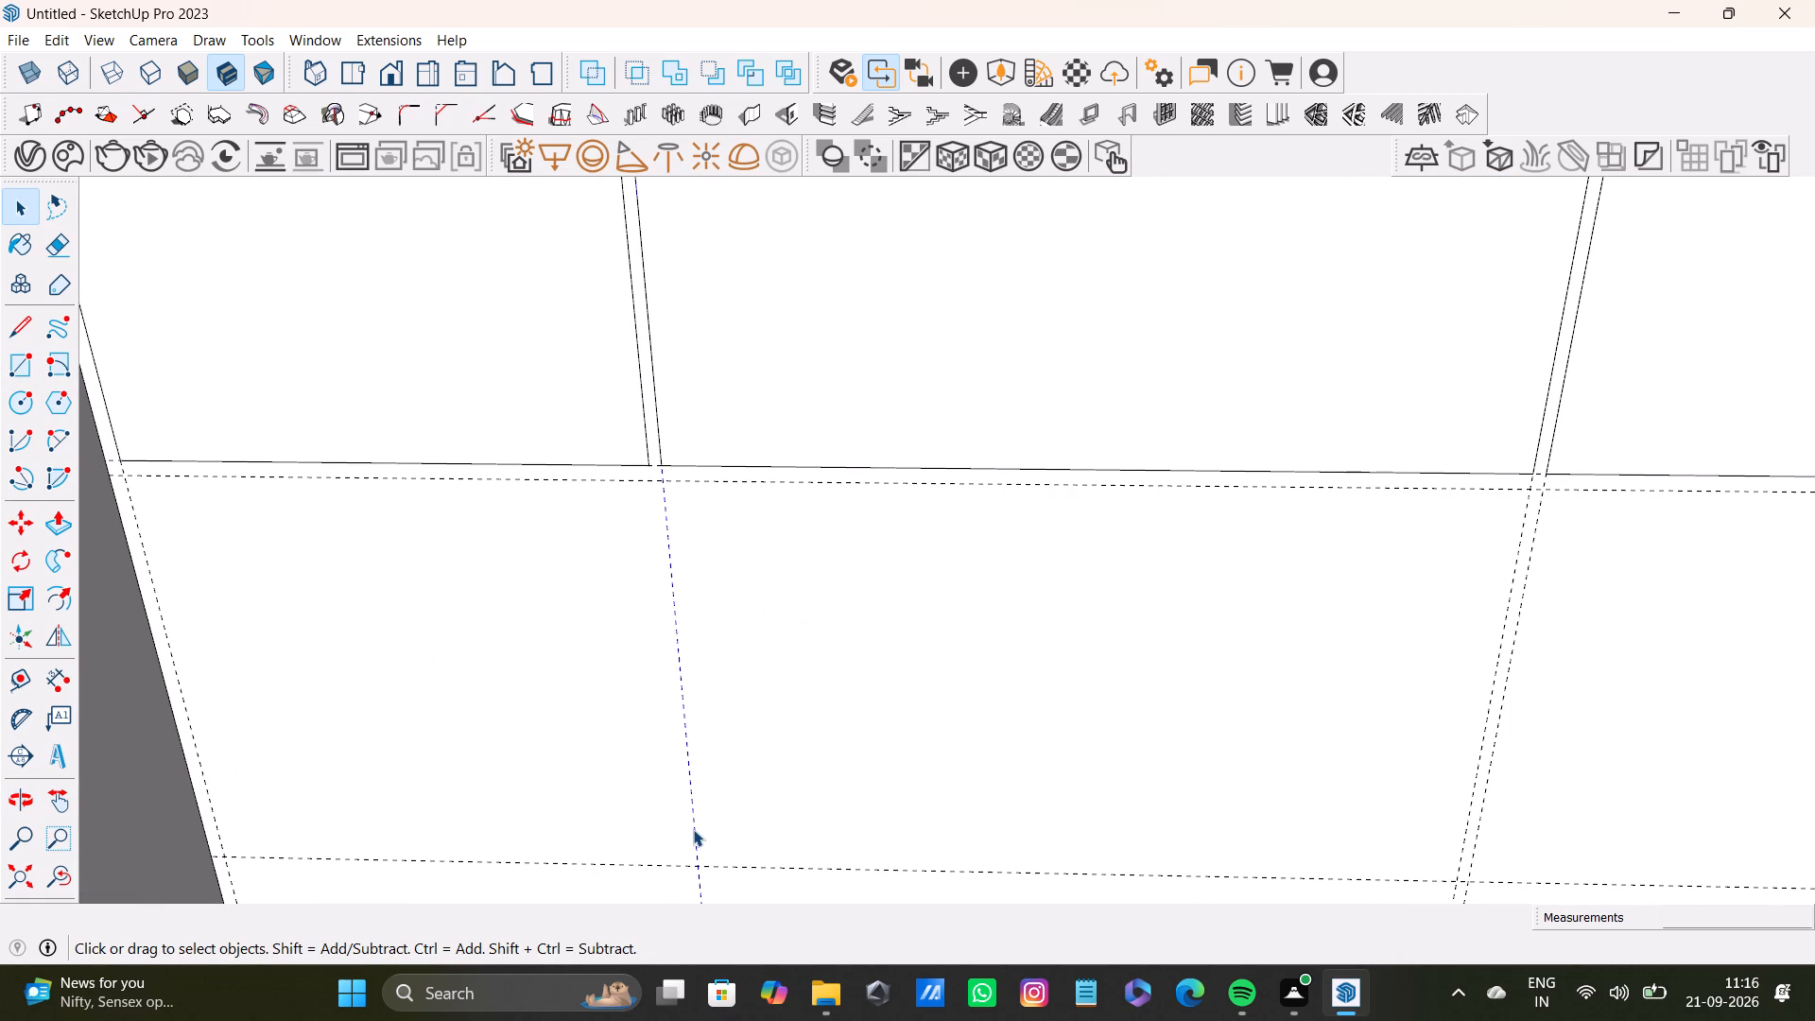
key("Delete")
Delete the vertical guides of the second and third divider pairs on the partition wall.
scroll(706, 805, "down", 7)
scroll(1287, 787, "up", 11)
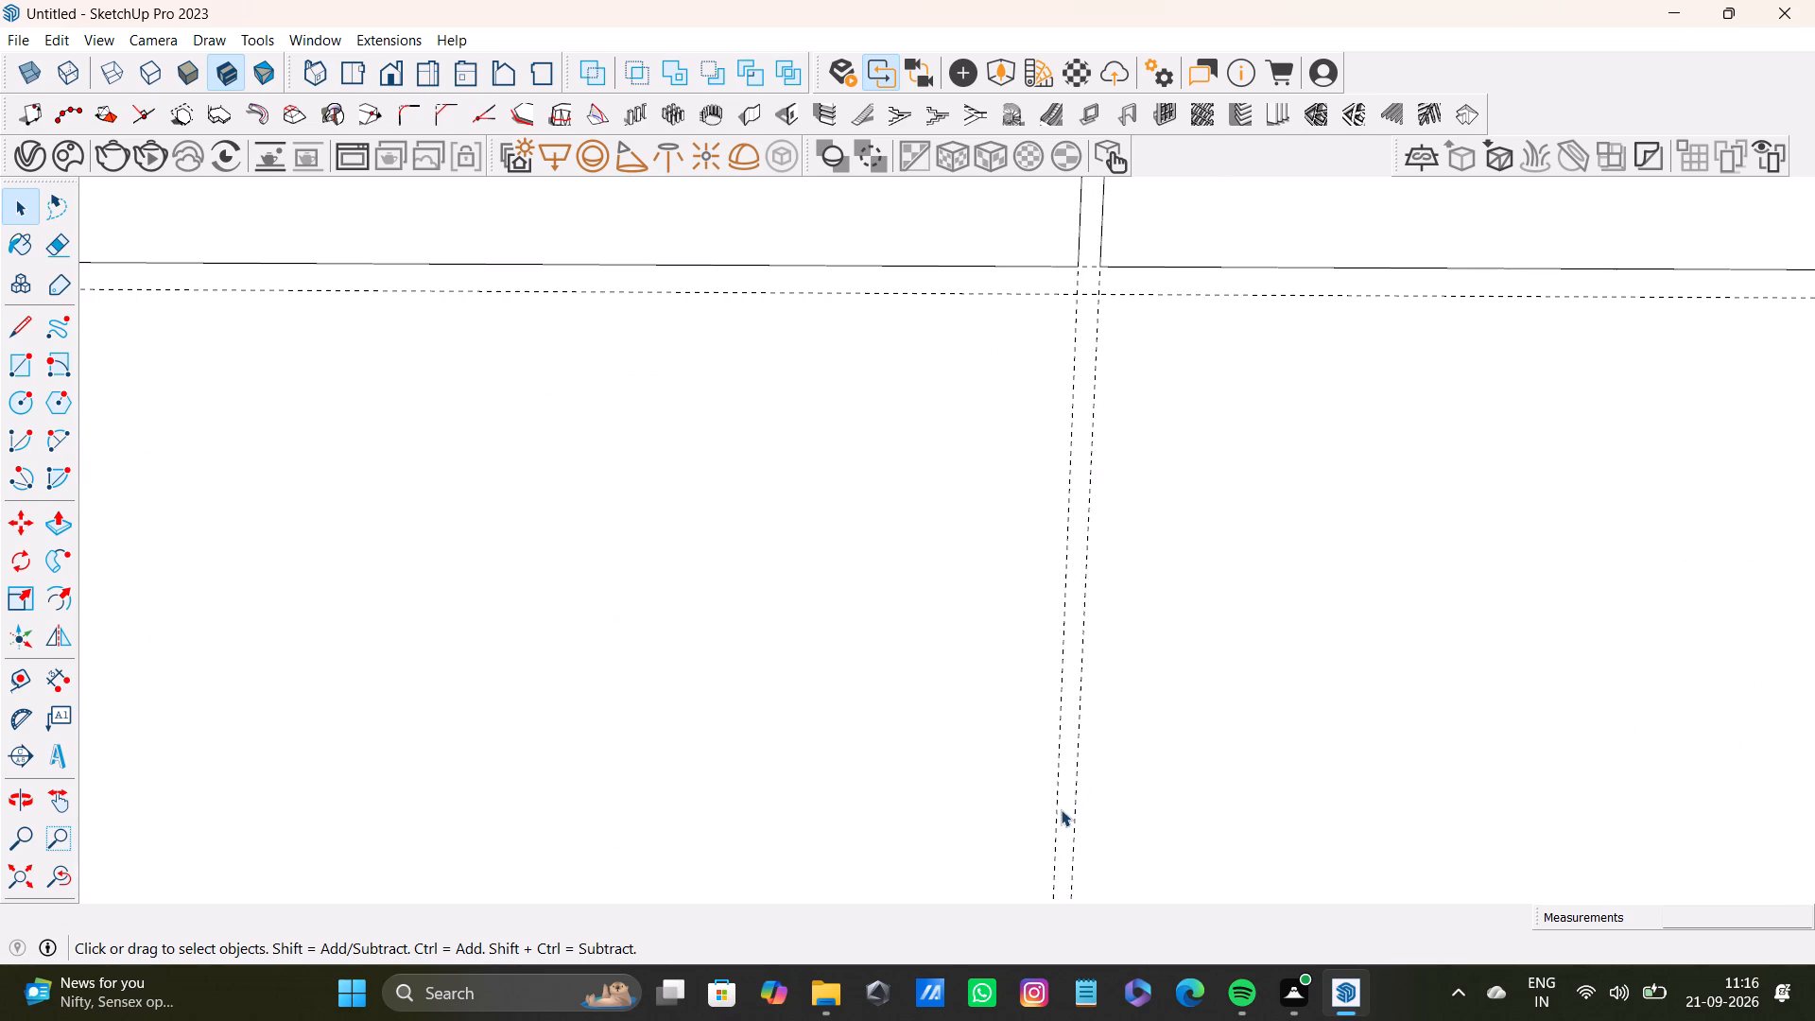
left_click(1058, 810)
key("Delete")
left_click(1076, 815)
key("Delete")
scroll(1075, 817, "down", 11)
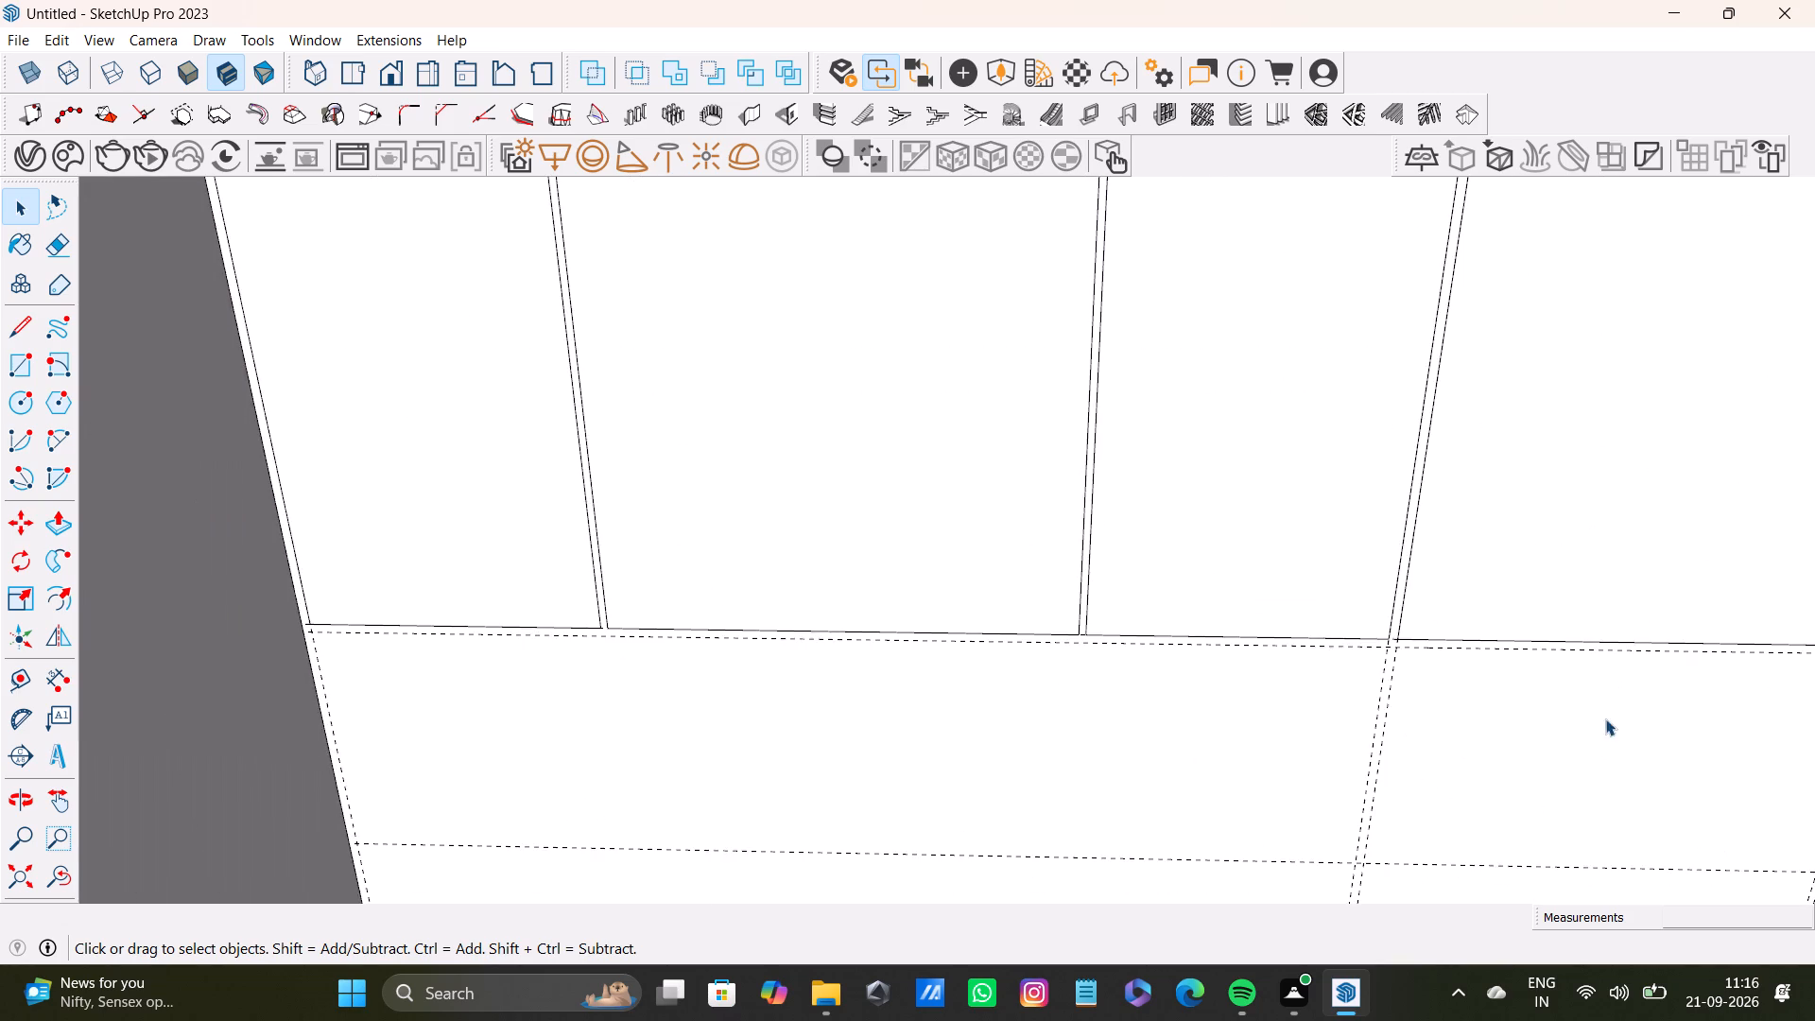
scroll(1432, 713, "up", 9)
left_click(1334, 772)
key("Delete")
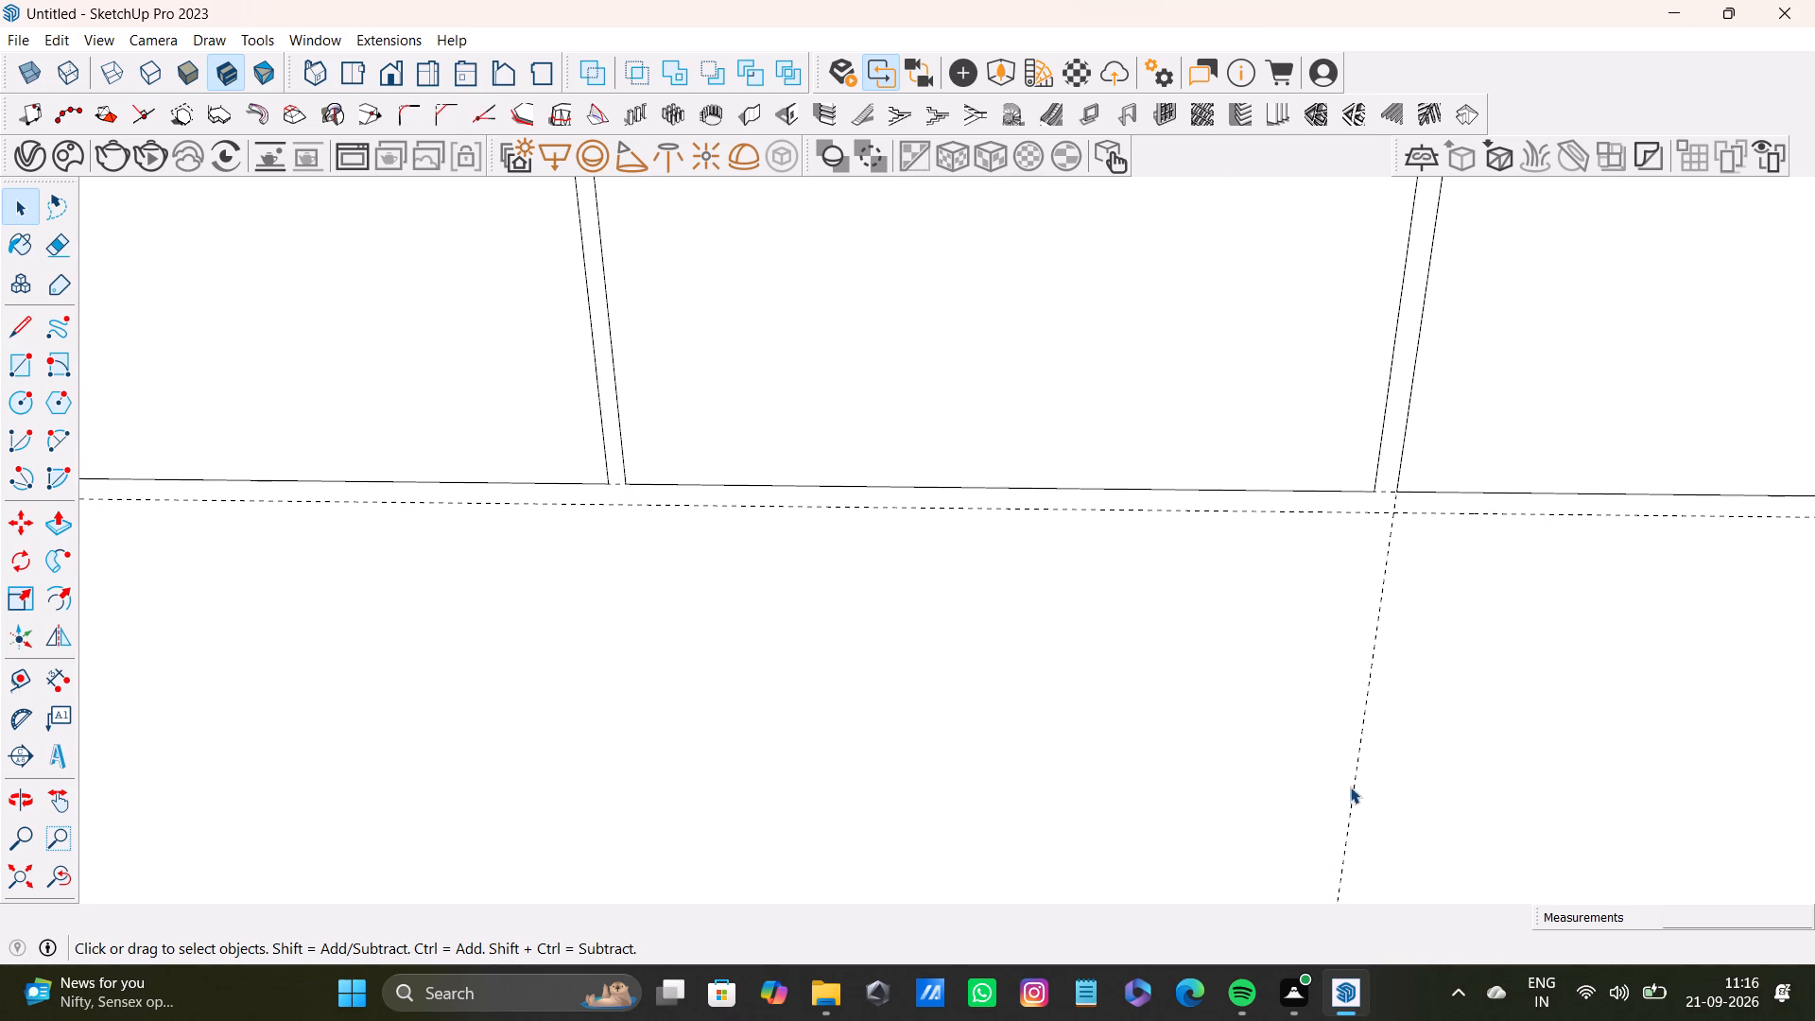
left_click(1352, 791)
key("Delete")
Delete both vertical guides of the fourth divider pair.
scroll(1354, 785, "down", 8)
middle_click_drag(1359, 768, 1253, 725, "shift")
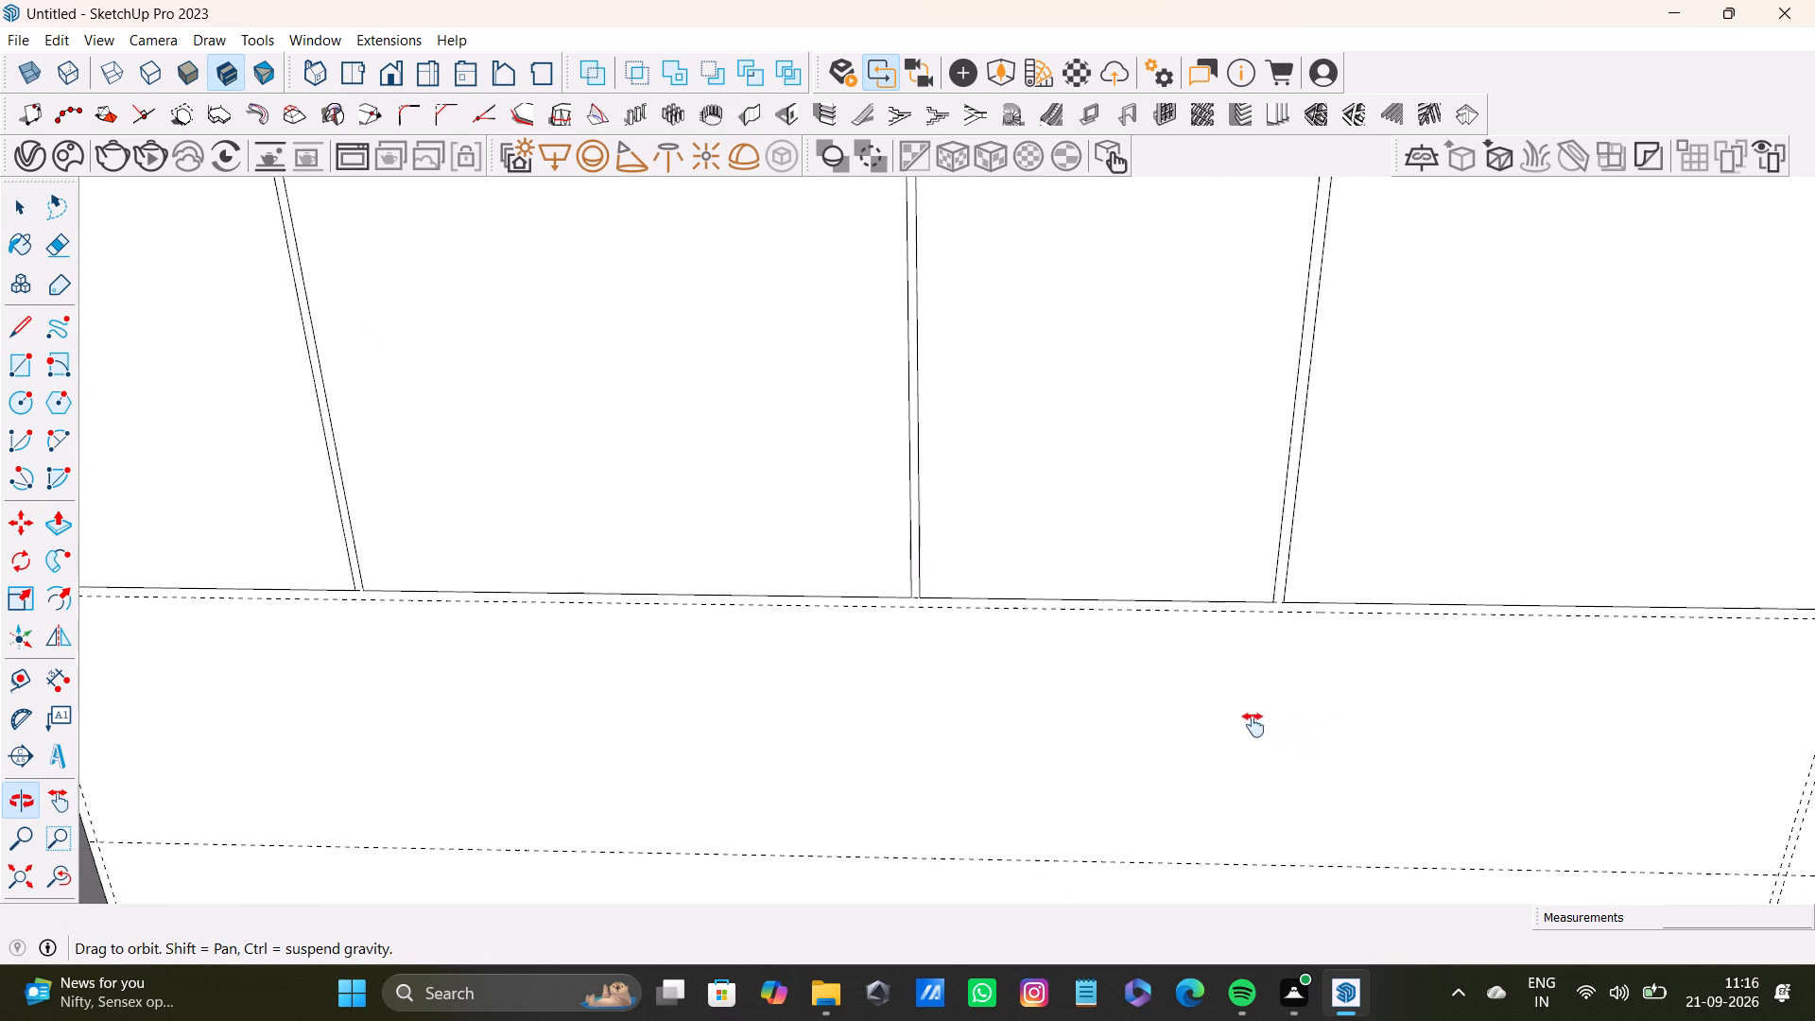
middle_click_drag(1253, 725, 661, 696, "shift")
scroll(1115, 685, "up", 5, "shift")
scroll(1196, 748, "up", 3, "shift")
left_click(1203, 768, "shift")
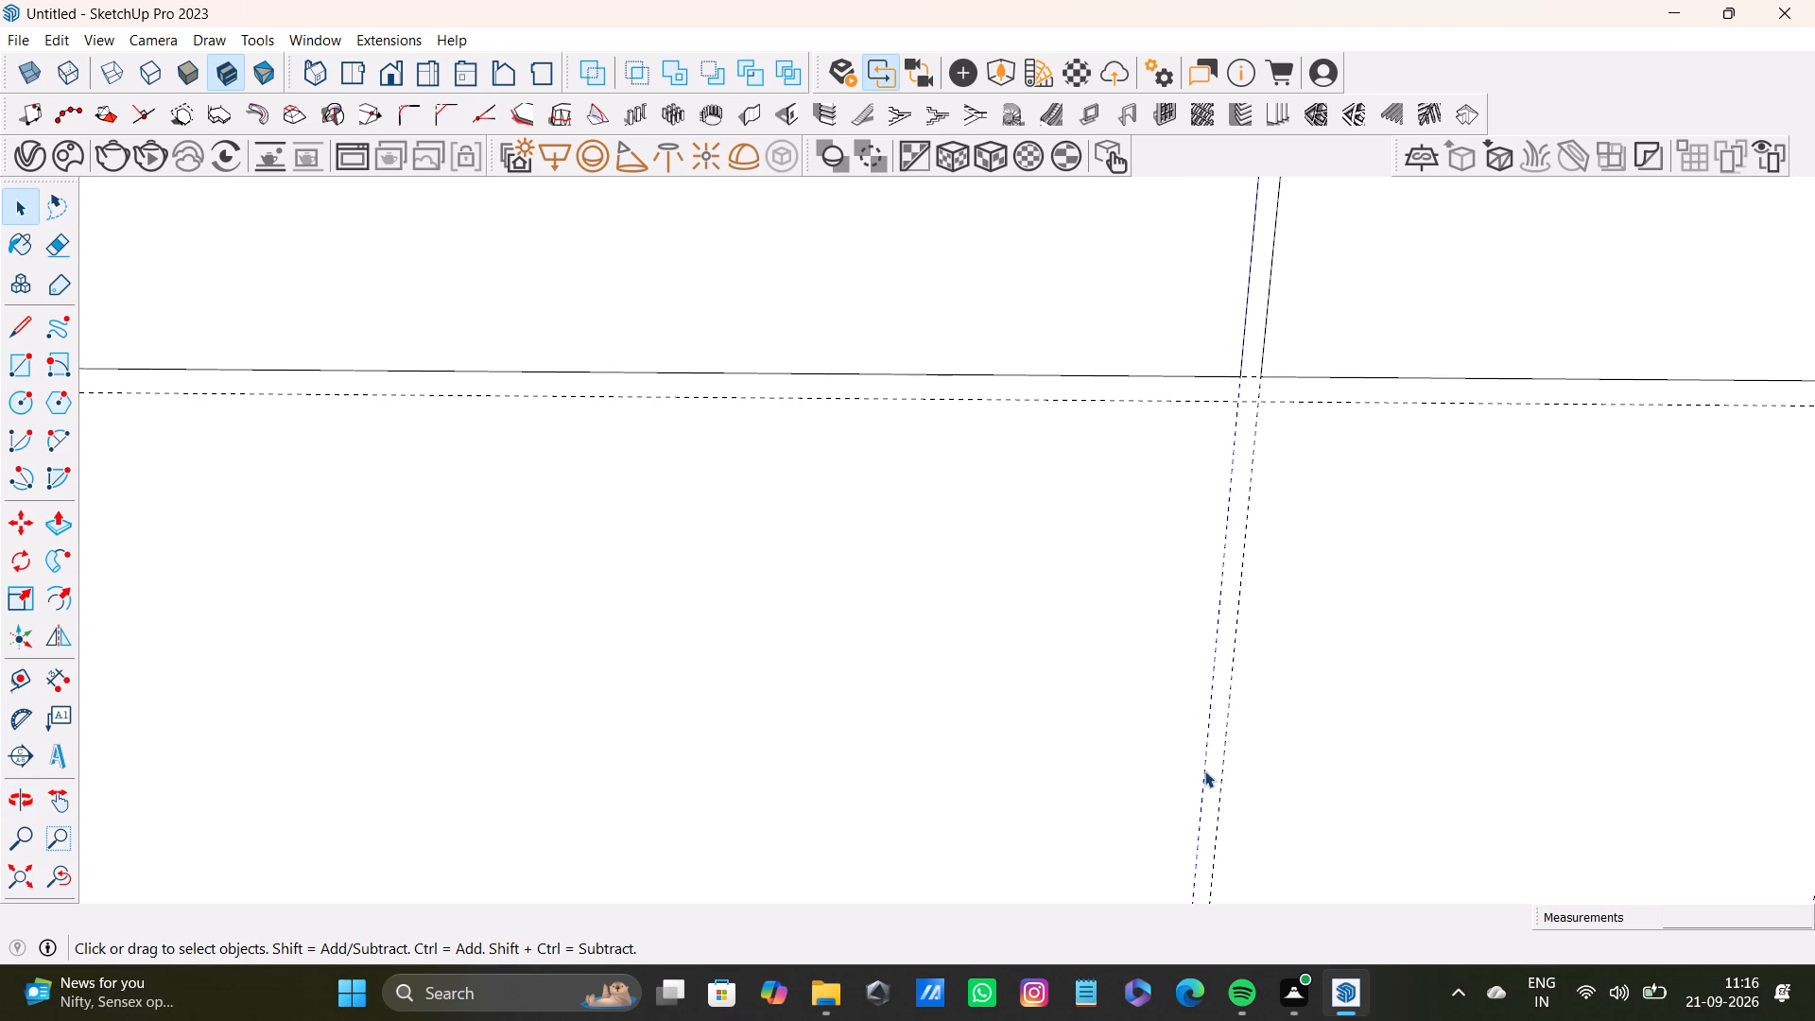
key("Delete")
left_click(1219, 822)
key("Delete")
scroll(1415, 843, "down", 4)
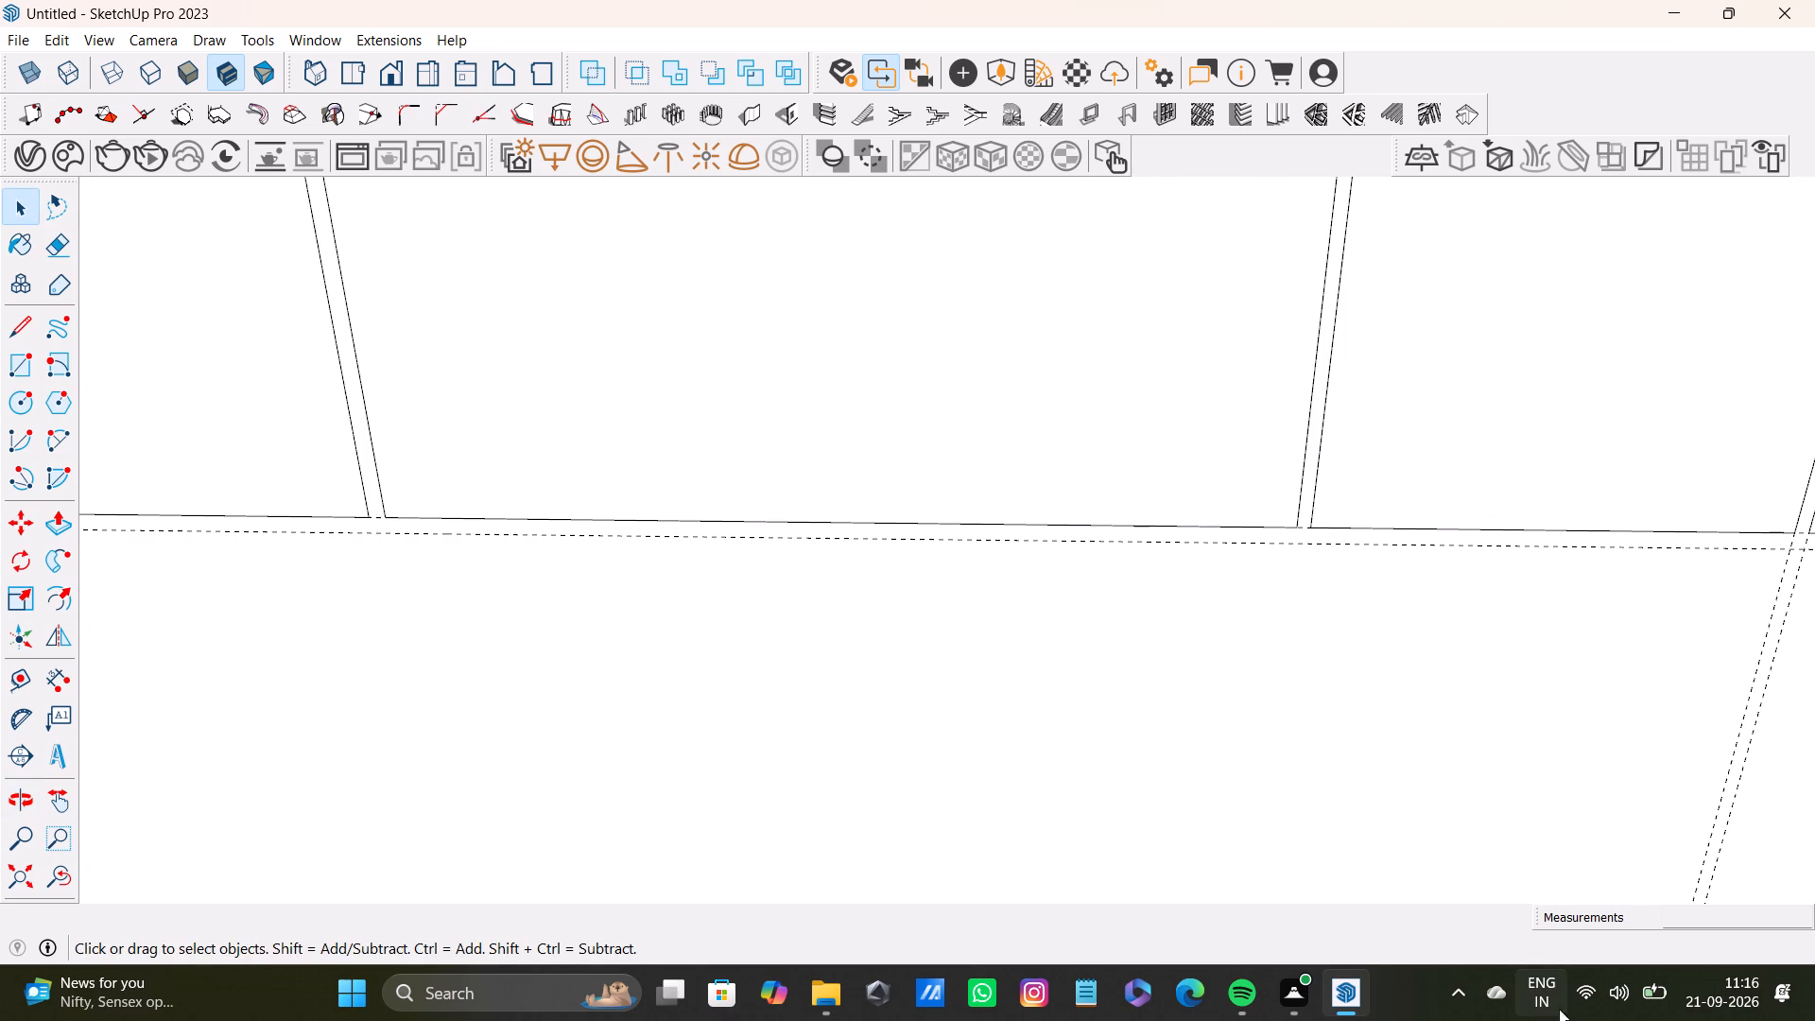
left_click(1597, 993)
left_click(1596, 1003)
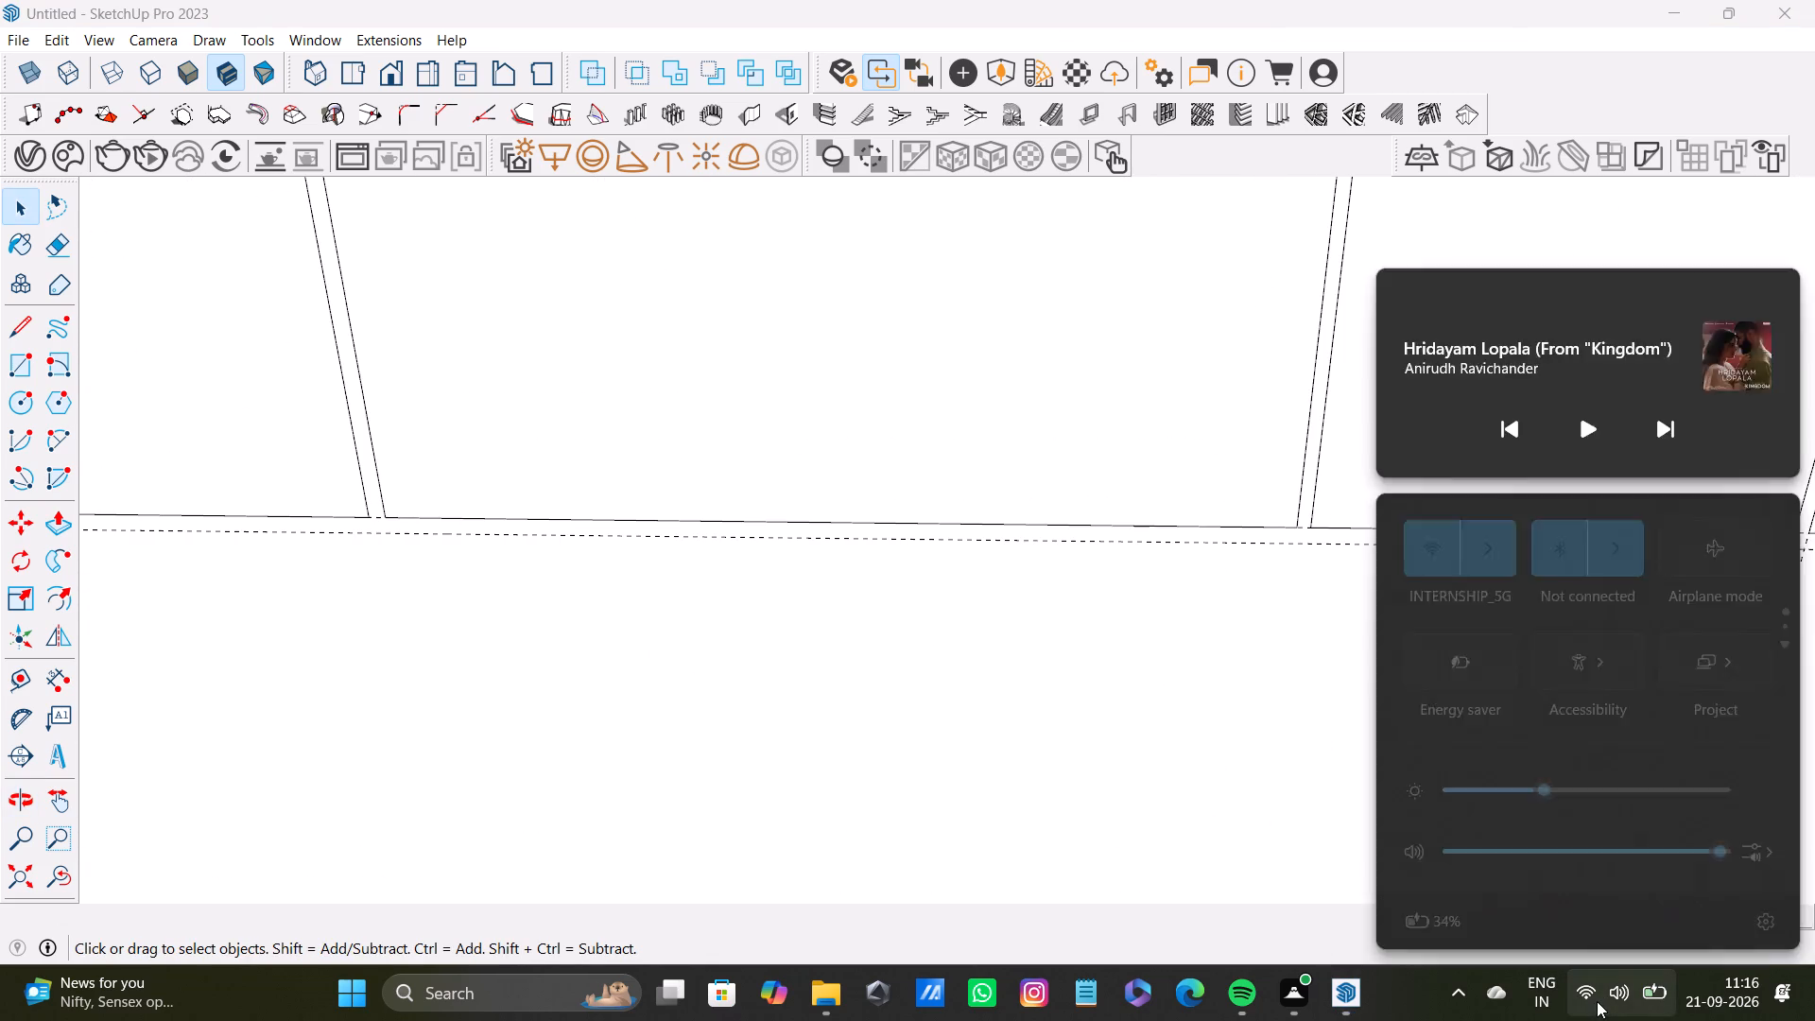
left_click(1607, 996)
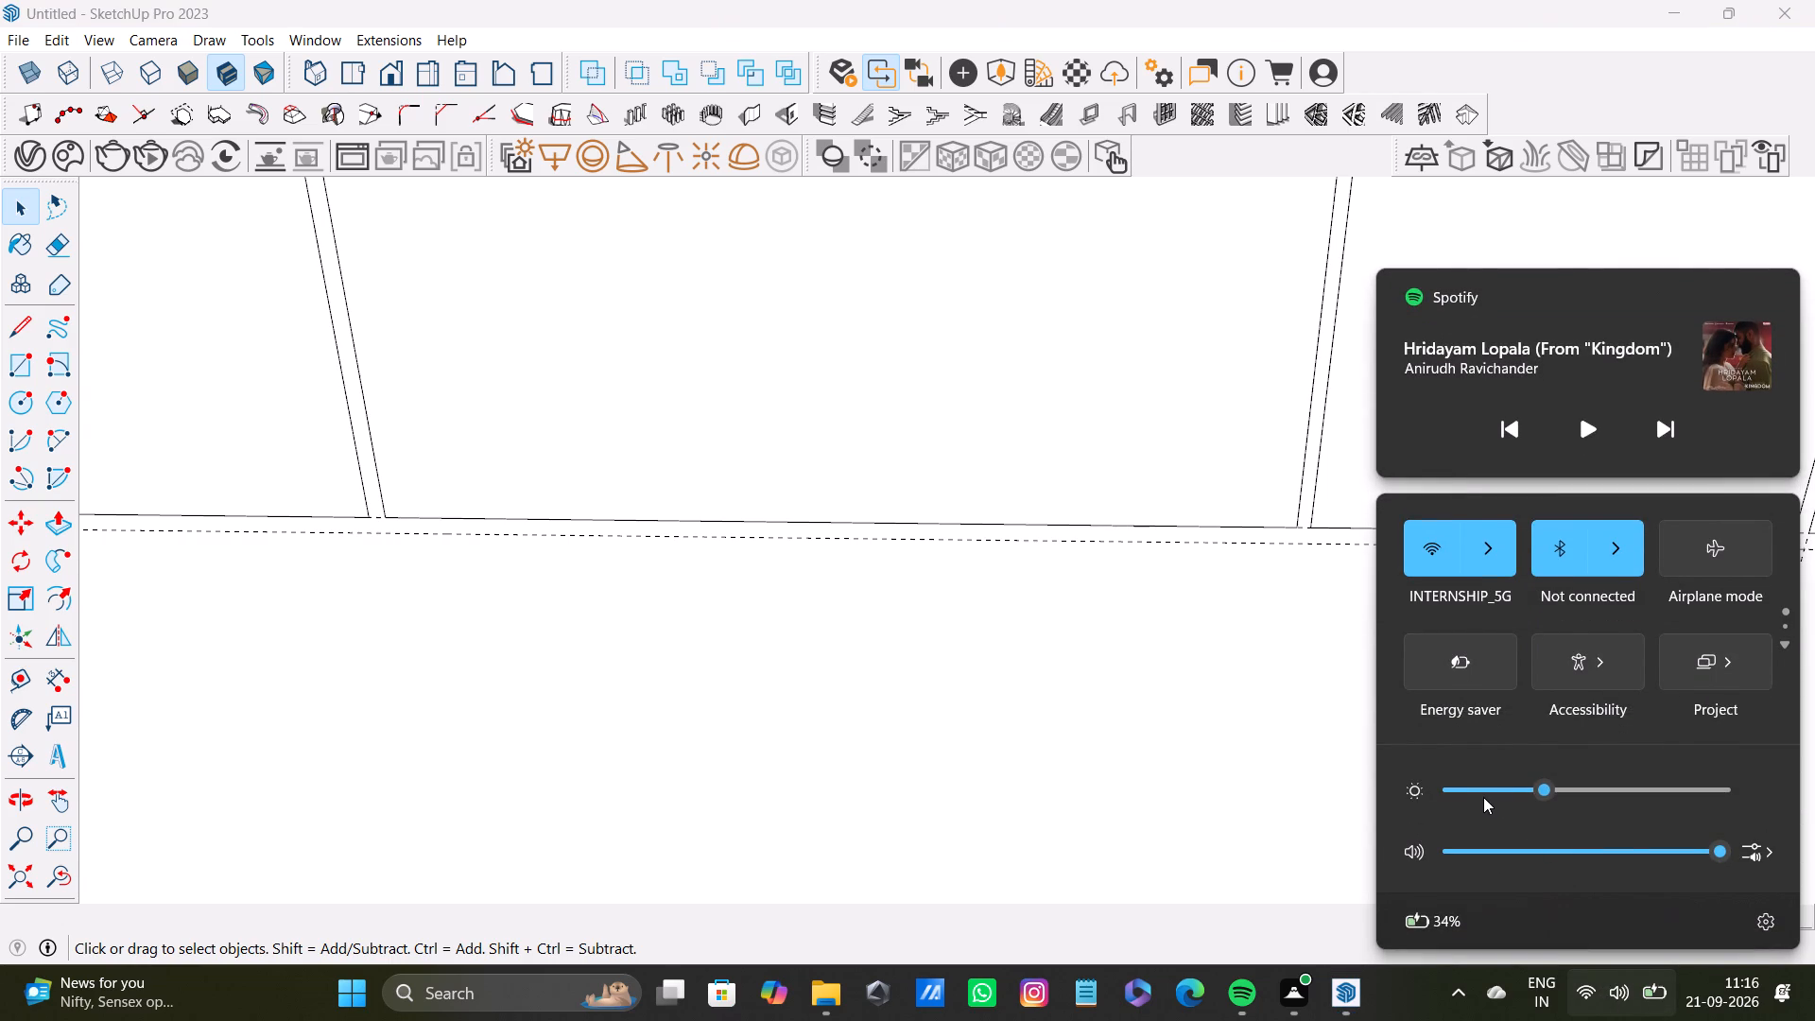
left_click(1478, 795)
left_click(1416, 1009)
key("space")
Delete both vertical guides of the fifth divider pair, nearest the far end of the partition wall.
scroll(1292, 837, "down", 5)
middle_click_drag(1564, 742, 1564, 735)
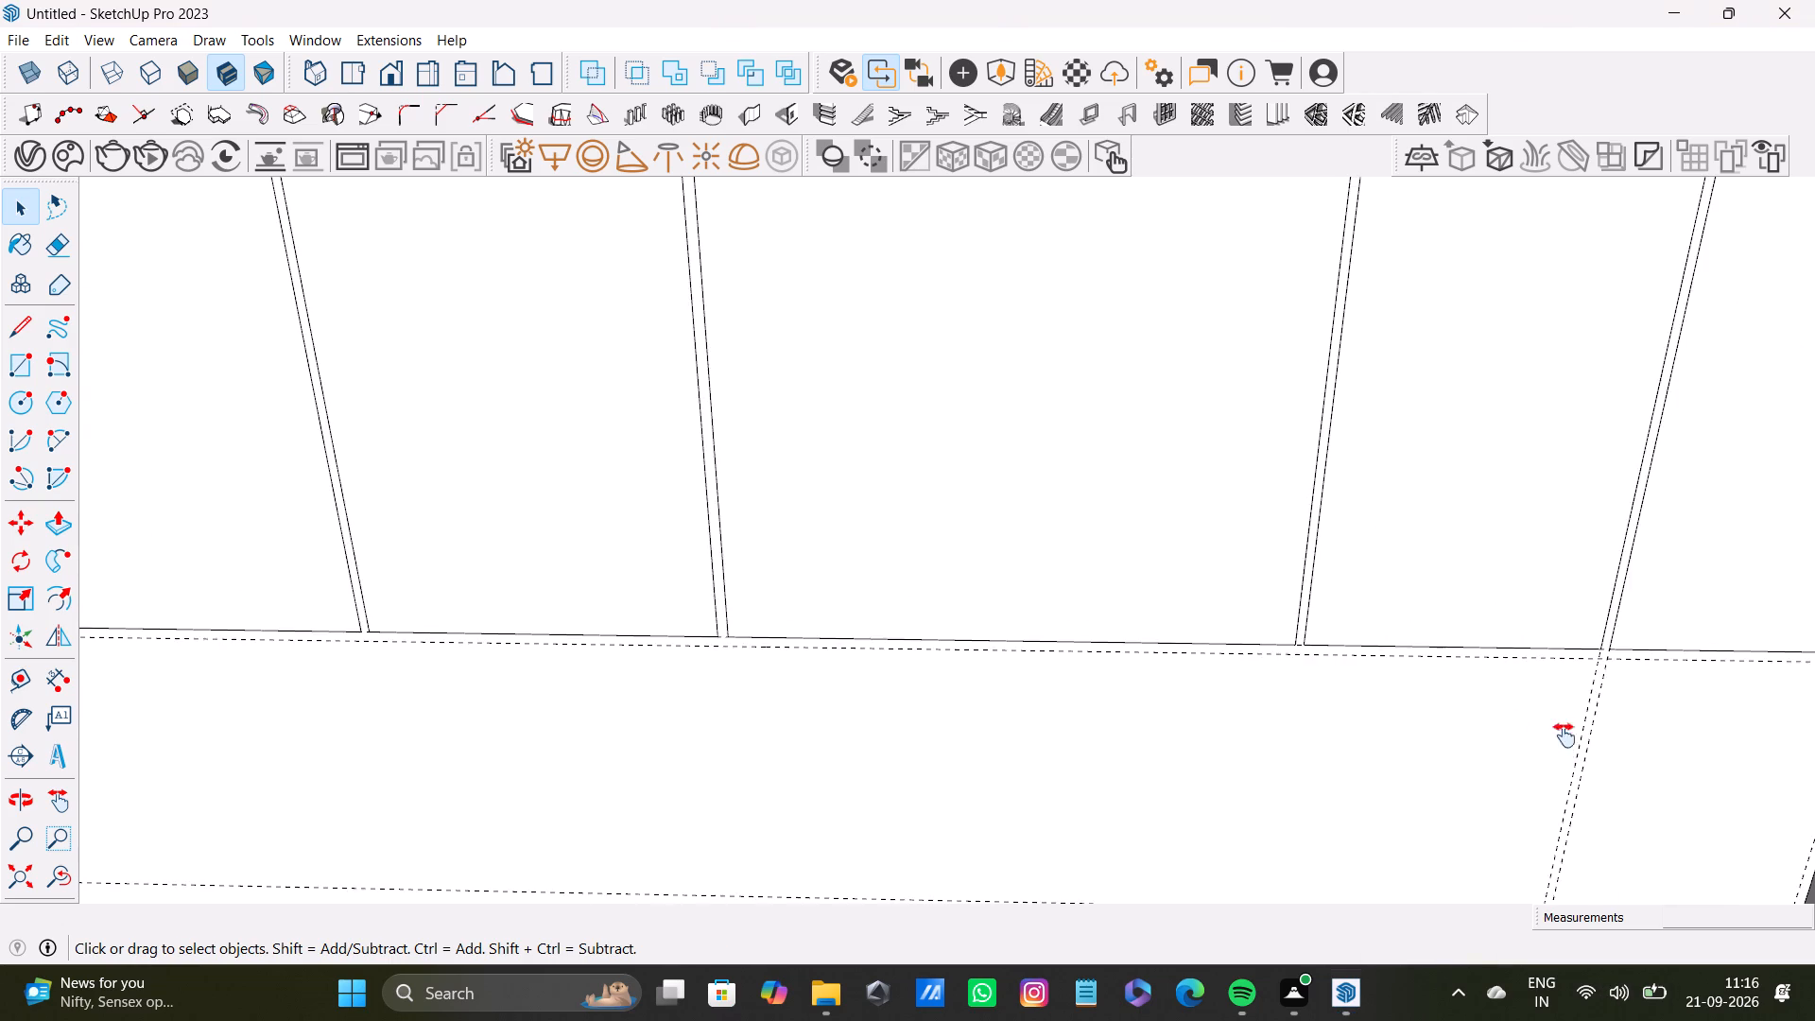
middle_click_drag(1564, 735, 1041, 708)
scroll(1068, 700, "up", 9)
left_click(1061, 722)
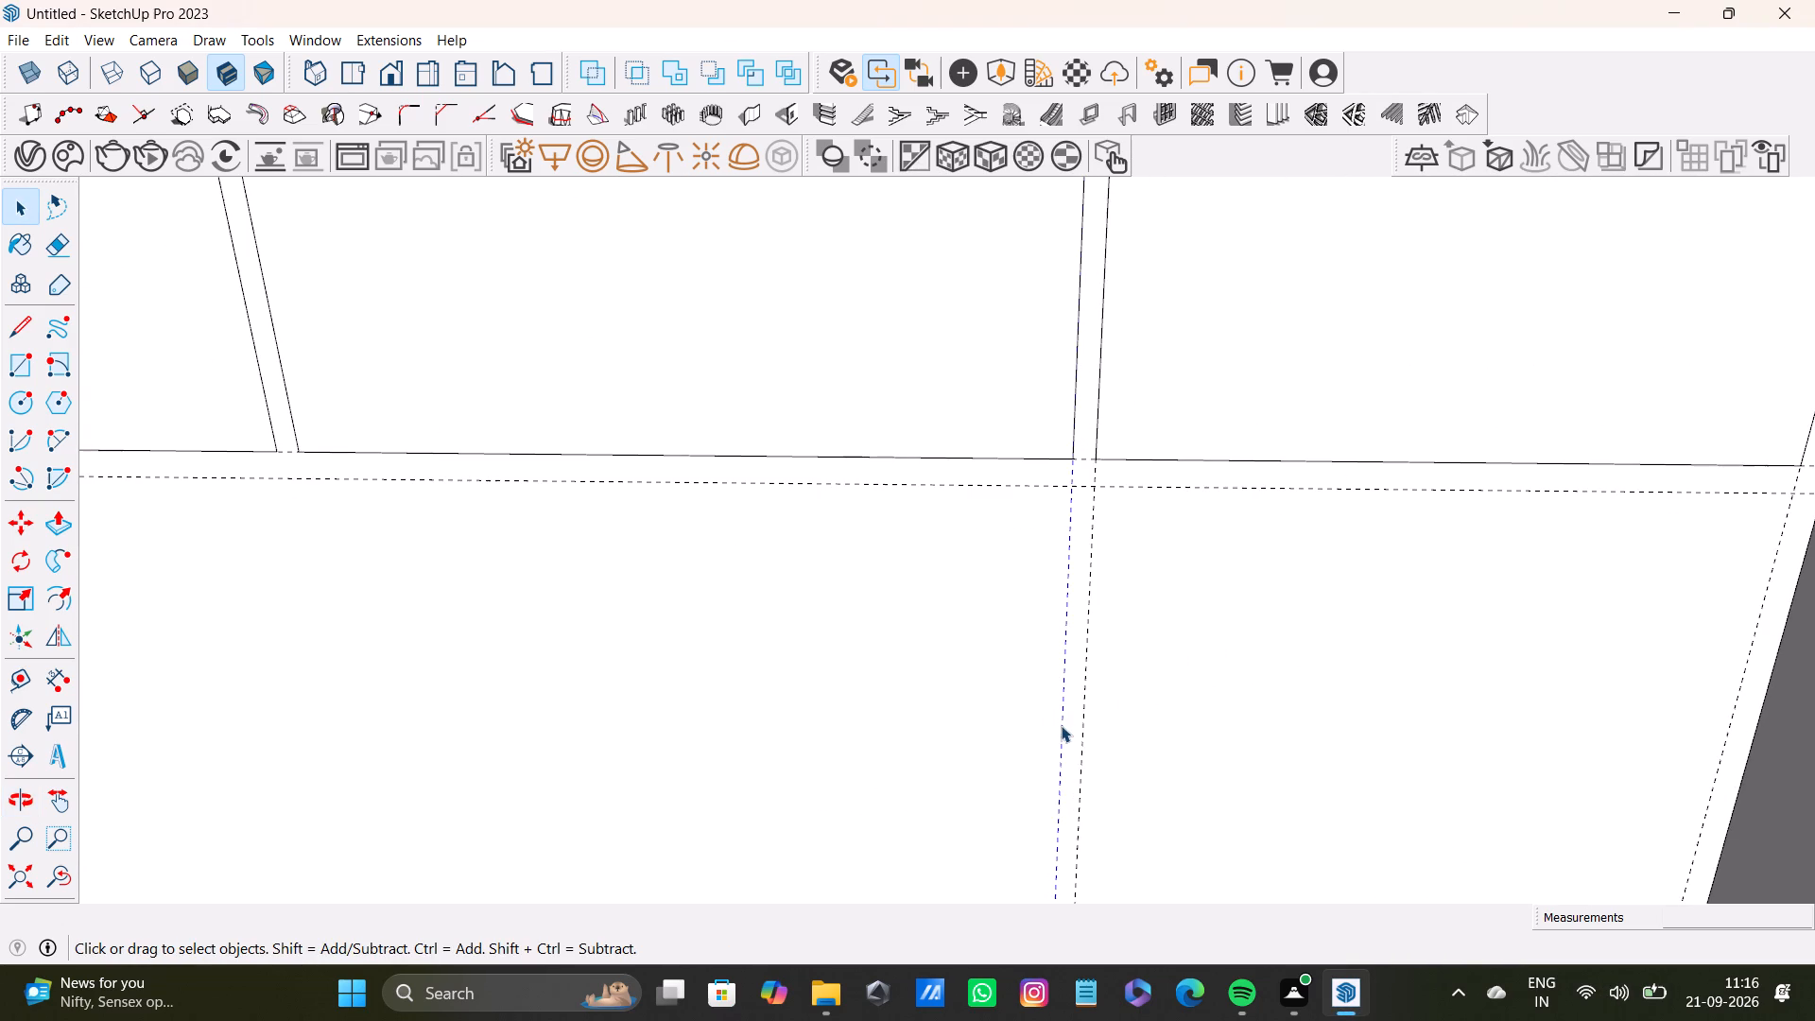
key("Delete")
left_click(1082, 757)
key("Delete")
Place a vertical guide 1' from the end guide beside the windowless exterior wall to divide the lower area.
scroll(1079, 756, "down", 13)
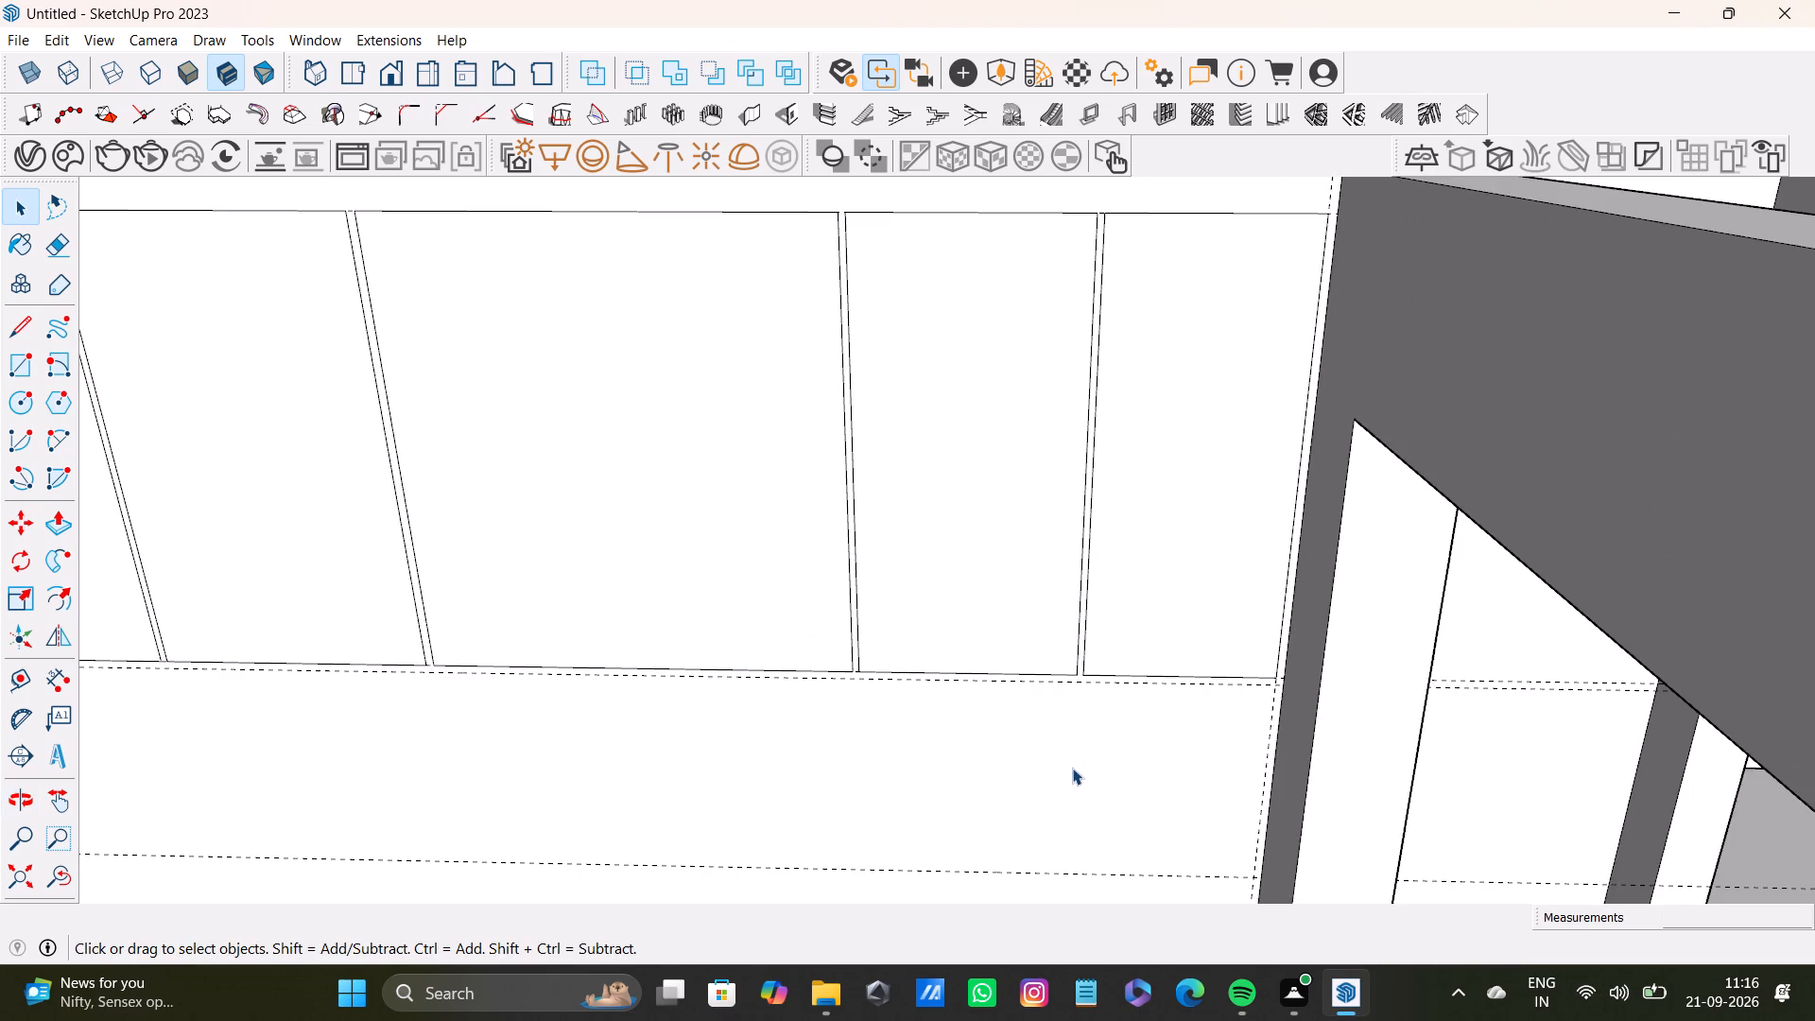
middle_click_drag(1072, 768, 1379, 740)
scroll(1362, 732, "down", 8)
middle_click_drag(1262, 737, 1358, 726, "shift")
scroll(657, 724, "up", 7)
middle_click_drag(783, 702, 808, 700)
key("t")
scroll(716, 753, "up", 4)
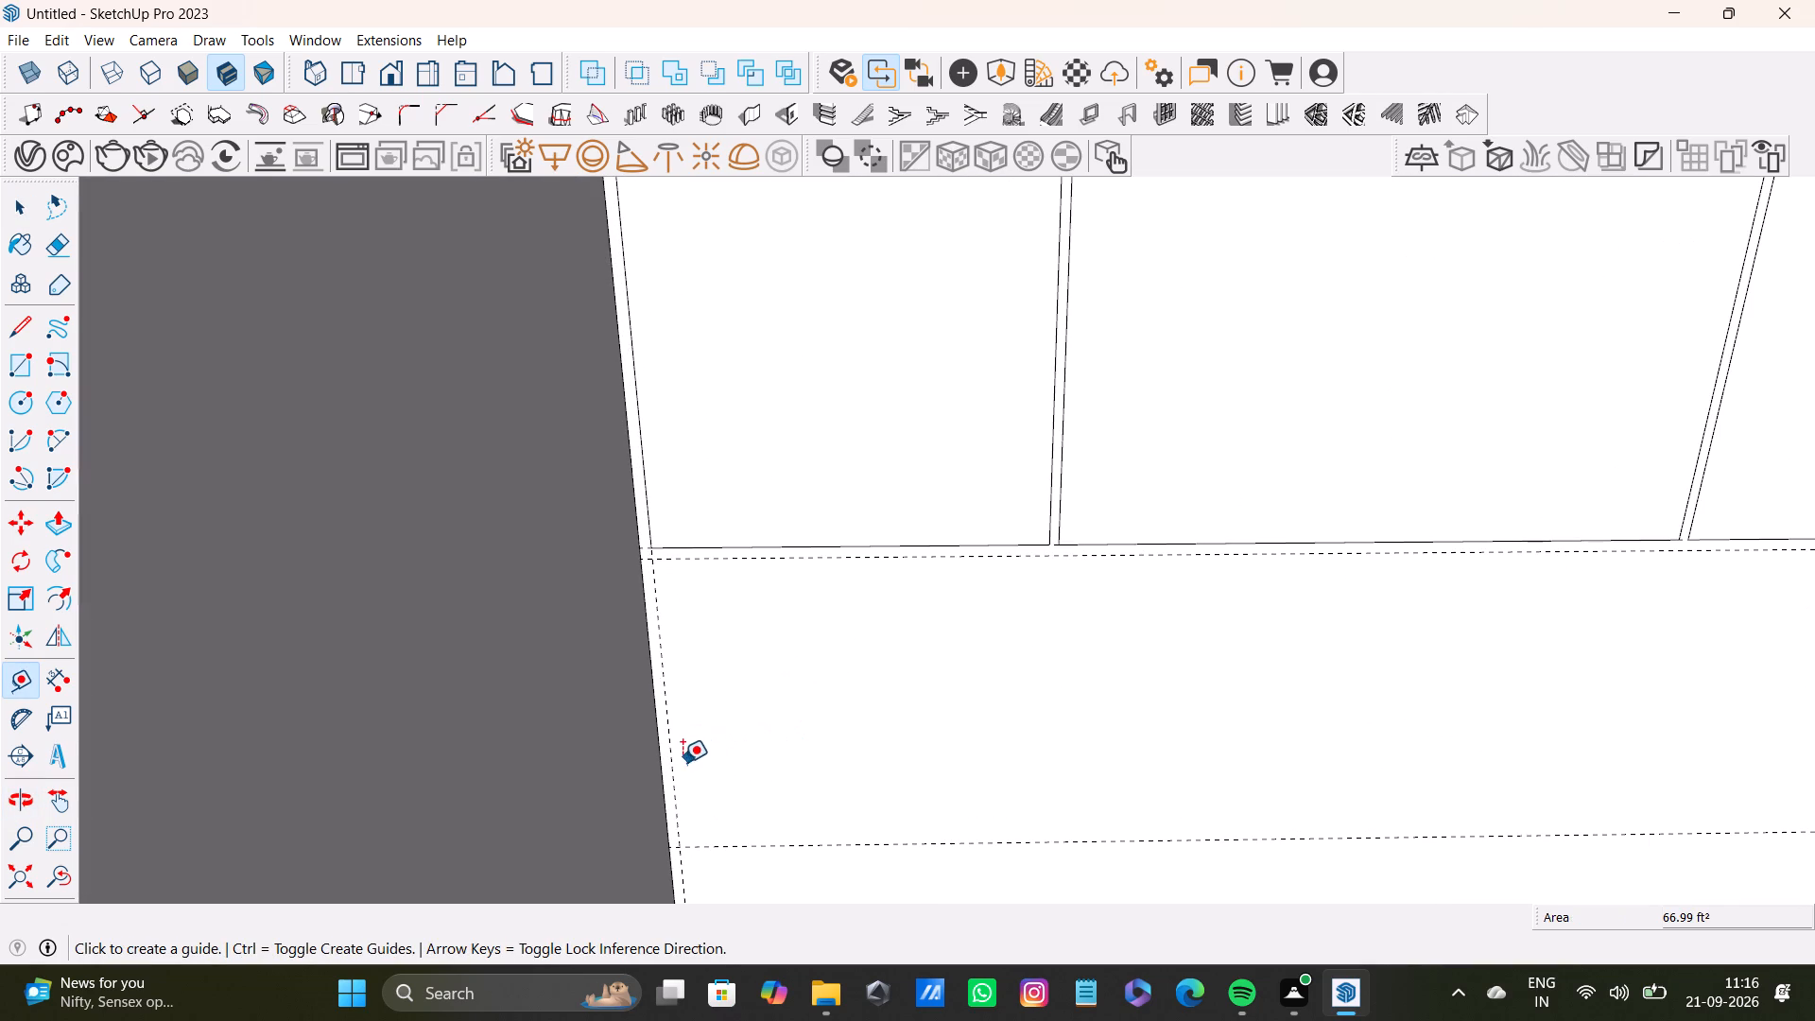
left_click_drag(677, 769, 703, 769)
middle_click_drag(989, 774, 979, 710)
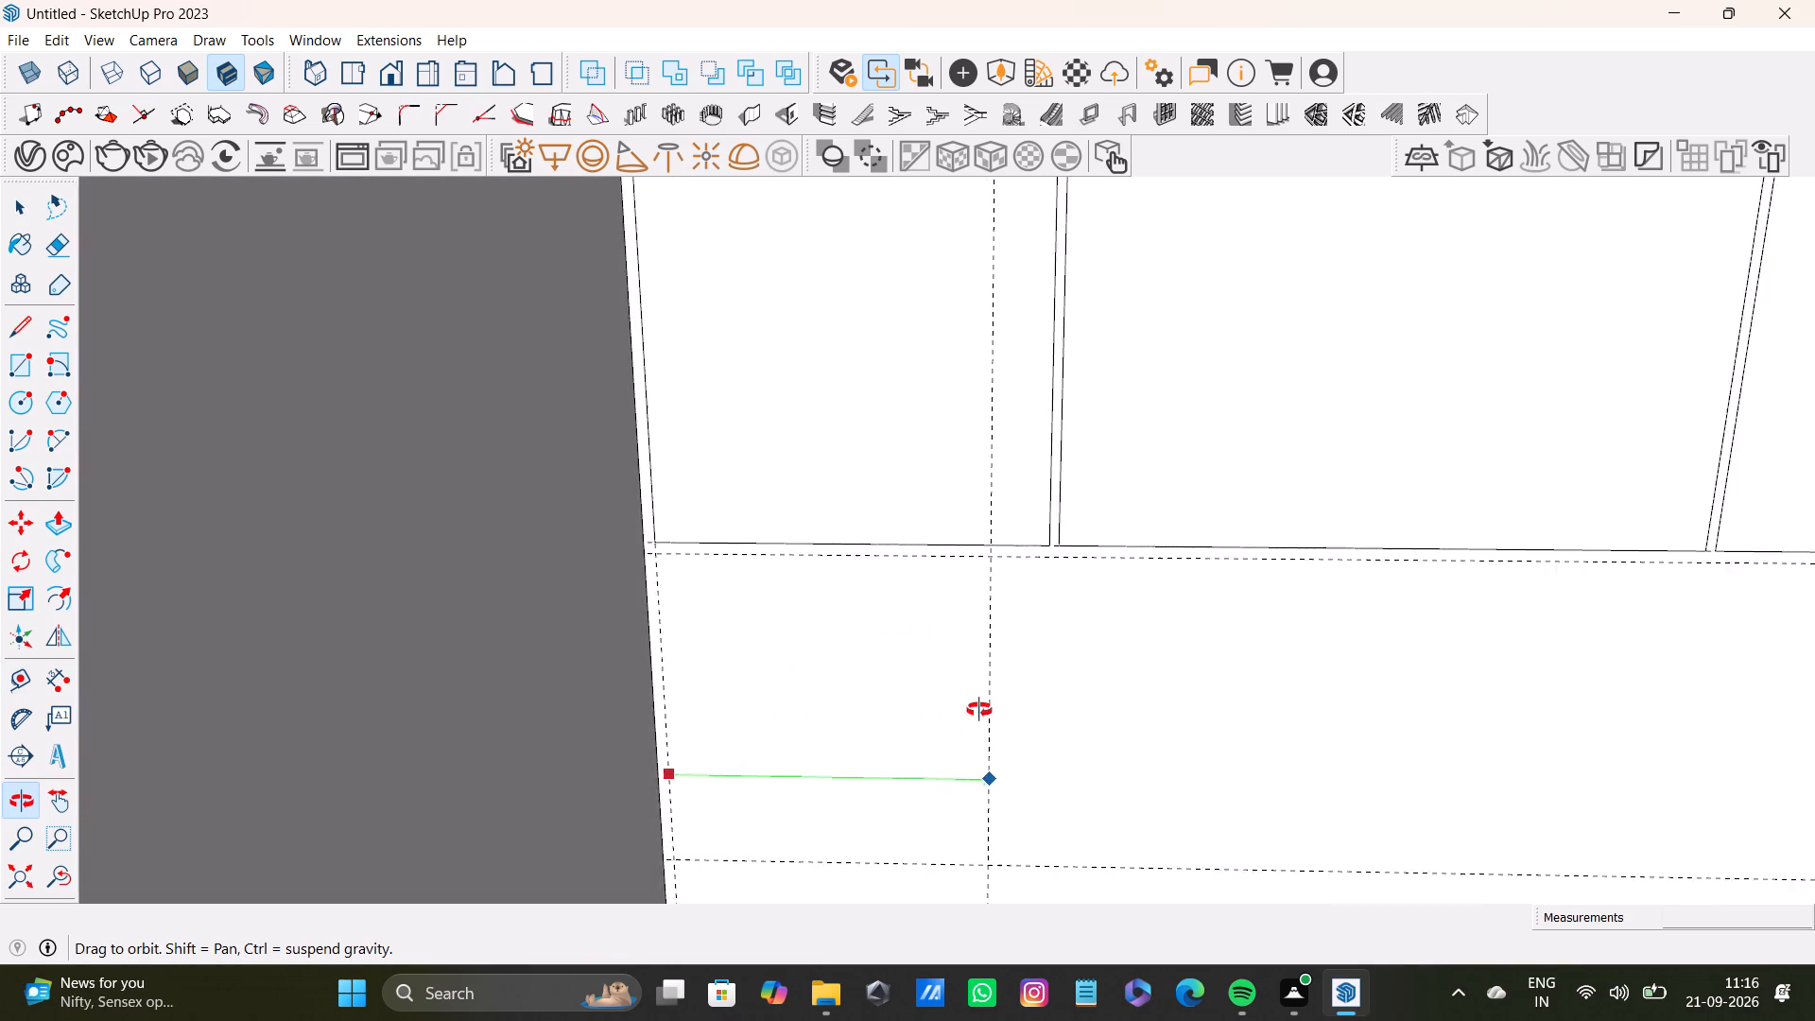
middle_click_drag(979, 710, 1037, 673)
type("1'")
key("Return")
Place a parallel guide 0.4" beyond the new vertical guide, away from the windowless exterior wall, to form a divider pair.
middle_click_drag(1081, 684, 1006, 696)
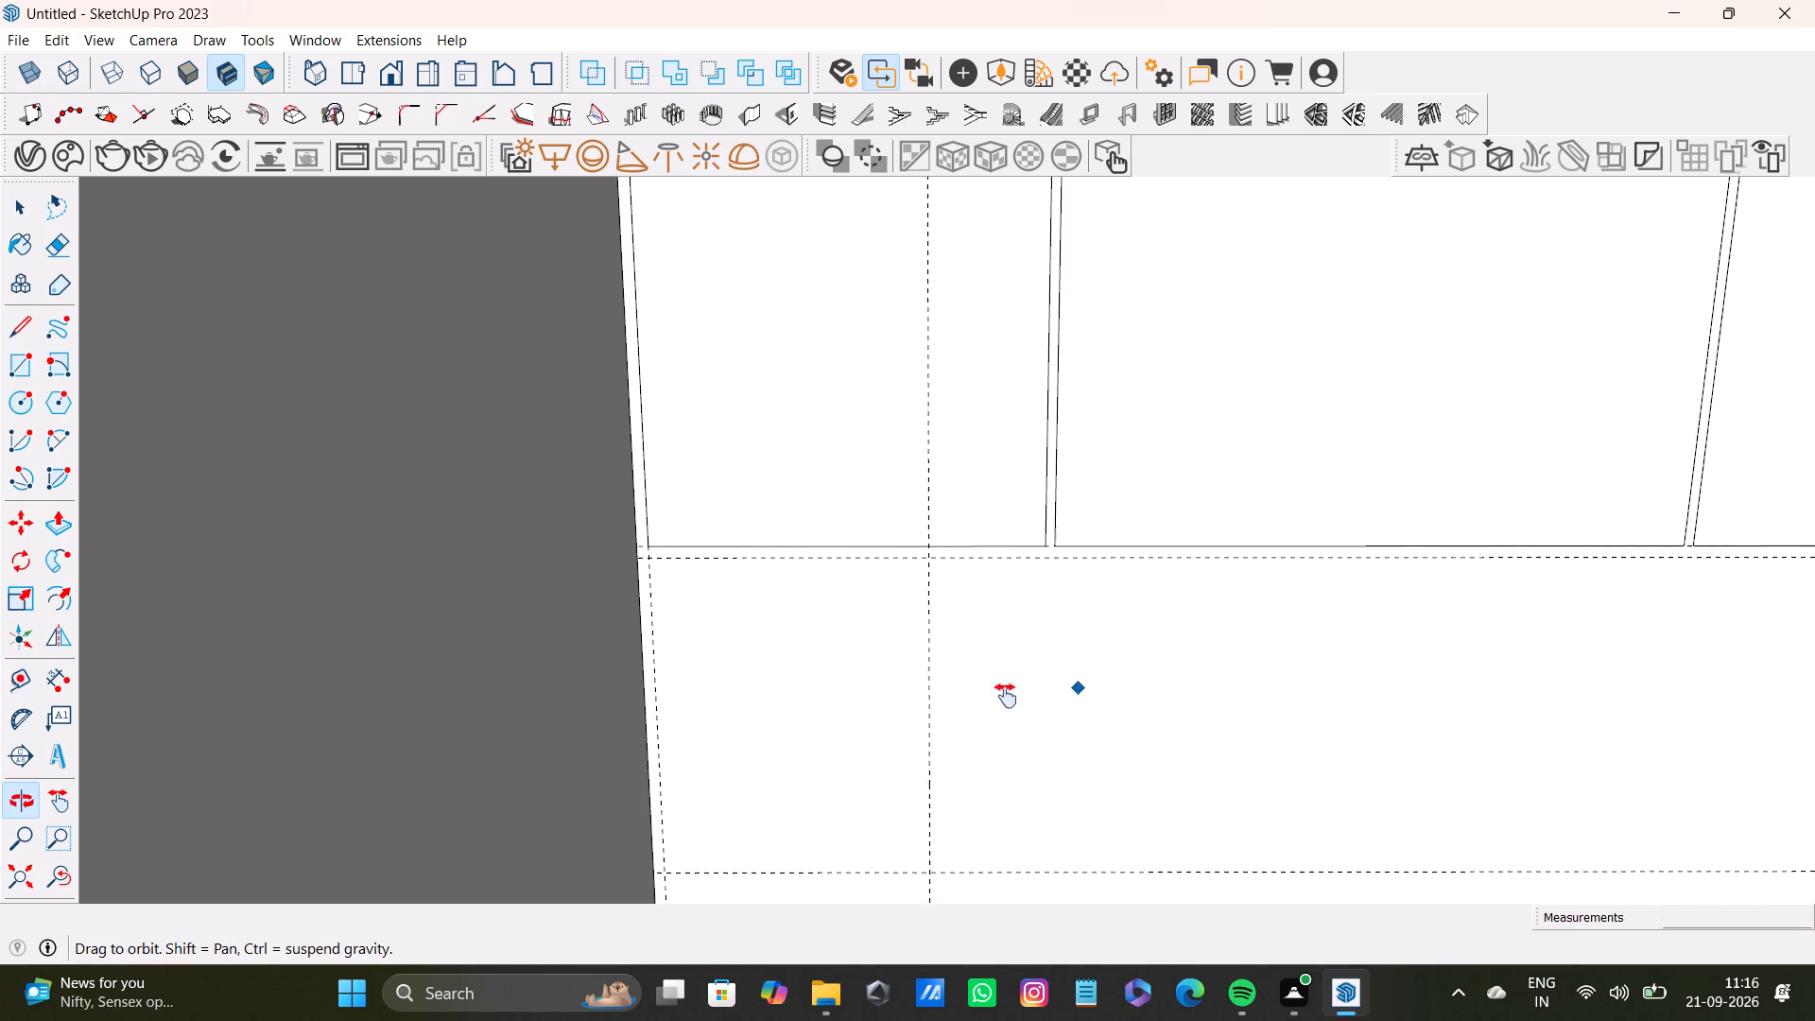
middle_click_drag(1006, 696, 879, 617)
scroll(786, 637, "up", 3)
left_click_drag(787, 657, 803, 661)
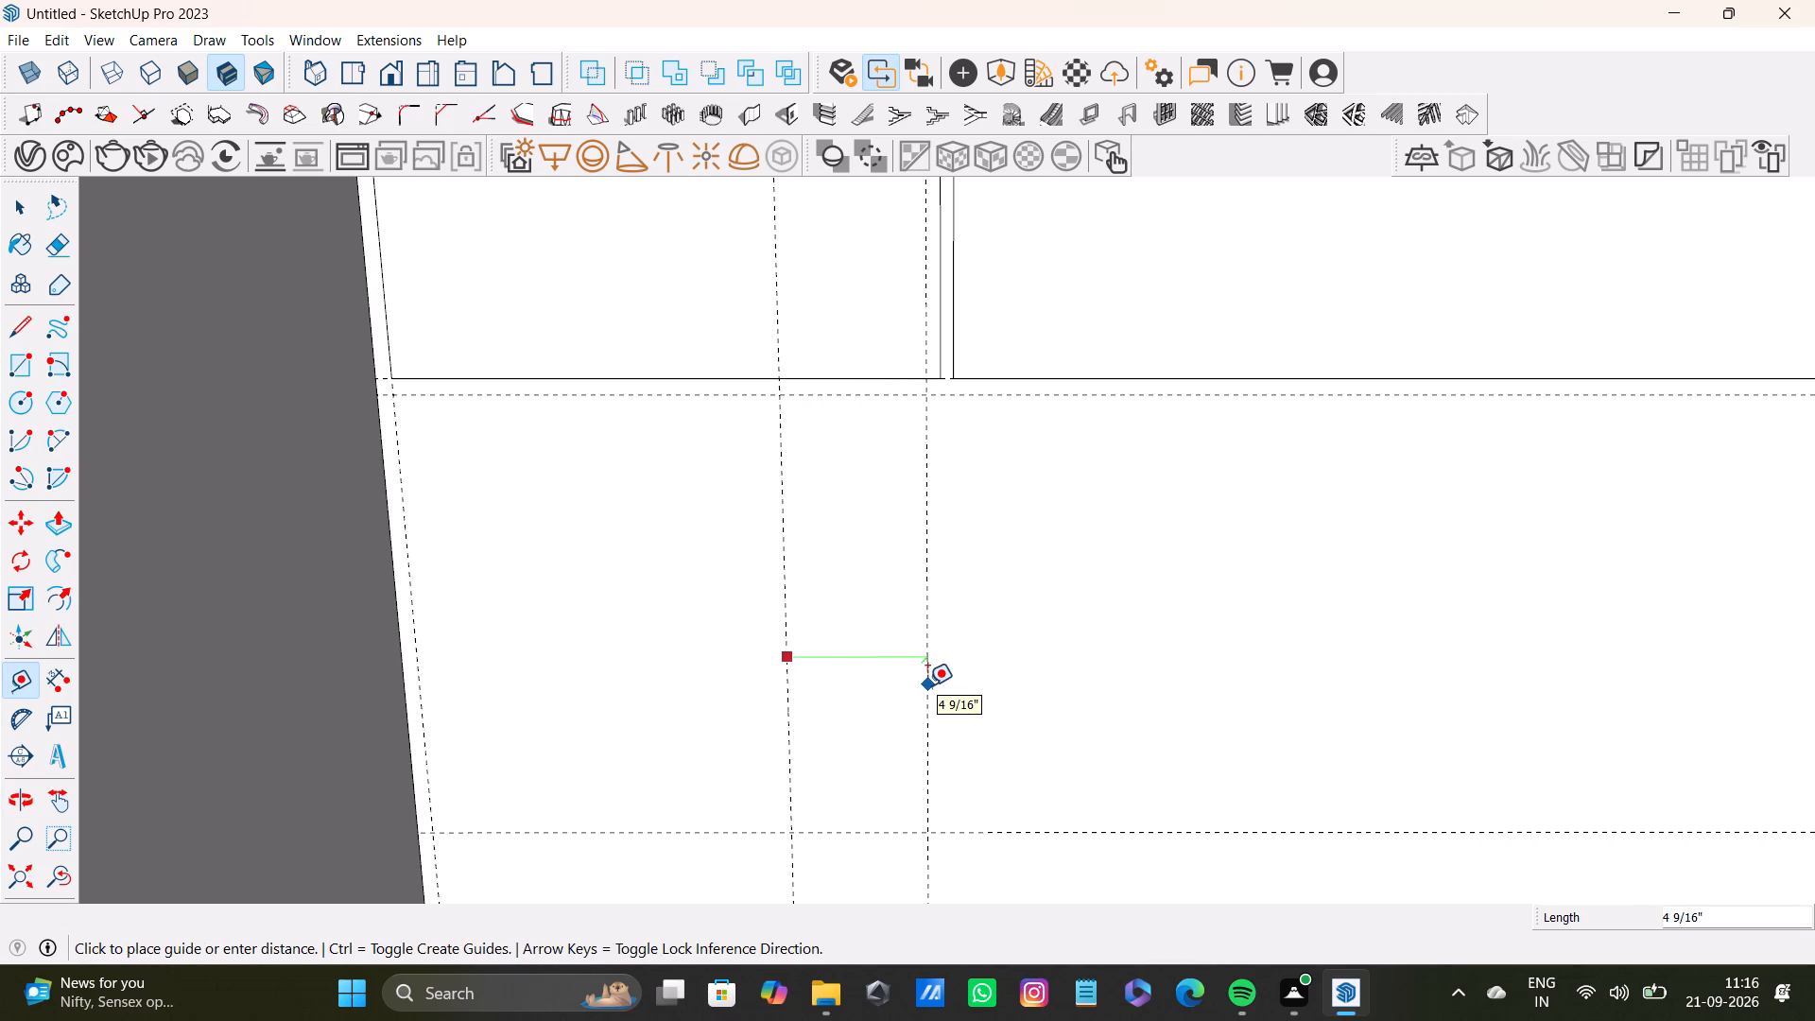
type("0.4")
key("shift+quotedbl")
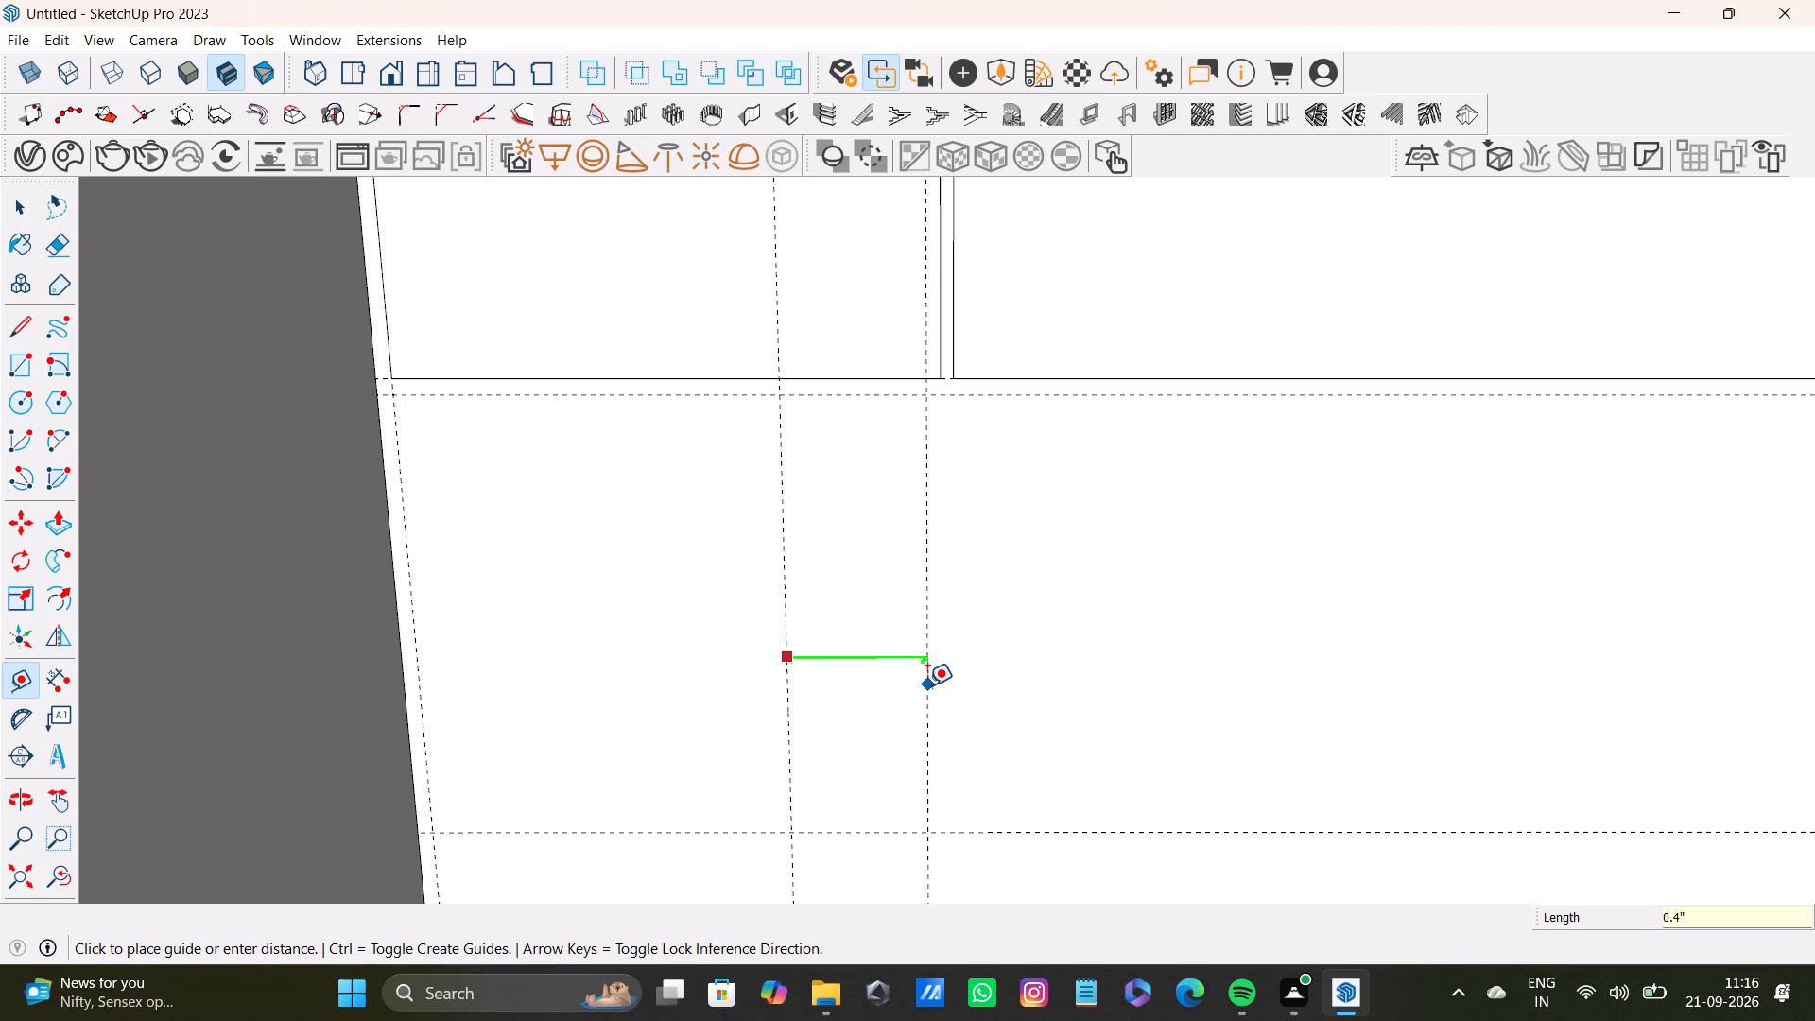
key("Return")
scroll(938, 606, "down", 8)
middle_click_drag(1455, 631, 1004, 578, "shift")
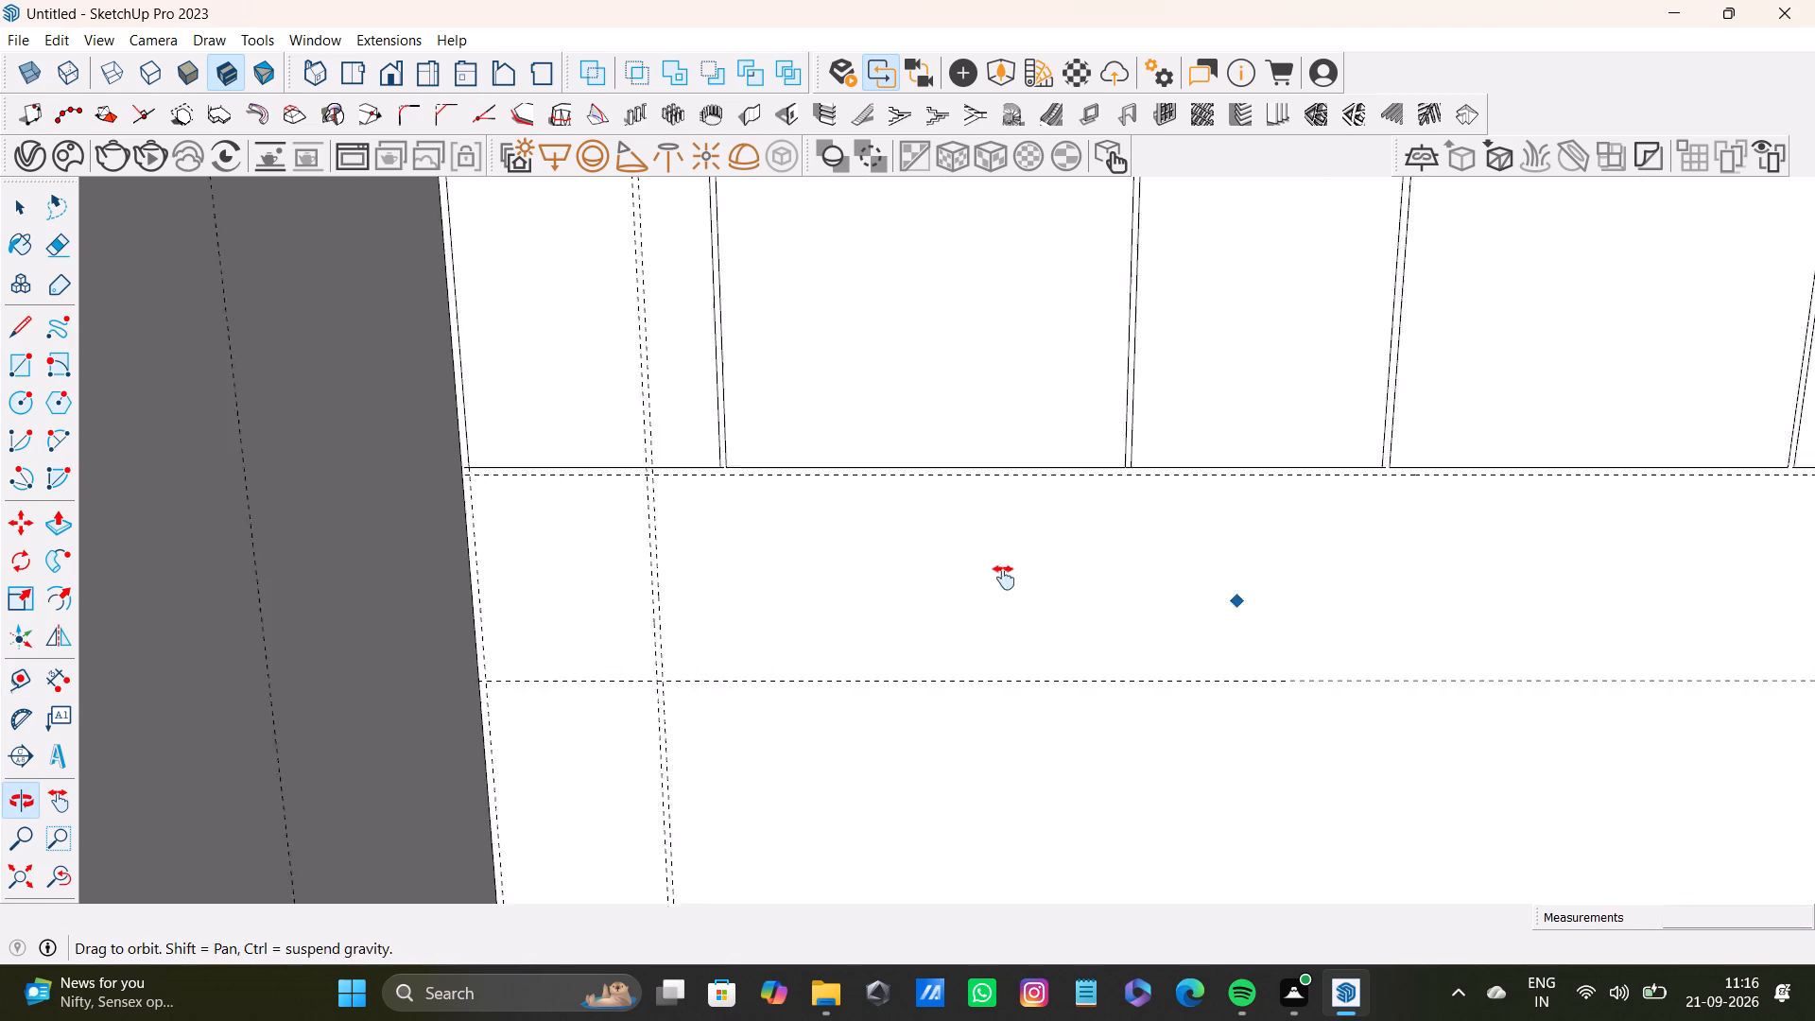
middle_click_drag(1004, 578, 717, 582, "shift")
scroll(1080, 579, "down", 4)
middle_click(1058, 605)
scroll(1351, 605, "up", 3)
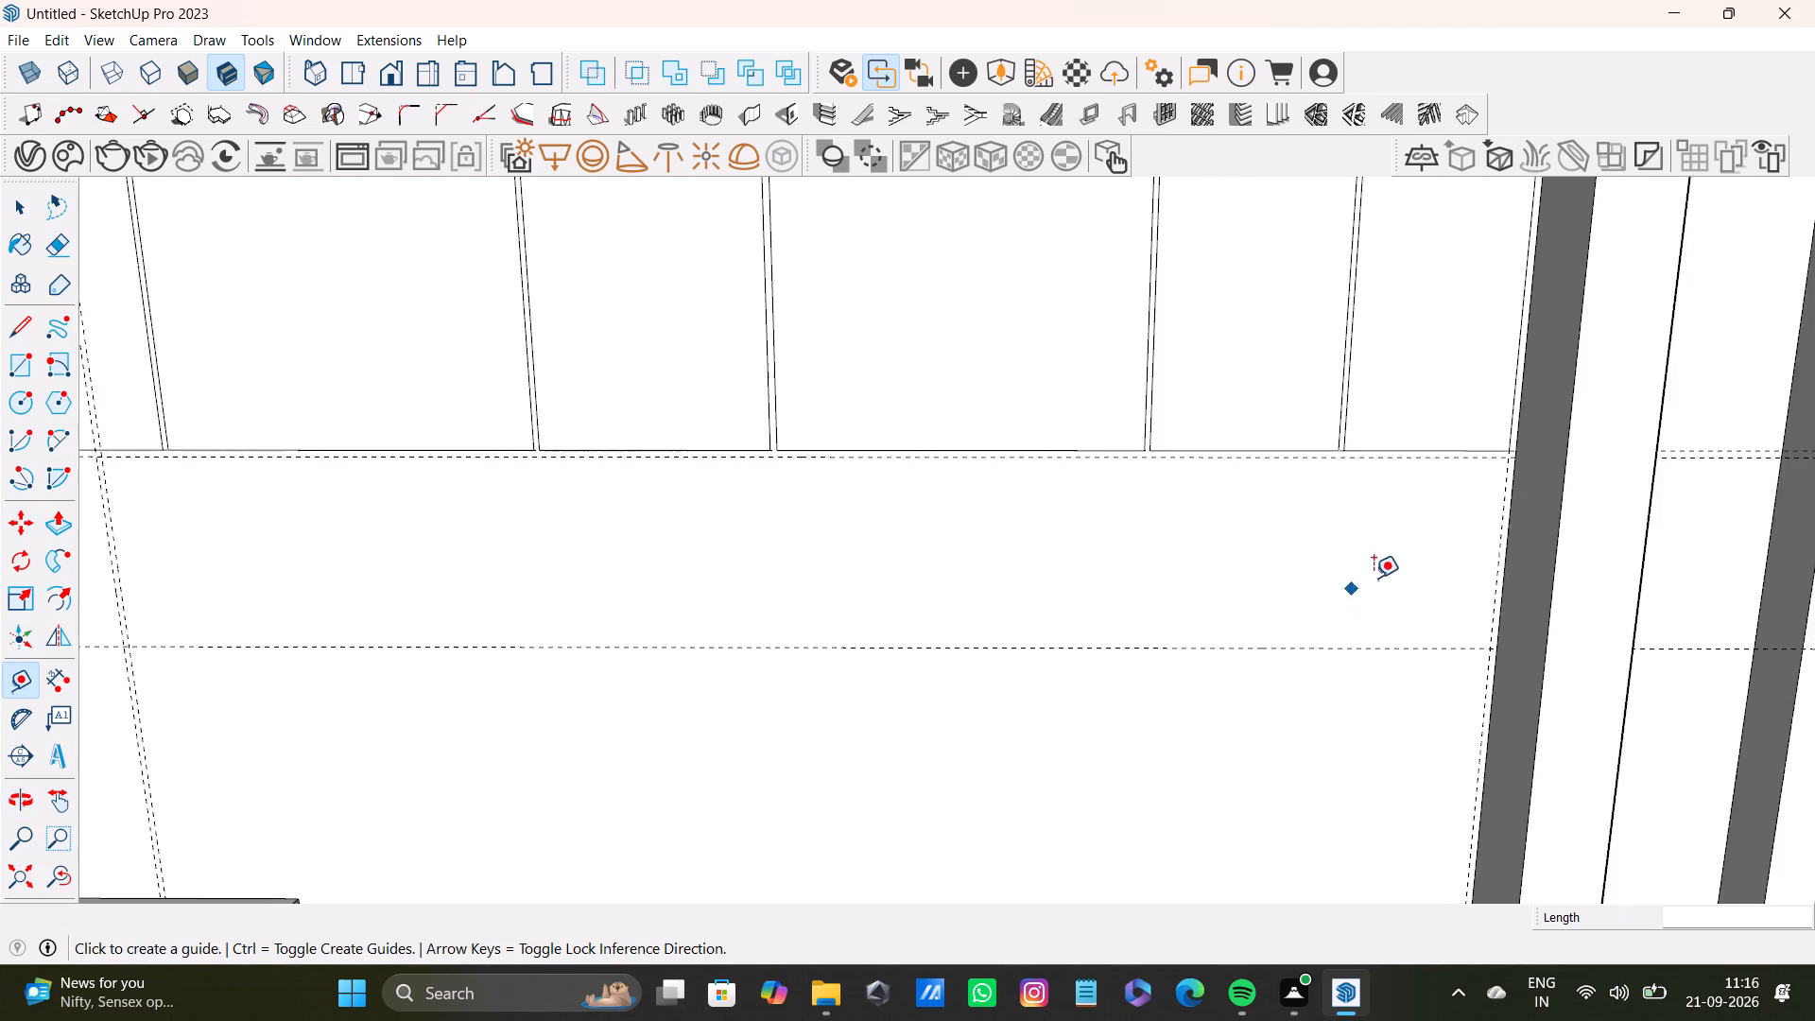
Place a vertical guide 1' from the end guide beside the interior wall with the doorway, in the lower area.
scroll(1374, 578, "up", 2)
left_click(1522, 564)
type("1'")
key("Return")
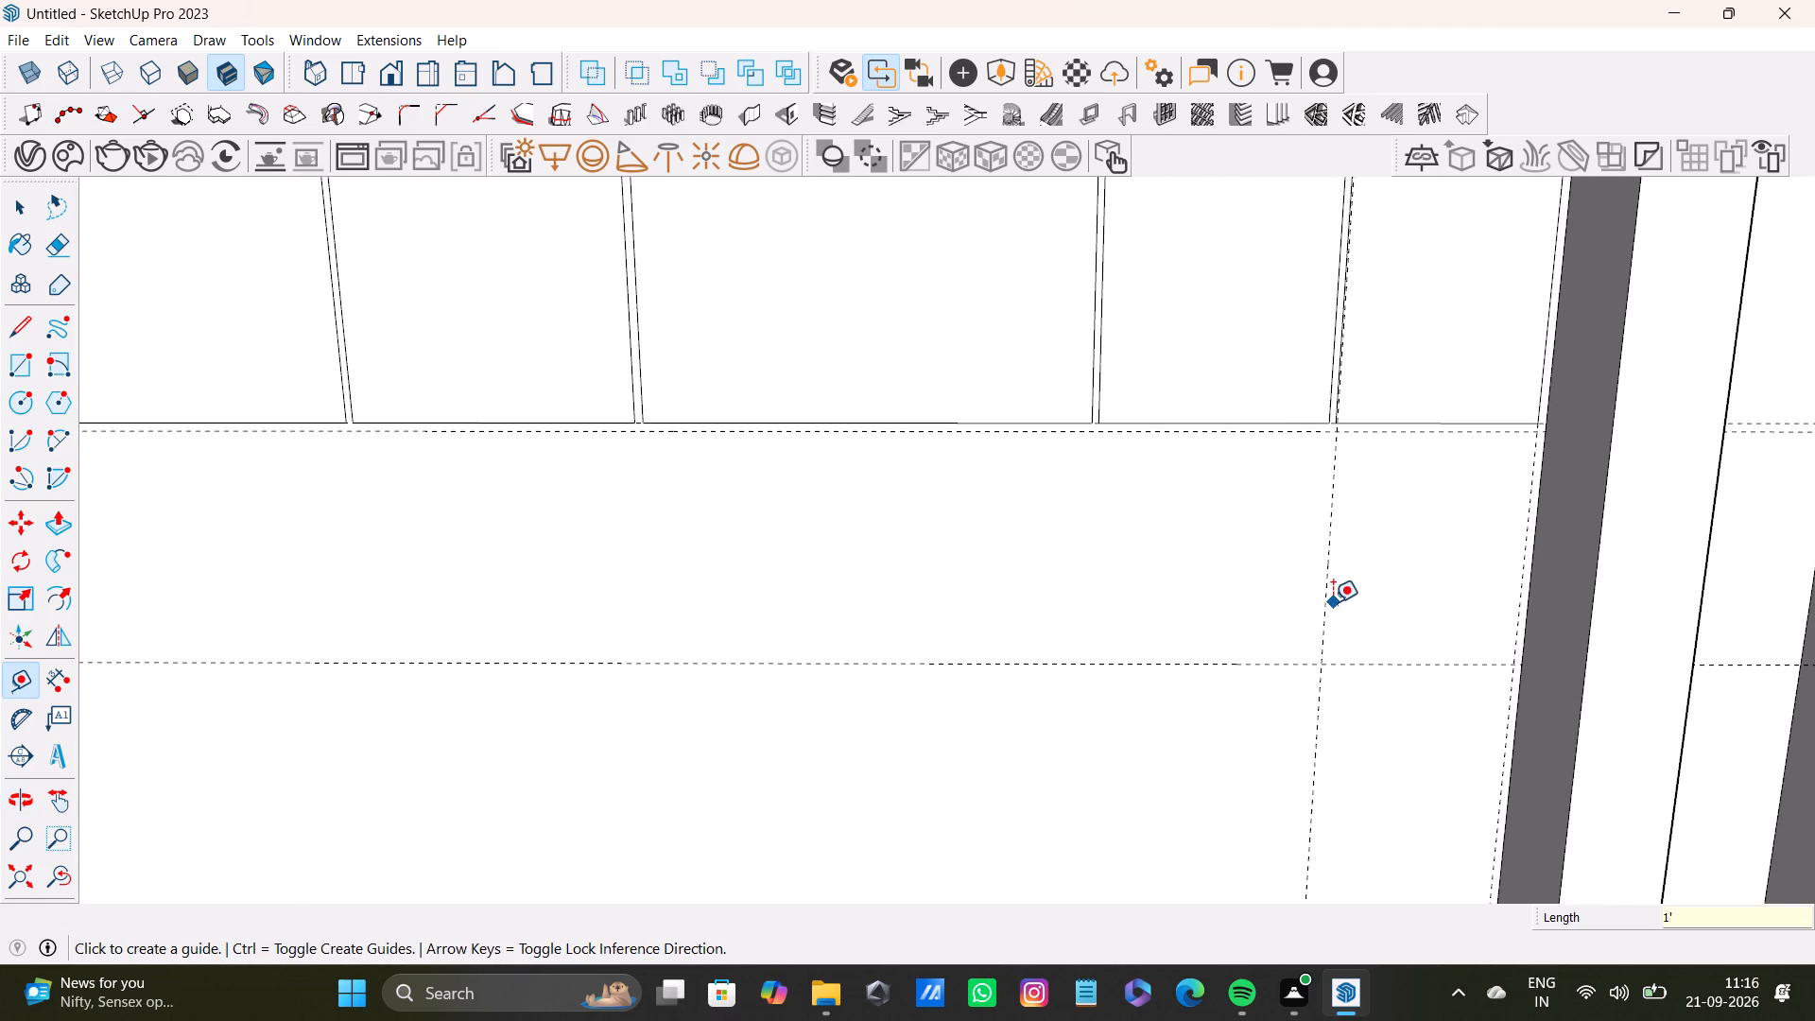
Place a parallel guide about 1/2" beyond that vertical guide, away from the doorway wall, snapping to the upper divider's edge.
left_click_drag(1333, 602, 1270, 609)
key("space")
key("t")
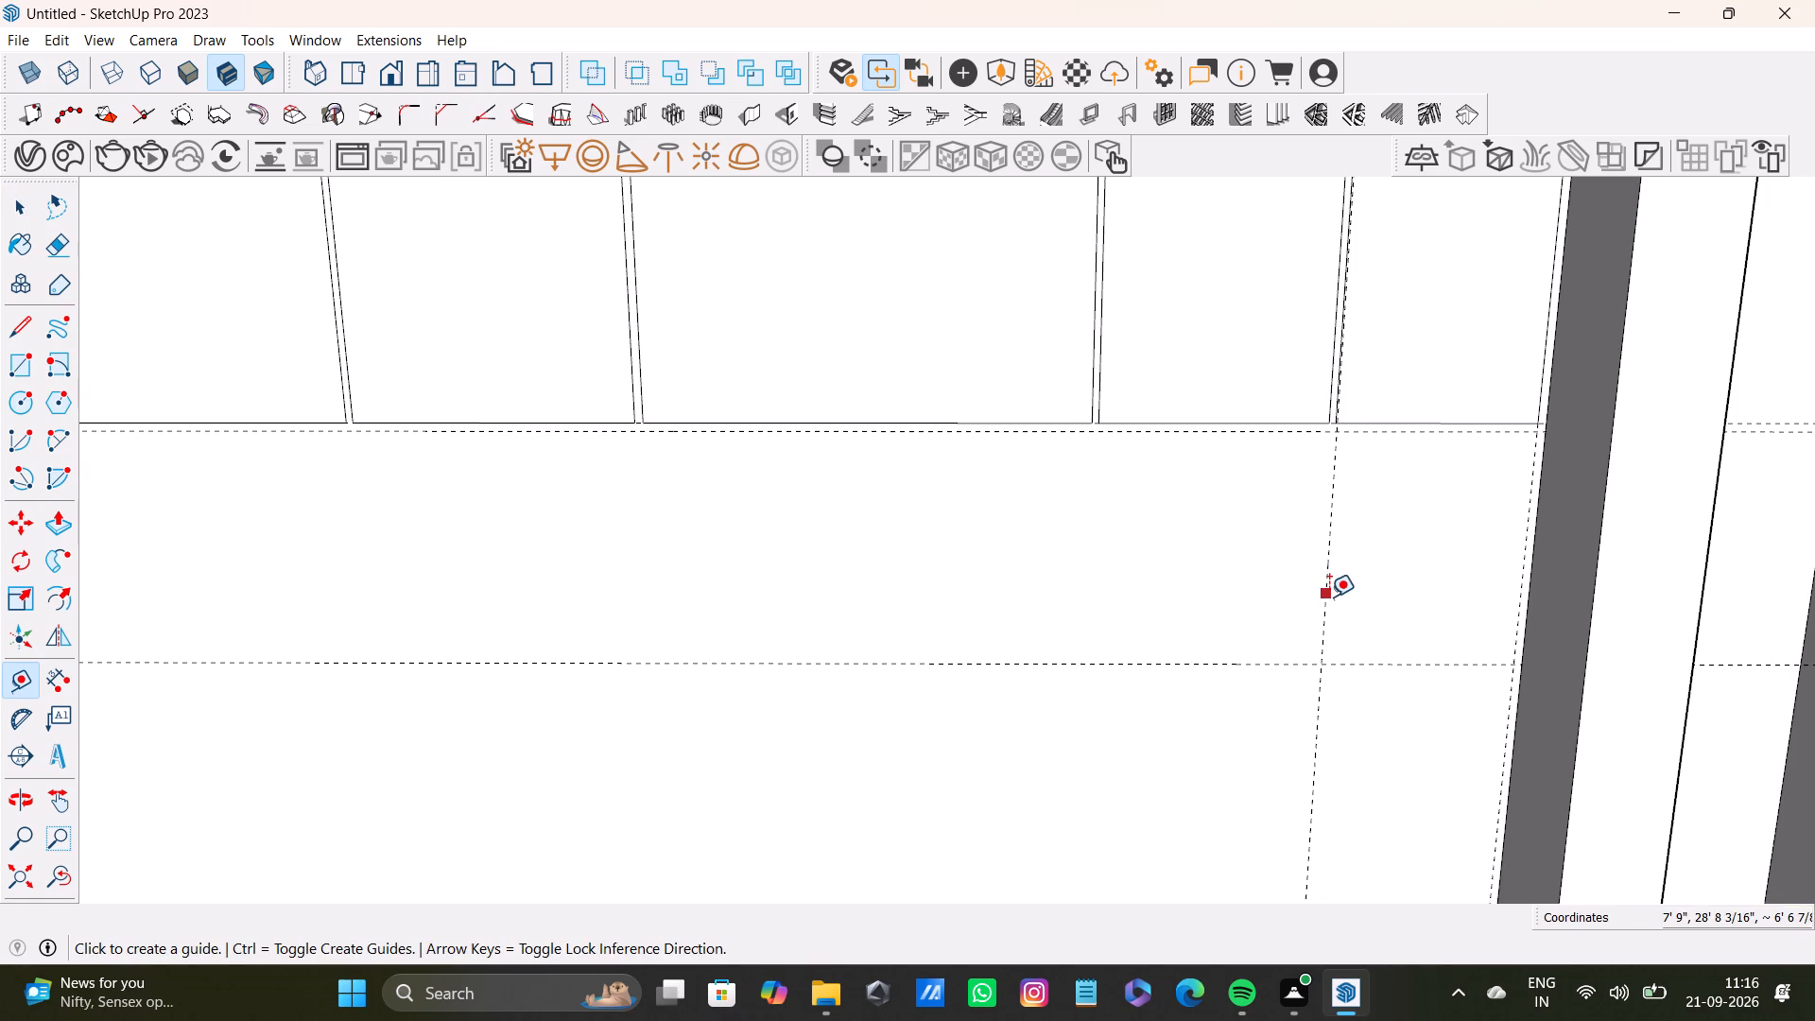
left_click_drag(1329, 602, 1313, 606)
scroll(1313, 572, "up", 6)
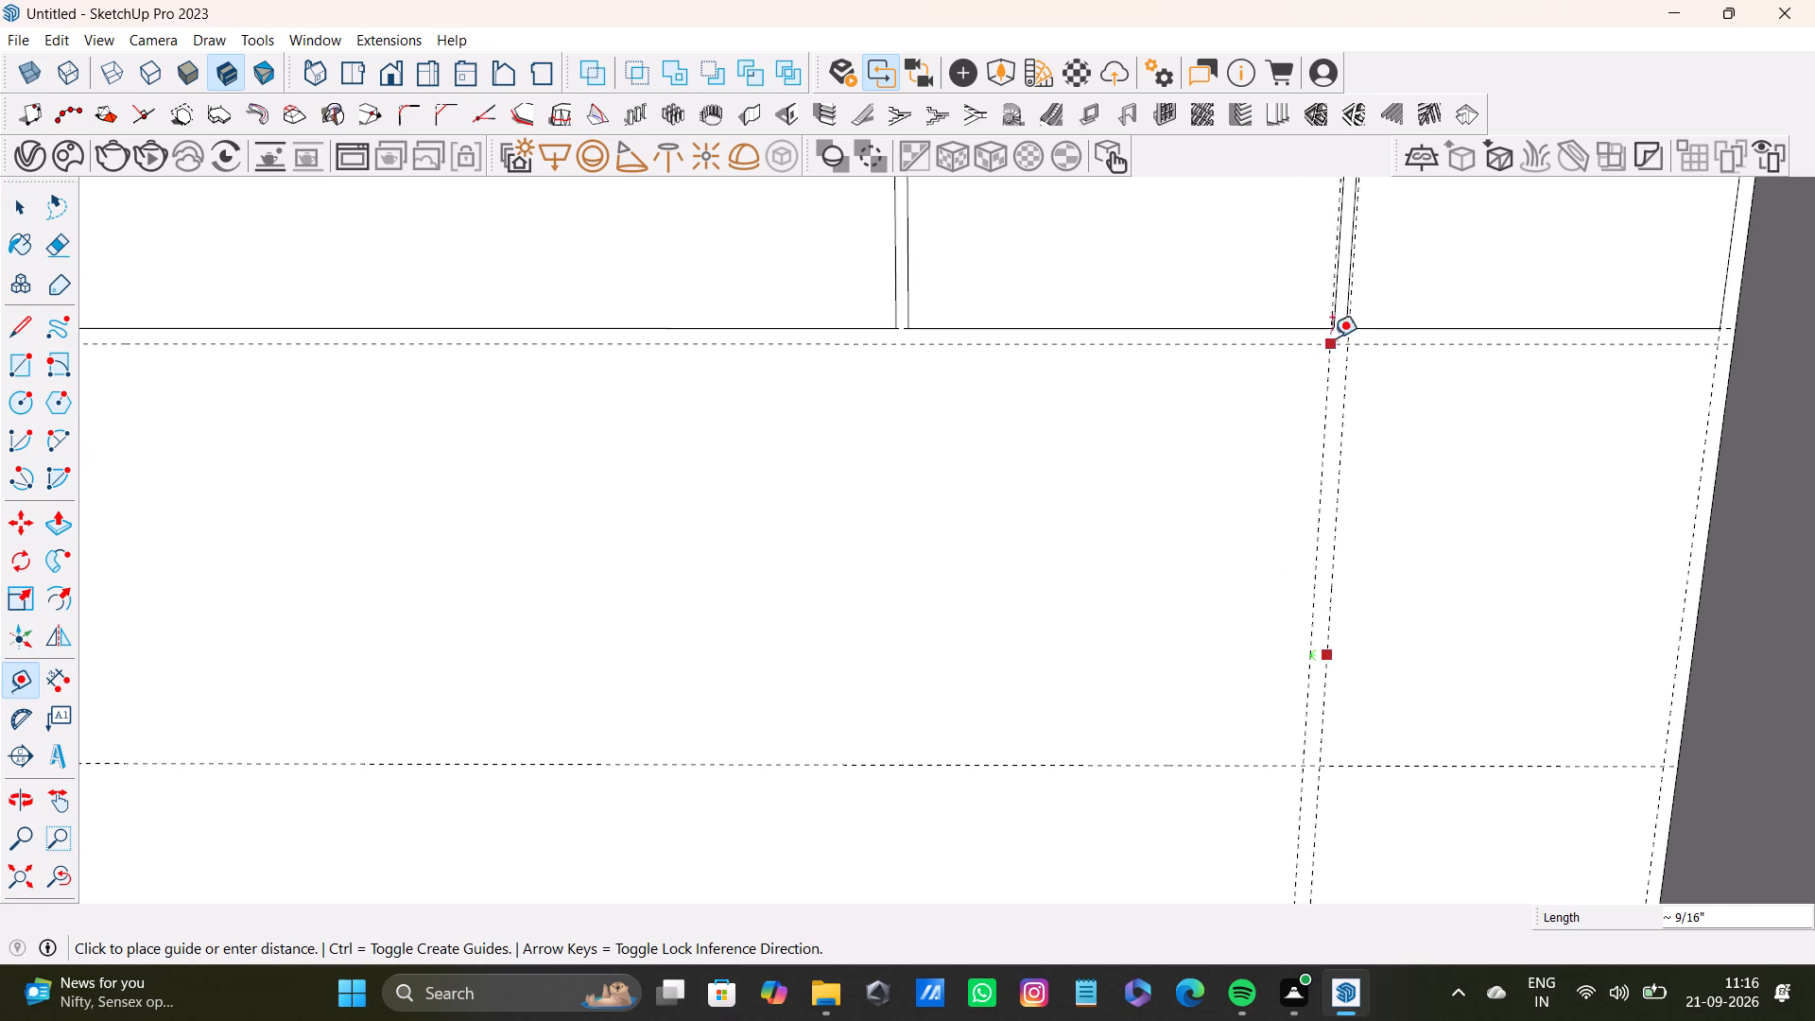
scroll(1326, 321, "up", 6)
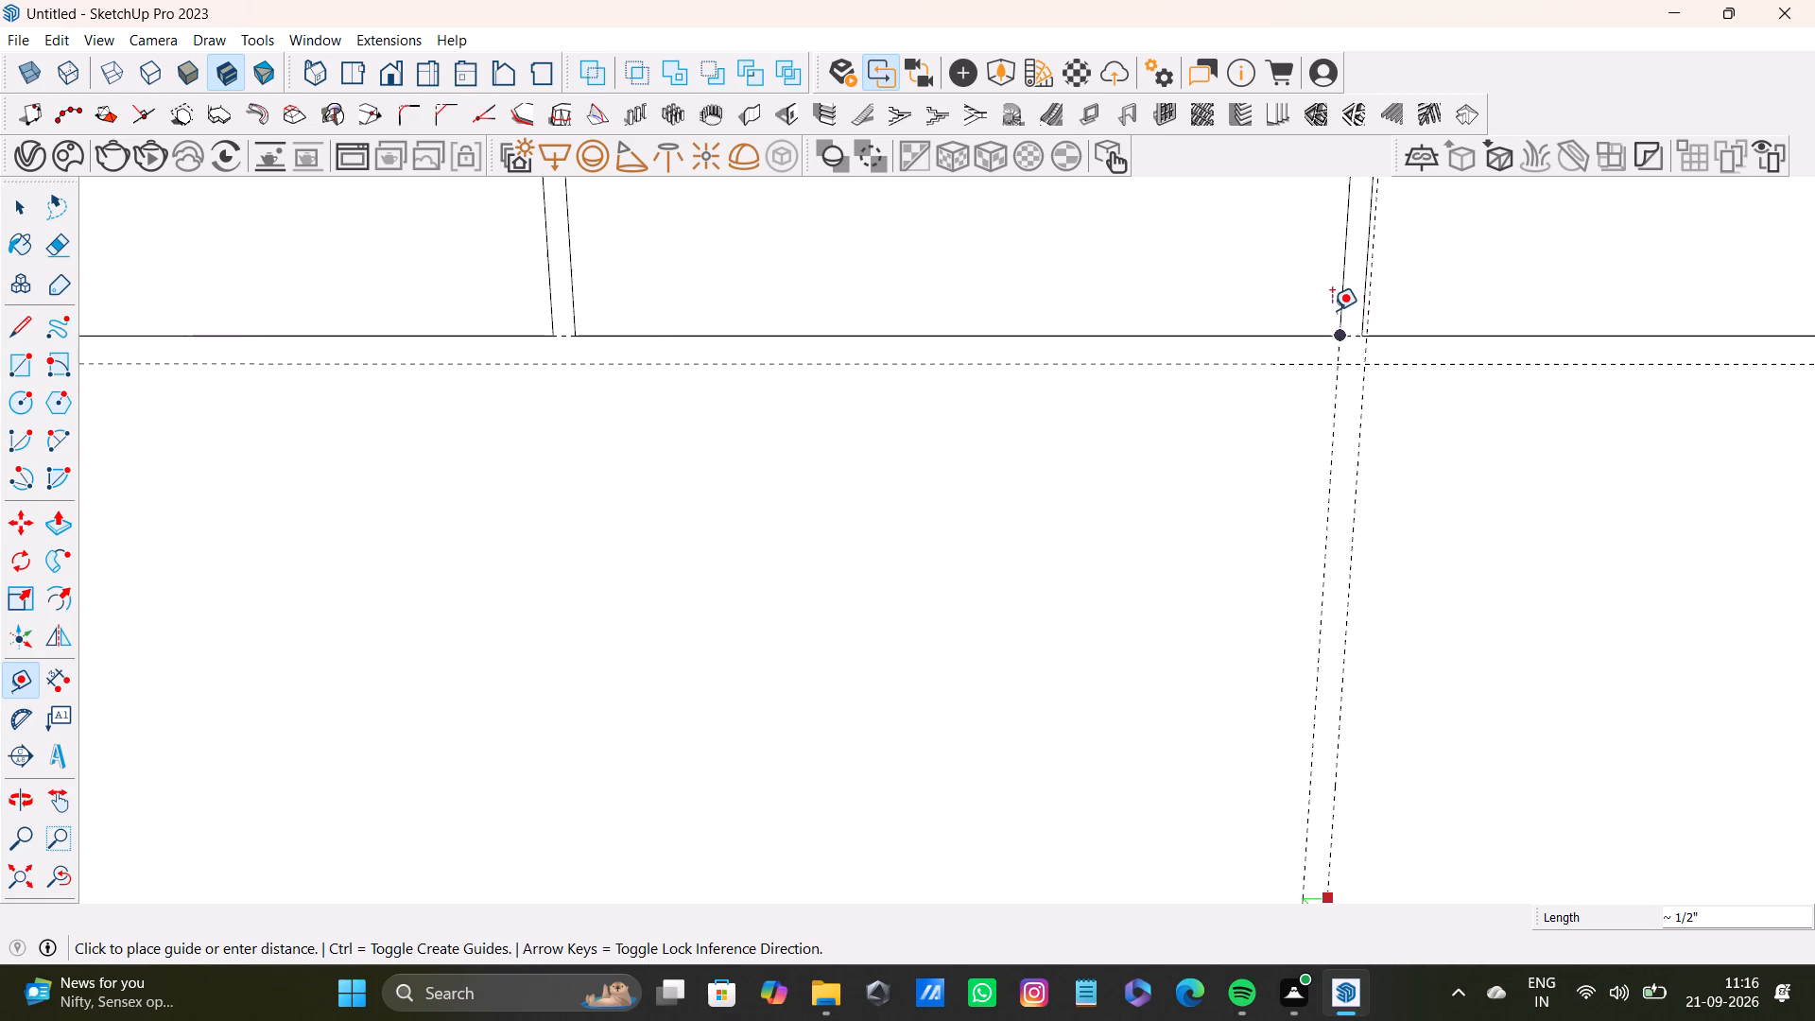
left_click(1338, 315)
Place a vertical guide 1' from the divider pair nearest the windowless exterior wall, toward the middle of the partition wall.
scroll(1181, 586, "down", 10)
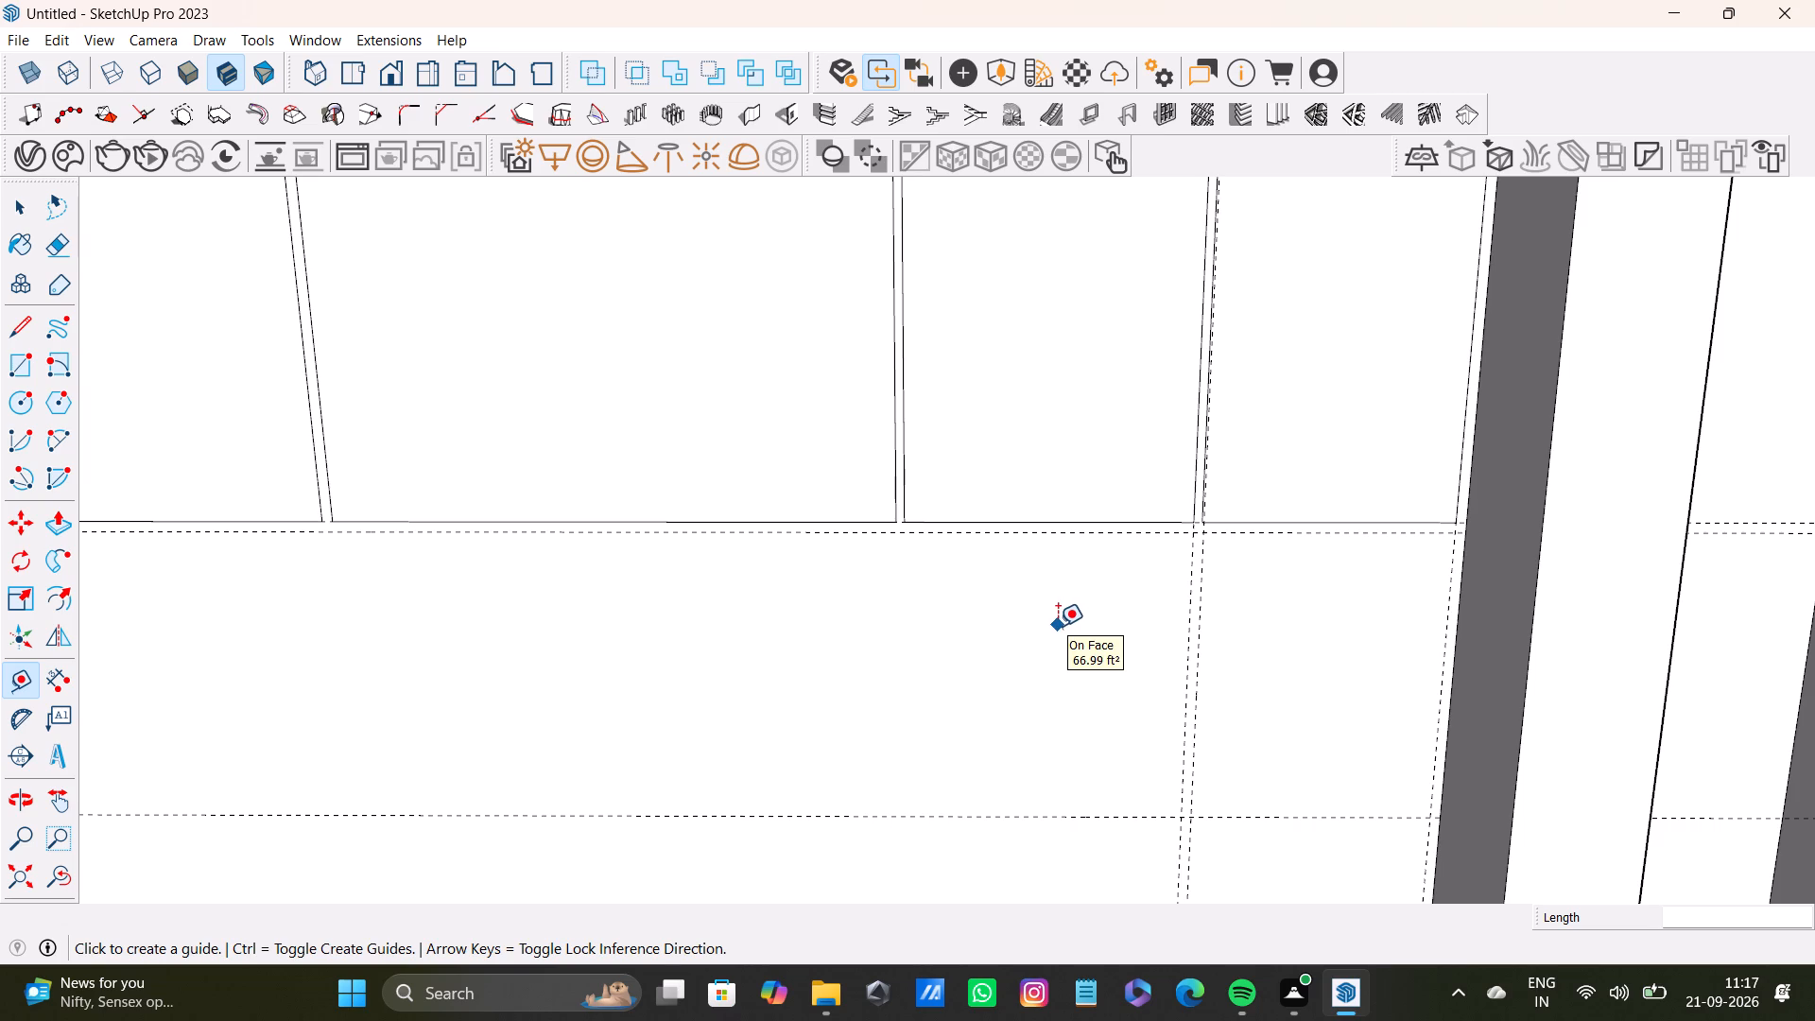
scroll(1080, 618, "down", 3)
middle_click_drag(1080, 618, 1218, 627, "shift")
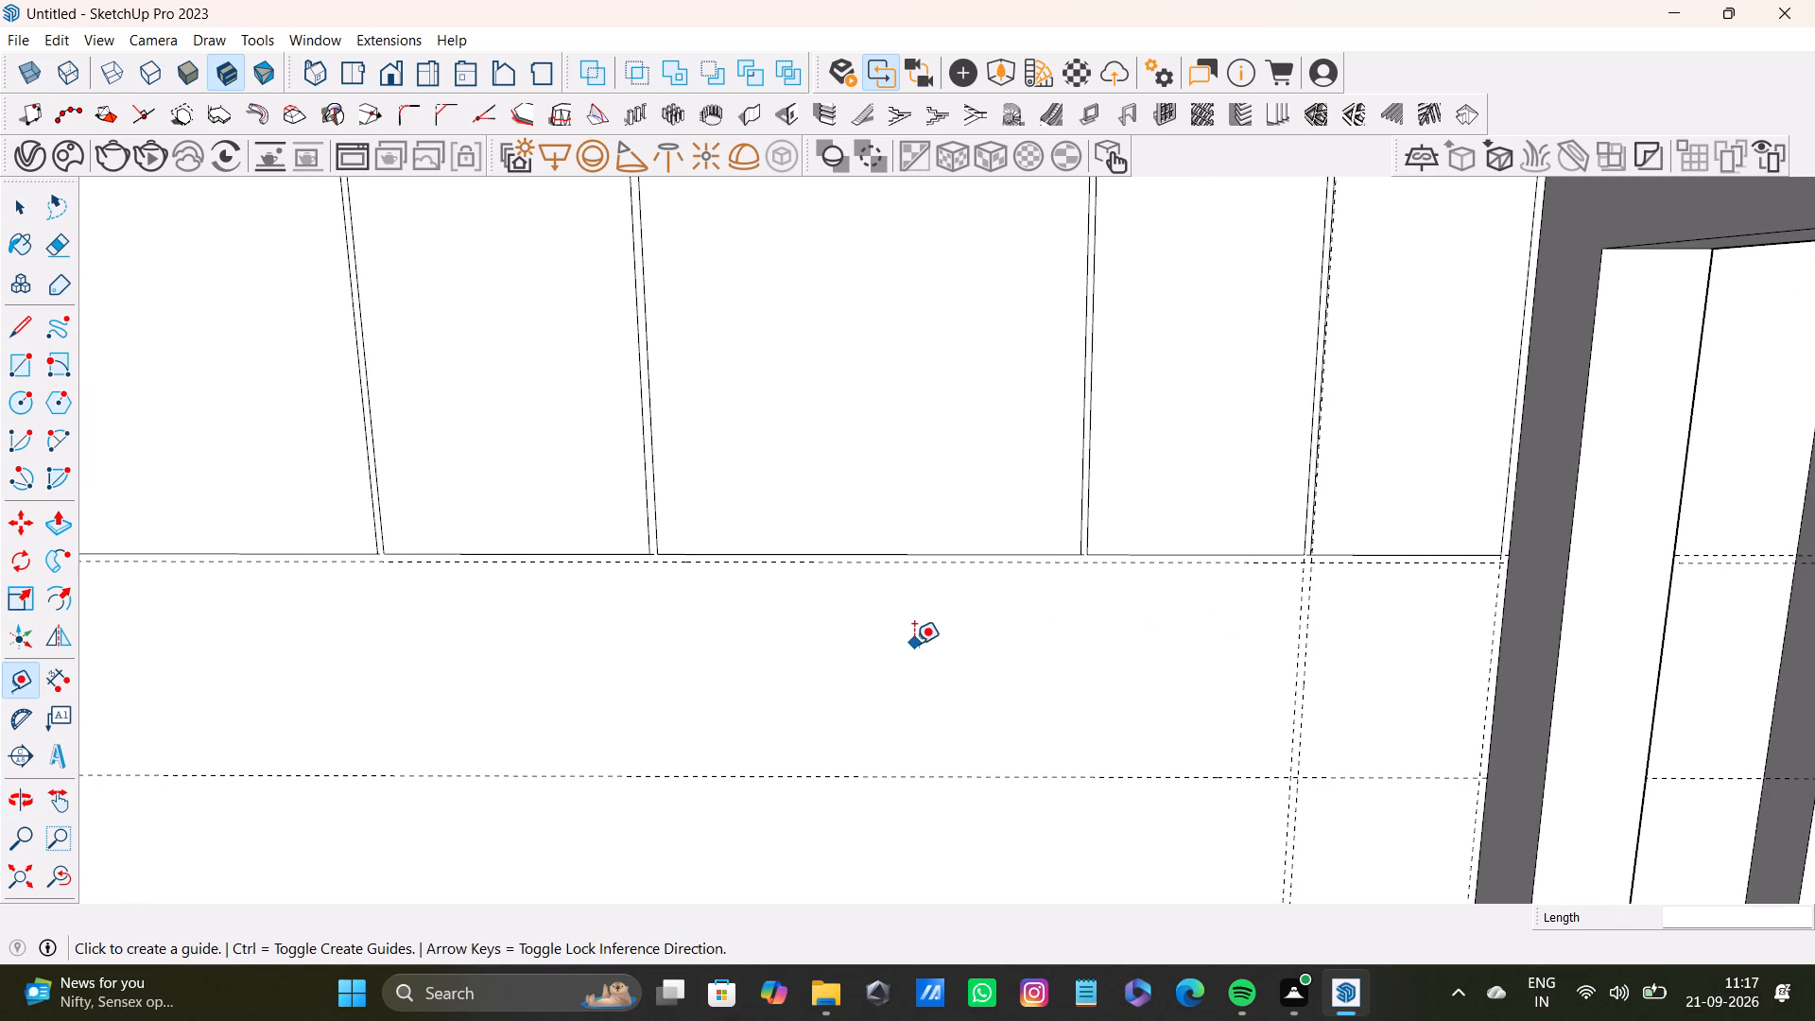
scroll(914, 644, "down", 3)
middle_click_drag(910, 644, 950, 644, "shift")
left_click(60, 888)
left_click(26, 873)
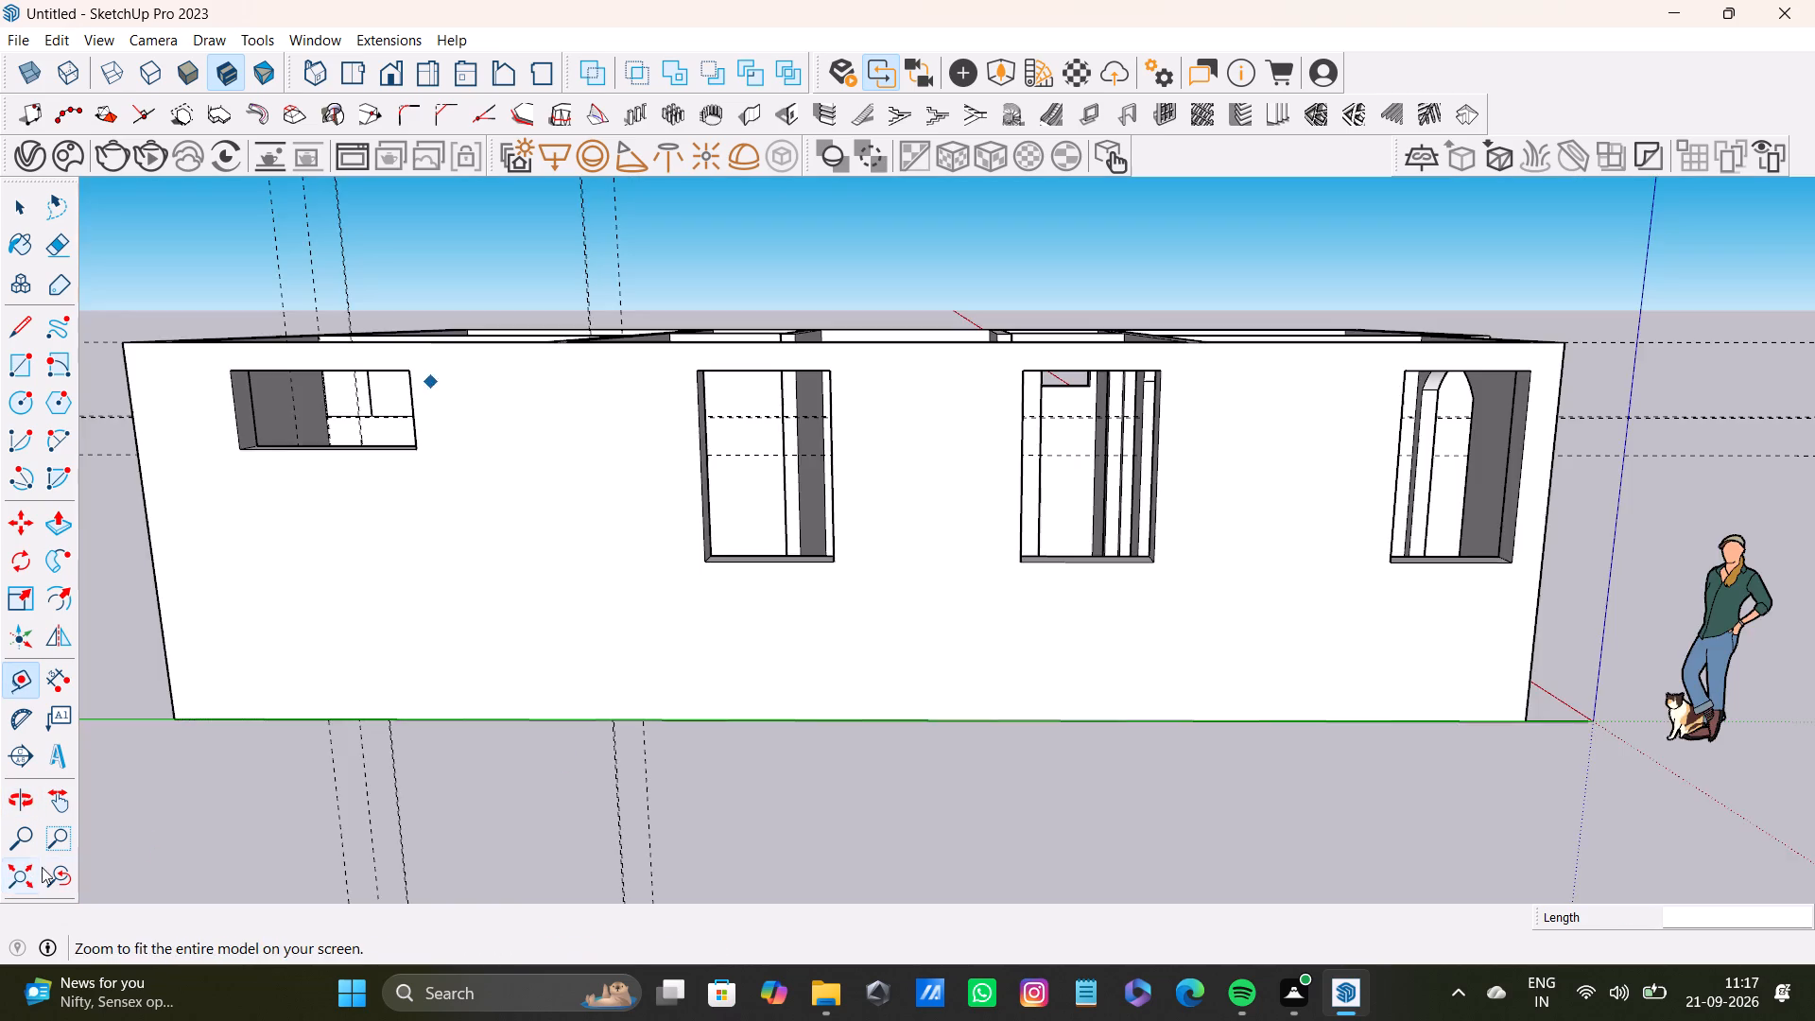
middle_click_drag(1029, 630, 984, 930)
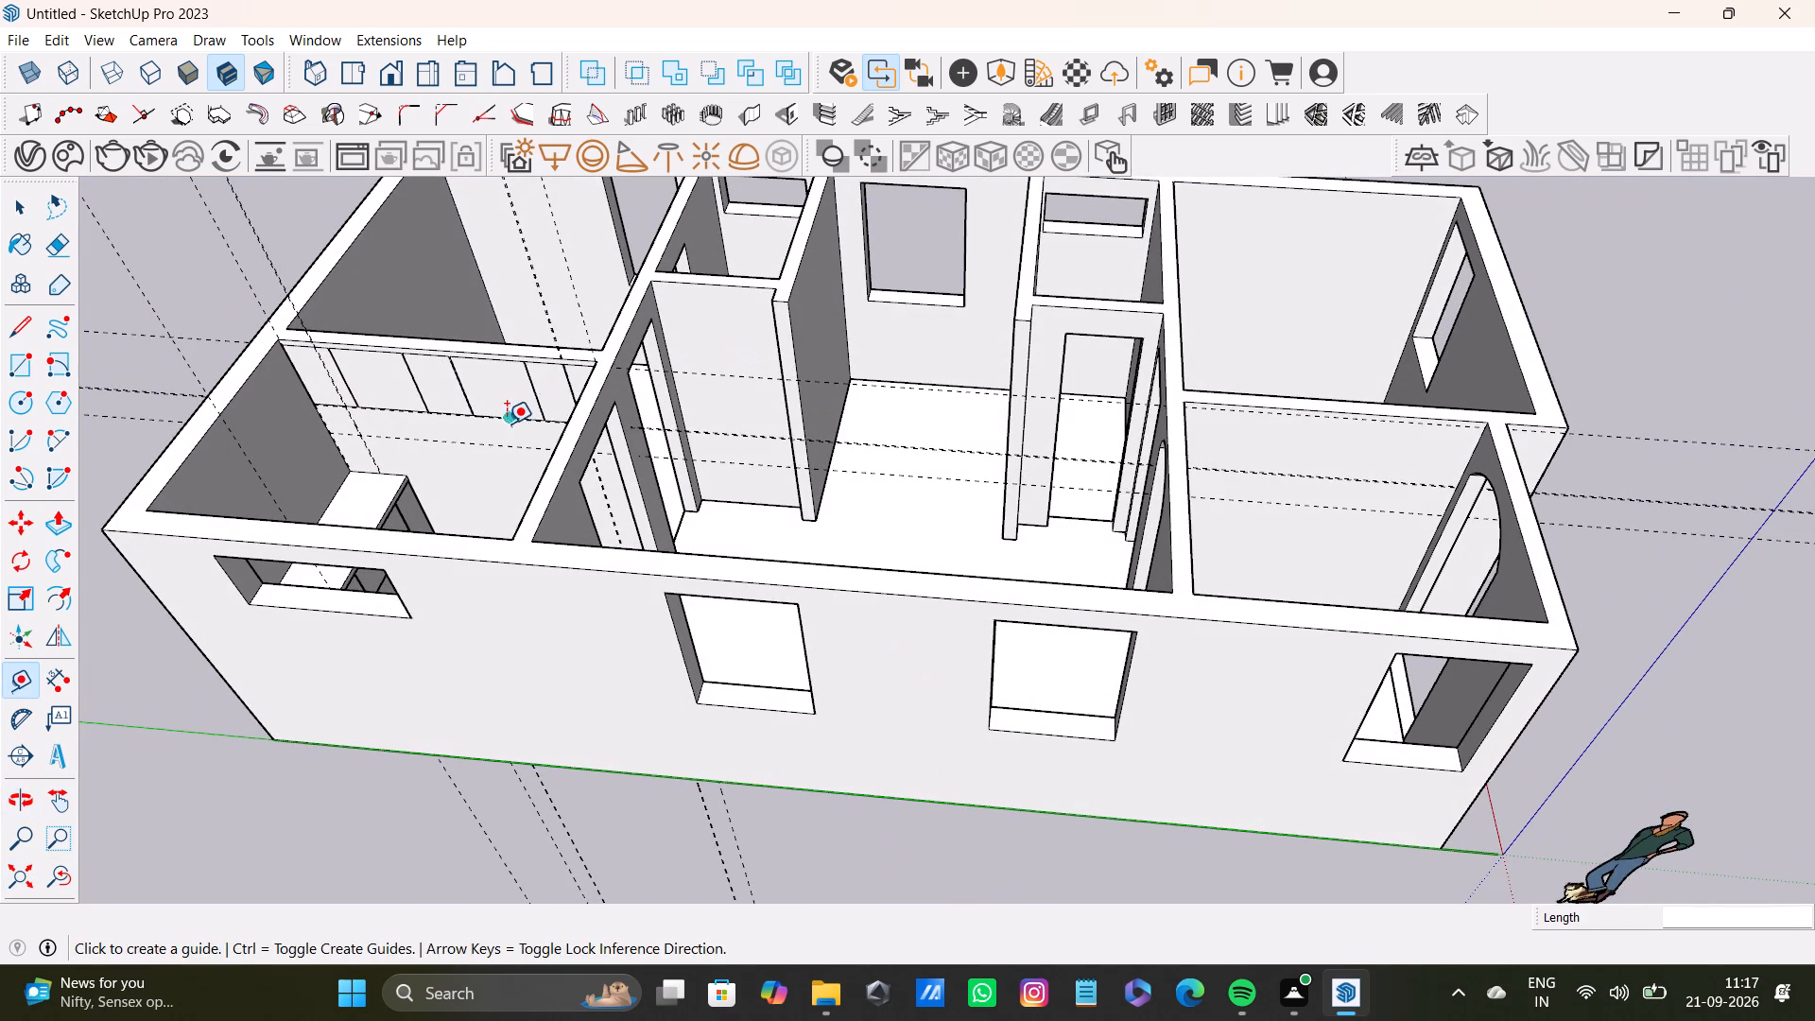
middle_click_drag(498, 429, 902, 519, "shift")
scroll(959, 543, "up", 11)
middle_click_drag(881, 562, 1083, 624, "shift")
scroll(527, 559, "up", 4)
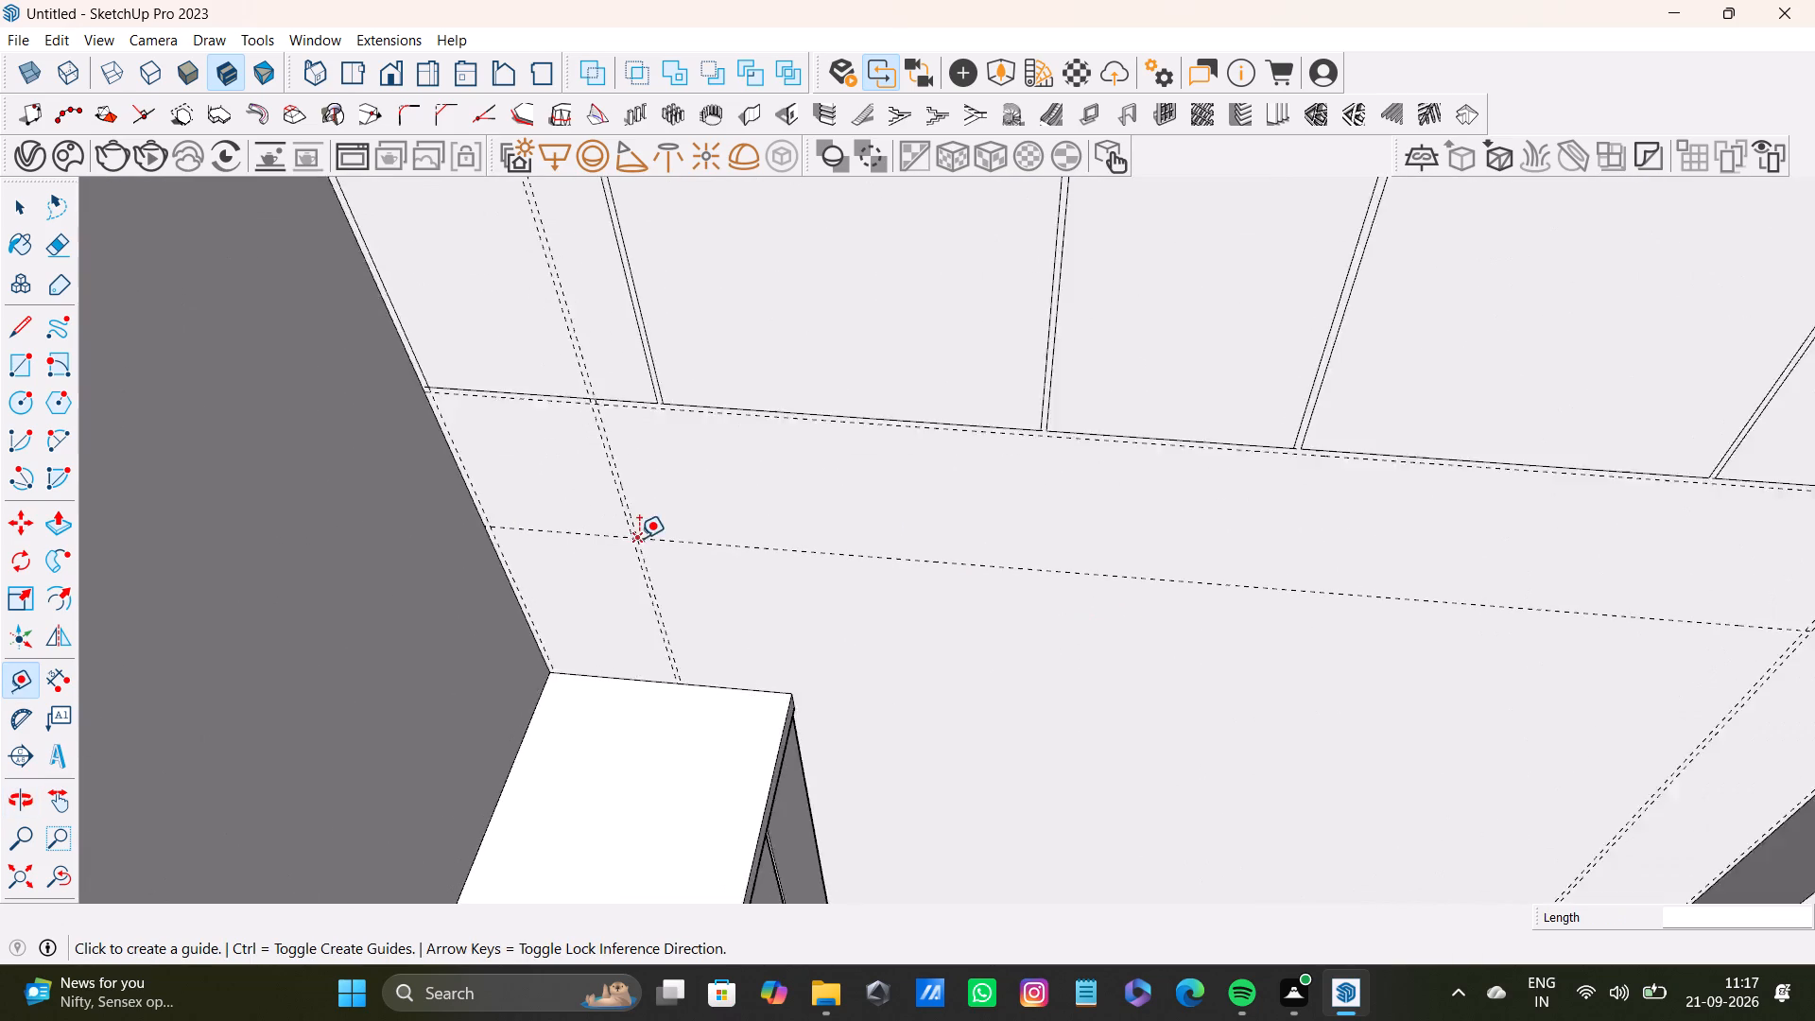
scroll(639, 538, "up", 6)
left_click(620, 492)
scroll(846, 486, "down", 3)
middle_click_drag(964, 517, 790, 626)
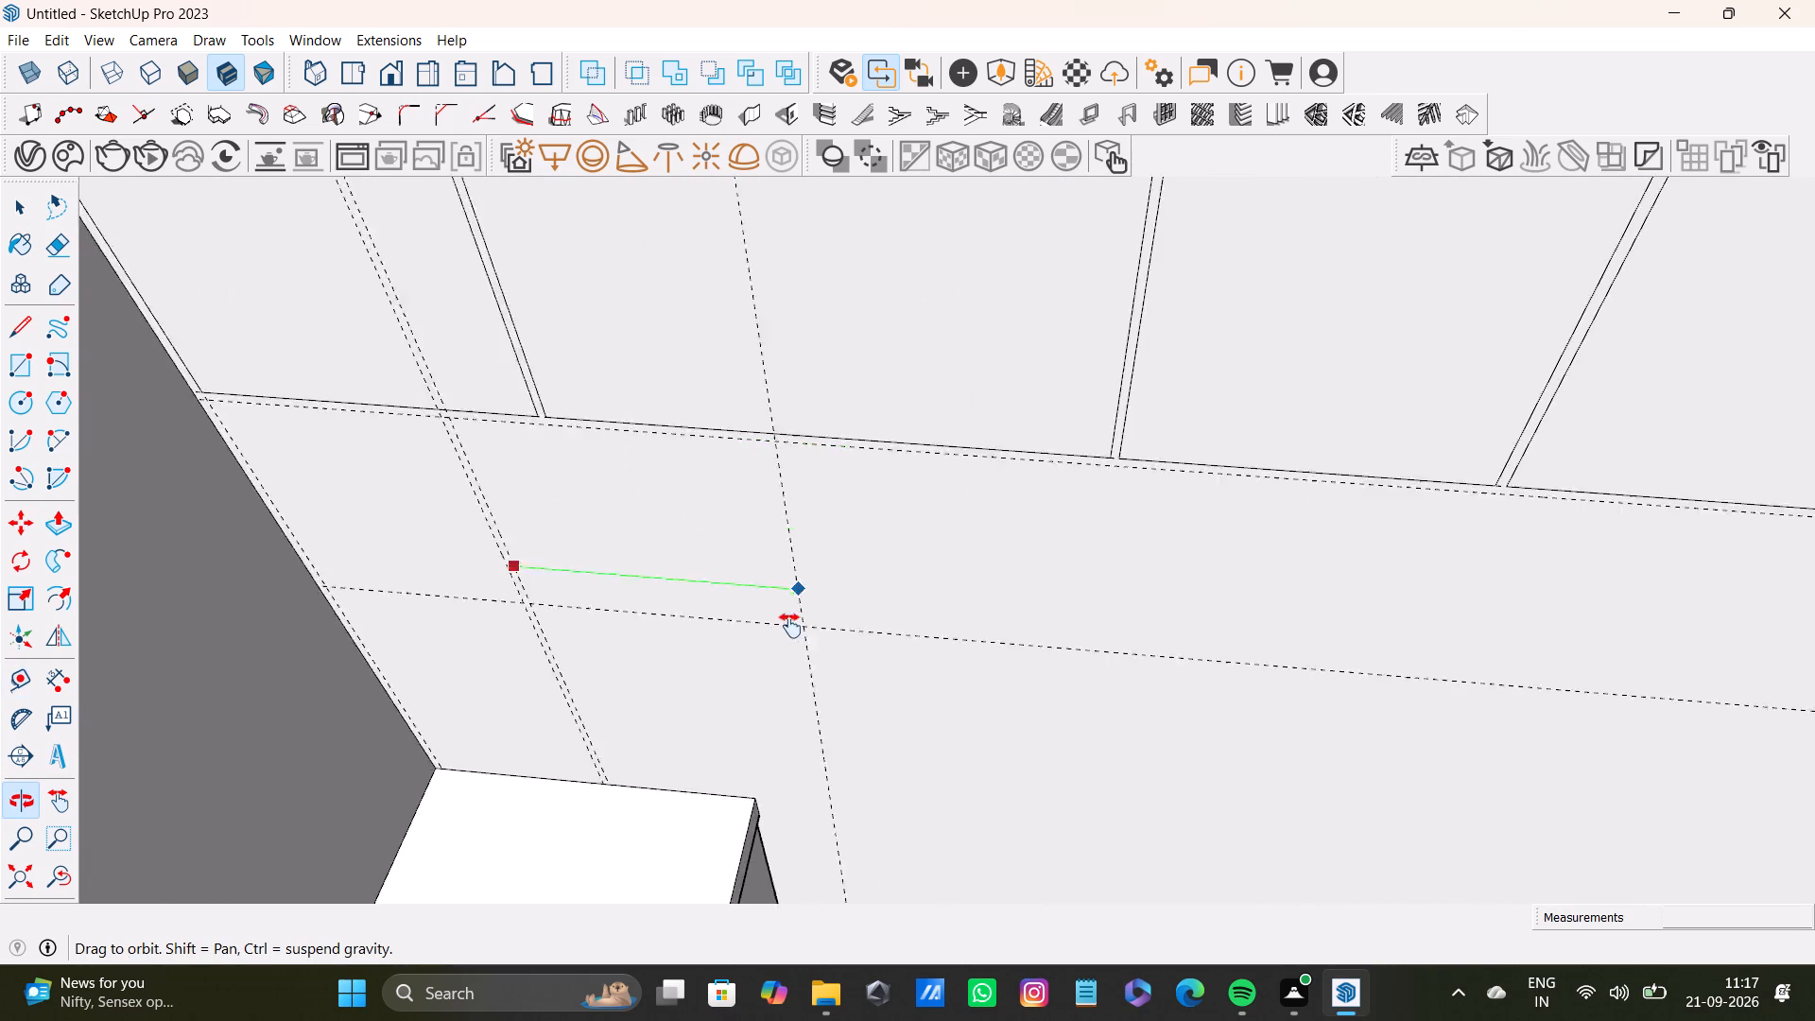
middle_click_drag(790, 626, 774, 422)
key("1")
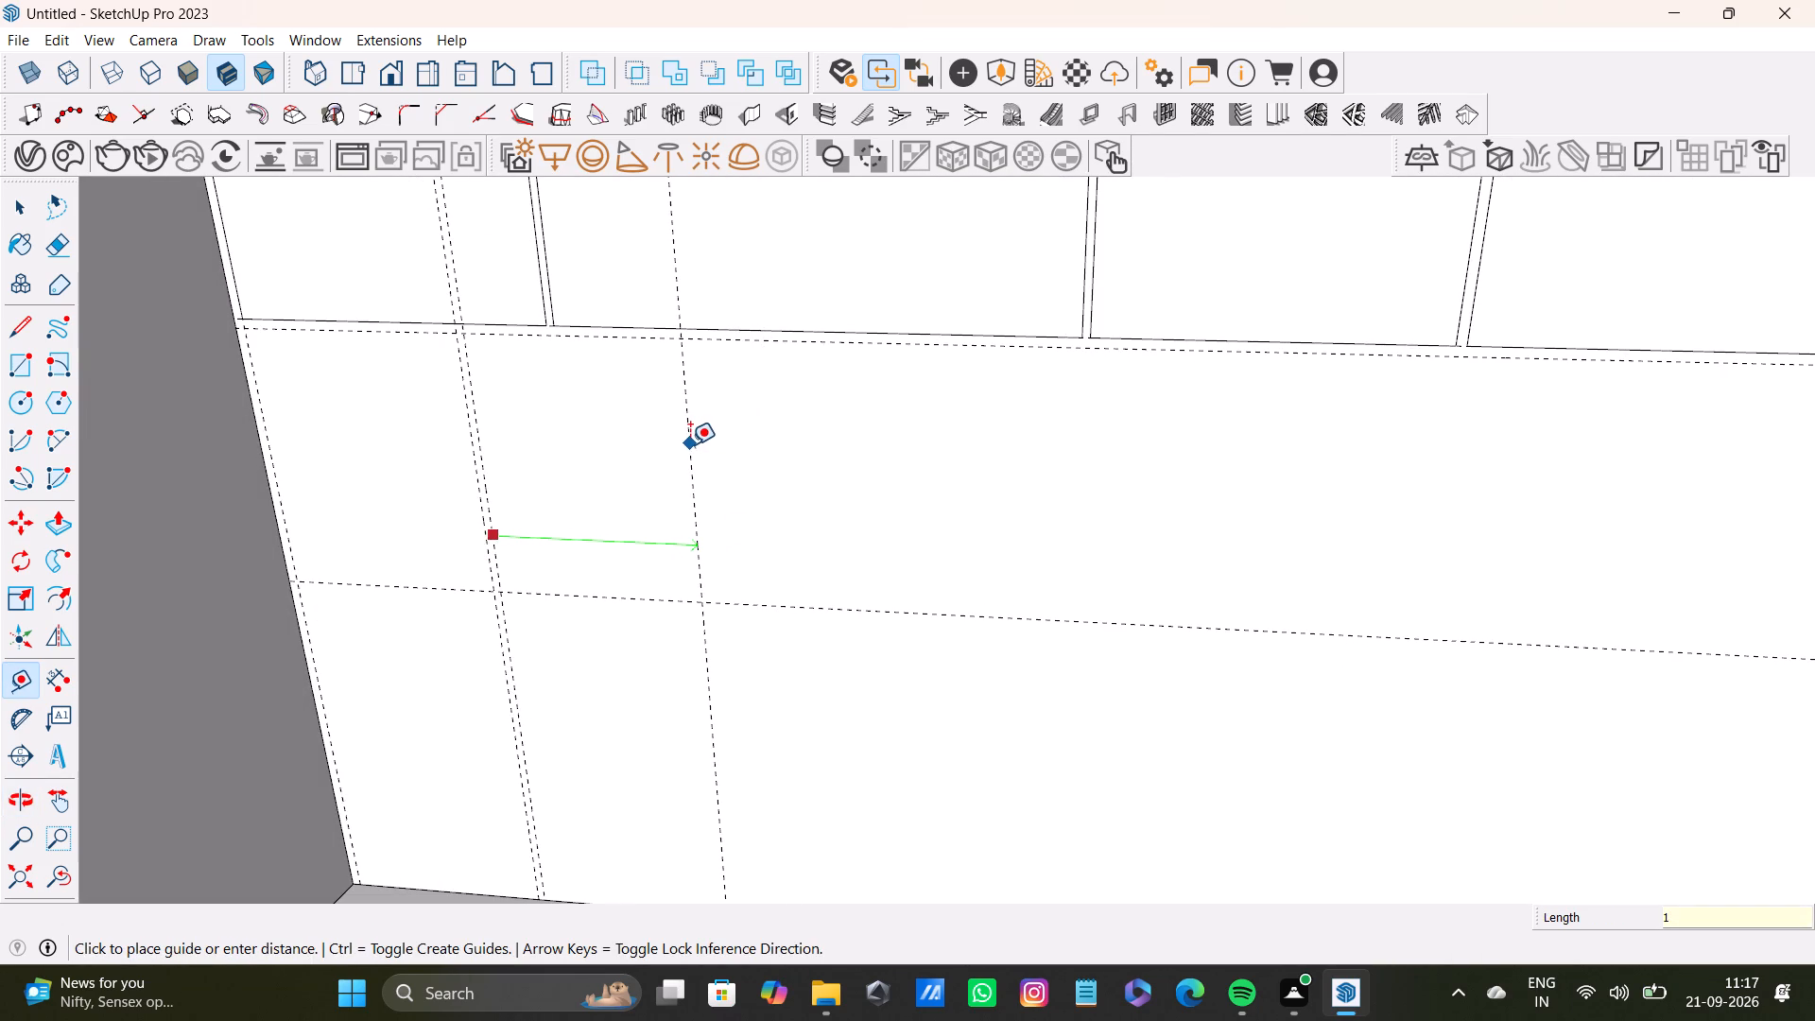
key("apostrophe")
key("Return")
Place a parallel guide 0.4" beyond the new vertical guide to form the second divider pair from the windowless wall.
left_click(704, 550)
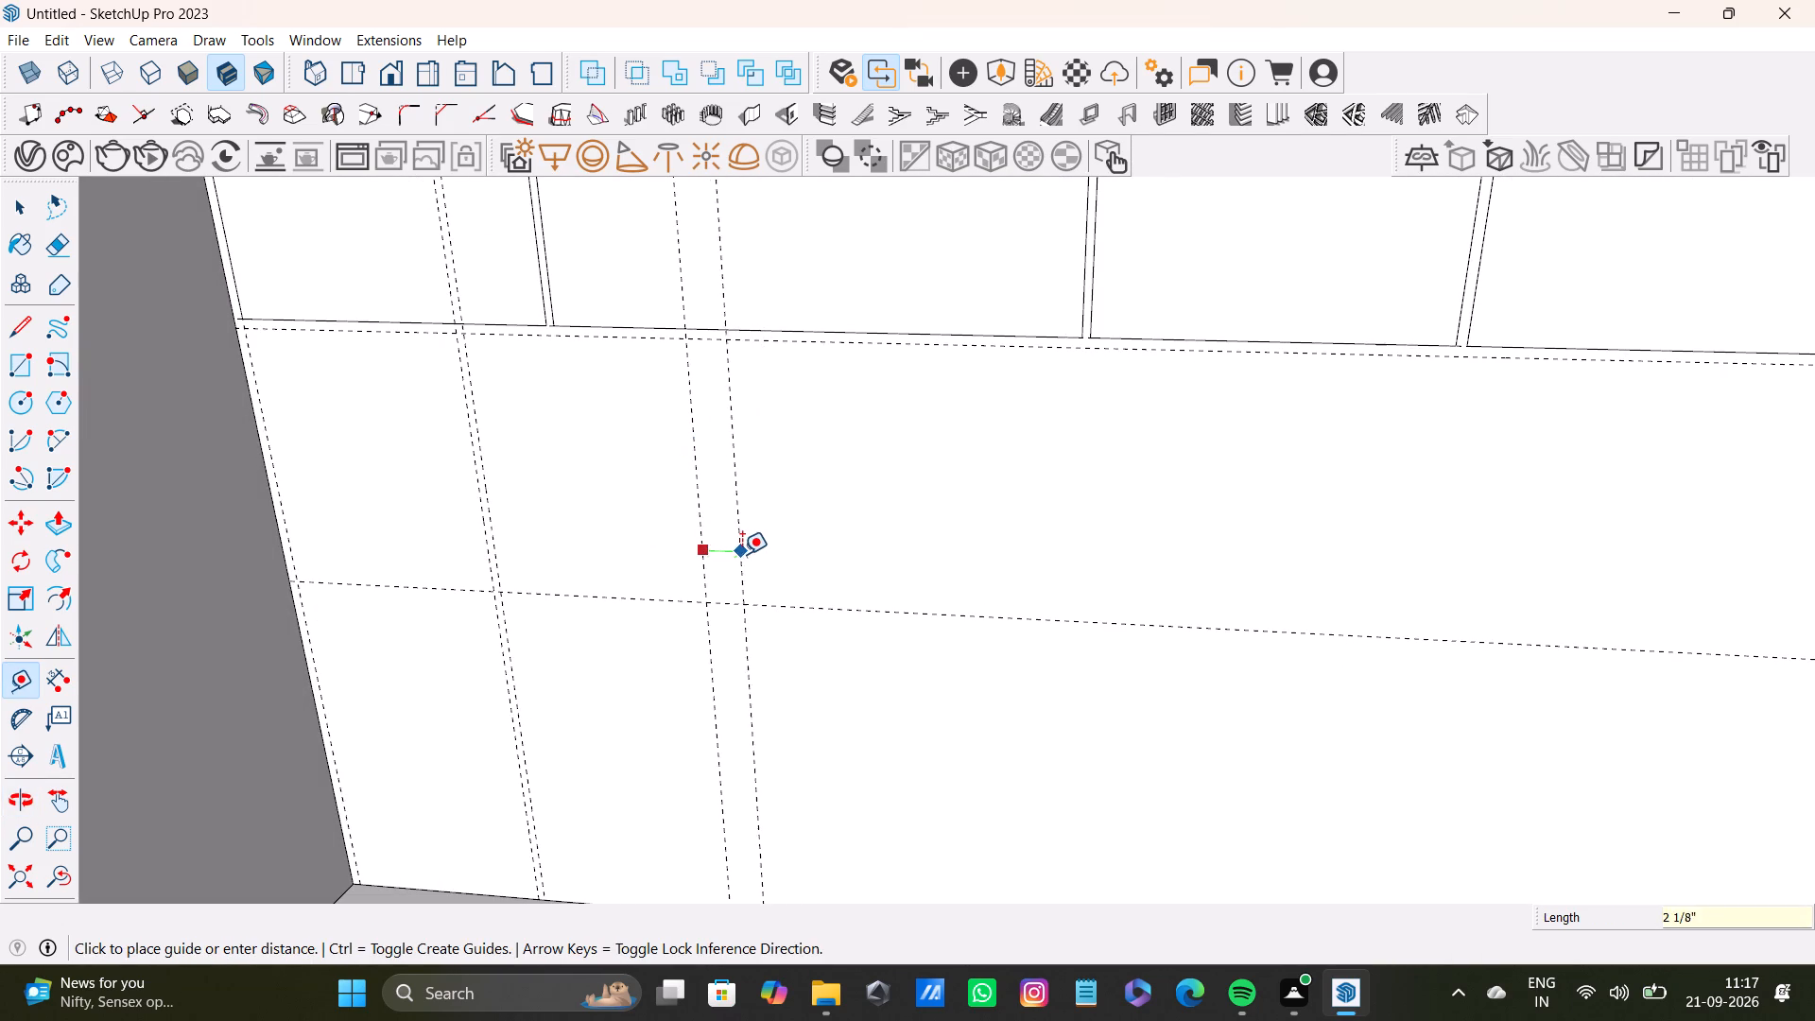
type("0.5")
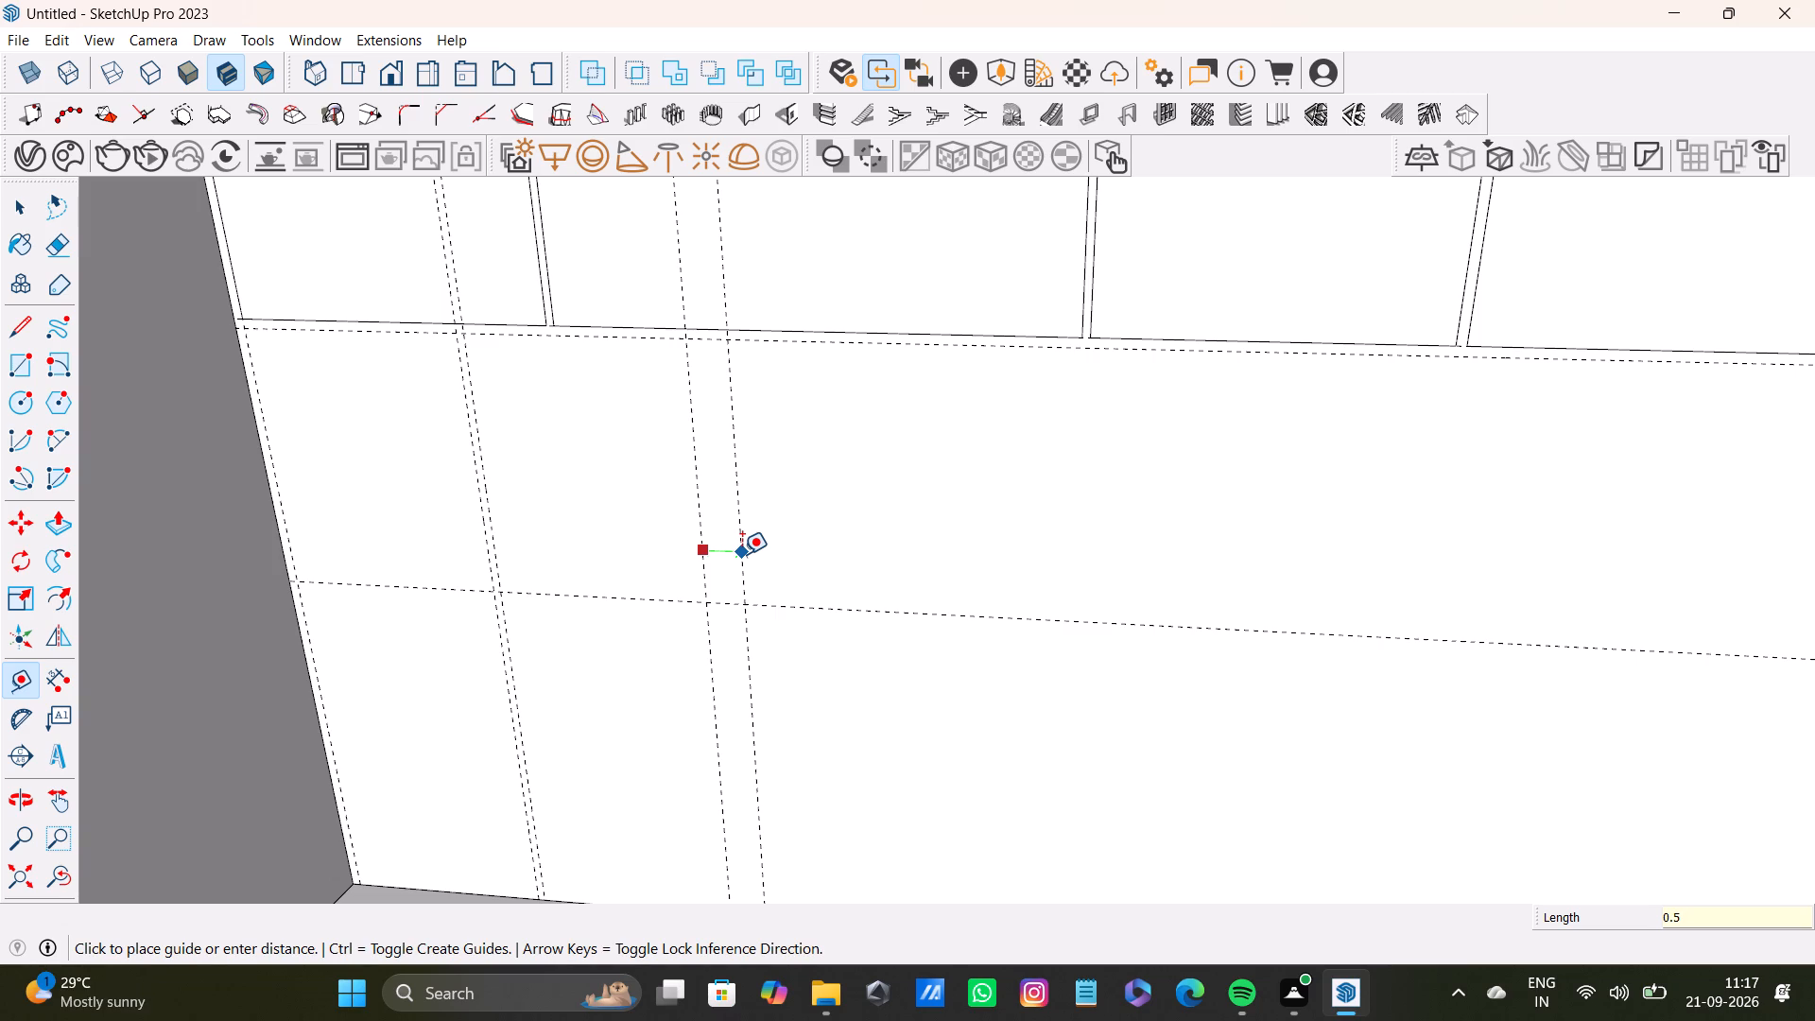
key("BackSpace")
key("4")
key("shift+quotedbl")
key("Return")
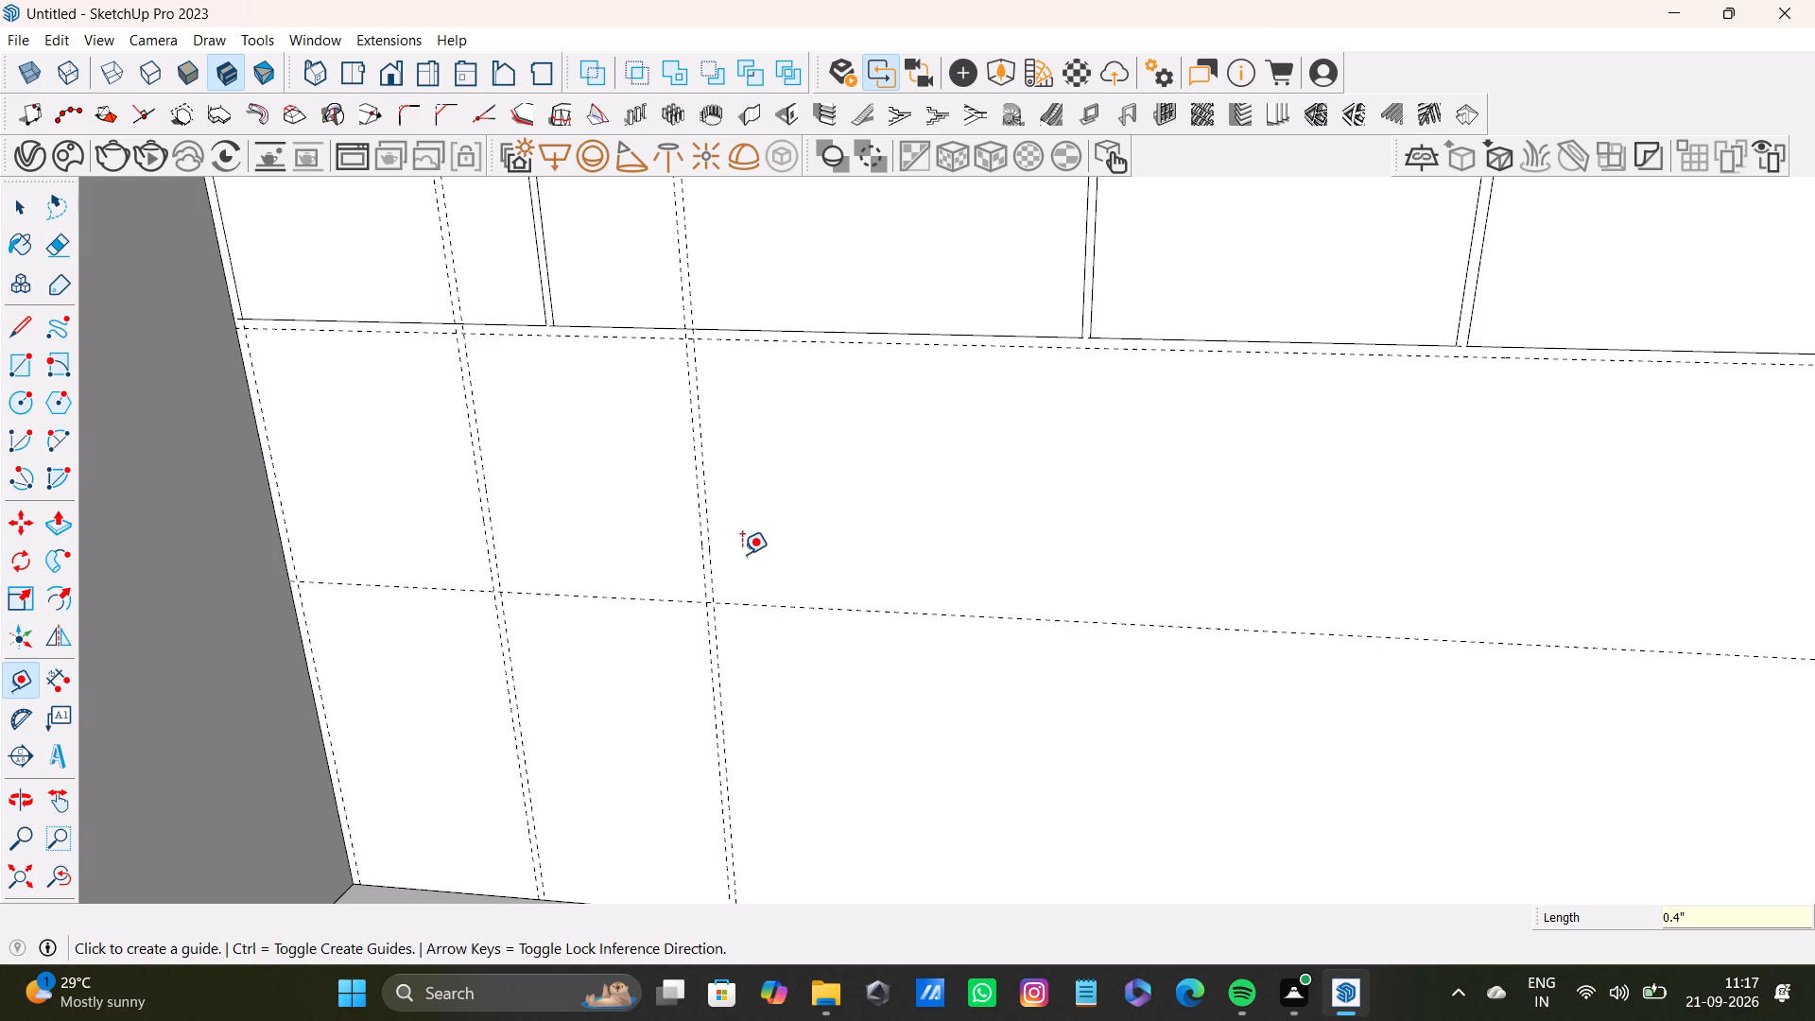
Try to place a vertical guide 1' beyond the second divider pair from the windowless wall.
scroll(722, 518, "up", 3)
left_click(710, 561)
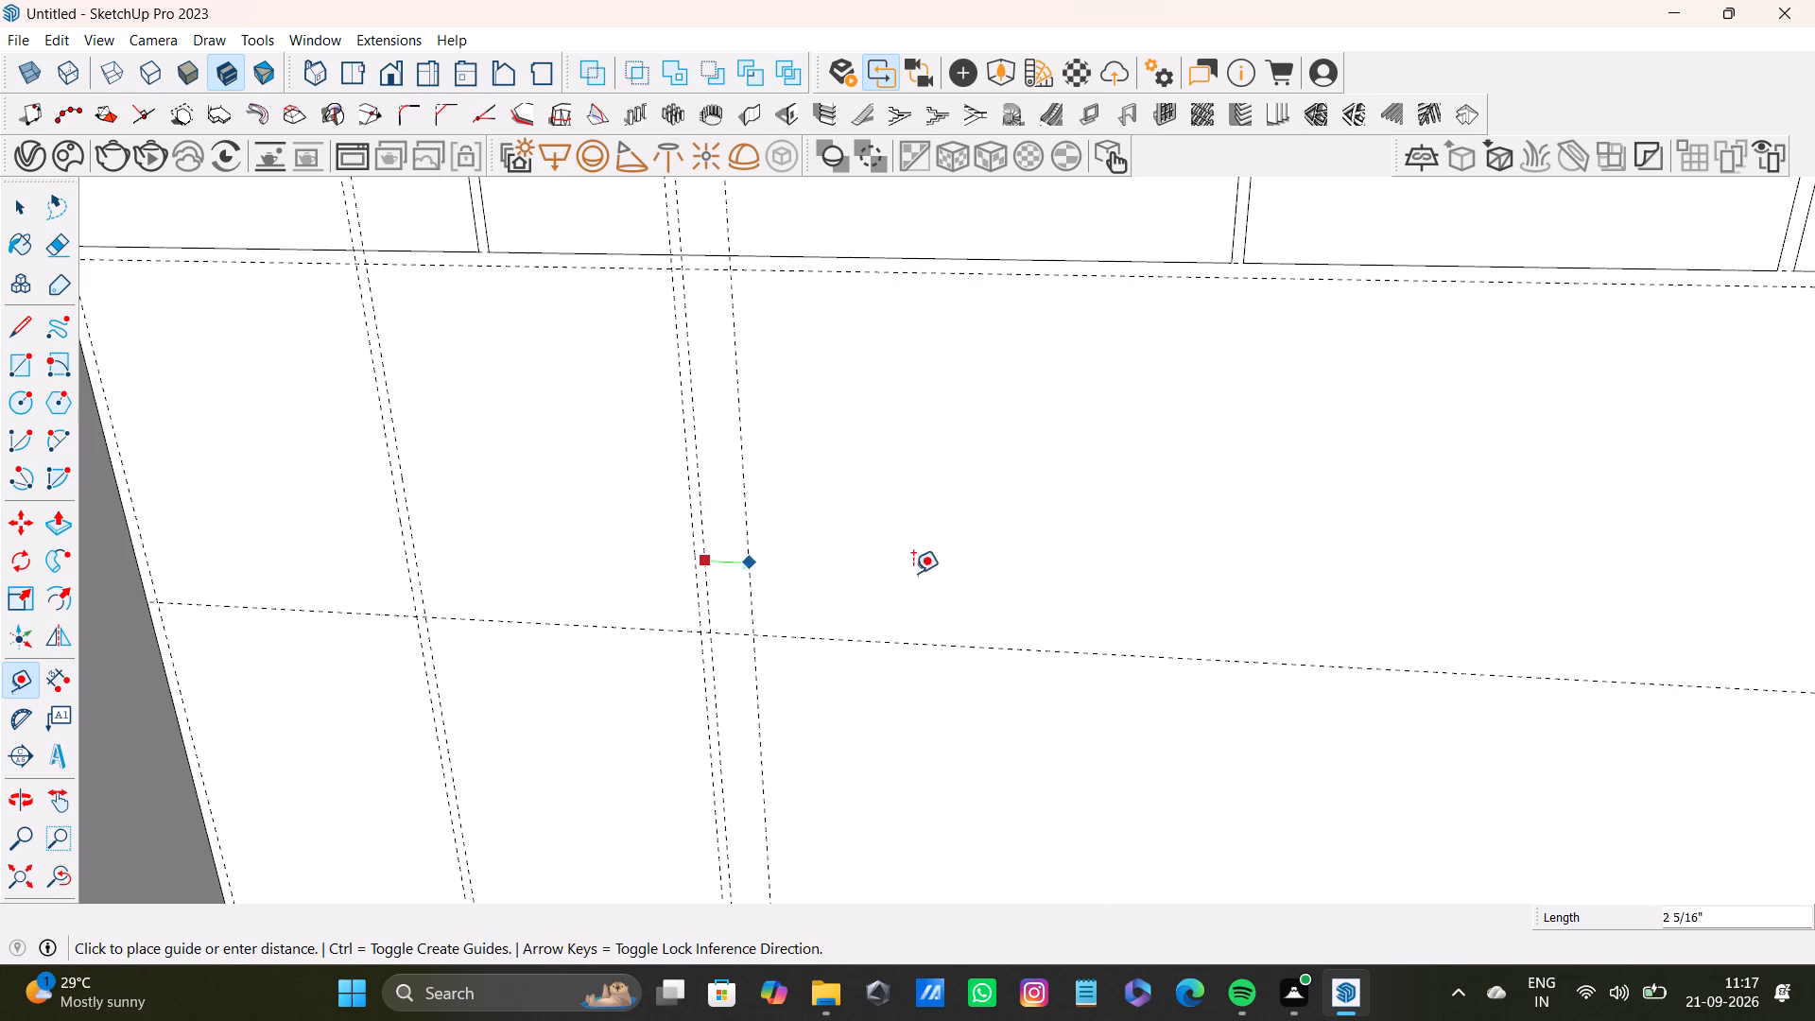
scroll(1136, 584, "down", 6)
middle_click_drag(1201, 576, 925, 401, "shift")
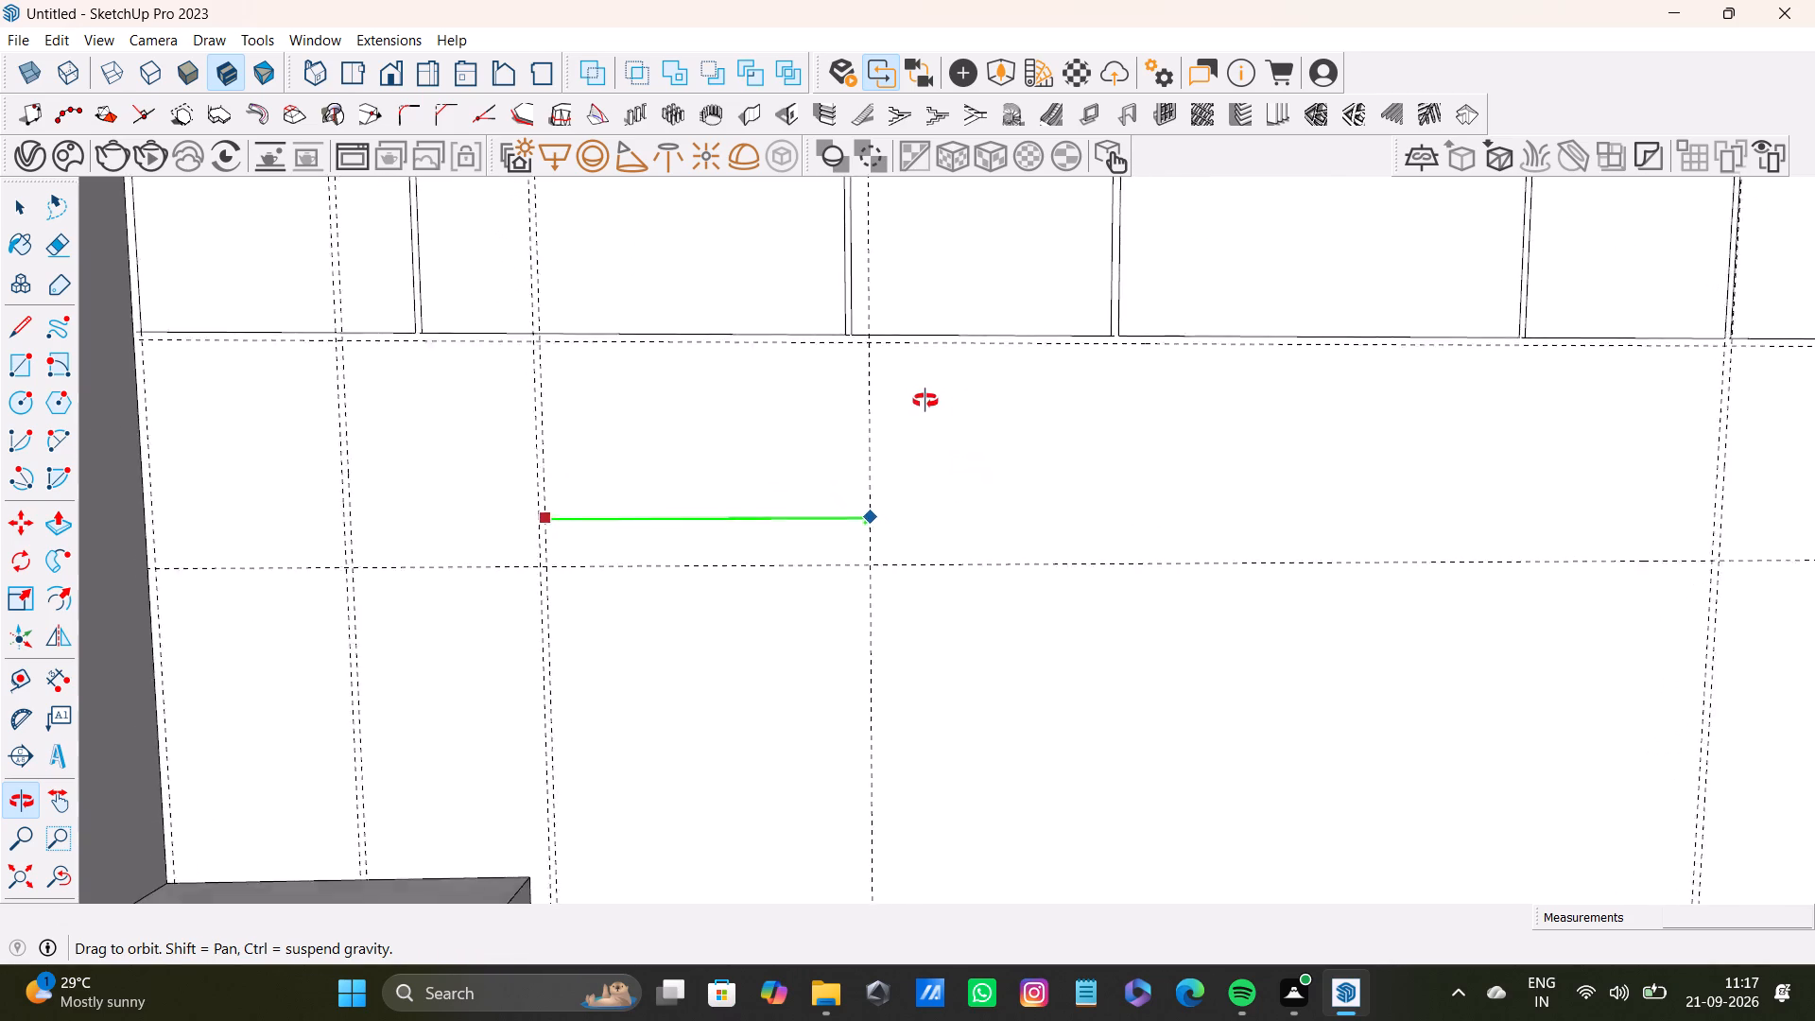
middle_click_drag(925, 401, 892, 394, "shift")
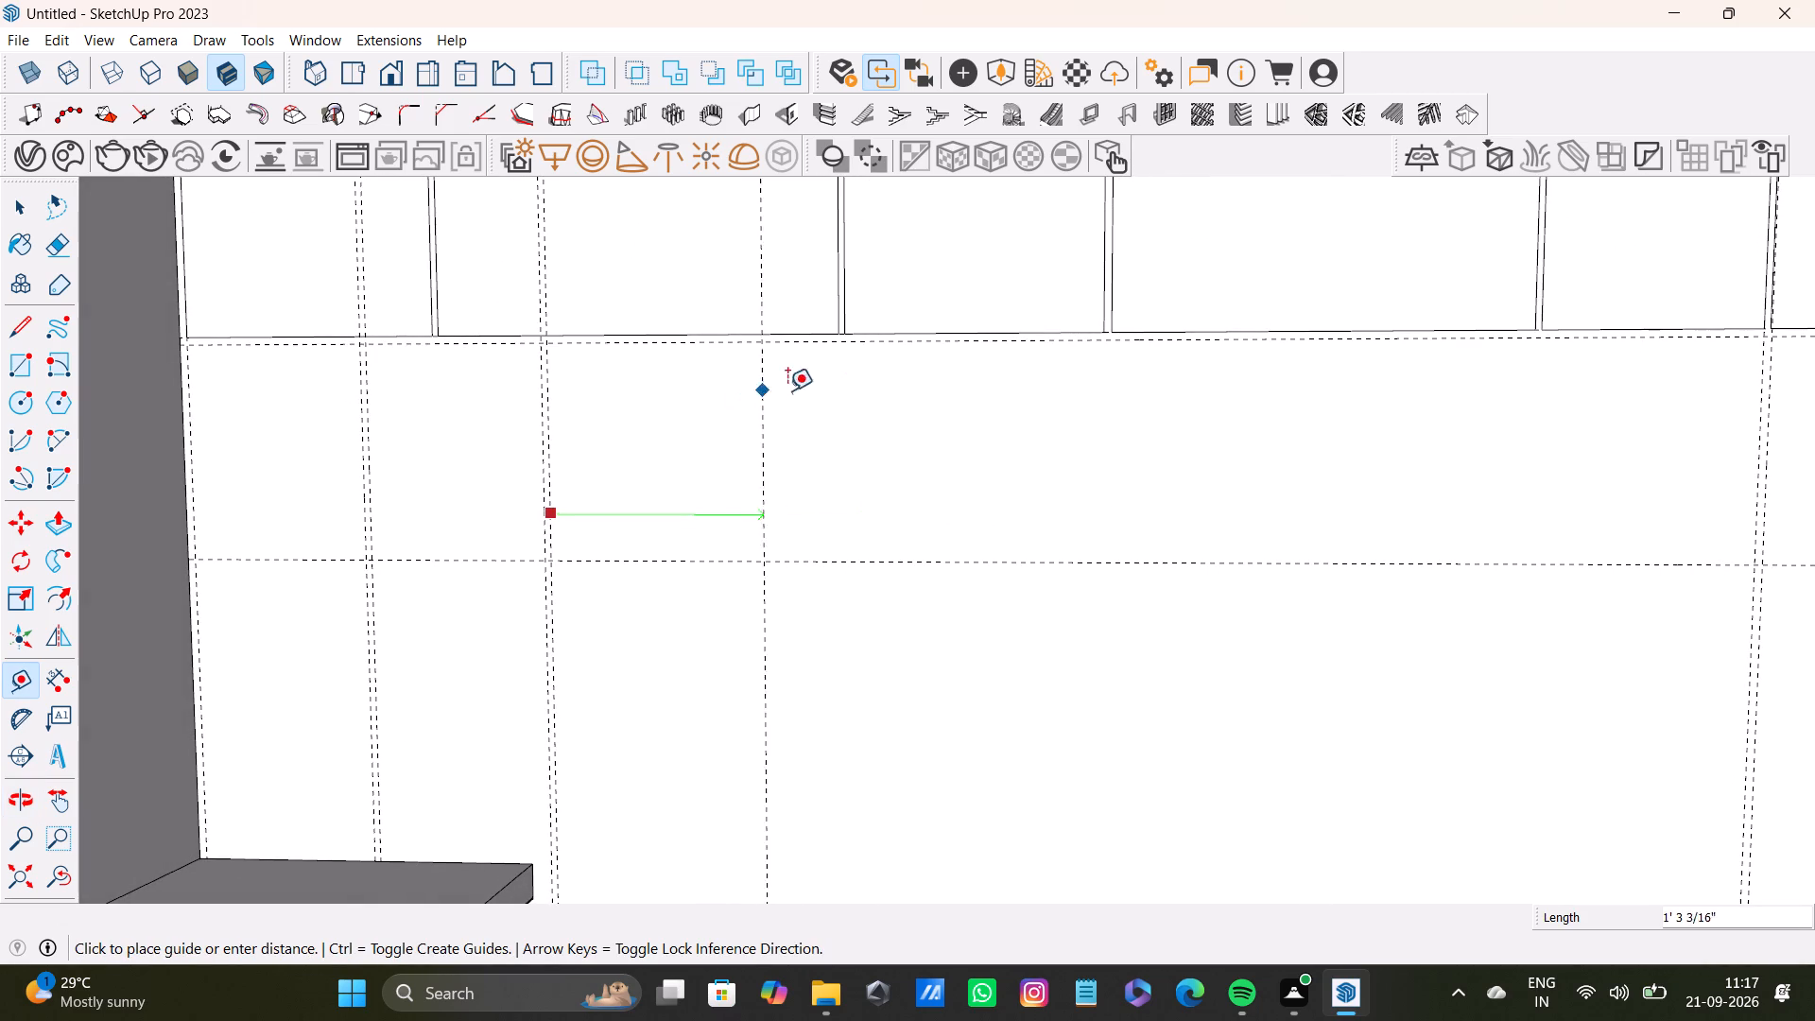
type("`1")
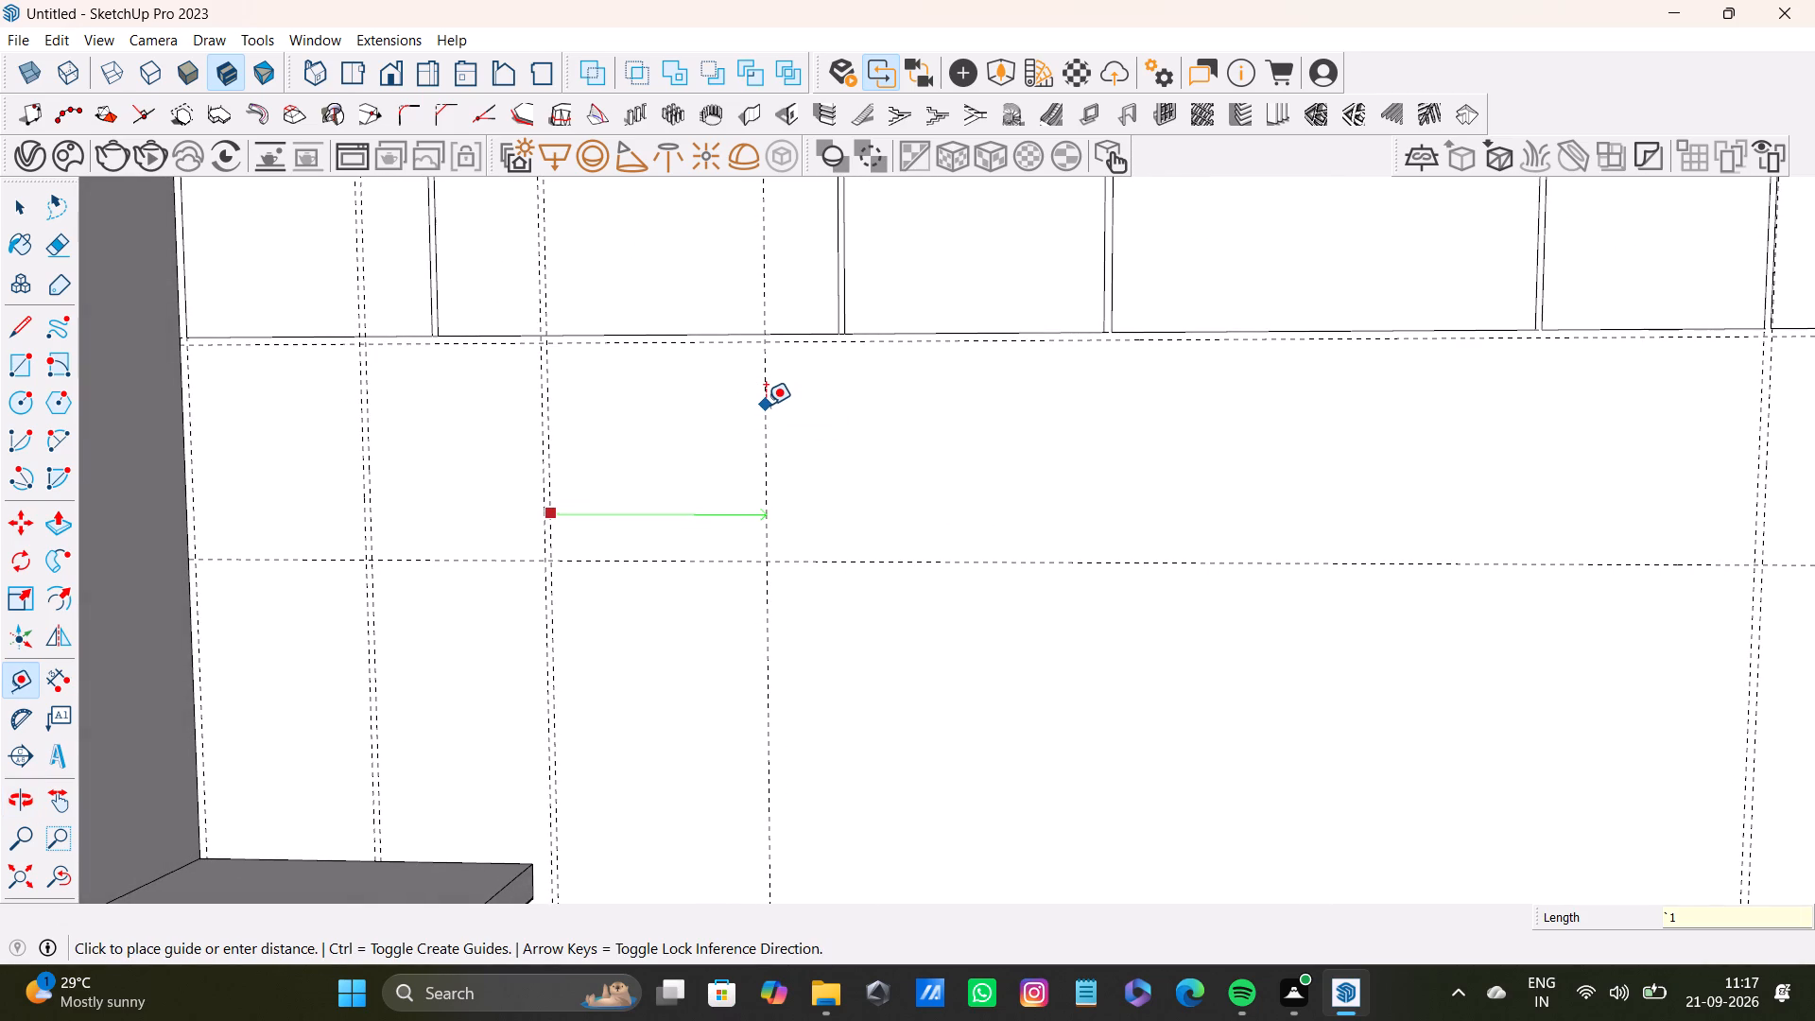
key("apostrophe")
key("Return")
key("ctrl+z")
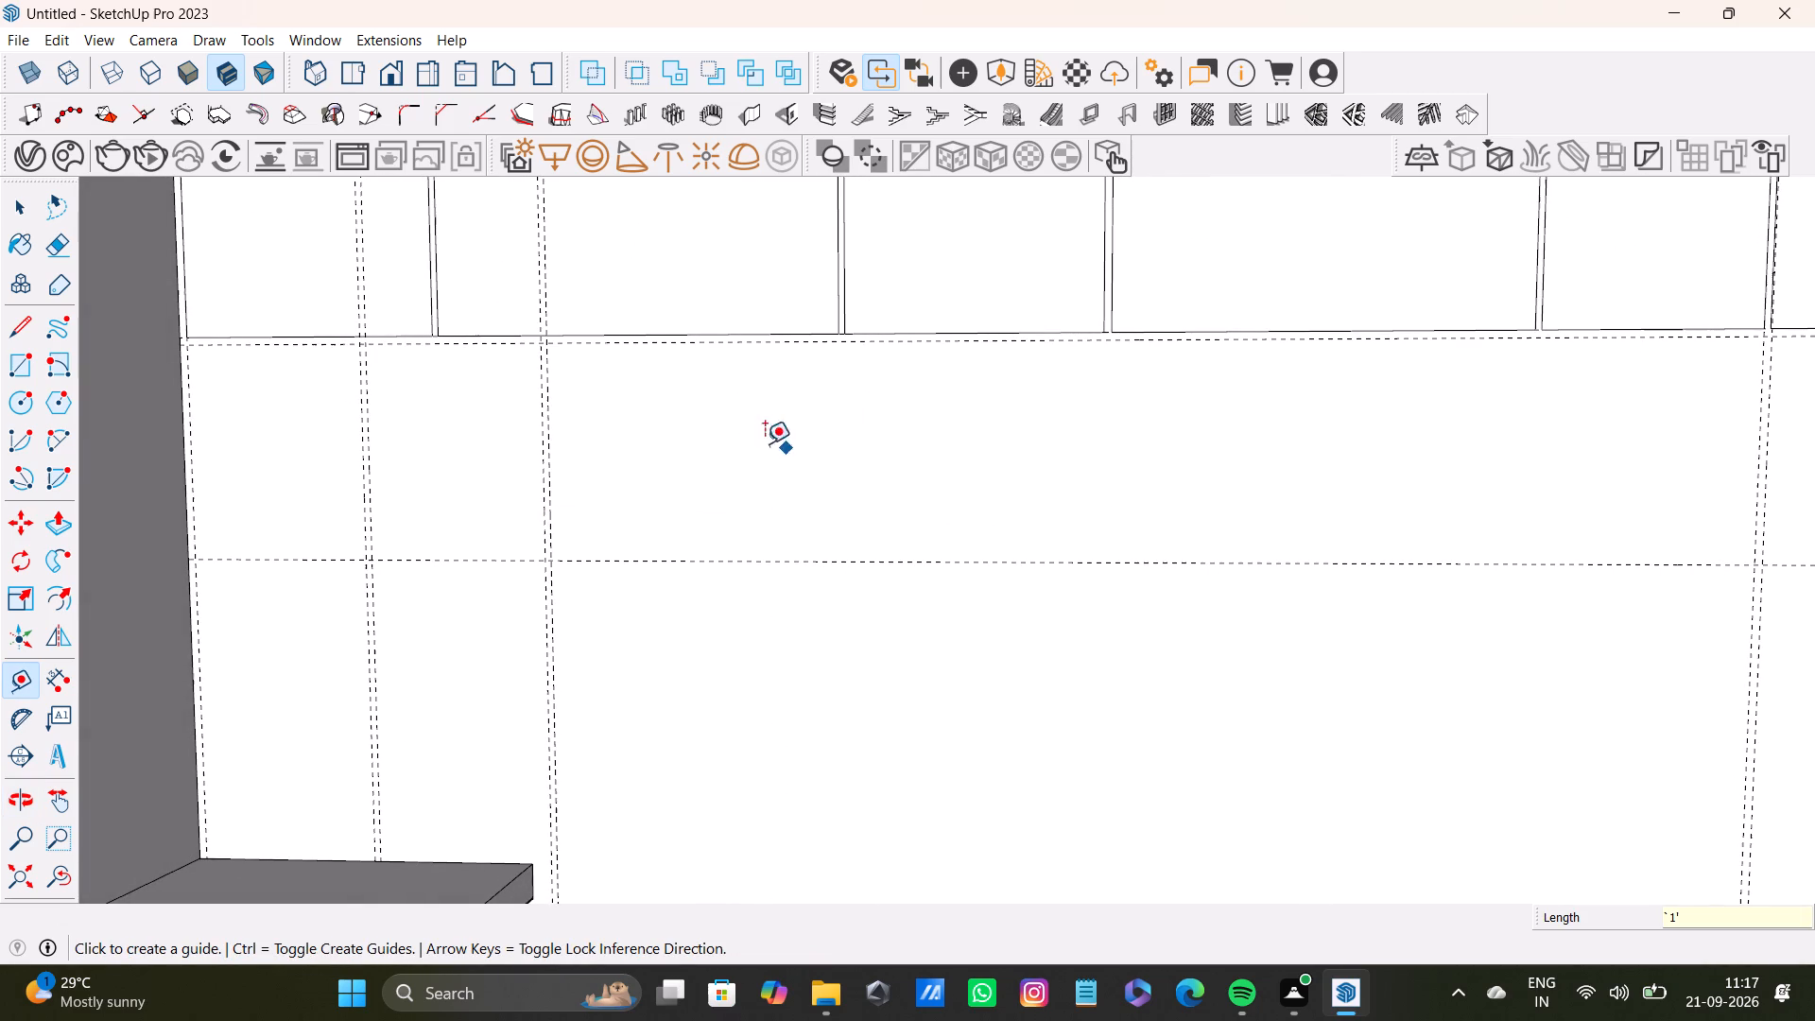
Place a vertical guide 1' beyond the second divider pair, toward the middle of the partition wall.
scroll(523, 540, "up", 6)
left_click_drag(568, 523, 588, 524)
scroll(1184, 468, "down", 3)
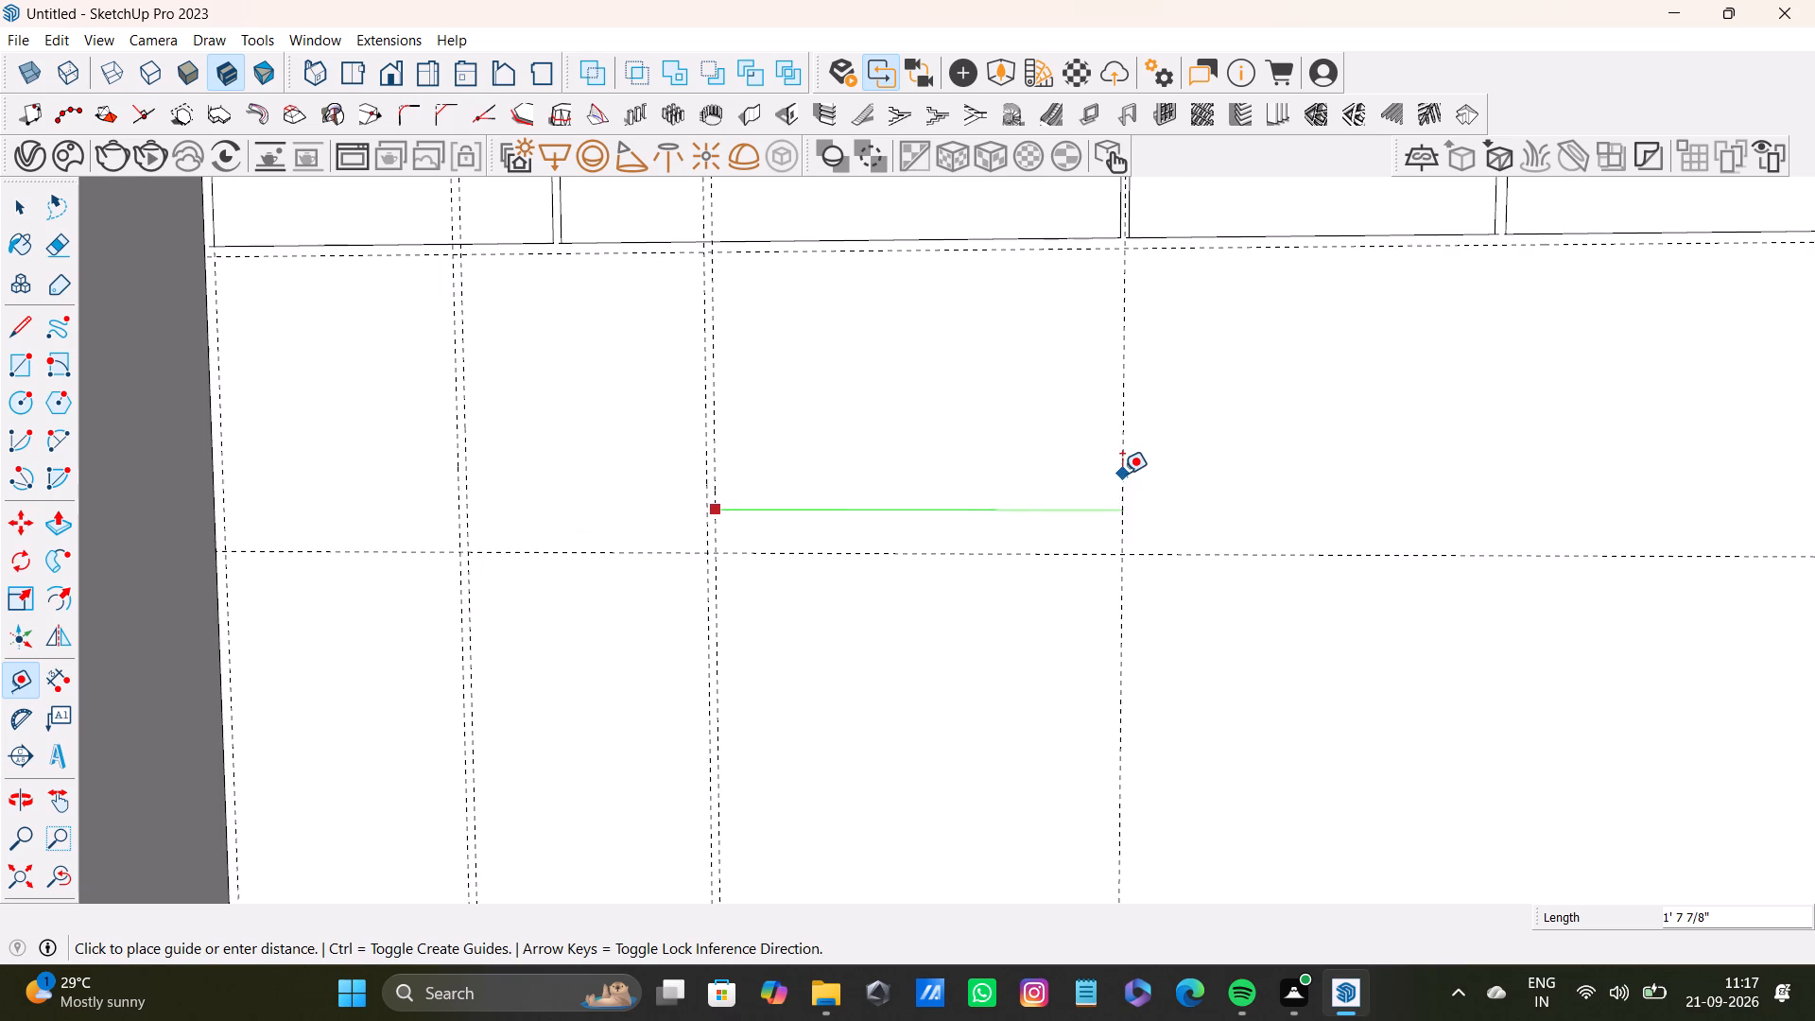
middle_click_drag(1117, 473, 1010, 577)
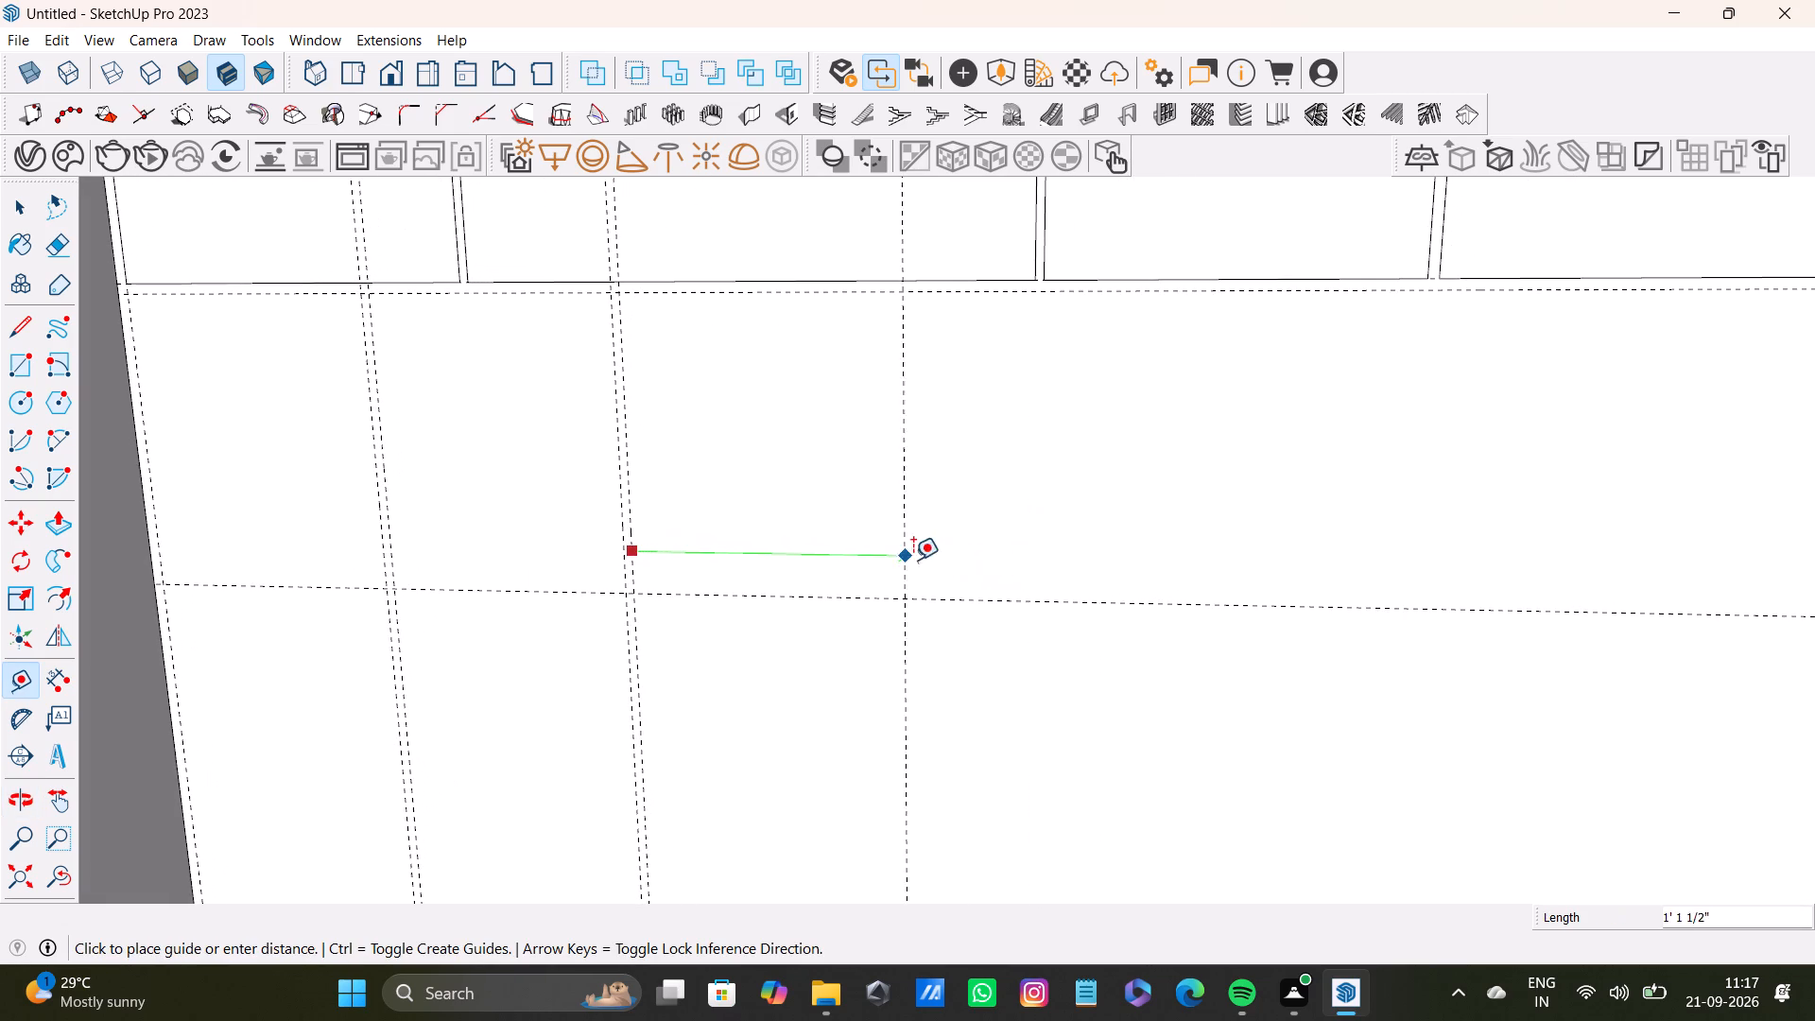
type("1'")
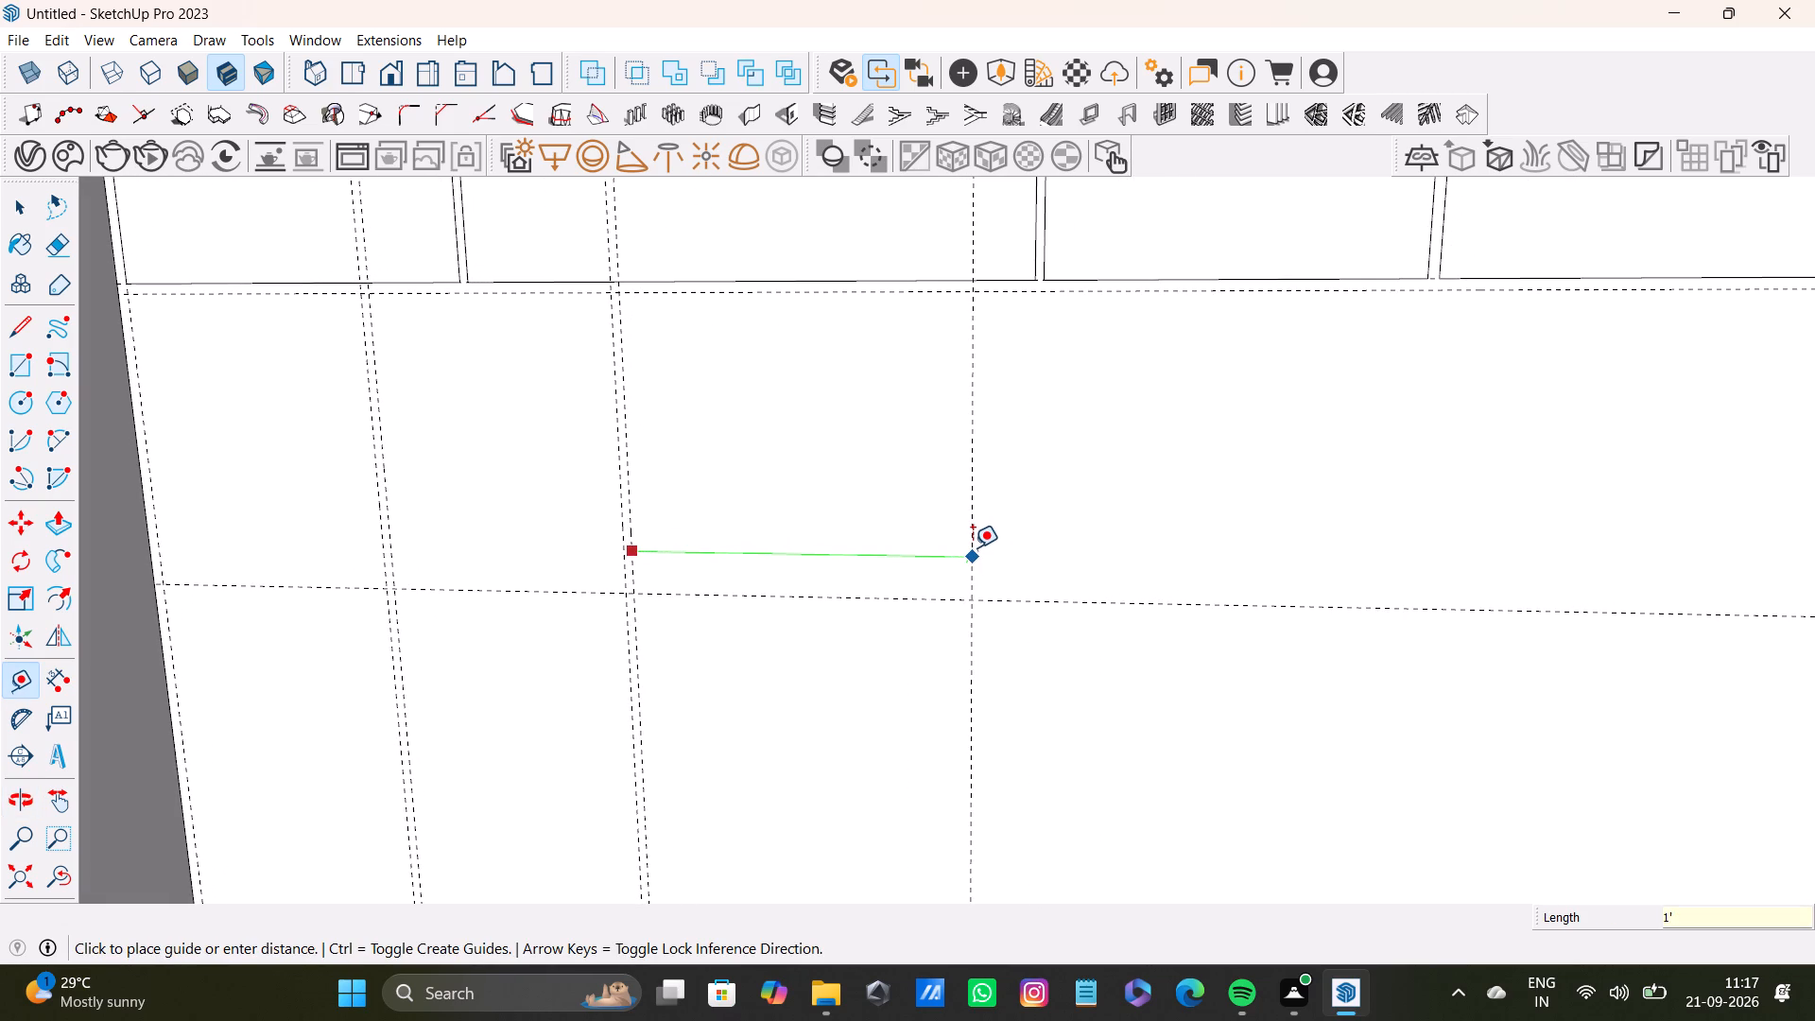
key("Return")
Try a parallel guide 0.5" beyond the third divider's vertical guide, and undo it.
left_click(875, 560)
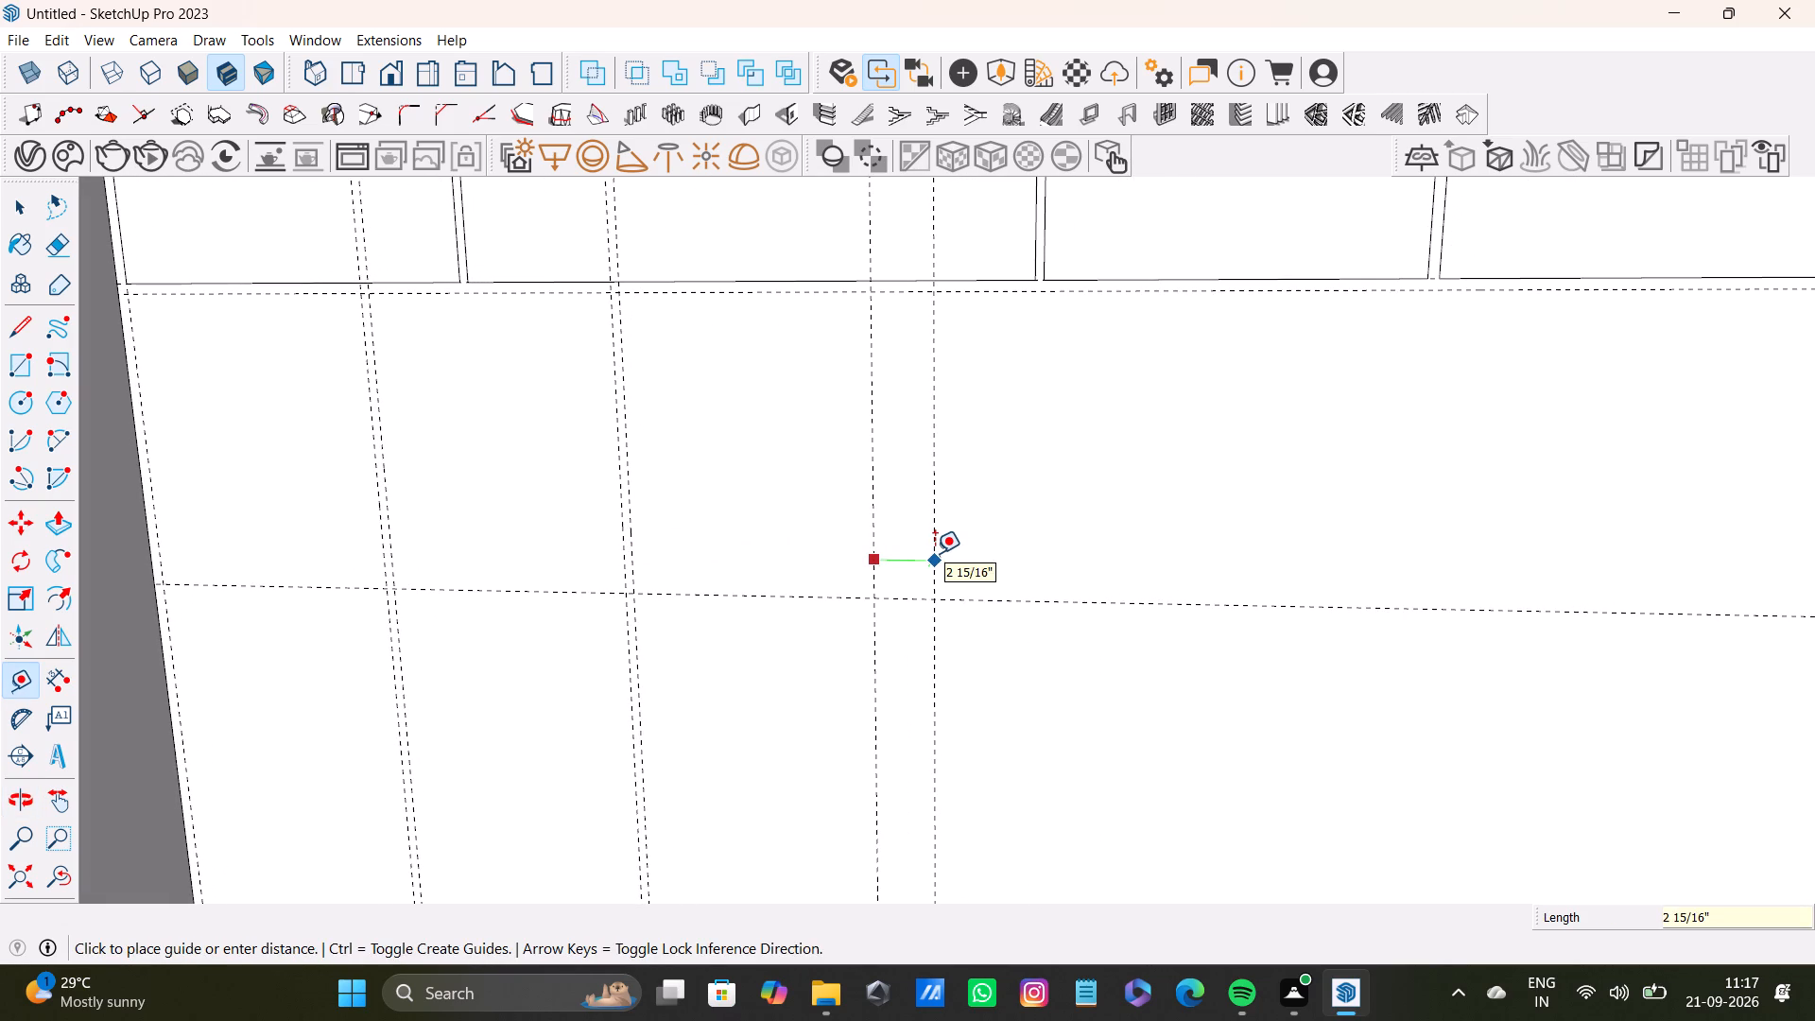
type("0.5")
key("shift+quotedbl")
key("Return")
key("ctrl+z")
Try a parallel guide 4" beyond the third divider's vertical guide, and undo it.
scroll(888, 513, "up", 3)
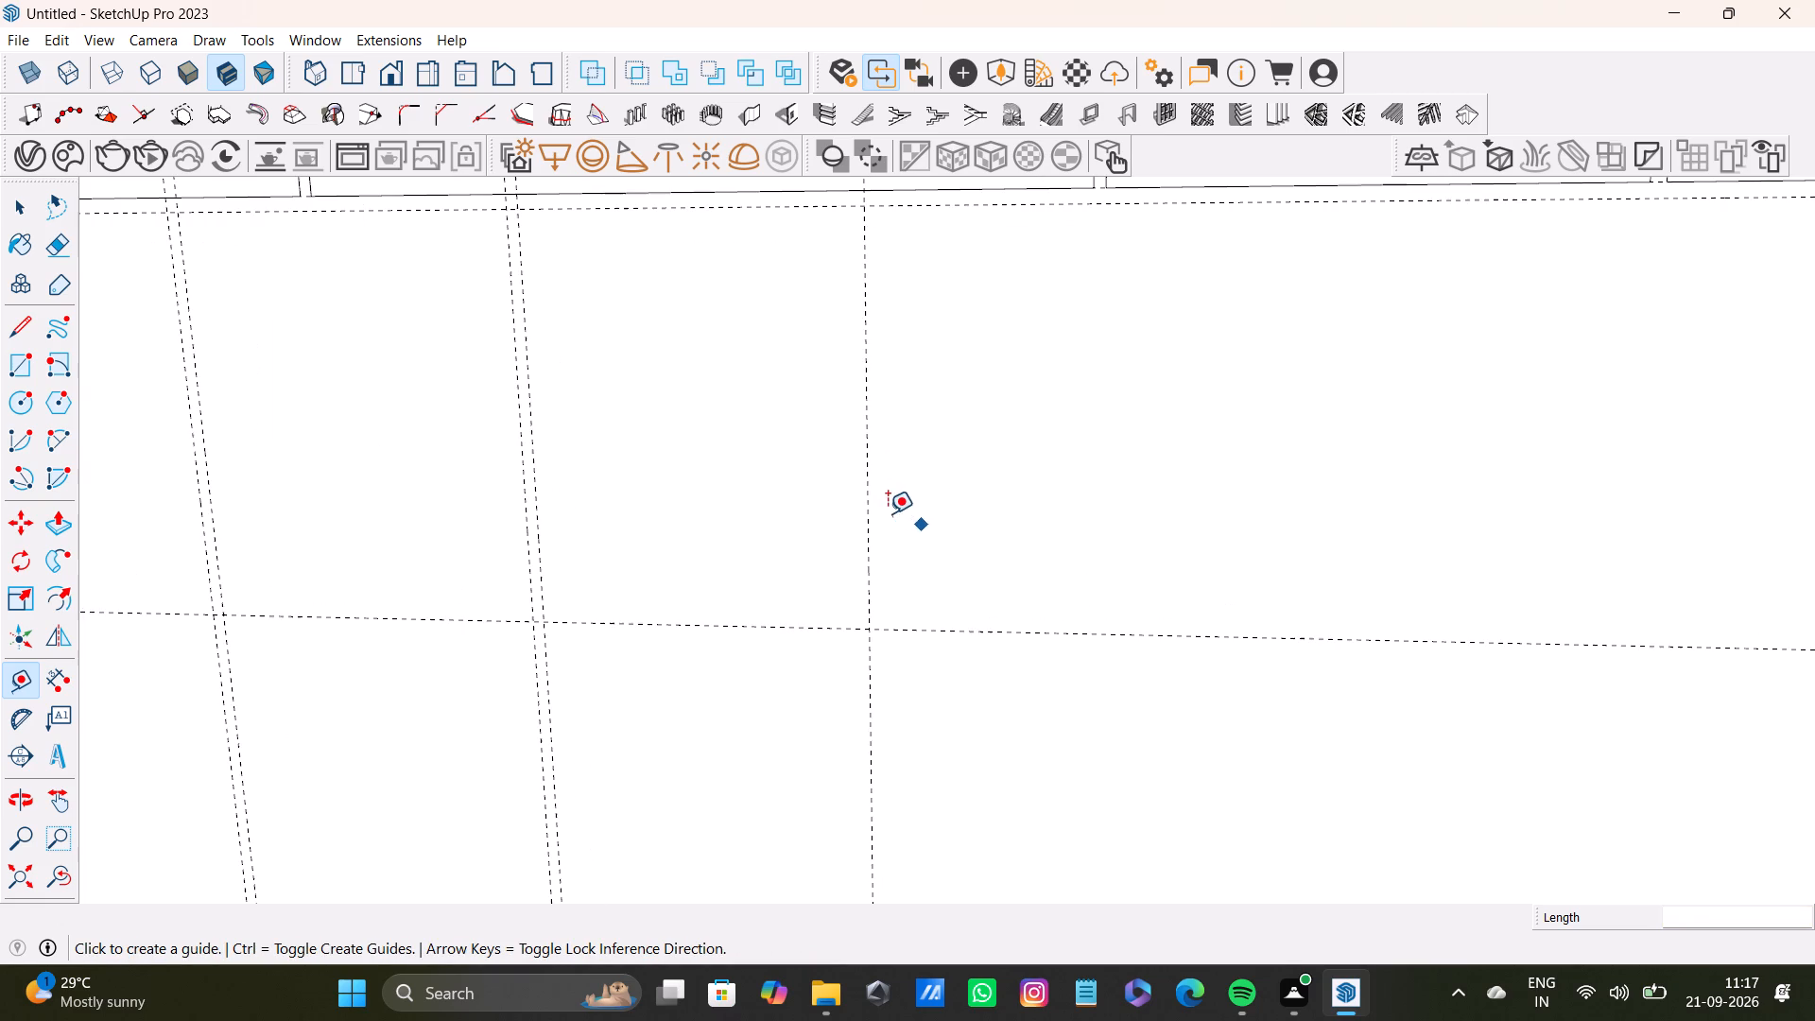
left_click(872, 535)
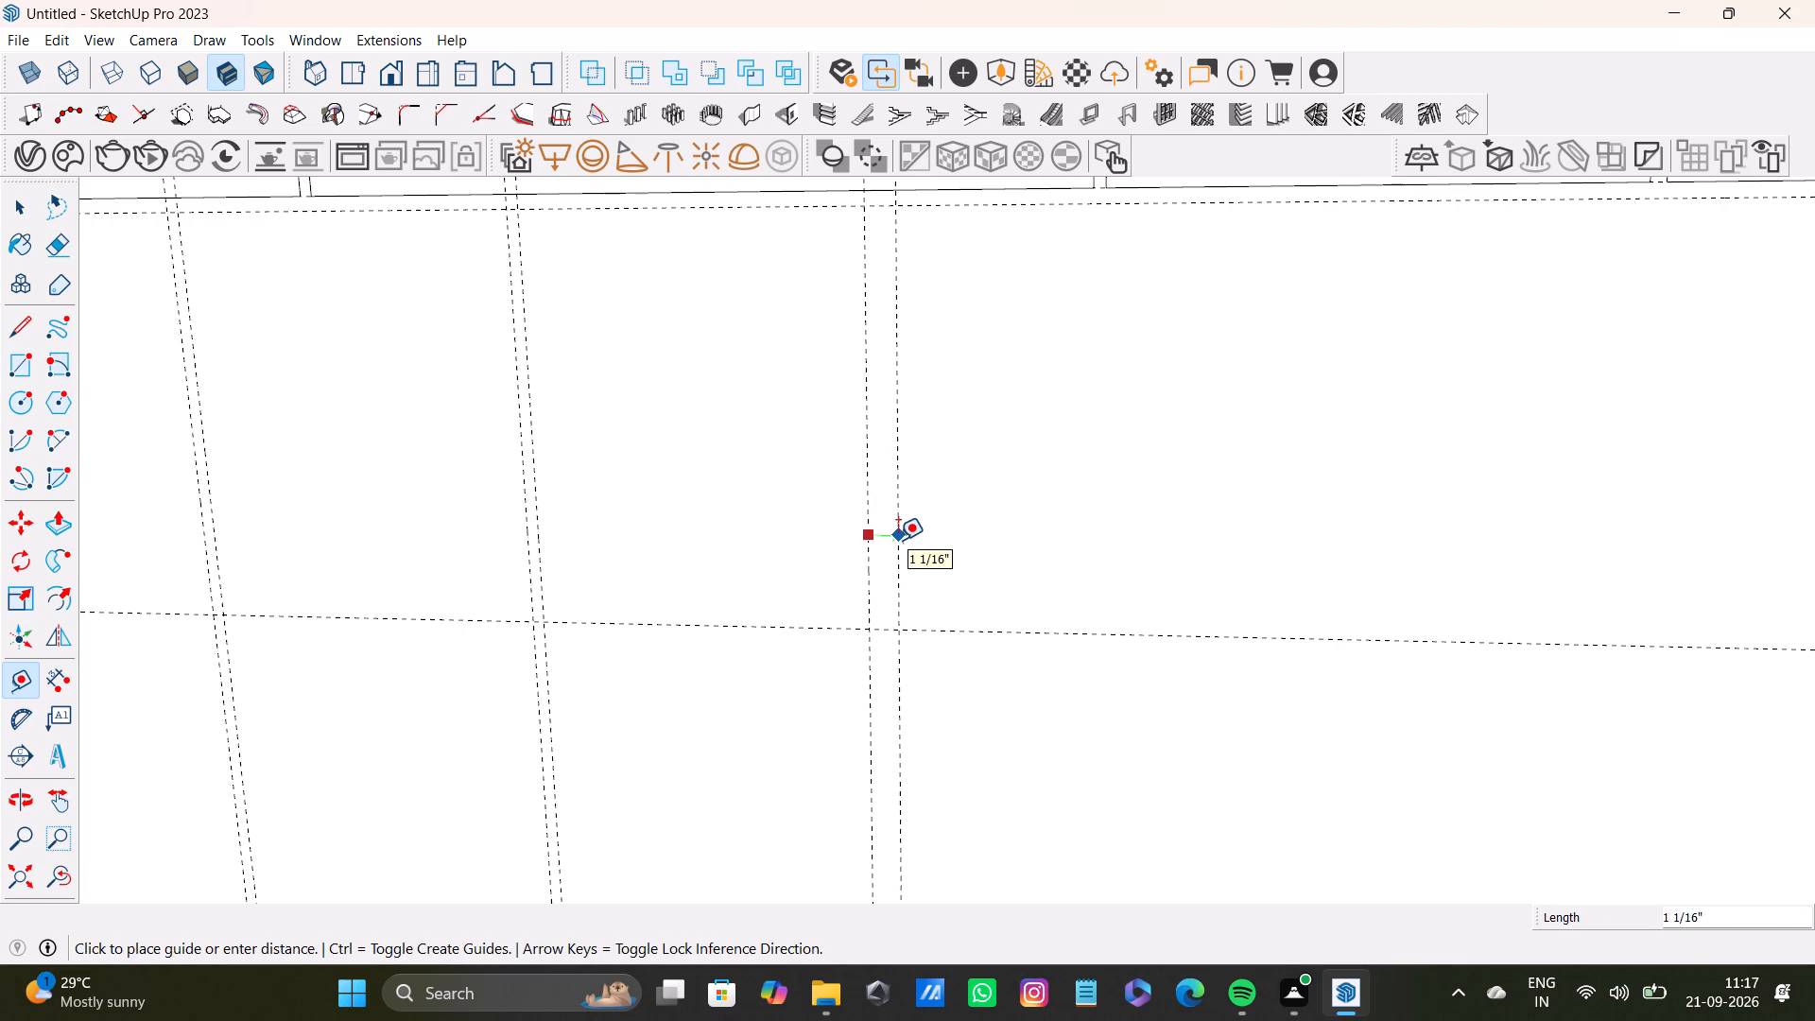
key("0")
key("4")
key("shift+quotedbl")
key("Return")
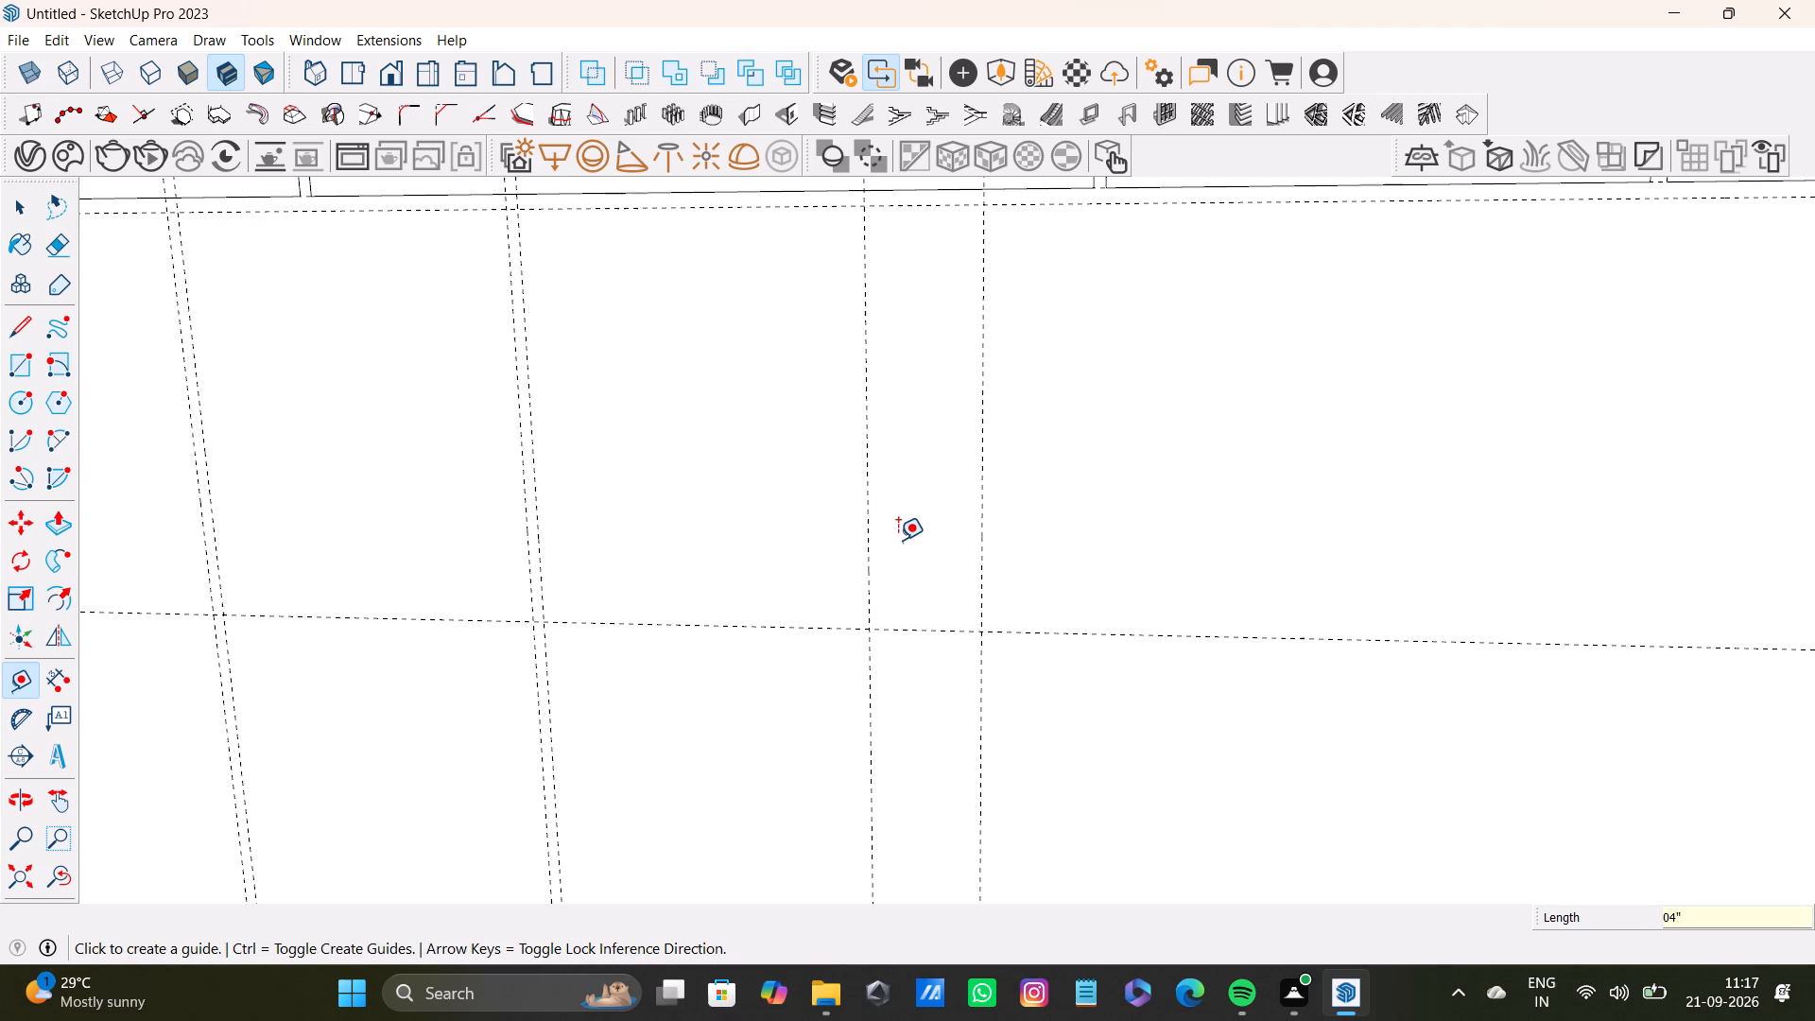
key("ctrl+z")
Place a parallel guide 0.4" beyond the third divider's vertical guide to complete the pair.
left_click(865, 546)
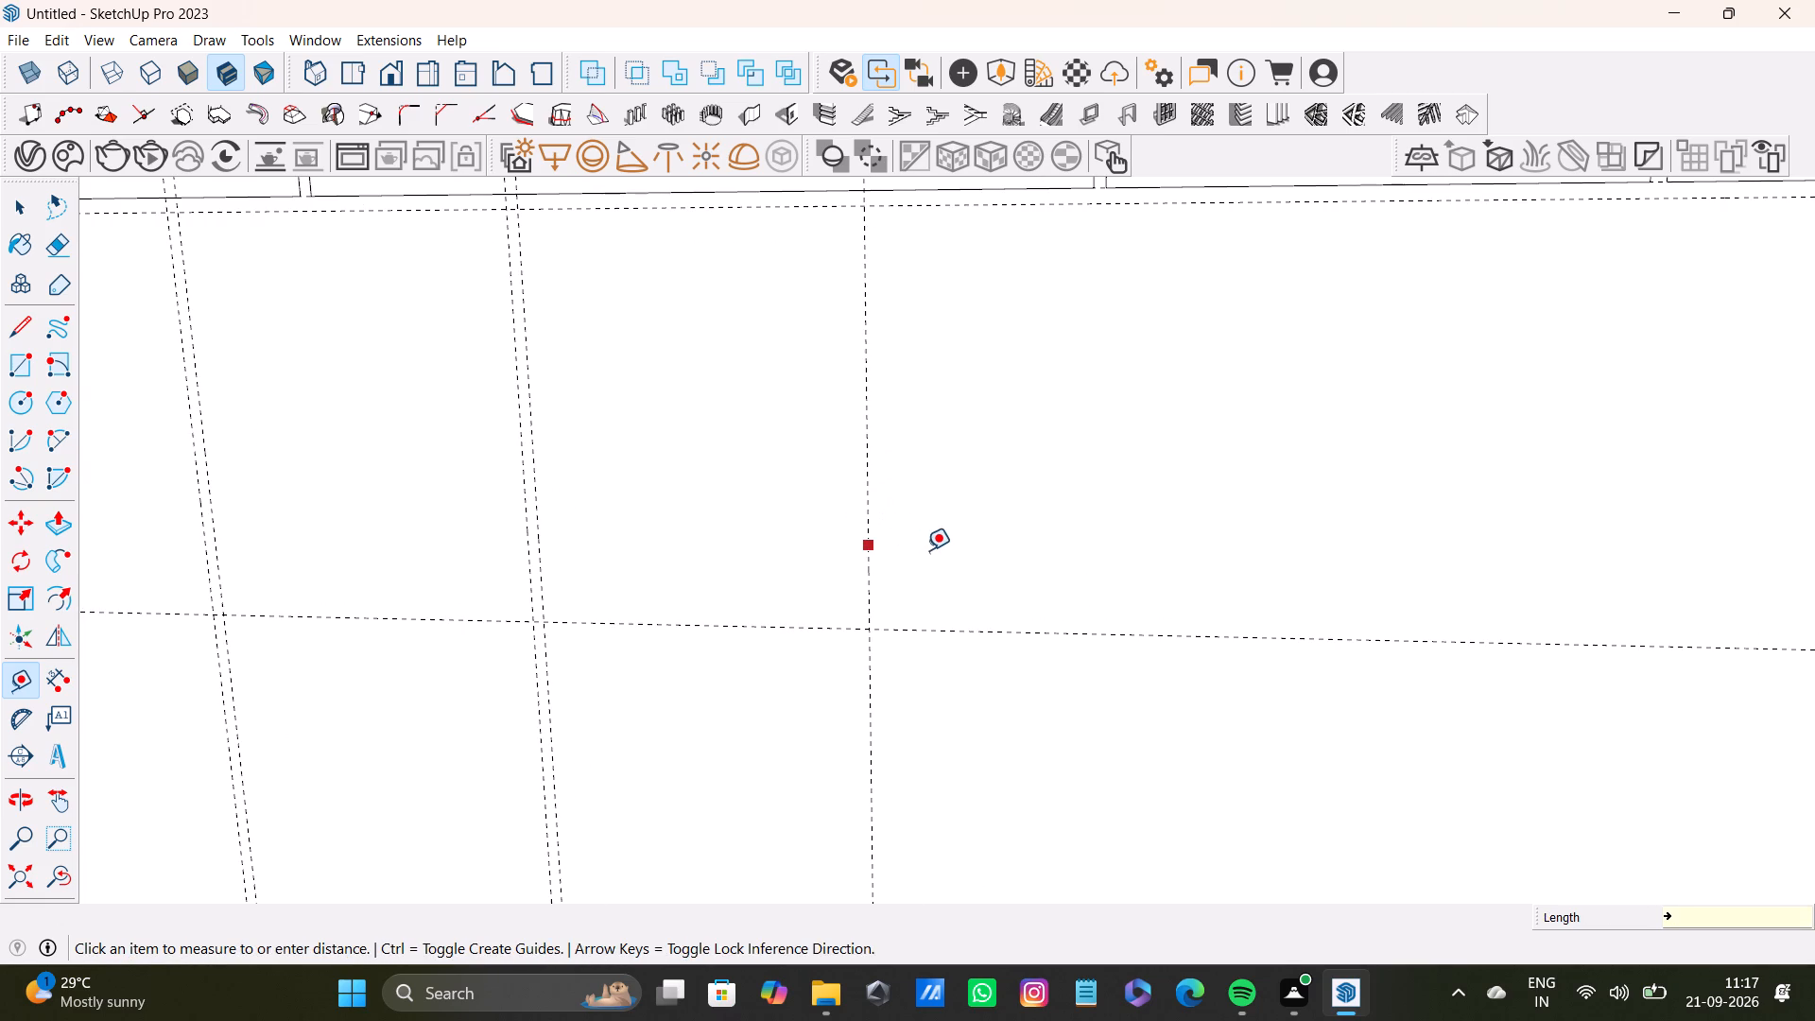
key("space")
key("t")
left_click(870, 582)
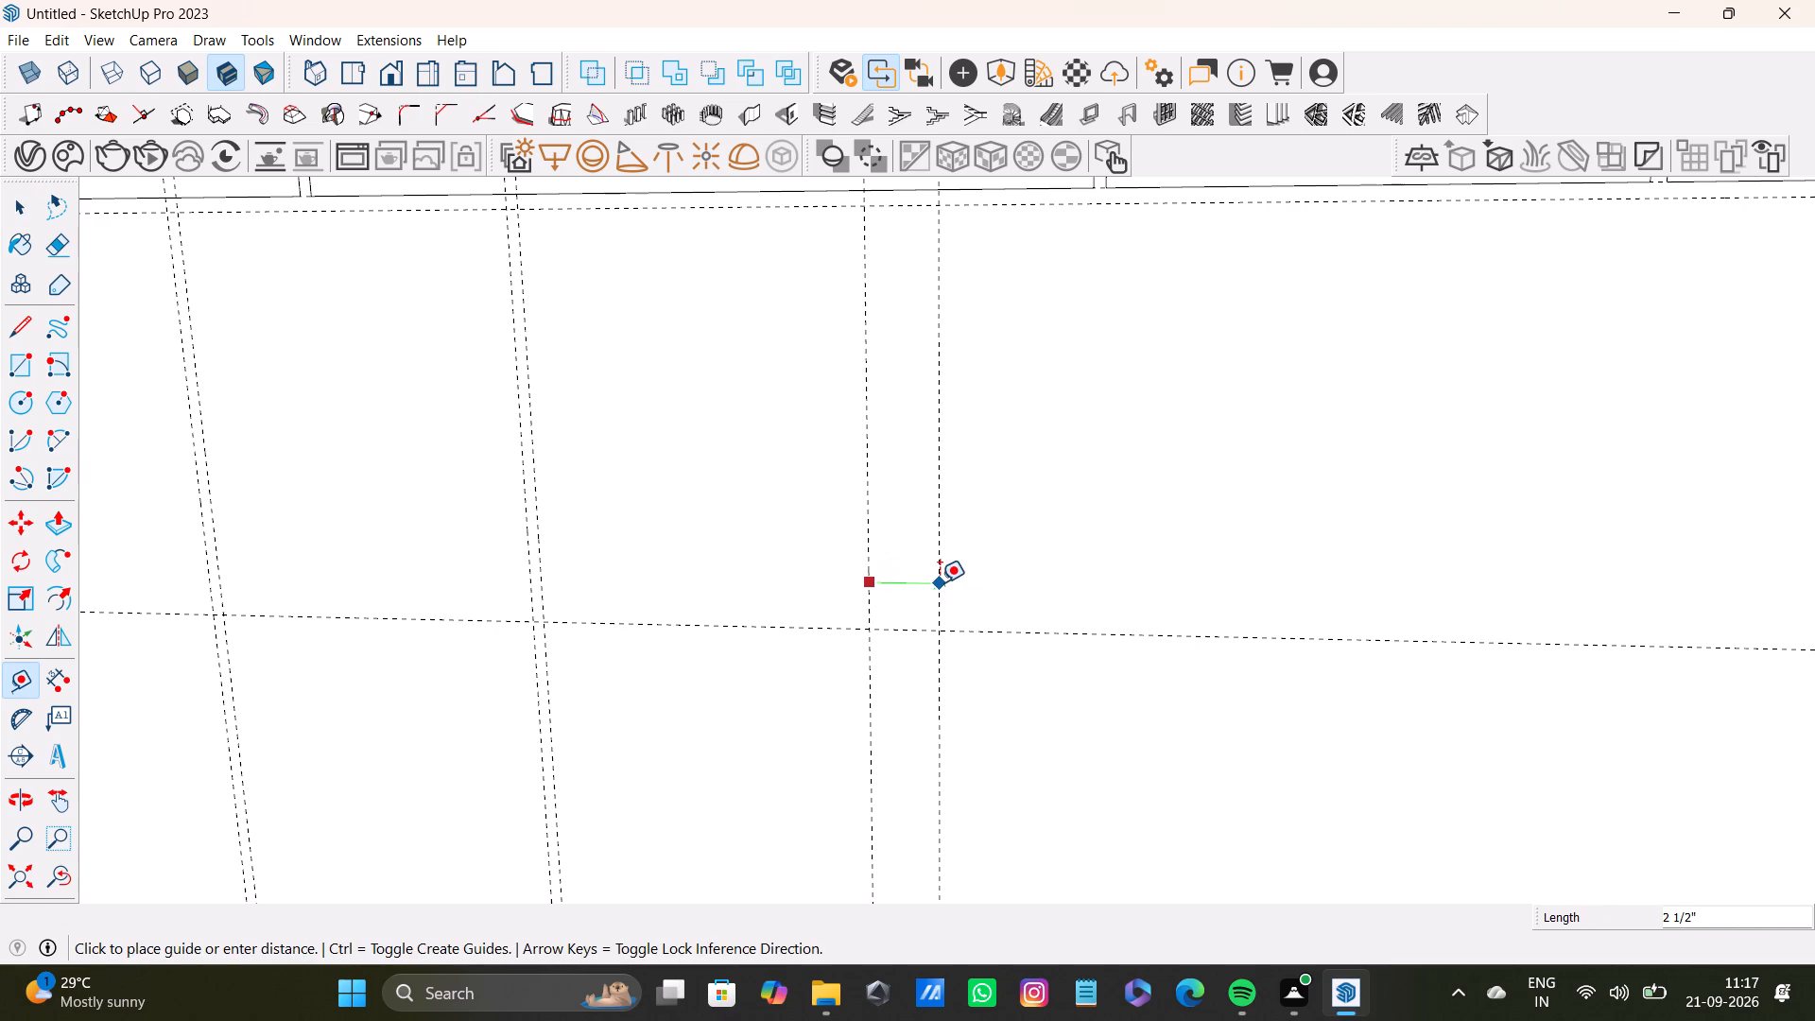
type("0.4")
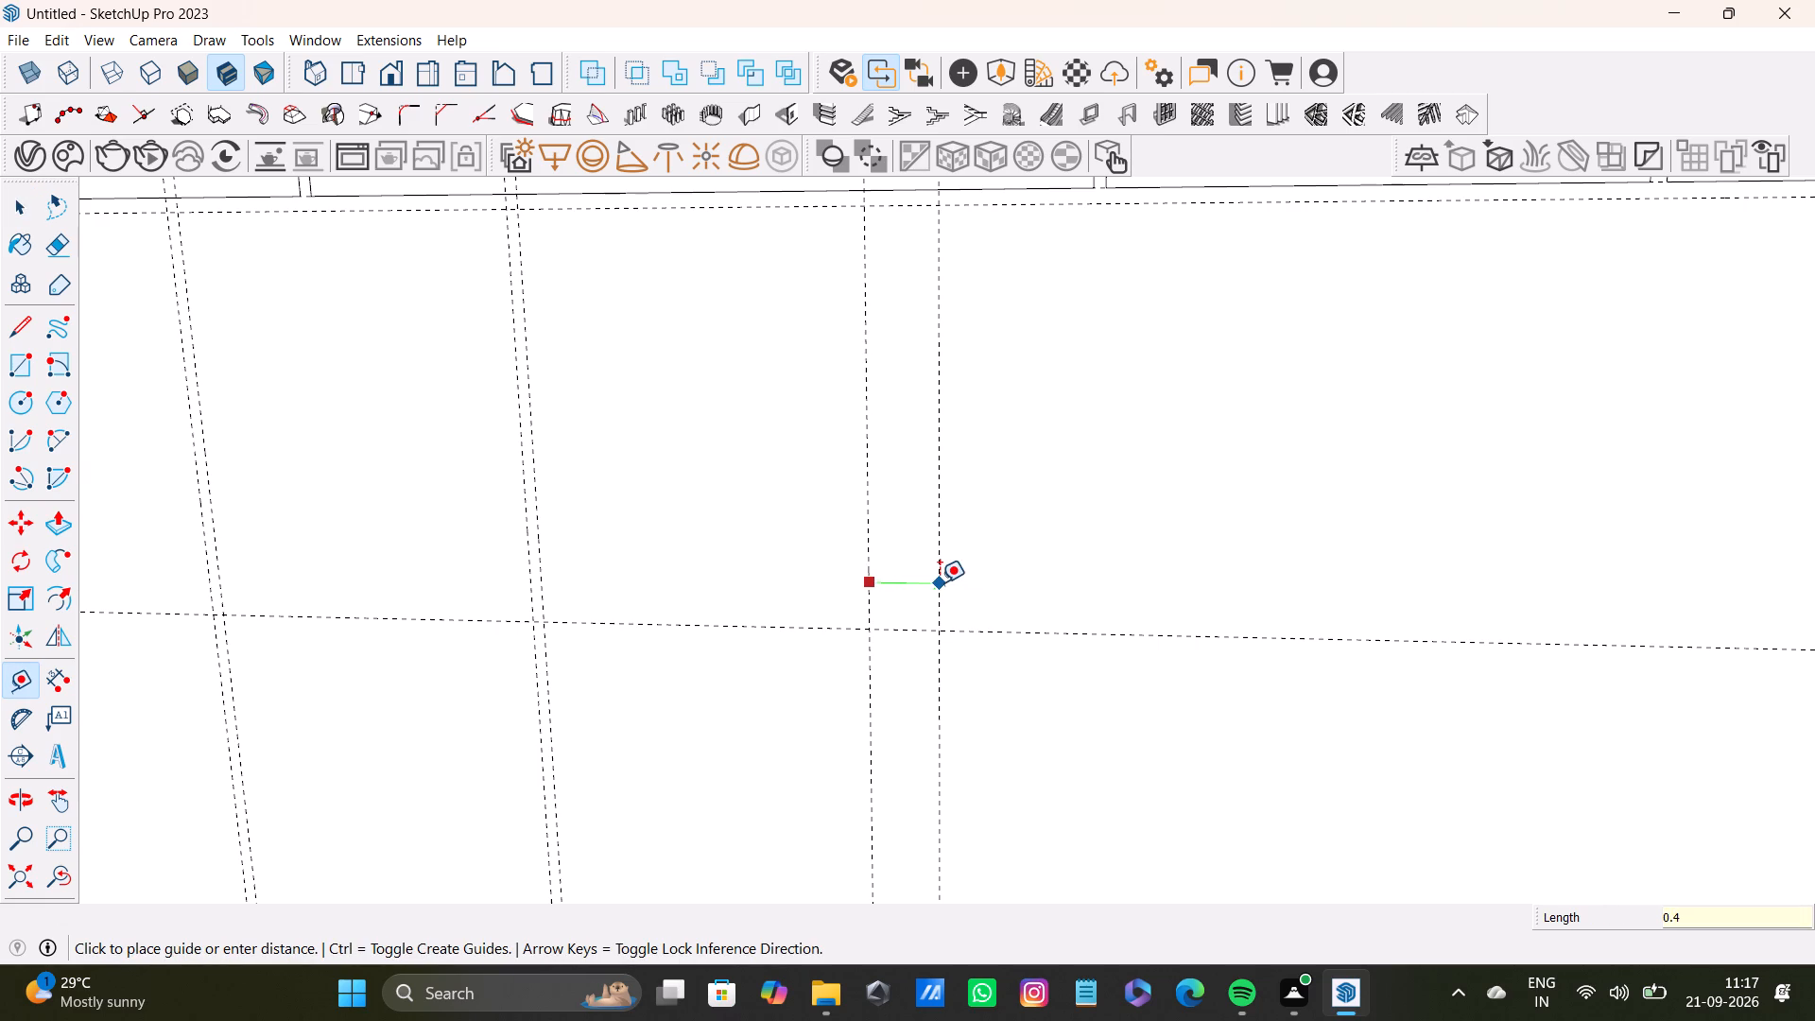
key("shift+quotedbl")
key("Return")
Place a vertical guide 1' from the divider pair nearest the doorway wall, toward the middle of the partition wall.
scroll(935, 552, "down", 5)
middle_click_drag(956, 549, 777, 567, "shift")
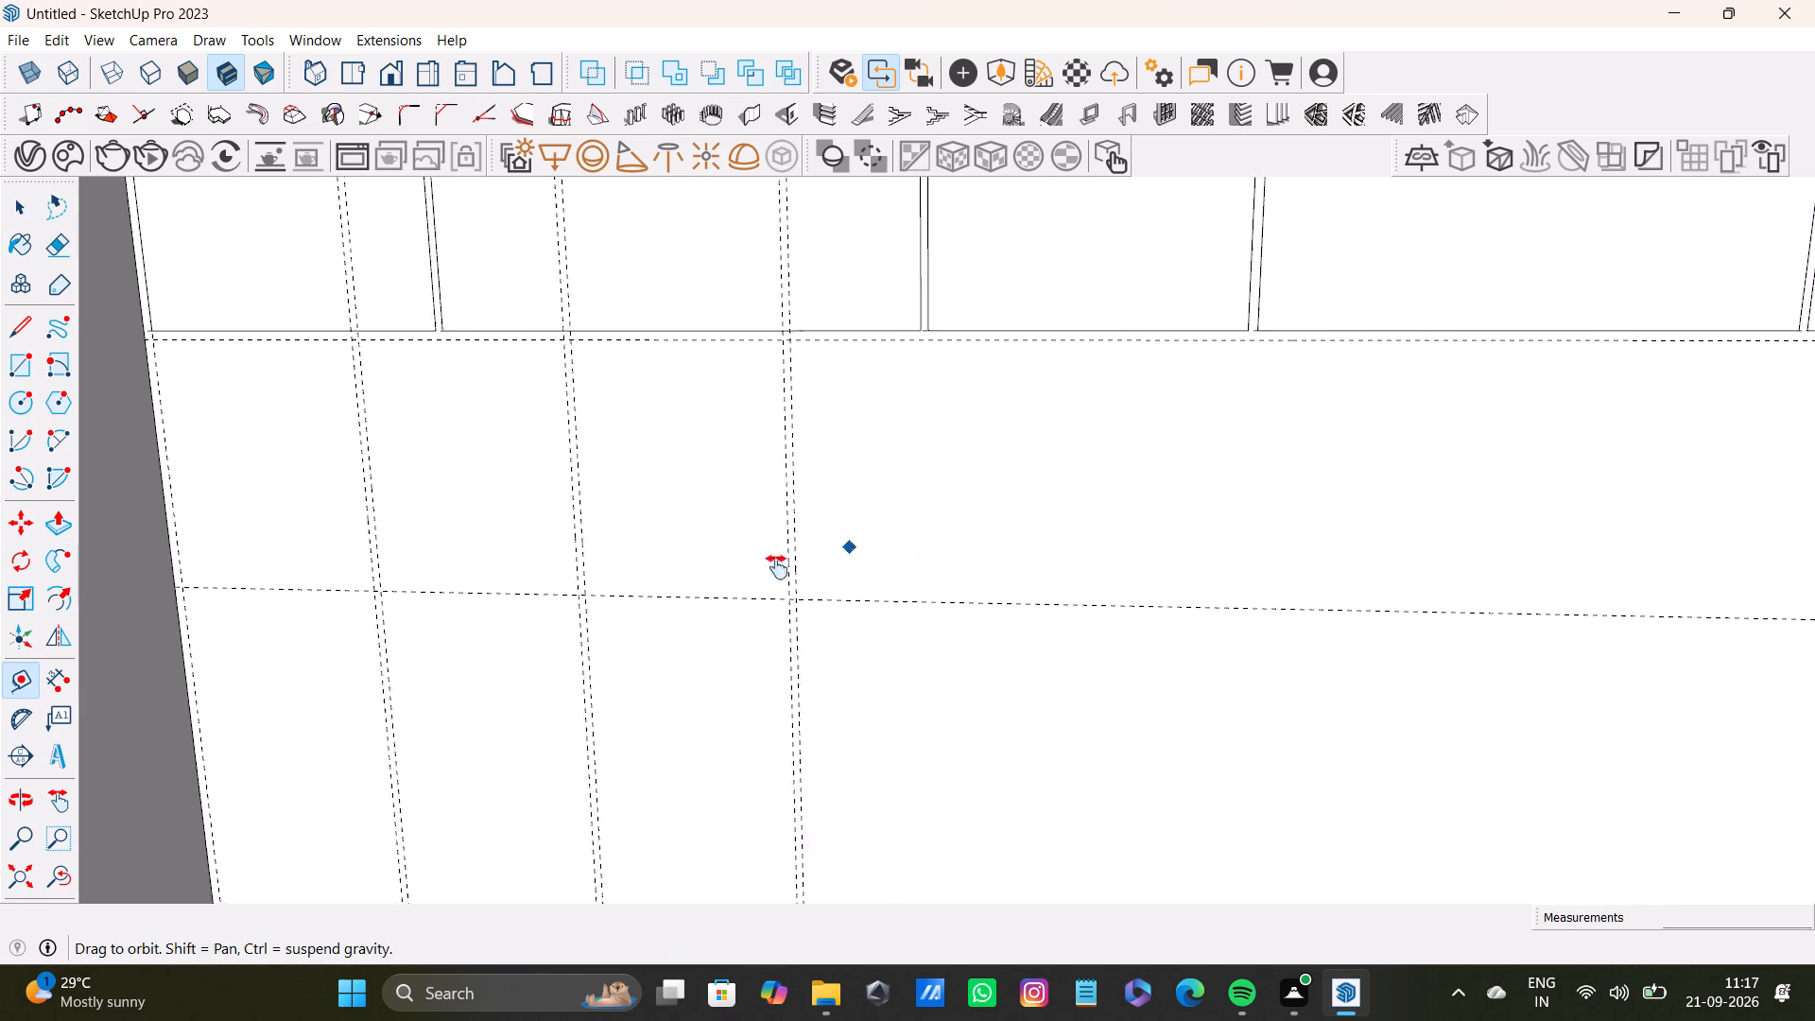
middle_click_drag(777, 567, 618, 612, "shift")
scroll(1322, 607, "down", 4)
middle_click_drag(1411, 605, 1253, 634)
middle_click(1255, 636)
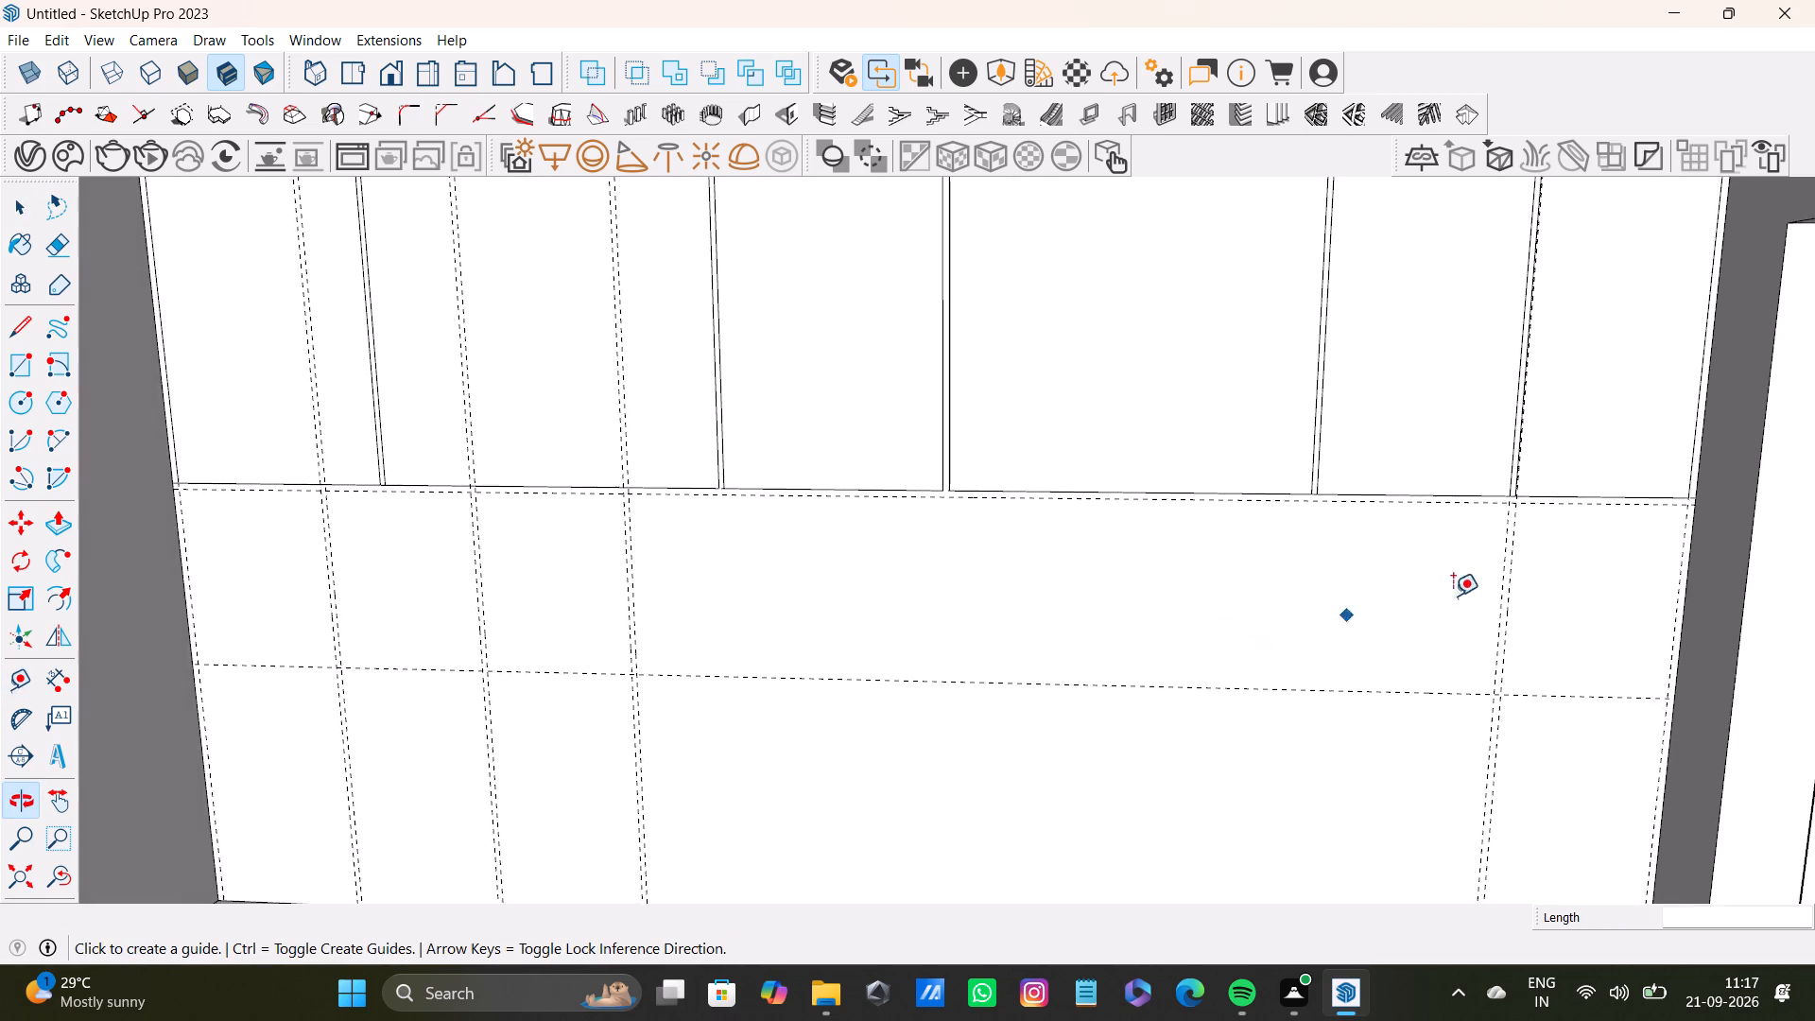
scroll(1450, 619, "up", 3)
left_click_drag(1514, 641, 1475, 642)
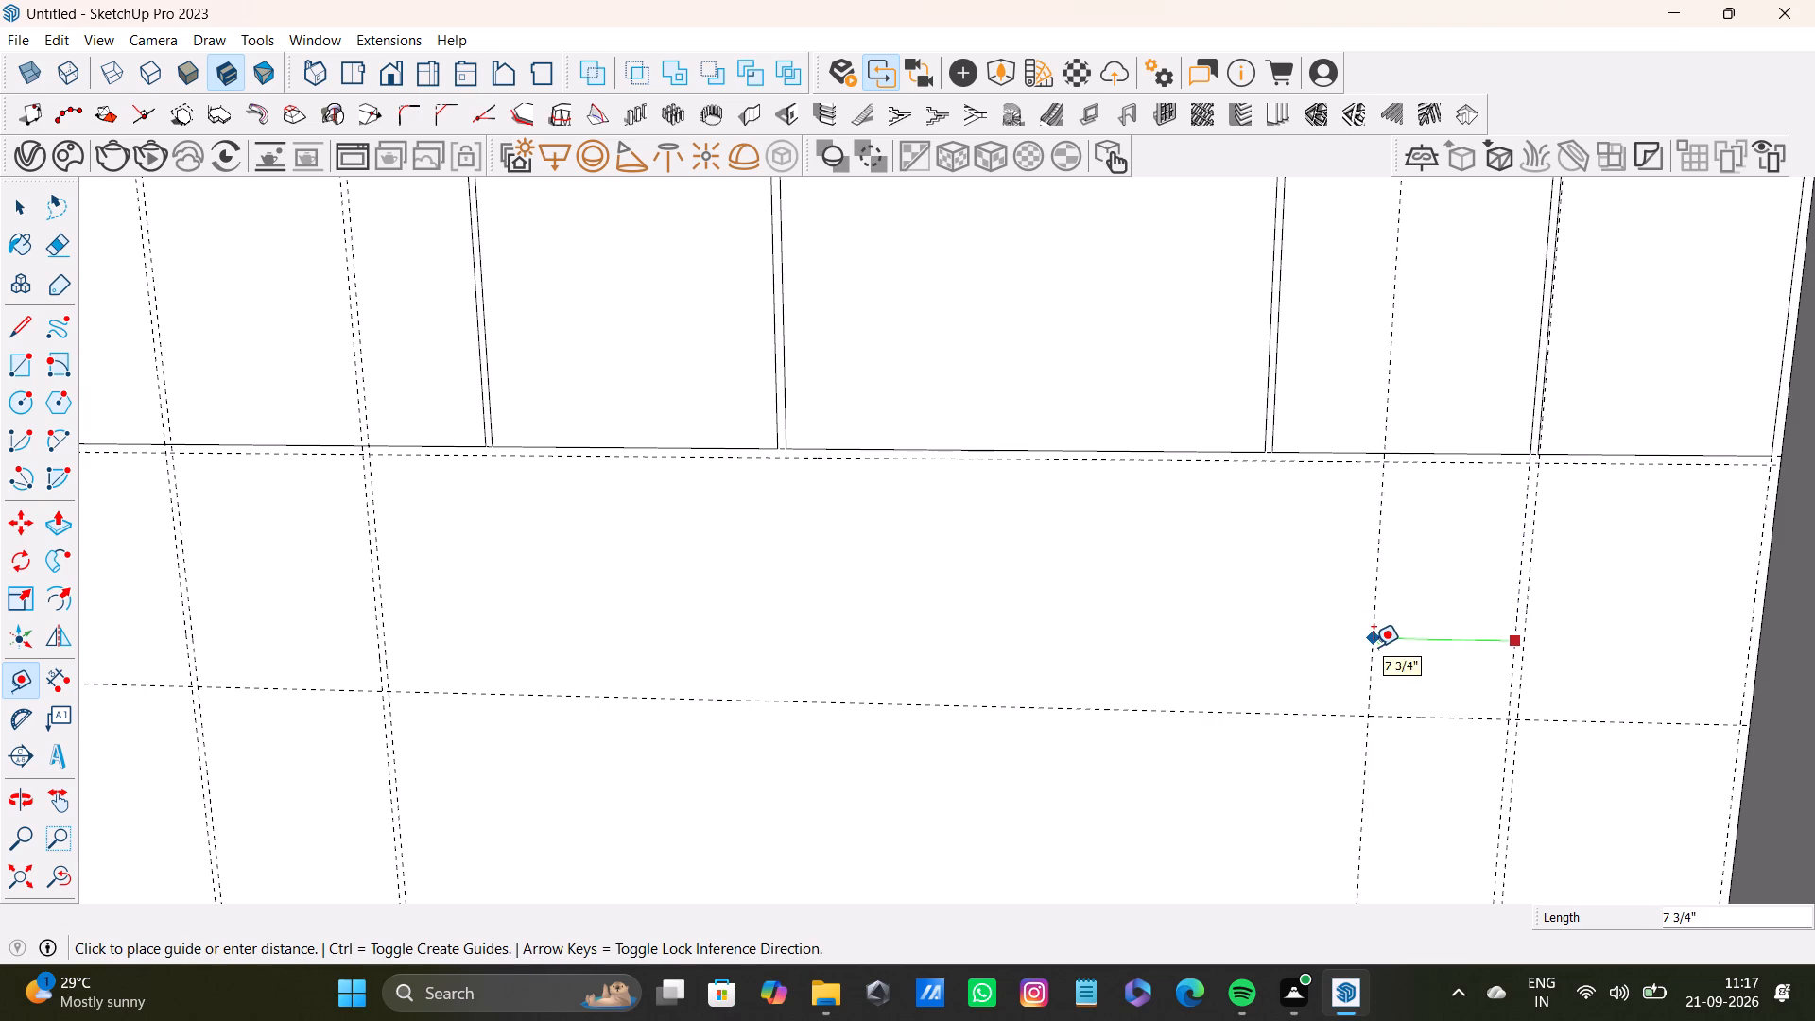
type("1'")
key("Return")
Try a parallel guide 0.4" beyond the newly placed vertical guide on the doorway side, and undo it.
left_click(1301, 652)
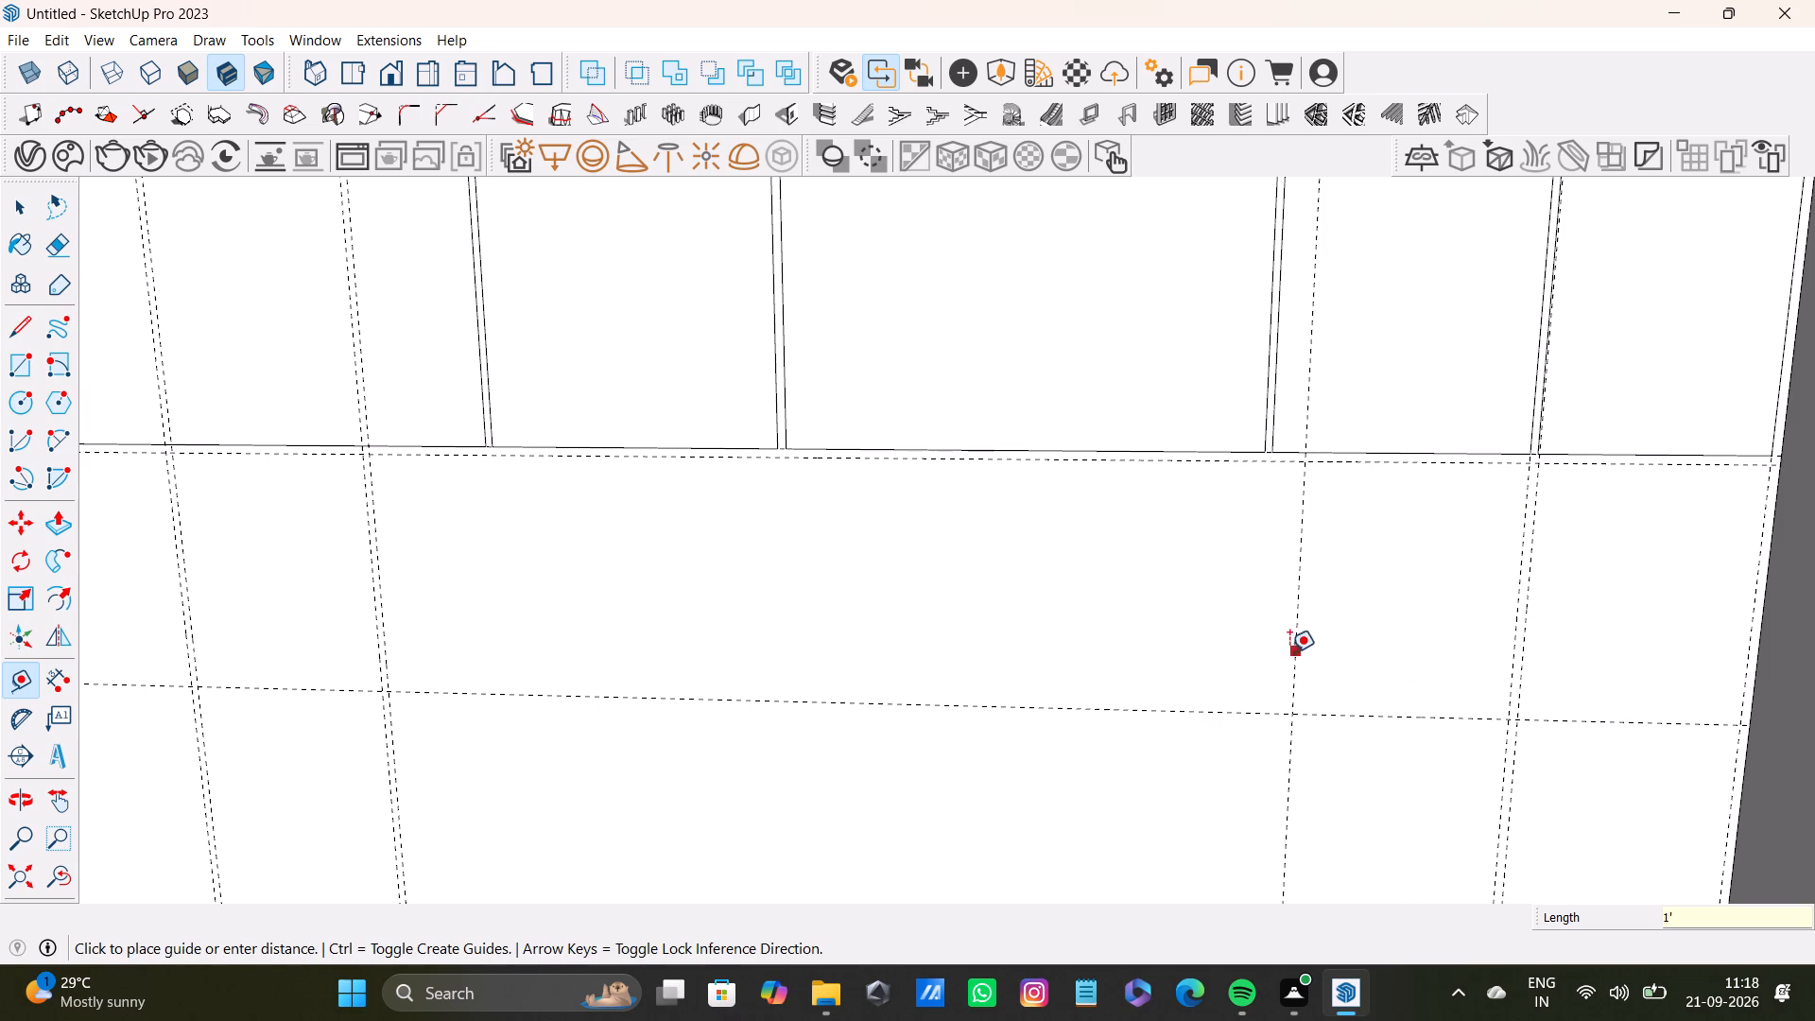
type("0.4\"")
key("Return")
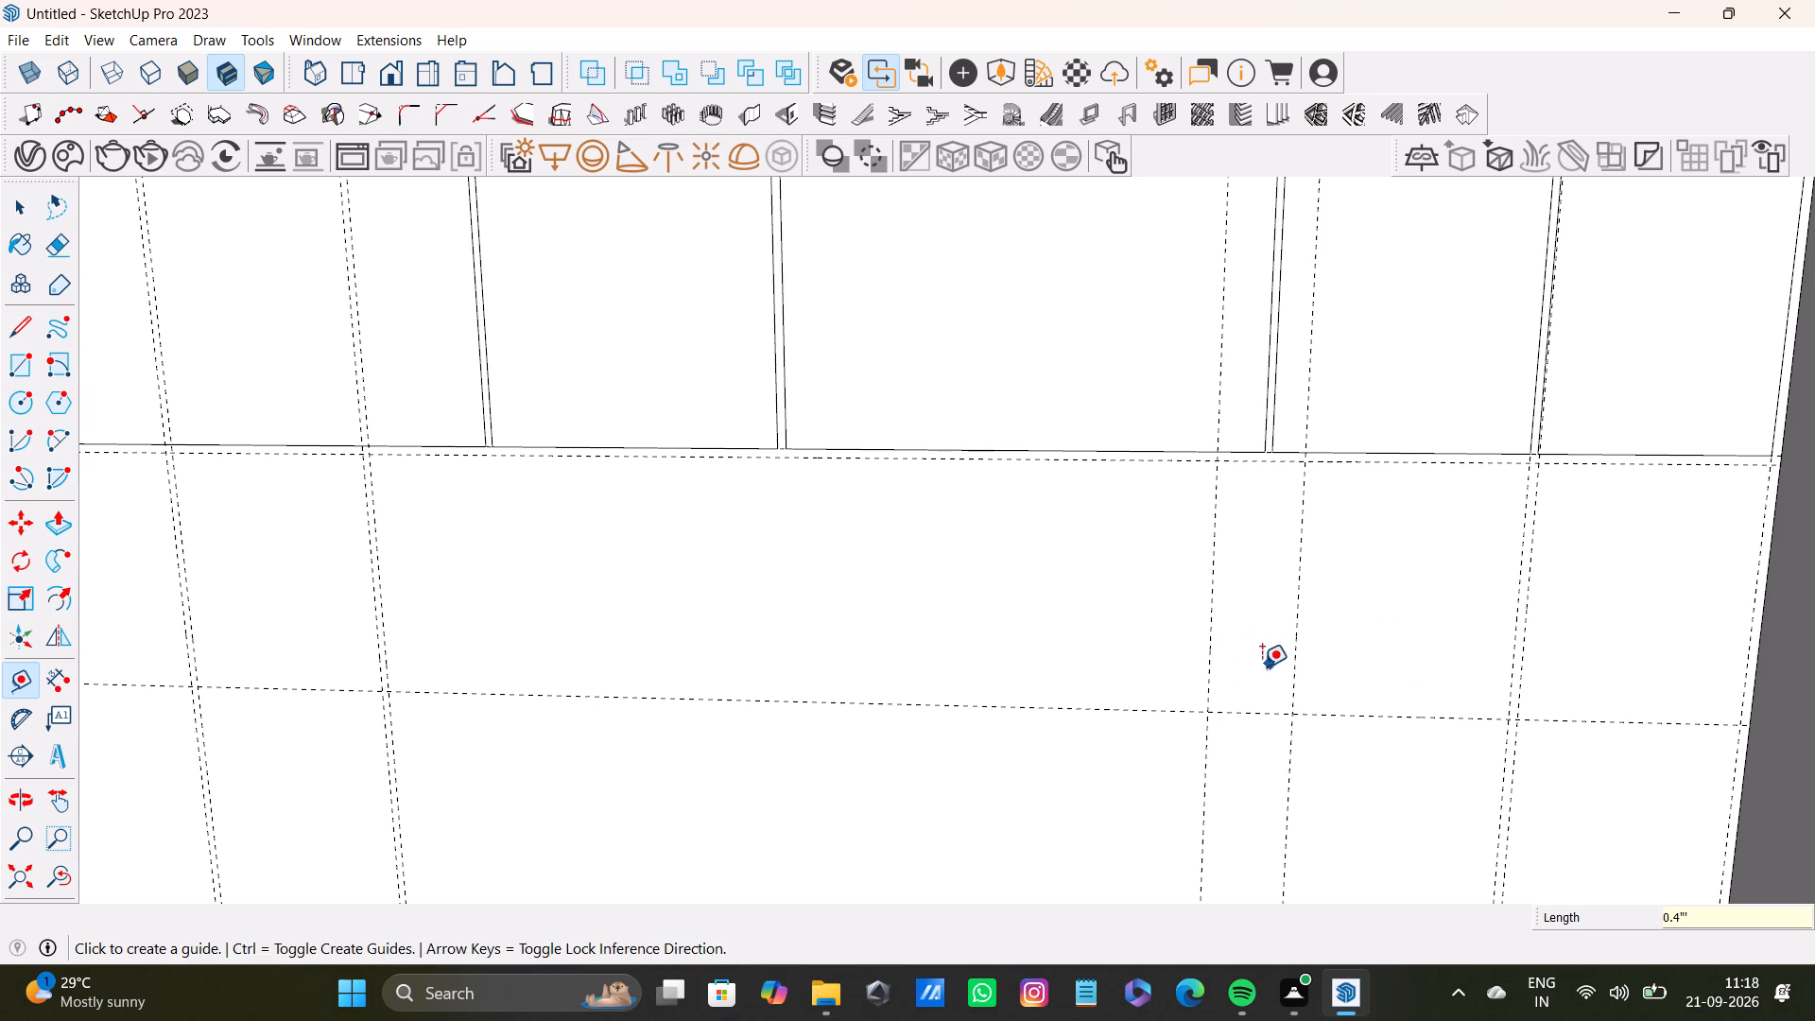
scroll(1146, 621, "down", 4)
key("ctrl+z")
Place a parallel guide 0.4" beyond the single vertical guide on the doorway side to complete the pair.
scroll(1252, 617, "up", 4)
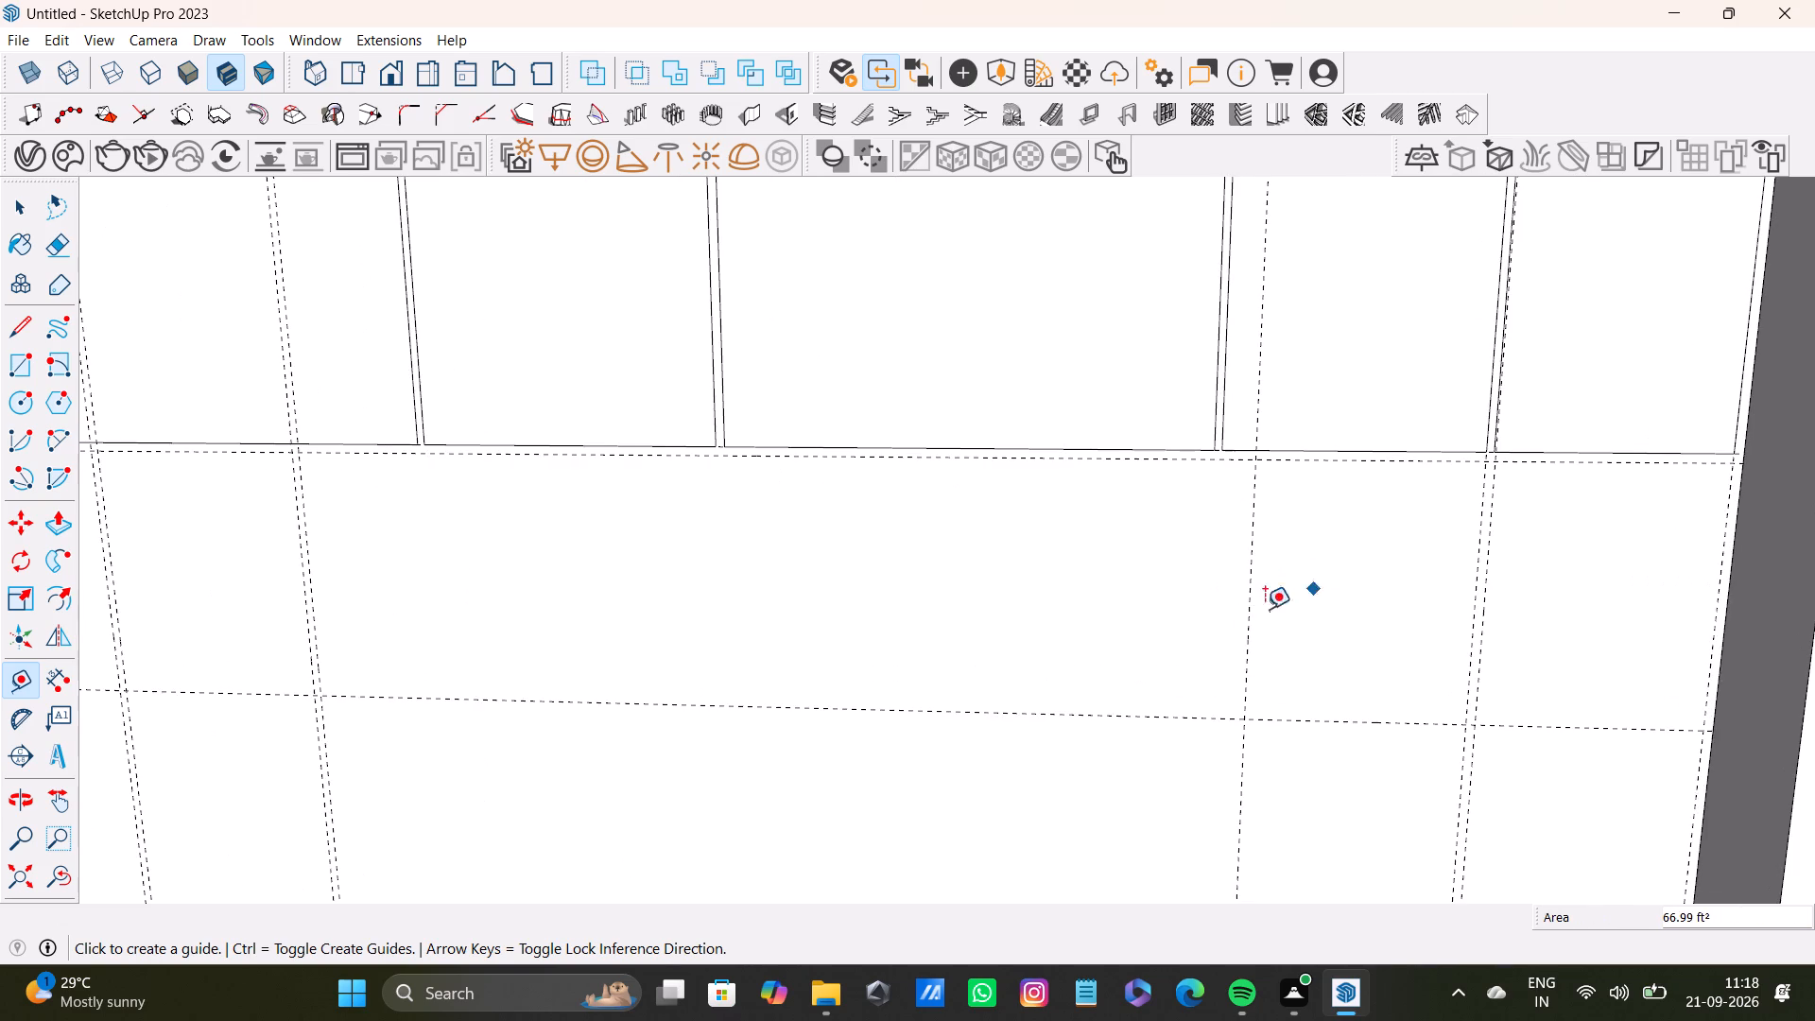
scroll(1091, 632, "down", 5)
left_click(64, 876)
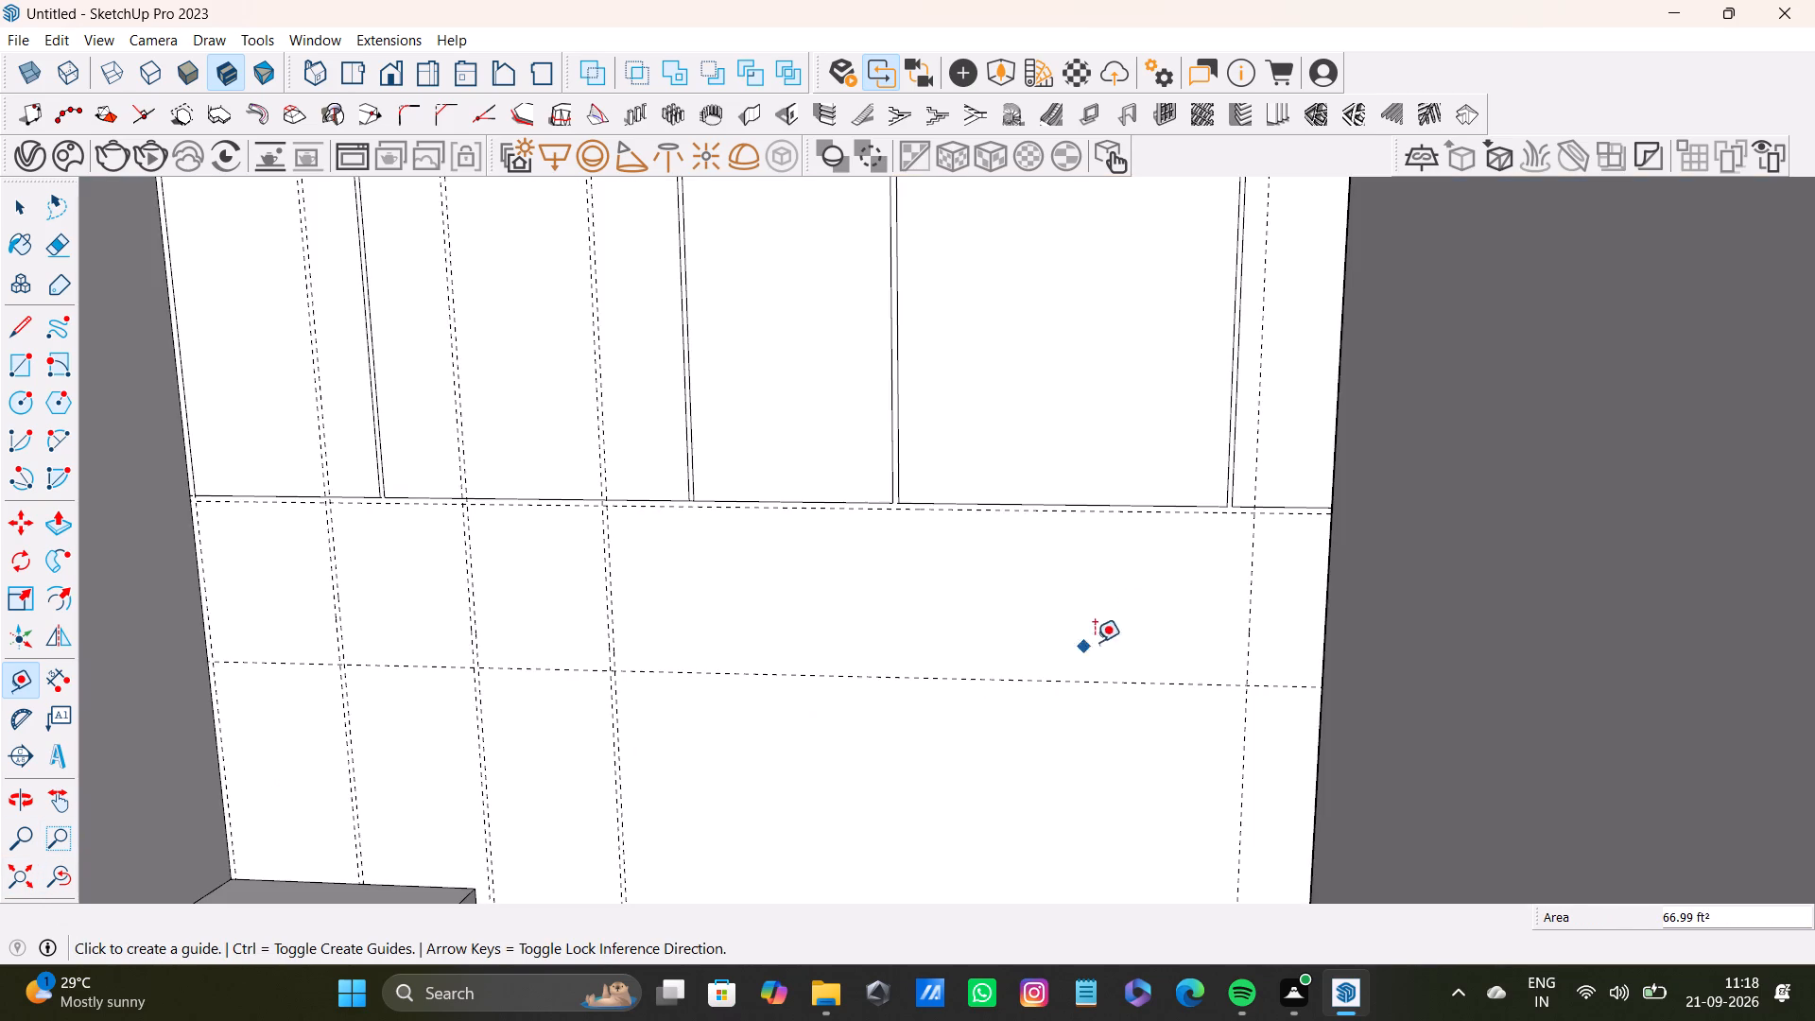
scroll(1165, 590, "up", 4)
middle_click_drag(1327, 641, 1314, 666)
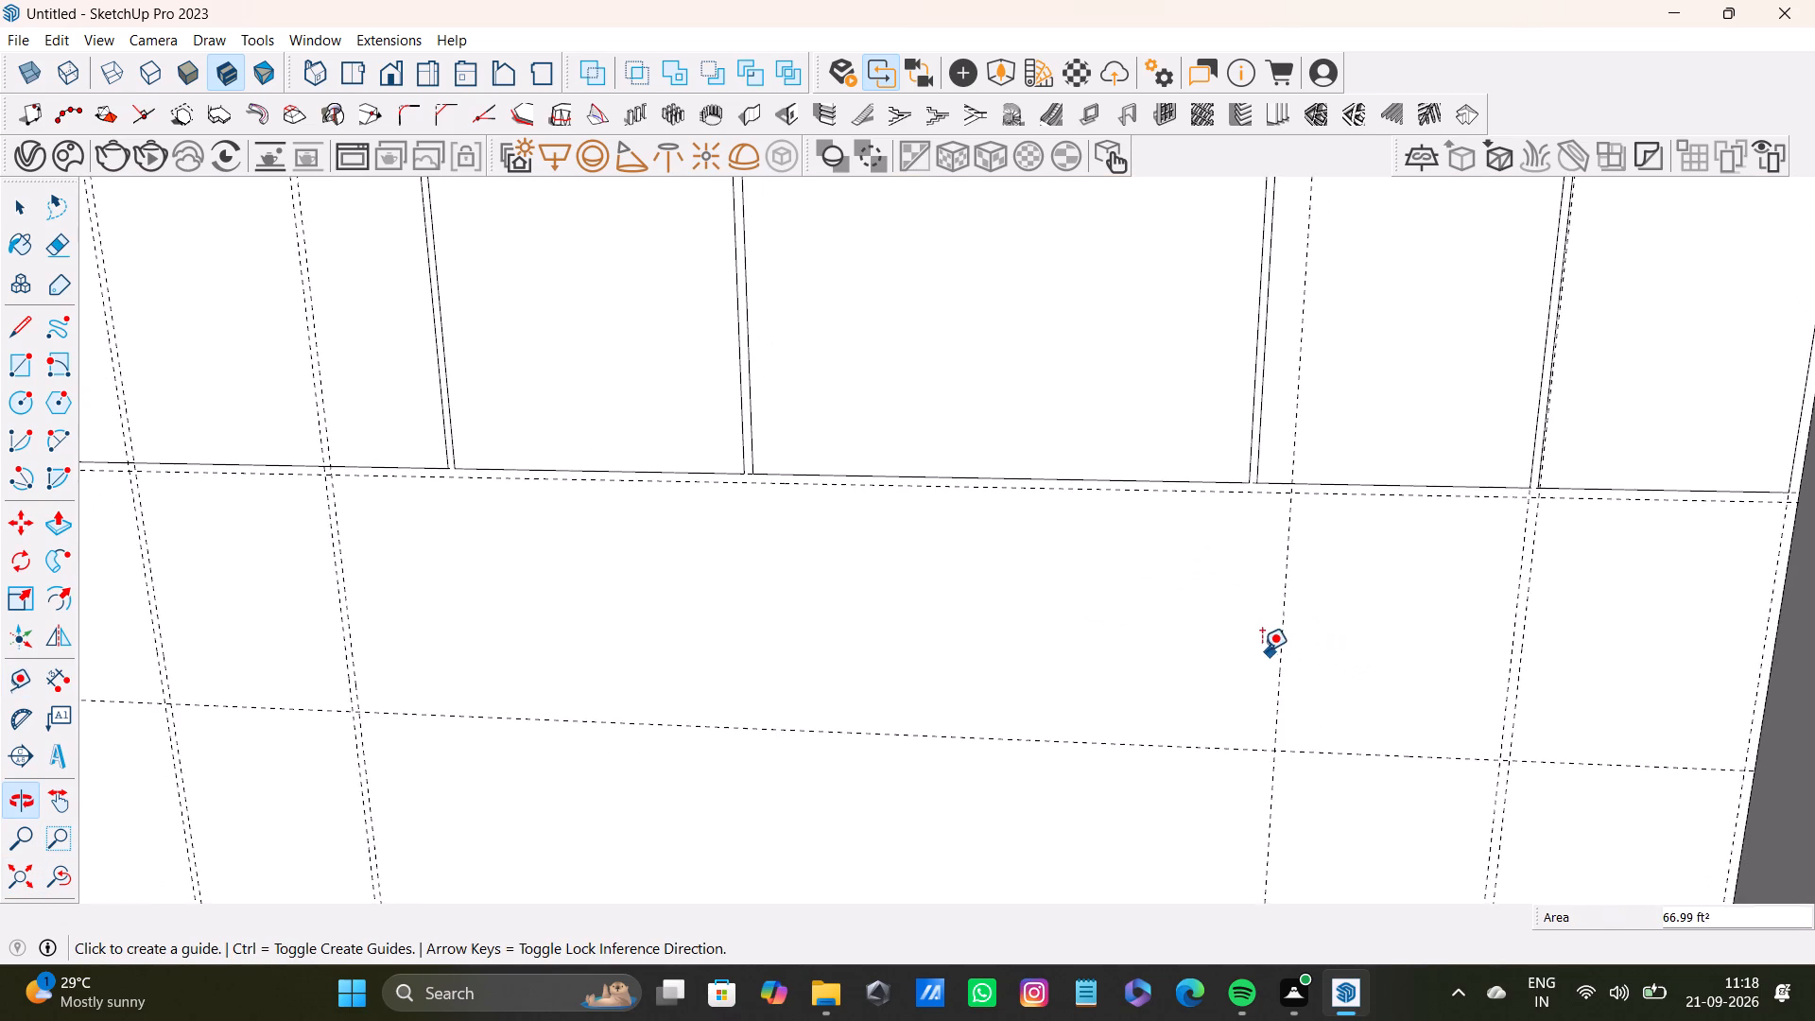
scroll(1262, 649, "up", 3)
left_click_drag(1291, 661, 1272, 663)
type("0.4")
key("shift+quotedbl")
key("Return")
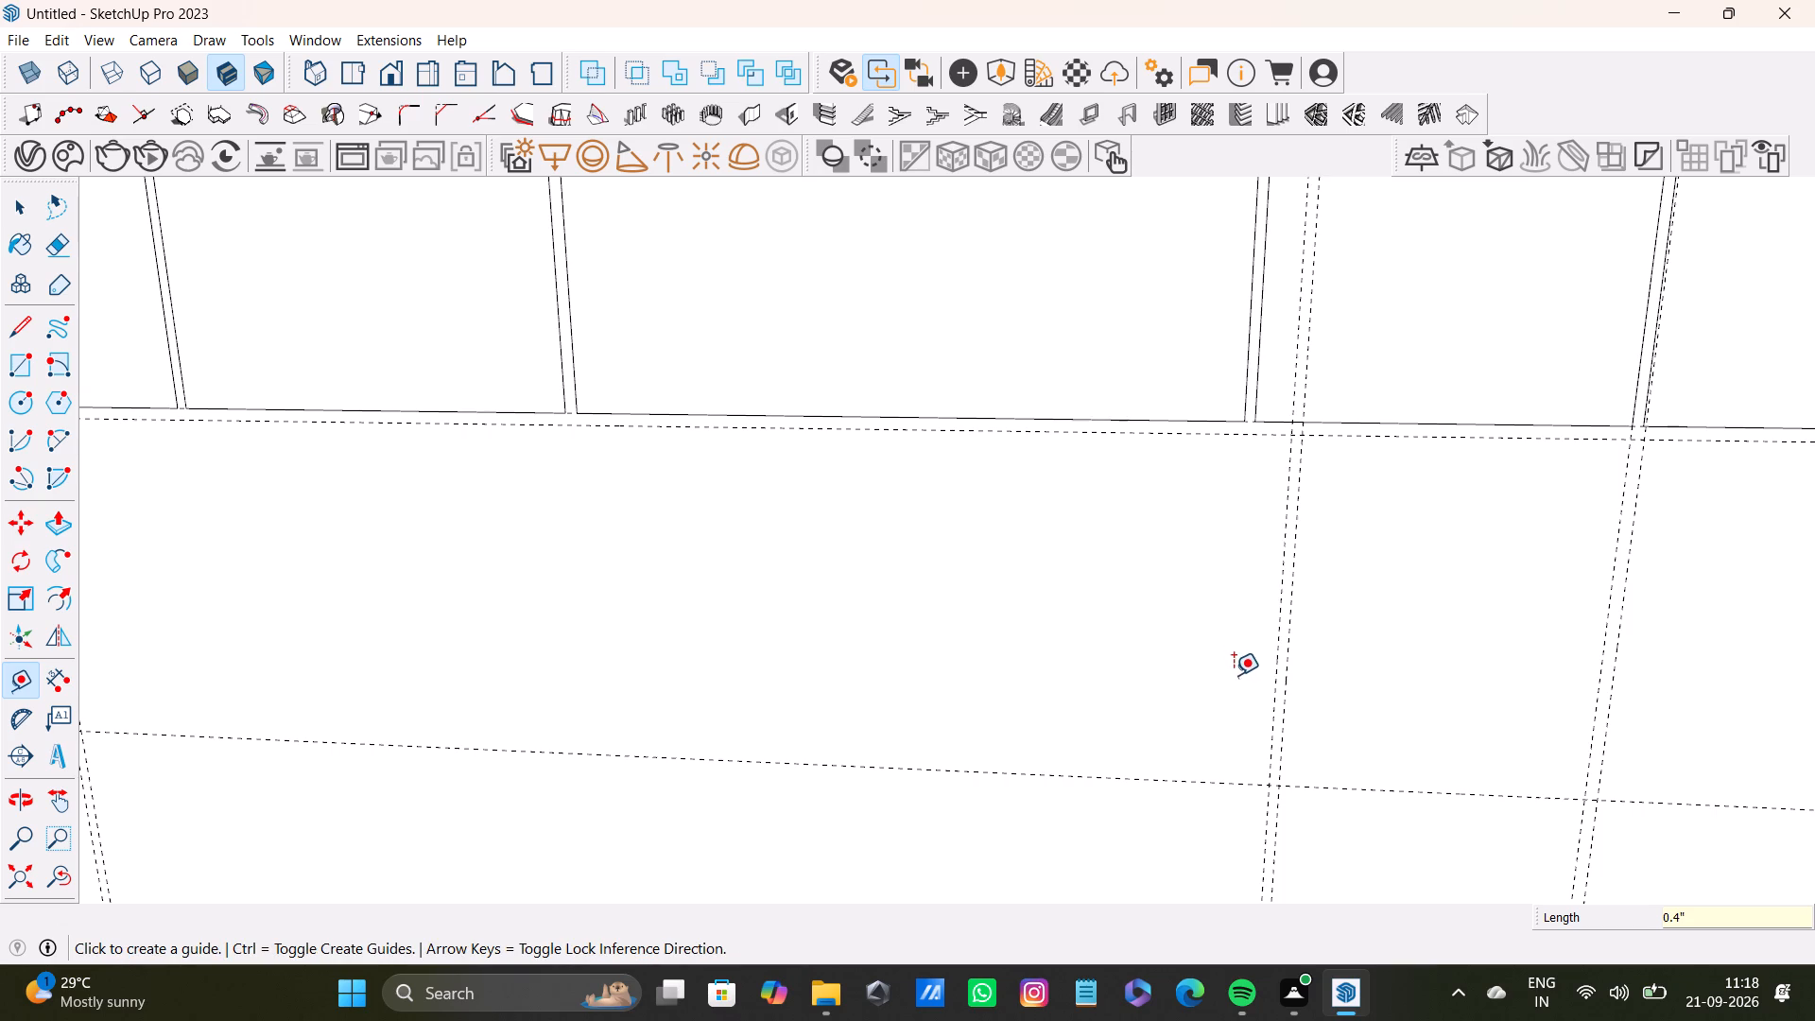
Place a vertical guide 1' from the newly completed divider pair, toward the middle of the partition wall.
scroll(1257, 694, "up", 3)
left_click(1282, 723)
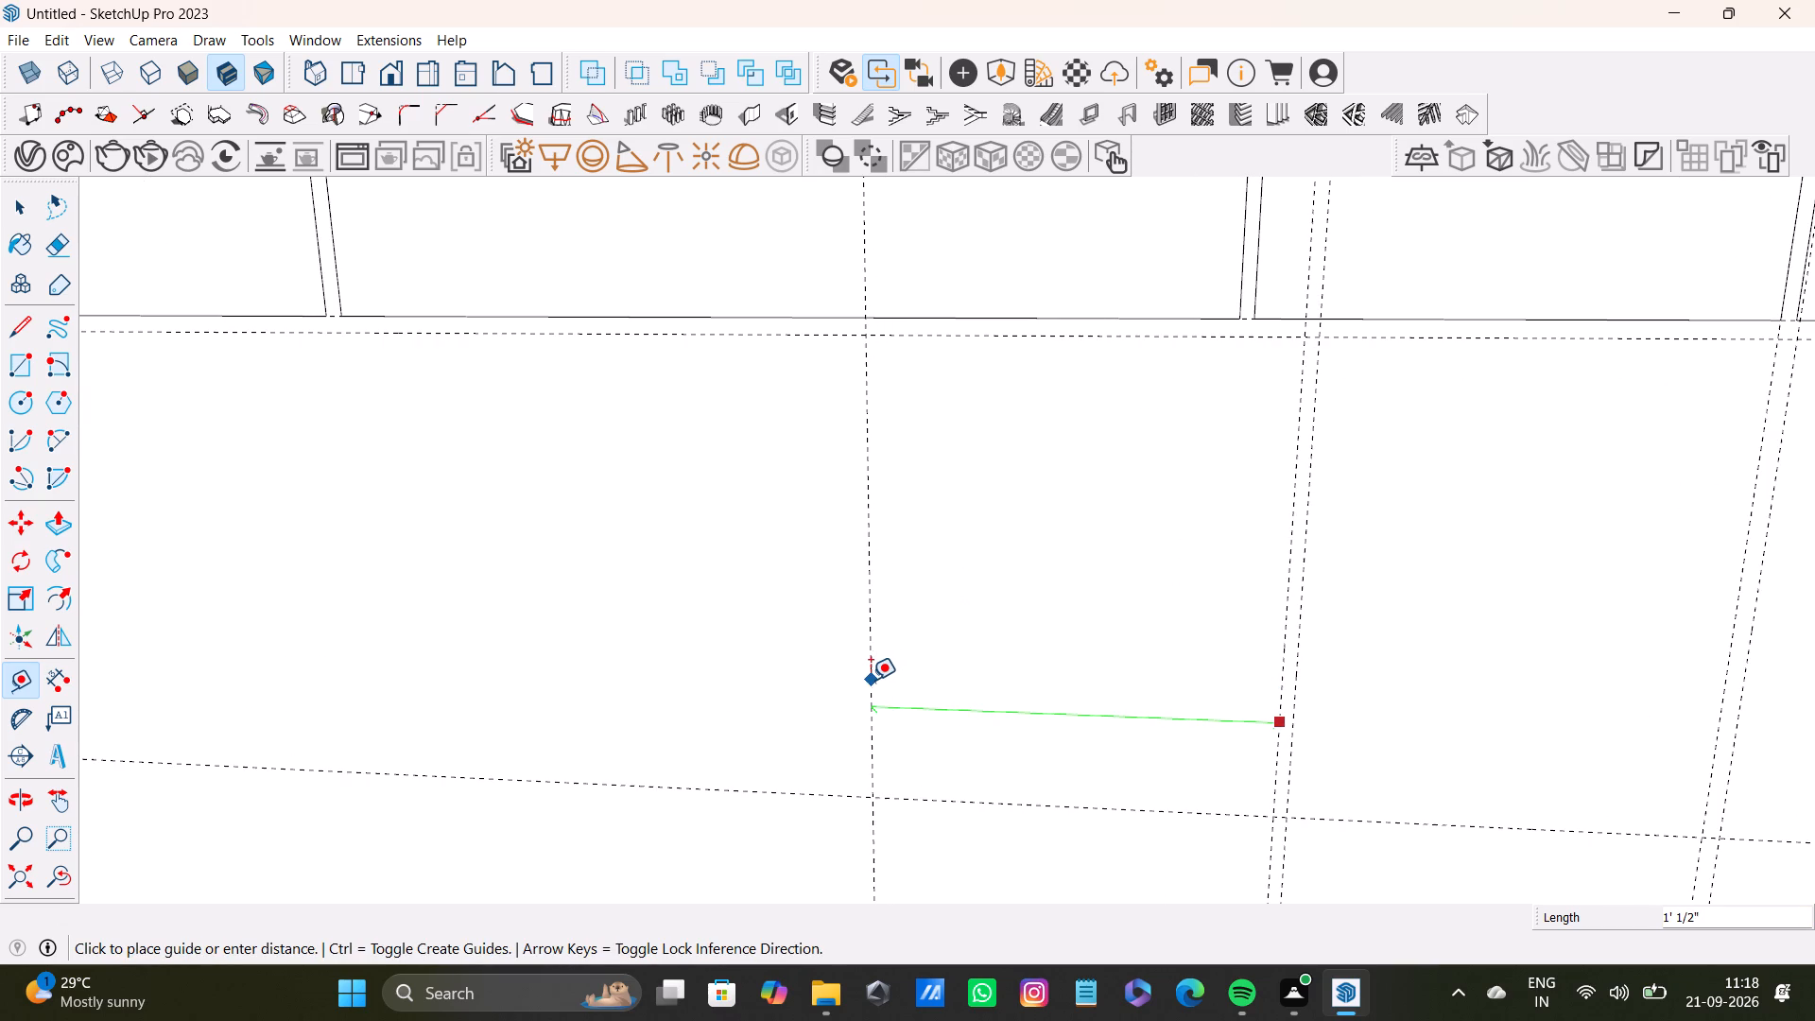
type("1'")
key("Return")
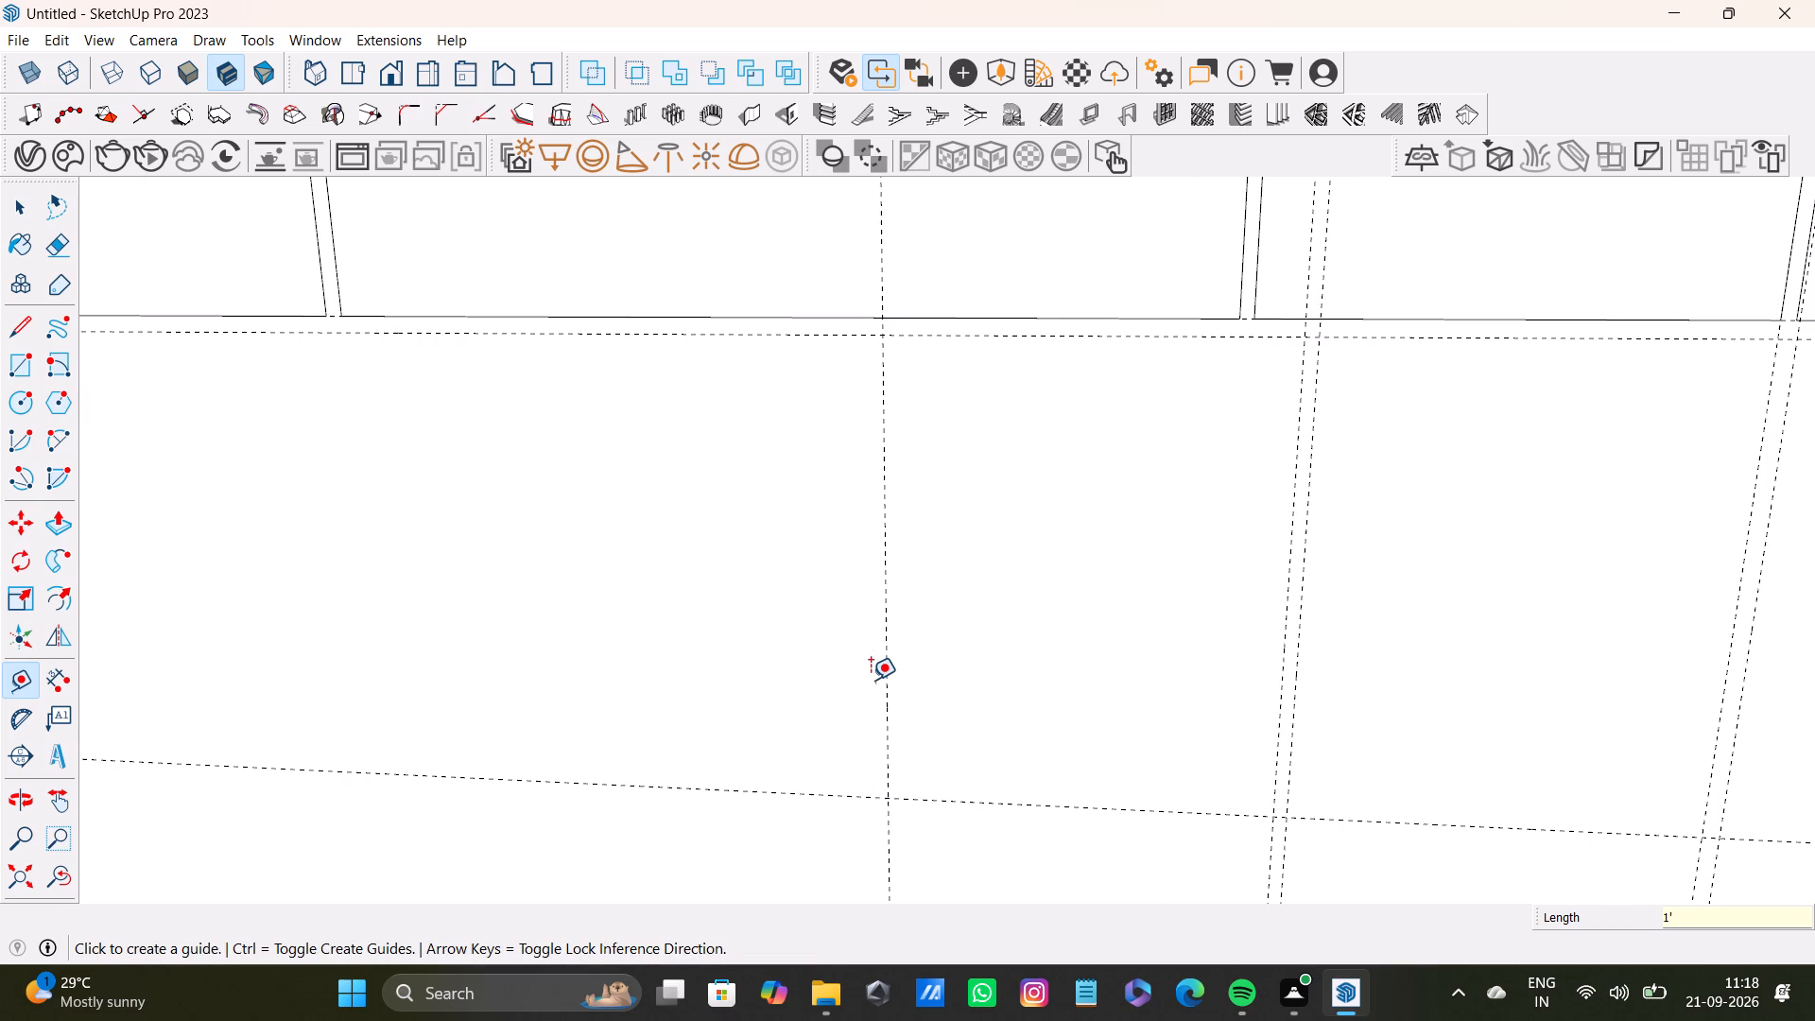
Place a parallel guide 0.4" beyond the new vertical guide, completing the third divider pair from the doorway side.
left_click_drag(890, 711, 864, 711)
type("0.4")
key("shift+quotedbl")
key("Return")
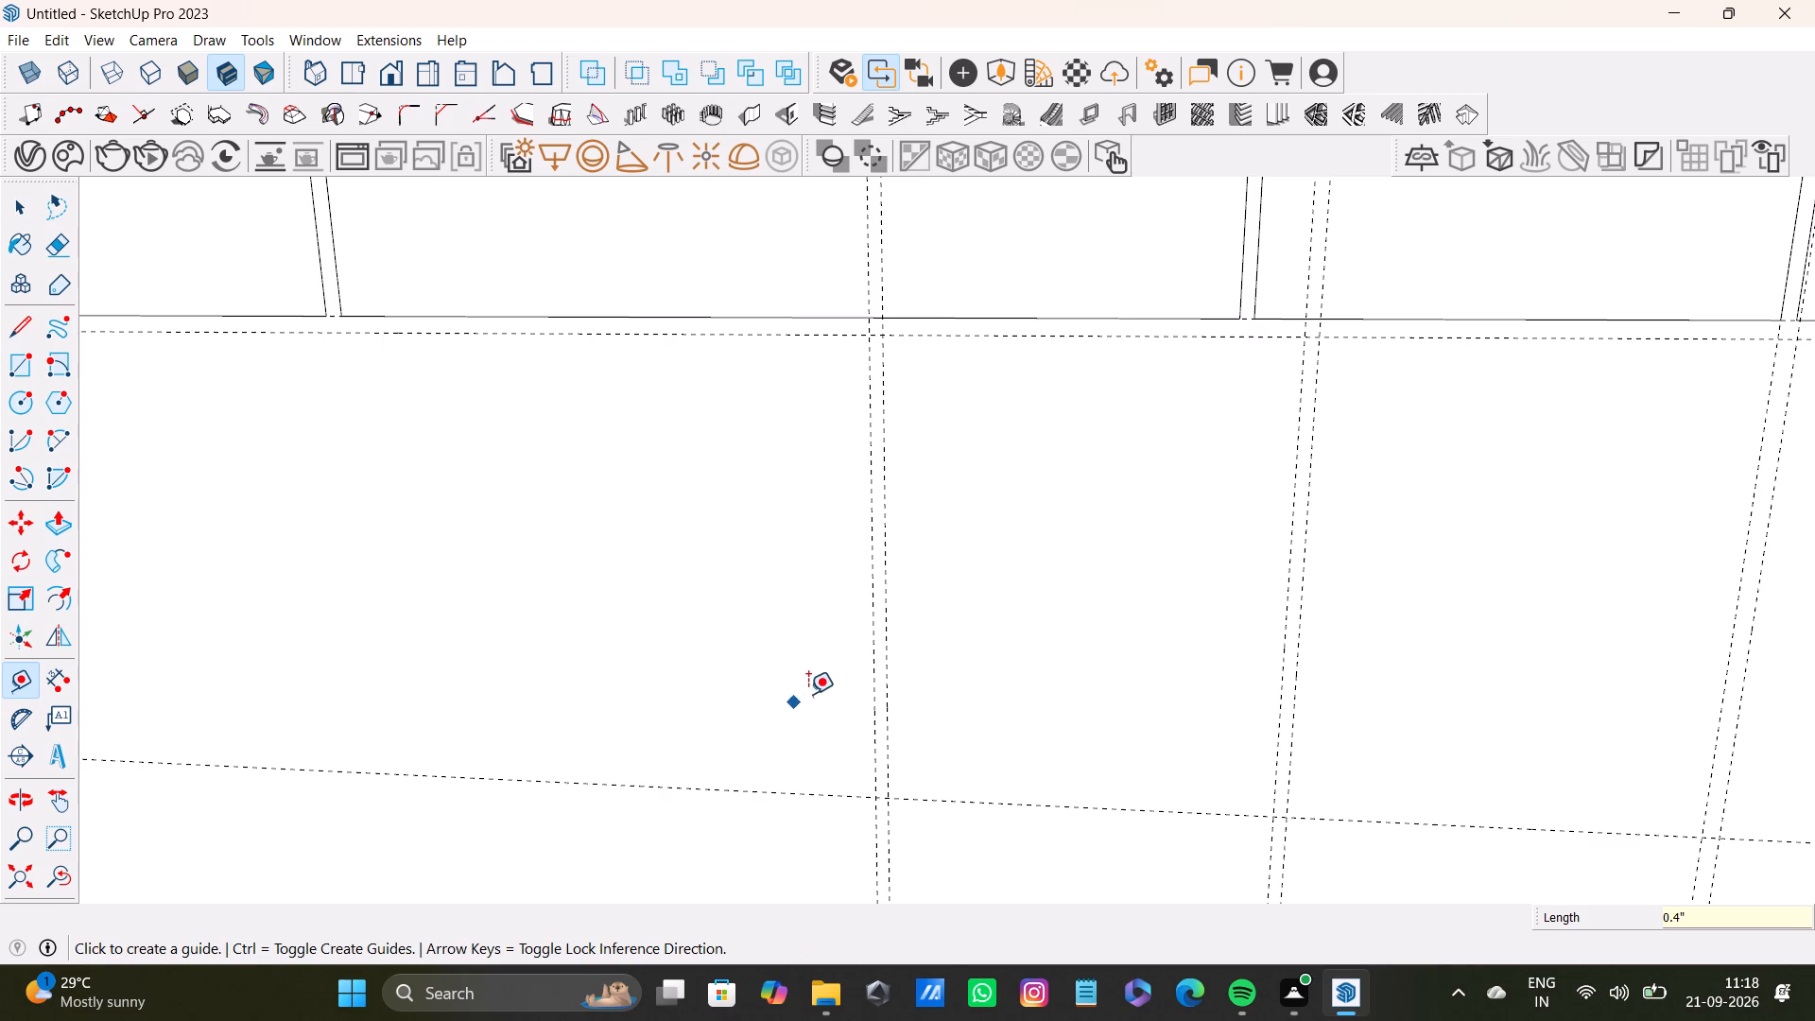
Draw a 1' 2 9/16" by 1' rectangle between the guides in the end bay opposite the doorway wall, below the upper compartments.
scroll(813, 681, "down", 4)
middle_click_drag(843, 674, 1344, 660)
scroll(1142, 652, "down", 3)
middle_click_drag(1140, 668, 1147, 604)
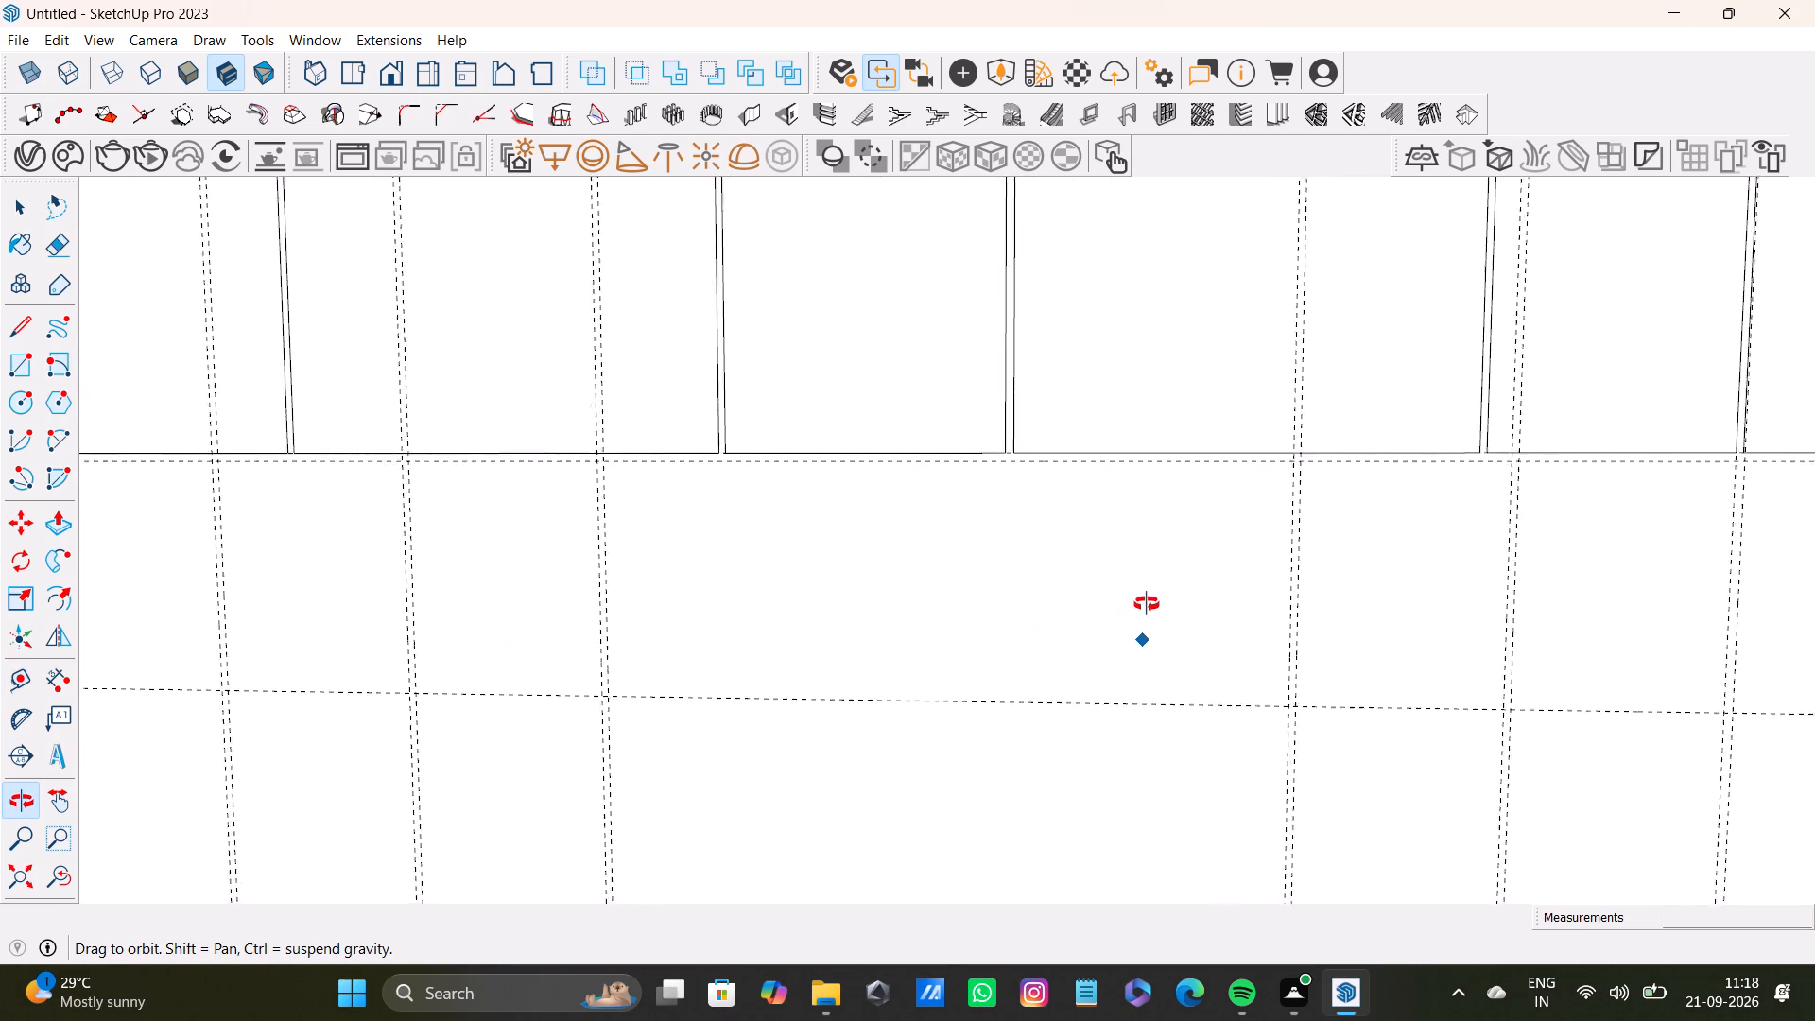
middle_click_drag(1147, 604, 1155, 671)
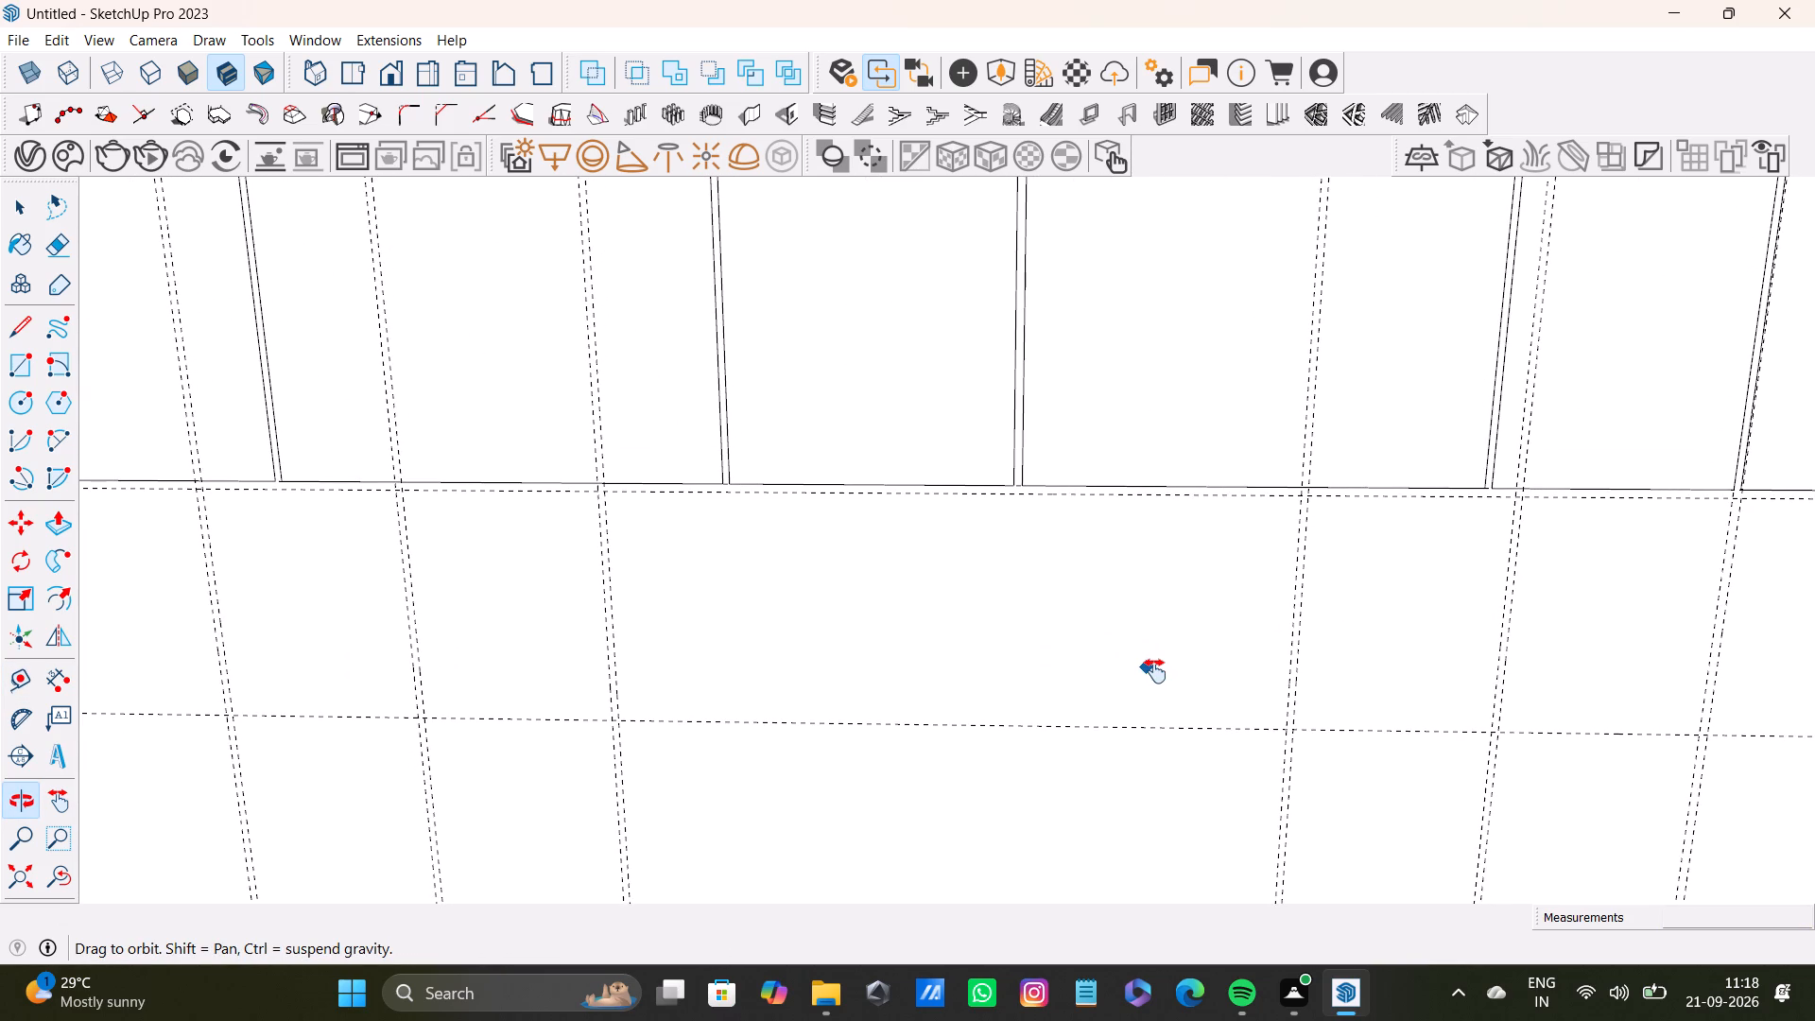
middle_click_drag(1155, 671, 1171, 694)
scroll(765, 717, "down", 3)
middle_click_drag(763, 715, 897, 676)
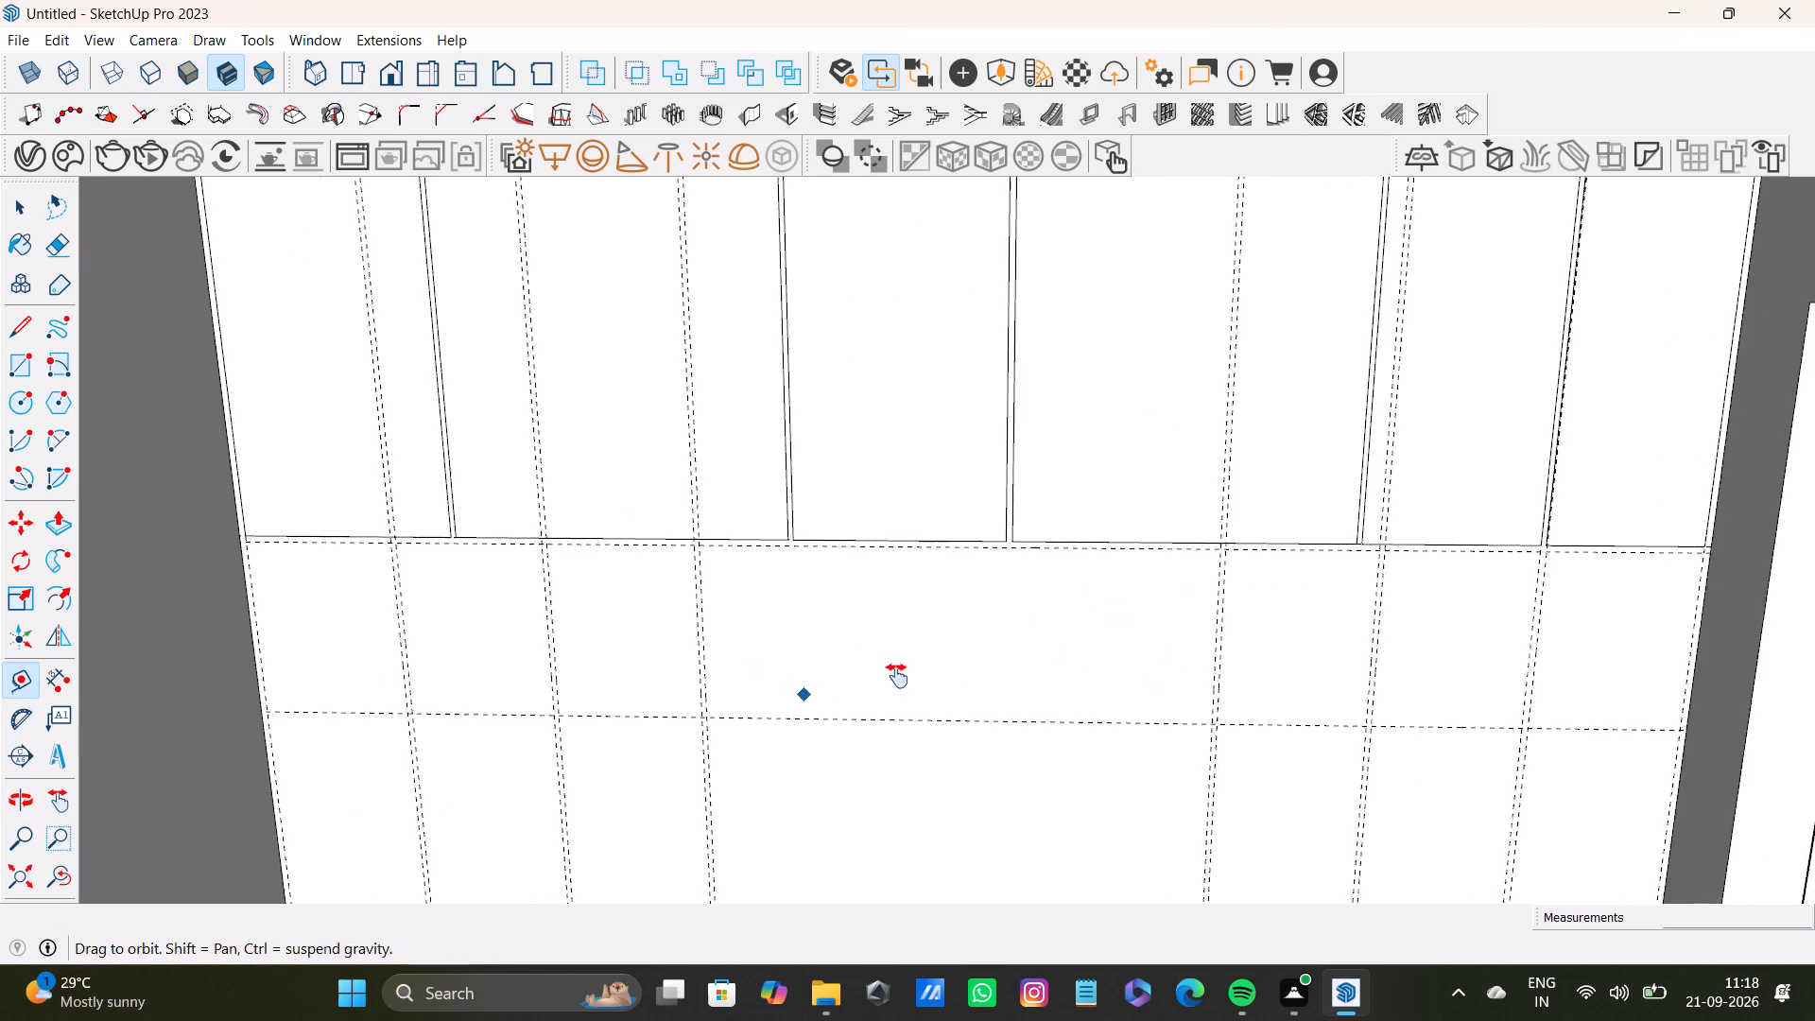
middle_click_drag(897, 676, 979, 673)
key("r")
scroll(465, 608, "up", 6)
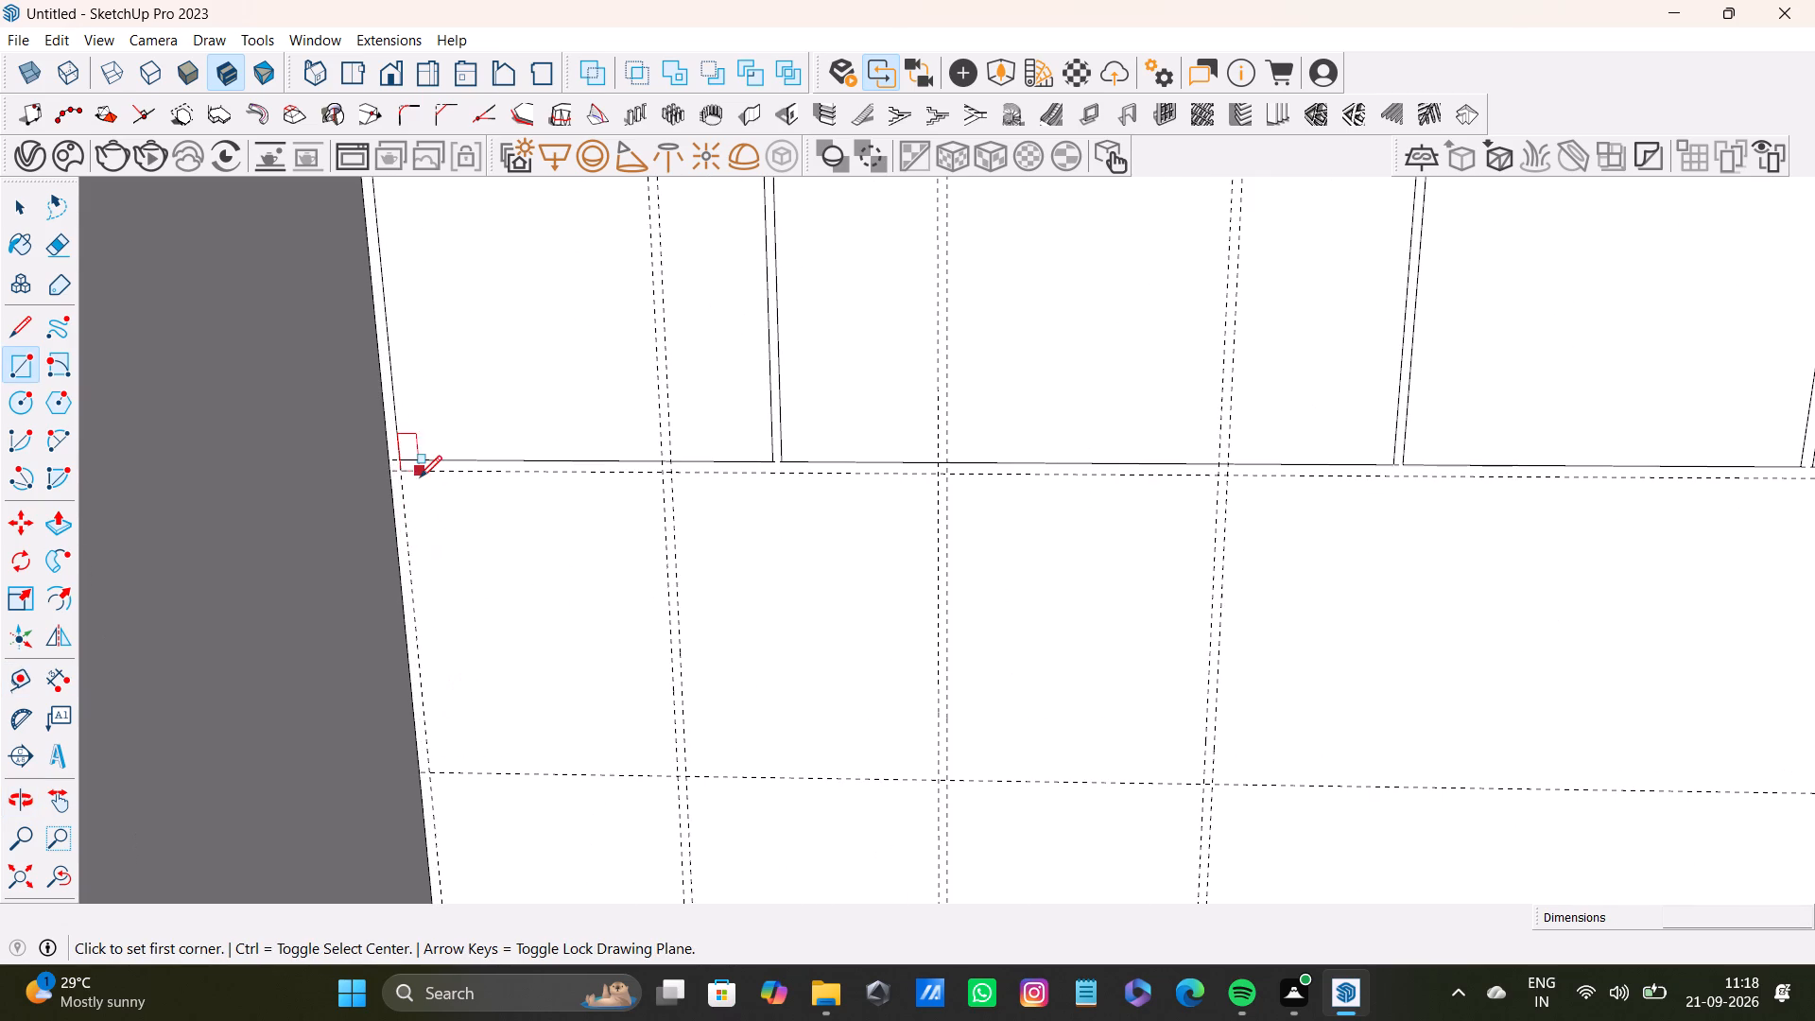
left_click(403, 475)
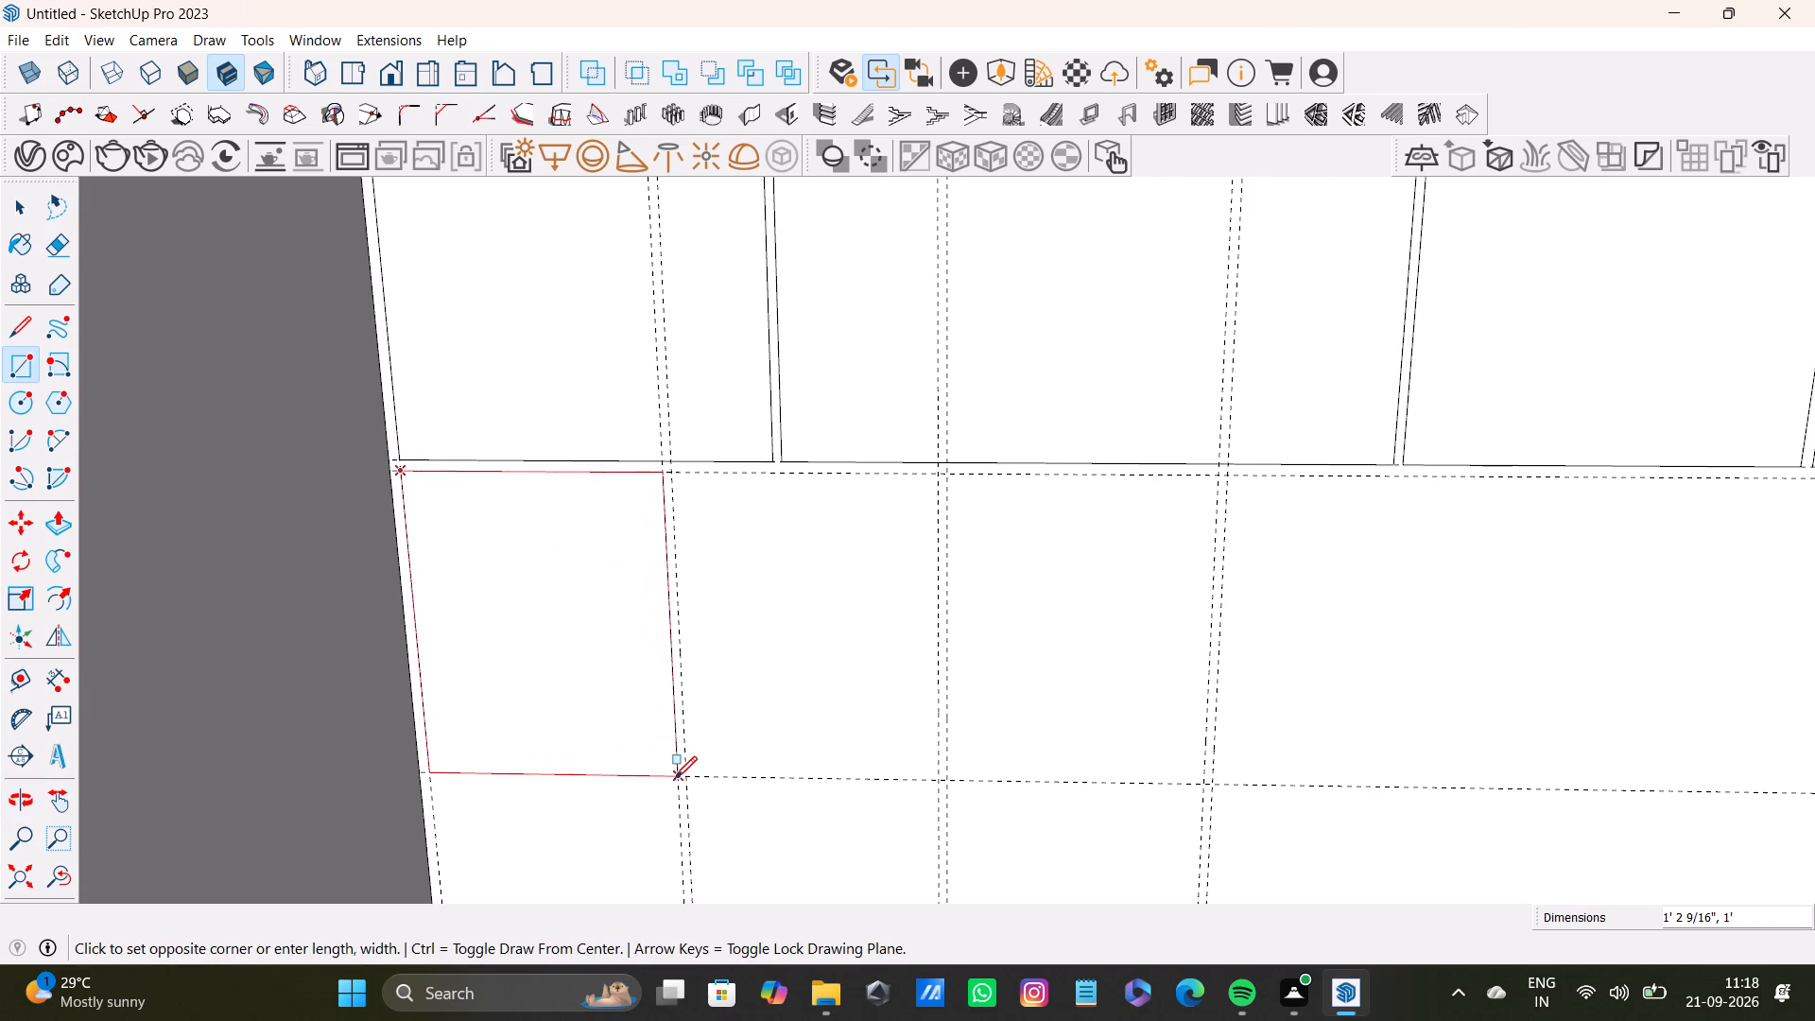
left_click(675, 778)
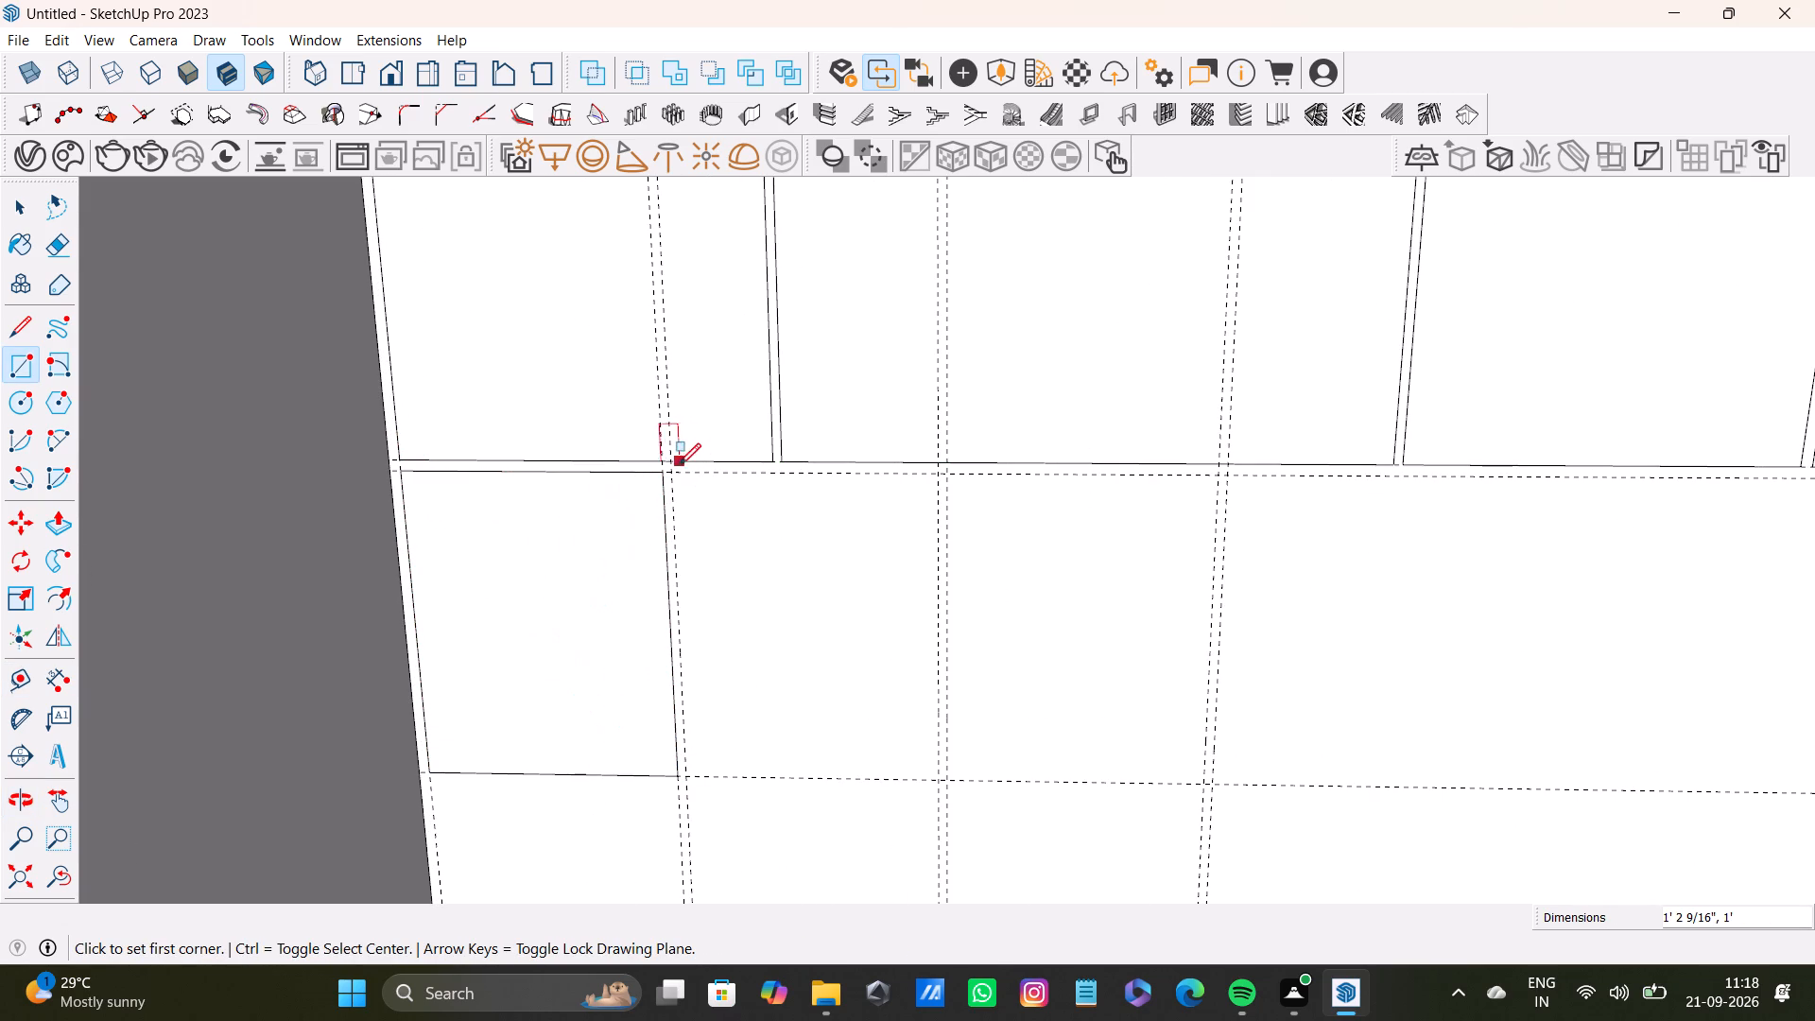
Draw matching 1' 2 9/16" by 1' rectangles in the second and third narrow bays of the lower row, leaving the divider gaps.
scroll(685, 502, "up", 7)
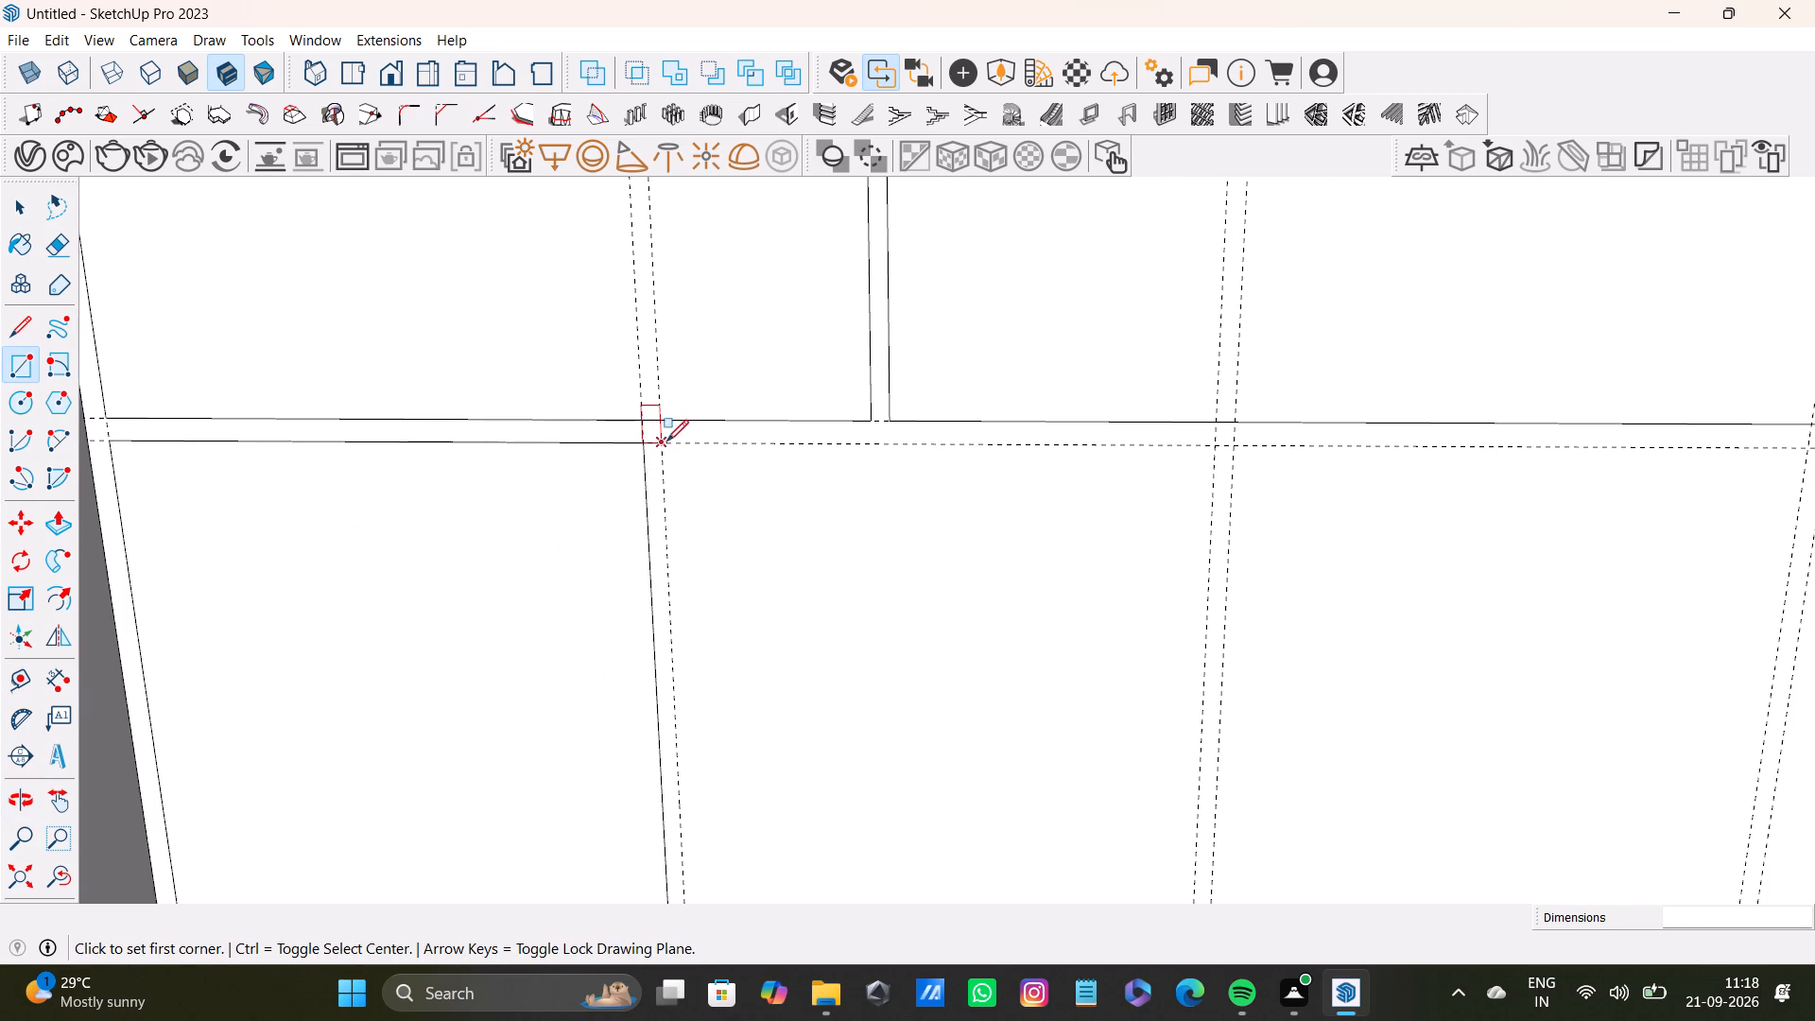
left_click(666, 443)
scroll(825, 569, "down", 4)
middle_click_drag(888, 662, 801, 495, "shift")
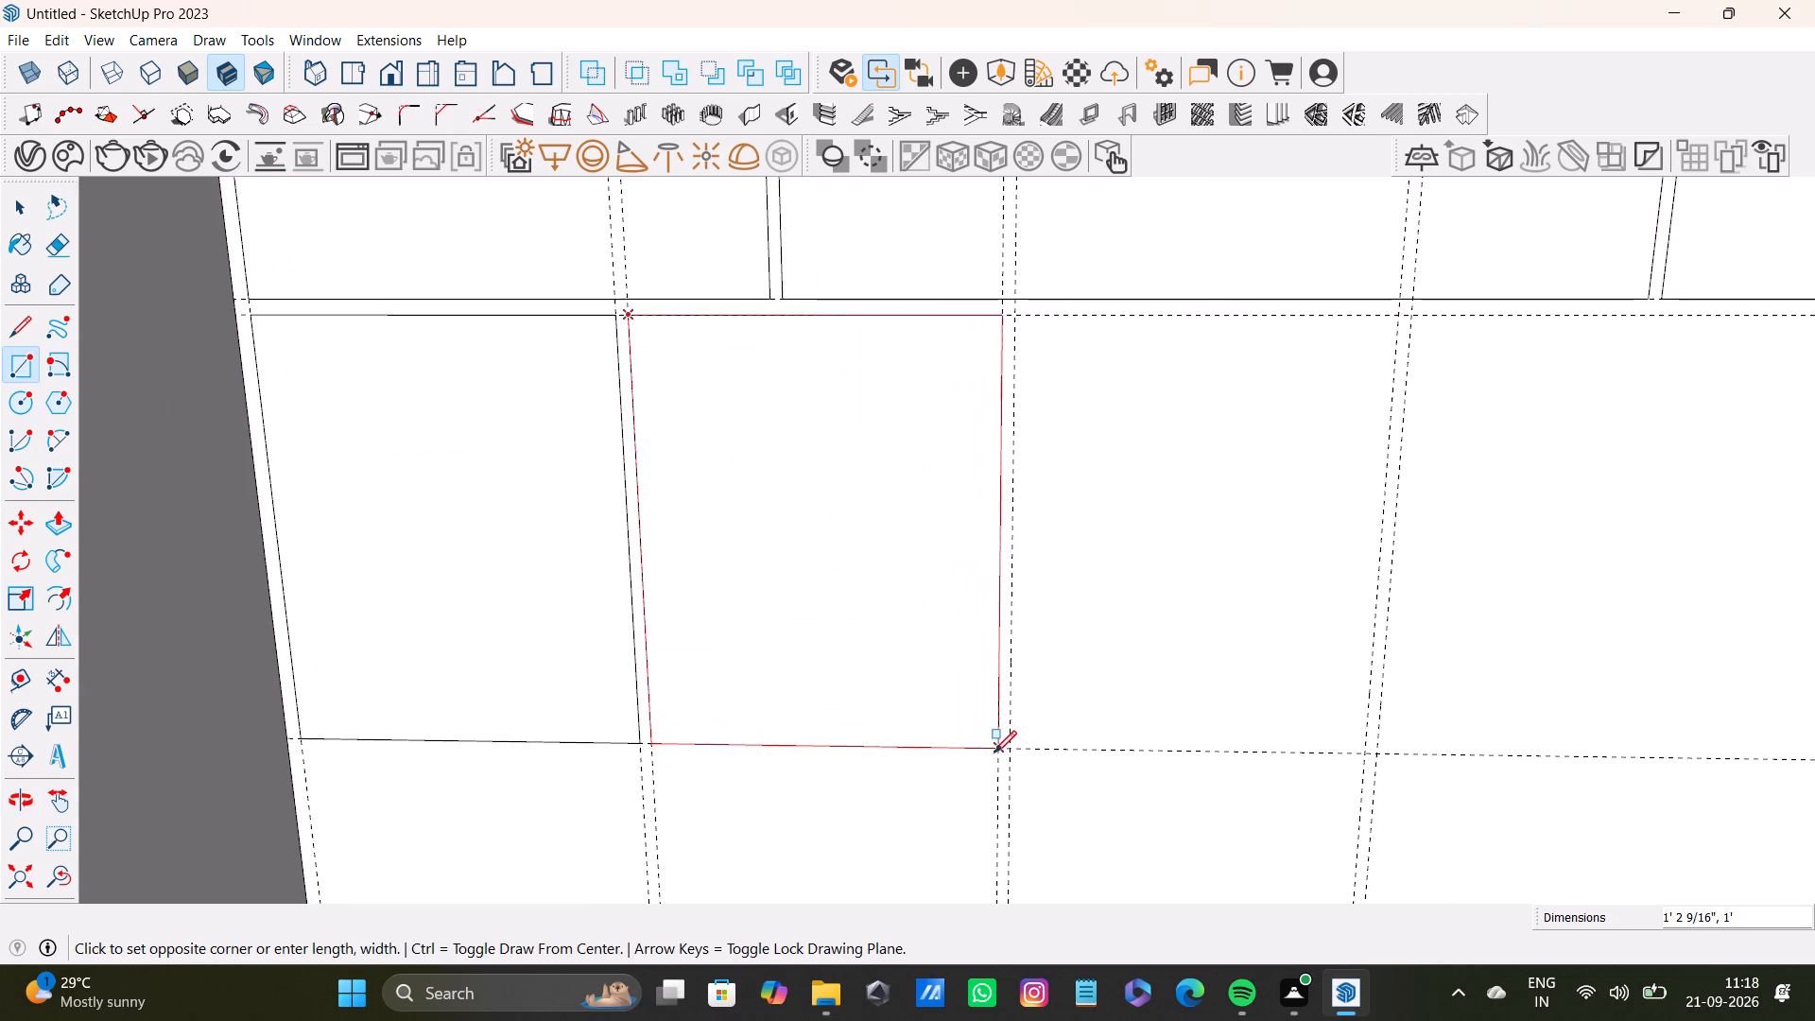
left_click(996, 752)
scroll(953, 723, "down", 4)
middle_click_drag(963, 697, 621, 667, "shift")
scroll(633, 480, "up", 5)
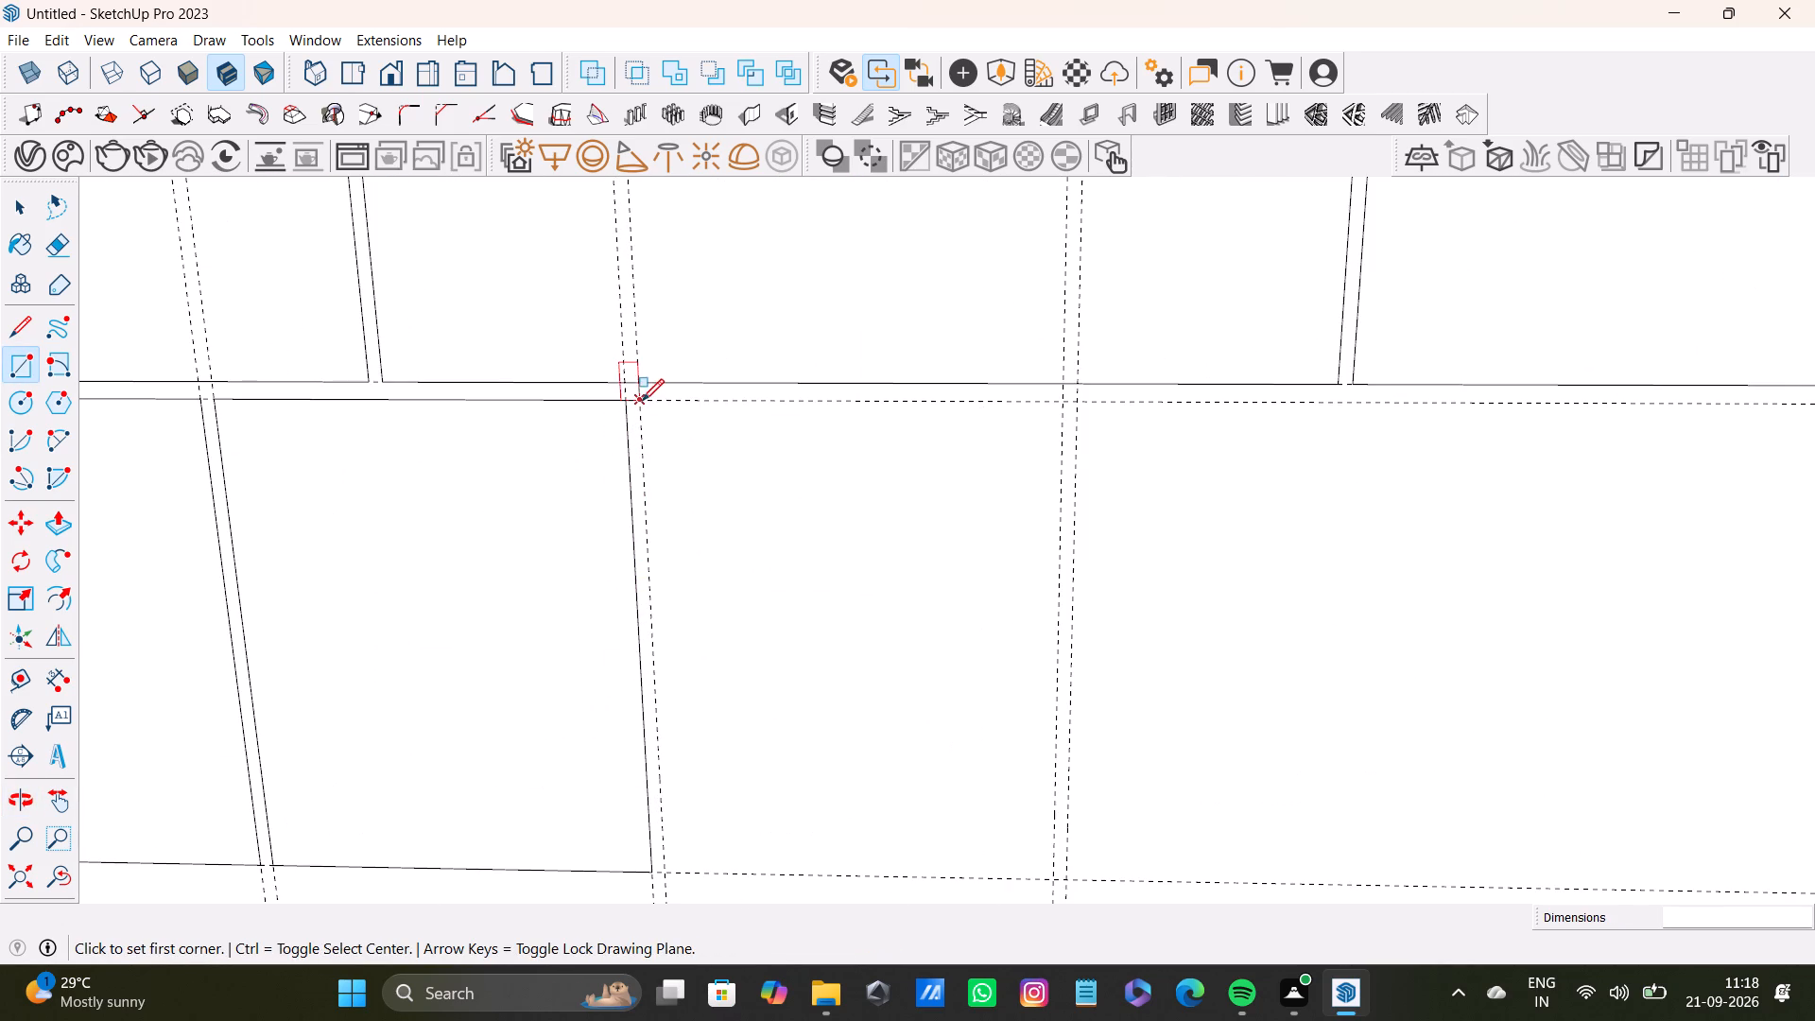
left_click(642, 401)
scroll(852, 627, "down", 3)
middle_click_drag(905, 696, 795, 606, "shift")
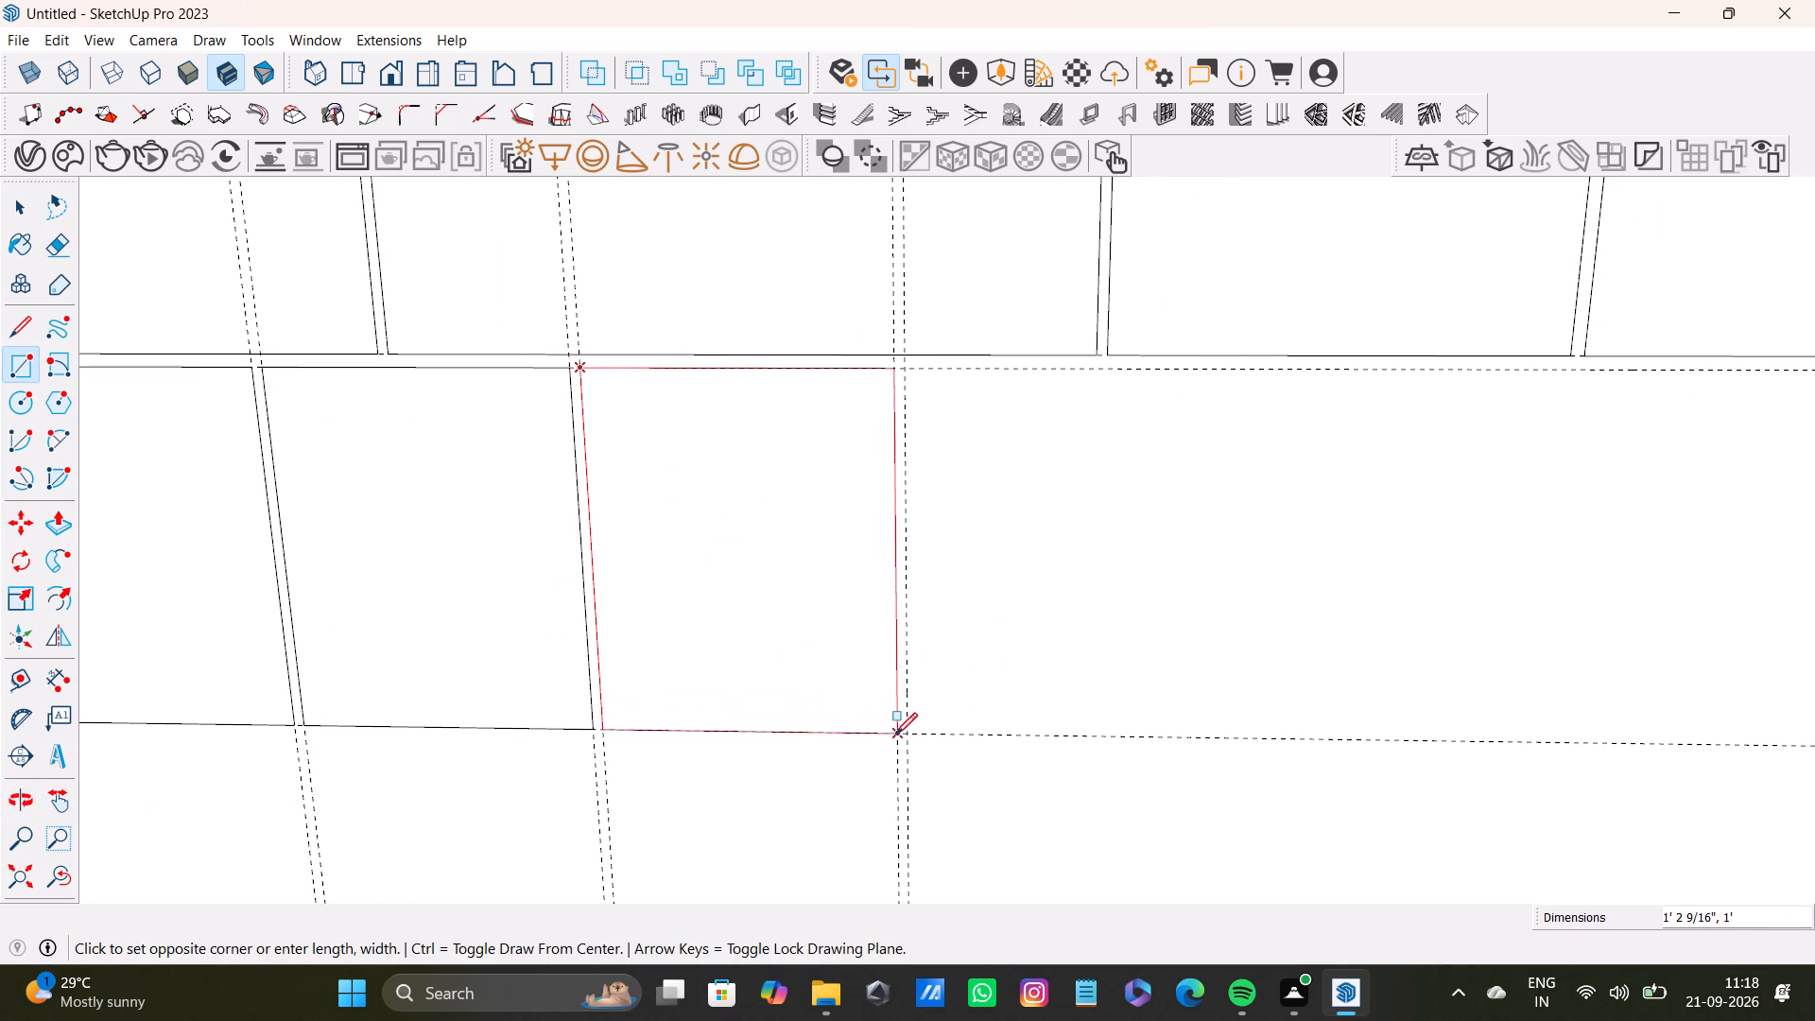
left_click(895, 735)
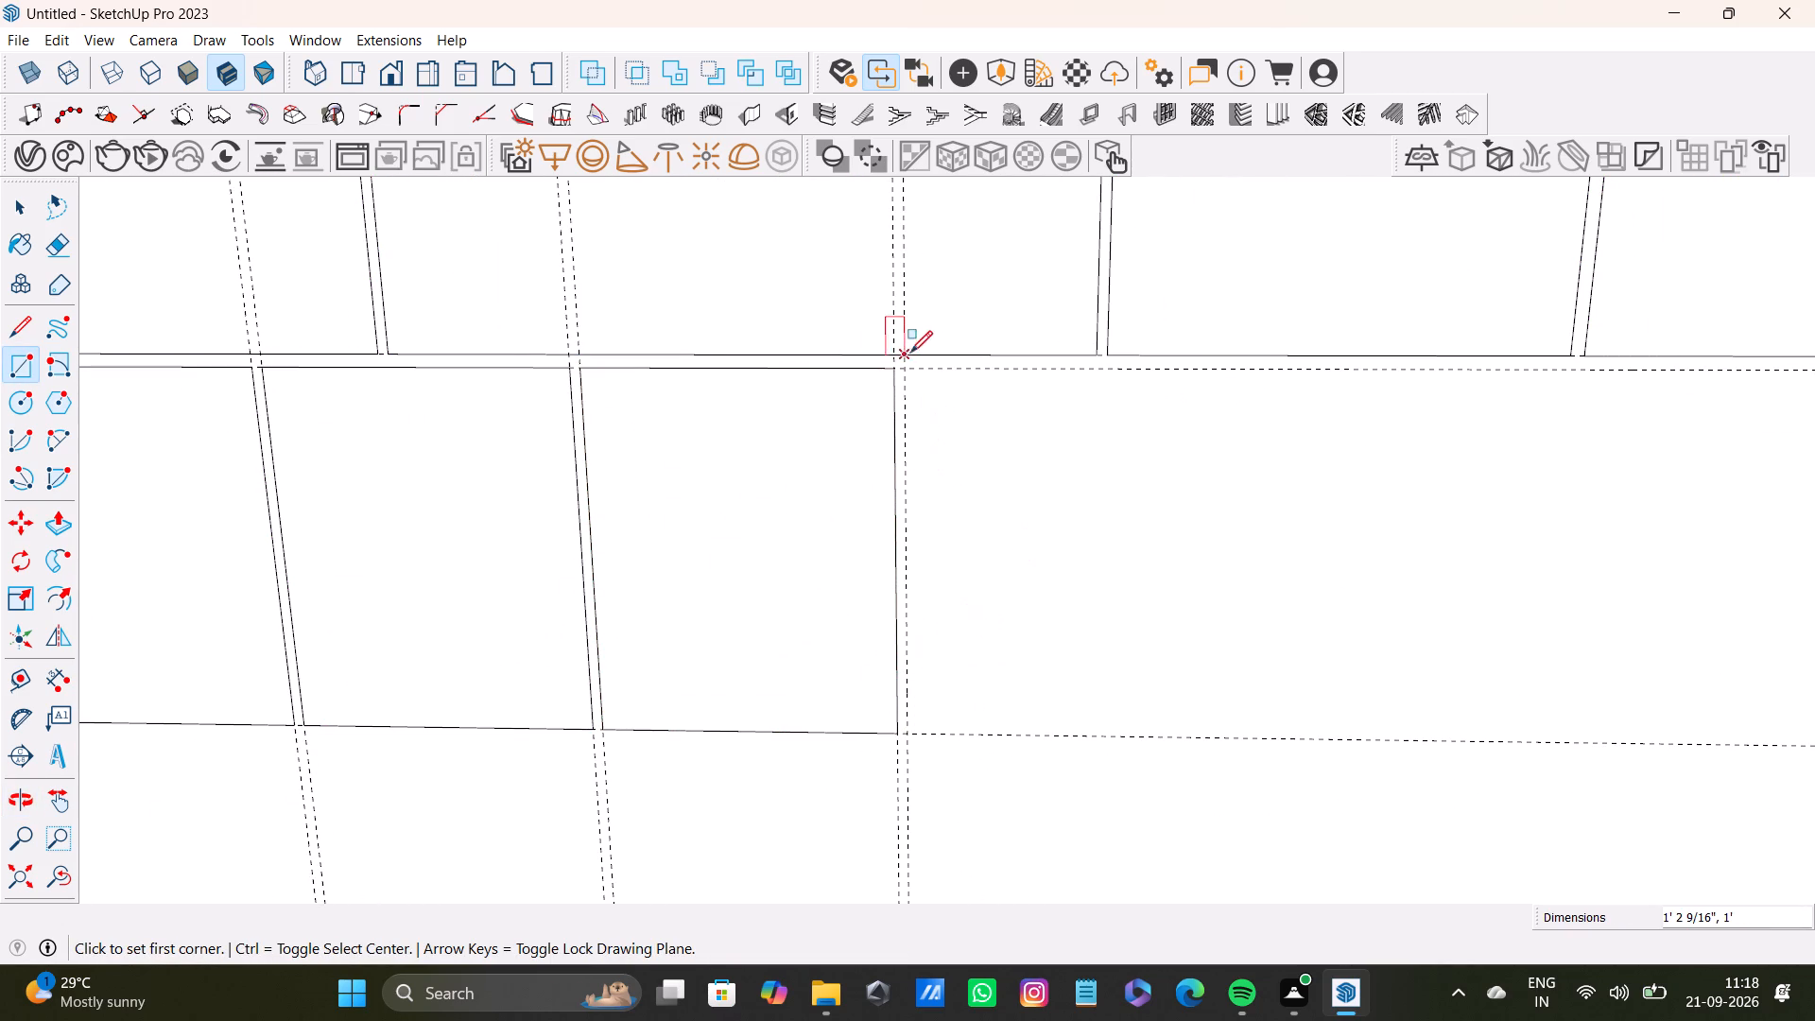
Draw a rectangle across the wide middle bay of the lower row, between the two innermost divider pairs.
left_click(903, 368)
scroll(1123, 509, "down", 4)
middle_click_drag(1555, 559, 1015, 554, "shift")
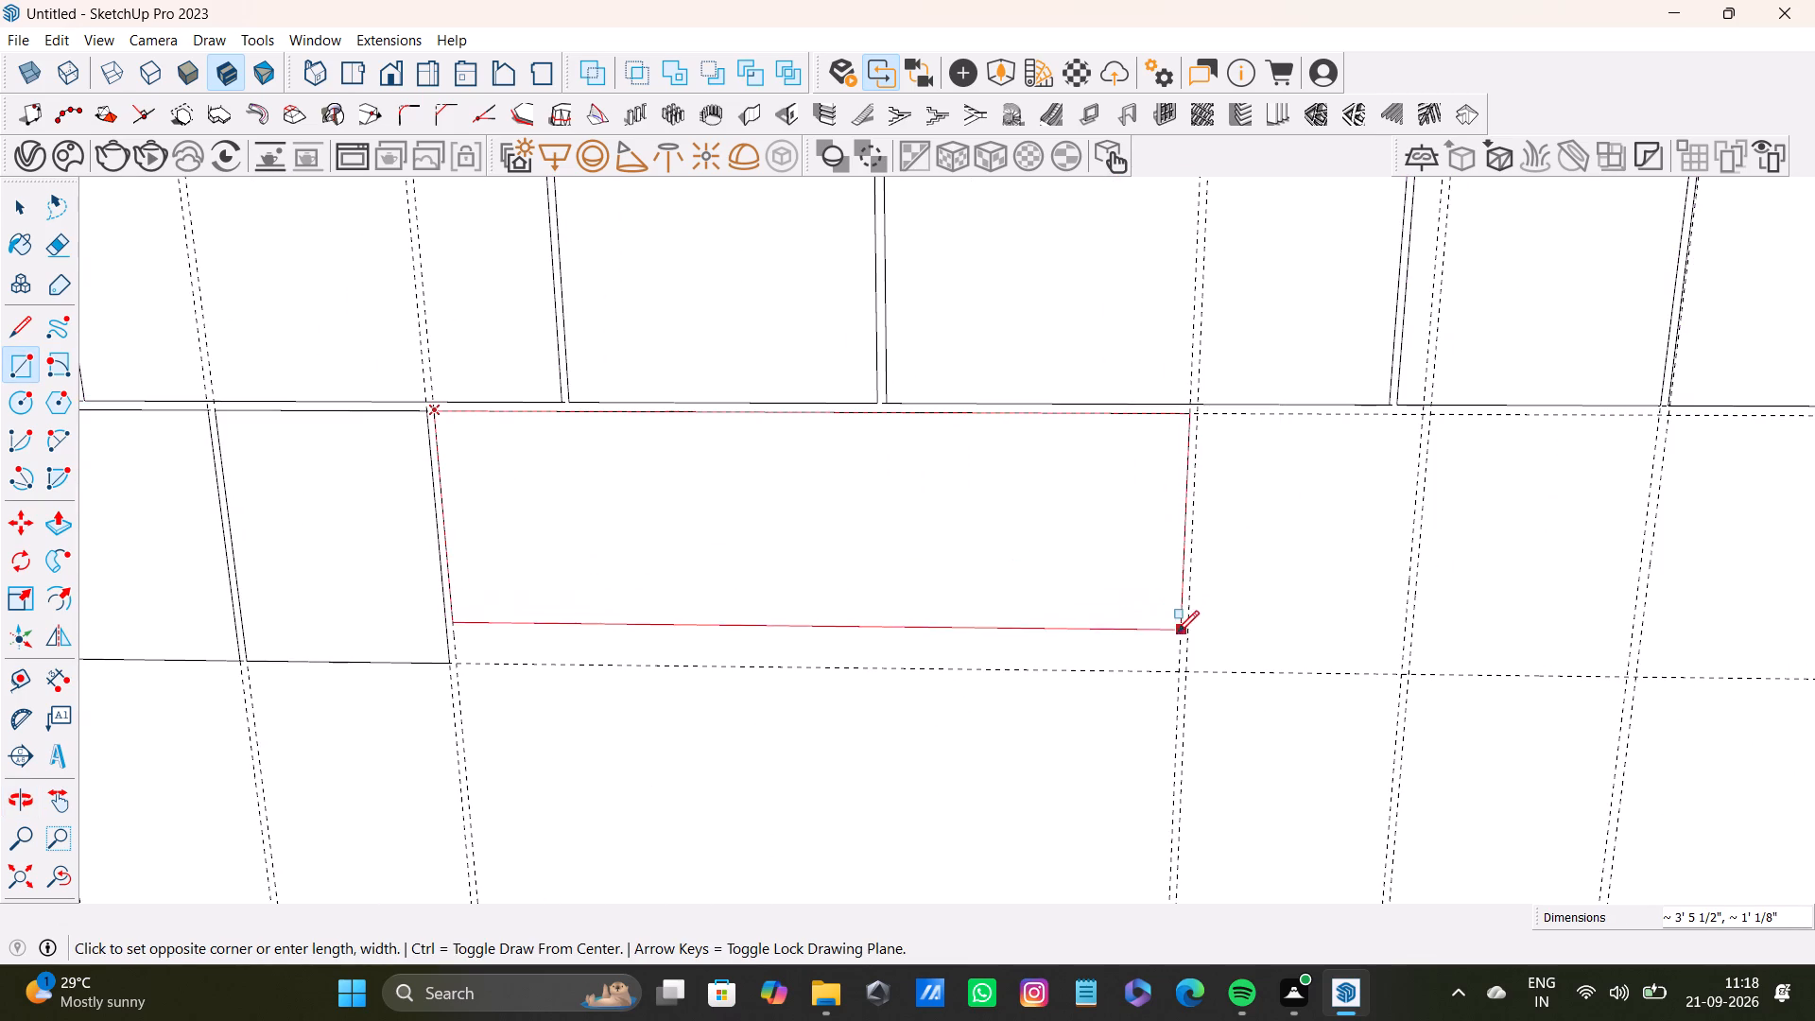
left_click(1177, 669)
Draw a 1' 2 9/16" by 1' rectangle in the first narrow bay past the wide middle bay, toward the doorway wall.
middle_click_drag(1239, 565, 1050, 610, "shift")
scroll(998, 560, "up", 6)
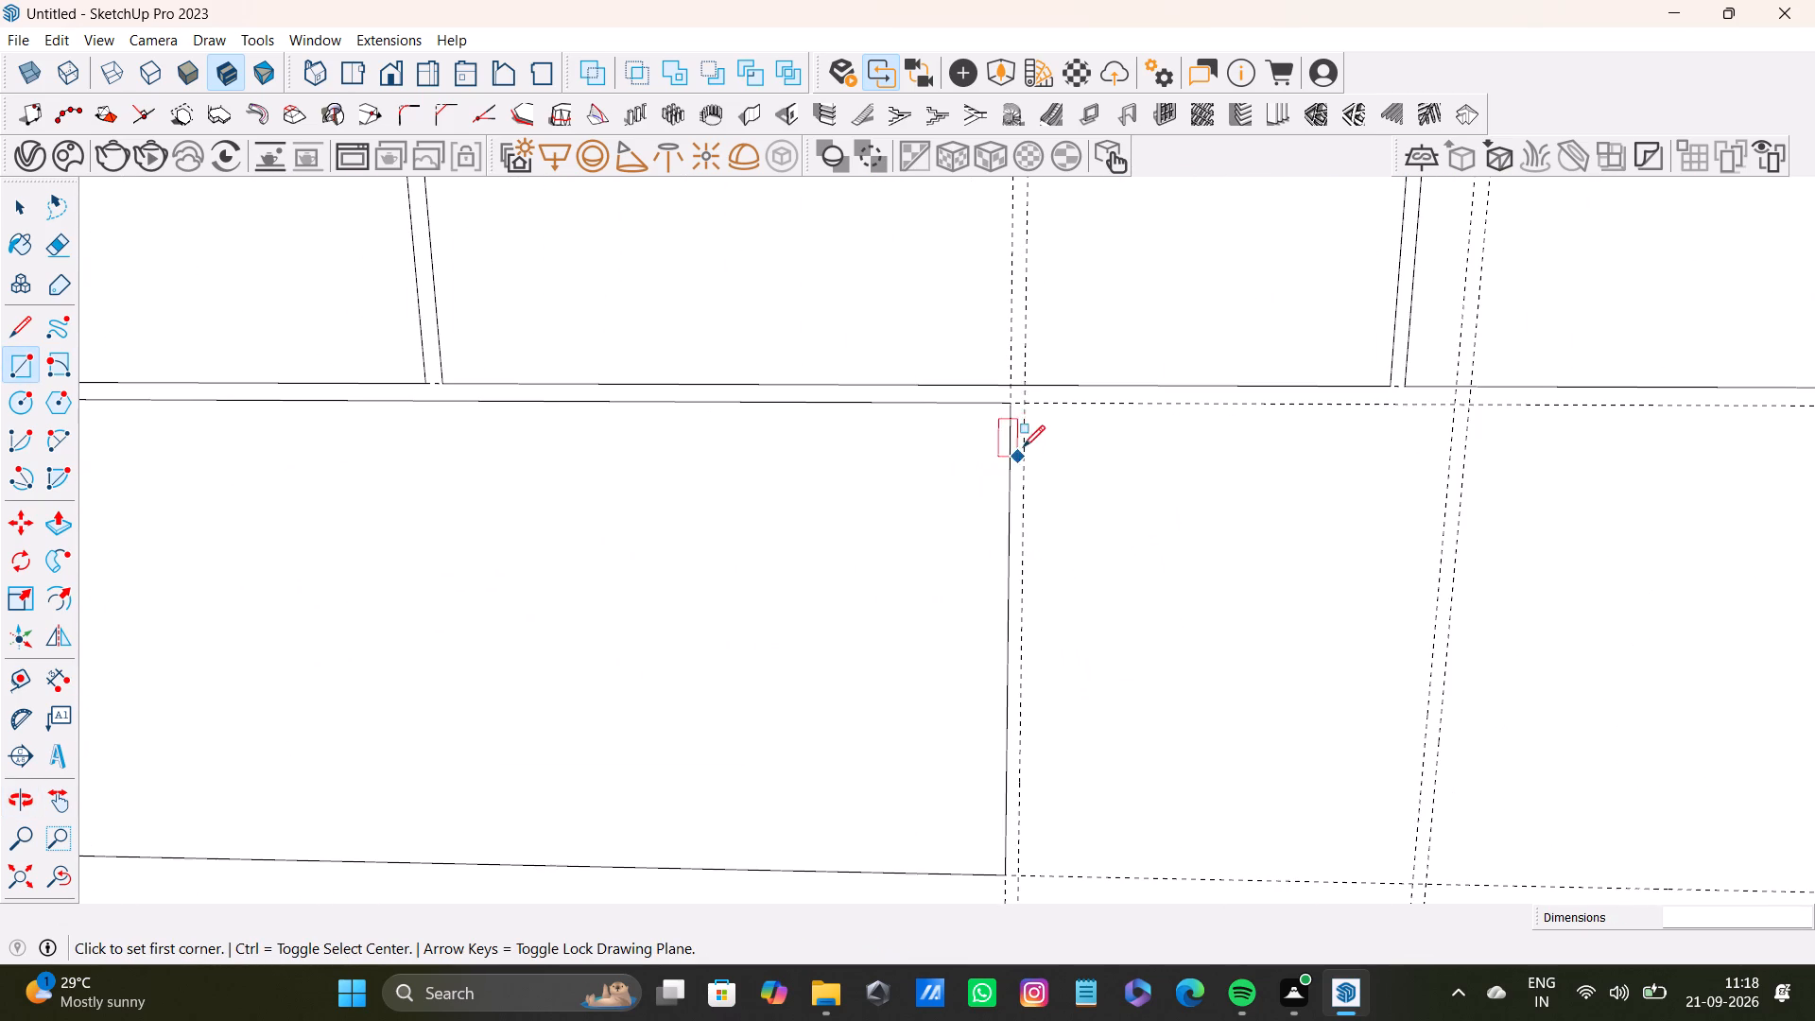
left_click(1025, 404)
scroll(1109, 473, "down", 4)
middle_click_drag(1173, 523, 1032, 469, "shift")
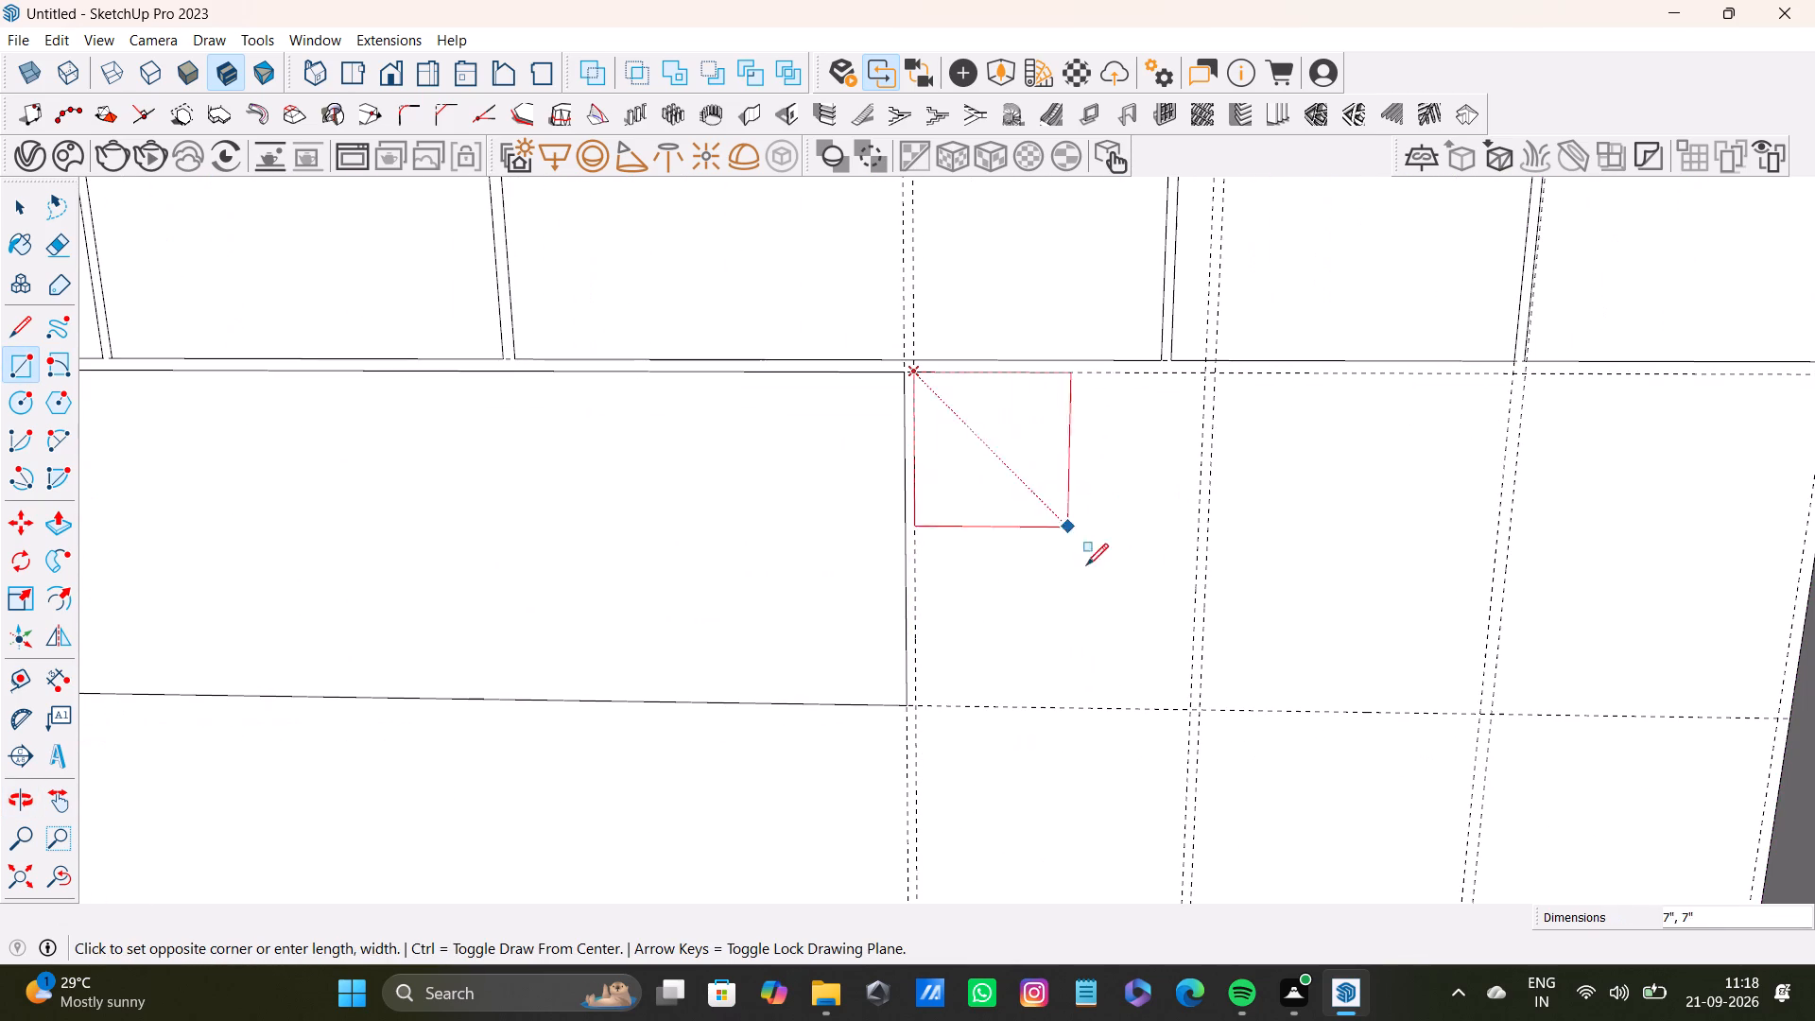
left_click(1190, 704)
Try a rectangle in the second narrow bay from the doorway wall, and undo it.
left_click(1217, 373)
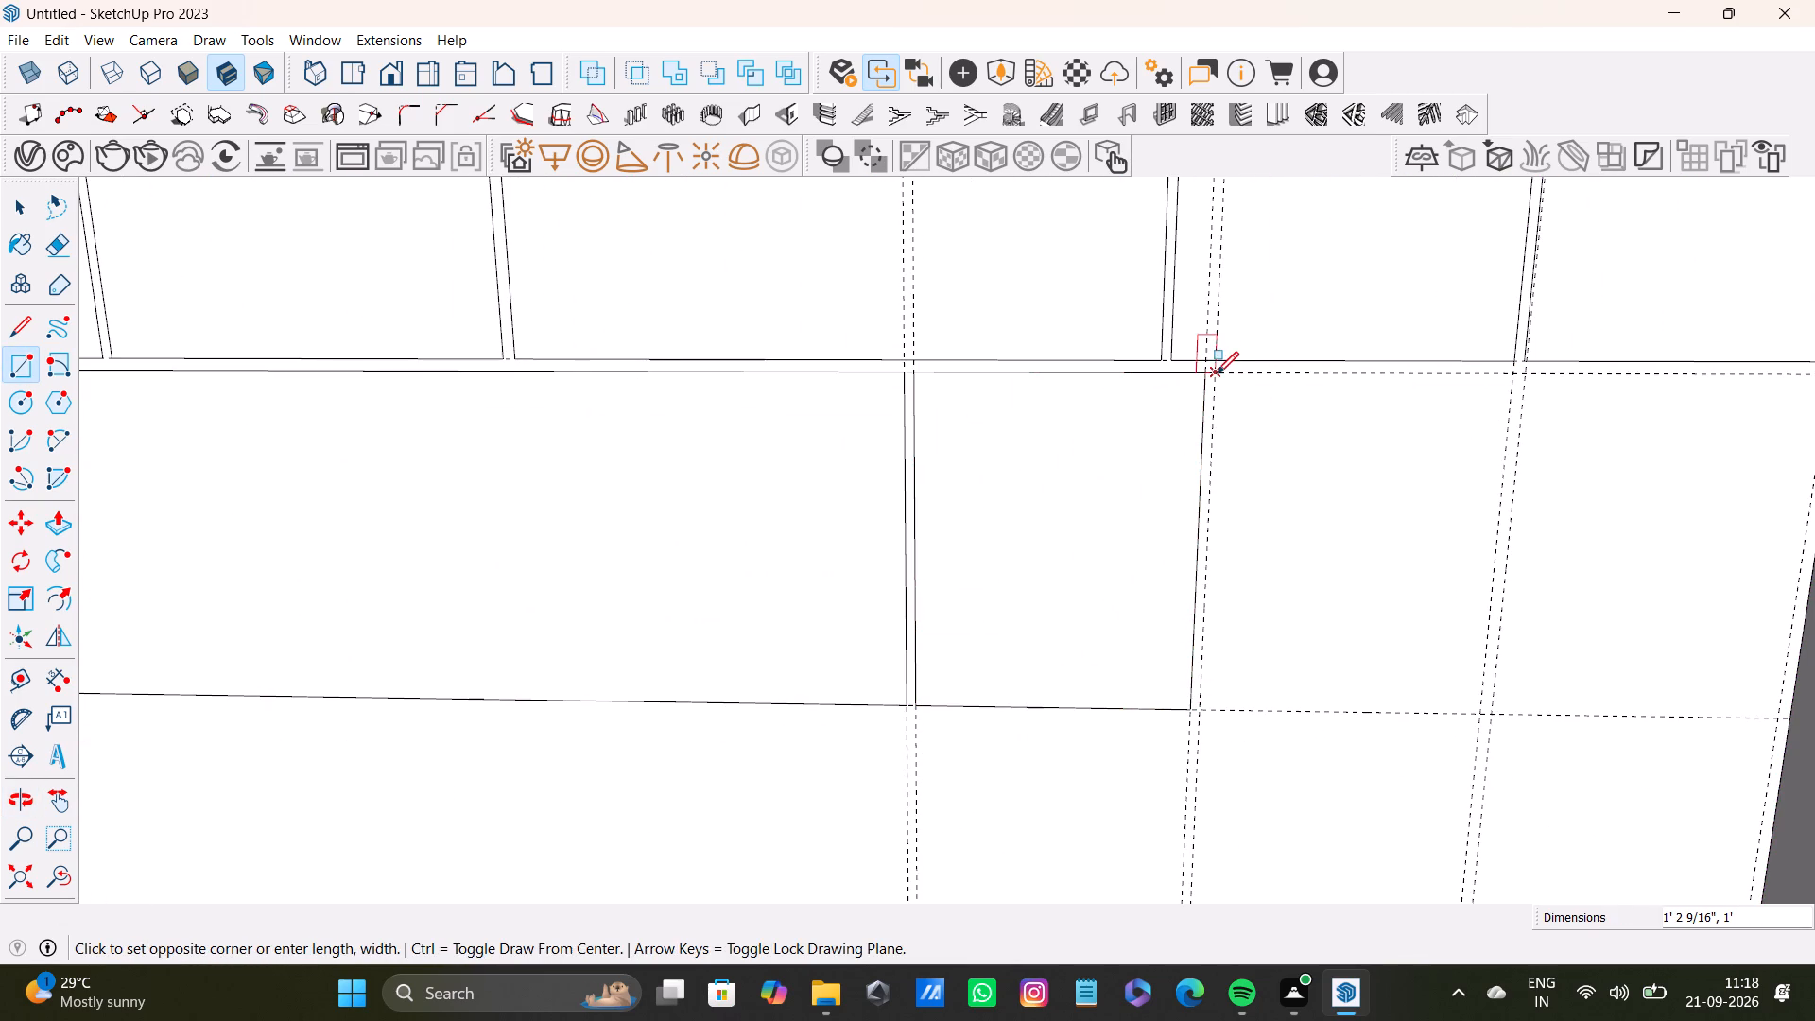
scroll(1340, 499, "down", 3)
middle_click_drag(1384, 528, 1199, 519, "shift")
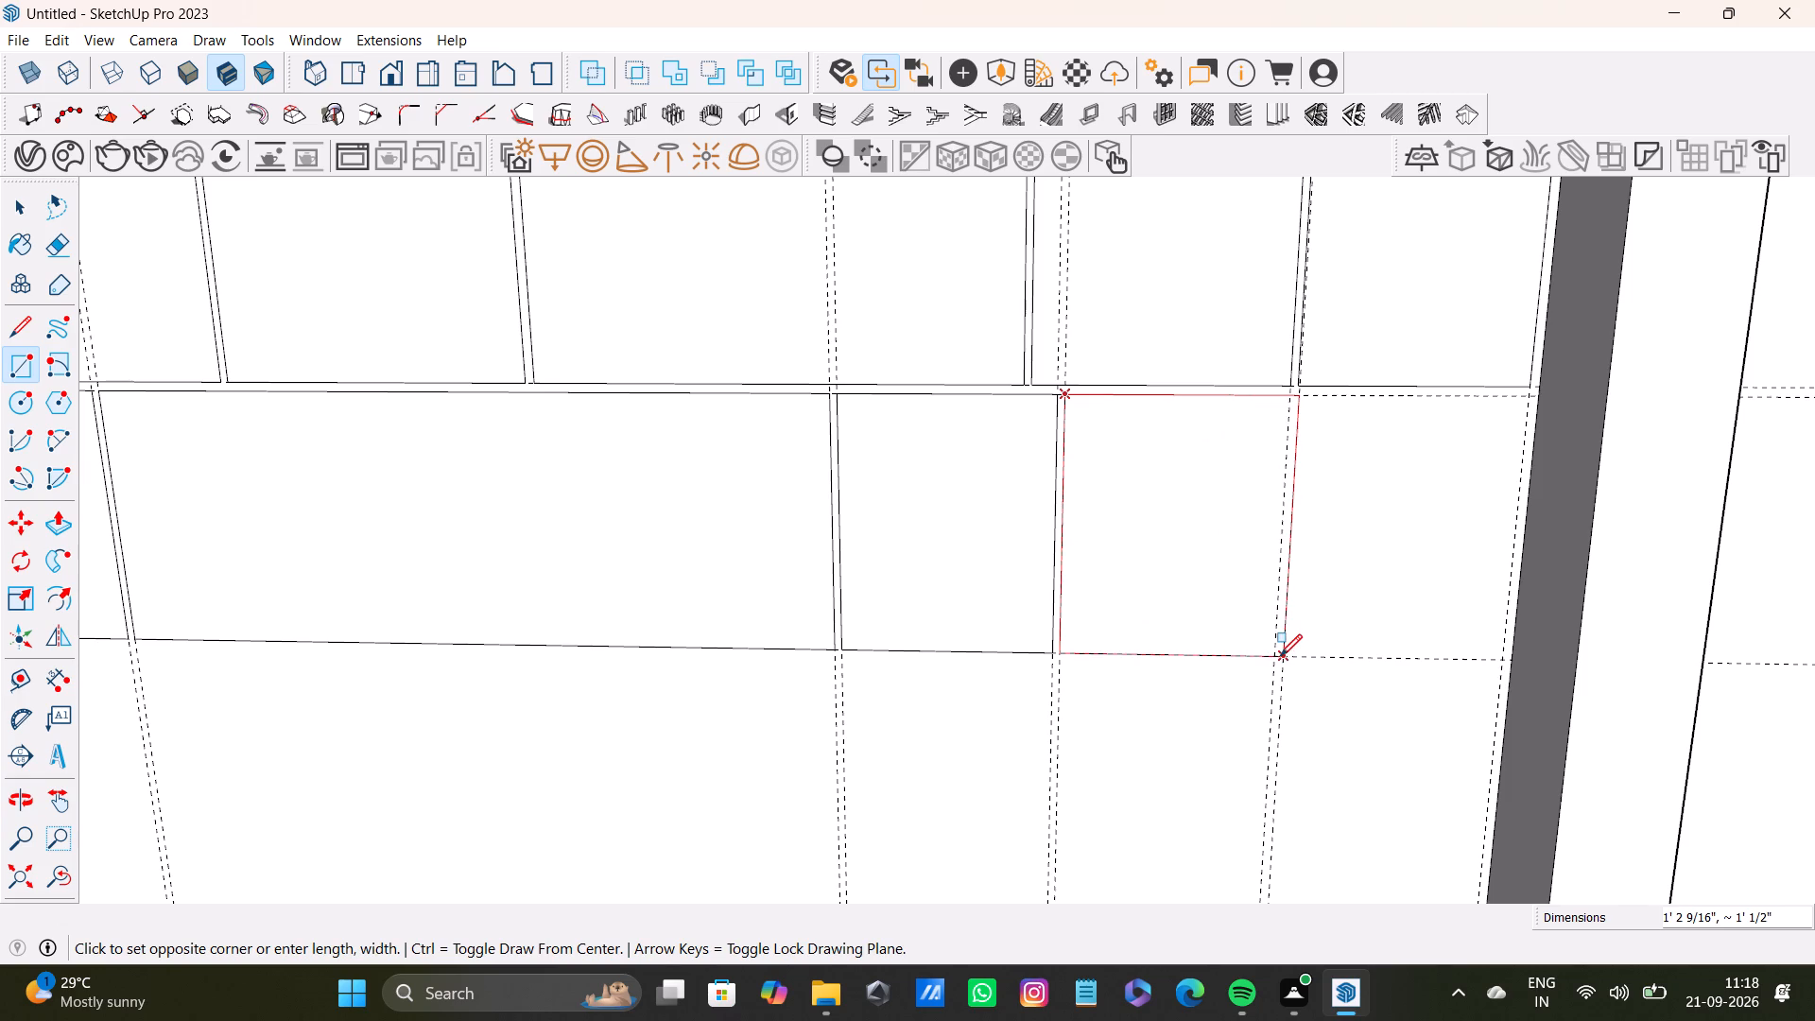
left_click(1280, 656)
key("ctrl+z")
Draw a 1' 2 9/16" by 1' rectangle between the inner guides of the second narrow bay from the doorway wall.
scroll(1109, 417, "up", 6)
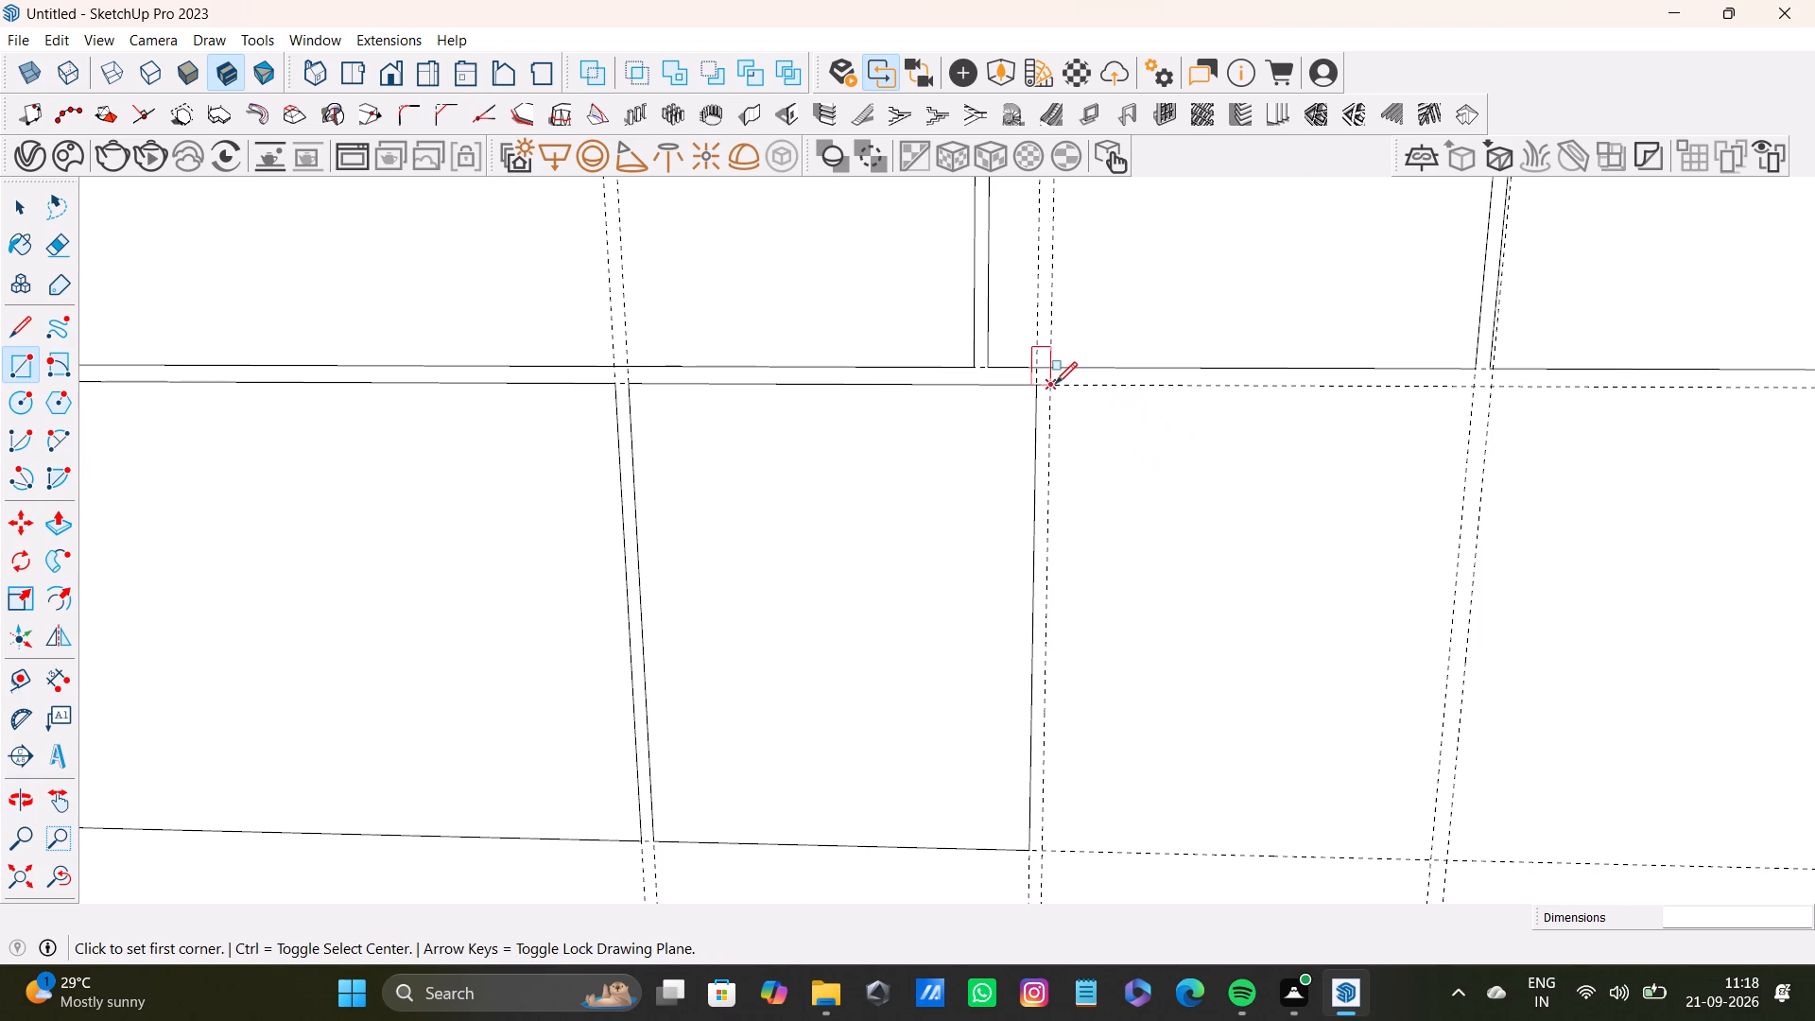
left_click(1048, 384)
scroll(1185, 487, "down", 3)
middle_click_drag(1204, 513, 1129, 462, "shift")
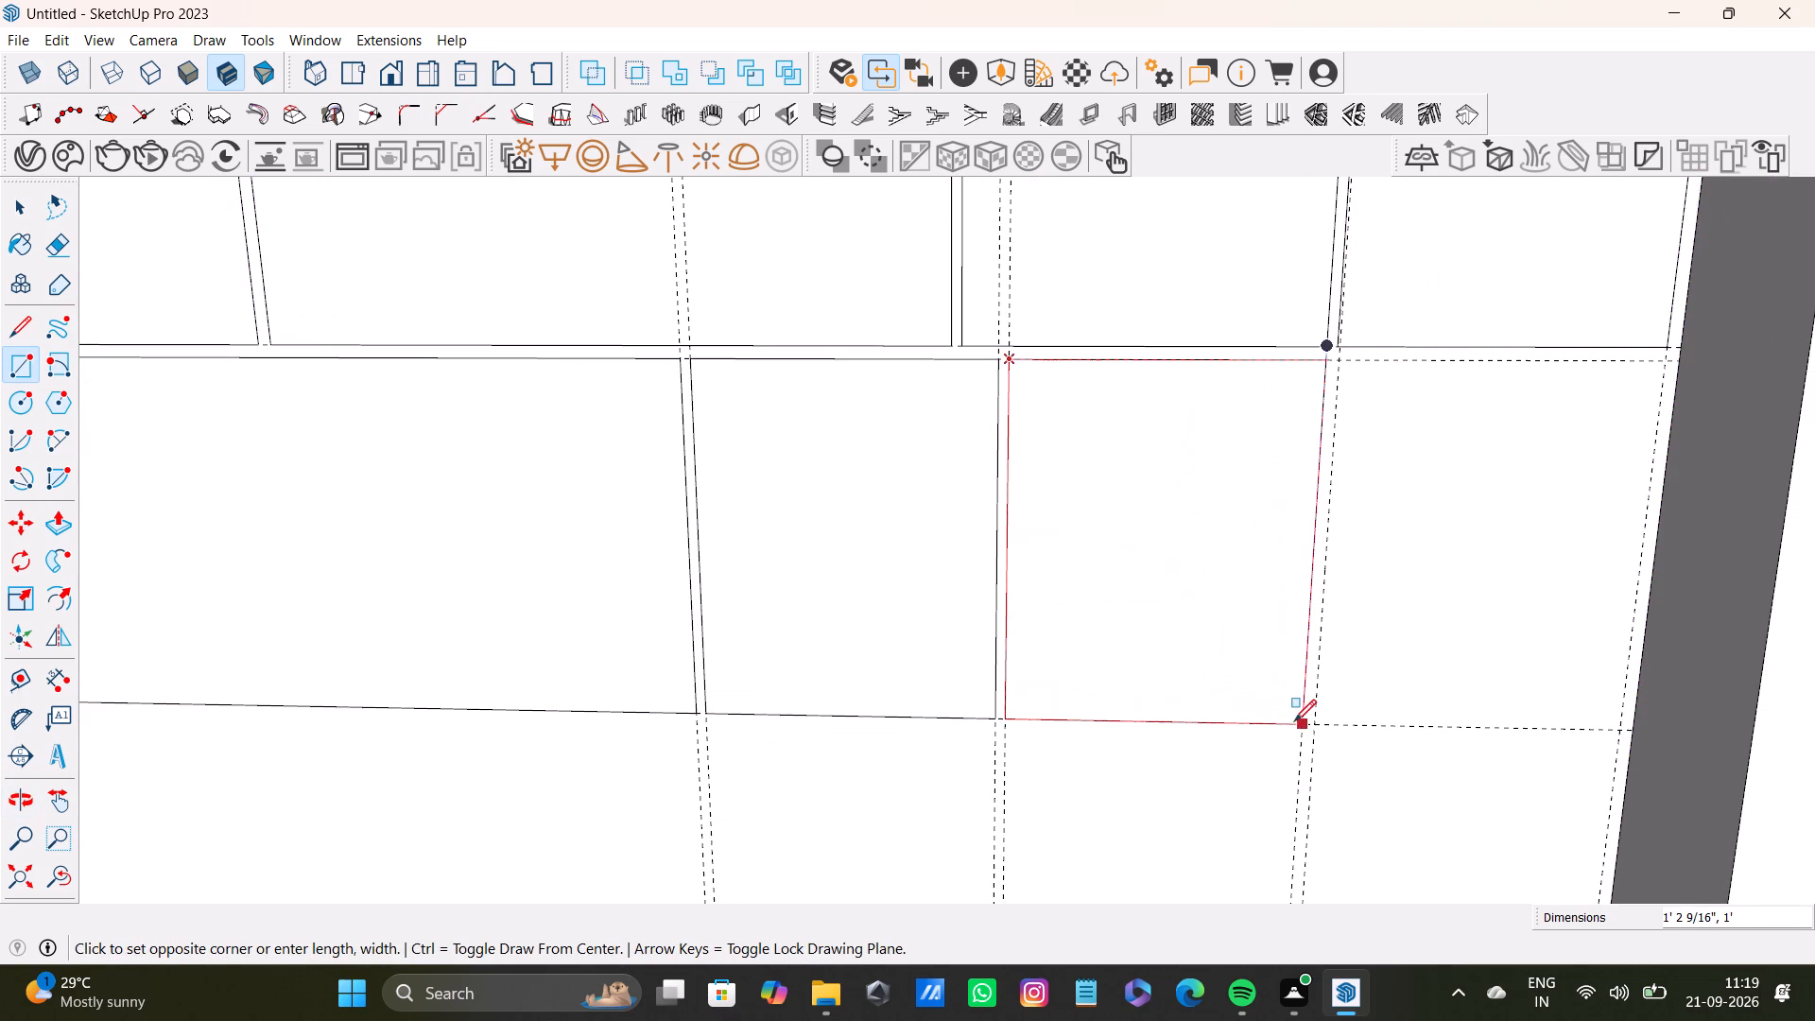
left_click(1294, 721)
Draw a rectangle in the last lower-row bay beside the doorway wall, ending at the wall-edge and bottom guides.
left_click(1340, 362)
scroll(1435, 577, "down", 3)
middle_click_drag(1448, 574, 1327, 541, "shift")
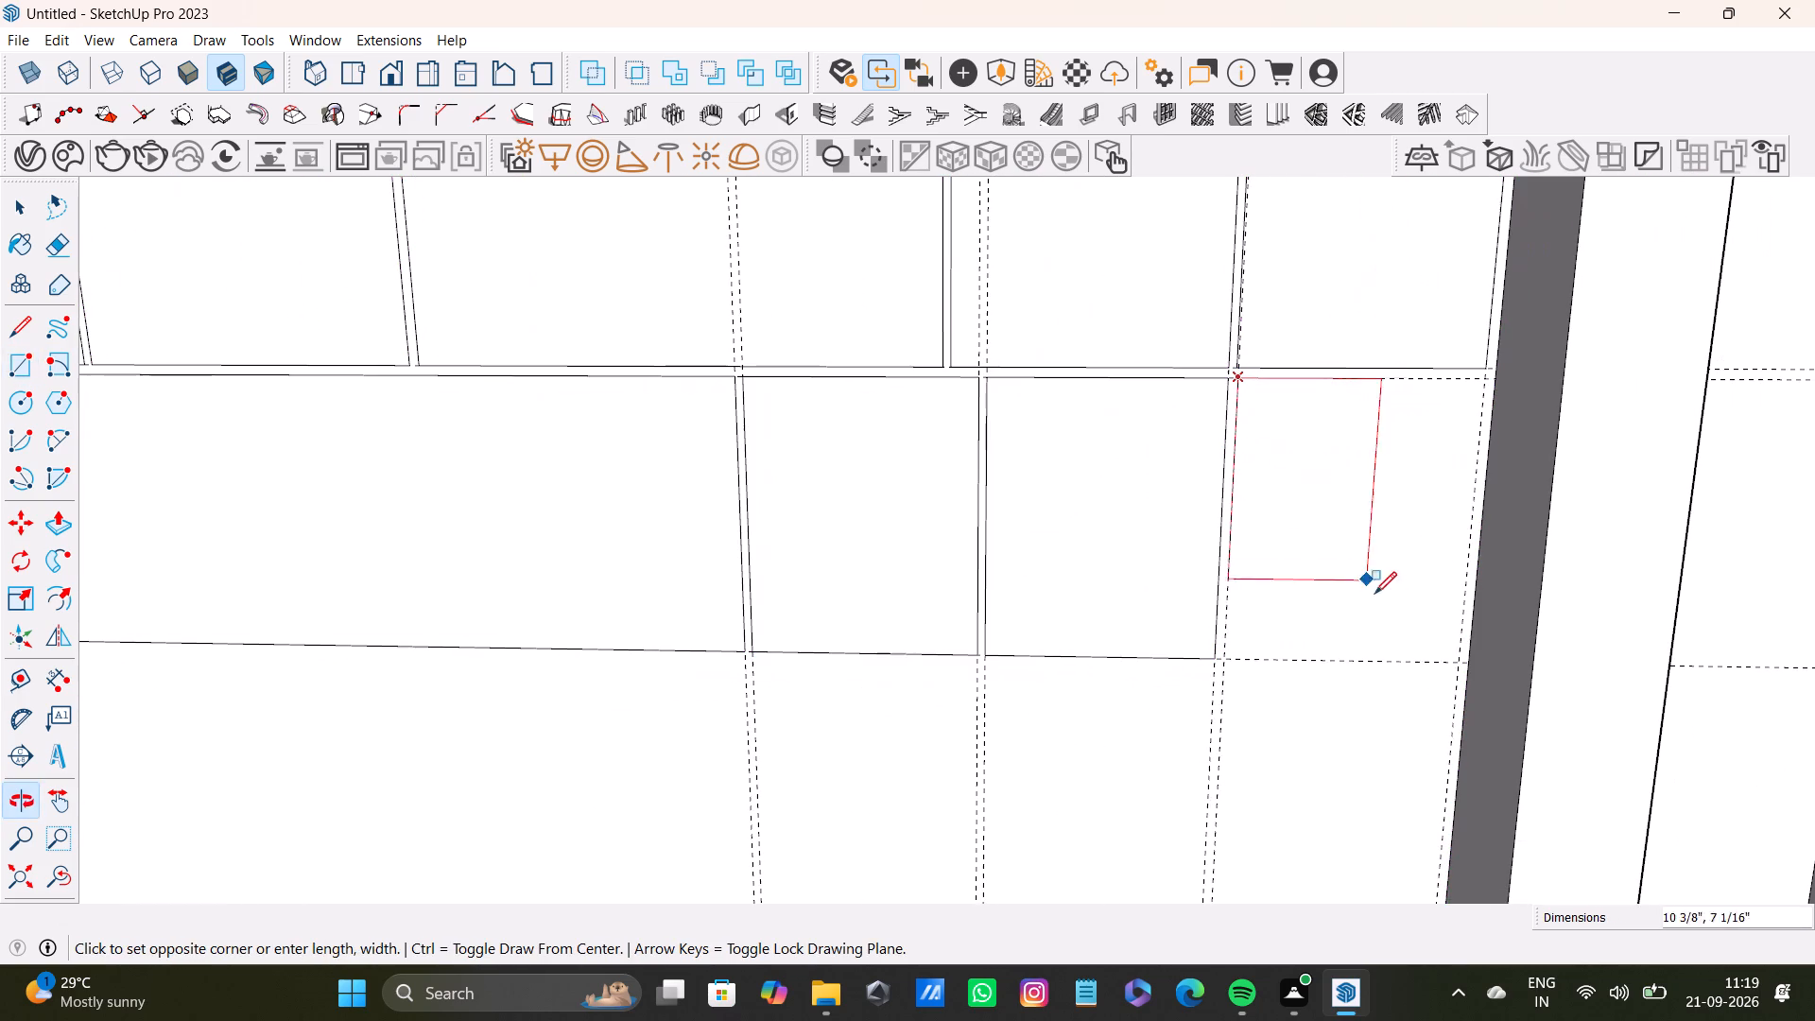
left_click(1455, 662)
Extrude the upper-row compartment face farthest from the doorway wall about 1' 1 7/8" into the room.
scroll(1324, 654, "down", 4)
middle_click_drag(840, 579, 1026, 606)
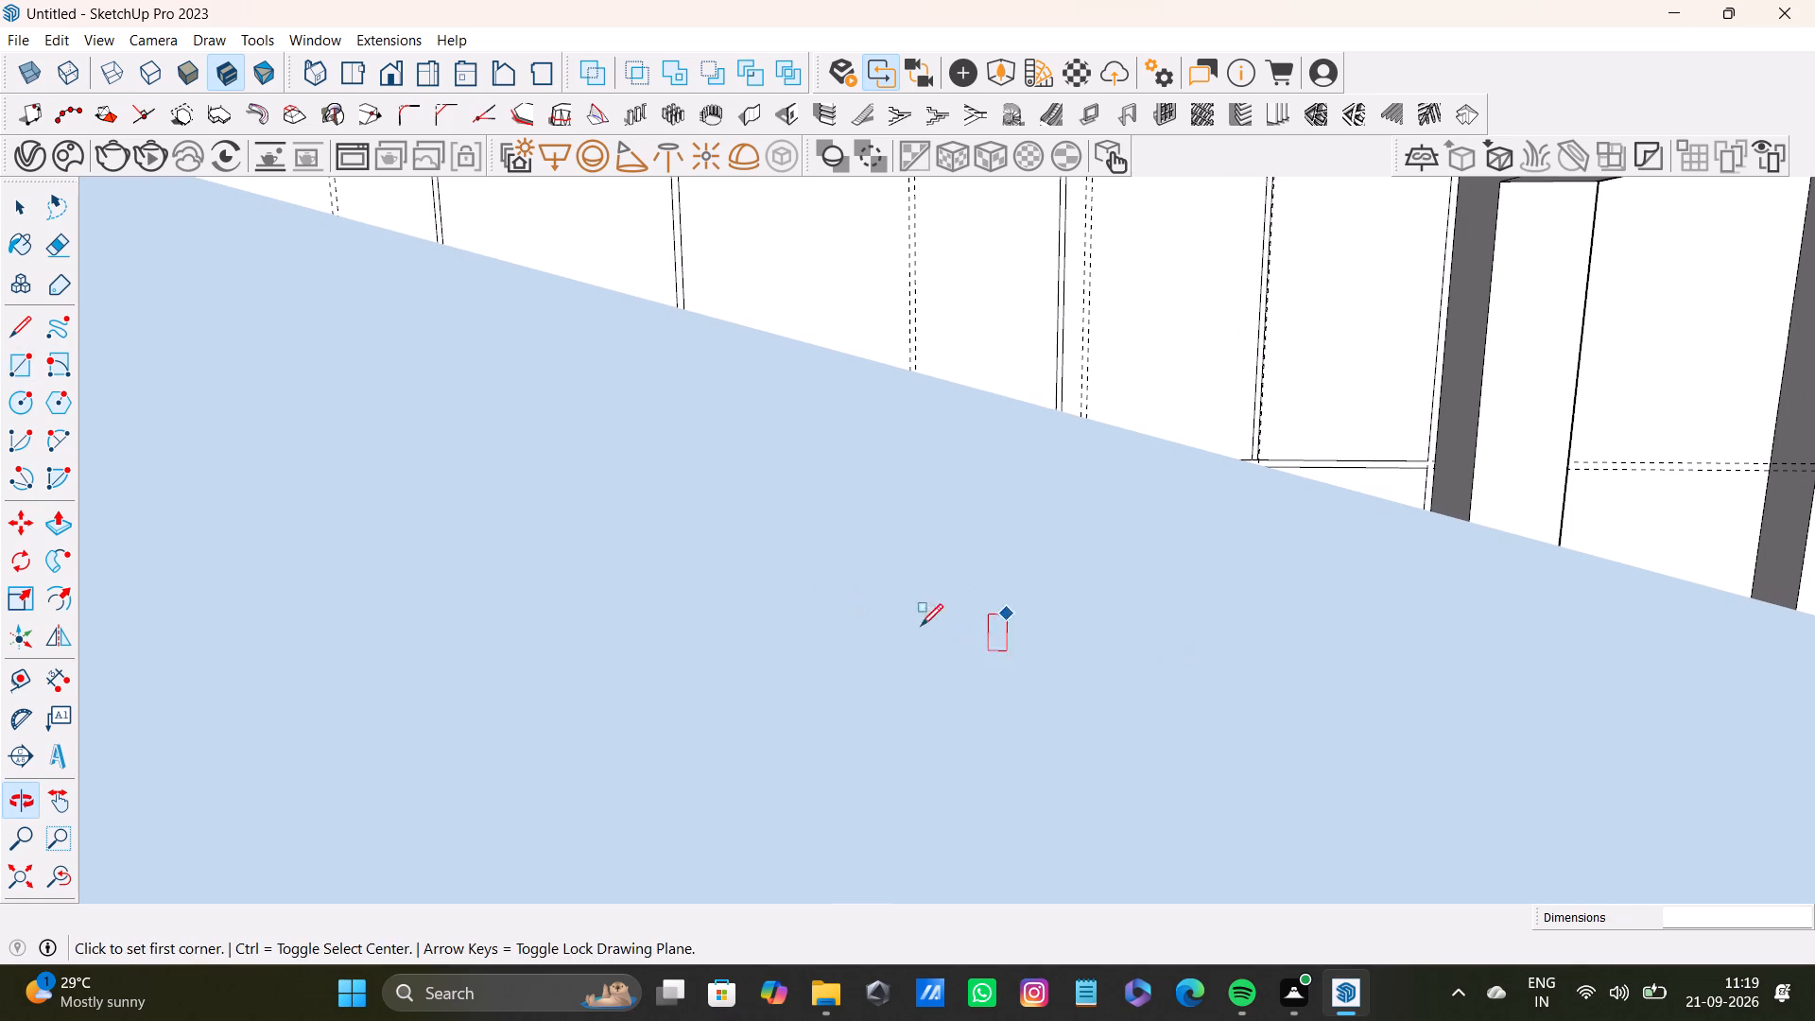
key("space")
left_click(62, 883)
left_click(23, 880)
middle_click_drag(726, 553, 717, 906, "shift")
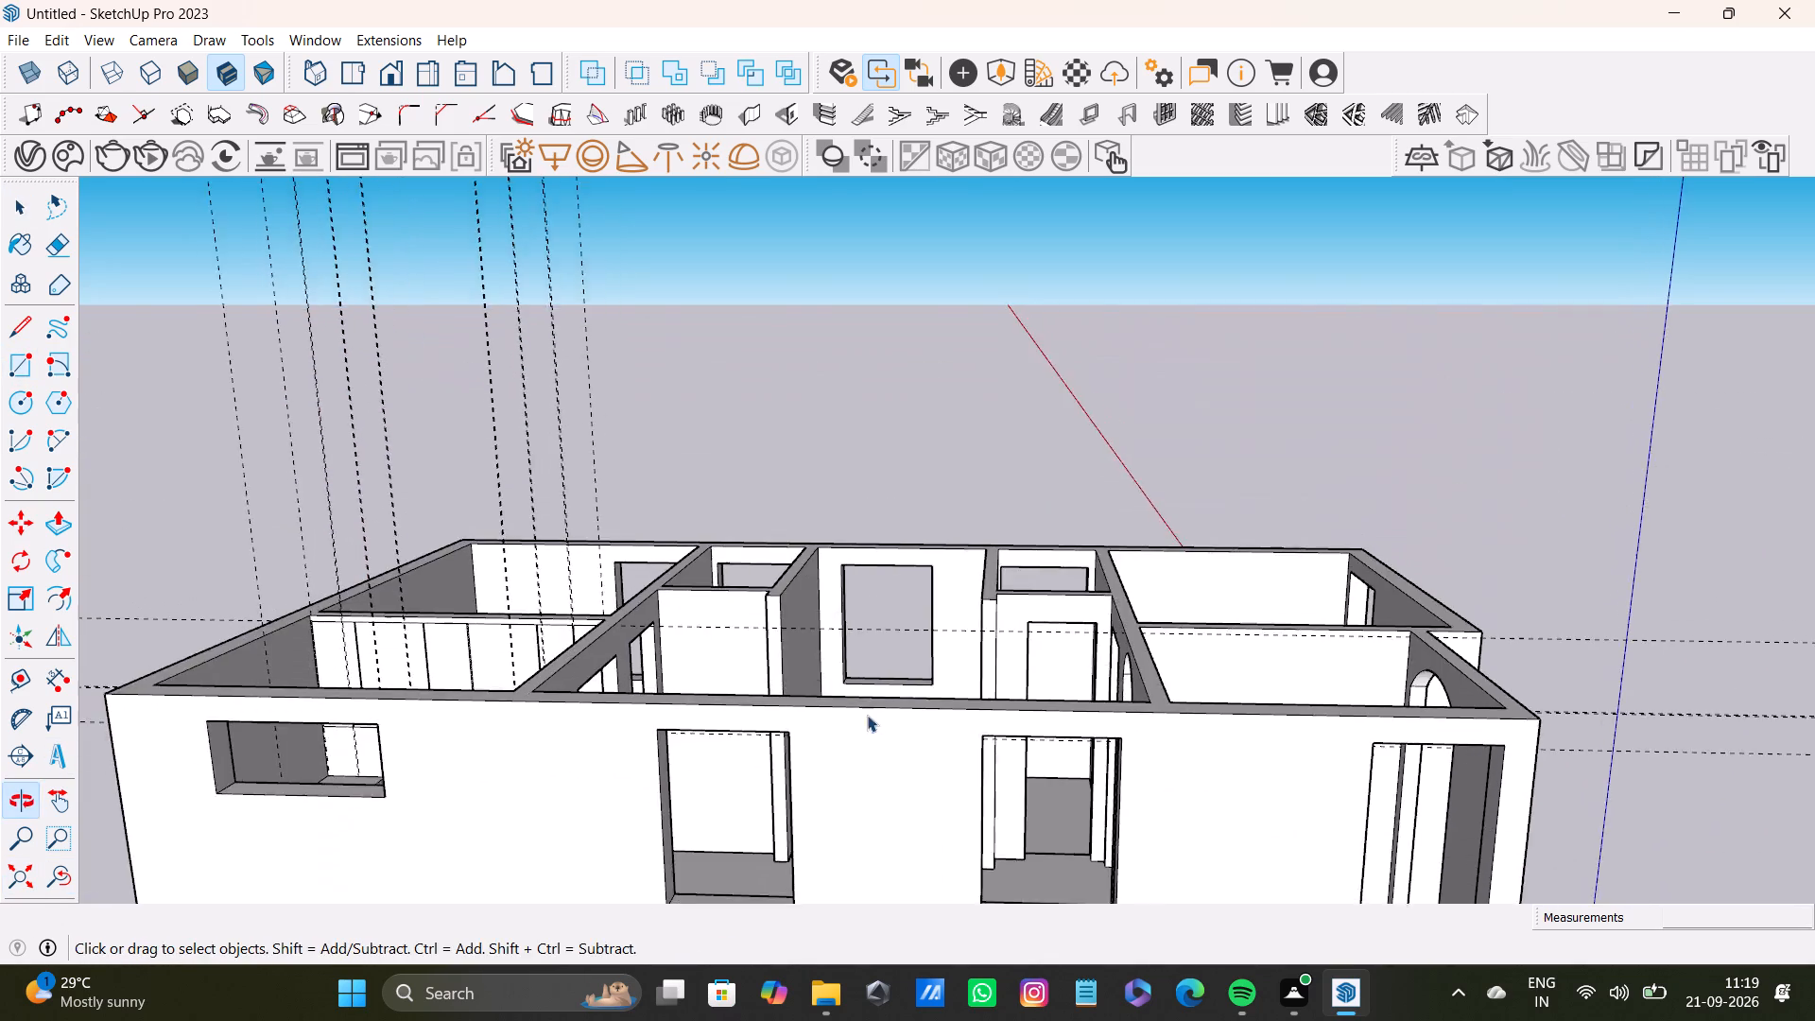
scroll(883, 685, "up", 4)
middle_click_drag(814, 584, 752, 866)
scroll(268, 759, "down", 4)
middle_click_drag(207, 726, 796, 697, "shift")
scroll(639, 672, "up", 4)
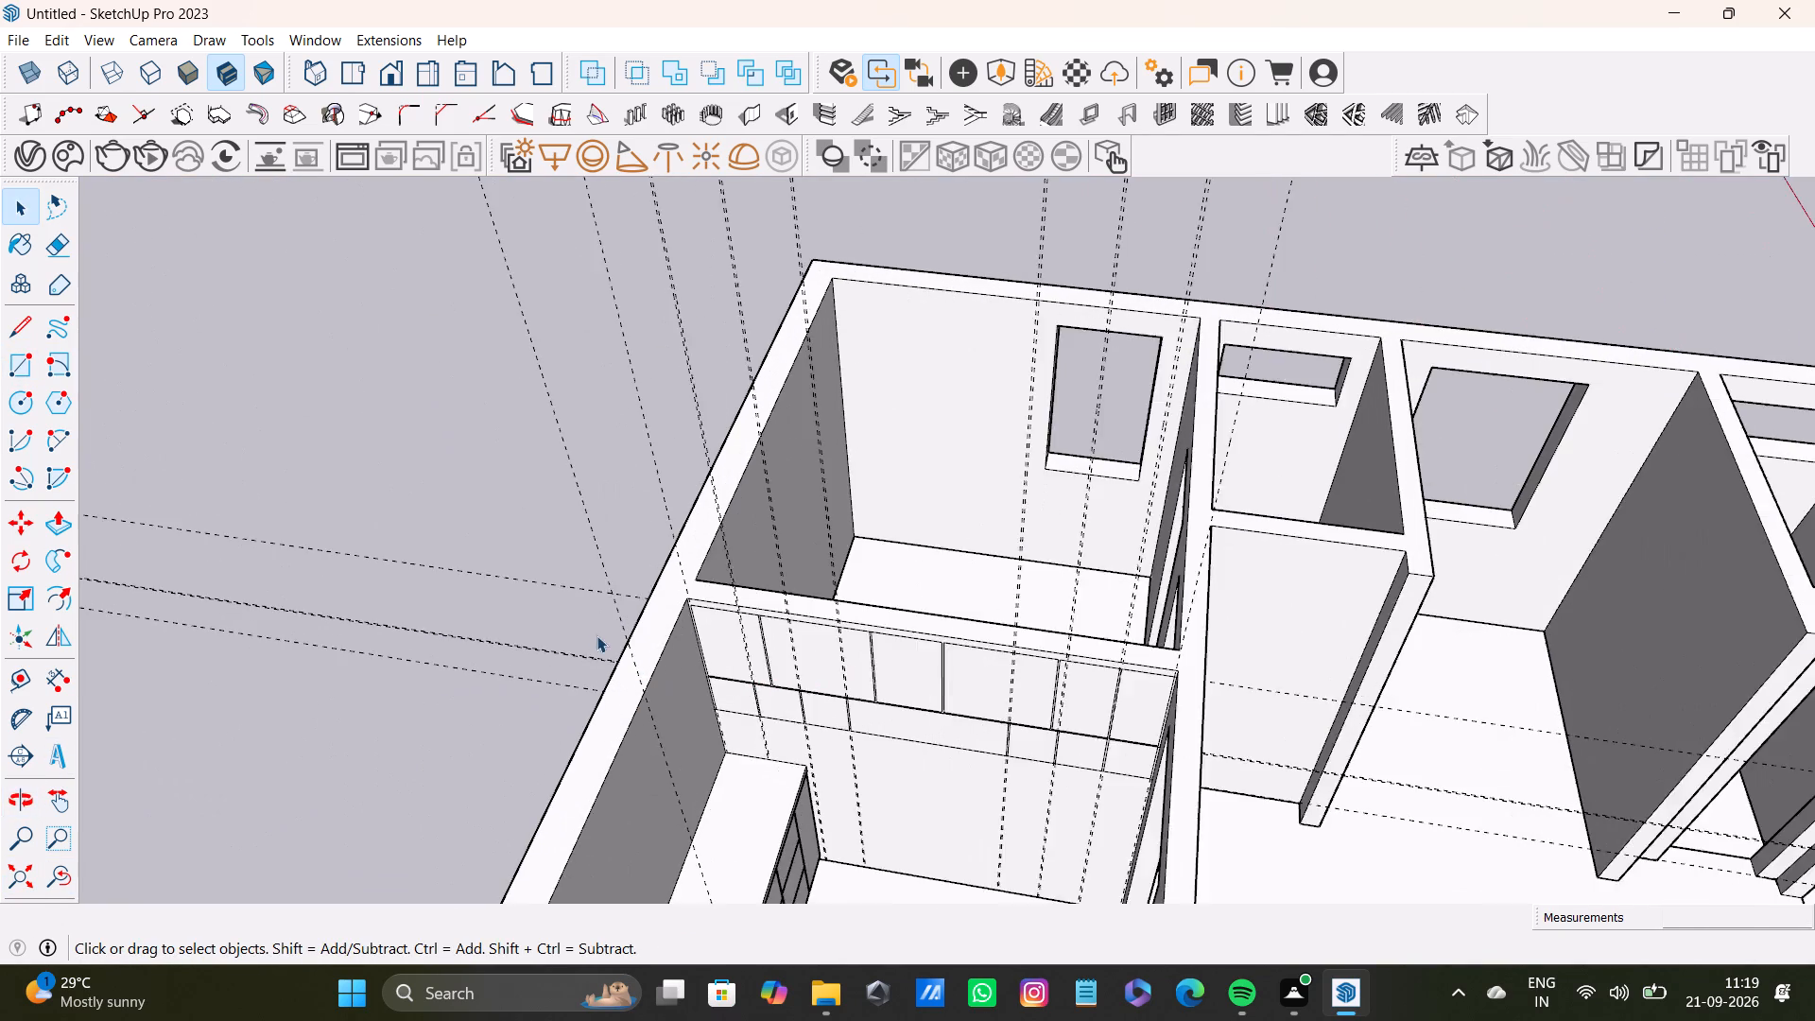
scroll(596, 635, "up", 14)
middle_click_drag(750, 746, 663, 520)
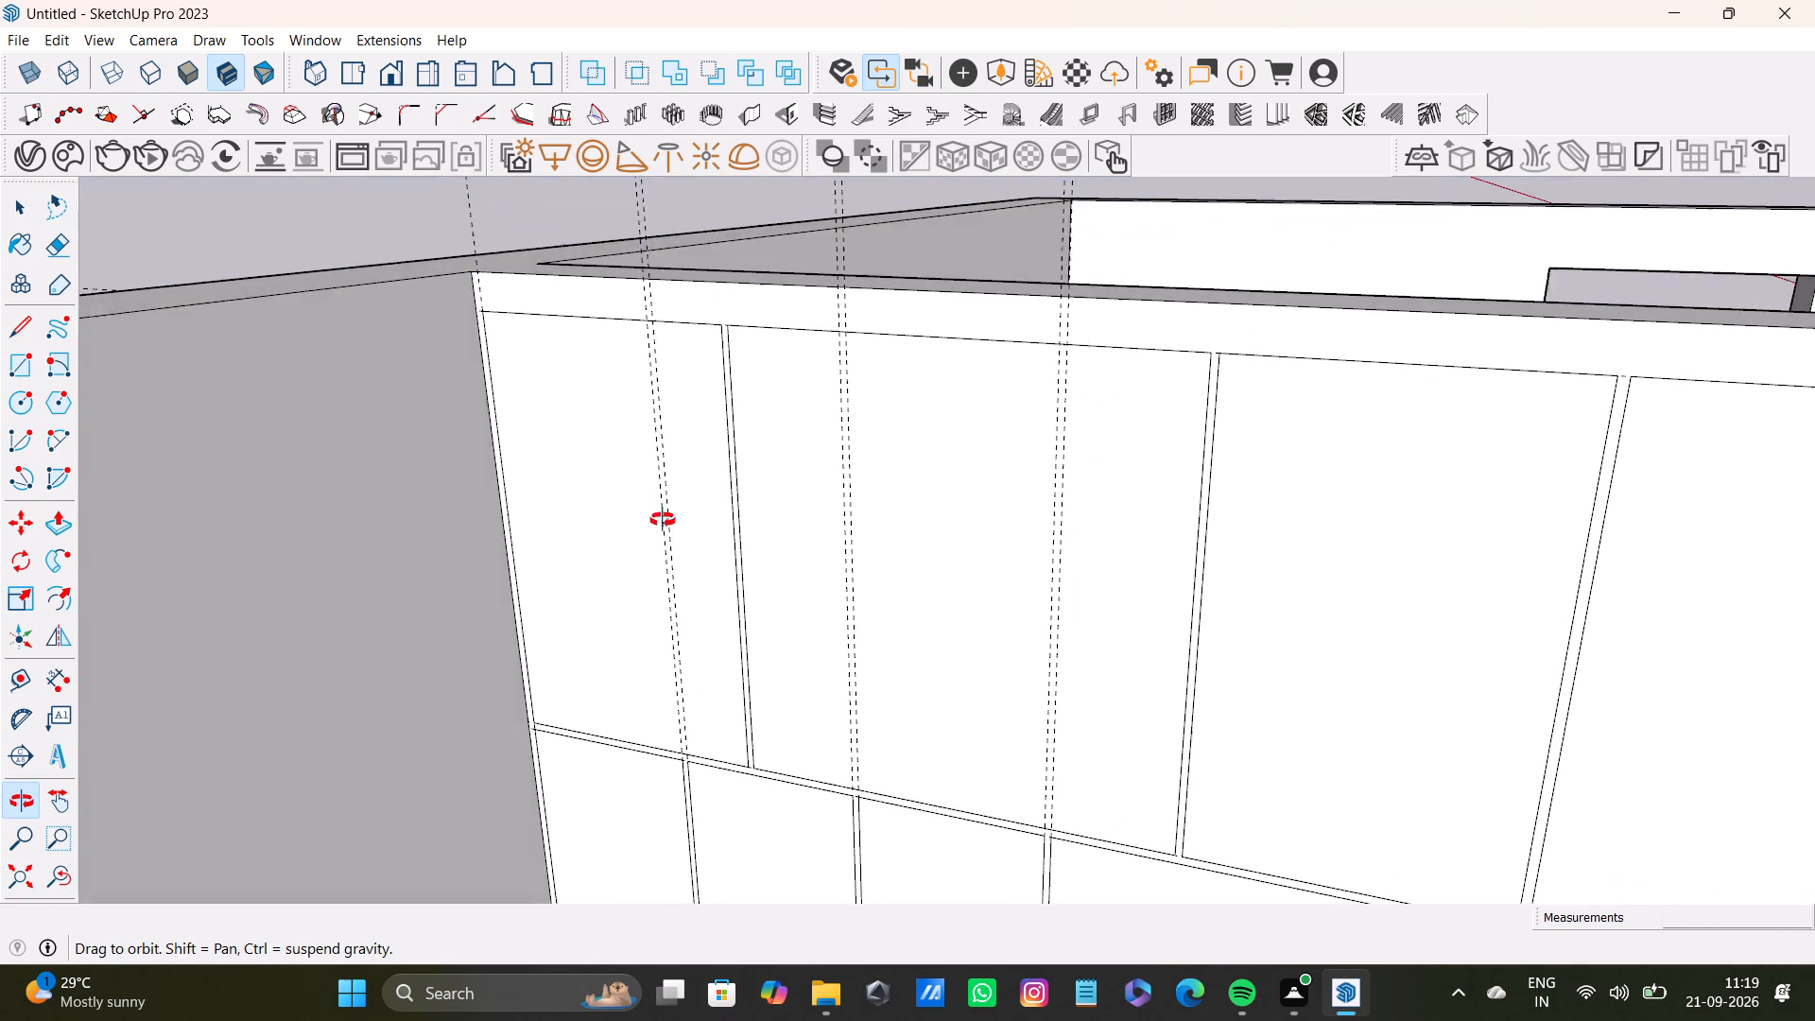
middle_click_drag(663, 520, 804, 546)
scroll(738, 606, "down", 3)
middle_click_drag(764, 645, 706, 461, "shift")
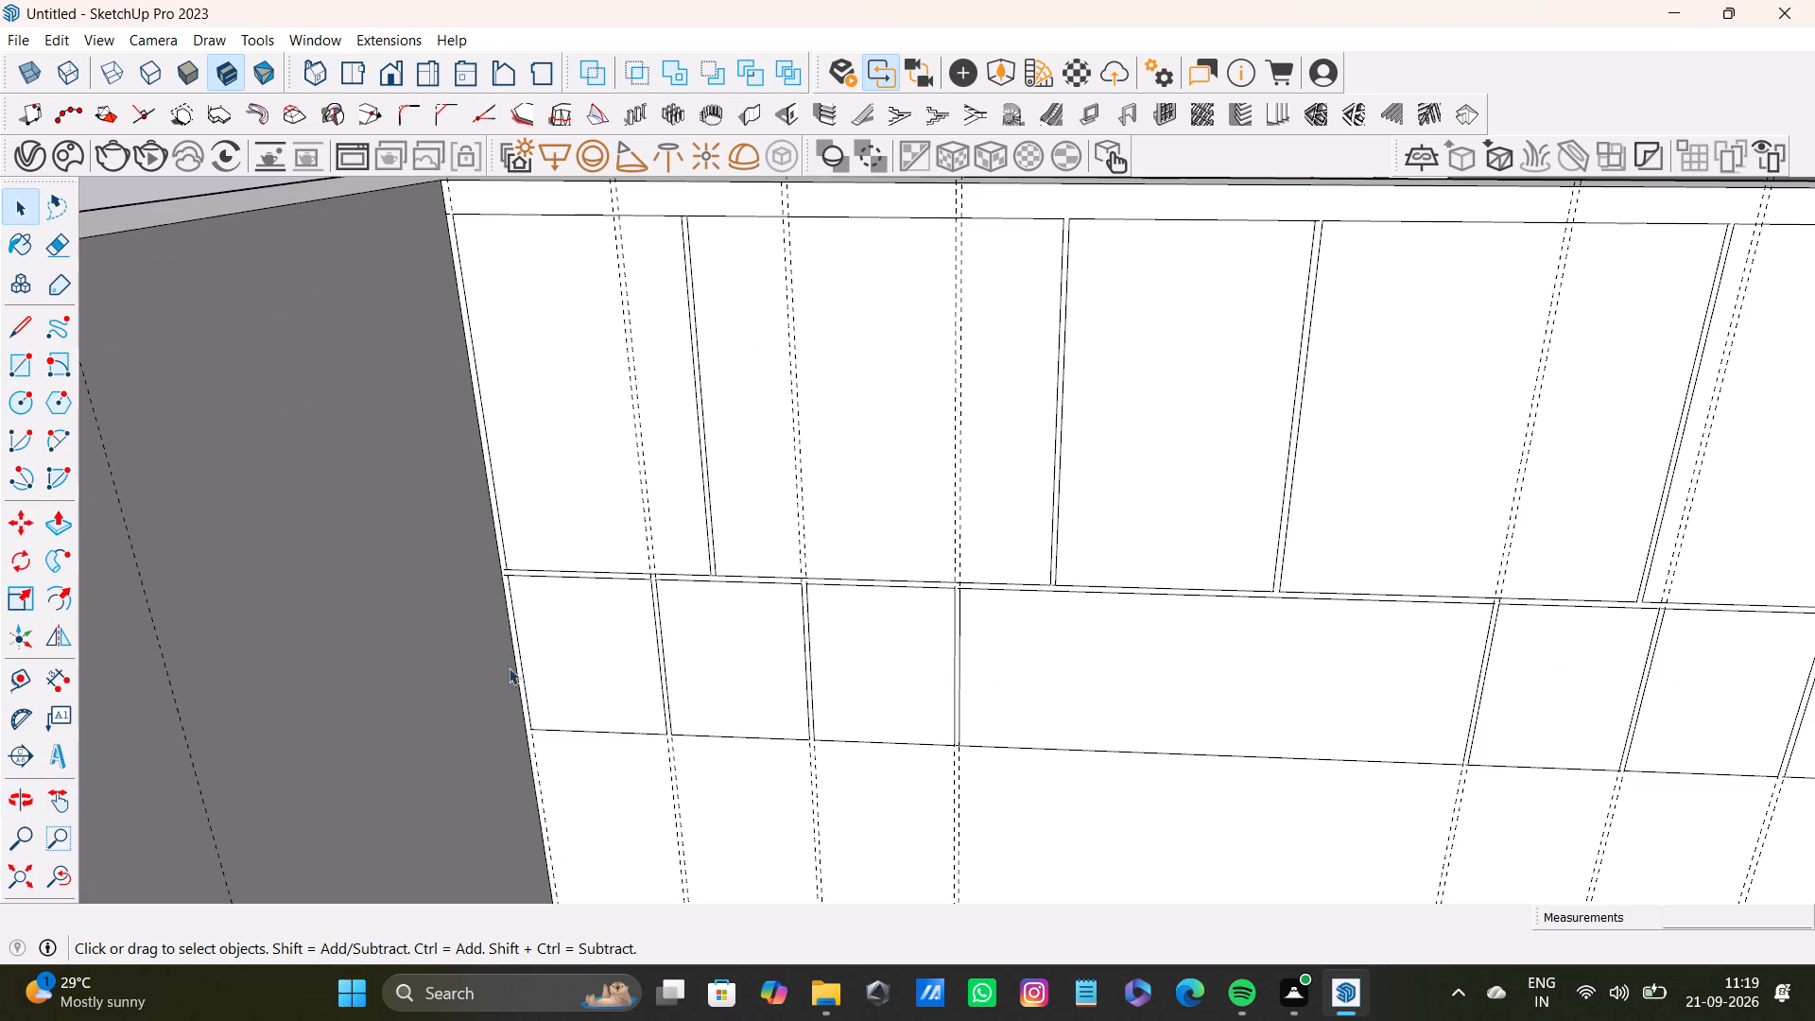
left_click(583, 453)
key("p")
left_click_drag(631, 416, 621, 419)
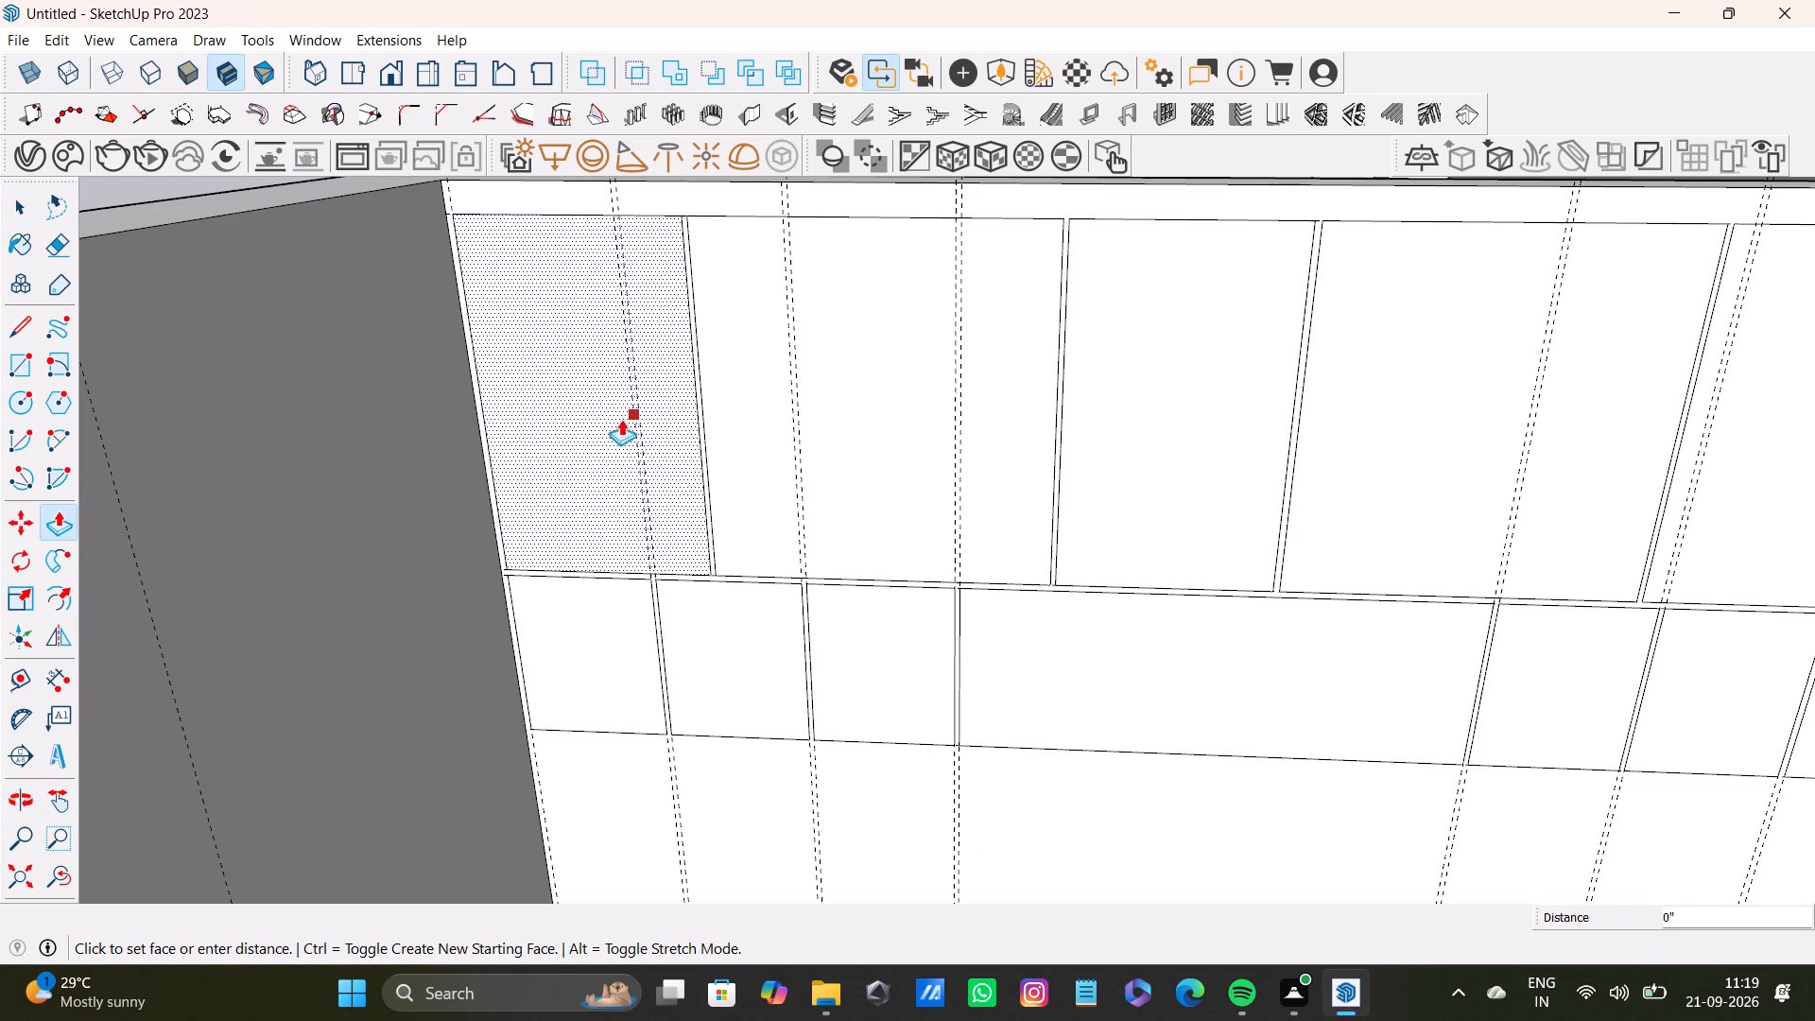
left_click_drag(621, 419, 529, 442)
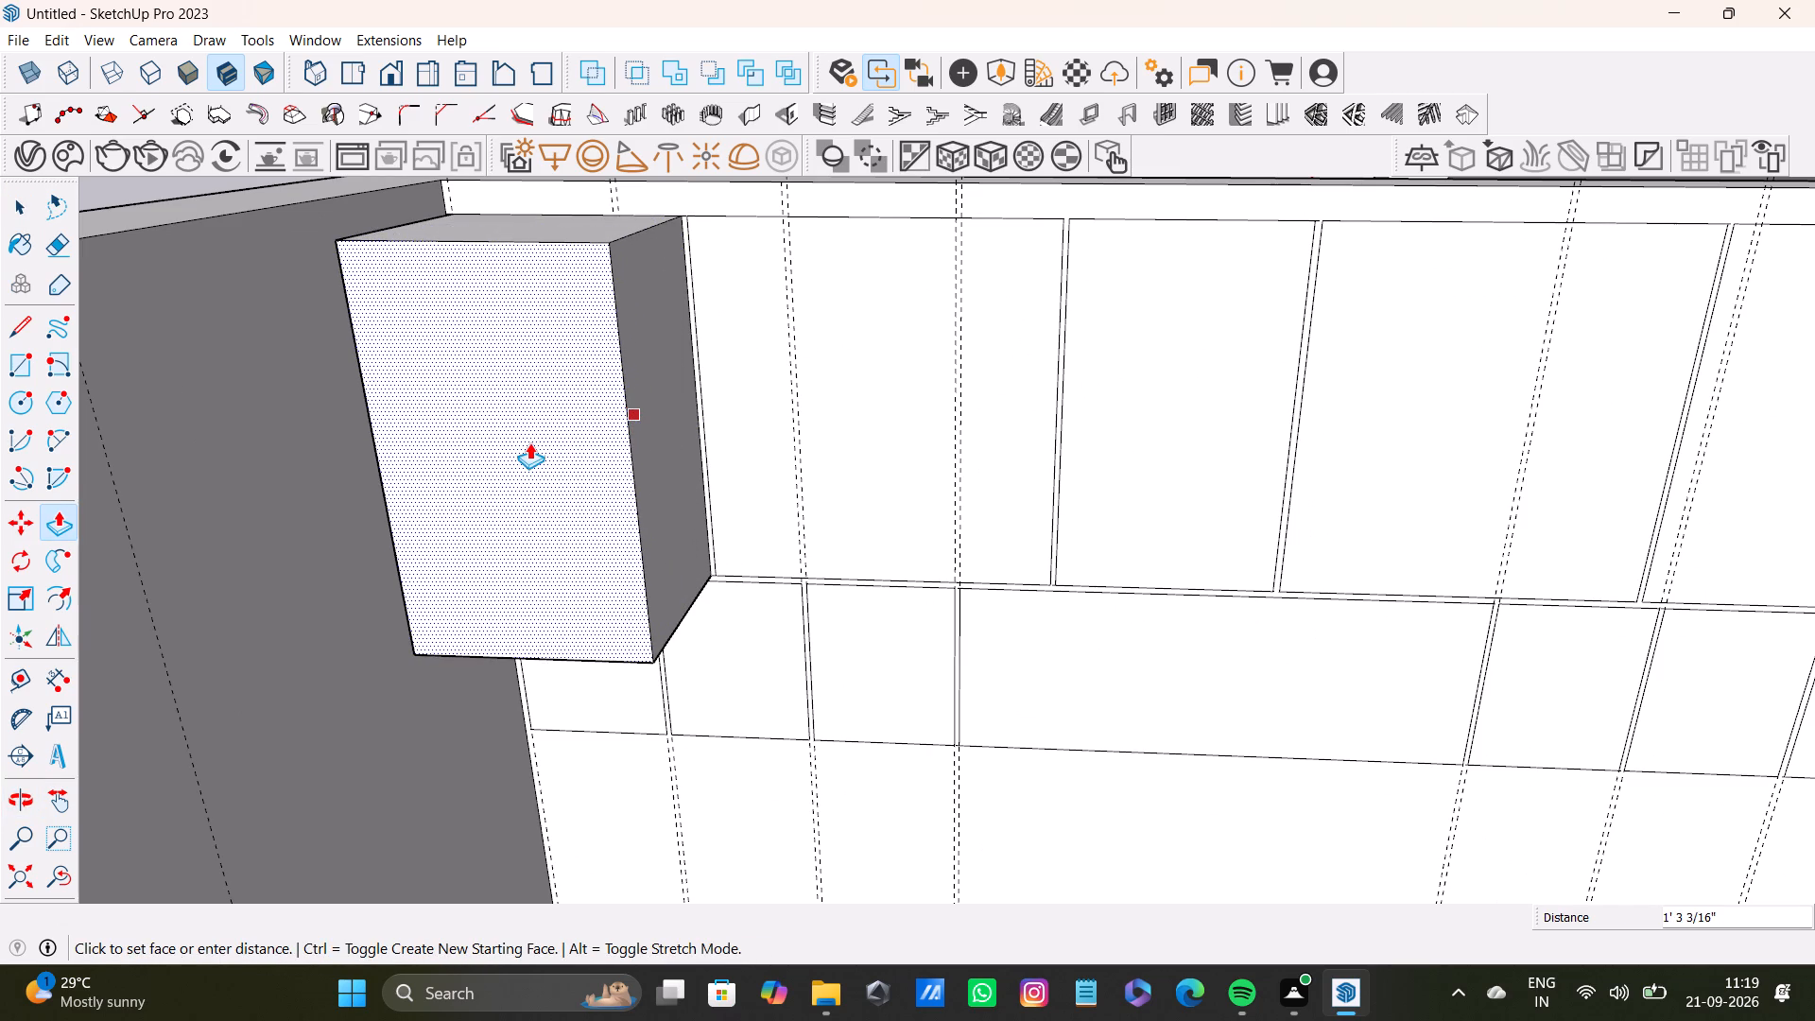
left_click_drag(529, 442, 534, 431)
Extrude the second and third upper-row compartment faces 1' 1 7/8", flush with the first box.
key("space")
left_click(769, 439)
key("p")
left_click_drag(755, 431, 600, 322)
scroll(897, 439, "down", 5)
middle_click_drag(1015, 431, 662, 510, "shift")
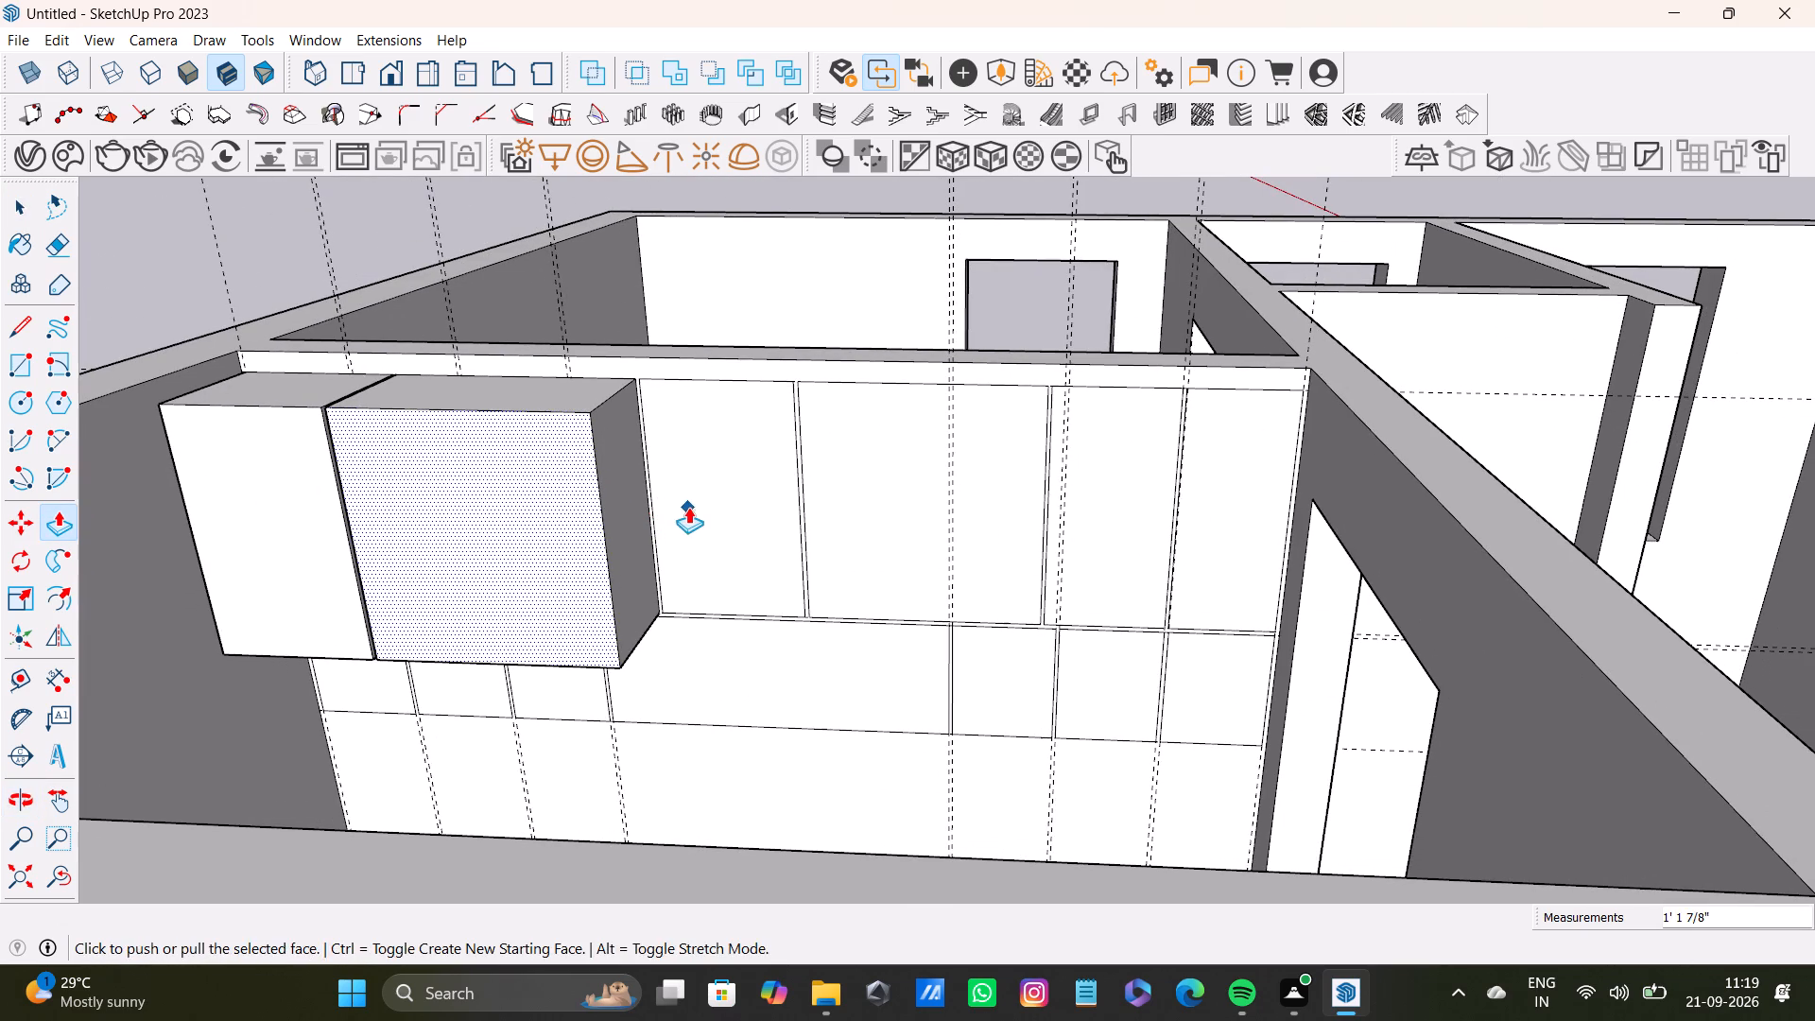
left_click(692, 503)
key("space")
key("space")
left_click(692, 503)
key("p")
left_click_drag(689, 504, 572, 472)
Extrude the remaining three upper-row compartment faces toward the doorway wall 1' 1 7/8", flush with the others.
key("space")
left_click(903, 488)
key("p")
left_click_drag(882, 488, 804, 493)
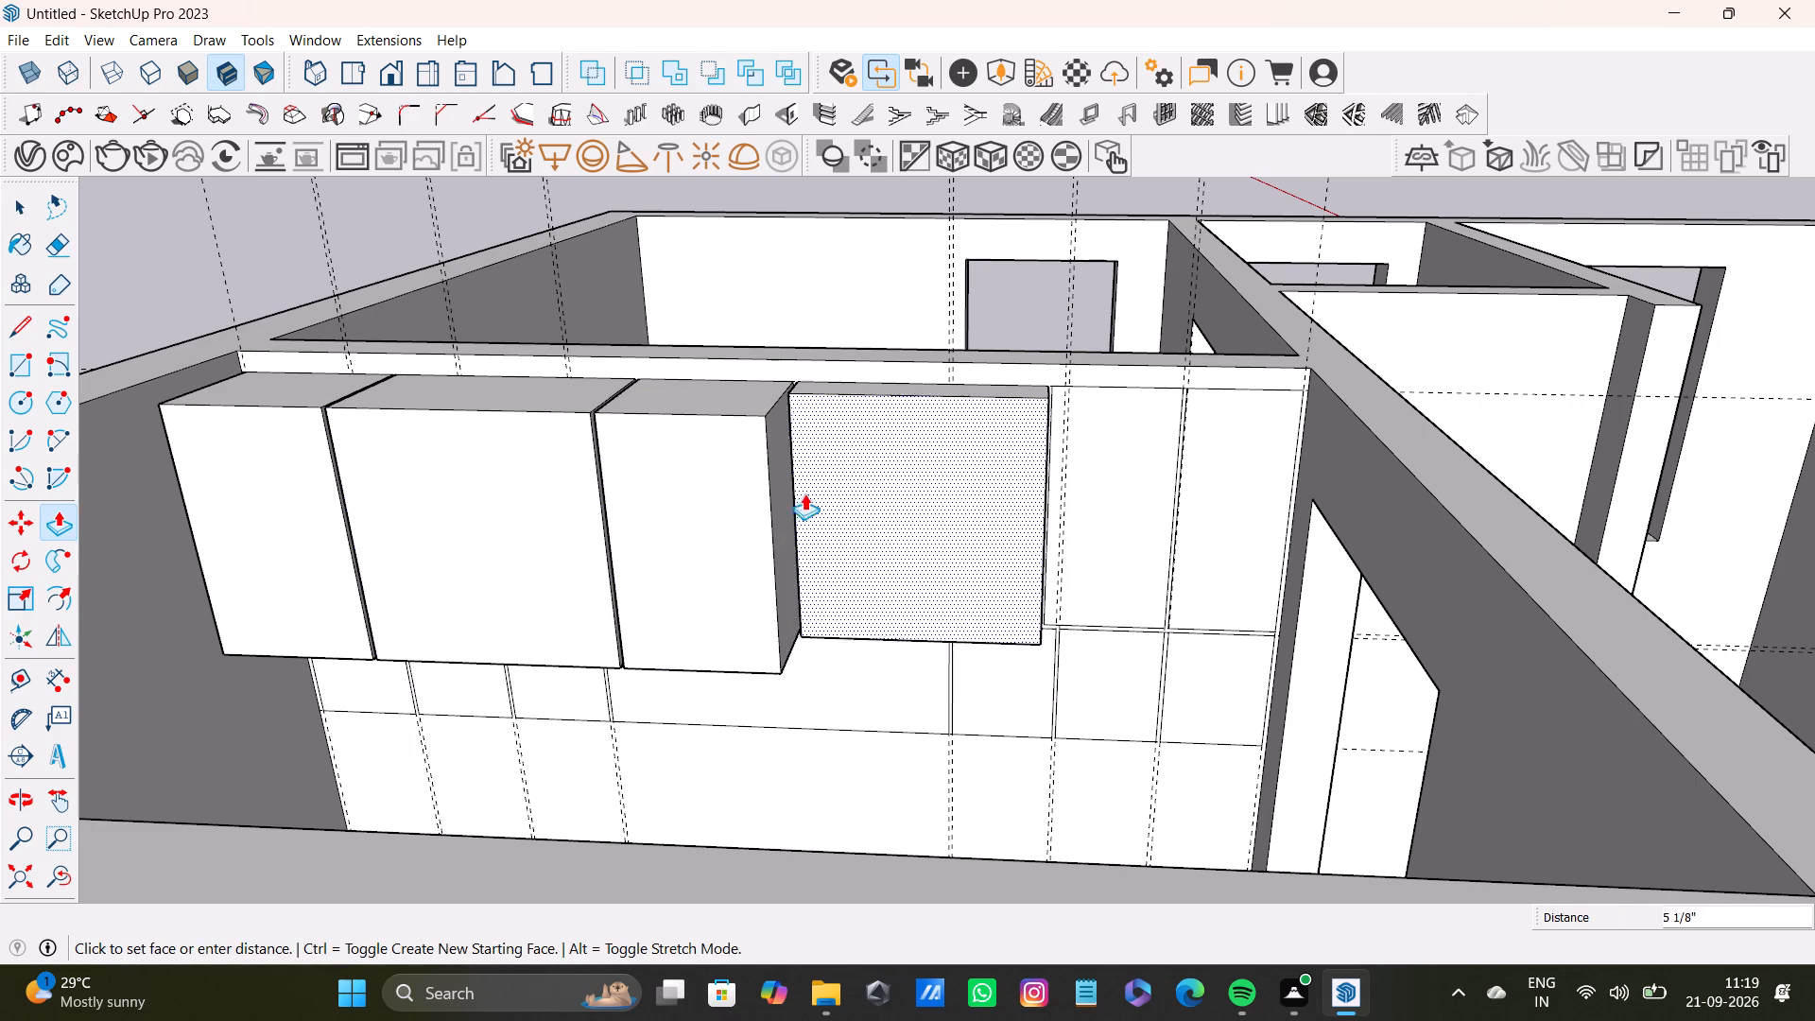
left_click_drag(804, 493, 726, 471)
key("space")
key("space")
left_click(1097, 499)
key("p")
left_click_drag(1091, 499, 1032, 503)
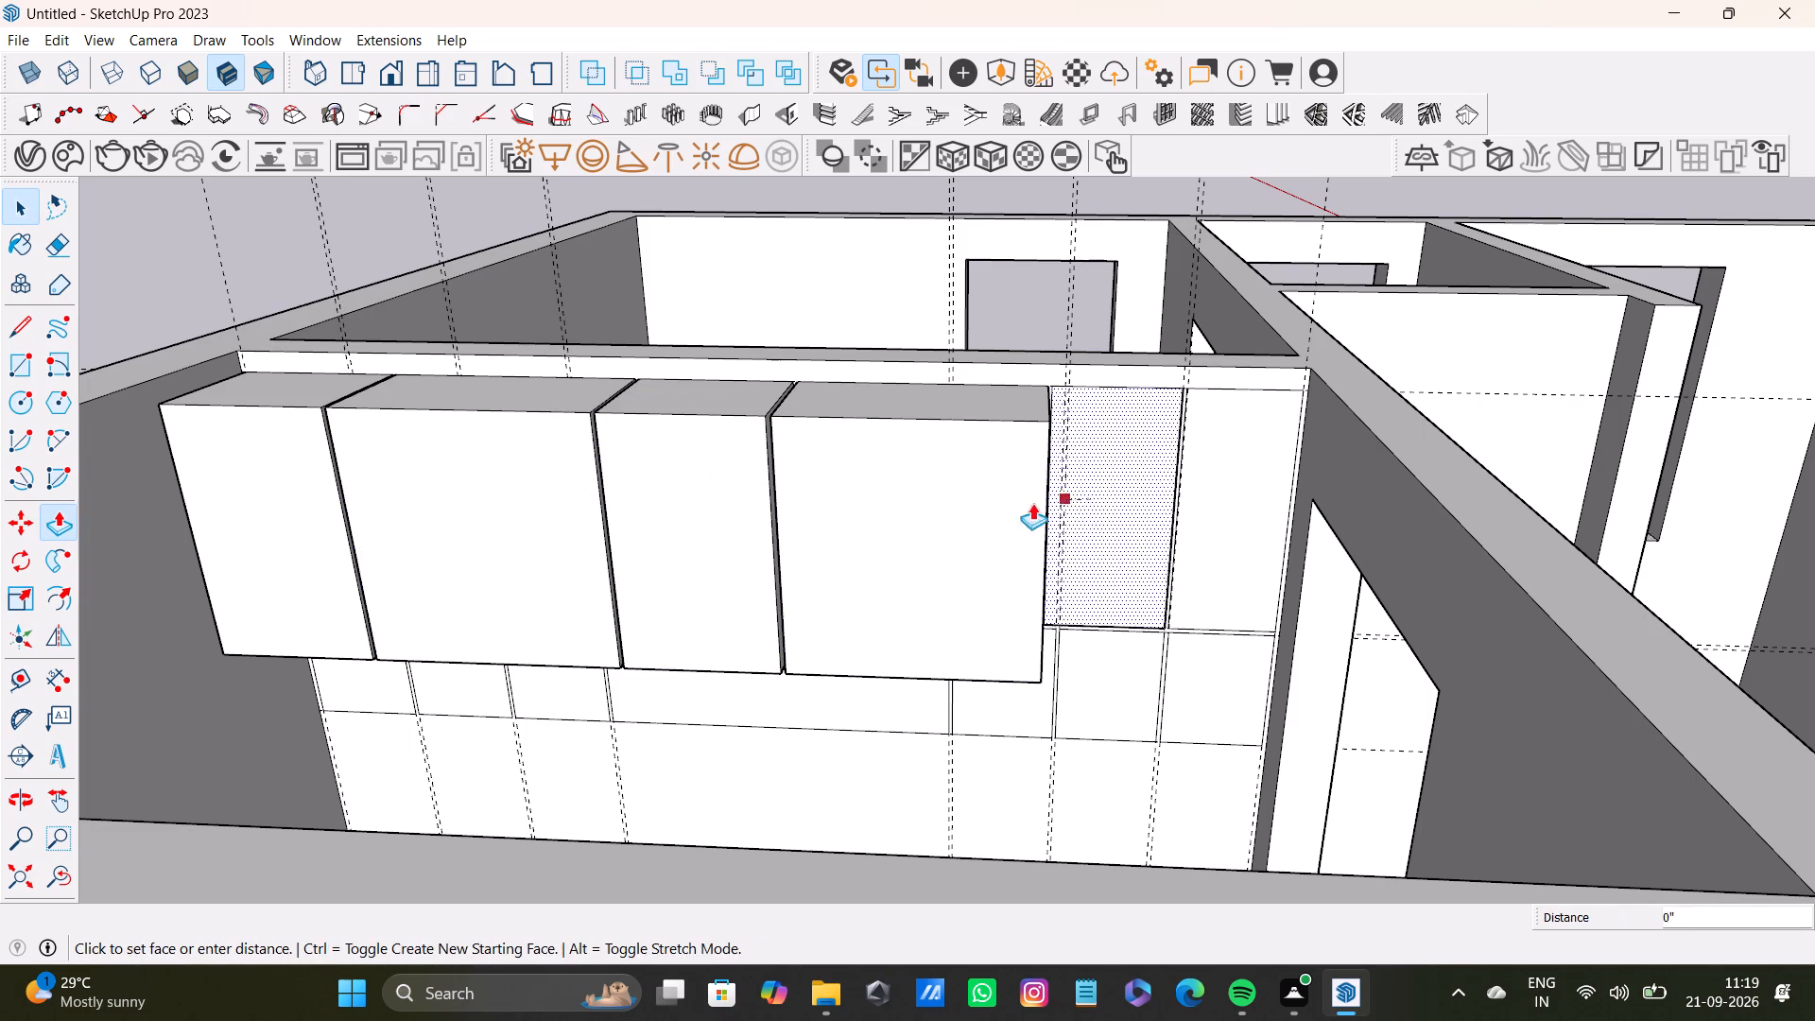
left_click_drag(1032, 503, 968, 489)
key("space")
left_click(1235, 491)
key("p")
left_click_drag(1232, 491, 1153, 503)
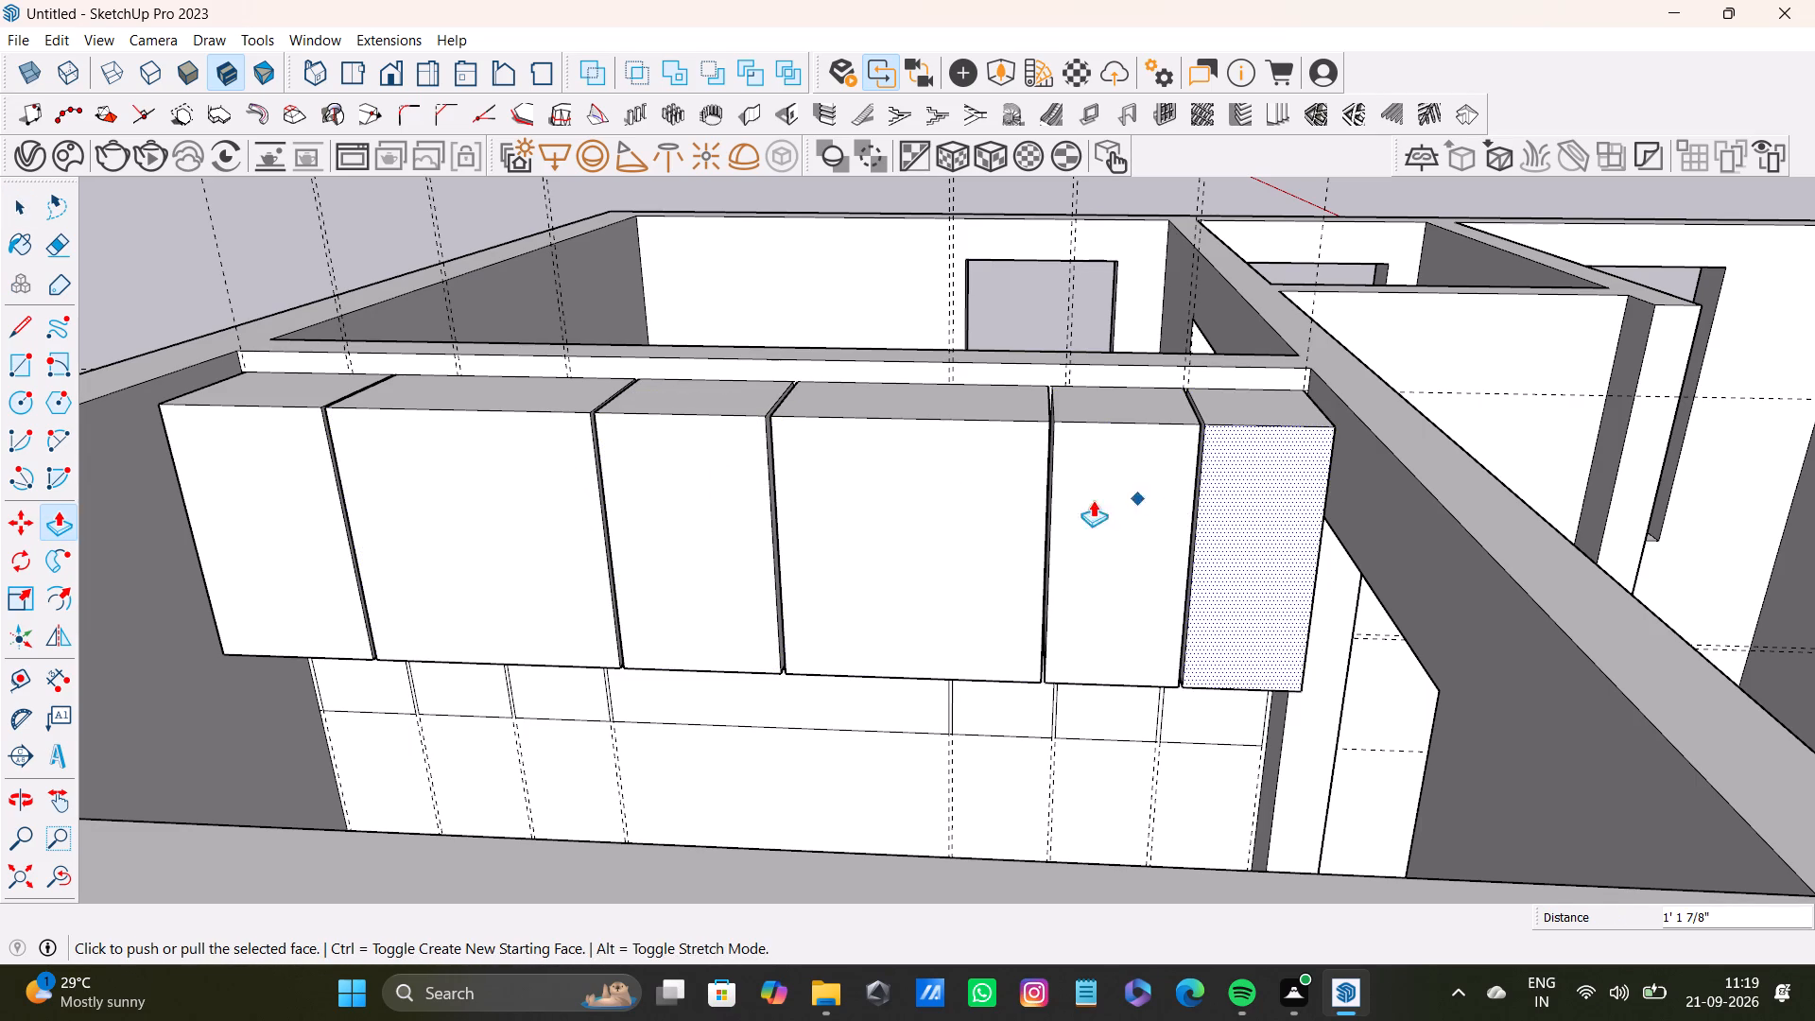
Extrude the lower-row compartment face farthest from the doorway wall about 11 7/8", slightly shallower than the upper row.
scroll(366, 659, "up", 12)
middle_click_drag(449, 653, 461, 485)
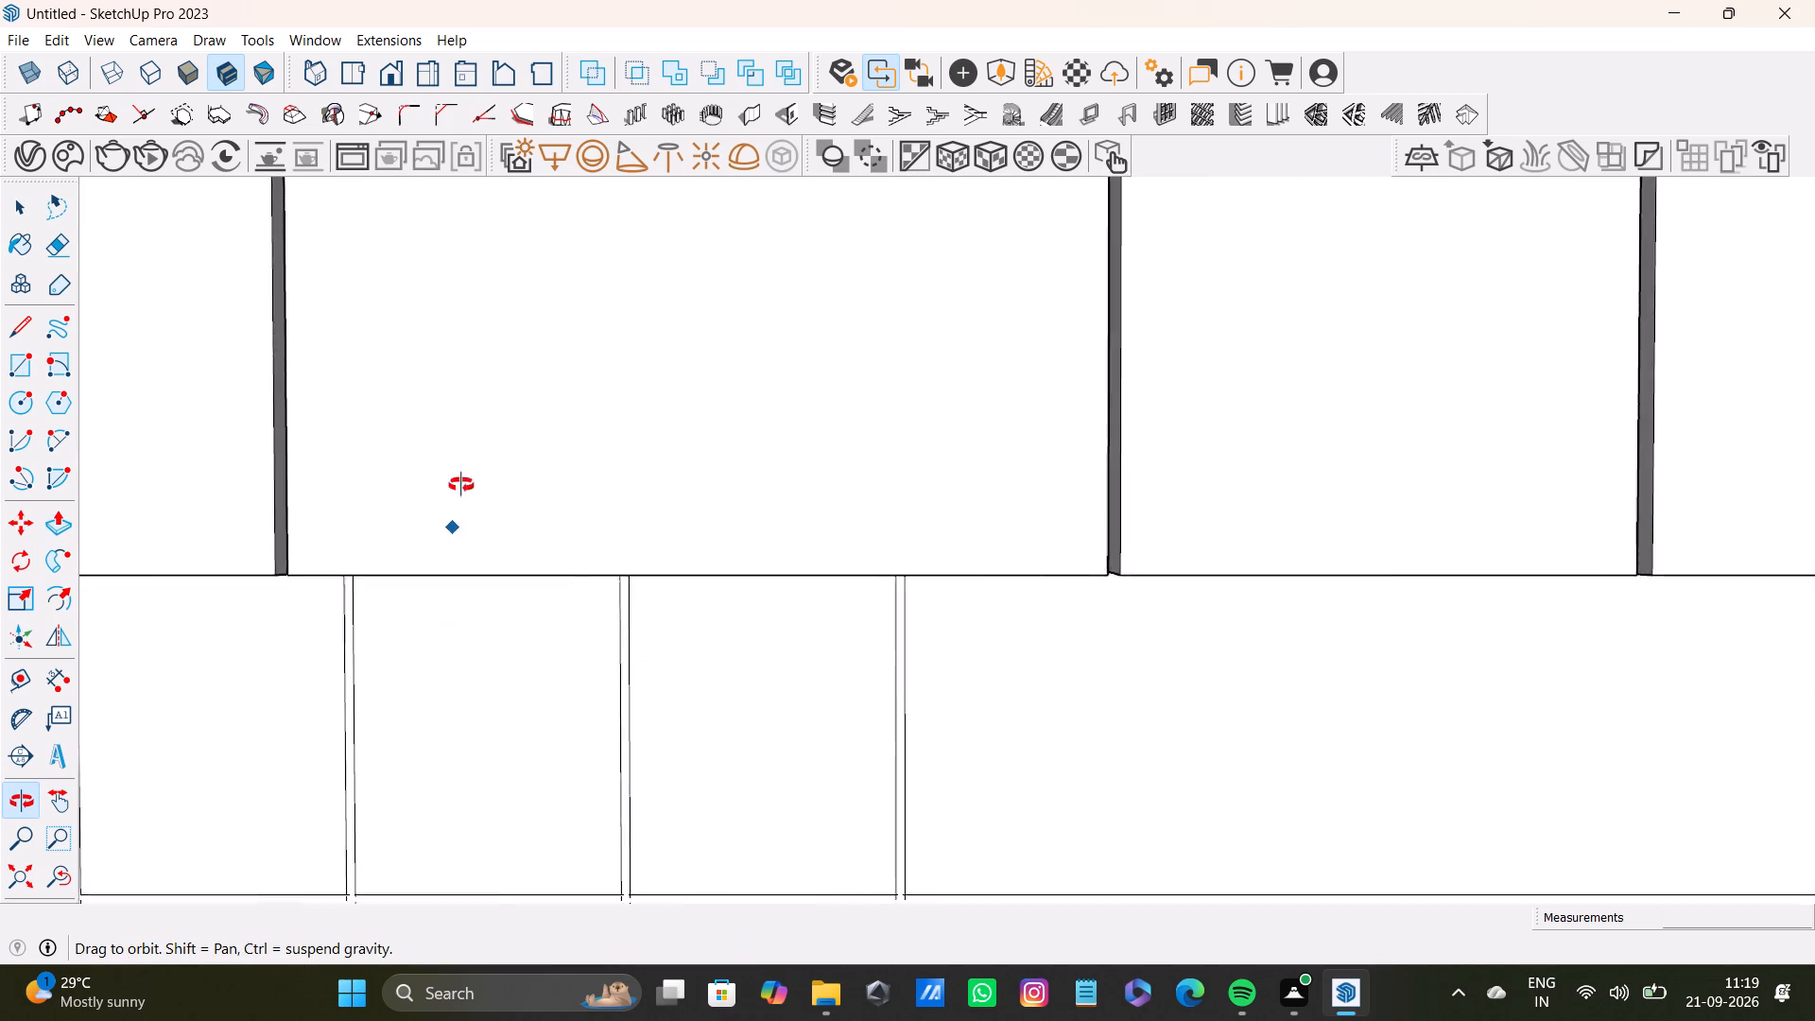
middle_click_drag(461, 485, 378, 434)
key("space")
left_click(382, 608)
key("o")
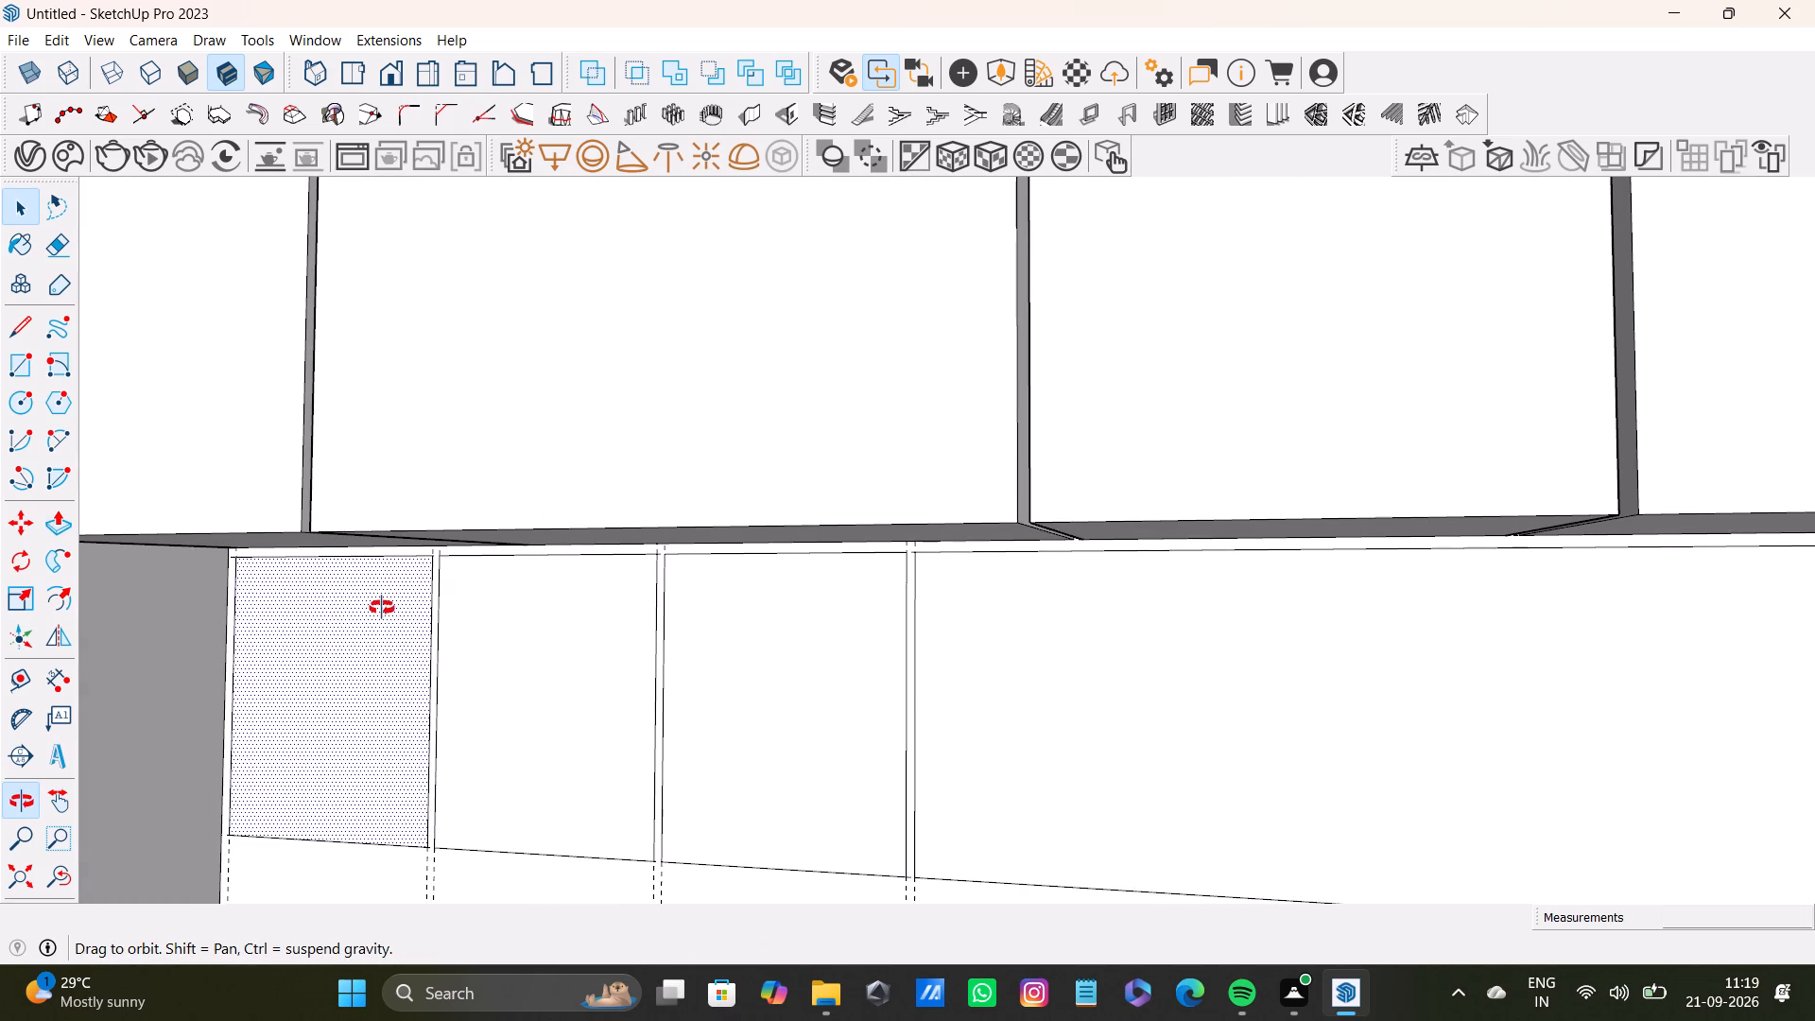
scroll(391, 623, "down", 2)
middle_click_drag(398, 618, 682, 586)
left_click_drag(637, 614, 606, 569)
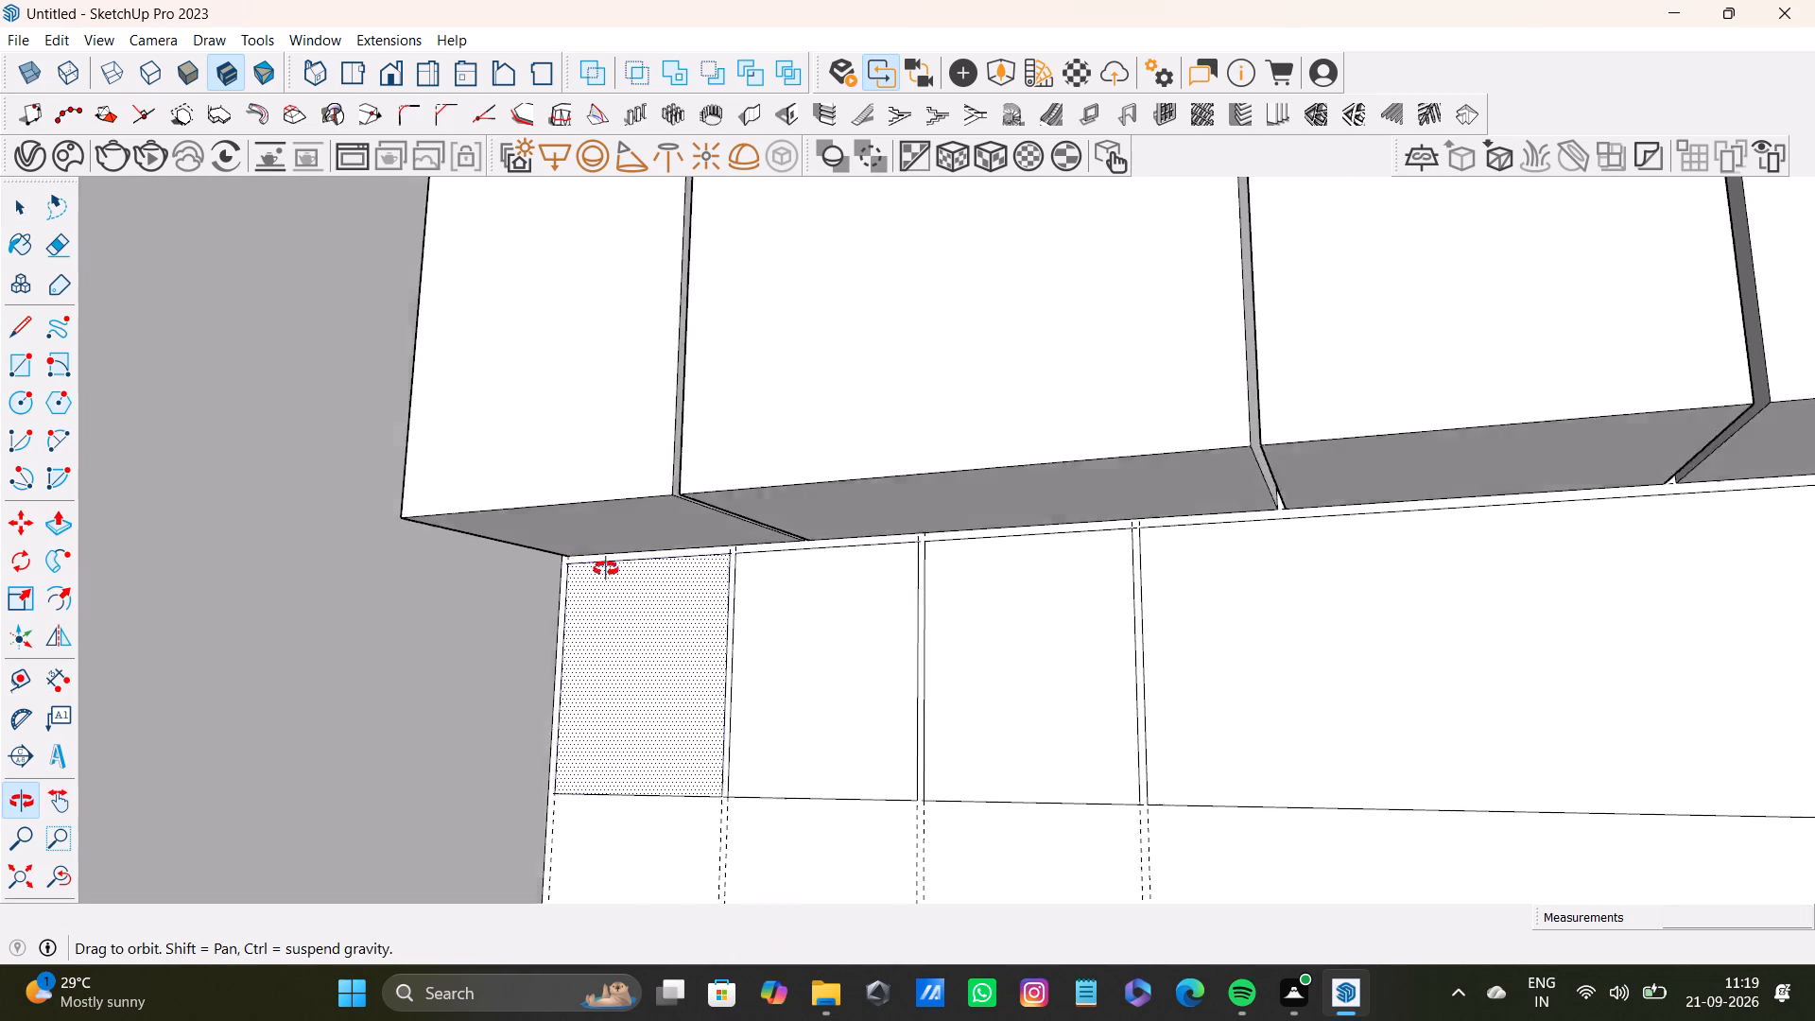
left_click_drag(606, 569, 609, 571)
key("p")
left_click_drag(638, 628, 553, 532)
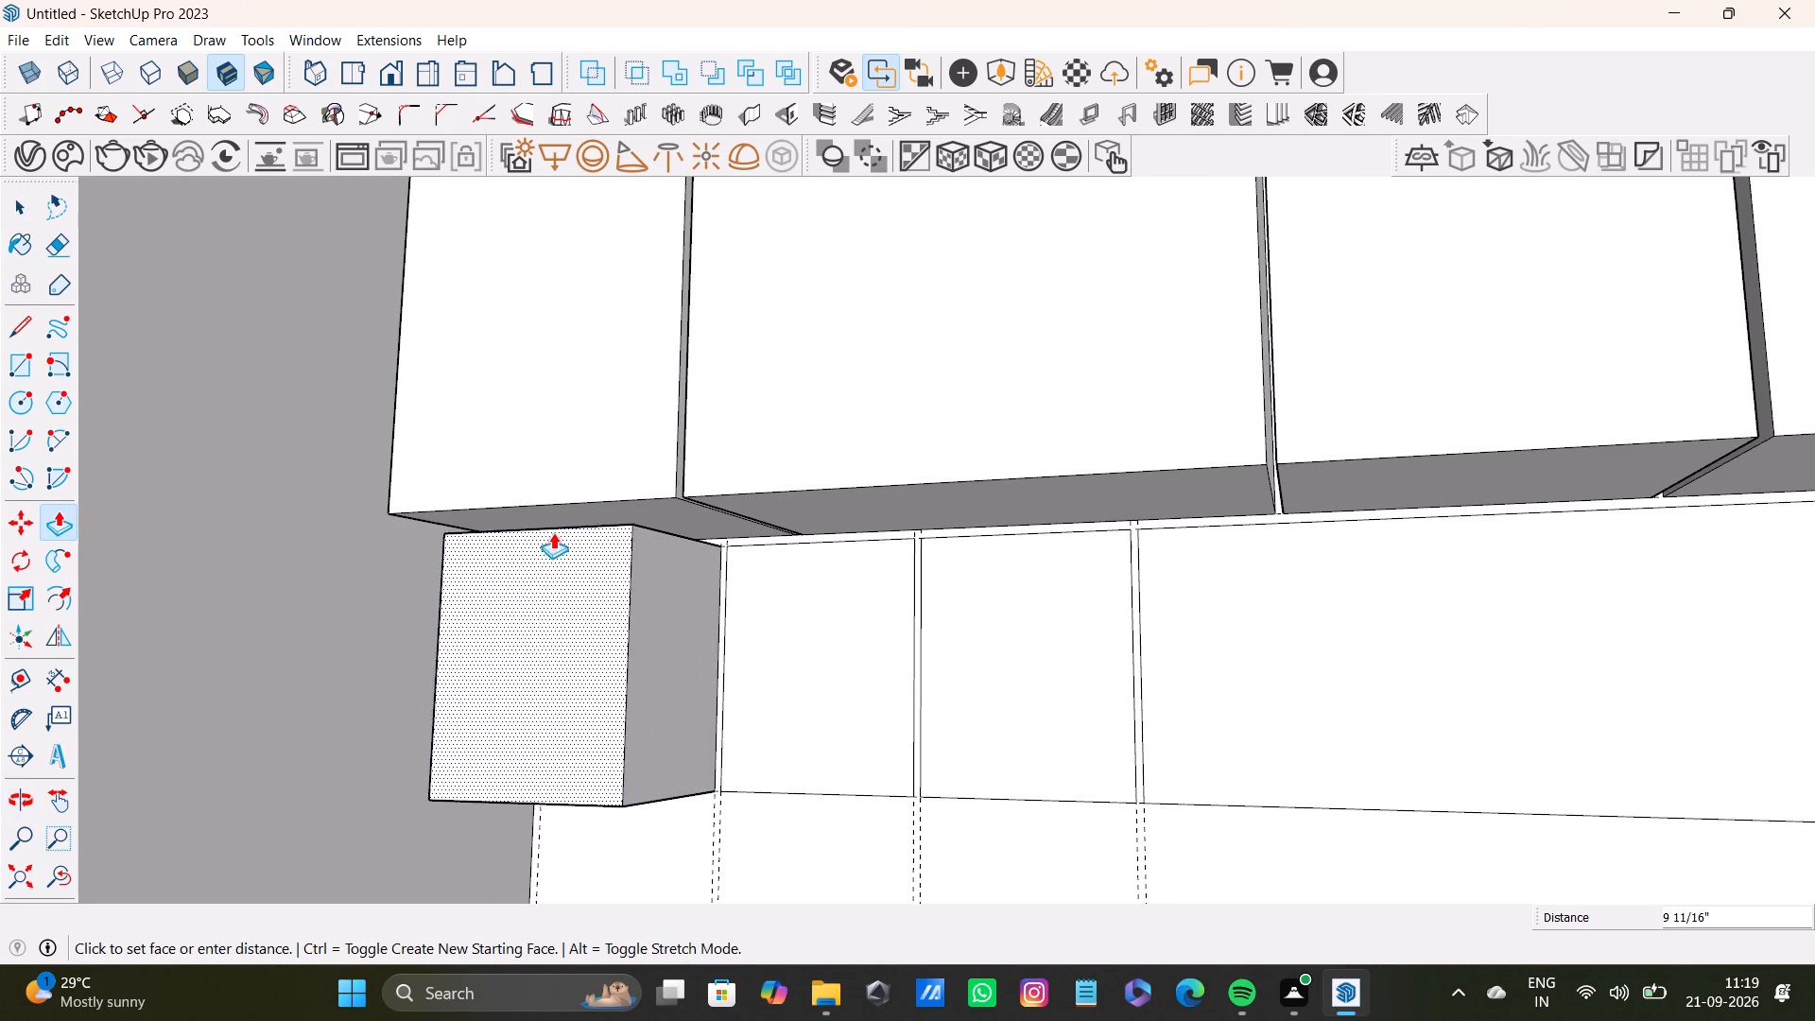
left_click_drag(553, 532, 534, 524)
Extrude the second lower-row compartment face outward beside the first lower box.
middle_click_drag(542, 557, 553, 619)
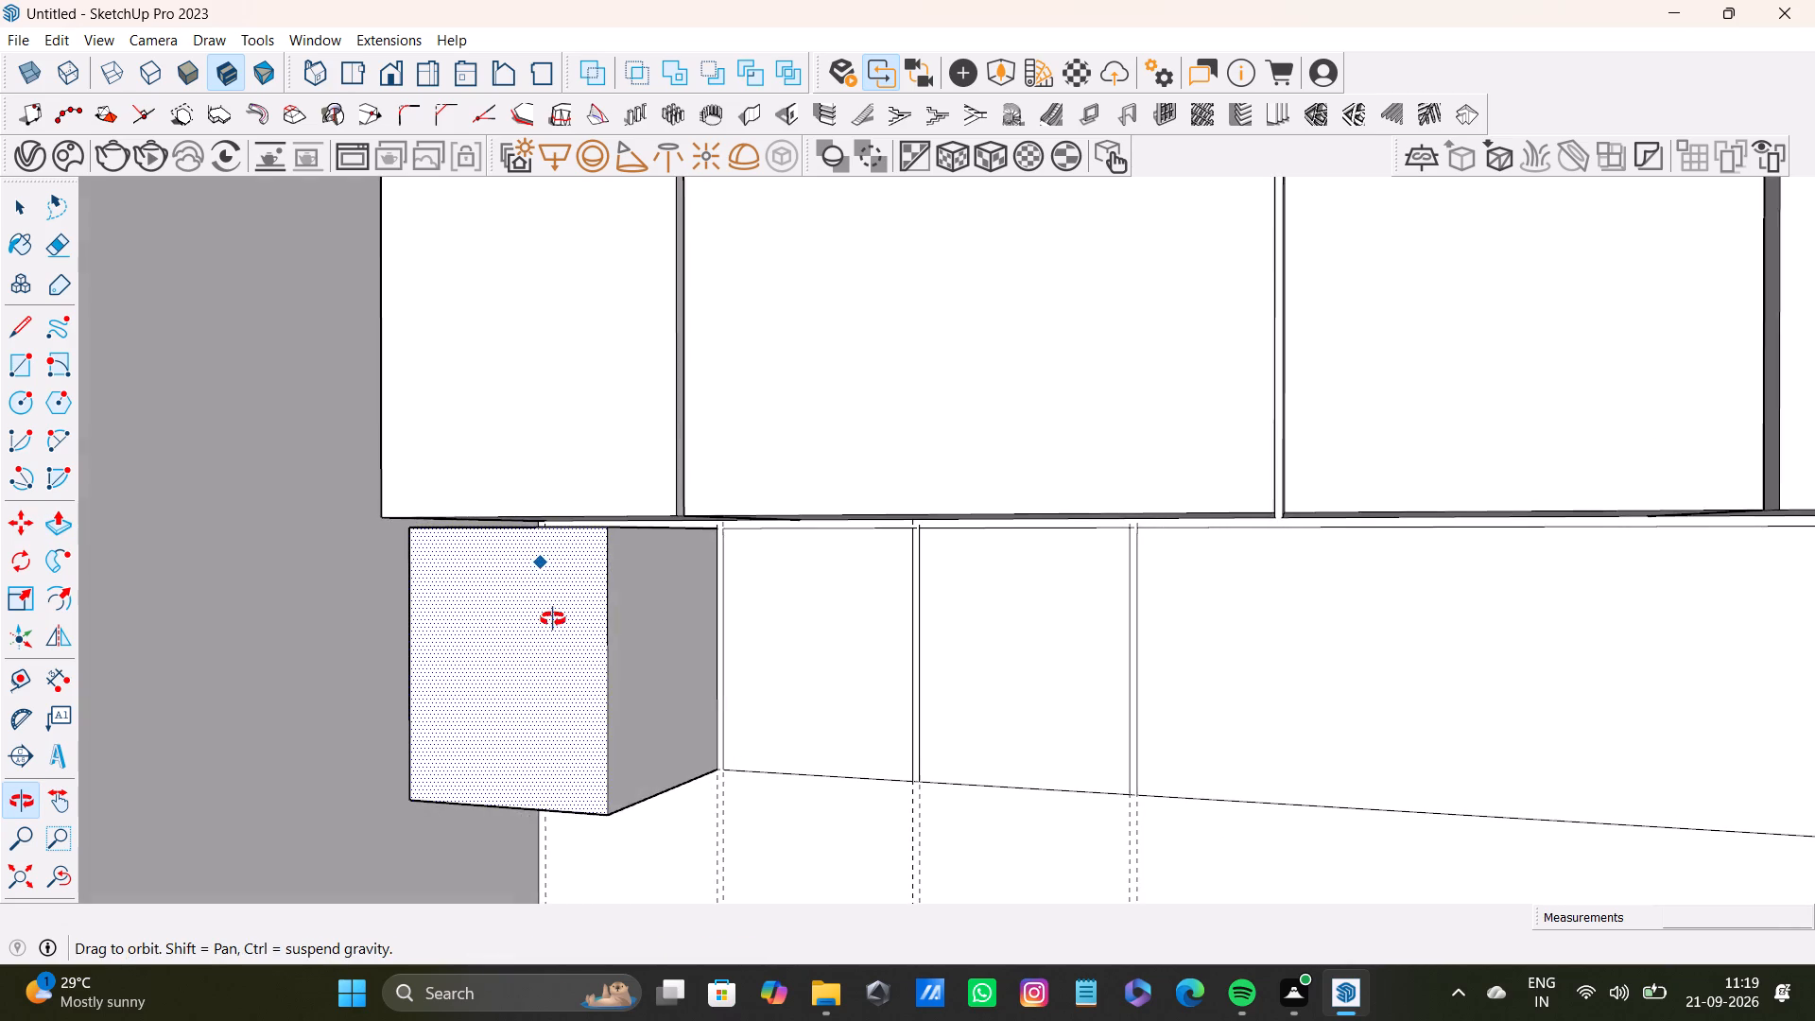
middle_click_drag(553, 619, 572, 614)
key("space")
left_click(810, 637)
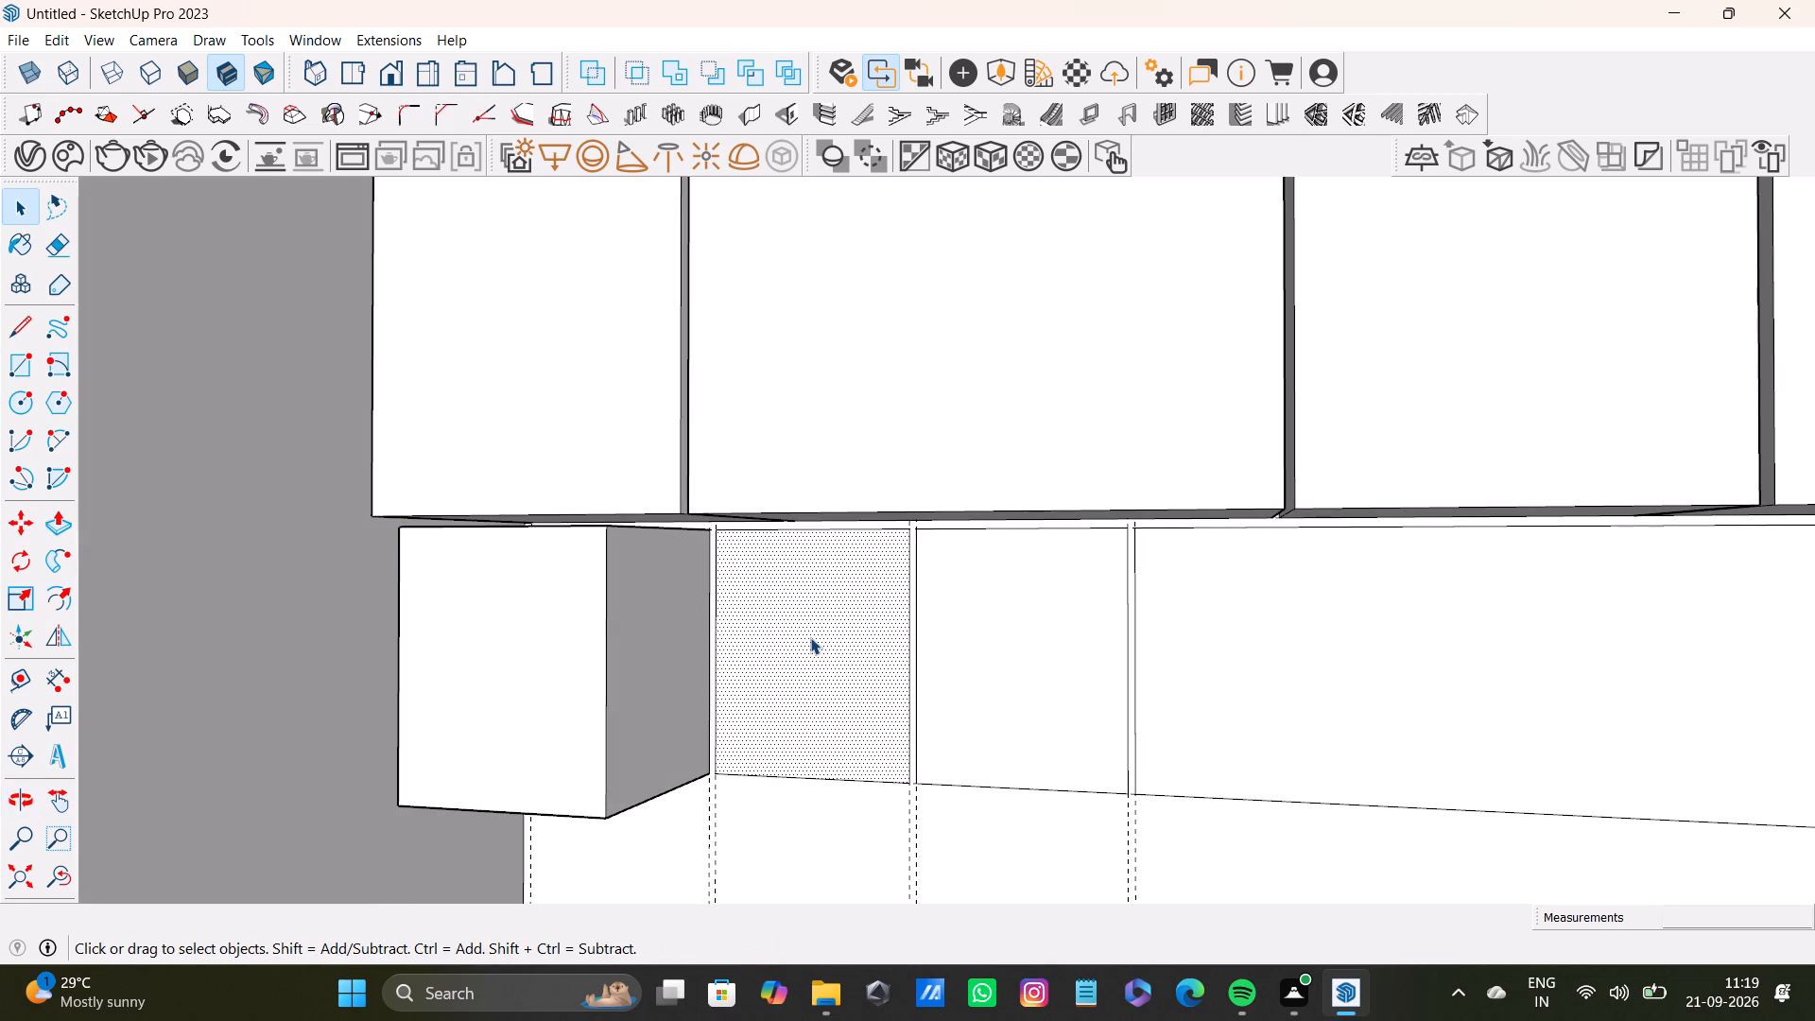
key("p")
left_click_drag(802, 633, 734, 642)
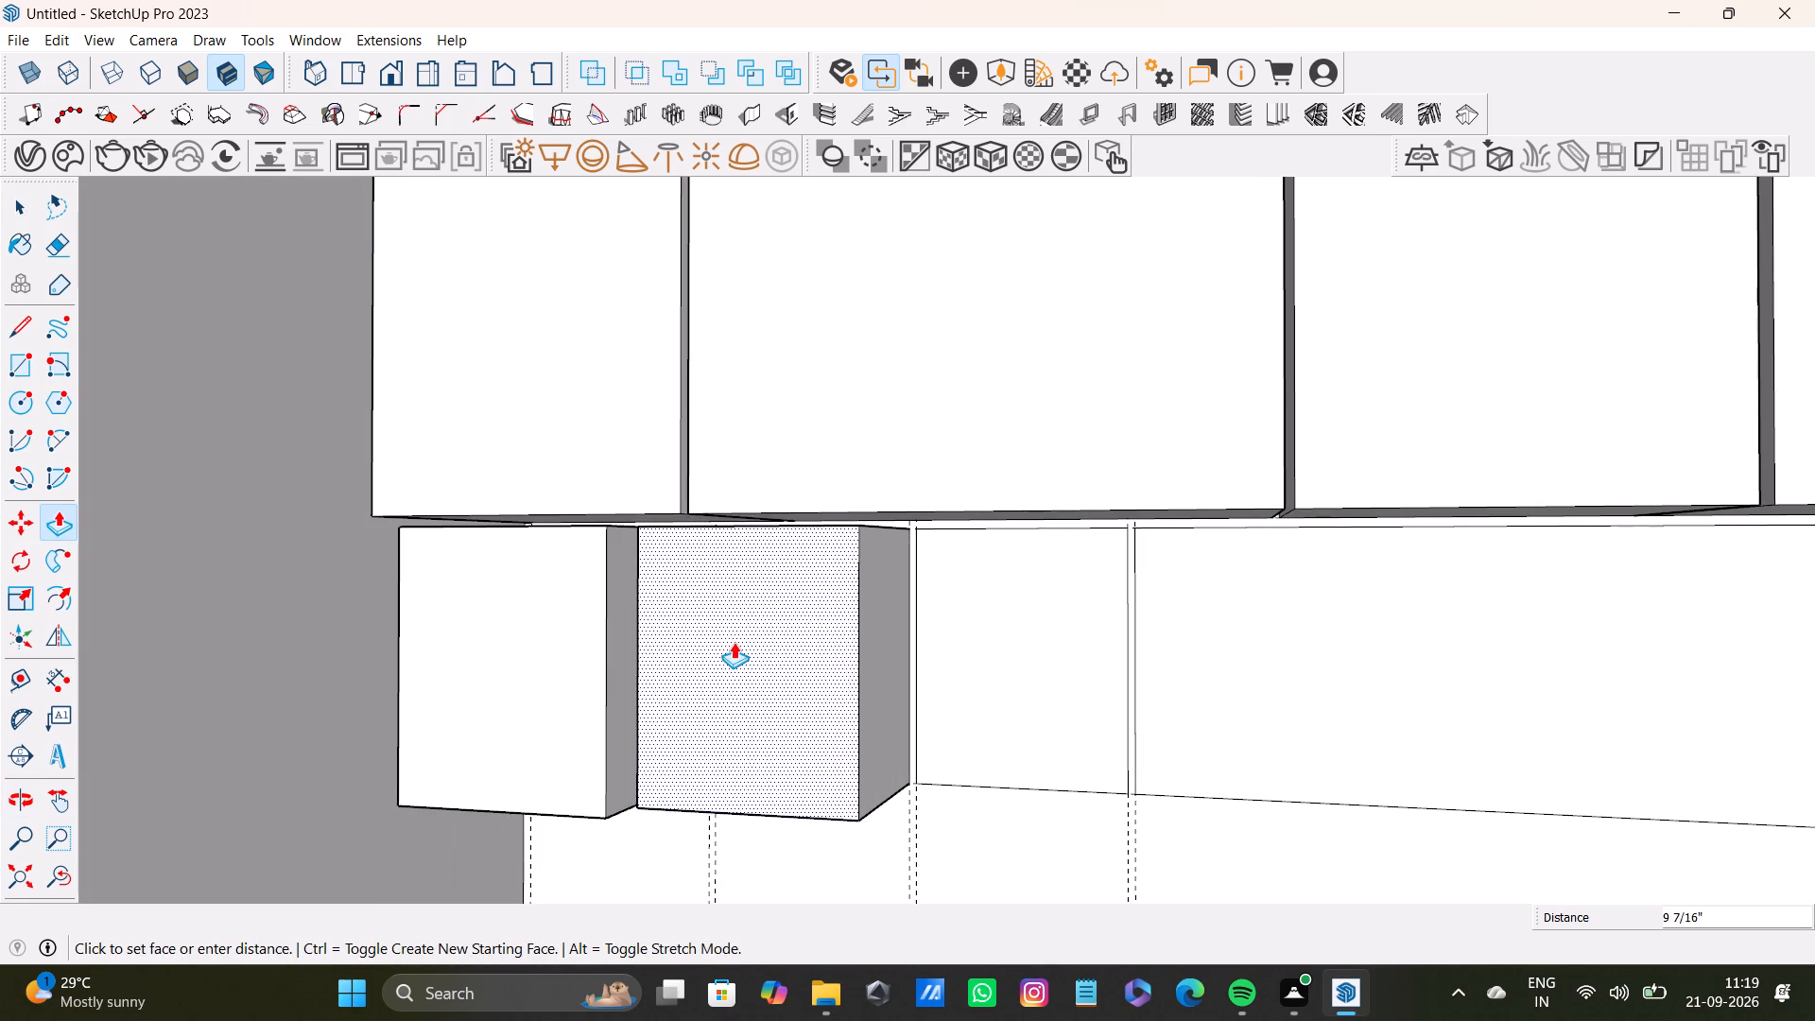
left_click_drag(734, 642, 665, 625)
middle_click_drag(632, 637, 716, 635)
left_click_drag(596, 640, 612, 589)
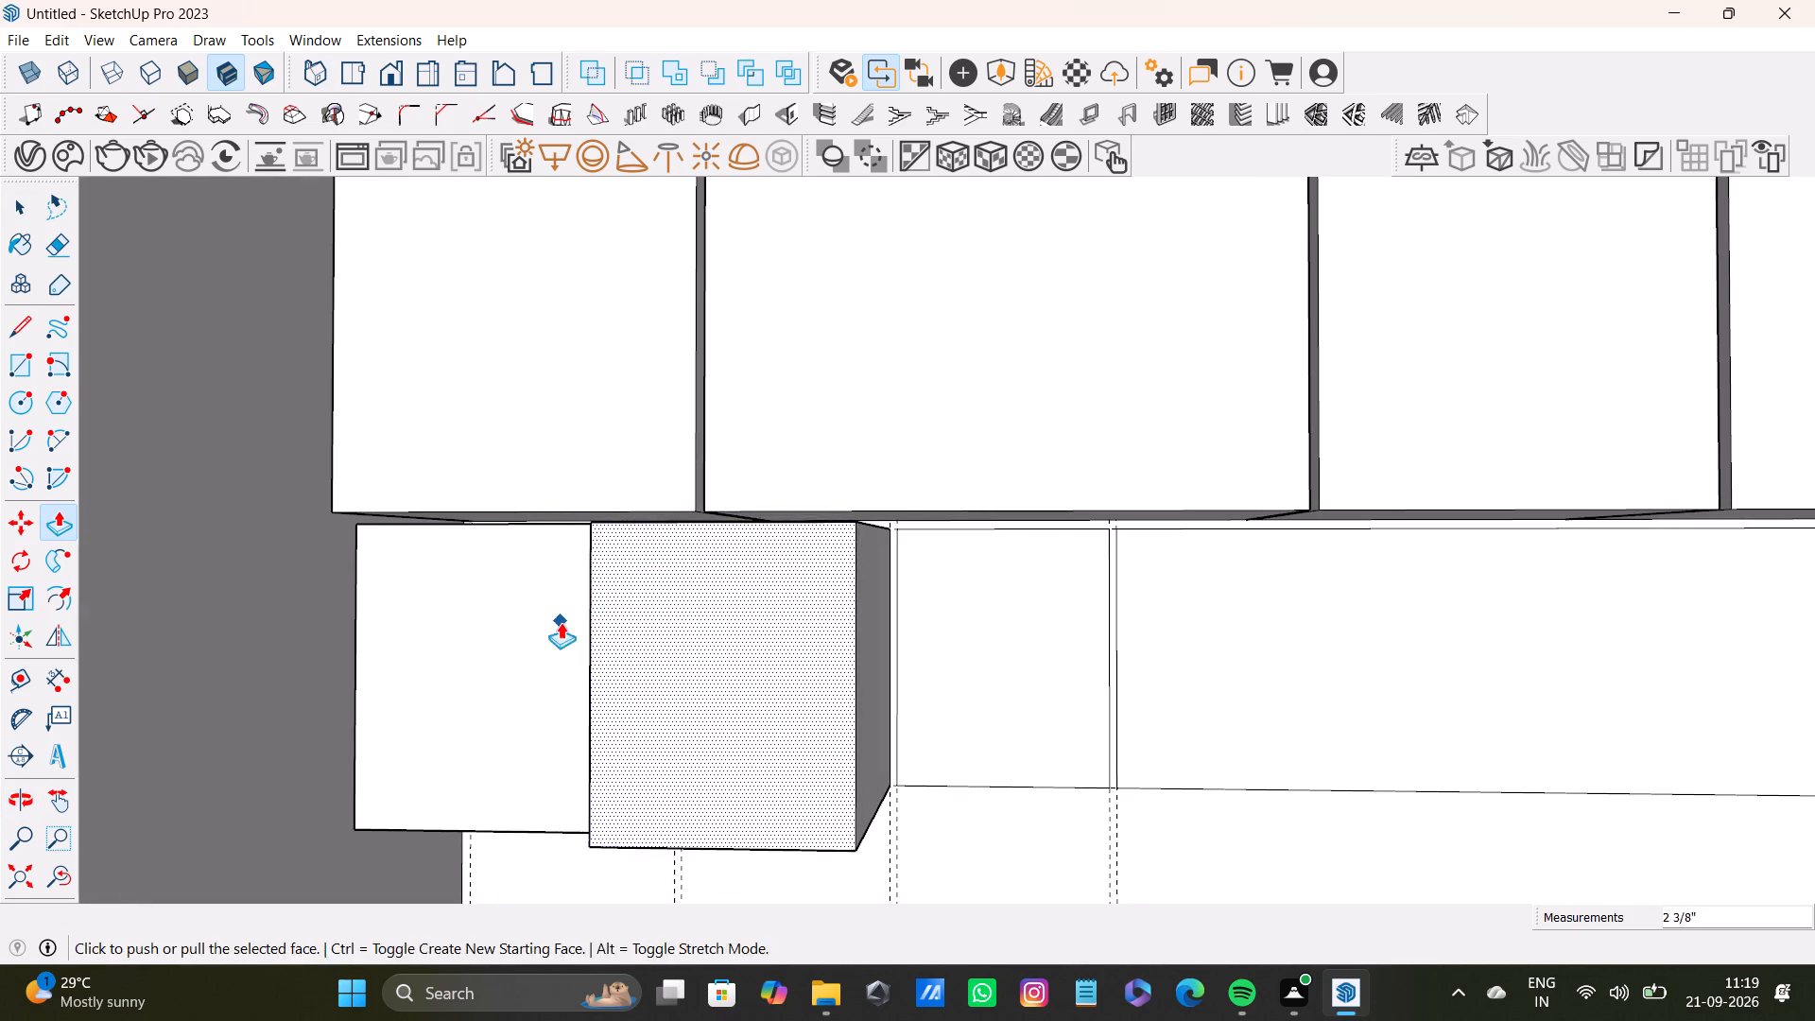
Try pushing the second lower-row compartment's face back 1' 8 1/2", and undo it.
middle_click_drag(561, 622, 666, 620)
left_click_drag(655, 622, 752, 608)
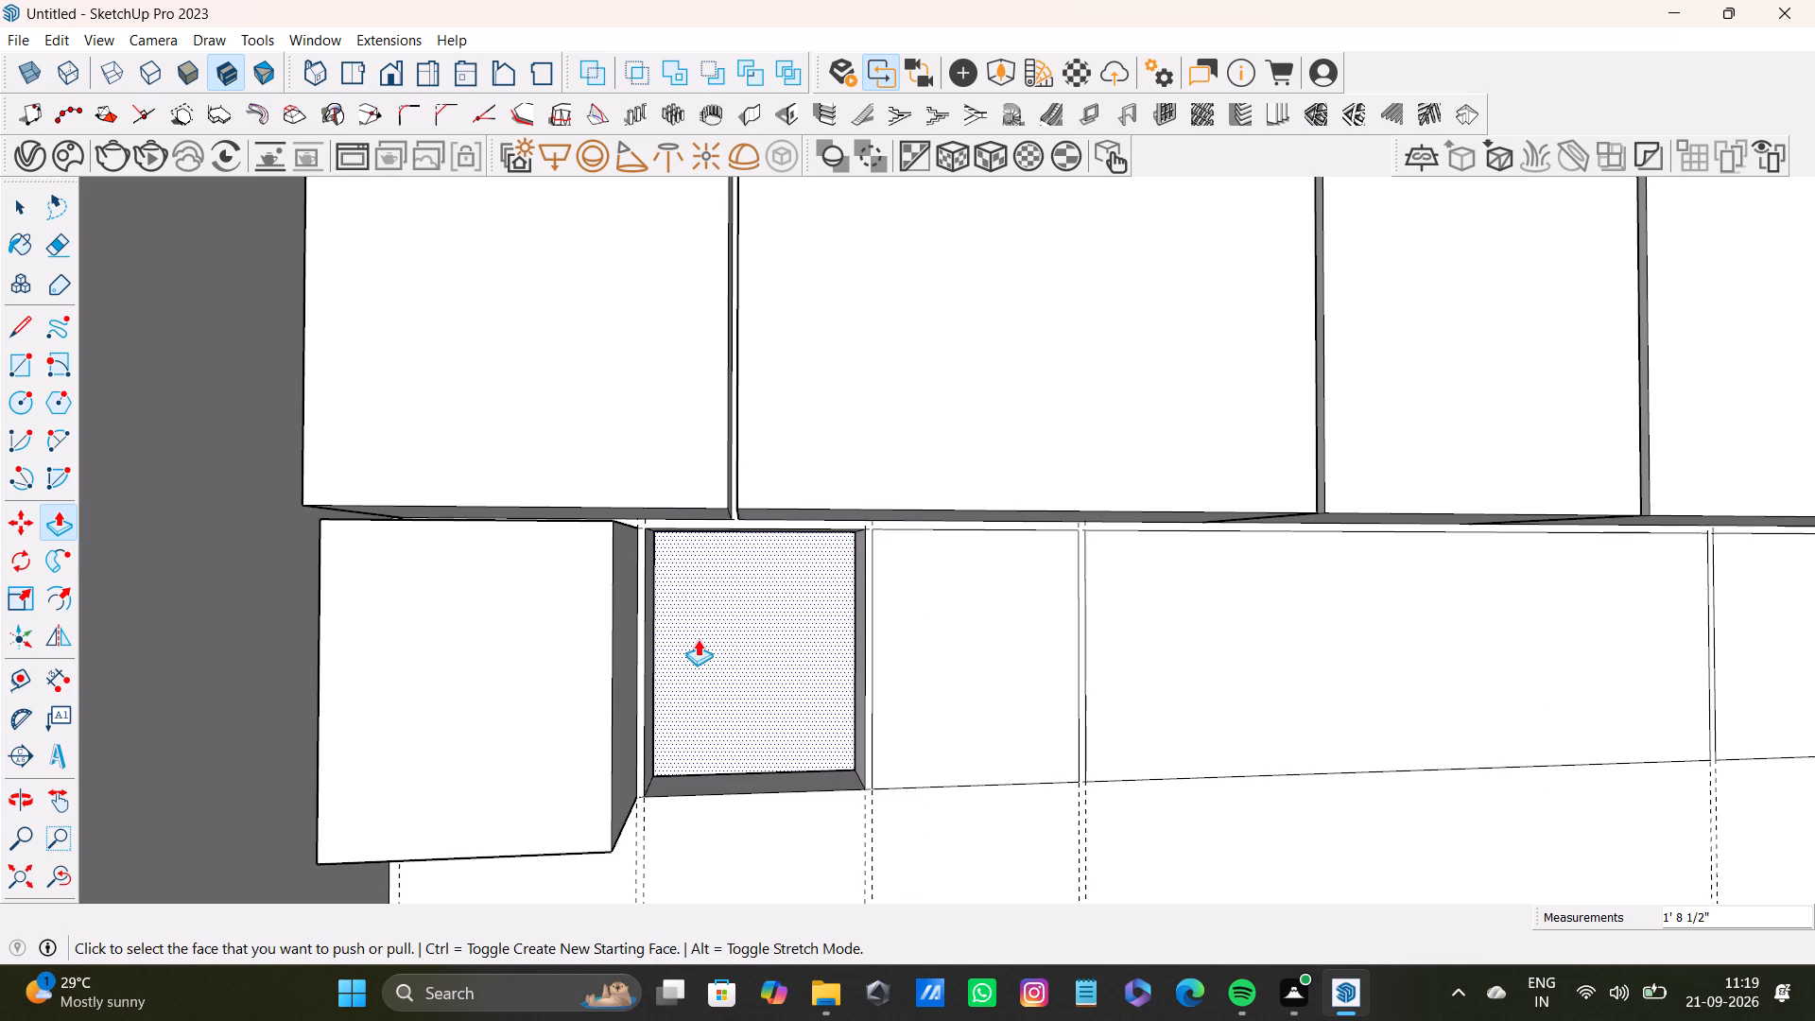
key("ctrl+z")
Adjust the second lower-row compartment's front face until it is flush with the first lower box.
middle_click_drag(581, 664, 734, 719)
left_click_drag(735, 749, 669, 722)
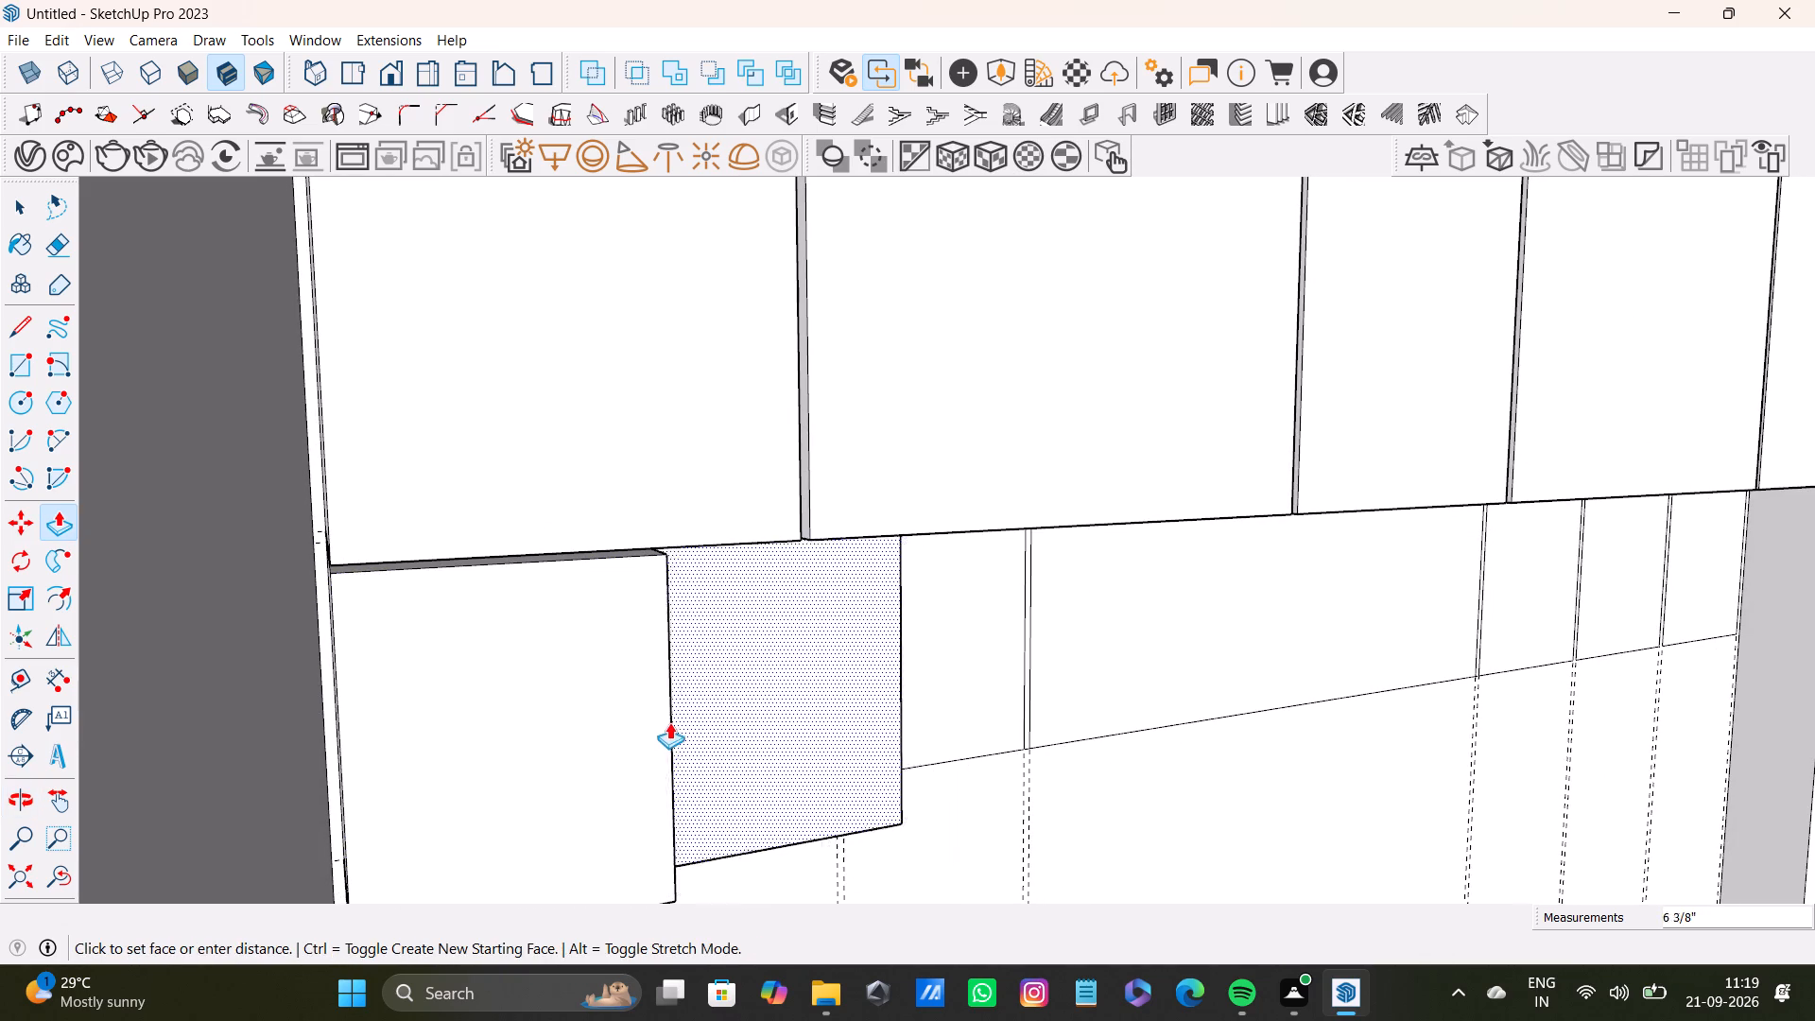
left_click_drag(669, 722, 665, 723)
Extrude the third lower-row compartment face flush with the two lower boxes beside it.
scroll(694, 718, "down", 4)
middle_click(785, 715, "shift")
left_click(64, 879)
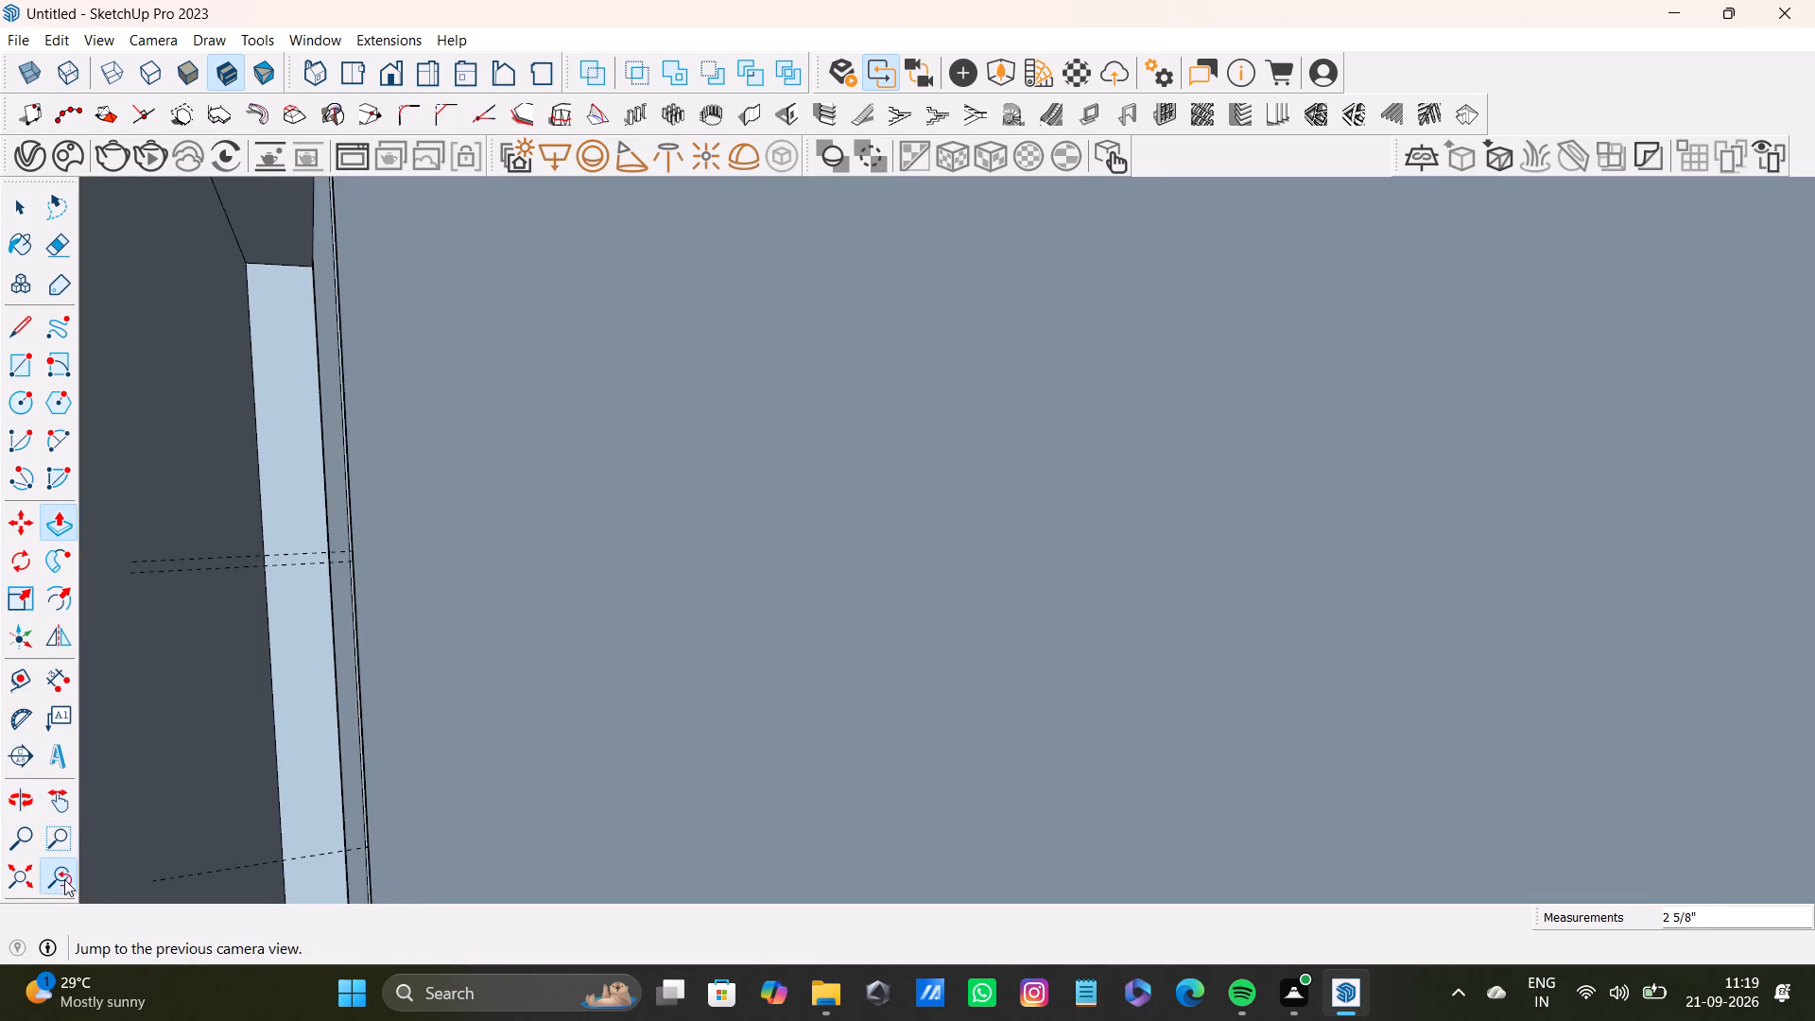
middle_click_drag(1027, 672, 663, 701)
left_click_drag(856, 658, 679, 609)
middle_click_drag(623, 629, 850, 570)
left_click_drag(753, 630, 649, 604)
Extrude the wide middle bay and the three narrow bays beyond it in the lower row 11 7/8".
scroll(634, 605, "down", 5)
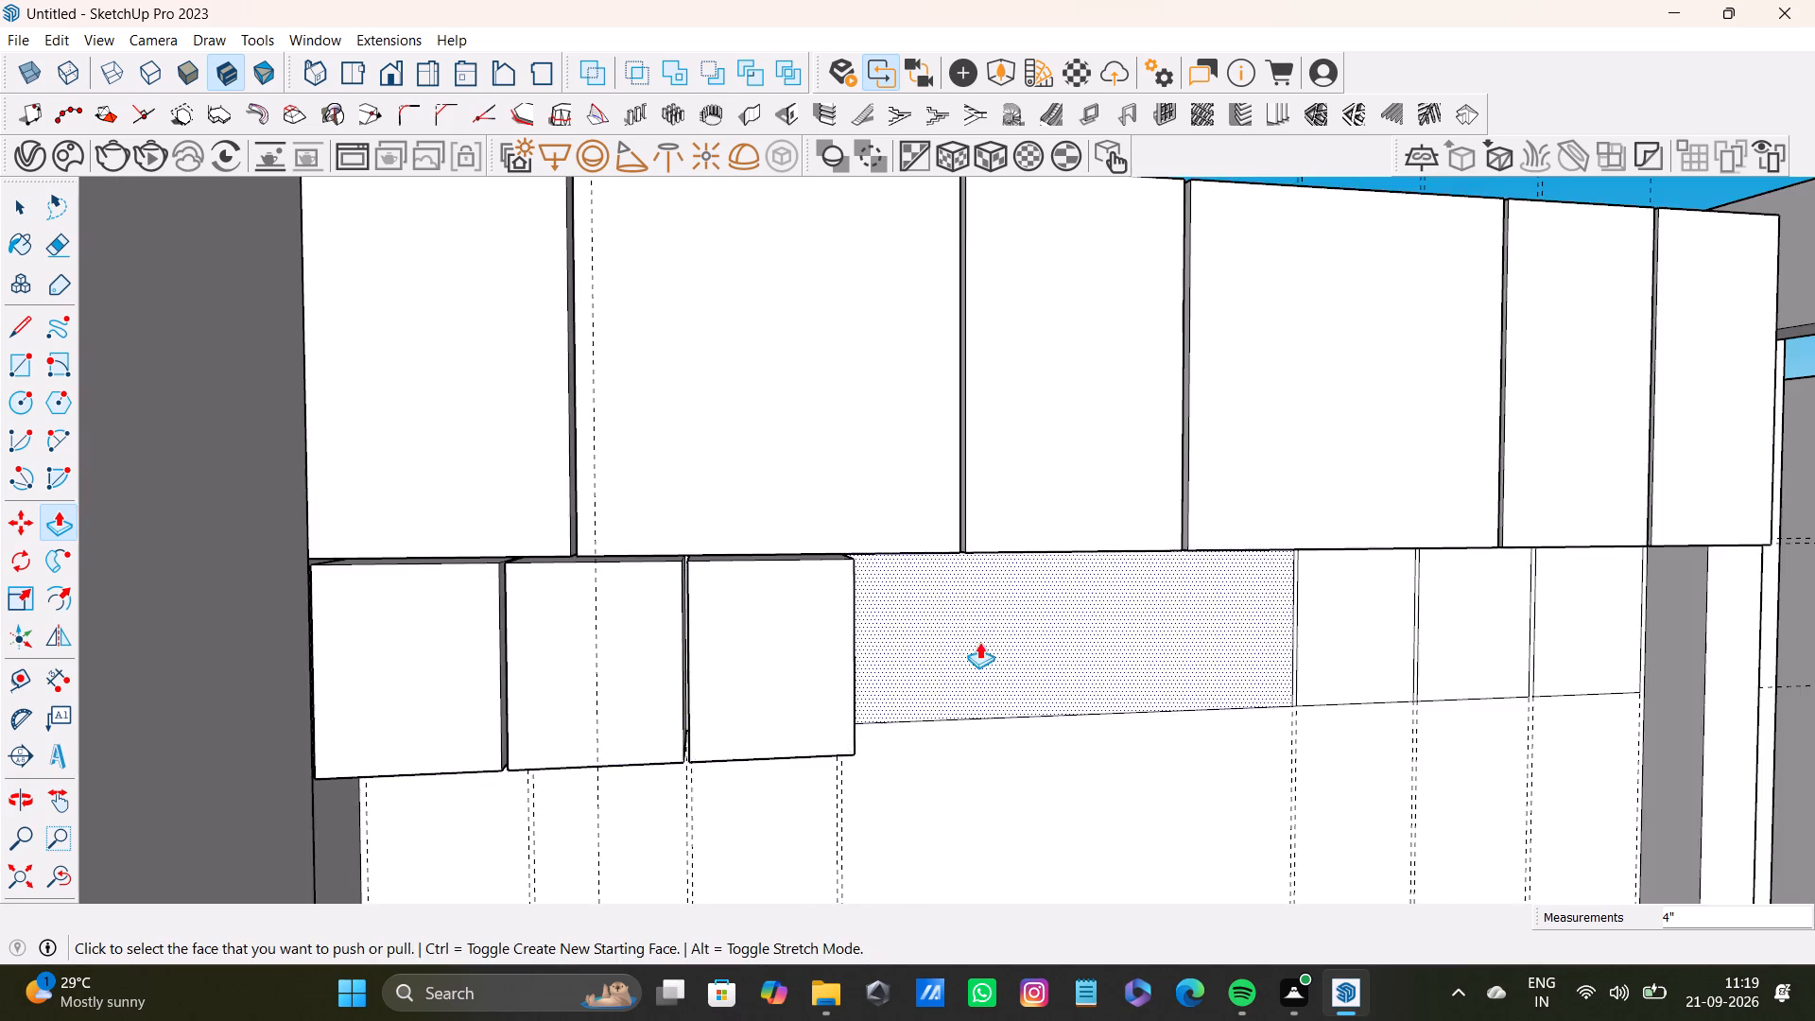
middle_click_drag(979, 642, 801, 656, "shift")
left_click_drag(799, 655, 640, 619)
scroll(1091, 637, "down", 3)
middle_click_drag(1087, 649, 1000, 669)
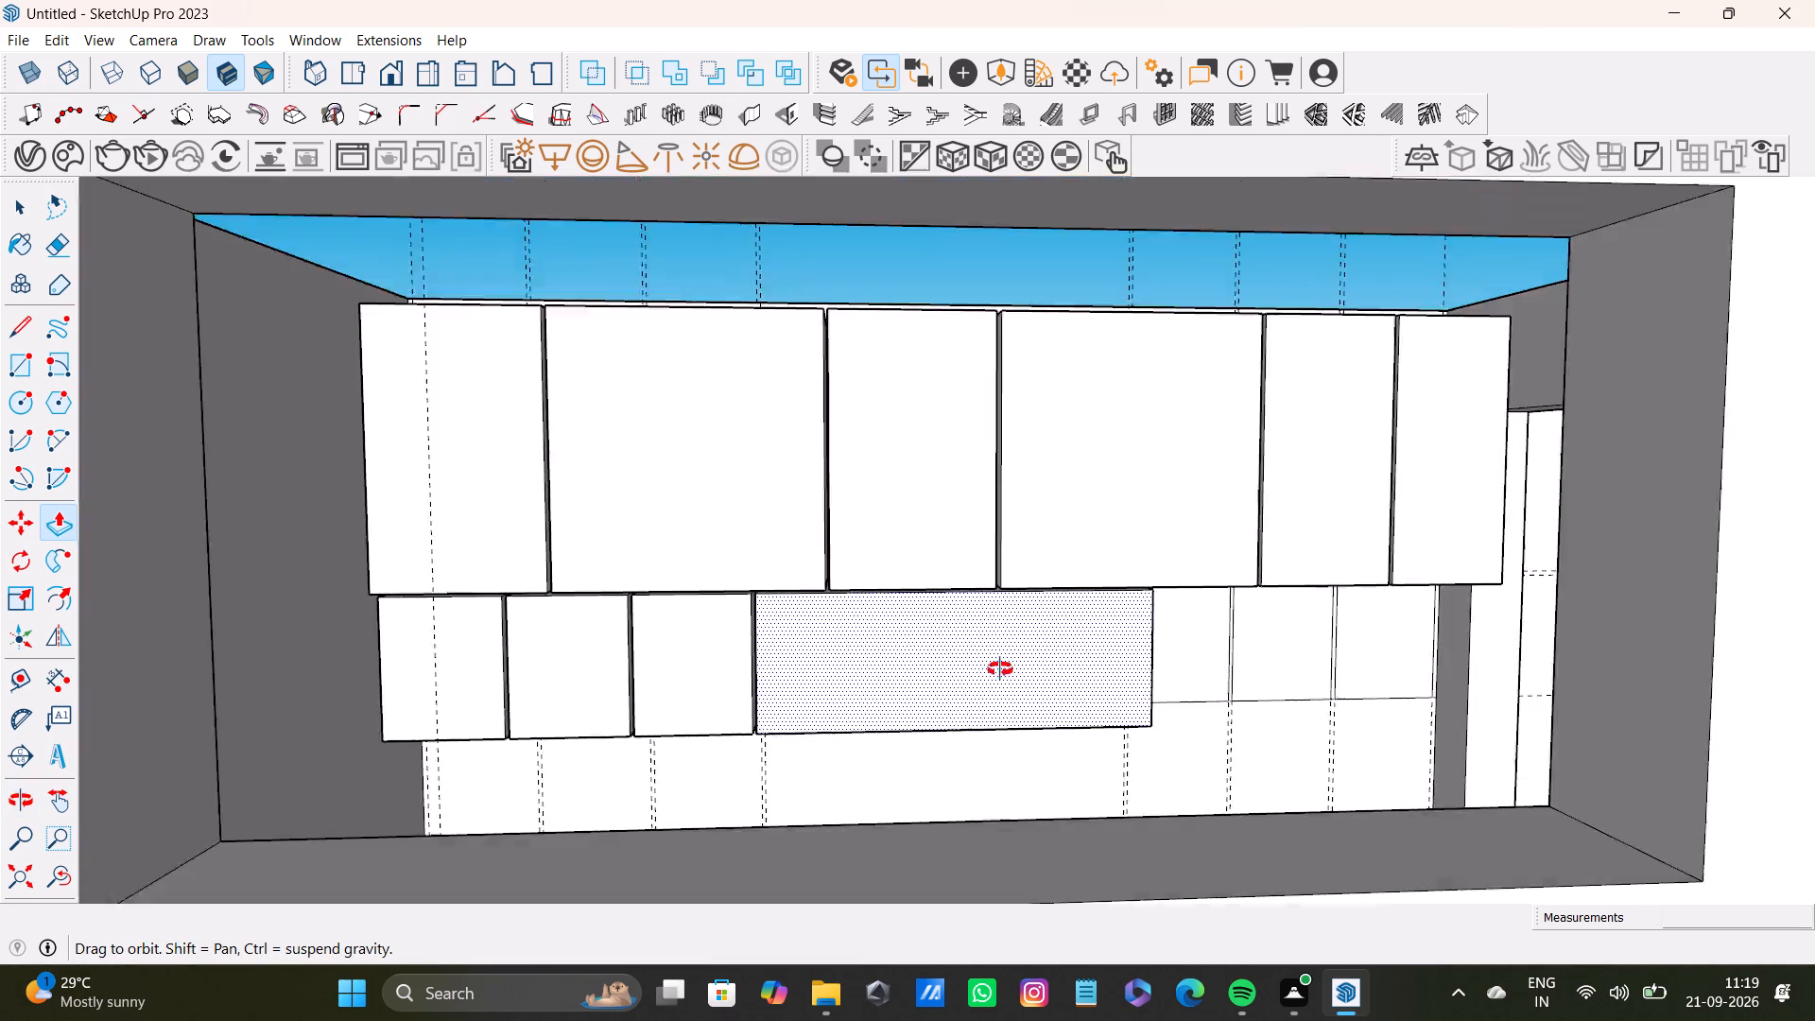
middle_click_drag(1000, 669, 1002, 674)
scroll(1108, 668, "up", 6)
left_click_drag(1212, 643, 1134, 636)
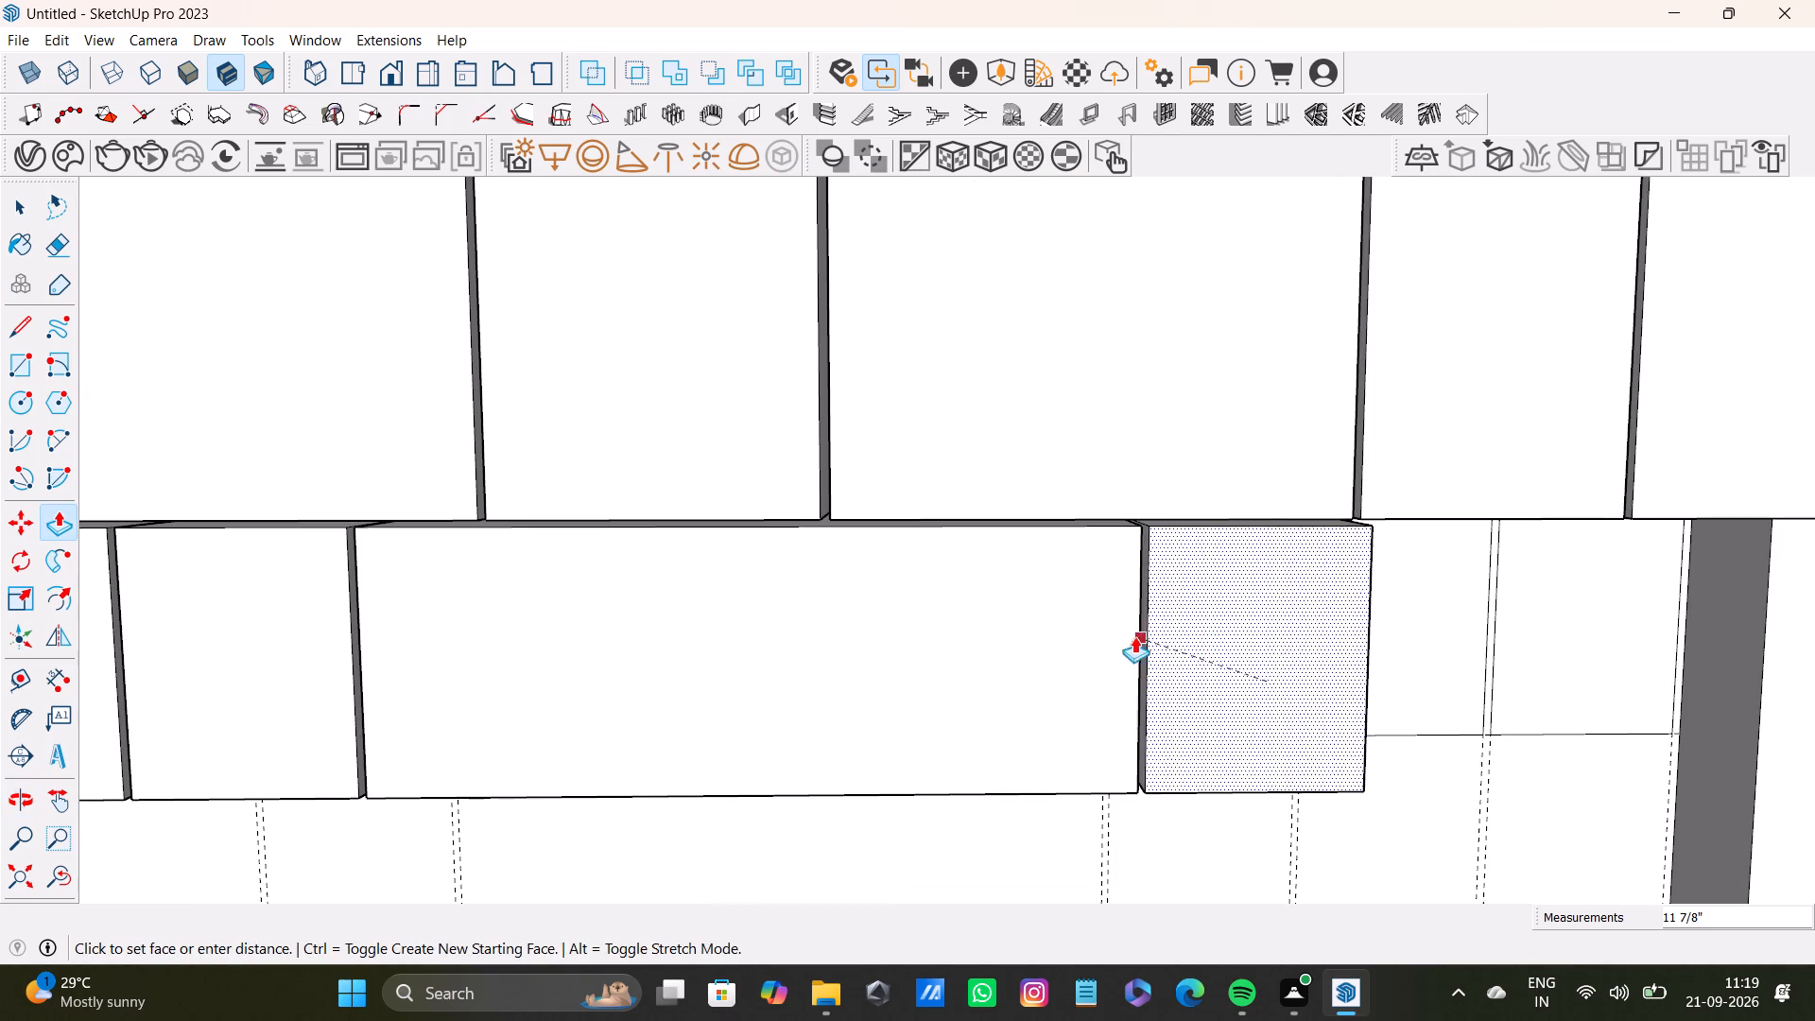
left_click_drag(1134, 636, 1111, 632)
left_click_drag(1423, 619, 1338, 622)
left_click_drag(1627, 621, 1512, 620)
Raise the top faces of the first two lower-row boxes 5/16" to narrow the gap below the upper row.
scroll(1313, 629, "down", 3)
middle_click_drag(1253, 645, 1256, 622)
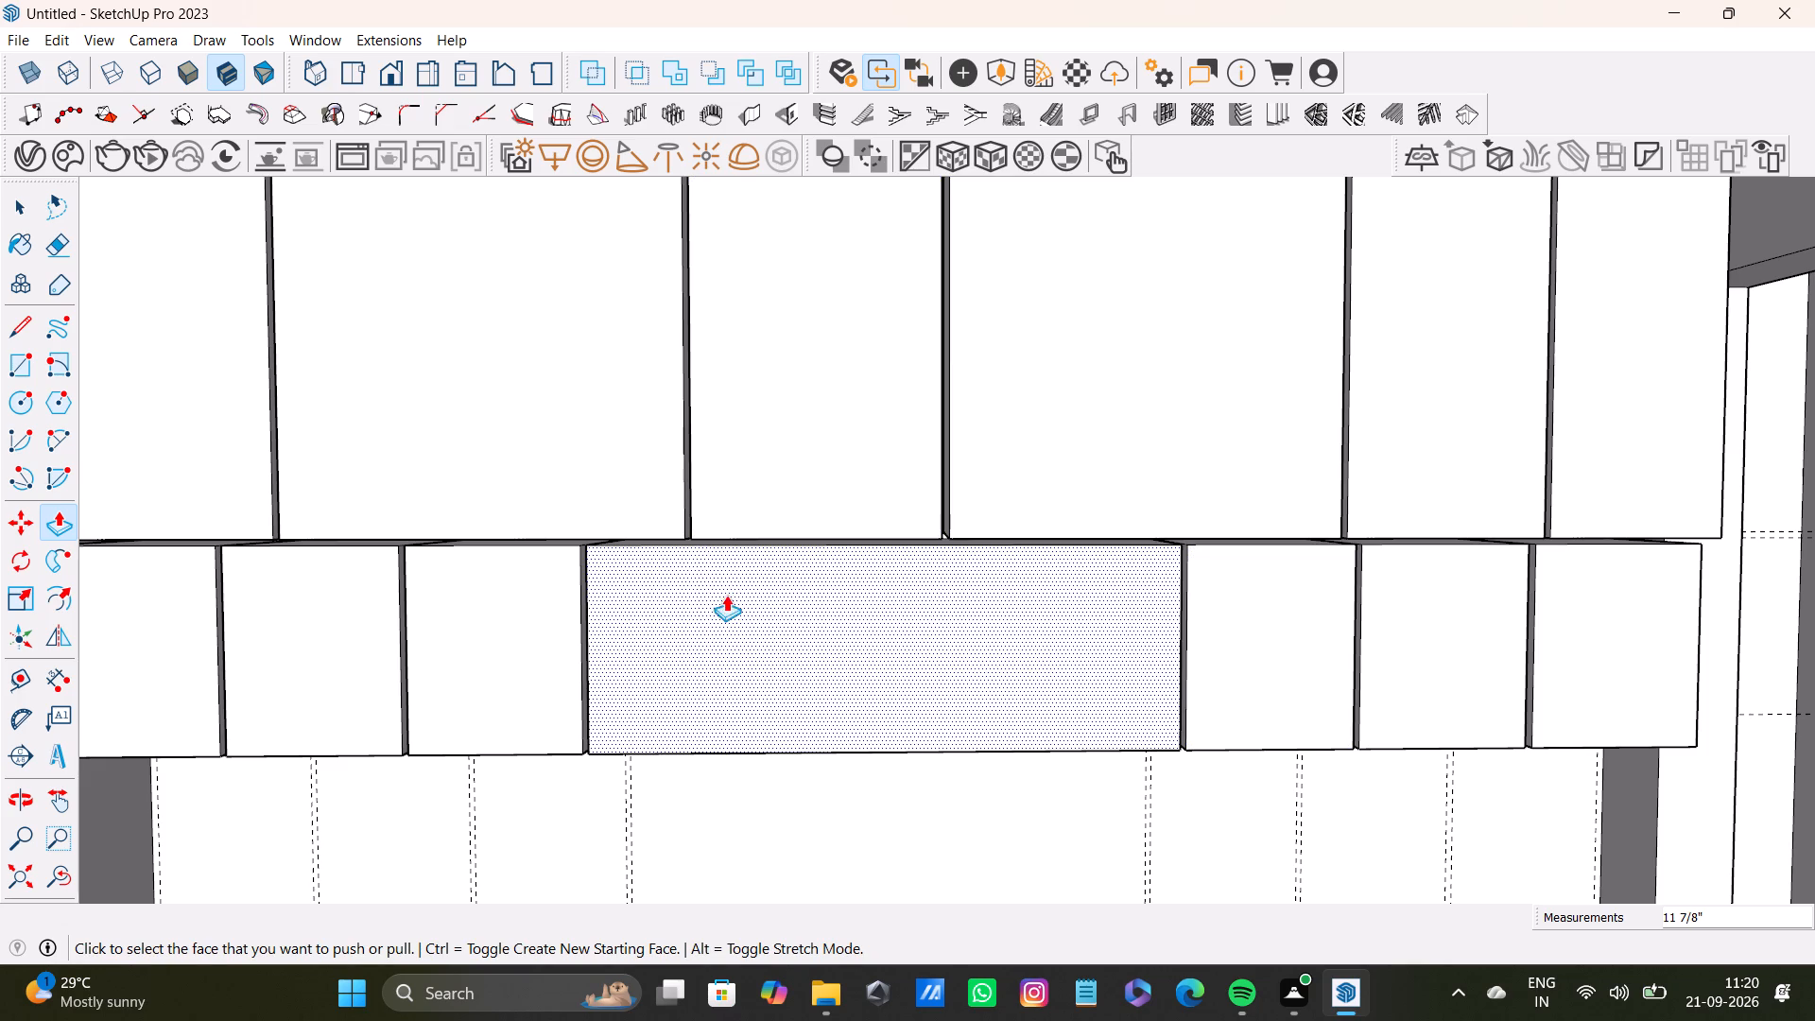
scroll(635, 577, "down", 4)
middle_click_drag(636, 569, 772, 569, "shift")
scroll(572, 551, "up", 11)
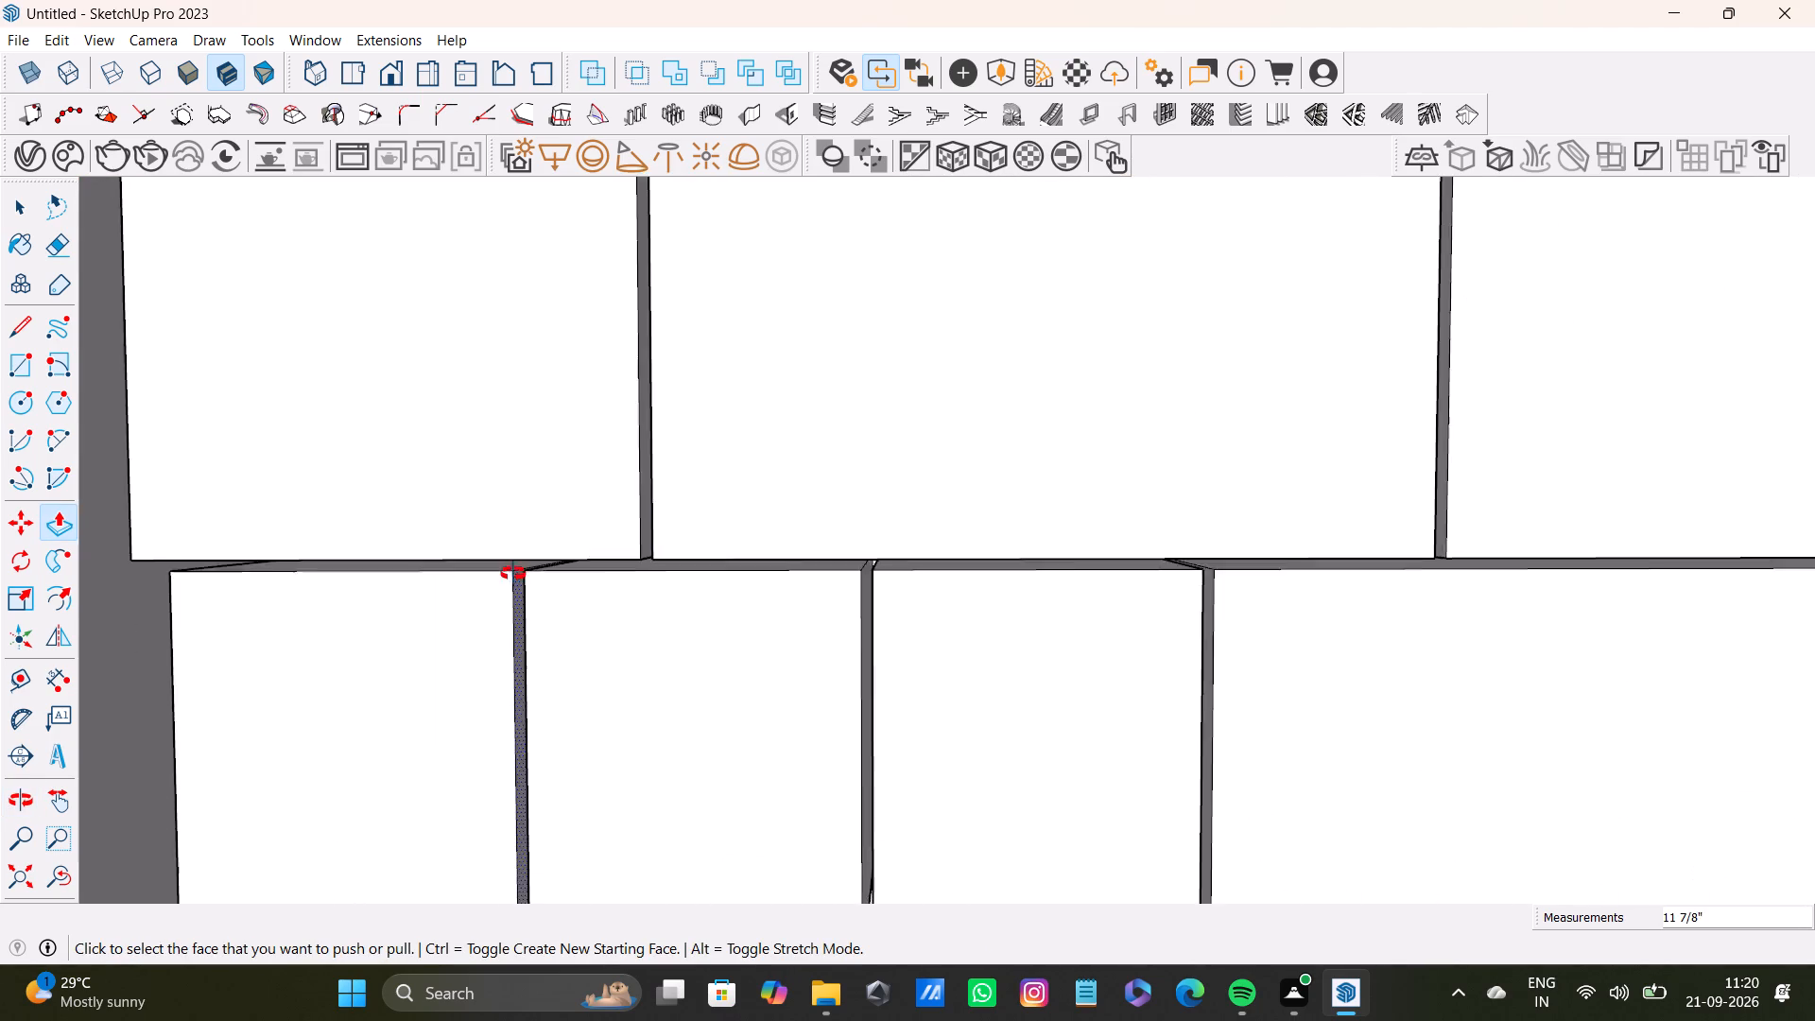
middle_click_drag(513, 573, 491, 618)
scroll(464, 565, "up", 7)
middle_click_drag(494, 598, 493, 544)
scroll(493, 552, "up", 4)
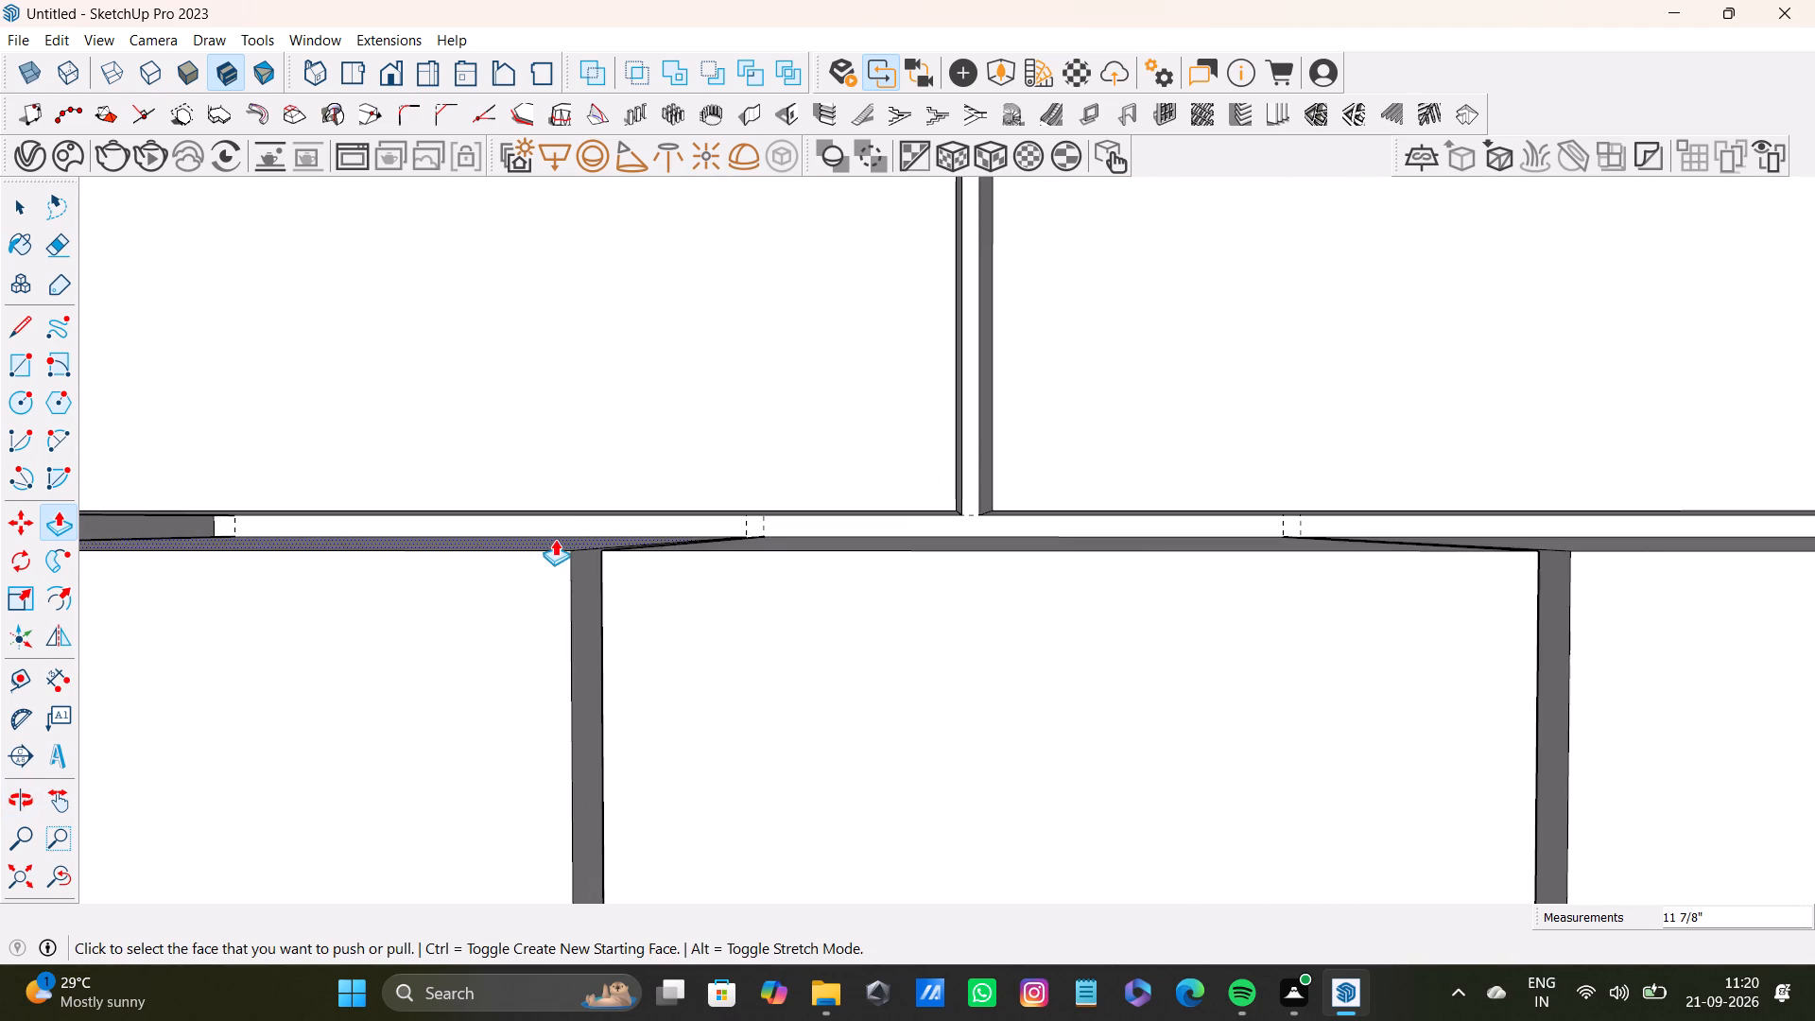
left_click_drag(557, 539, 559, 523)
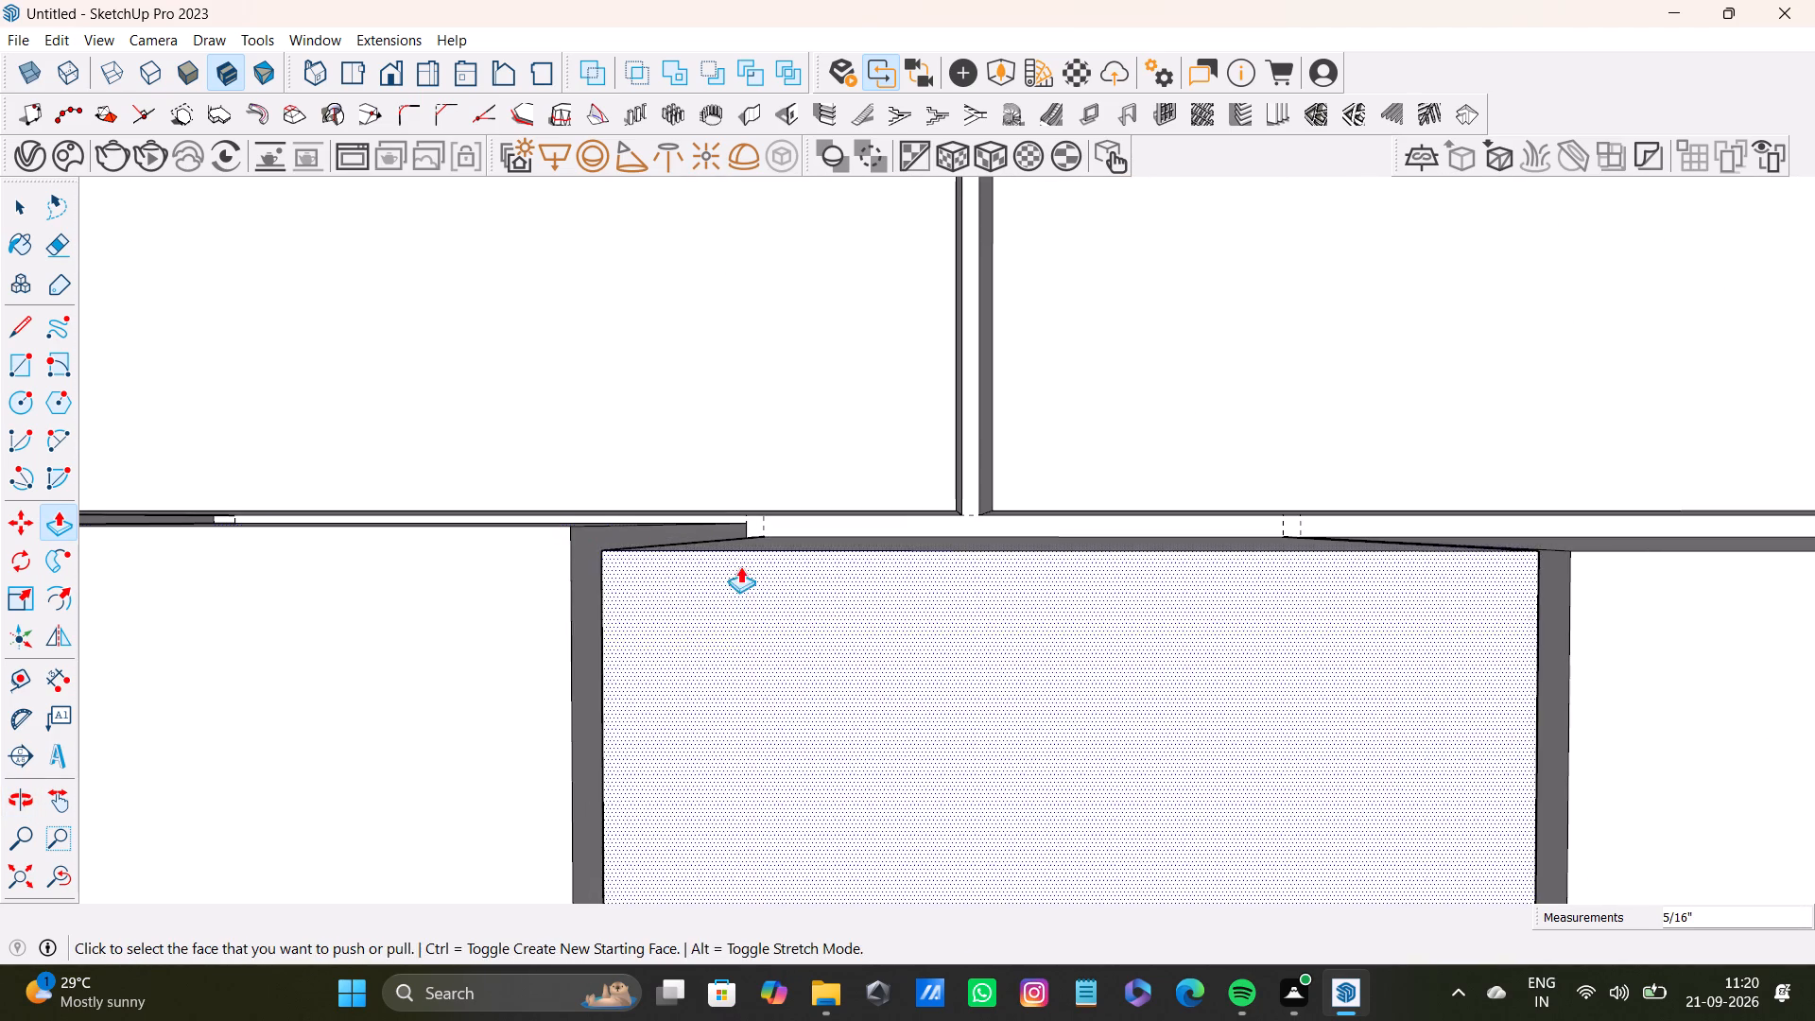
left_click_drag(689, 549, 574, 524)
Raise the top faces of the third lower-row box and the wide middle box 5/16".
scroll(667, 574, "down", 4)
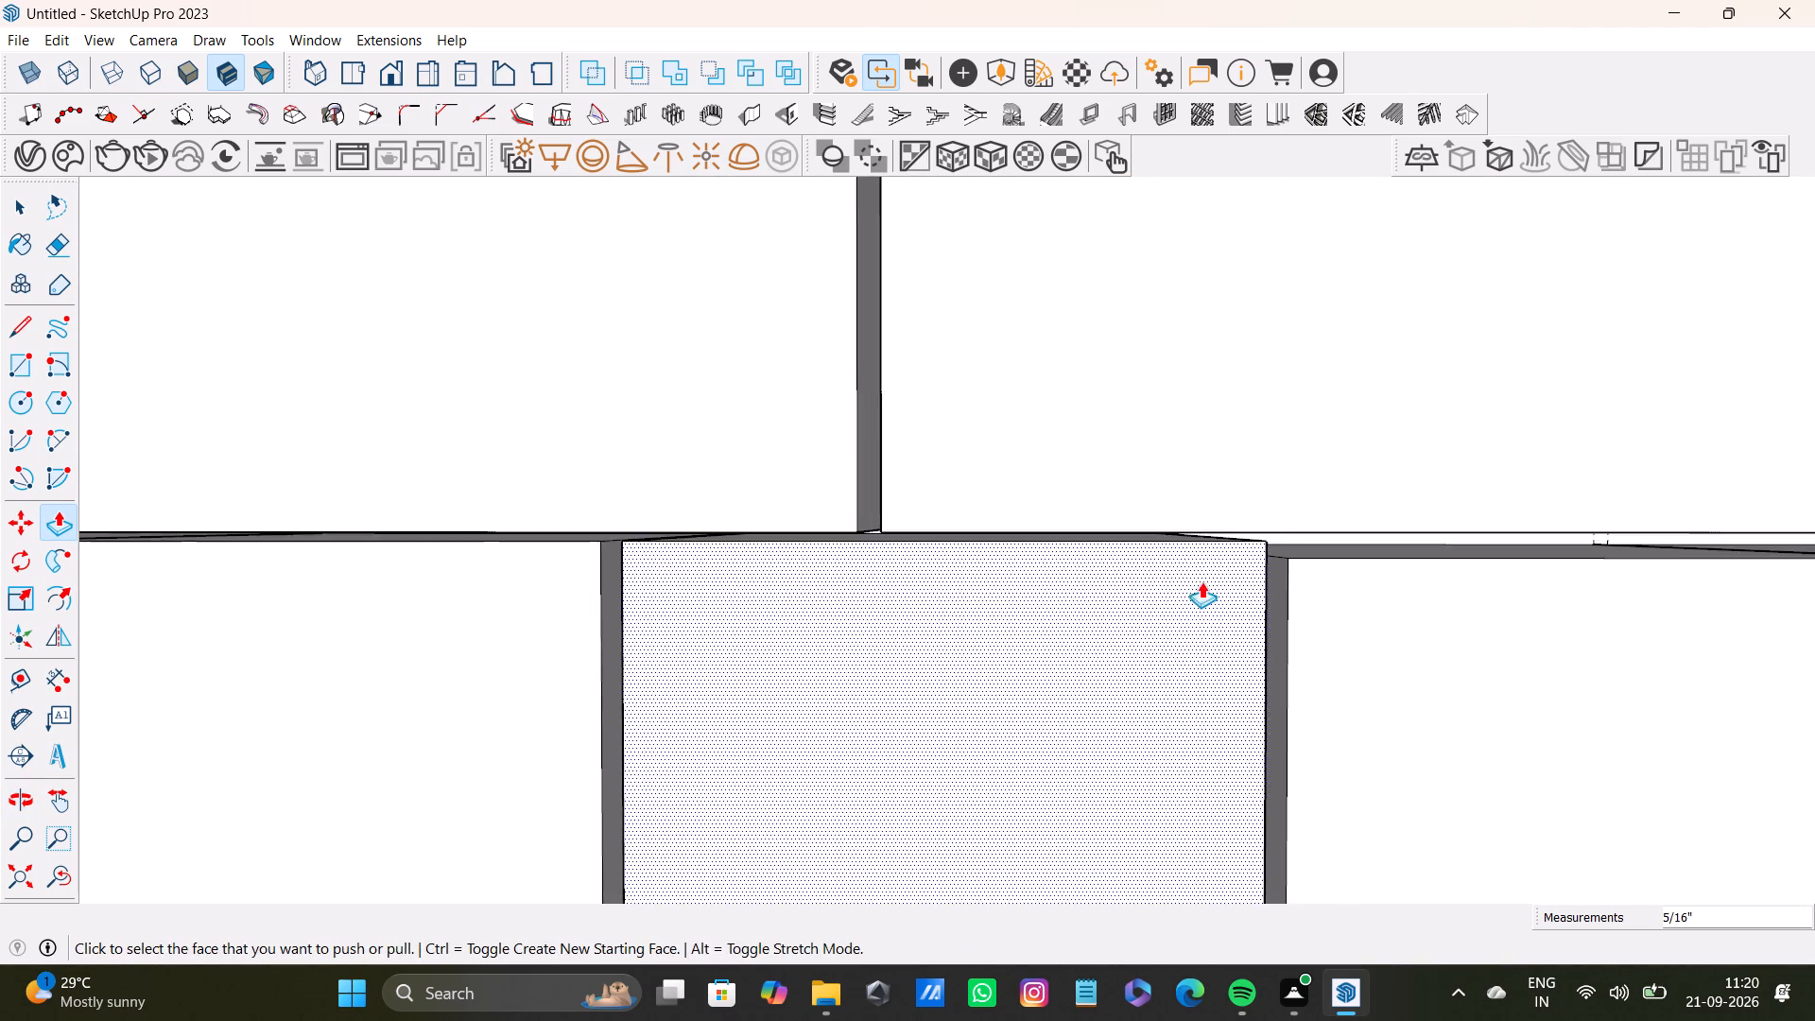
middle_click_drag(1203, 581, 1067, 580, "shift")
scroll(1146, 558, "up", 3)
left_click_drag(1164, 548, 1110, 528)
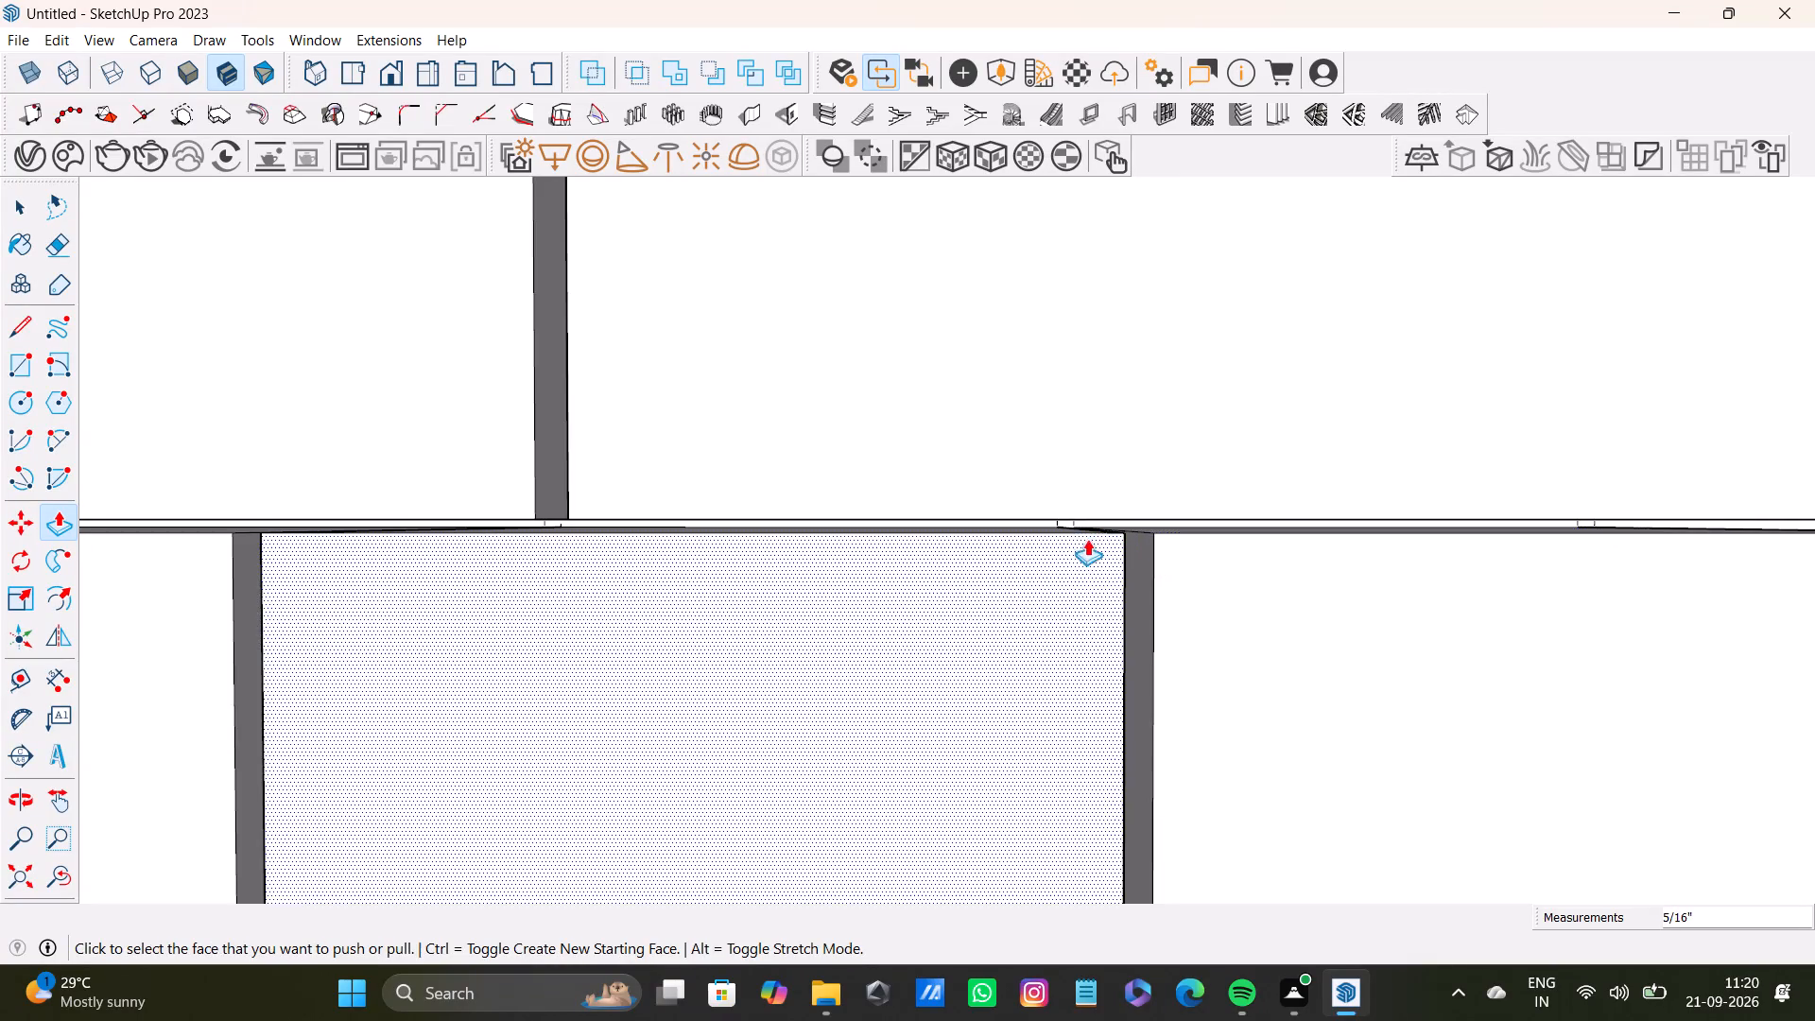
scroll(1147, 567, "down", 3)
middle_click_drag(1296, 580, 667, 571, "shift")
scroll(1218, 551, "up", 2)
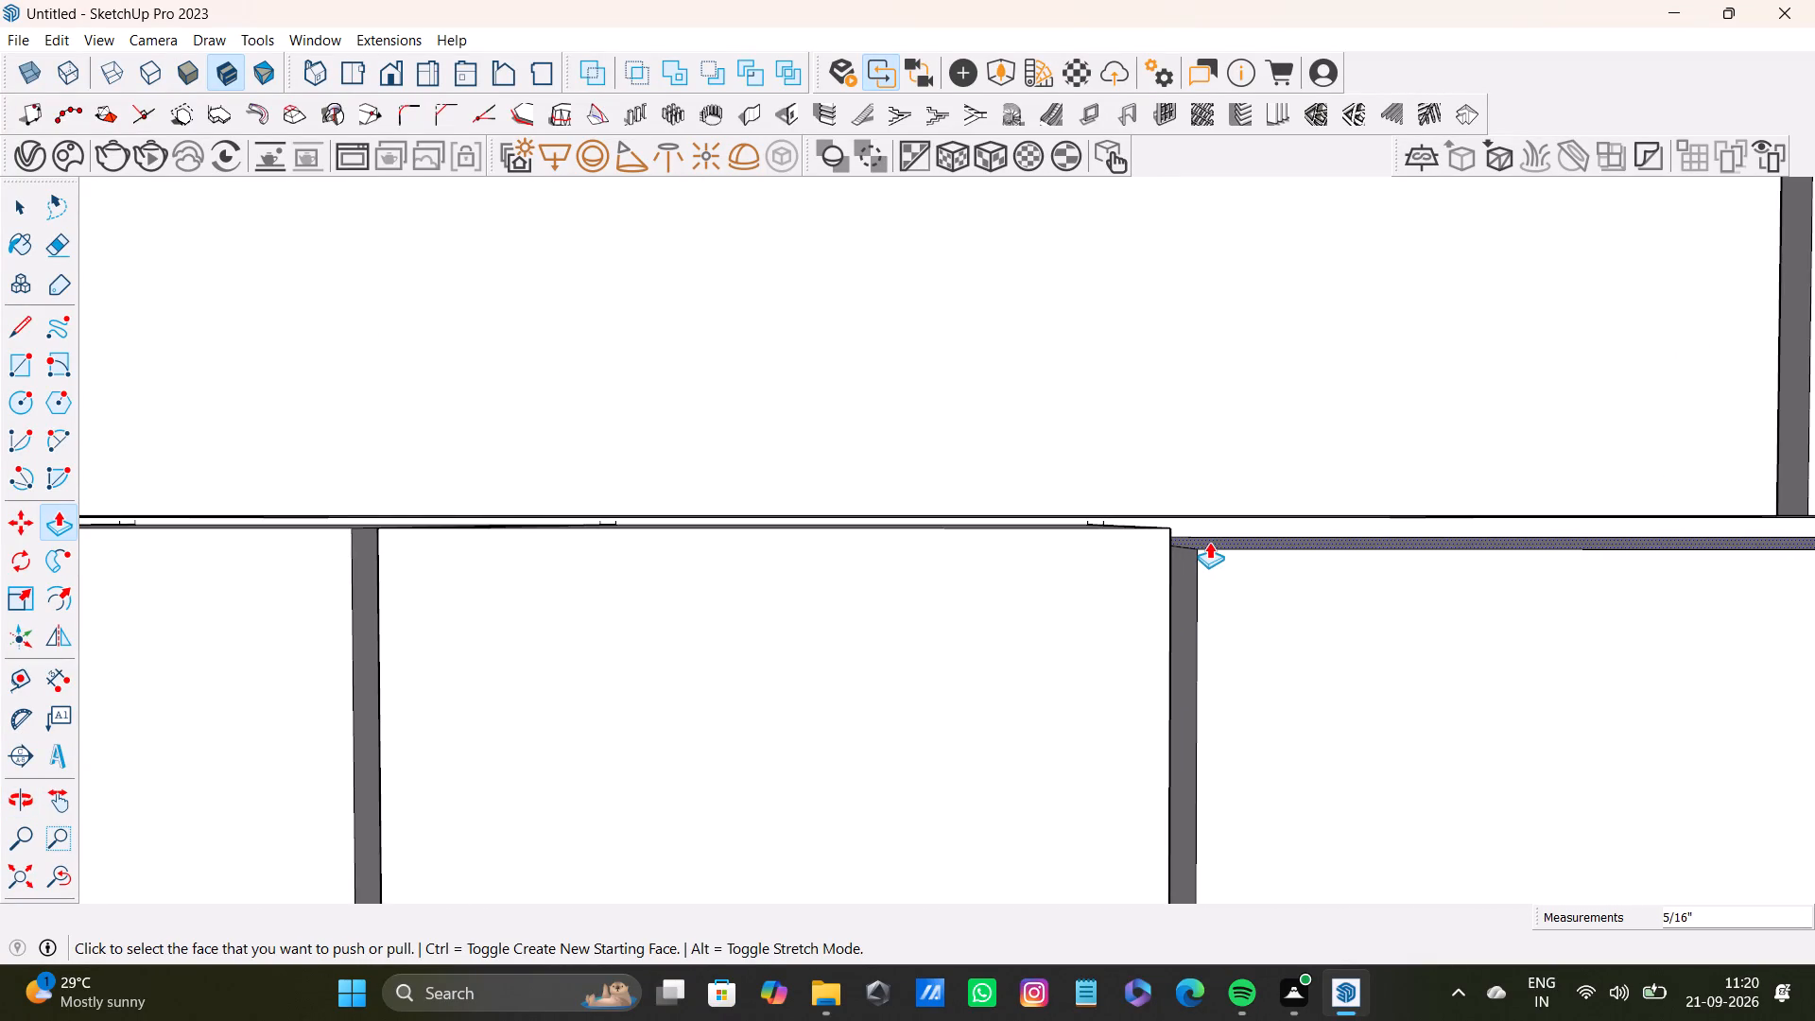
left_click_drag(1209, 545, 1159, 527)
Raise the top faces of the first two narrow lower-row boxes beyond the wide middle box 5/16".
scroll(1156, 547, "down", 4)
middle_click_drag(1376, 566, 720, 562, "shift")
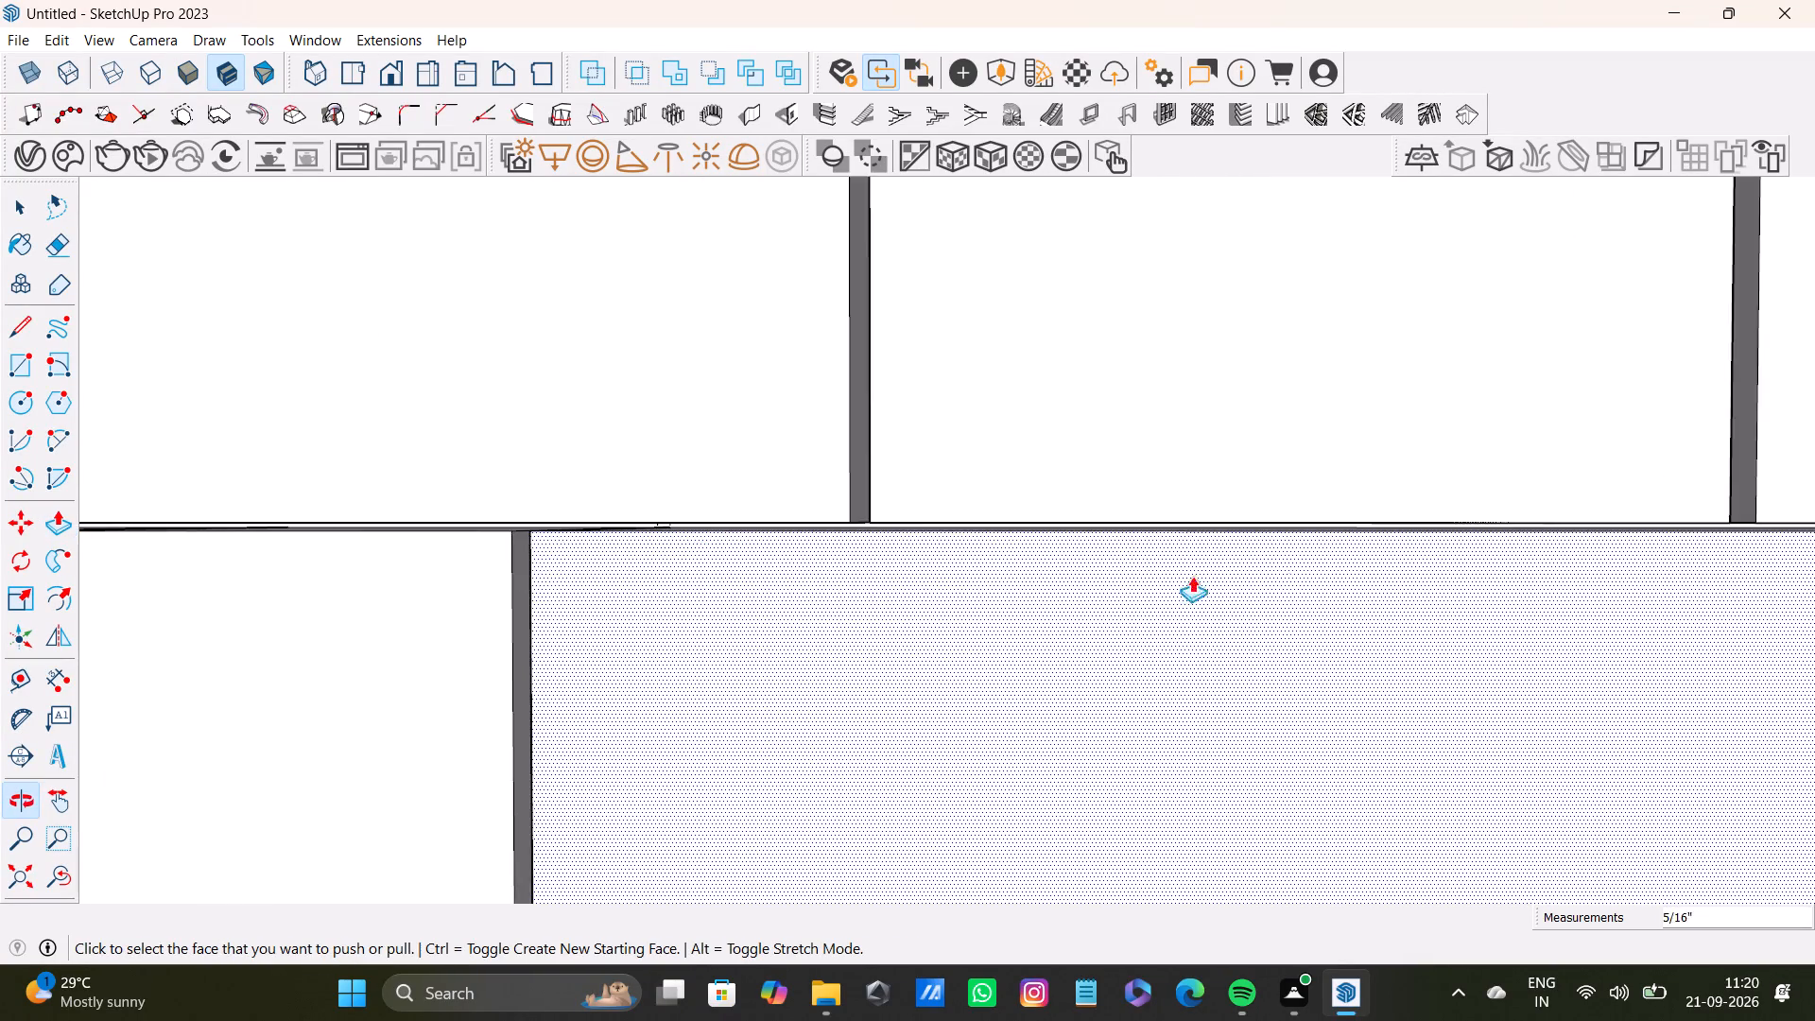
scroll(1302, 572, "down", 10)
middle_click_drag(1456, 584, 1152, 603, "shift")
scroll(1615, 580, "up", 7)
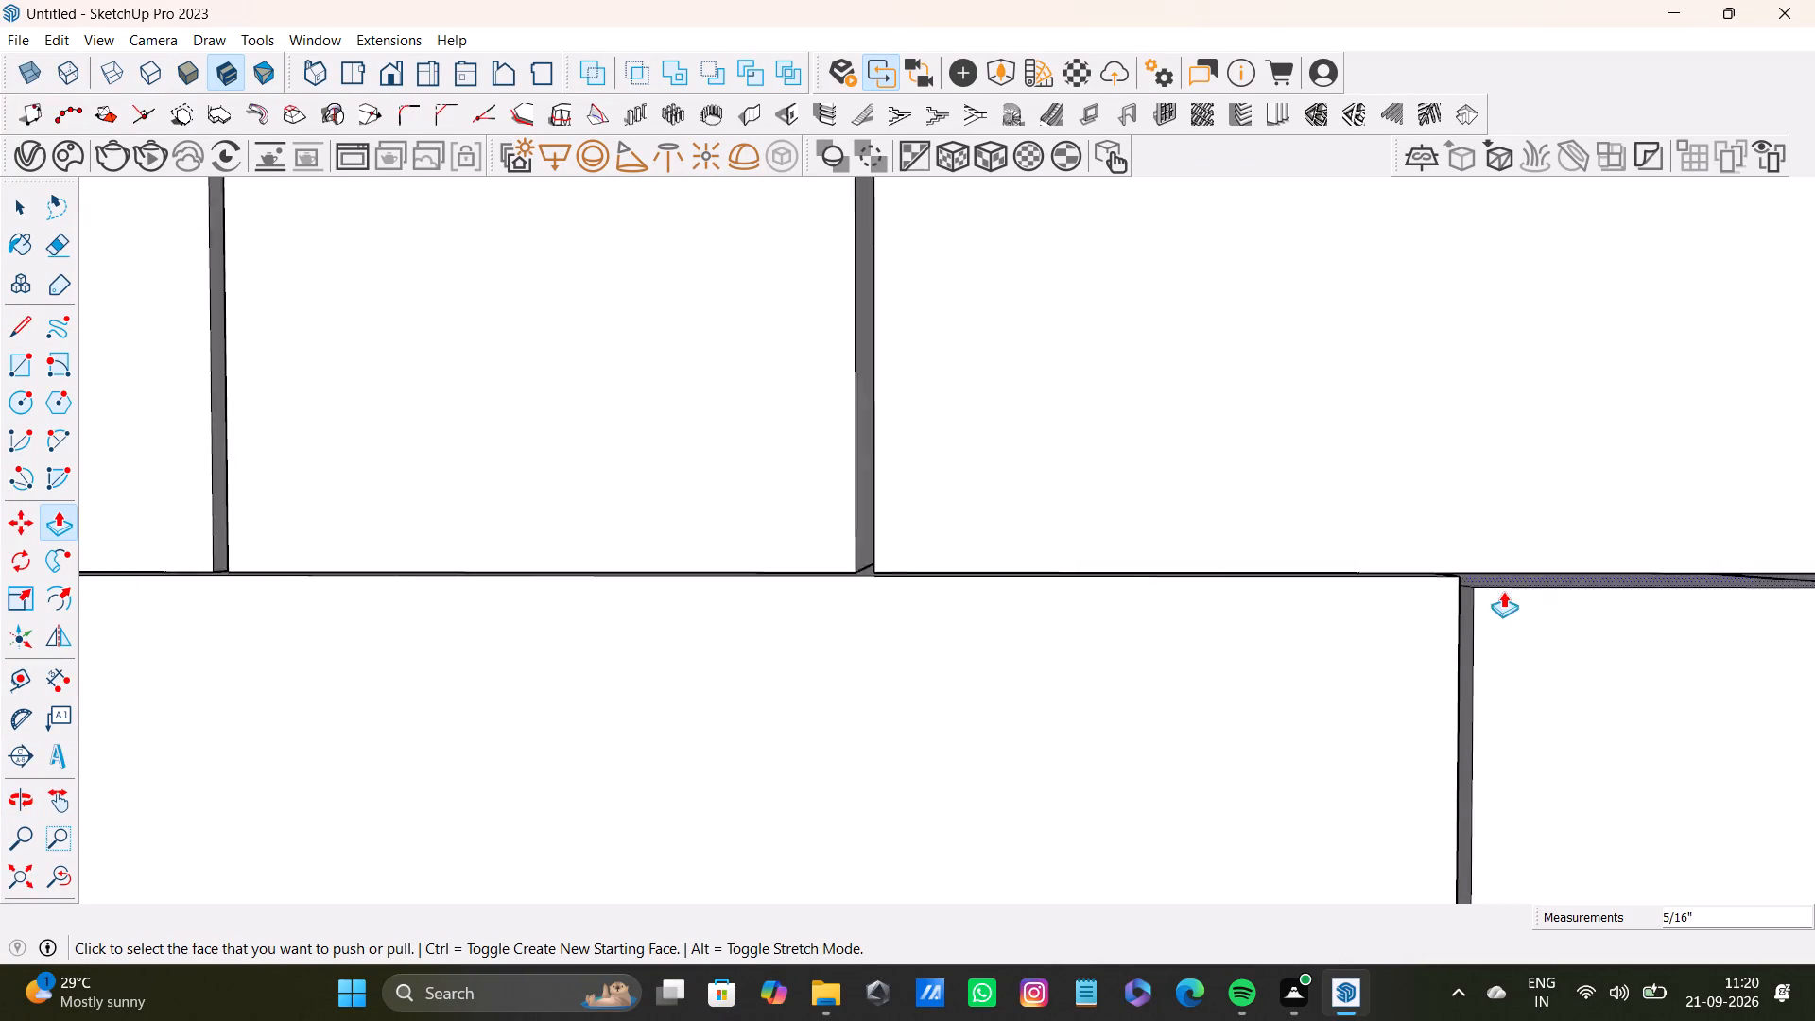
scroll(1503, 591, "up", 7)
left_click_drag(1478, 577, 1418, 559)
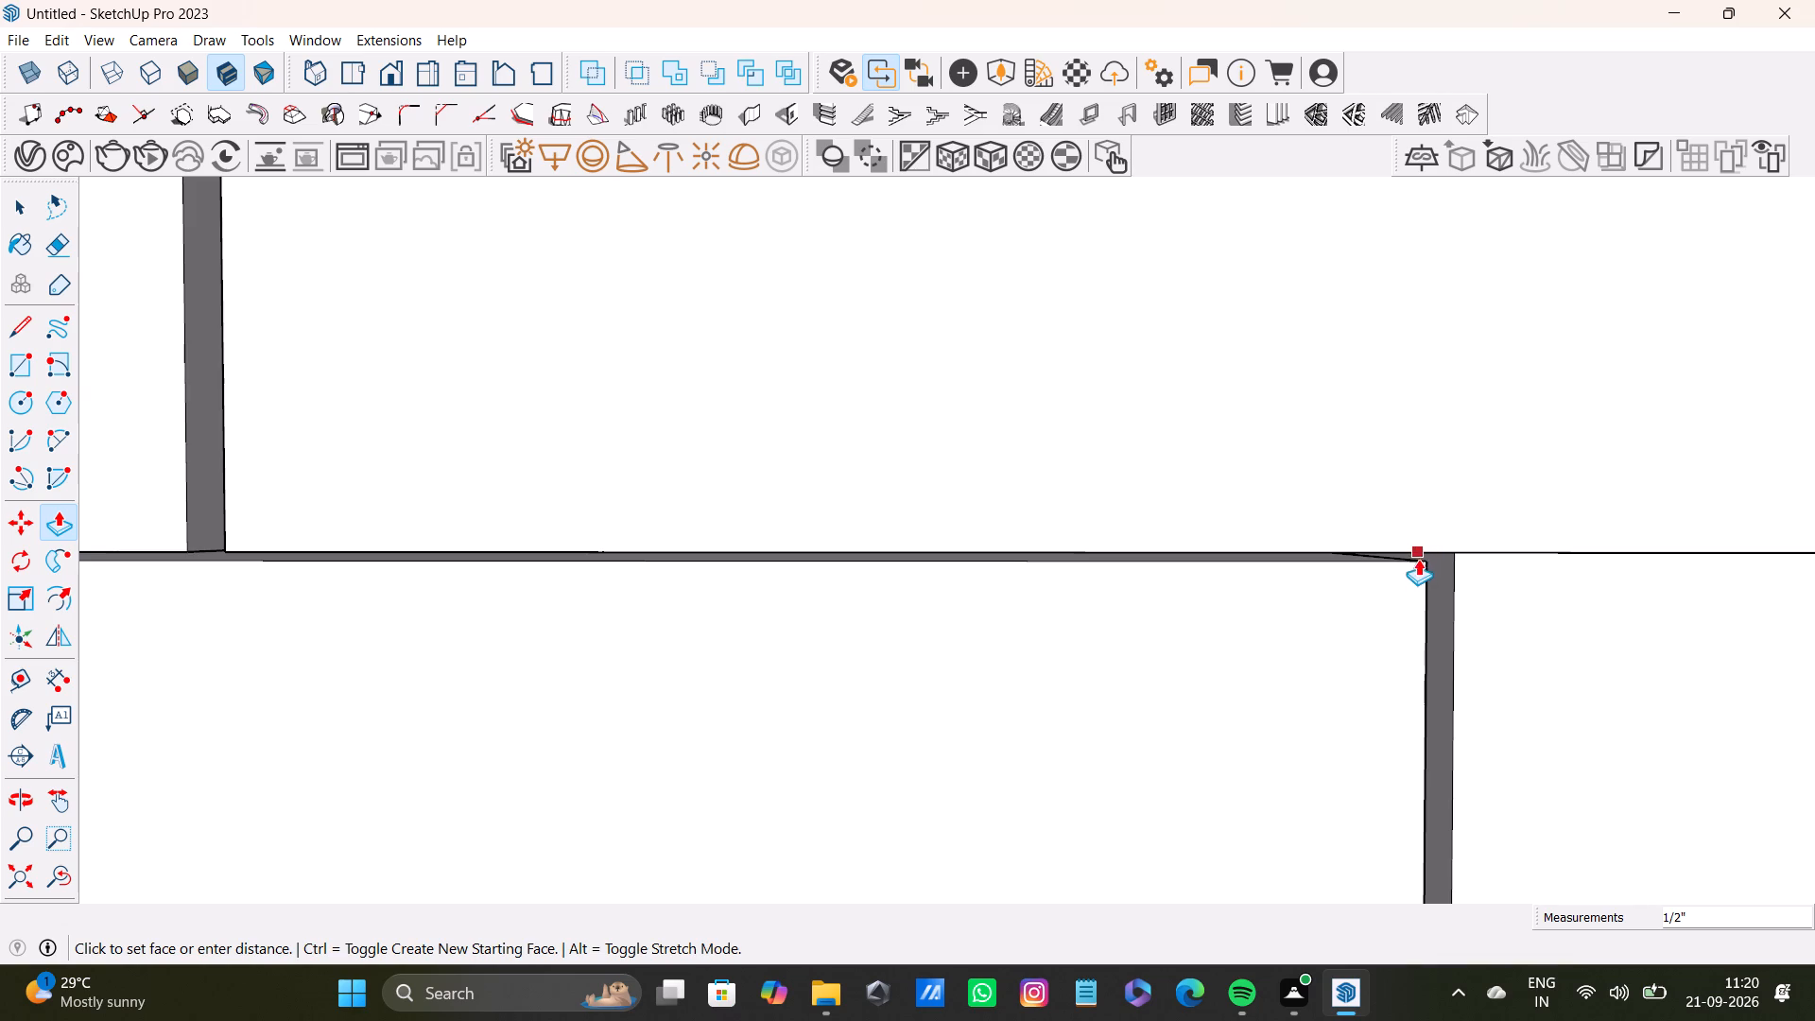
left_click_drag(1418, 559, 1418, 565)
scroll(1432, 575, "down", 4)
middle_click_drag(1573, 580, 767, 577, "shift")
left_click_drag(1254, 571, 1206, 565)
Raise the top face of the last narrow box at the far end of the lower row 5/16".
scroll(1201, 570, "down", 4)
middle_click_drag(1342, 561, 856, 584, "shift")
scroll(1165, 587, "up", 3)
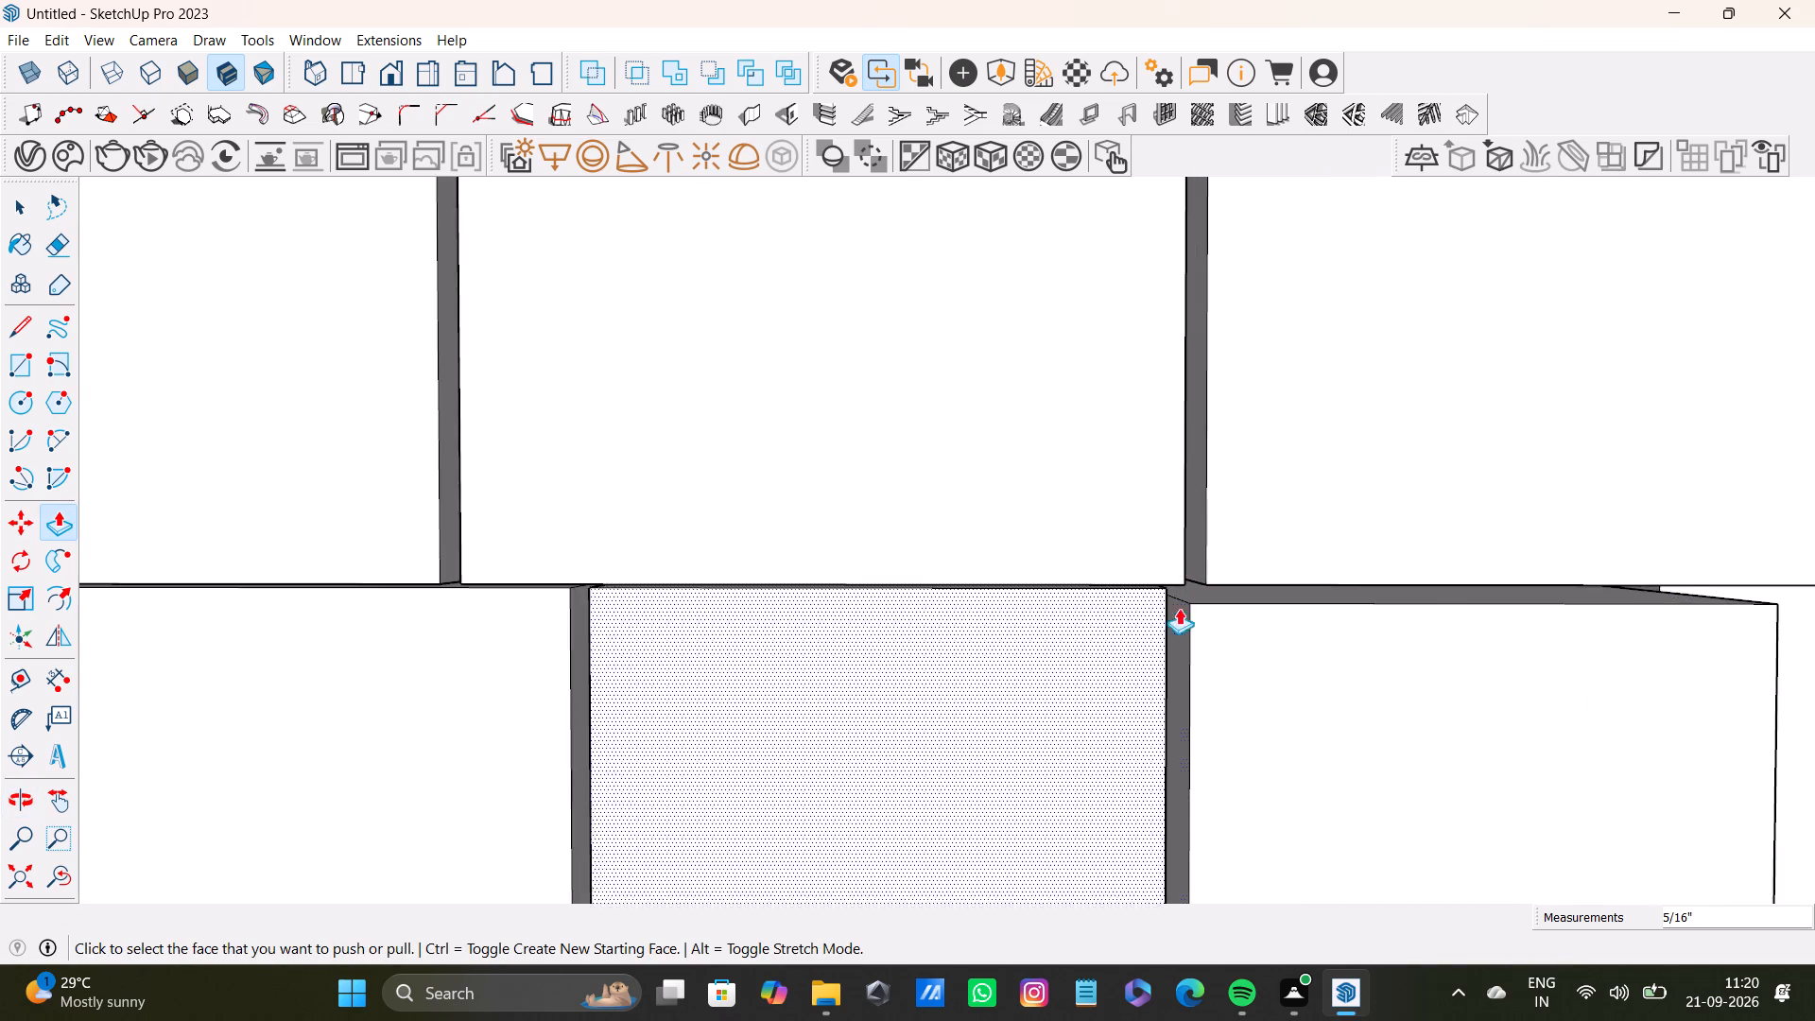
scroll(1179, 608, "up", 4)
left_click_drag(1209, 597, 1158, 583)
scroll(1153, 590, "down", 4)
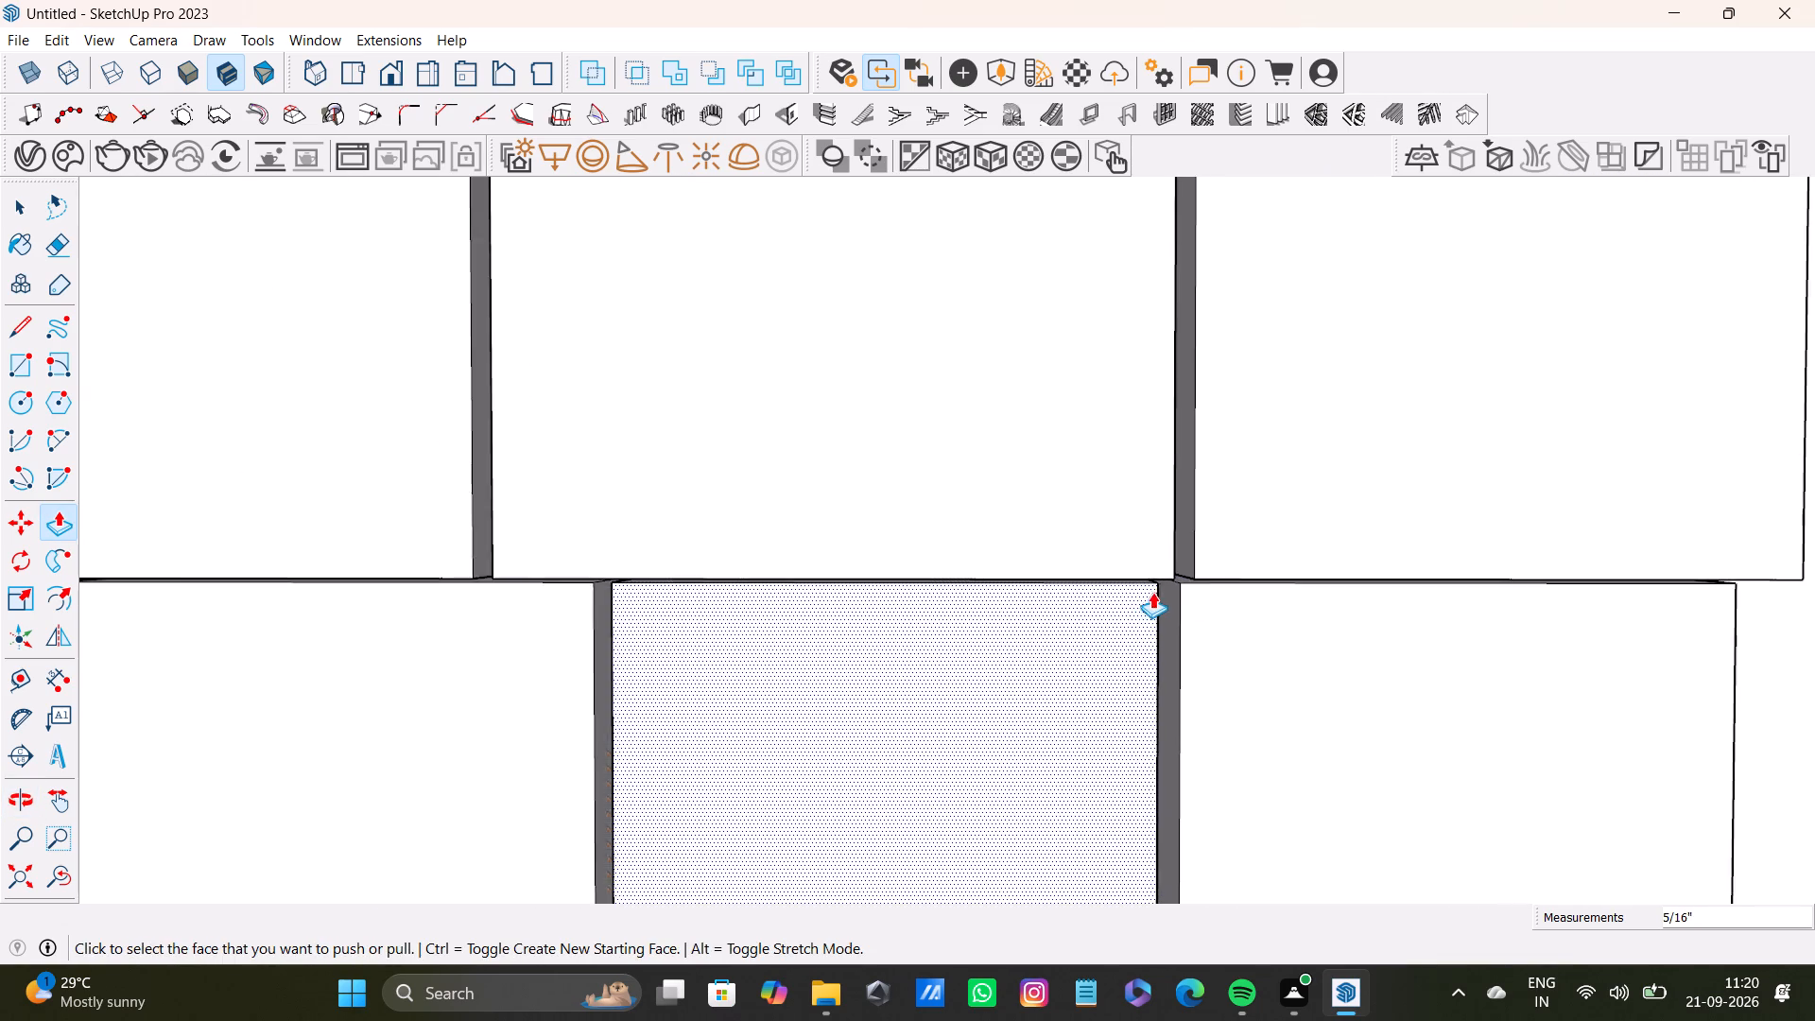
Extend the second upper-row box's side face 1/4" toward the first box to narrow the gap between them.
middle_click_drag(1149, 580, 1445, 662, "shift")
scroll(794, 553, "down", 8)
middle_click_drag(775, 564, 1344, 678, "shift")
scroll(741, 548, "down", 7)
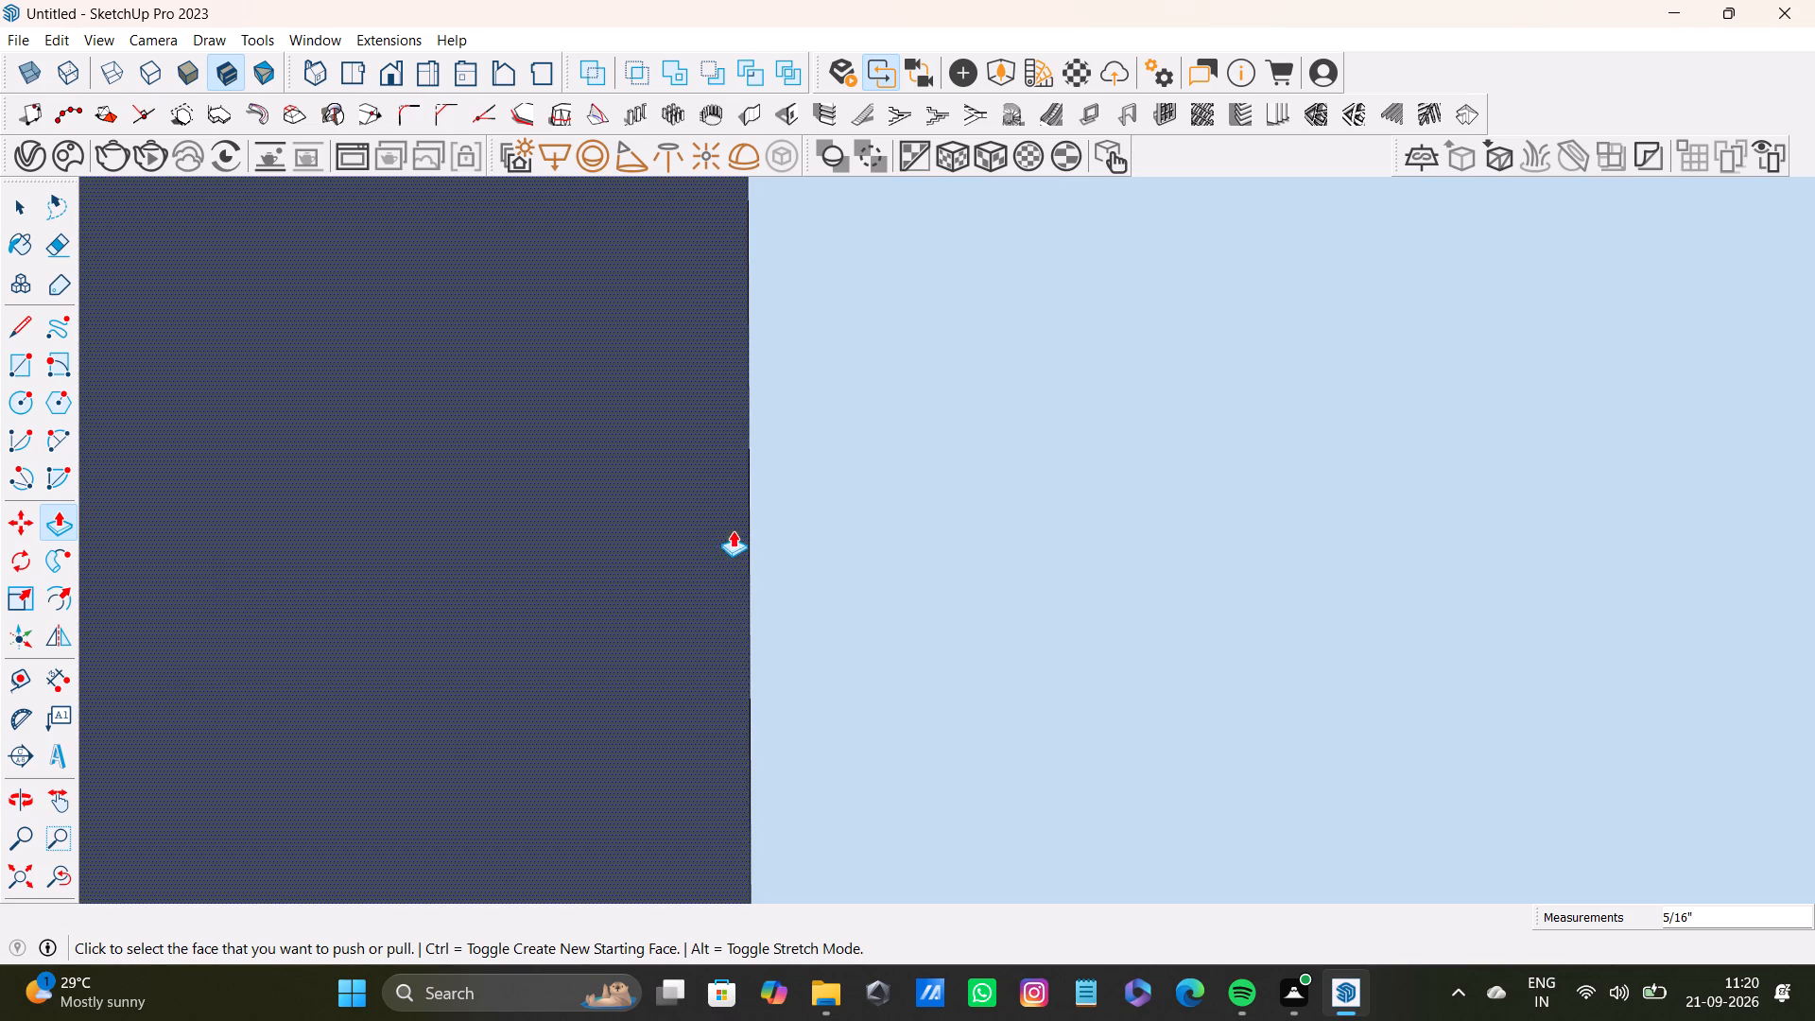
left_click(70, 878)
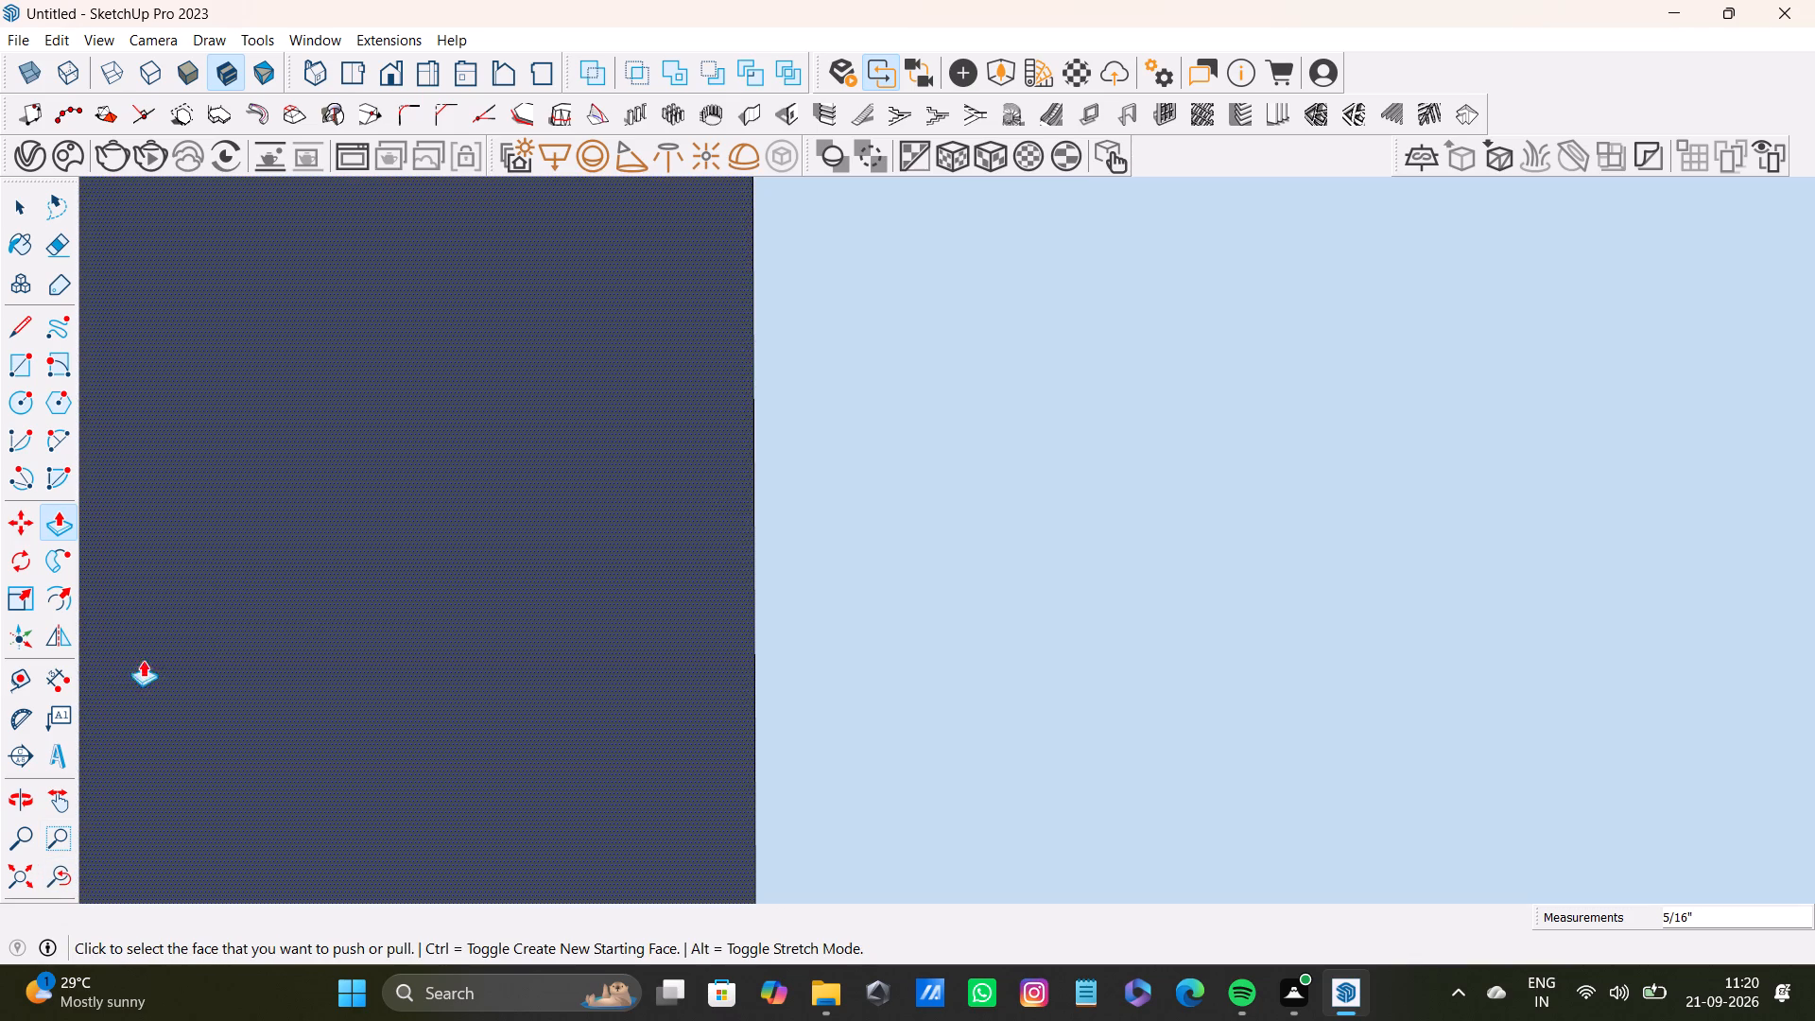
left_click(22, 868)
scroll(741, 352, "up", 2)
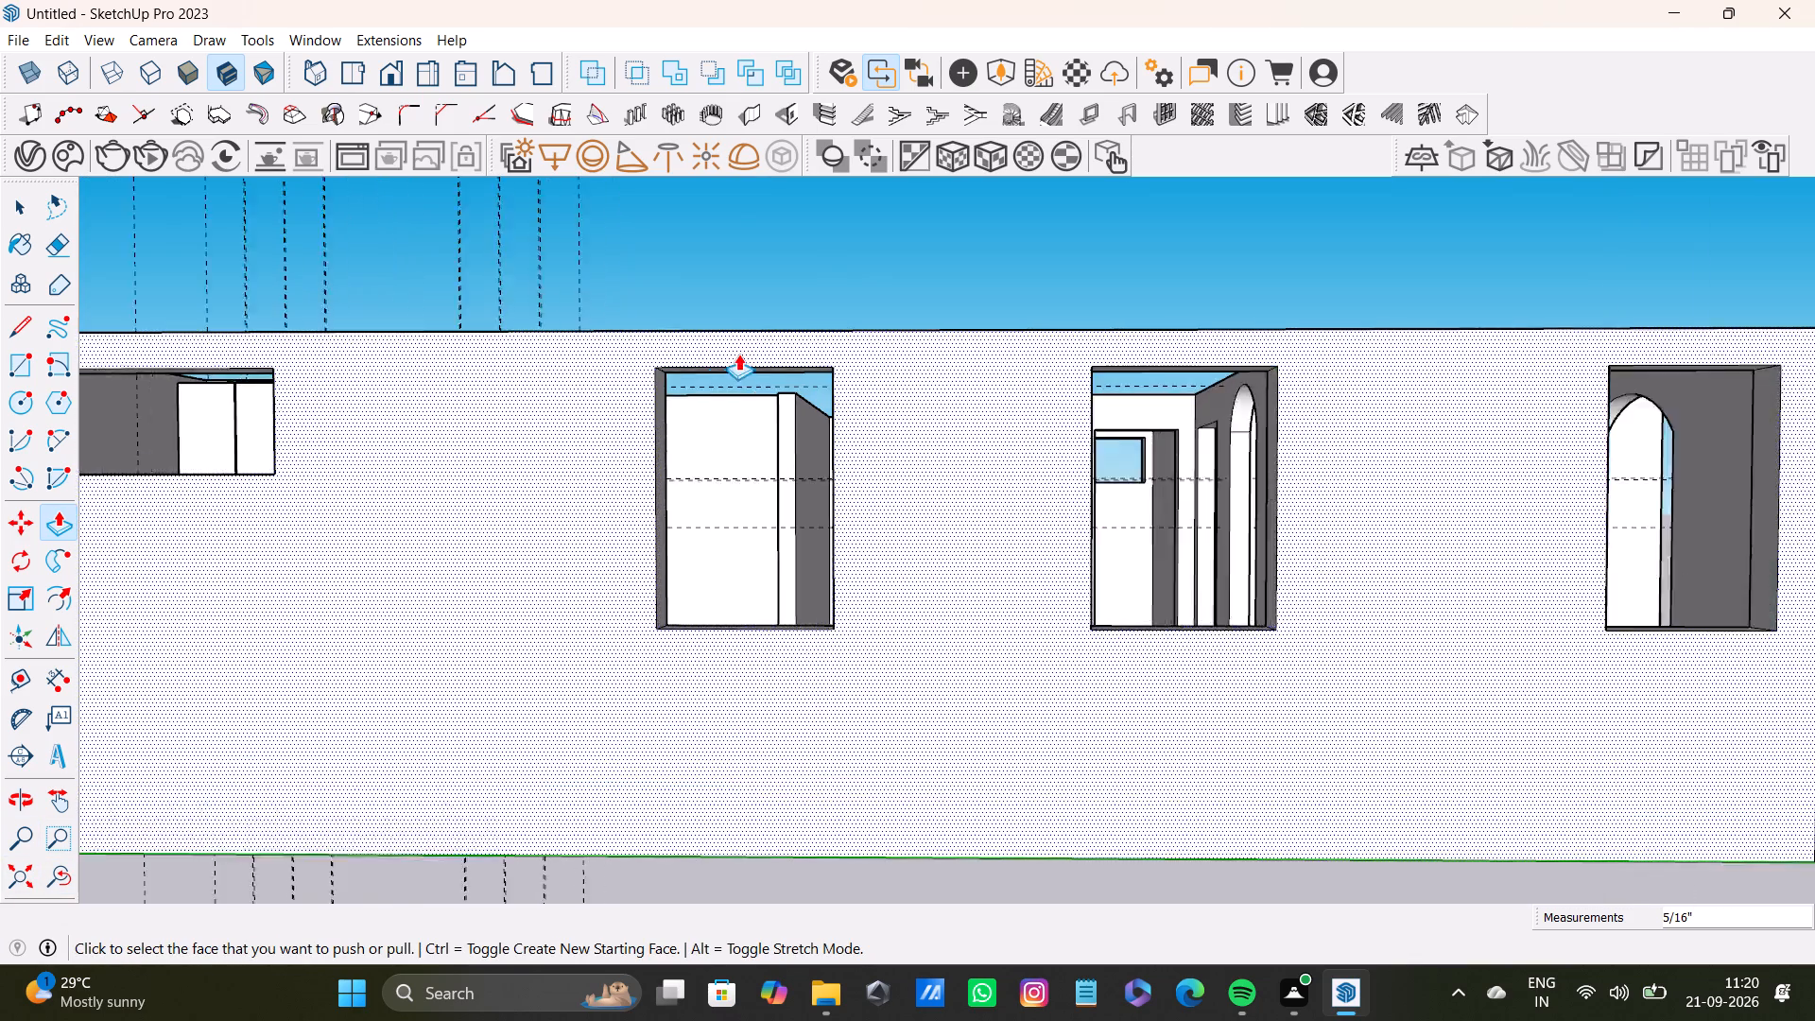
scroll(738, 354, "up", 5)
middle_click_drag(802, 357, 718, 787)
scroll(614, 610, "down", 4)
middle_click(613, 613, "ctrl")
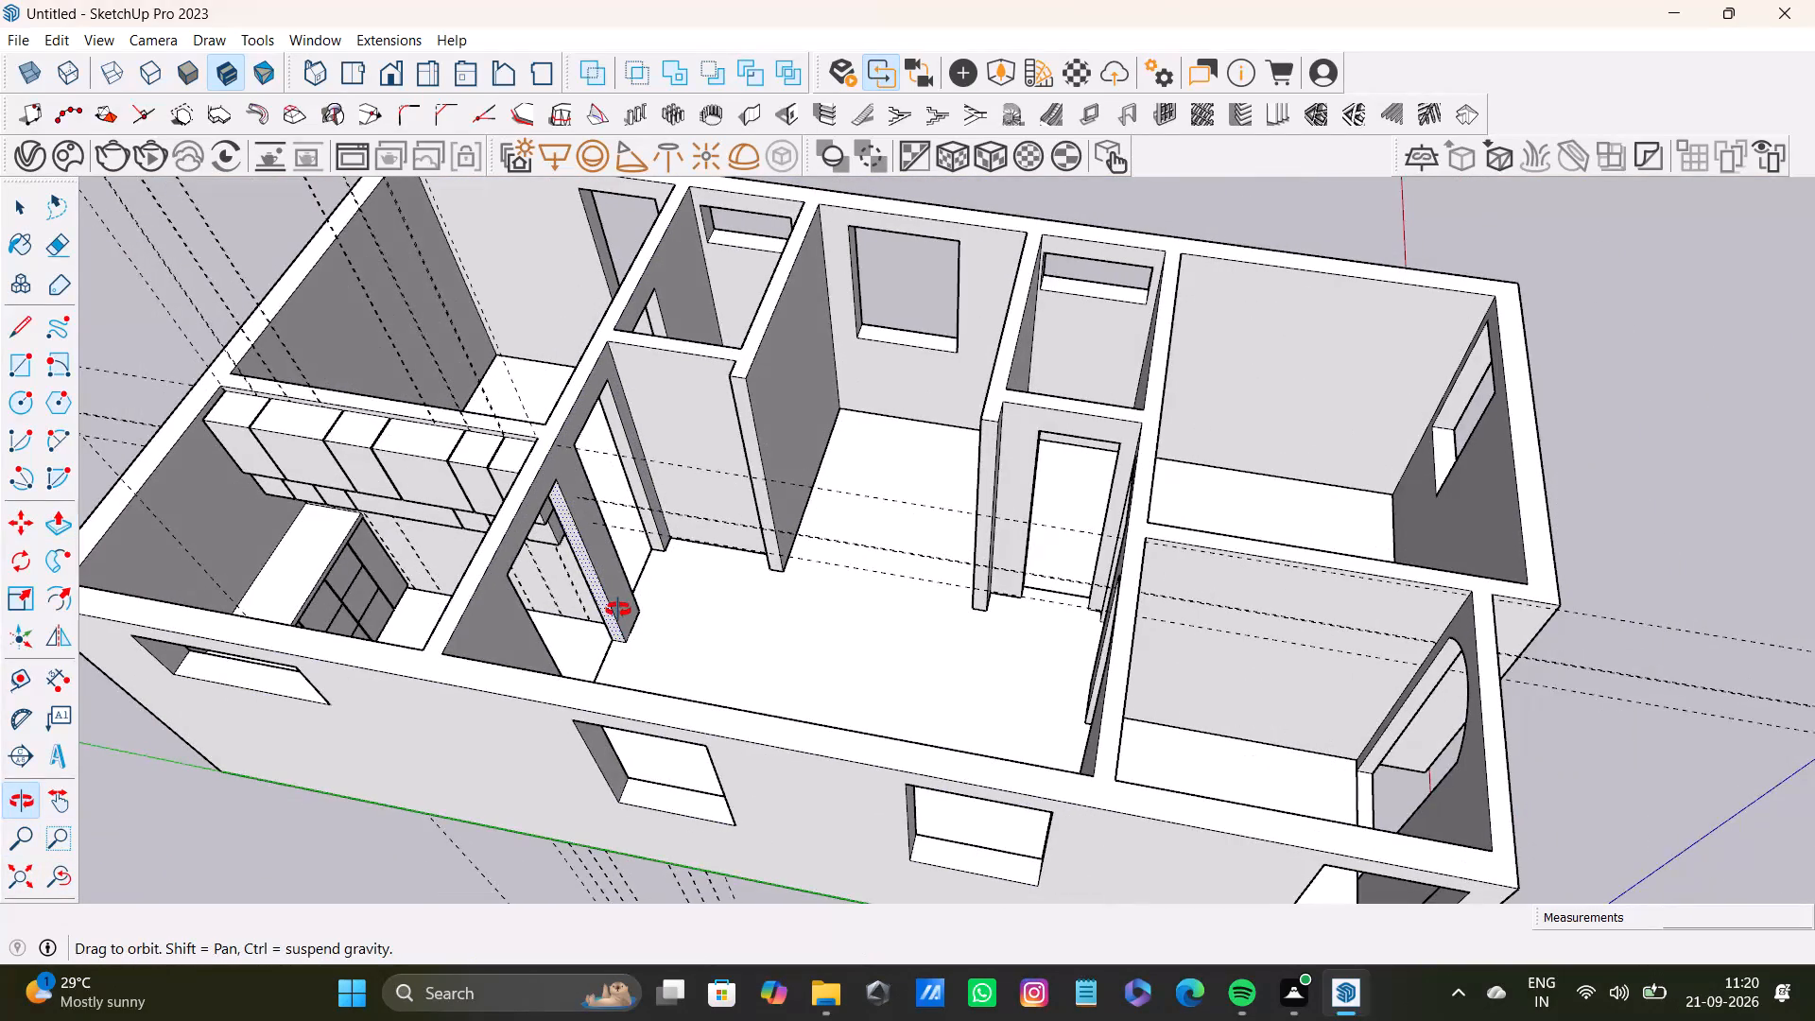
middle_click_drag(617, 611, 1149, 675, "shift")
scroll(1068, 569, "up", 15)
middle_click_drag(798, 442, 898, 435)
scroll(836, 400, "up", 8)
middle_click_drag(816, 410, 954, 400)
scroll(899, 433, "up", 4)
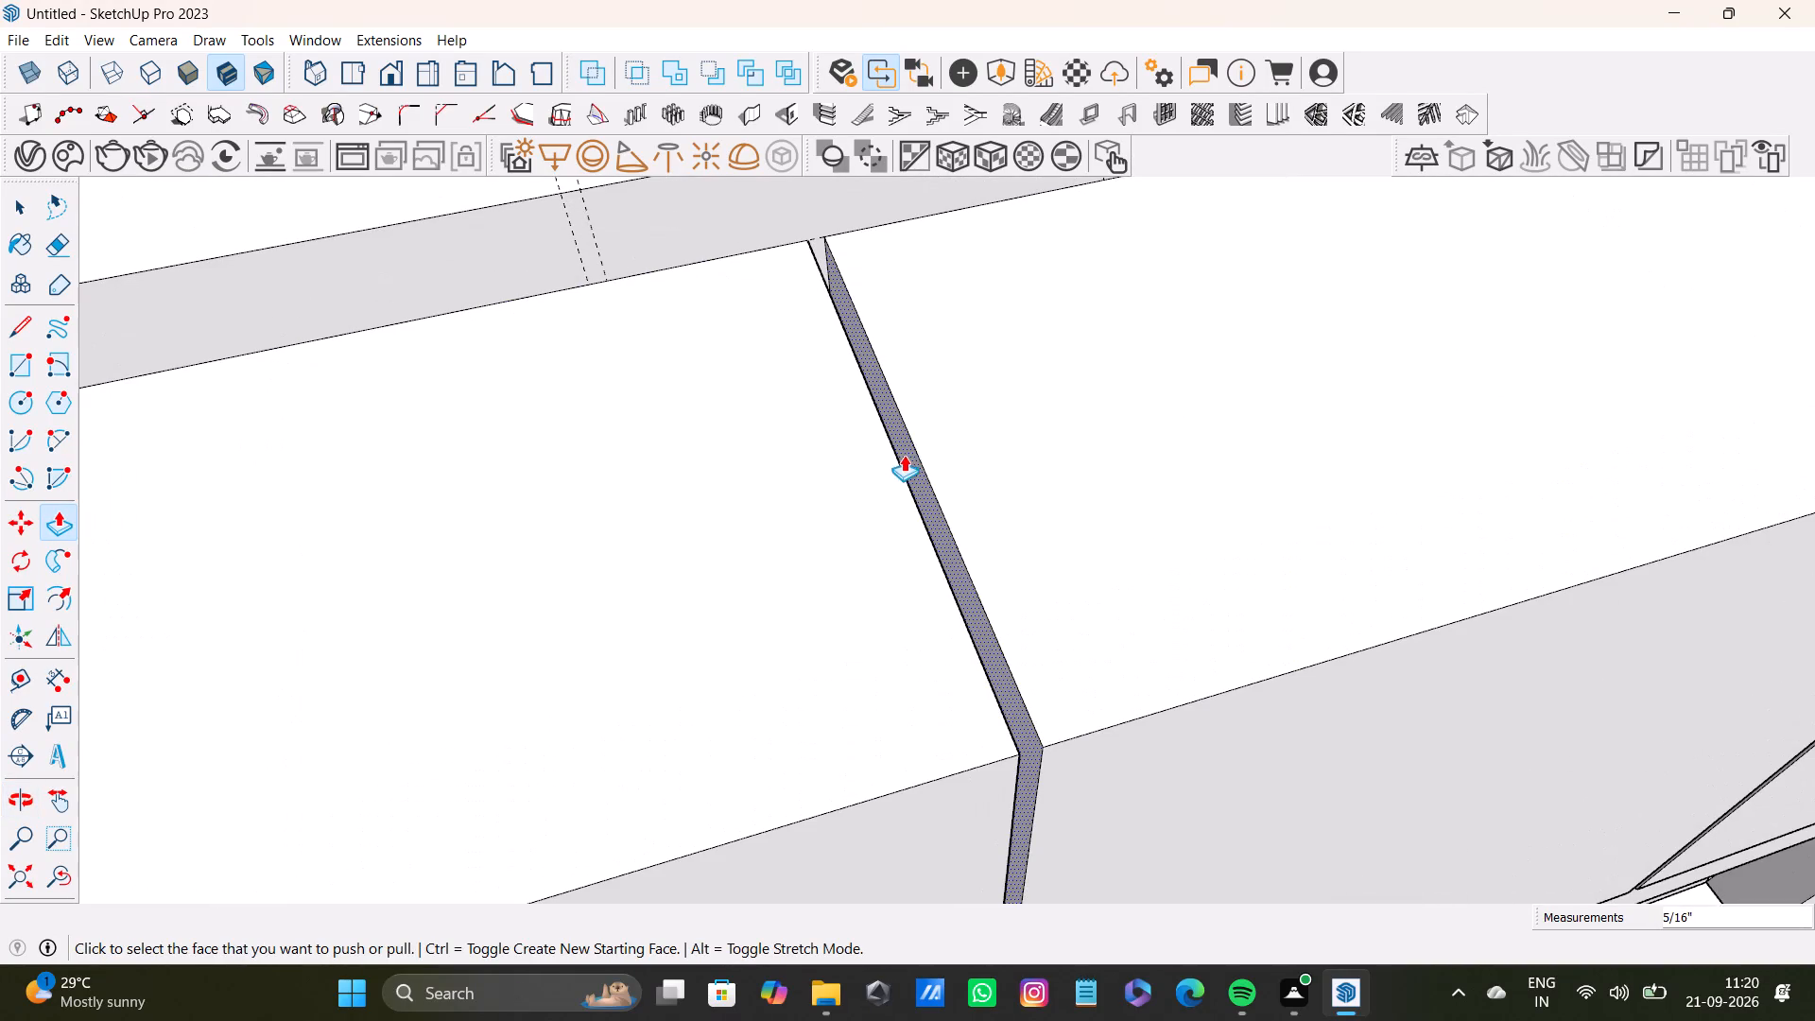
left_click_drag(909, 455, 898, 456)
scroll(934, 454, "down", 3)
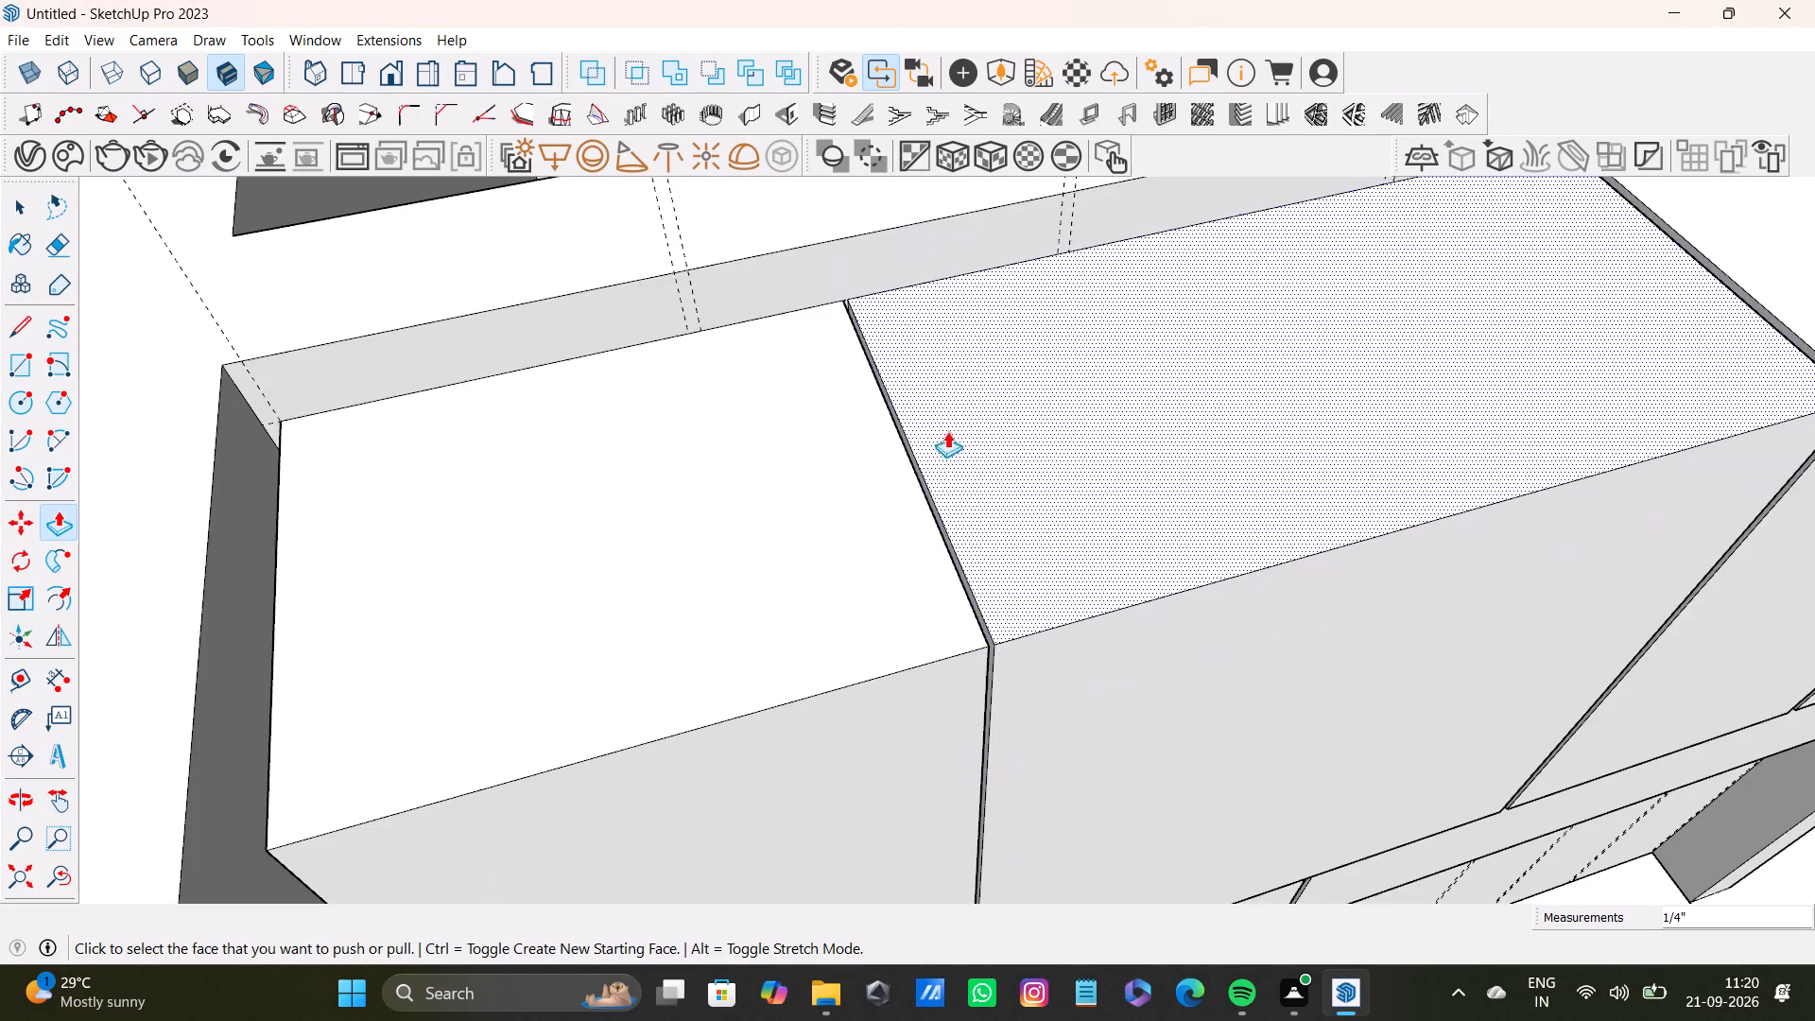
Extend the third upper-row box's side face 1/4" toward the second box to narrow their gap.
scroll(947, 431, "down", 4)
middle_click_drag(1614, 452, 955, 567, "shift")
scroll(1377, 389, "up", 3)
scroll(840, 437, "up", 1)
middle_click_drag(838, 440, 1056, 472, "shift")
scroll(1052, 466, "up", 6)
left_click_drag(1043, 505, 1028, 506)
Extend the fourth upper-row box's side face 1/4" toward the third box to narrow their gap.
scroll(1028, 506, "down", 9)
middle_click_drag(1349, 530, 1176, 583, "shift")
scroll(1277, 518, "up", 6)
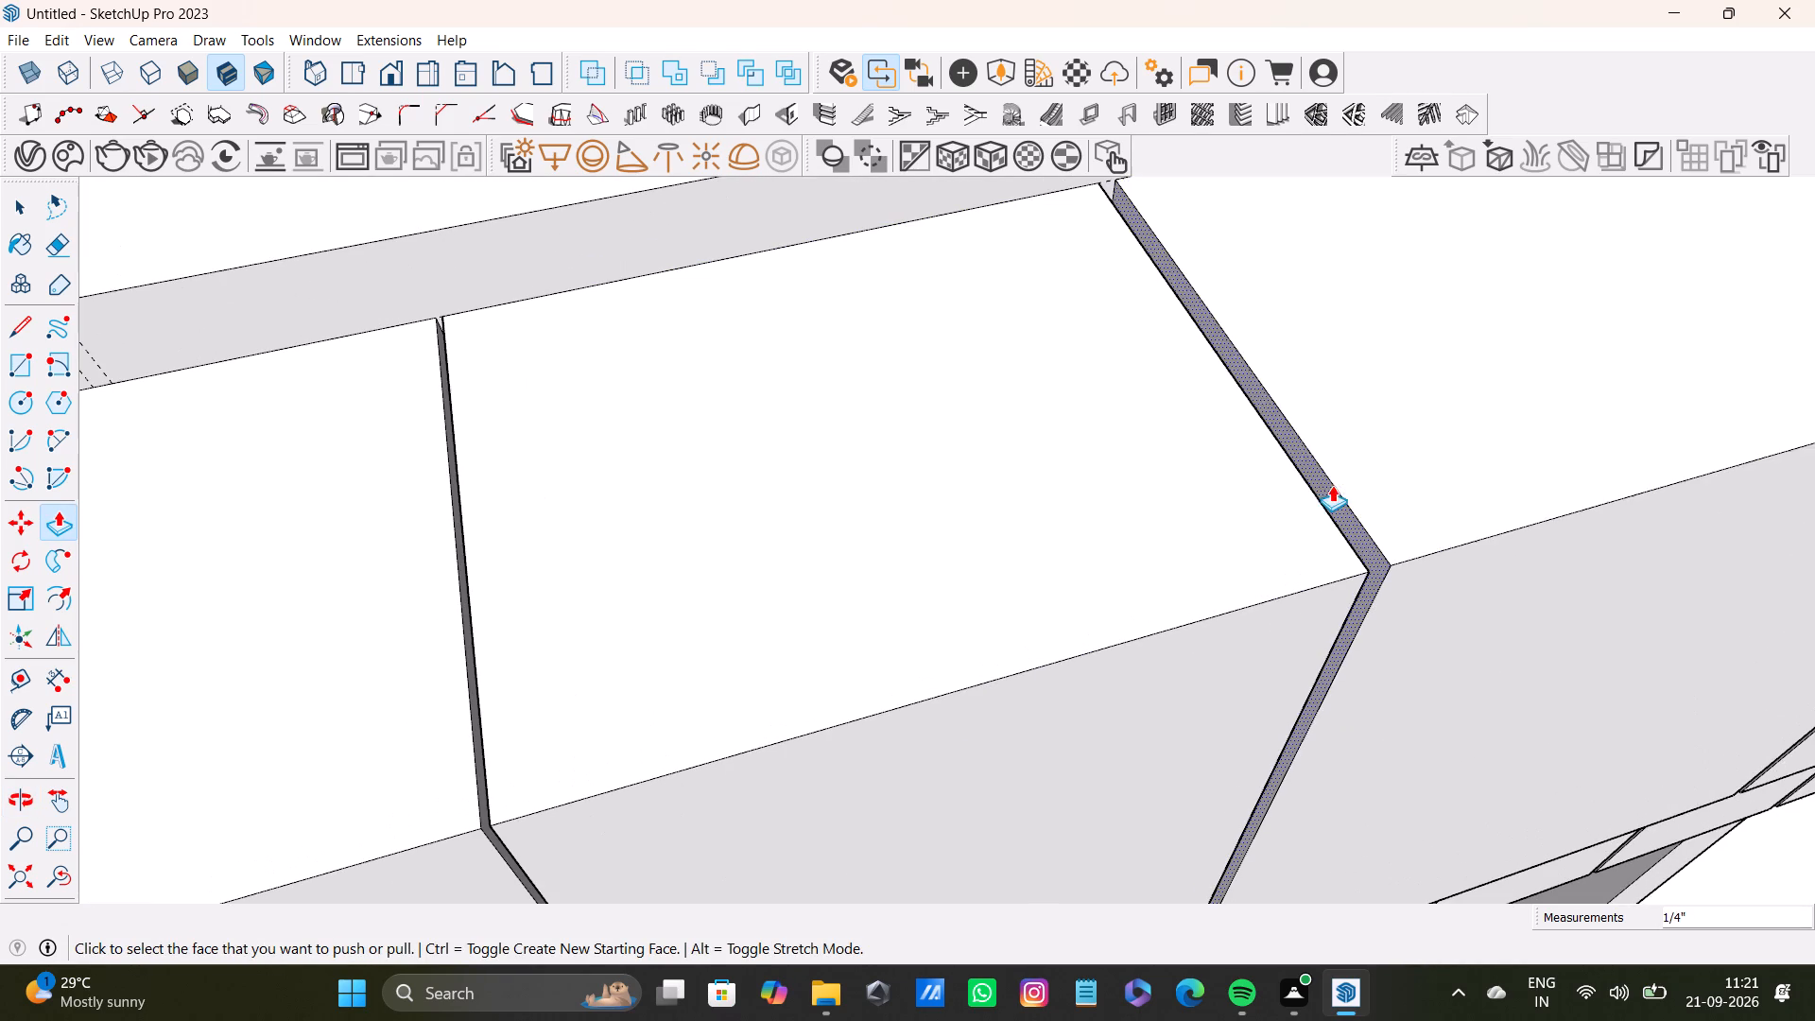
left_click(1336, 486)
left_click_drag(1391, 535, 1300, 567)
middle_click_drag(1421, 521, 1441, 360)
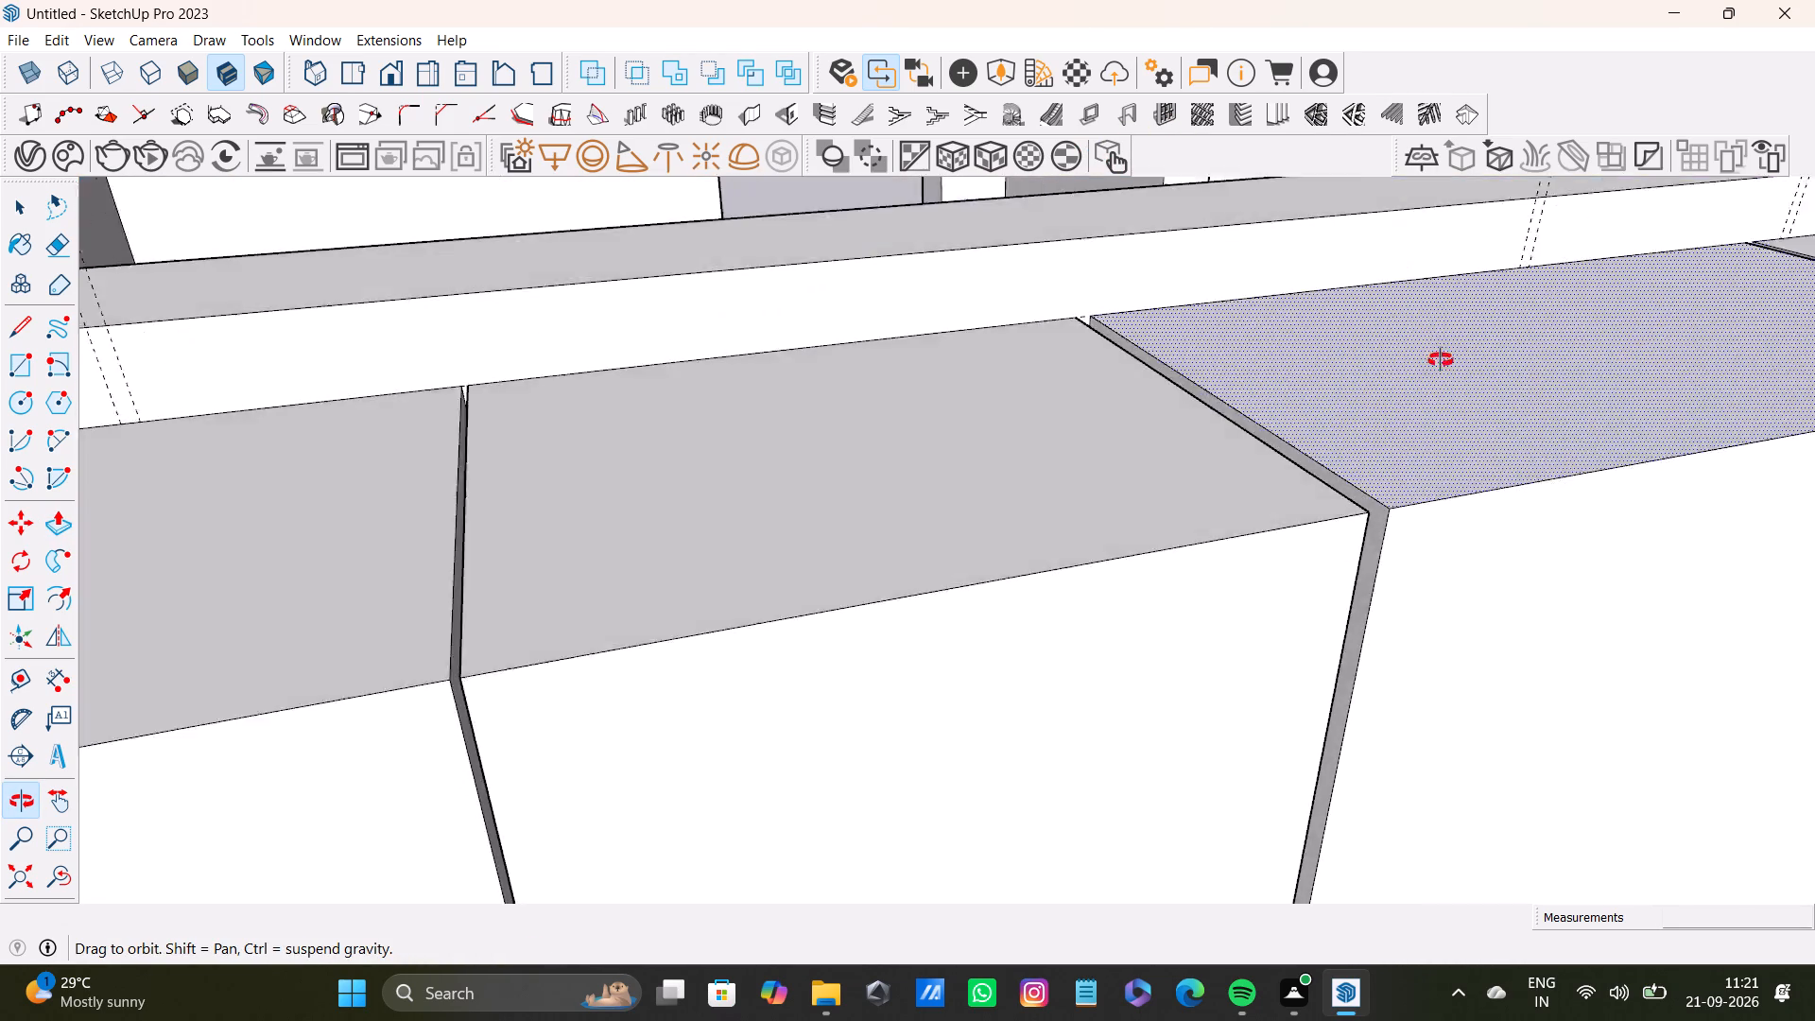
middle_click_drag(1441, 360, 1483, 448)
scroll(1309, 505, "up", 3)
left_click_drag(1398, 503, 1375, 492)
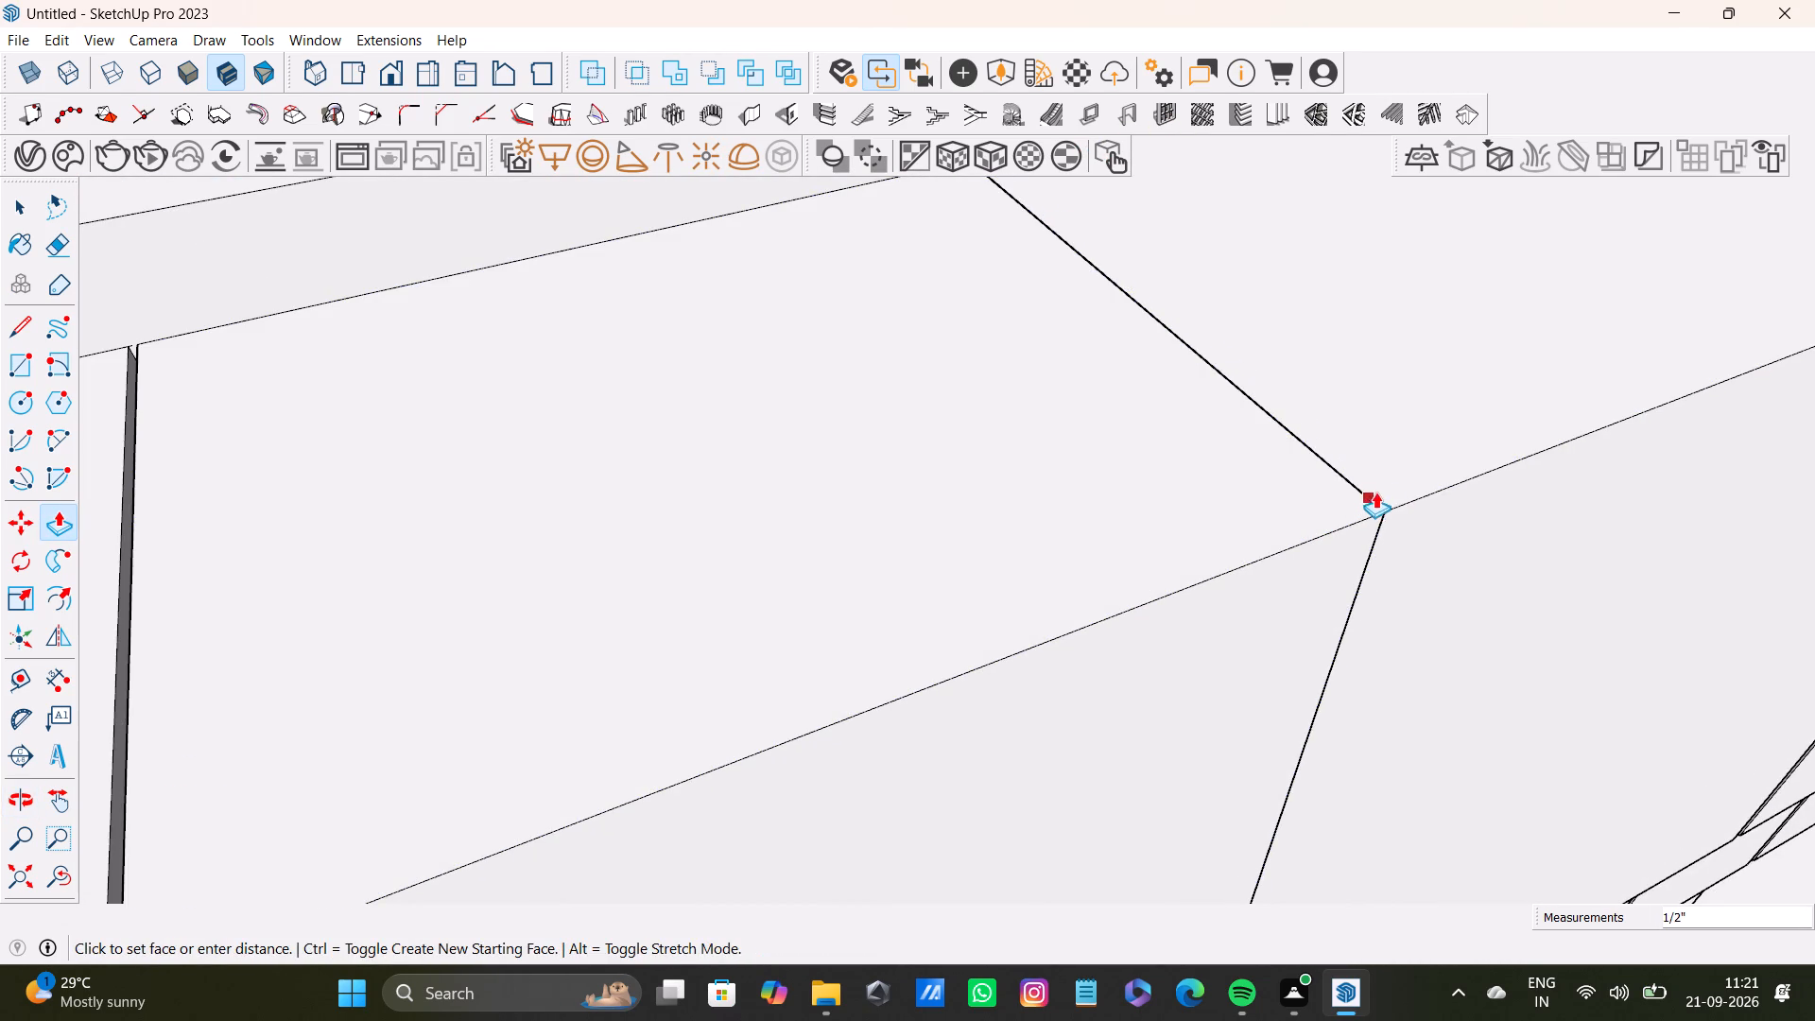
left_click_drag(1375, 492, 1377, 491)
Extend the fifth upper-row box's side face 3/16" toward the fourth box, undoing the first 1/16" push.
scroll(1360, 510, "down", 7)
middle_click_drag(1412, 490, 565, 574, "shift")
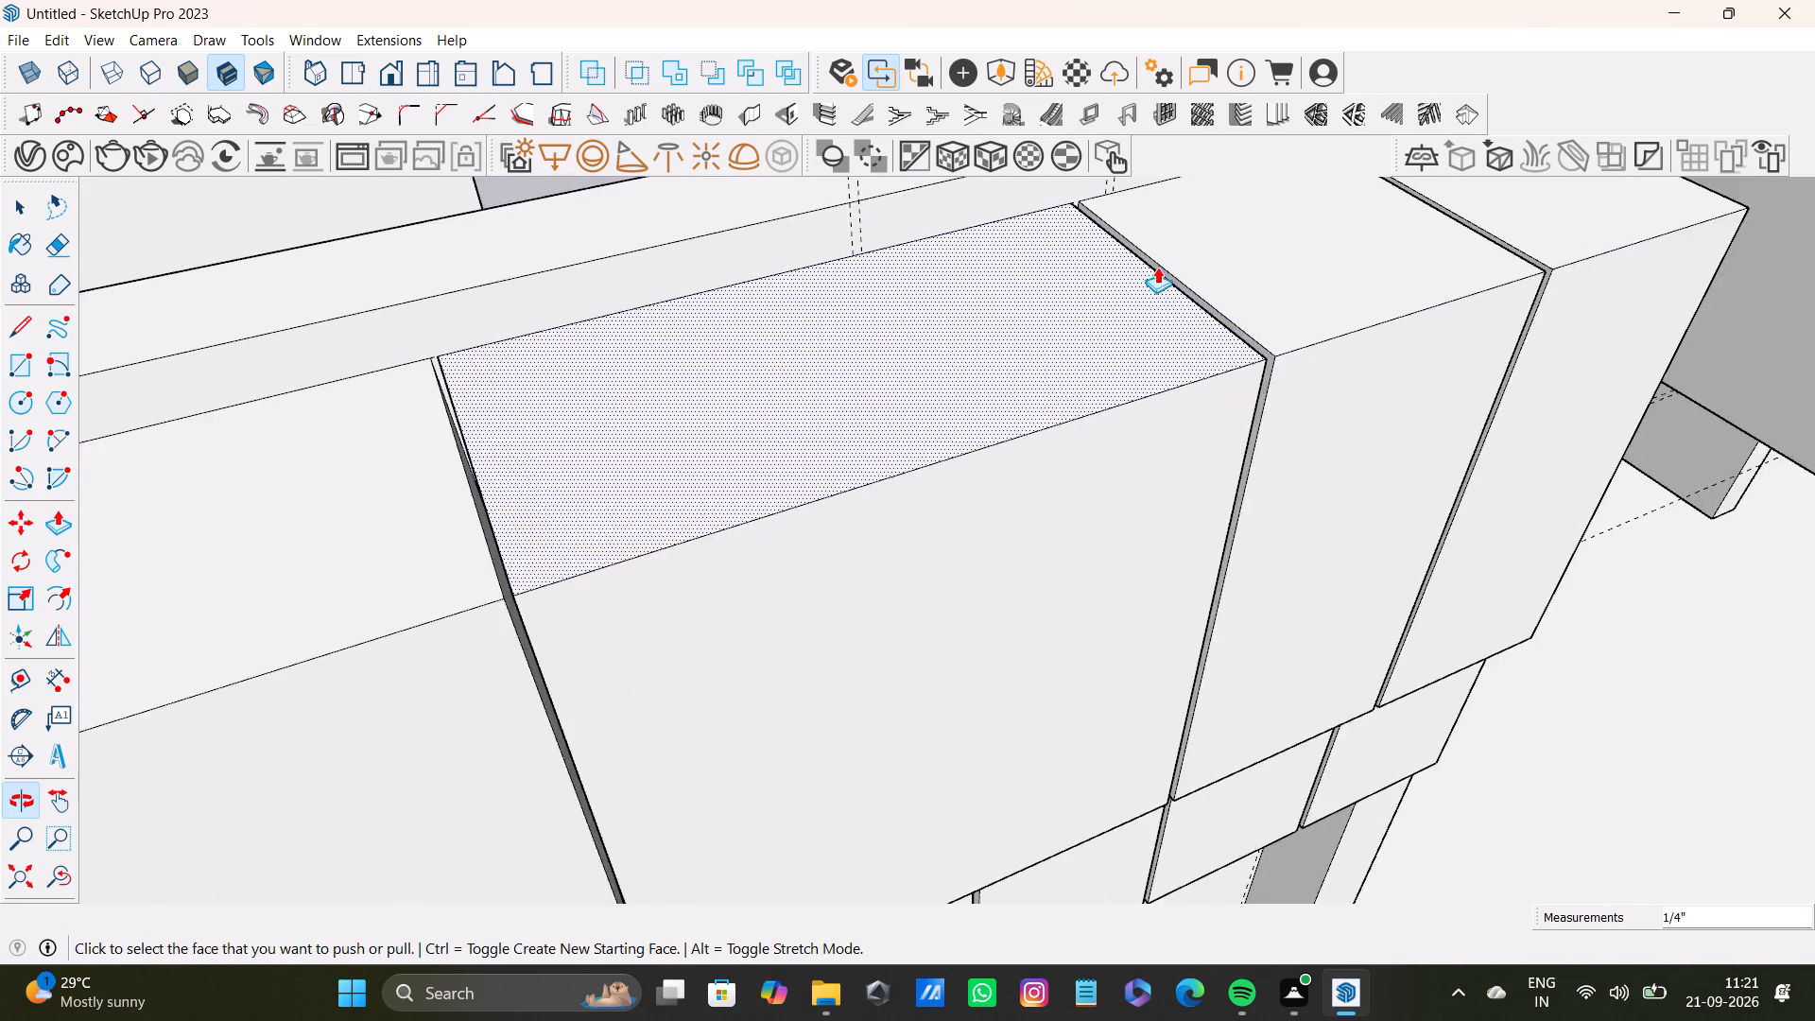
scroll(1159, 263, "up", 7)
left_click(1305, 369)
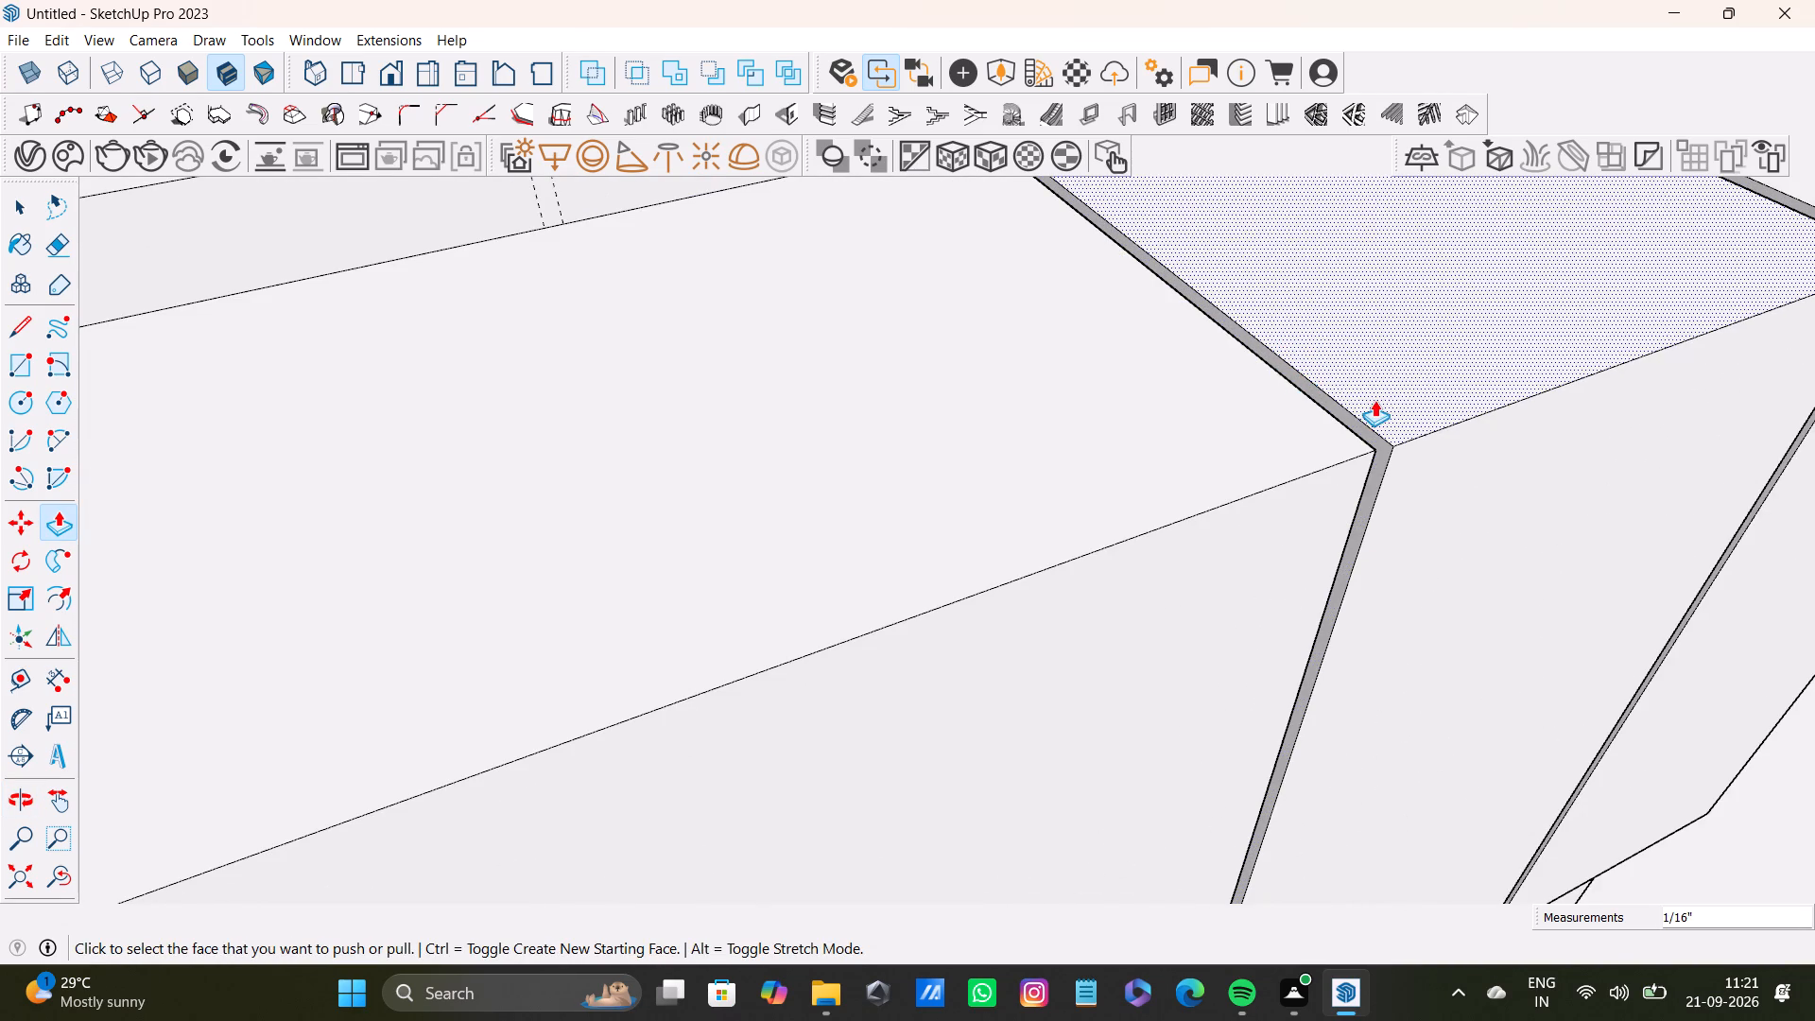
key("ctrl+z")
scroll(1359, 435, "up", 3)
left_click_drag(1382, 447, 1381, 448)
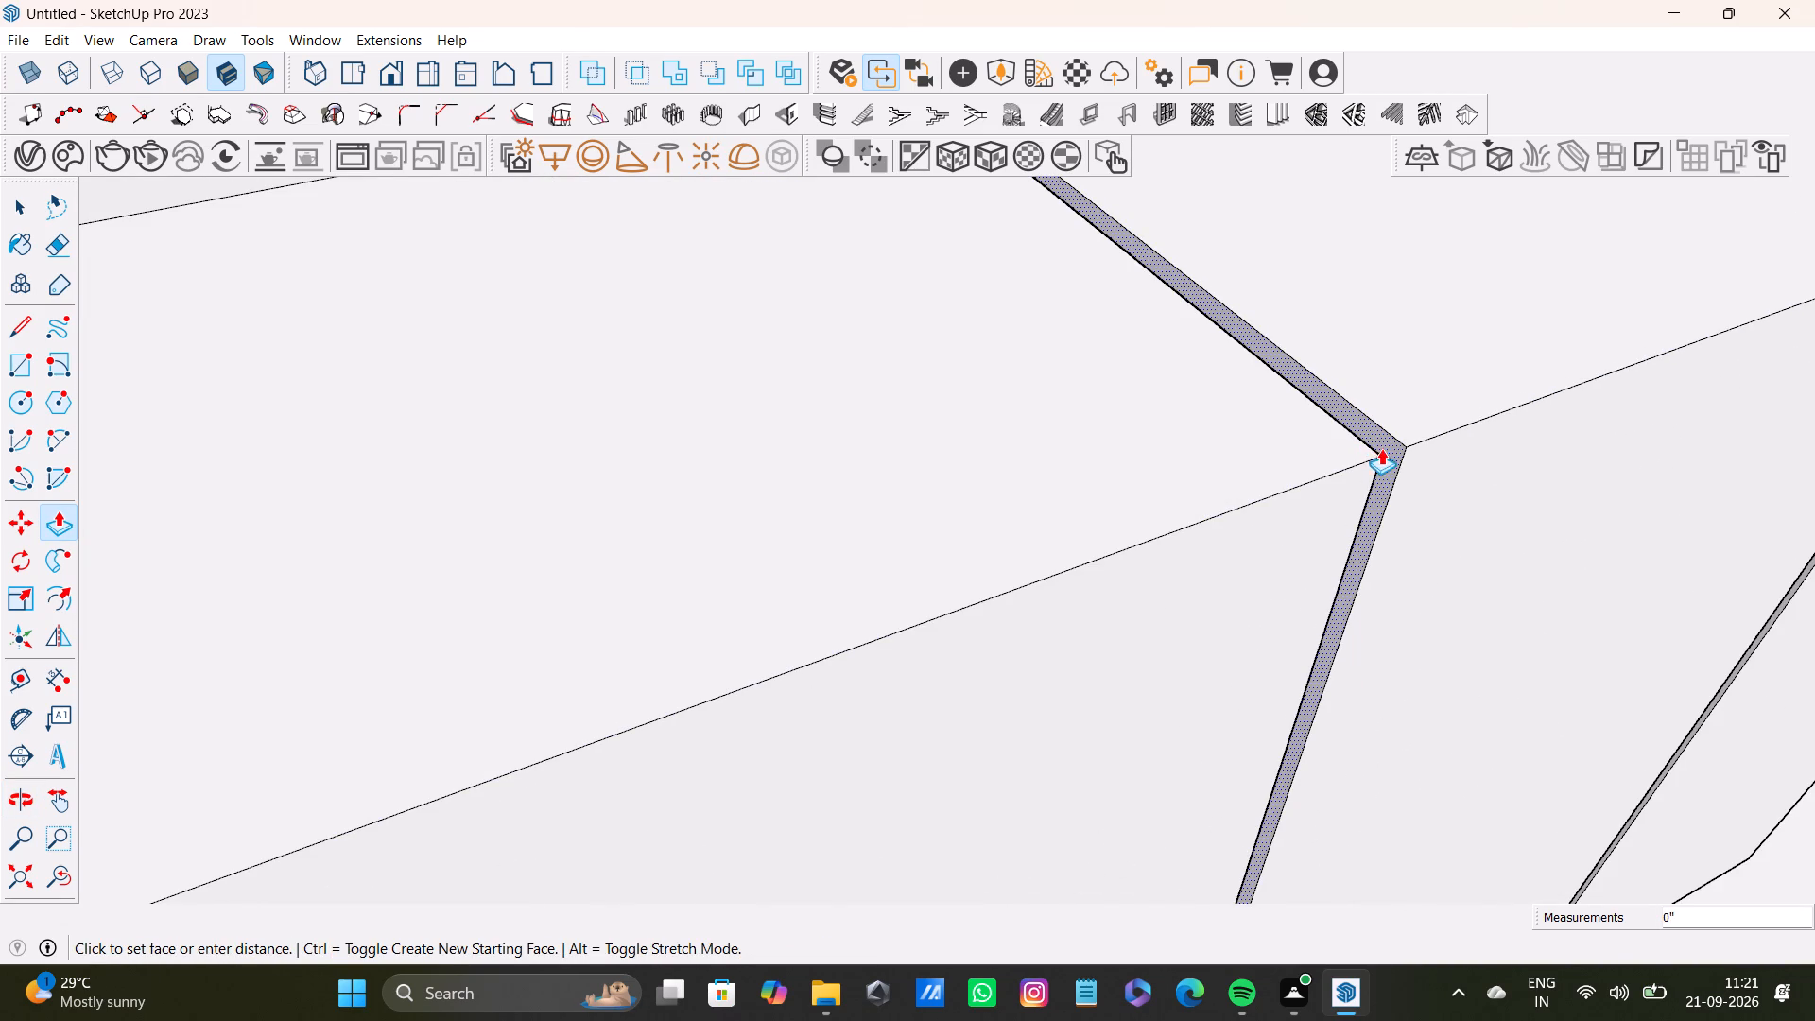
left_click_drag(1381, 448, 1370, 451)
Extend the last upper-row box's side face 1/4" toward the fifth box to narrow their gap.
scroll(1360, 443, "down", 9)
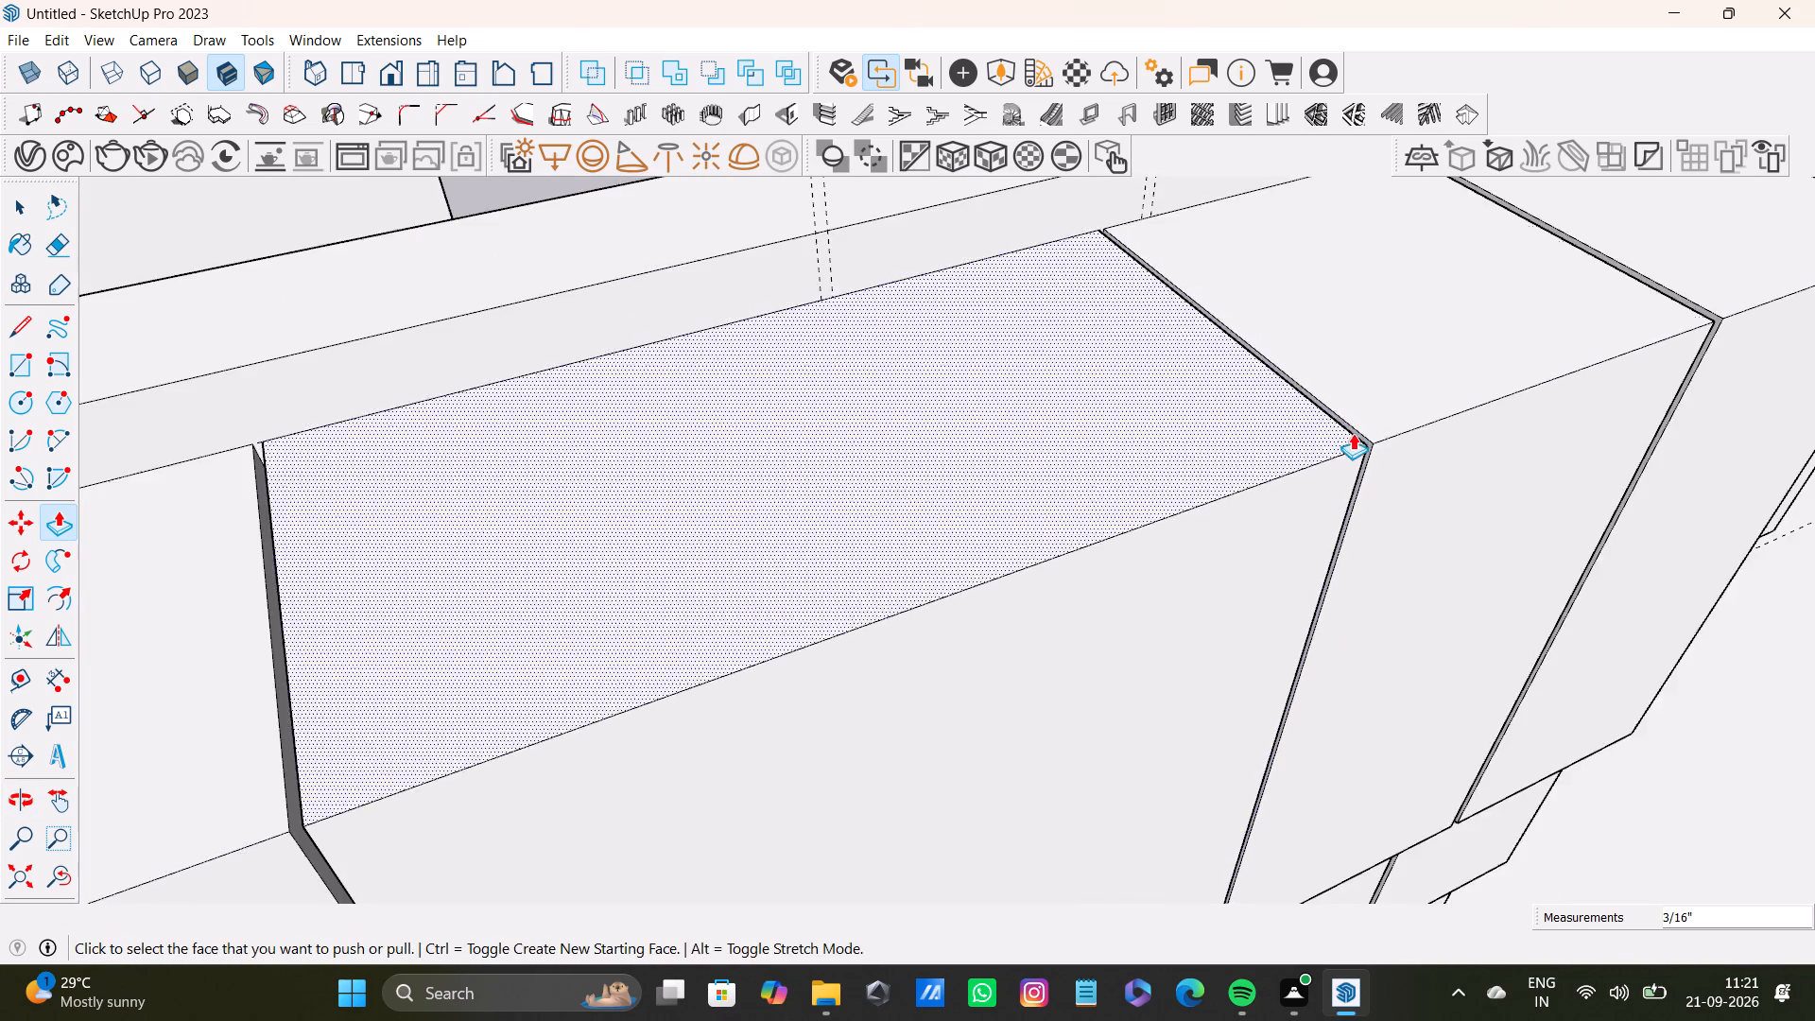
middle_click_drag(1377, 417, 794, 520, "shift")
scroll(1202, 330, "up", 11)
left_click_drag(1204, 465, 1189, 468)
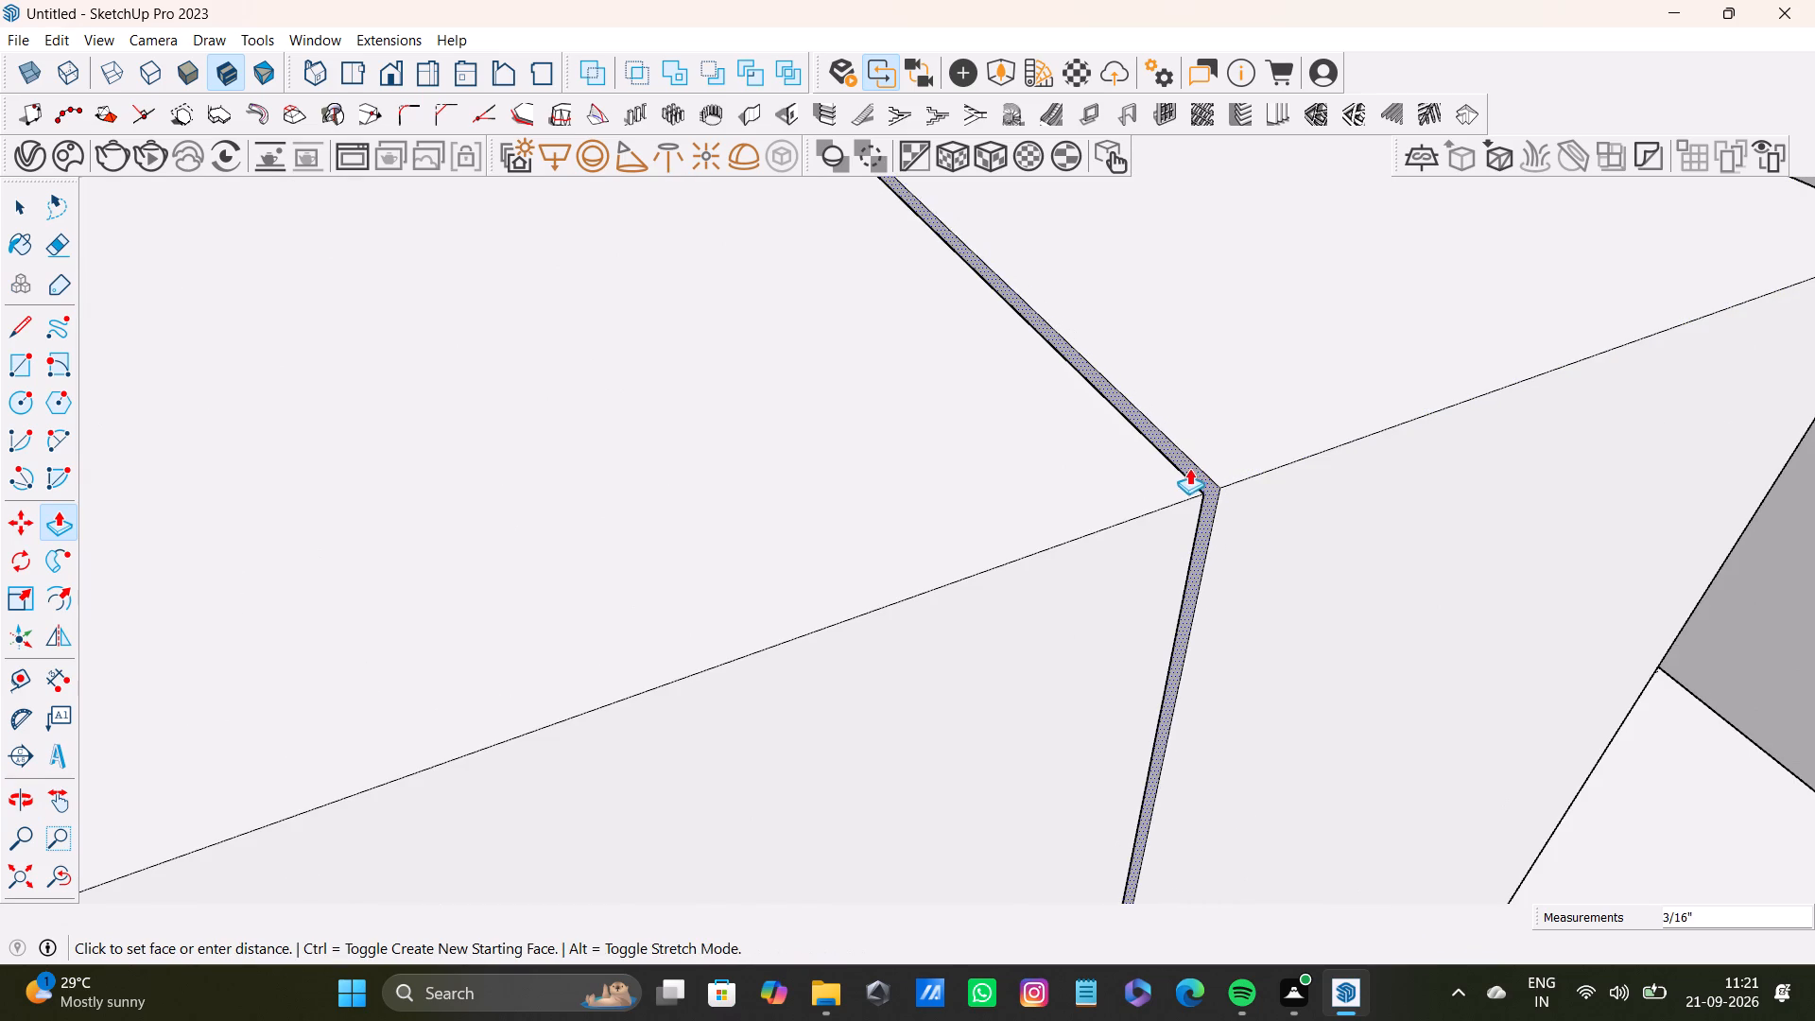
left_click_drag(1189, 468, 1184, 468)
scroll(1184, 469, "down", 5)
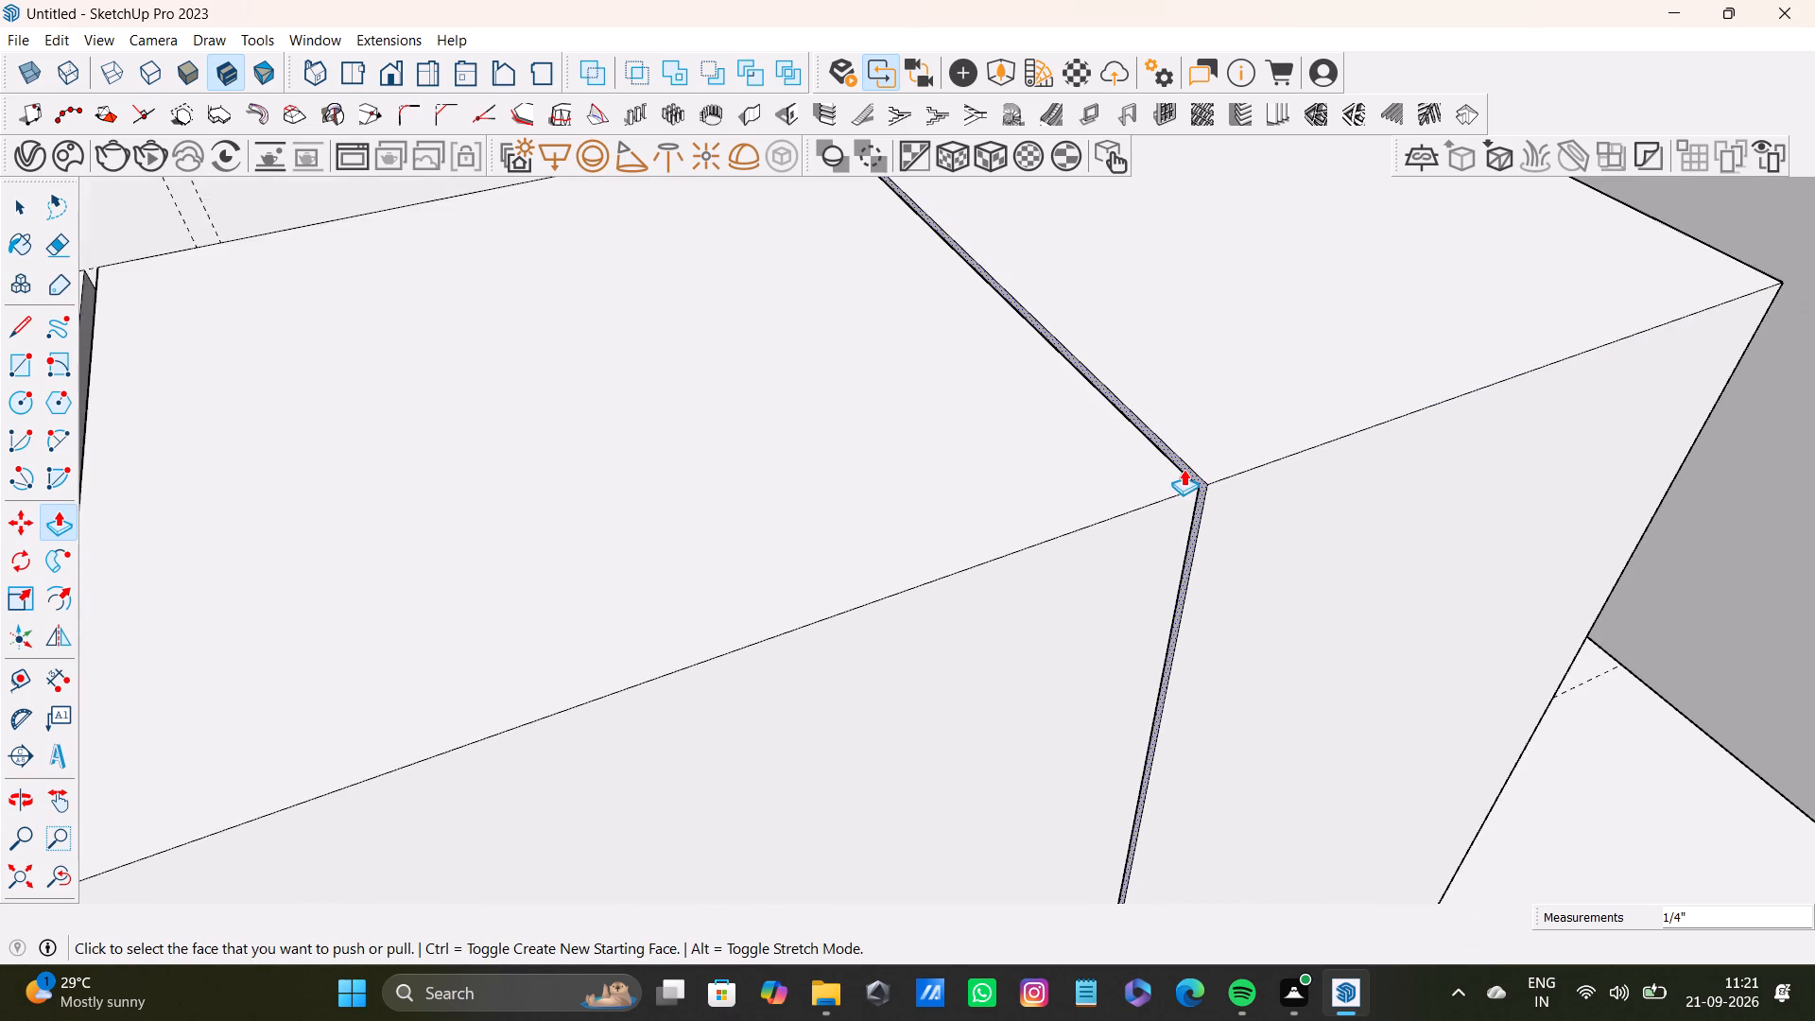
Delete all the guide lines in the model.
scroll(1184, 469, "down", 5)
middle_click_drag(1357, 494, 708, 584)
scroll(725, 576, "down", 4)
middle_click_drag(725, 576, 1125, 575, "shift")
scroll(896, 559, "down", 4)
middle_click_drag(892, 559, 975, 524)
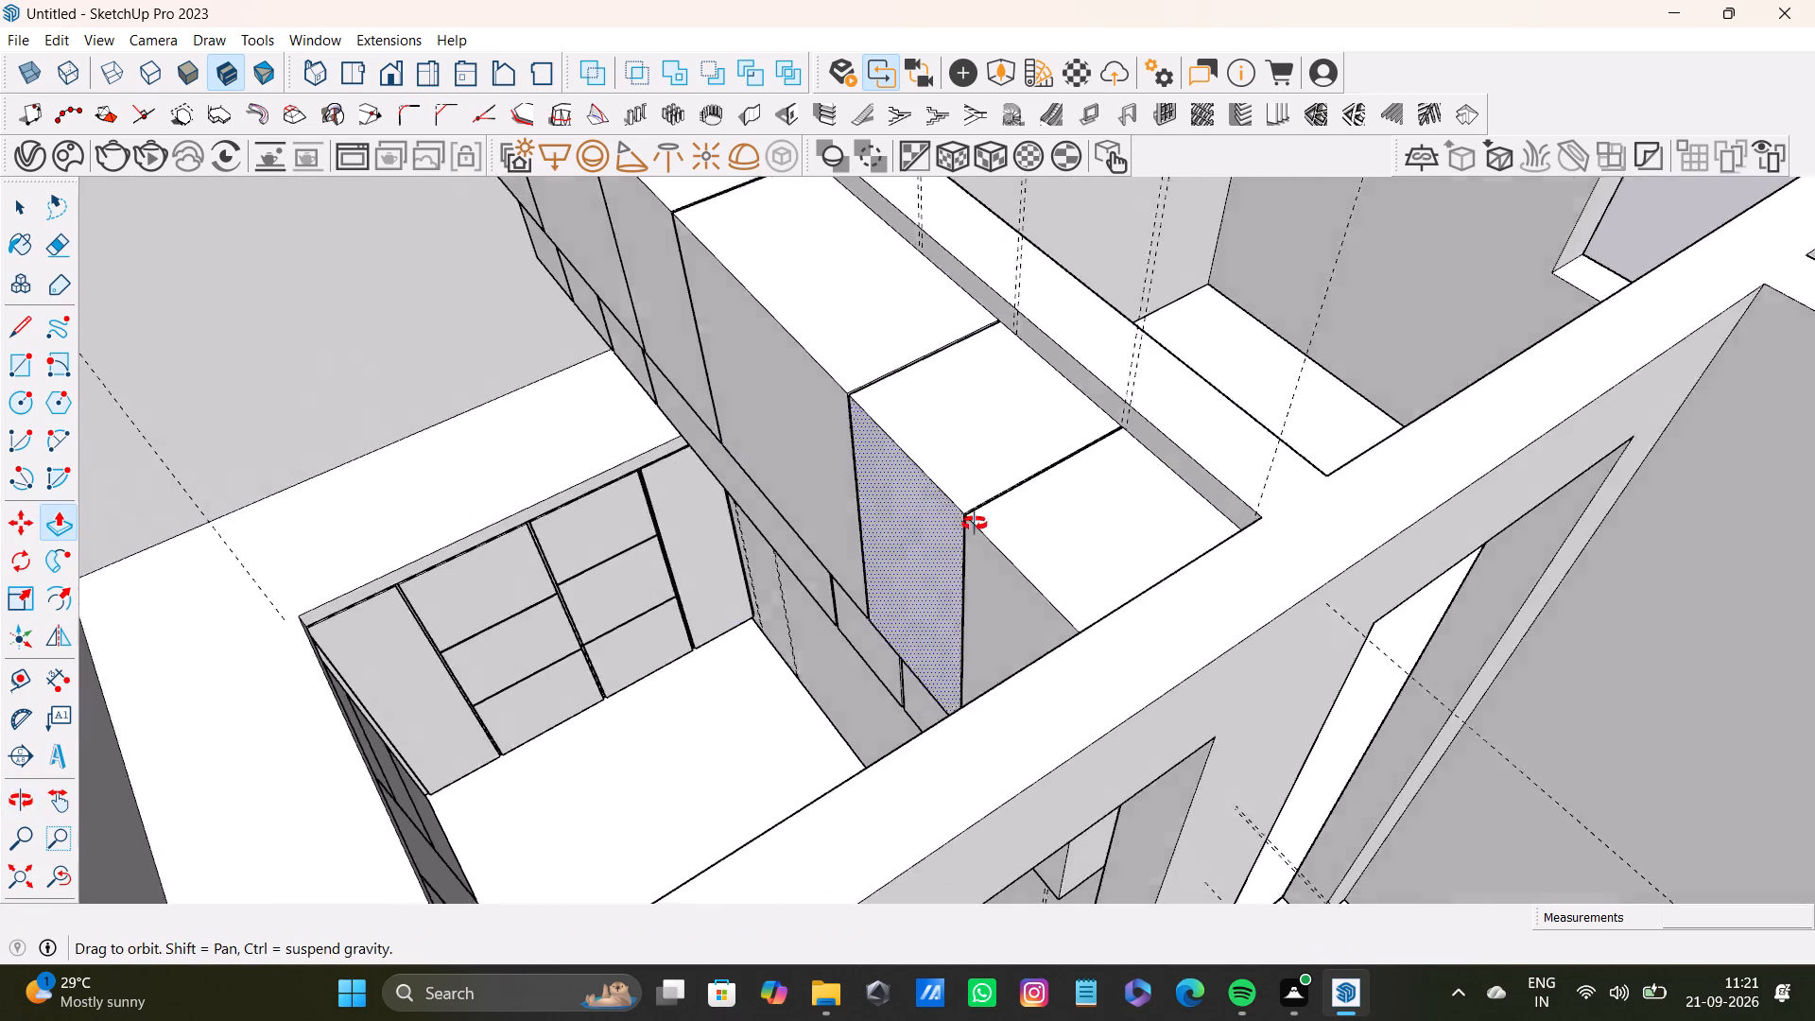
middle_click_drag(975, 524, 1618, 390)
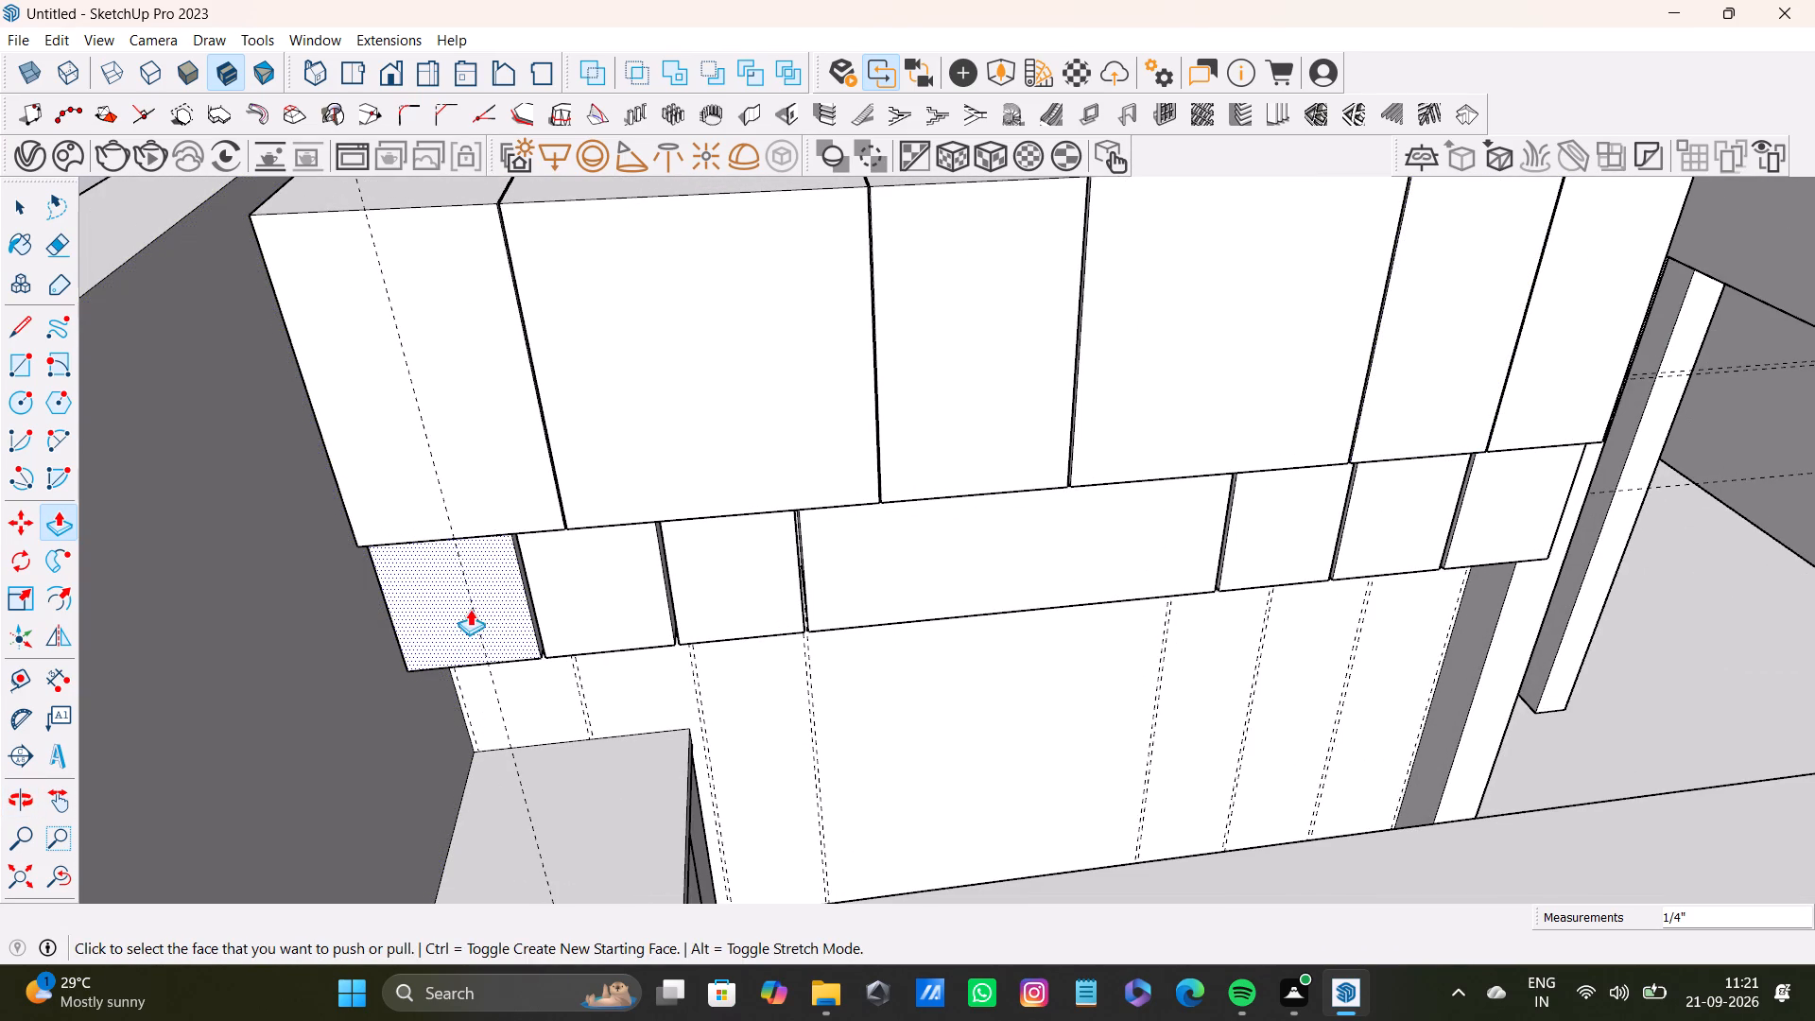
key("space")
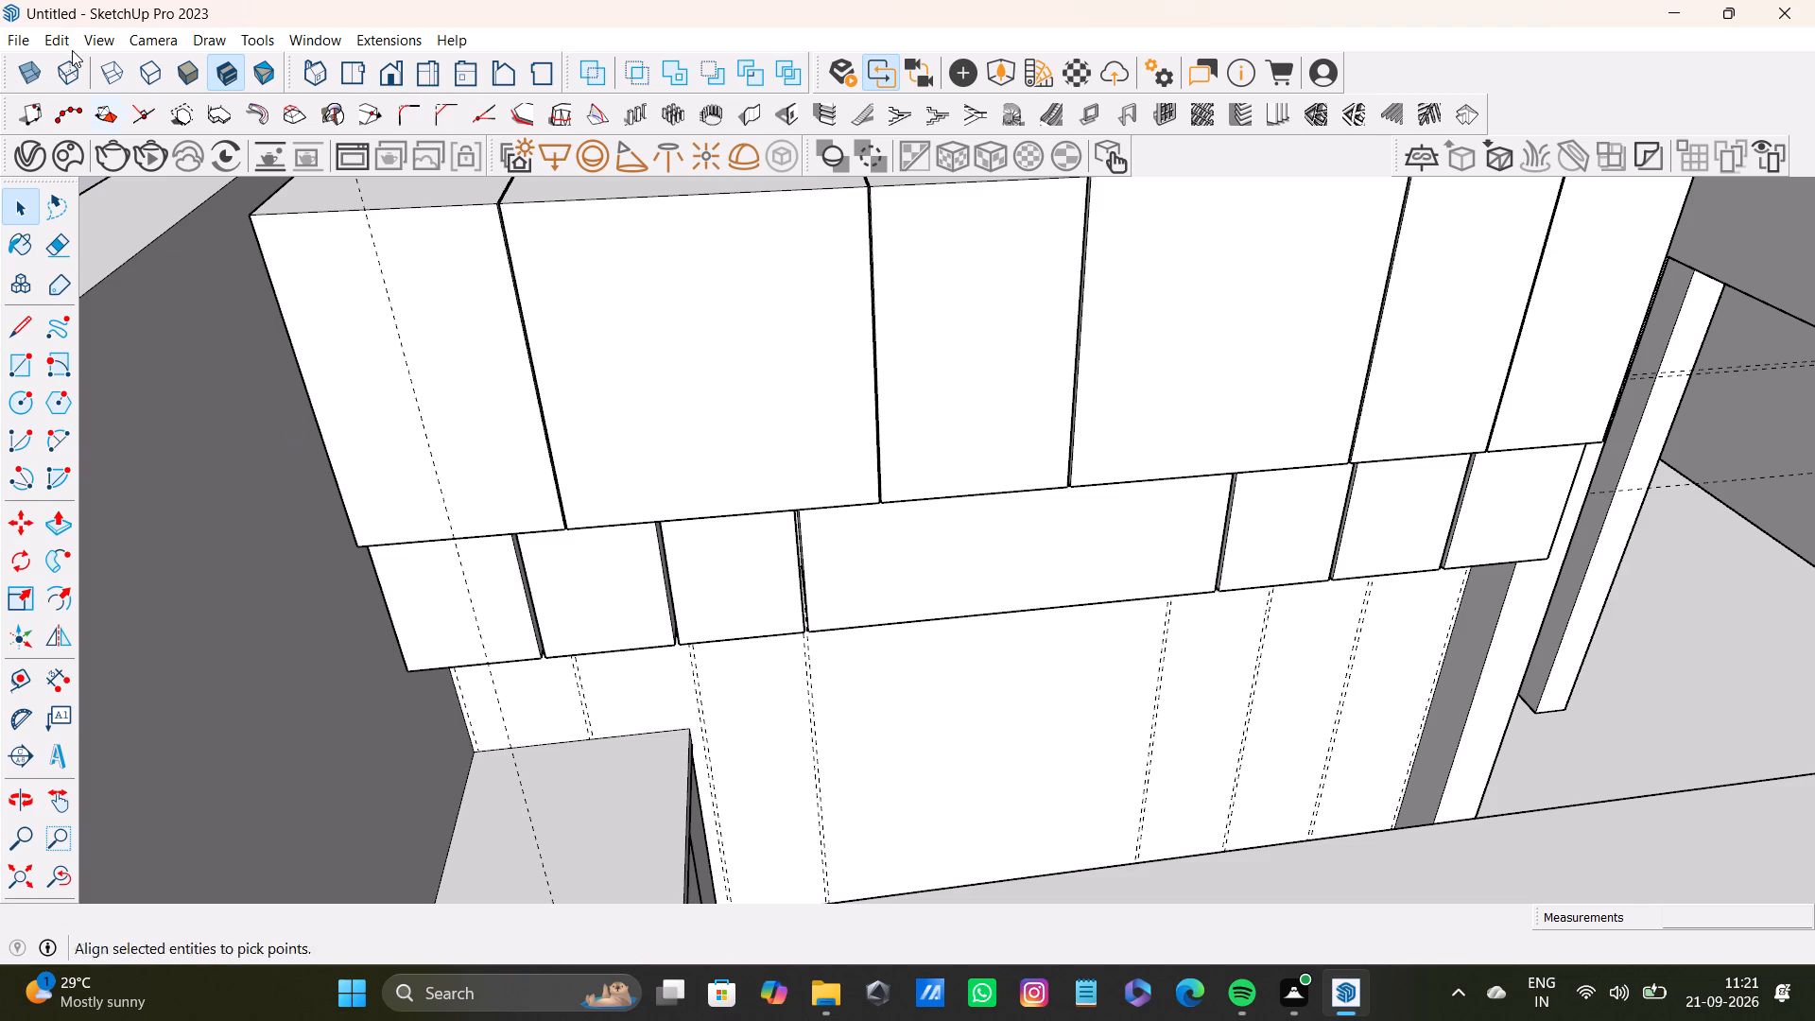
left_click(64, 44)
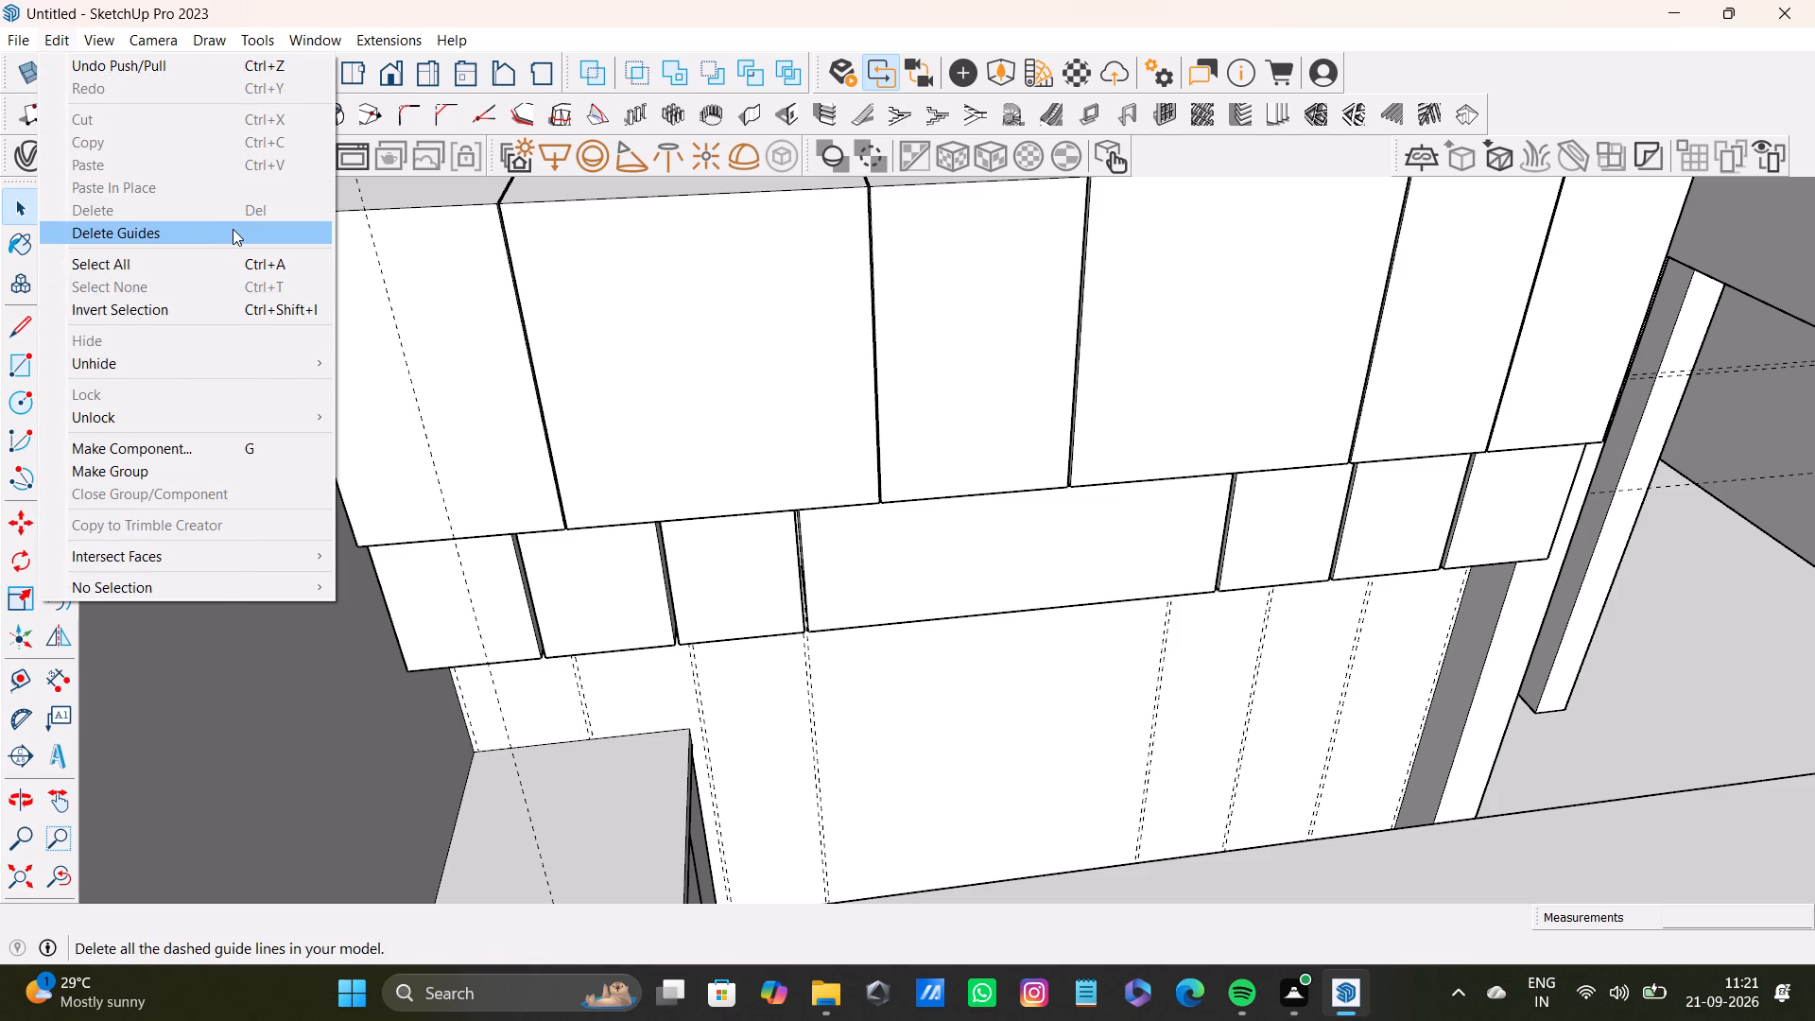
left_click(233, 229)
Examine the vertical gaps between the lower-row boxes, especially the one beside the wide middle box.
scroll(835, 615, "up", 7)
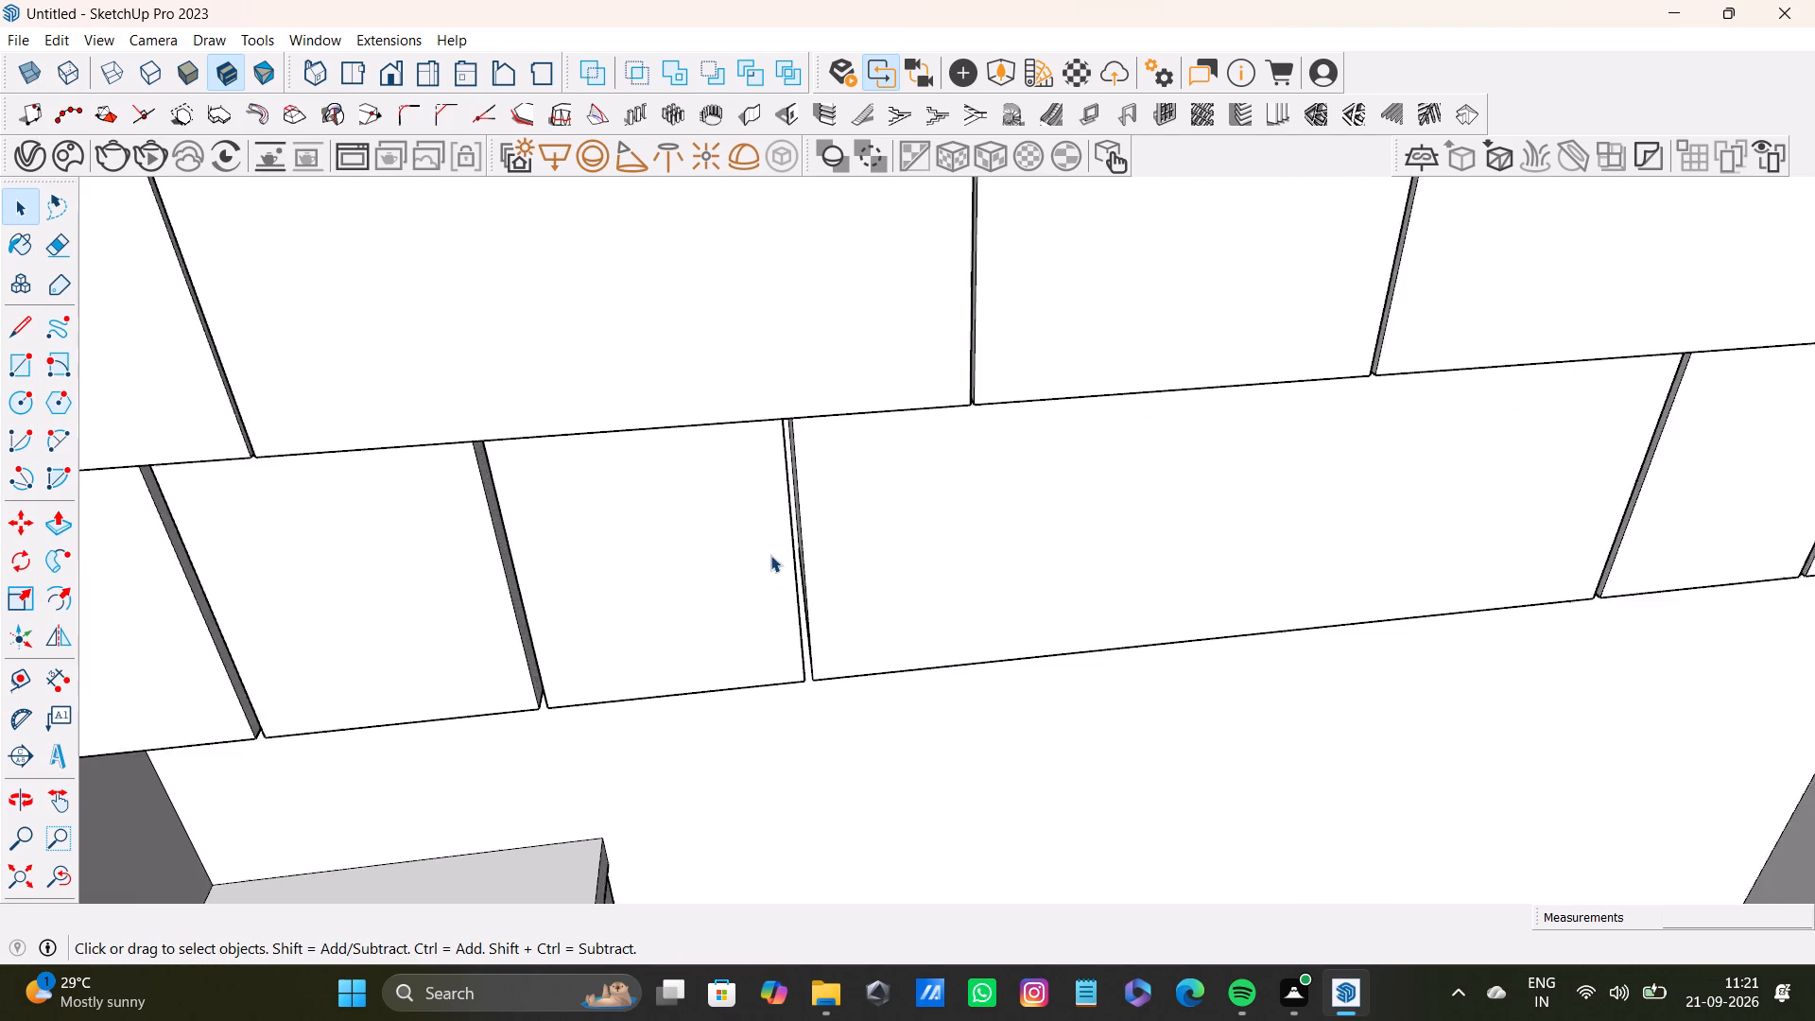
scroll(770, 555, "up", 3)
middle_click_drag(784, 552, 787, 357)
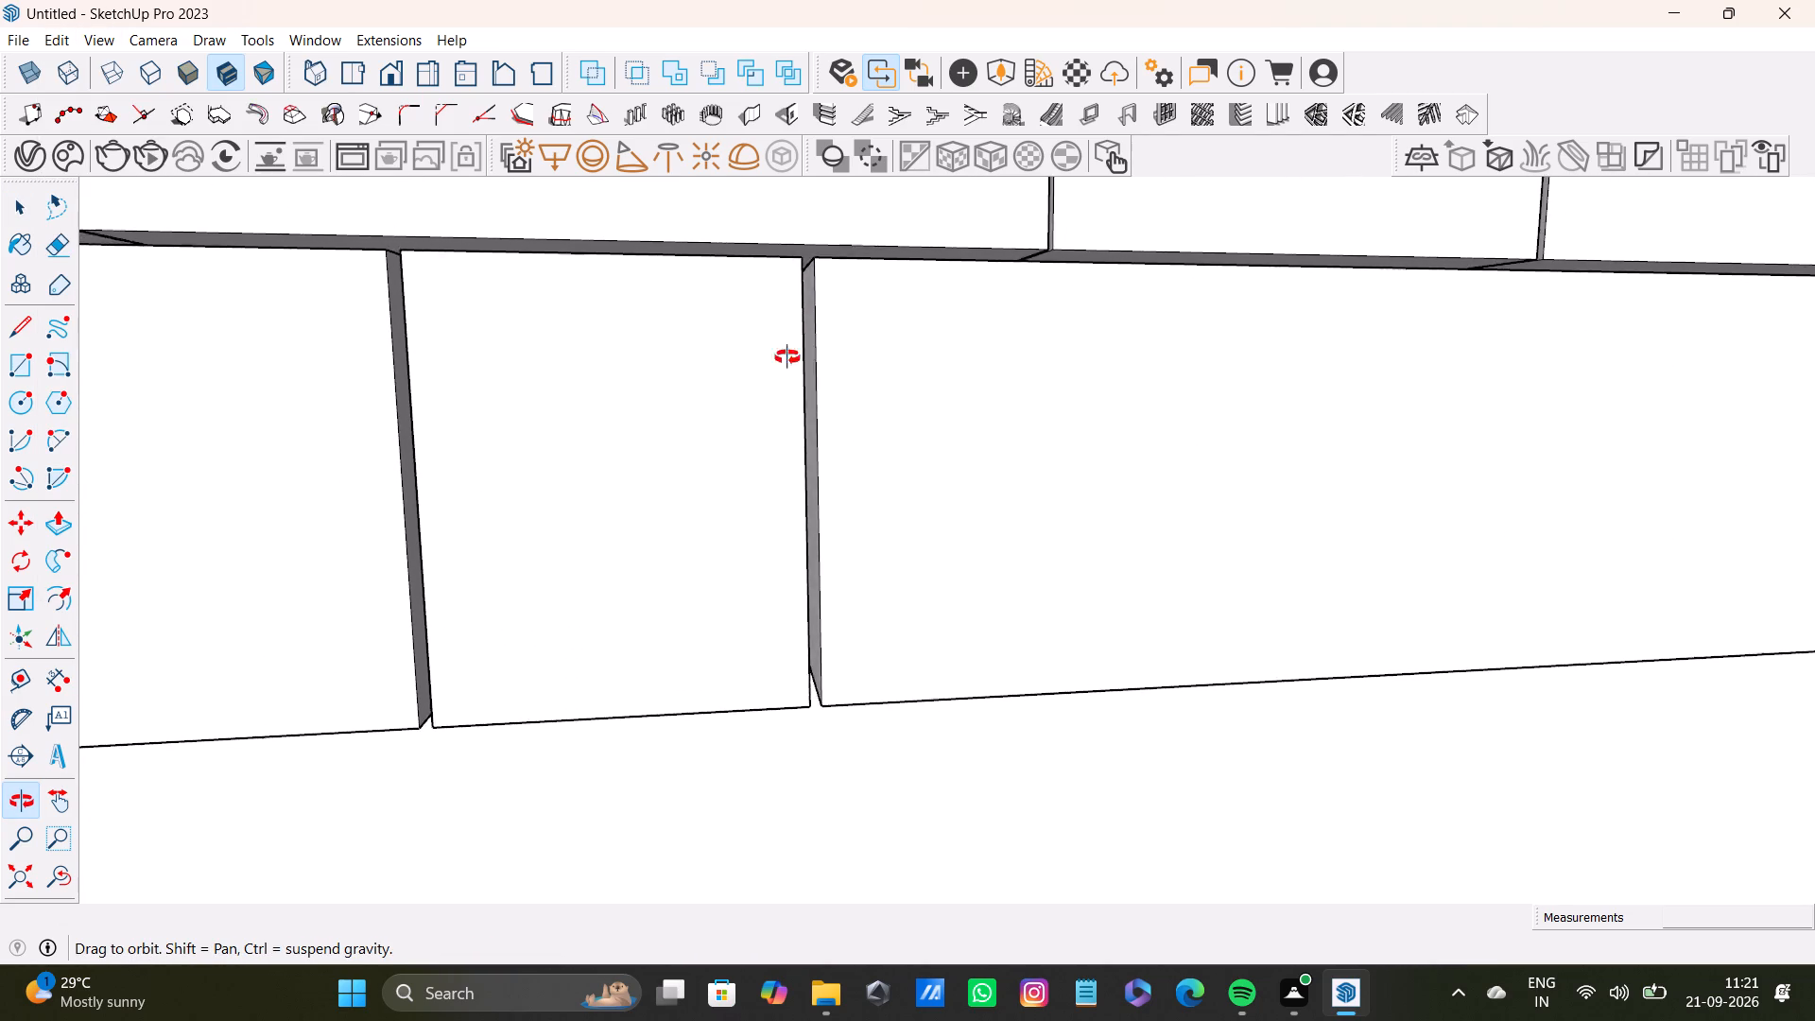
middle_click_drag(787, 357, 777, 346)
scroll(798, 459, "up", 3)
middle_click_drag(819, 464, 974, 523)
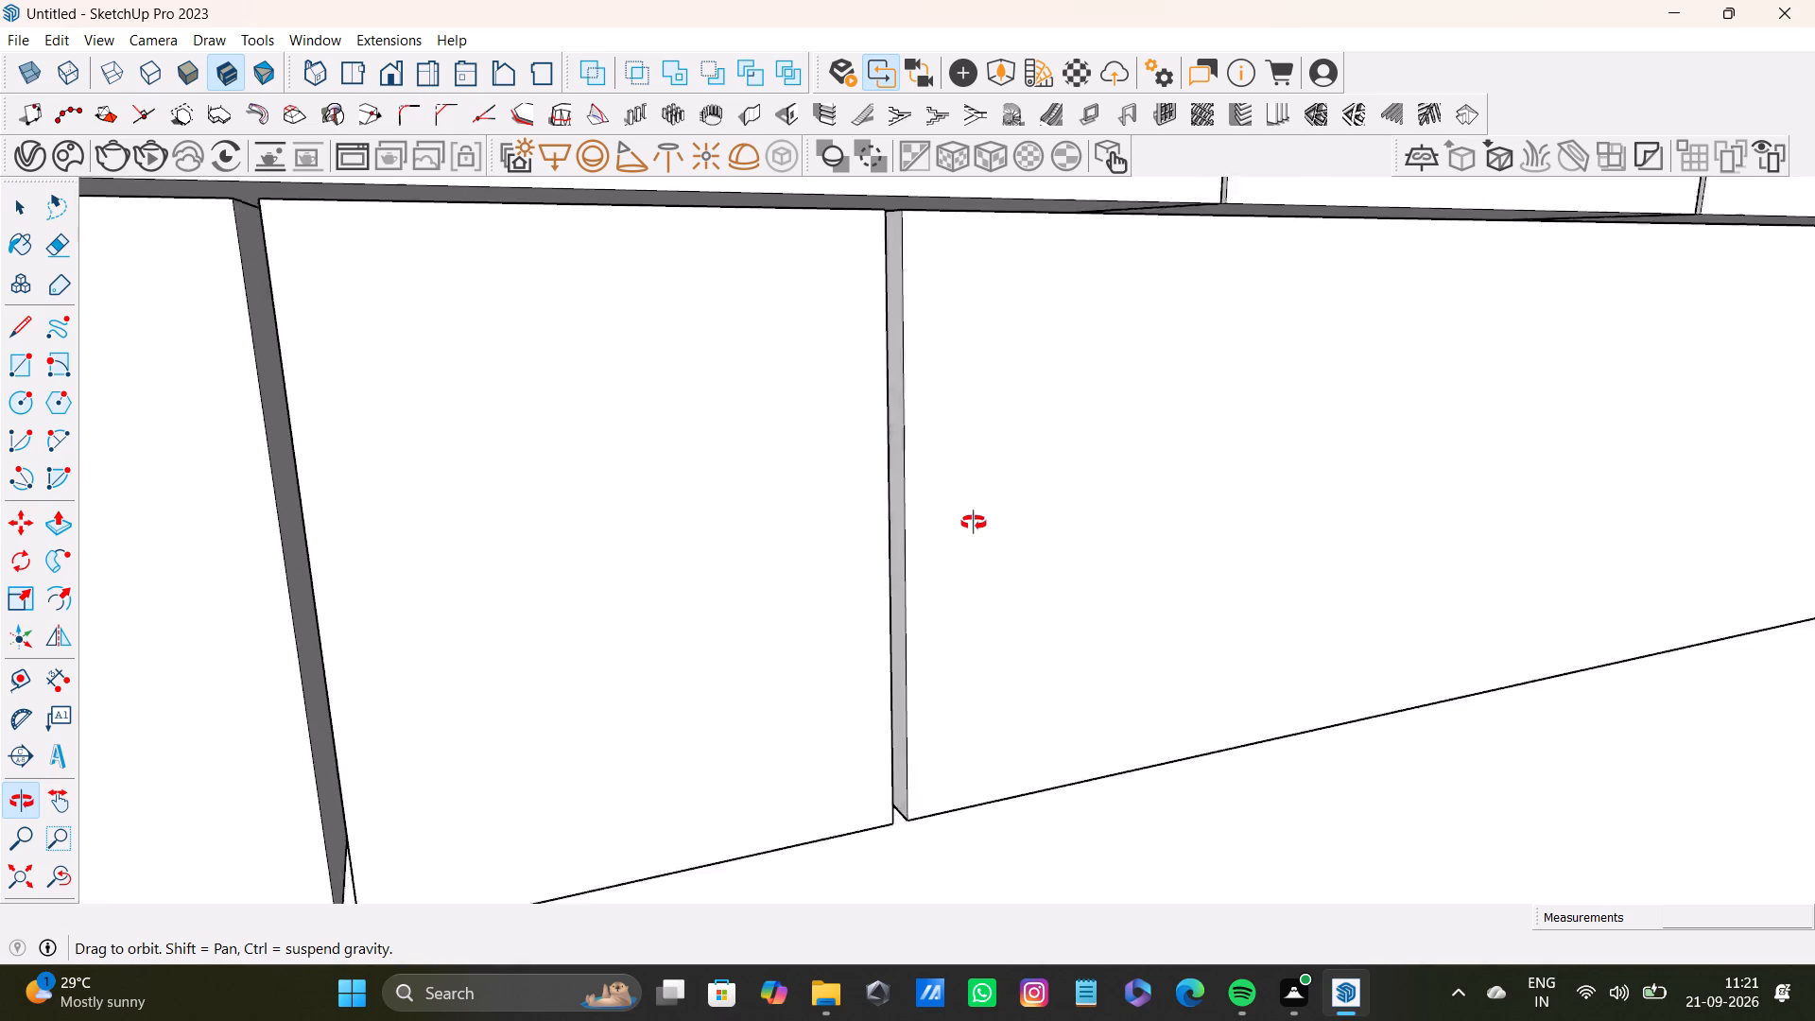
middle_click_drag(974, 523, 1006, 570)
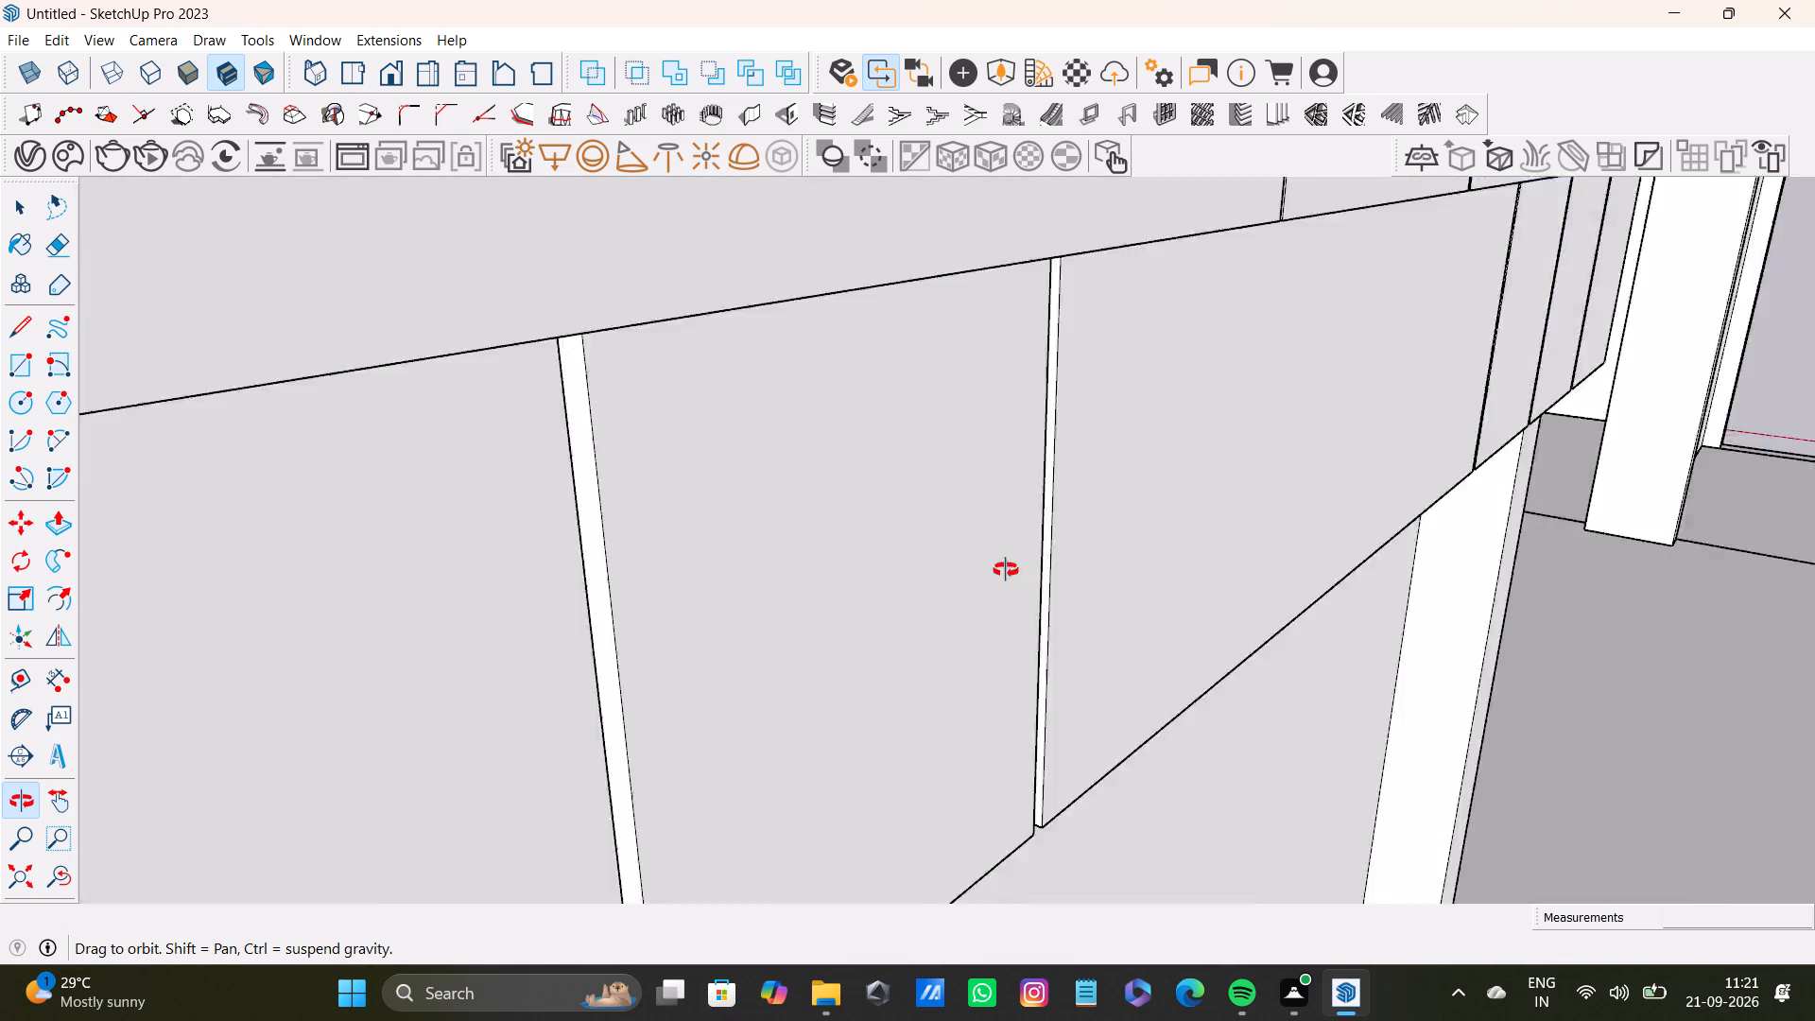
middle_click_drag(1006, 570, 618, 645)
scroll(623, 634, "down", 8)
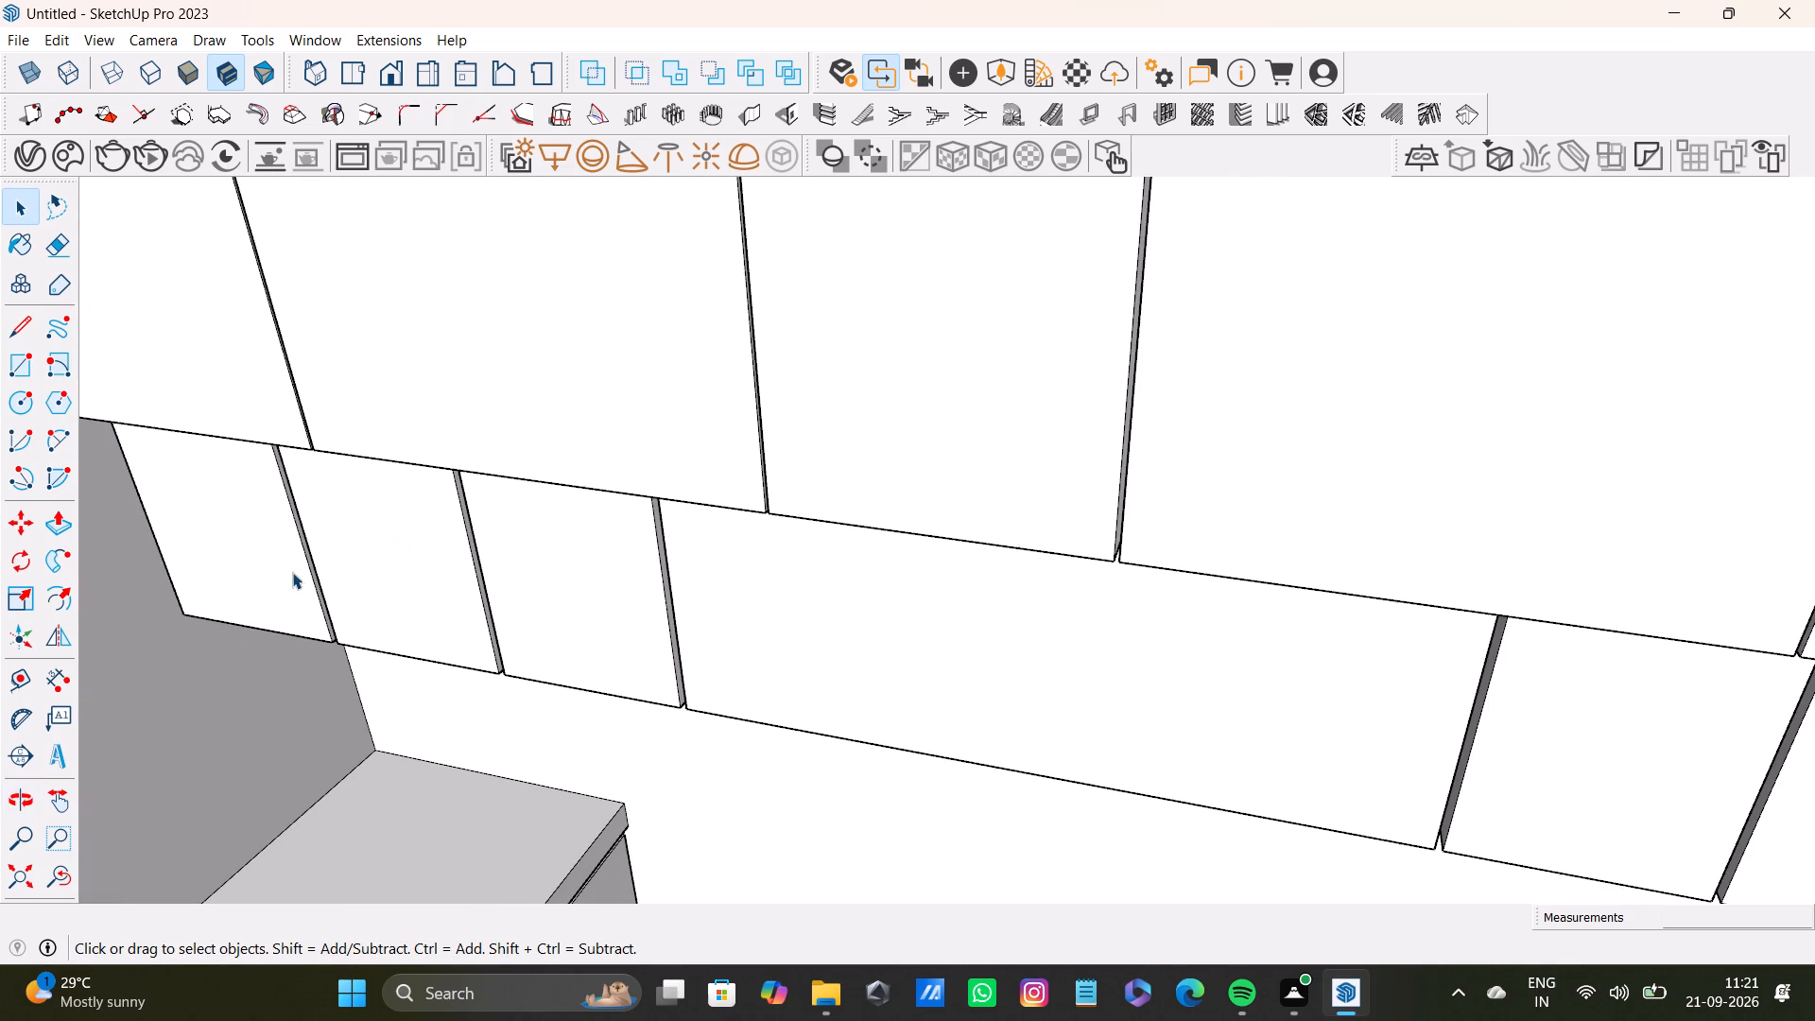
Place a guide 1" below the top edge of the first lower-row box's front face.
middle_click_drag(310, 576, 565, 668, "shift")
middle_click_drag(567, 667, 640, 500)
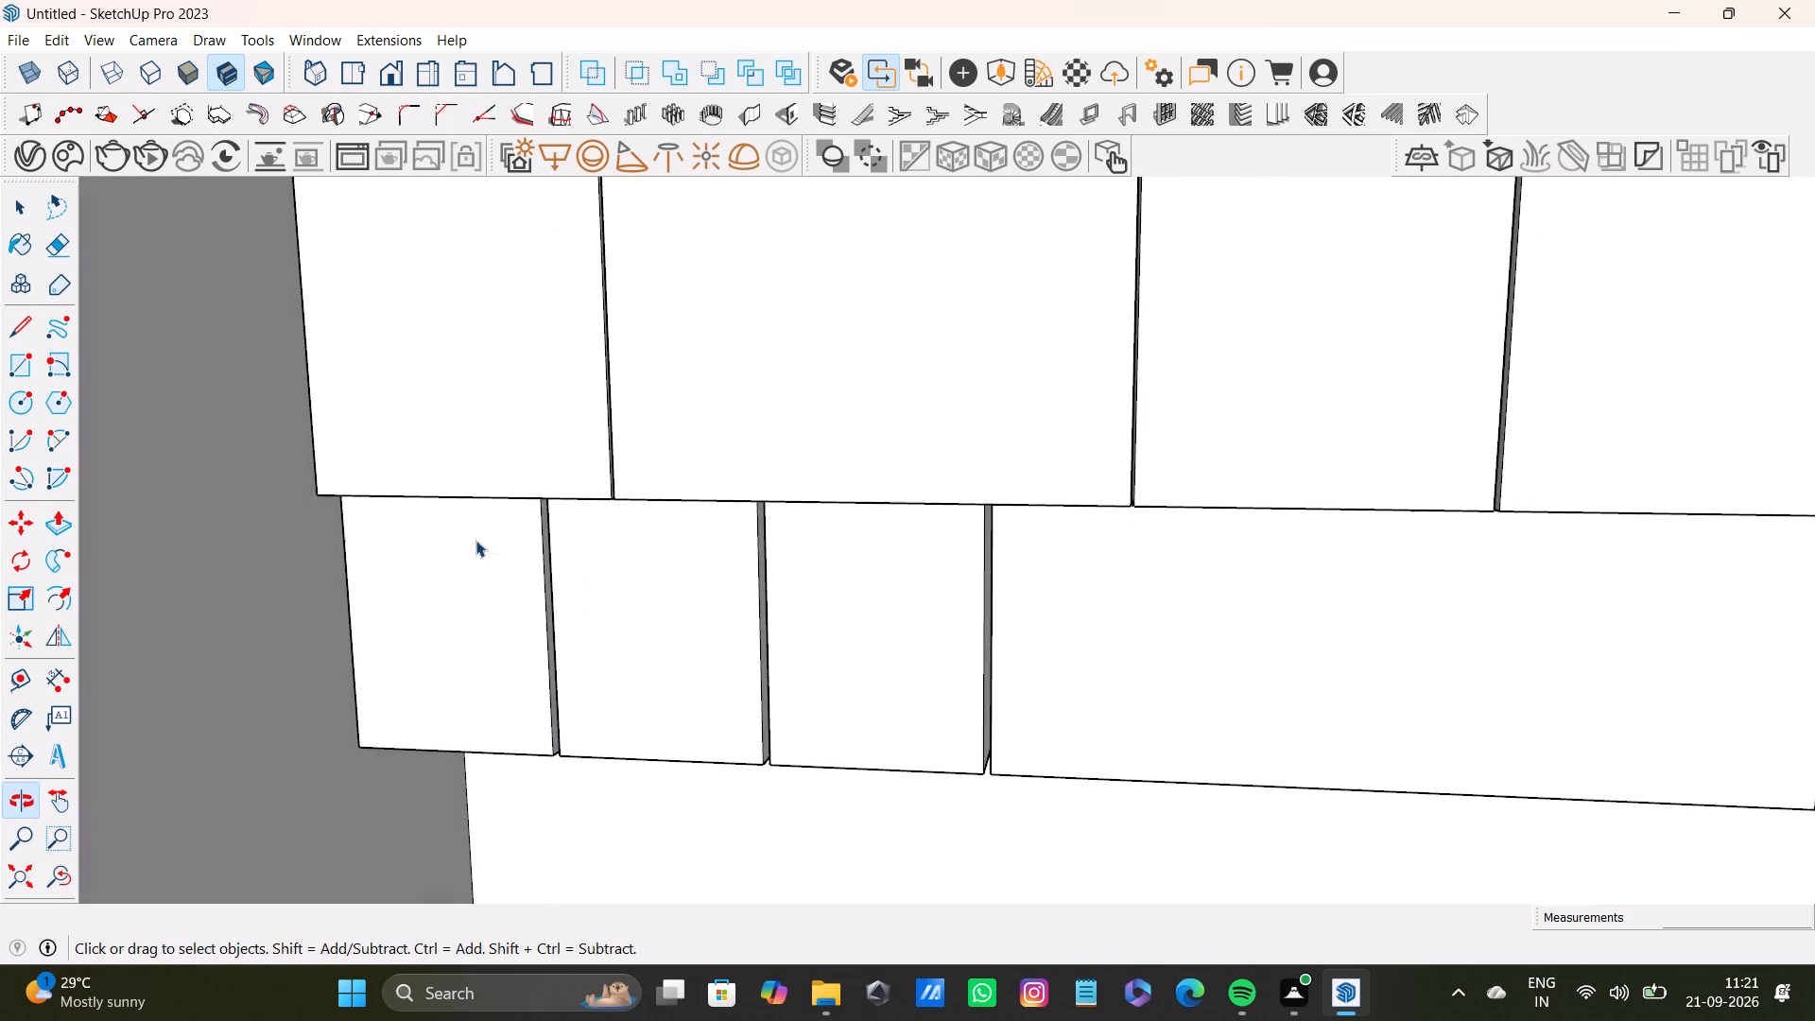
left_click(456, 592)
middle_click_drag(447, 624, 454, 625, "shift")
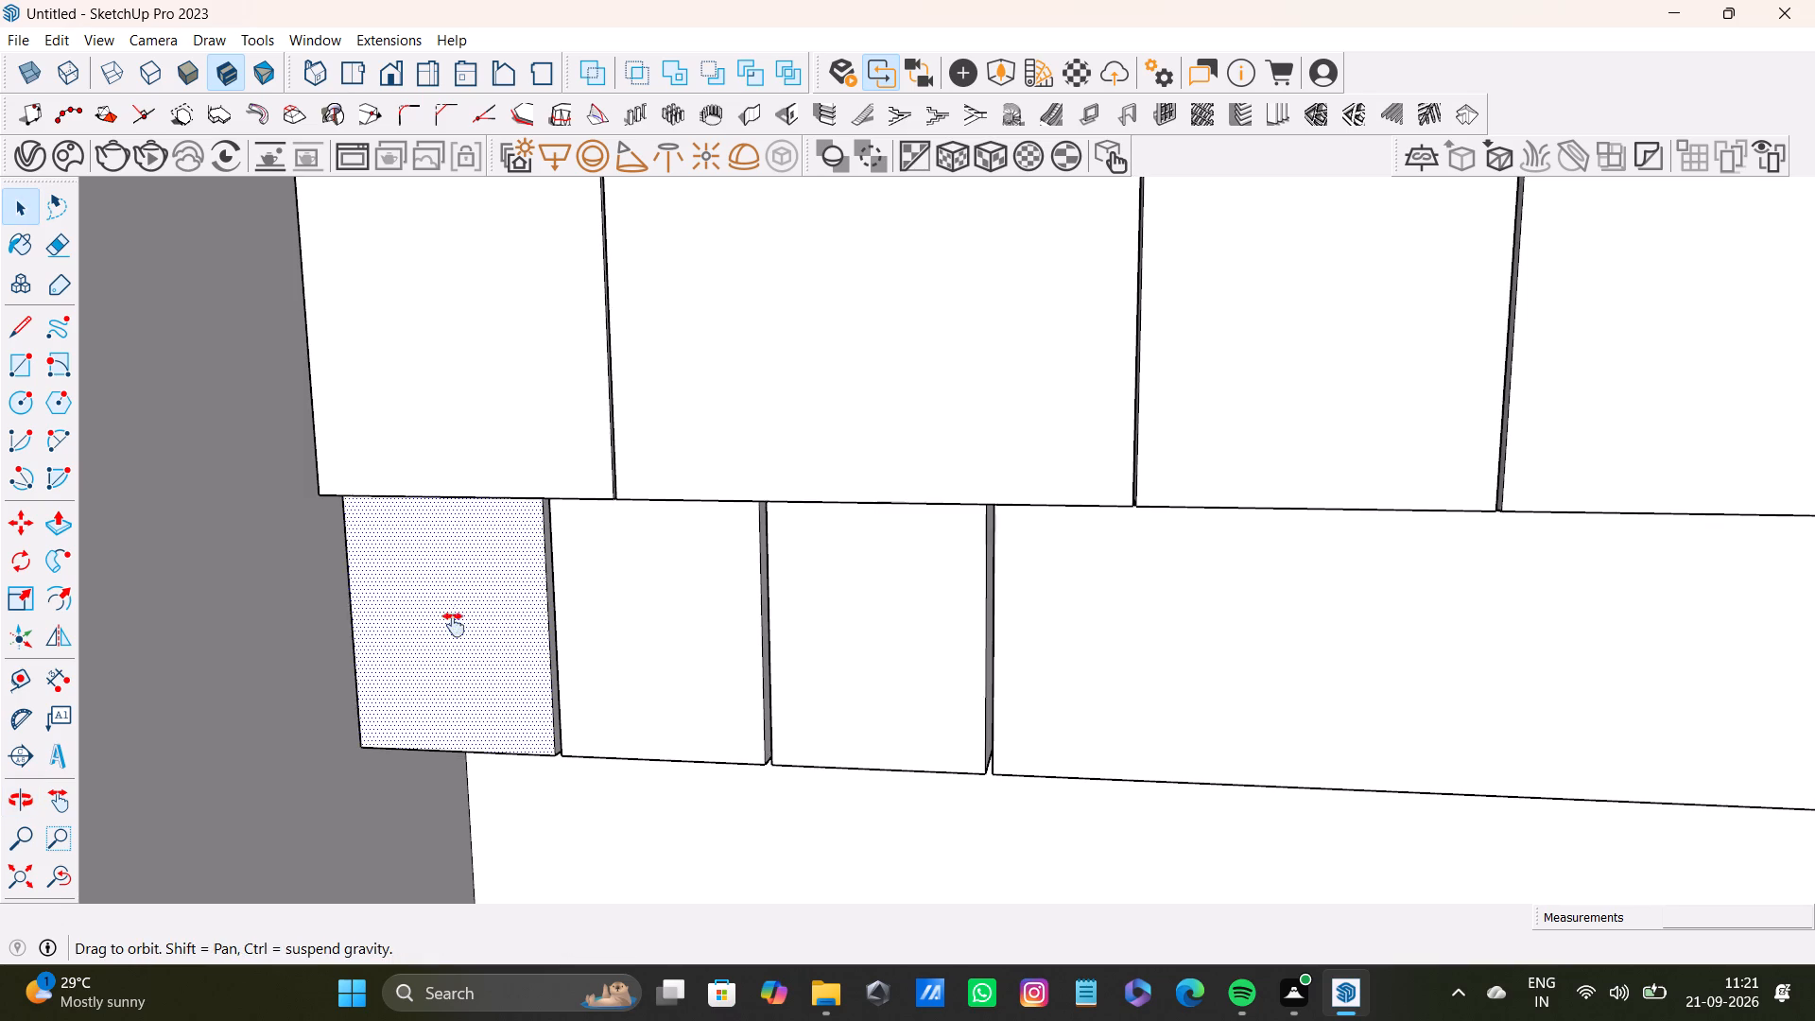
middle_click_drag(454, 625, 535, 691, "shift")
scroll(549, 585, "up", 8)
middle_click_drag(622, 672, 678, 507)
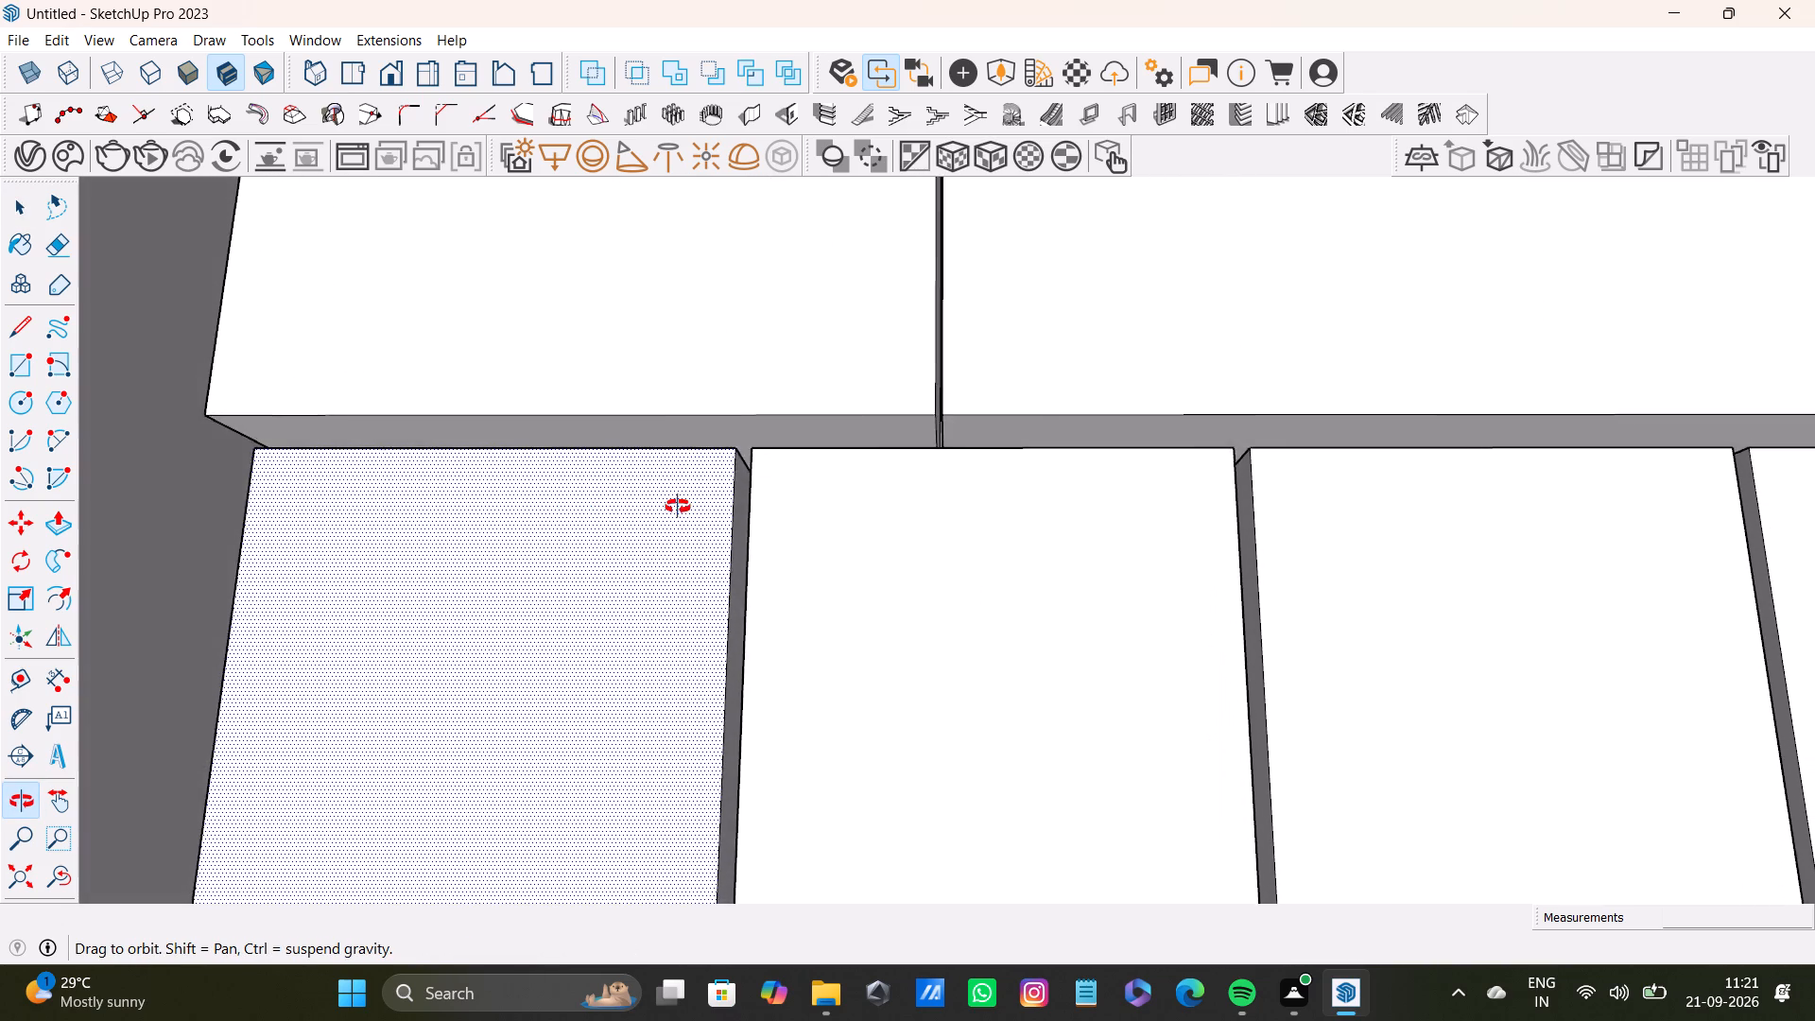
middle_click_drag(678, 507, 719, 496)
scroll(719, 496, "up", 1)
key("t")
left_click(647, 426)
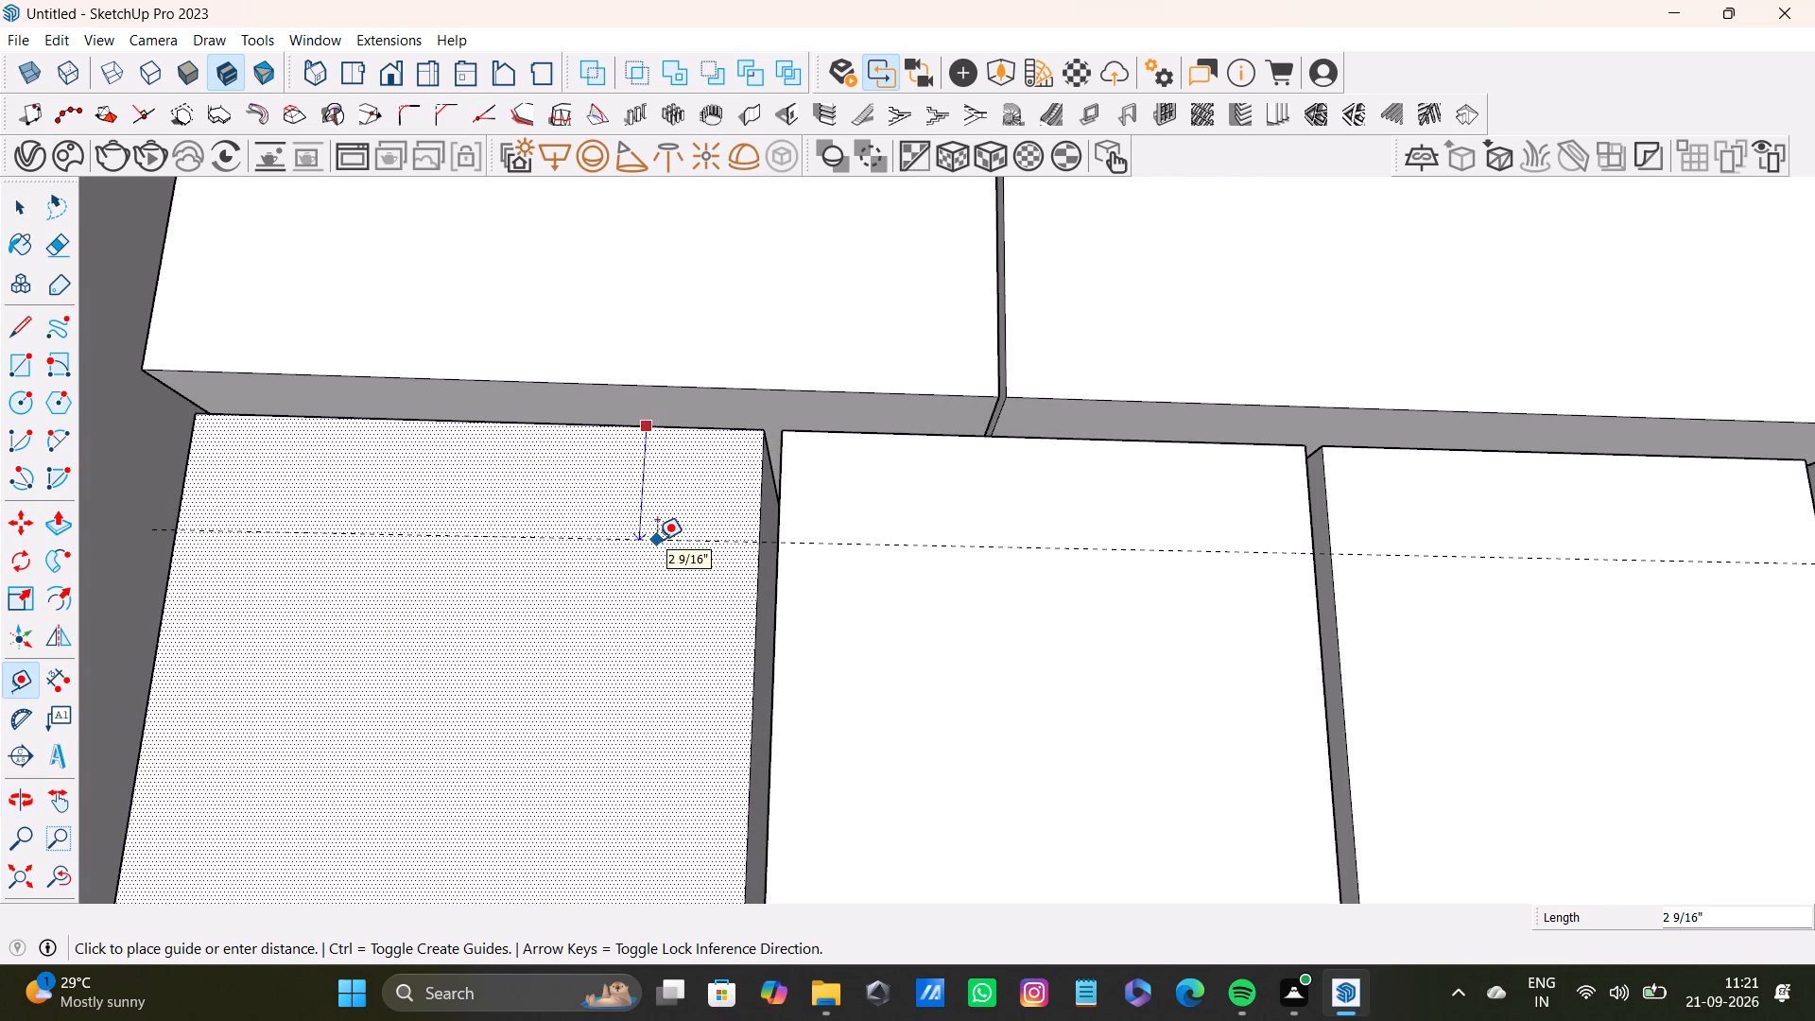
key("1")
key("shift+quotedbl")
key("Return")
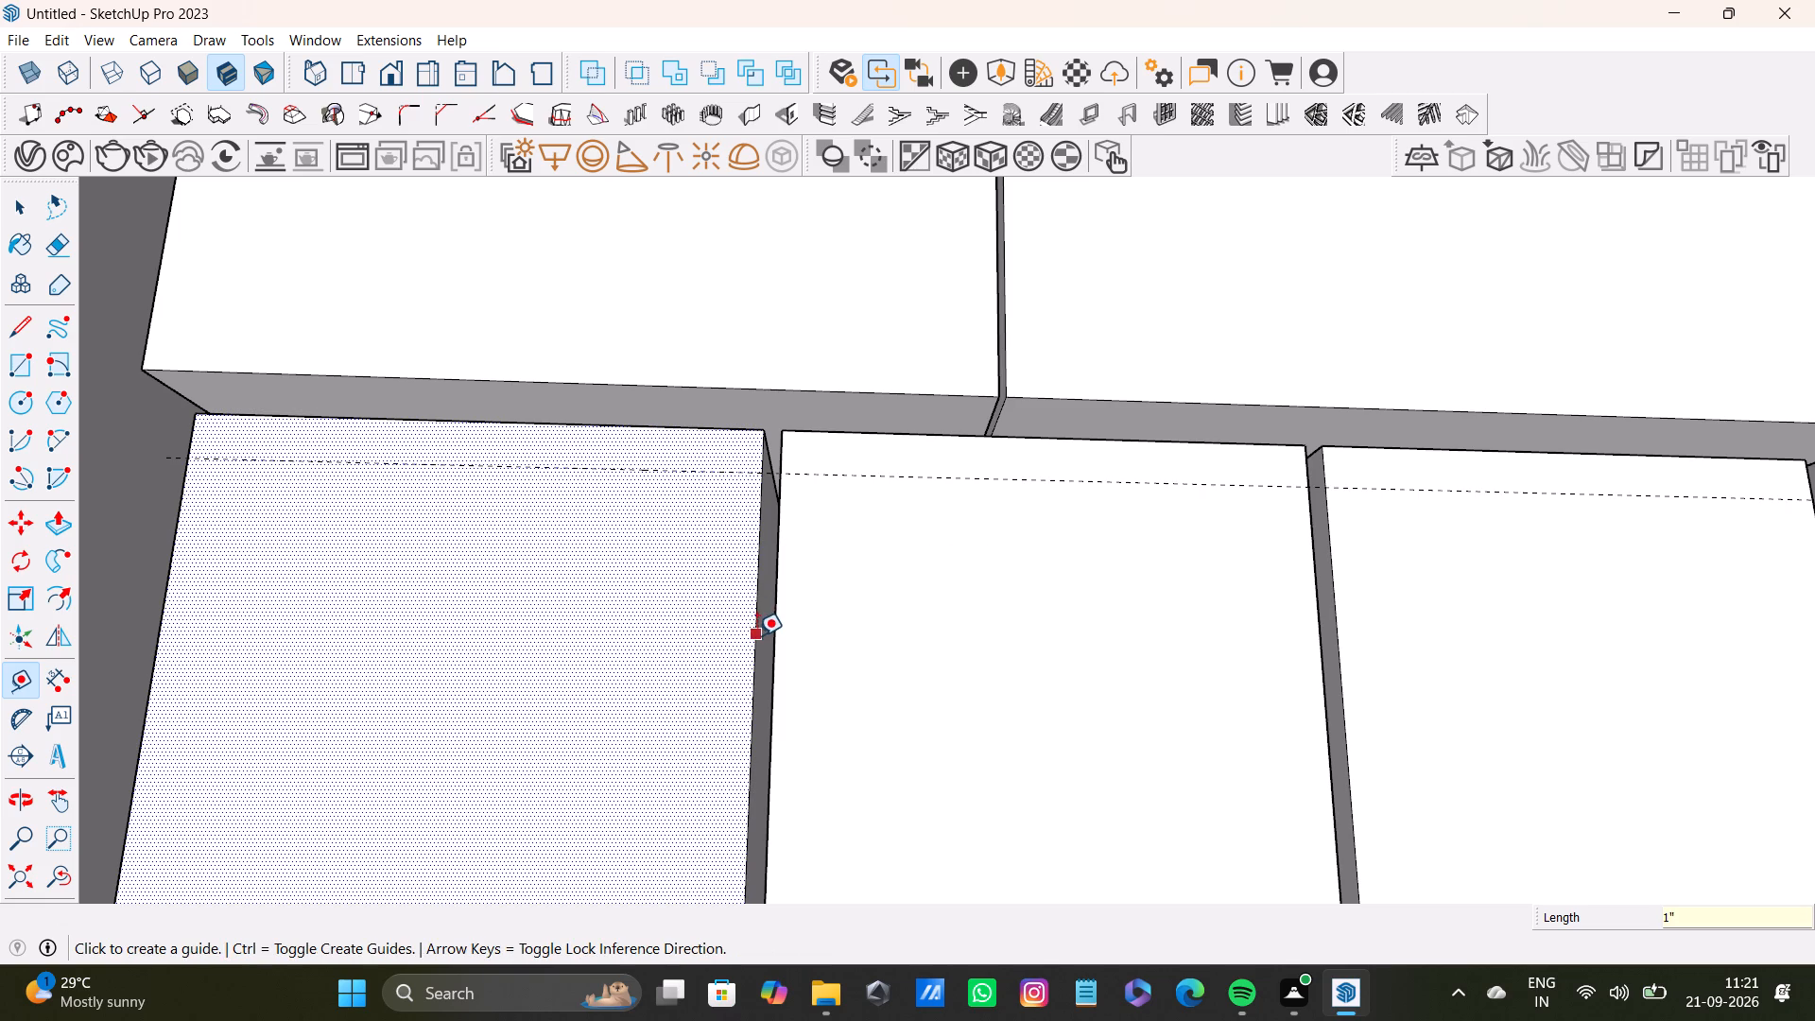
Place vertical guides 1" inside both side edges of the first lower-row box's front face.
left_click(757, 635)
key("1")
key("shift+quotedbl")
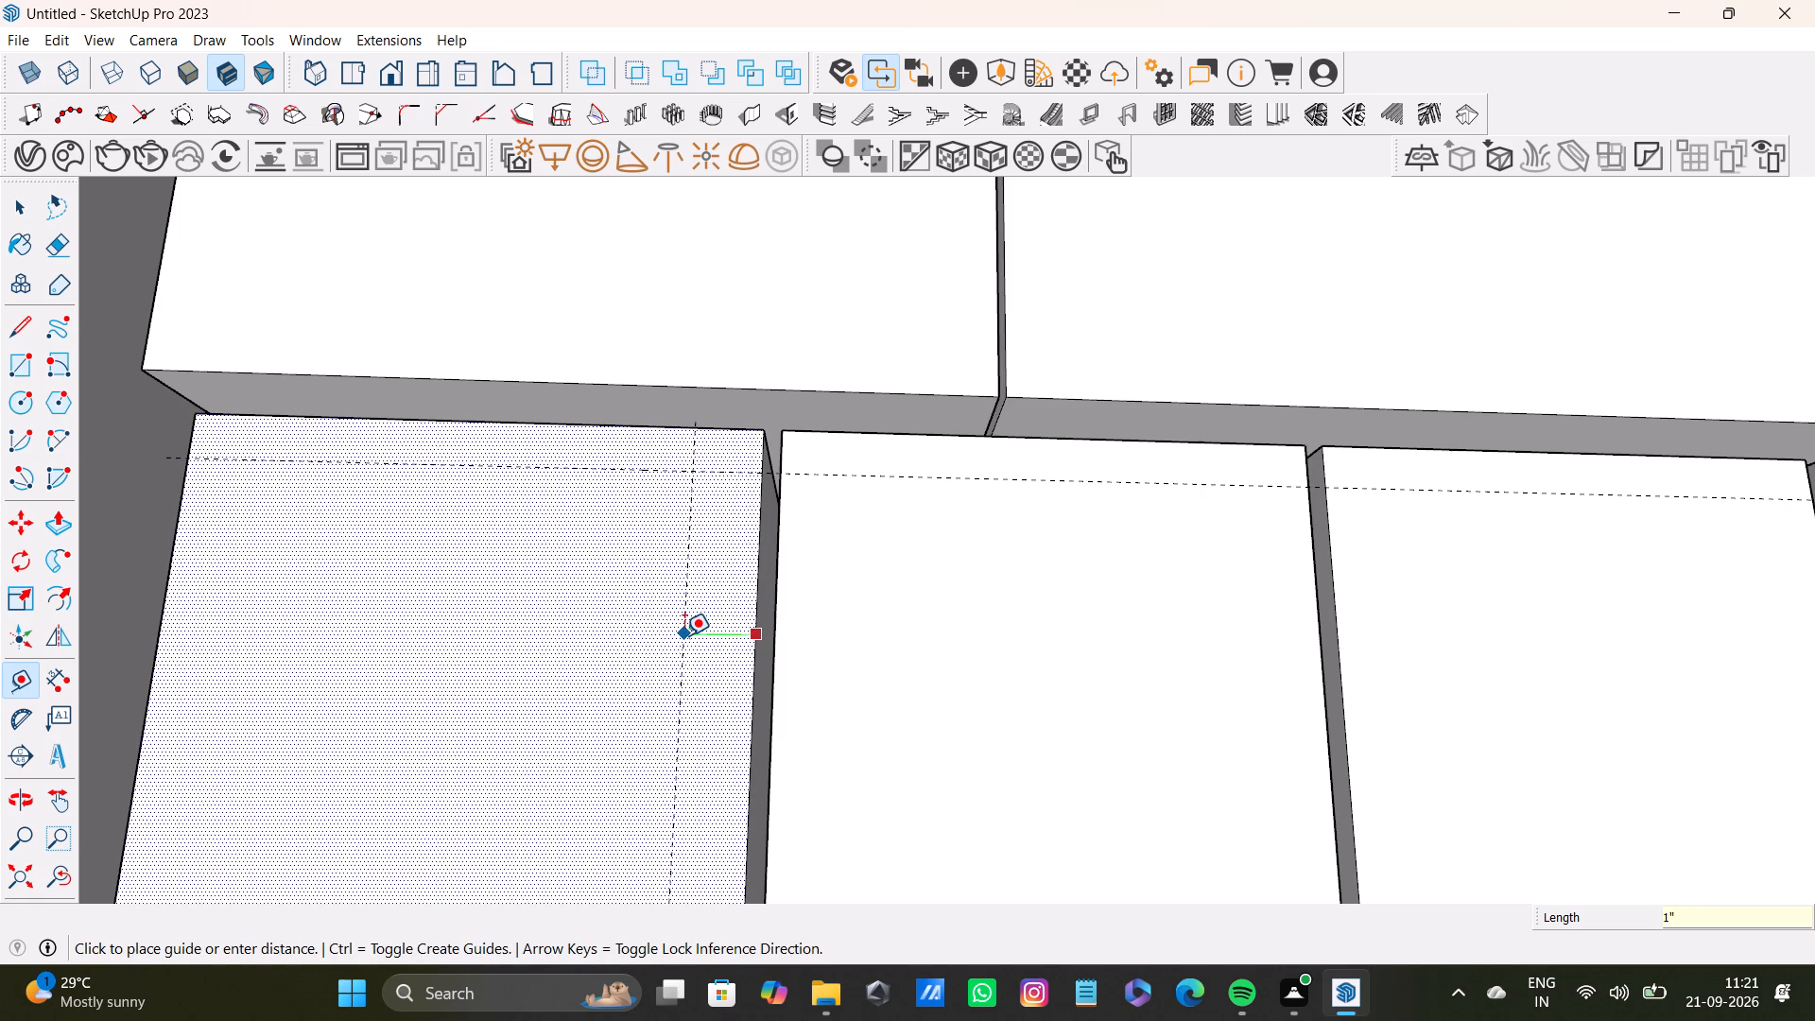
key("Return")
left_click(148, 734)
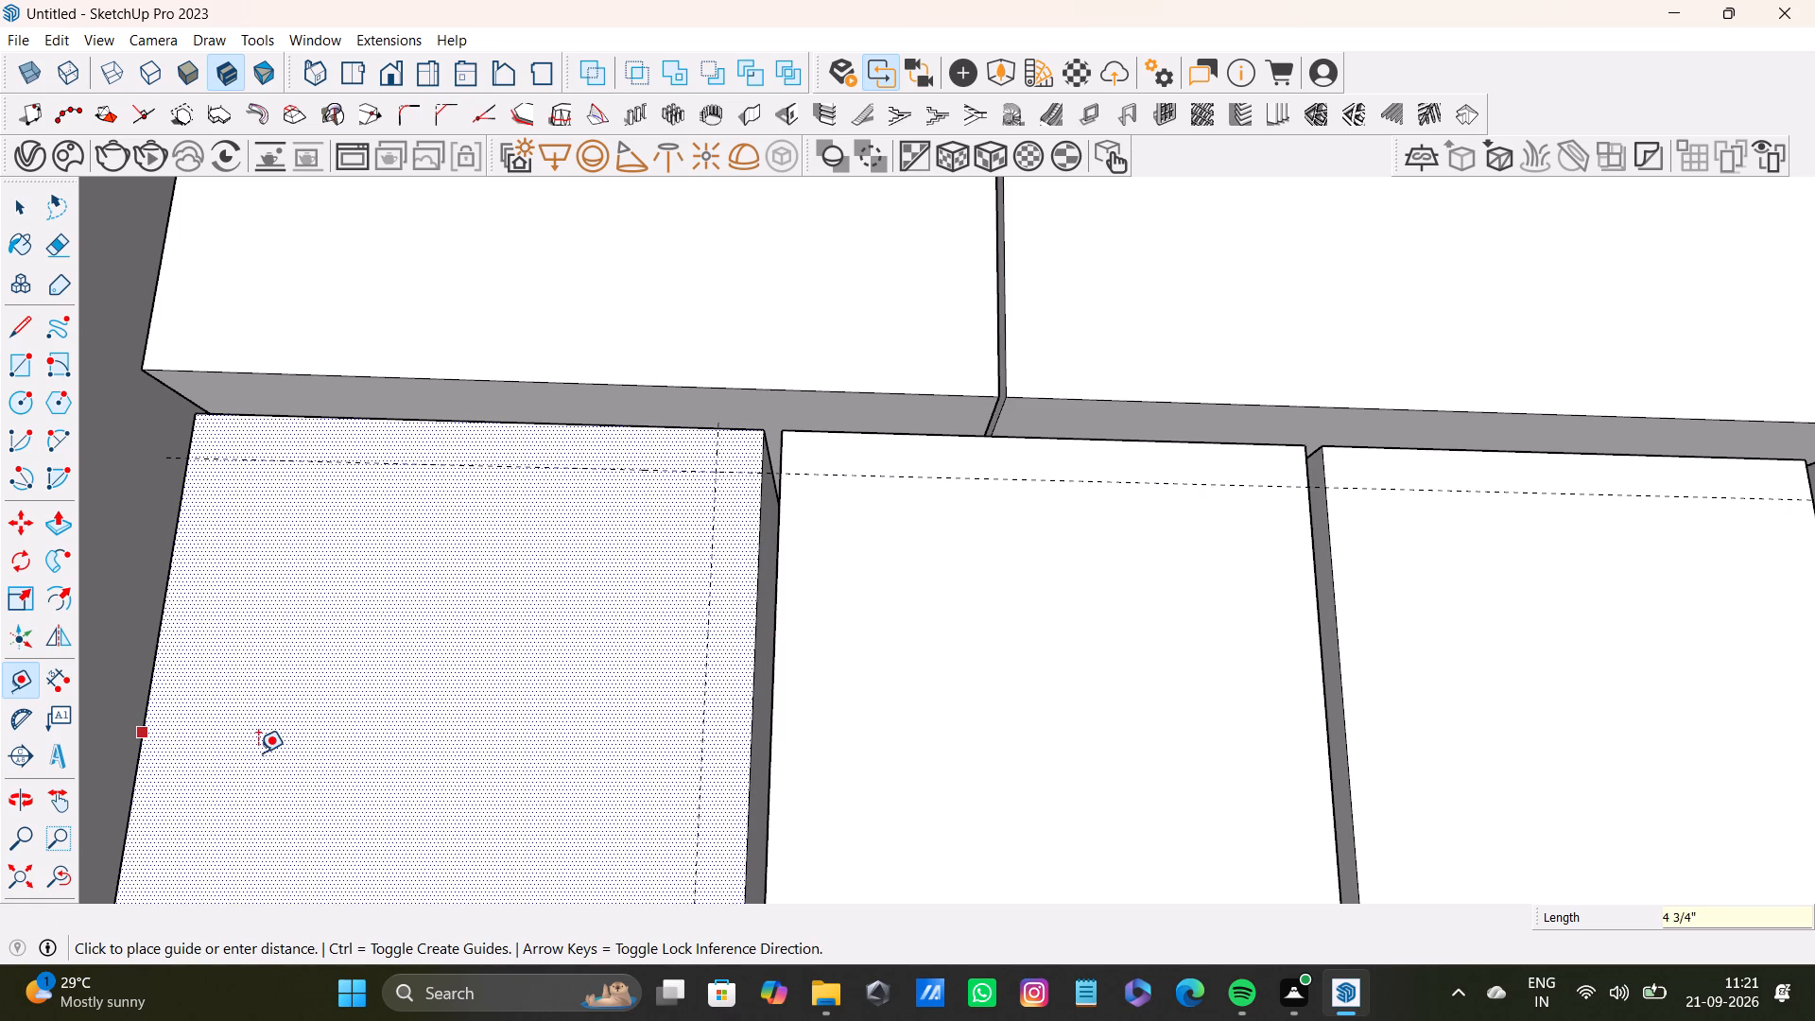
key("1")
key("shift+quotedbl")
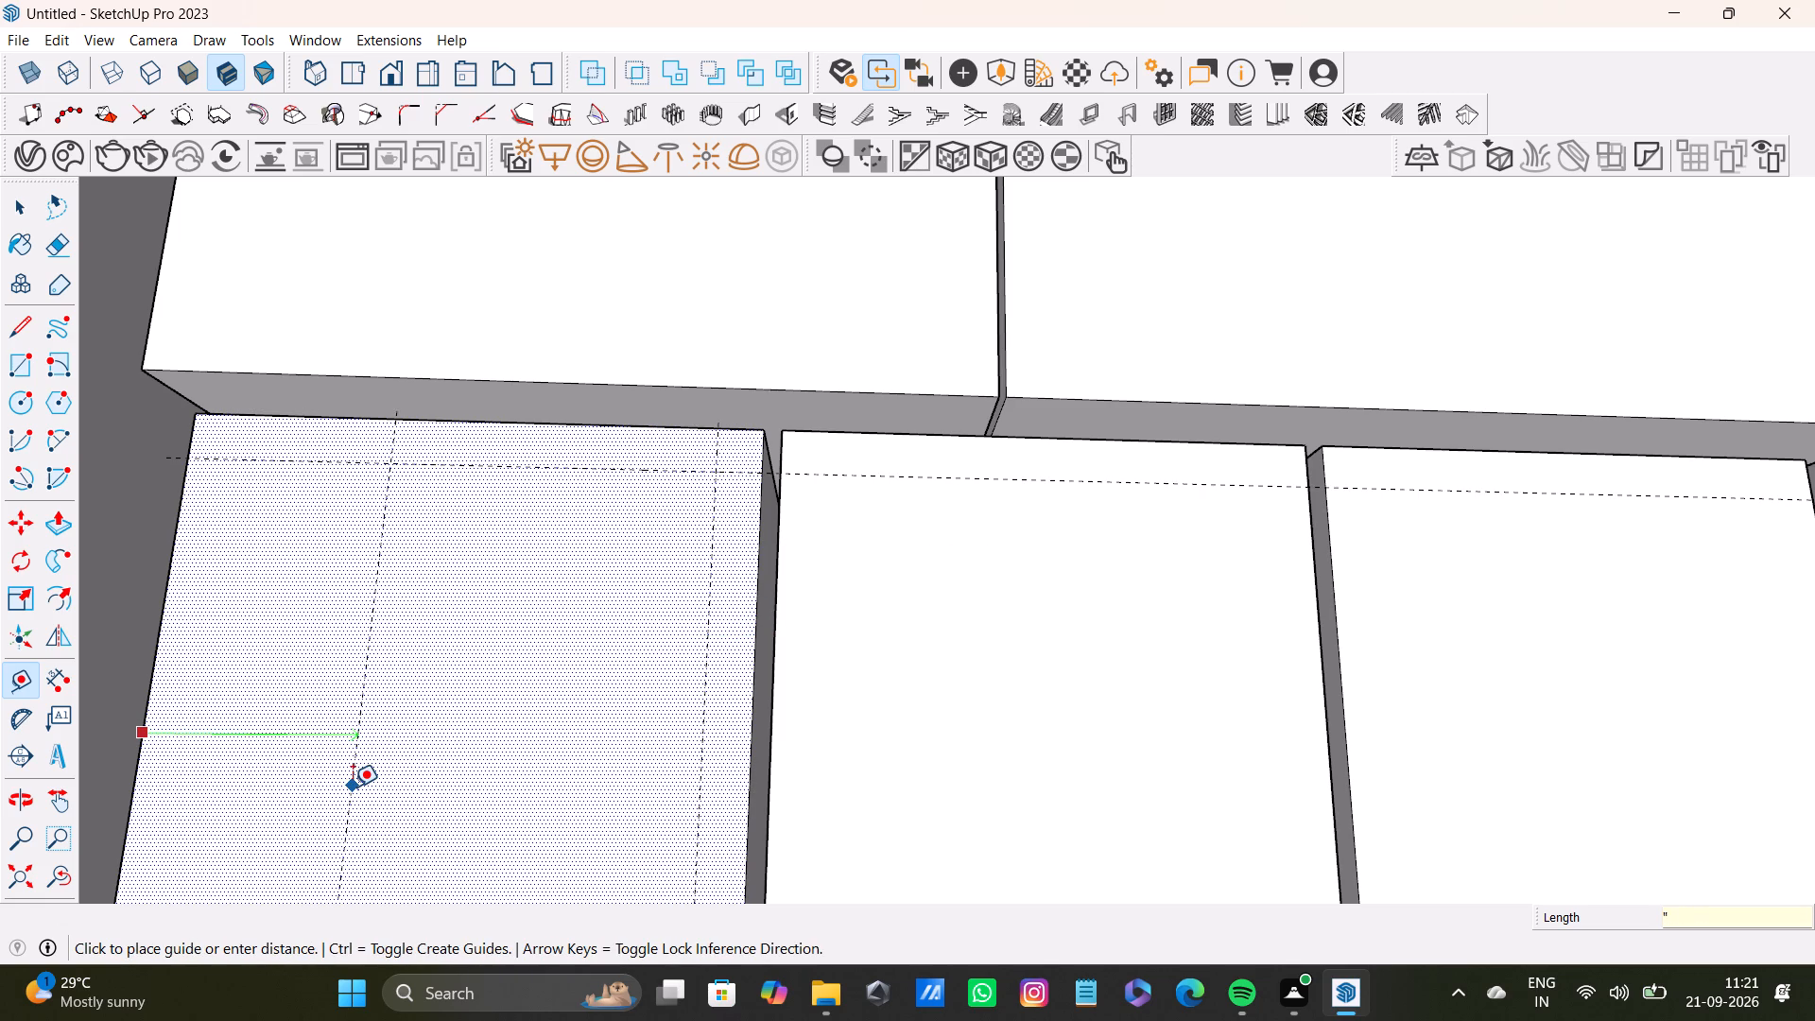
key("space")
key("space")
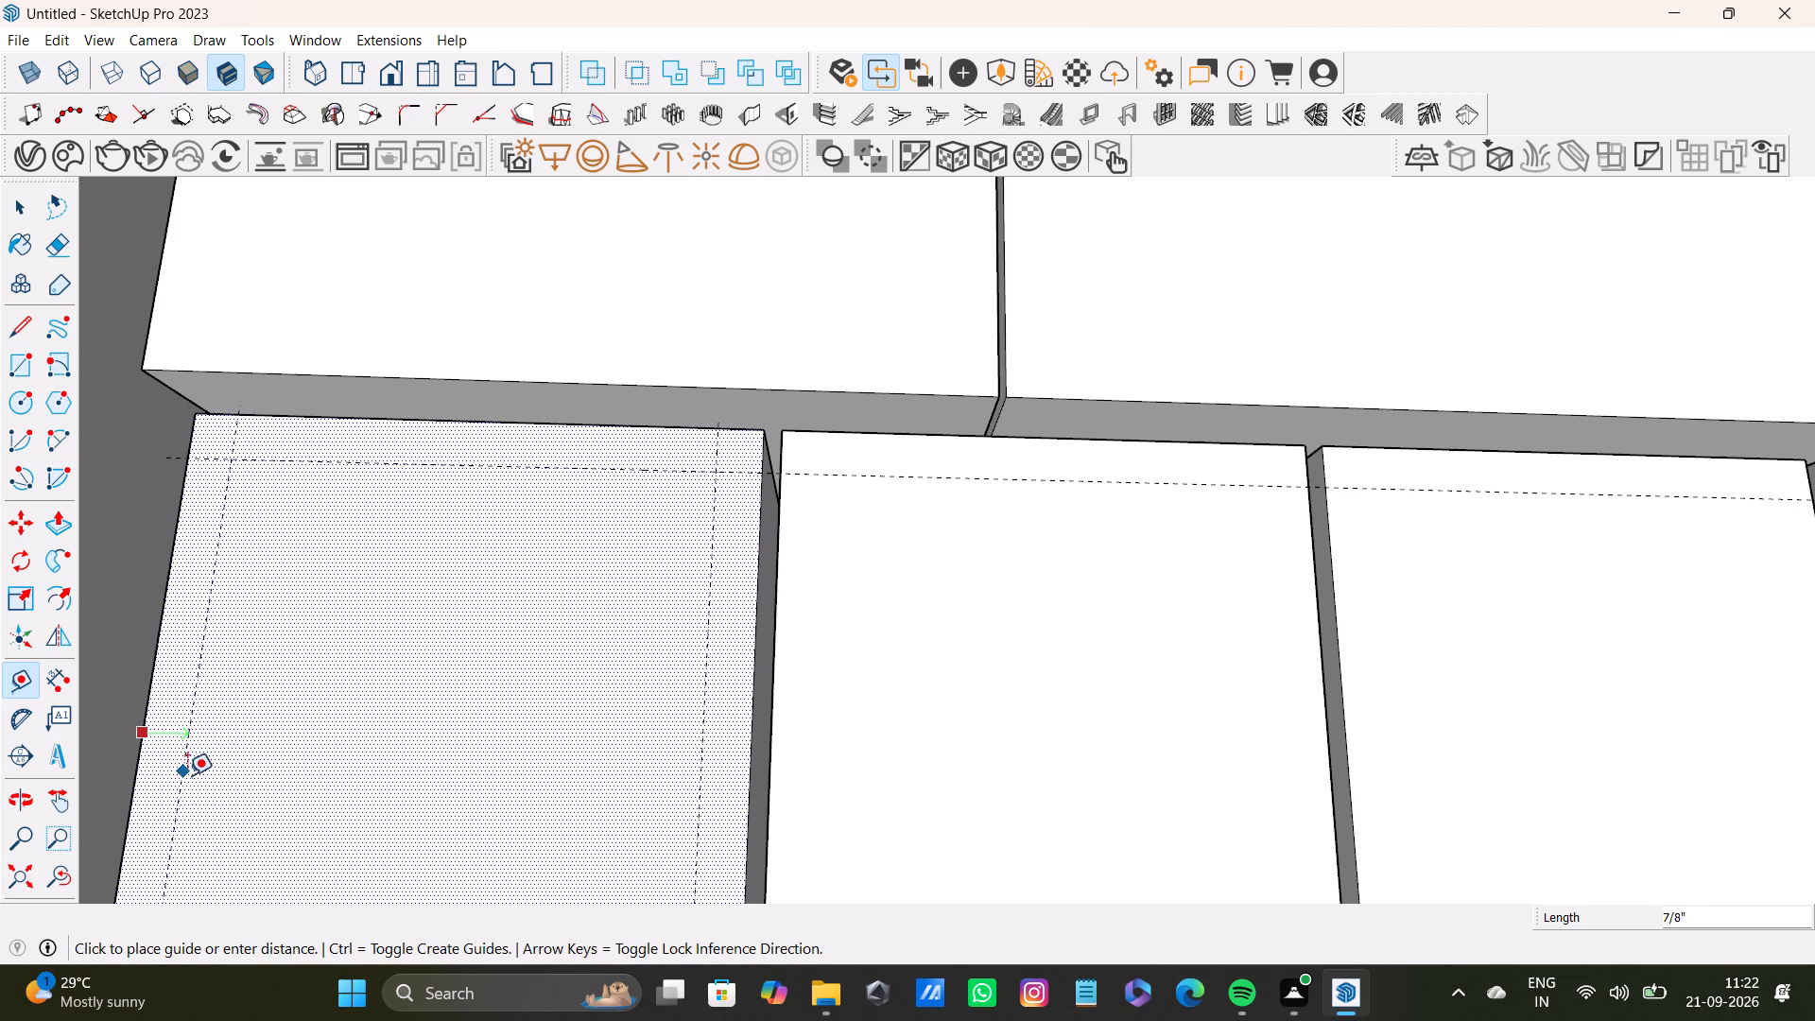
key("1")
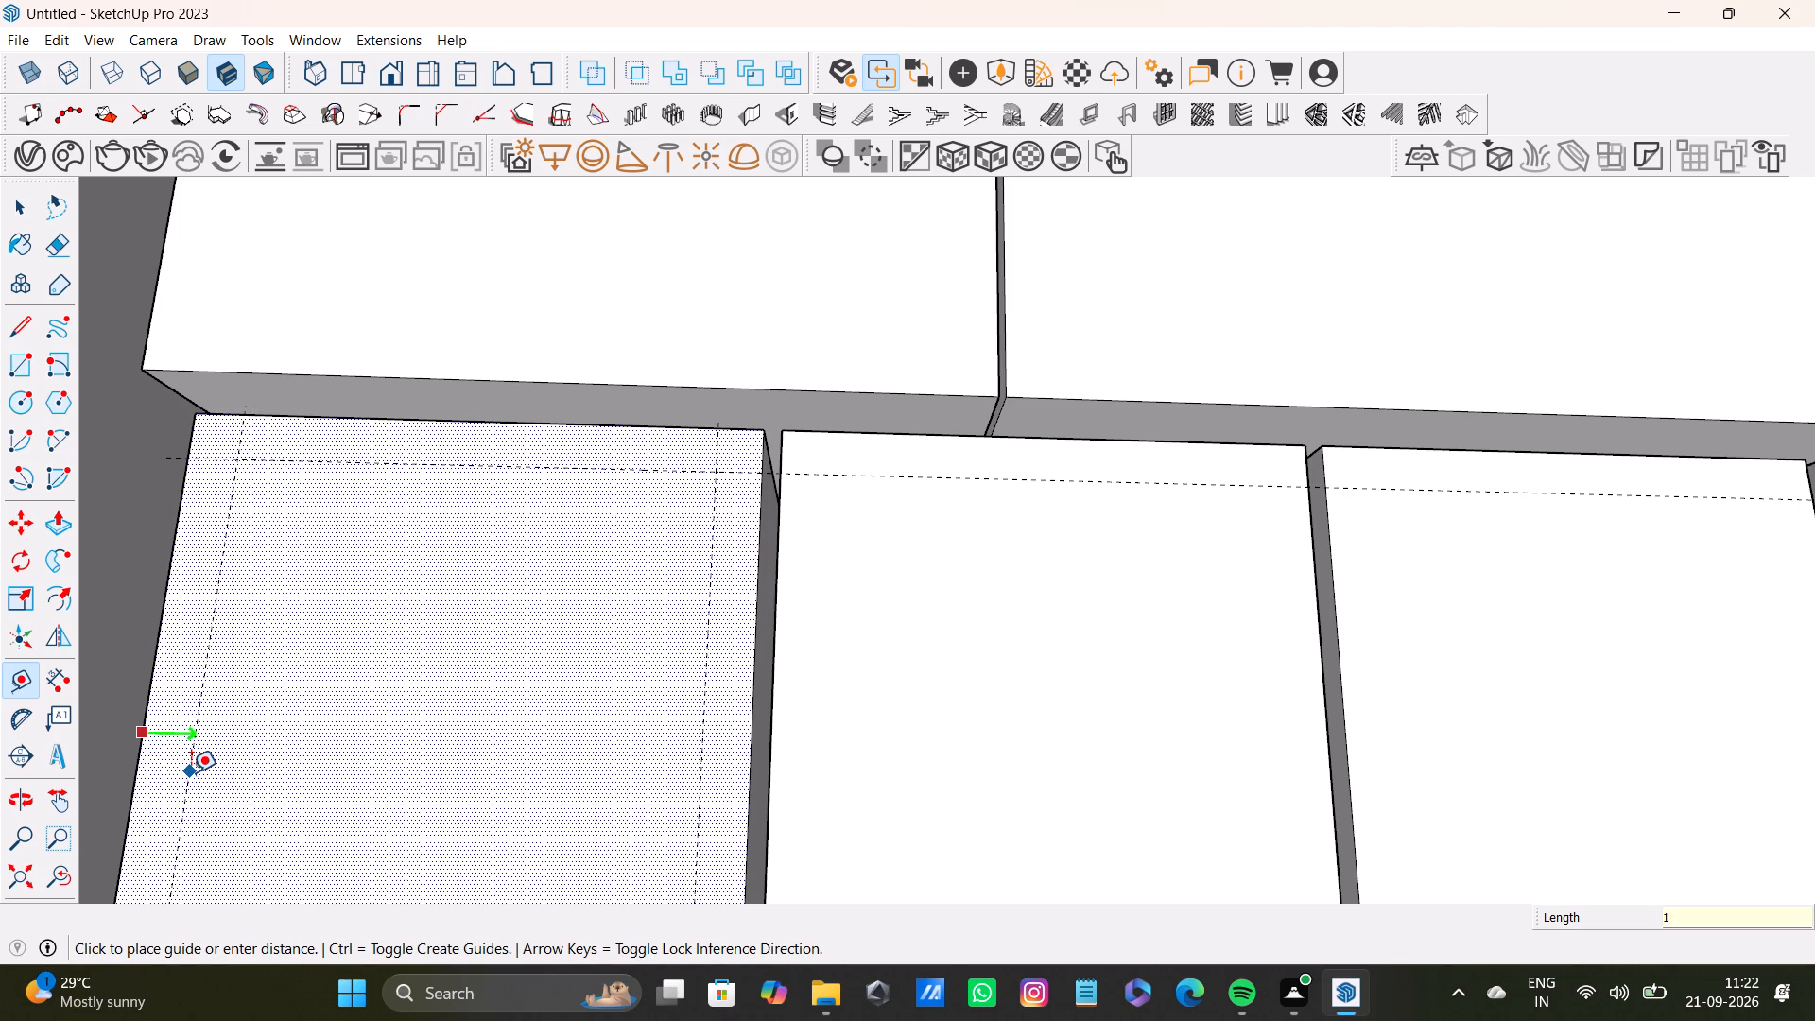
key("shift+quotedbl")
key("Return")
Place a guide 1" above the bottom edge of the first lower-row box's front face.
scroll(348, 742, "down", 3)
middle_click_drag(388, 775, 409, 469, "shift")
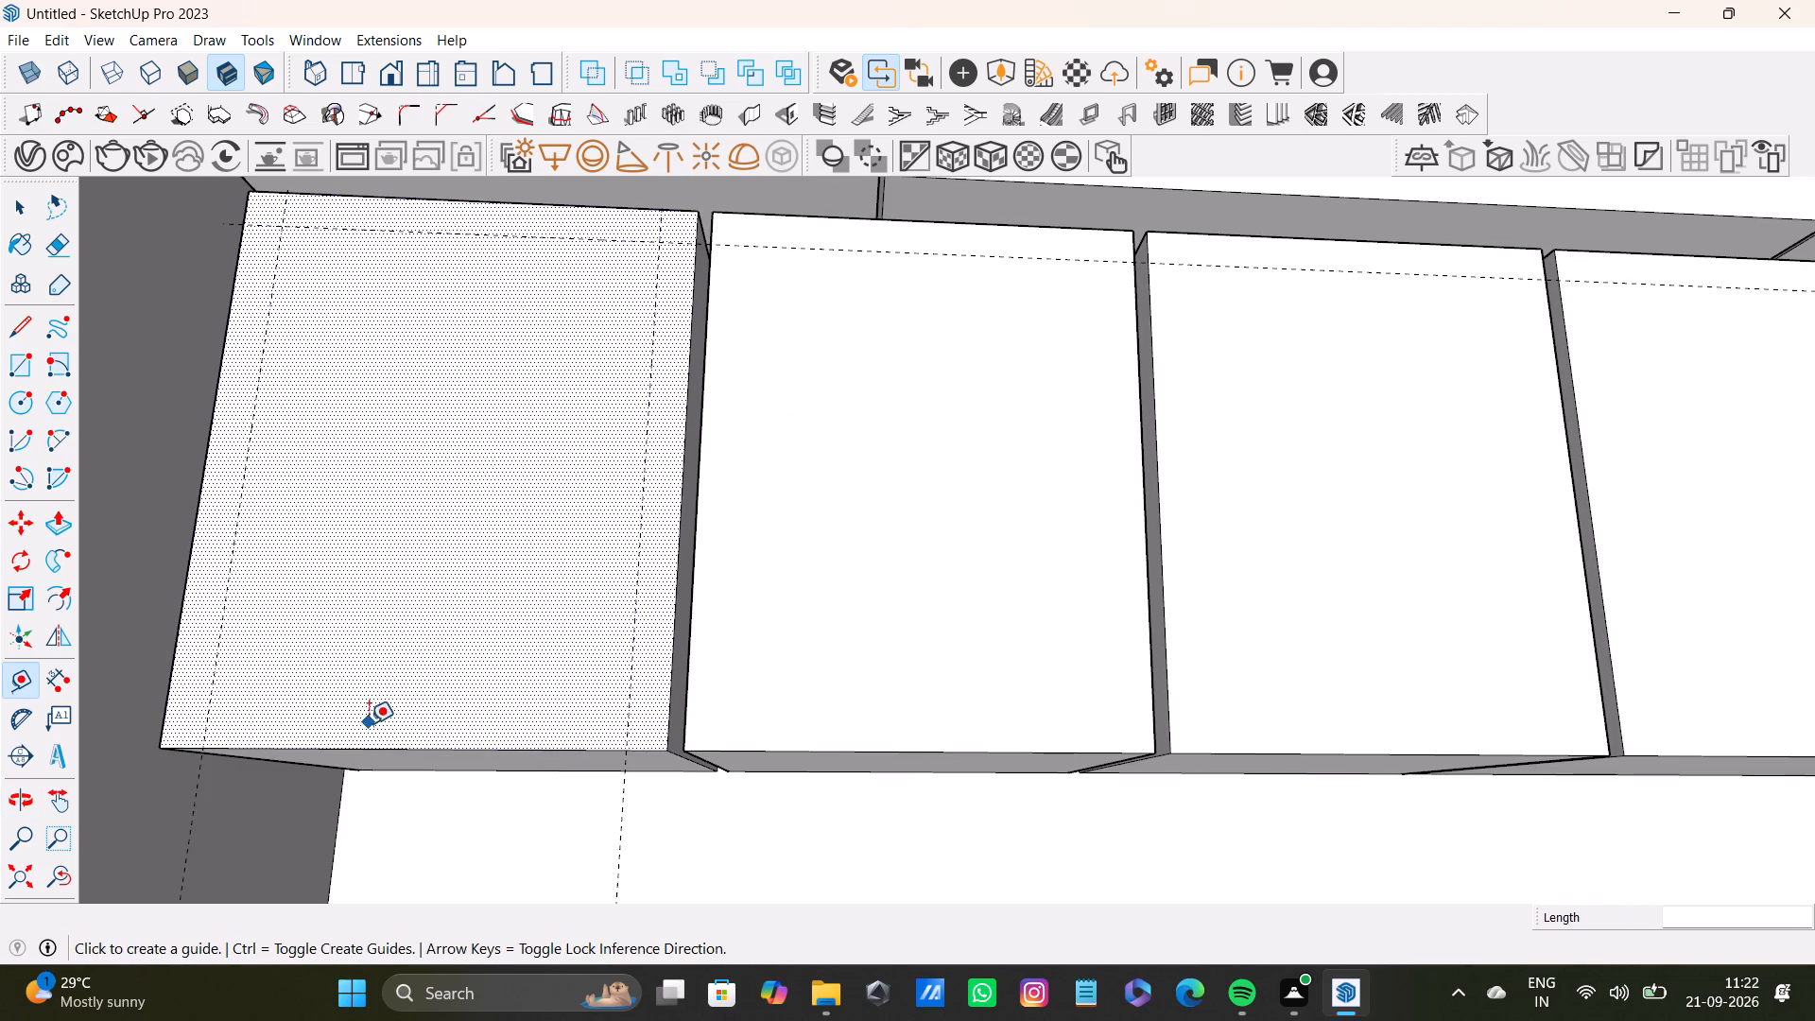
left_click(425, 749)
type("1\"")
key("Return")
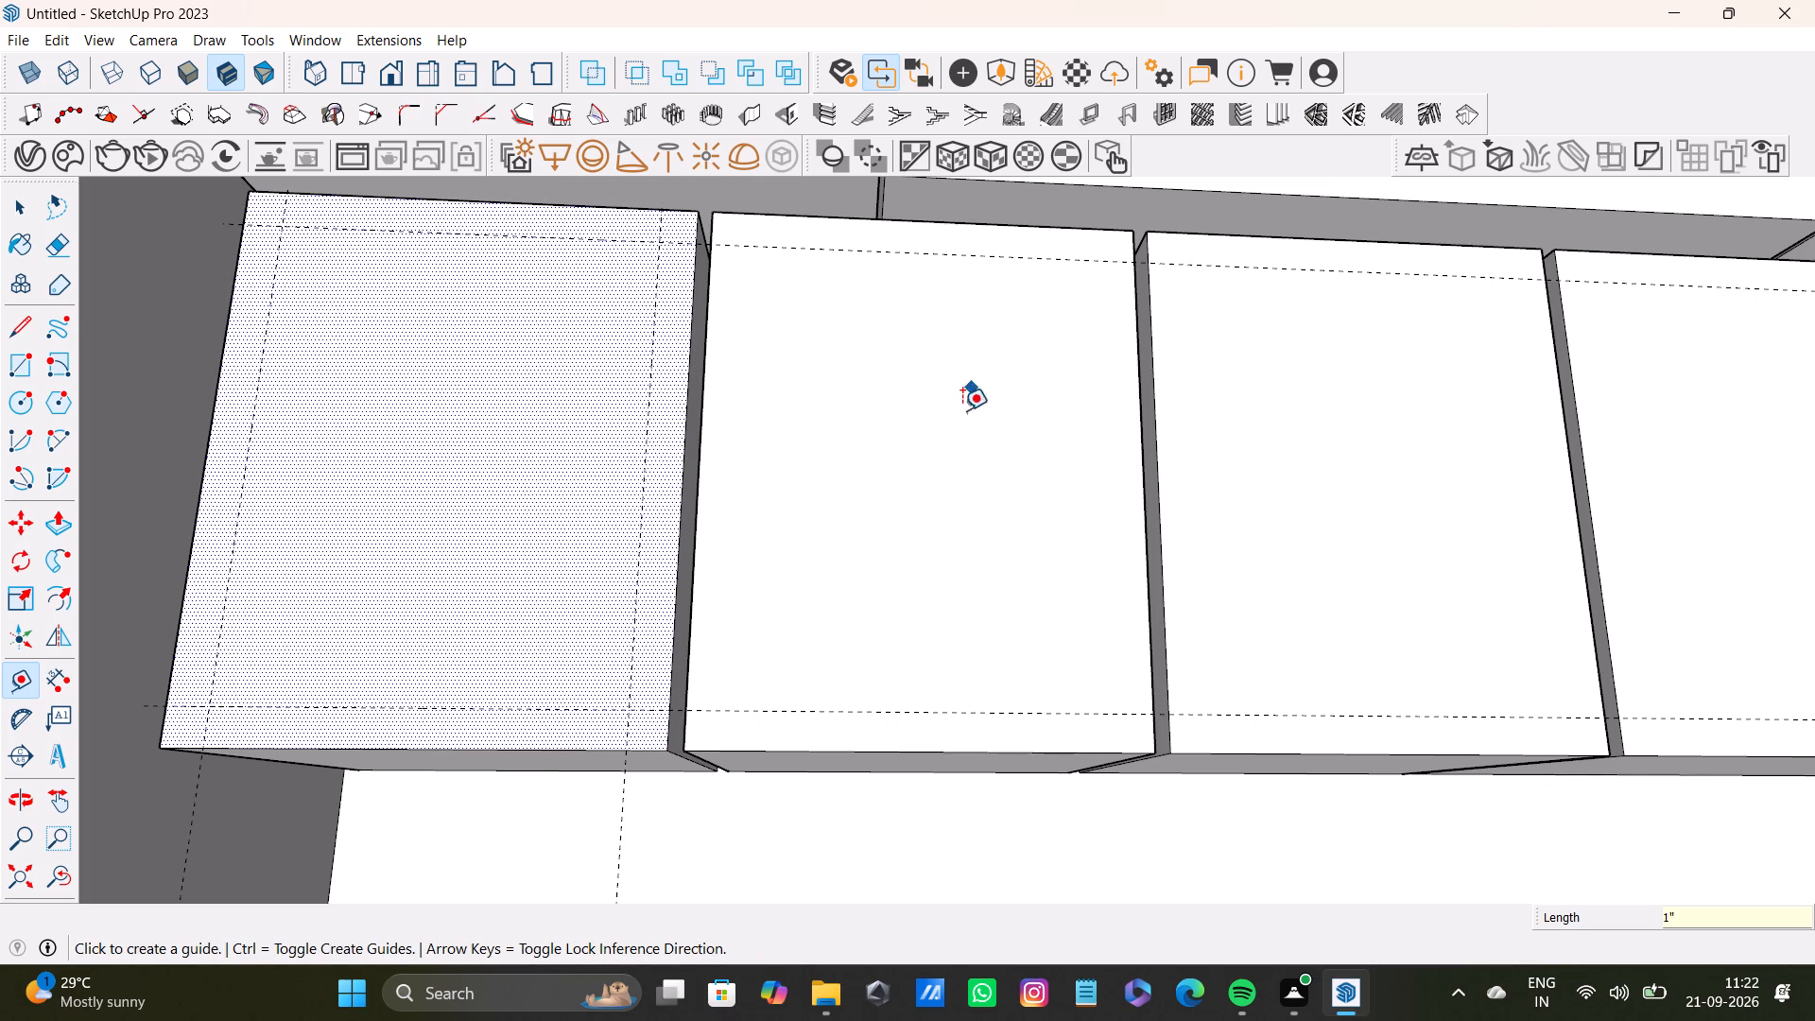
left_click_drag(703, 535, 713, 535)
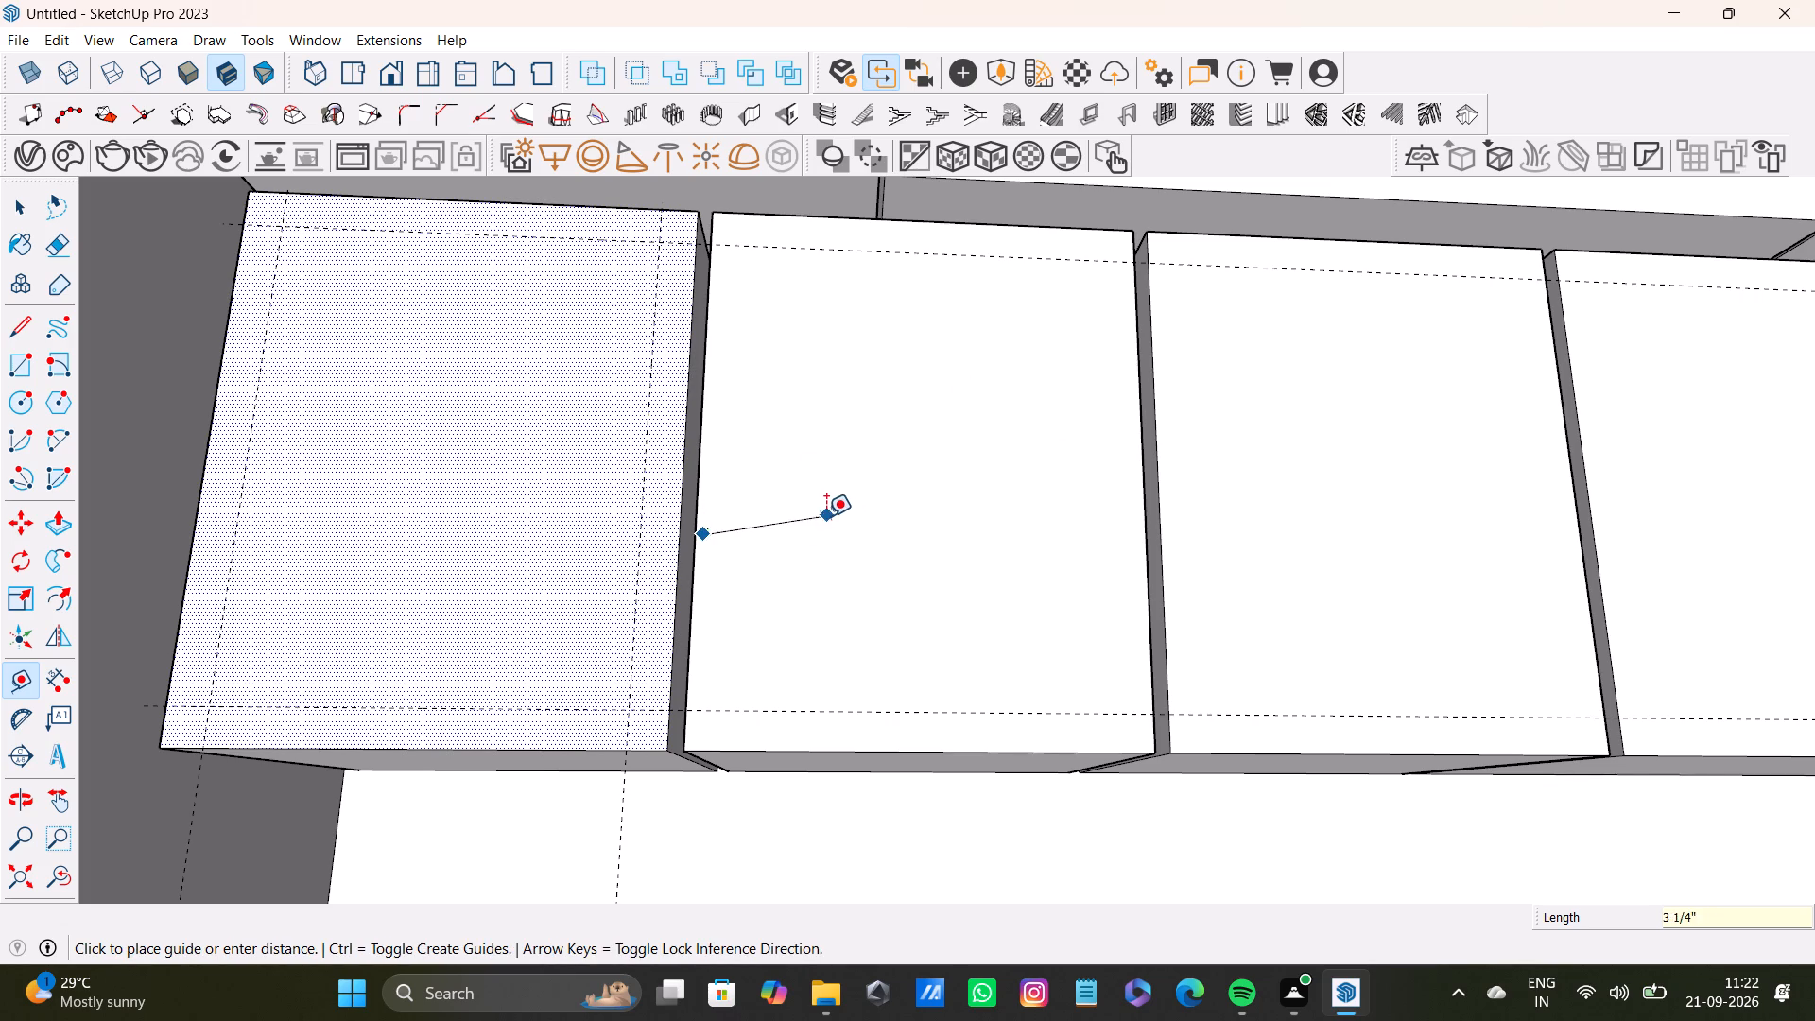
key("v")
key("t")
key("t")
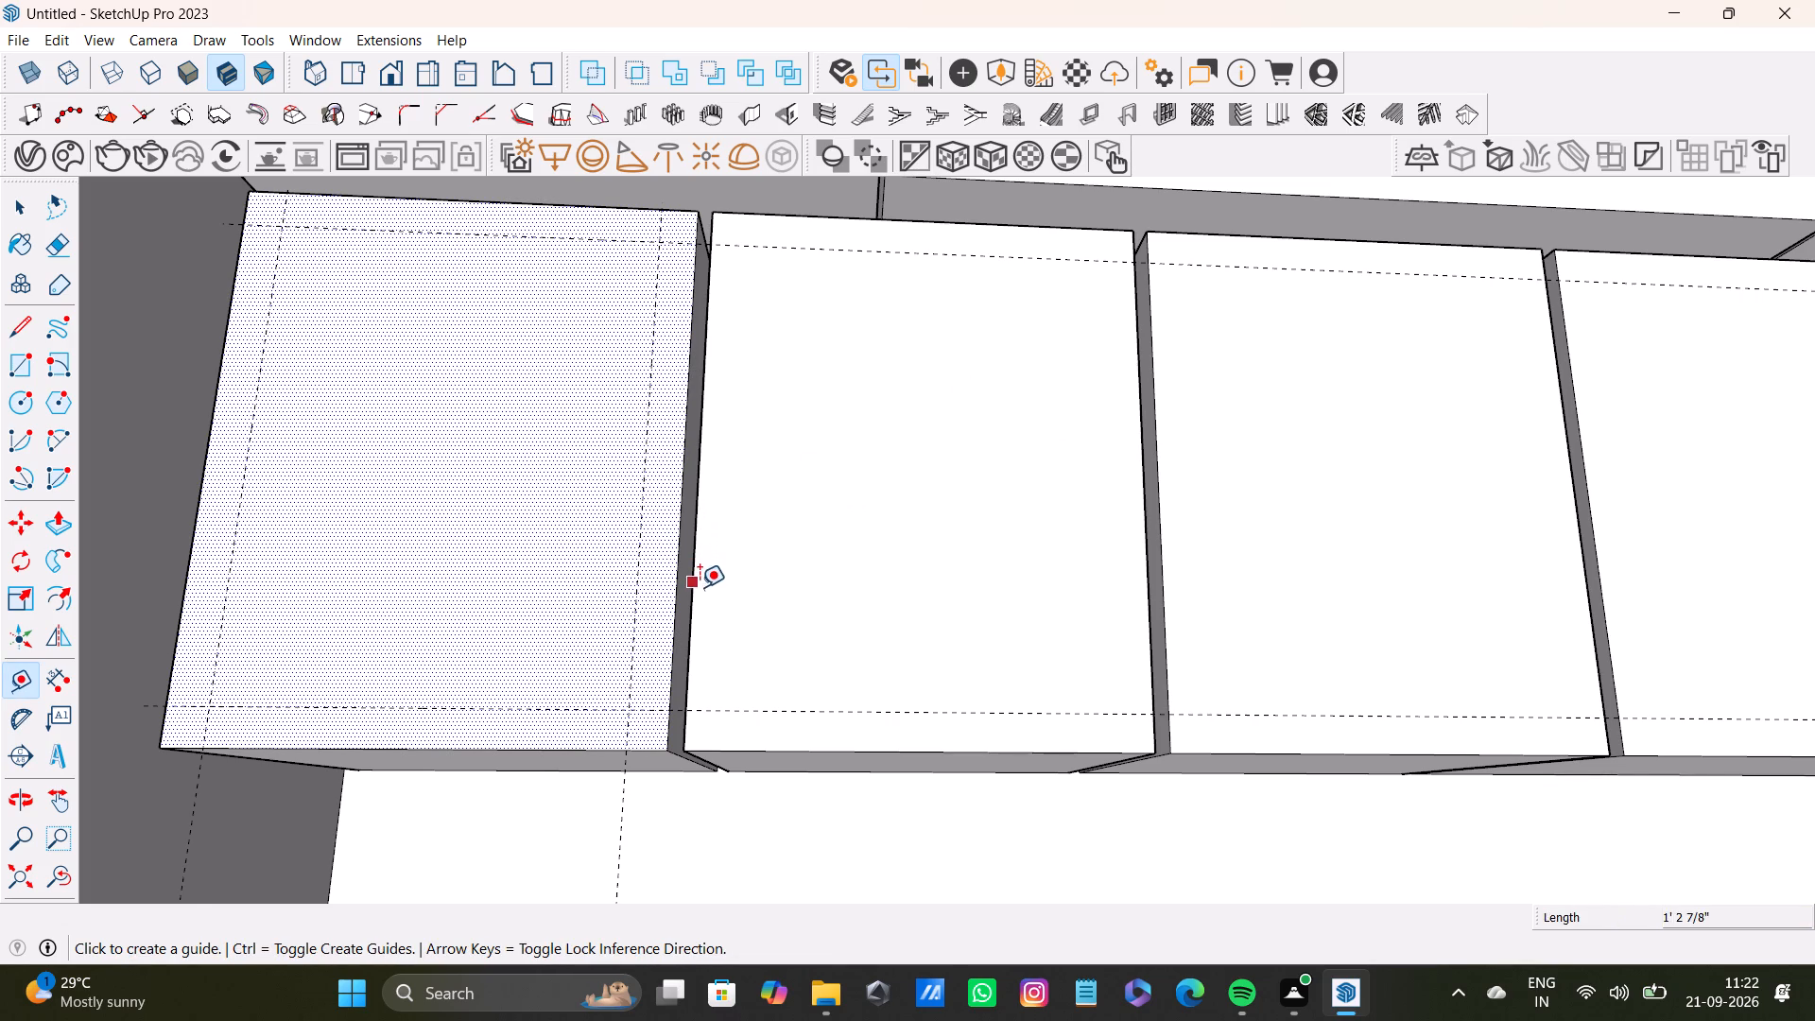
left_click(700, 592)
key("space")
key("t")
Place vertical guides 1" inside both side edges of the second lower-row box's front face.
scroll(679, 673, "up", 3)
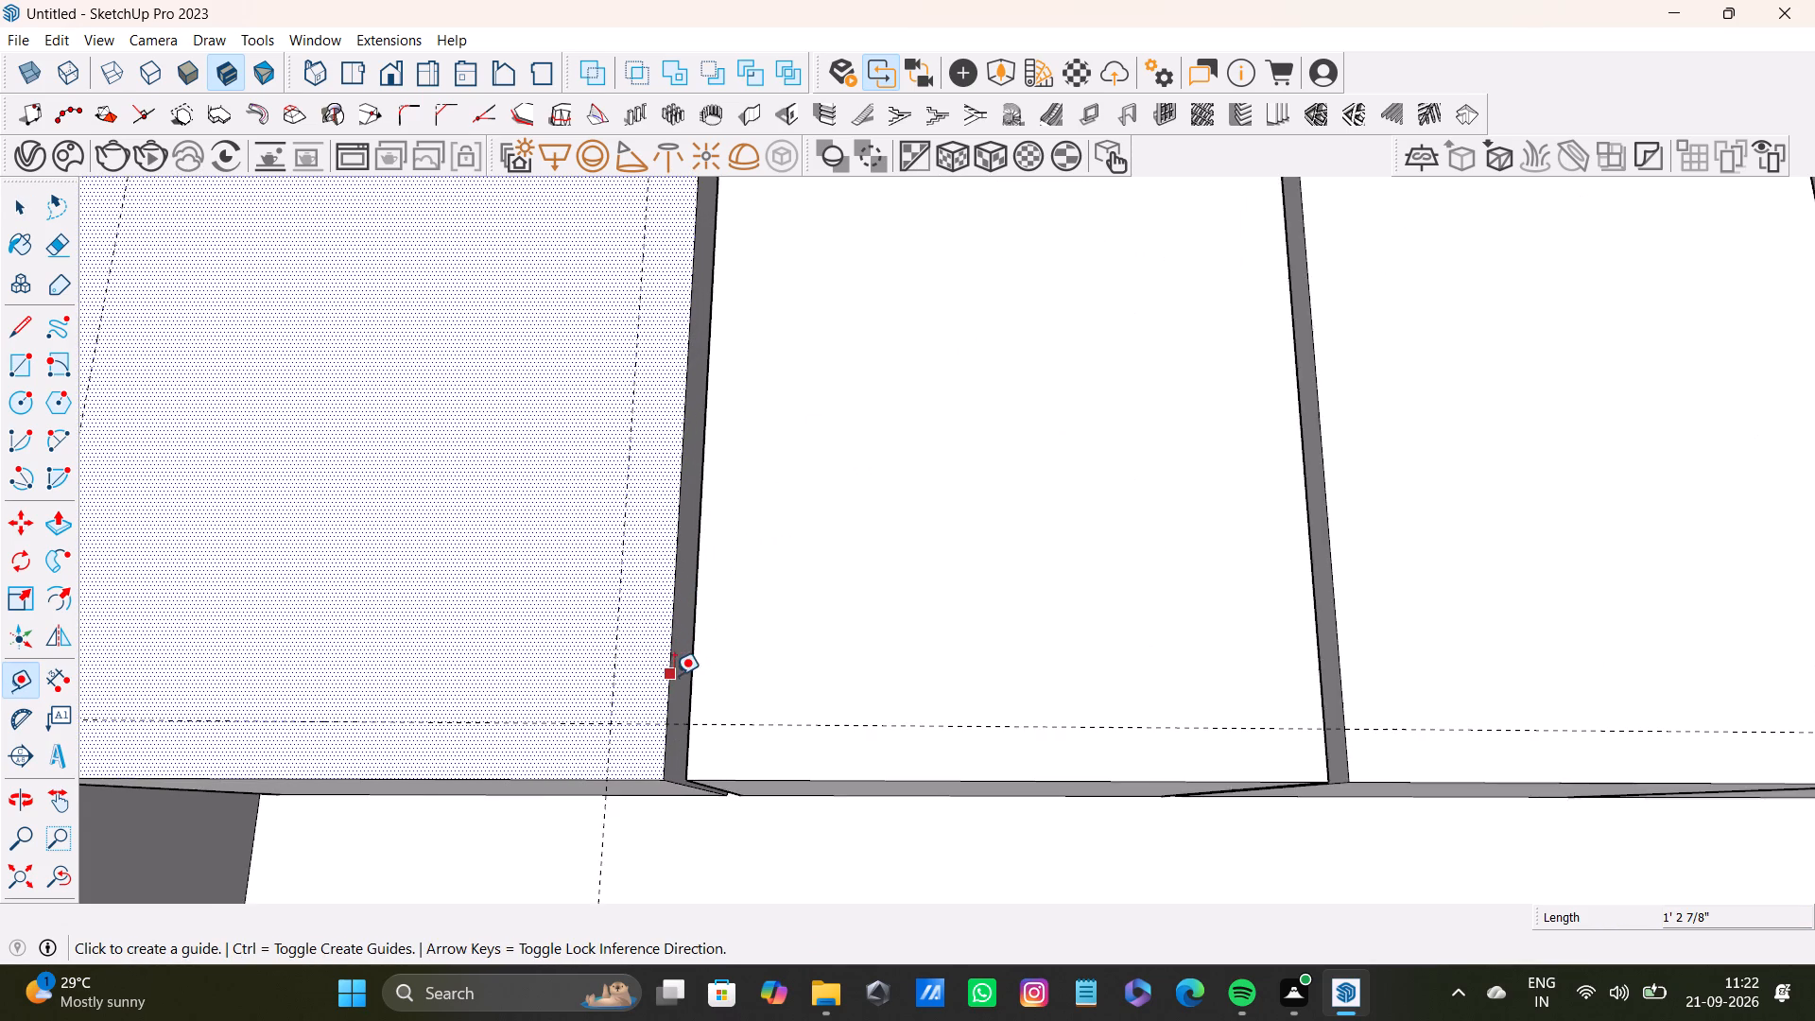
scroll(674, 675, "up", 3)
middle_click_drag(733, 681, 690, 781)
left_click_drag(657, 772, 668, 772)
scroll(809, 778, "down", 2)
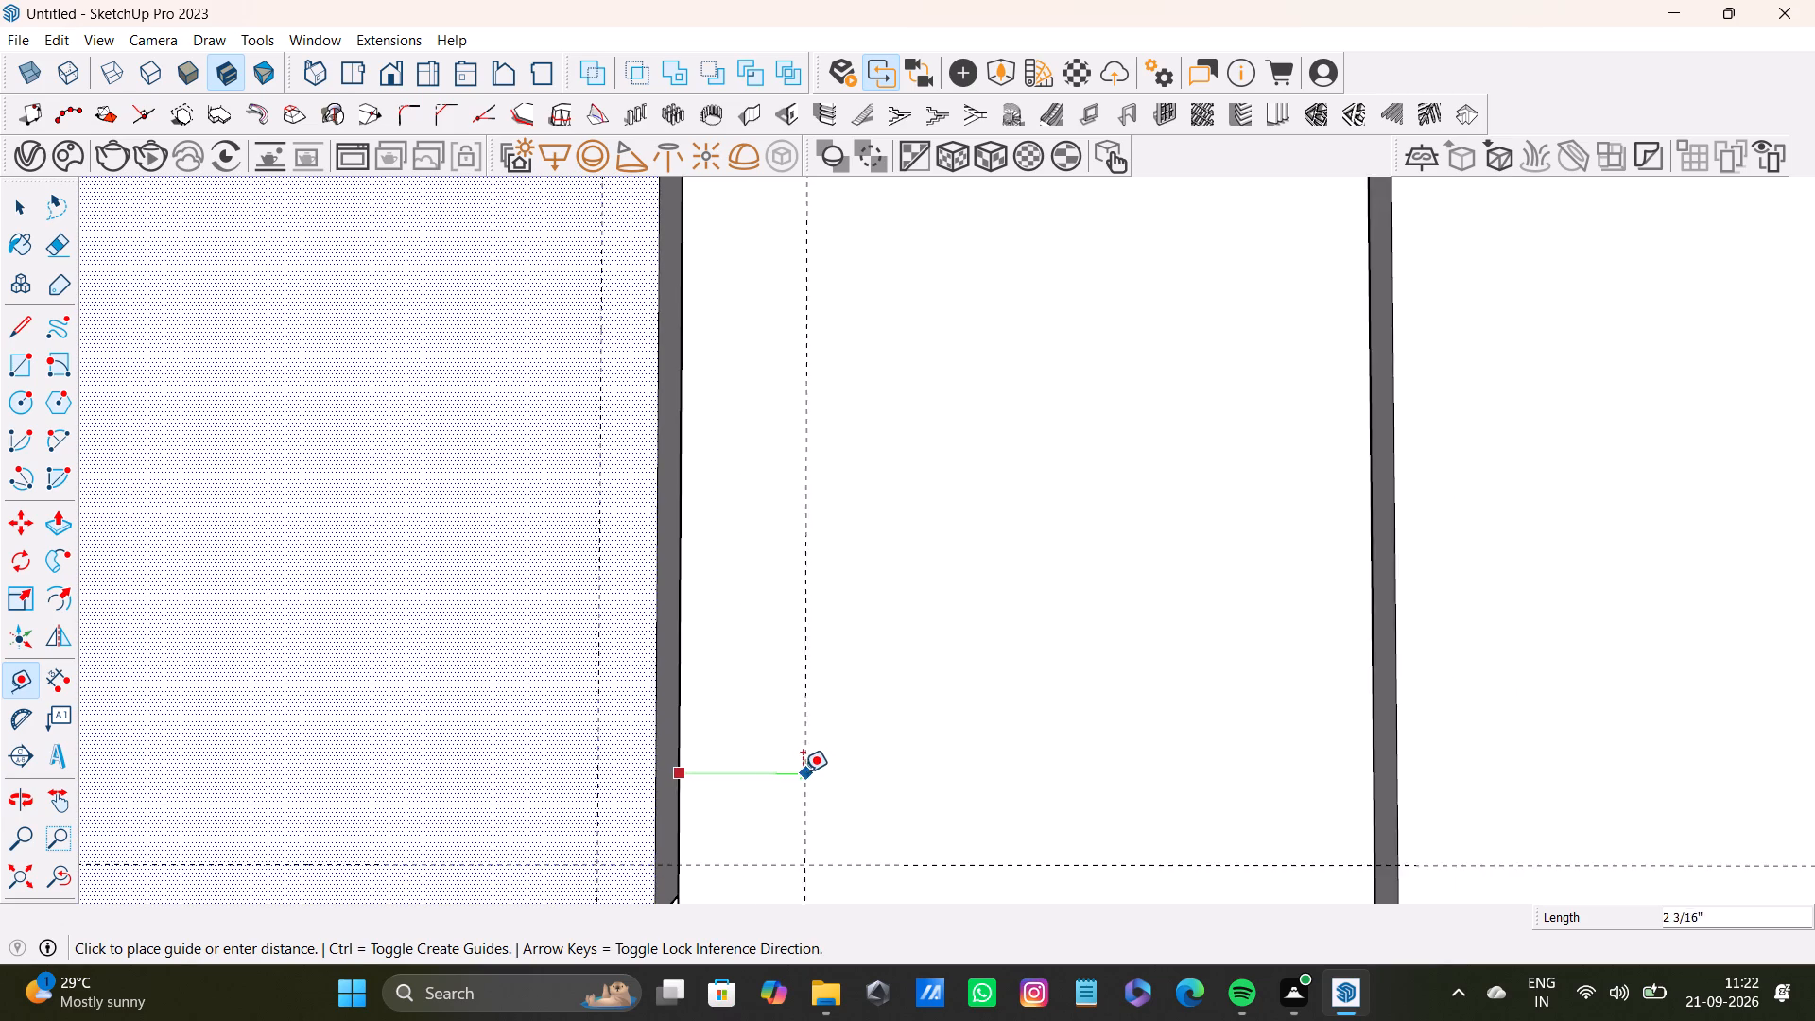
middle_click_drag(803, 766, 752, 734, "shift")
scroll(752, 718, "down", 3)
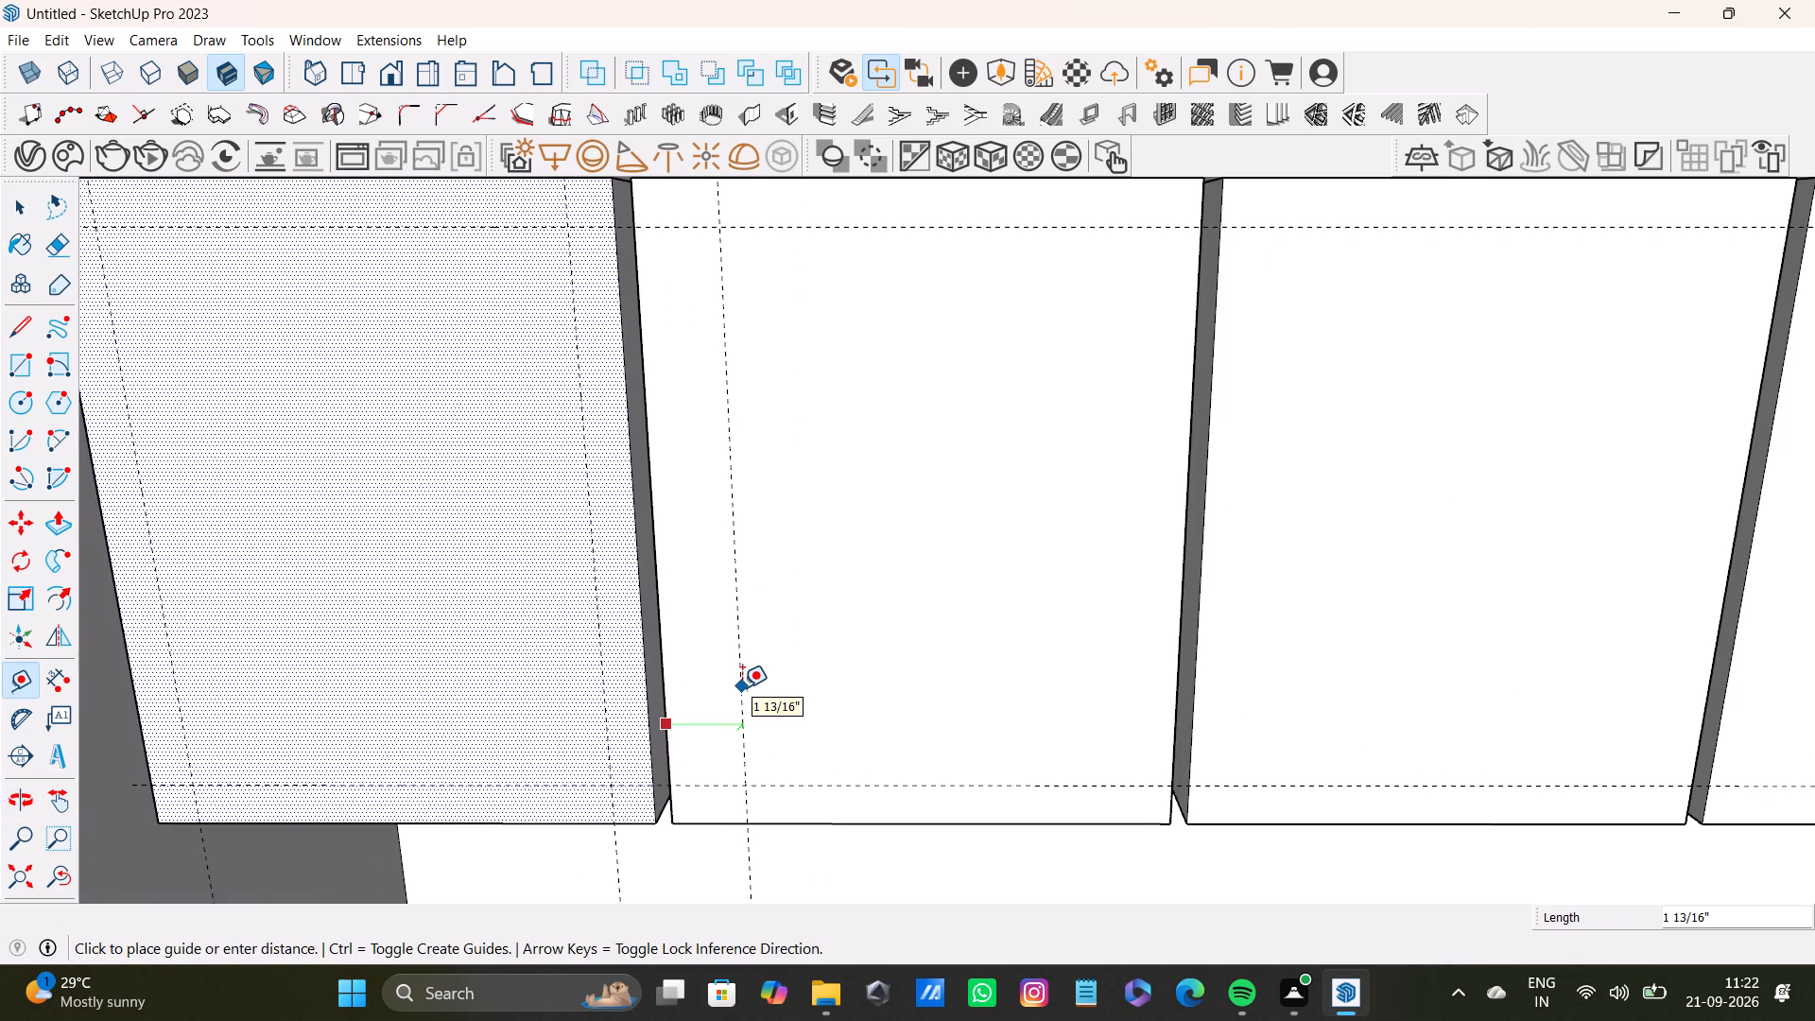
key("1")
key("shift+quotedbl")
key("Return")
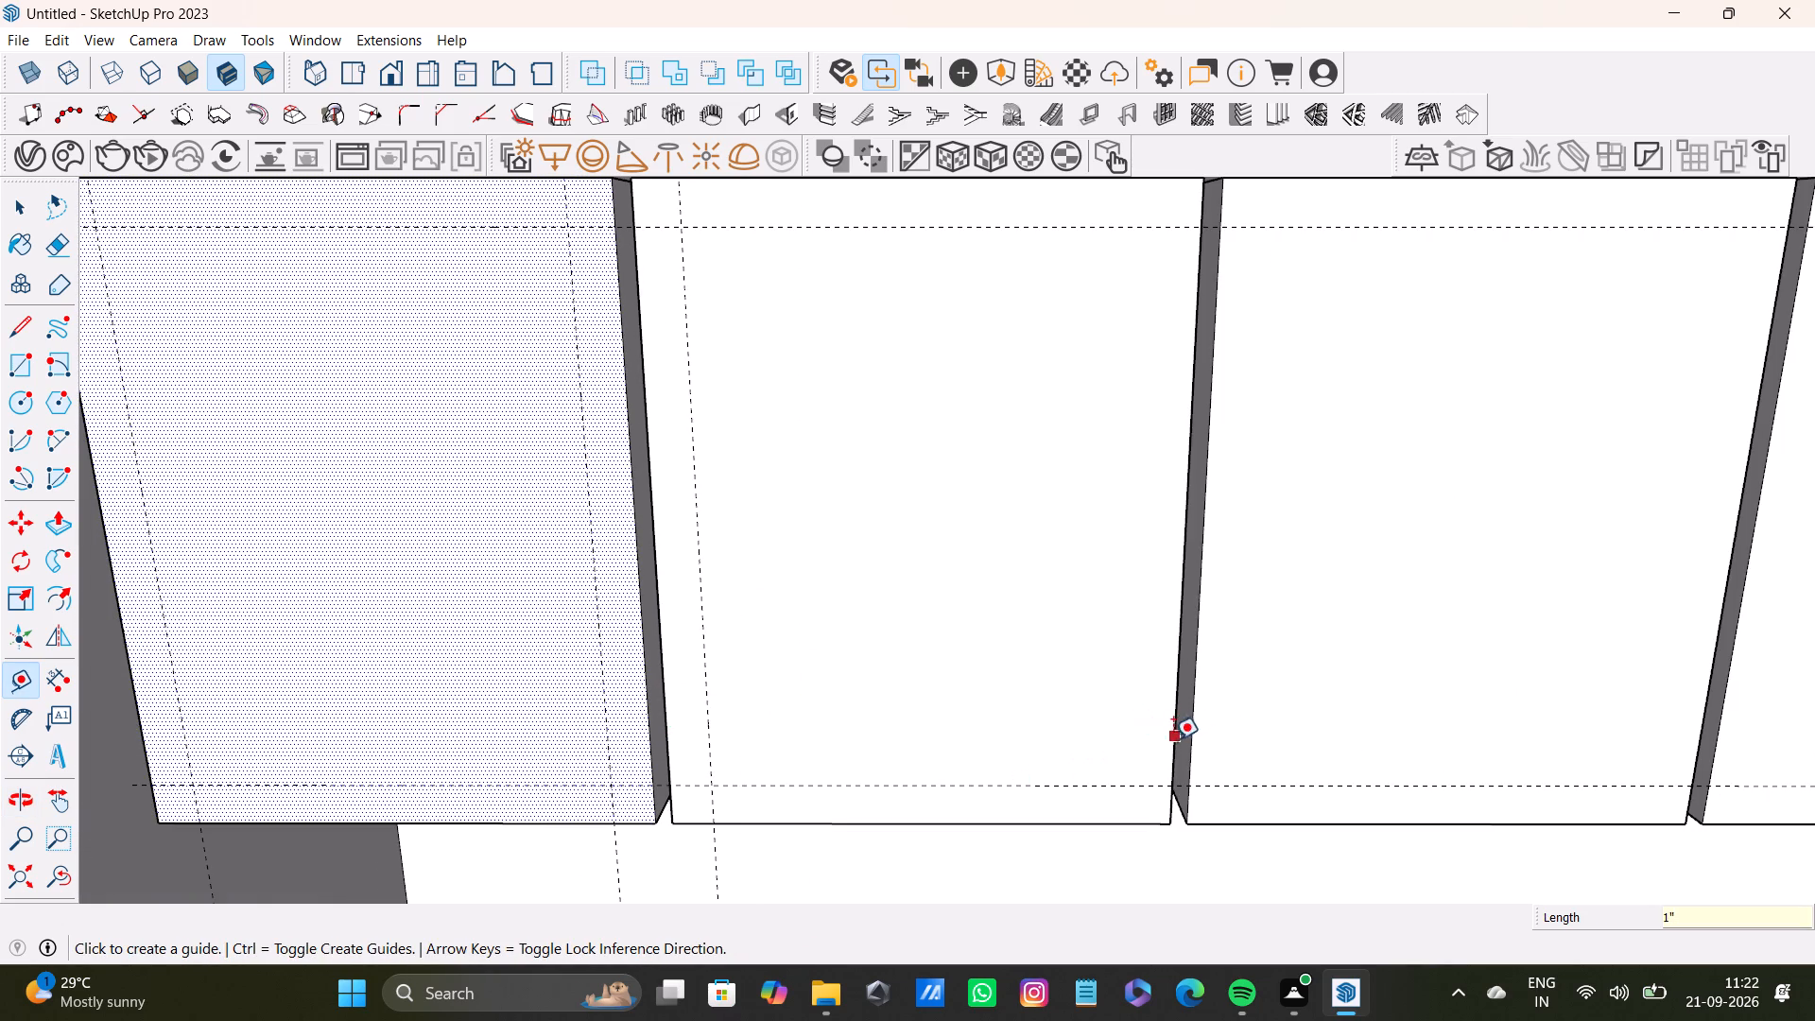
left_click_drag(1172, 737, 1163, 737)
type("1\"")
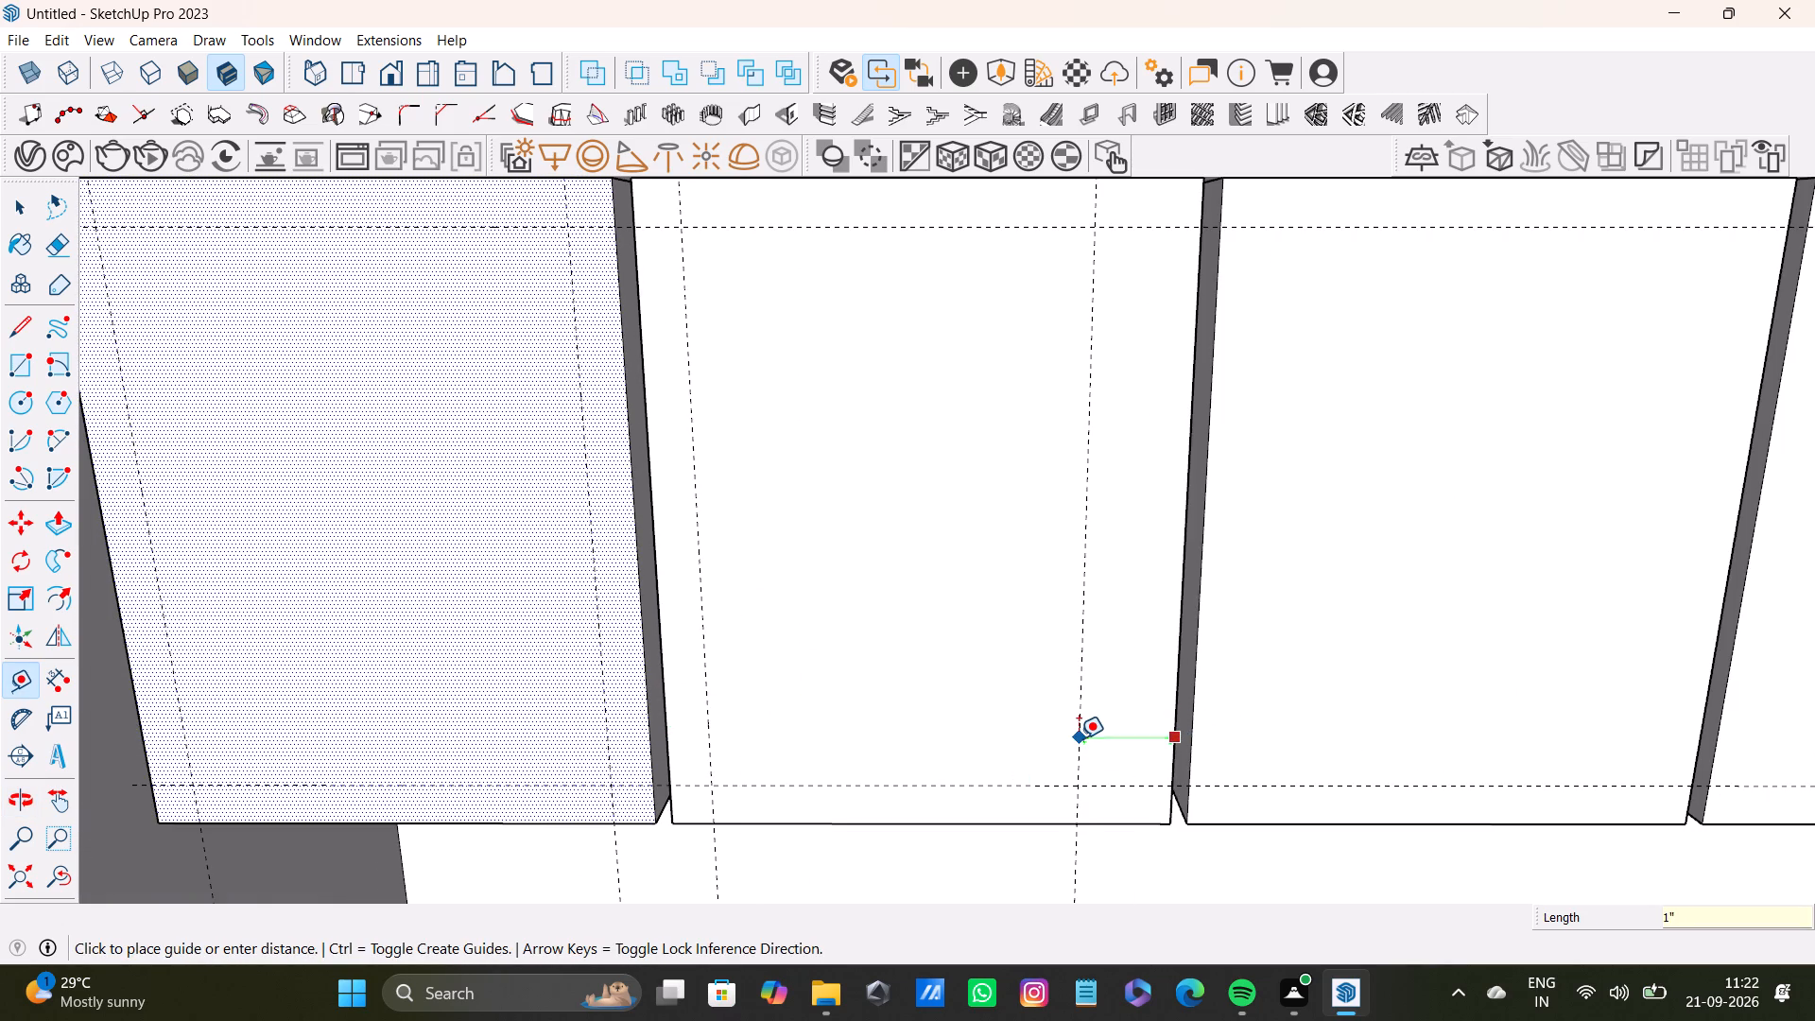
key("Return")
Place vertical guides 1" inside both side edges of the third lower-row box's front face.
scroll(1076, 750, "down", 4)
middle_click_drag(995, 743, 873, 762, "shift")
scroll(1009, 727, "up", 3)
left_click_drag(1043, 711, 1052, 712)
type("1\"")
key("Return")
scroll(1050, 629, "down", 2)
middle_click_drag(1099, 650, 1060, 619)
left_click(1455, 637)
type("1\"")
key("Return")
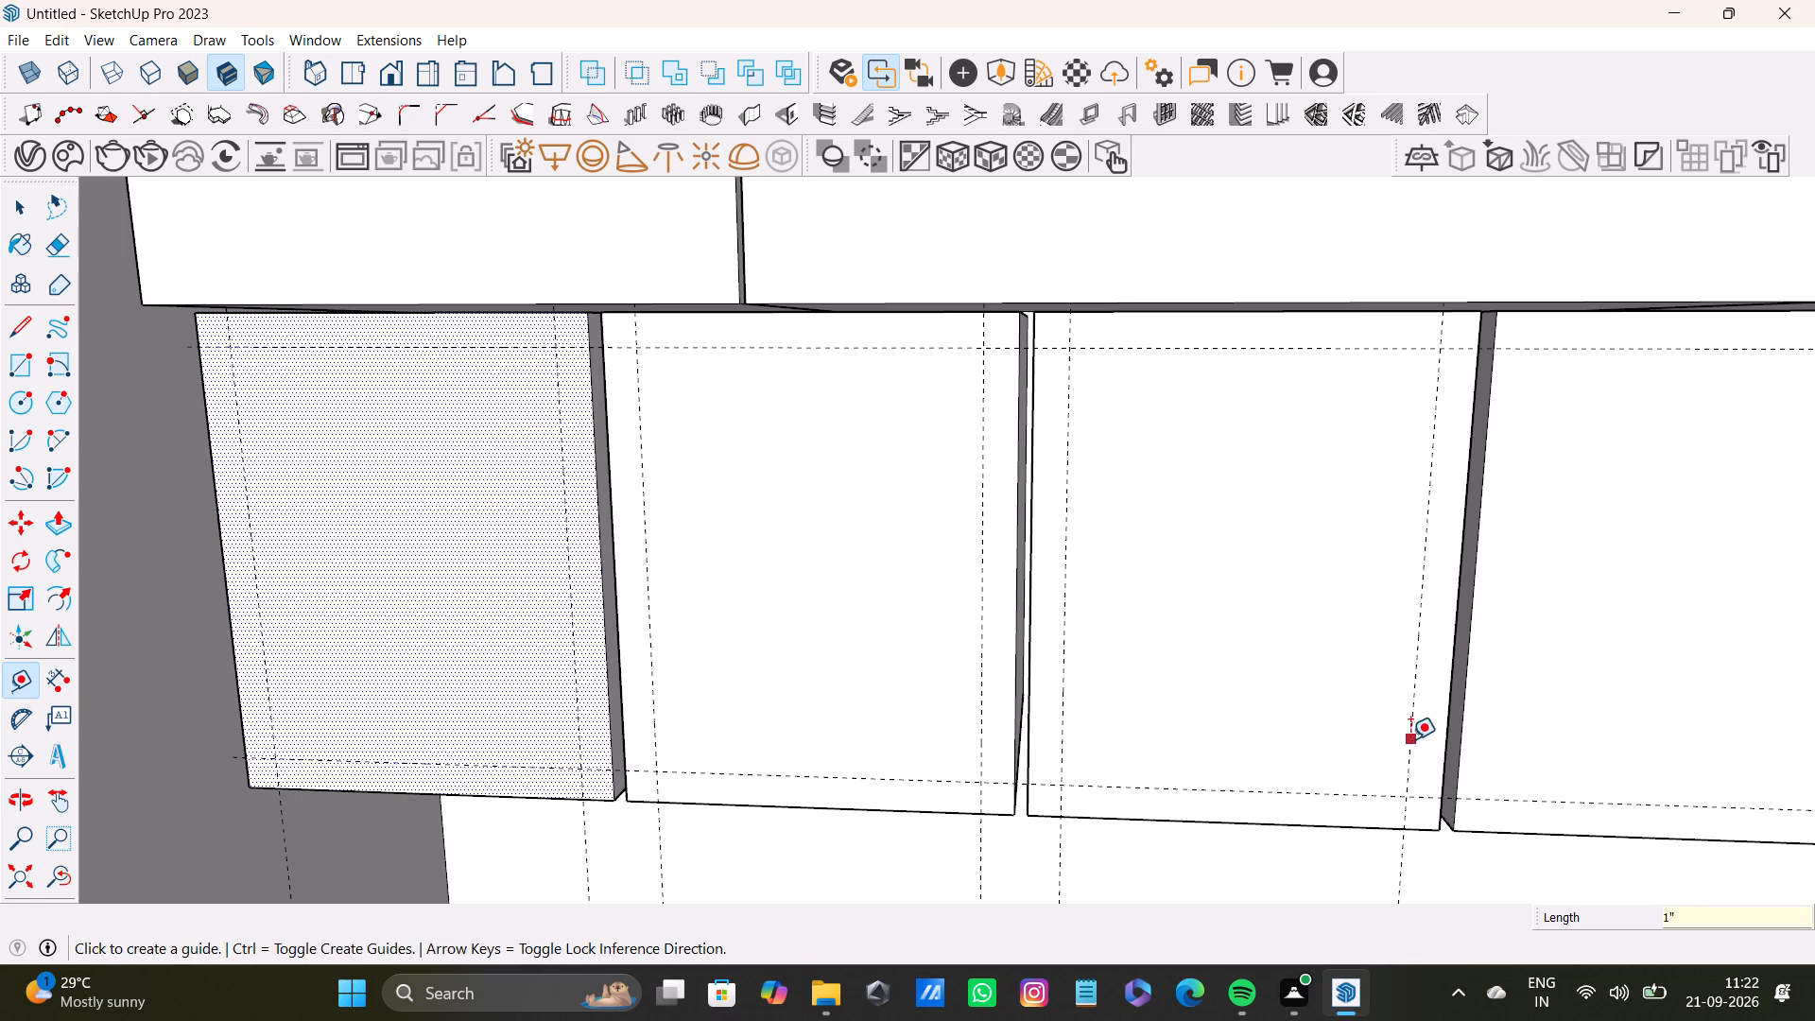
Place vertical guides 1" inside both side edges of the wide middle lower-row box's front face.
scroll(1410, 739, "down", 3, "shift")
middle_click_drag(1671, 731, 1070, 632, "shift")
left_click(862, 569)
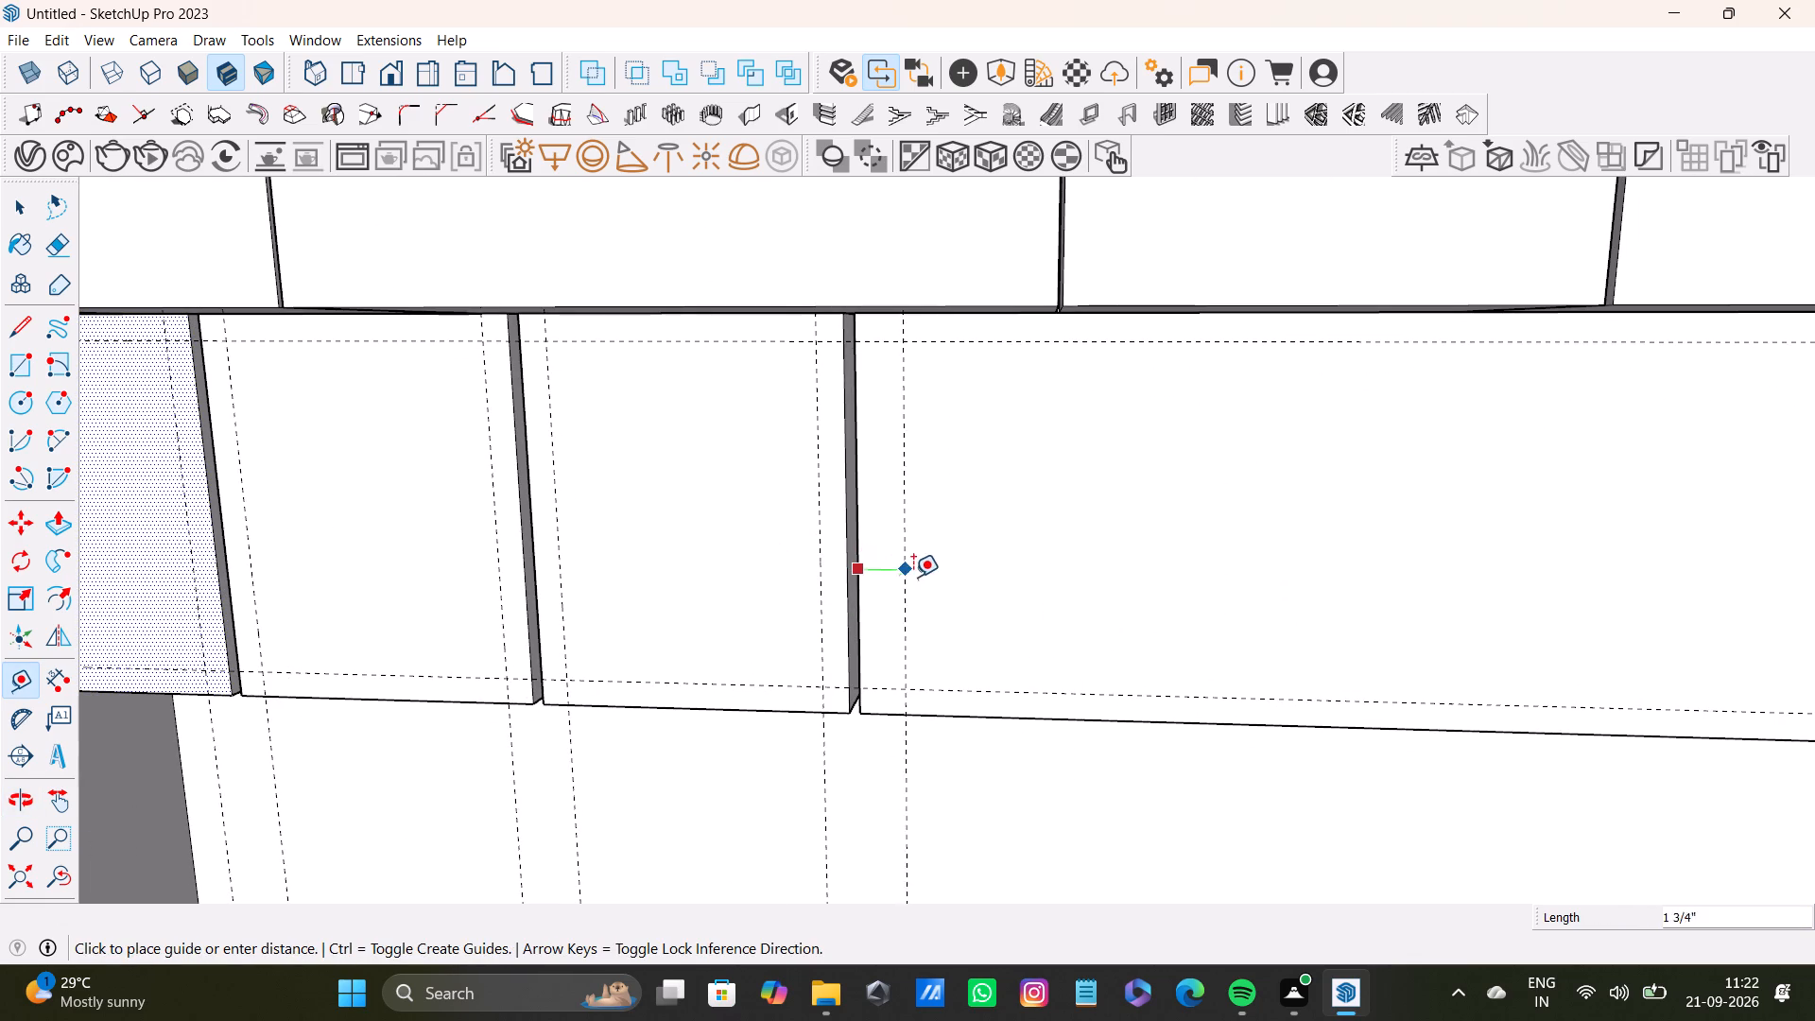
type("1\"")
key("Return")
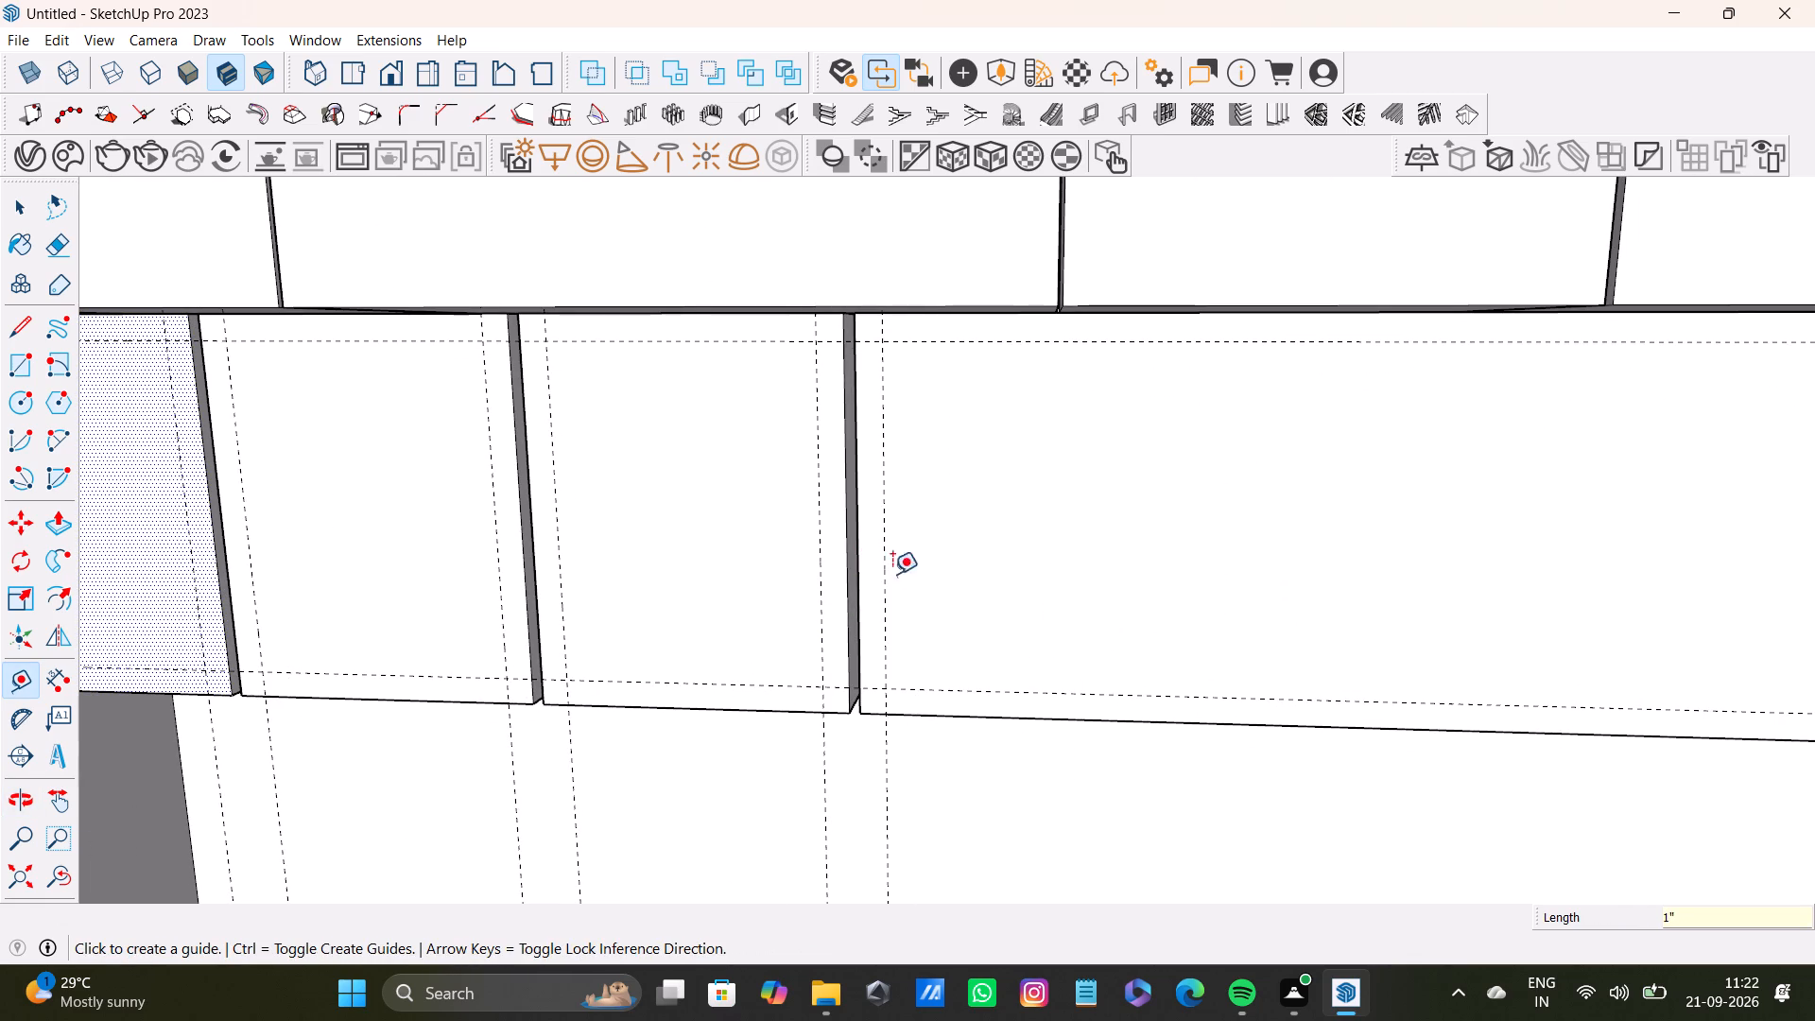
scroll(881, 565, "down", 4)
middle_click_drag(1041, 488, 802, 532, "shift")
scroll(1428, 641, "up", 6)
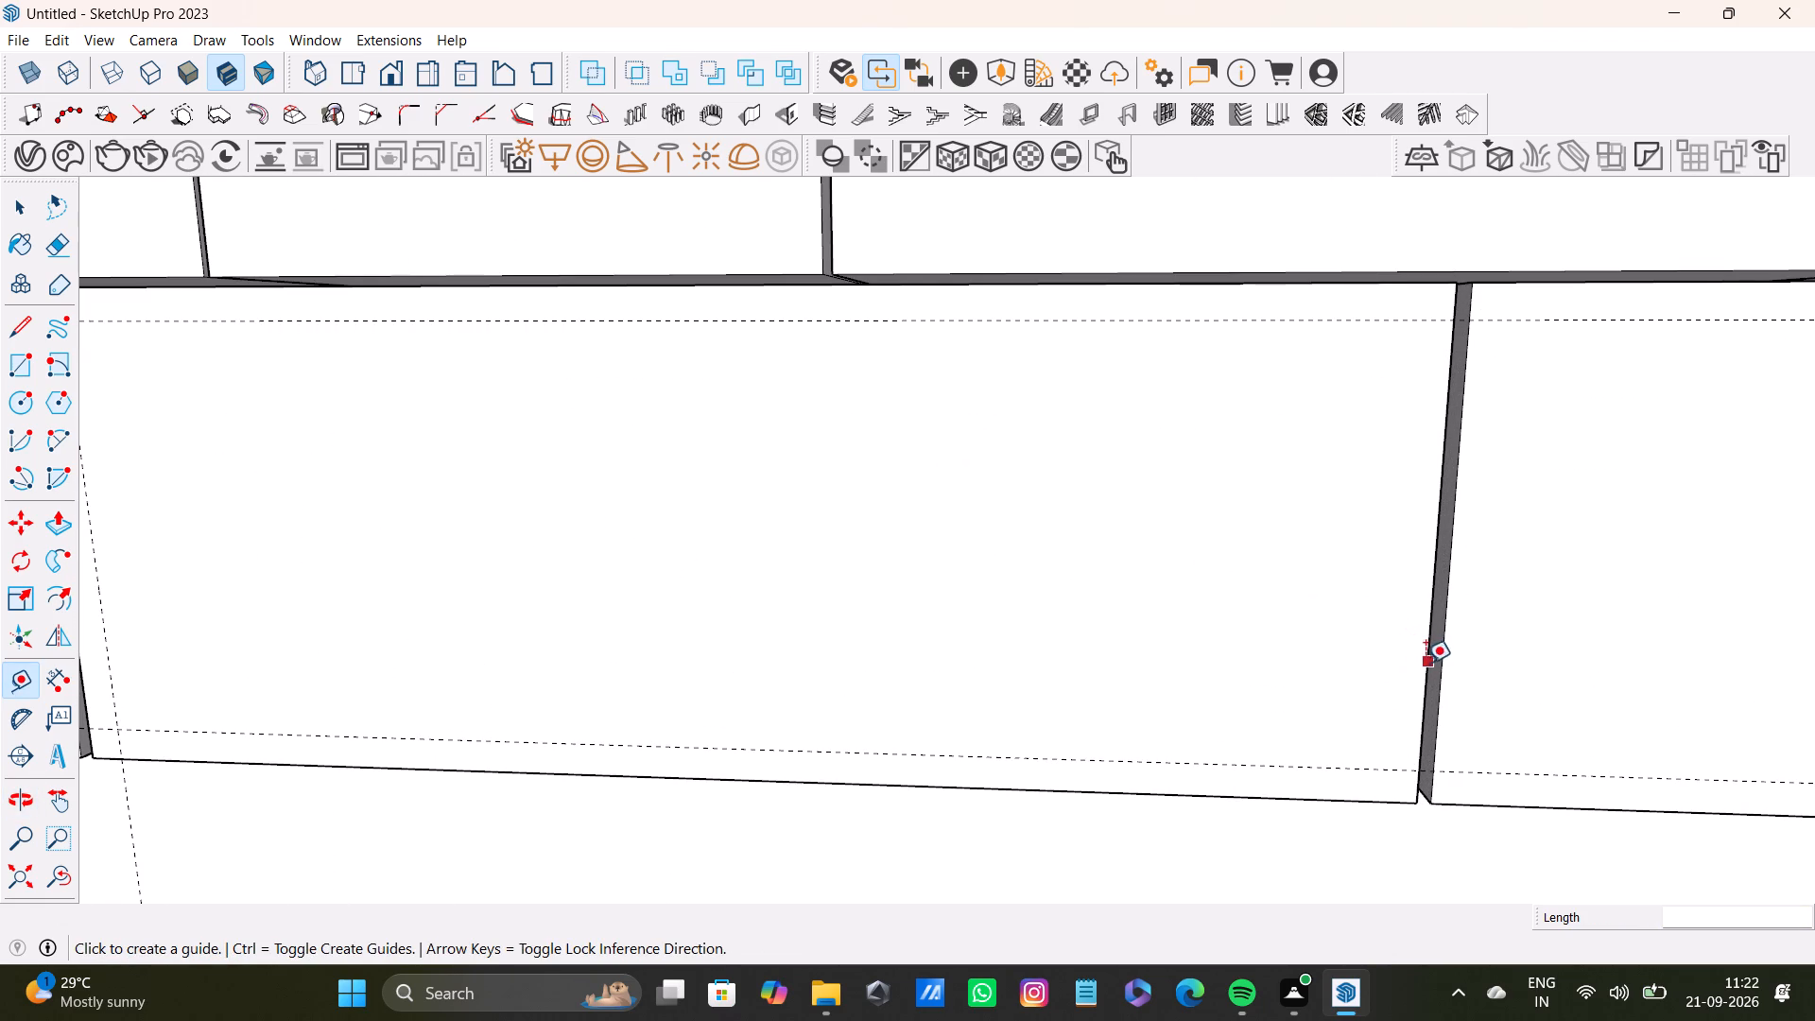
left_click(1426, 663)
type("1\"")
key("Return")
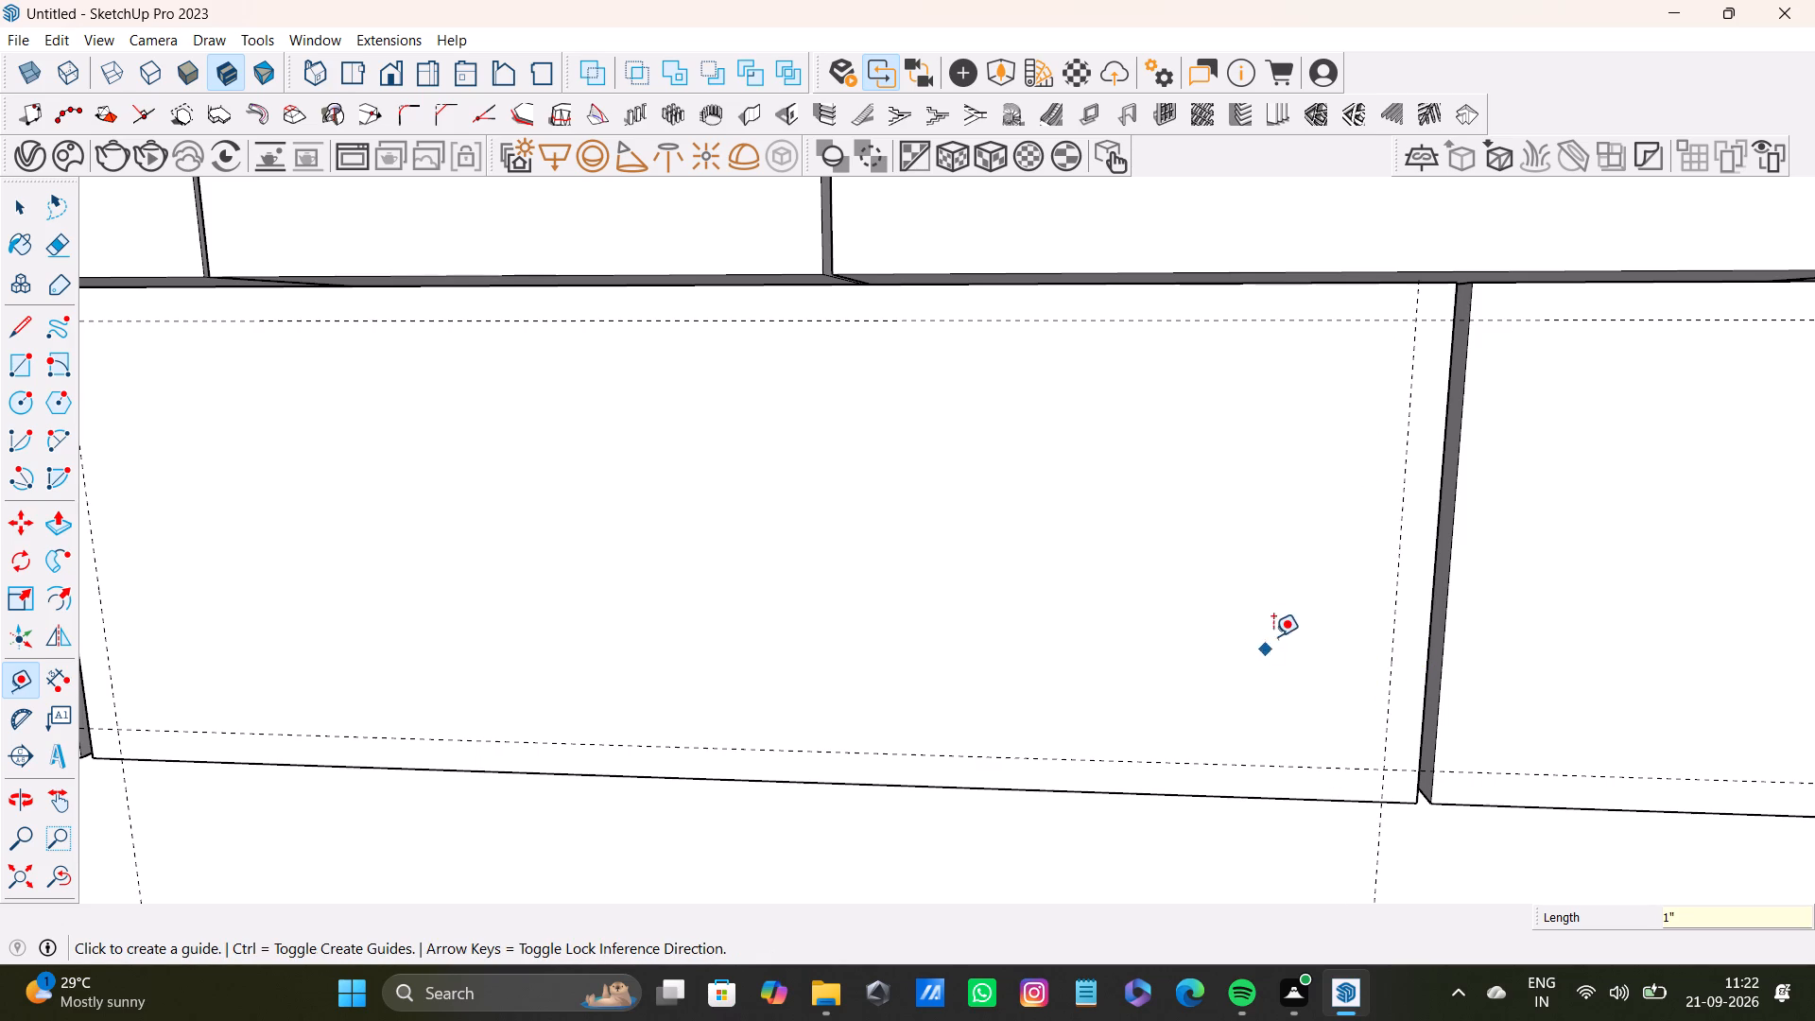
Place vertical guides 1" inside both side edges of the fifth lower-row front, just past the wide middle box.
scroll(1275, 634, "down", 3)
middle_click_drag(1380, 624, 1106, 612, "shift")
scroll(1118, 602, "up", 6)
left_click(1128, 618)
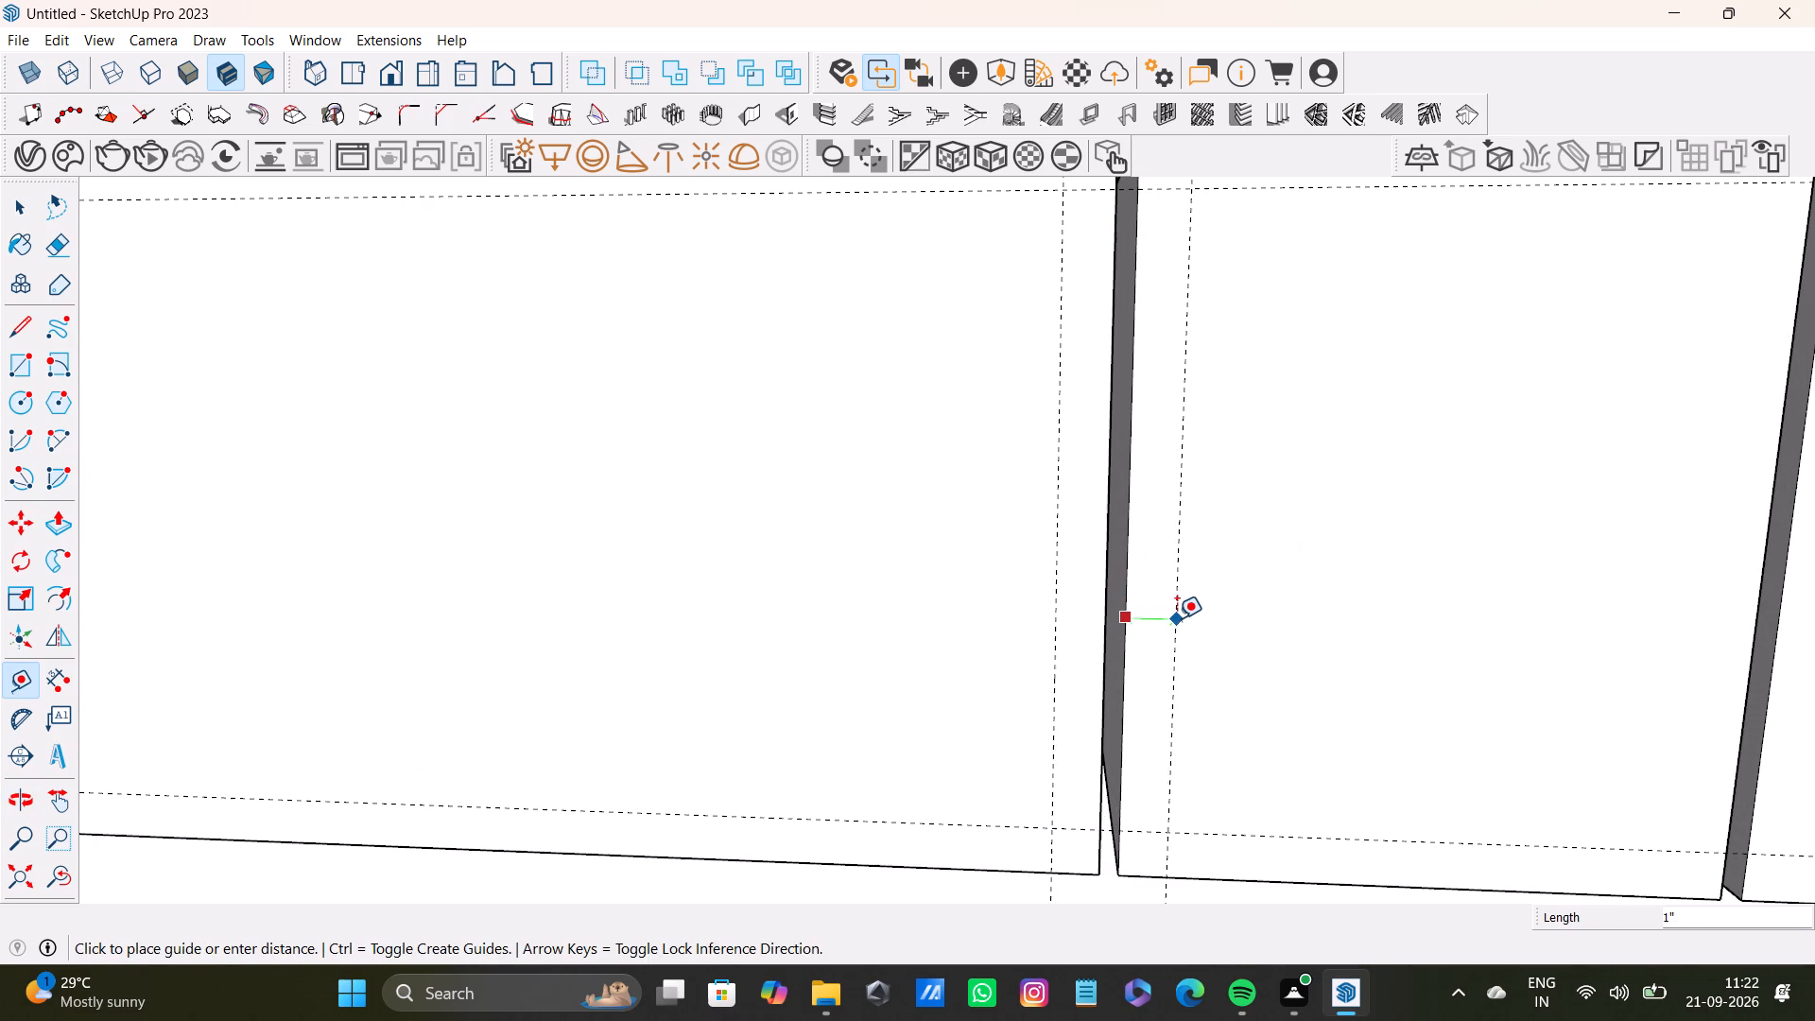
type("1\"")
key("Return")
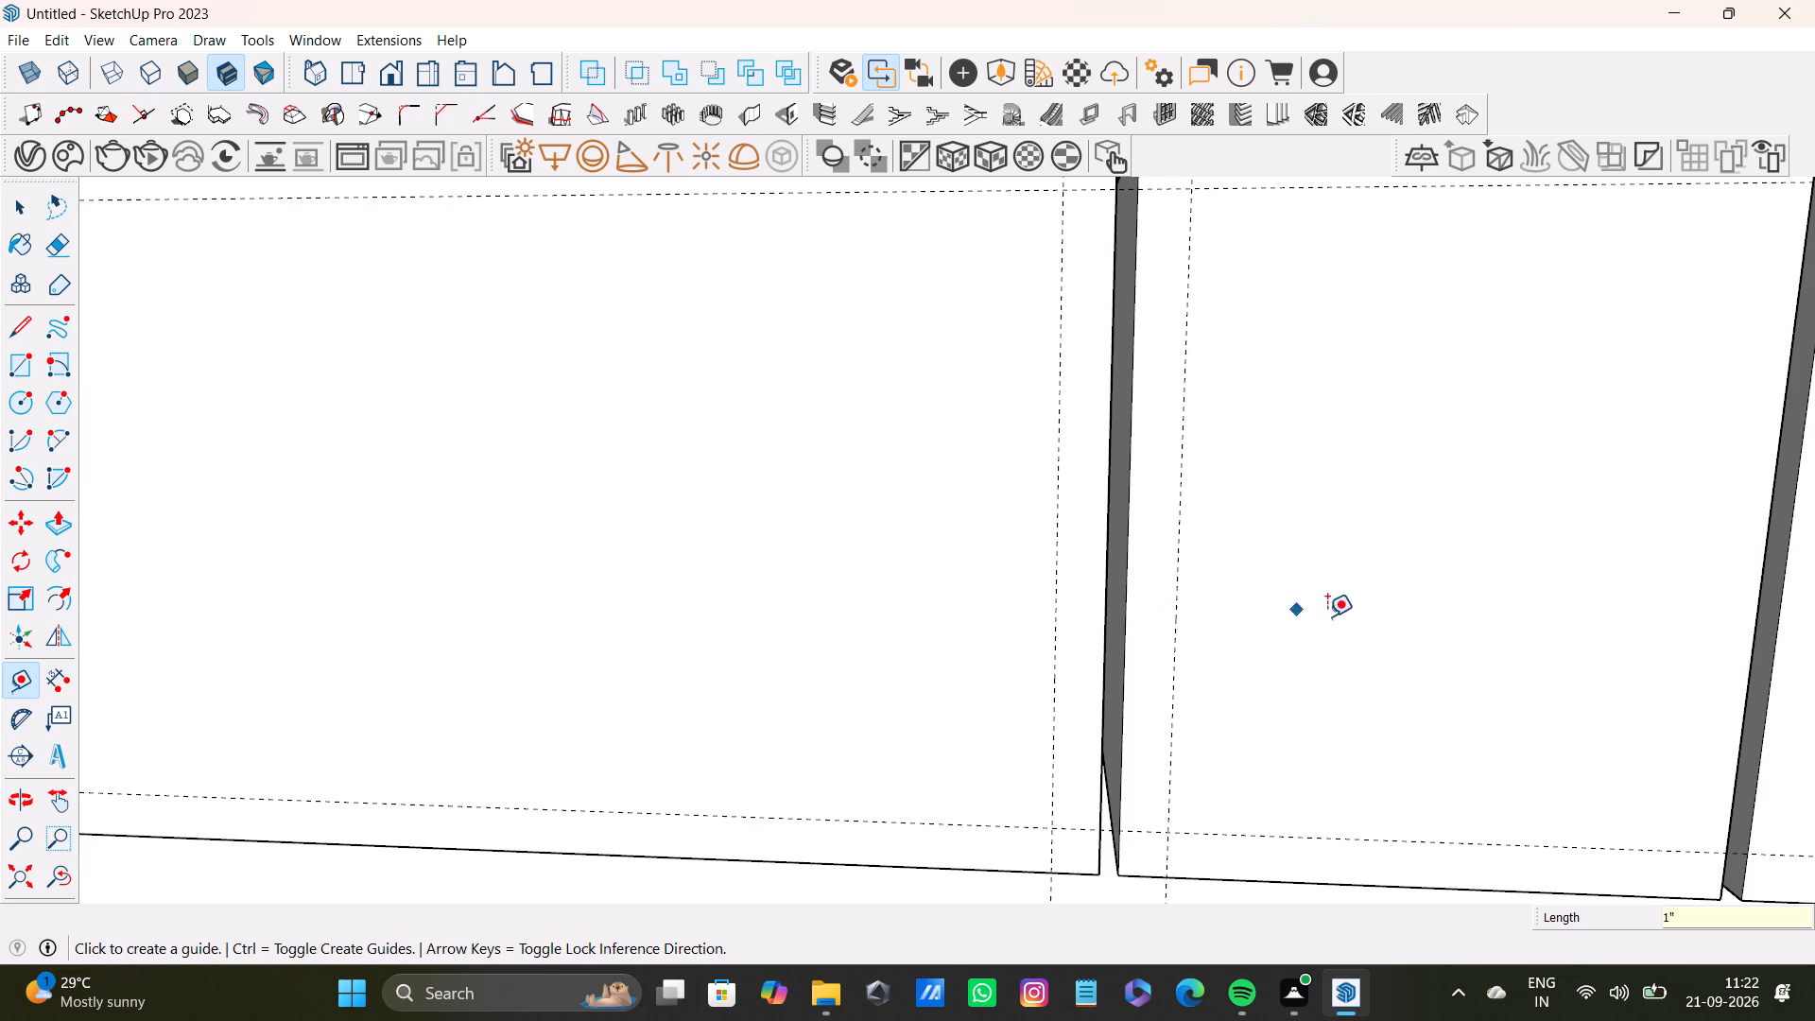
scroll(1335, 630, "down", 3)
middle_click_drag(1374, 625, 1218, 612, "shift")
scroll(1477, 627, "up", 3)
left_click_drag(1495, 669, 1480, 674)
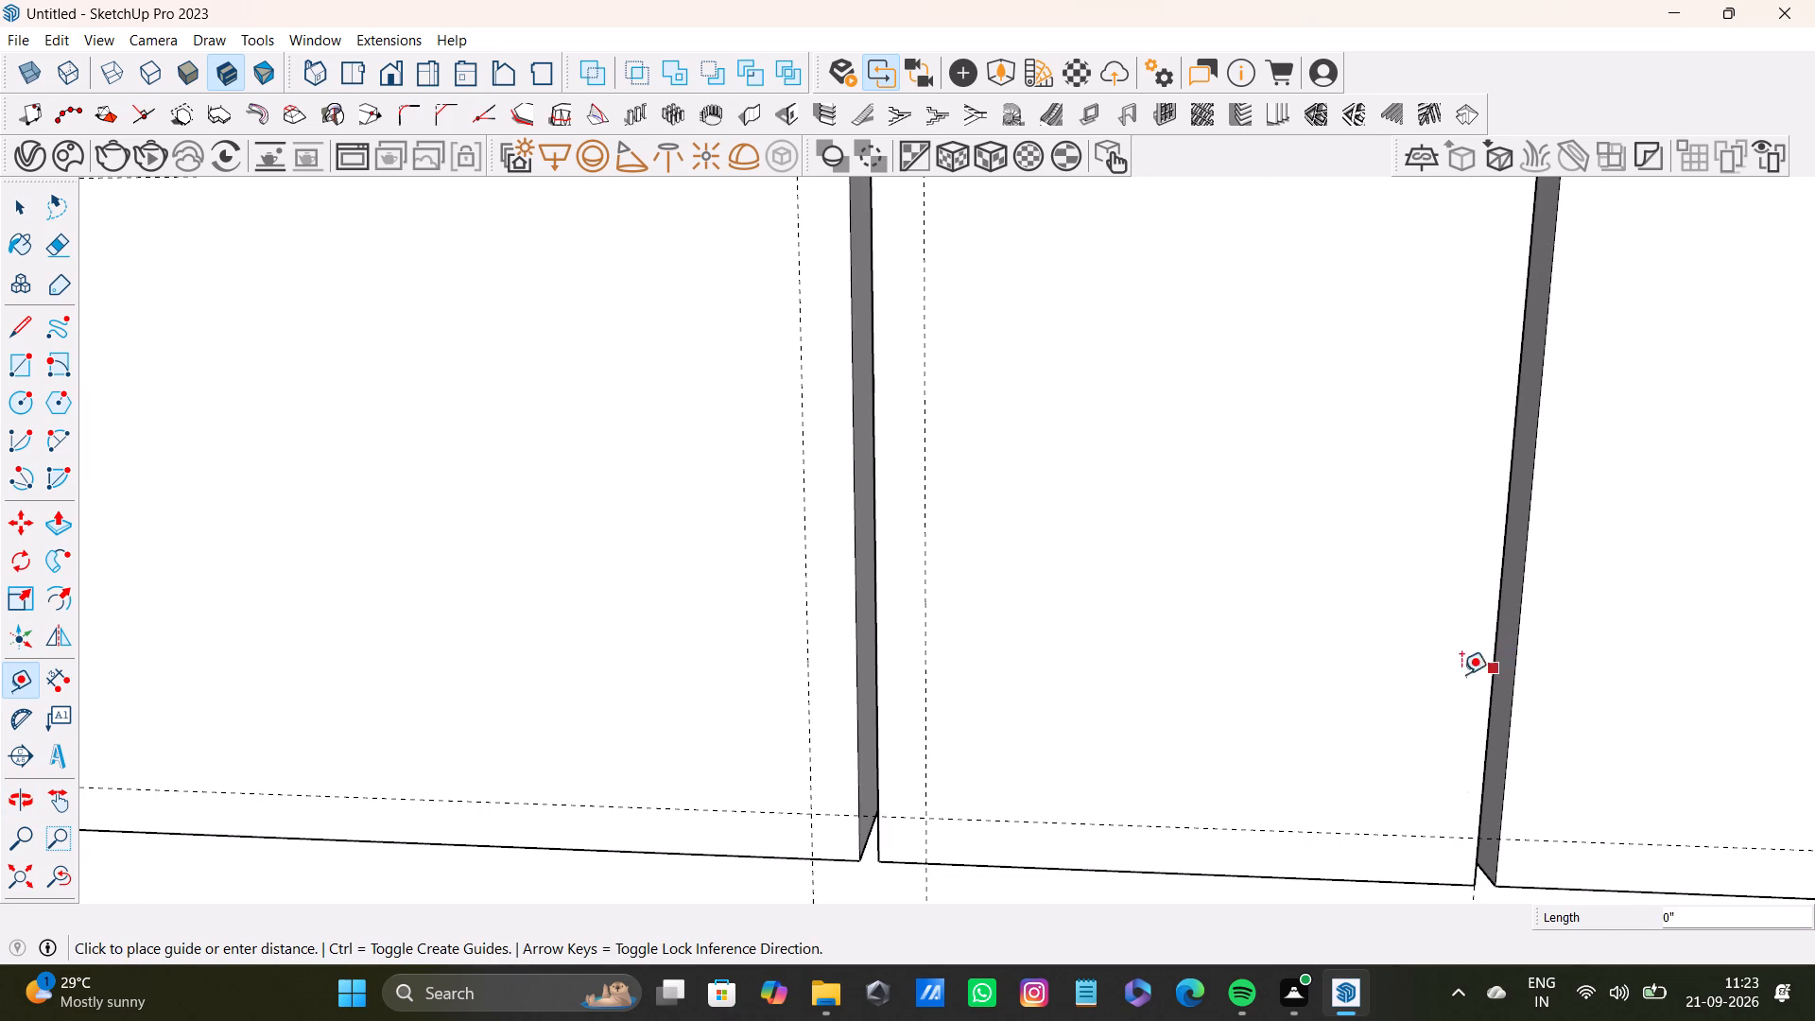
type("1\"")
key("Return")
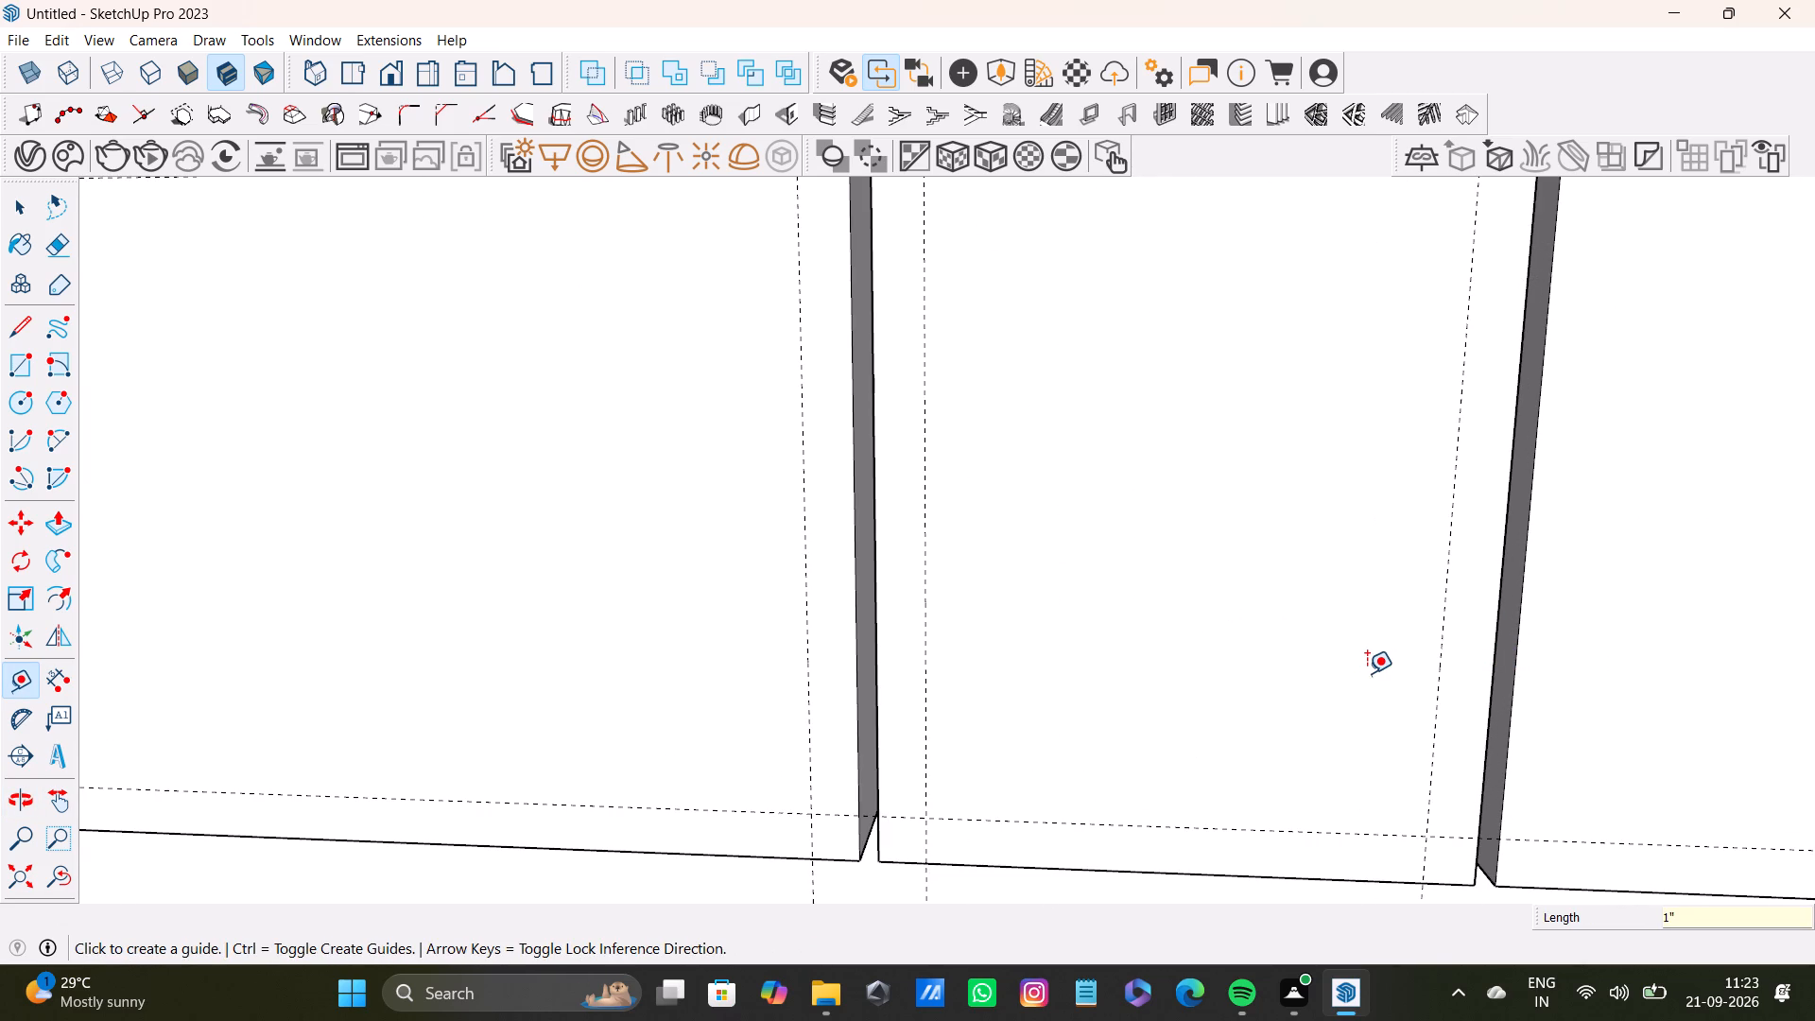
Place vertical guides 1" inside both side edges of the sixth lower-row box's front face.
scroll(1366, 673, "down", 5)
middle_click_drag(1384, 645, 1125, 648, "shift")
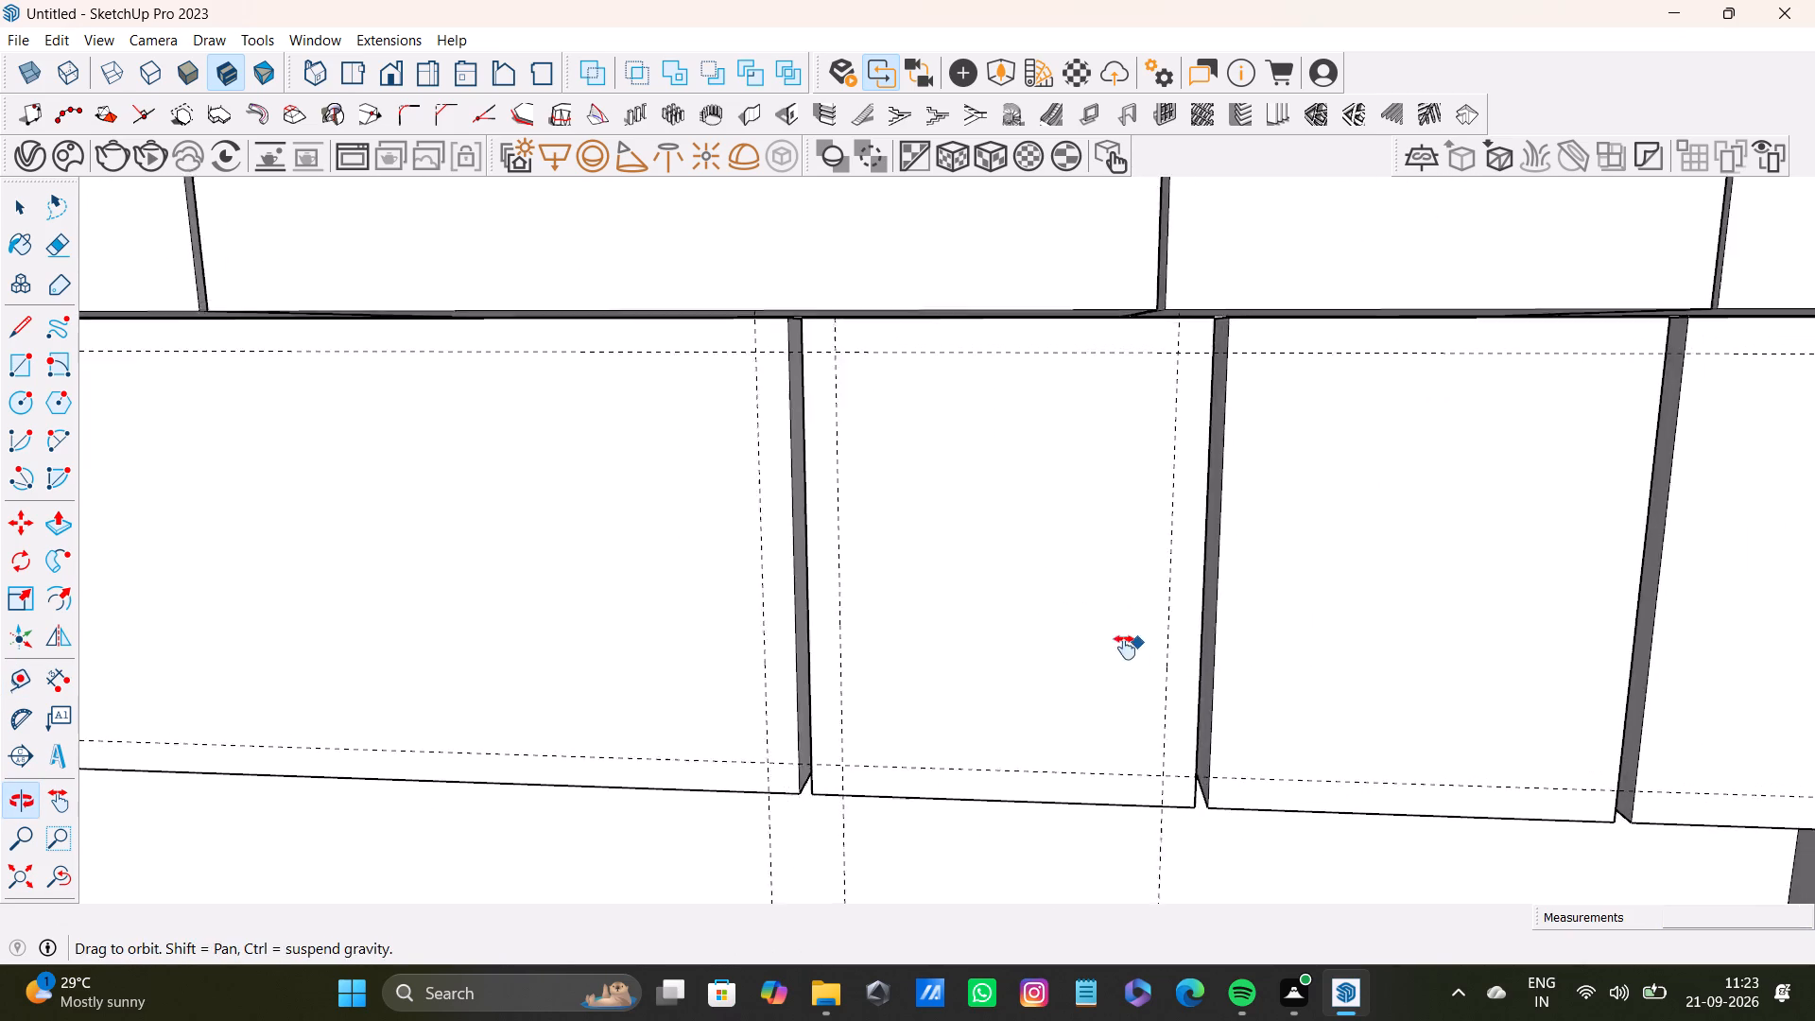
middle_click_drag(1125, 648, 1111, 646, "shift")
scroll(1192, 609, "up", 3, "shift")
left_click(1191, 651)
type("1\"")
key("Return")
scroll(1270, 648, "down", 4)
middle_click_drag(1408, 632, 1409, 625, "shift")
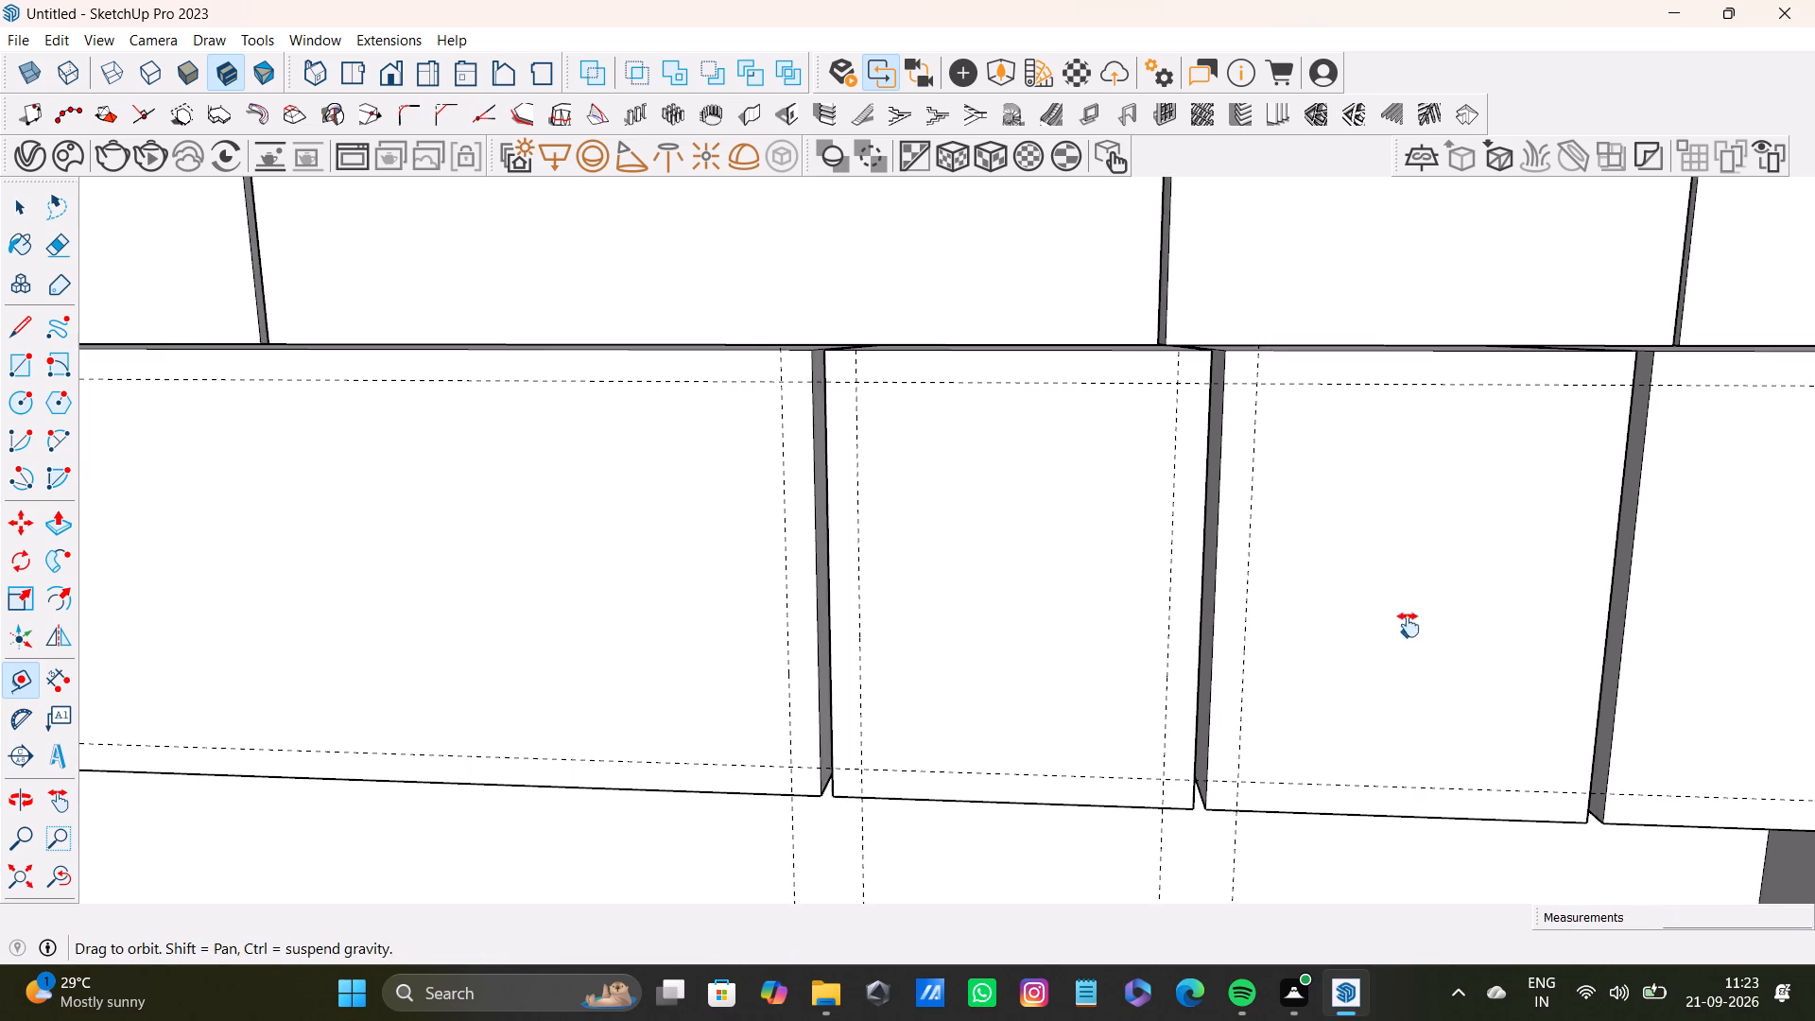
middle_click_drag(1409, 625, 1214, 618, "shift")
scroll(1362, 618, "up", 3)
left_click(1425, 643)
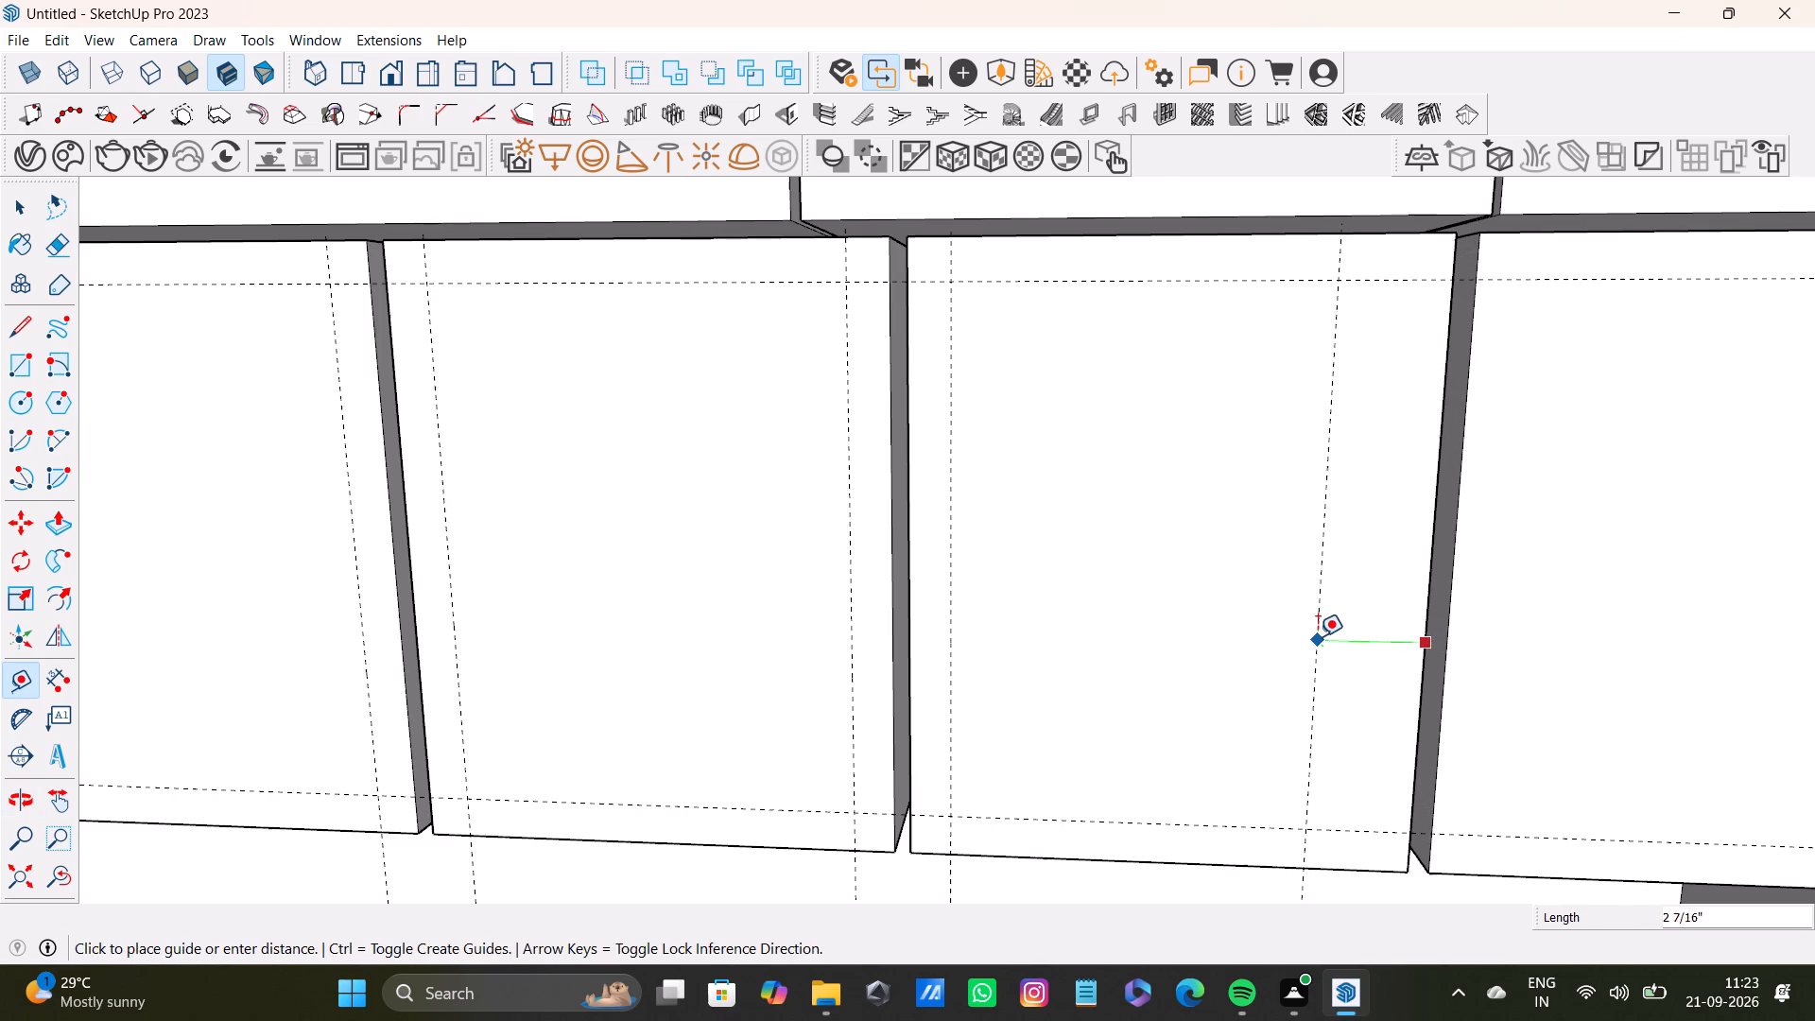
key("1")
key("shift+quotedbl")
key("Return")
Place vertical guides 1" inside both side edges of the last lower-row box's front face.
scroll(1317, 636, "down", 3)
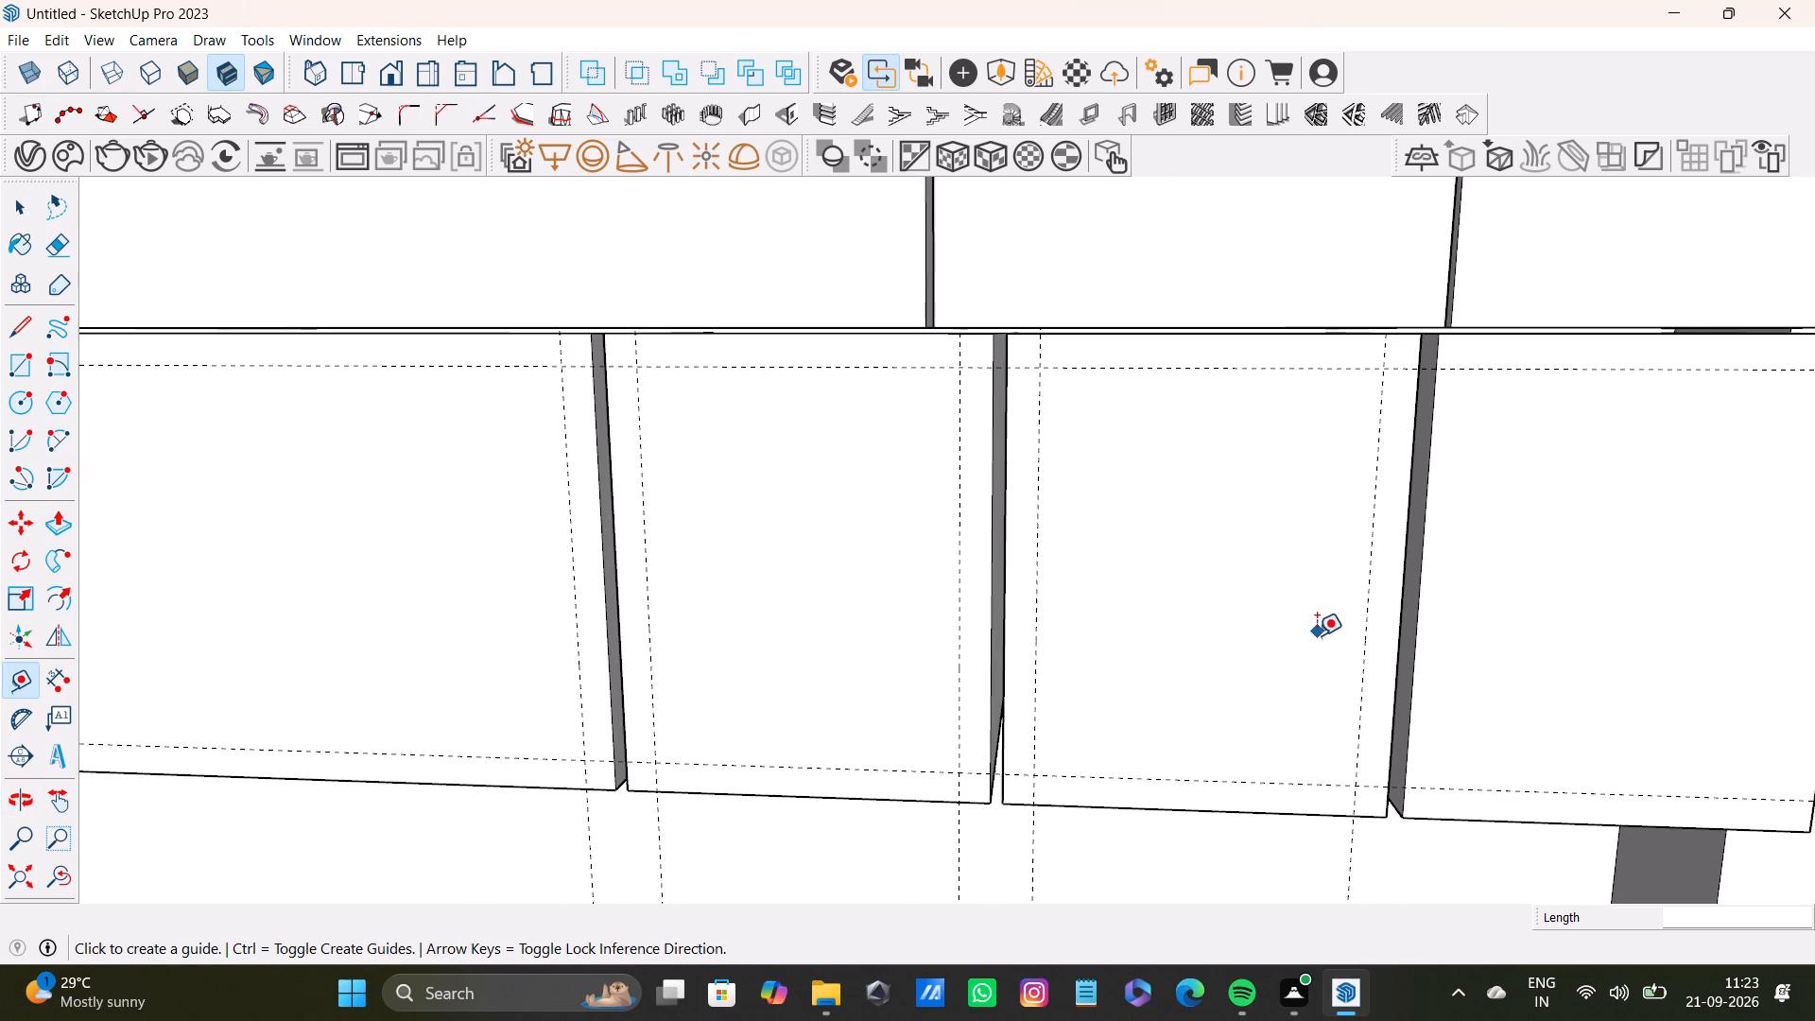
middle_click_drag(1105, 635, 731, 570, "shift")
scroll(967, 567, "up", 2)
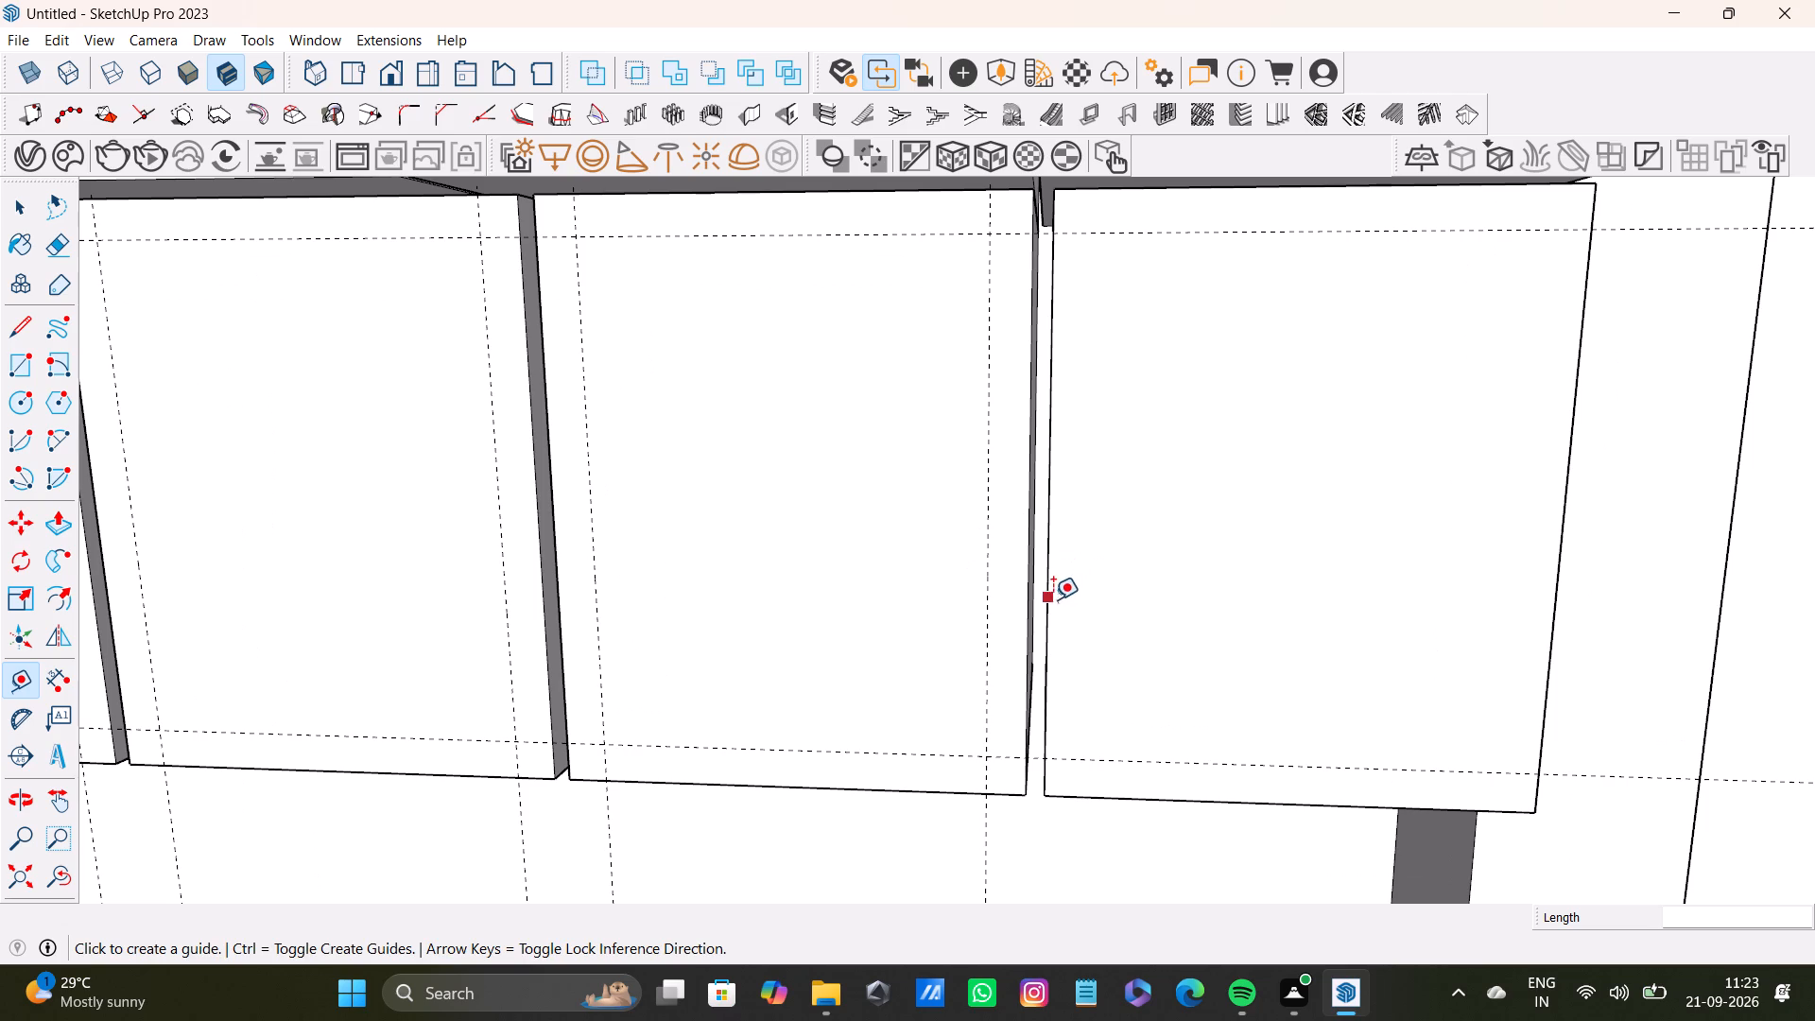
left_click(1050, 601)
type("1\"")
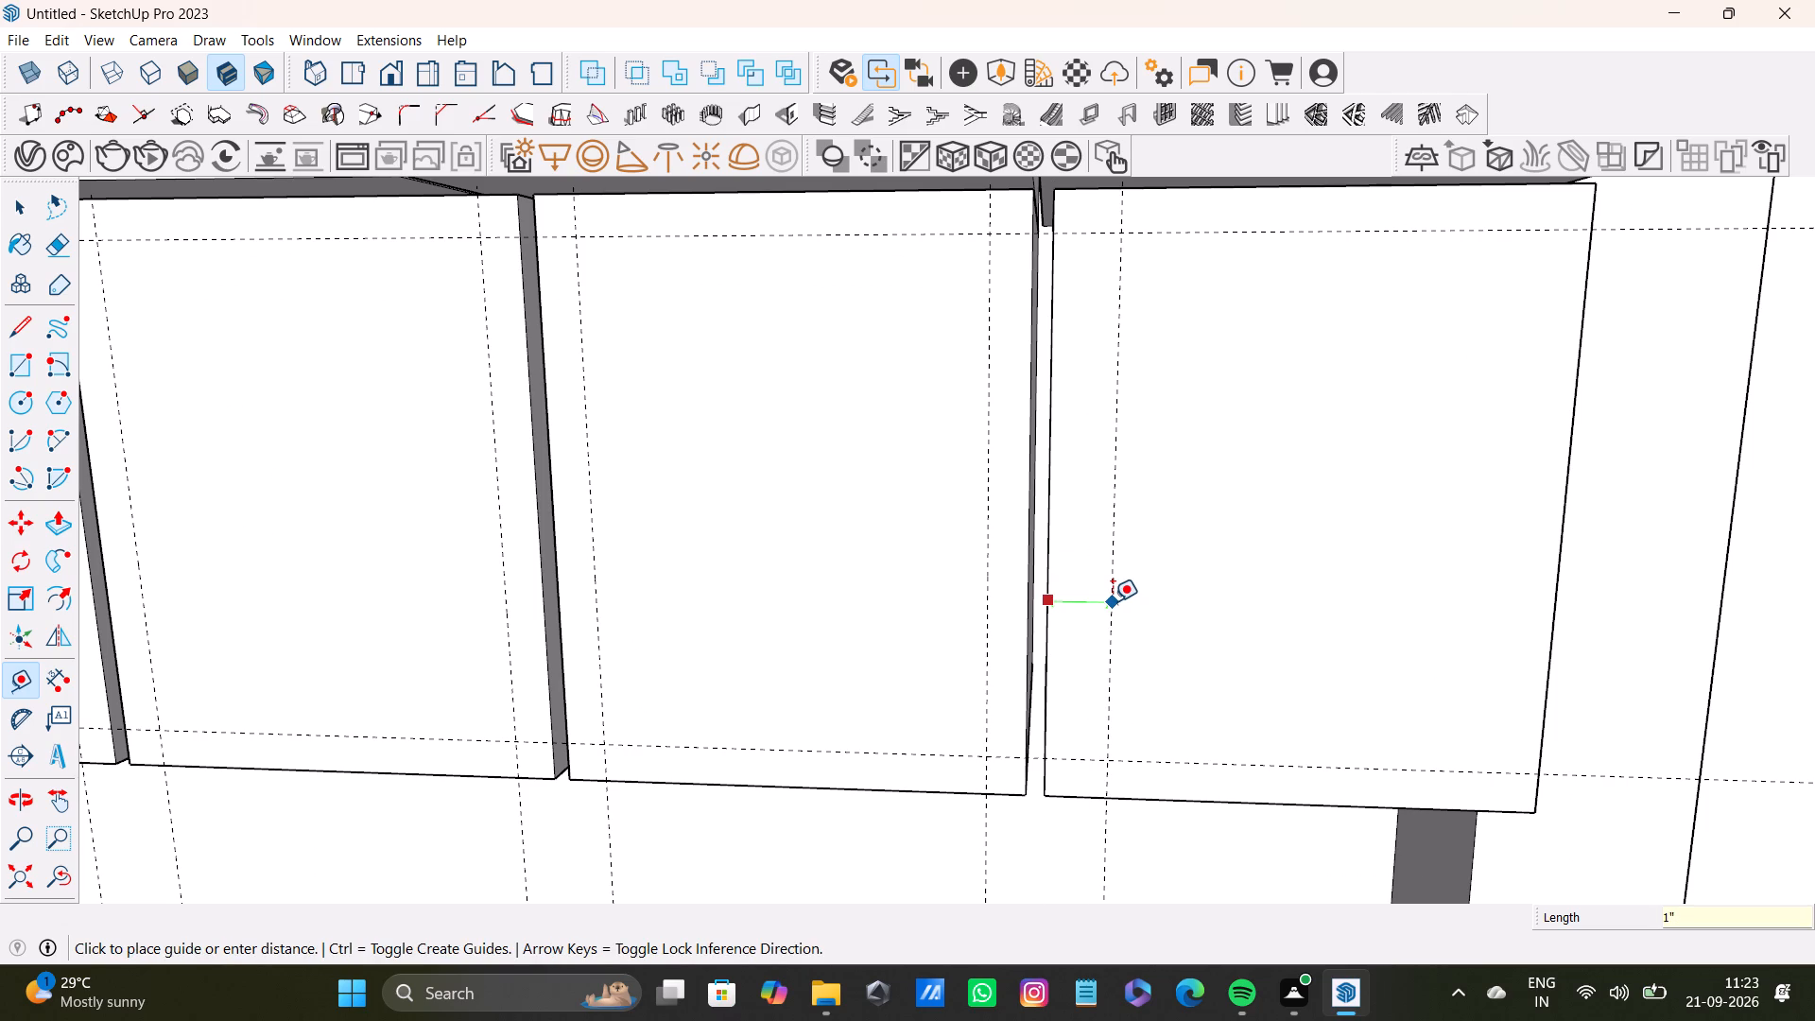
key("Return")
left_click_drag(1556, 631, 1537, 634)
type("1\"")
key("Return")
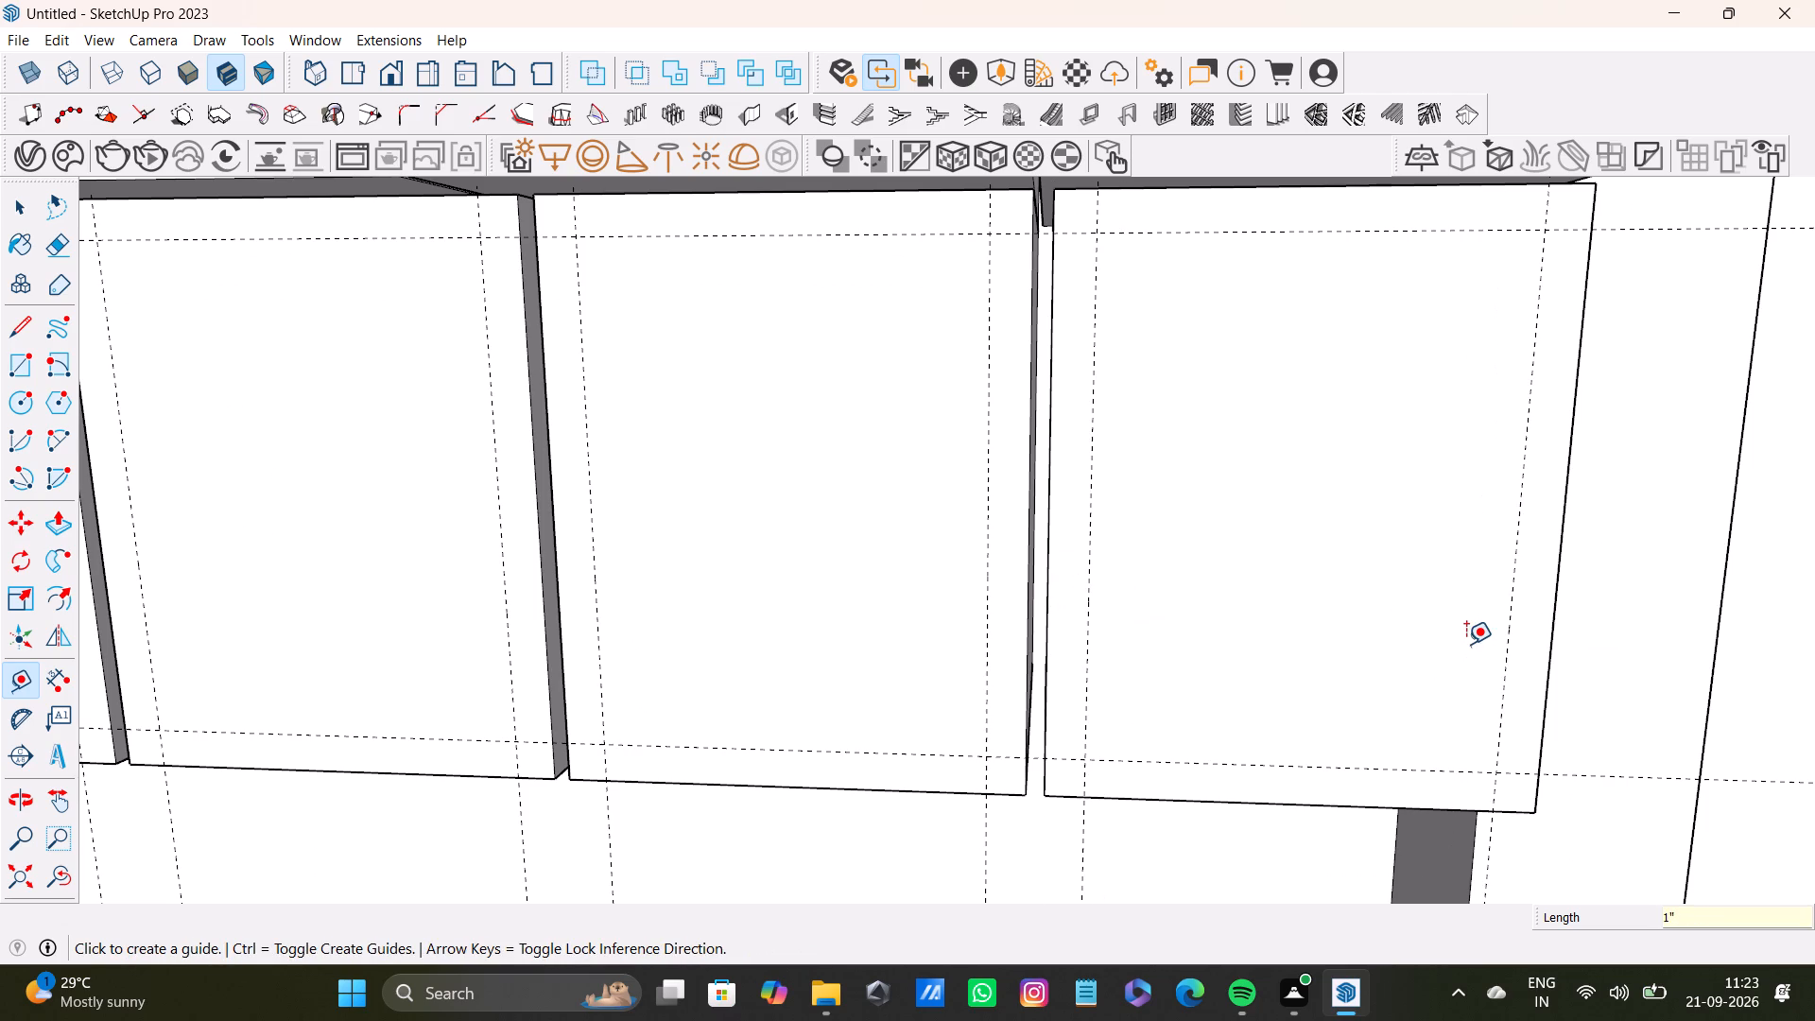
key("space")
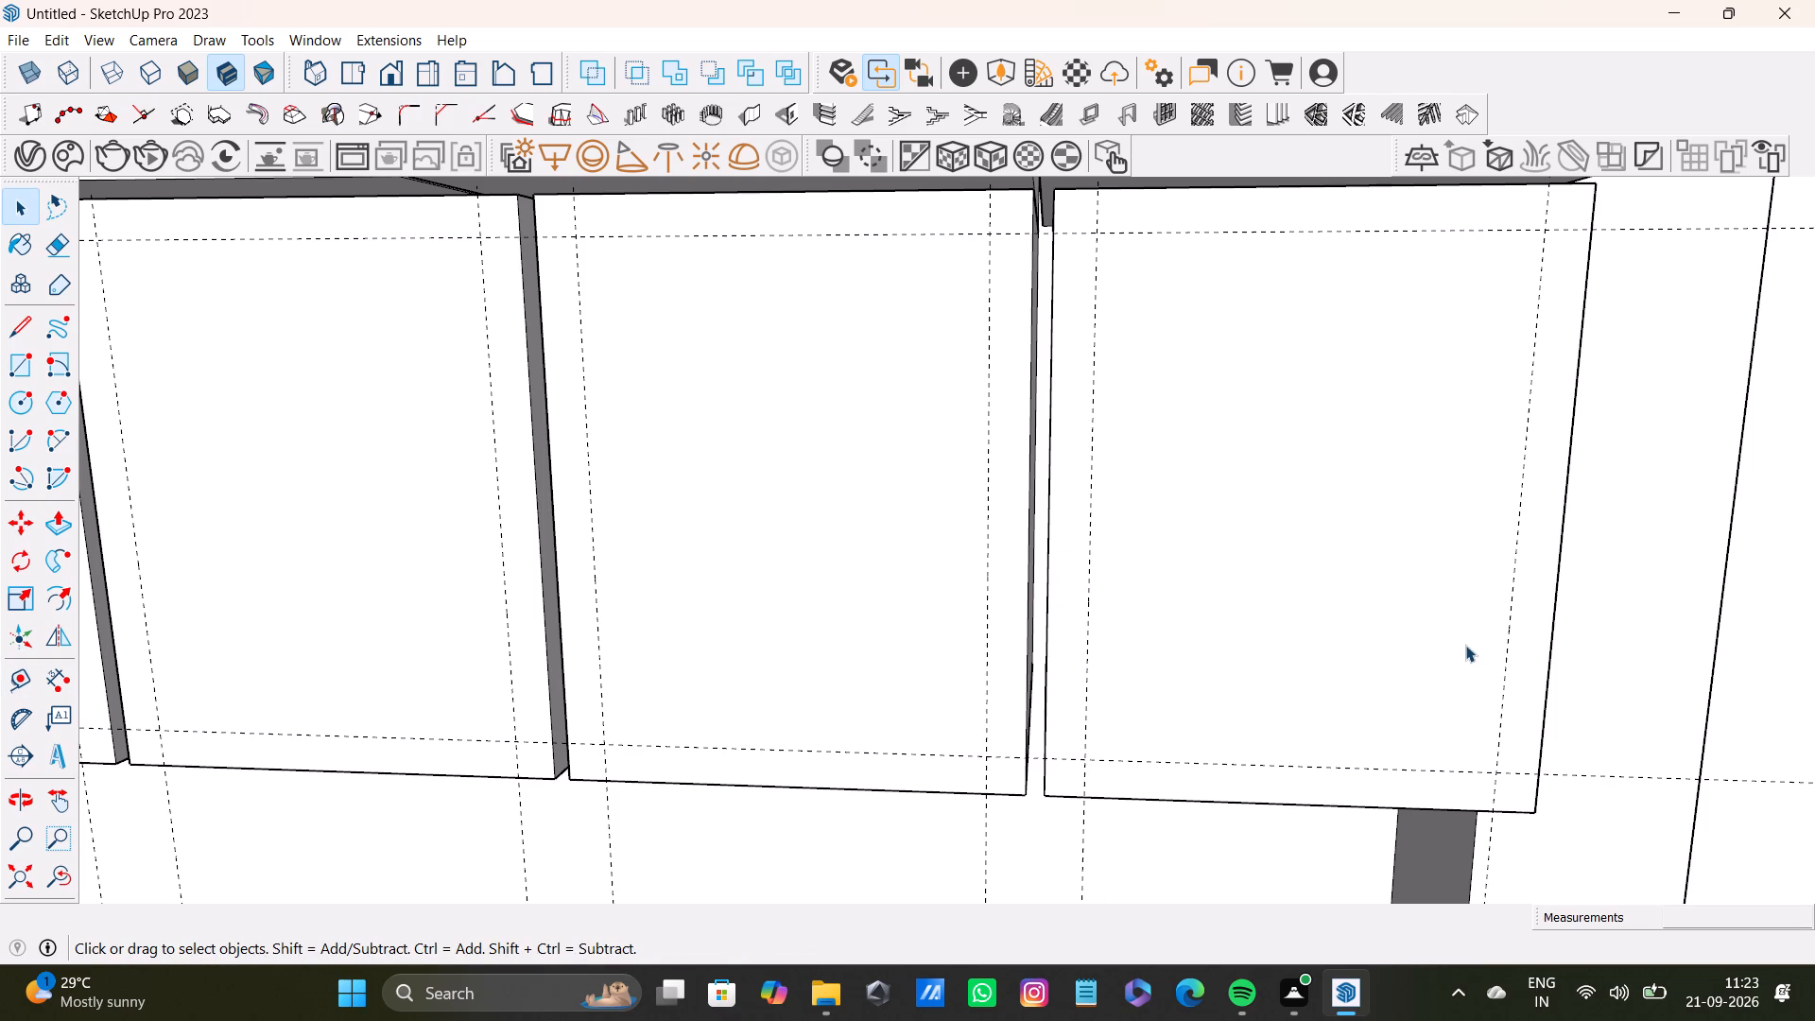
Review the guide layout across all the lower-row fronts of the built-in unit.
scroll(955, 619, "down", 3)
middle_click_drag(794, 599, 1386, 580)
scroll(917, 585, "down", 4)
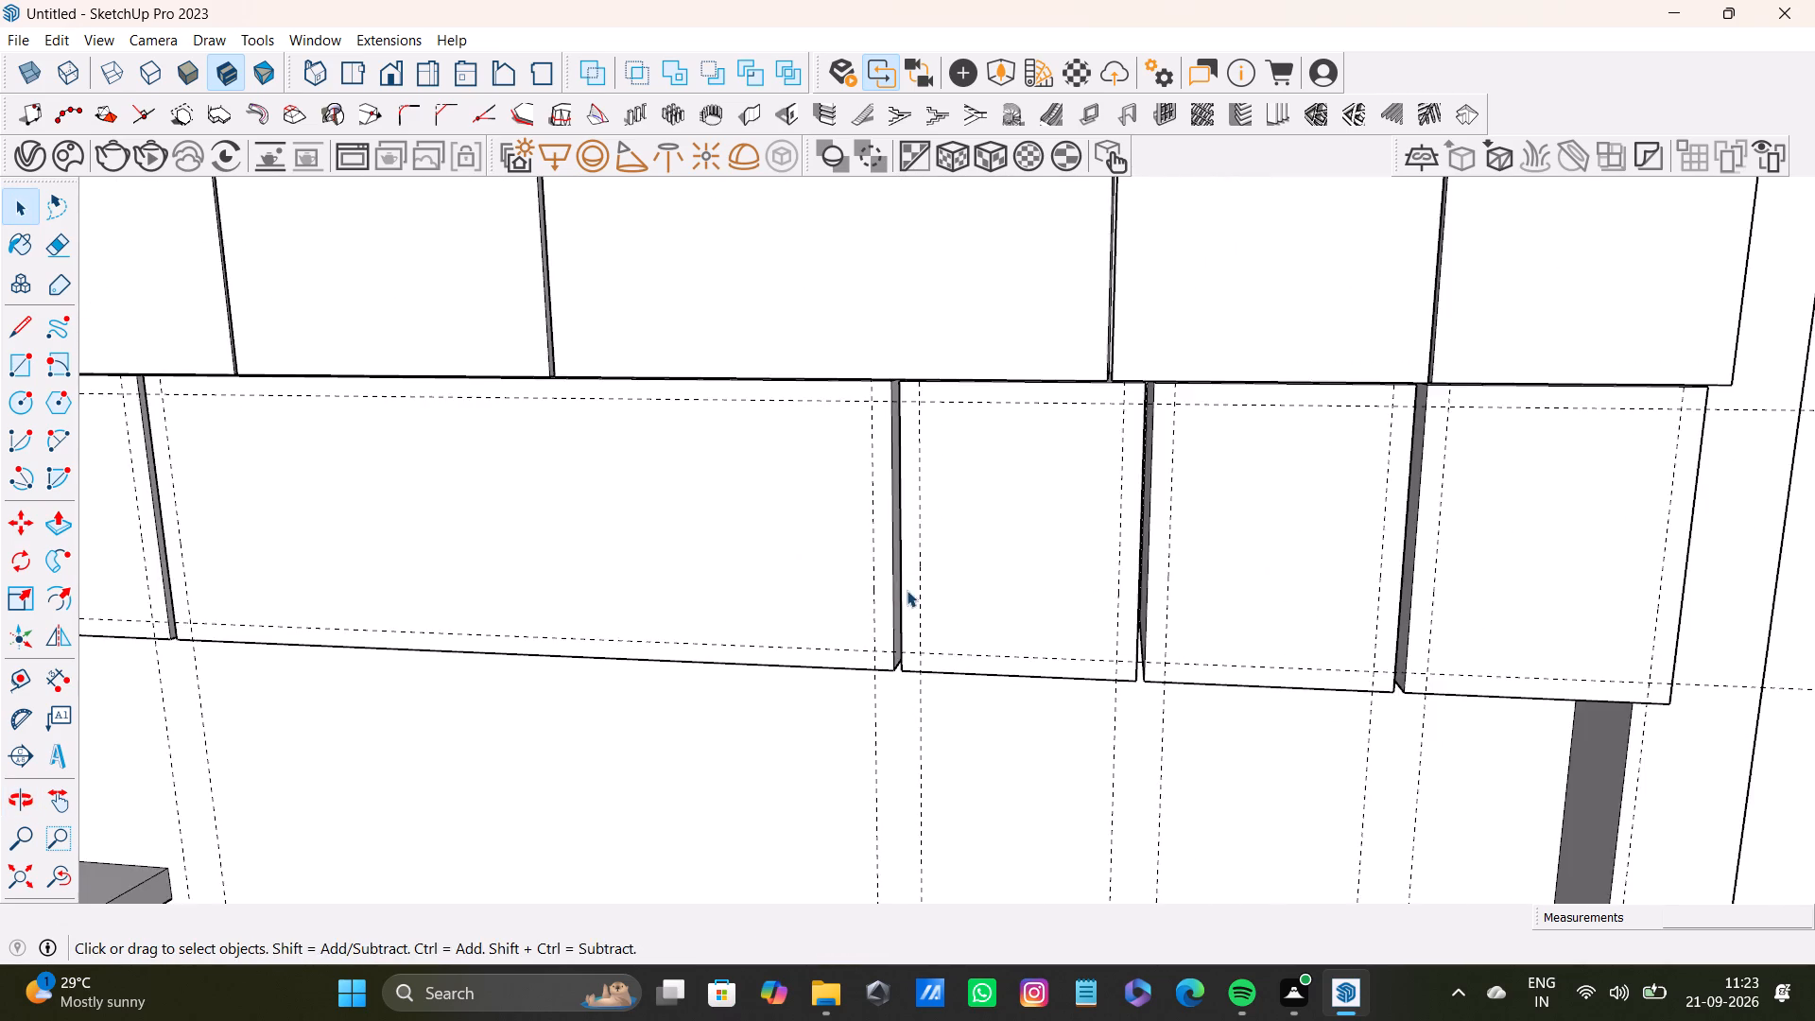
middle_click_drag(907, 590, 1057, 675)
scroll(1042, 669, "down", 4)
middle_click(1012, 648, "shift")
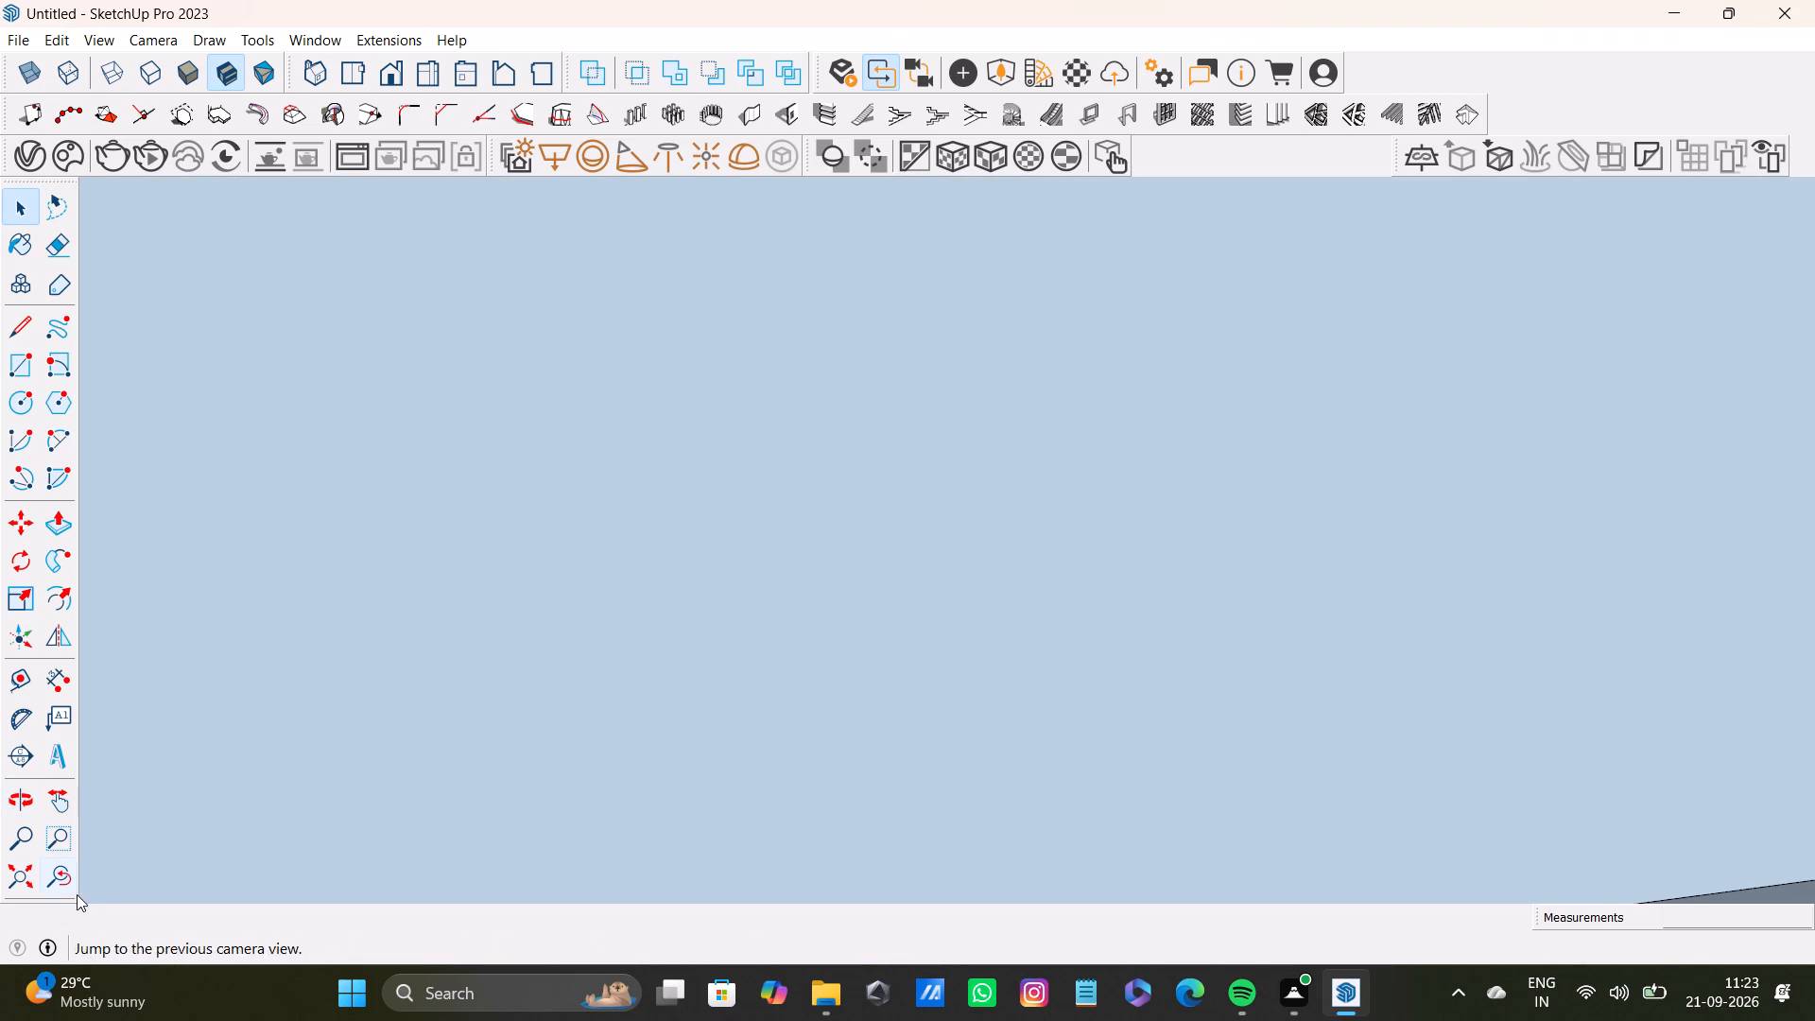
left_click_drag(78, 881, 56, 884)
left_click(9, 871)
middle_click_drag(295, 464, 456, 481)
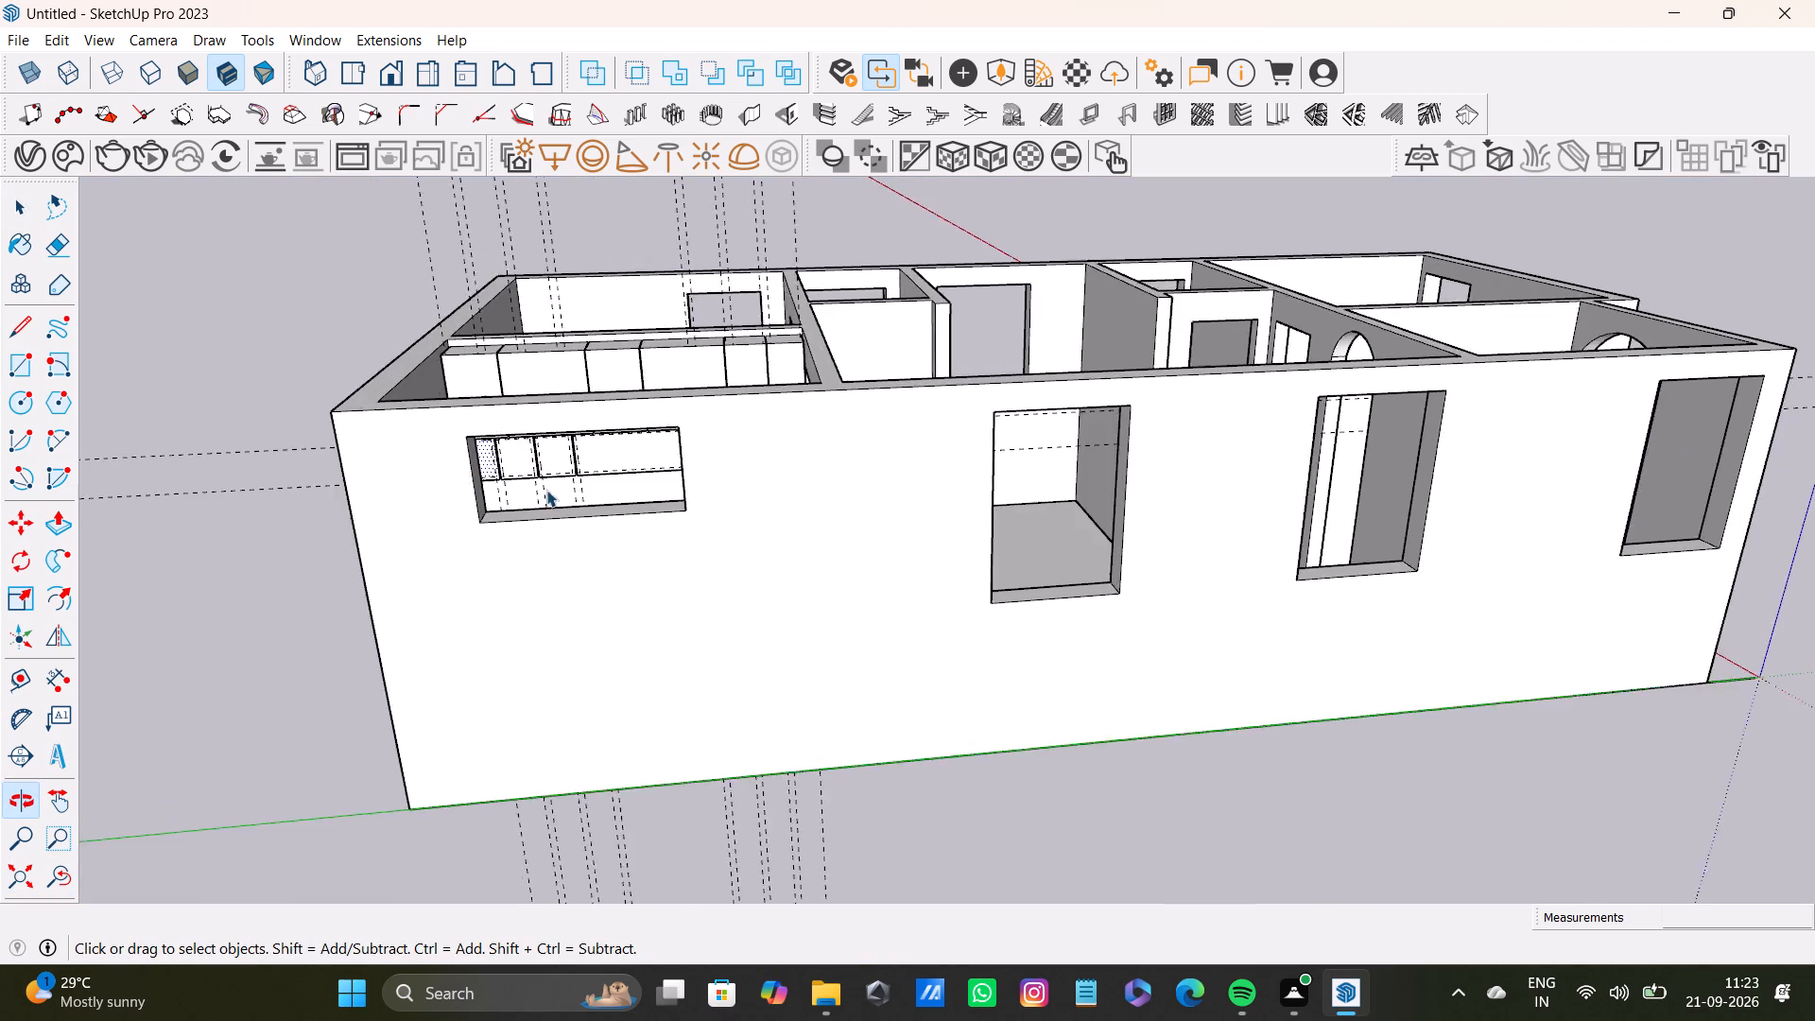
scroll(546, 490, "up", 13)
middle_click_drag(466, 432, 582, 441, "shift")
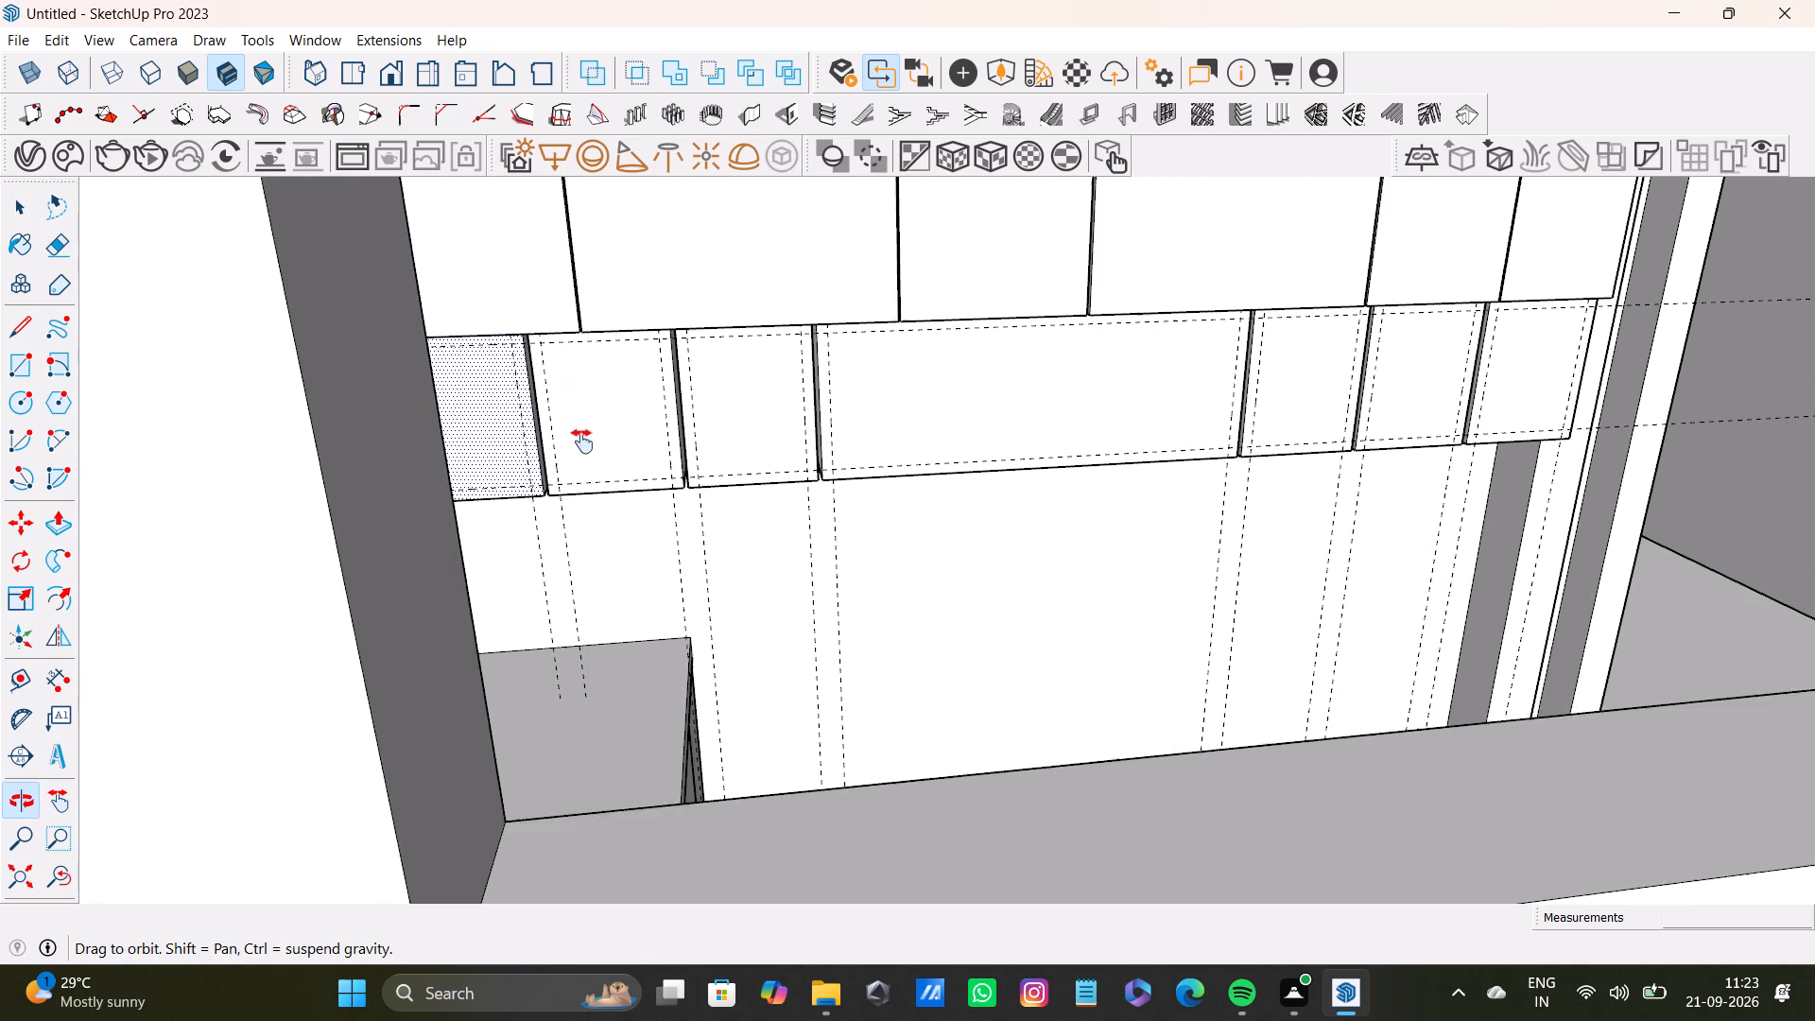
Draw a rectangle on the first lower-row front, corner to corner between its 1" inset guide intersections.
middle_click_drag(582, 441, 584, 444, "shift")
middle_click_drag(749, 467, 638, 434)
scroll(441, 382, "up", 6)
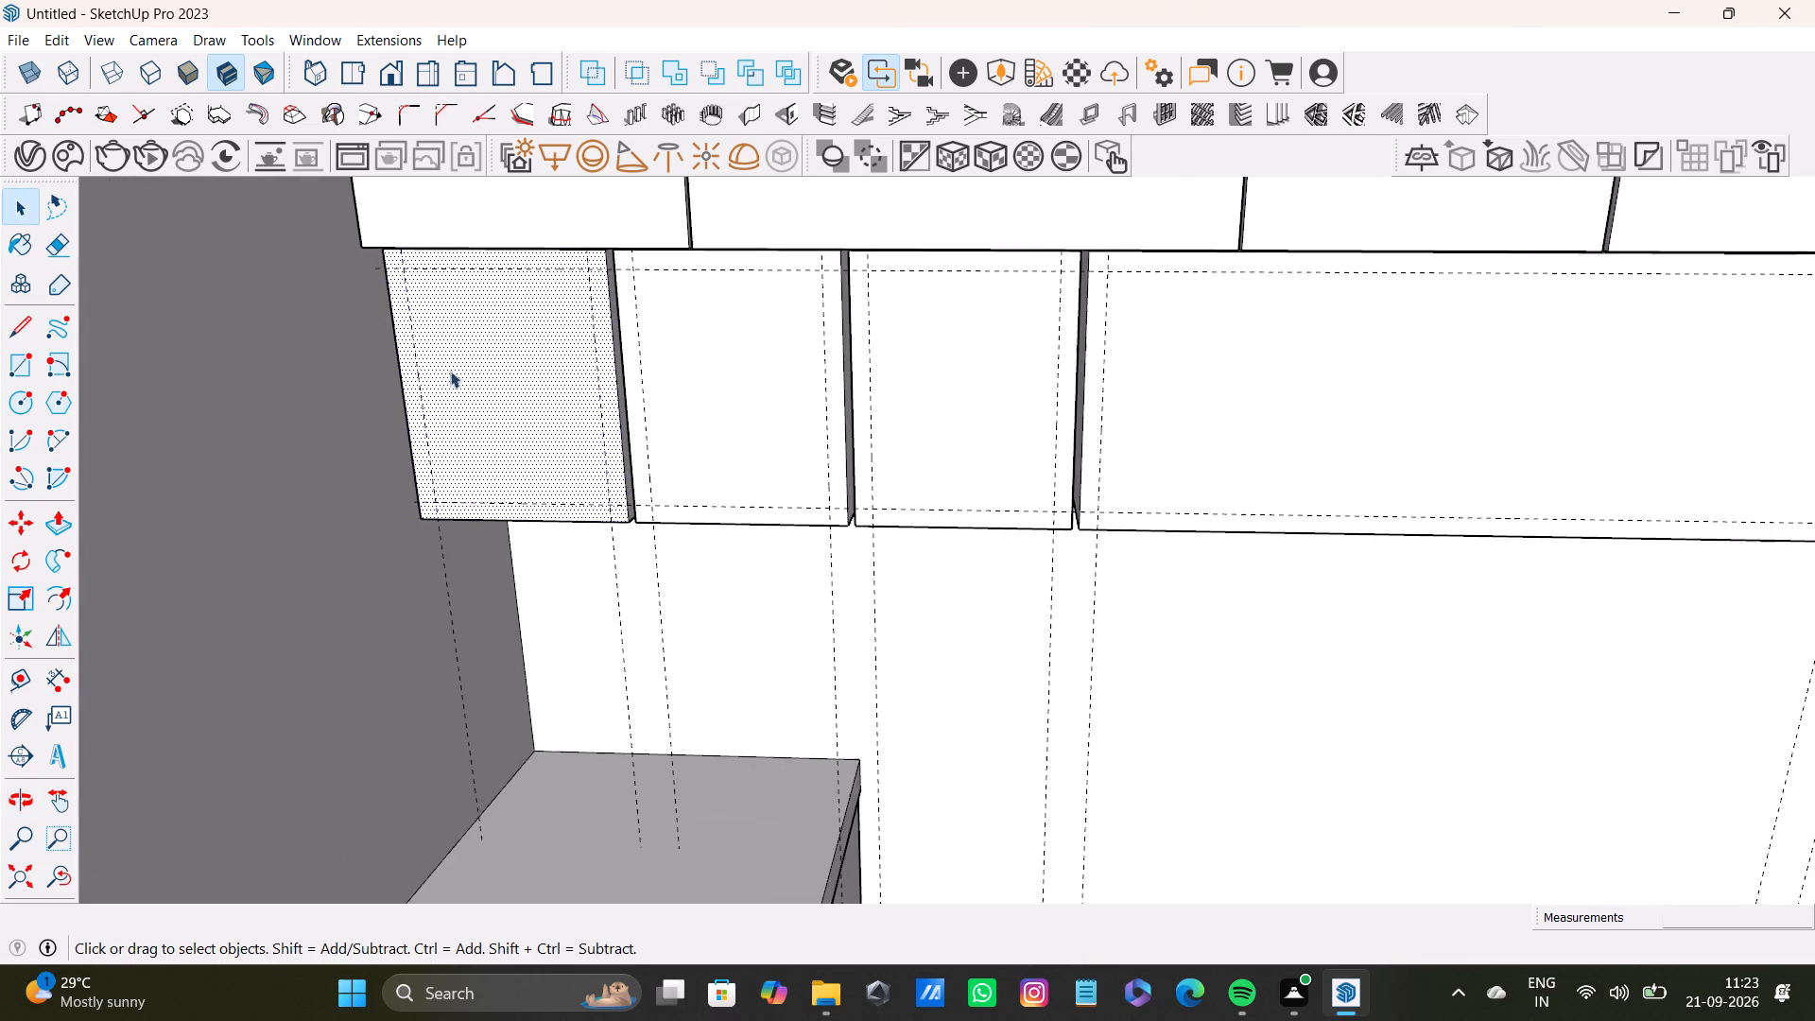
middle_click_drag(466, 369, 550, 407, "shift")
scroll(550, 407, "up", 4)
key("r")
scroll(493, 394, "up", 3)
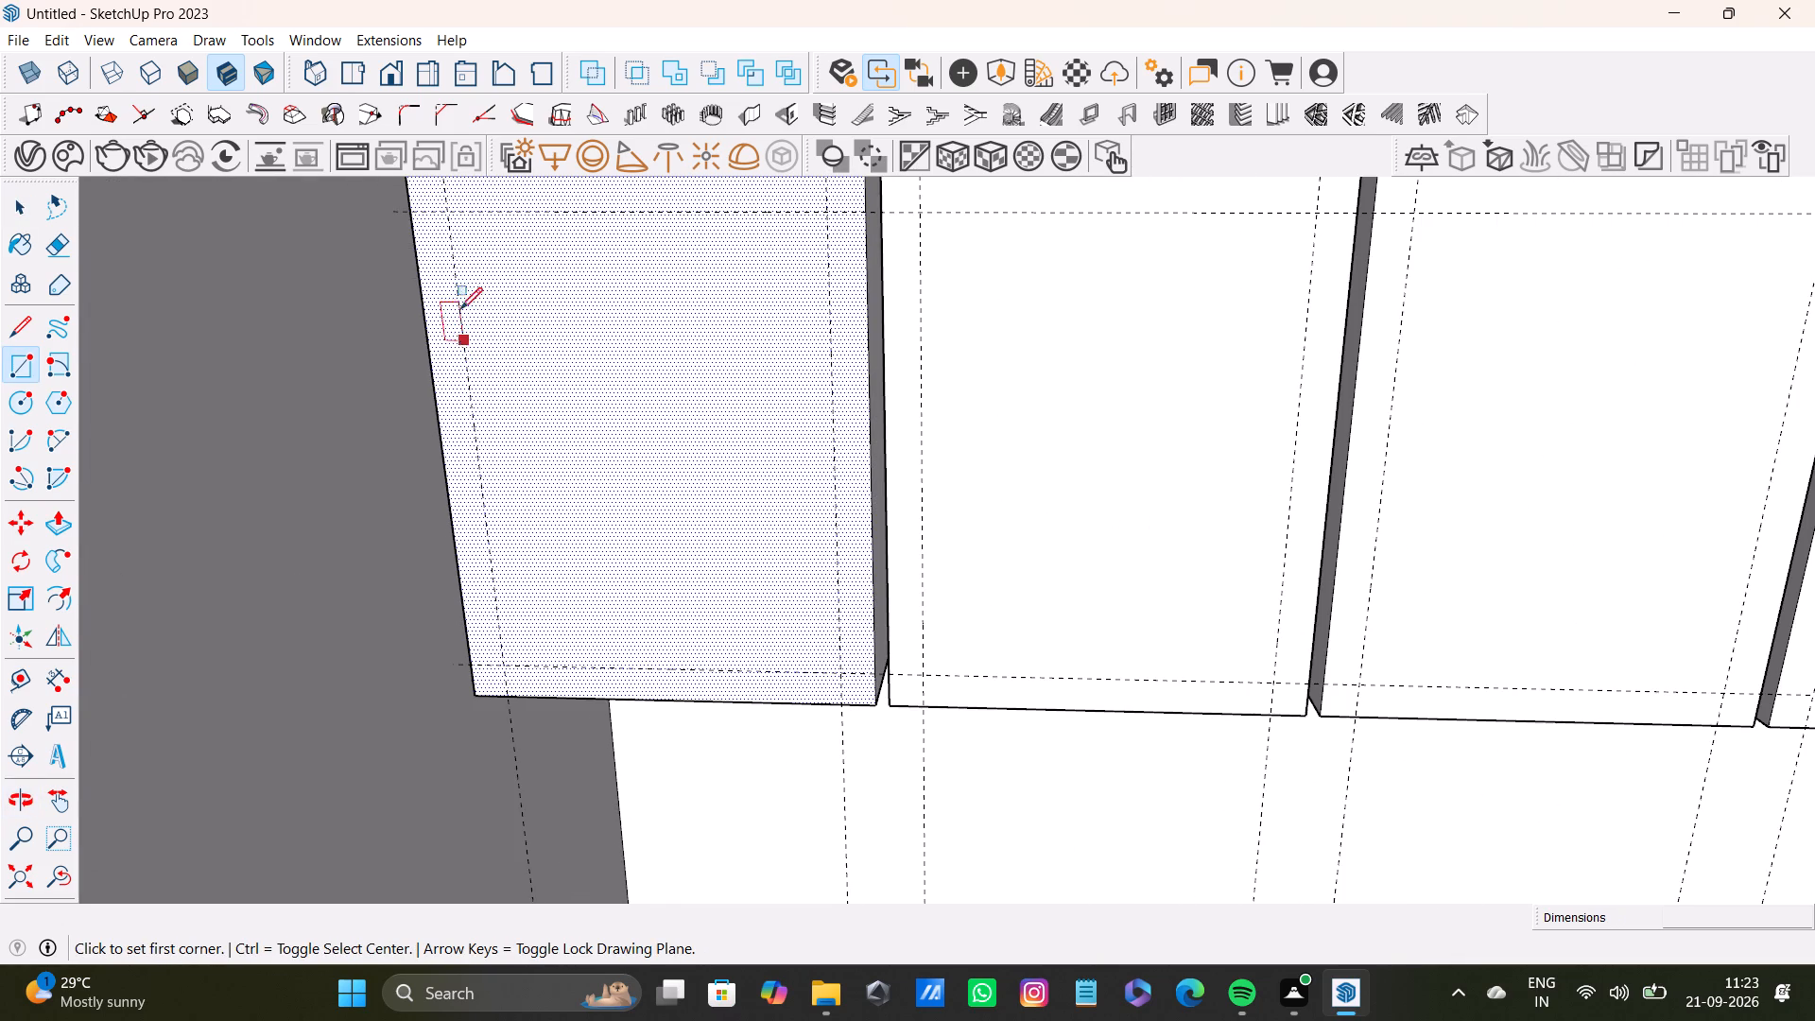
left_click(451, 215)
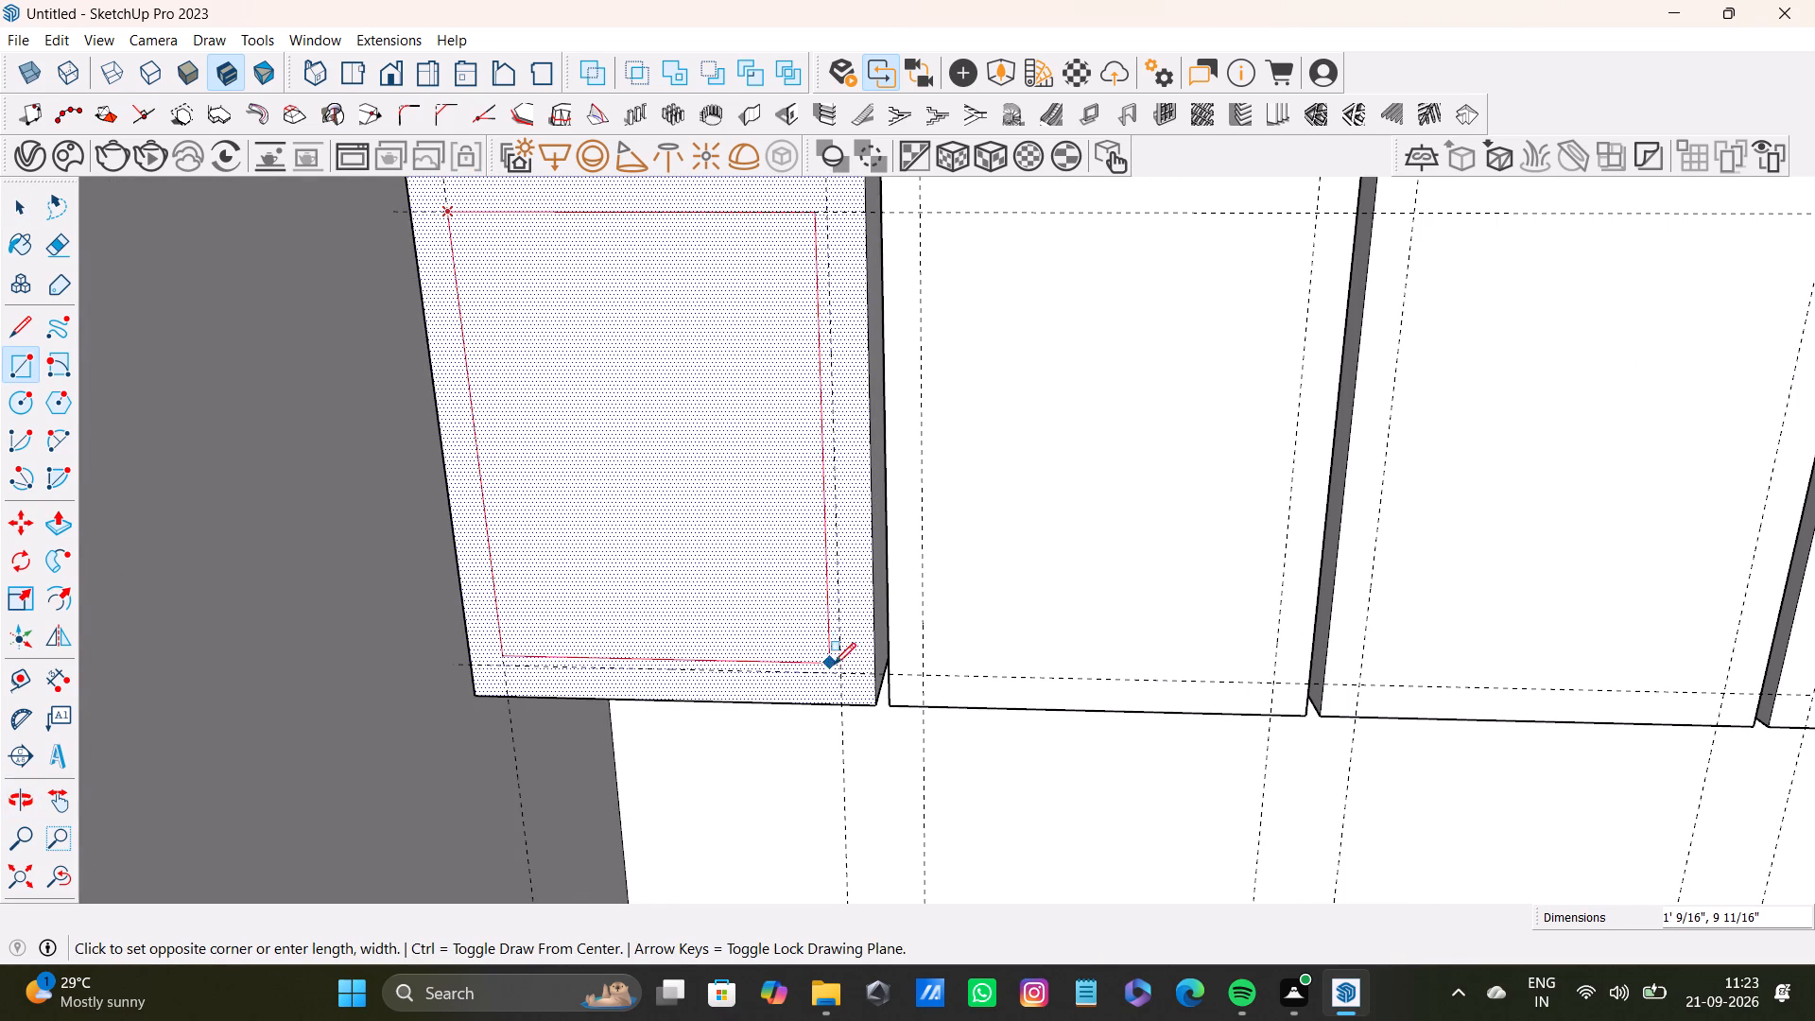
left_click(840, 669)
Draw inset rectangles along the guide intersections on the second and third lower-row fronts.
scroll(827, 566, "down", 3)
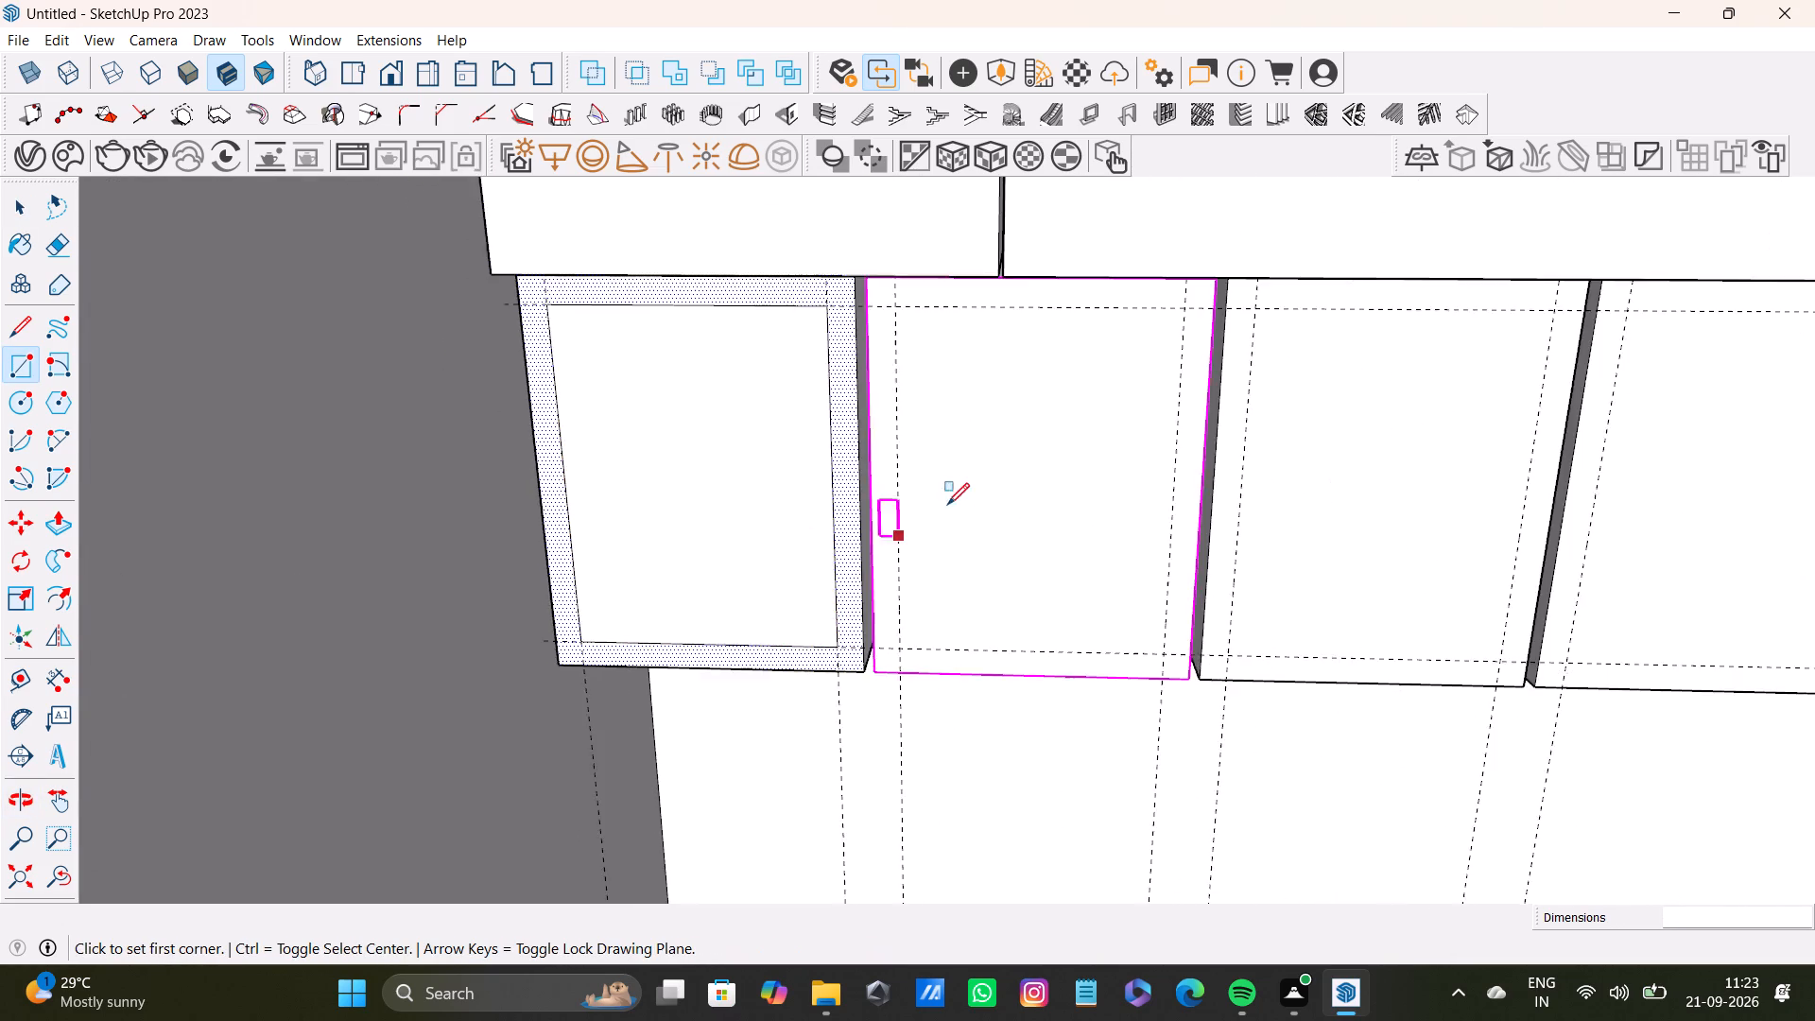
middle_click_drag(947, 504, 877, 563, "shift")
scroll(807, 439, "up", 3)
left_click(827, 346)
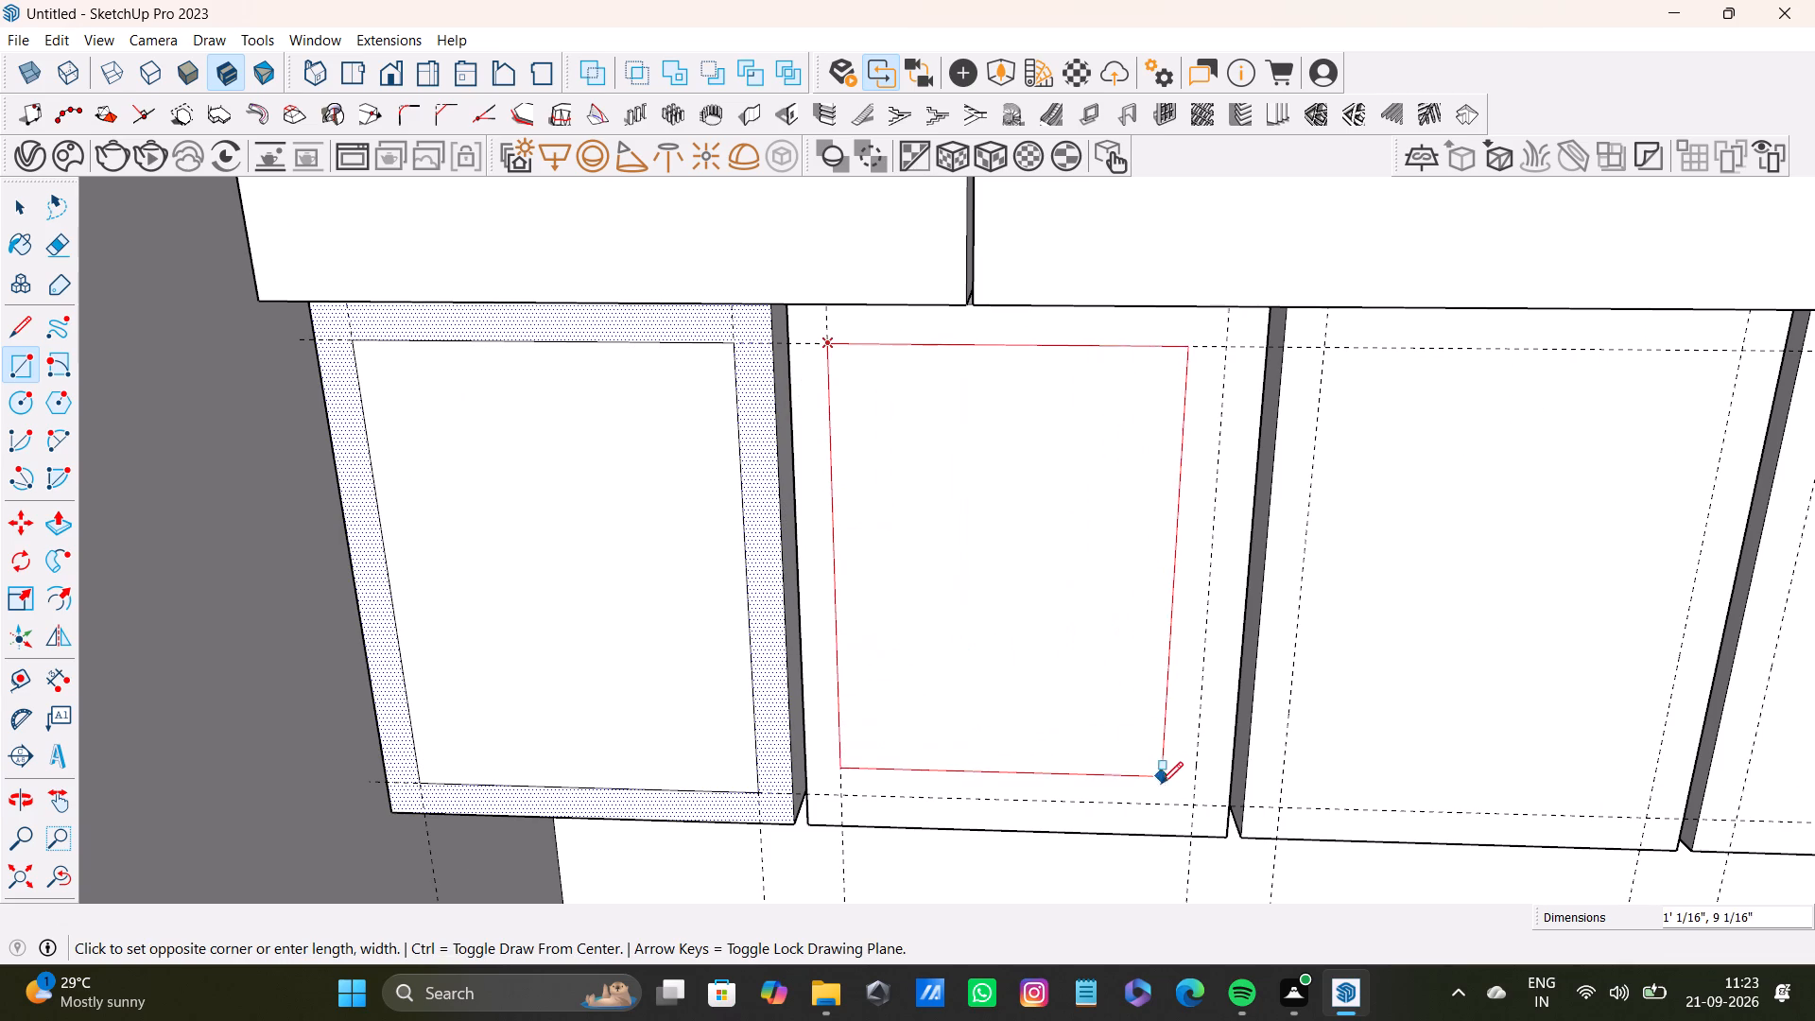
left_click(1191, 803)
middle_click_drag(1207, 681, 887, 654, "shift")
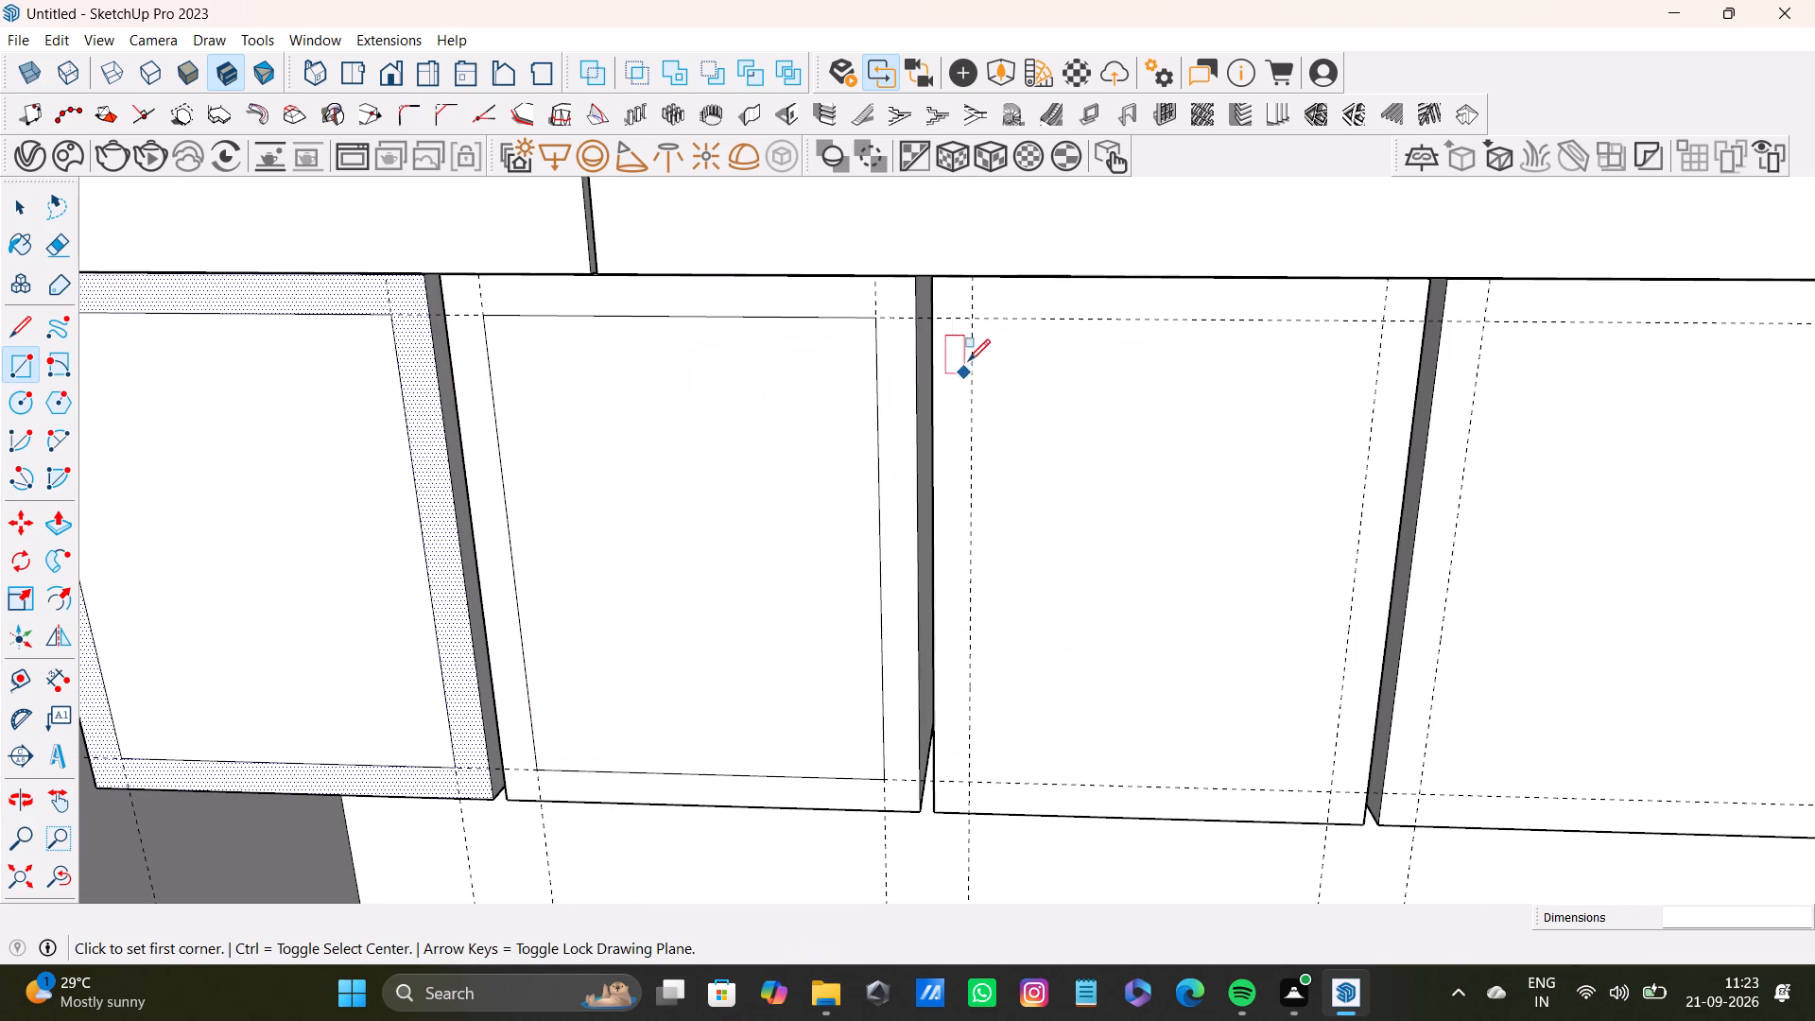
left_click(977, 315)
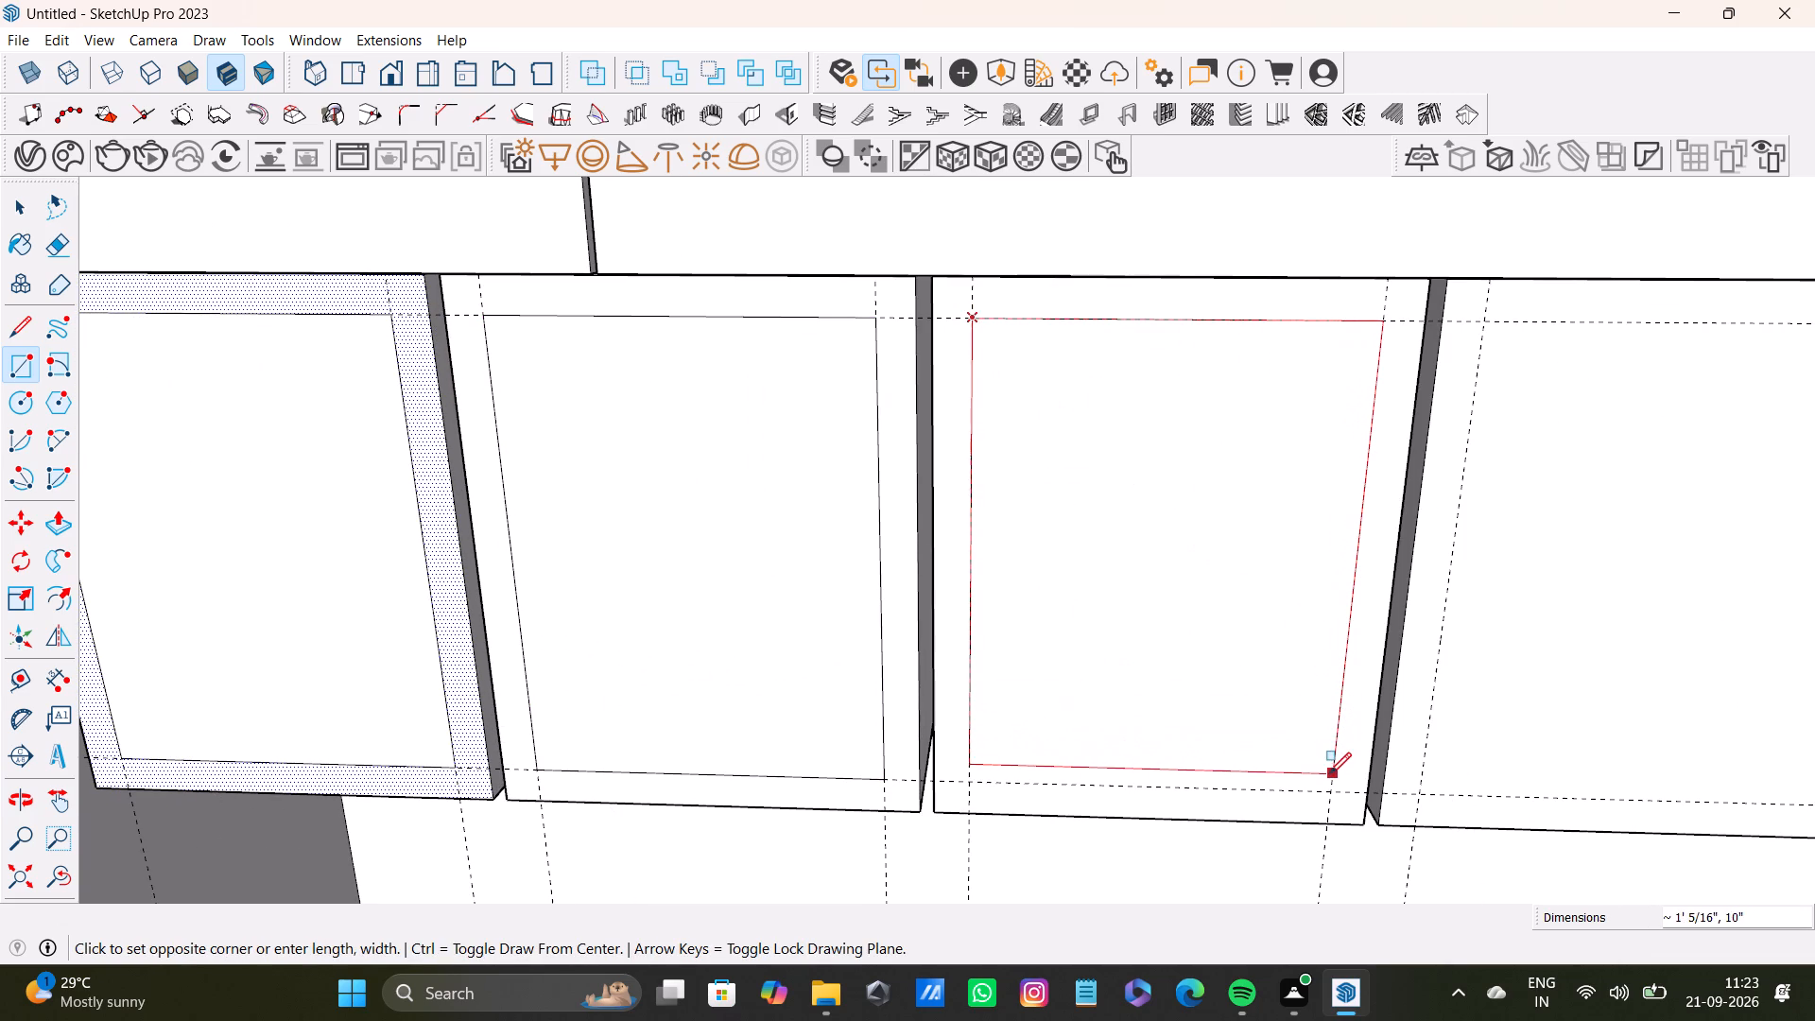
left_click(1331, 796)
Draw an inset rectangle about 3' 3 1/2" by 1' 7/8" between the guides on the wide middle lower-row front.
scroll(1323, 785, "down", 2)
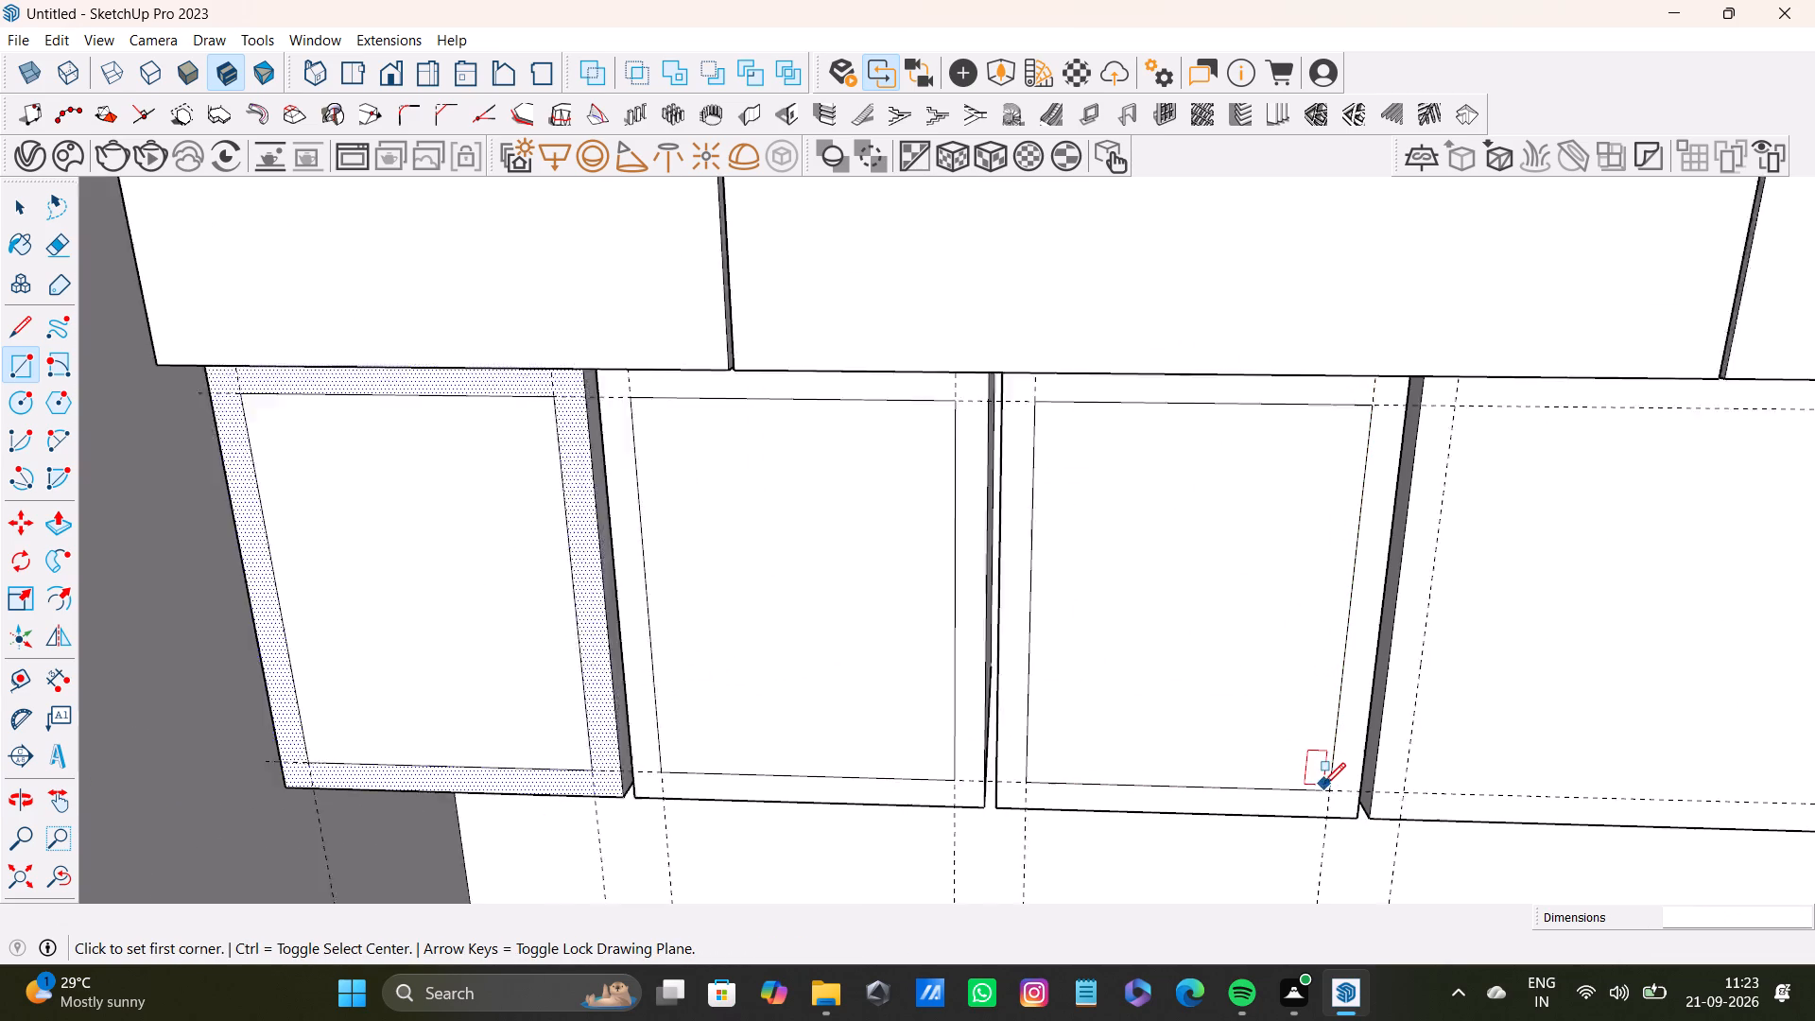
scroll(1323, 785, "down", 2)
middle_click_drag(1376, 715, 676, 601, "shift")
scroll(661, 445, "up", 2, "shift")
left_click(696, 335)
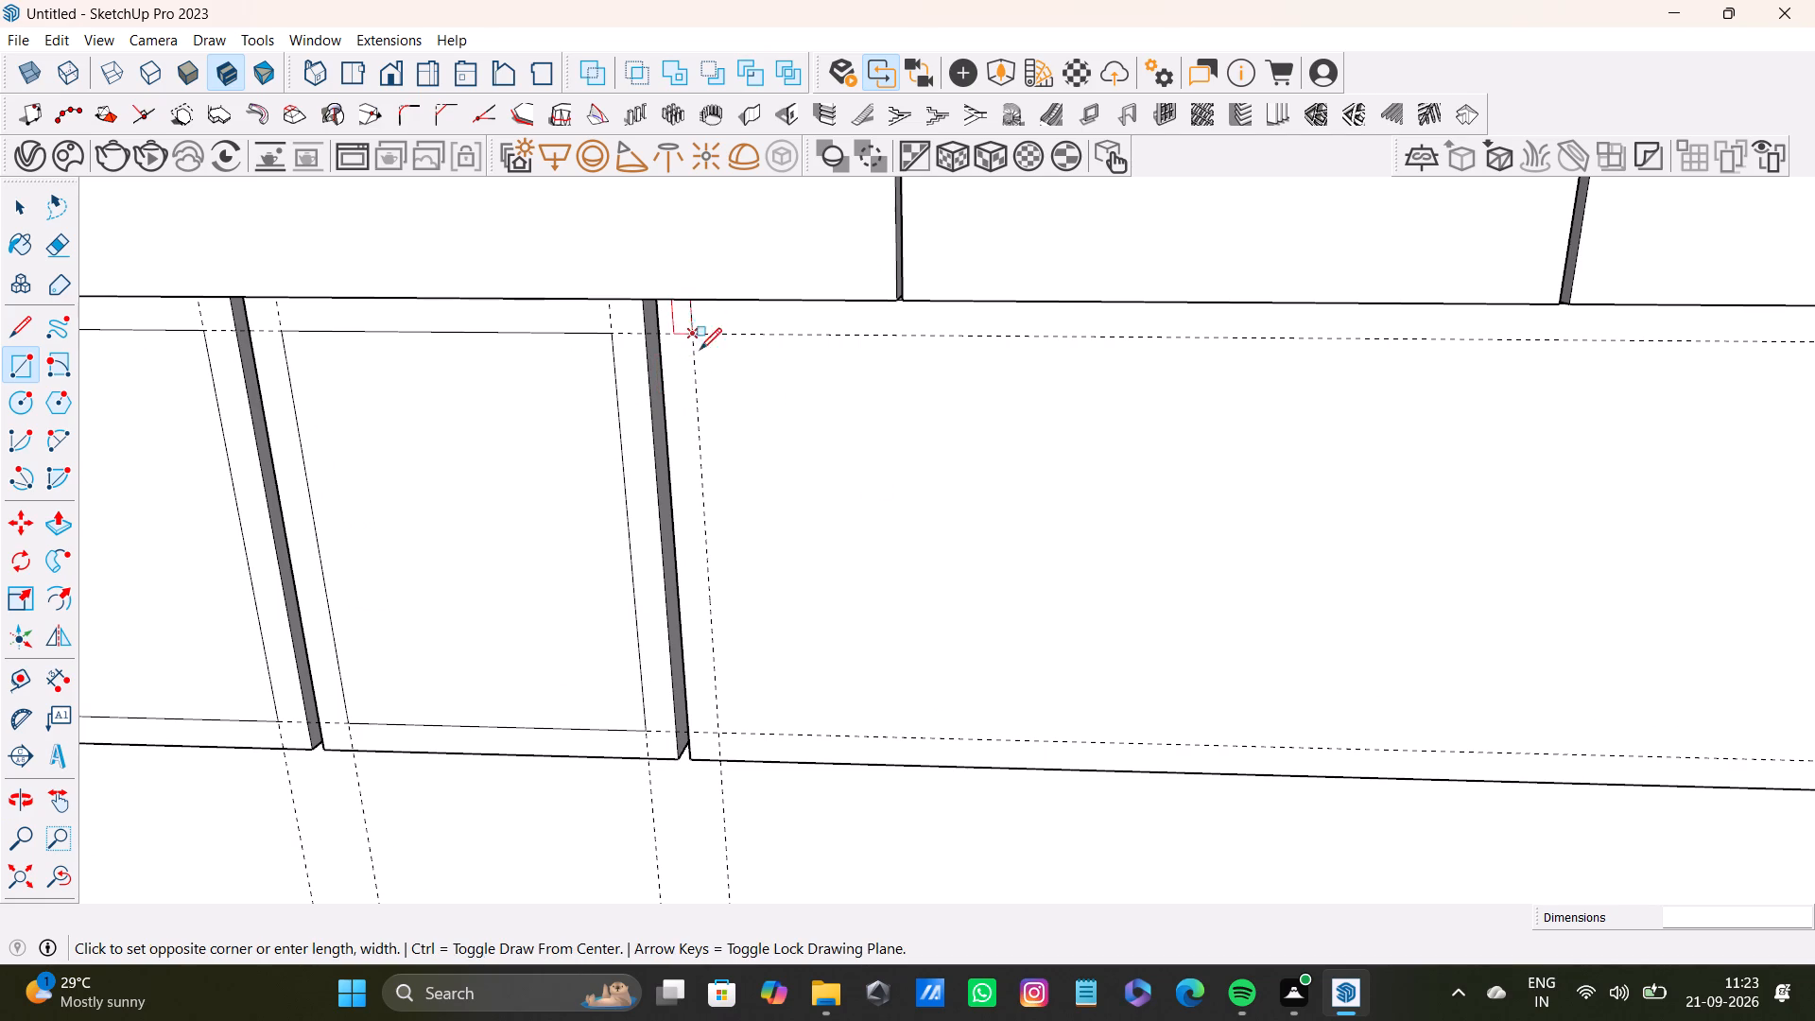
scroll(877, 505, "down", 4)
middle_click_drag(1354, 565, 887, 551, "shift")
left_click(1179, 668)
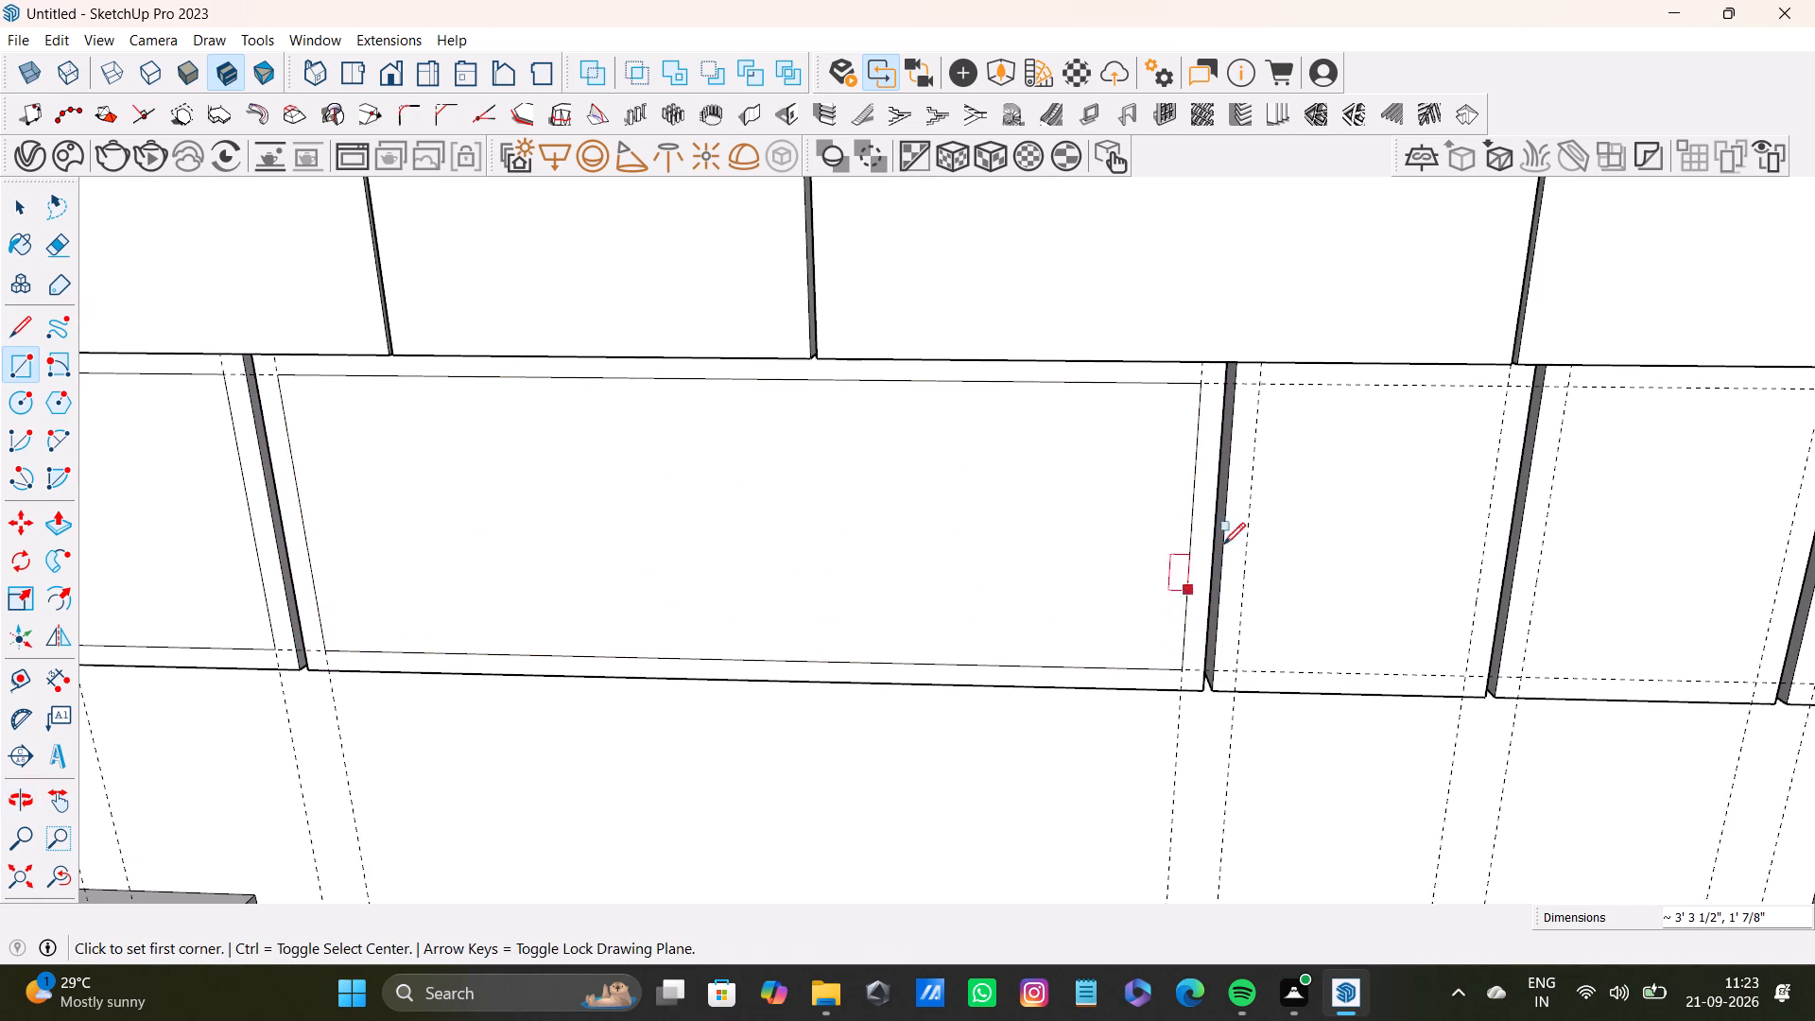
Draw inset rectangles along the guide intersections on the fifth and sixth lower-row fronts.
middle_click_drag(1236, 519, 910, 554, "shift")
scroll(907, 493, "up", 3)
left_click(937, 393)
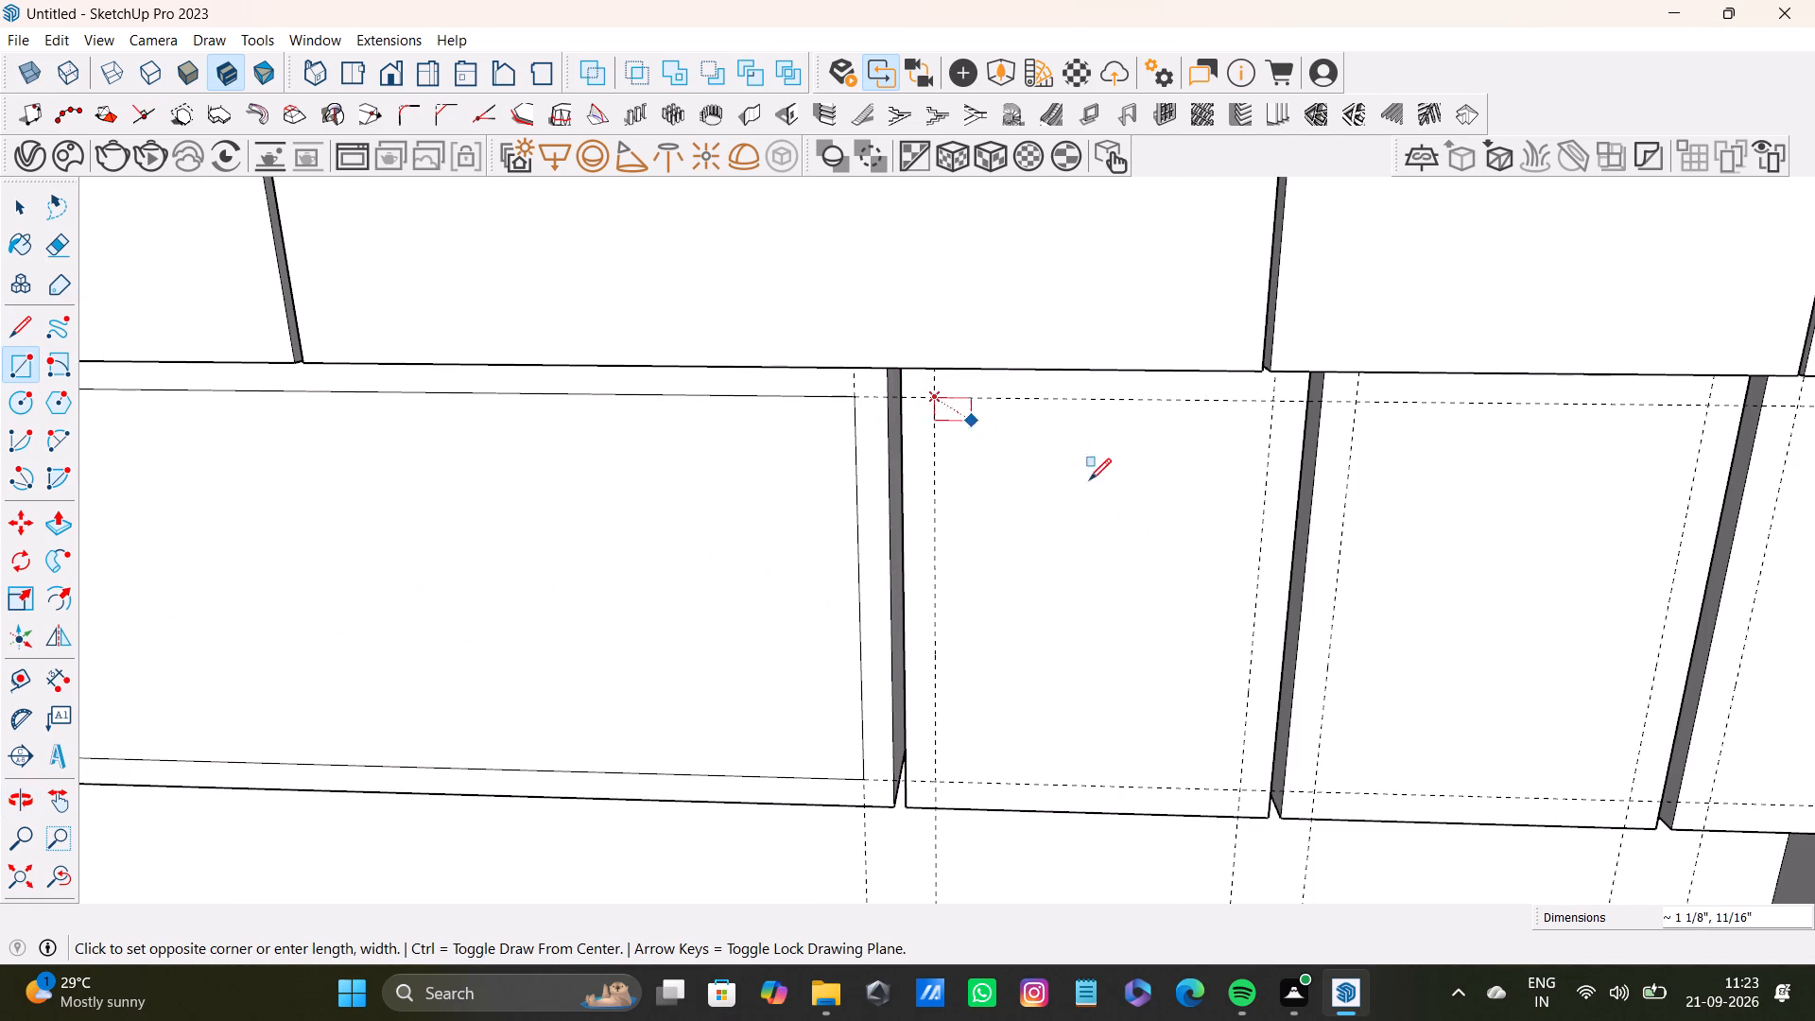
left_click(1241, 791)
scroll(1280, 707, "down", 4, "shift")
middle_click_drag(1295, 687, 1141, 653, "shift")
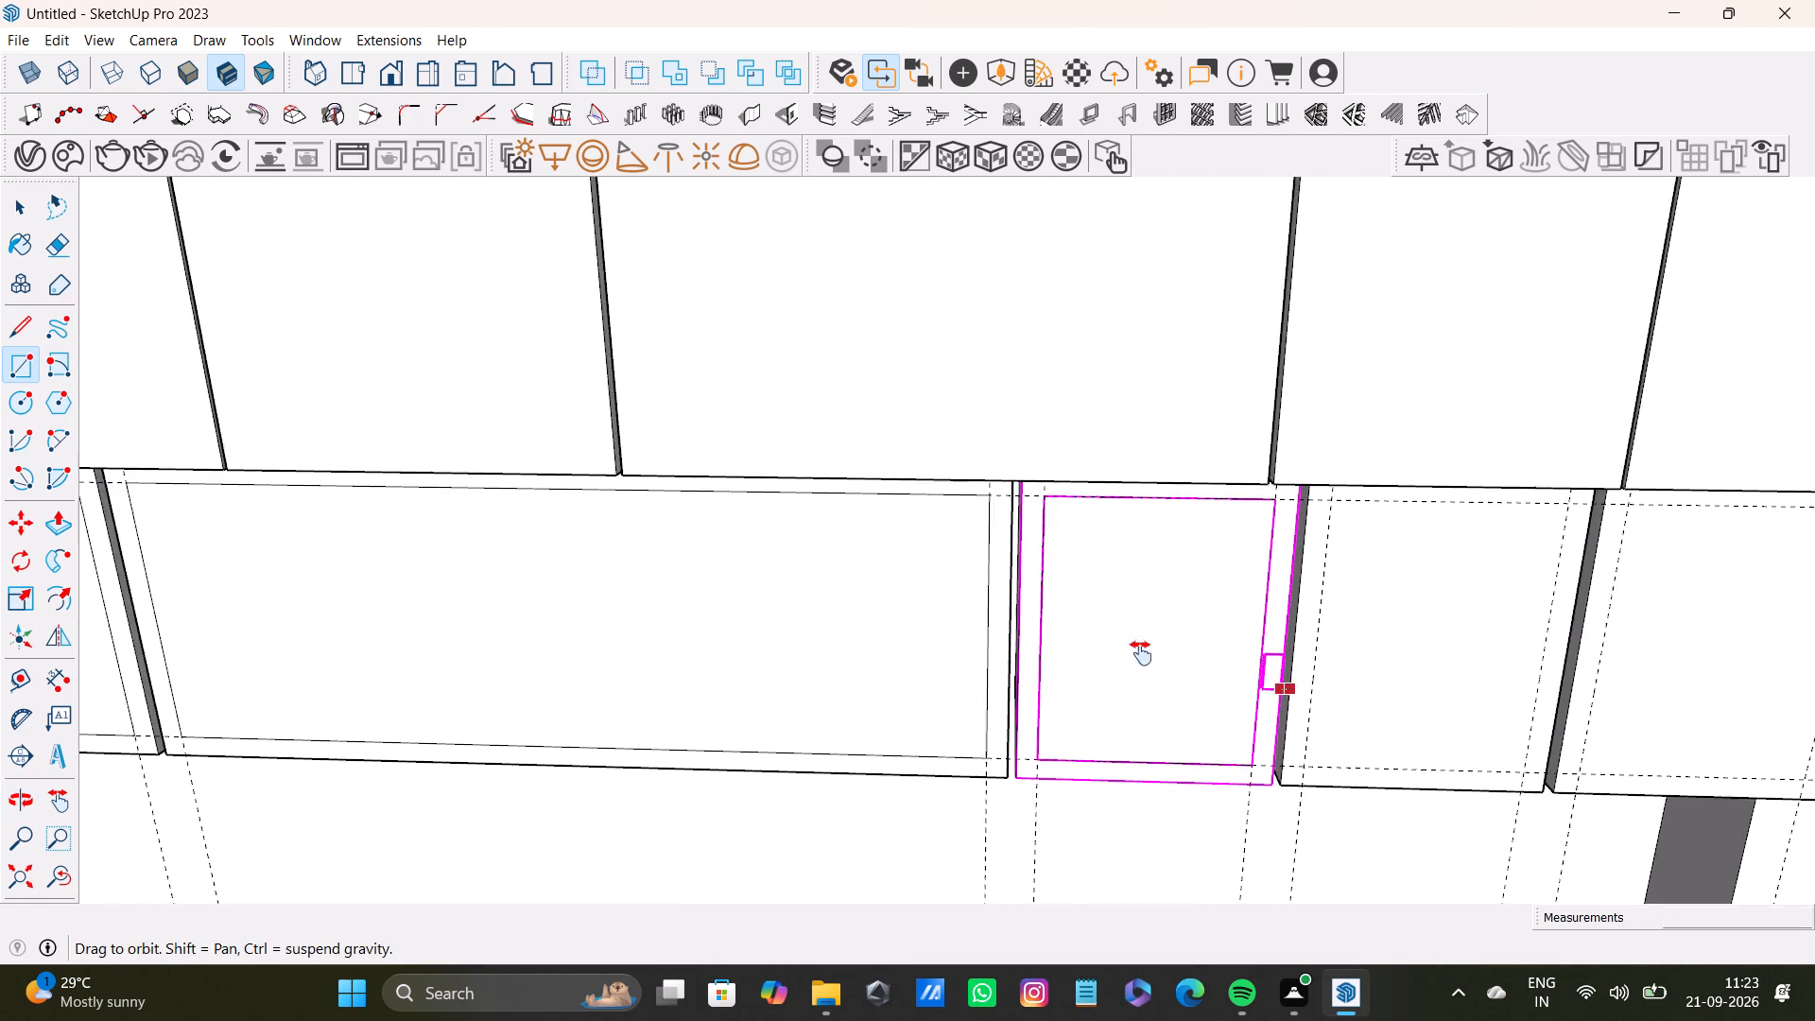
middle_click_drag(1141, 653, 994, 650, "shift")
scroll(984, 549, "up", 7)
left_click(1057, 362)
scroll(1210, 522, "down", 4)
middle_click_drag(1311, 612, 1251, 539, "shift")
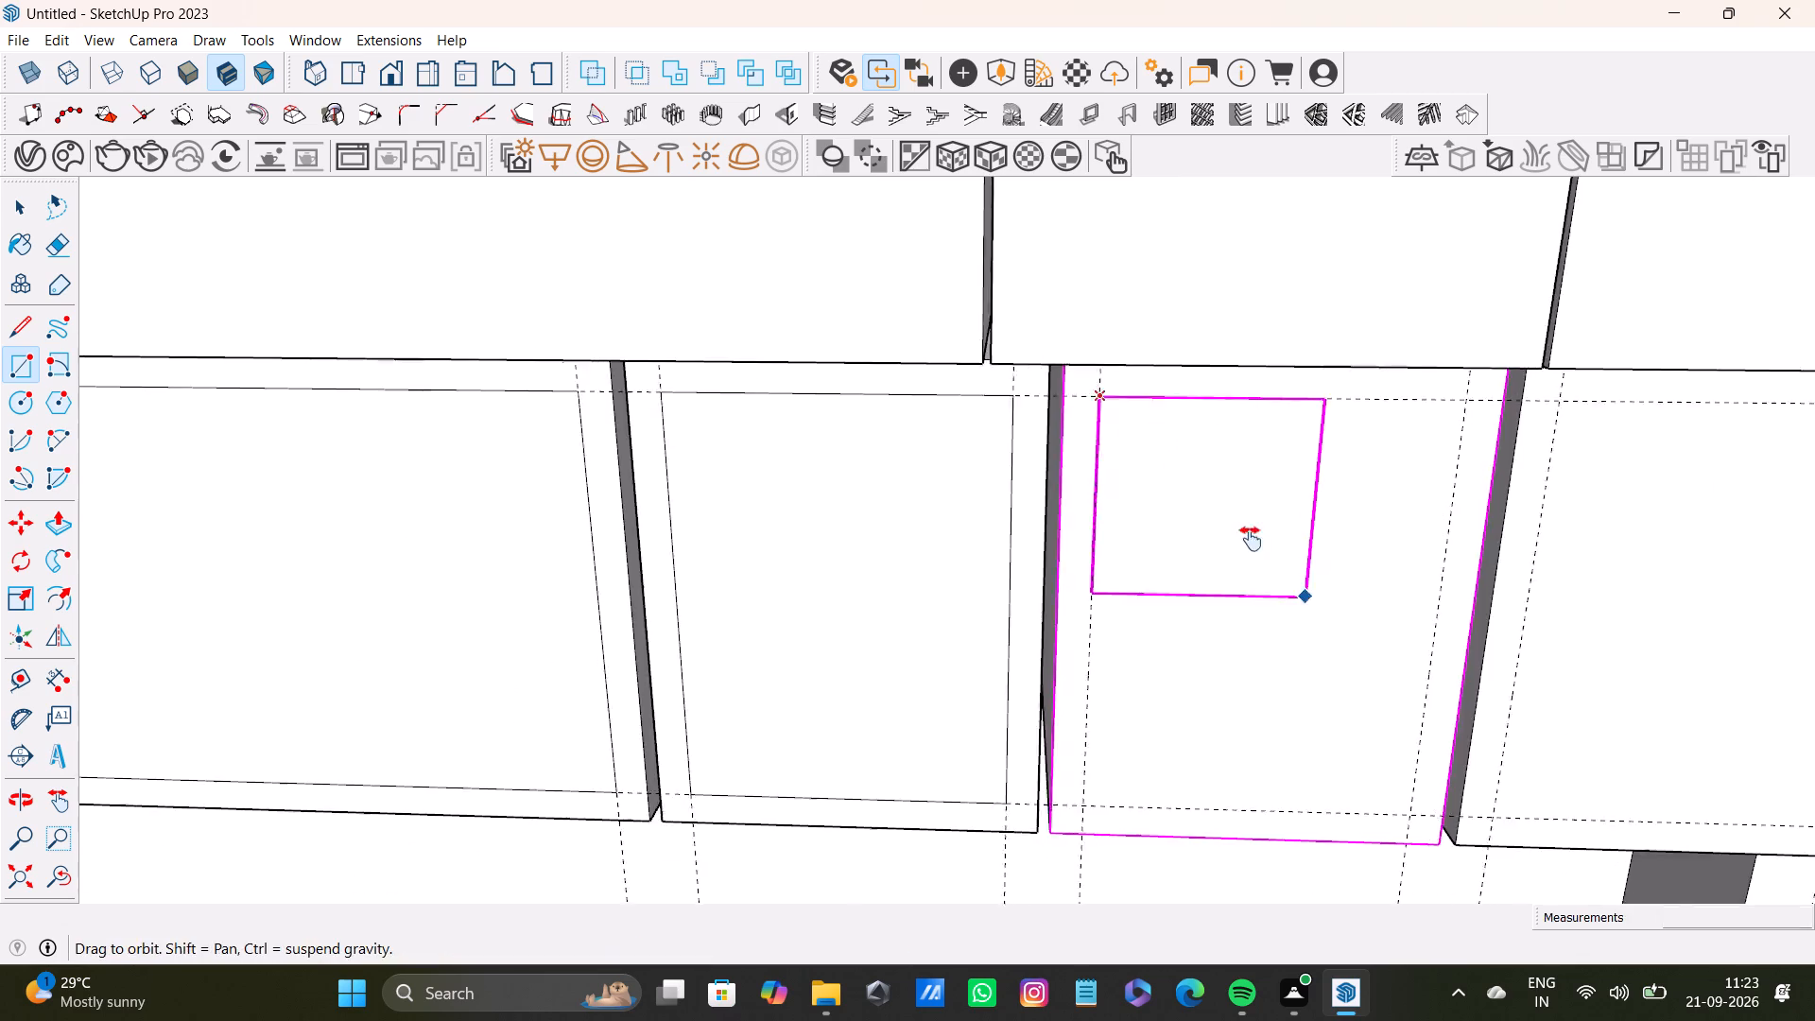
middle_click_drag(1251, 539, 1041, 420, "shift")
left_click(1160, 651)
Draw an inset rectangle along the guide intersections on the last lower-row front.
scroll(1152, 608, "down", 4, "shift")
middle_click_drag(1097, 572, 929, 572, "shift")
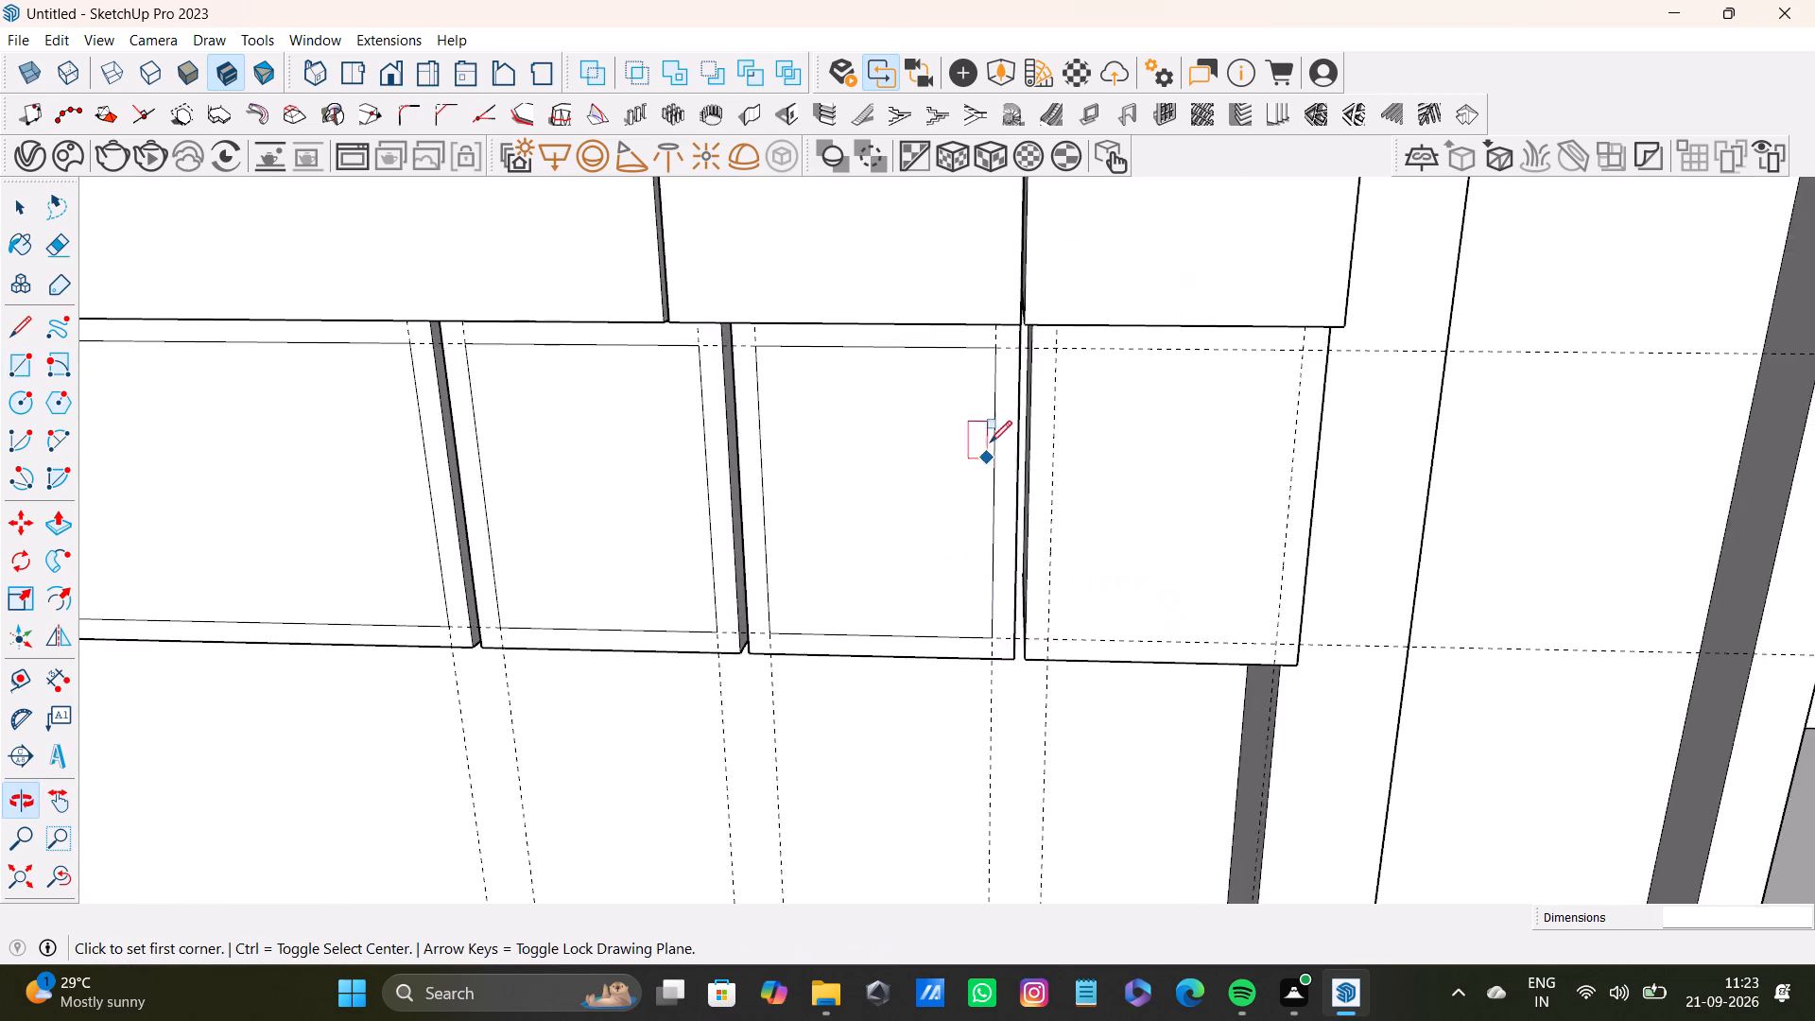
scroll(990, 442, "up", 6)
left_click(1107, 287)
scroll(1195, 435, "down", 4)
middle_click_drag(1305, 584, 1083, 448, "shift")
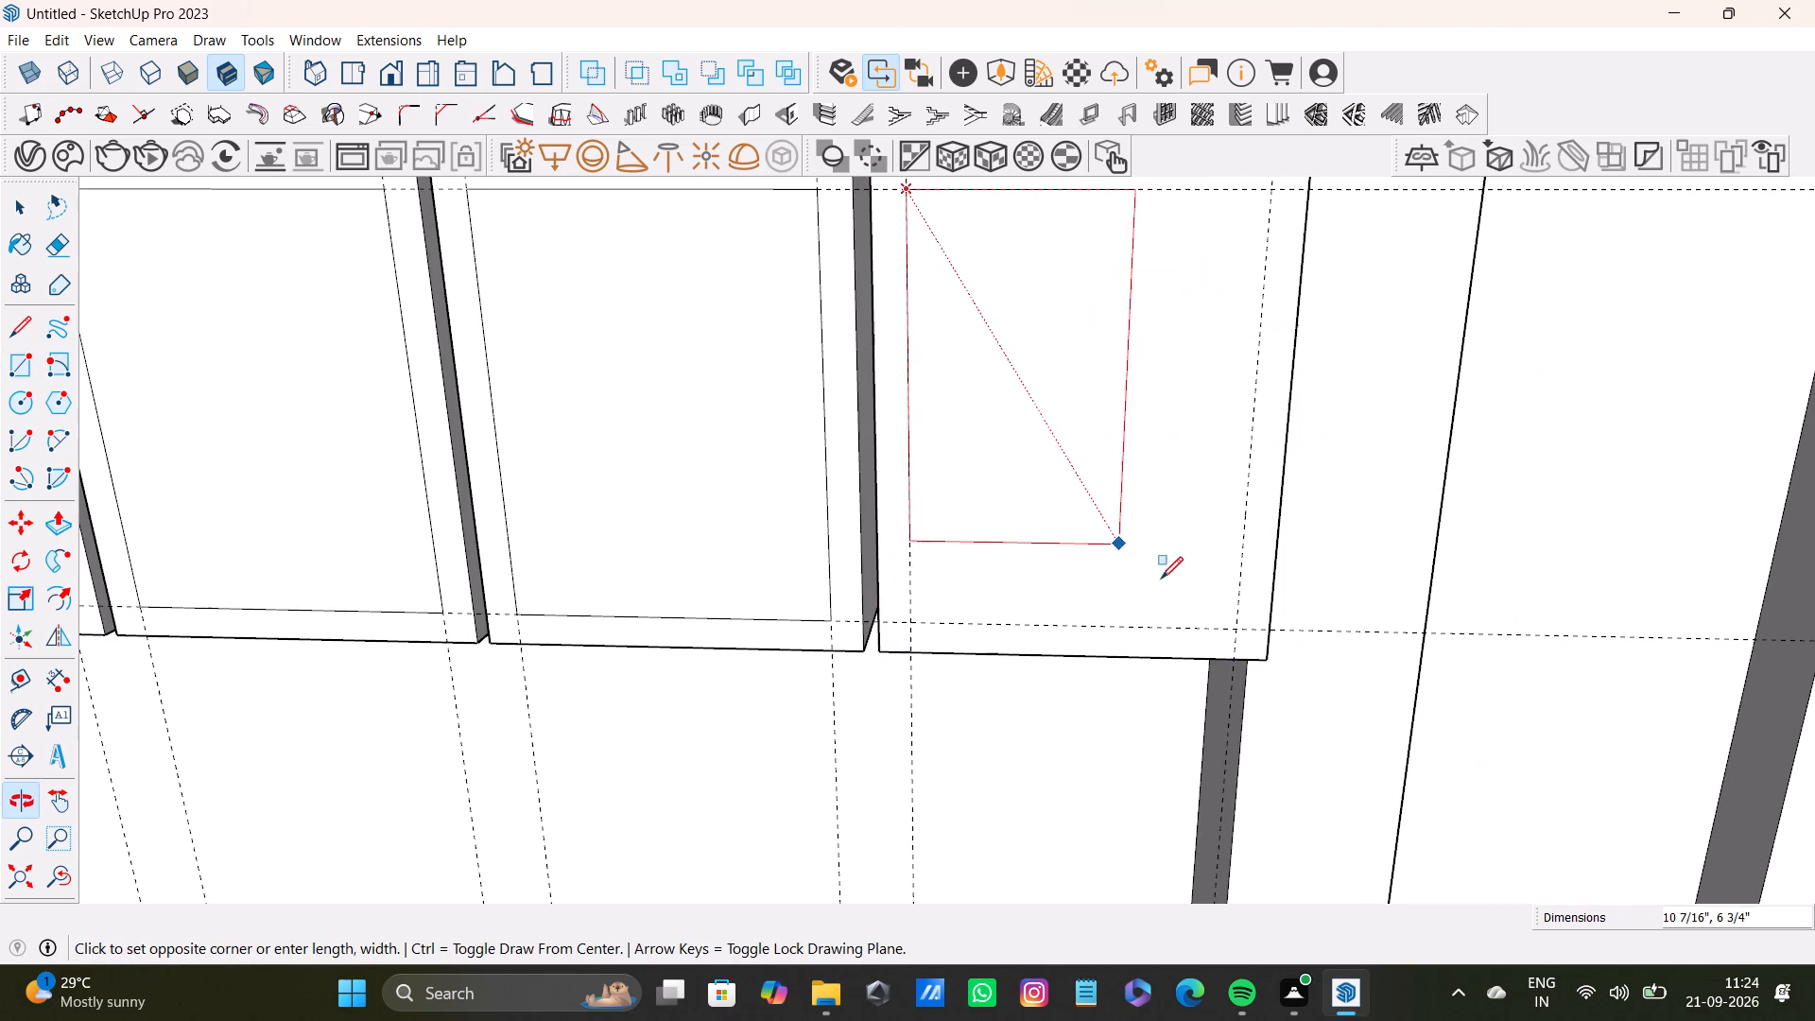
left_click(1234, 632)
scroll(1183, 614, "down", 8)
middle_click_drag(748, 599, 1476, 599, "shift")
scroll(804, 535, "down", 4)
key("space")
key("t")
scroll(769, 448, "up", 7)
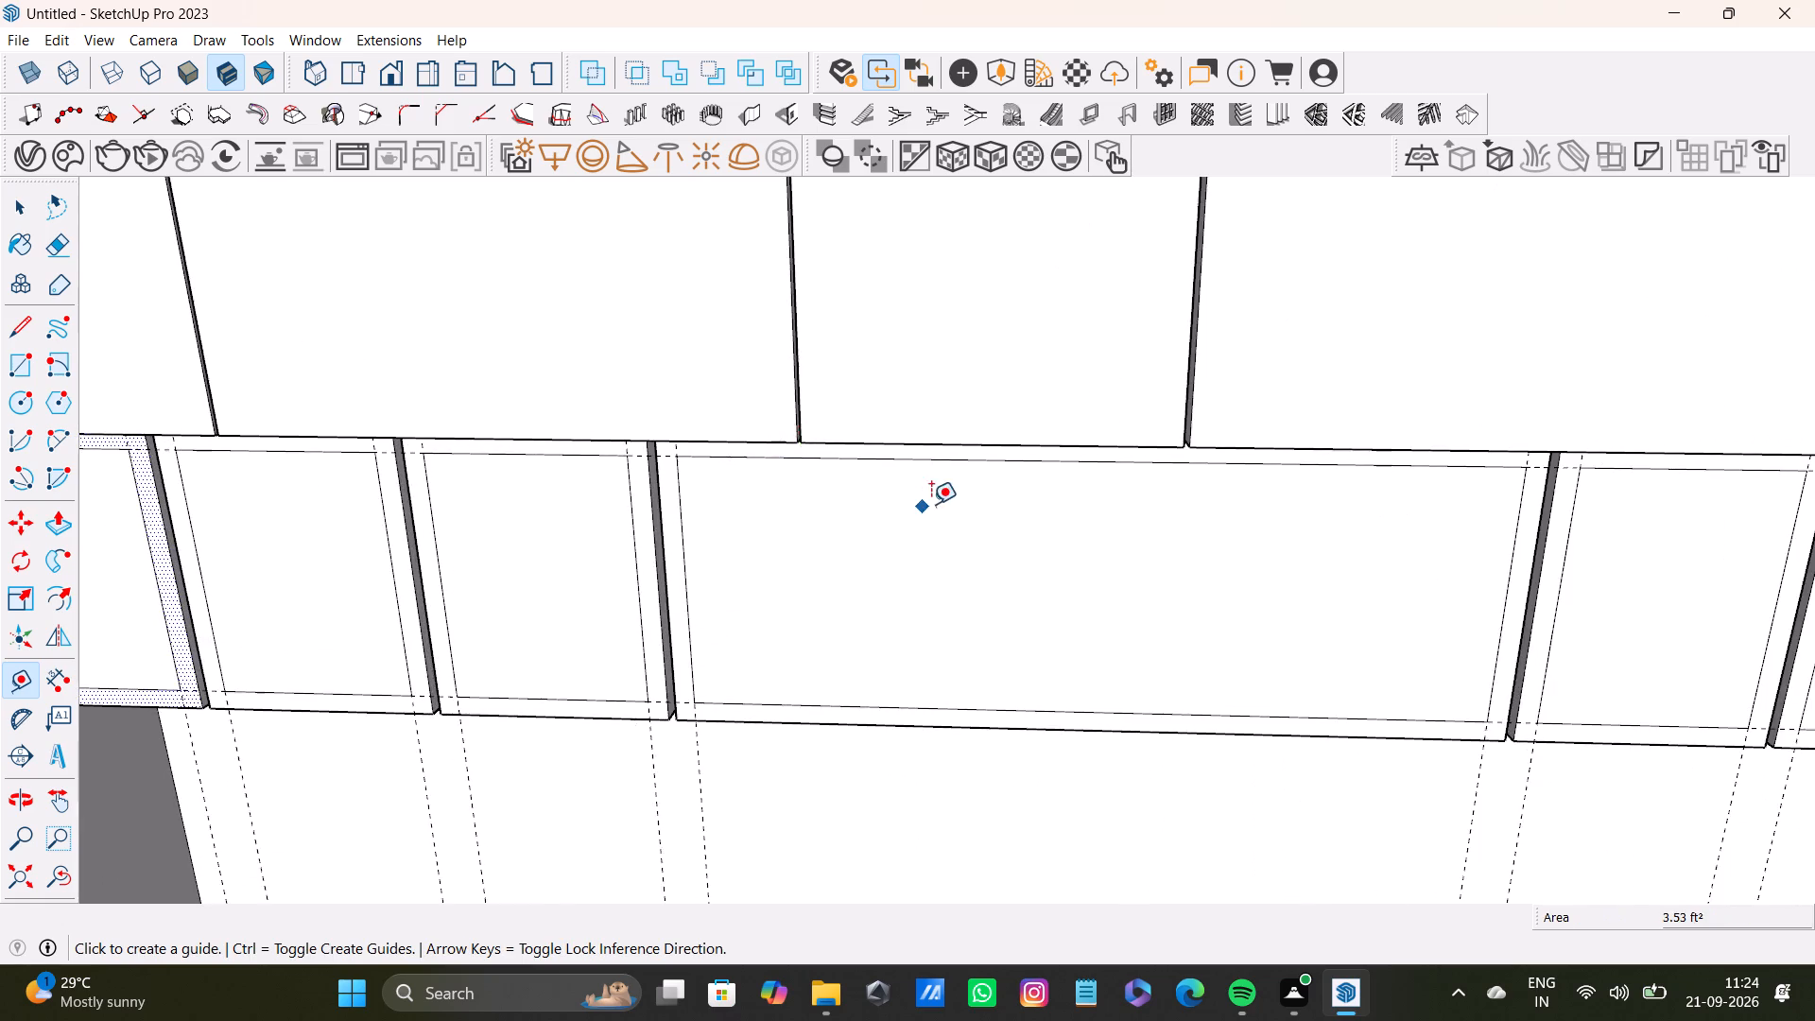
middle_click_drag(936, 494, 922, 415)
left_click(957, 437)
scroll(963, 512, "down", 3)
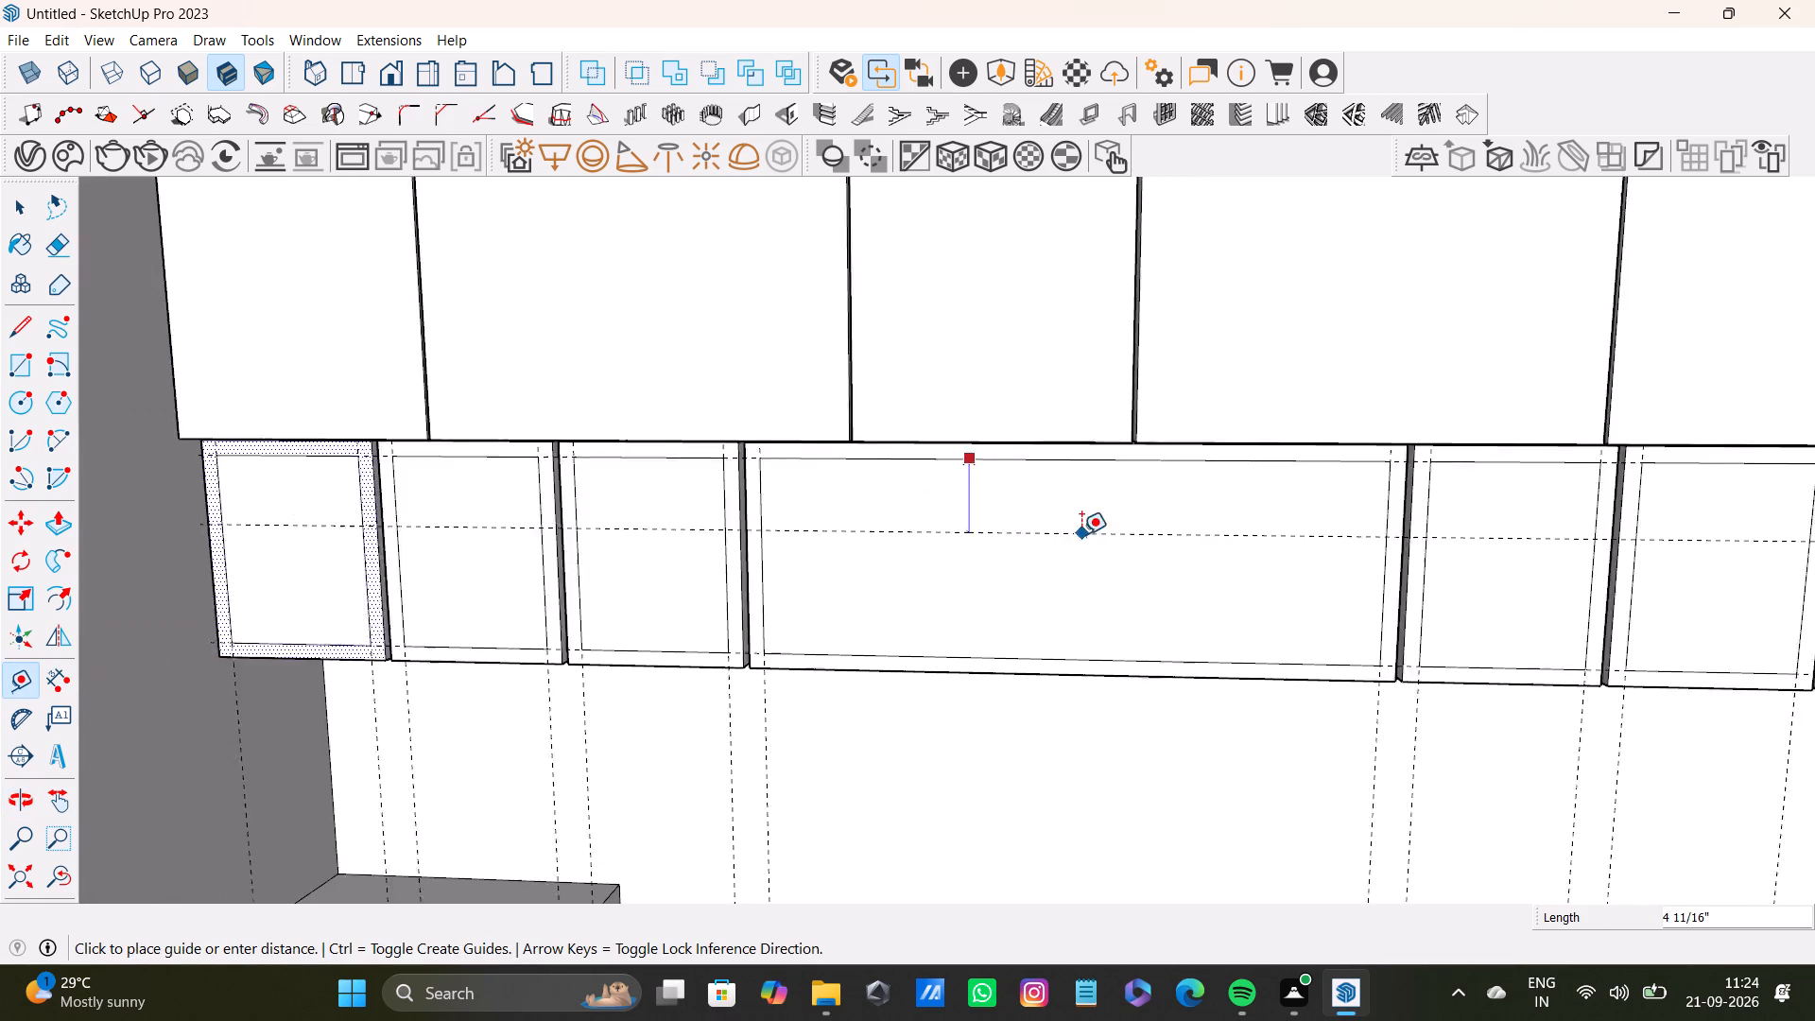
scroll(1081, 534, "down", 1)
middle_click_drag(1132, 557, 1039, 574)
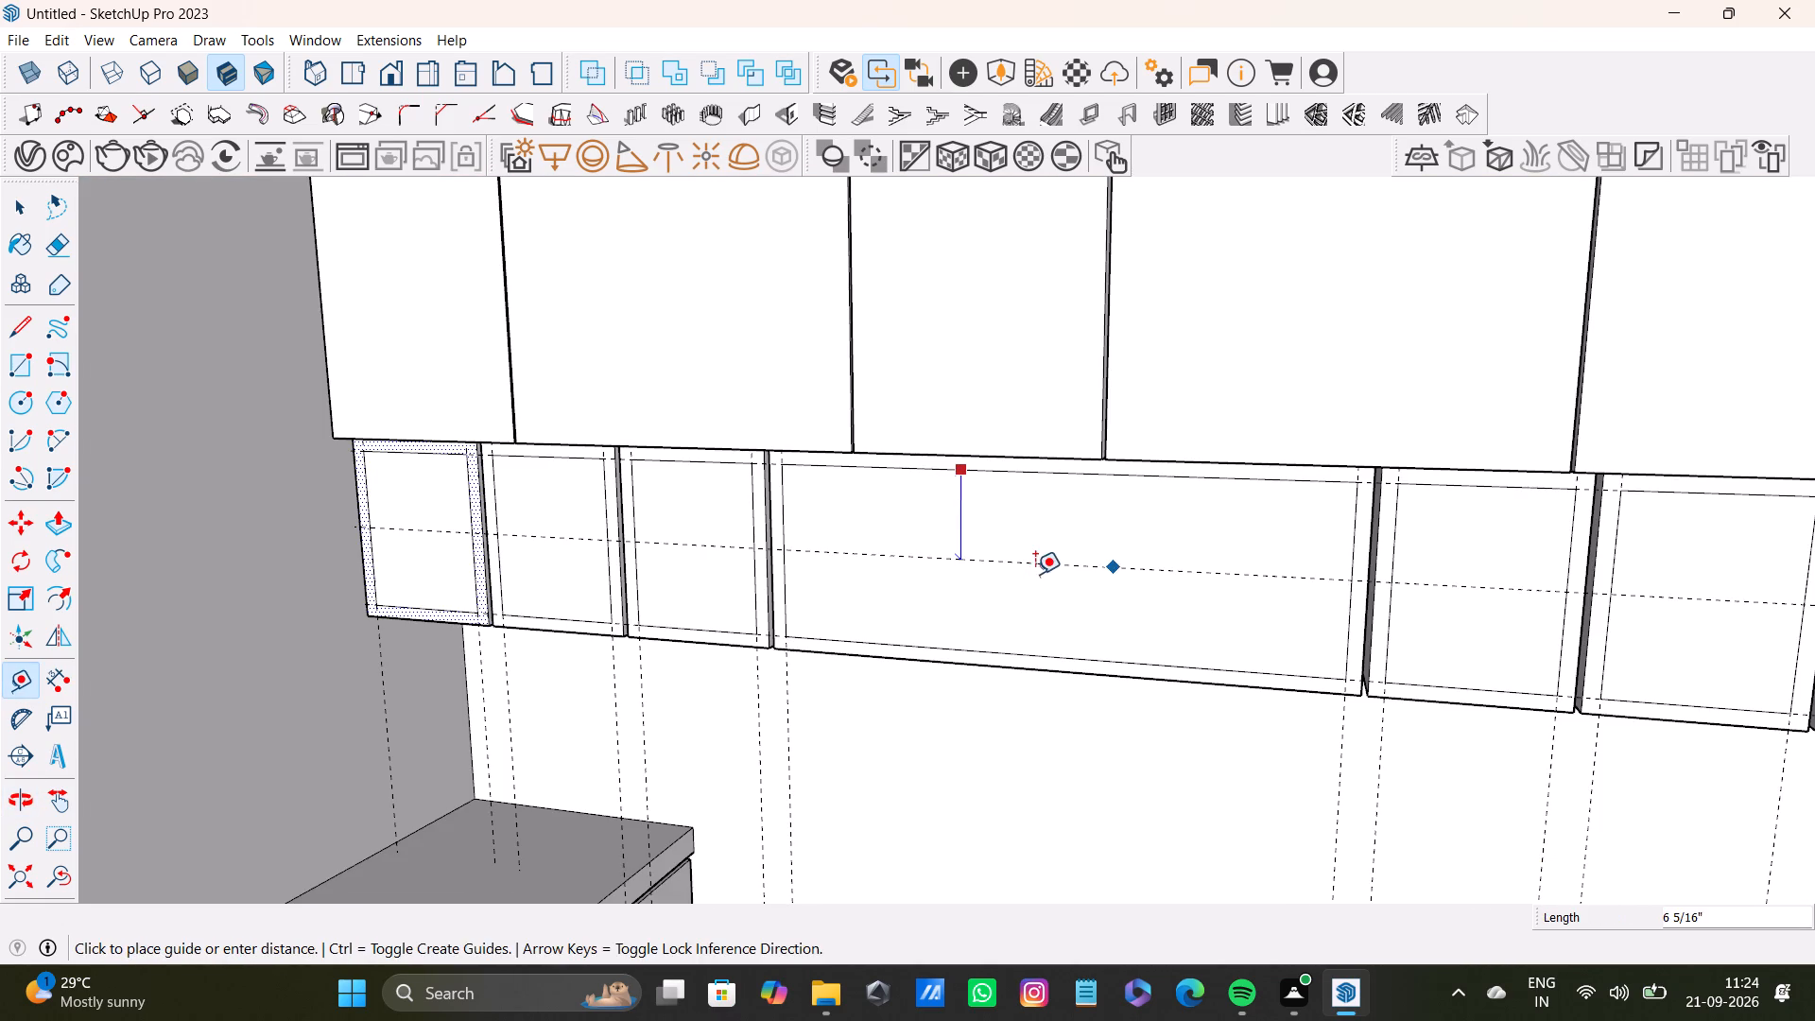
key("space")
Push the first lower-row front's inset rectangle inward about 4 3/4" to hollow the box into an open niche.
scroll(590, 553, "down", 4)
middle_click_drag(547, 585, 871, 569, "shift")
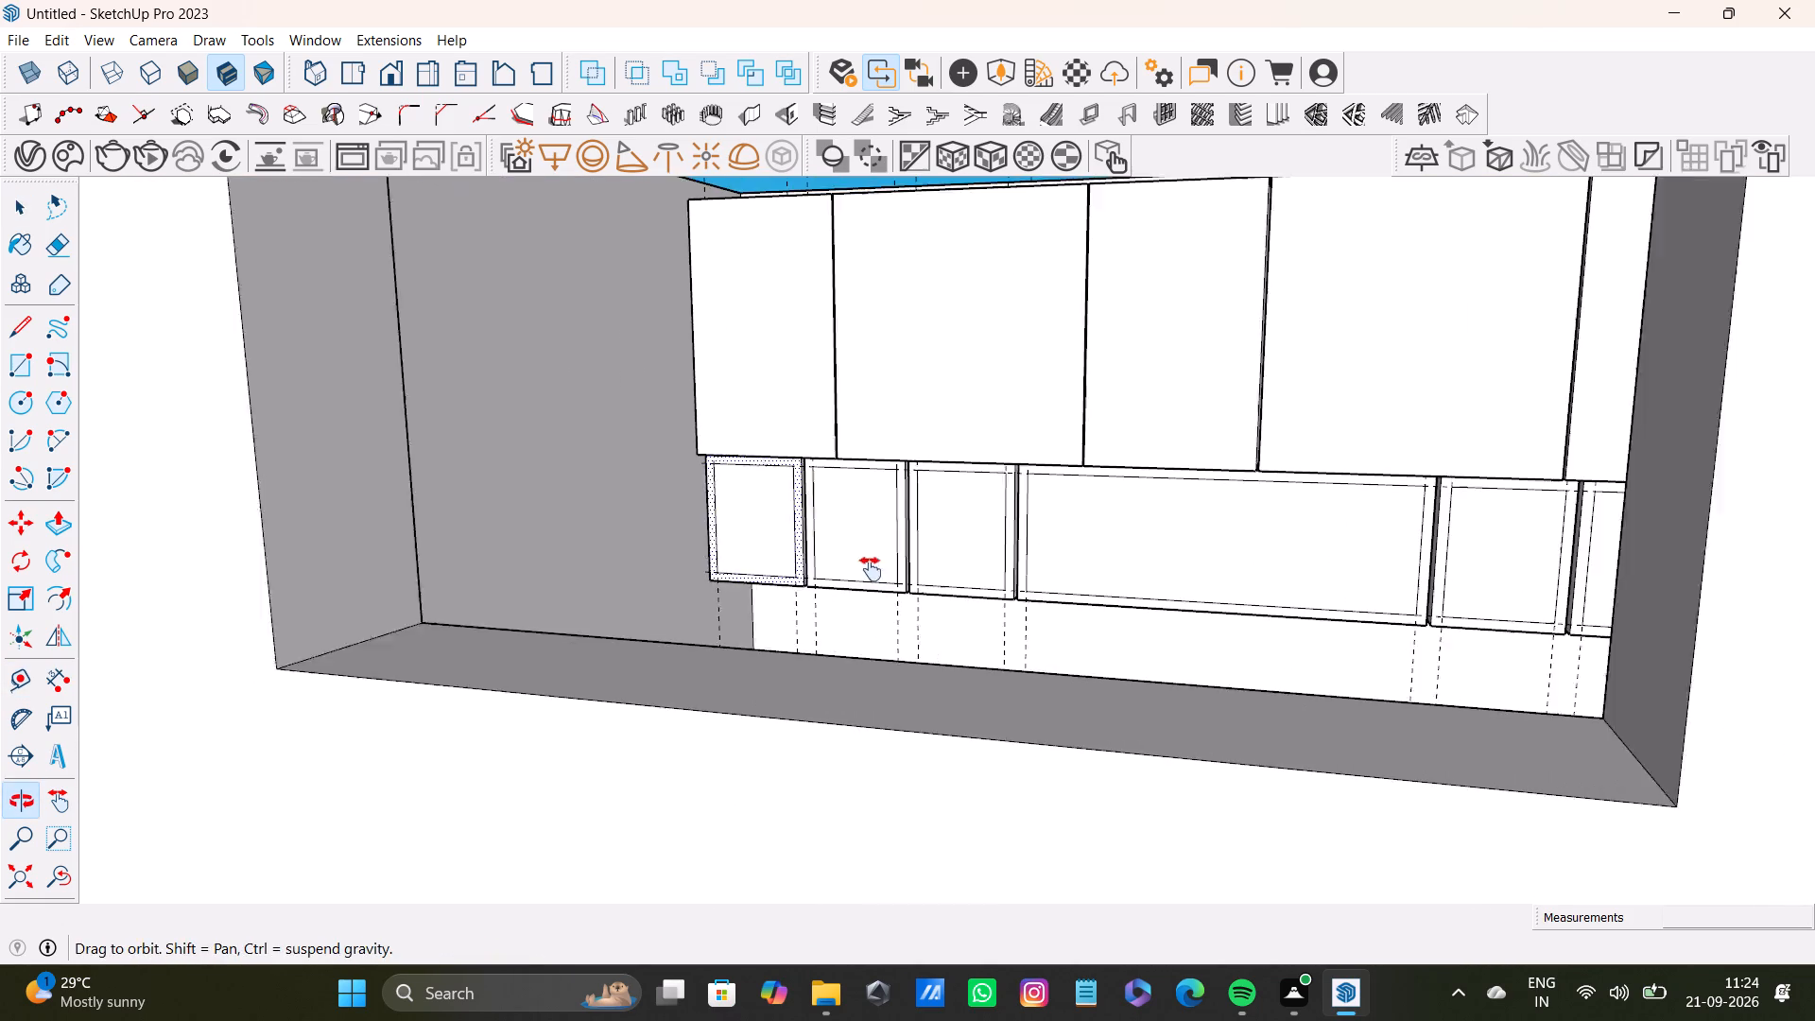
middle_click_drag(871, 569, 915, 569, "shift")
middle_click_drag(1035, 544, 1162, 735)
scroll(1064, 570, "down", 4)
middle_click_drag(1067, 567, 741, 597, "shift")
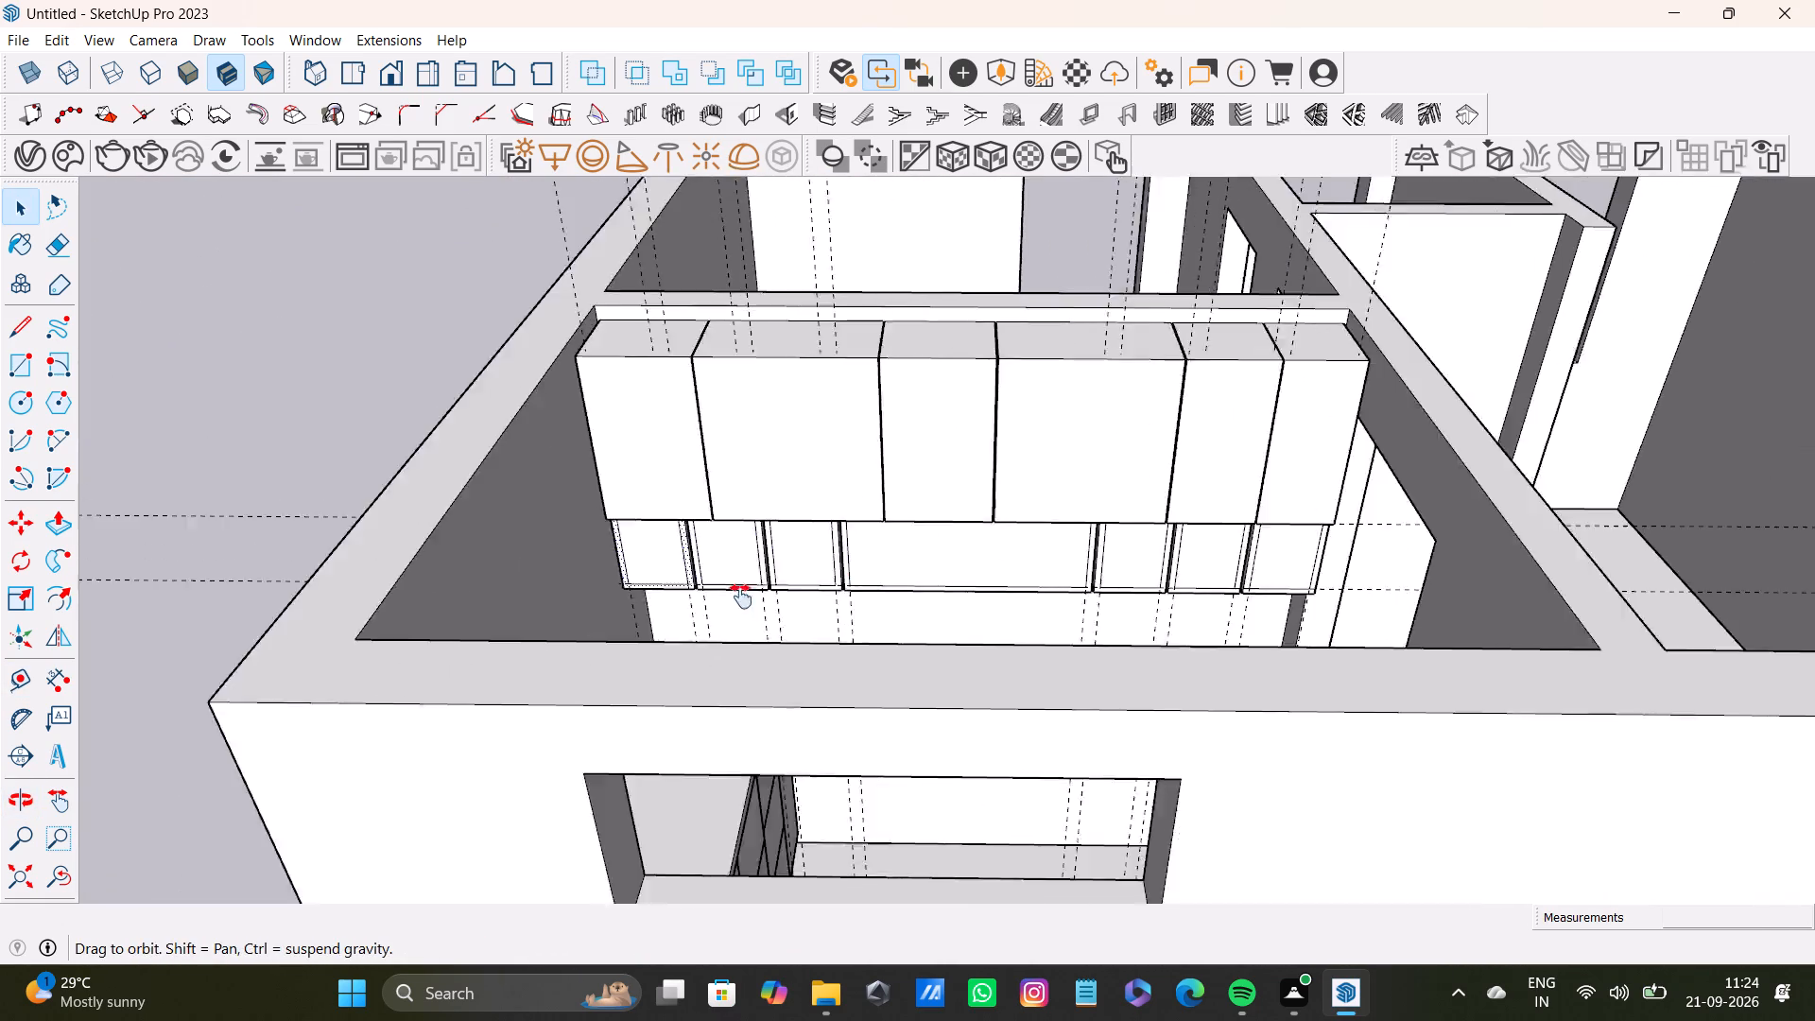
middle_click_drag(741, 597, 648, 651, "shift")
scroll(647, 656, "up", 10)
middle_click_drag(446, 615, 622, 656, "shift")
scroll(591, 657, "up", 3)
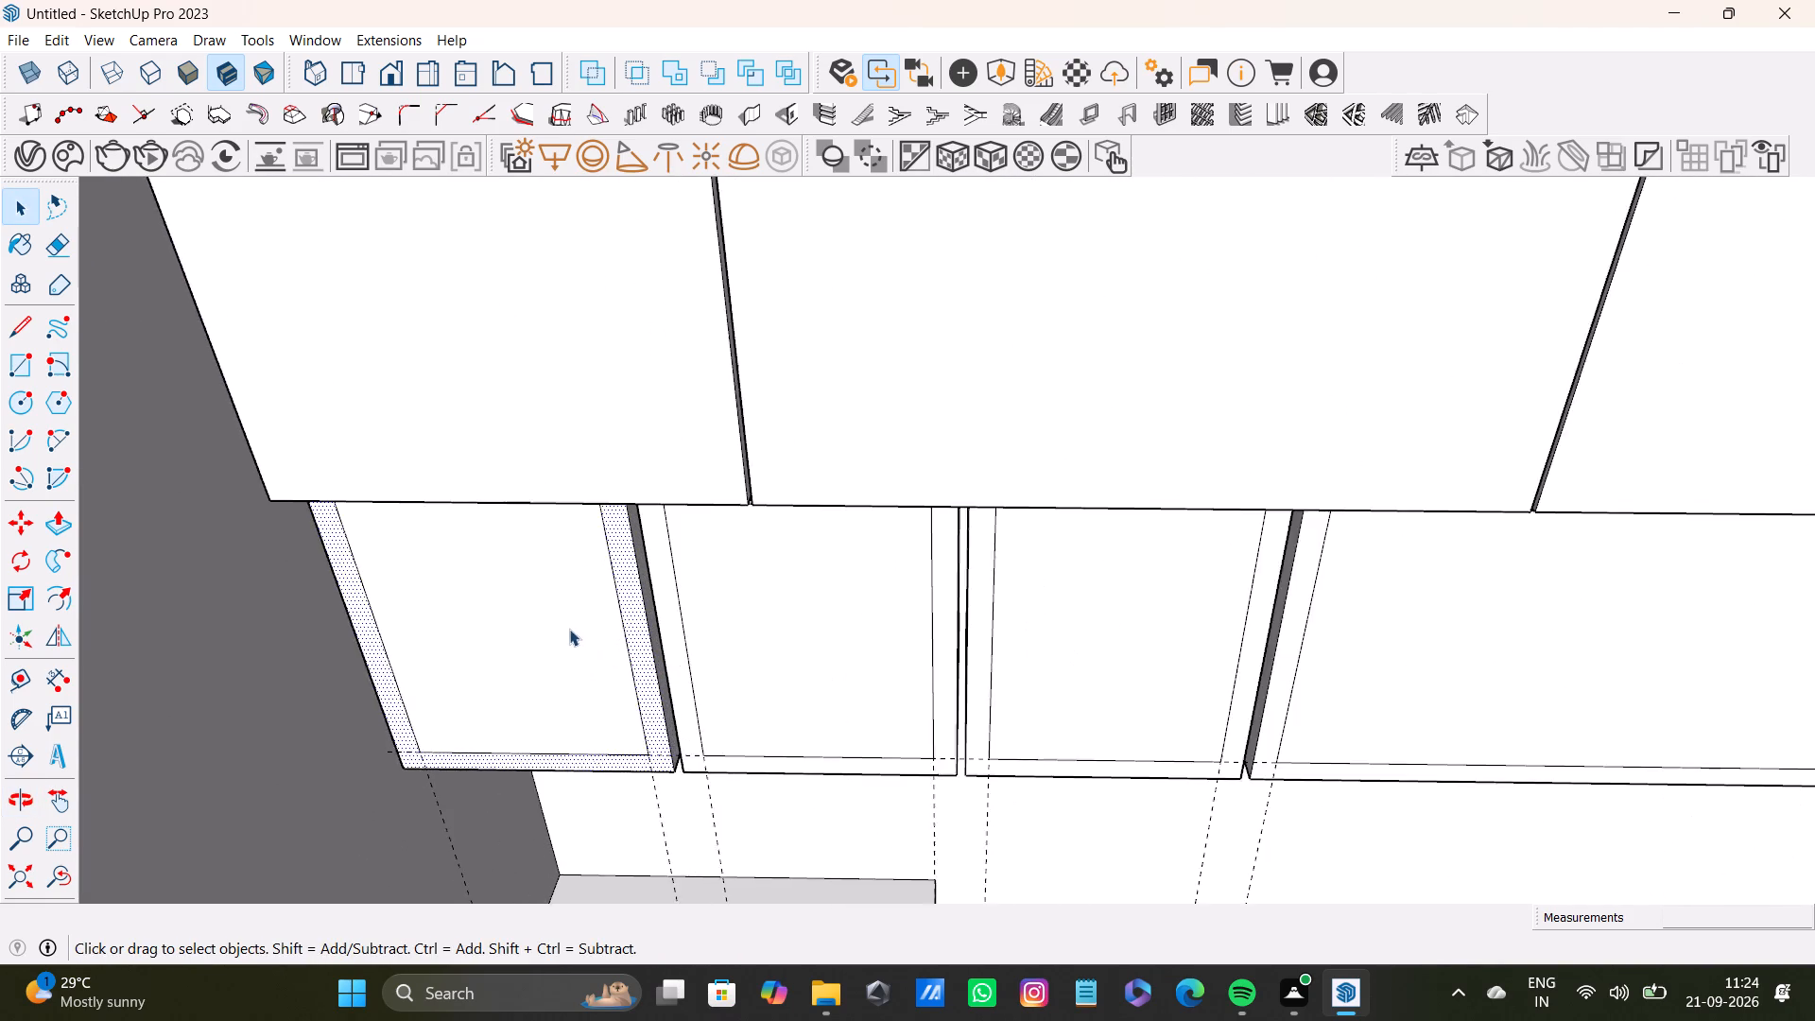
scroll(569, 629, "up", 3)
middle_click_drag(565, 623, 491, 311)
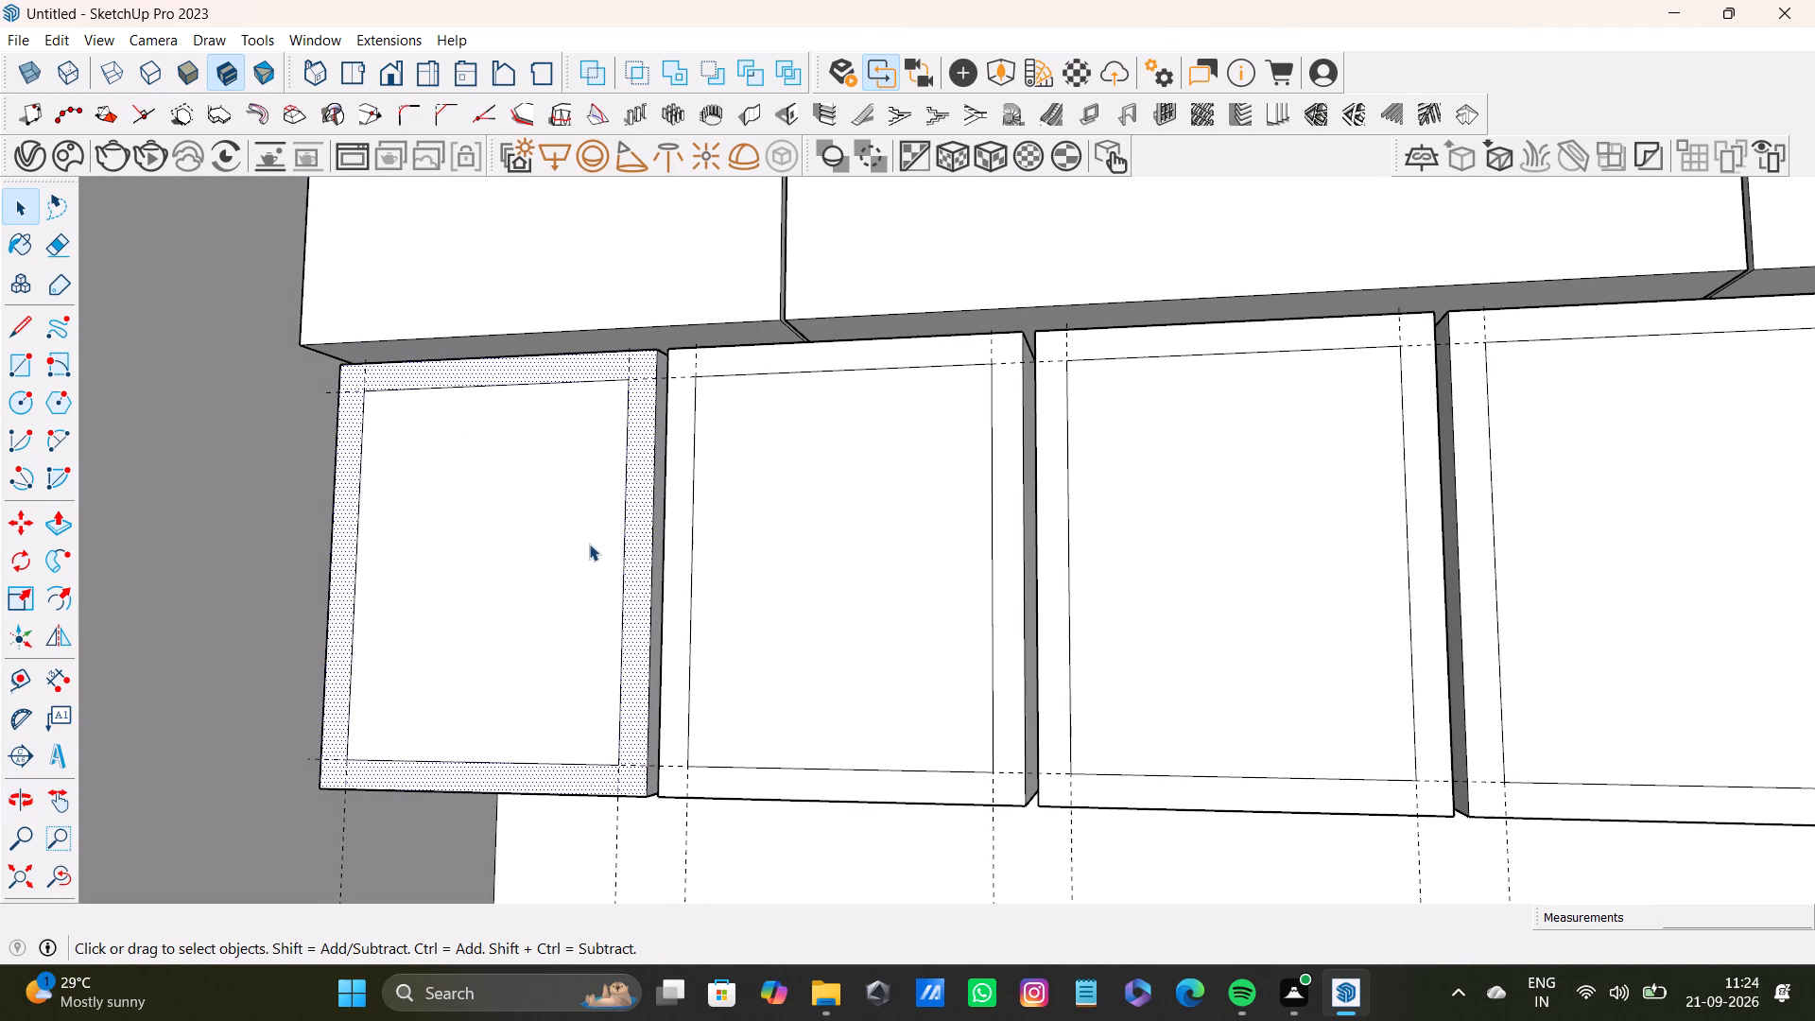
key("p")
left_click_drag(579, 551, 631, 543)
key("ctrl+z")
left_click(517, 580)
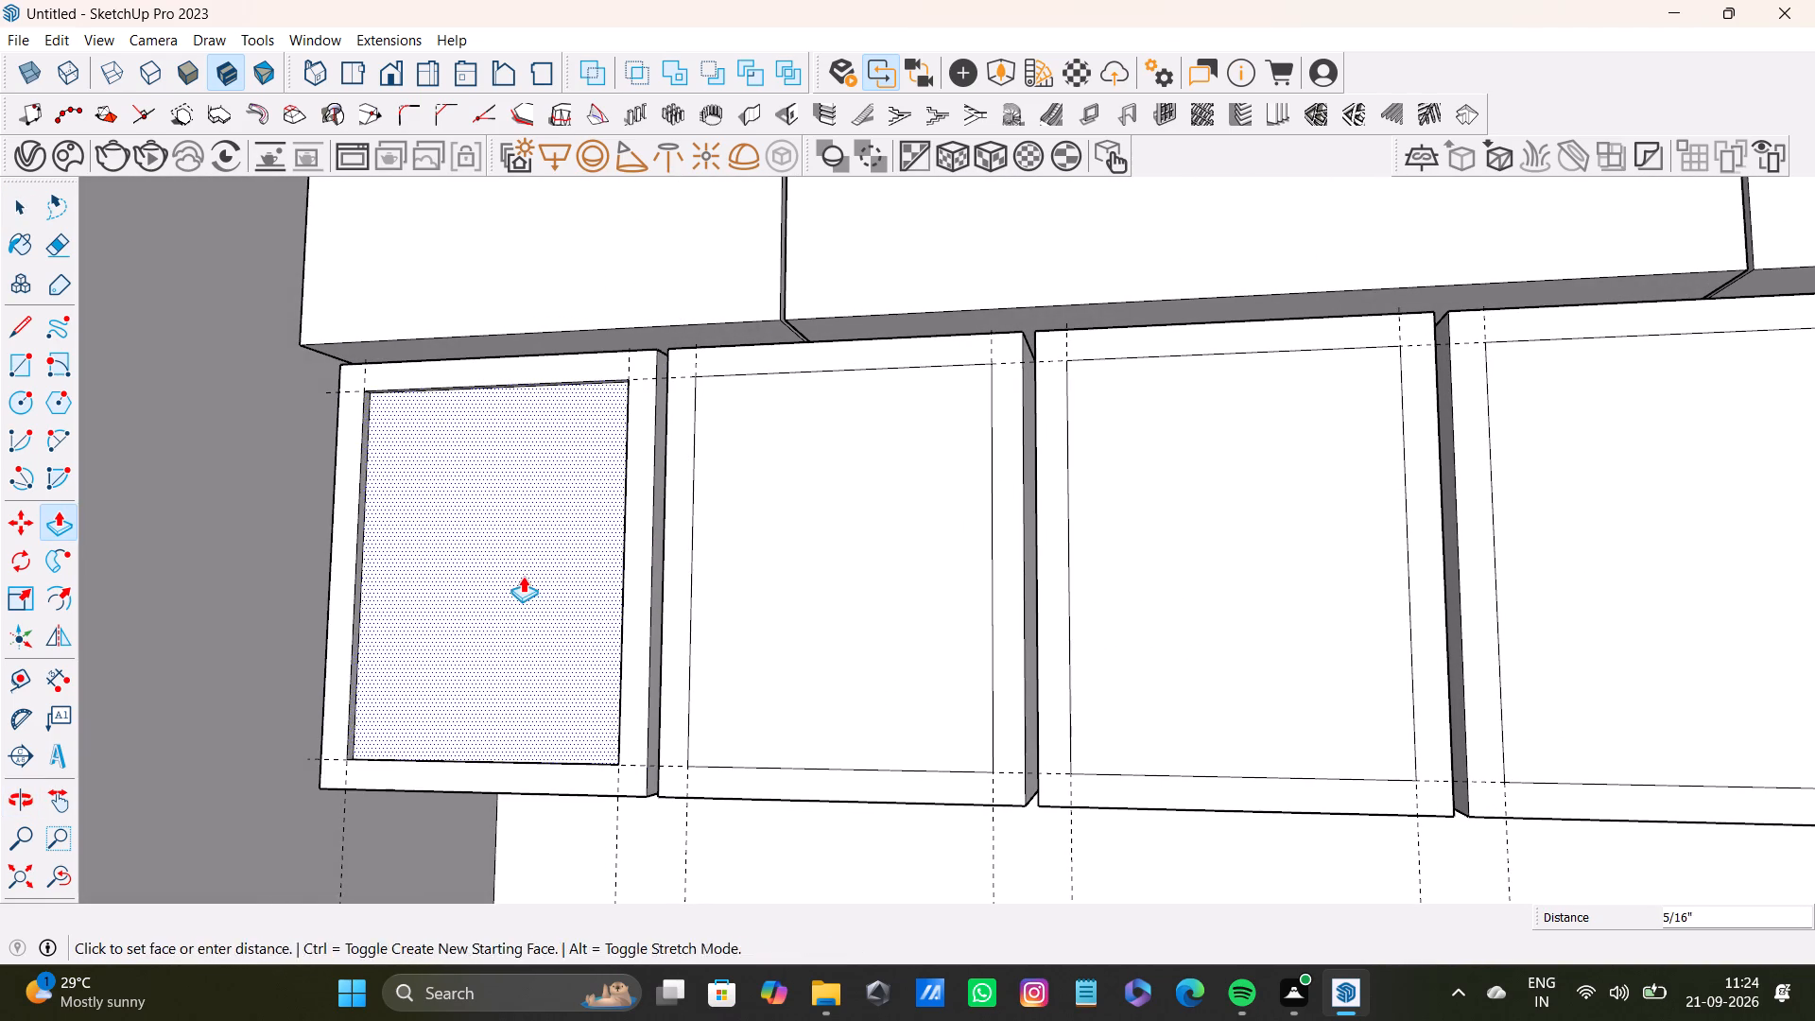
left_click_drag(525, 576, 597, 535)
Push the second lower-row front's inset rectangle inward 4 3/4", matching the depth of the first niche.
scroll(643, 617, "down", 4)
middle_click_drag(690, 643, 786, 611)
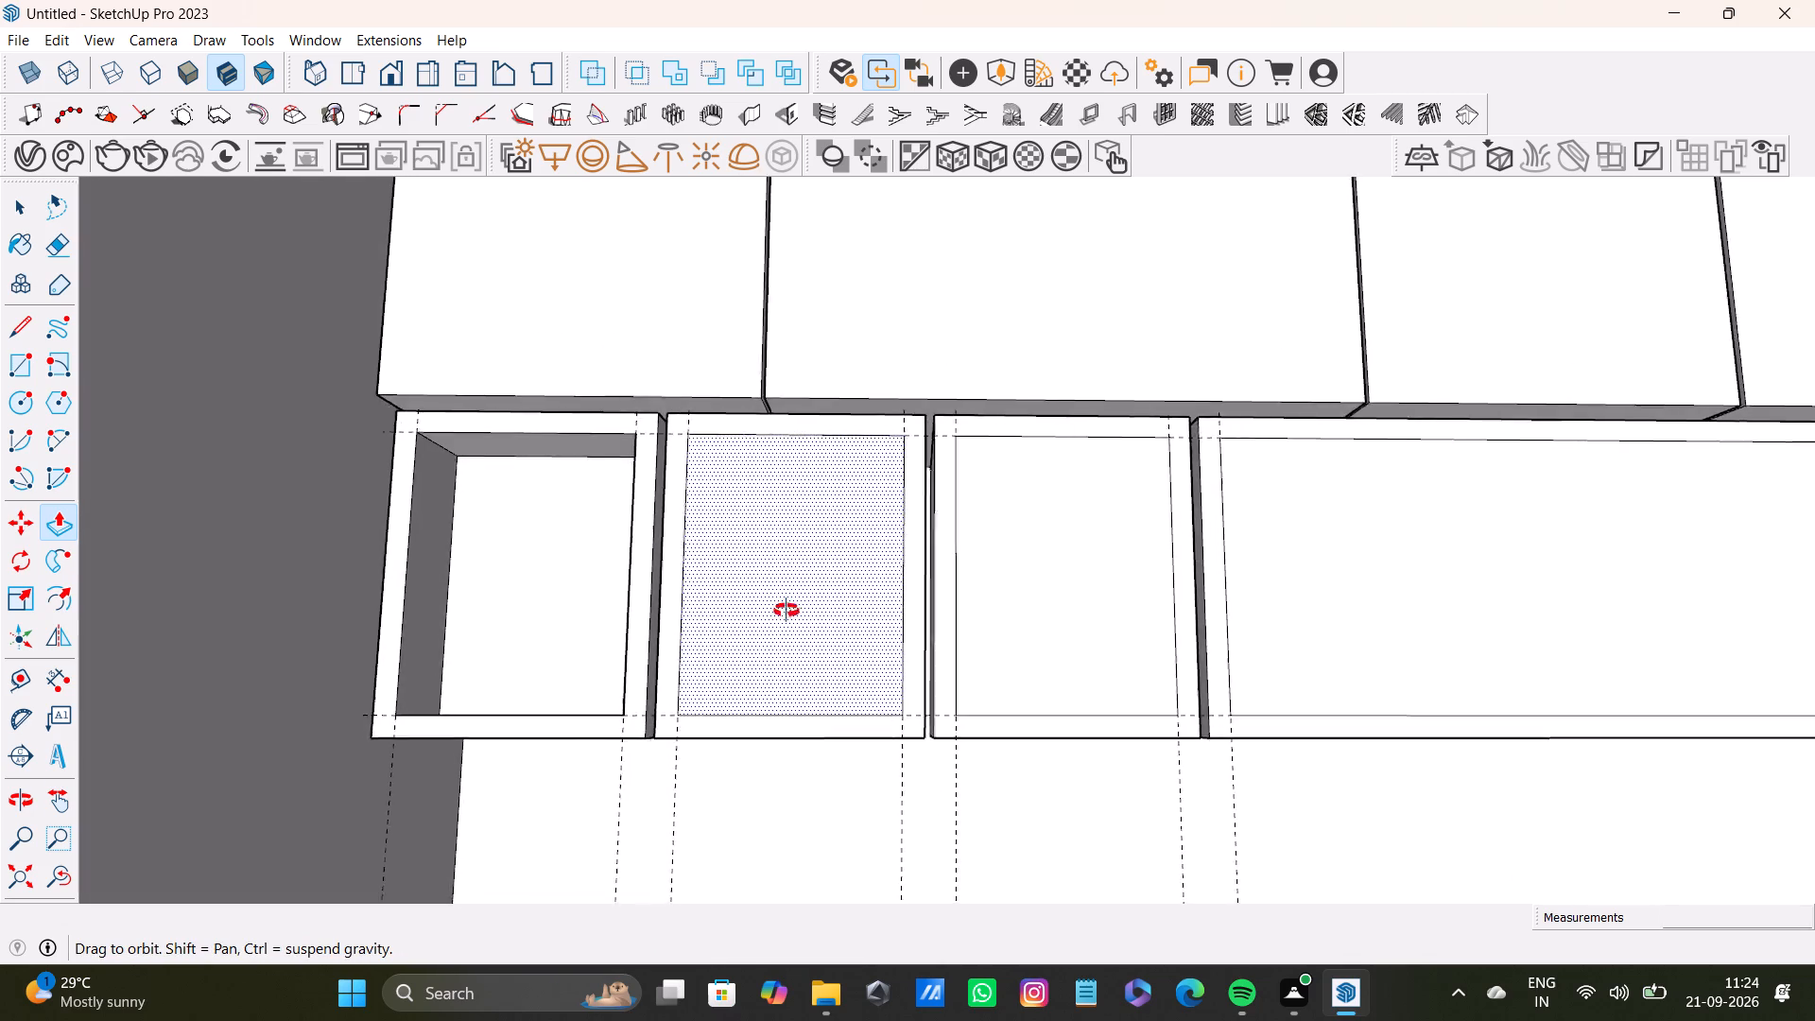
middle_click_drag(786, 611, 777, 680)
left_click_drag(763, 671, 942, 559)
key("ctrl+z")
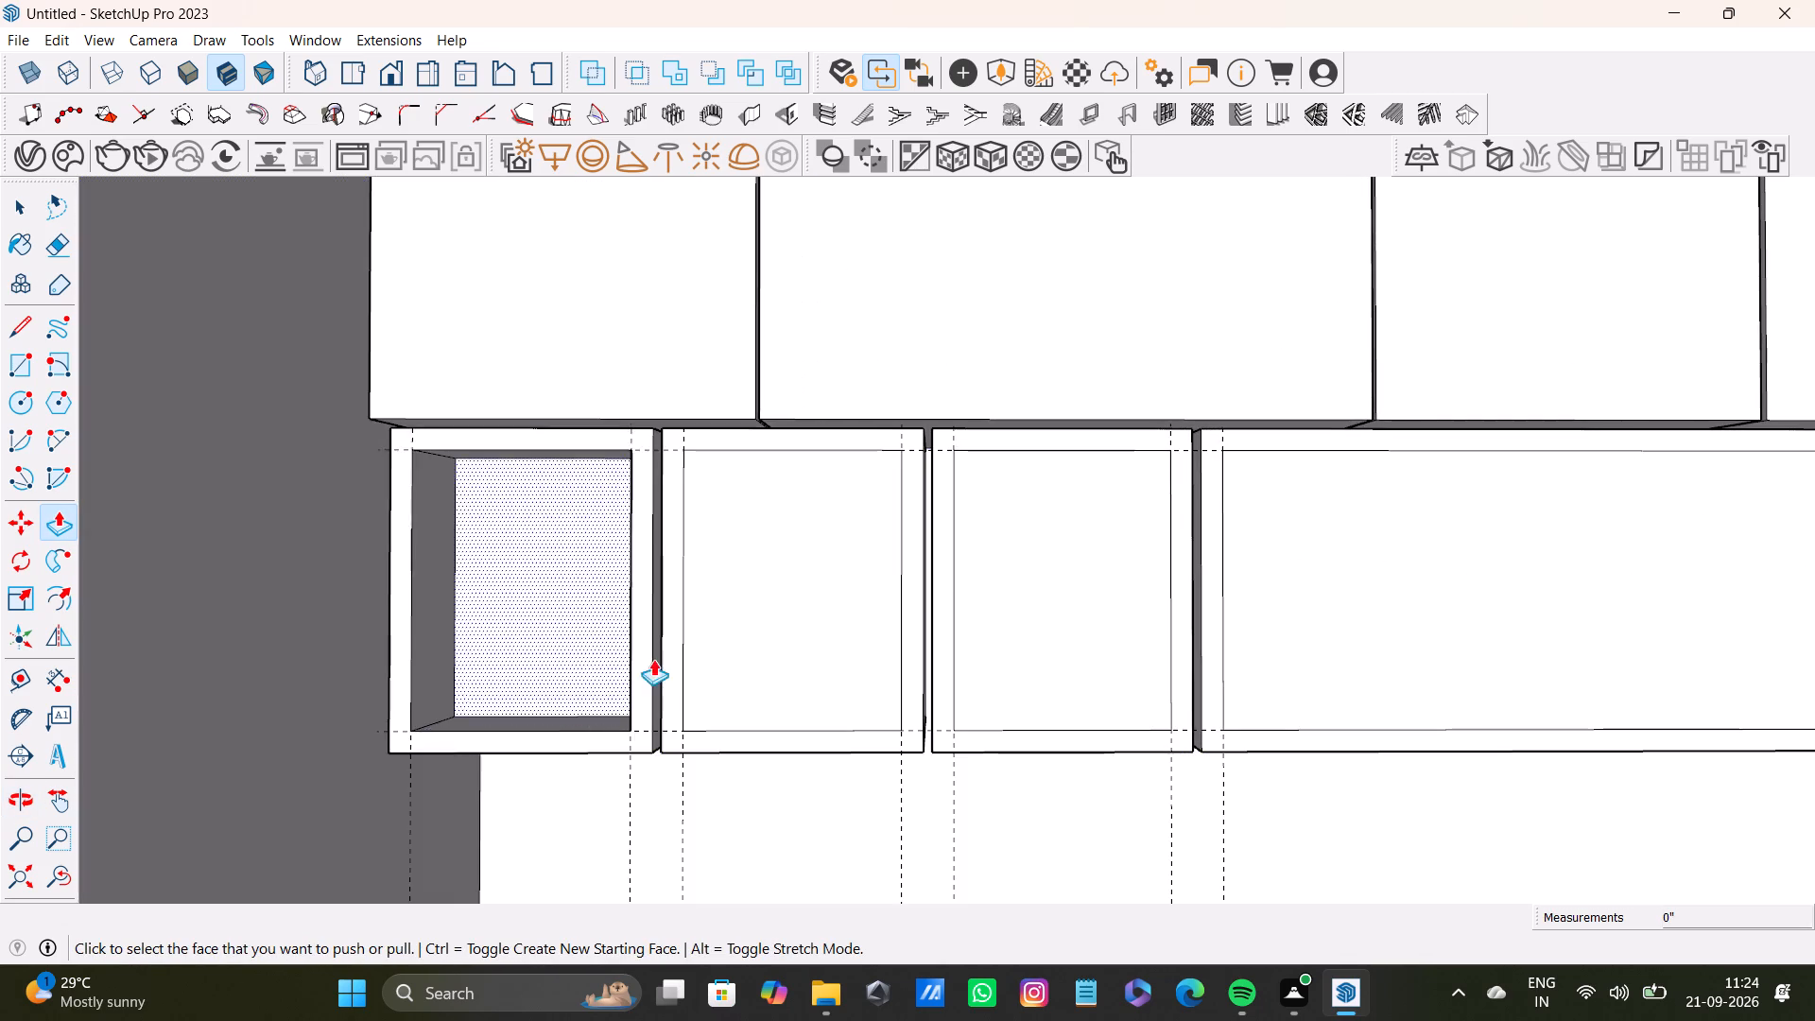
middle_click_drag(659, 658, 821, 671)
left_click_drag(804, 677, 621, 616)
Push the inset rectangles of the third and wide middle lower-row fronts inward to the same 4 3/4" niche depth.
scroll(1078, 629, "down", 3)
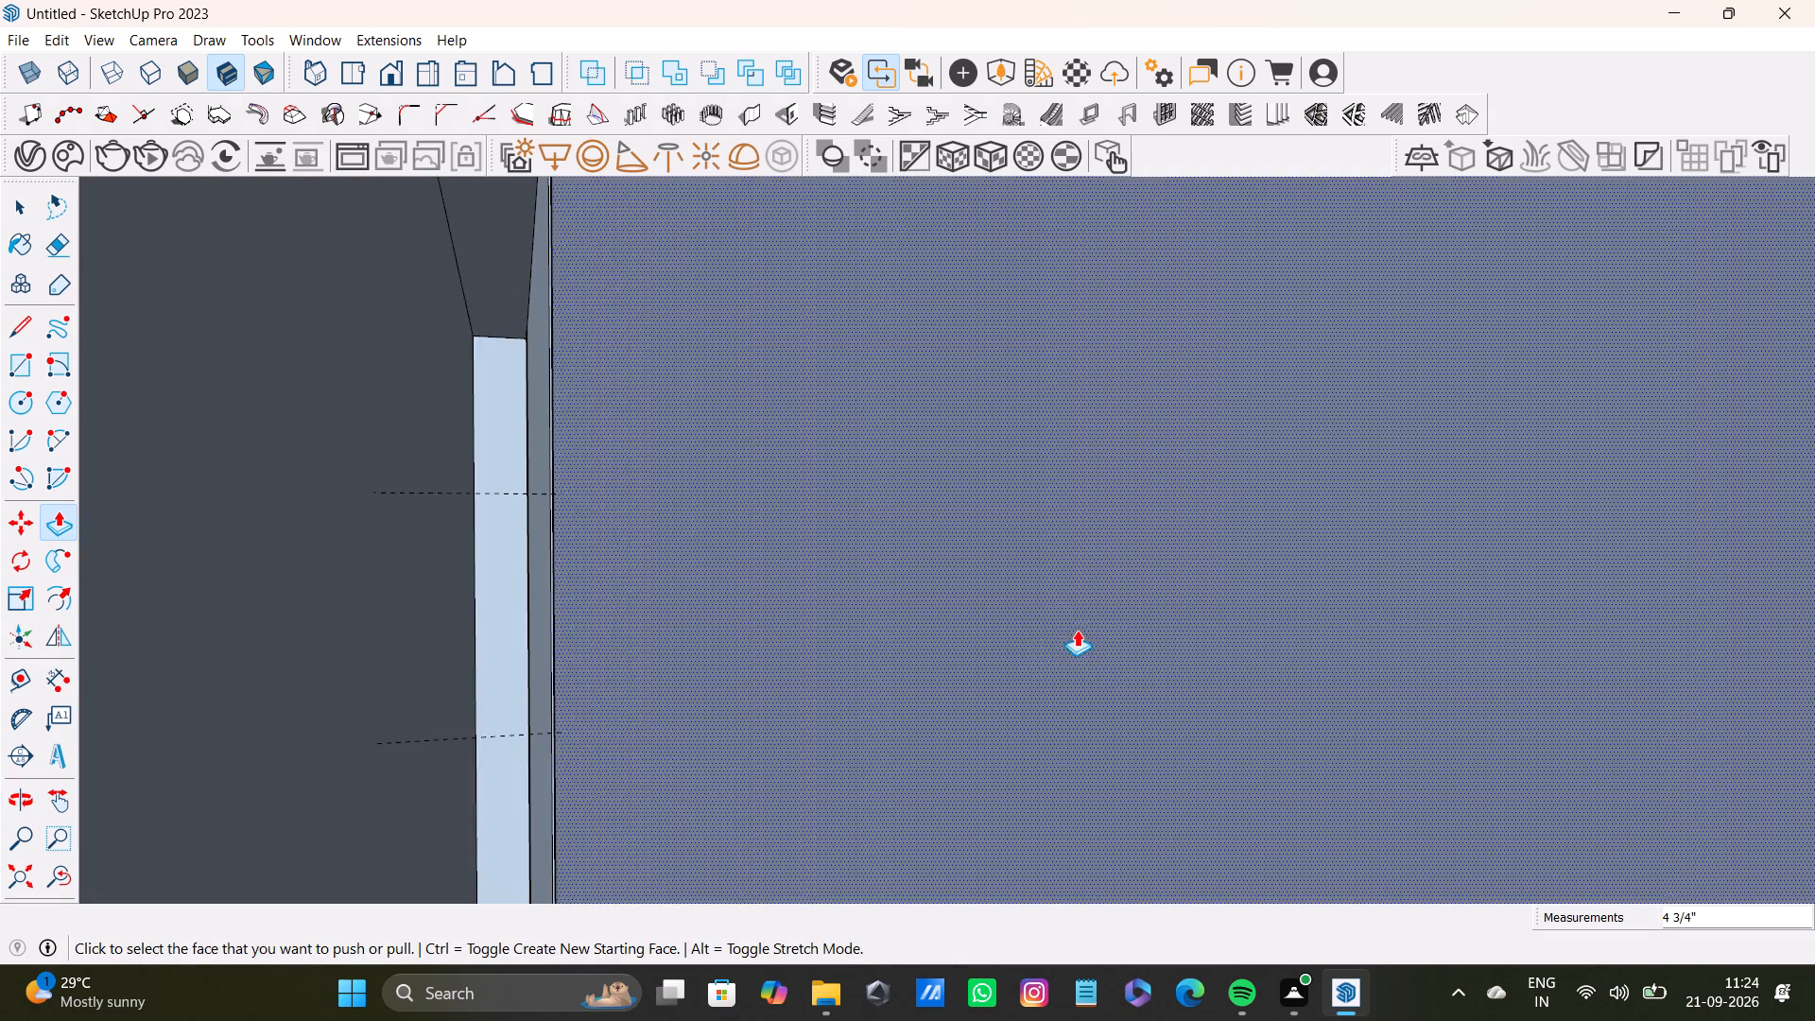
middle_click_drag(1076, 629, 638, 682)
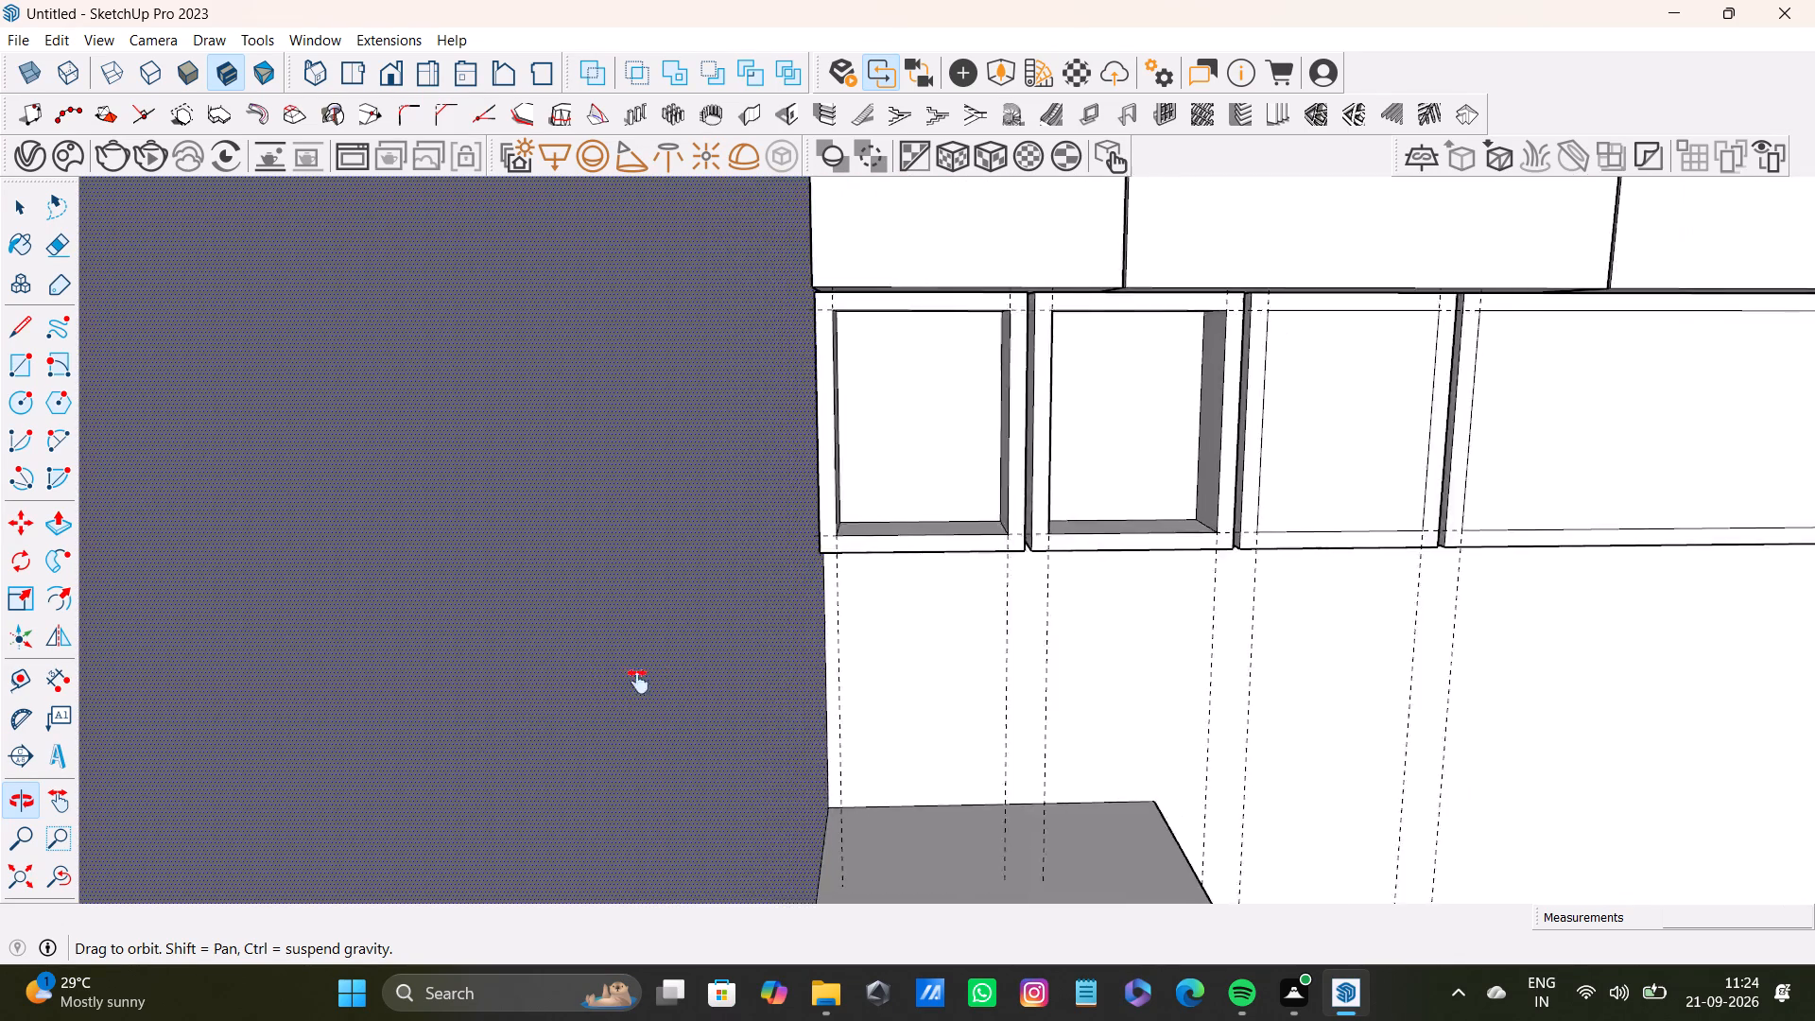
middle_click_drag(638, 682, 238, 764)
scroll(1182, 444, "up", 3, "shift")
left_click_drag(1085, 469, 882, 440, "shift")
scroll(1318, 457, "down", 3, "shift")
middle_click_drag(1256, 424, 811, 464, "shift")
left_click_drag(942, 500, 739, 451, "shift")
Push the inset rectangles of the last three lower-row fronts inward to the same 4 3/4" niche depth.
scroll(1210, 475, "down", 4, "shift")
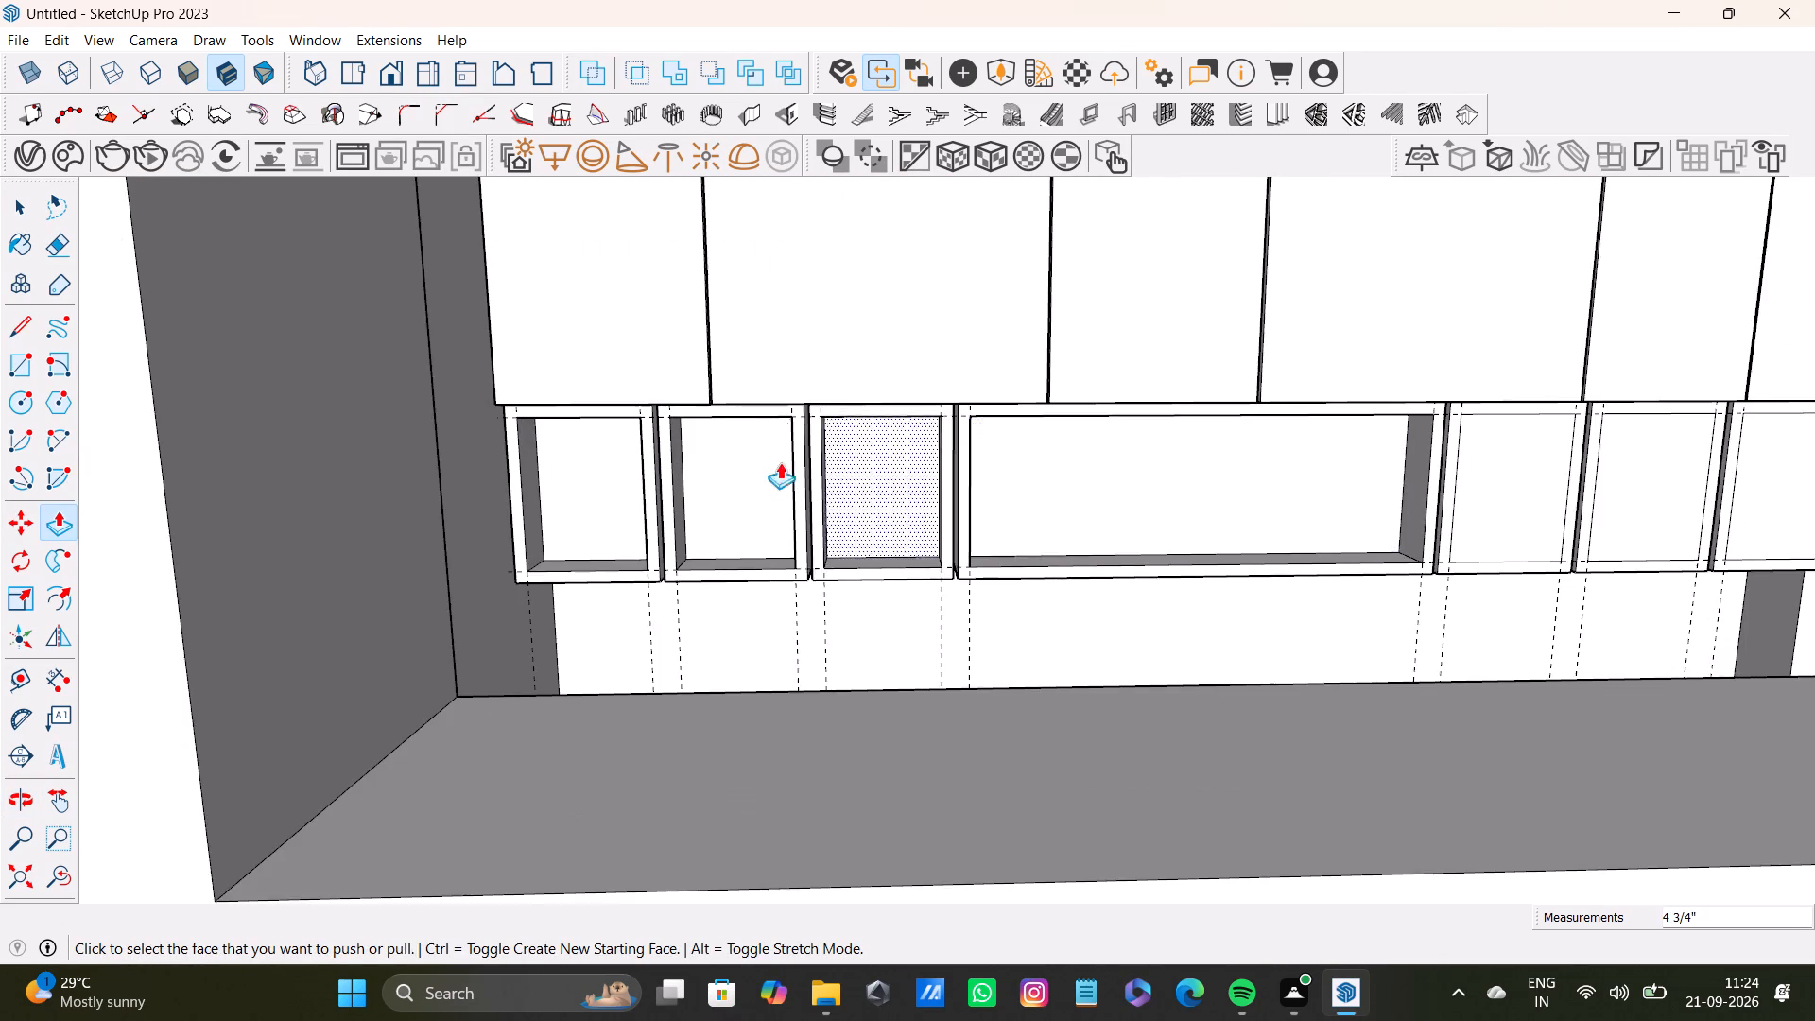
middle_click_drag(759, 467, 777, 467, "shift")
middle_click_drag(1218, 465, 808, 479, "shift")
scroll(976, 475, "up", 7, "shift")
left_click_drag(1101, 476, 902, 458, "shift")
scroll(1158, 474, "down", 4, "shift")
middle_click_drag(1174, 471, 1026, 488, "shift")
left_click_drag(1219, 523, 1051, 496, "shift")
left_click_drag(1427, 513, 1222, 519, "shift")
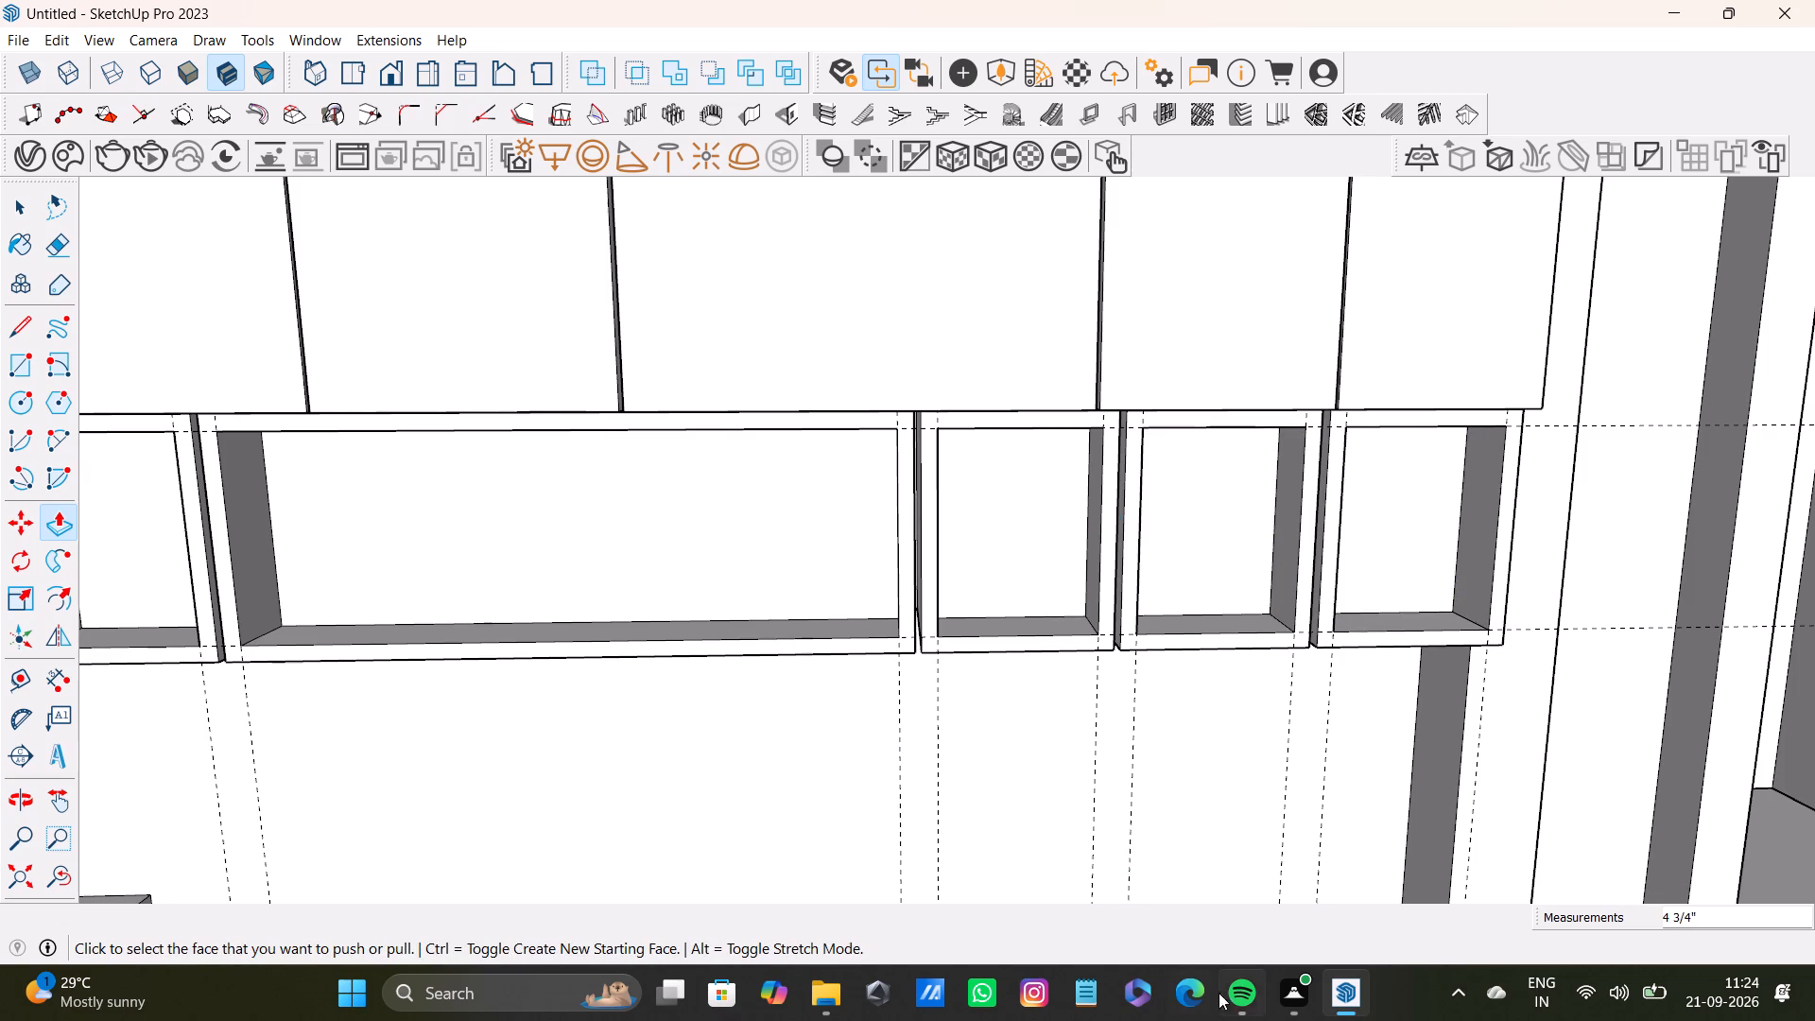
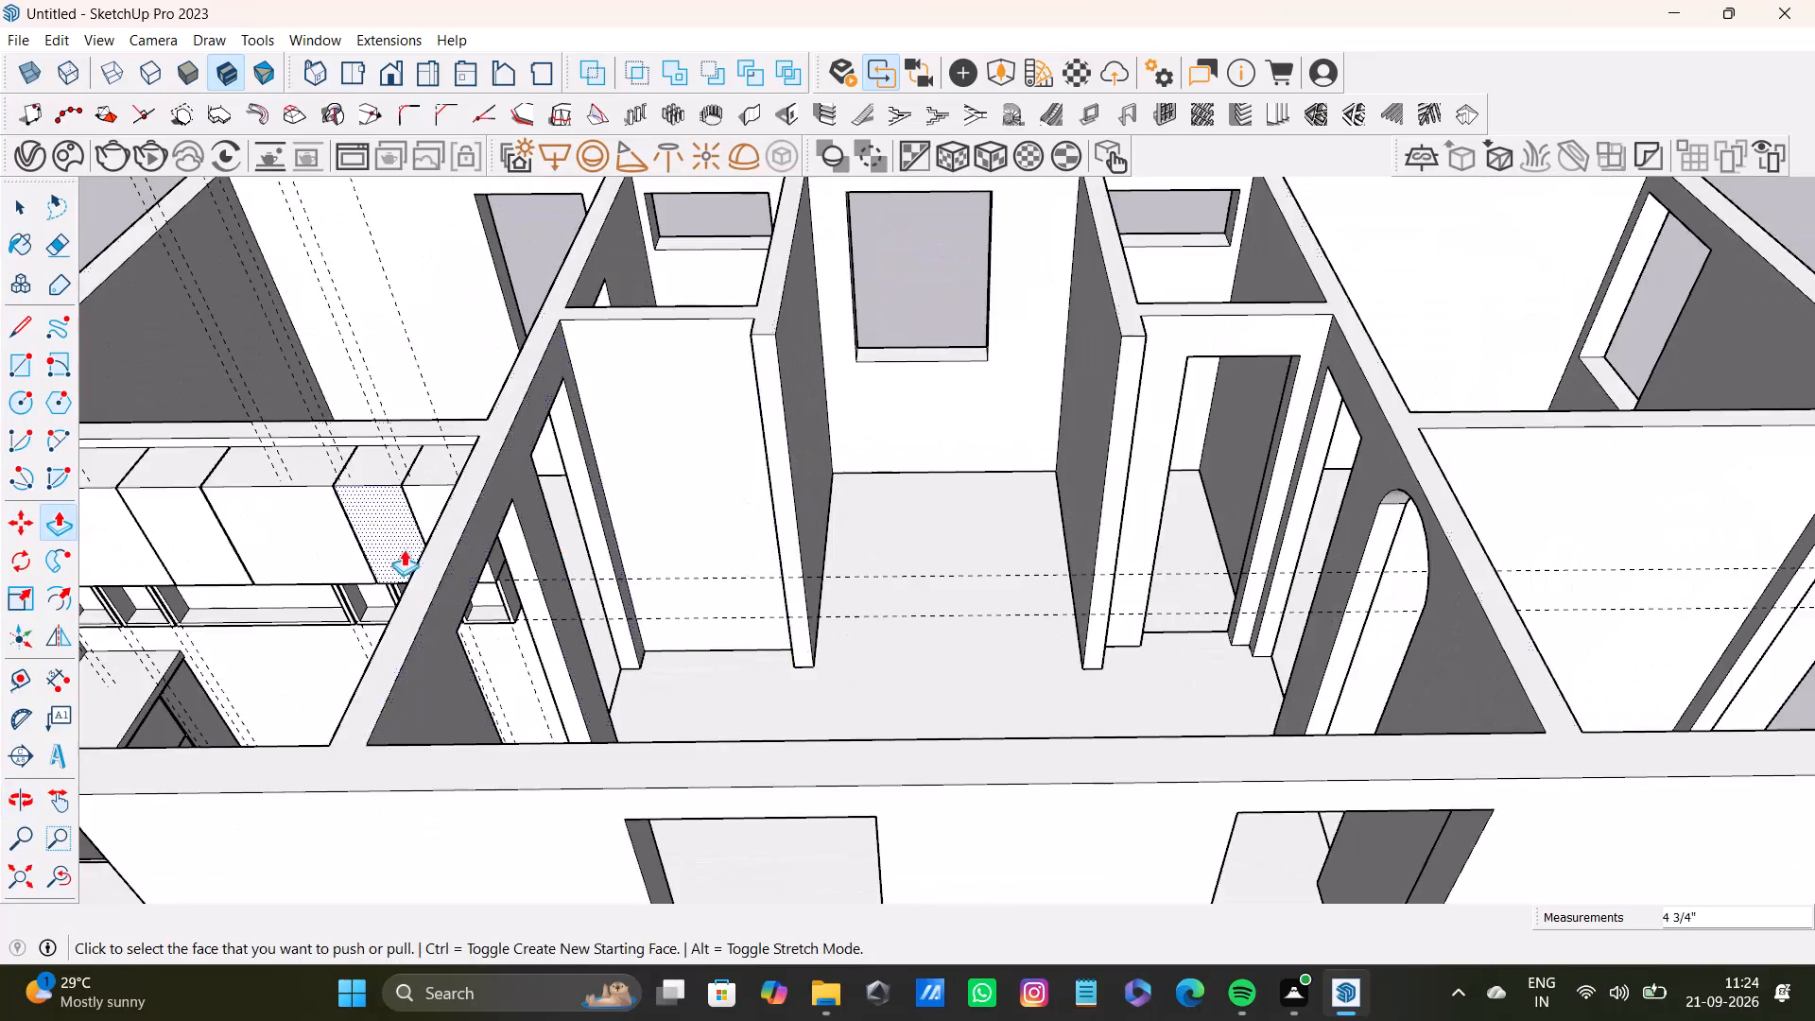
Copy the upper depth edge of the wide middle niche's side face down to that face's bottom front corner.
middle_click_drag(404, 549, 841, 589, "shift")
scroll(725, 649, "up", 8)
middle_click_drag(659, 660, 1110, 708)
scroll(878, 711, "up", 8)
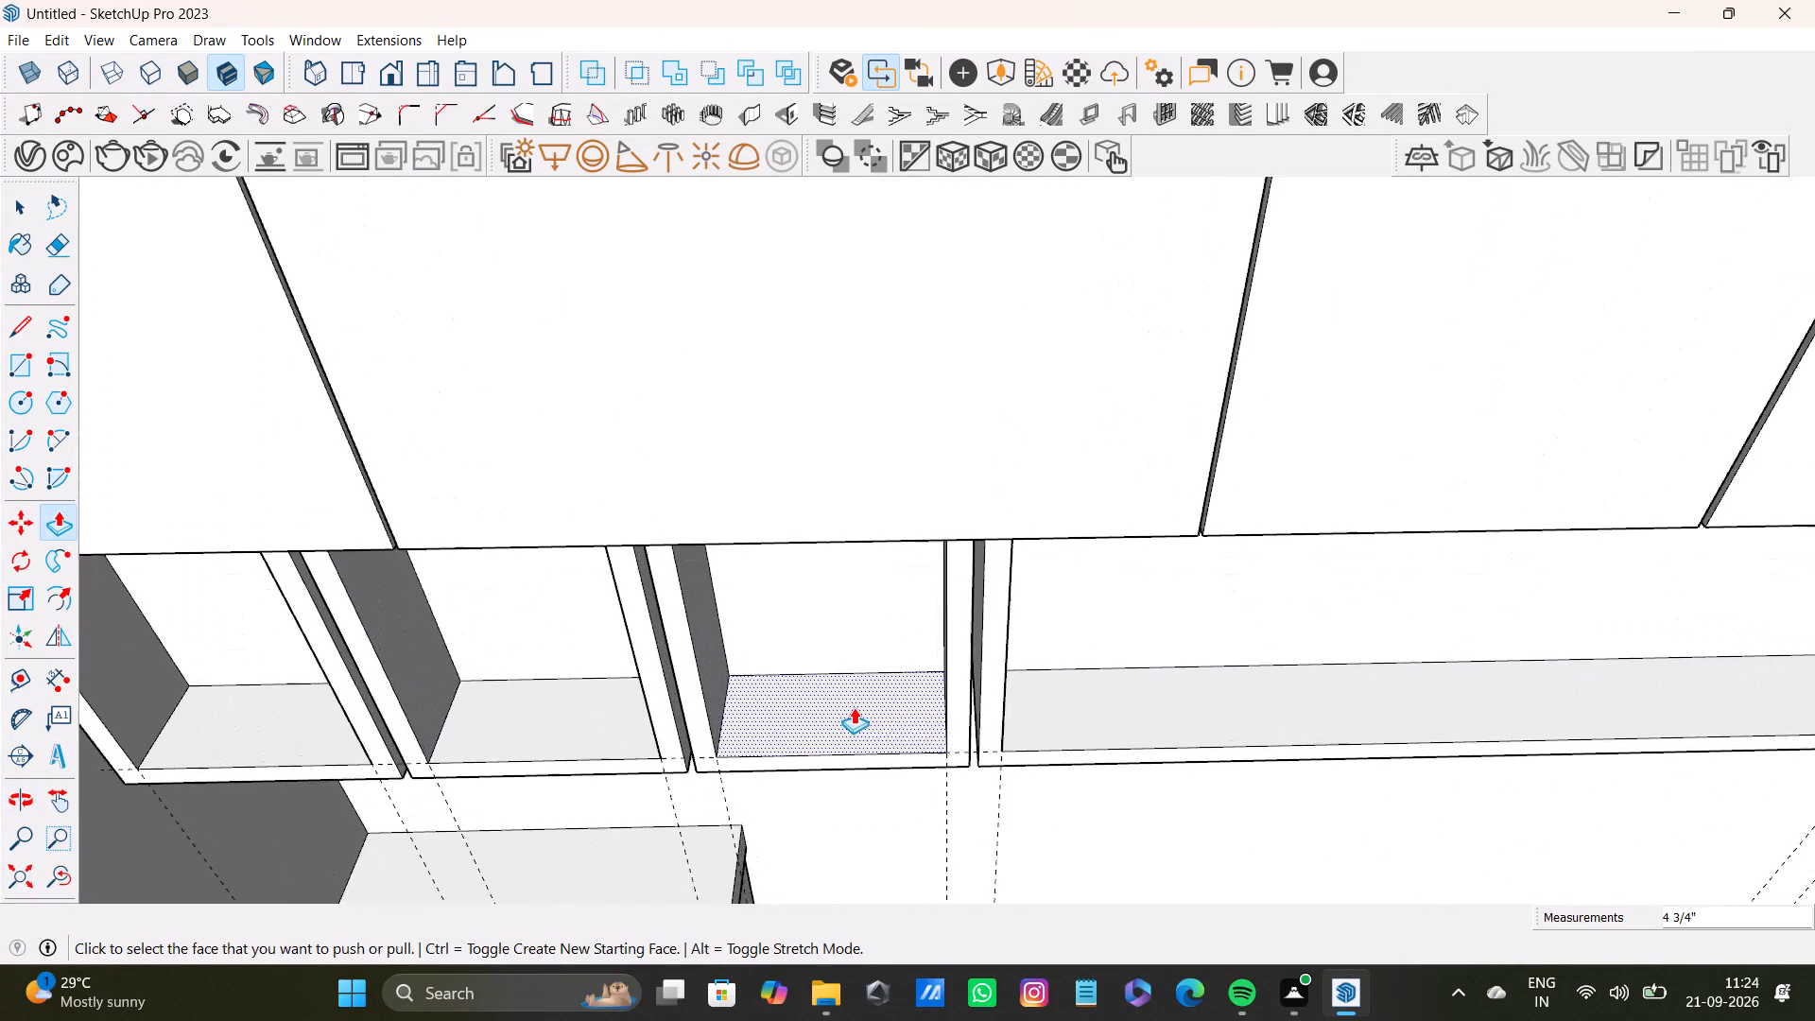
middle_click_drag(857, 707, 710, 445)
scroll(1022, 472, "up", 6)
middle_click_drag(1029, 484, 903, 310, "shift")
middle_click_drag(1049, 377, 914, 387)
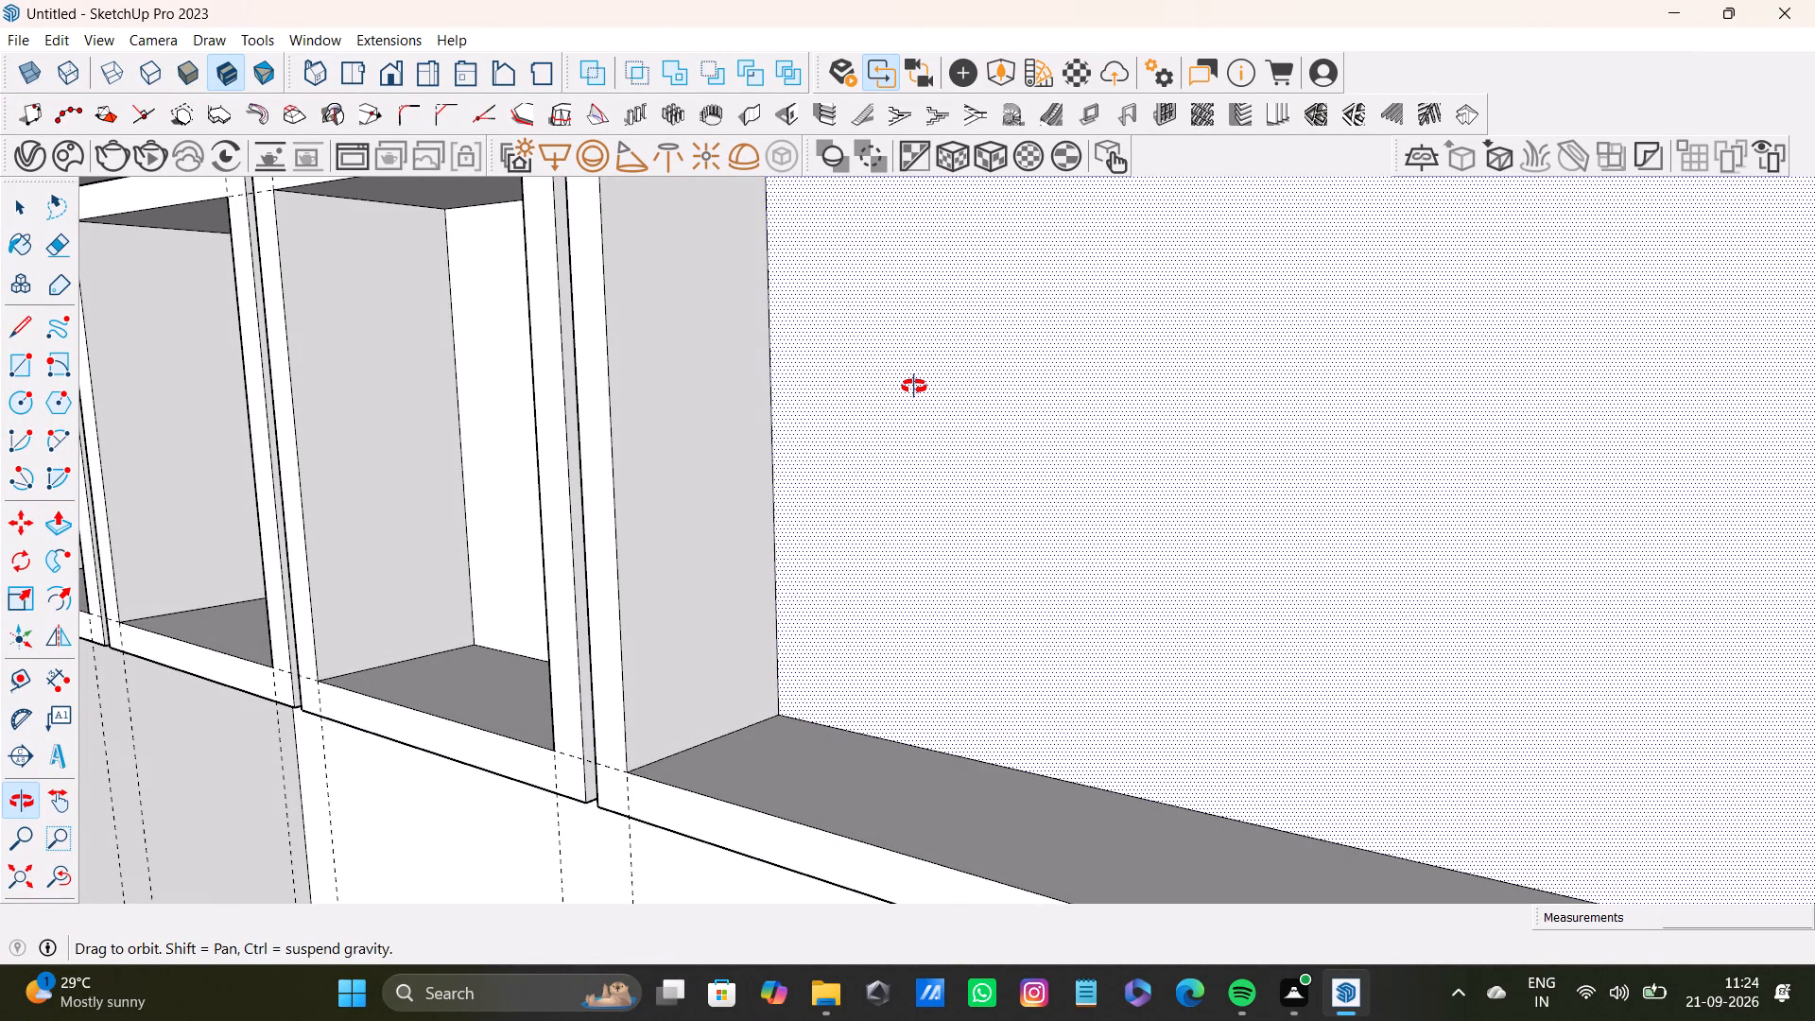
middle_click_drag(914, 387, 943, 532)
scroll(947, 546, "up", 4)
middle_click_drag(956, 532, 1008, 675)
middle_click_drag(992, 660, 977, 565)
key("space")
left_click(678, 244)
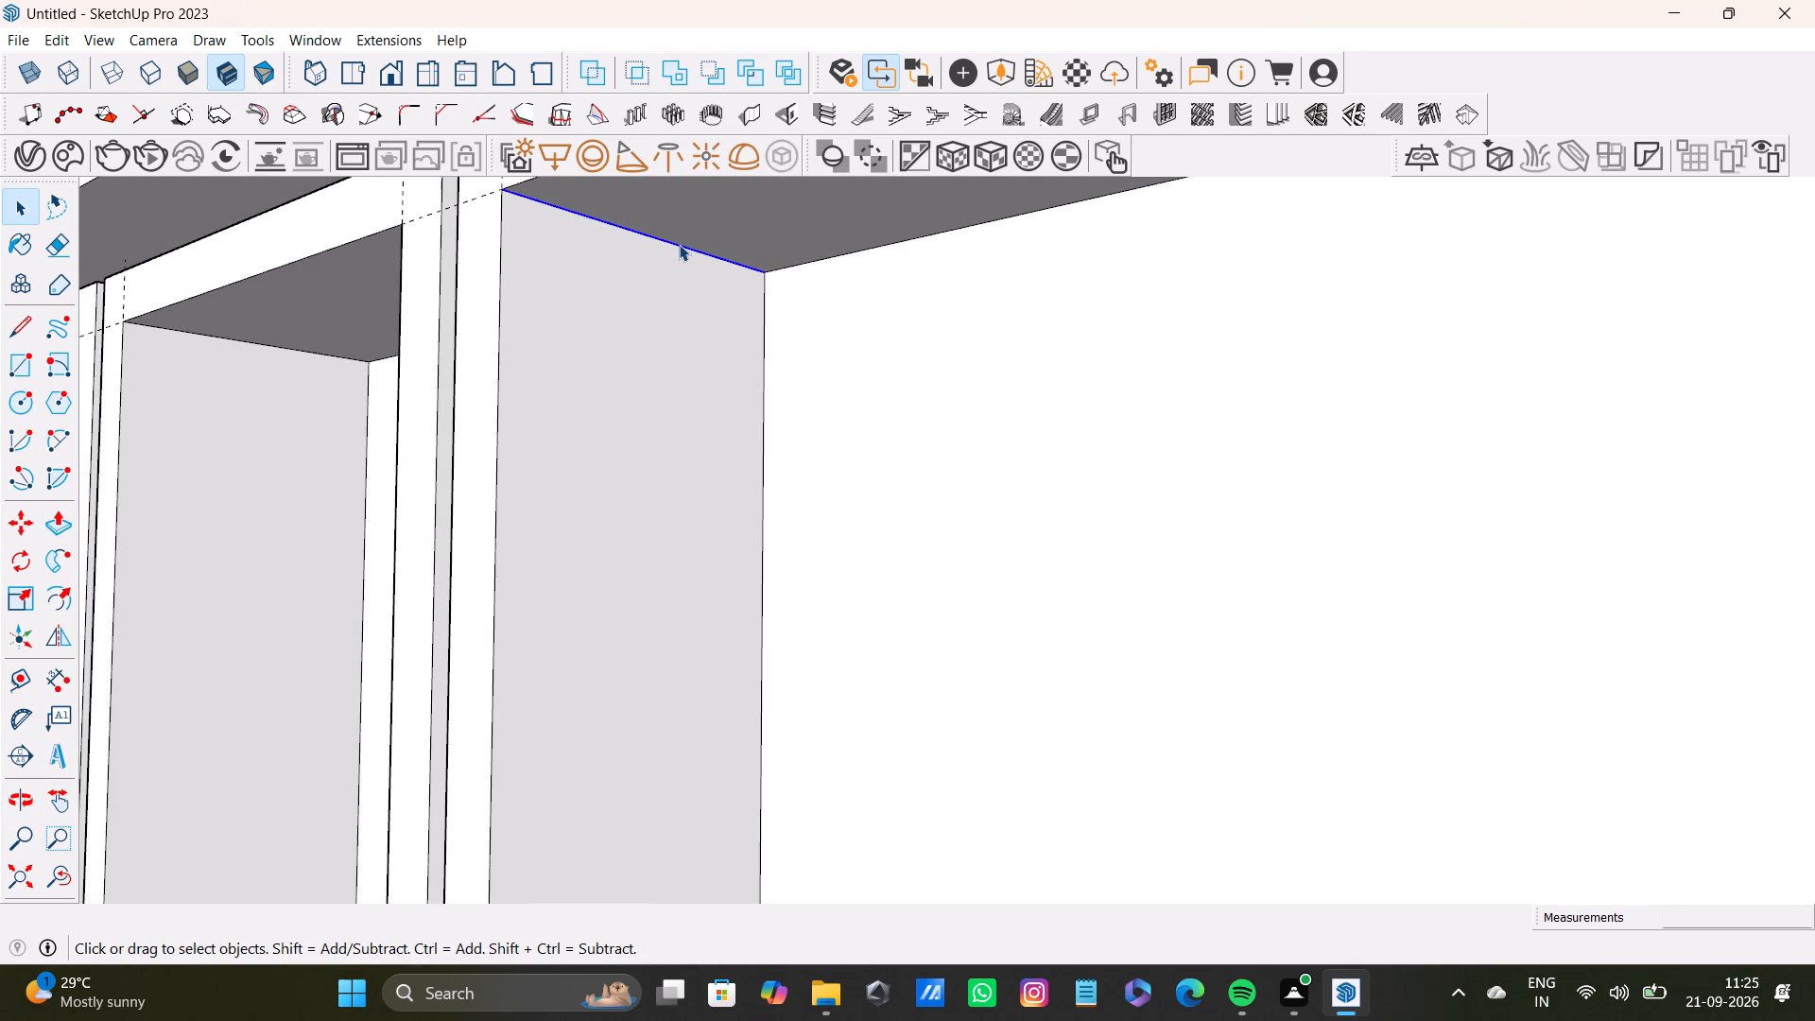
key("p")
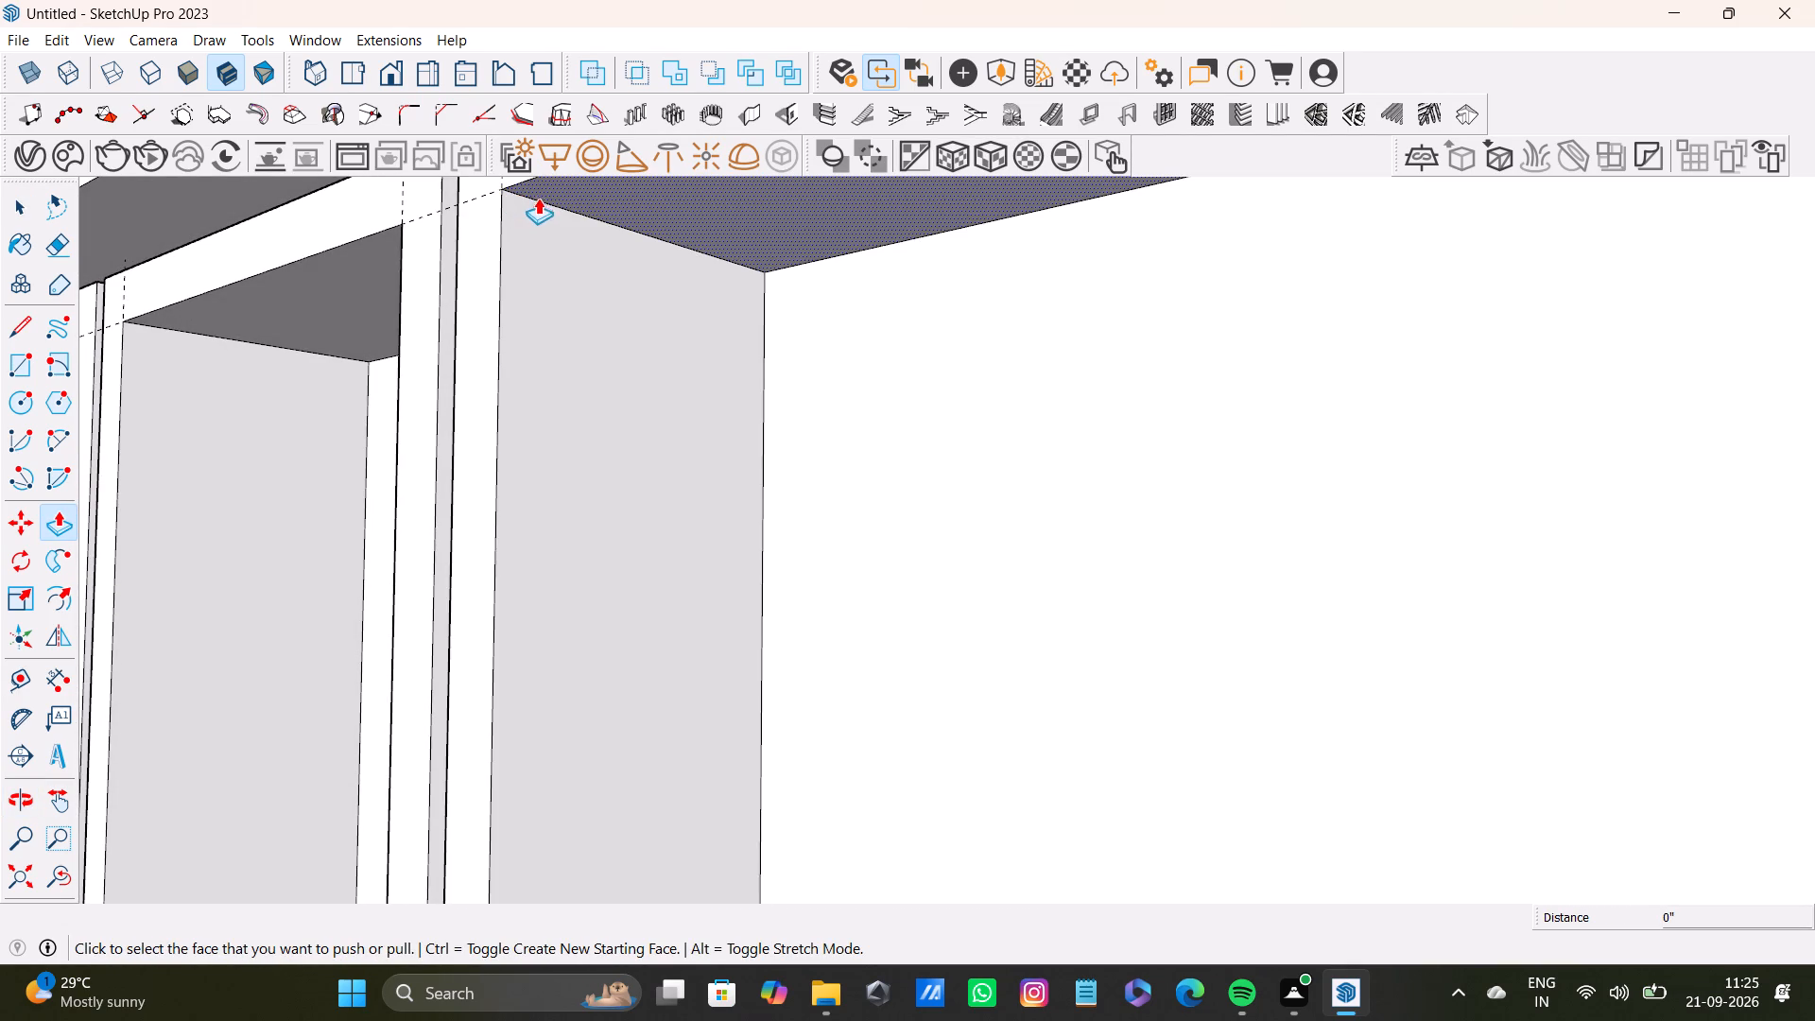
key("space")
left_click(557, 206)
key("m")
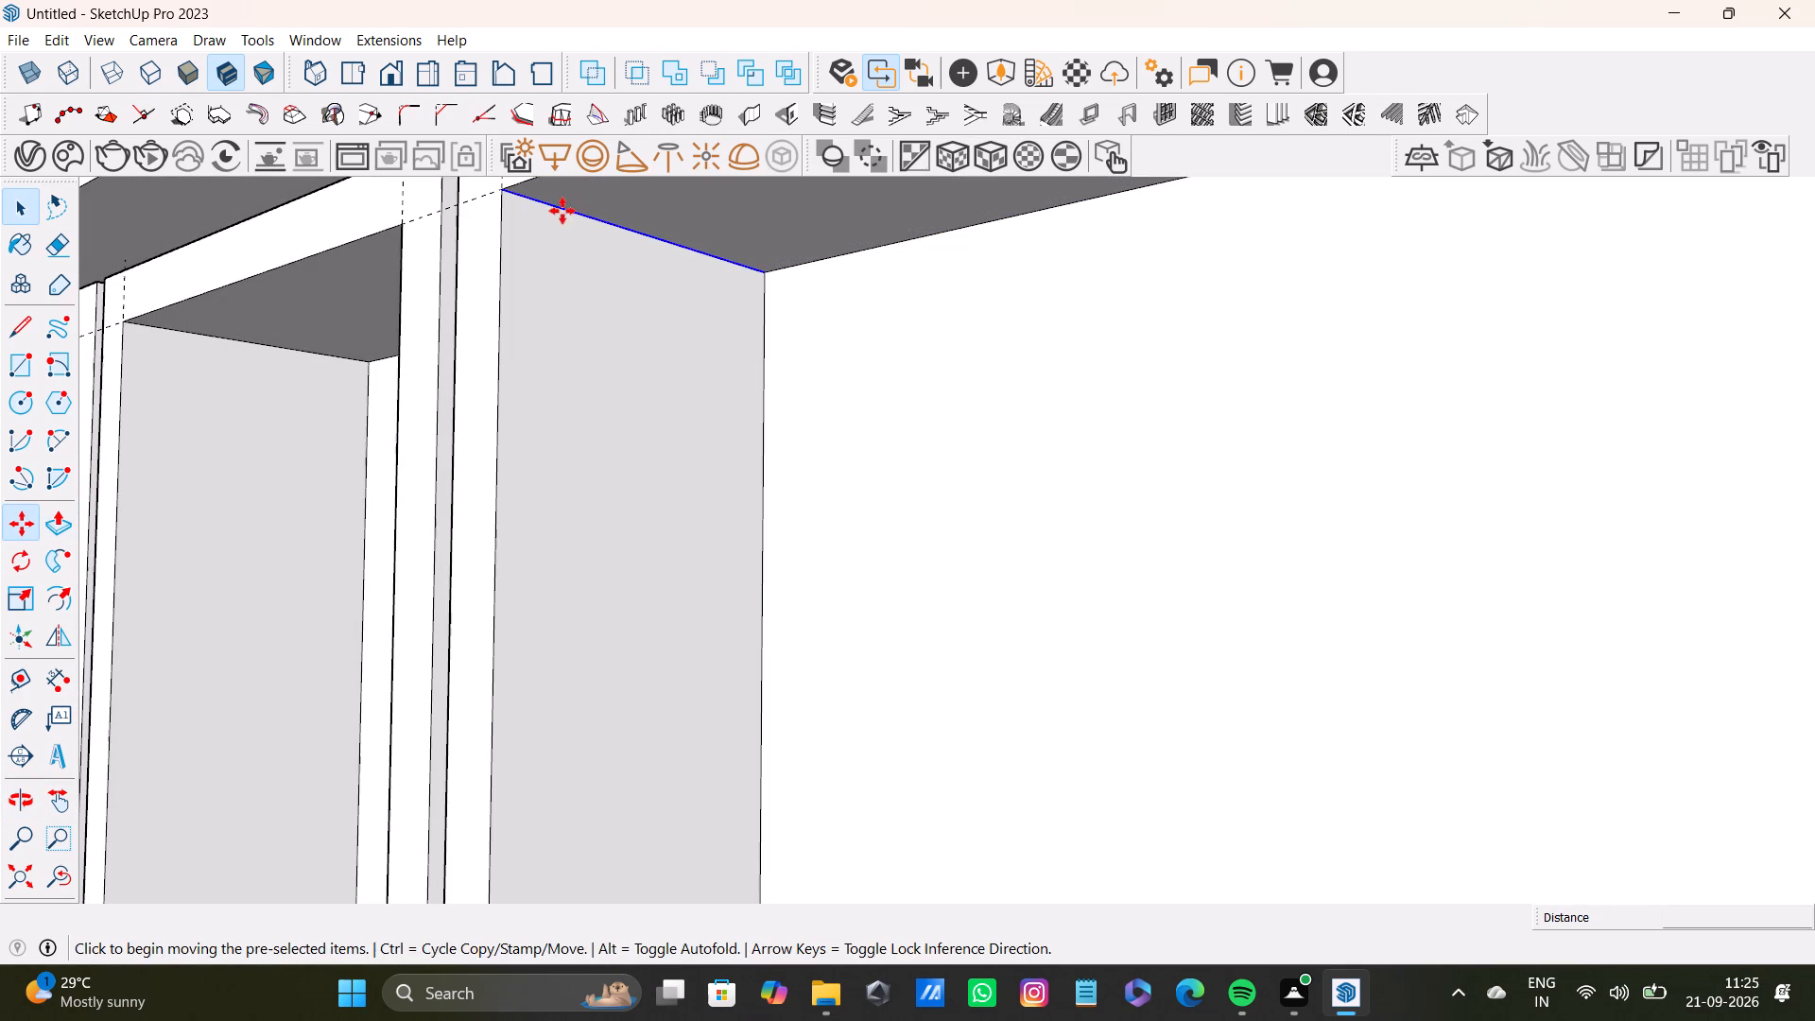
left_click(510, 194, "ctrl")
scroll(577, 355, "down", 7)
middle_click_drag(579, 594, 591, 591, "shift")
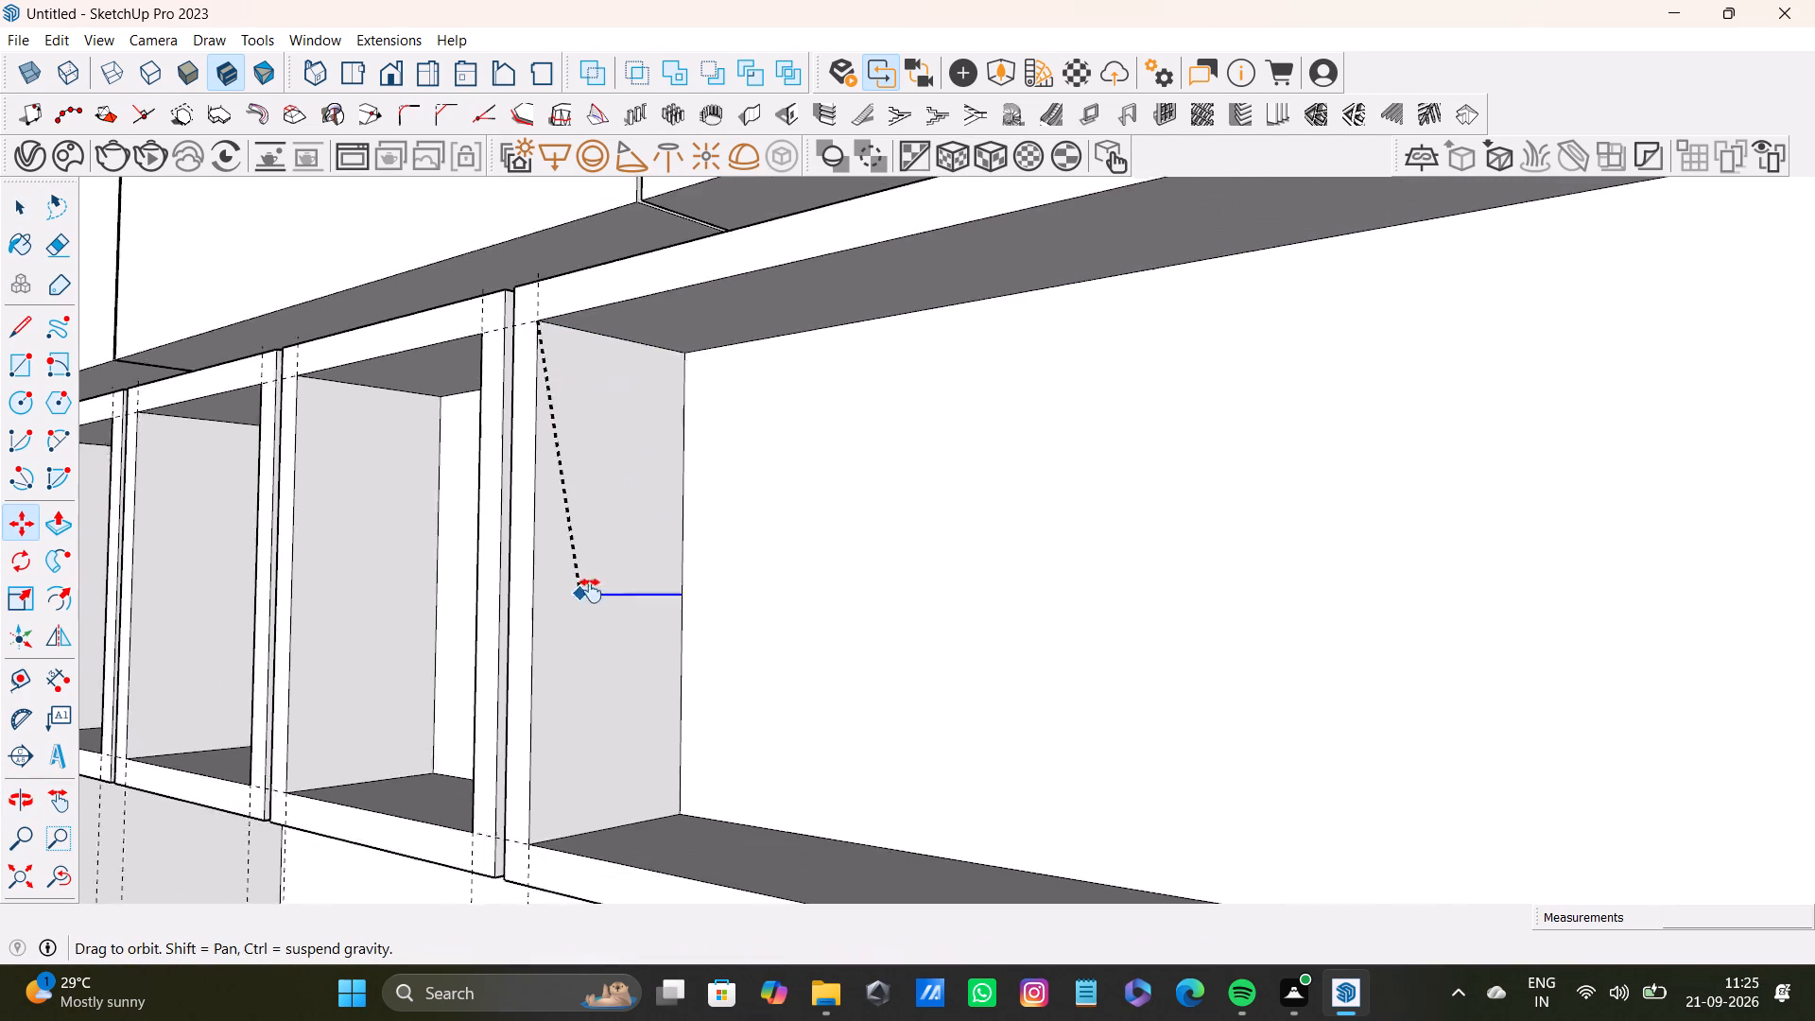
middle_click_drag(591, 591, 730, 484, "shift")
middle_click_drag(725, 569, 717, 675)
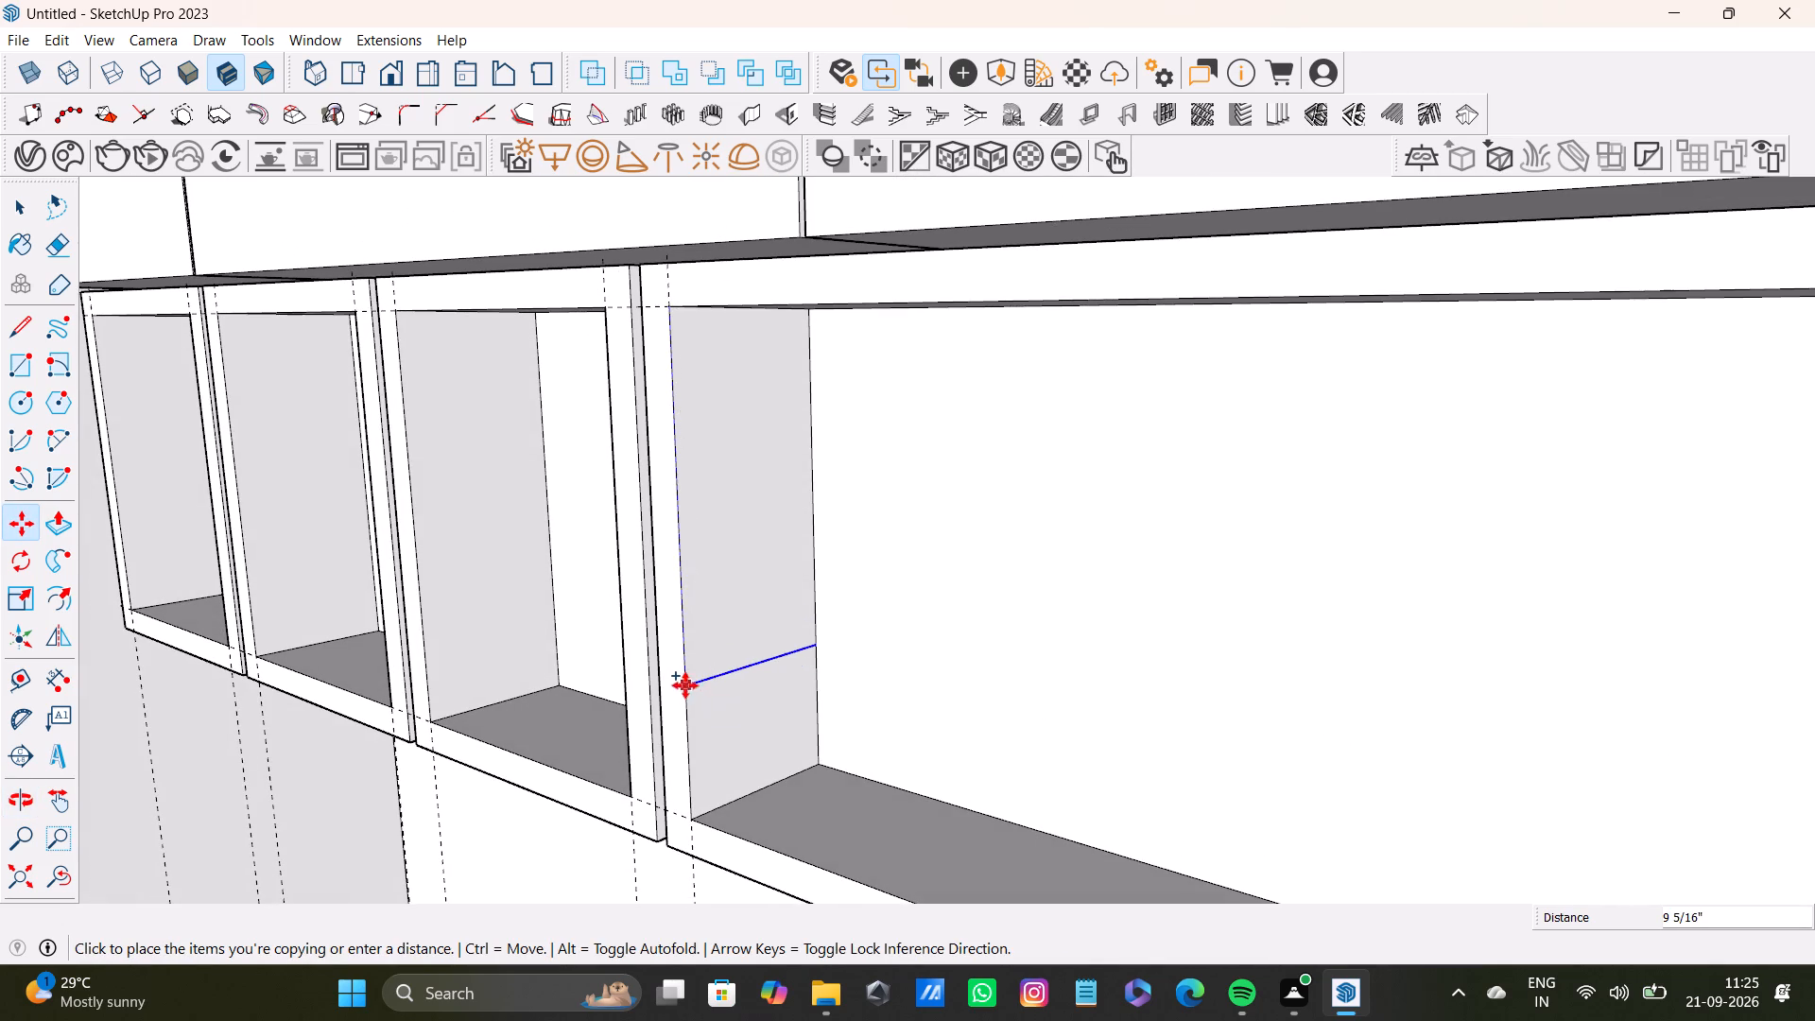
scroll(653, 757, "up", 3)
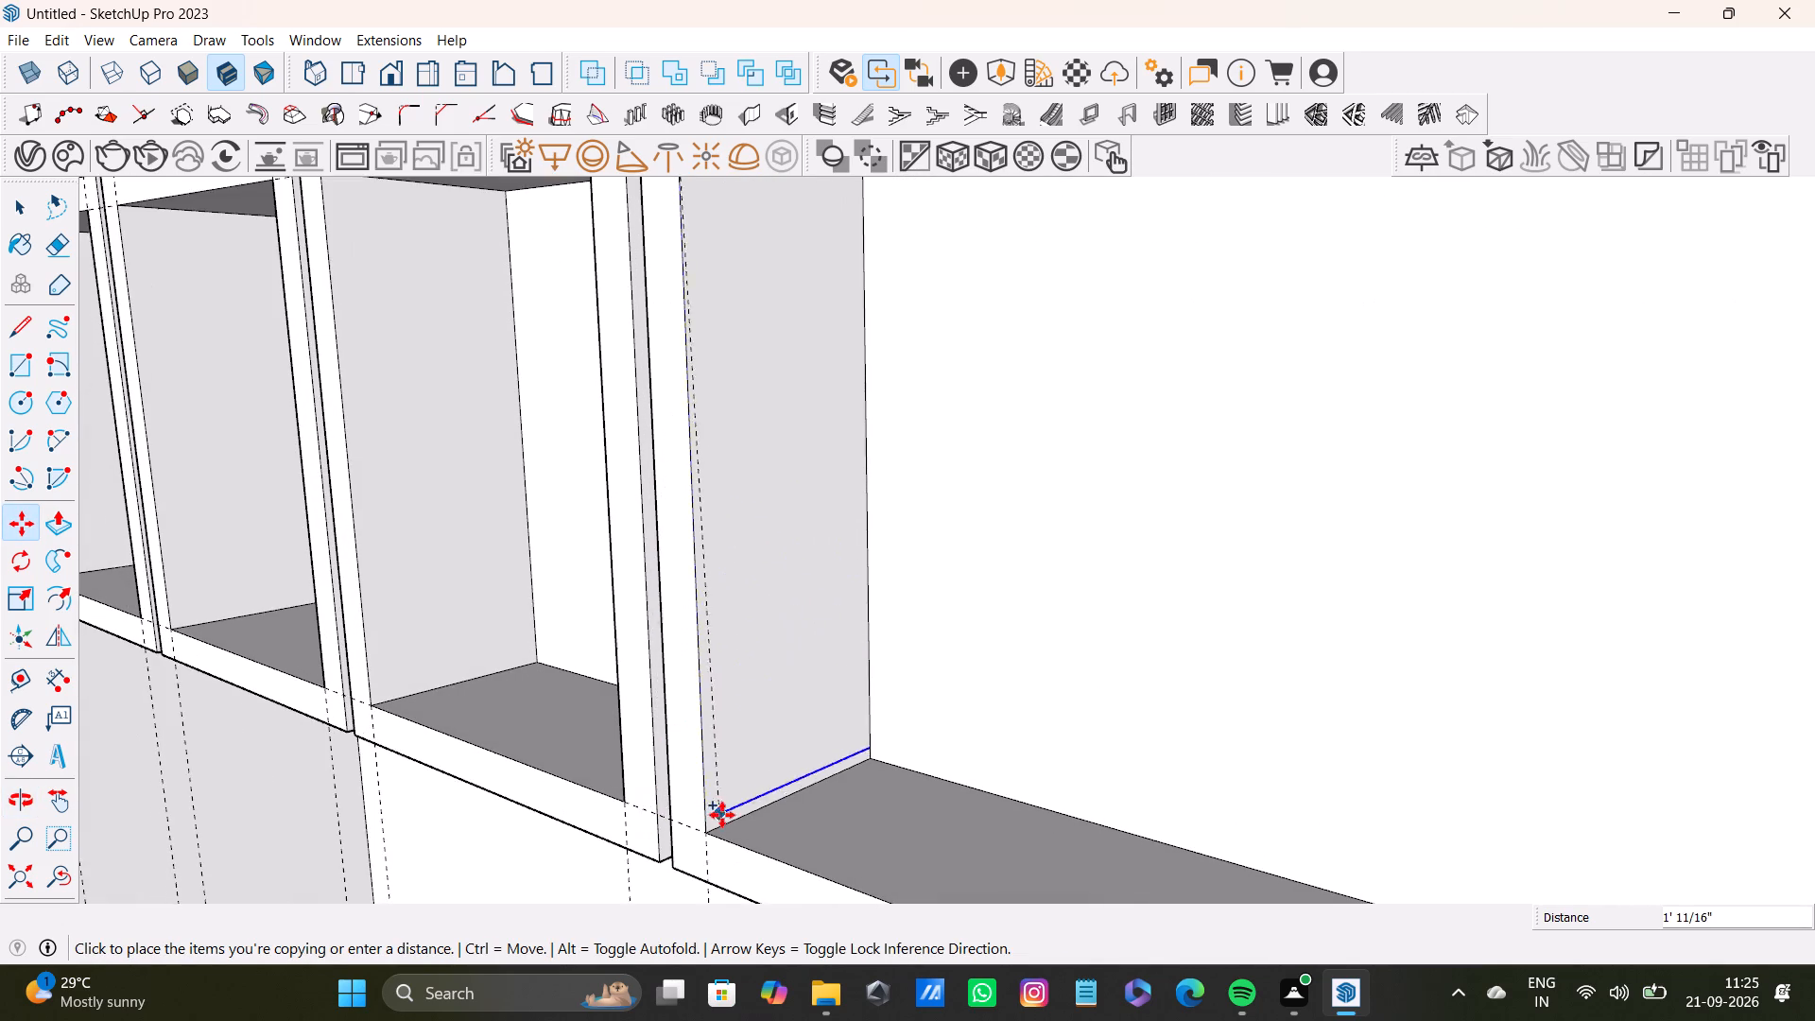
scroll(724, 814, "up", 2)
left_click(707, 842)
Divide the edge copy by 2 to place an intermediate line at mid-height on the wide niche's side face.
scroll(746, 821, "down", 4)
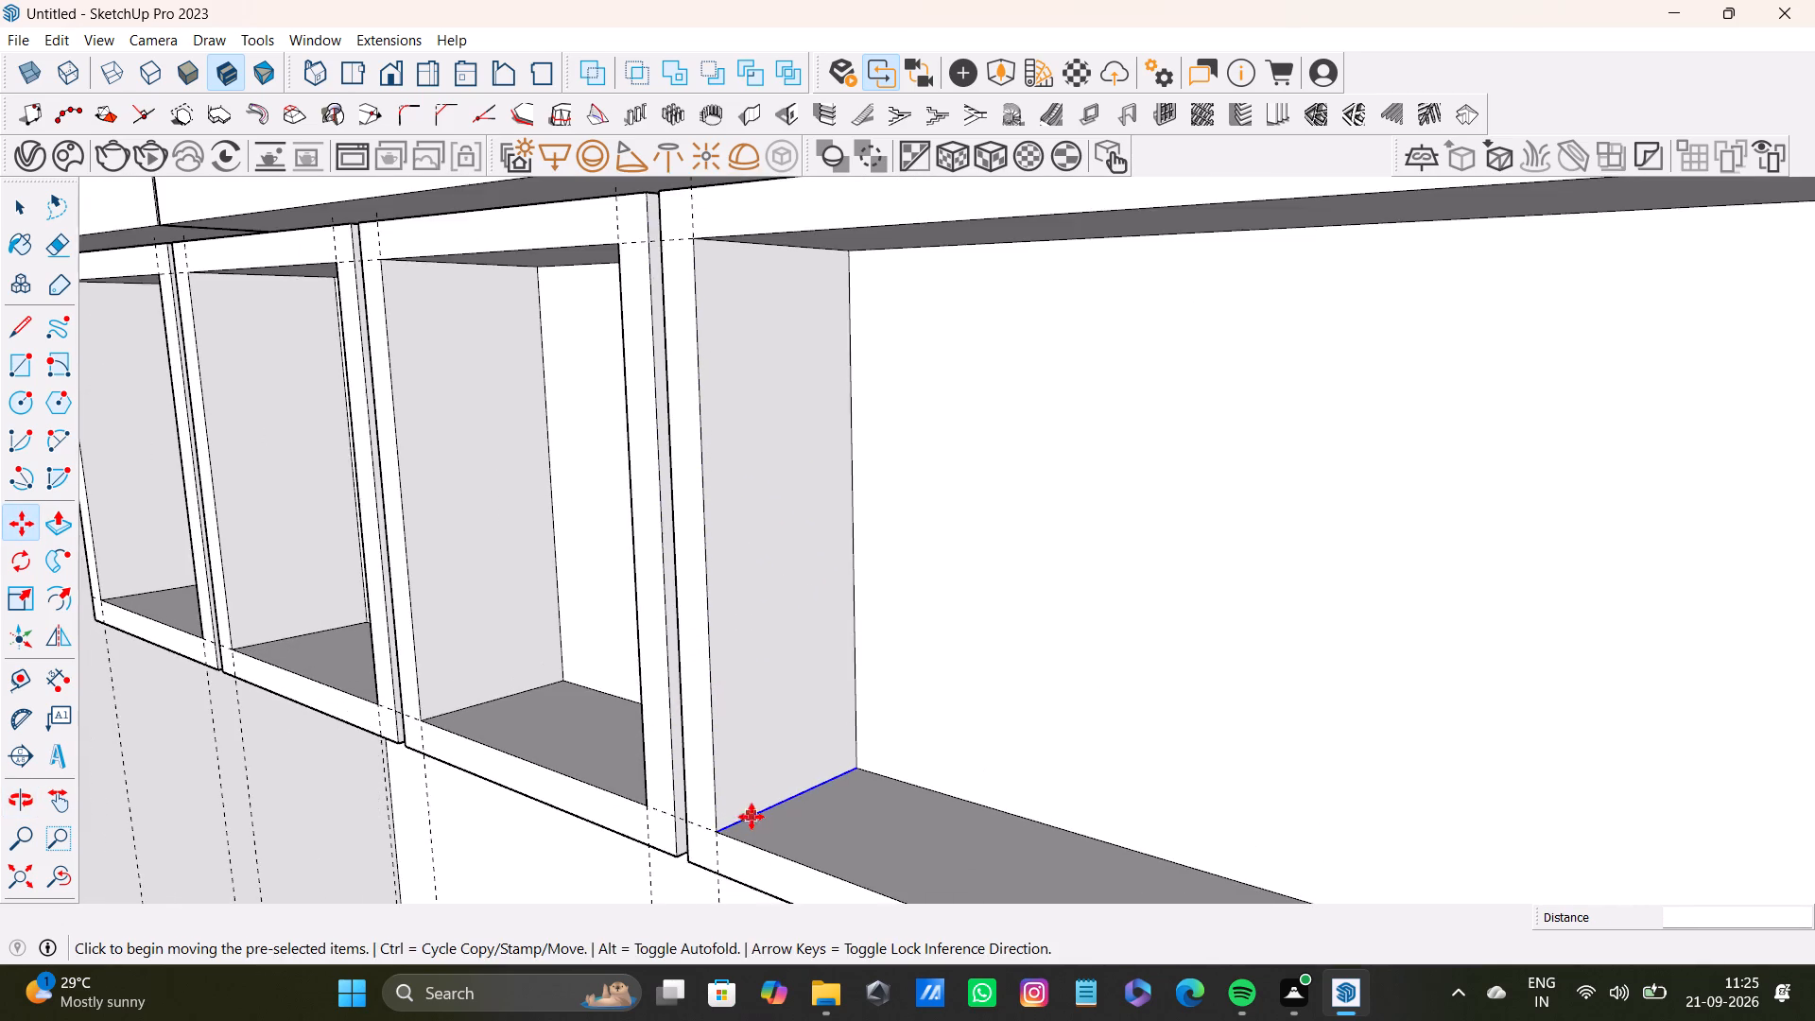
middle_click_drag(752, 817, 807, 797)
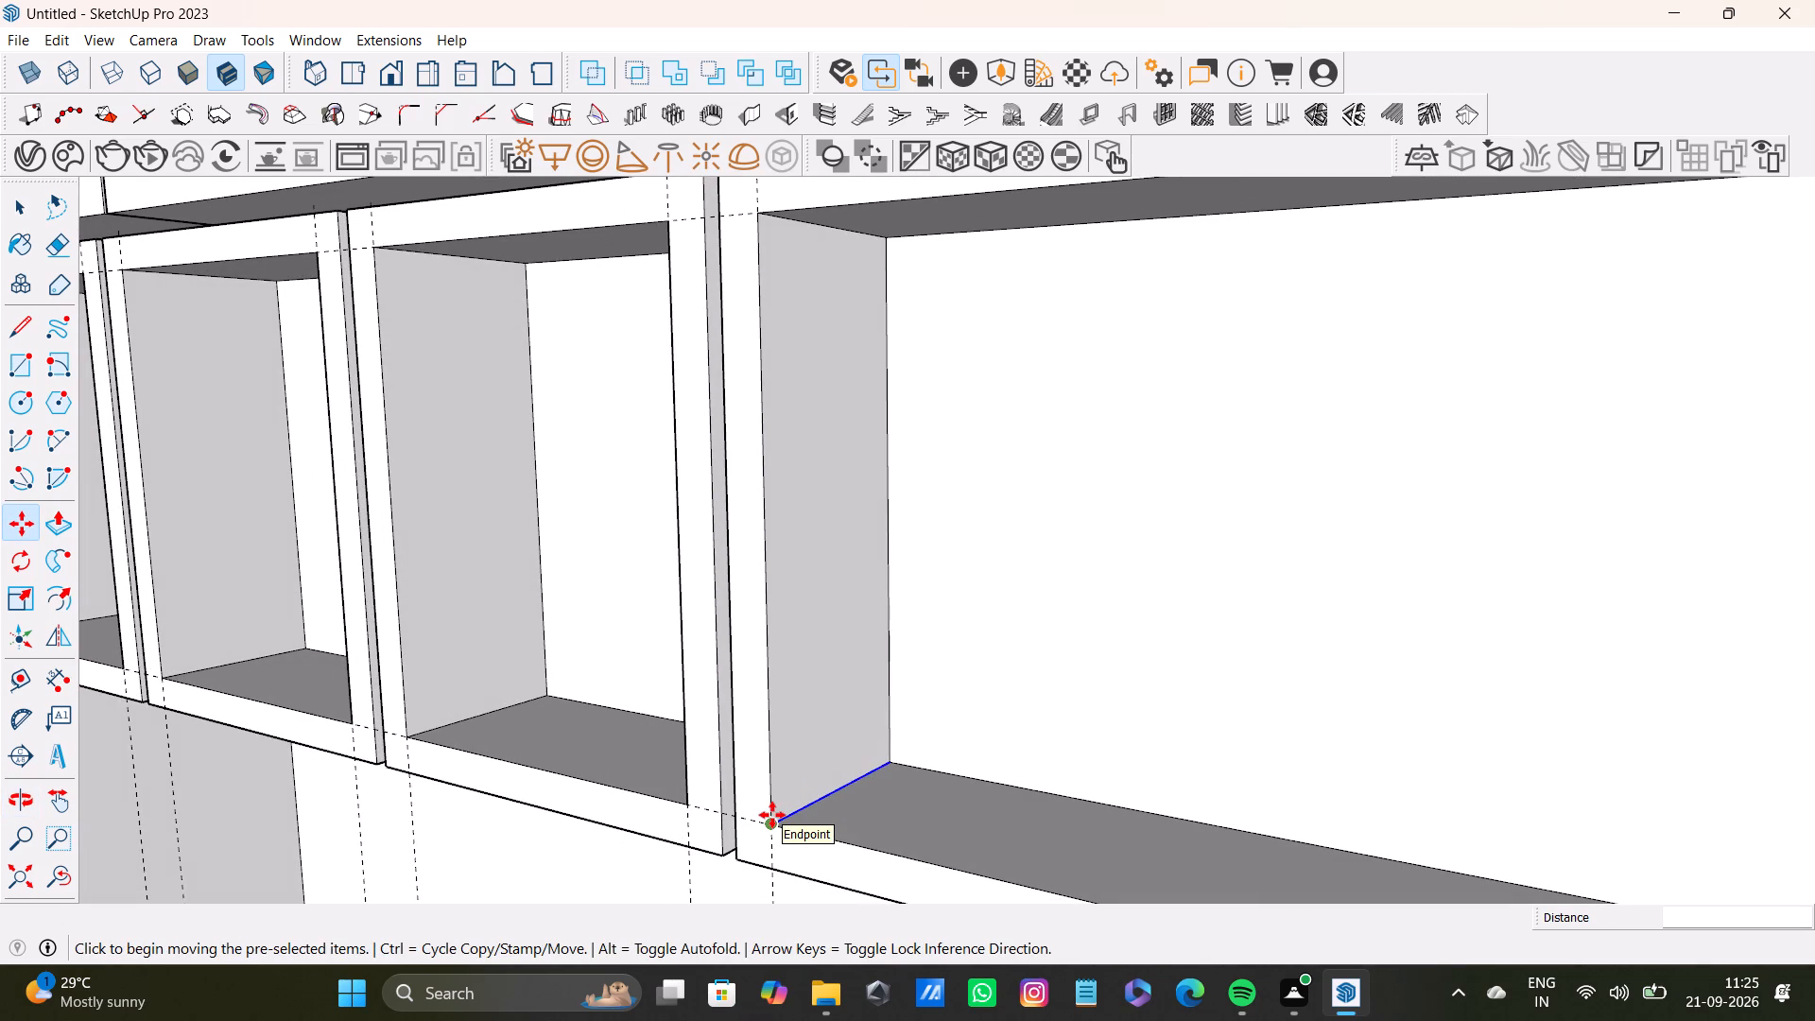
type("/2")
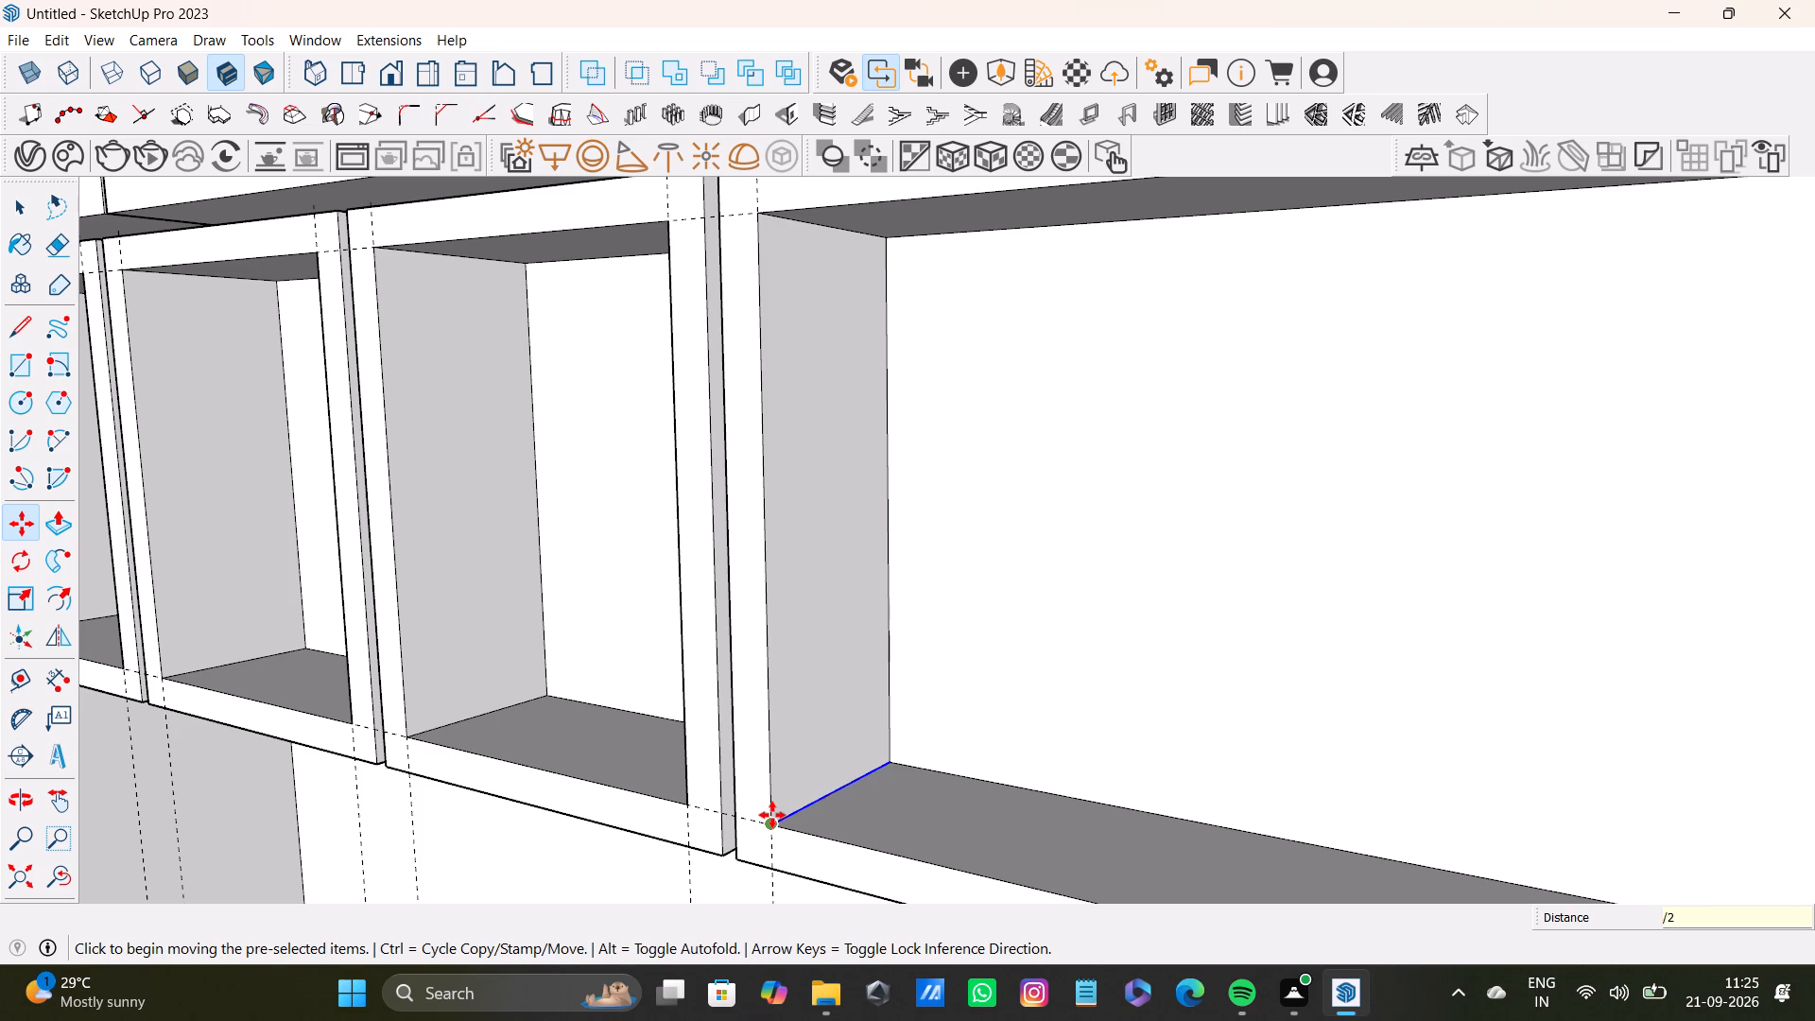
key("Return")
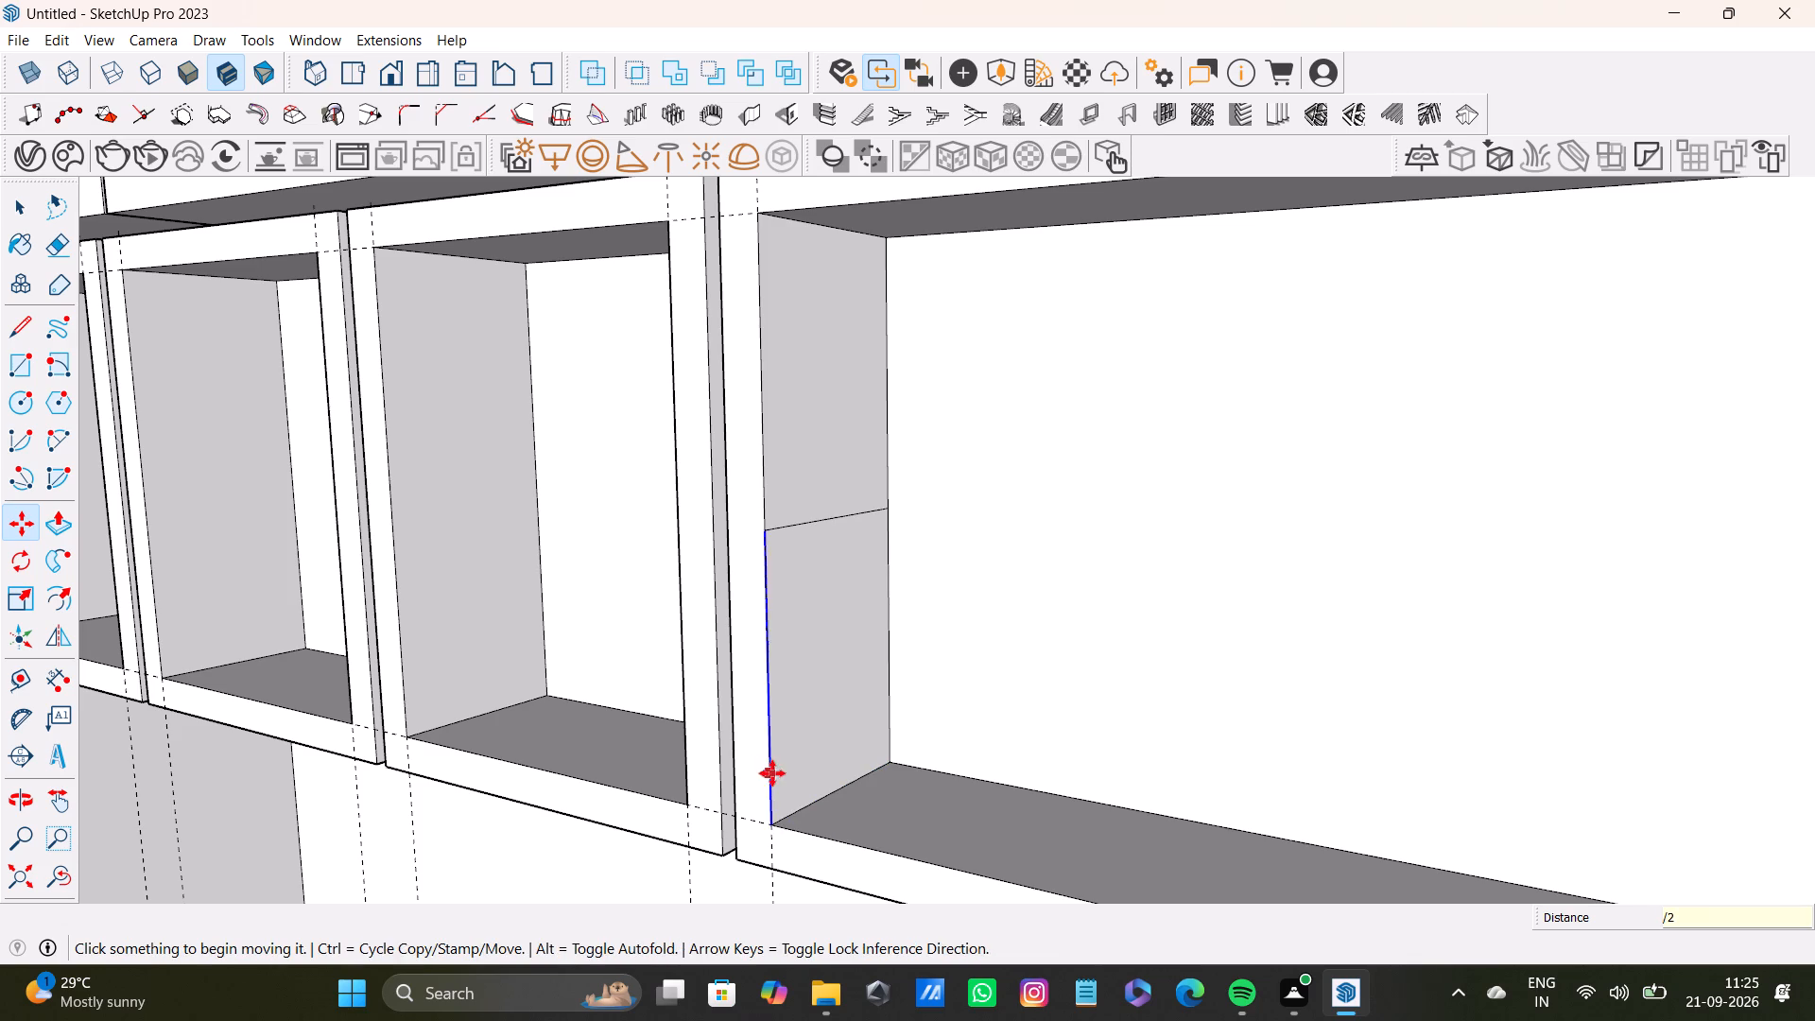
Copy the mid-height line about 5/16" downward to outline a thin shelf strip on the wide niche's side face.
scroll(784, 526, "up", 7)
key("space")
left_click(753, 515)
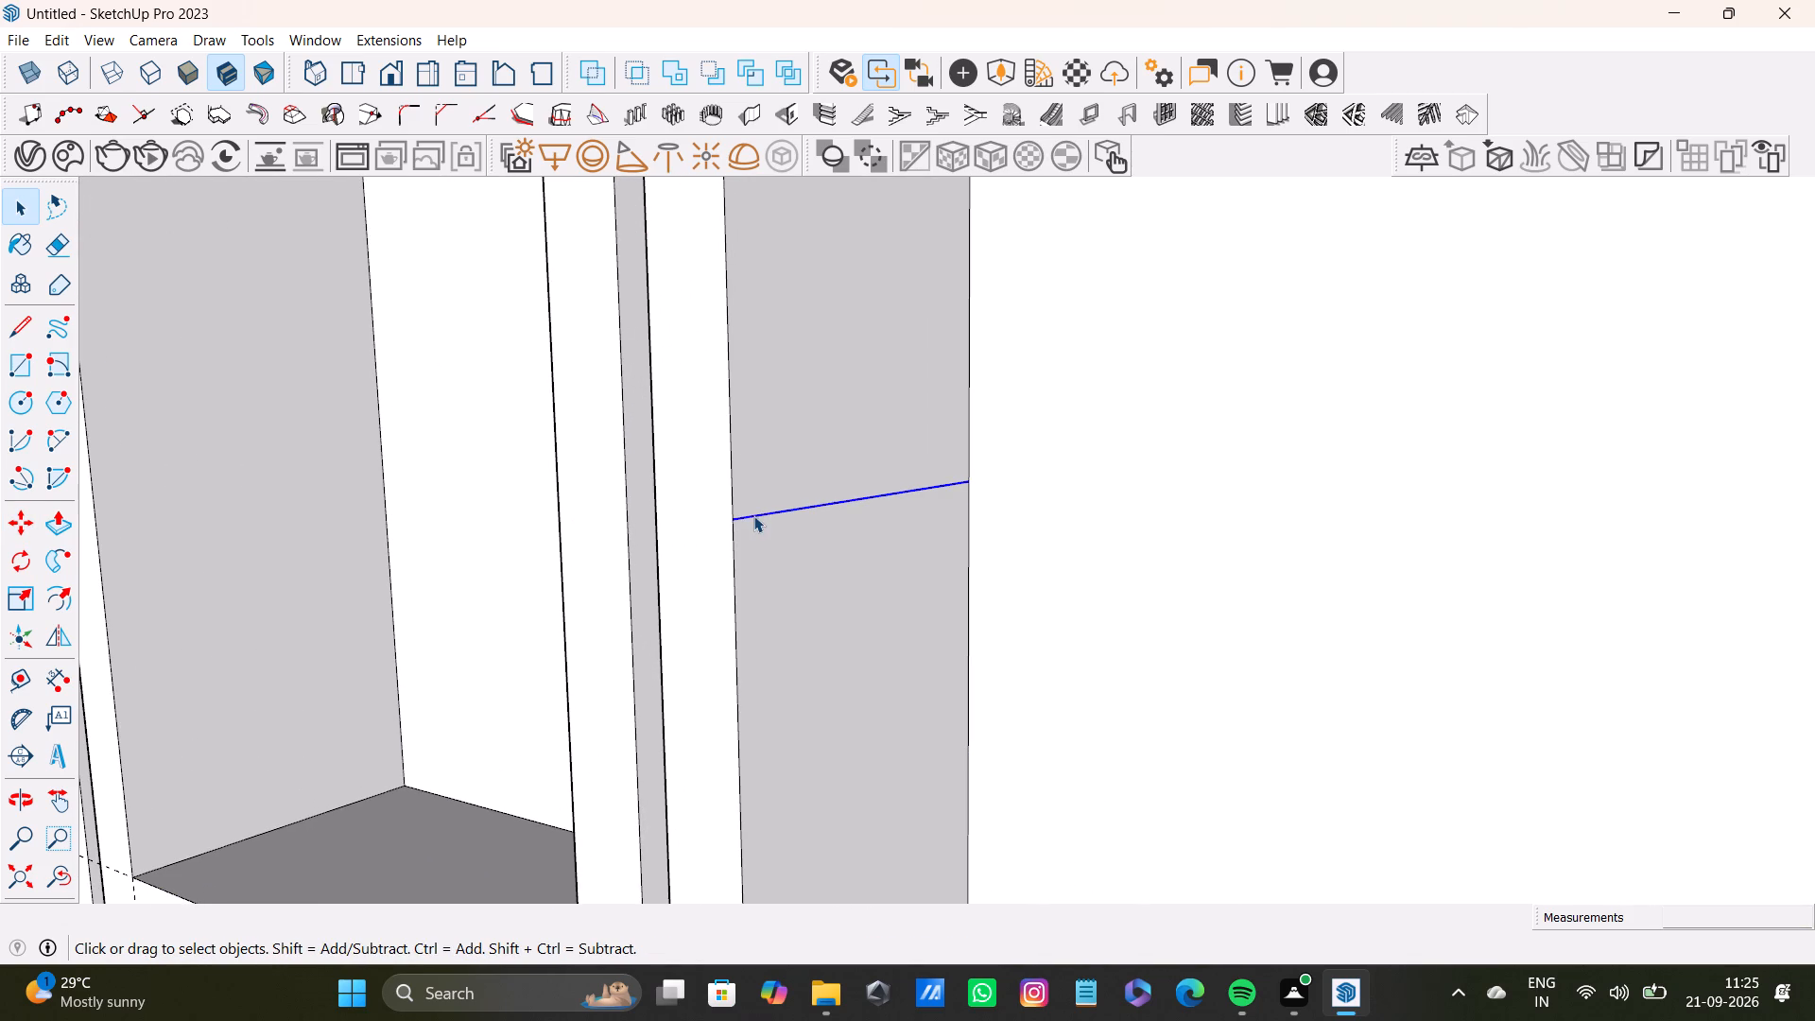
type("m")
key("space")
key("m")
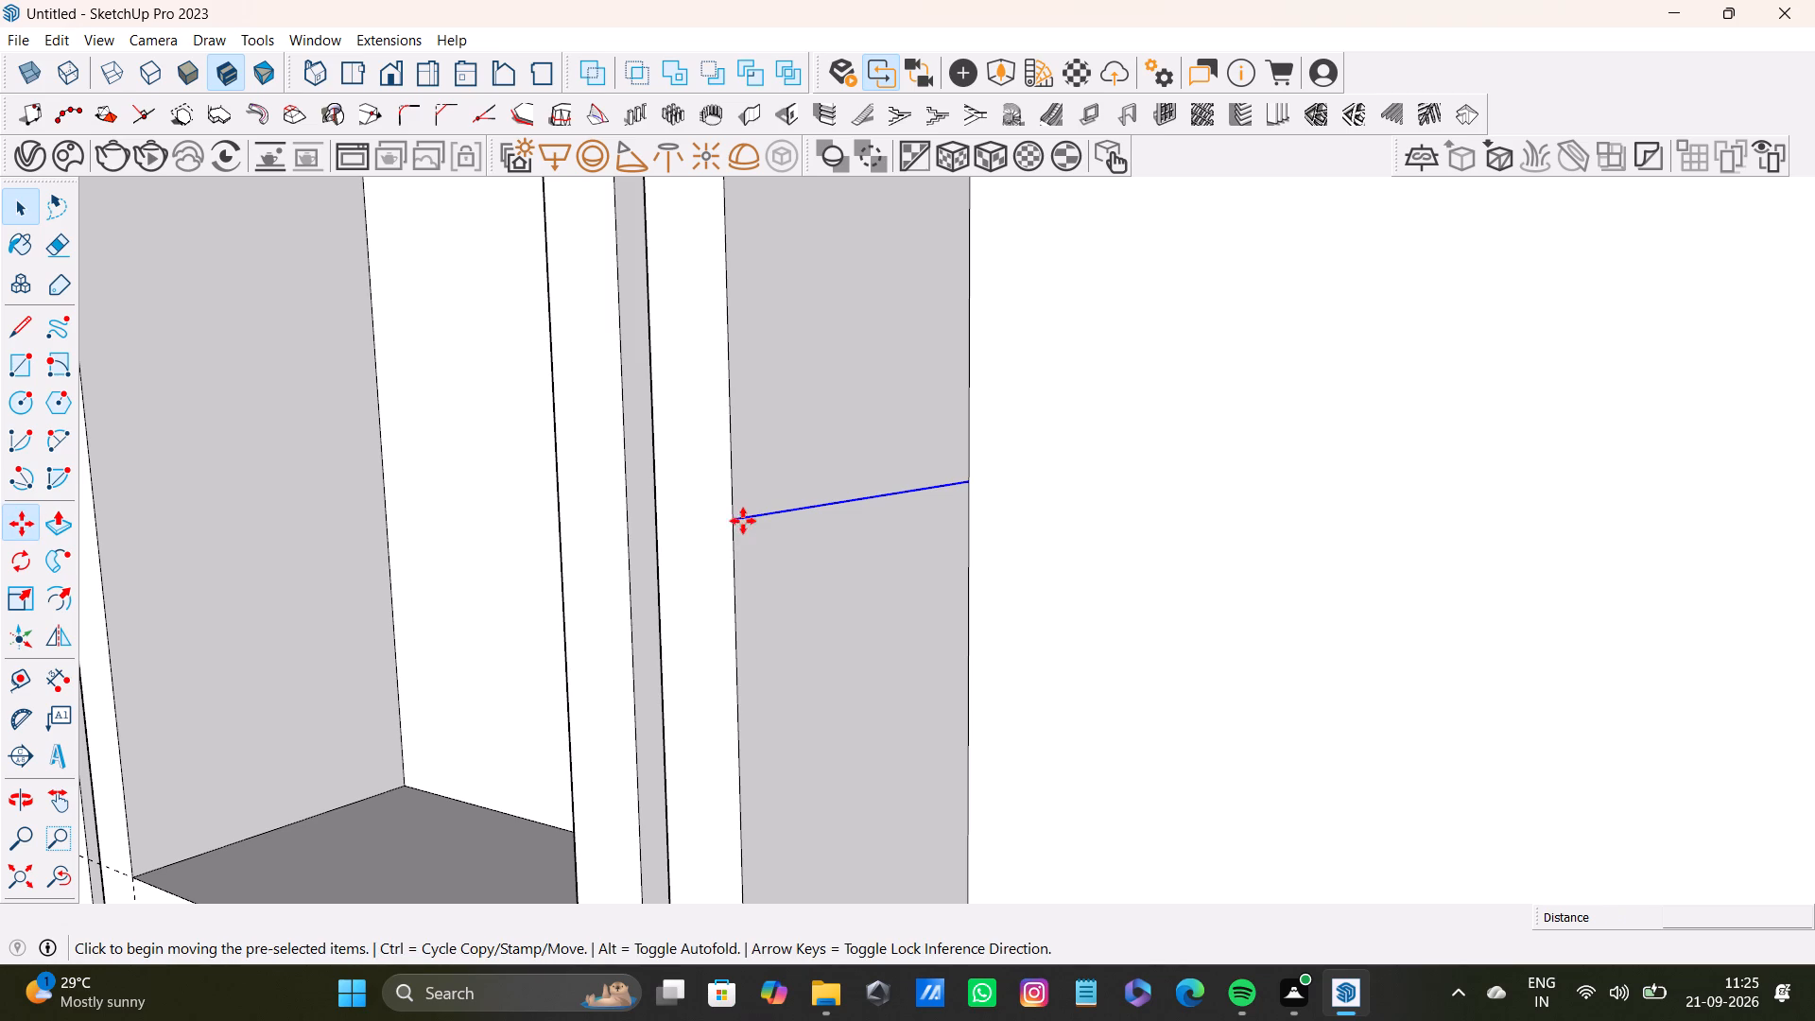
left_click(738, 526)
left_click(741, 549)
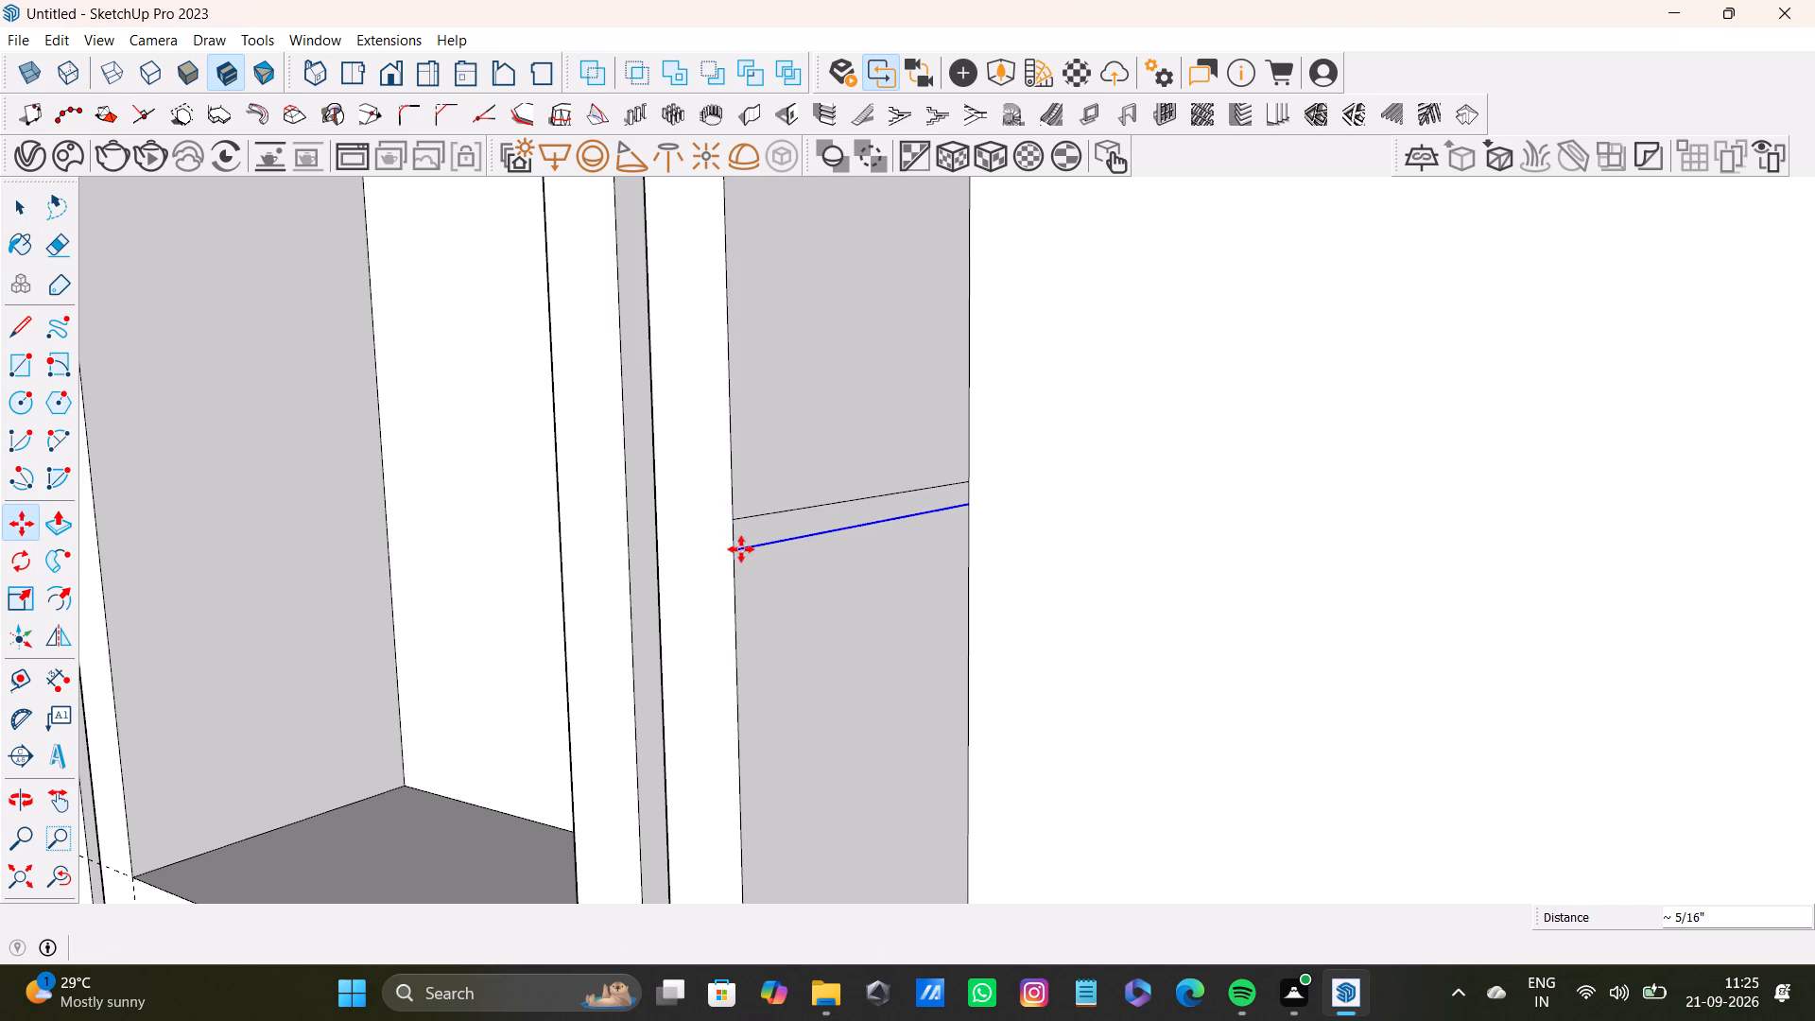
Pull the thin strip about 2' 11 7/8" across the wide middle niche to its opposite side, forming a shelf.
scroll(772, 557, "up", 2)
middle_click_drag(776, 565, 715, 589)
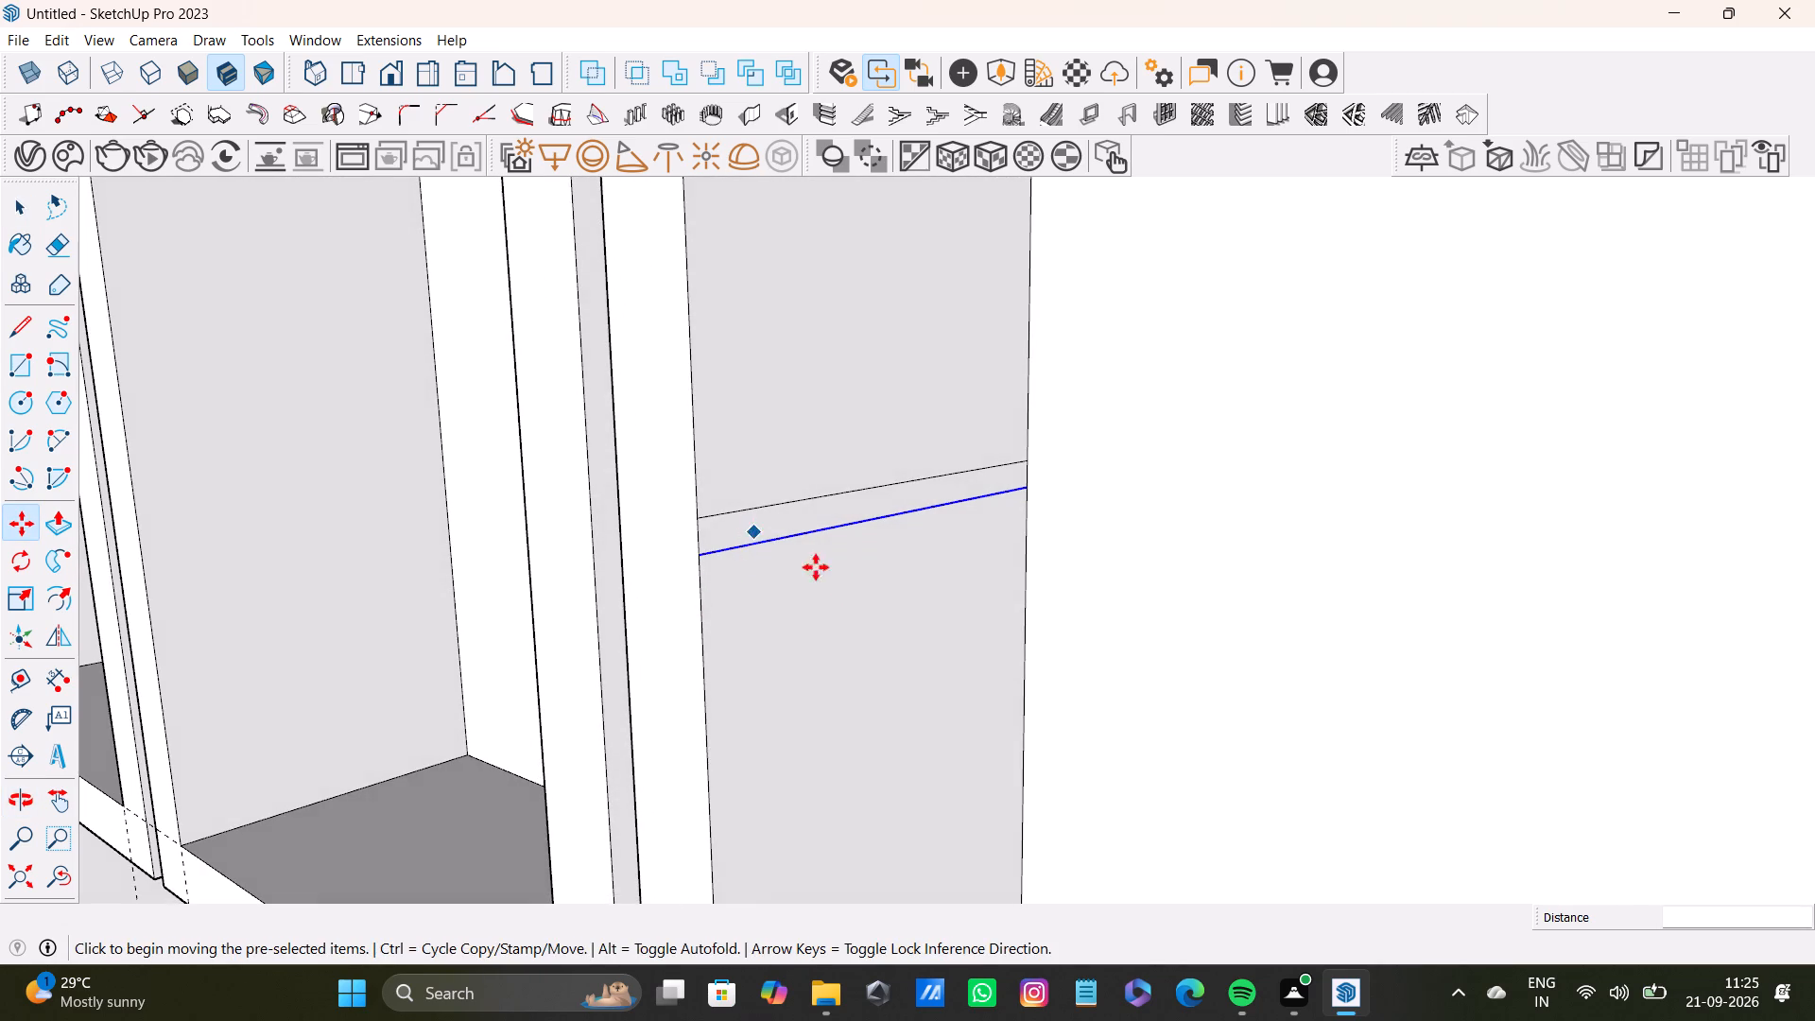
middle_click_drag(889, 614, 867, 645)
key("space")
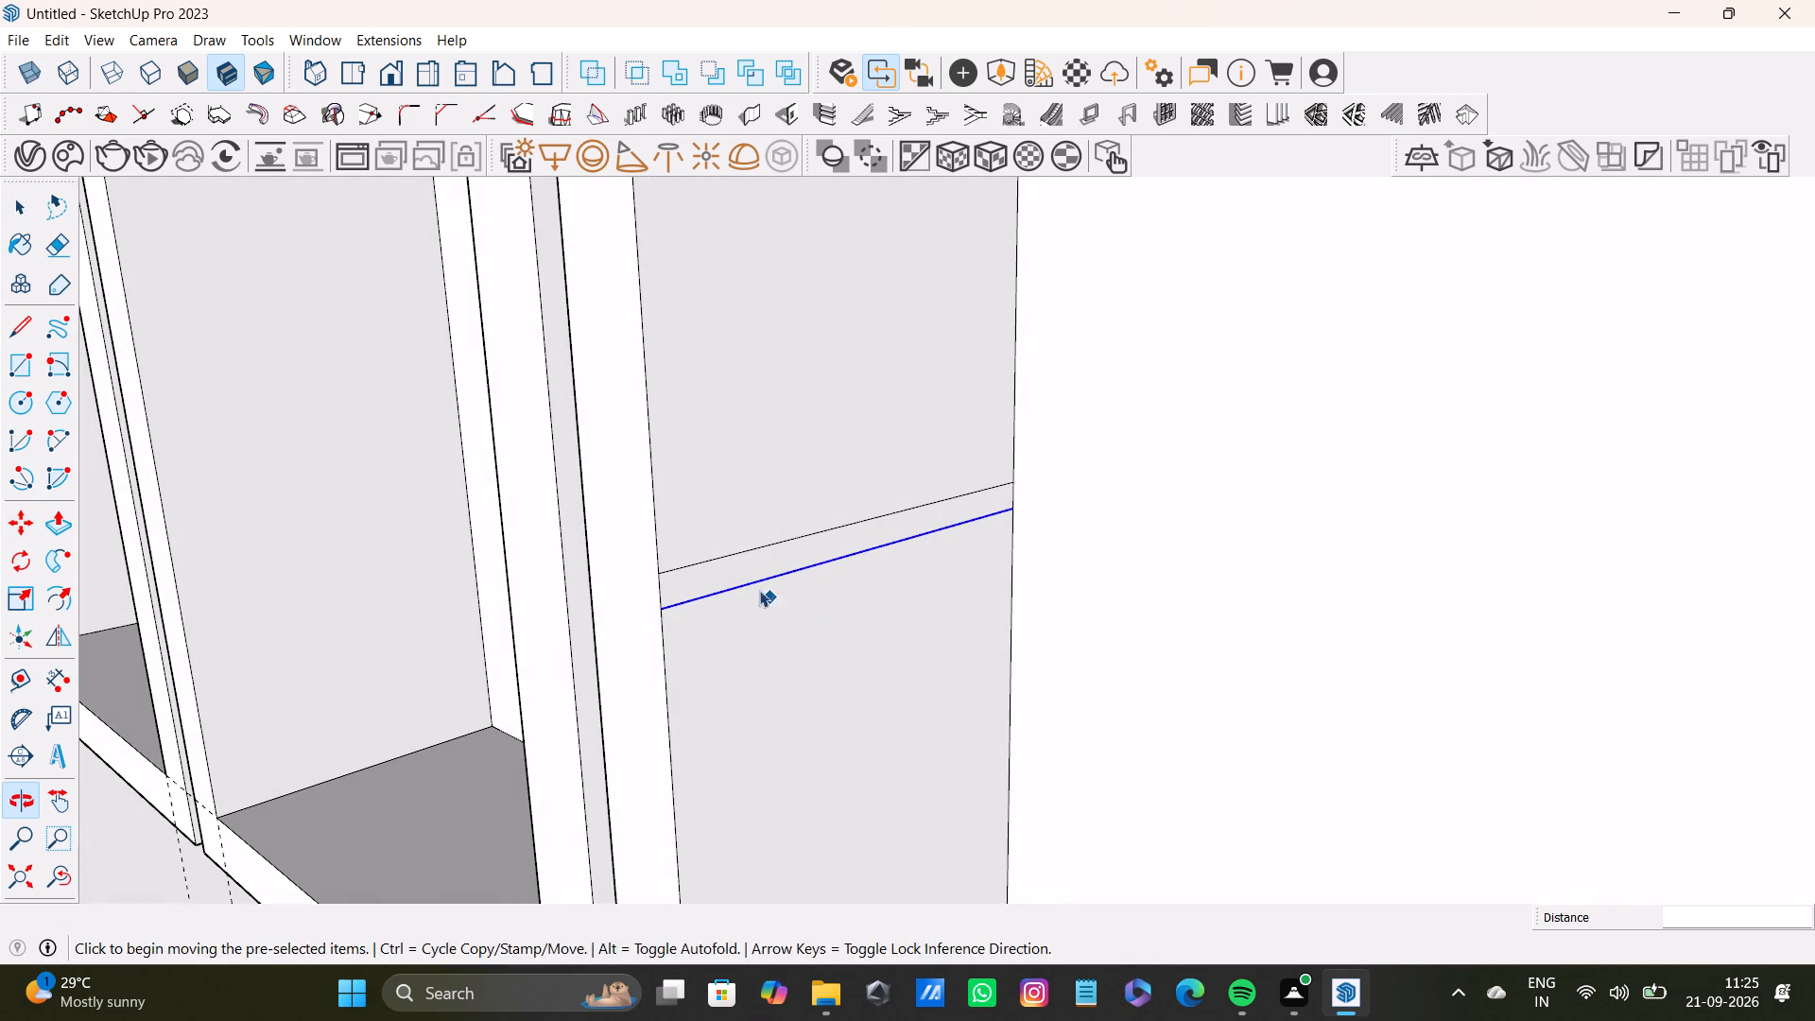
left_click(717, 580)
key("p")
left_click_drag(717, 580, 721, 591)
scroll(1088, 740, "down", 3)
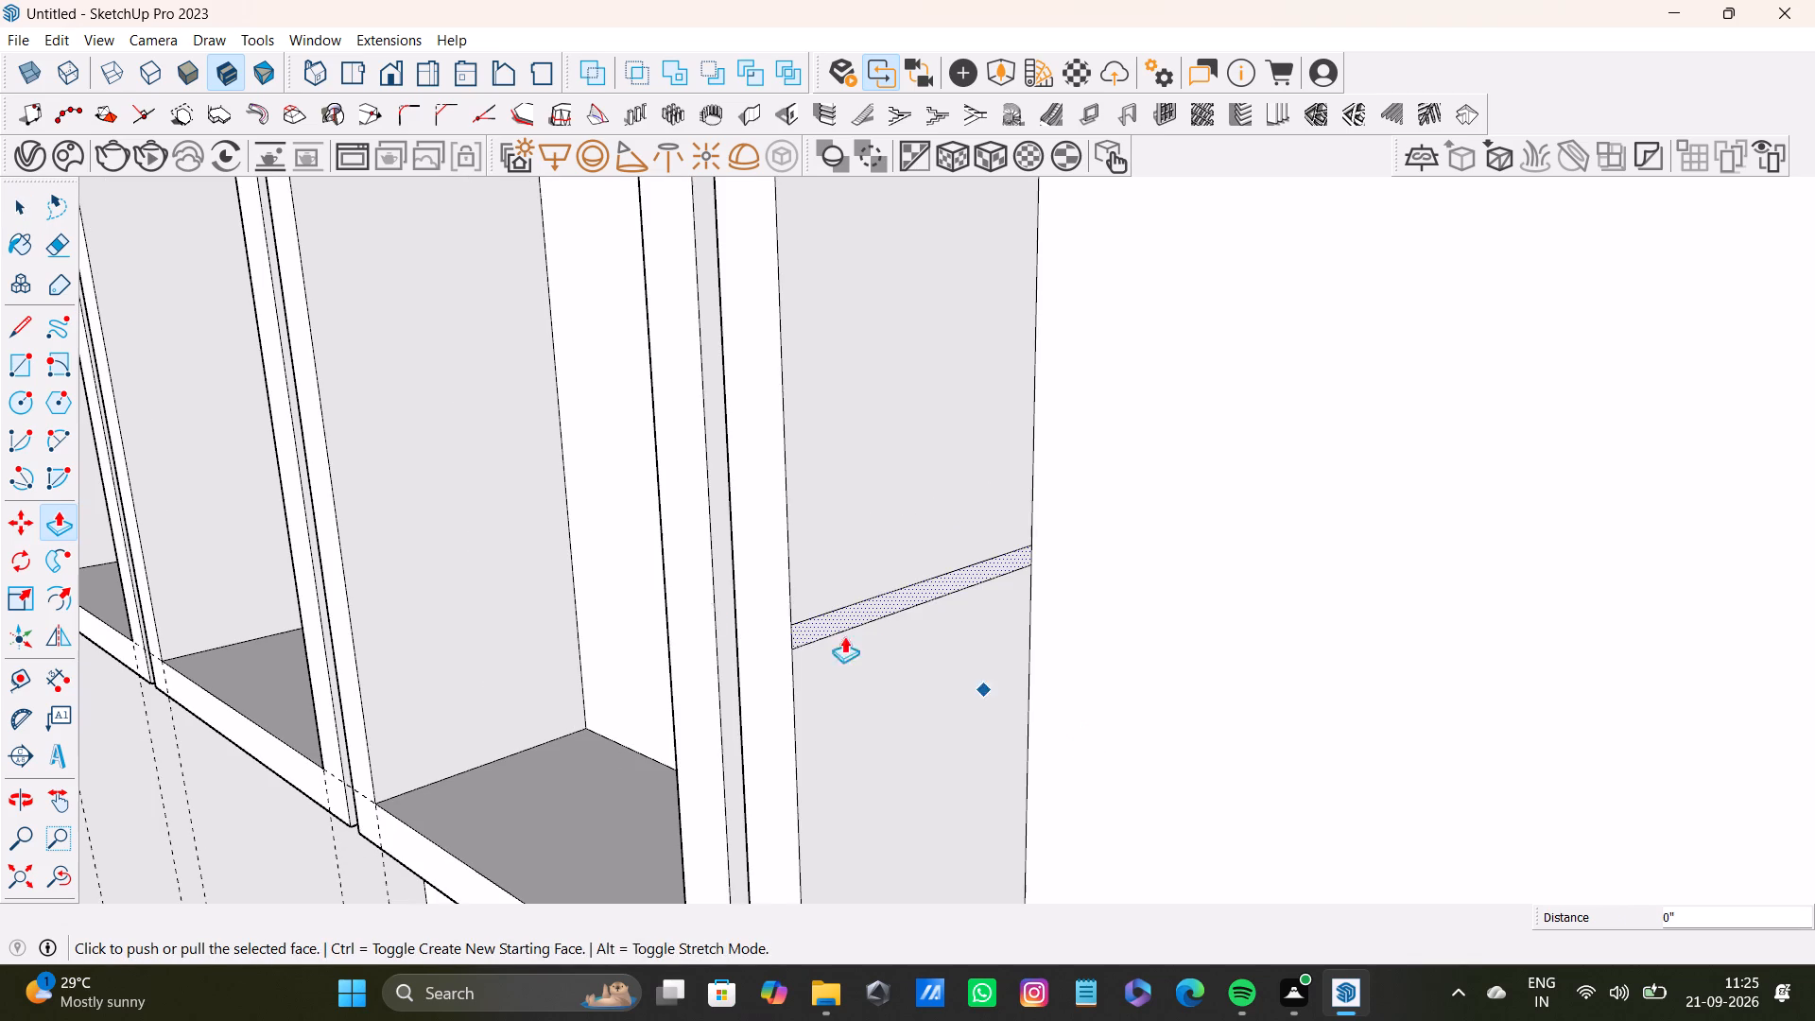
left_click_drag(807, 622, 1070, 663)
scroll(1080, 684, "down", 9)
middle_click_drag(1111, 715, 750, 685, "shift")
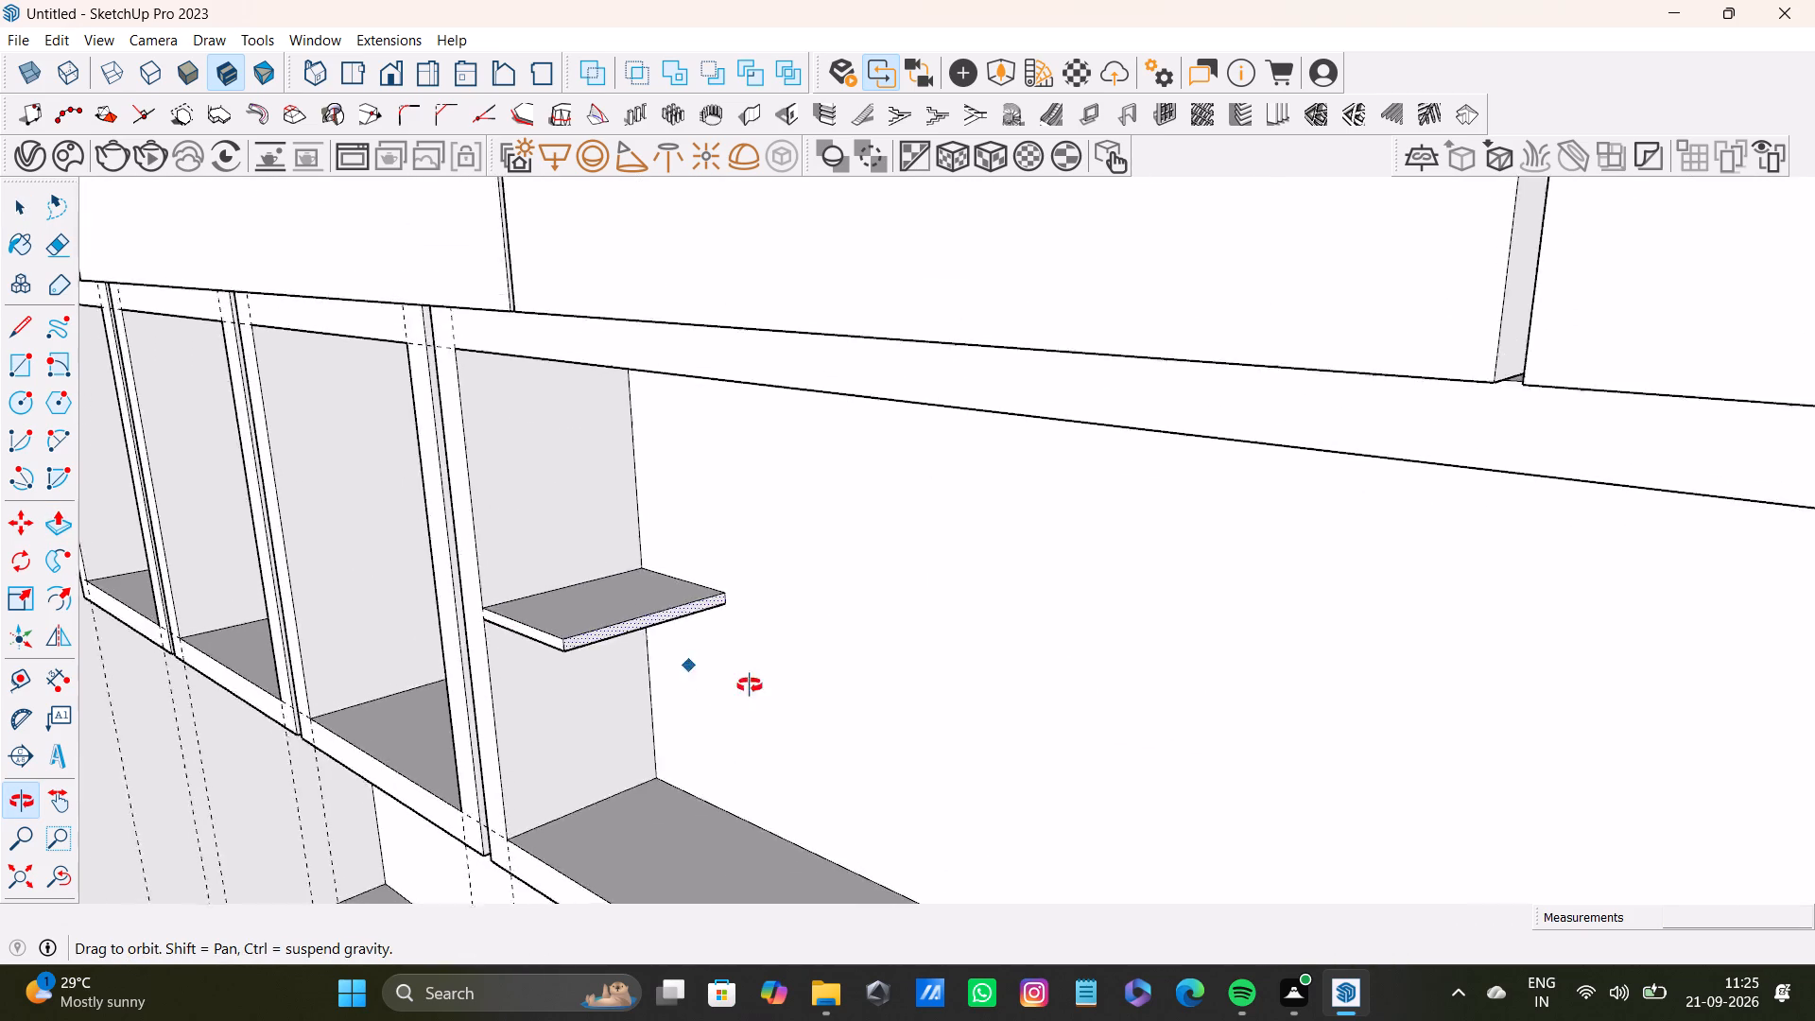
middle_click_drag(750, 685, 501, 602, "shift")
left_click_drag(518, 608, 1752, 562)
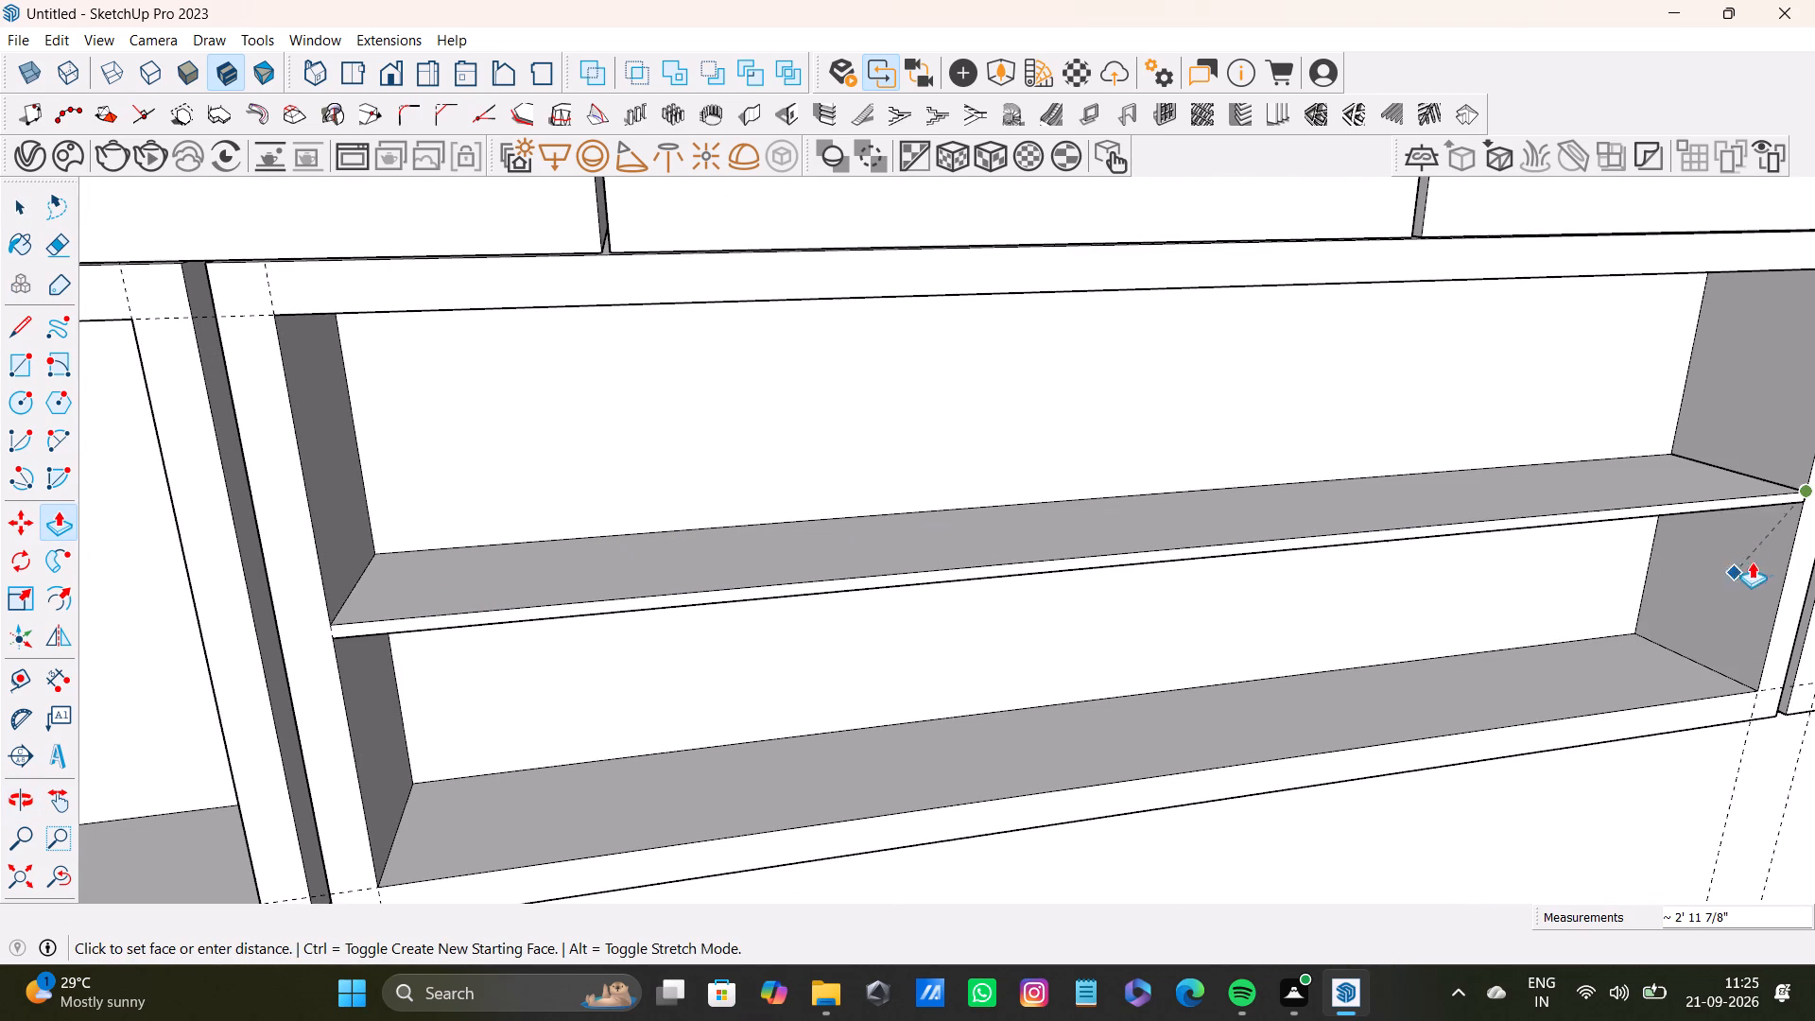
left_click_drag(1752, 562, 1779, 540)
Thicken the wide niche's shelf by pulling its underside down 7/16".
scroll(1509, 562, "down", 3)
middle_click_drag(1473, 576, 1324, 331)
scroll(648, 509, "up", 5)
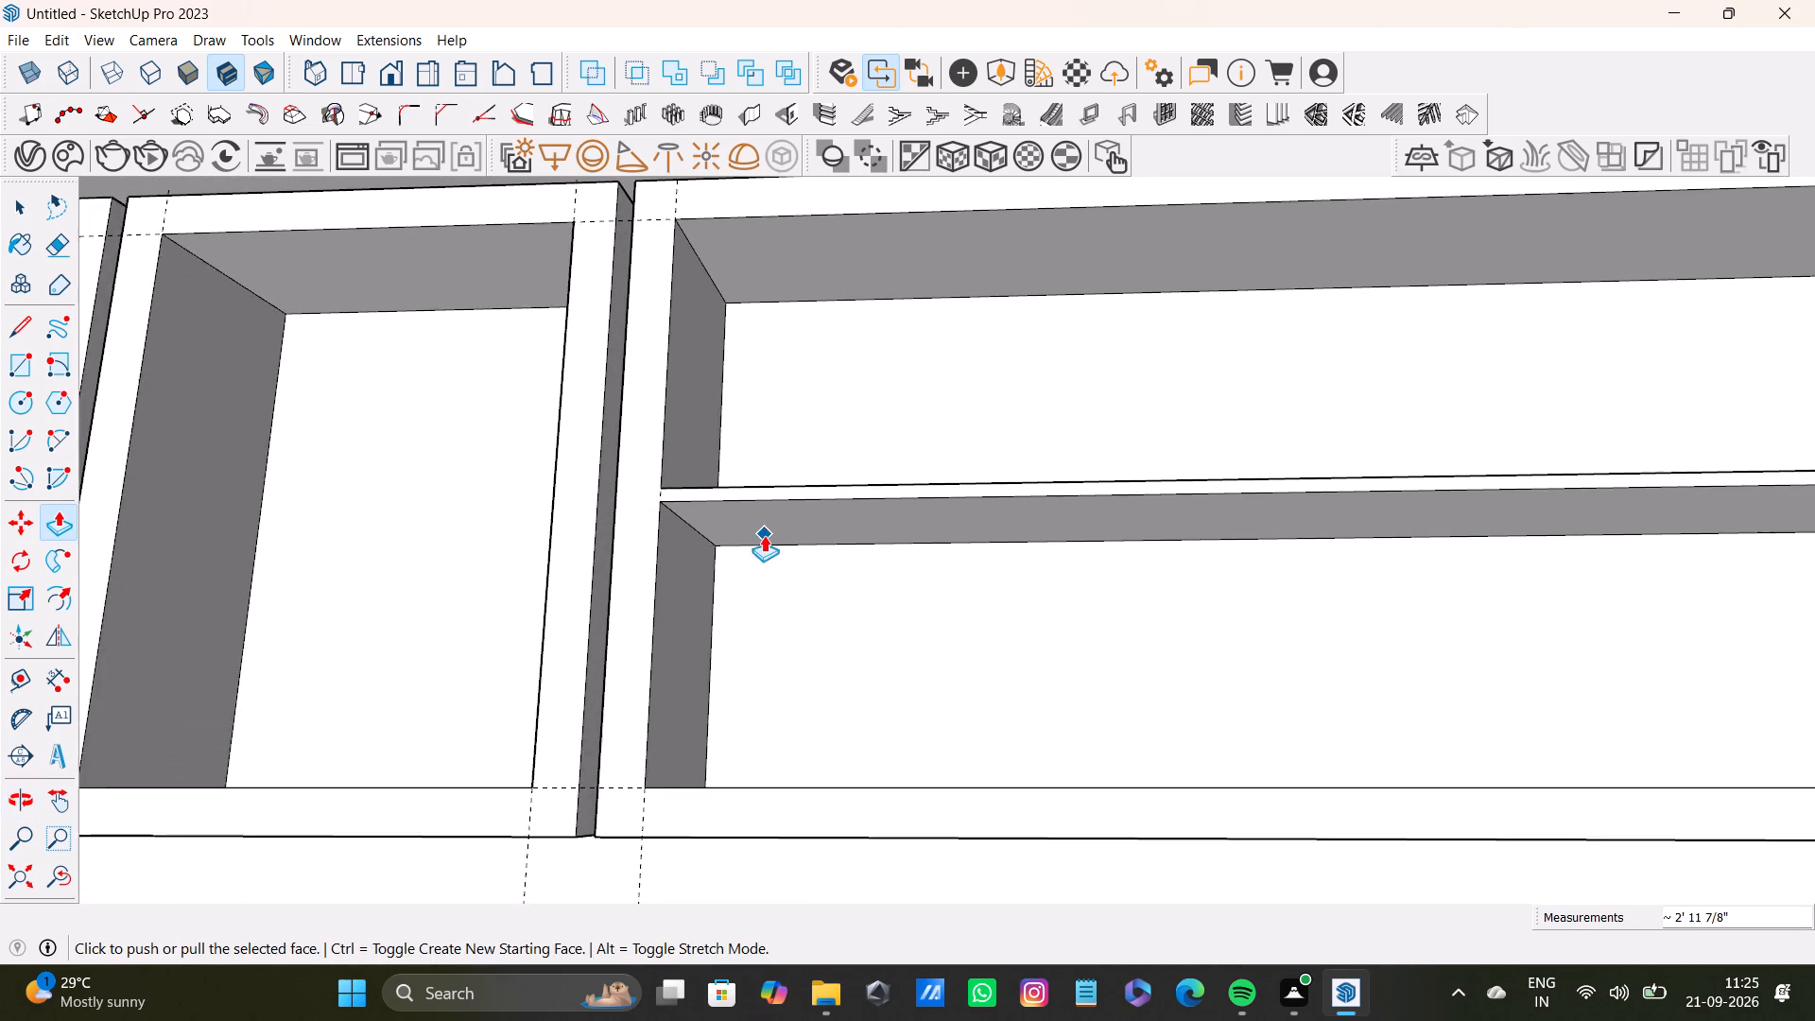
scroll(764, 535, "up", 2)
key("space")
left_click(772, 529)
key("p")
left_click_drag(787, 522, 788, 538)
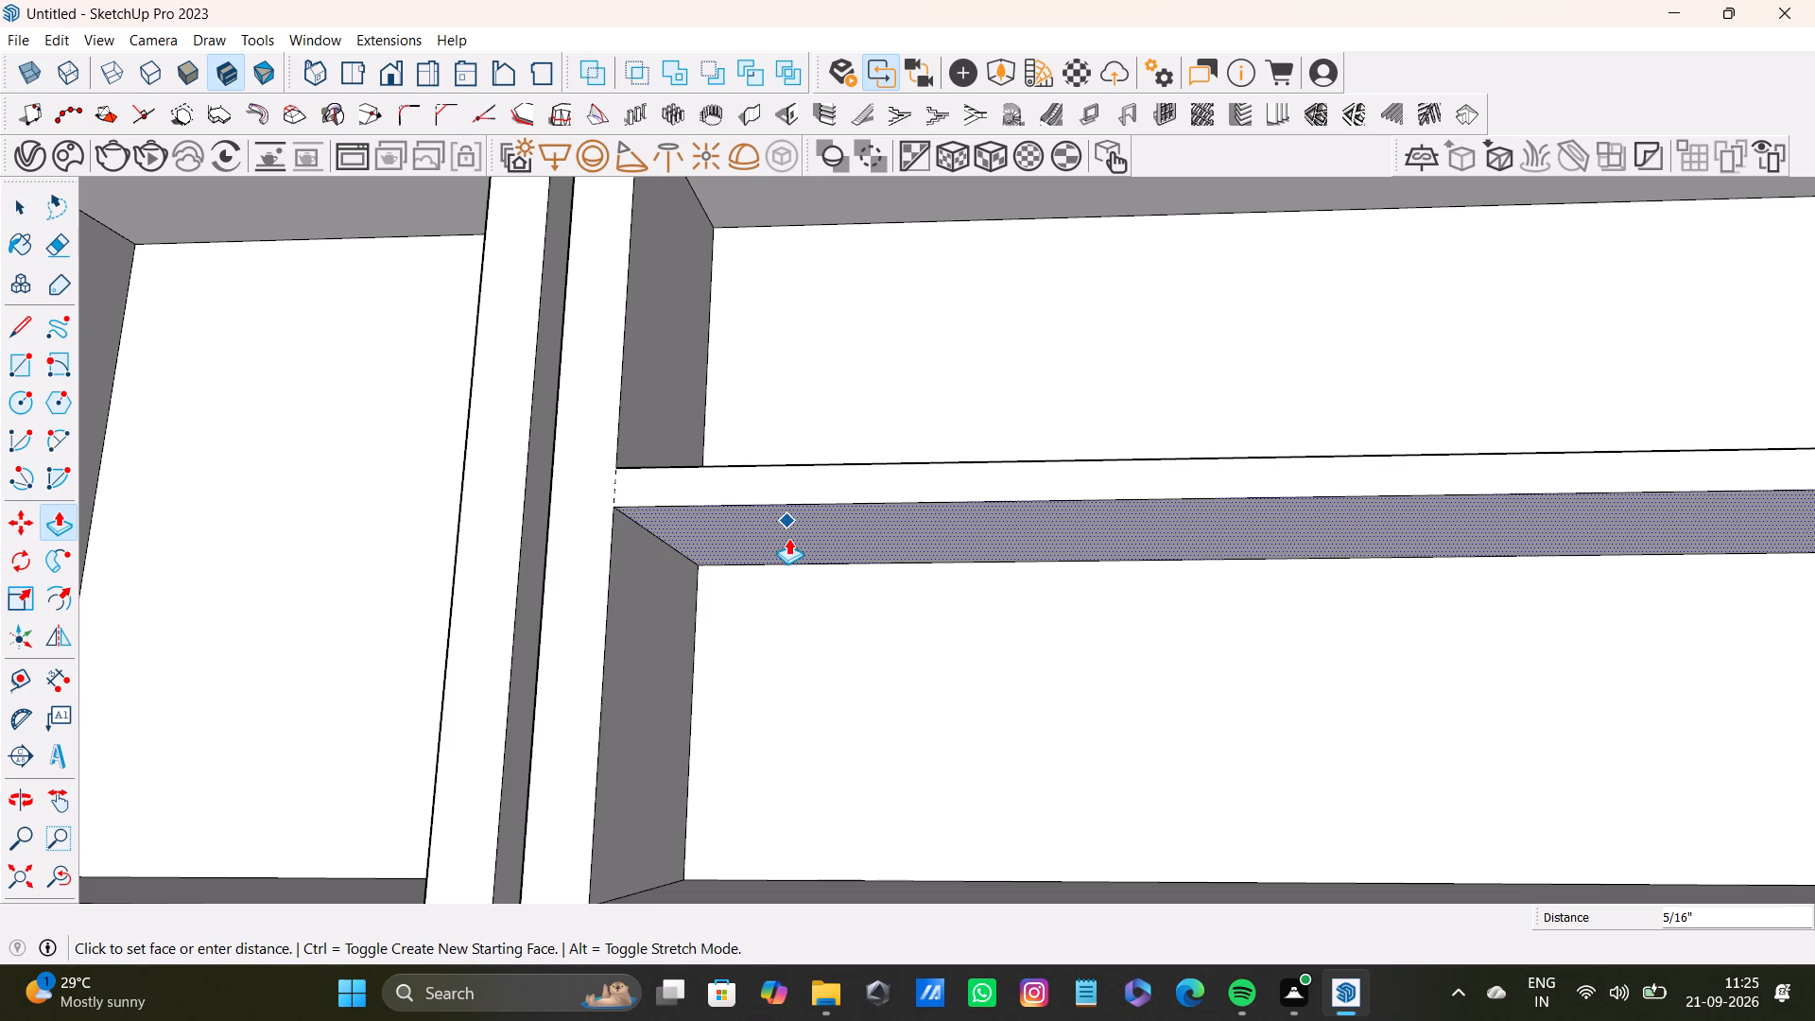
left_click_drag(788, 538, 789, 545)
scroll(788, 548, "down", 4)
middle_click_drag(883, 572, 926, 787)
scroll(795, 601, "up", 2)
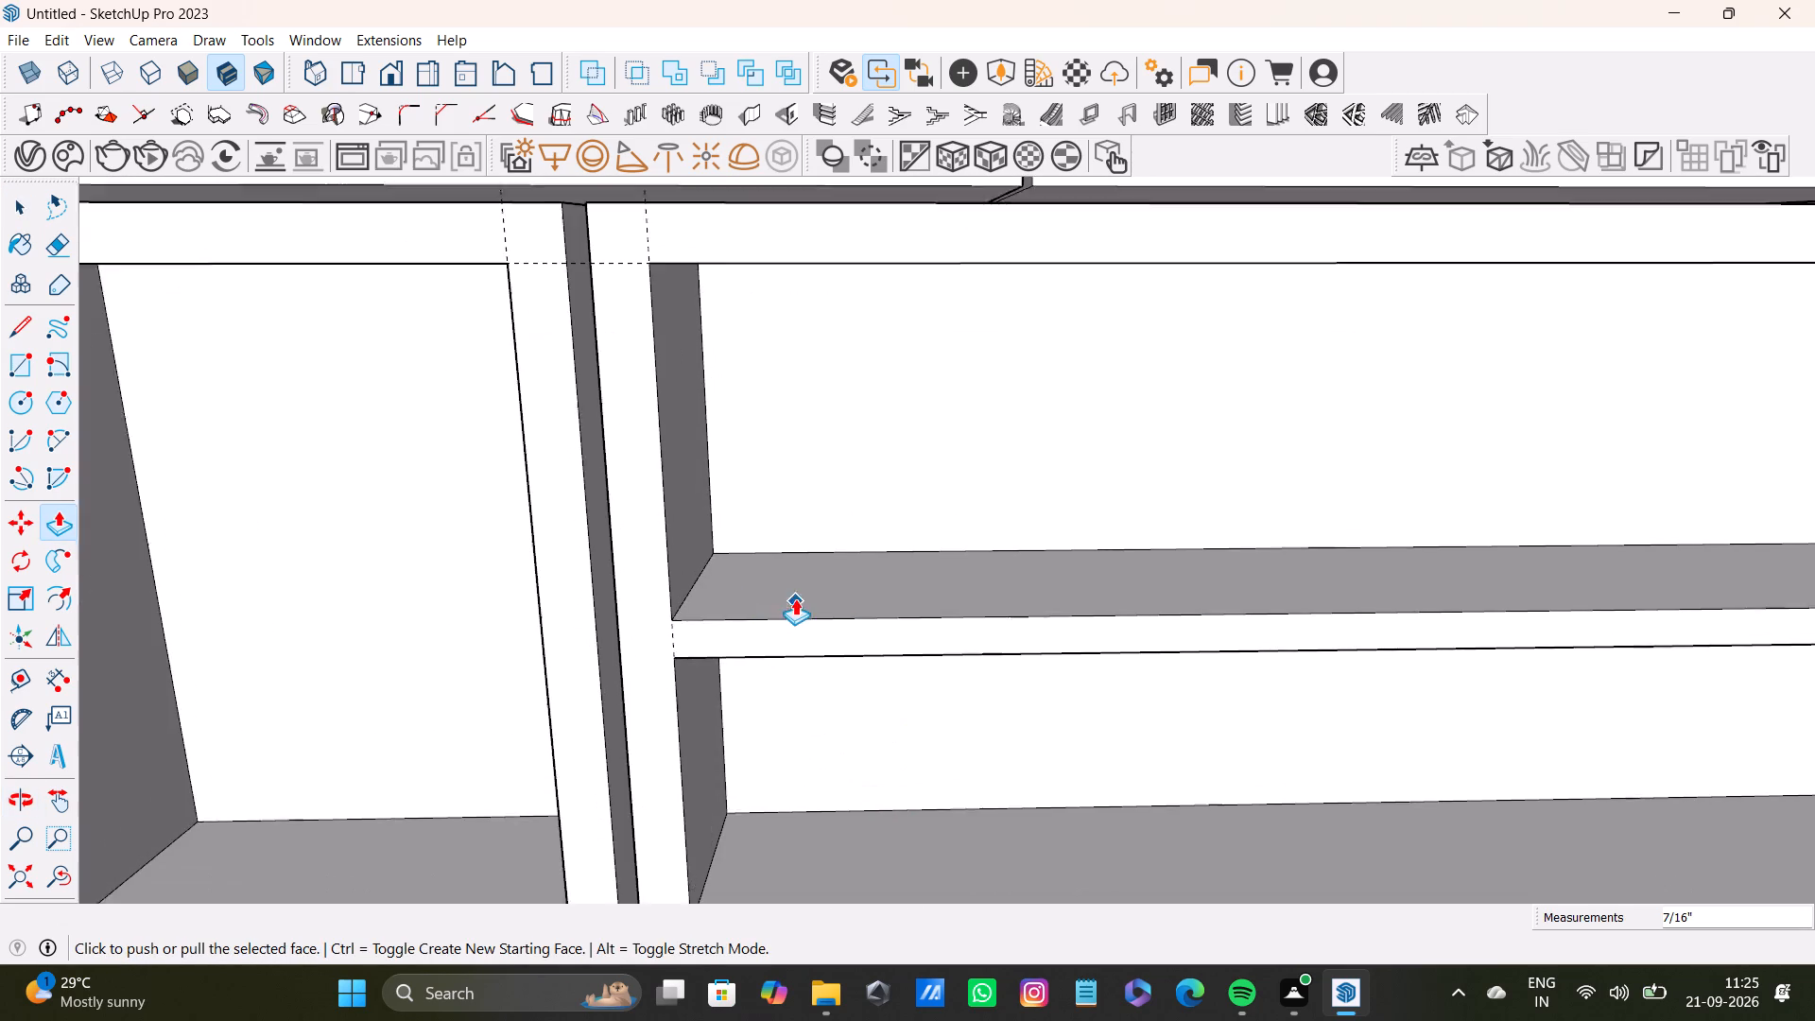
scroll(795, 598, "up", 1)
key("space")
Examine the wide niche's shelf and the neighbouring lower-row niches from several angles.
scroll(800, 599, "down", 13)
middle_click_drag(1107, 638, 947, 642, "shift")
scroll(1204, 642, "up", 2)
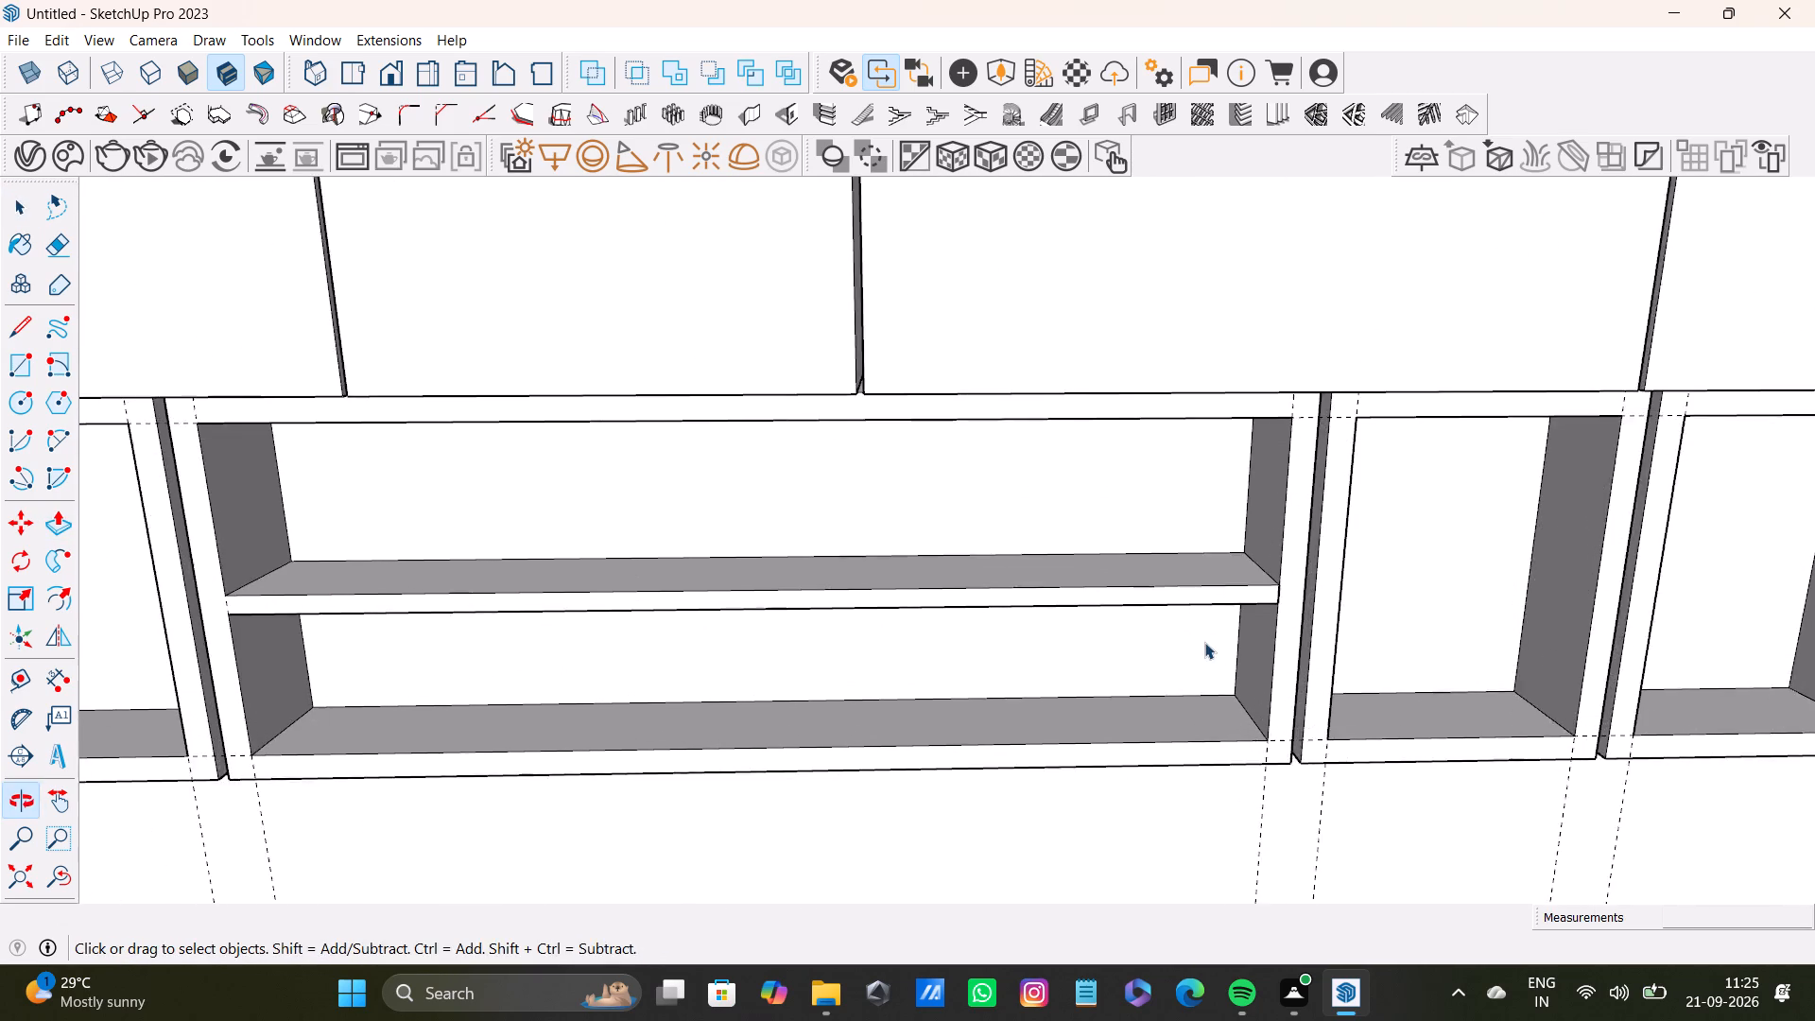
scroll(1204, 642, "up", 3)
middle_click_drag(1222, 640, 1493, 657)
scroll(923, 635, "down", 4)
middle_click_drag(906, 641, 1123, 633, "shift")
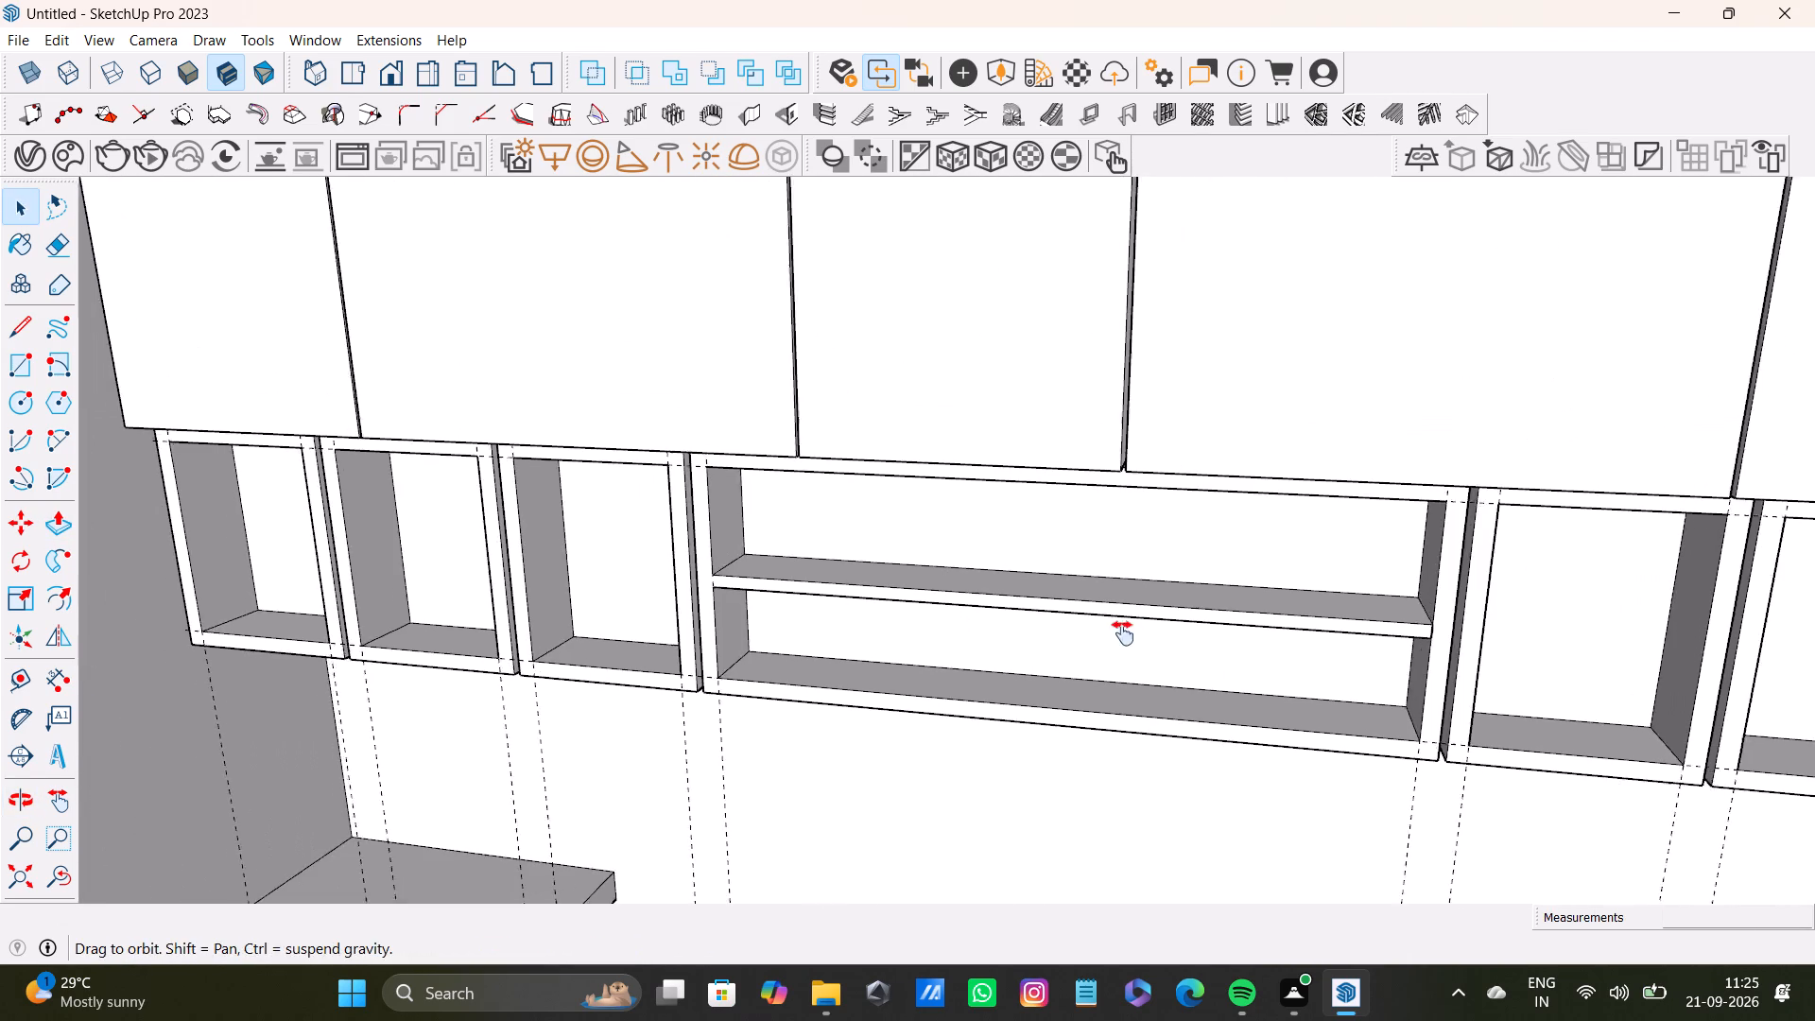
middle_click_drag(1123, 633, 1329, 633, "shift")
middle_click_drag(949, 571, 354, 493, "shift")
middle_click_drag(372, 498, 843, 565)
scroll(841, 567, "down", 2)
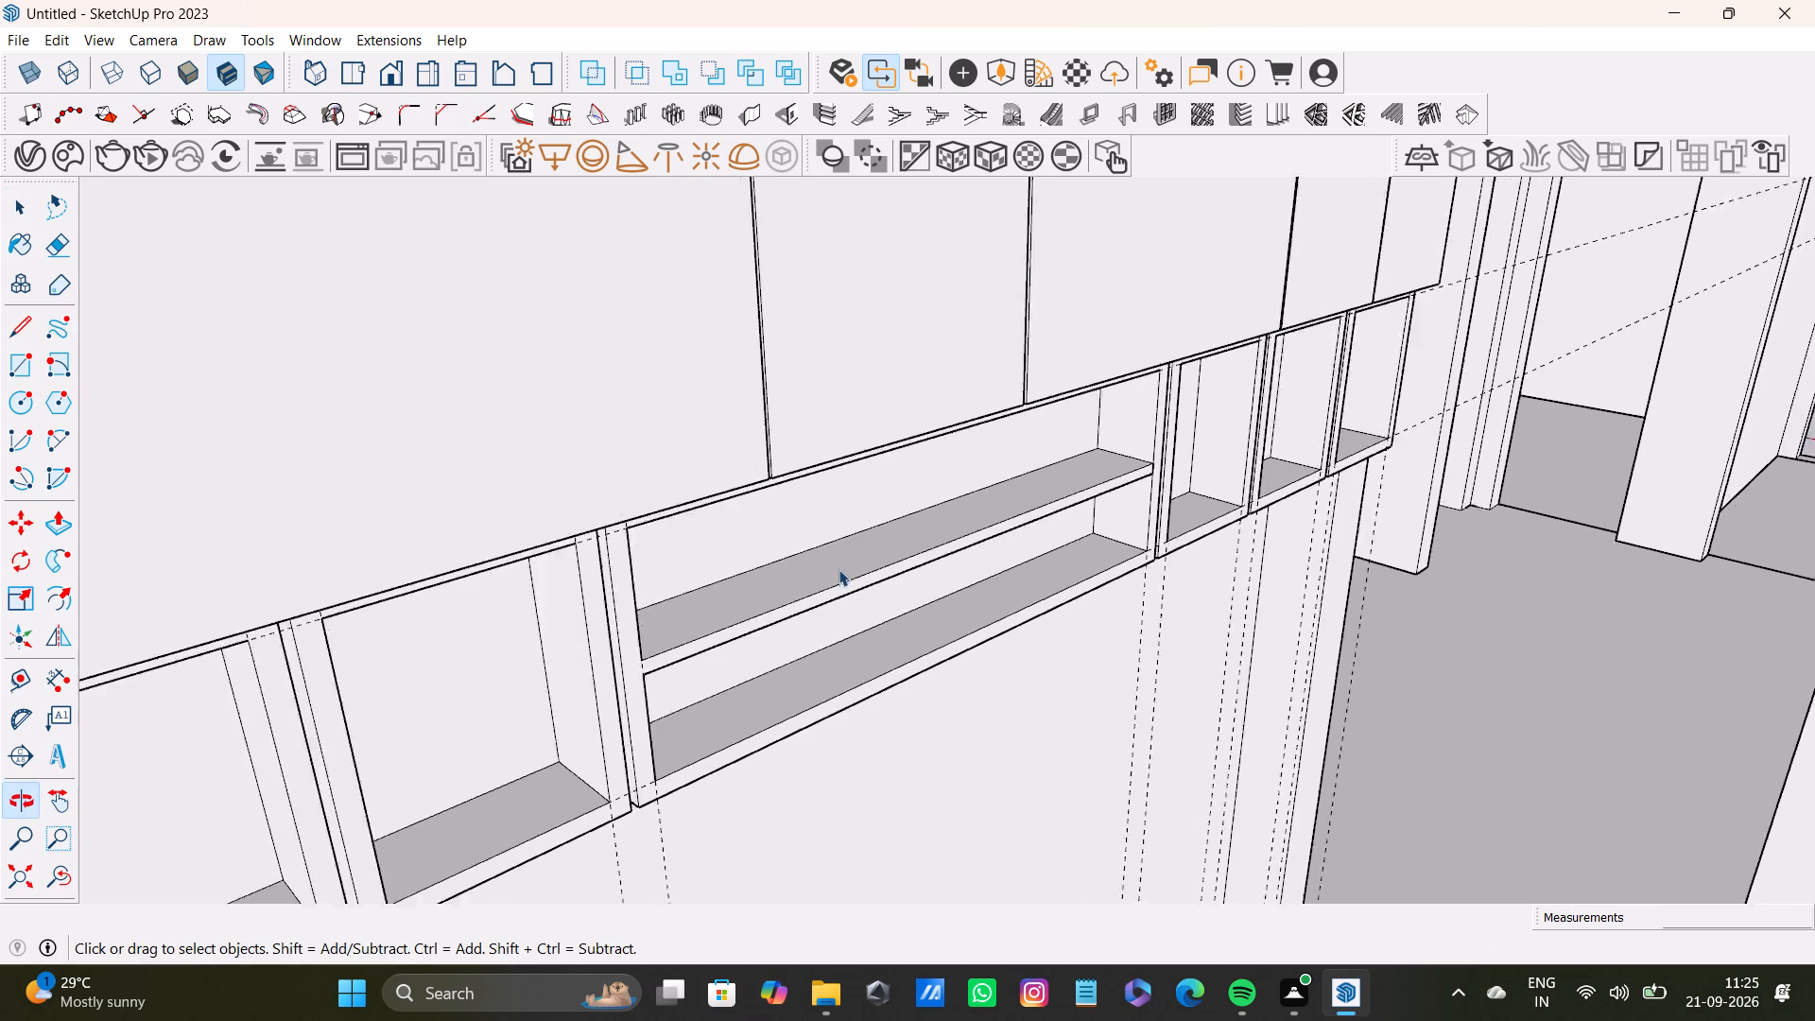
scroll(838, 569, "down", 2)
middle_click_drag(1051, 567, 662, 572)
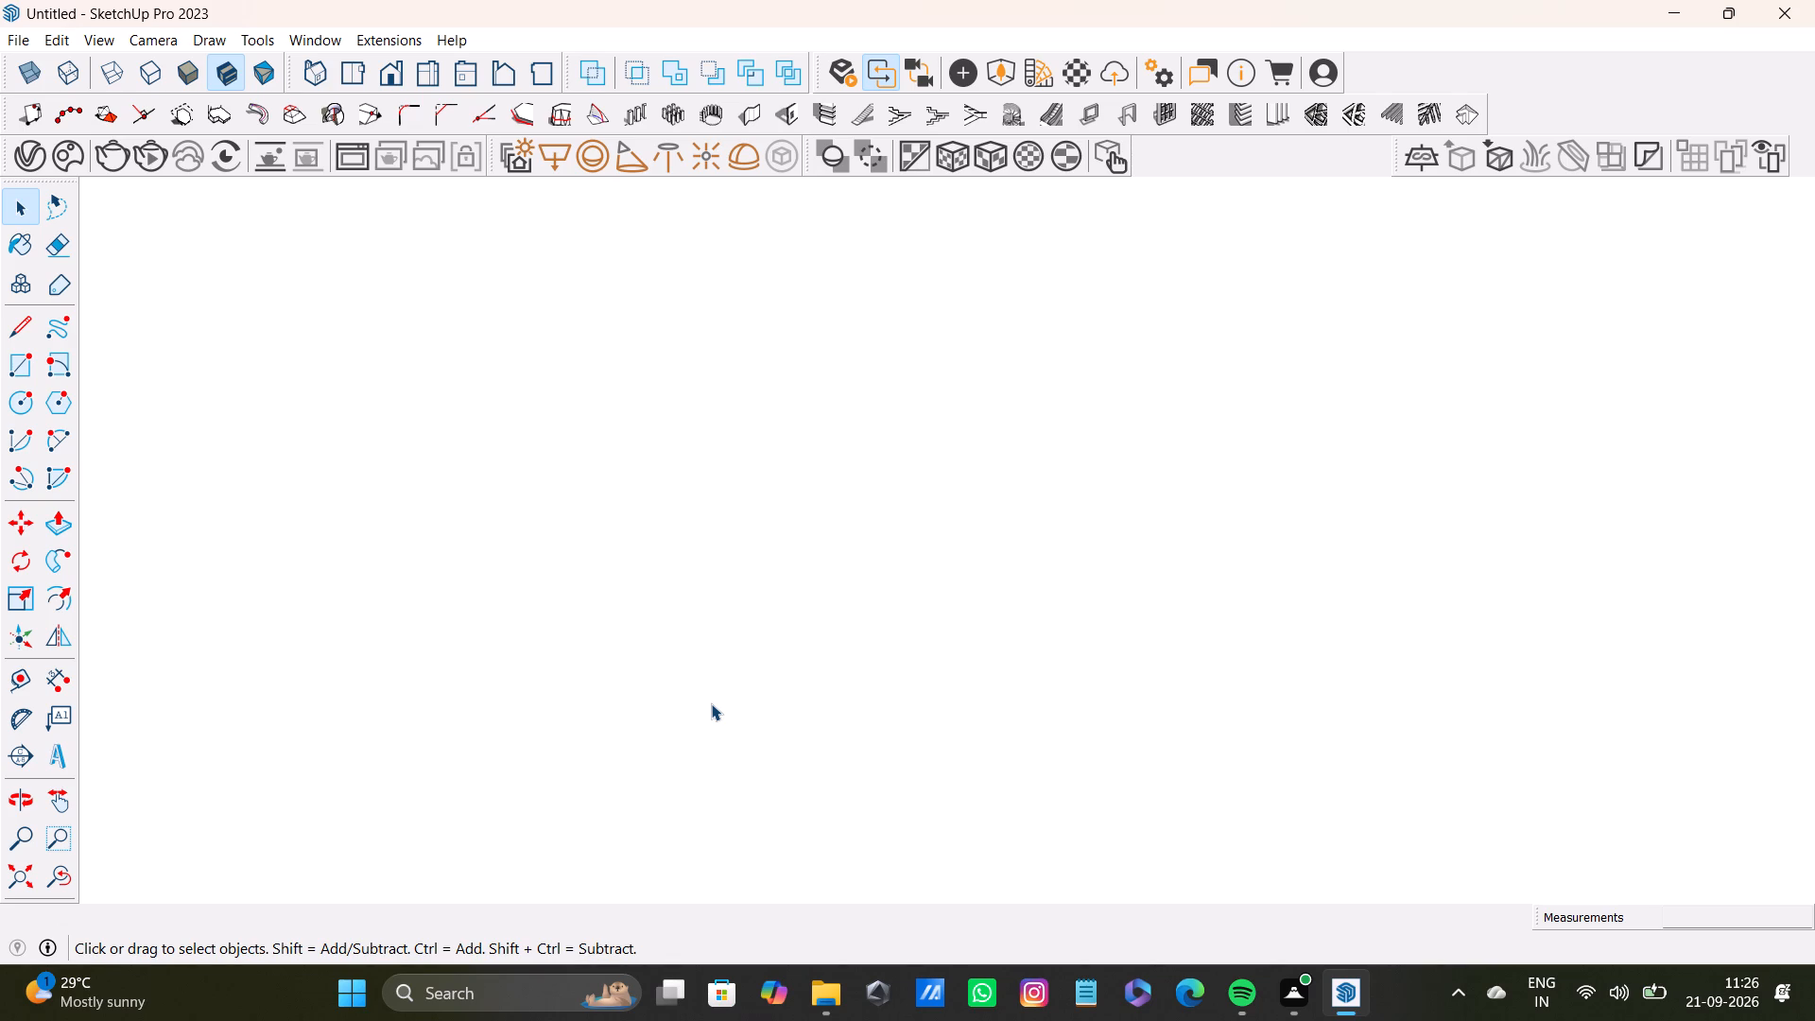
left_click(64, 885)
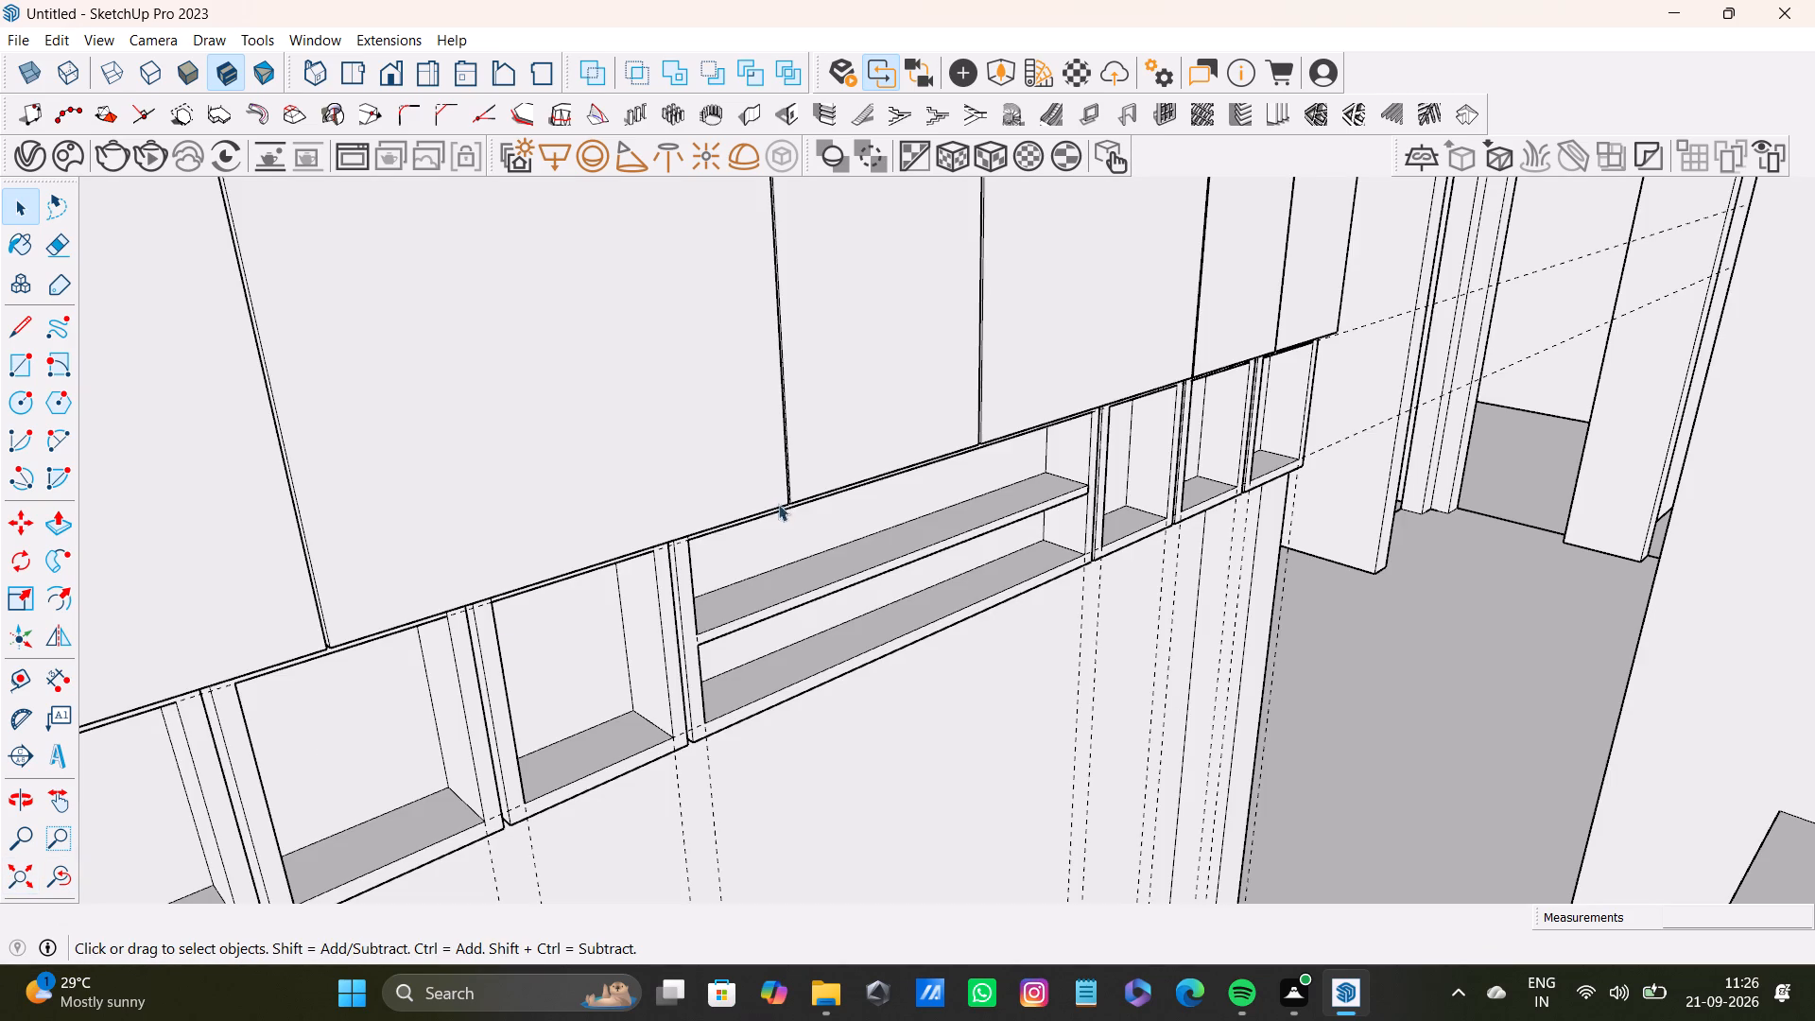
scroll(741, 572, "down", 6)
left_click(66, 877)
middle_click_drag(828, 693, 1119, 647, "shift")
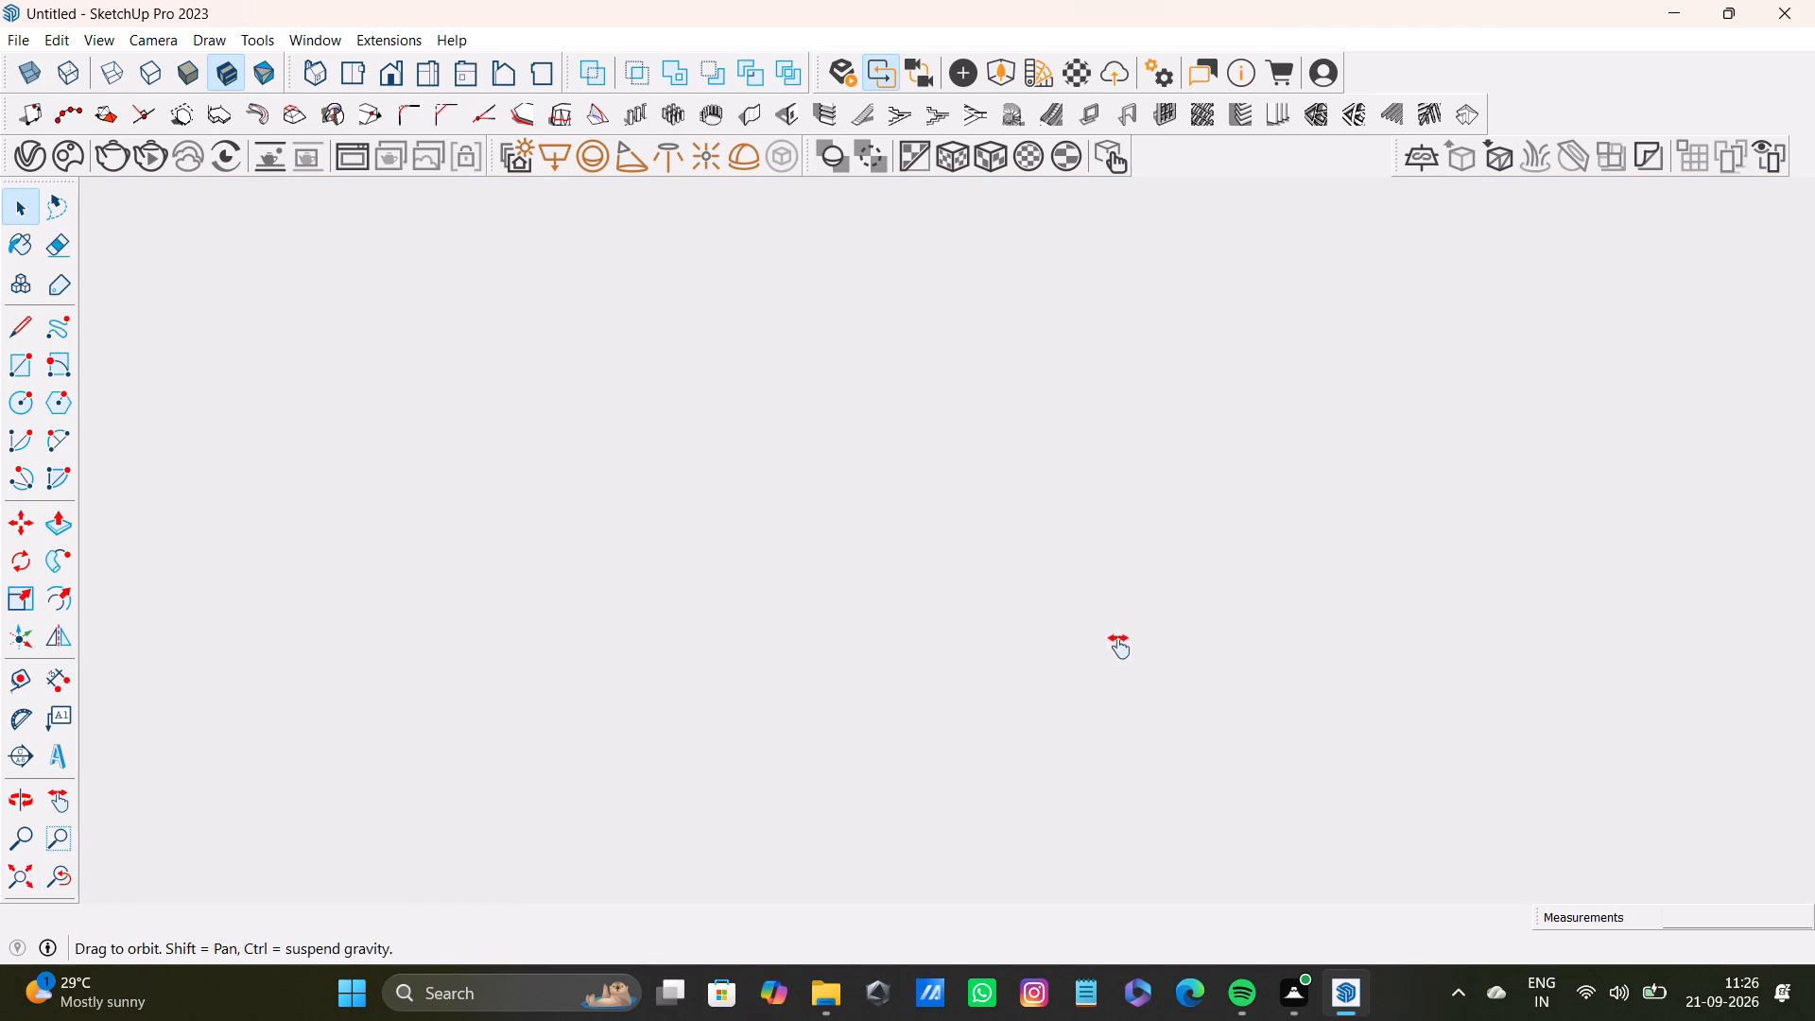
middle_click_drag(1119, 647, 1124, 649, "shift")
middle_click_drag(1168, 639, 438, 727)
Zoom to the whole model and return to the built-in unit to examine the three narrow niches beside the wide one.
left_click(25, 874)
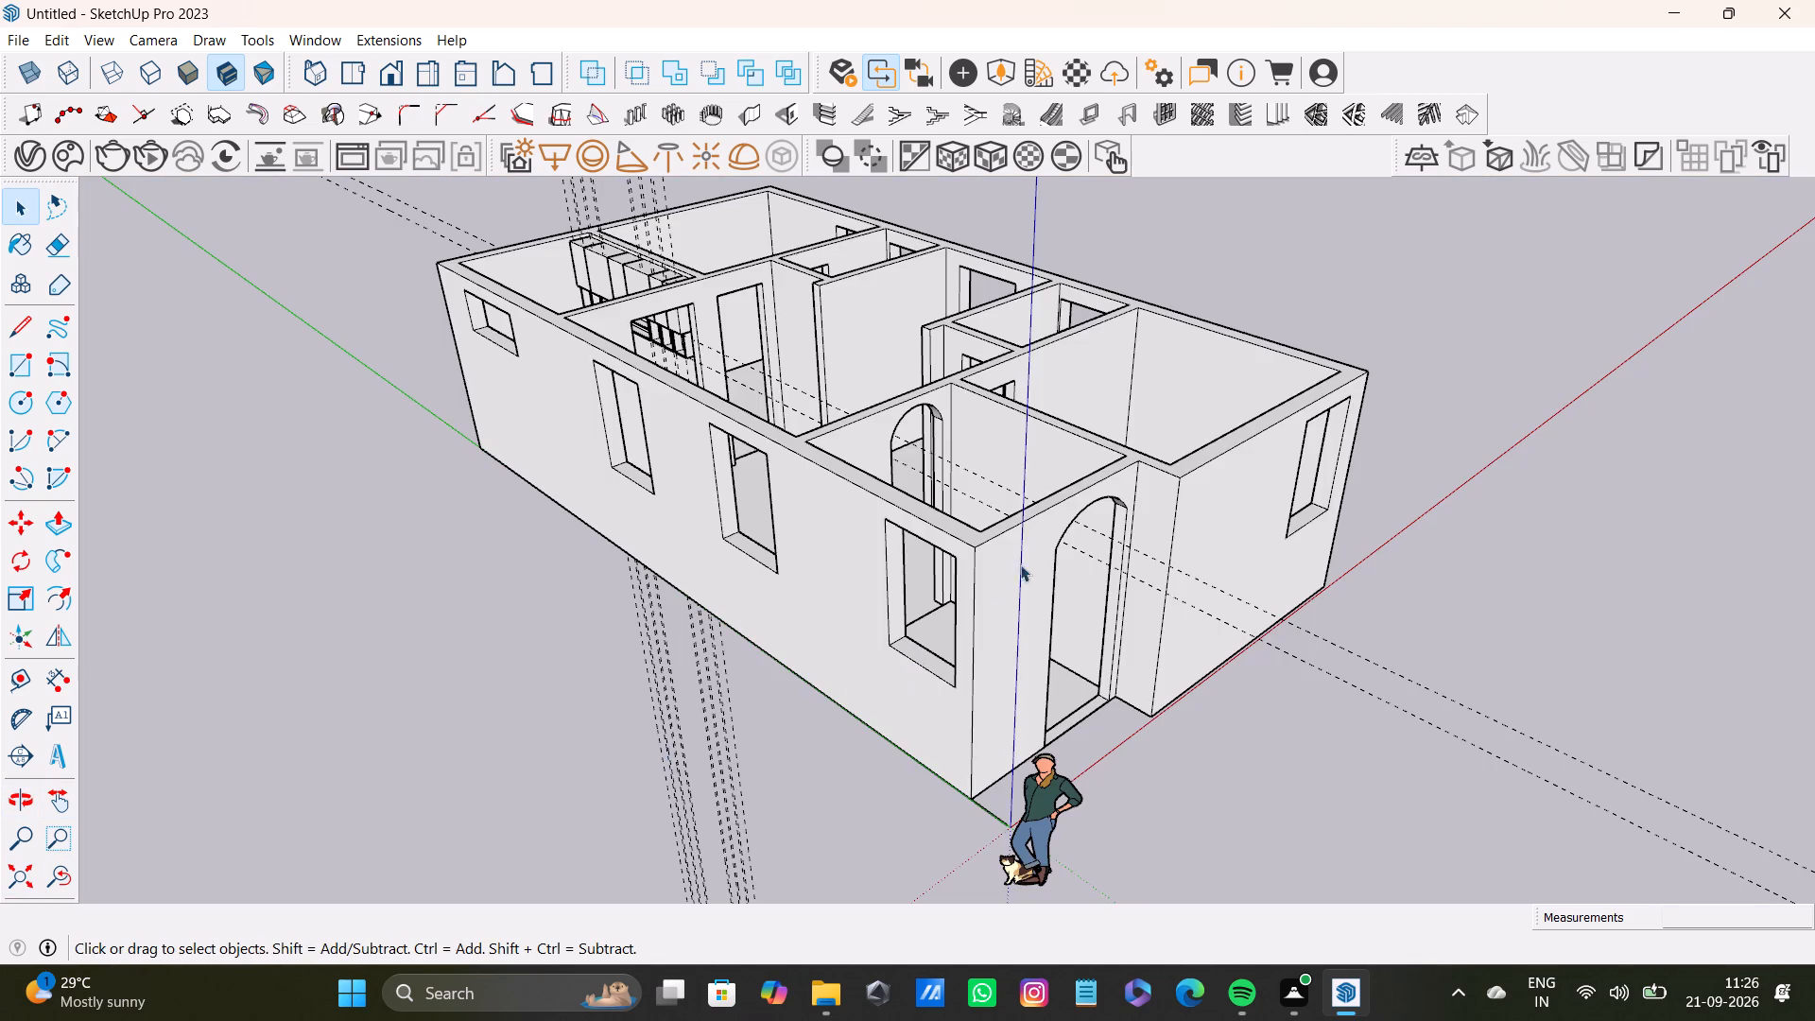
middle_click_drag(786, 379, 936, 657, "shift")
scroll(802, 636, "up", 12)
middle_click_drag(665, 584, 1246, 668)
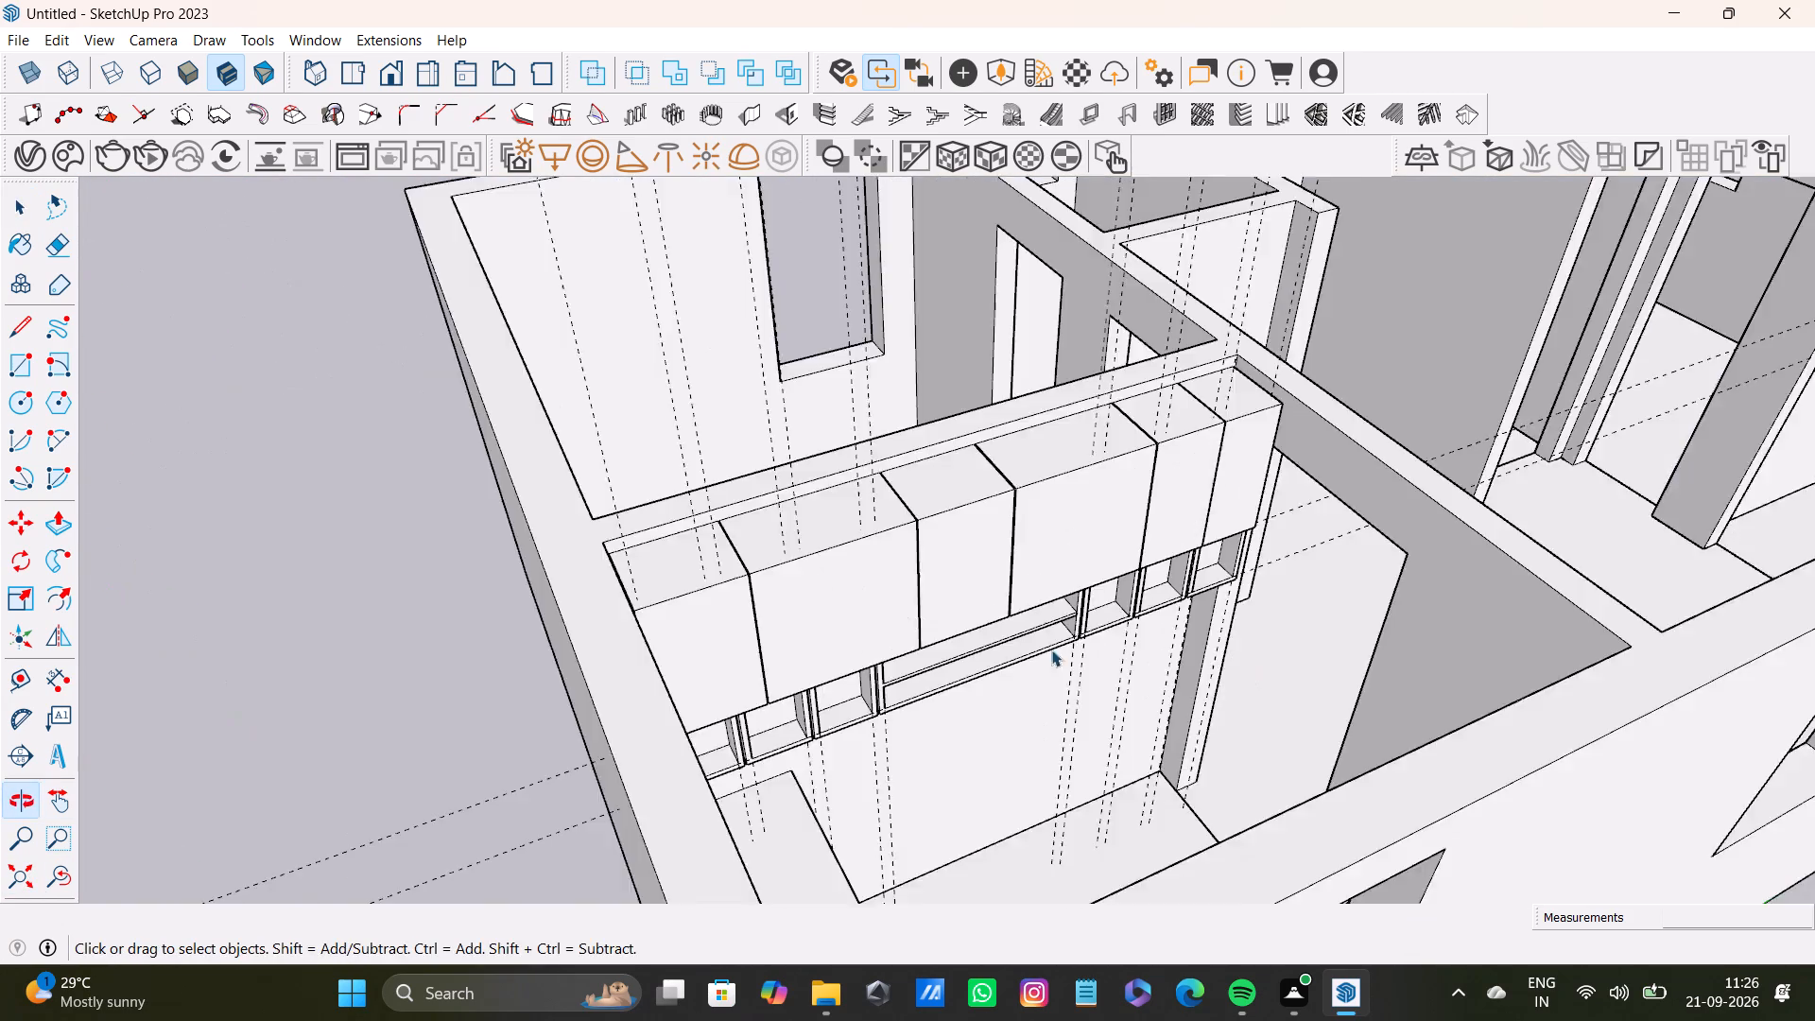
scroll(981, 656, "up", 6)
middle_click_drag(969, 712, 695, 681)
scroll(682, 635, "up", 1)
scroll(682, 634, "down", 4)
middle_click_drag(682, 634, 993, 697, "shift")
scroll(860, 687, "up", 7)
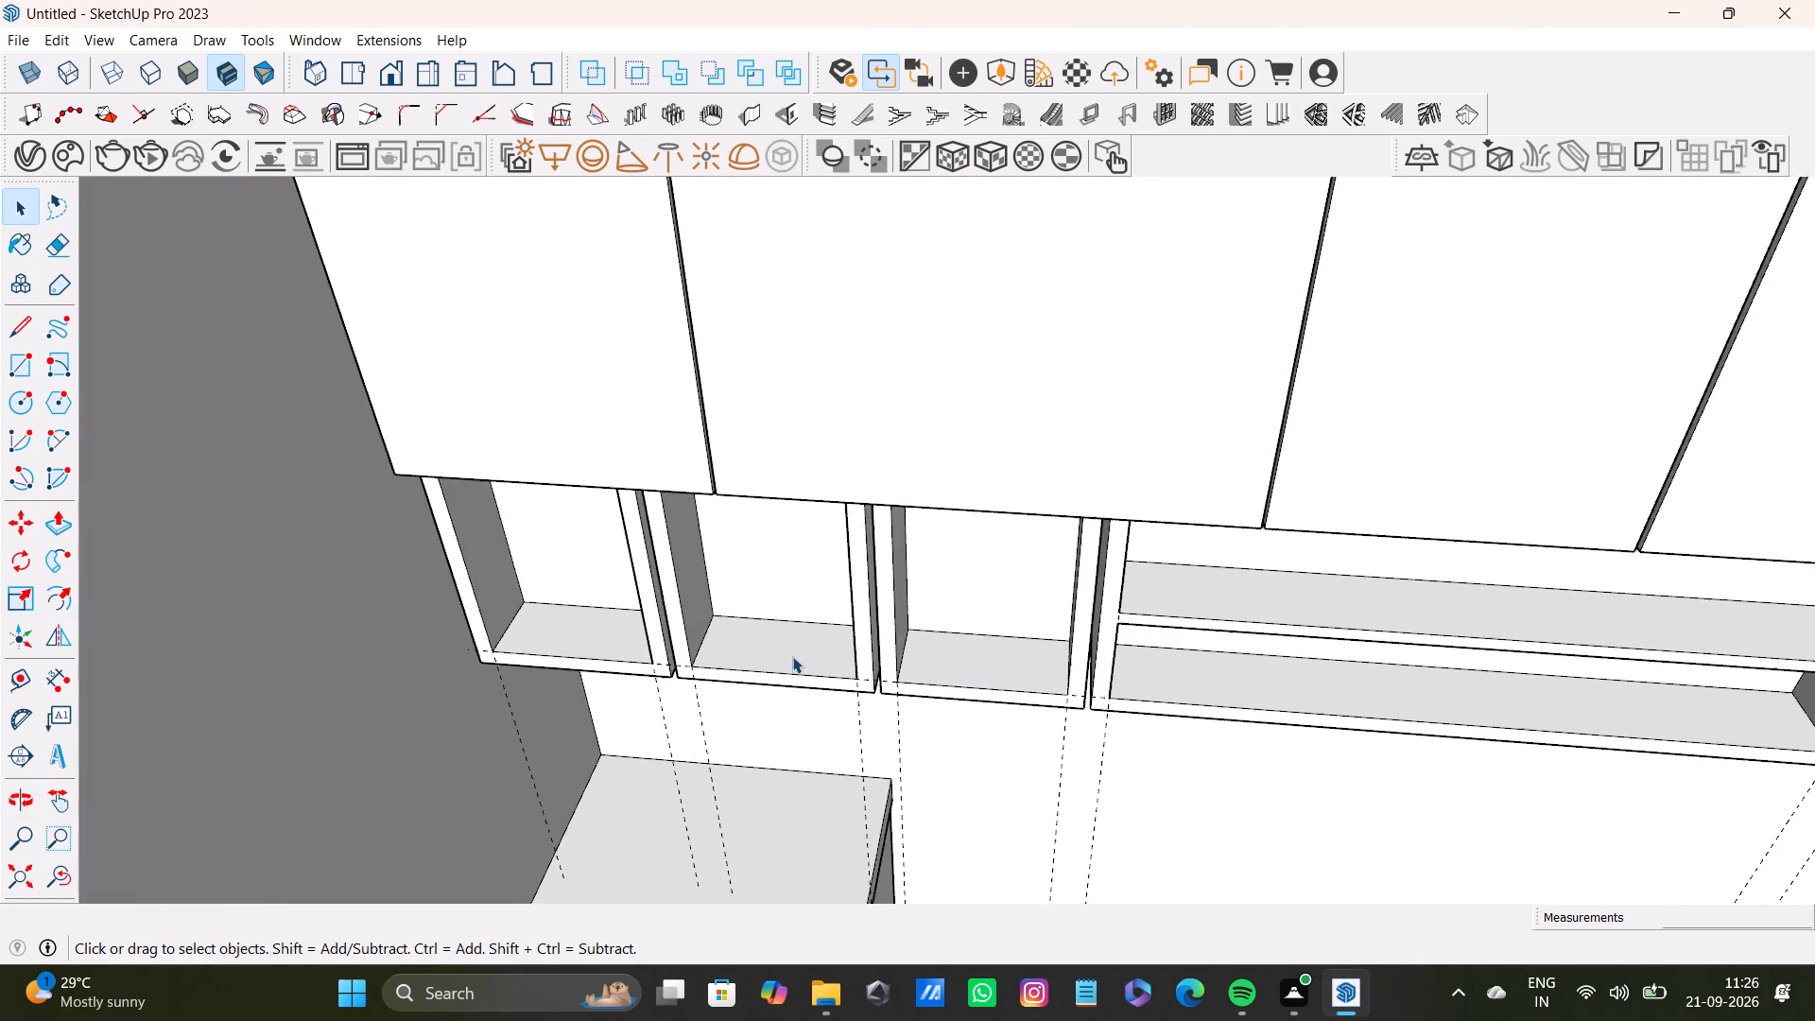
middle_click_drag(786, 652, 824, 414)
scroll(646, 494, "up", 3)
scroll(766, 504, "down", 3)
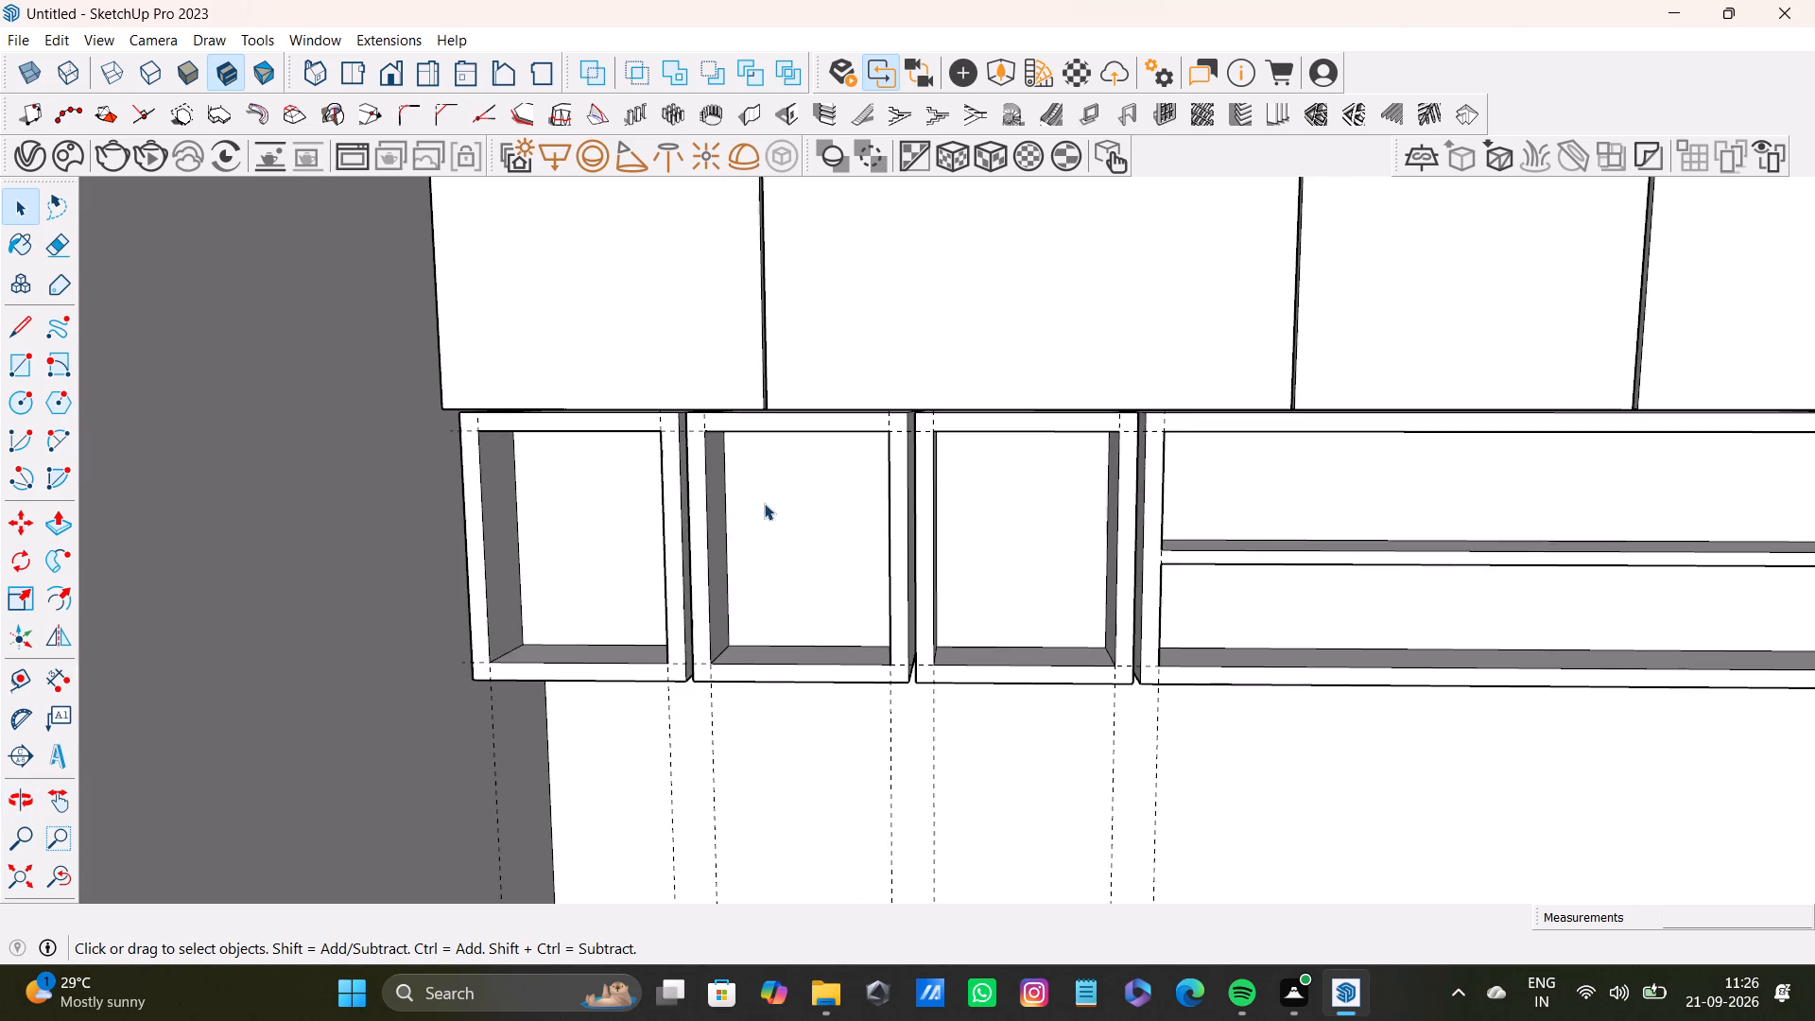
middle_click_drag(733, 525, 782, 611)
scroll(788, 625, "up", 1)
middle_click_drag(788, 625, 642, 454)
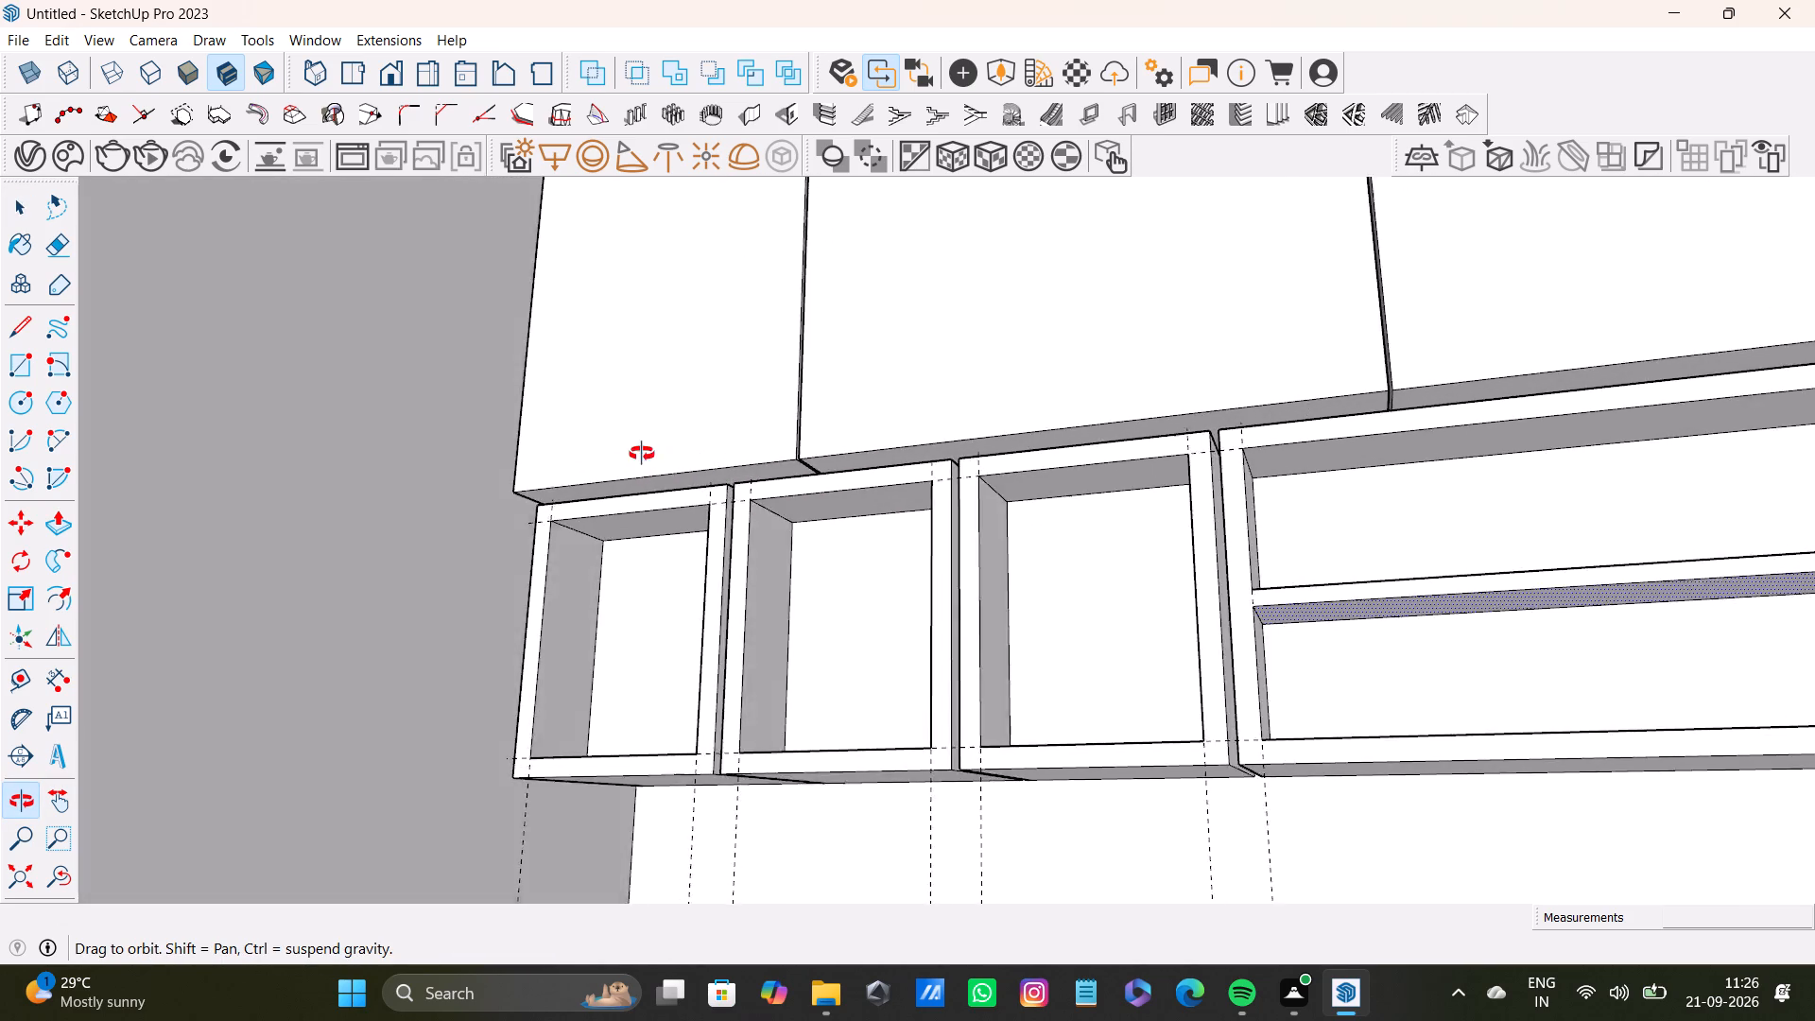
middle_click_drag(642, 454, 907, 672)
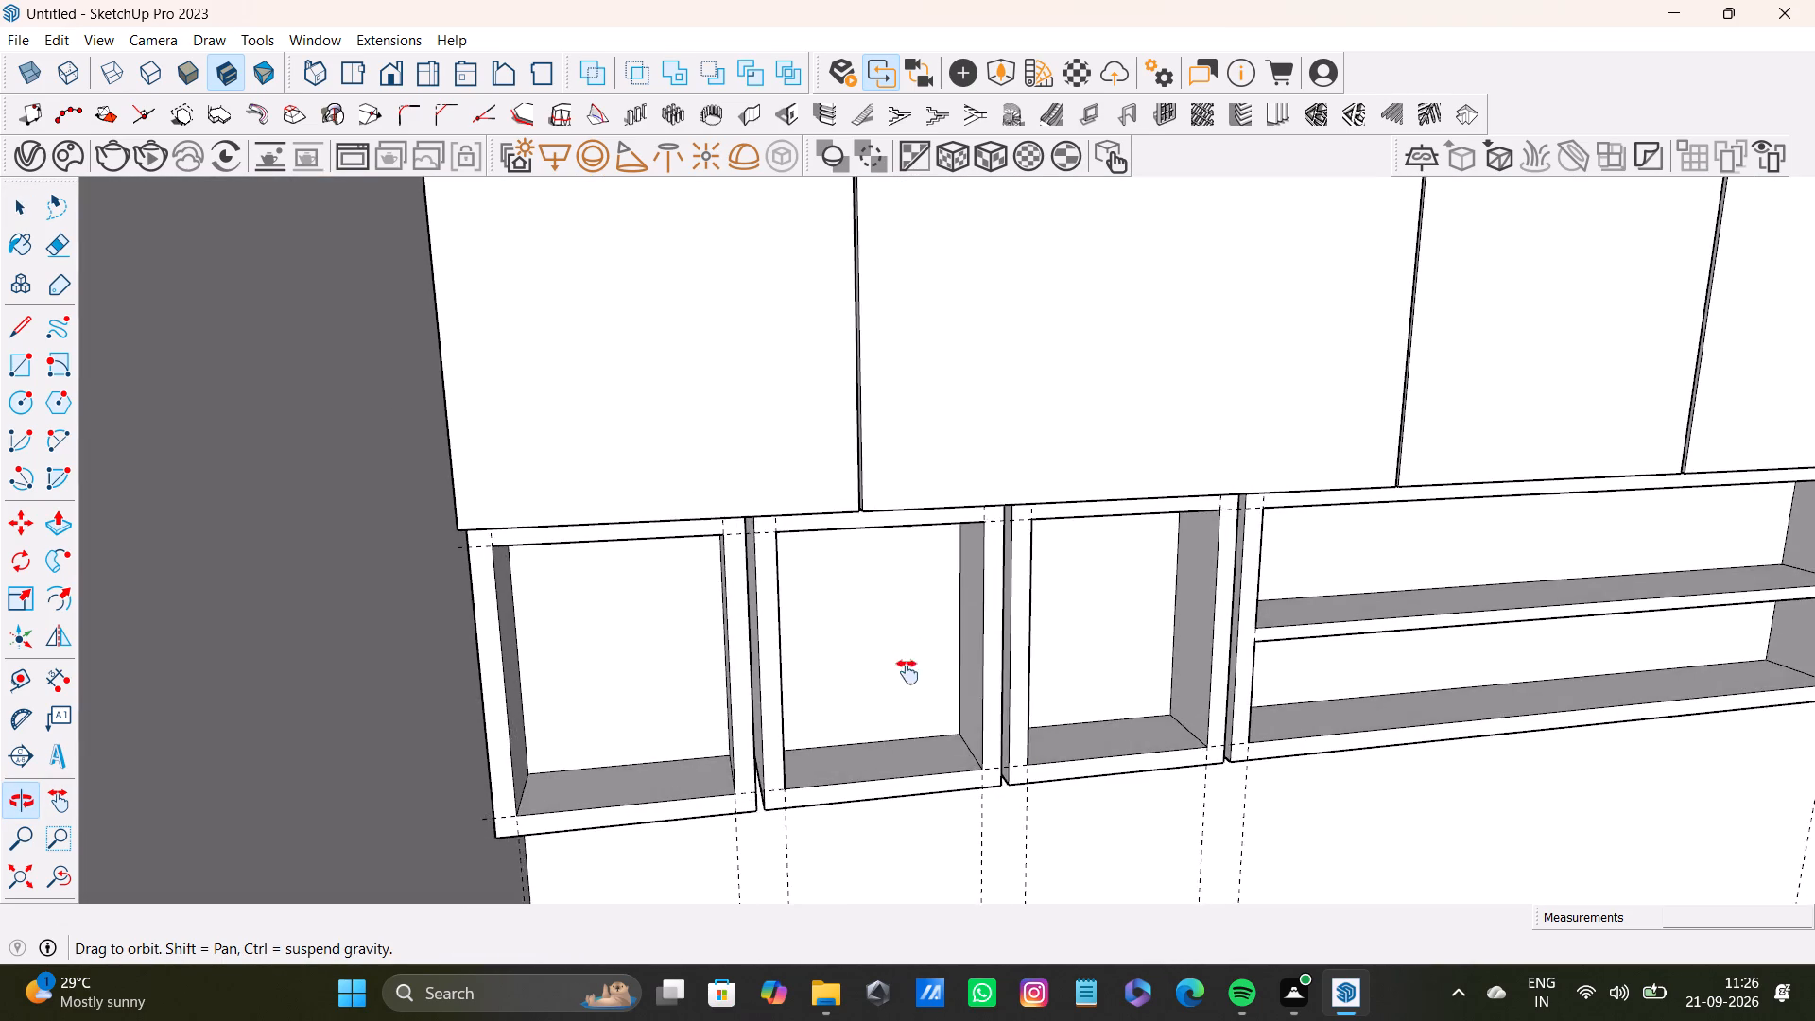
Examine the lower-row niches and the wide niche's shelf along the whole built-in unit from several angles.
middle_click_drag(907, 672, 445, 651)
scroll(1221, 525, "down", 4)
middle_click_drag(1391, 562, 1054, 633)
middle_click_drag(1104, 623, 1089, 630)
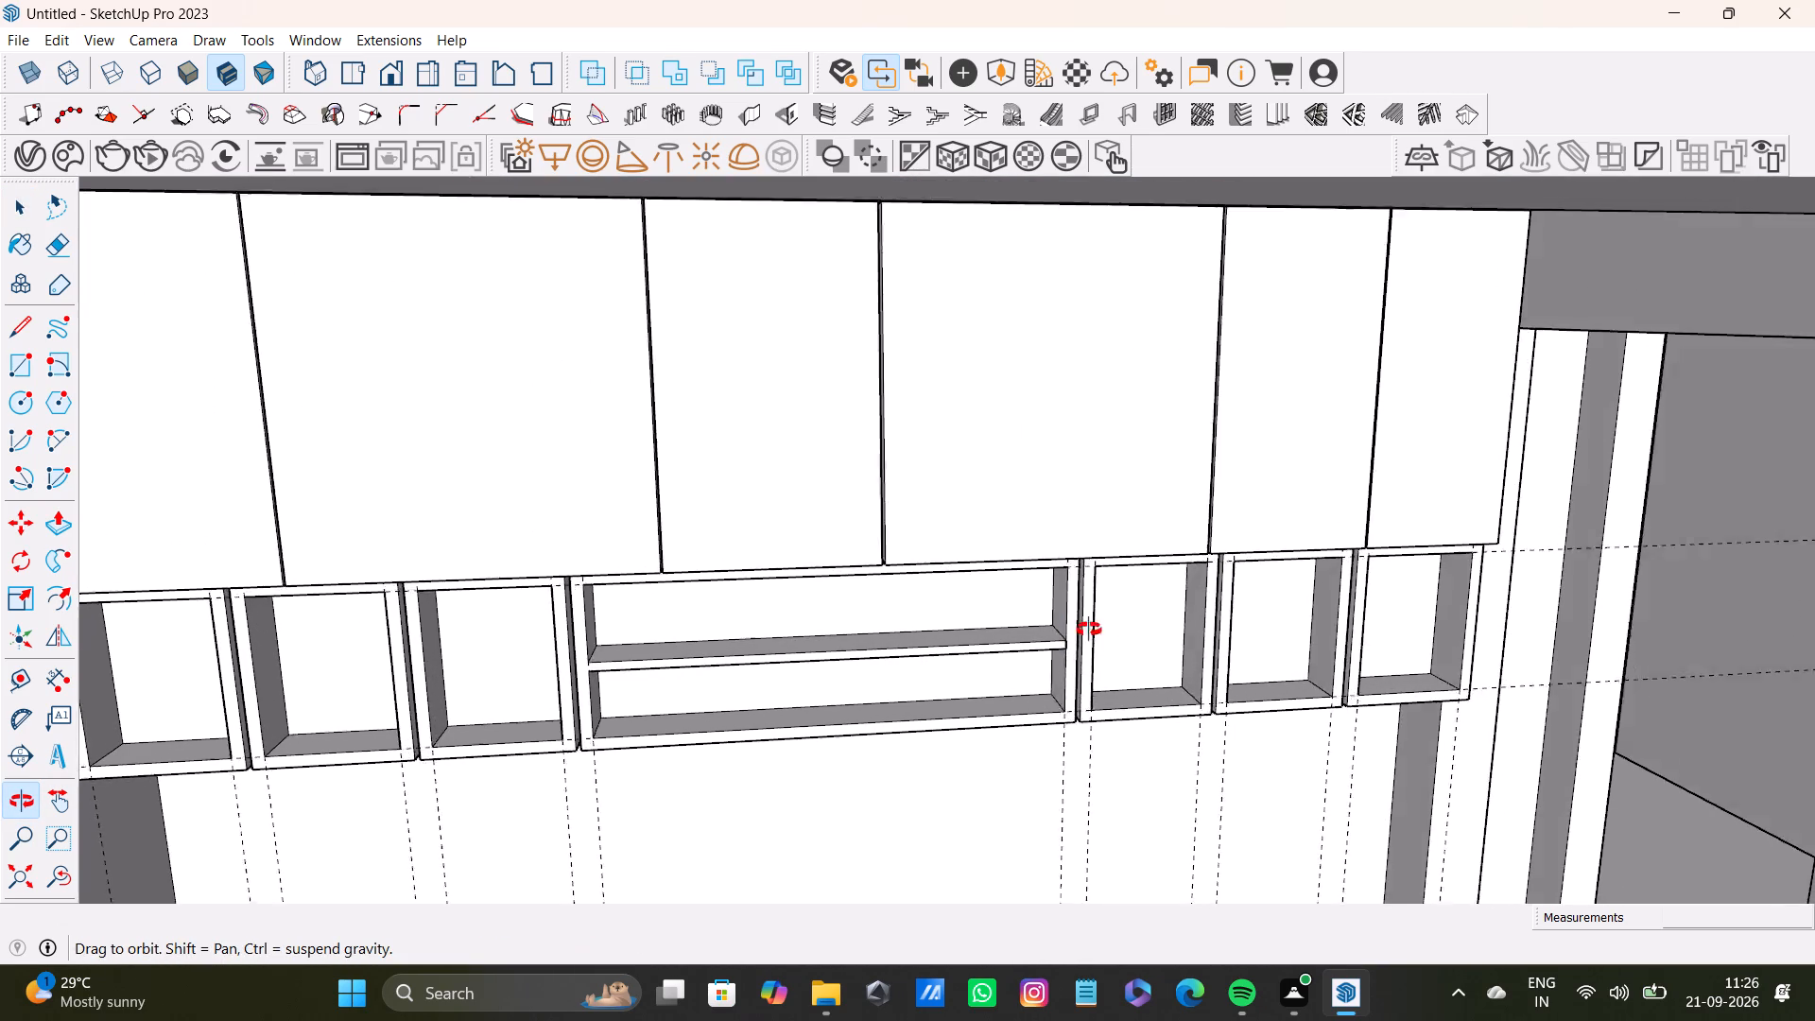
middle_click_drag(1089, 630, 1073, 607)
scroll(1087, 635, "up", 6)
middle_click_drag(1110, 618, 926, 614)
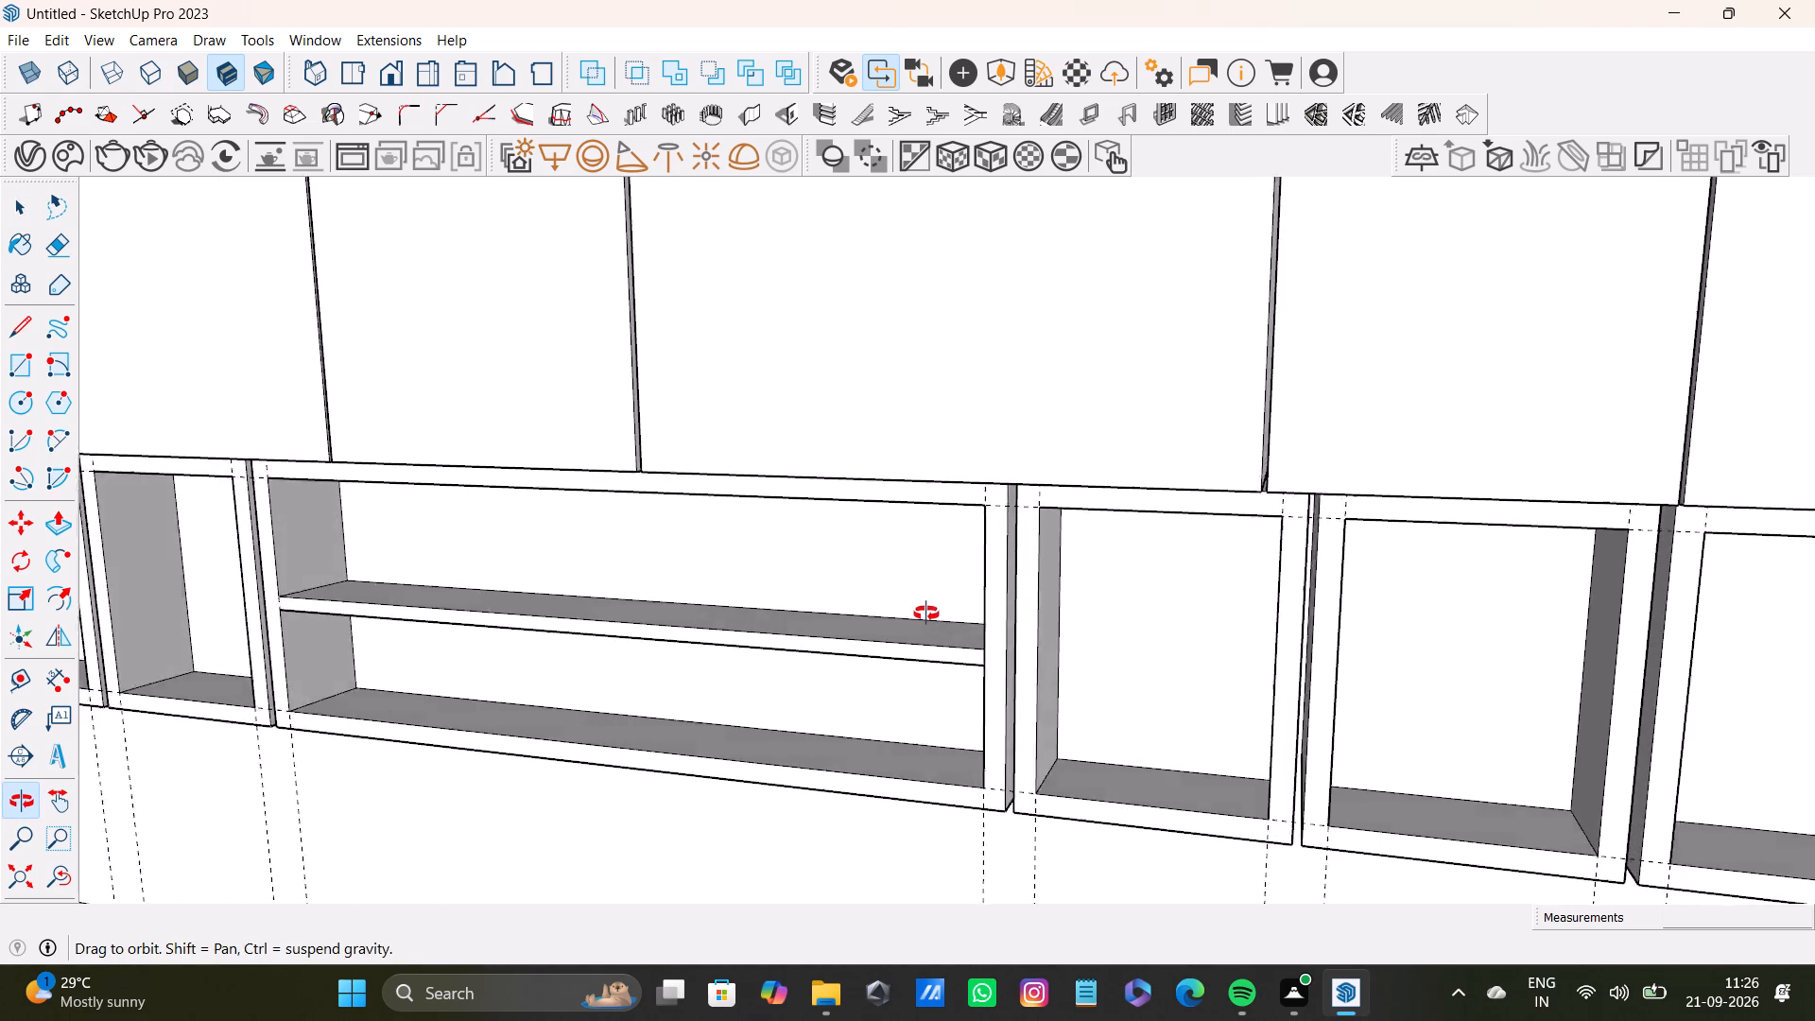
middle_click_drag(926, 614, 838, 574)
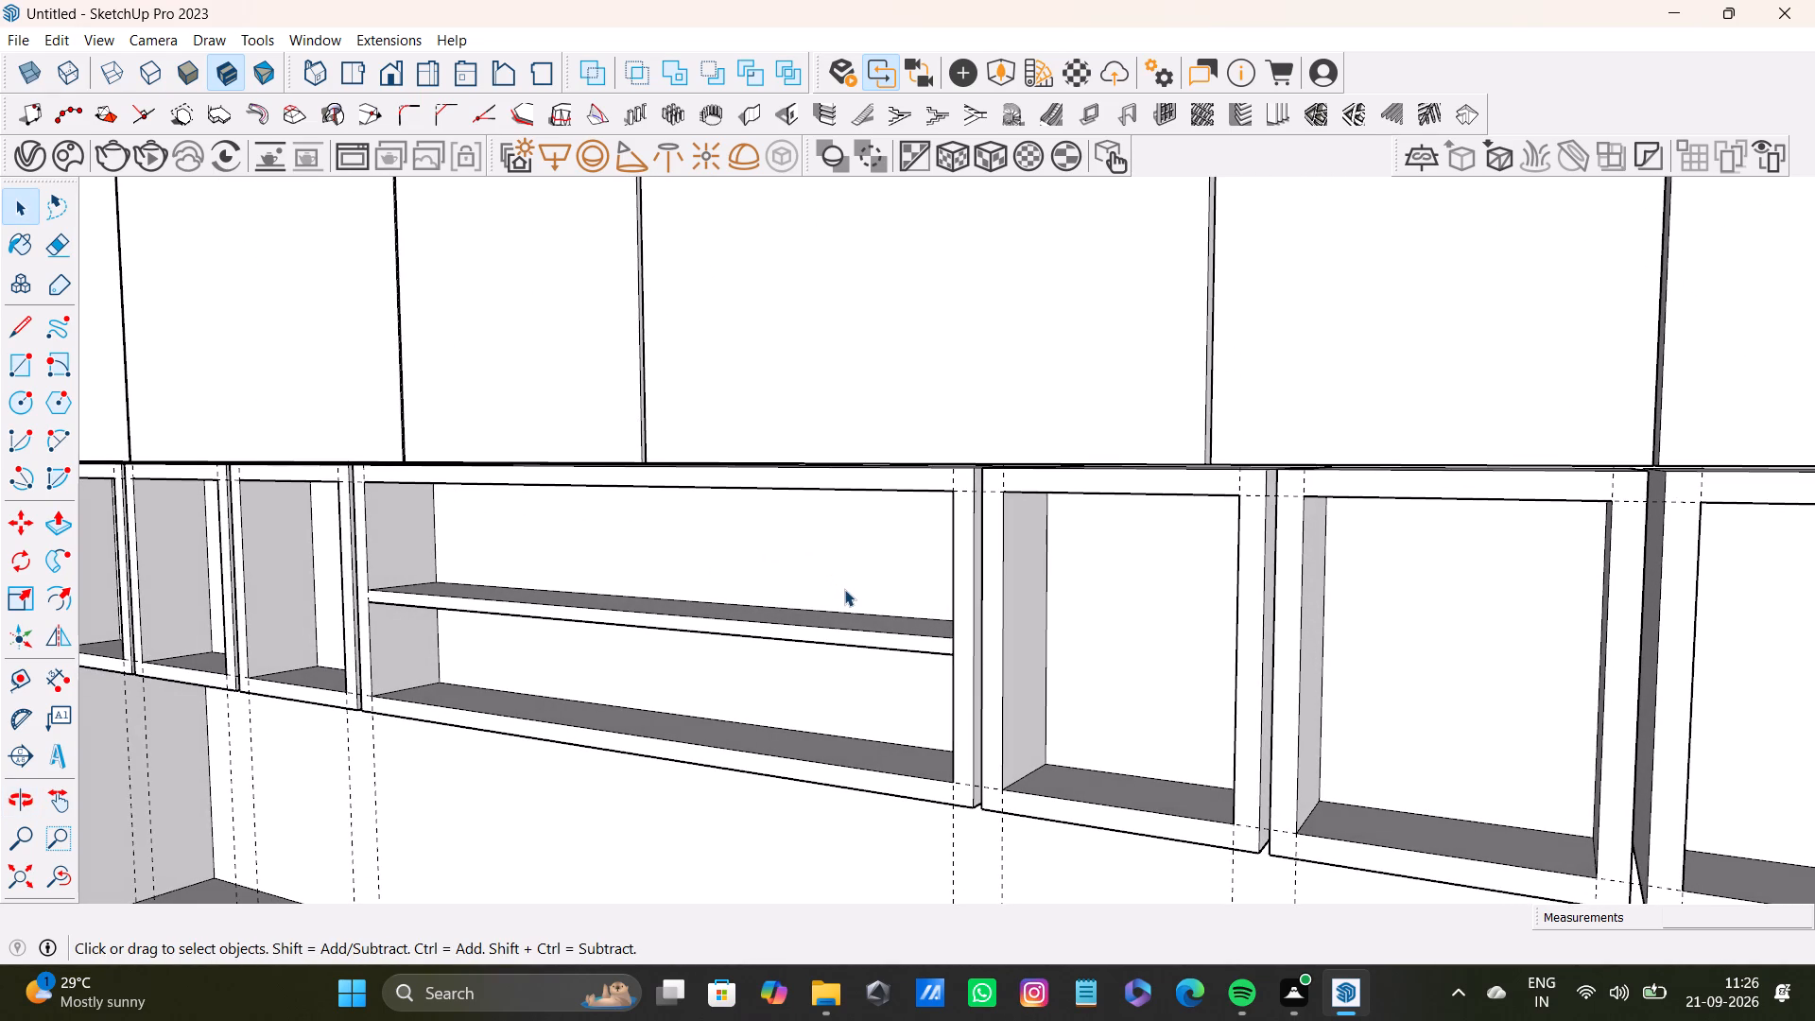
scroll(954, 643, "down", 3)
middle_click_drag(957, 640, 1034, 685)
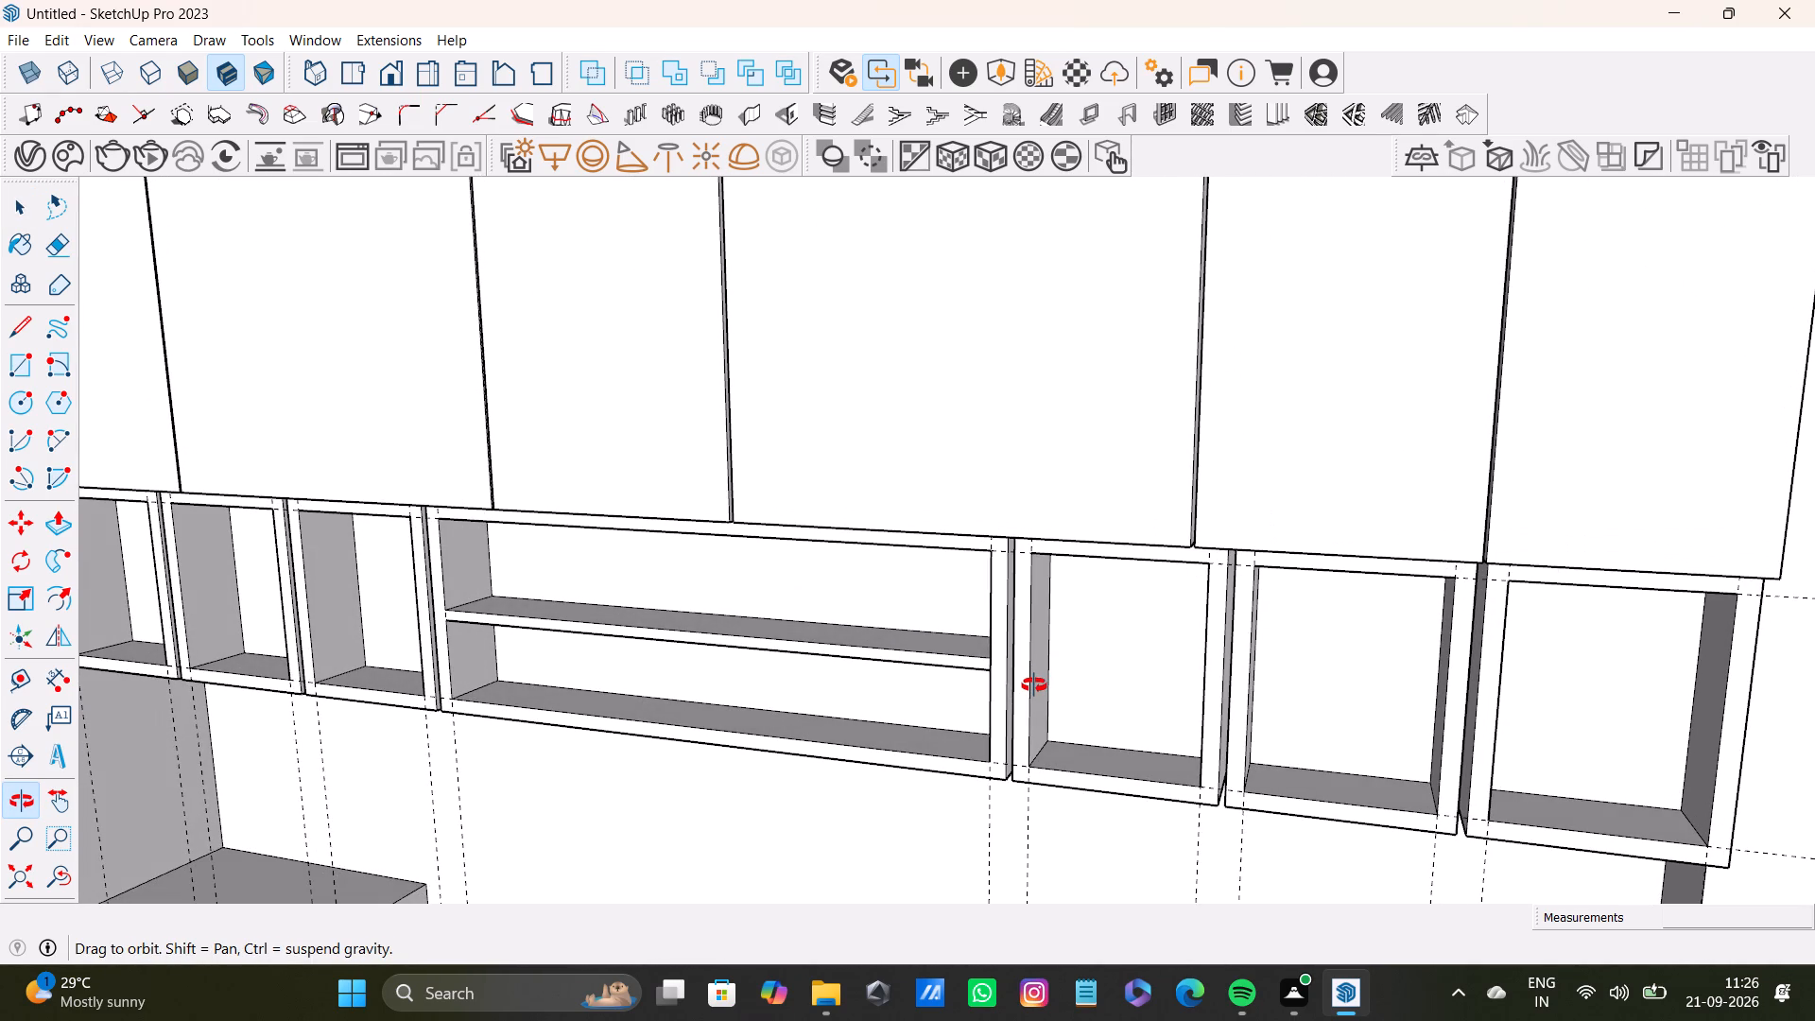
middle_click_drag(1034, 685, 1424, 753)
scroll(401, 622, "down", 3)
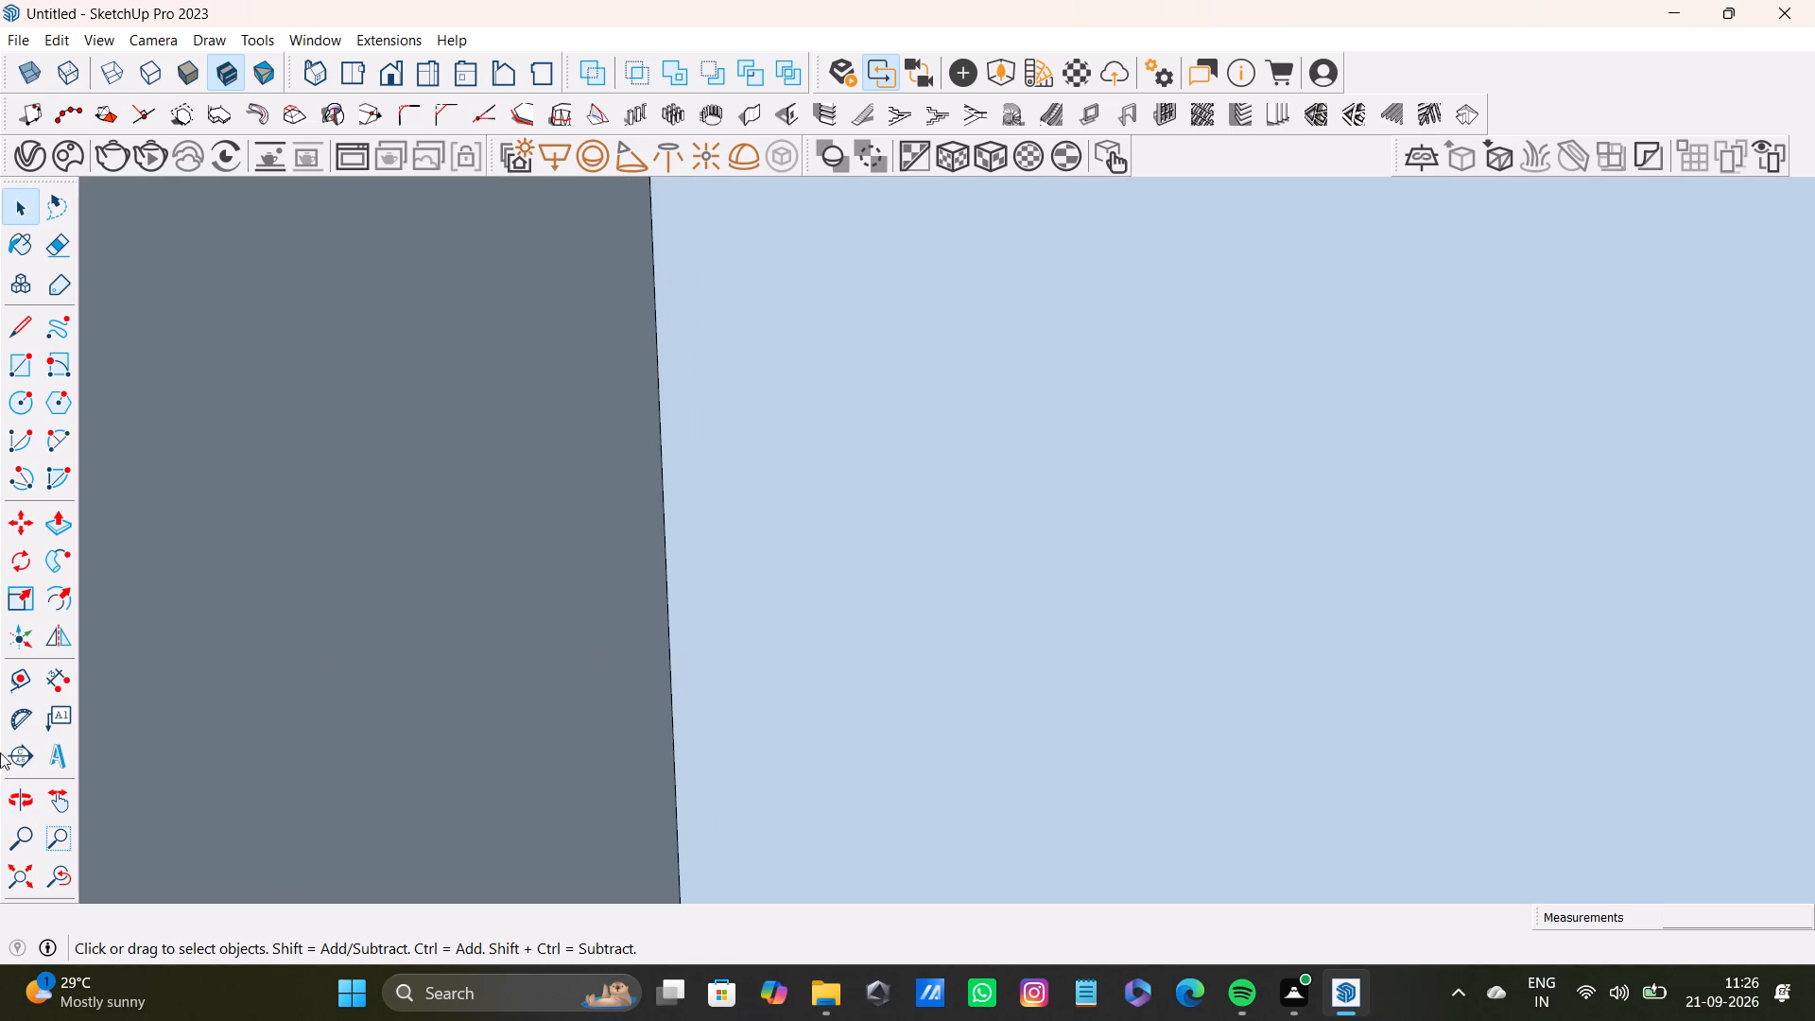
Zoom to the whole model and return to the built-in unit's room to examine the window wall opposite the unit.
left_click(65, 879)
left_click(14, 879)
middle_click_drag(905, 561, 940, 881)
scroll(388, 521, "up", 3)
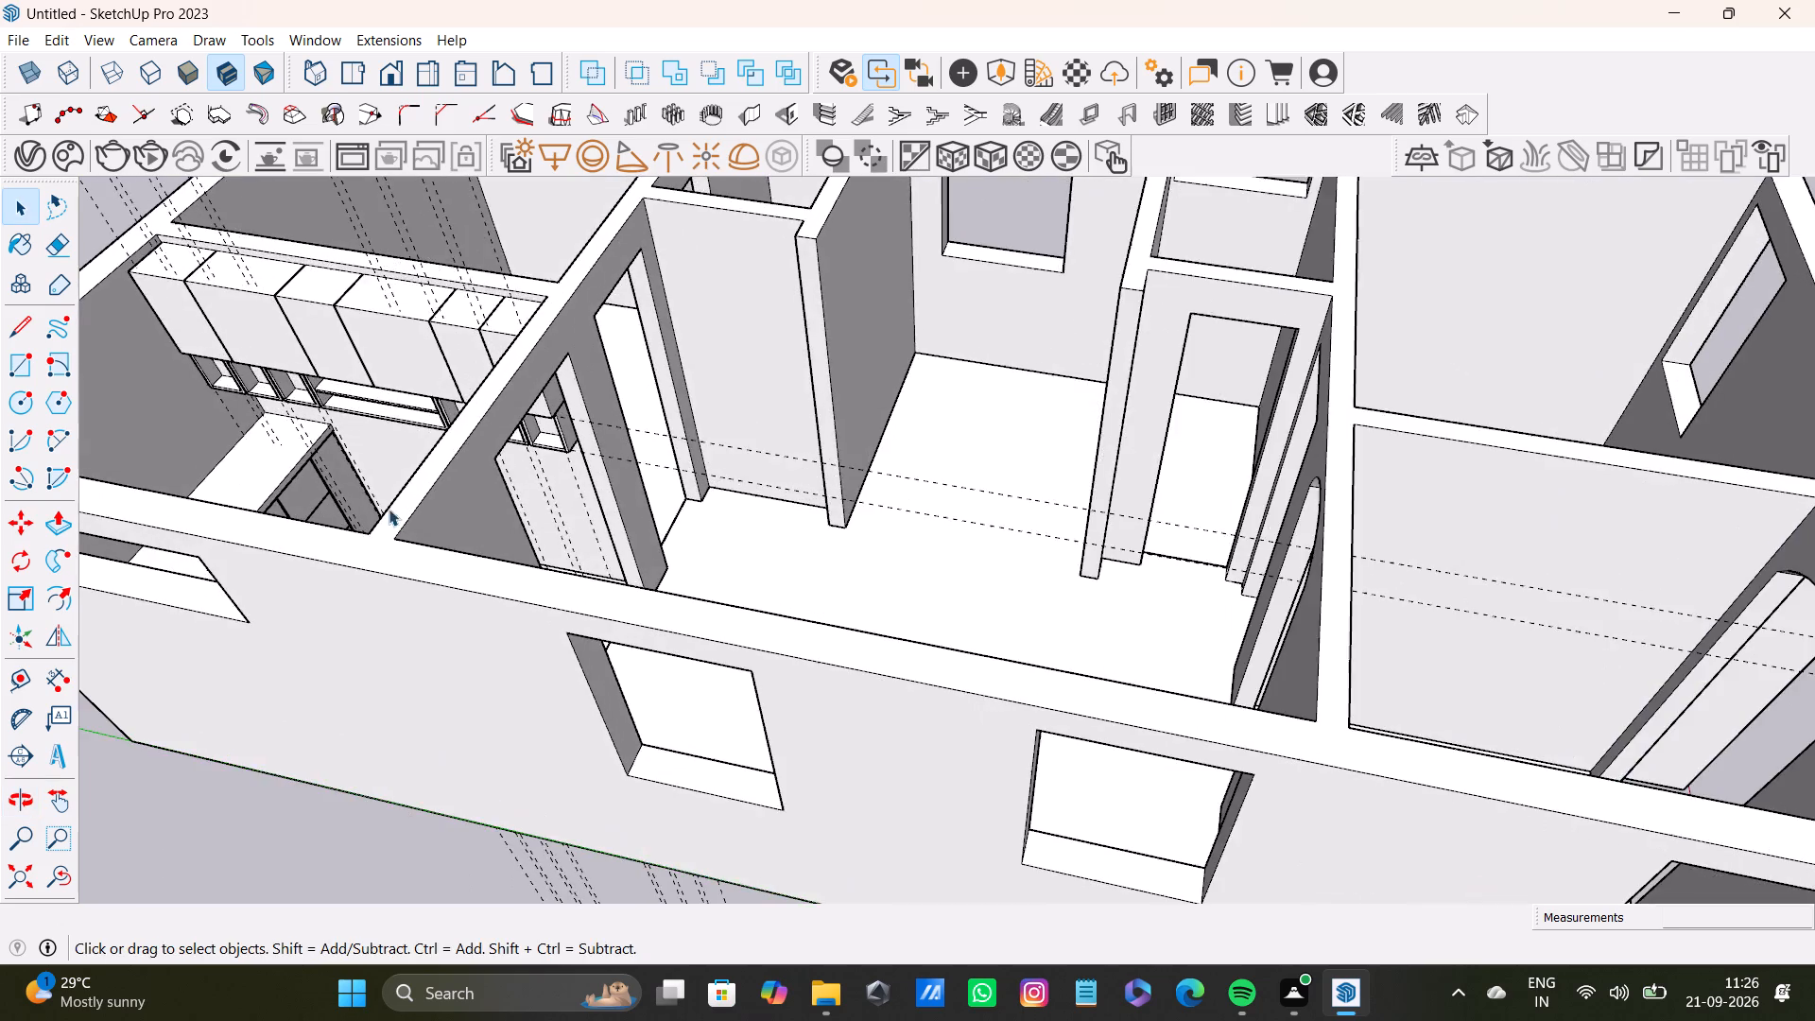
middle_click_drag(392, 486, 1108, 631, "shift")
scroll(1166, 623, "up", 1)
middle_click_drag(1153, 638, 483, 706)
scroll(700, 645, "down", 3)
middle_click_drag(703, 652, 771, 584, "shift")
middle_click_drag(779, 584, 1131, 451)
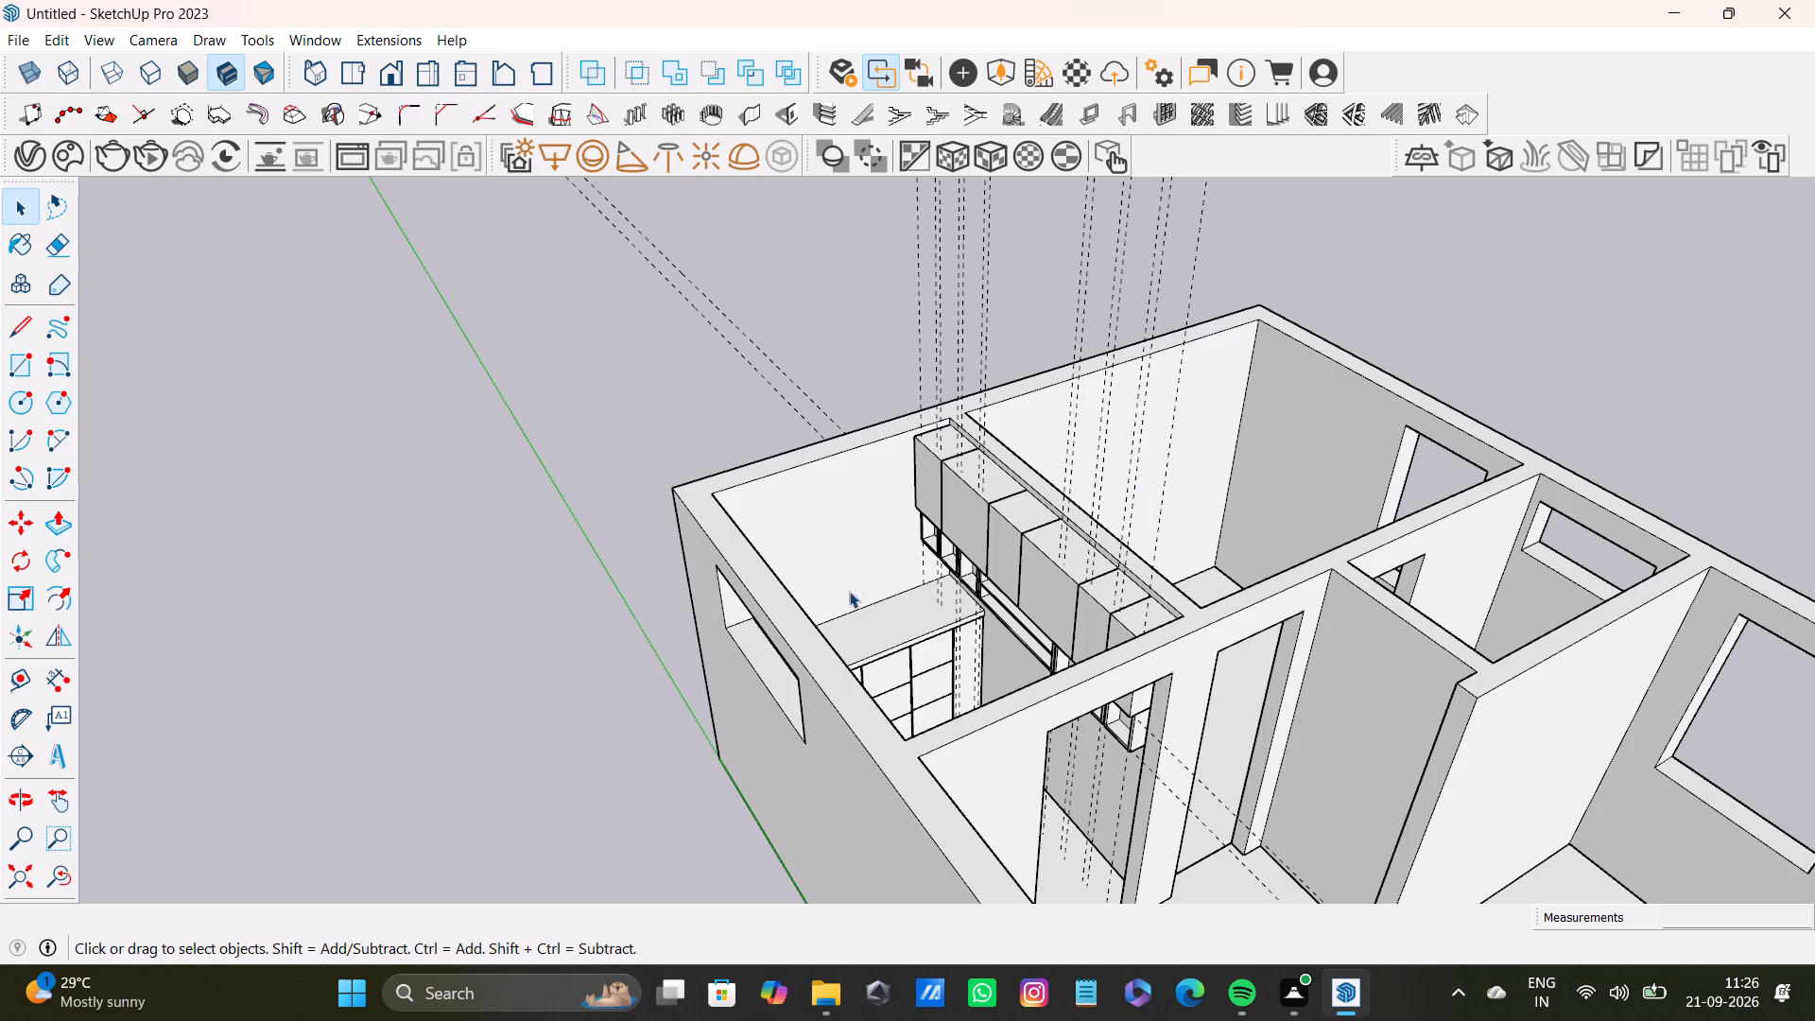
scroll(852, 580, "up", 7)
middle_click_drag(999, 547, 818, 690)
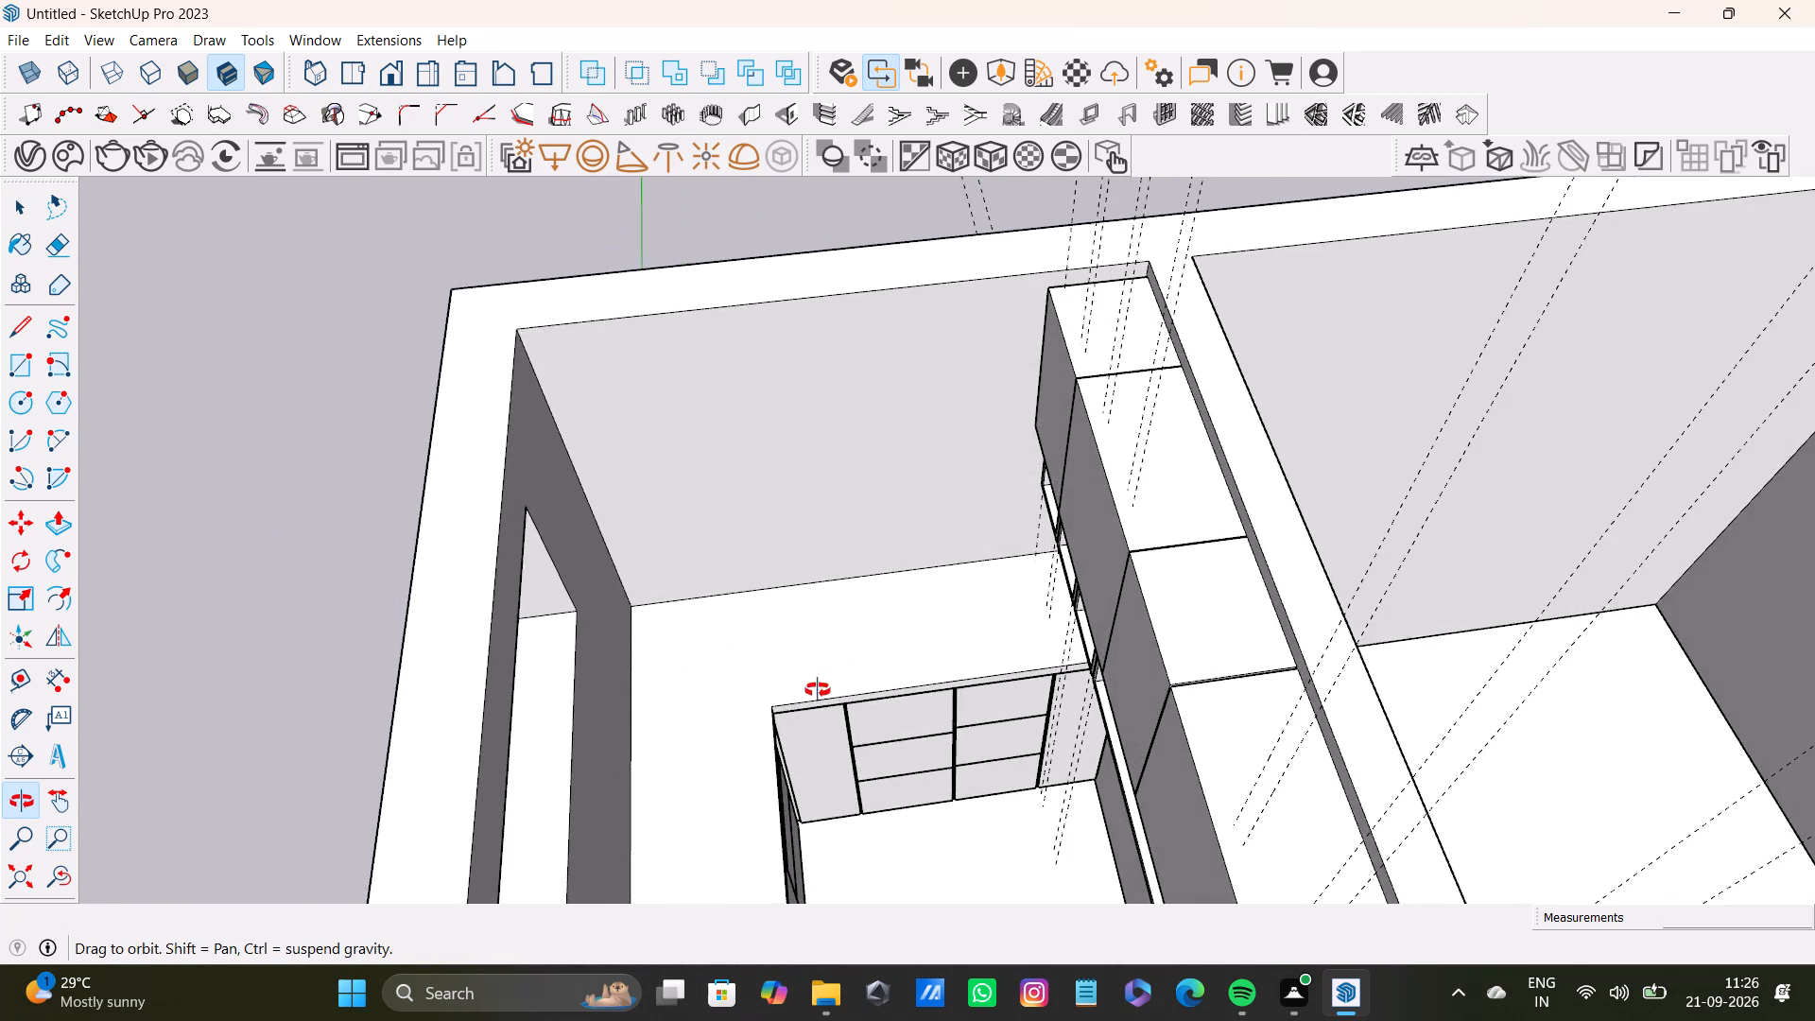
middle_click_drag(818, 690, 825, 458)
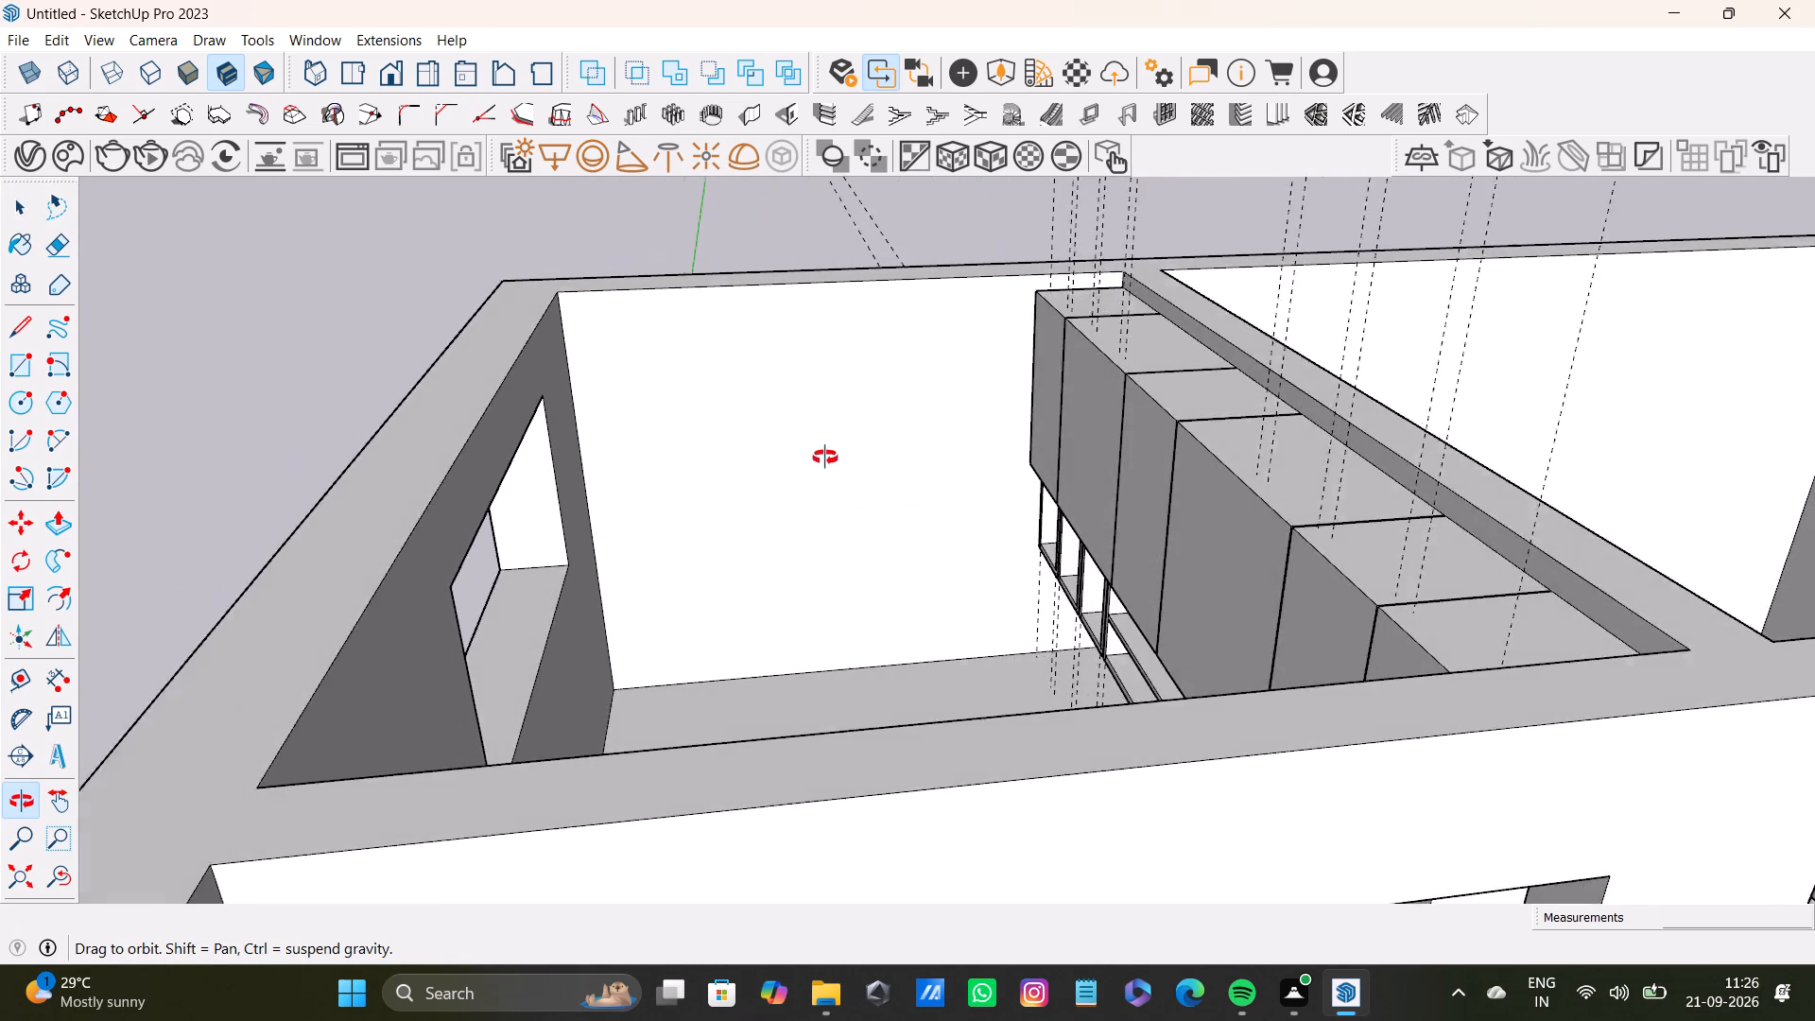
middle_click_drag(825, 458, 418, 604)
scroll(784, 505, "down", 3)
middle_click_drag(817, 505, 904, 509, "shift")
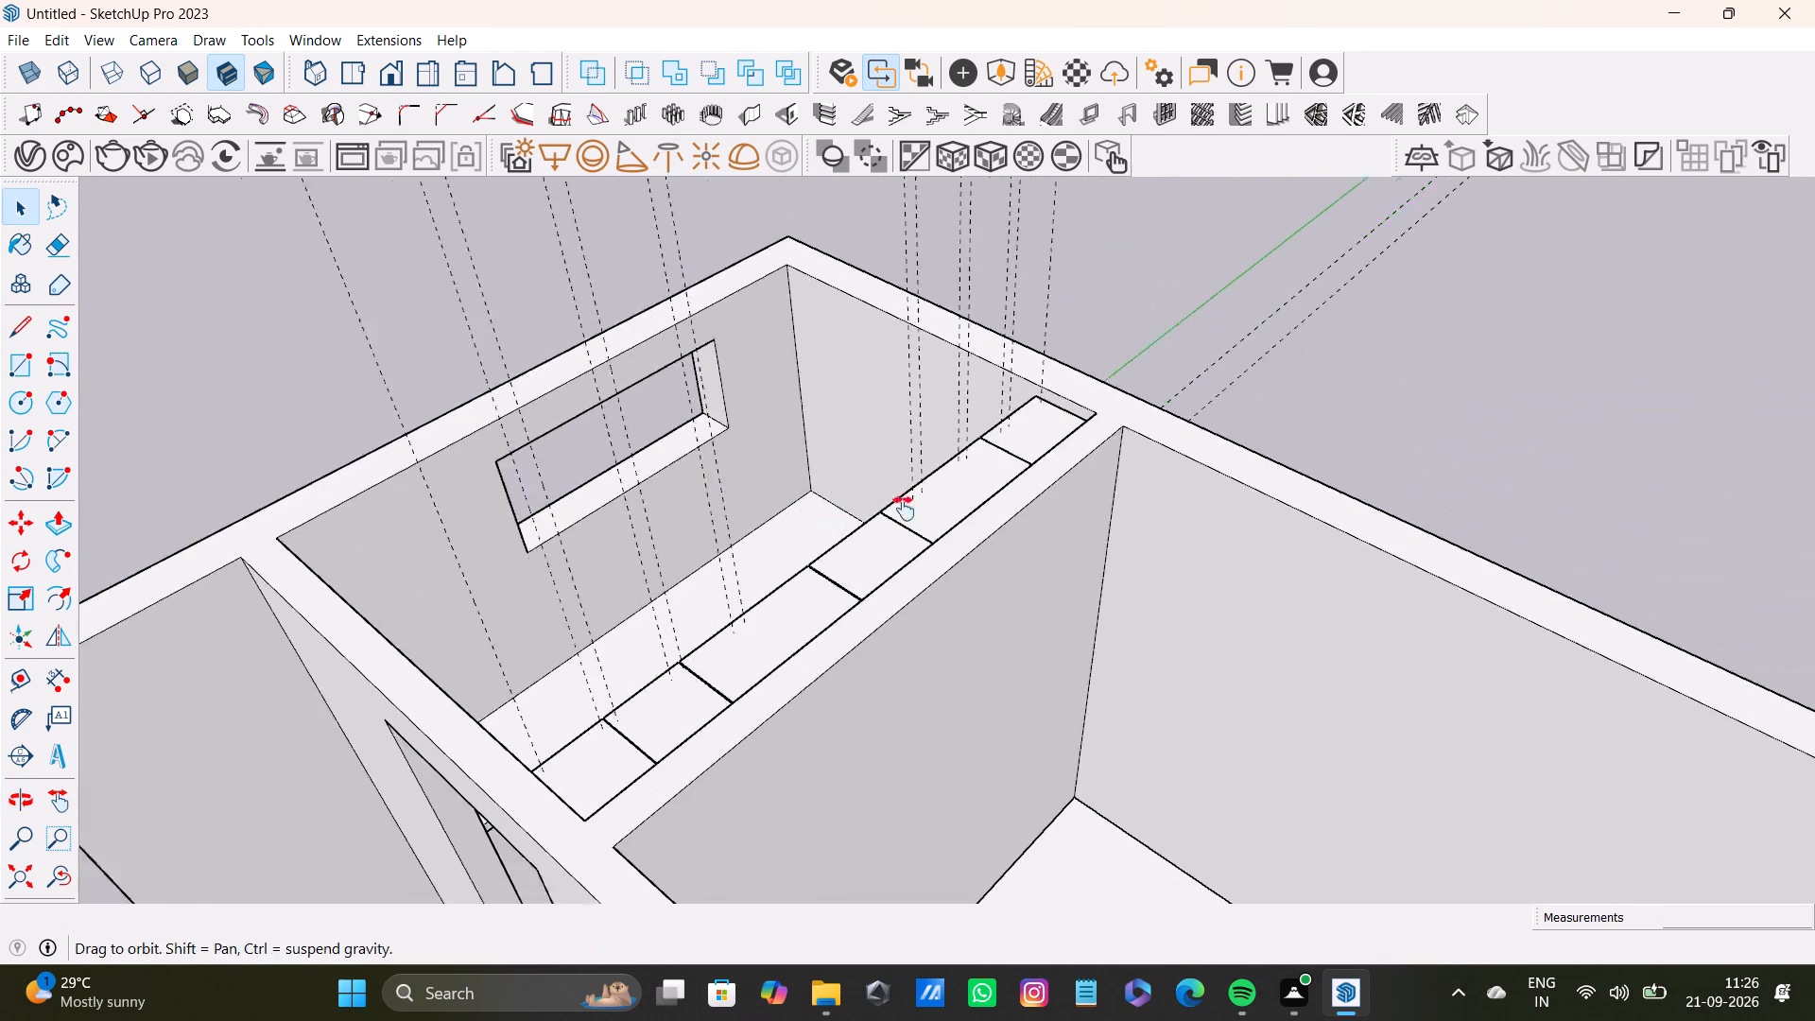
middle_click_drag(904, 509, 989, 633, "shift")
middle_click_drag(1071, 635, 634, 668)
scroll(745, 572, "up", 3)
middle_click_drag(786, 560, 861, 705, "shift")
scroll(710, 701, "up", 4)
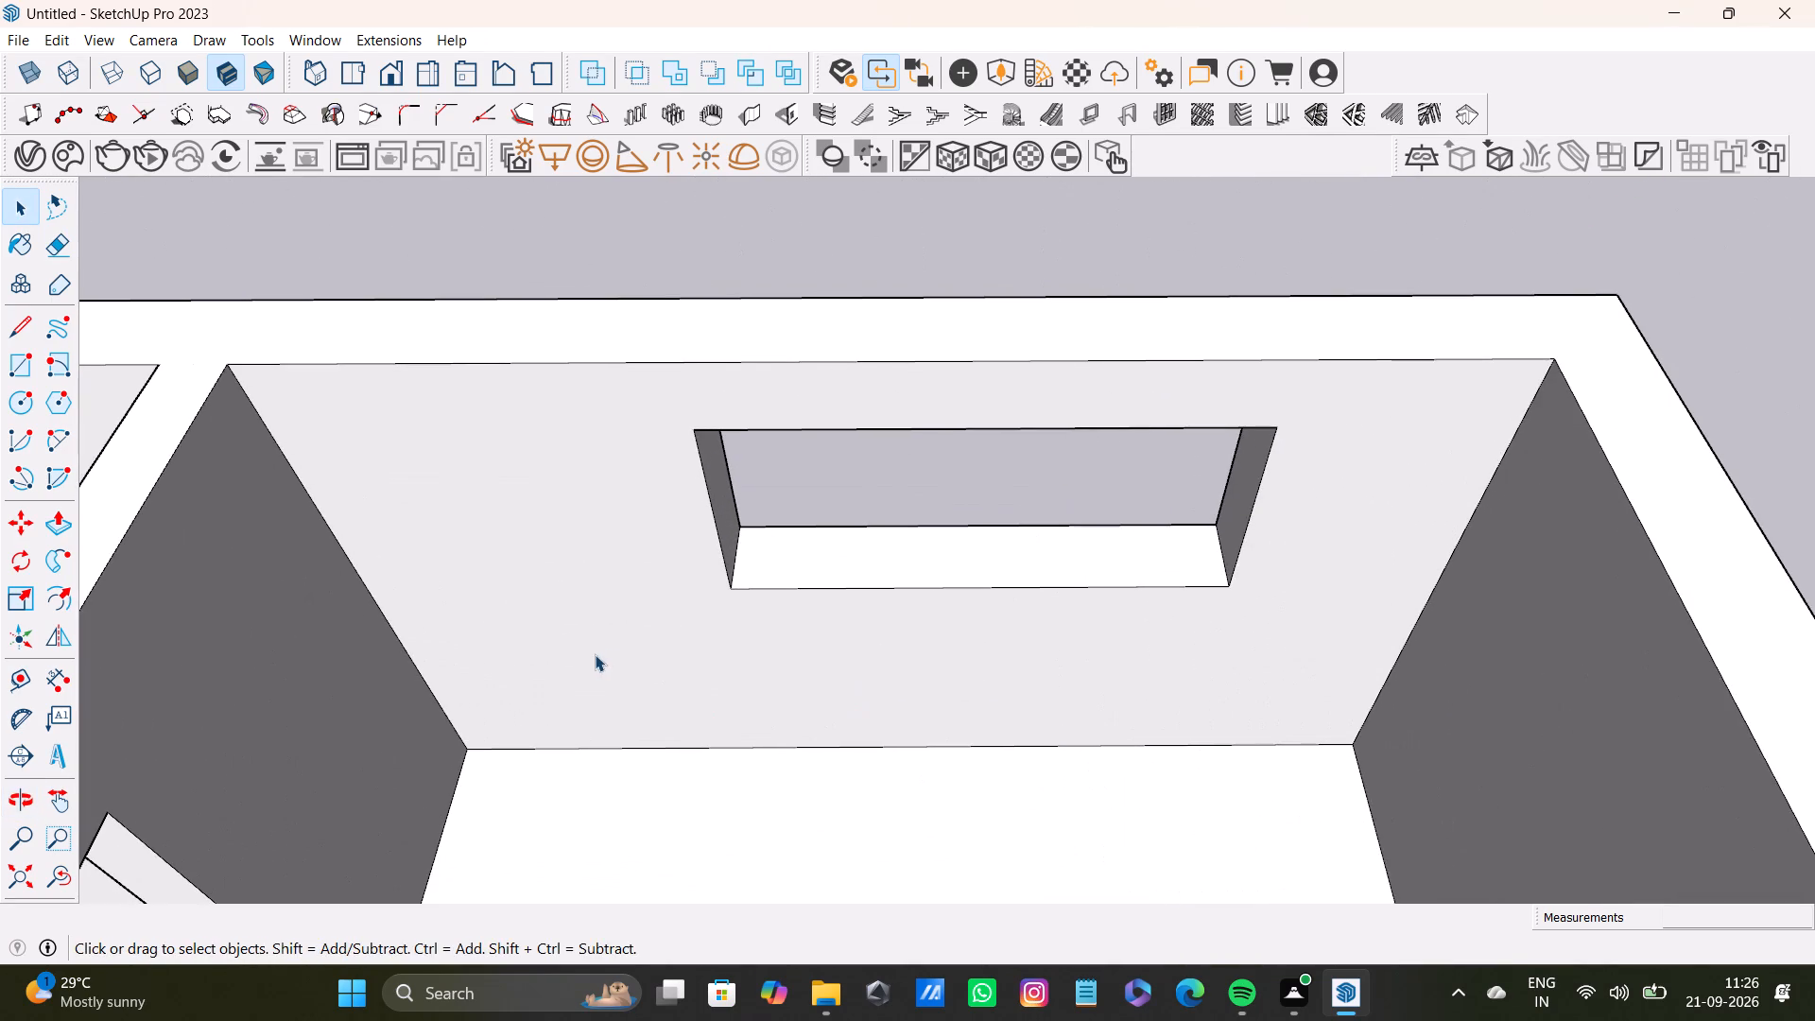
scroll(776, 597, "down", 3)
middle_click_drag(700, 570, 638, 453)
scroll(620, 411, "up", 3)
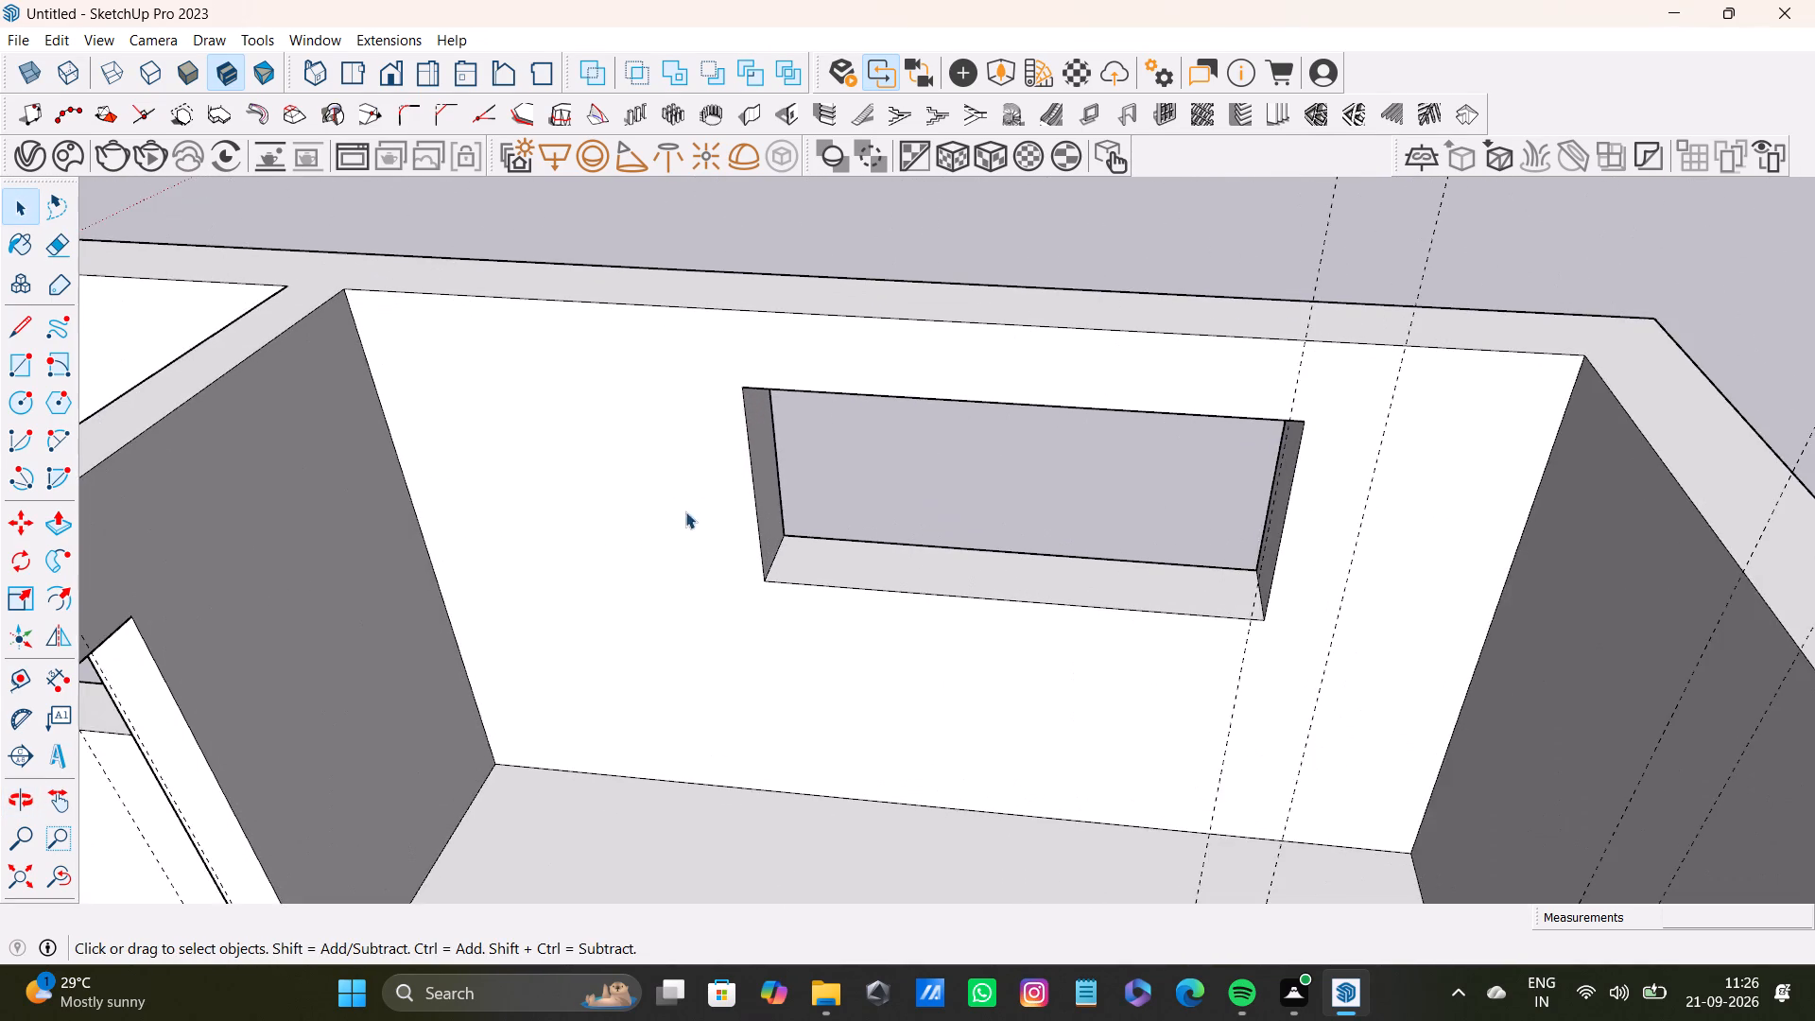
middle_click_drag(686, 511, 882, 567, "shift")
scroll(882, 567, "up", 4, "shift")
middle_click_drag(1094, 567, 784, 579)
middle_click_drag(827, 605, 885, 504)
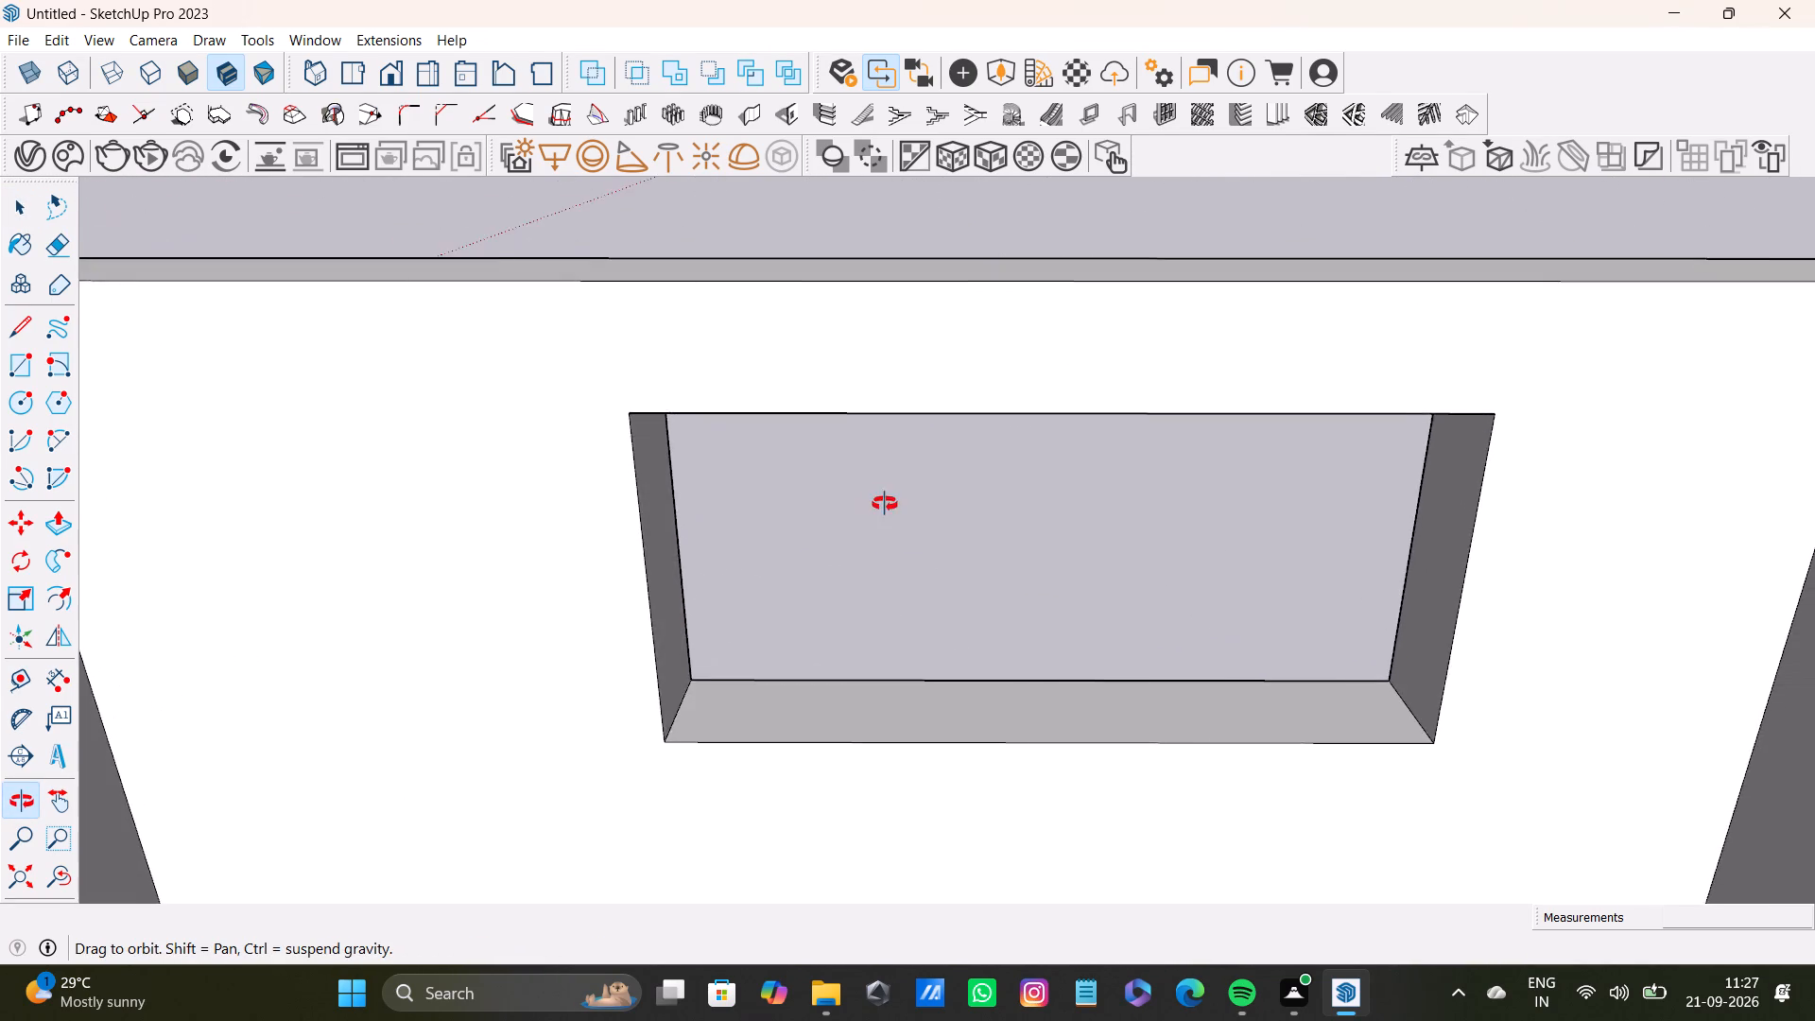
middle_click_drag(885, 504, 1287, 540)
Place guides on the window wall: one about 1 11/16" below its top edge and one just inside the corner beside the window.
key("t")
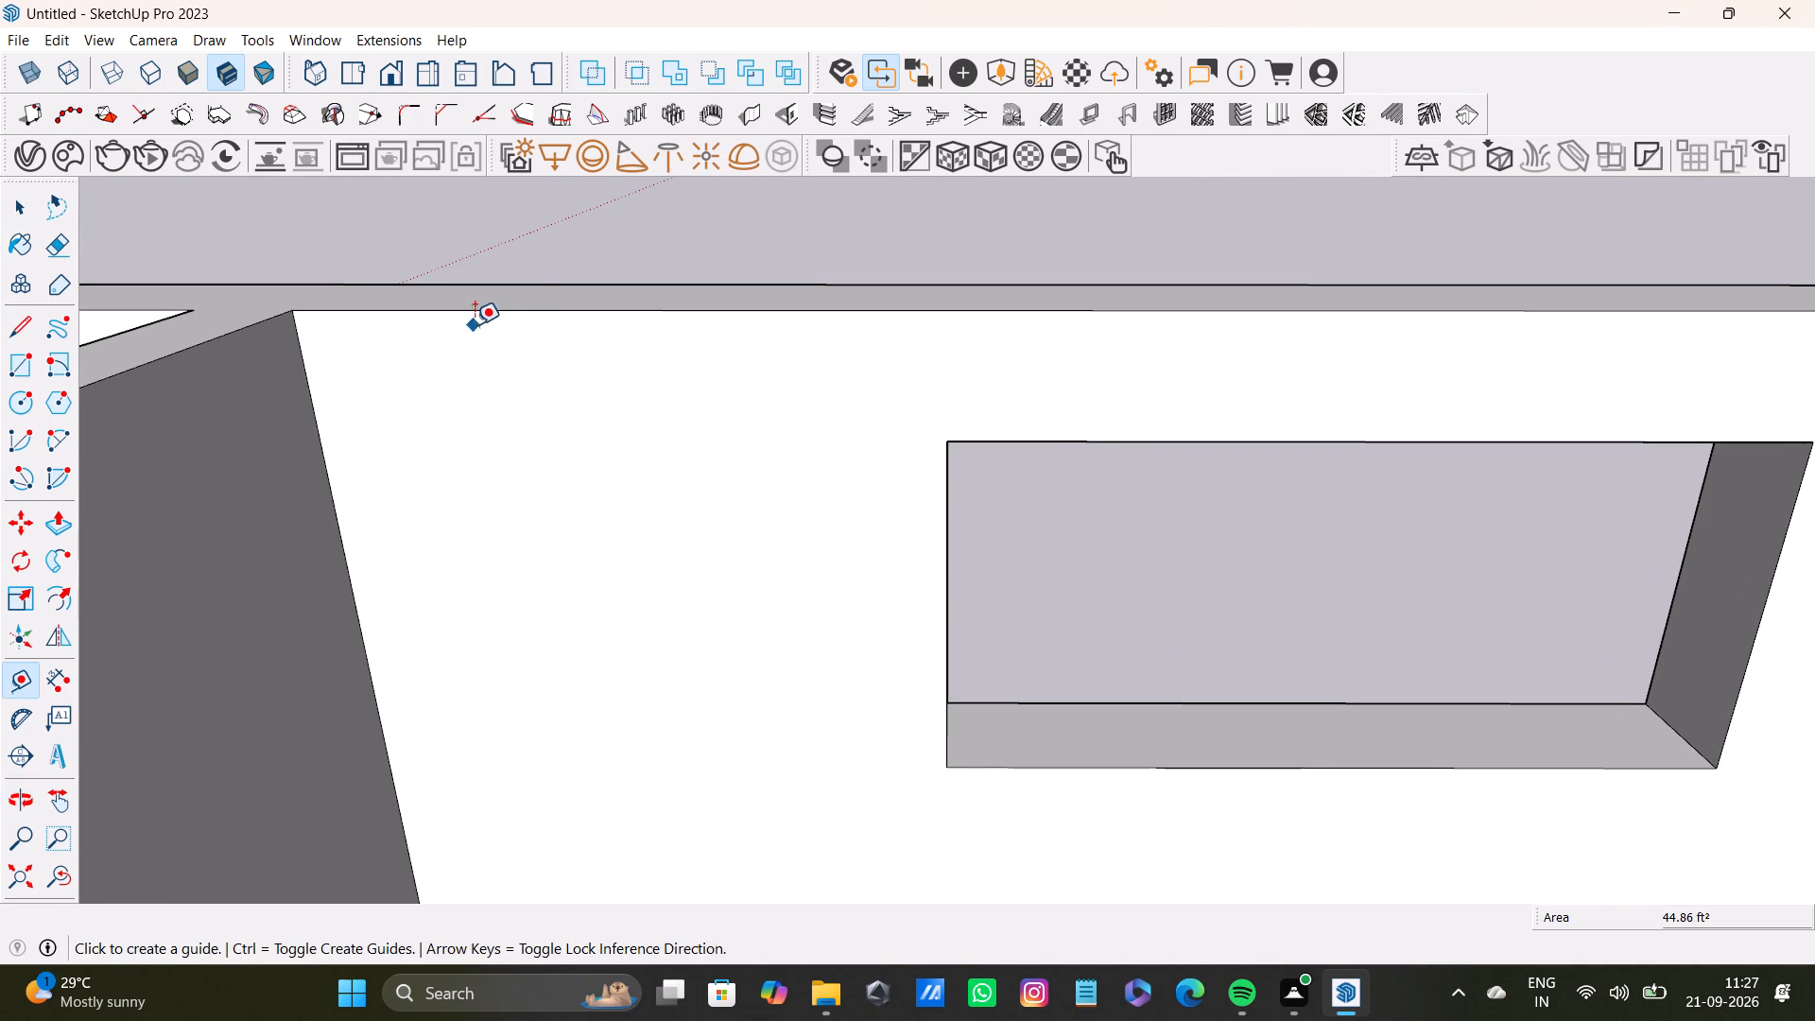
left_click_drag(526, 308, 527, 317)
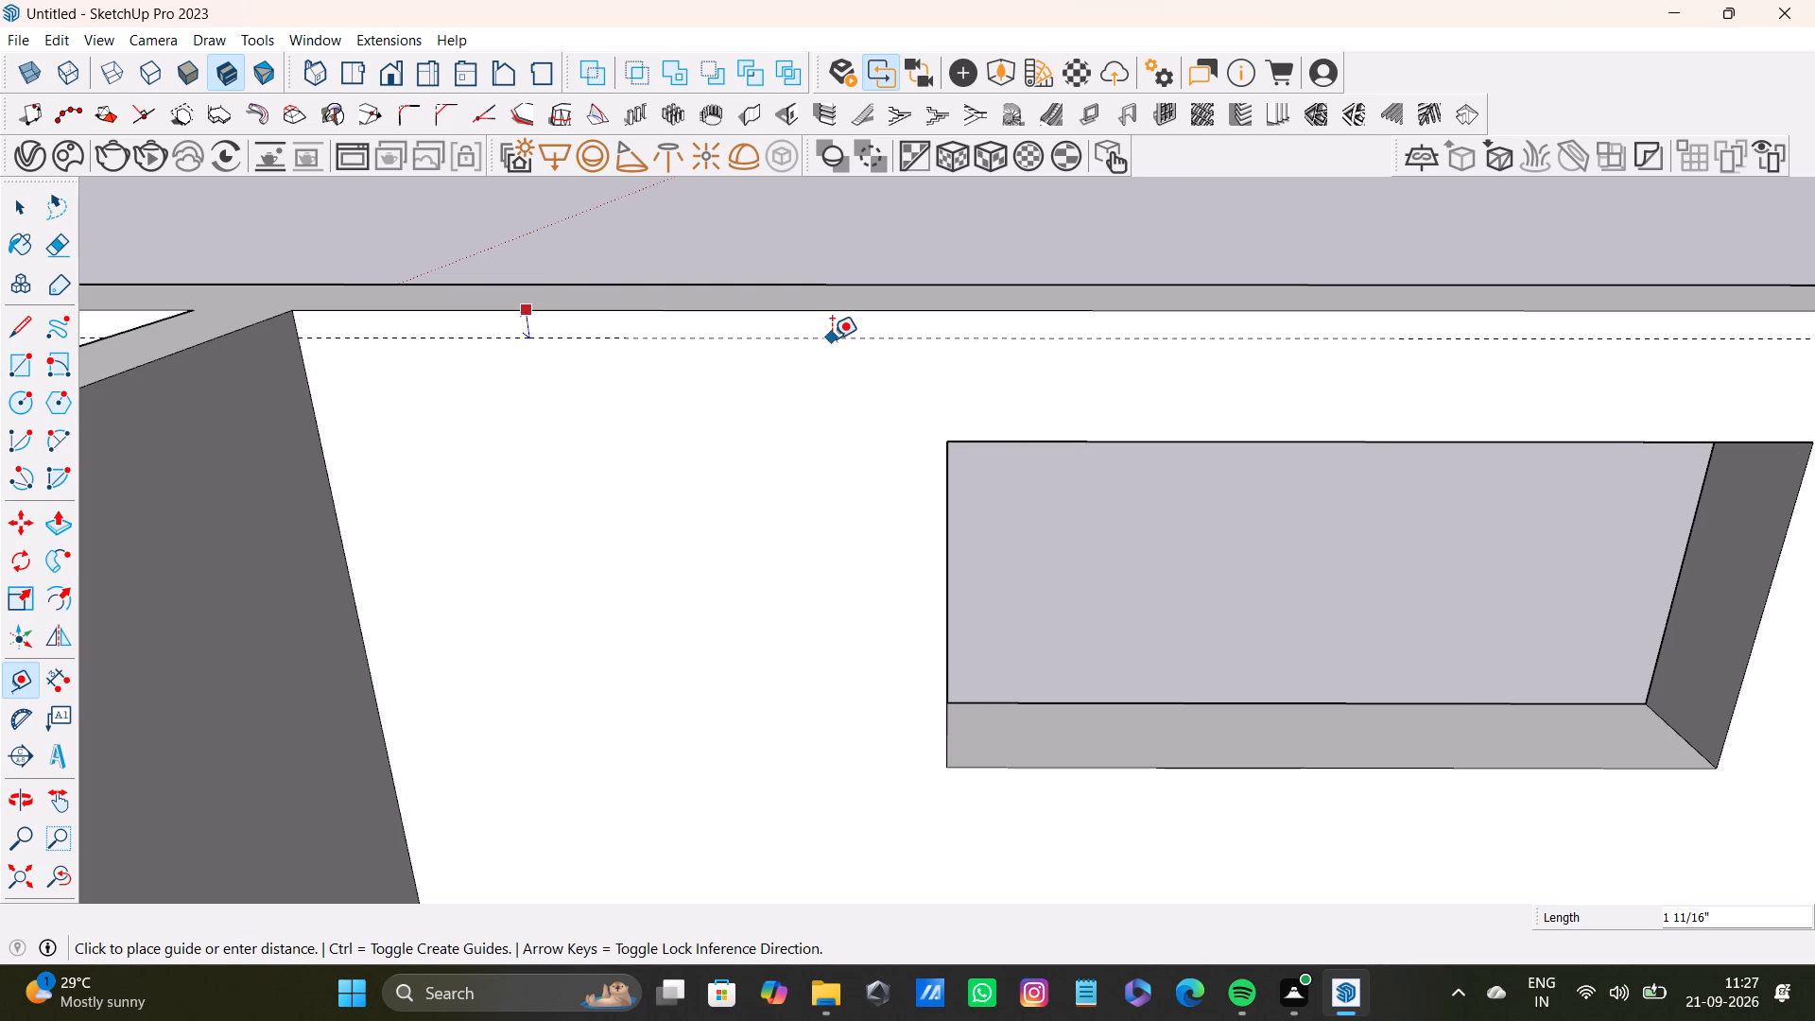
left_click(832, 338)
left_click(370, 691)
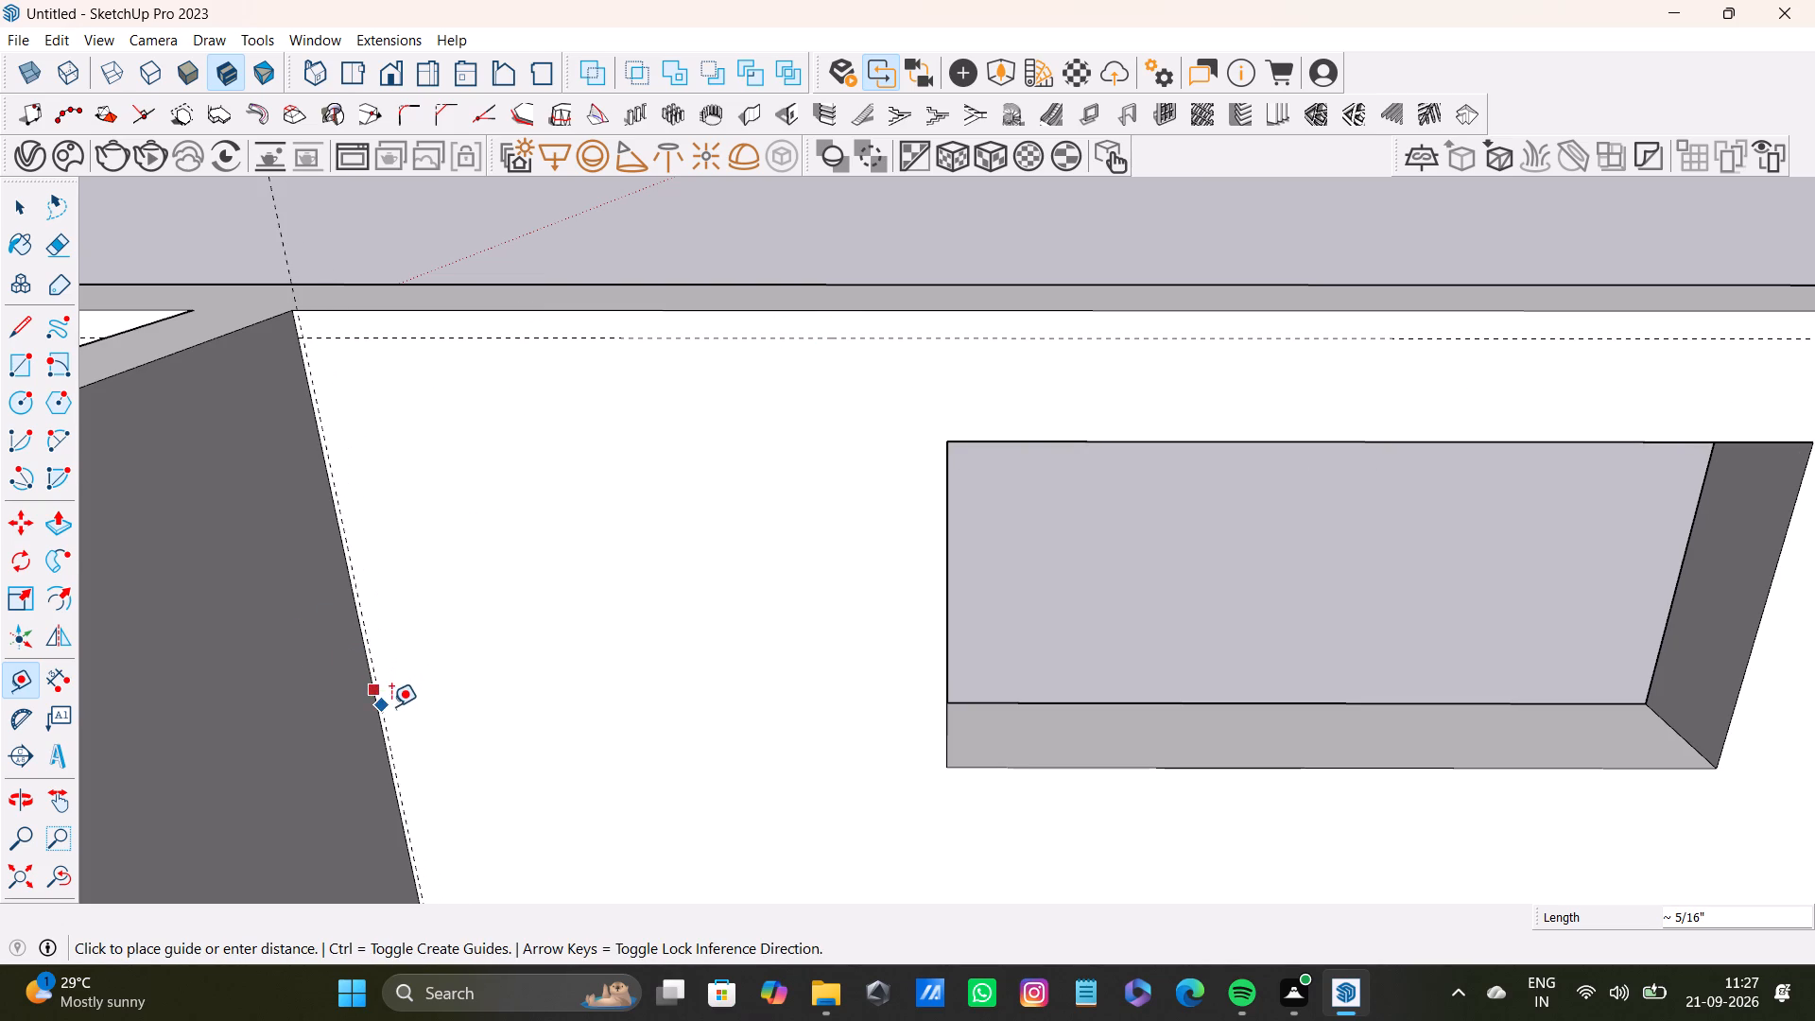
left_click(401, 715)
scroll(399, 744, "up", 3)
scroll(522, 740, "down", 2, "shift")
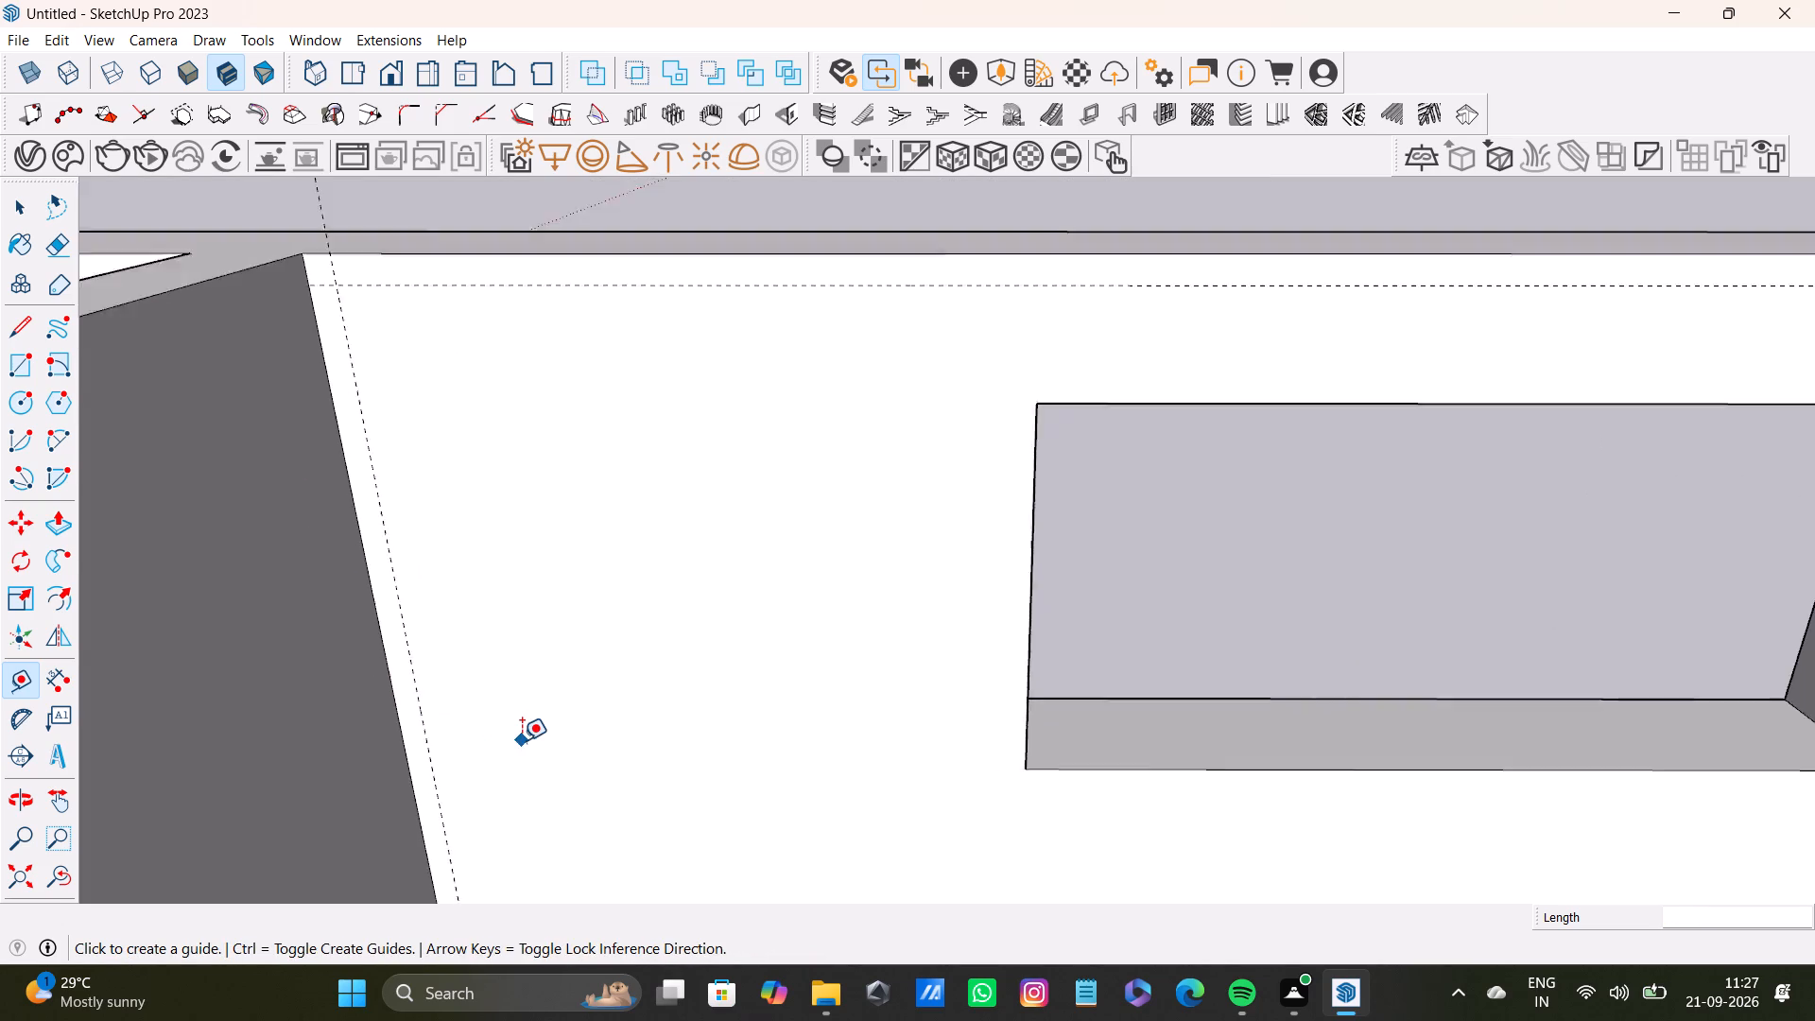
Place a vertical guide about 2' 10 5/8" from the corner guide, just short of the window opening.
scroll(522, 740, "down", 4, "shift")
middle_click_drag(536, 753, 492, 620, "shift")
middle_click_drag(600, 650, 498, 711)
scroll(486, 614, "up", 3)
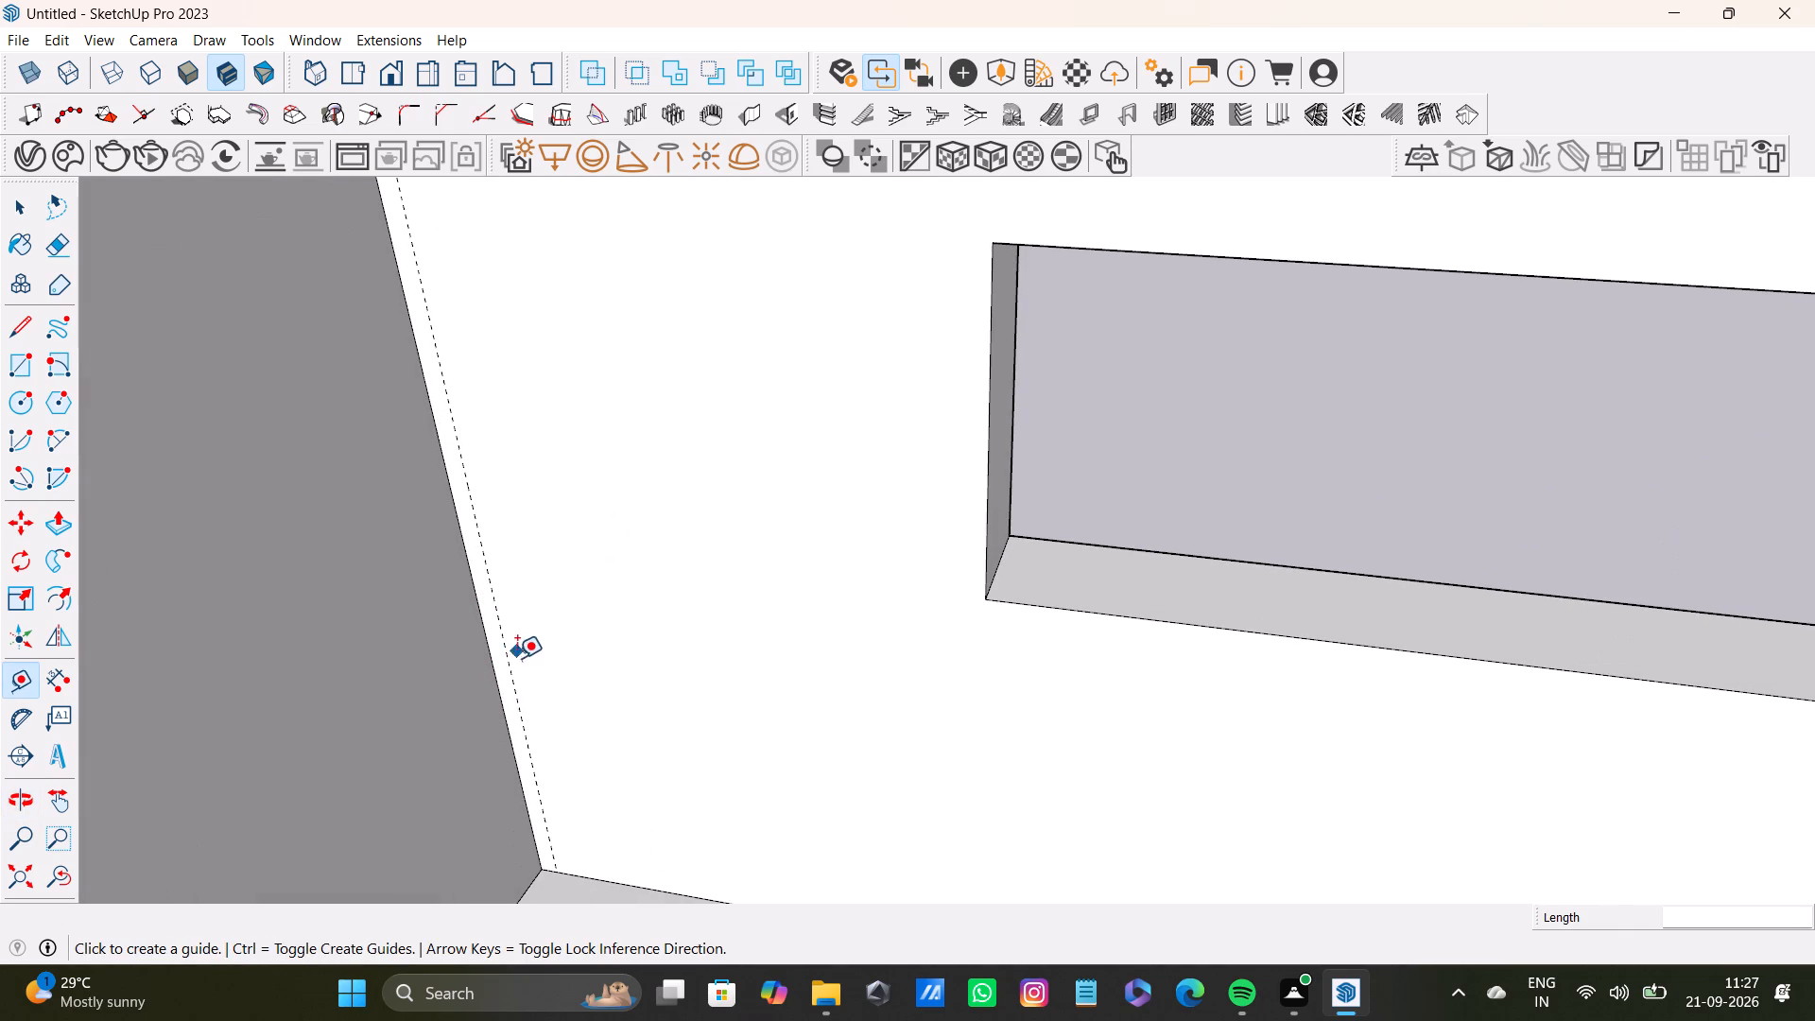
left_click(519, 710)
scroll(687, 742, "down", 3)
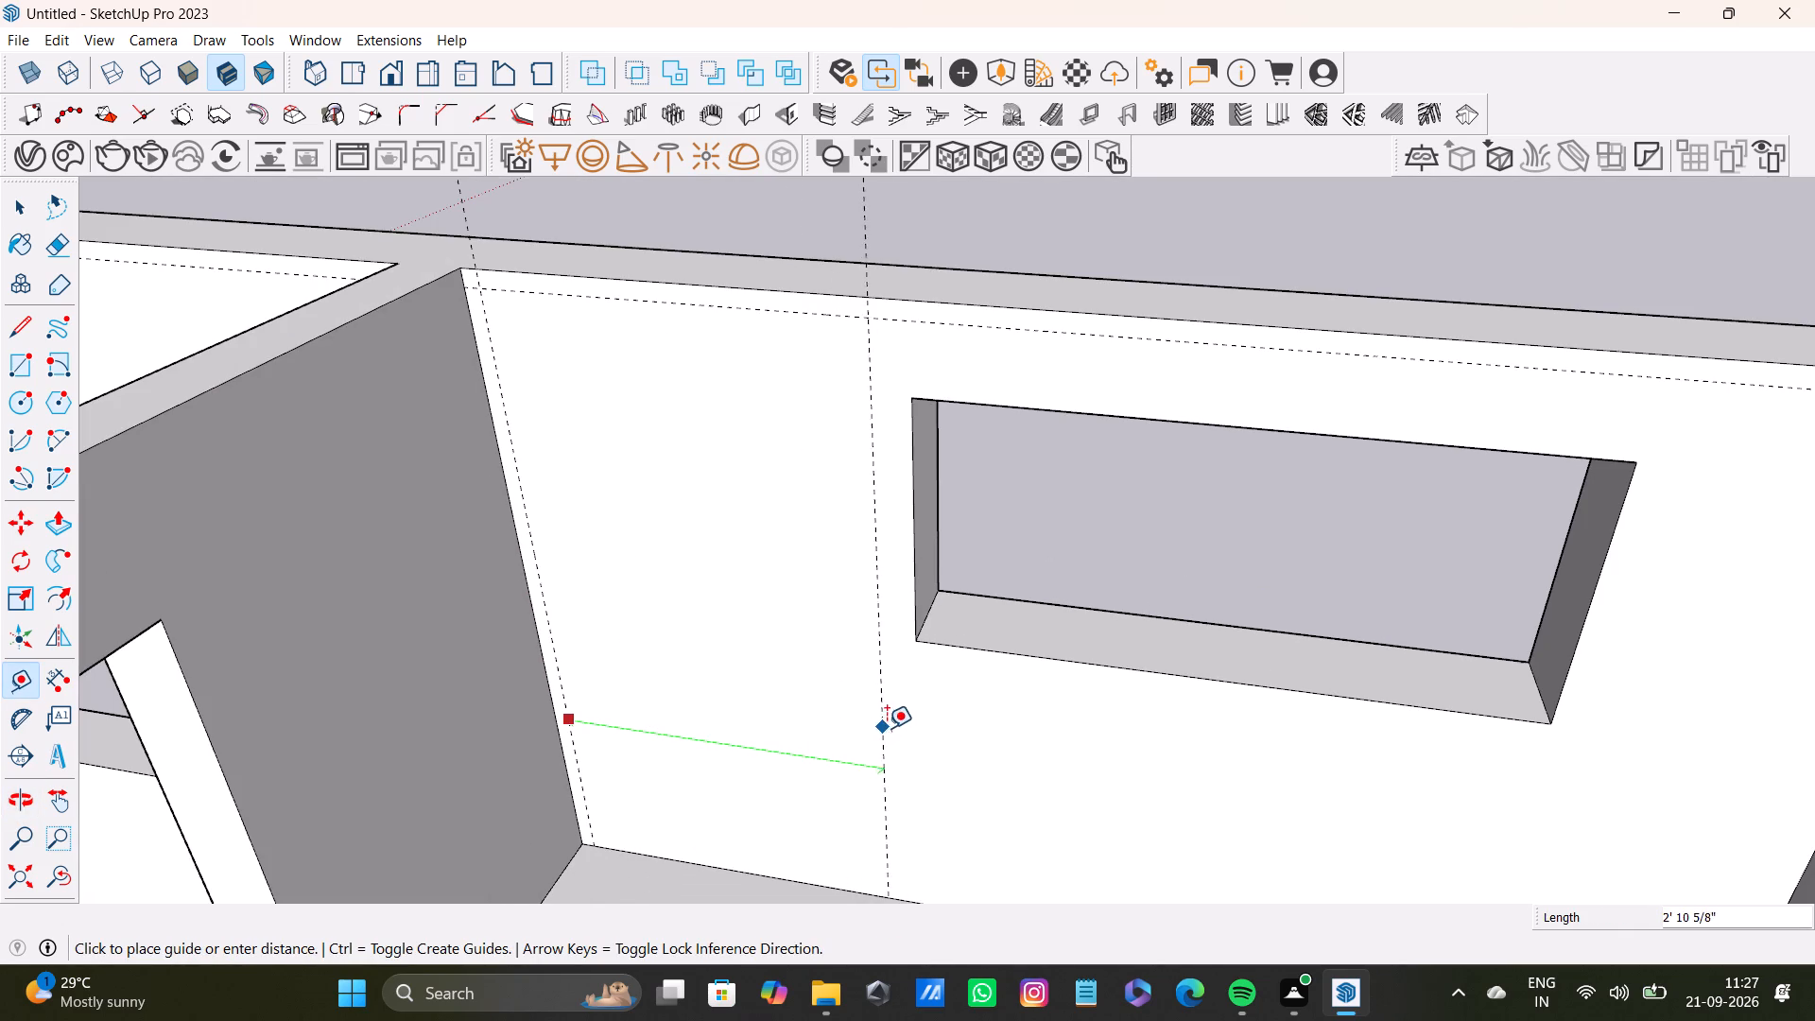
left_click(893, 736)
Place a horizontal guide about 2' 10 5/8" below the upper guide, across the wall area beside the window.
scroll(986, 762, "down", 4)
middle_click_drag(984, 743, 596, 711, "shift")
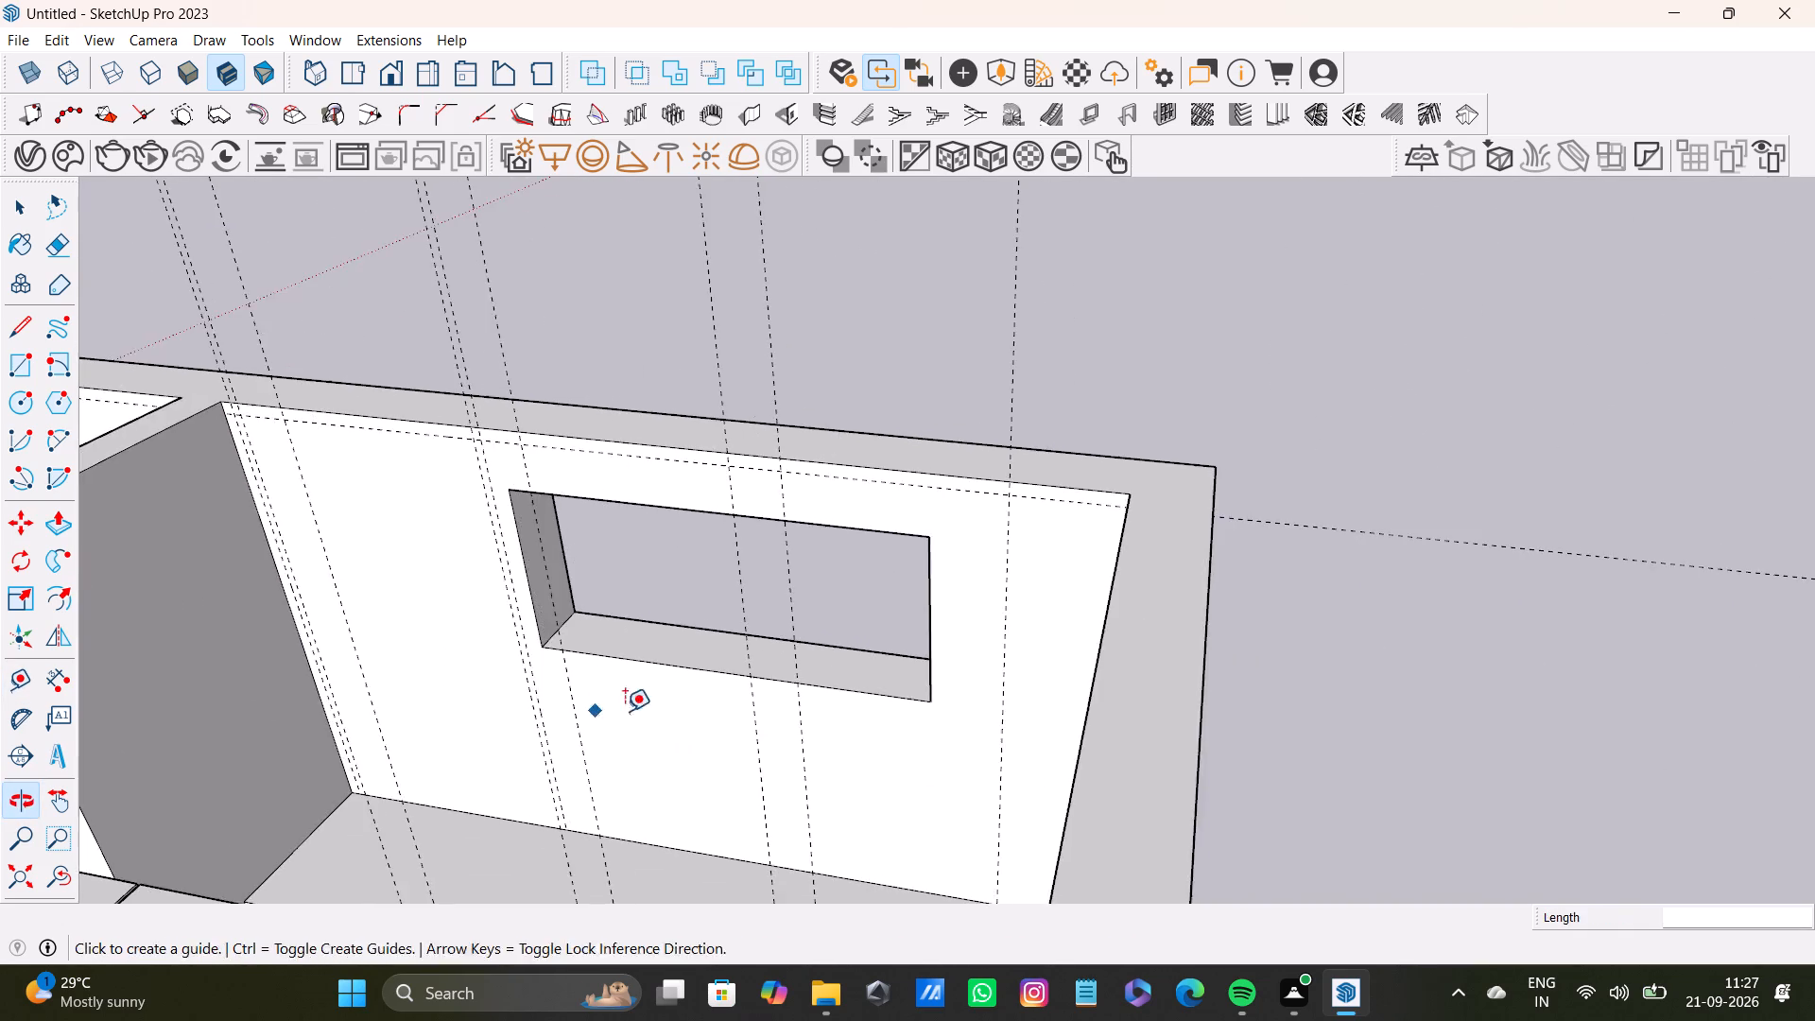
middle_click_drag(645, 711, 709, 728)
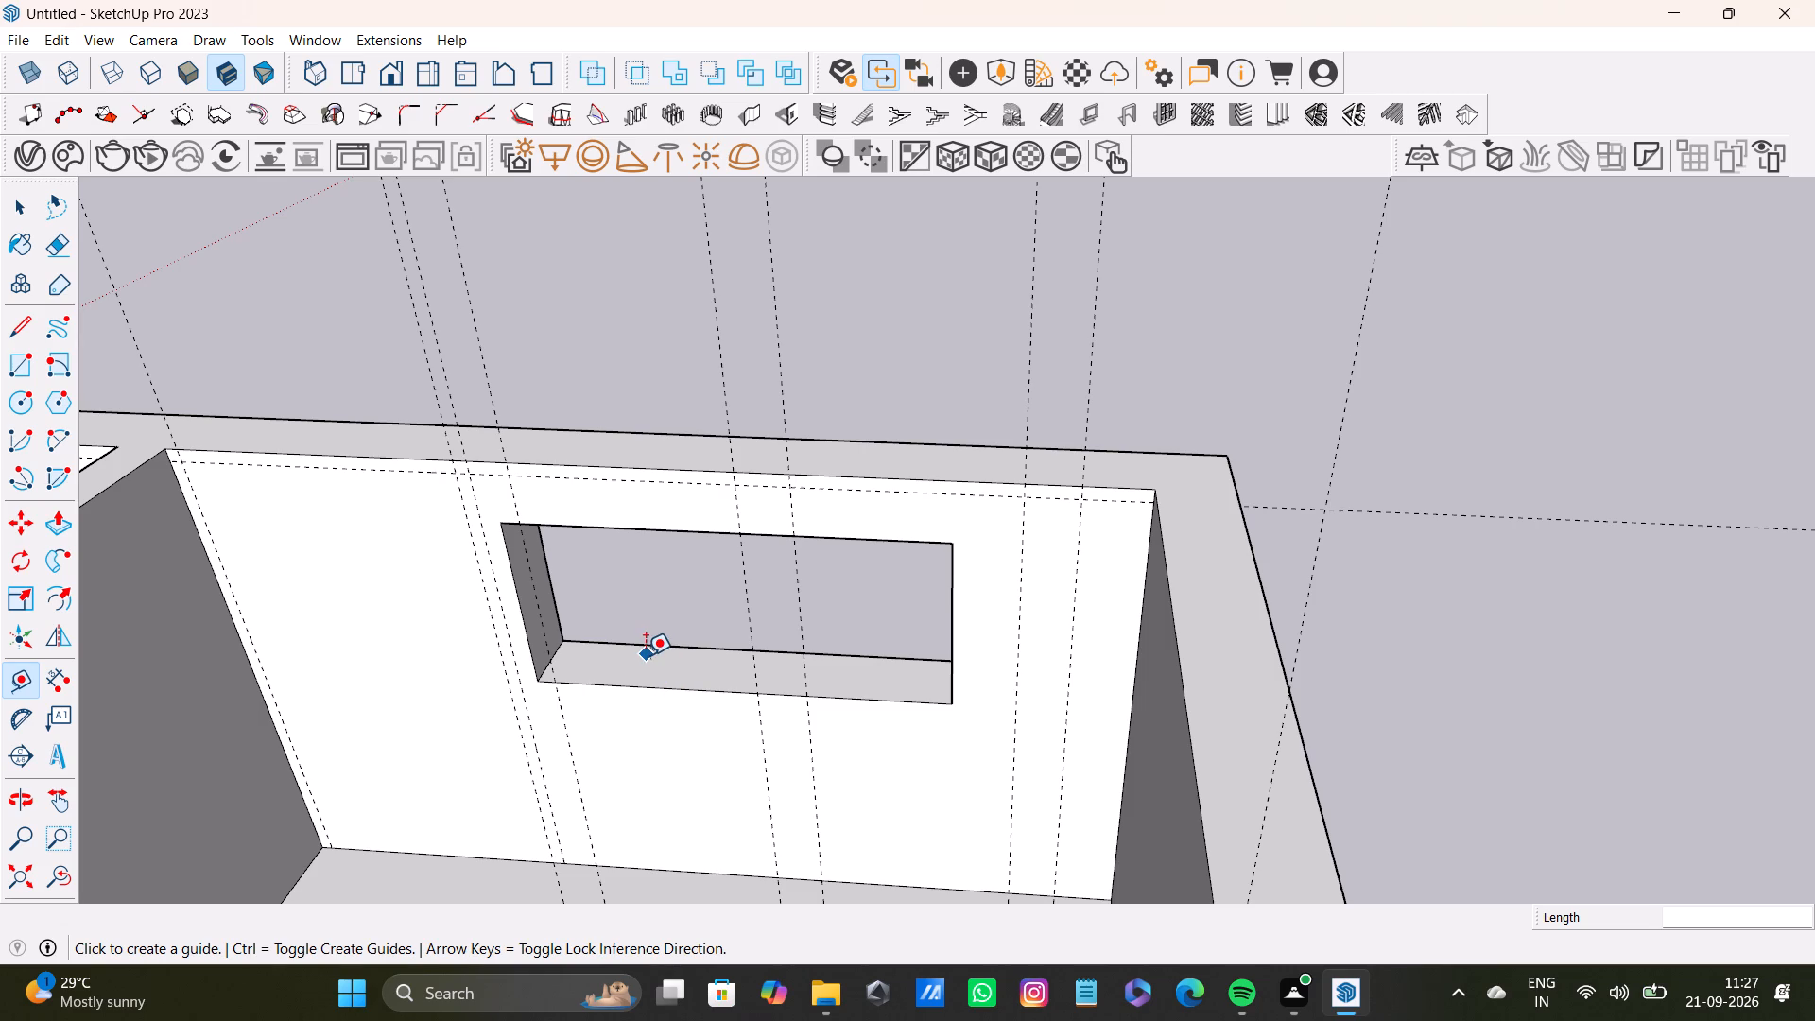
scroll(672, 618, "down", 3)
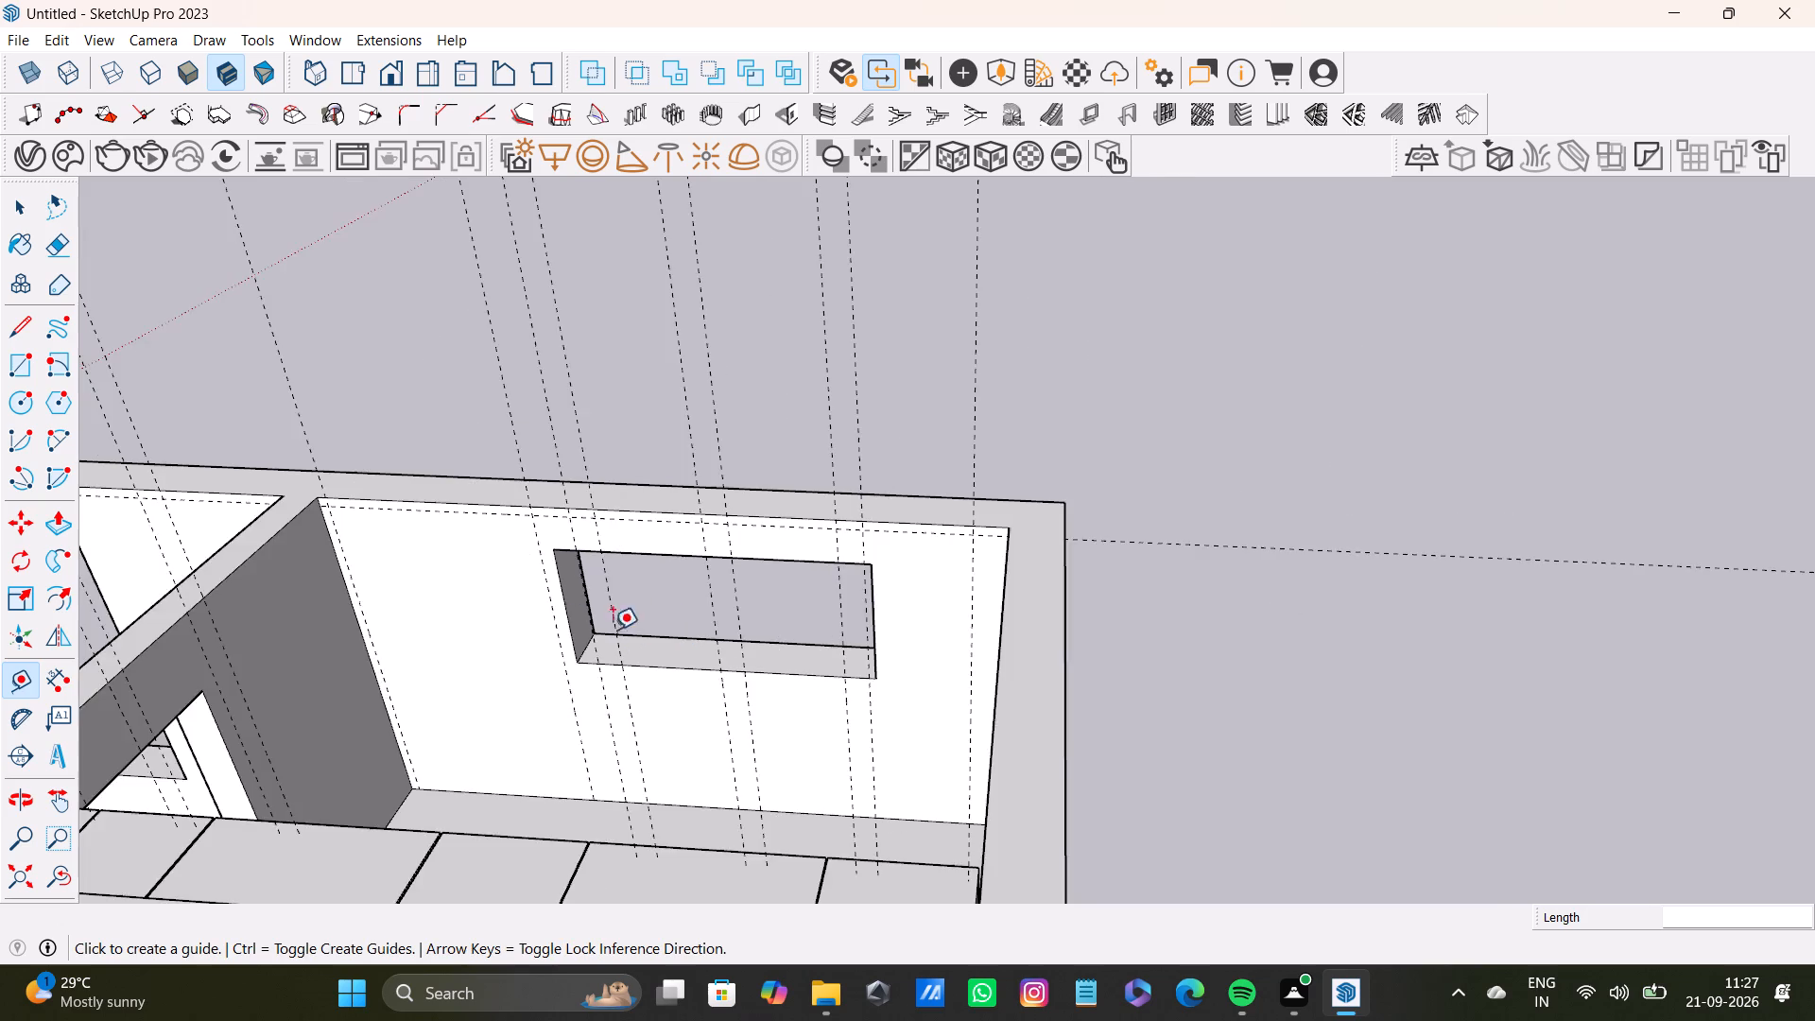
middle_click_drag(563, 611, 996, 655, "shift")
scroll(873, 668, "up", 10)
middle_click_drag(855, 655, 851, 640, "shift")
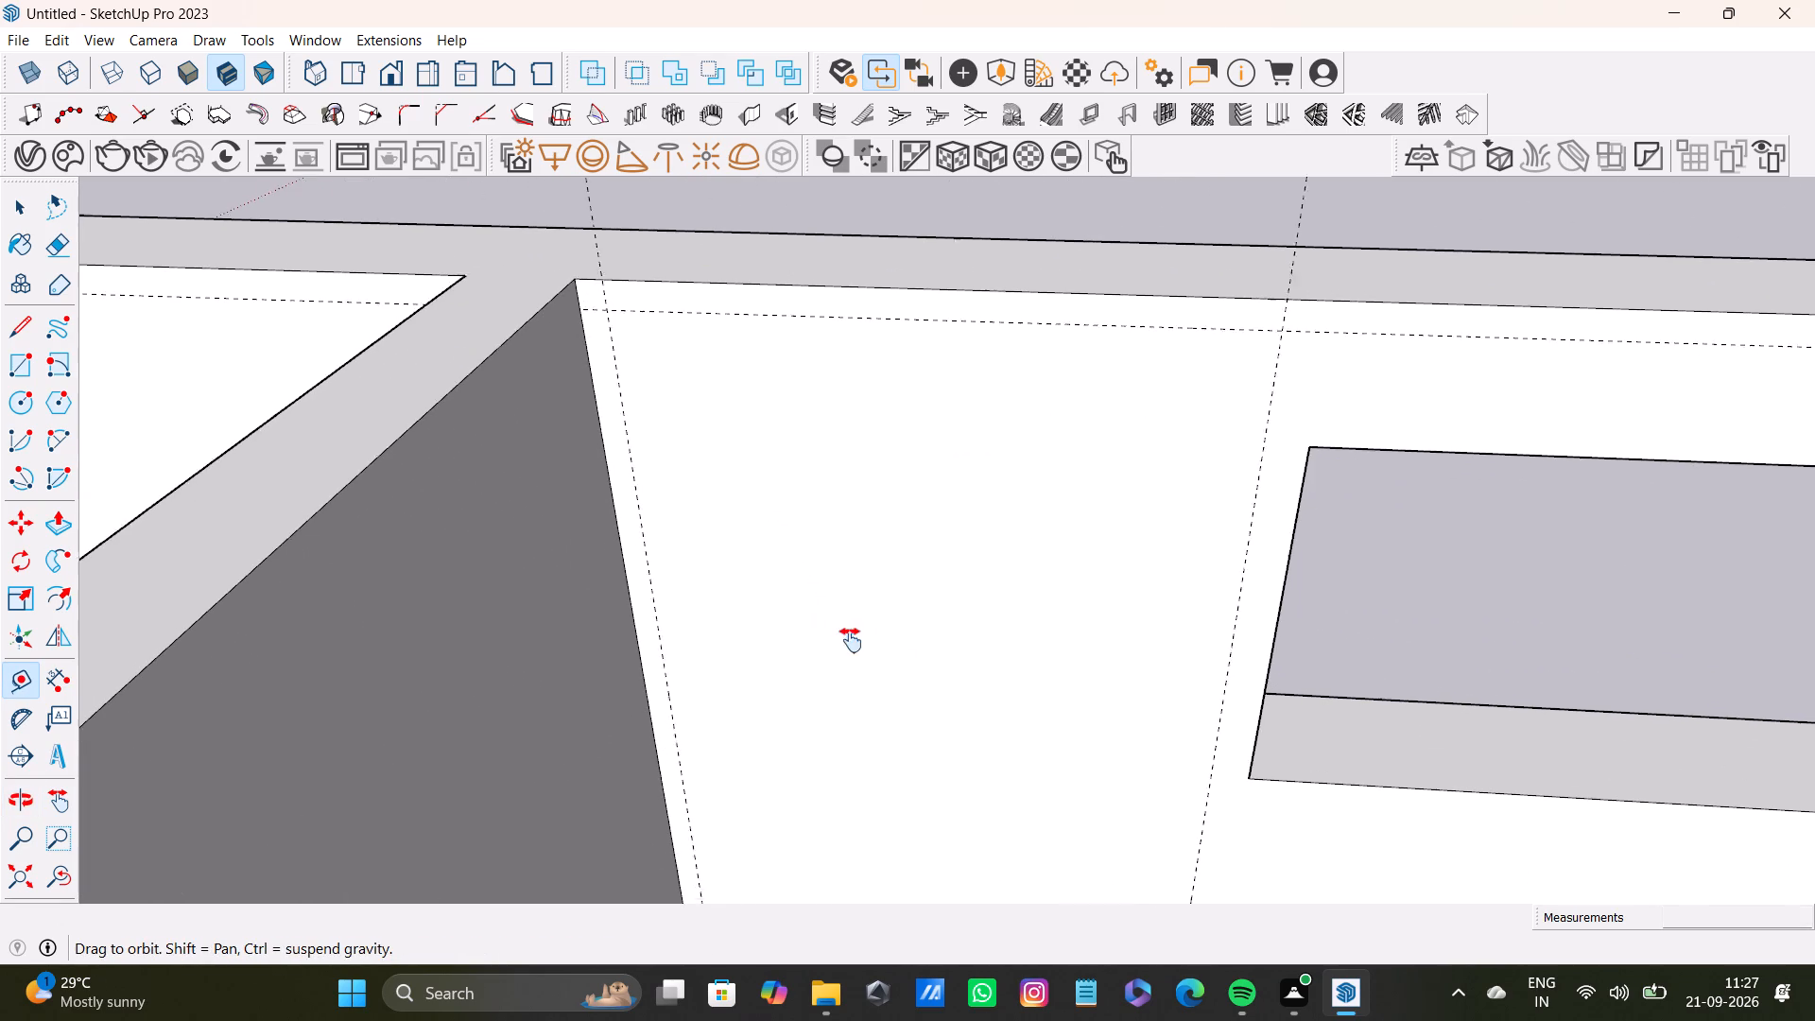
middle_click_drag(851, 640, 825, 615, "shift")
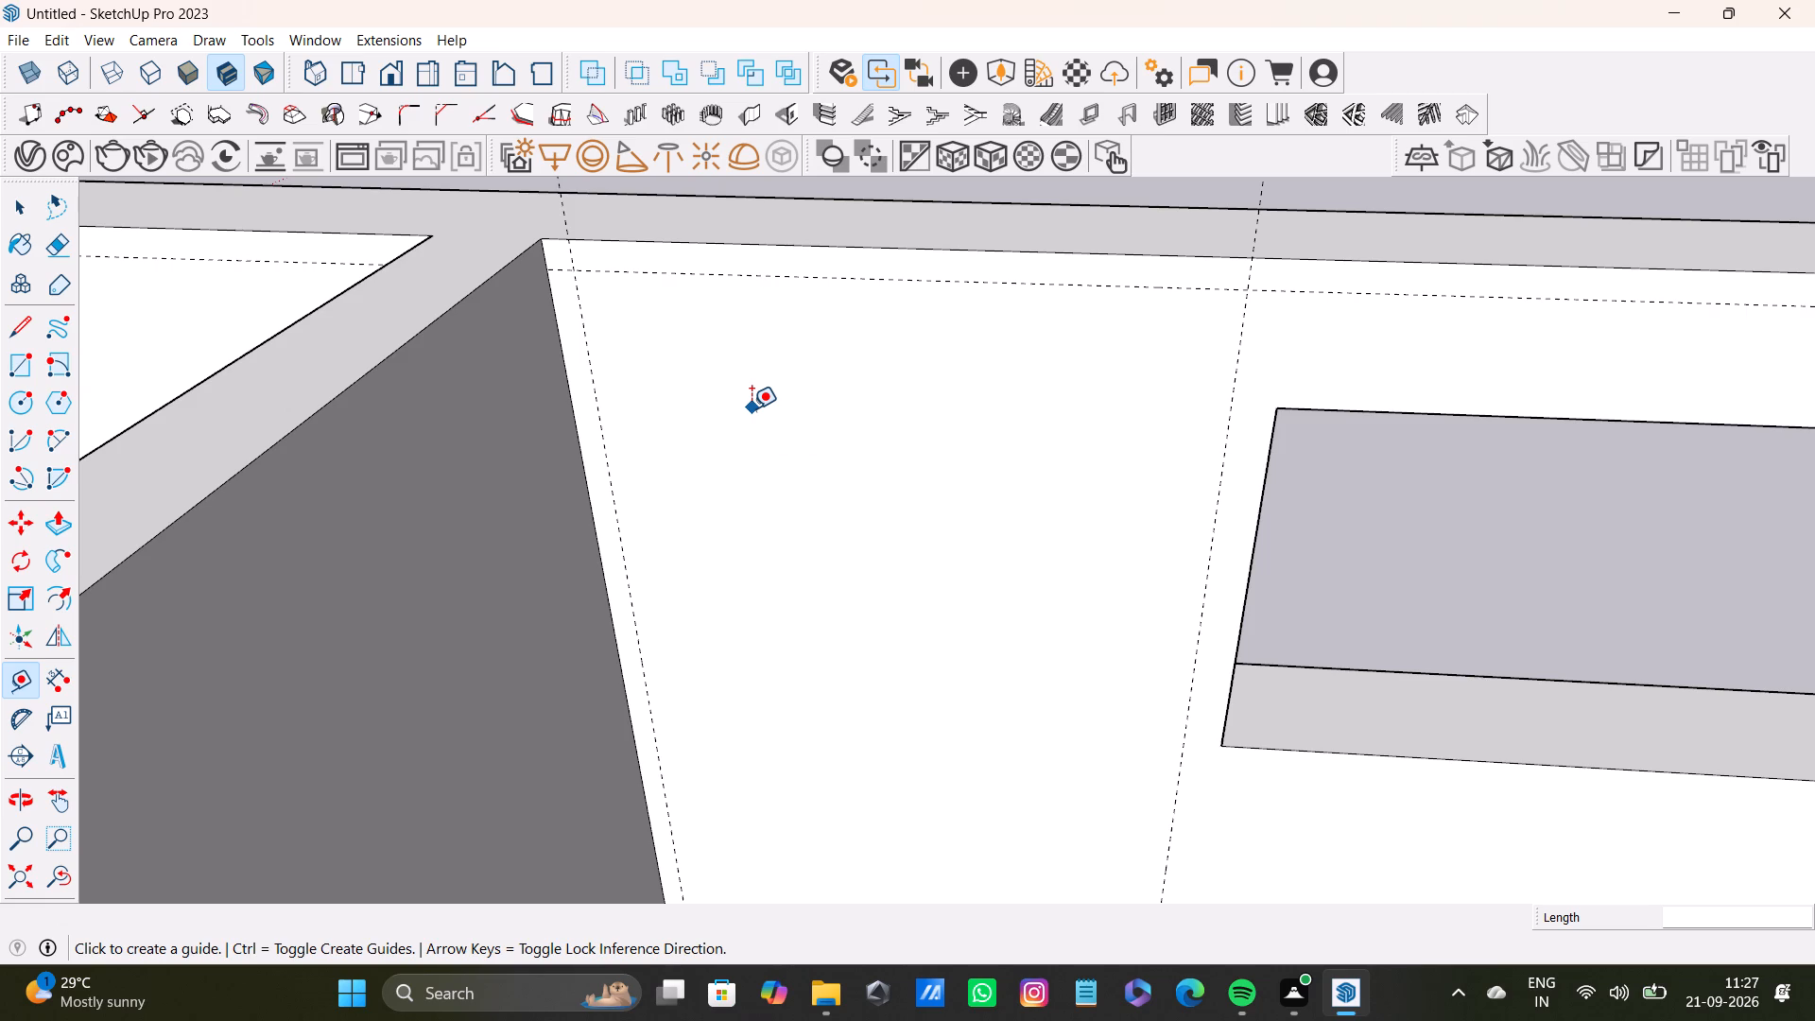
left_click(865, 283)
scroll(865, 489, "down", 4)
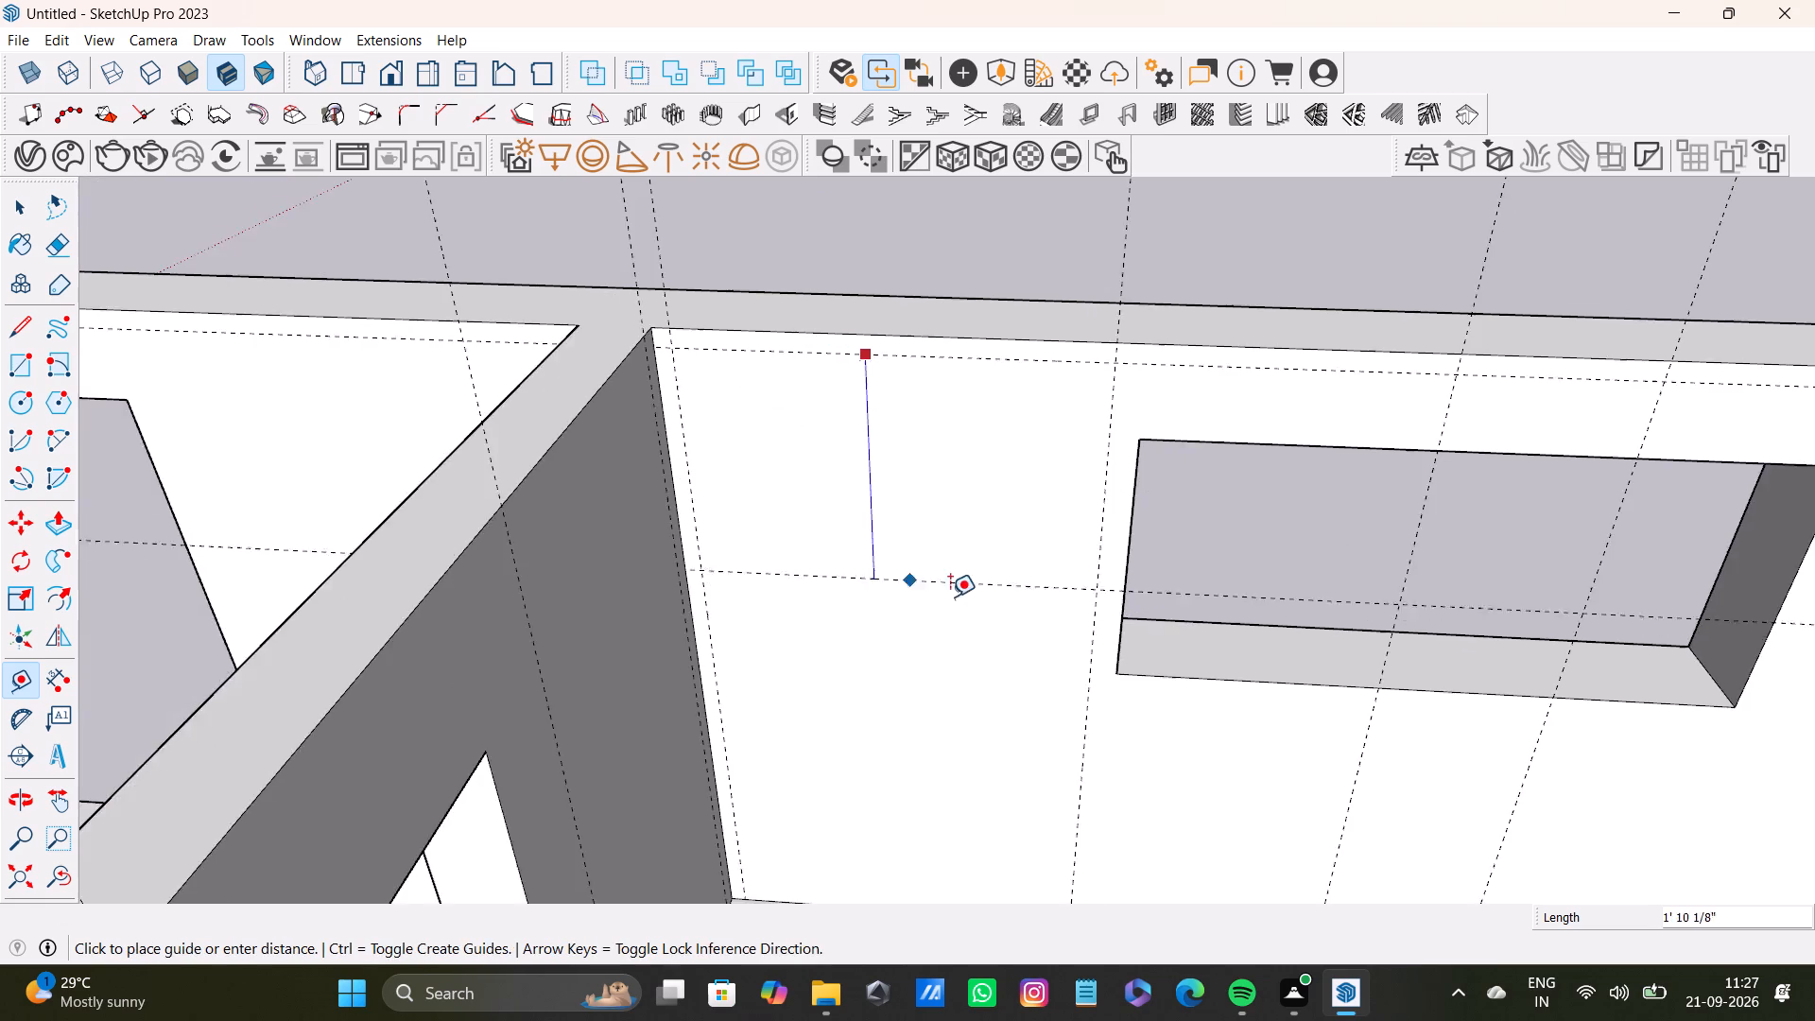
middle_click_drag(952, 597, 578, 500)
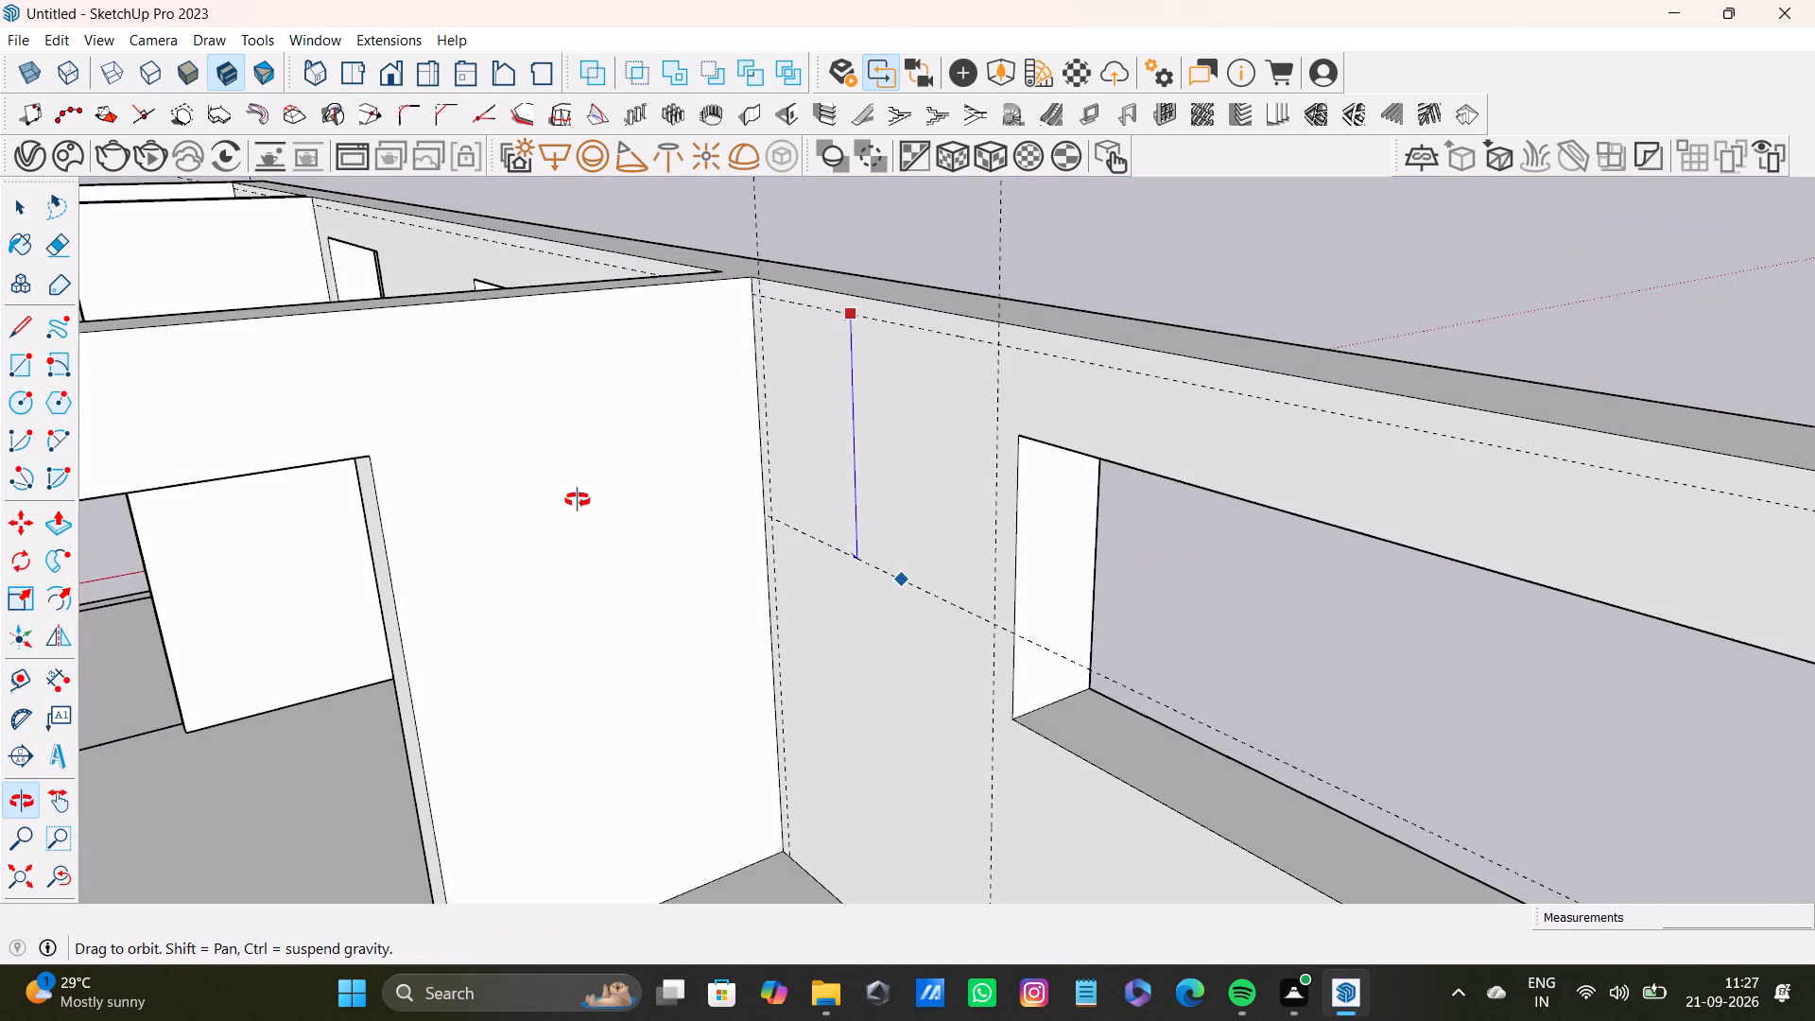
middle_click_drag(578, 500, 579, 501)
scroll(1007, 786, "down", 1)
middle_click_drag(976, 770, 1114, 792)
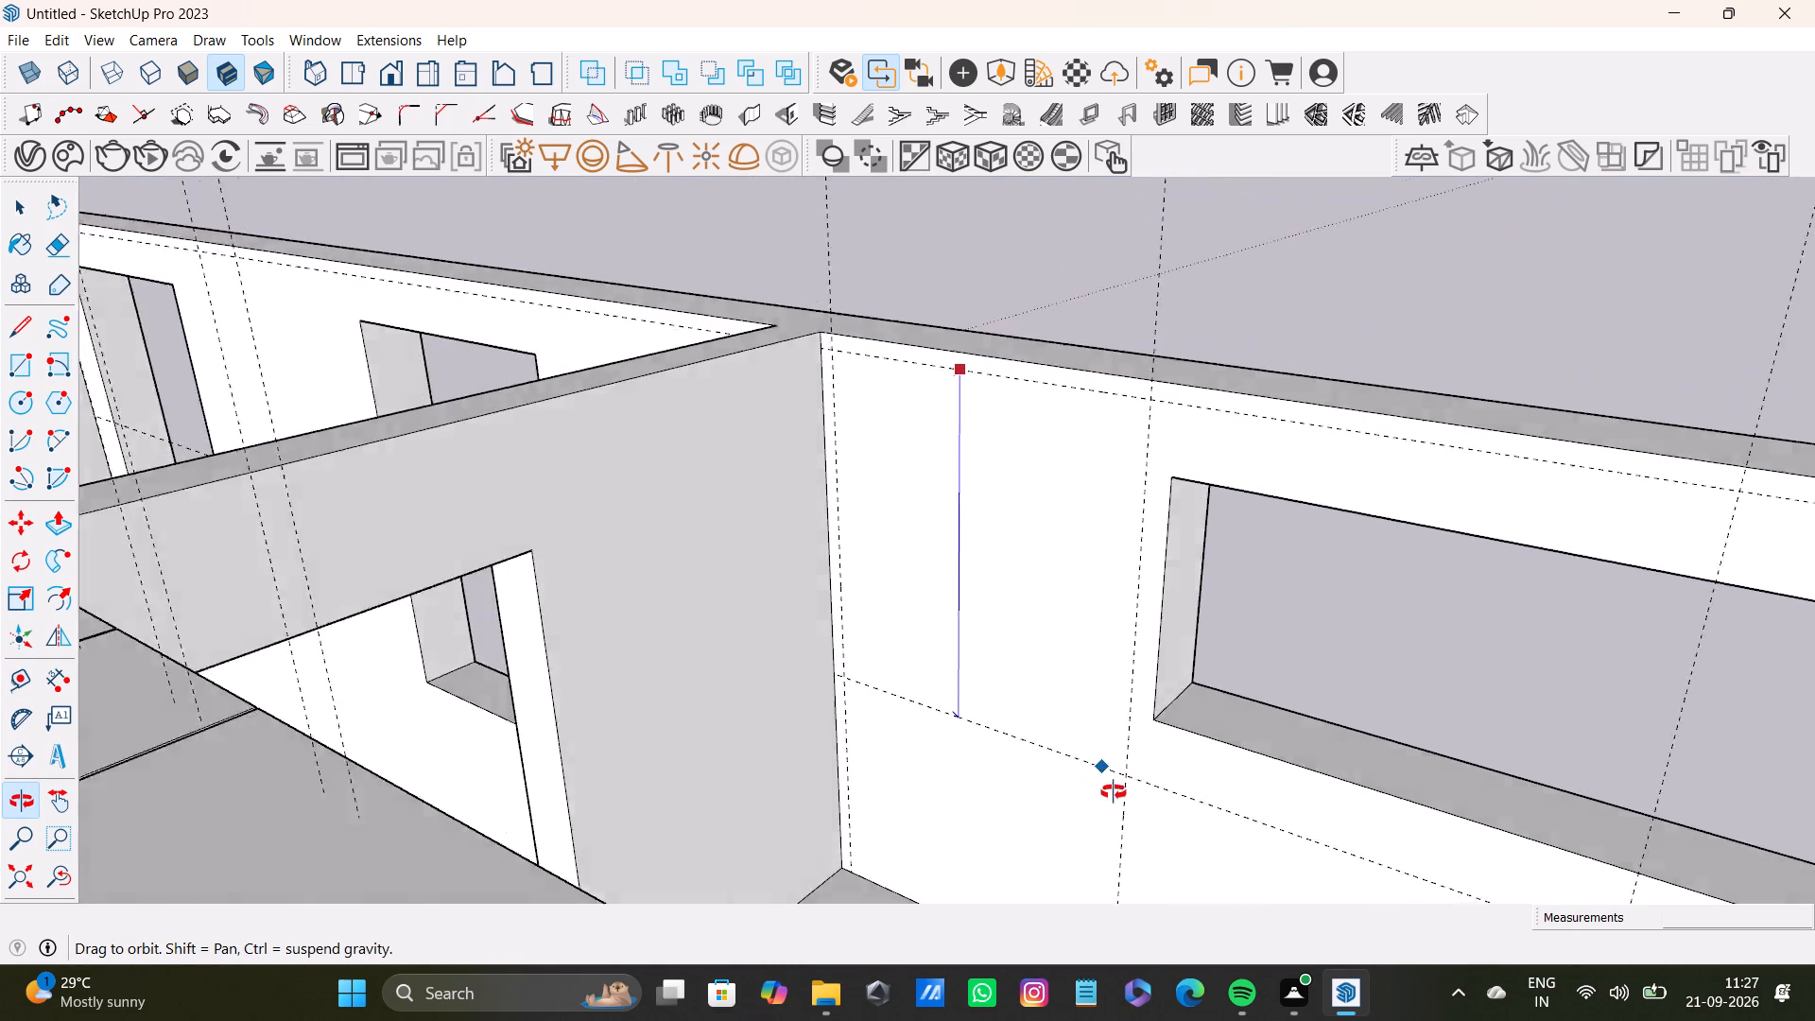
middle_click_drag(1114, 792, 1182, 792)
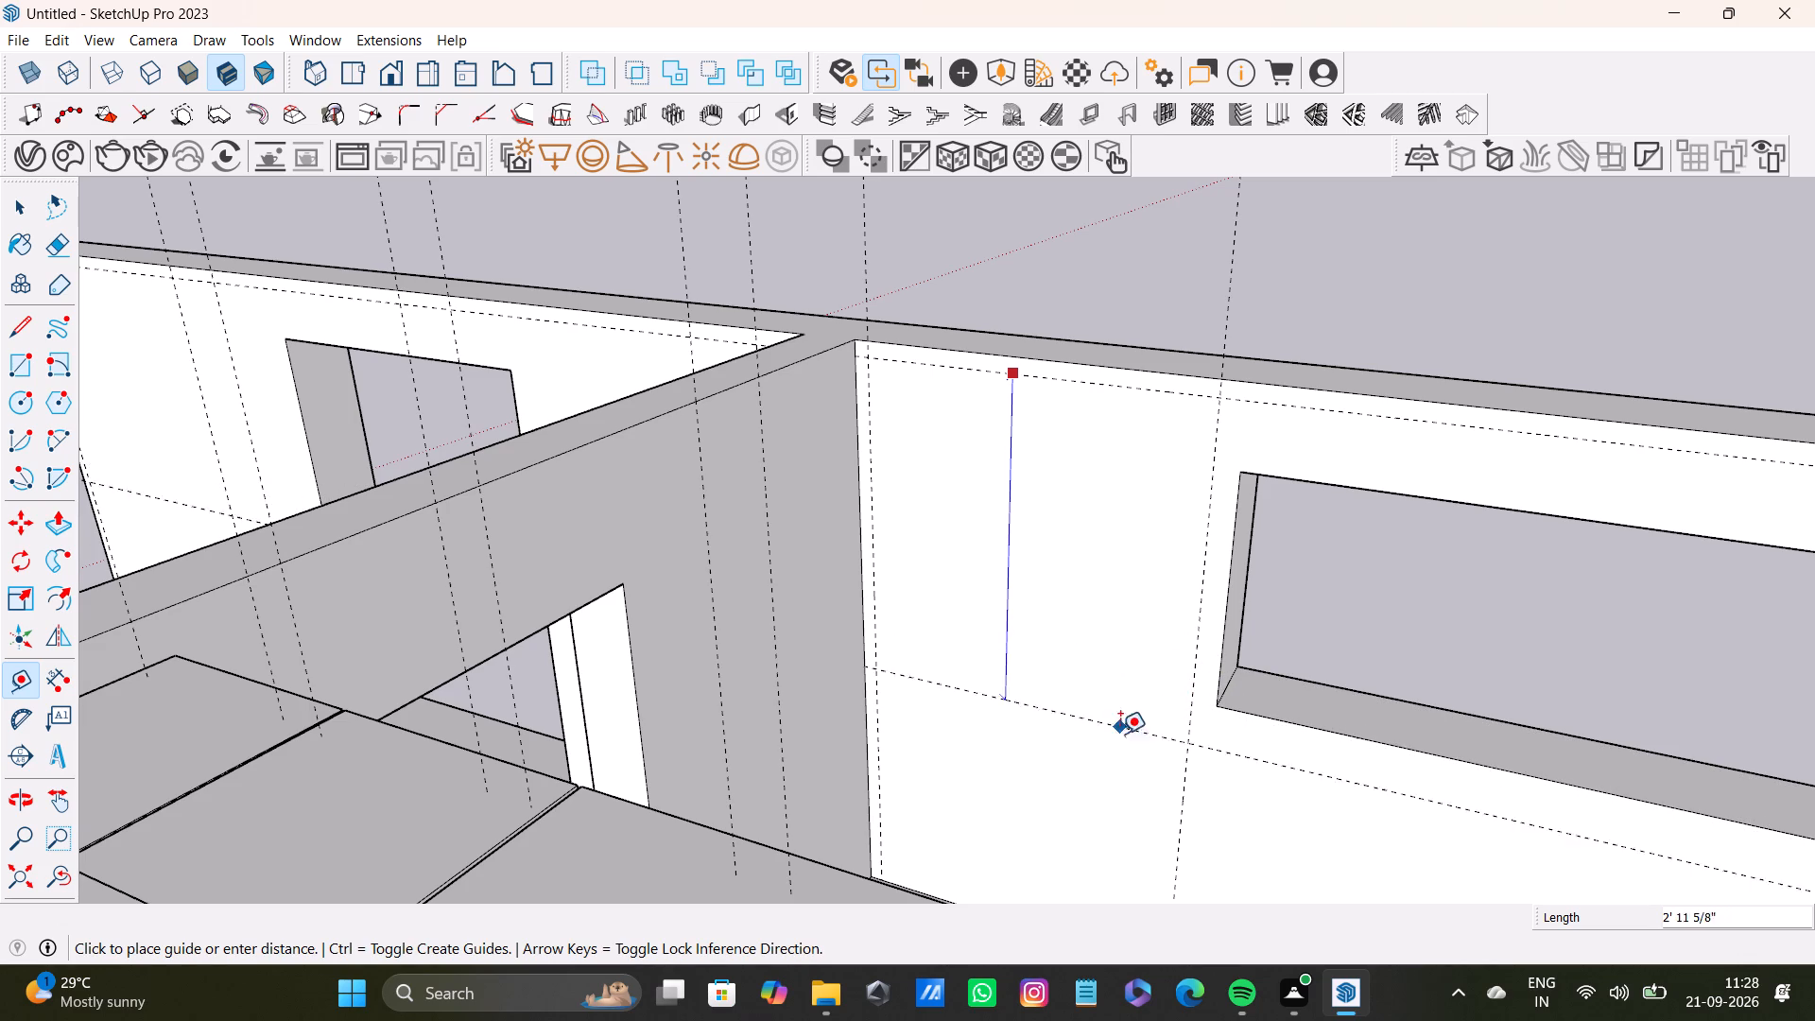
left_click(1188, 735)
Place a vertical guide roughly midway between the corner guide and the guide beside the window.
scroll(1051, 708, "down", 4)
middle_click_drag(1052, 706, 1037, 829)
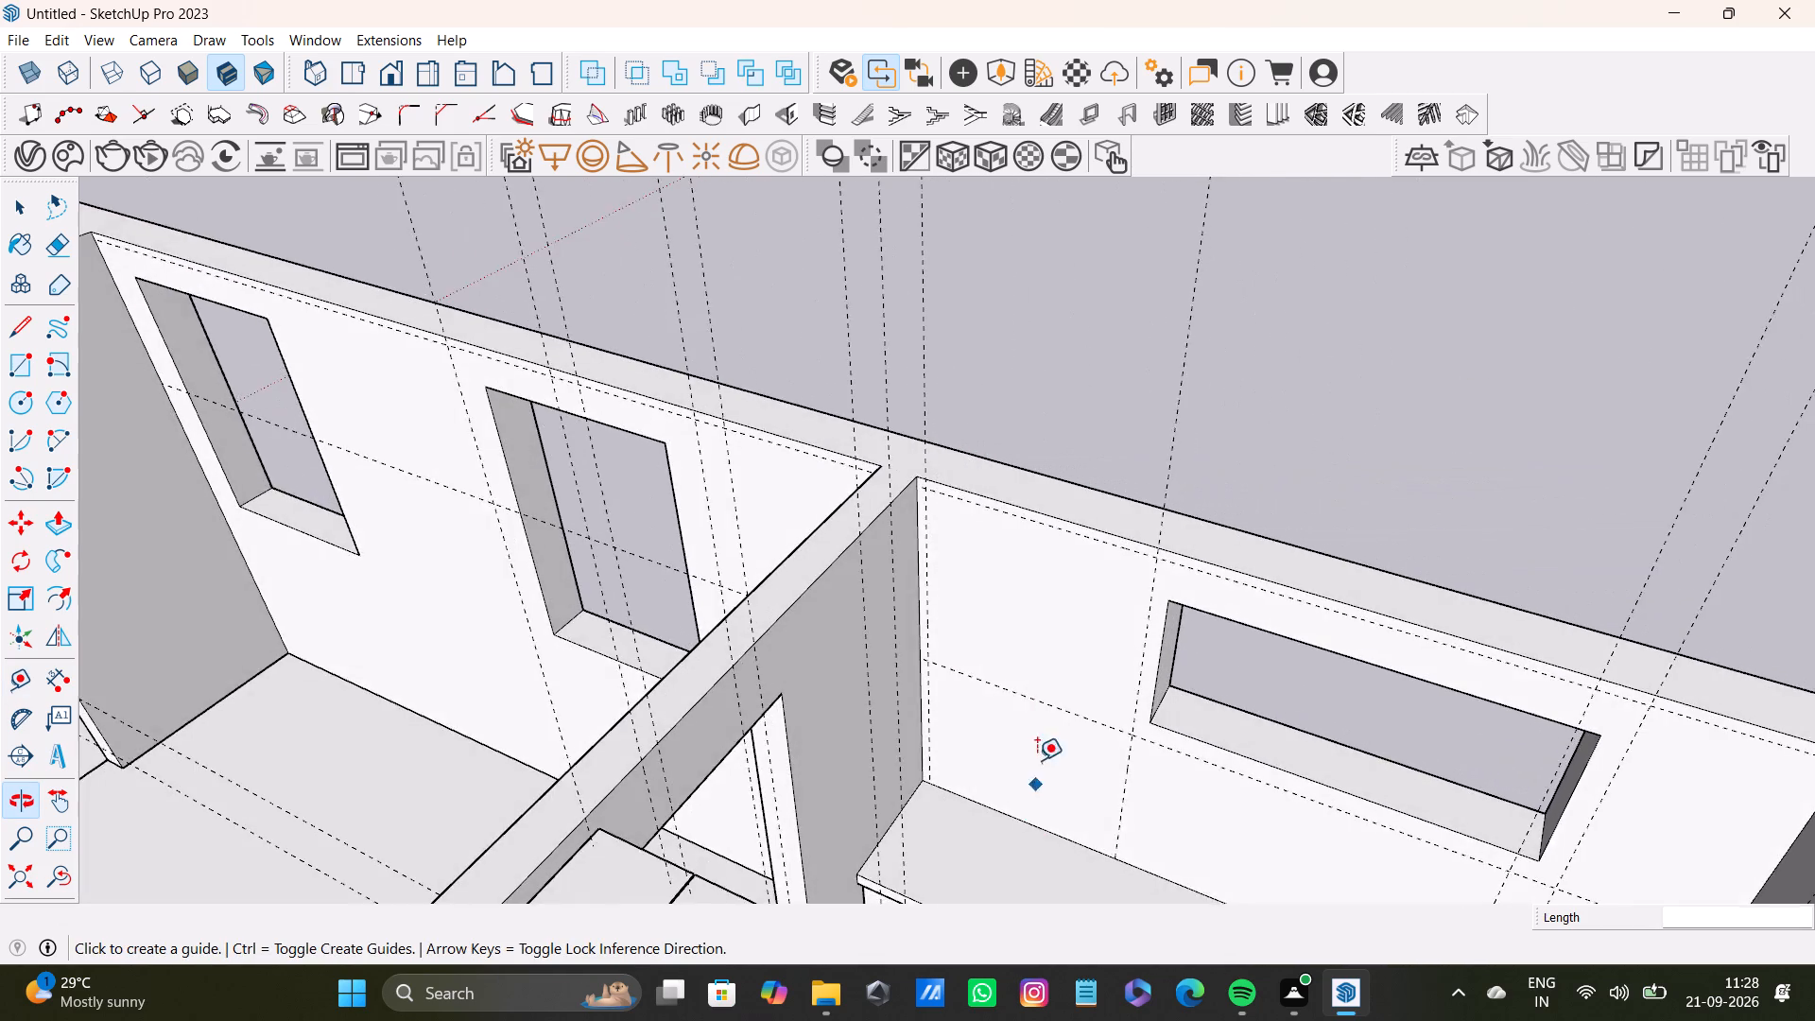
scroll(1039, 668, "up", 6)
scroll(866, 597, "up", 1)
left_click(879, 605)
scroll(1165, 680, "down", 3)
middle_click_drag(1136, 702, 1080, 556)
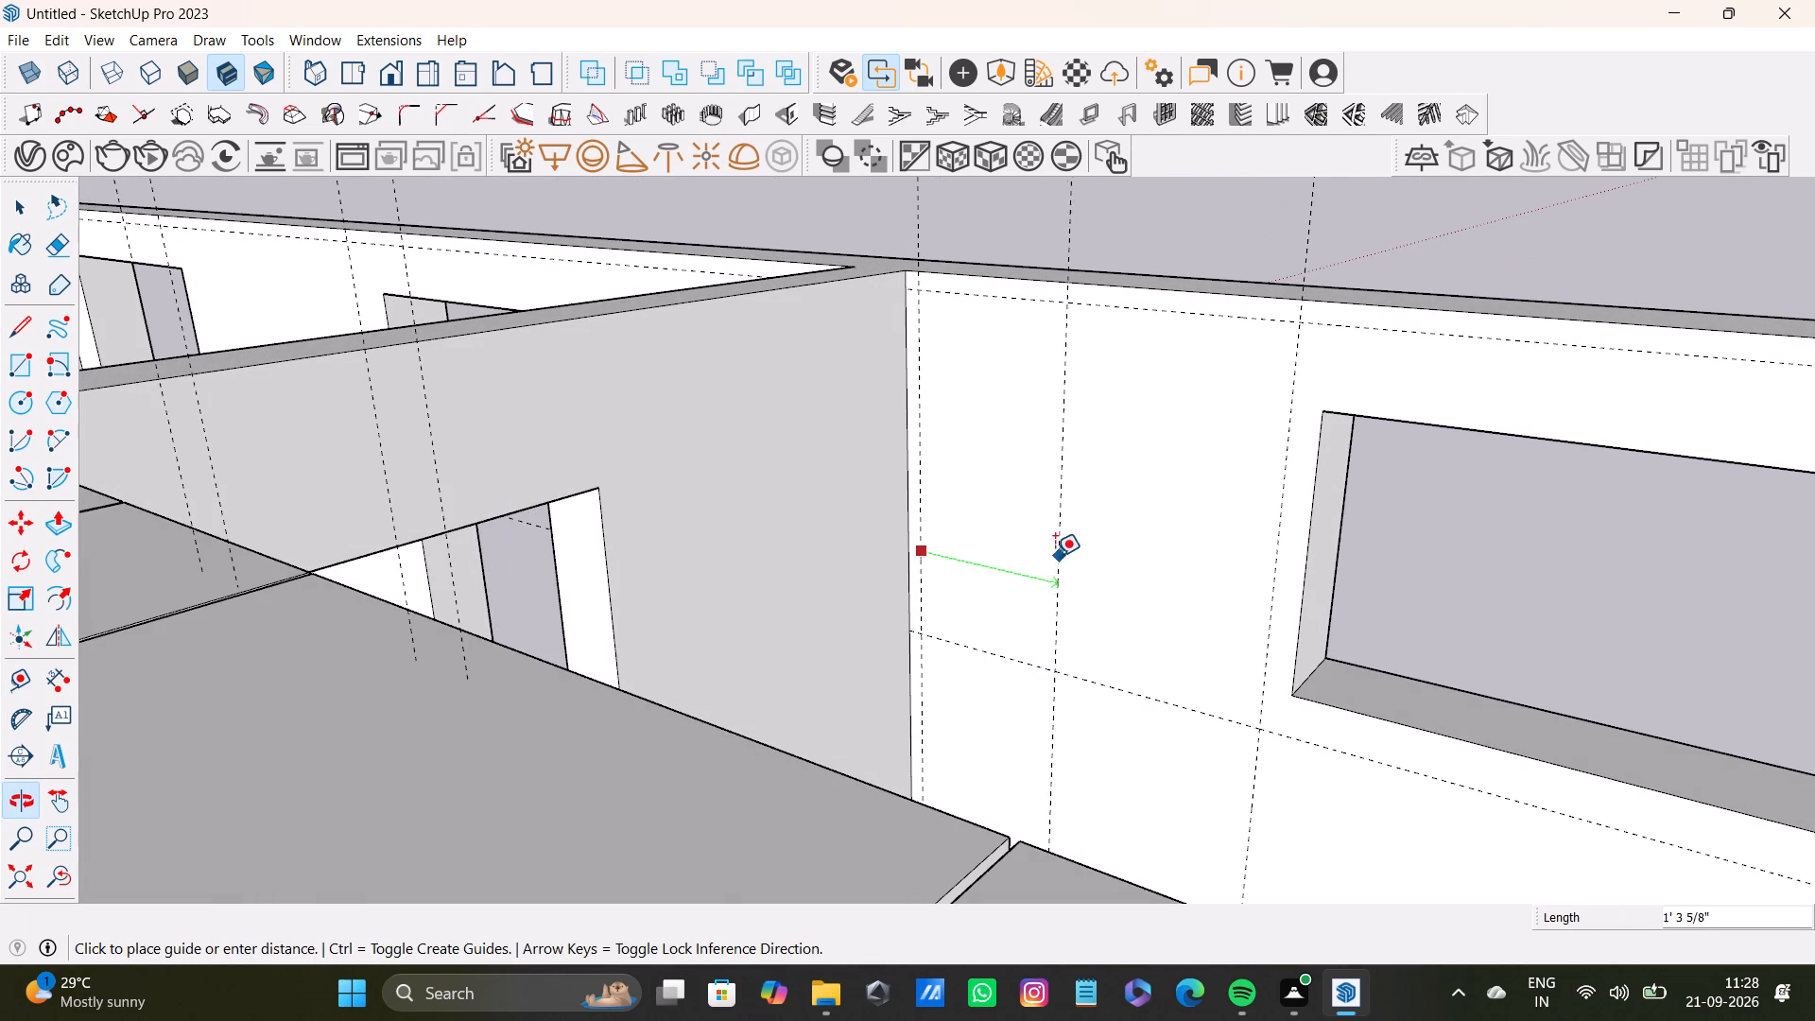
left_click(1089, 569)
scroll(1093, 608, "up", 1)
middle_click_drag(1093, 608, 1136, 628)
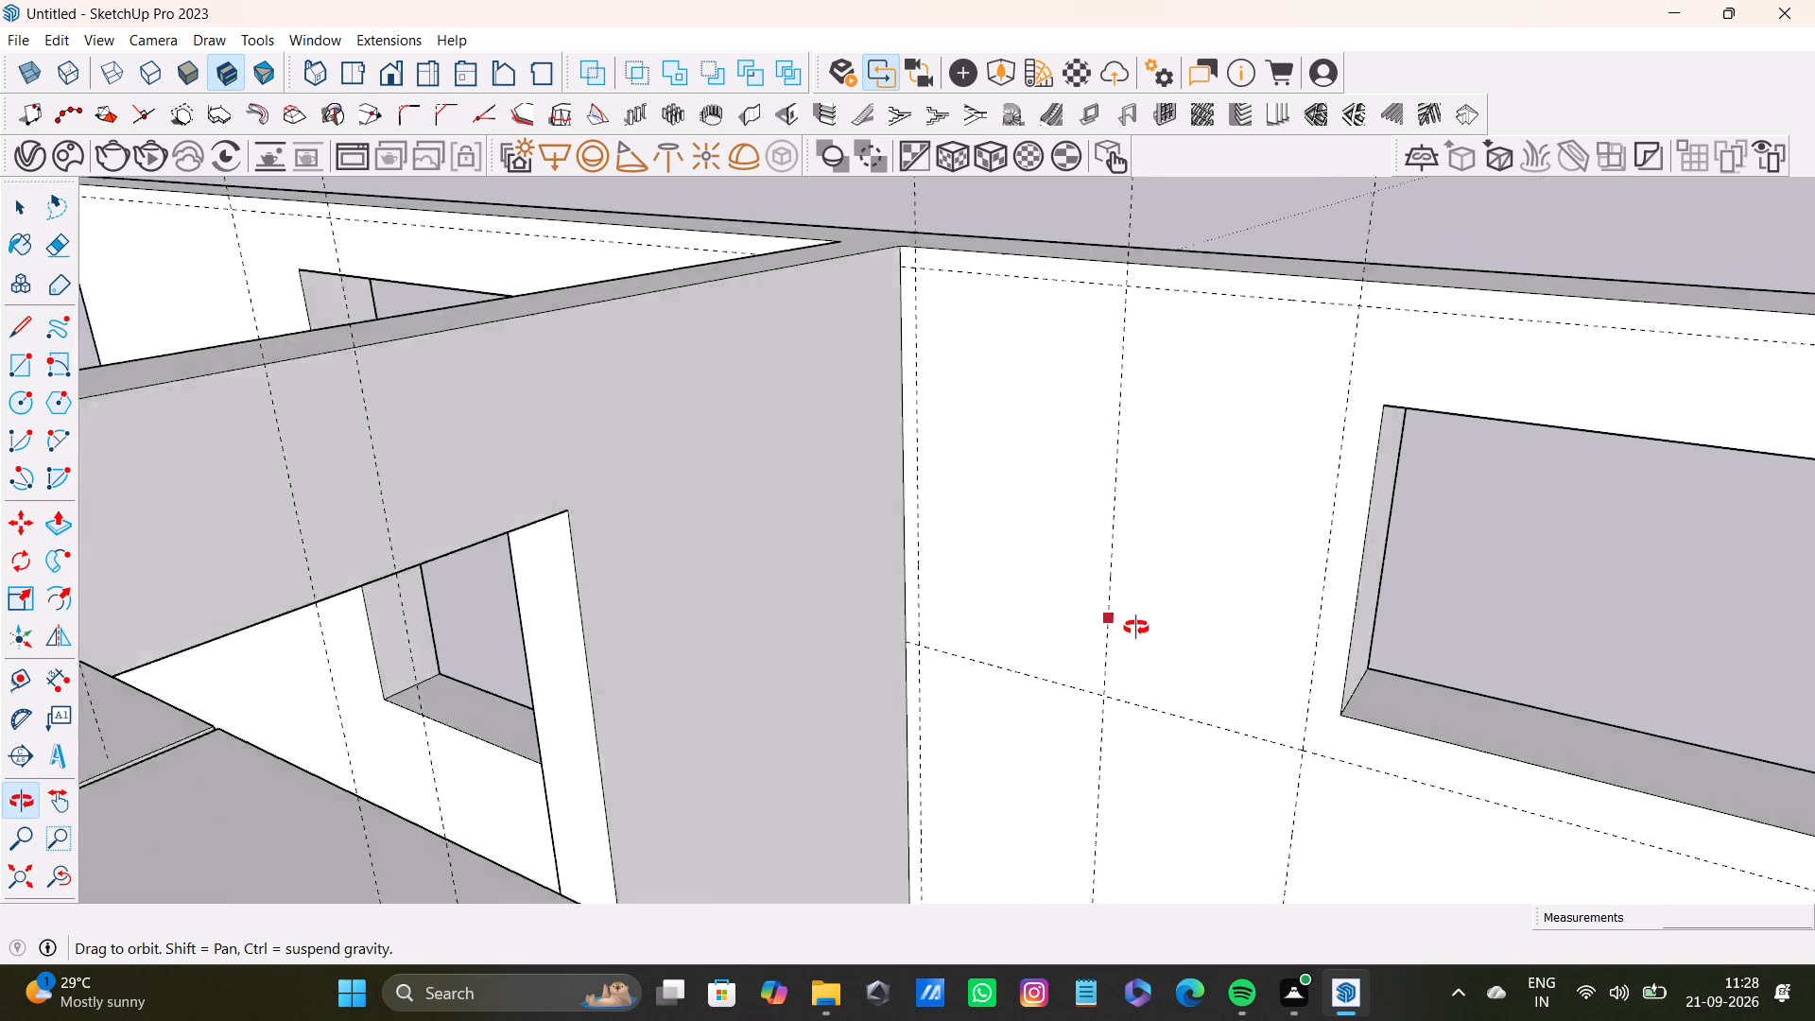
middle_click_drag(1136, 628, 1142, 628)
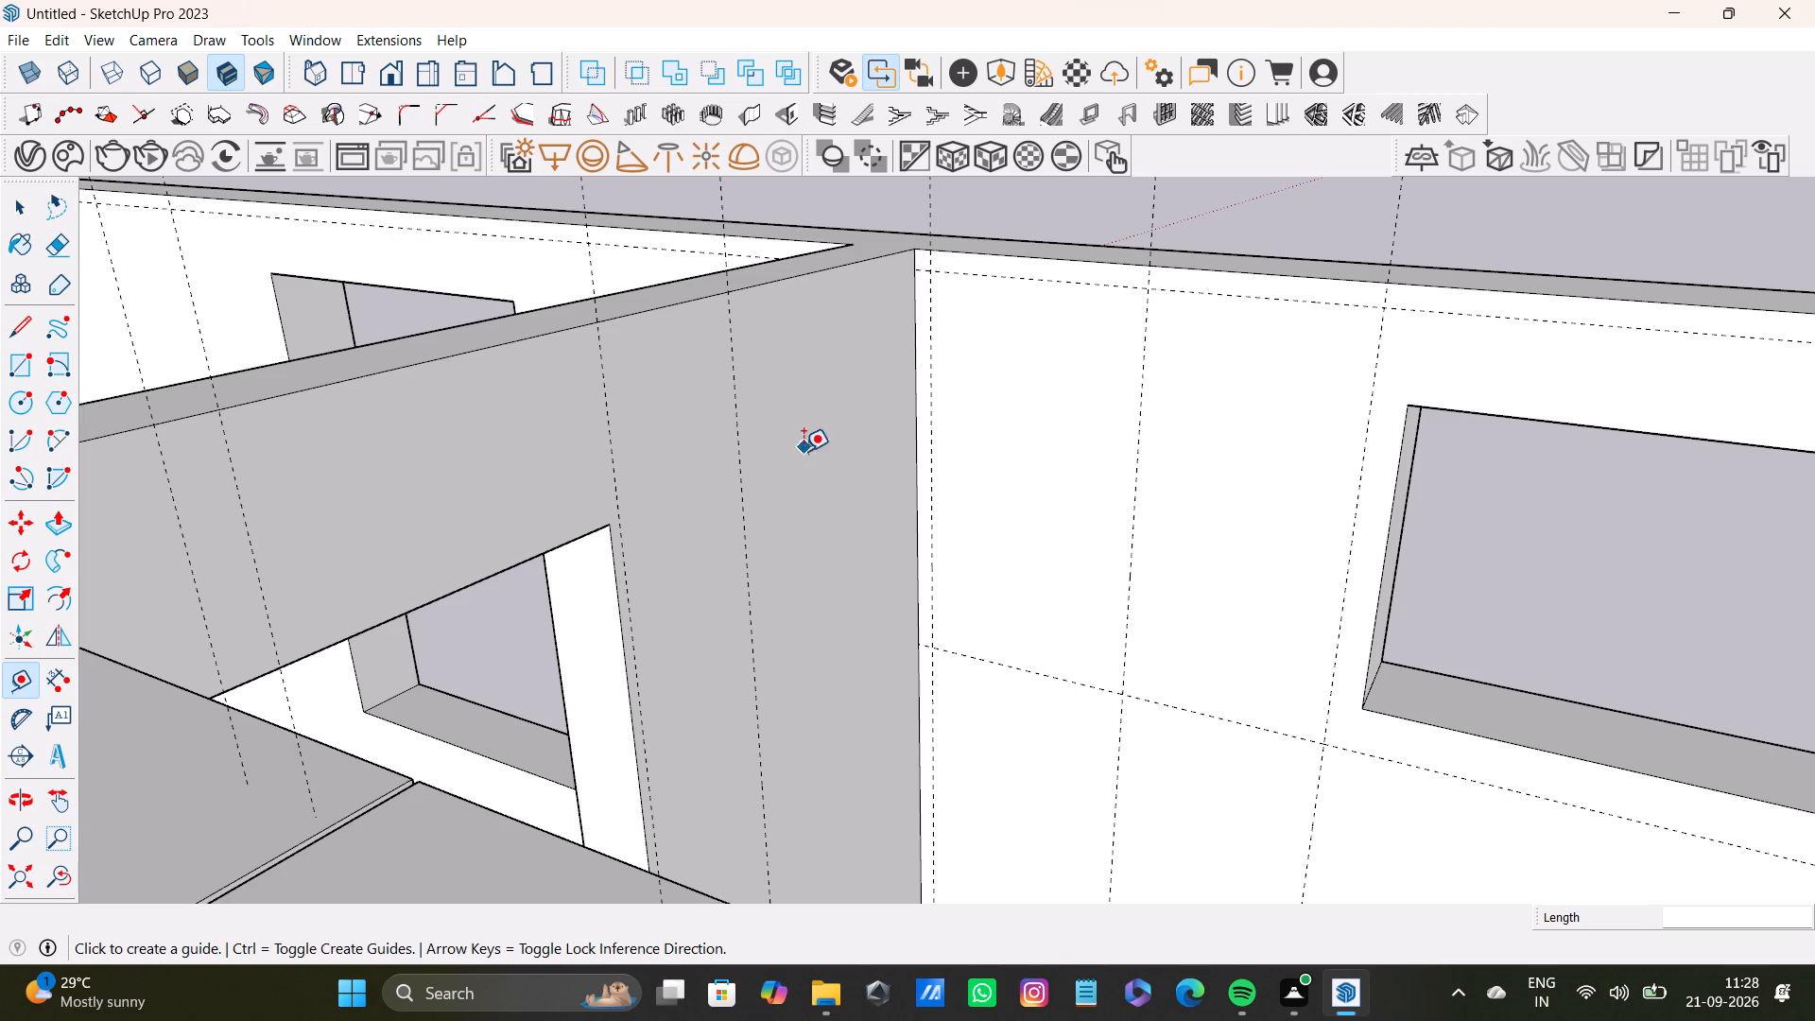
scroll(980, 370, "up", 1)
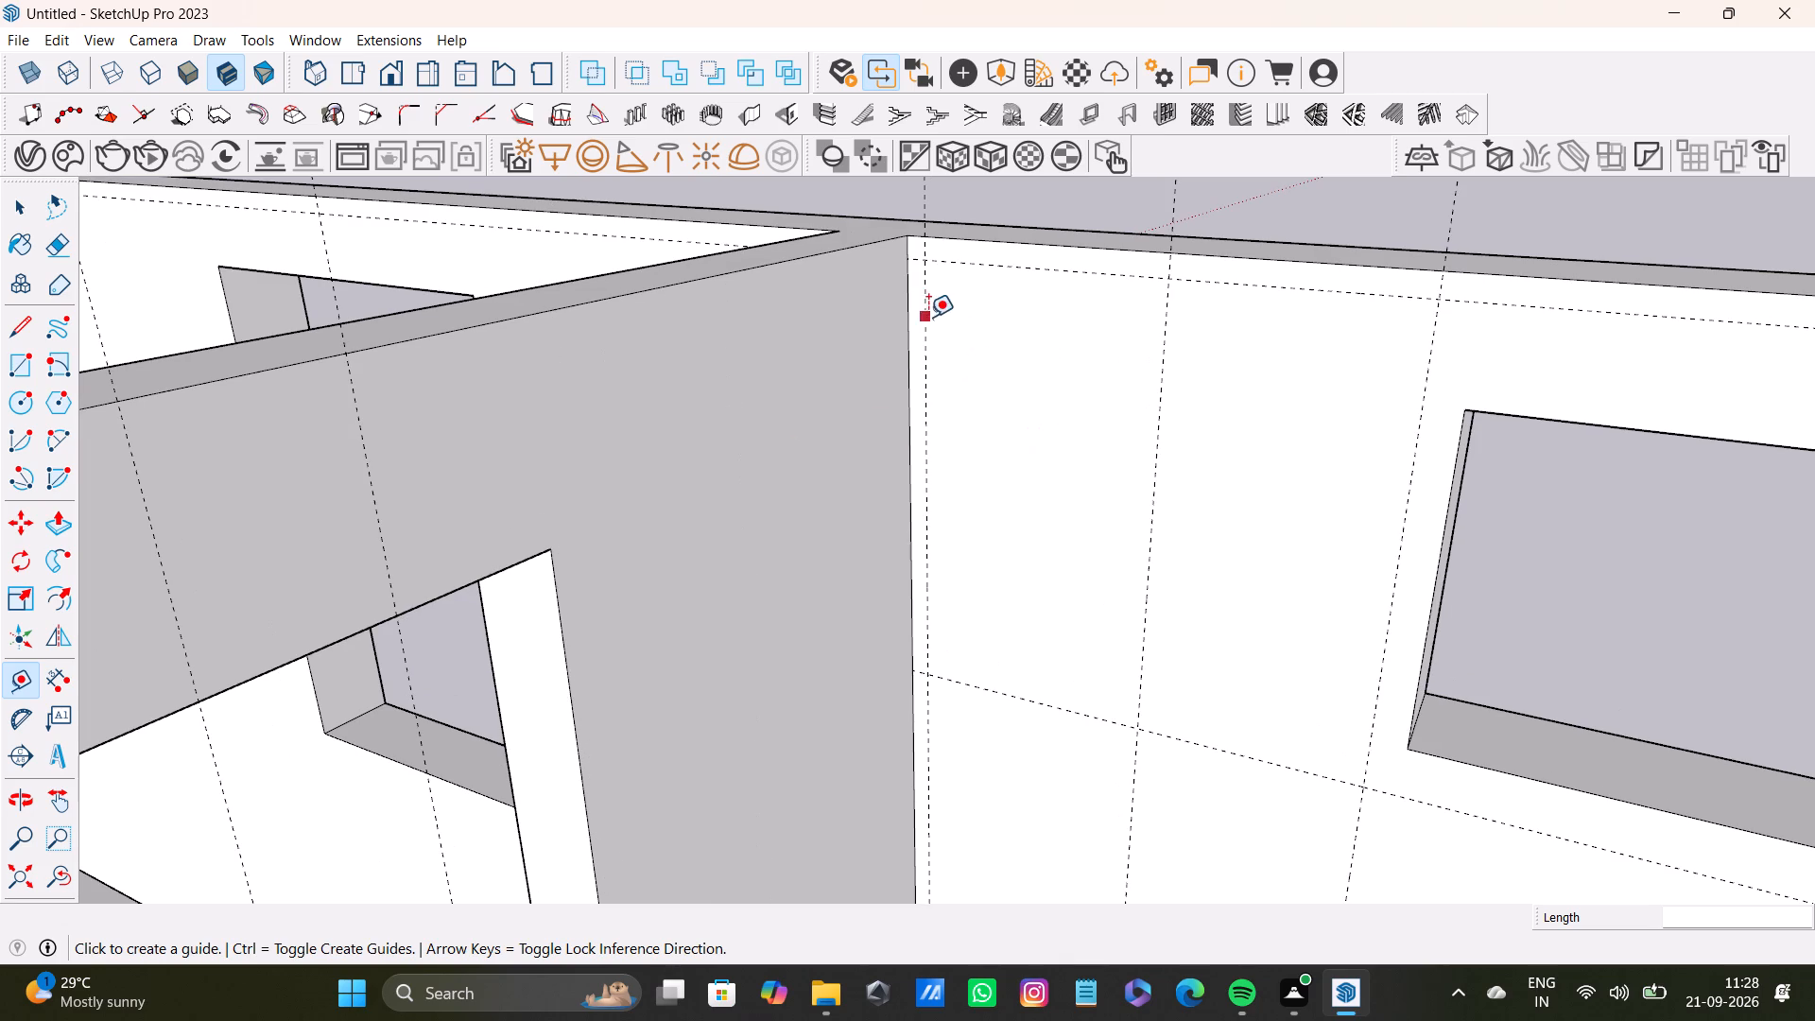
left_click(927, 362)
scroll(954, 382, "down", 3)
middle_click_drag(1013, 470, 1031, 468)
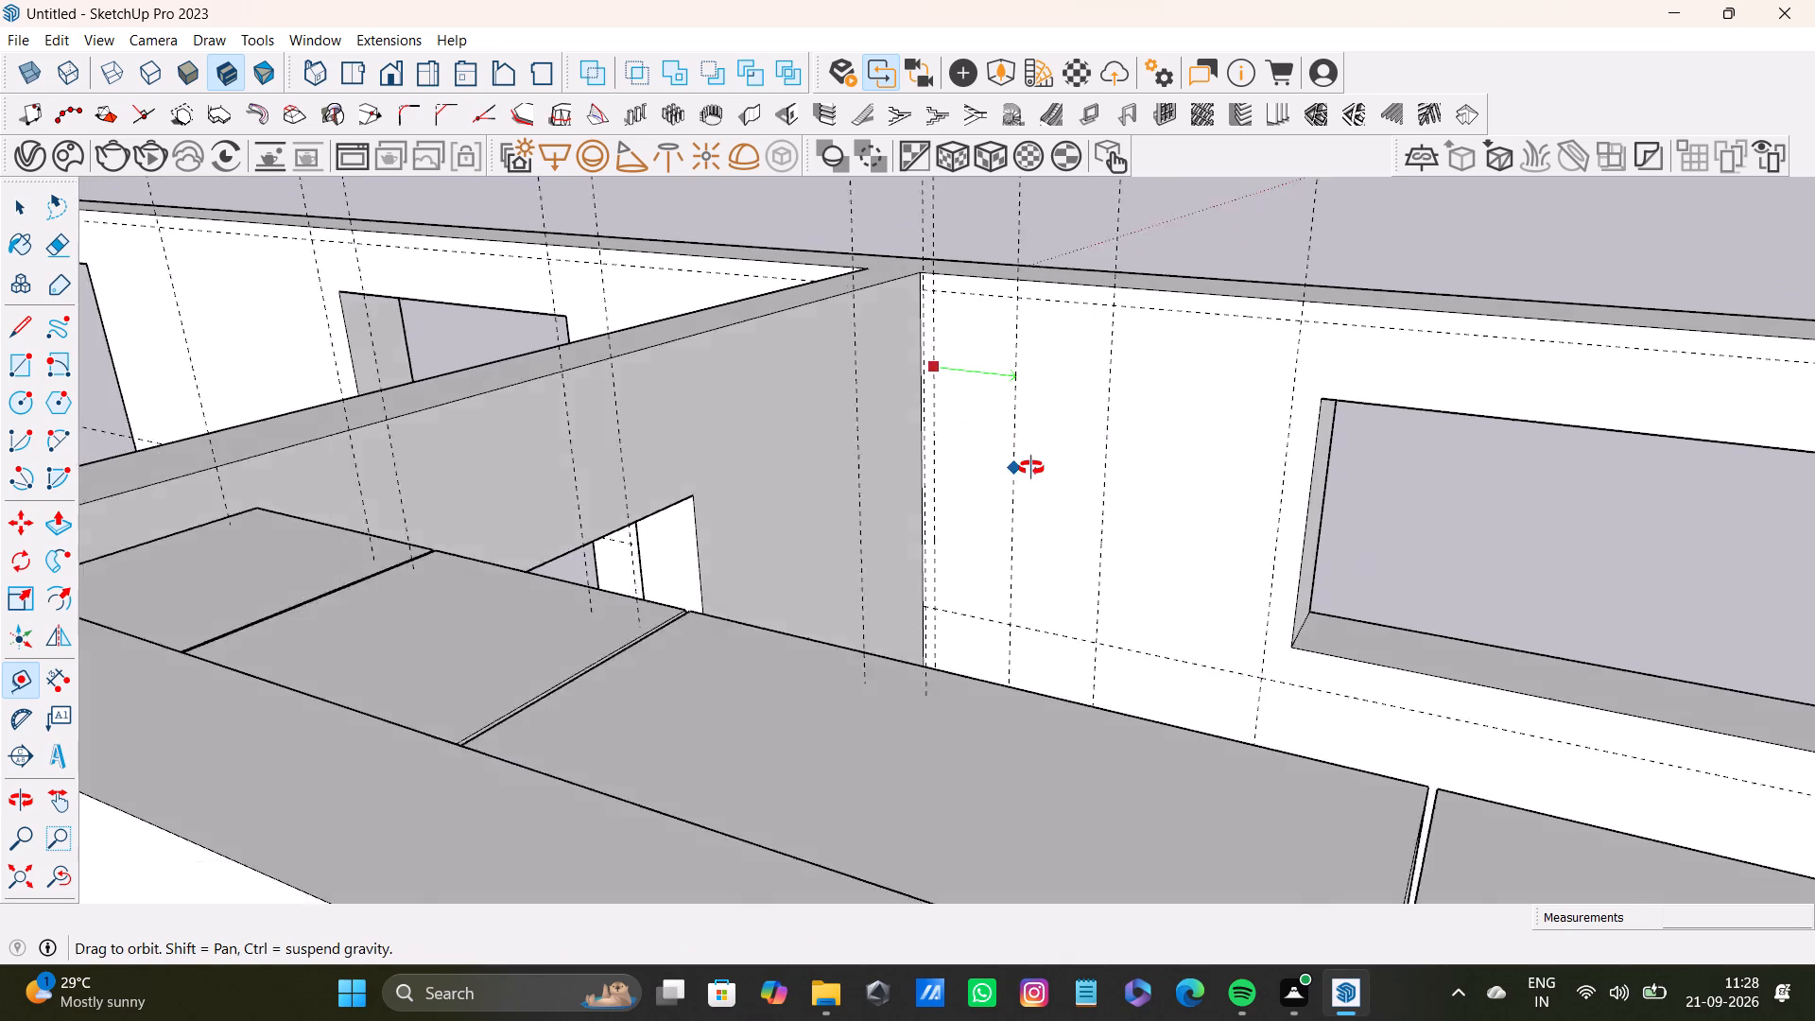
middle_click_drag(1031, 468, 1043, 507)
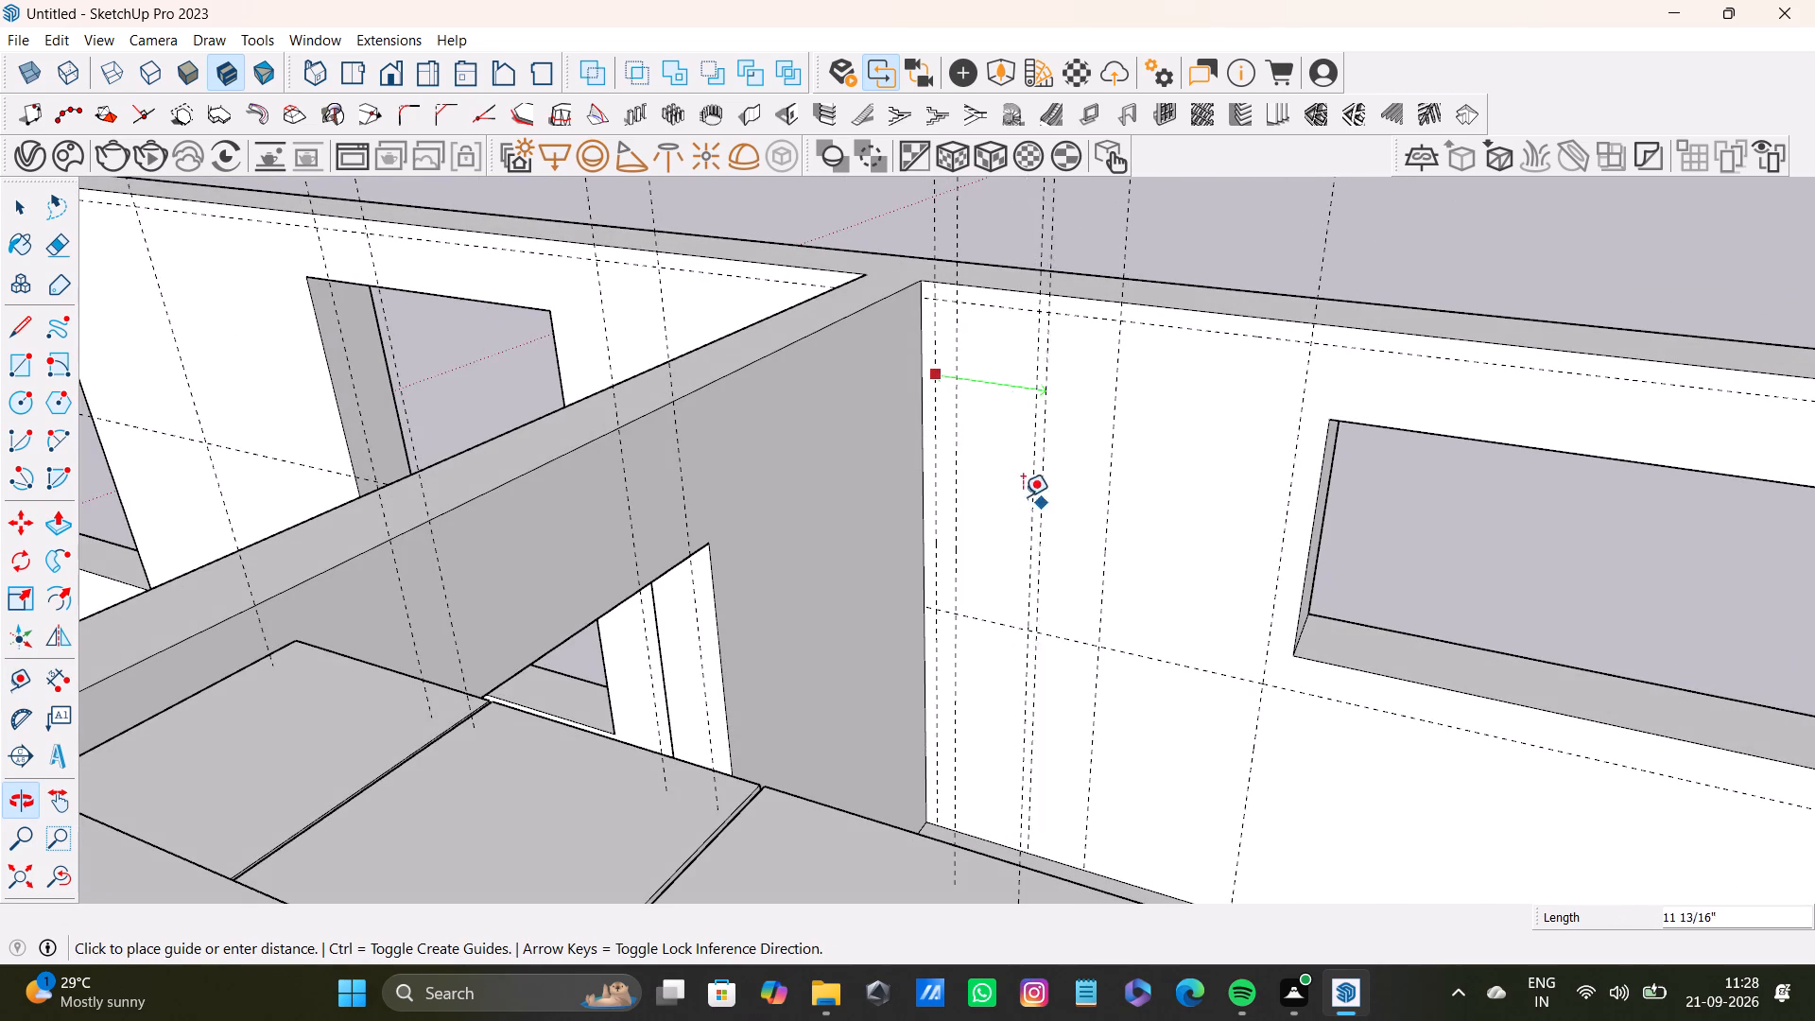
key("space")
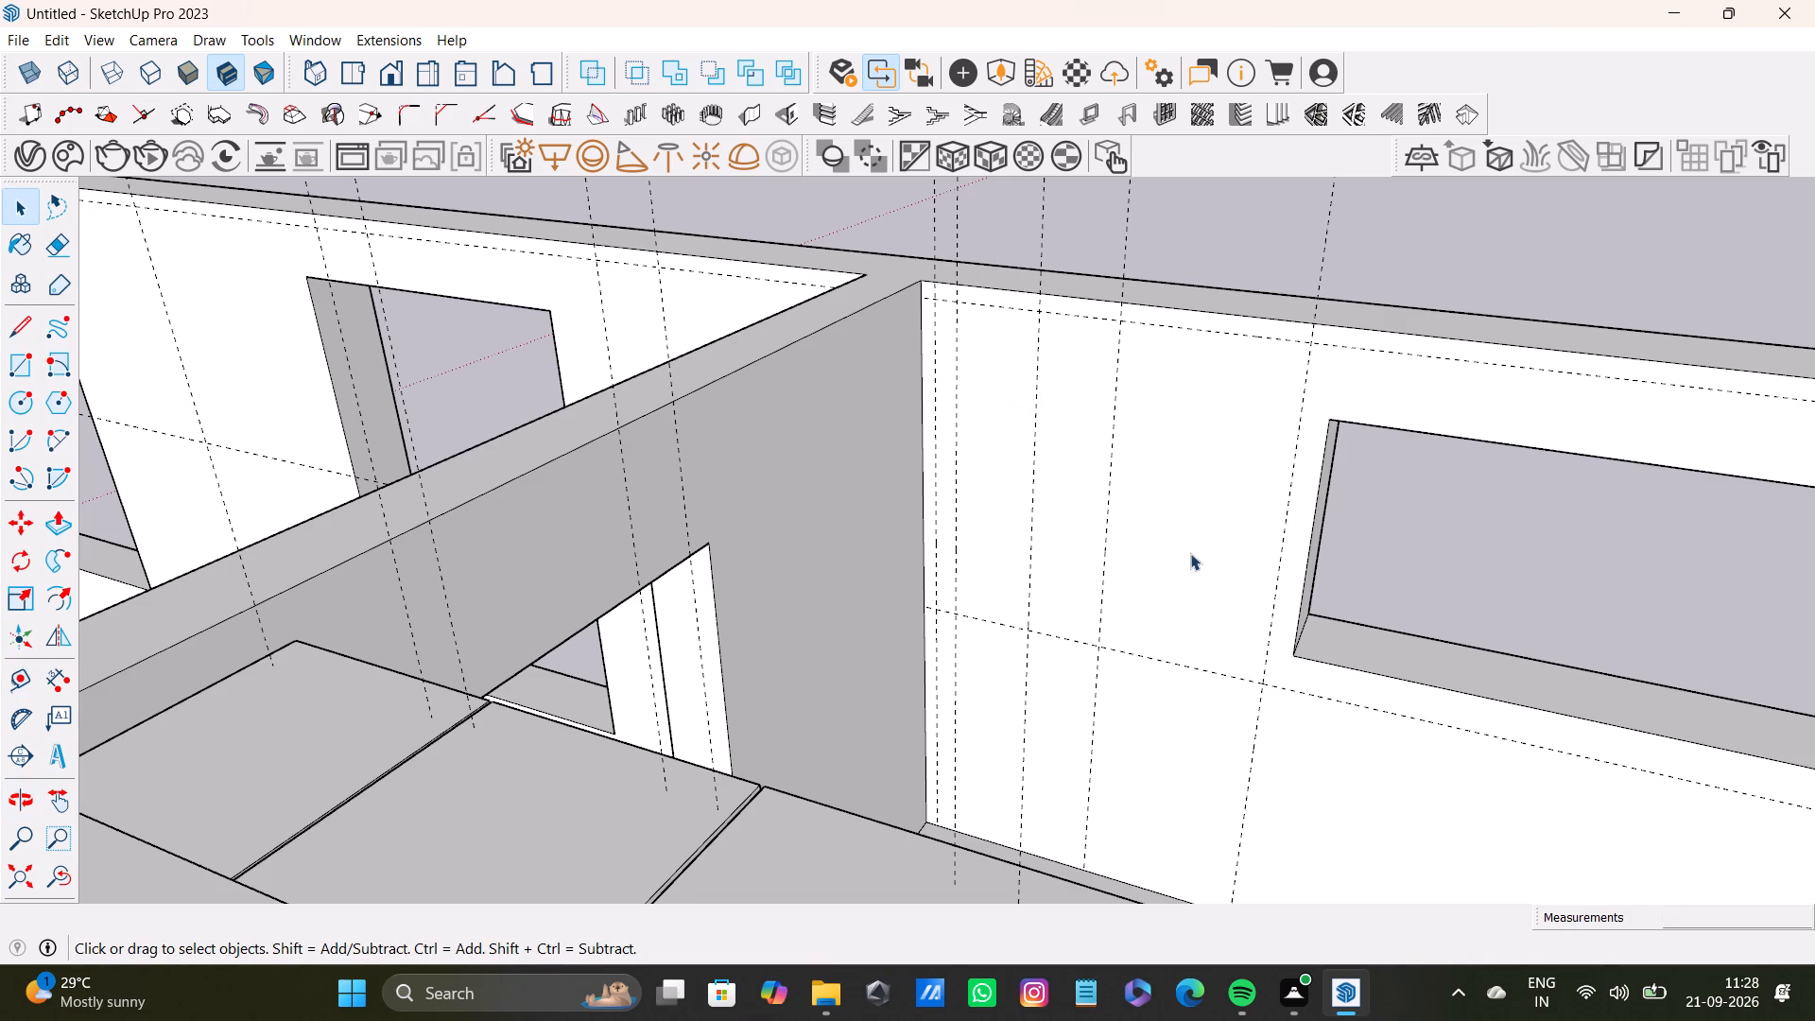
Place a horizontal guide about 2' 2 3/4" below the upper guide on the wall area beside the window.
scroll(1206, 565, "down", 4)
middle_click_drag(1261, 592, 988, 594)
scroll(996, 592, "up", 3)
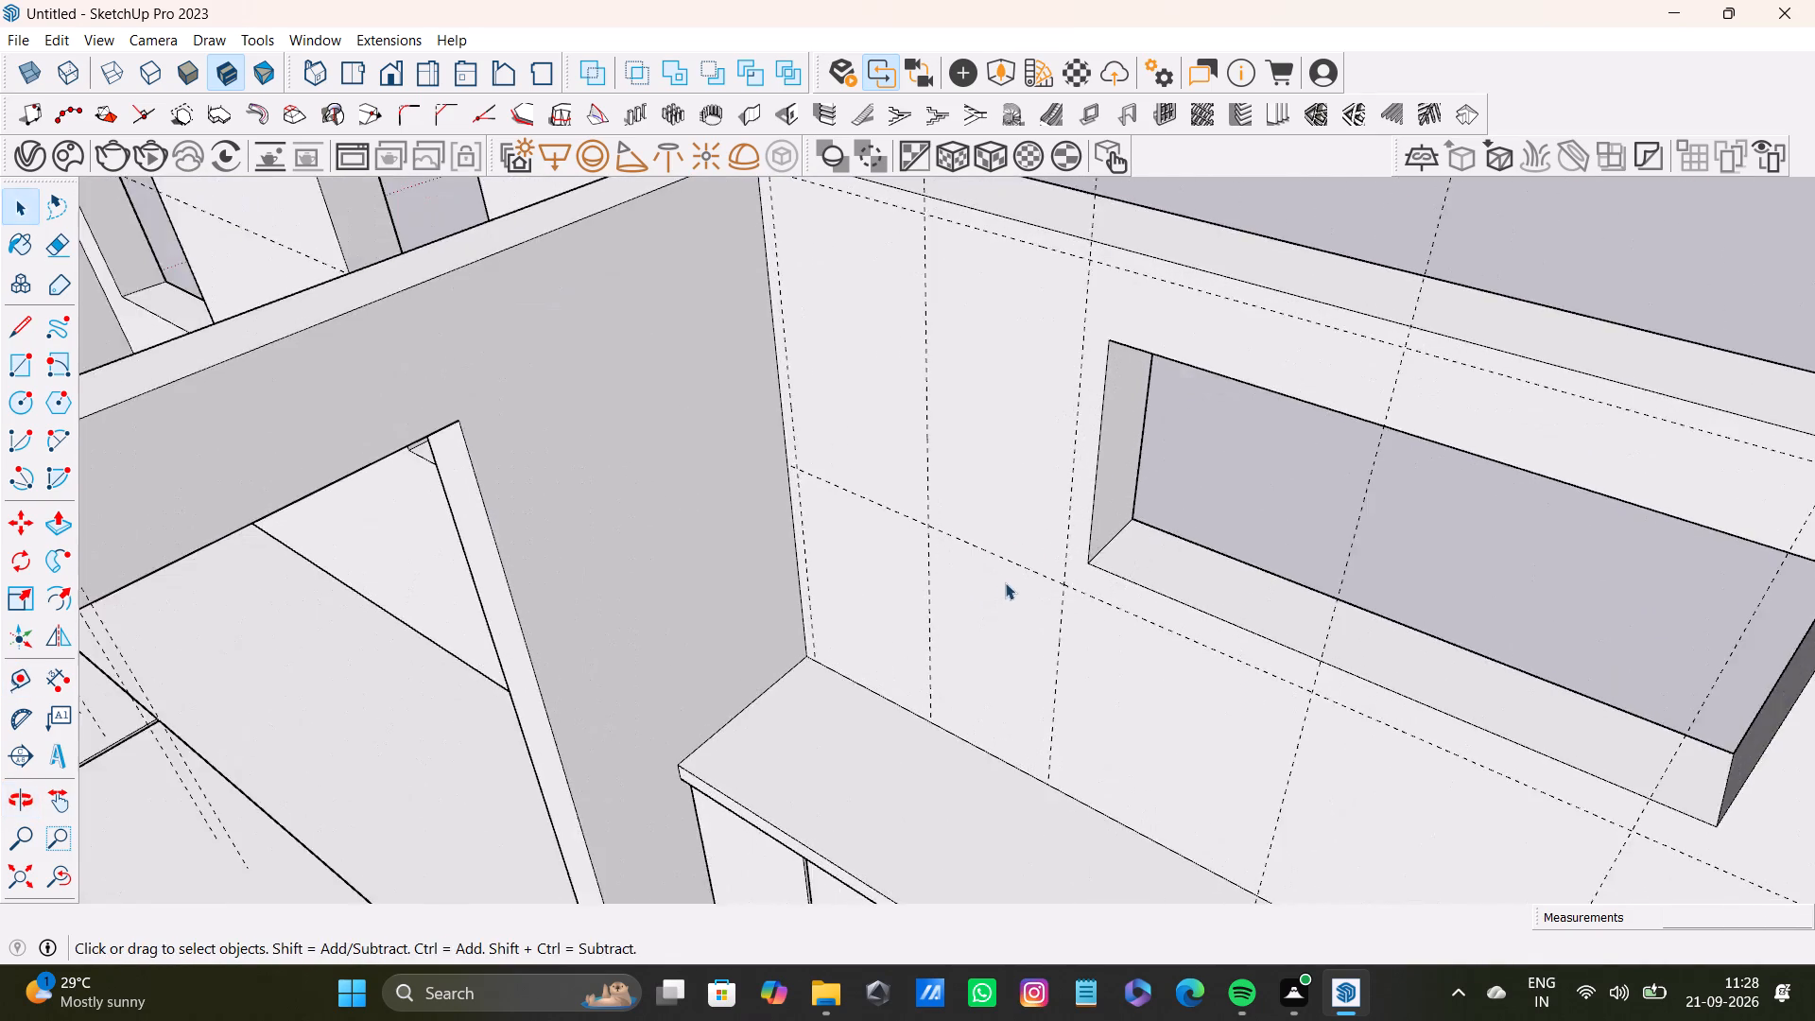
middle_click_drag(1016, 566, 1113, 617)
scroll(1033, 364, "up", 2)
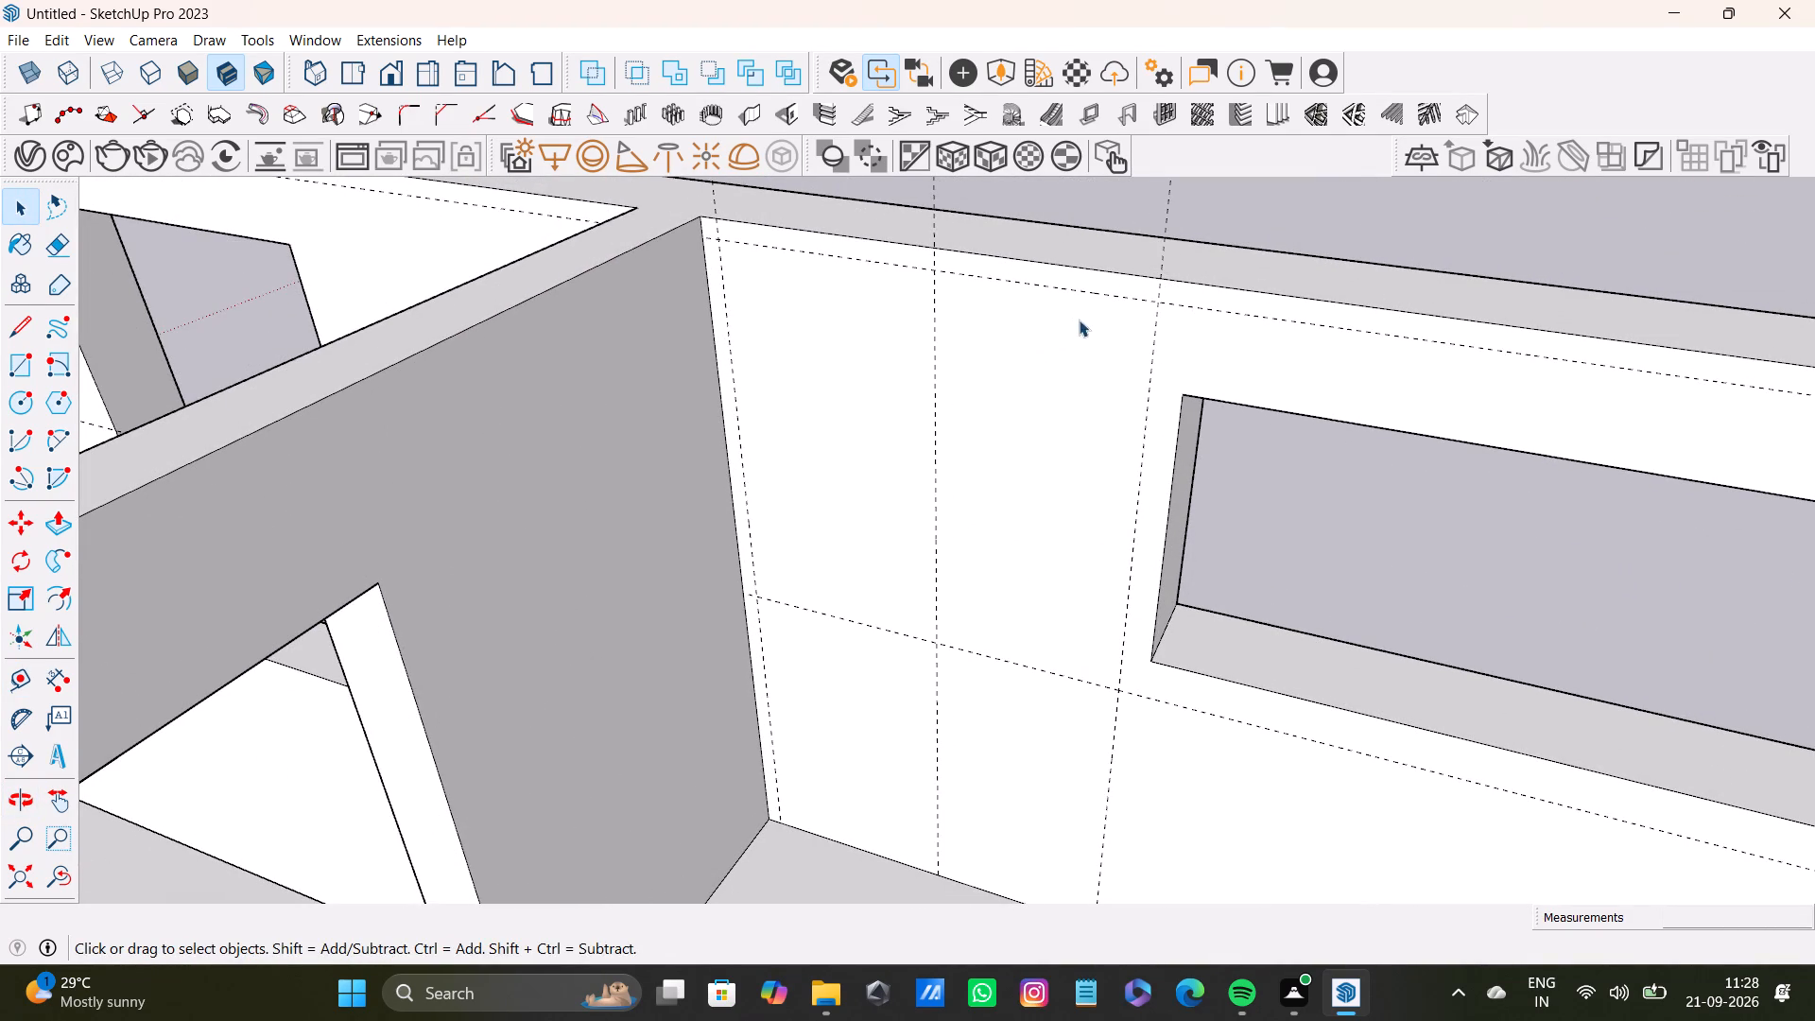
key("t")
left_click(1109, 296)
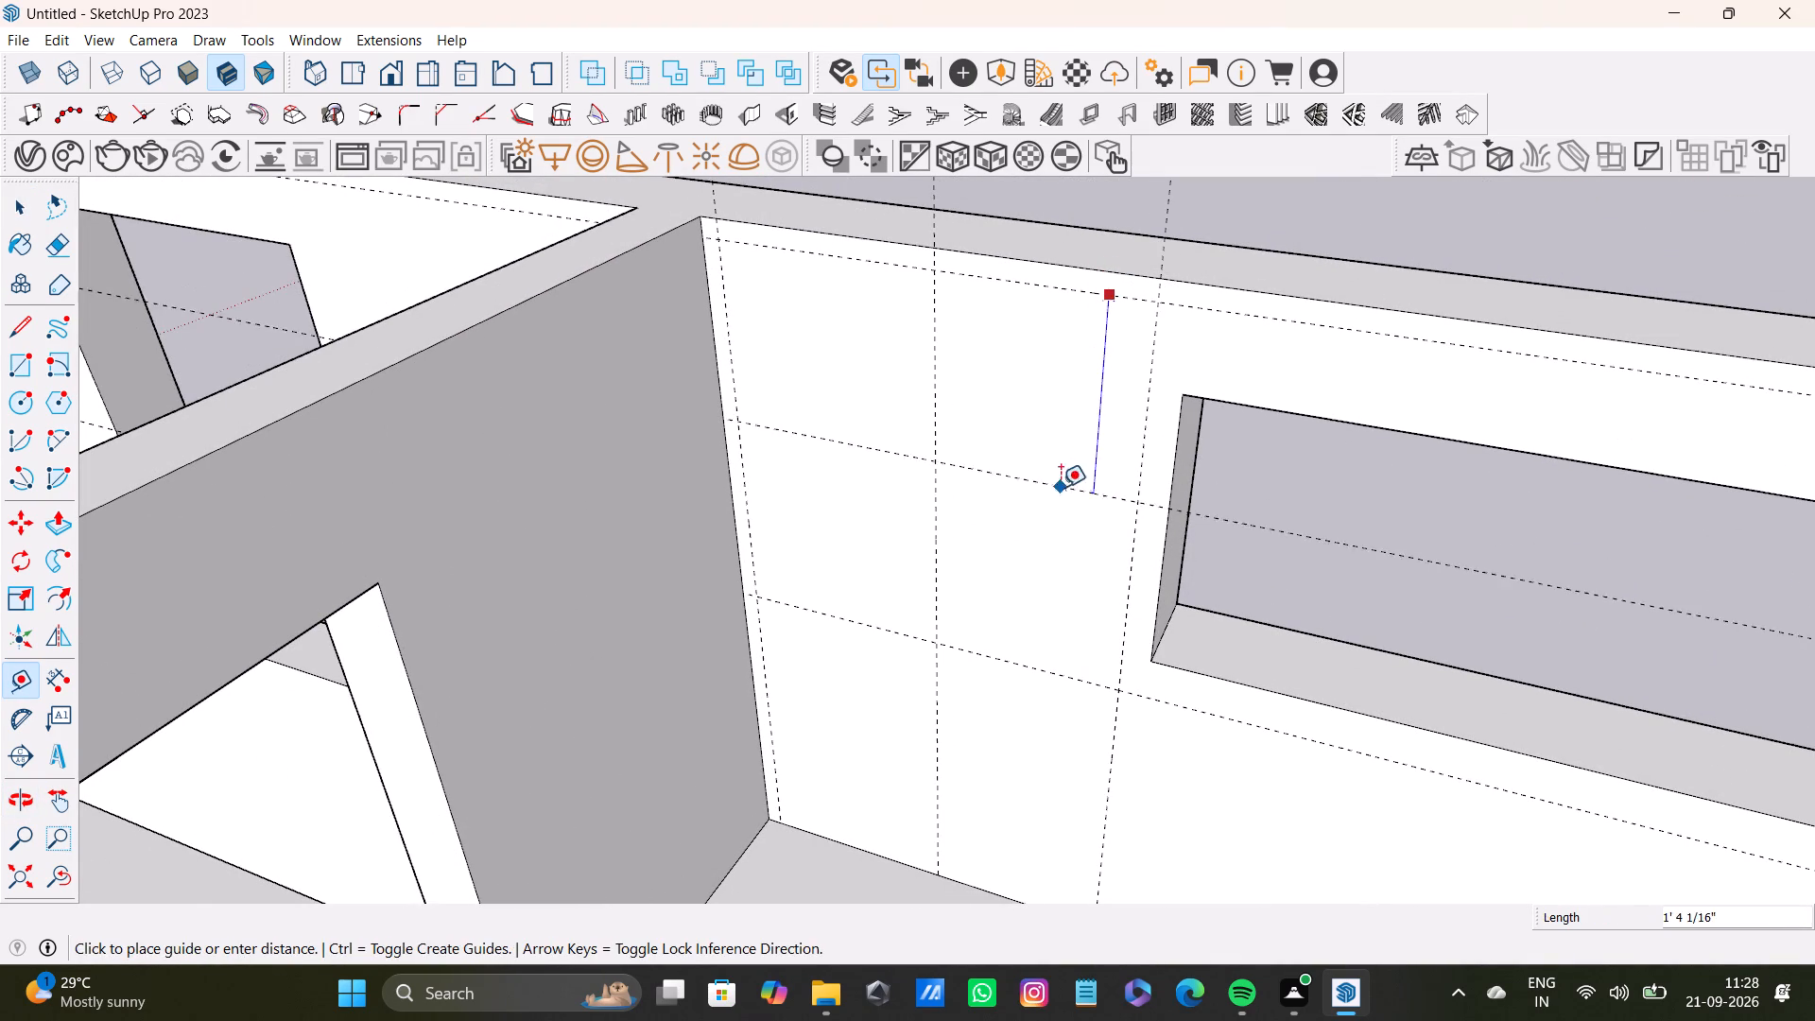
middle_click_drag(1103, 532, 1061, 453)
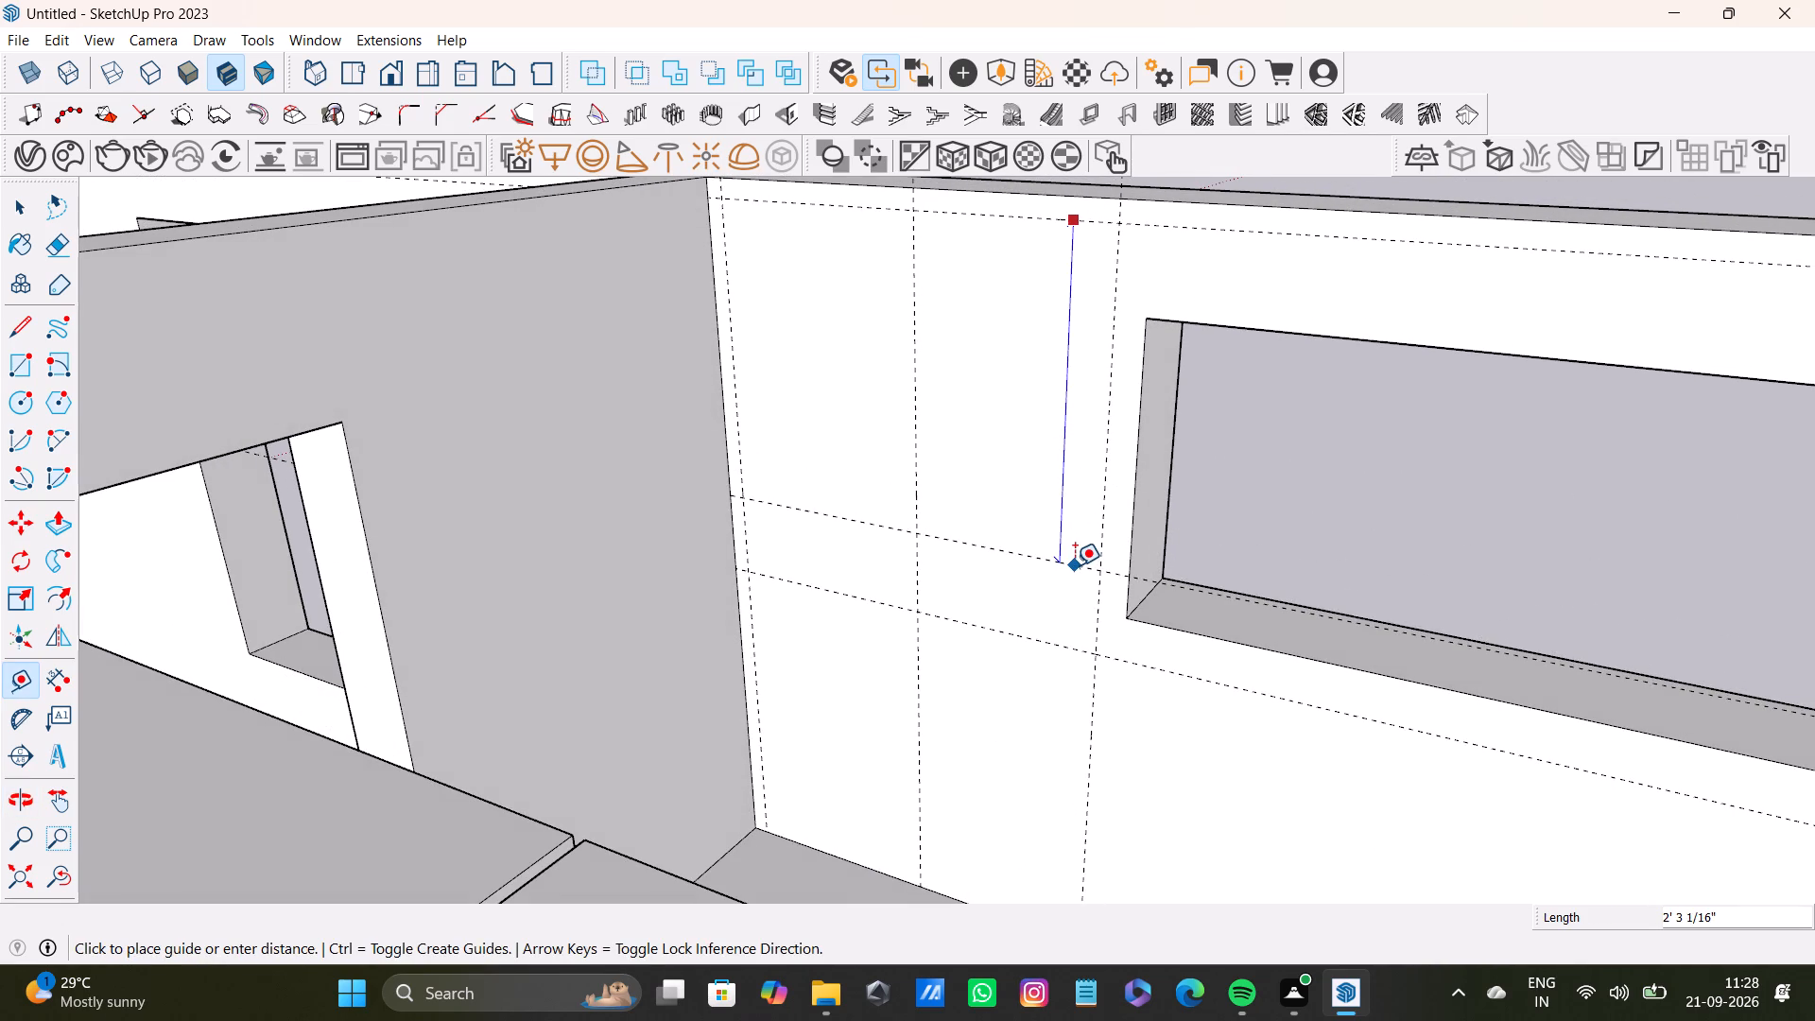
left_click(1079, 562)
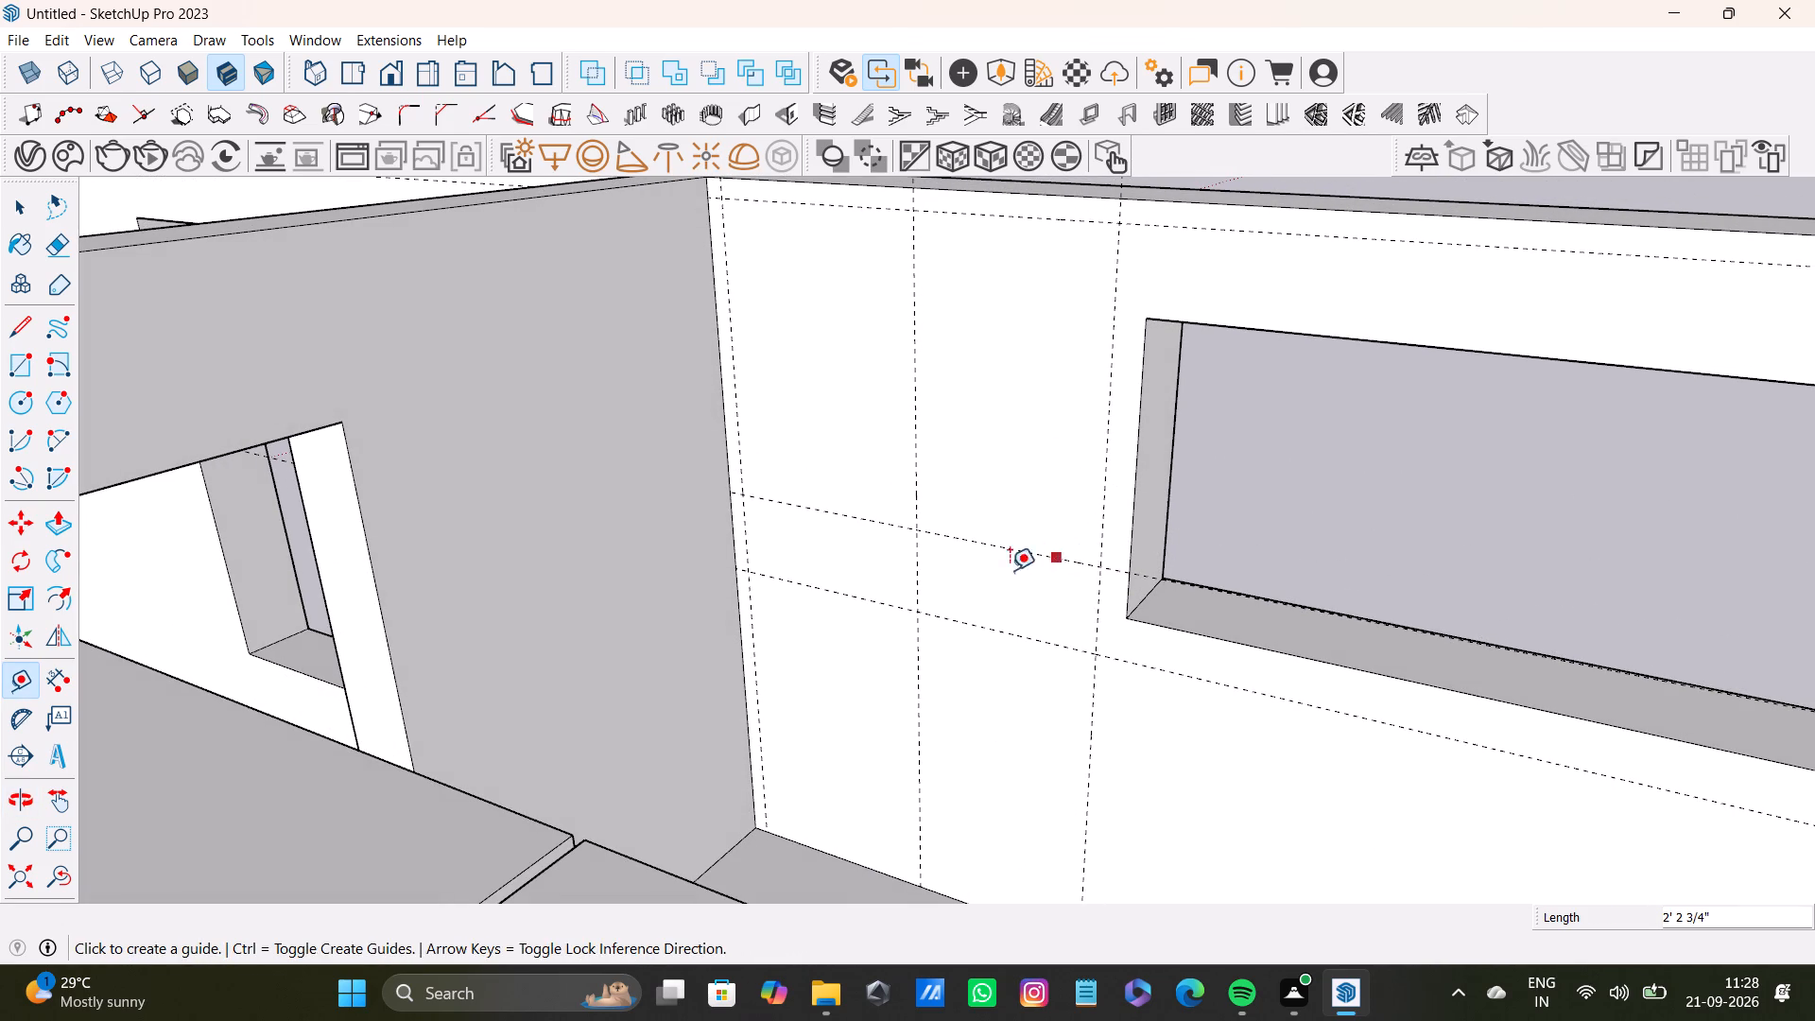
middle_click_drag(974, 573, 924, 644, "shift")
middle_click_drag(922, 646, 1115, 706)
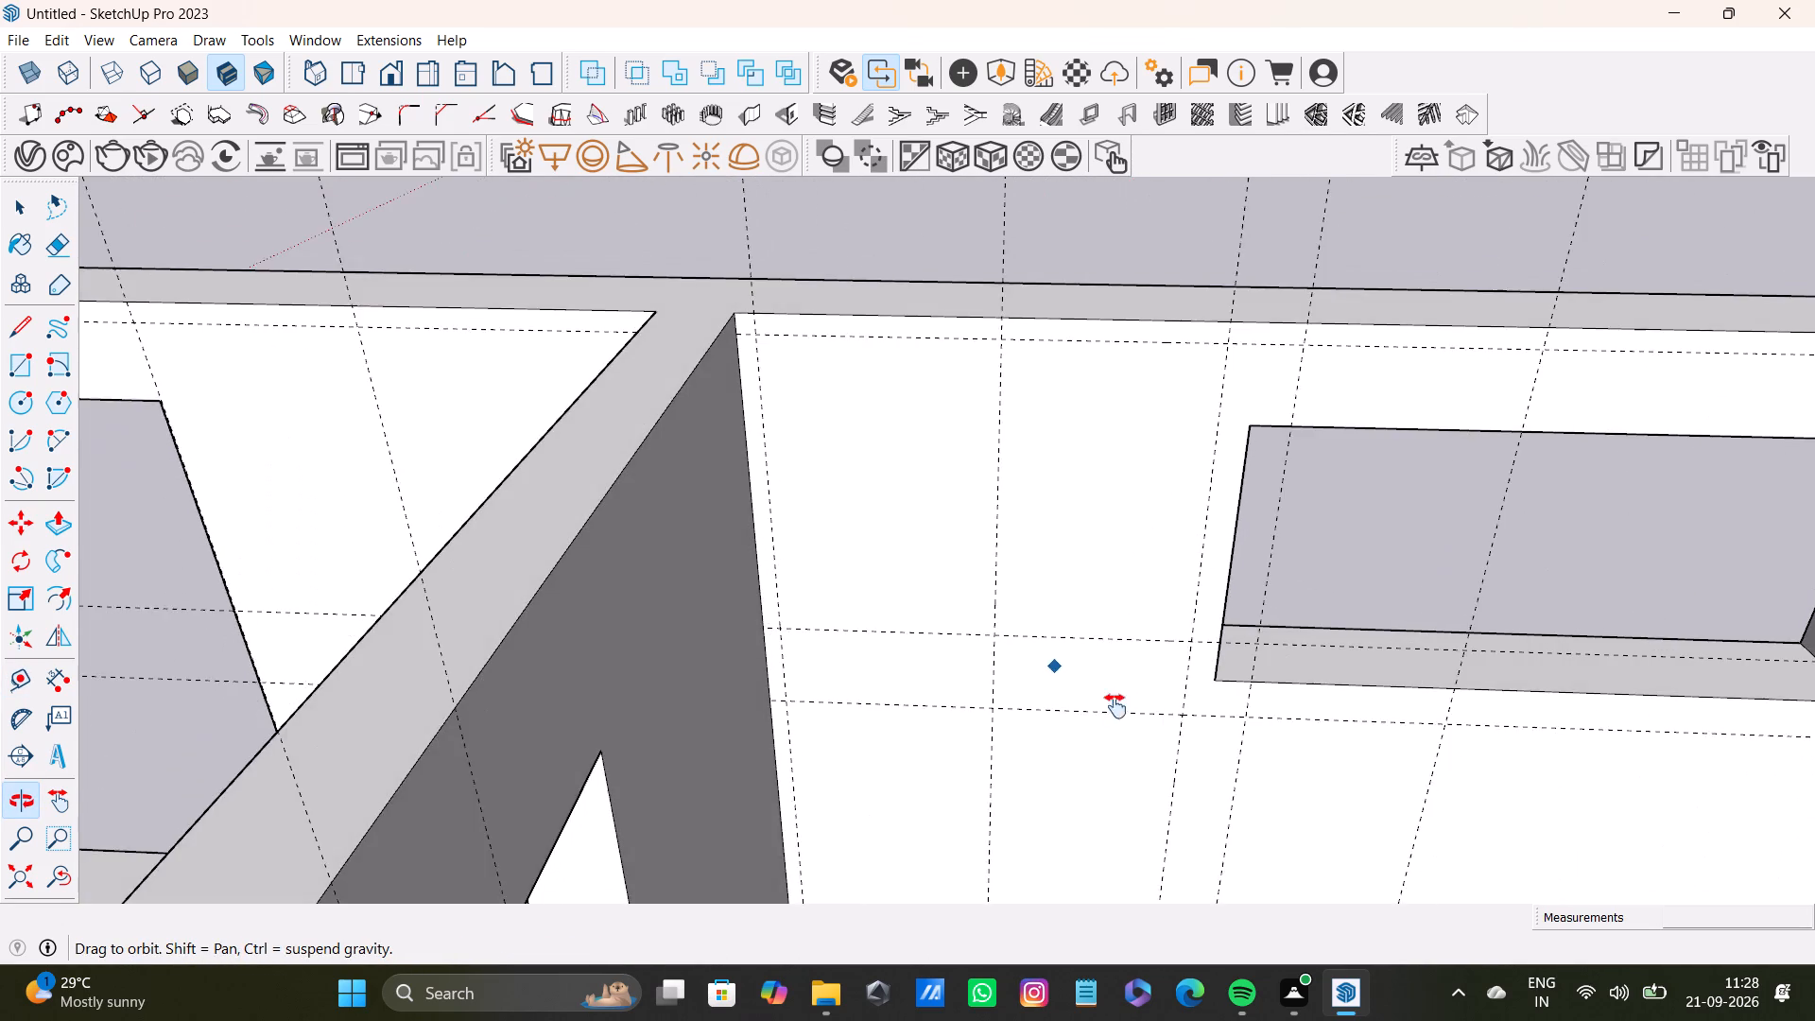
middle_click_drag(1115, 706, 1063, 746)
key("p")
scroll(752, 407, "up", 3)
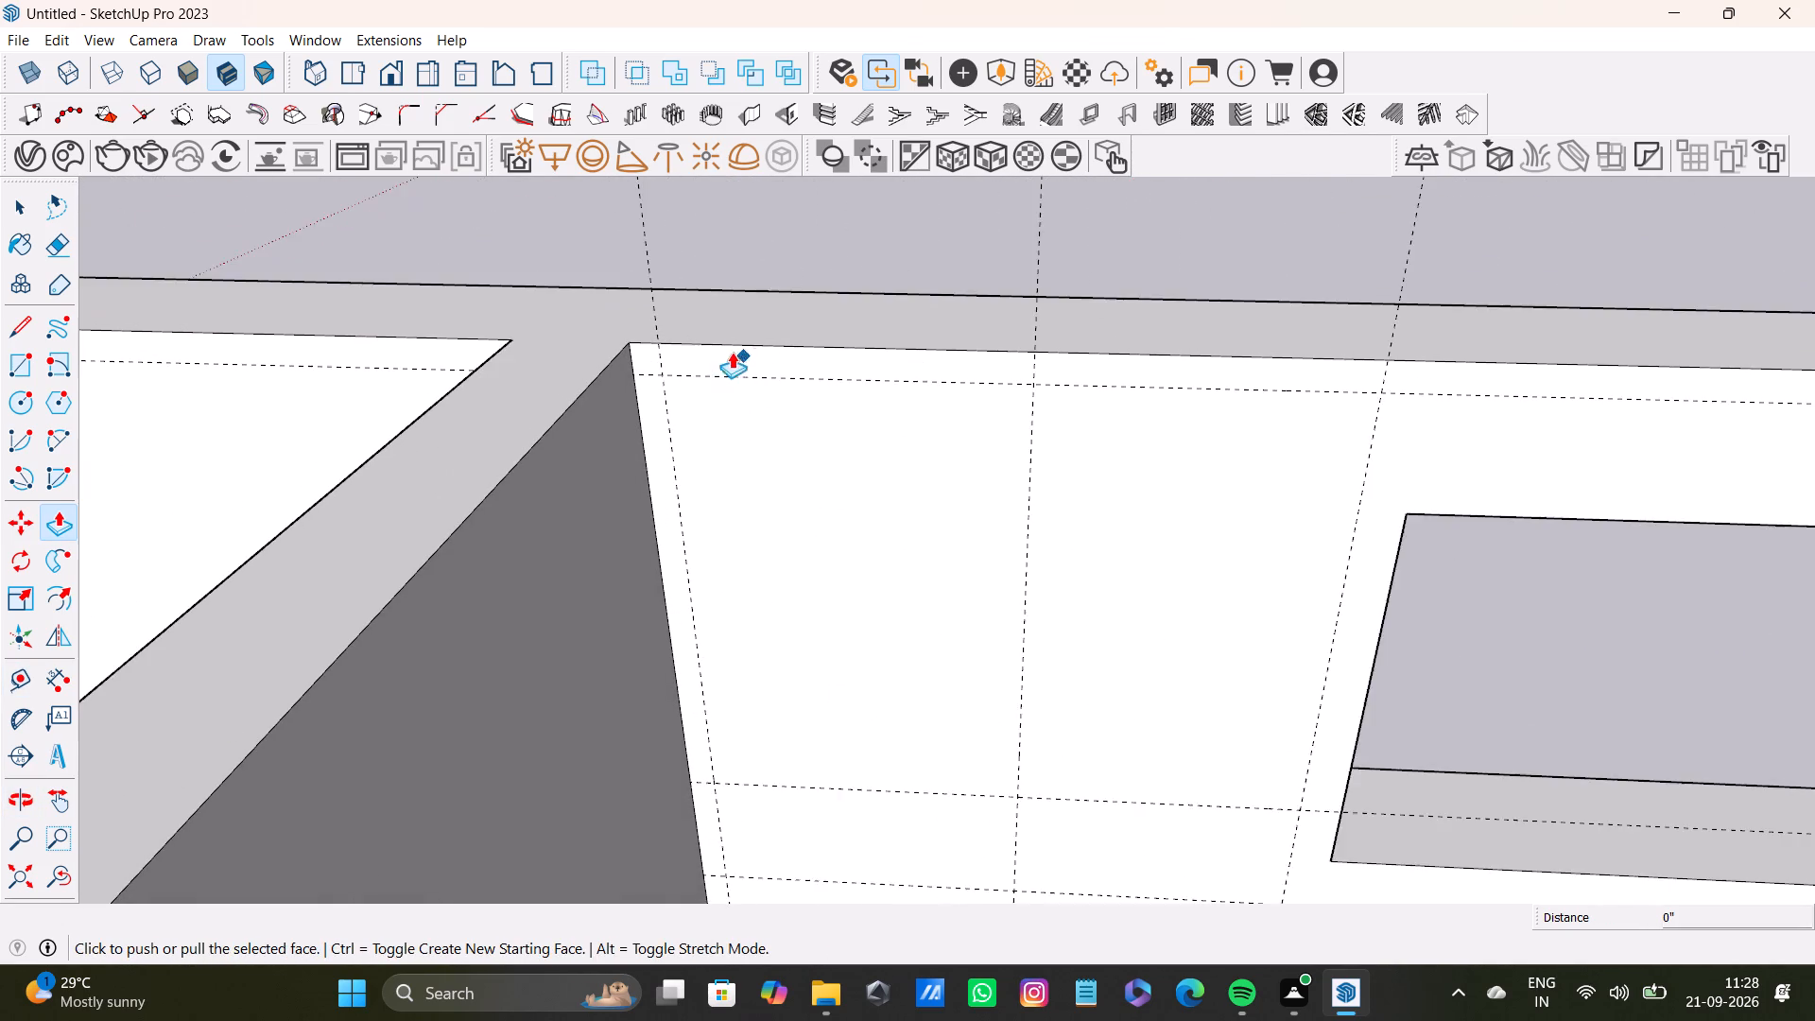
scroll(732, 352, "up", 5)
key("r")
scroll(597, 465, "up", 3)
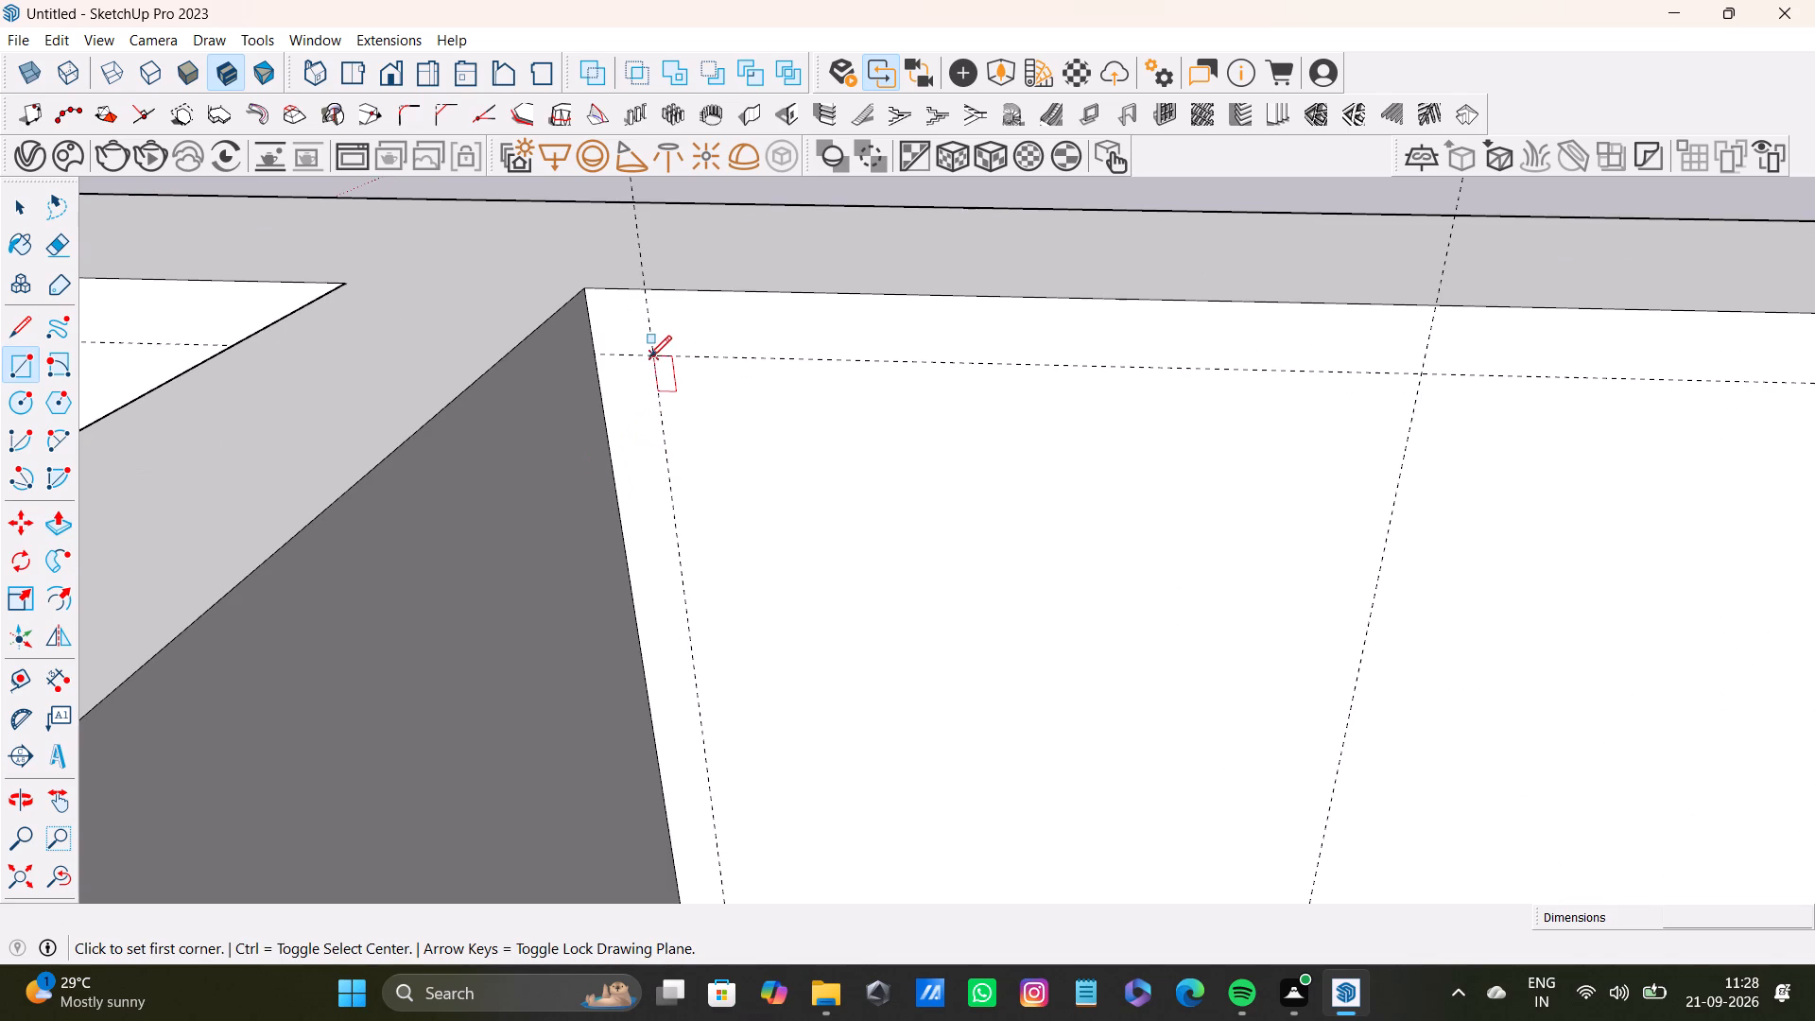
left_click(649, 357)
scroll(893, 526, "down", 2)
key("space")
Place a vertical guide 0.5" from the middle vertical guide, on the side toward the partition wall corner.
key("t")
scroll(1240, 680, "up", 2)
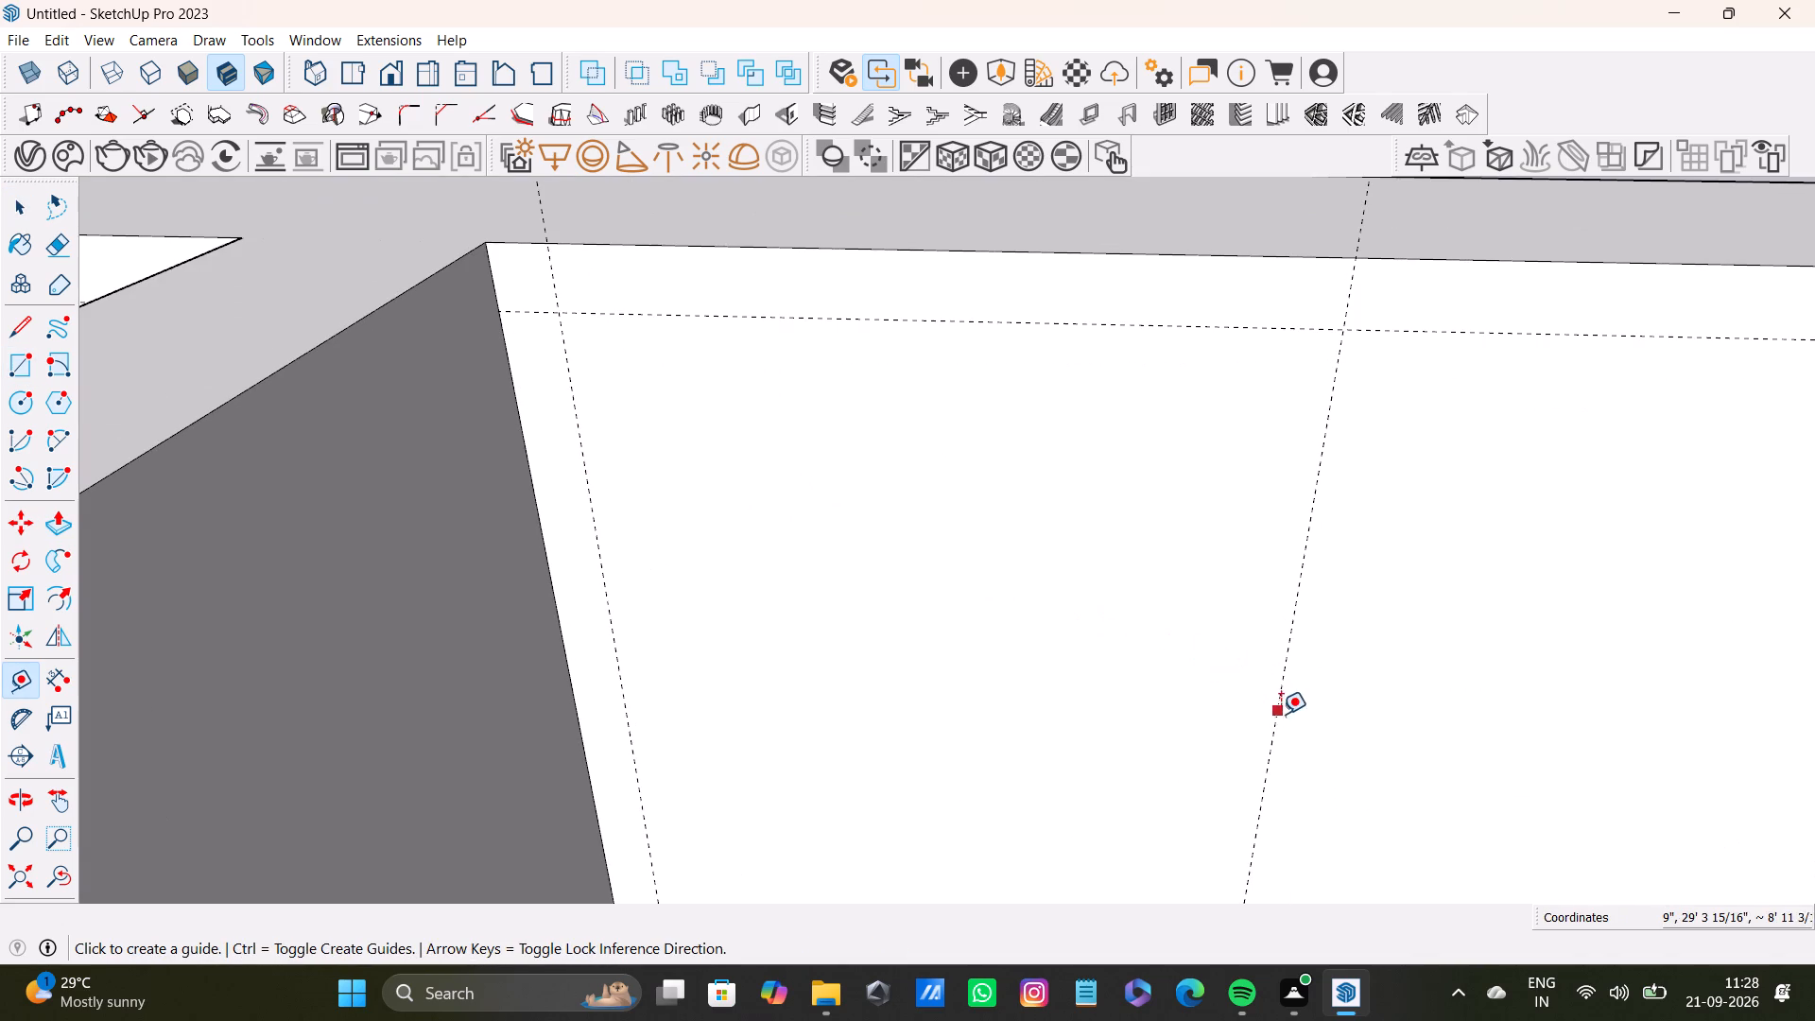
left_click(1274, 722)
type("0.5")
key("shift+quotedbl")
key("Return")
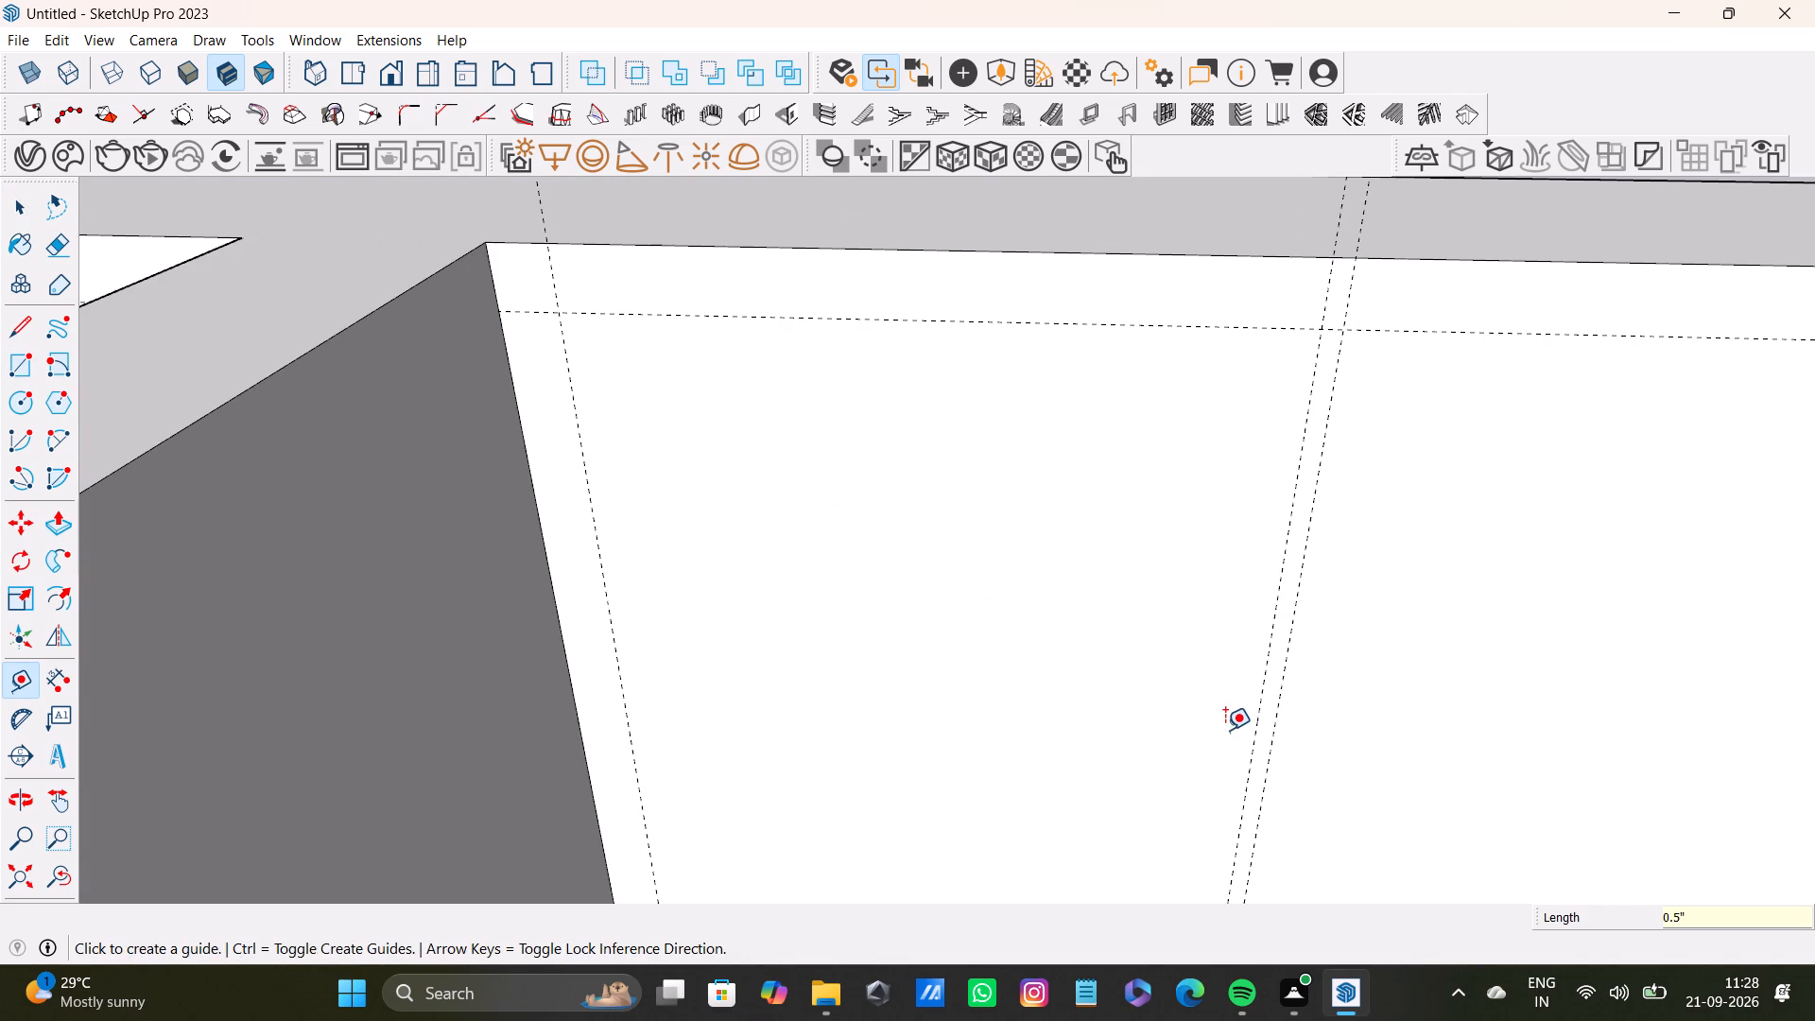
Draw two upper panel rectangles between the guides, about 2' 2 3/4" by 1' 6 1/4" and 2' 2 3/4" by 1' 4 15/16", either side of the 0.5" gap.
scroll(1189, 674, "down", 3)
middle_click_drag(1140, 594, 1059, 468, "shift")
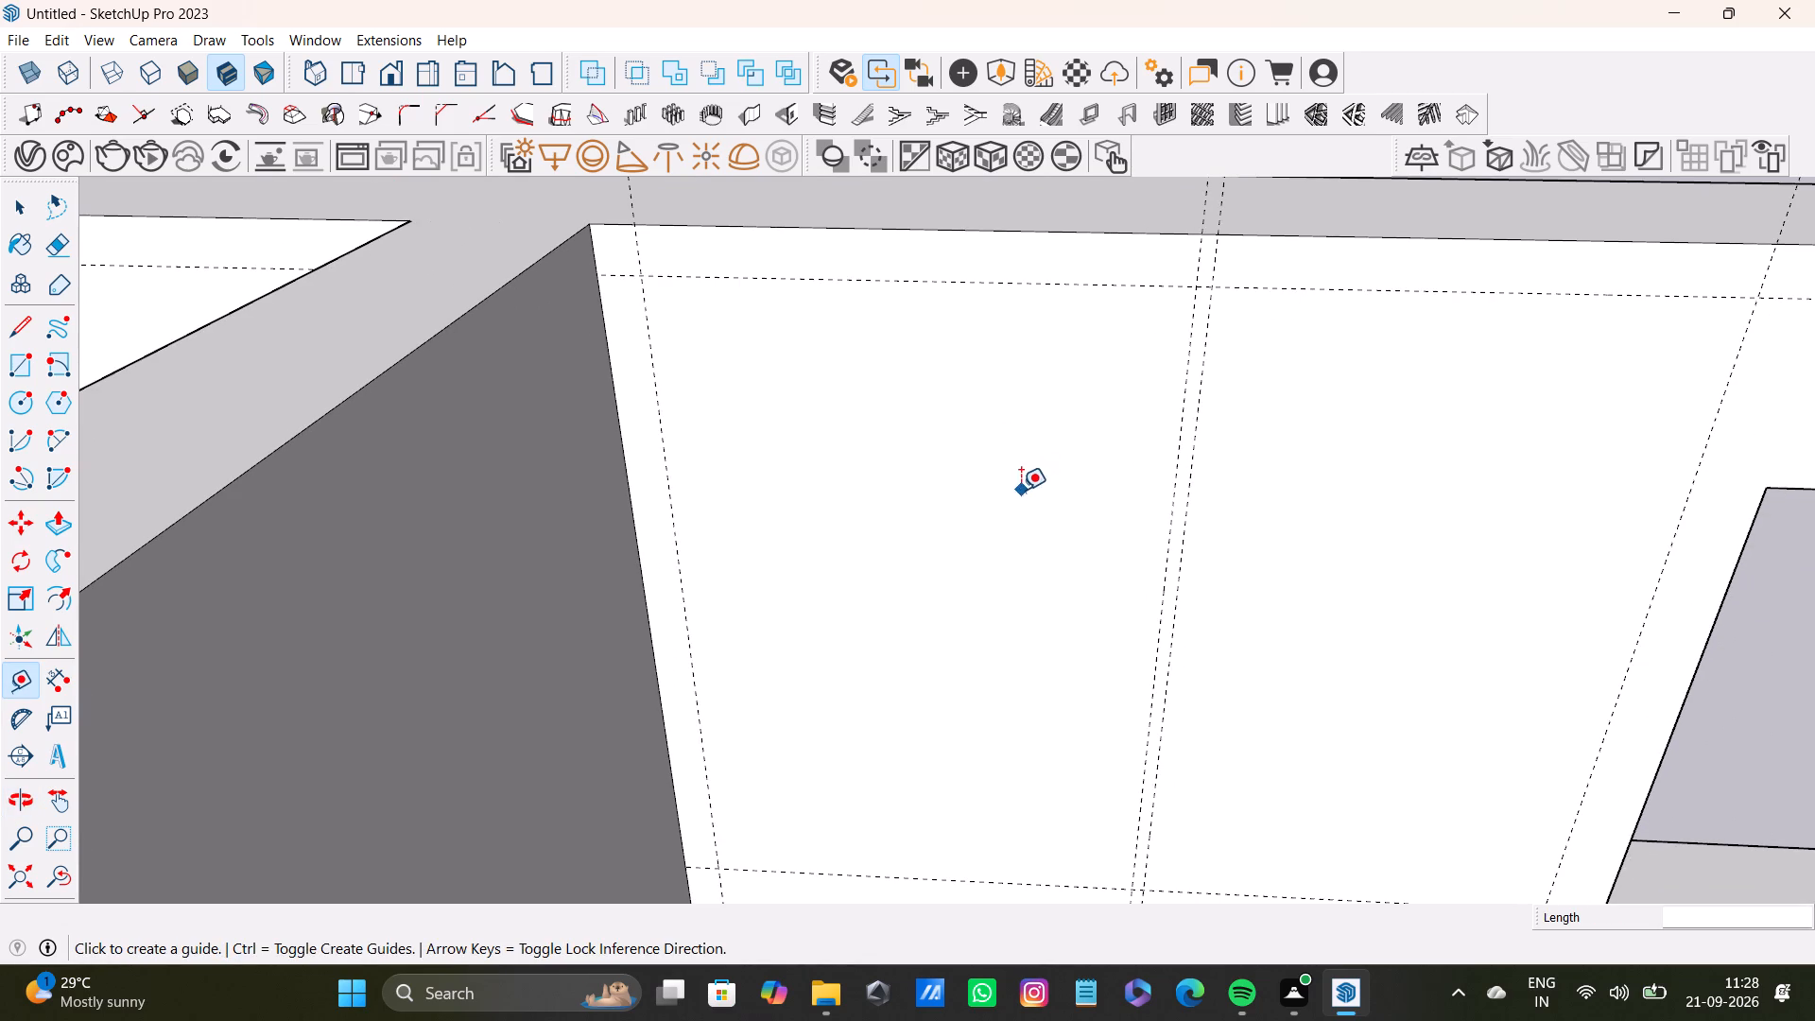
key("r")
left_click(644, 274)
scroll(836, 374, "down", 4)
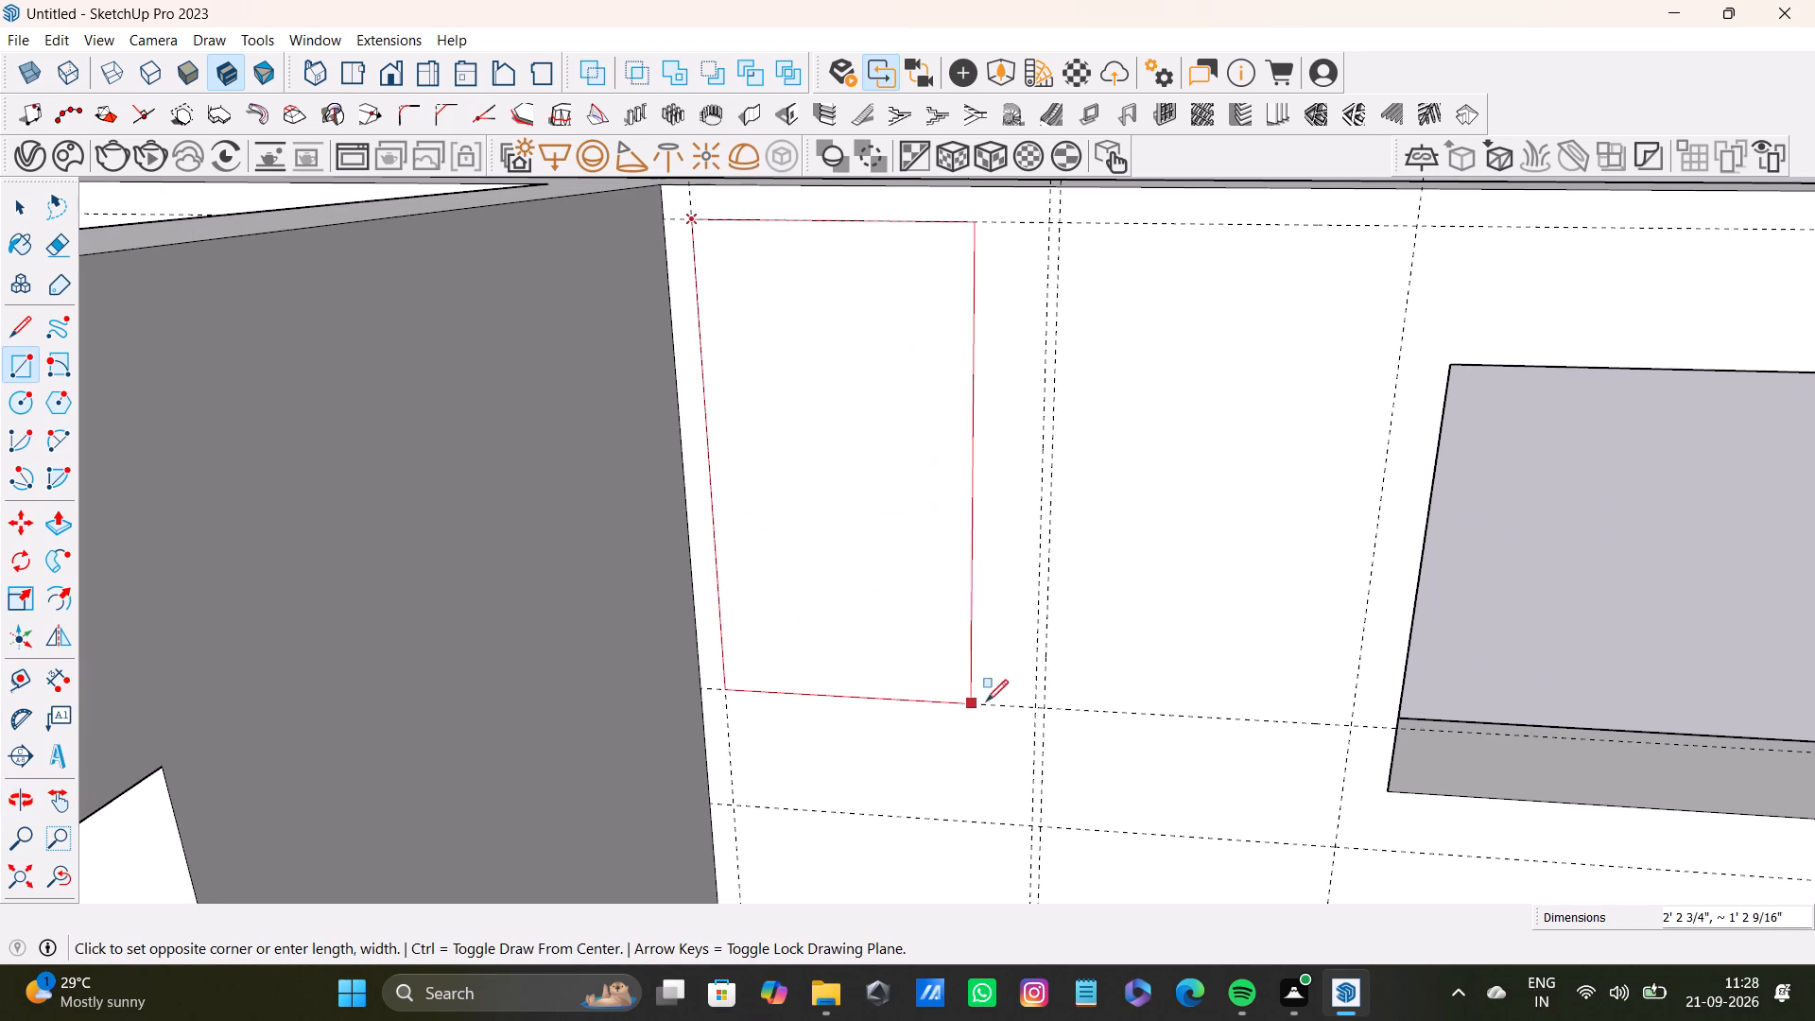
left_click(1036, 705)
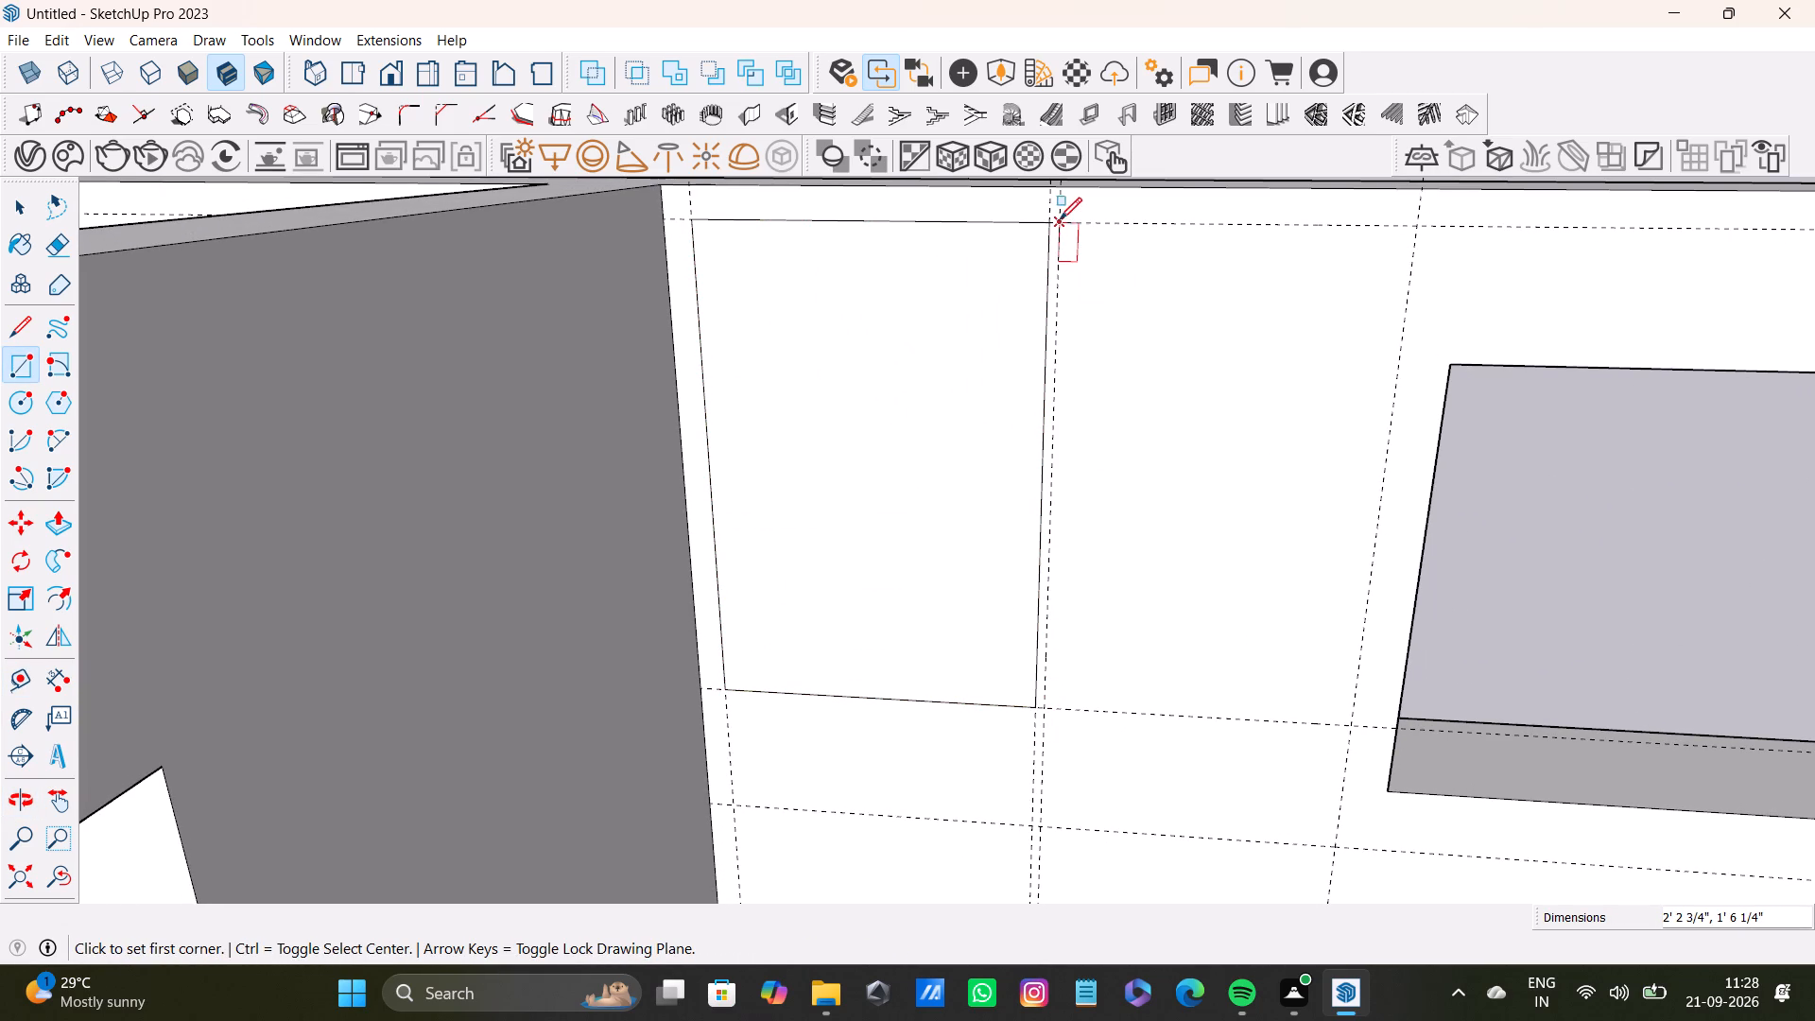
left_click(1060, 219)
left_click(1354, 720)
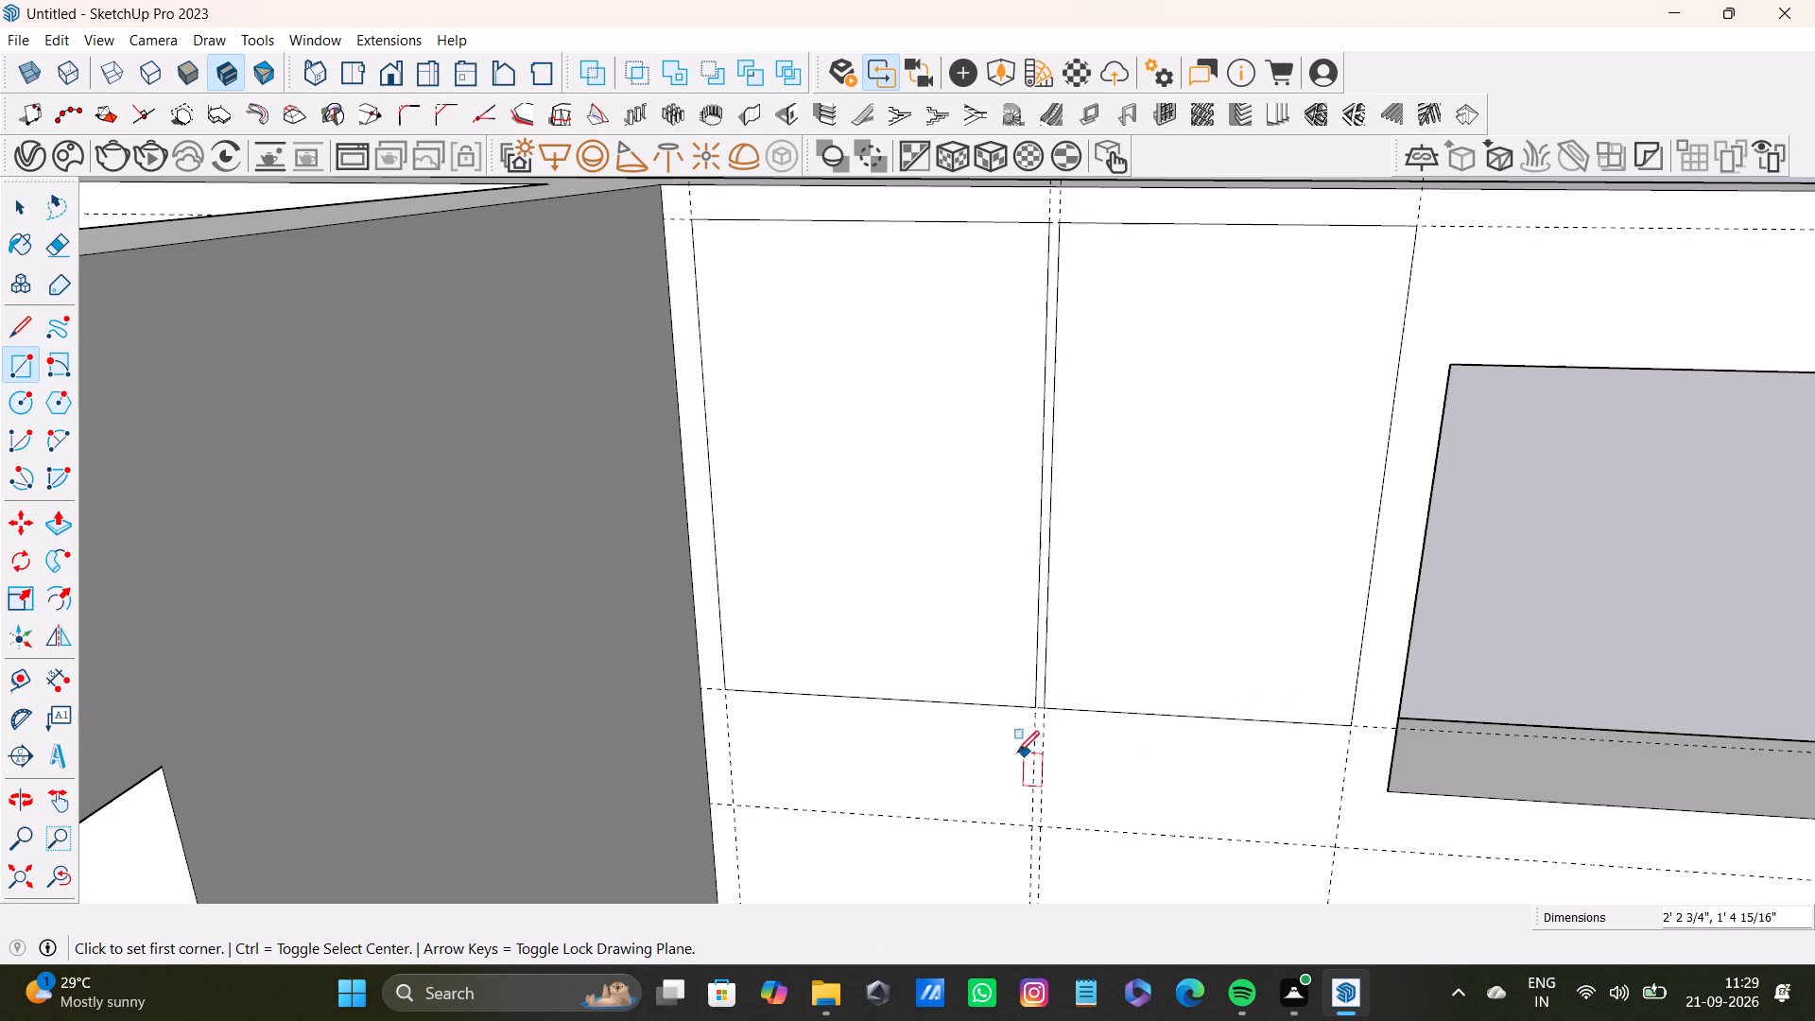
Place a horizontal guide 0.3" below the bottom edge of the two upper panel rectangles.
scroll(1013, 753, "up", 3)
key("space")
key("t")
scroll(801, 673, "up", 4)
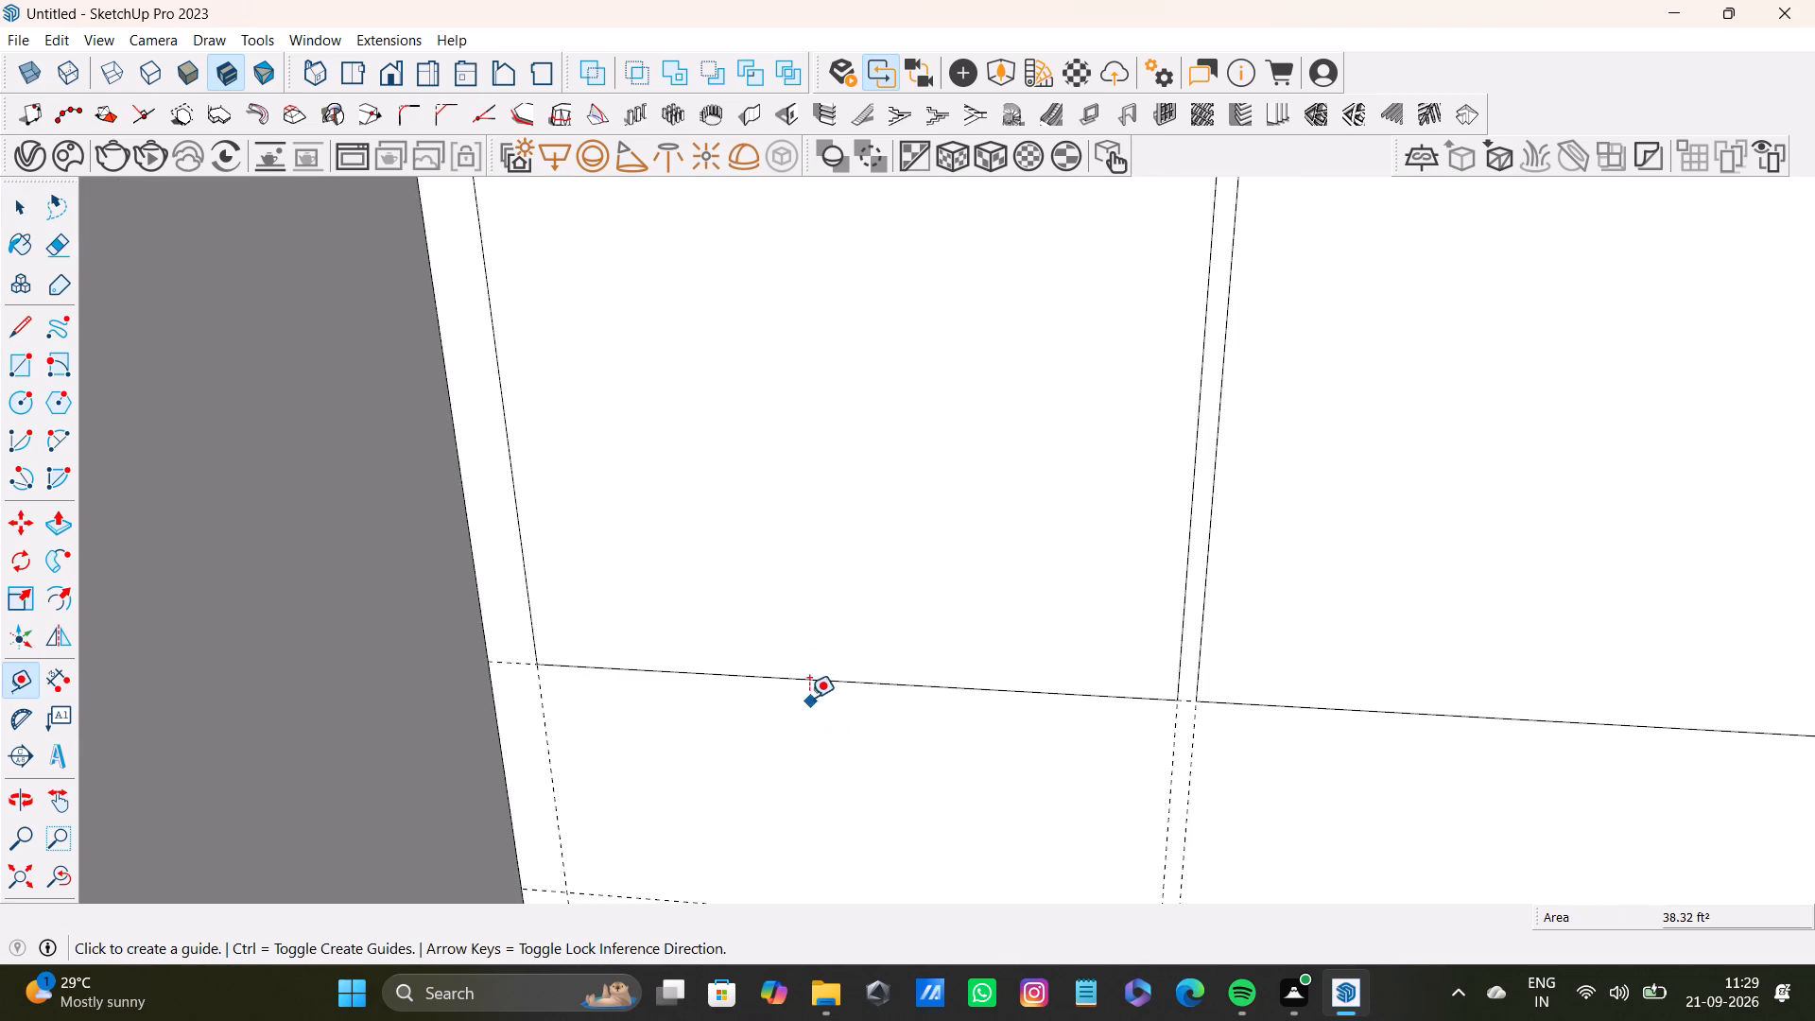
middle_click_drag(809, 694, 702, 539)
left_click(832, 649)
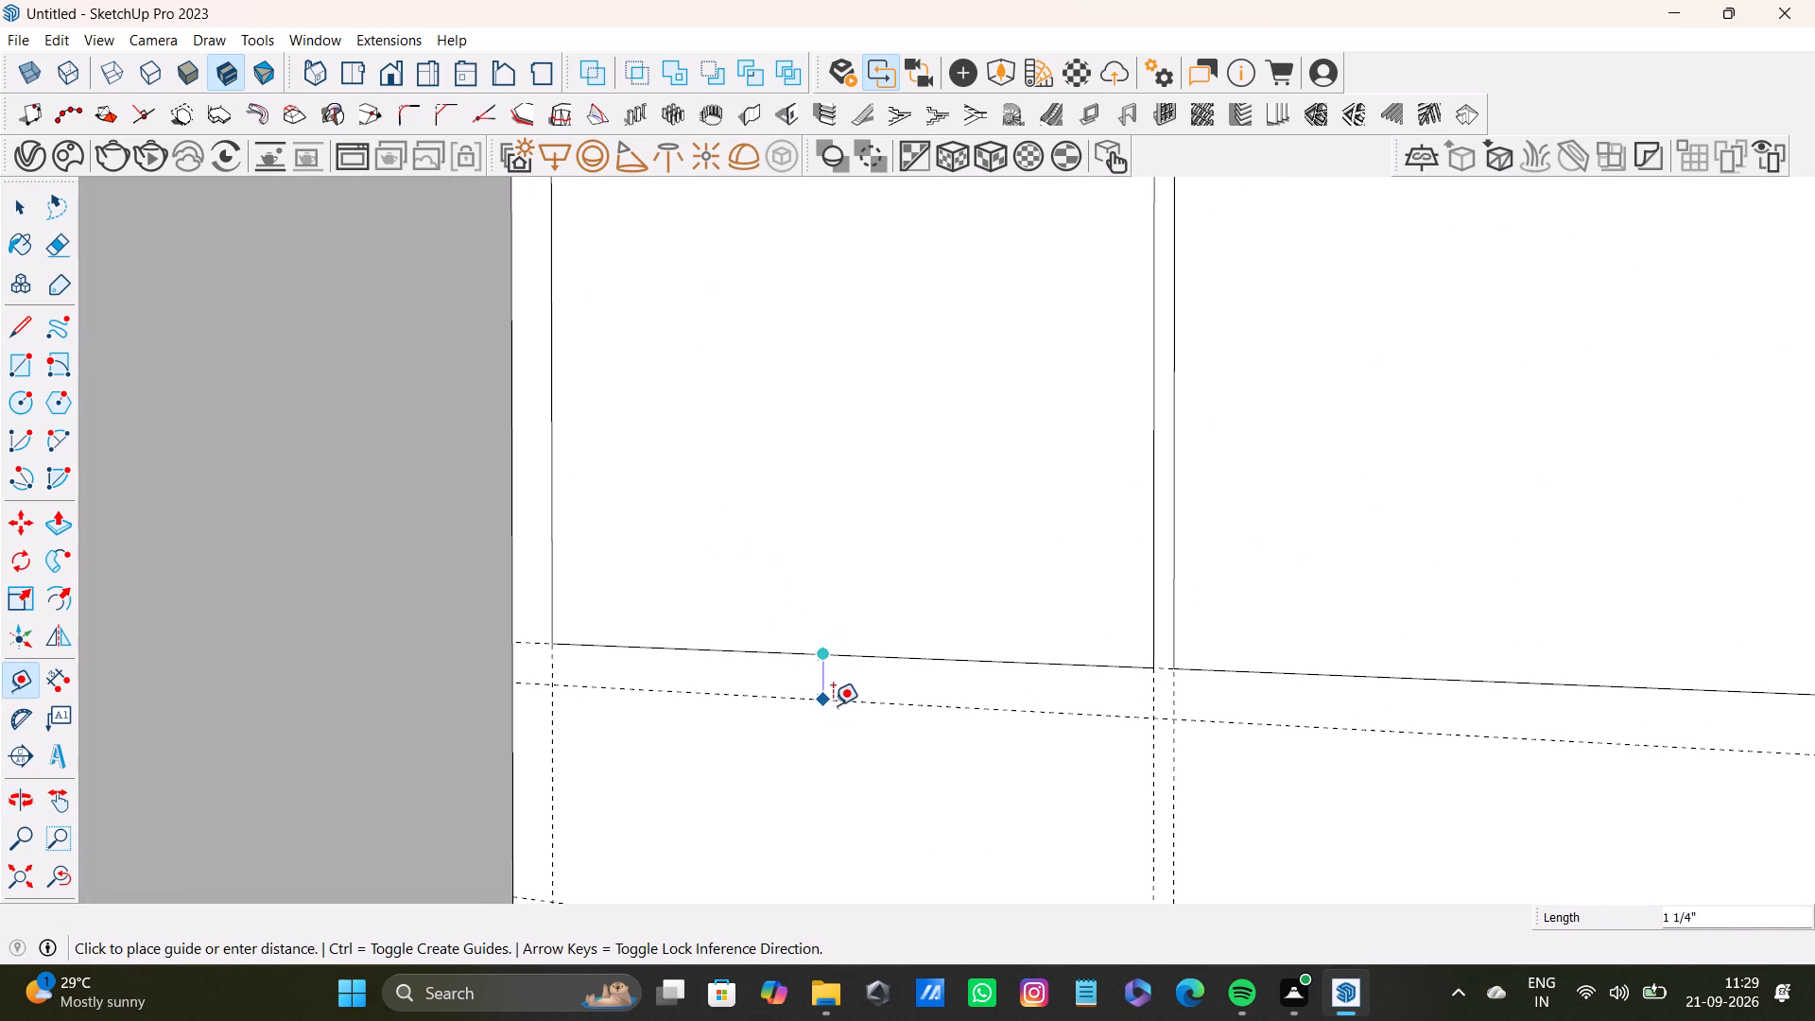
type("0.5")
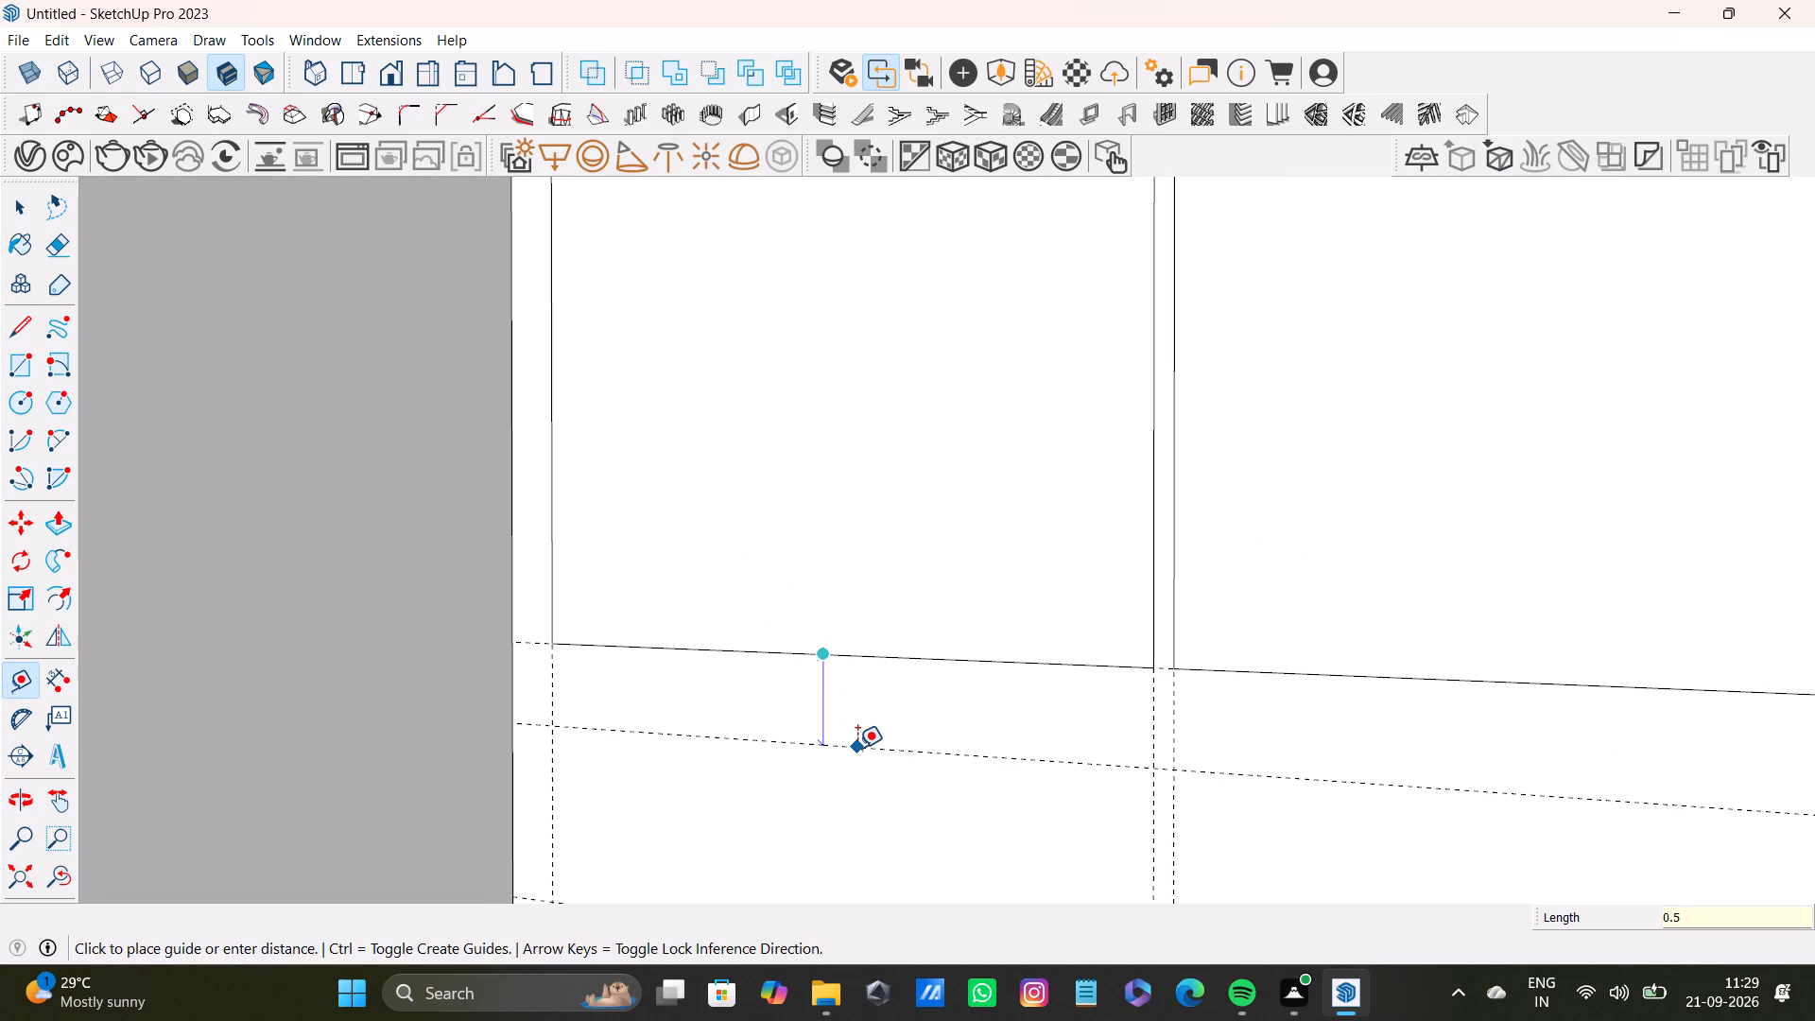
key("BackSpace")
key("3")
key("shift+quotedbl")
key("Return")
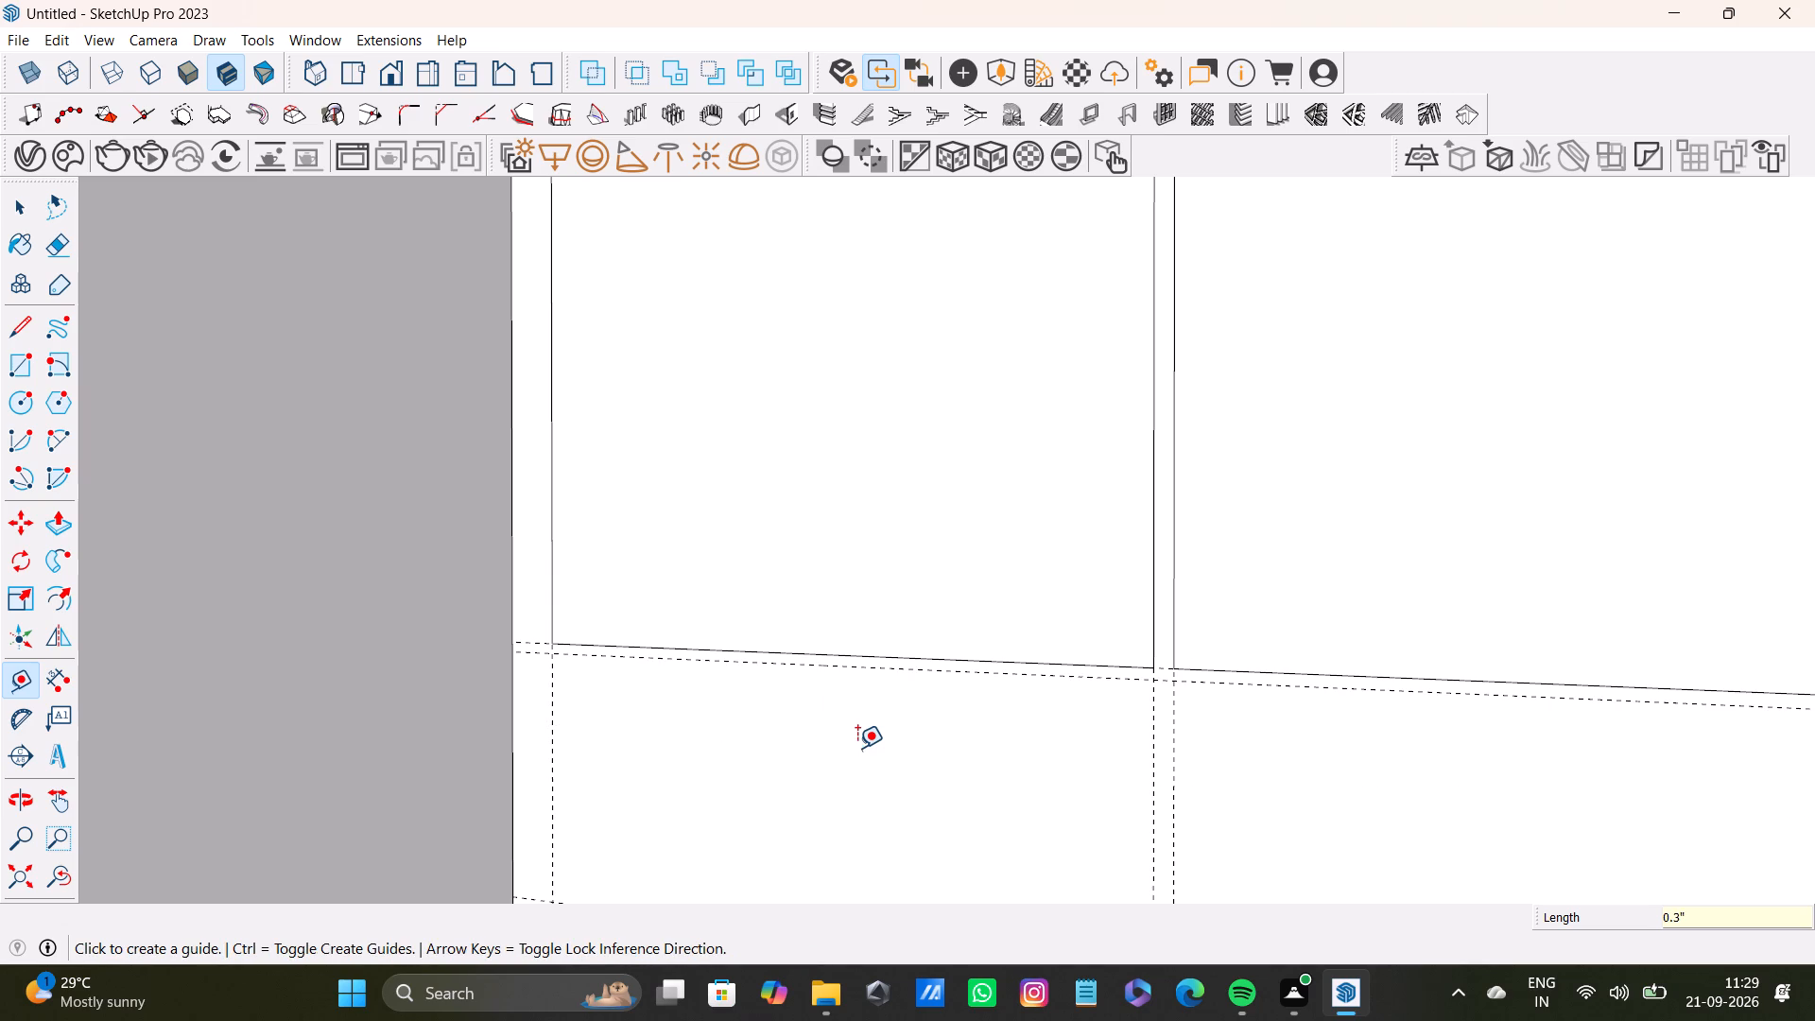
Draw two lower panel rectangles between the 0.3" guide and the lowest guide, one beneath each upper panel.
scroll(860, 748, "down", 3)
middle_click_drag(860, 764, 821, 595, "shift")
middle_click_drag(821, 624, 873, 634)
key("r")
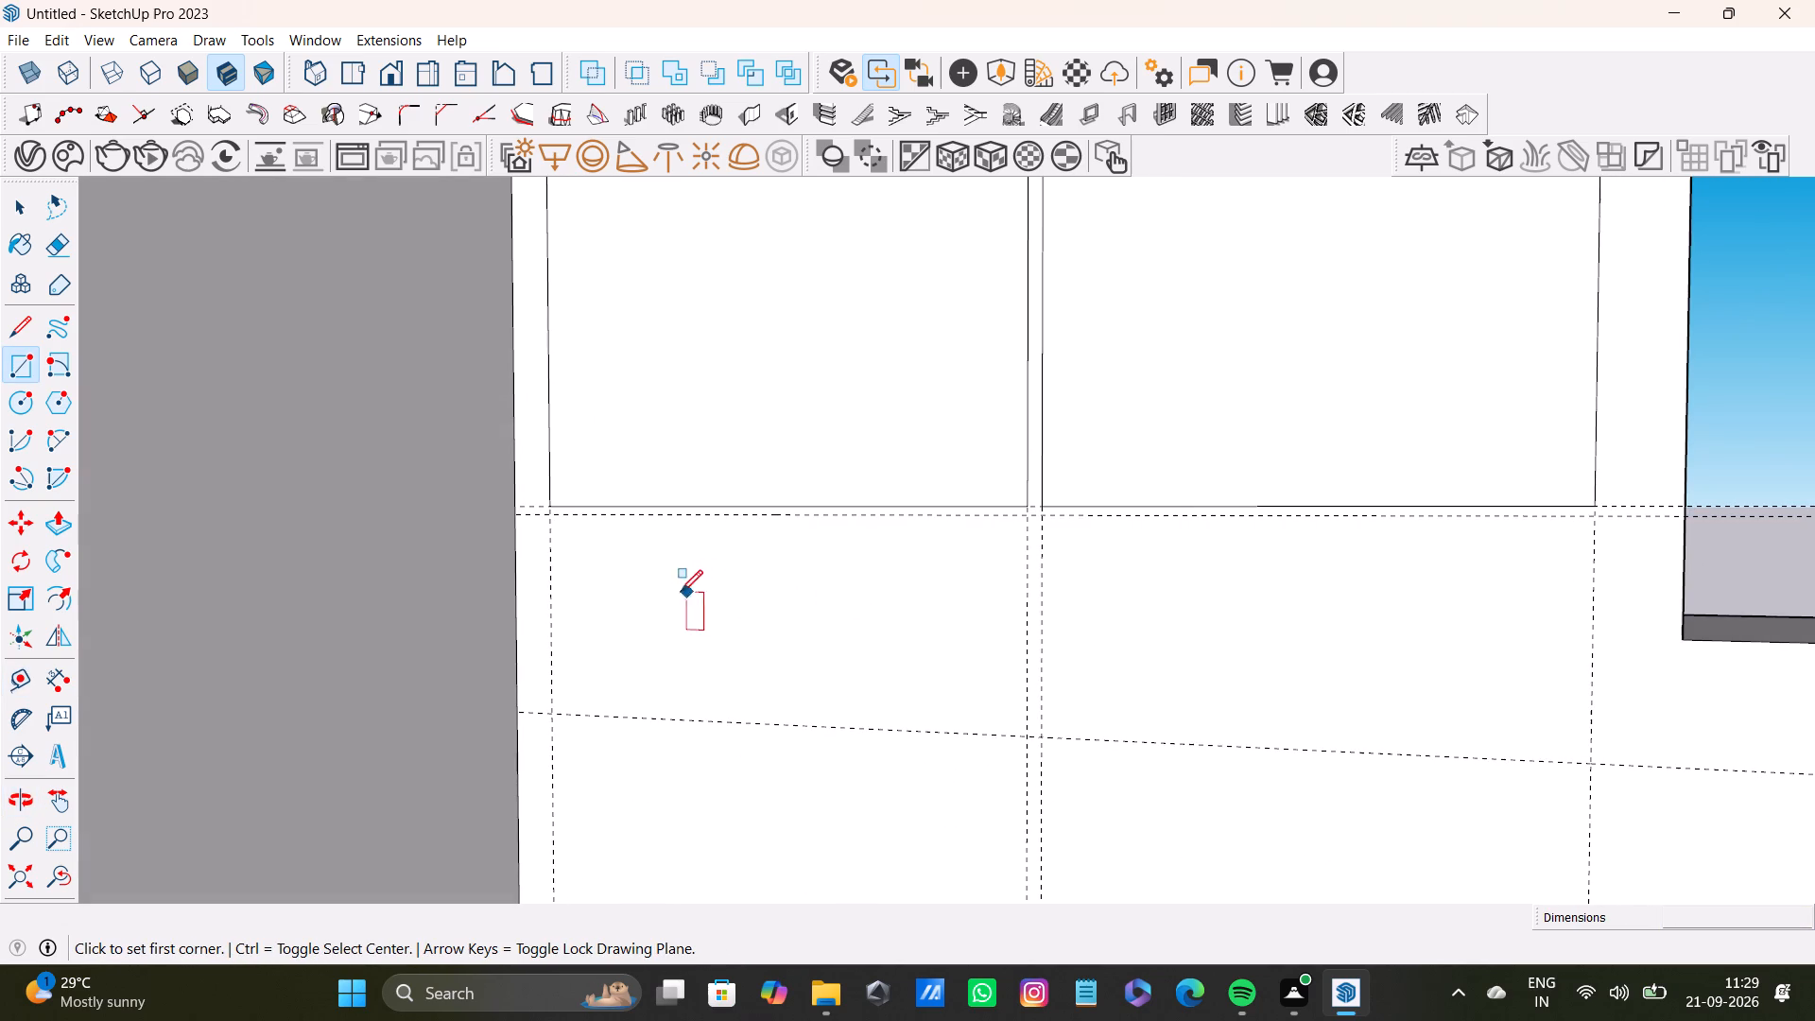
scroll(633, 598, "up", 3)
left_click(524, 490)
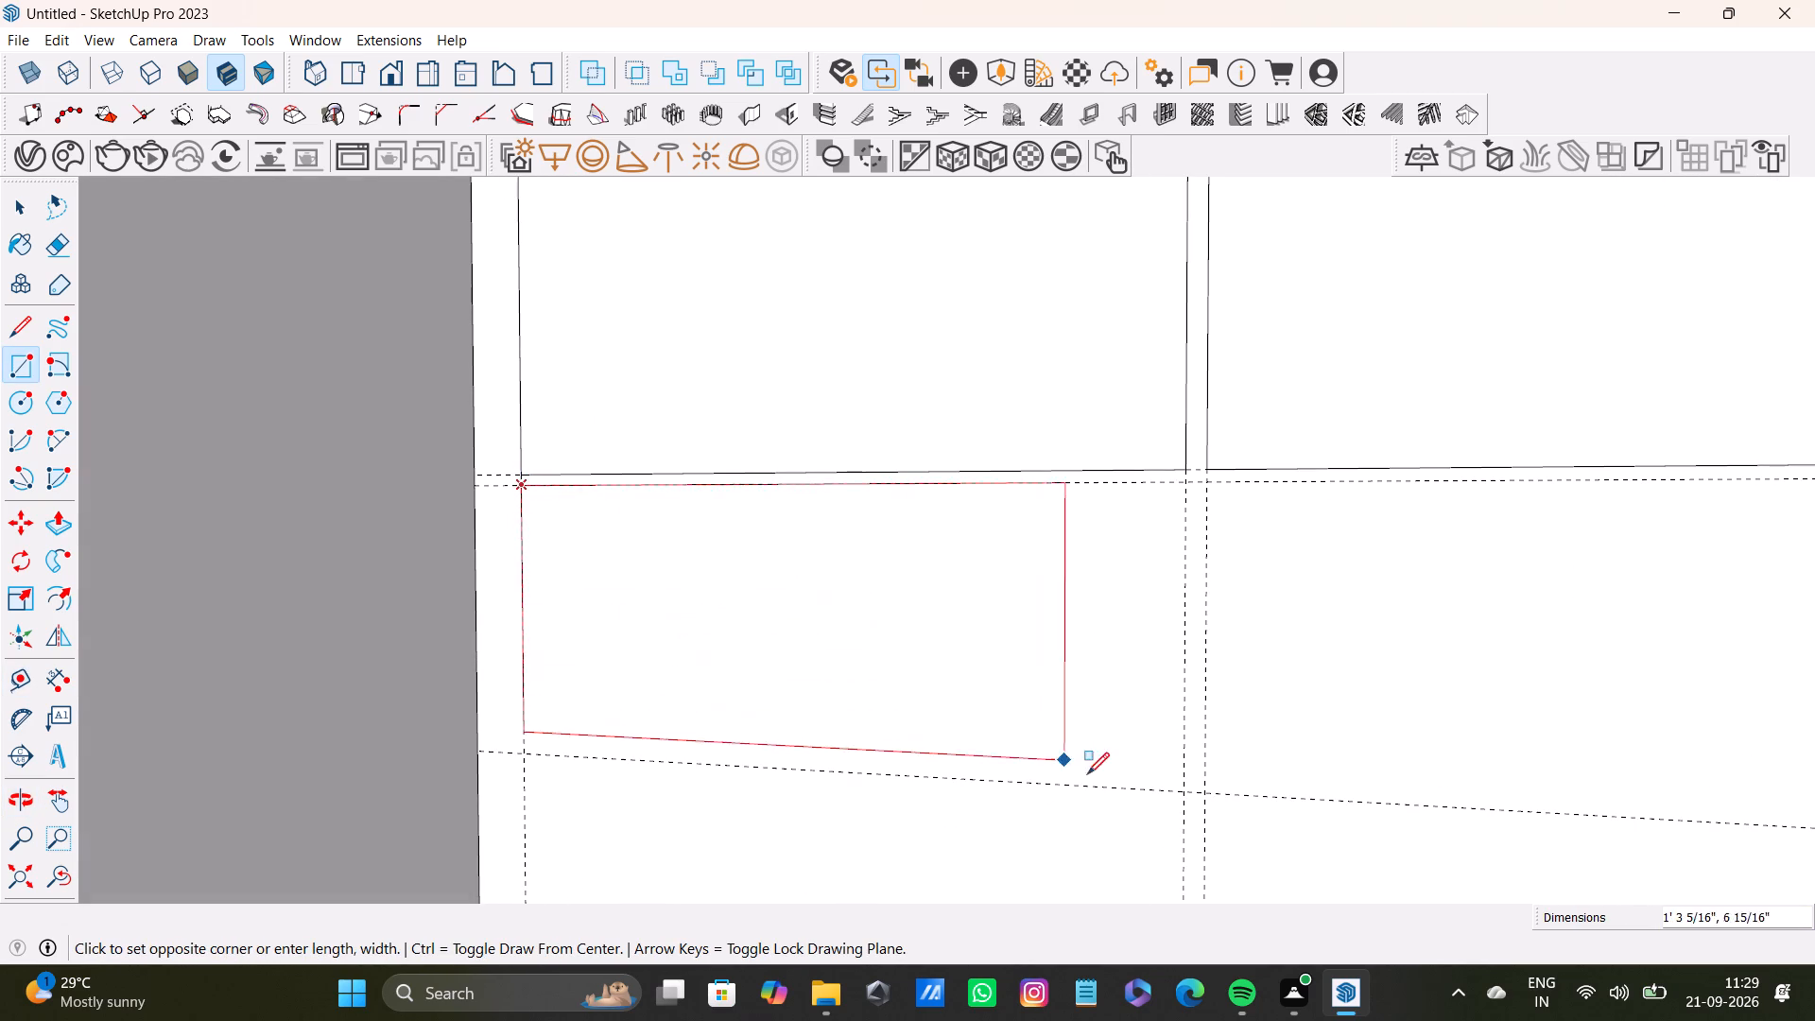
left_click(1182, 793)
scroll(1178, 787, "down", 2)
middle_click_drag(1196, 773, 959, 685, "shift")
scroll(954, 612, "up", 2, "shift")
left_click_drag(967, 406, 977, 412)
scroll(1170, 570, "down", 3)
middle_click_drag(1334, 580, 1118, 573, "shift")
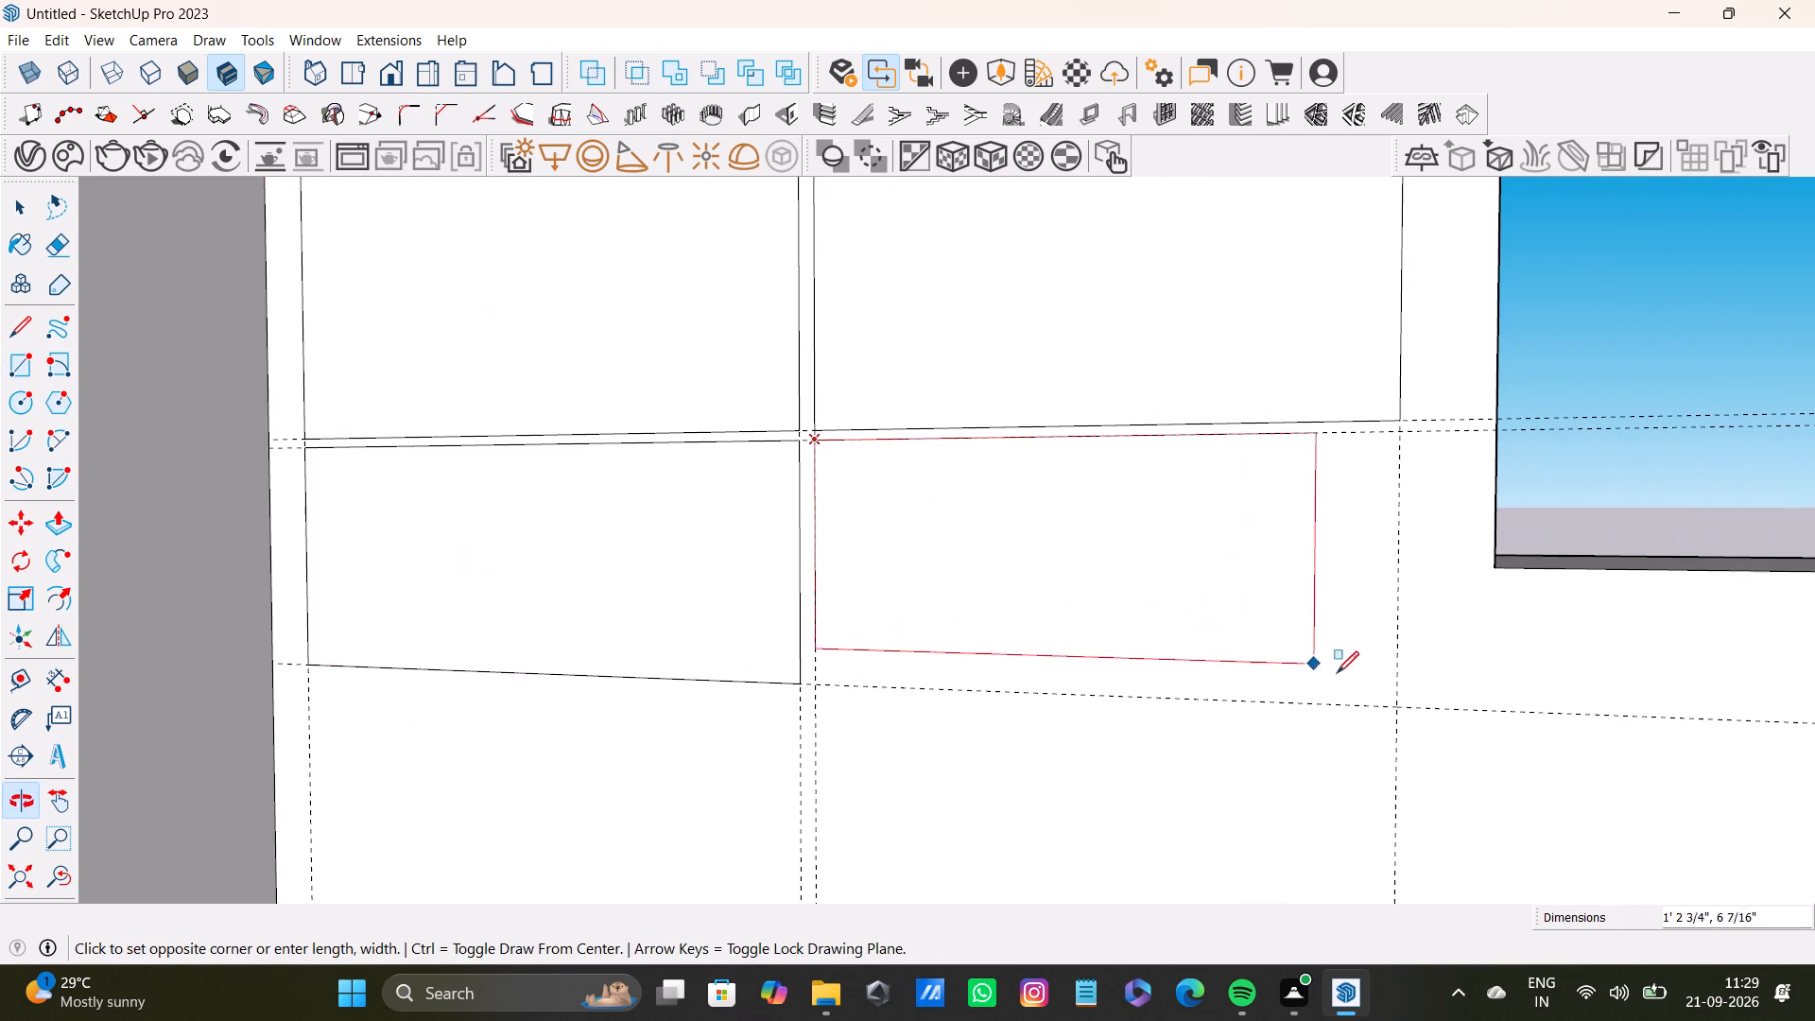
left_click(1393, 709)
Extrude the upper panel beside the partition wall corner out from the wall about 1' 1 1/8".
scroll(1366, 679, "down", 4, "shift")
middle_click_drag(1229, 639, 1368, 647, "shift")
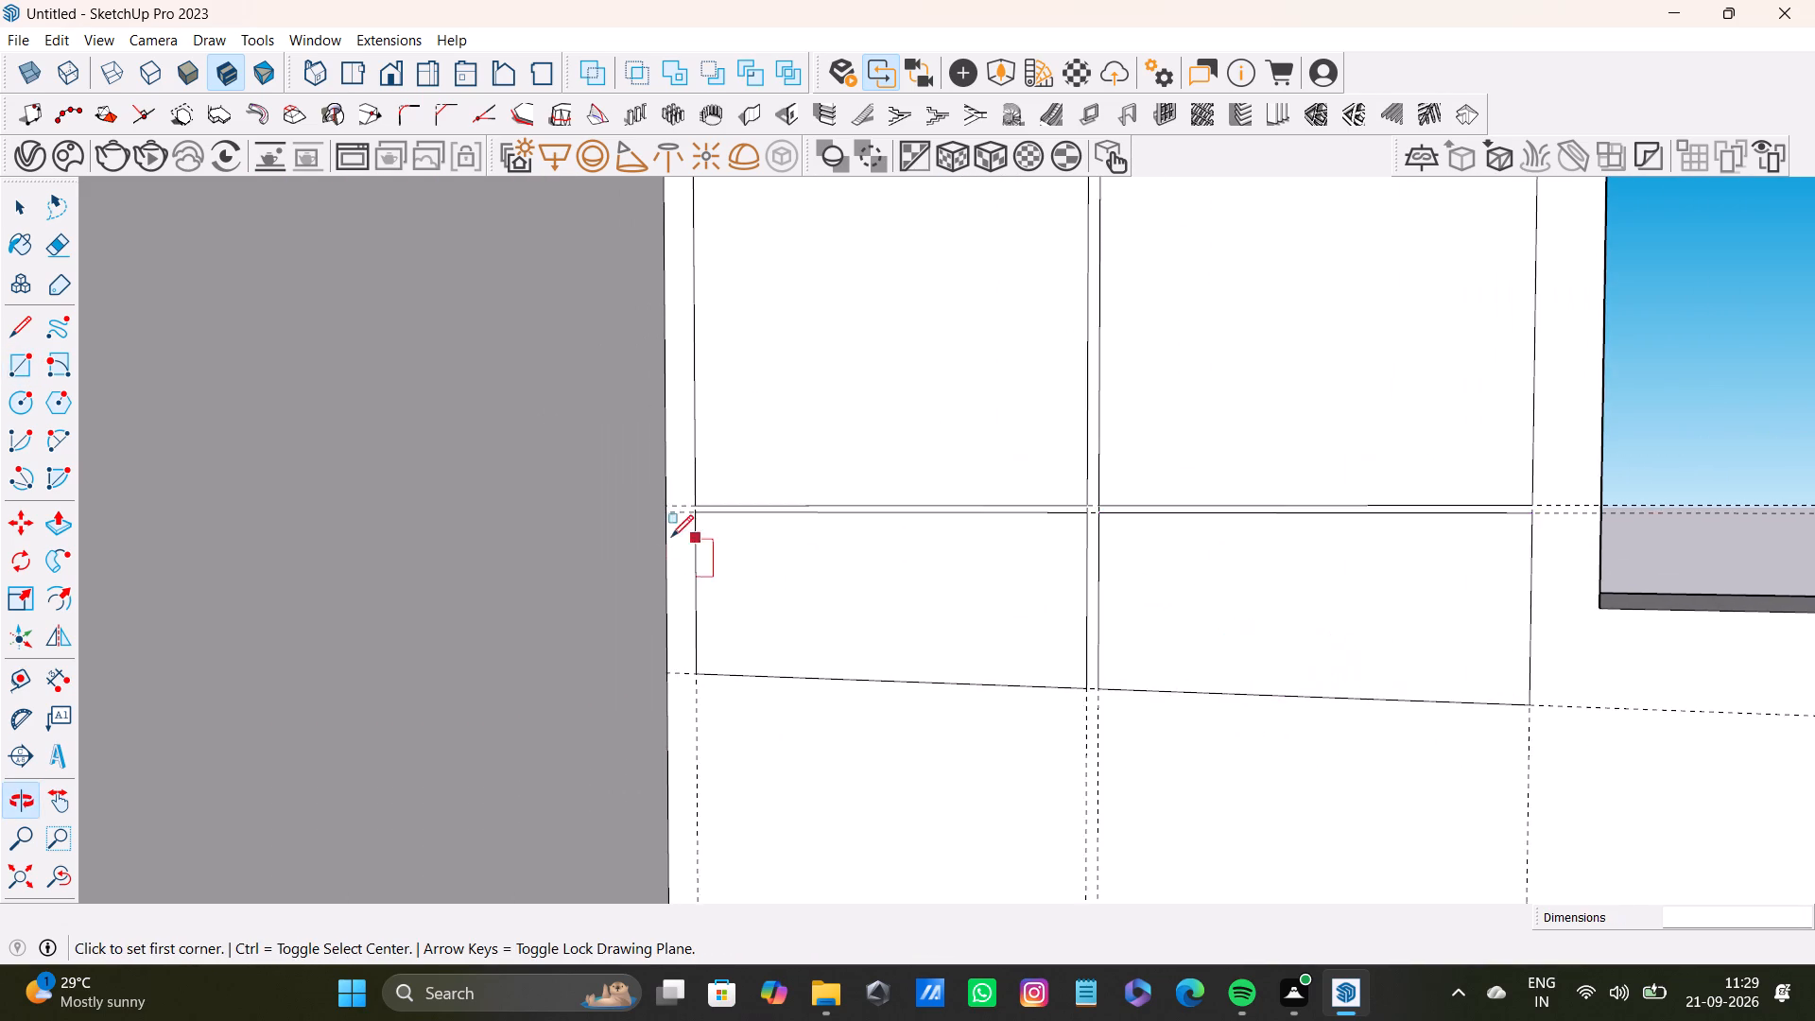
scroll(671, 536, "up", 3)
middle_click_drag(891, 545, 900, 673)
scroll(894, 579, "down", 10)
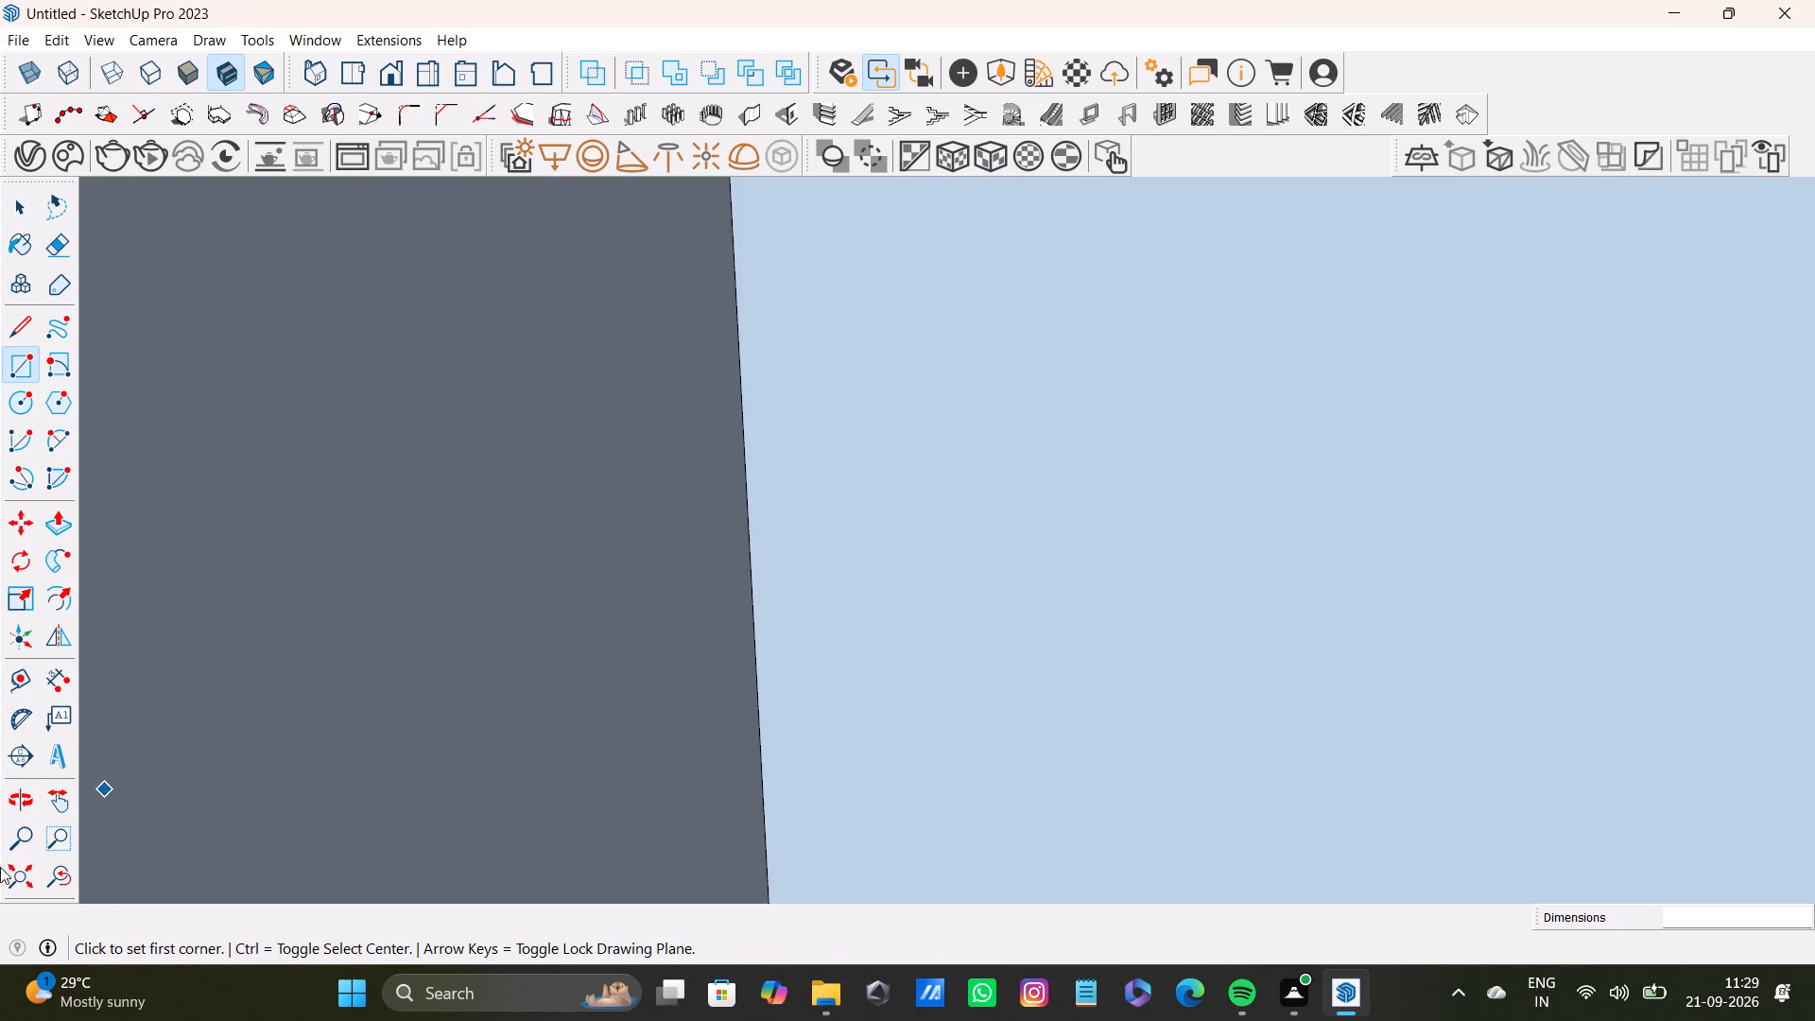
left_click(62, 881)
left_click(2, 883)
middle_click_drag(965, 648, 907, 822, "shift")
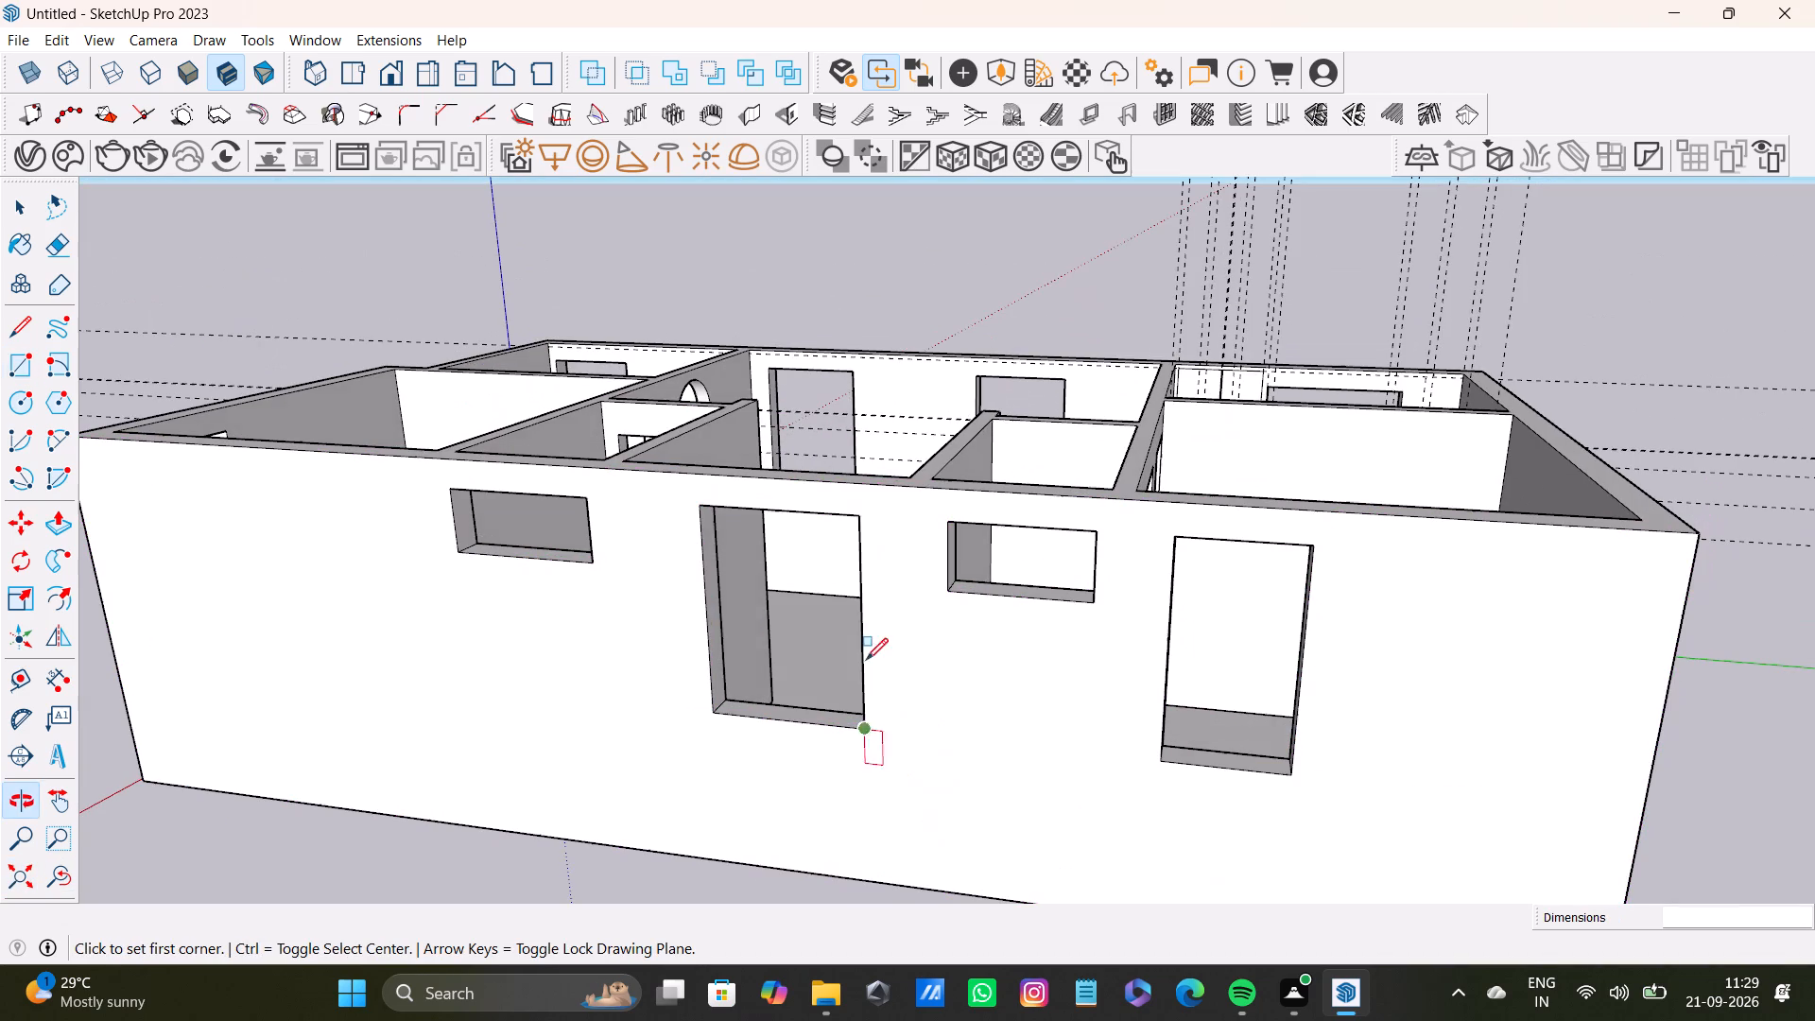
scroll(1168, 423, "up", 6)
middle_click_drag(1103, 480, 1387, 724)
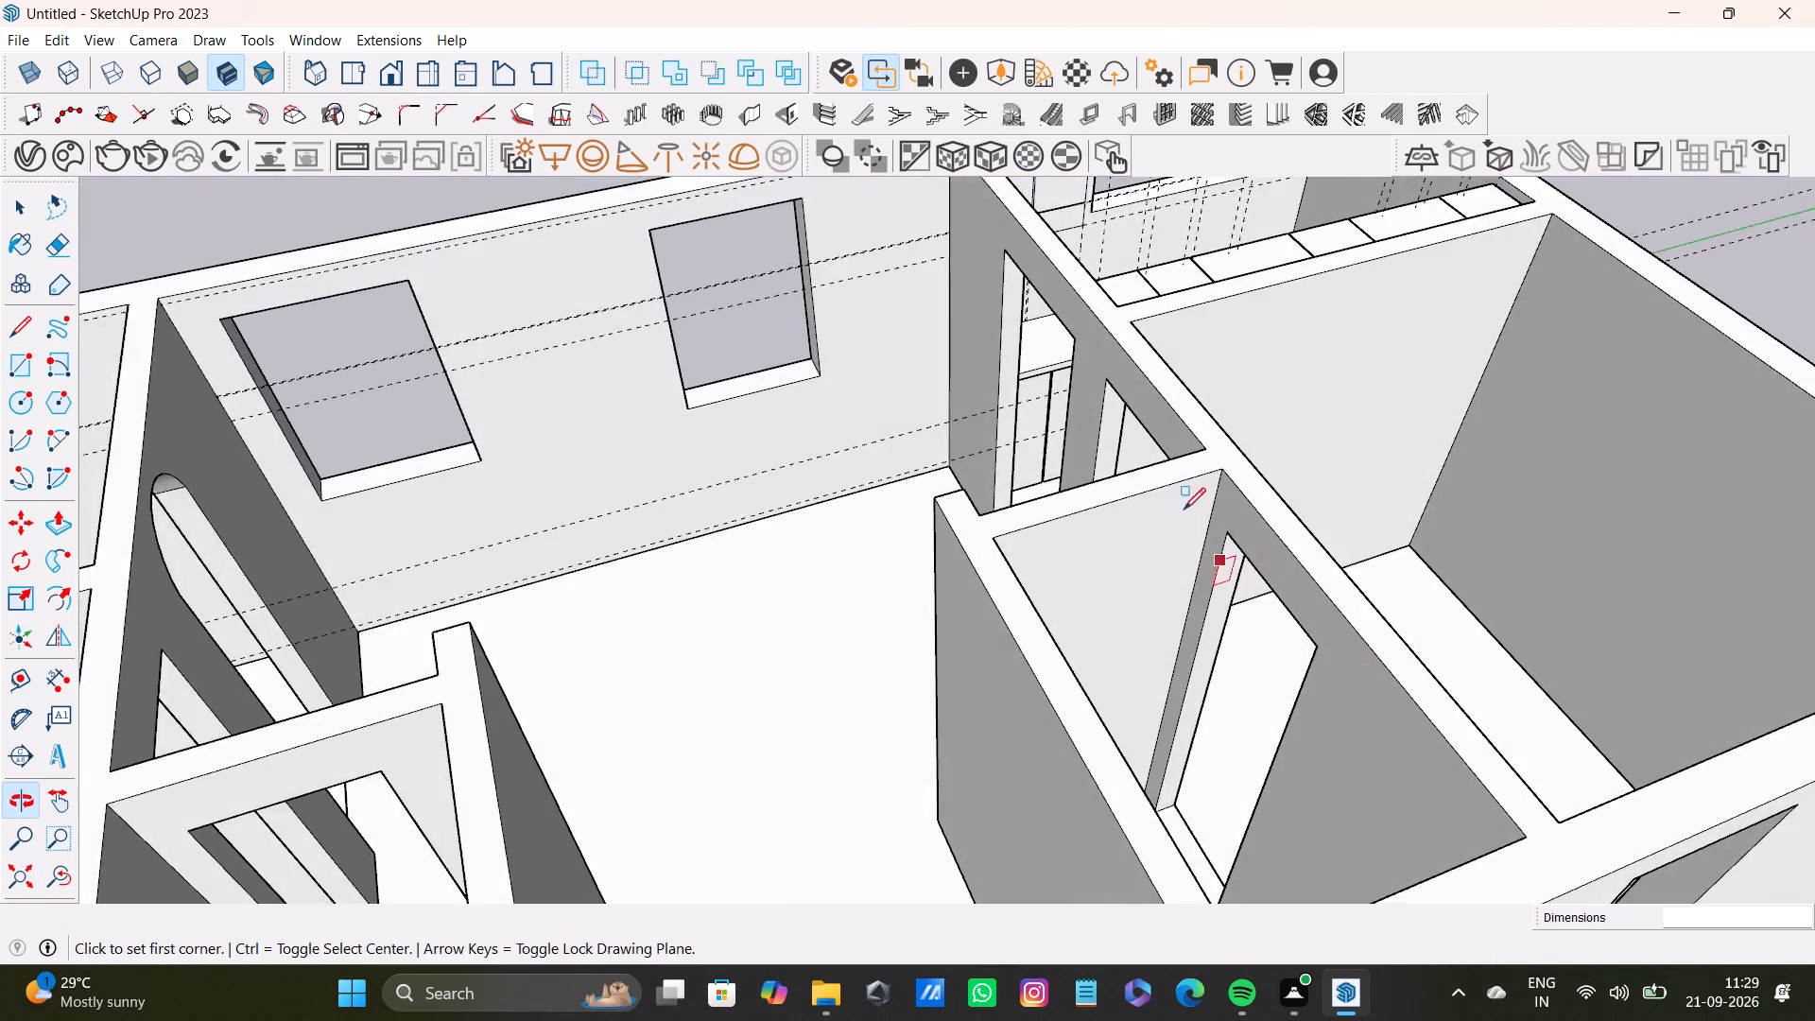
scroll(1162, 442, "up", 2)
scroll(1192, 375, "up", 1, "shift")
middle_click_drag(1192, 375, 933, 688, "shift")
scroll(986, 599, "up", 4)
middle_click_drag(1026, 496, 658, 496)
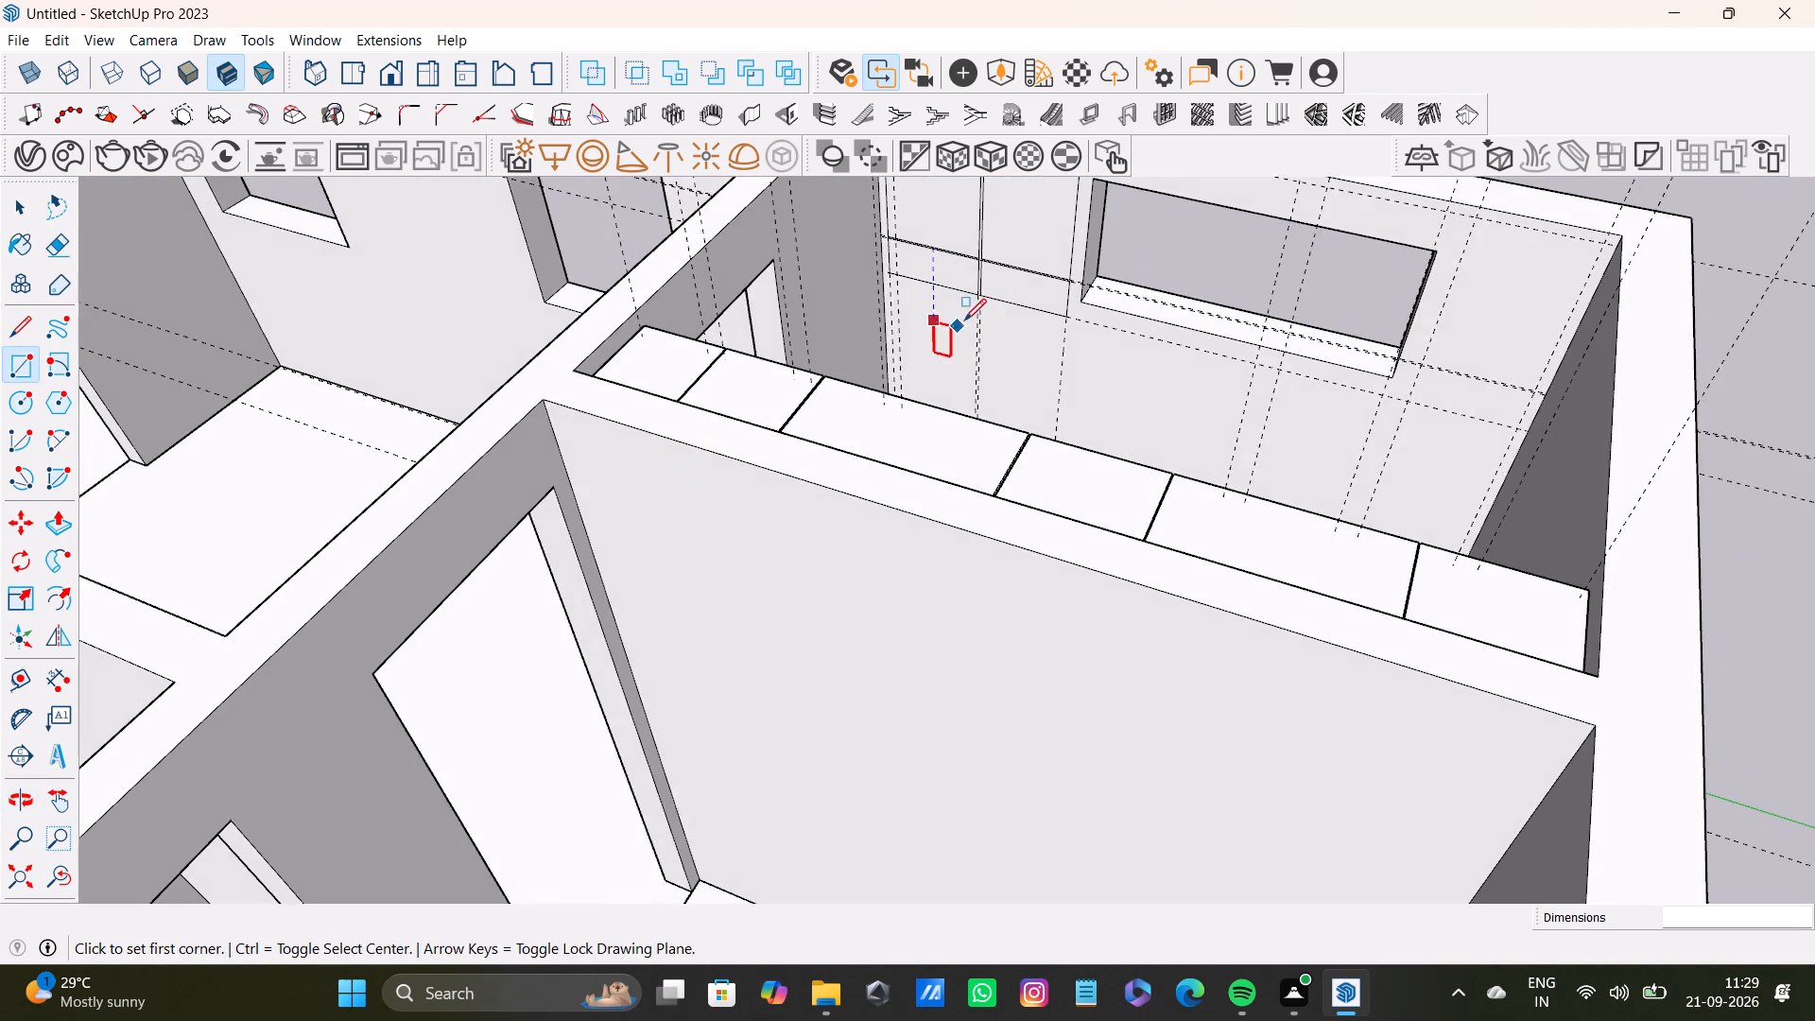
middle_click_drag(965, 320, 944, 610, "shift")
key("space")
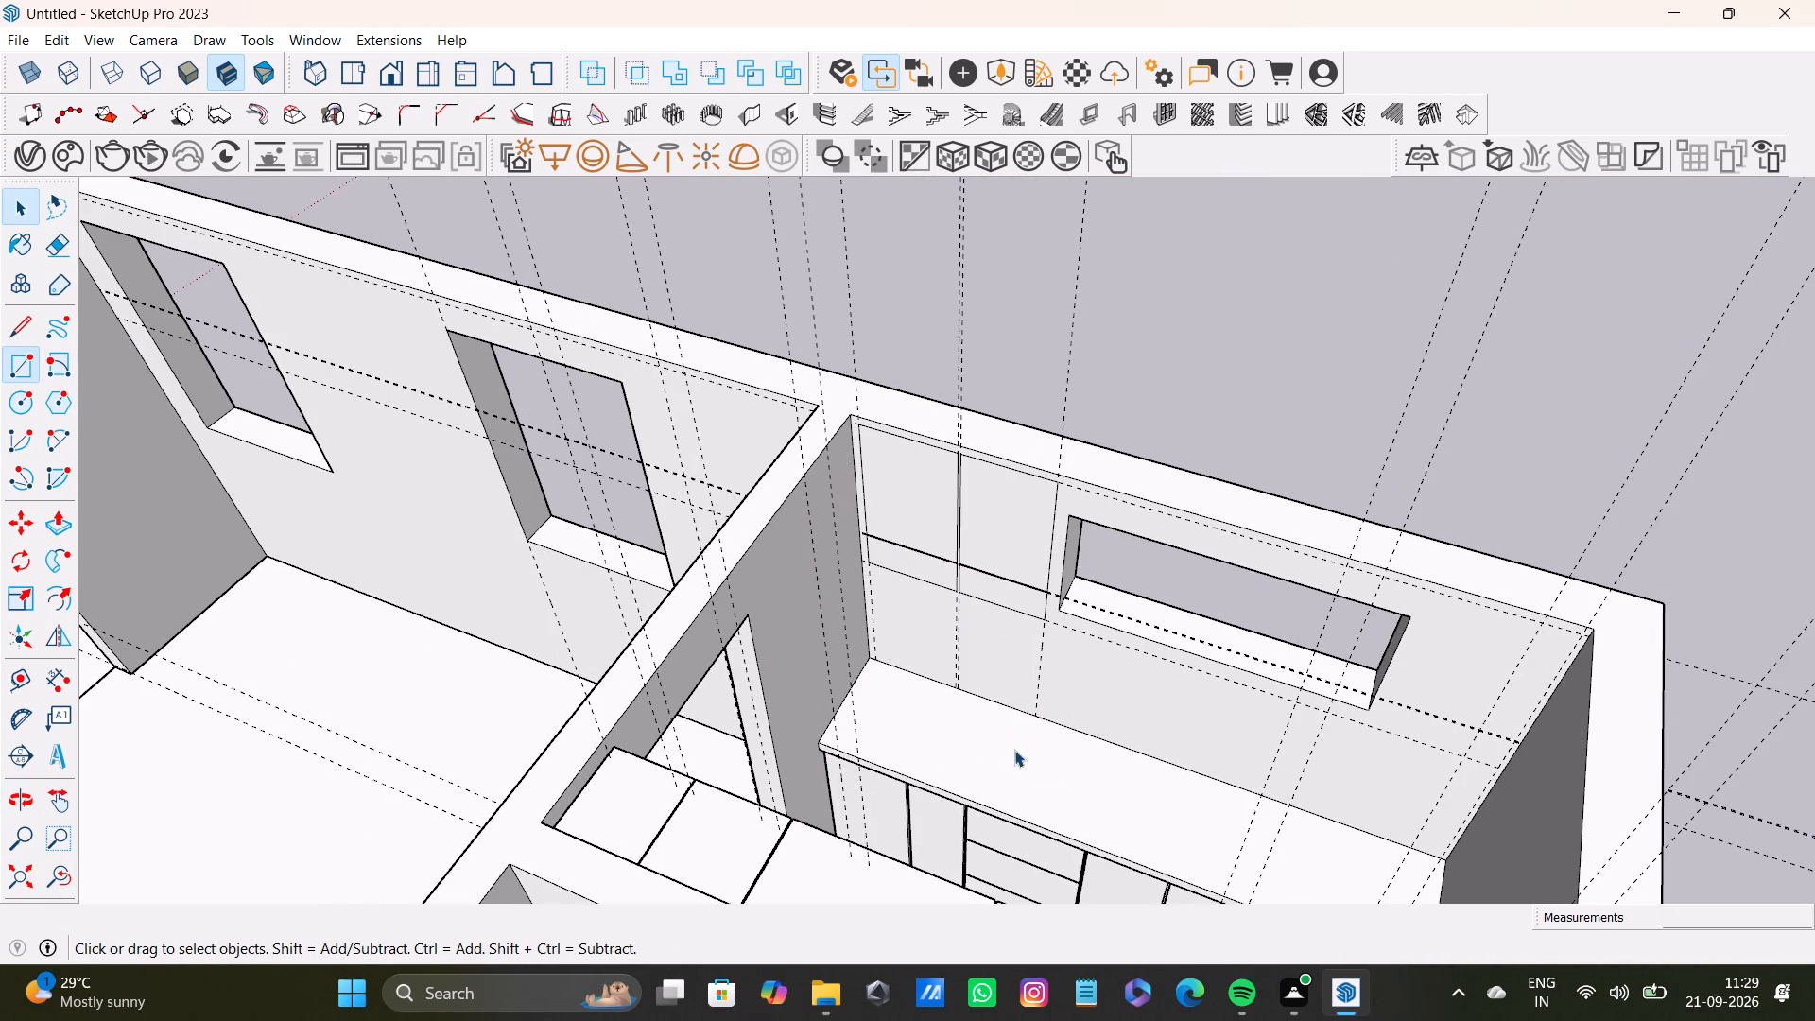
scroll(915, 629, "up", 3)
middle_click_drag(923, 622, 890, 562)
scroll(924, 622, "up", 1)
left_click(931, 441)
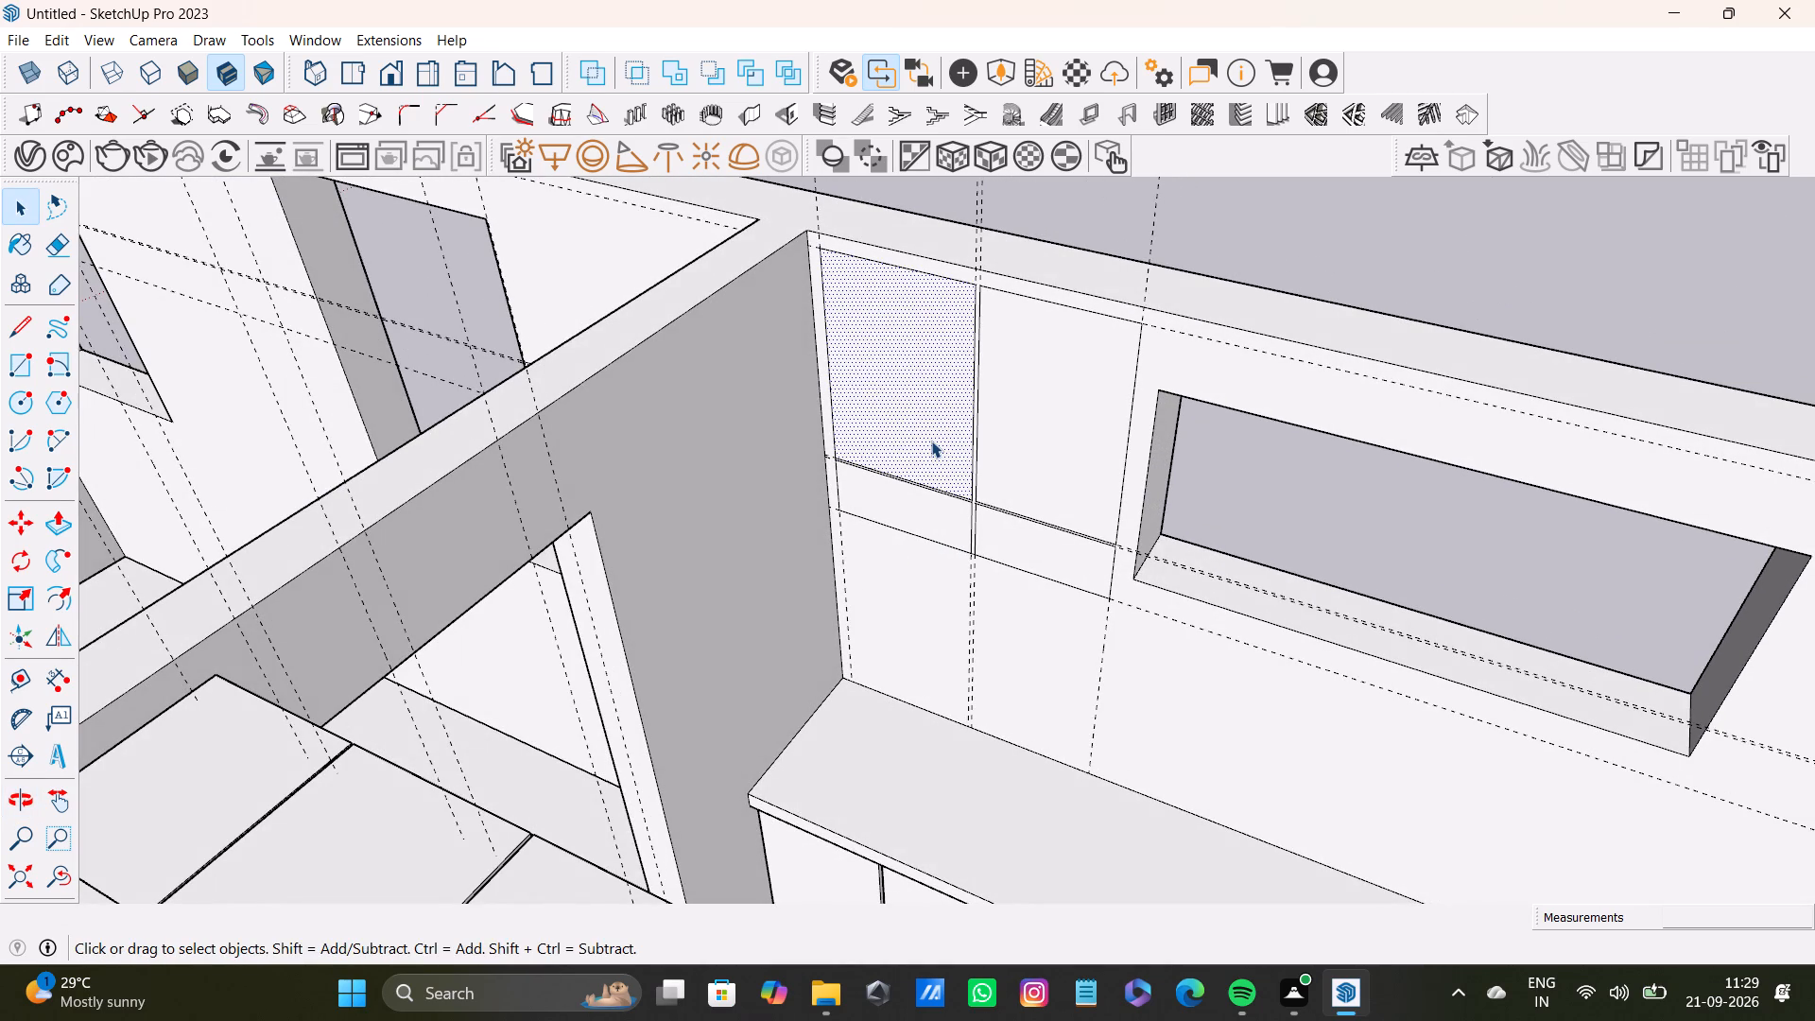
key("p")
left_click_drag(938, 437, 877, 455)
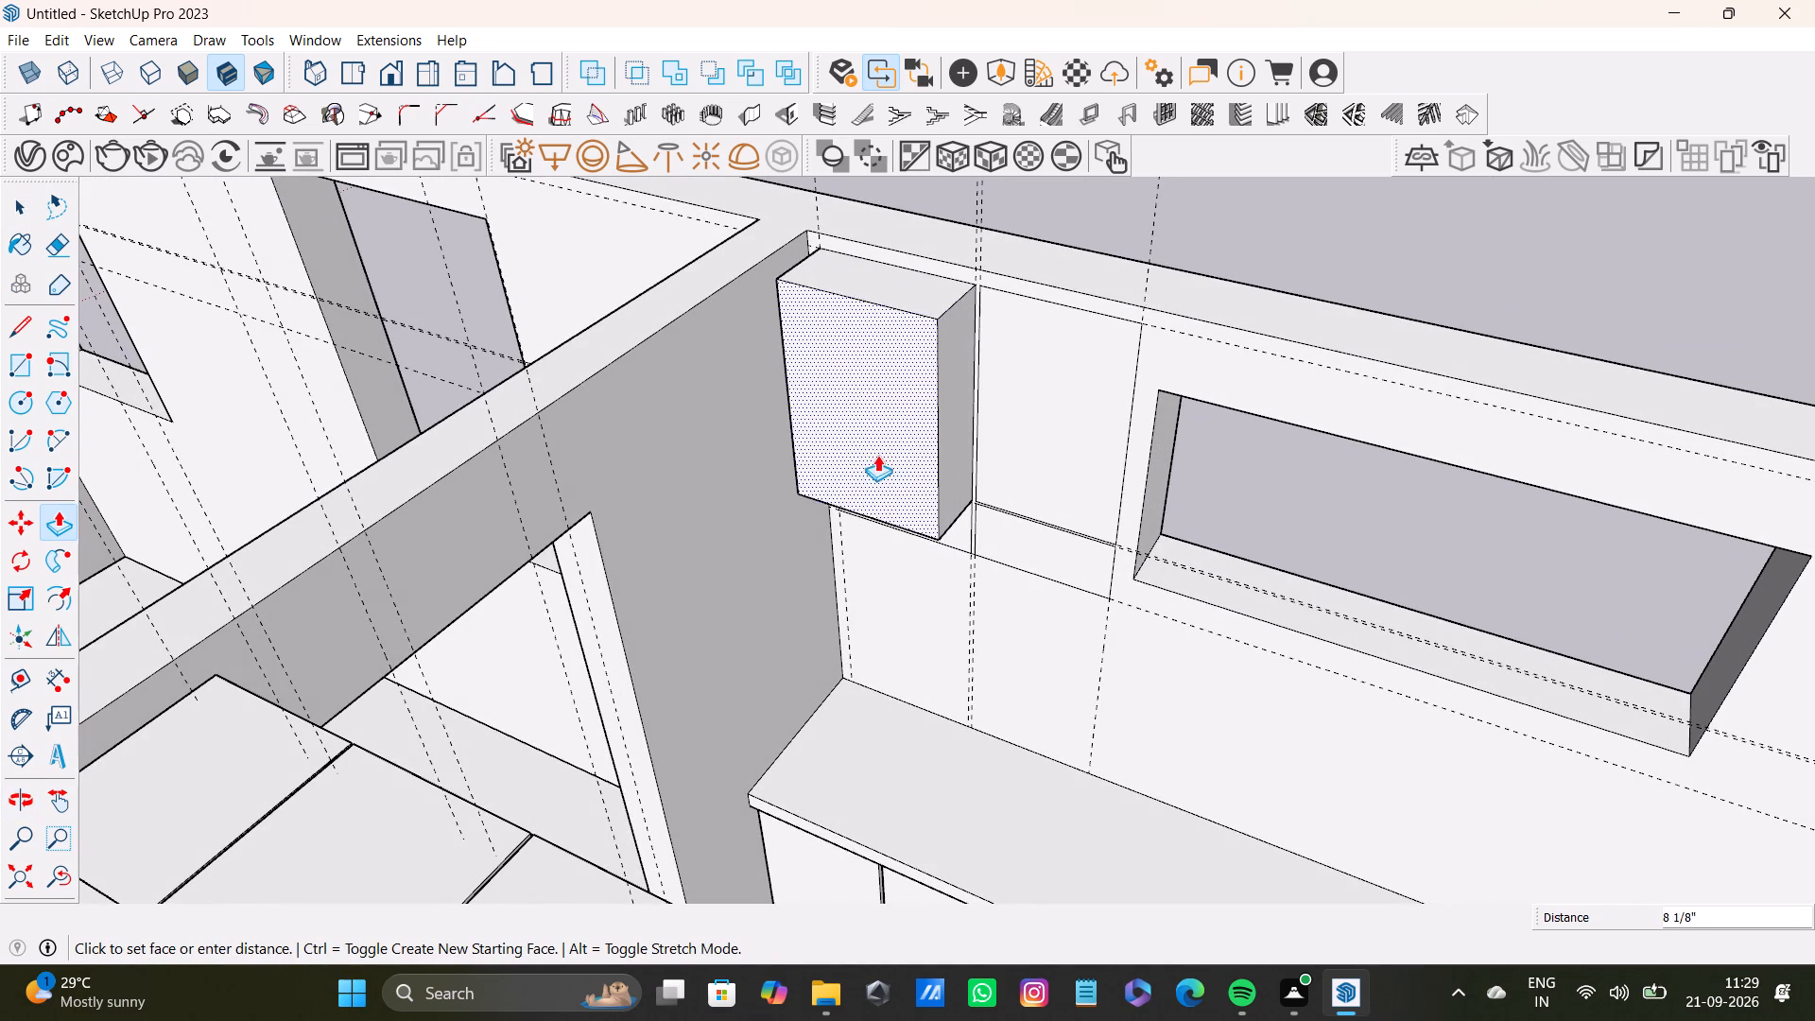
left_click_drag(877, 455, 849, 470)
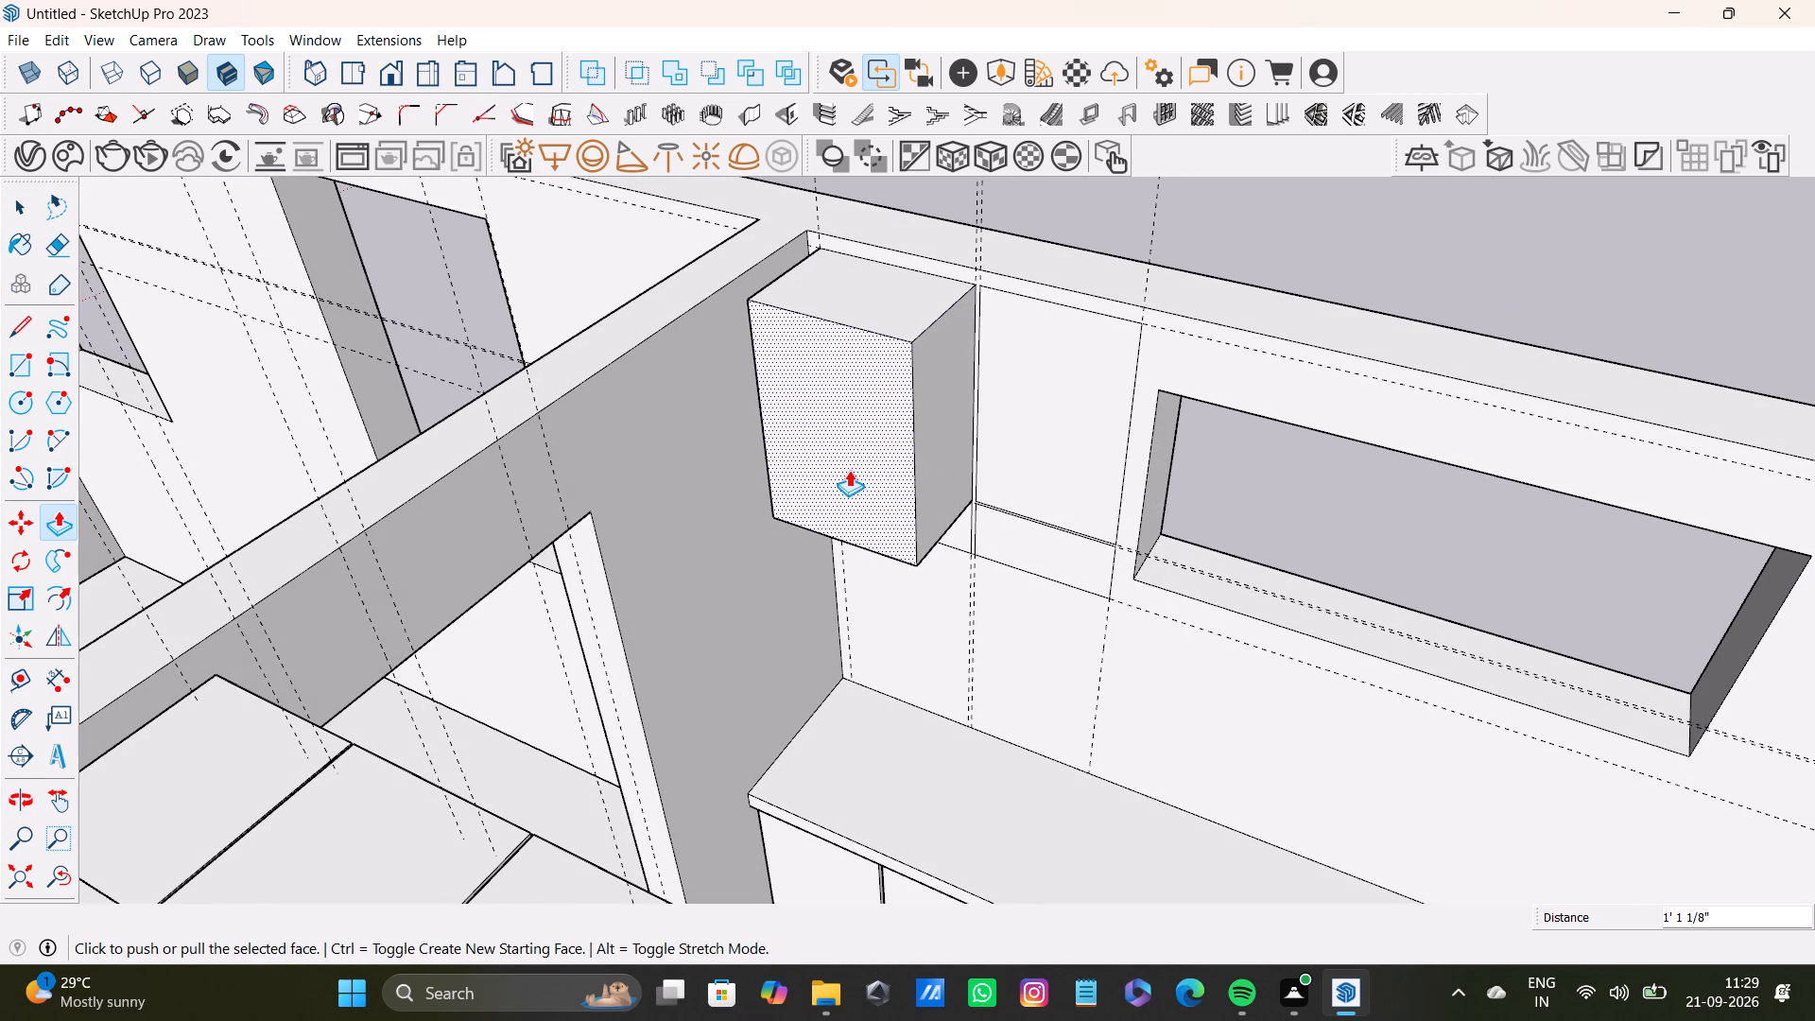
Extrude the upper panel nearer the window out from the wall to the same depth as the adjacent upper box.
key("space")
left_click(1007, 411)
key("p")
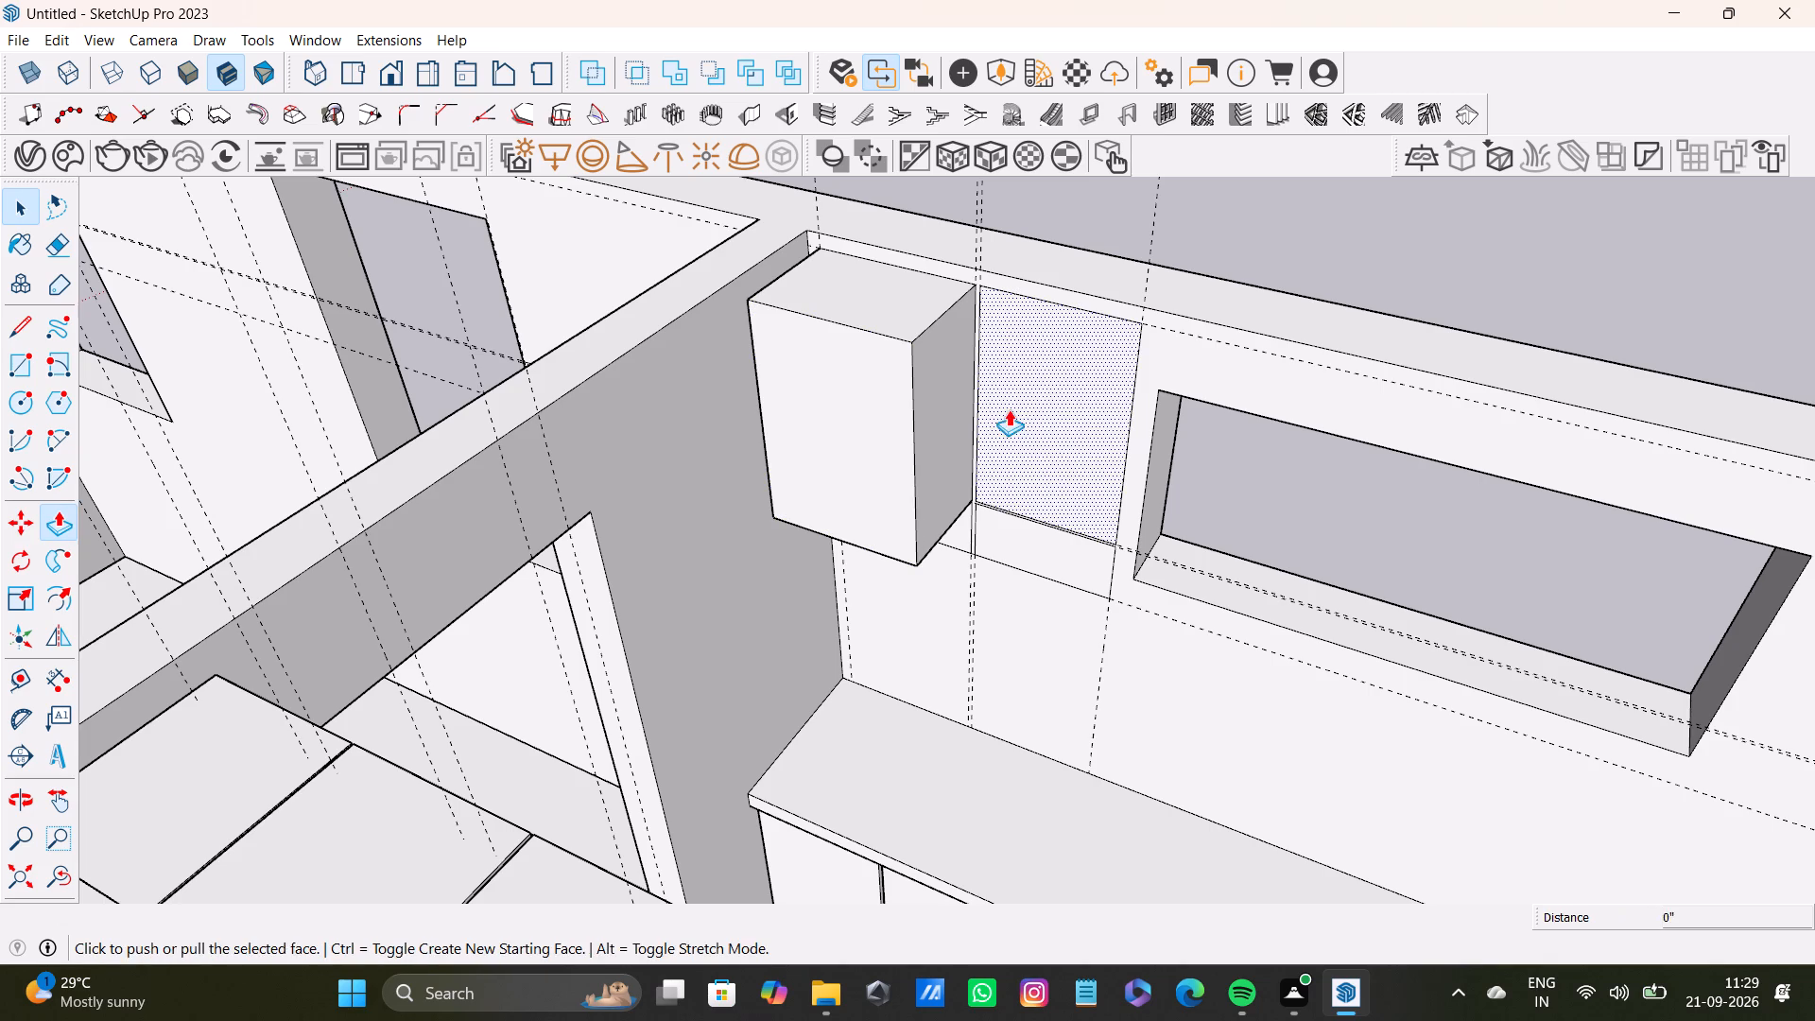
left_click_drag(1008, 409, 873, 364)
Pull the gap-side face of the corner upper box toward the window-side box to narrow the gap between them.
key("v")
scroll(932, 503, "down", 3)
scroll(931, 557, "up", 8)
middle_click_drag(905, 608, 918, 493)
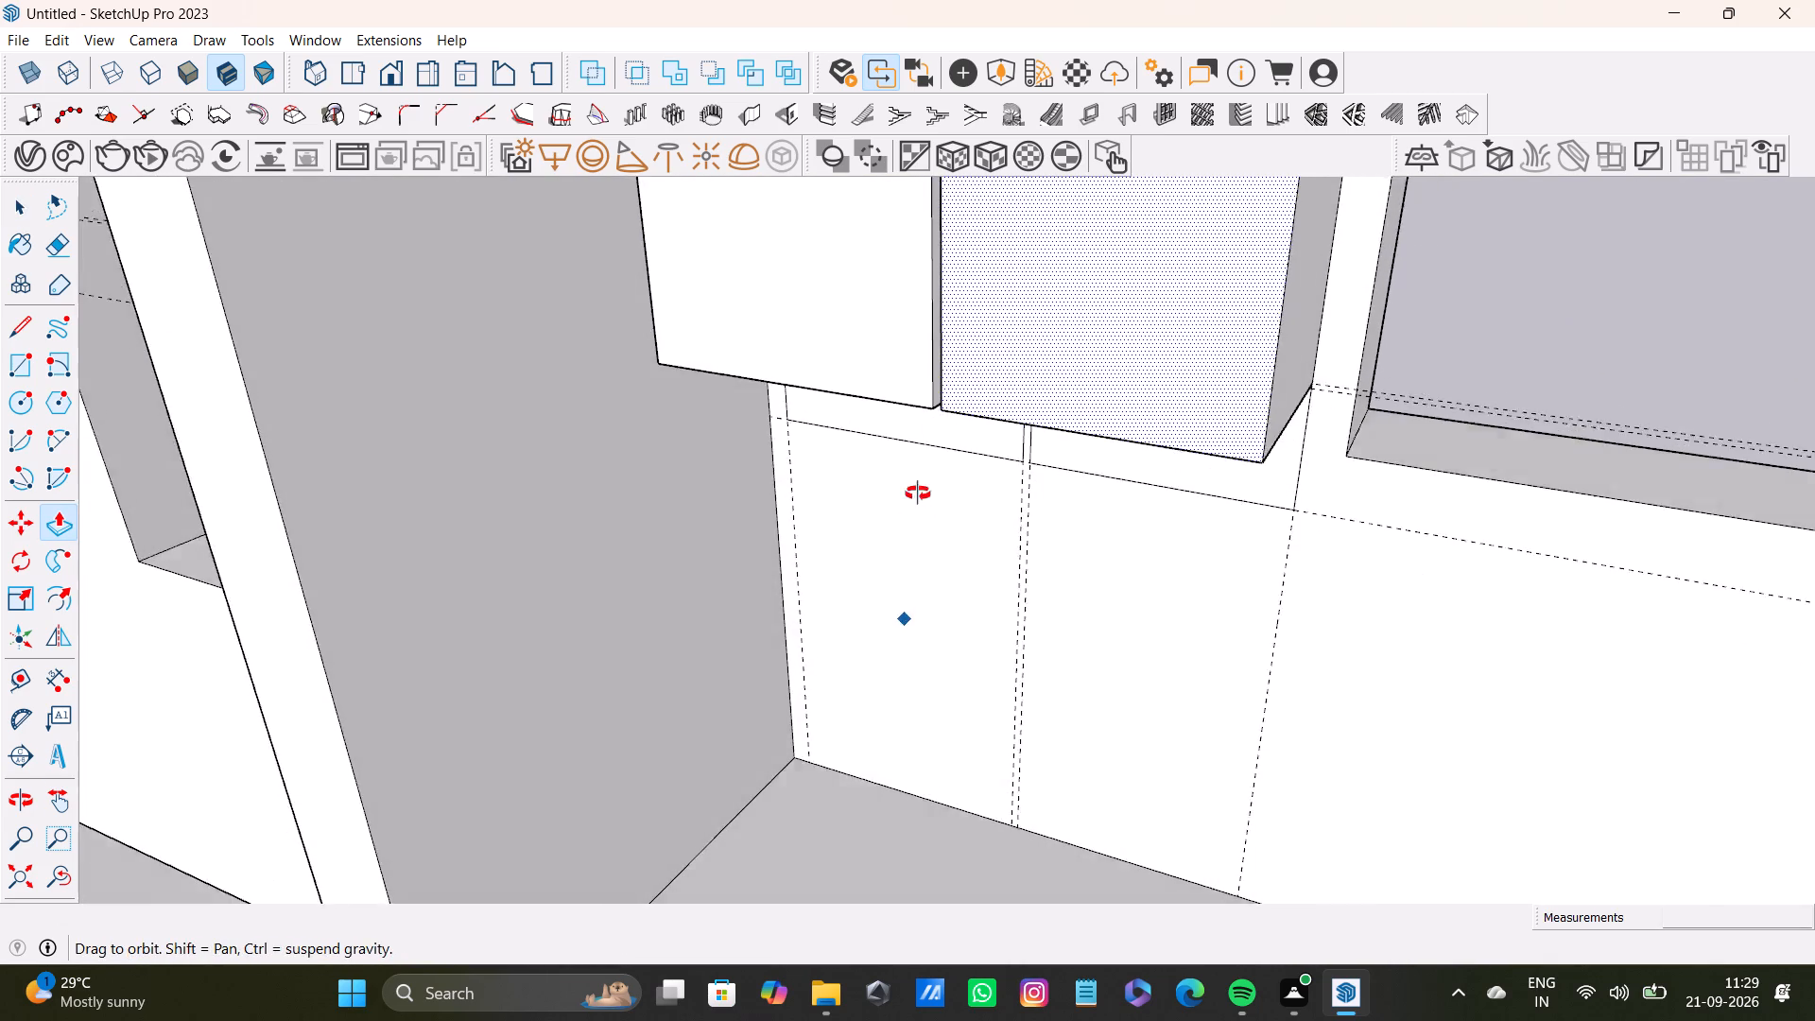
middle_click_drag(918, 493, 918, 486)
scroll(911, 376, "up", 6)
middle_click_drag(913, 457, 913, 318)
middle_click_drag(991, 431, 999, 424)
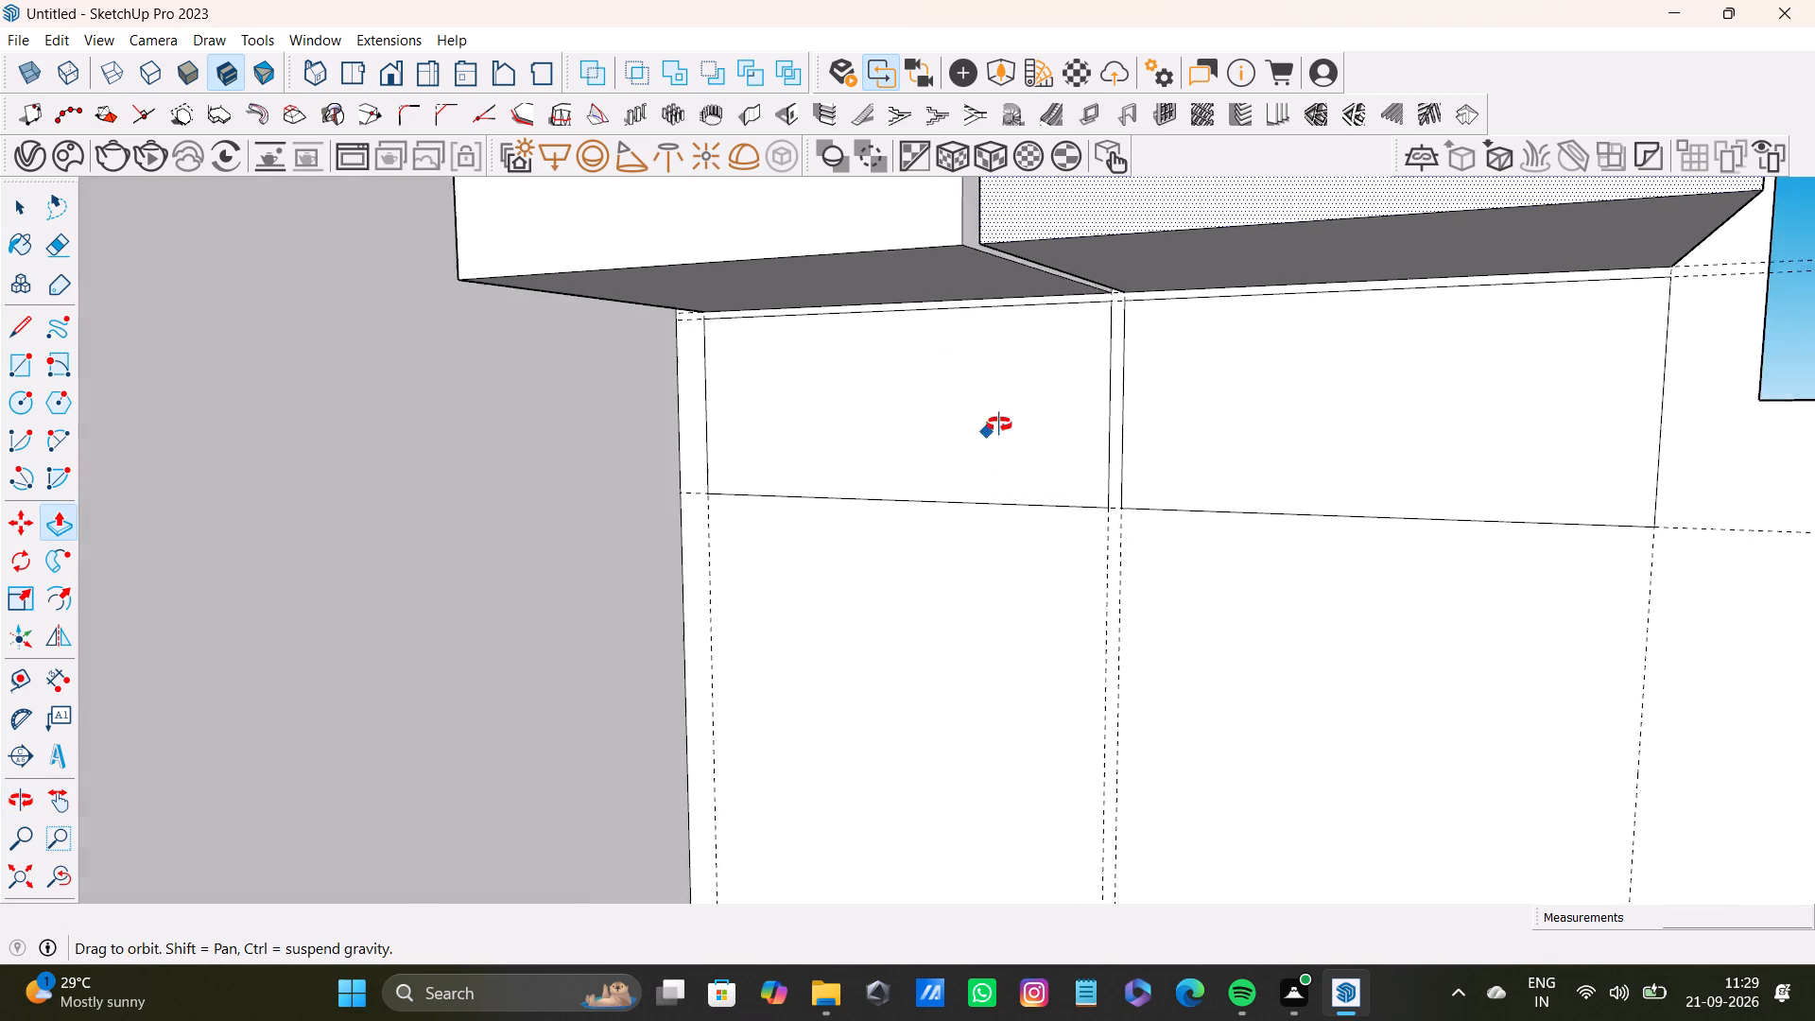
middle_click_drag(999, 424, 1144, 439)
scroll(1063, 270, "up", 6)
middle_click_drag(1103, 253, 1045, 322)
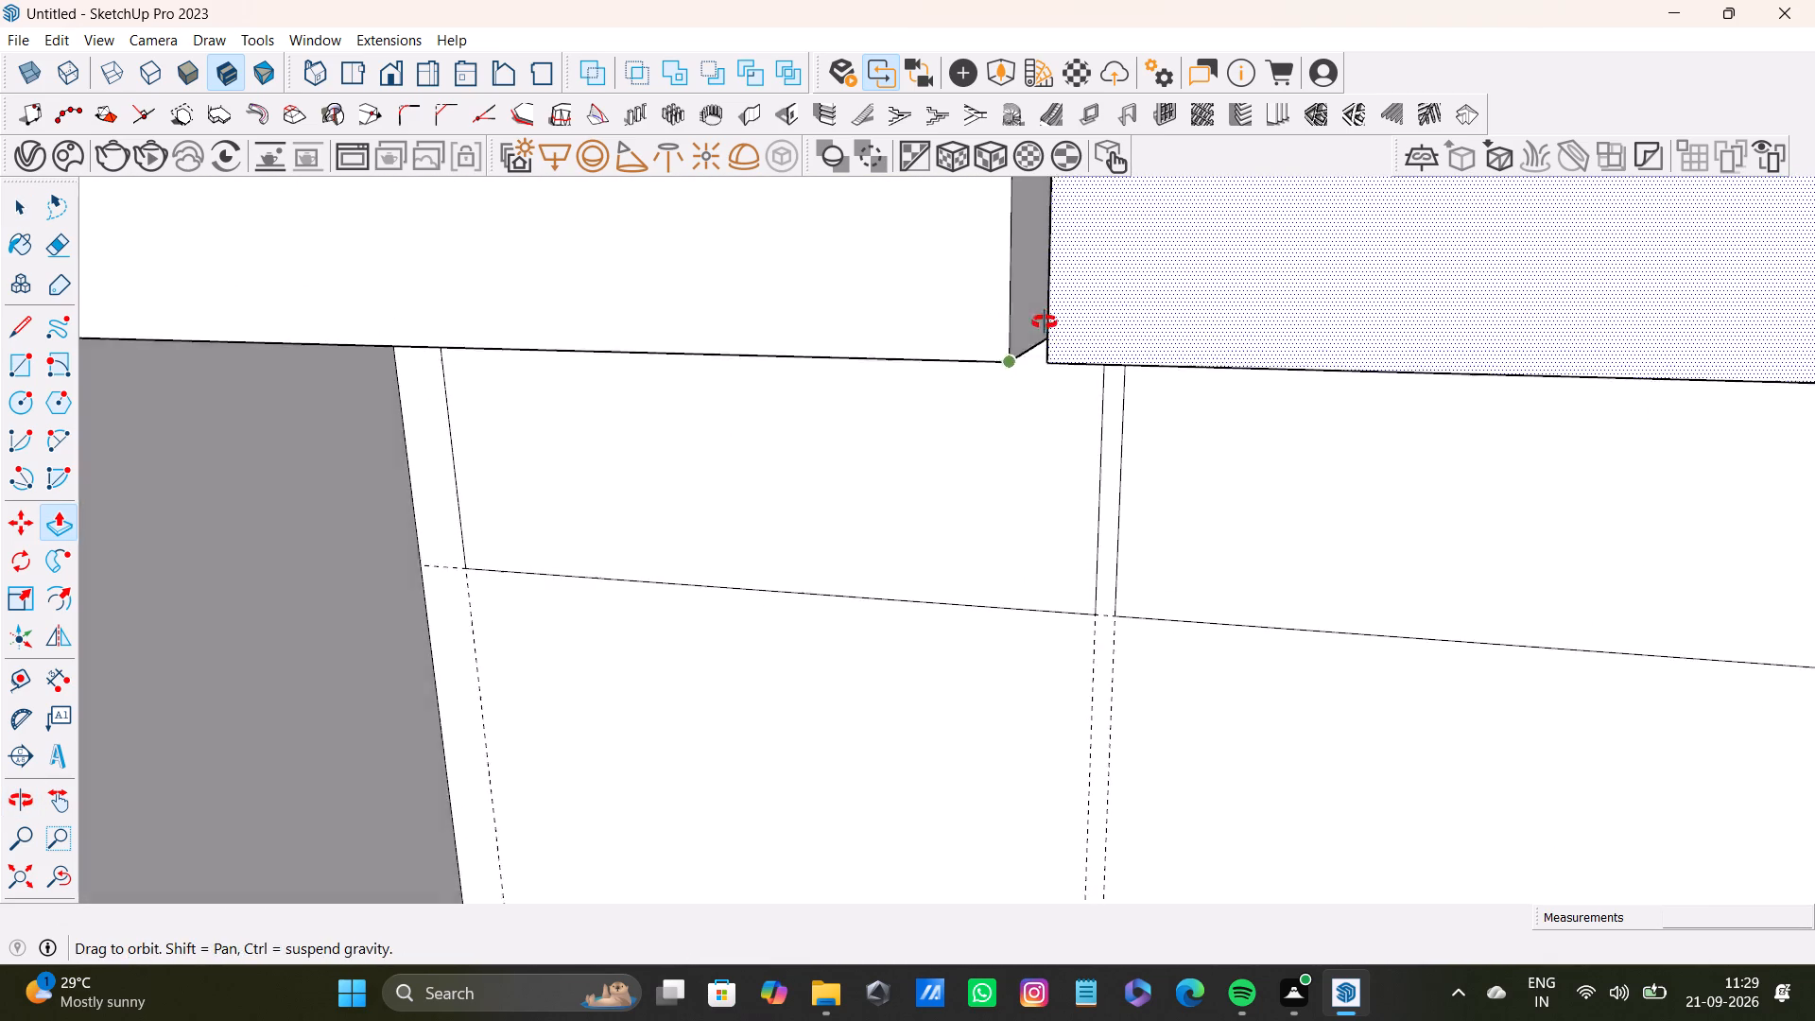
middle_click_drag(1045, 322, 1043, 326)
scroll(1002, 342, "up", 3)
key("space")
left_click(1008, 337)
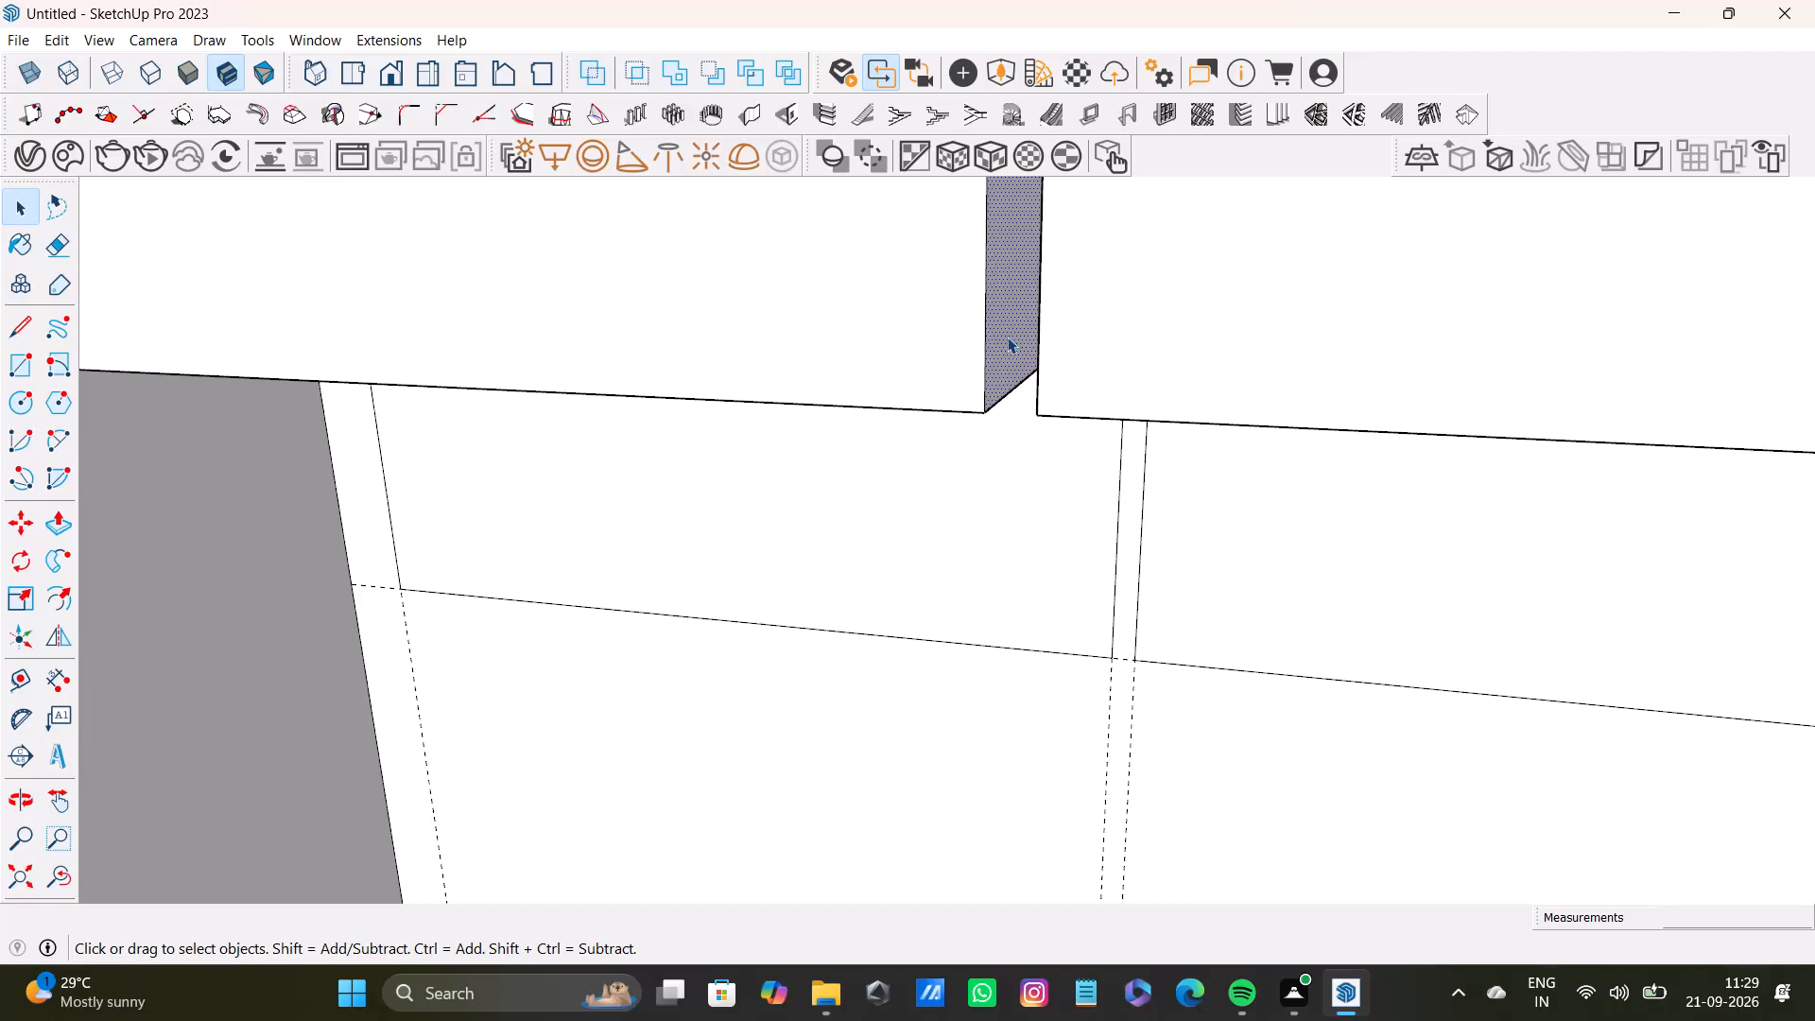
key("p")
left_click_drag(1007, 337, 1038, 344)
Extrude the lower panel beside the partition wall corner out from the wall about 1' 1/2".
scroll(1006, 387, "down", 2)
middle_click_drag(1070, 453, 1117, 280)
key("space")
left_click(959, 467)
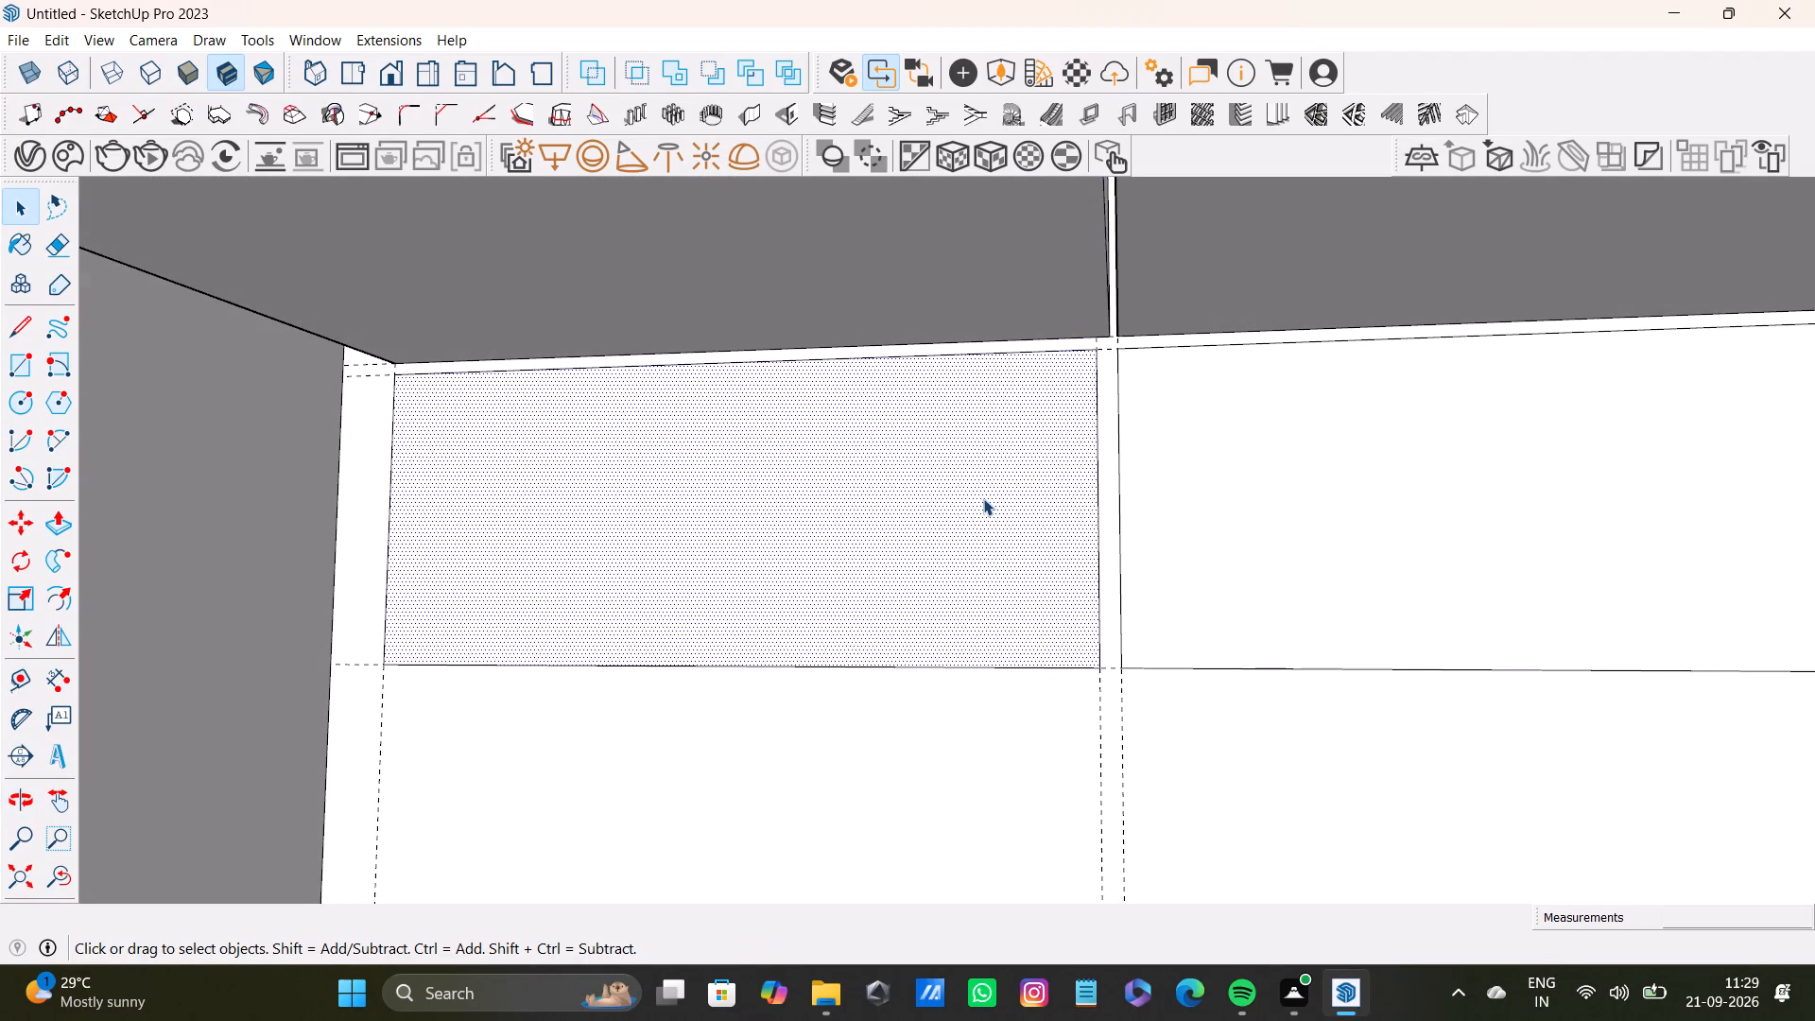
scroll(983, 498, "down", 3)
key("p")
left_click_drag(941, 496, 947, 368)
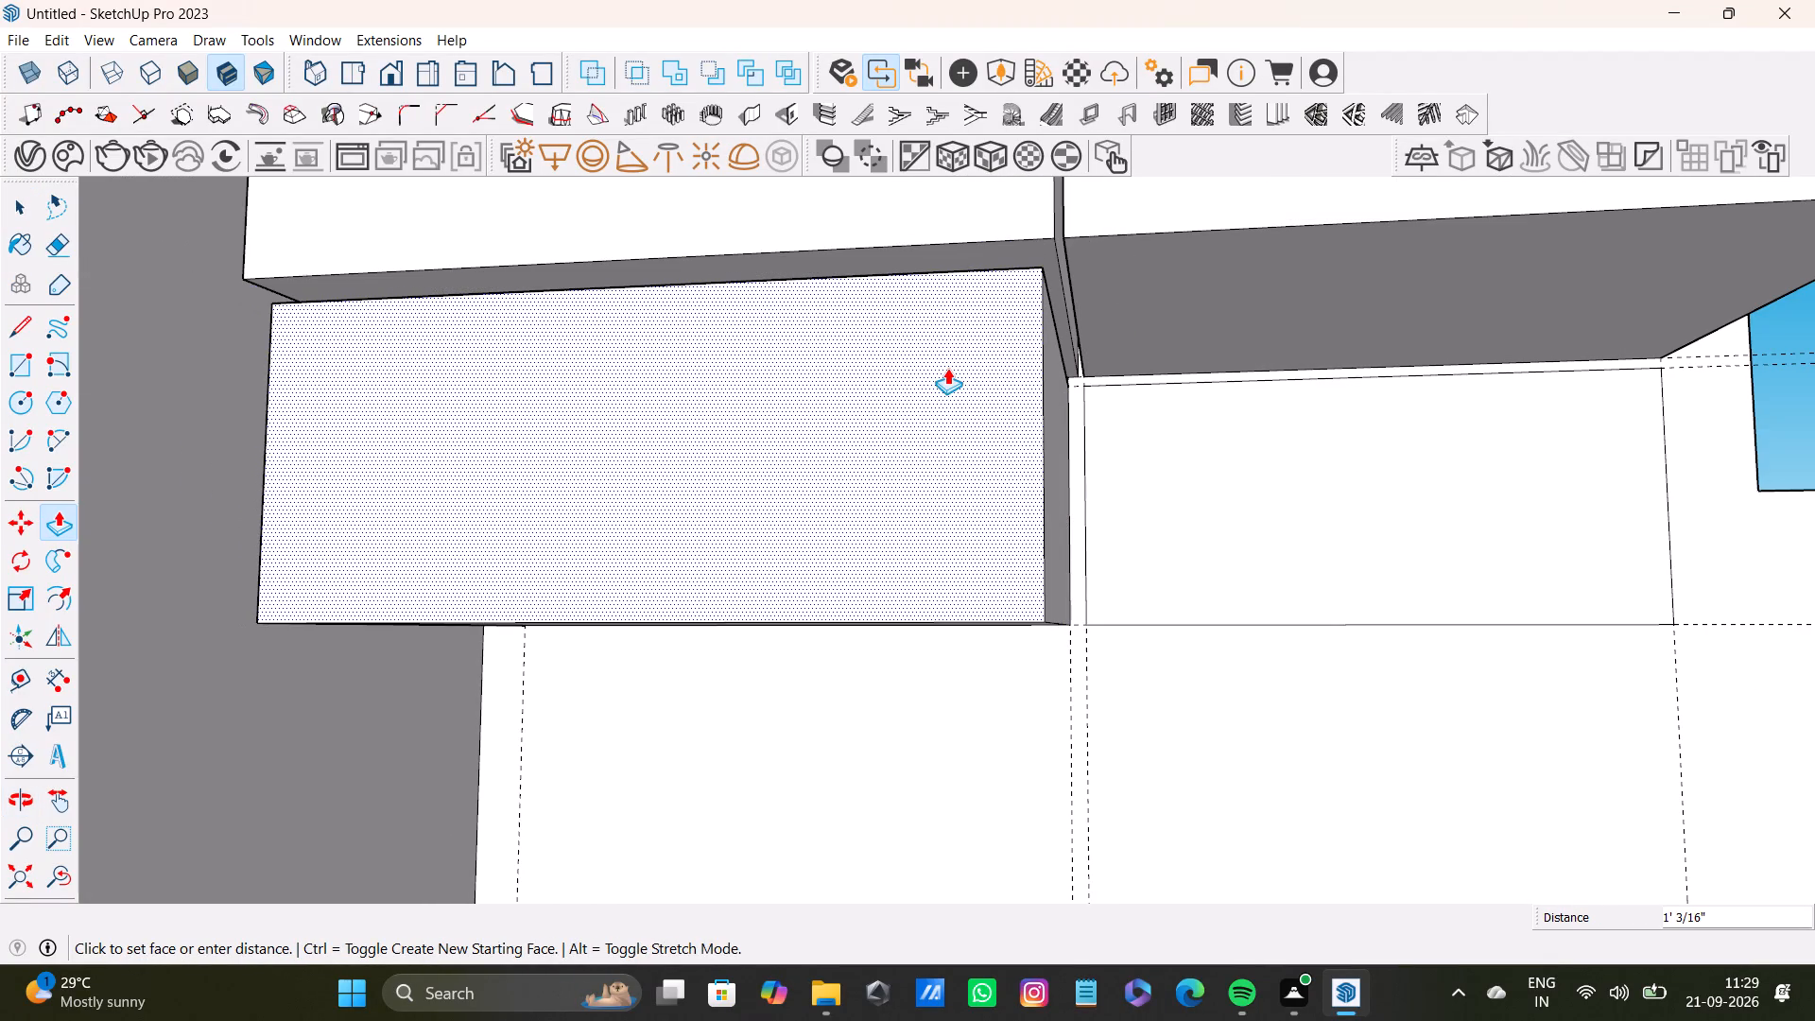
left_click_drag(947, 368, 942, 366)
Extrude the lower panel nearer the window out from the wall to the same depth as the corner lower box.
middle_click_drag(972, 391, 809, 533)
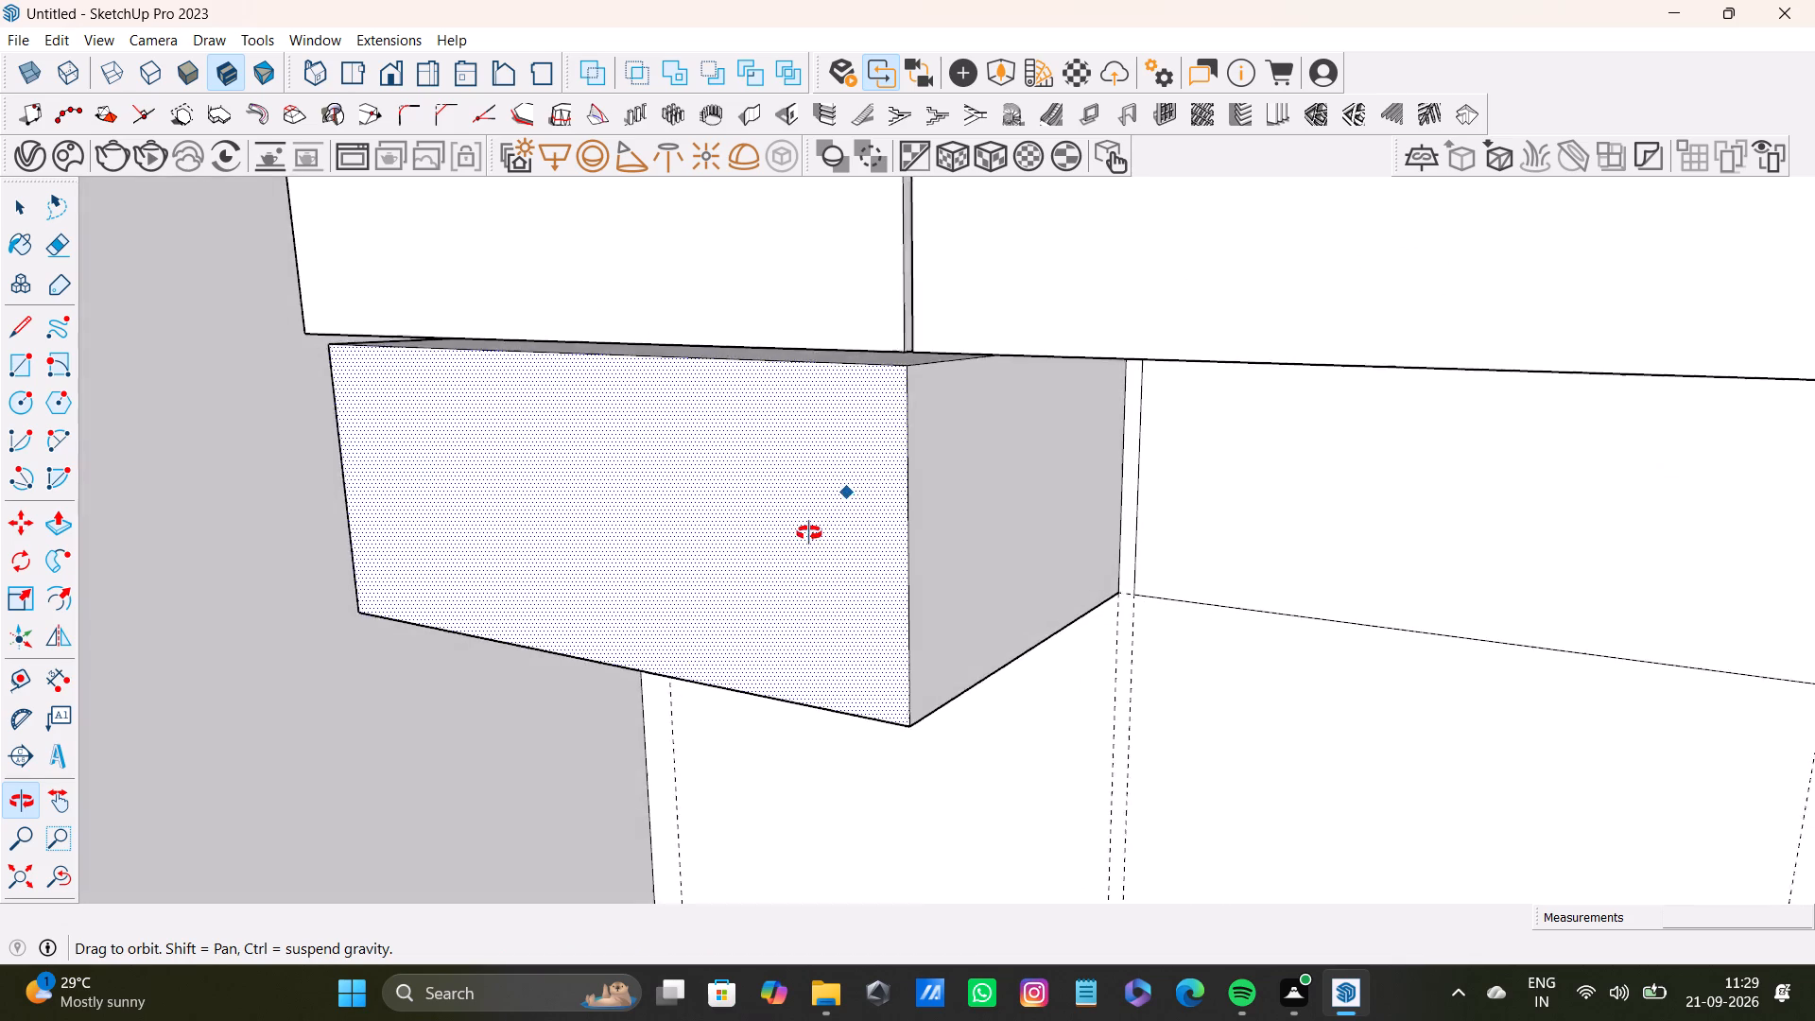
middle_click_drag(809, 533, 807, 523)
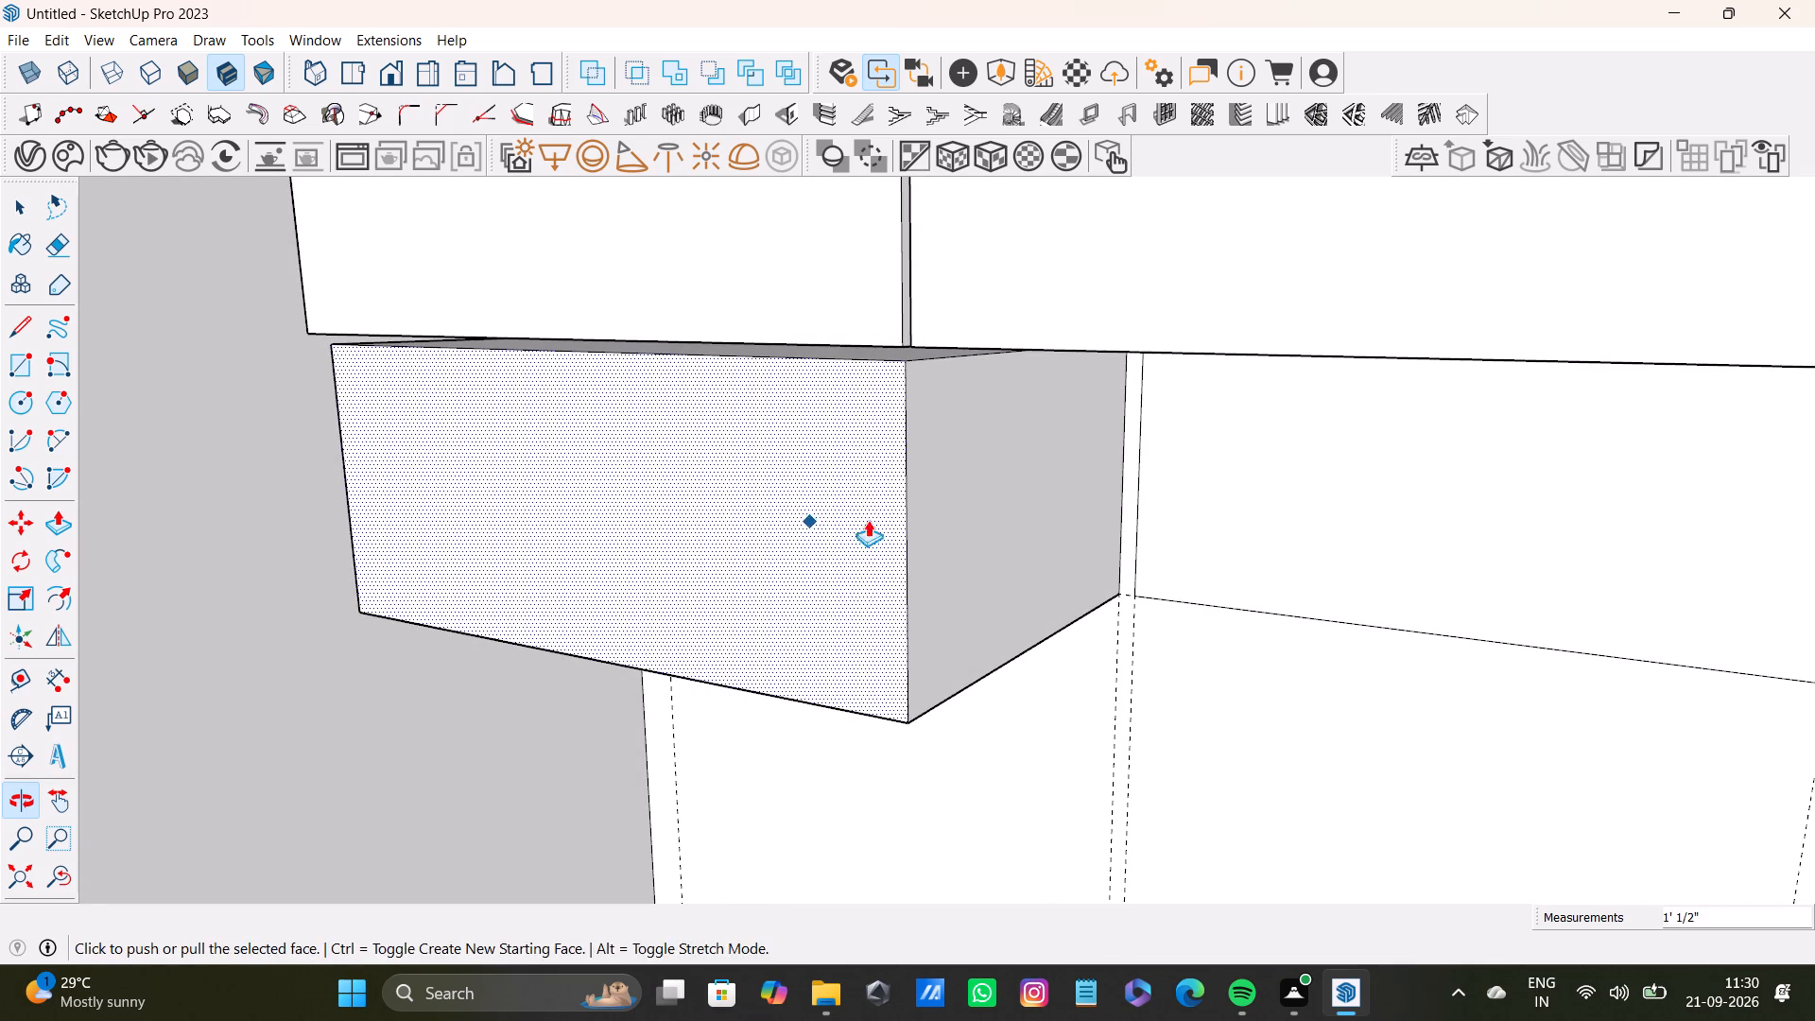
key("space")
left_click(1176, 532)
key("p")
left_click_drag(1169, 524, 890, 415)
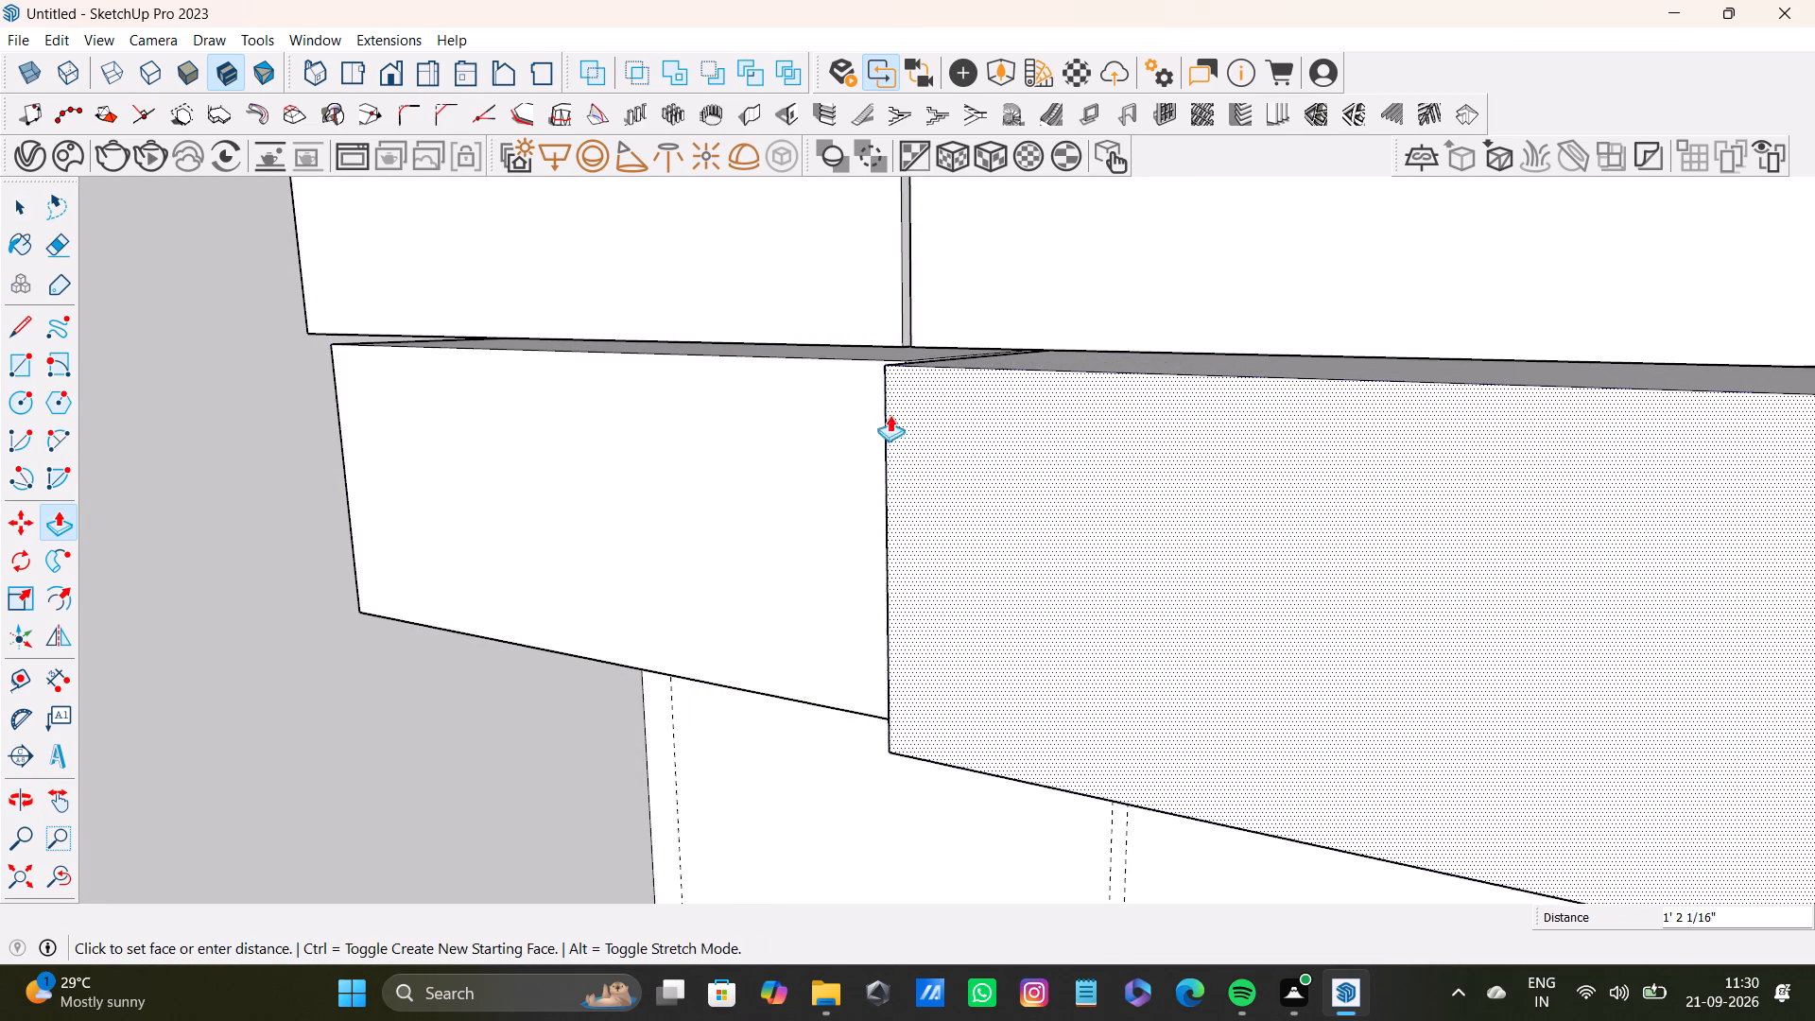
left_click_drag(890, 415, 883, 389)
middle_click_drag(860, 414, 1093, 389)
left_click_drag(1163, 427, 1019, 392)
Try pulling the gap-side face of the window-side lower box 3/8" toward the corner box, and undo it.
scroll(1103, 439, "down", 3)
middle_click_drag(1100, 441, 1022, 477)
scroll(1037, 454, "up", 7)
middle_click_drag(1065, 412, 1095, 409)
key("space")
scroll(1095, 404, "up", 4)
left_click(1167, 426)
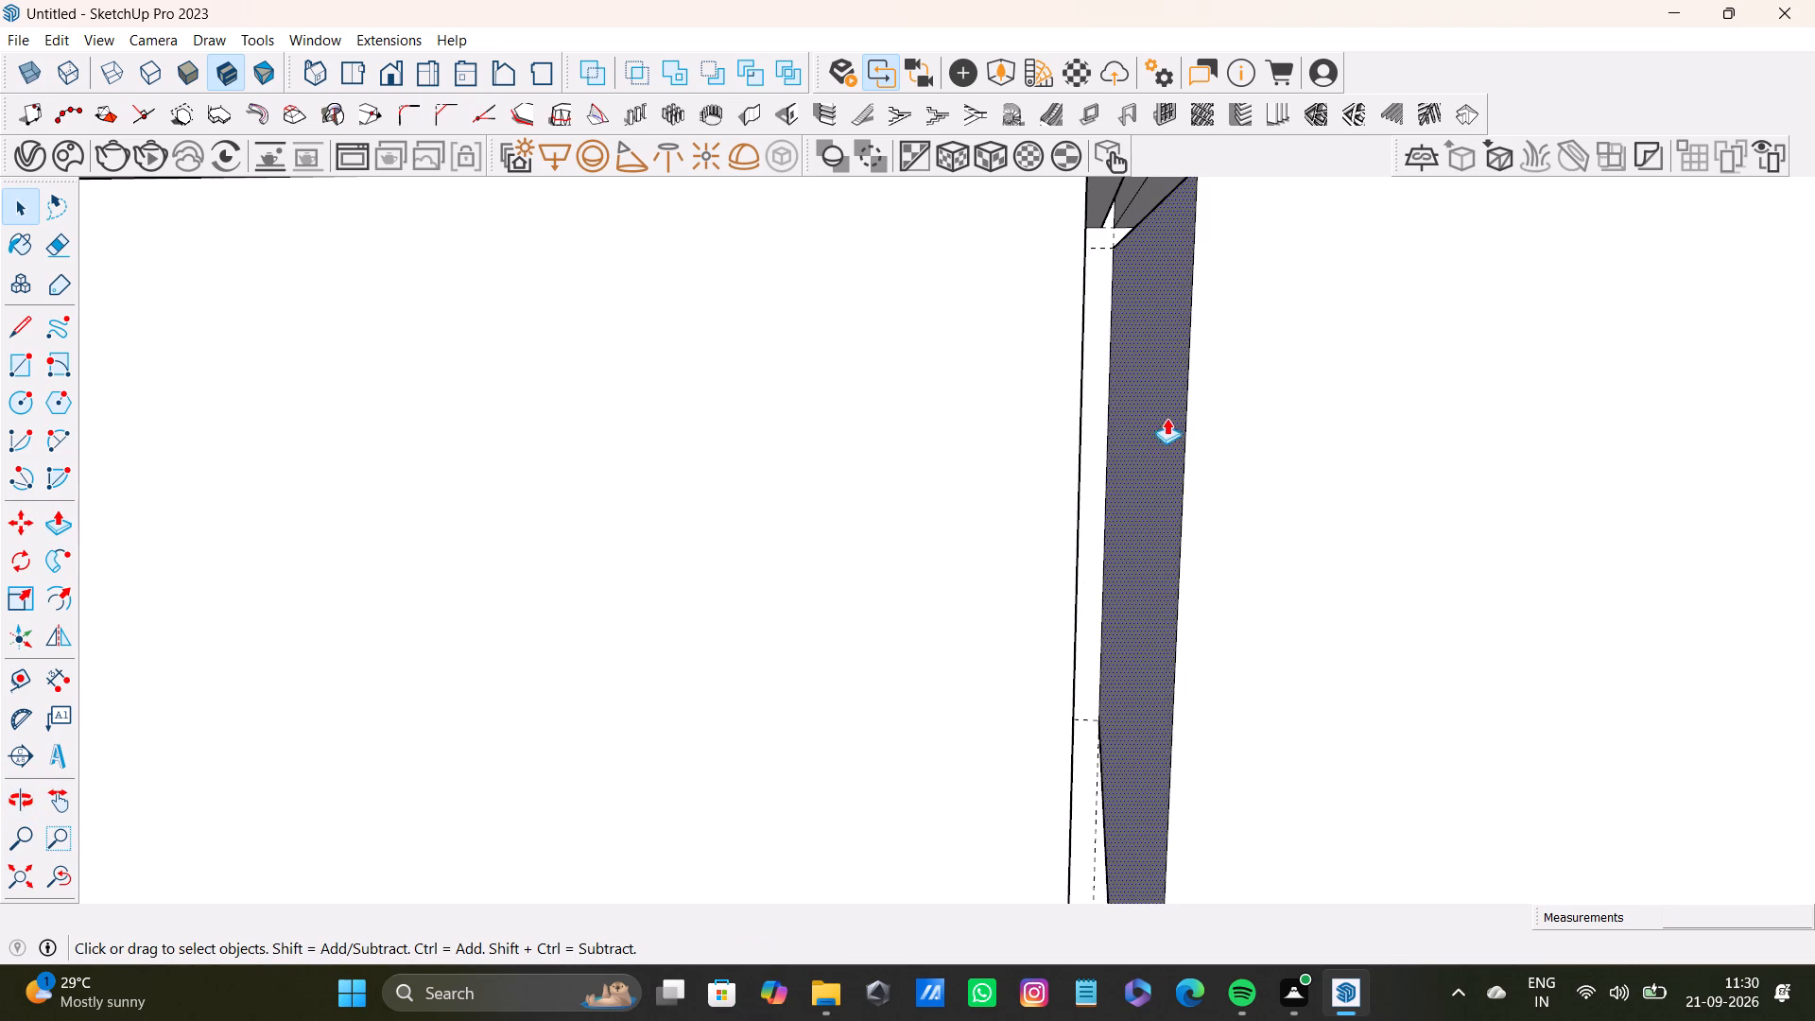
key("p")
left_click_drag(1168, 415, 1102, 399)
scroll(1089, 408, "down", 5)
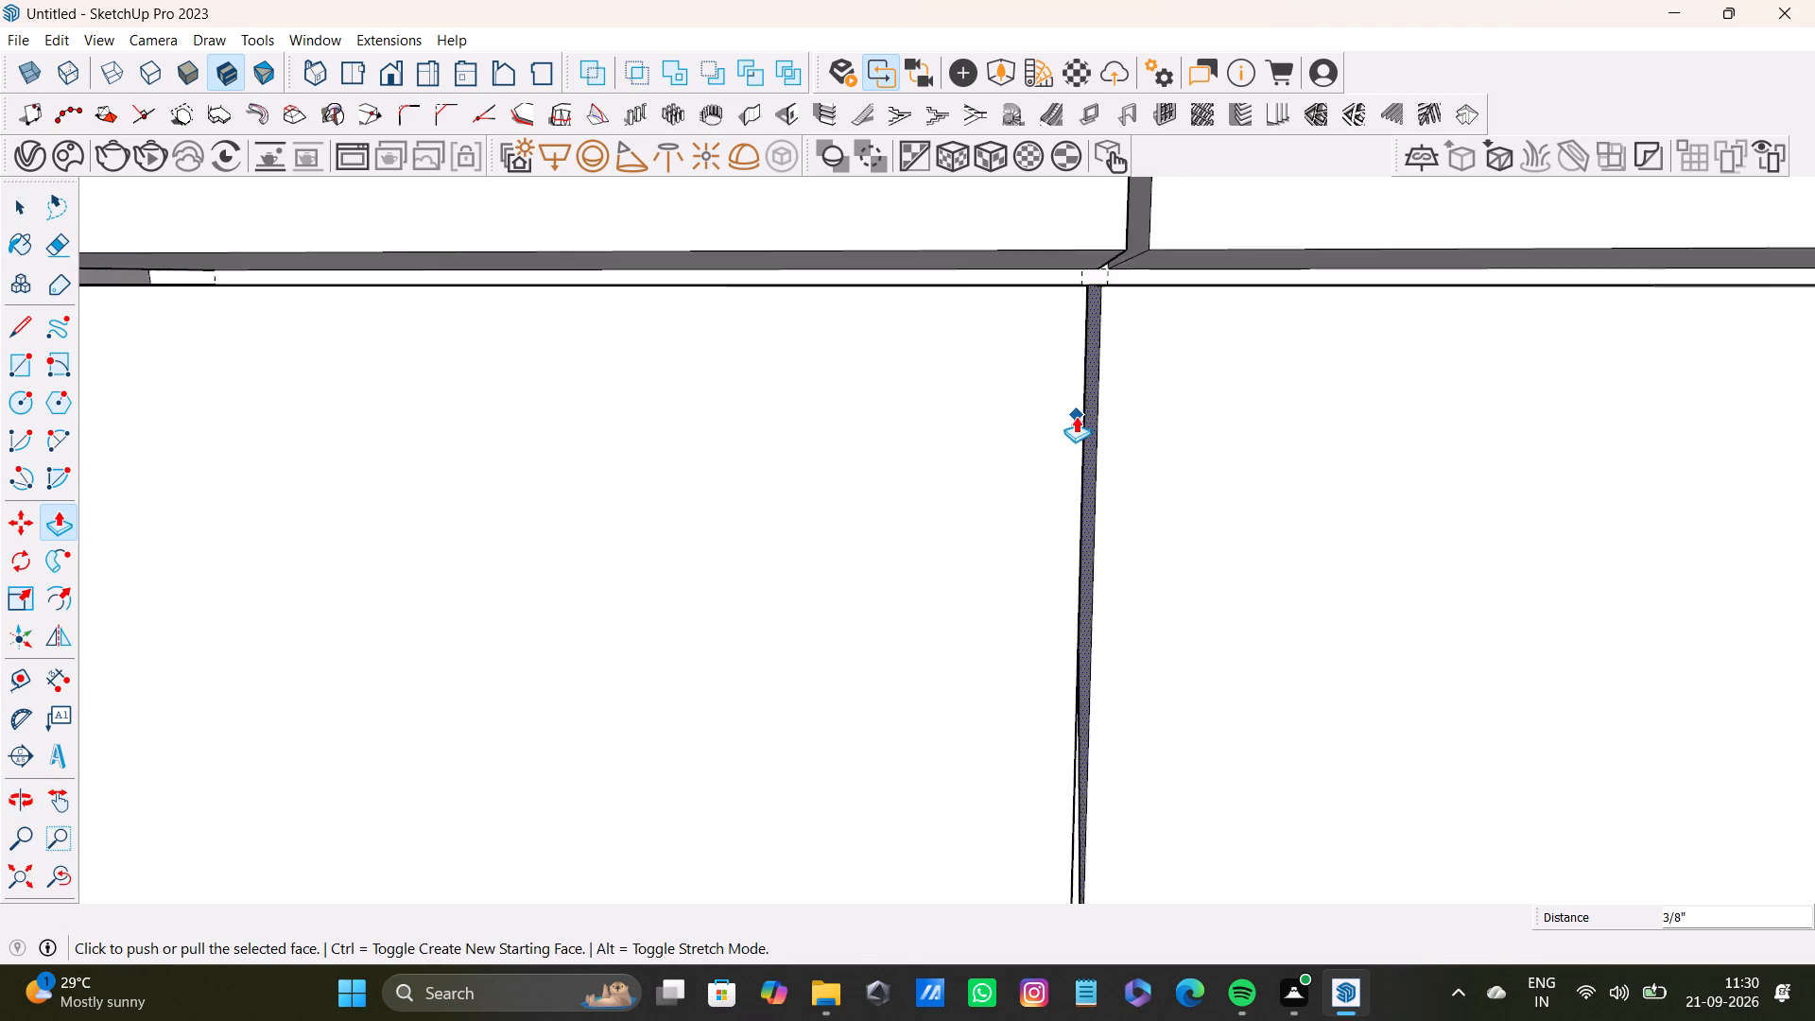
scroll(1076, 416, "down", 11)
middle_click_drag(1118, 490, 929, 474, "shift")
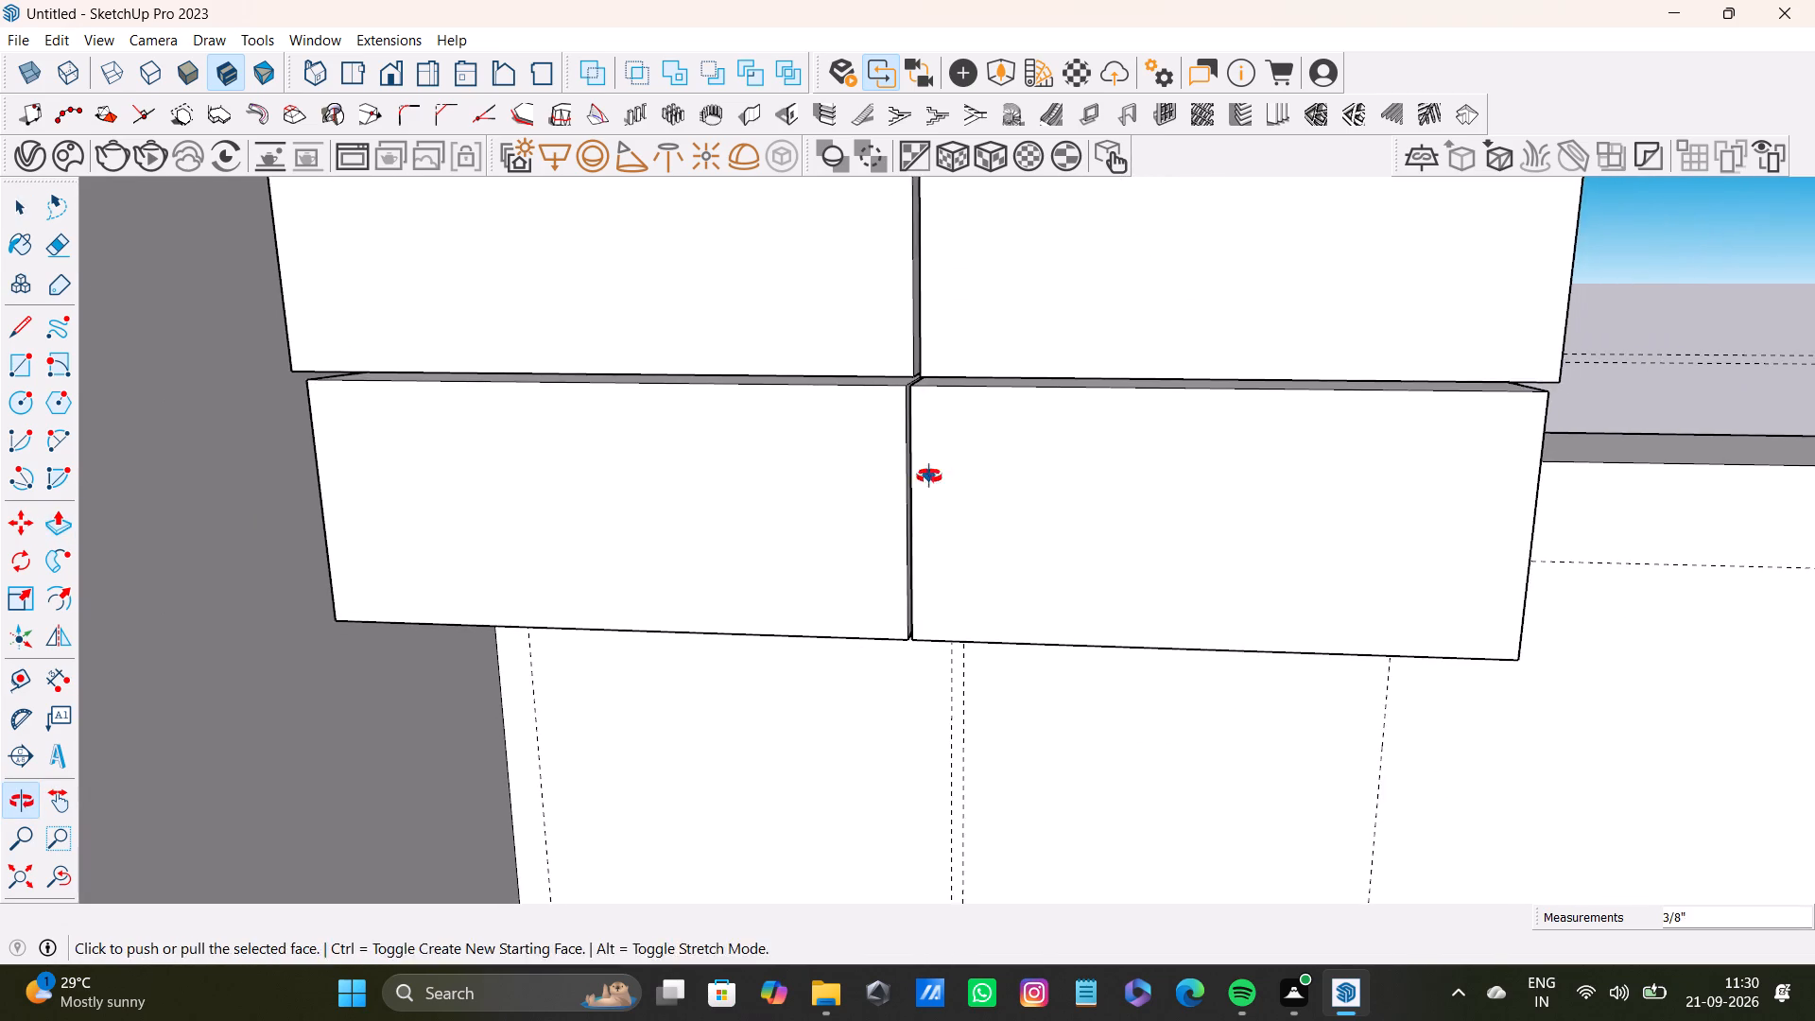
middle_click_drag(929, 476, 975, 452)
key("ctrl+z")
Pull the gap-side face of the corner lower box about 5/16" toward the window-side box to narrow their gap.
scroll(935, 410, "up", 3)
middle_click_drag(949, 404, 951, 404)
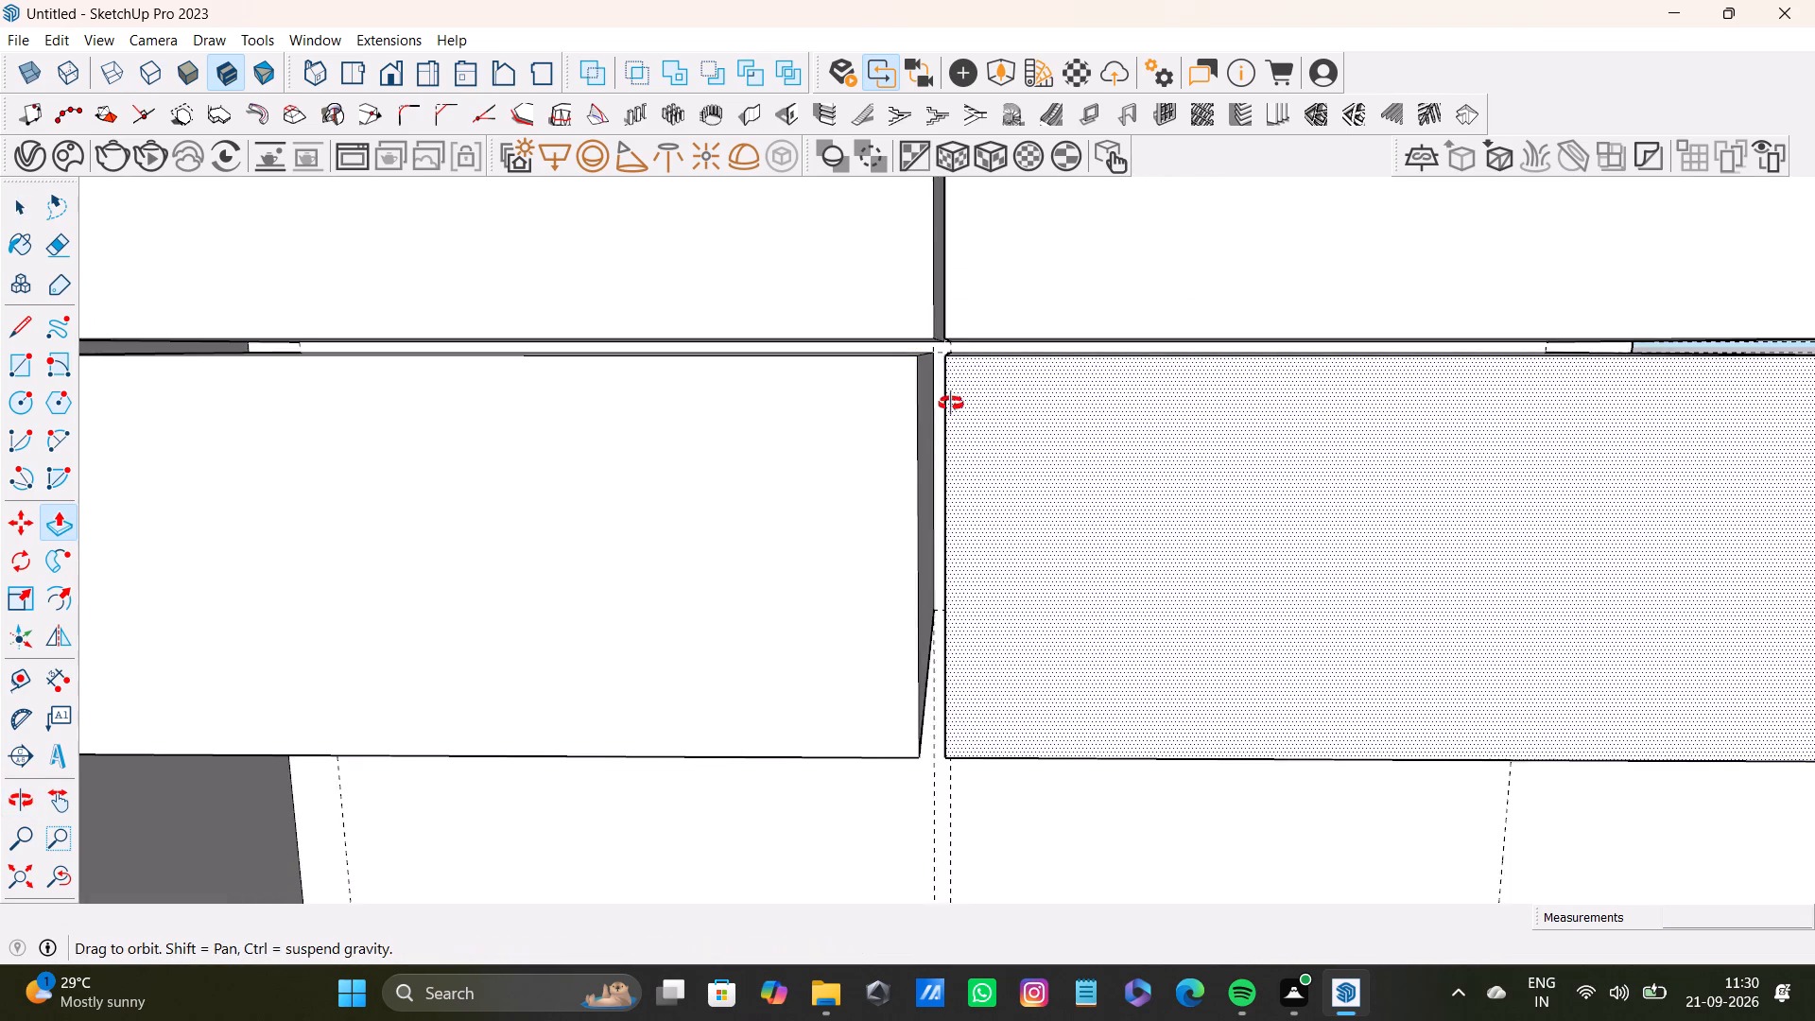
middle_click_drag(951, 404, 945, 414)
left_click_drag(923, 432, 928, 433)
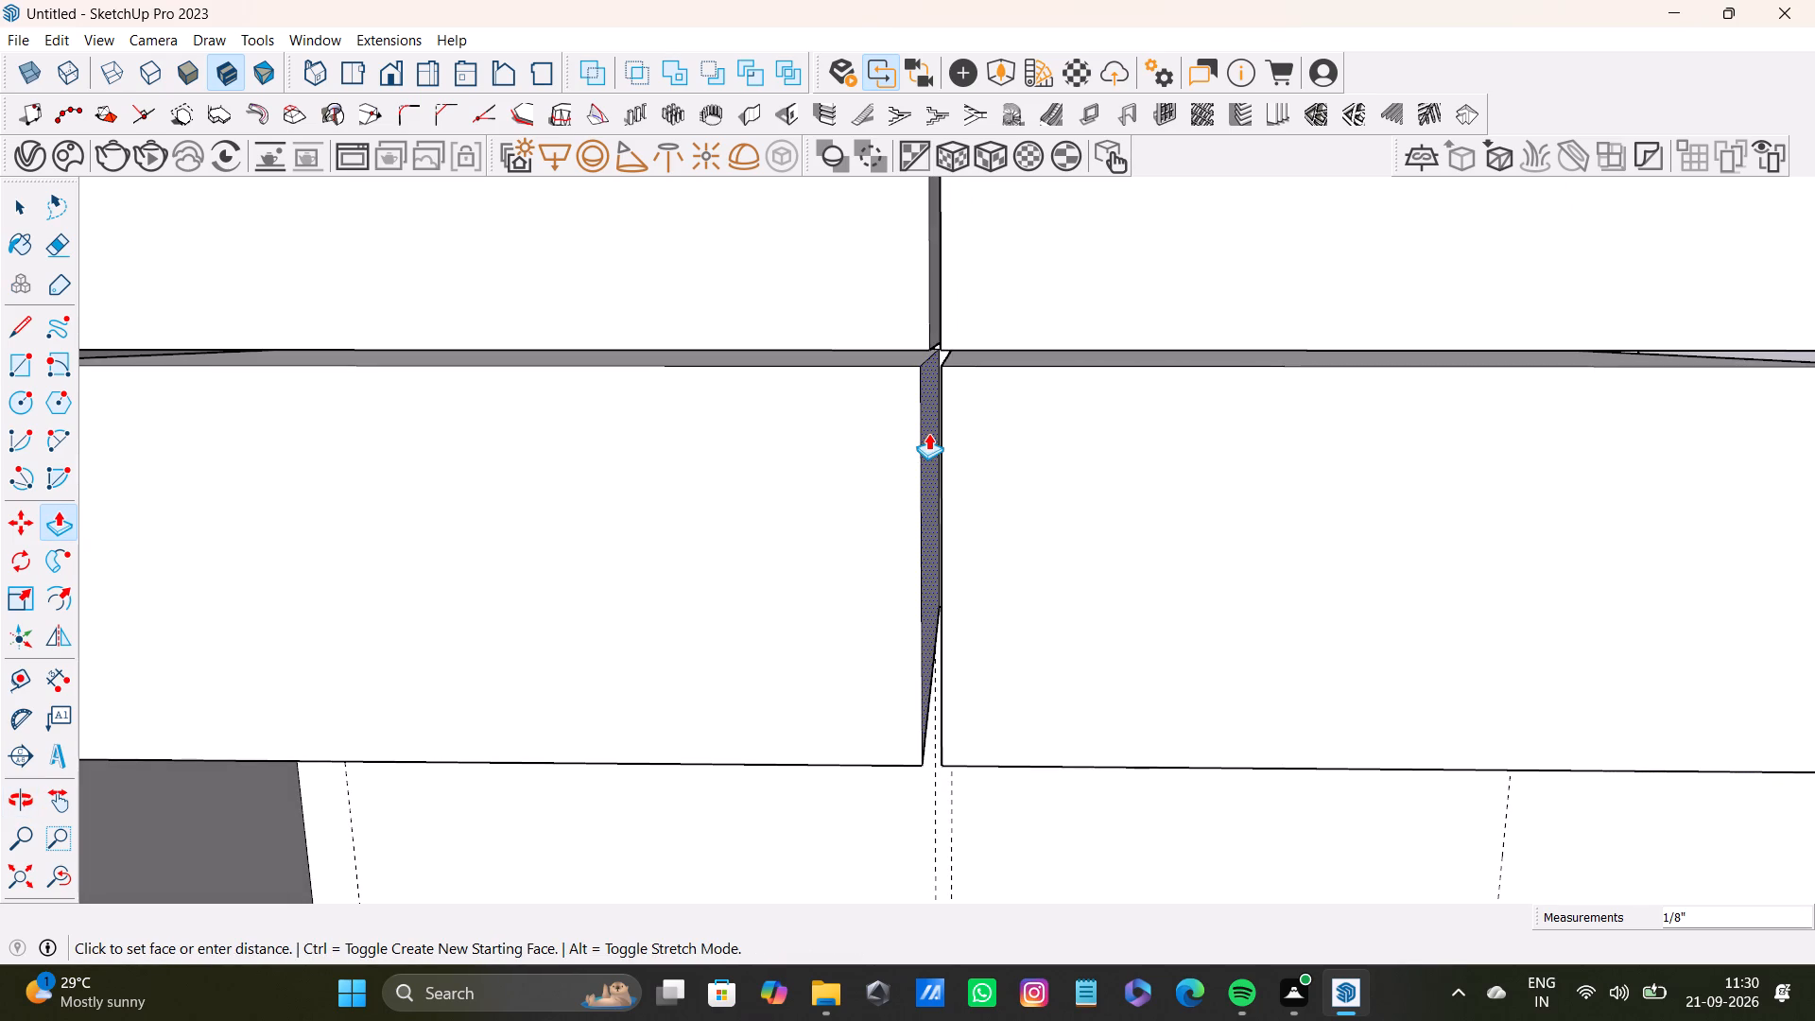
left_click_drag(928, 433, 935, 405)
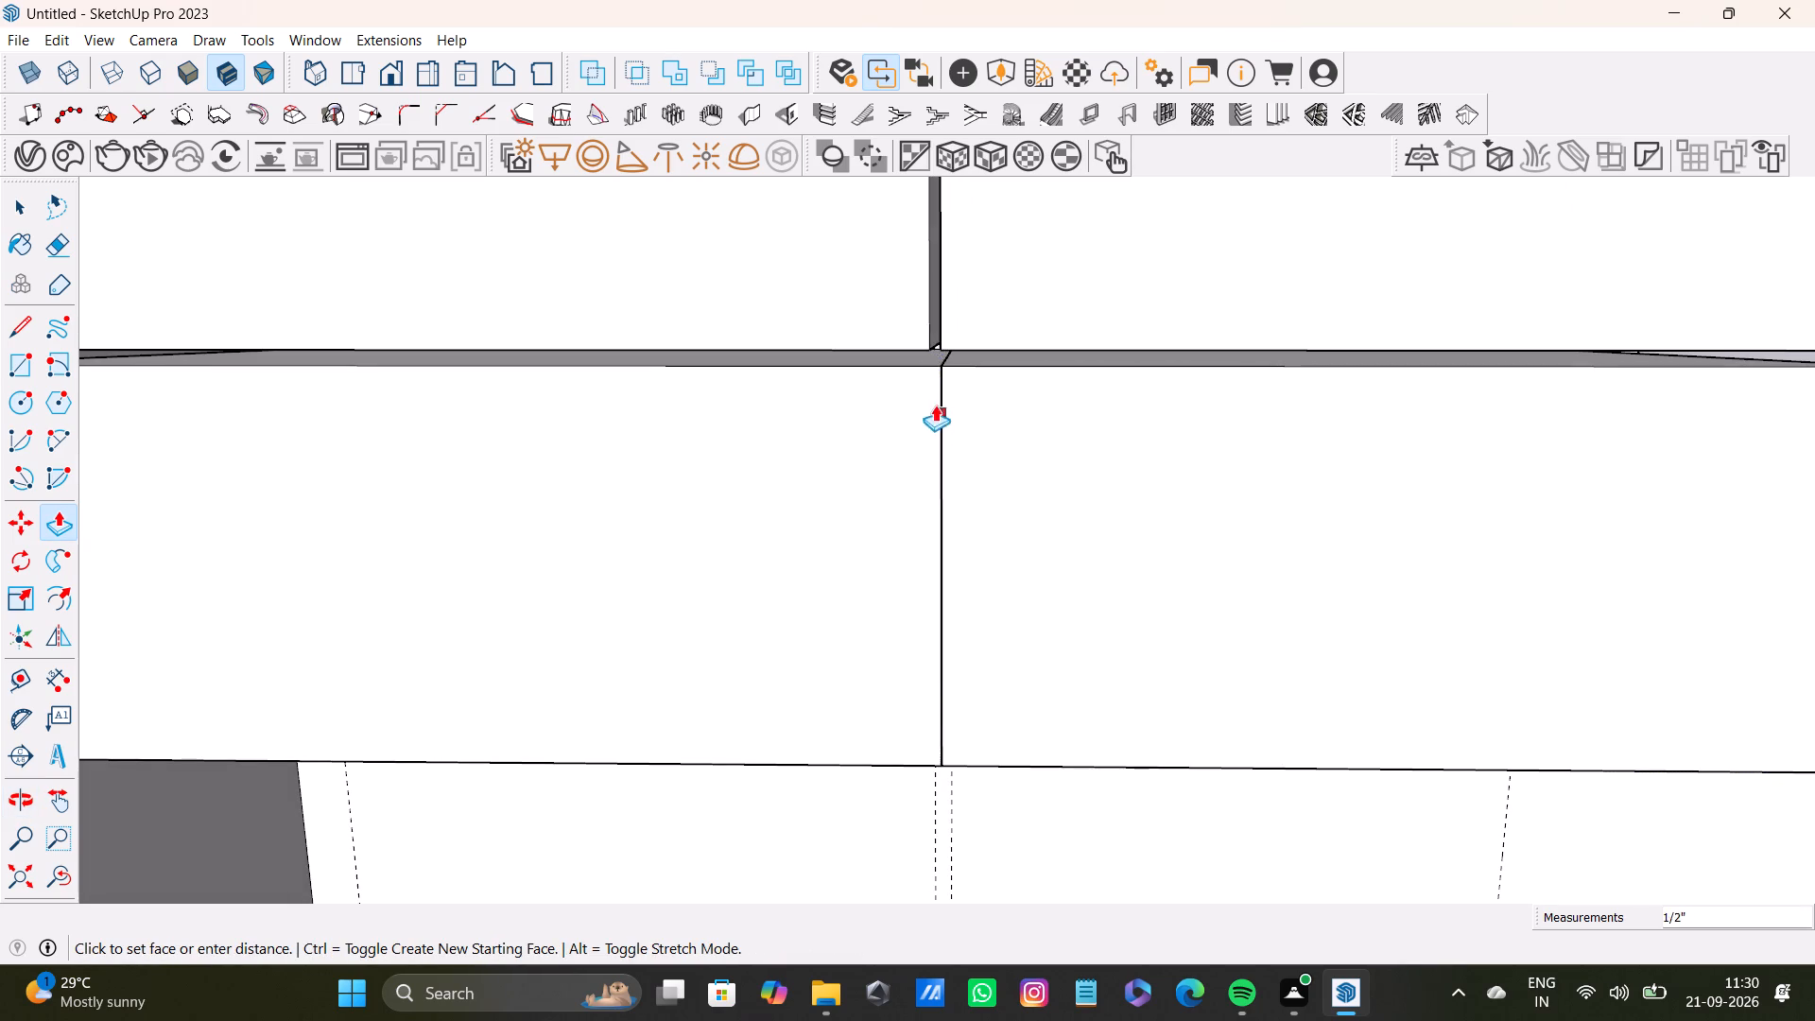
left_click_drag(935, 405, 924, 341)
Examine the extruded wall unit beside the window from several angles and compare it with the partition wall's shelved unit.
scroll(914, 406, "up", 4)
middle_click_drag(931, 413, 931, 400)
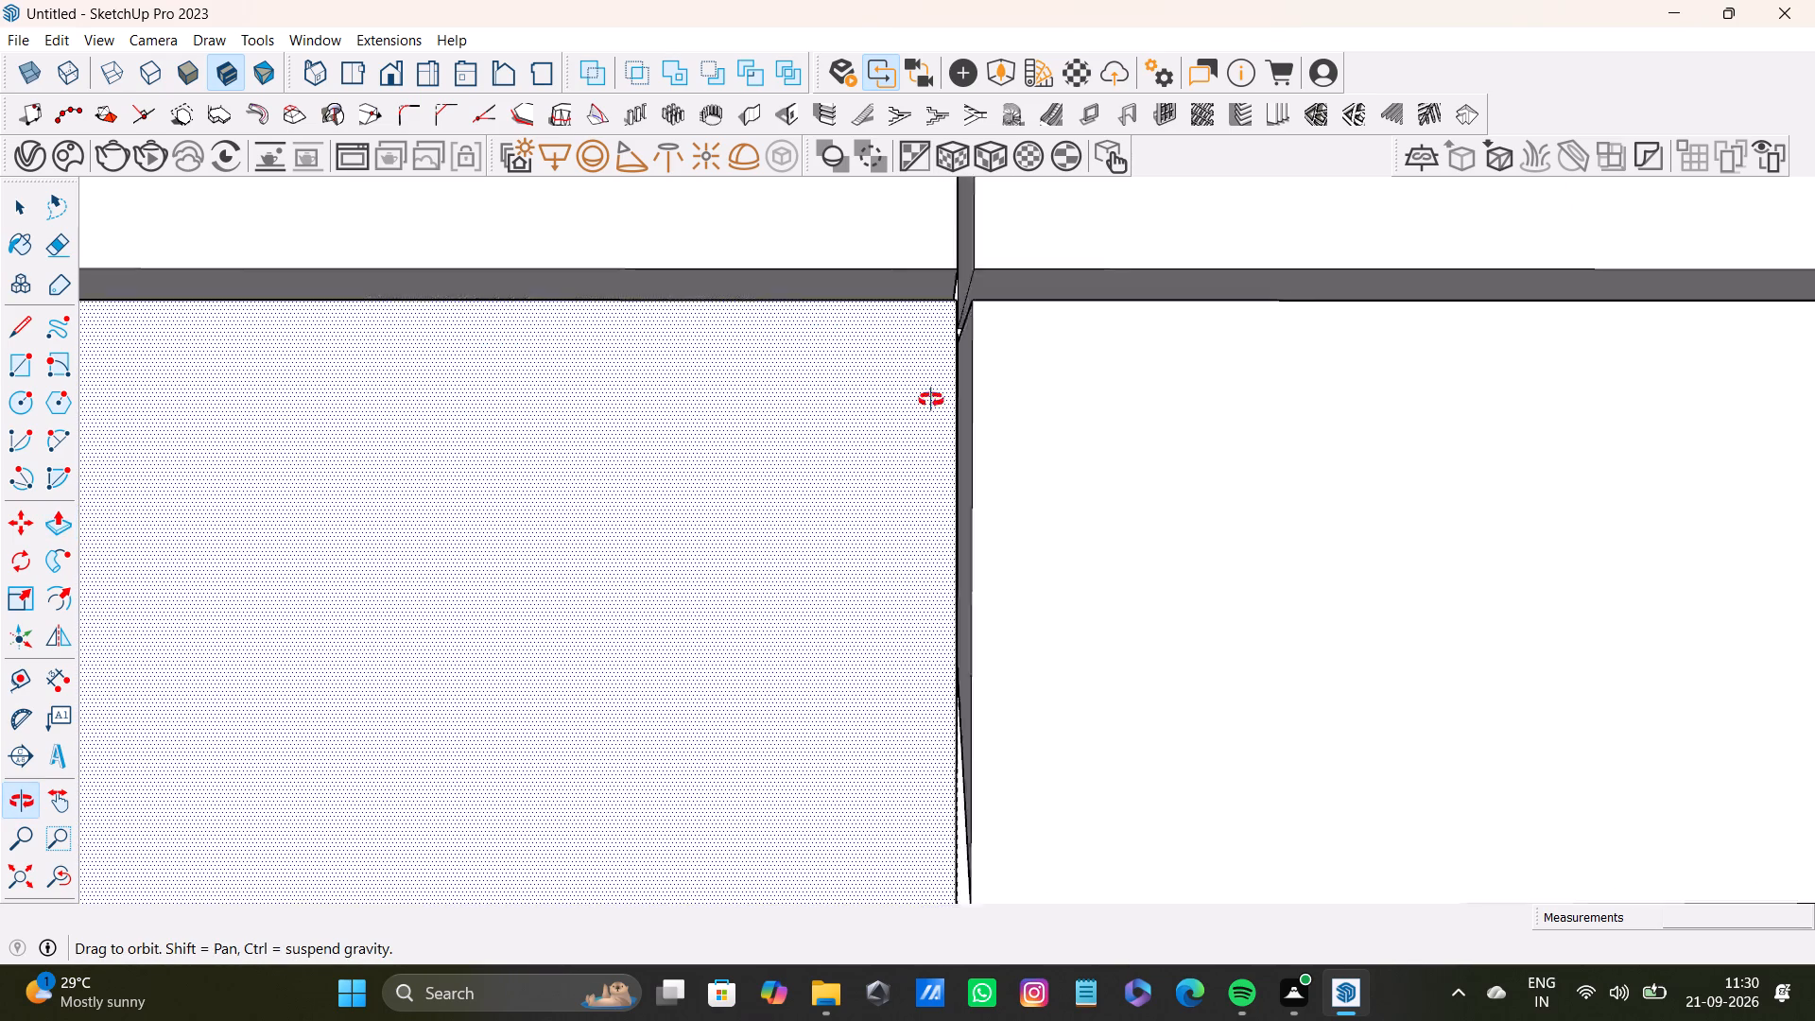
middle_click_drag(931, 400, 872, 518)
scroll(872, 519, "down", 13)
middle_click_drag(893, 537, 1061, 730, "shift")
scroll(1061, 724, "down", 2)
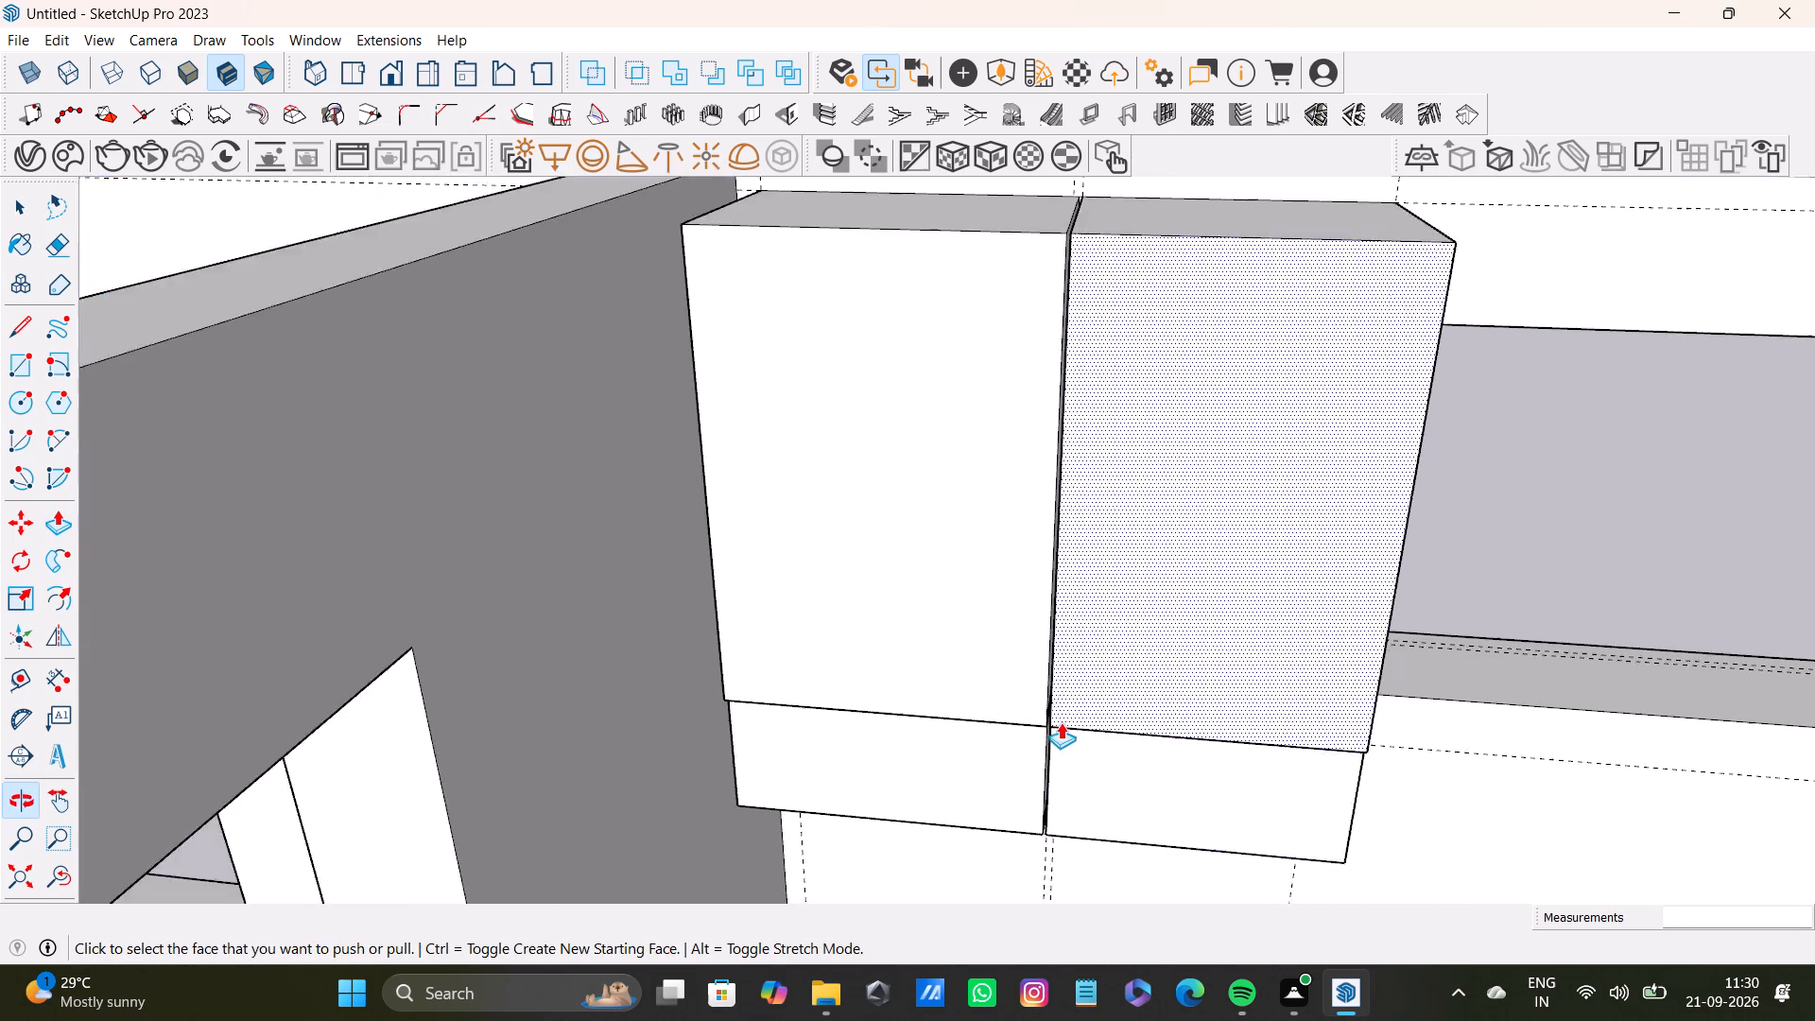
scroll(1061, 722, "down", 6)
middle_click_drag(1053, 568, 1301, 673)
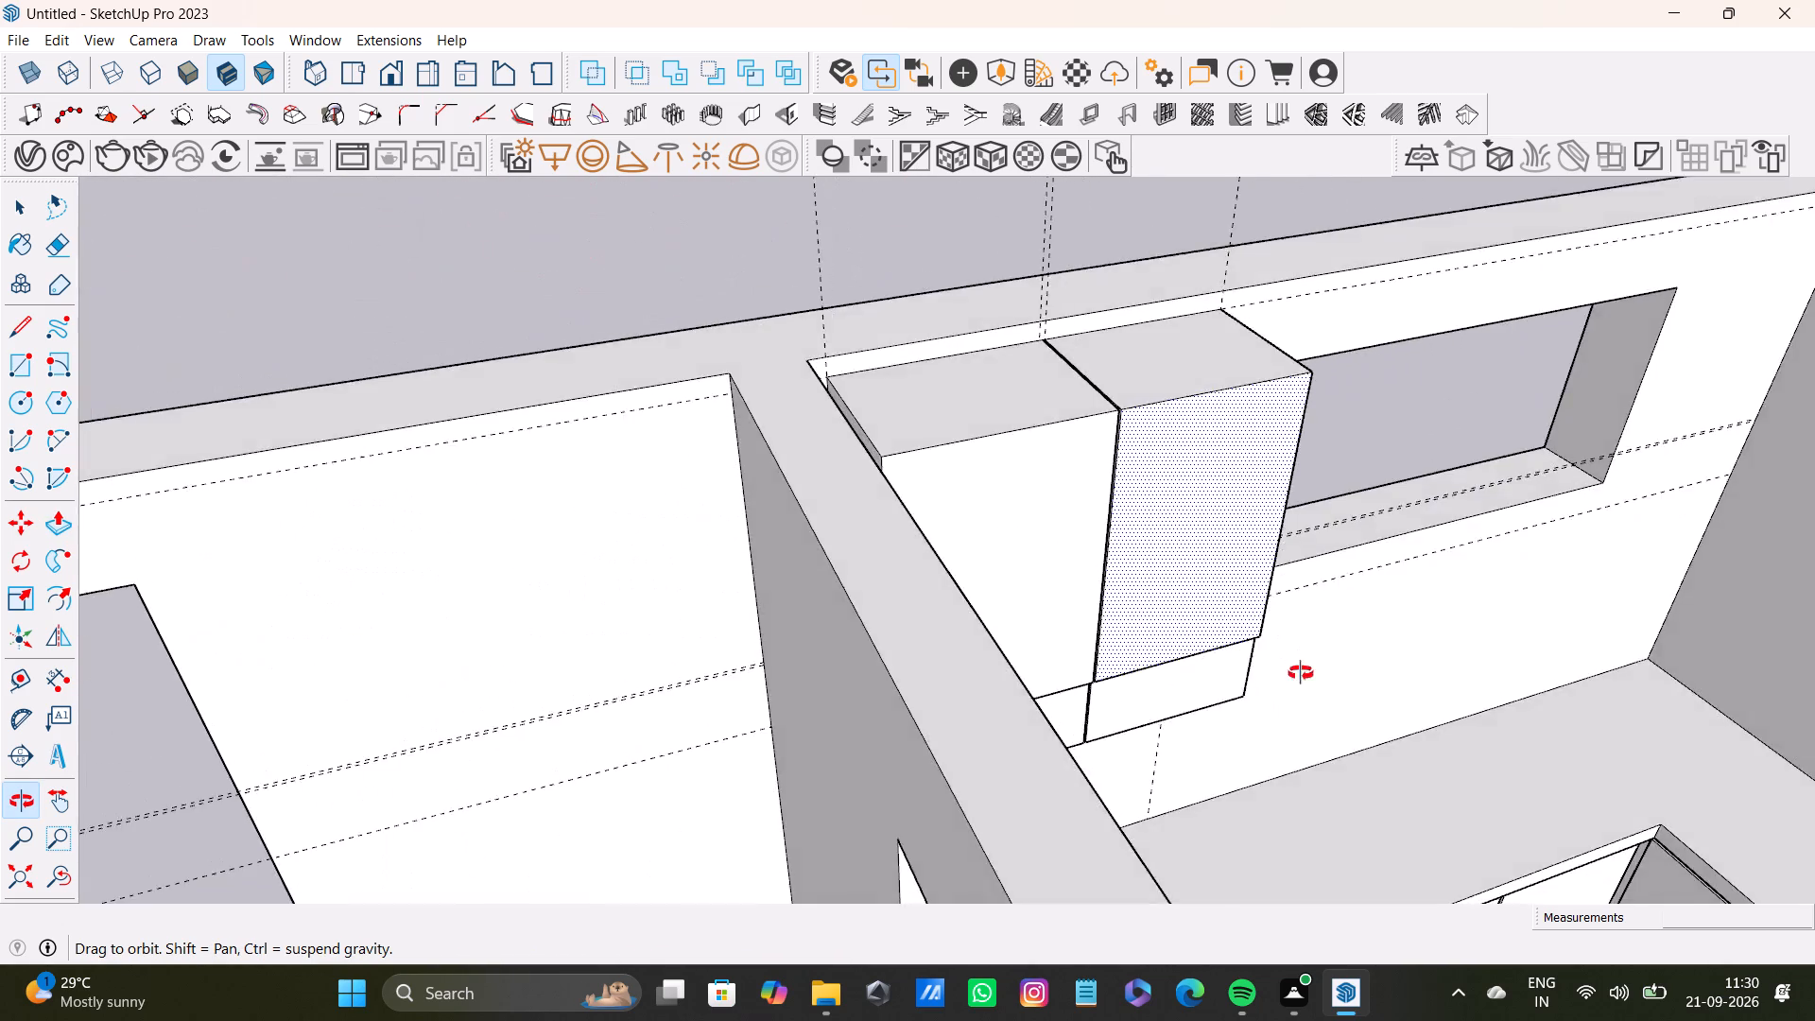
middle_click_drag(1301, 673, 1361, 838)
scroll(1258, 595, "down", 3)
middle_click_drag(1275, 584, 624, 692, "shift")
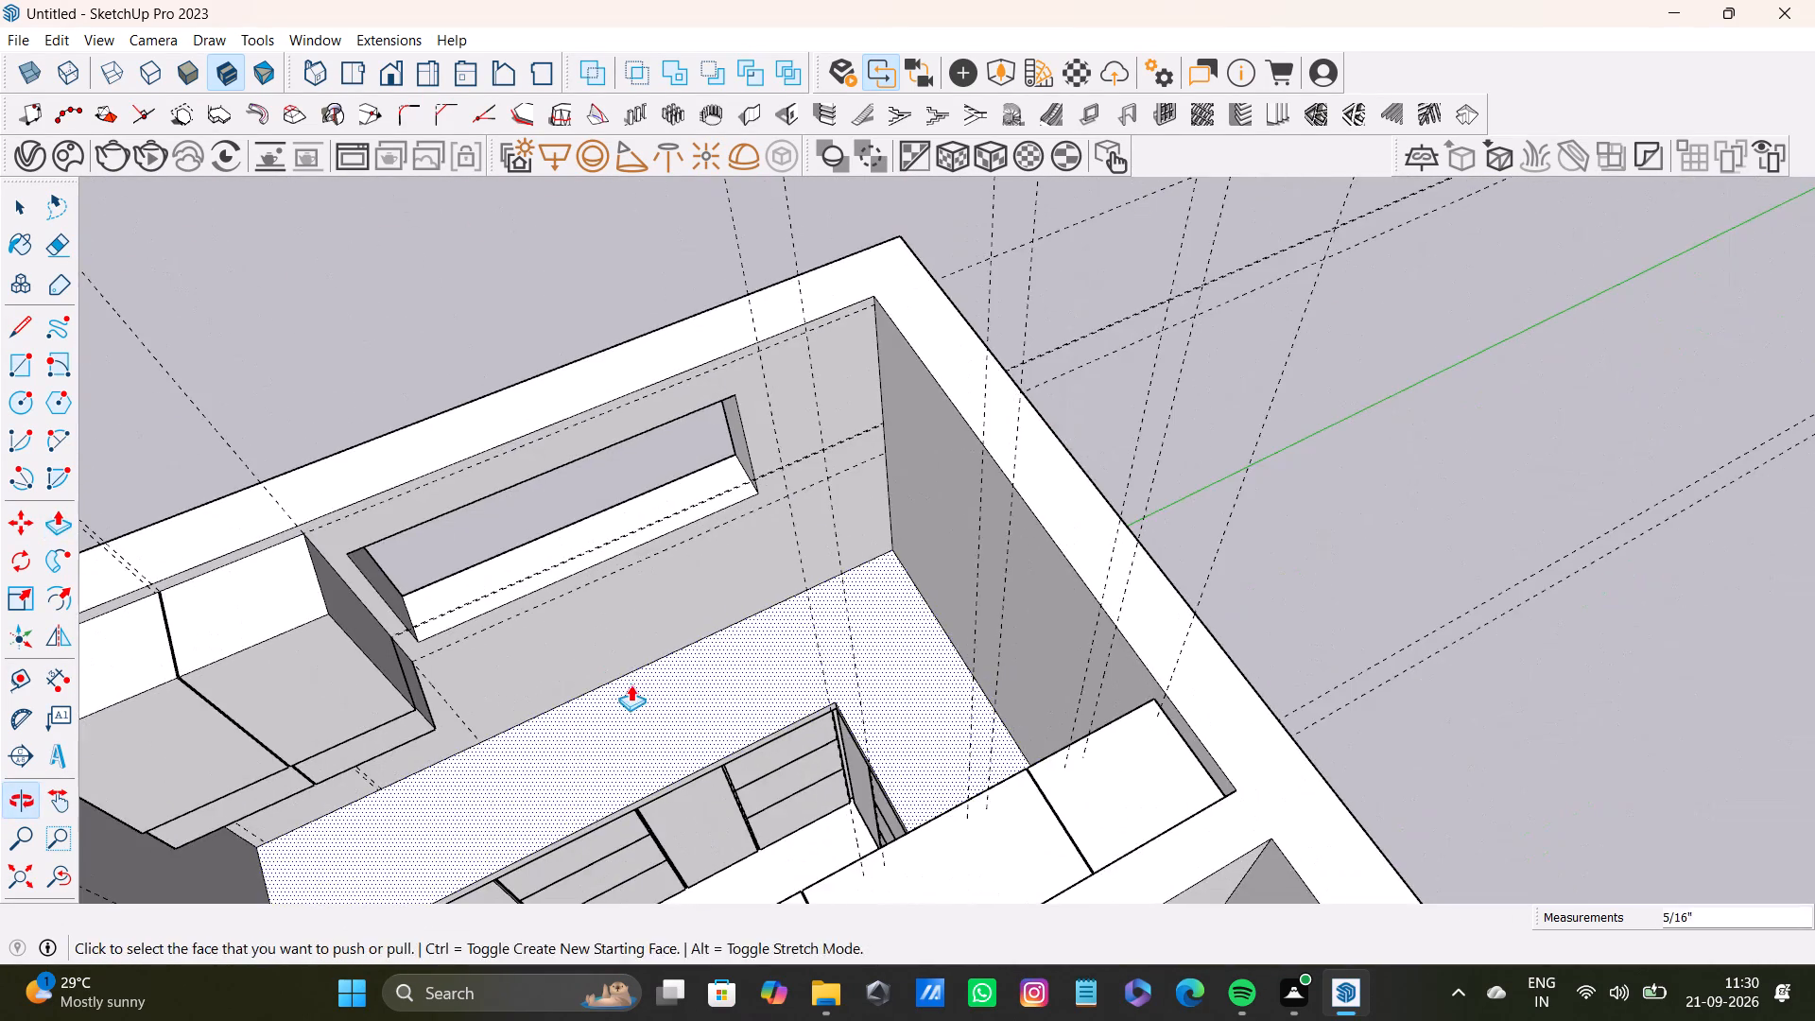
middle_click_drag(646, 672, 1586, 566)
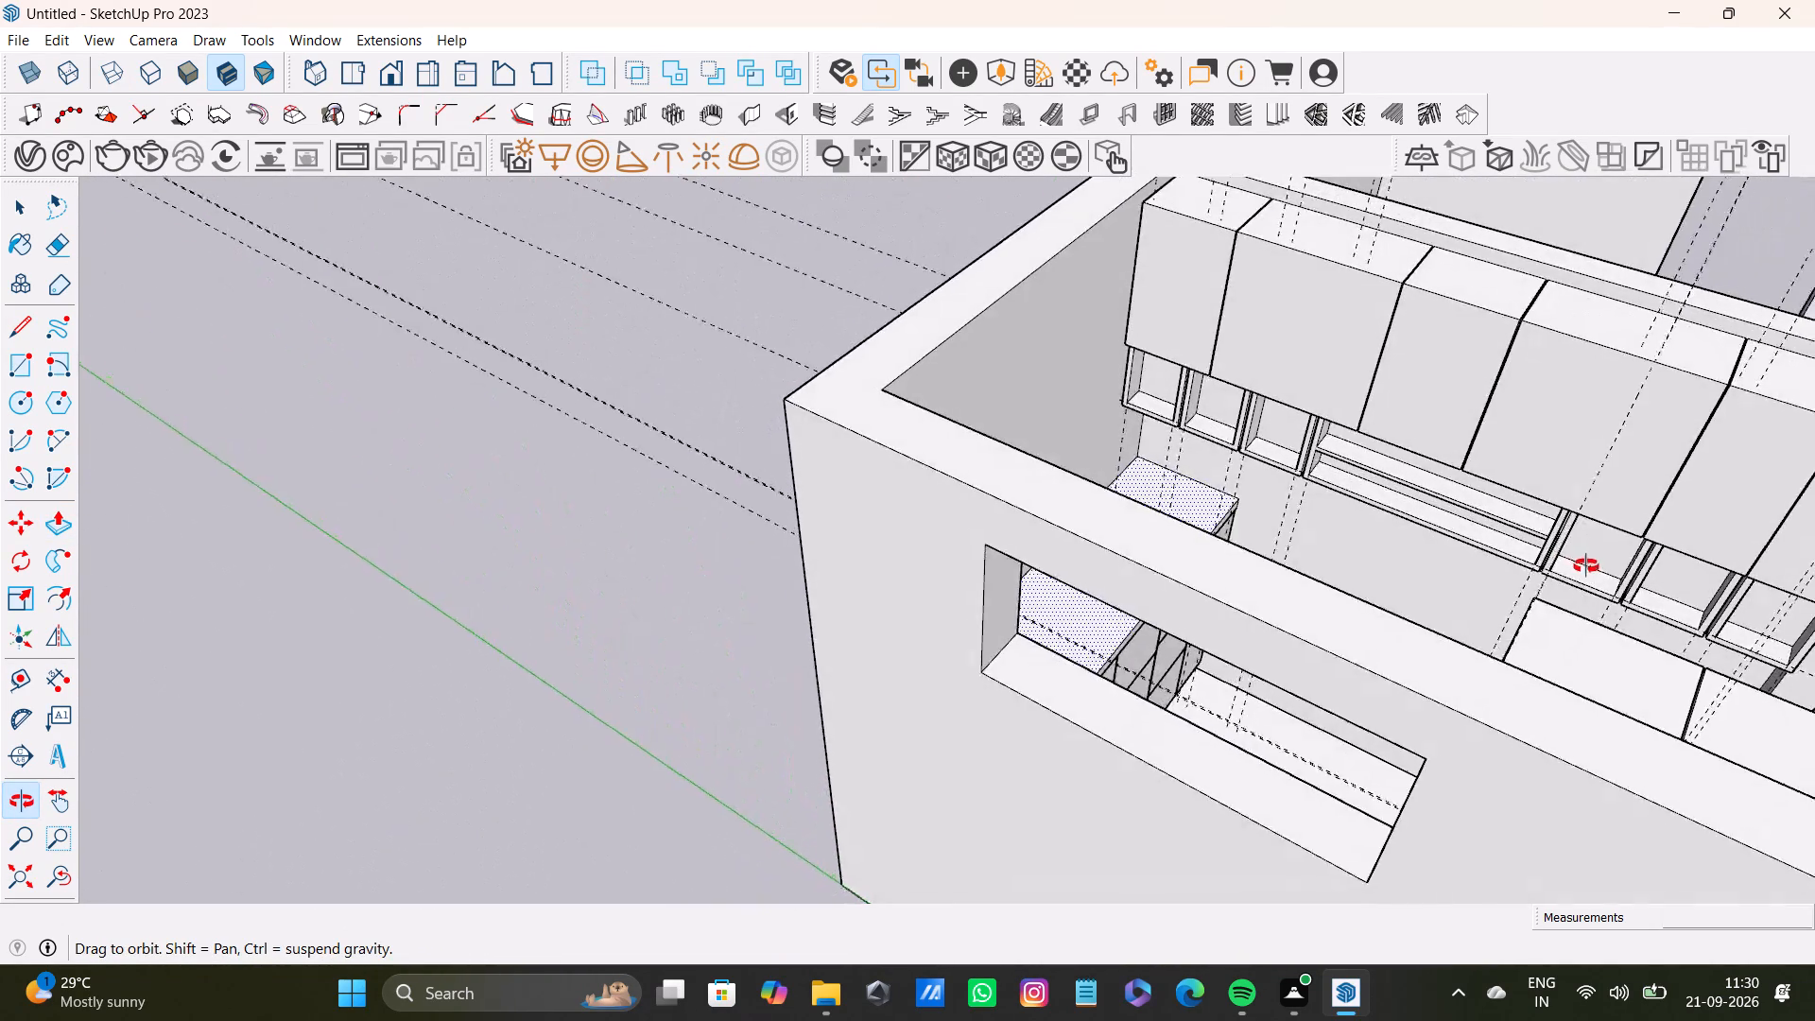
middle_click_drag(1586, 566, 1283, 742)
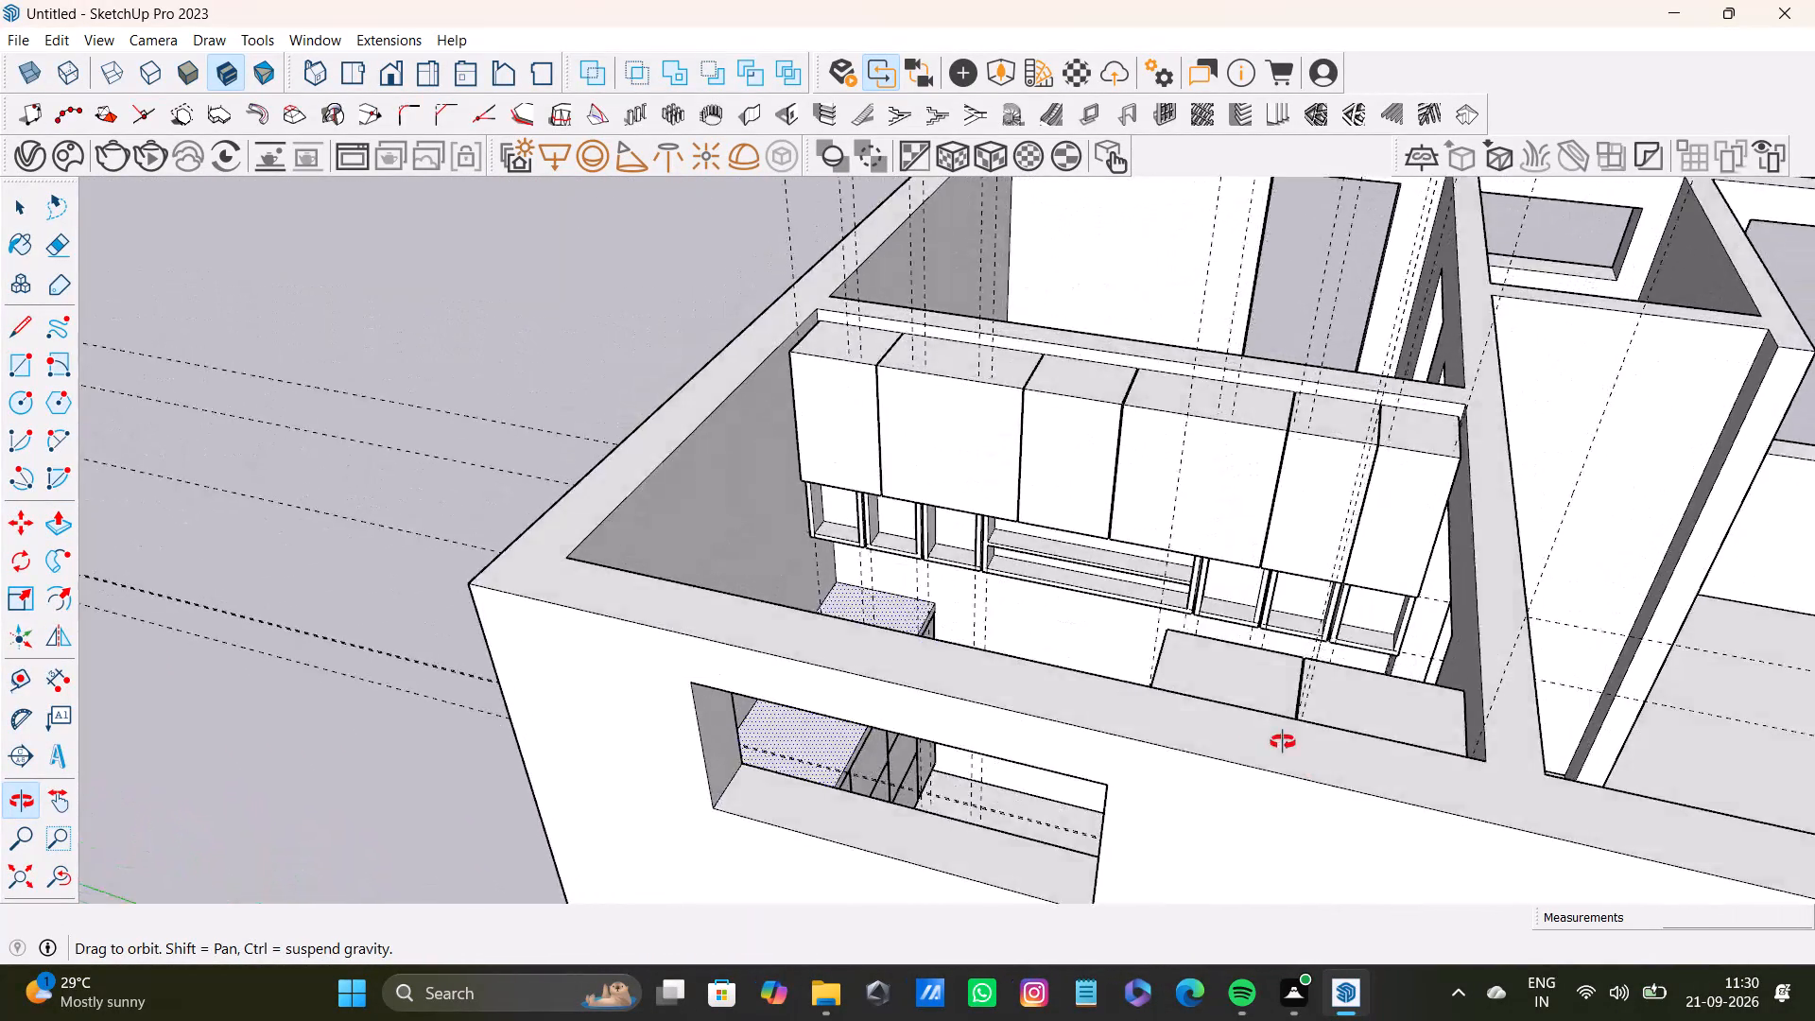
middle_click_drag(1283, 742, 178, 787)
scroll(253, 662, "down", 3)
middle_click_drag(632, 570, 805, 787, "shift")
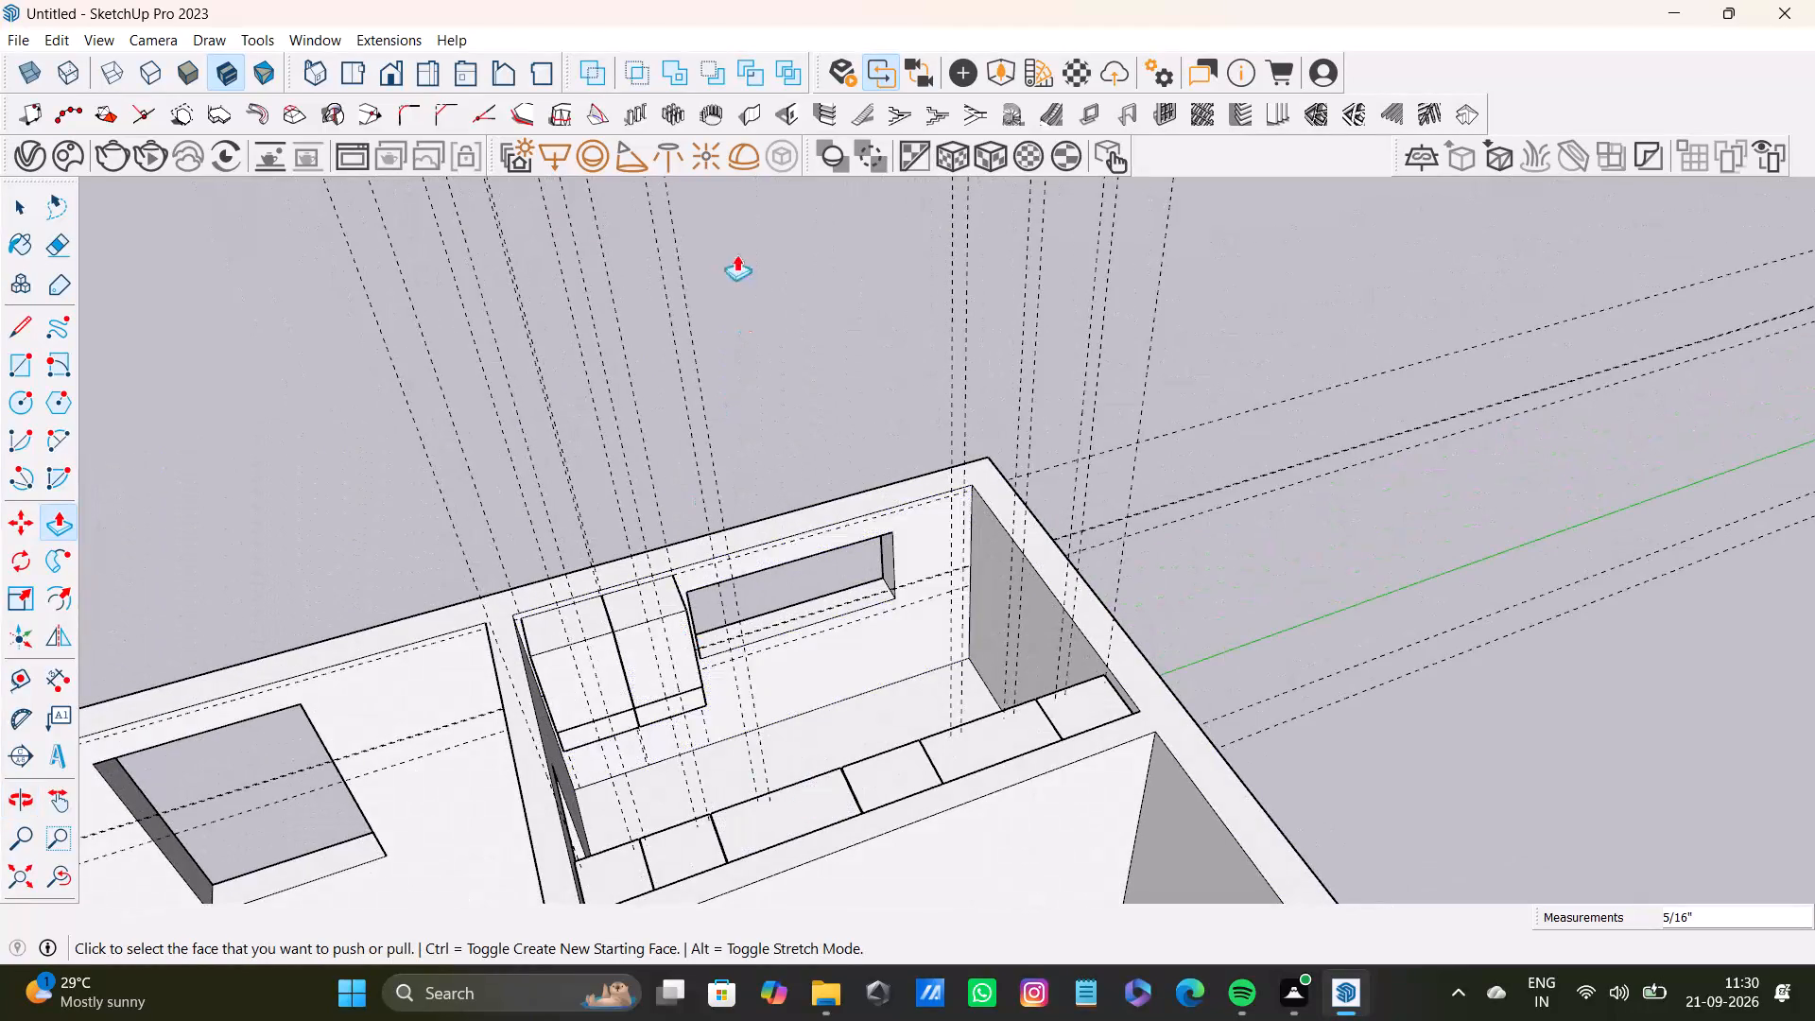
scroll(688, 723, "down", 5)
scroll(756, 633, "up", 1)
middle_click_drag(756, 633, 532, 662)
scroll(780, 510, "up", 2)
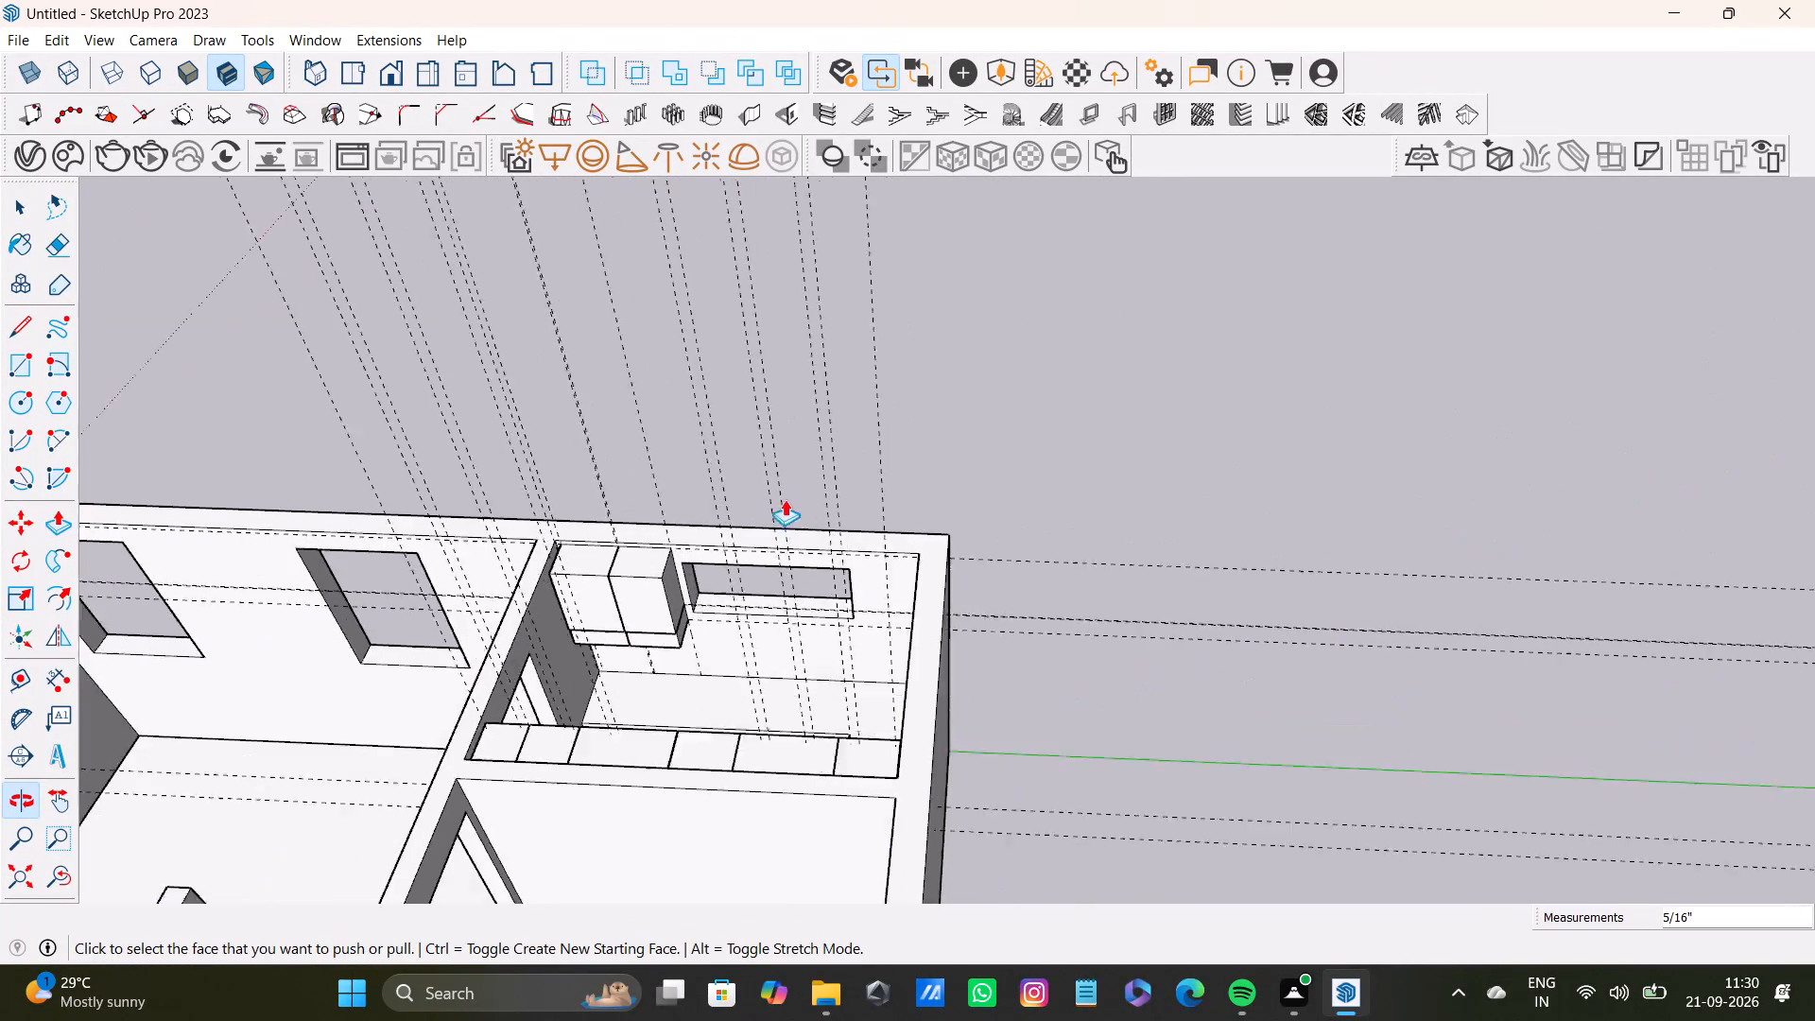
scroll(785, 499, "up", 8)
middle_click_drag(574, 657, 757, 632, "shift")
scroll(762, 611, "up", 8)
middle_click_drag(819, 683, 815, 632)
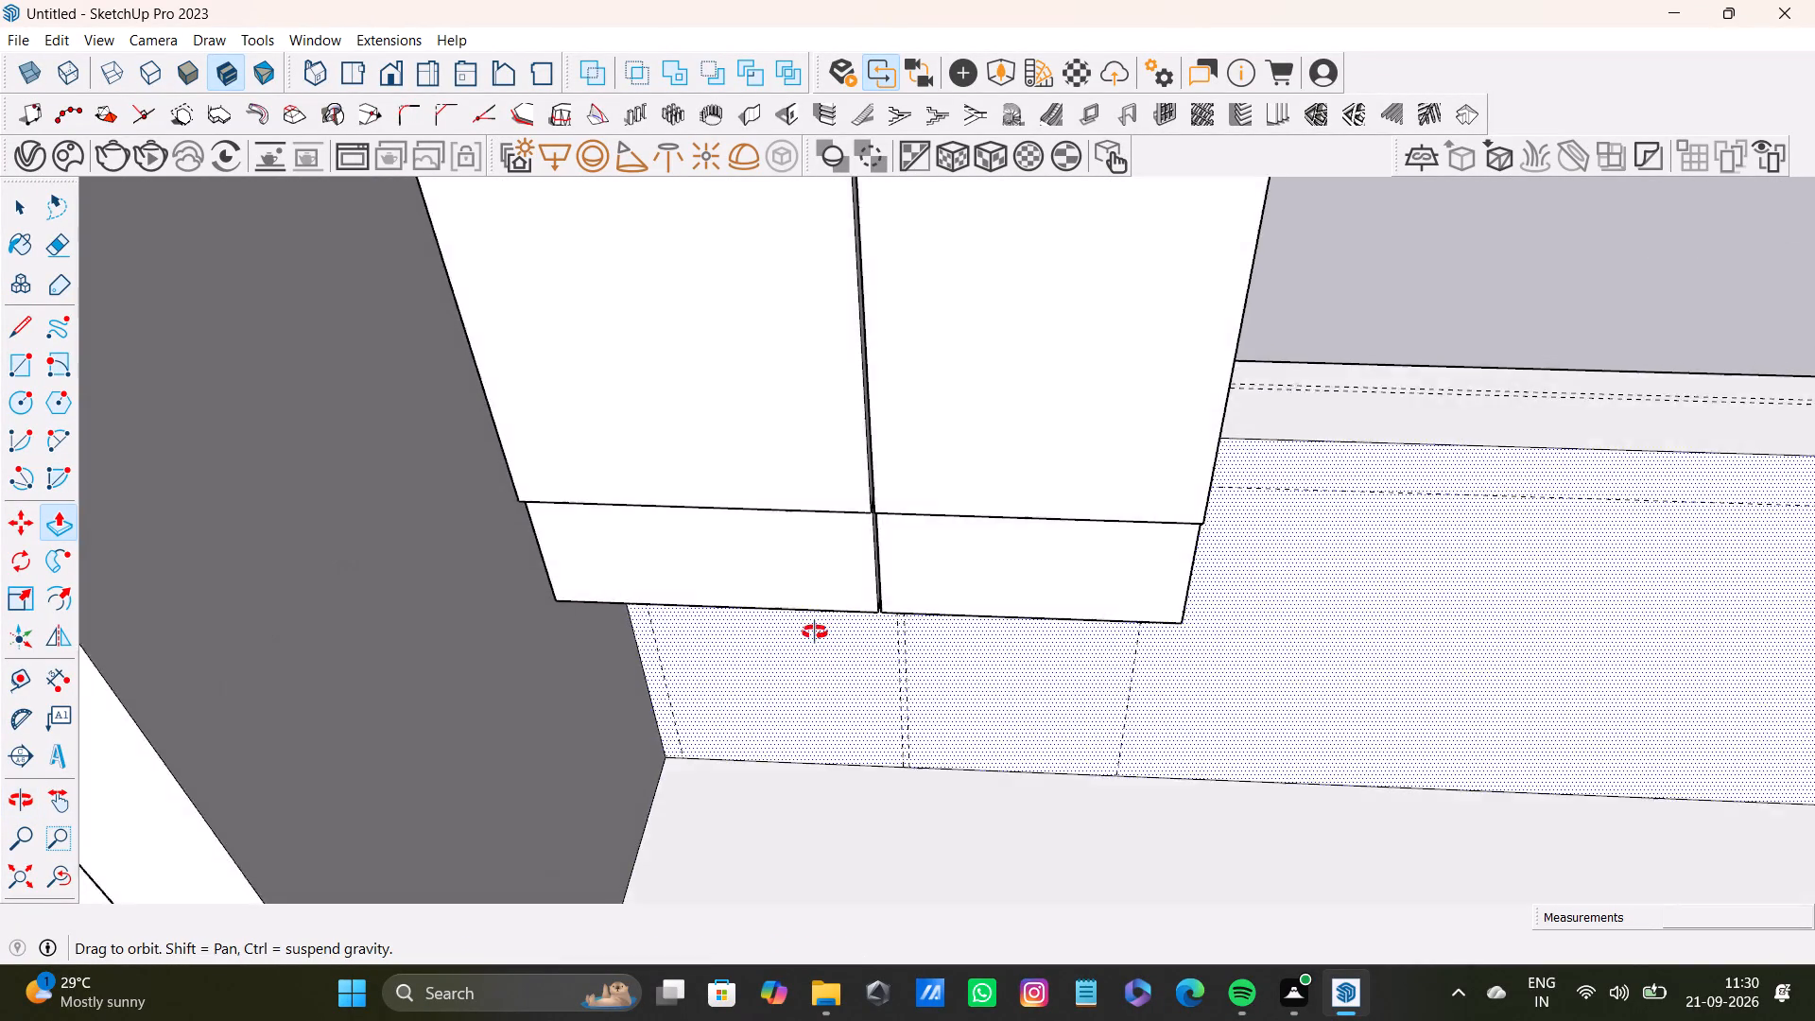
middle_click_drag(815, 632, 793, 528)
scroll(859, 465, "up", 7)
middle_click_drag(949, 414, 1048, 281)
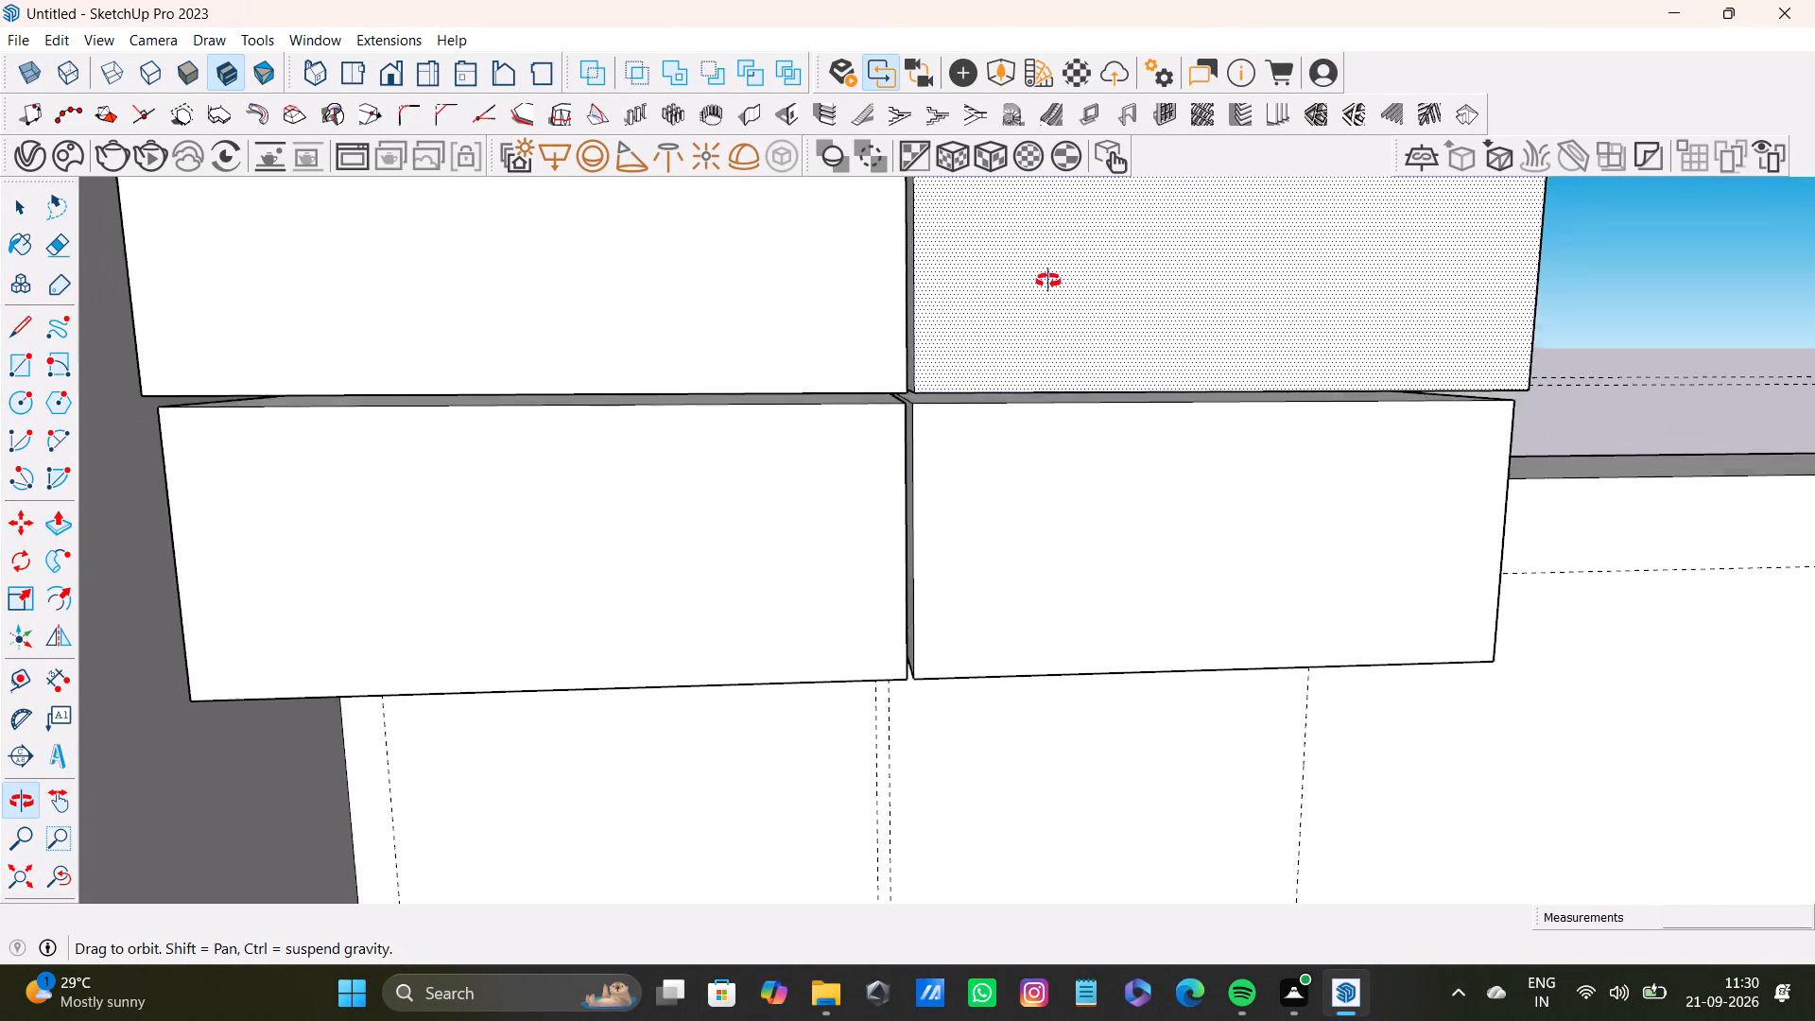
Examine the joints between the wall unit's upper and lower boxes and the lower boxes' front faces from several angles.
middle_click_drag(1048, 281, 996, 243)
scroll(934, 379, "up", 10)
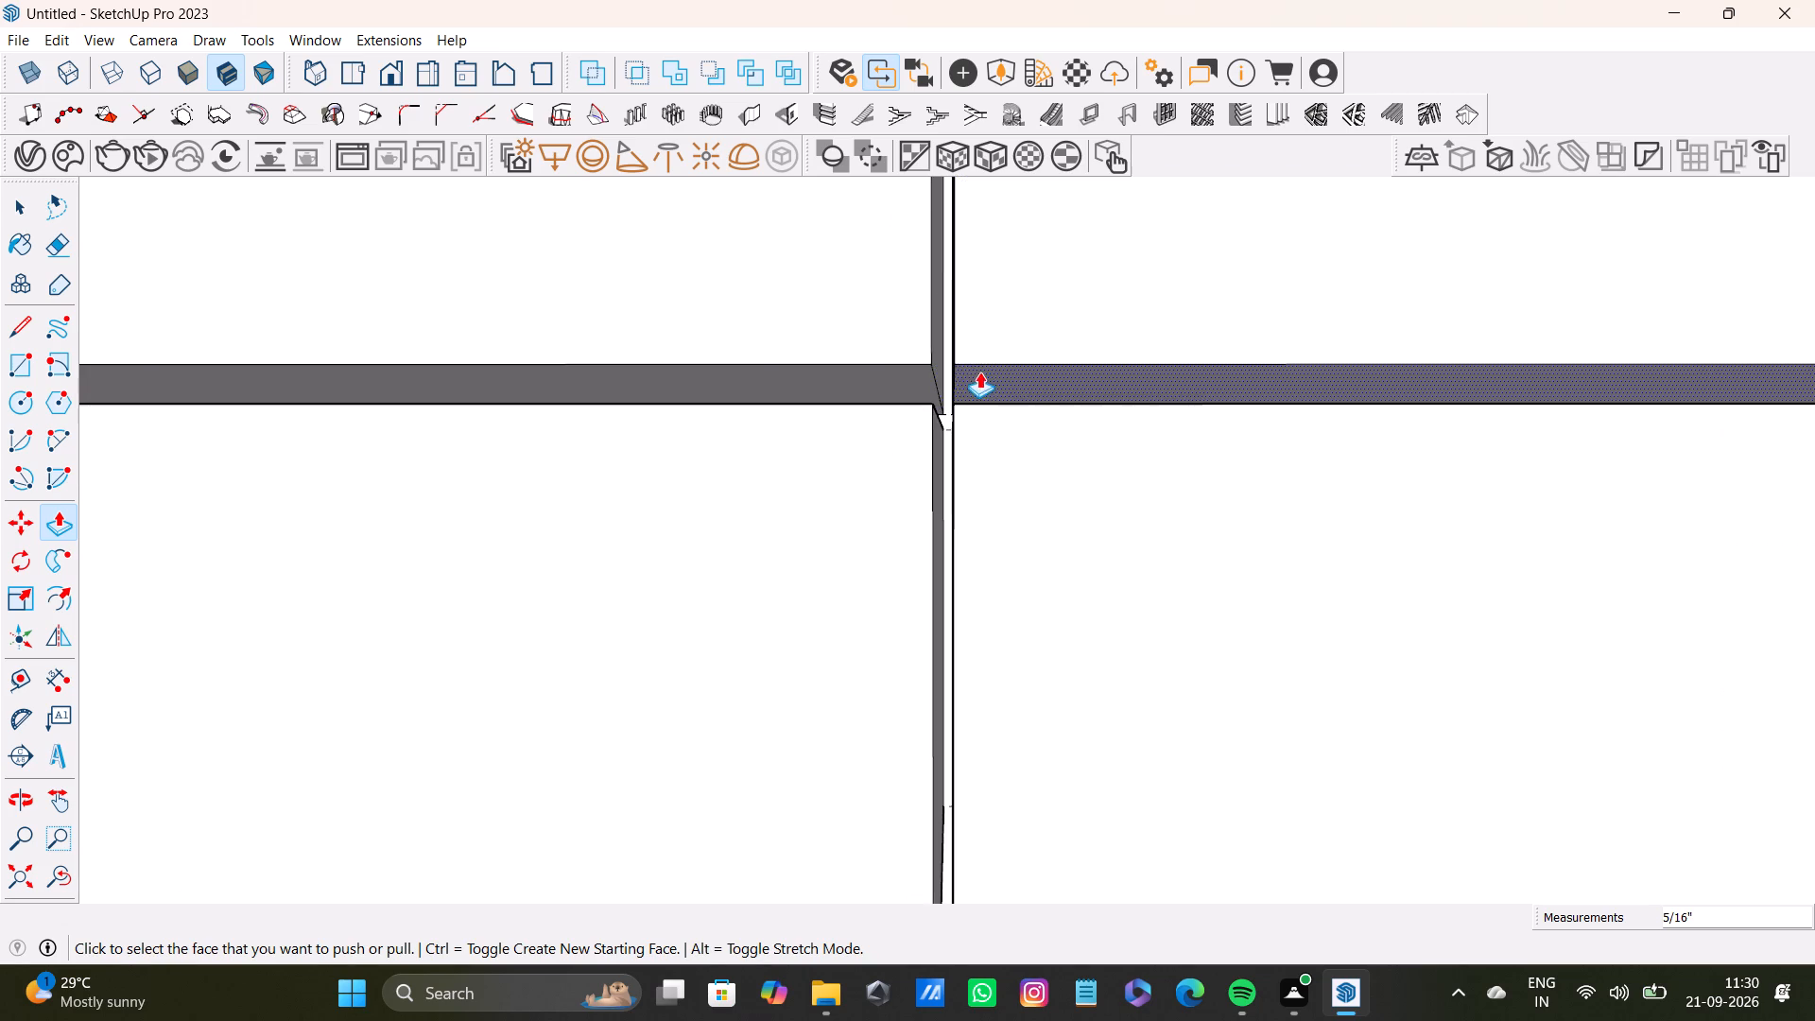
left_click_drag(977, 372, 909, 369)
scroll(914, 367, "down", 5)
middle_click_drag(984, 373, 992, 642)
scroll(984, 636, "down", 3)
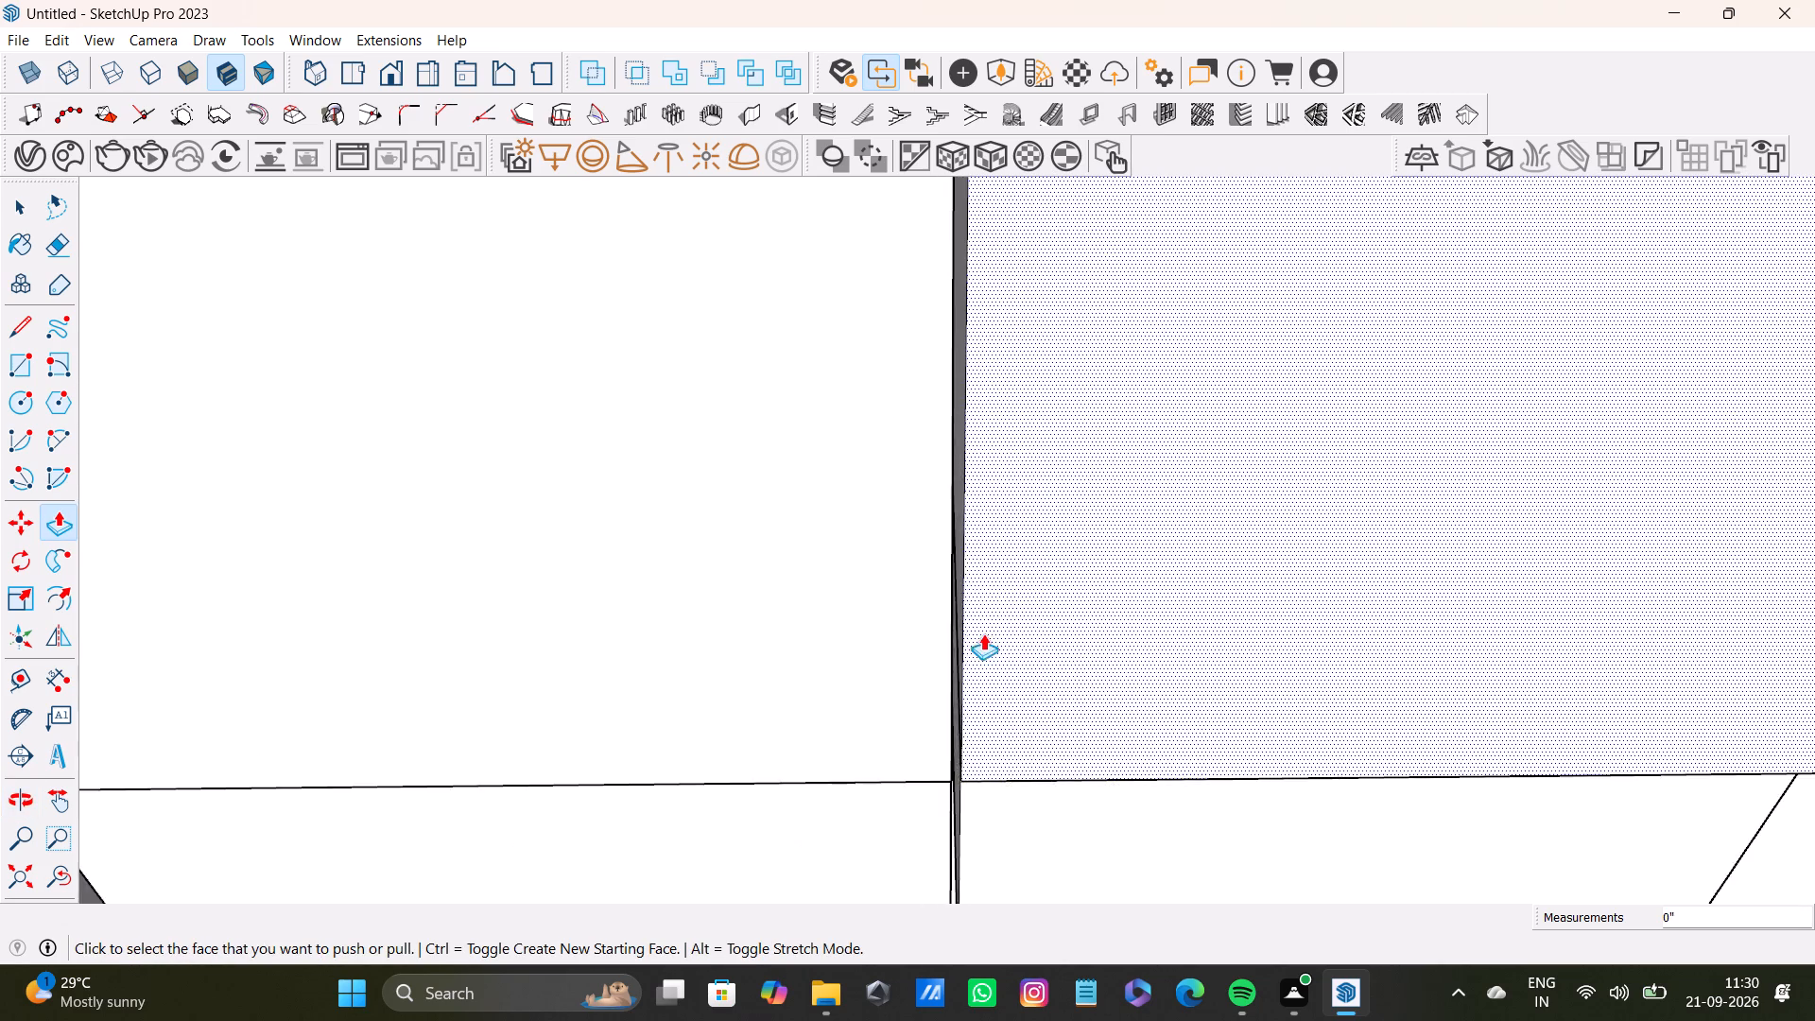
scroll(983, 633, "down", 10)
middle_click_drag(983, 581, 928, 732, "shift")
scroll(925, 660, "down", 7)
middle_click_drag(924, 599, 902, 658, "shift")
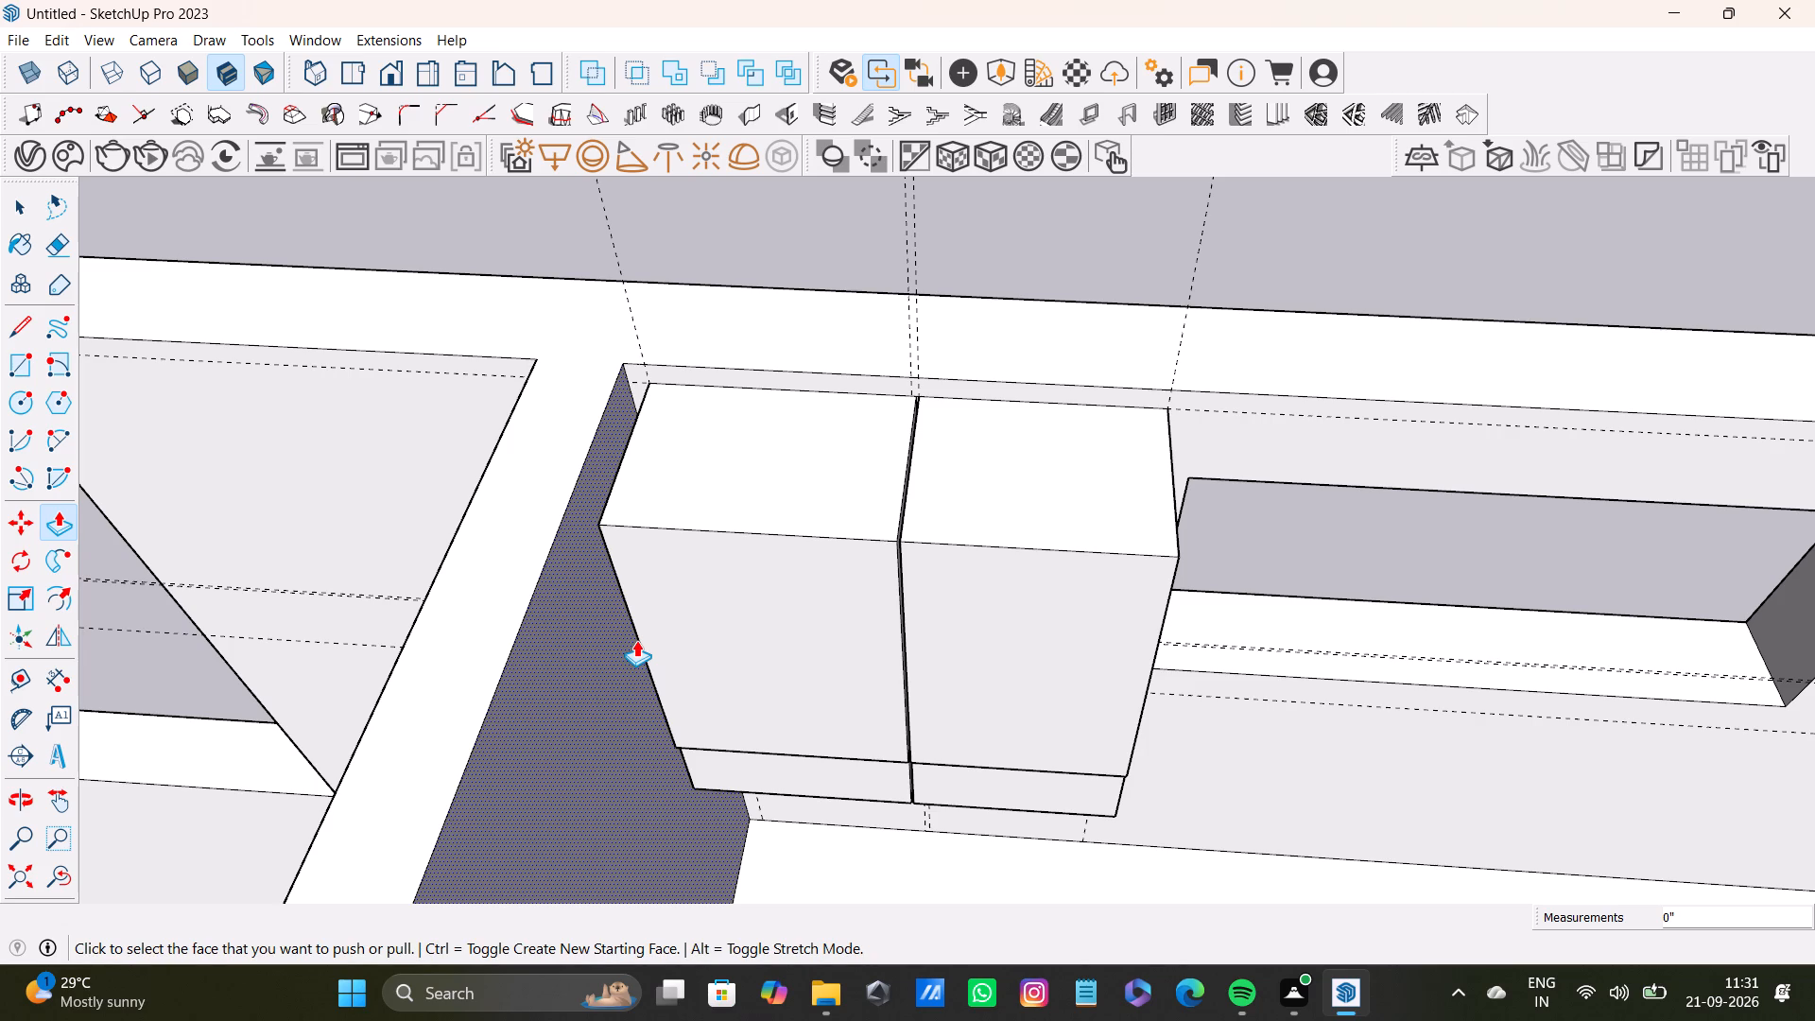
scroll(767, 660, "down", 3)
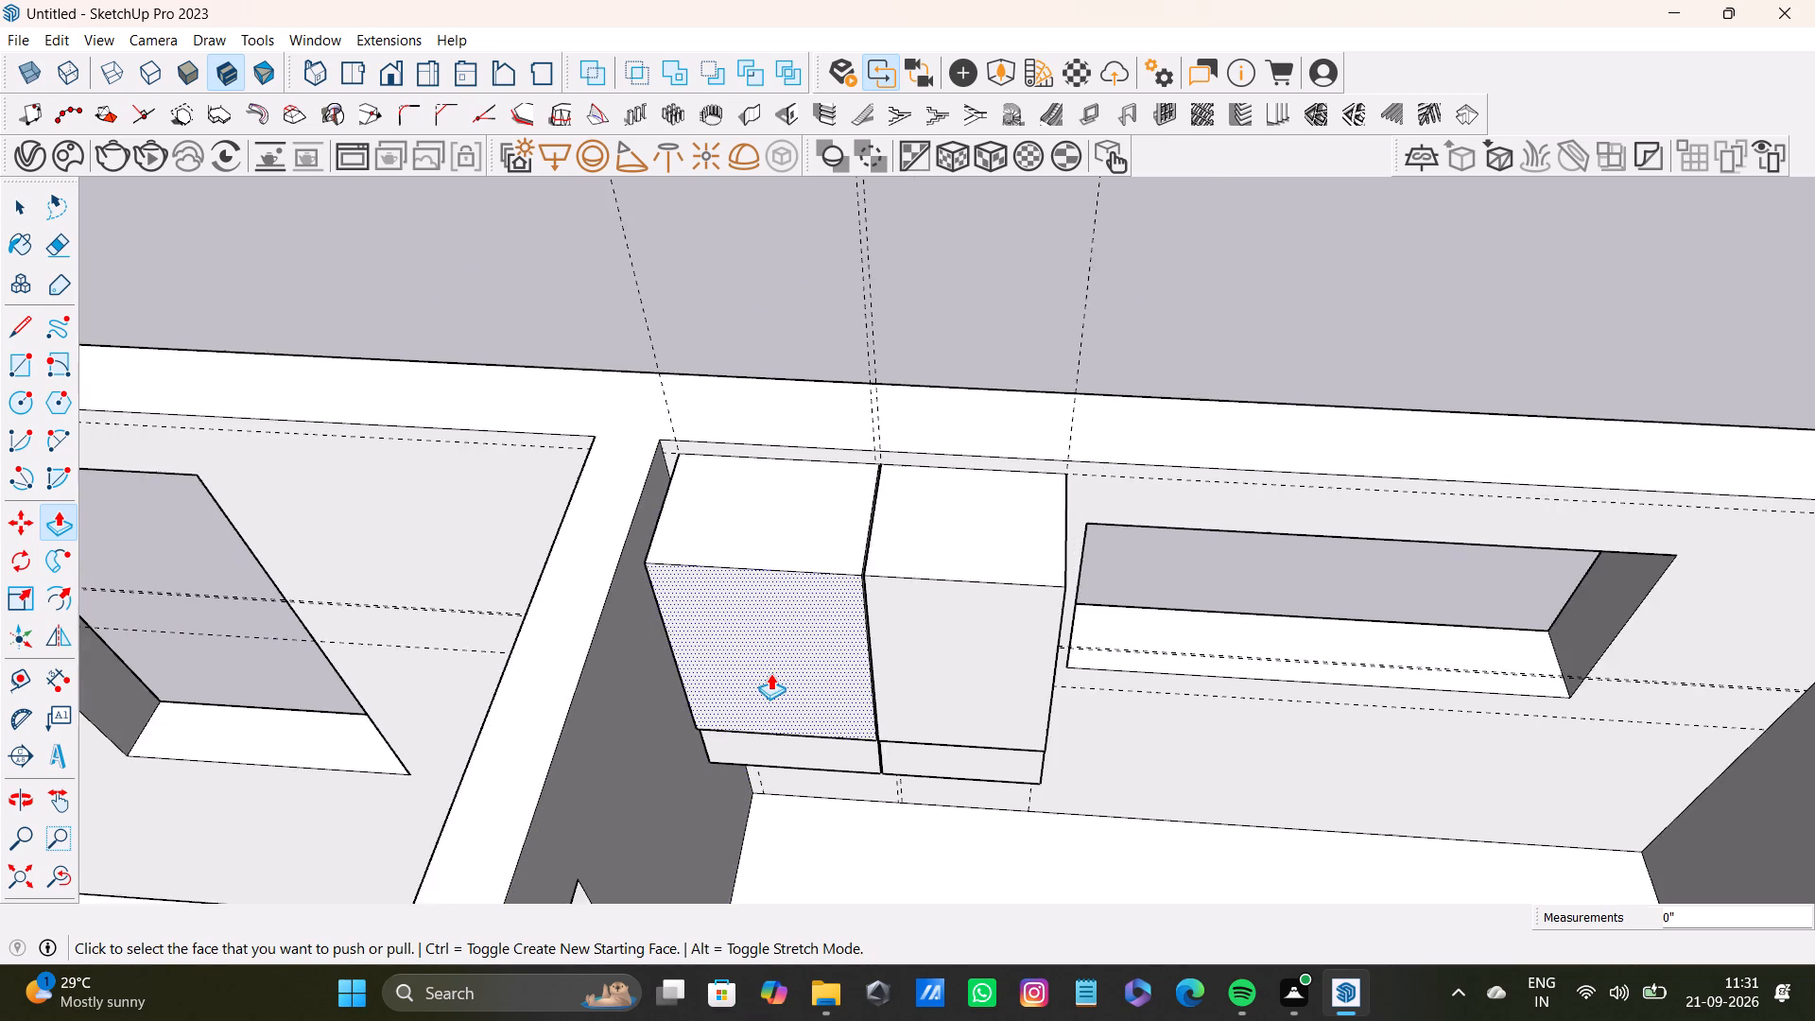
scroll(770, 673, "up", 5)
scroll(815, 773, "down", 4)
middle_click_drag(817, 778, 729, 631)
scroll(726, 670, "up", 7)
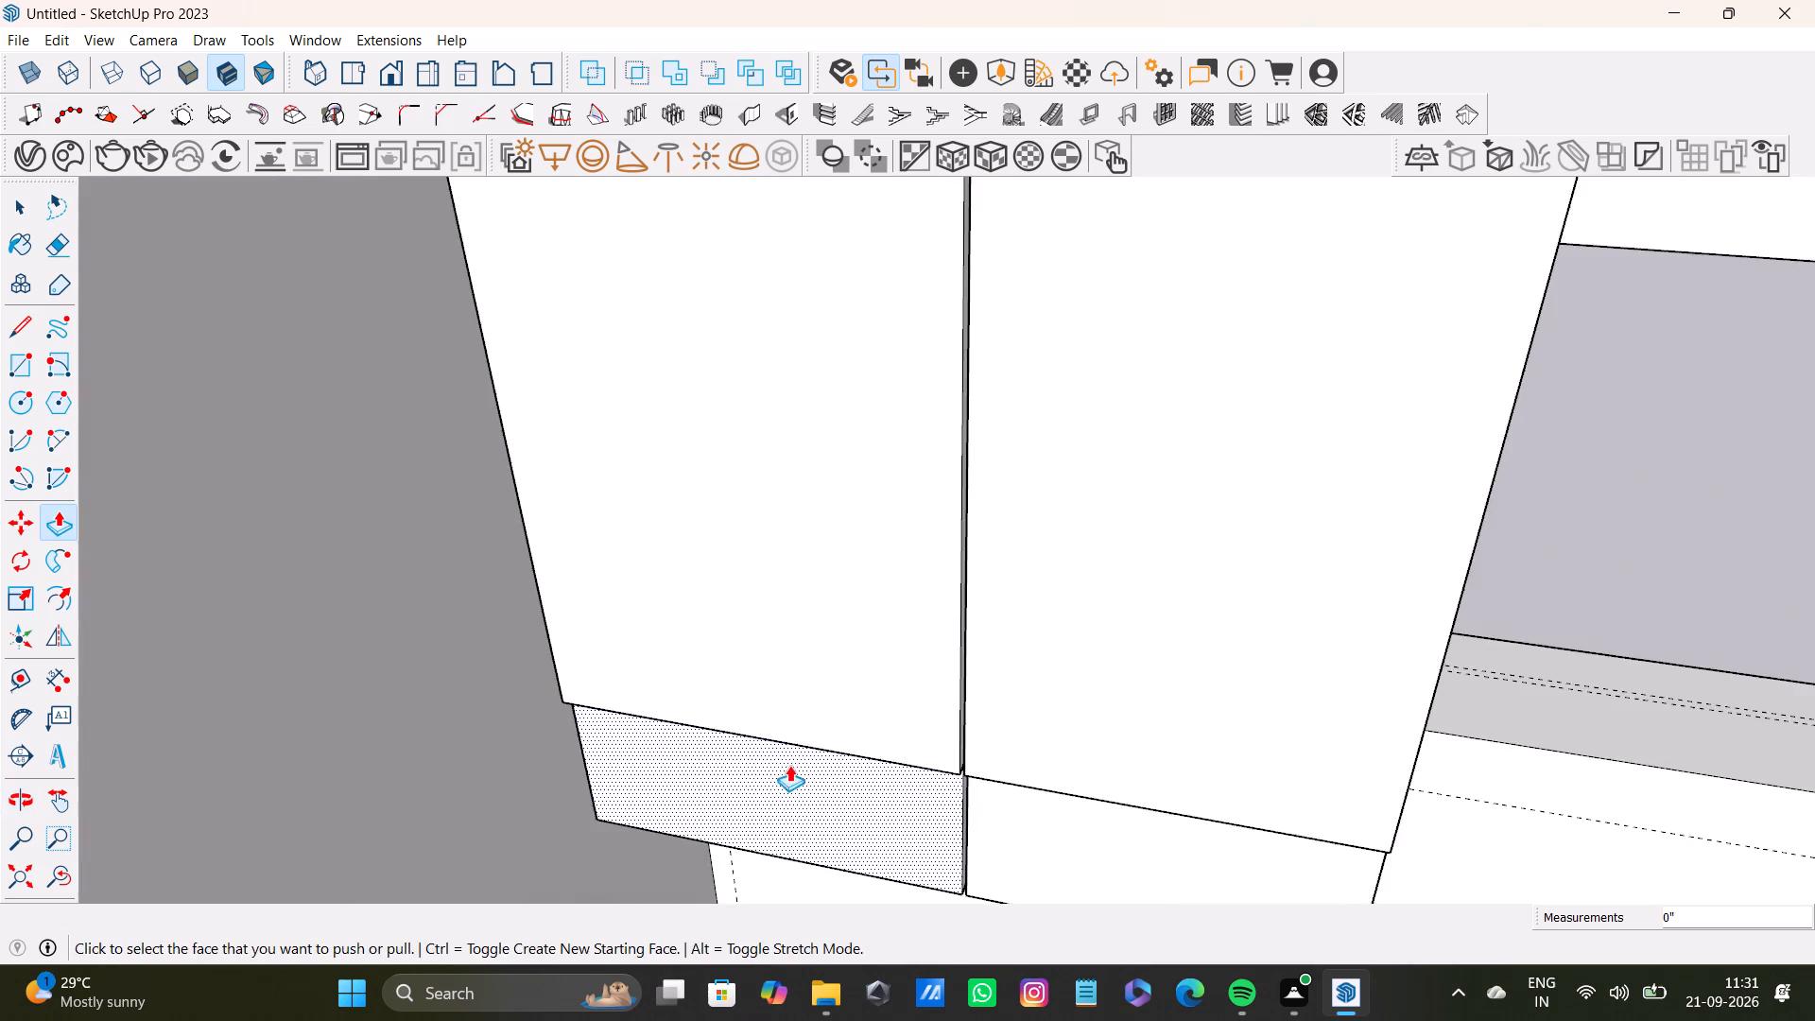
middle_click_drag(791, 764, 849, 478)
scroll(833, 628, "up", 3)
middle_click_drag(873, 692, 866, 577, "shift")
middle_click_drag(859, 598, 880, 597)
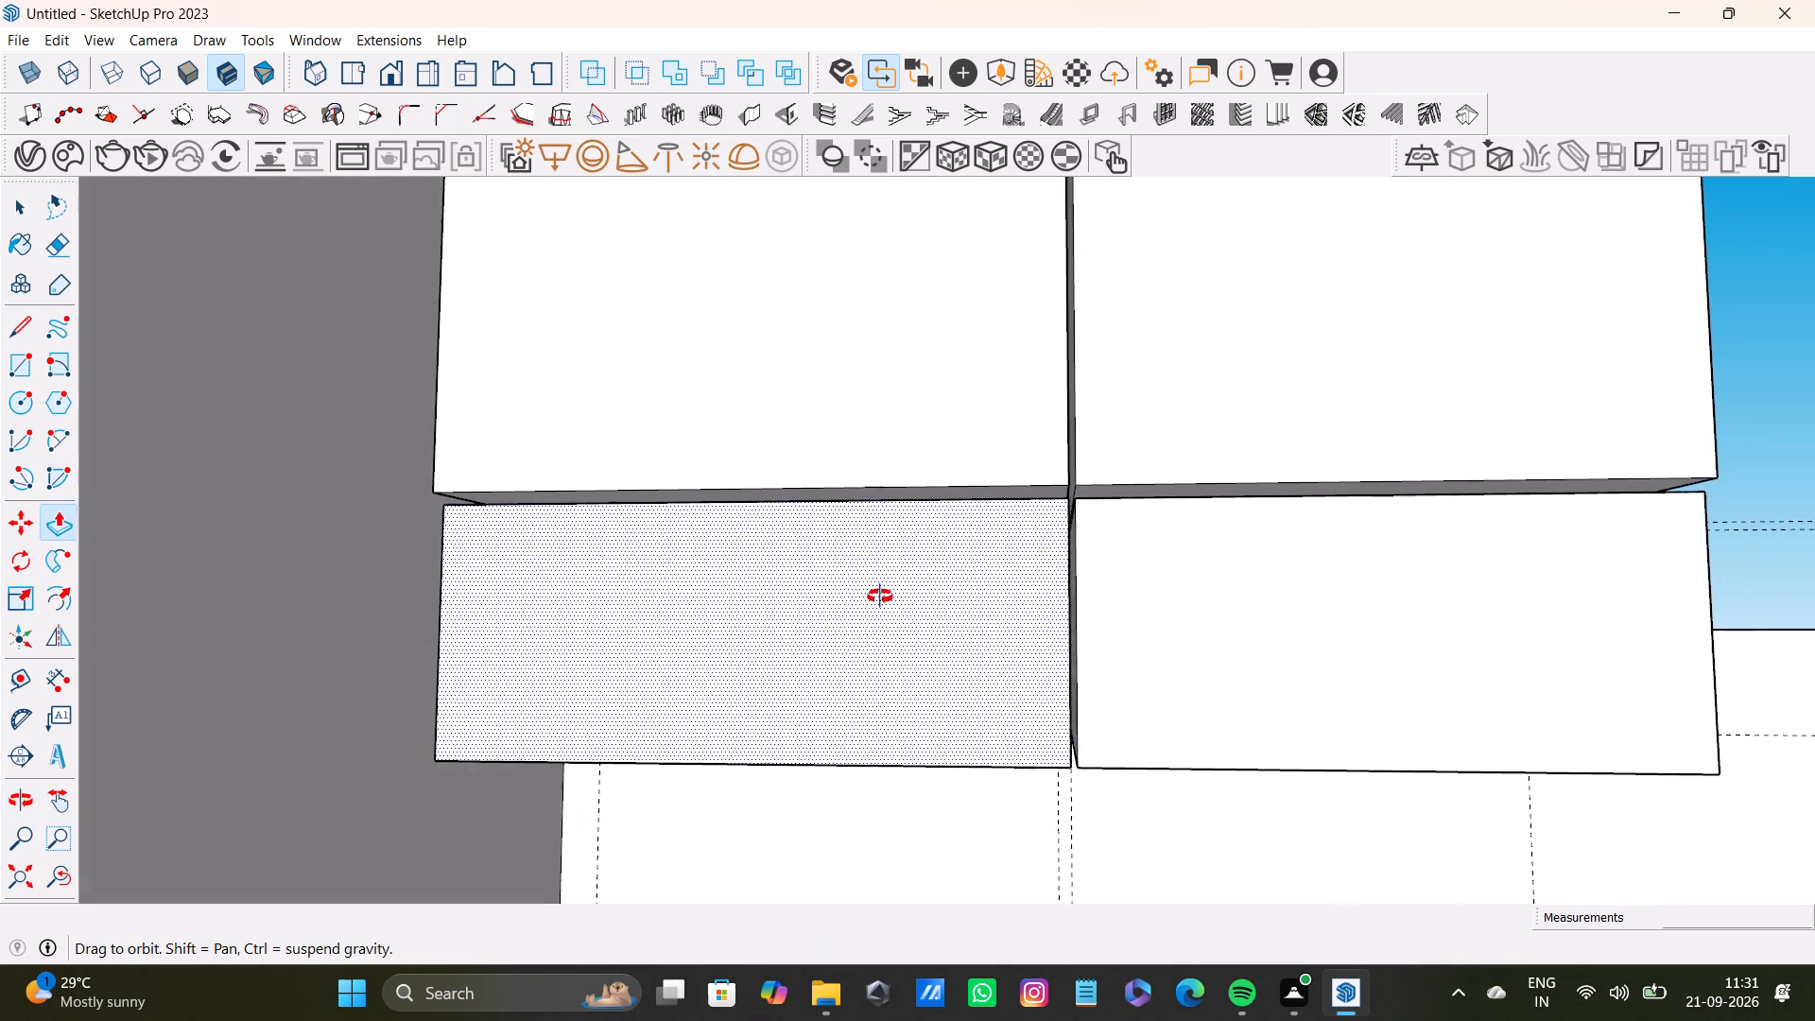
middle_click_drag(880, 597, 884, 597)
Place guides 1" inside the top edge and the corner-side edge of the corner lower box's front face.
key("t")
scroll(794, 580, "up", 4)
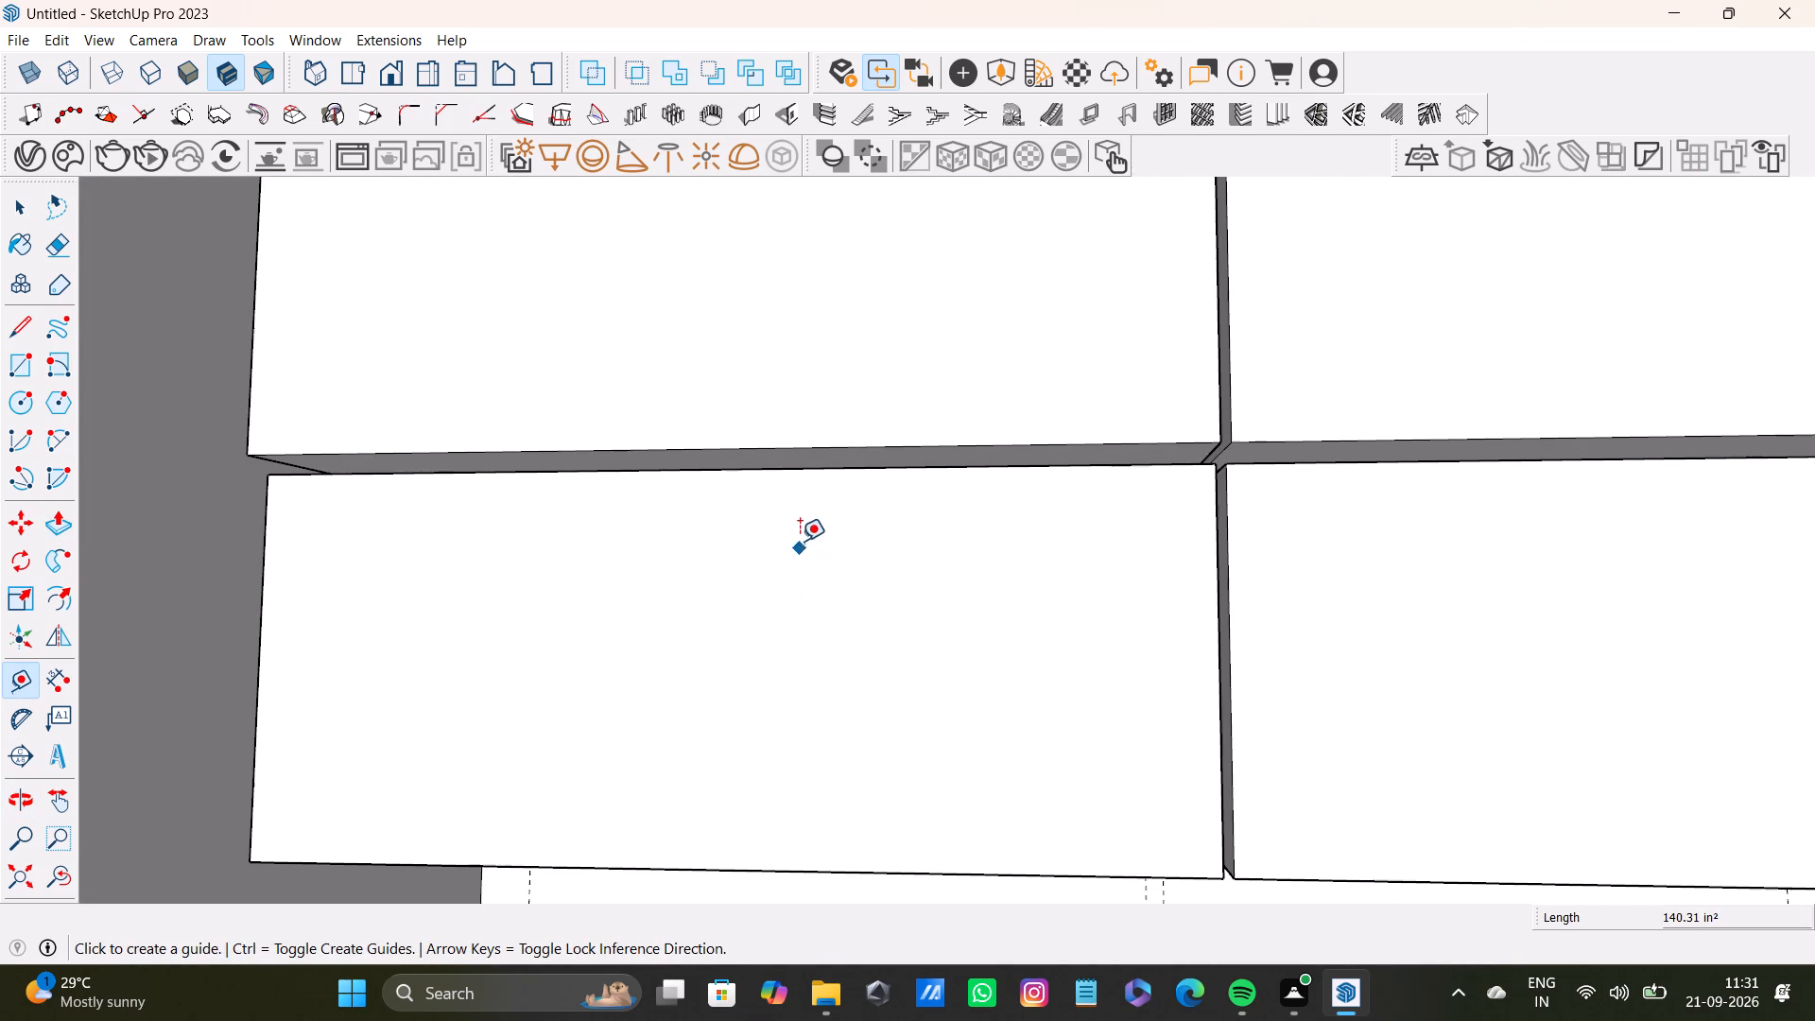
left_click(849, 469)
scroll(857, 564, "down", 2)
key("1")
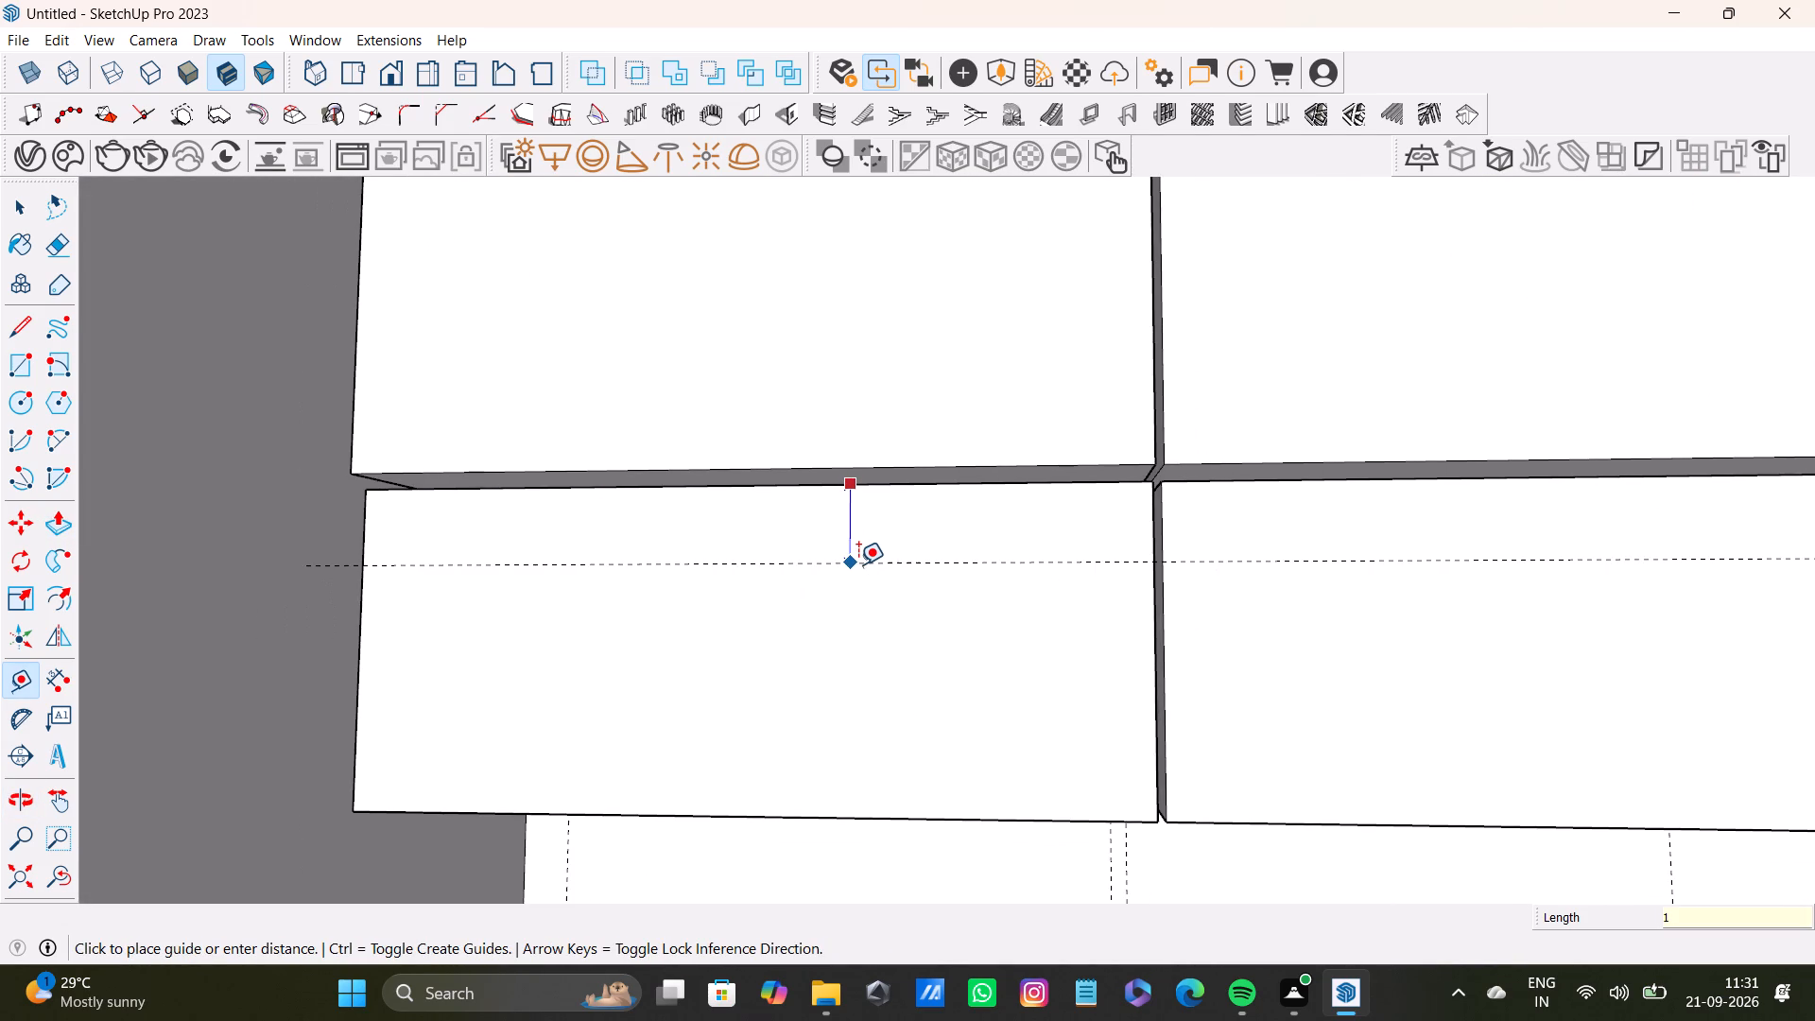
key("shift+quotedbl")
key("Return")
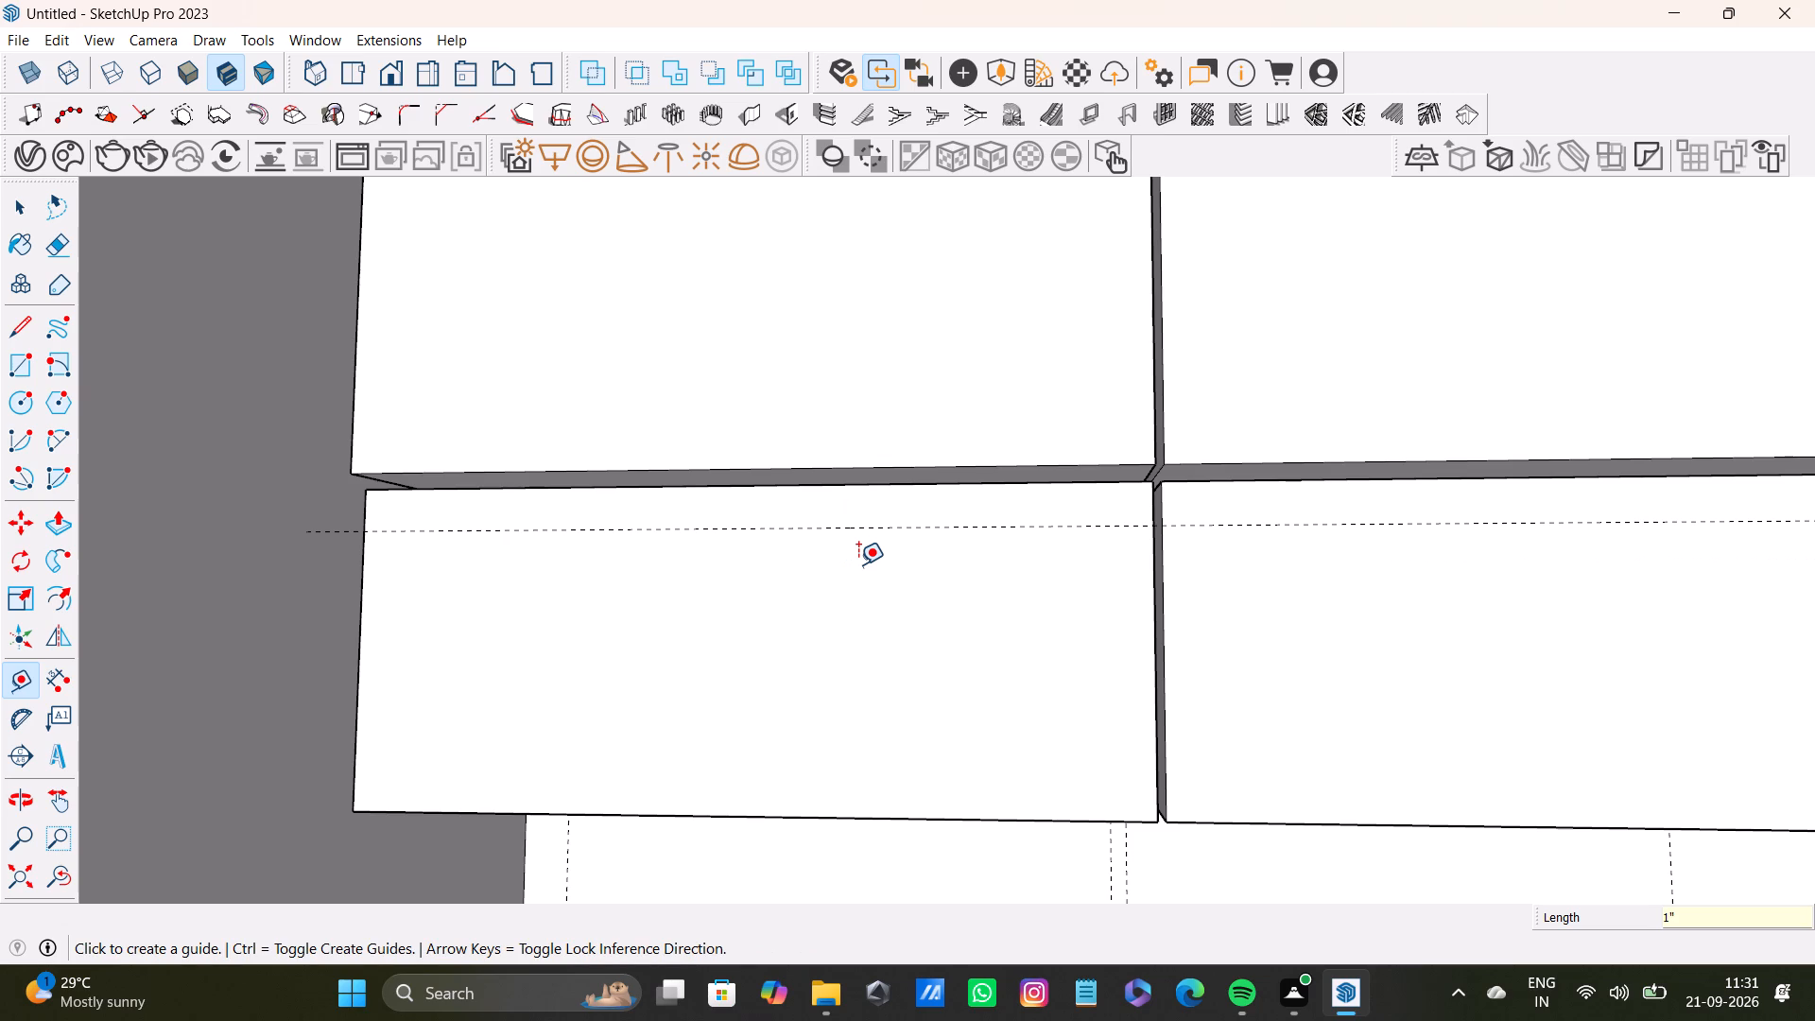
left_click(360, 742)
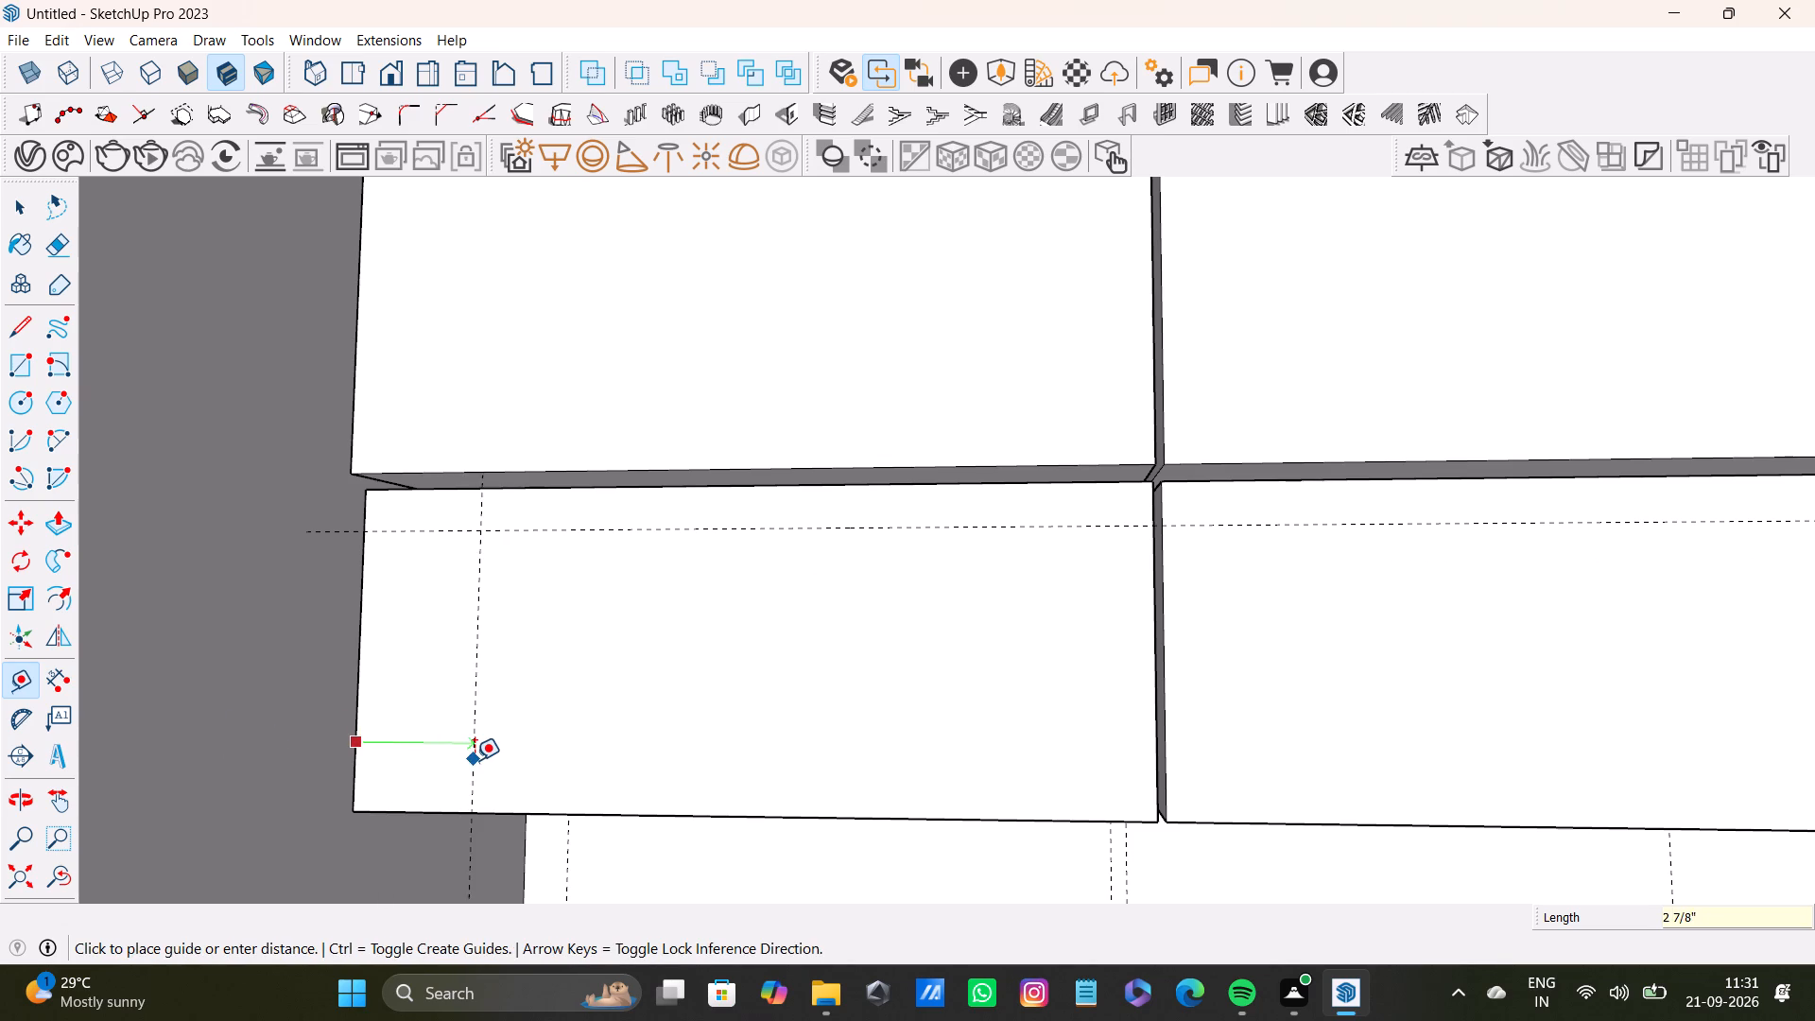
type("1\"")
key("Return")
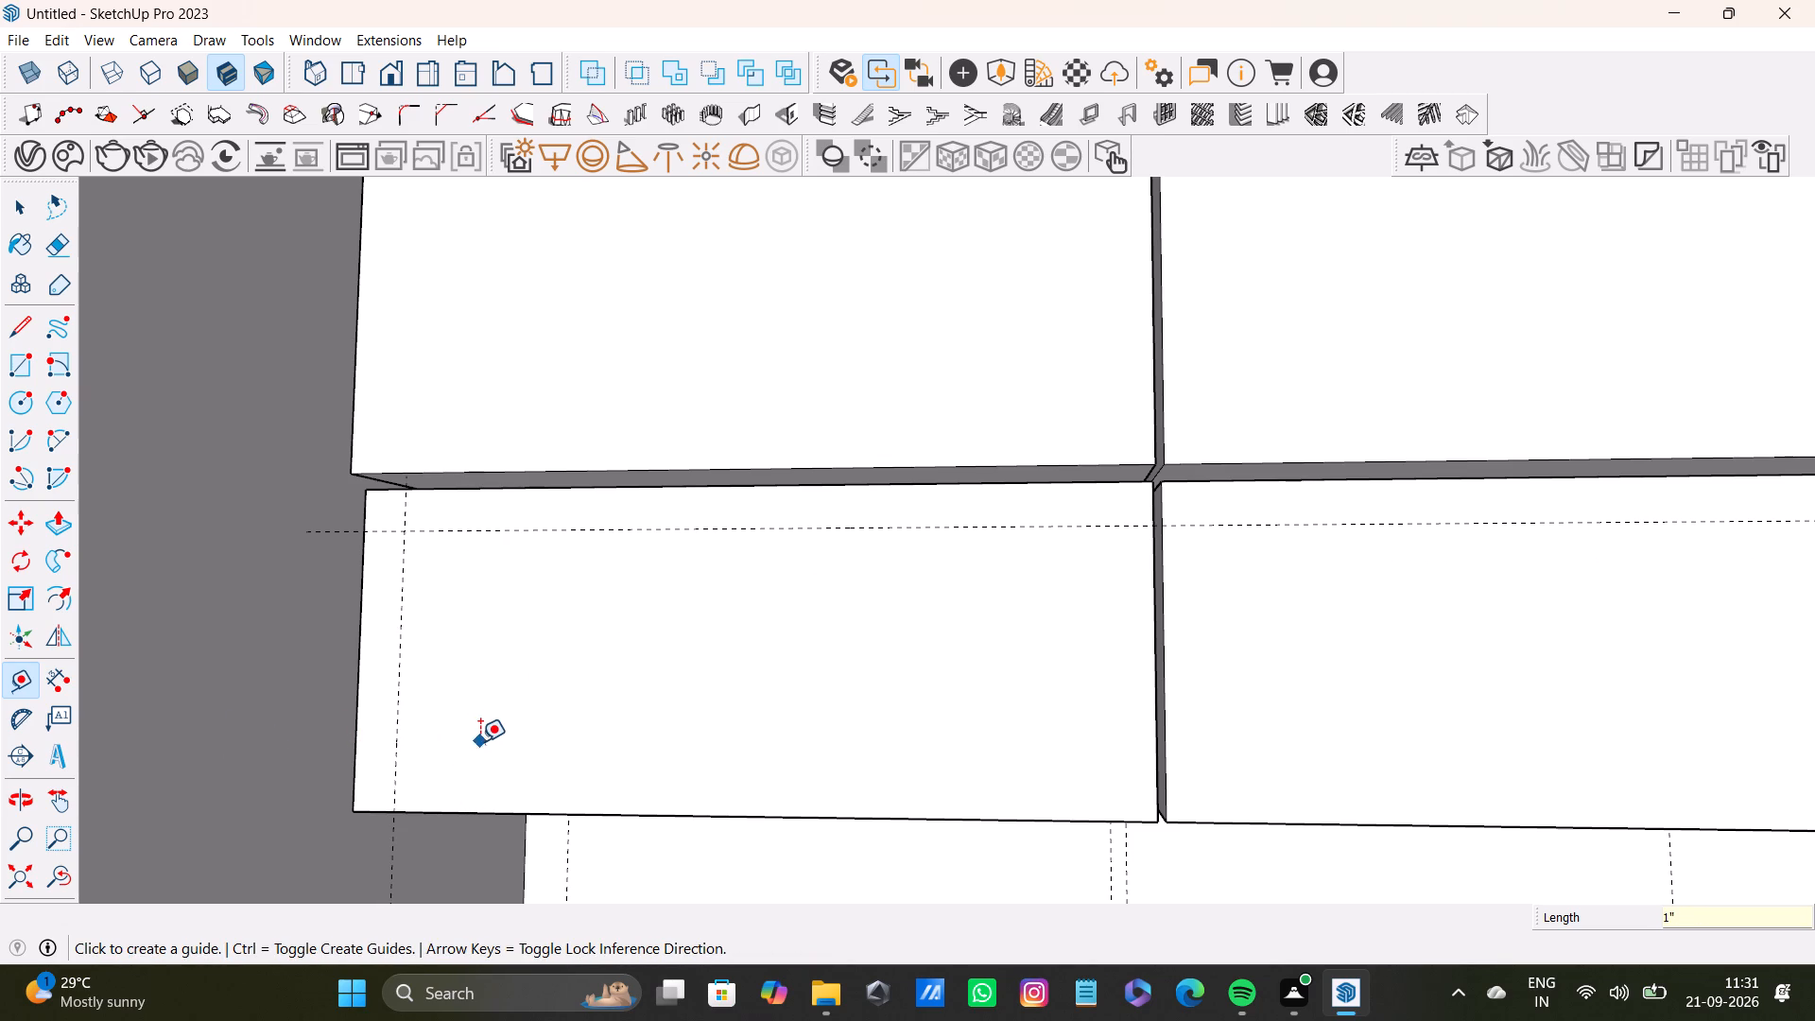
Place guides 1" inside the gap-side edge and the bottom edge of the corner lower box's front face.
scroll(1127, 671, "up", 3)
left_click(1159, 671)
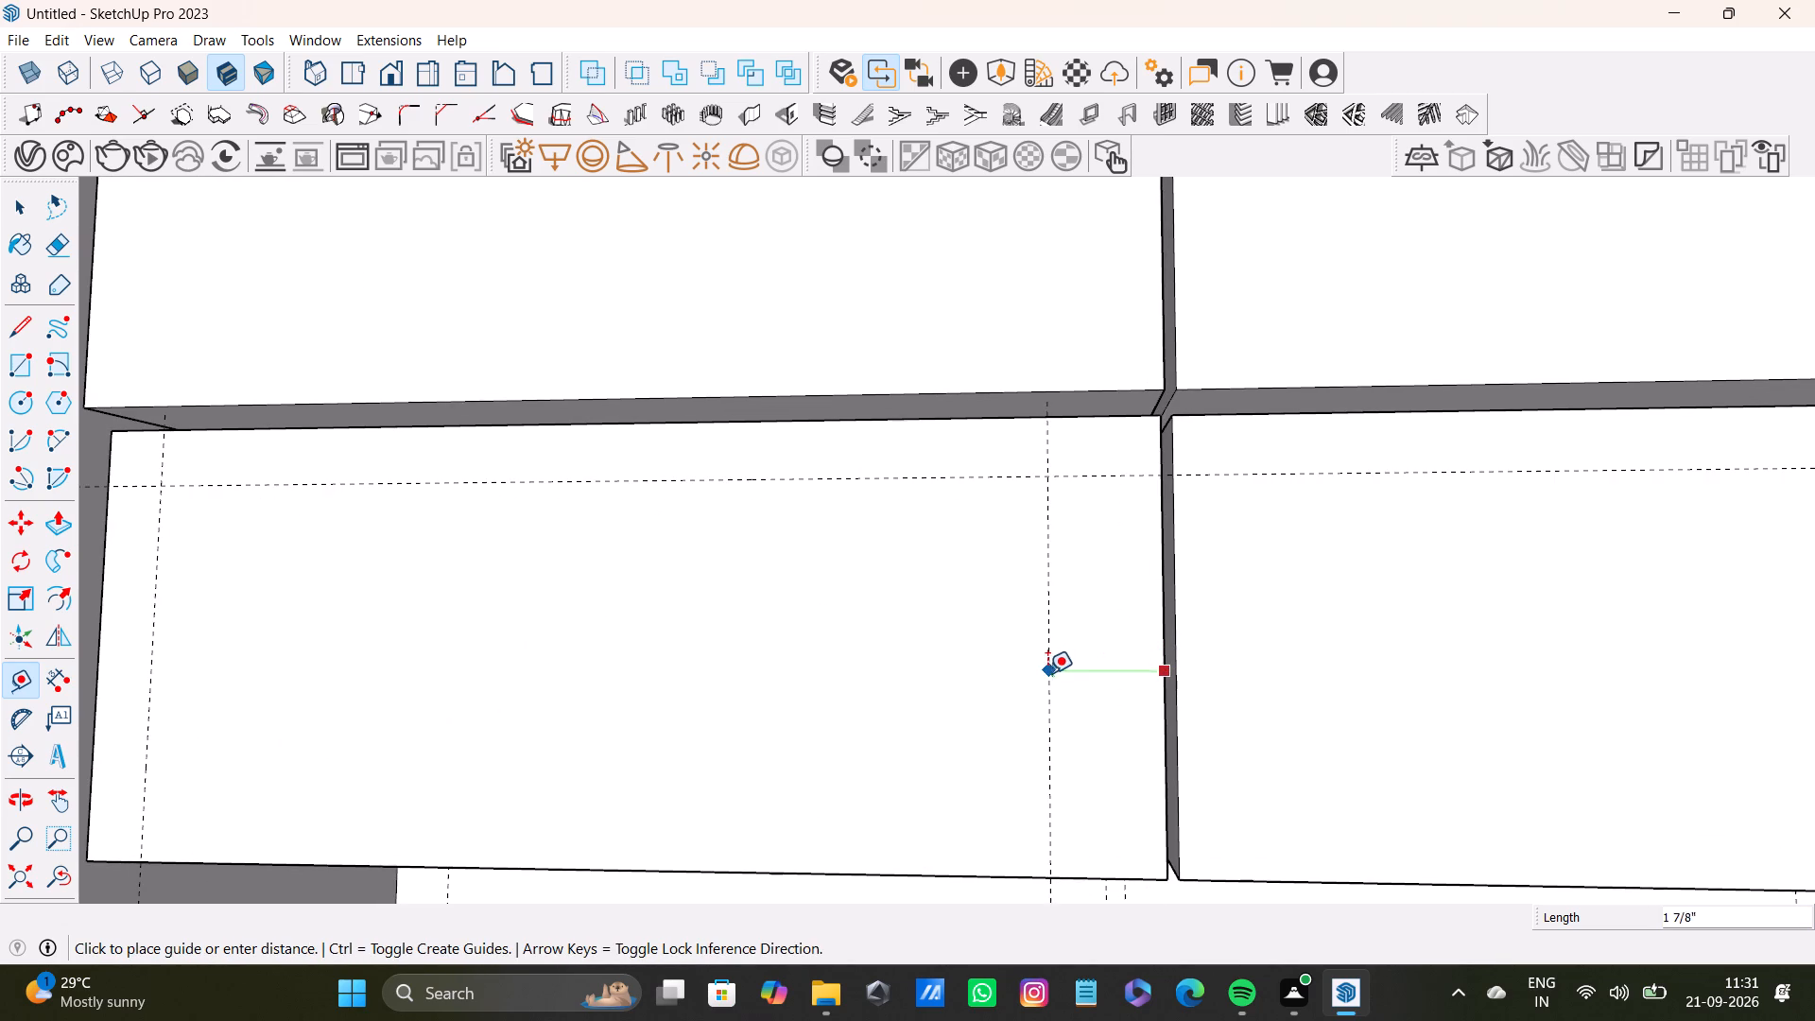
type("1\"")
key("Return")
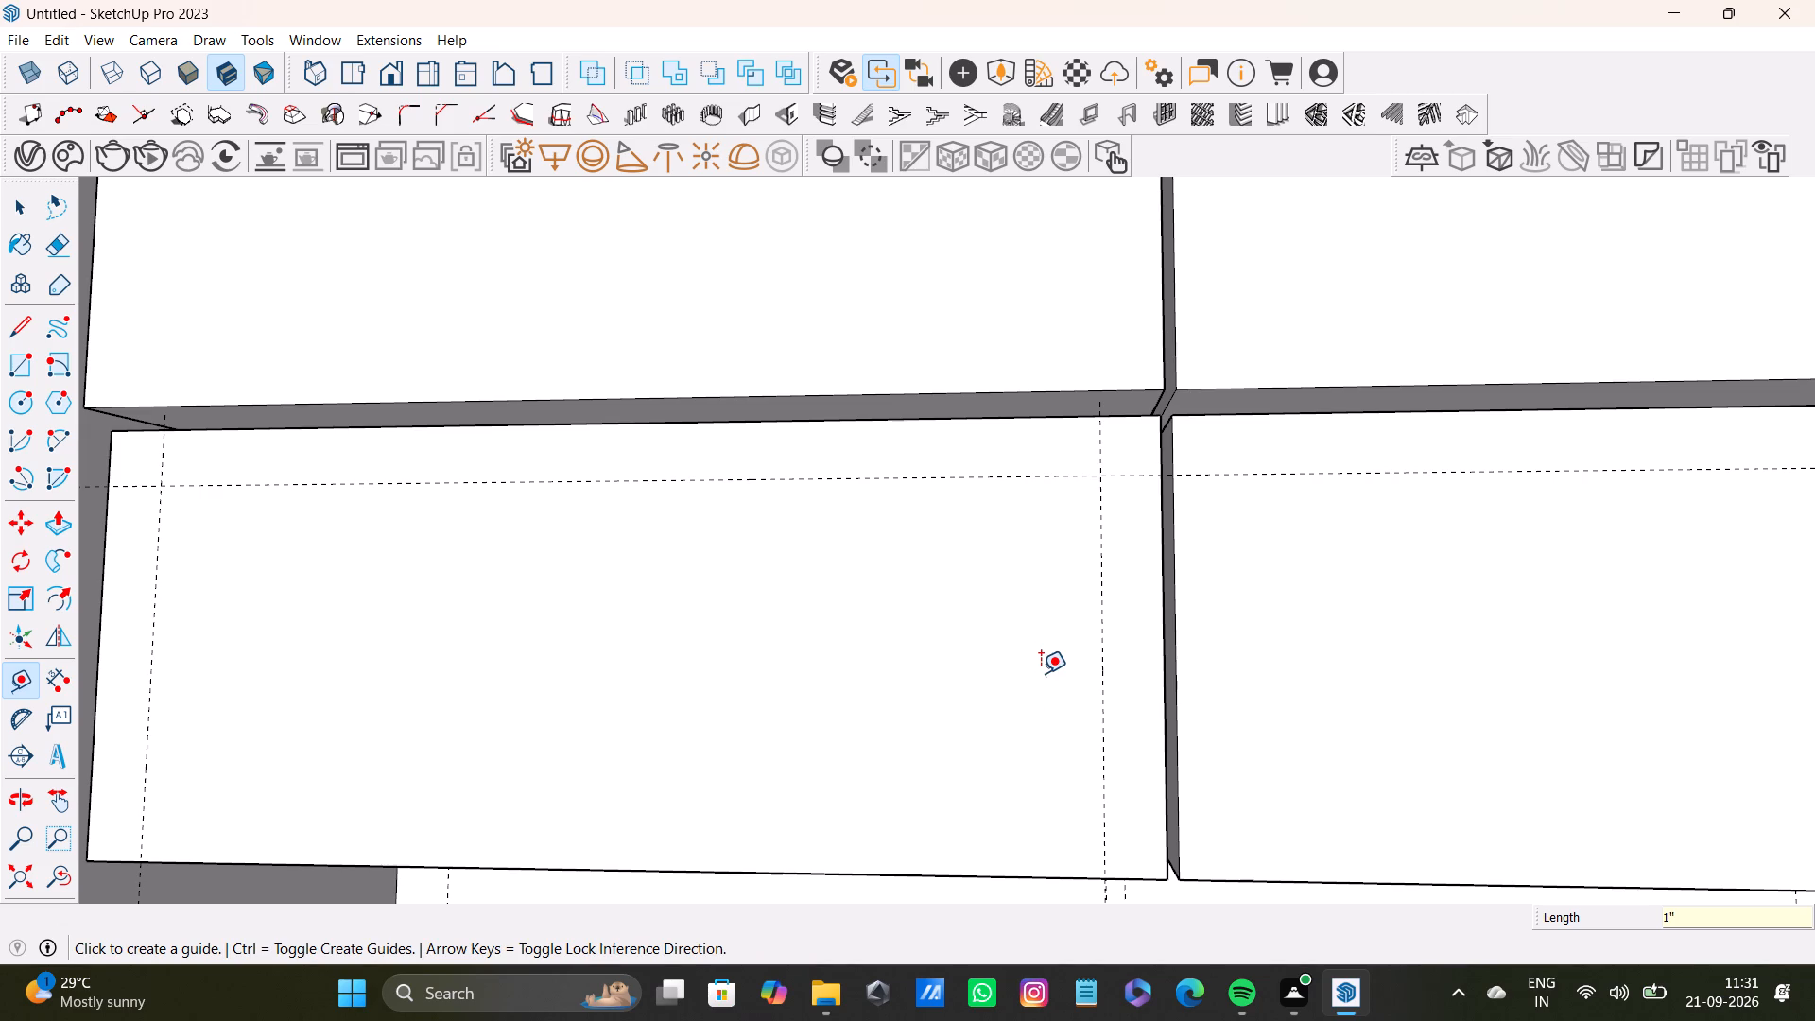
left_click(1064, 878)
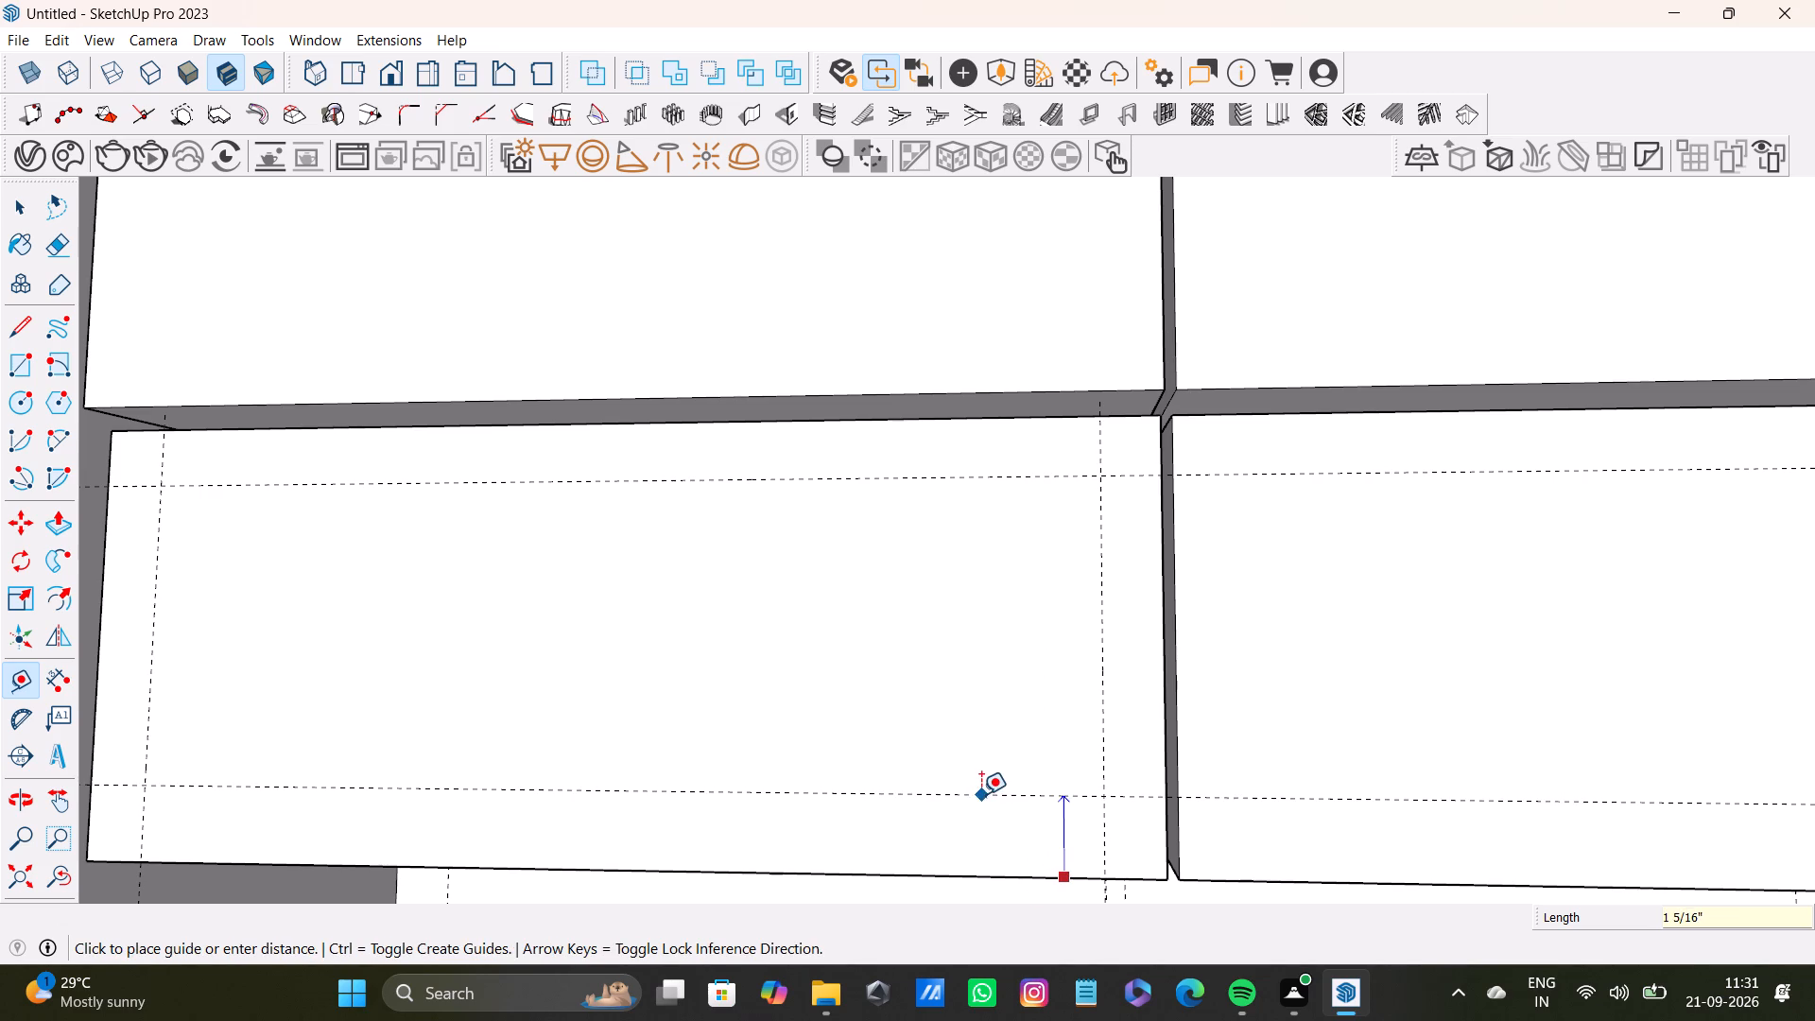
type("1\"")
key("Return")
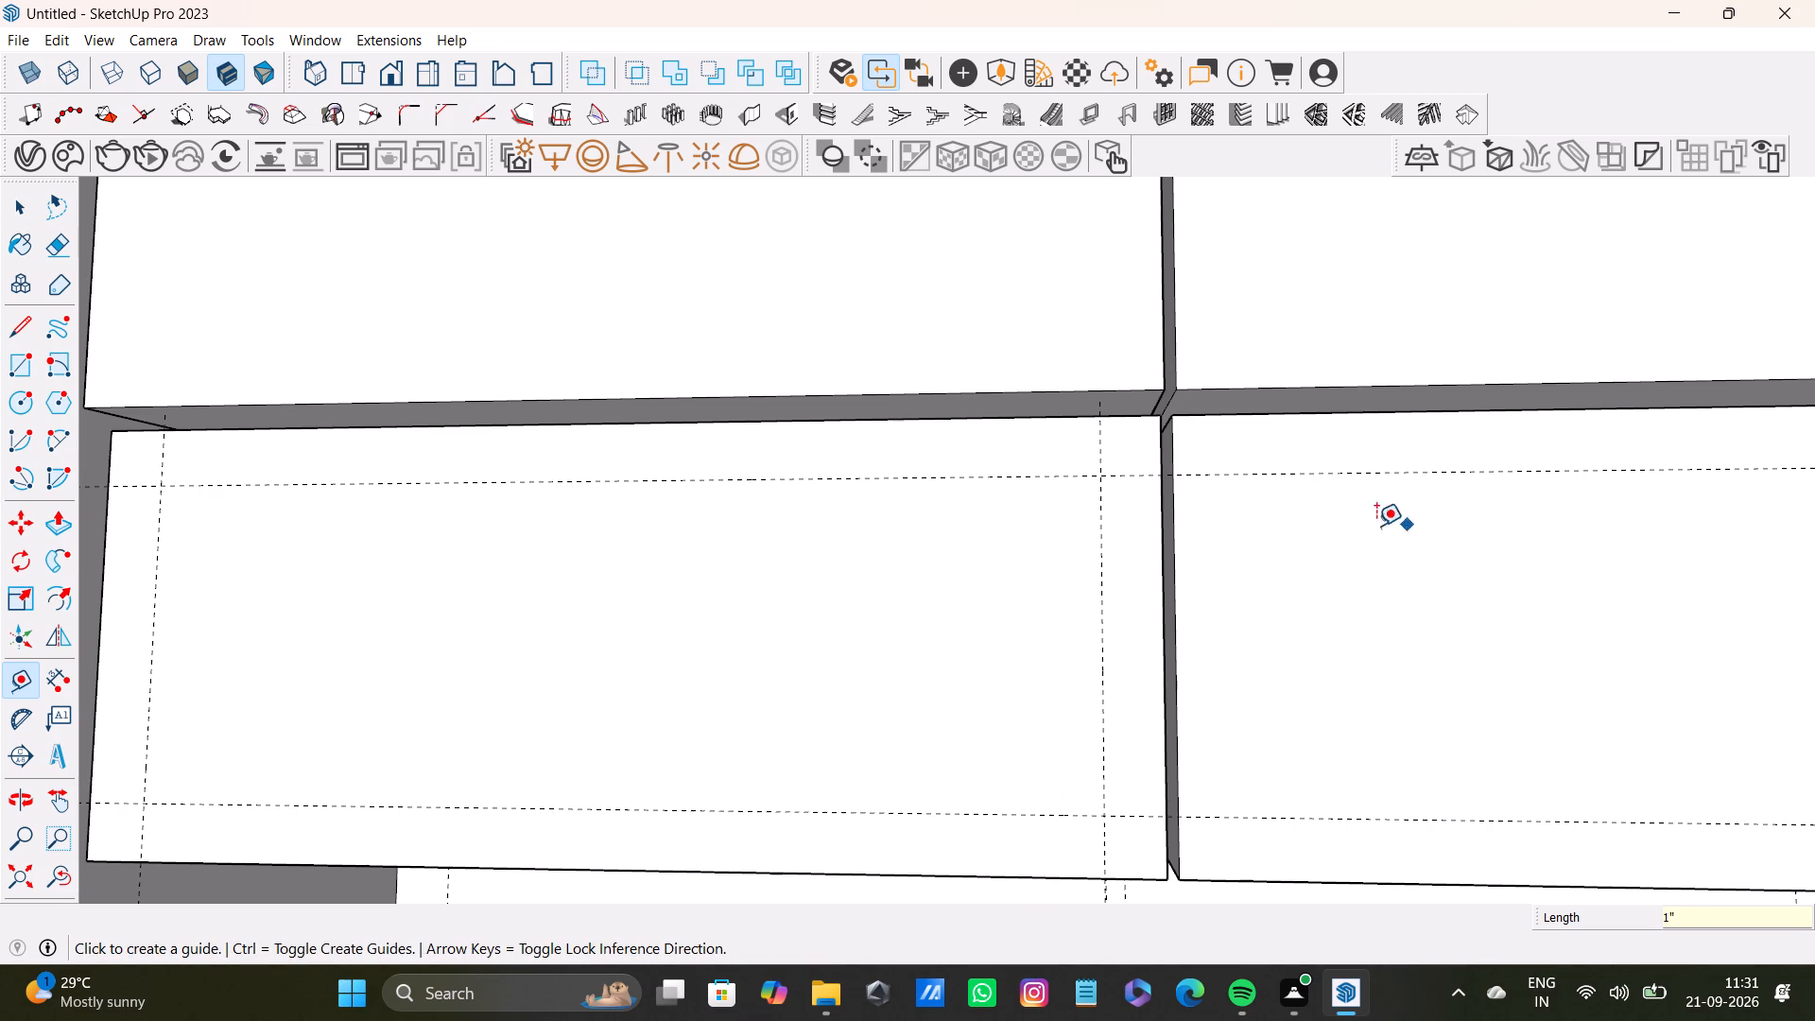
Place vertical guides 1" inside both side edges of the window-side lower box's front face.
left_click(1178, 558)
key("1")
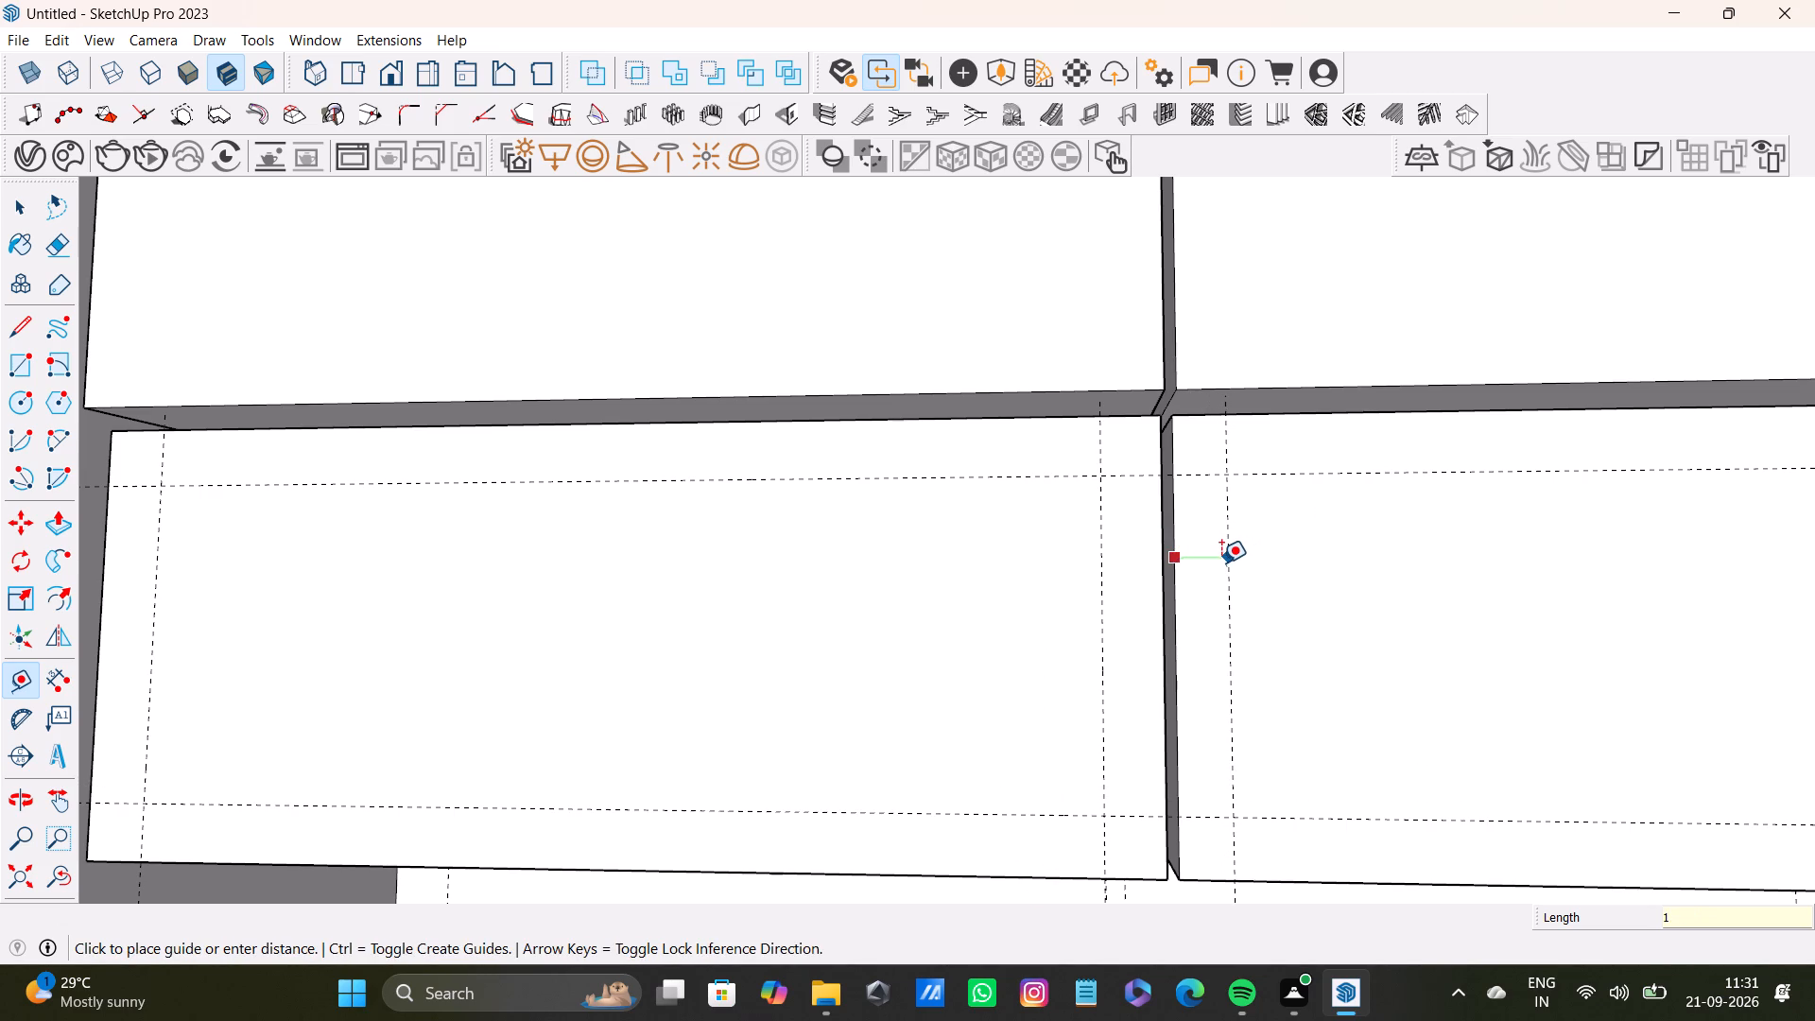
key("shift+quotedbl")
key("Return")
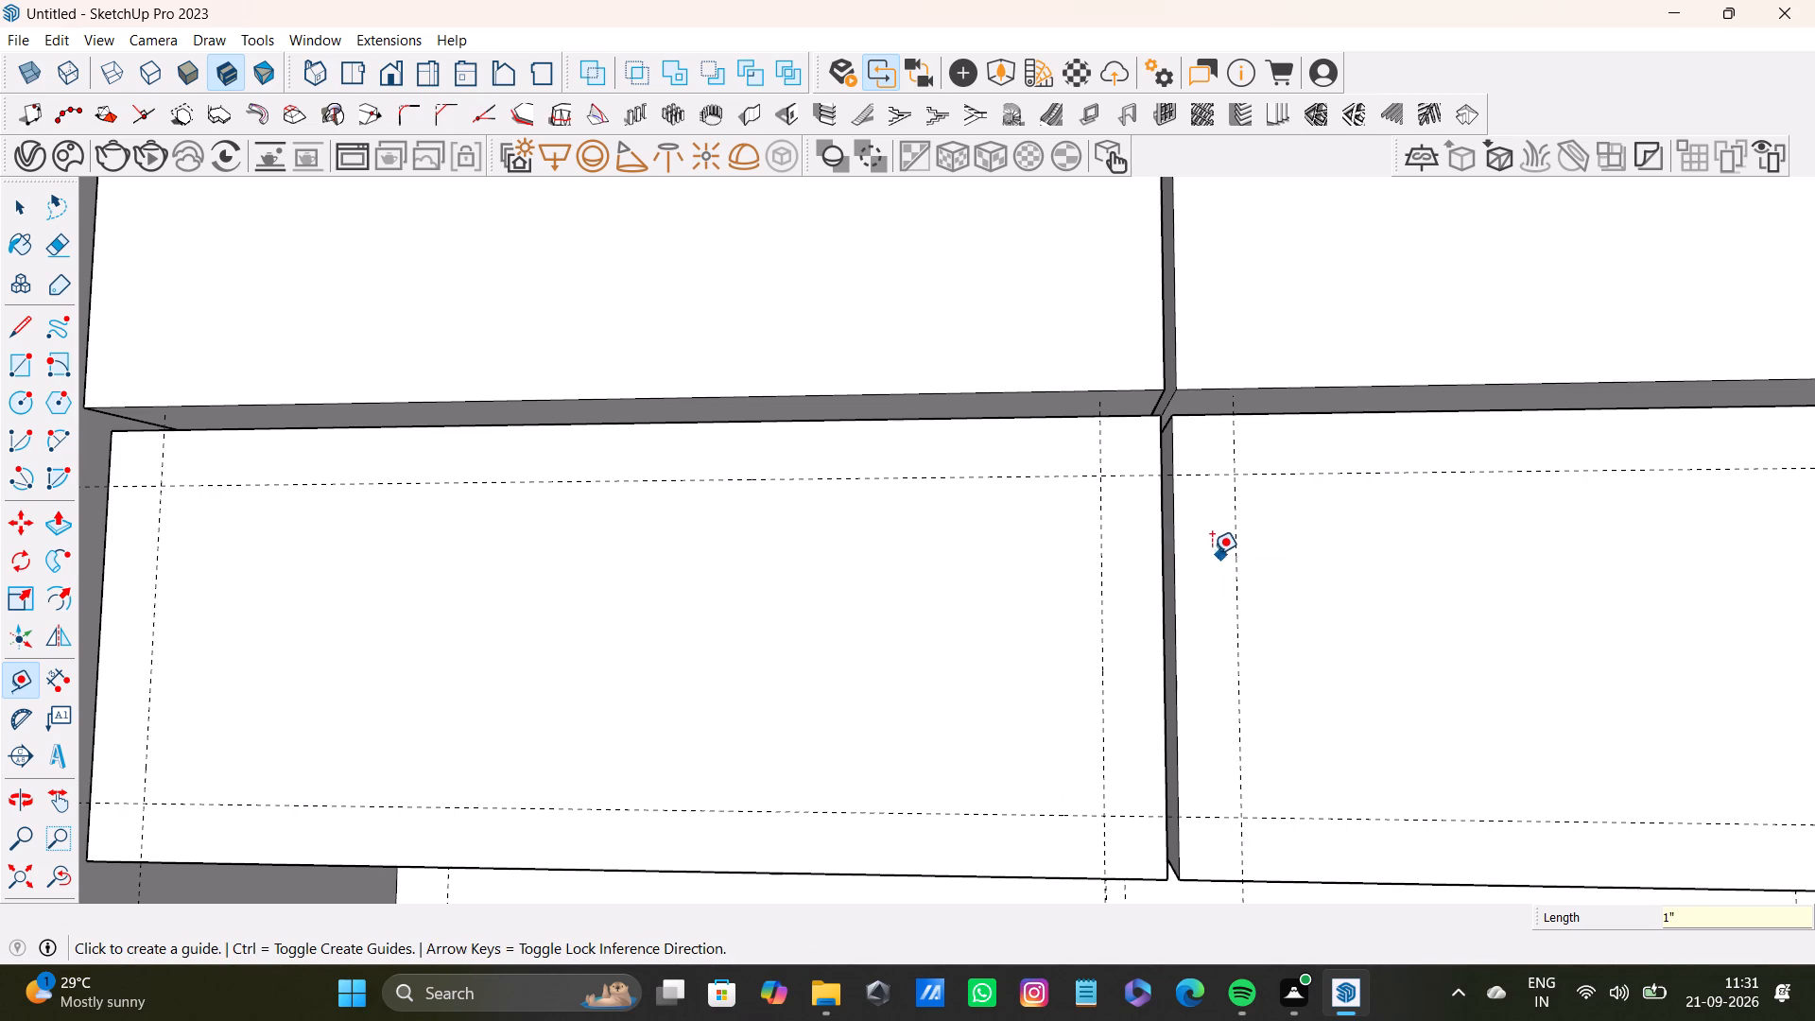
scroll(1317, 559, "down", 4)
middle_click_drag(1511, 560, 837, 474, "shift")
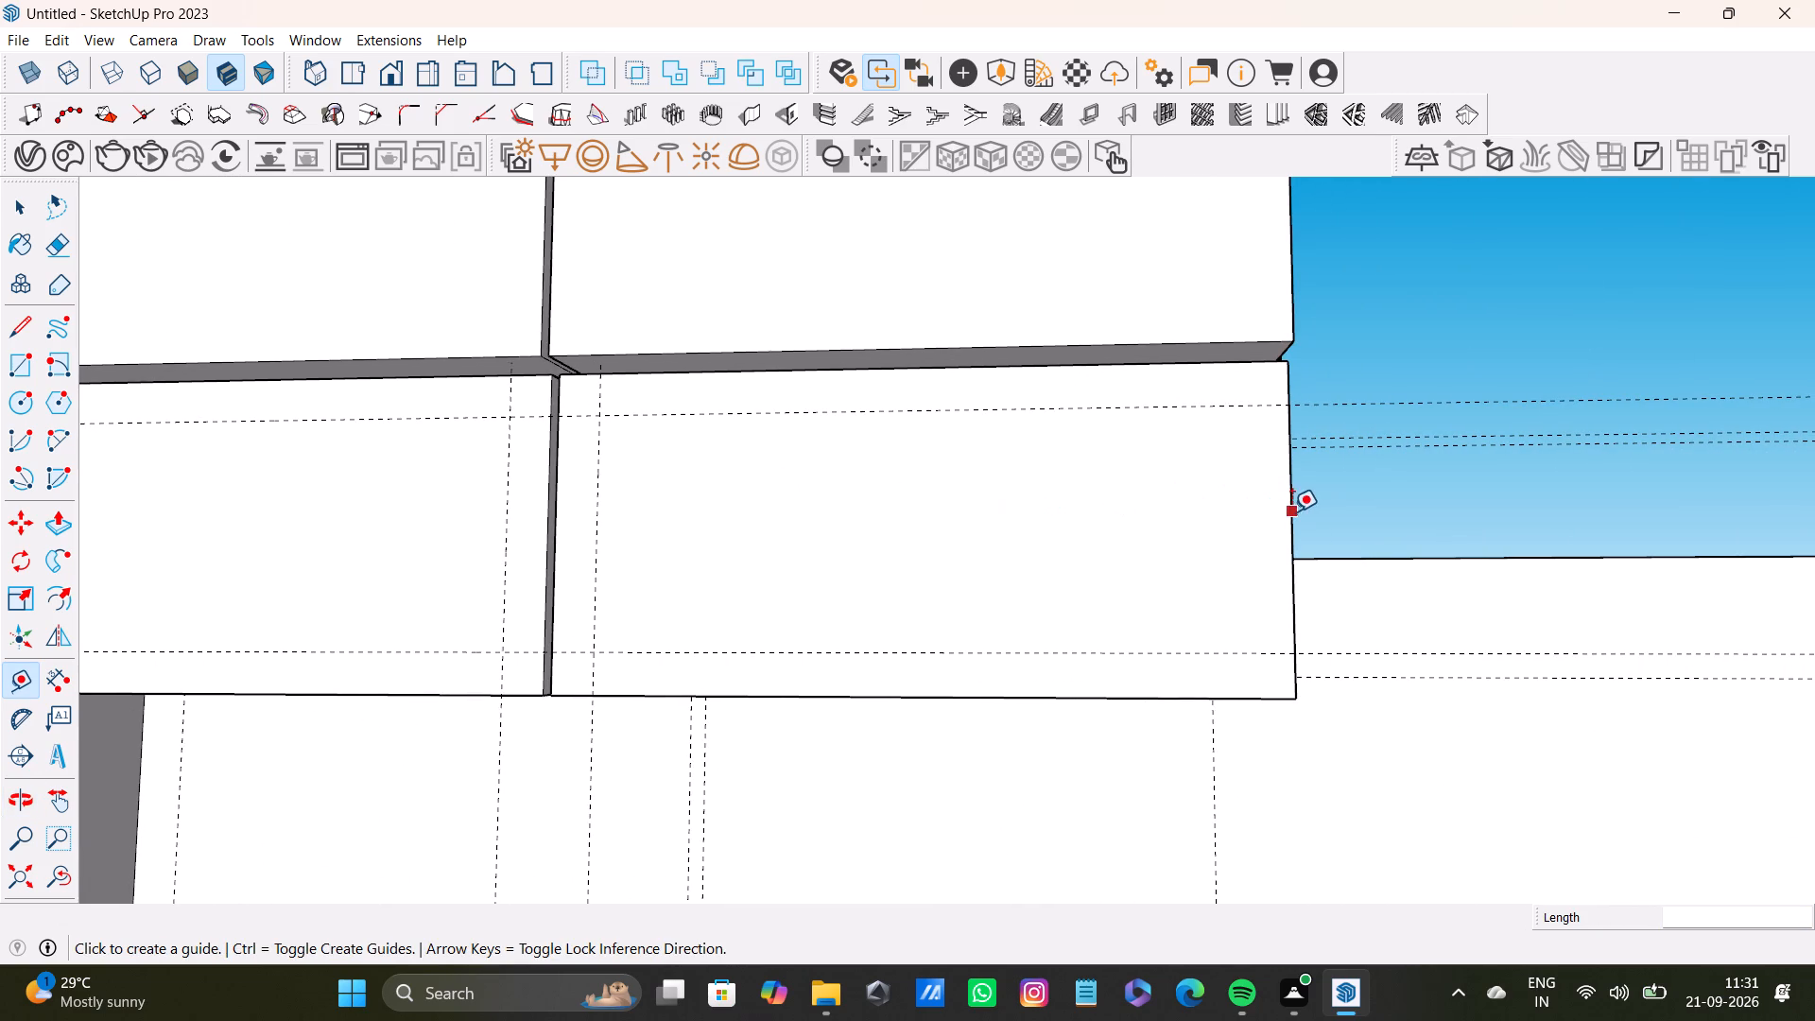
left_click_drag(1292, 511, 1276, 515)
type("1\"")
key("Return")
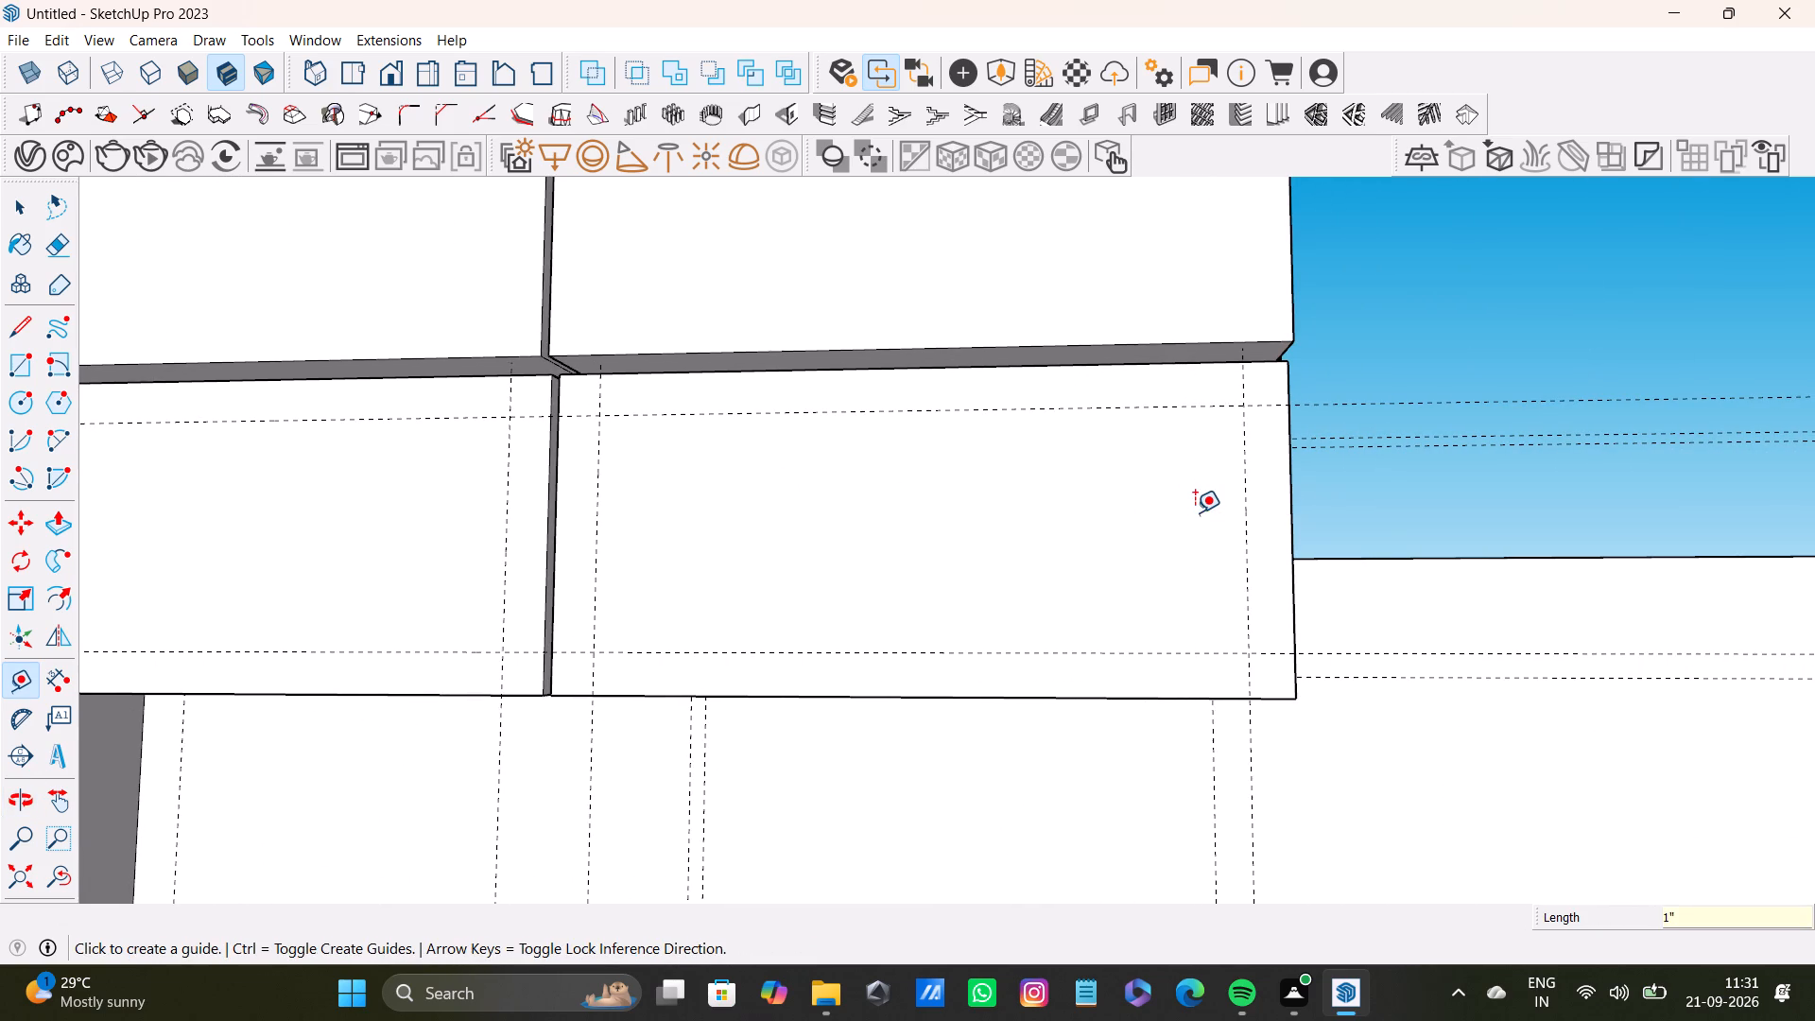
Draw an inset rectangle between the guide intersections on the front face of each of the two lower boxes.
scroll(1189, 501, "down", 3)
middle_click_drag(1085, 503, 1240, 529, "shift")
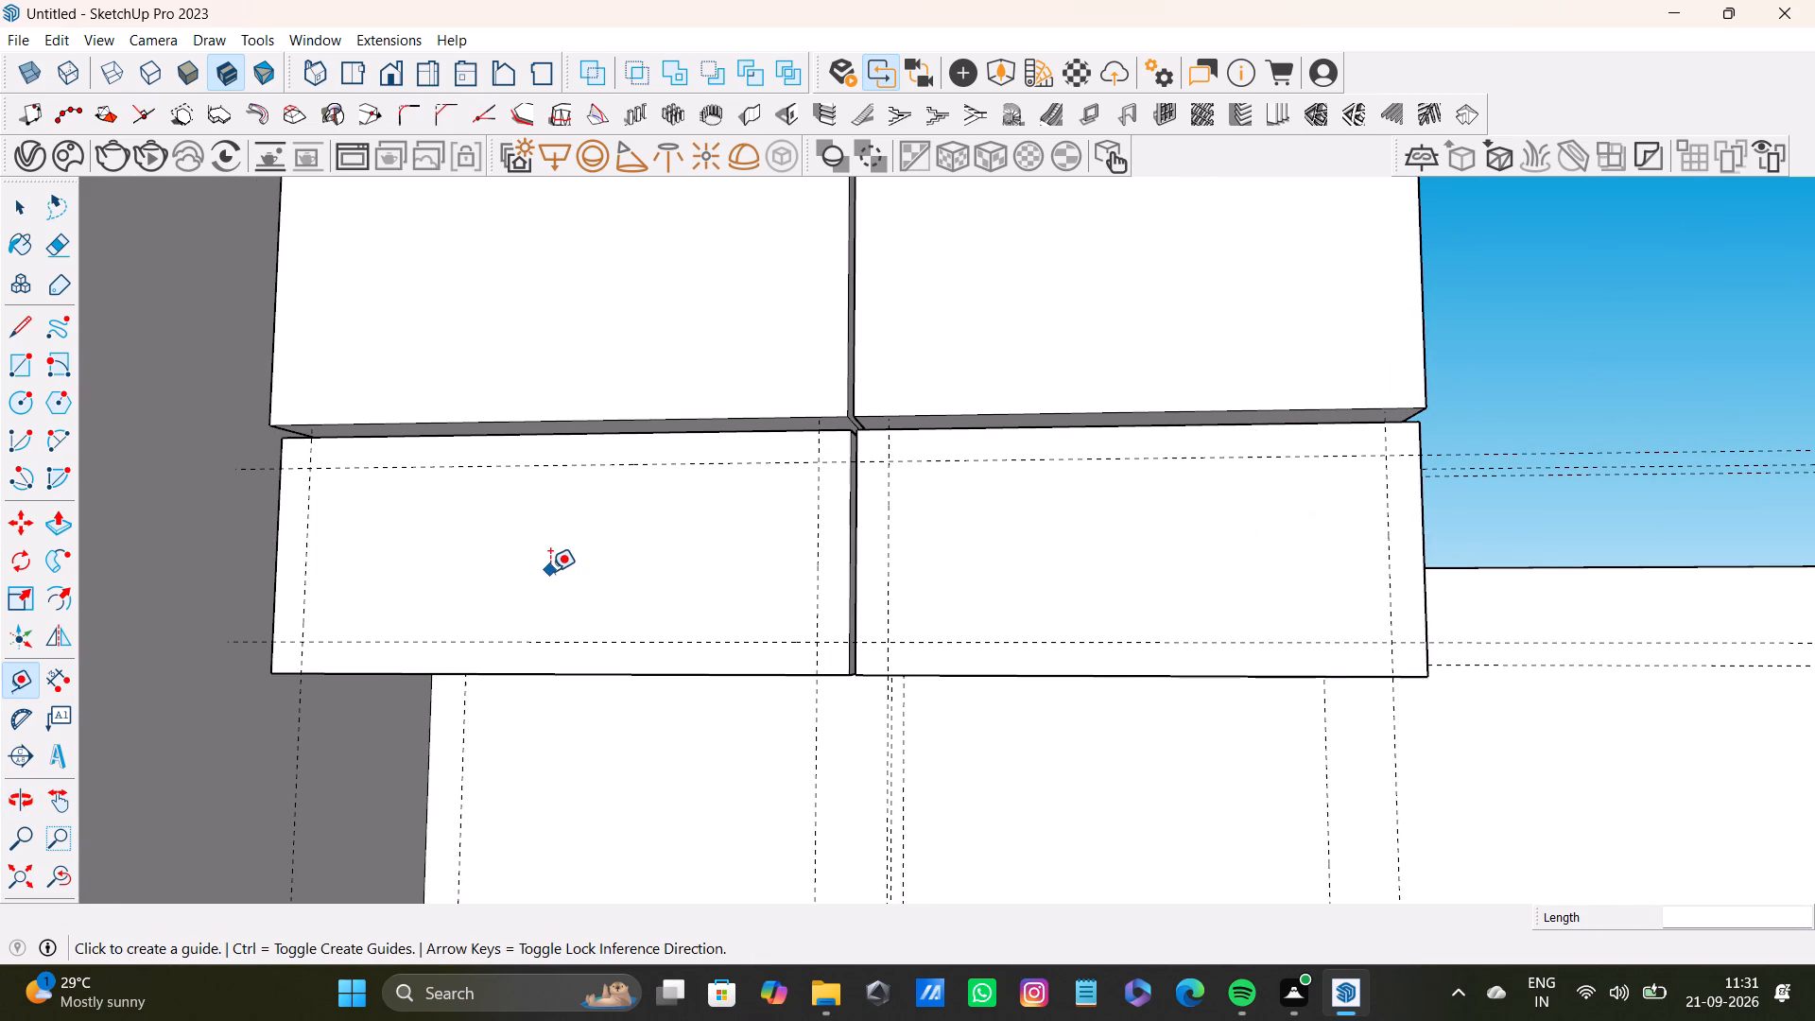
key("r")
scroll(360, 490, "up", 3)
left_click(292, 462)
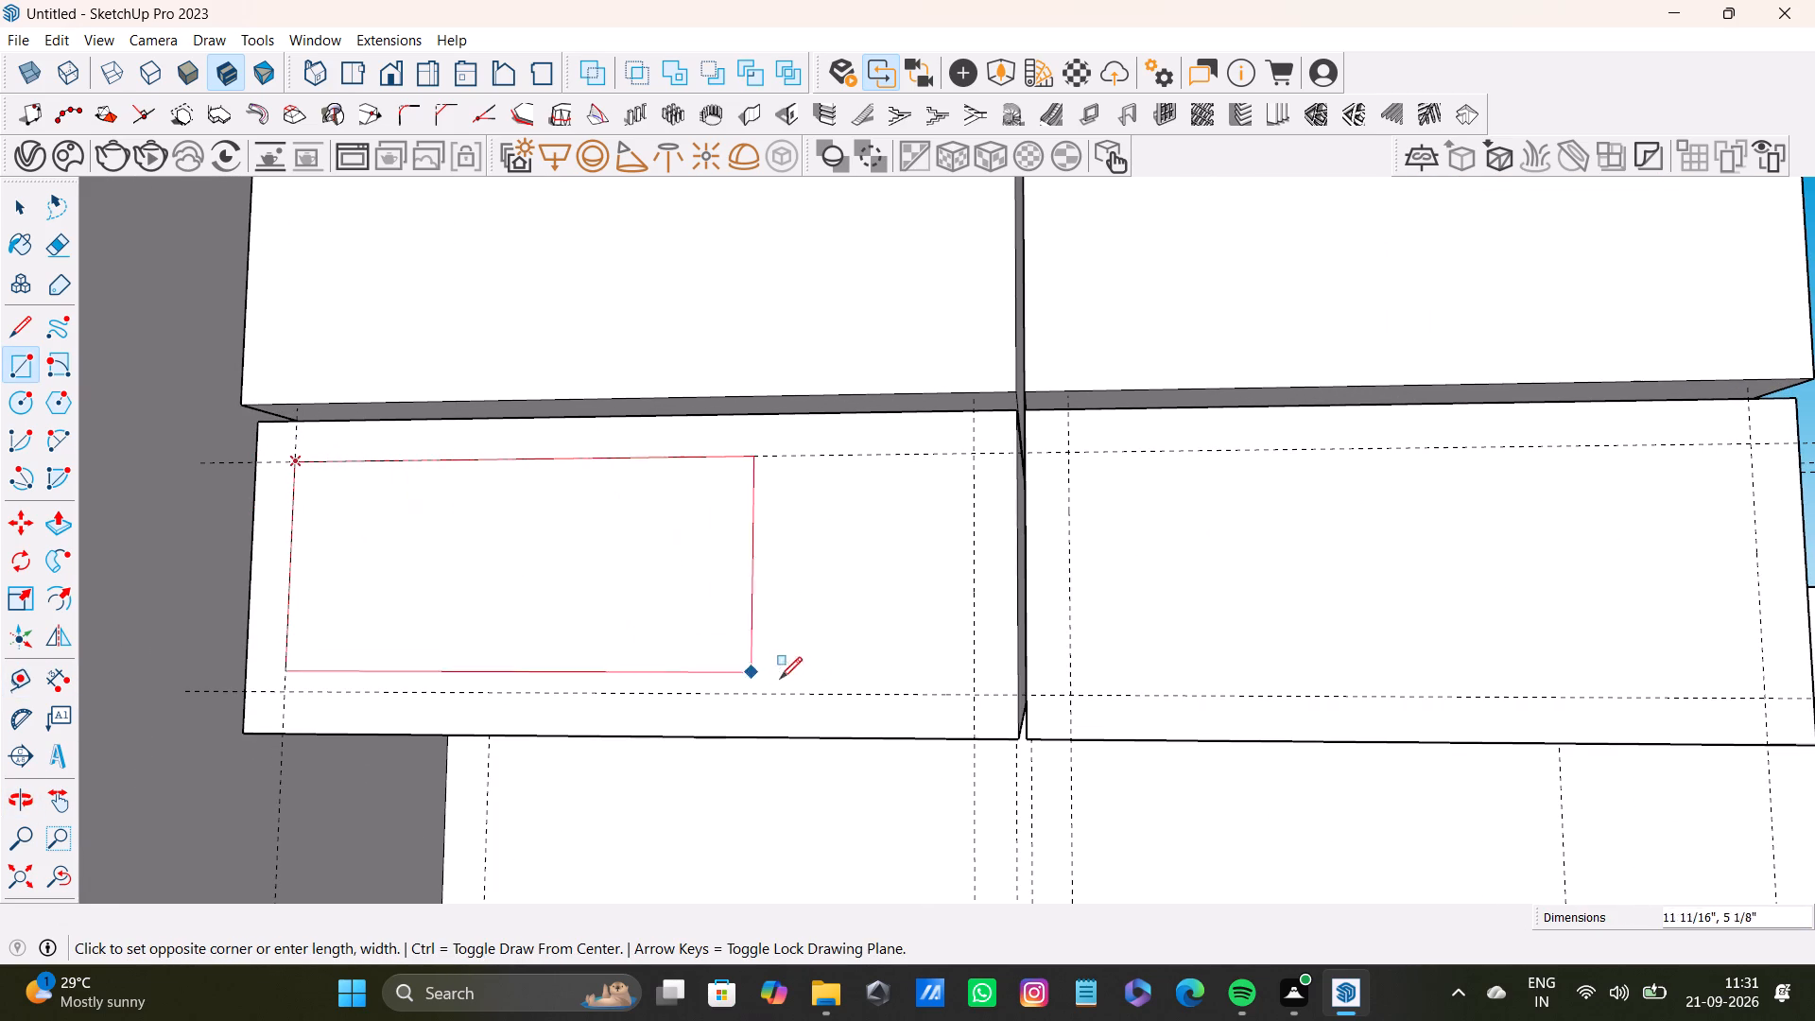
left_click(974, 692)
left_click(1069, 455)
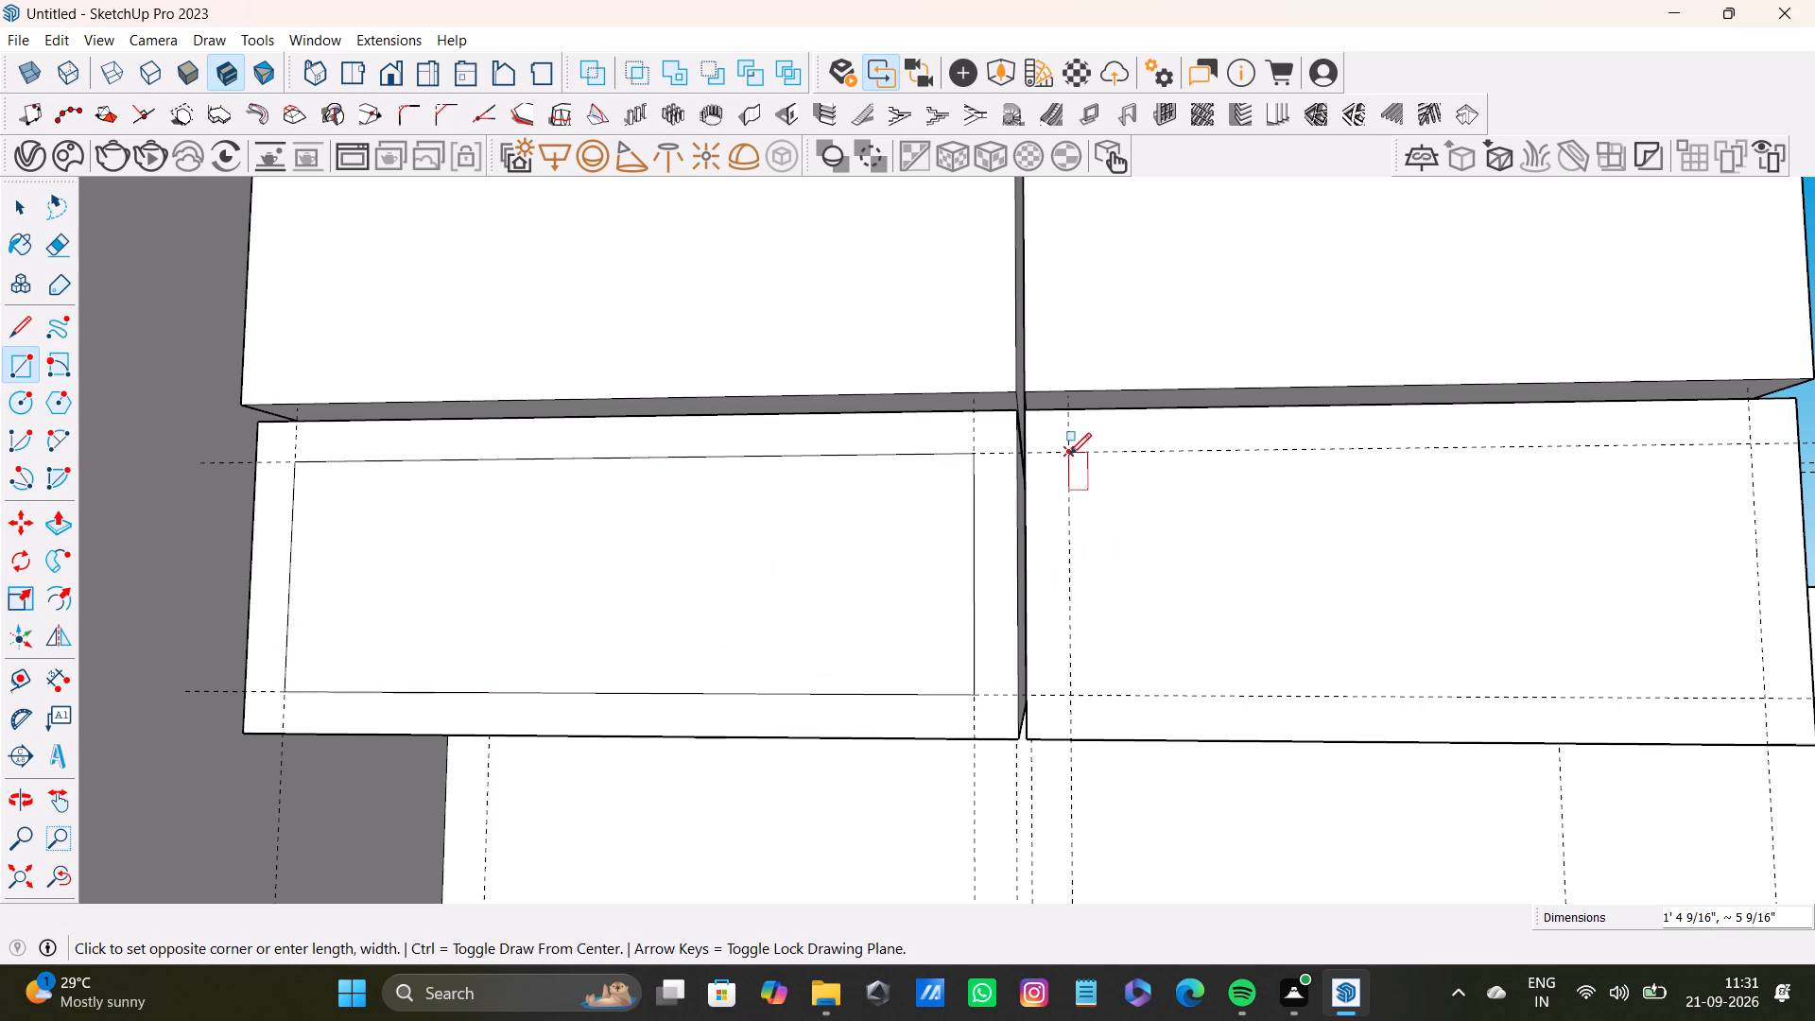
scroll(1190, 622, "down", 3)
left_click(1564, 697)
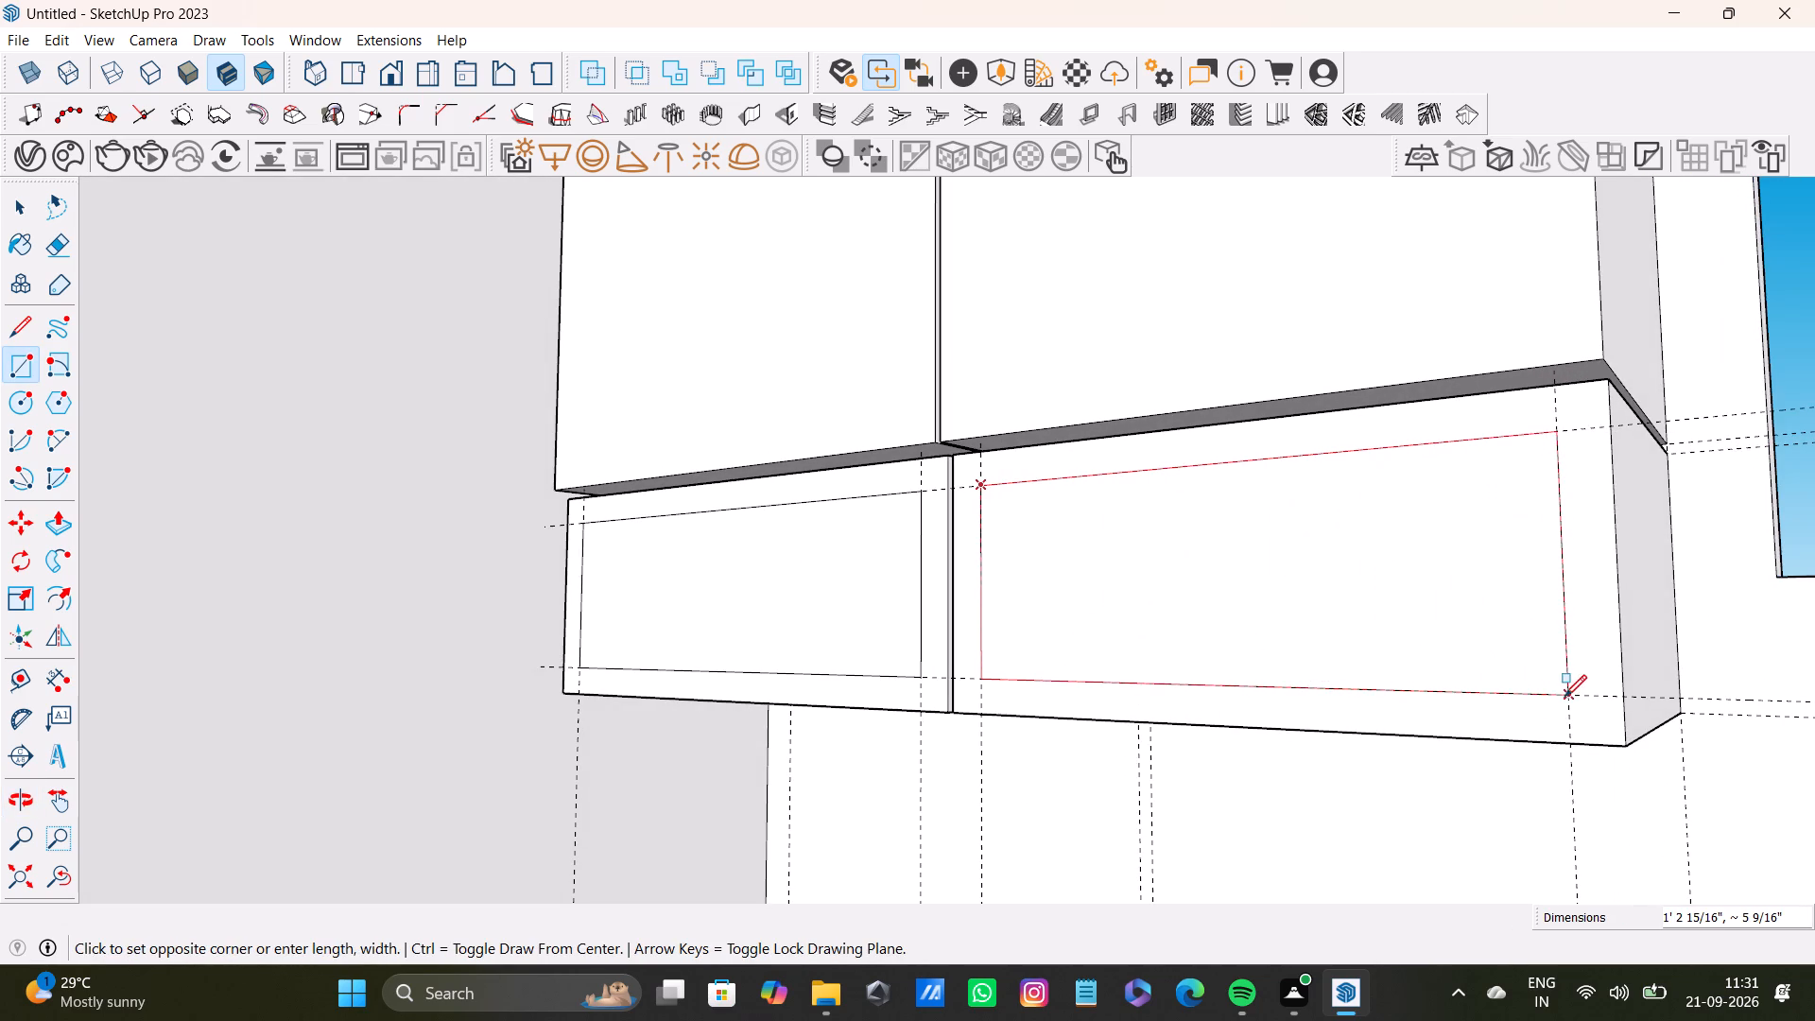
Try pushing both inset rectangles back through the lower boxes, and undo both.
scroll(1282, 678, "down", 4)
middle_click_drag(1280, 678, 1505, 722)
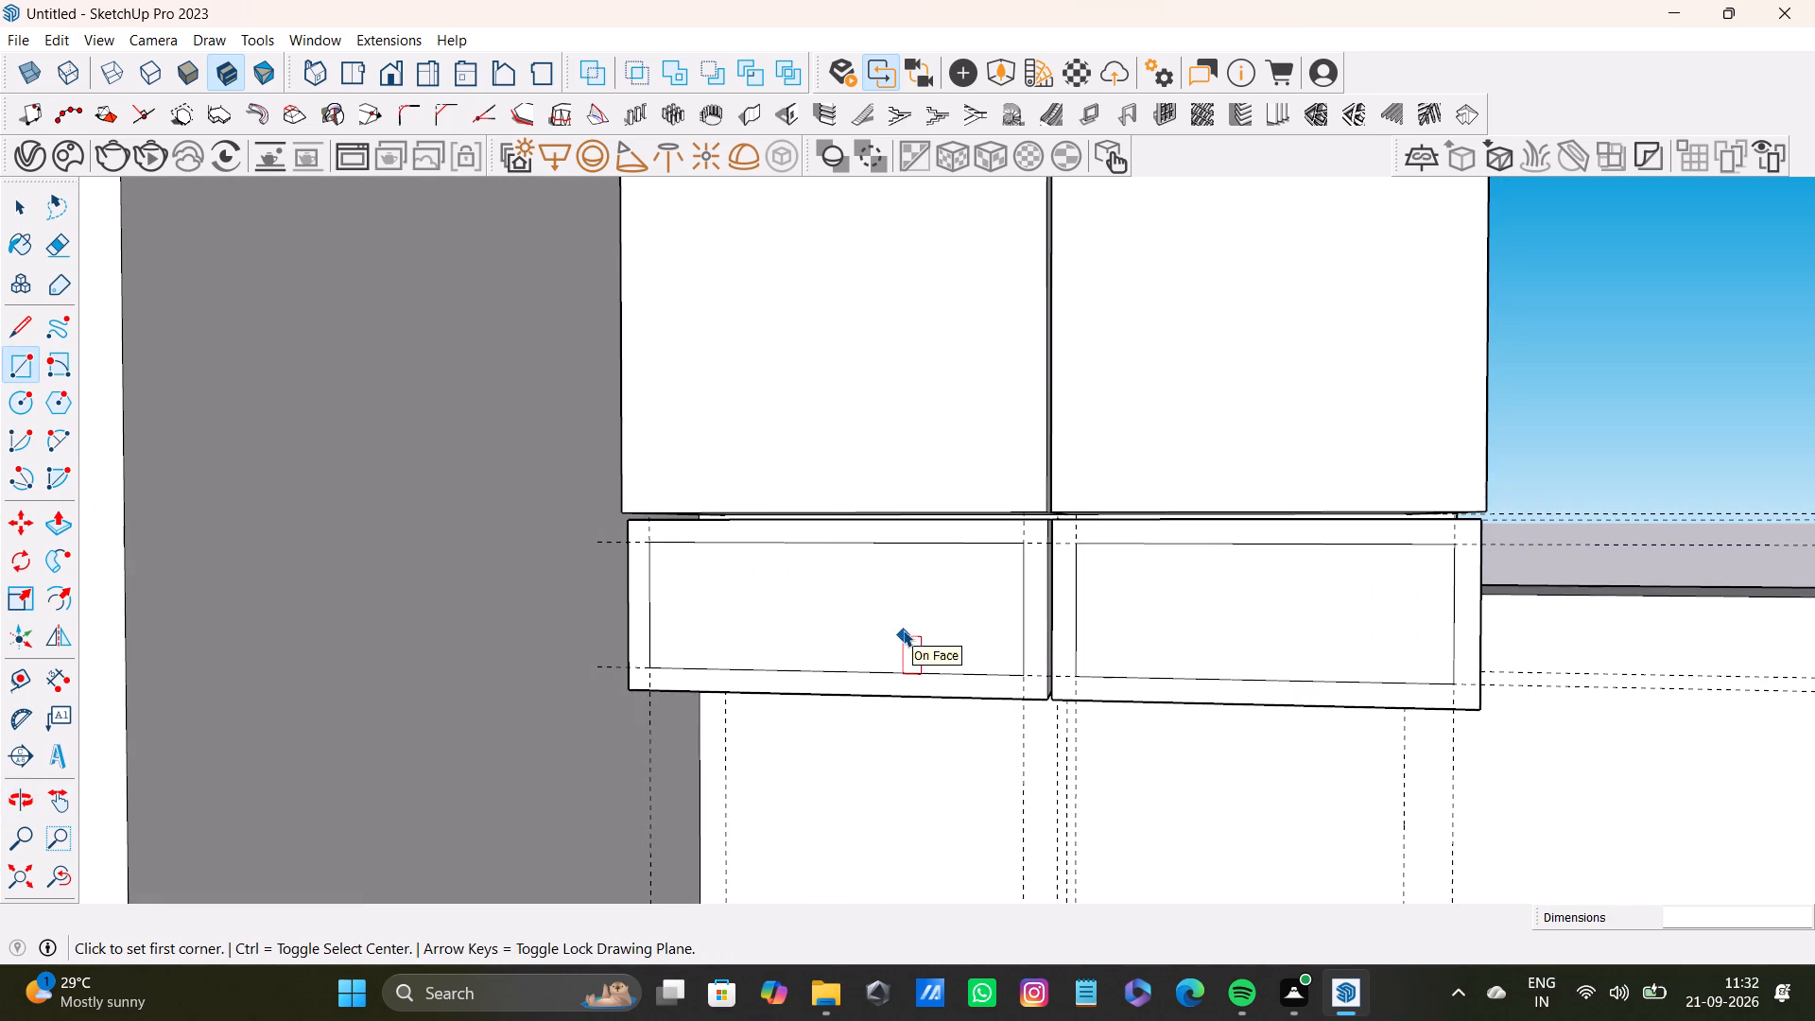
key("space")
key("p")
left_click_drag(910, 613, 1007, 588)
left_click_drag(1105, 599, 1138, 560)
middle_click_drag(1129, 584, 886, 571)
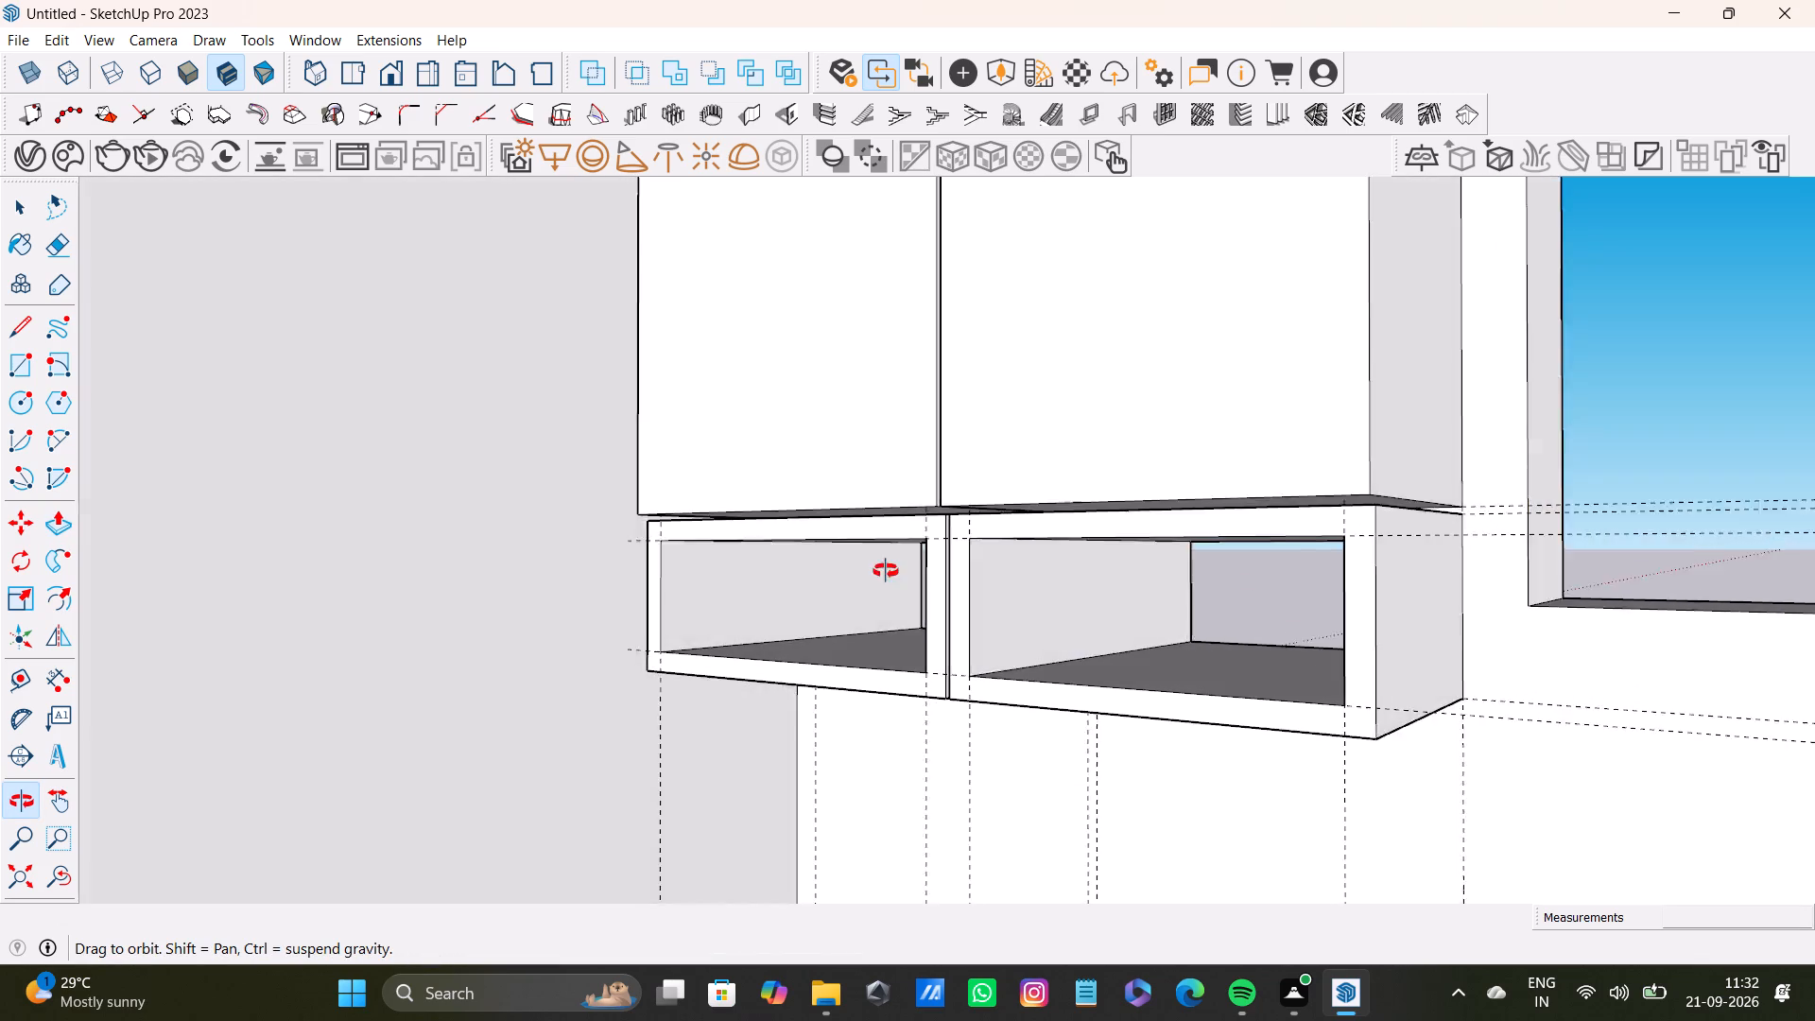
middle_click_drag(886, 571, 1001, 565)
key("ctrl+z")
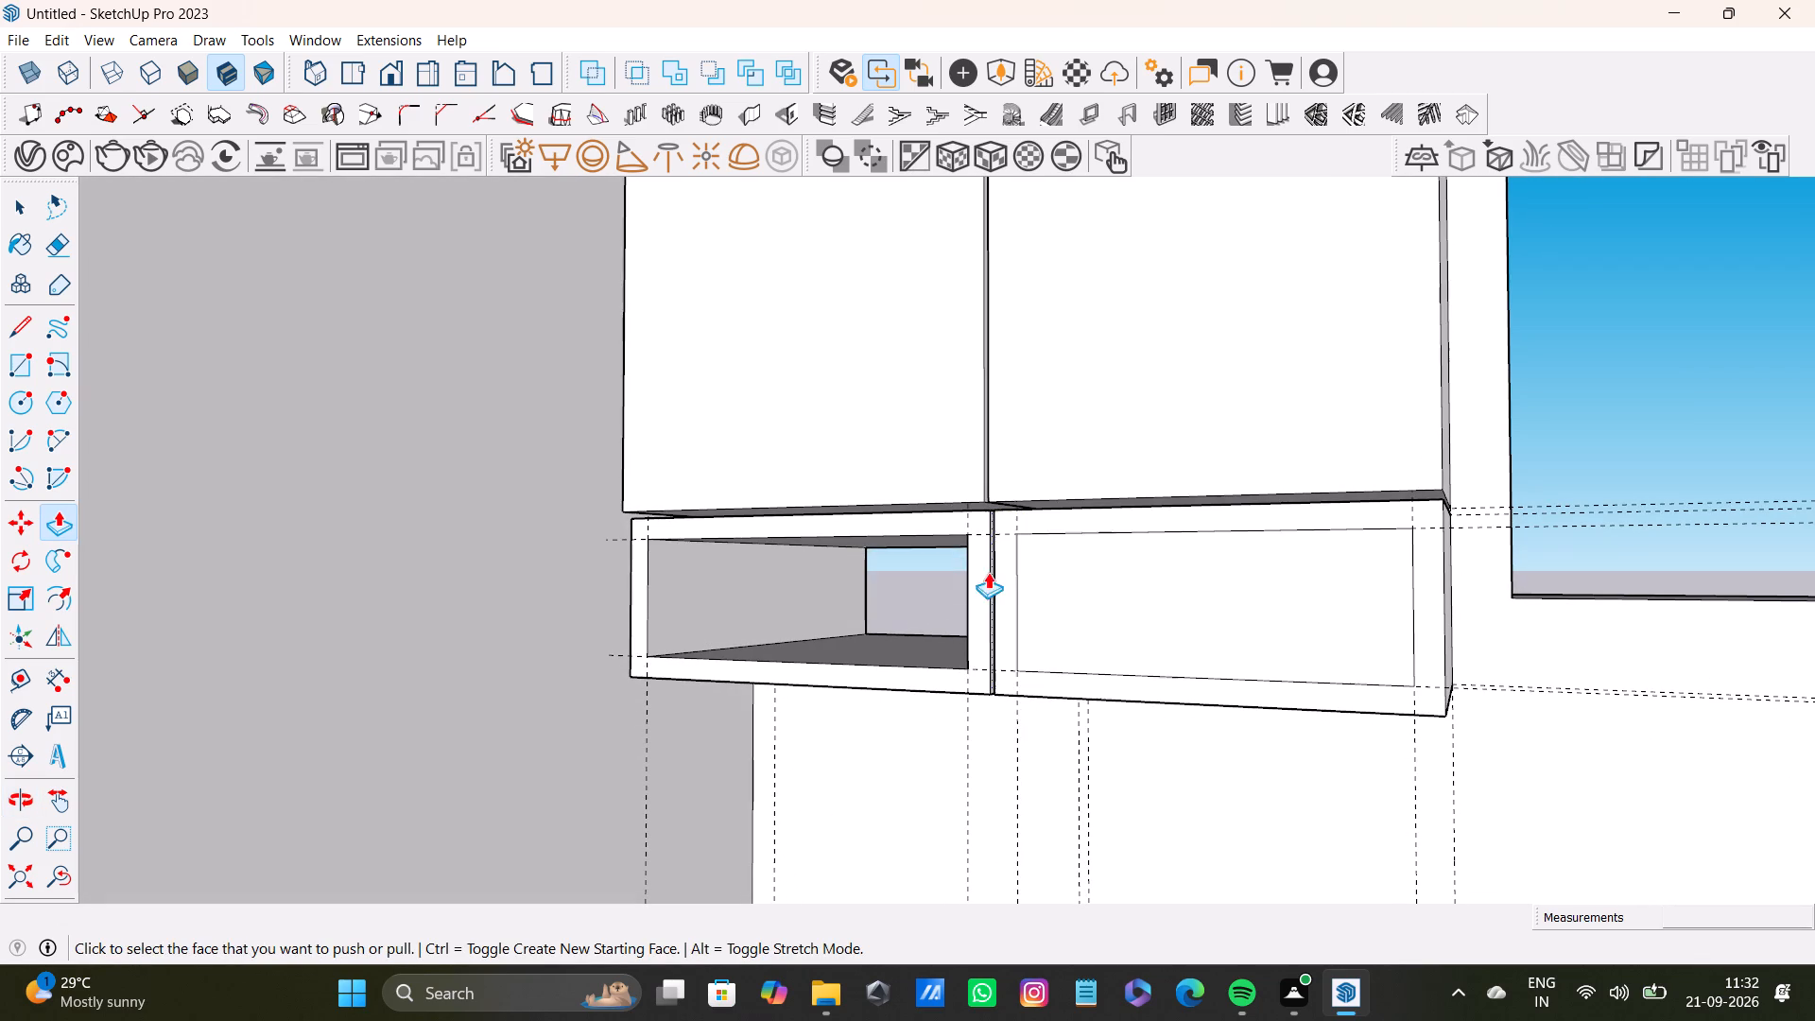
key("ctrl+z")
Push the corner lower box's inset rectangle inward to form an open niche with a closed back.
left_click_drag(914, 593, 968, 554)
middle_click_drag(915, 608, 977, 606)
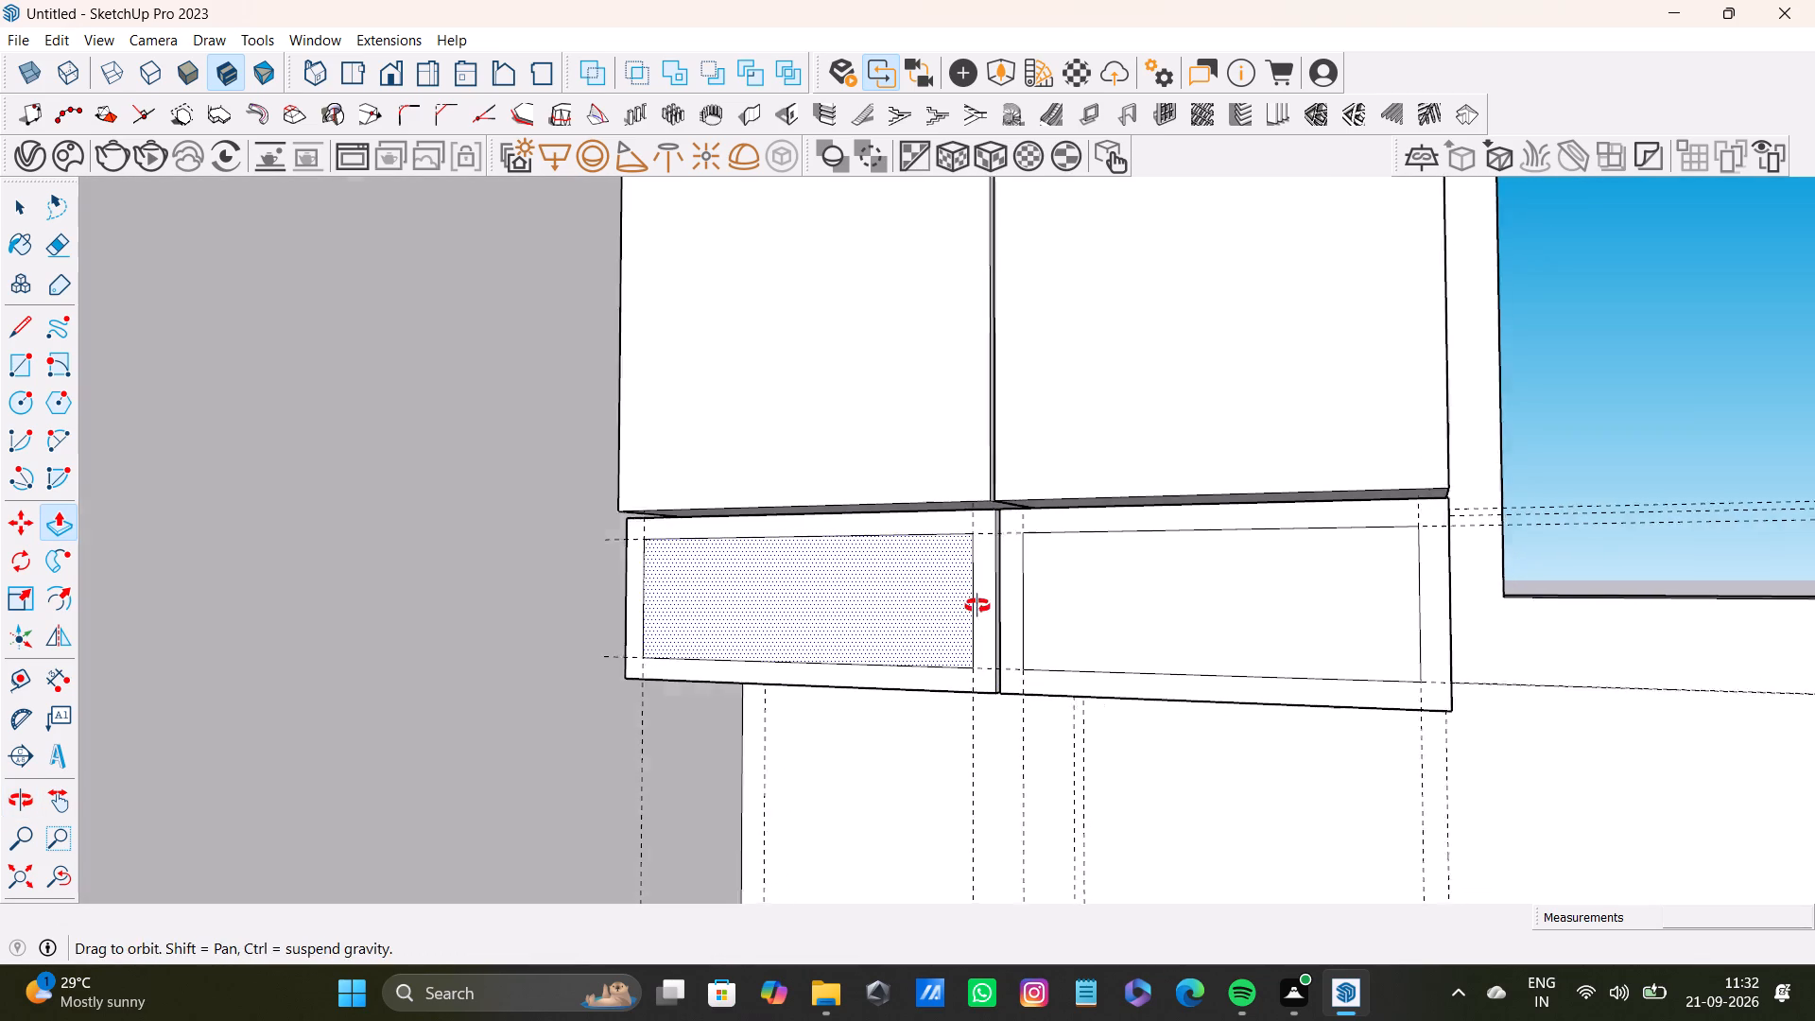
middle_click_drag(977, 606, 989, 607)
scroll(870, 601, "up", 3)
left_click_drag(858, 602, 971, 562)
left_click_drag(866, 590, 826, 620)
Push the window-side lower box's inset rectangle inward about 8 15/16", matching the corner niche's depth.
scroll(826, 623, "down", 4)
middle_click_drag(924, 653, 1029, 675)
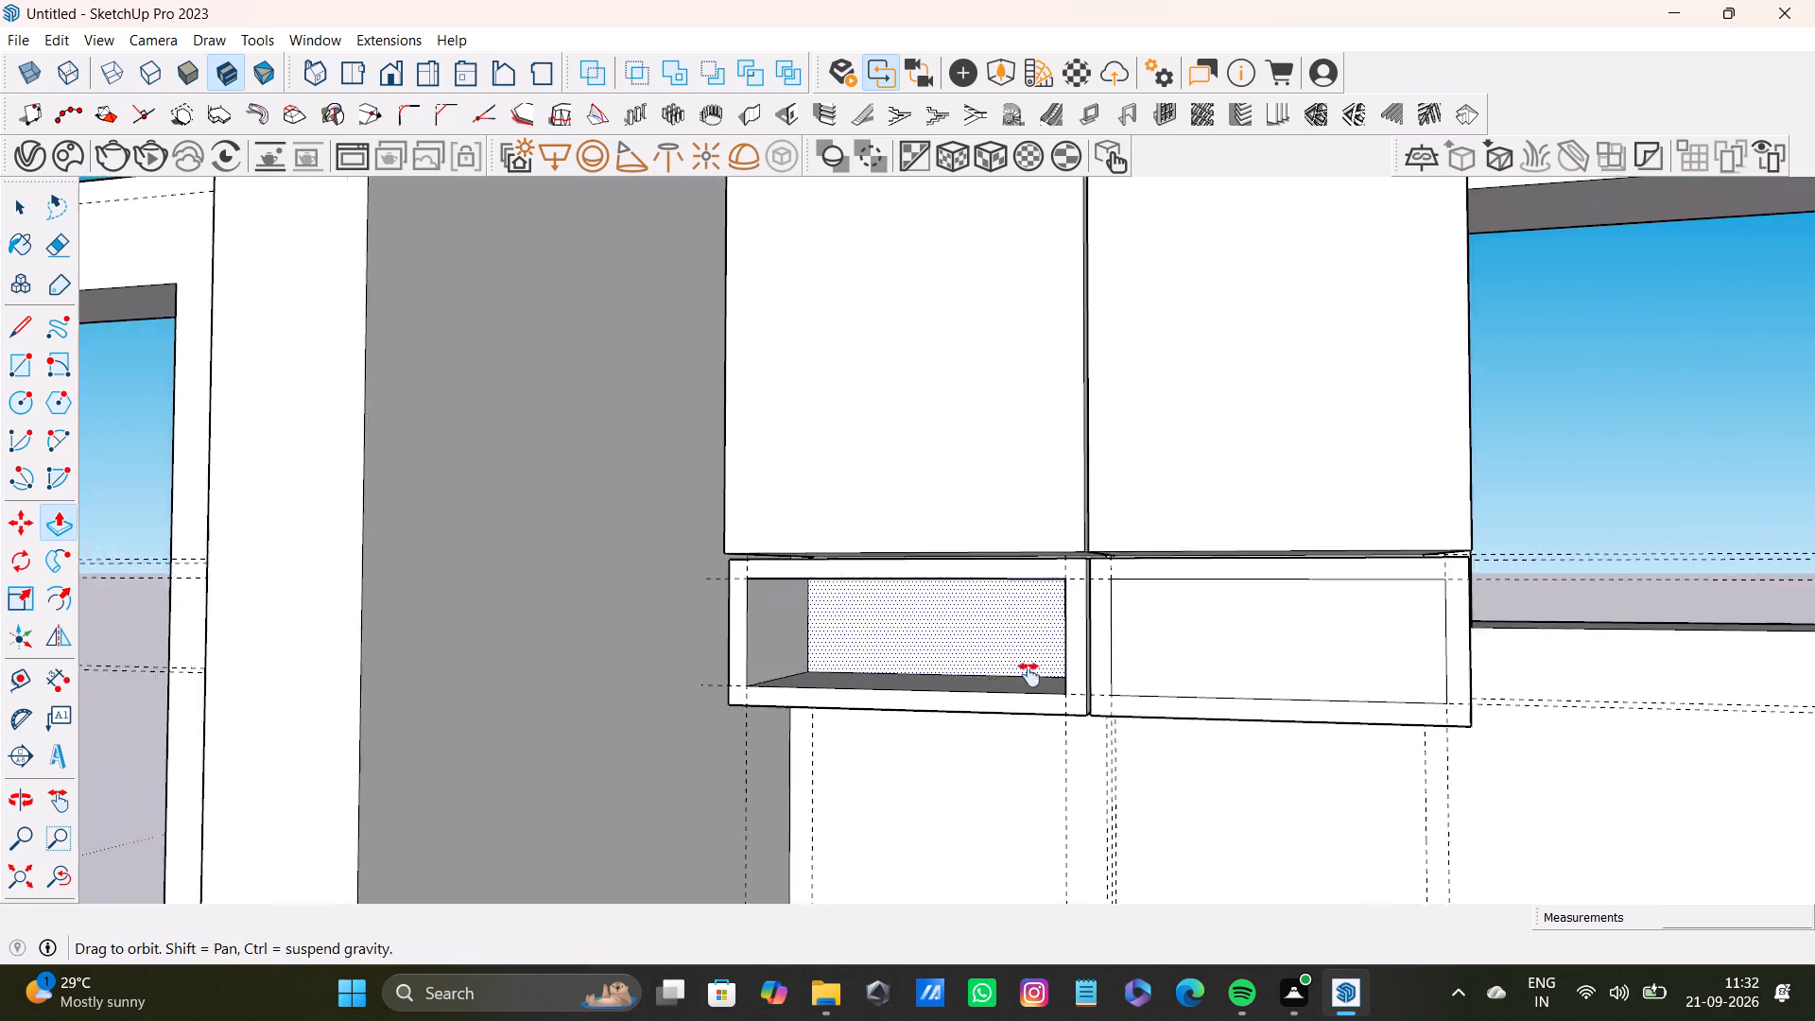
middle_click_drag(1029, 675, 618, 738)
middle_click_drag(617, 743, 754, 764)
left_click_drag(732, 754, 547, 680)
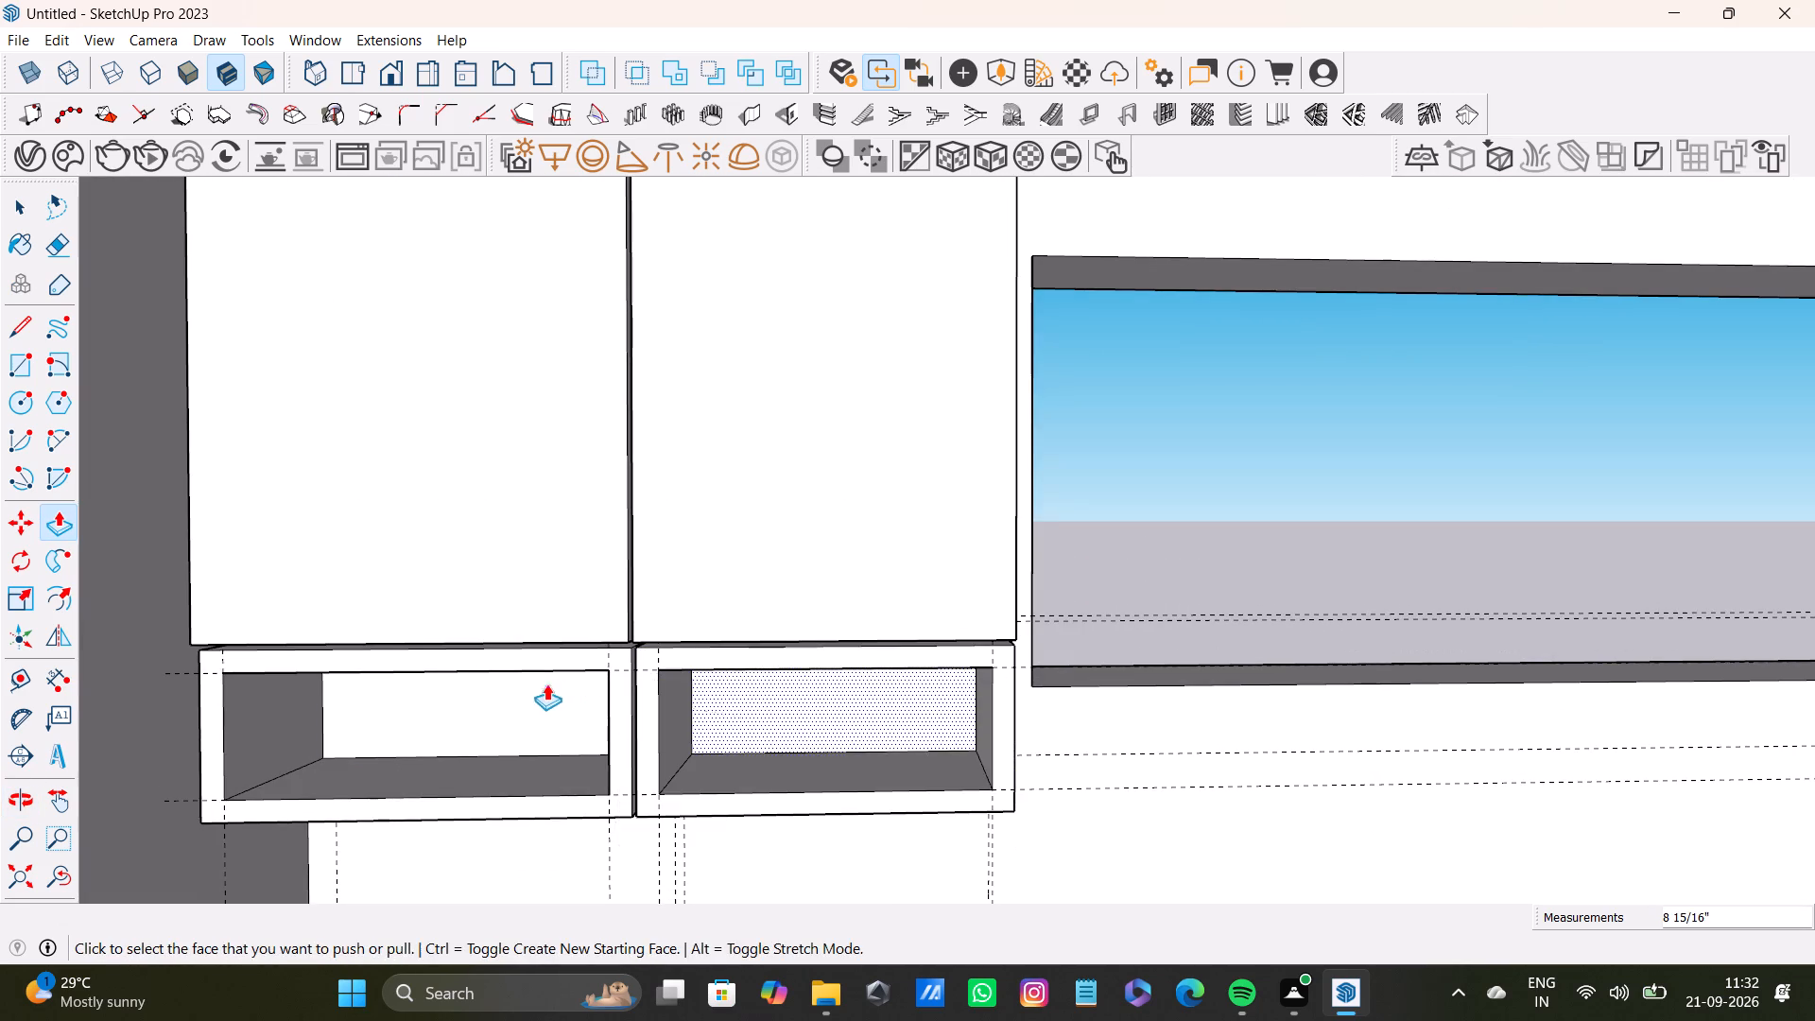
Examine the whole building model and the wall unit's two lower niches from several angles.
scroll(632, 735, "down", 4)
middle_click_drag(653, 728, 862, 734, "shift")
left_click(43, 877)
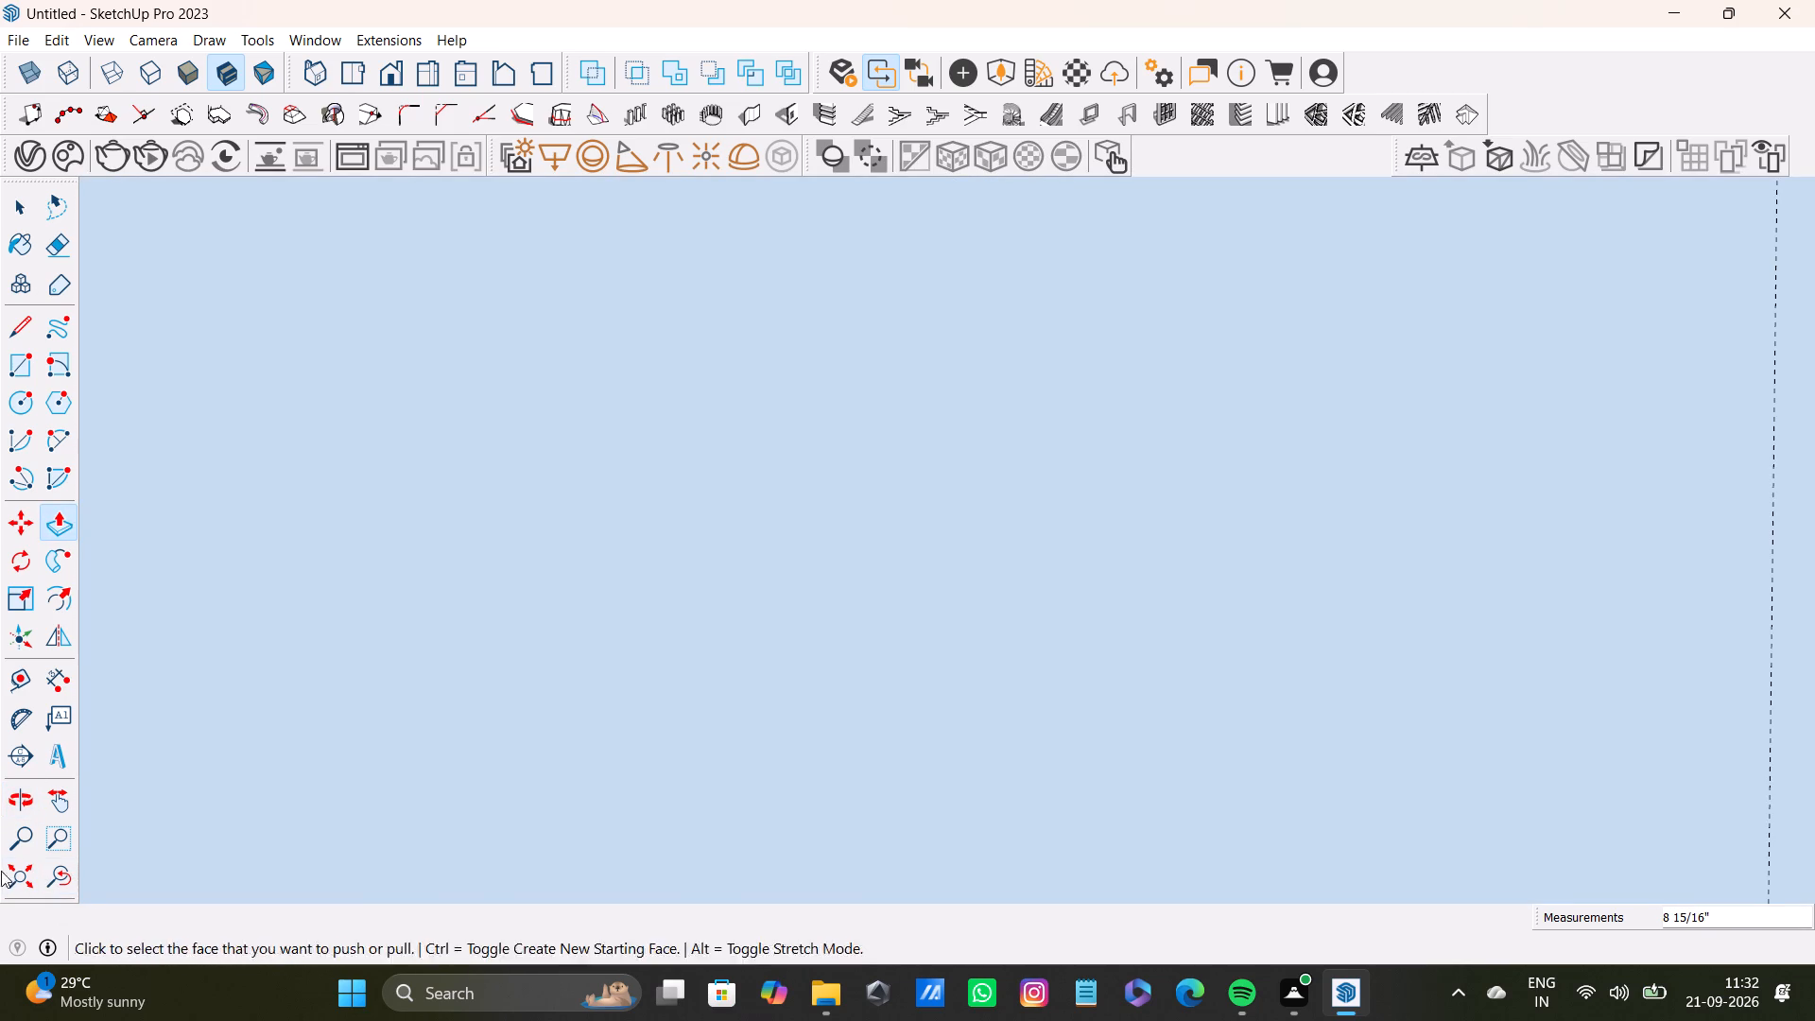
left_click(1, 871)
left_click(16, 872)
middle_click_drag(992, 670, 390, 801)
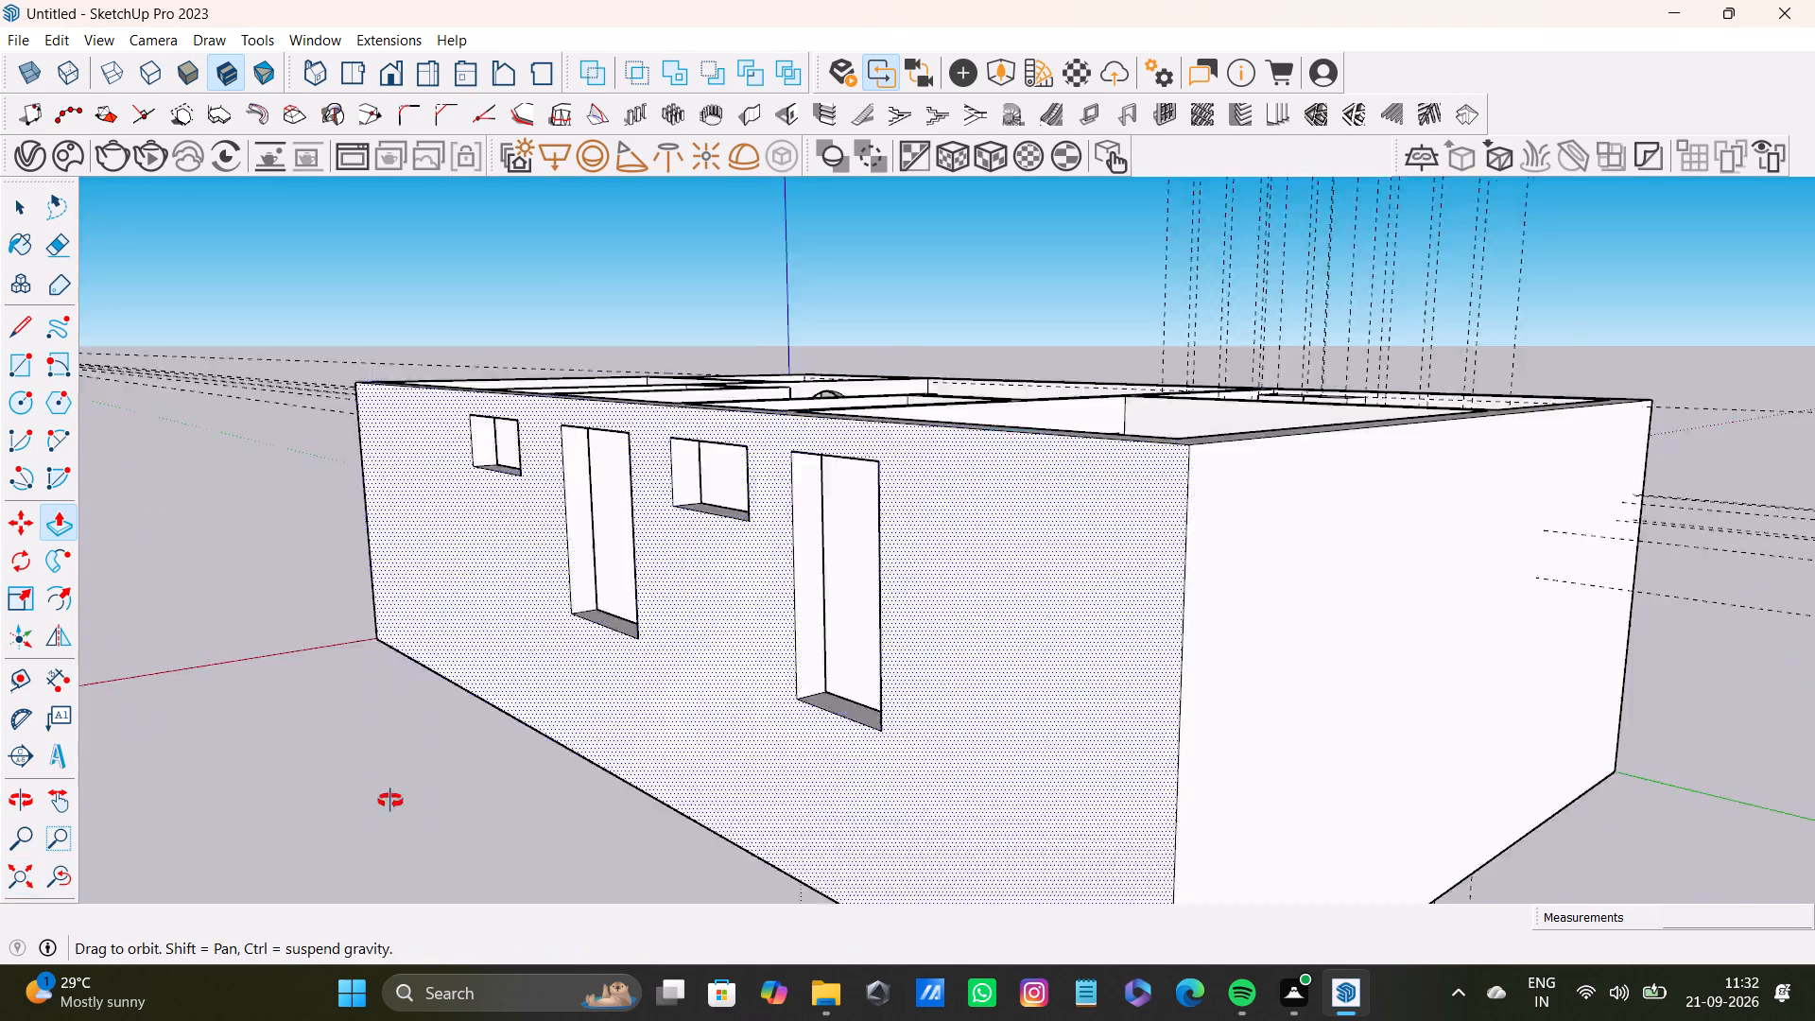
middle_click_drag(390, 801, 342, 811)
scroll(813, 521, "up", 5)
middle_click_drag(832, 528, 835, 775)
scroll(853, 718, "down", 9)
middle_click_drag(981, 678, 607, 704, "shift")
scroll(866, 705, "up", 5)
middle_click_drag(762, 681, 1223, 576)
scroll(942, 599, "up", 8)
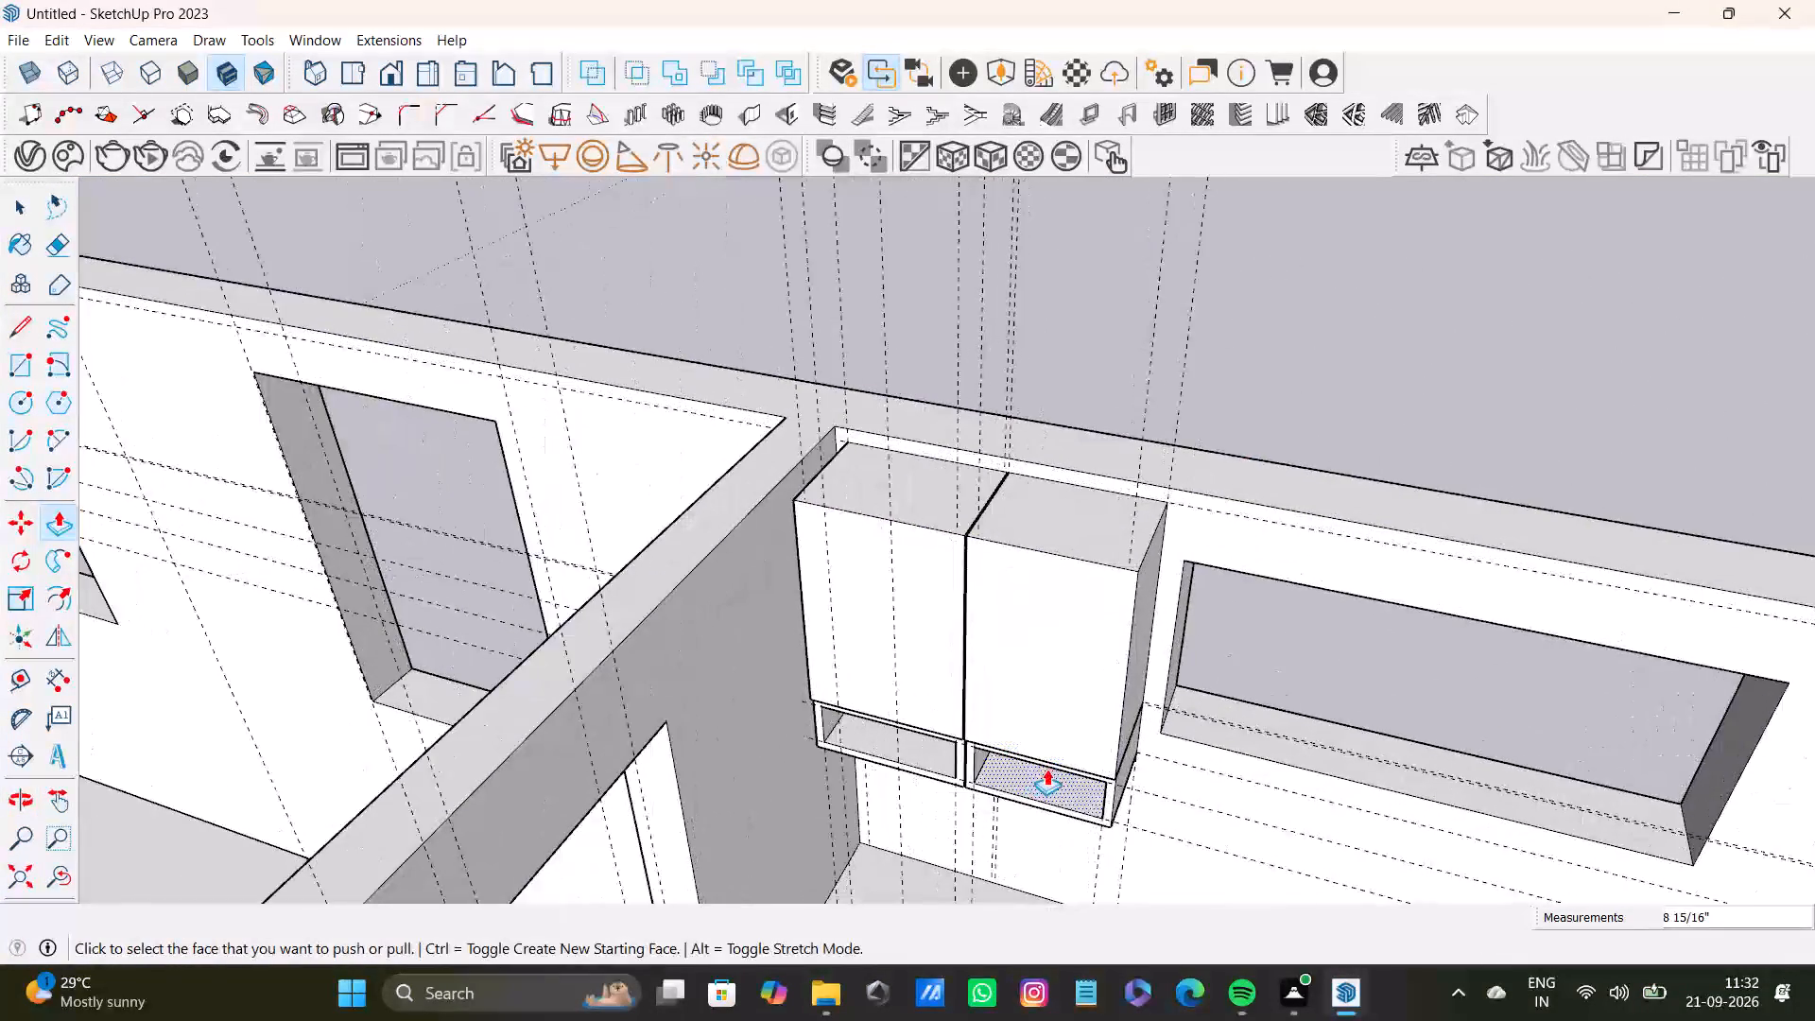
middle_click_drag(1046, 769, 1109, 631)
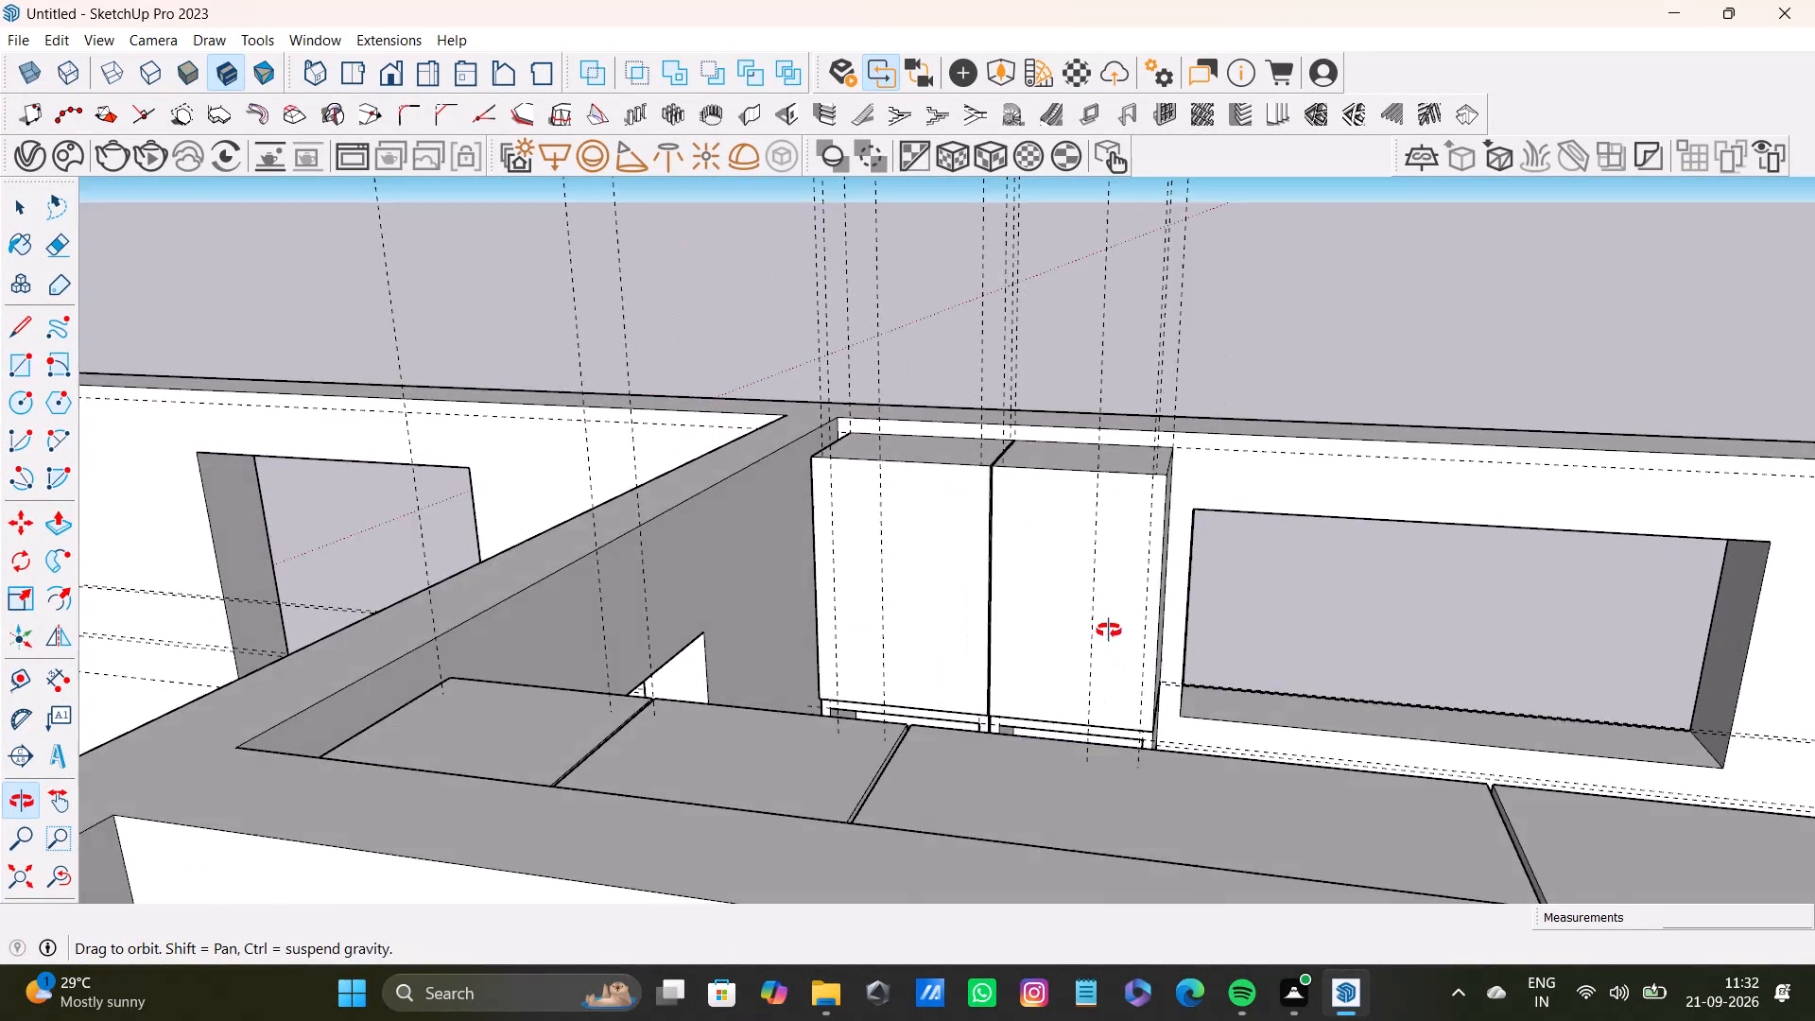
middle_click_drag(1109, 631, 1108, 686)
scroll(968, 760, "up", 9)
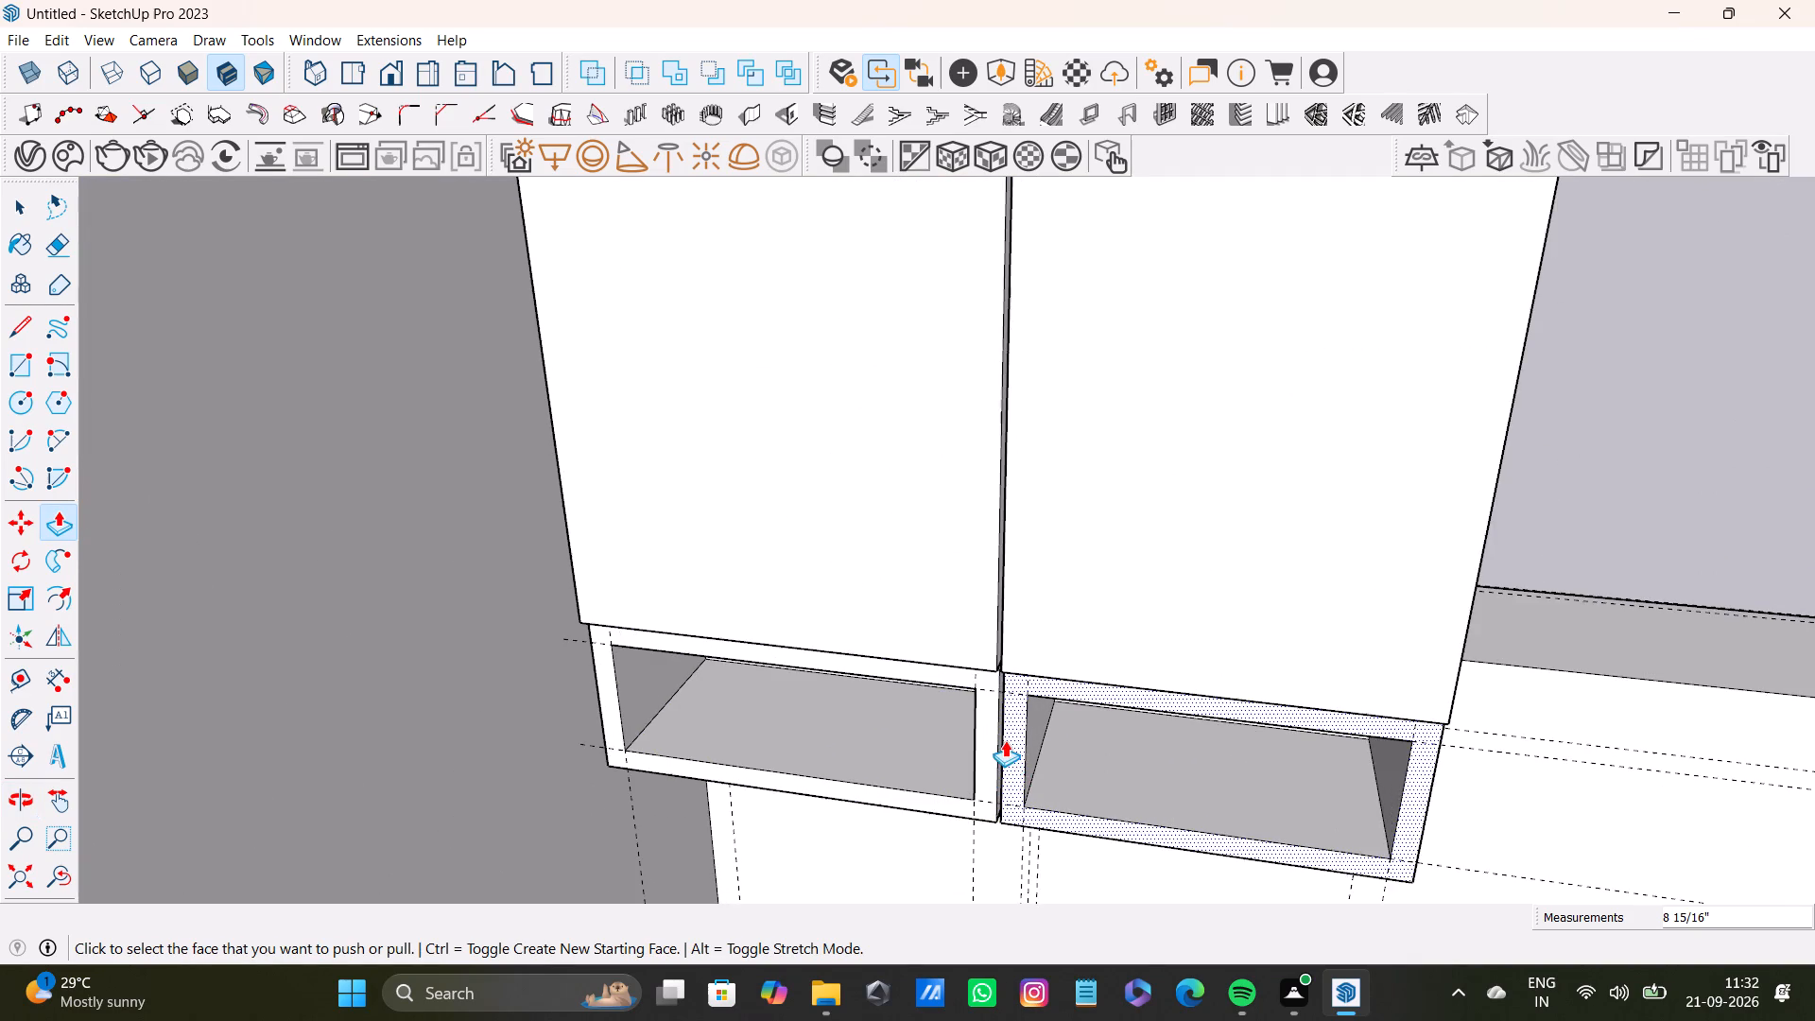
scroll(1005, 740, "up", 1, "shift")
middle_click_drag(1005, 740, 862, 629, "shift")
scroll(882, 632, "up", 4, "shift")
middle_click_drag(788, 649, 995, 699)
middle_click_drag(990, 709, 1017, 492)
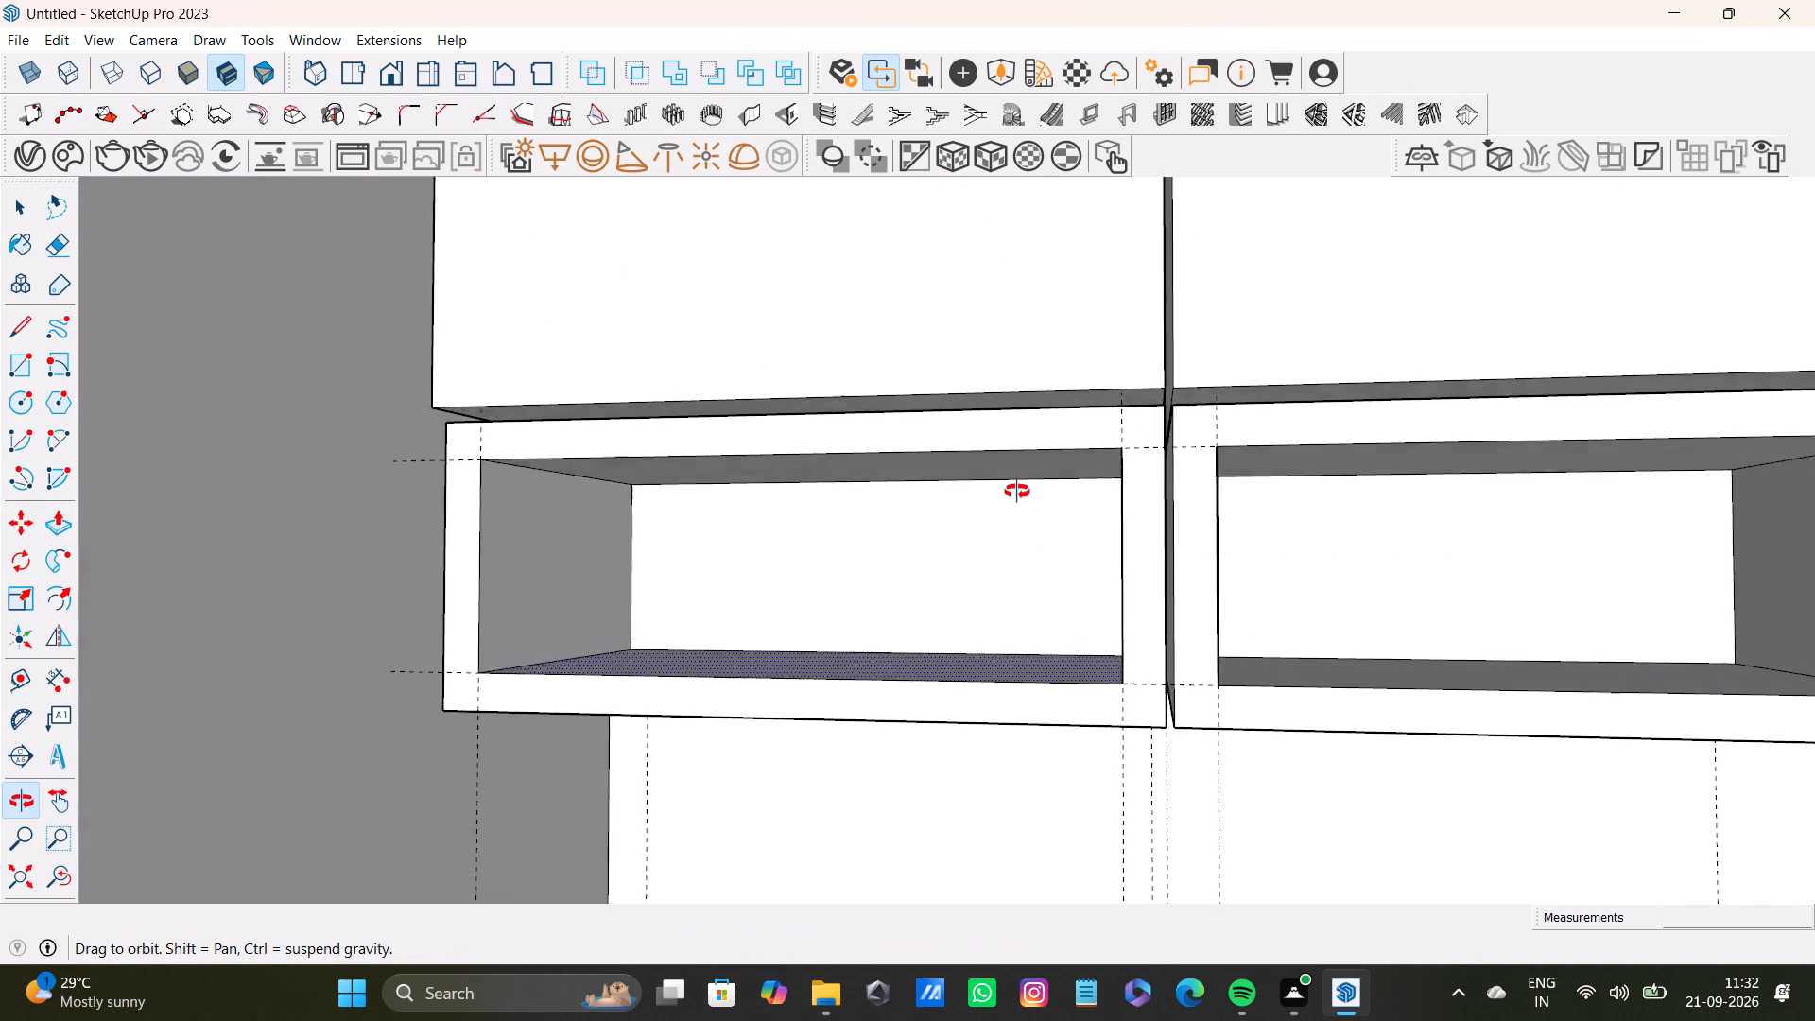
Copy the corner niche's upper depth edge across to its opposite side with division /2, leaving a centre line on the niche's ceiling.
middle_click_drag(1017, 492, 1056, 471)
scroll(704, 501, "up", 5)
middle_click_drag(693, 505, 708, 505)
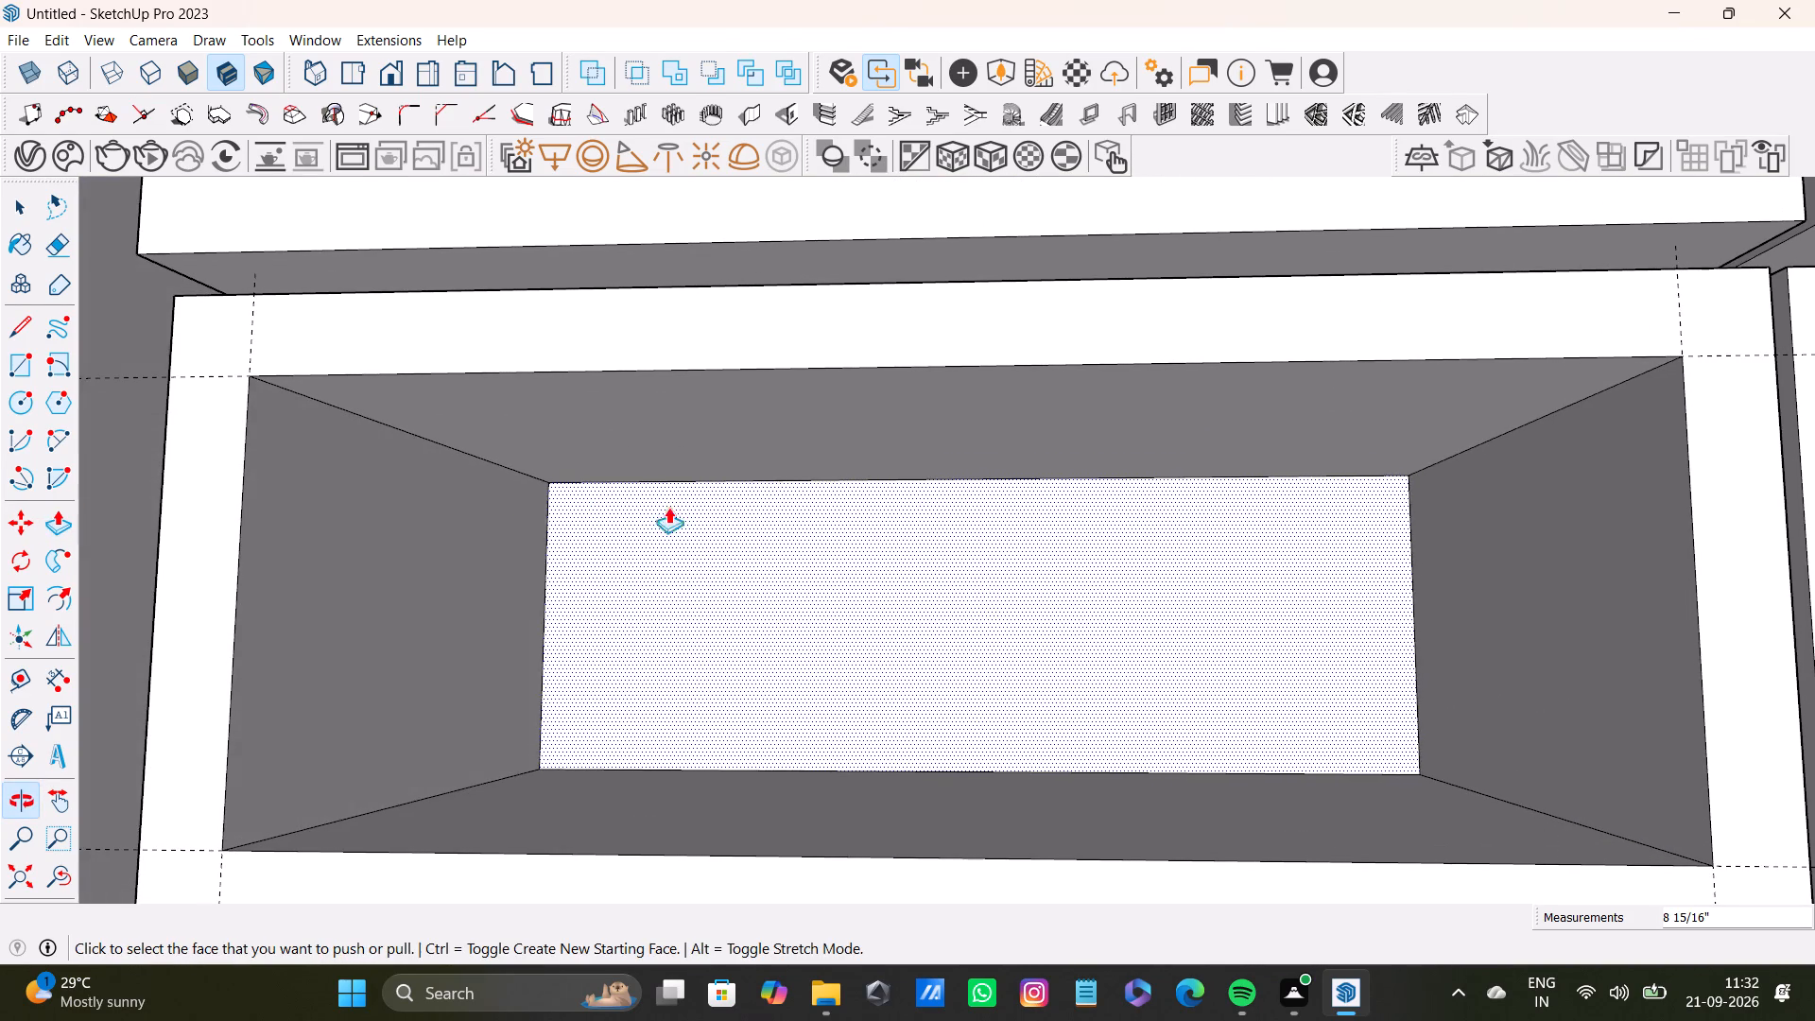
key("space")
left_click(508, 467)
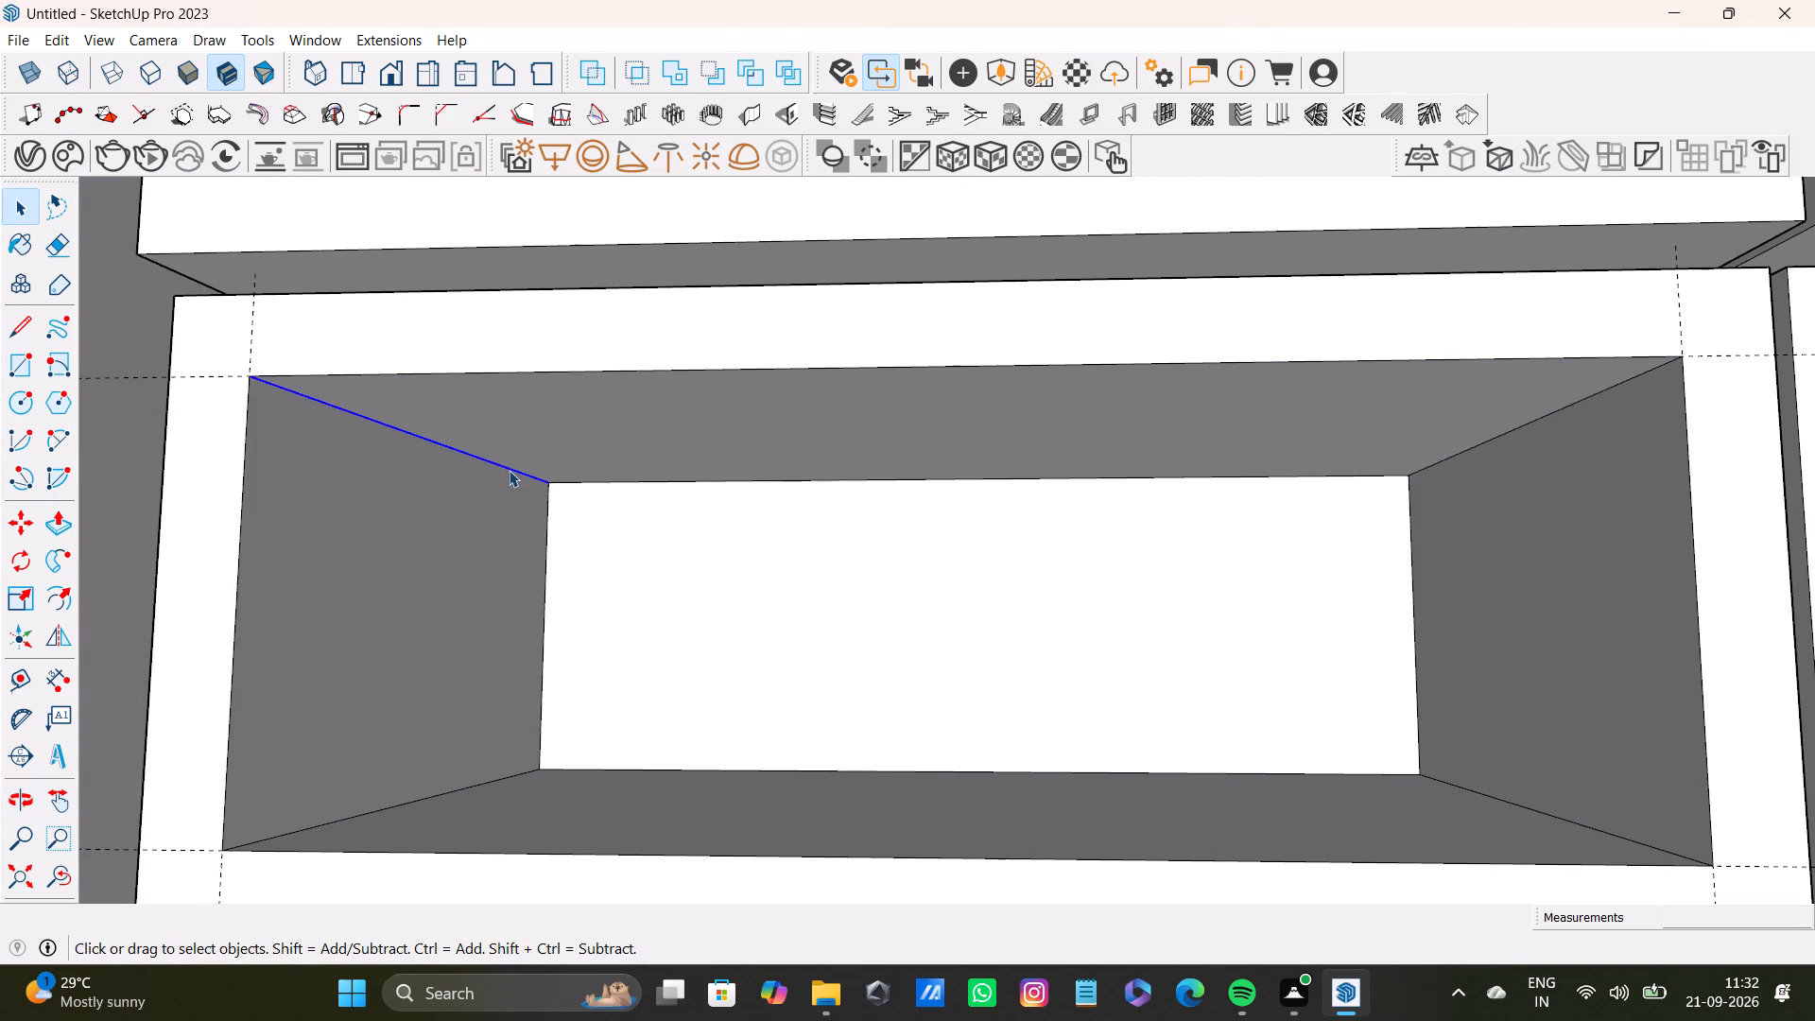
key("m")
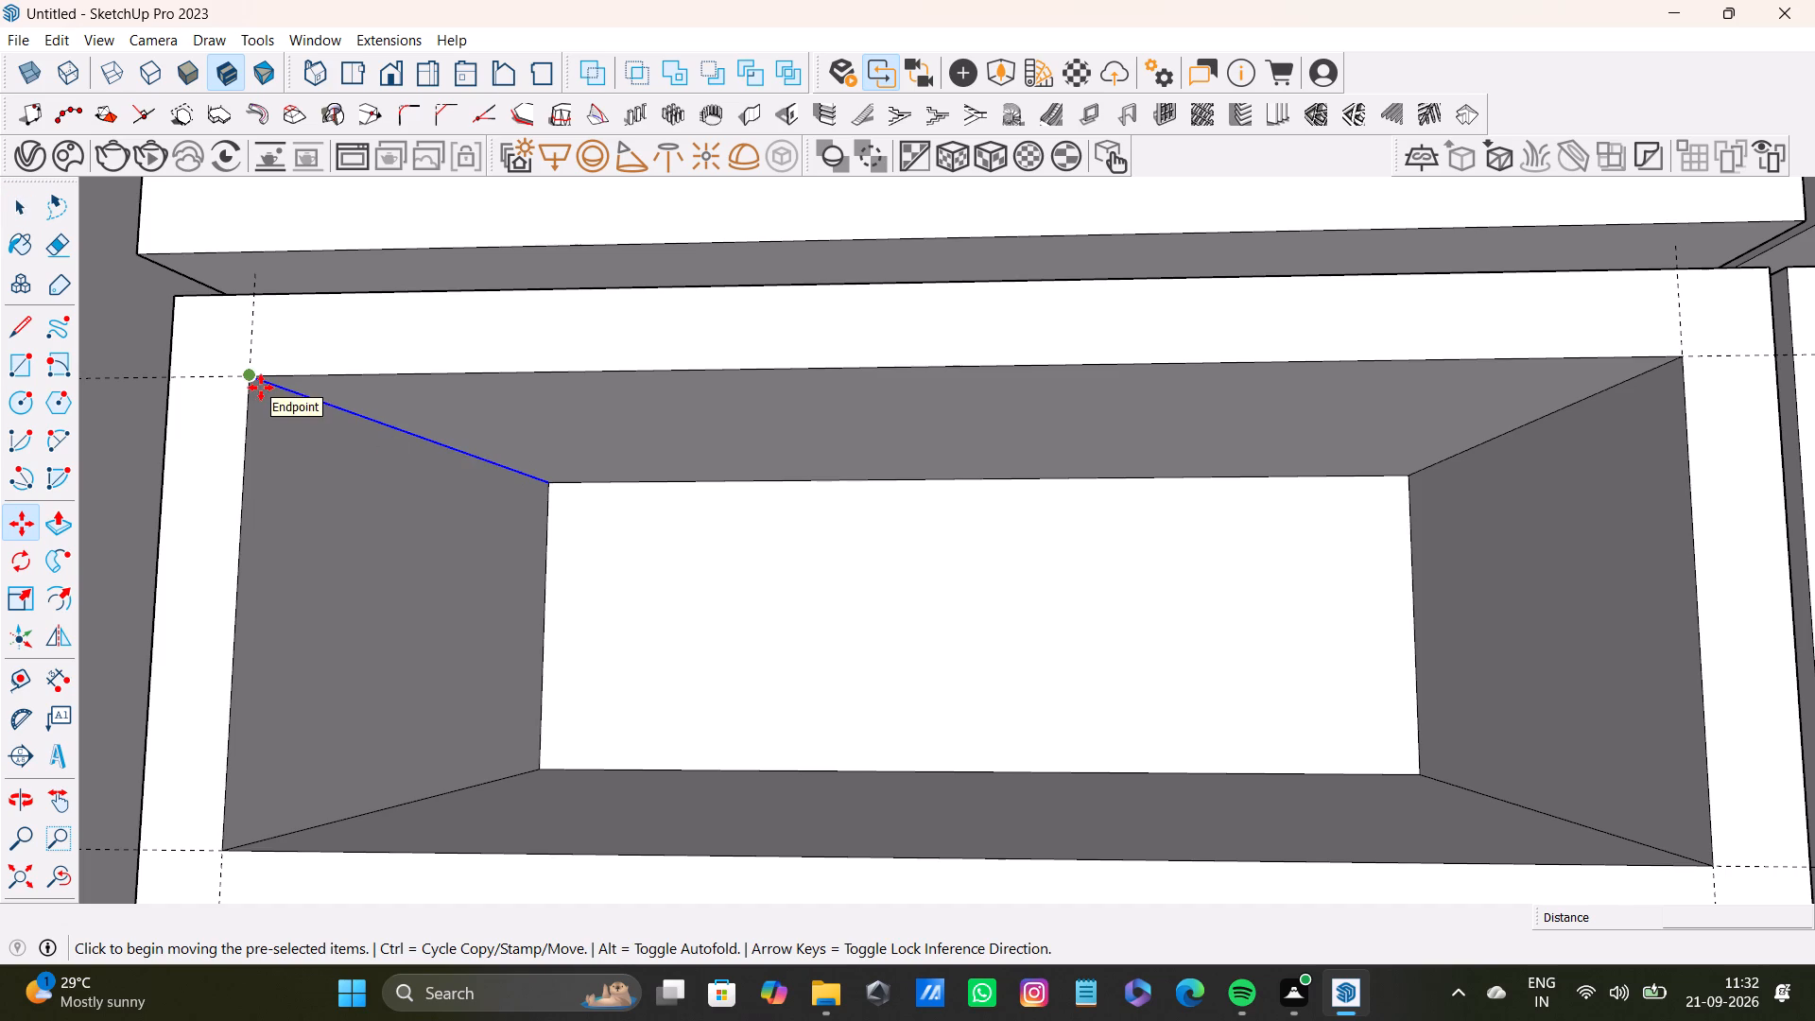
left_click(261, 388)
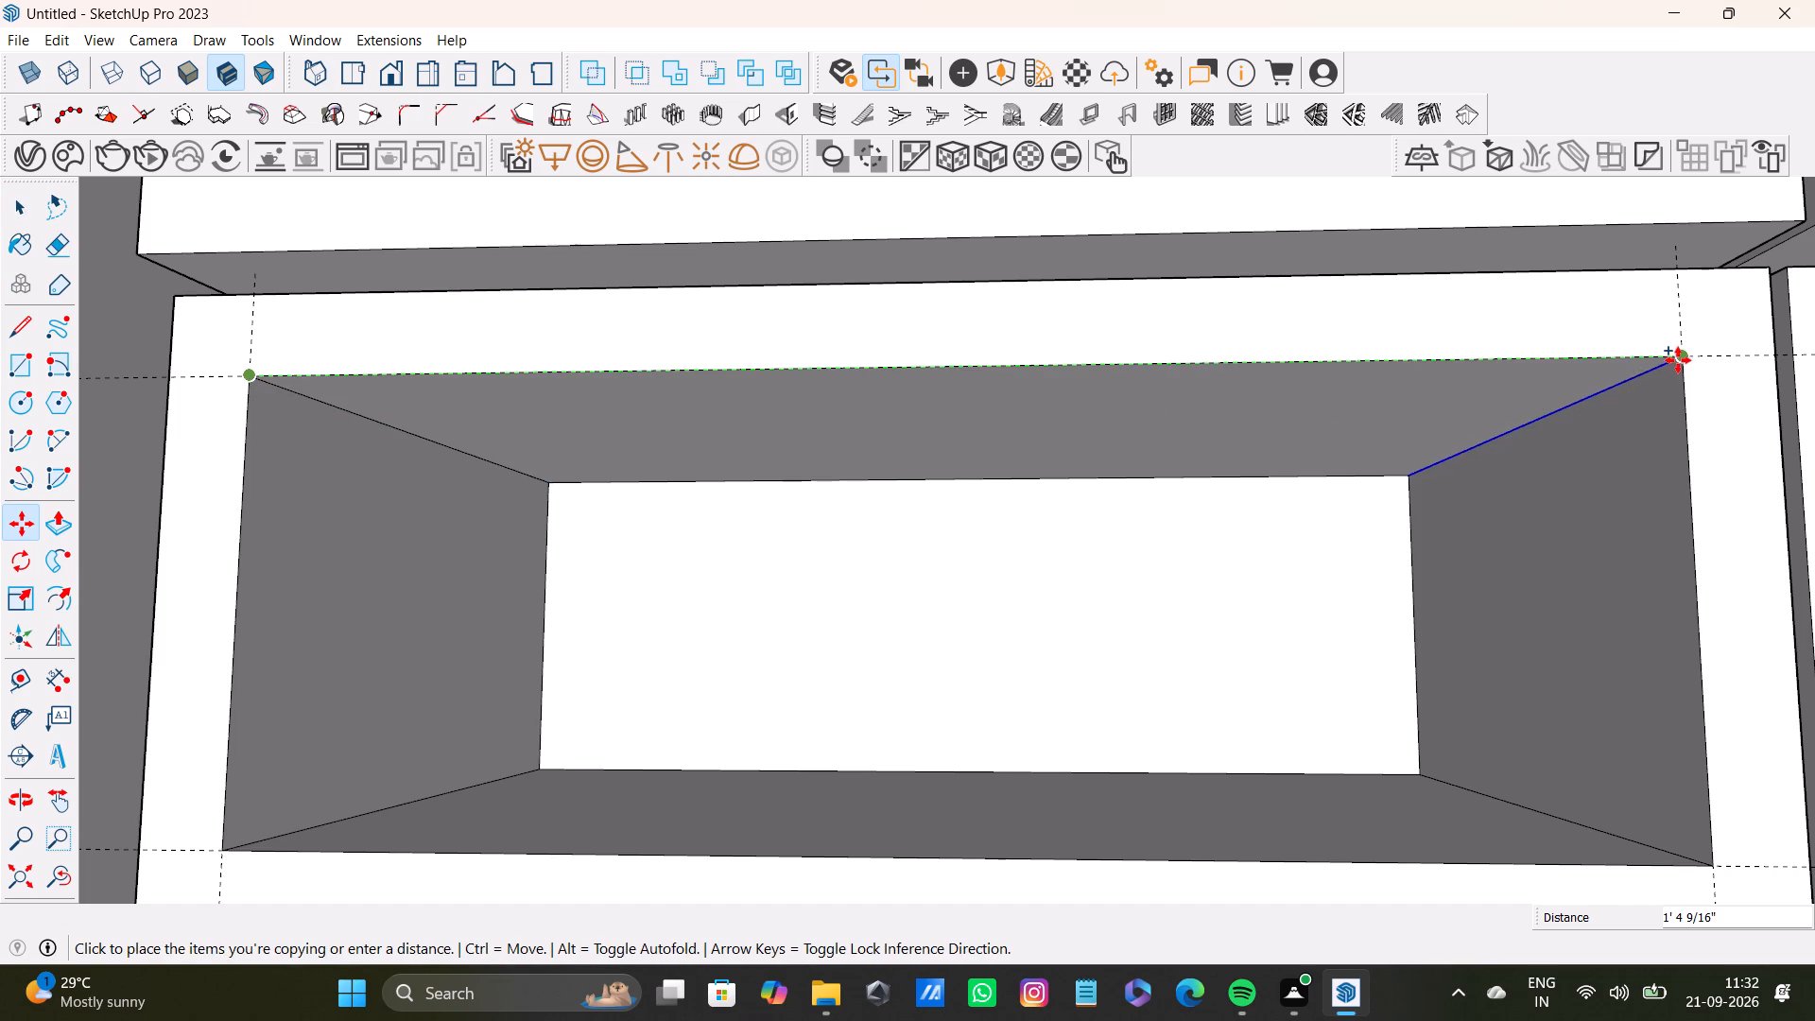
left_click(1678, 360)
key("slash")
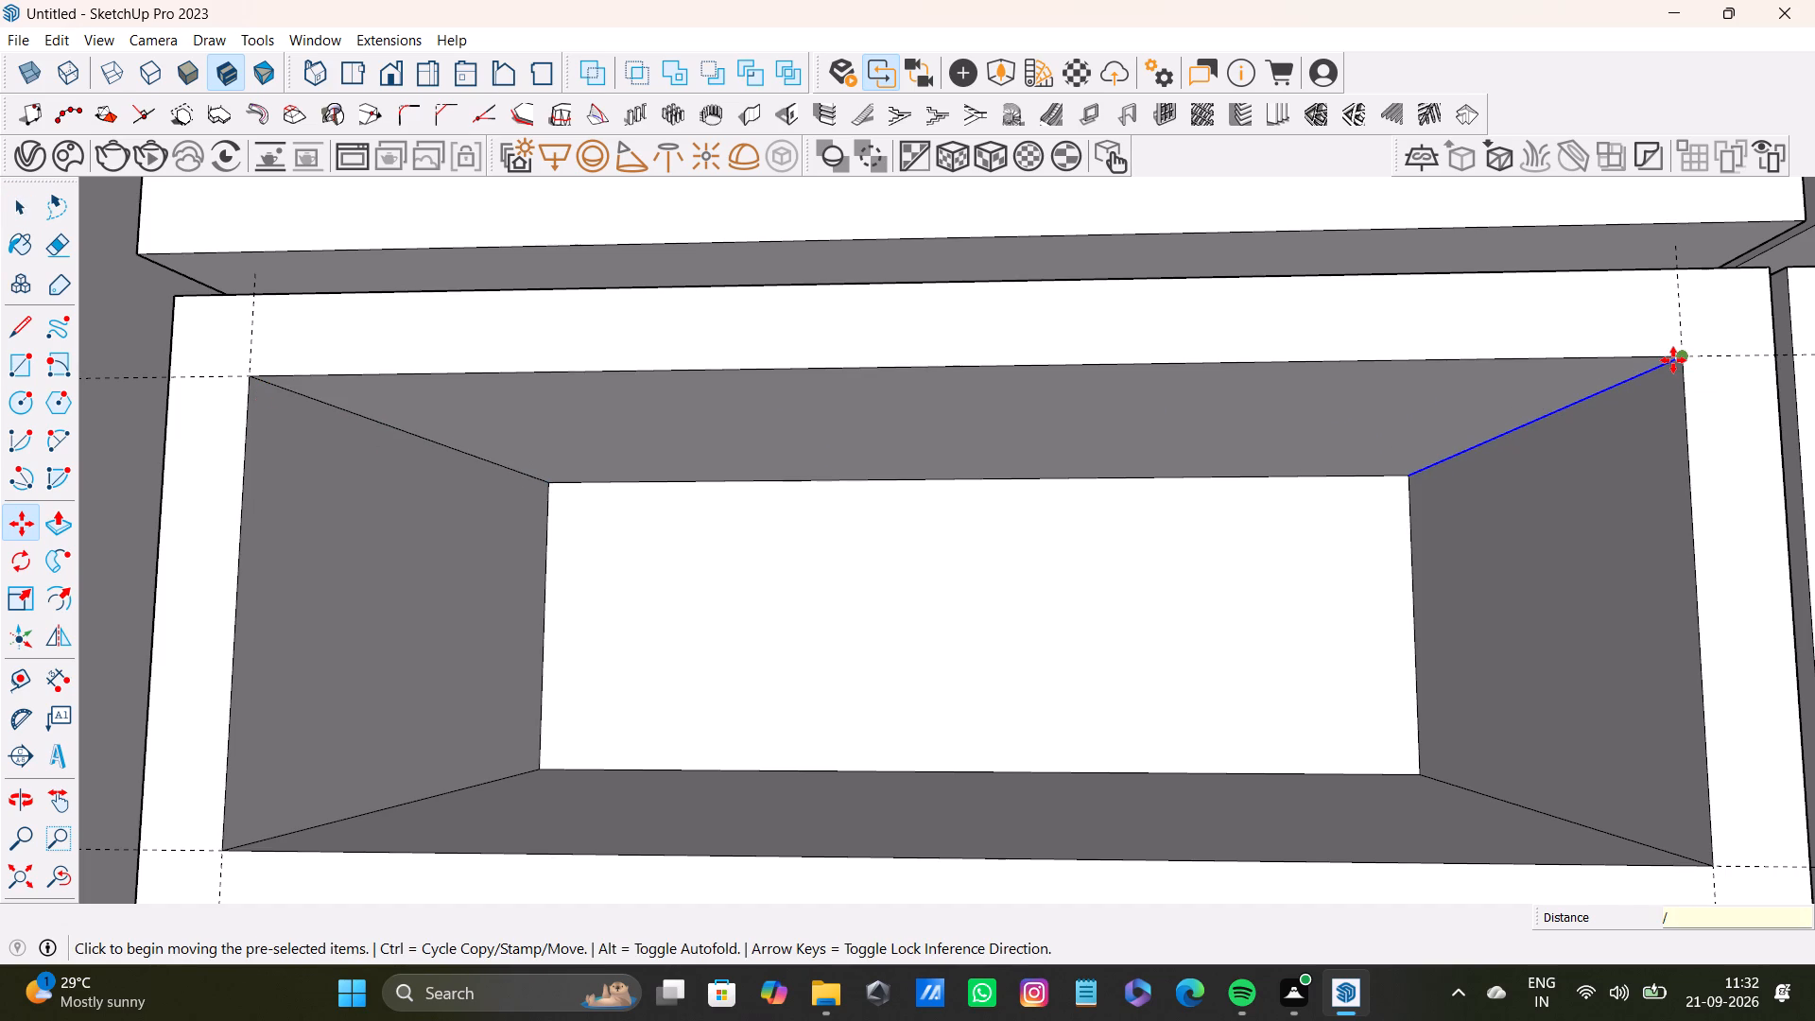
key("2")
key("Return")
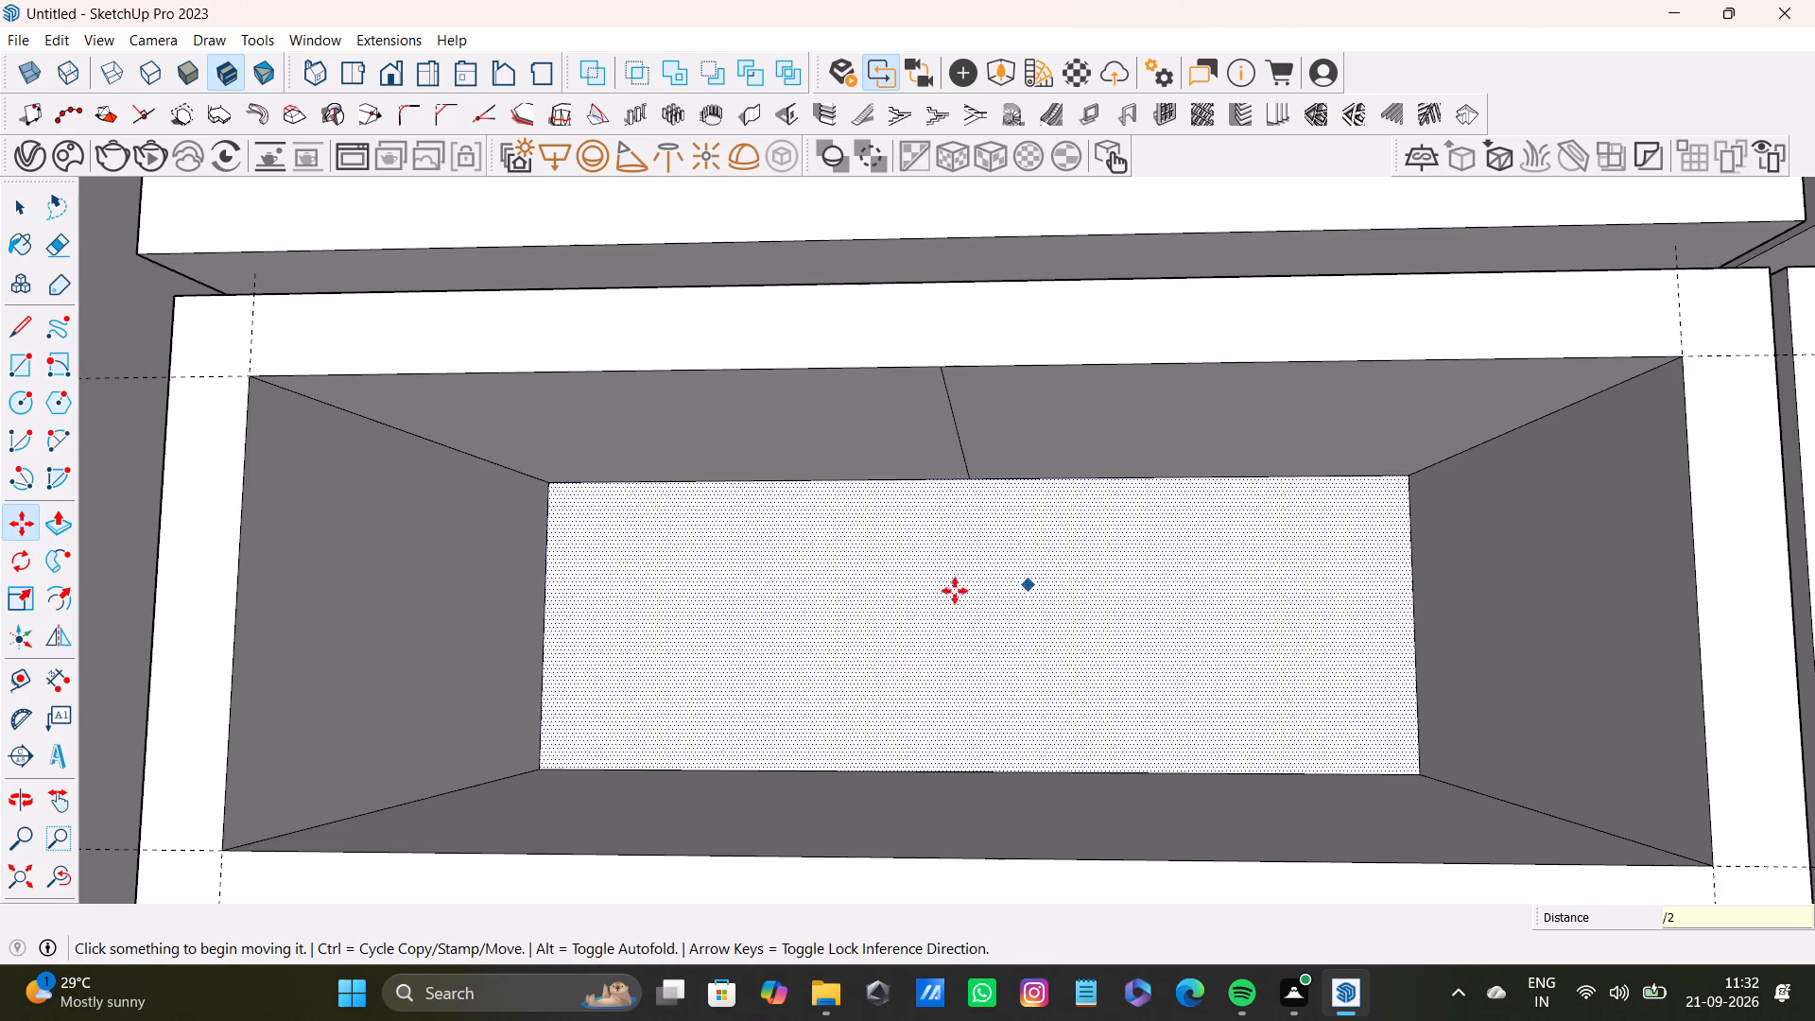
Copy the corner niche's ceiling centre line about 3/16" sideways to outline a thin divider strip.
scroll(904, 440, "up", 3)
scroll(968, 385, "up", 2)
key("space")
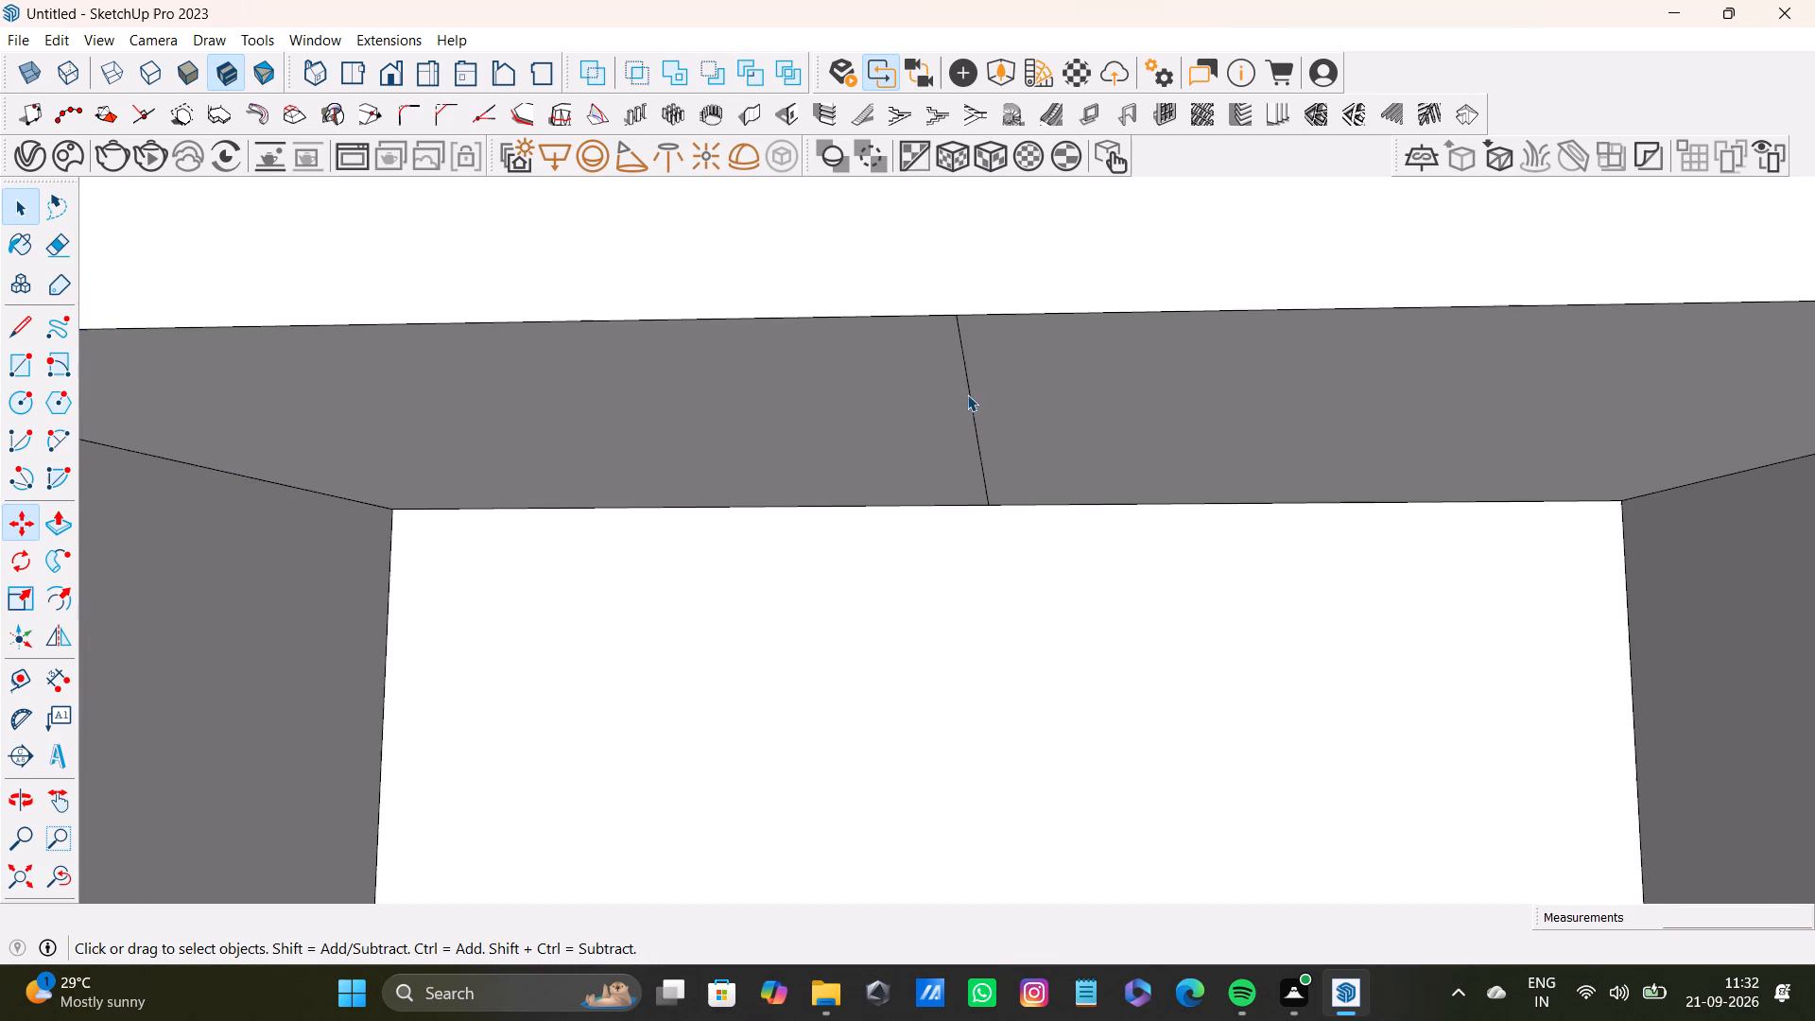
left_click(973, 403)
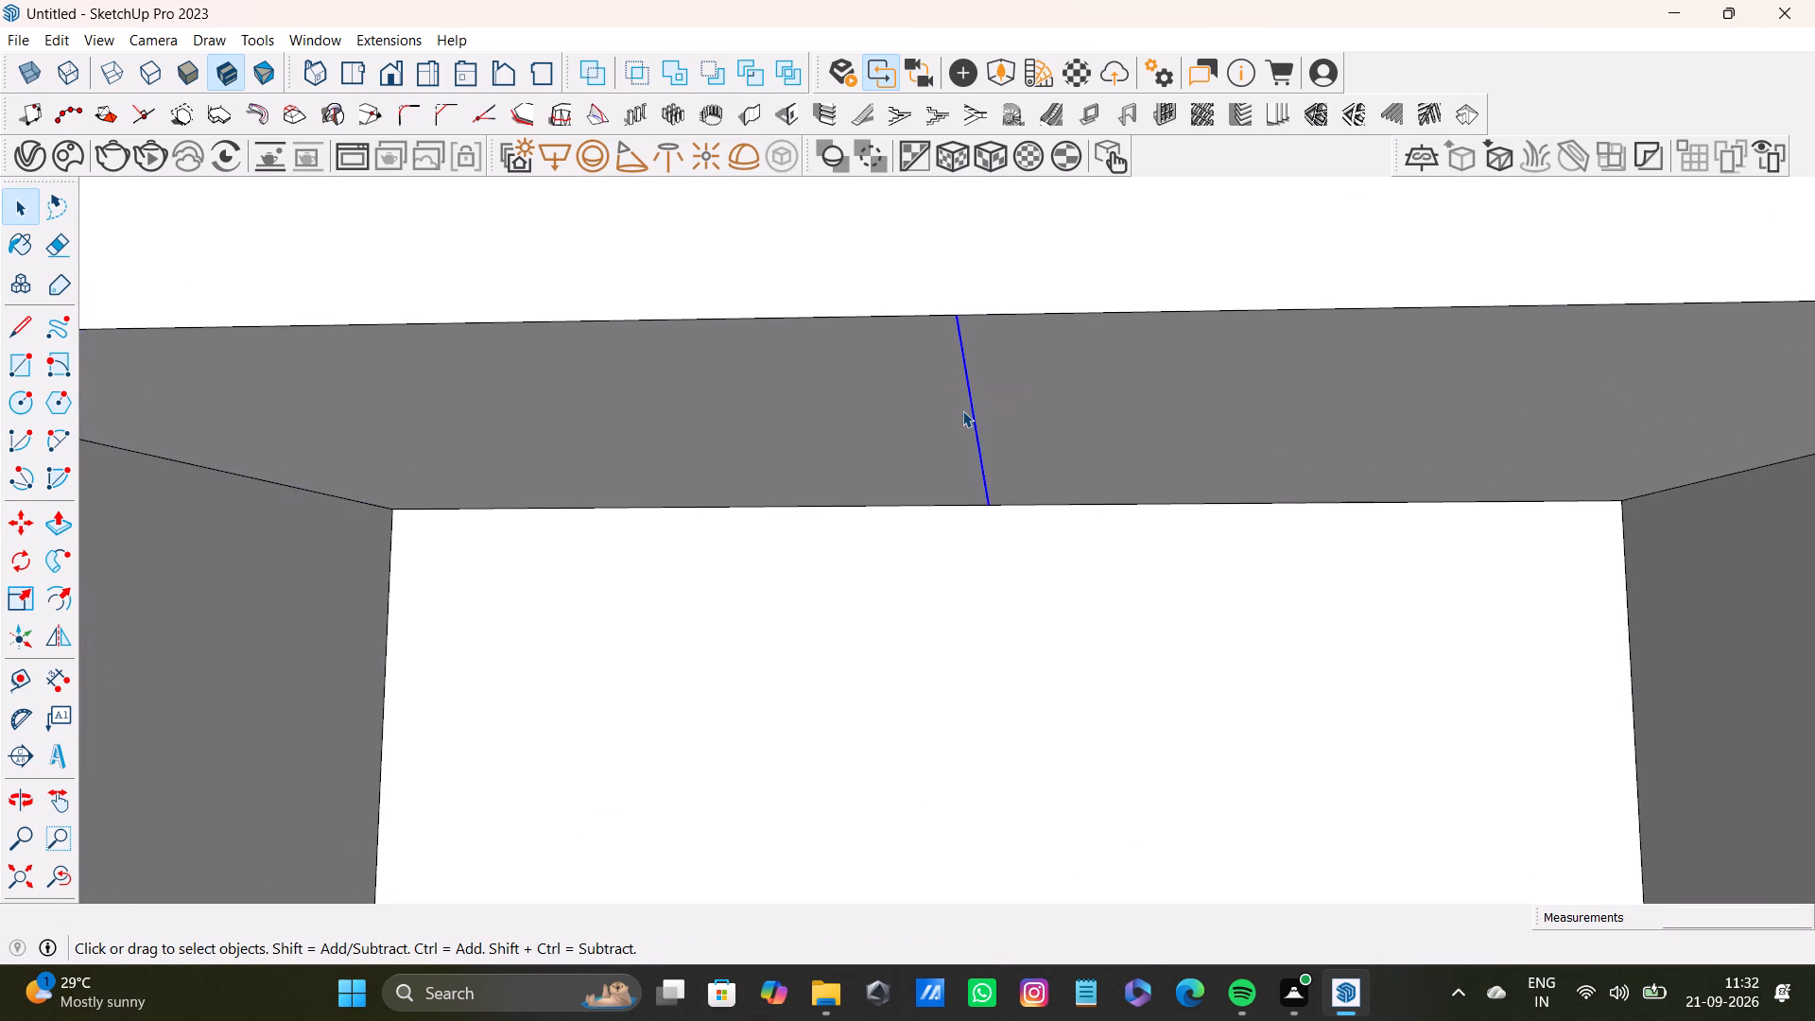
key("t")
key("m")
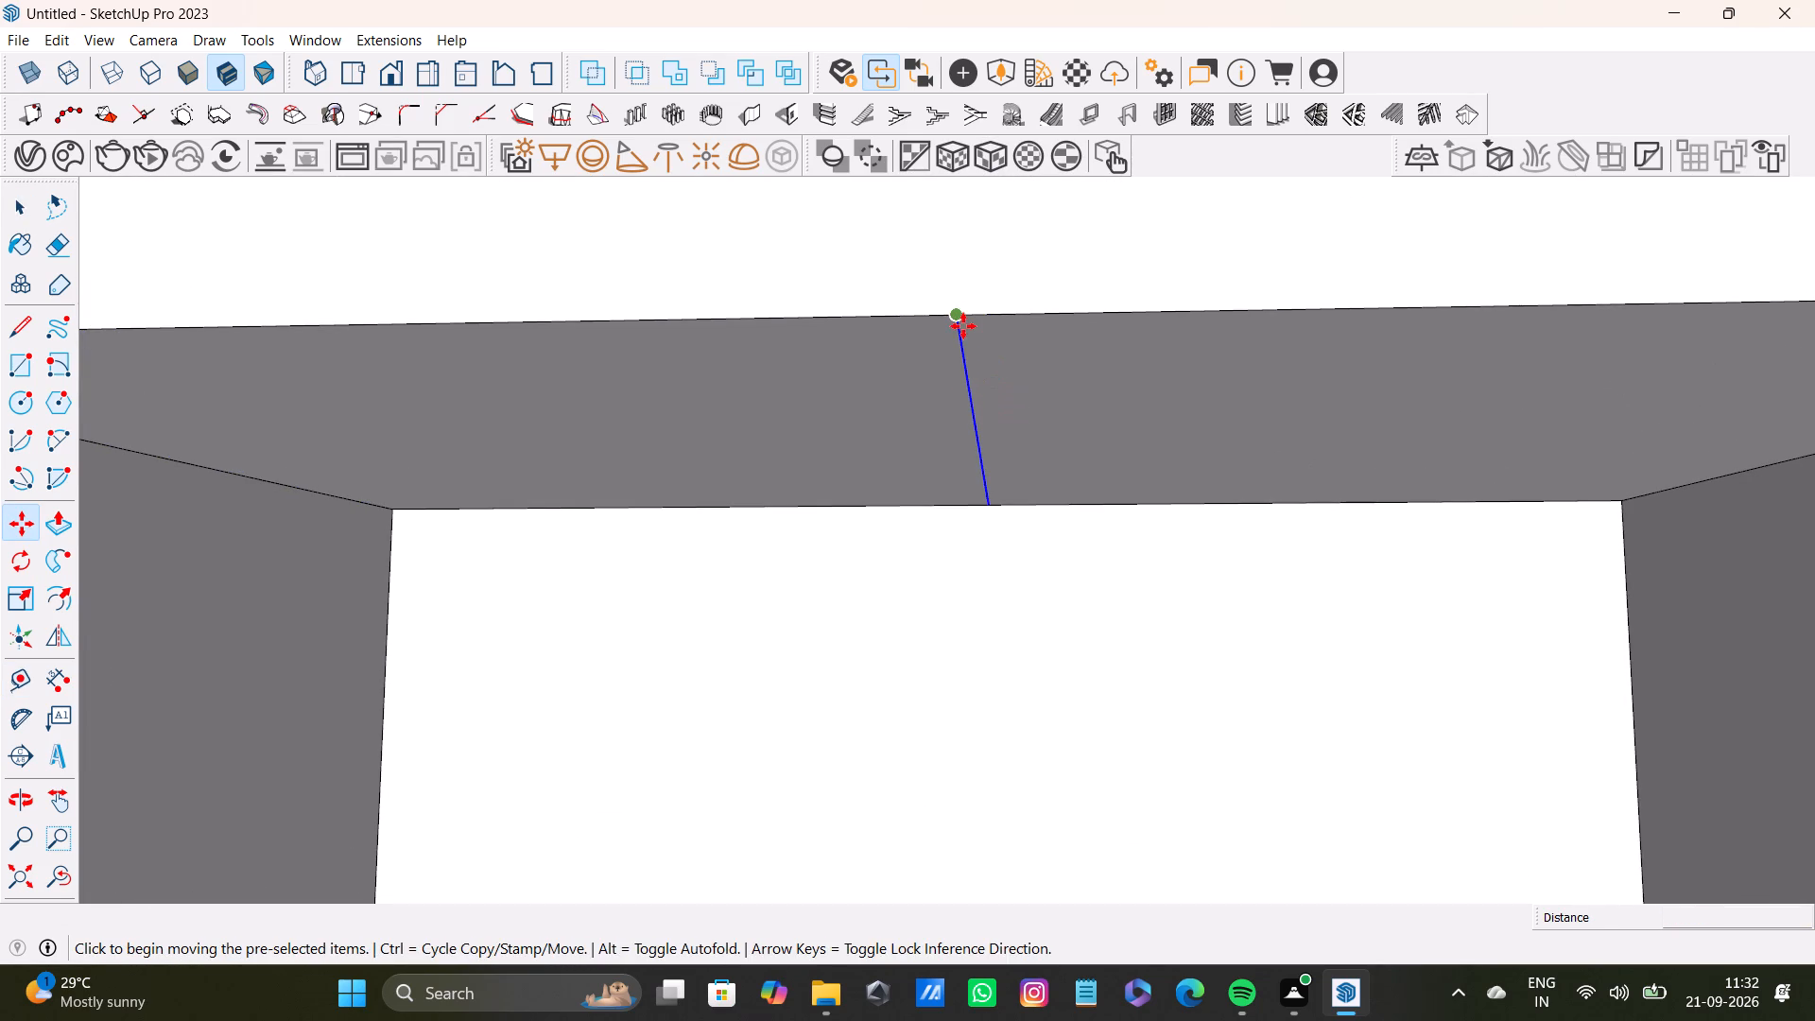
left_click(961, 325)
left_click(988, 322)
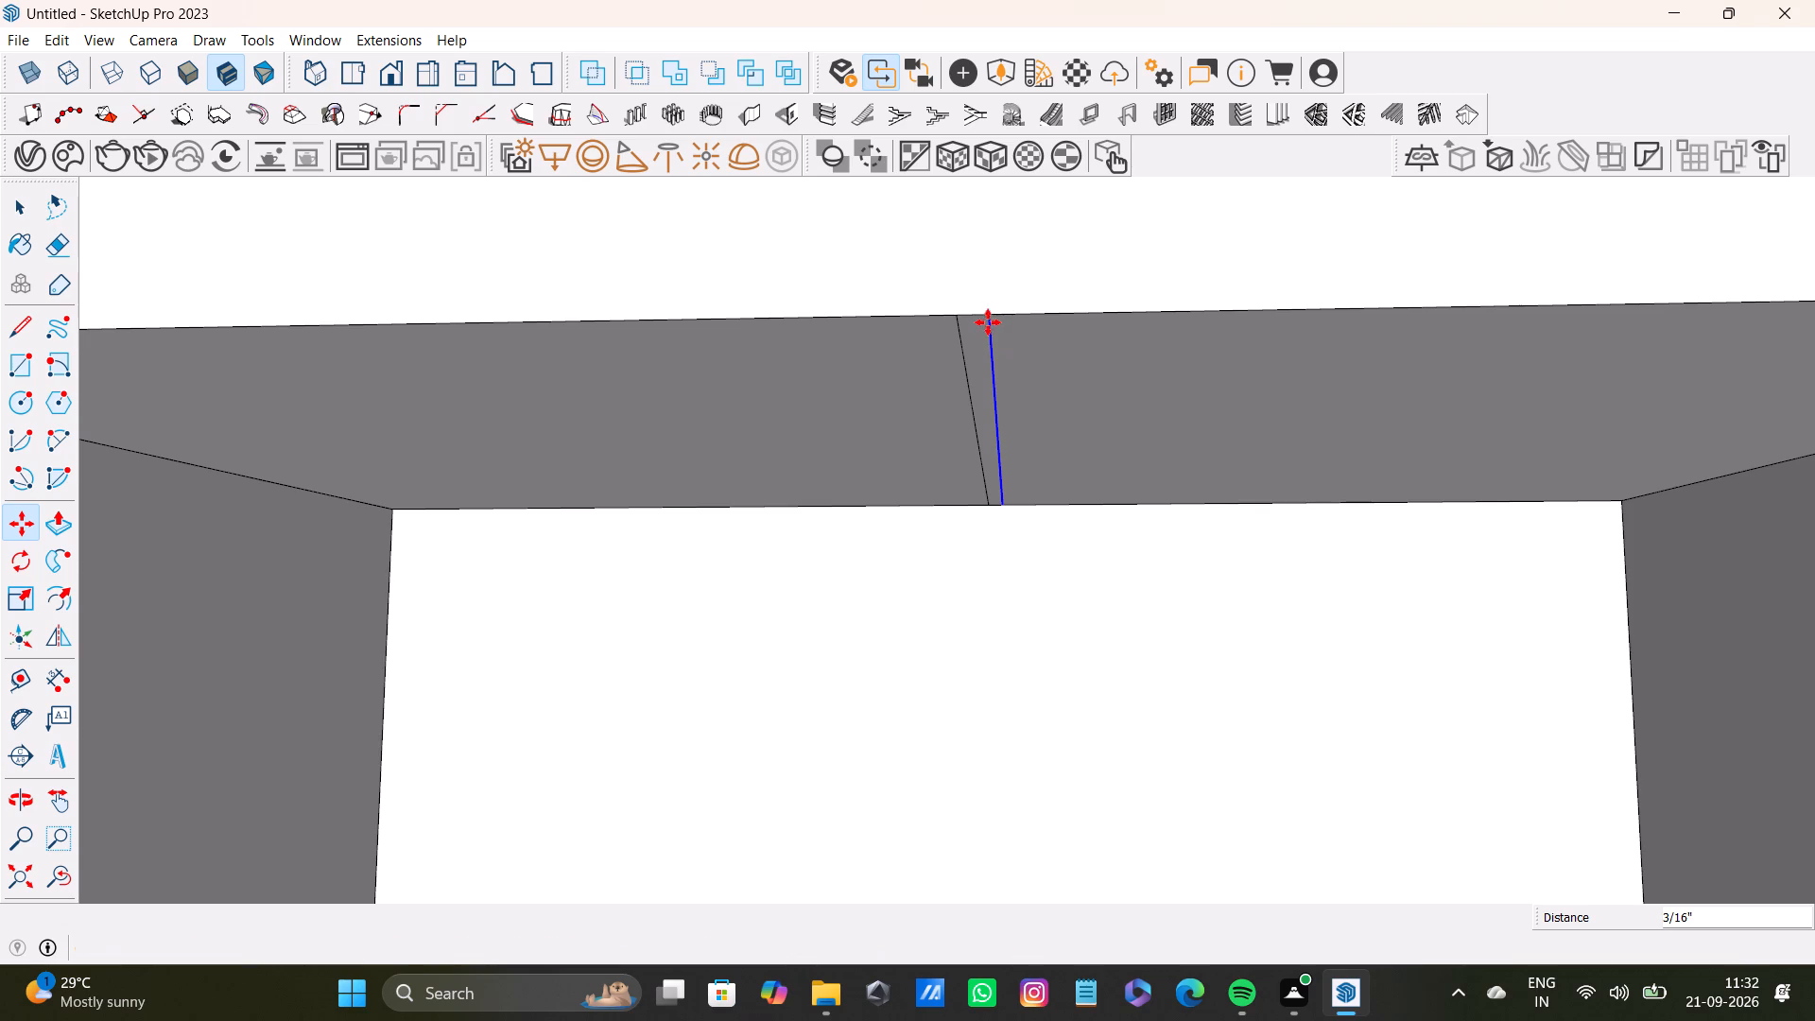
Push/Pull the thin ceiling strip down to the corner niche's floor to form a vertical divider.
key("space")
left_click(980, 353)
key("p")
left_click(980, 353)
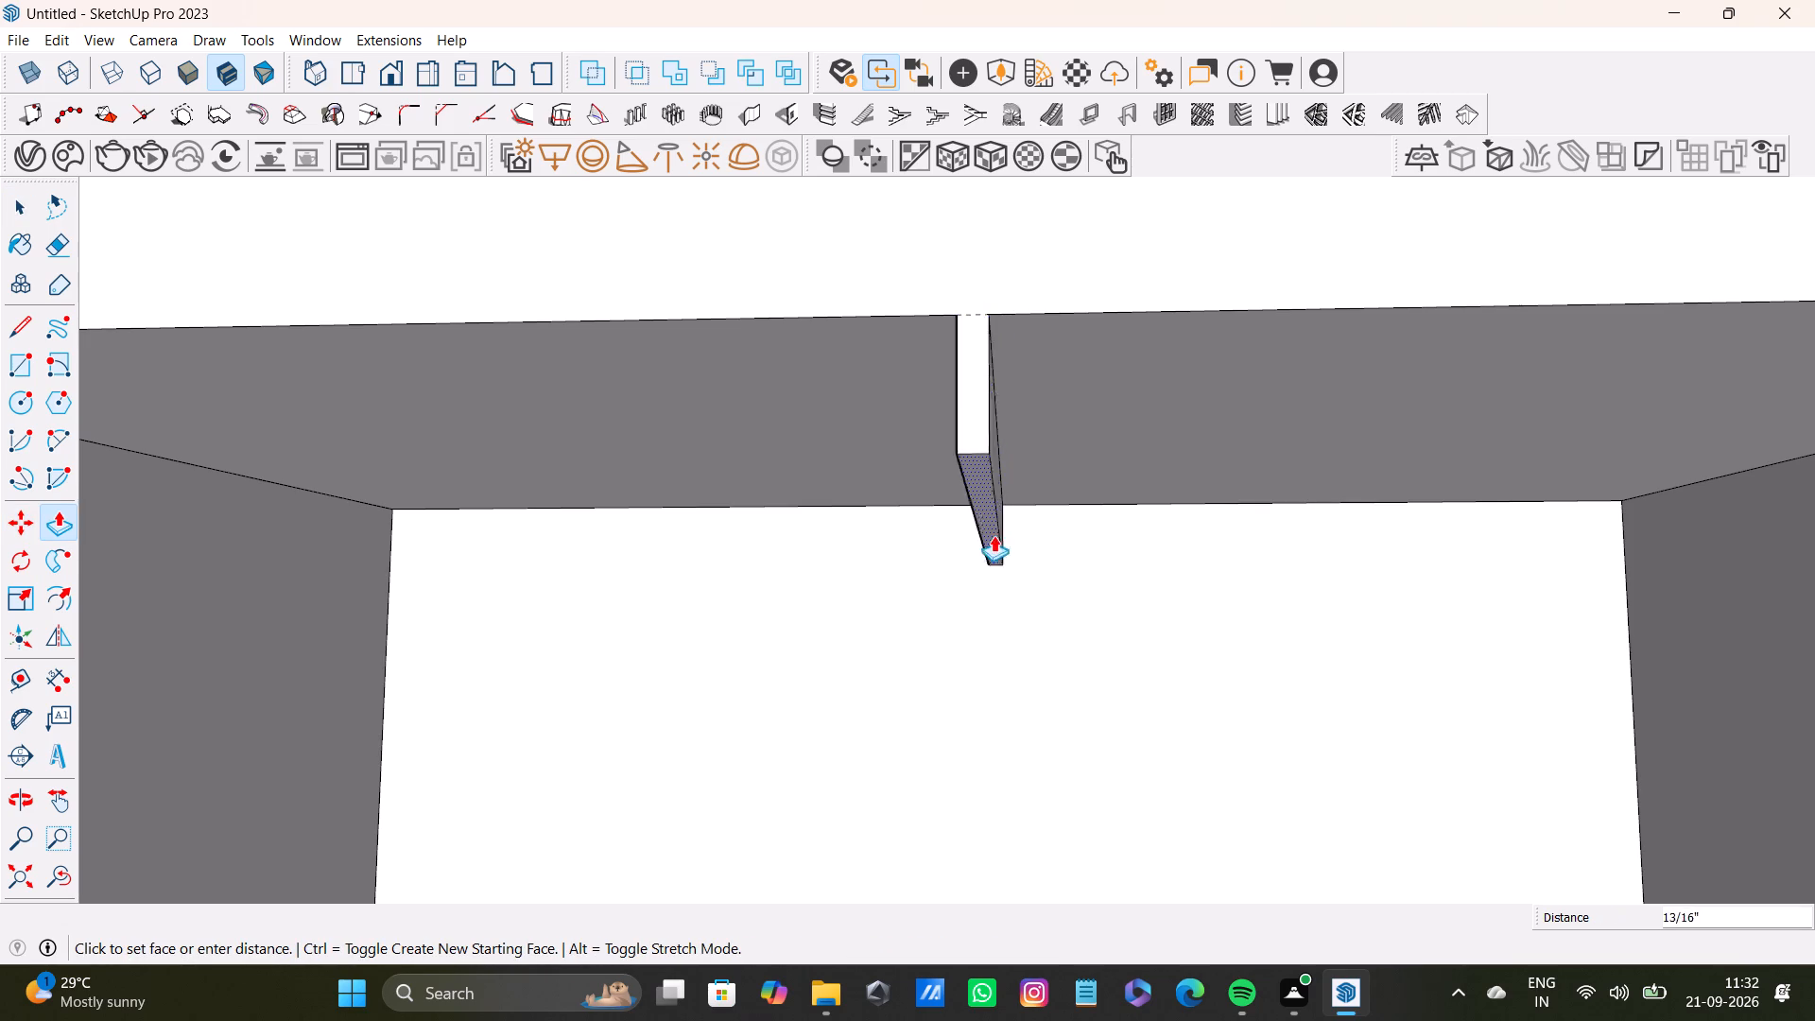
scroll(991, 562, "down", 7)
middle_click_drag(1011, 620, 942, 672, "shift")
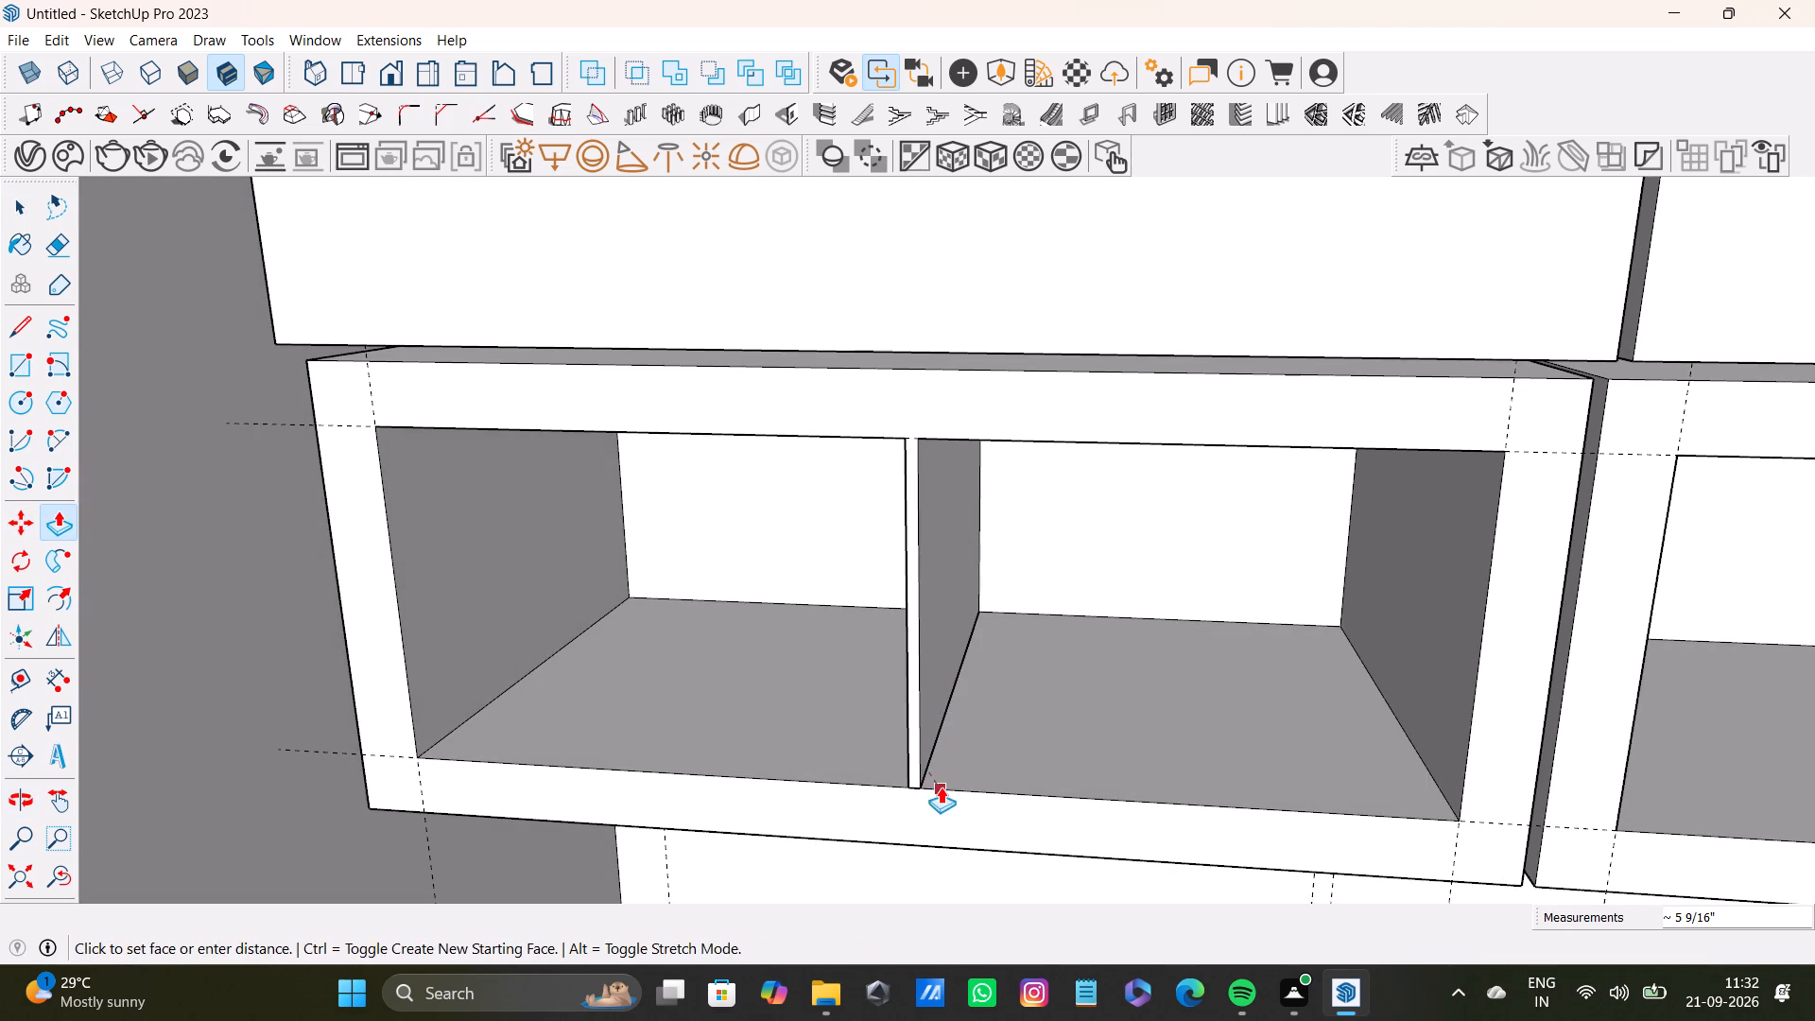
left_click(941, 787)
Thicken the corner niche's divider by pulling out both side faces, the corner-facing one by about 1/4".
key("space")
scroll(905, 645, "up", 3)
middle_click_drag(907, 635, 1017, 623)
key("space")
left_click(1002, 620)
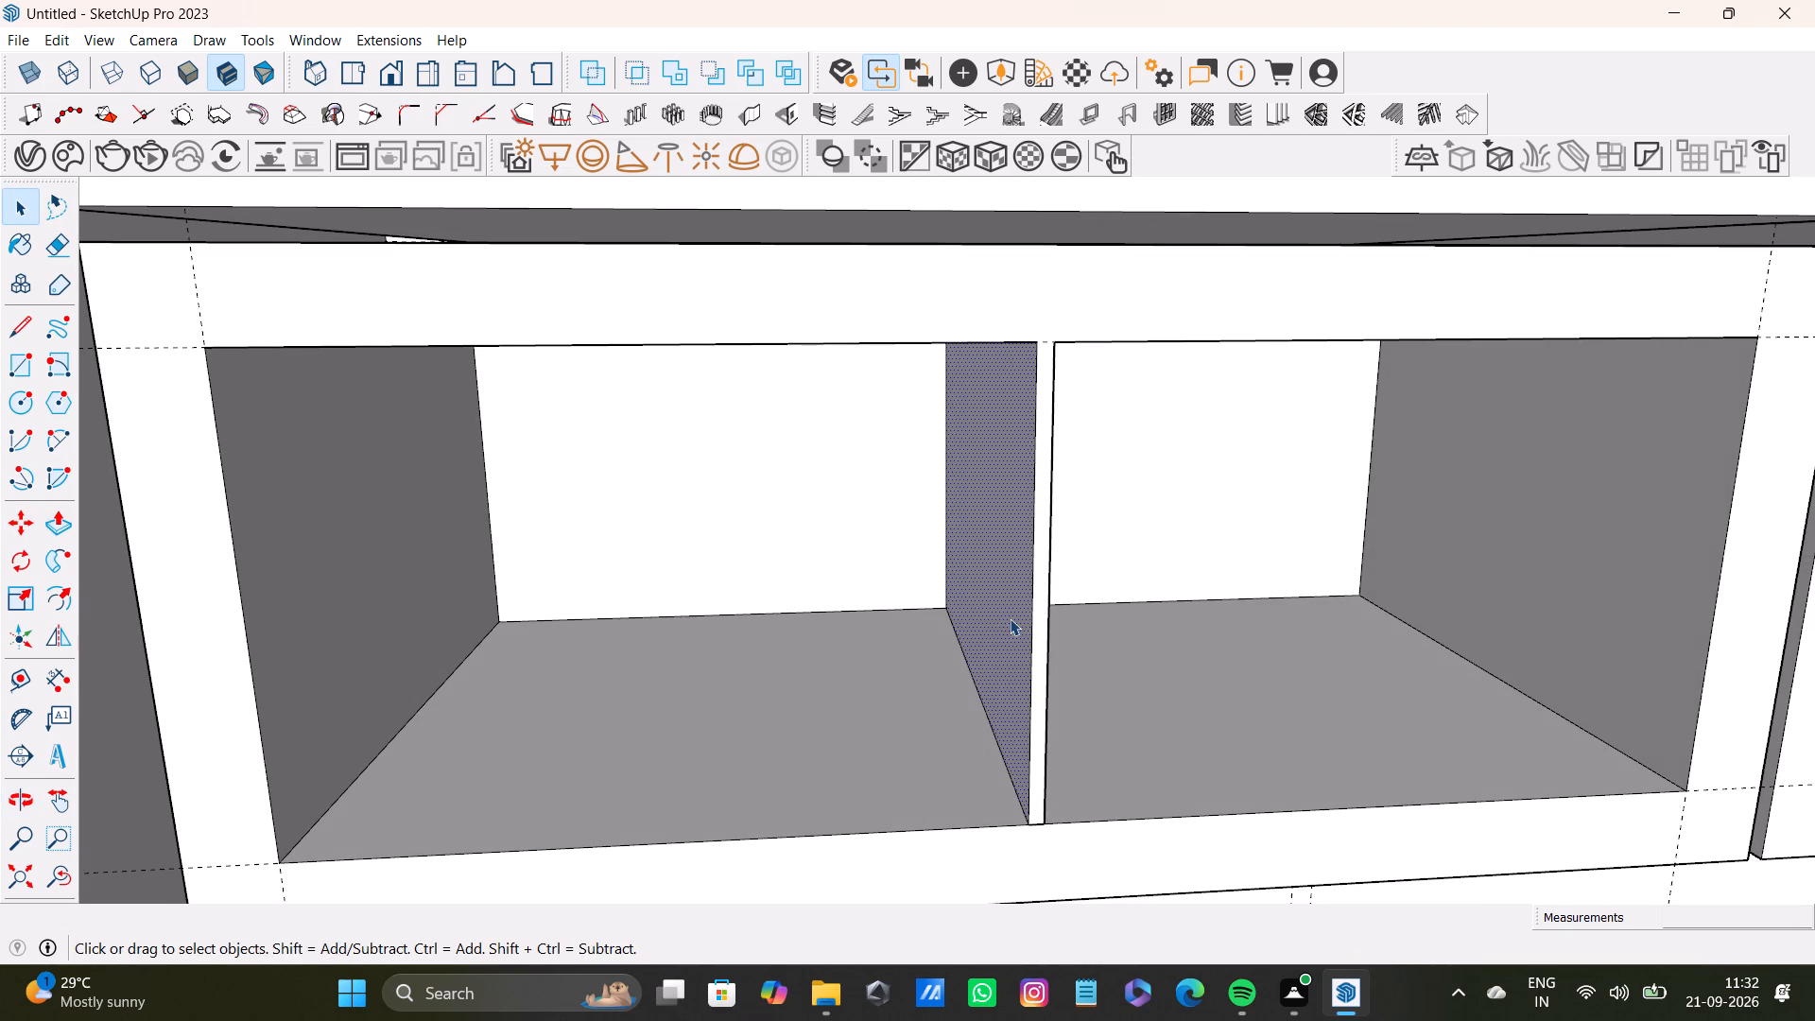
key("p")
left_click_drag(1011, 618, 991, 614)
middle_click_drag(1117, 622, 885, 617)
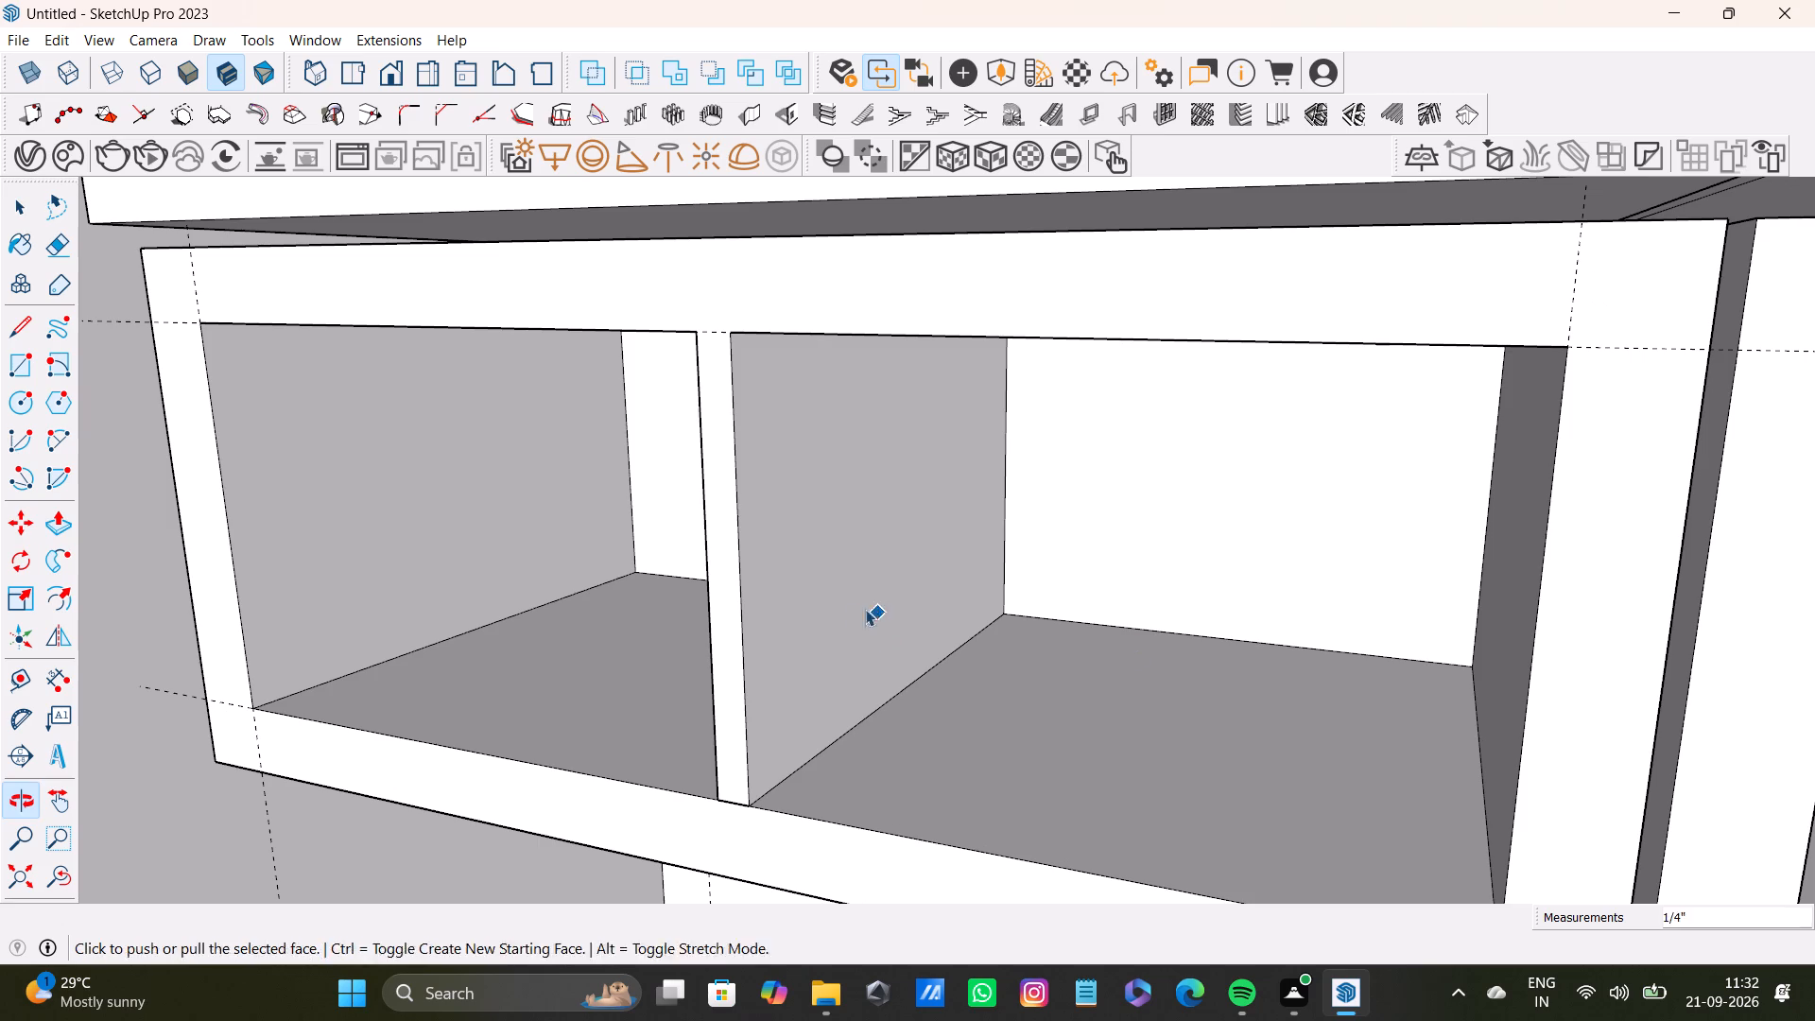
key("space")
left_click(821, 612)
key("p")
left_click_drag(820, 612, 825, 620)
key("space")
Copy the window-side niche's upper depth edge across to its opposite side with division /2, leaving a centre line on the ceiling.
scroll(826, 605, "down", 5)
middle_click_drag(1255, 674, 971, 547)
middle_click_drag(909, 588, 1042, 546)
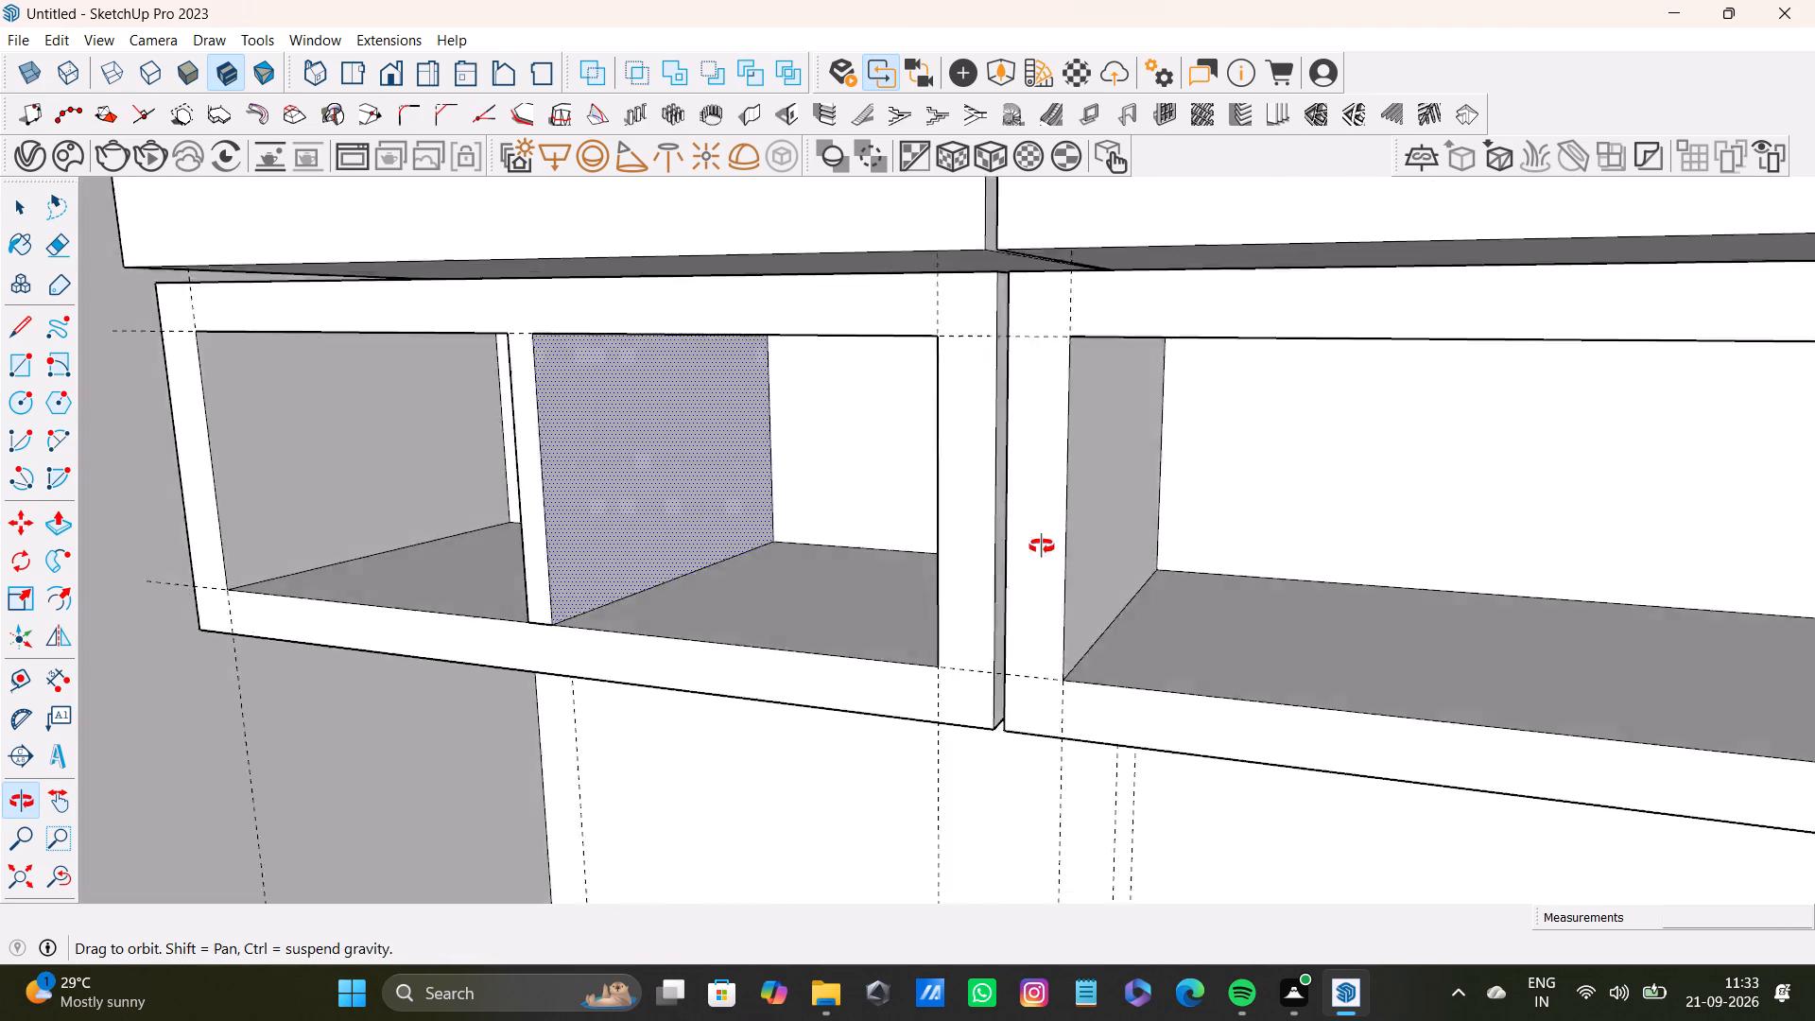
middle_click_drag(1042, 546, 786, 694)
scroll(890, 653, "up", 3)
middle_click_drag(910, 515, 734, 509)
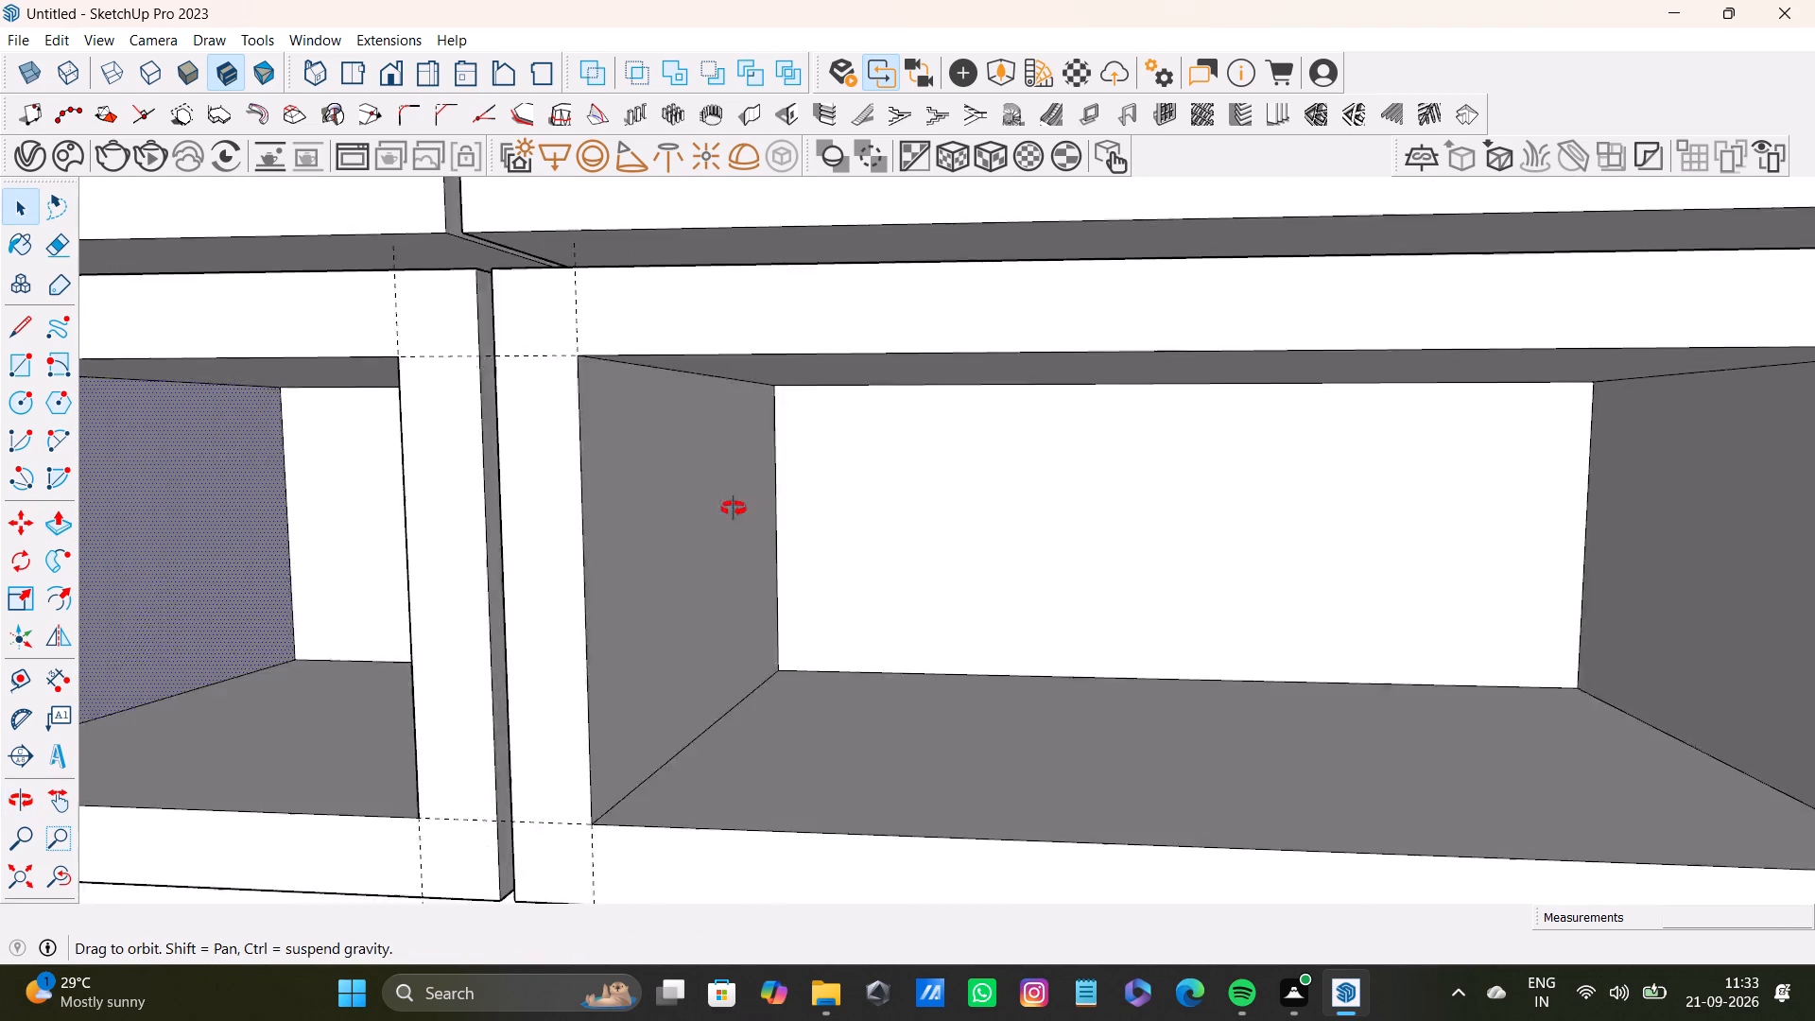
middle_click_drag(734, 509, 726, 418)
key("space")
left_click(740, 365)
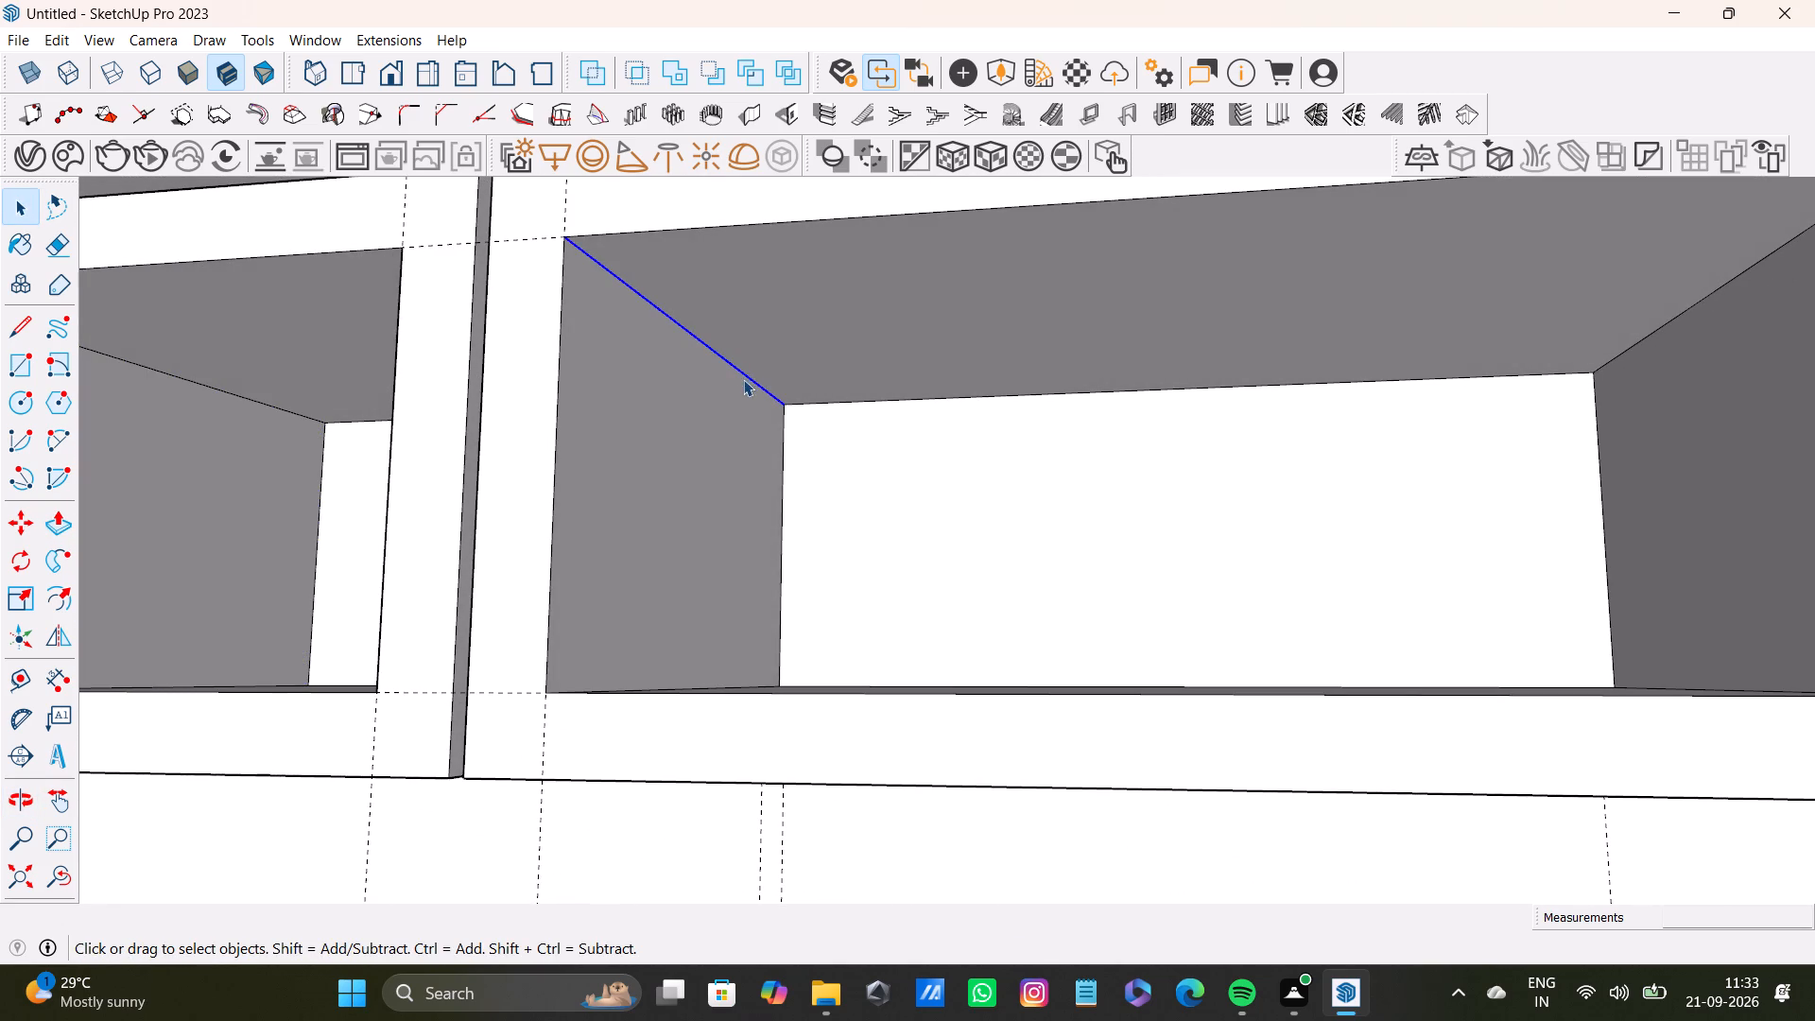
key("m")
left_click(569, 242, "ctrl")
scroll(1048, 294, "down", 2)
scroll(1307, 246, "down", 3)
middle_click_drag(1314, 254, 1148, 322, "shift")
middle_click_drag(1417, 373, 1476, 337)
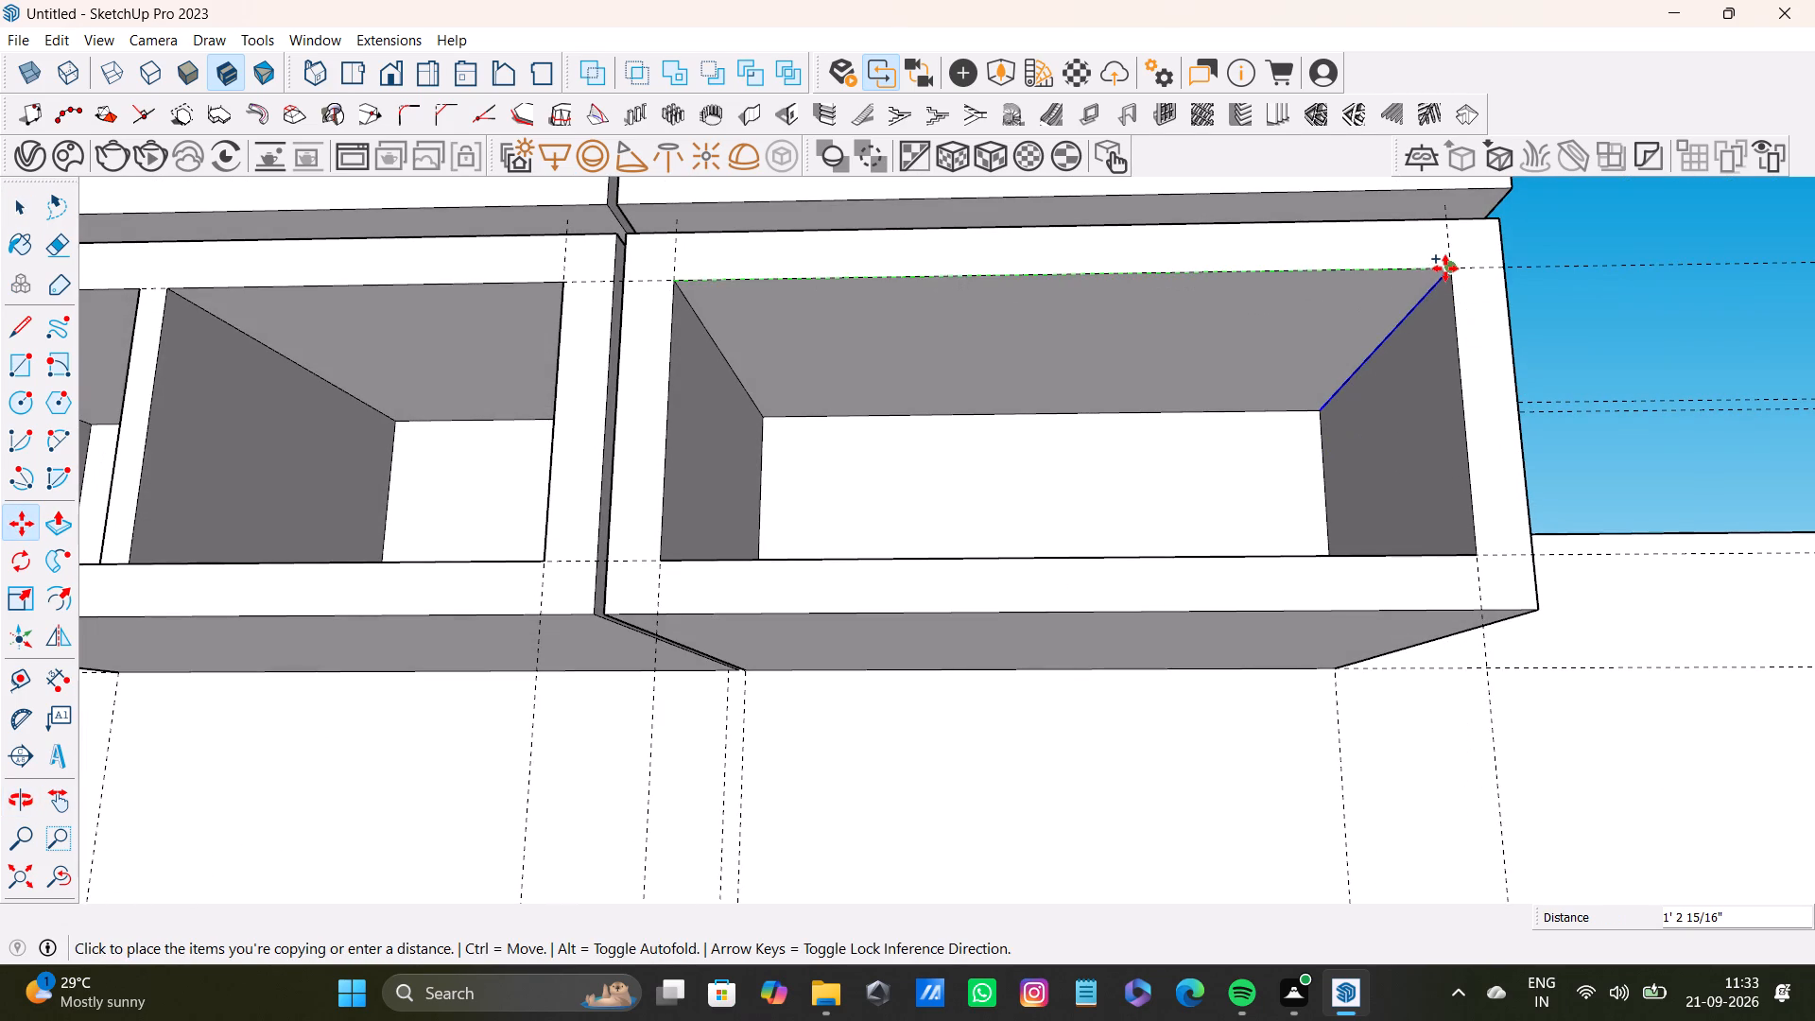
left_click(1445, 268)
key("slash")
key("2")
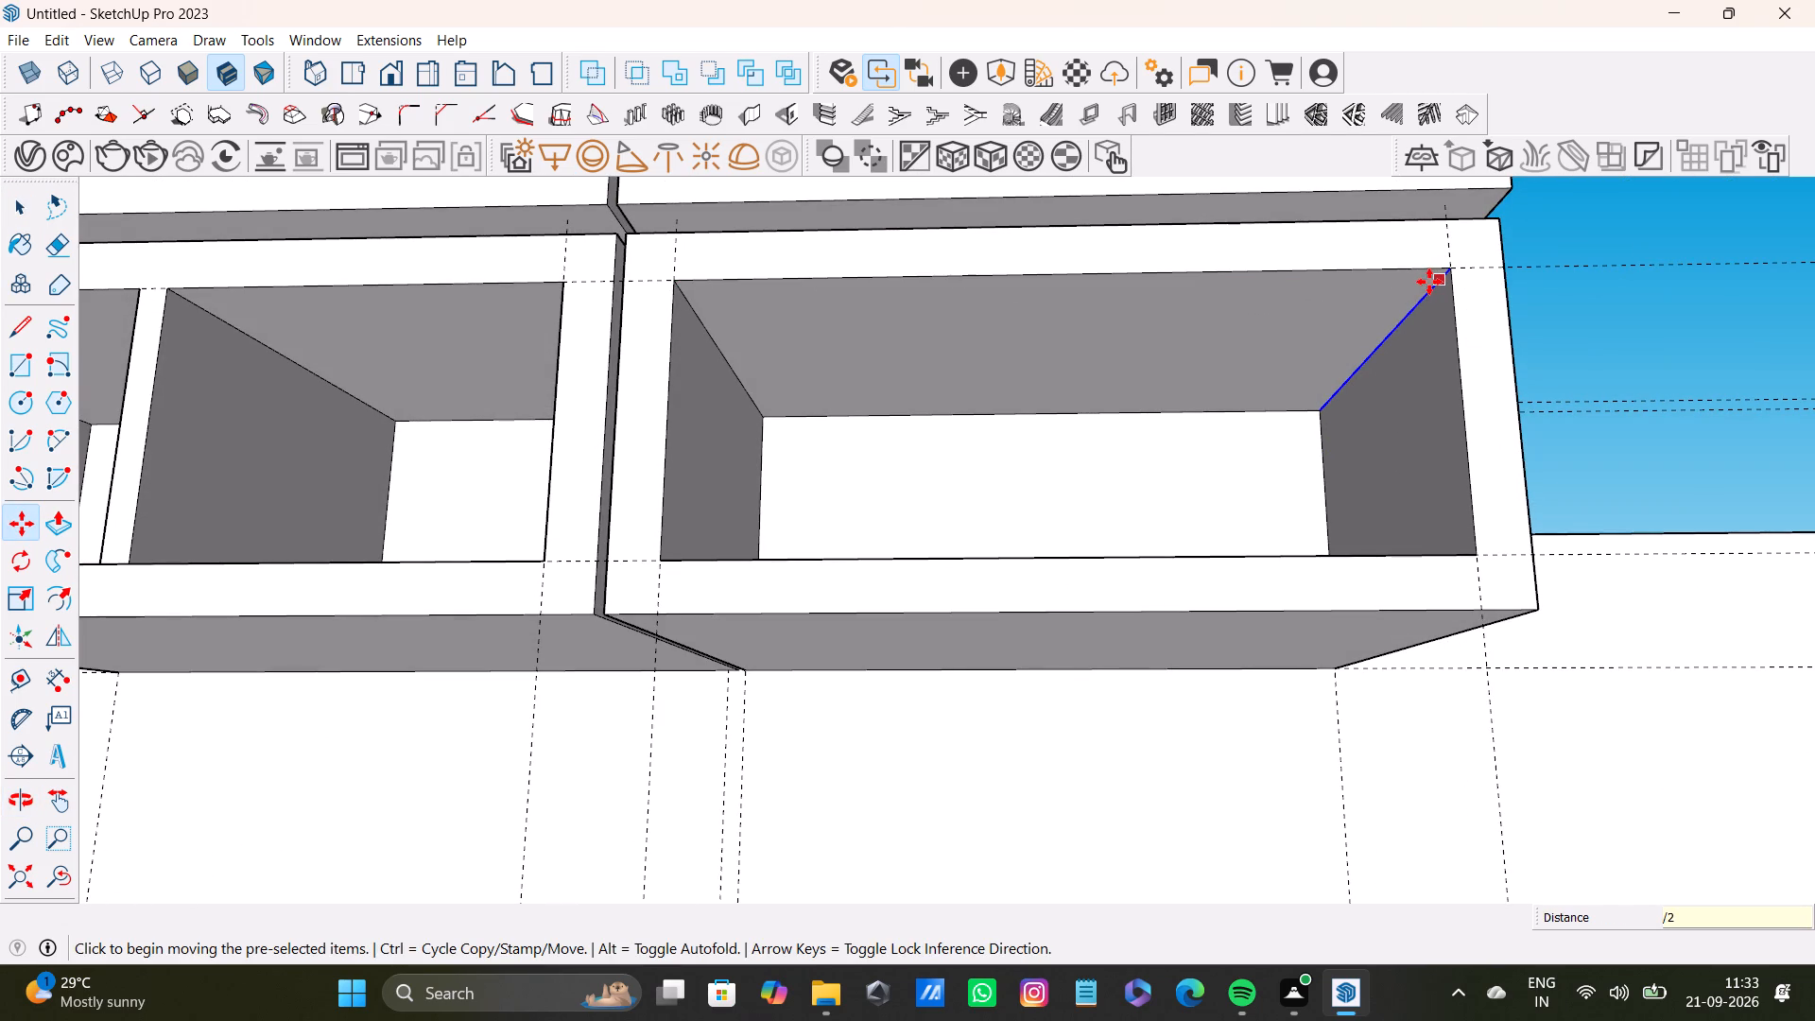
key("Return")
Copy the window-side niche's ceiling centre line about 5/16" sideways to outline a thin divider strip.
key("t")
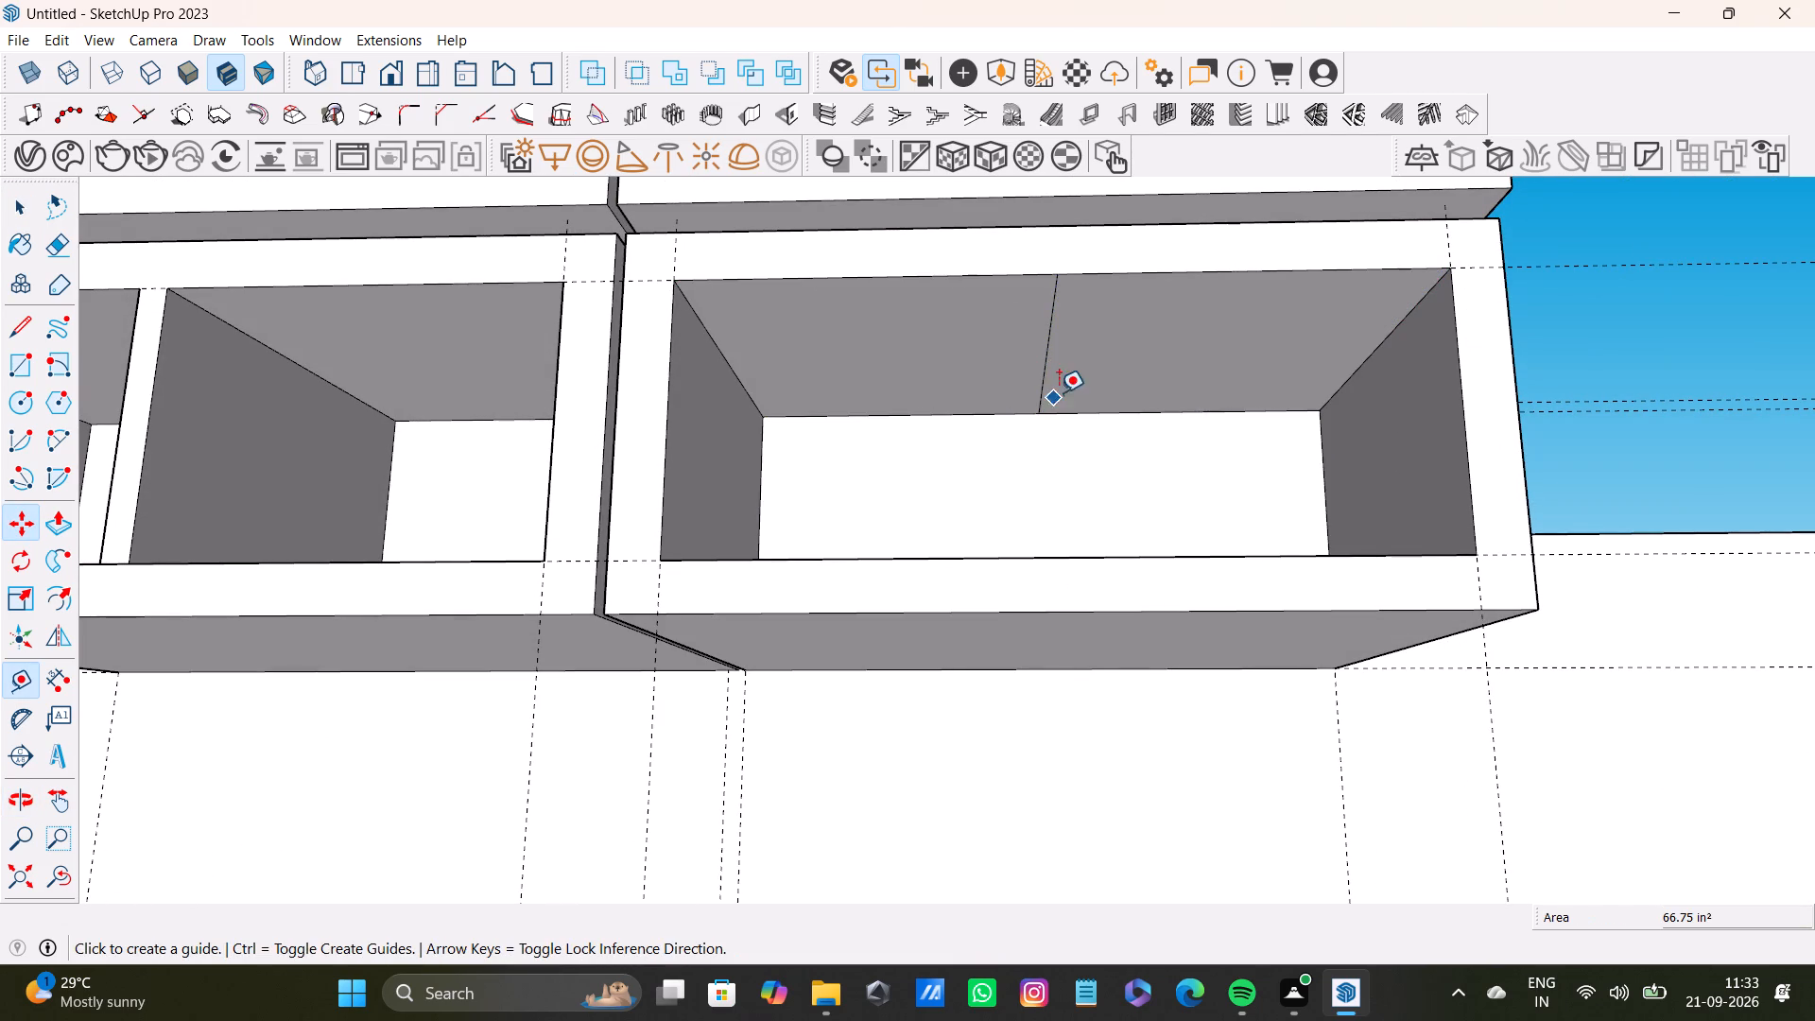
key("space")
key("m")
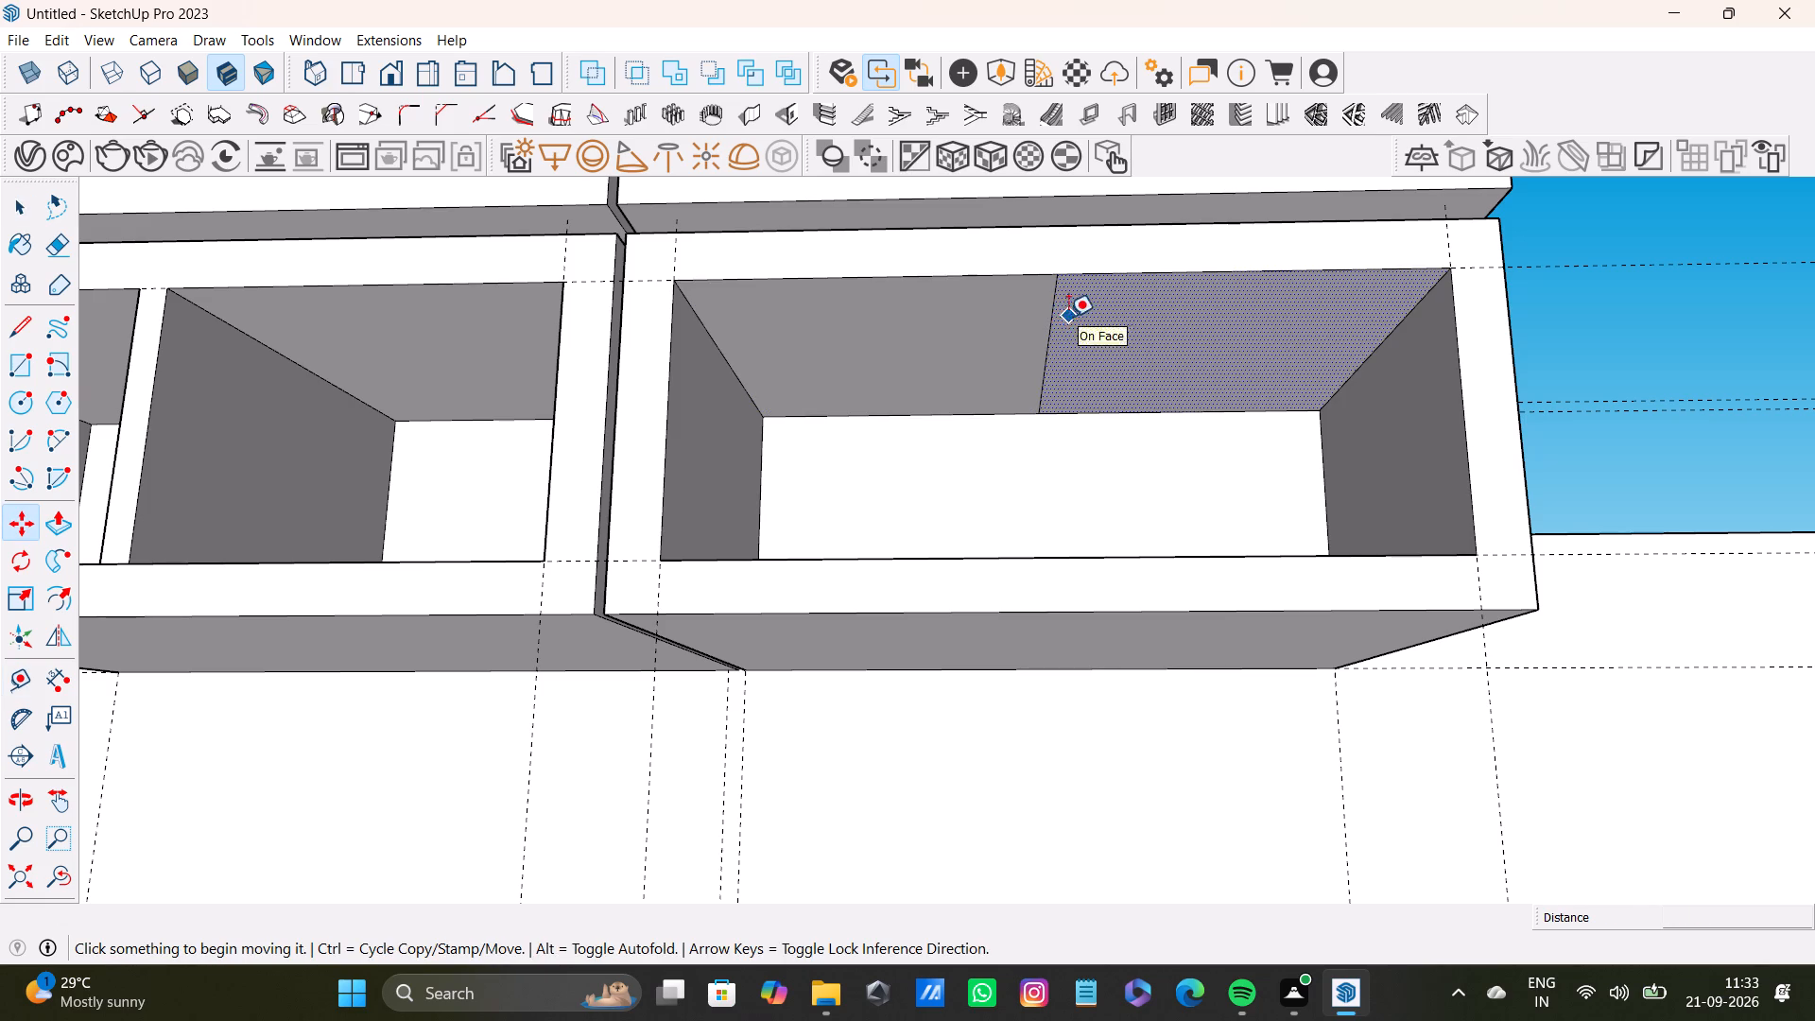
key("t")
scroll(1050, 309, "up", 6)
key("space")
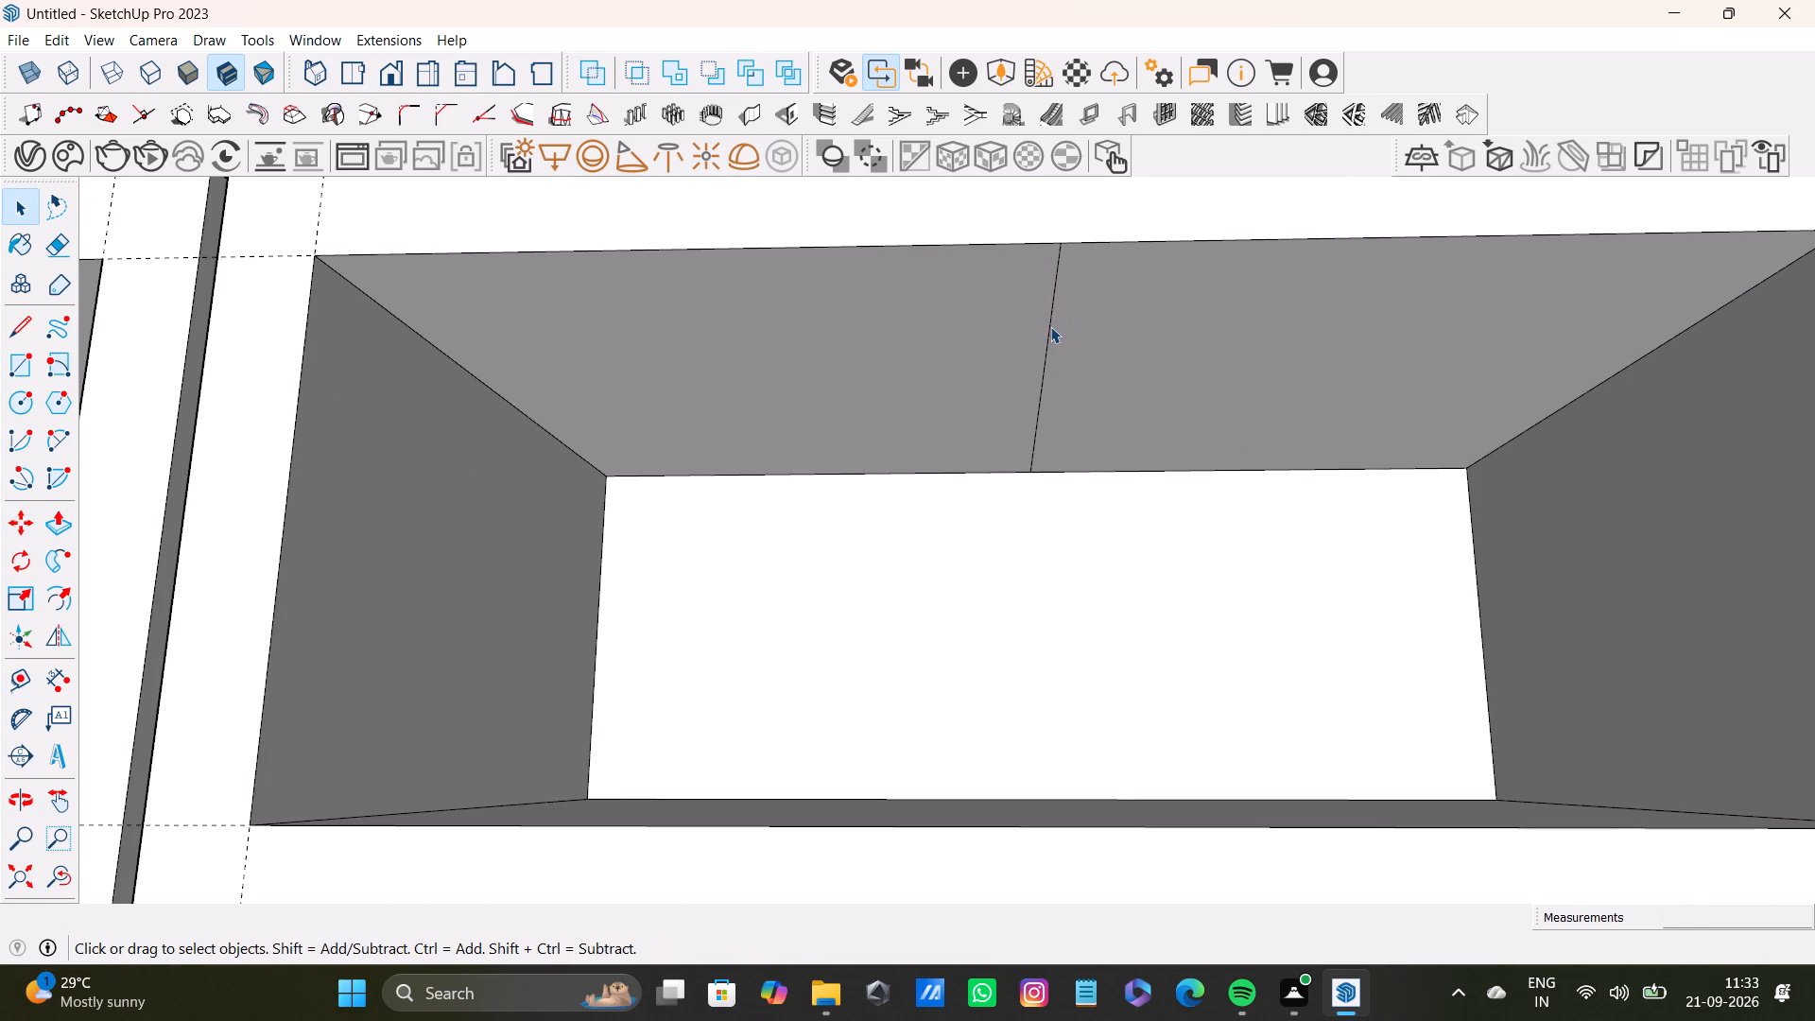
left_click(1050, 326)
key("m")
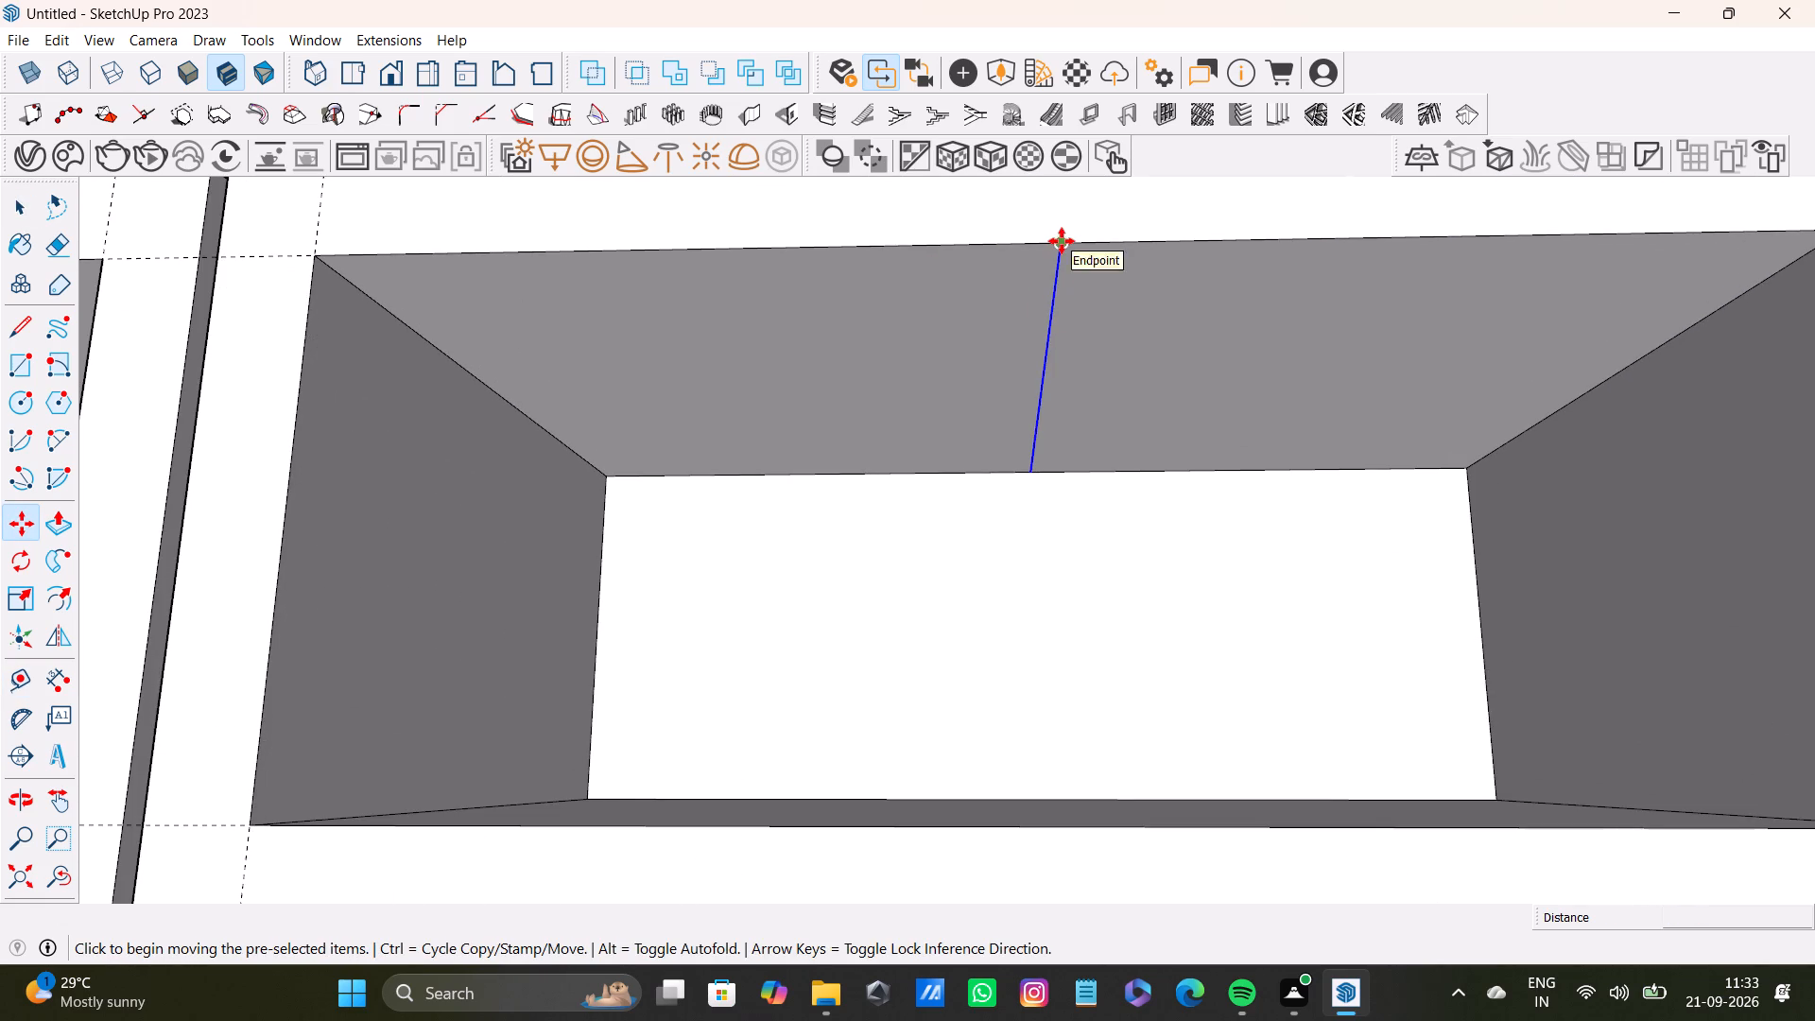
left_click(1062, 241)
left_click(1085, 243)
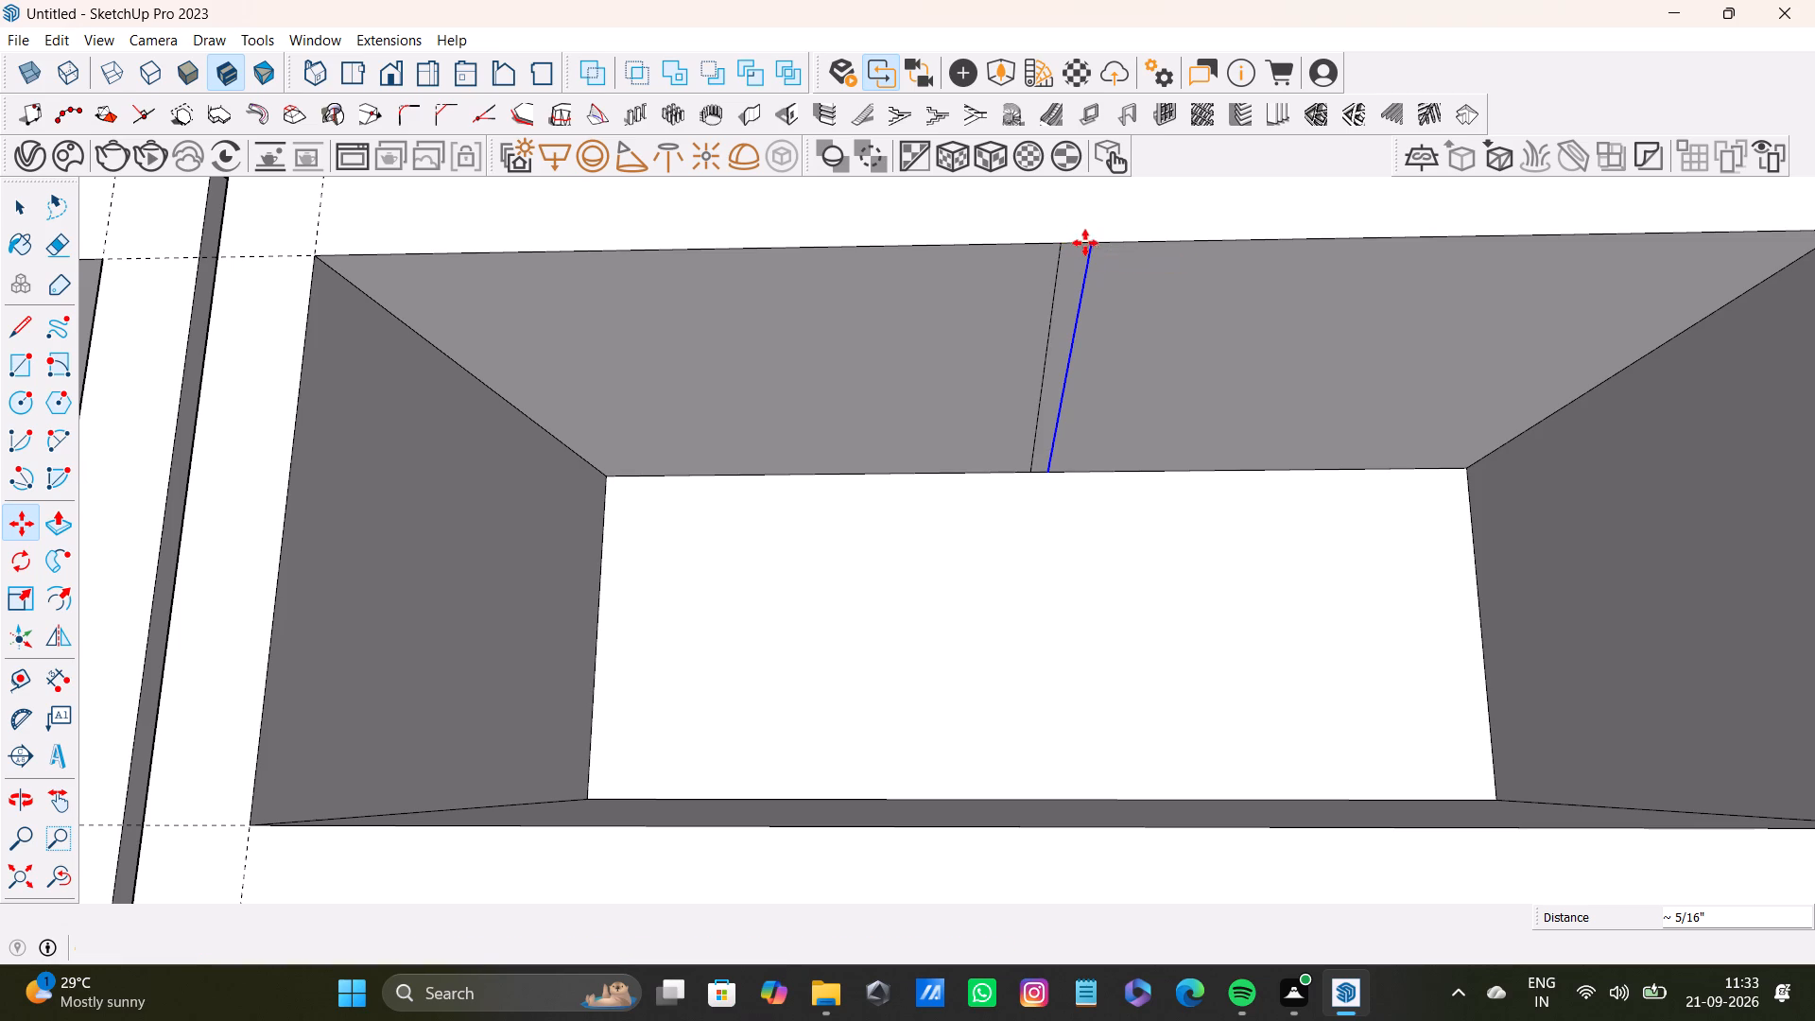
Push/Pull the window-side niche's thin ceiling strip down to the niche floor to form a vertical divider.
key("space")
left_click(1072, 268)
key("p")
left_click(1072, 268)
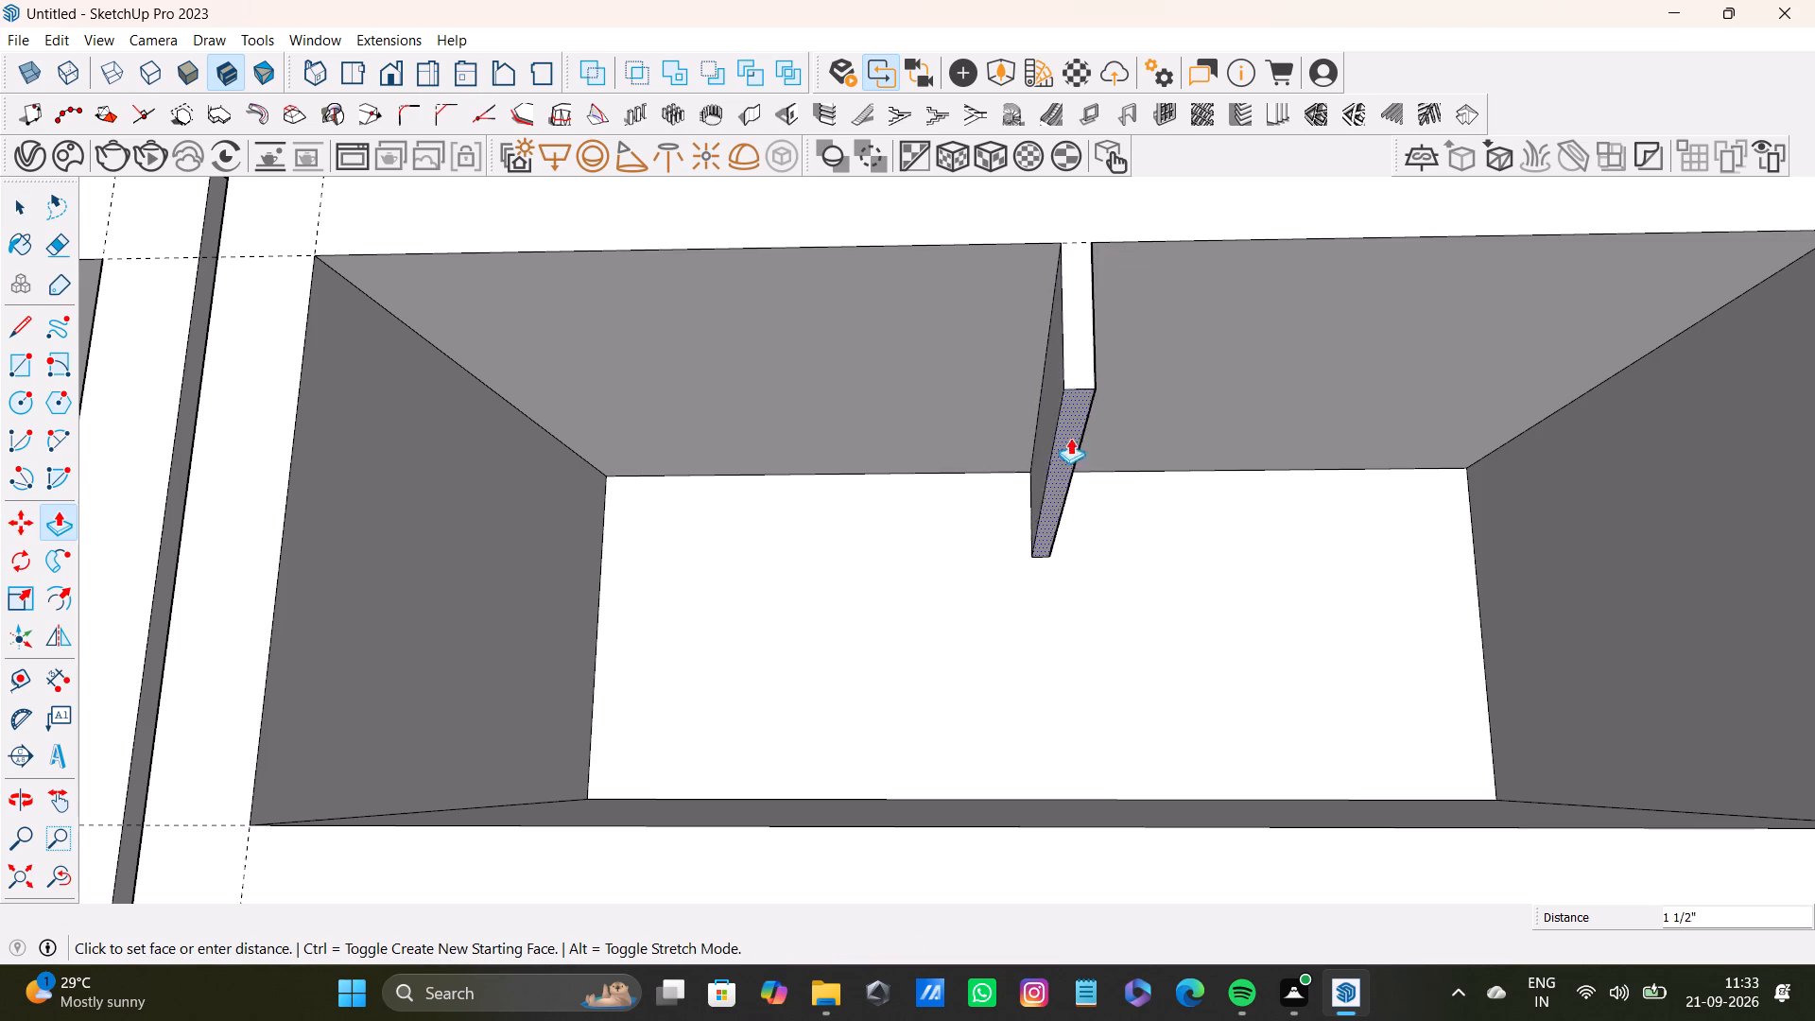
scroll(1070, 451, "down", 4)
middle_click_drag(1064, 572, 1035, 783)
left_click(1038, 867)
Undo a stray push-pull, and thicken the window-side niche's divider by pulling its corner-facing side out about 3/16".
middle_click_drag(1066, 827, 1069, 827)
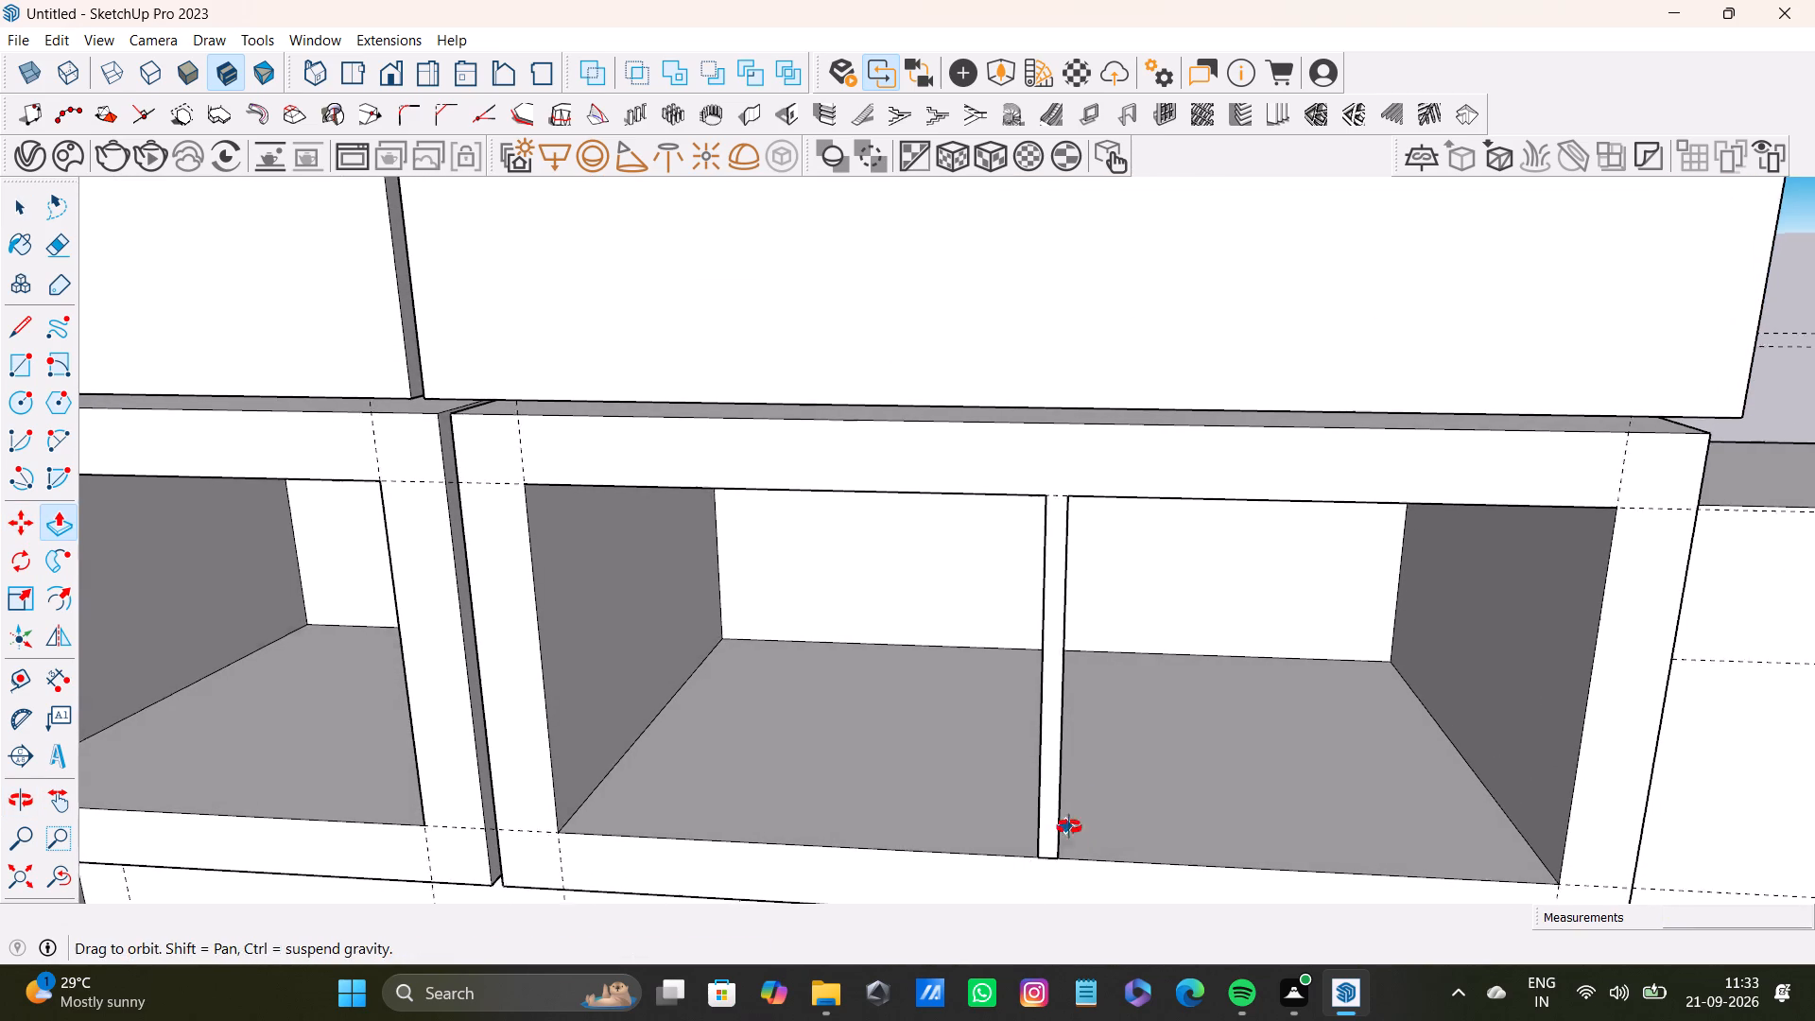
middle_click_drag(1069, 827, 1185, 758)
left_click_drag(1120, 684, 1105, 686)
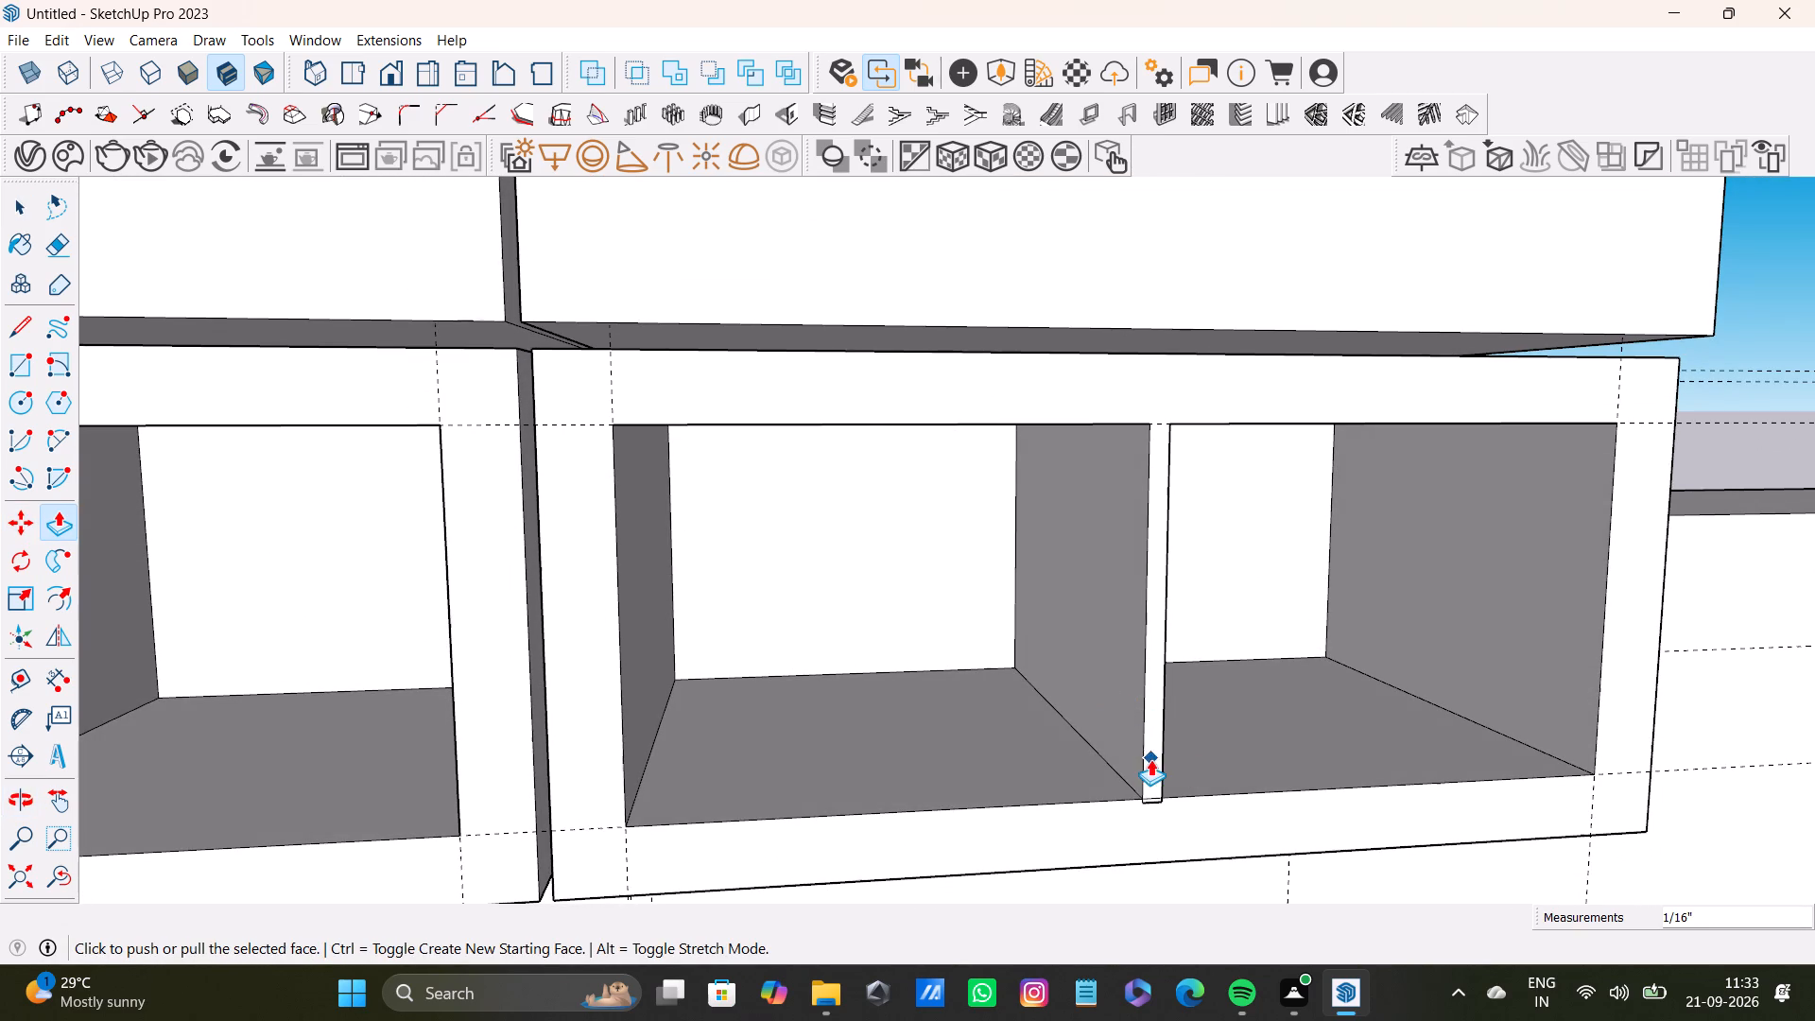
key("ctrl+z")
key("space")
left_click(1138, 715)
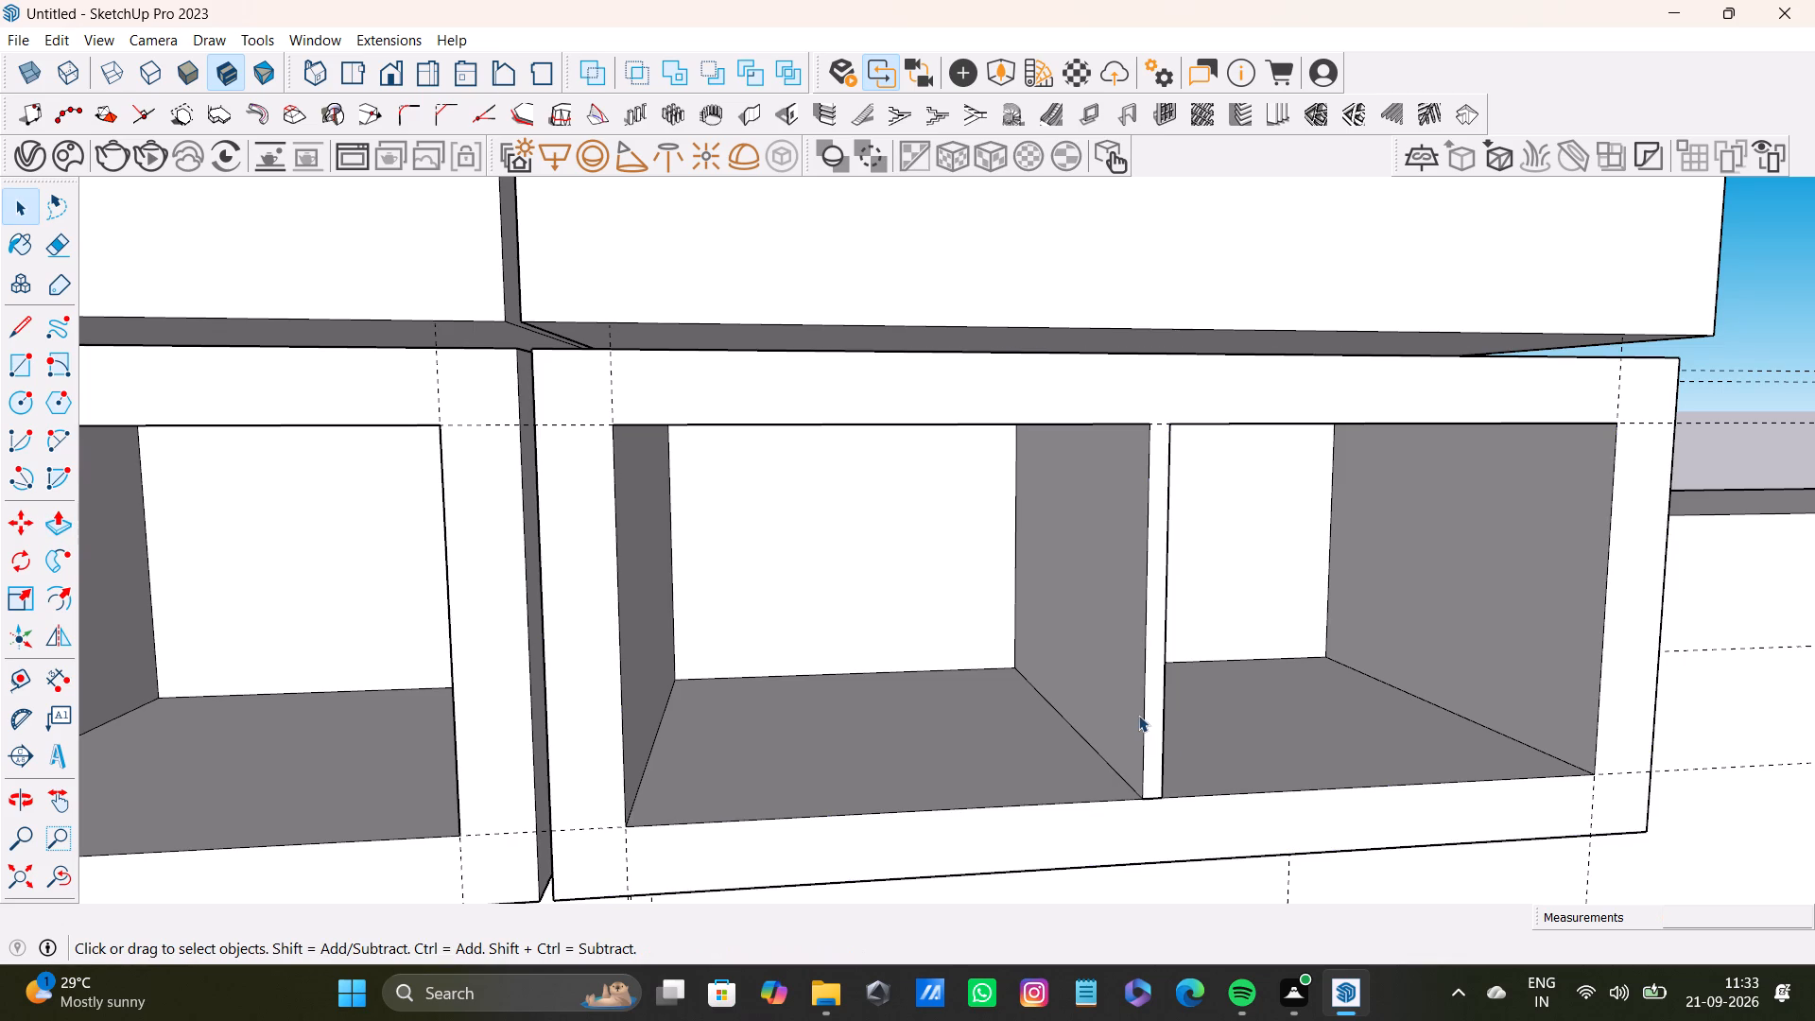
key("p")
left_click_drag(1138, 715, 1126, 715)
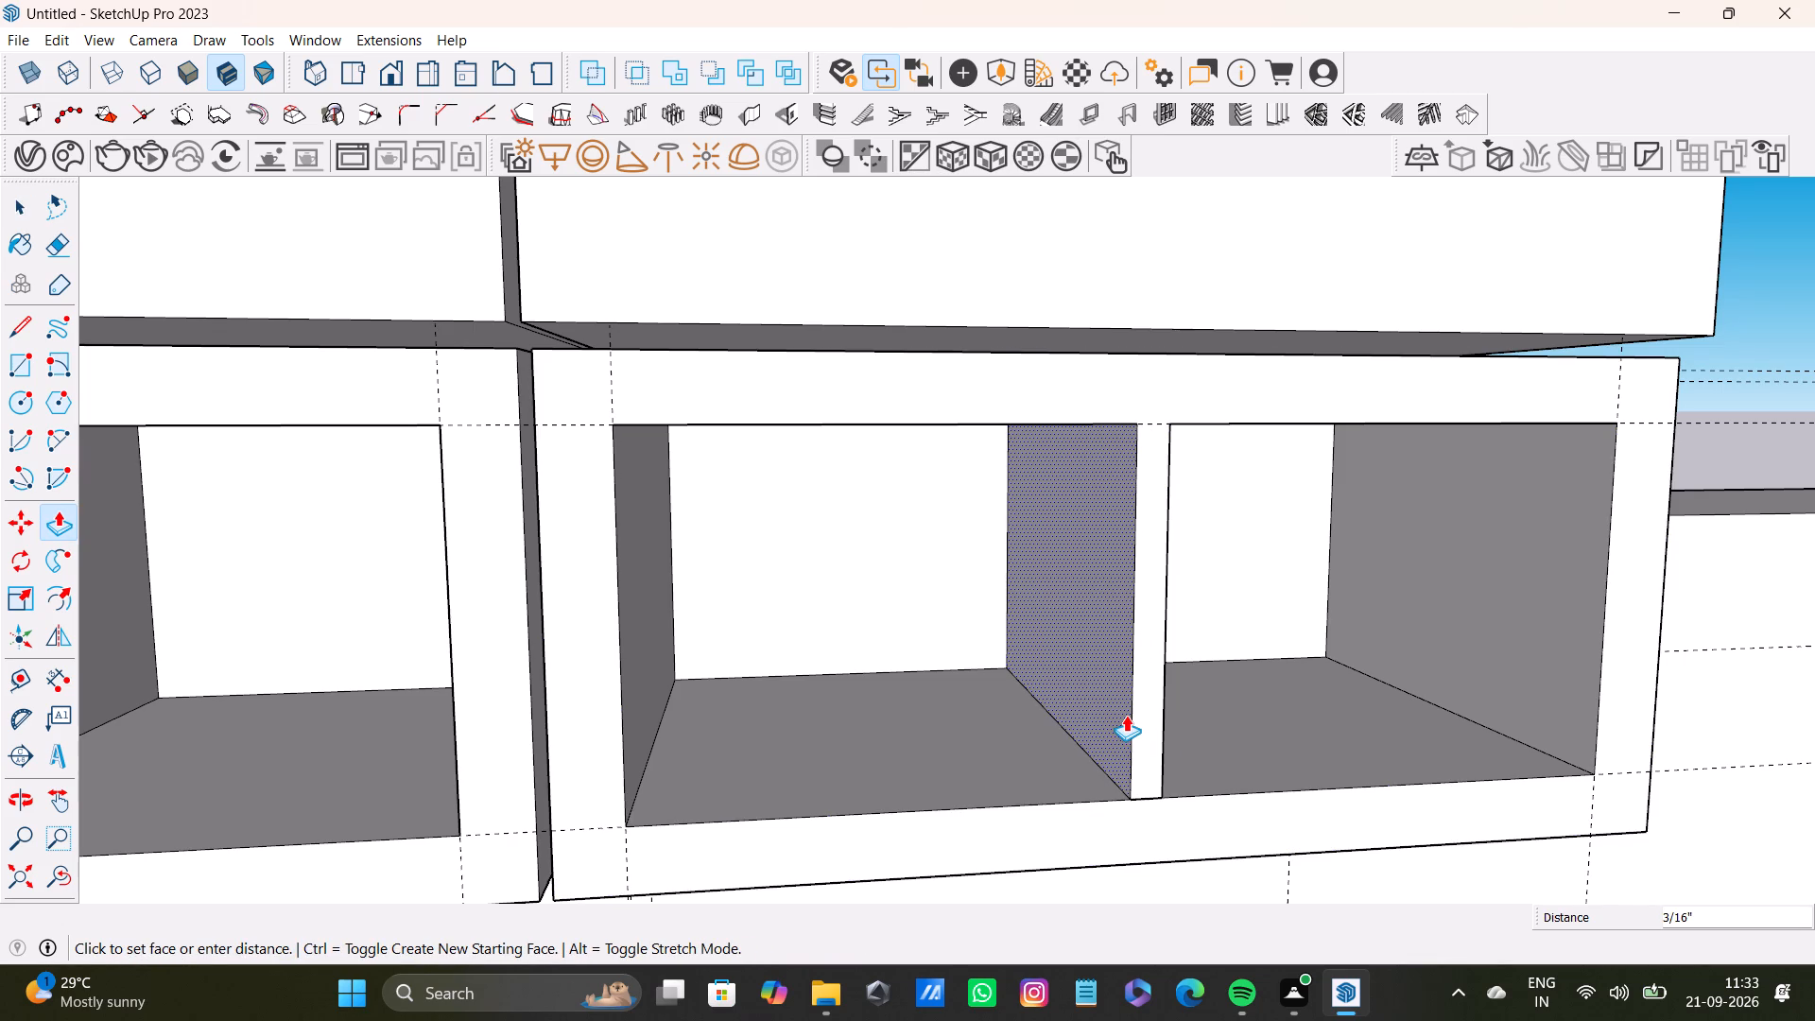
left_click_drag(1126, 715, 1125, 715)
Examine the wall unit's divided lower niches and the whole building model from several angles.
scroll(1124, 717, "down", 9)
middle_click_drag(1268, 719, 1115, 676)
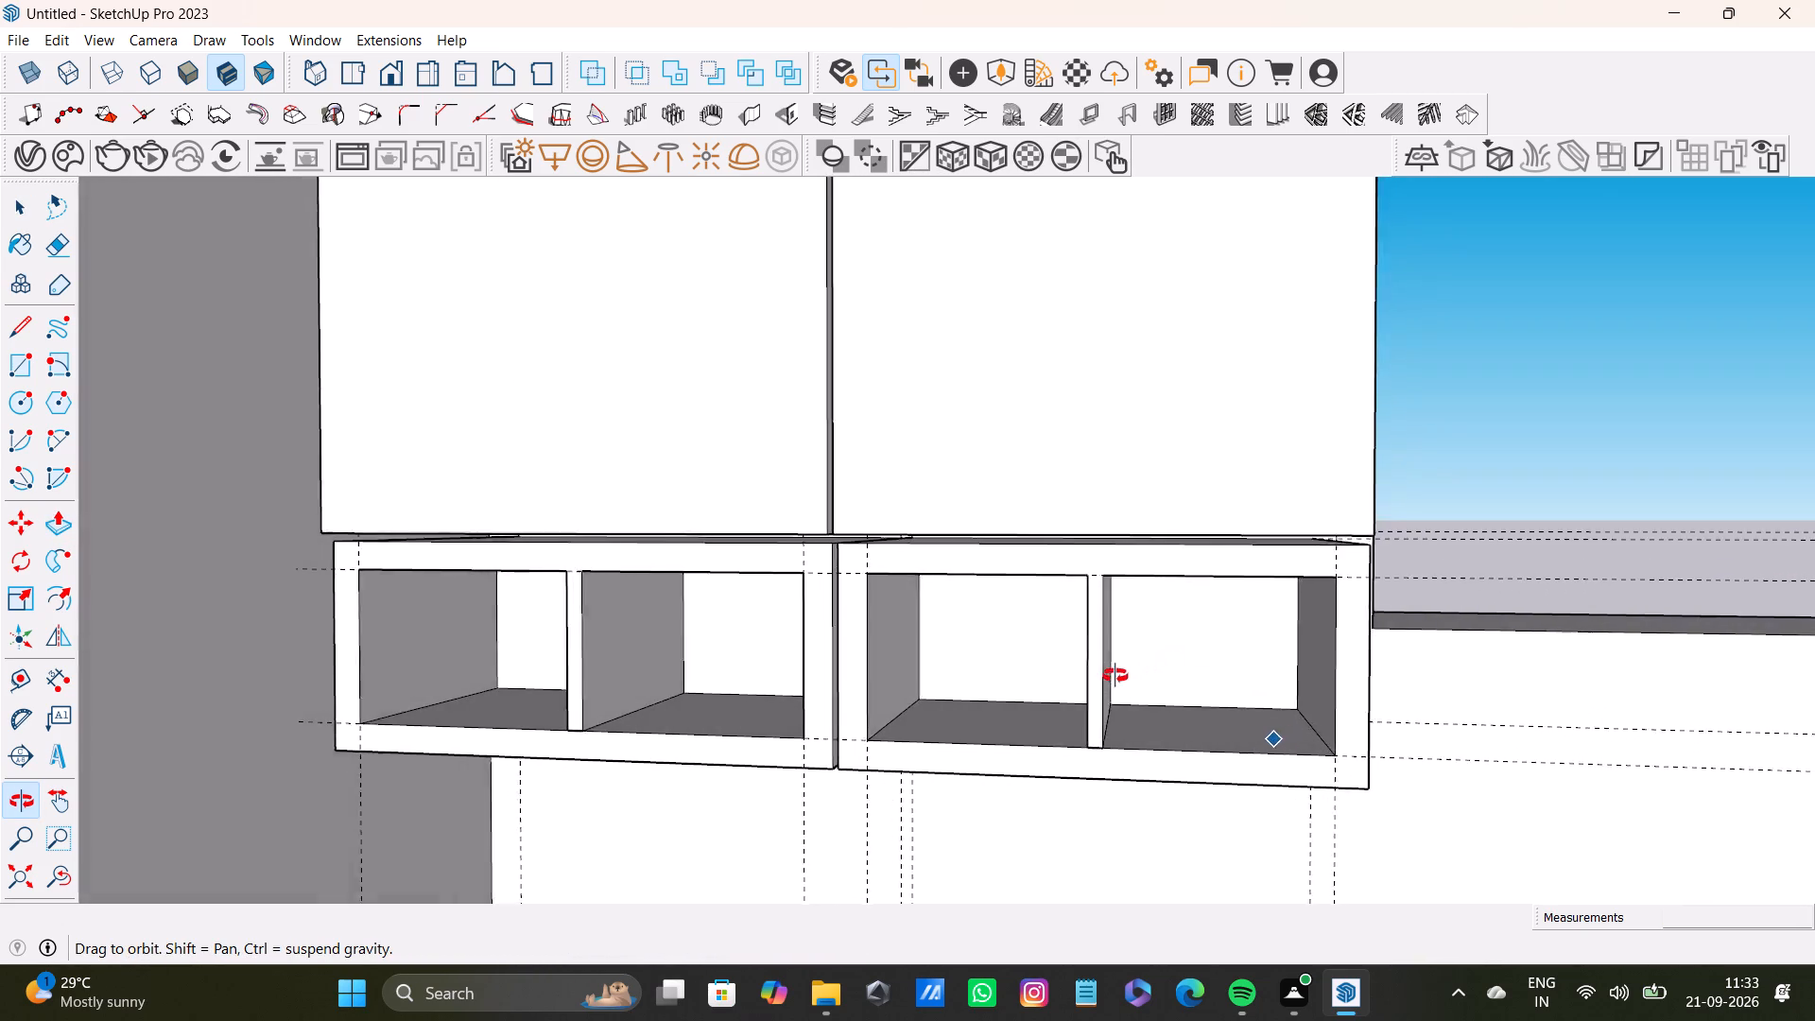
middle_click_drag(1115, 676, 1111, 669)
scroll(1115, 666, "up", 3)
key("space")
scroll(1100, 682, "down", 4)
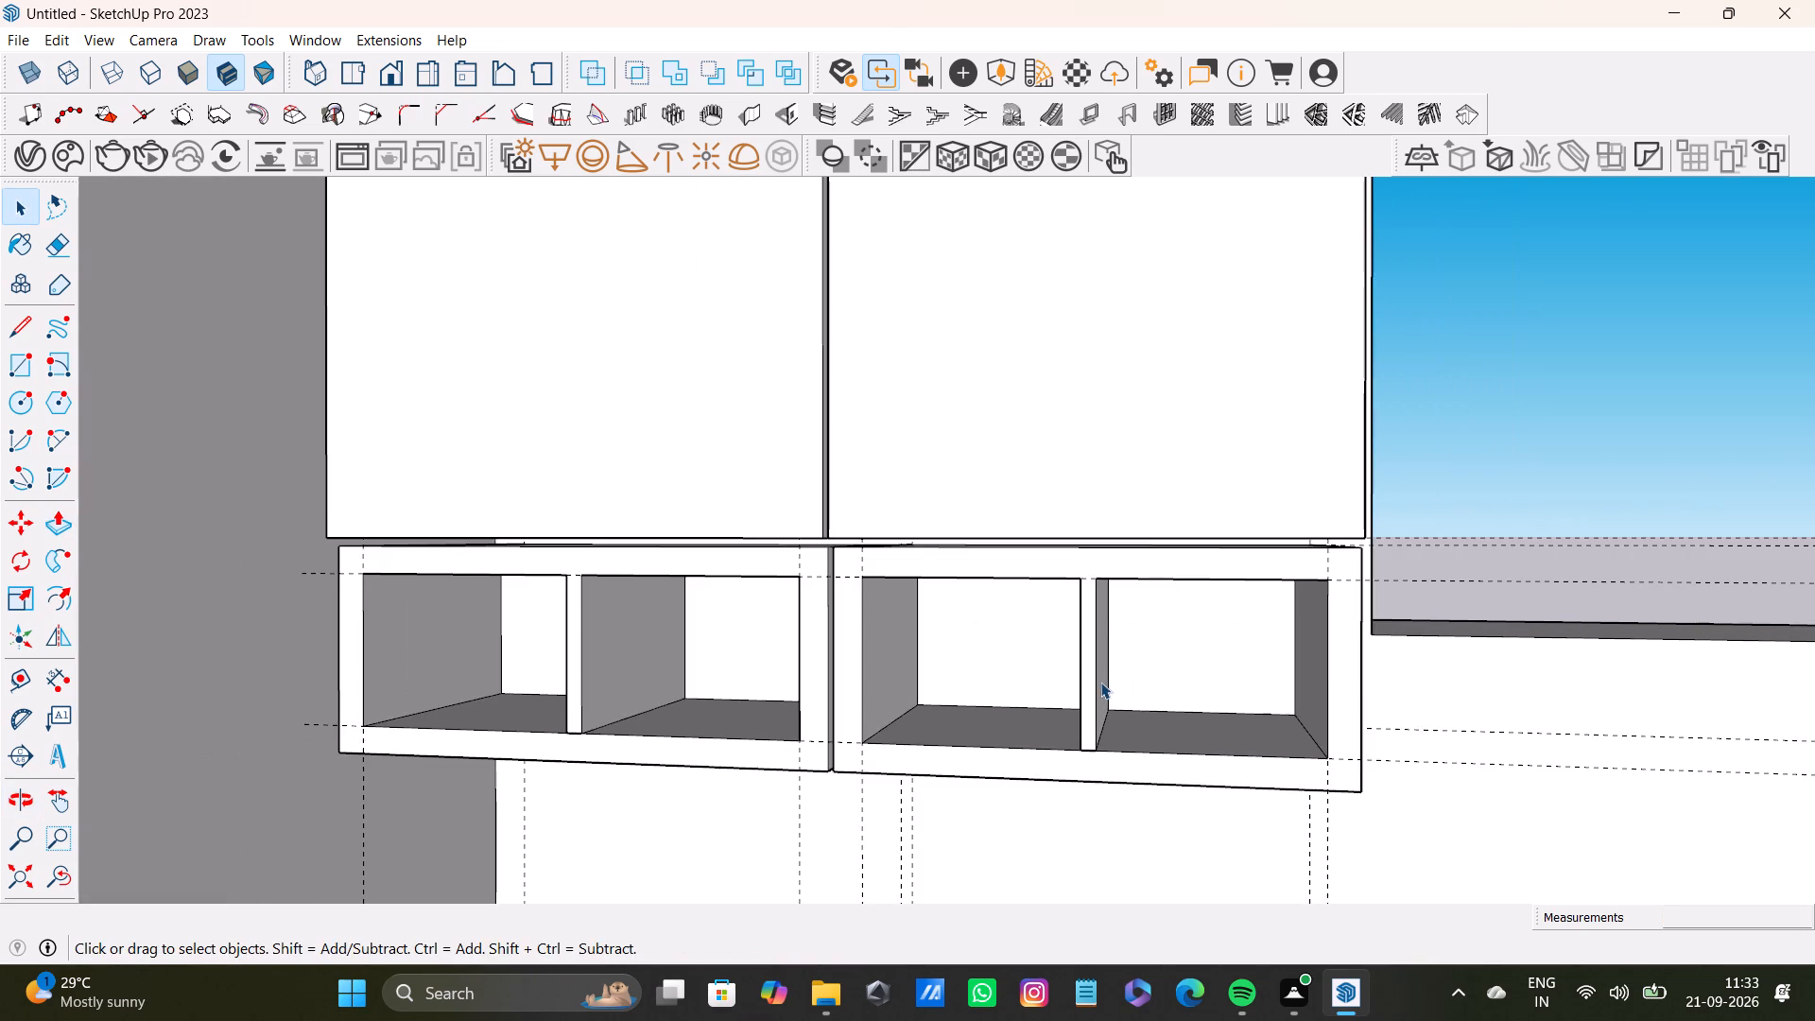
middle_click_drag(1100, 680, 1206, 758)
scroll(1149, 651, "down", 1)
scroll(1206, 755, "down", 6)
left_click(60, 876)
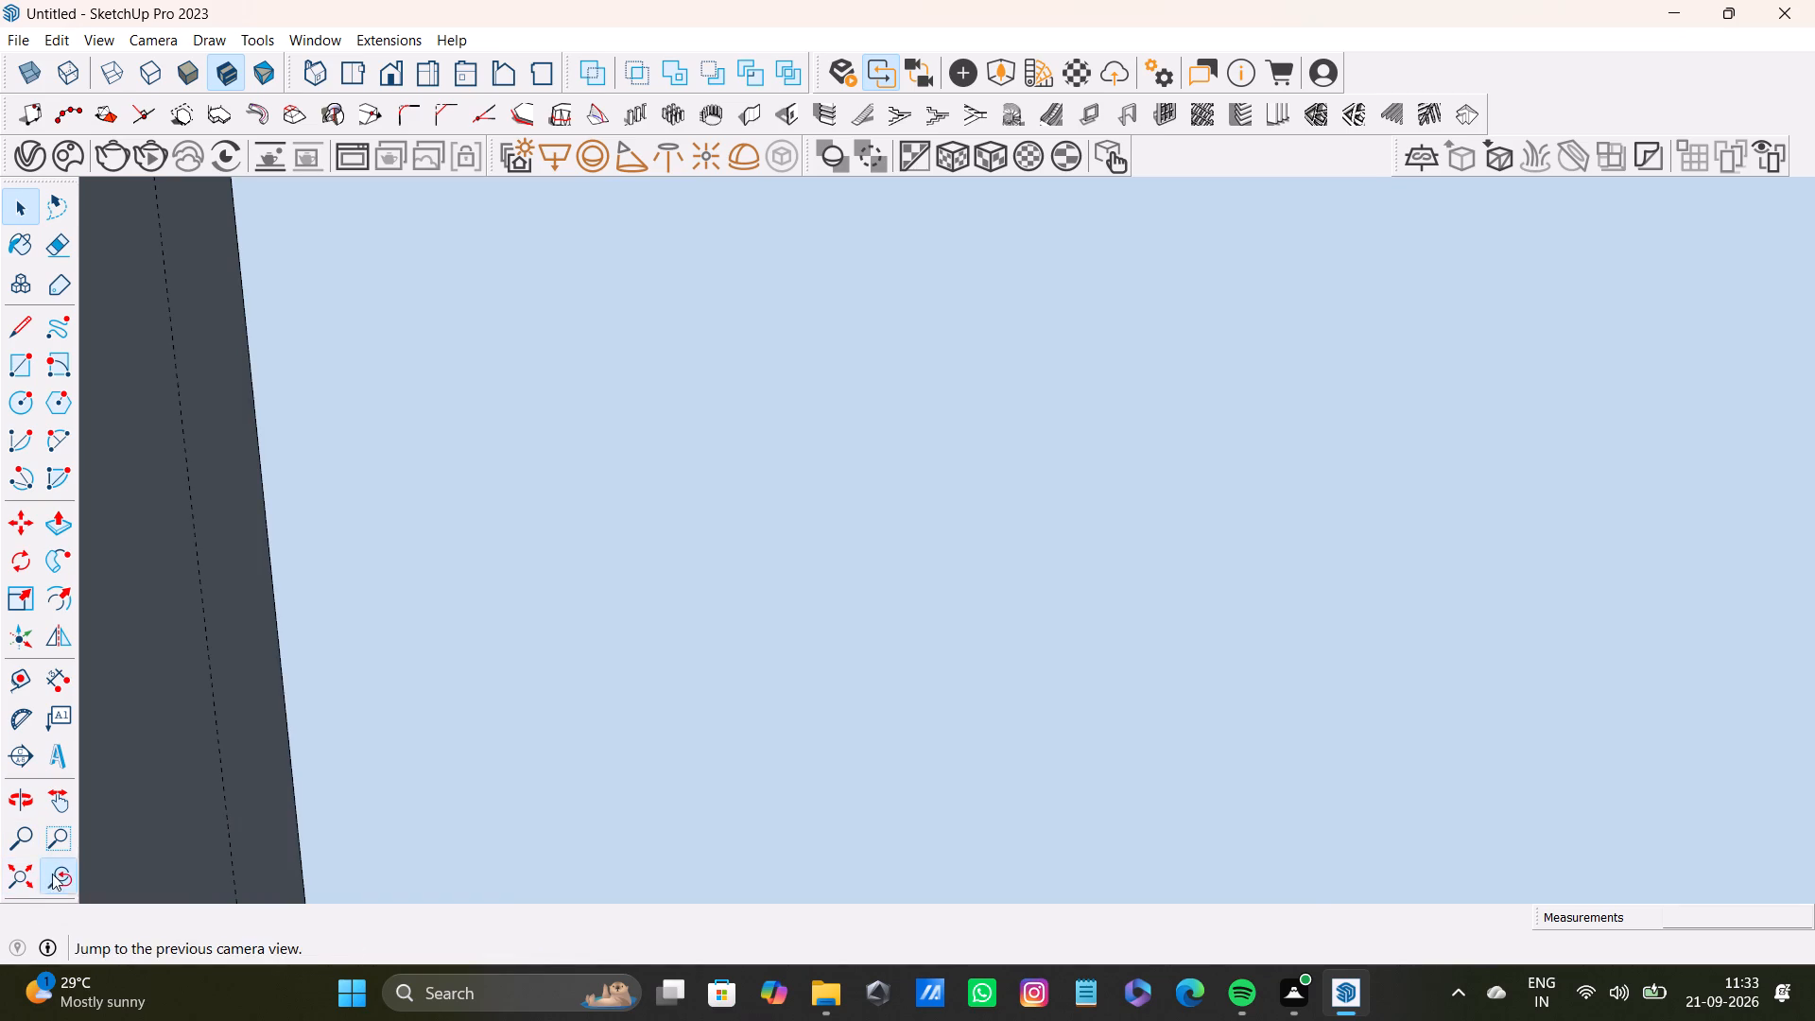
left_click(28, 871)
scroll(942, 389, "down", 2)
middle_click_drag(925, 690, 1094, 996)
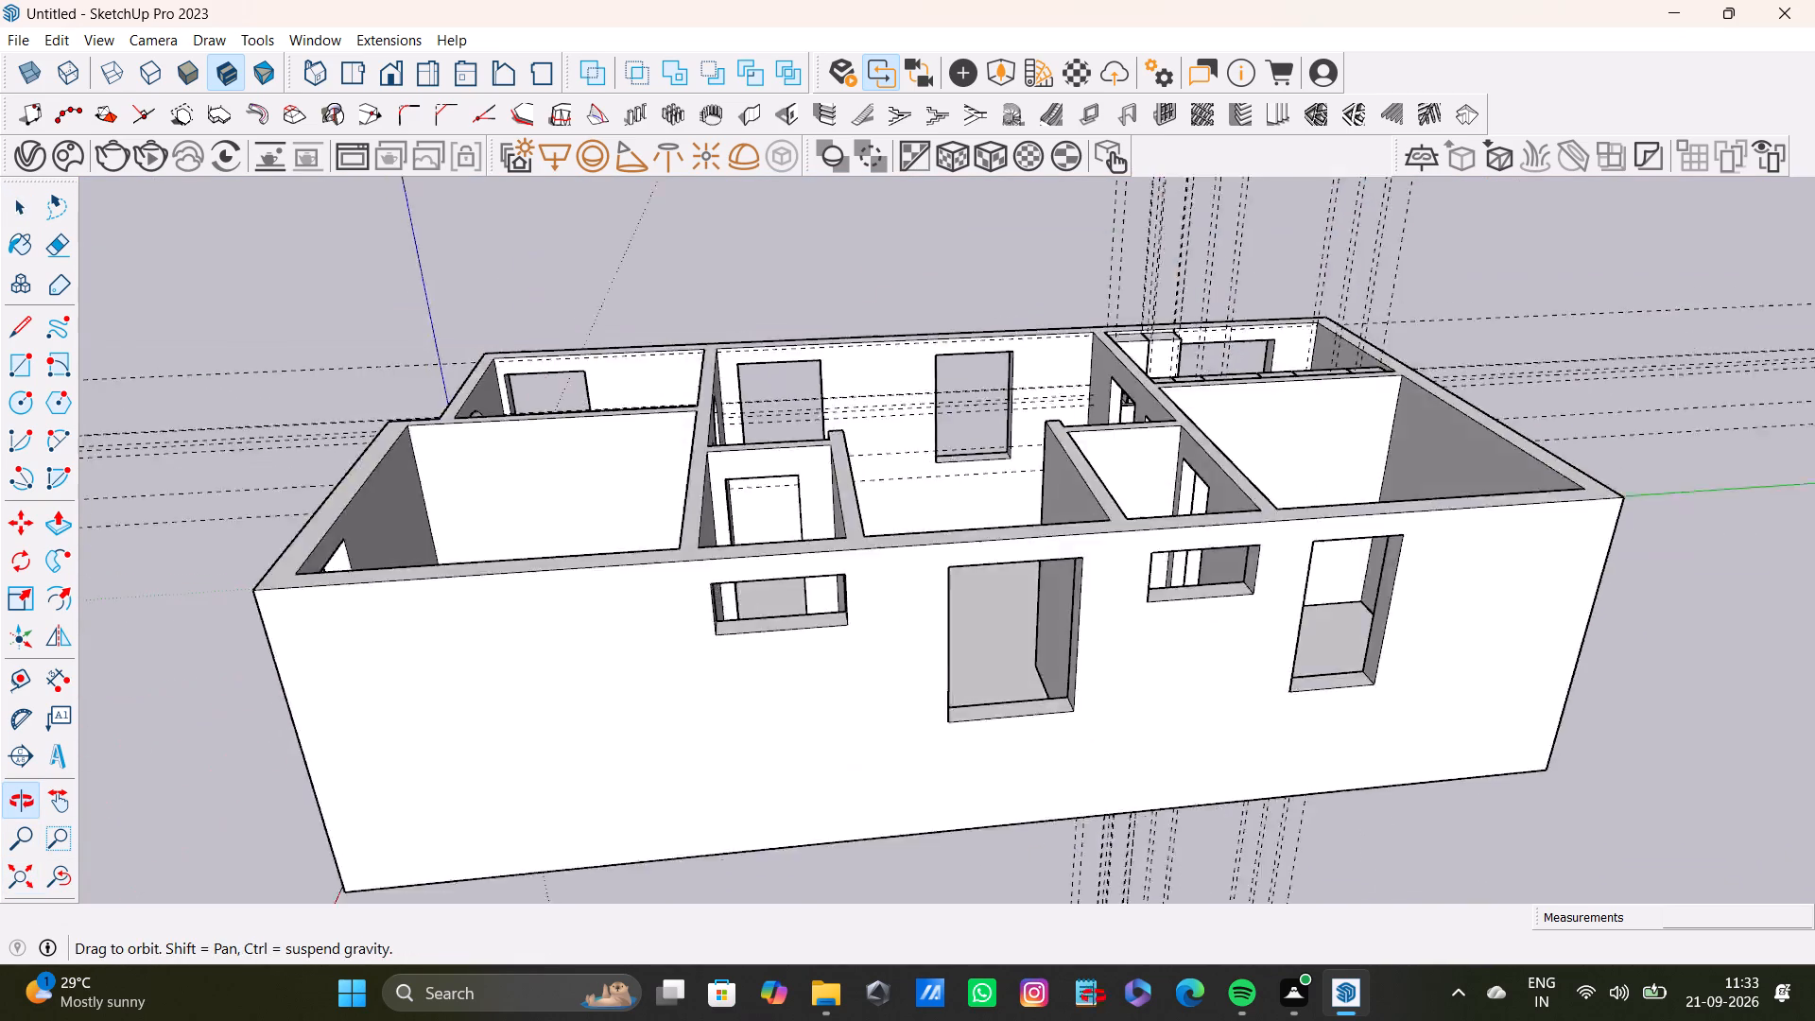
middle_click_drag(1094, 996, 1119, 1011)
scroll(1001, 516, "up", 3)
middle_click_drag(1208, 437, 860, 755)
middle_click_drag(911, 510, 1311, 682)
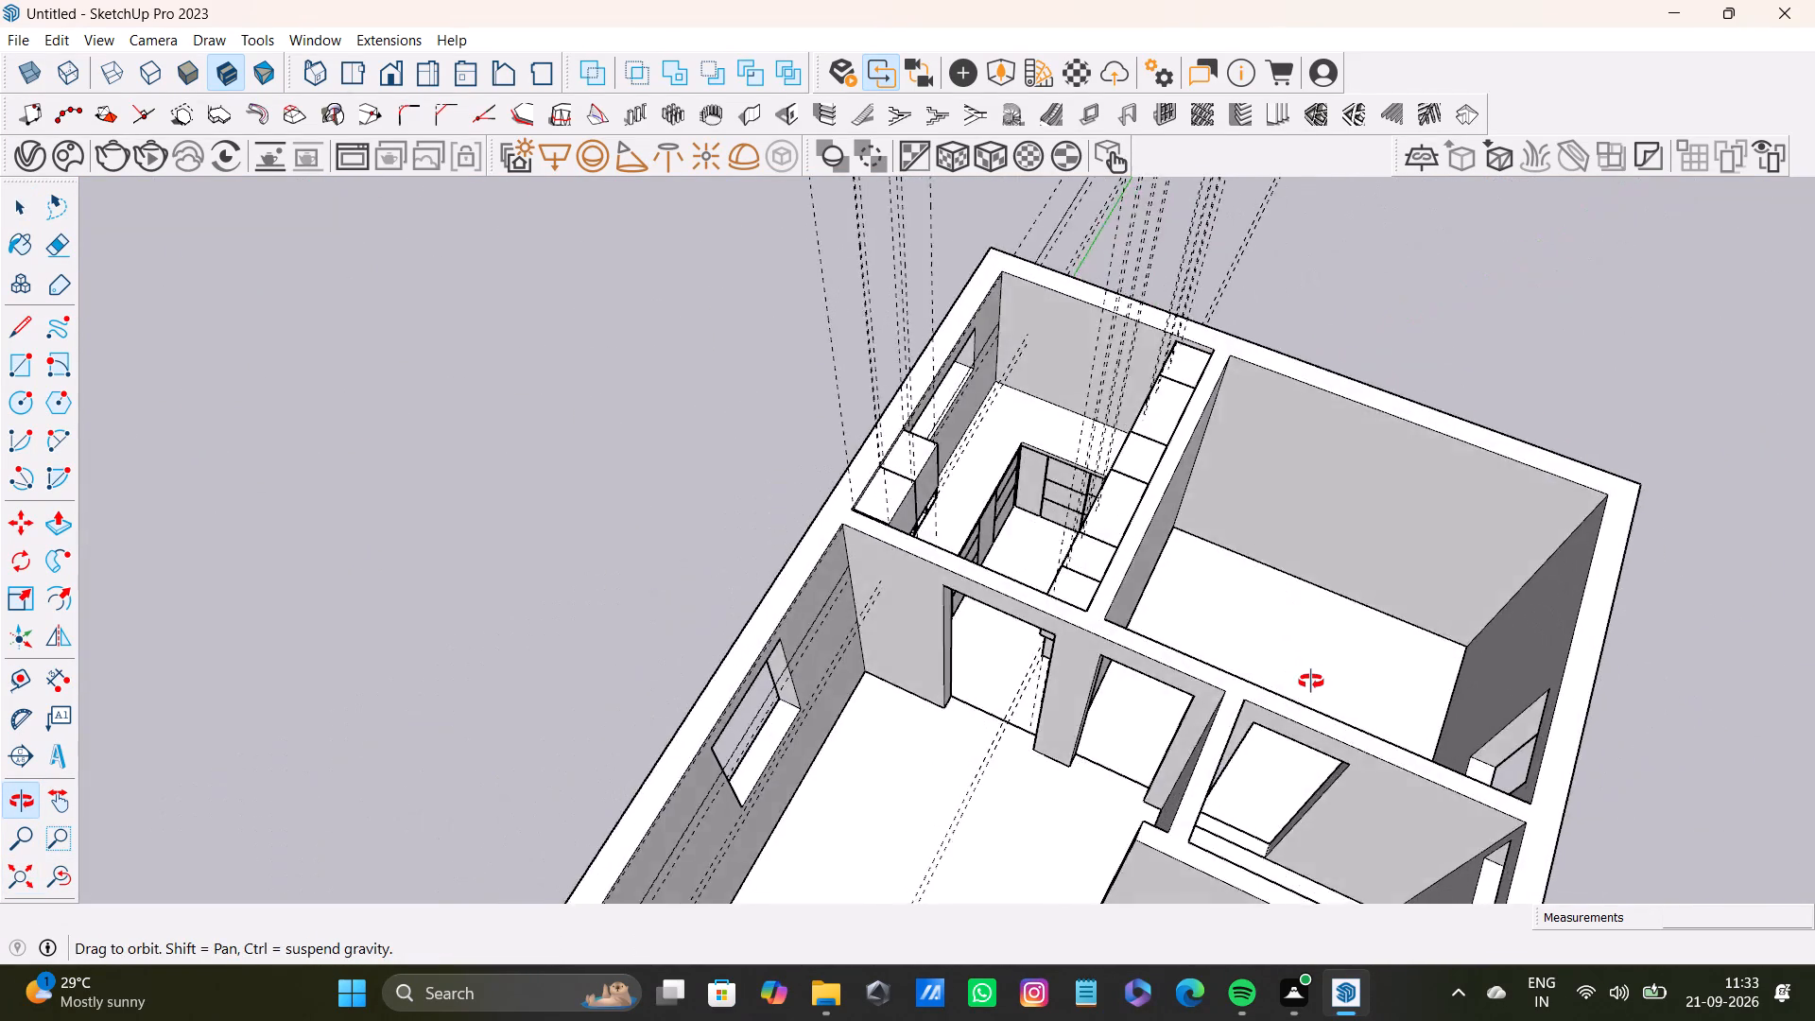
Examine the kitchen's wall units, base cabinets and doorway from above and from the adjoining room.
middle_click_drag(1311, 682, 758, 649)
scroll(1117, 524, "up", 6)
middle_click_drag(1092, 528, 821, 646)
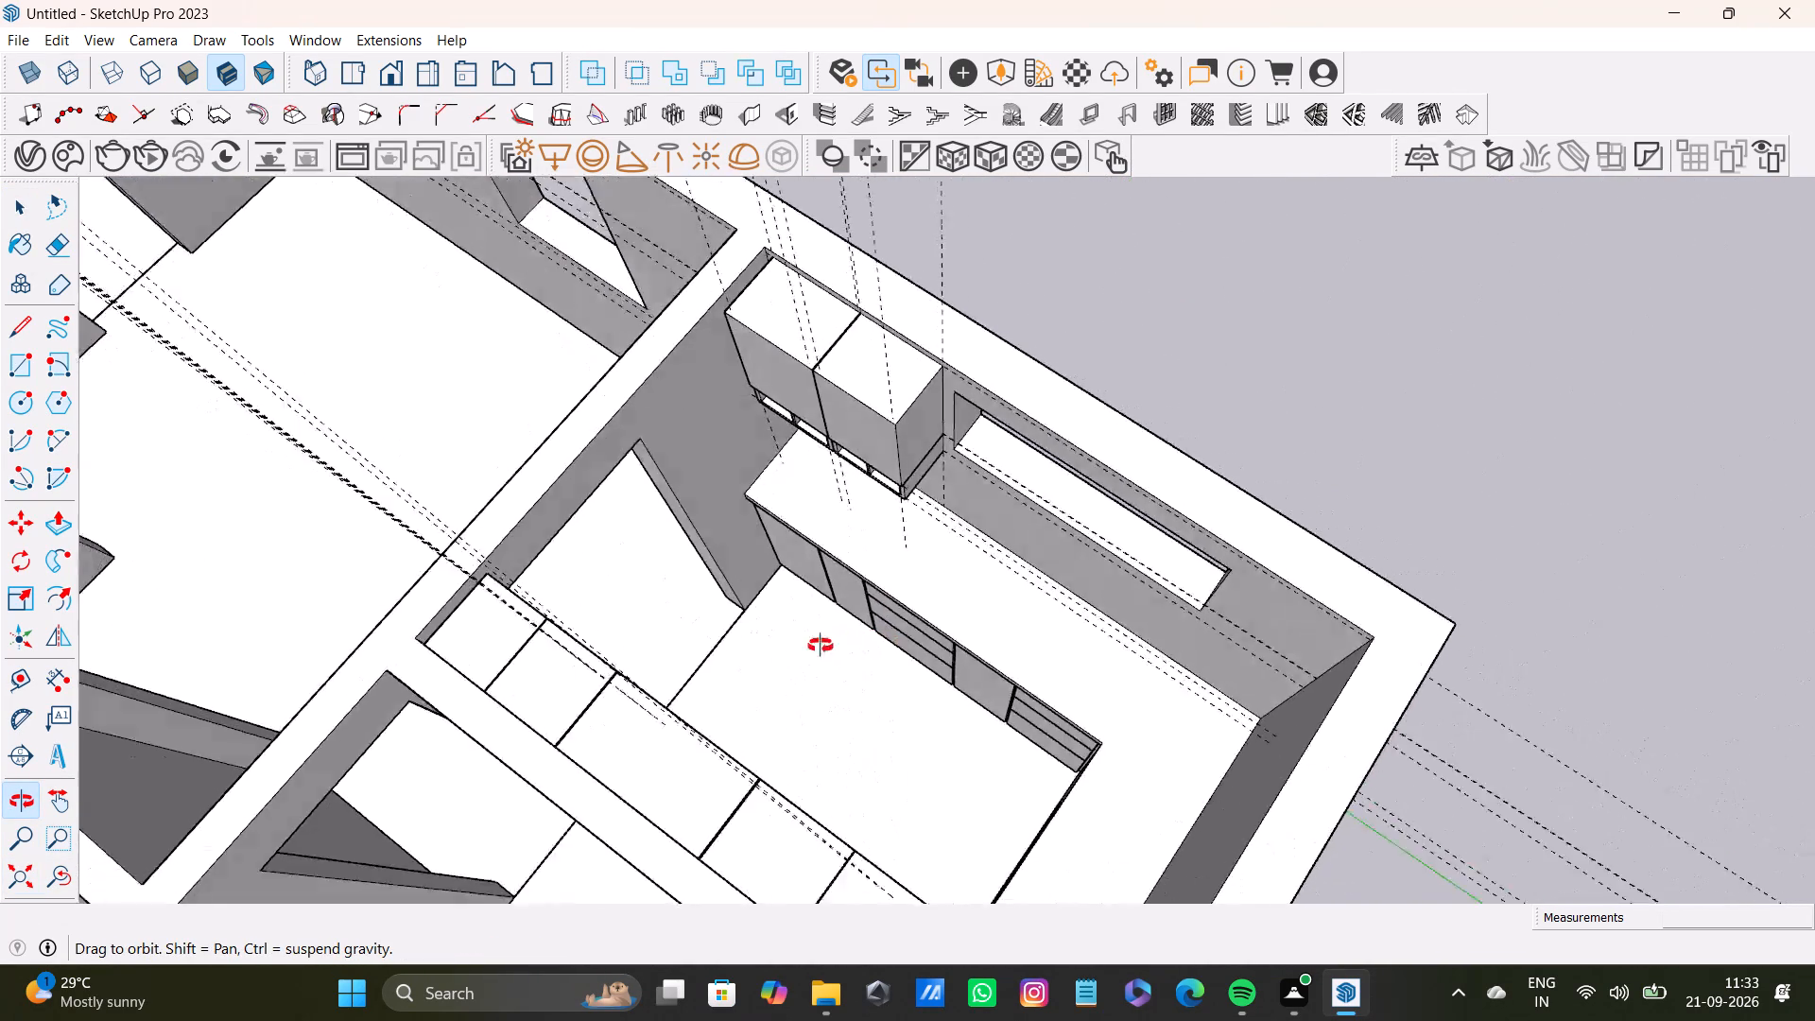
middle_click_drag(821, 646, 1272, 459)
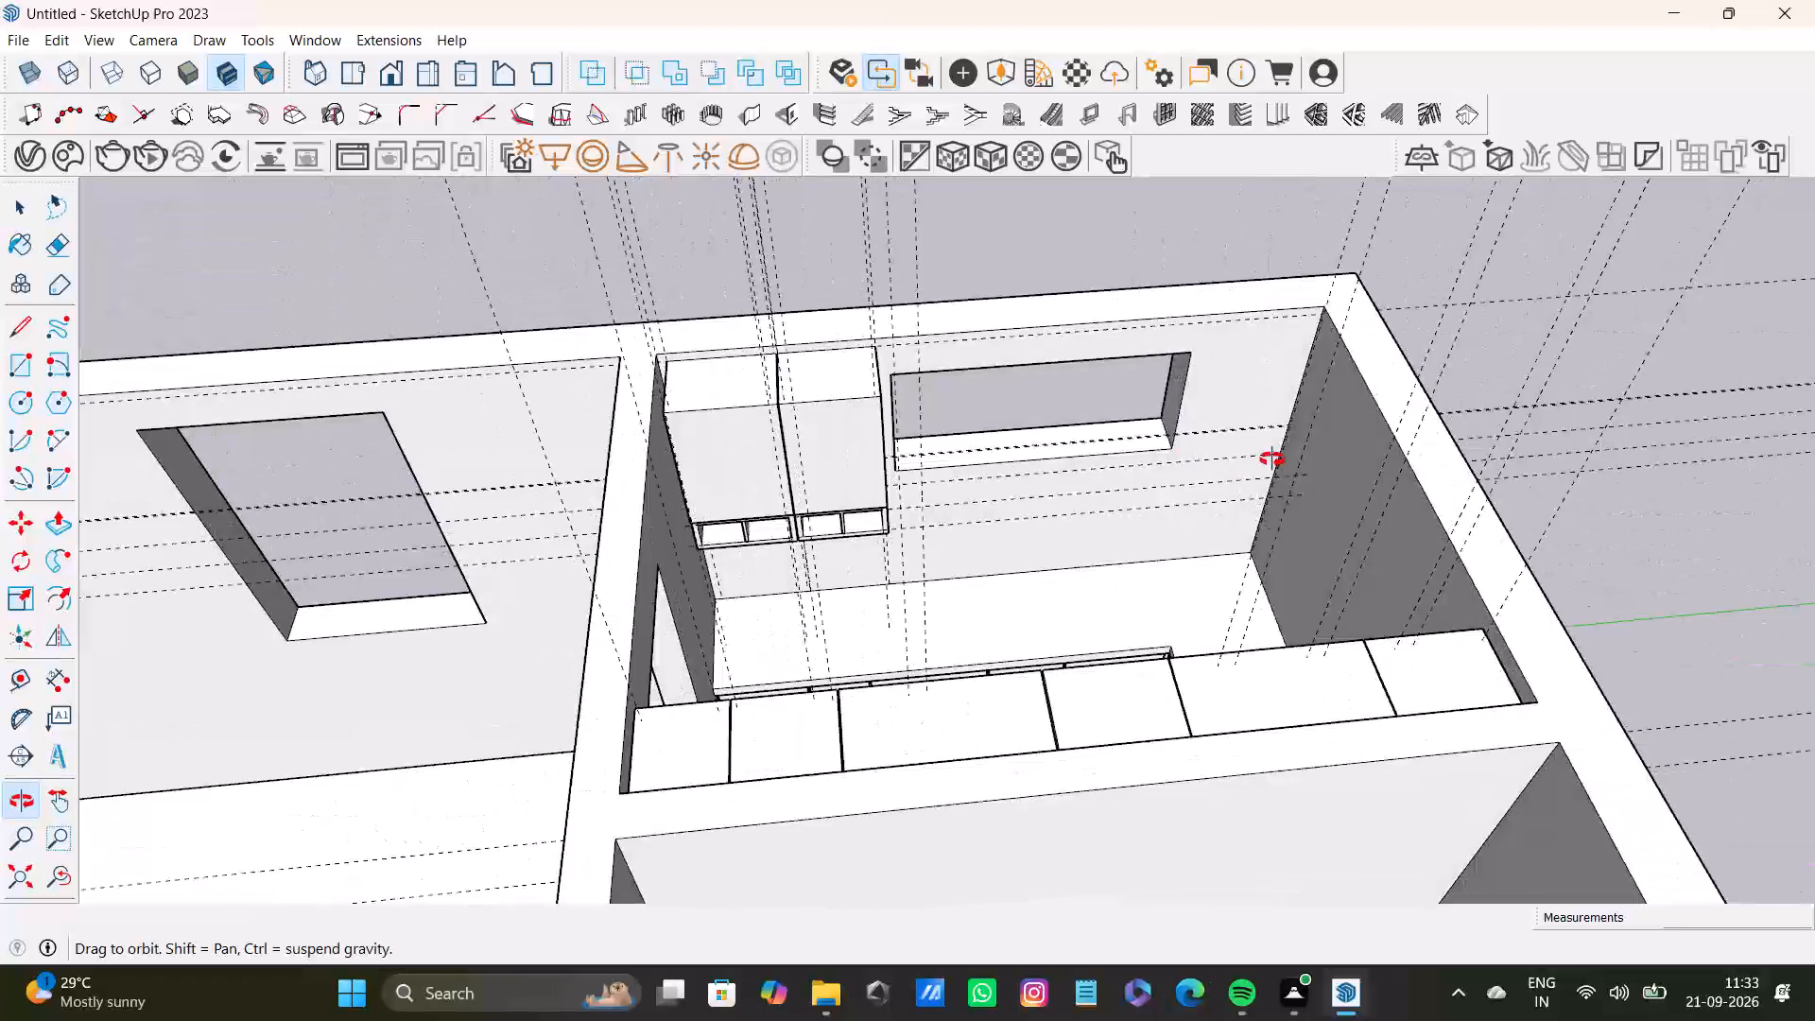
middle_click_drag(1272, 459, 1814, 483)
scroll(1017, 605, "up", 3, "shift")
middle_click_drag(1122, 625, 1122, 617, "shift")
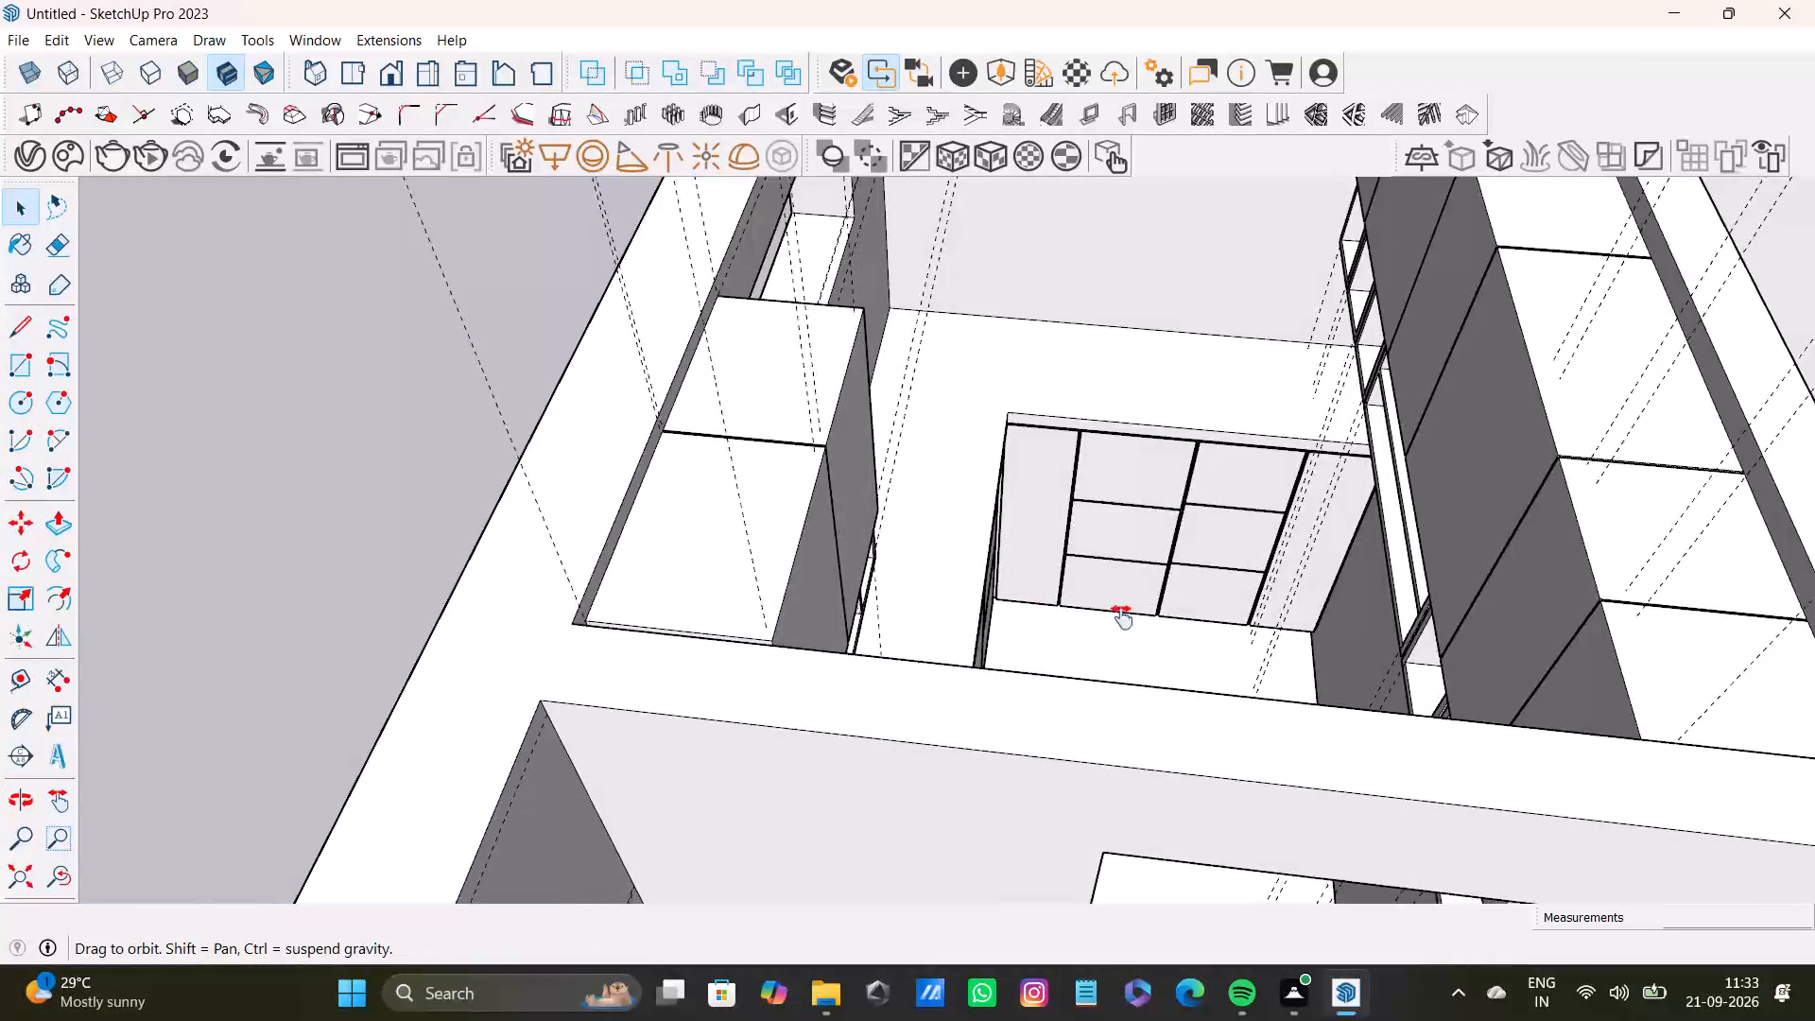
middle_click_drag(1122, 617, 977, 684, "shift")
middle_click_drag(956, 709, 1028, 440)
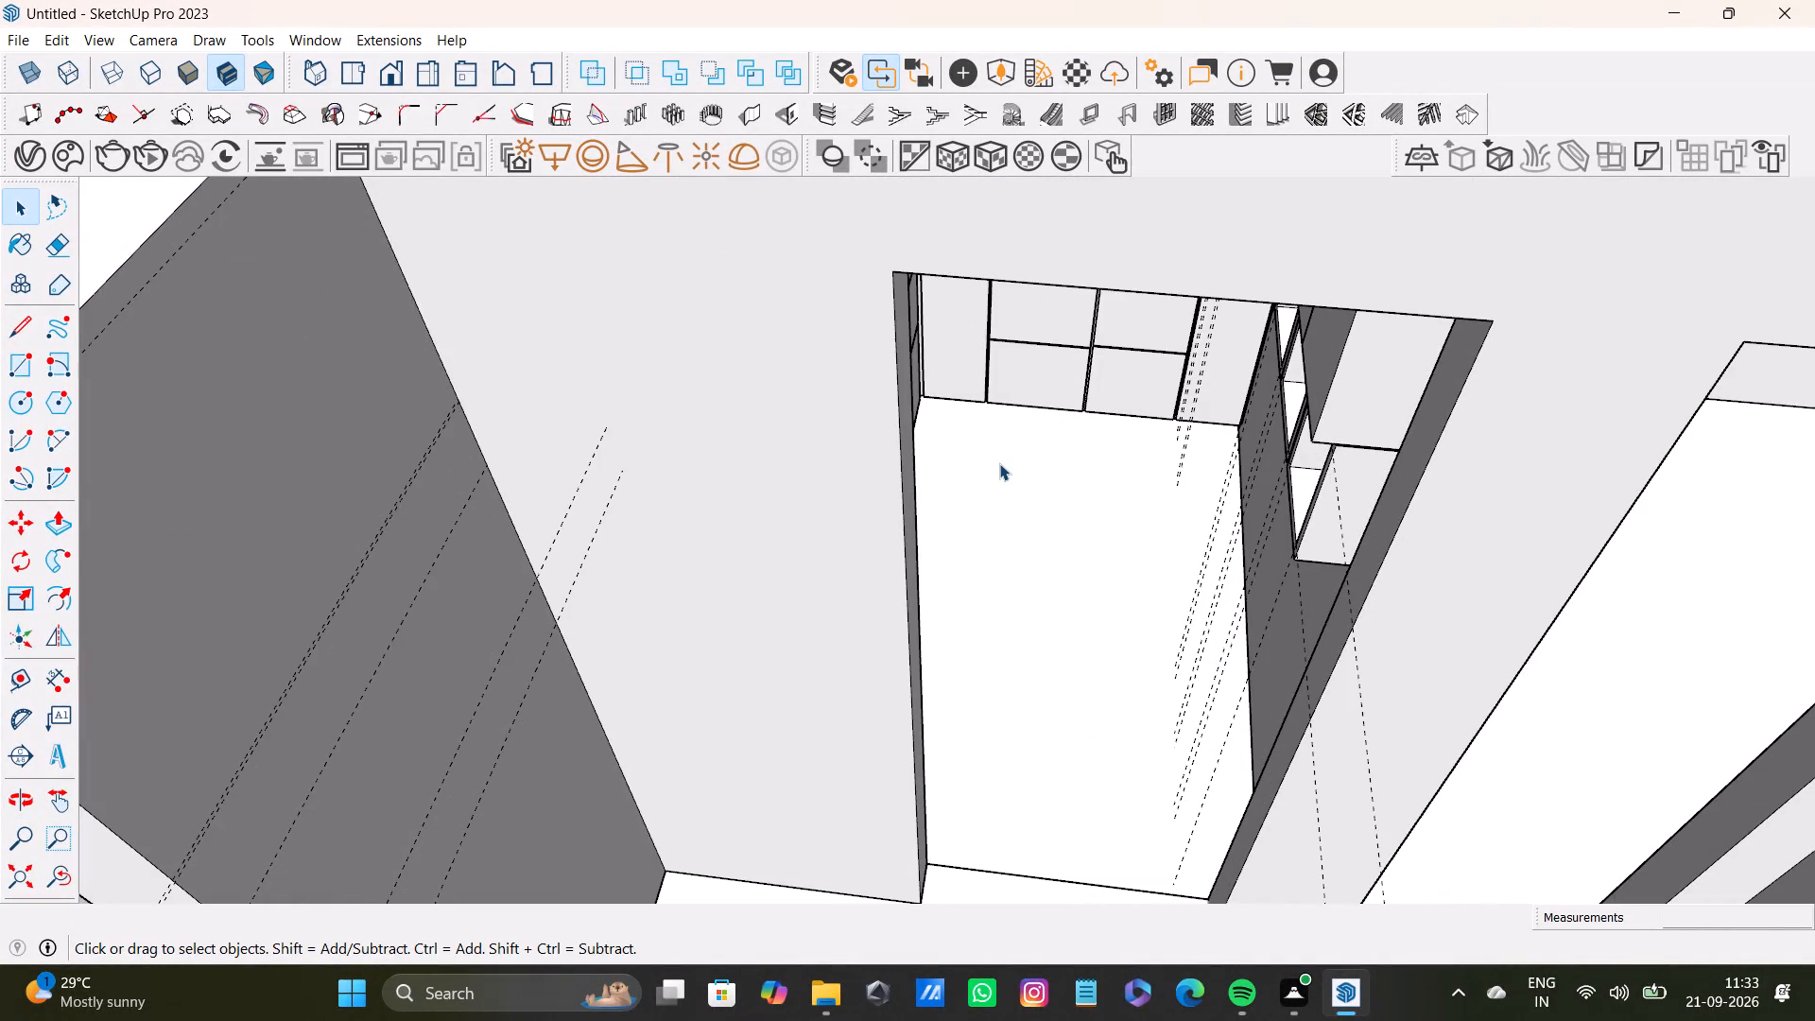
scroll(999, 463, "down", 3)
middle_click_drag(992, 453, 939, 633, "shift")
middle_click_drag(939, 646, 944, 407)
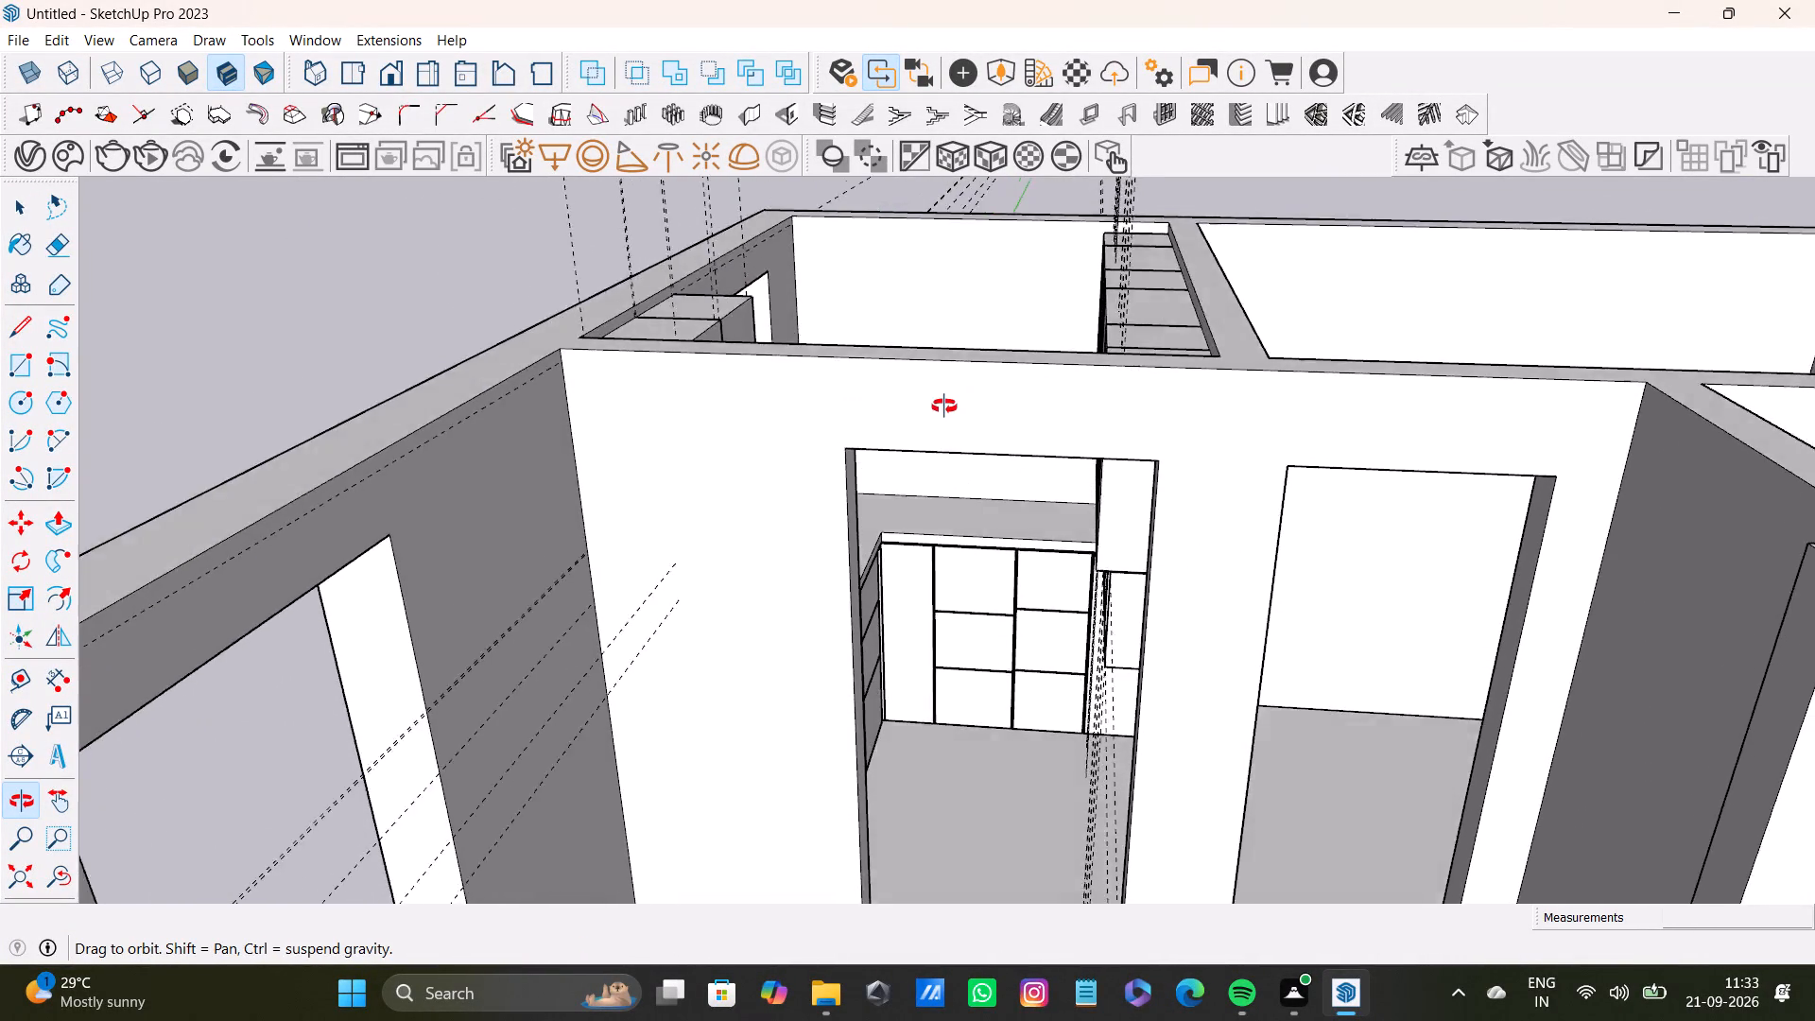
middle_click_drag(944, 407, 948, 368)
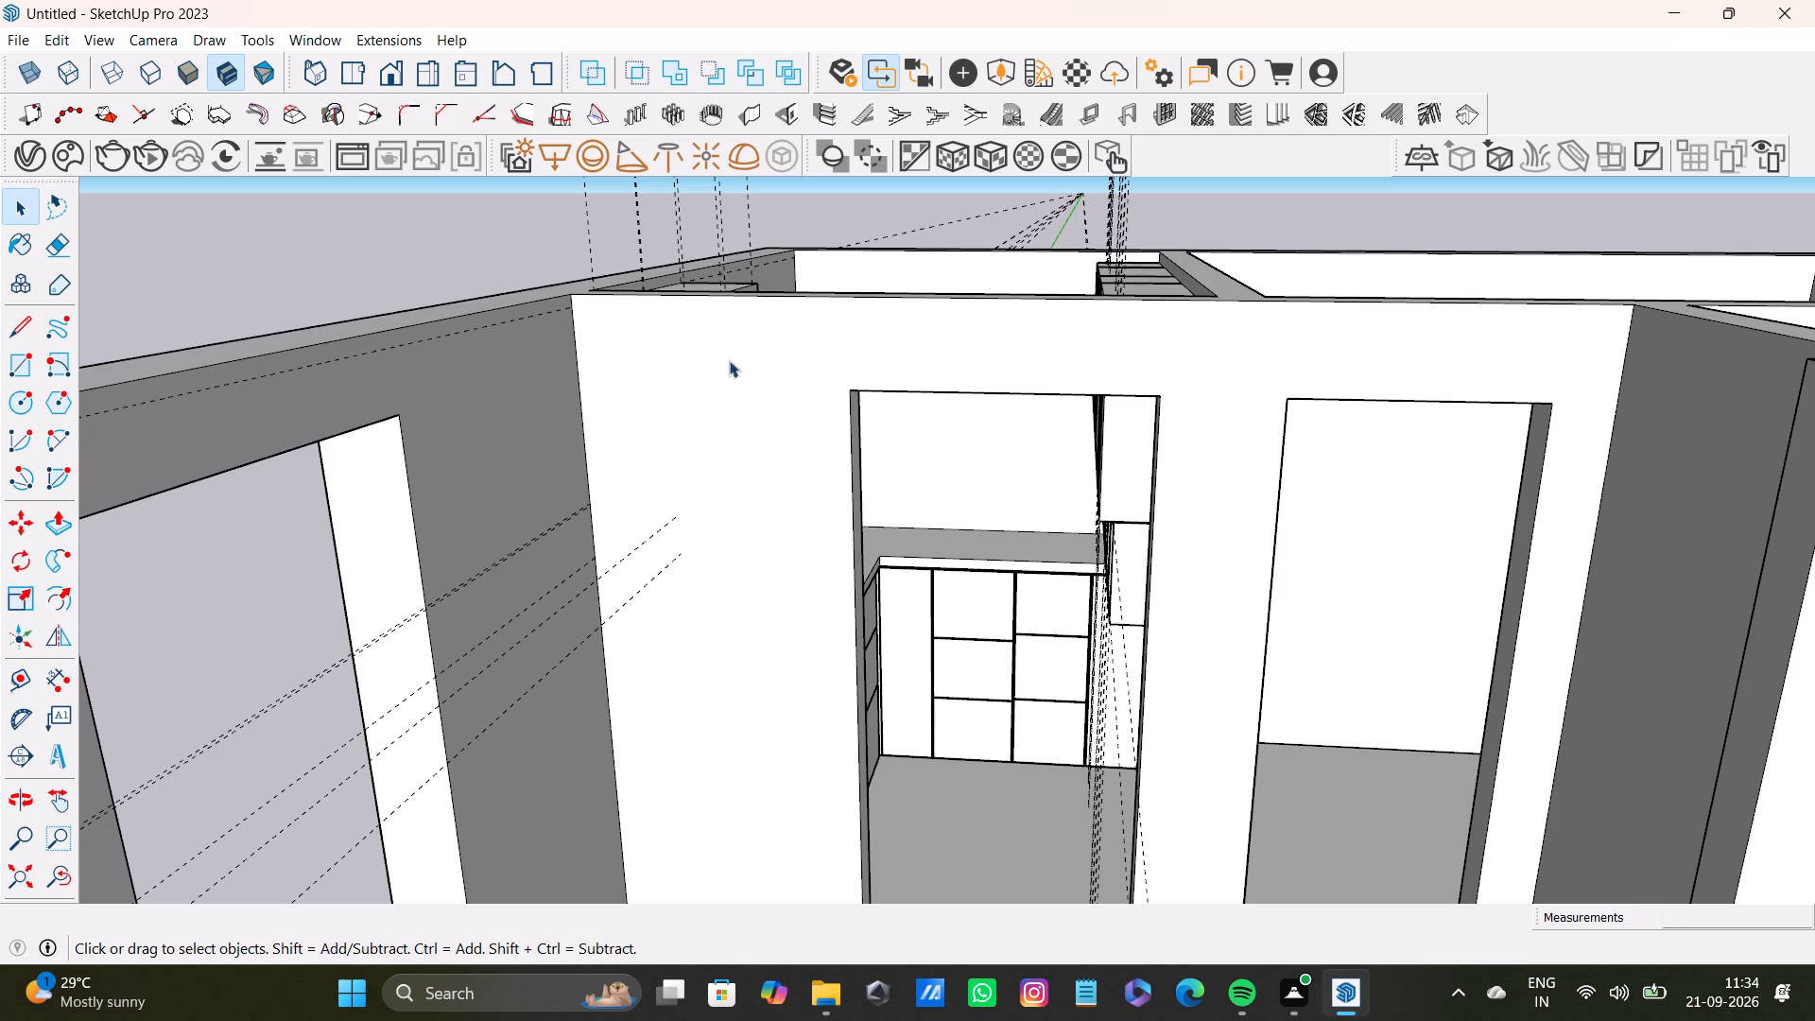
Place a horizontal guide 1' 8 1/4" below the top edge of the kitchen doorway wall, on the adjoining room's side.
key("t")
scroll(625, 339, "up", 3)
left_click(750, 281)
scroll(782, 447, "down", 2)
middle_click_drag(797, 458, 788, 390)
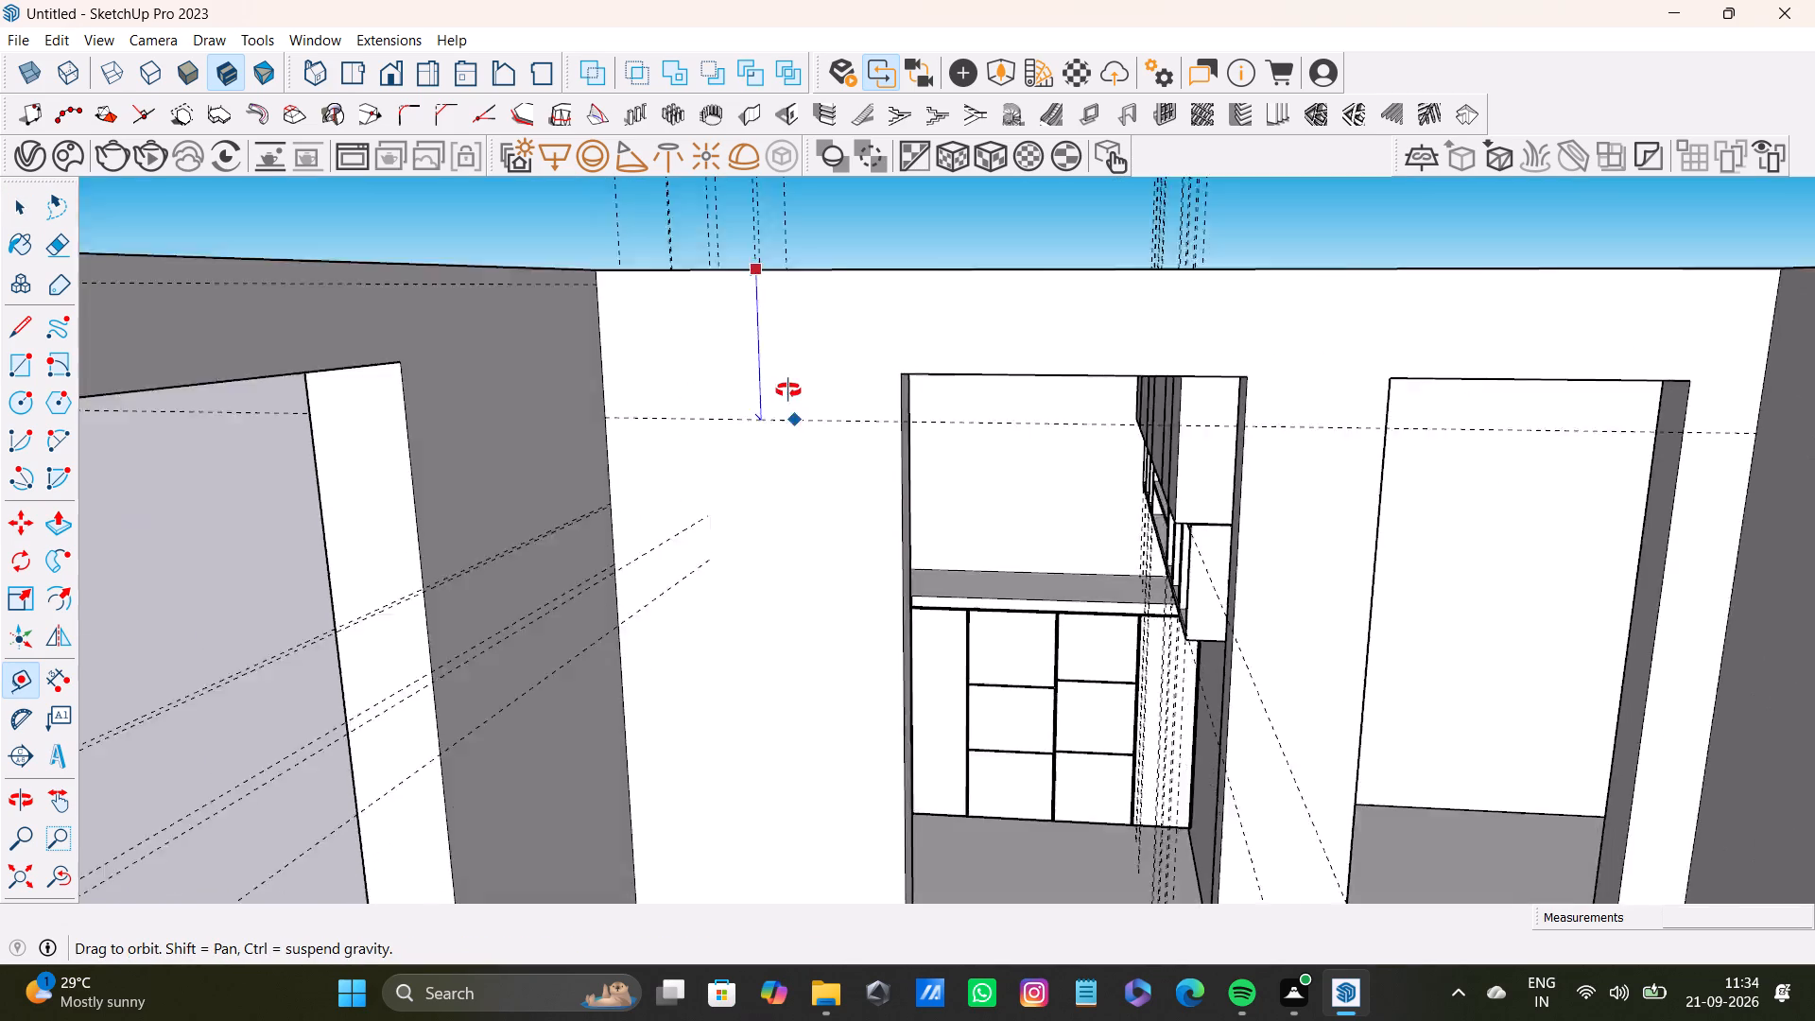
middle_click_drag(788, 390, 770, 361)
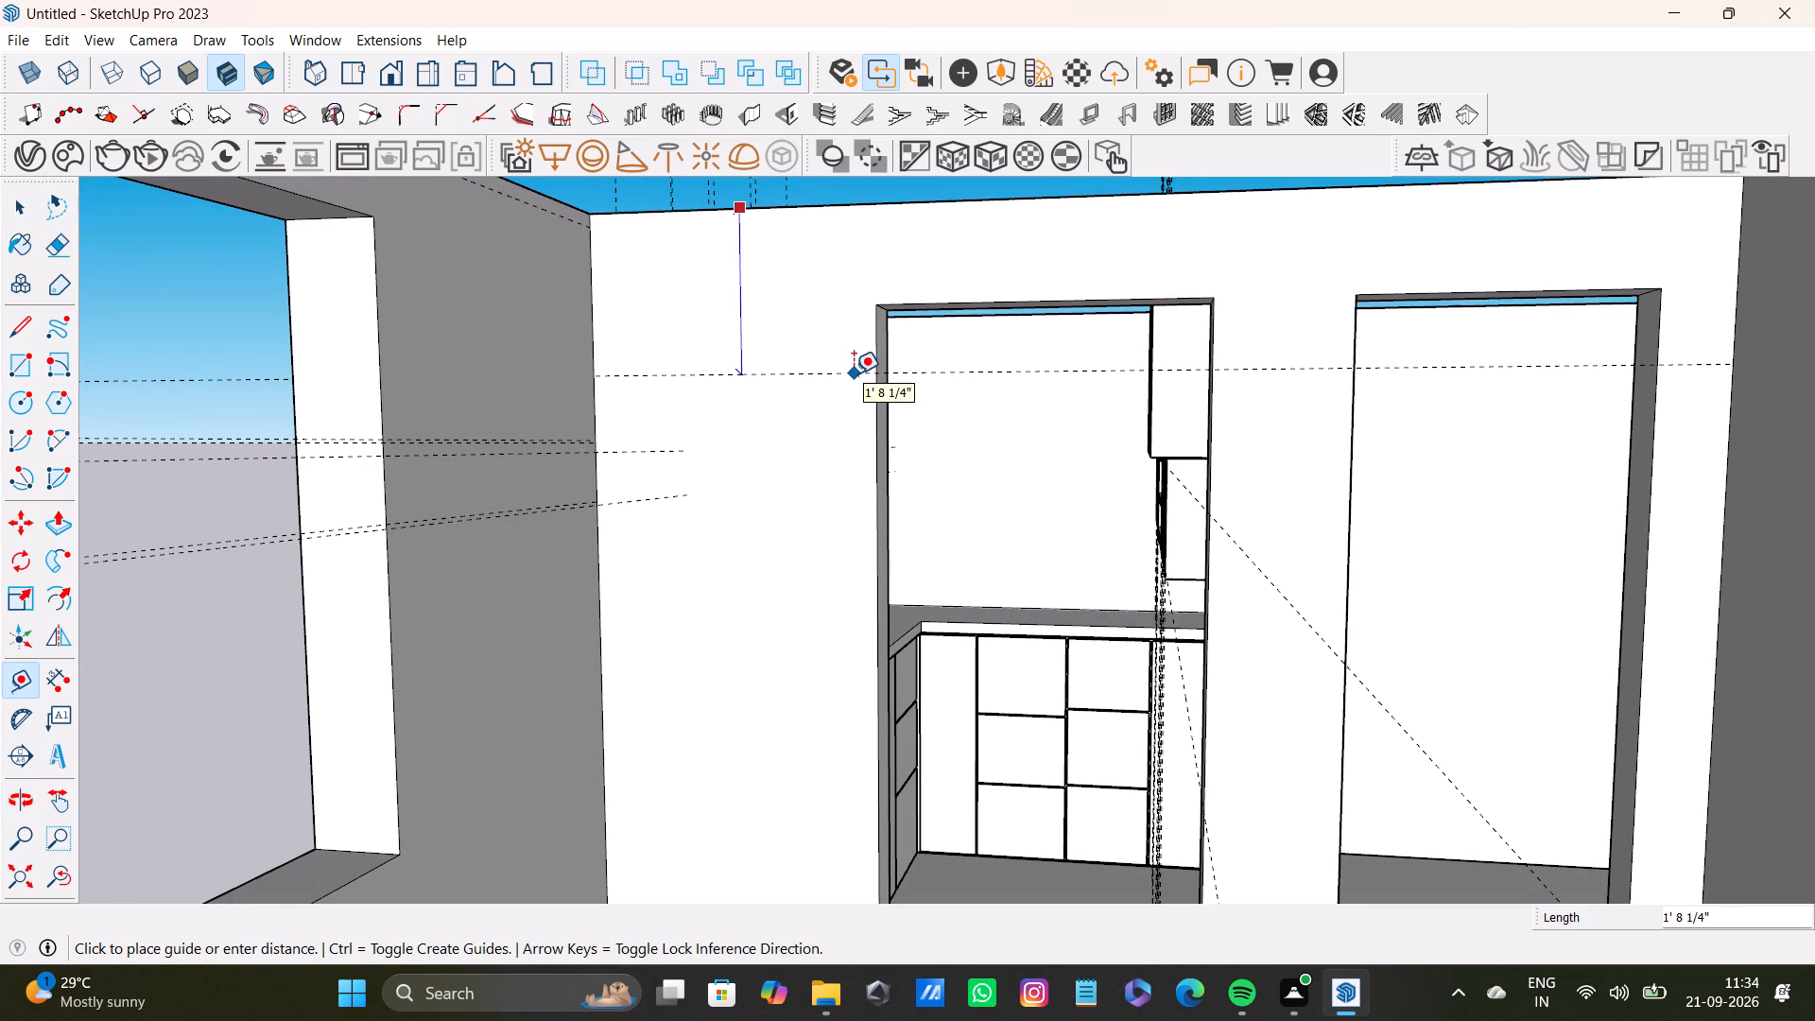
left_click(856, 370)
key("space")
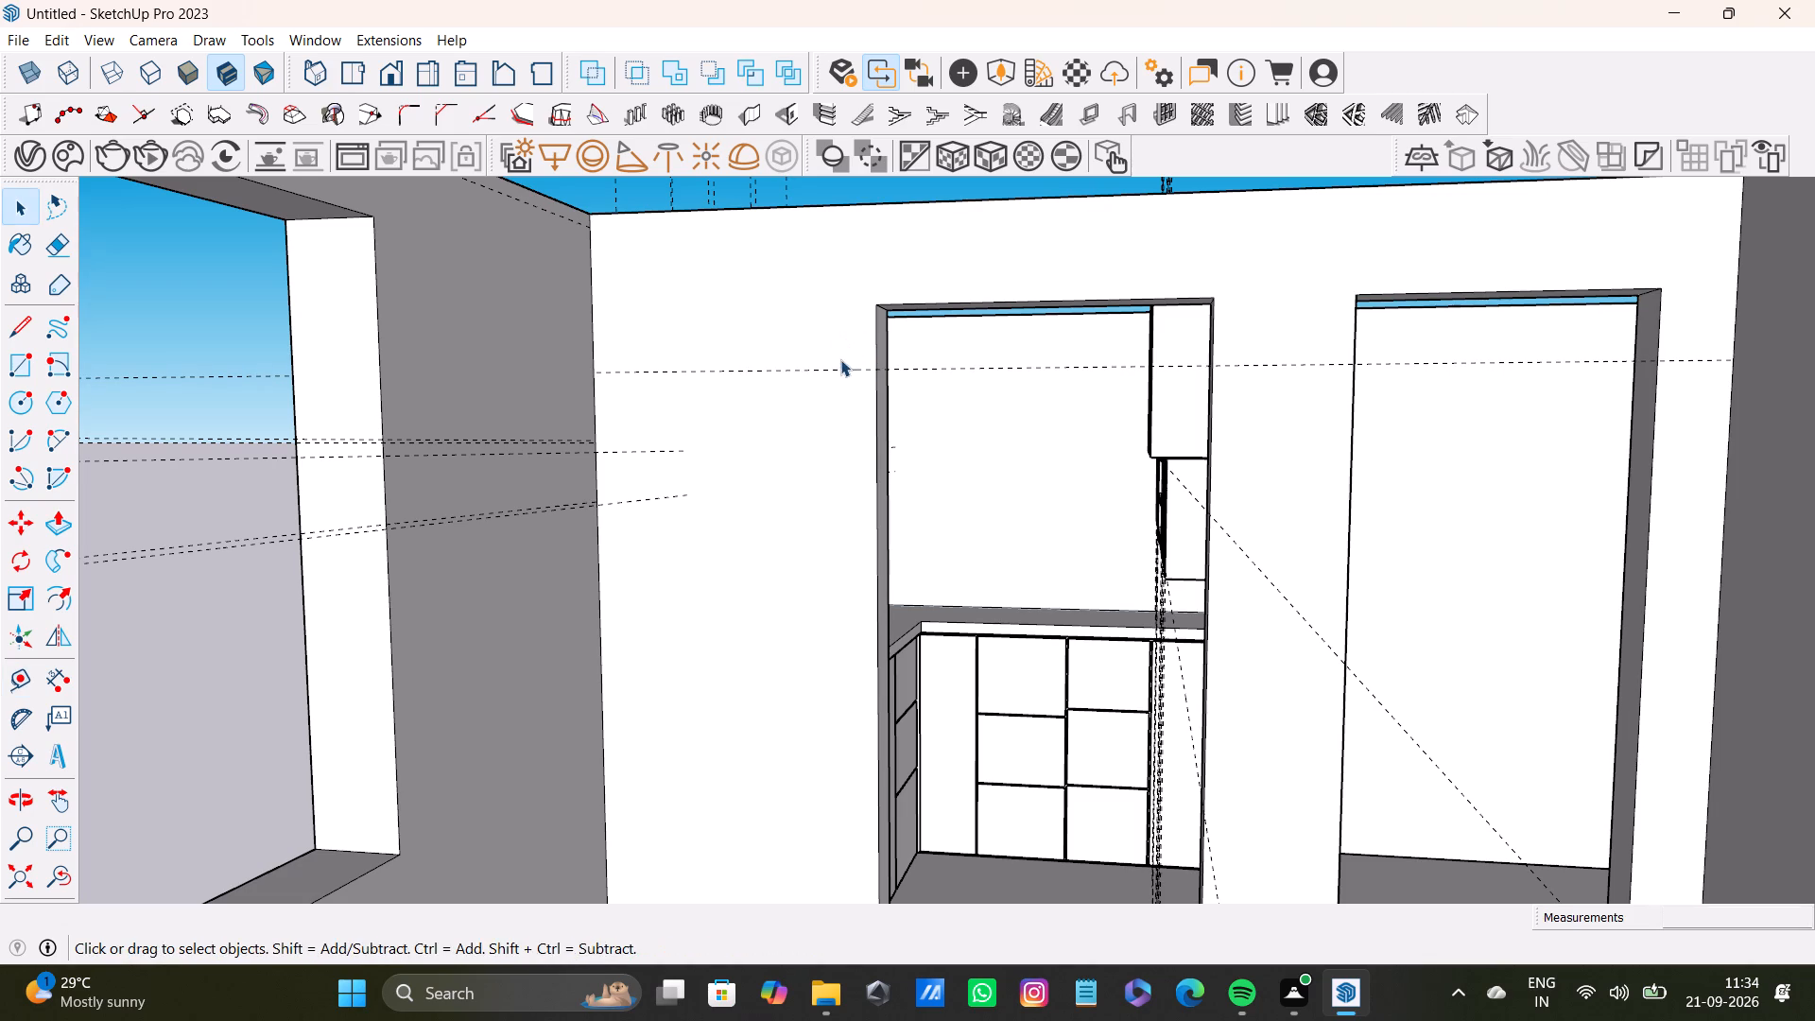
Draw a line about 3' 15/16" long along the guide, from the window-wall corner to the near edge of the kitchen doorway.
key("l")
scroll(588, 383, "up", 6)
left_click(599, 367)
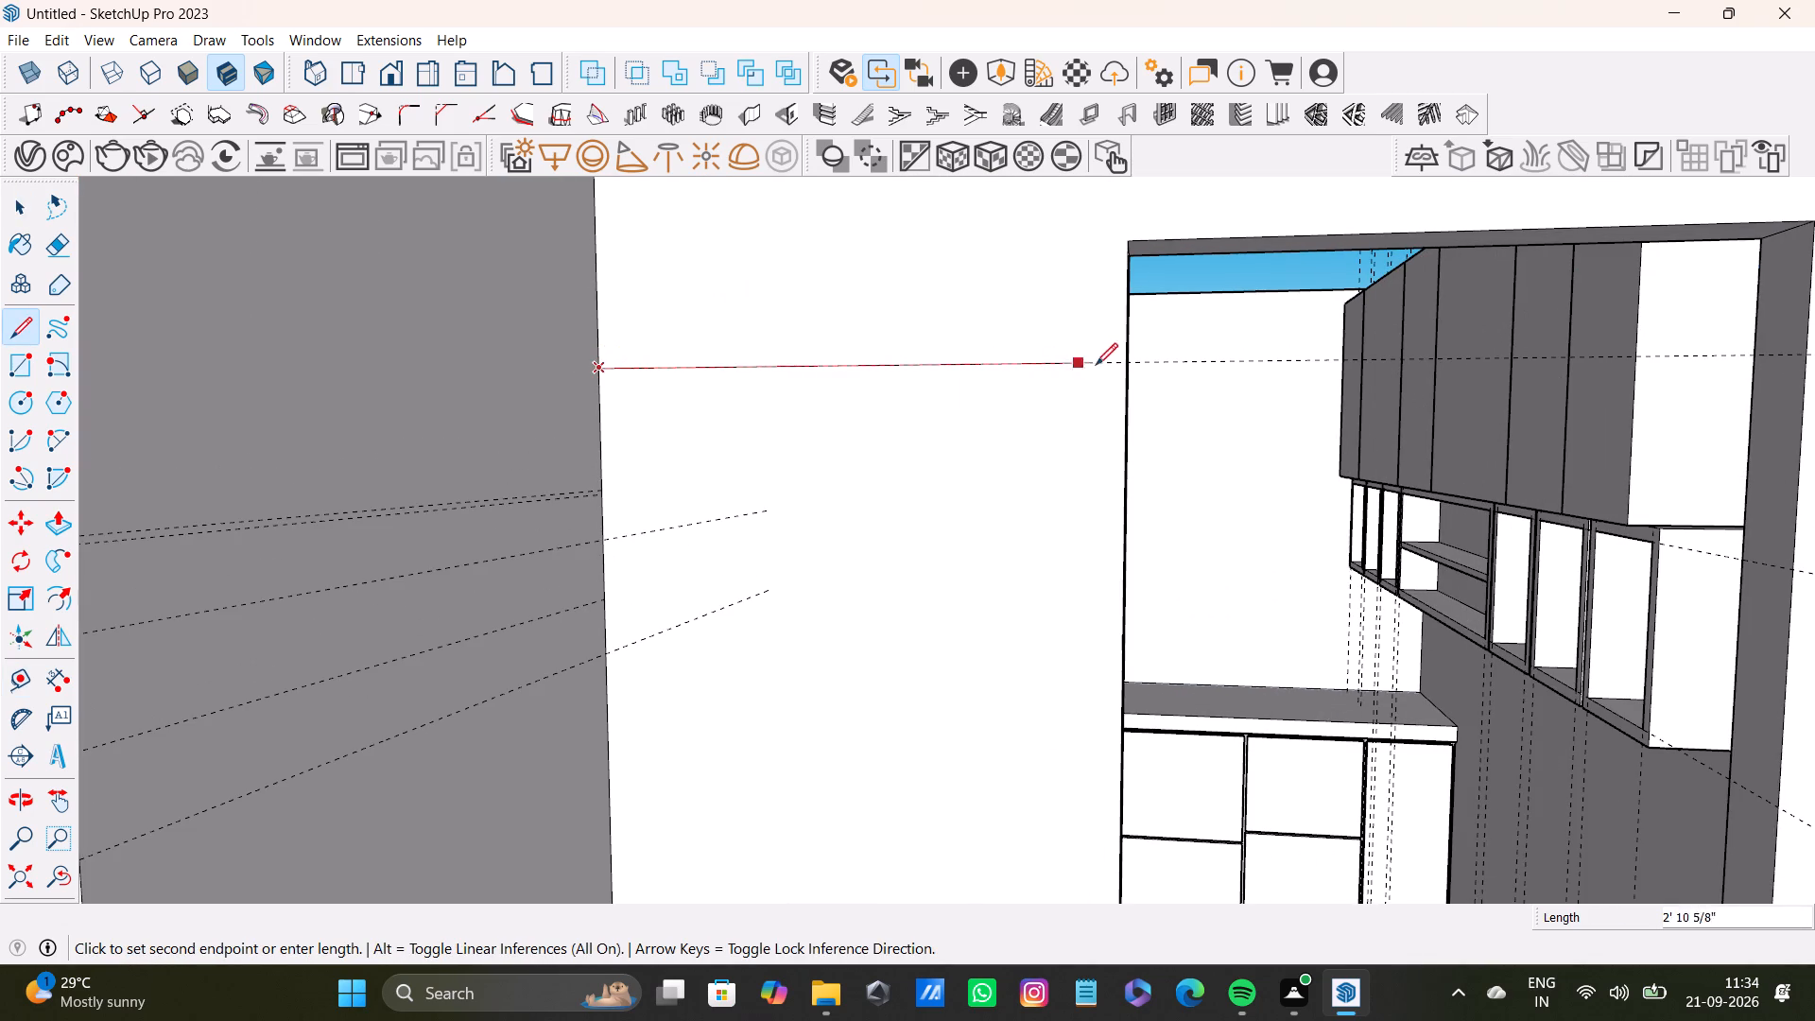
left_click(1132, 365)
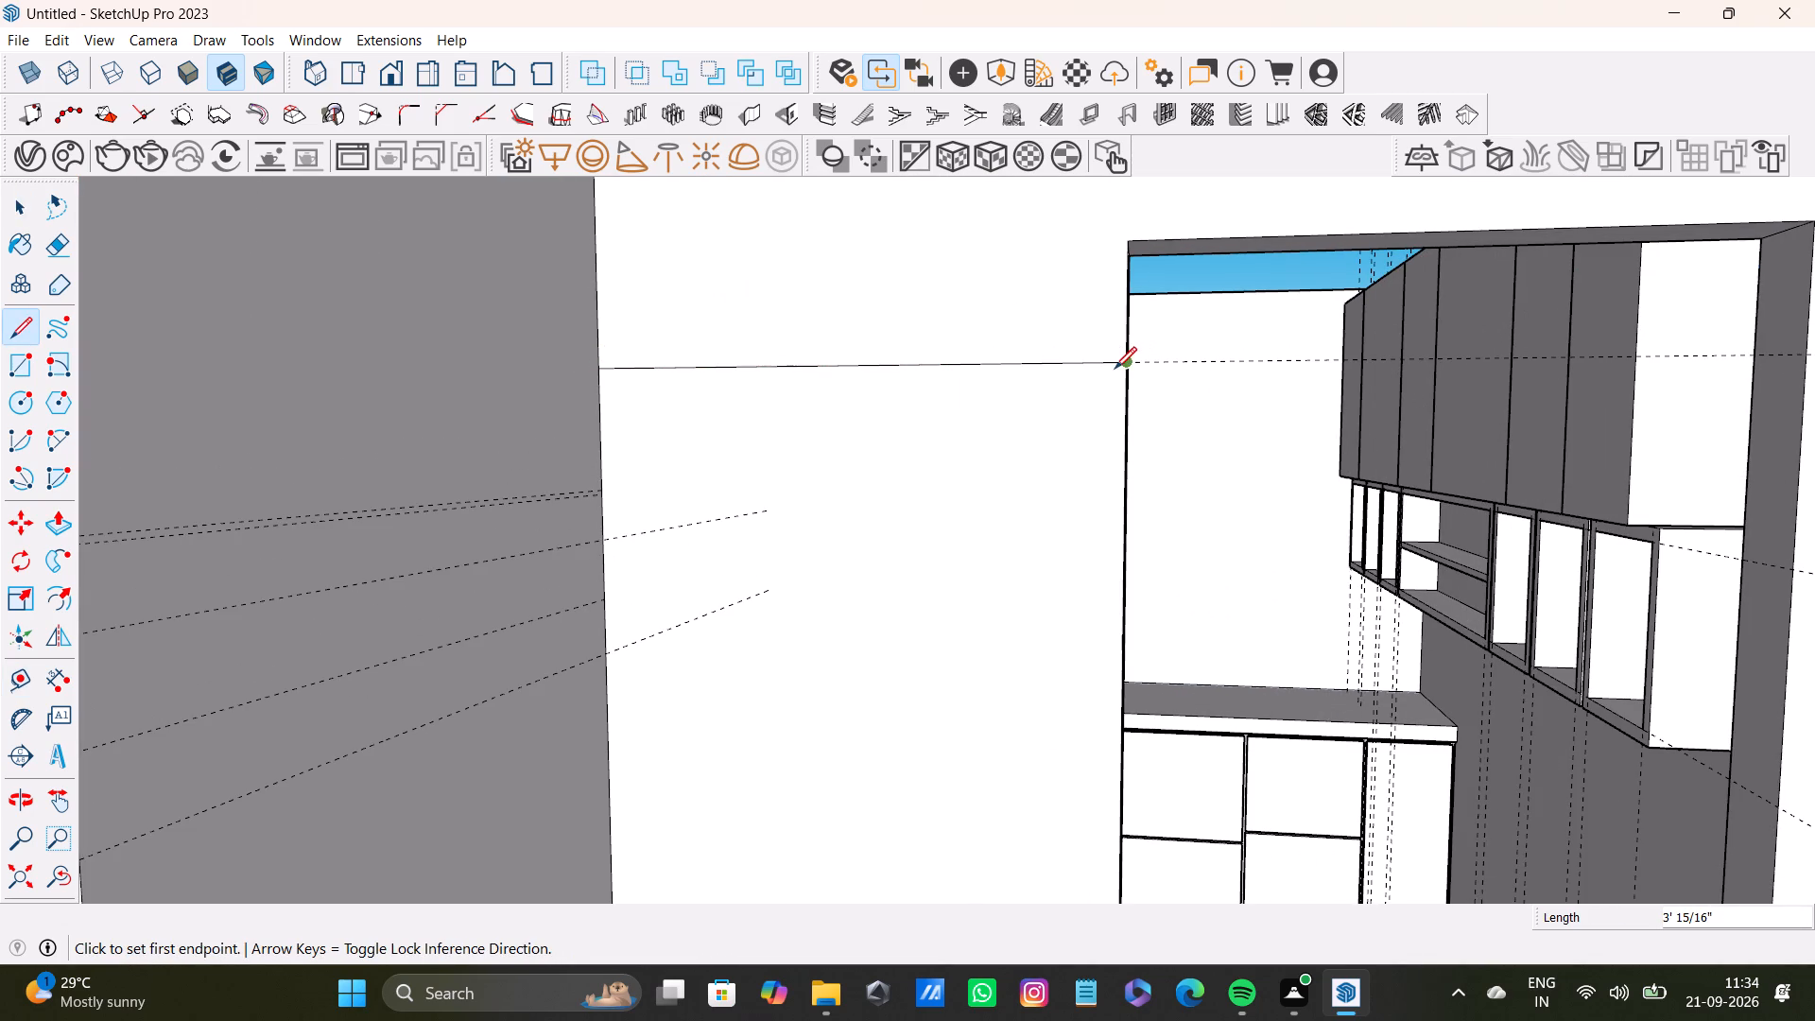
scroll(1115, 369, "down", 4)
key("space")
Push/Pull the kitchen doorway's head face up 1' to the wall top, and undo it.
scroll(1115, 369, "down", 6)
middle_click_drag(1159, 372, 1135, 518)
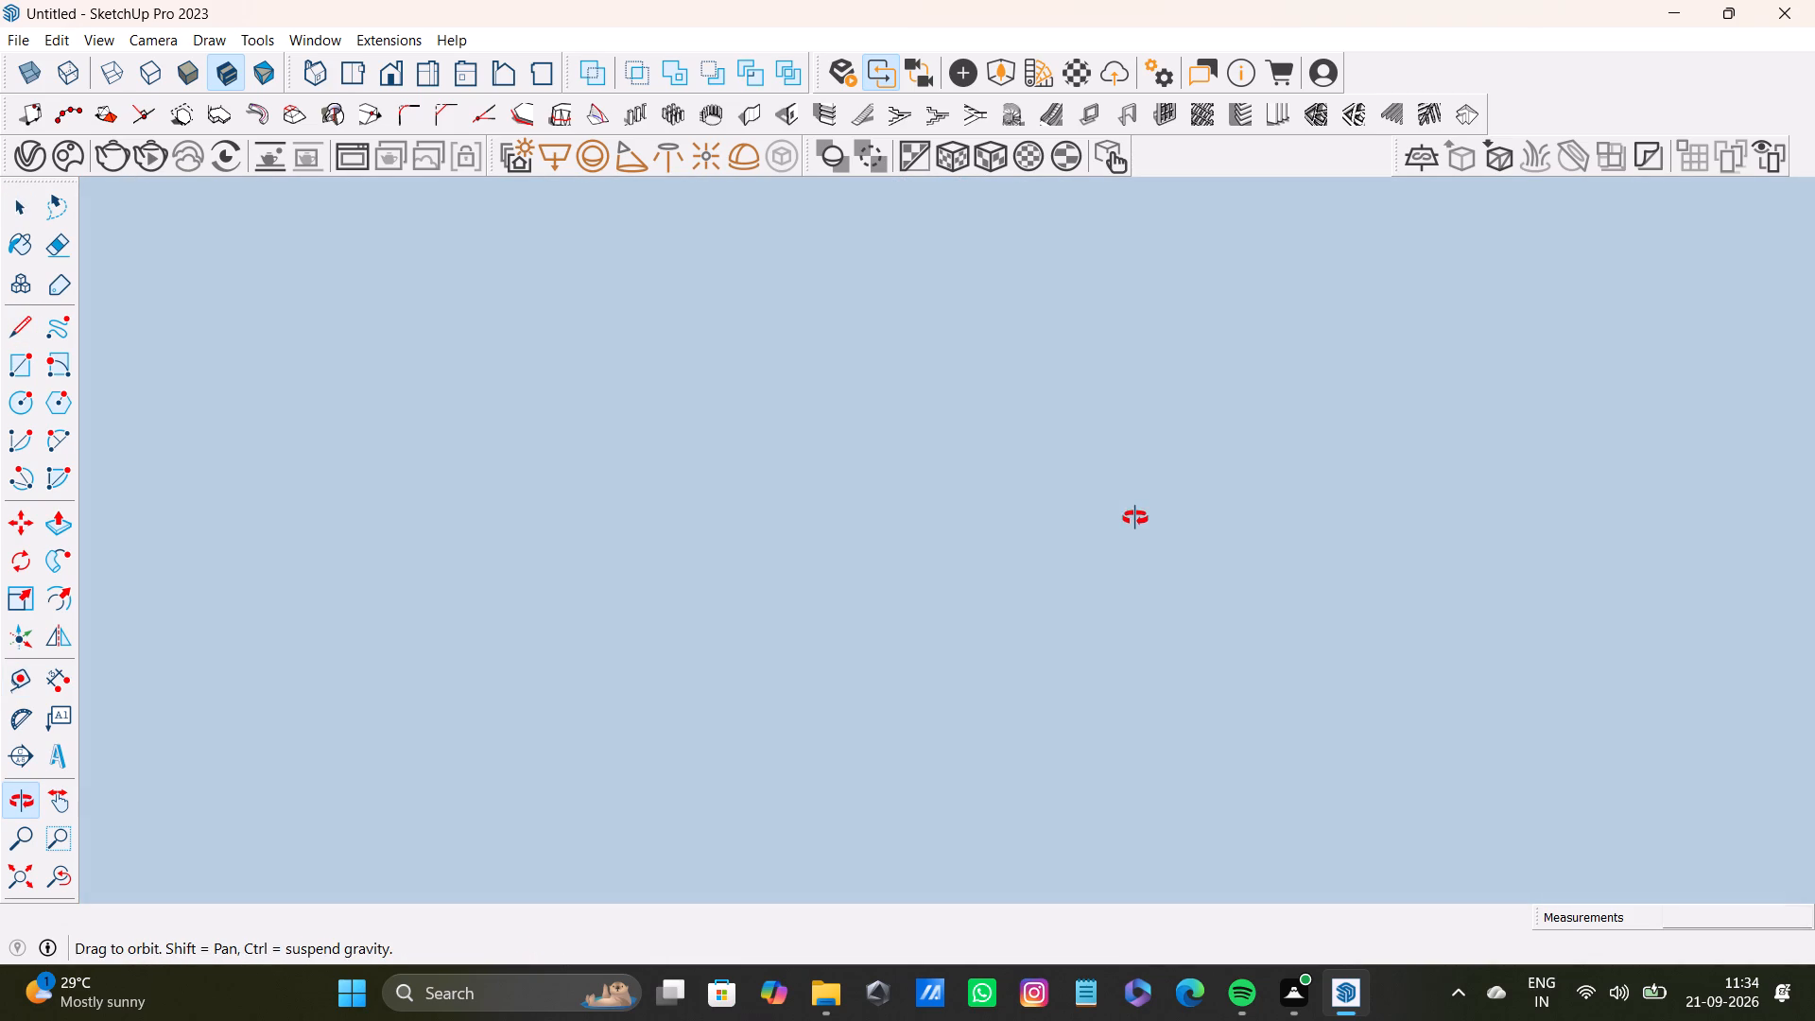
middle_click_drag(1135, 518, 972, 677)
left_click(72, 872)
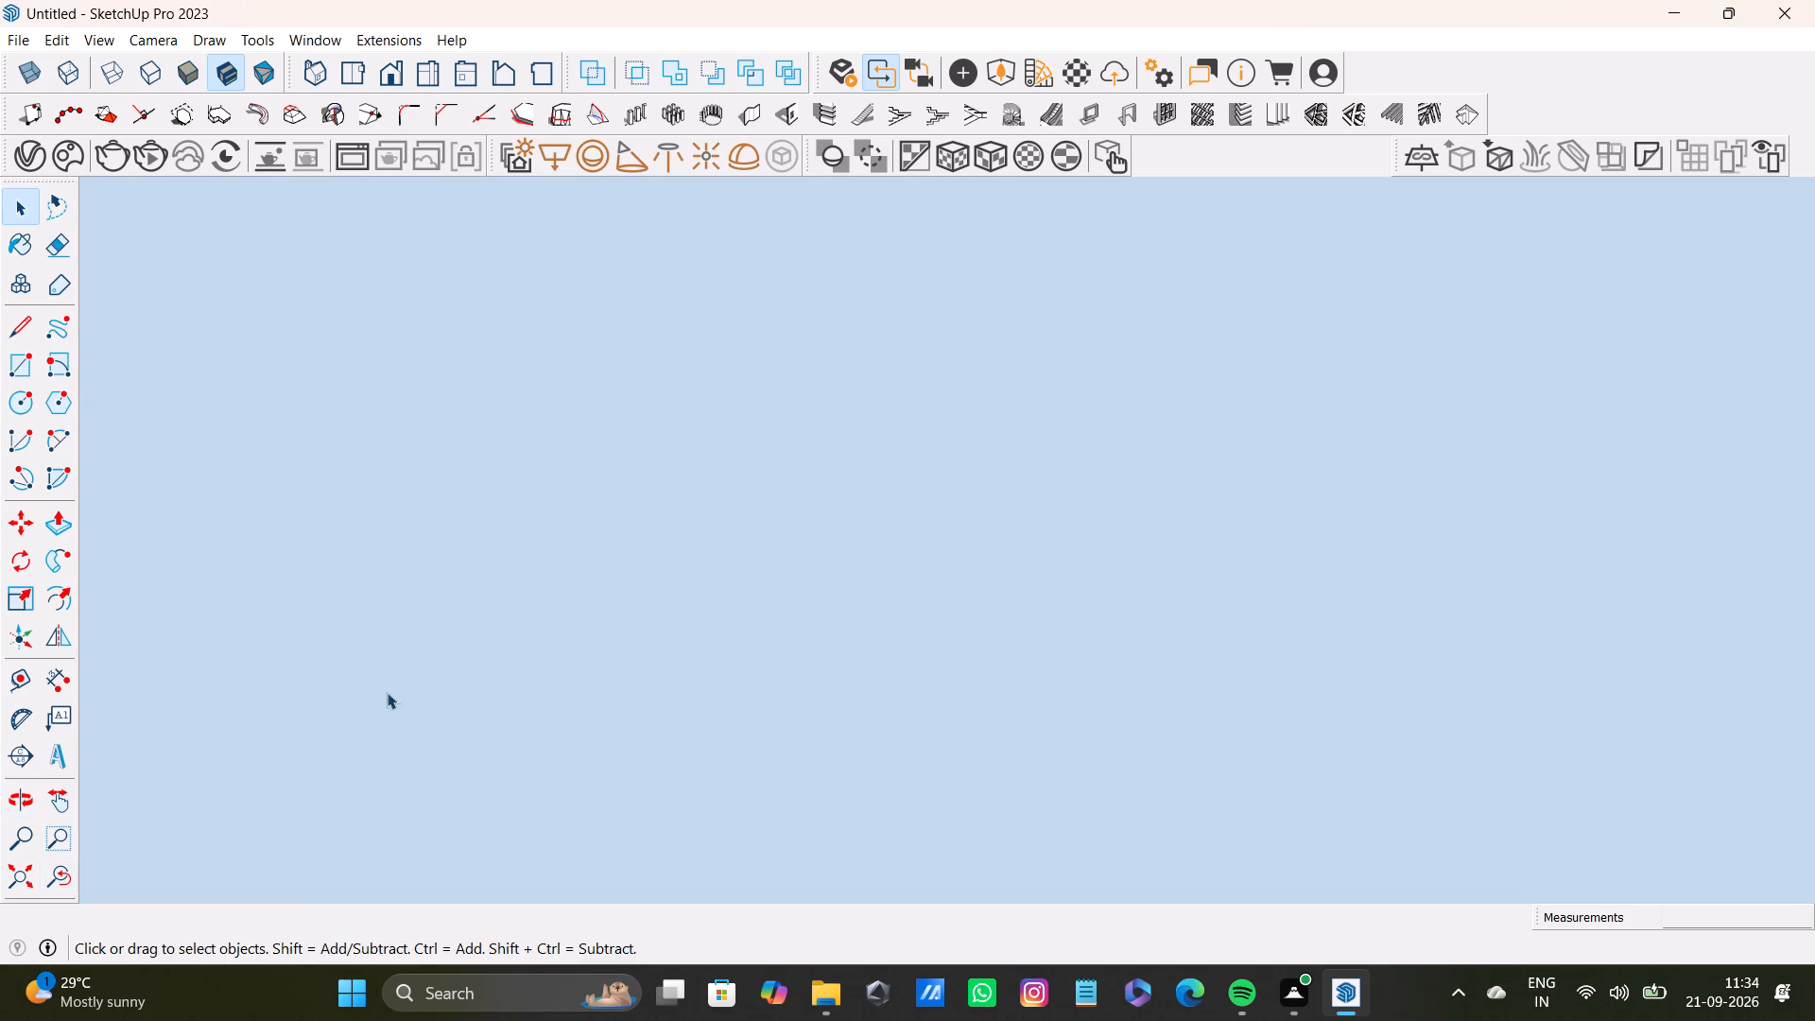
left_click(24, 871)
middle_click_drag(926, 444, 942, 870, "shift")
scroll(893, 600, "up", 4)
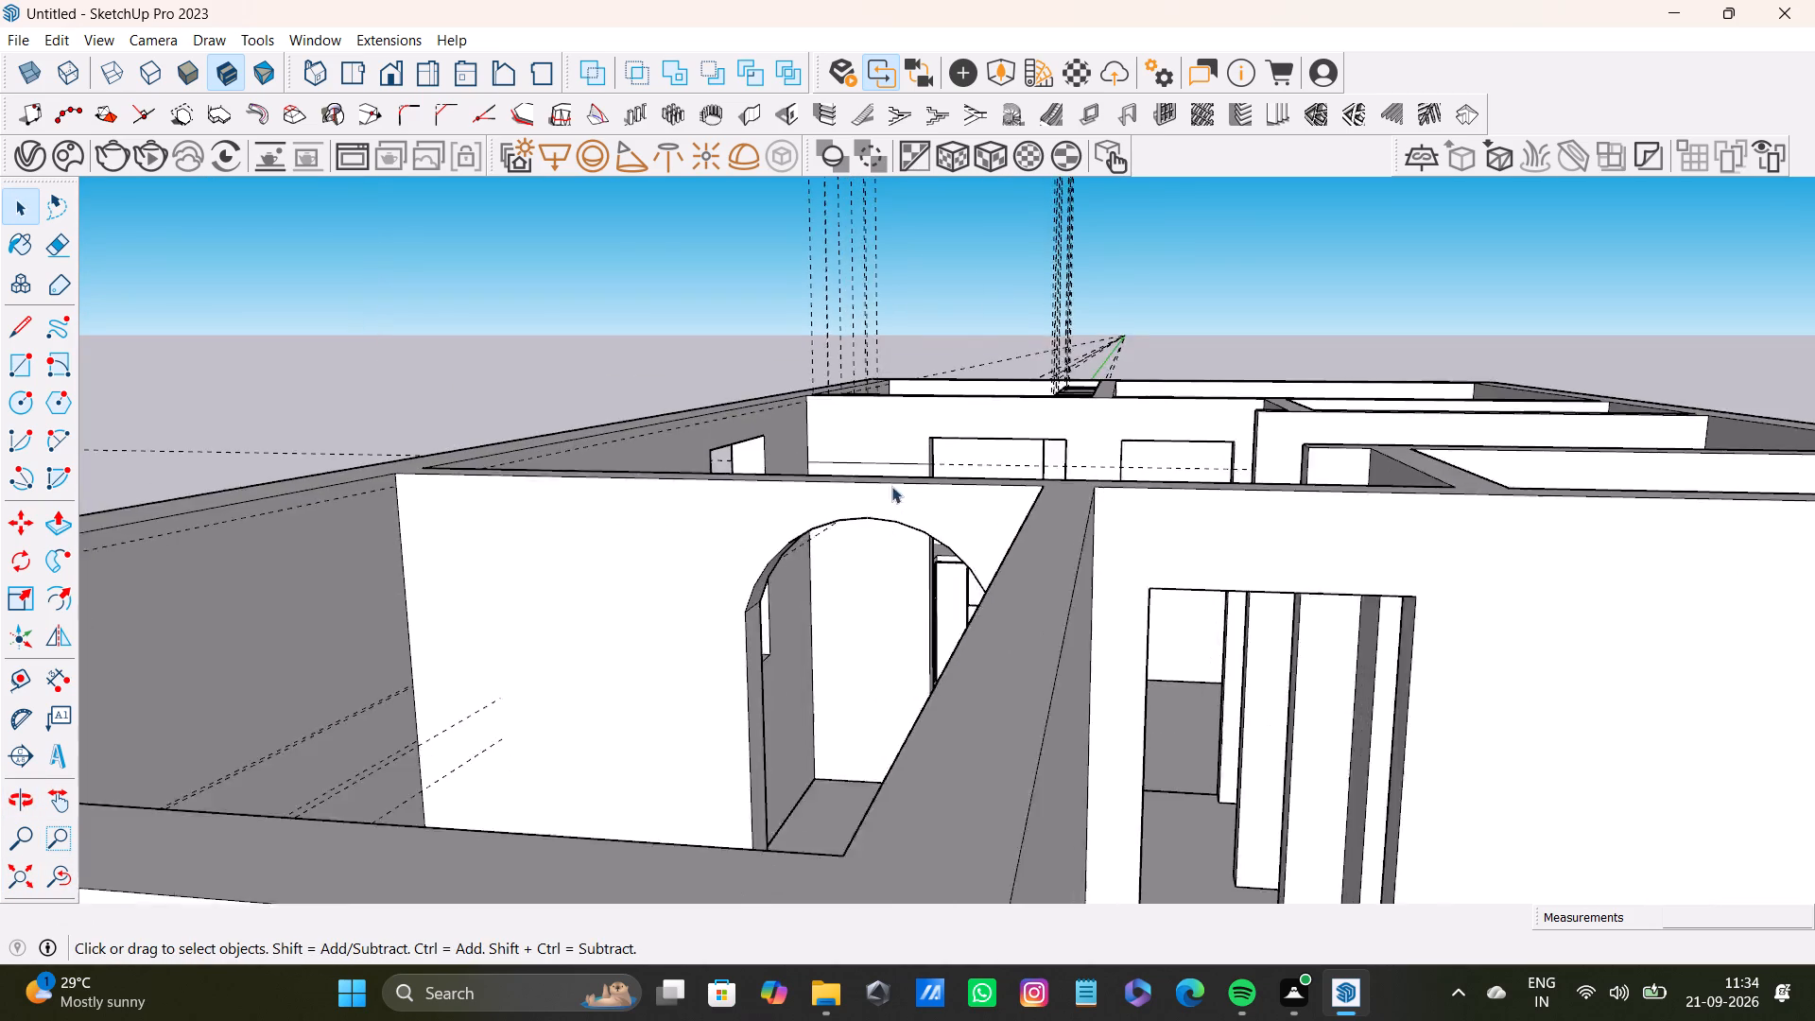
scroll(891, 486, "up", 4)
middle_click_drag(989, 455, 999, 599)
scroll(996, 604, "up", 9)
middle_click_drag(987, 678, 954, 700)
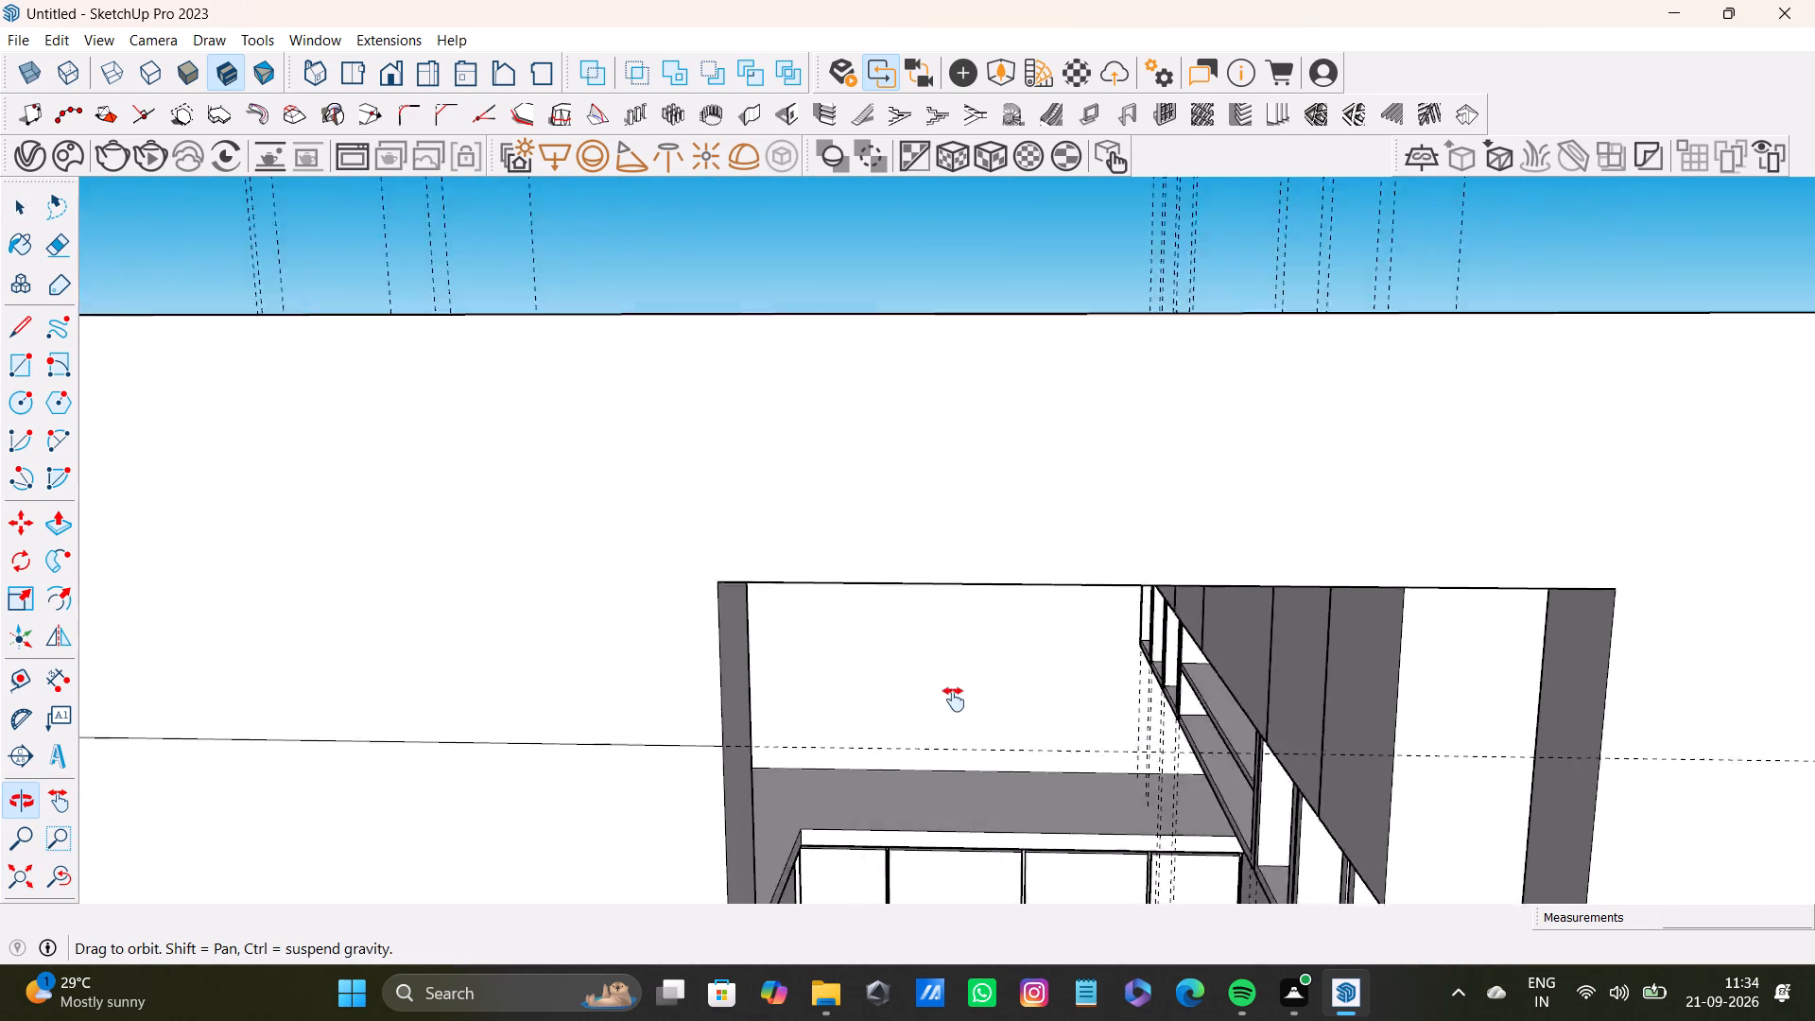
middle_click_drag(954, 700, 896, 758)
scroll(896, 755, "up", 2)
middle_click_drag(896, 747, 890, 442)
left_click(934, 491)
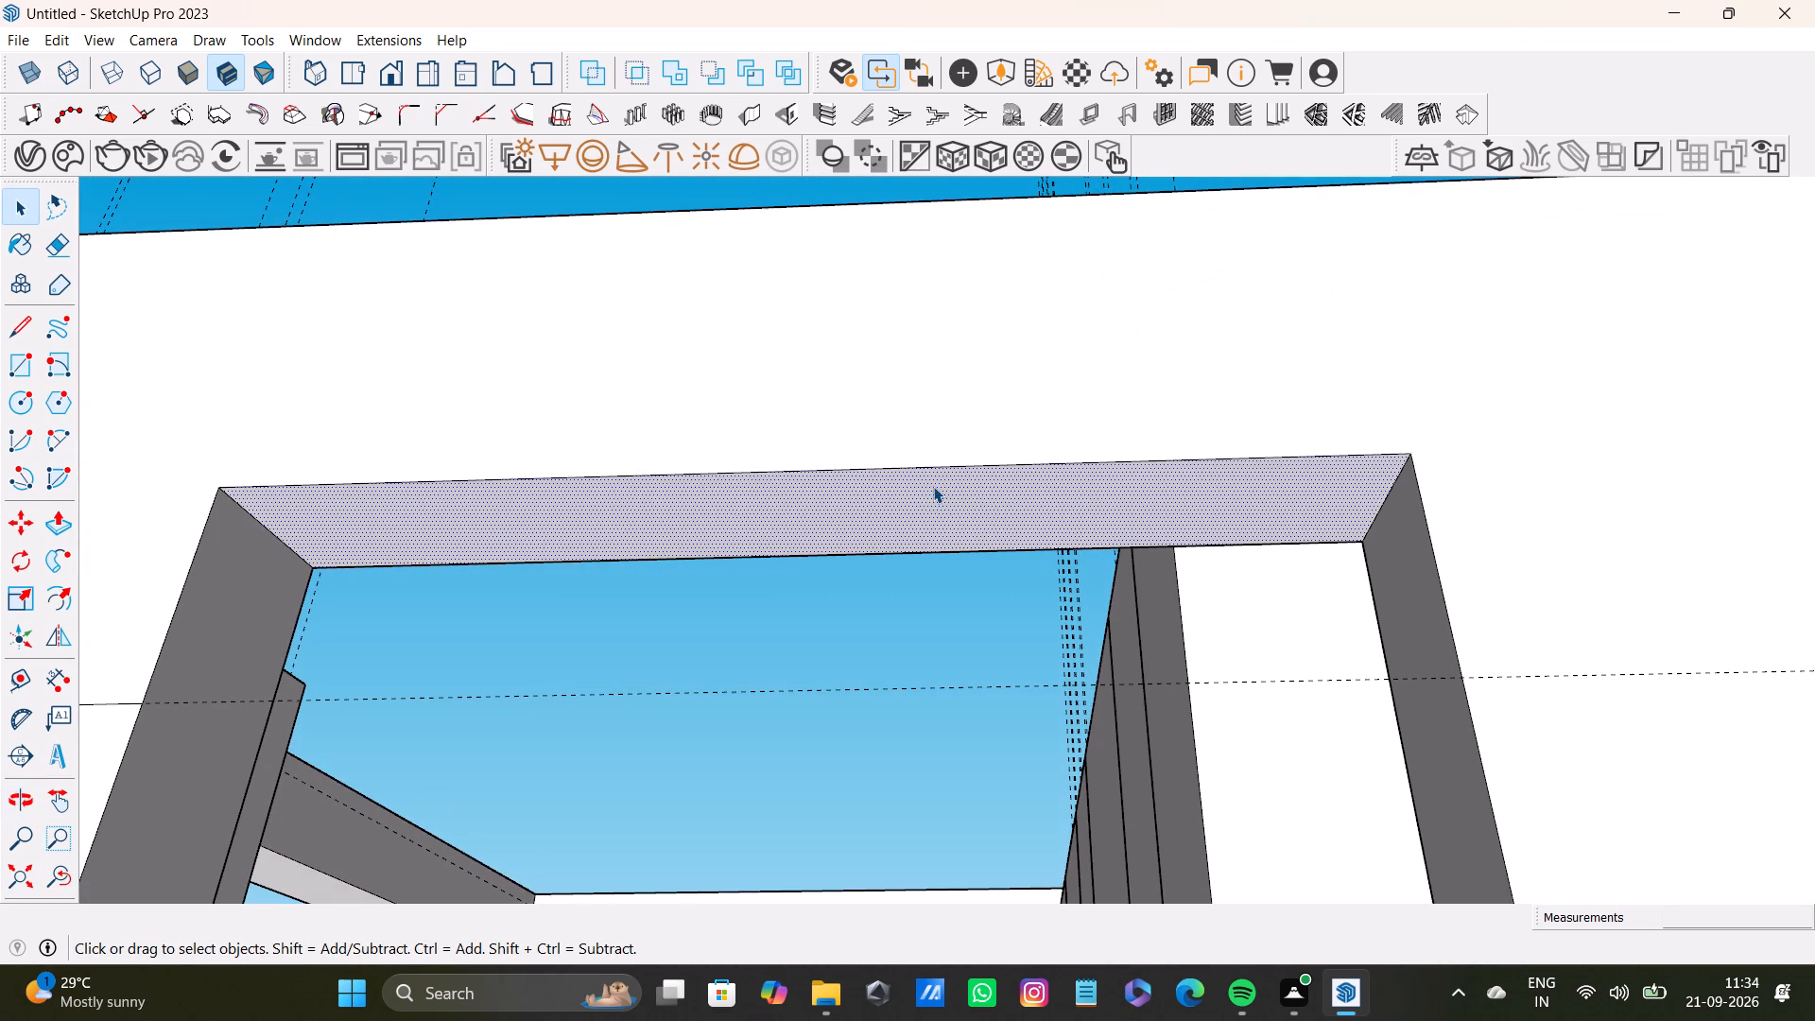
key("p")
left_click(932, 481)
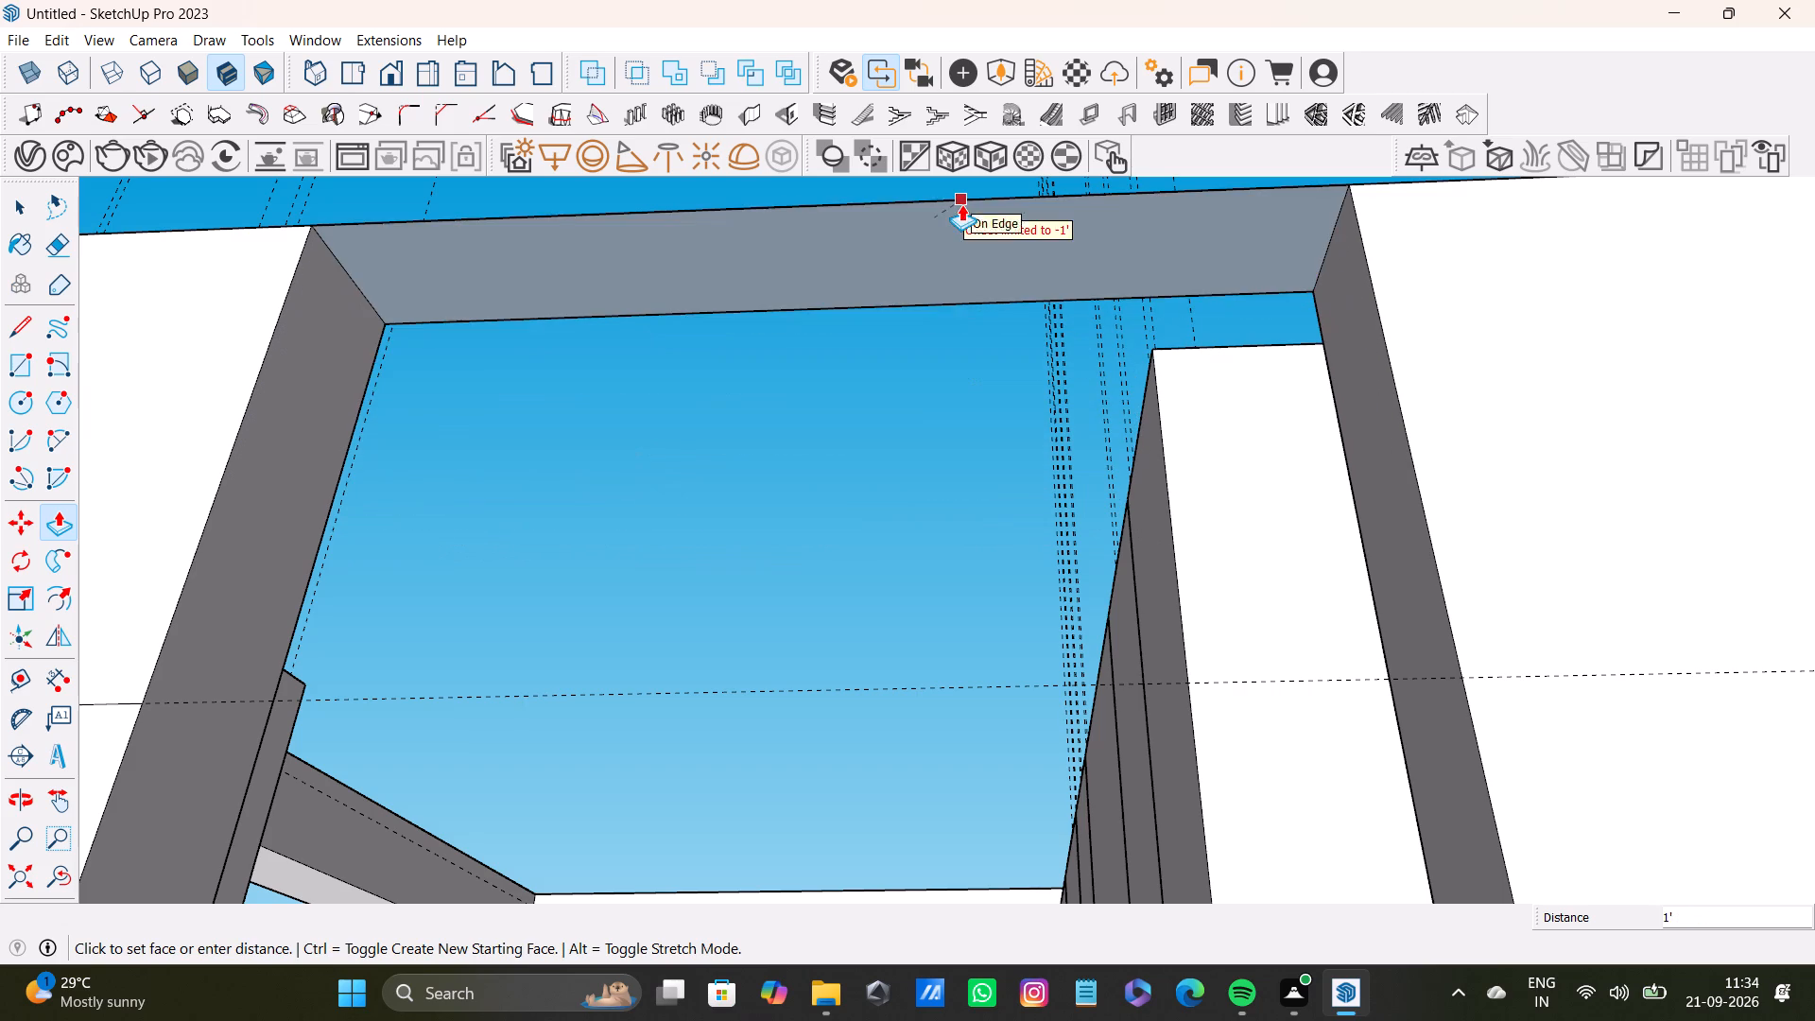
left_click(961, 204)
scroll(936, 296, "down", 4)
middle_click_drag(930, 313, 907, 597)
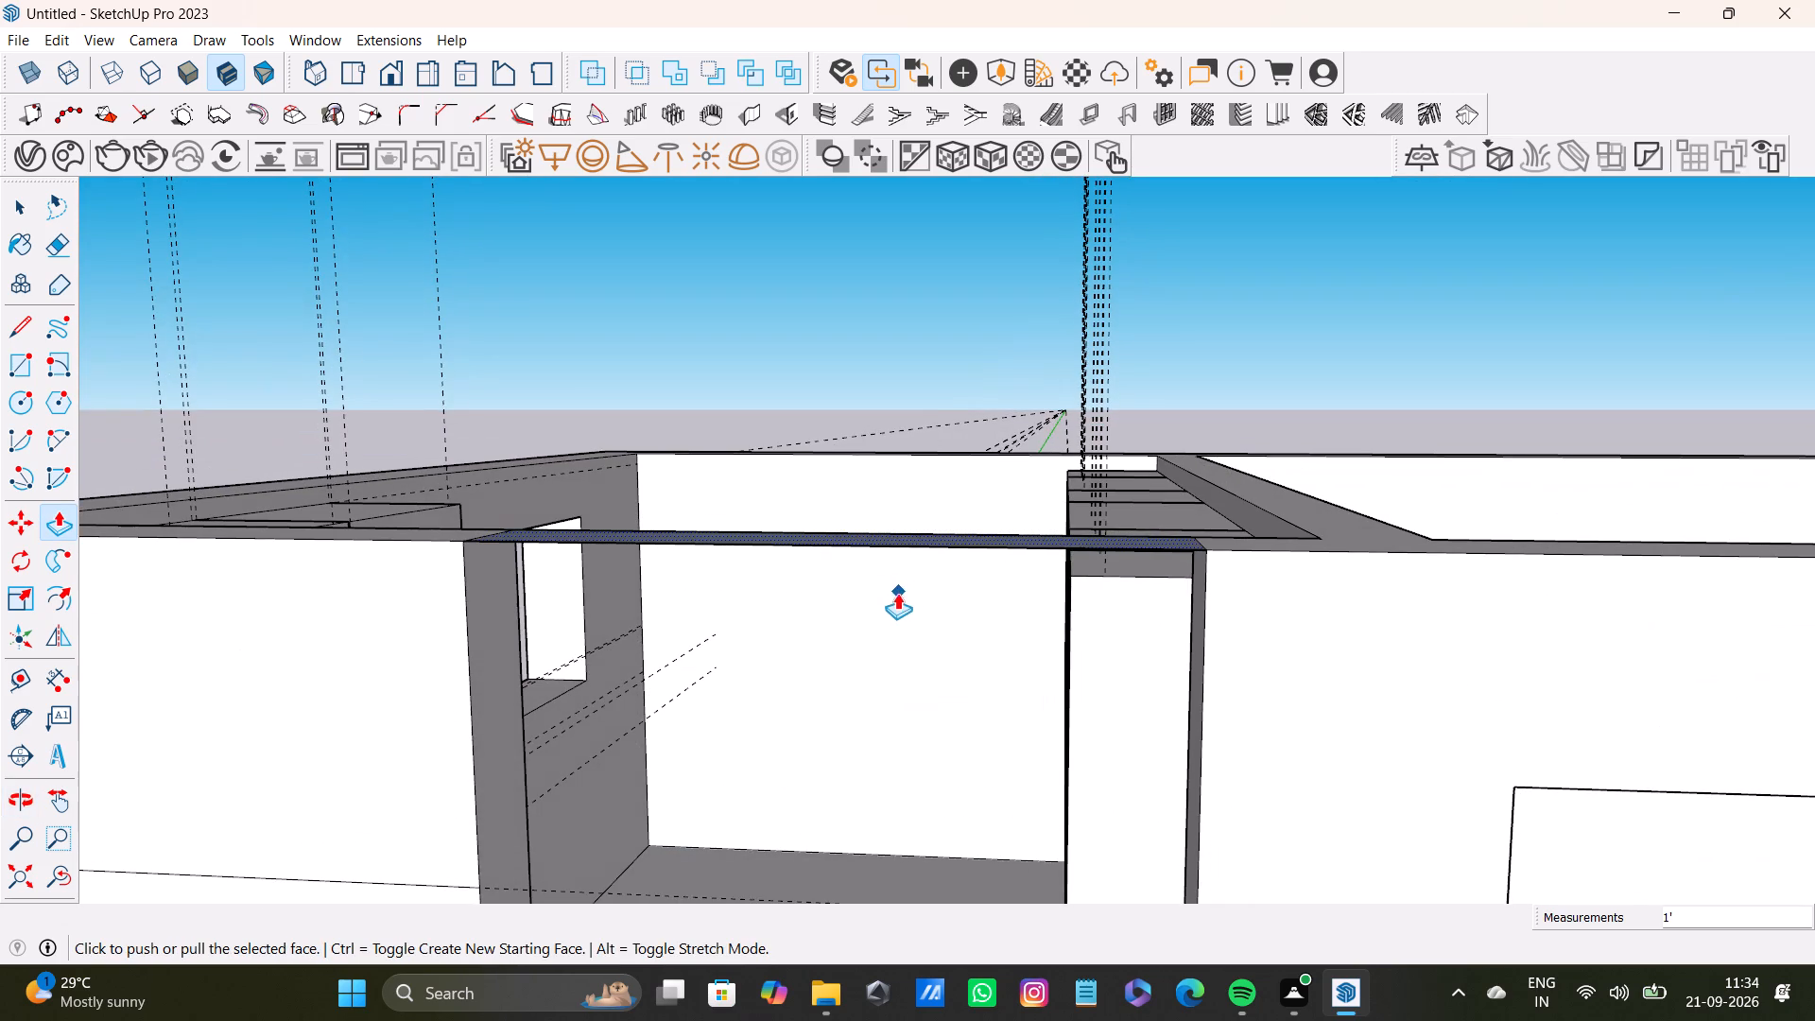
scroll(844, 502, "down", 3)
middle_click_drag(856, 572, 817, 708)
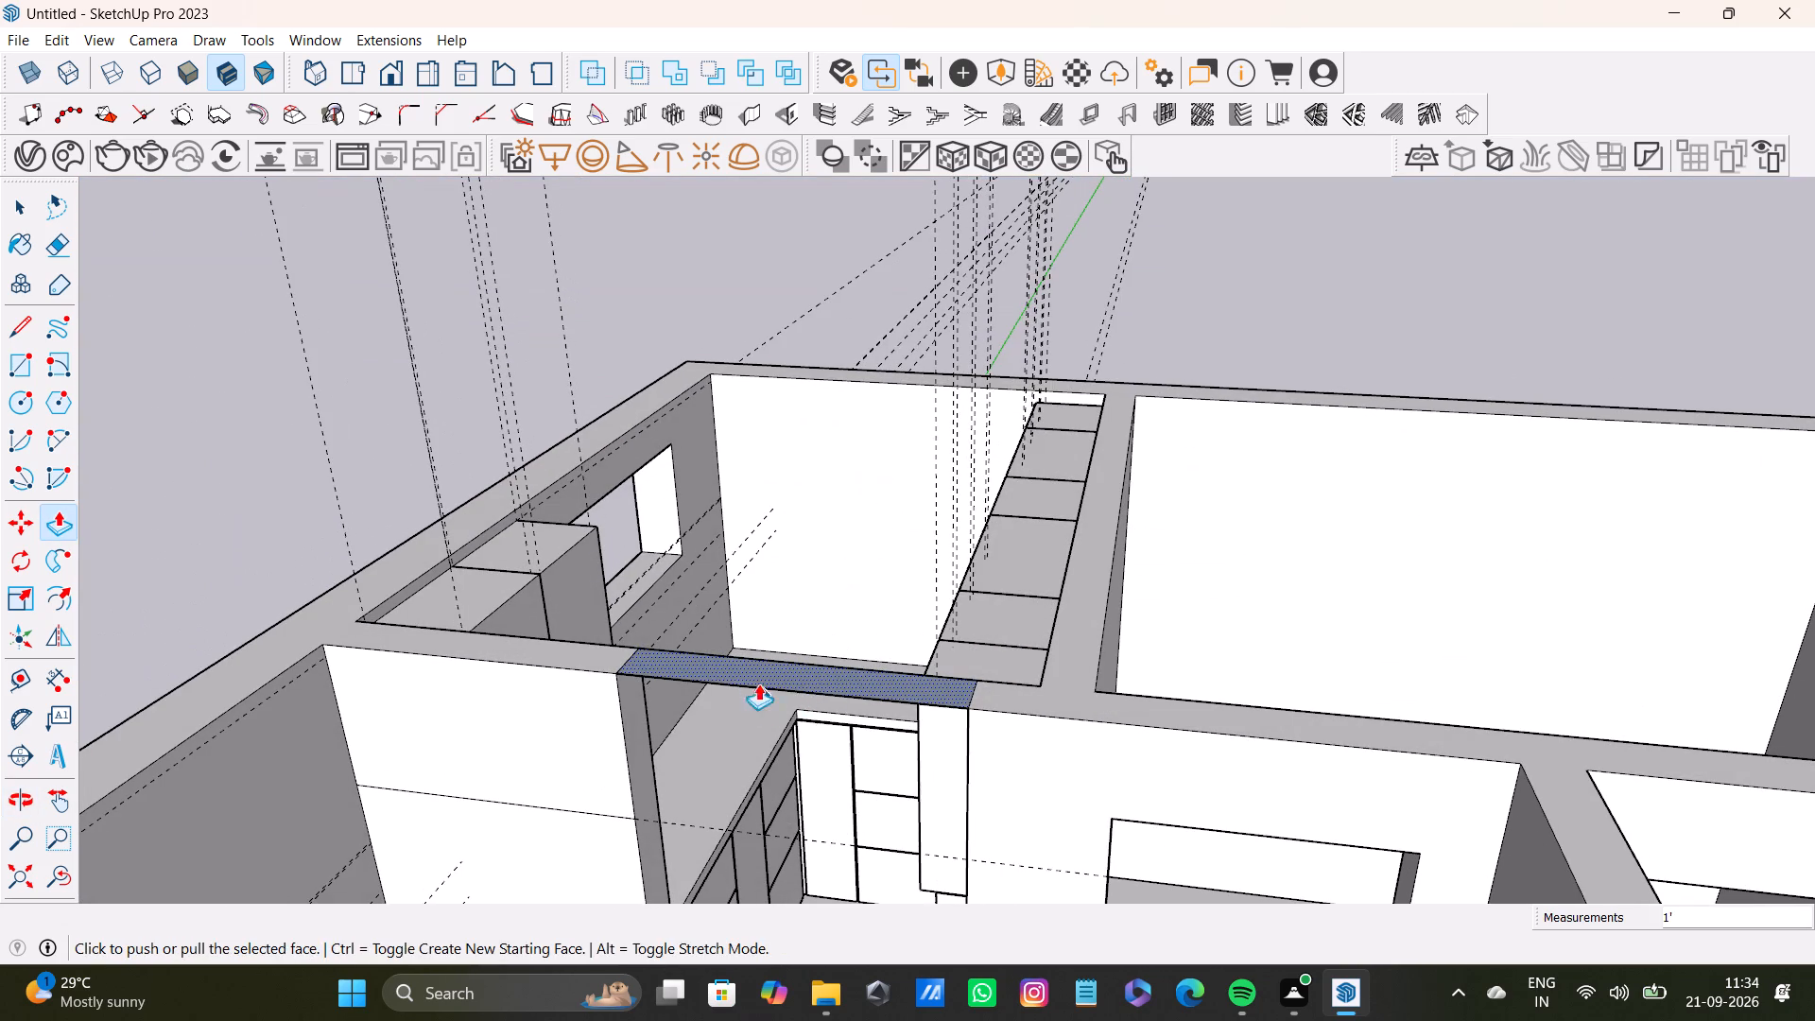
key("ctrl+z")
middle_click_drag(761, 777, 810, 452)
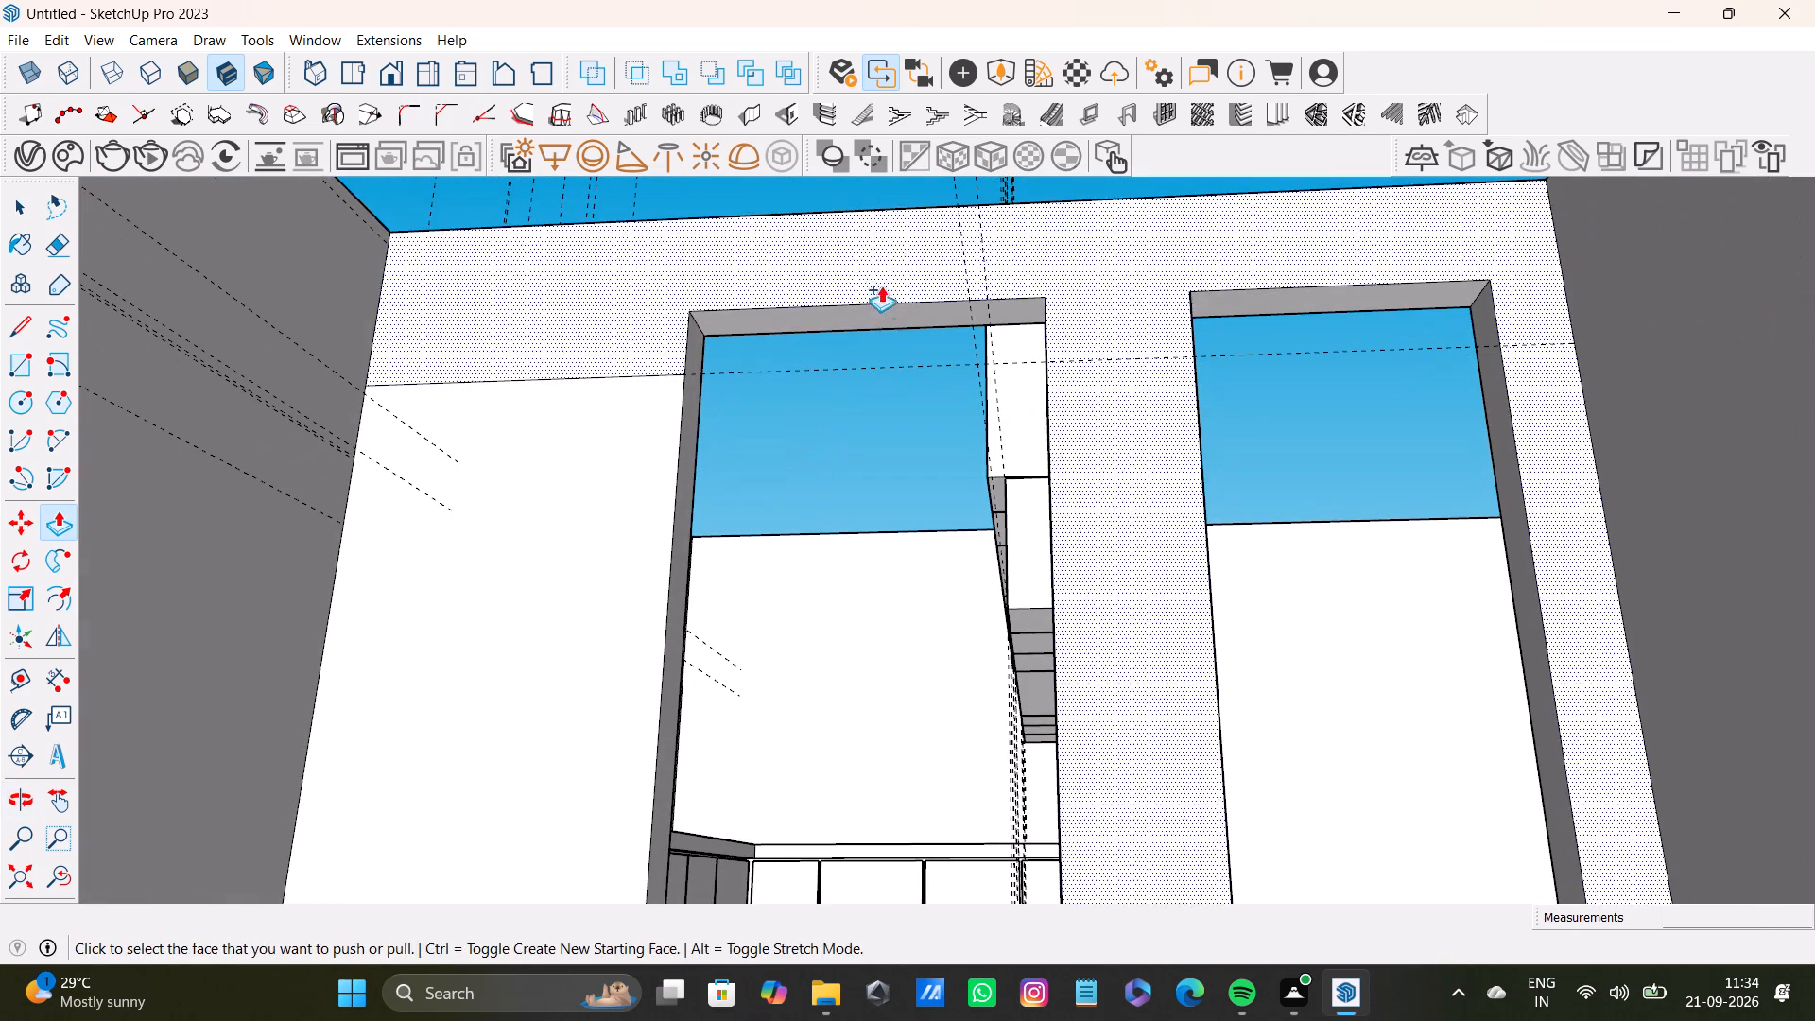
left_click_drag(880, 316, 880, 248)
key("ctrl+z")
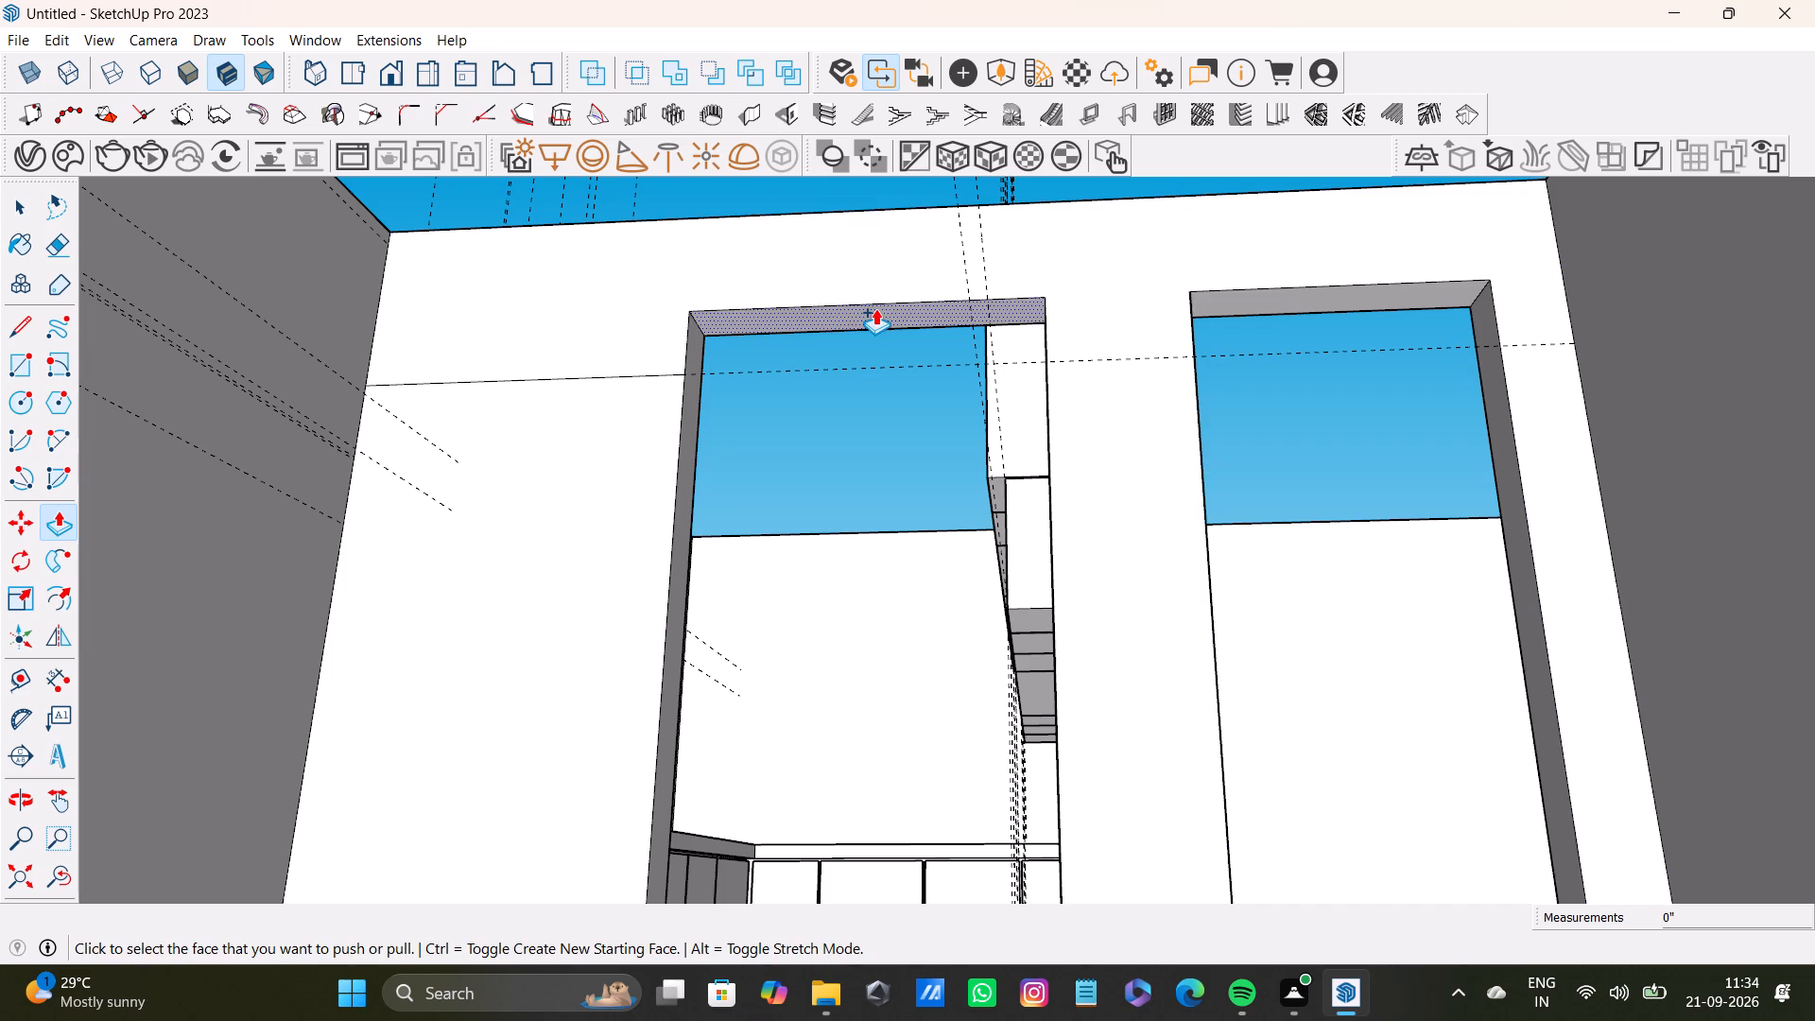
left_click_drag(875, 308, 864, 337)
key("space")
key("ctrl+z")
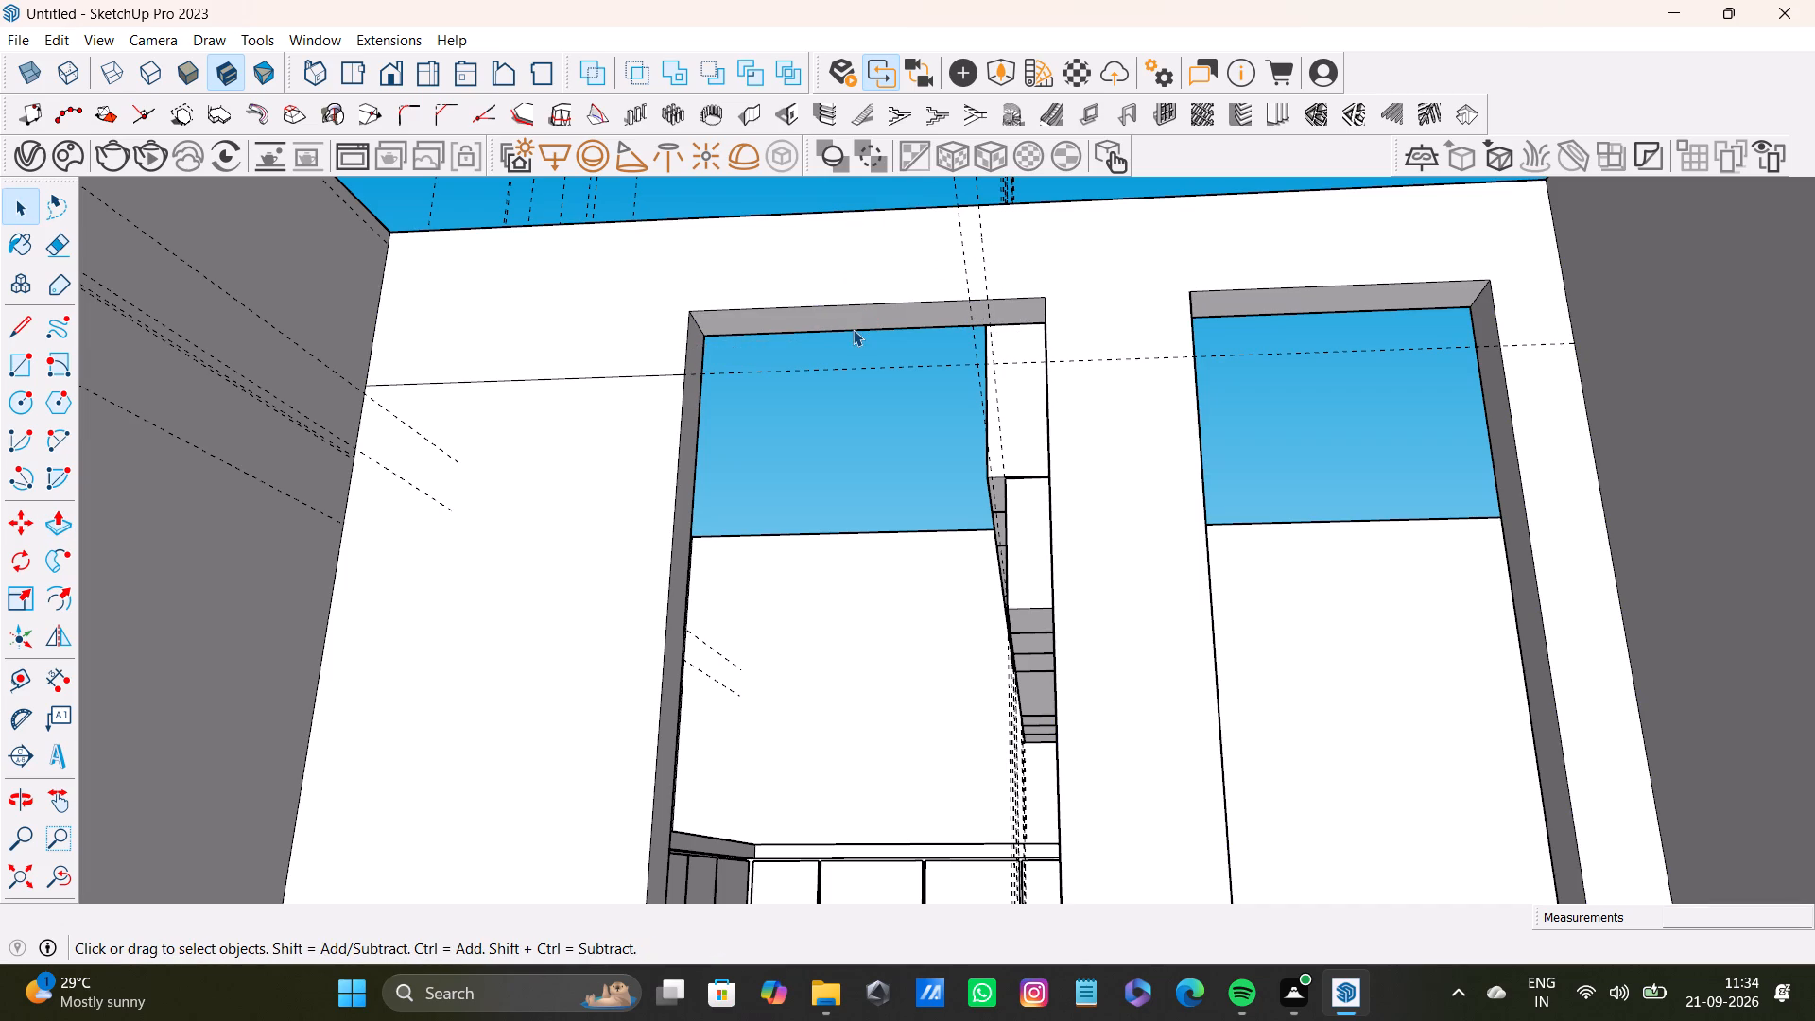
Push/Pull the underside of the wall above the kitchen doorway up to the wall's top edge.
left_click(856, 329)
left_click(862, 320)
key("p")
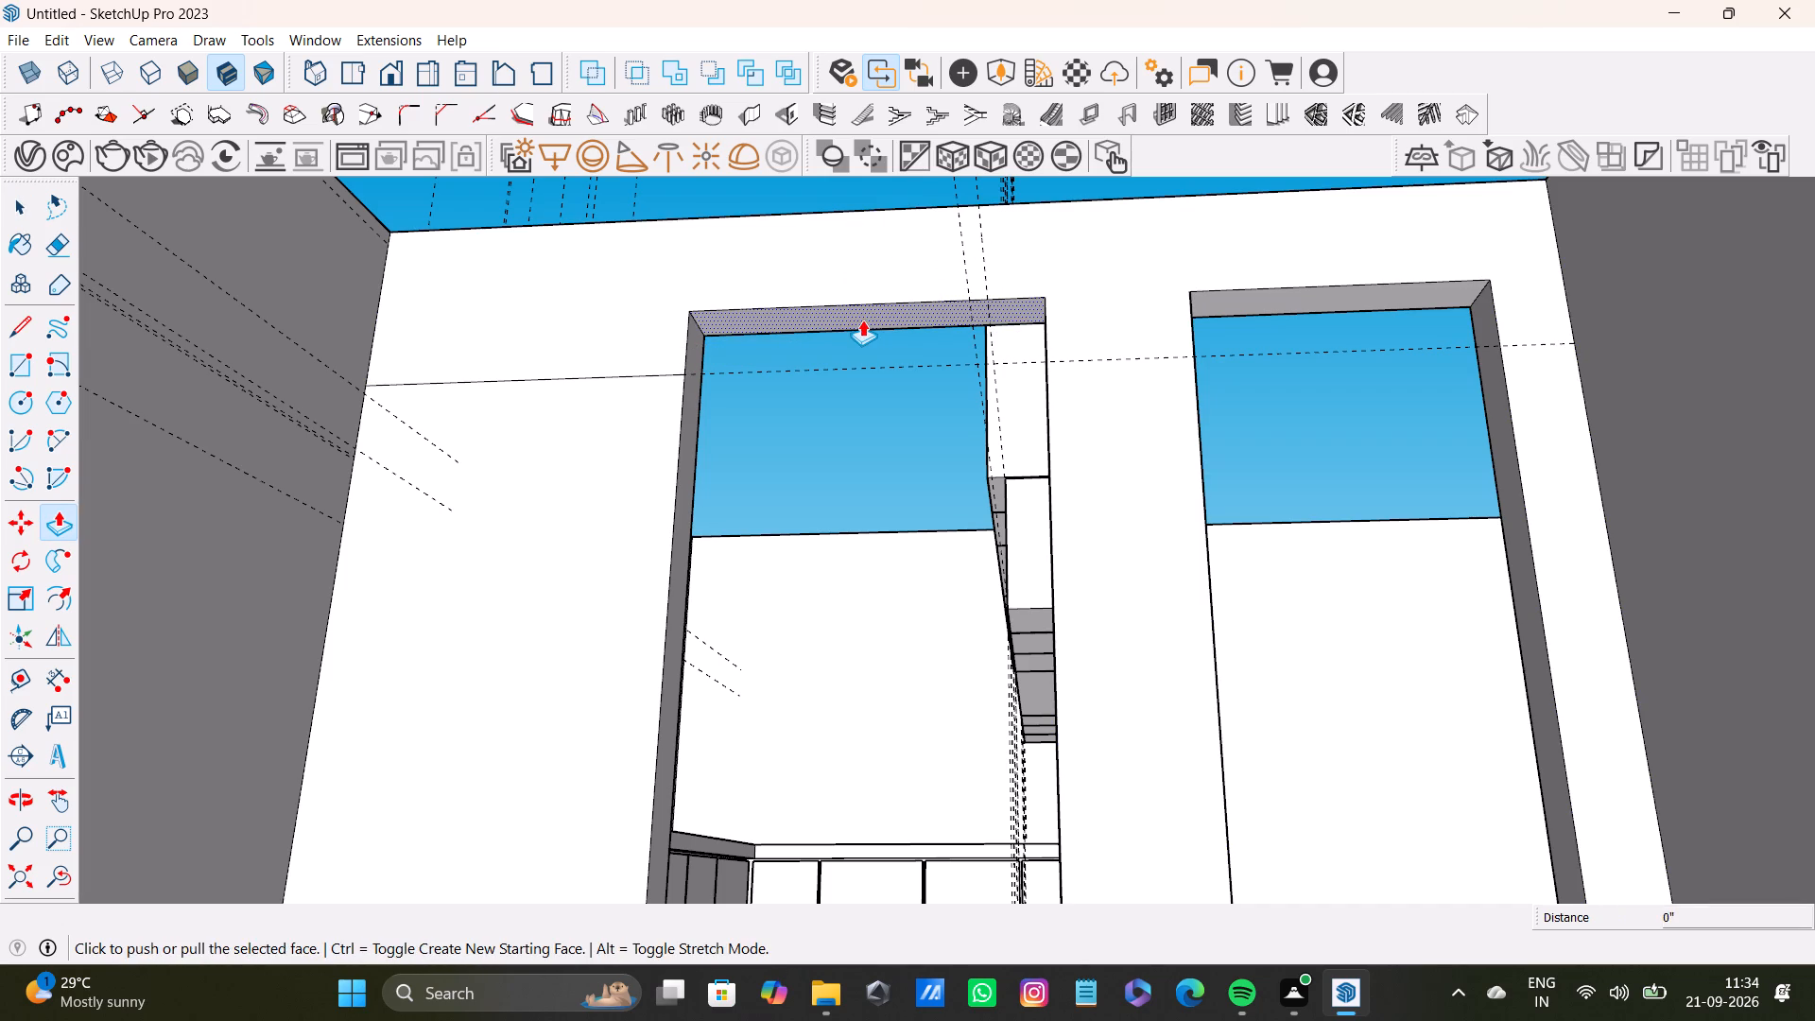
left_click_drag(862, 320, 822, 214)
middle_click_drag(893, 266, 814, 733)
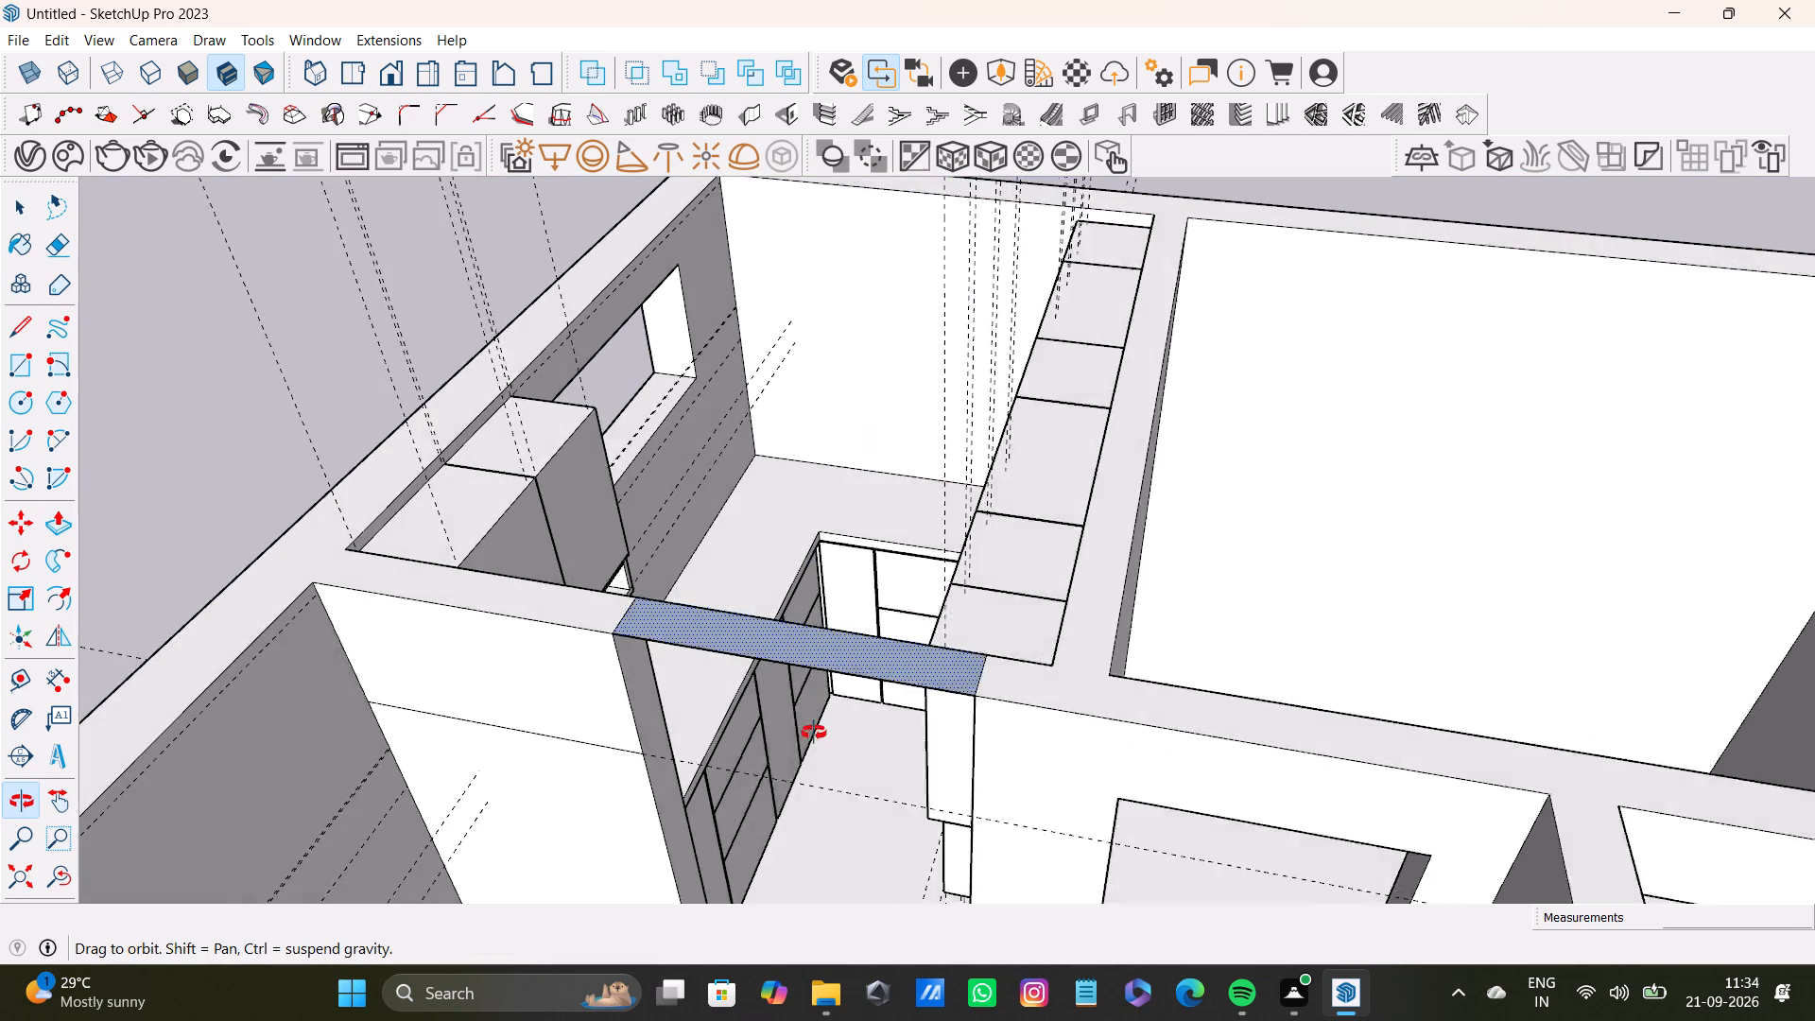
middle_click_drag(814, 733, 794, 748)
Delete the leftover top face and the two edges spanning the kitchen doorway, leaving a full-height opening.
key("space")
left_click(767, 658)
key("Delete")
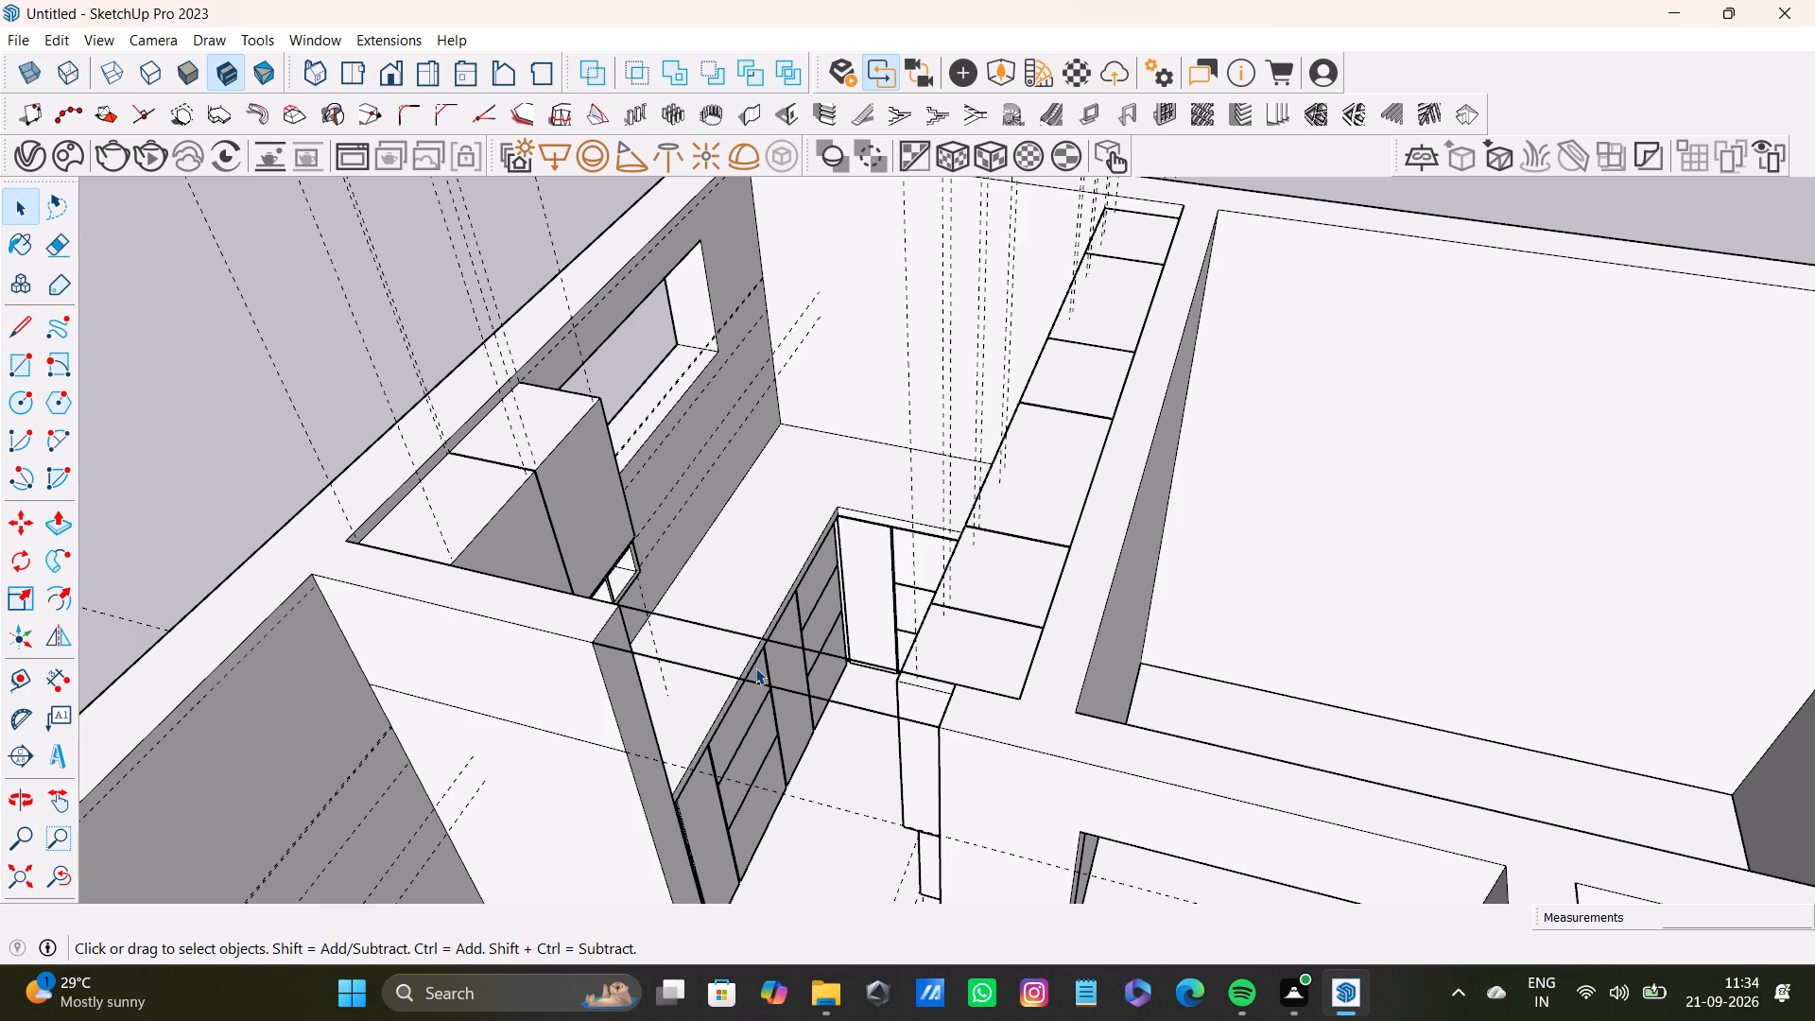
scroll(773, 655, "up", 3)
left_click(794, 633)
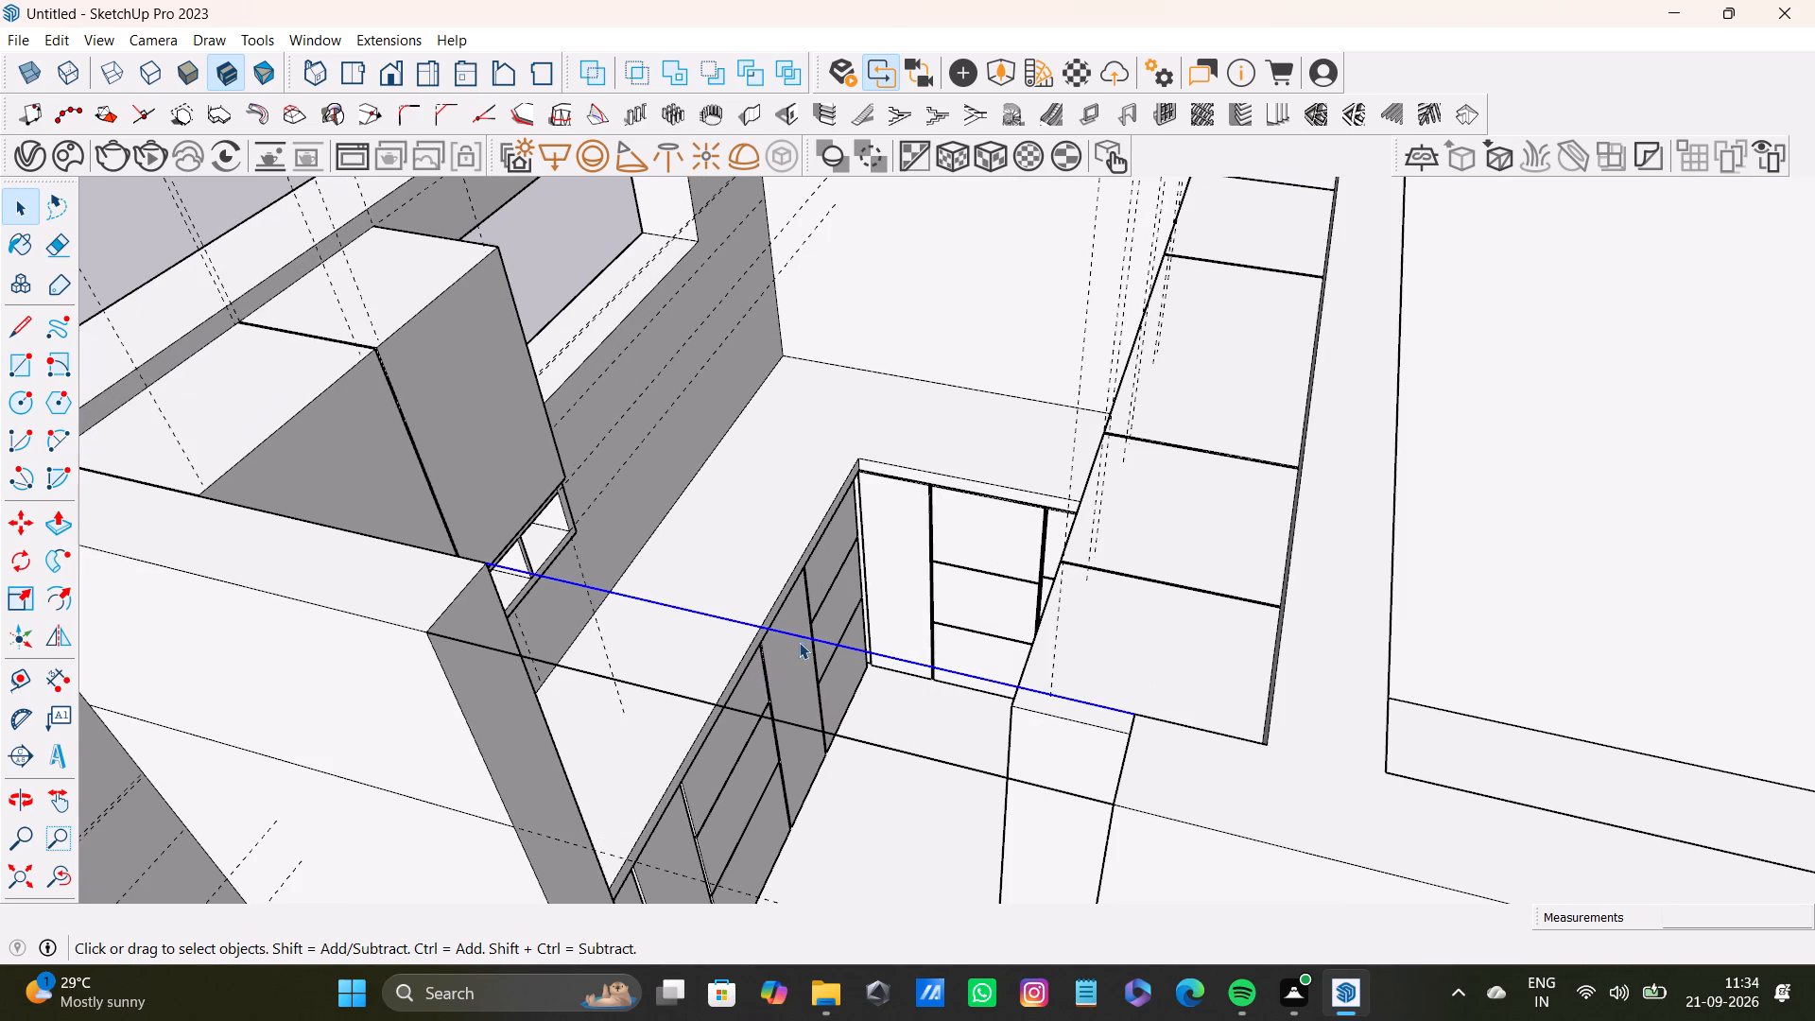
key("Delete")
left_click(813, 727)
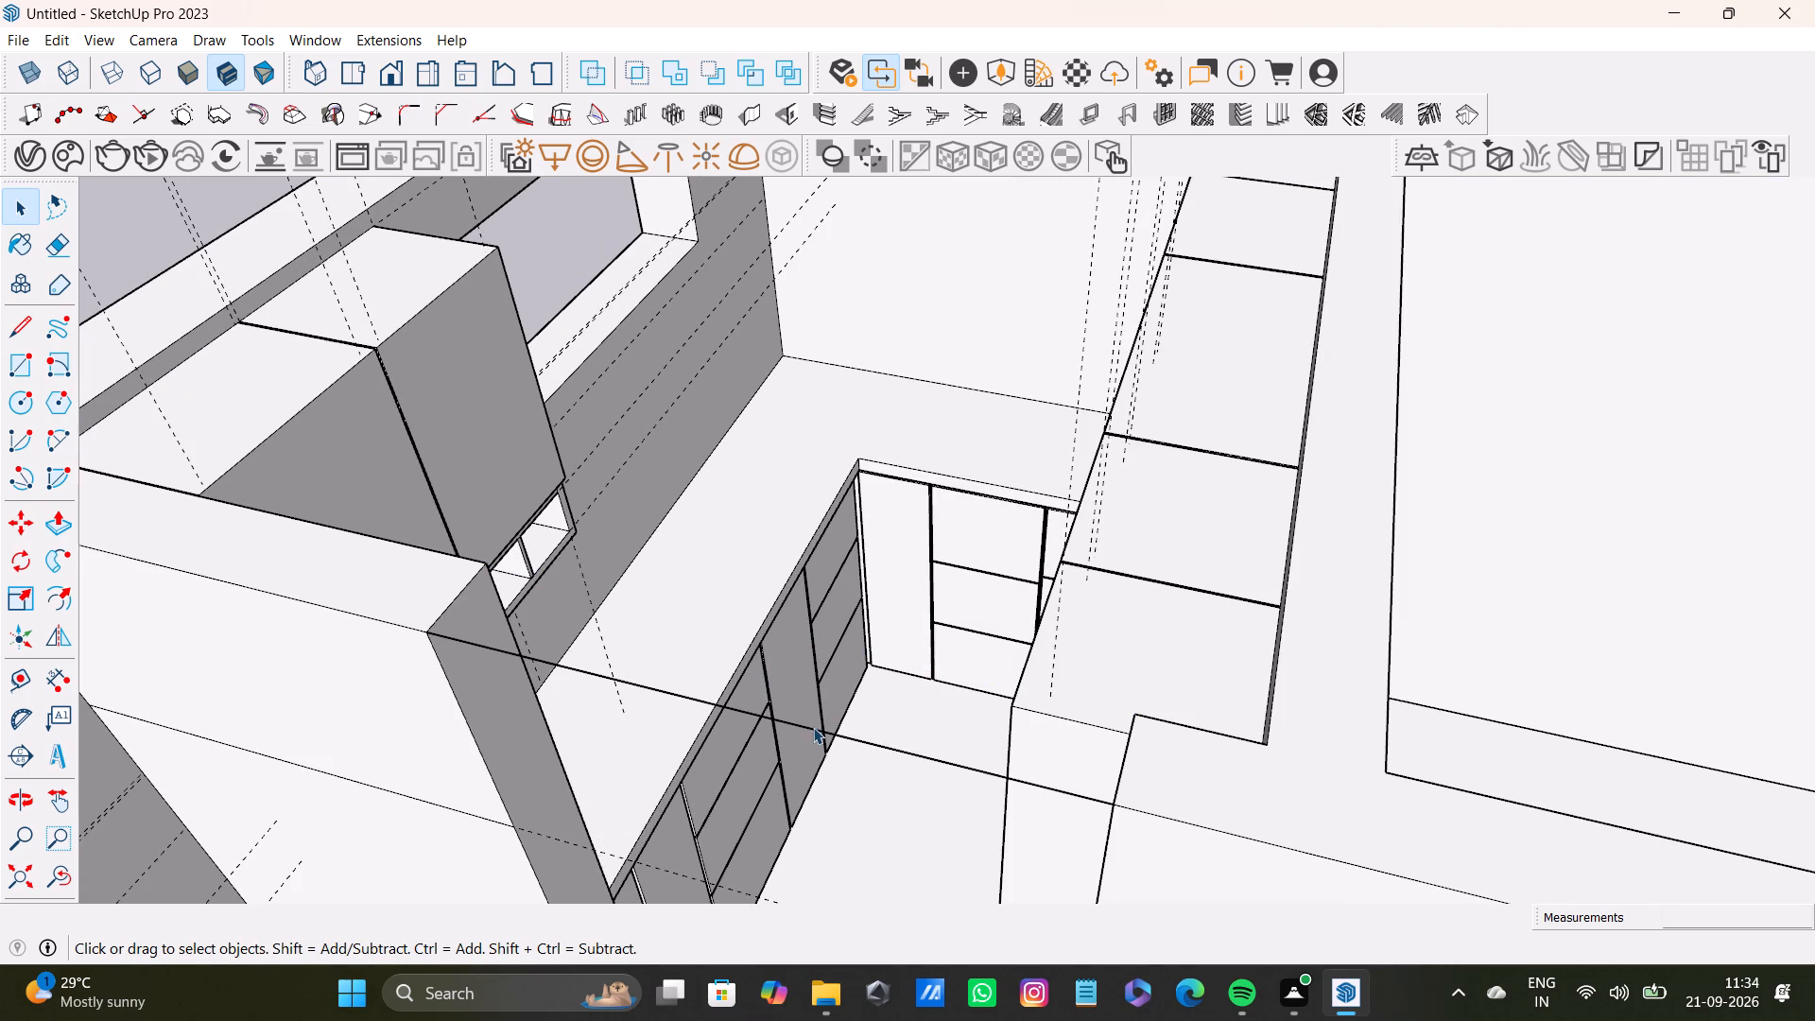
key("Delete")
Examine the full-height kitchen opening and the short wall beside it from several angles.
scroll(1066, 578, "down", 11)
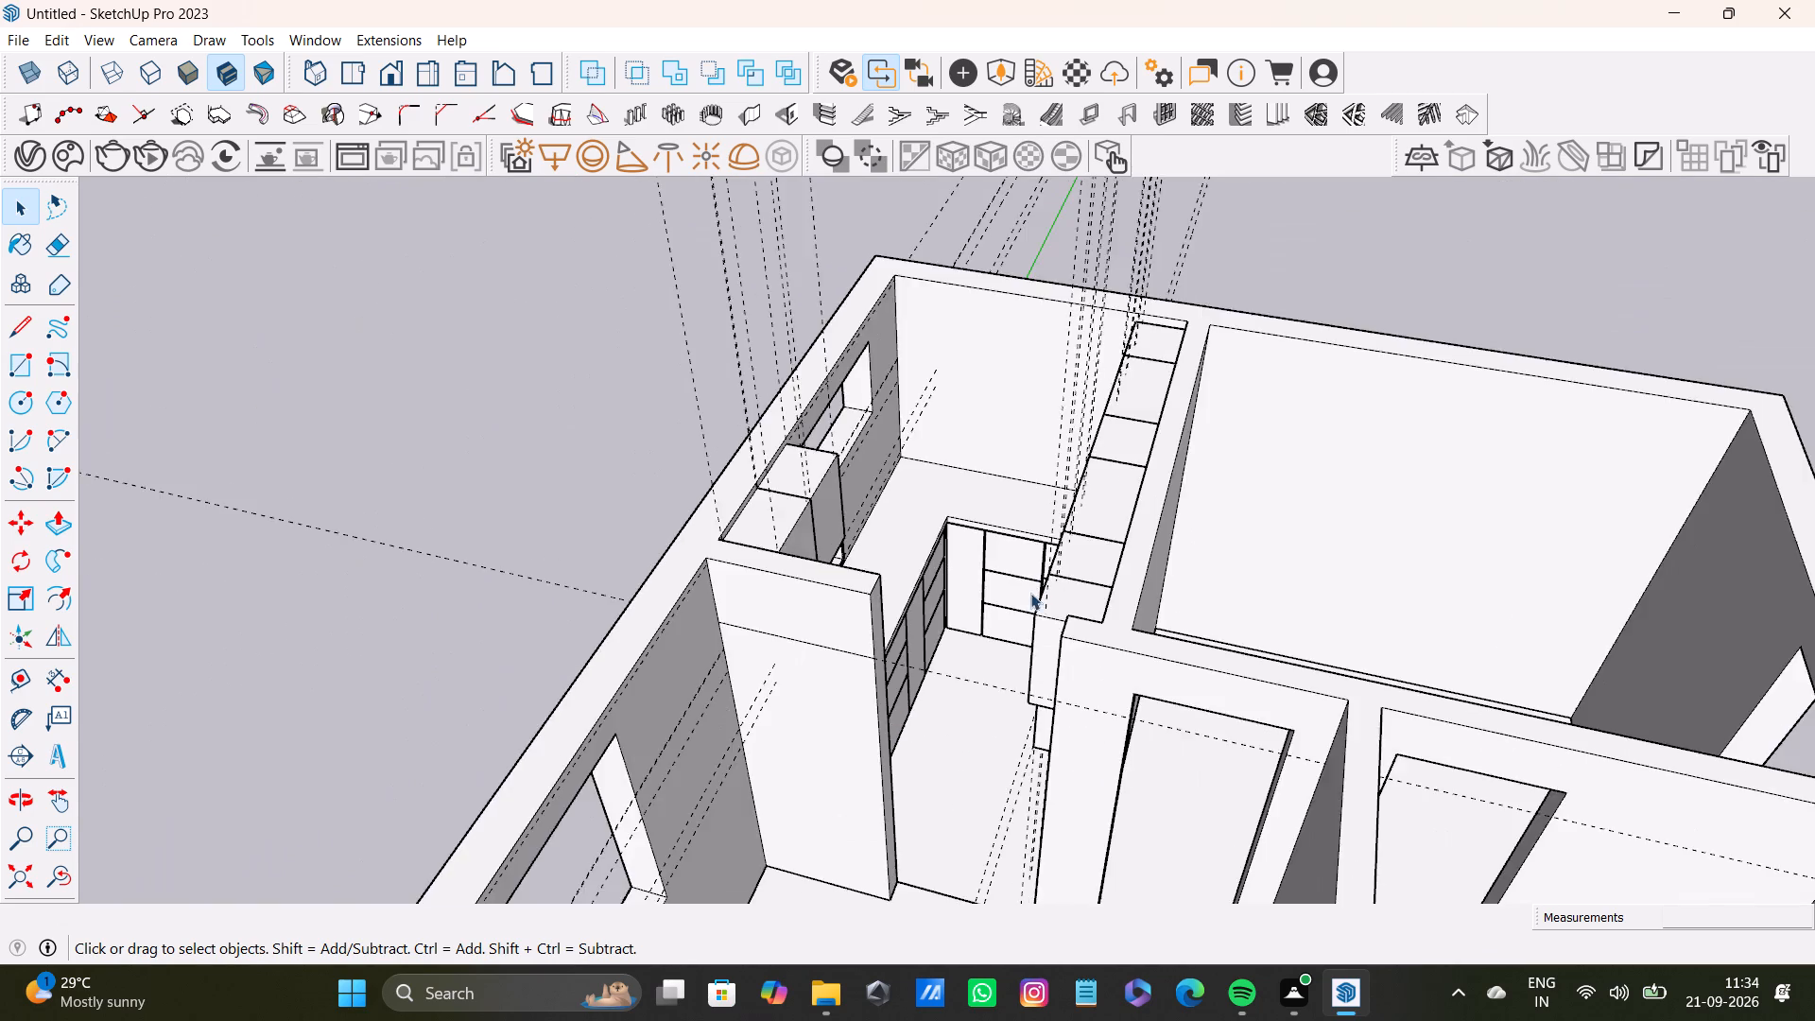
scroll(1030, 593, "down", 2)
middle_click_drag(972, 684, 289, 662)
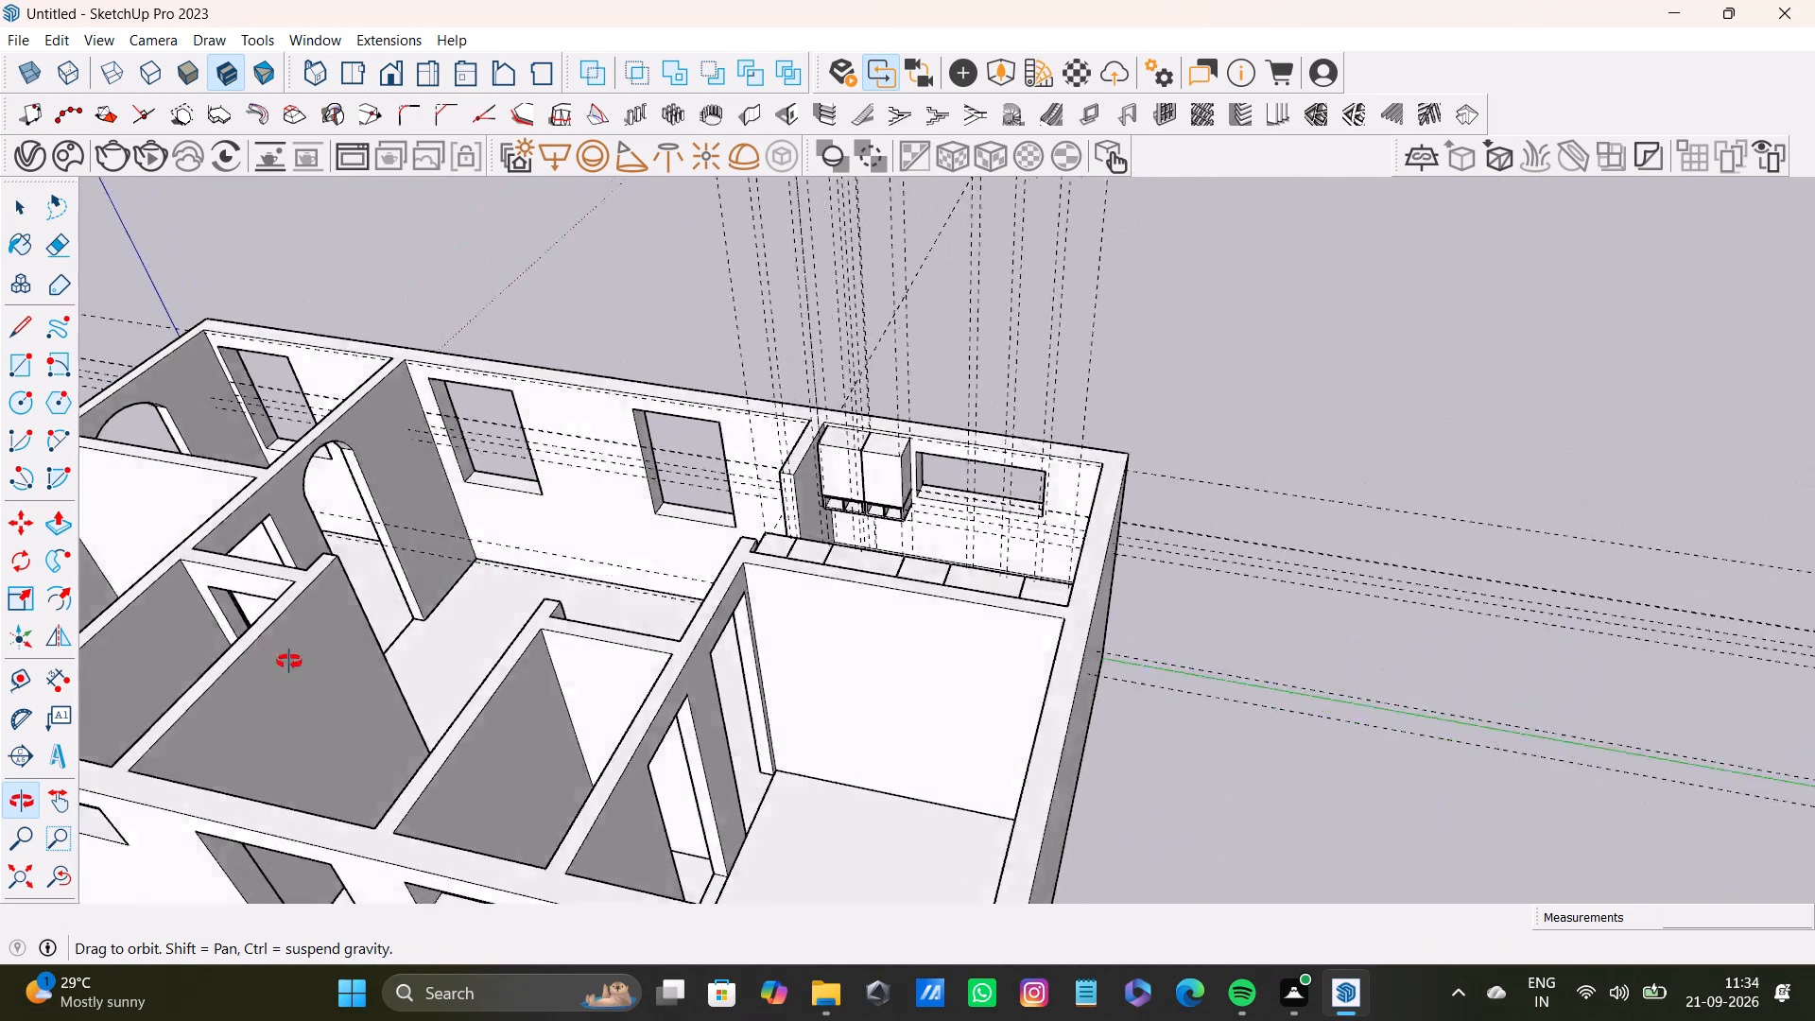
middle_click_drag(289, 662, 931, 522)
scroll(872, 560, "up", 7)
middle_click_drag(898, 562, 916, 539)
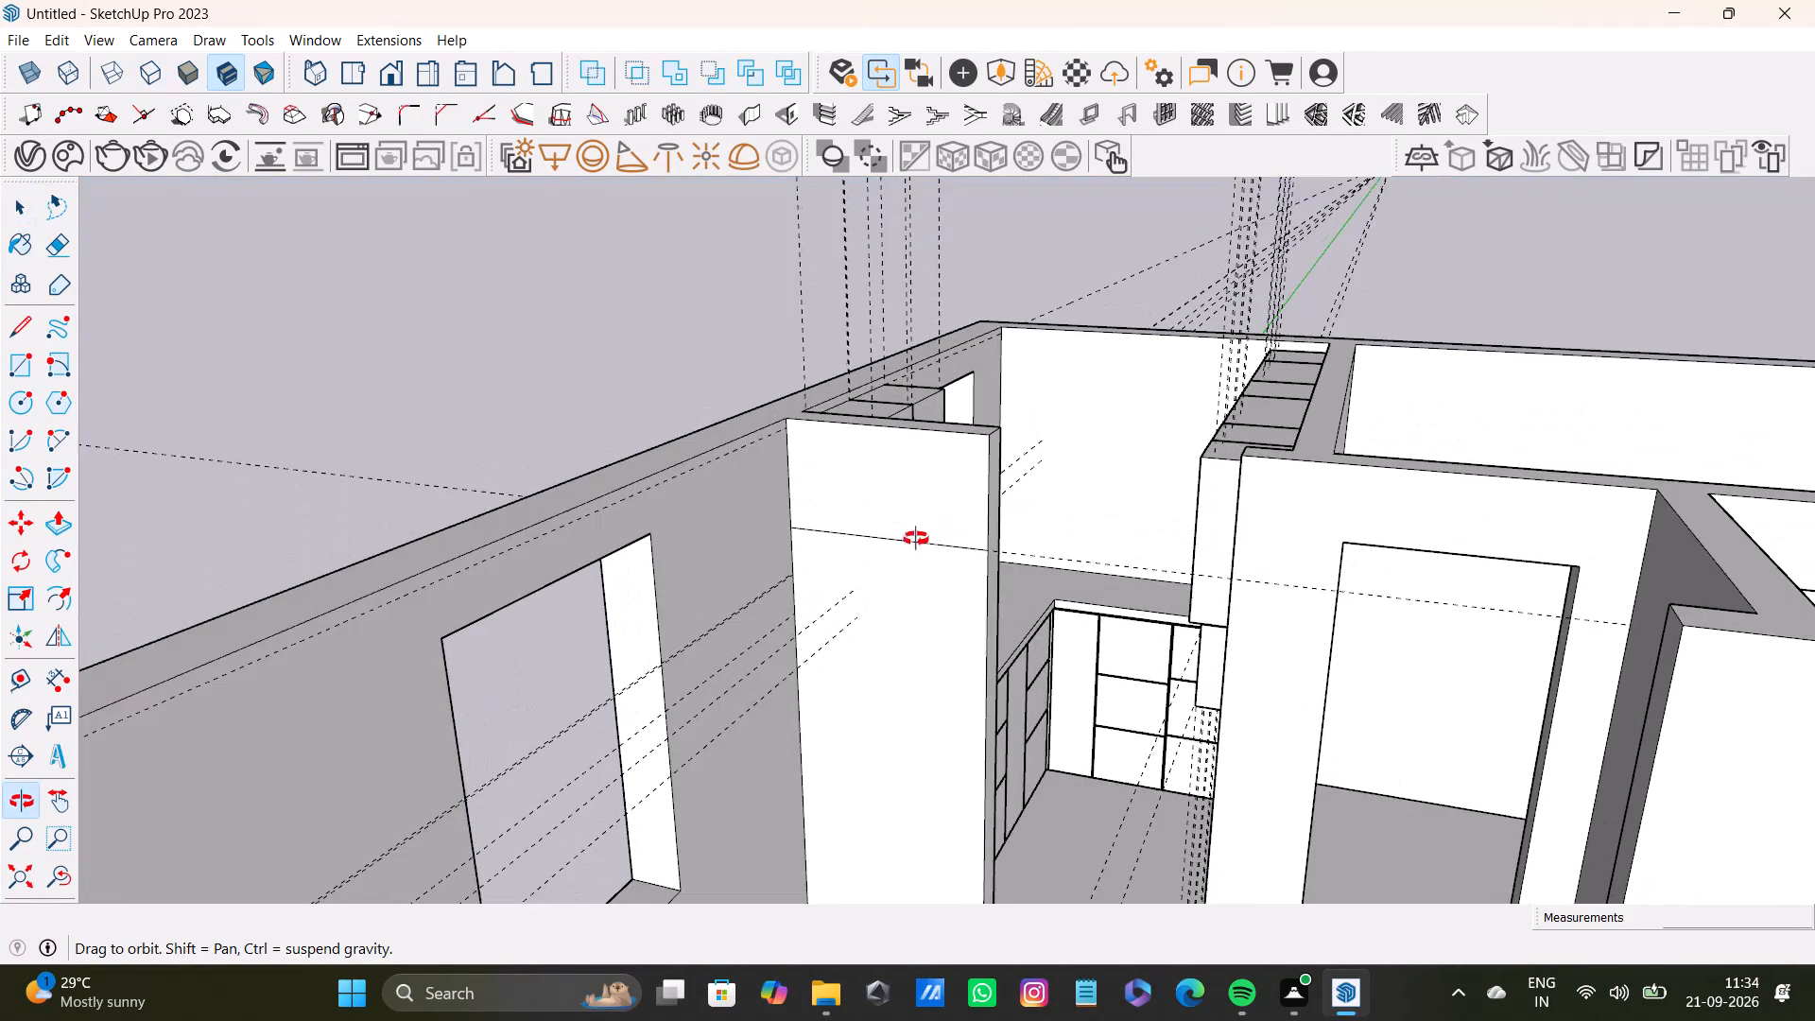
middle_click_drag(916, 539, 912, 542)
scroll(886, 615, "down", 4)
middle_click_drag(905, 629, 872, 684)
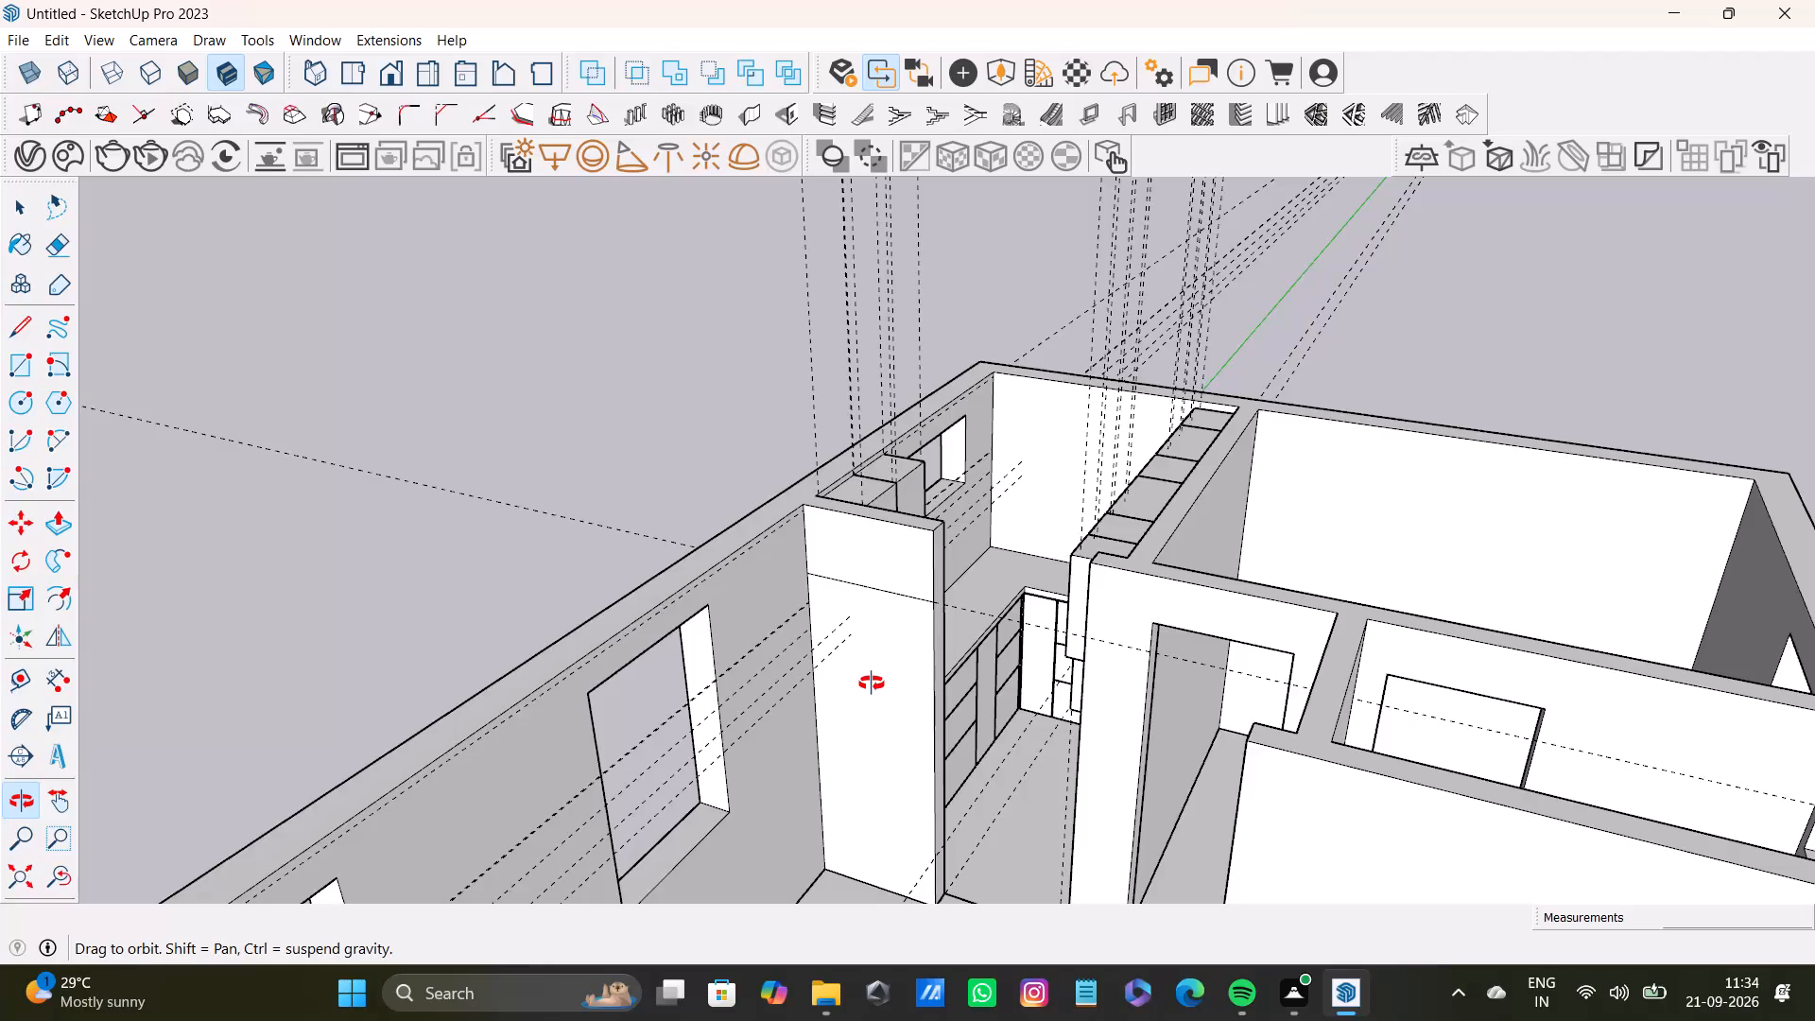
middle_click_drag(872, 684, 852, 543)
scroll(852, 543, "up", 4)
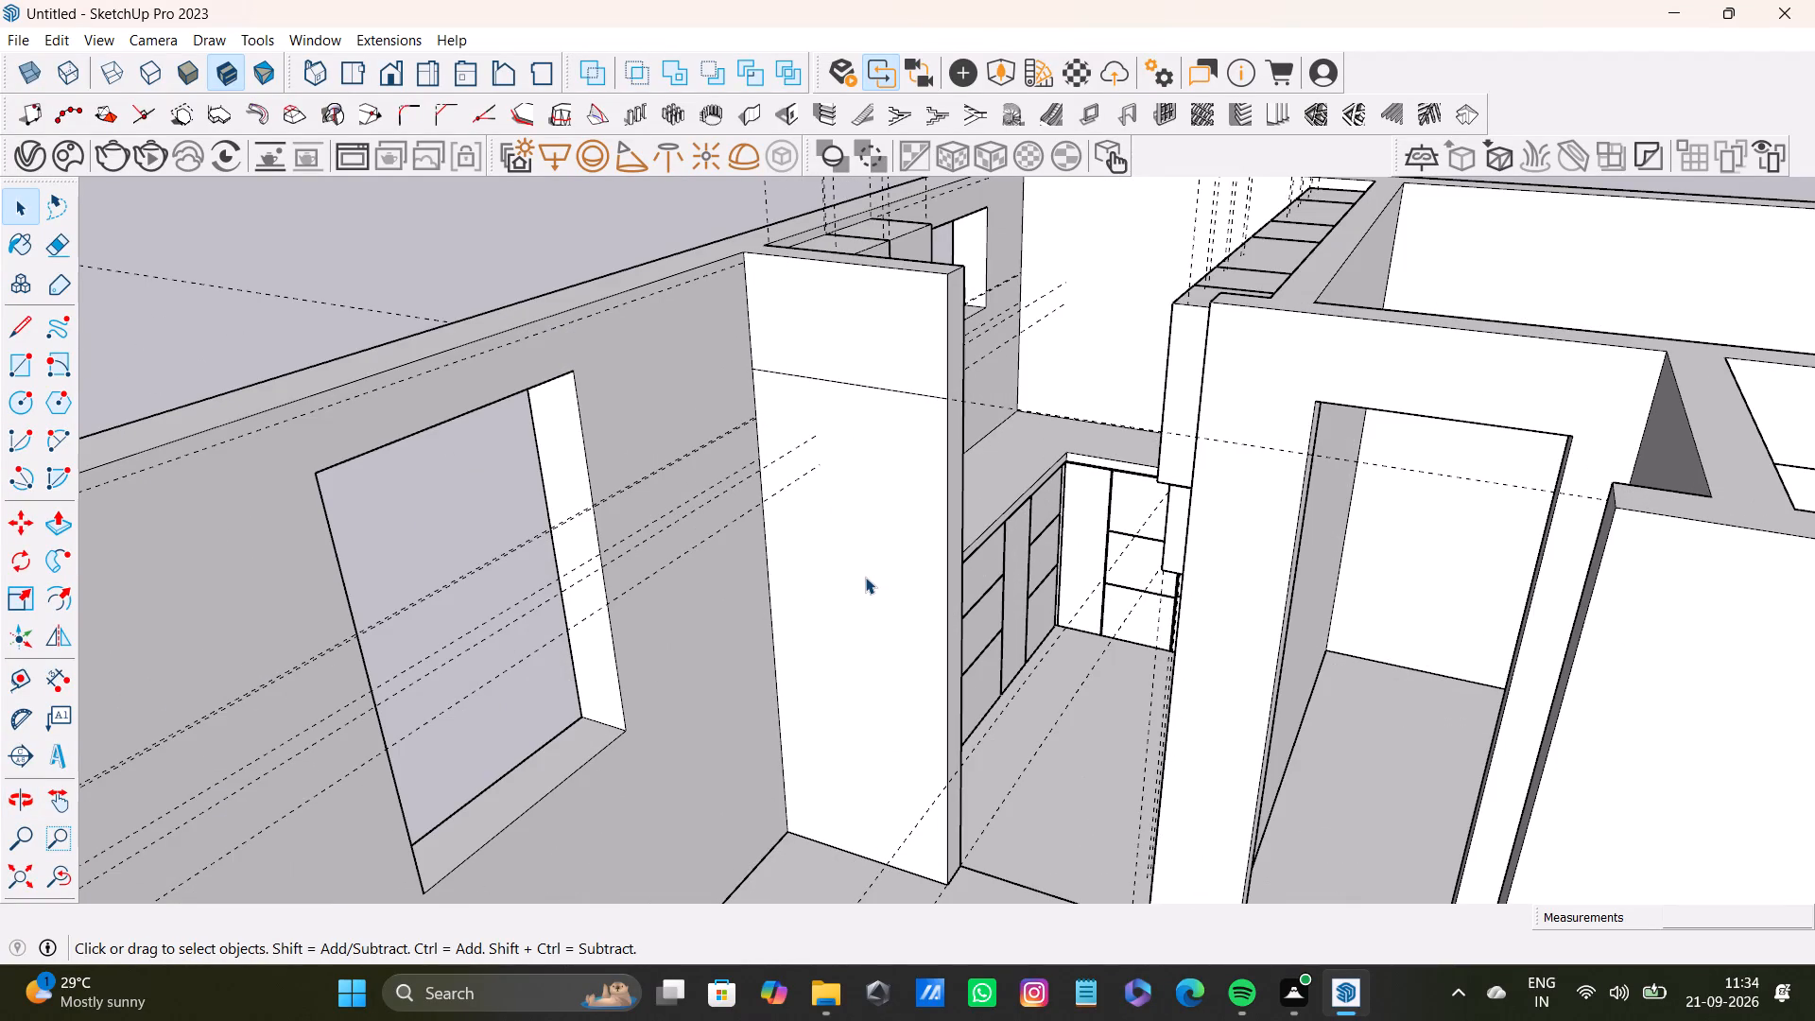
Place a horizontal guide on the short wall's face, about 3' 9" below the existing line near its top.
left_click(865, 577)
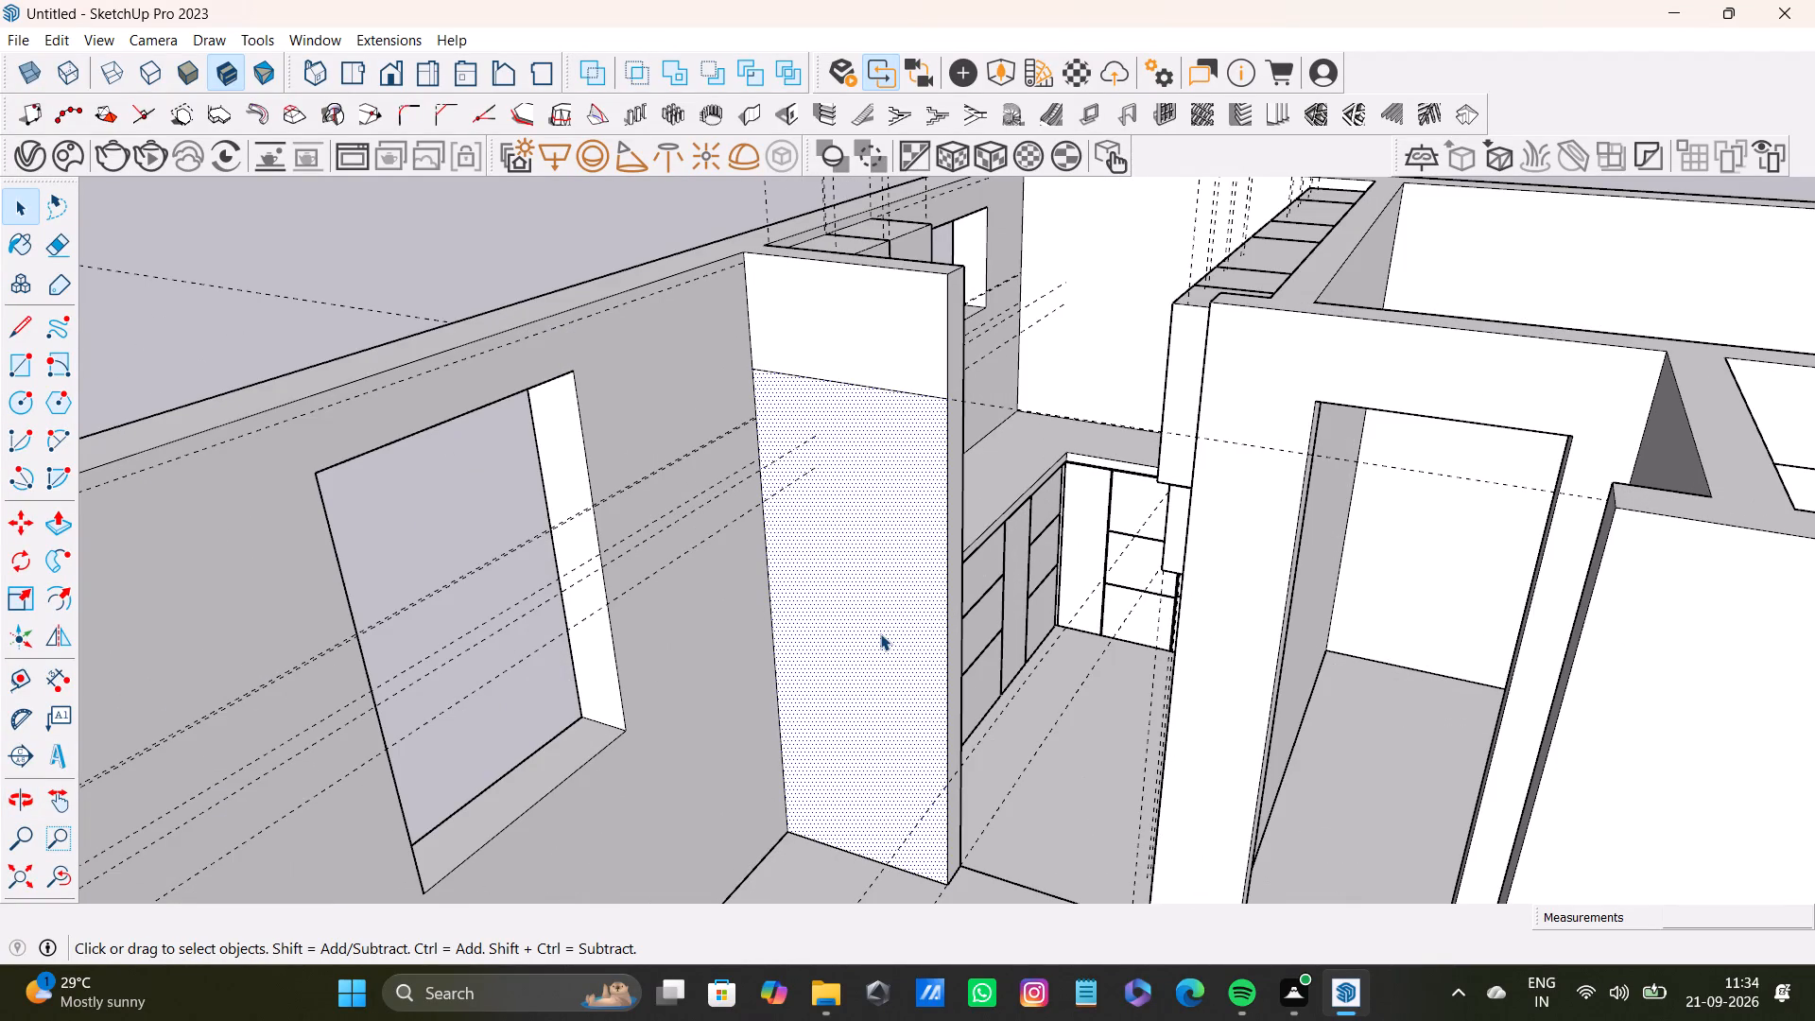
middle_click_drag(822, 660, 845, 693)
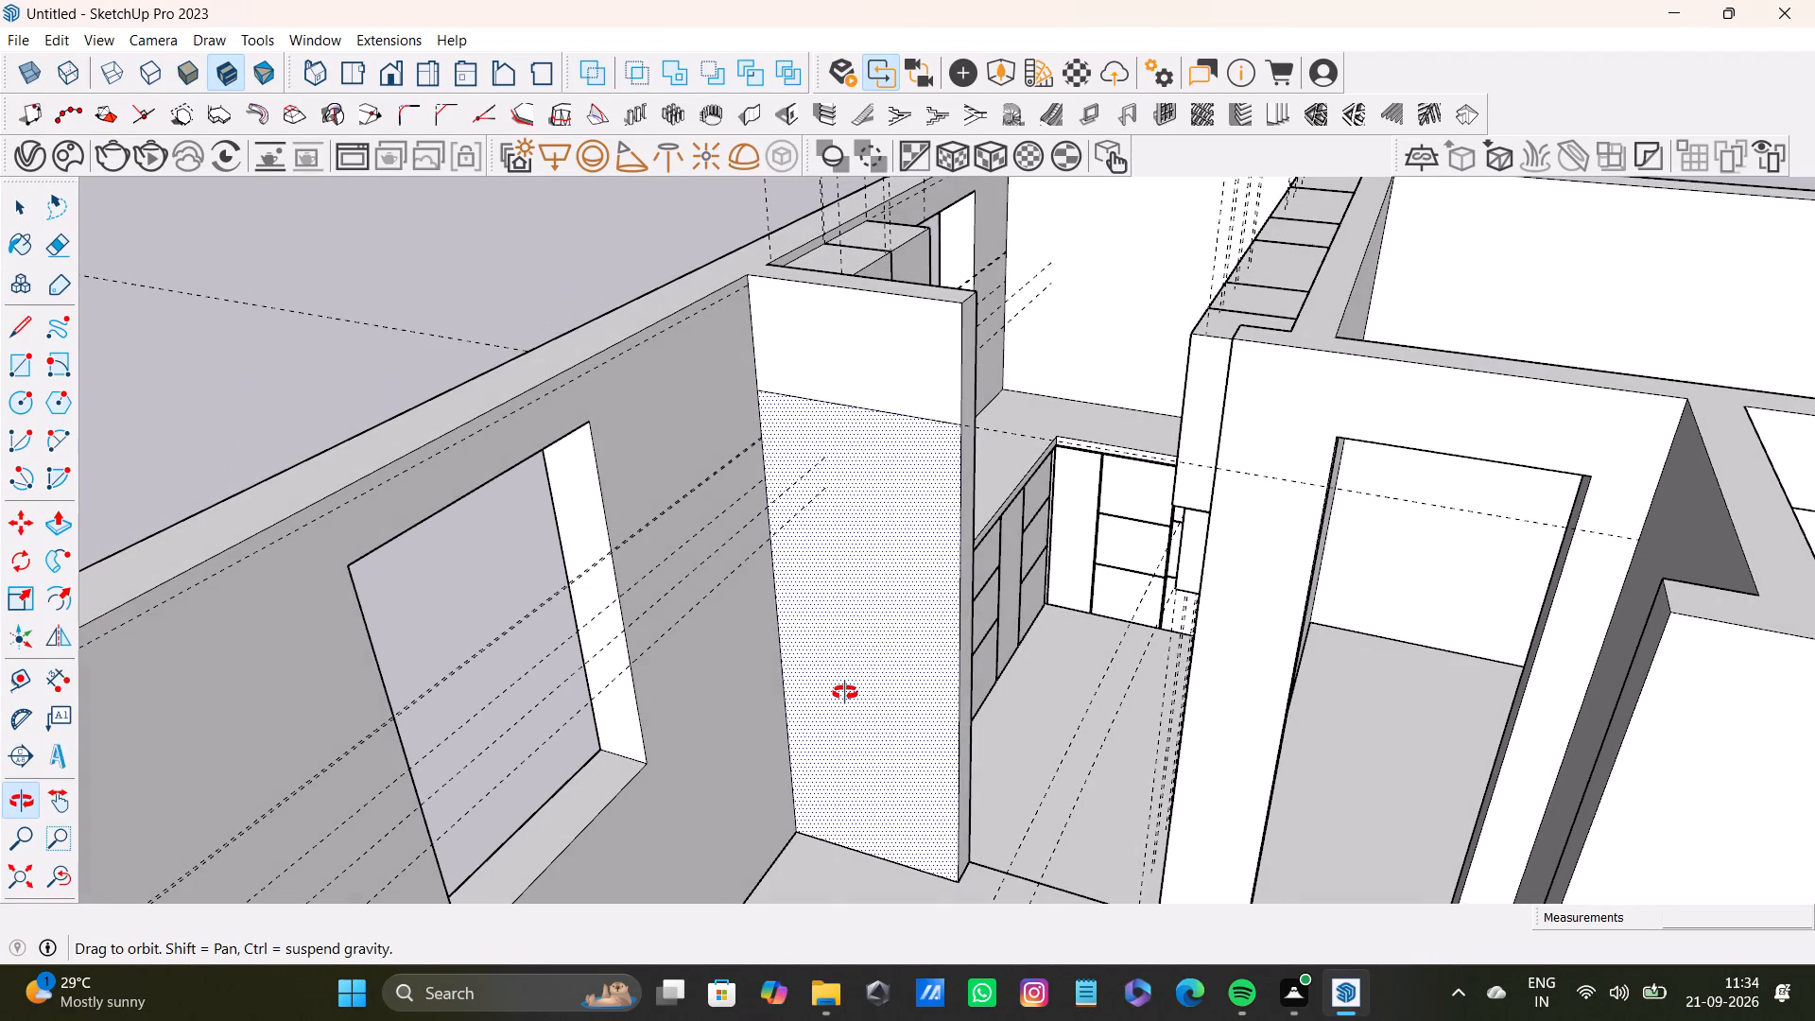
middle_click_drag(845, 693, 689, 714)
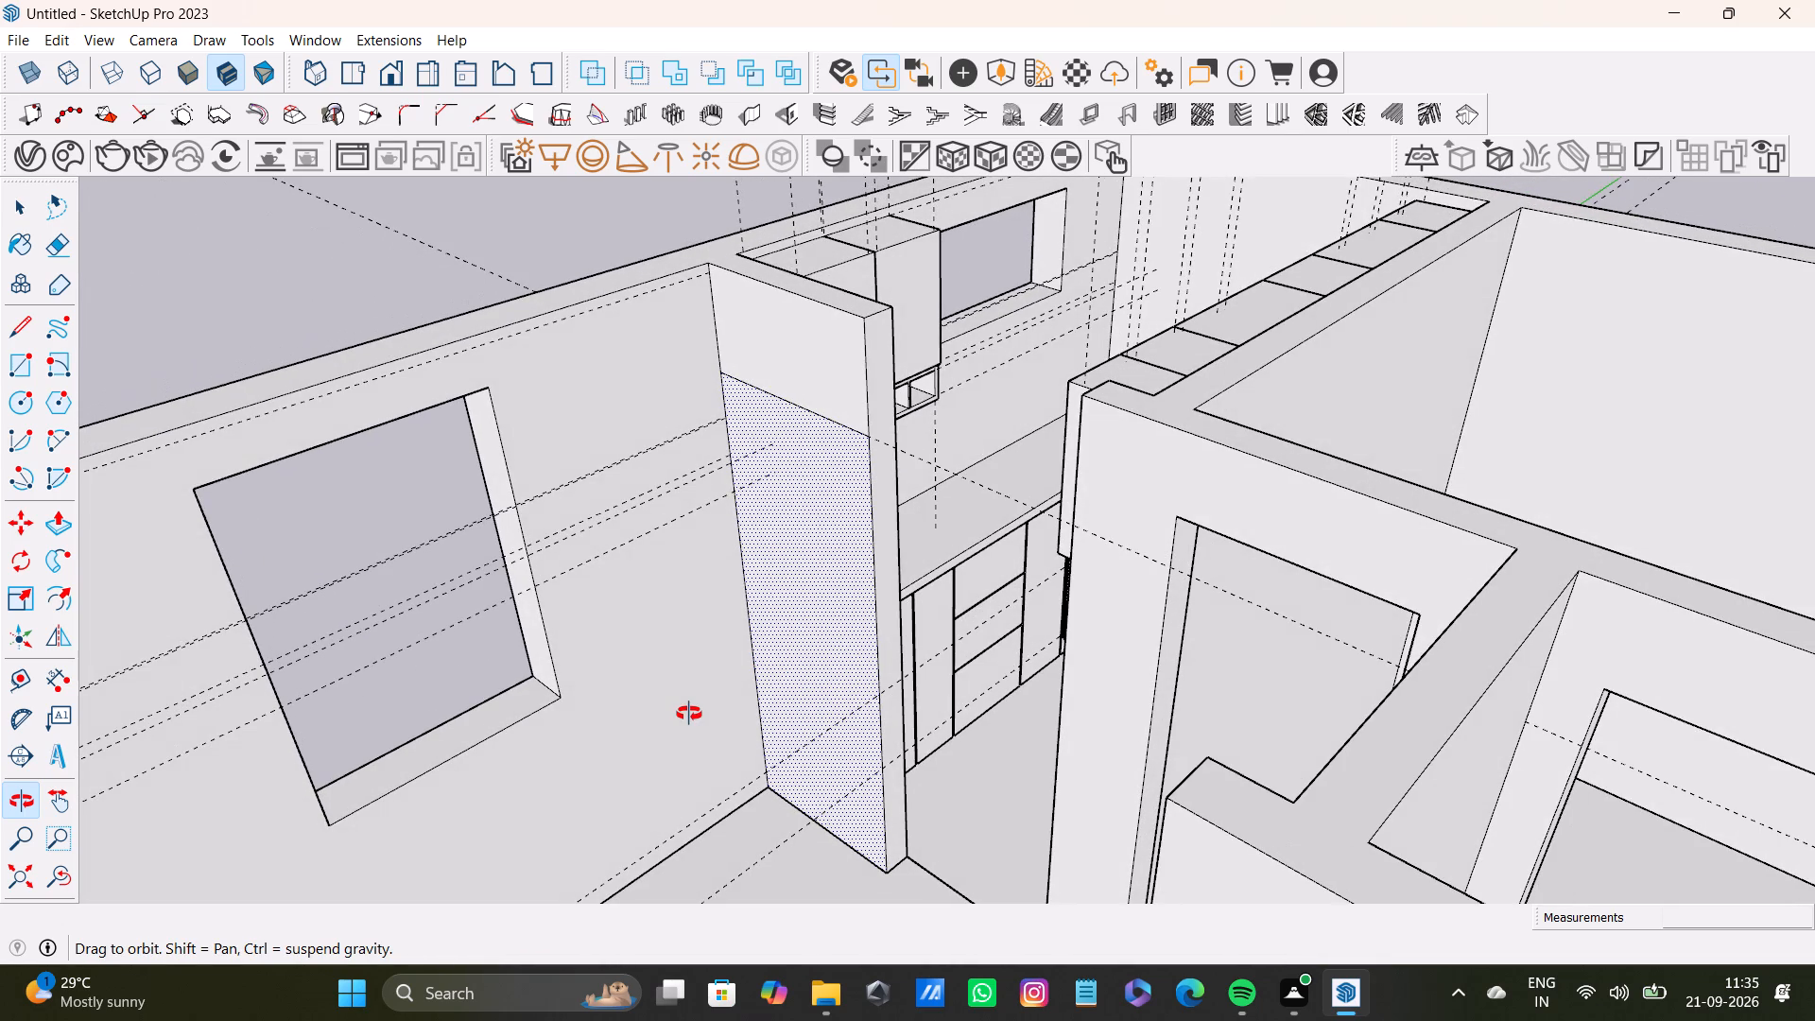
middle_click_drag(689, 714, 718, 703)
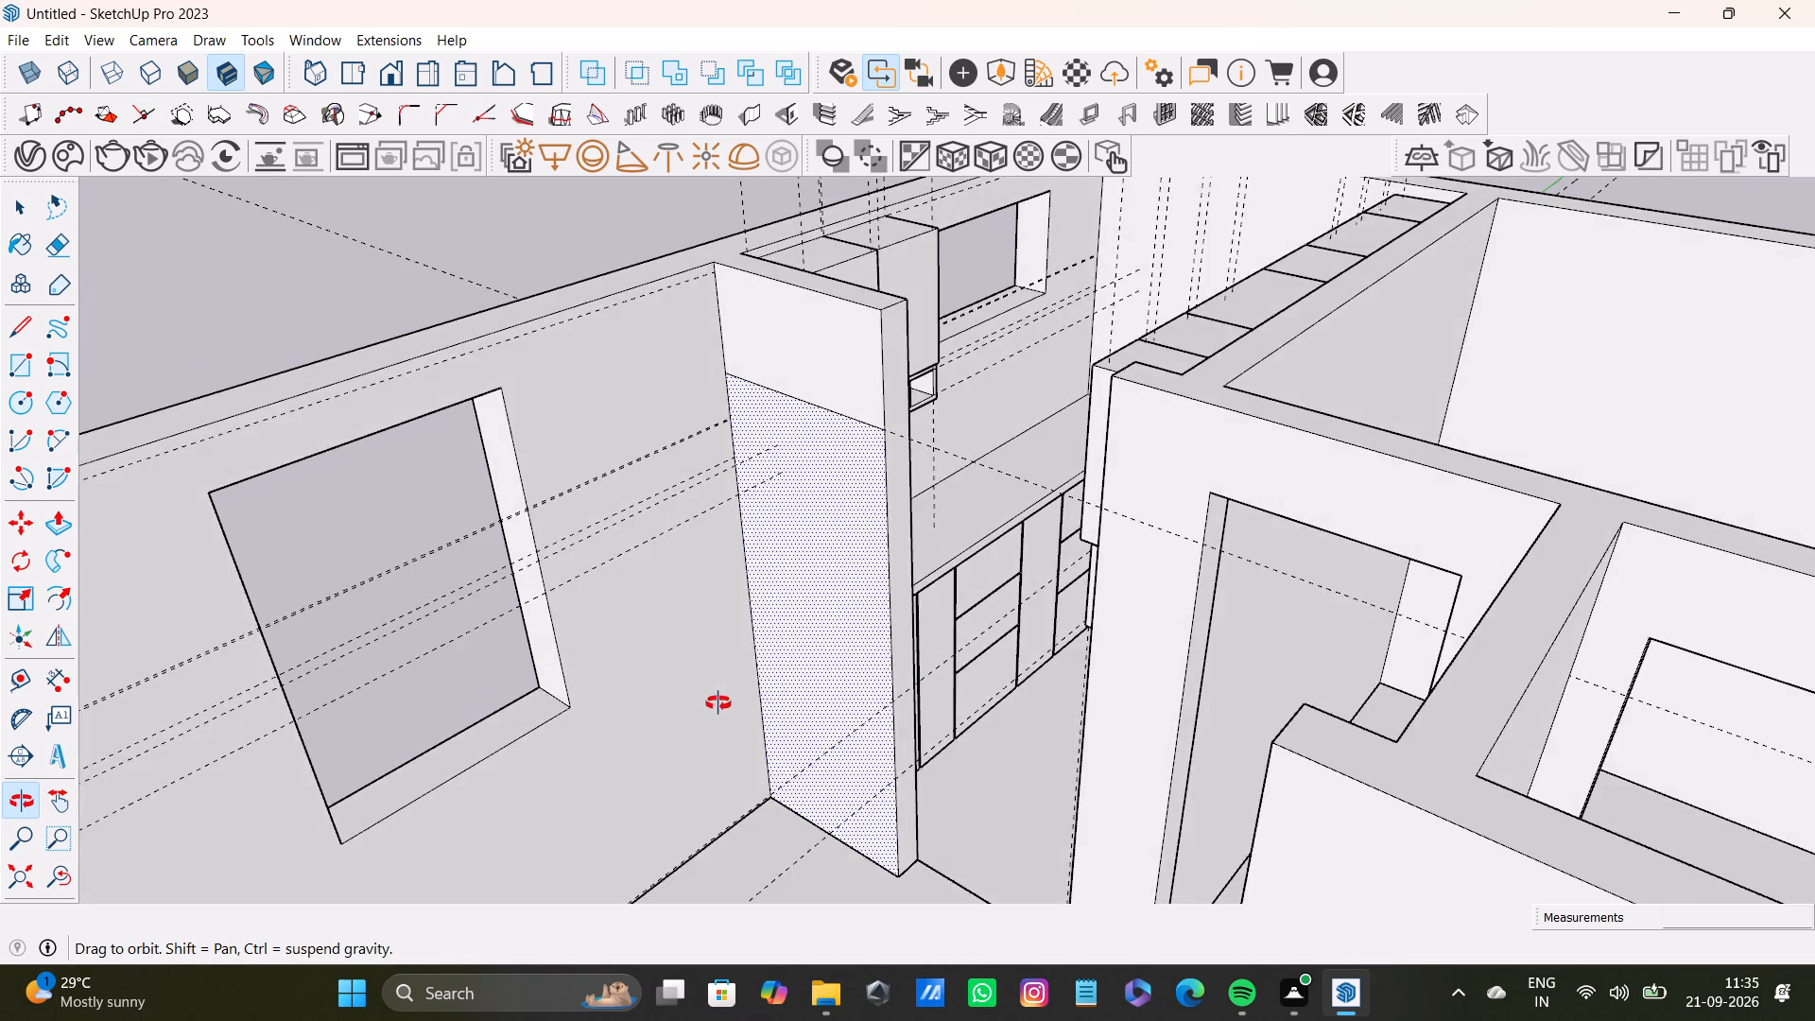
middle_click_drag(718, 703, 827, 673)
key("t")
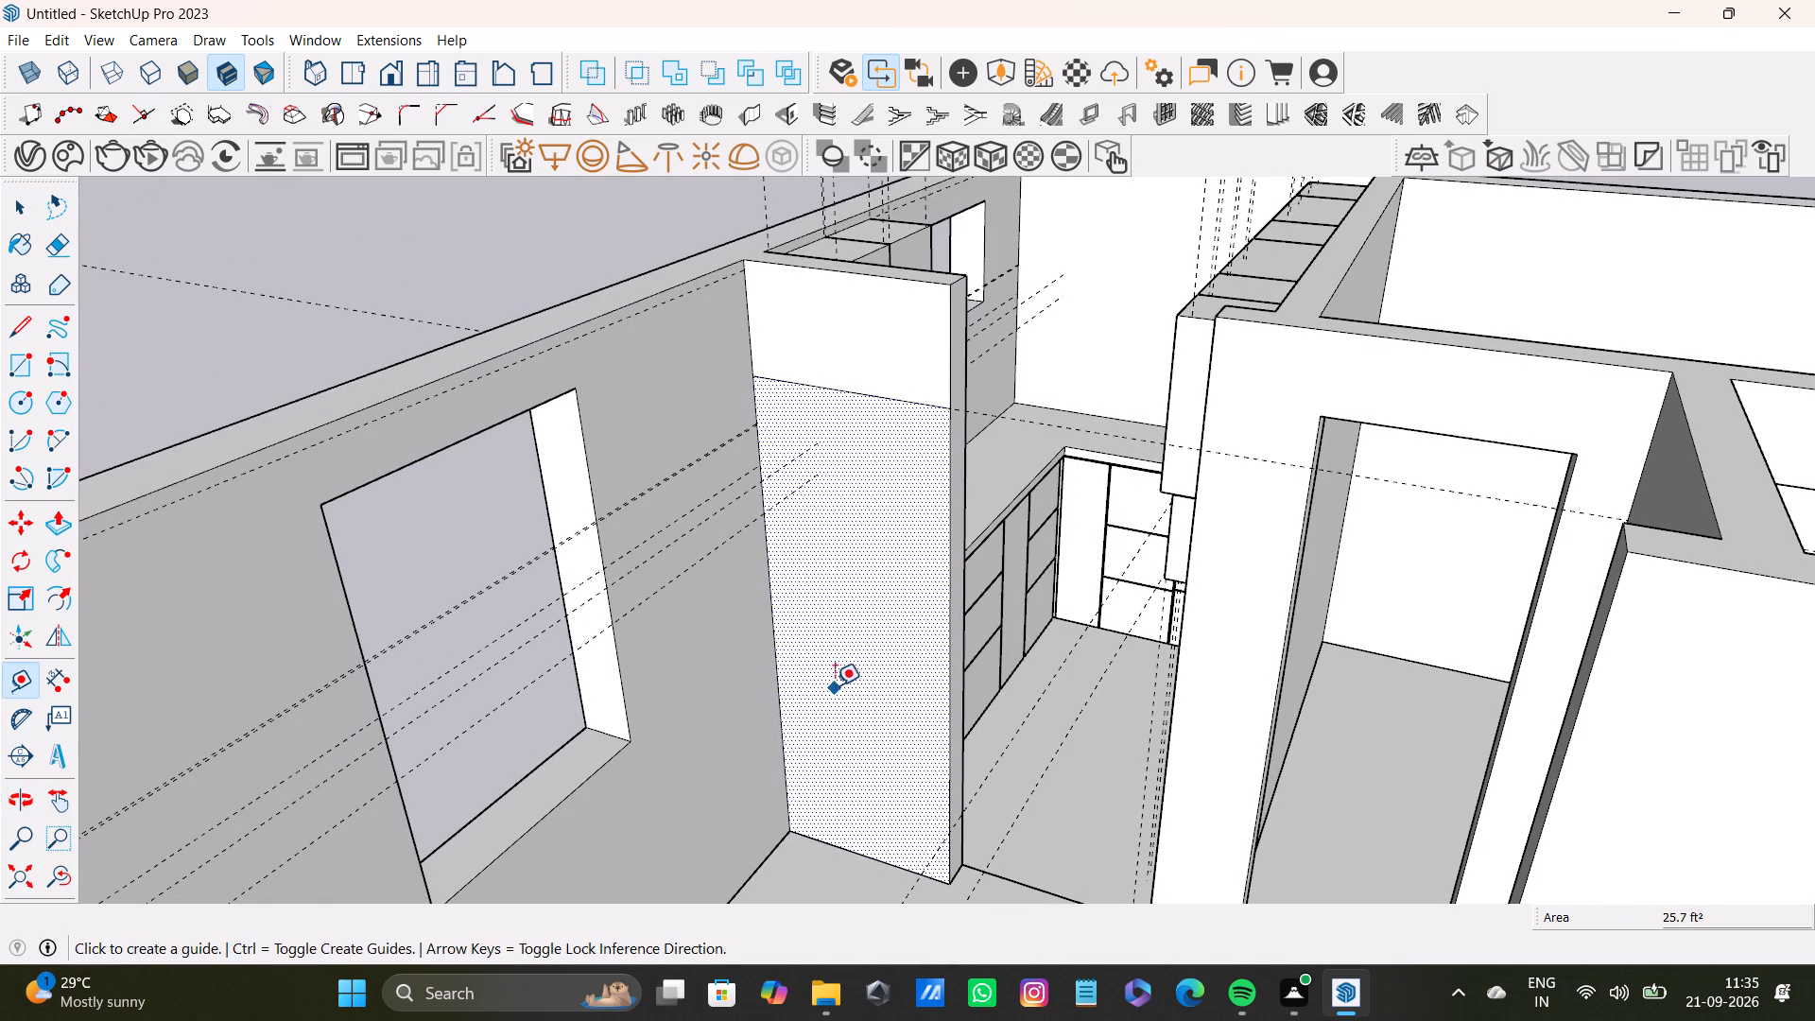
scroll(832, 672, "up", 3)
left_click(907, 277)
scroll(905, 659, "down", 2)
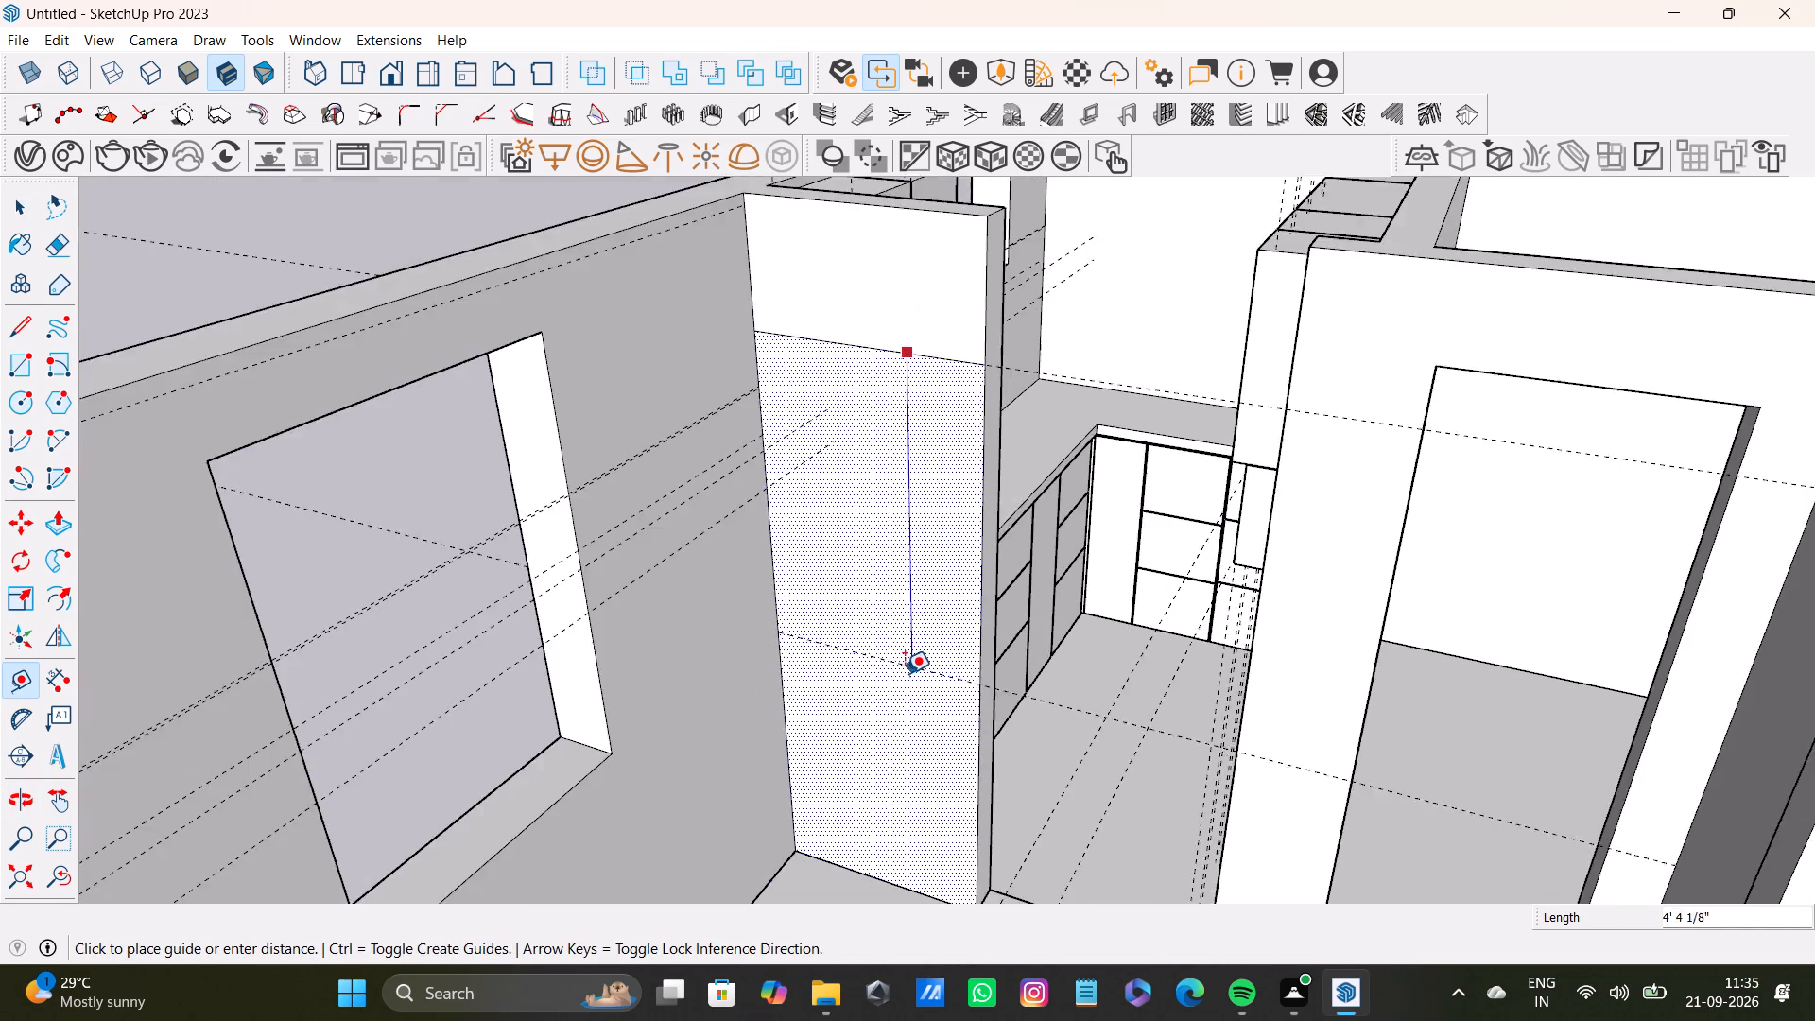
middle_click_drag(898, 657, 884, 466)
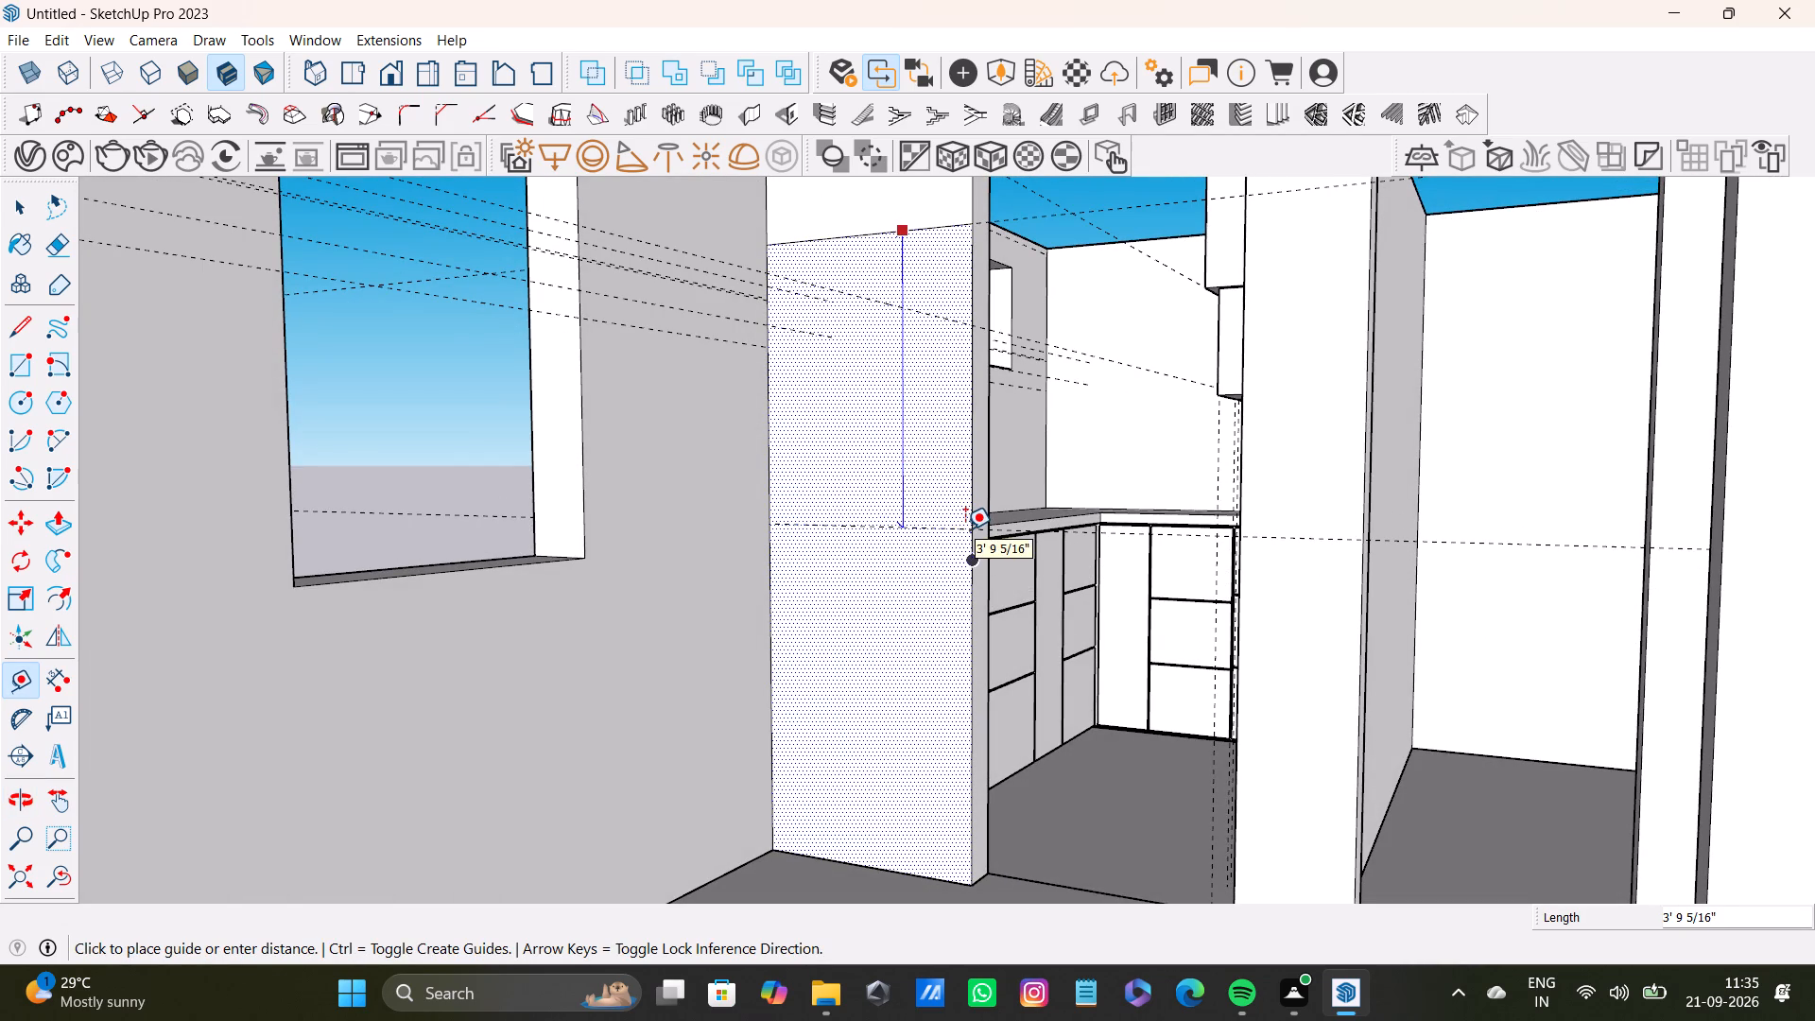
left_click(965, 528)
key("v")
type("v")
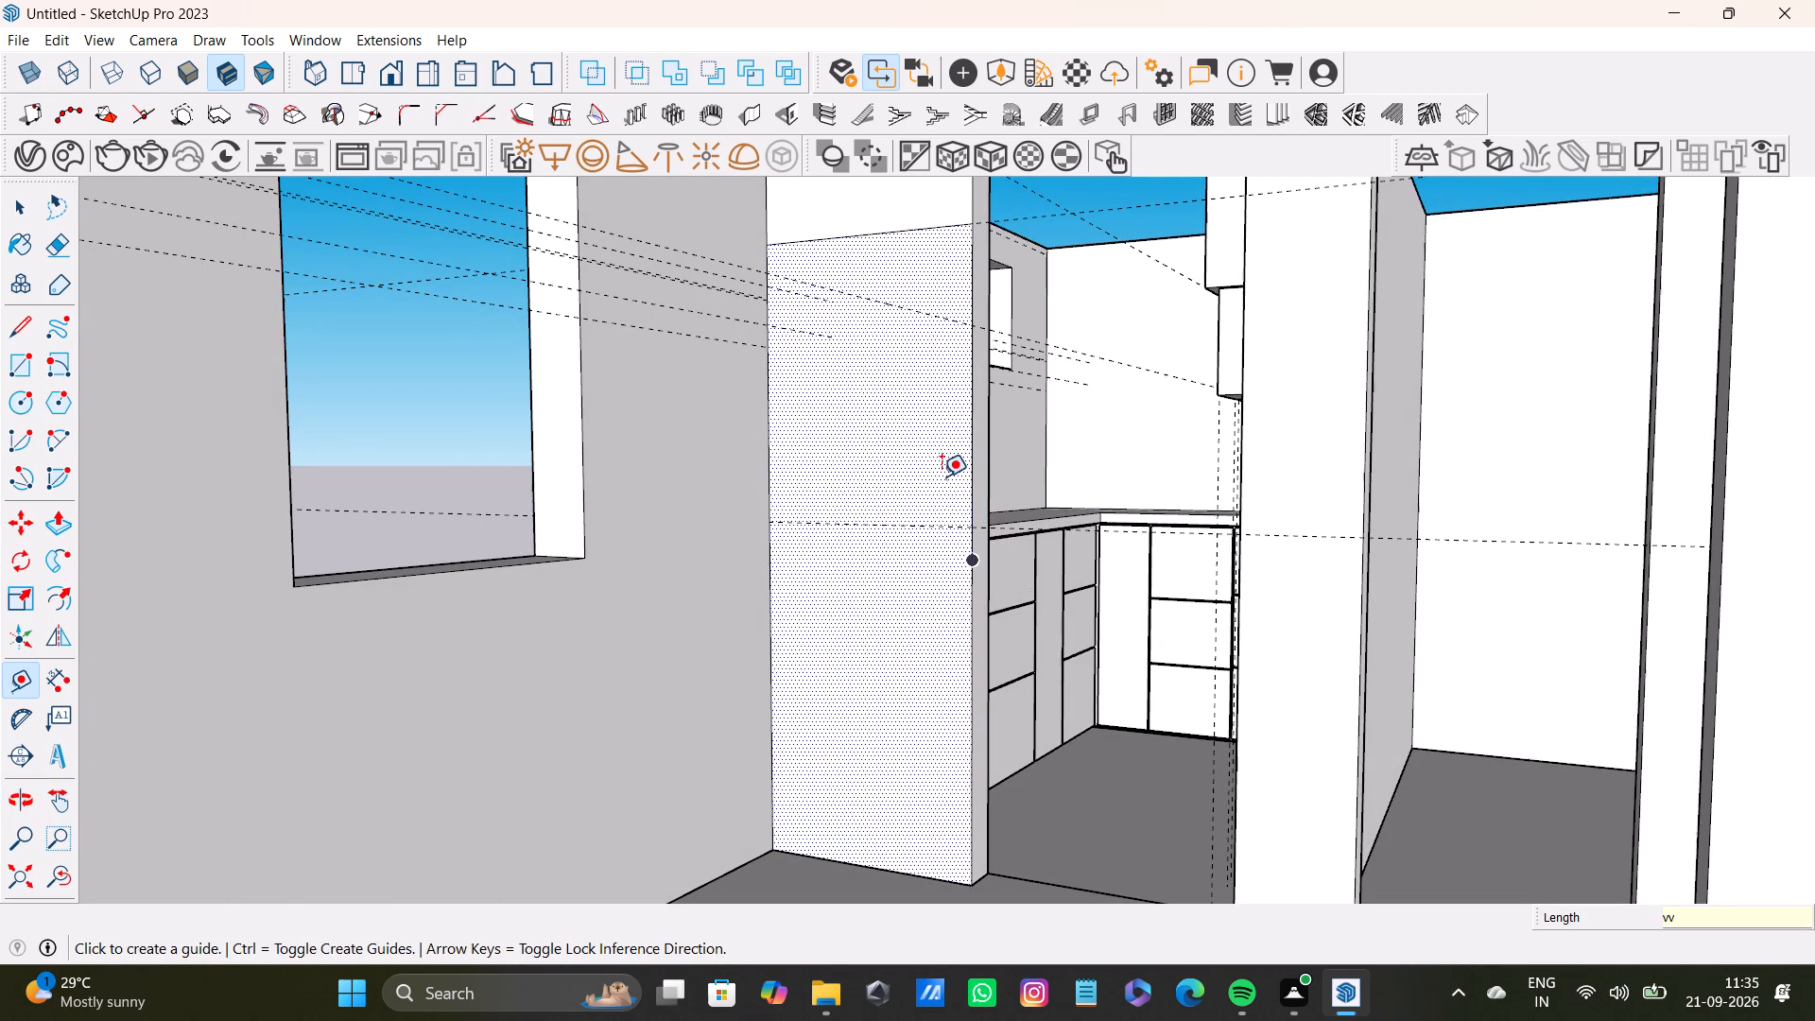
key("space")
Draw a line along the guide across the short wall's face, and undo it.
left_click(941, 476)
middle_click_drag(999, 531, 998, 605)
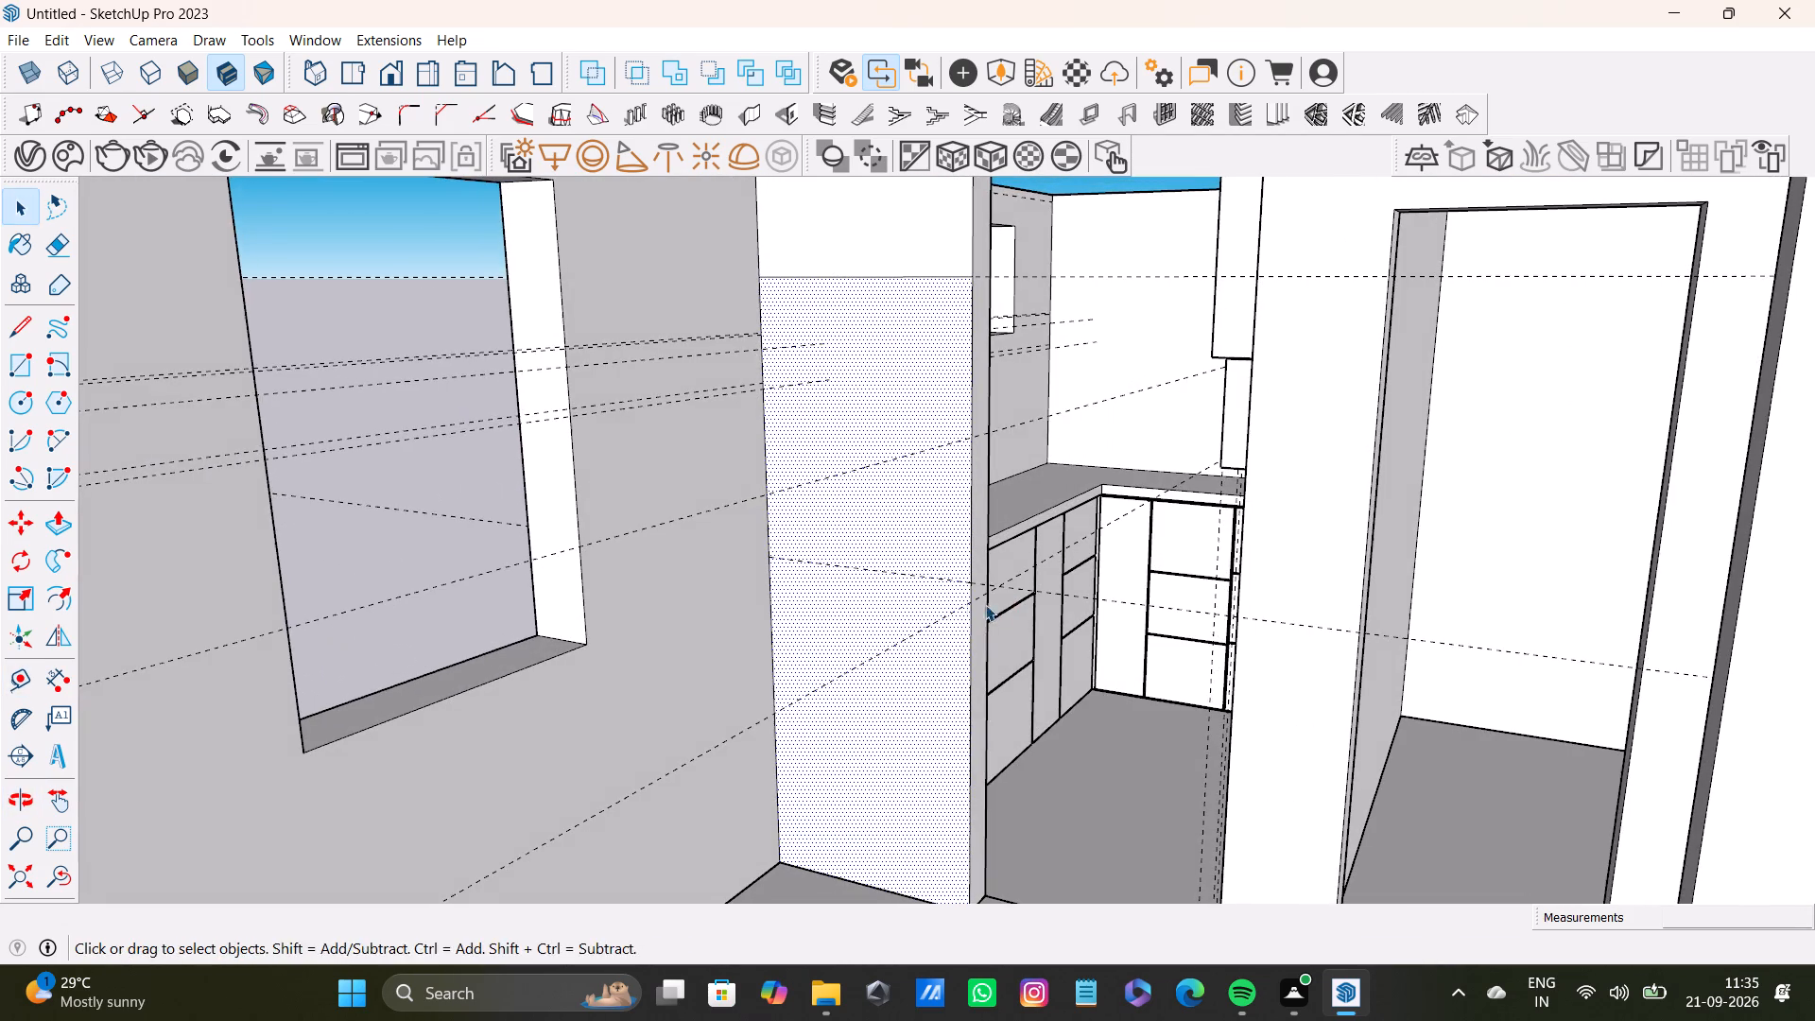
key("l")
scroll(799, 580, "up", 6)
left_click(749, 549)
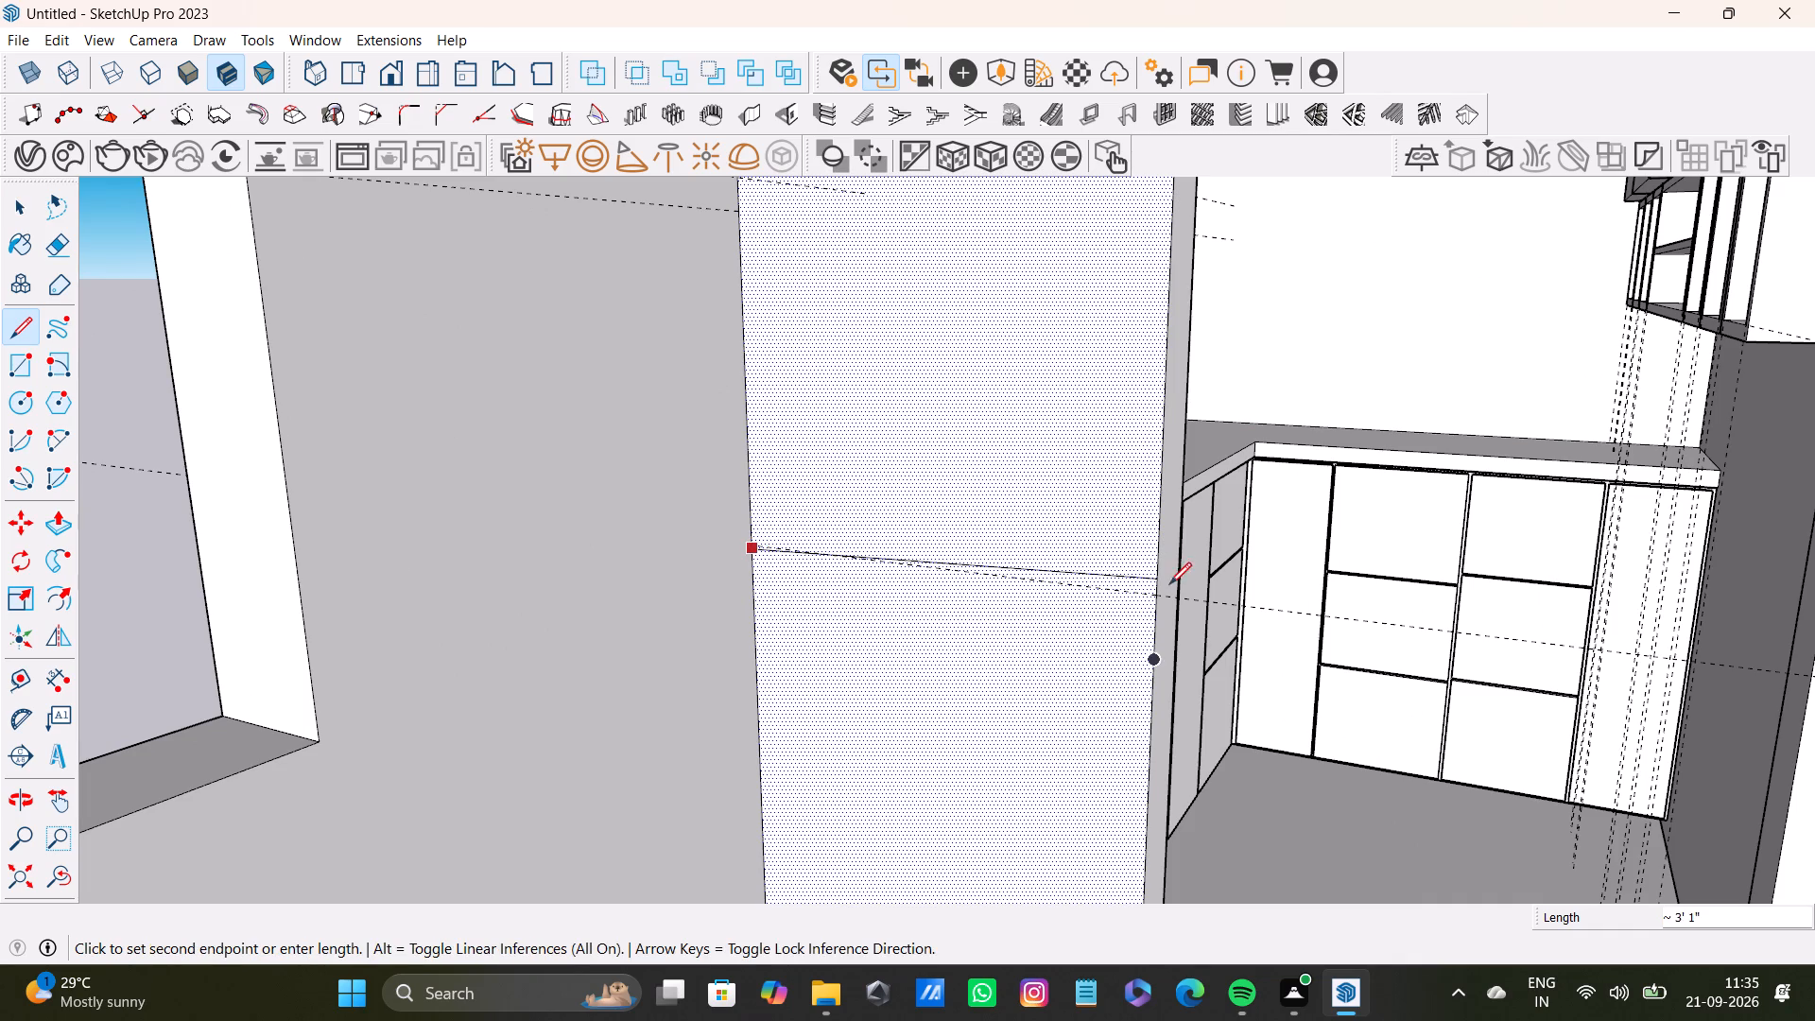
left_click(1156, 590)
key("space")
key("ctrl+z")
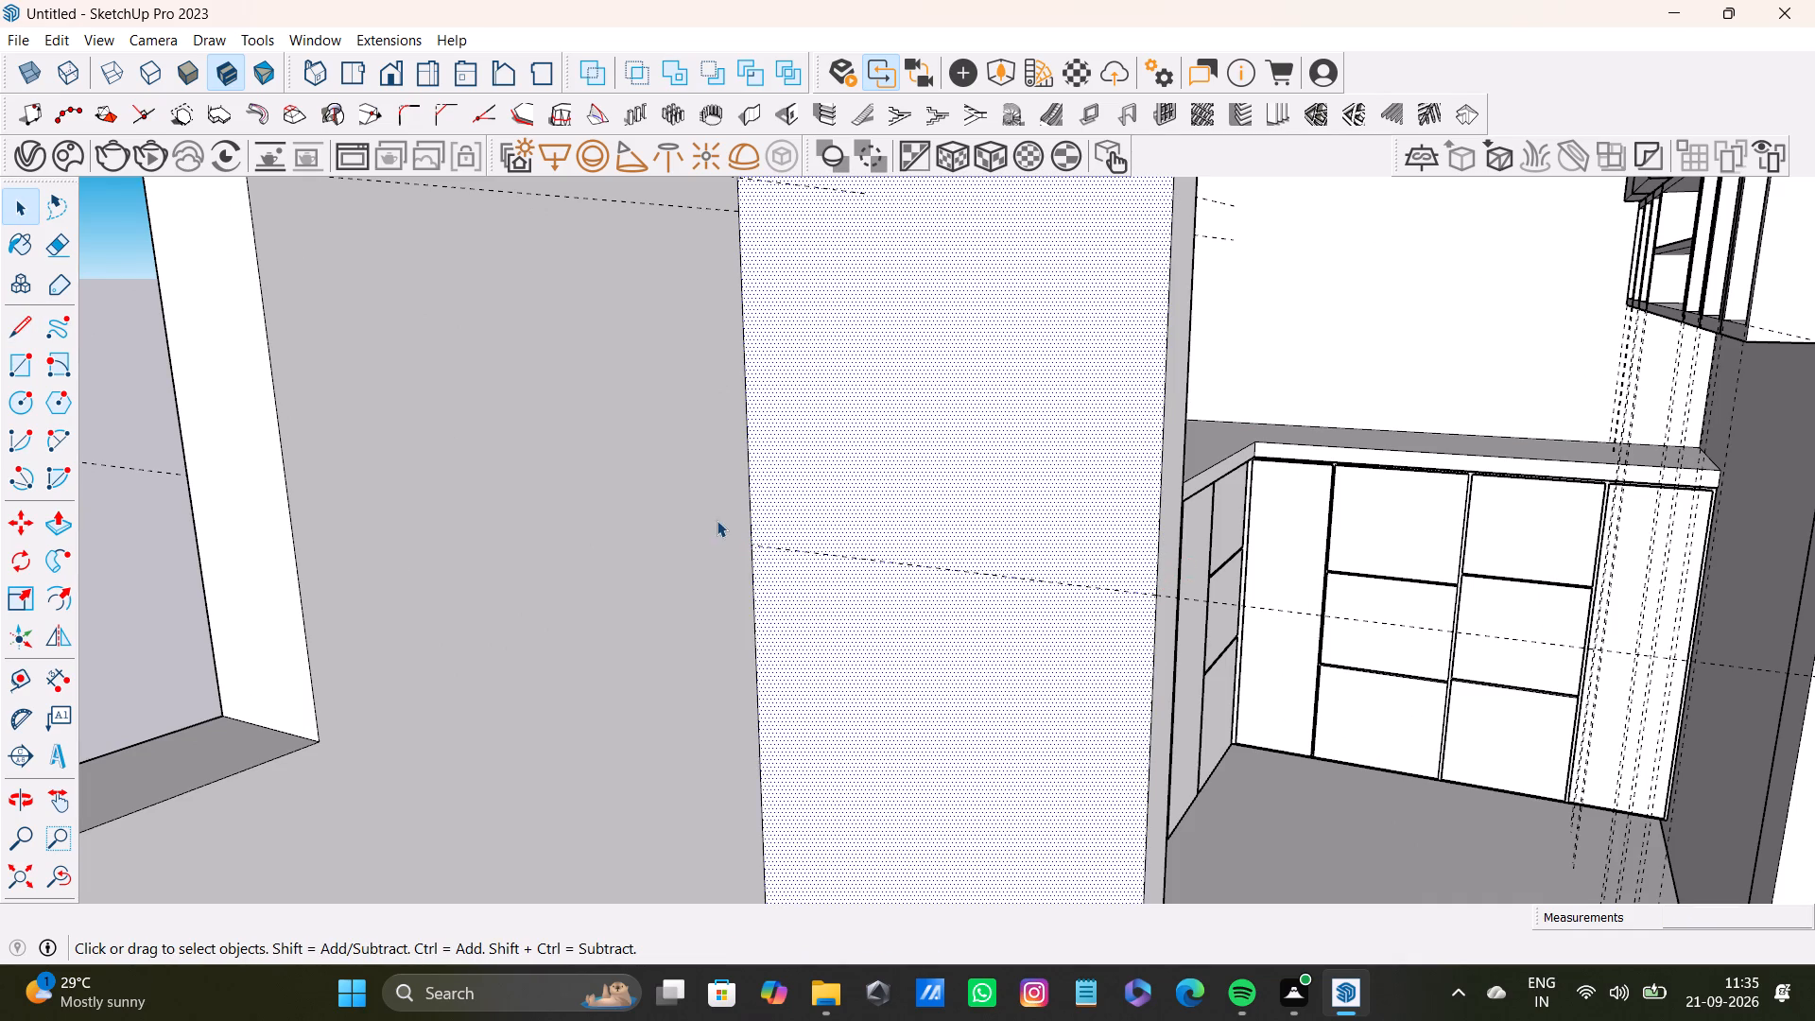
Draw a line exactly along the guide from one vertical edge of the short wall's face to the other.
scroll(718, 519, "up", 6)
key("l")
scroll(773, 575, "up", 4)
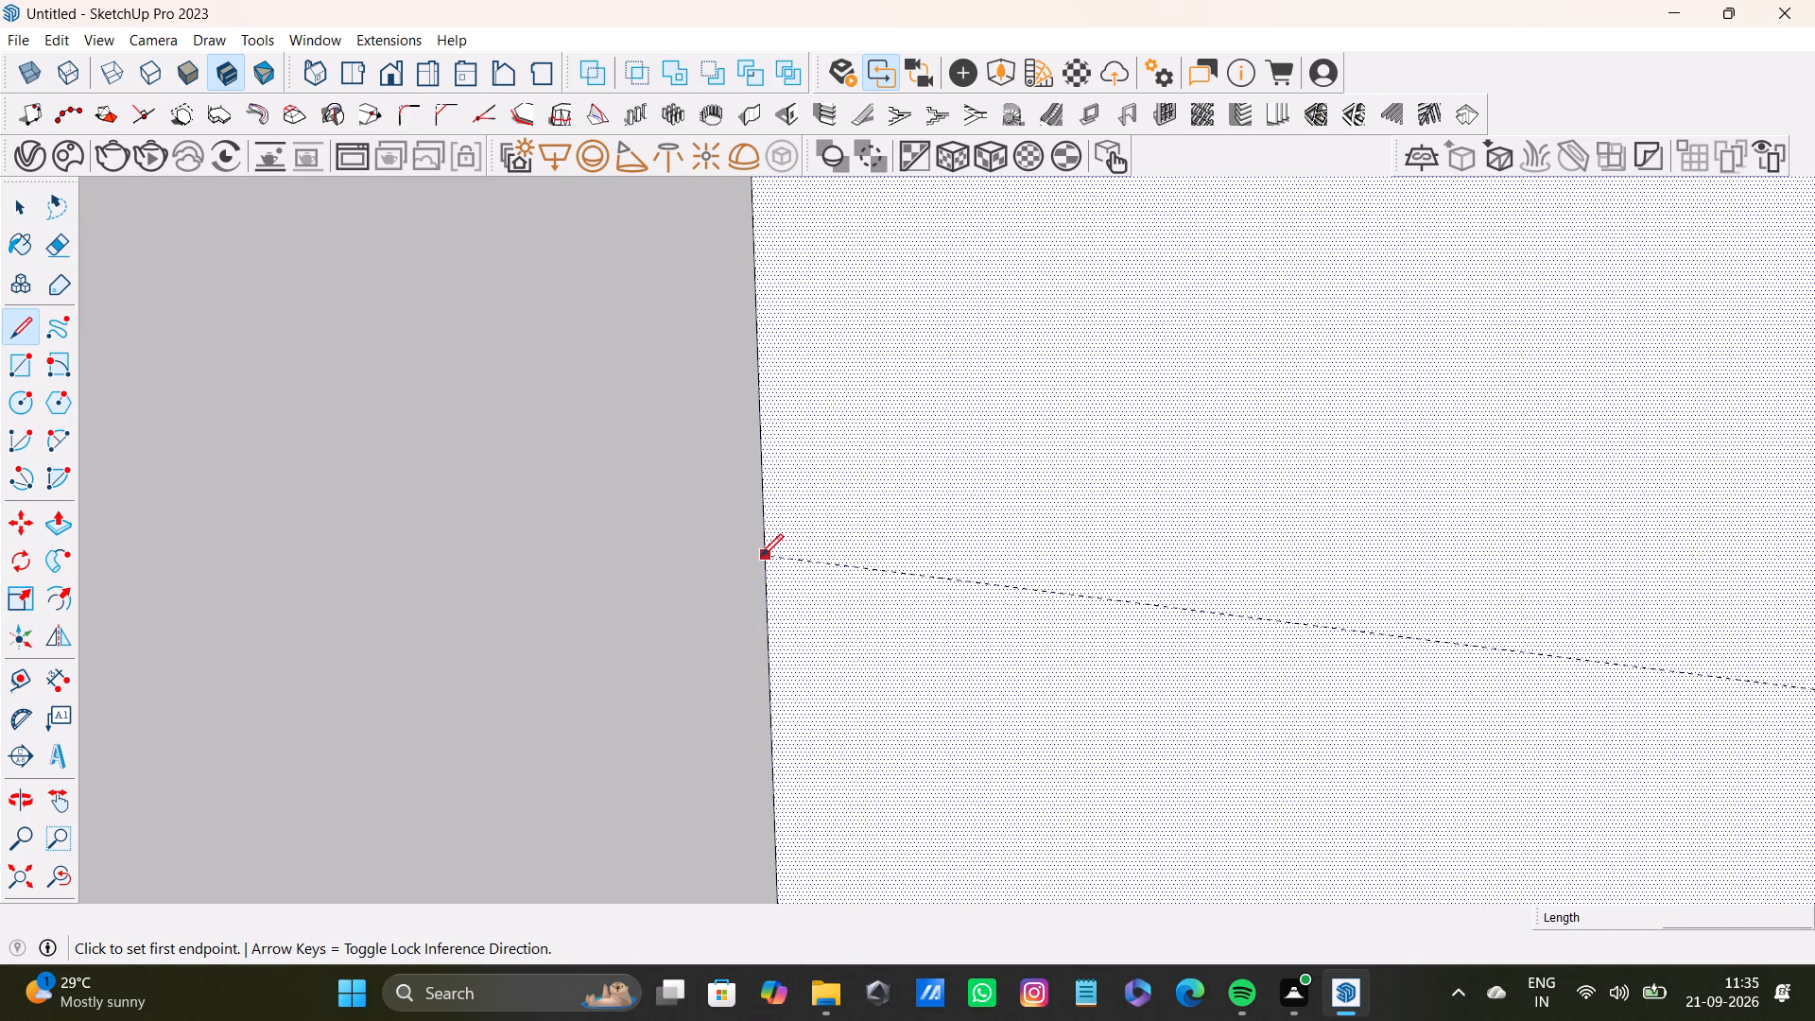
left_click(761, 556)
scroll(1391, 619, "down", 6)
middle_click_drag(1589, 634, 1051, 587, "shift")
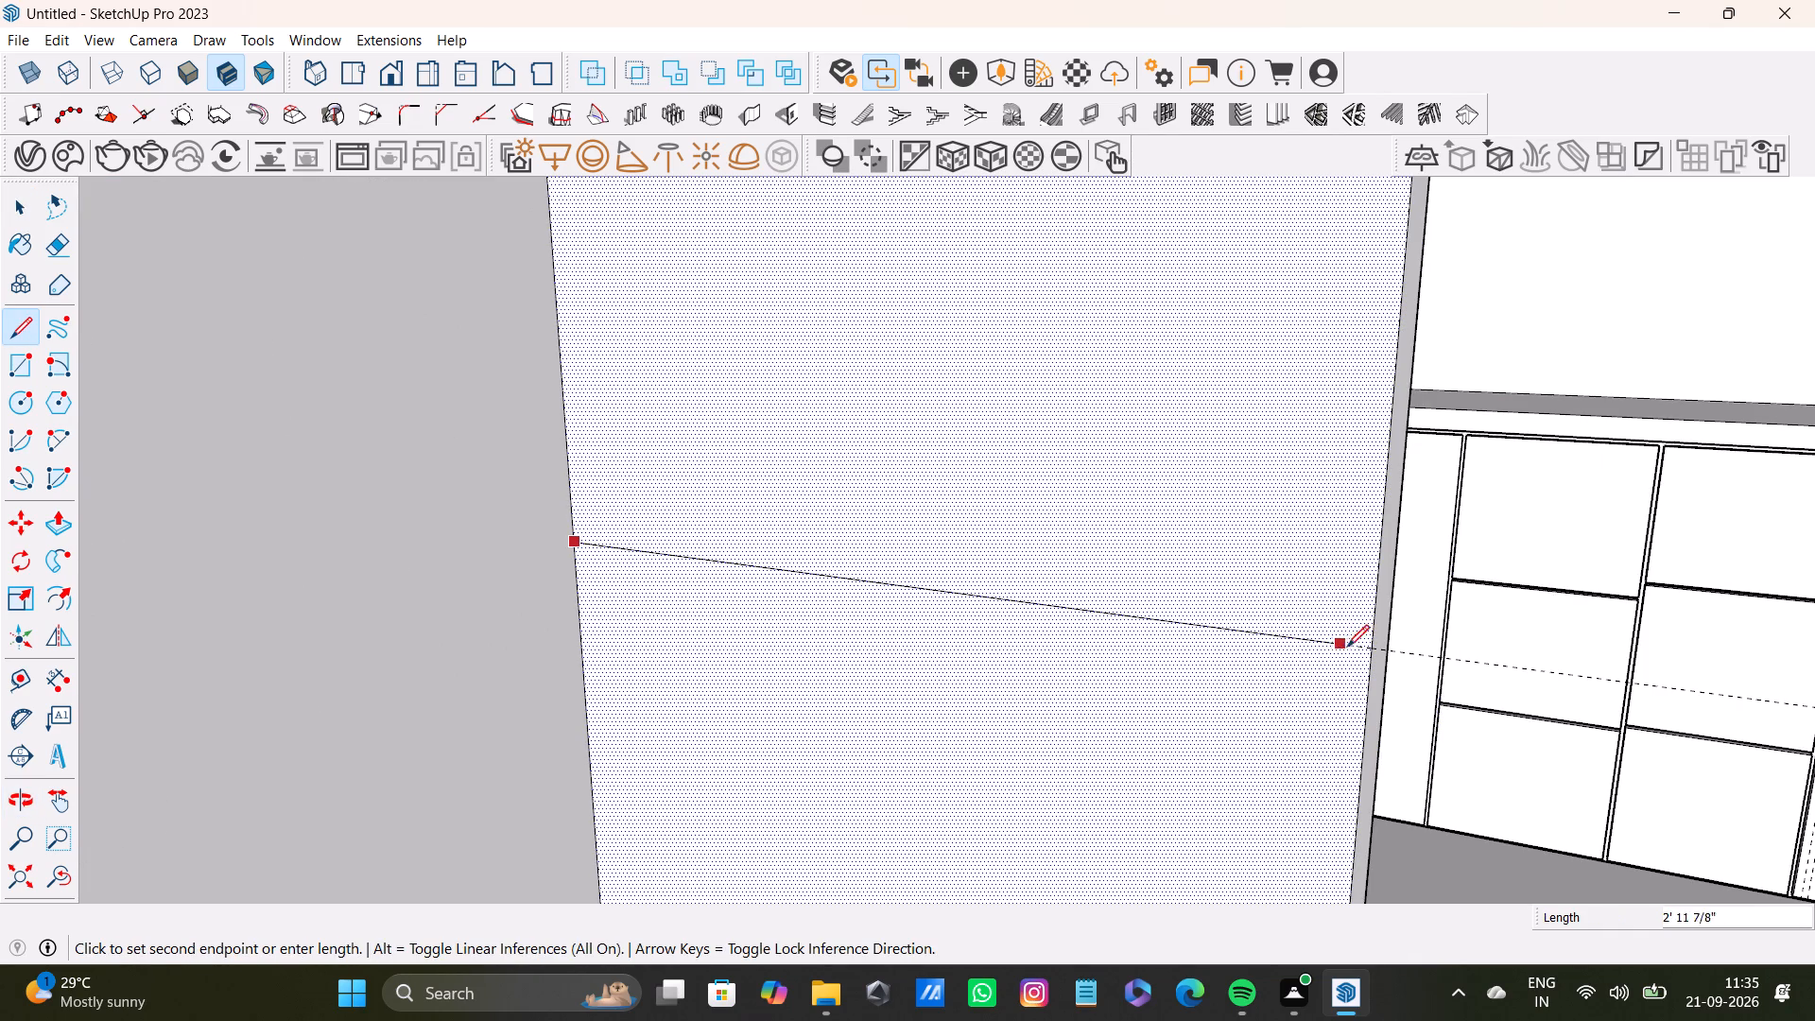
left_click(1374, 656)
key("space")
Push/Pull the short wall's face between the two horizontal lines inward 6", through the wall's full thickness.
scroll(1207, 643, "down", 12)
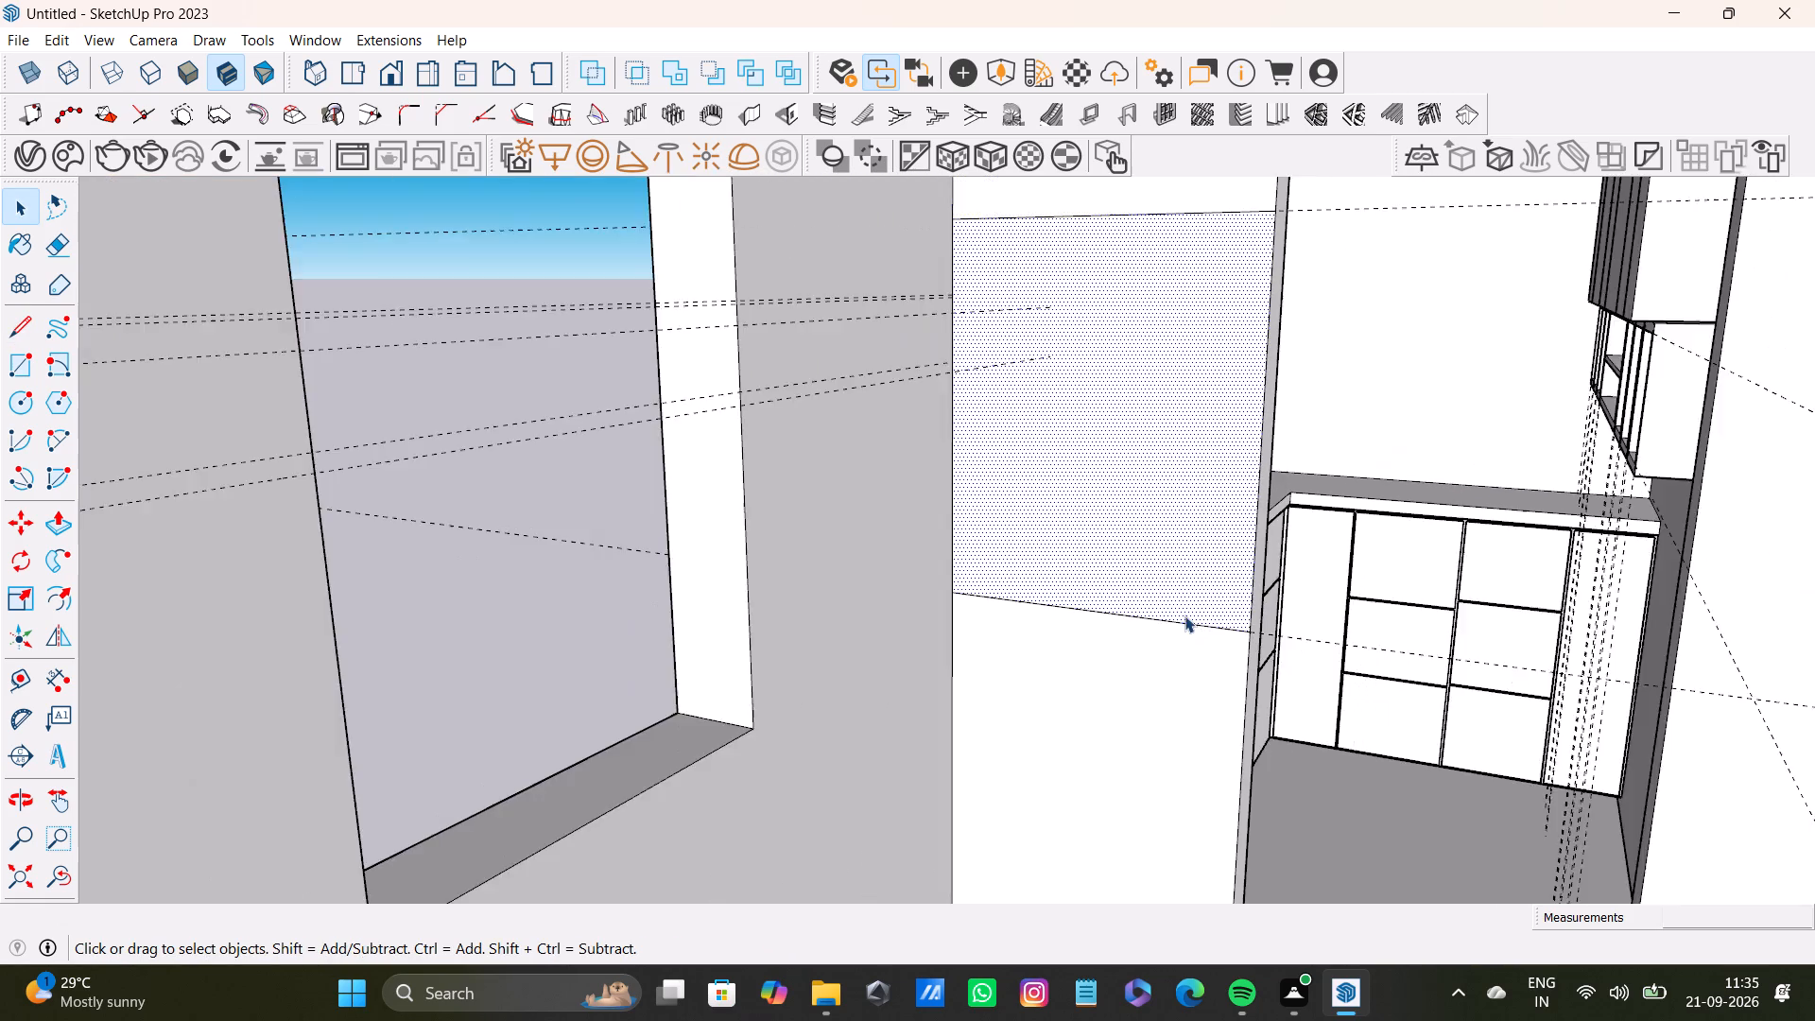
scroll(1184, 615, "down", 4)
middle_click_drag(1190, 608, 1151, 686, "shift")
middle_click_drag(1166, 685, 878, 783)
key("space")
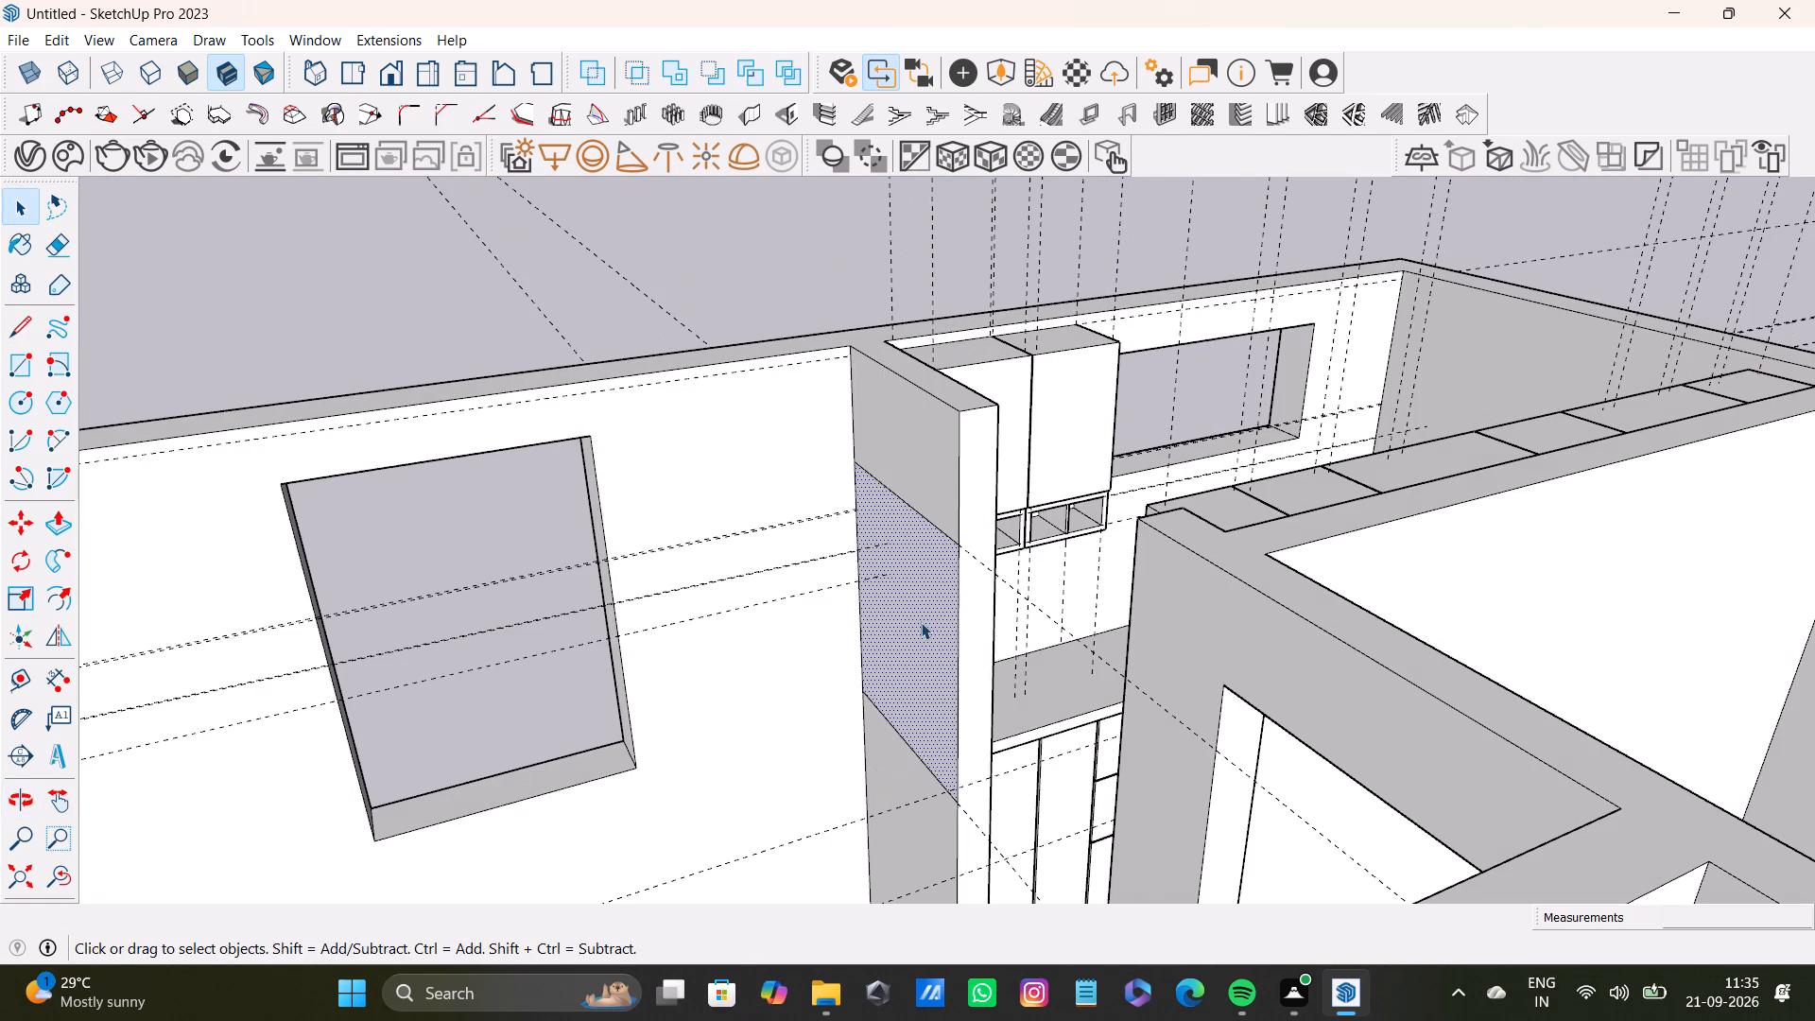
key("p")
left_click_drag(942, 623, 991, 611)
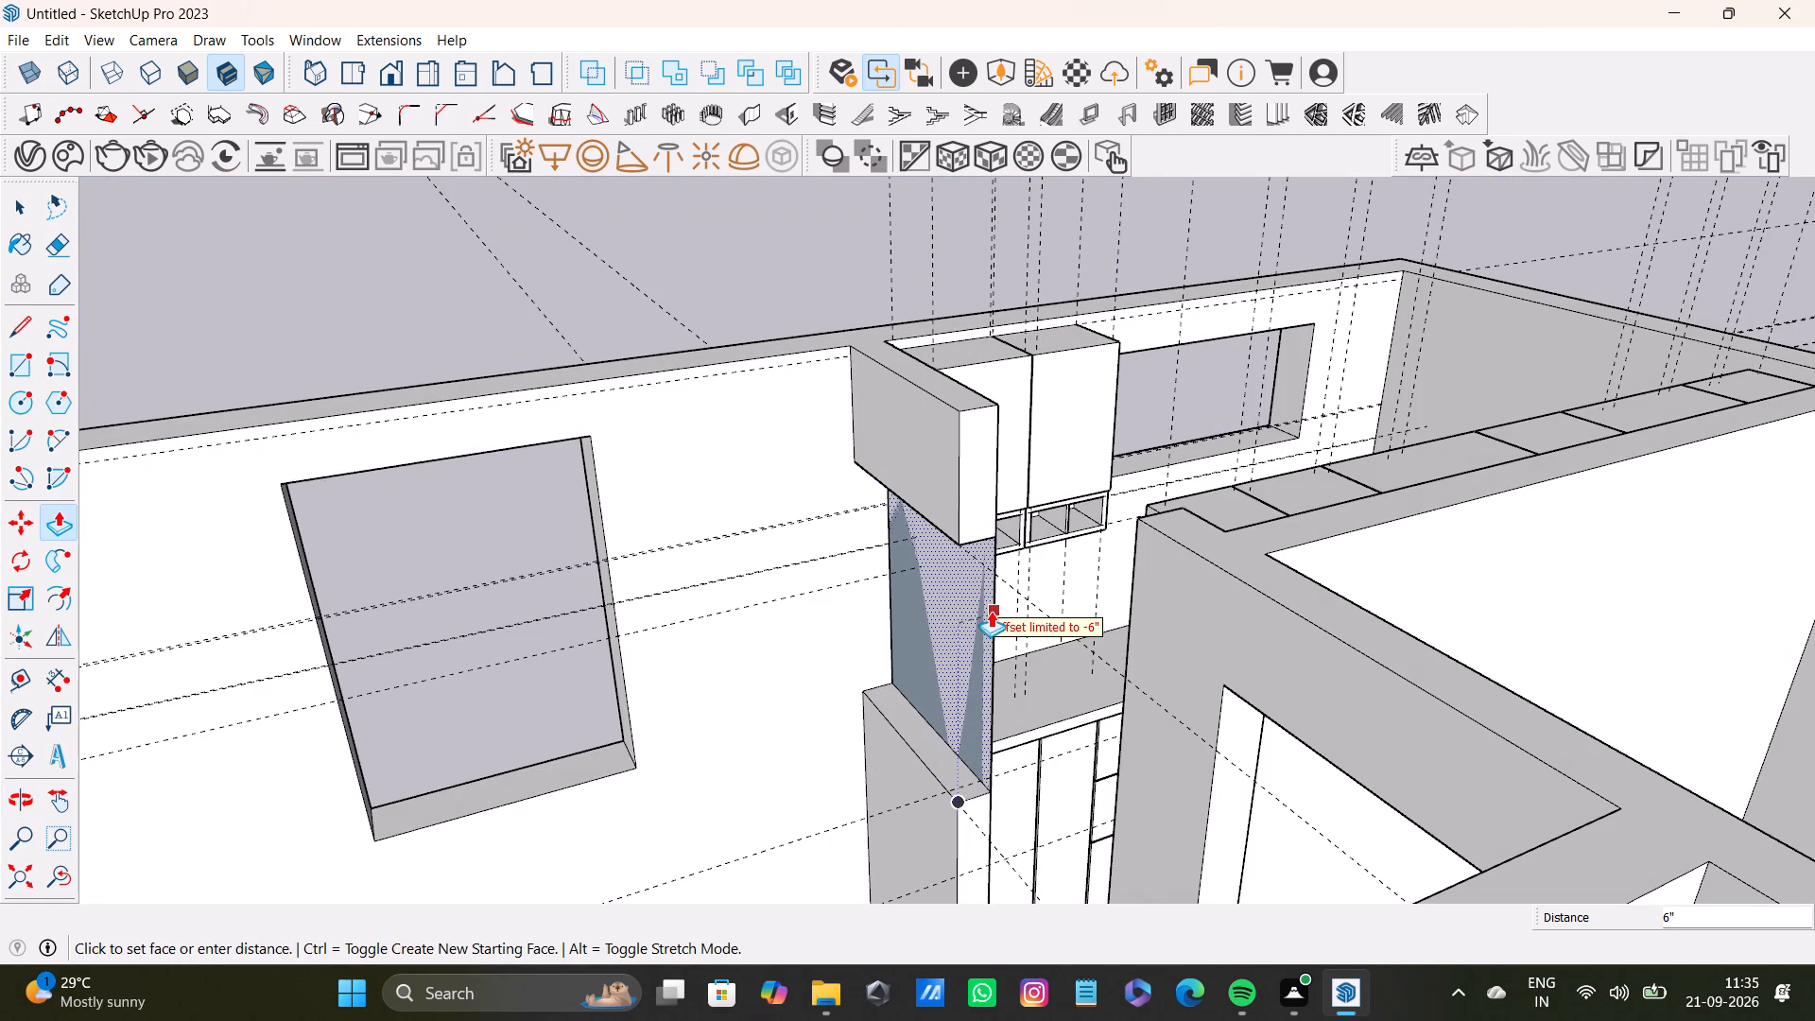
left_click_drag(991, 611, 994, 611)
Delete the leftover face and the two leftover vertical edges in the recess, leaving an open pass-through to the kitchen.
scroll(1016, 646, "down", 4)
middle_click_drag(1011, 678, 1187, 649)
key("space")
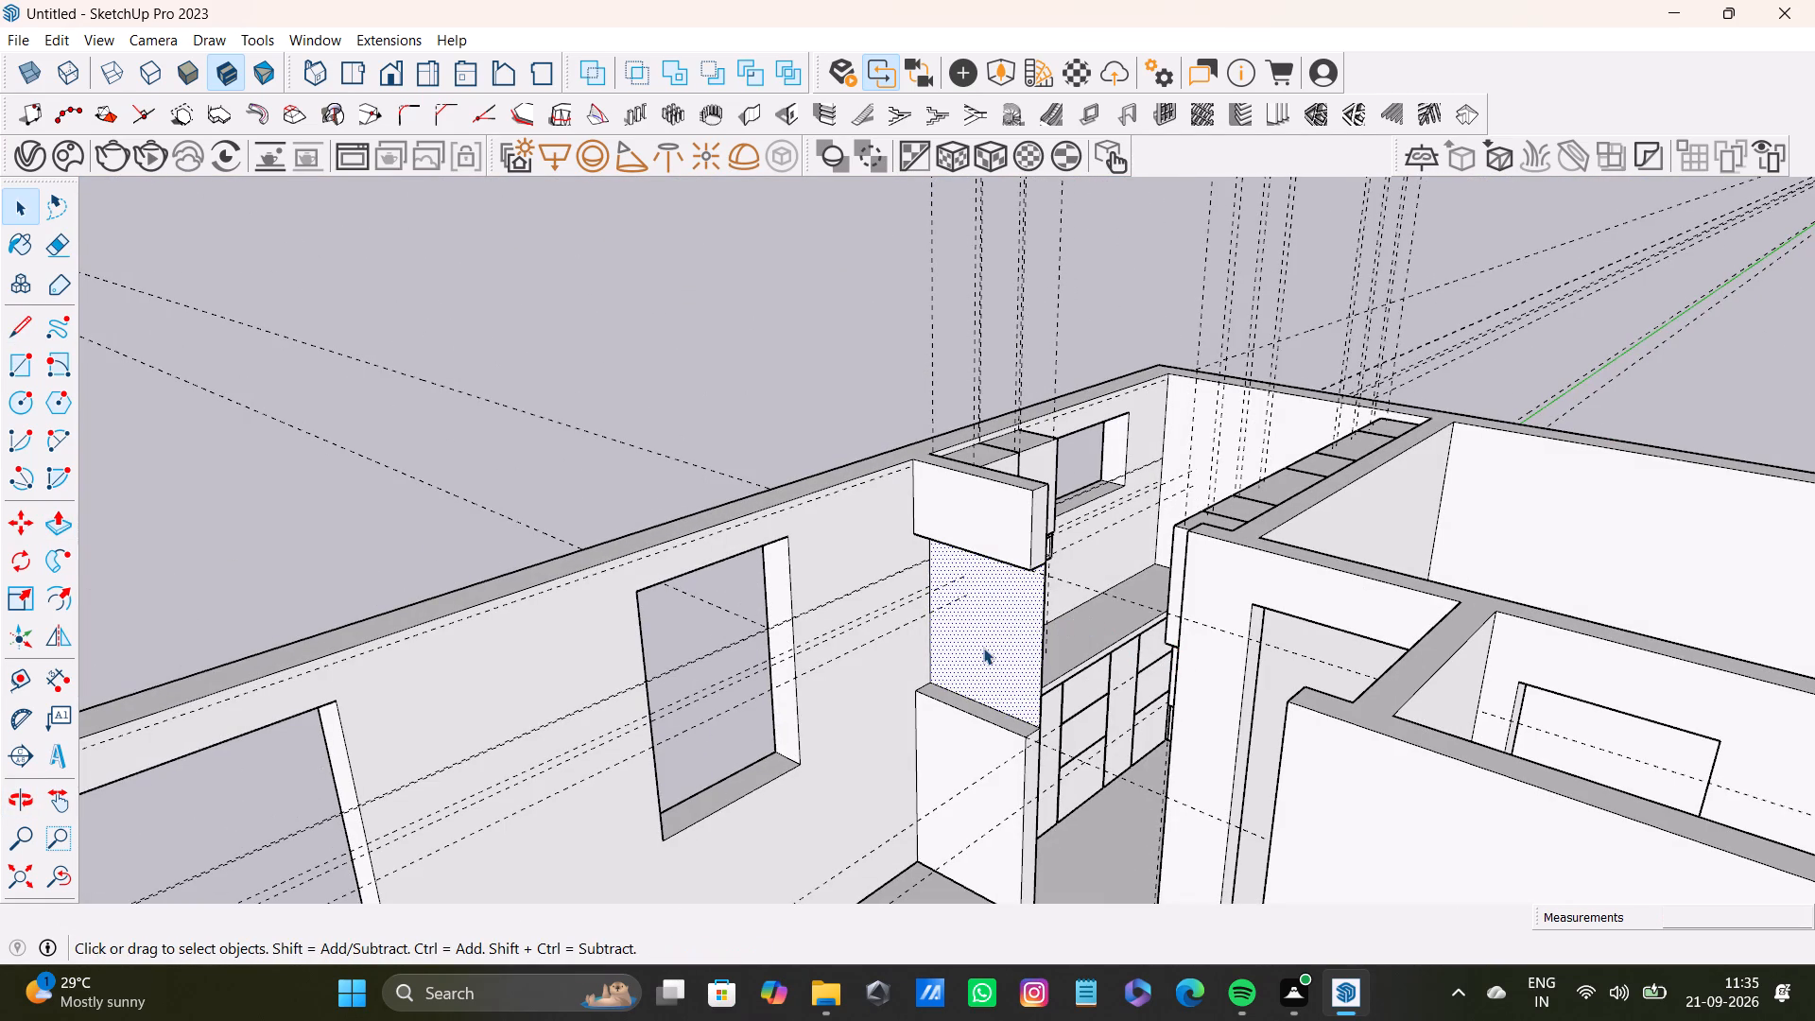
left_click(982, 649)
key("Delete")
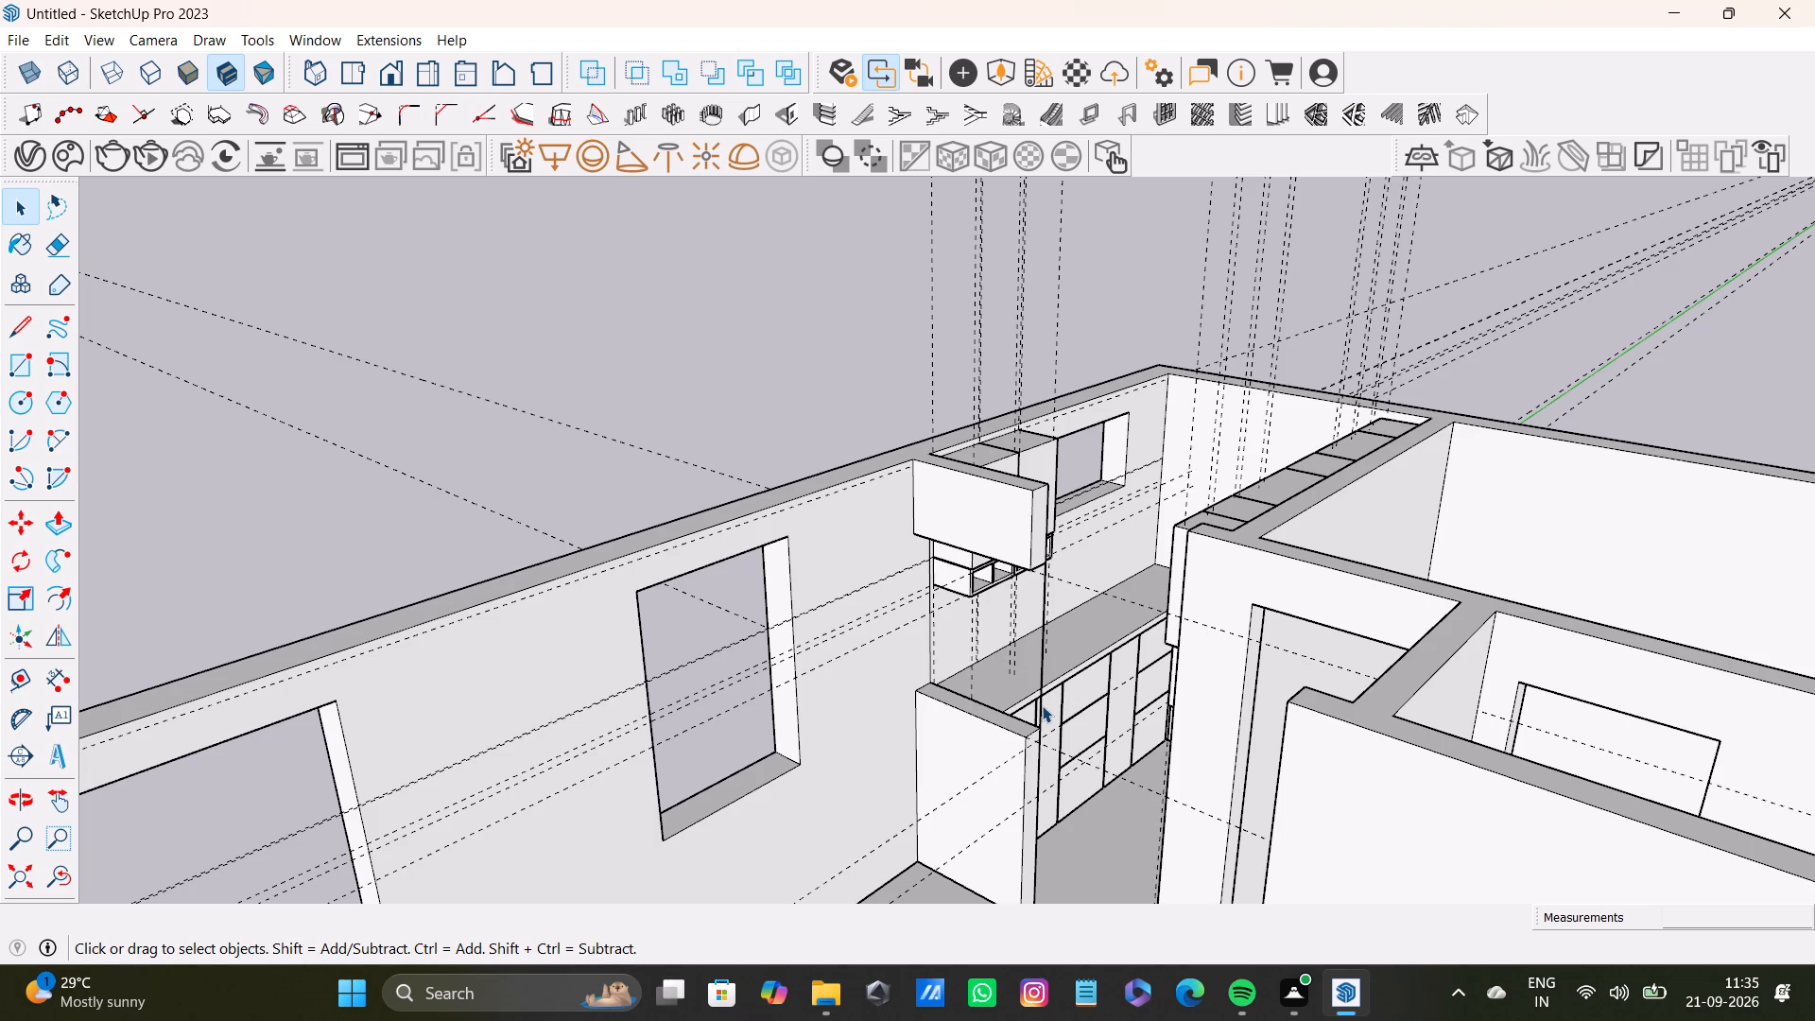
left_click(1042, 705)
key("Delete")
scroll(942, 649, "up", 6)
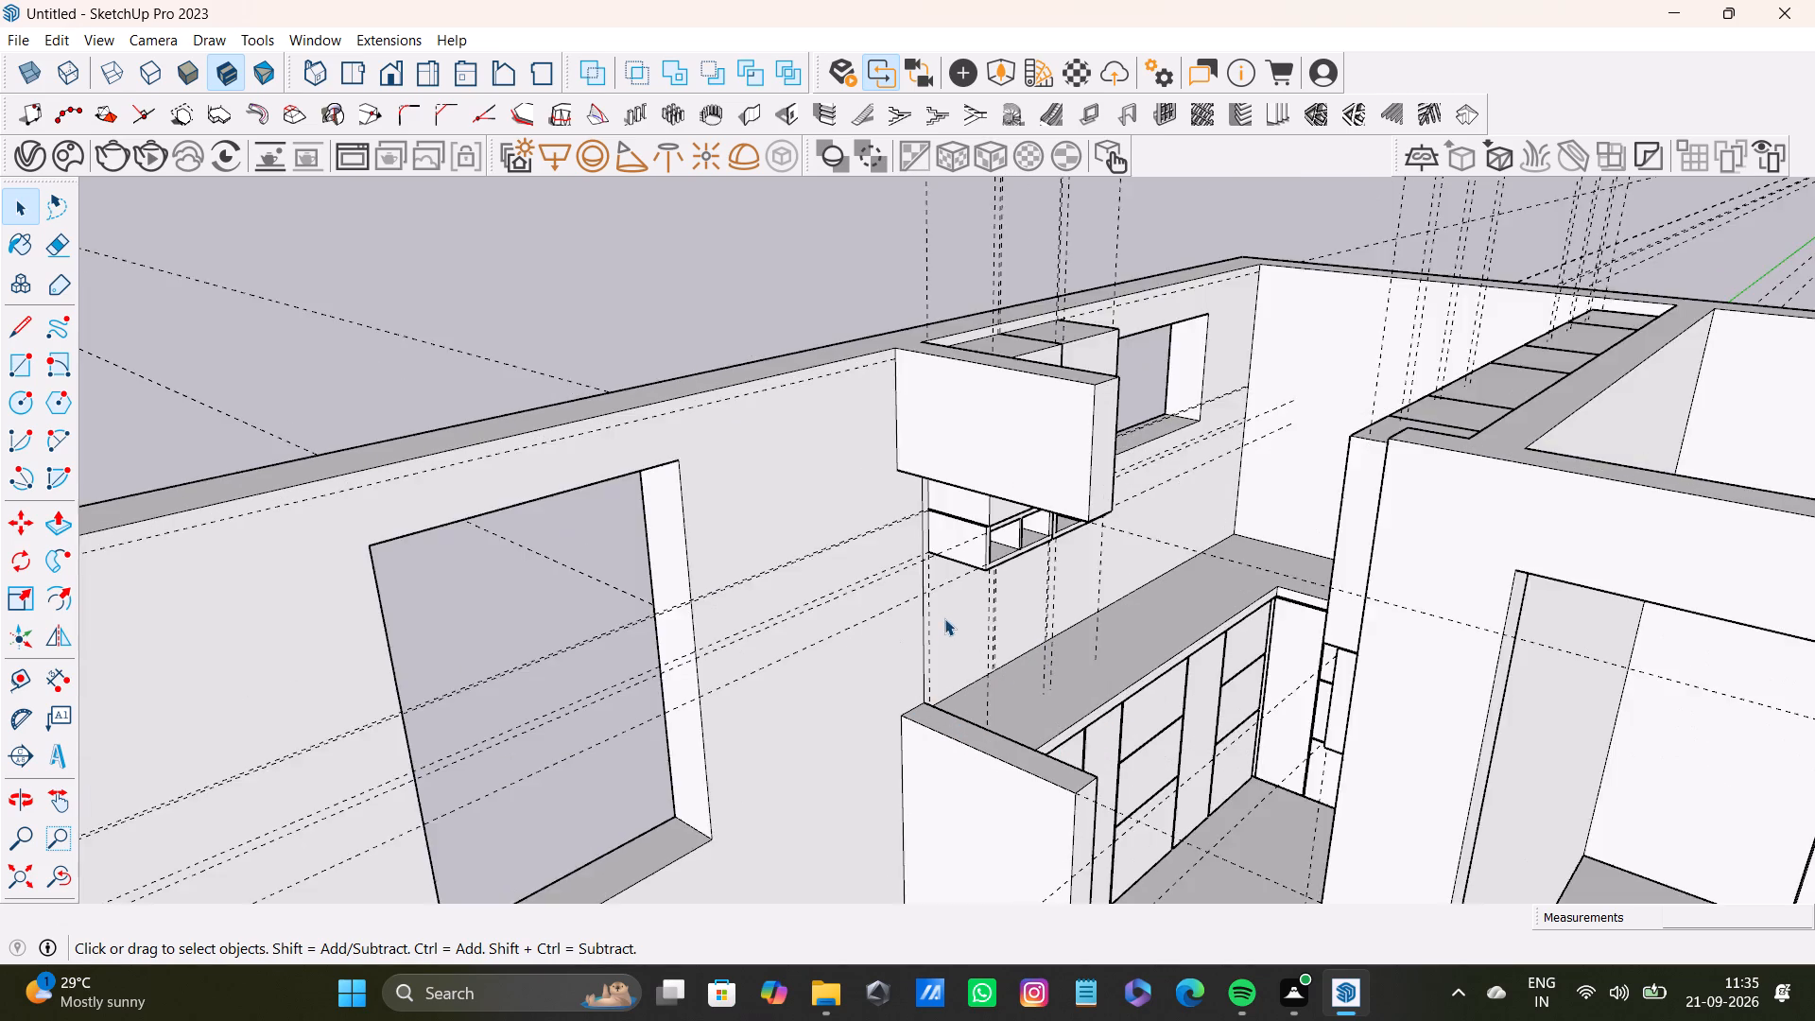
scroll(944, 618, "up", 4)
middle_click_drag(938, 586, 797, 544)
scroll(795, 545, "up", 1)
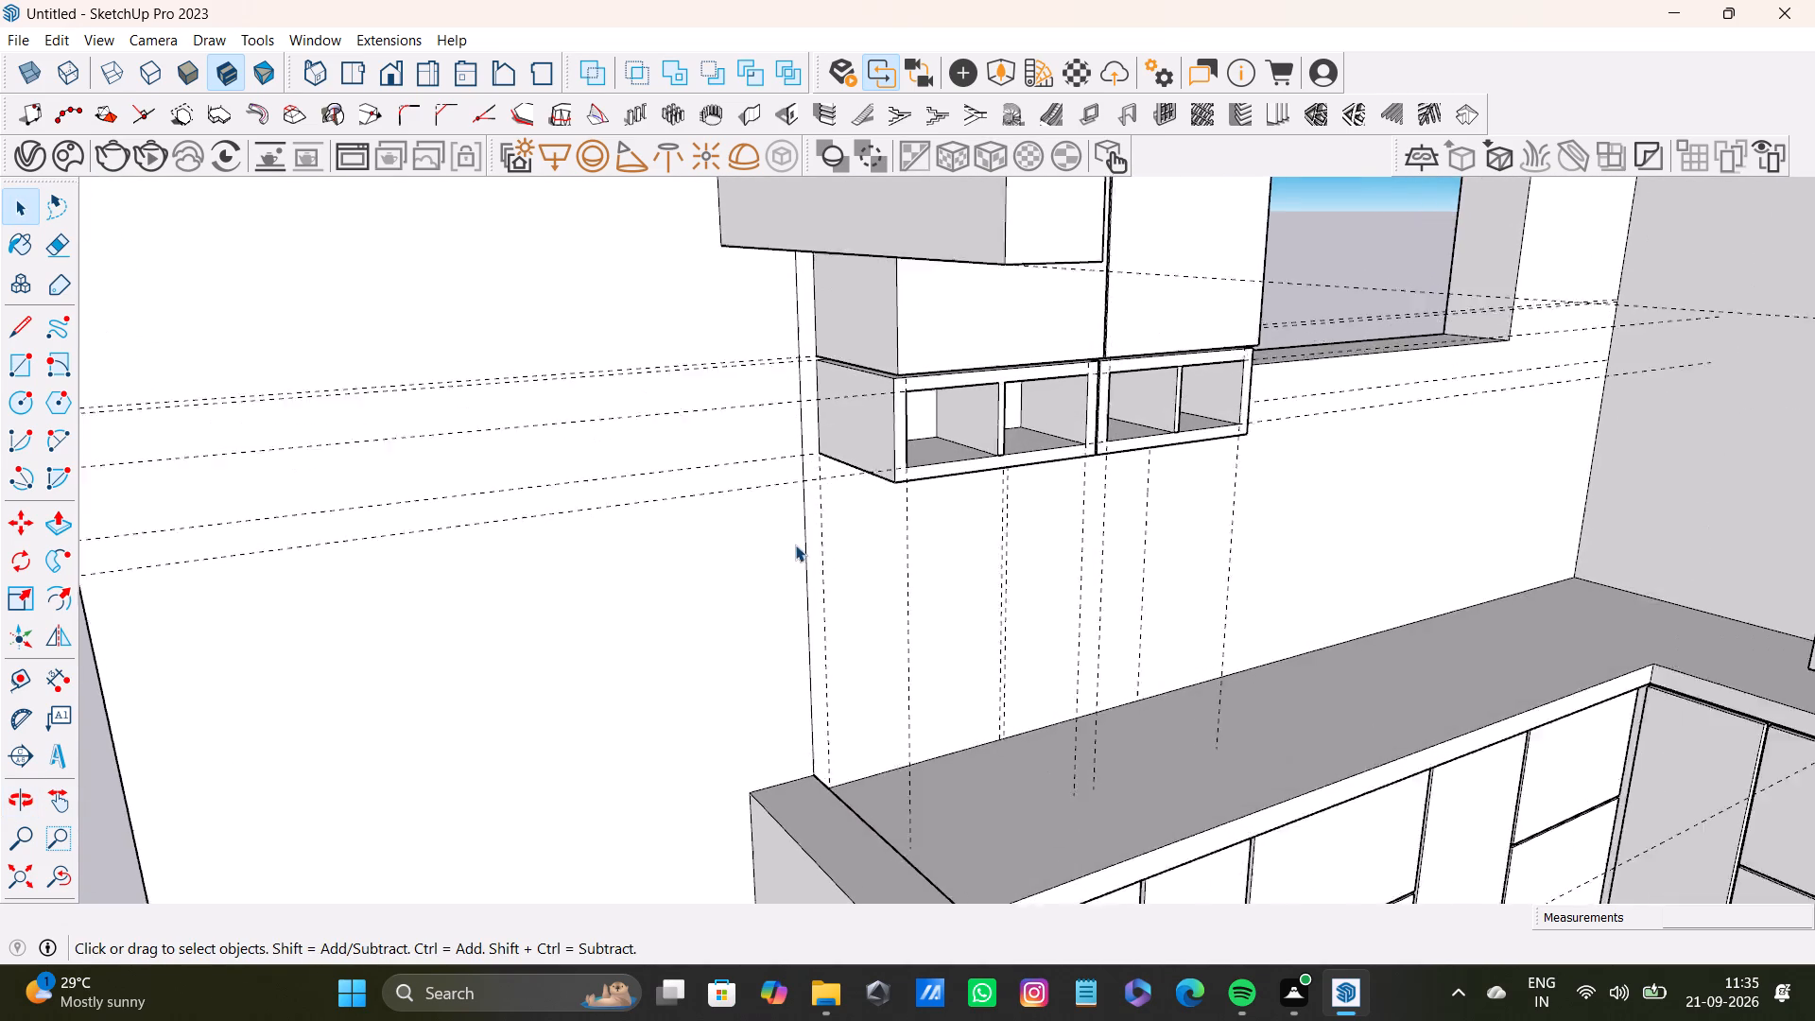
scroll(795, 545, "up", 2)
left_click(808, 564)
key("Delete")
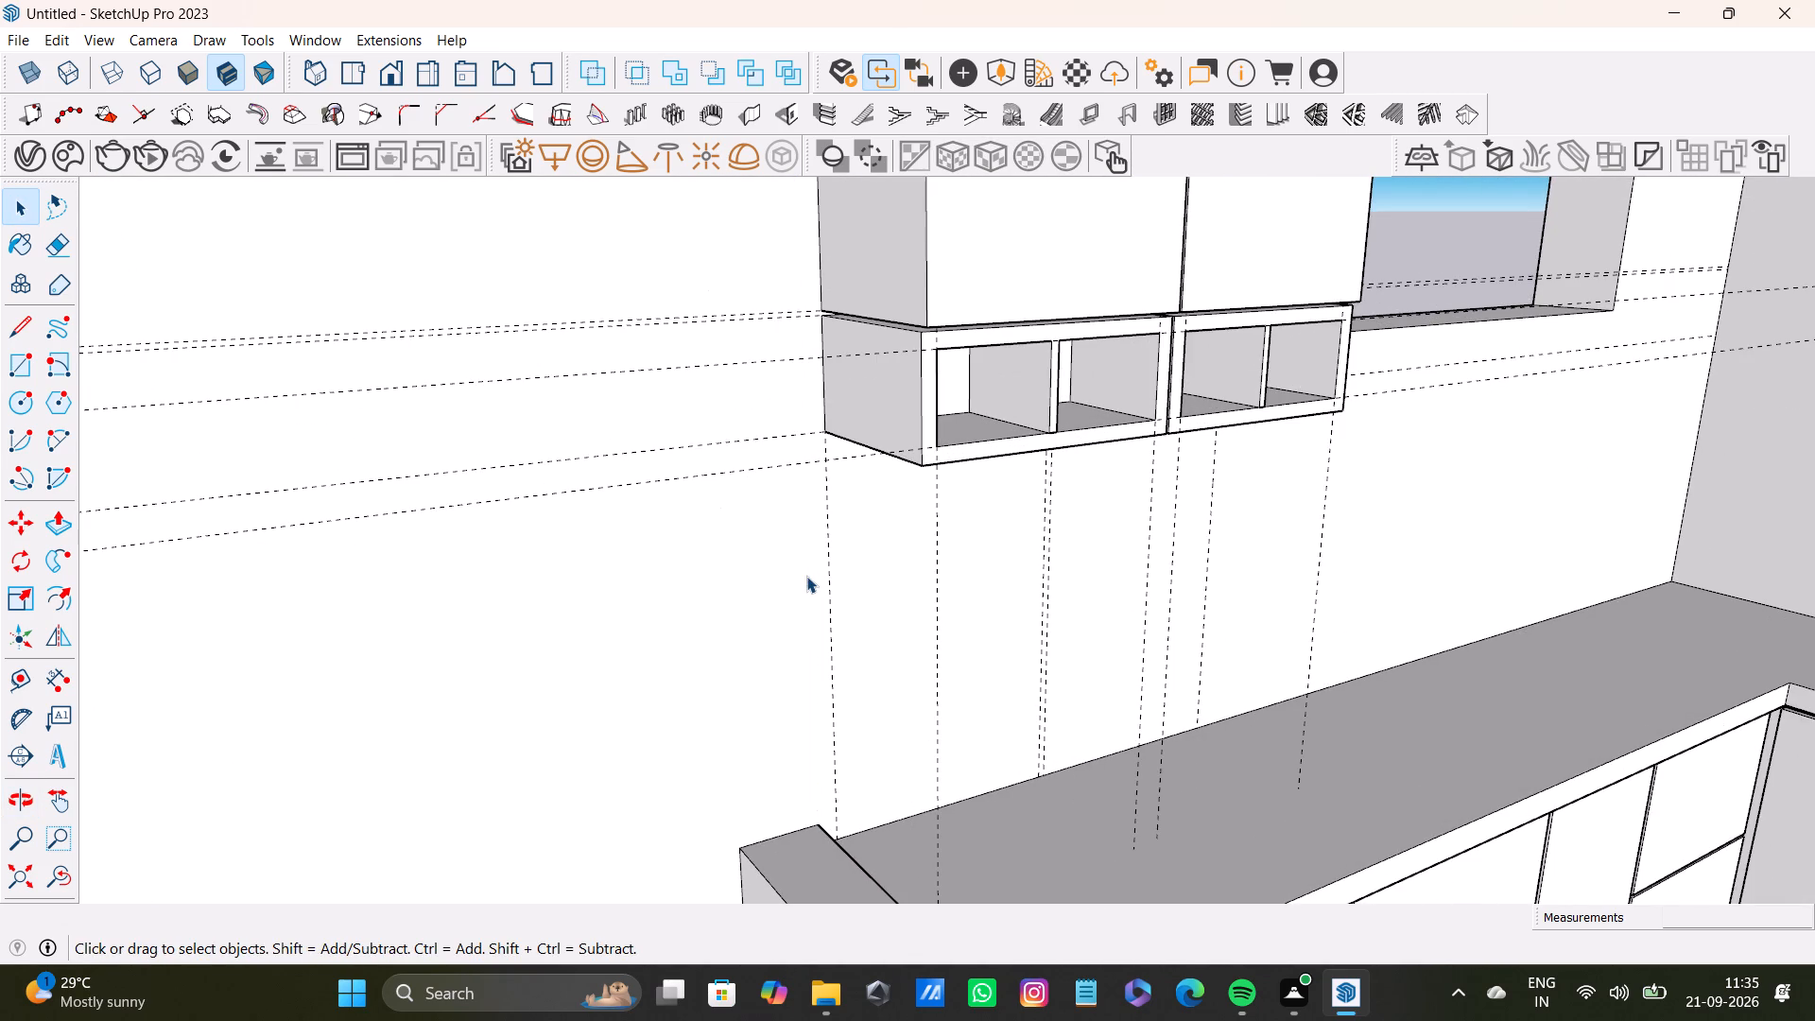
Examine the pass-through opening, the low wall beneath it and the kitchen counter from several angles.
scroll(785, 570, "down", 6)
middle_click_drag(887, 577, 883, 804)
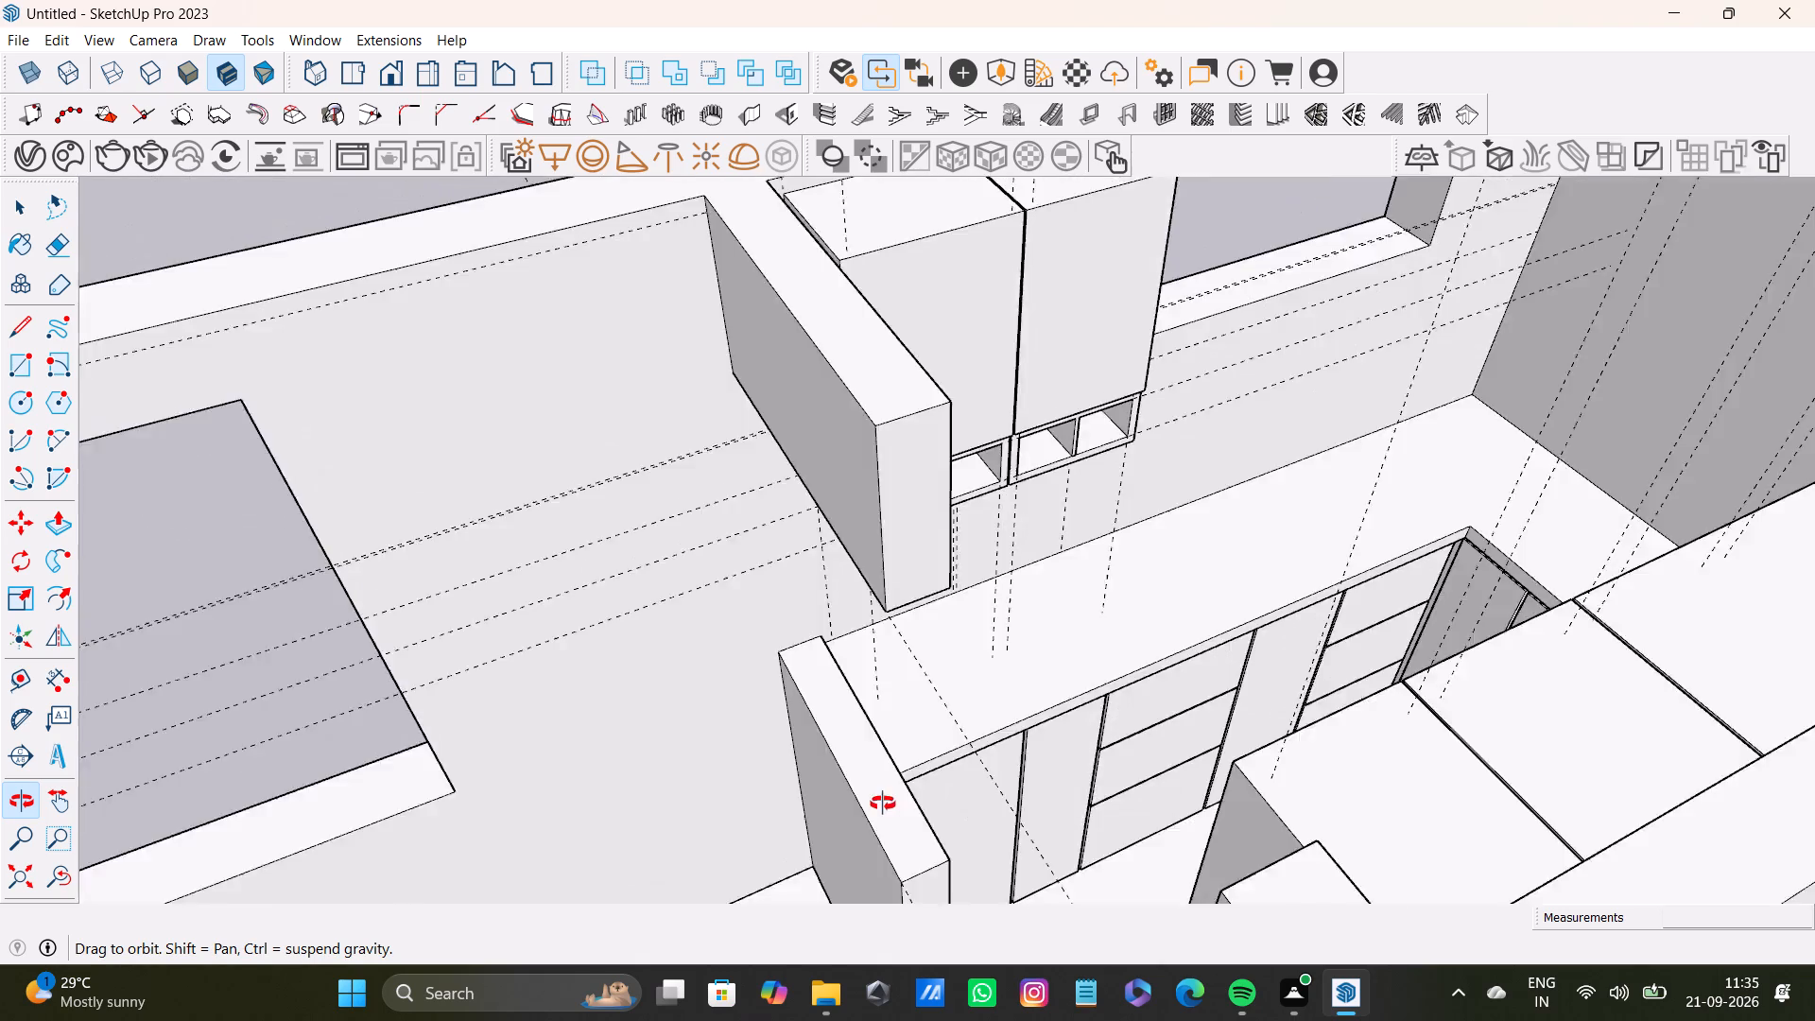
middle_click_drag(883, 804, 826, 711)
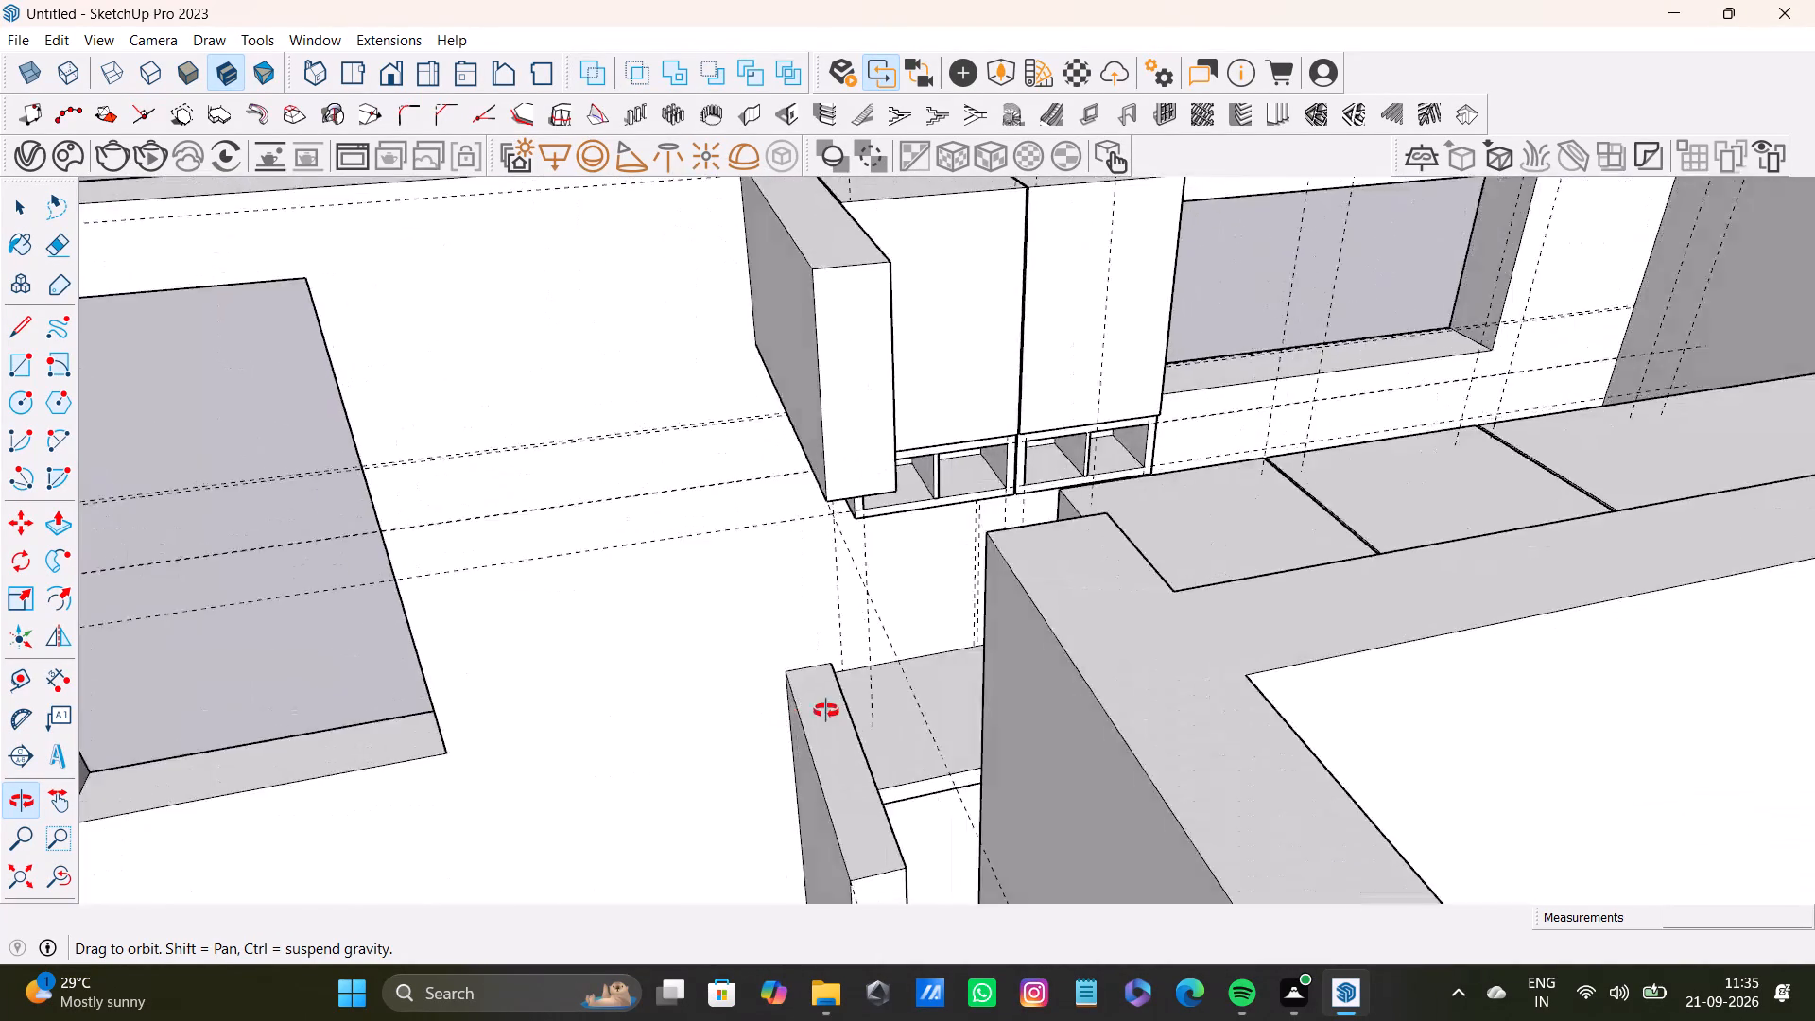
middle_click_drag(826, 711, 1077, 550)
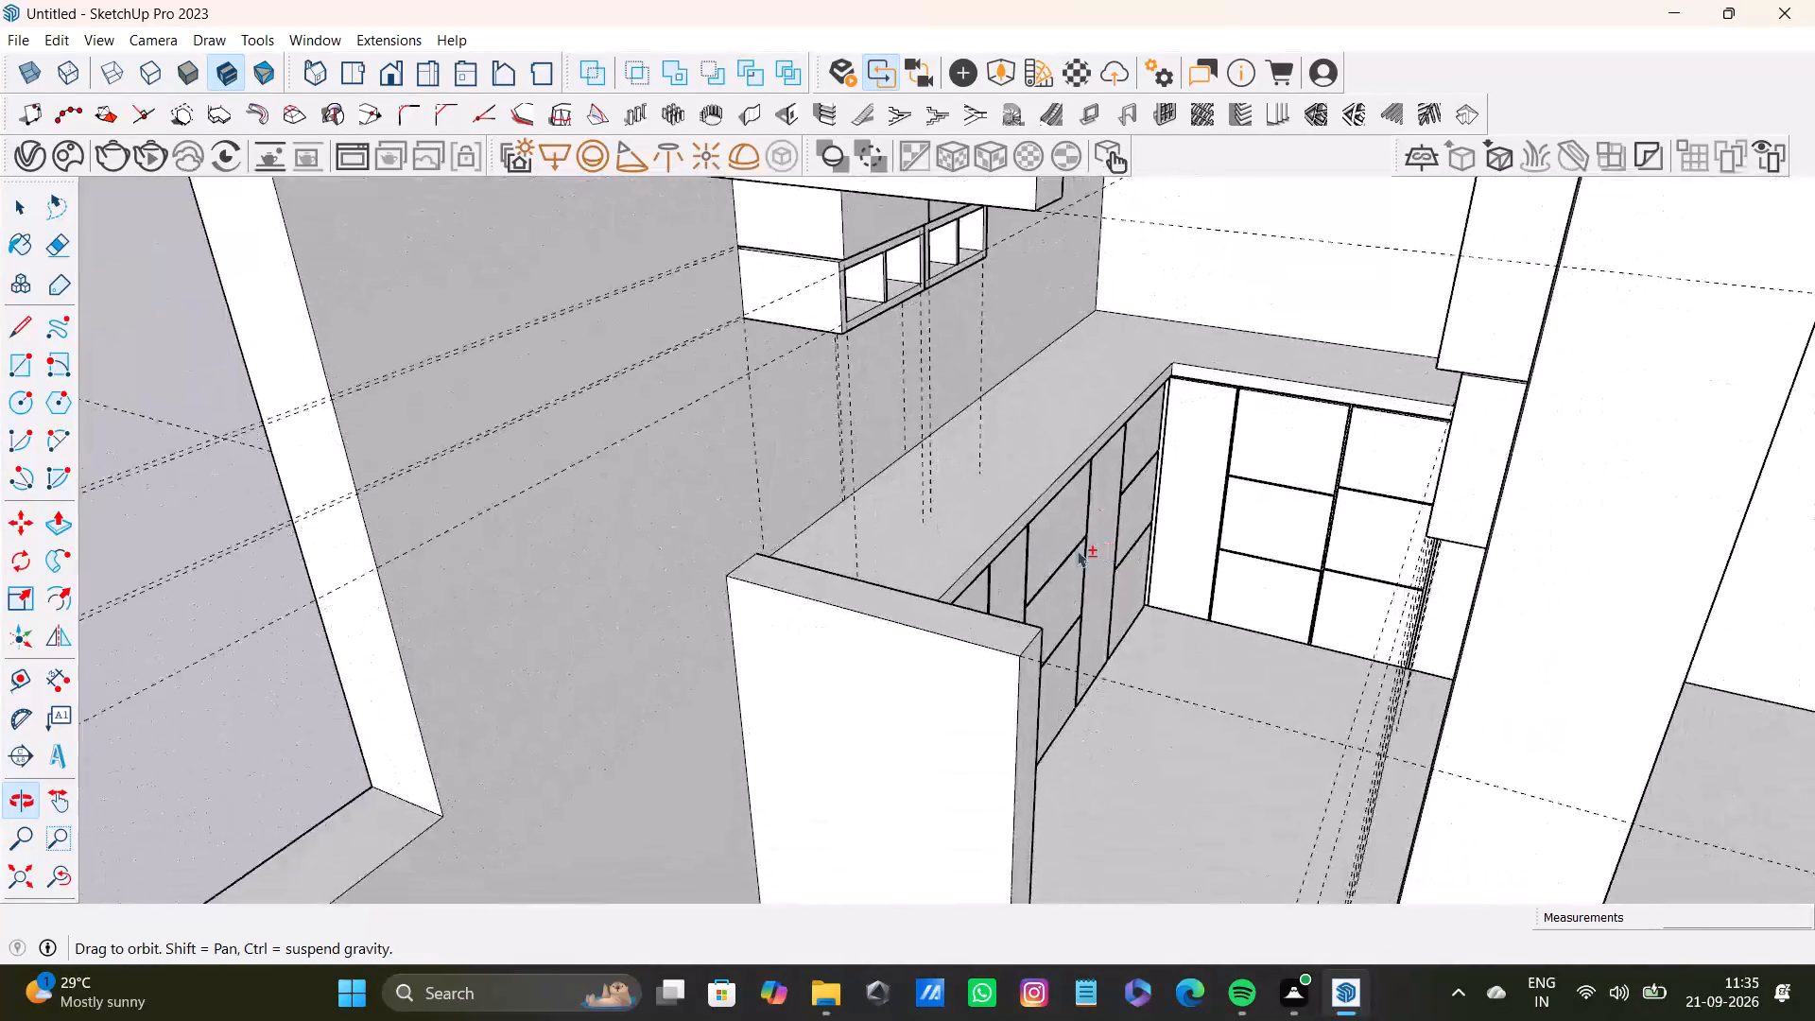
middle_click_drag(1077, 550, 1097, 554)
scroll(874, 545, "up", 4)
scroll(883, 547, "down", 8)
middle_click_drag(894, 545, 841, 665, "shift")
middle_click_drag(839, 668, 905, 538)
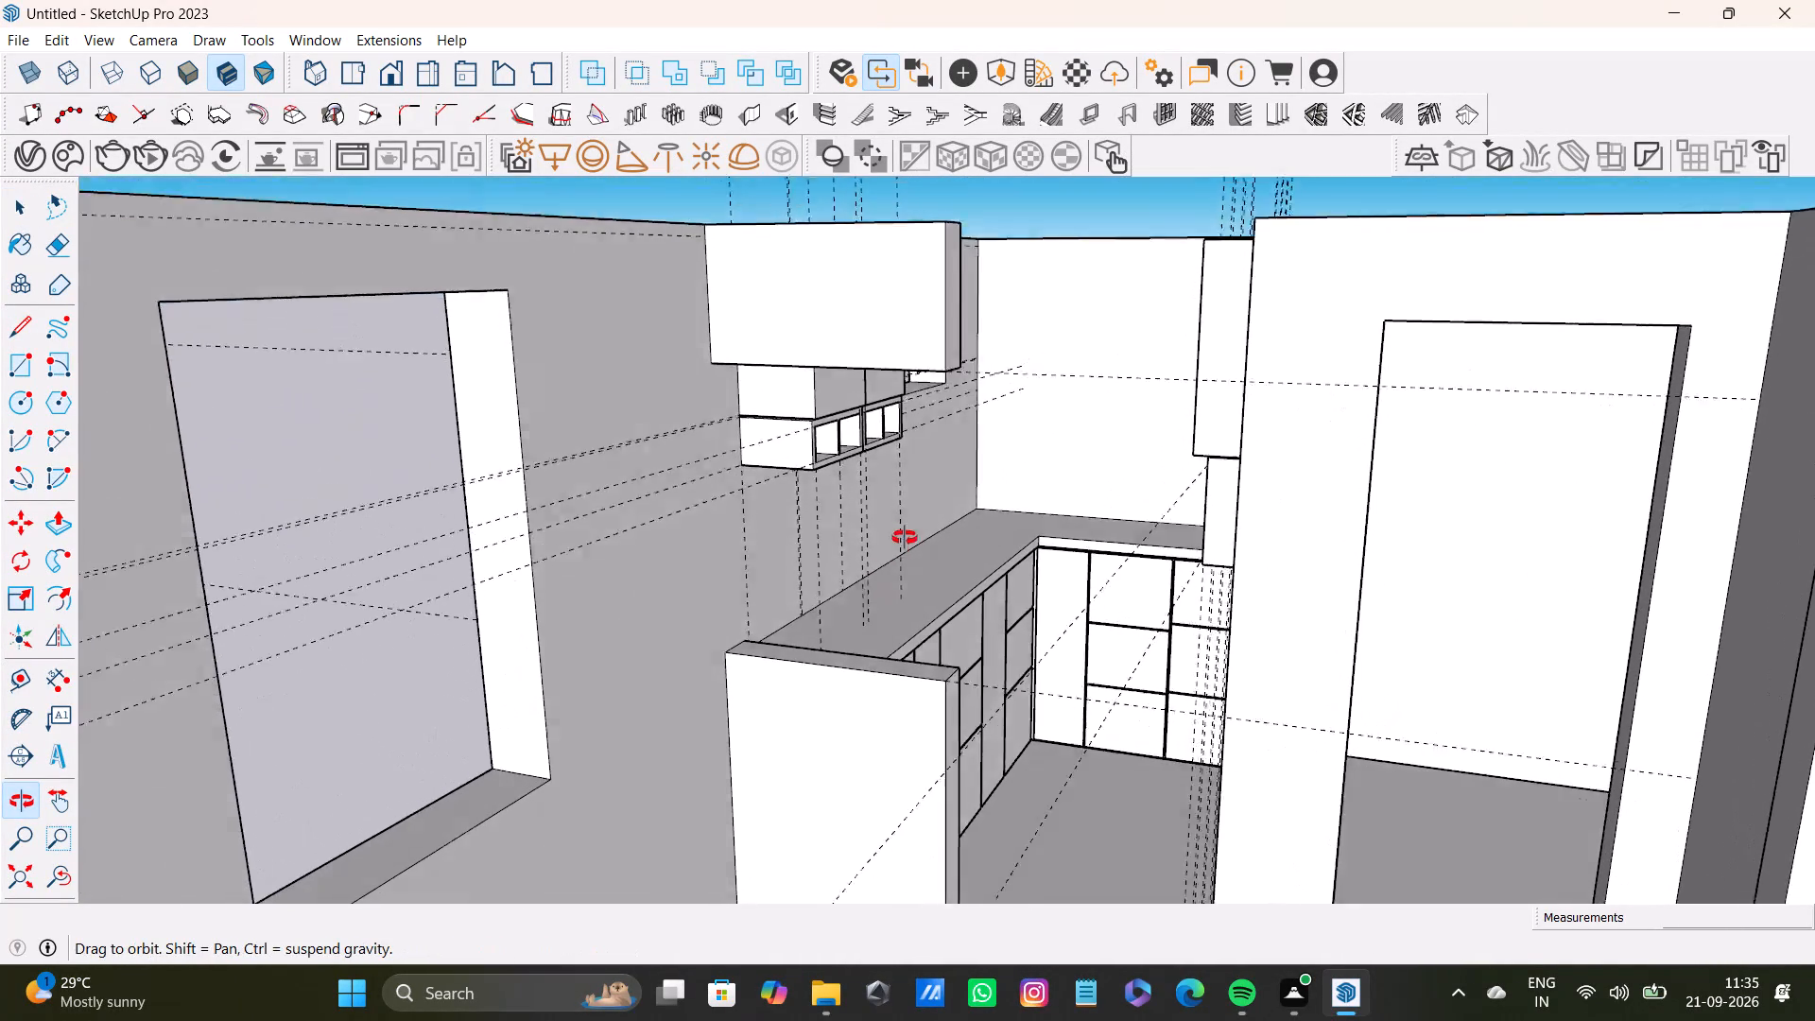
middle_click_drag(905, 538, 801, 526)
middle_click_drag(778, 577, 854, 539)
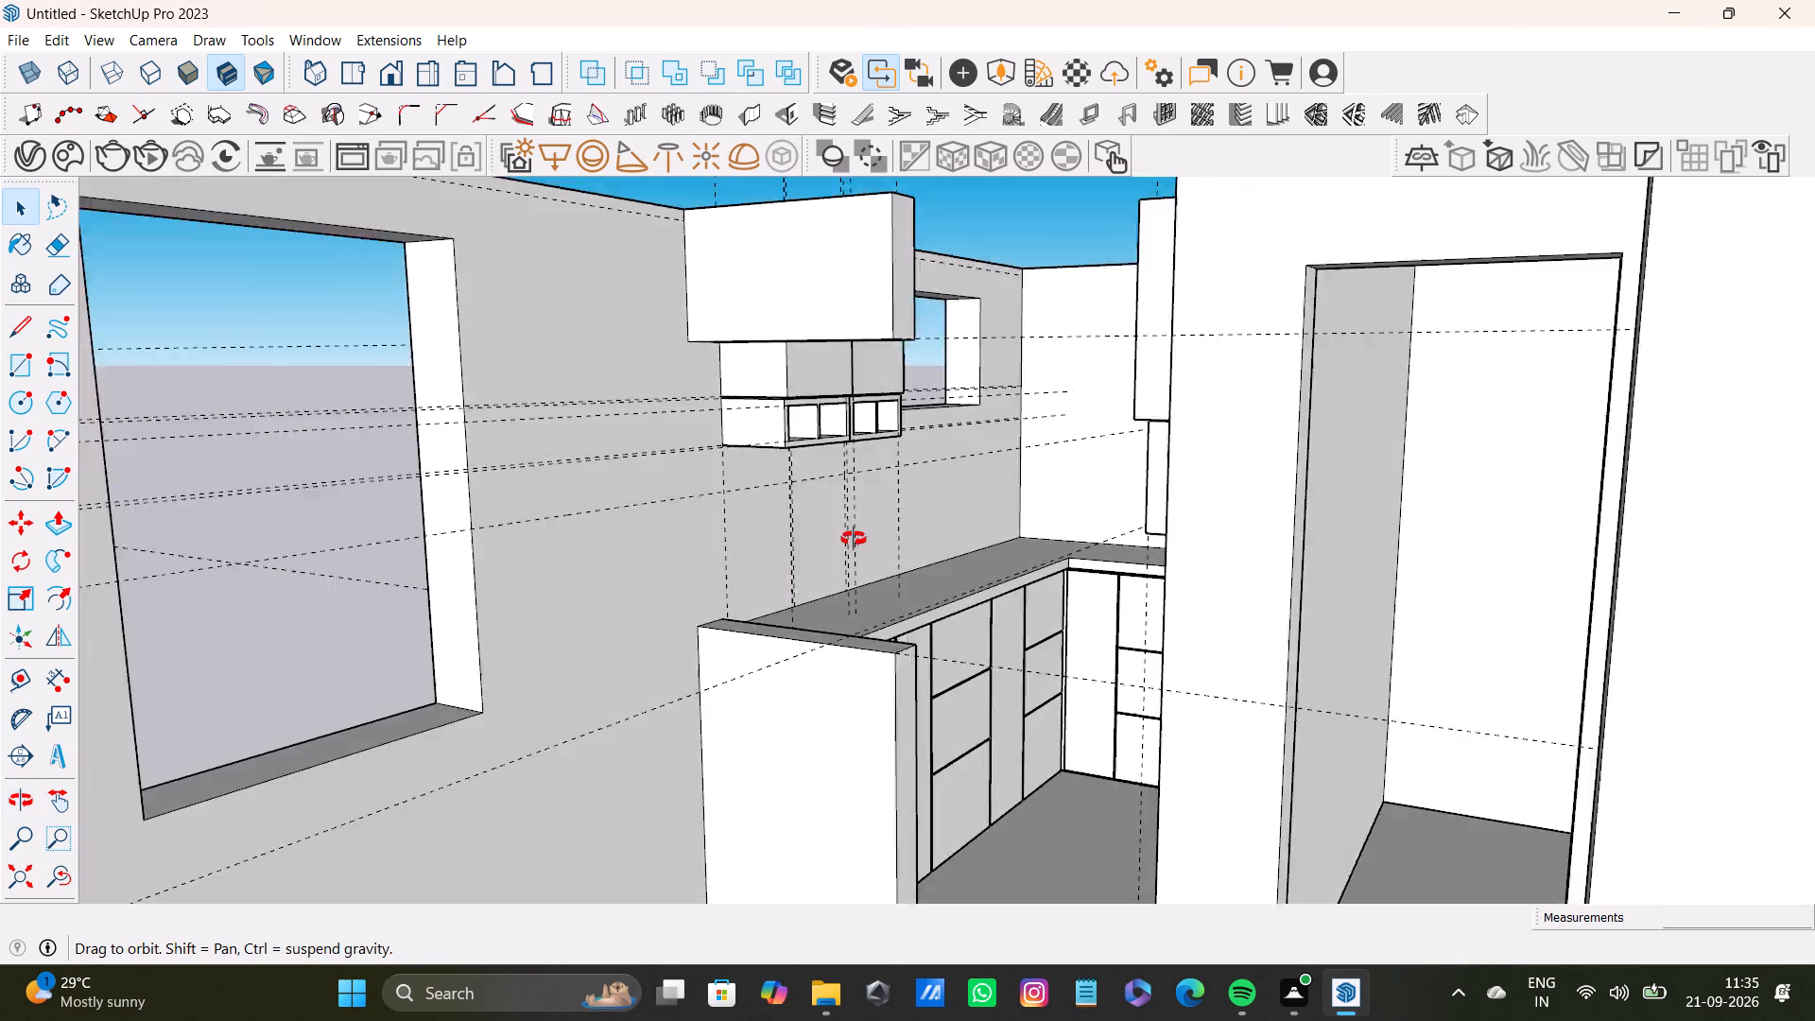
middle_click_drag(854, 539, 894, 539)
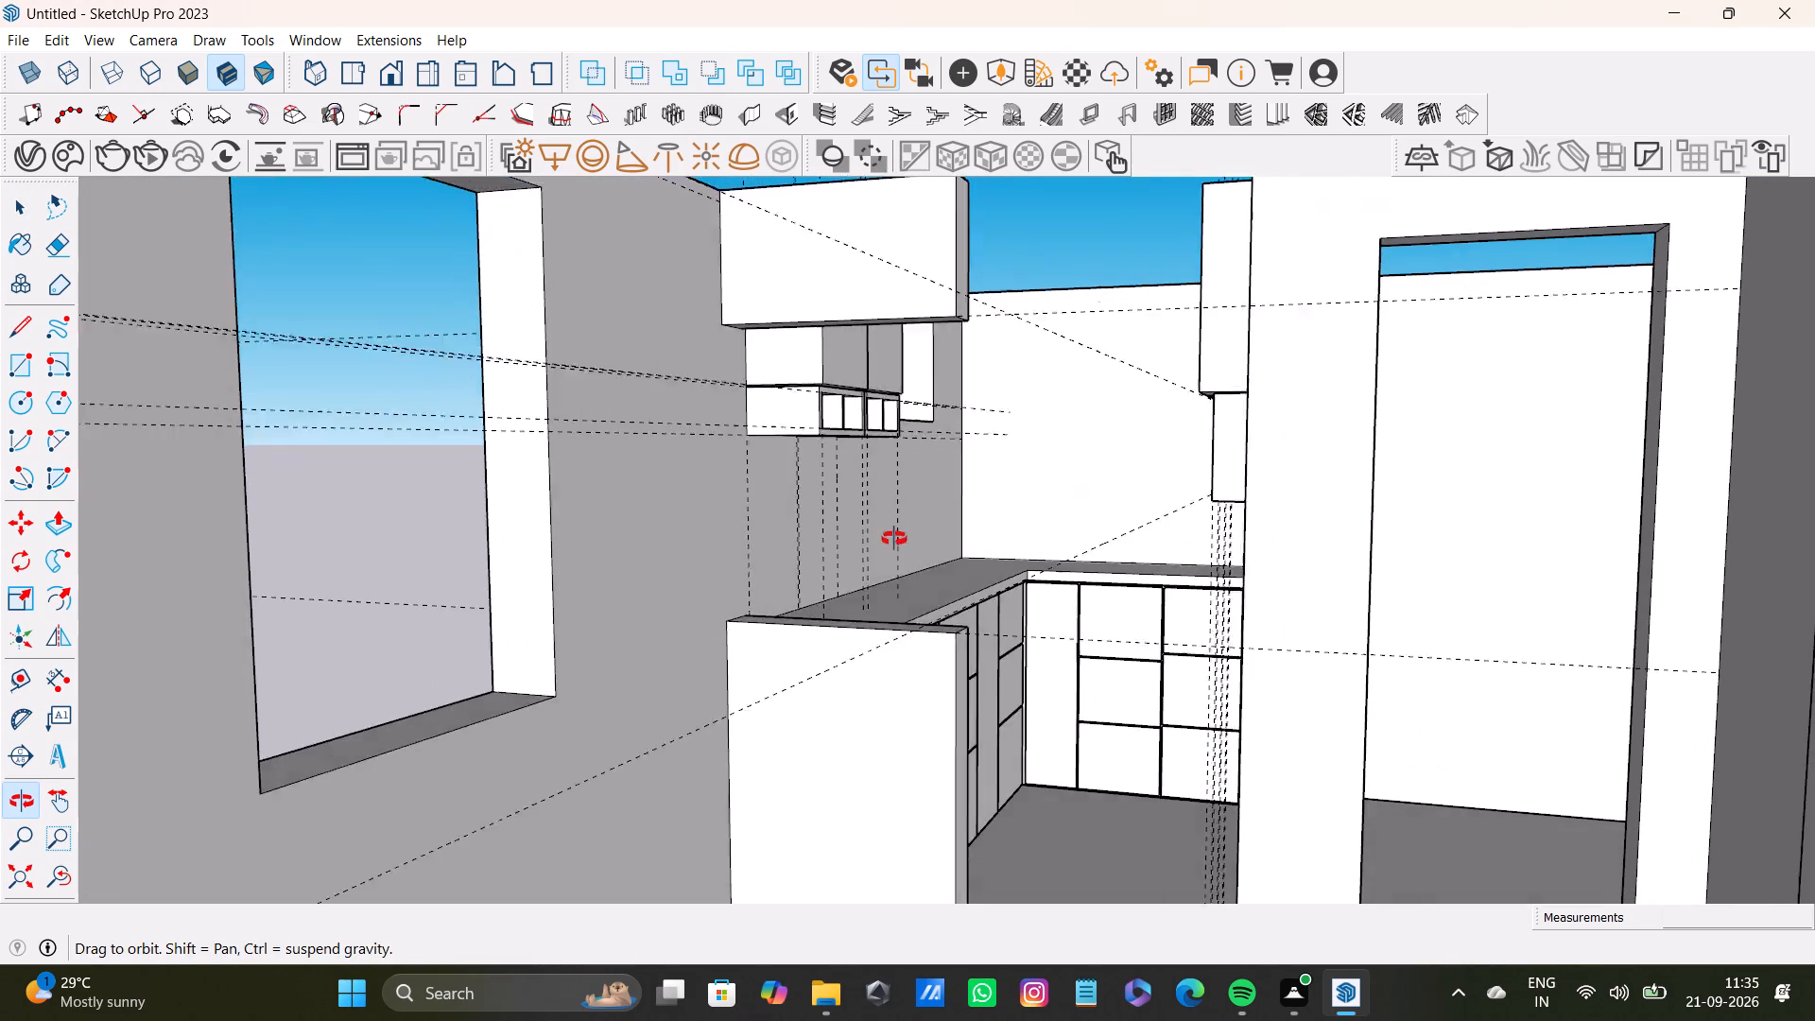
Push/Pull the low wall's top face down flush with the kitchen countertop.
middle_click_drag(894, 539, 579, 820)
scroll(722, 674, "up", 2)
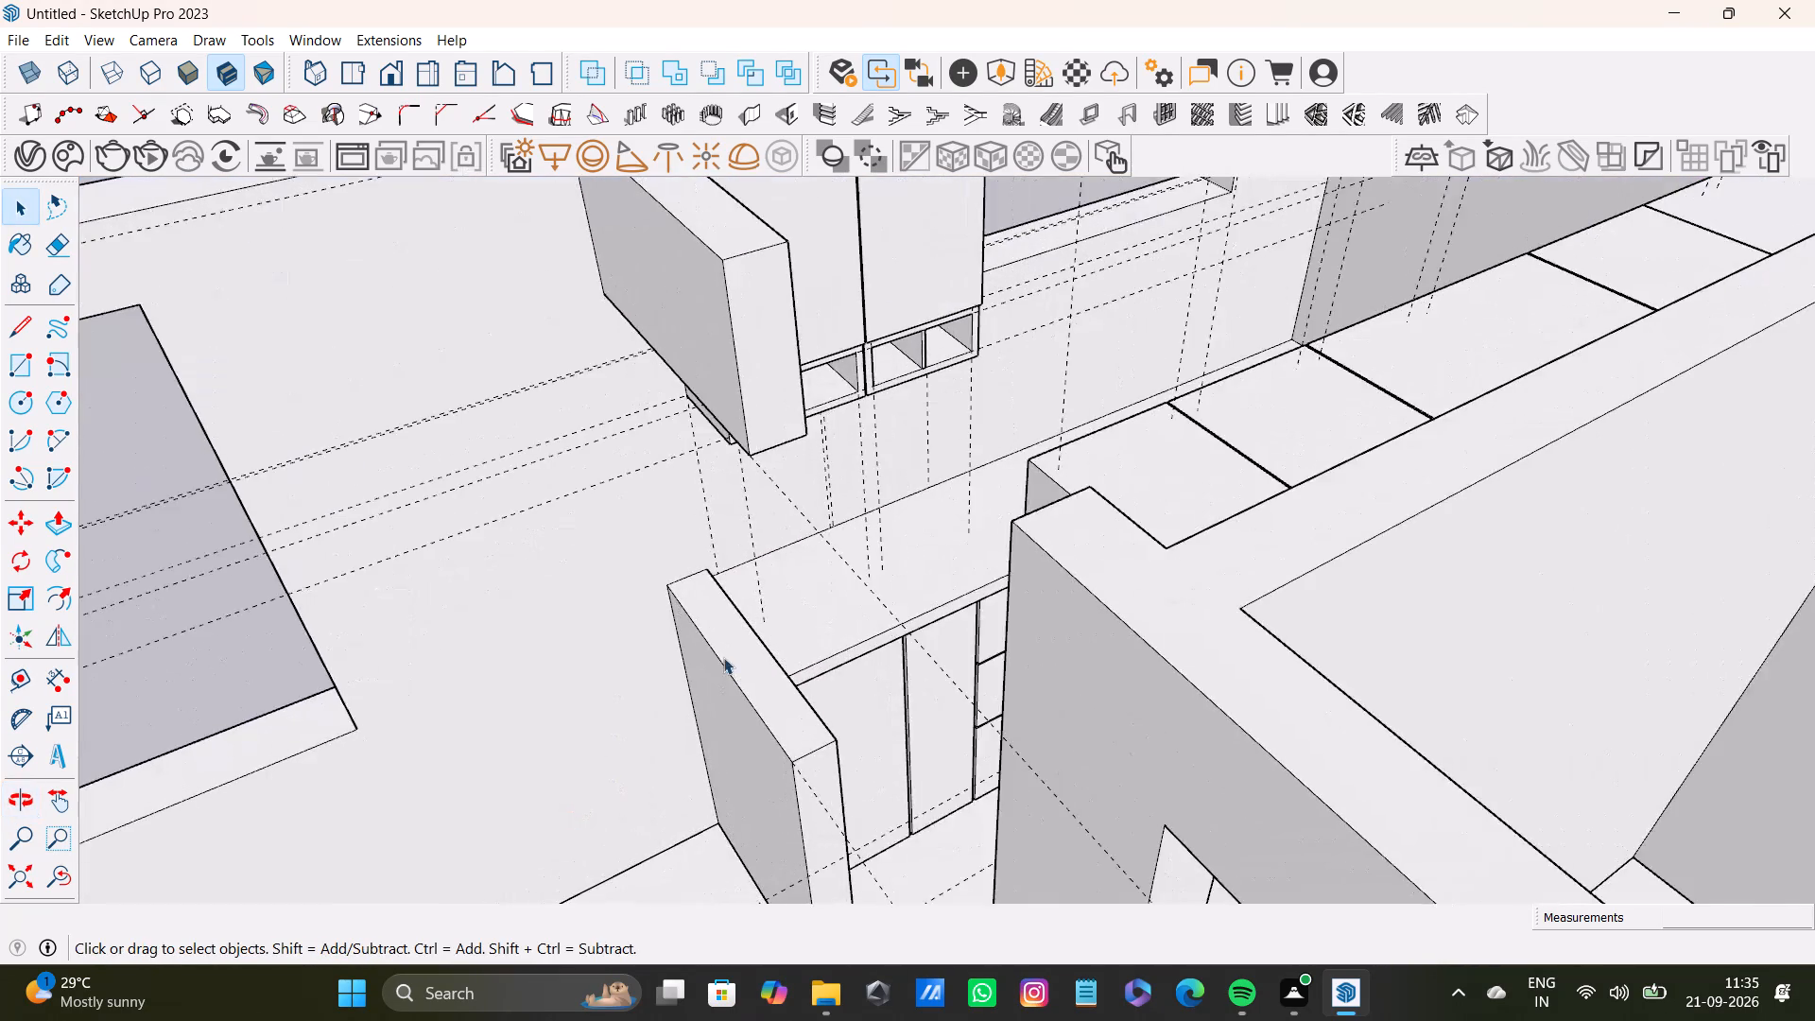
scroll(723, 657, "up", 3)
key("space")
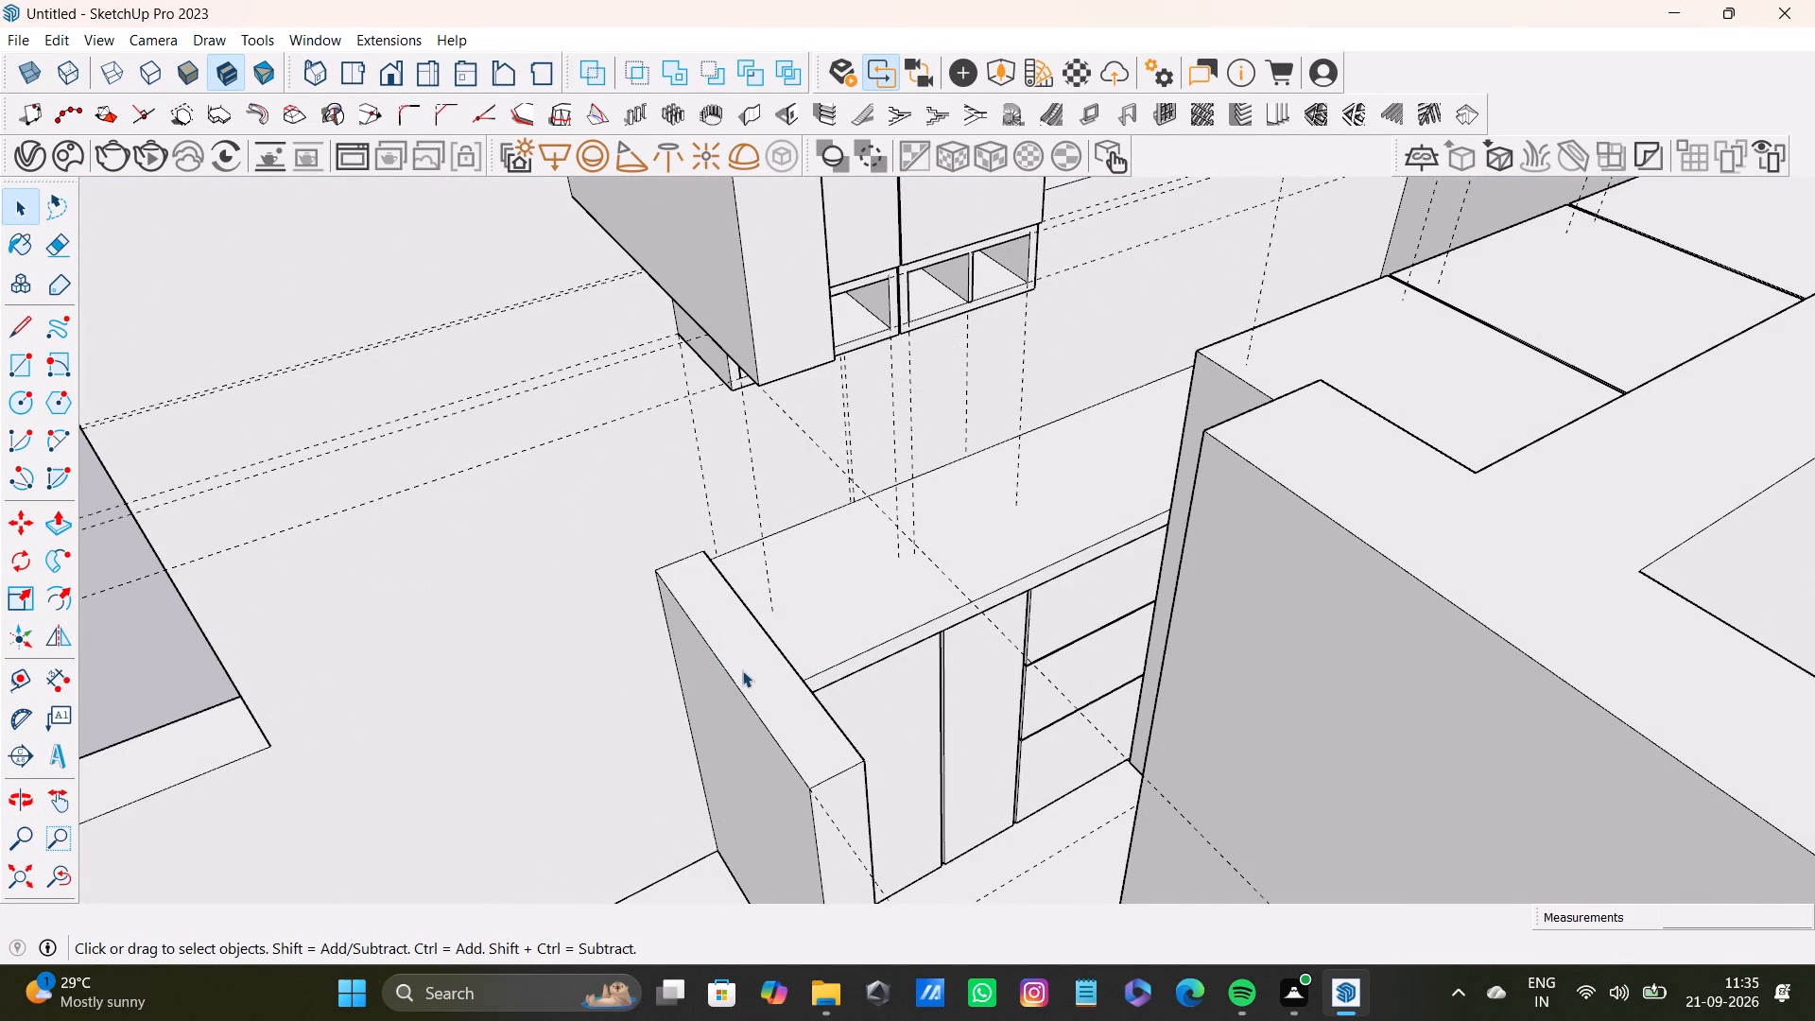
key("t")
key("space")
left_click(758, 674)
key("p")
left_click_drag(759, 665, 800, 629)
key("space")
Draw a rectangle about 3' 1" by 7 3/8" across the full width of the low wall's outer face, along its top edge.
scroll(787, 638, "down", 3)
middle_click_drag(779, 668, 1104, 478)
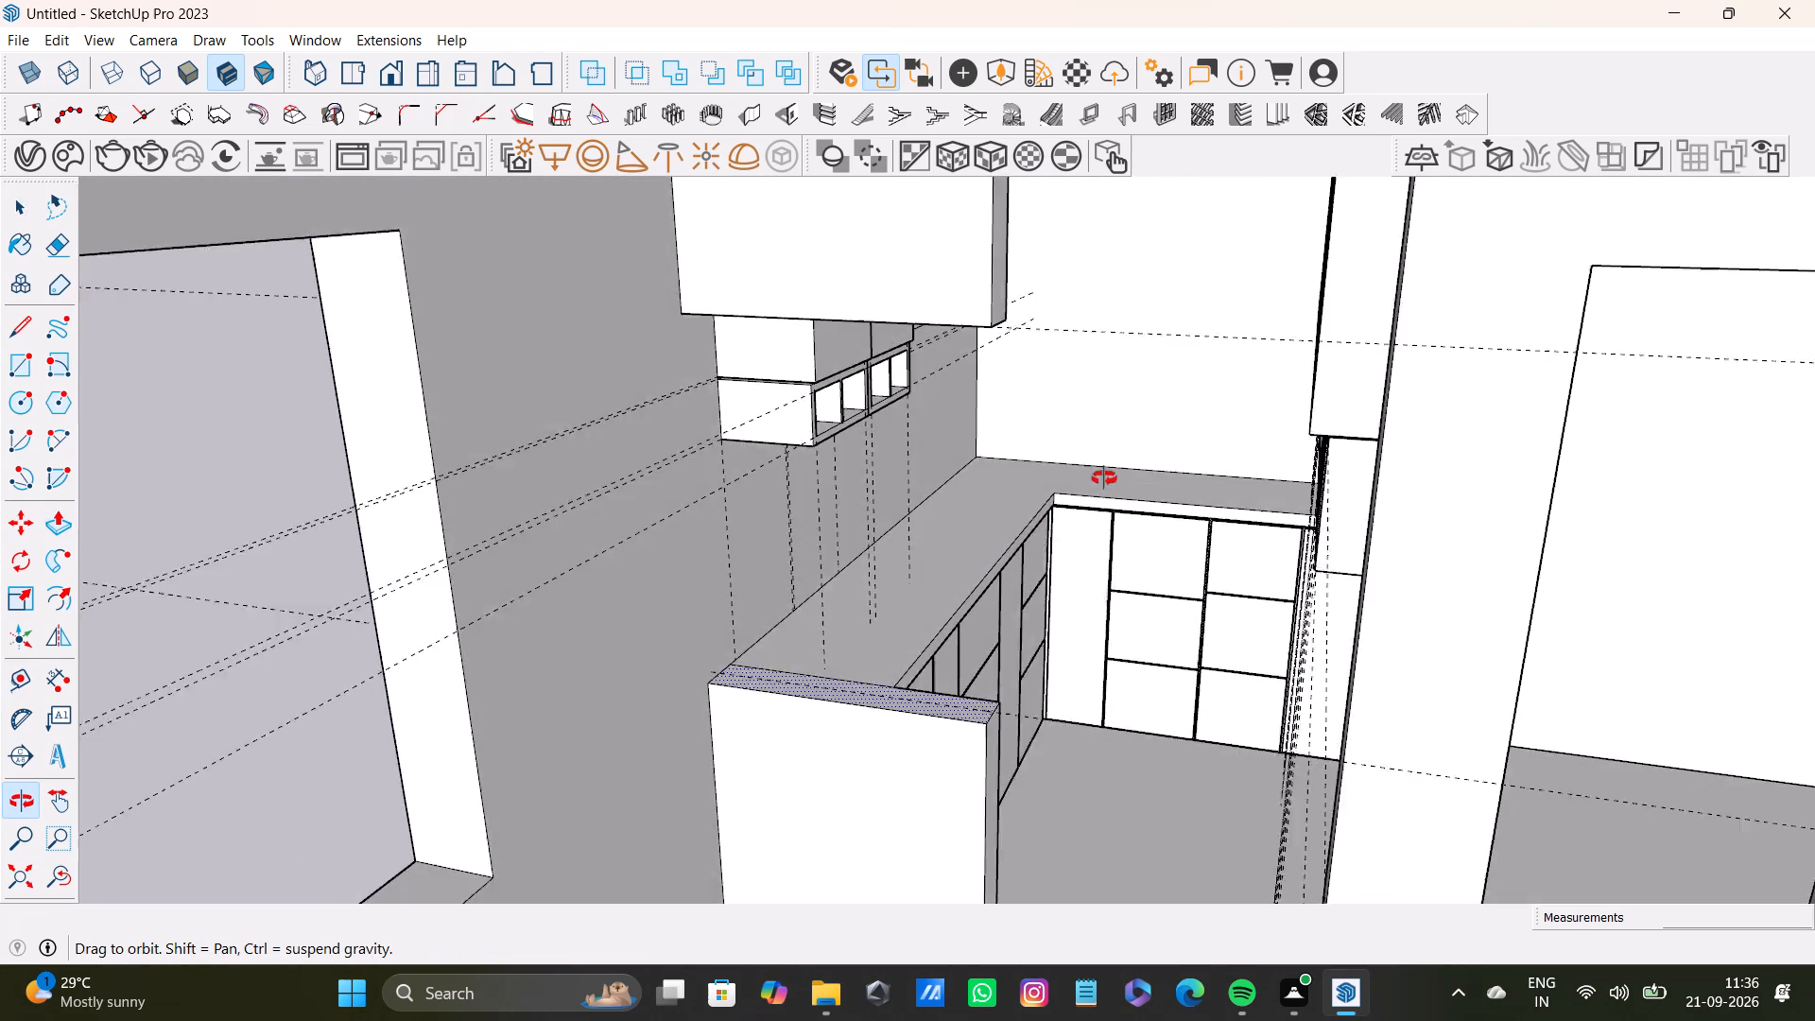
middle_click_drag(1104, 478, 1110, 475)
scroll(951, 595, "down", 3)
middle_click_drag(865, 691, 857, 561)
scroll(857, 560, "up", 6)
middle_click_drag(860, 572, 846, 485)
middle_click_drag(950, 550, 960, 480)
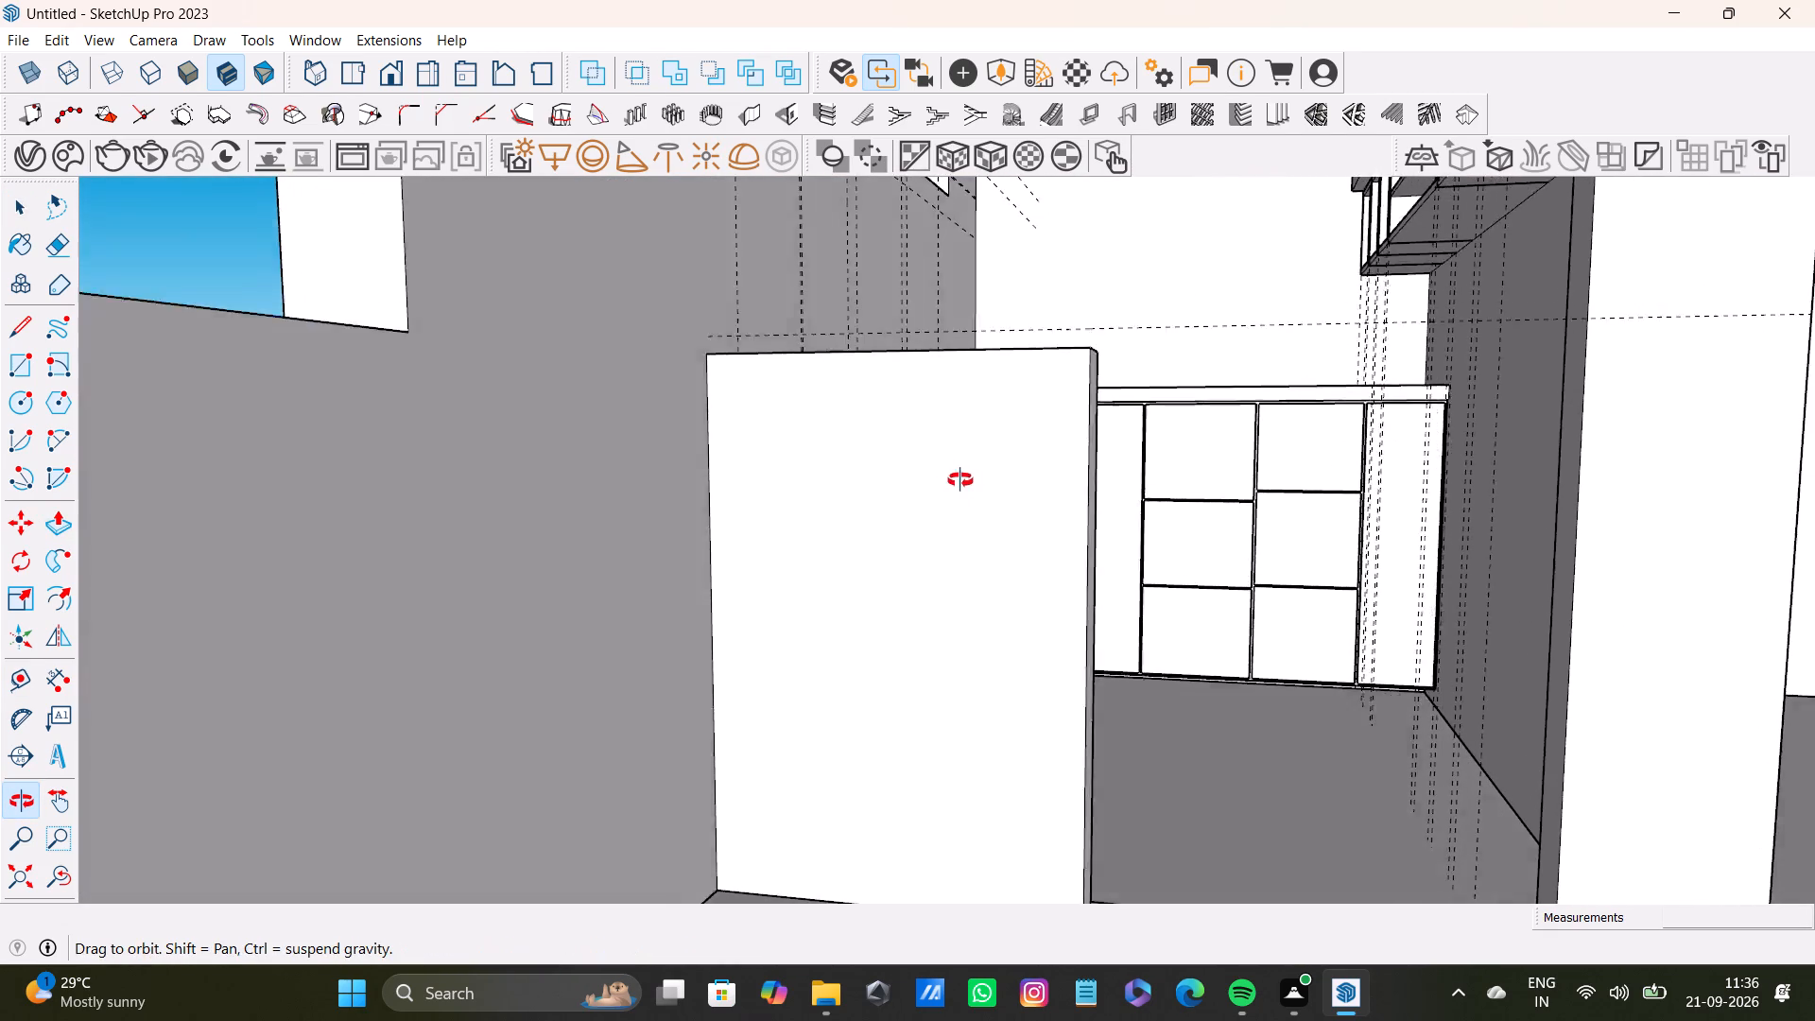
middle_click_drag(960, 480, 898, 469)
middle_click_drag(755, 510, 743, 600)
key("y")
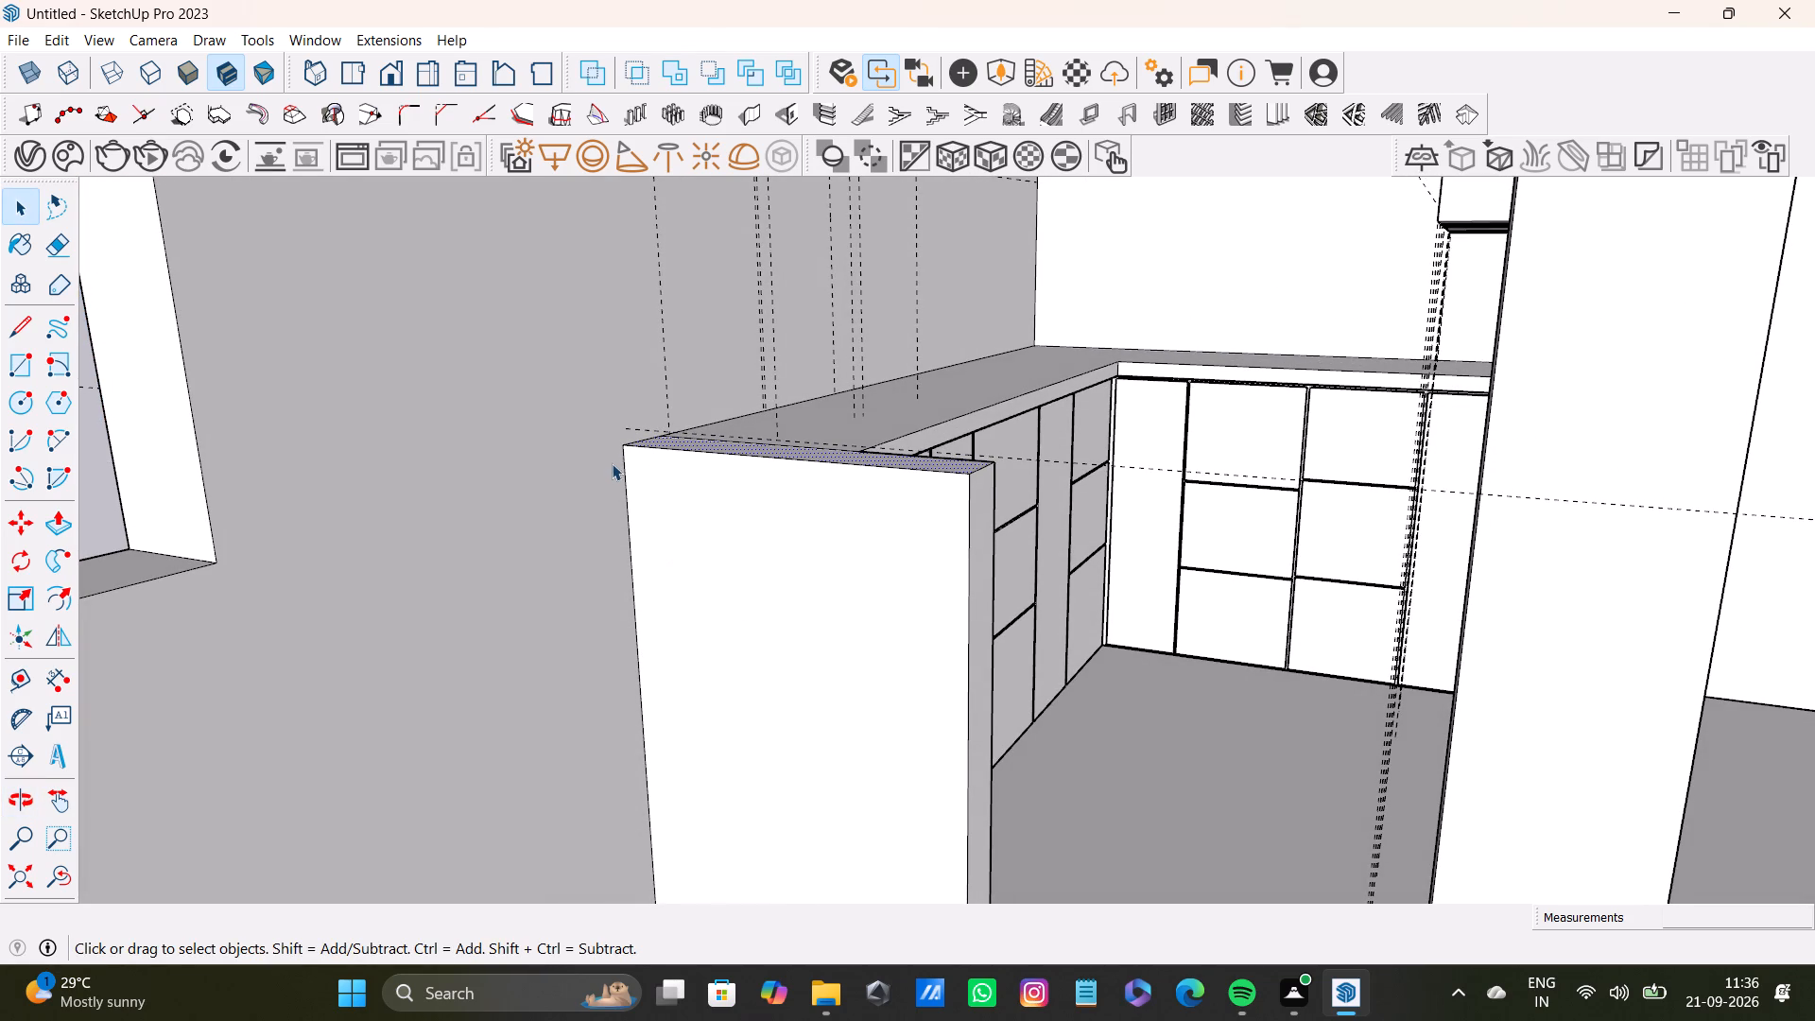
key("r")
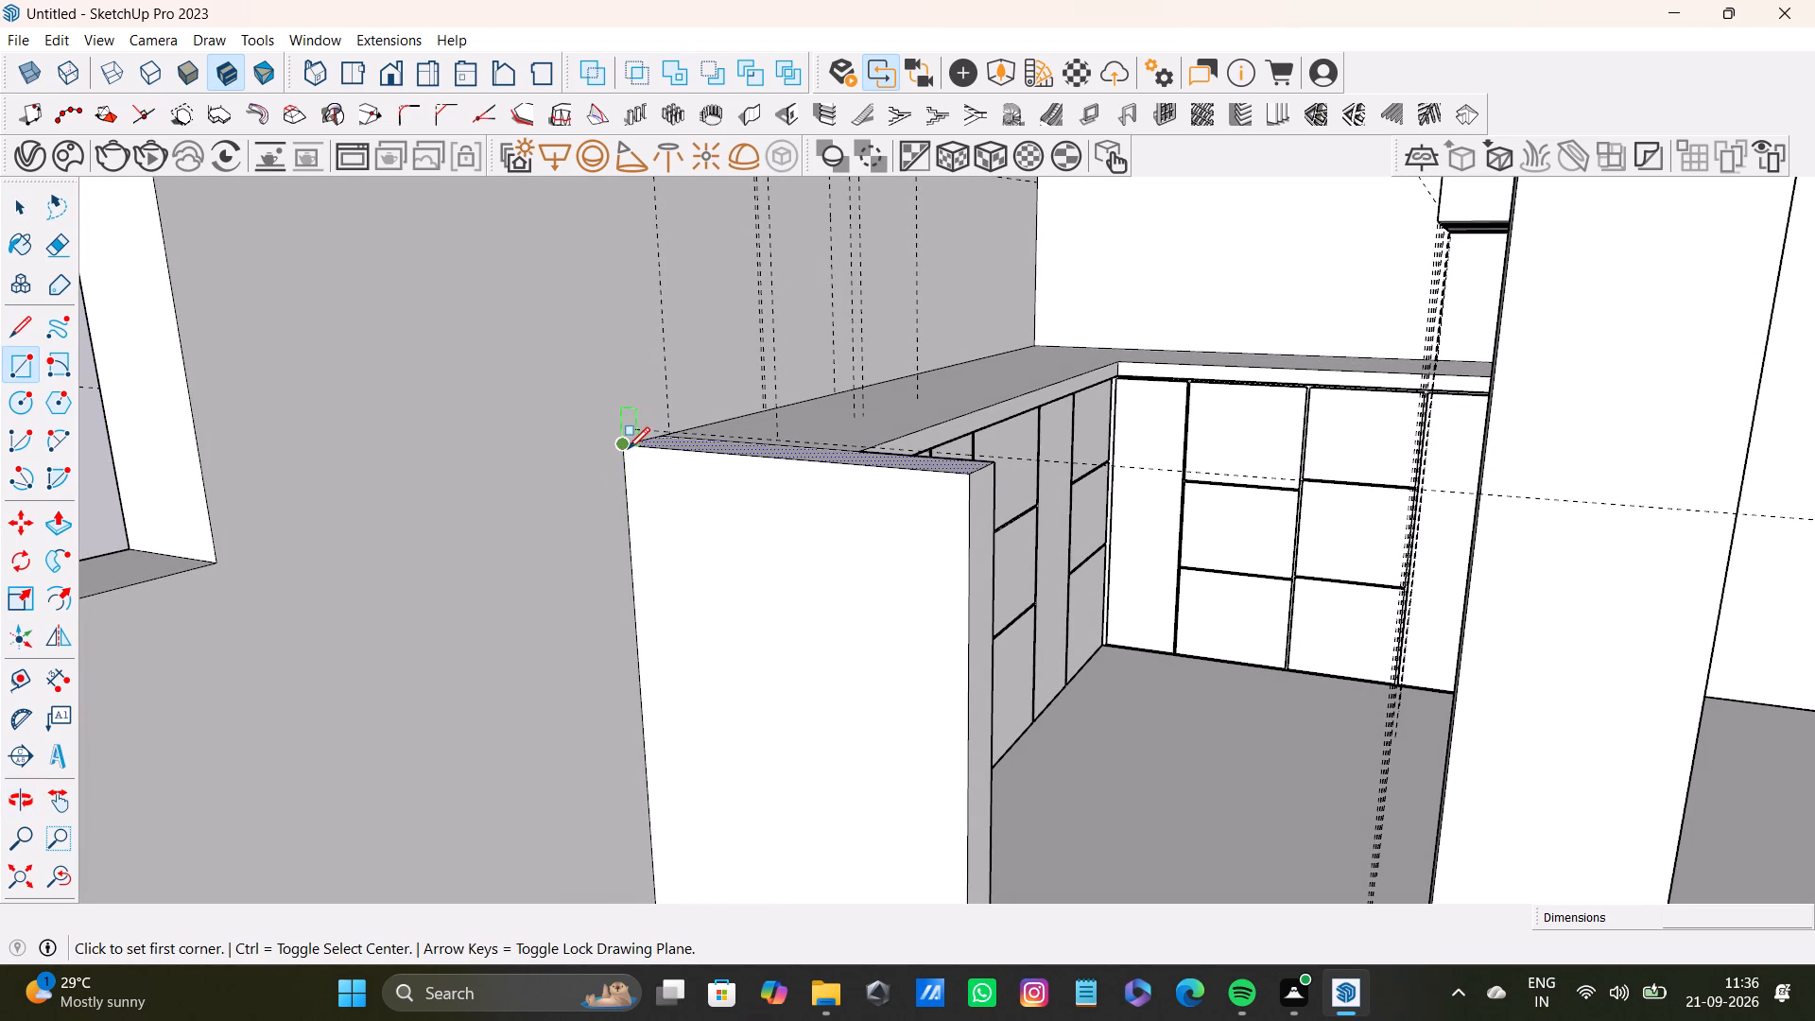
left_click_drag(628, 449, 627, 466)
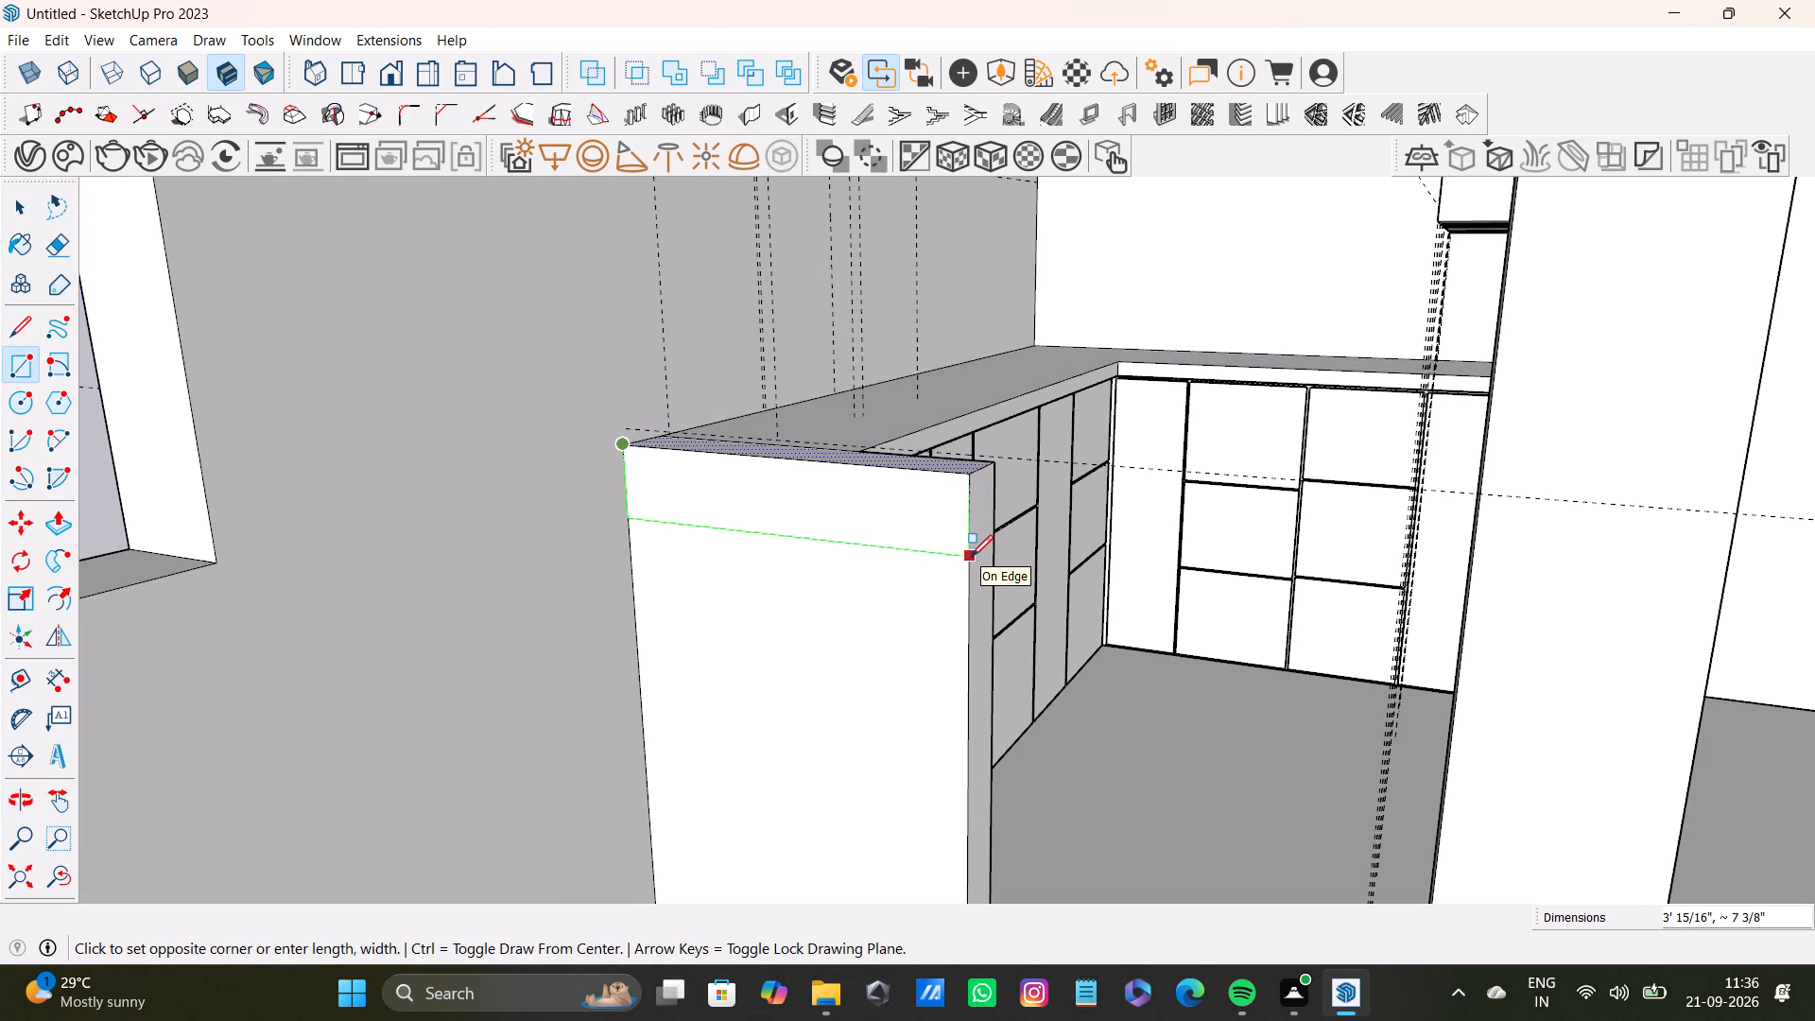
left_click(971, 557)
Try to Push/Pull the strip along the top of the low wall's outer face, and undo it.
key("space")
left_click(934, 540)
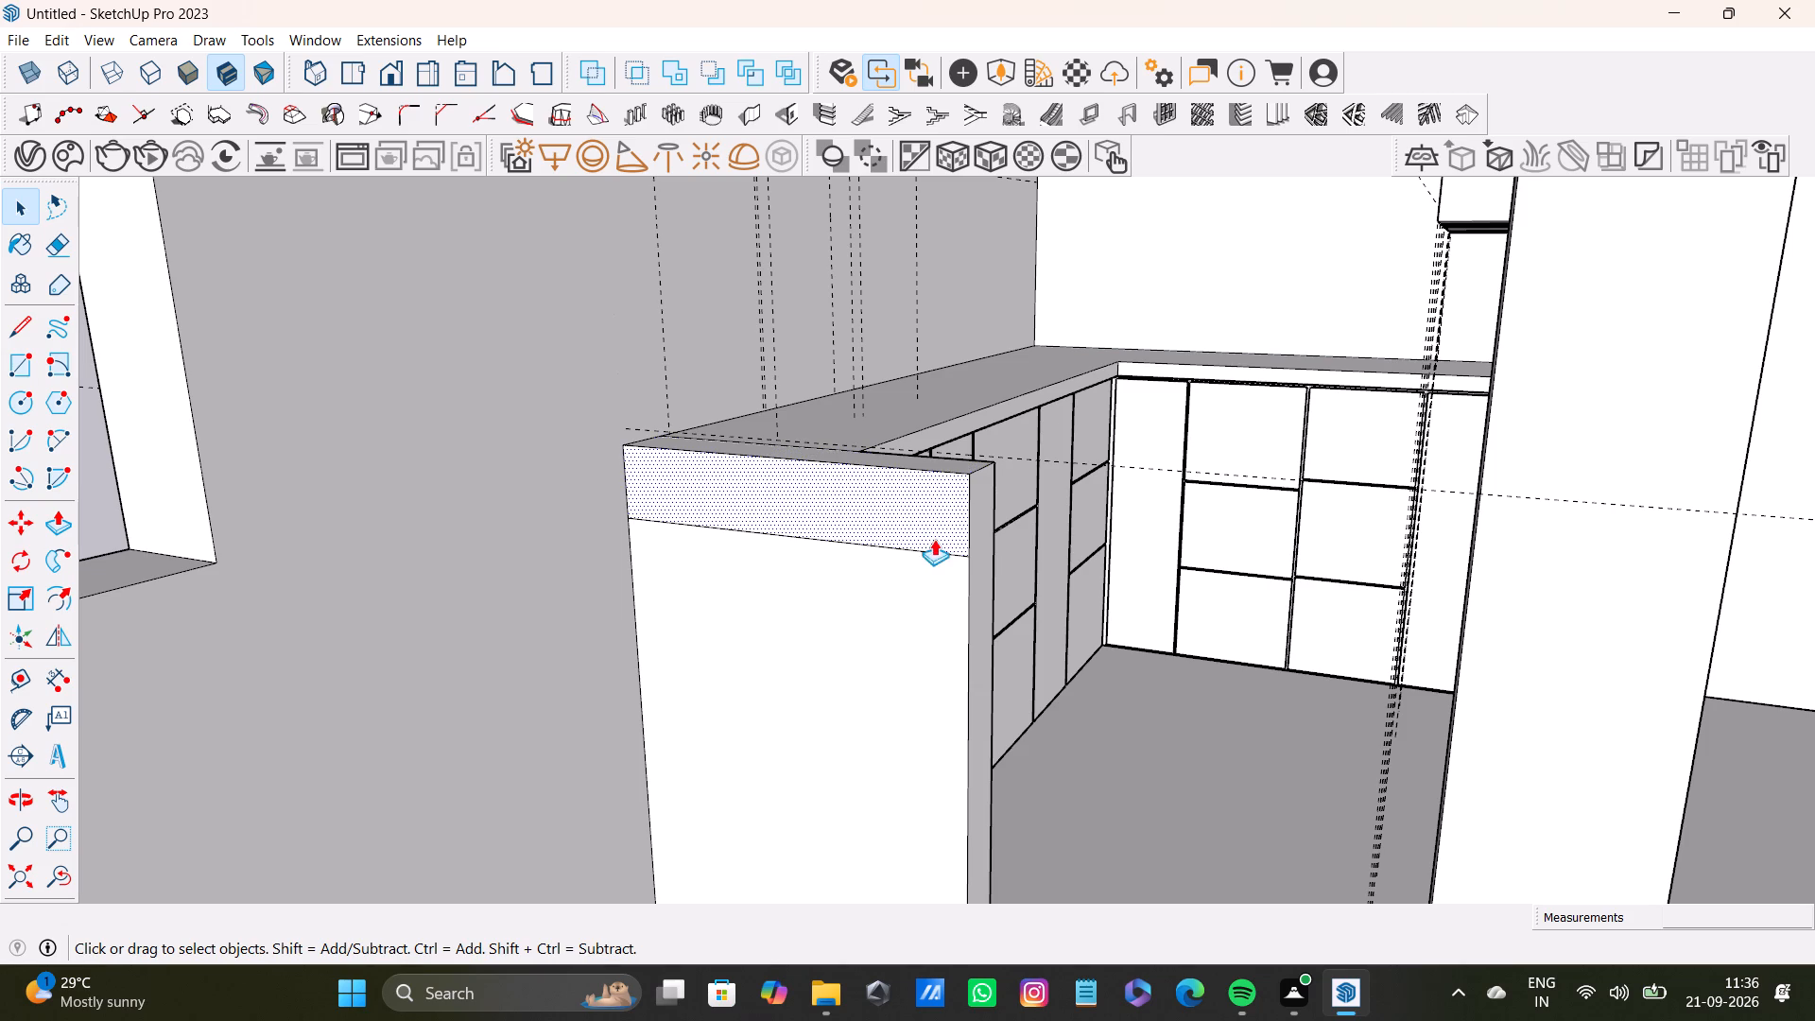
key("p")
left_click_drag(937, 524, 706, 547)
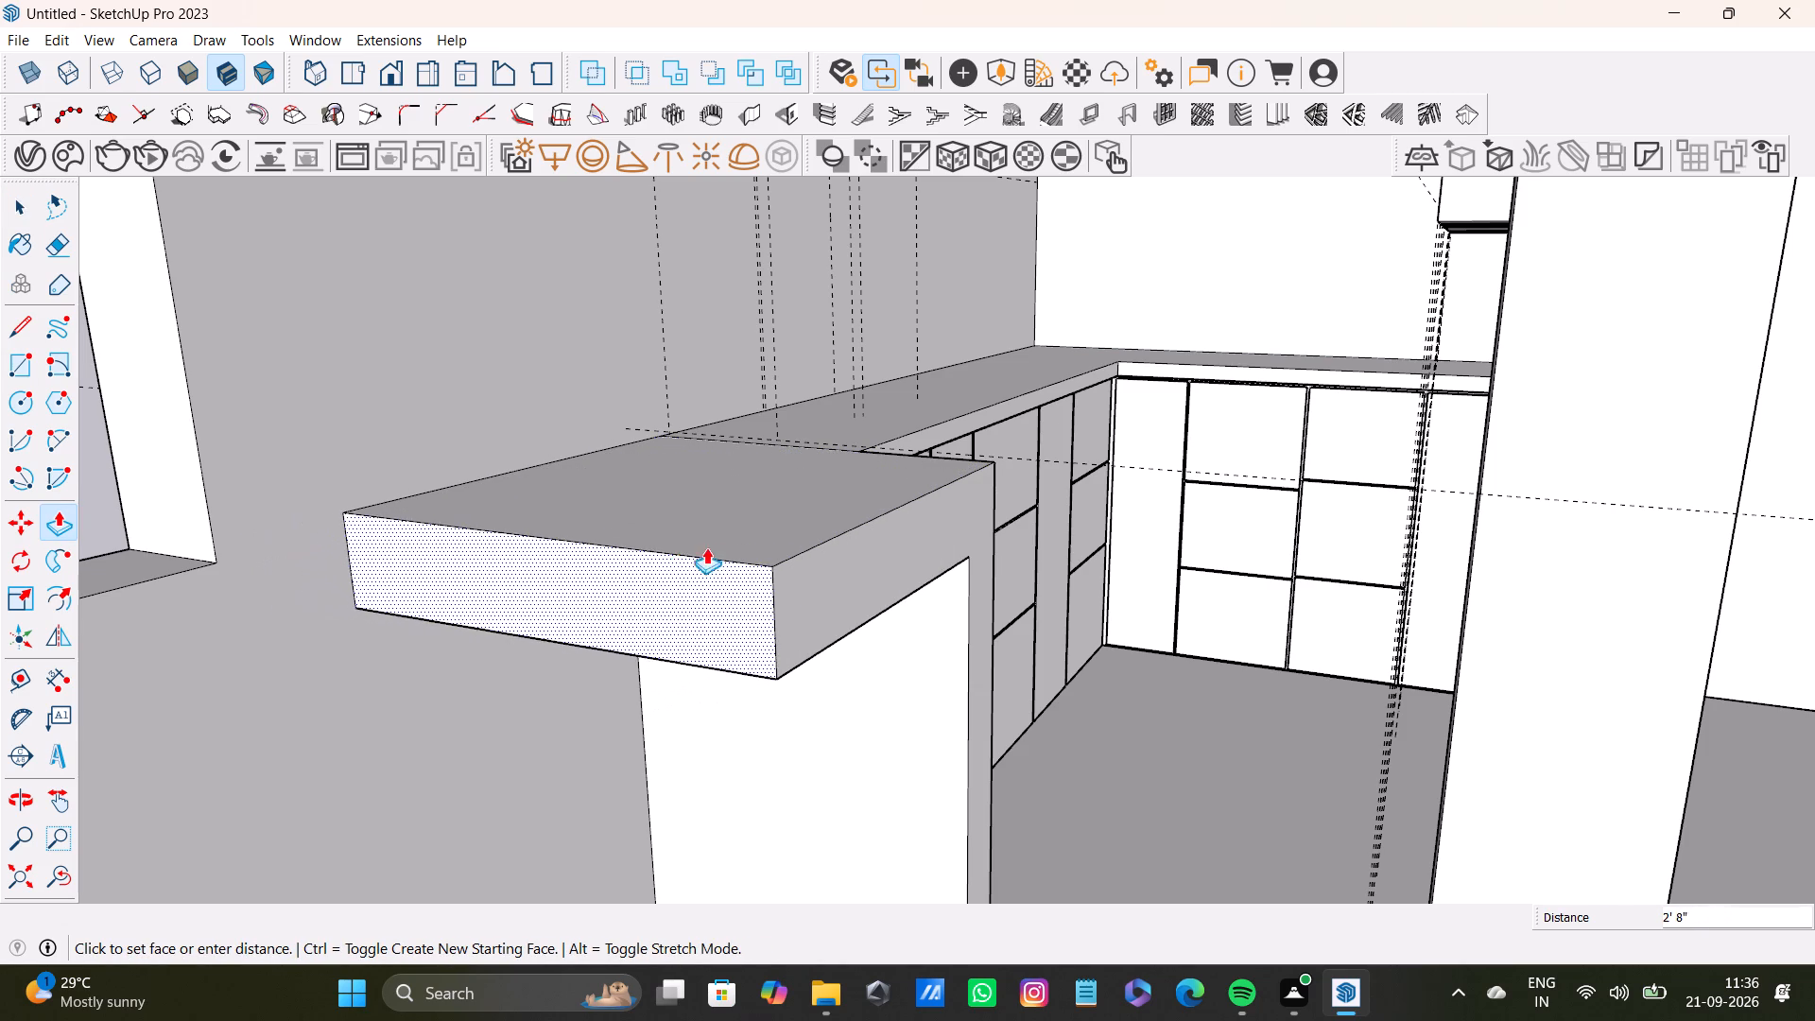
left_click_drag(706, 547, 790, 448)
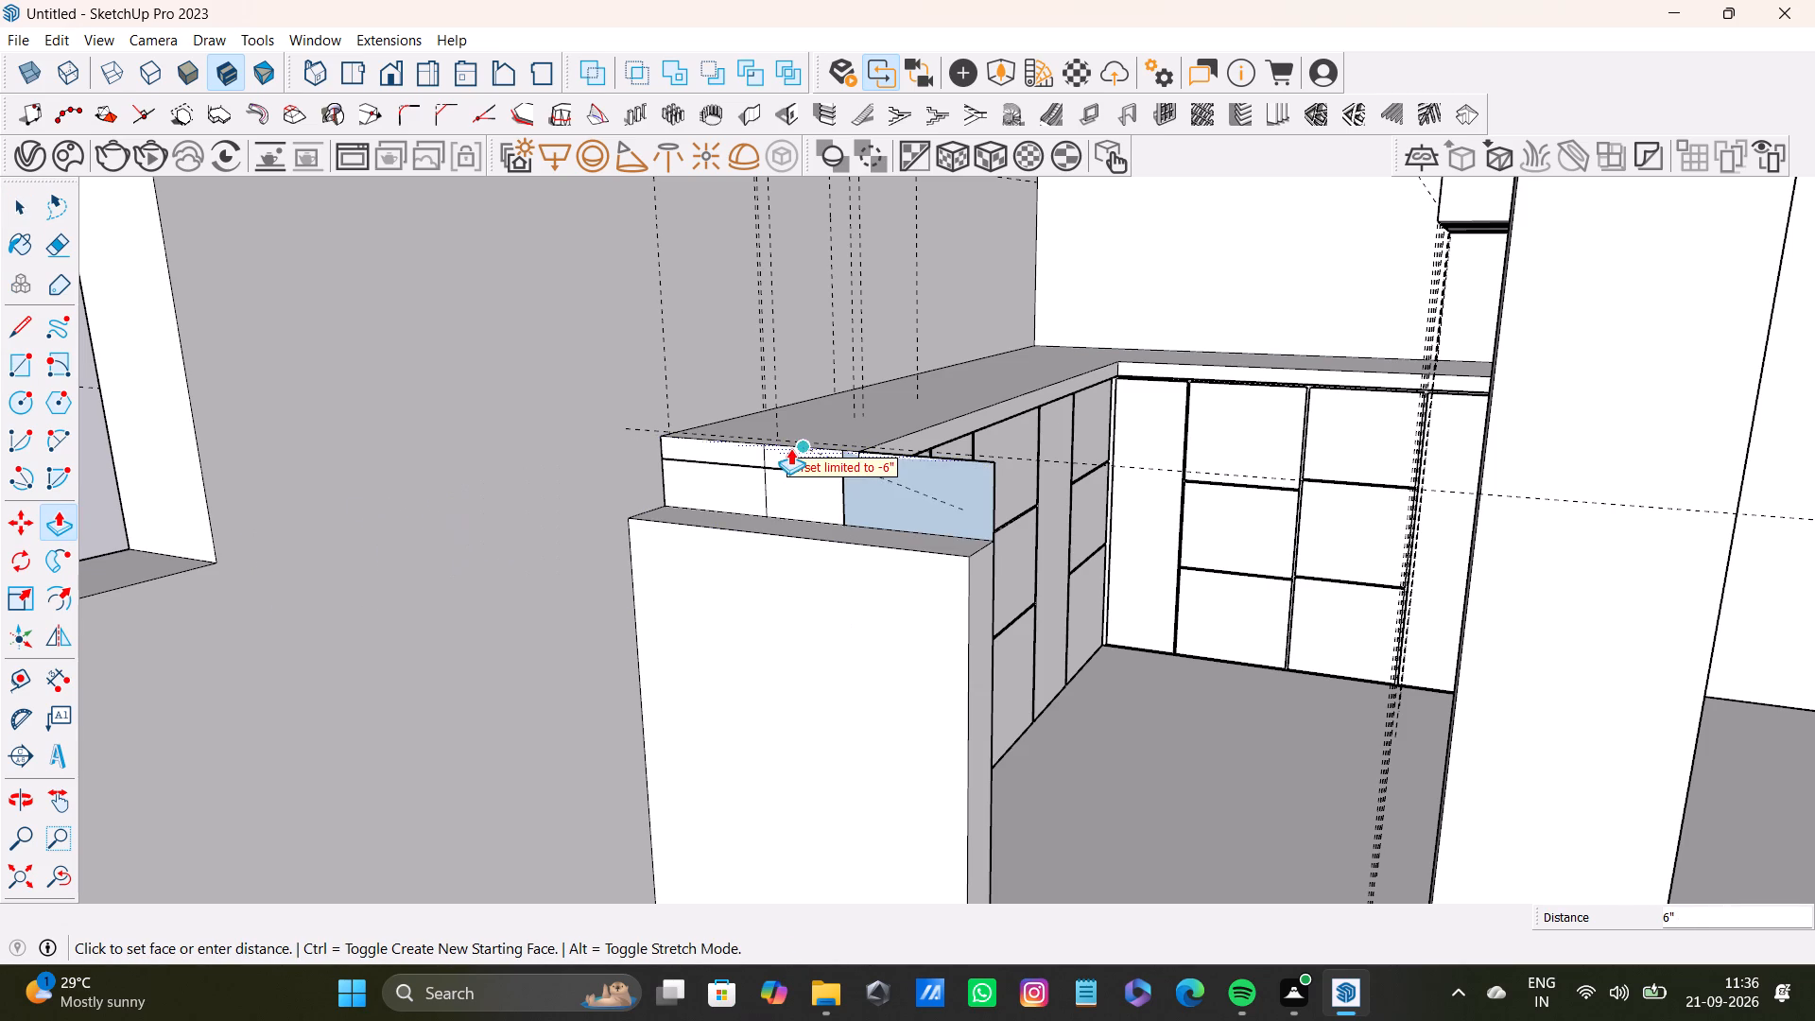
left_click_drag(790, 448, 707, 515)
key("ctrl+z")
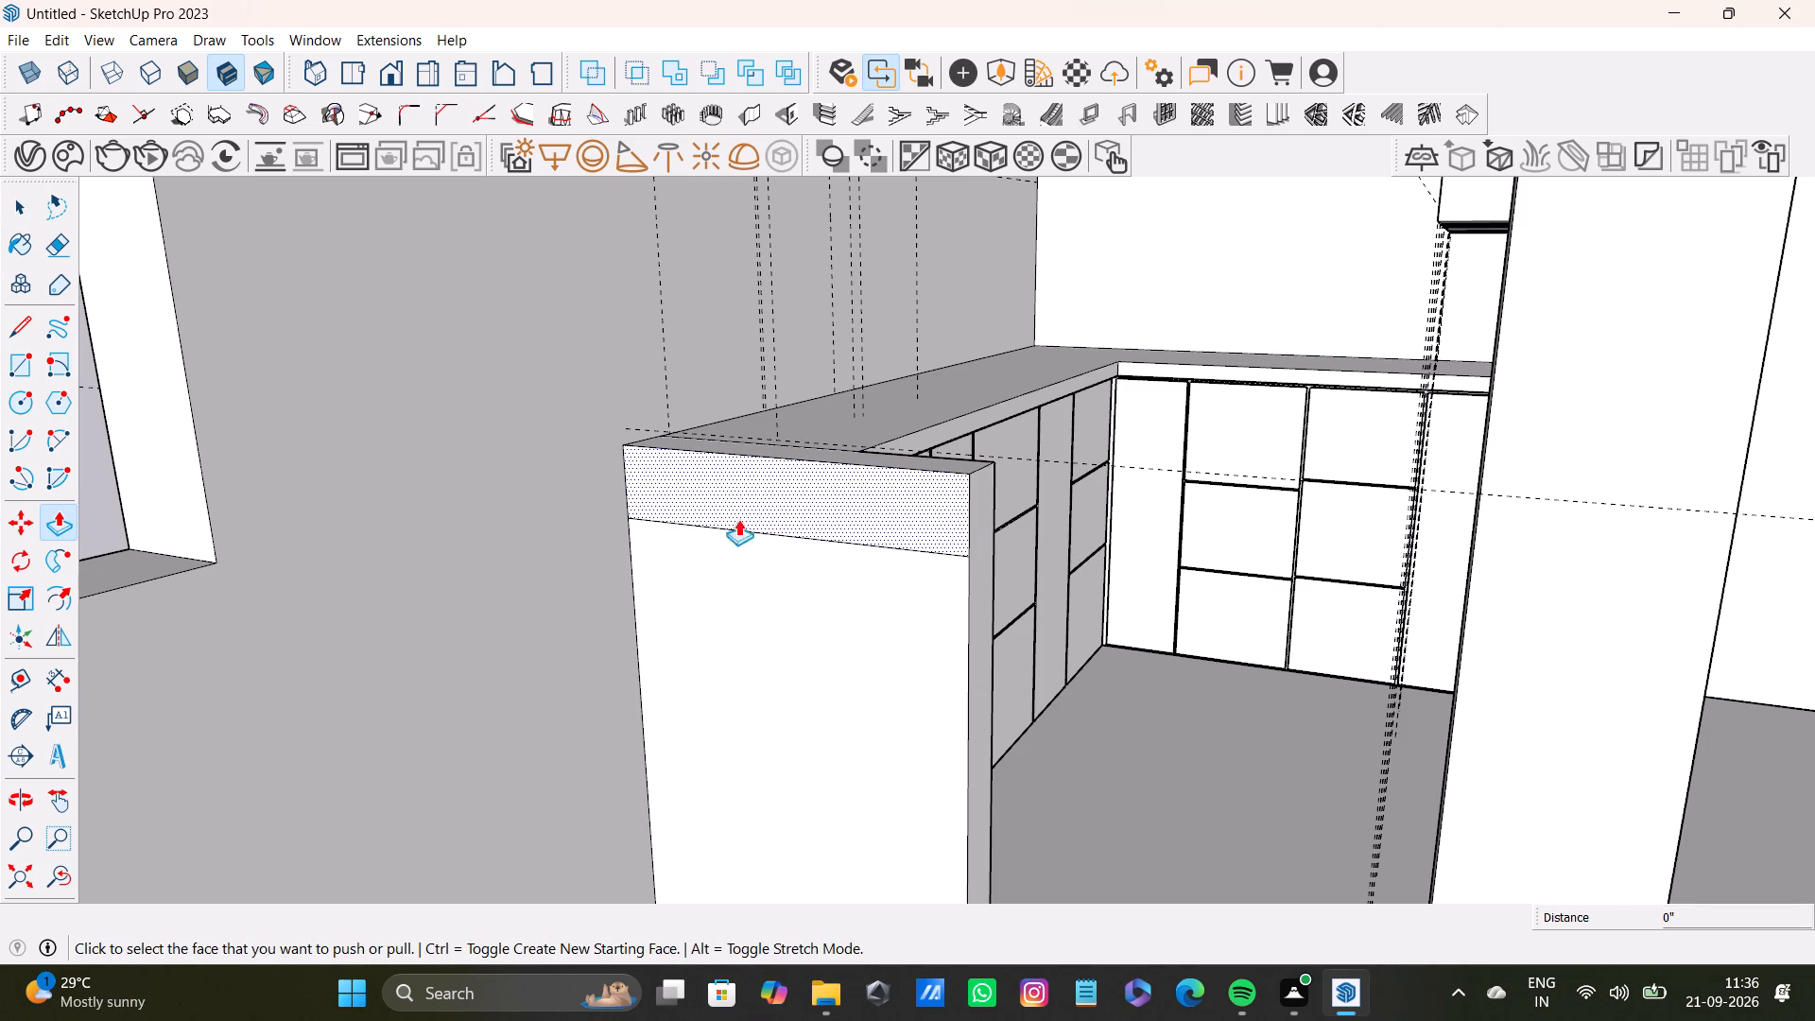
Push/Pull the top strip on the low wall's outer face outward about 2' 7/8" as an overhanging counter.
left_click_drag(764, 499, 579, 547)
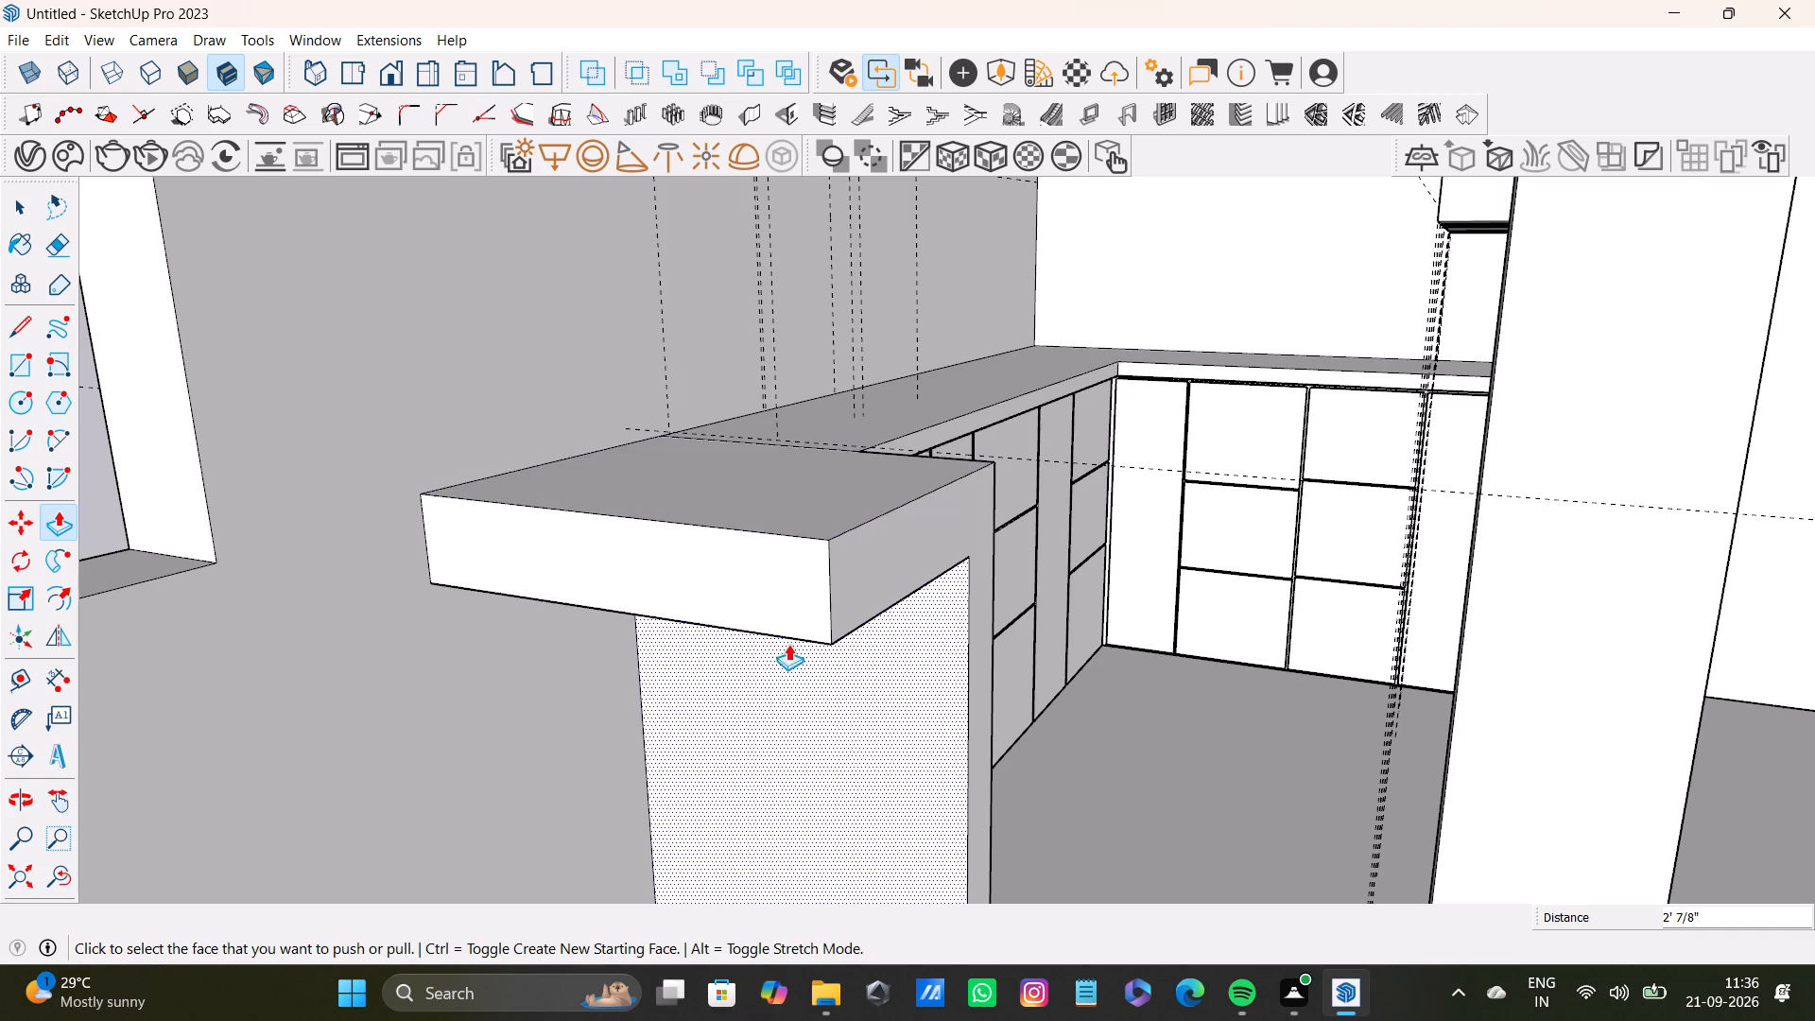
Push/Pull the overhanging counter's underside up about 3 5/8" to thin the slab.
middle_click_drag(789, 641, 791, 394)
left_click_drag(812, 420, 822, 378)
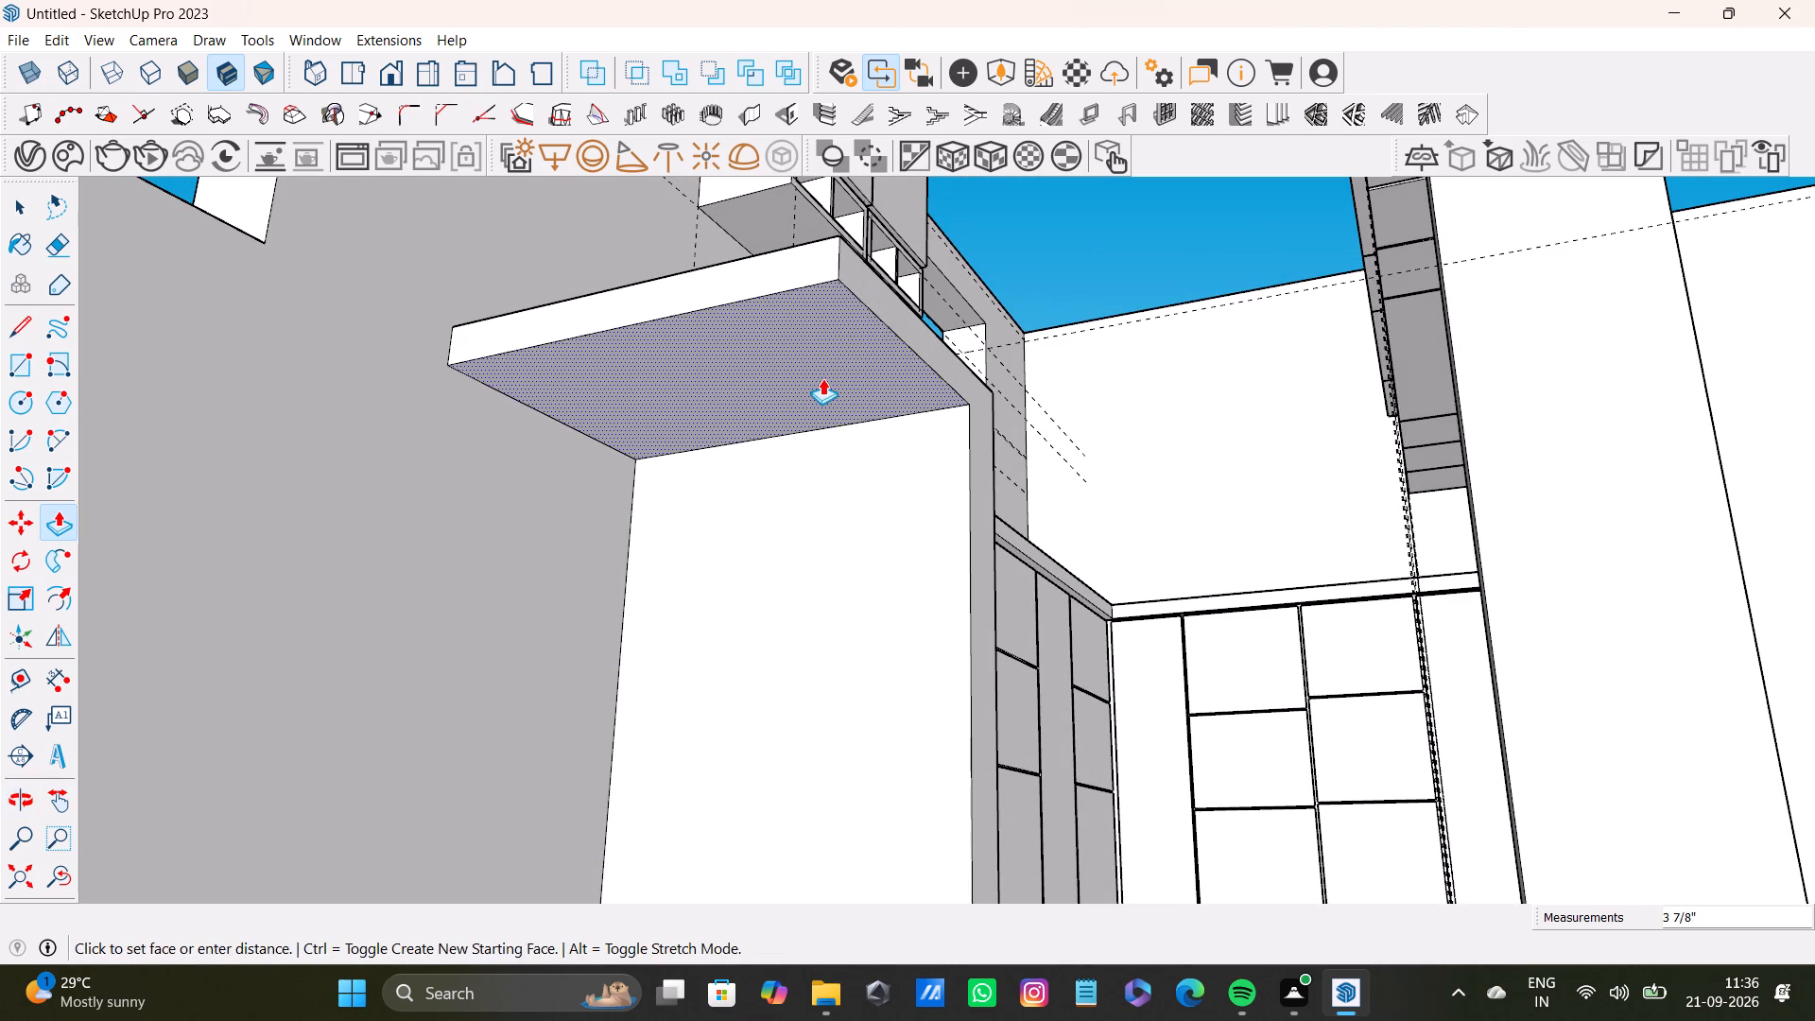
left_click_drag(822, 378, 826, 381)
Delete the three edge segments between the kitchen countertop and the counter extension so they form one continuous surface.
middle_click_drag(849, 384, 940, 618)
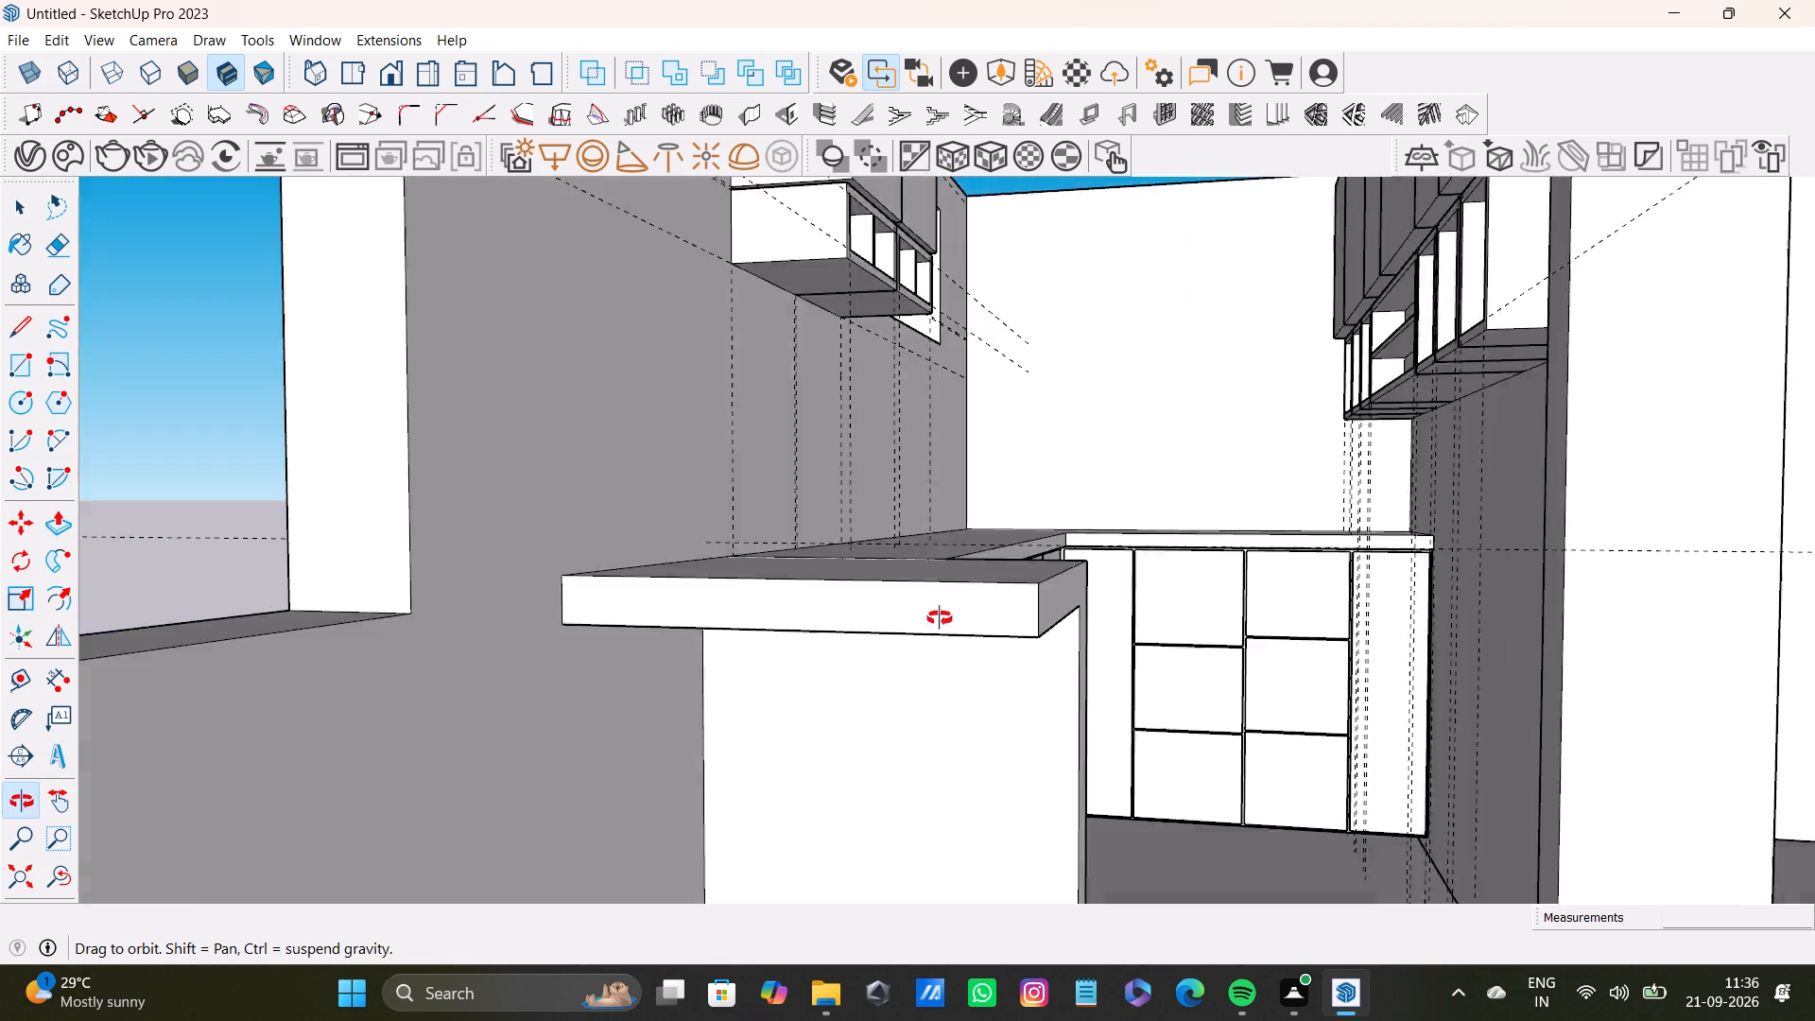
middle_click_drag(940, 618, 925, 755)
scroll(931, 737, "down", 4)
middle_click_drag(925, 754, 913, 513, "shift")
scroll(952, 598, "up", 1)
middle_click_drag(952, 598, 844, 704)
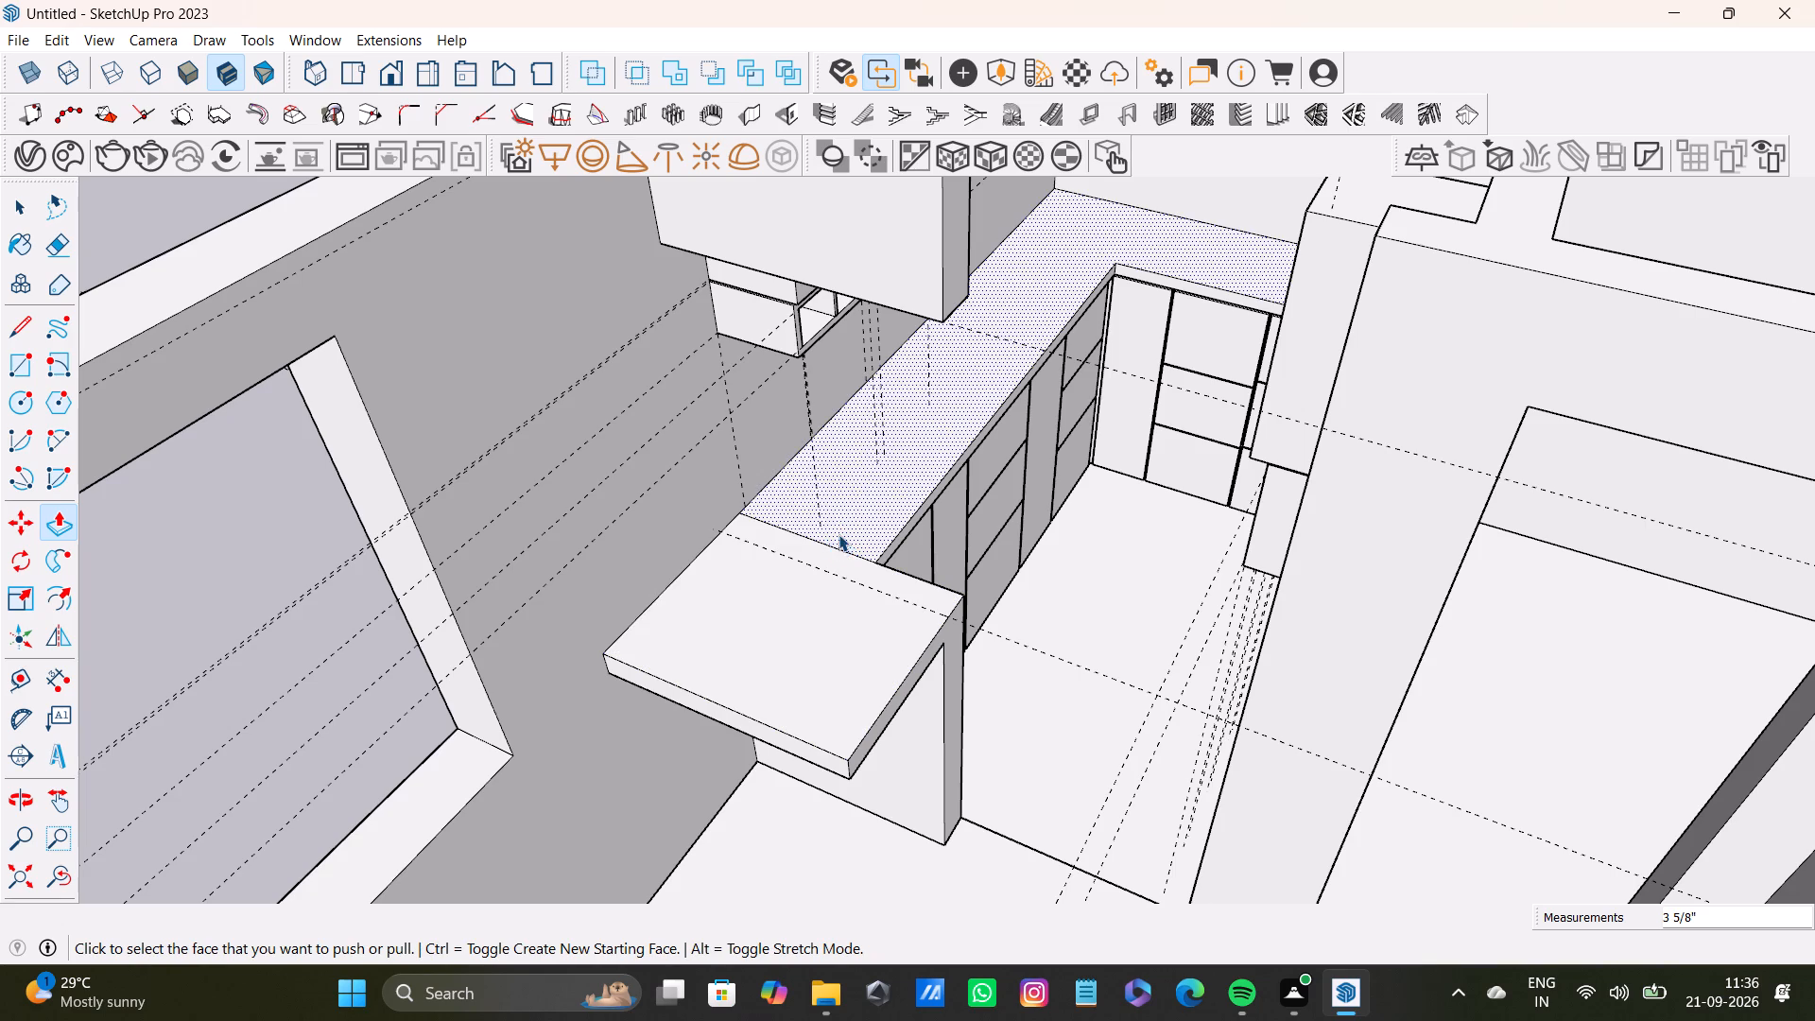
key("space")
left_click(850, 550)
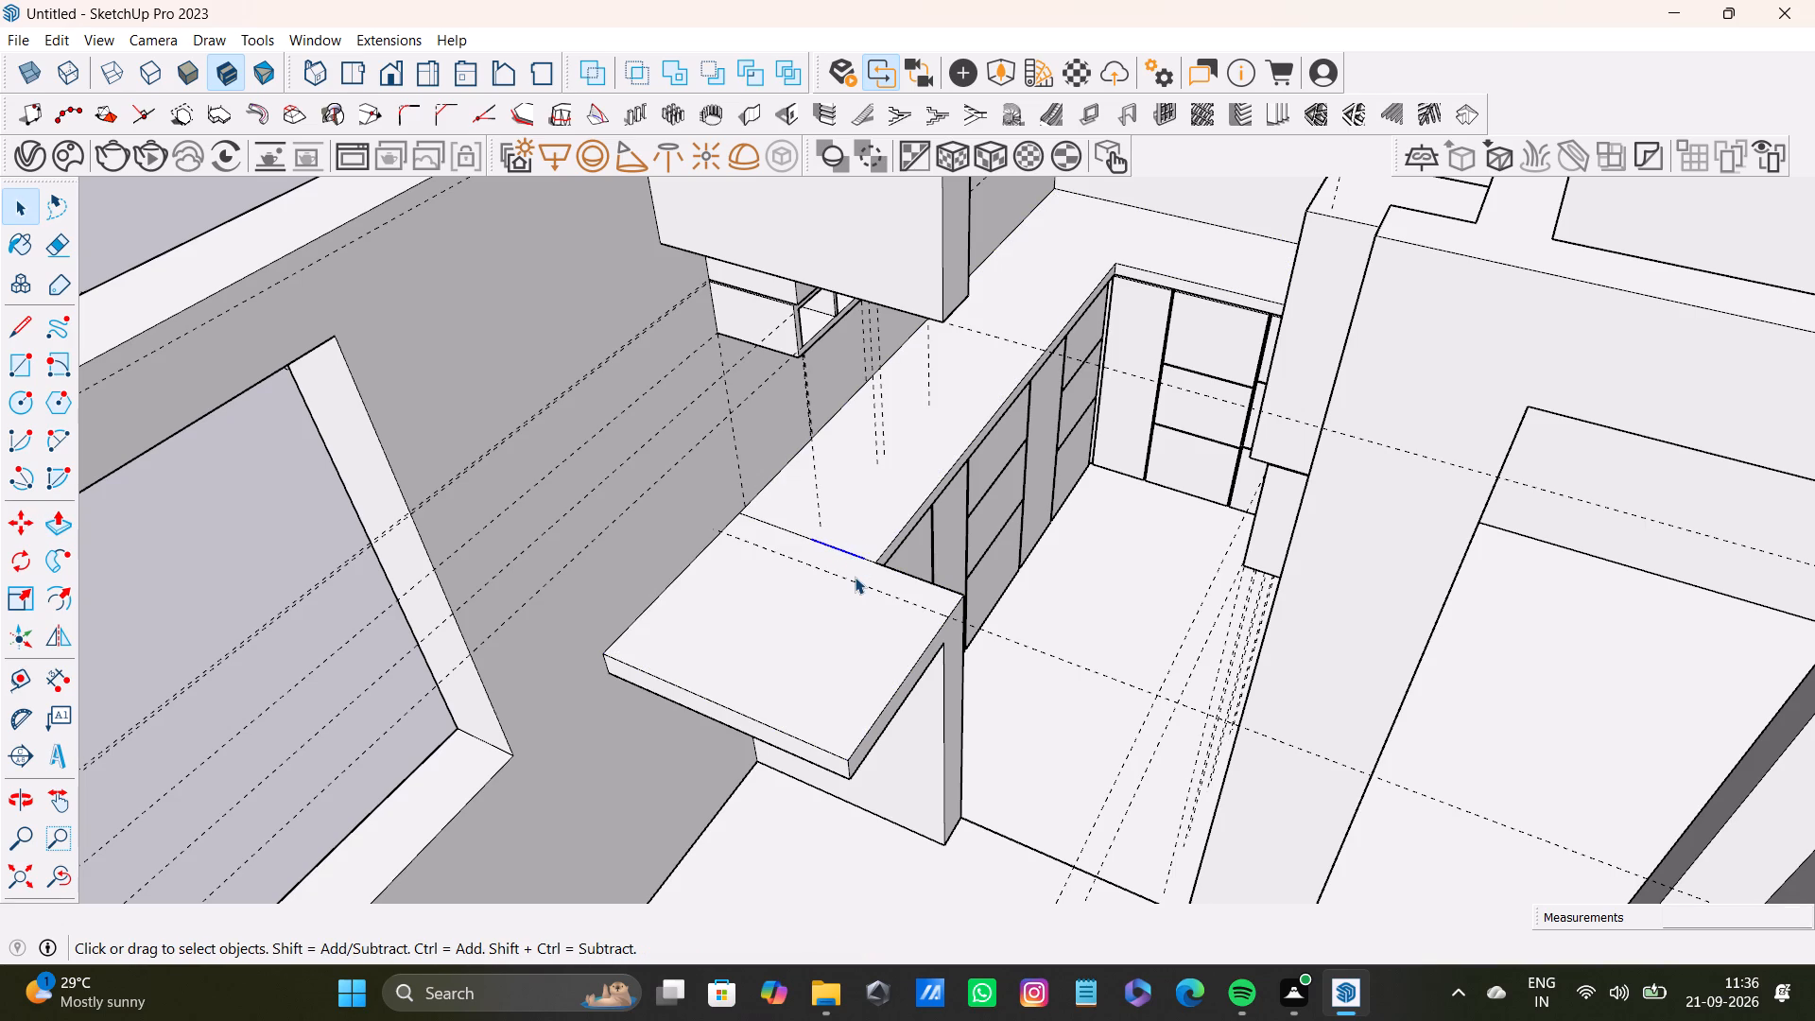
key("Delete")
left_click(806, 538)
key("Delete")
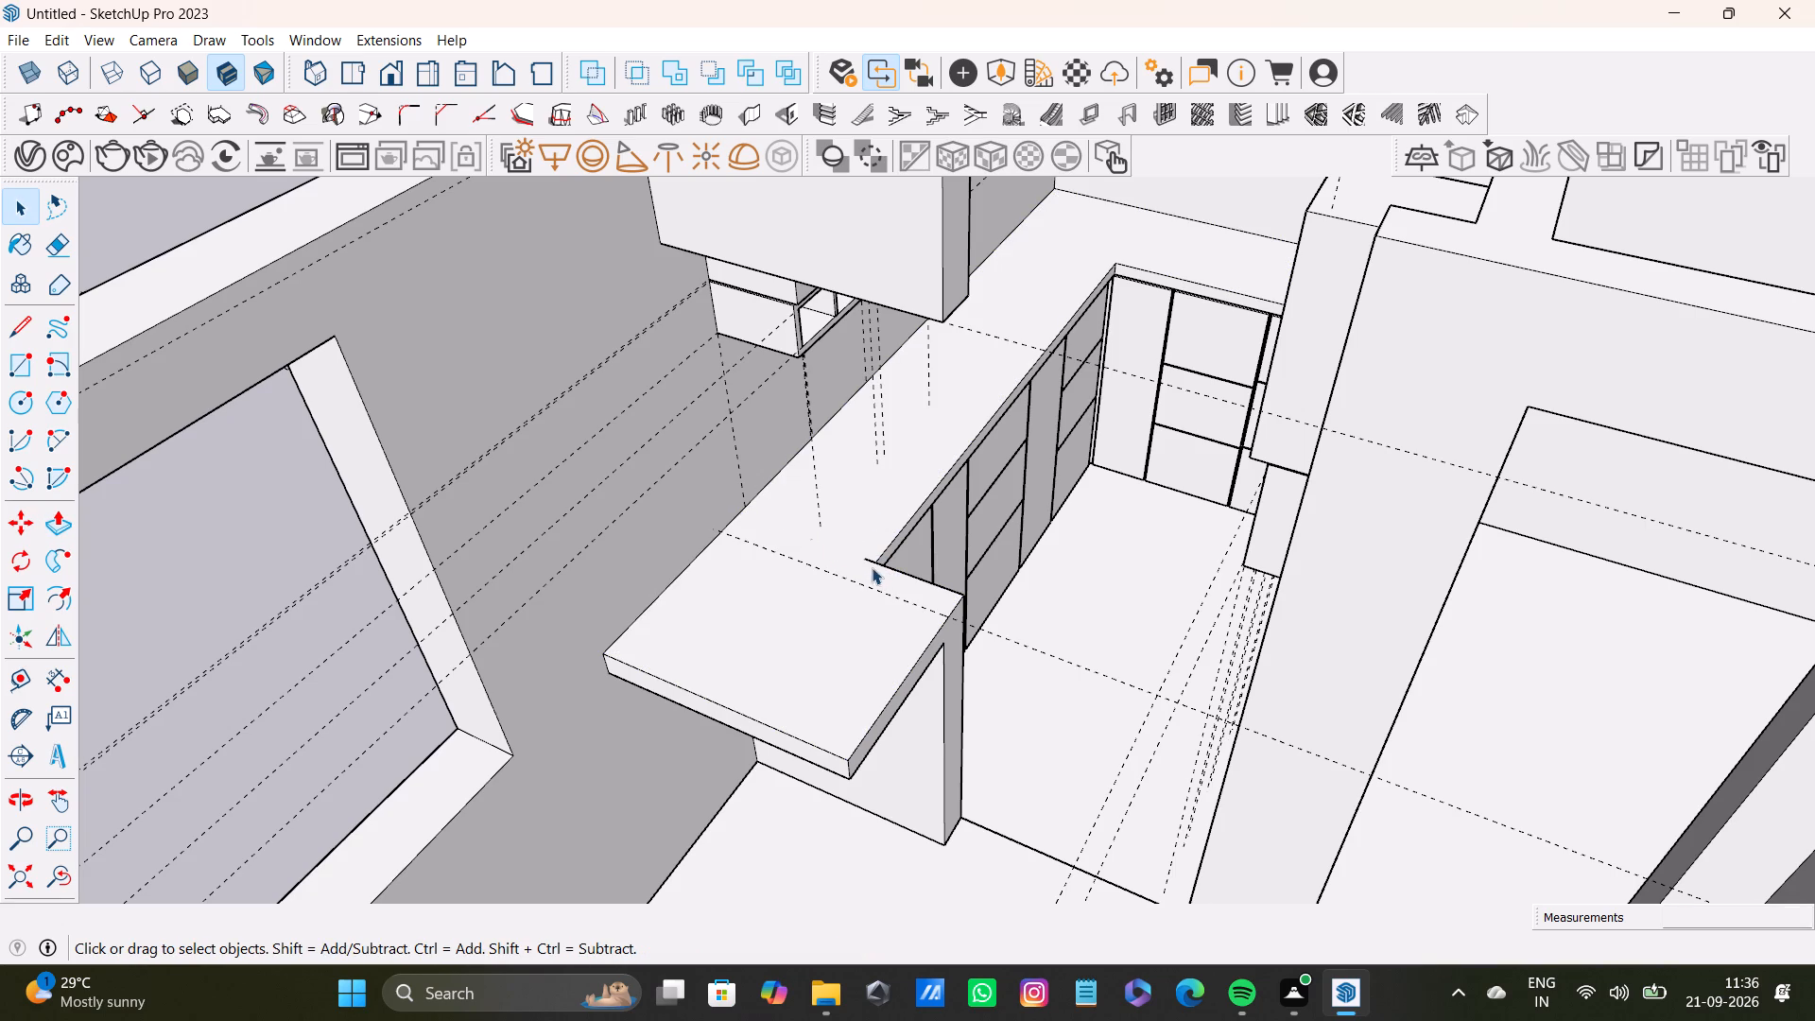
left_click(871, 561)
key("Delete")
Examine the merged counter extension, its overhang and the low wall beneath it from several angles.
scroll(912, 597, "up", 6)
middle_click_drag(893, 521, 815, 356)
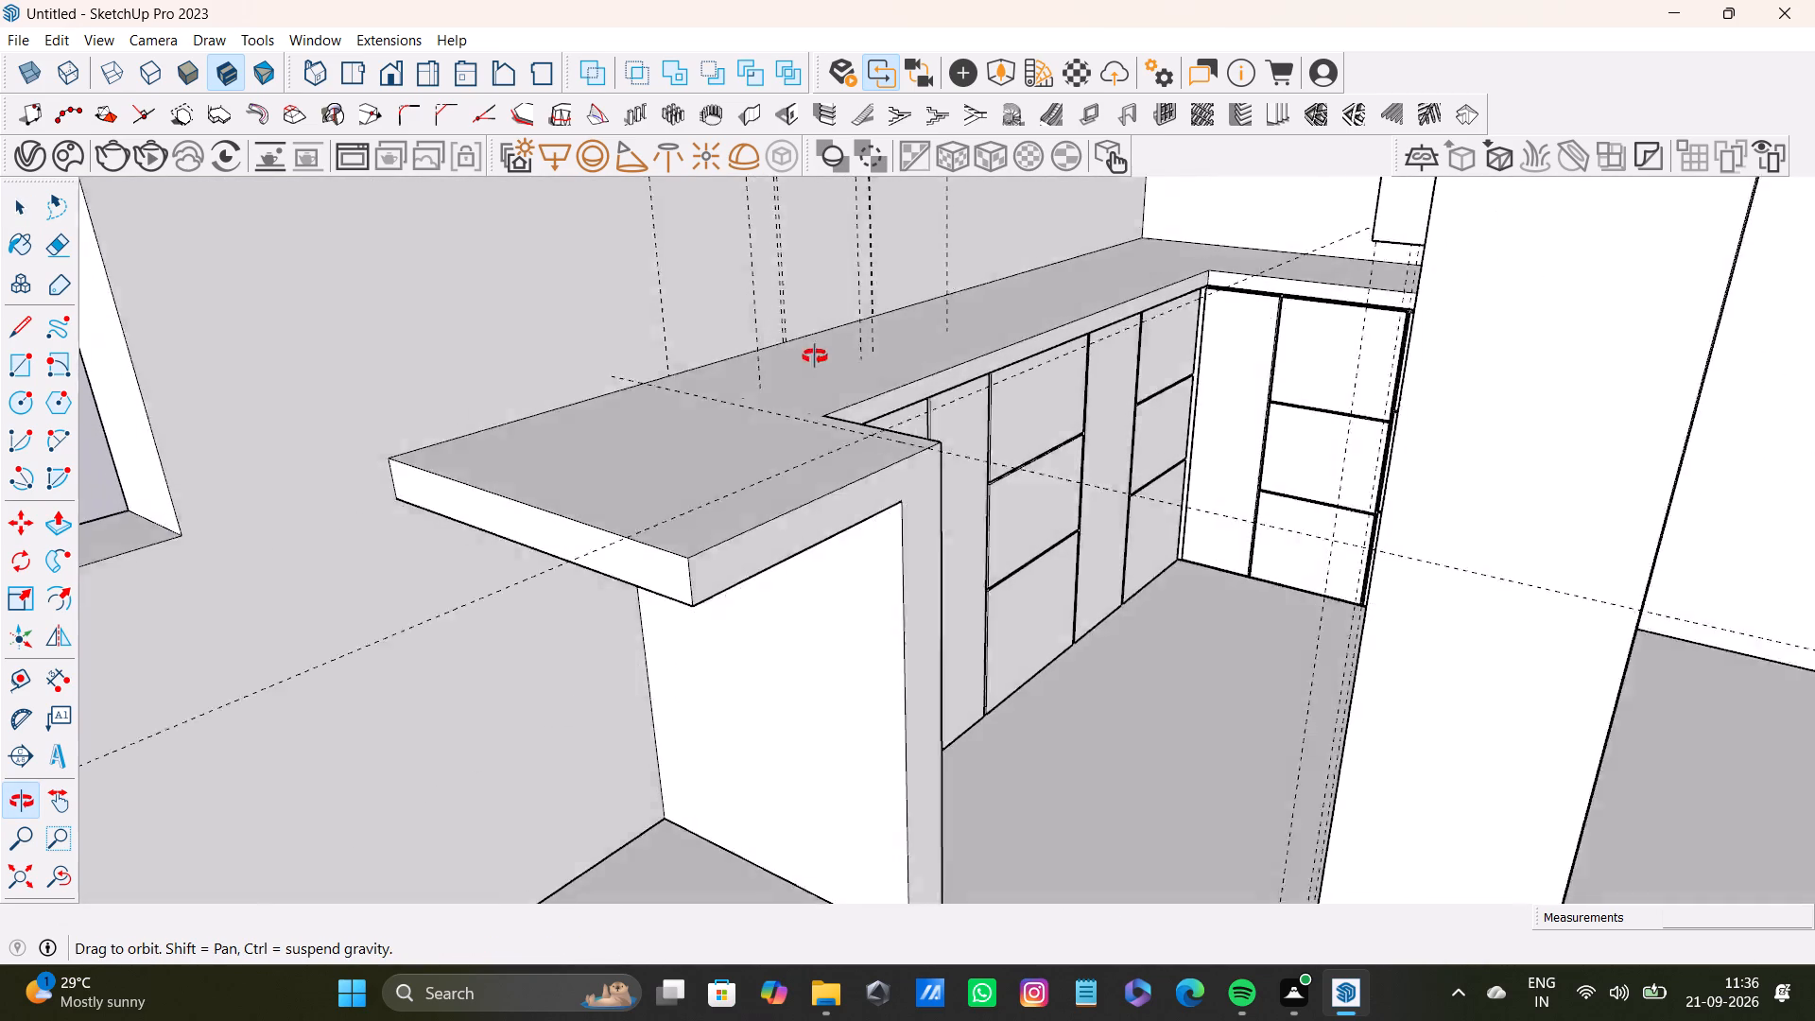
middle_click_drag(815, 356, 769, 436)
scroll(768, 440, "up", 1)
scroll(760, 450, "down", 4)
middle_click_drag(739, 545, 796, 413)
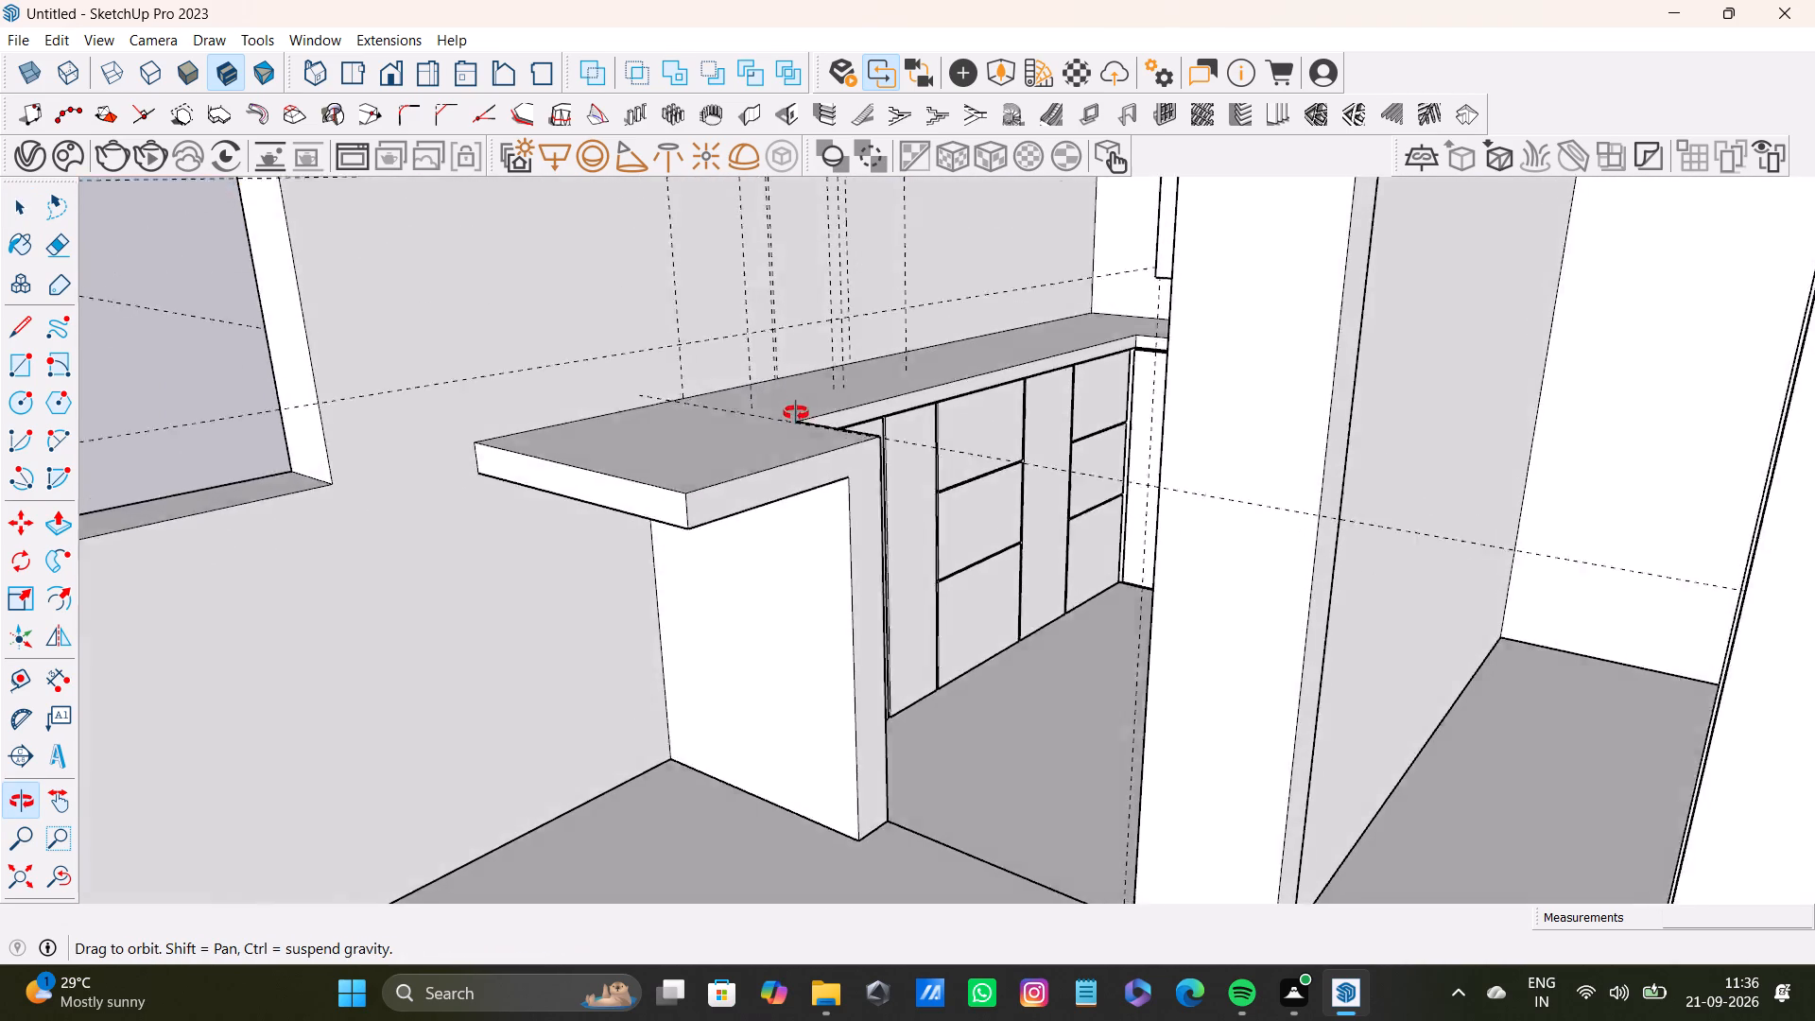
middle_click_drag(796, 413, 808, 576)
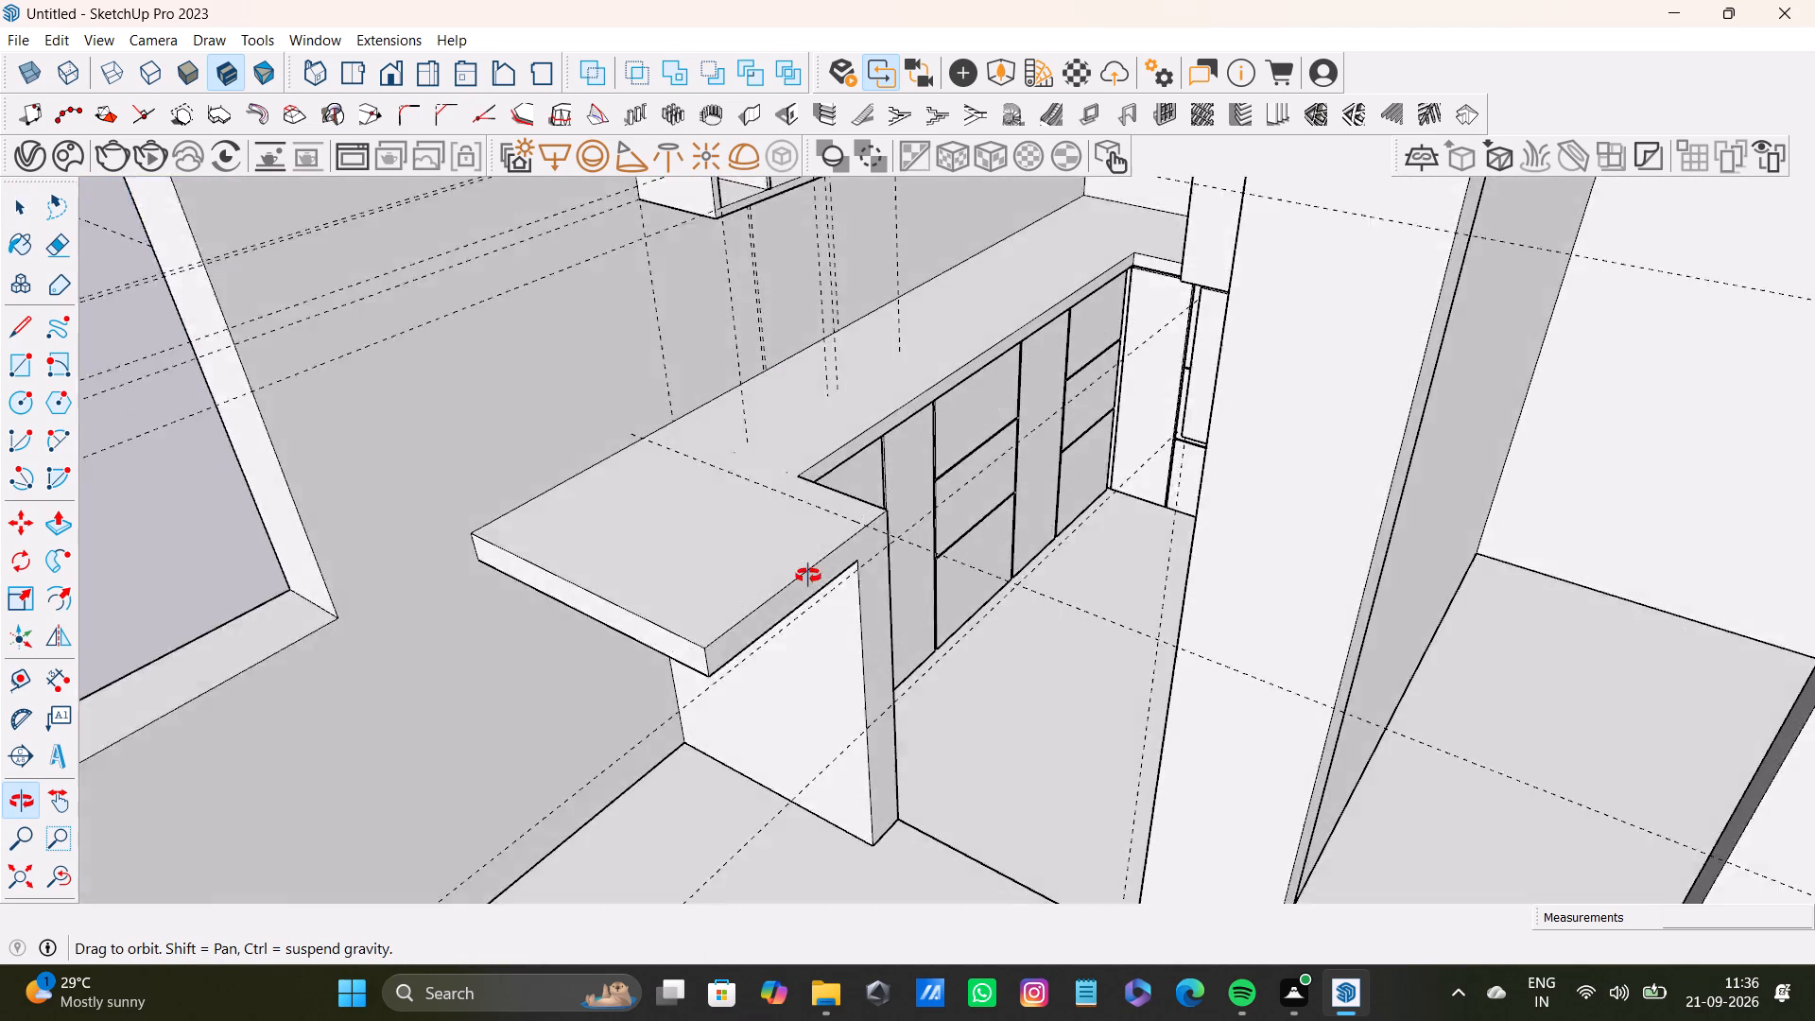
middle_click_drag(808, 576, 918, 503)
scroll(834, 519, "down", 3)
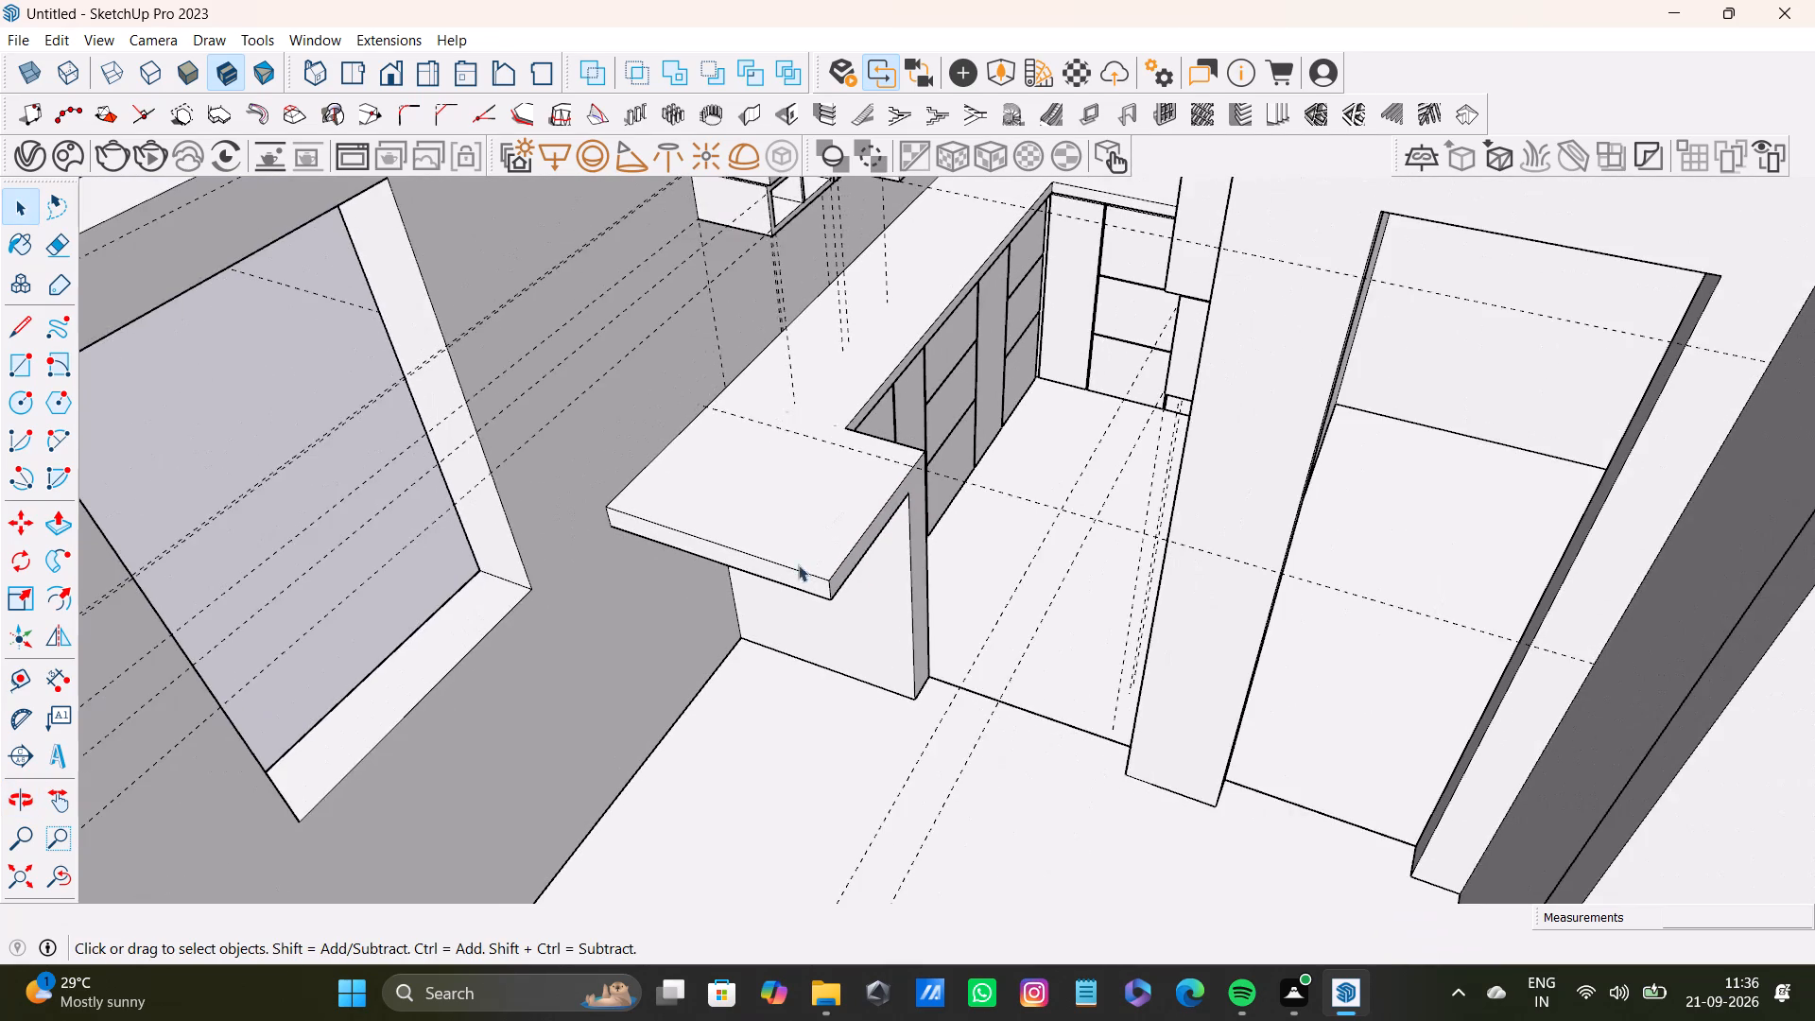
middle_click_drag(773, 586, 807, 558, "shift")
Push/Pull the window's jamb face nearest the counter extension toward the window opening, narrowing it.
left_click(535, 499)
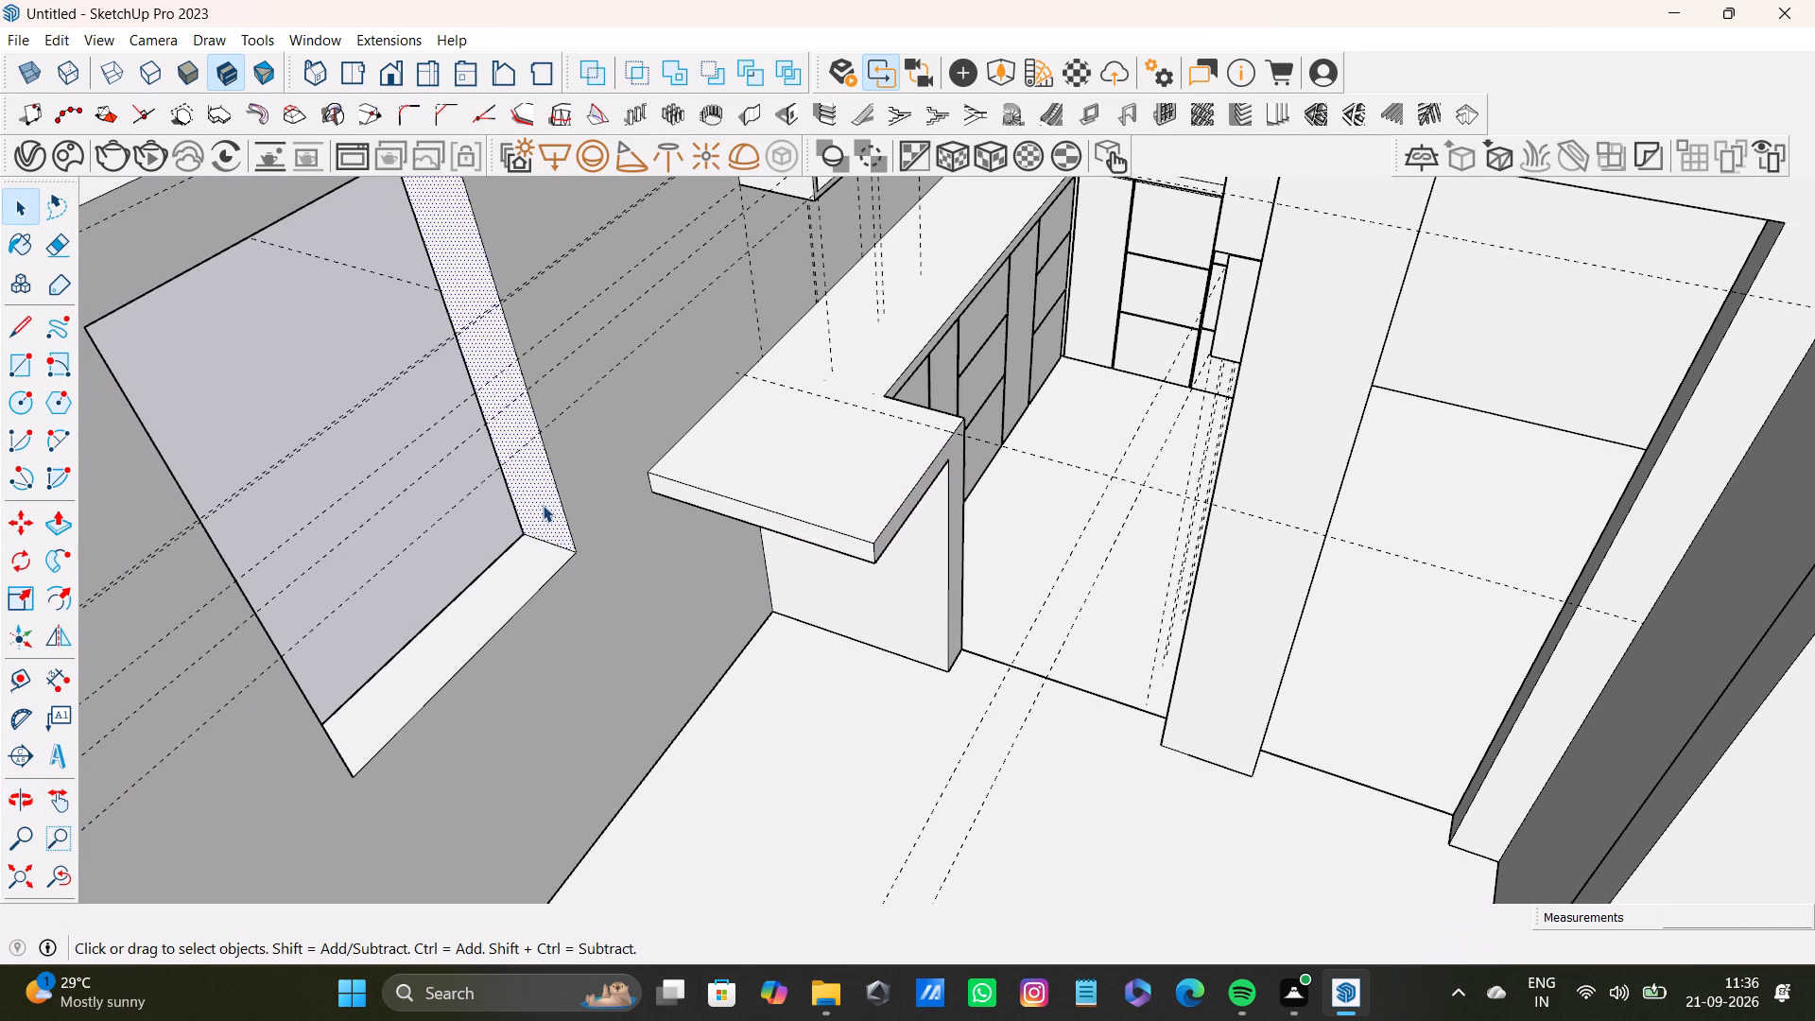
key("p")
left_click_drag(549, 500, 488, 523)
key("space")
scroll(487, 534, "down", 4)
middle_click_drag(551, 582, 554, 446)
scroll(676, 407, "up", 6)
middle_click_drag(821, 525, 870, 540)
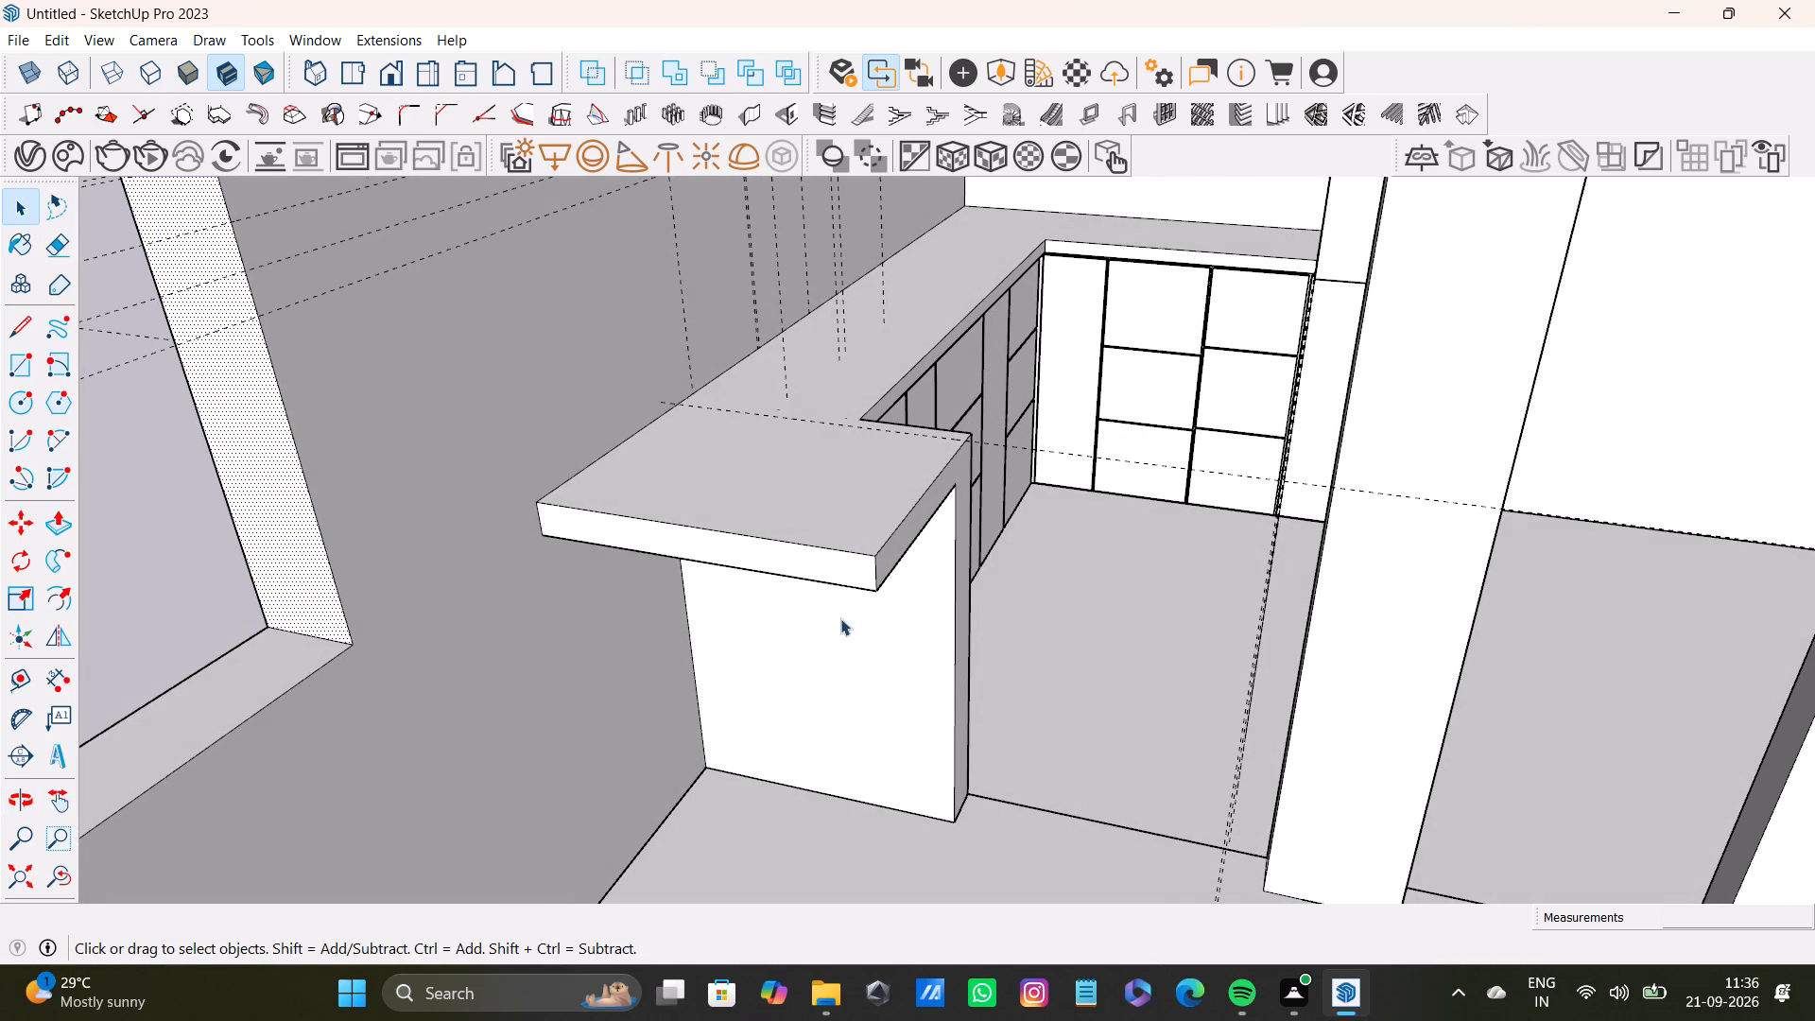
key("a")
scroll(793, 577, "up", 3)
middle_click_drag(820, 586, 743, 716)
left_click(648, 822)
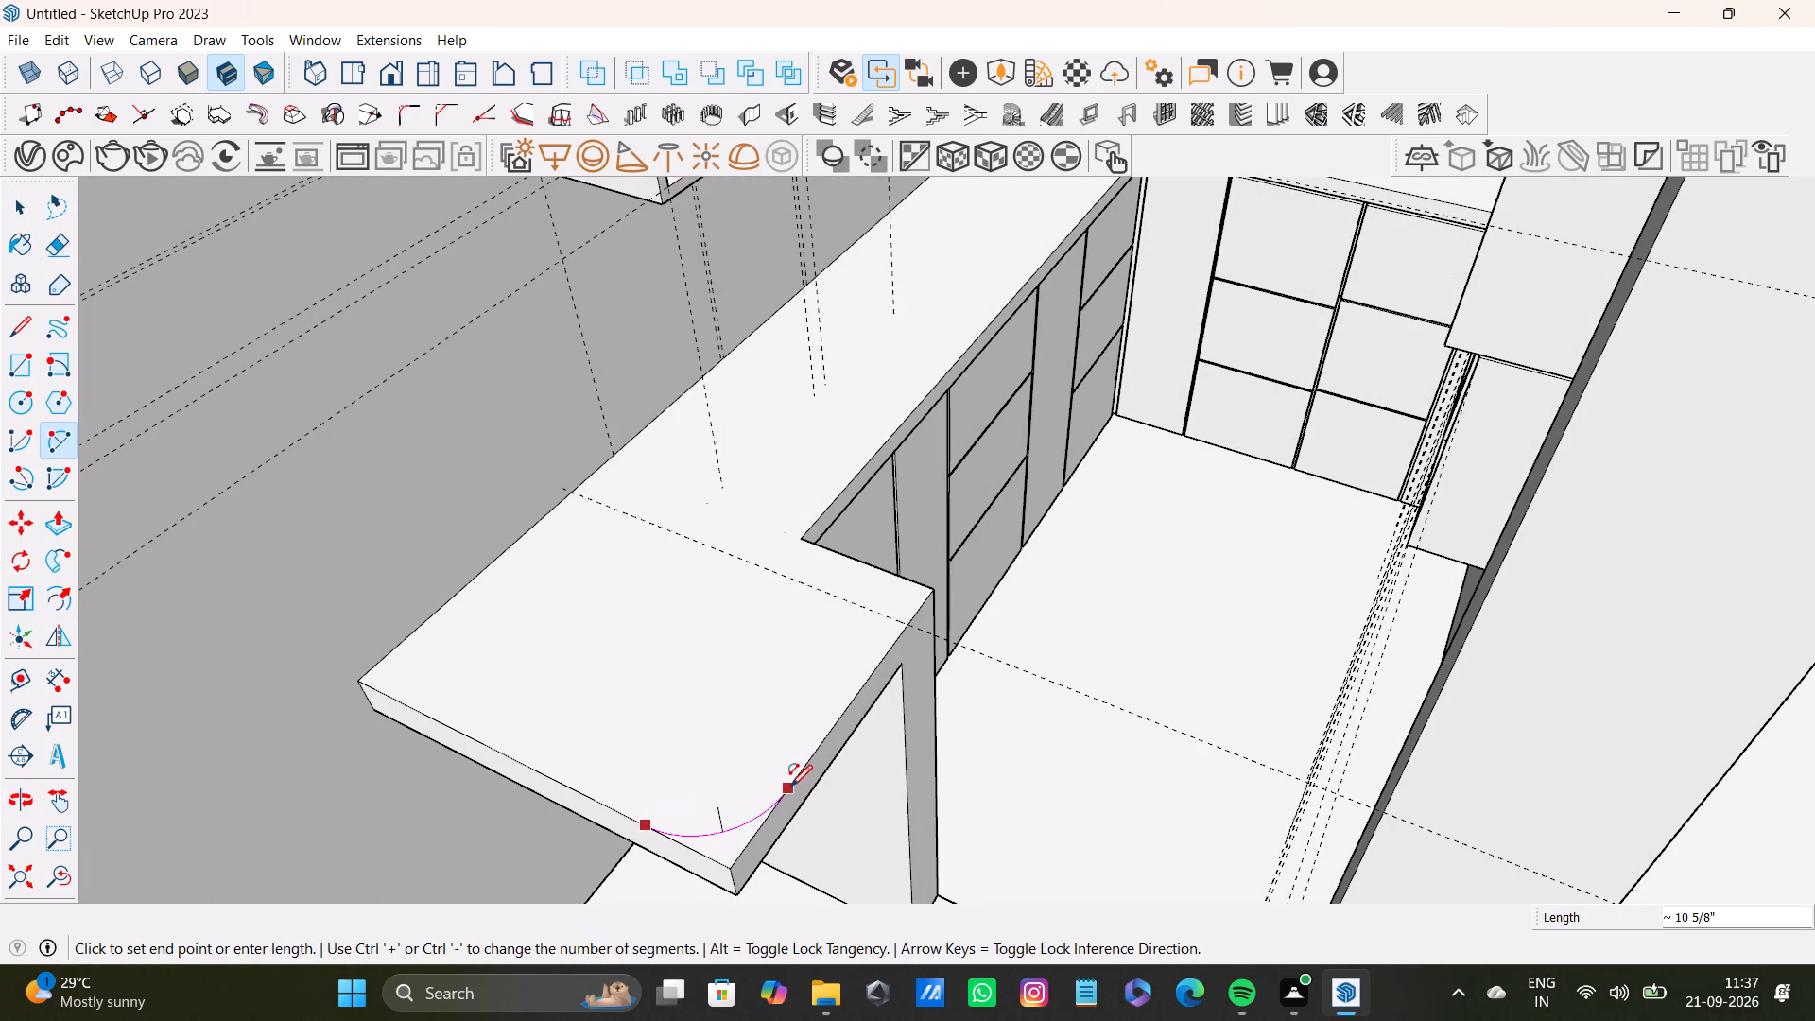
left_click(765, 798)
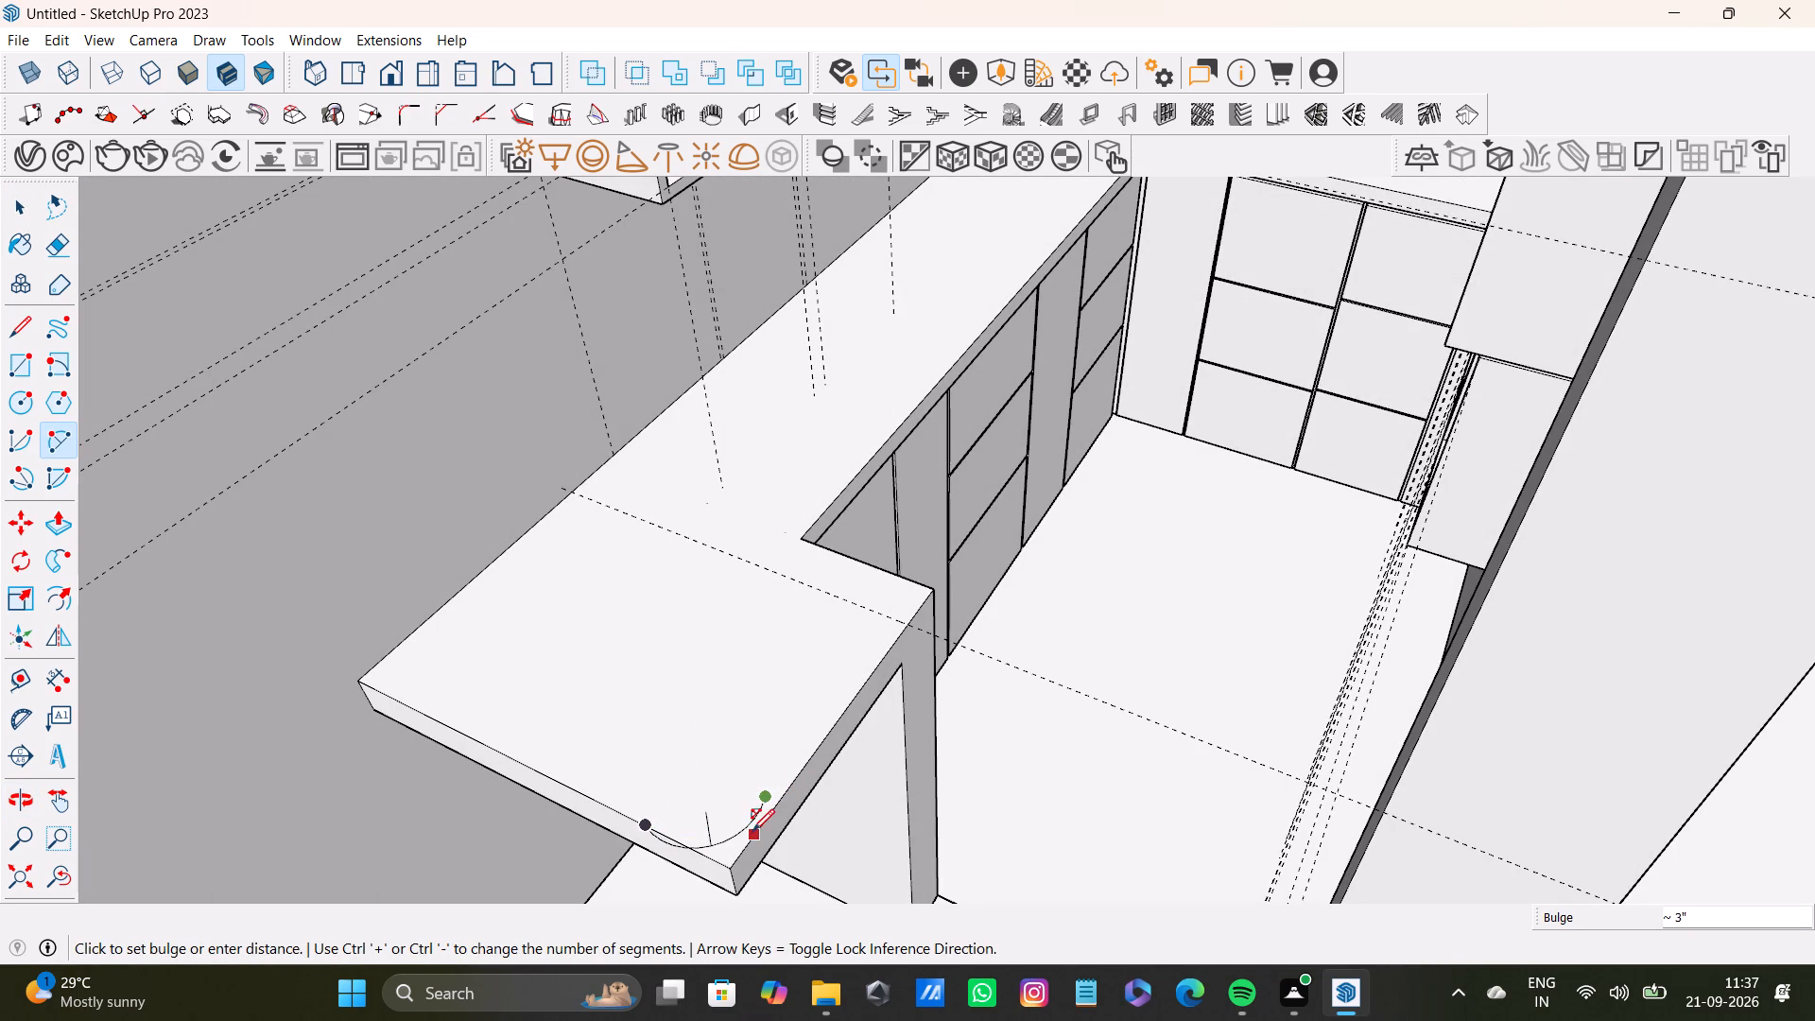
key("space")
Draw a two-point arc across the free outer corner of the counter extension's top, joining its front and side edges.
key("a")
scroll(620, 810, "up", 3)
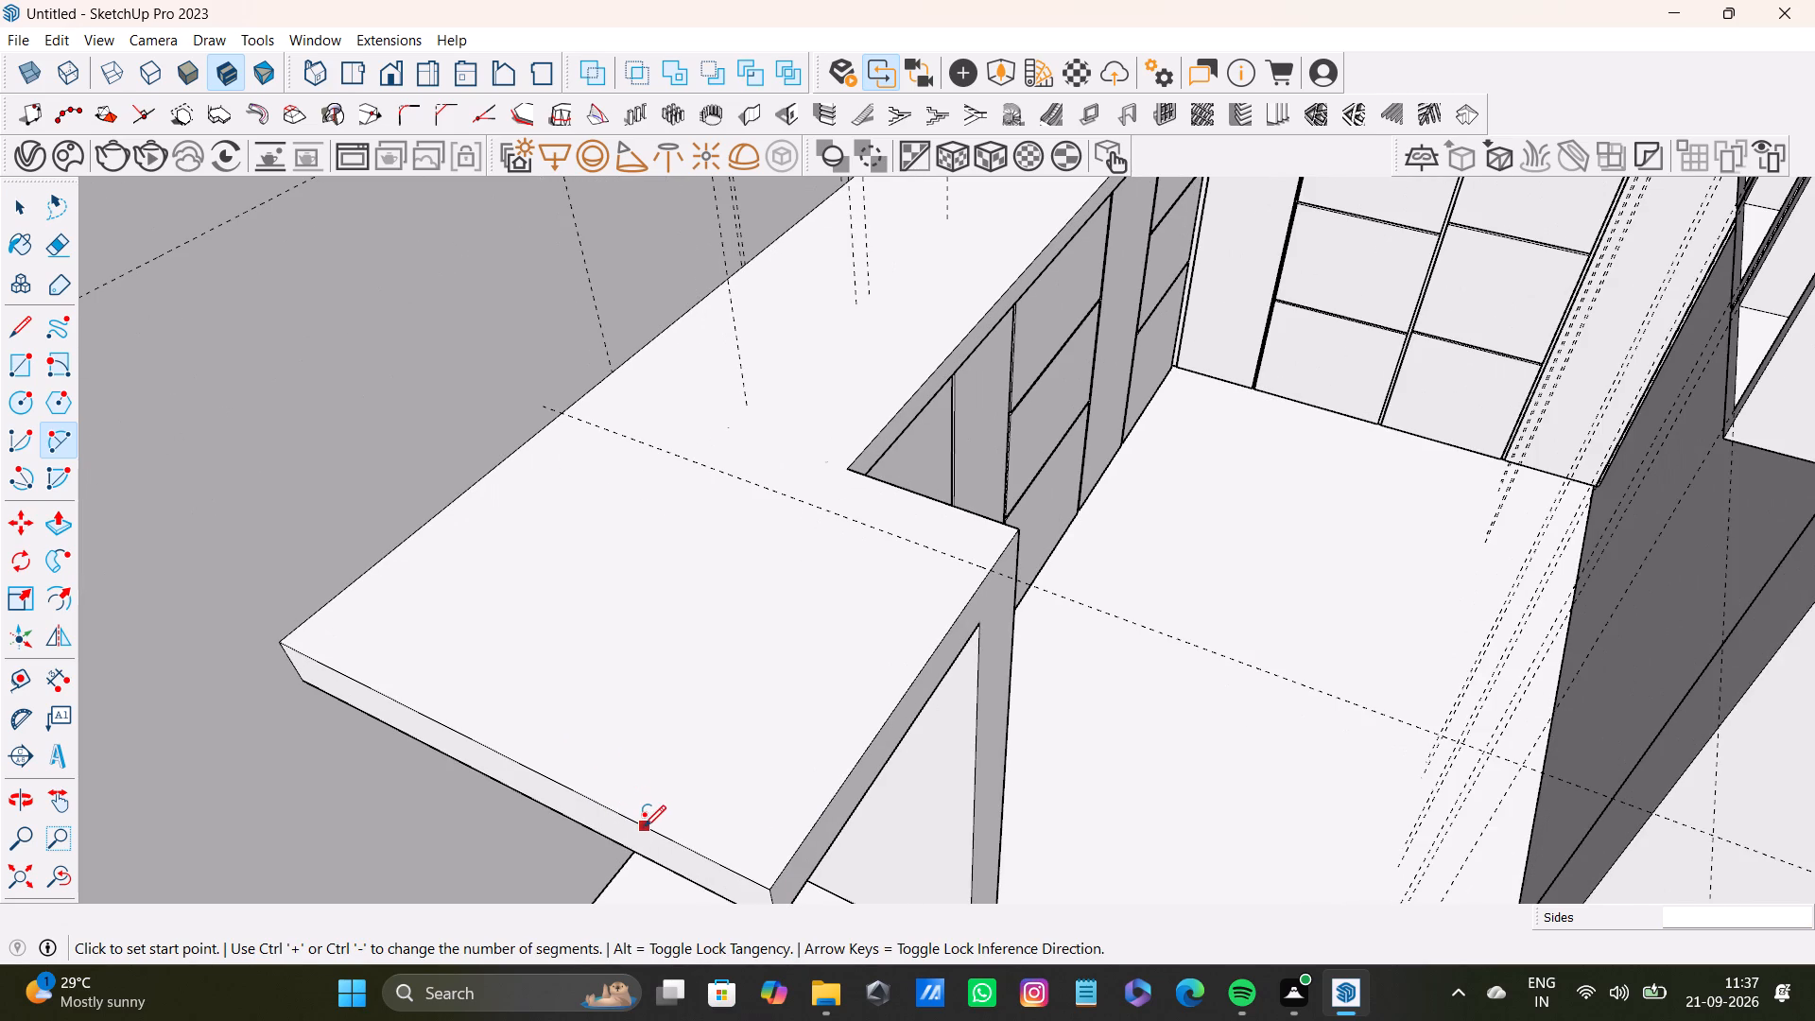
left_click(642, 822)
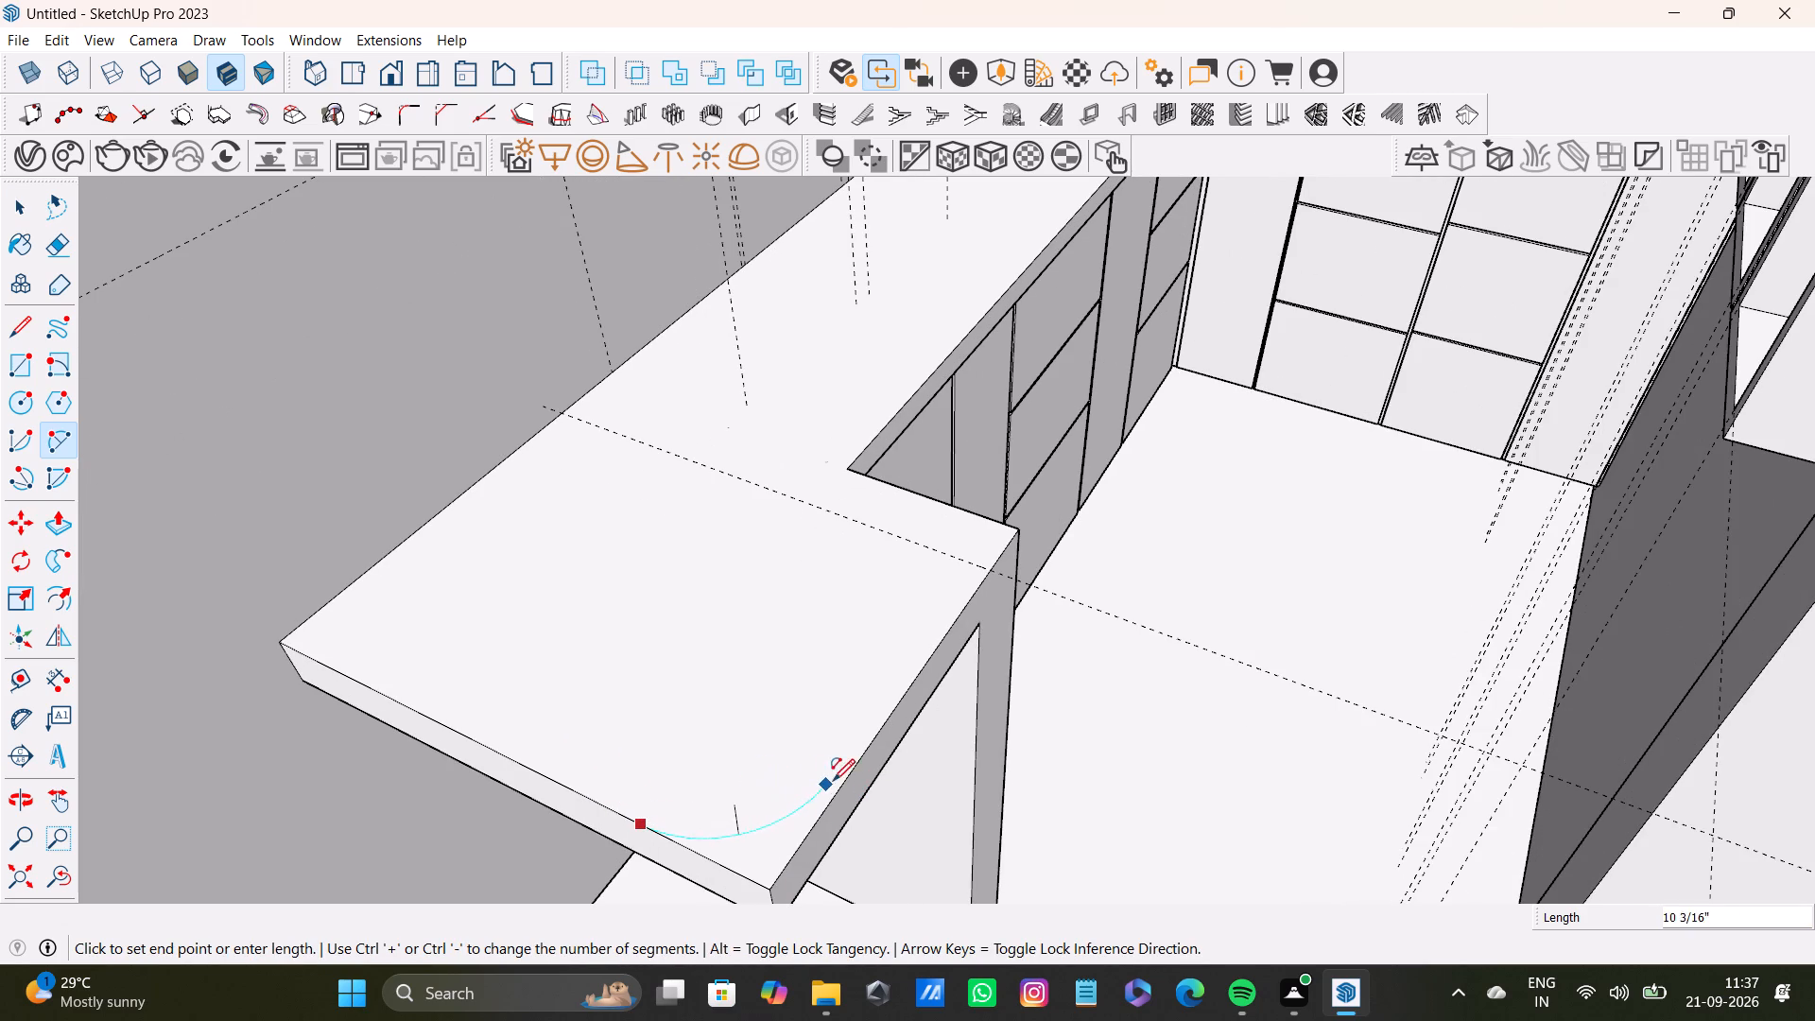
left_click(849, 772)
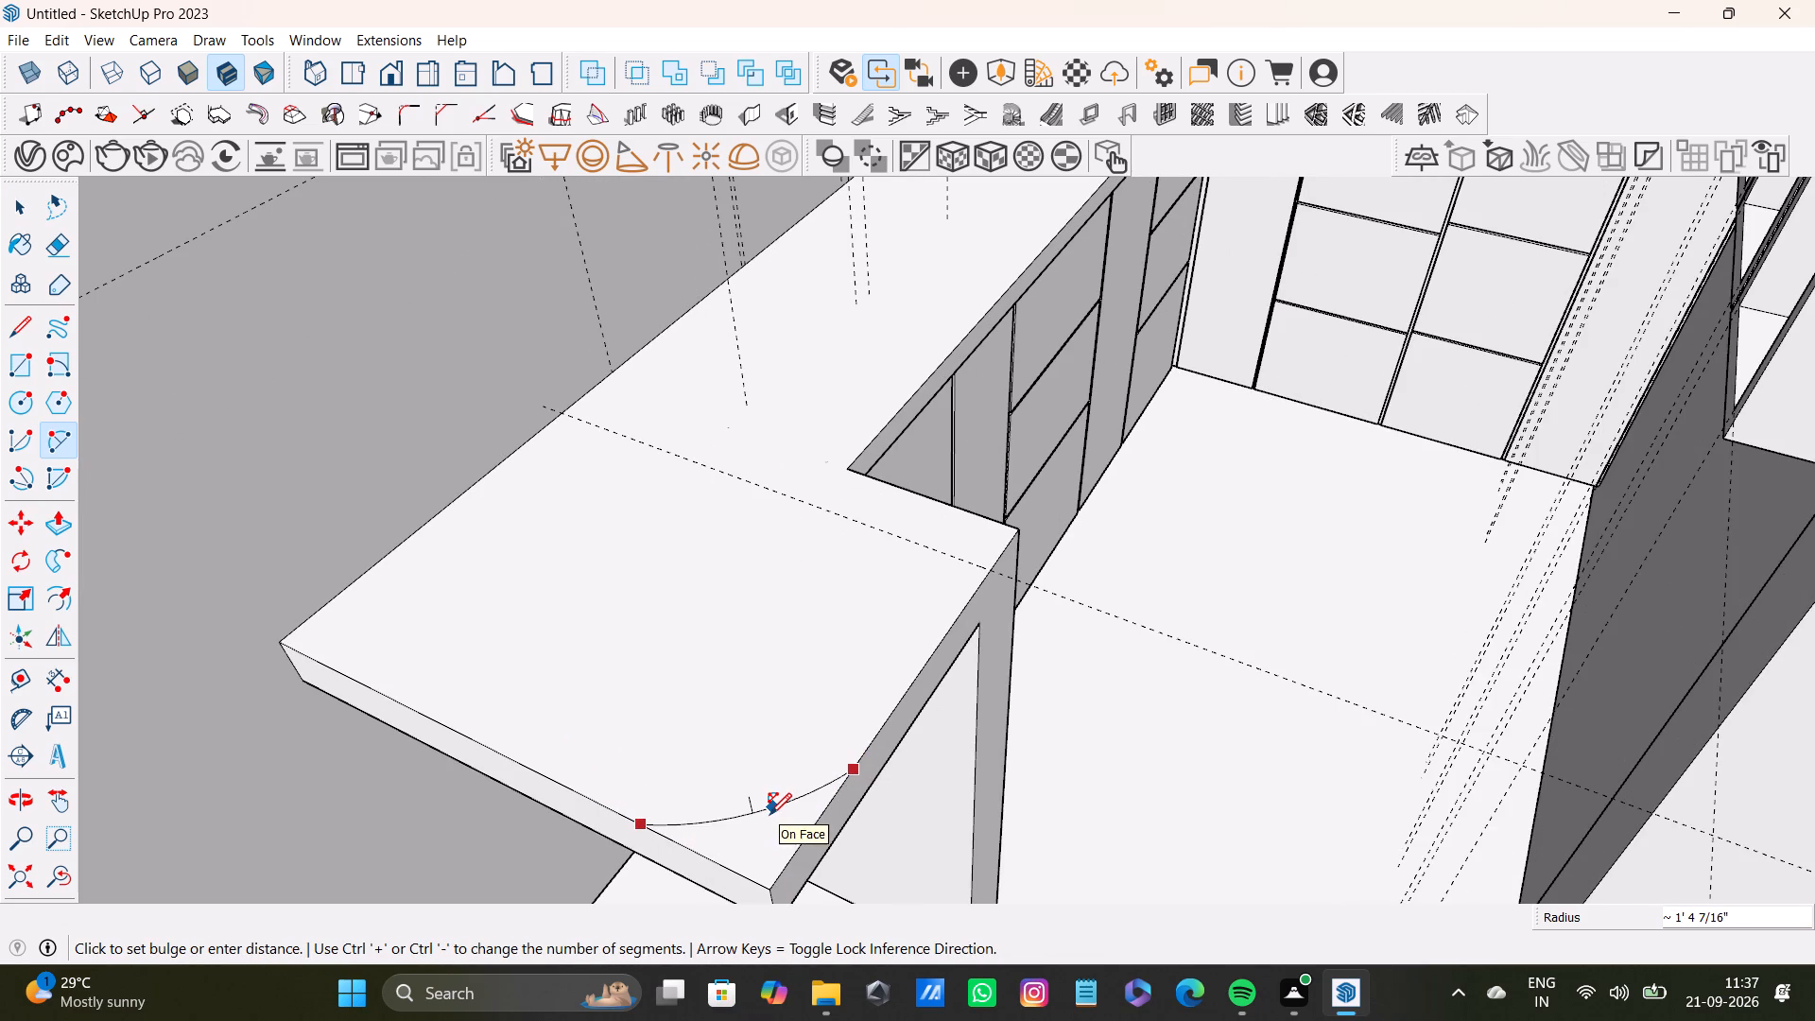
left_click(770, 827)
Push/Pull the corner piece outside the arc down about 3 3/4" through the slab to round the outer corner.
key("space")
left_click(767, 873)
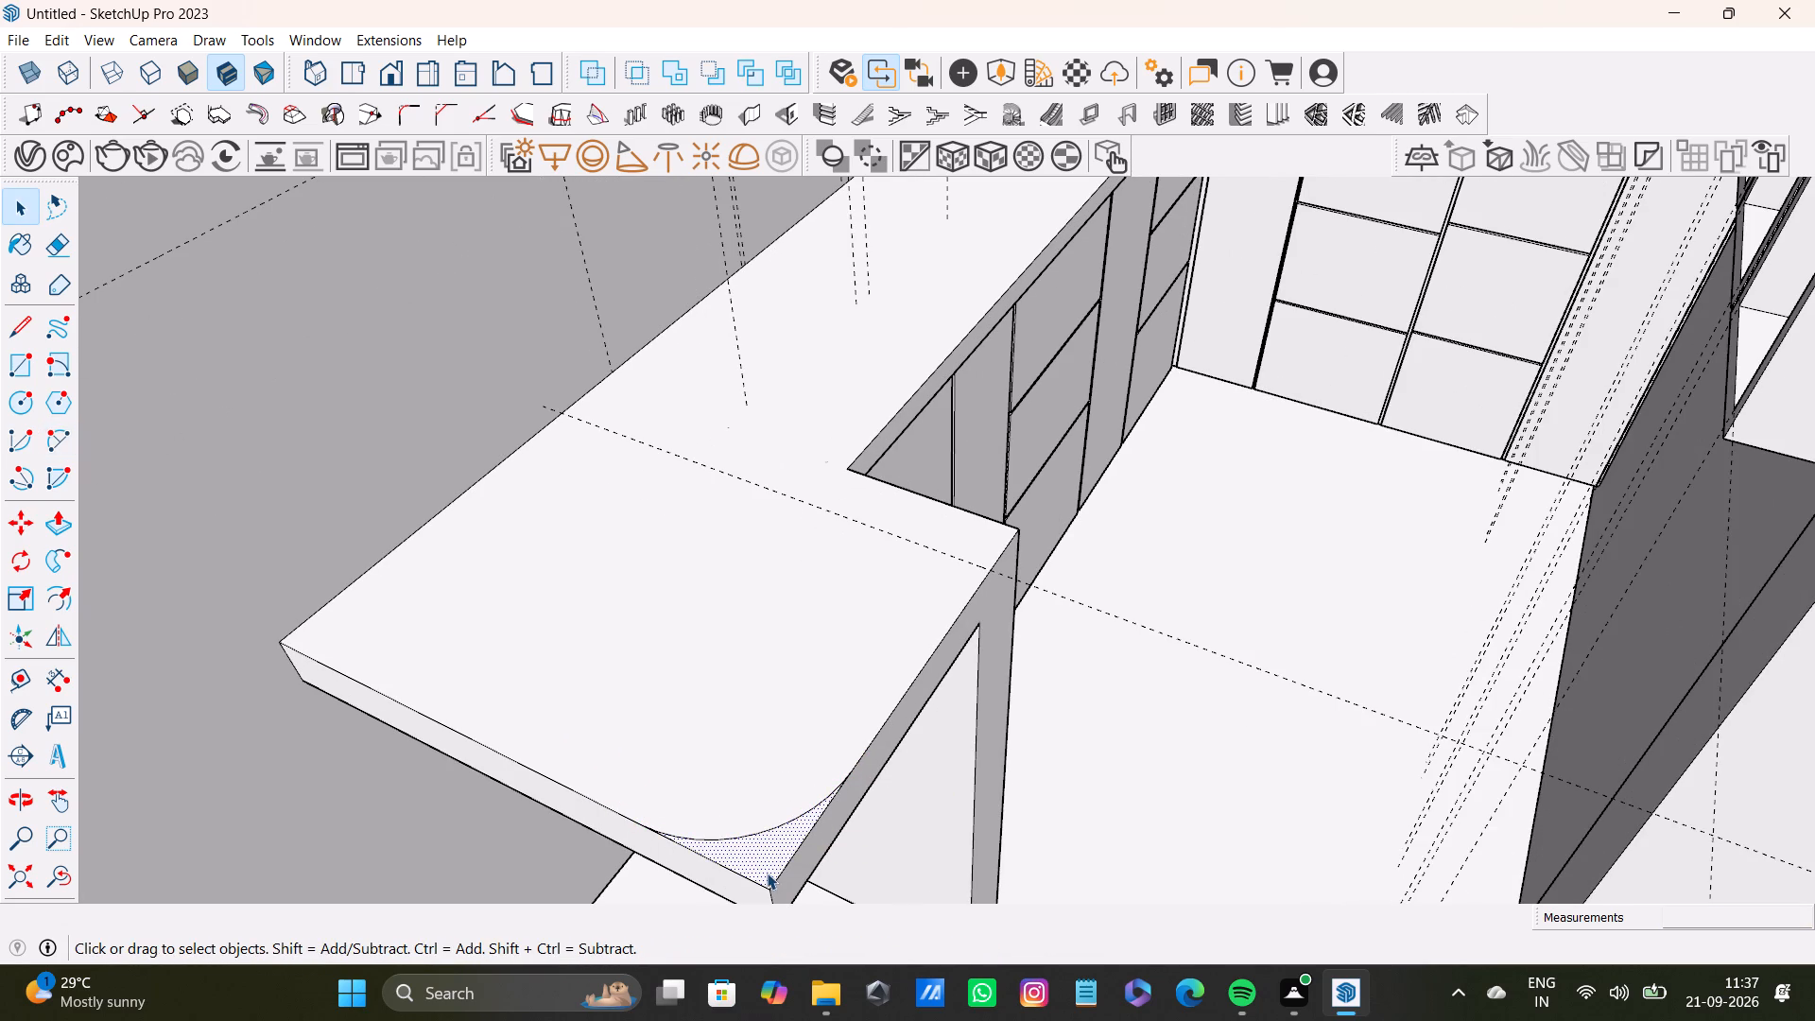
key("p")
middle_click_drag(761, 845, 769, 720, "shift")
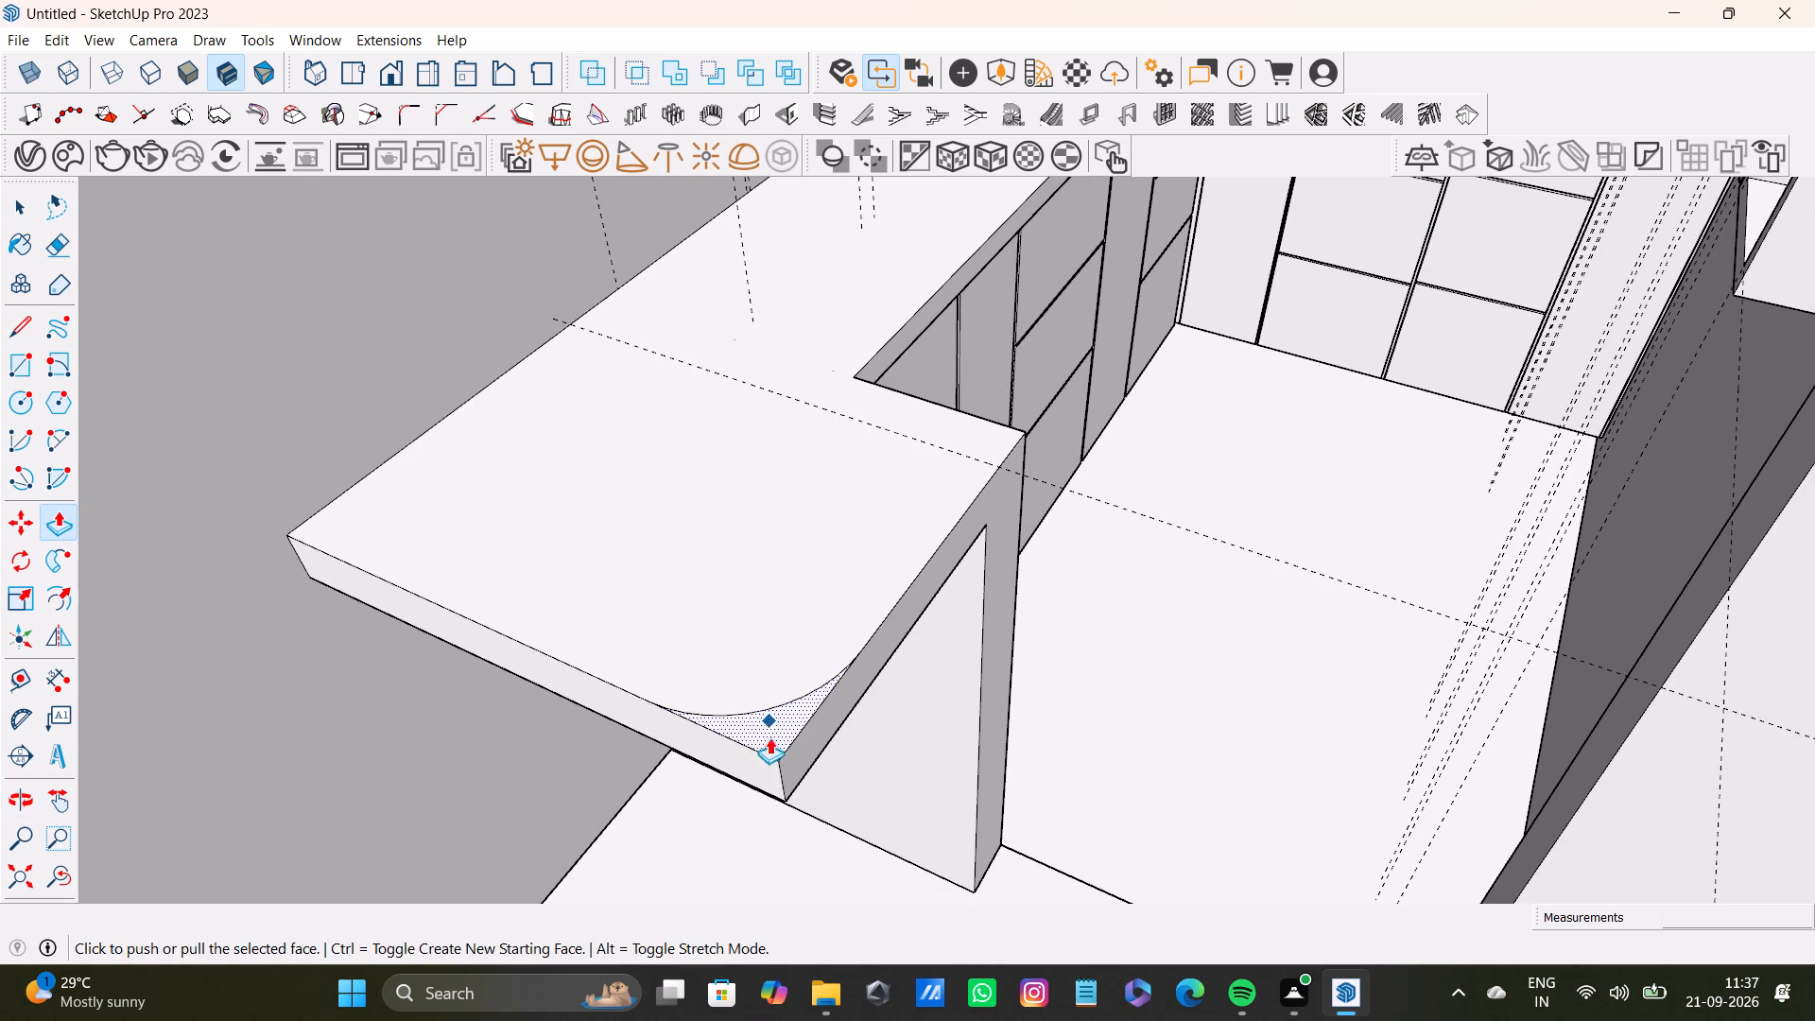
left_click_drag(766, 737, 799, 875)
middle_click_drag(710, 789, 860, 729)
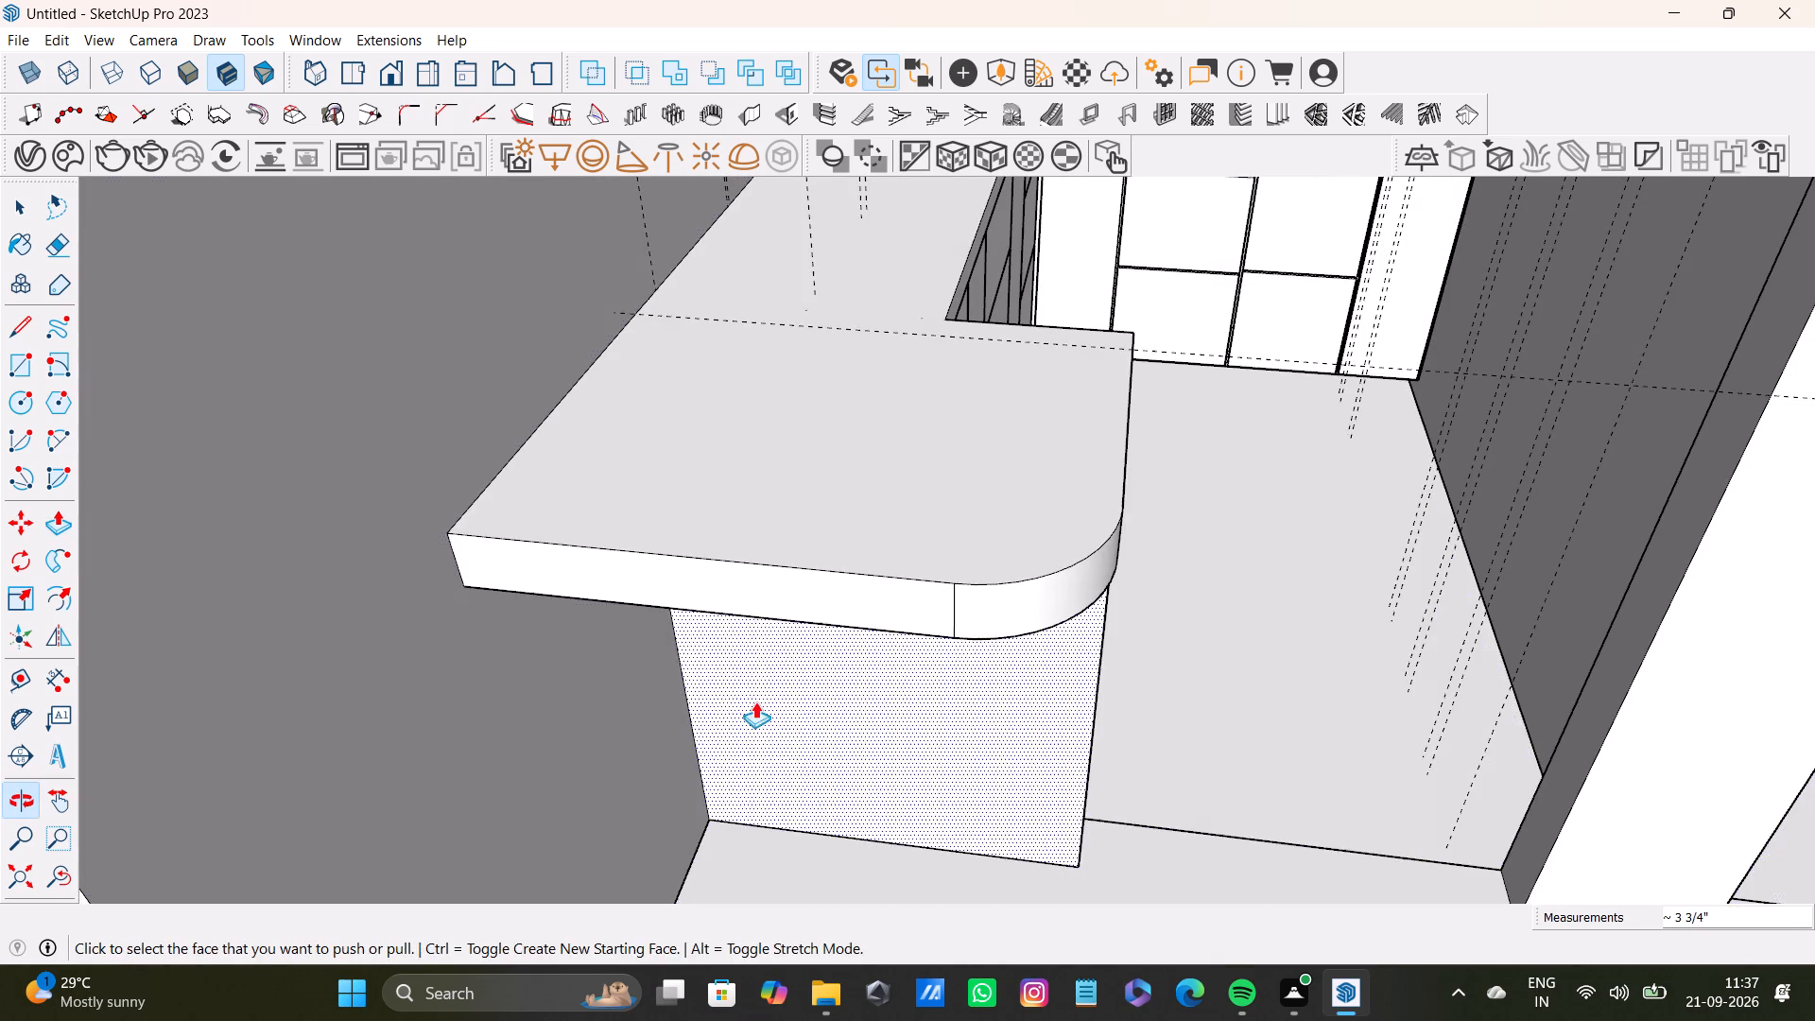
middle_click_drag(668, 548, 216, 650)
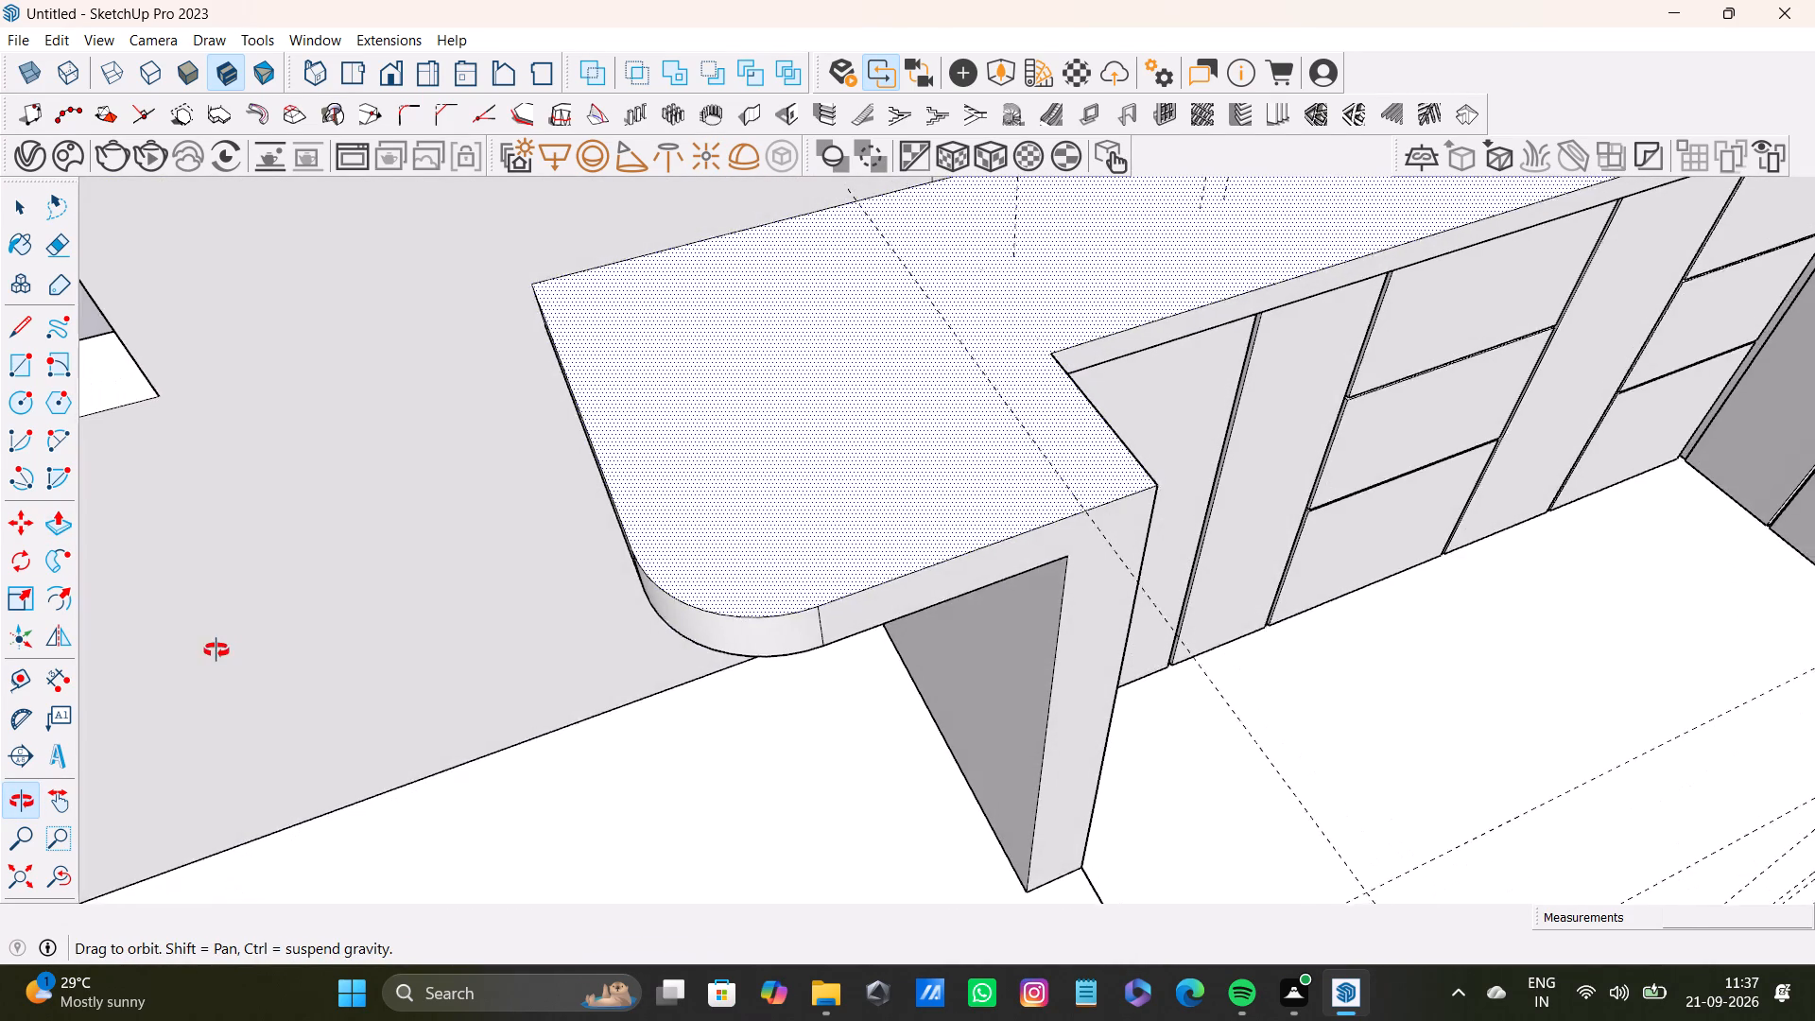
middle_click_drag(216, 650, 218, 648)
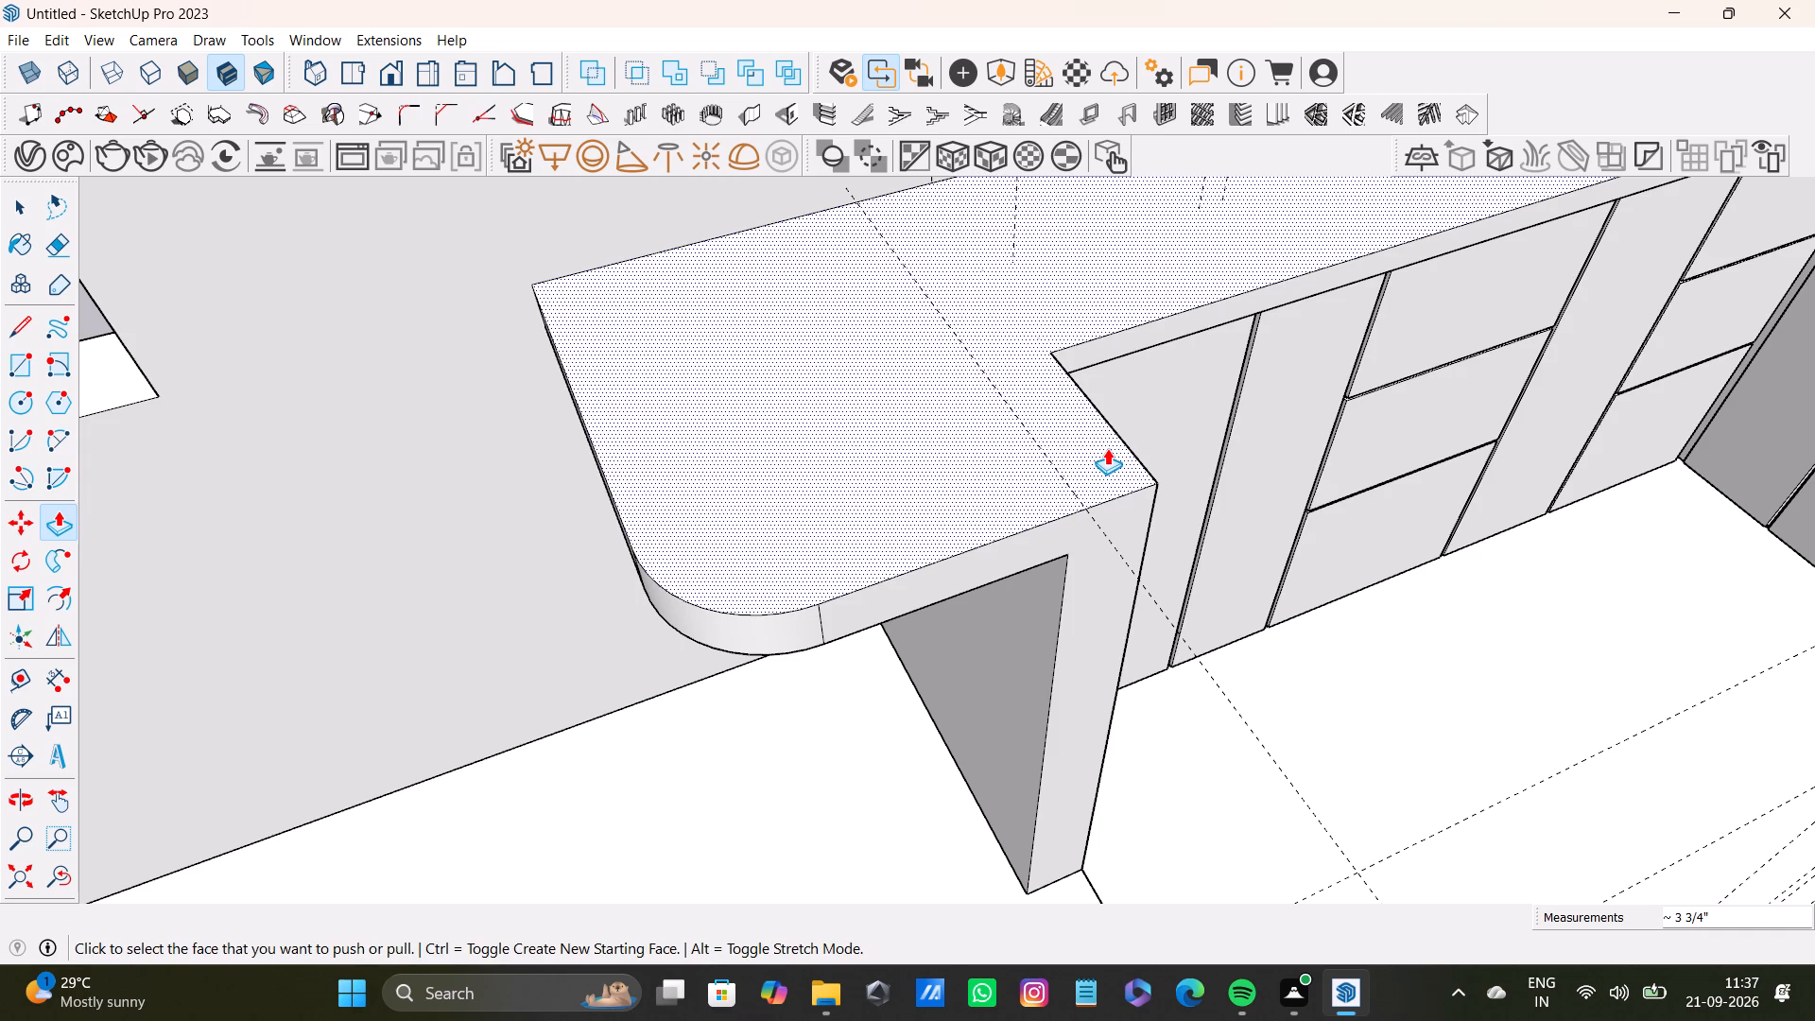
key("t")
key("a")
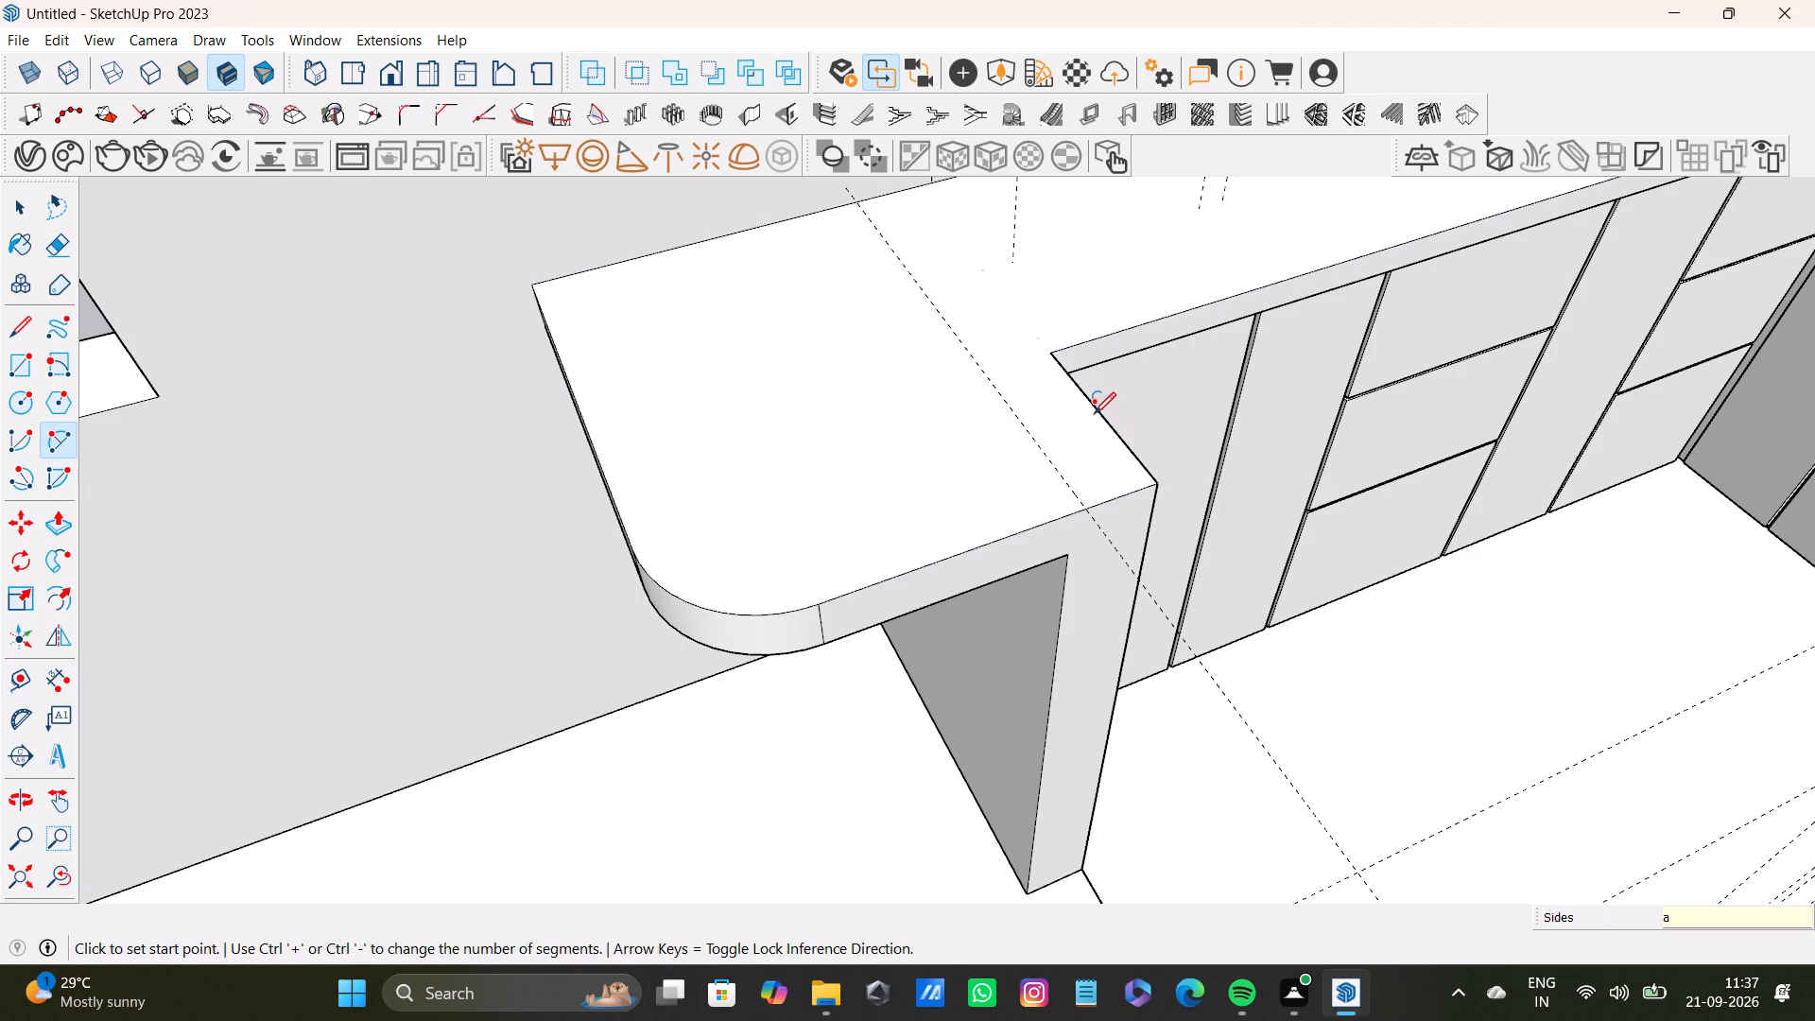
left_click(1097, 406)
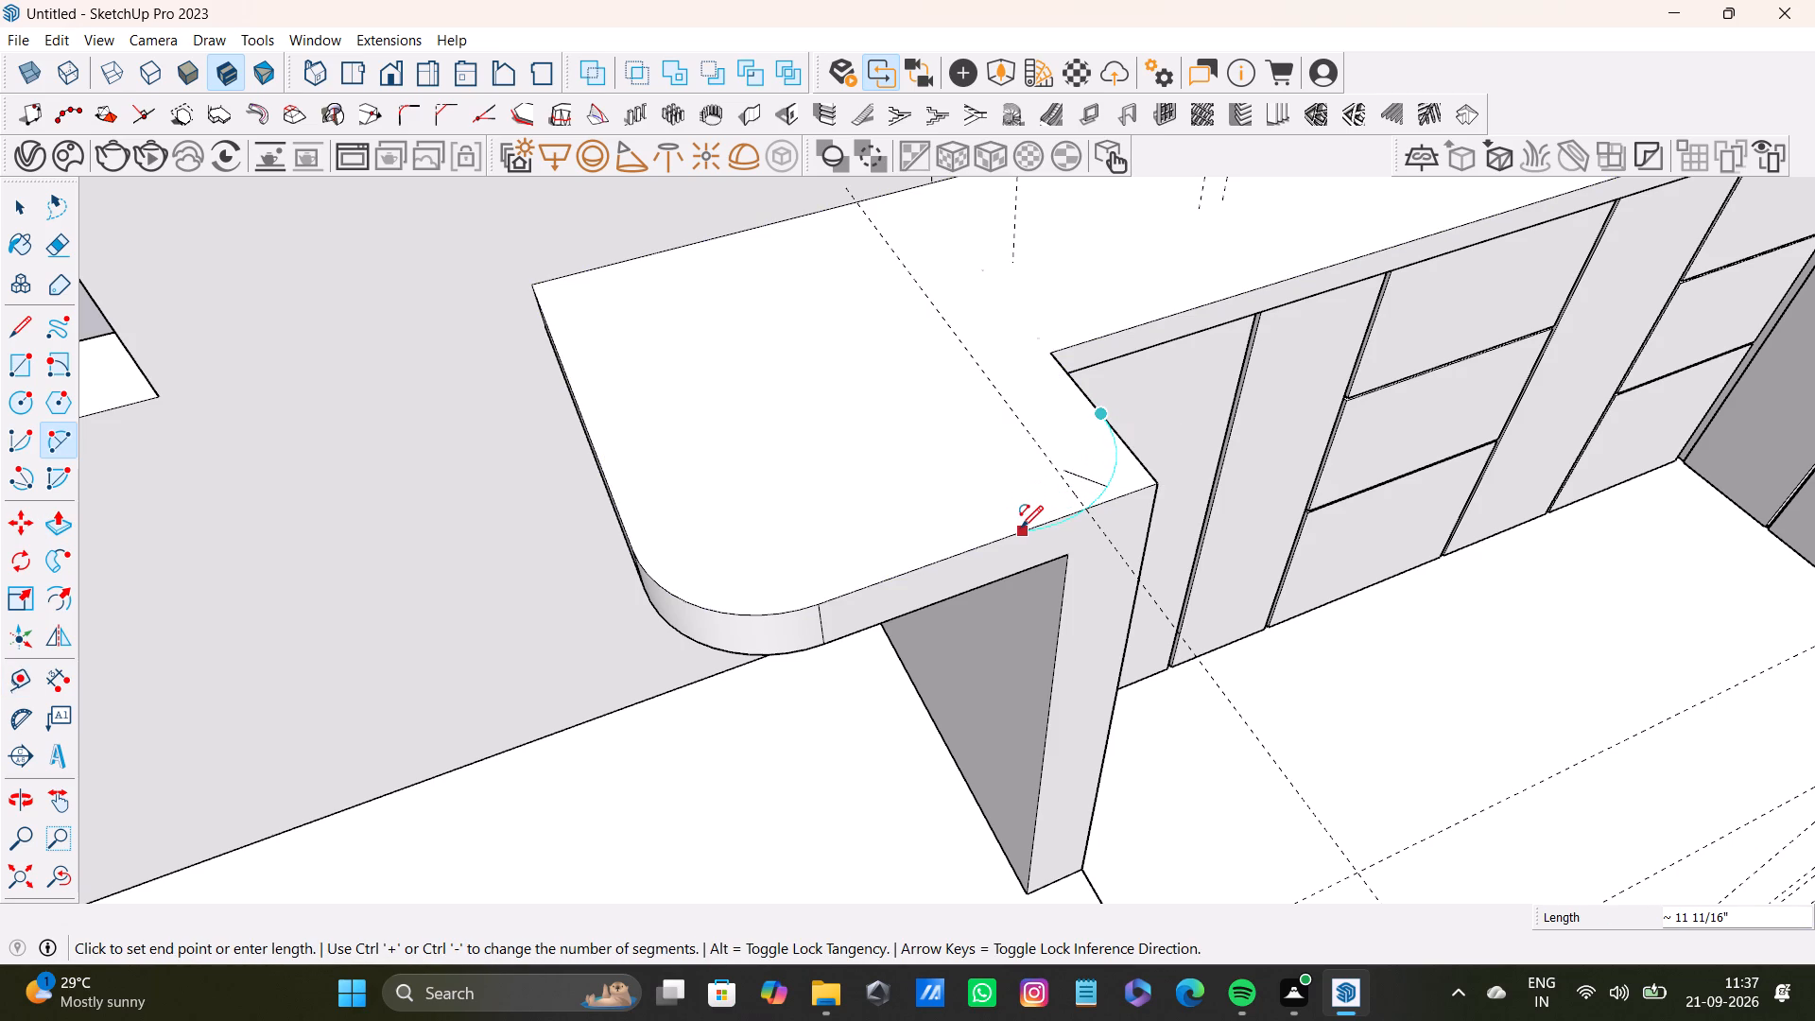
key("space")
Draw a two-point arc across the counter extension's kitchen-side corner, above the end of the low wall.
key("a")
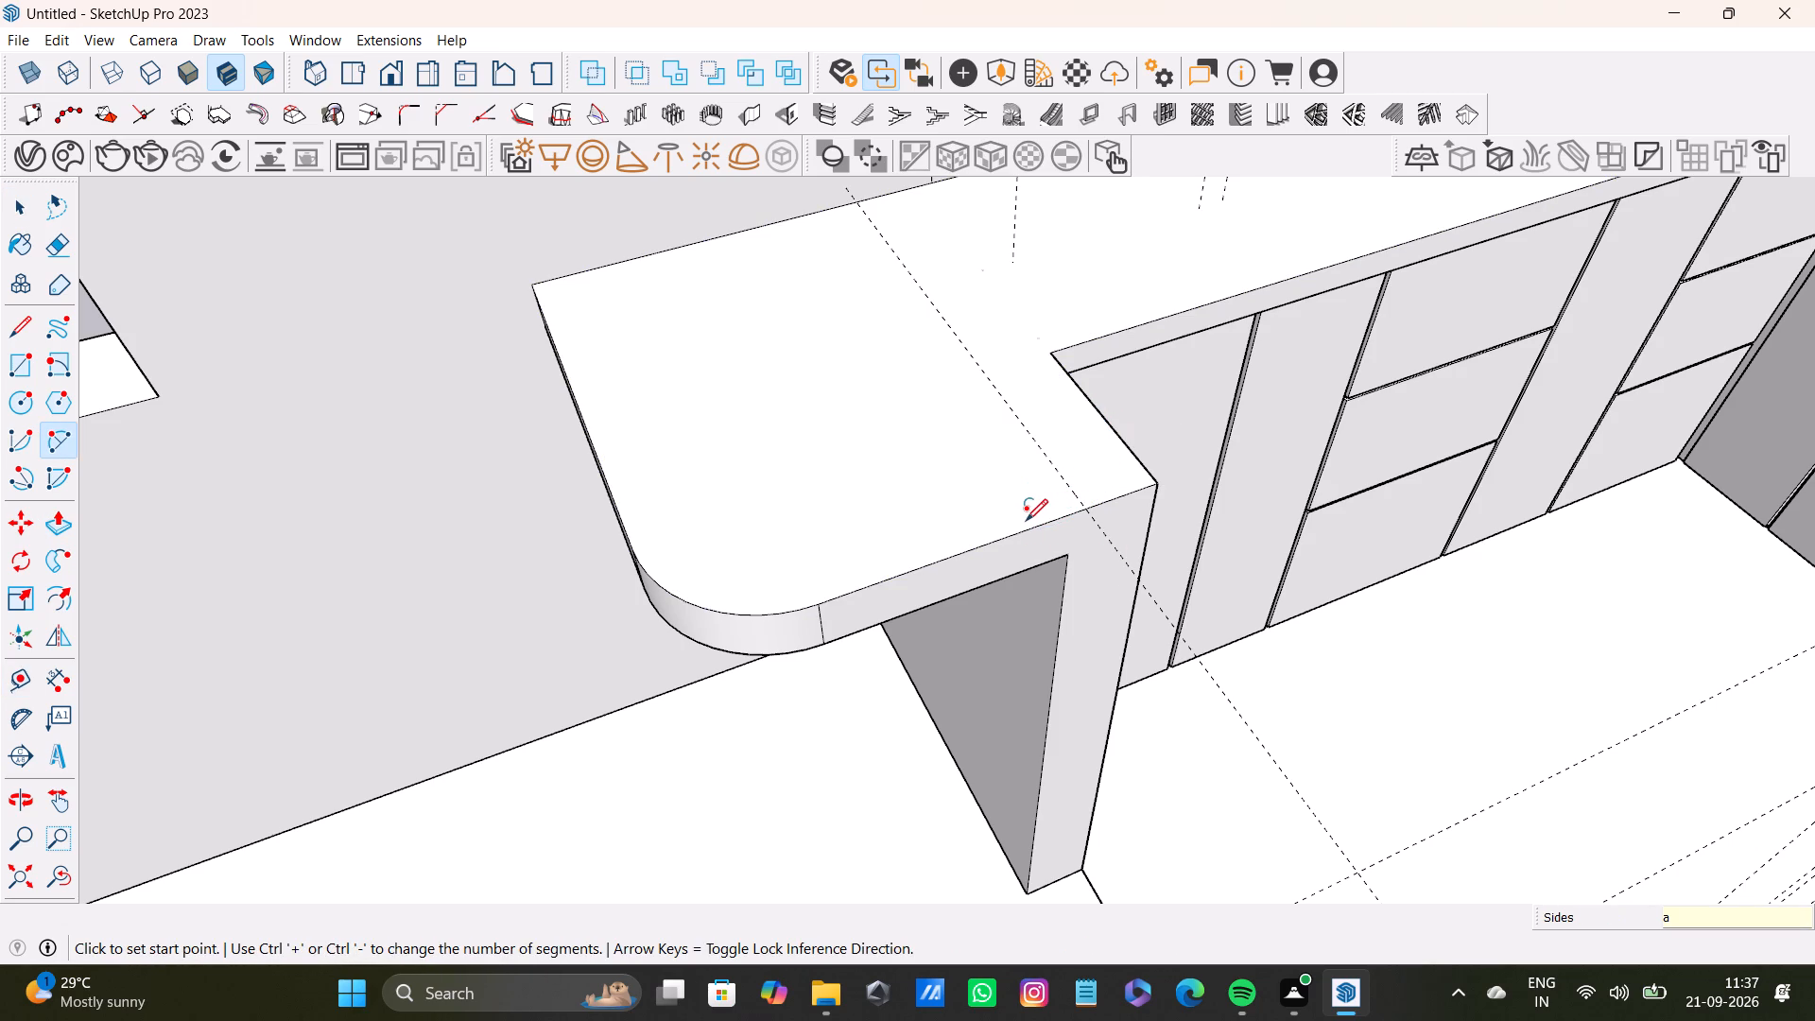
left_click(1019, 531)
left_click(1109, 422)
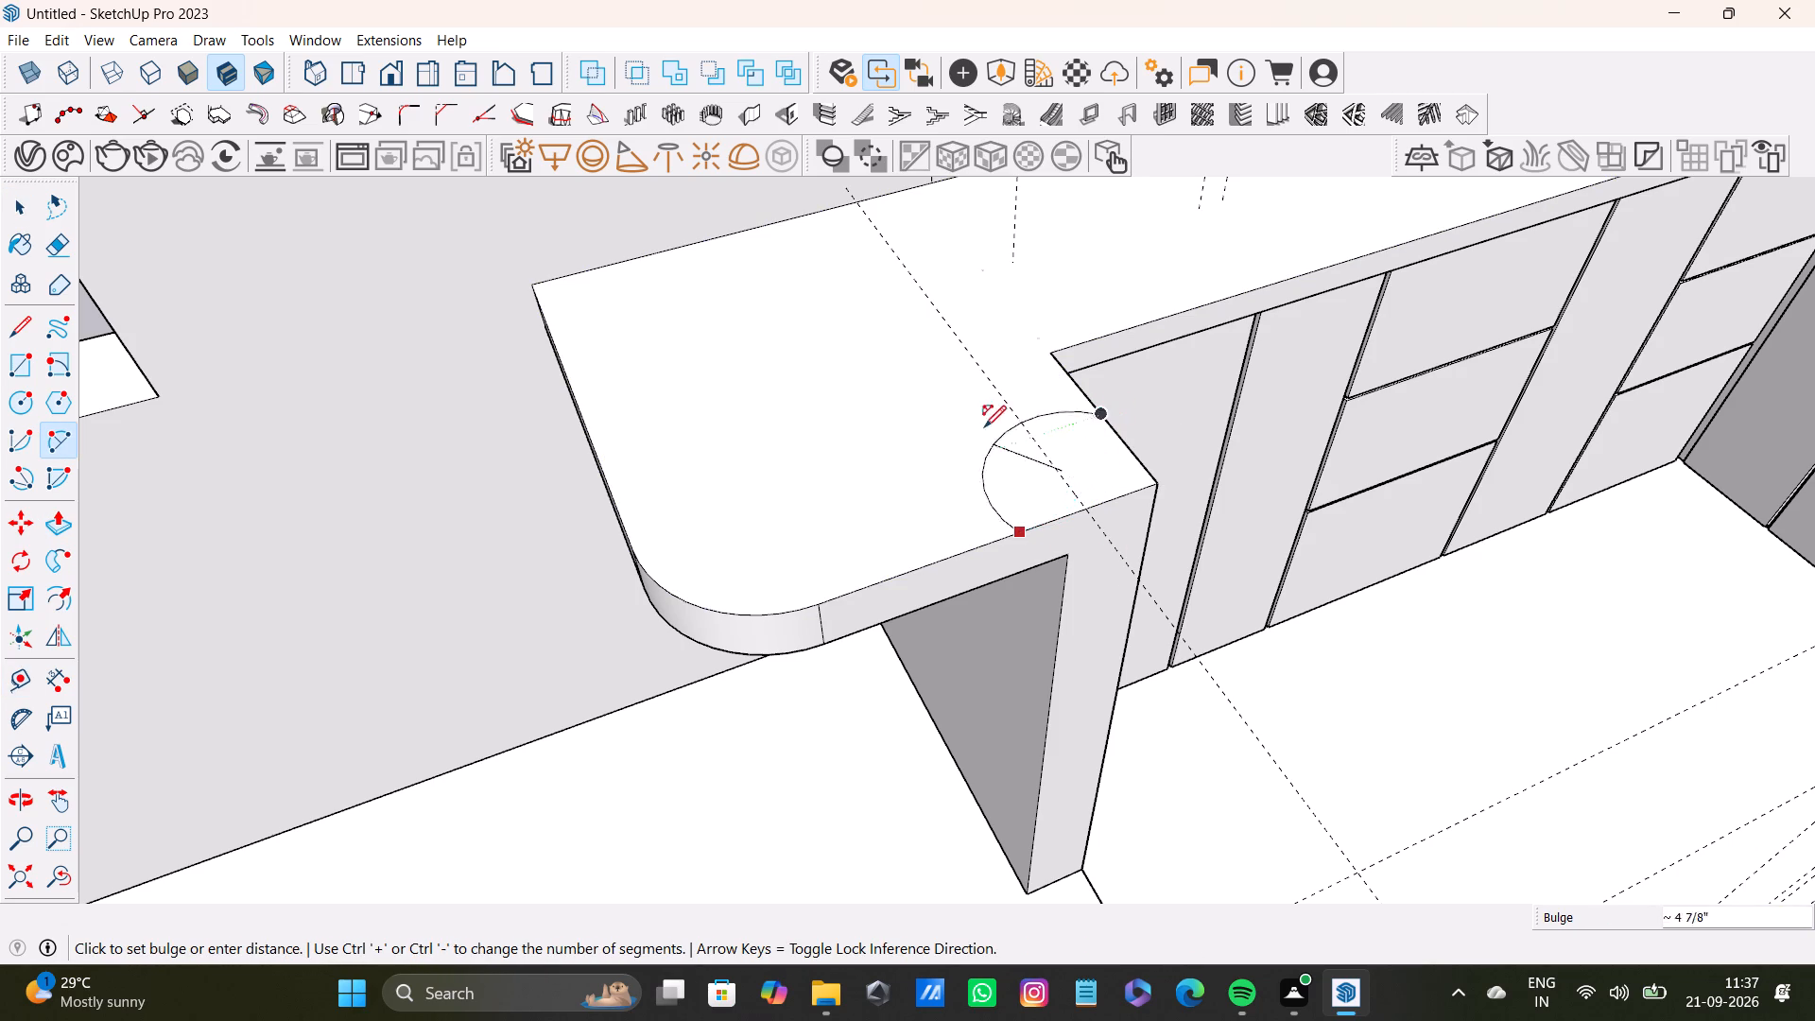
left_click(1093, 481)
Push/Pull the piece outside the kitchen-side arc down about 3 3/4", through the slab's thickness.
key("space")
left_click(1120, 484)
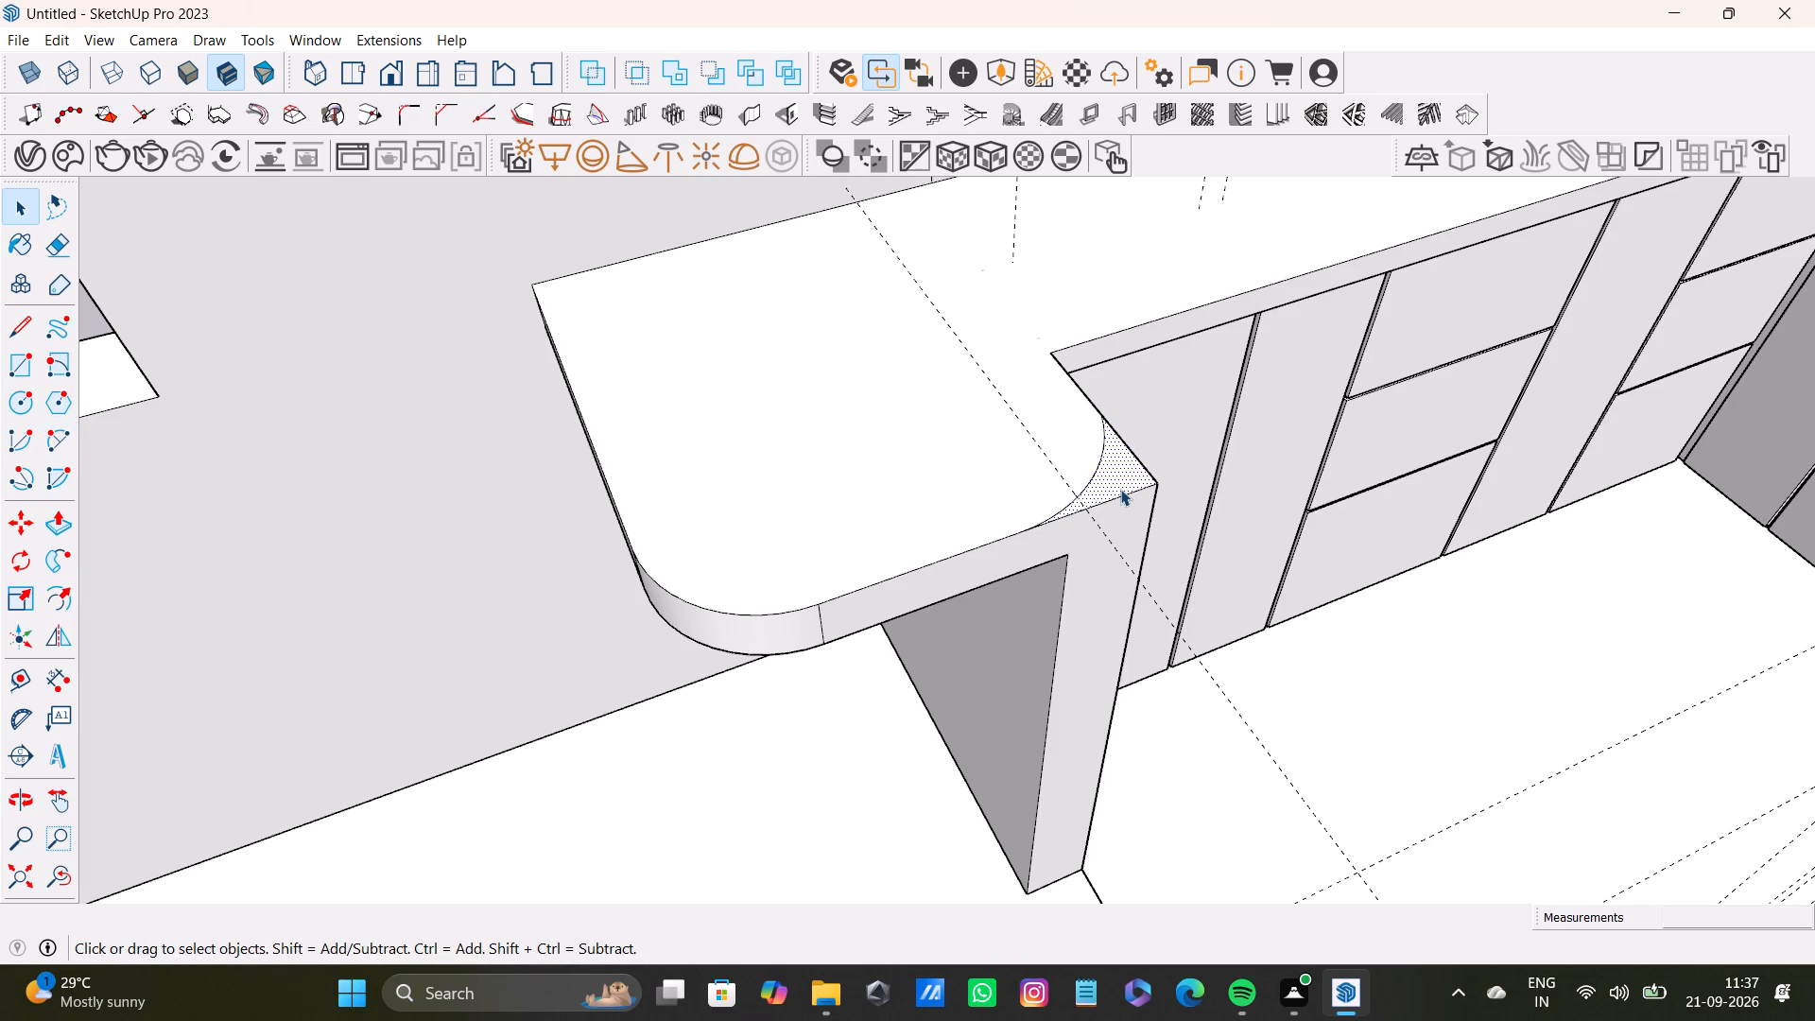
key("p")
left_click_drag(1121, 480, 1132, 505)
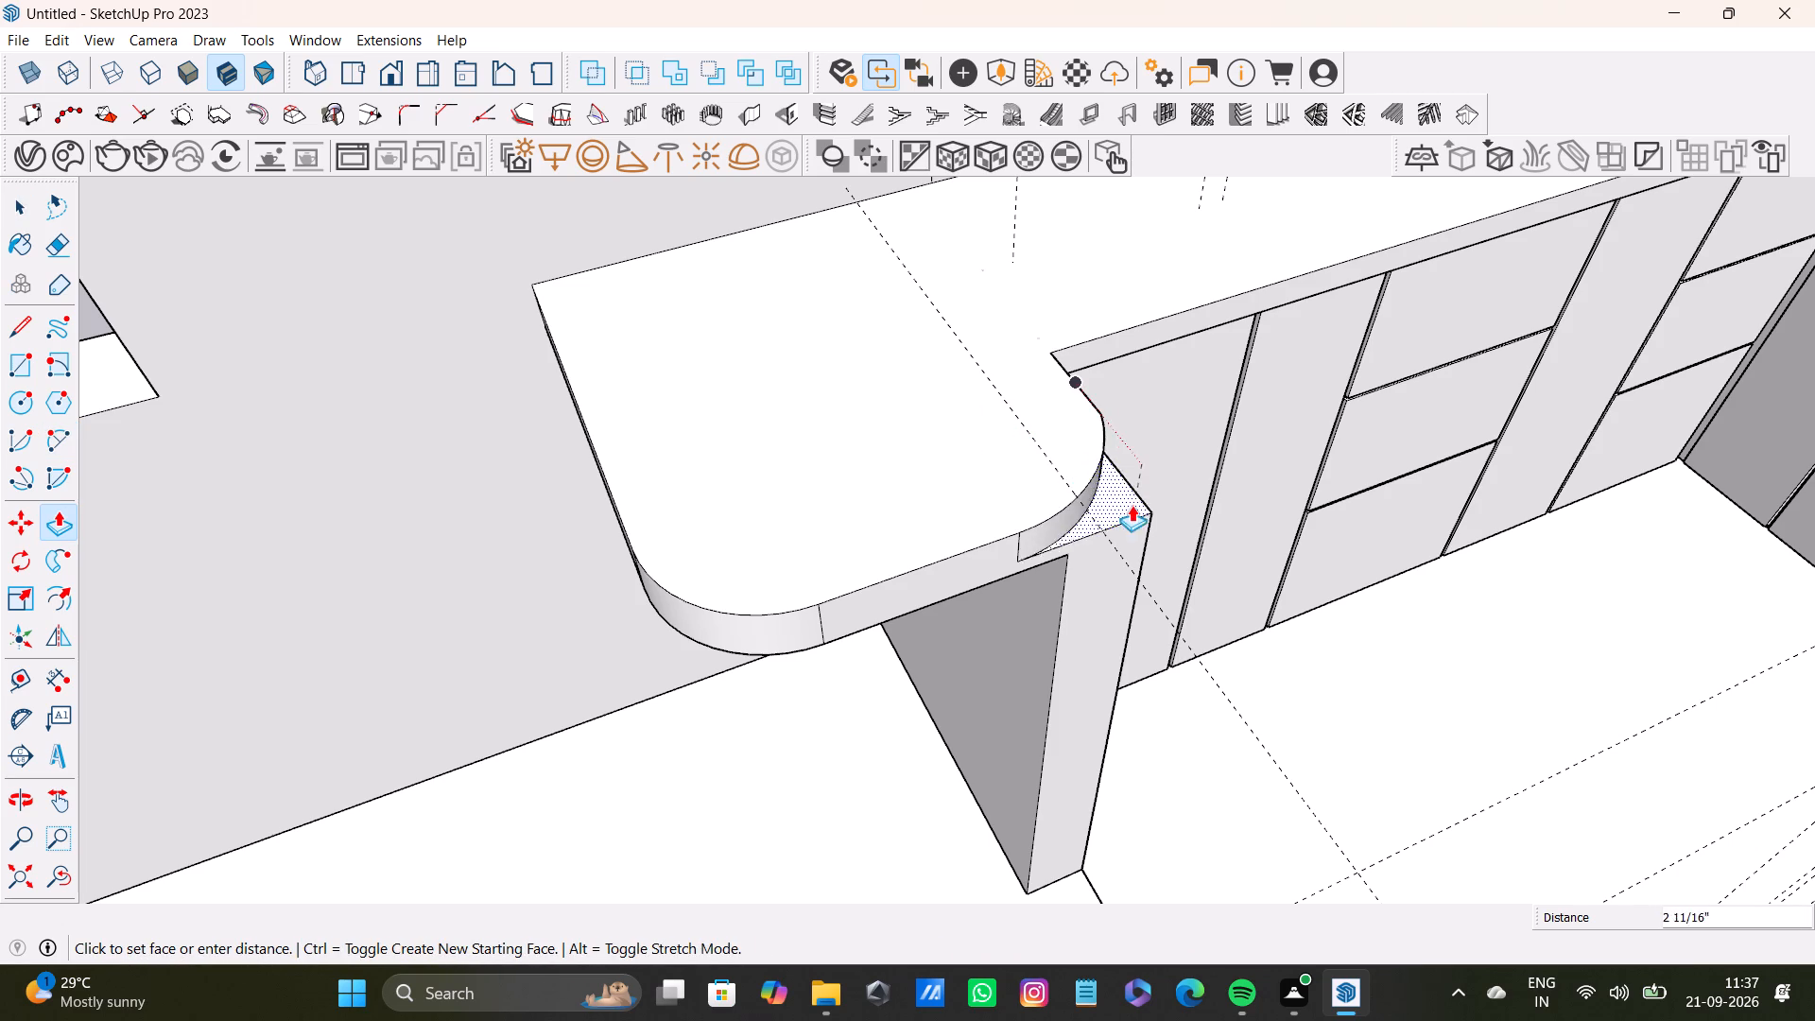
left_click_drag(1132, 505, 1131, 593)
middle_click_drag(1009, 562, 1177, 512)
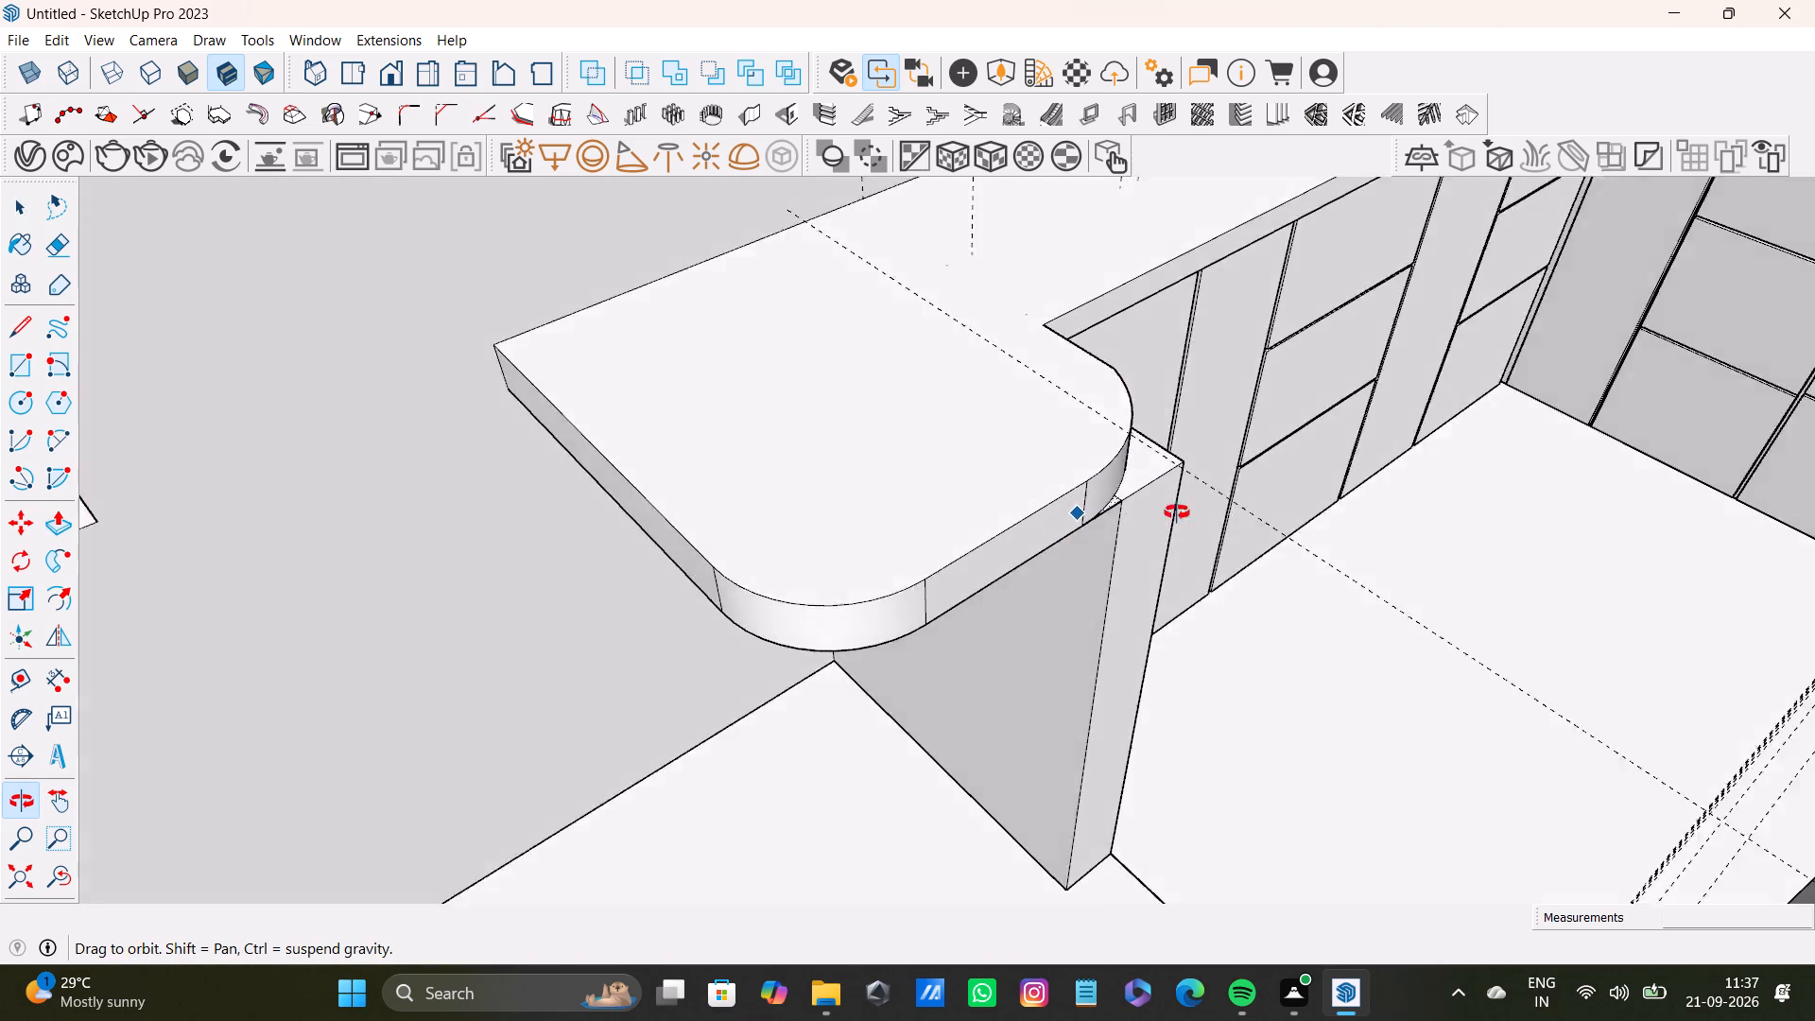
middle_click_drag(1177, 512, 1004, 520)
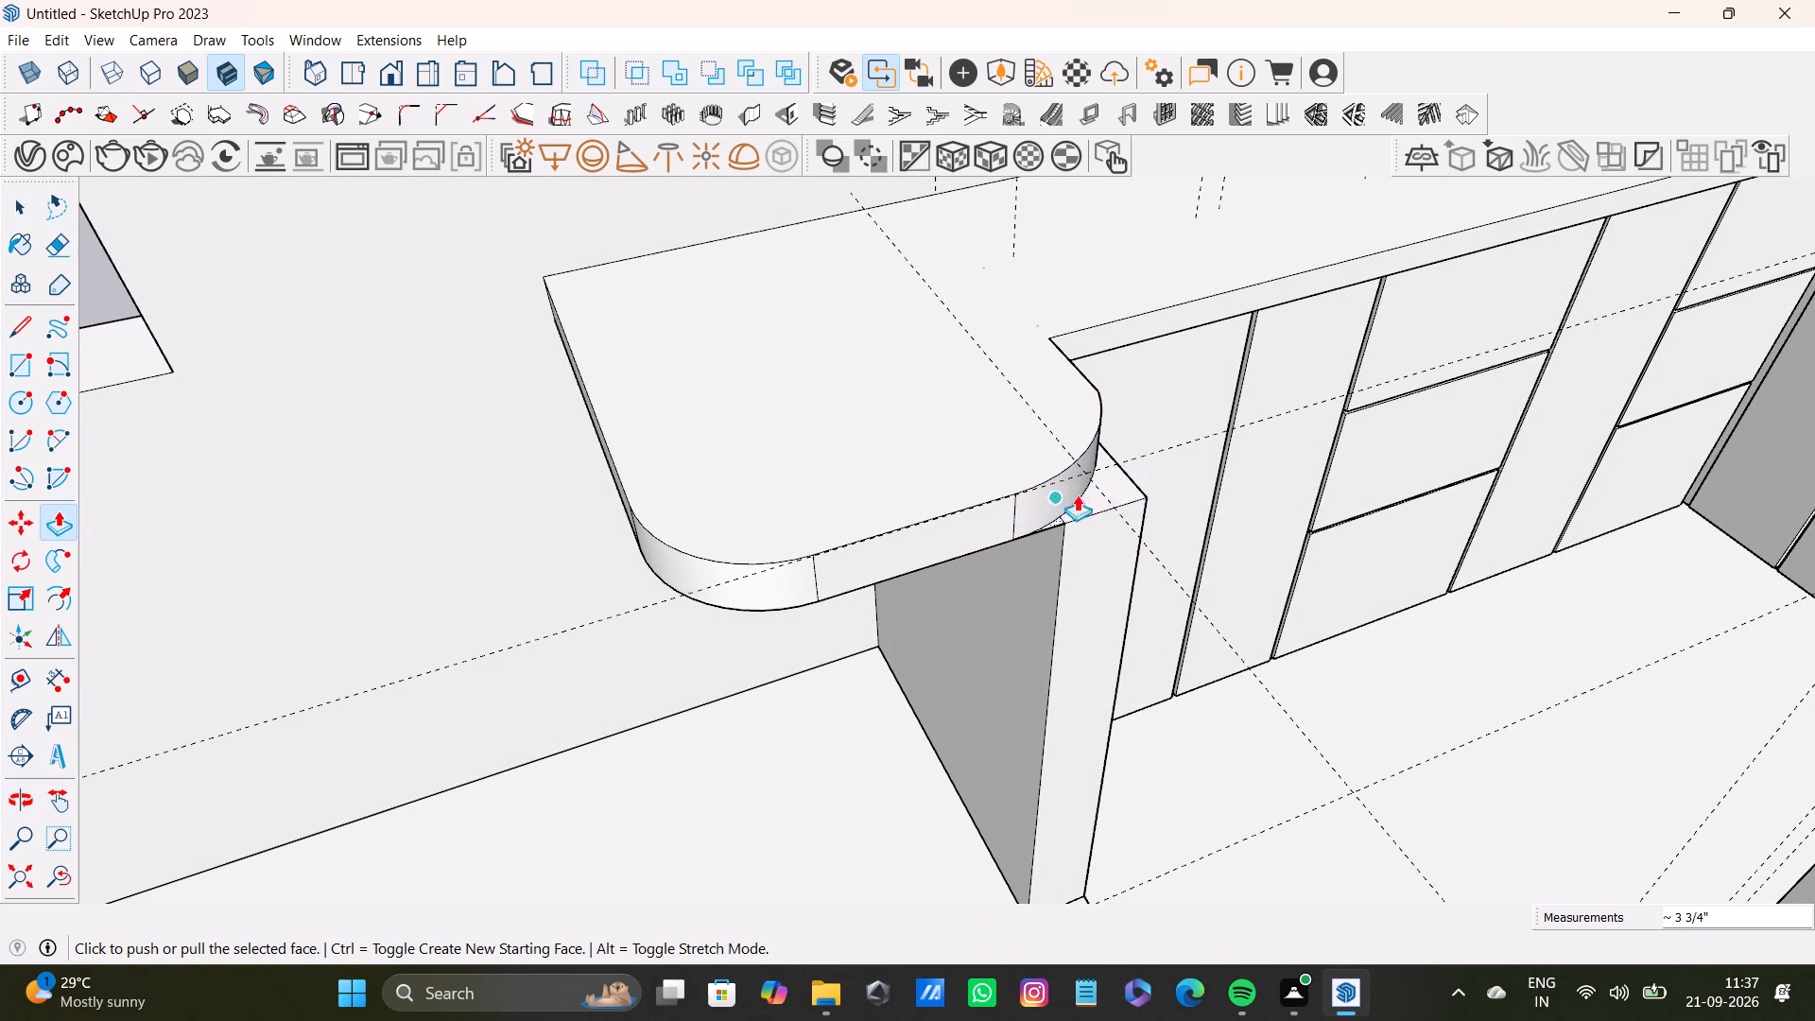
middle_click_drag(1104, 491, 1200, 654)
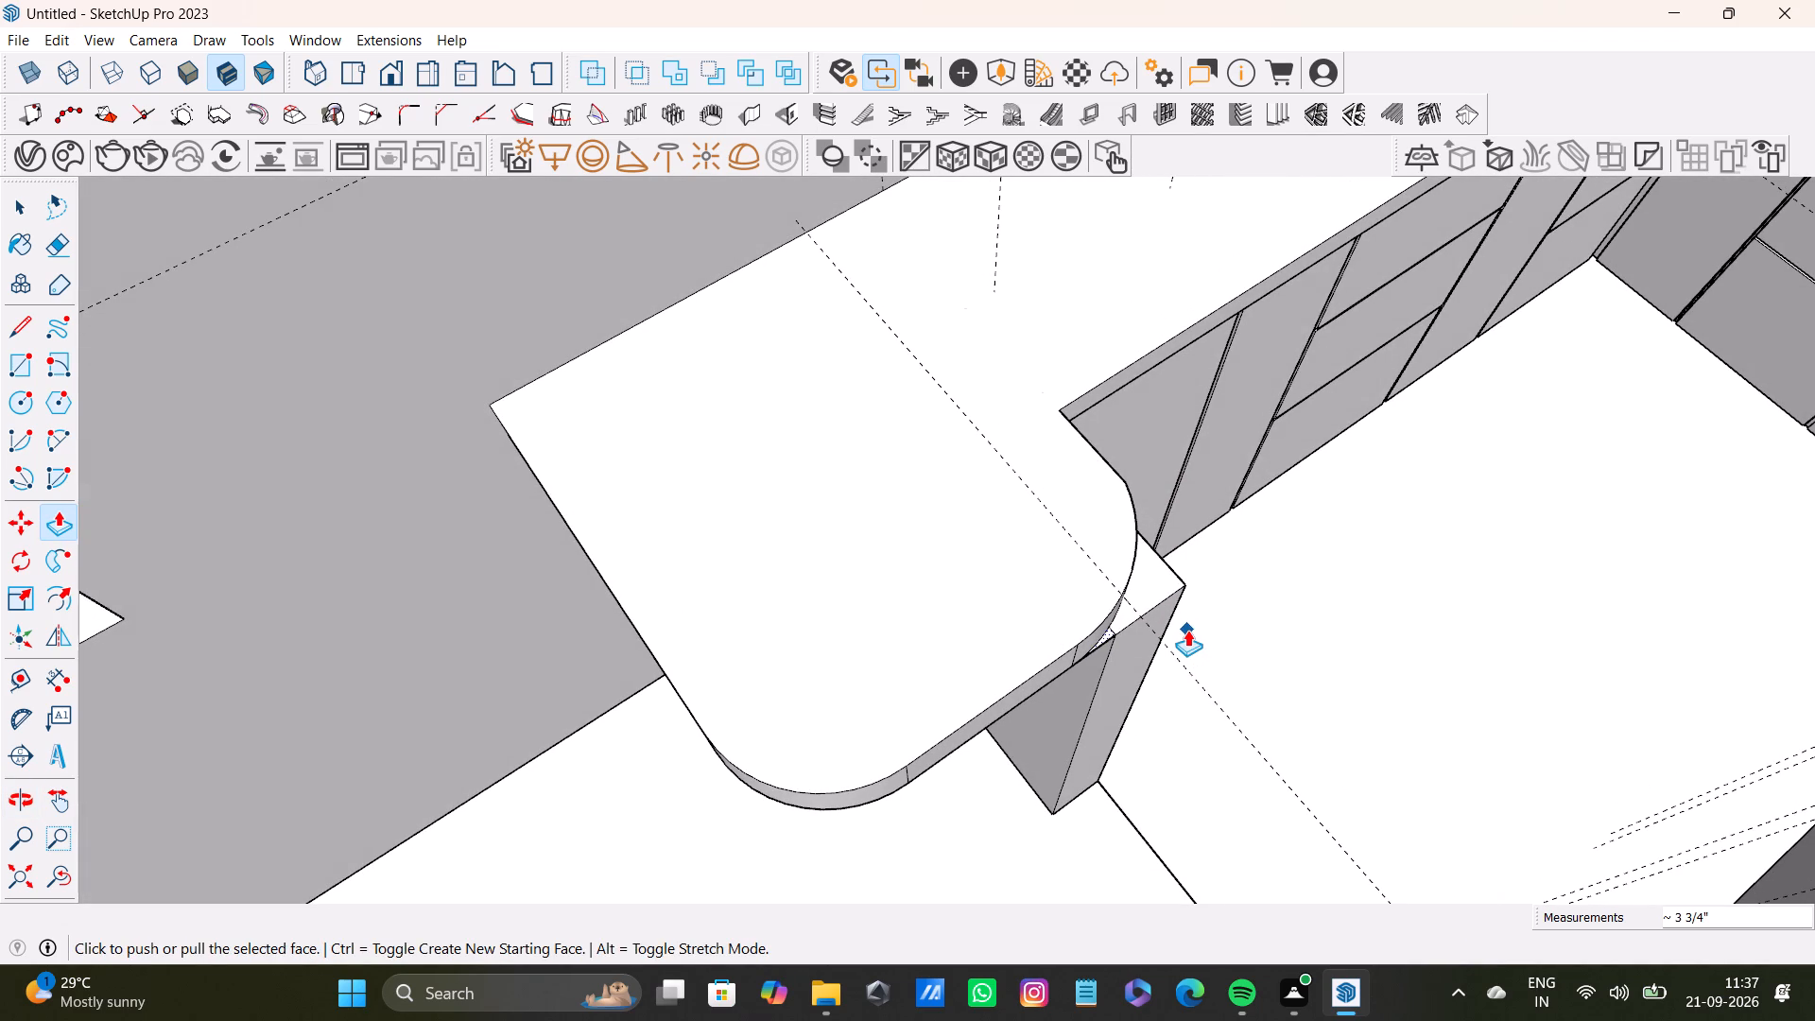
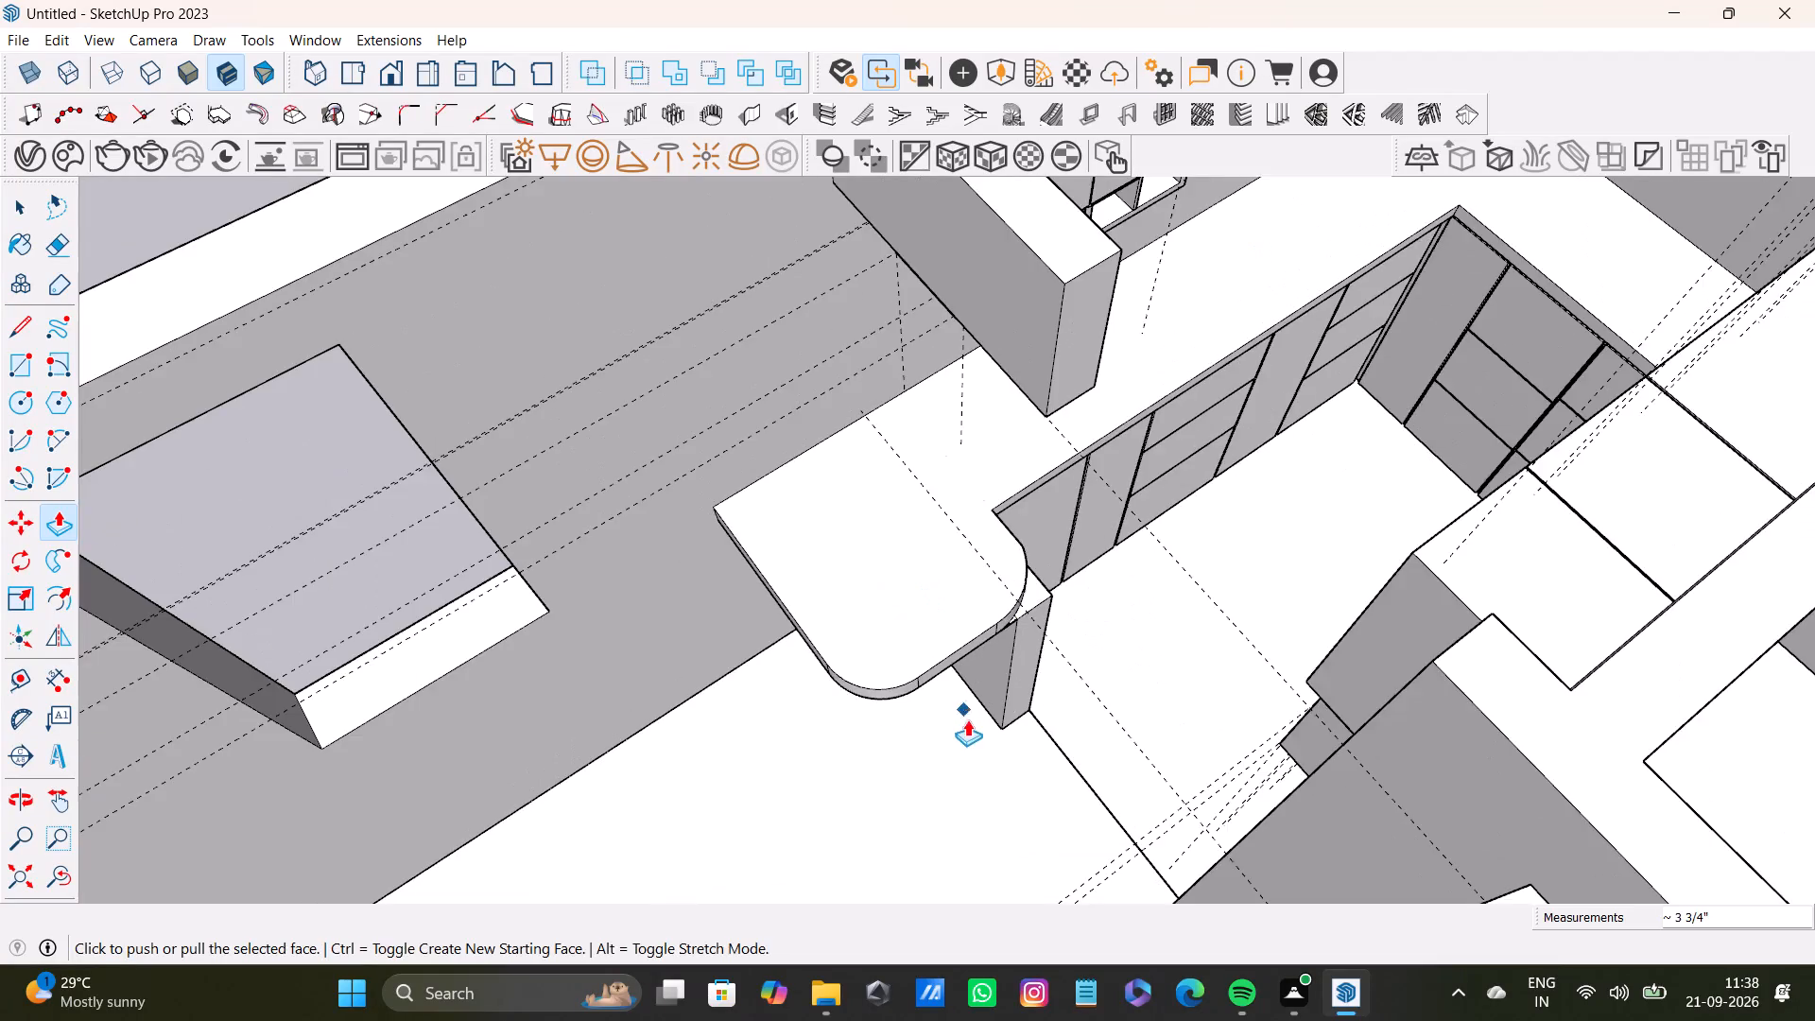
Undo the rounding of both corners at the free end of the overhanging kitchen countertop.
middle_click_drag(967, 718, 1096, 512)
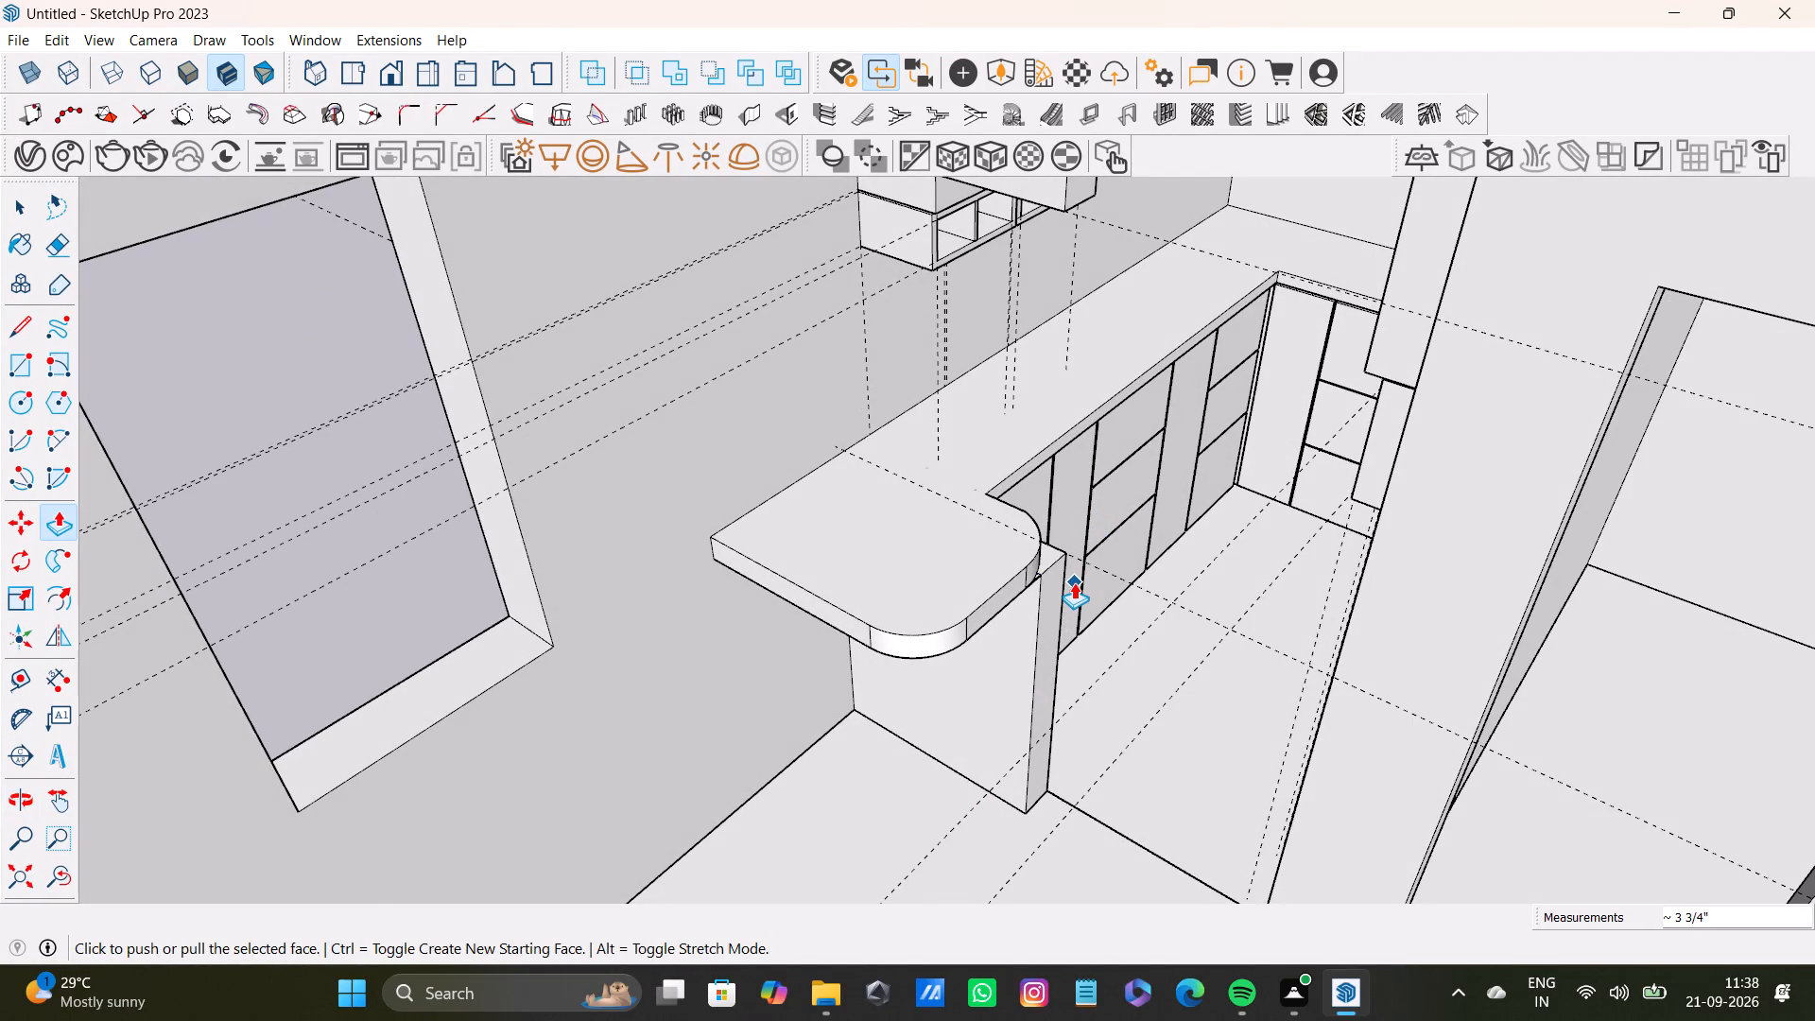
key("ctrl+z")
key("ctrl+z")
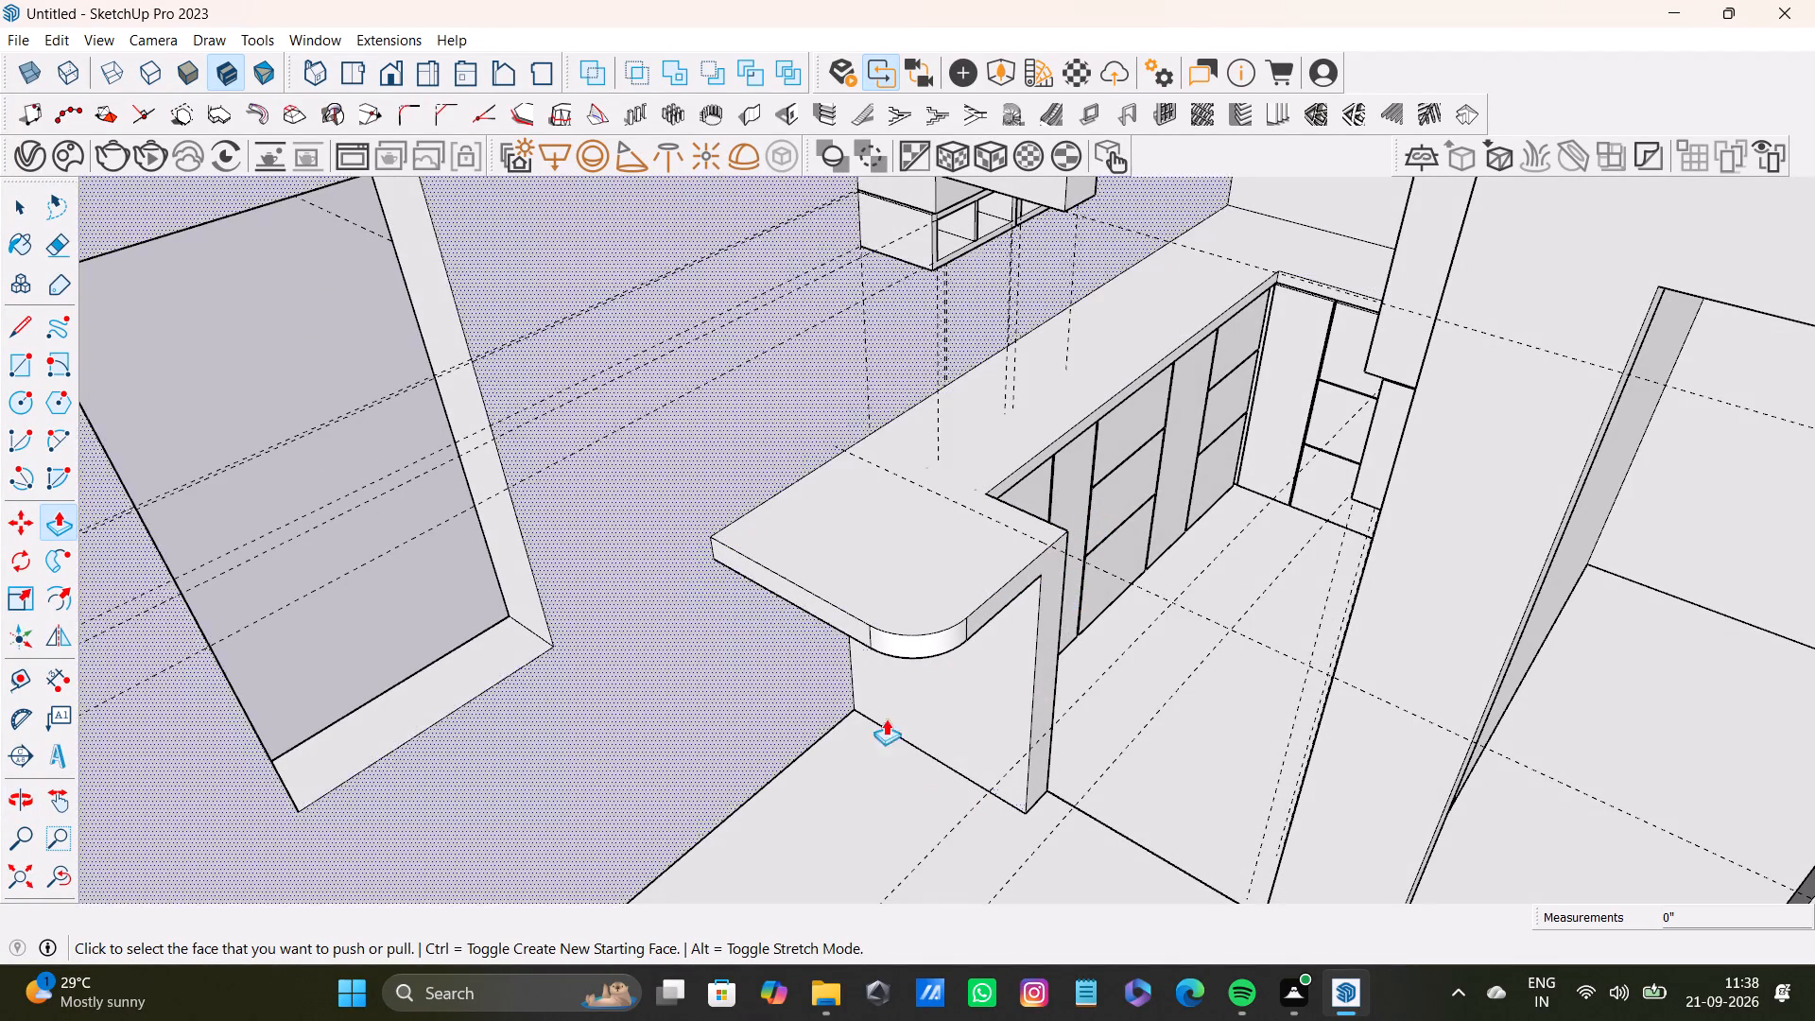
middle_click_drag(851, 632, 942, 606)
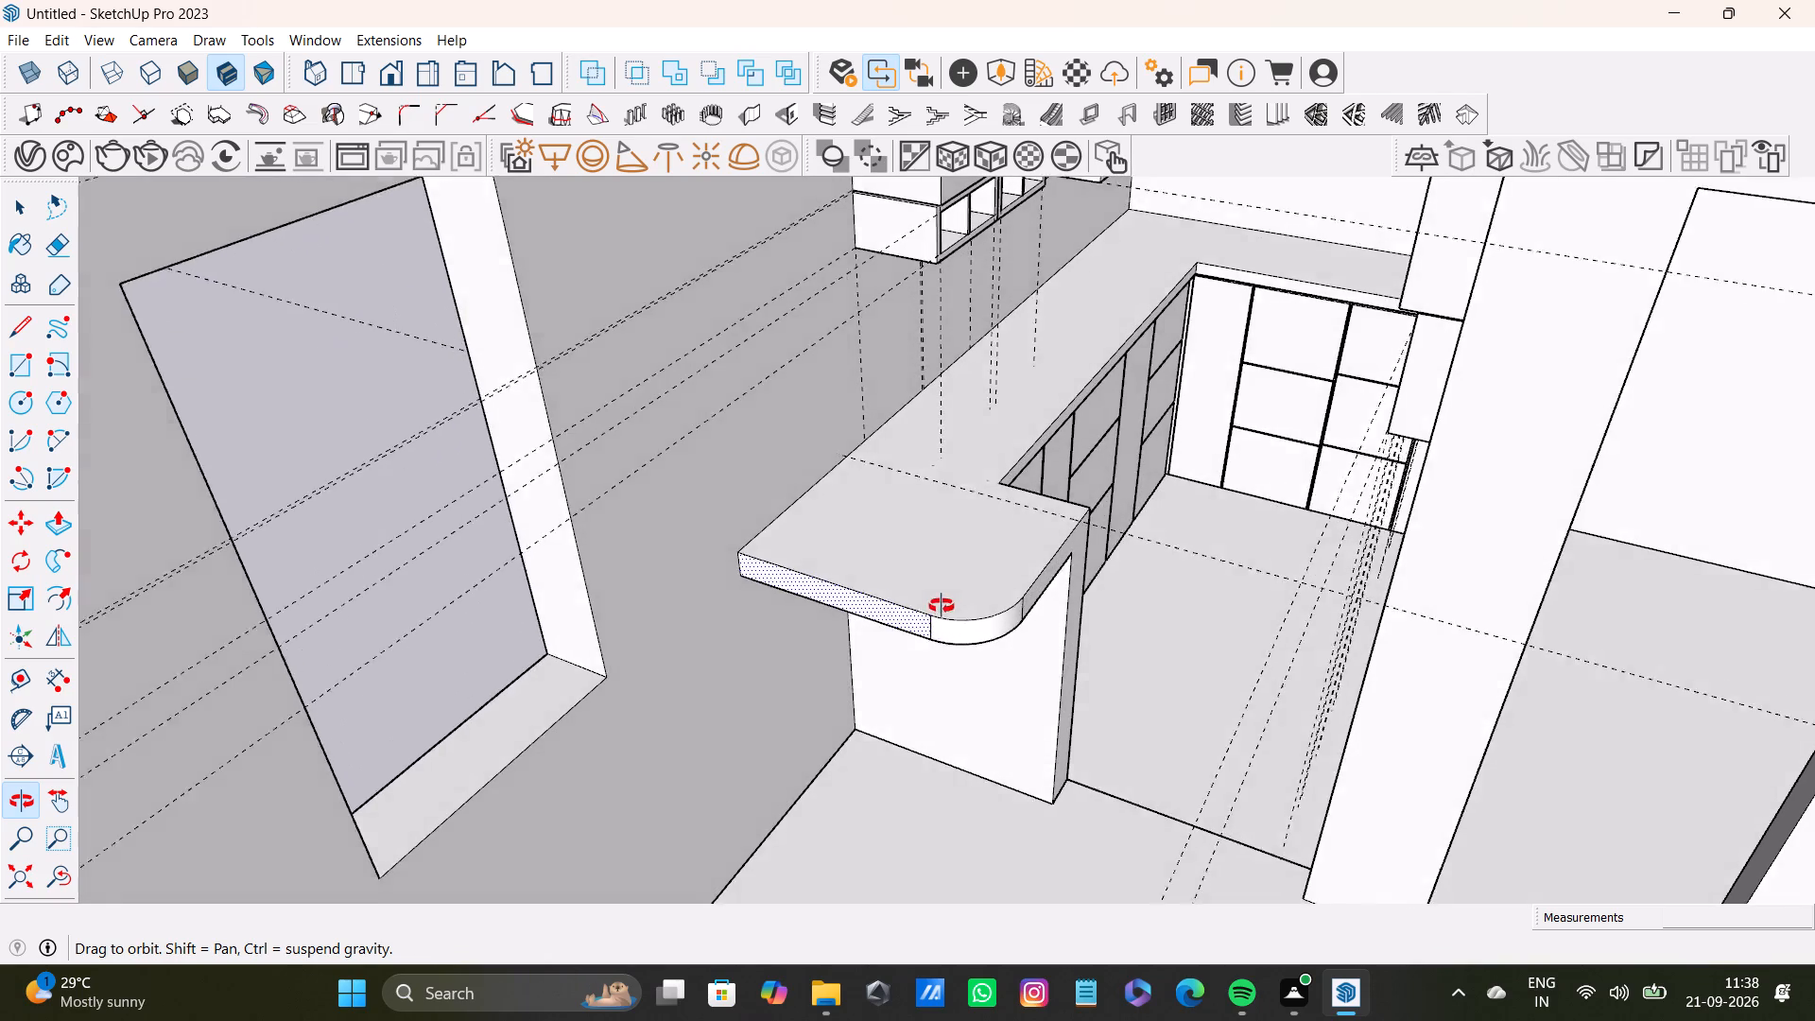
middle_click_drag(942, 606, 945, 599)
key("ctrl+z")
key("ctrl+z")
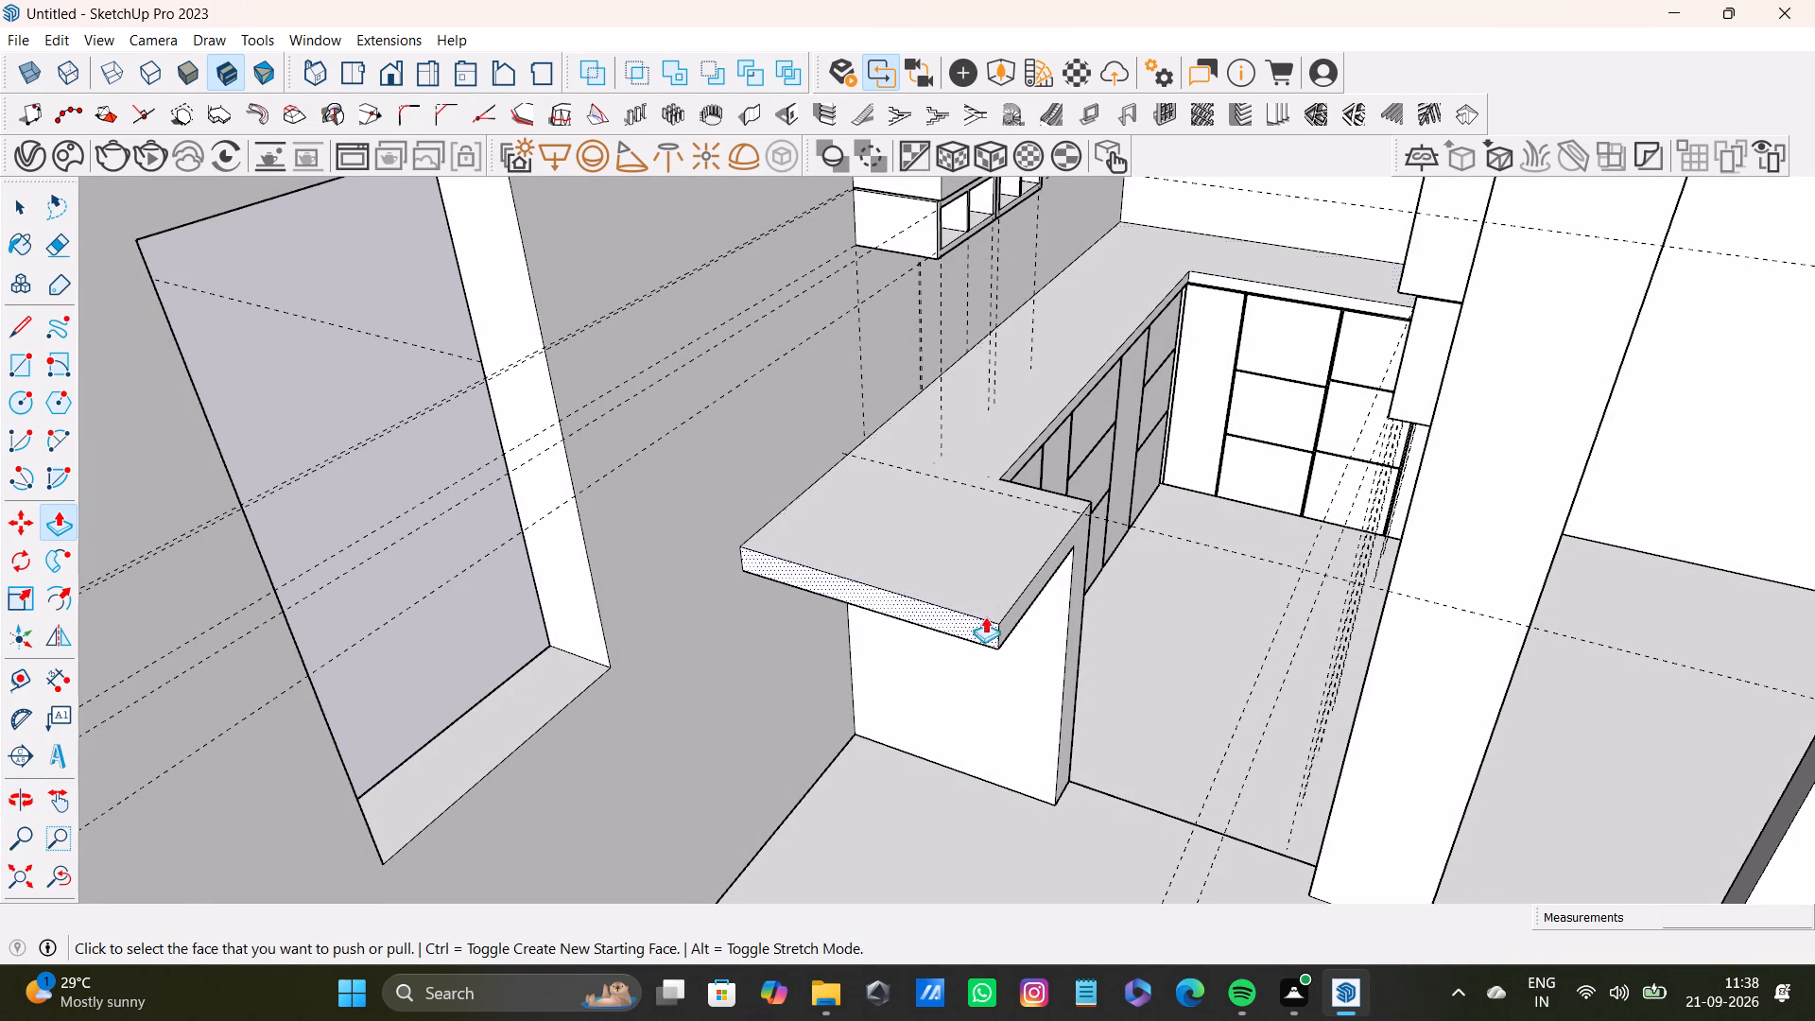
scroll(969, 624, "up", 7)
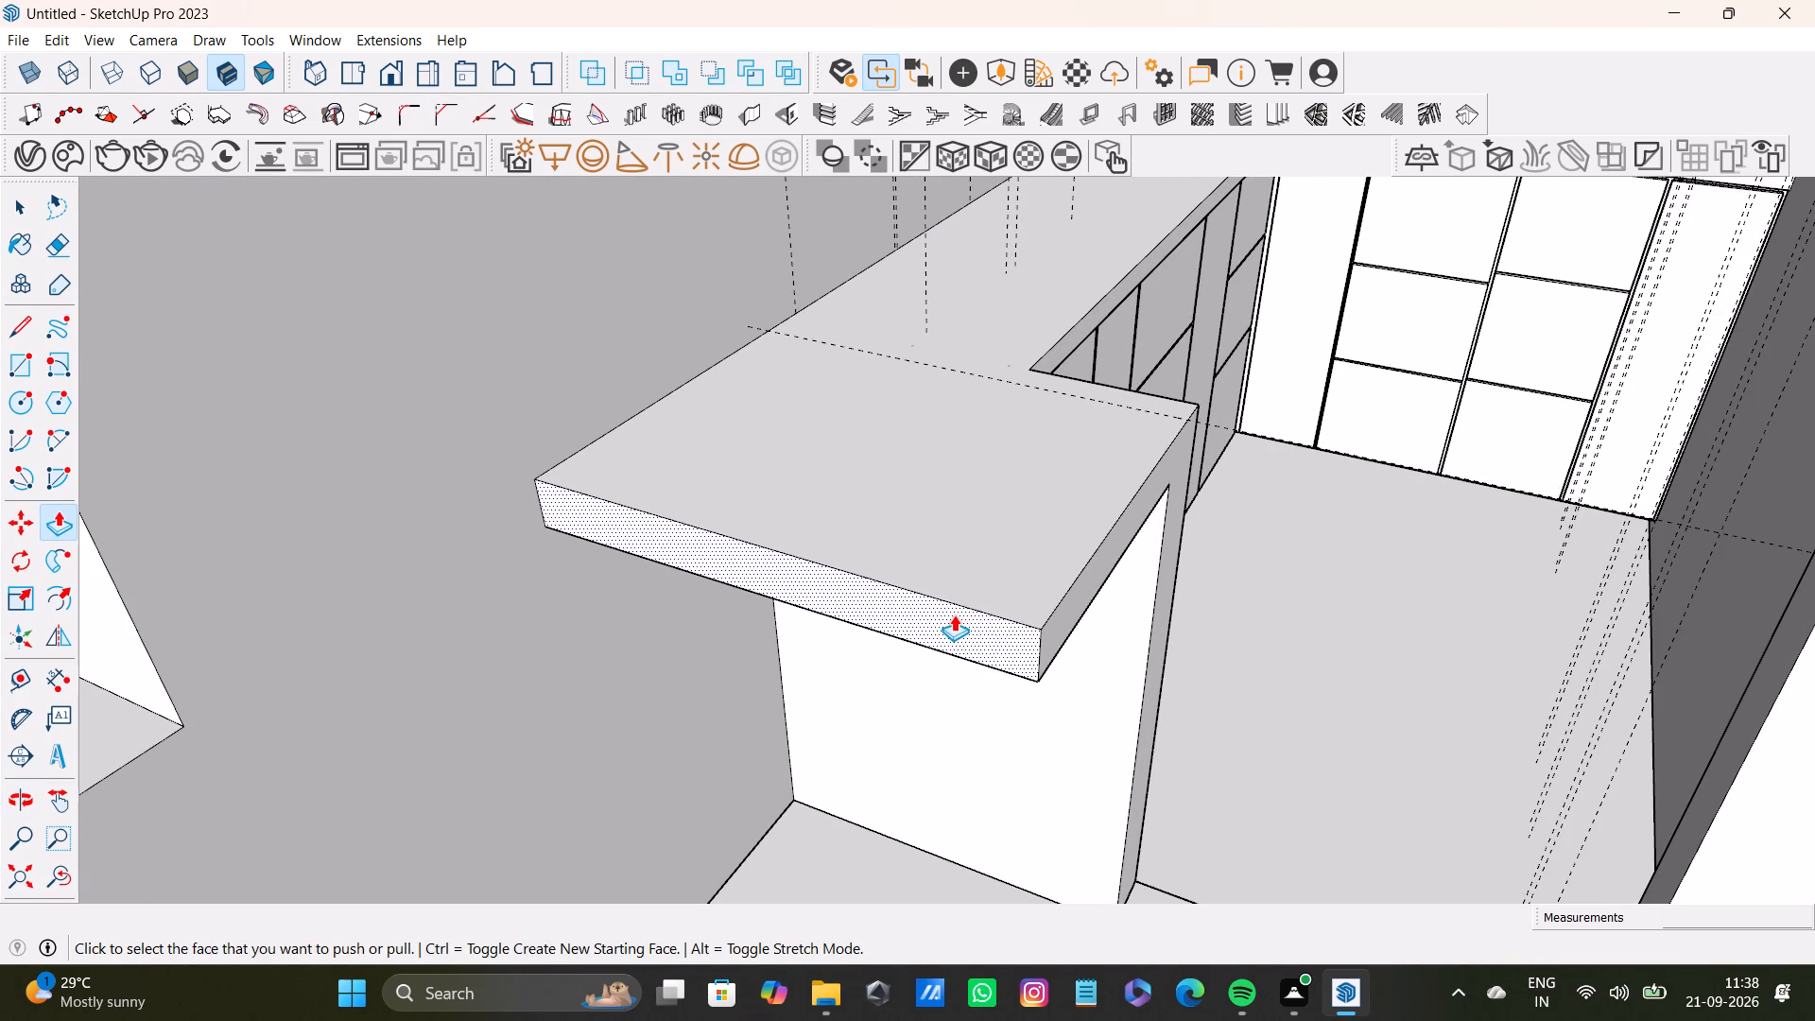
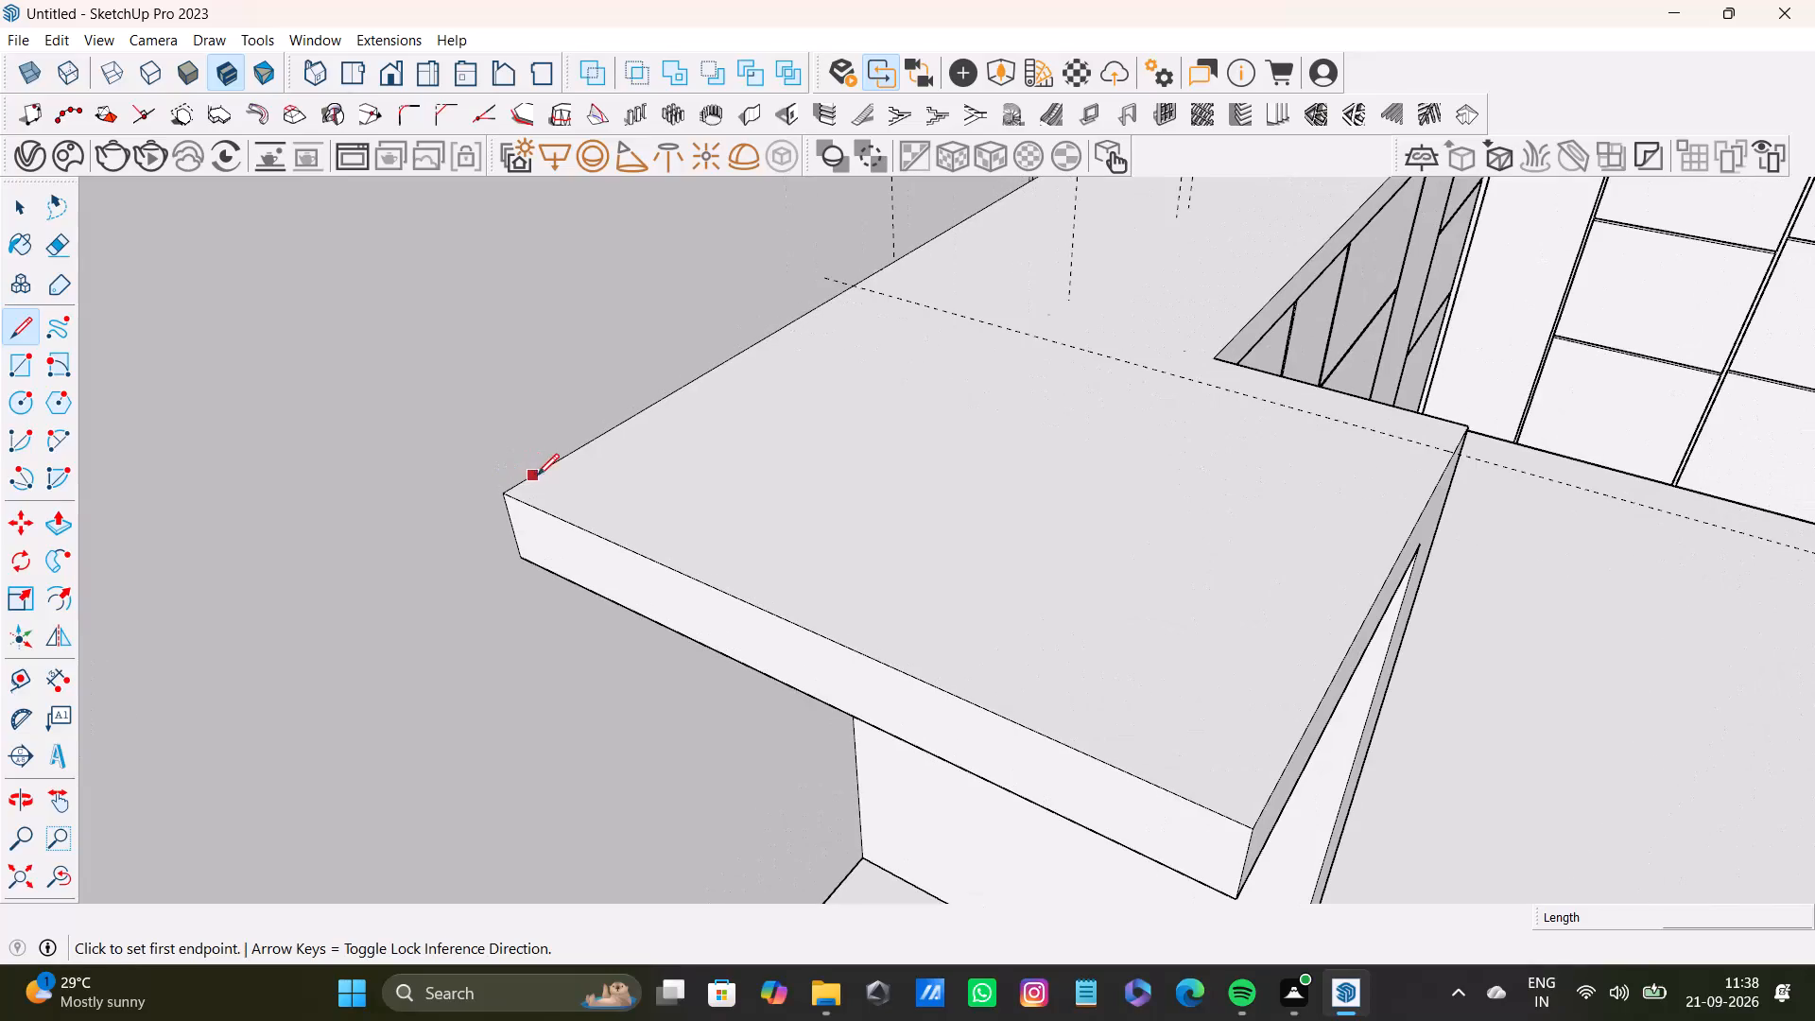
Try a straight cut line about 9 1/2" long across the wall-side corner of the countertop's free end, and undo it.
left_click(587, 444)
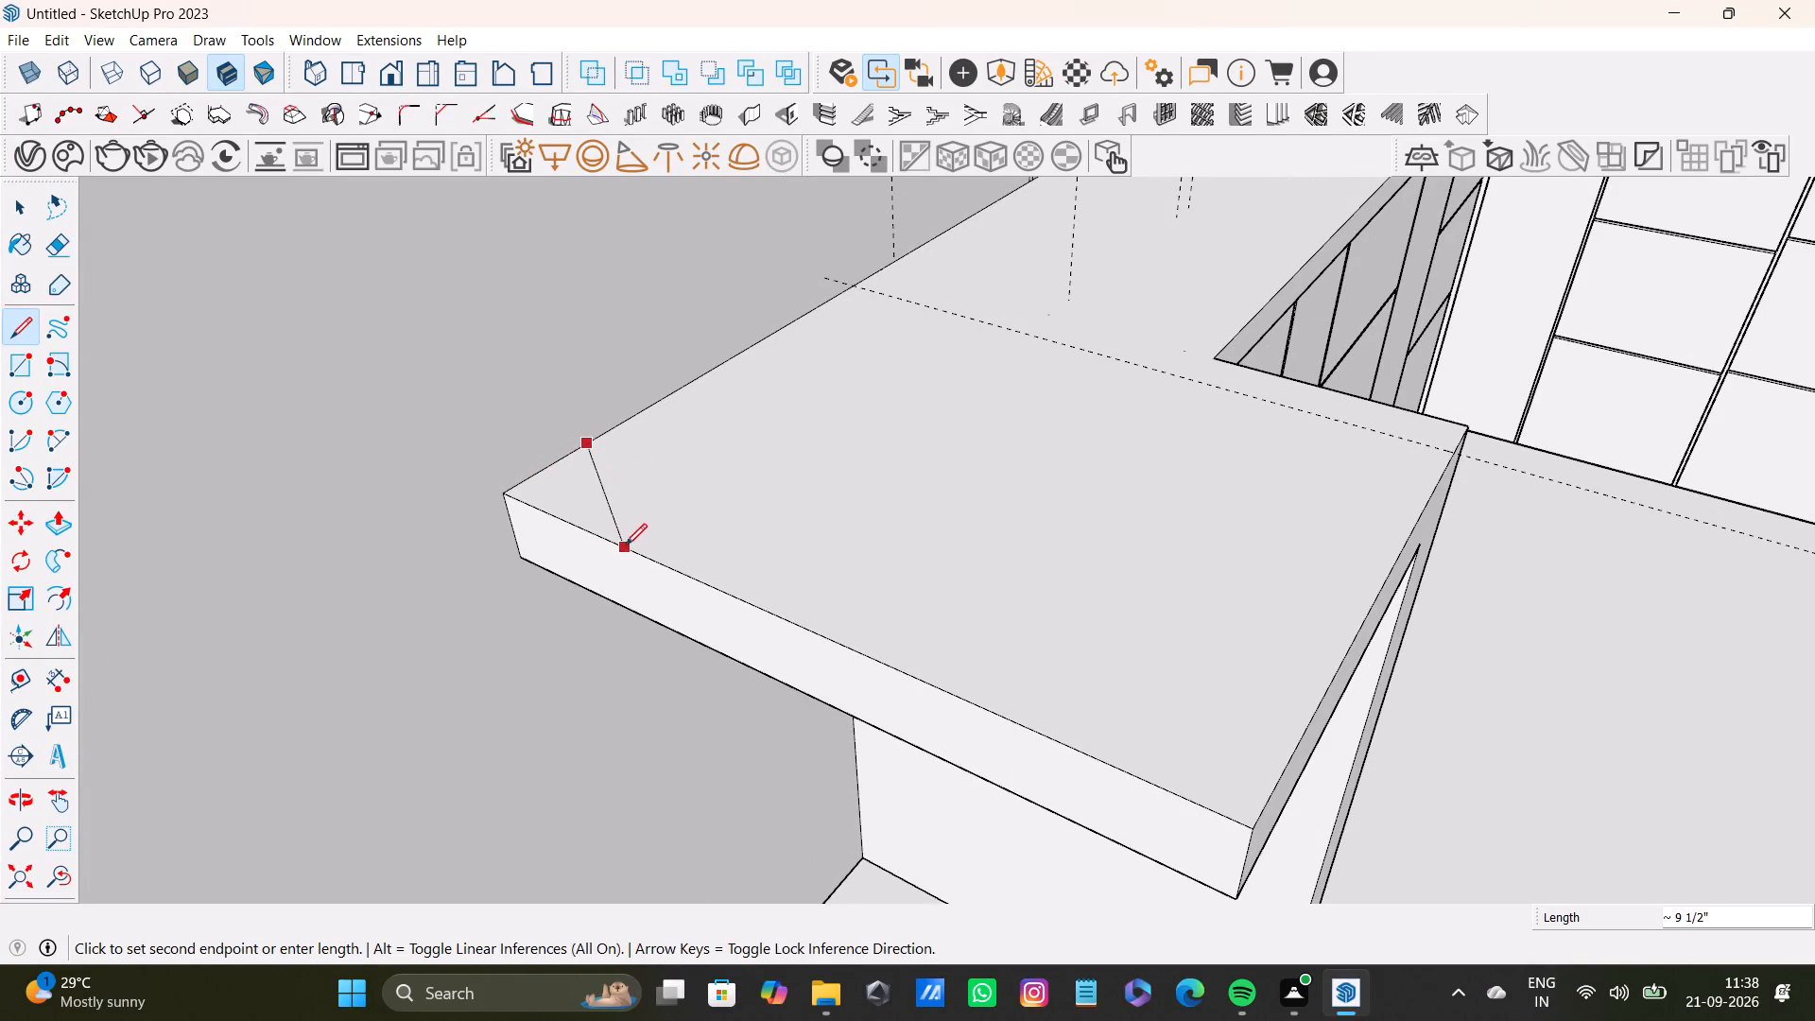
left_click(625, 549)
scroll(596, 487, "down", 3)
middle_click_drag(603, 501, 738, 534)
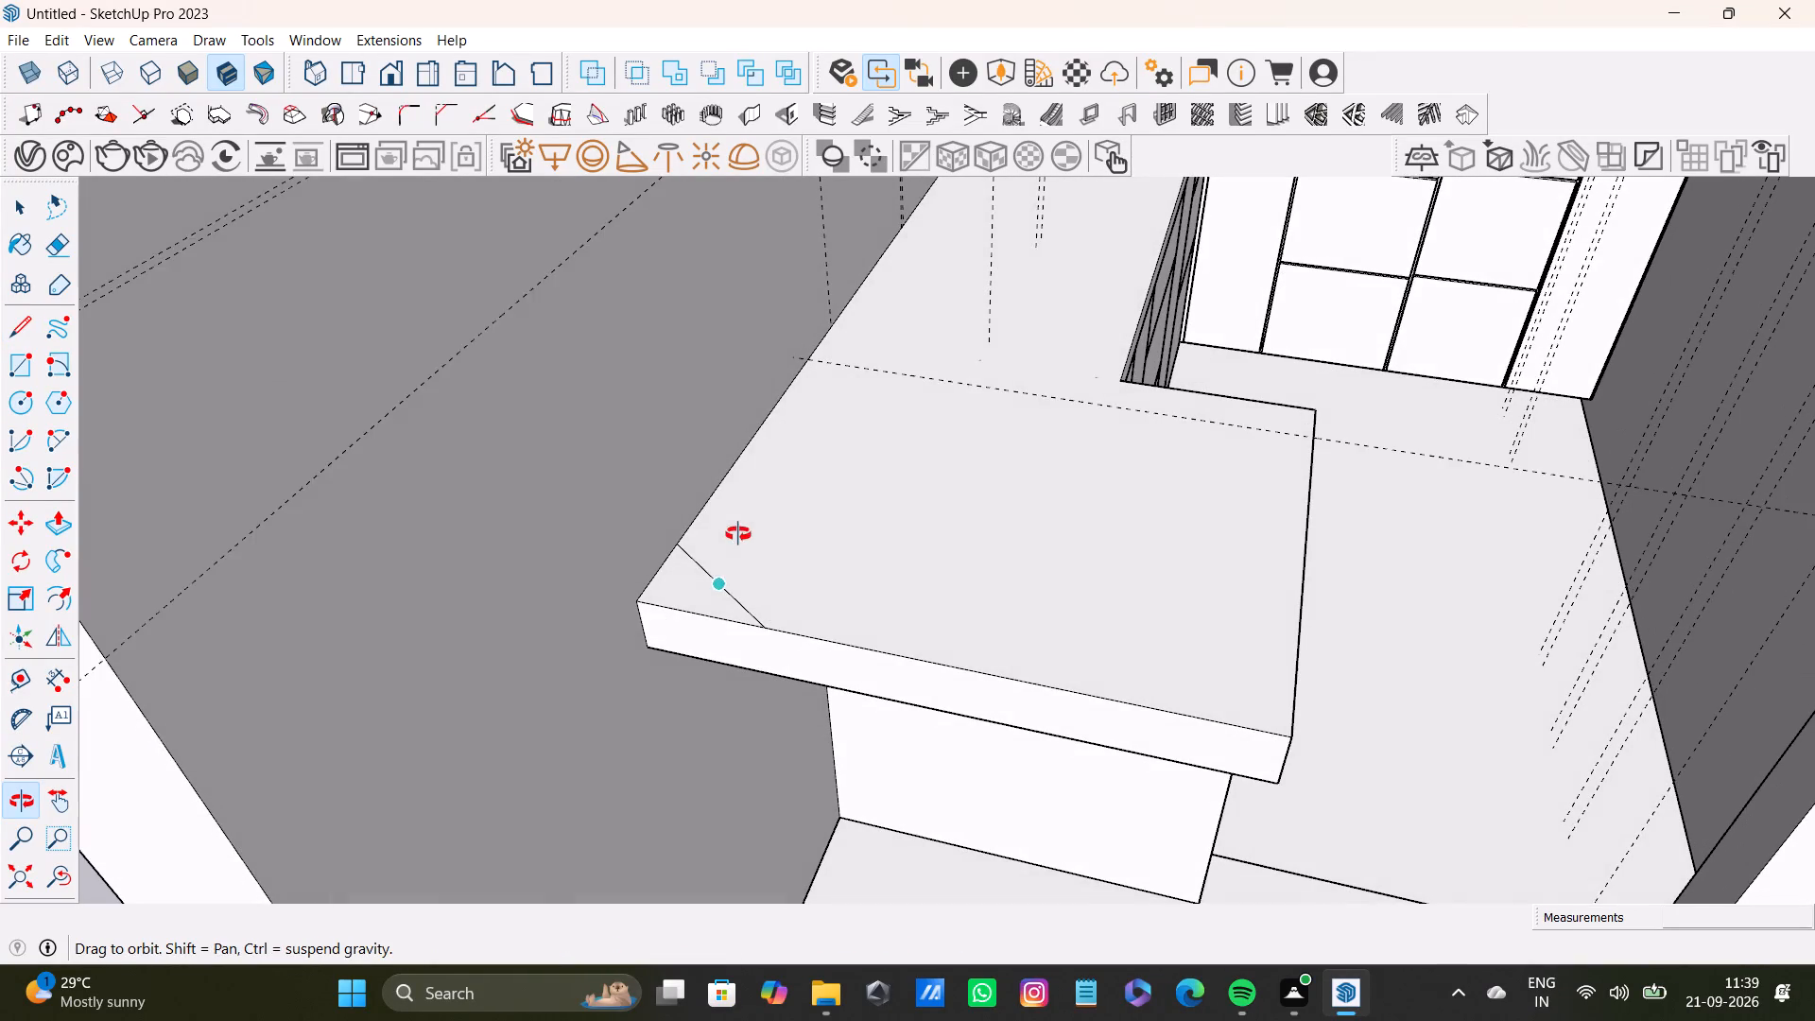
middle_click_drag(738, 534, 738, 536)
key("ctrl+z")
Review the whole house model from above and return to the kitchen's overhanging countertop.
scroll(829, 642, "down", 4)
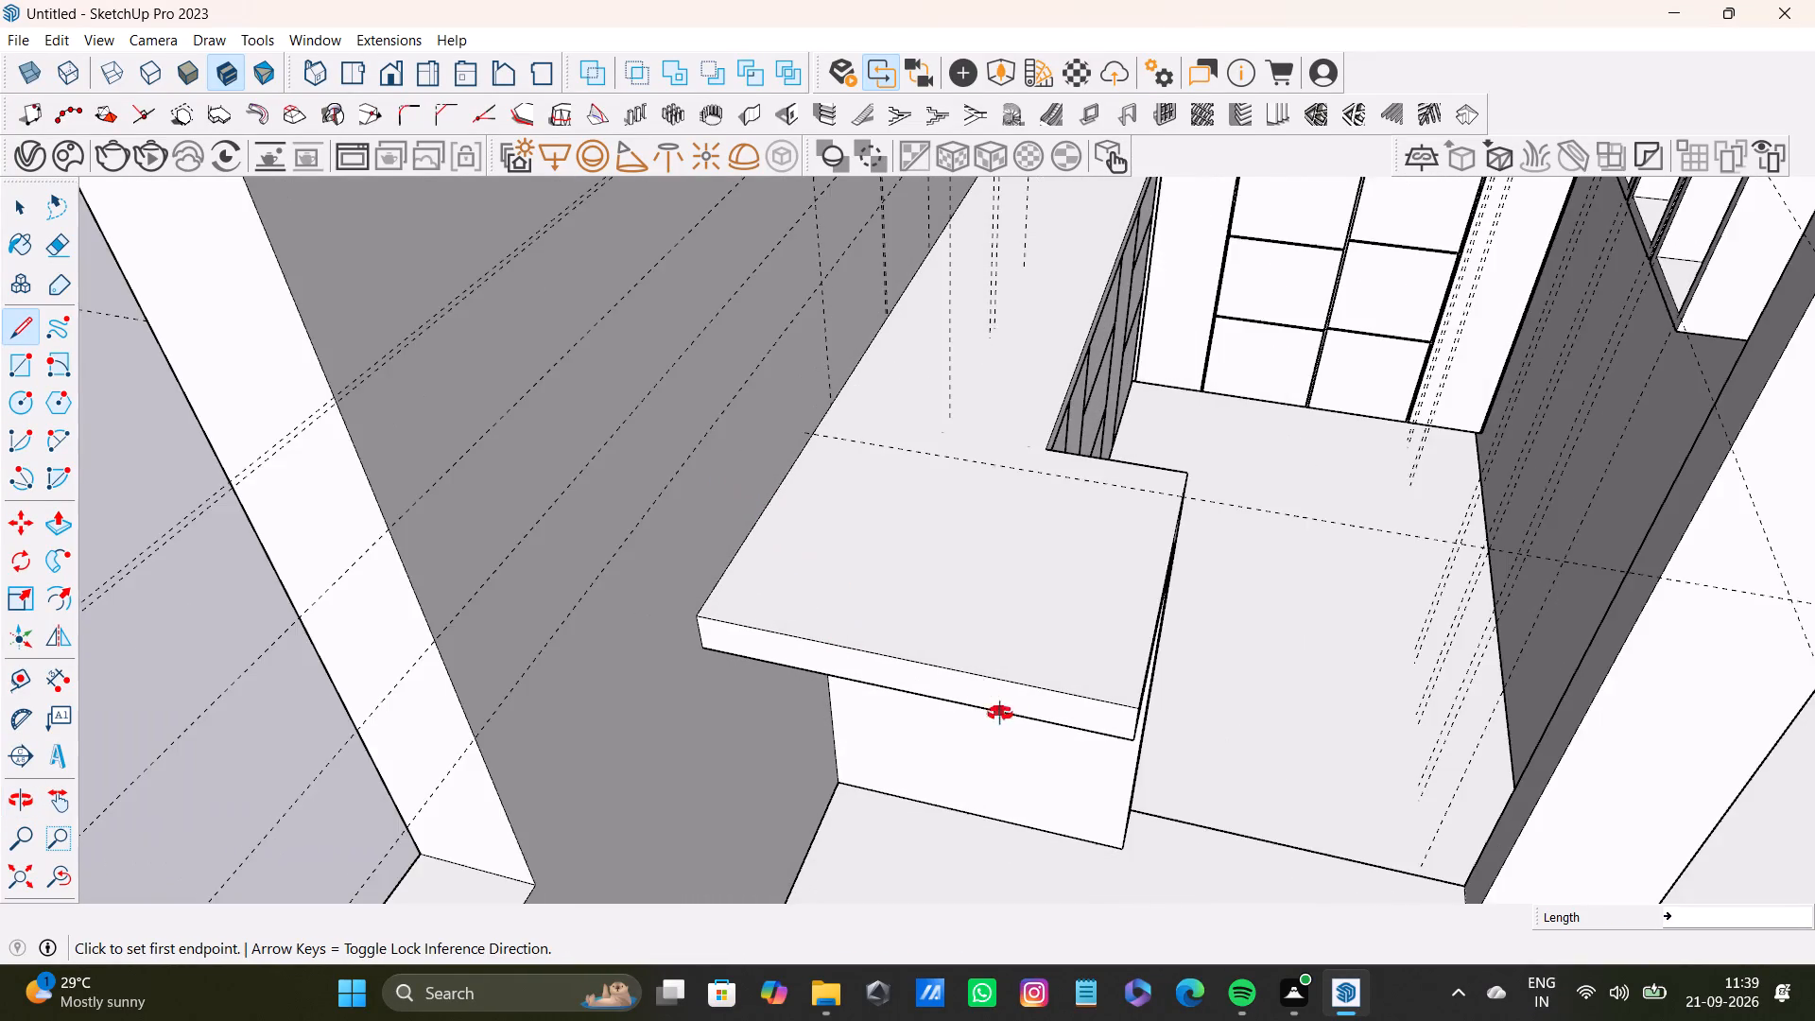
middle_click_drag(1000, 714, 820, 517)
scroll(829, 515, "down", 5)
middle_click_drag(875, 537, 718, 653)
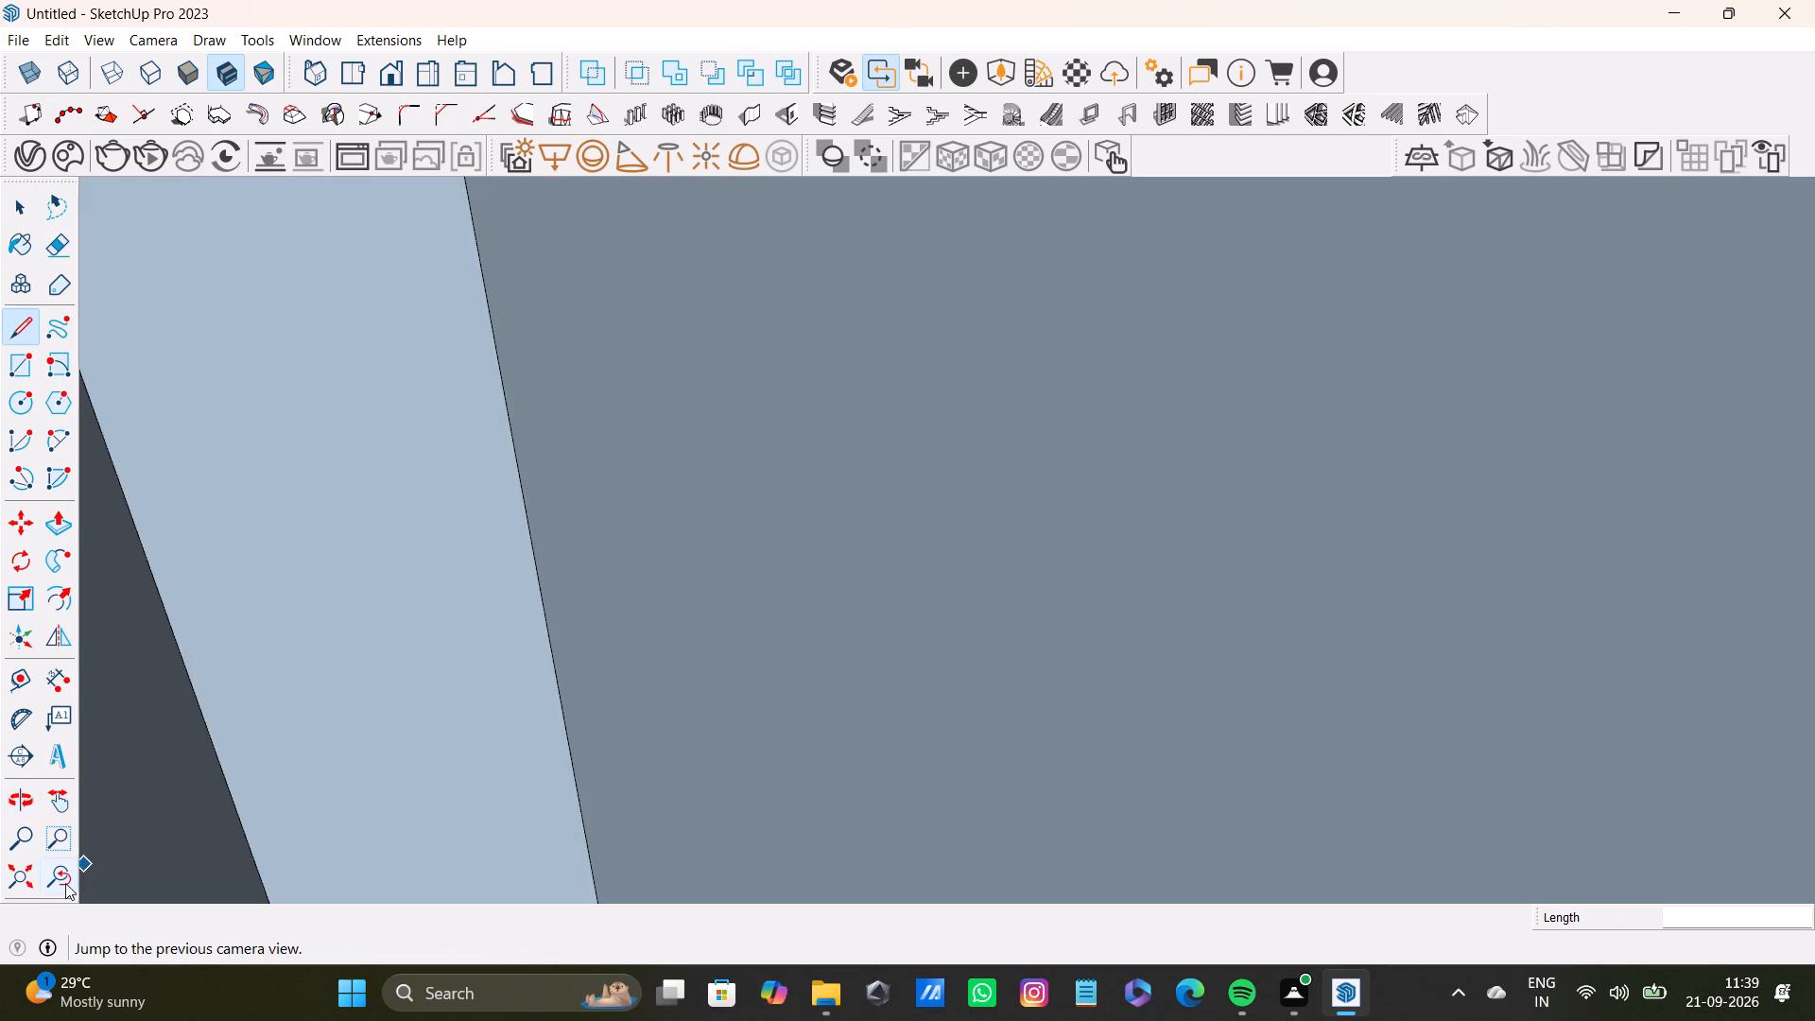
left_click_drag(57, 889, 45, 889)
left_click_drag(3, 881, 19, 879)
middle_click_drag(721, 574, 1089, 628)
scroll(1024, 513, "up", 4)
middle_click_drag(1003, 442, 902, 868, "shift")
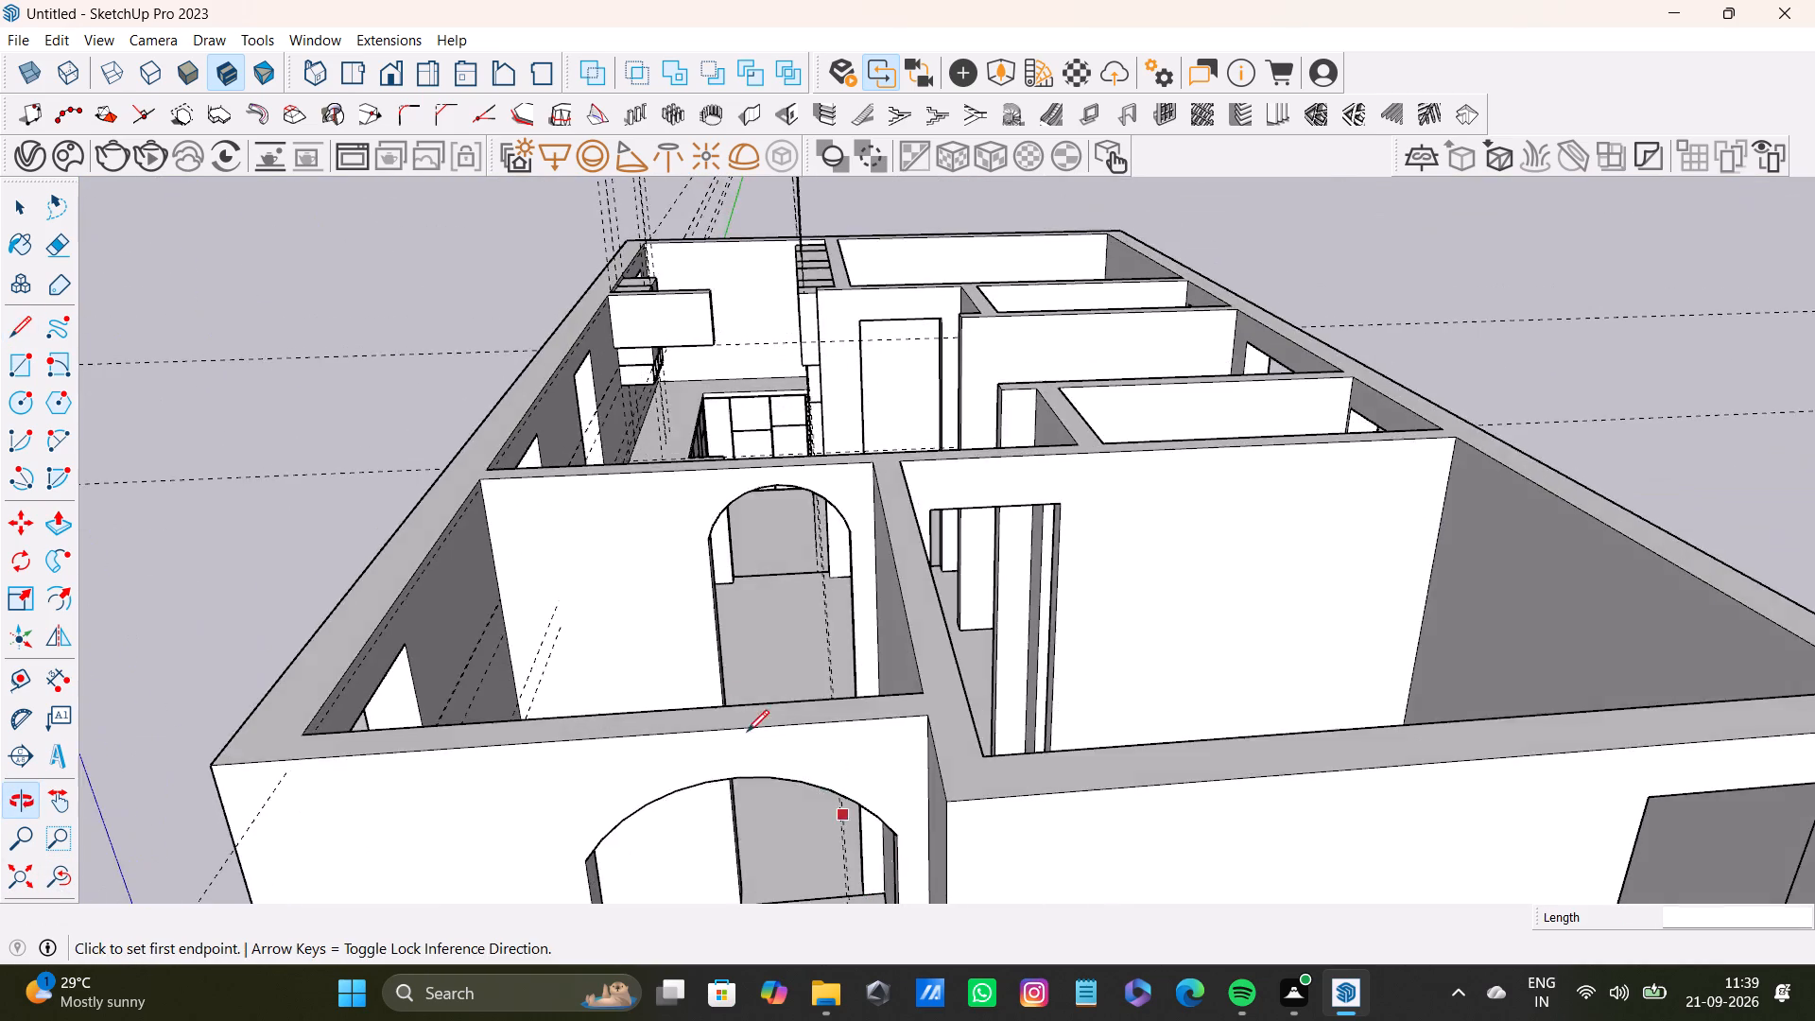
scroll(723, 684, "up", 4)
middle_click_drag(832, 572, 559, 679)
scroll(737, 429, "down", 4, "shift")
middle_click_drag(737, 429, 755, 680, "shift")
middle_click_drag(767, 675, 424, 687)
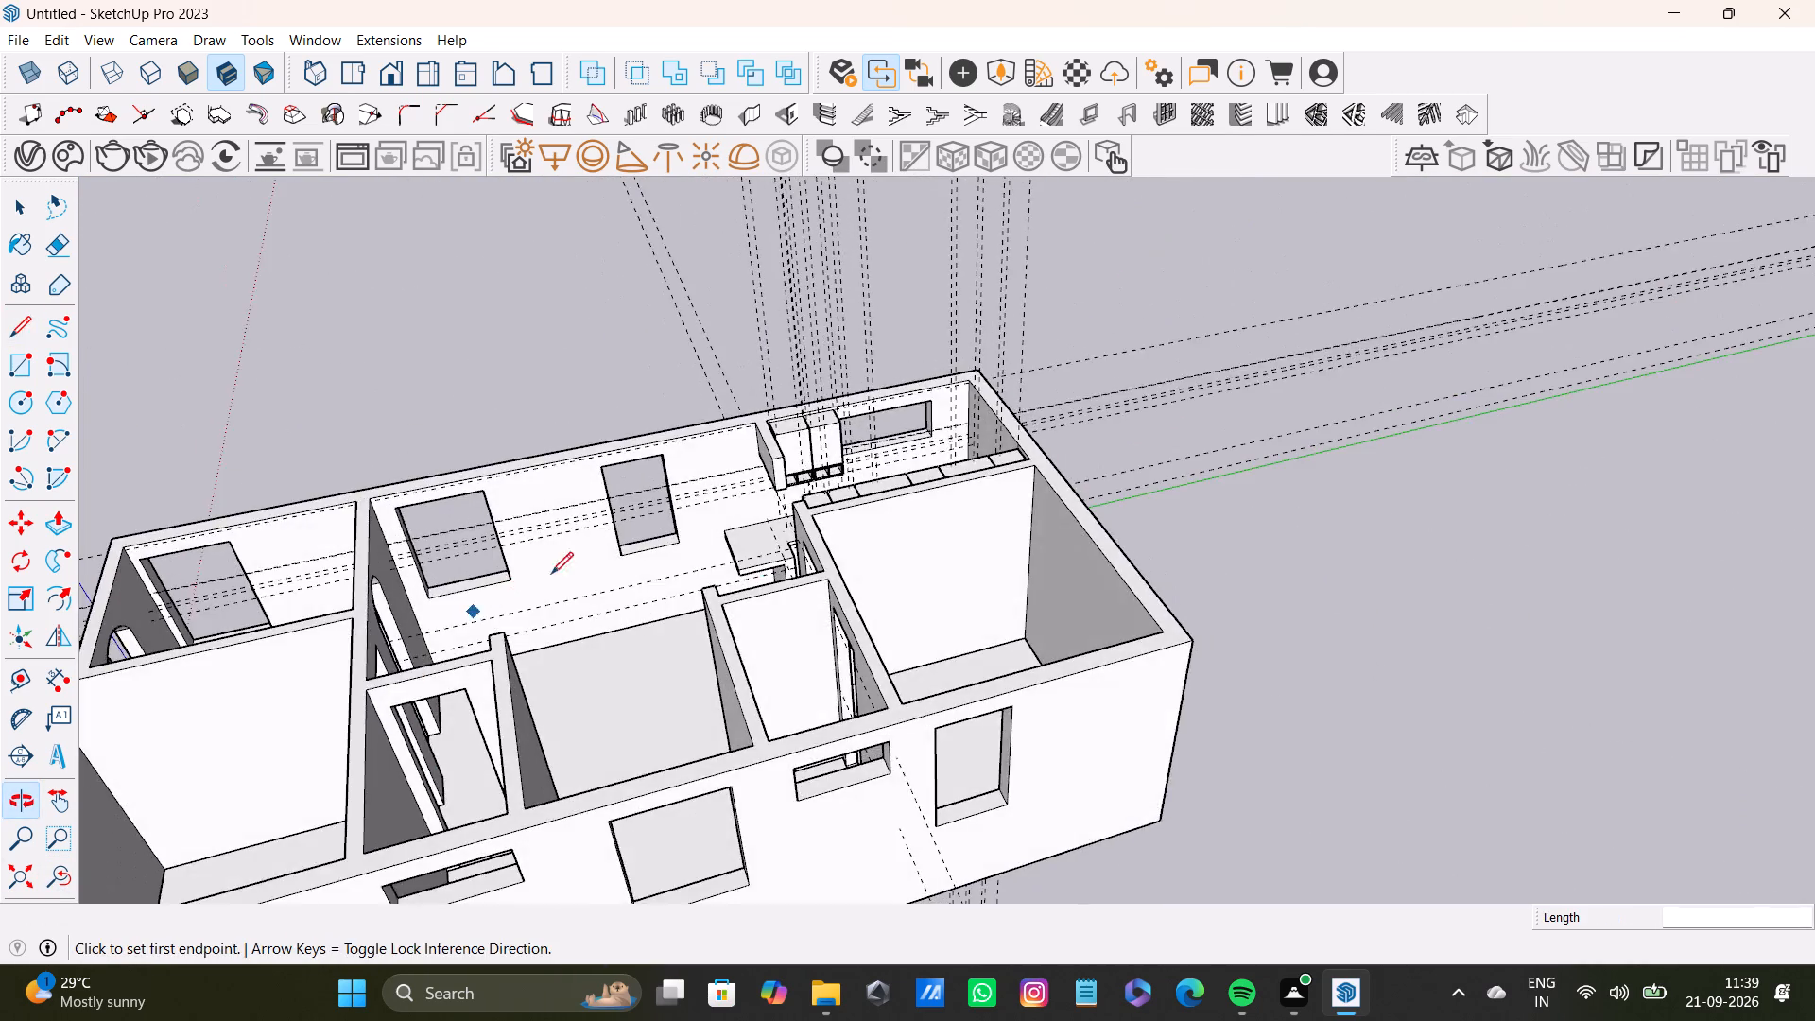
scroll(566, 562, "down", 3)
middle_click_drag(566, 567, 711, 709, "shift")
scroll(844, 708, "up", 4)
middle_click_drag(851, 714, 720, 789)
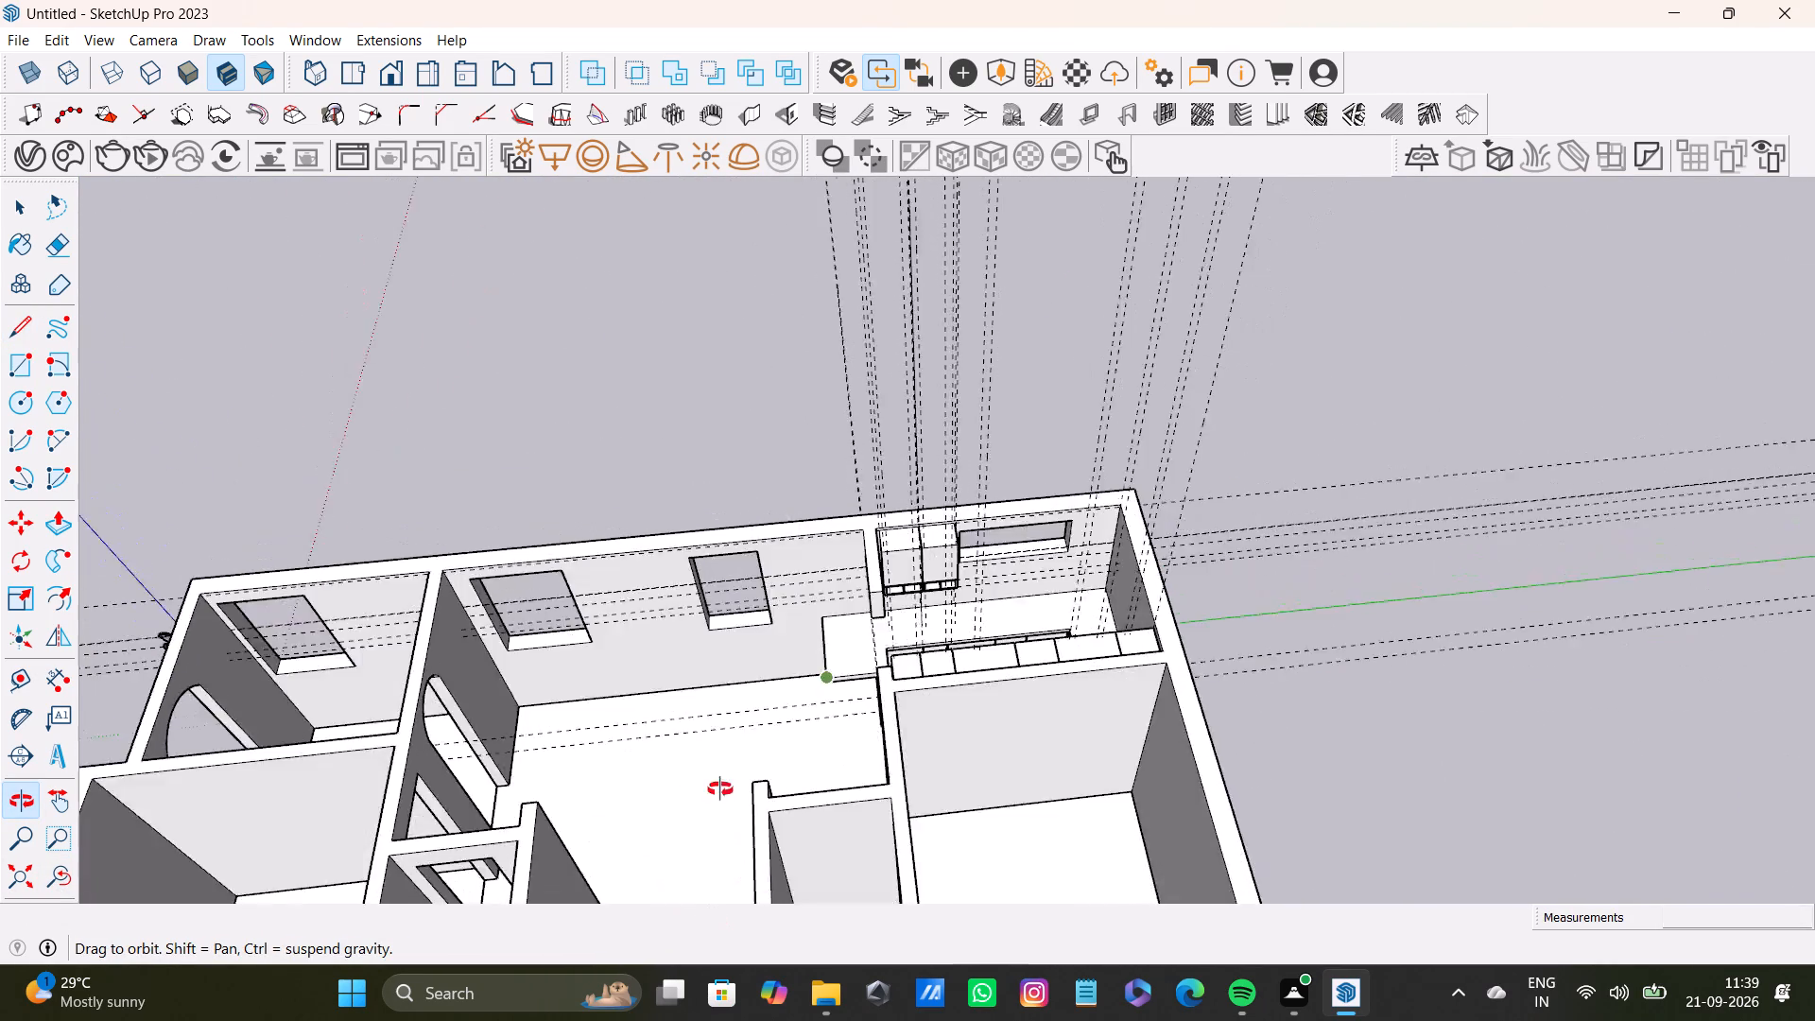
middle_click_drag(720, 789, 1119, 829)
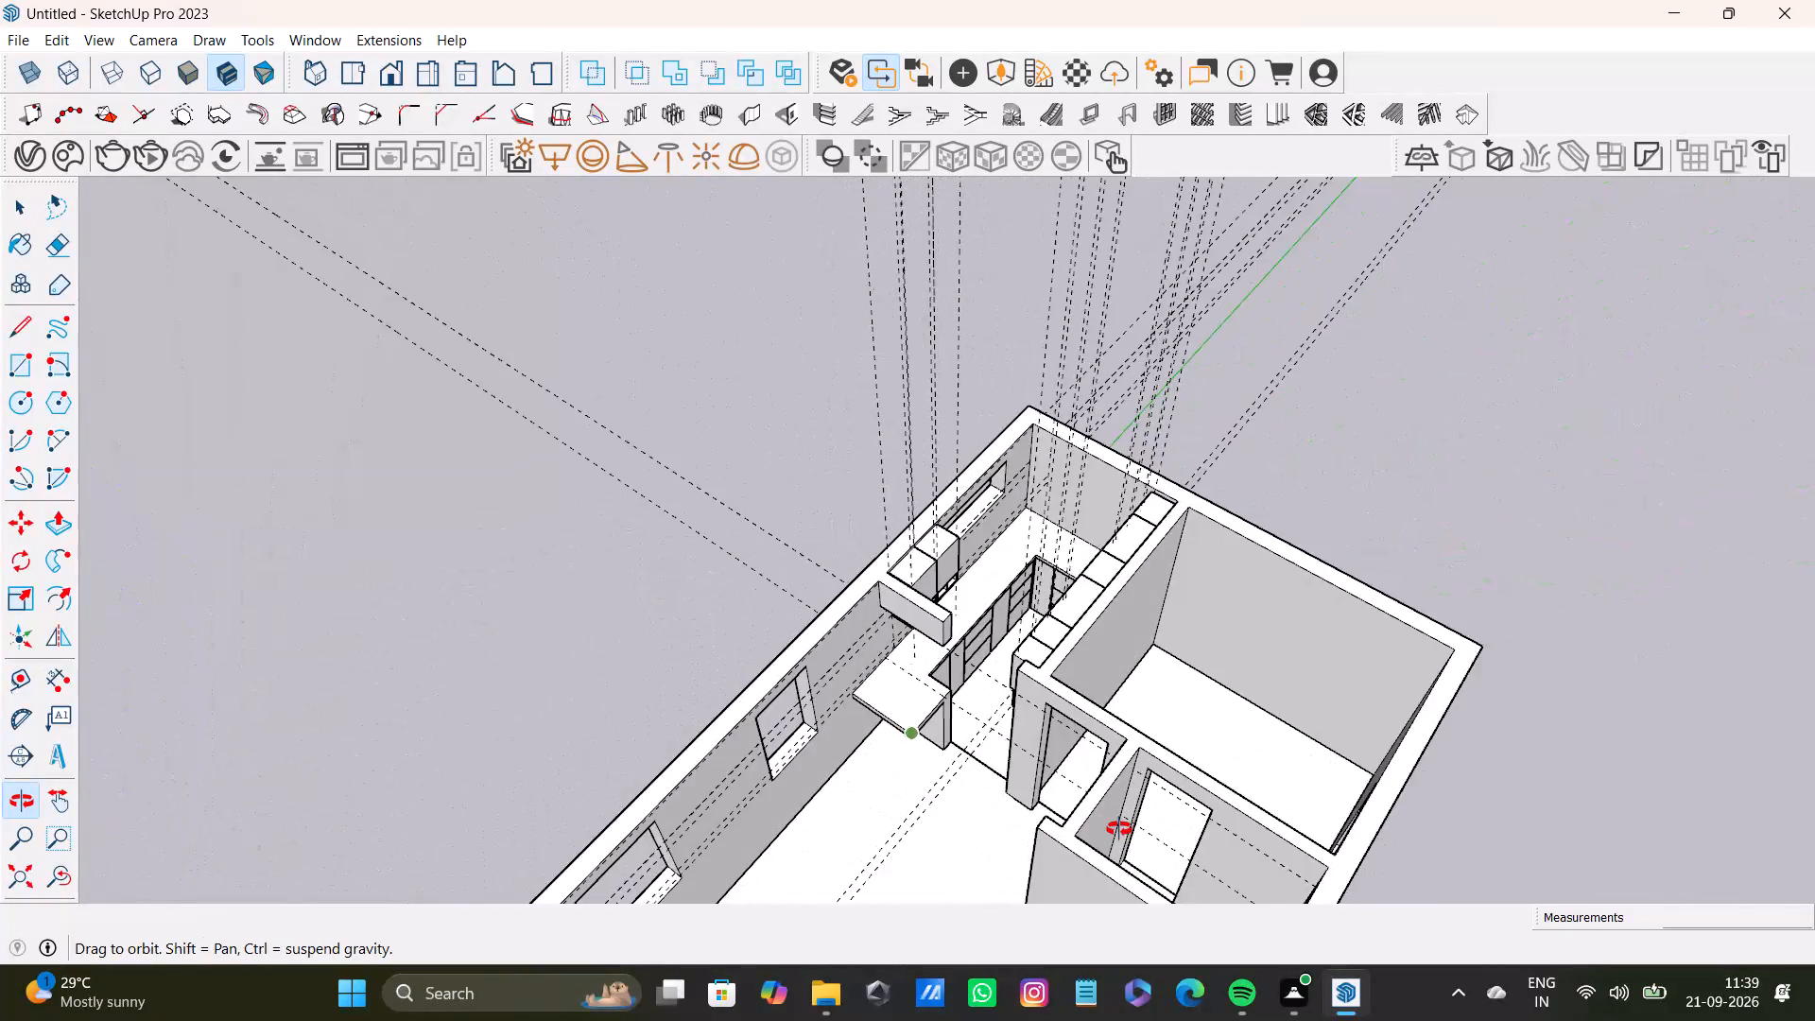
middle_click_drag(1119, 829, 1121, 710)
scroll(925, 735, "up", 6)
middle_click_drag(917, 744, 916, 645)
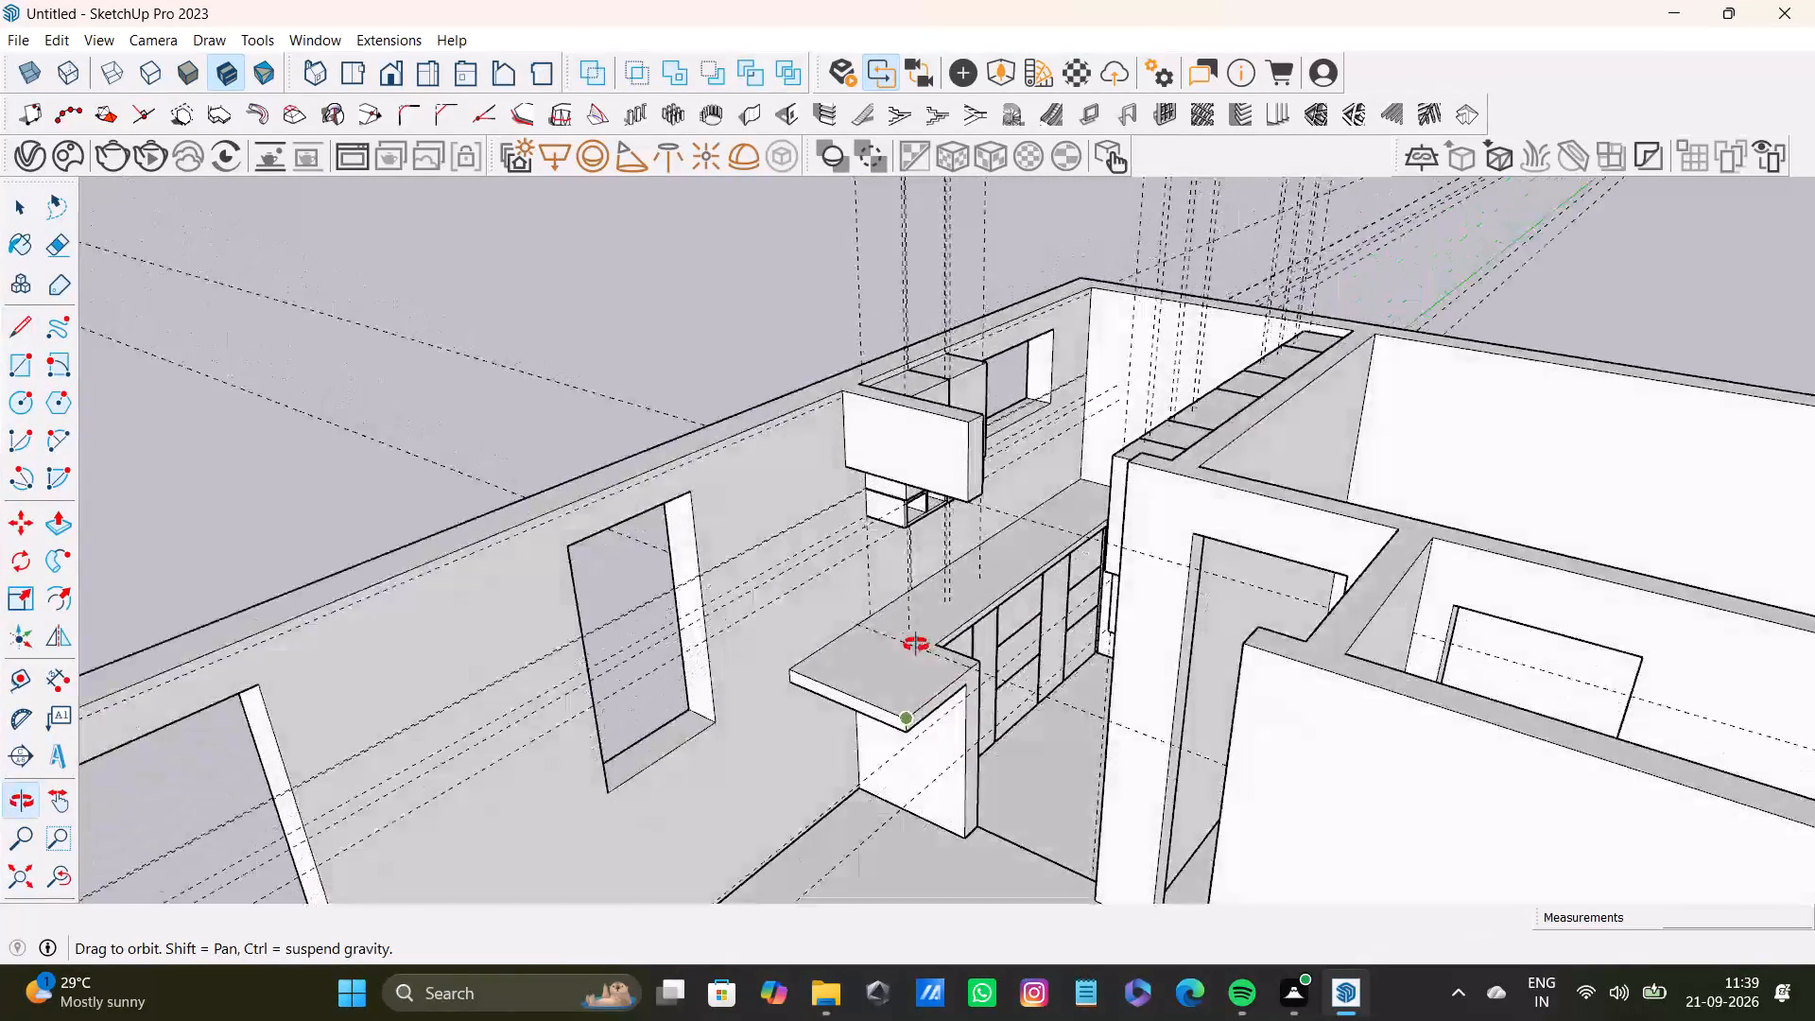
middle_click_drag(916, 645, 905, 627)
scroll(899, 648, "up", 6)
scroll(895, 774, "down", 3)
middle_click_drag(897, 774, 937, 610)
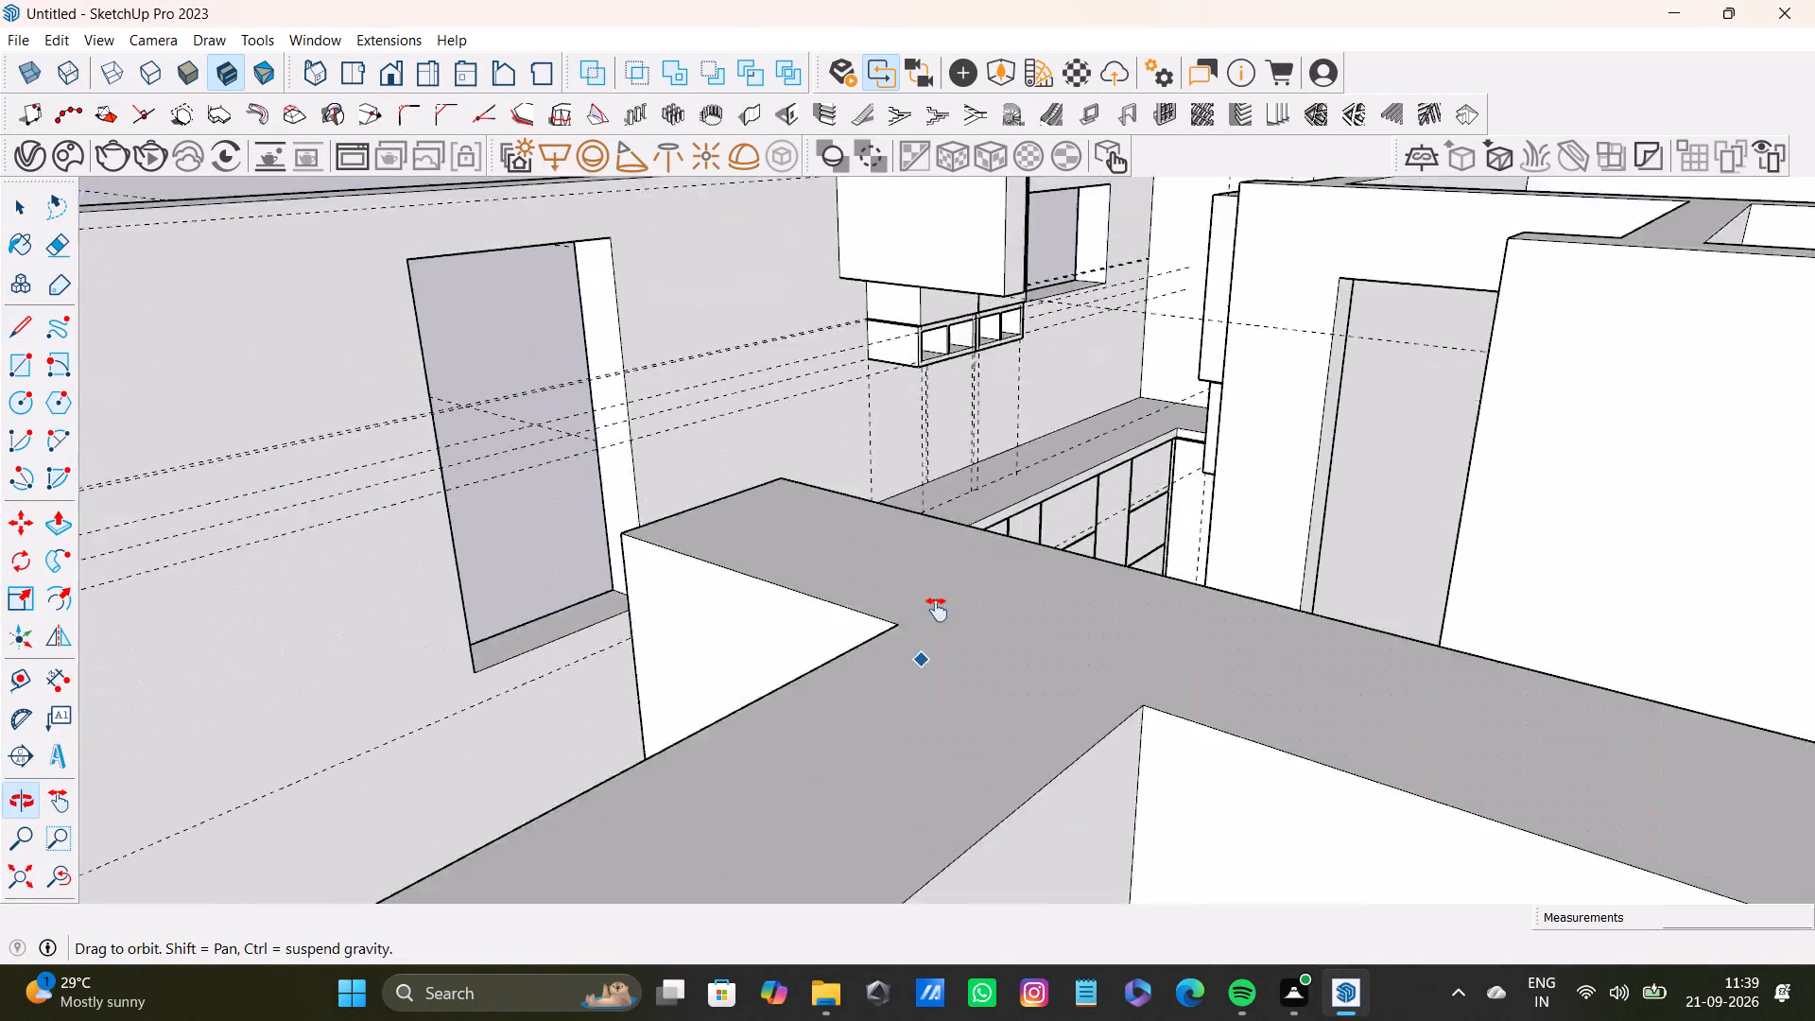
middle_click_drag(937, 610, 941, 603)
scroll(945, 565, "up", 2)
middle_click_drag(890, 515, 891, 1019, "shift")
middle_click_drag(961, 346, 949, 680, "shift")
scroll(950, 782, "up", 3)
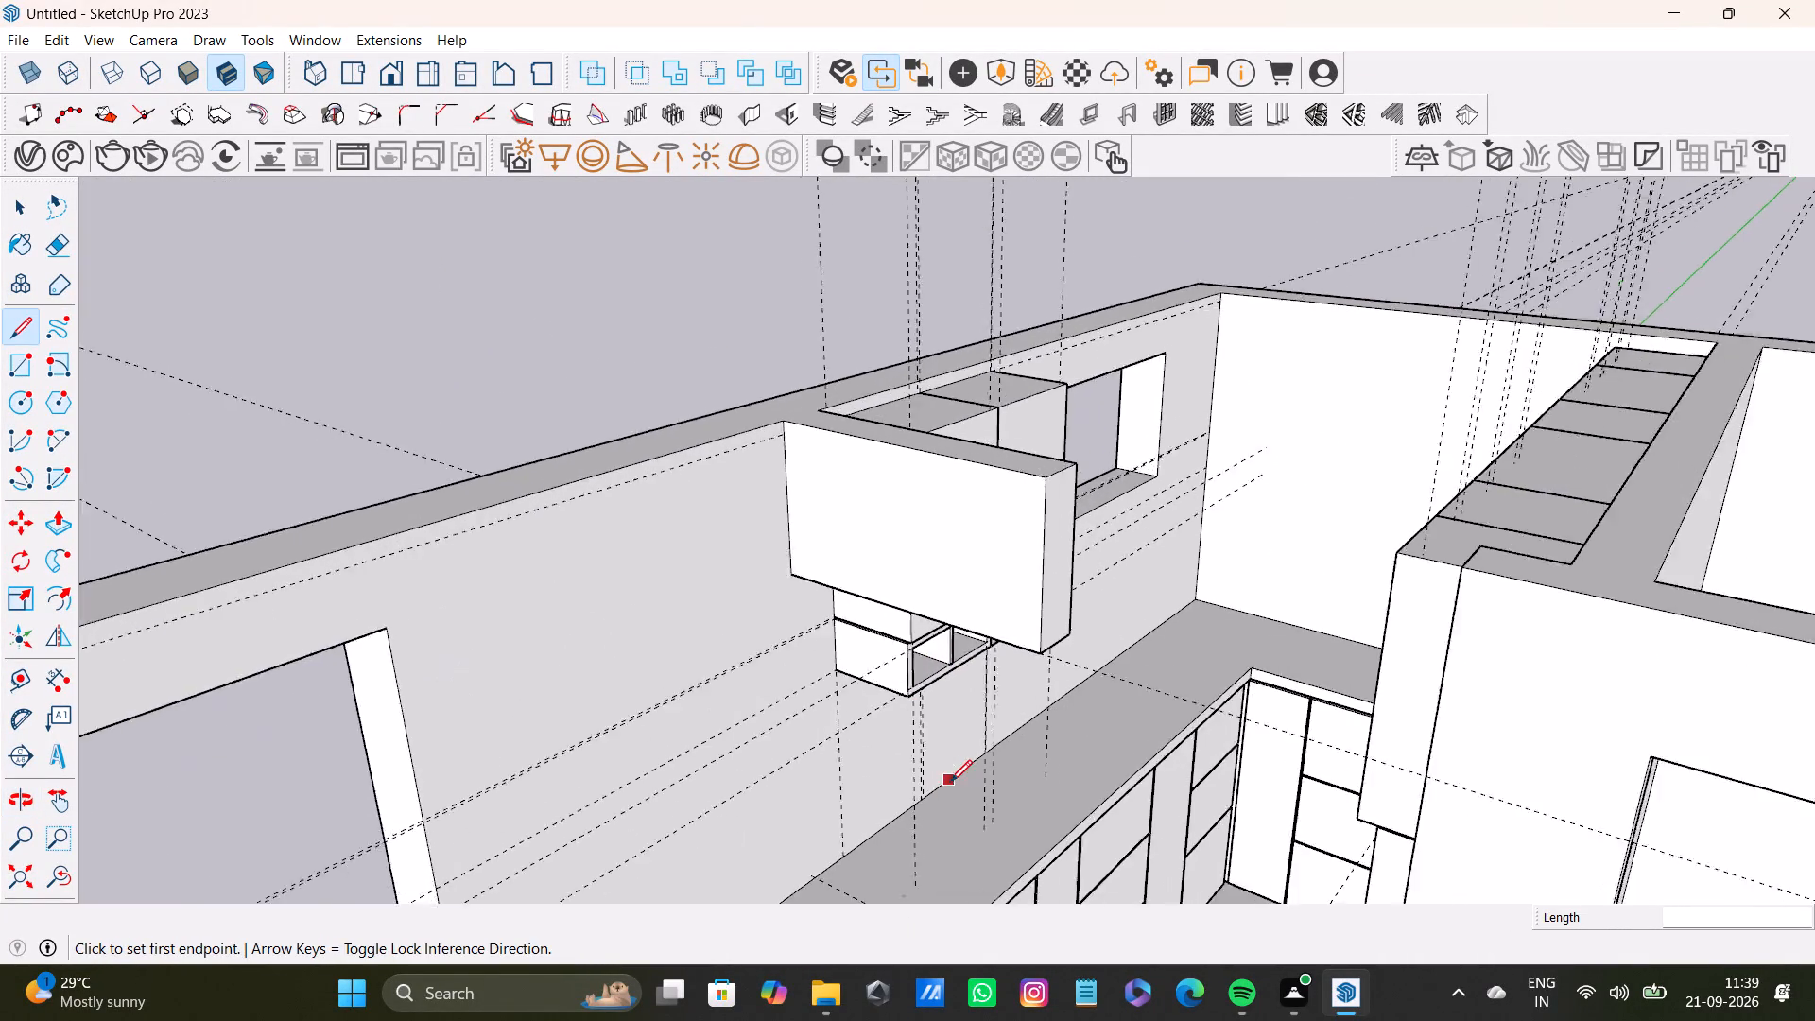
Push the underside of the countertop overhang up about 1 3/8" to thin the slab.
scroll(950, 782, "up", 1)
middle_click_drag(960, 773, 956, 521, "shift")
scroll(925, 726, "up", 3)
middle_click_drag(957, 751, 894, 510)
key("space")
left_click(764, 532)
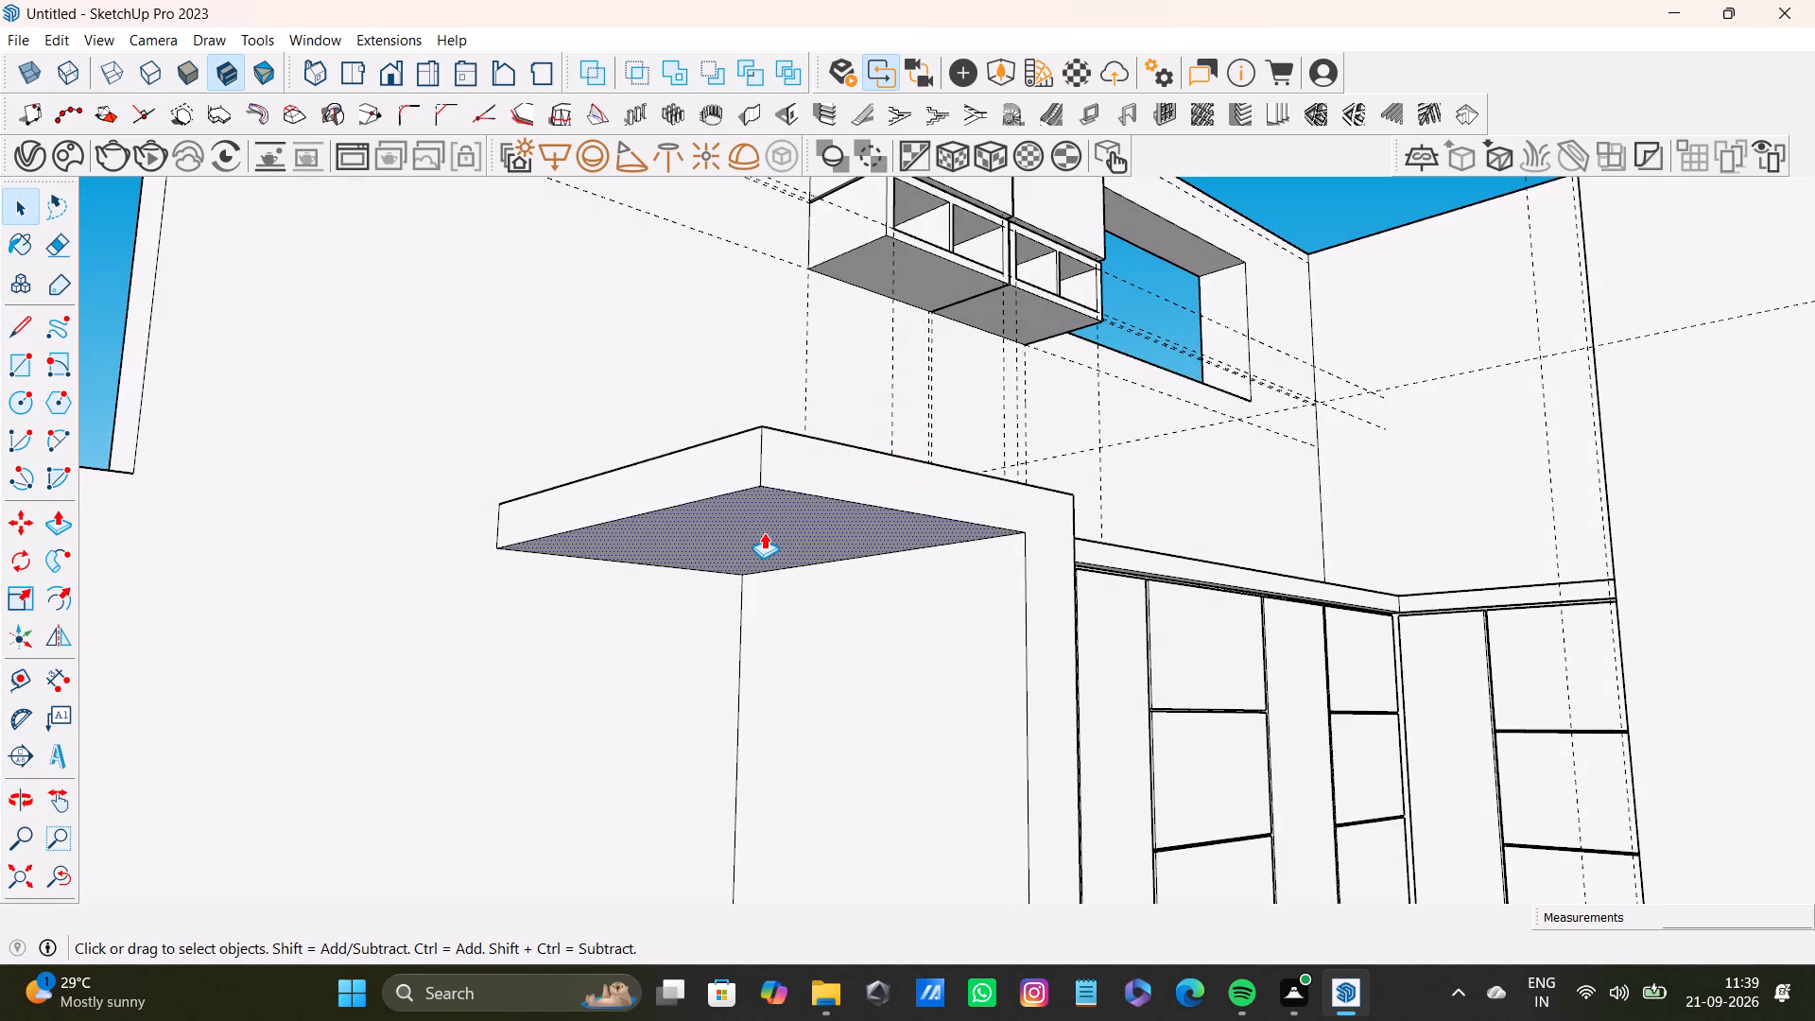
key("p")
left_click_drag(765, 529, 1019, 504)
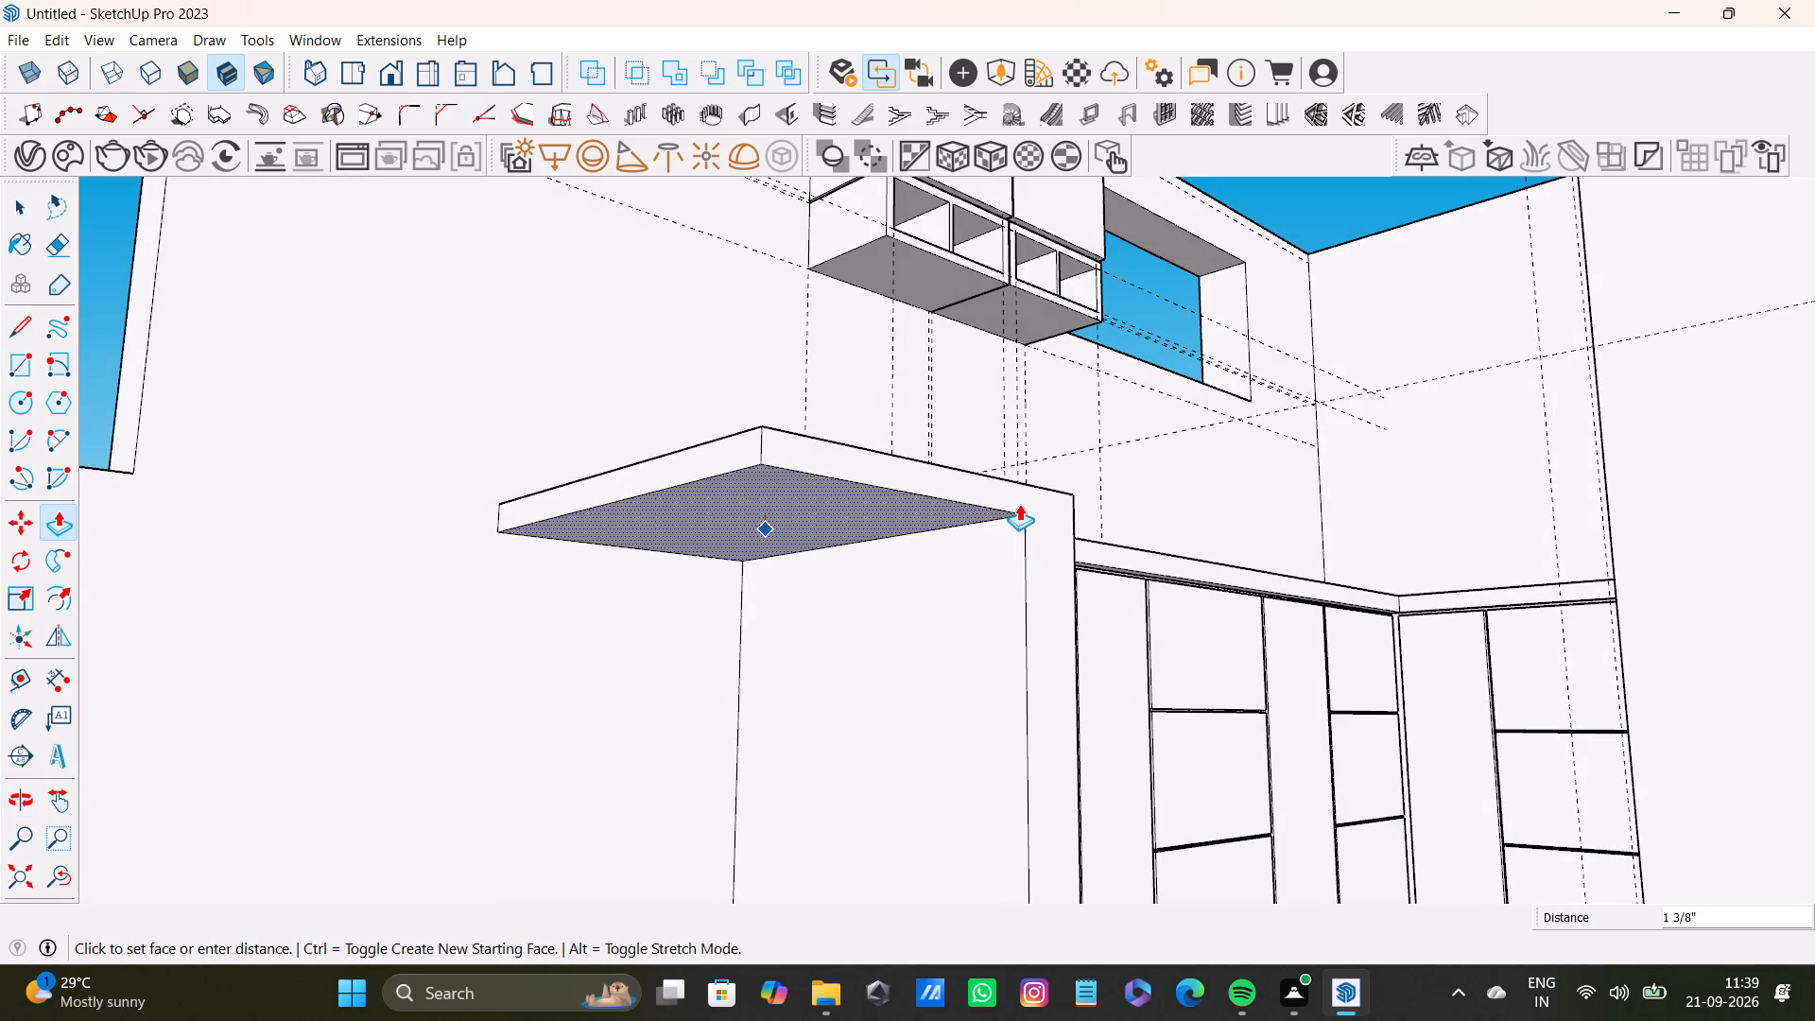
left_click_drag(1019, 504, 1021, 509)
key("space")
Push the face of the end panel beneath the countertop overhang inward about 2 3/16".
left_click(968, 655)
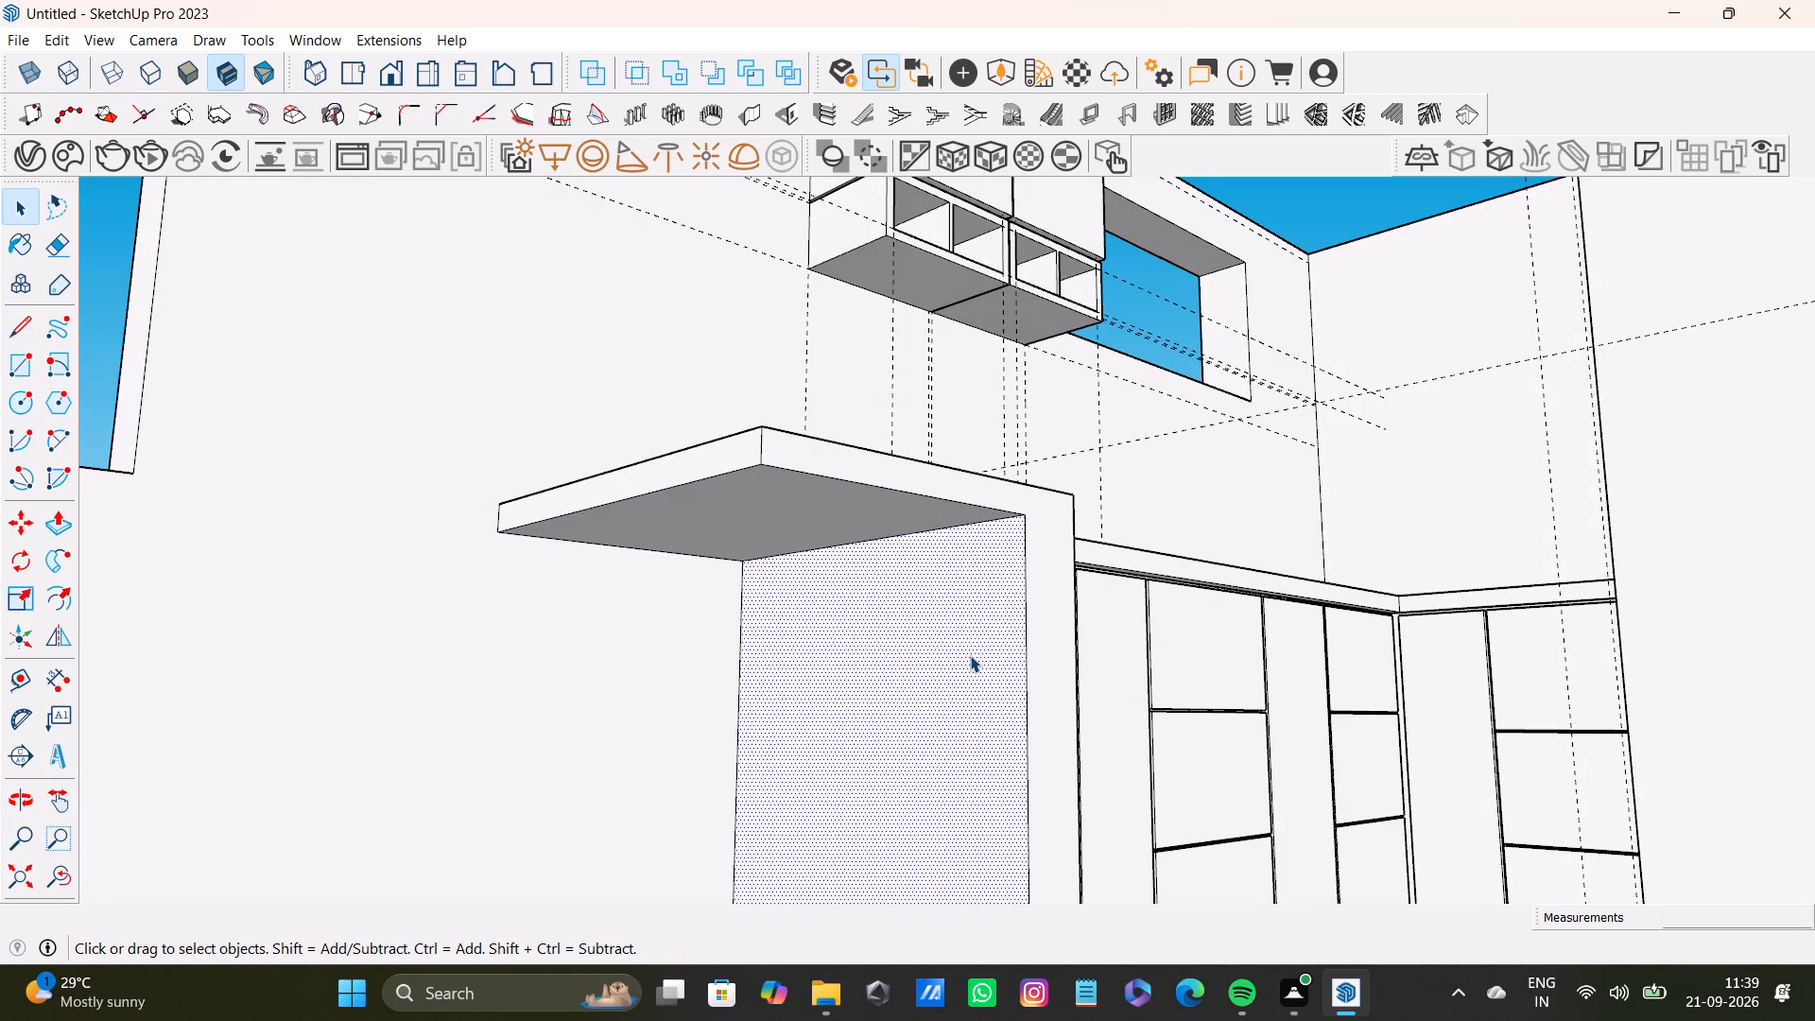
key("p")
left_click_drag(970, 655, 998, 645)
key("space")
key("p")
left_click_drag(990, 646, 1009, 643)
Examine the thinned countertop overhang and the recessed end panel from several angles.
middle_click_drag(861, 551, 713, 719)
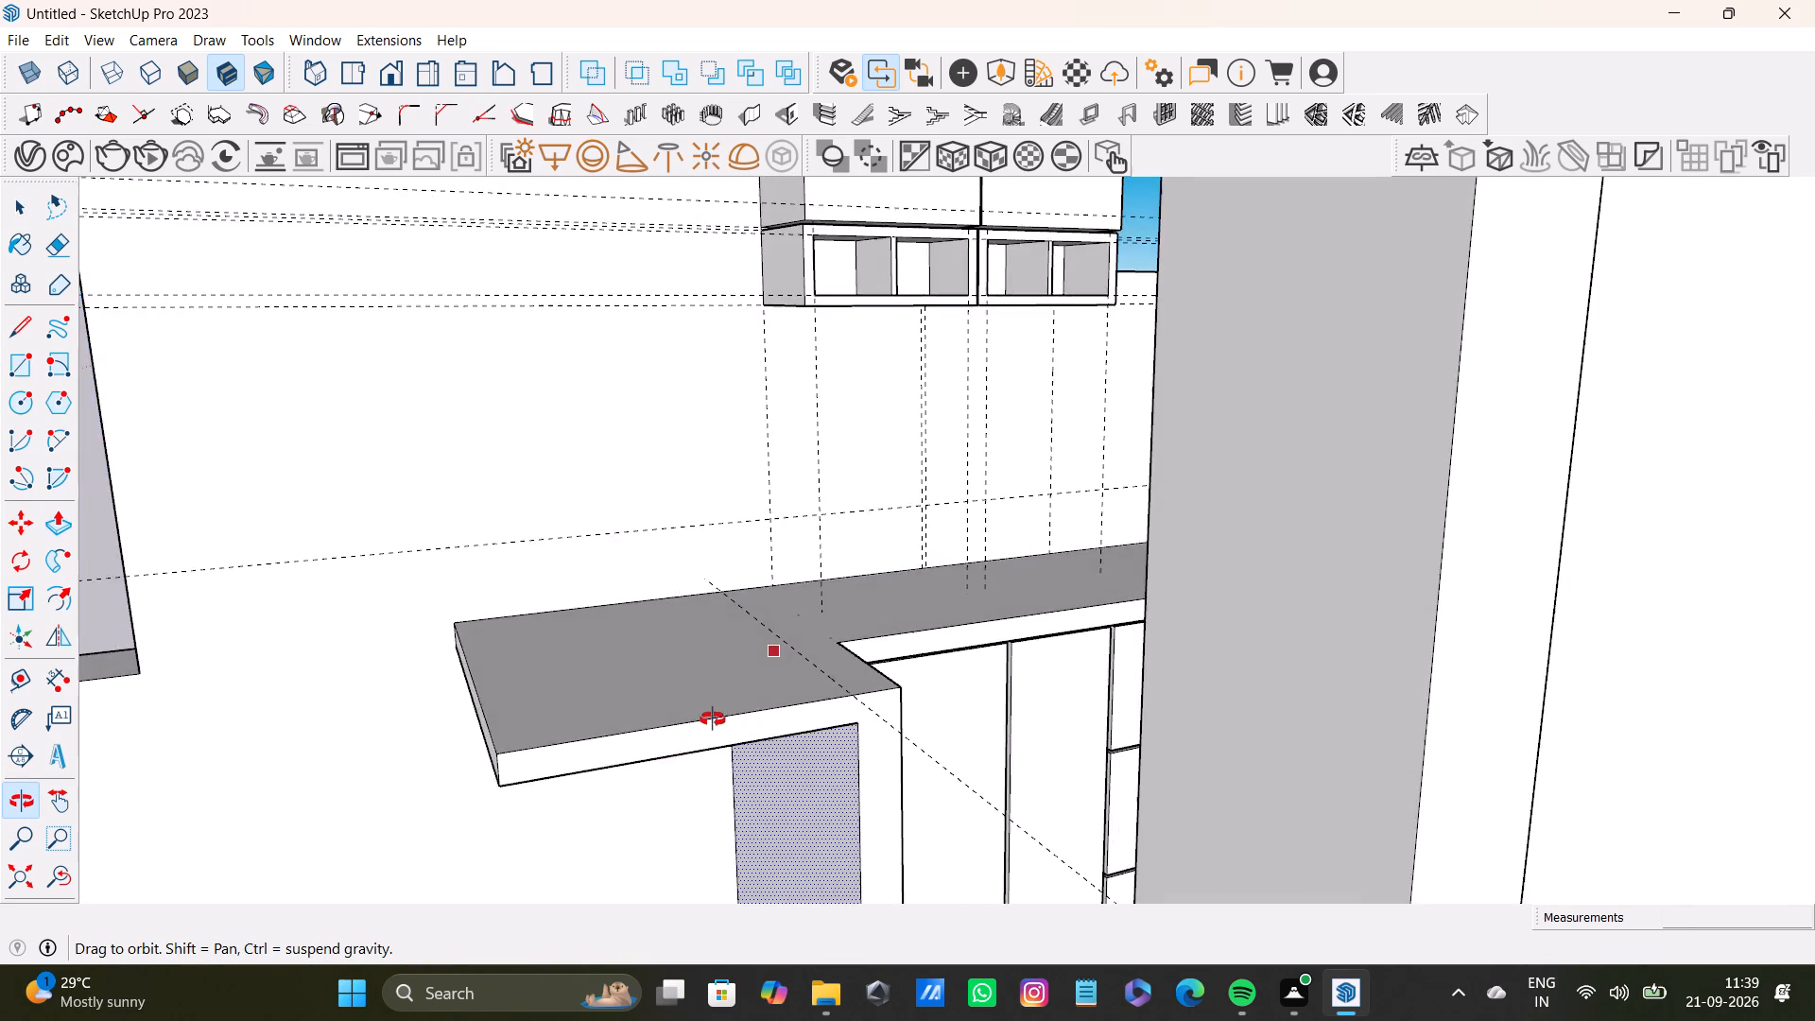
middle_click_drag(713, 719, 925, 889)
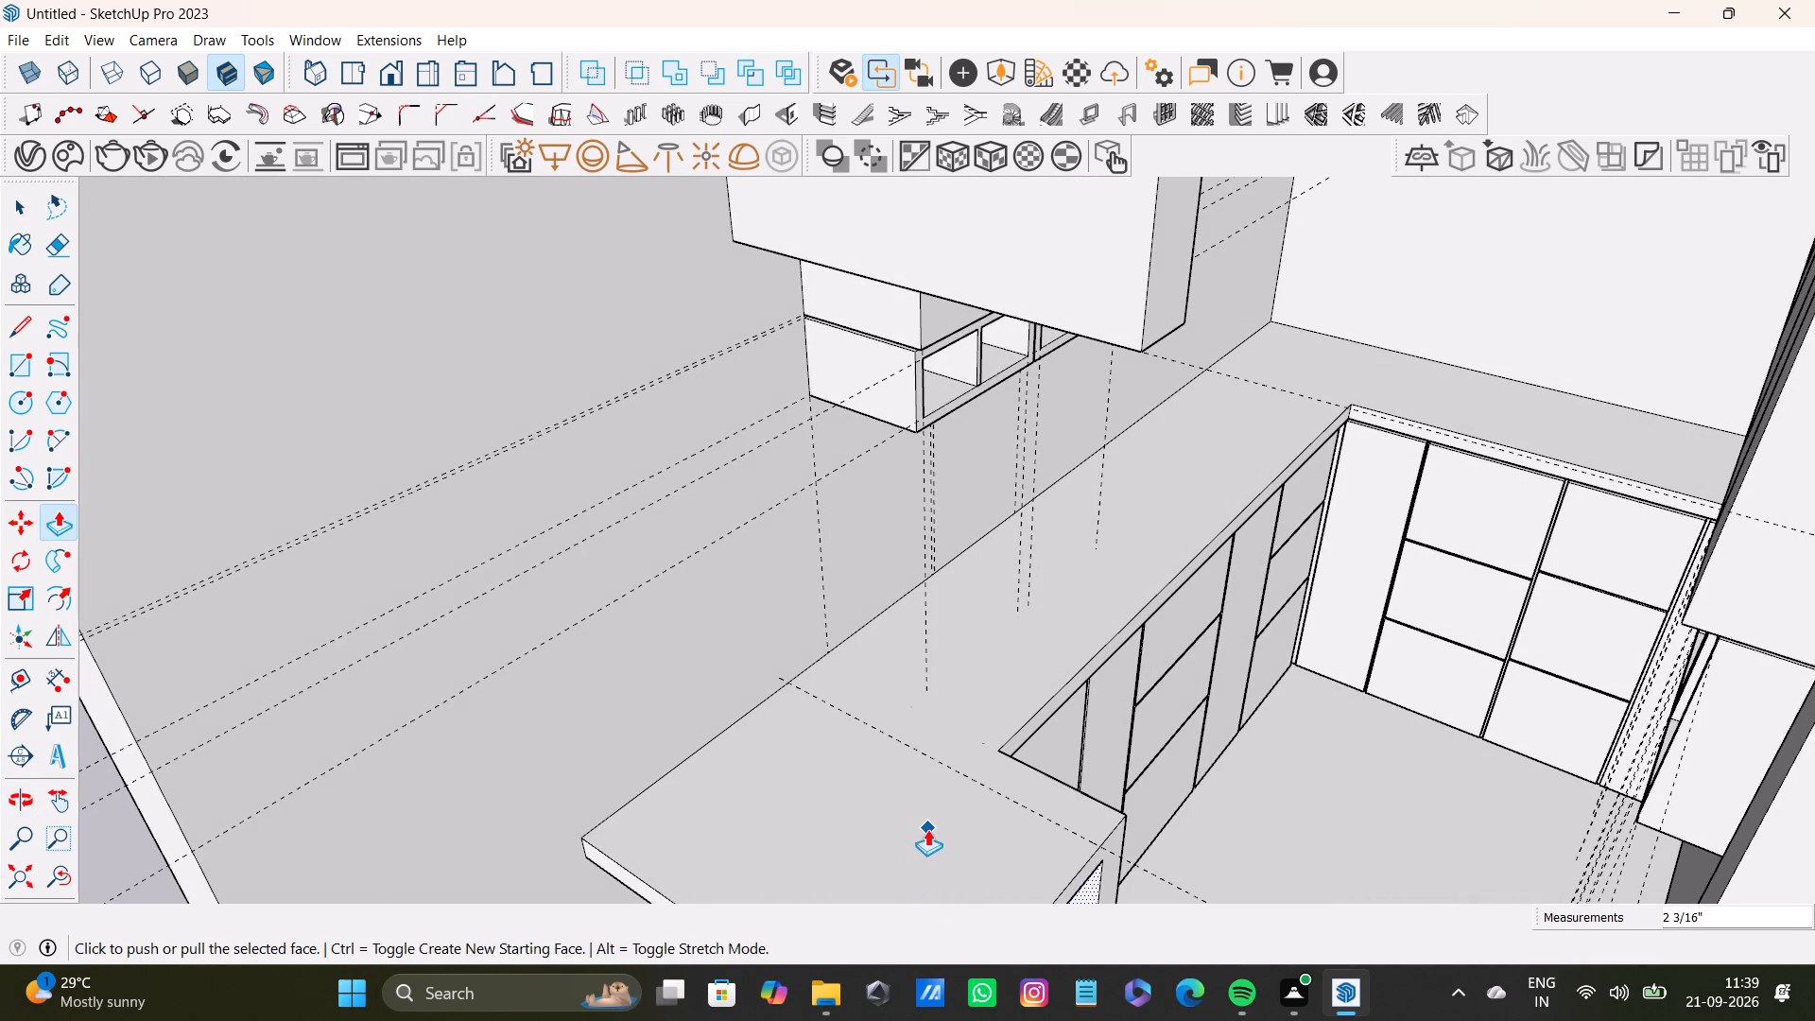
scroll(927, 827, "down", 2)
scroll(950, 739, "down", 3)
middle_click_drag(936, 749, 874, 623)
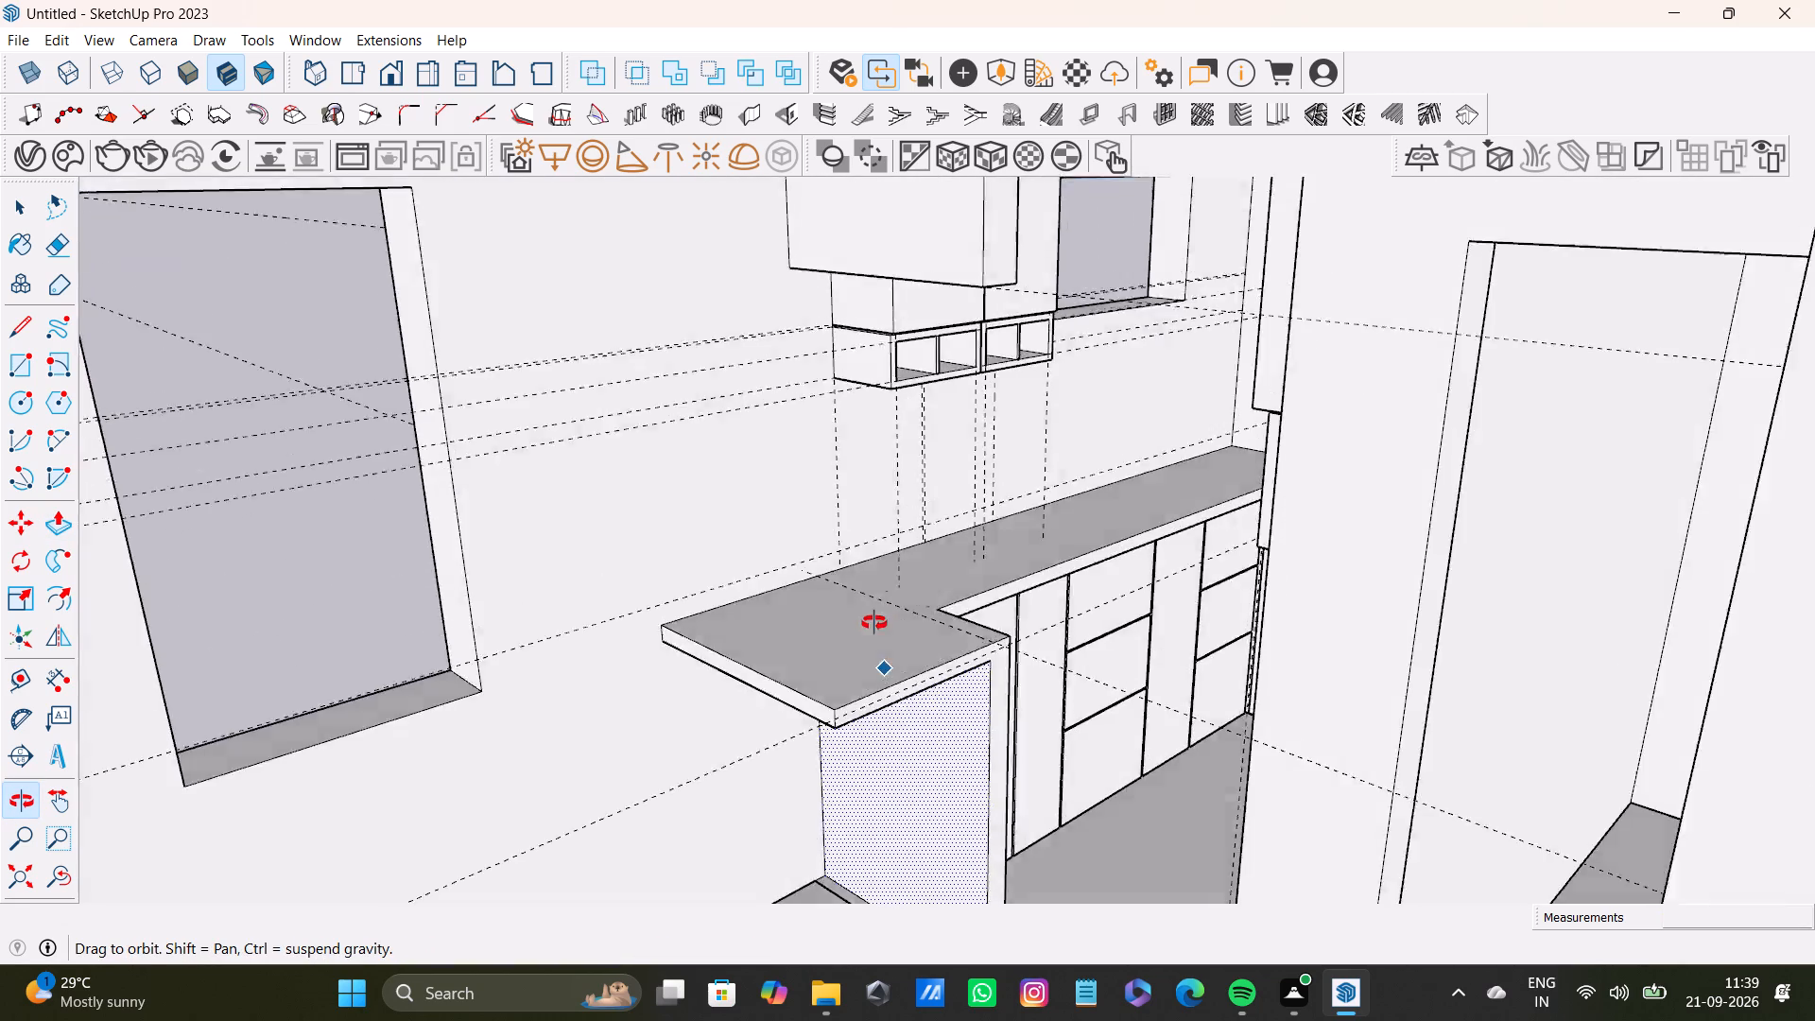
middle_click_drag(874, 623, 940, 547)
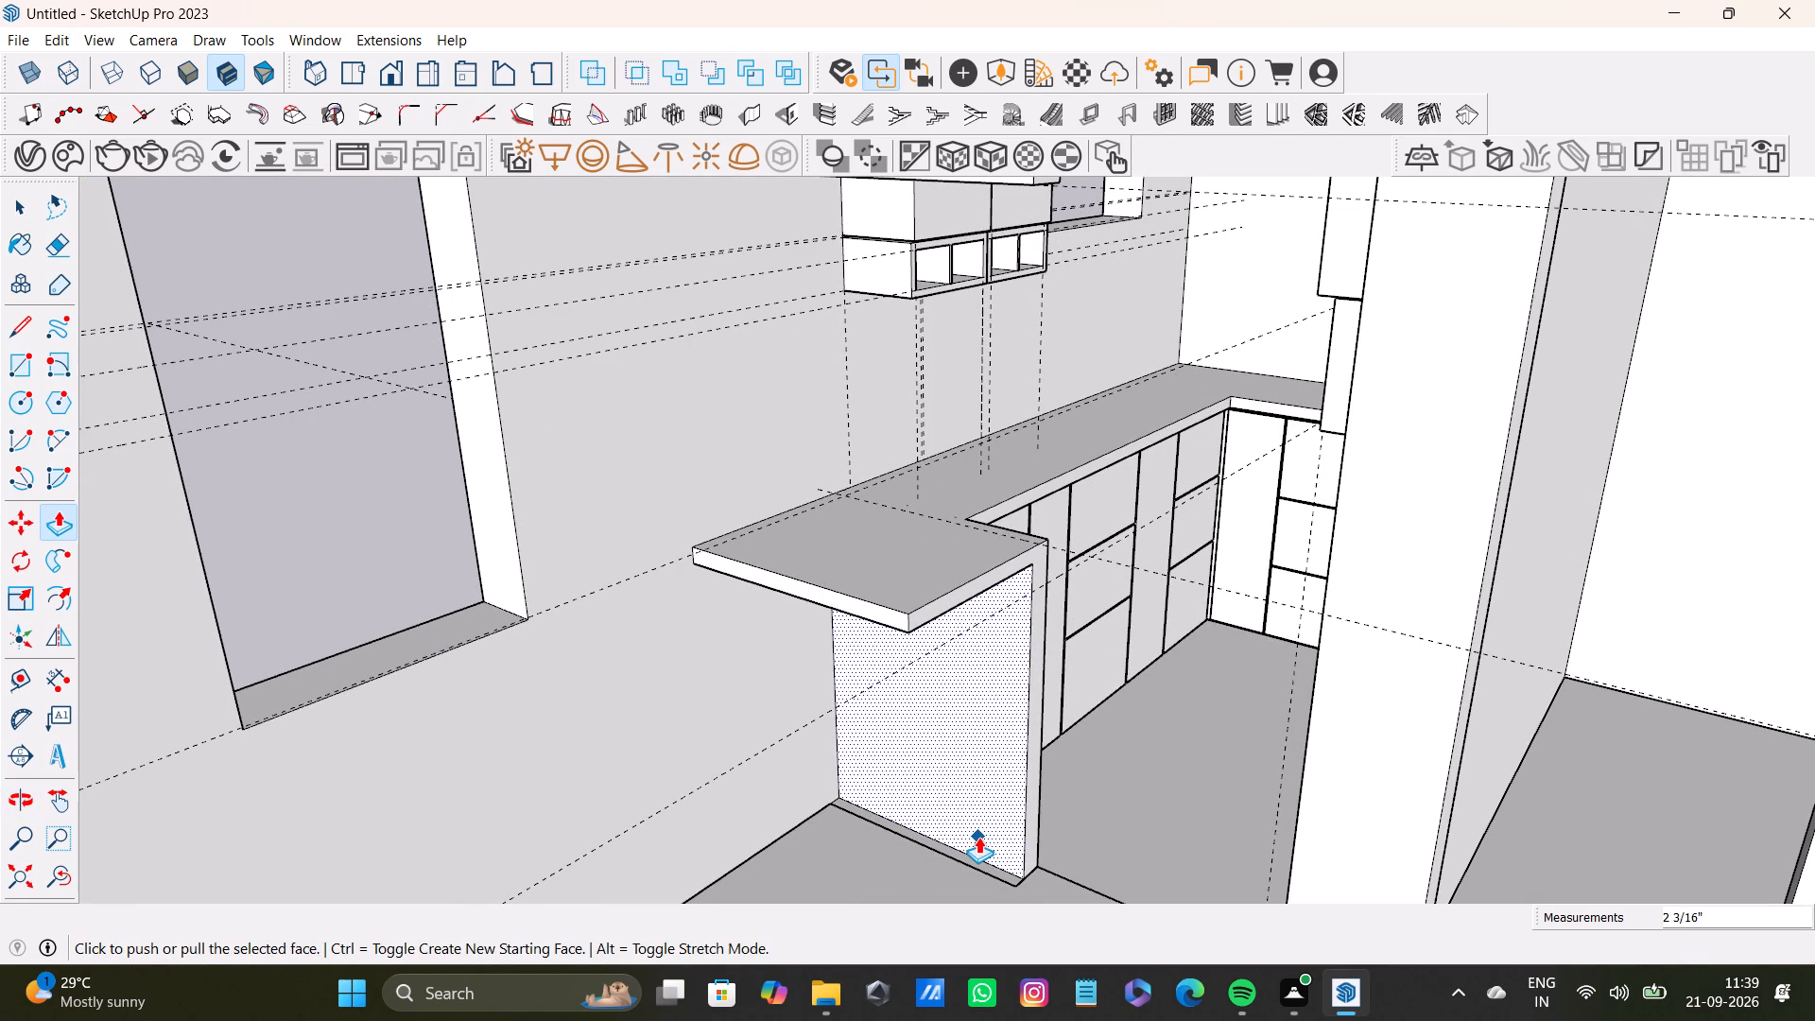
key("space")
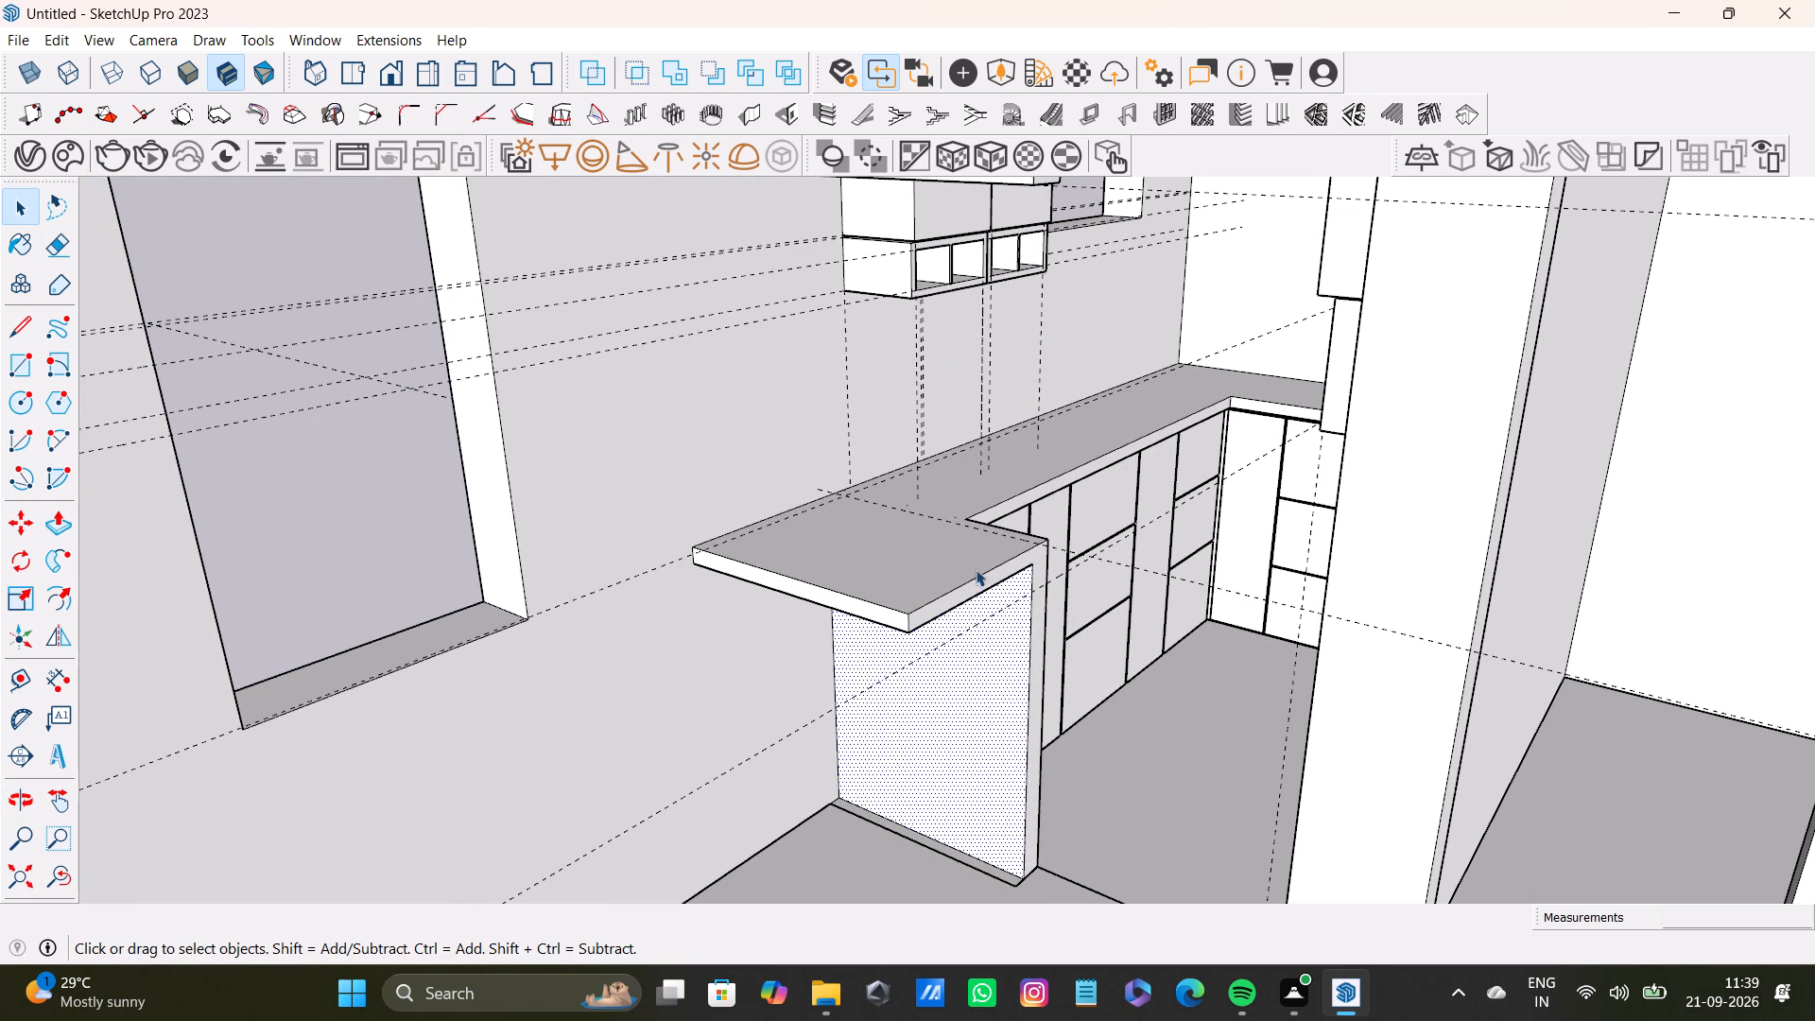
scroll(915, 830, "up", 8)
scroll(883, 830, "down", 4)
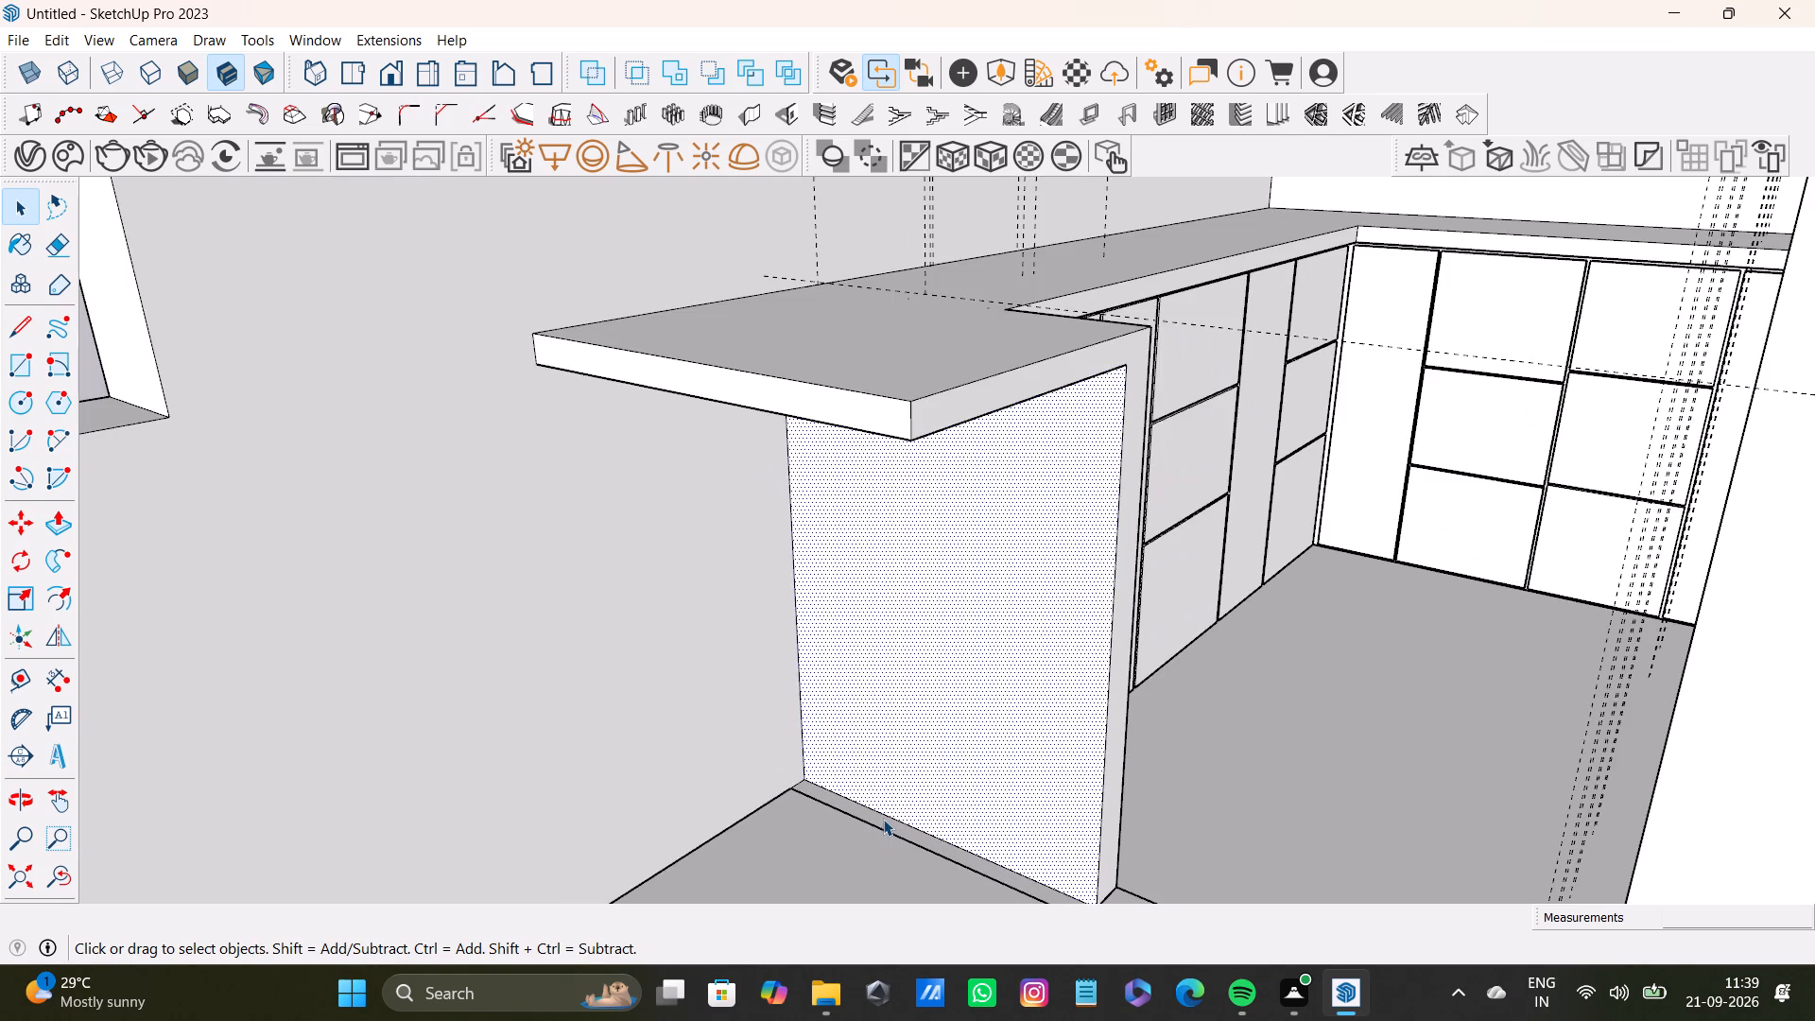
scroll(883, 819, "down", 4)
middle_click_drag(881, 813, 880, 684, "shift")
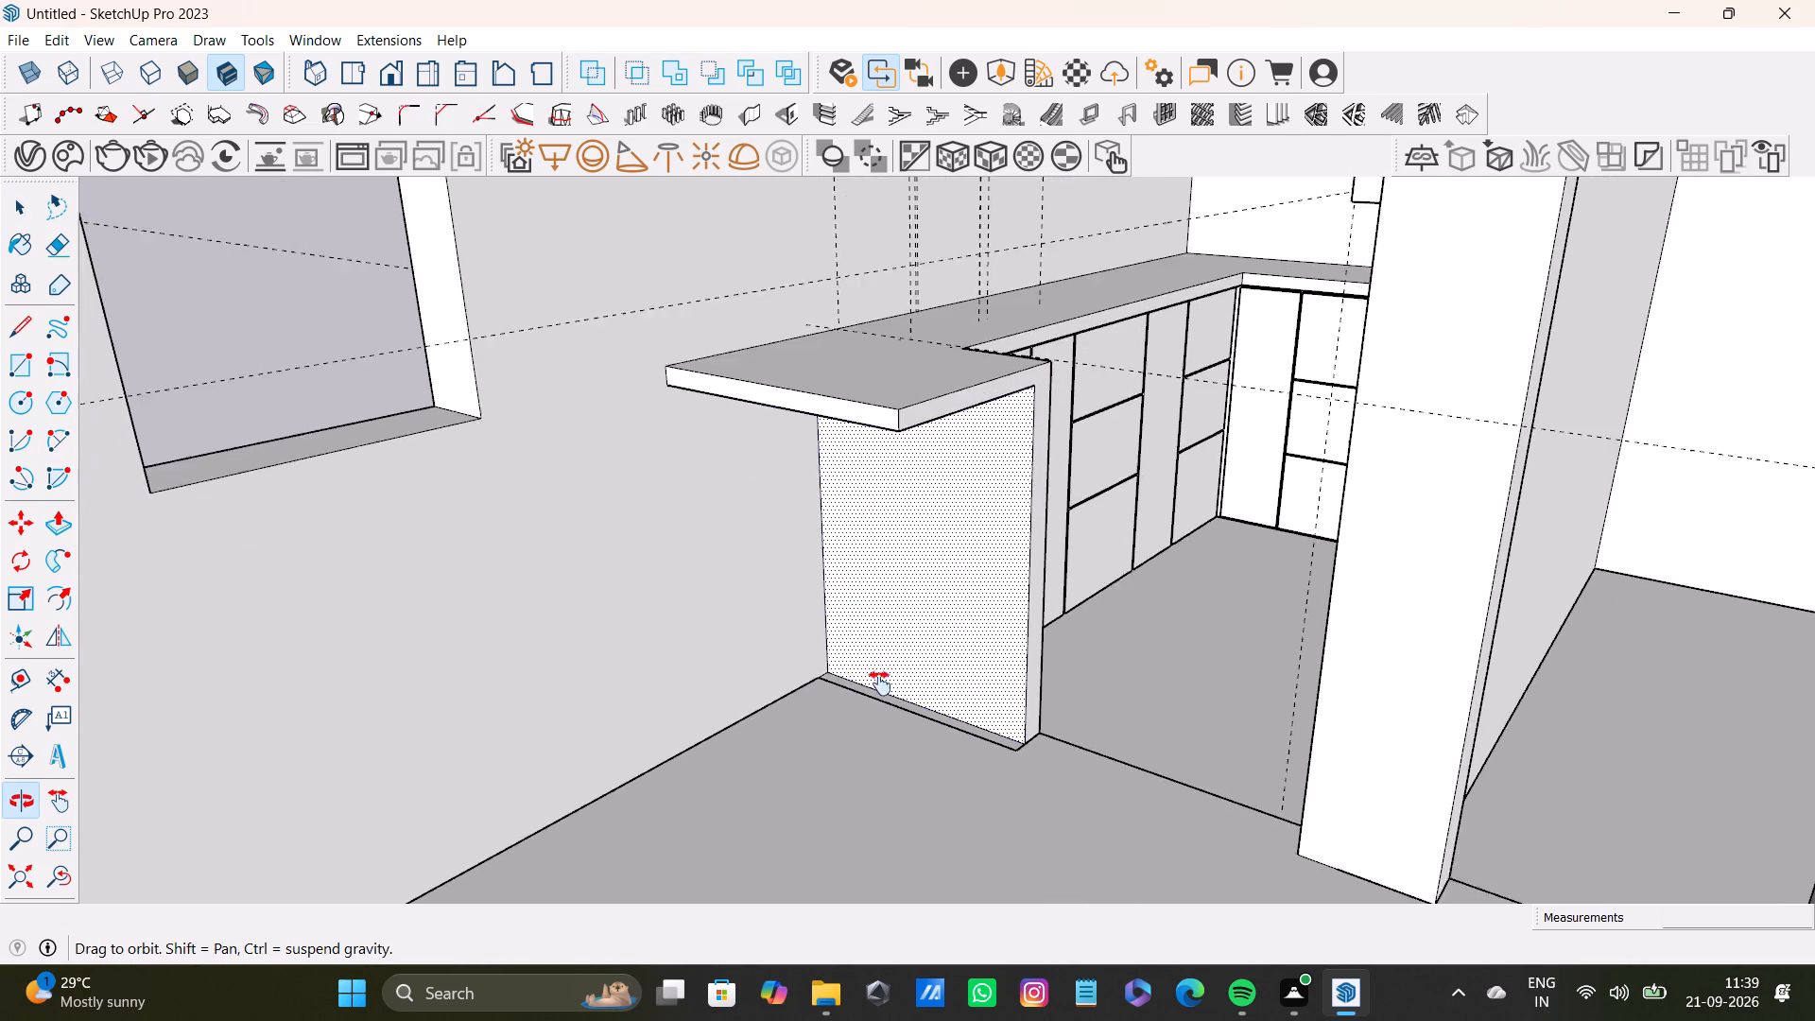
middle_click_drag(880, 684, 1060, 813, "shift")
scroll(1022, 664, "down", 4)
middle_click_drag(1007, 657, 602, 811)
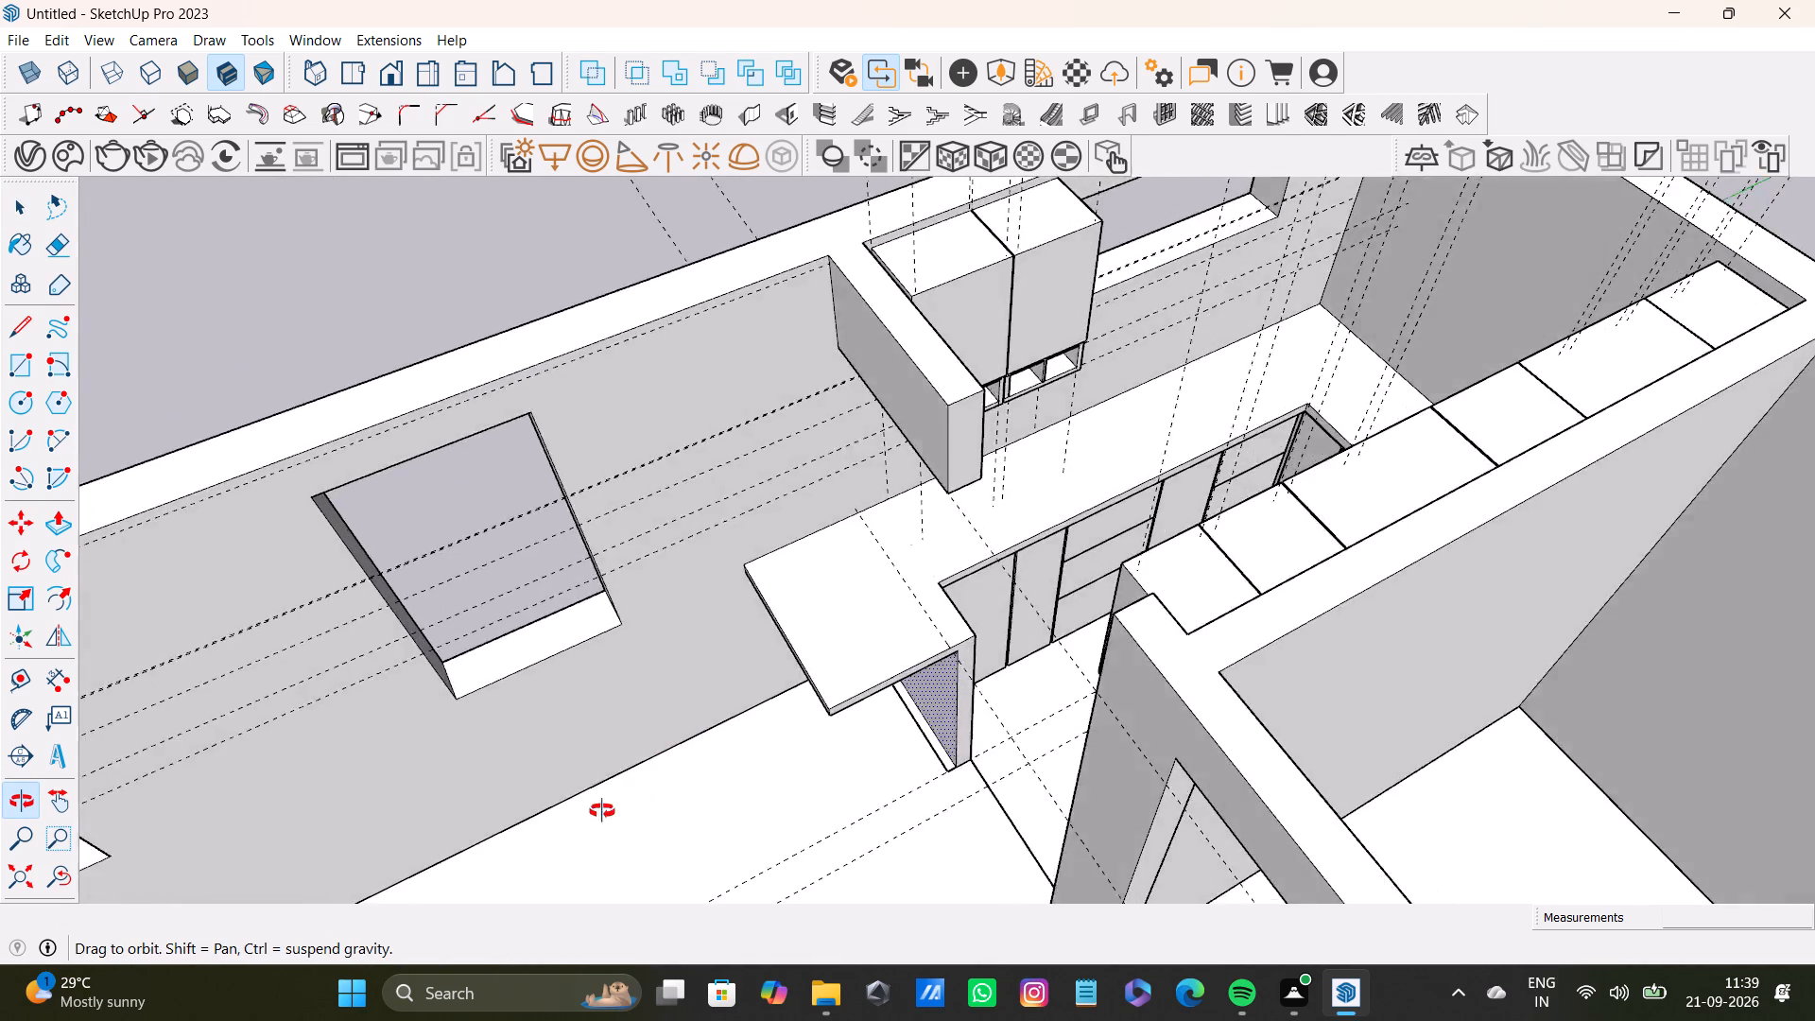
middle_click_drag(602, 811, 436, 717)
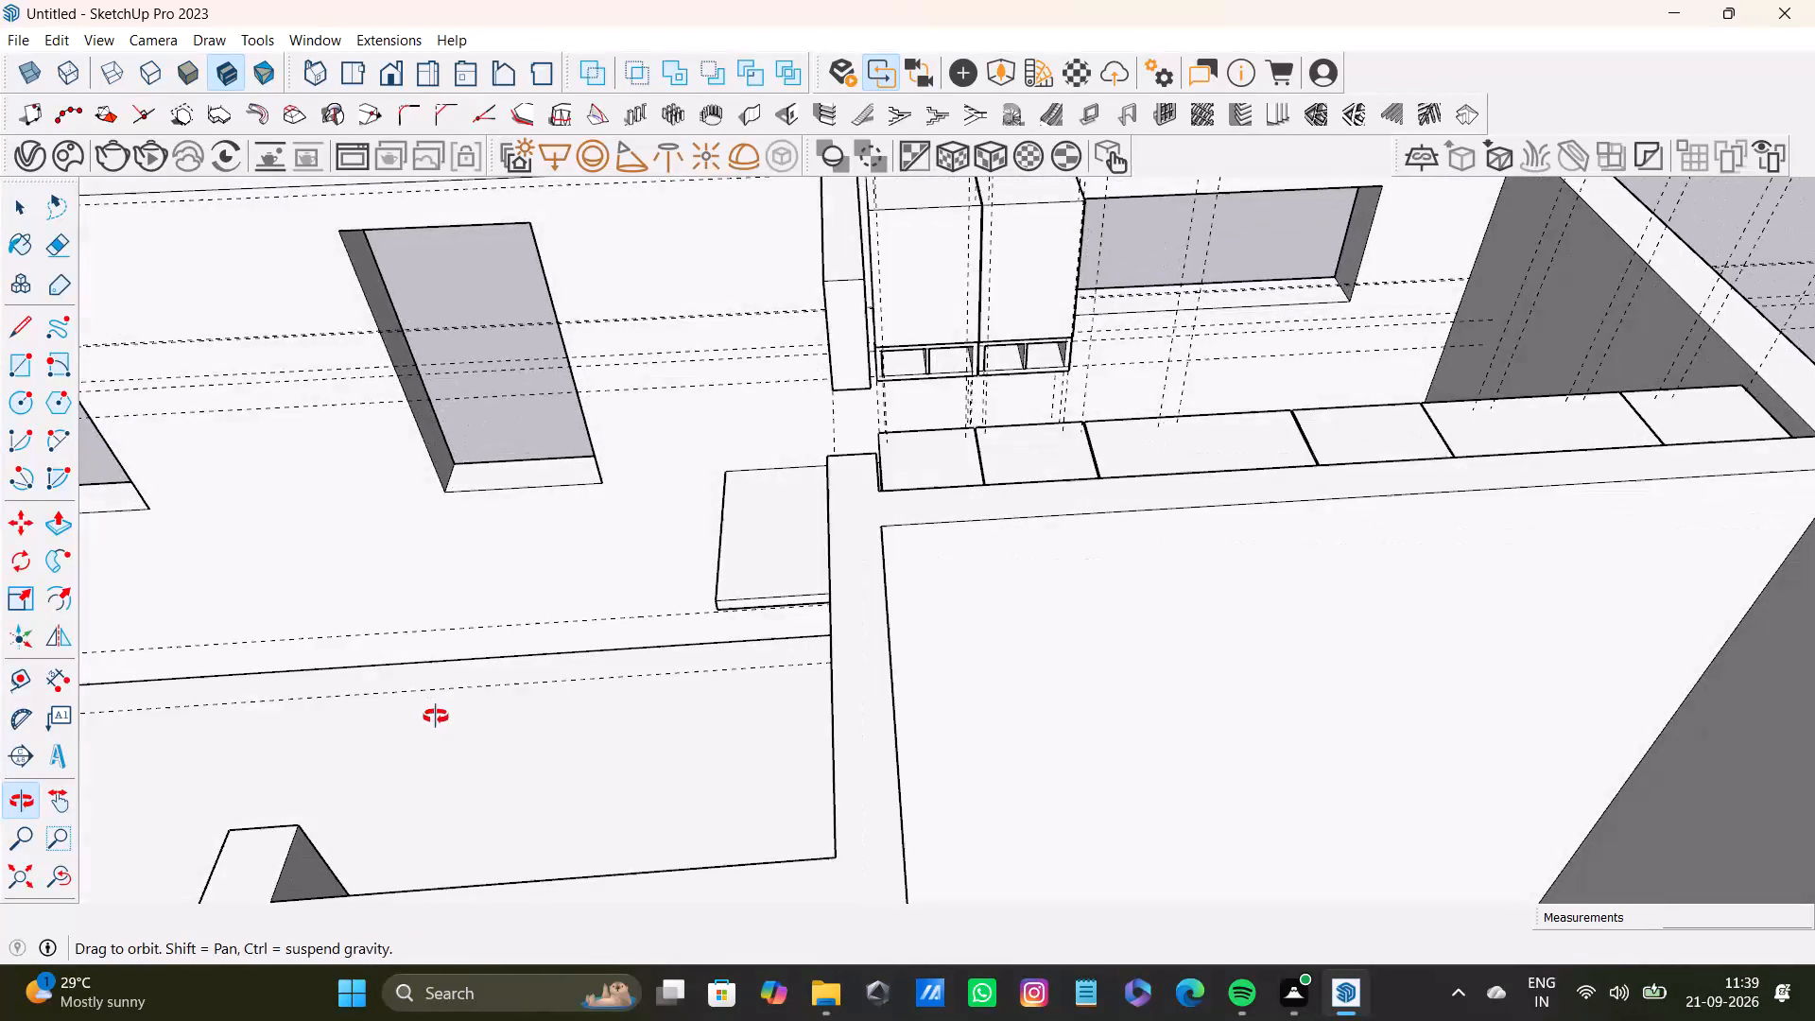
middle_click_drag(436, 717, 802, 534)
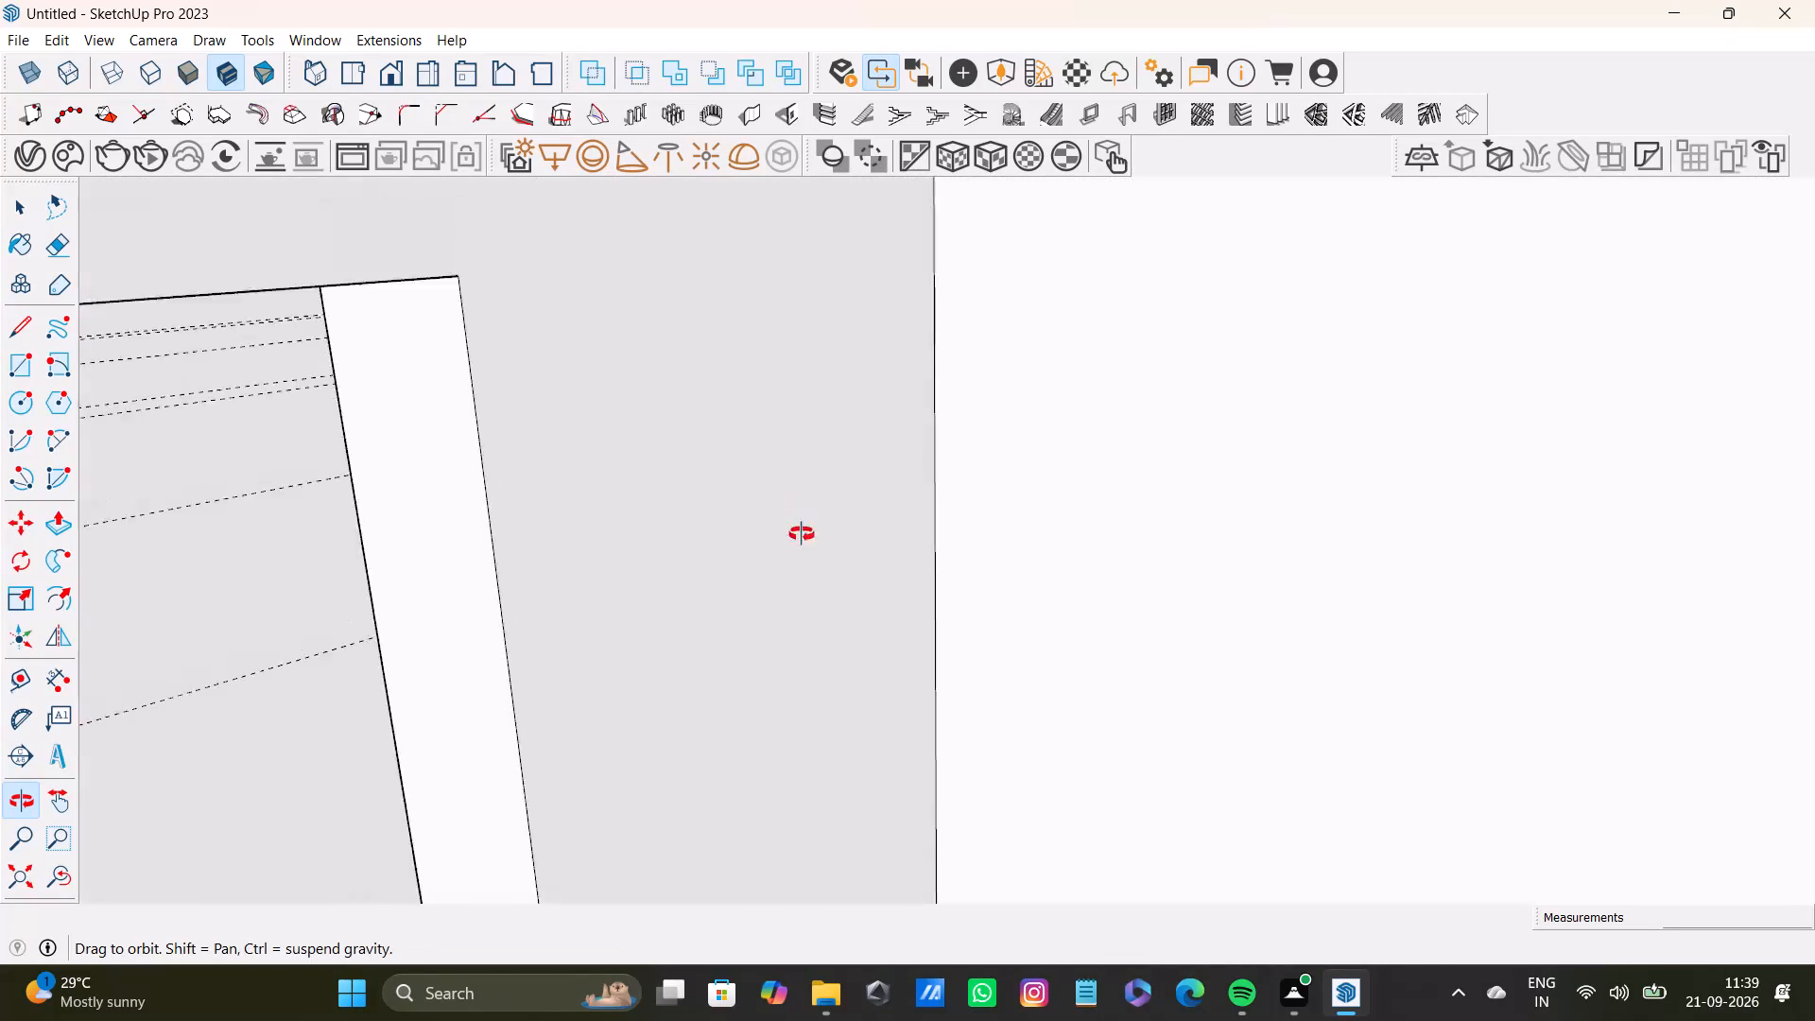
middle_click_drag(802, 534, 912, 779)
scroll(910, 721, "down", 2)
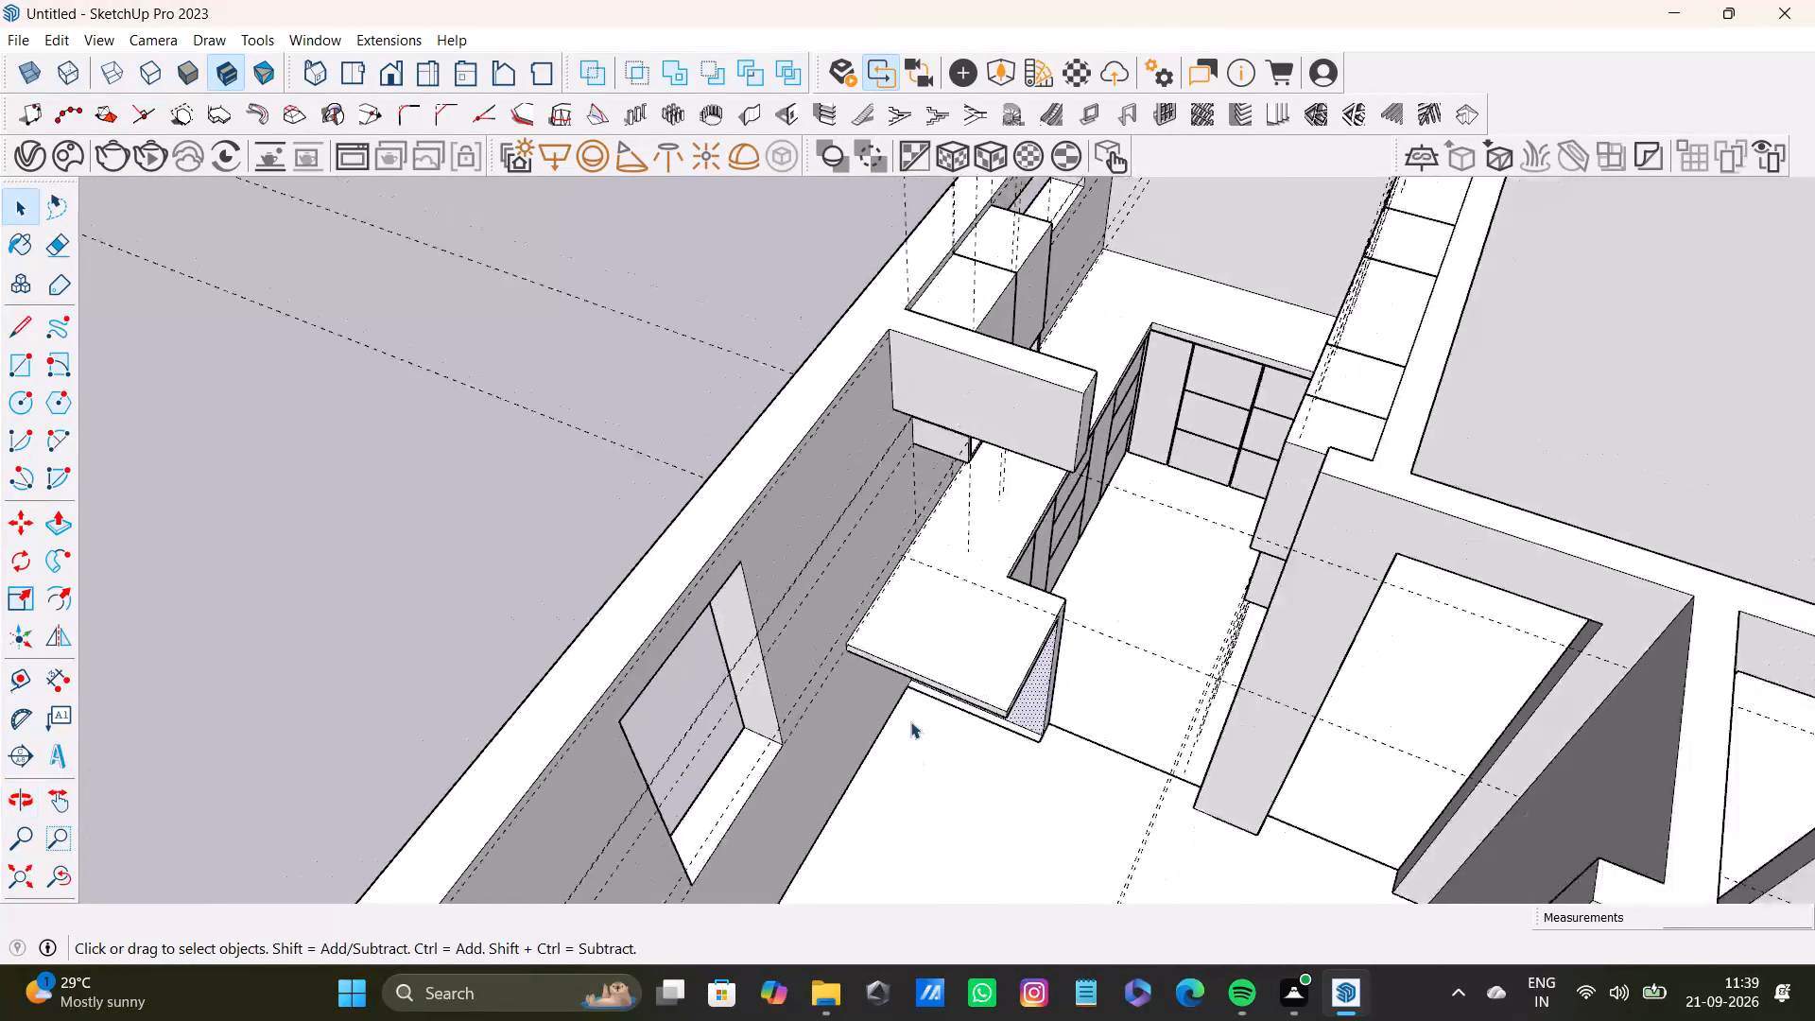
scroll(910, 721, "down", 3)
Draw a tangent arc of about 2 15/16" radius across the wall-side corner of the countertop's free end.
scroll(907, 669, "up", 11)
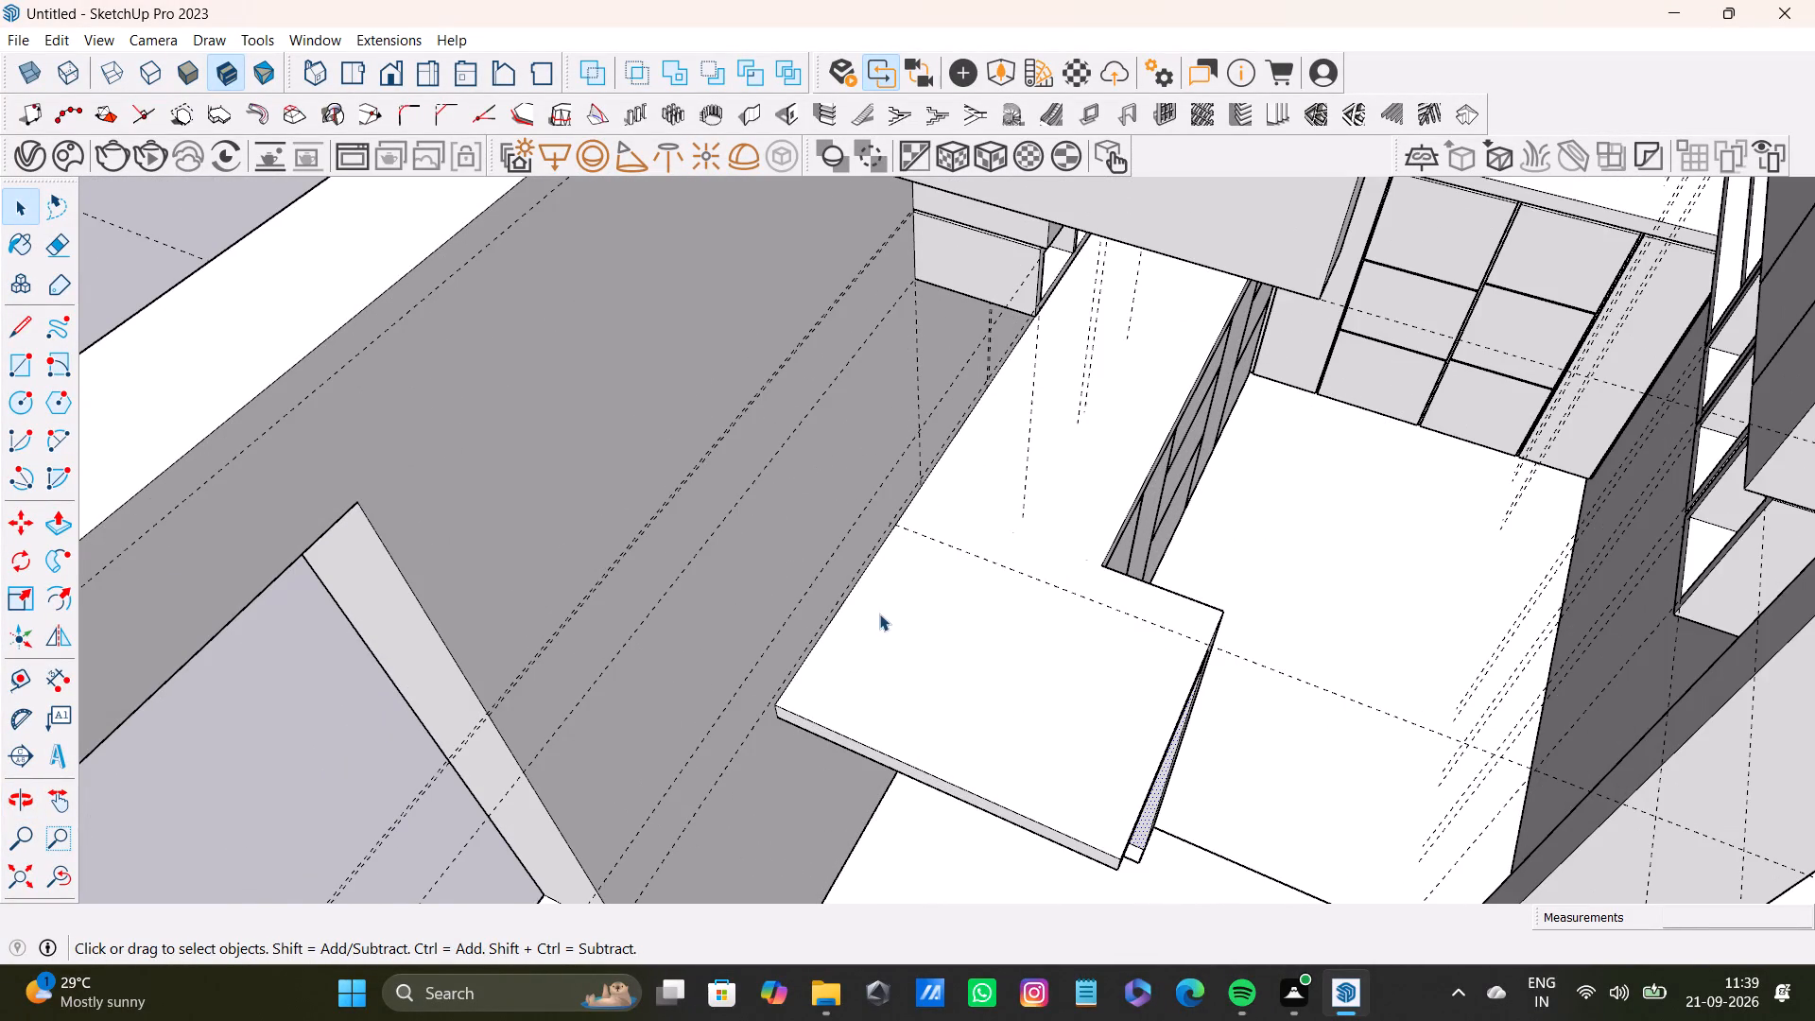
scroll(803, 711, "up", 3)
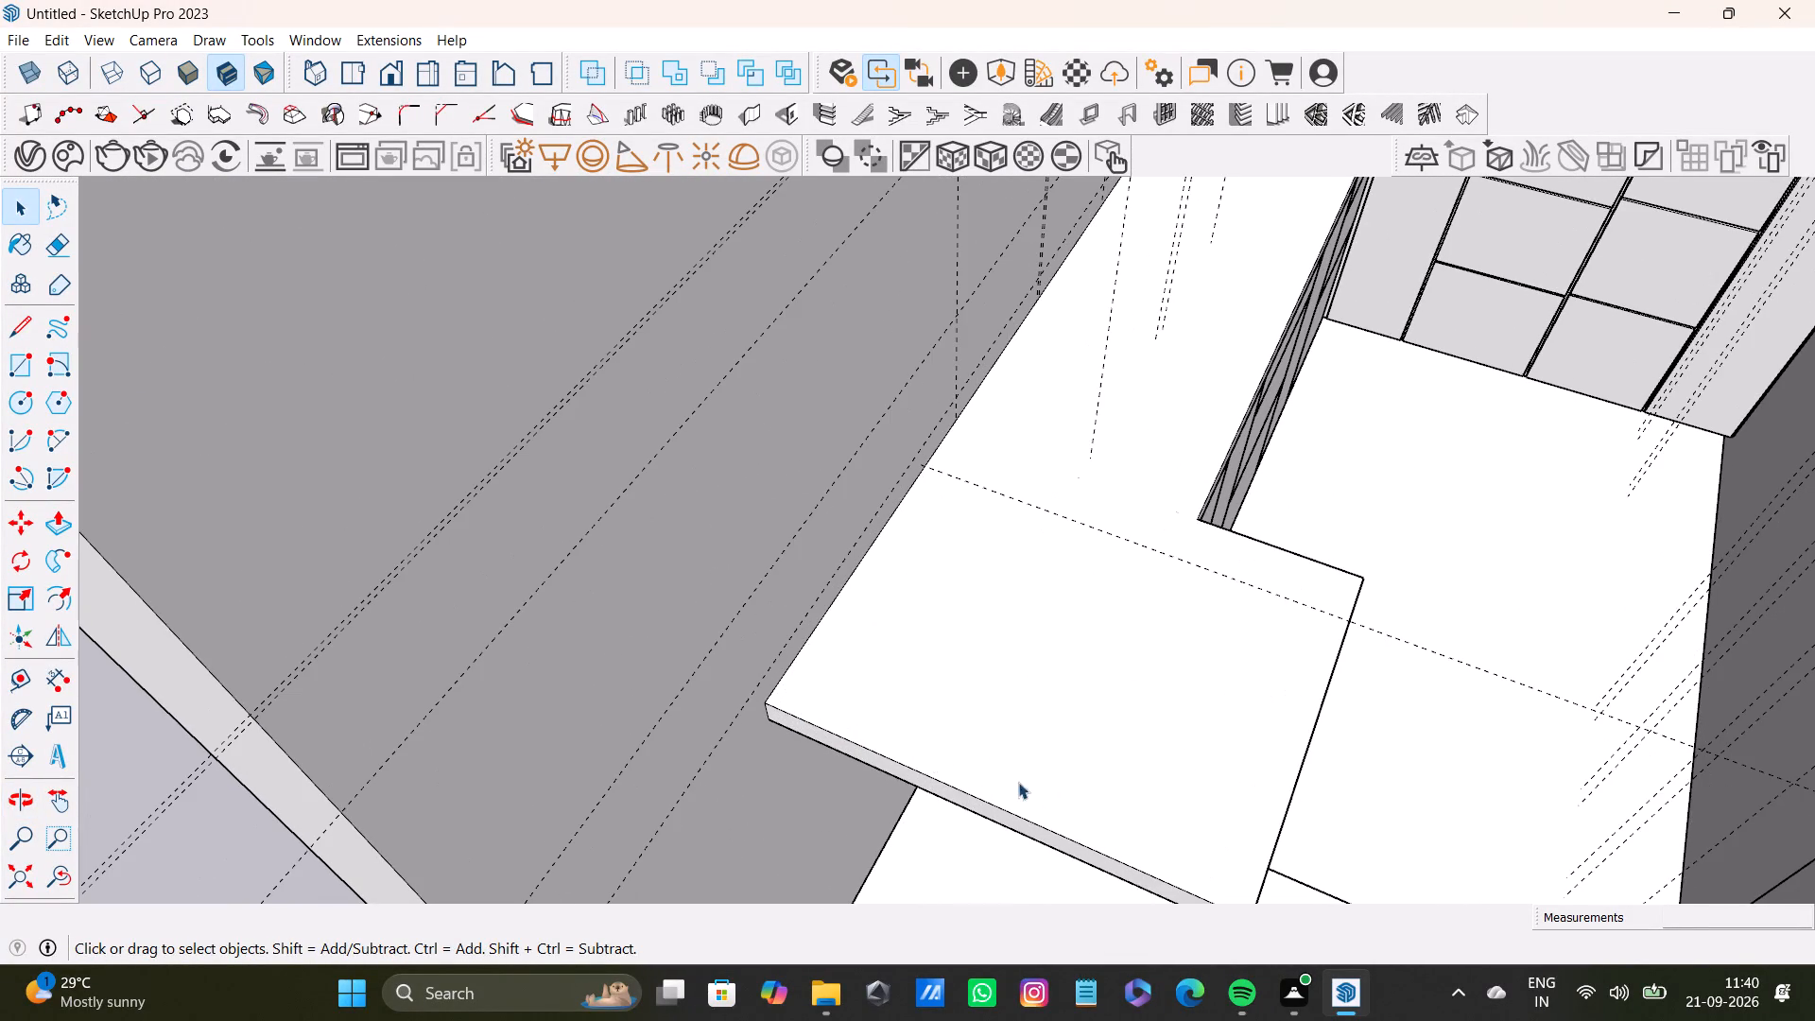
scroll(1237, 857, "down", 2)
middle_click_drag(1214, 804, 1081, 636)
scroll(827, 577, "up", 4)
key("a")
scroll(596, 611, "up", 2)
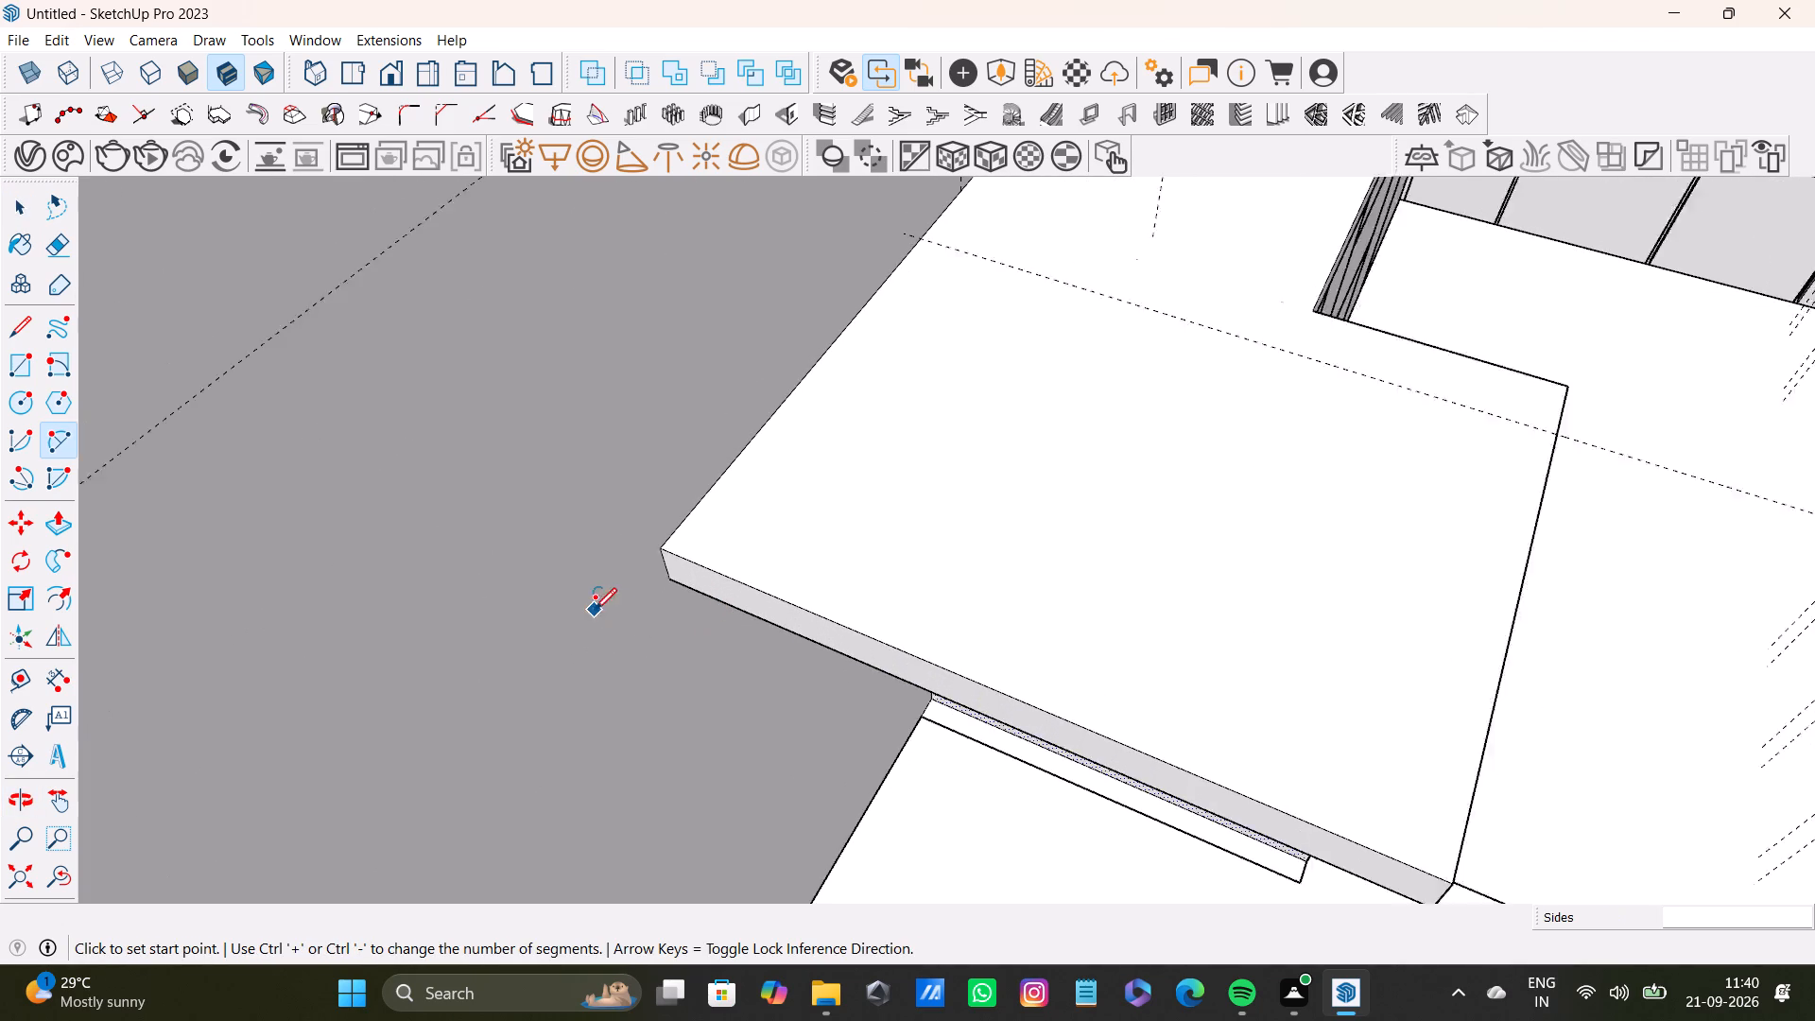
scroll(595, 610, "up", 3)
left_click(727, 475)
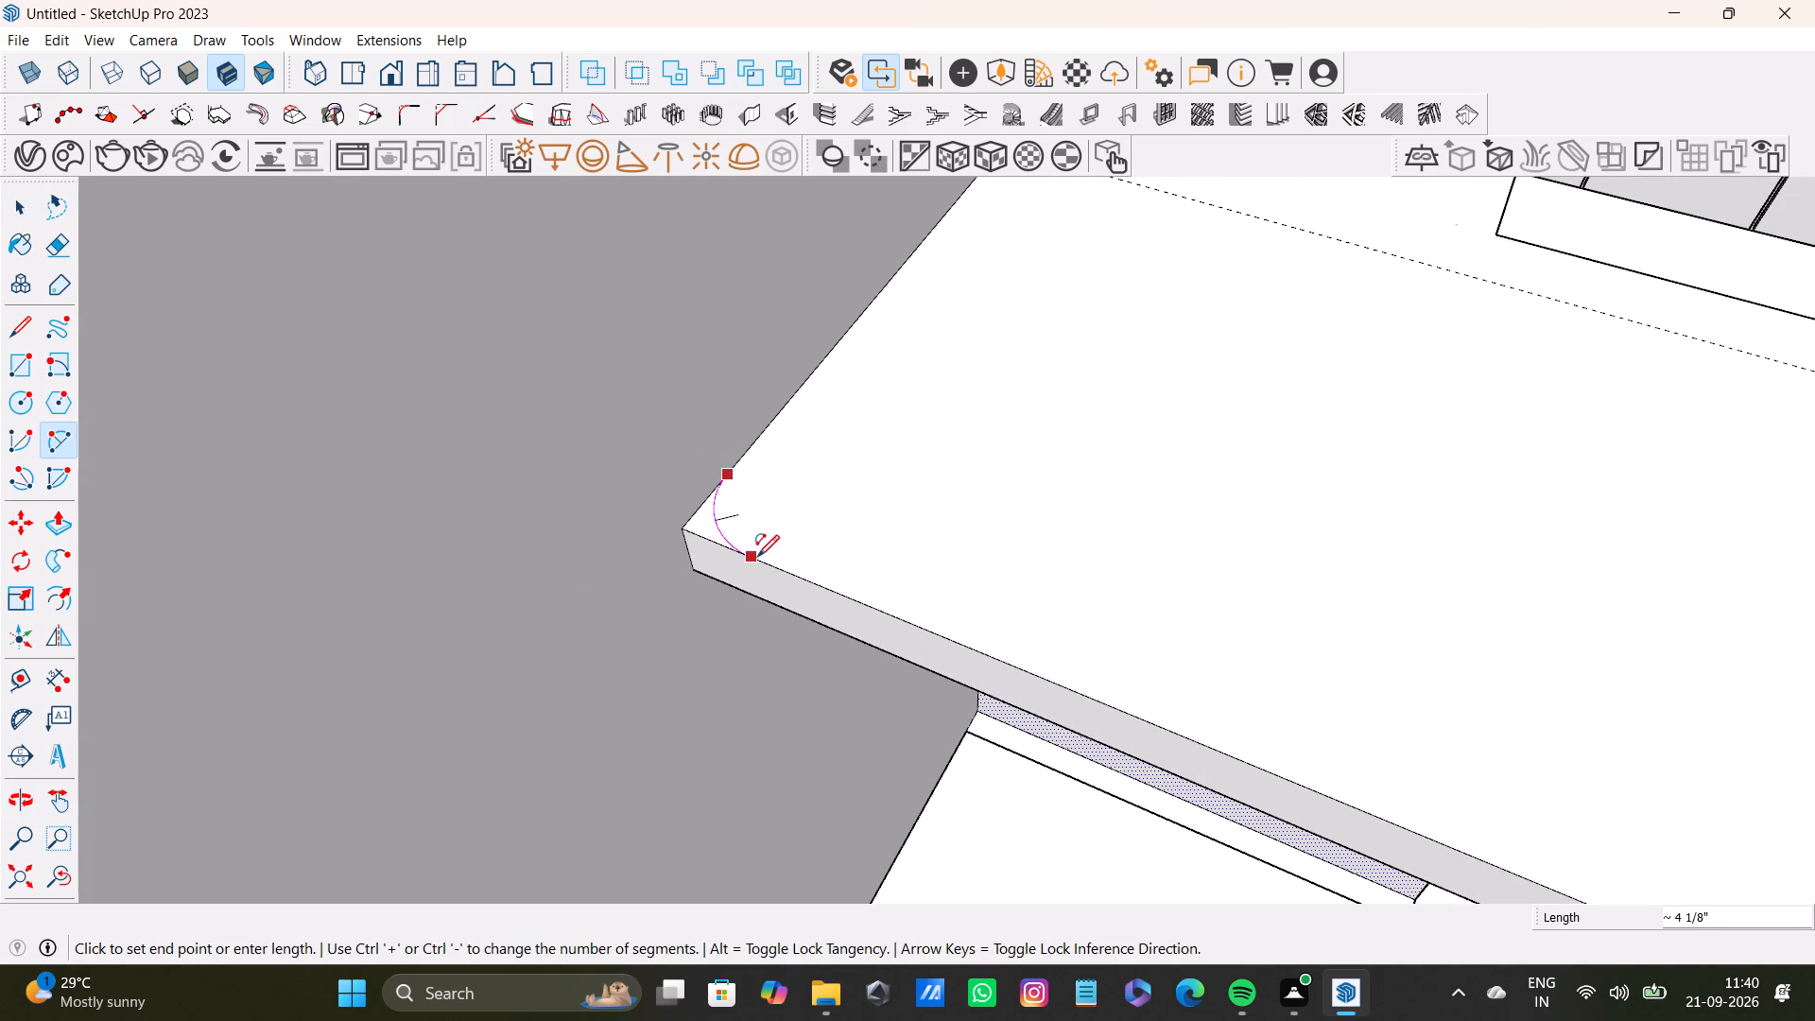
left_click(757, 557)
left_click(712, 523)
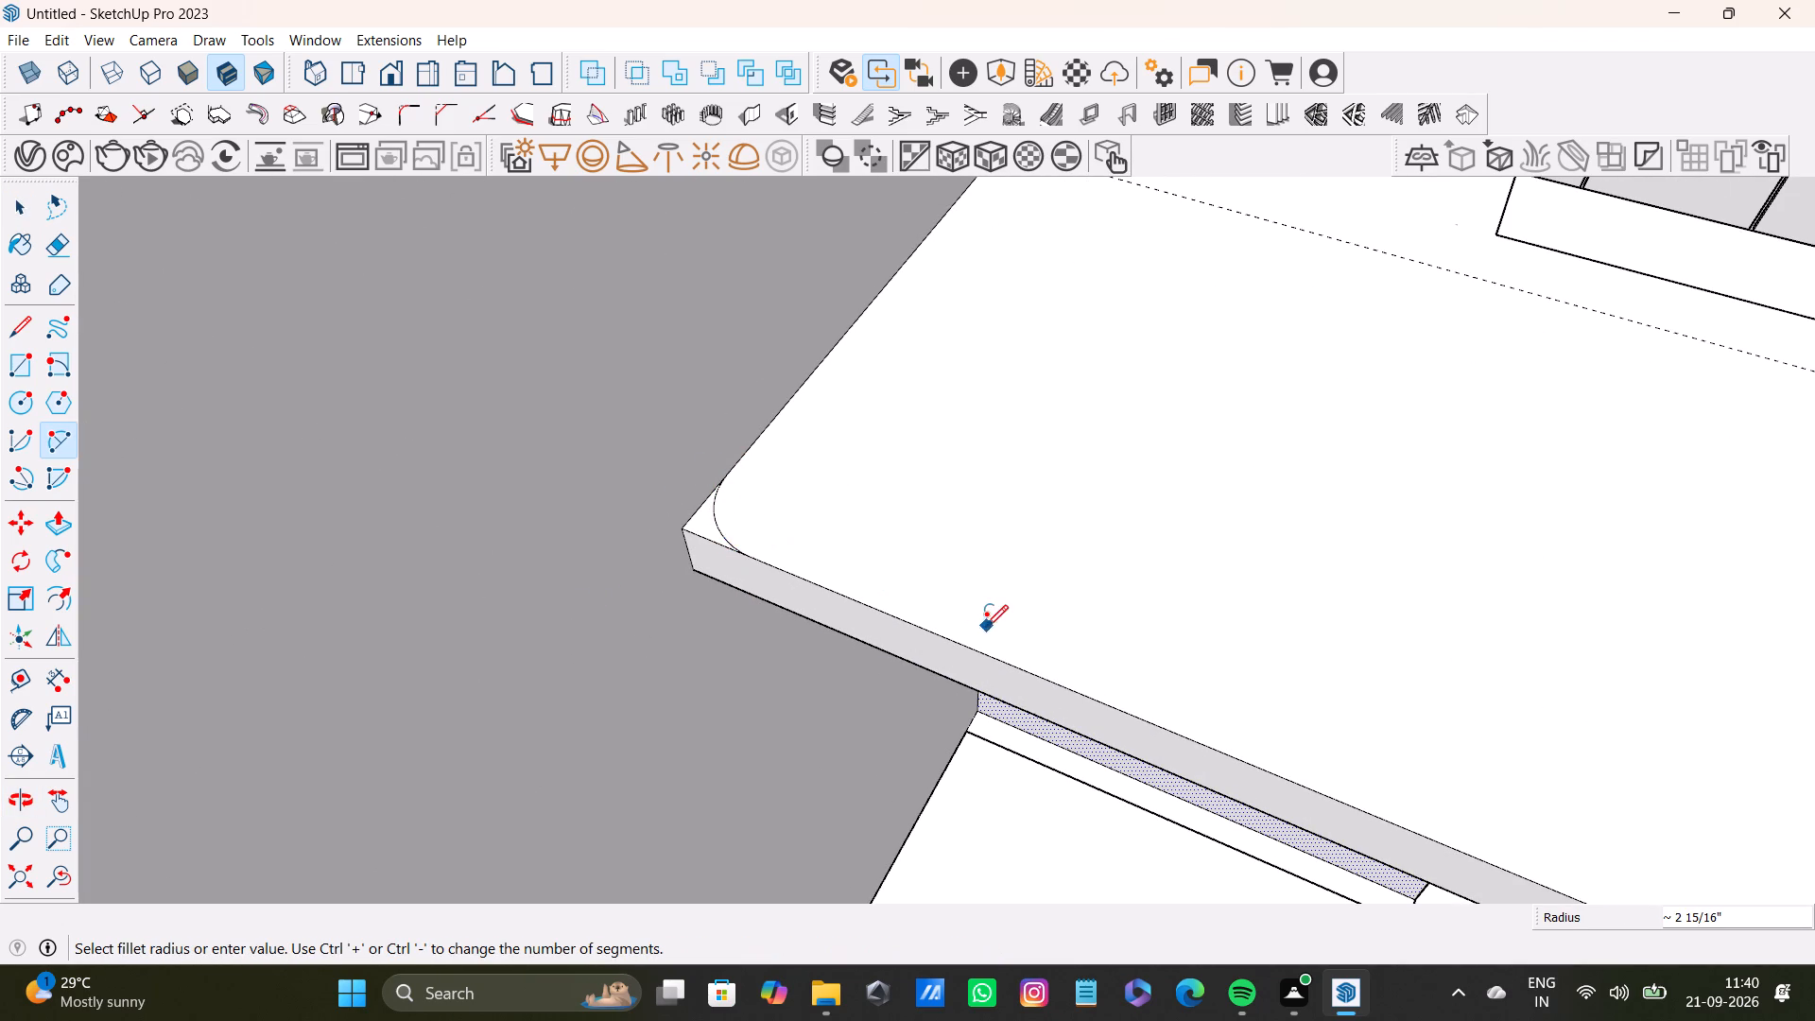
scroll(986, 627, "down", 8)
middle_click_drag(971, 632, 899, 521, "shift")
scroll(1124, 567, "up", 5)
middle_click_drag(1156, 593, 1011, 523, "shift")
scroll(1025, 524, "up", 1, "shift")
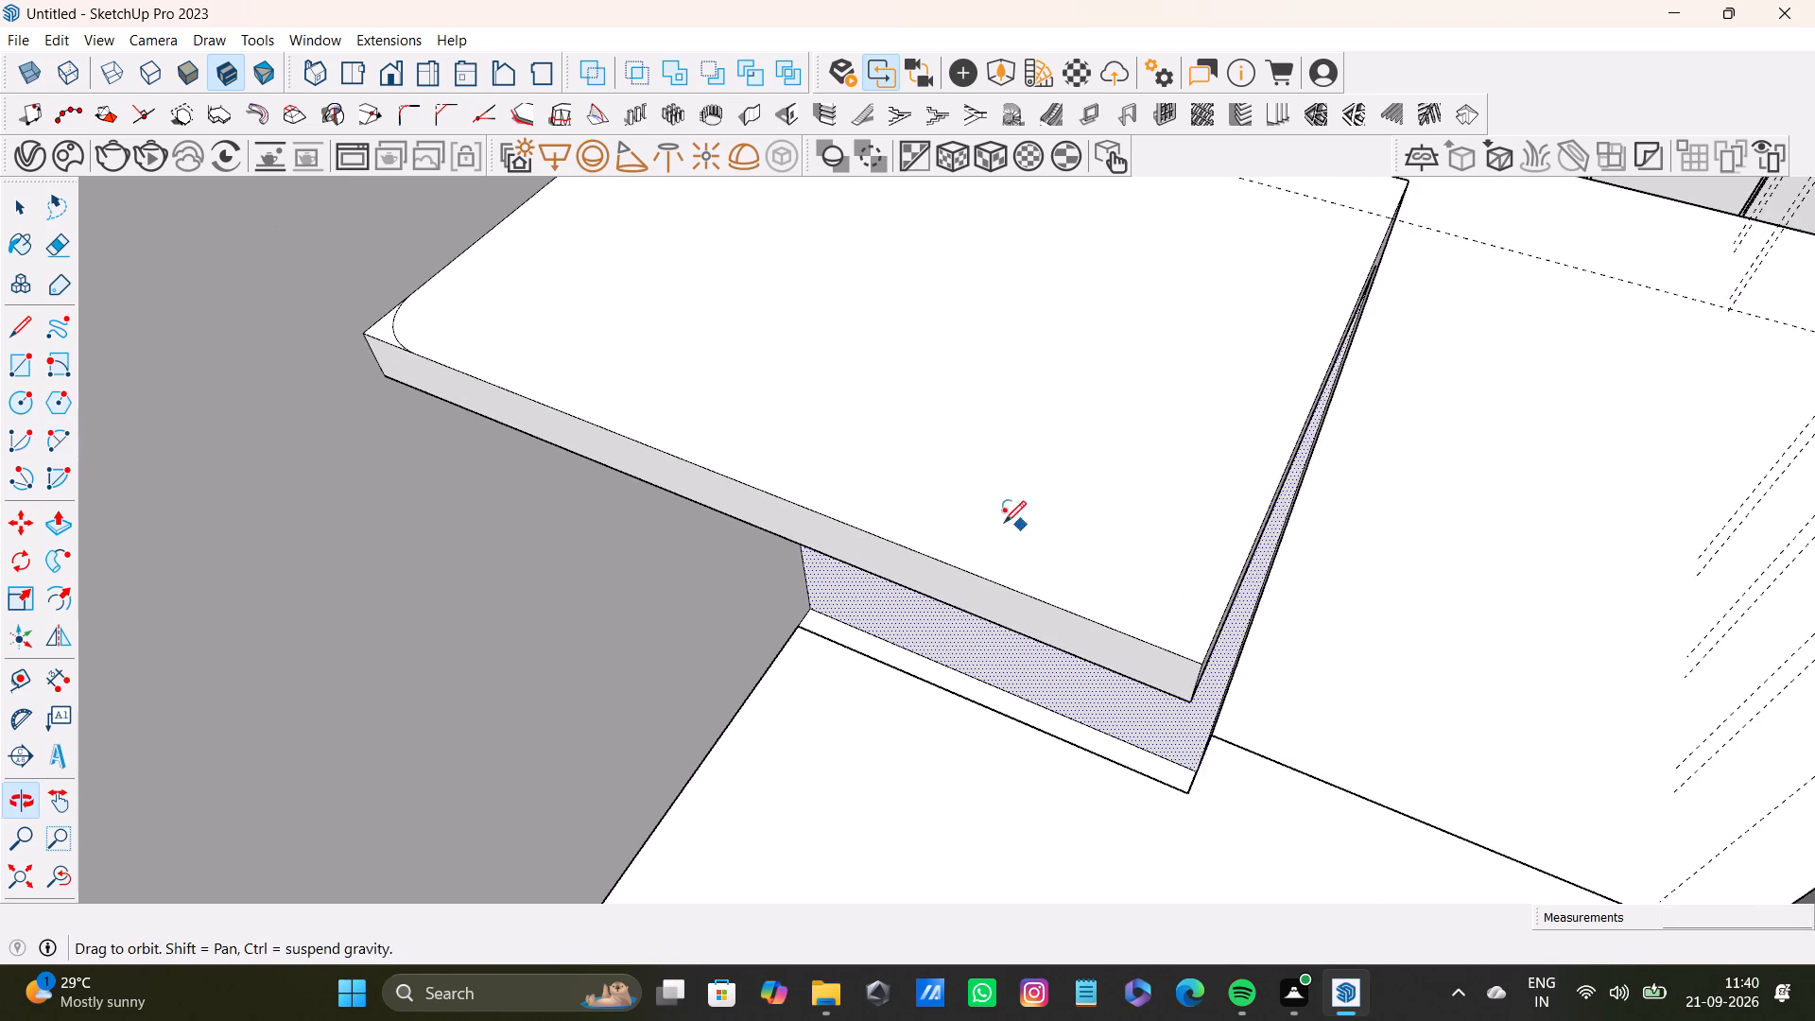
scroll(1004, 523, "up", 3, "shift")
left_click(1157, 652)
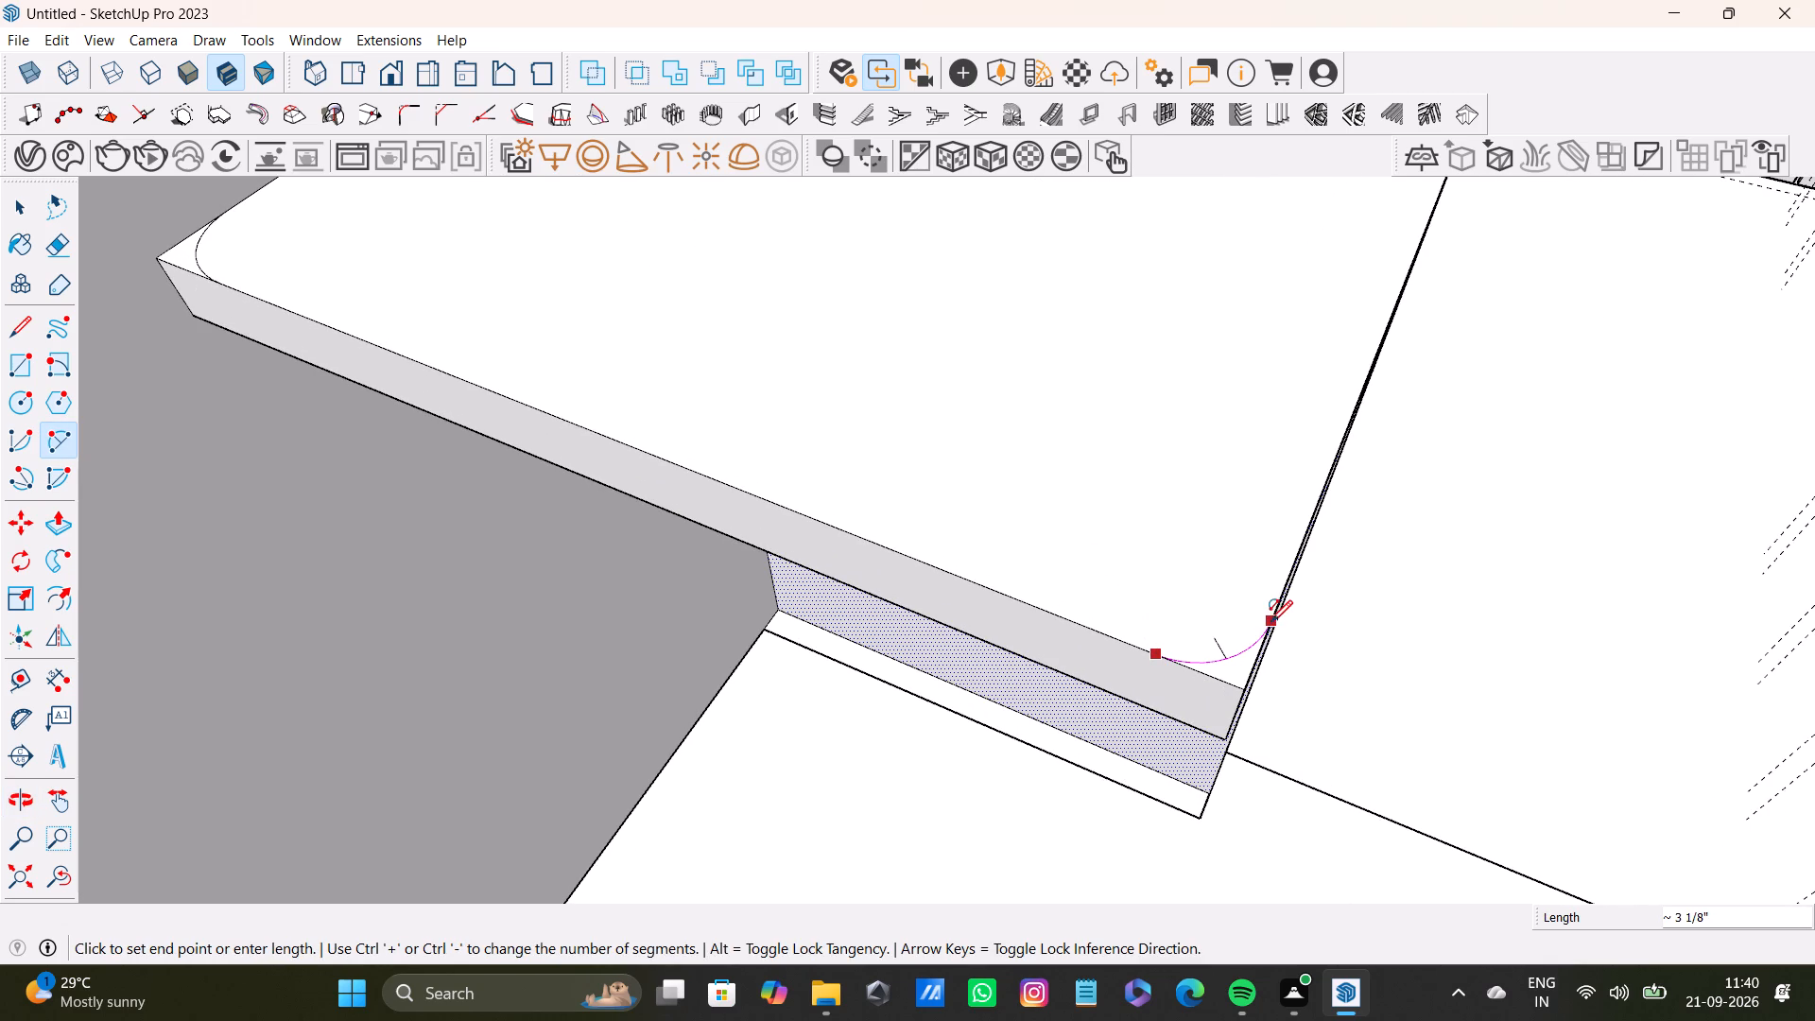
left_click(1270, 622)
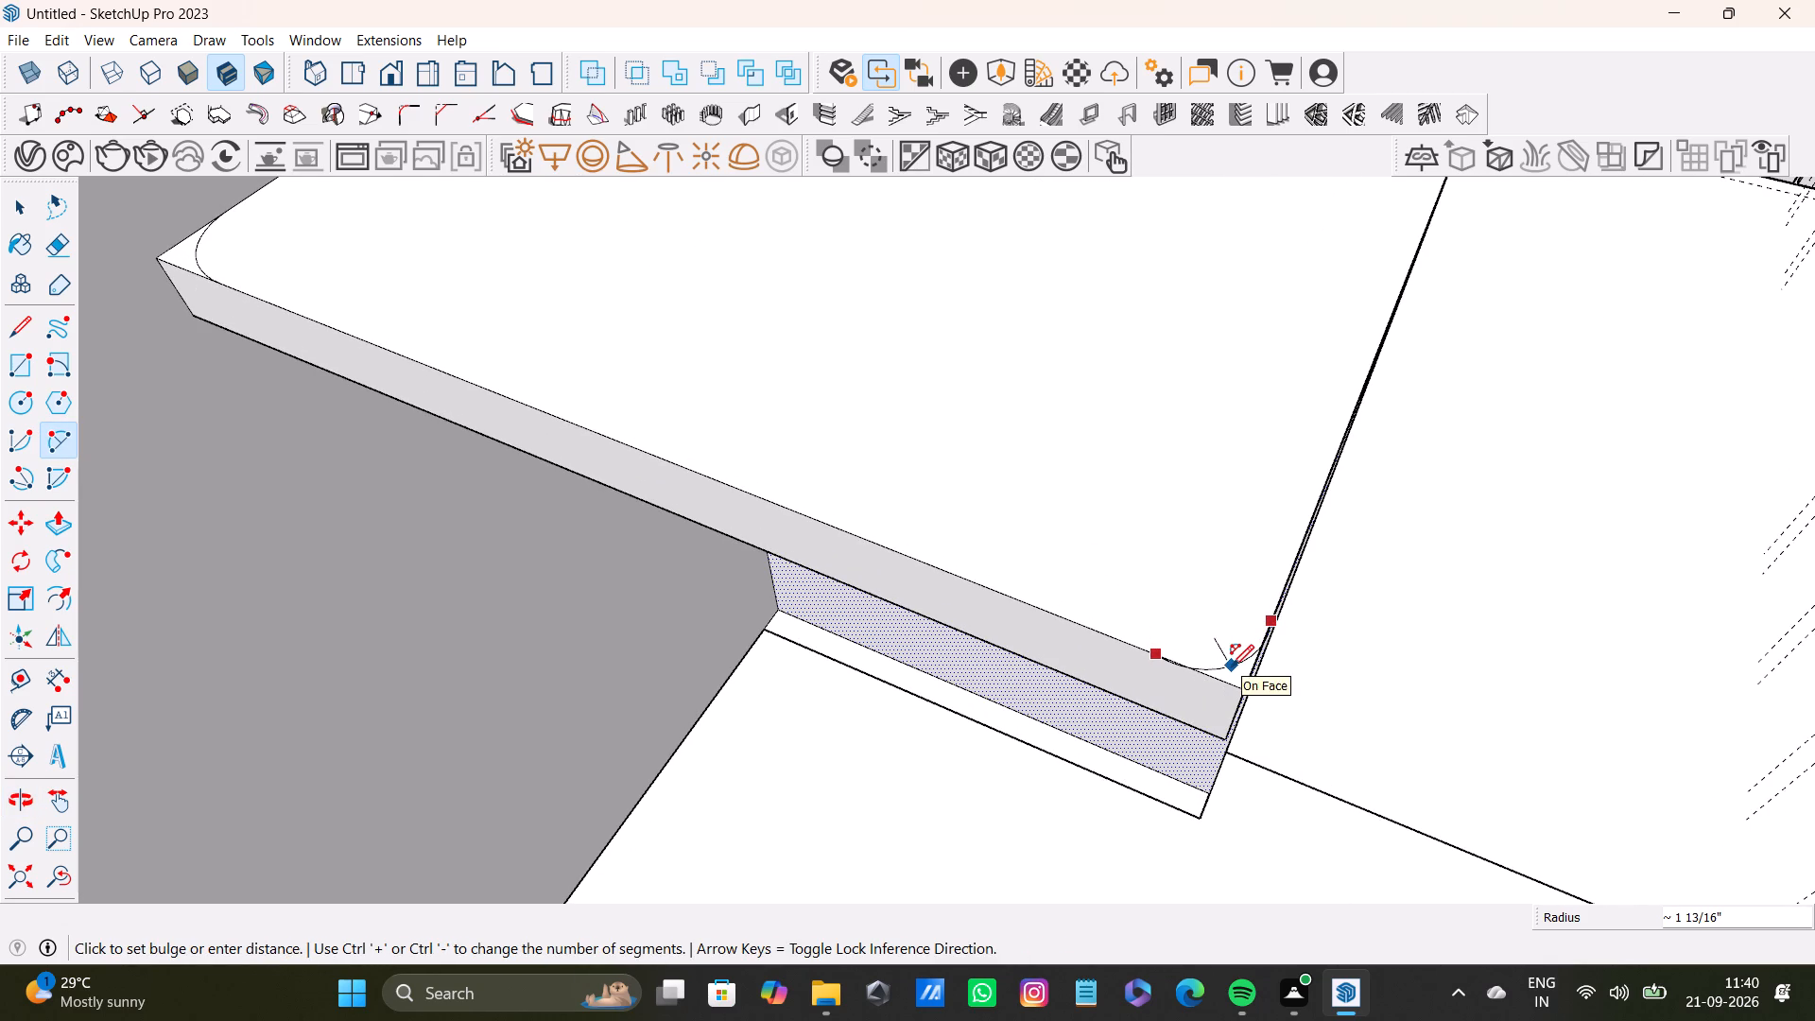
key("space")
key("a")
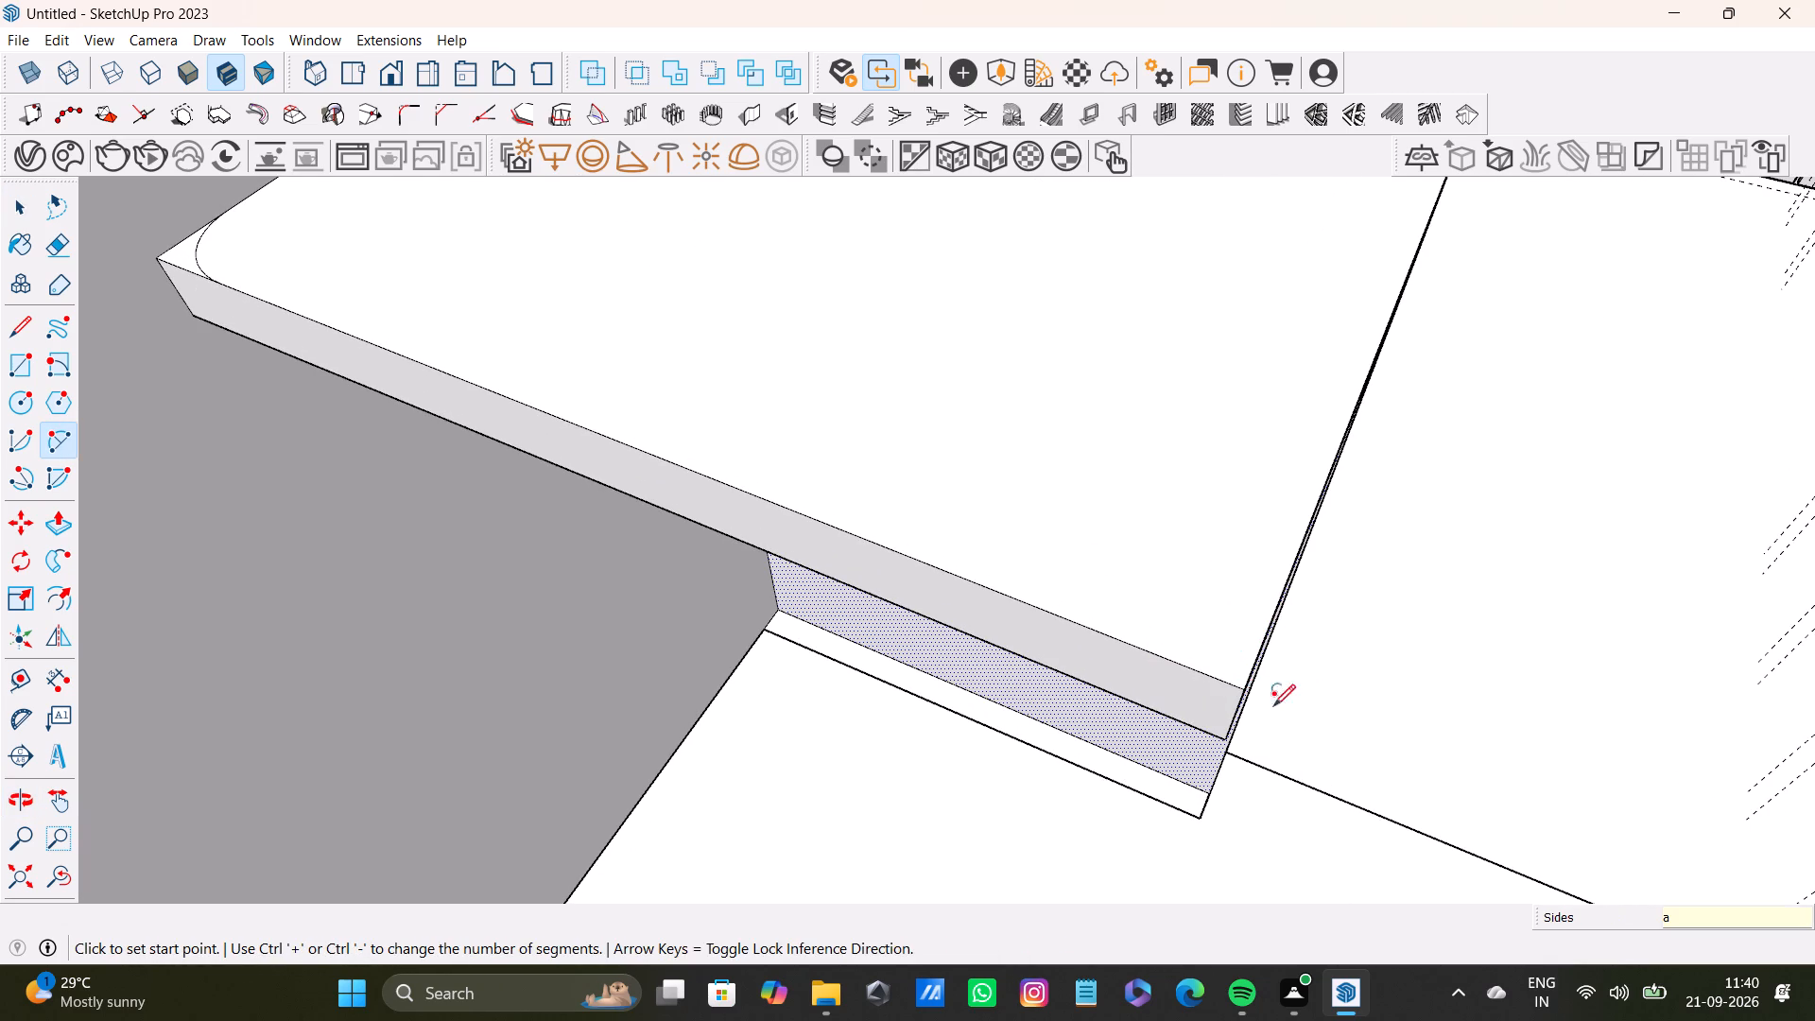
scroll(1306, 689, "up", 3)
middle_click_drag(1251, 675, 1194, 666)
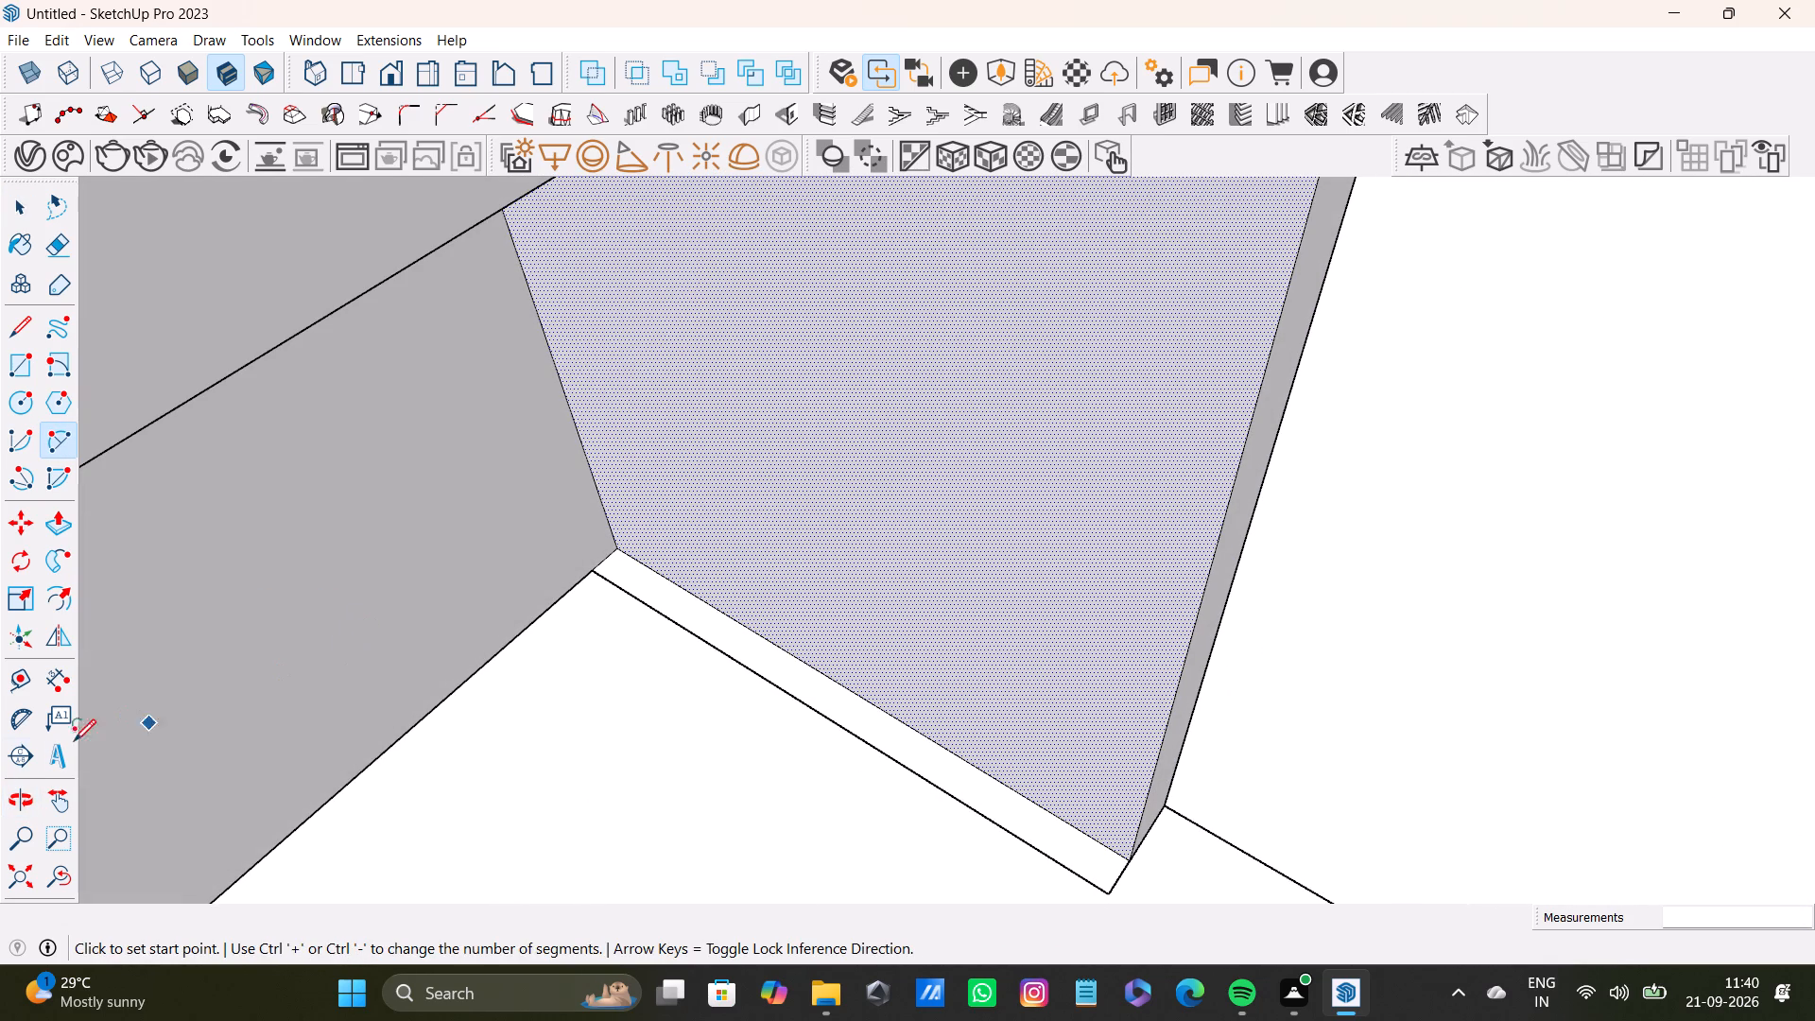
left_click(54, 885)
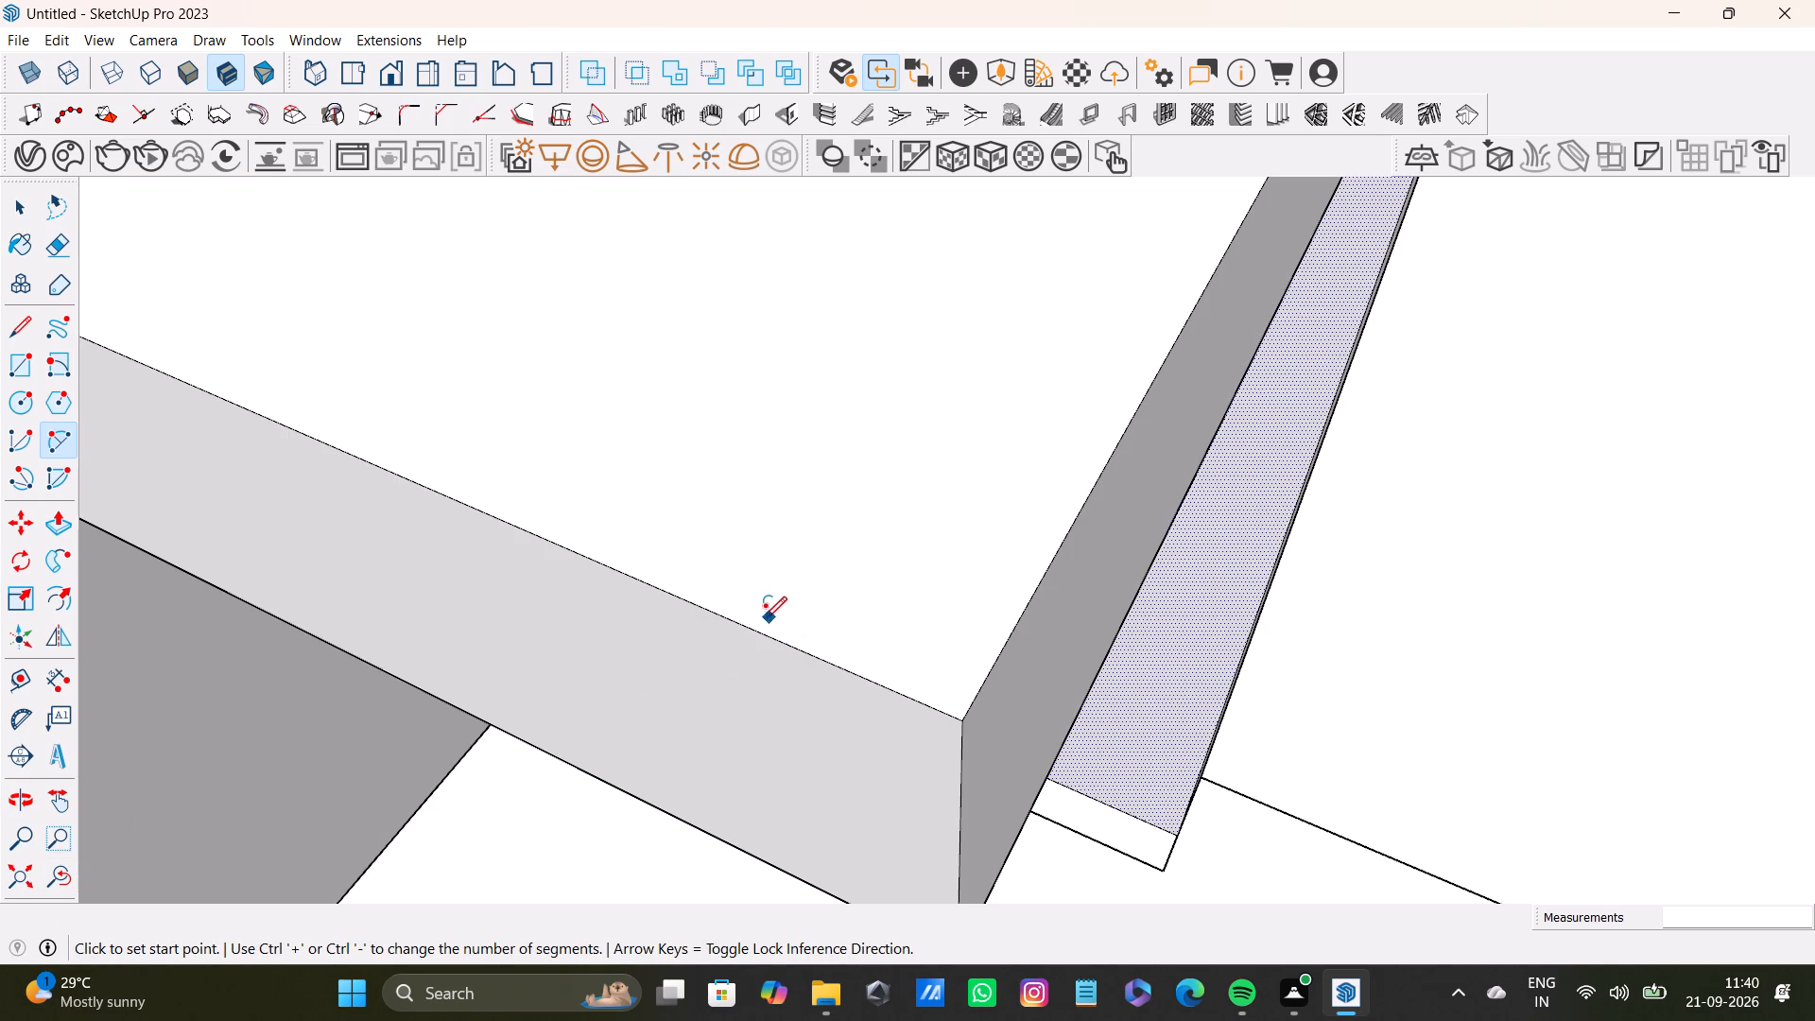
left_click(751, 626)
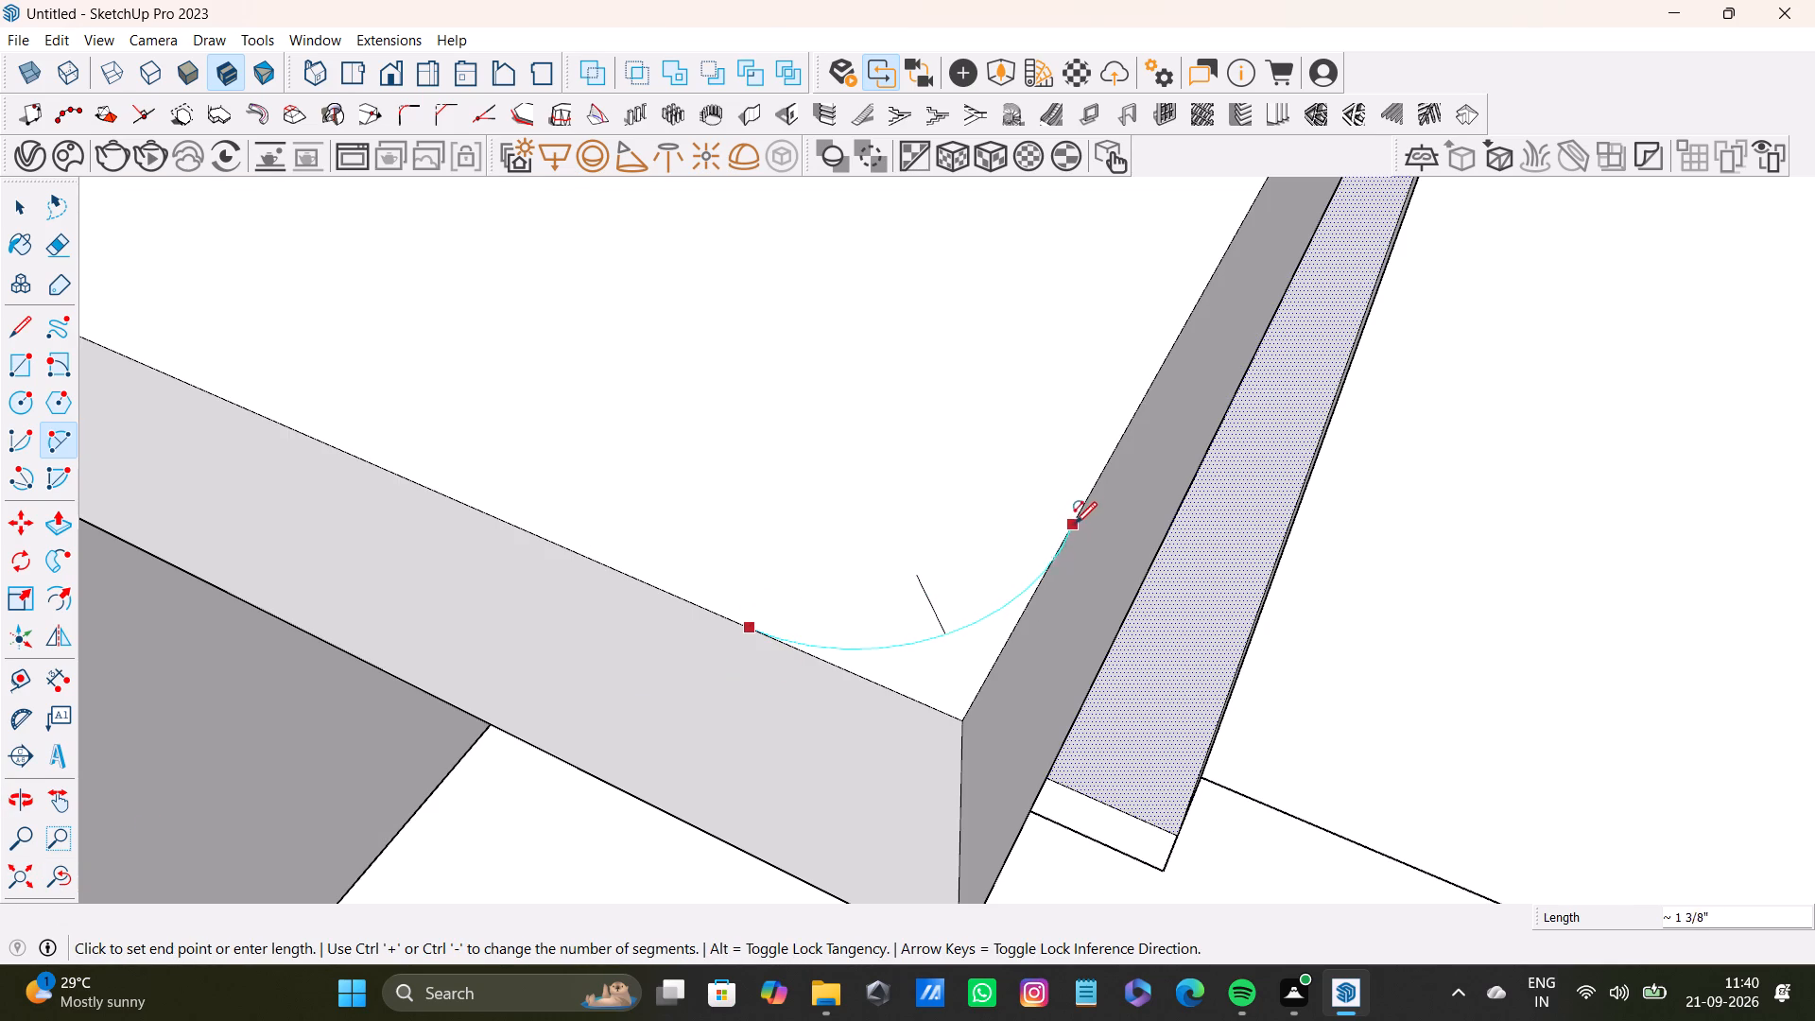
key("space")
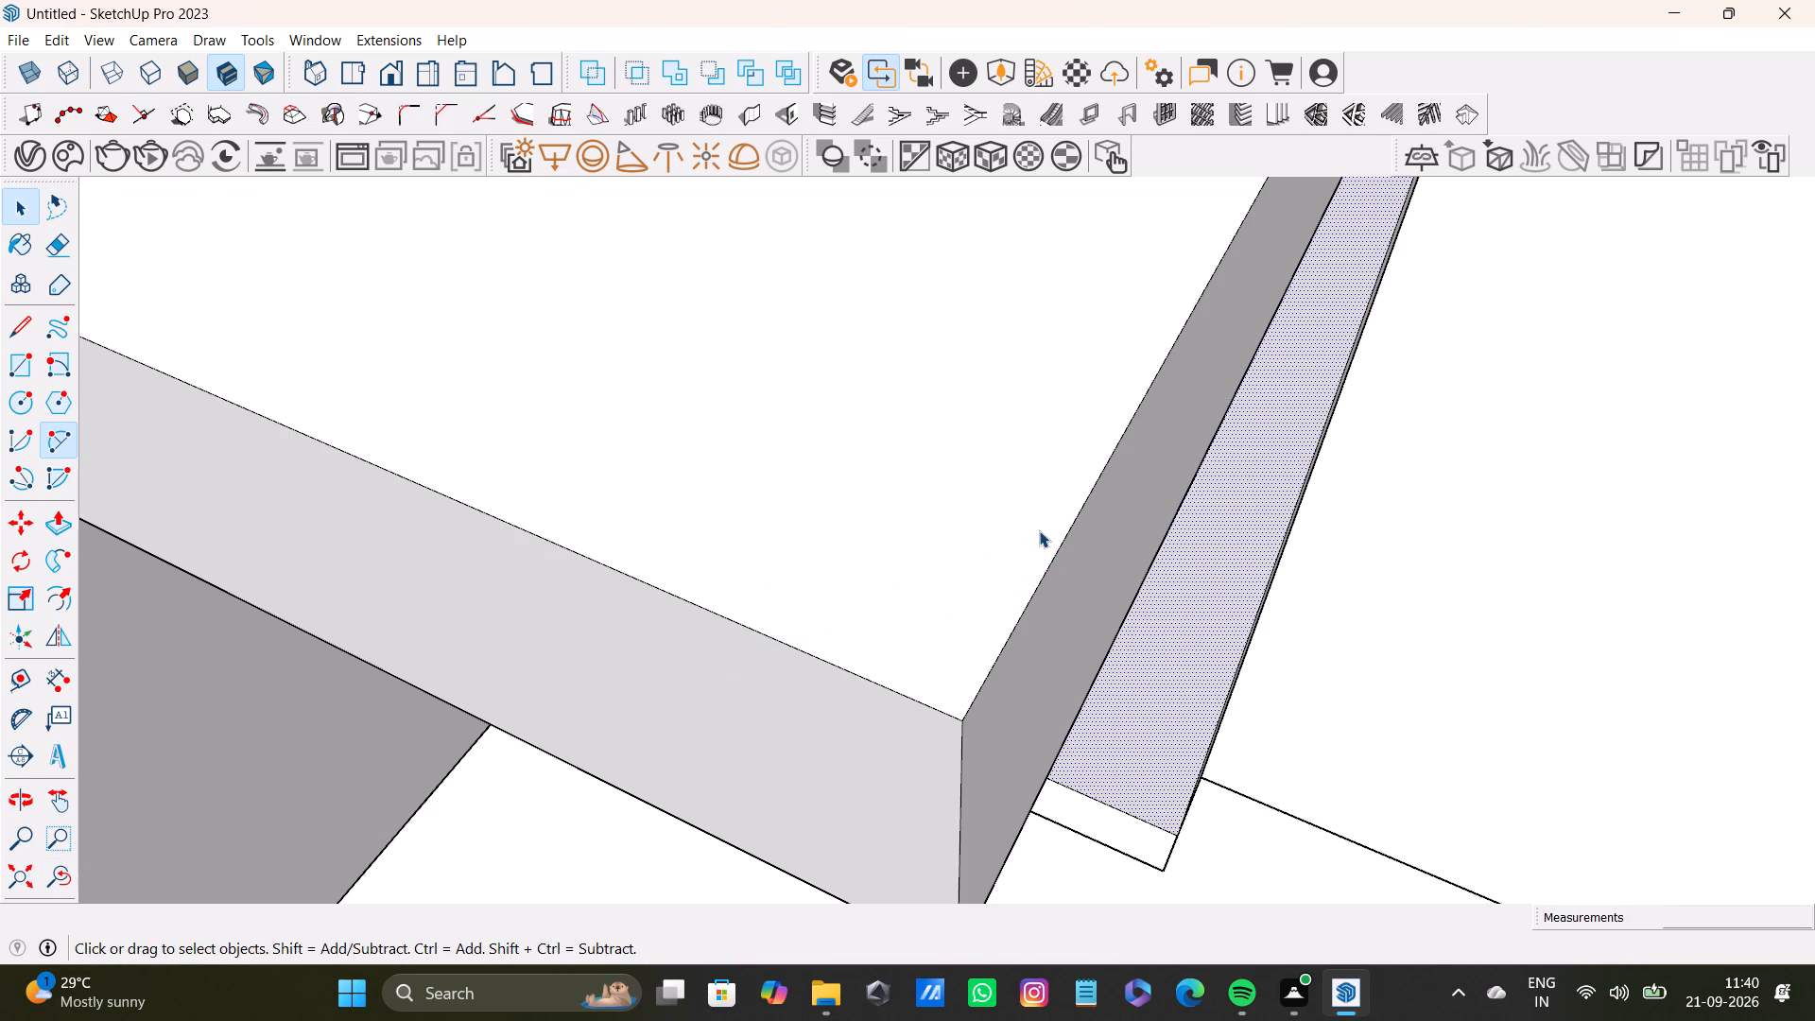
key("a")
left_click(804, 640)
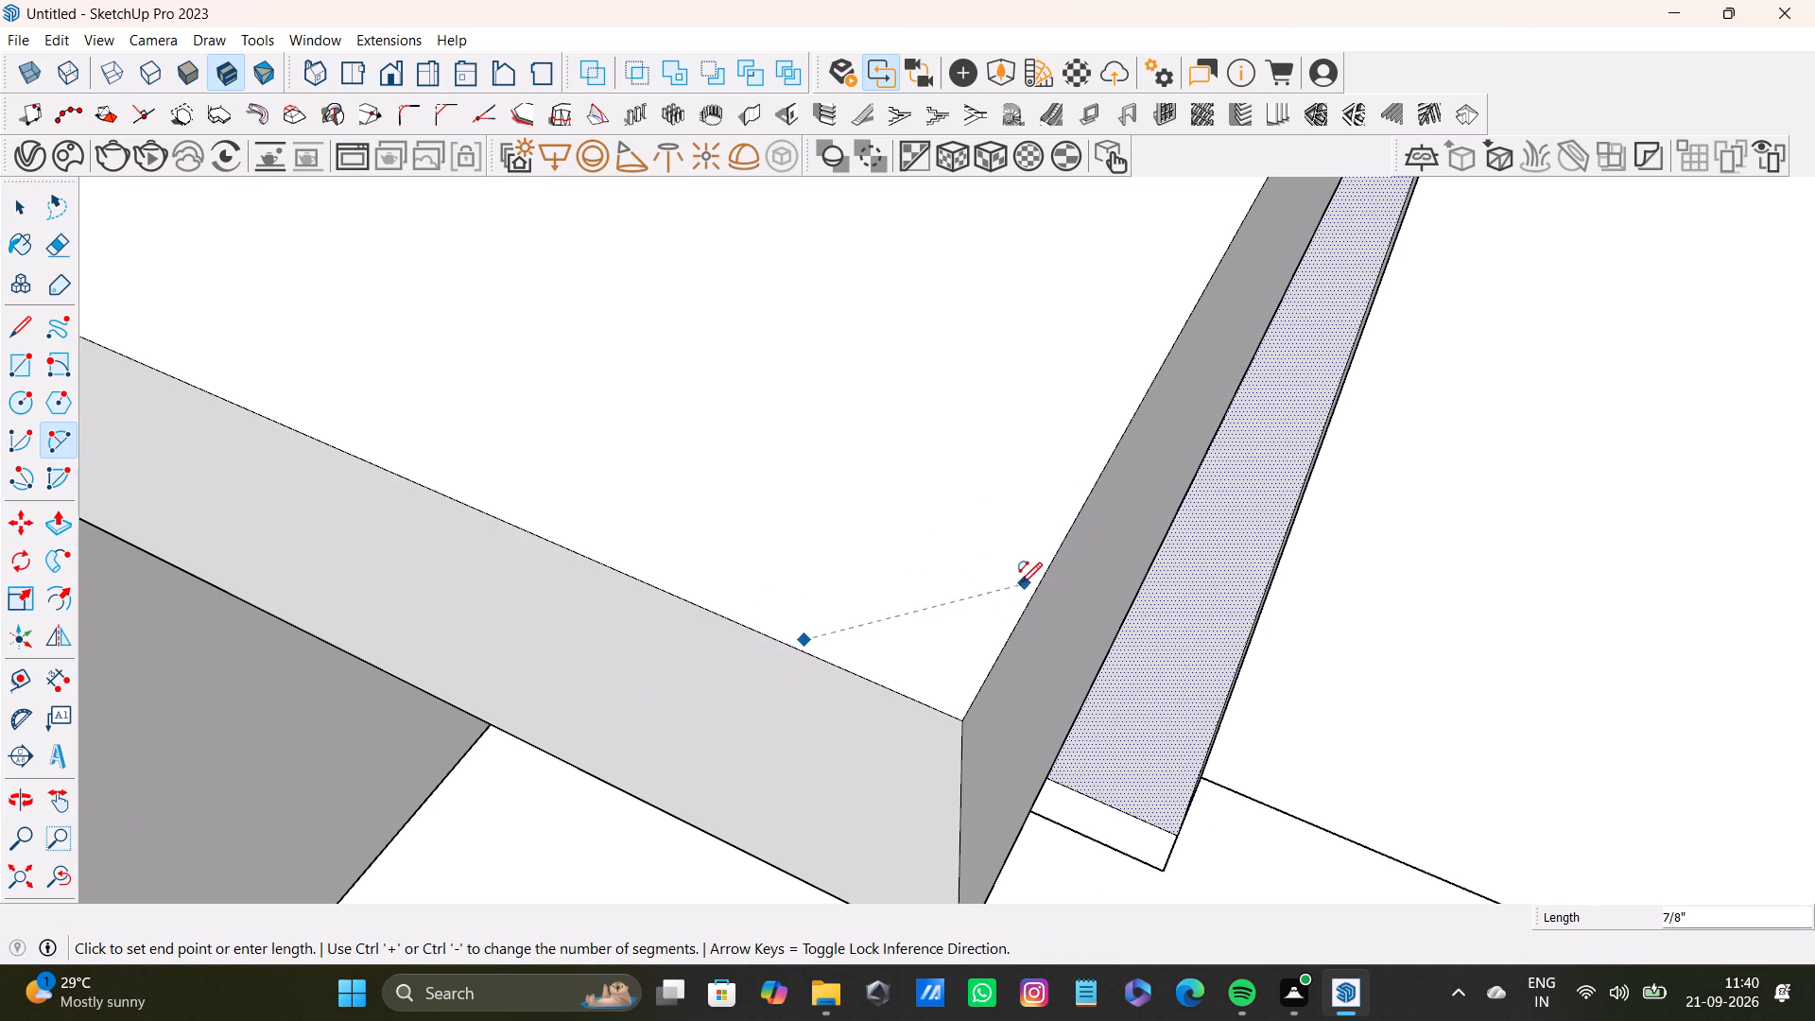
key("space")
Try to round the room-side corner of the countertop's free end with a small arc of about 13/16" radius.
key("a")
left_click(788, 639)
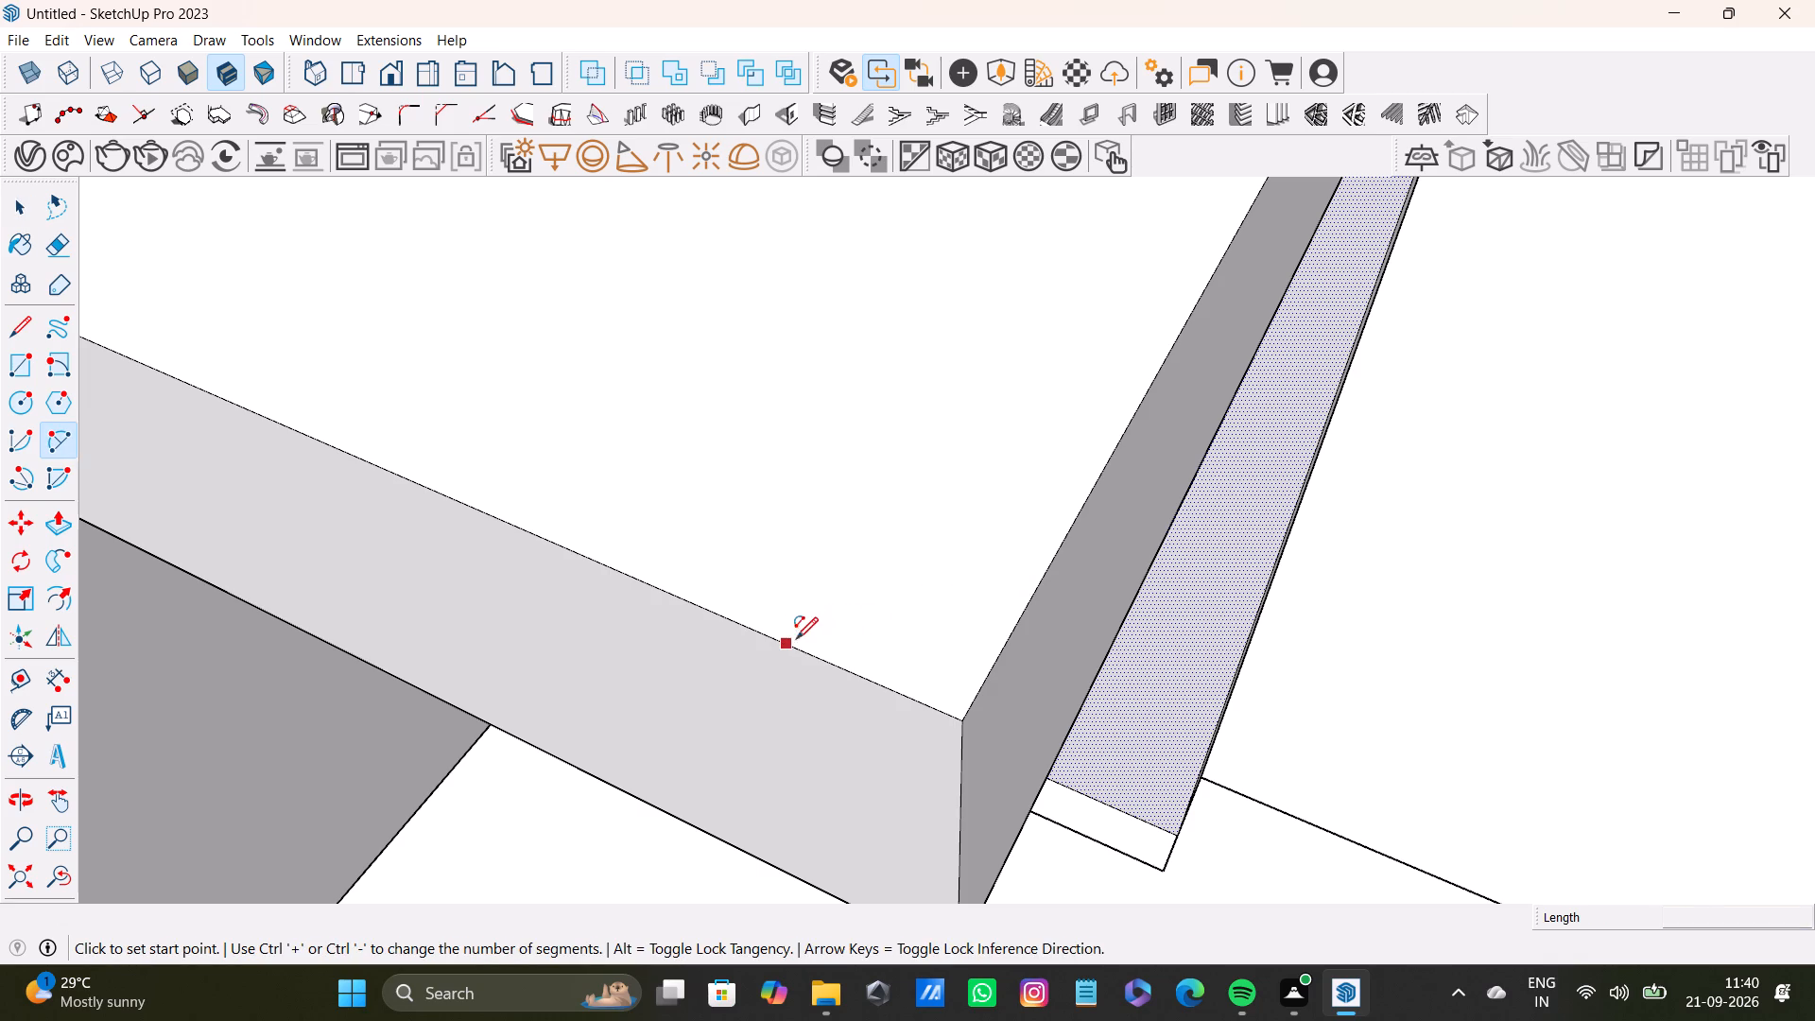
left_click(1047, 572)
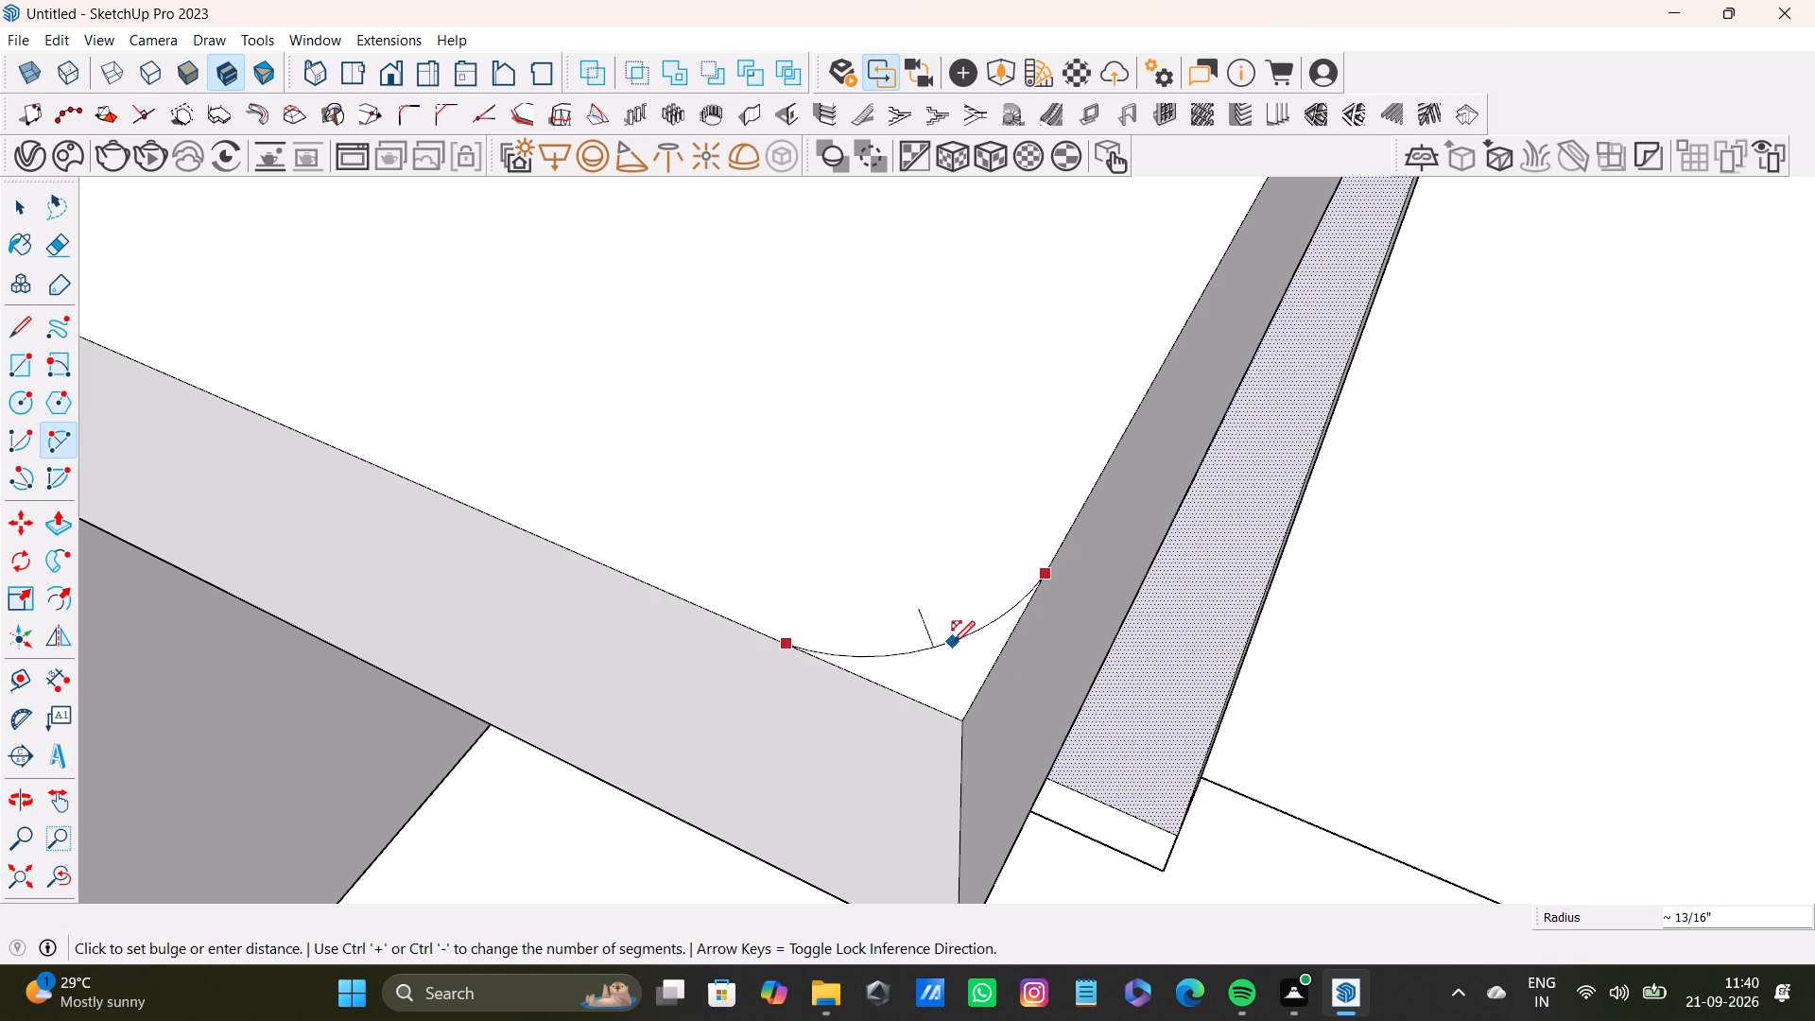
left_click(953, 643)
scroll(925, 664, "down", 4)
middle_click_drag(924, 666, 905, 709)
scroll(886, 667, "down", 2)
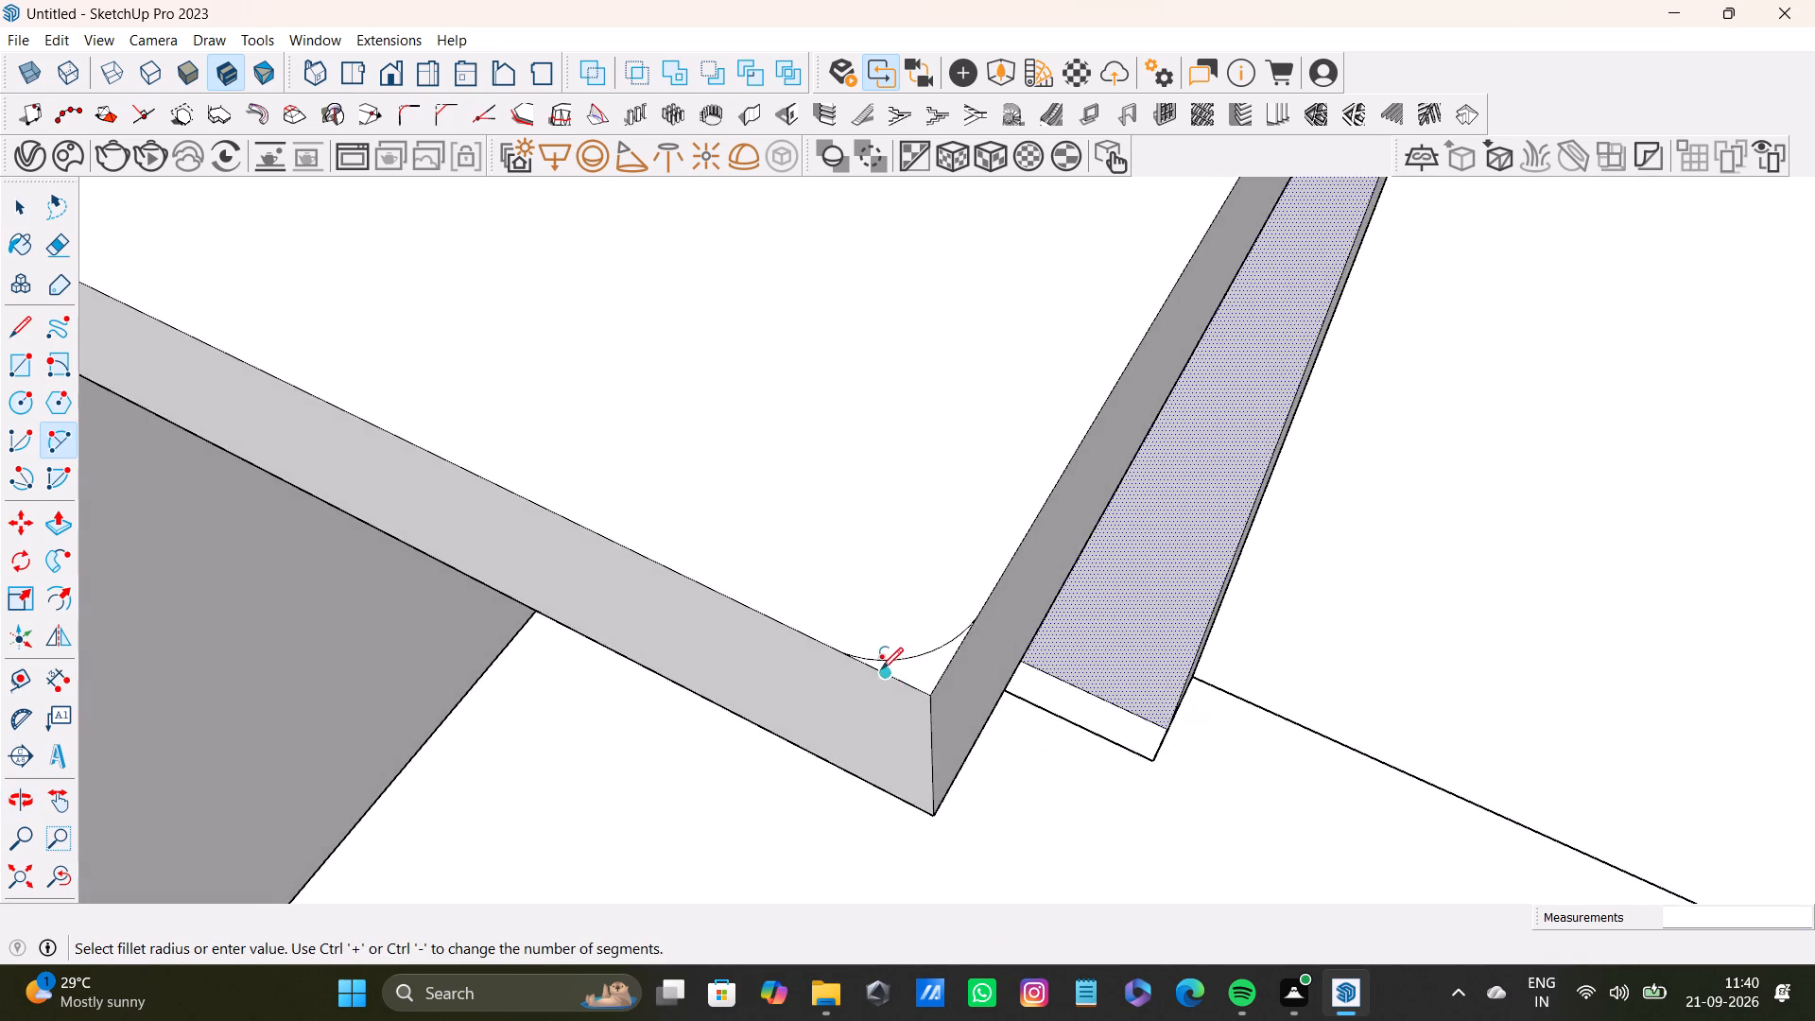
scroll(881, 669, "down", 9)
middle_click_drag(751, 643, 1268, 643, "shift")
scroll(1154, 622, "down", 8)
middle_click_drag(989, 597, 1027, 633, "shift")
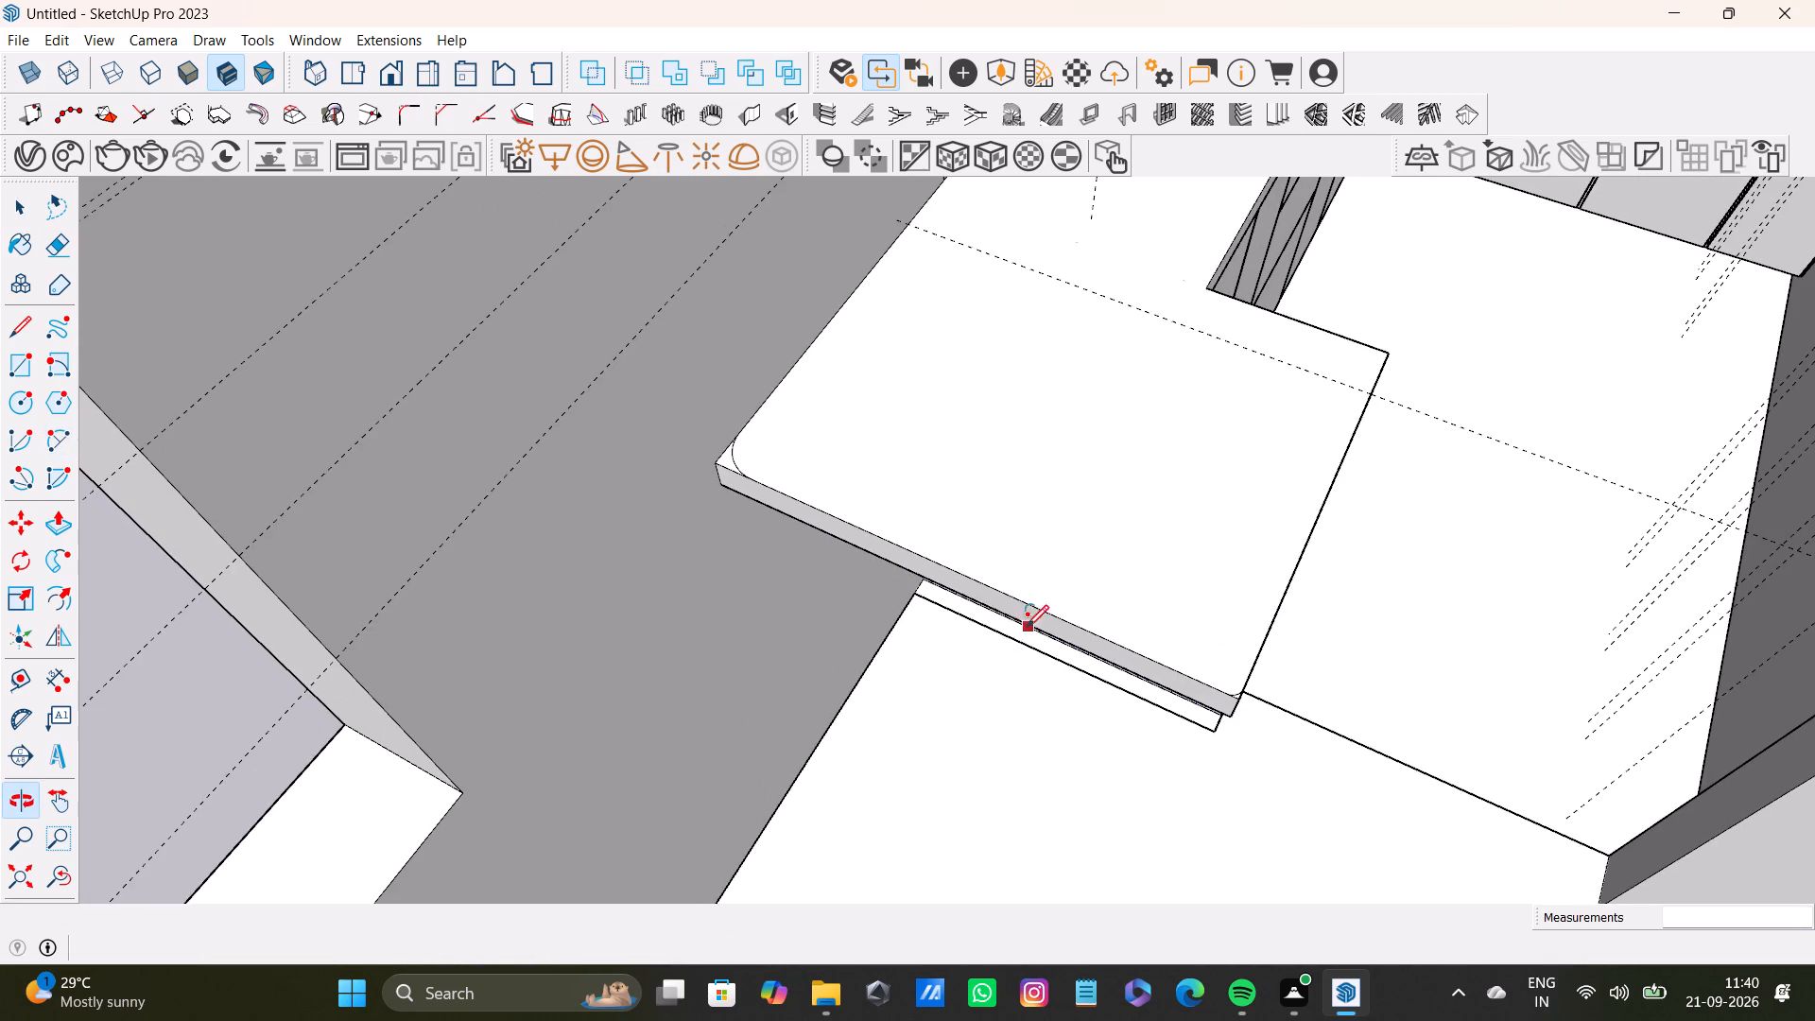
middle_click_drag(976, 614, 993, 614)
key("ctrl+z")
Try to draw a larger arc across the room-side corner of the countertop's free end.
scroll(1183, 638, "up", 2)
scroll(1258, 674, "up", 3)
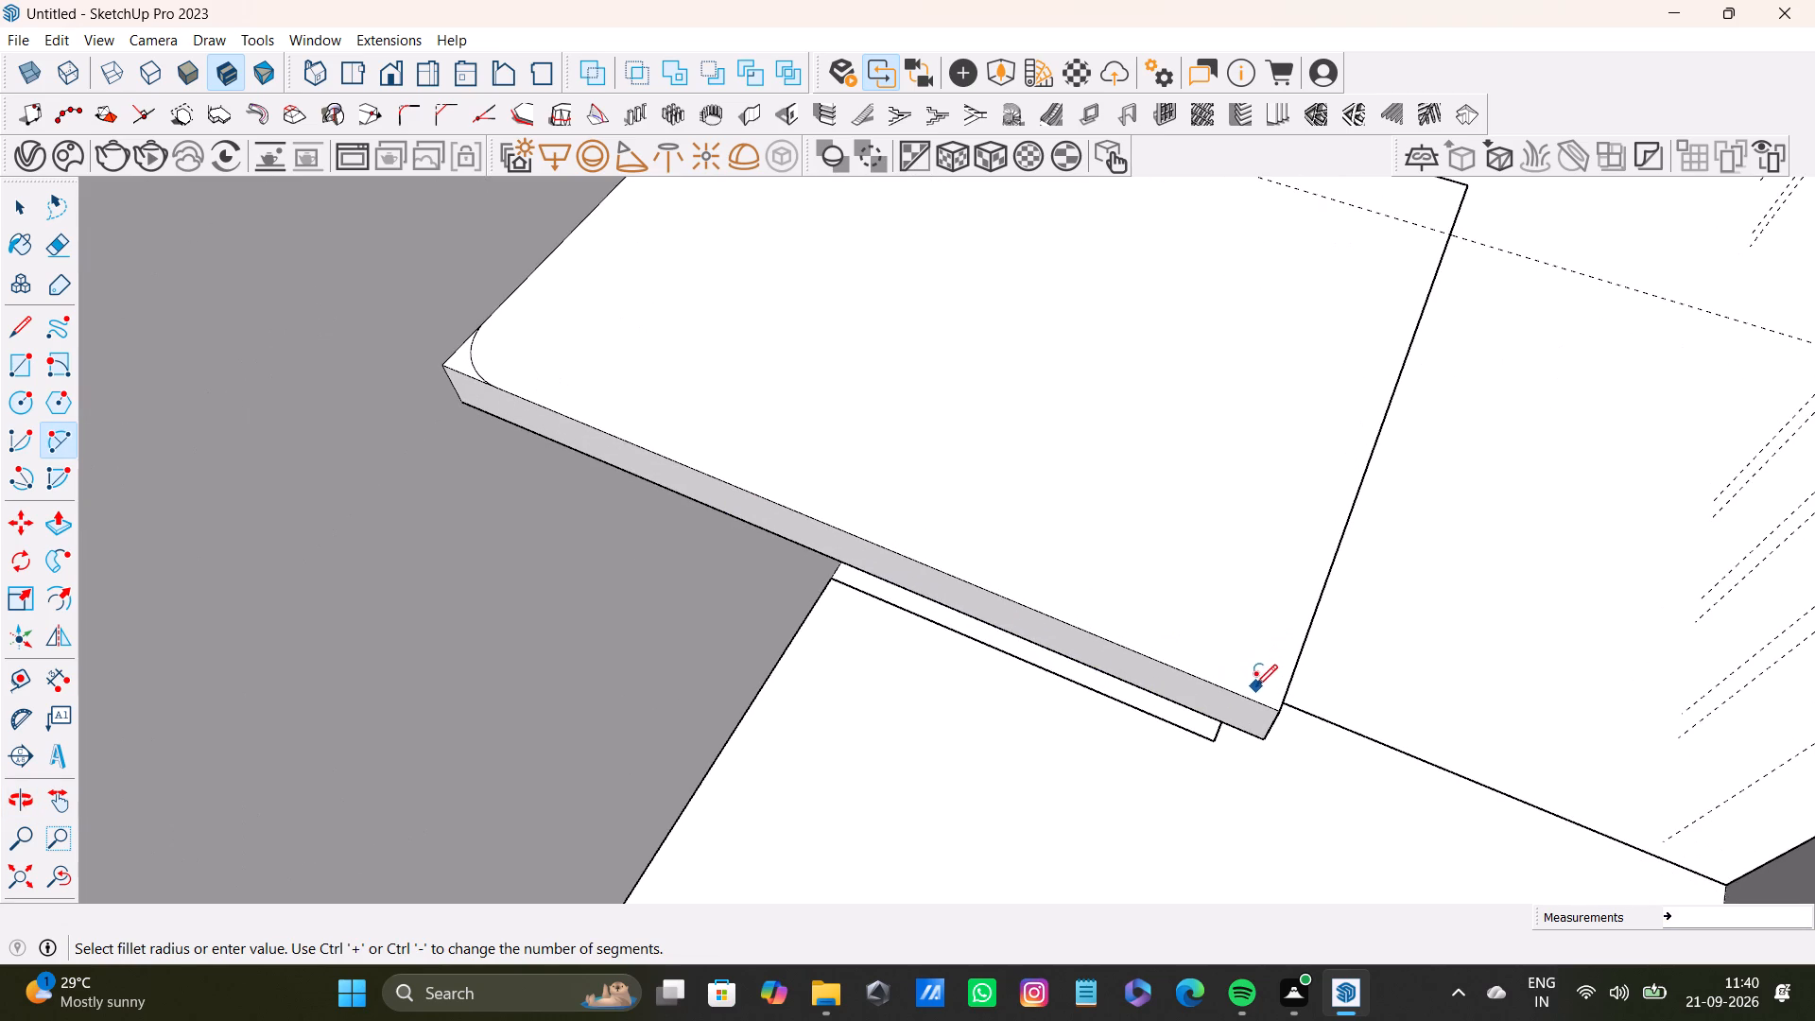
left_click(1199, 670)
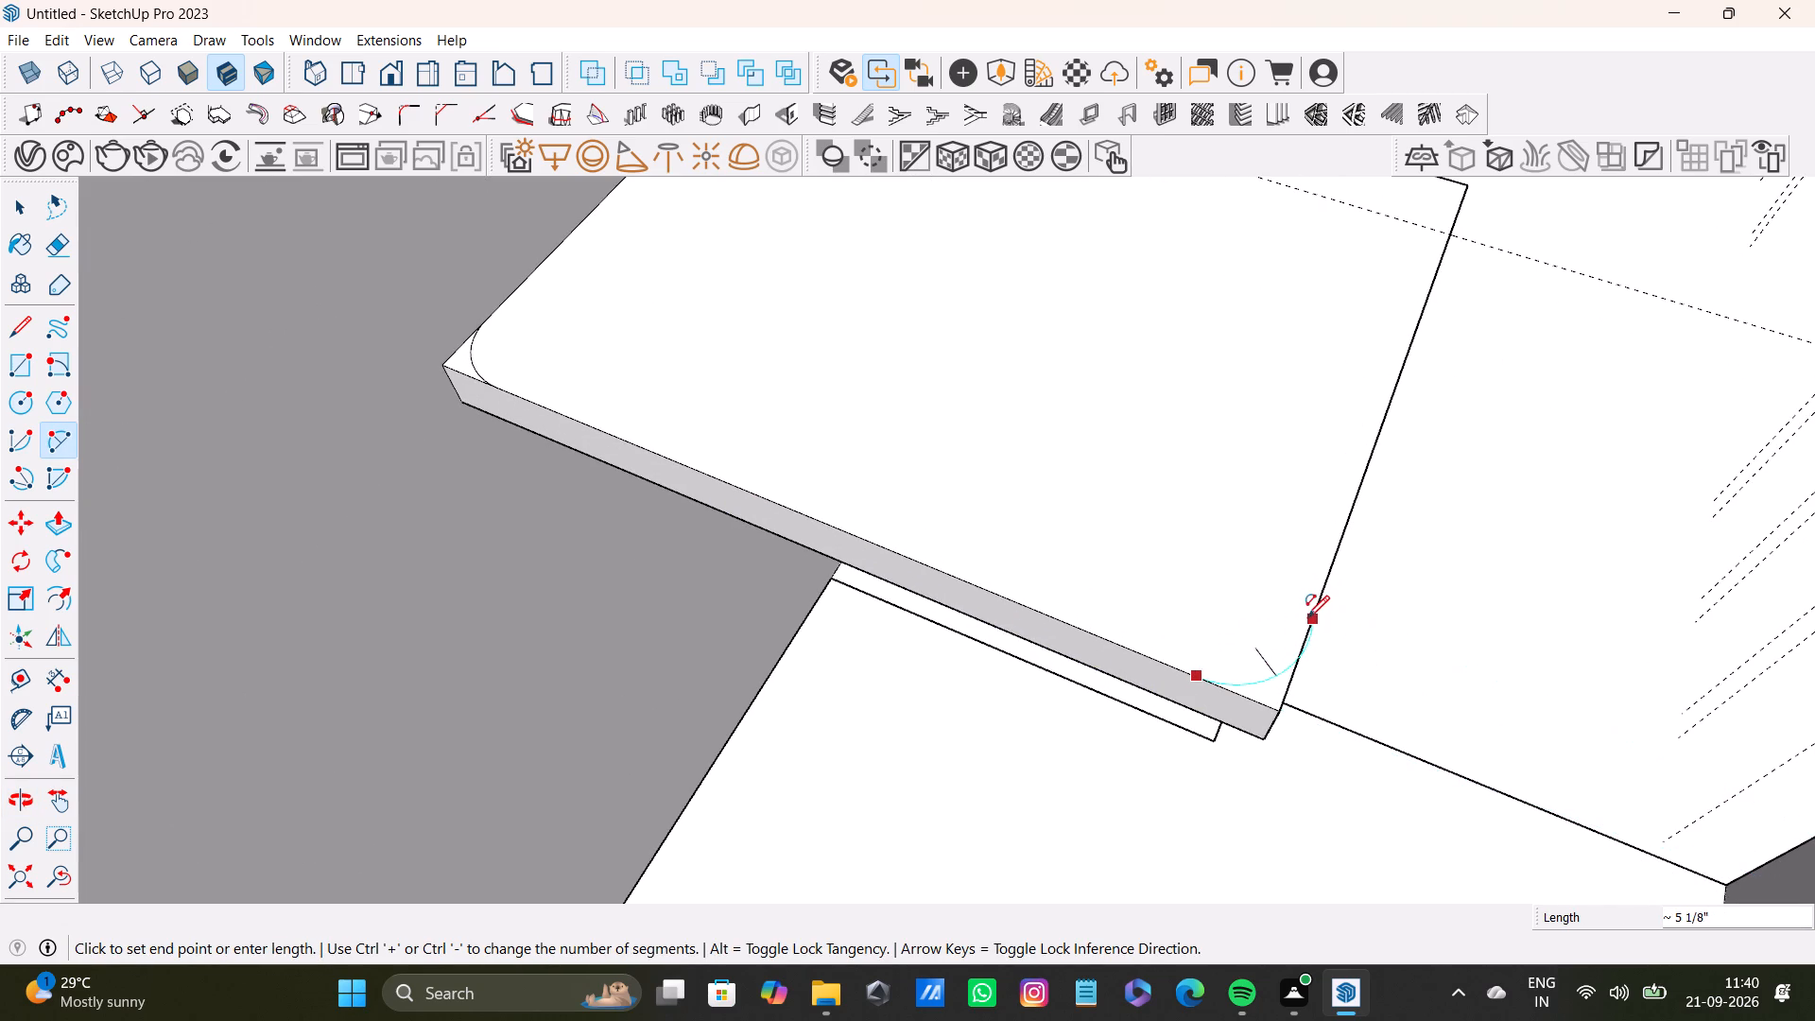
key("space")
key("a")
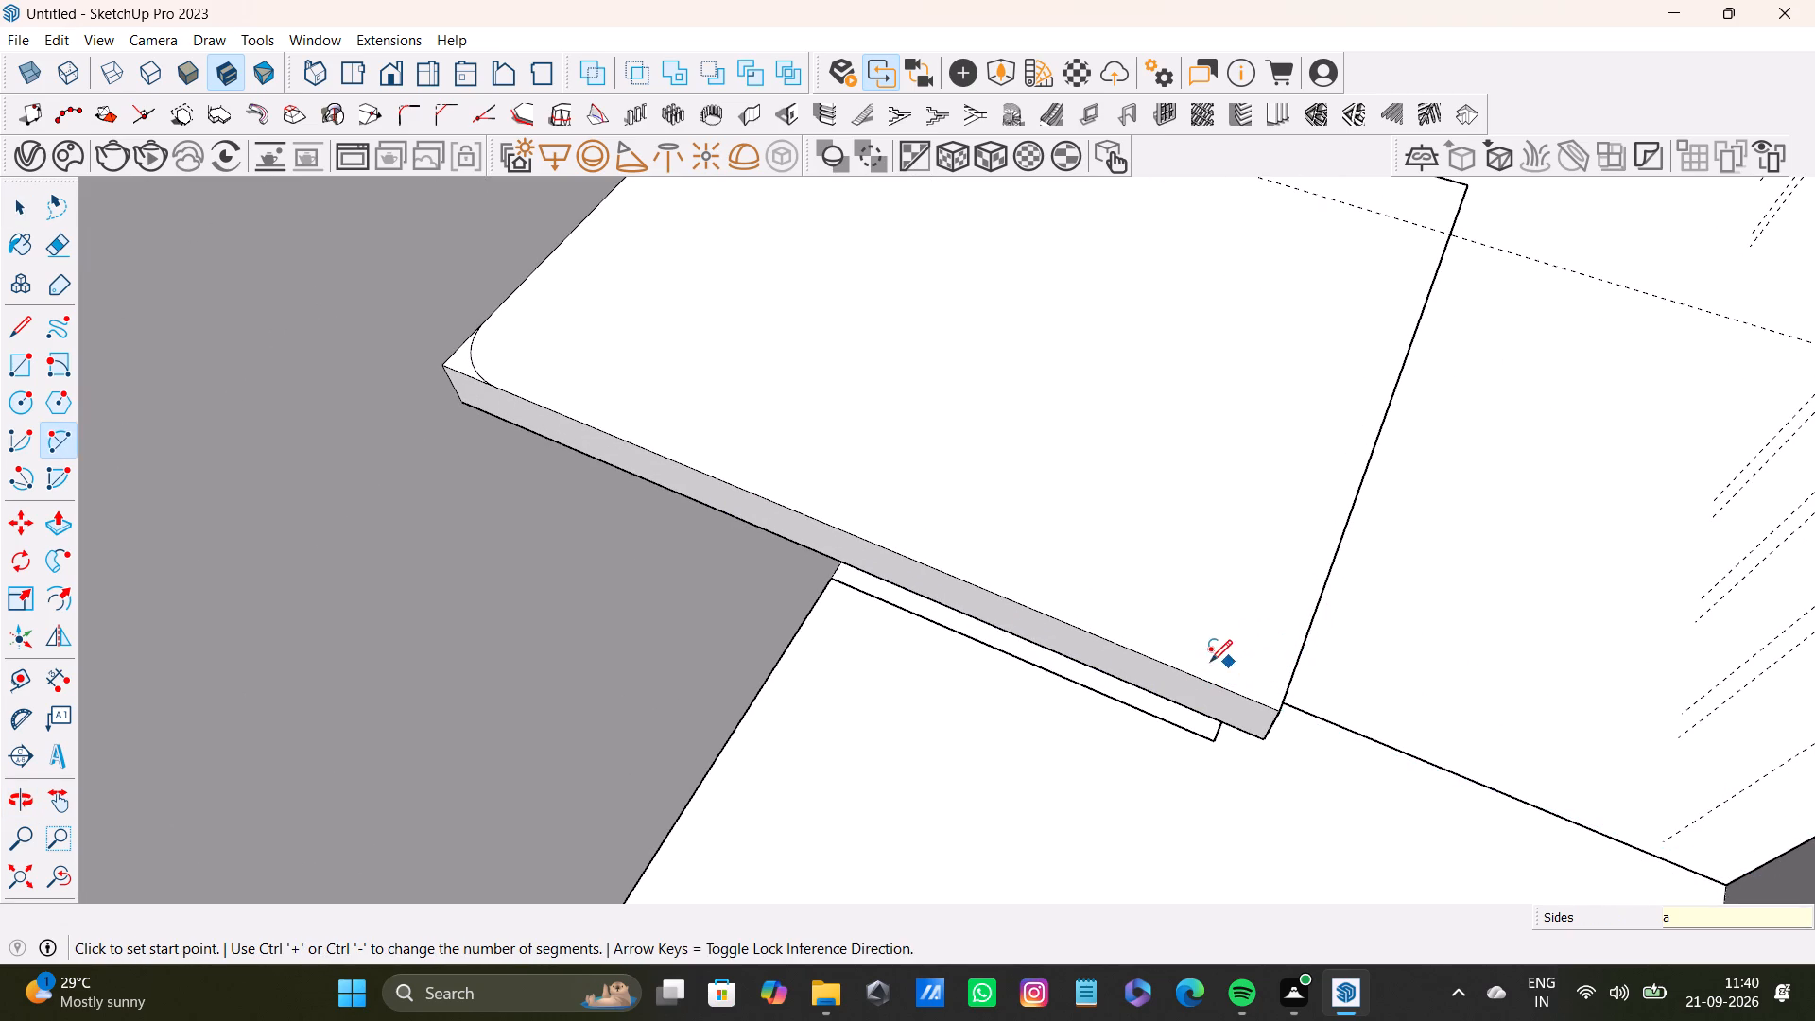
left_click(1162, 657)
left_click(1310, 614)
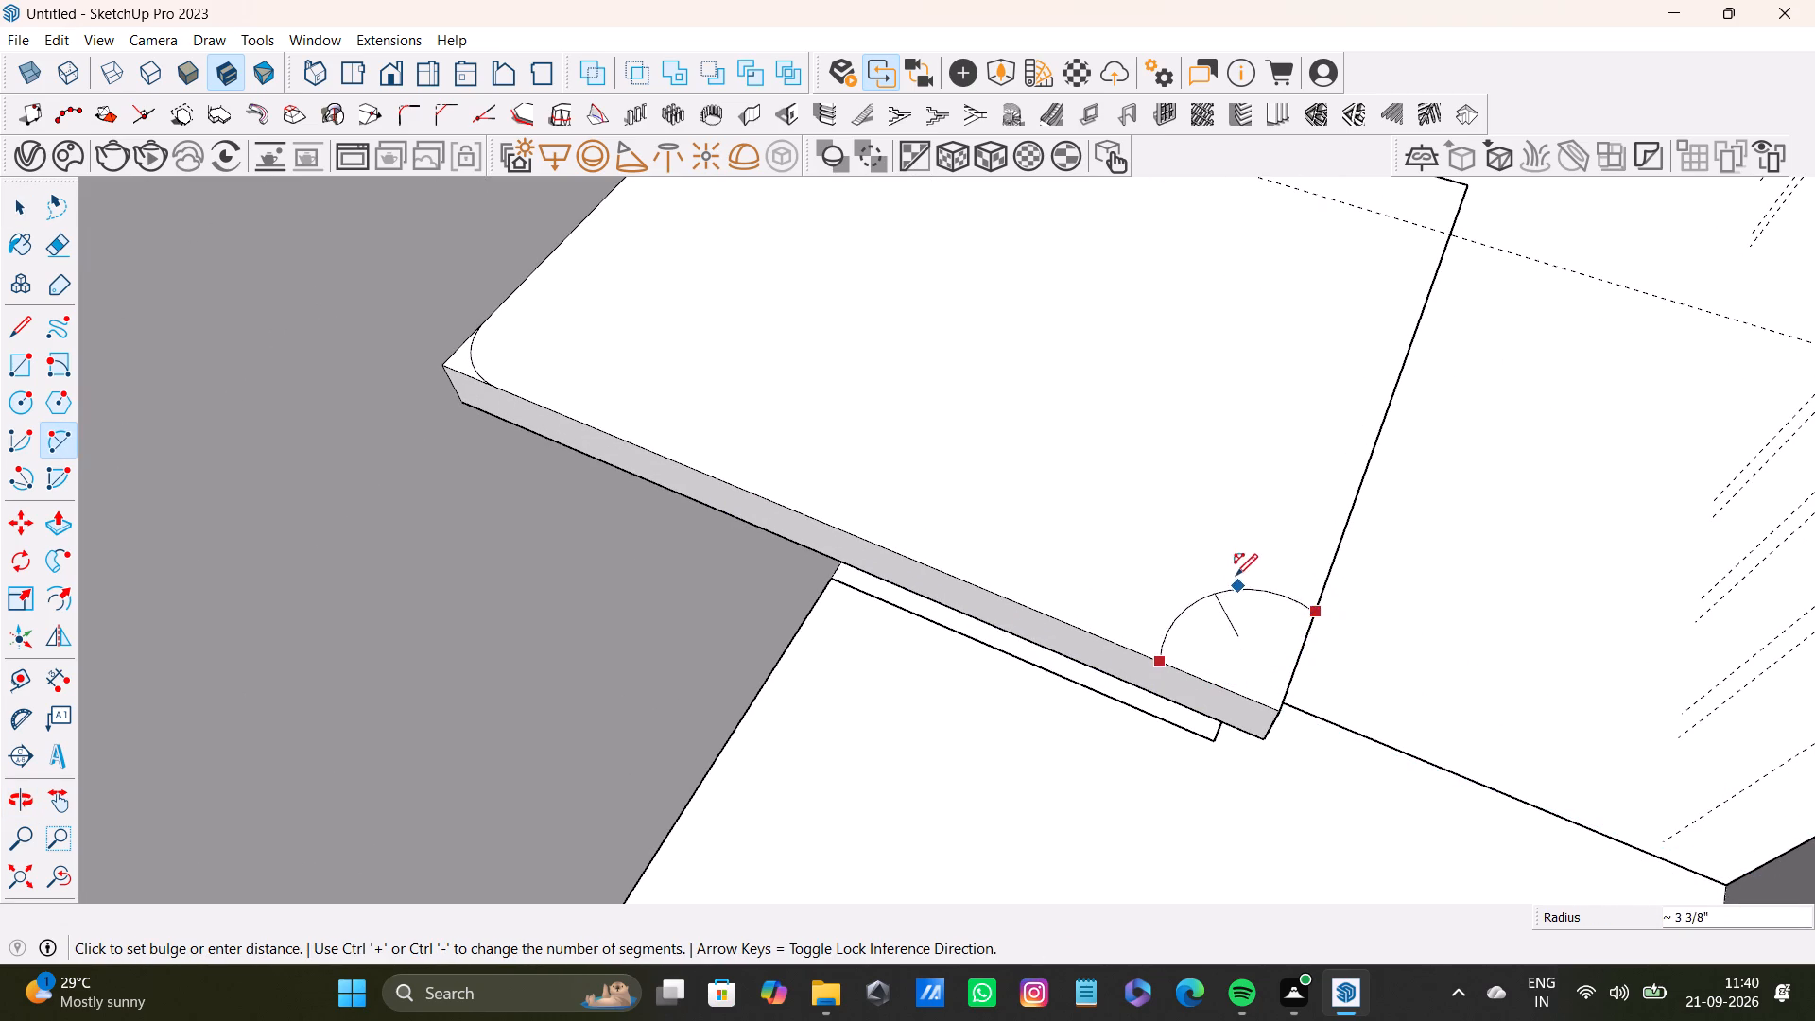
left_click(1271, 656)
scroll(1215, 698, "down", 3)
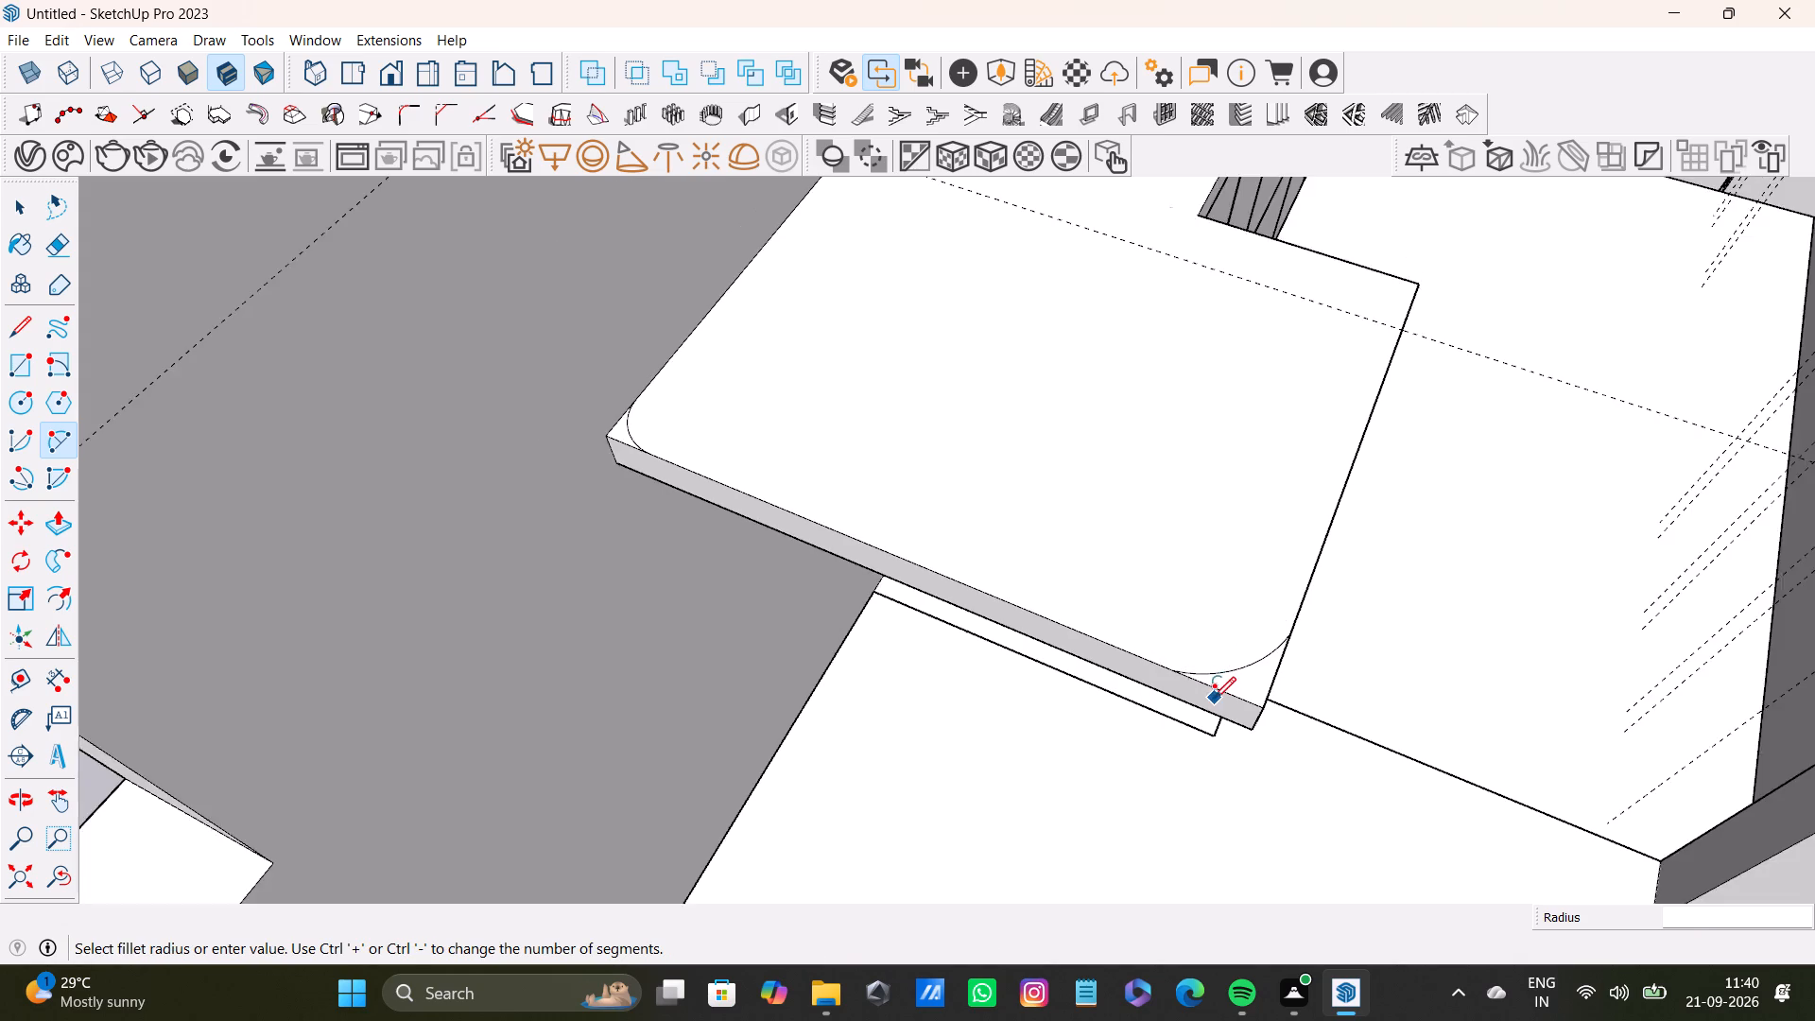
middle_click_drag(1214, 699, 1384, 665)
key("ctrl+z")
Draw a tangent arc of about 3 1/8" radius across the room-side corner of the countertop's free end.
scroll(1169, 585, "up", 2)
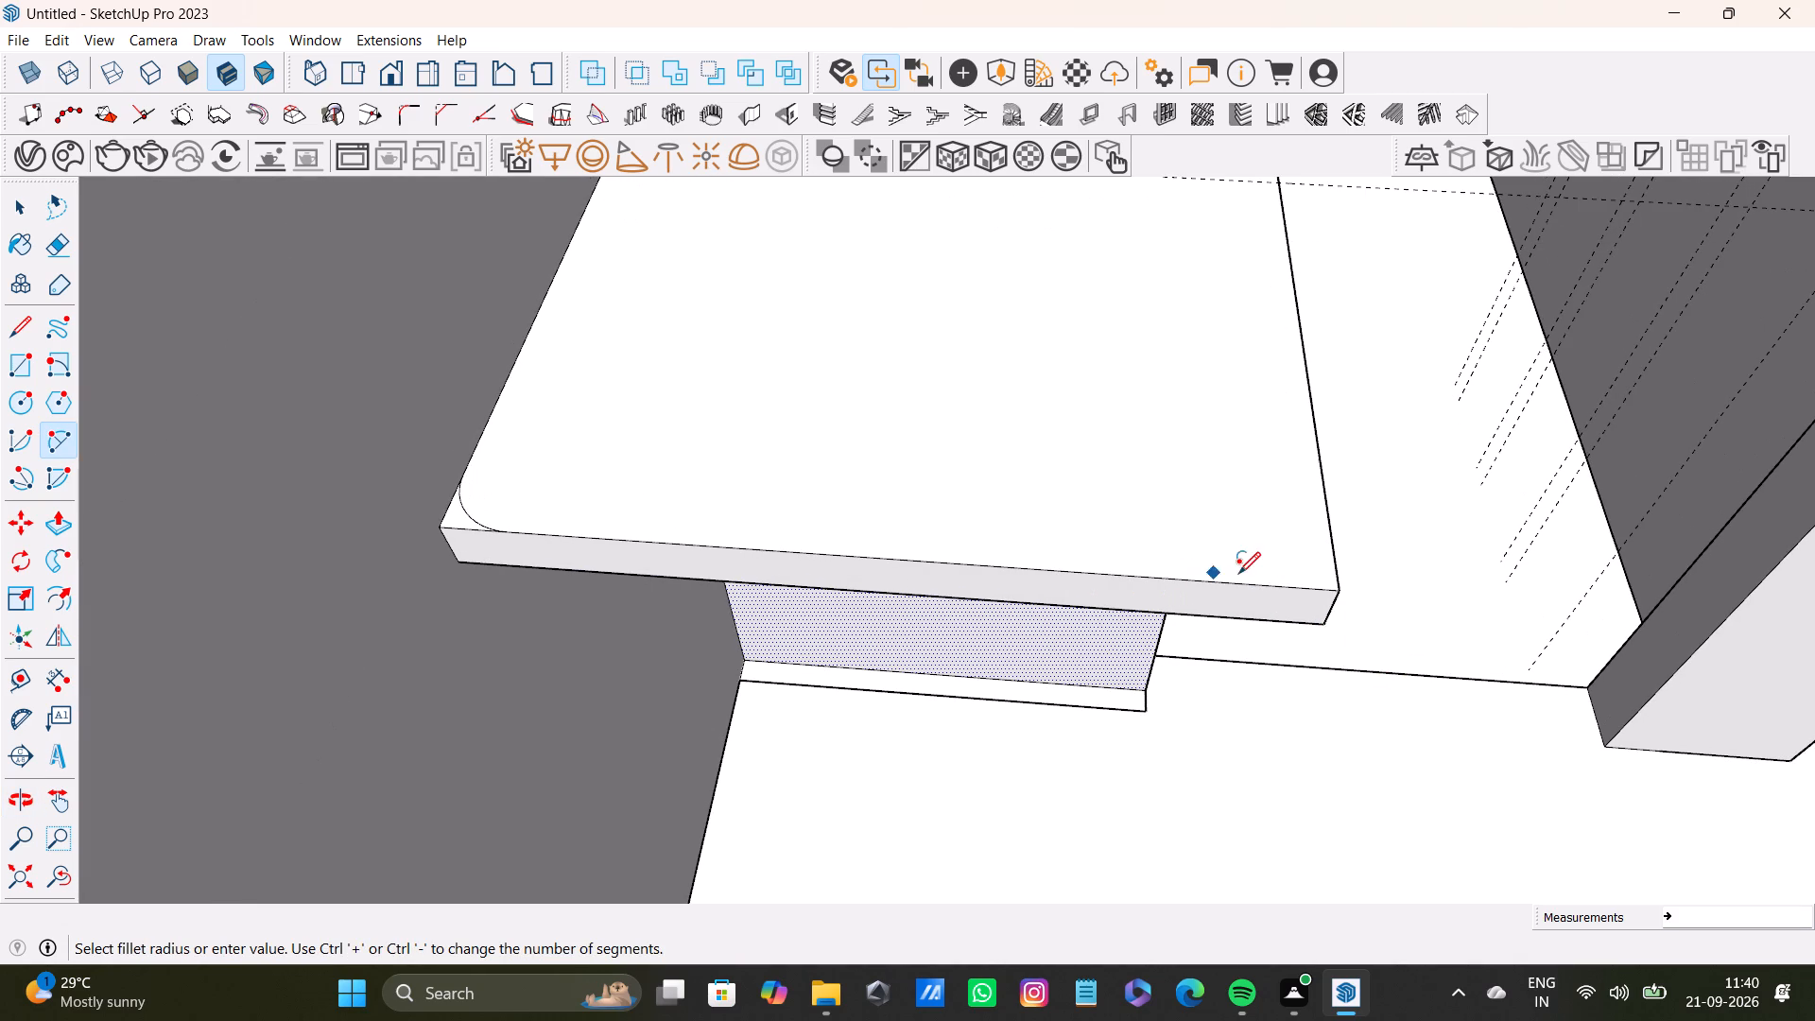
left_click(1260, 582)
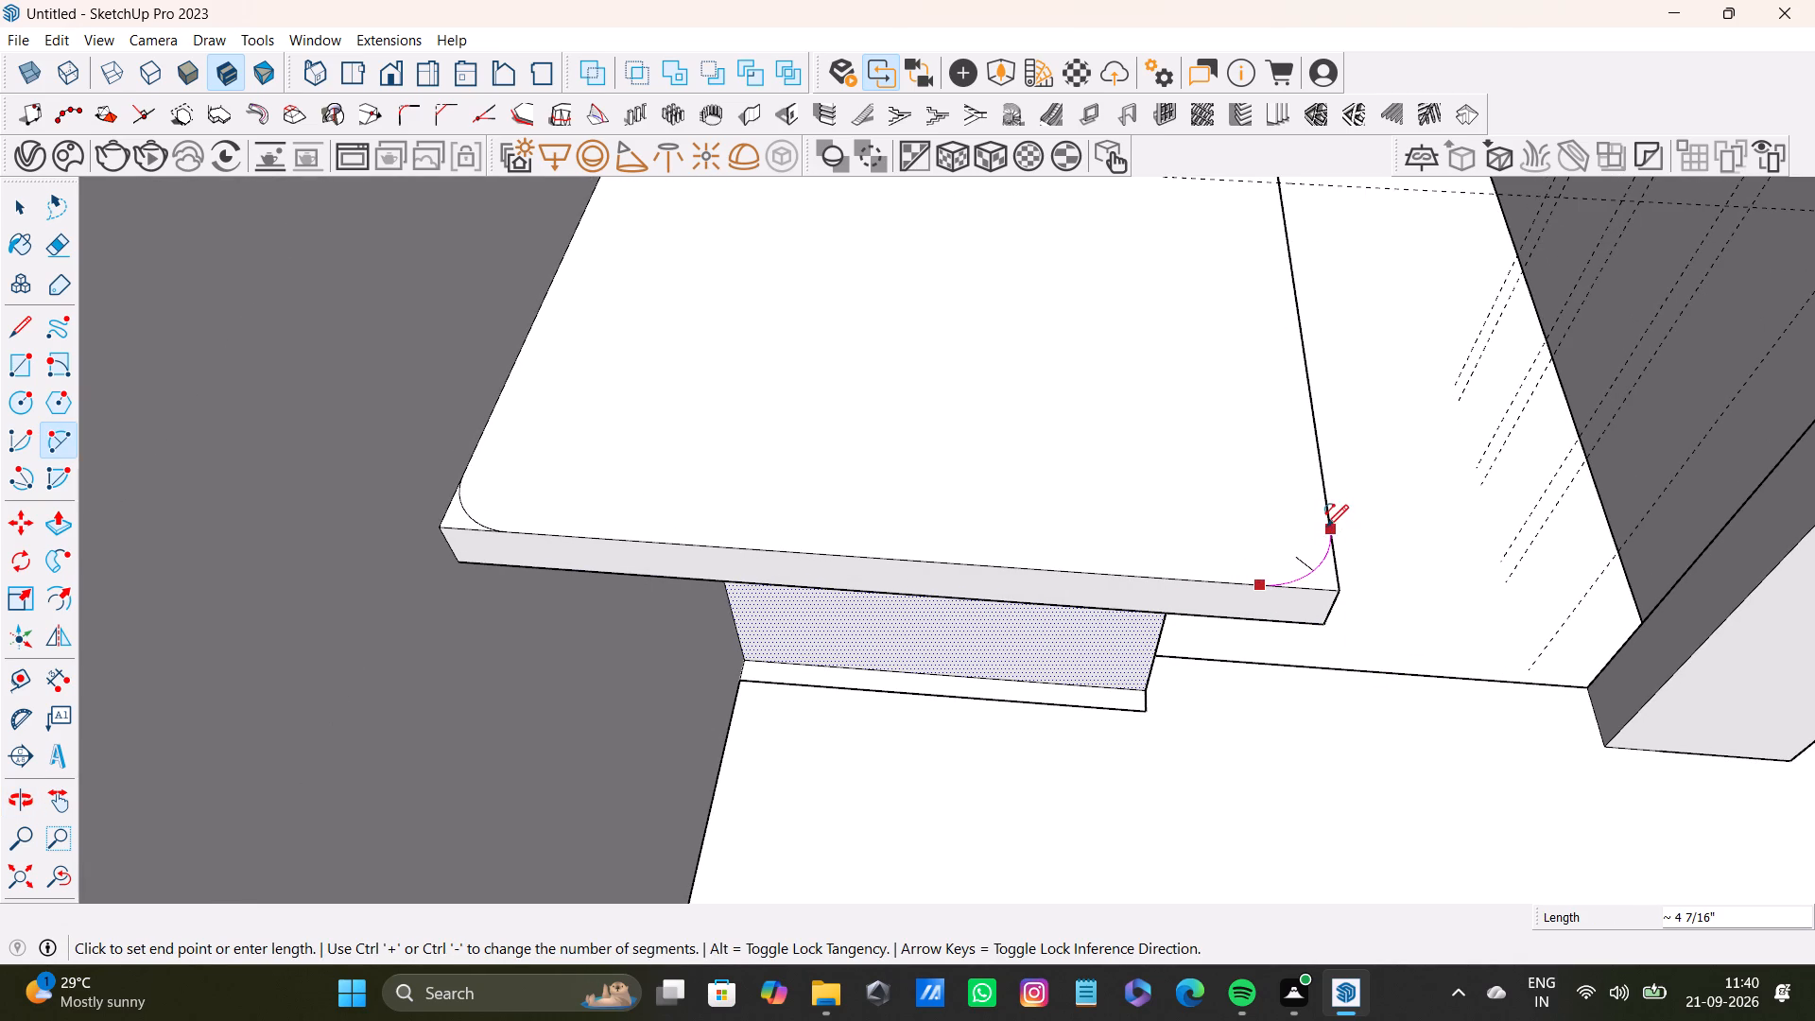
left_click(1326, 527)
left_click(1315, 572)
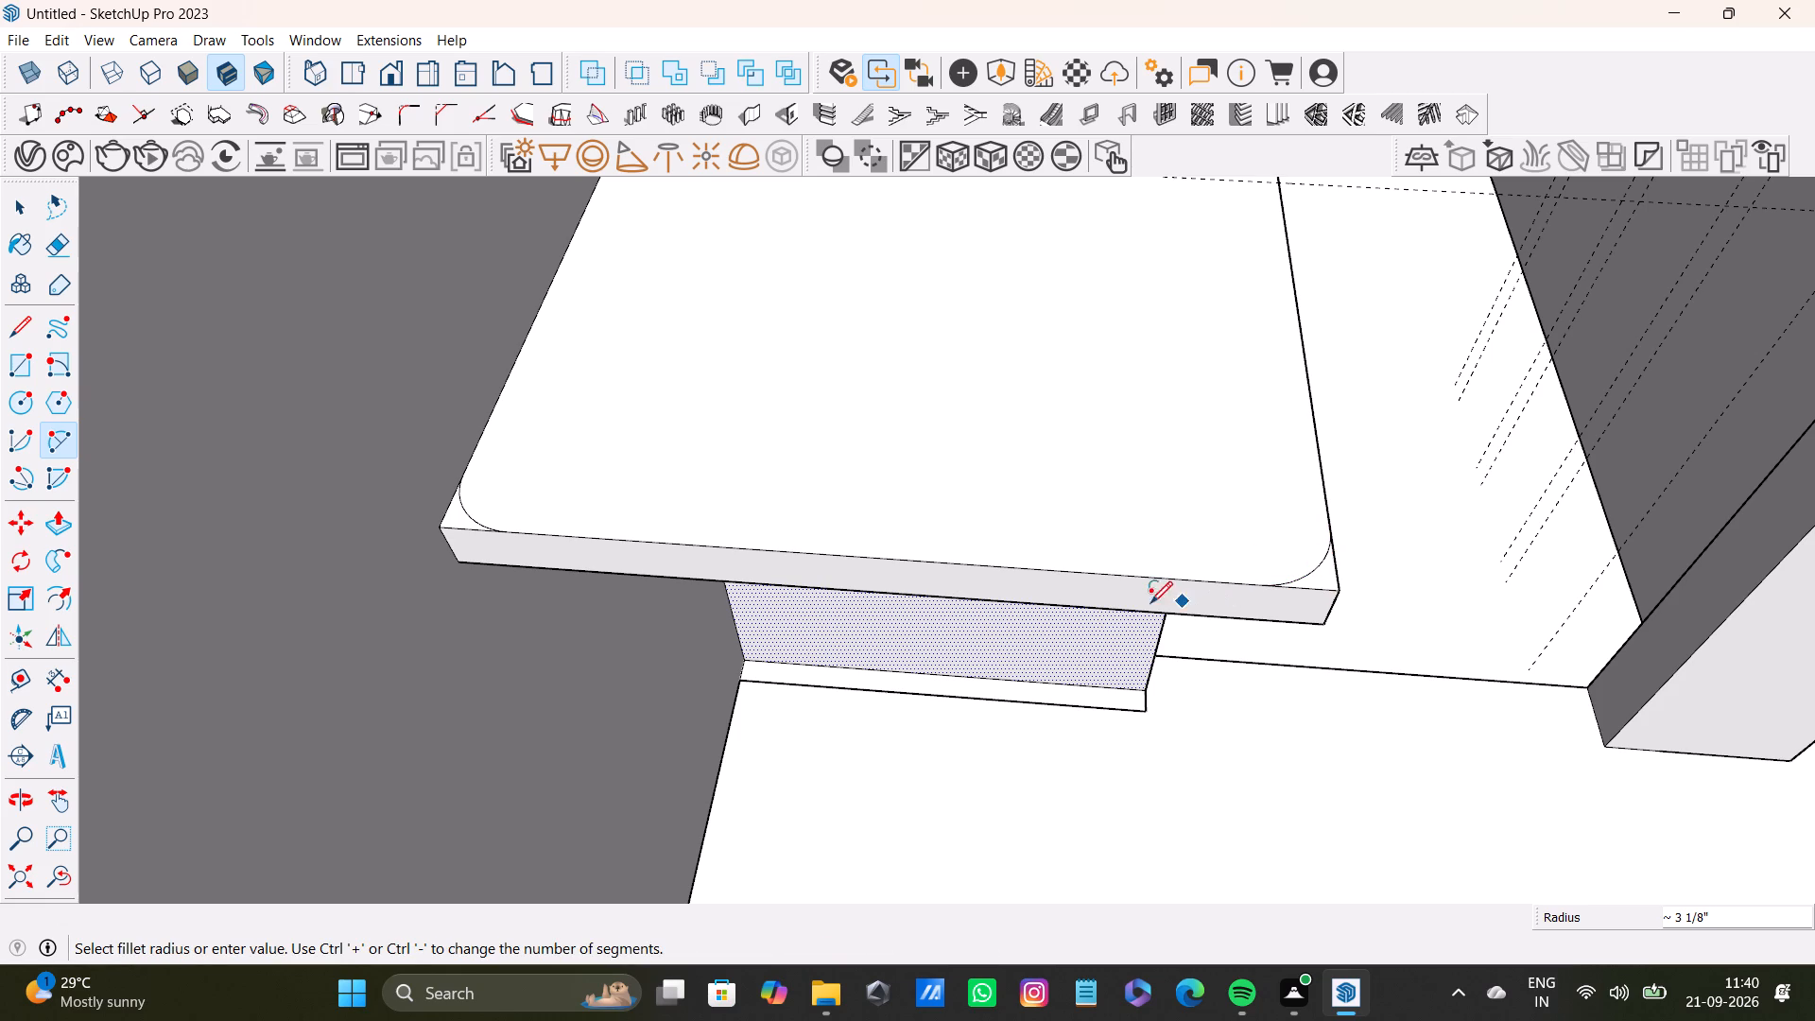
key("space")
Push the room-side corner piece outside the arc down about 2 3/8" through the slab to cut it away.
left_click(1314, 585)
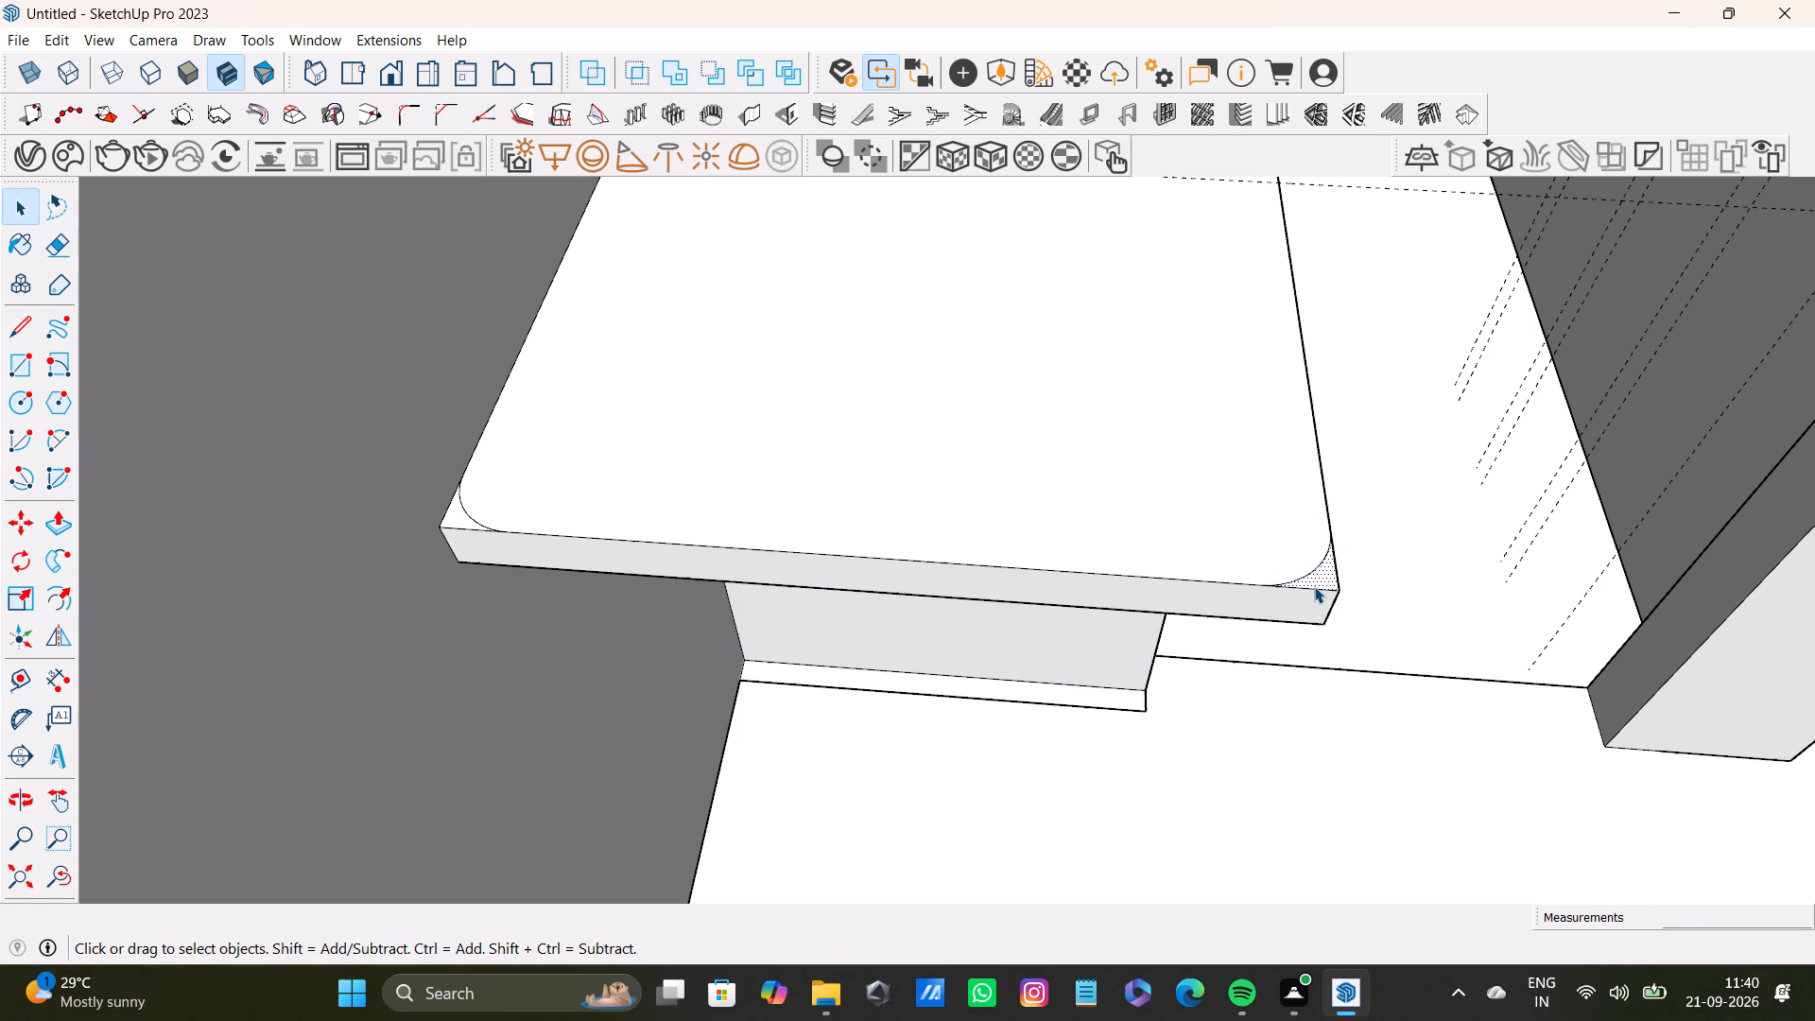
key("p")
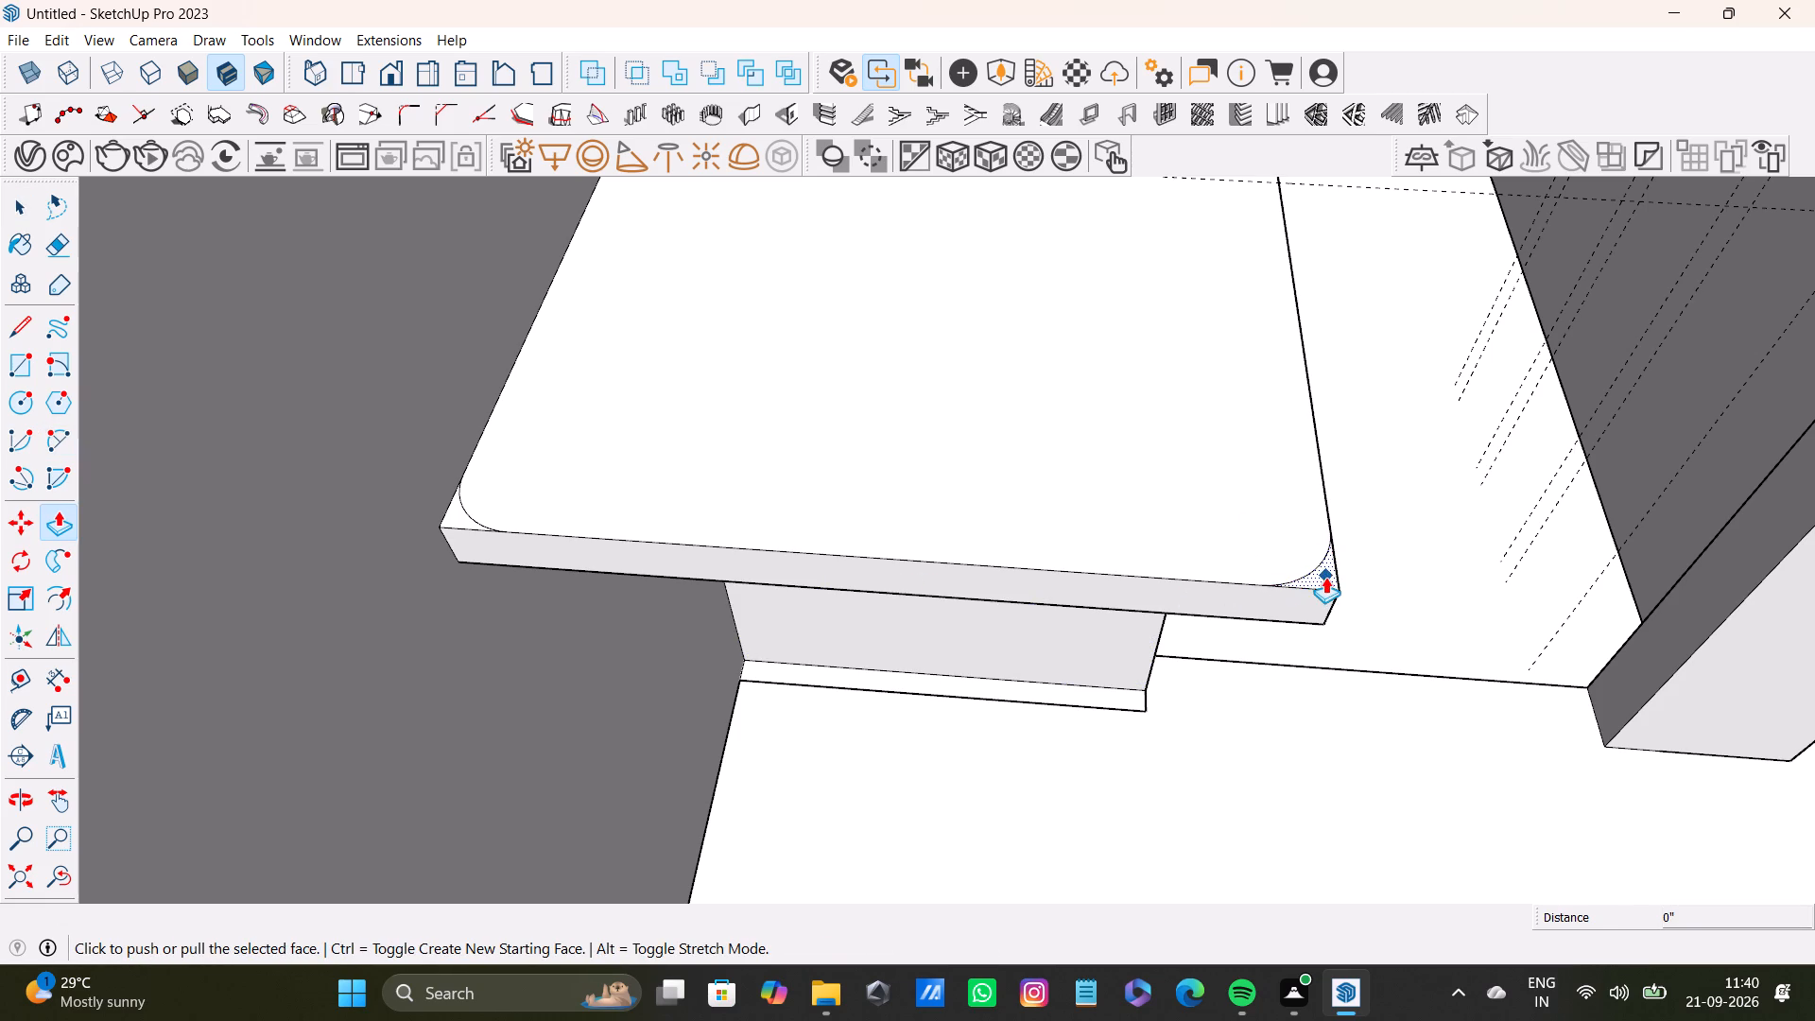
left_click_drag(1325, 576, 1326, 647)
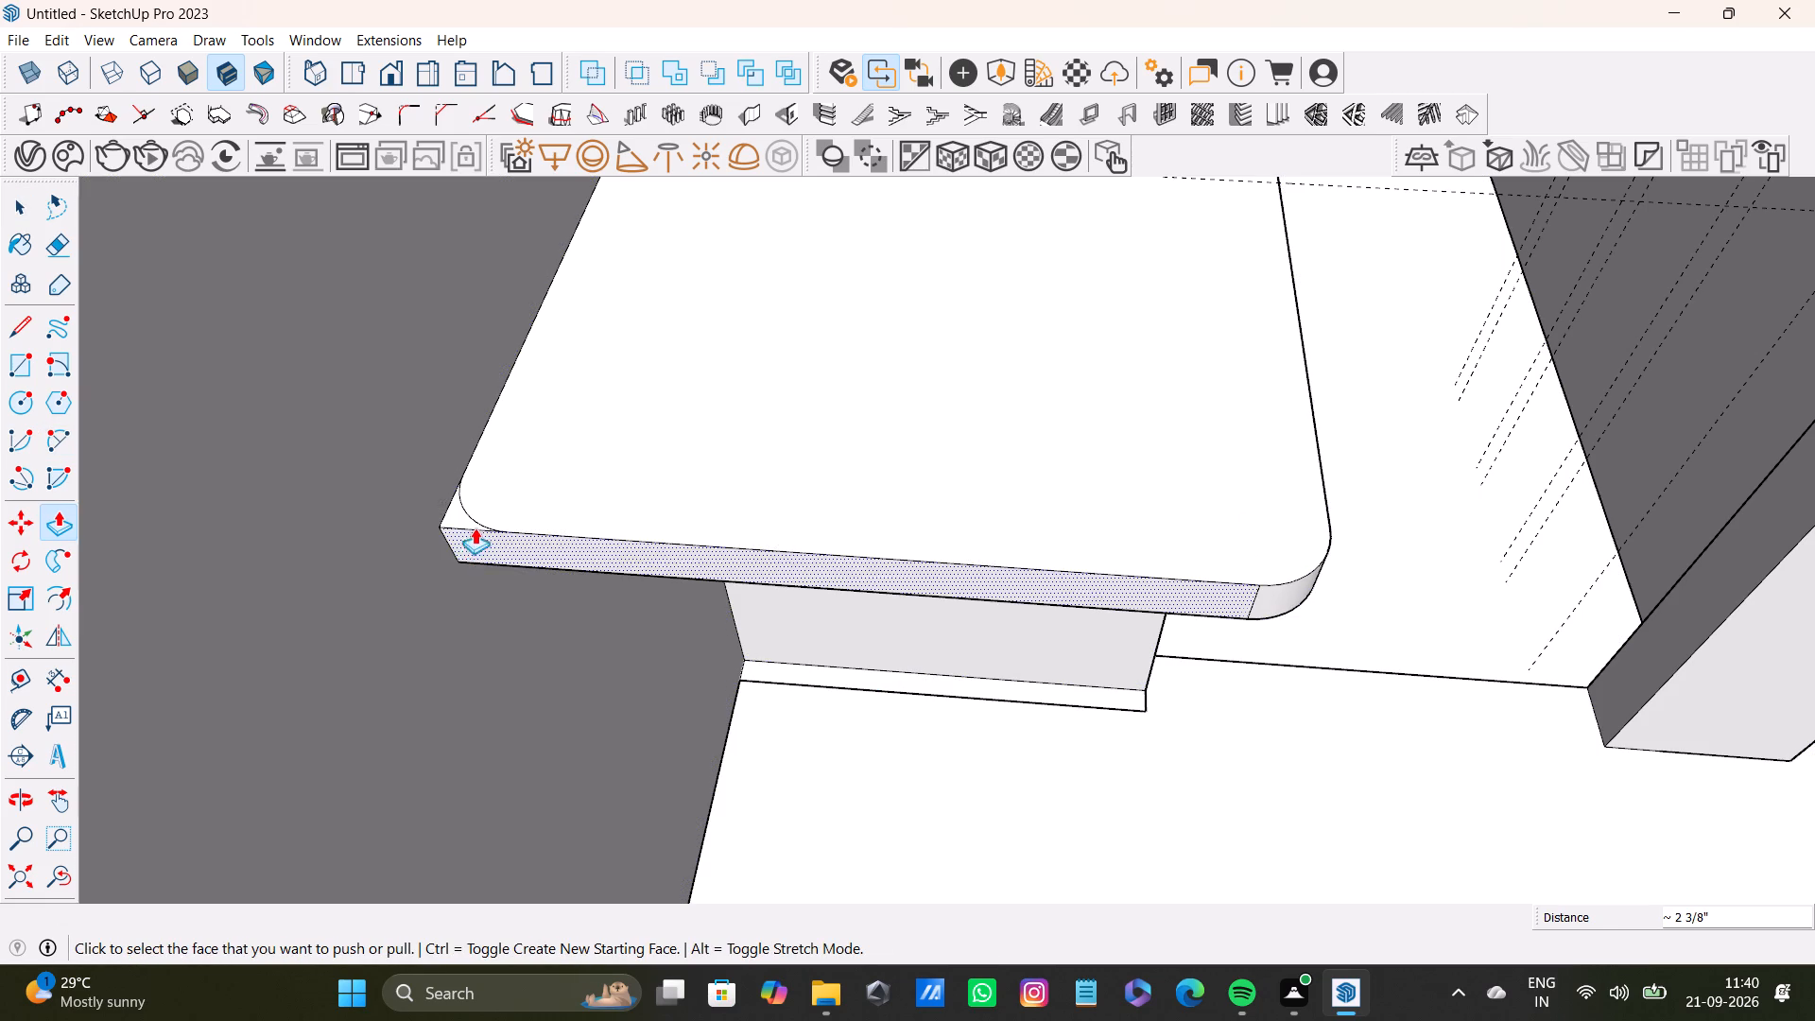
Push the wall-side corner piece outside the arc down about 2 3/8" through the slab to cut it away.
left_click_drag(473, 515, 493, 571)
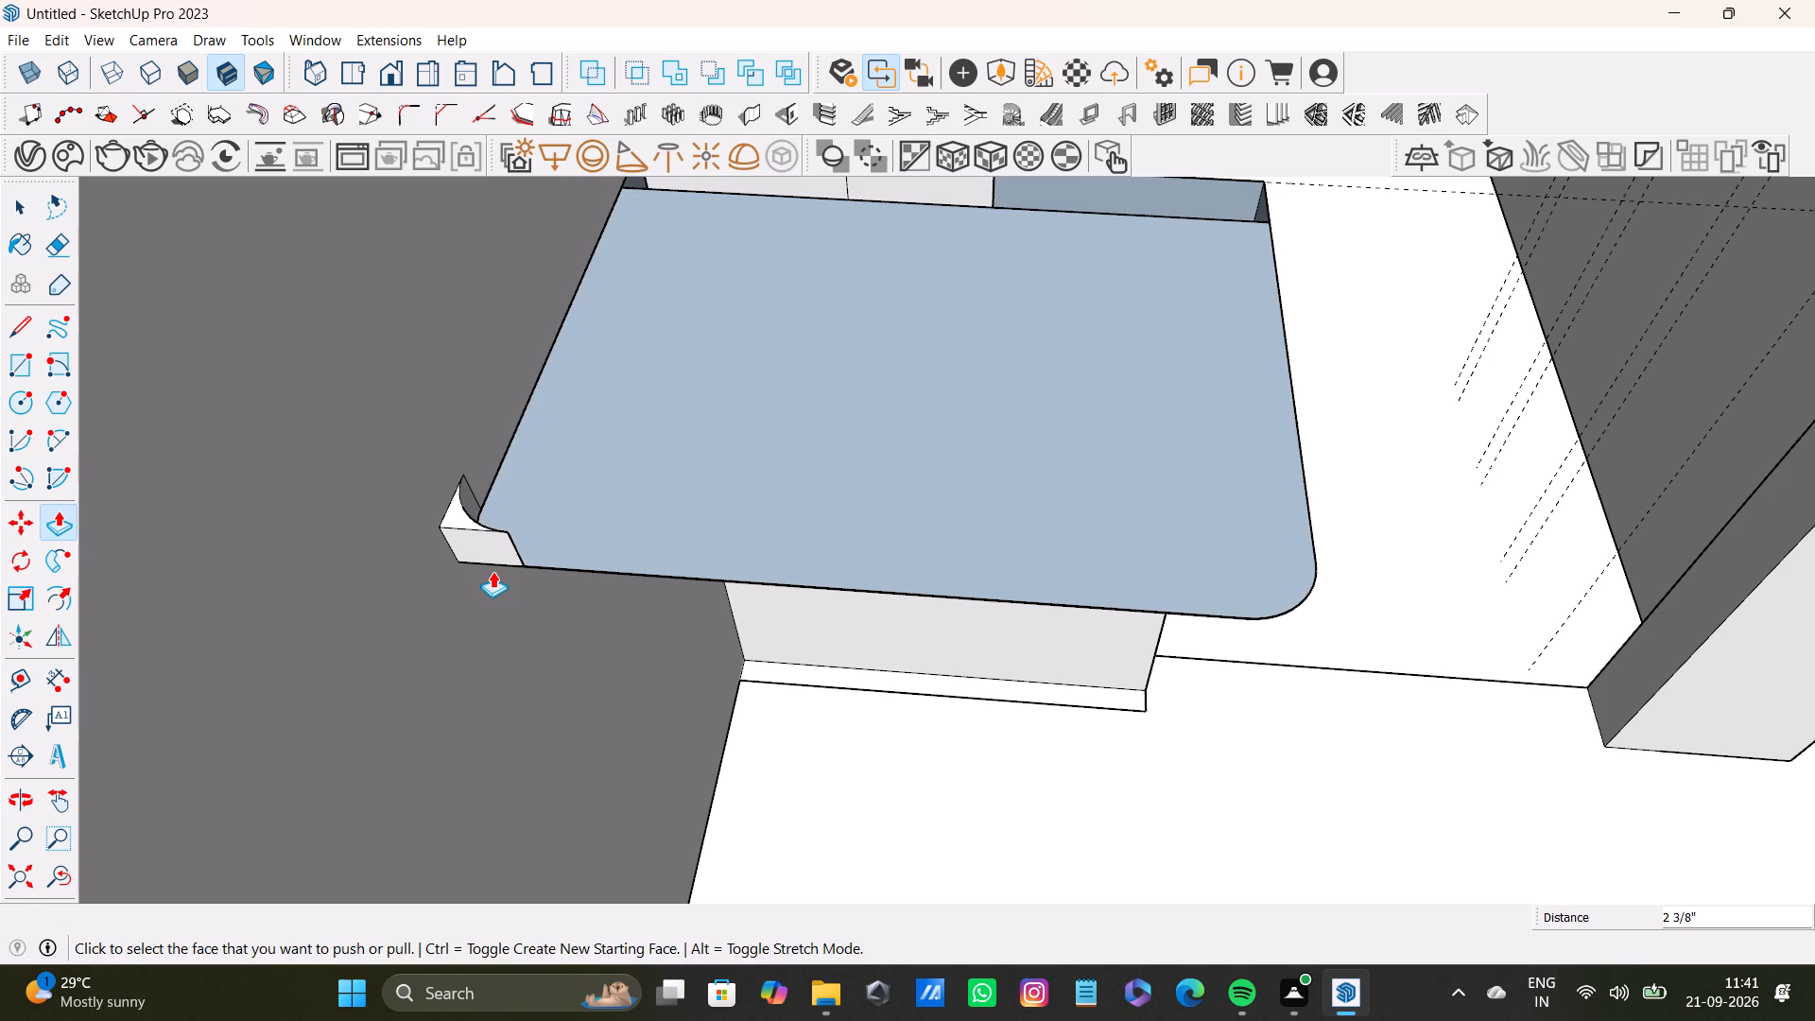
key("ctrl+z")
left_click_drag(448, 510, 497, 614)
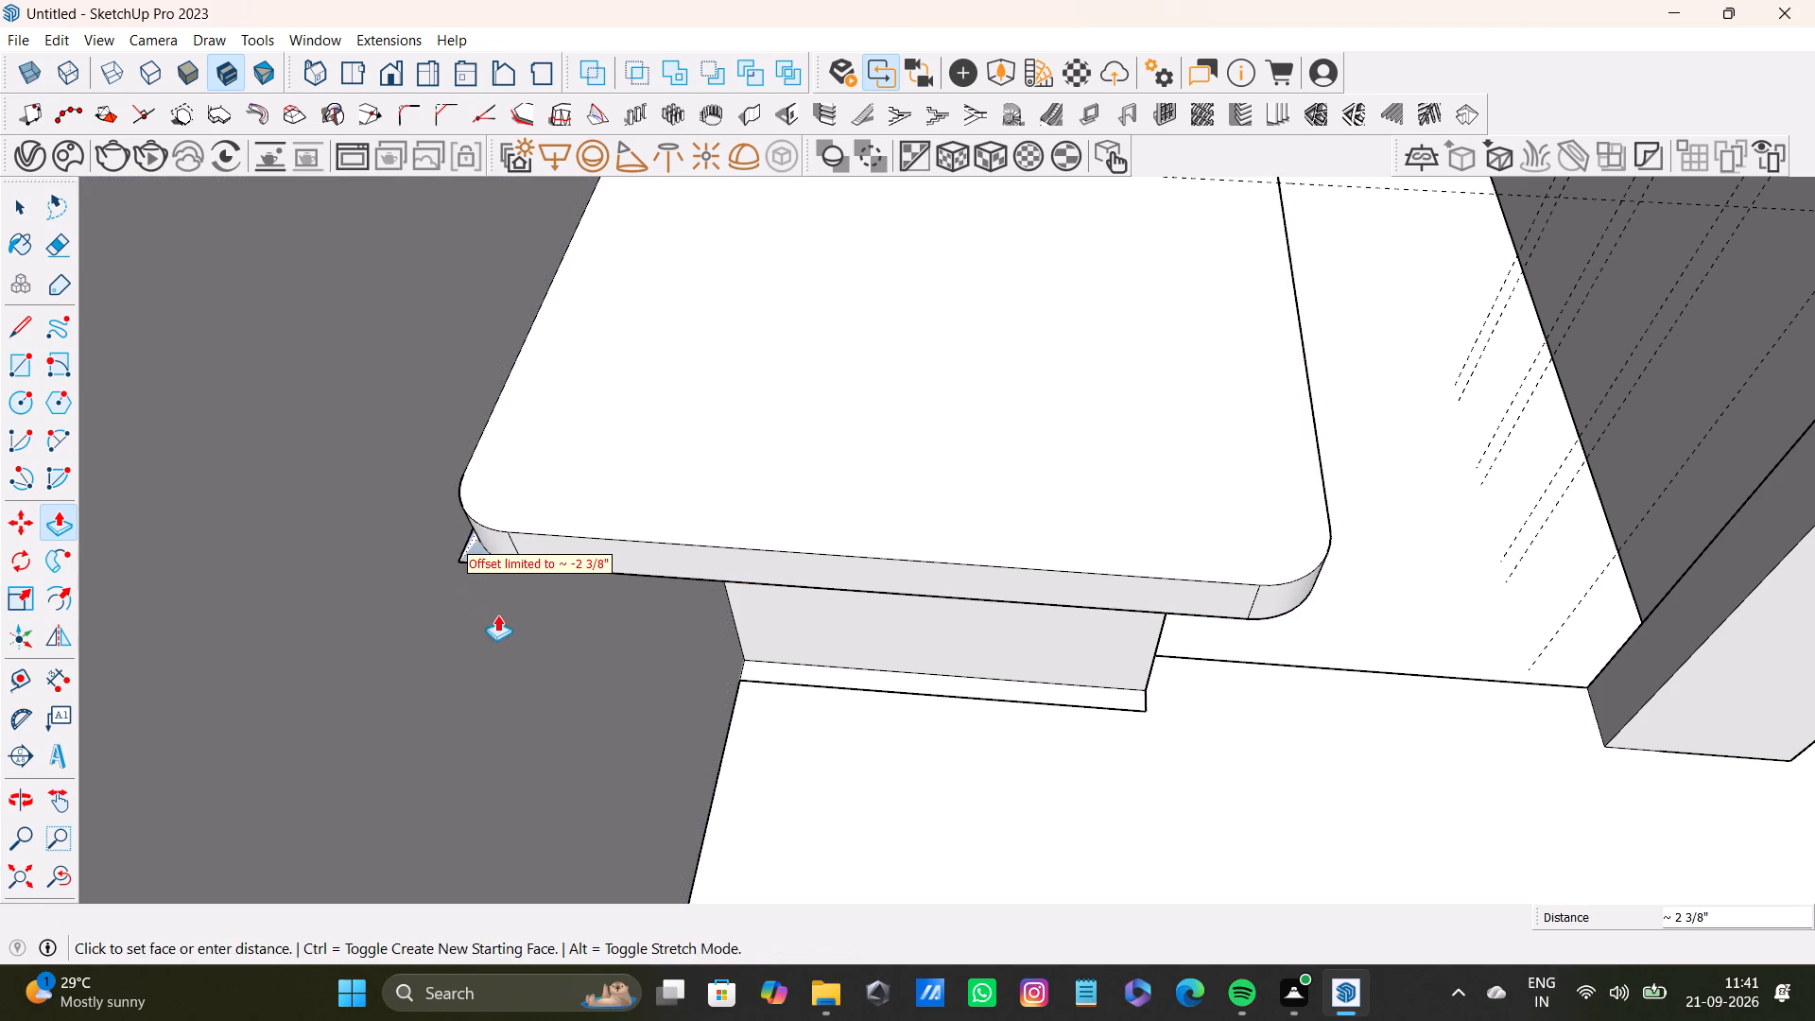
left_click_drag(497, 614, 504, 625)
Examine the rounded countertop end and its surroundings from several angles, clearing the current selection.
scroll(532, 625, "down", 7)
scroll(736, 629, "down", 4)
middle_click_drag(850, 631, 390, 722)
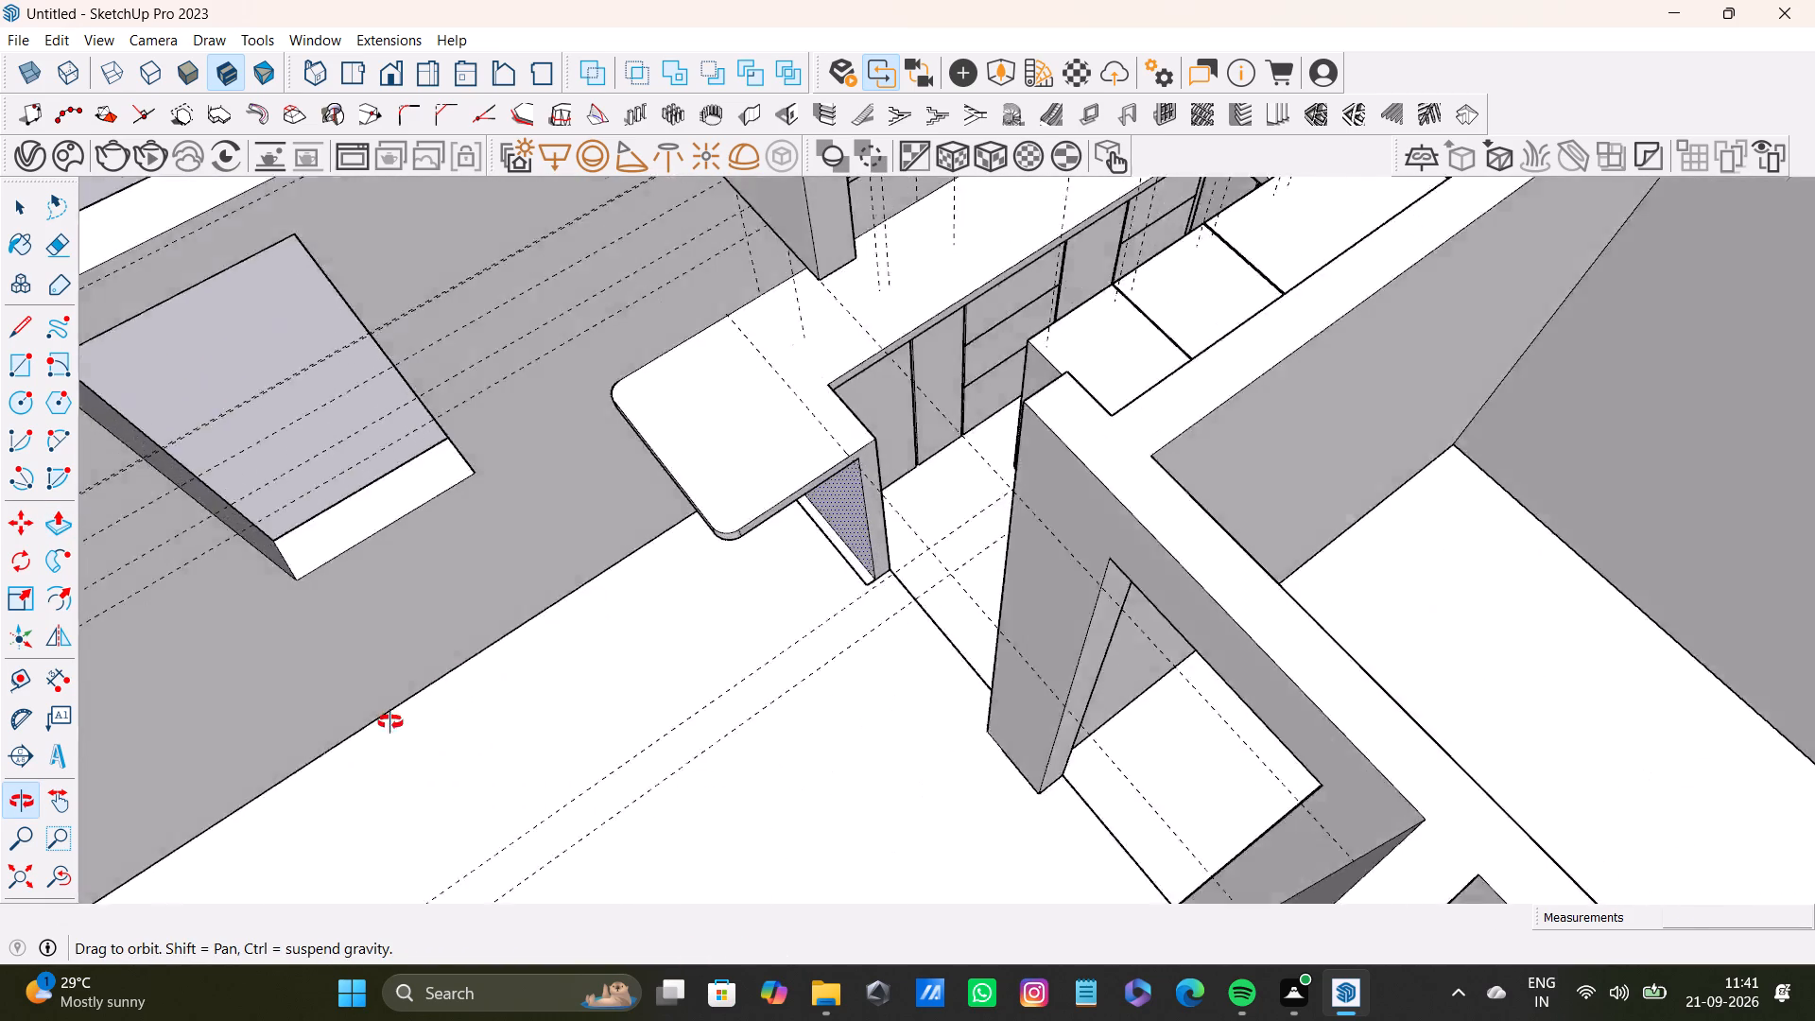
middle_click_drag(390, 722, 337, 710)
scroll(429, 631, "down", 3)
middle_click_drag(607, 633, 764, 757, "shift")
middle_click_drag(832, 745, 528, 817)
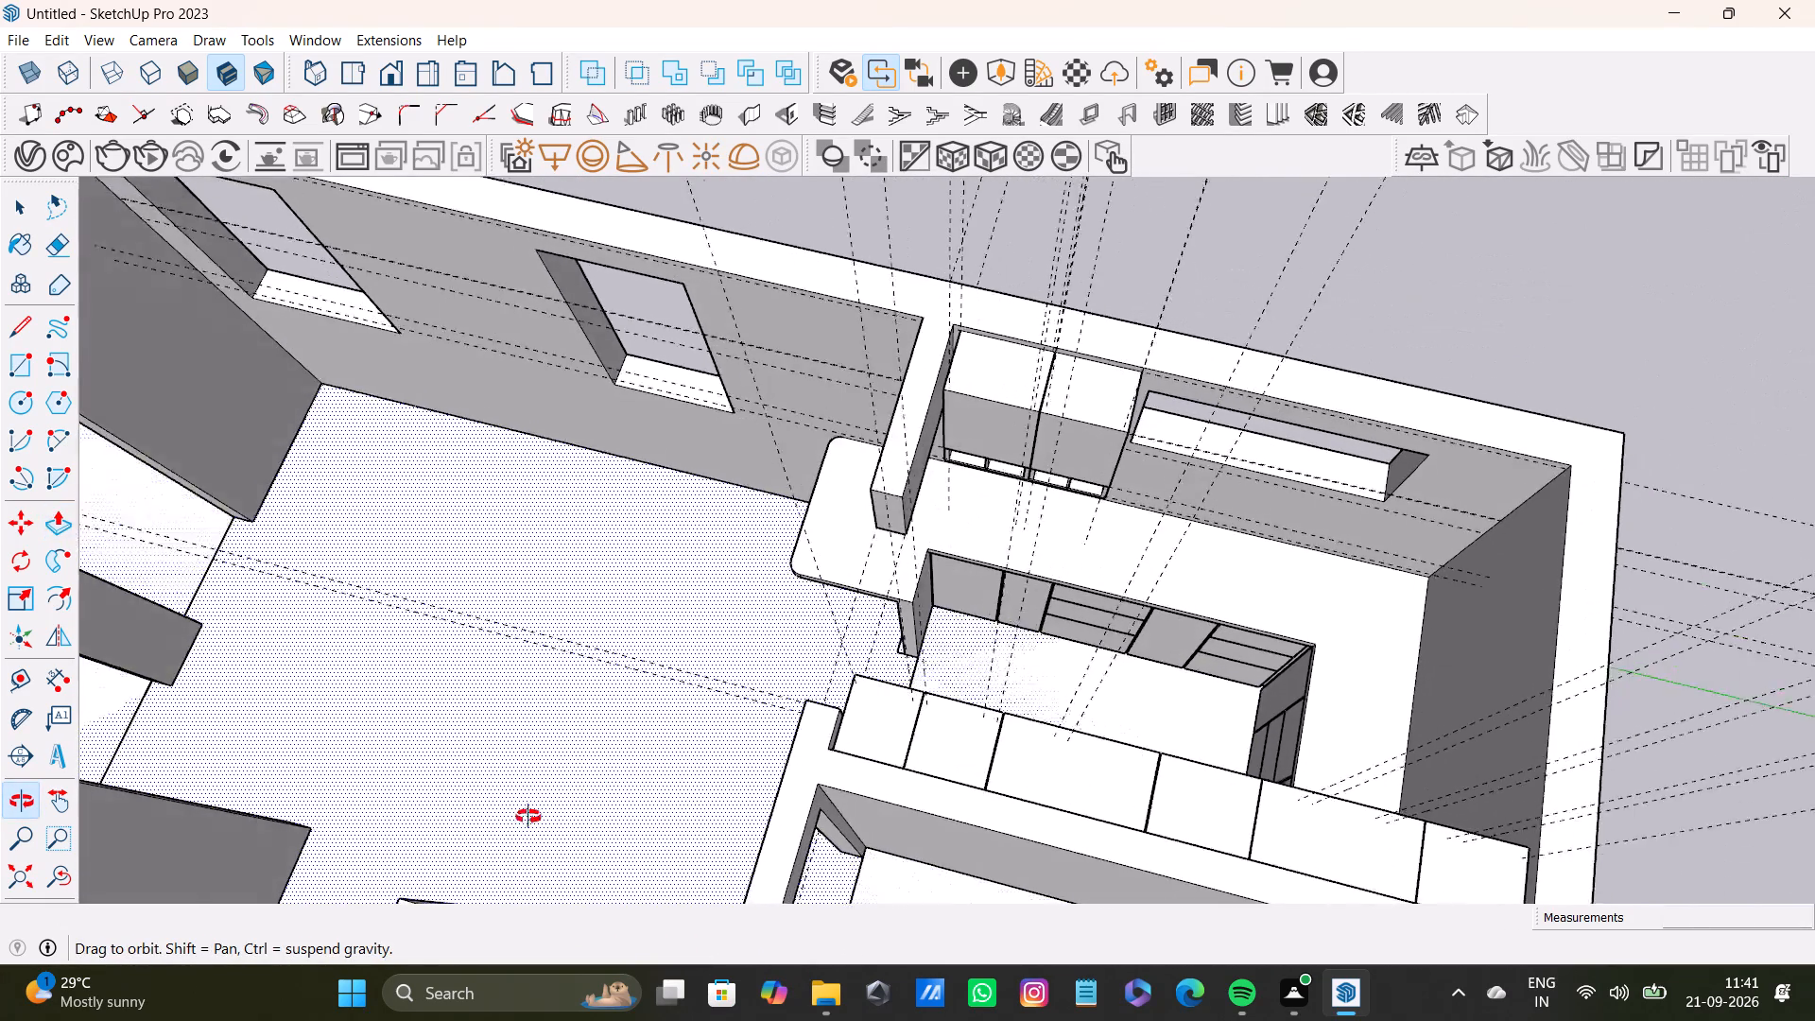
middle_click_drag(528, 817, 516, 813)
key("space")
left_click(1379, 303)
Pull the recessed end panel face beneath the overhang outward about 1' 11 15/16" toward the countertop's free end.
scroll(935, 557, "up", 7)
middle_click_drag(994, 579, 507, 556)
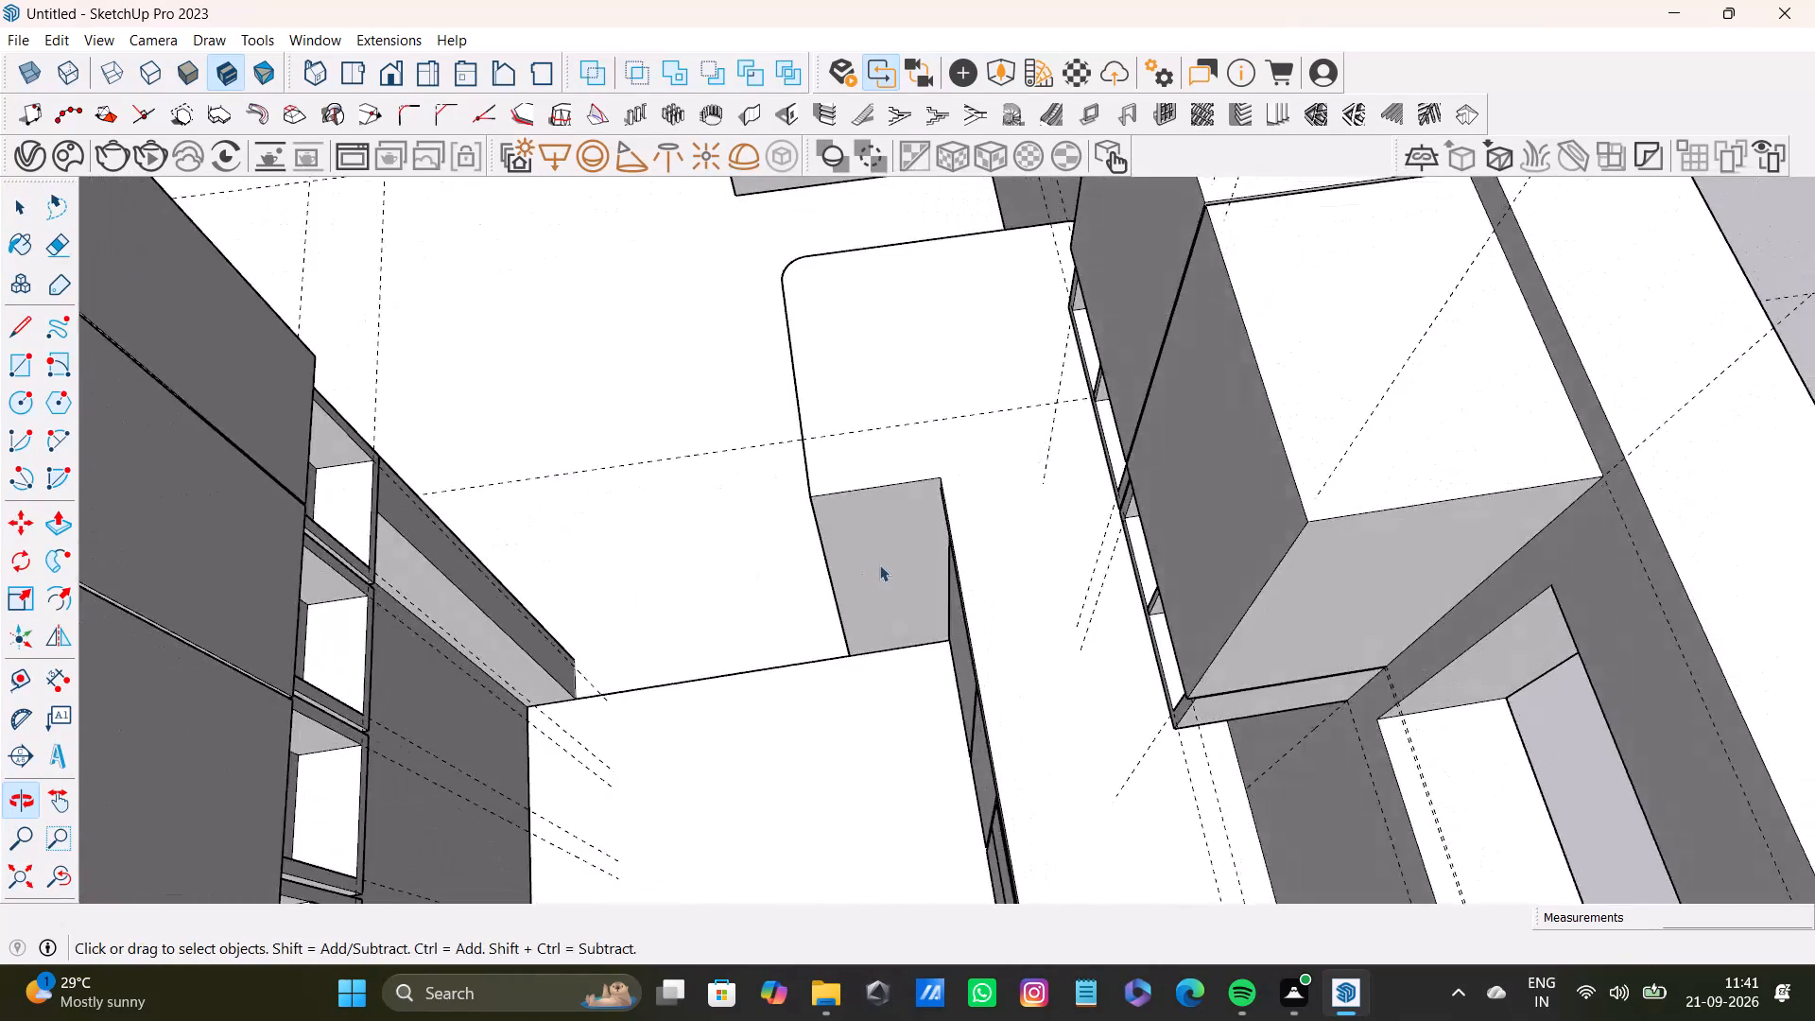
scroll(879, 564, "up", 6)
middle_click_drag(892, 565, 1656, 451)
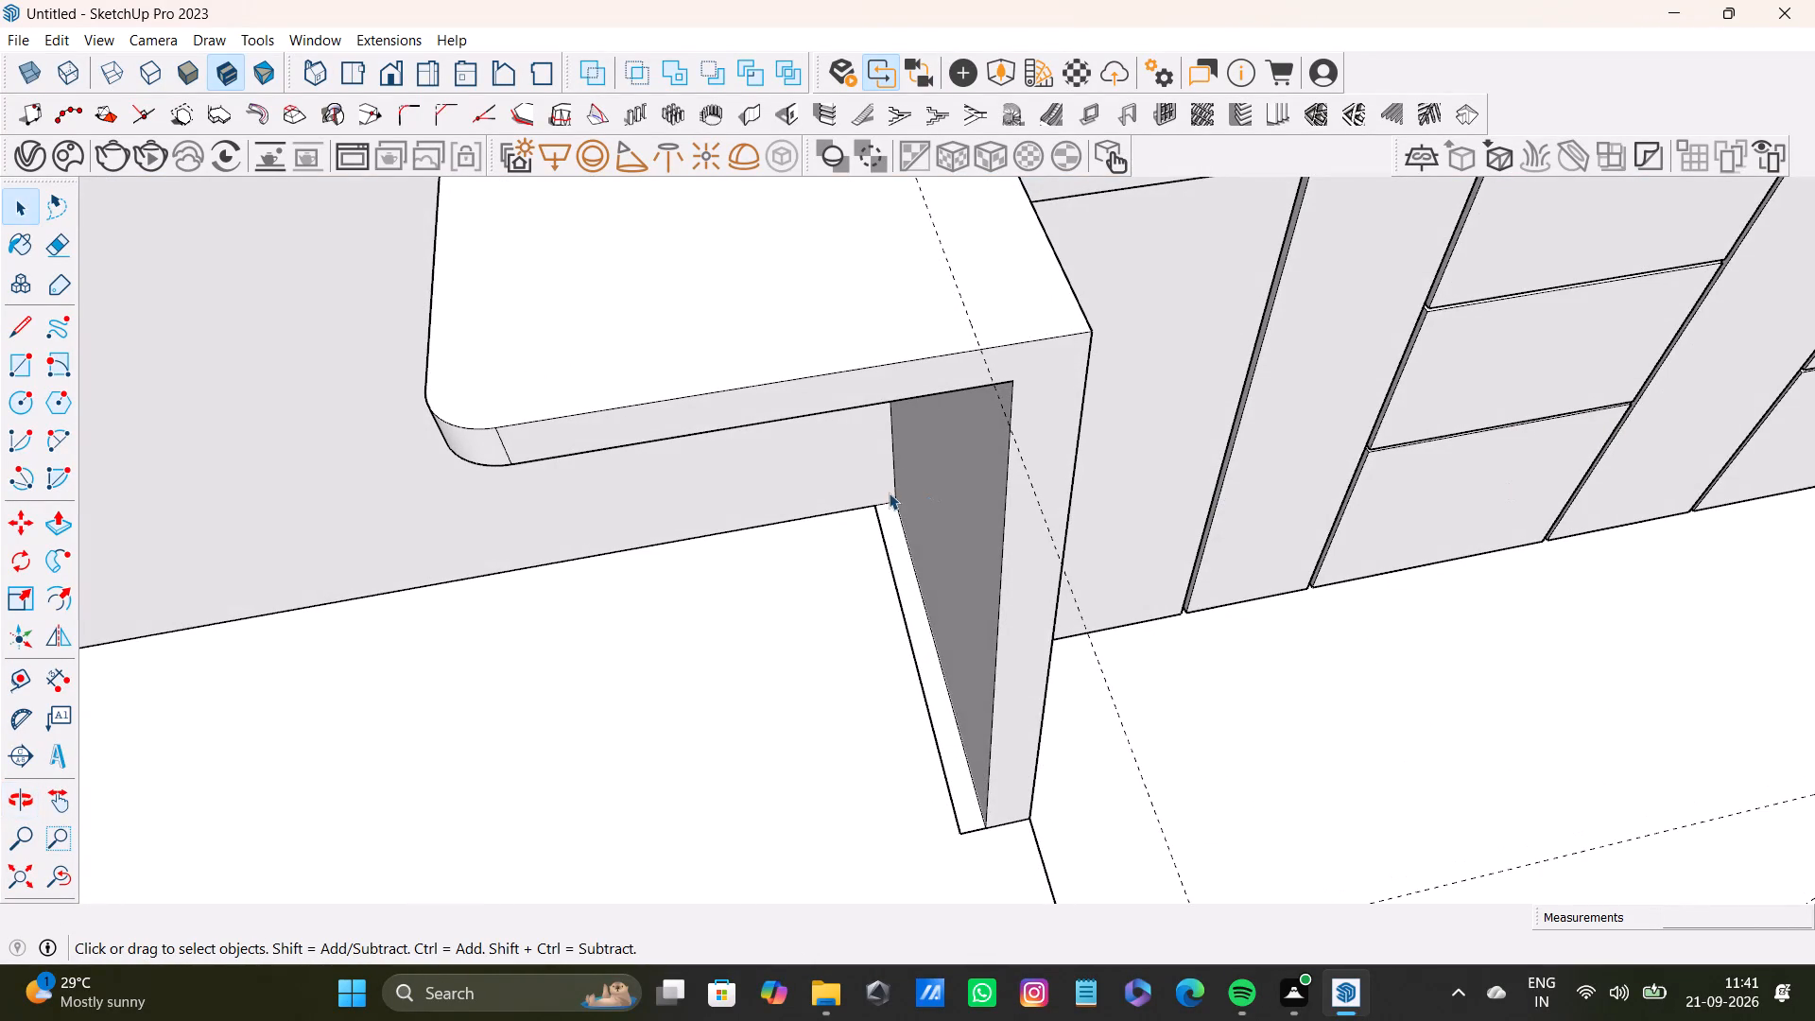
left_click(962, 486)
key("p")
left_click_drag(961, 487, 748, 484)
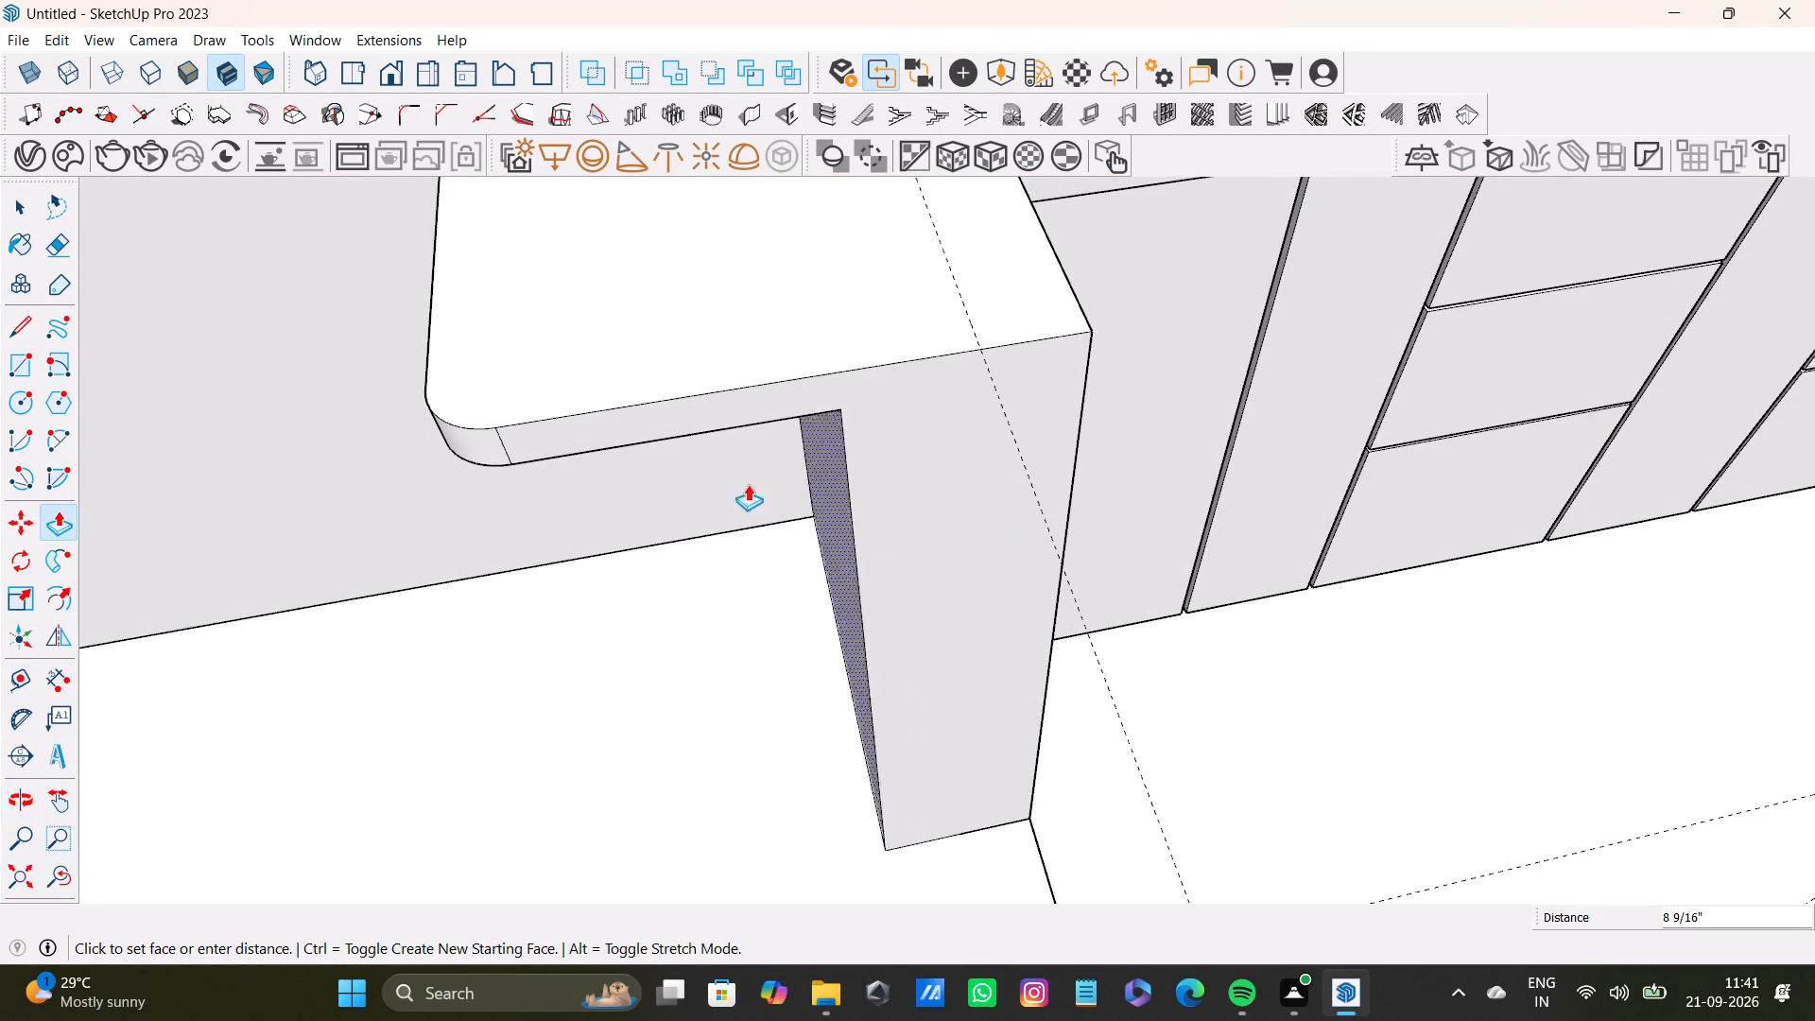
left_click_drag(748, 484, 504, 450)
Examine the extended end panel, the rounded countertop and the adjoining cabinets from several angles.
scroll(592, 504, "down", 8)
middle_click_drag(600, 529, 979, 477)
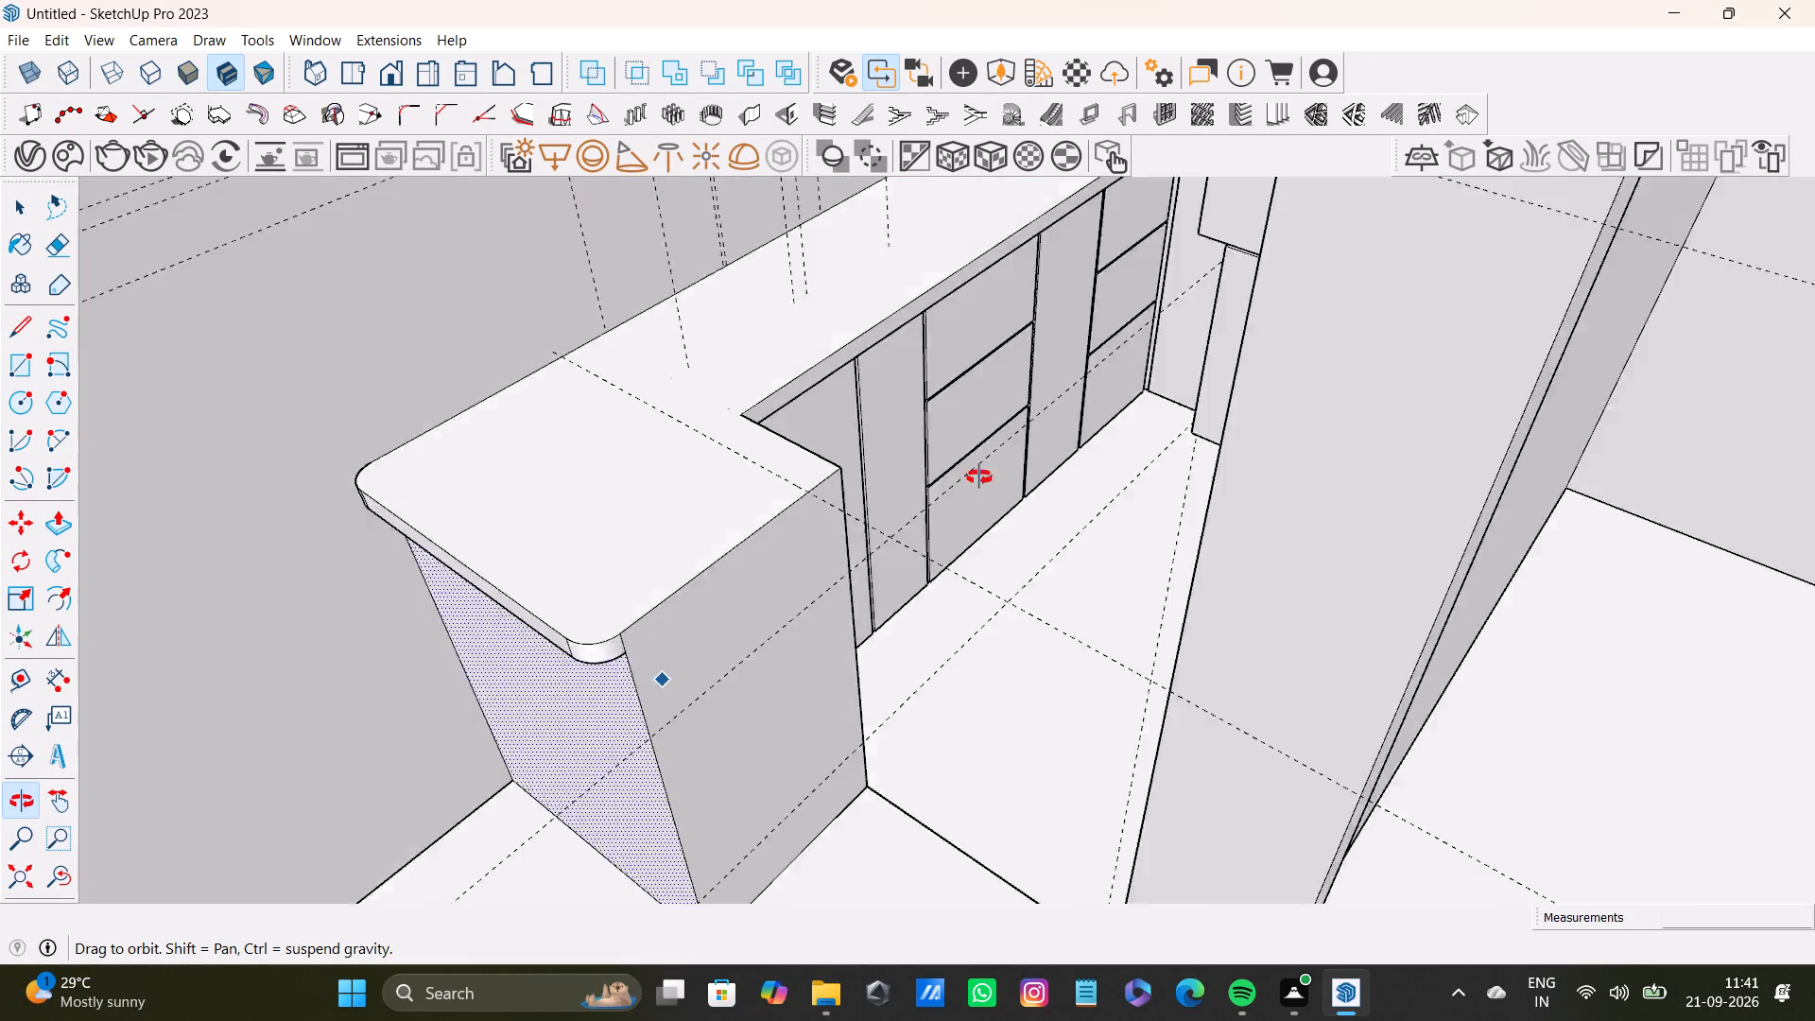
middle_click_drag(979, 477, 216, 624)
scroll(785, 526, "down", 4)
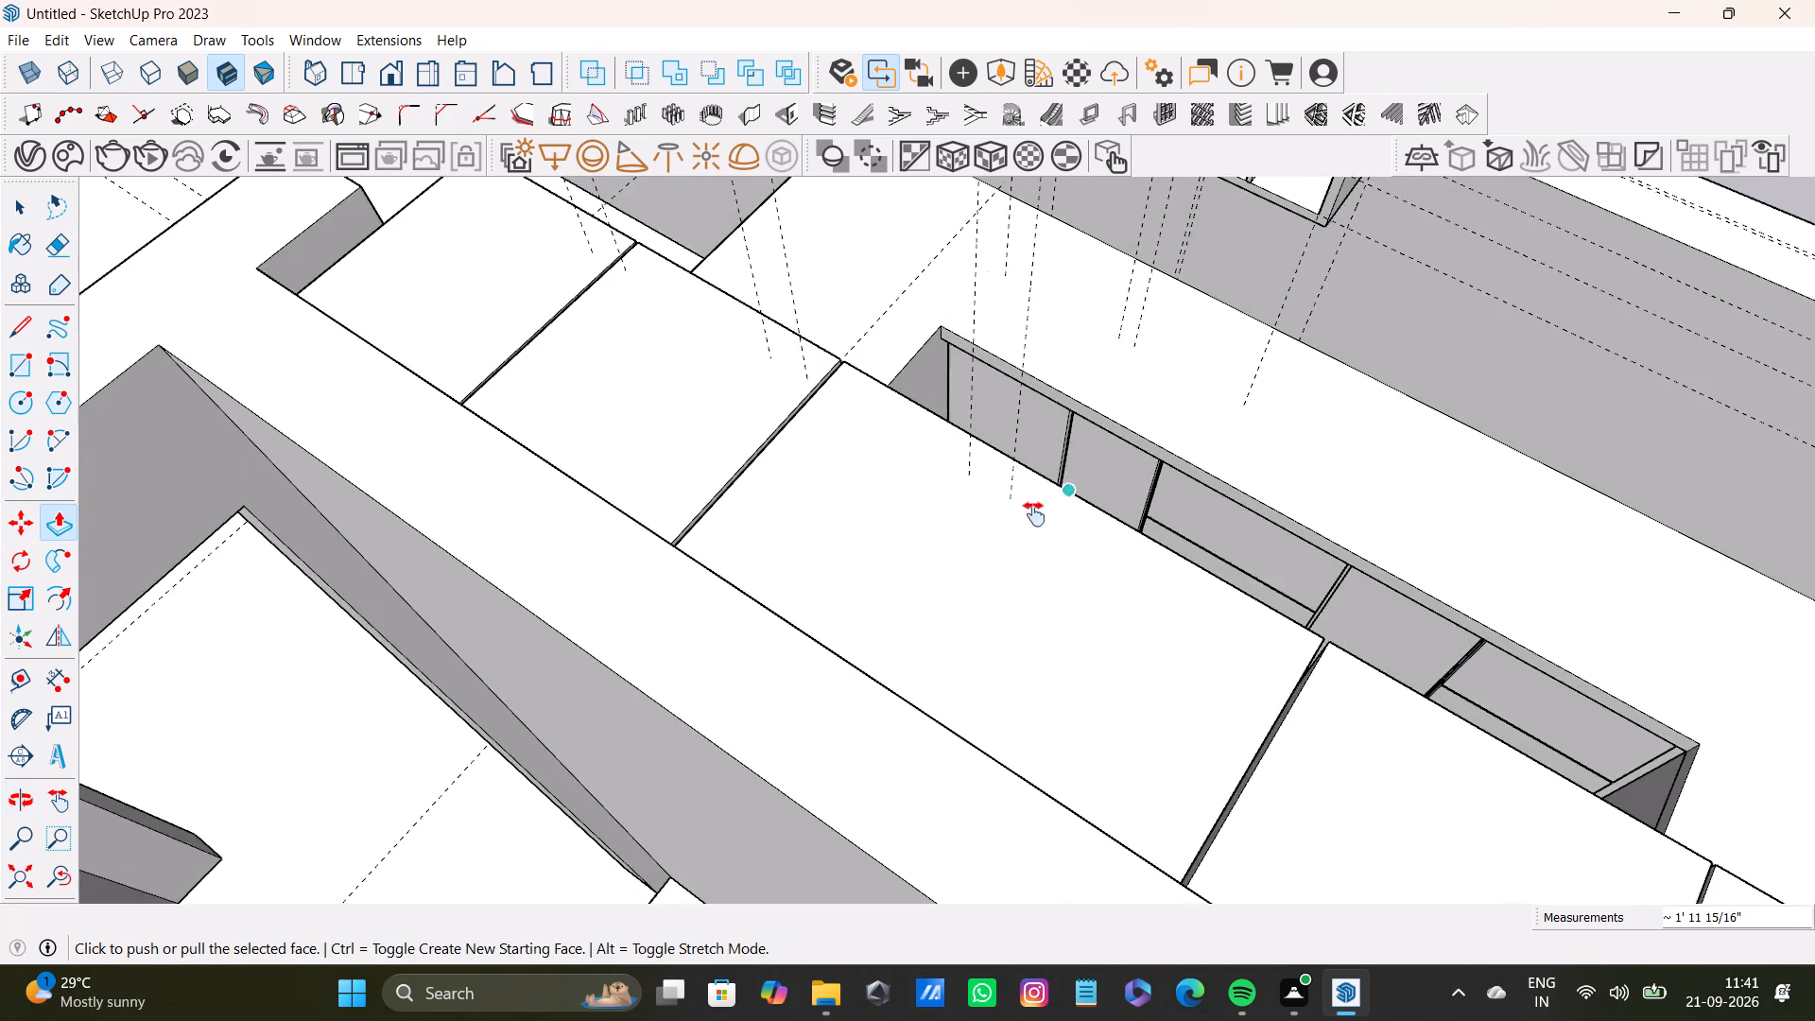
middle_click_drag(1040, 510, 844, 685, "shift")
scroll(864, 599, "up", 6)
middle_click_drag(956, 499, 592, 457)
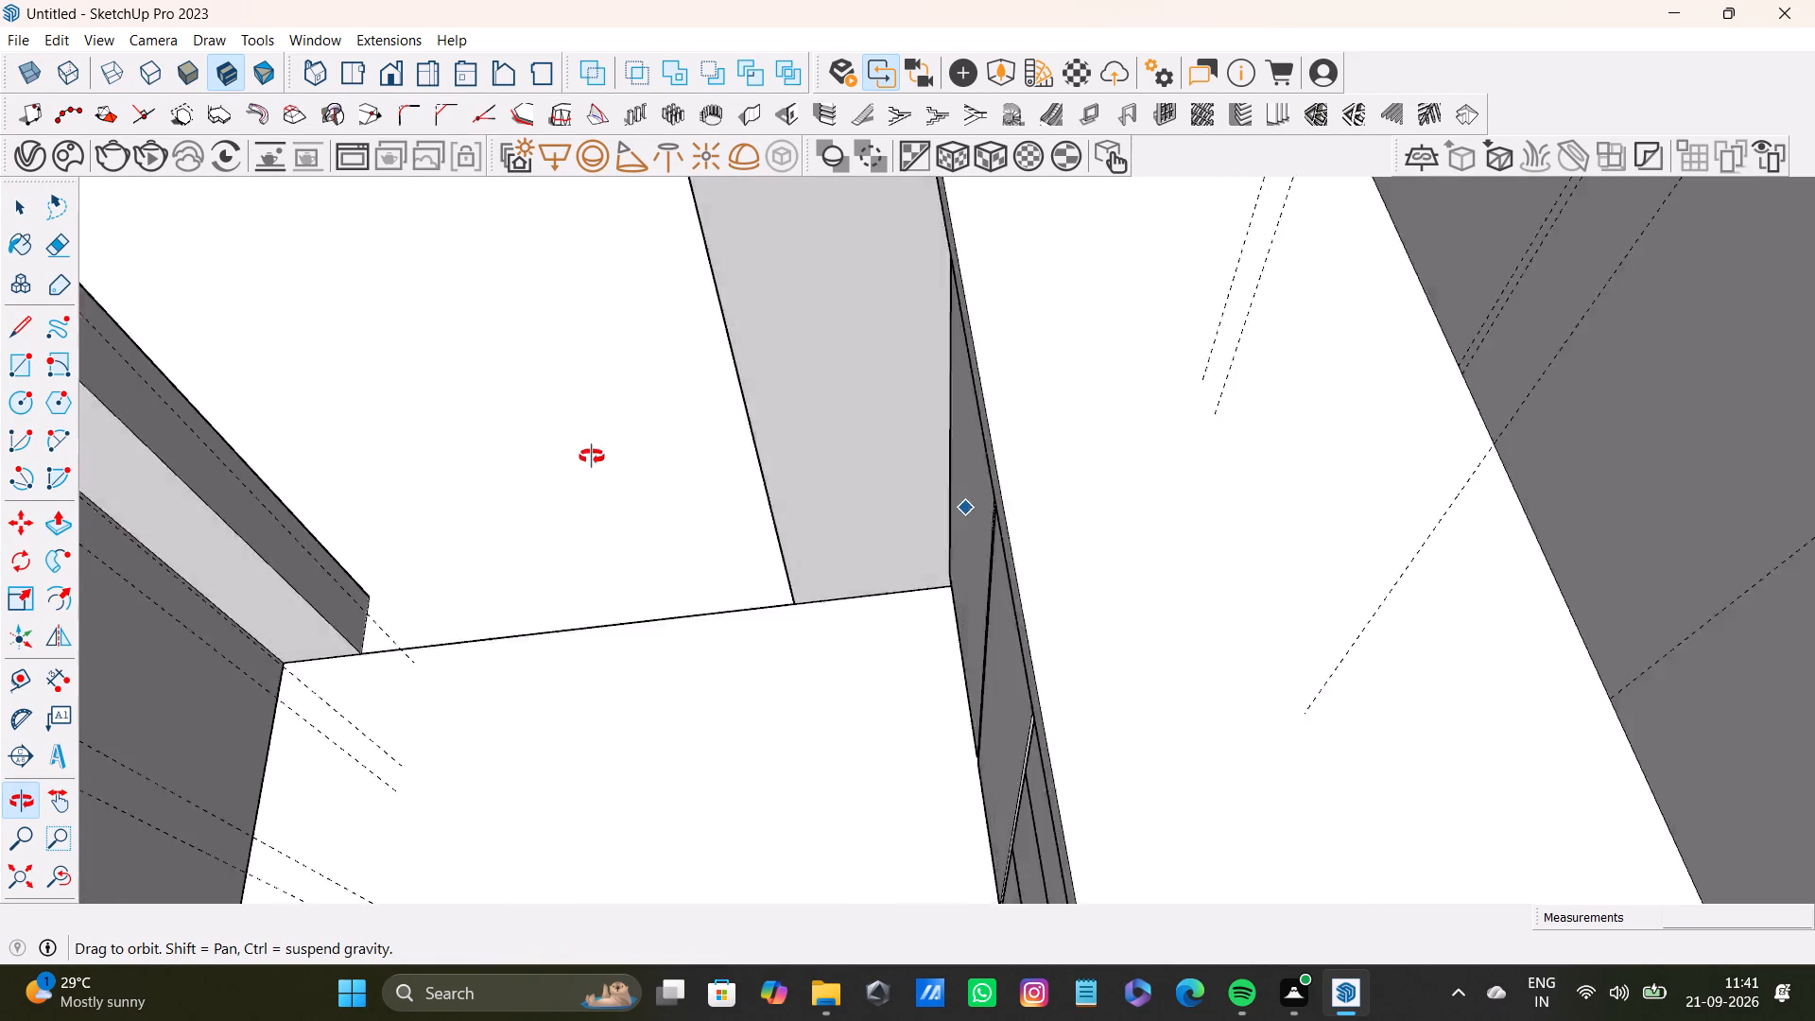
middle_click_drag(592, 457, 852, 672)
scroll(860, 653, "down", 5)
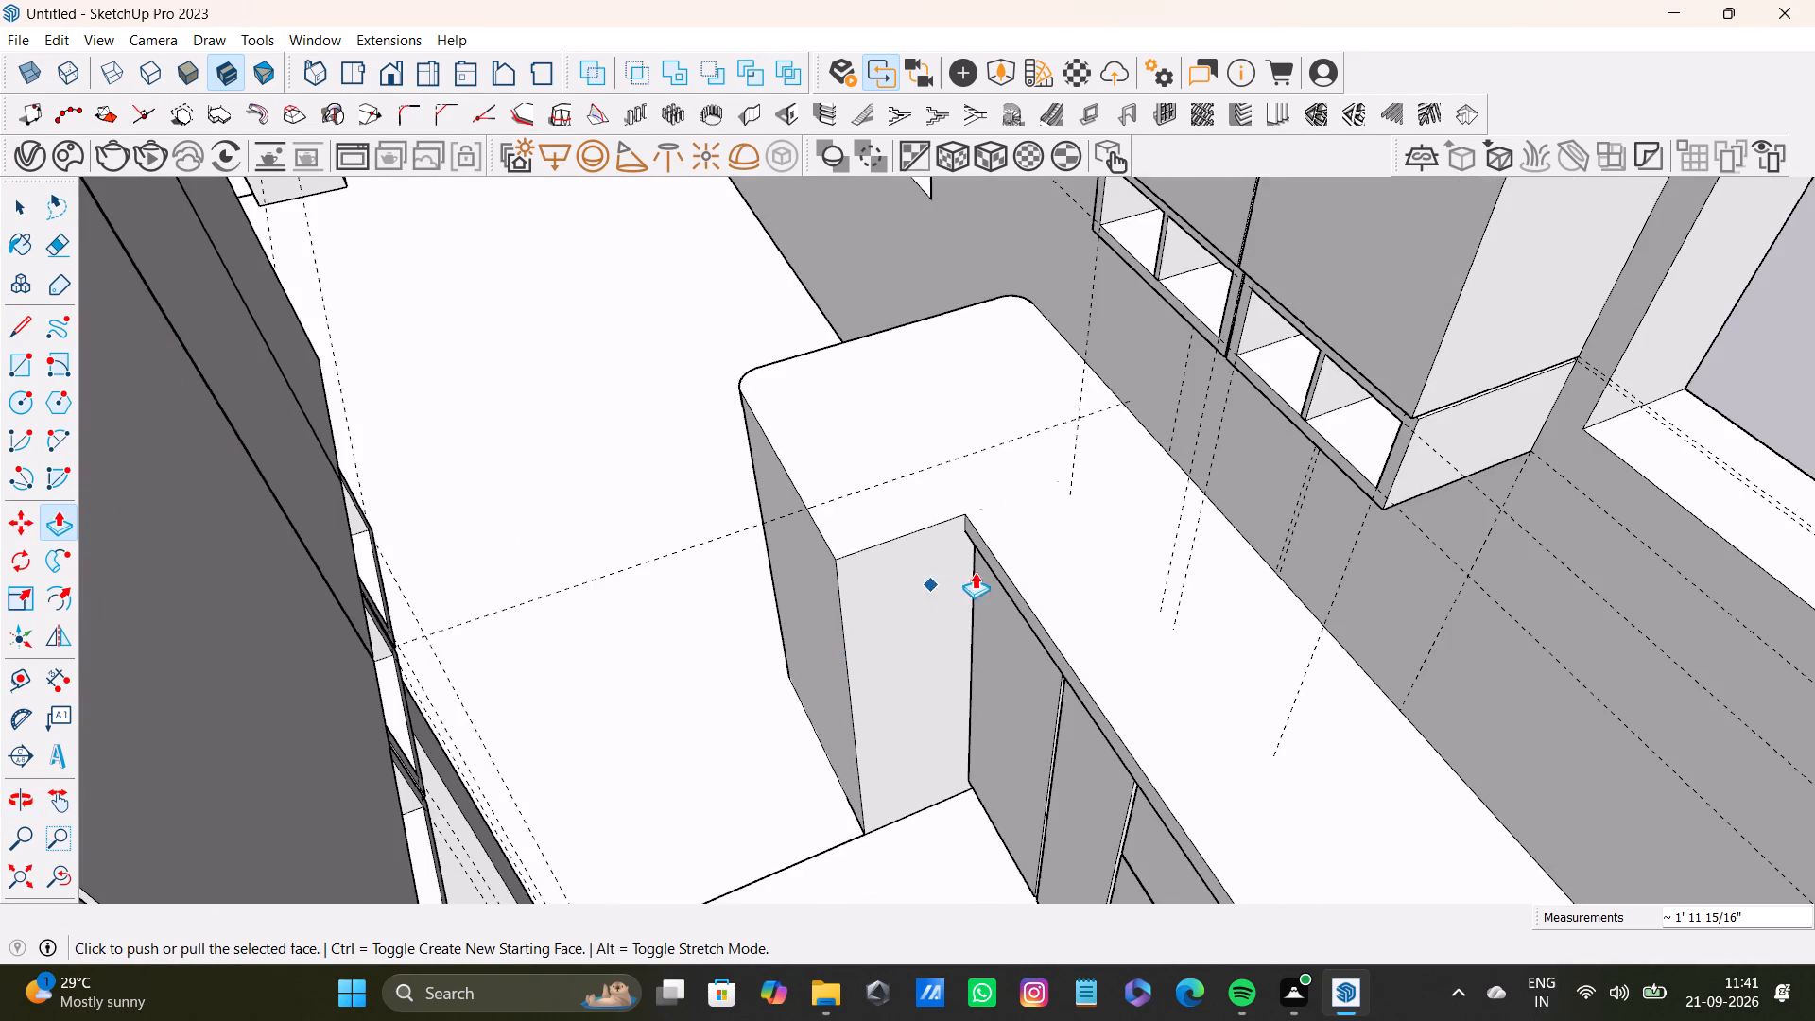
Examine the extended end panel, the kitchen layout and the hanging panel beside the wall cabinets from several angles, clearing any selection.
middle_click_drag(1013, 565, 1137, 545)
scroll(890, 548, "up", 11)
middle_click_drag(919, 546, 1492, 555)
scroll(1242, 607, "down", 2)
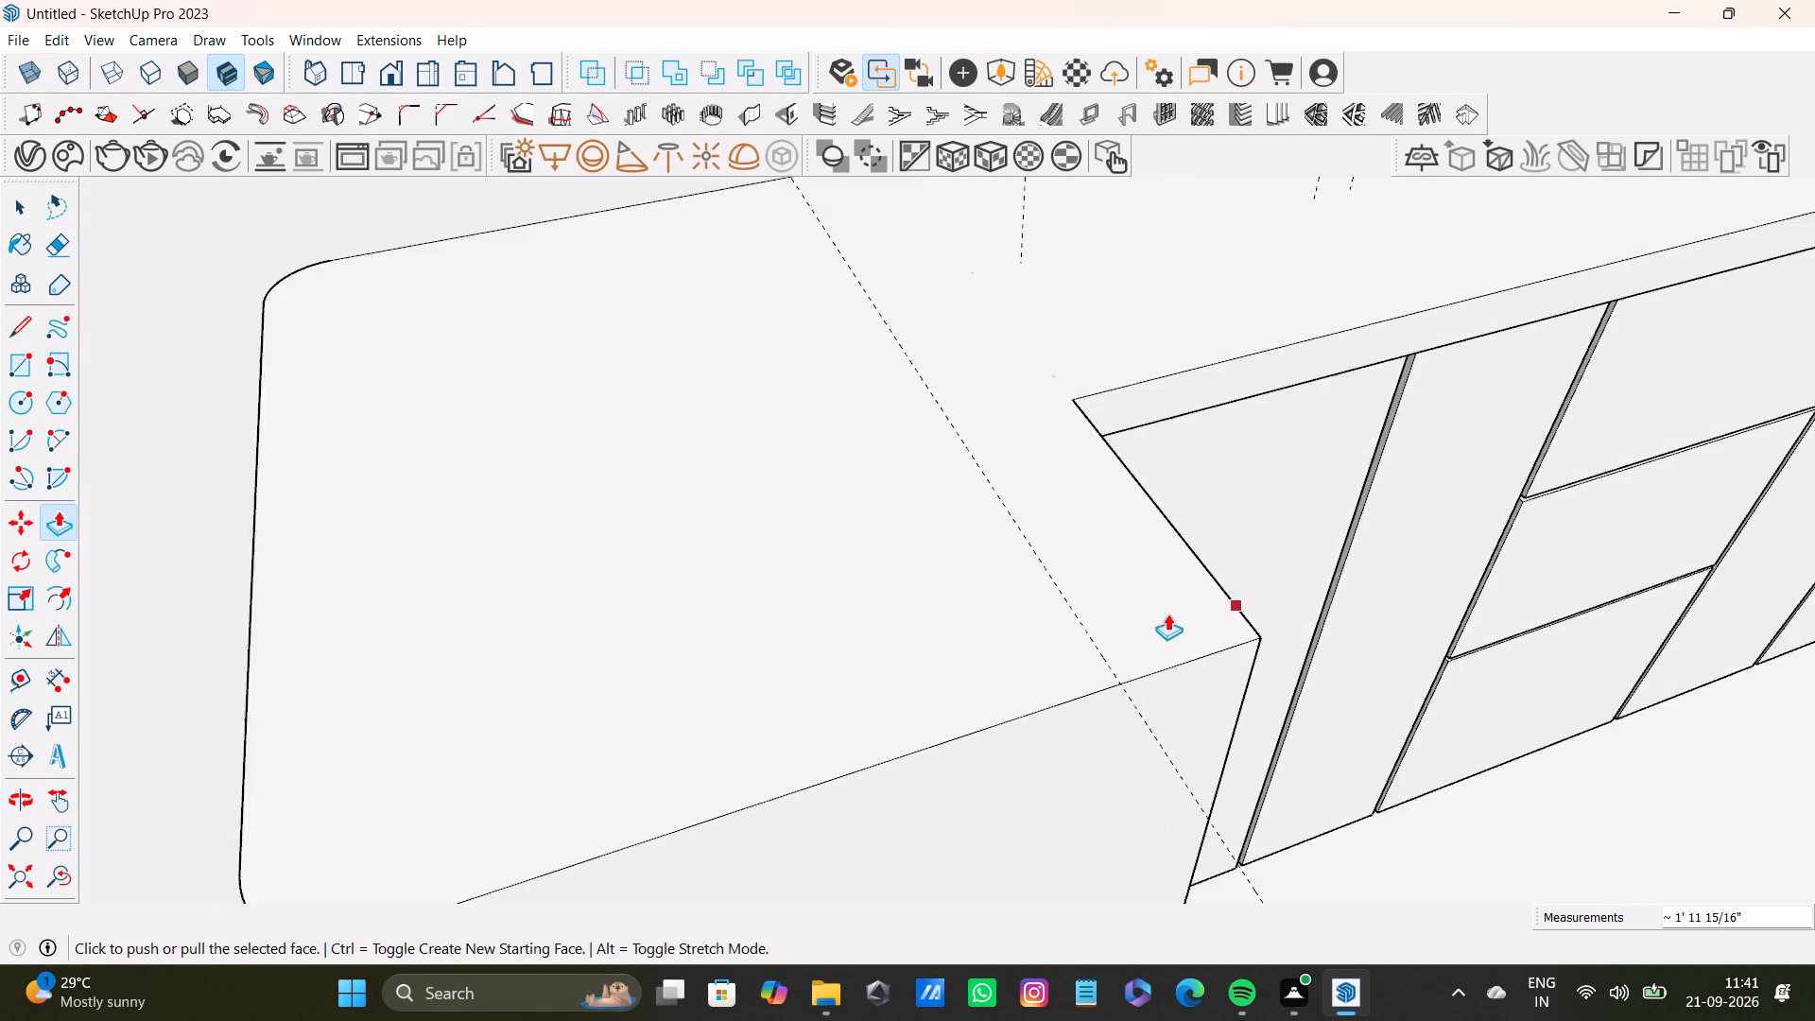
scroll(1167, 614, "down", 10)
middle_click_drag(1024, 619, 1343, 563, "shift")
middle_click_drag(1296, 582, 1520, 531)
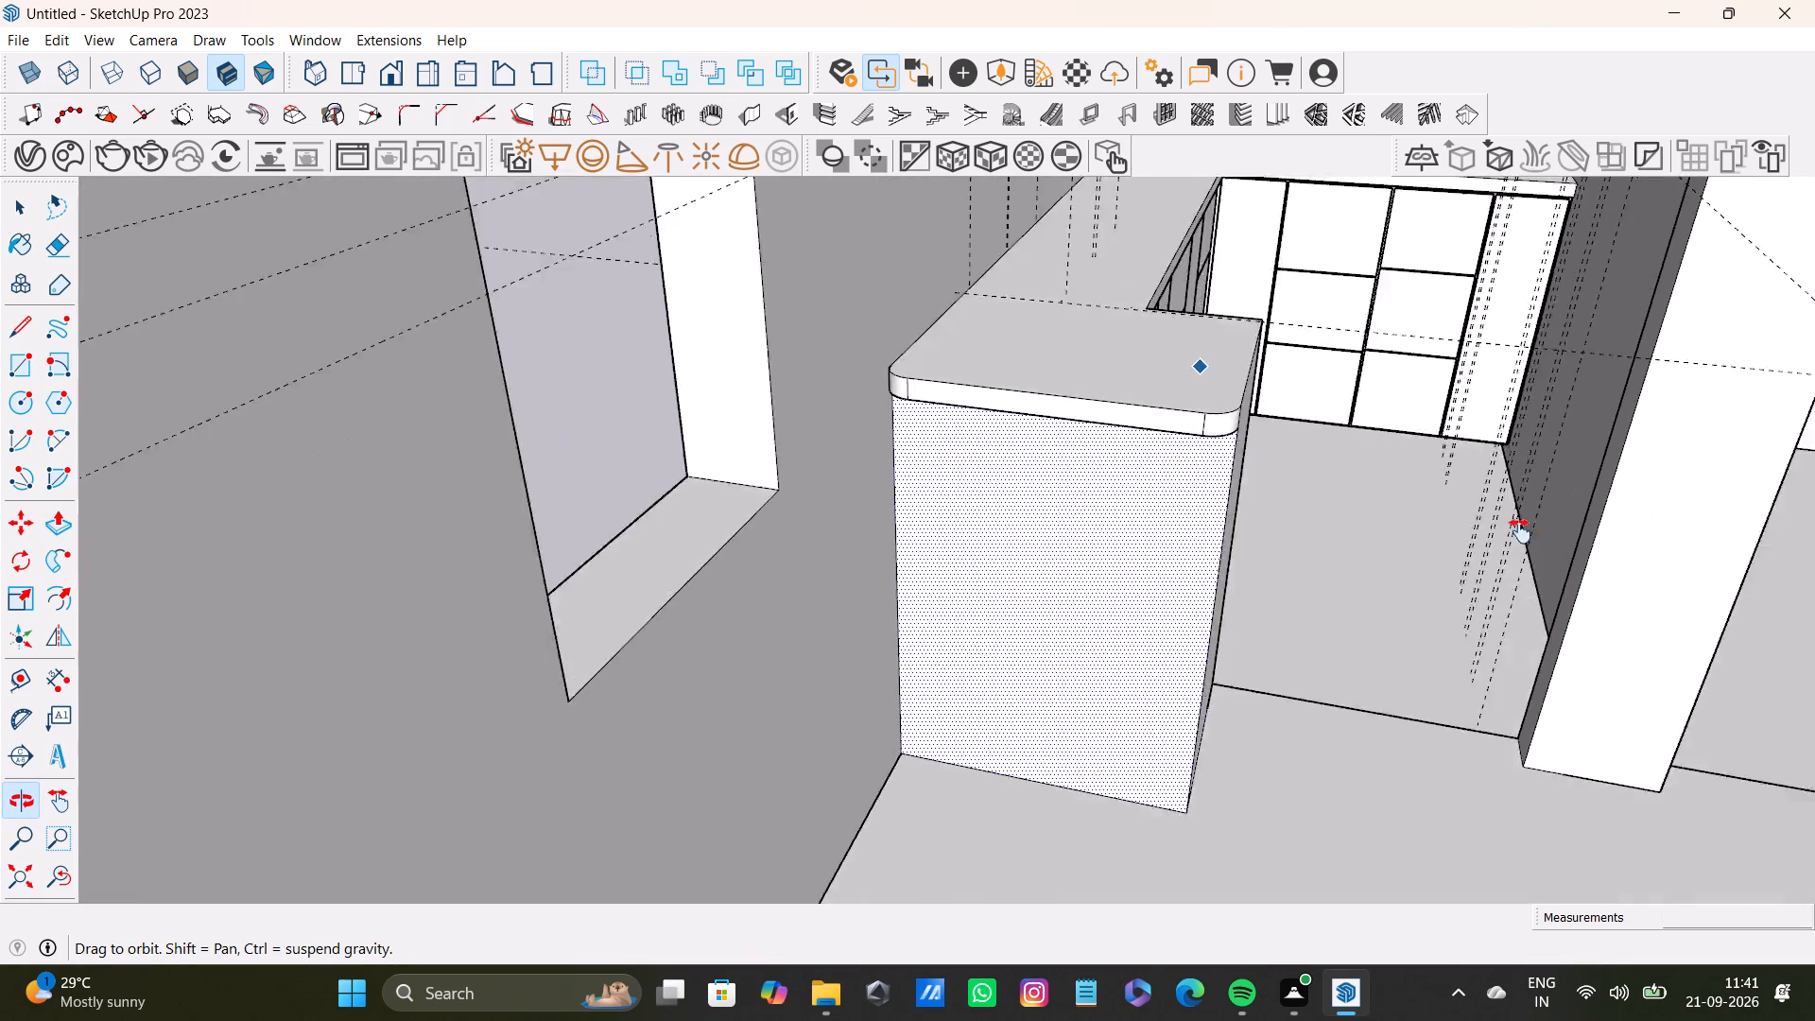
middle_click_drag(1520, 531, 1412, 673)
scroll(1155, 627, "down", 8)
key("space")
left_click(664, 391)
scroll(1010, 478, "down", 2)
scroll(1048, 504, "up", 3)
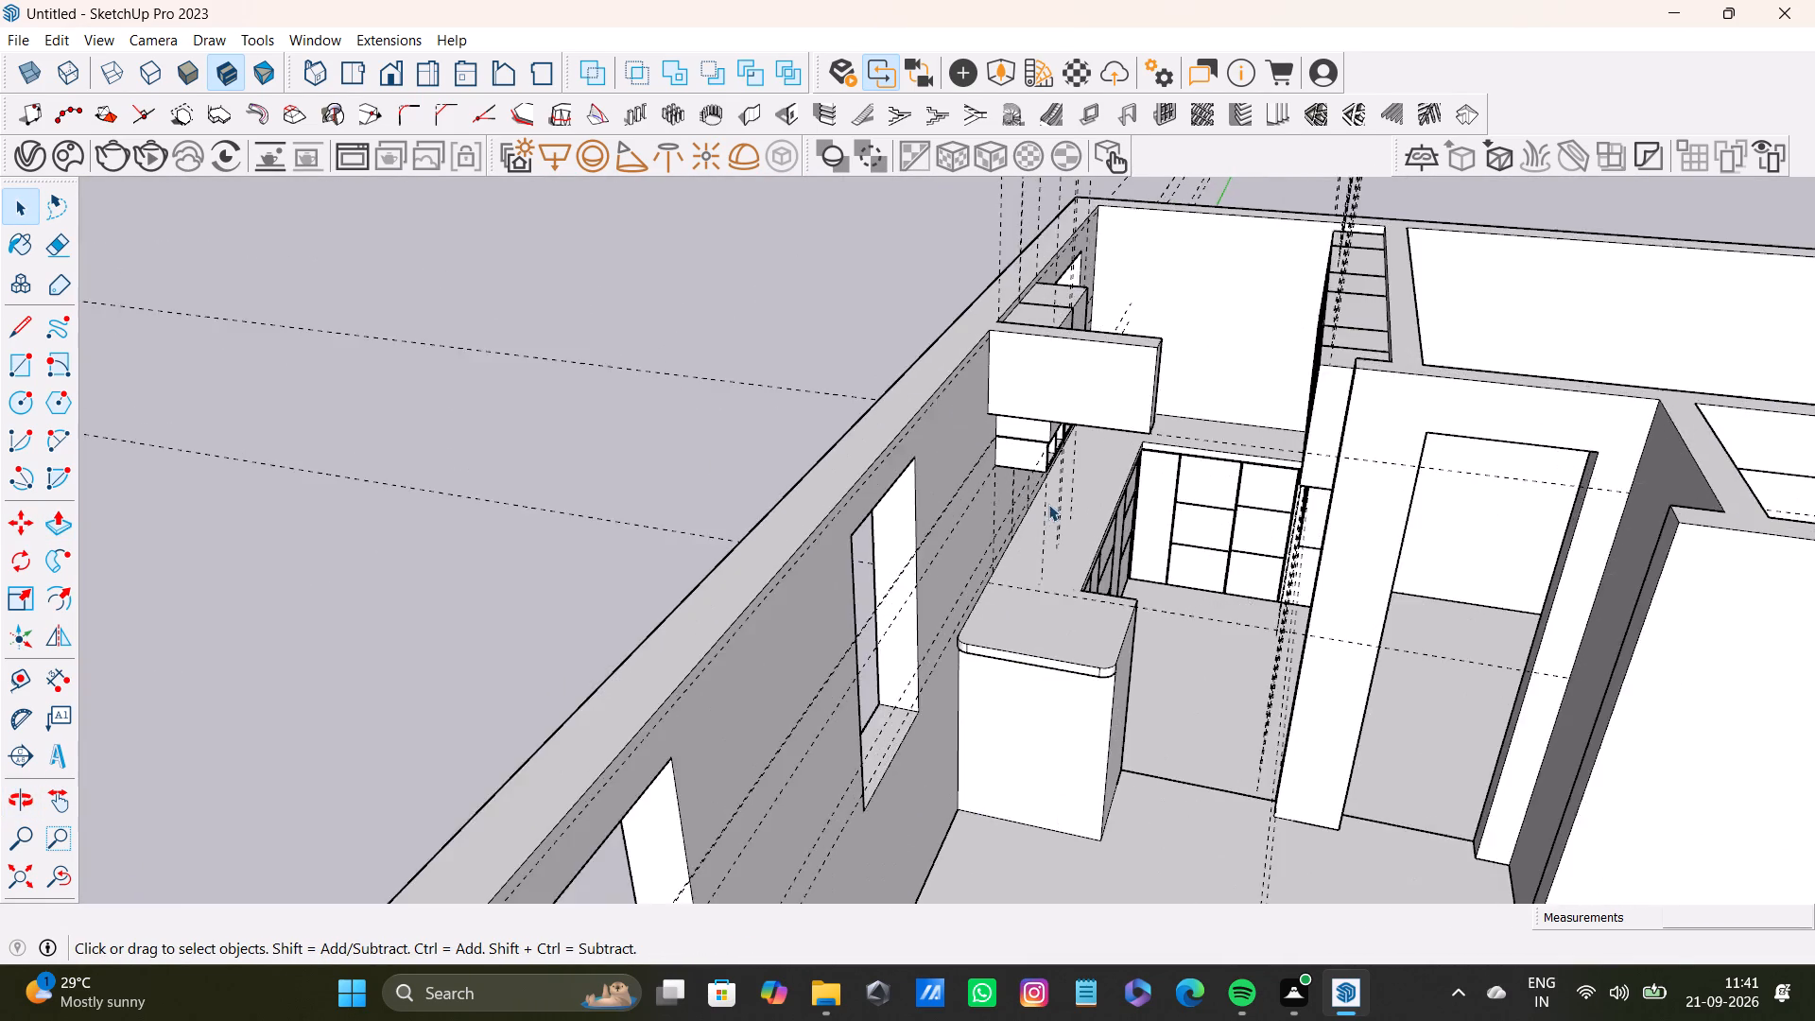
scroll(1048, 504, "up", 4)
scroll(1168, 515, "down", 3)
middle_click_drag(1134, 500, 1000, 552, "shift")
scroll(988, 552, "up", 2)
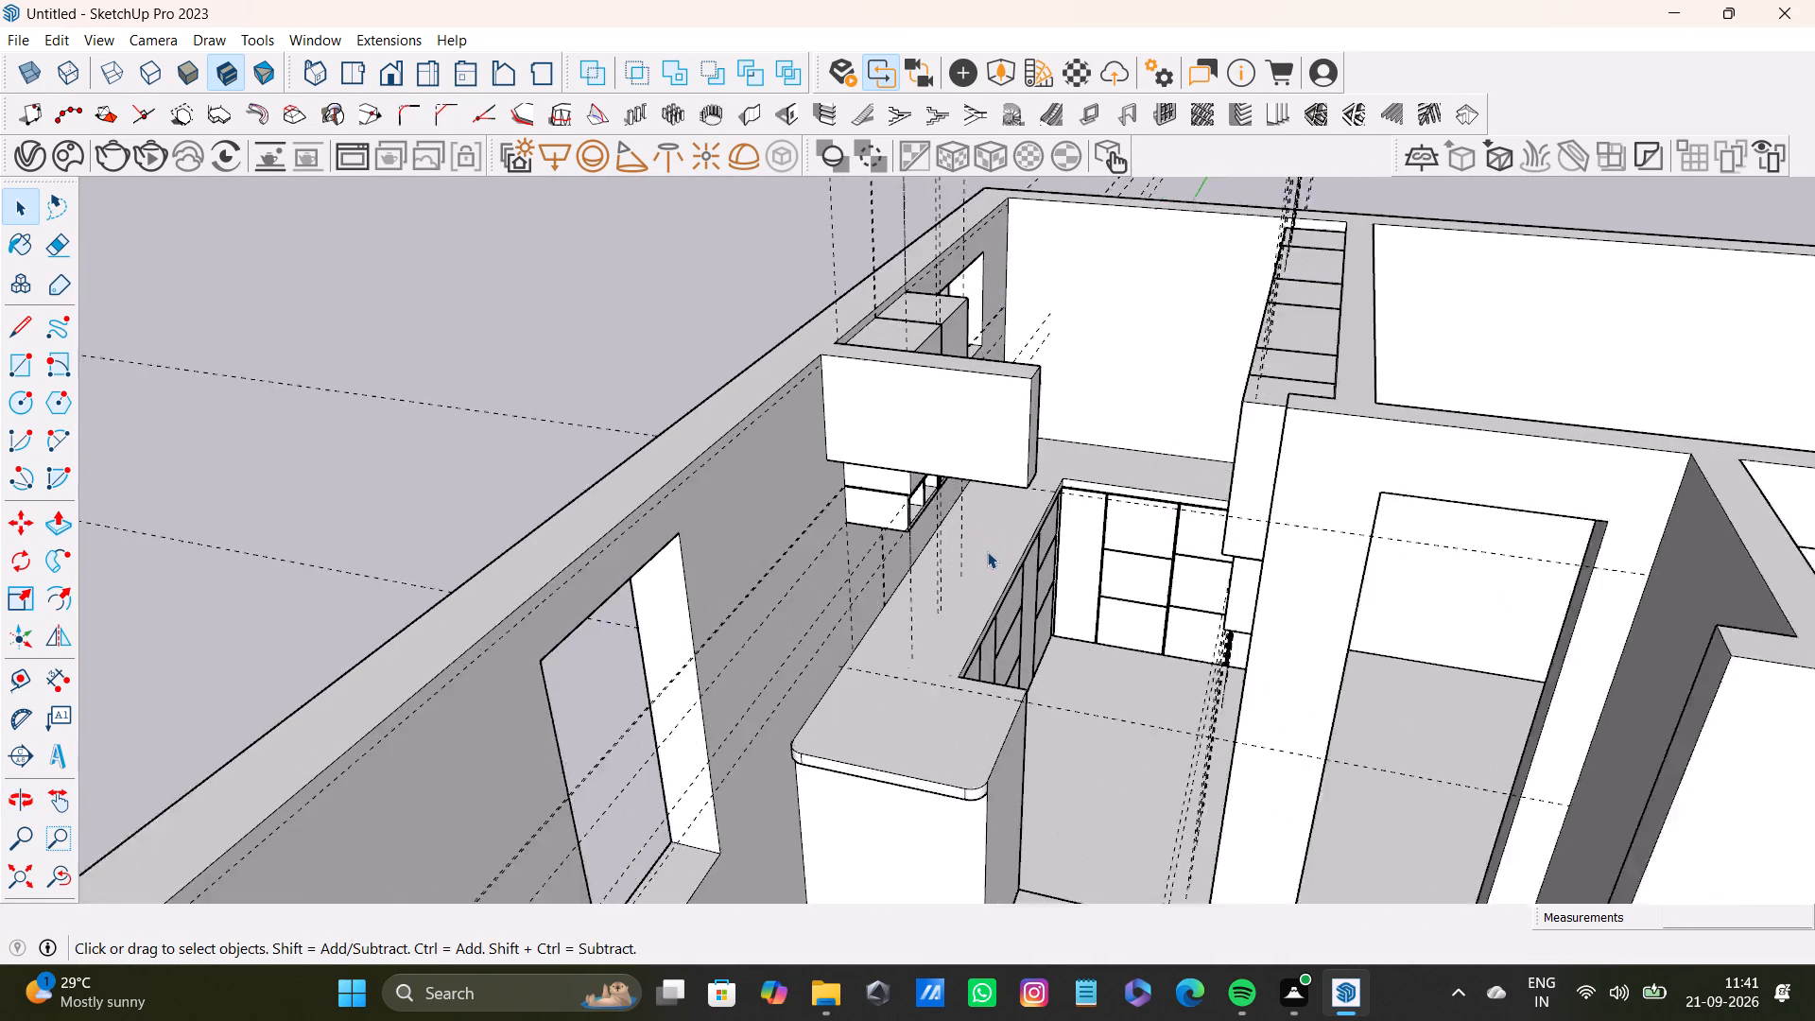
scroll(987, 551, "up", 1)
middle_click_drag(975, 545, 741, 635)
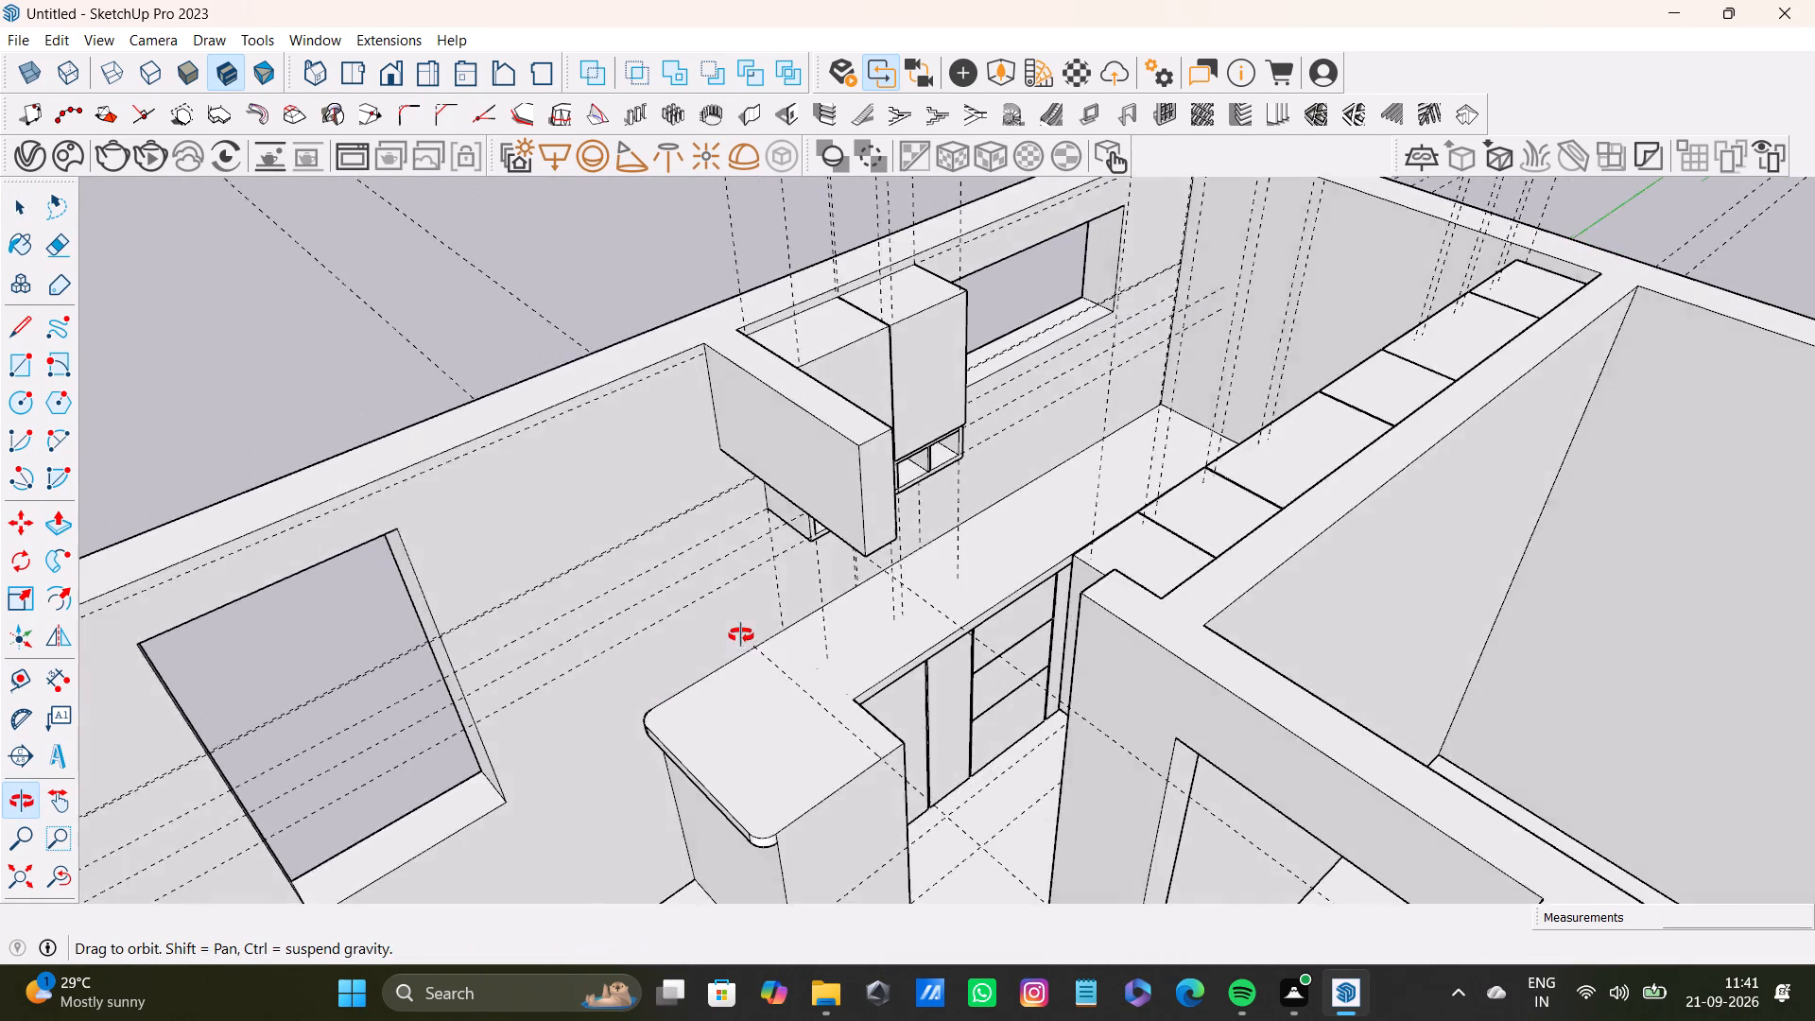
middle_click_drag(741, 635, 749, 660)
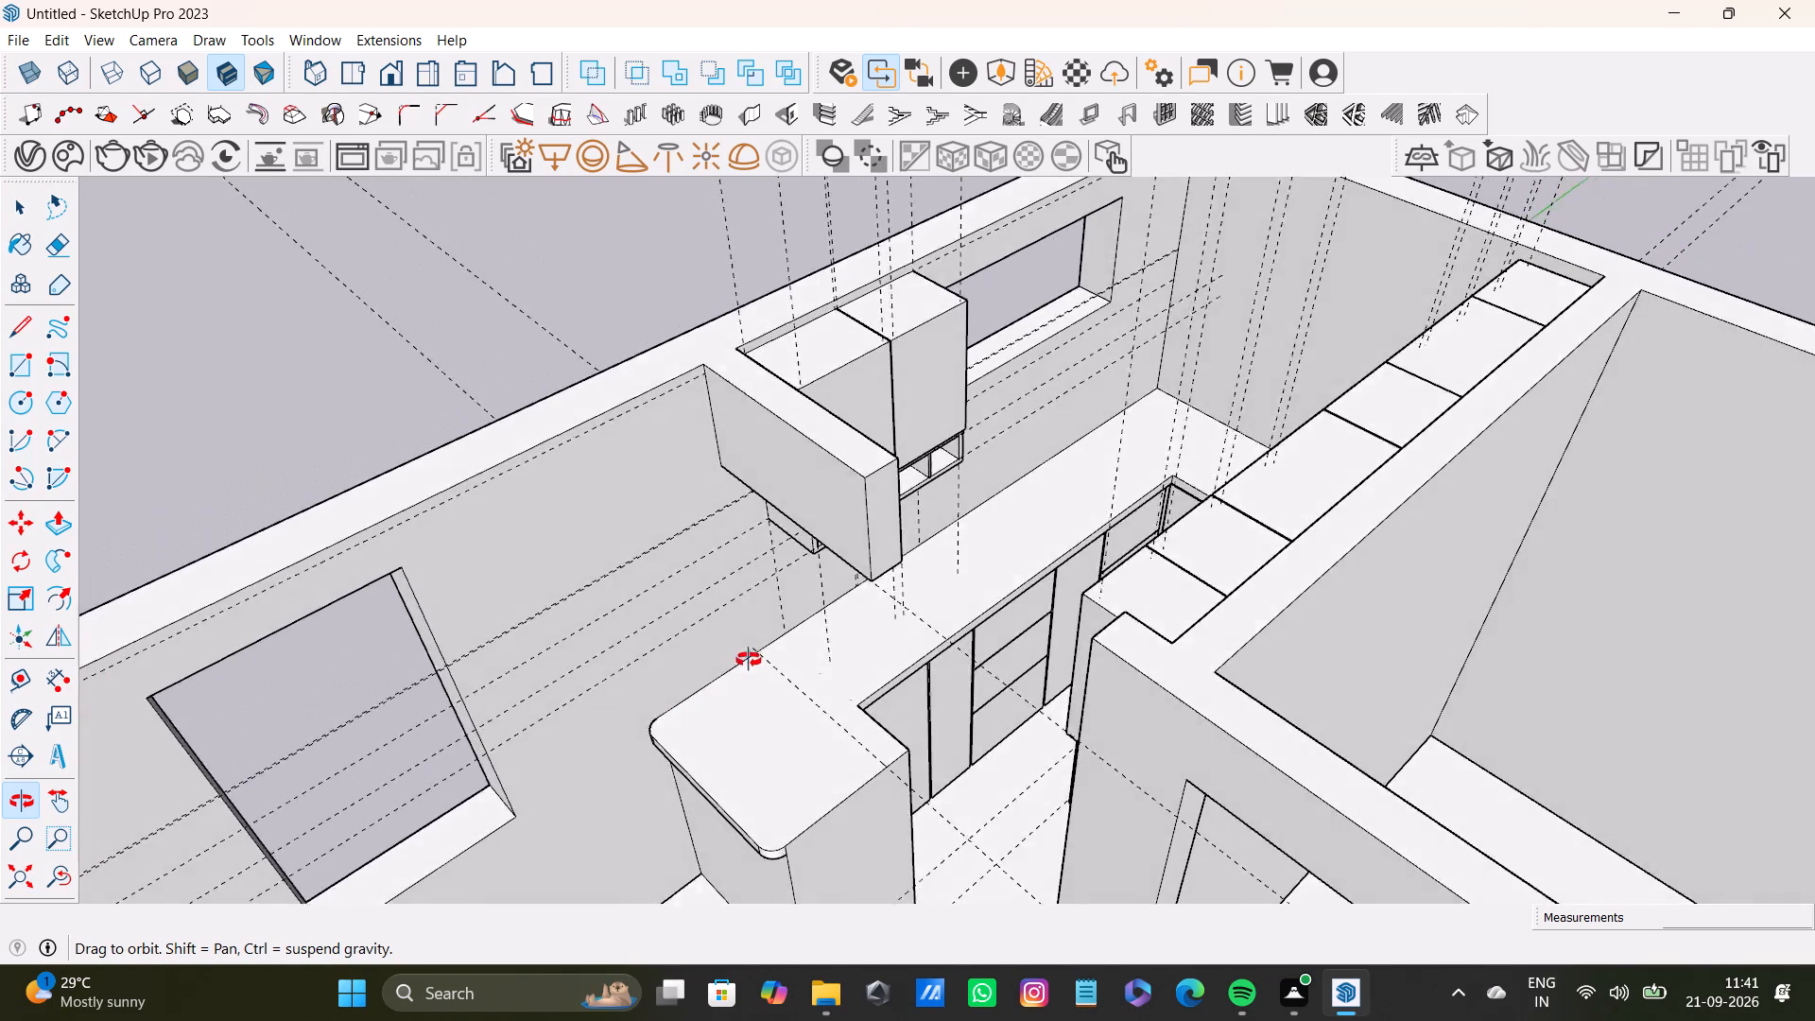
middle_click_drag(749, 660, 1056, 603)
scroll(910, 495, "up", 6)
middle_click_drag(888, 430, 850, 578, "shift")
scroll(850, 580, "down", 1)
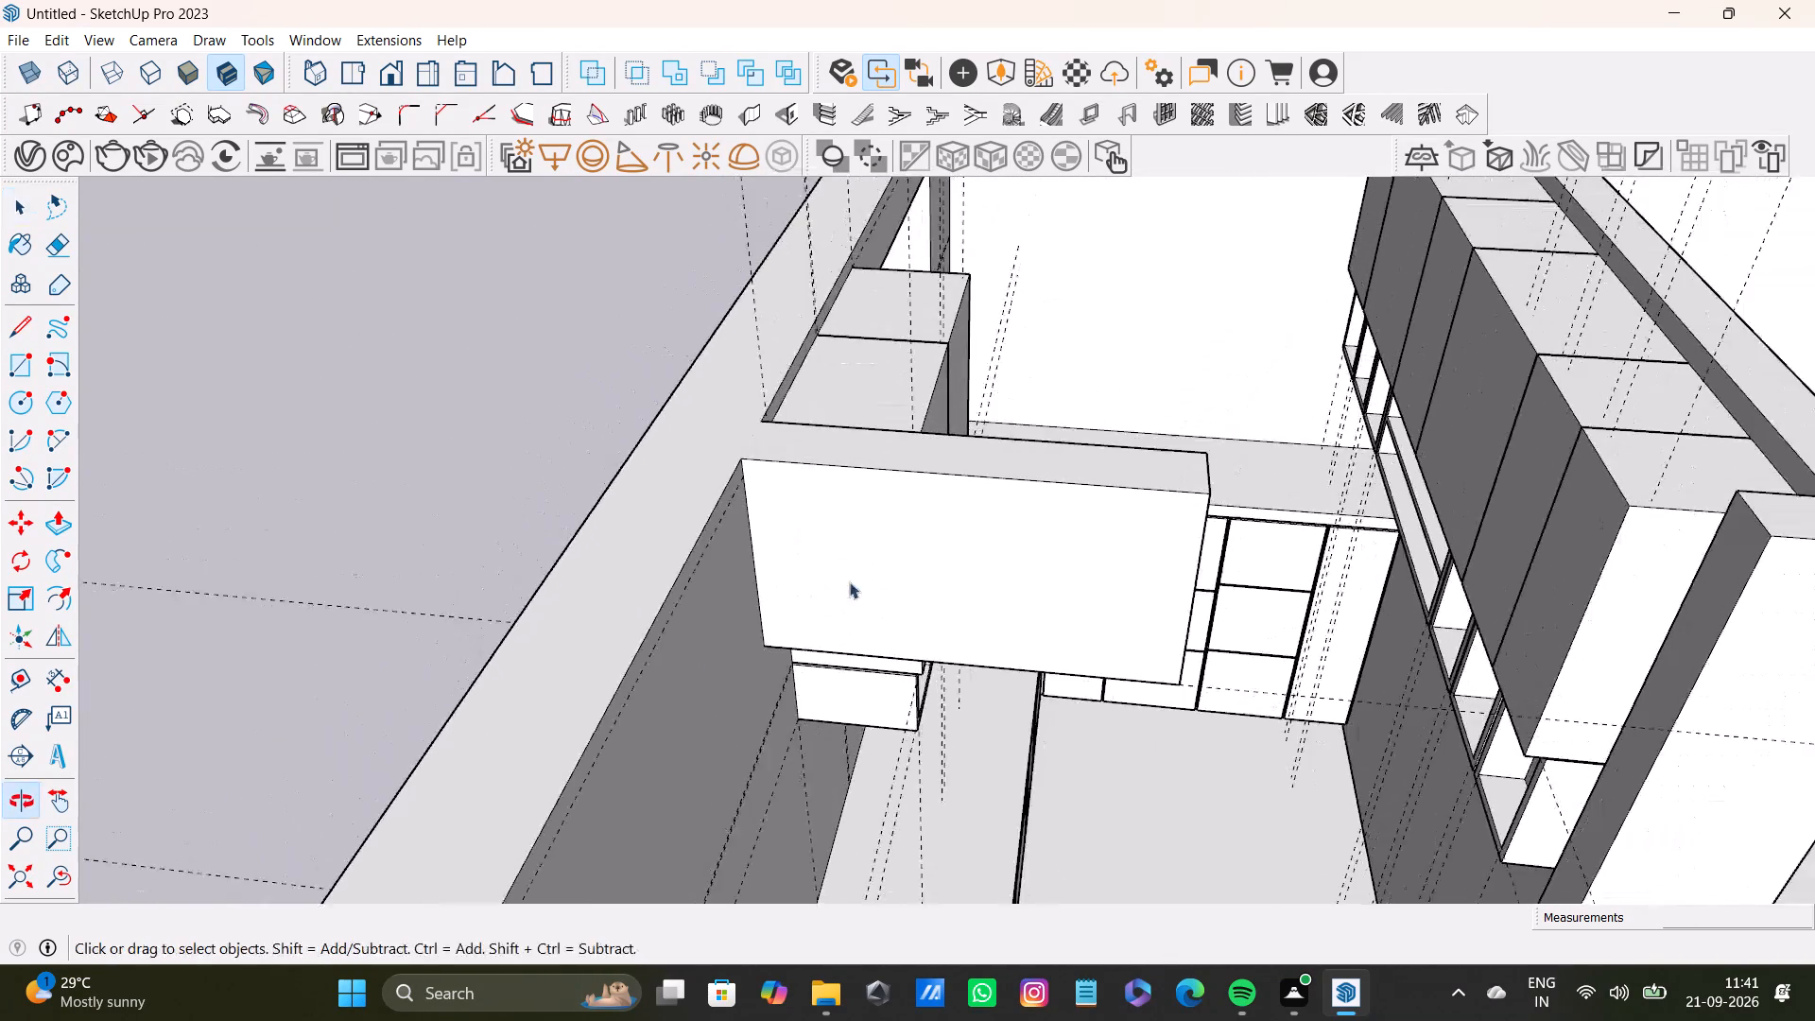
middle_click_drag(848, 581, 858, 600)
triple_click(817, 562)
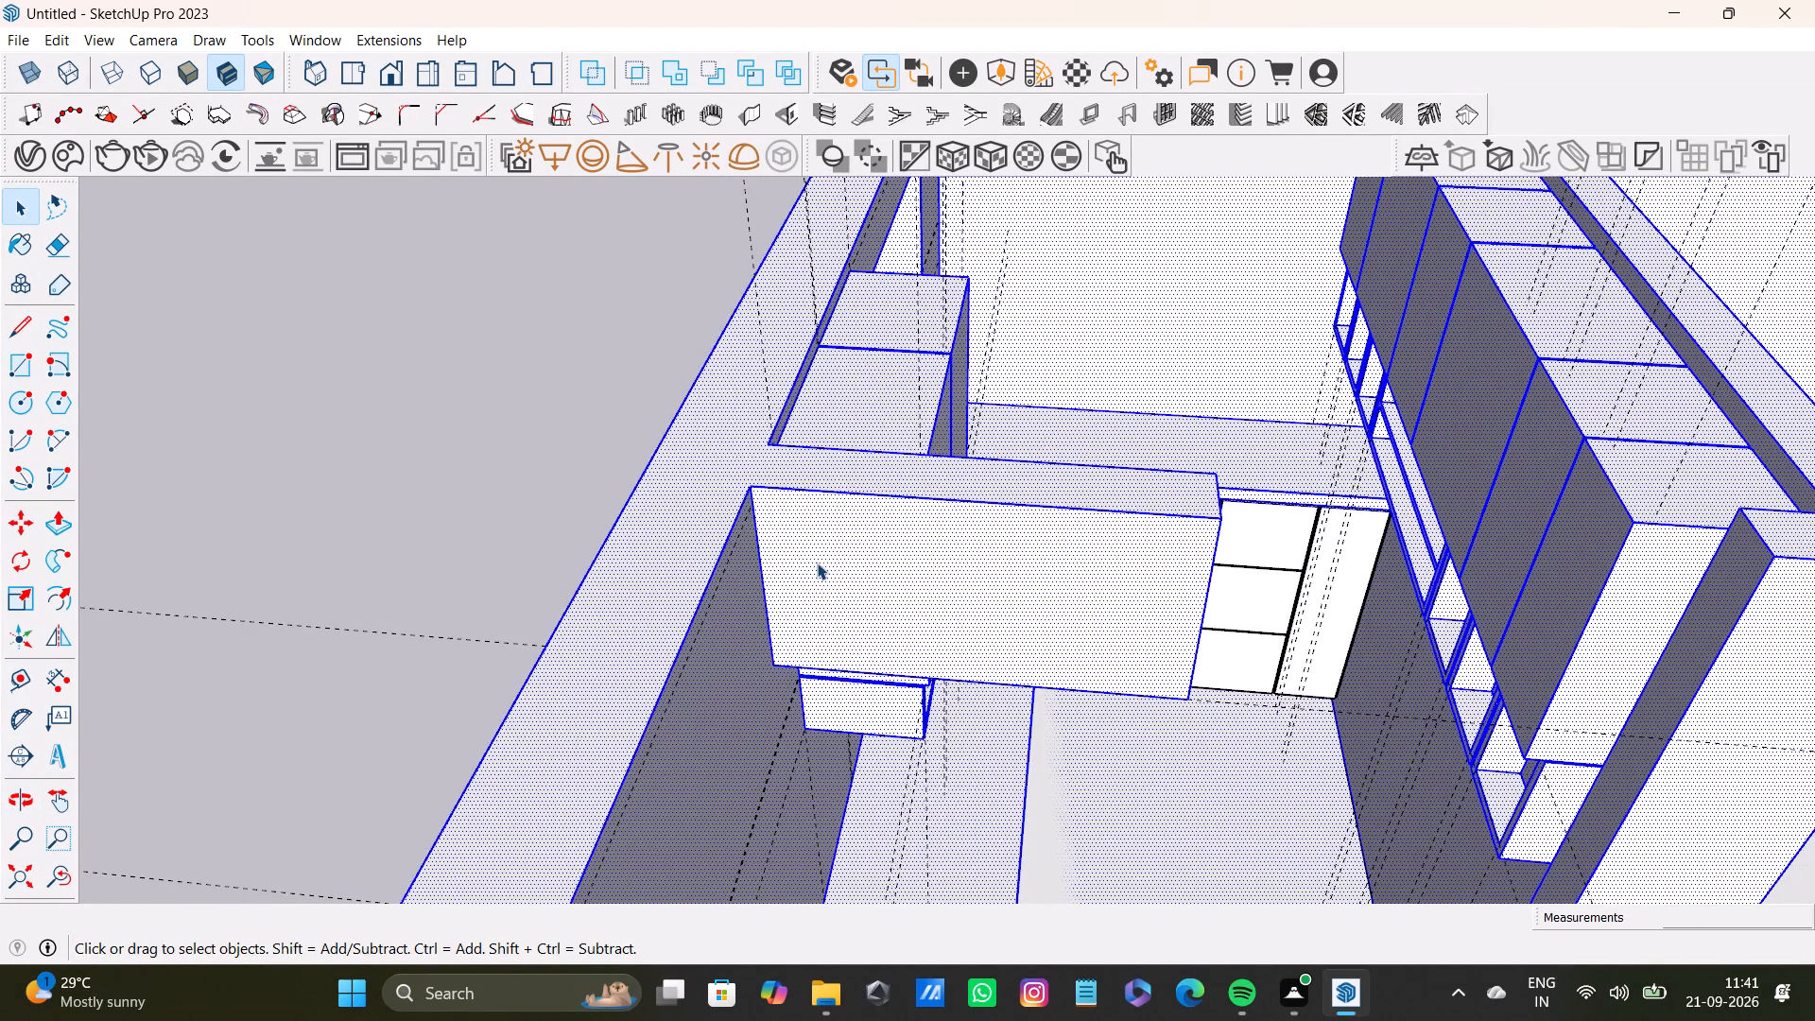
left_click(817, 562)
left_click(408, 437)
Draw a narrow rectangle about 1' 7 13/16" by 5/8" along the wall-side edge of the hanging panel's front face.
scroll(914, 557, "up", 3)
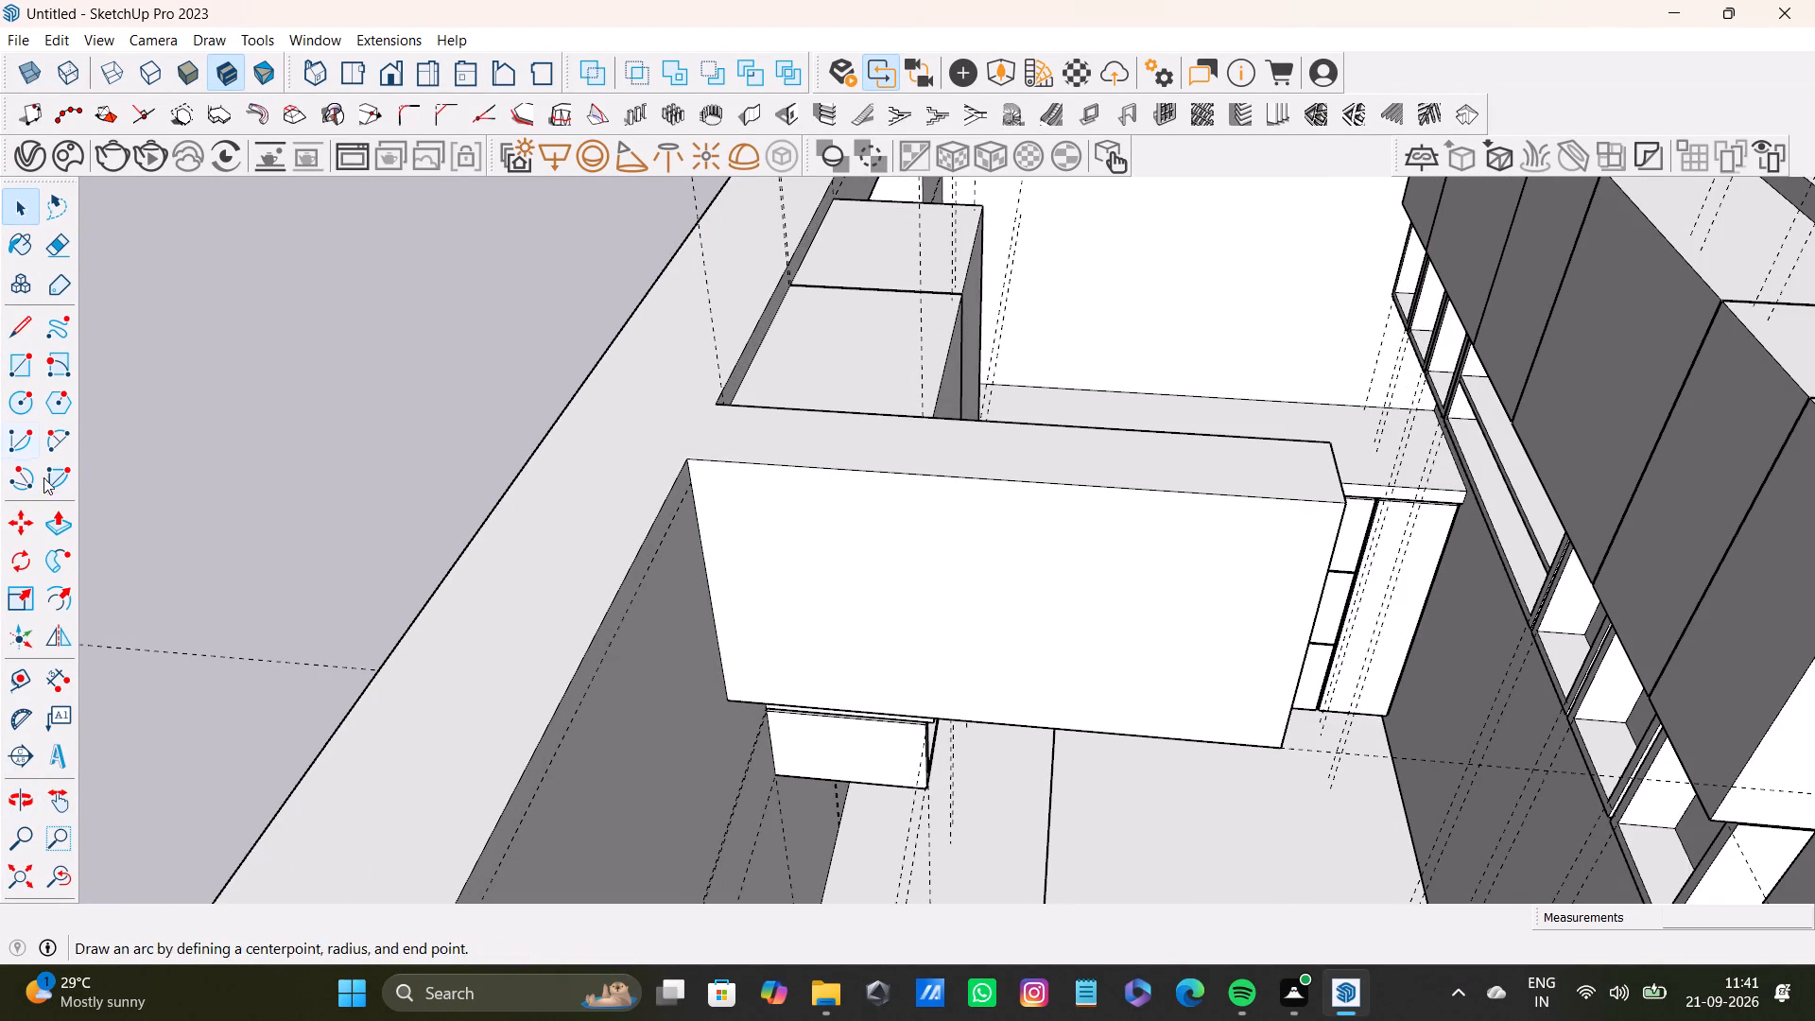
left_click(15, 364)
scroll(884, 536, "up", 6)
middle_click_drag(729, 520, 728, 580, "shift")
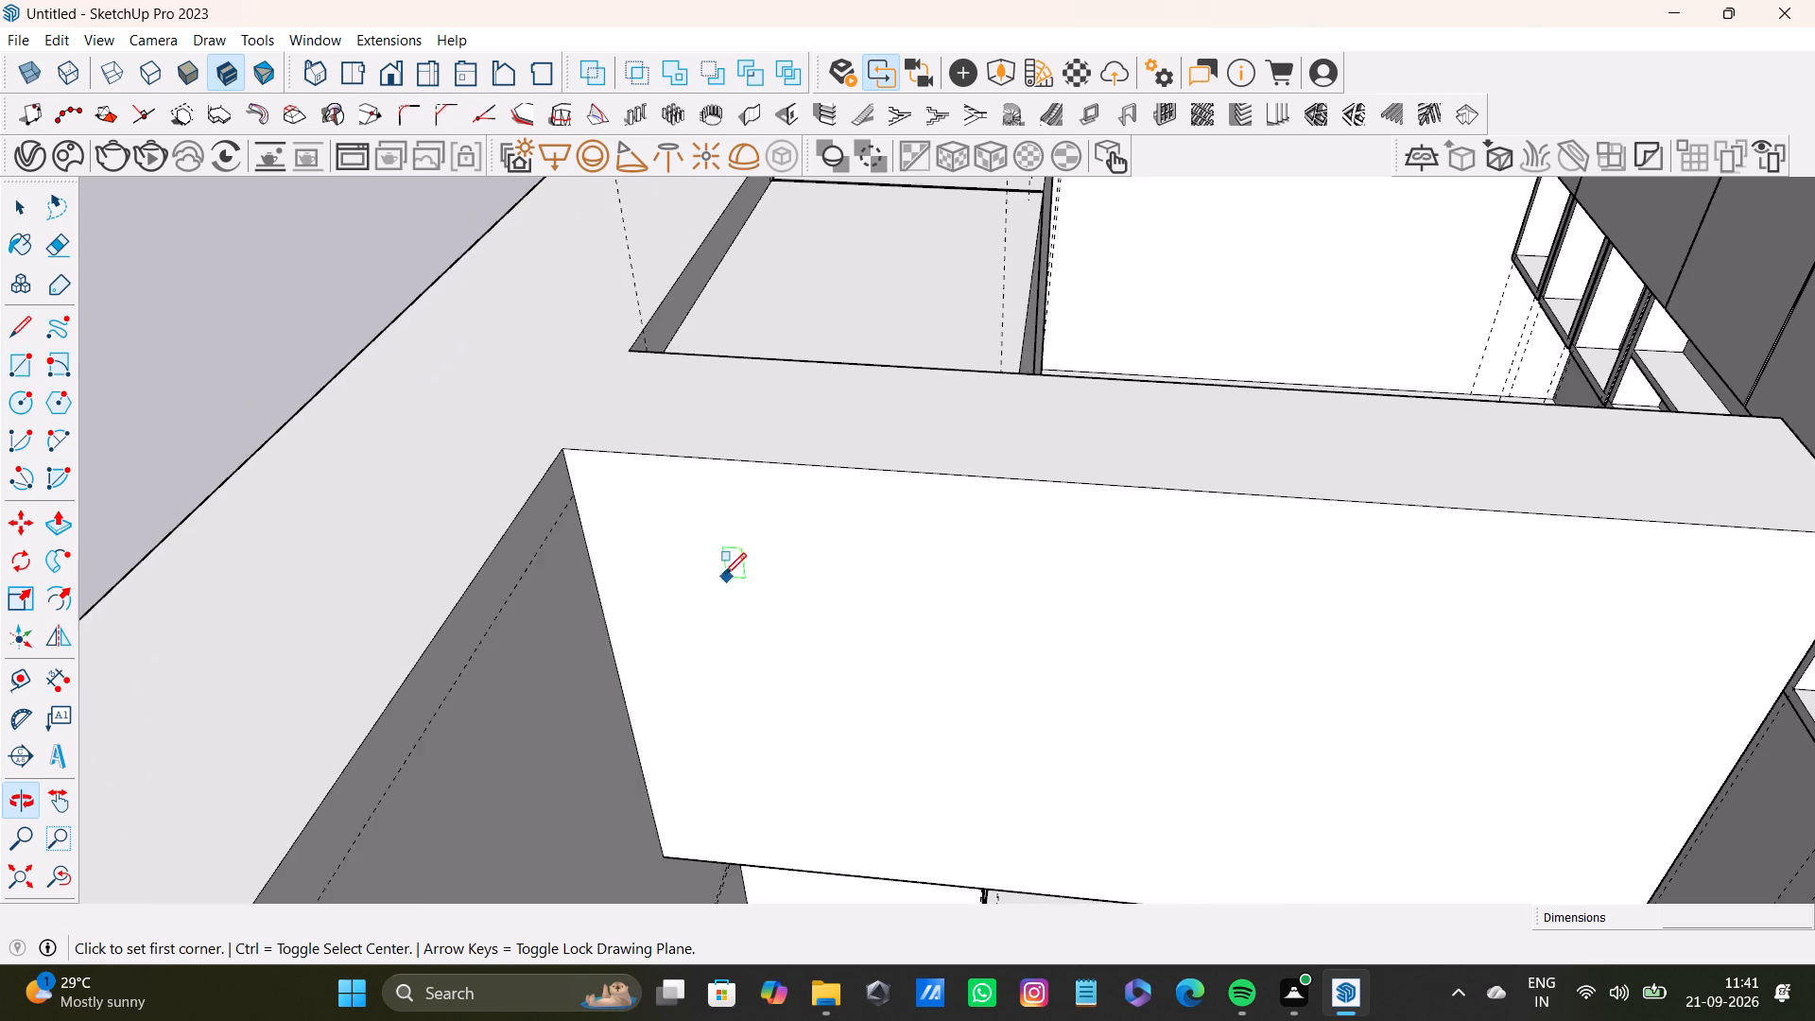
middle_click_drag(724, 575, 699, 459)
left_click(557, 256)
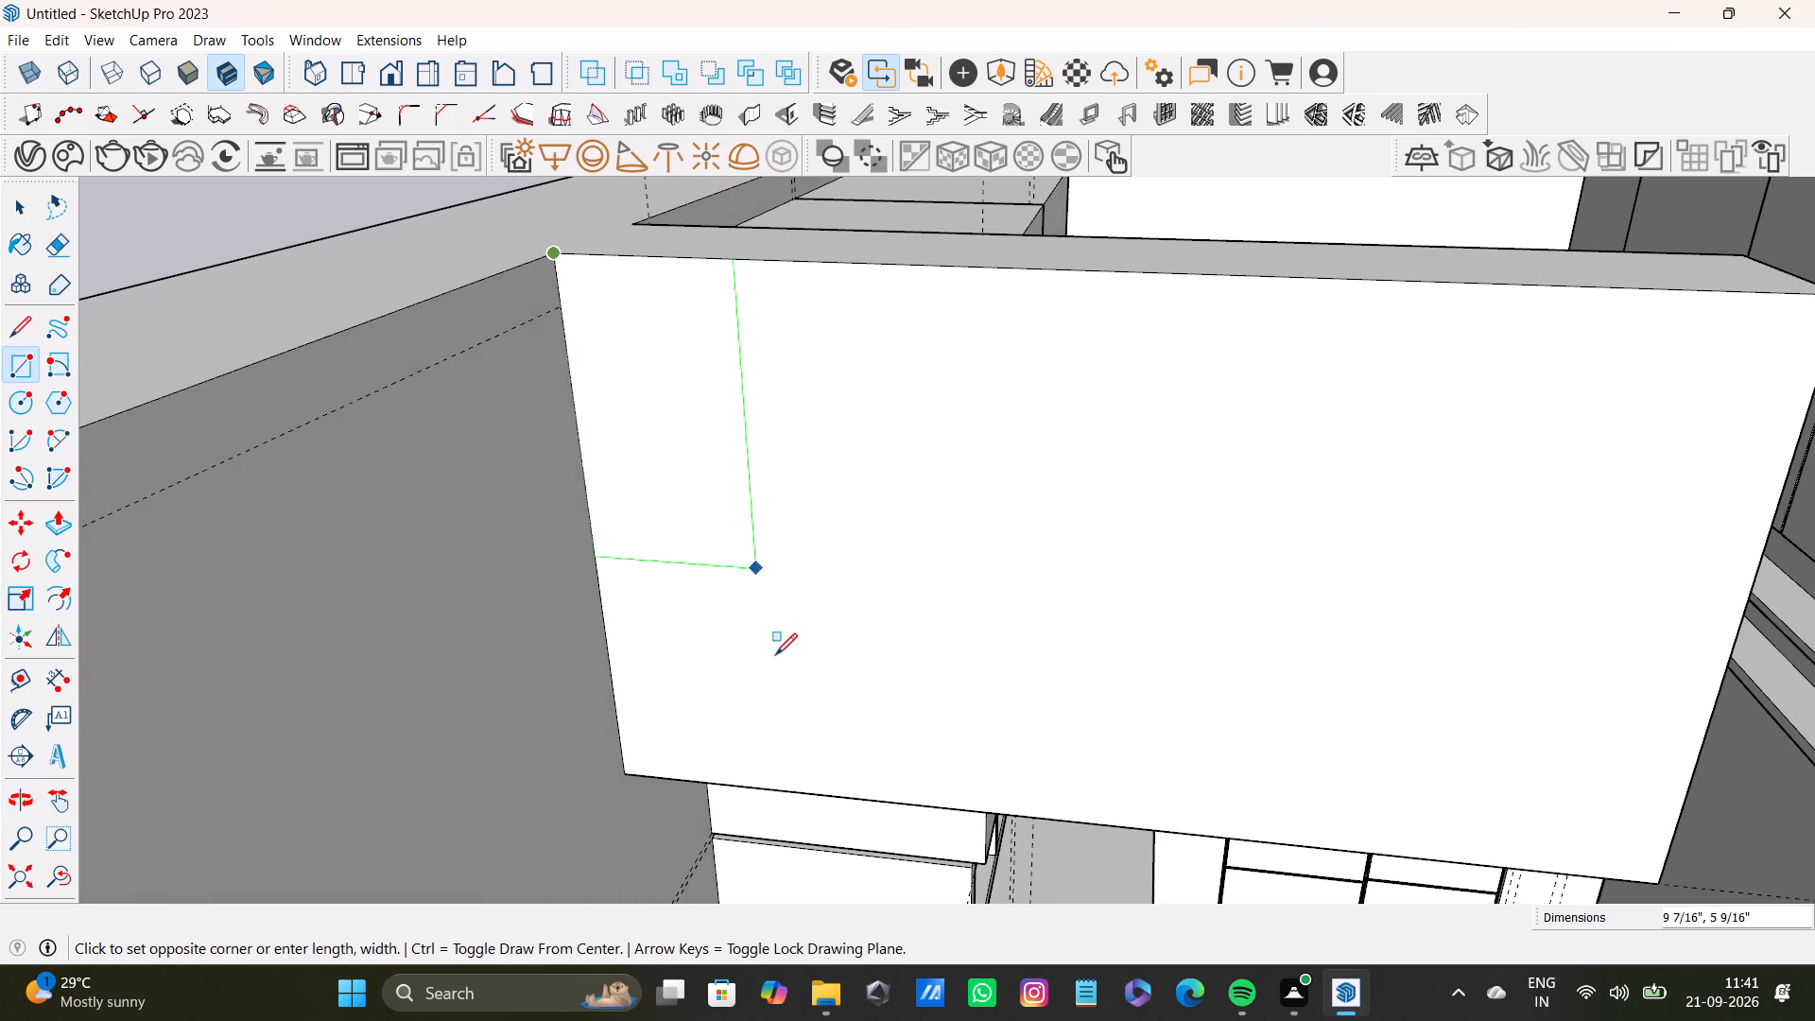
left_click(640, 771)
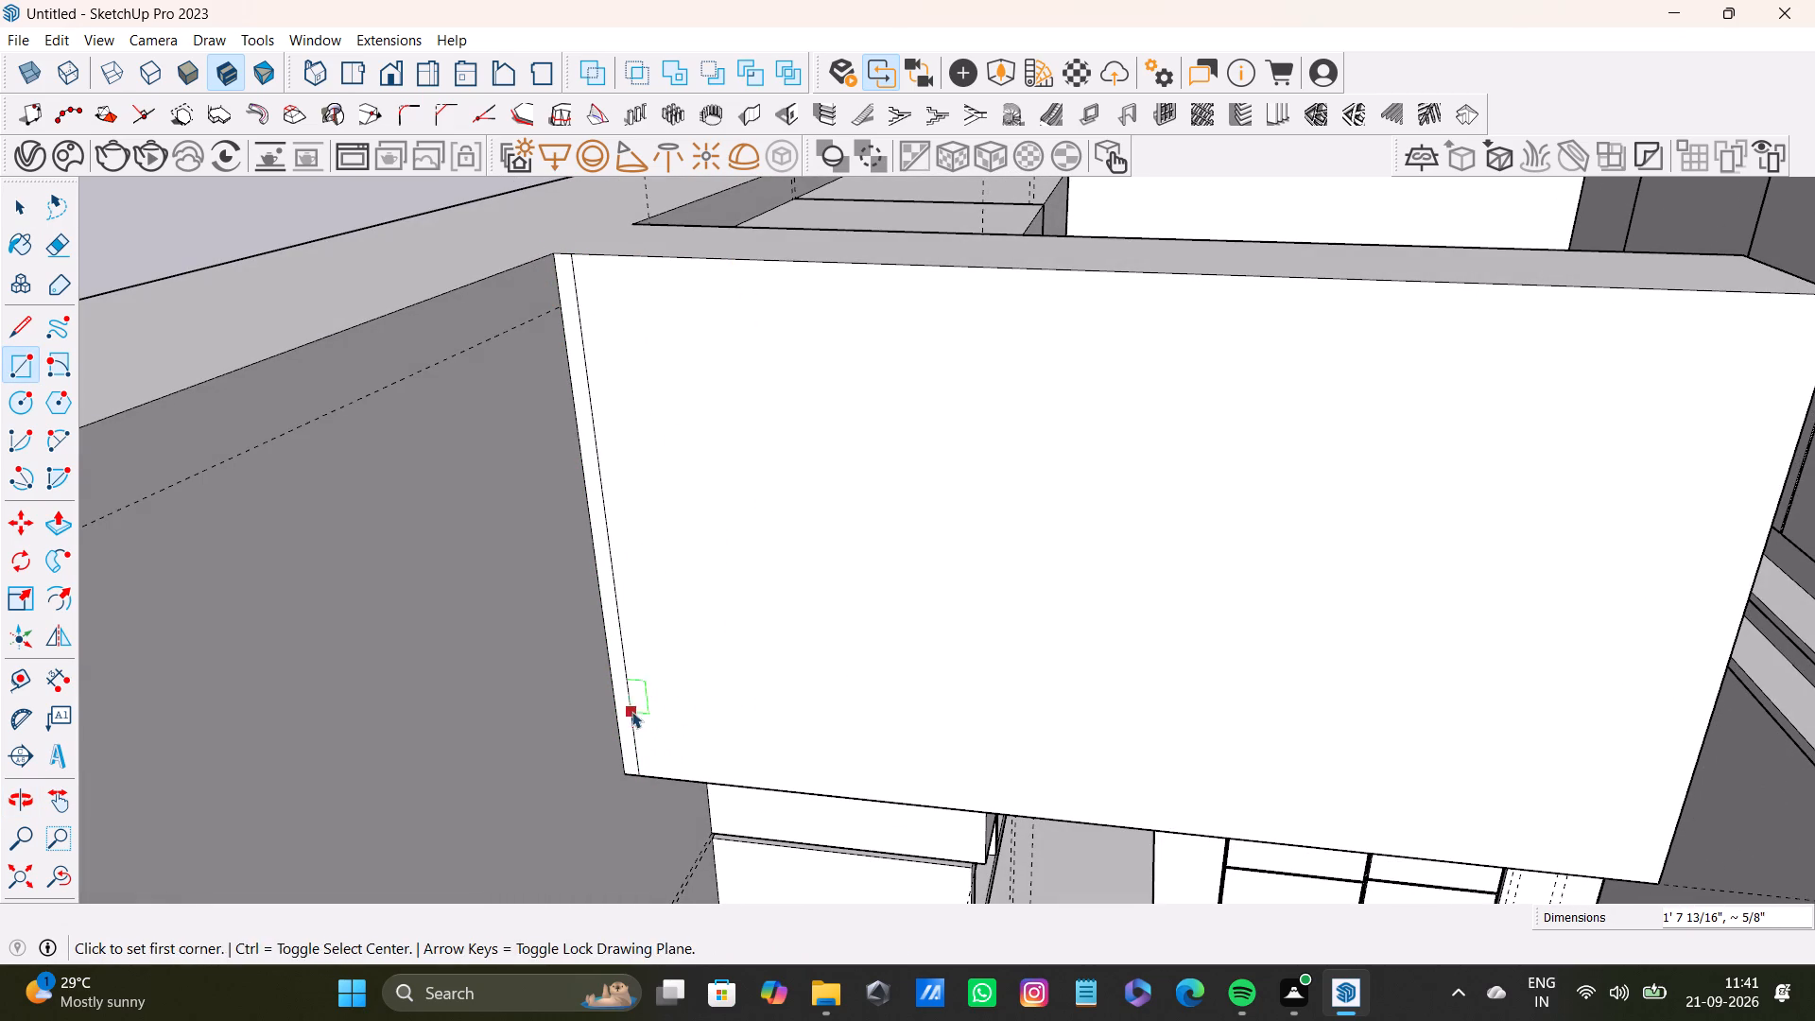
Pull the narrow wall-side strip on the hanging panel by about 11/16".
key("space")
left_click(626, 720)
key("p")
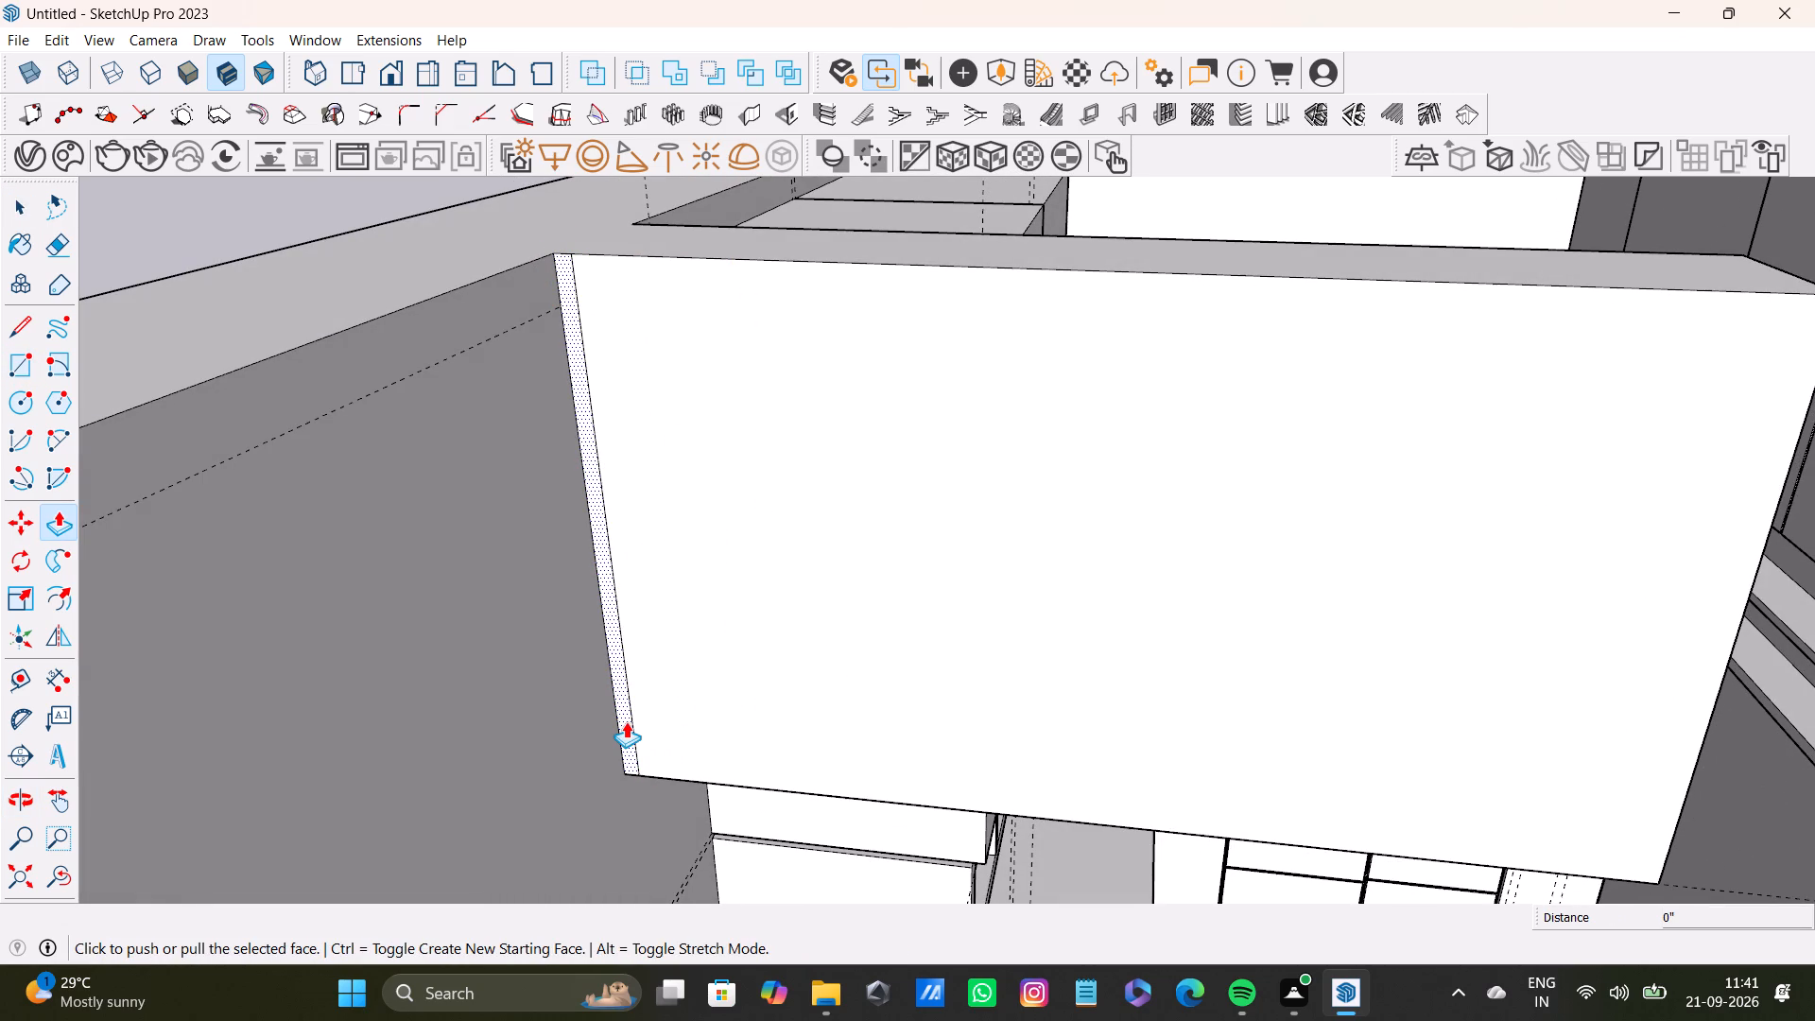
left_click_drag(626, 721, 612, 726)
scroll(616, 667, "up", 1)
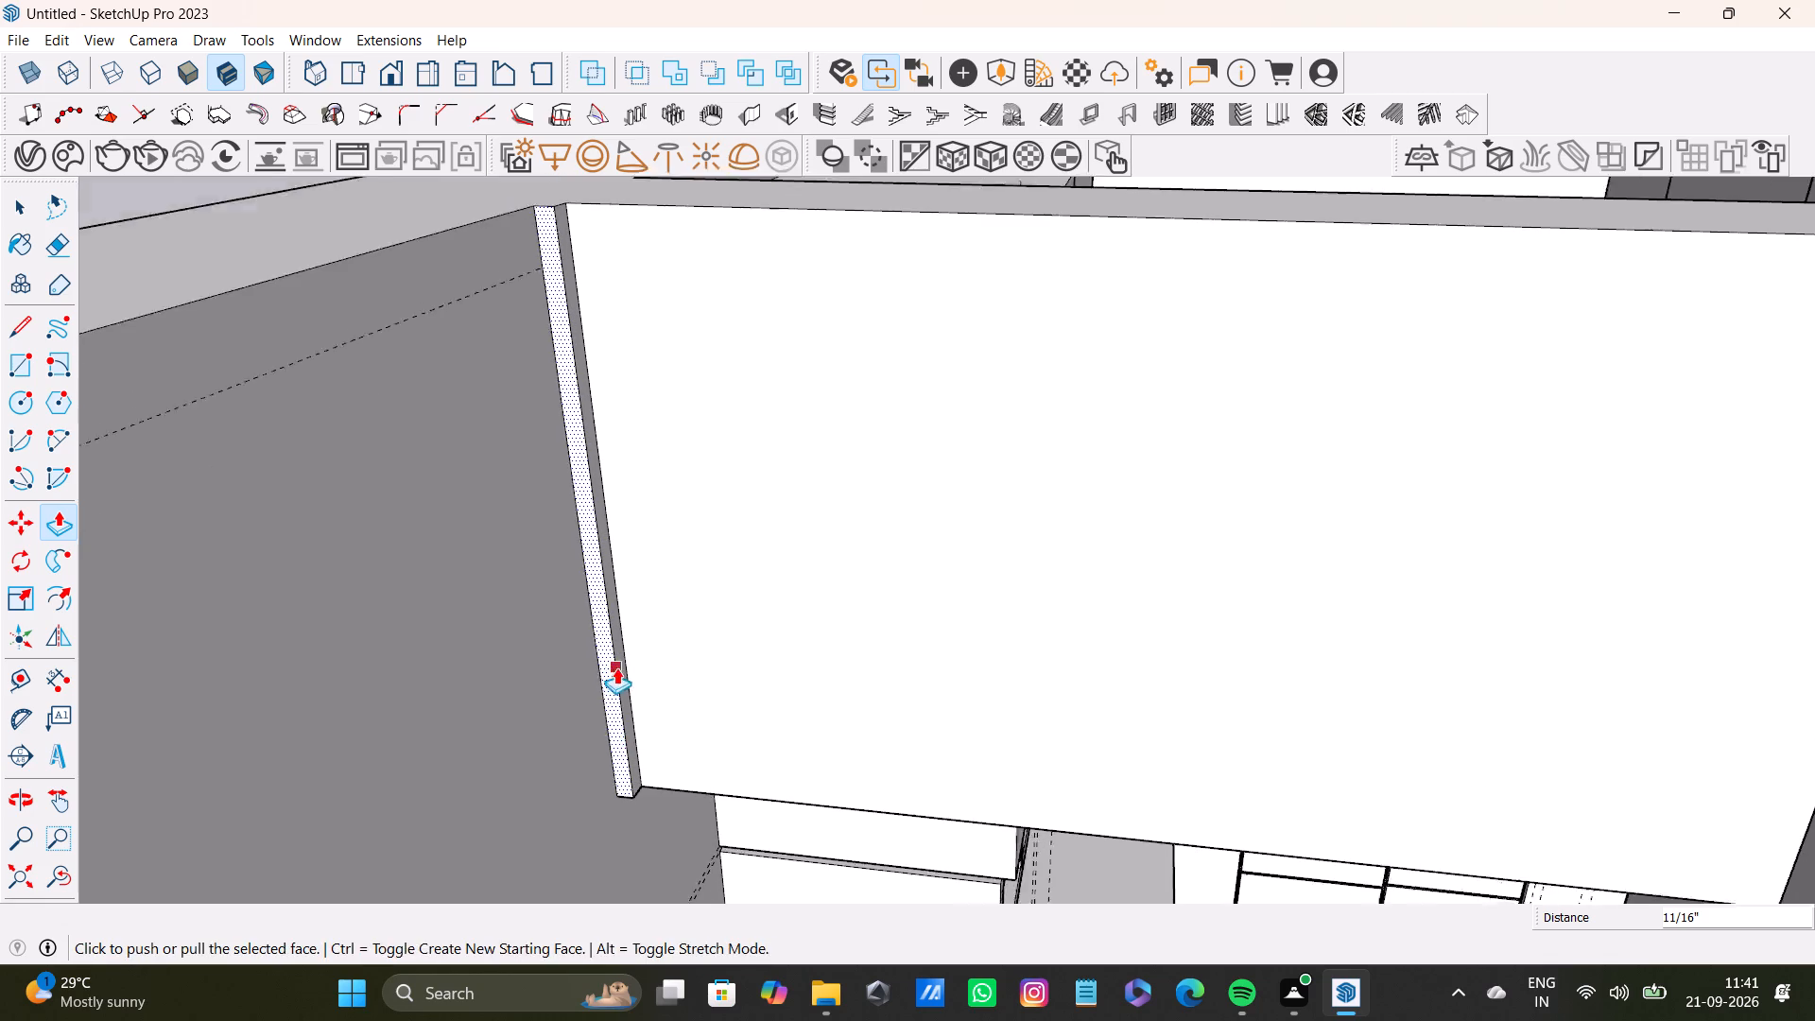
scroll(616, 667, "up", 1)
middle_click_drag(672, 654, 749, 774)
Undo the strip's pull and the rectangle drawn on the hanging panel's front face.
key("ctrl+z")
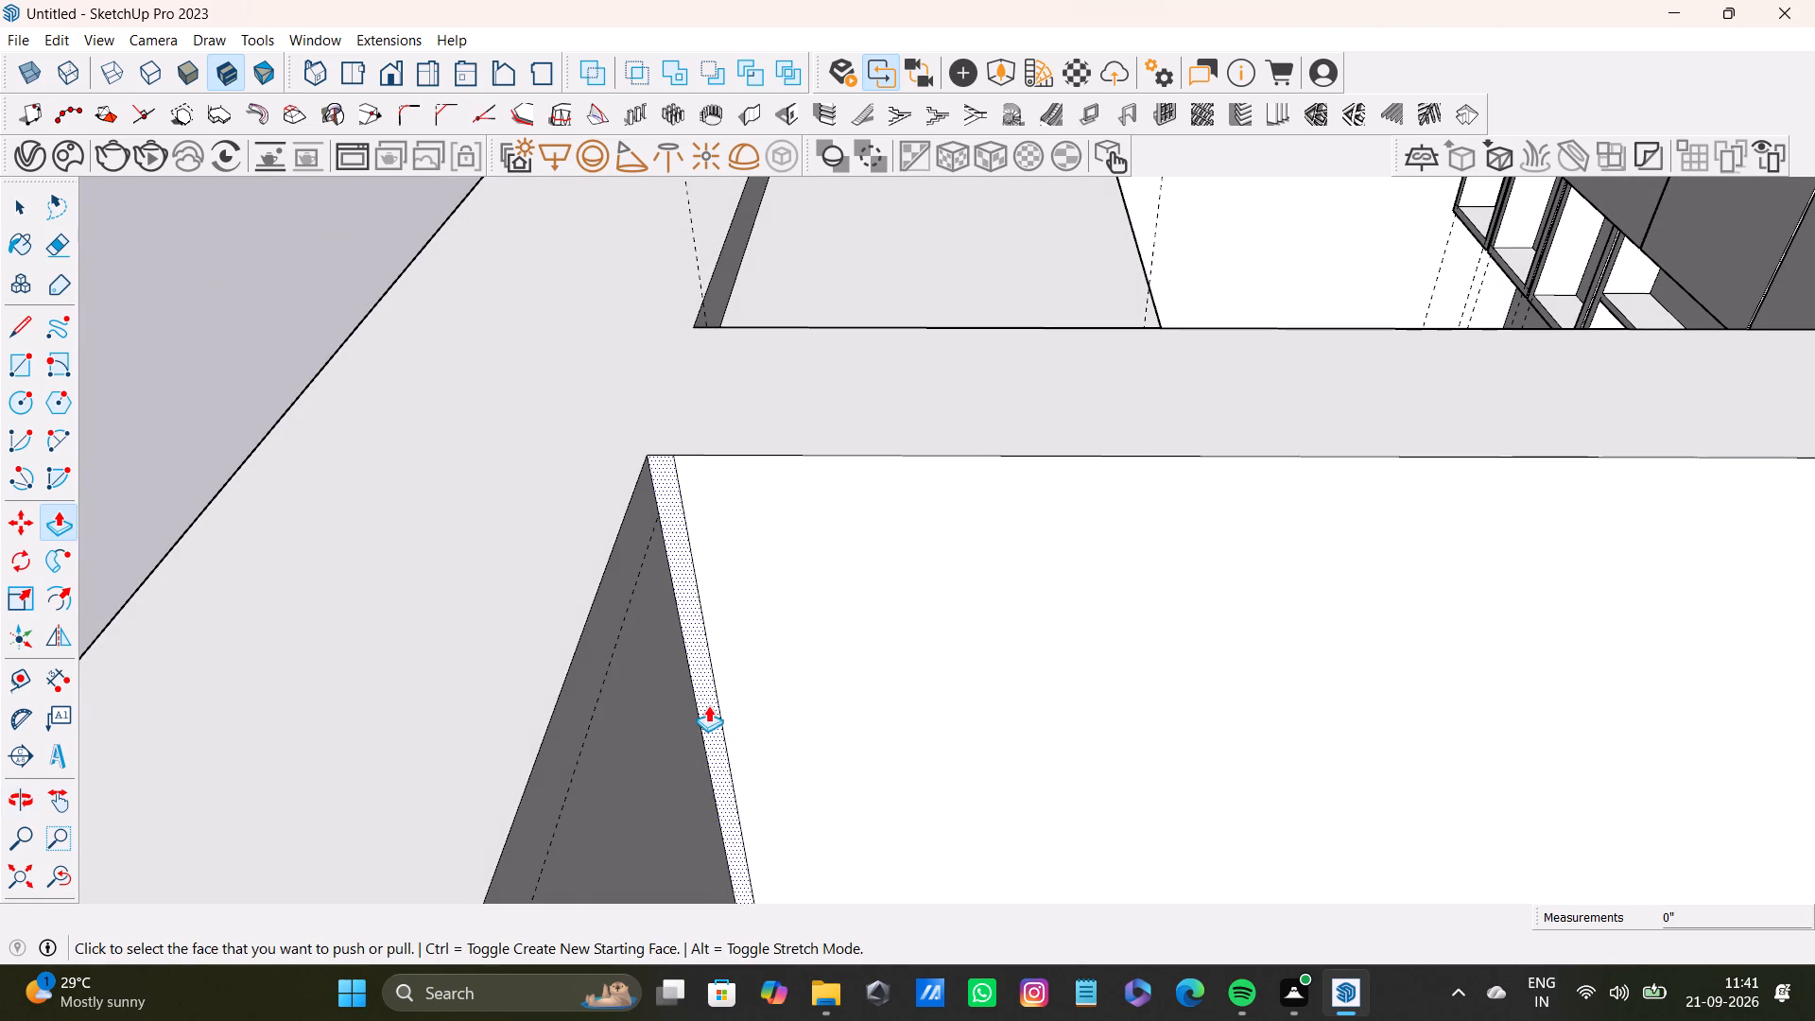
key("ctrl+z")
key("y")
Place a vertical guide 0.4" in from the wall-side edge of the hanging panel's front face.
scroll(711, 727, "up", 2)
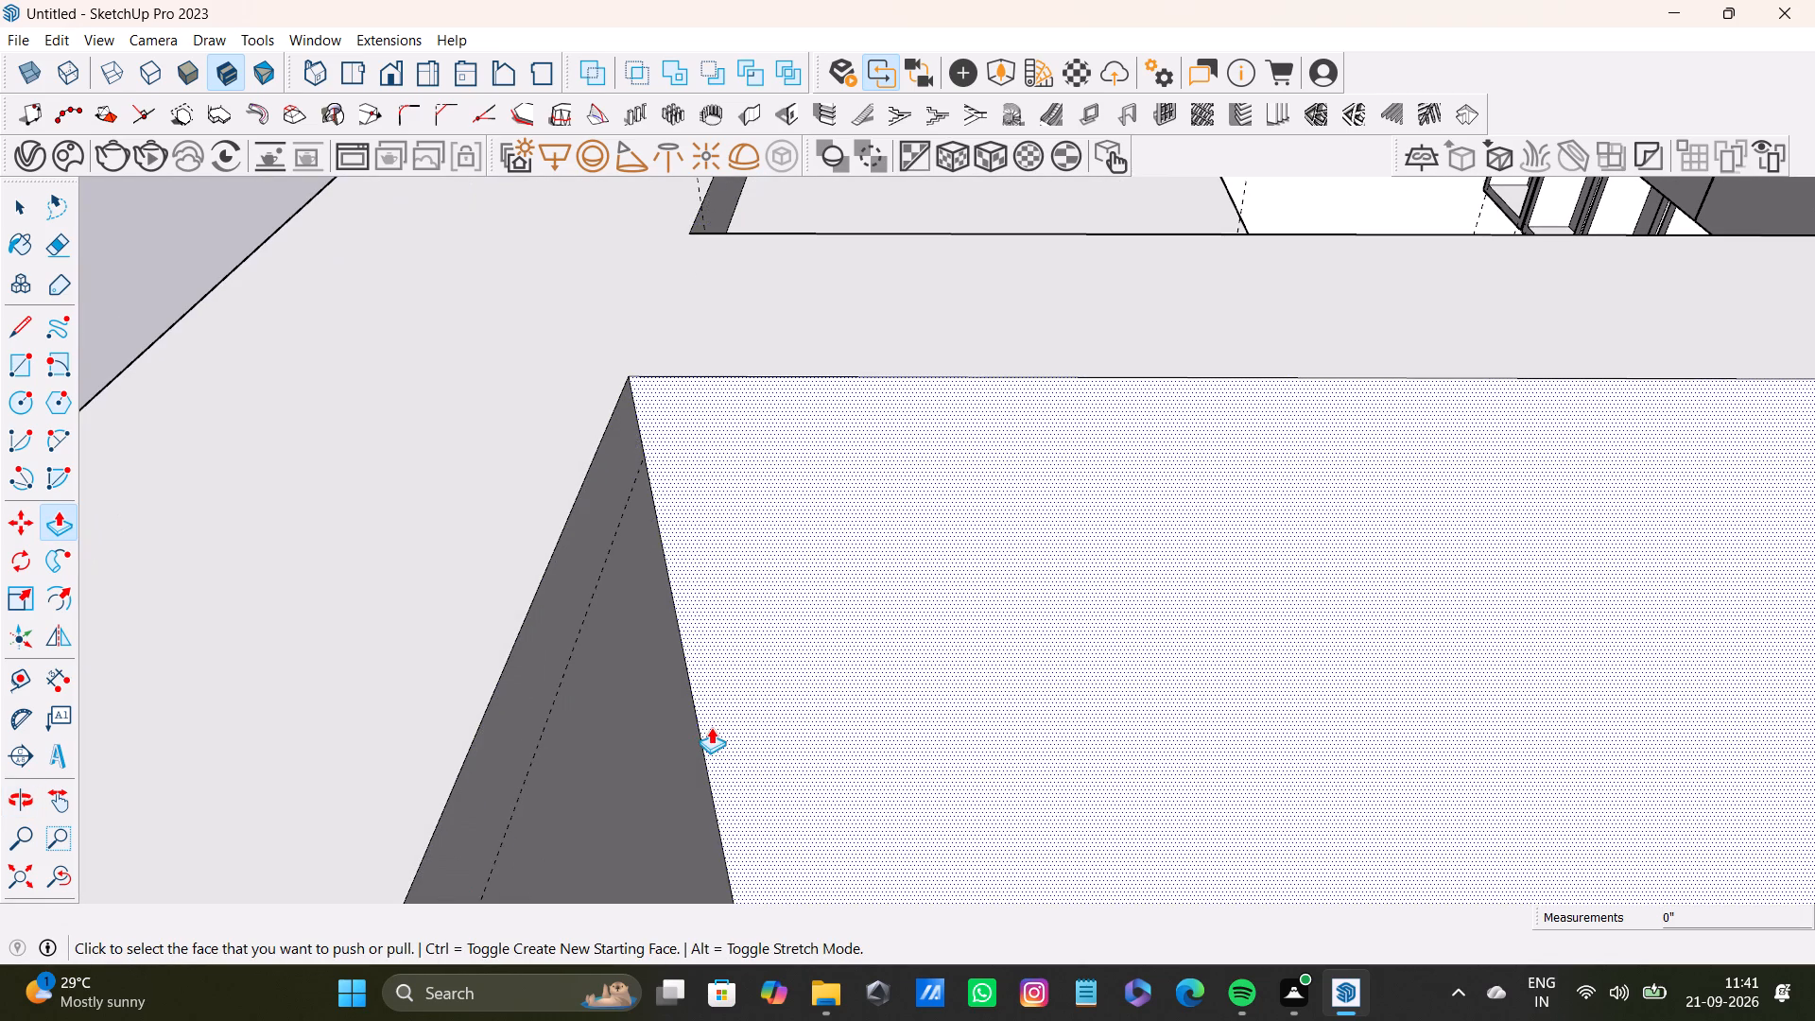
key("space")
key("t")
left_click_drag(700, 738, 722, 738)
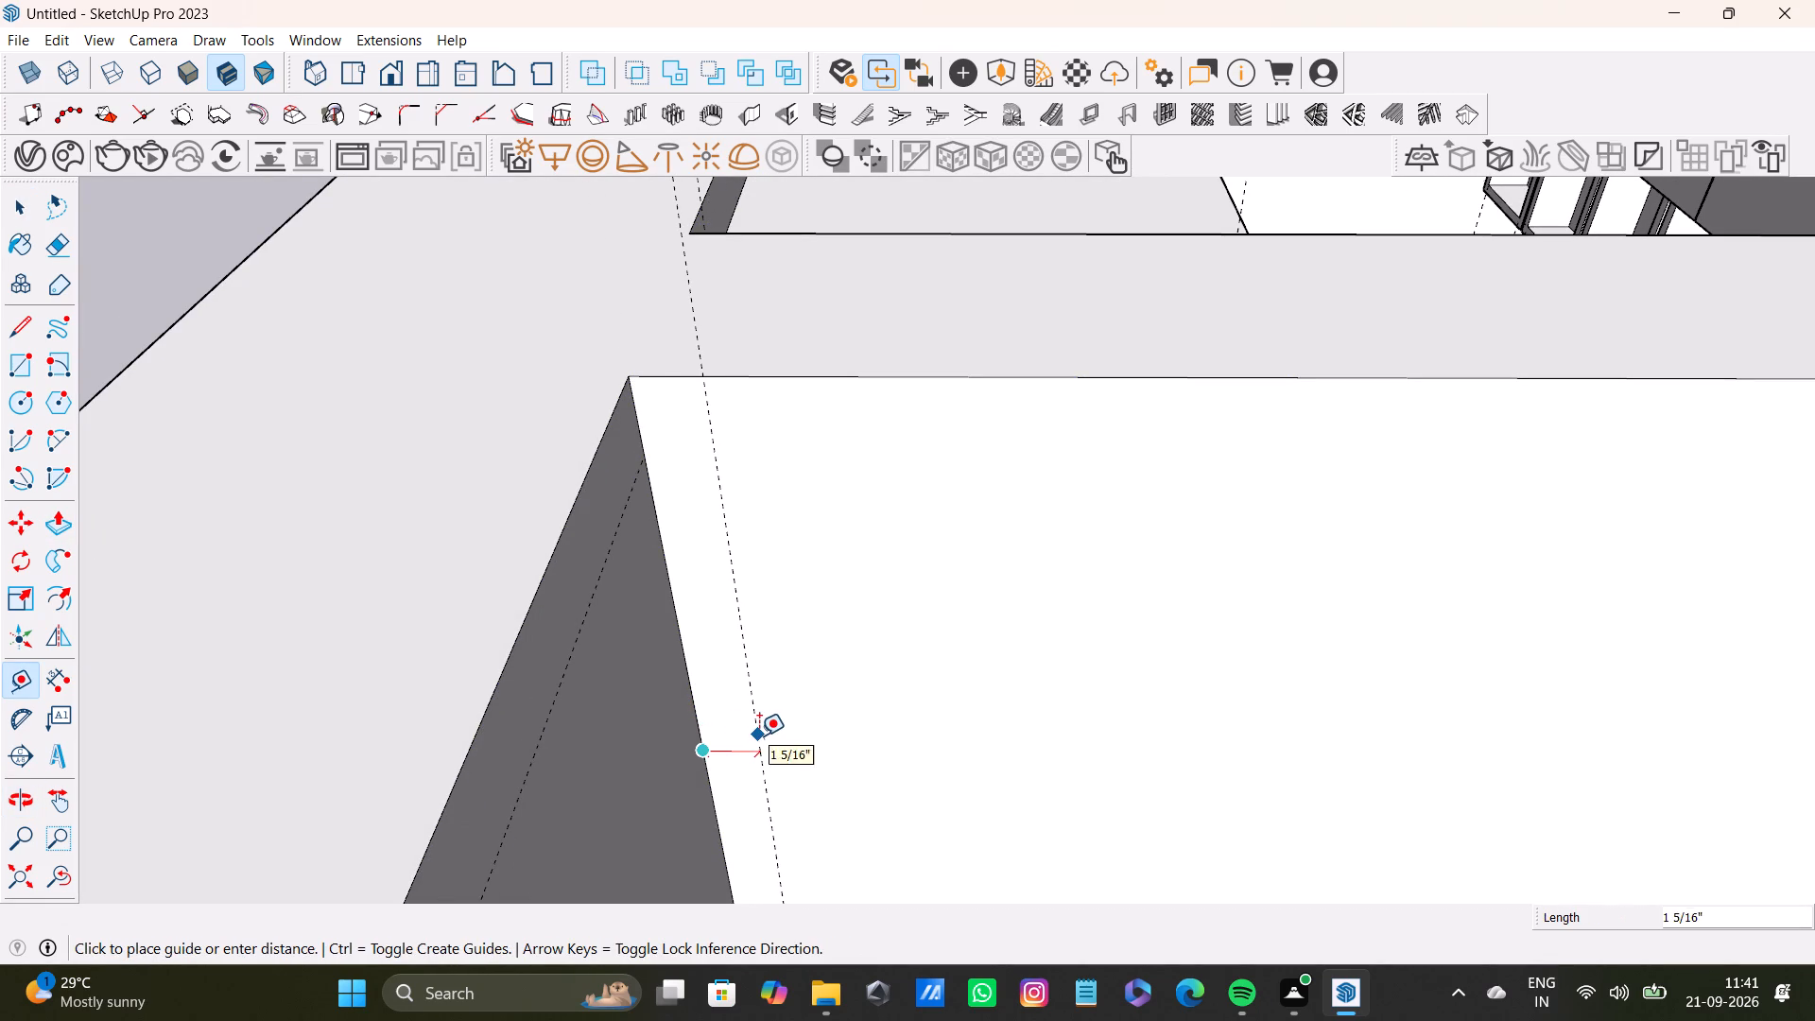
type("0.4")
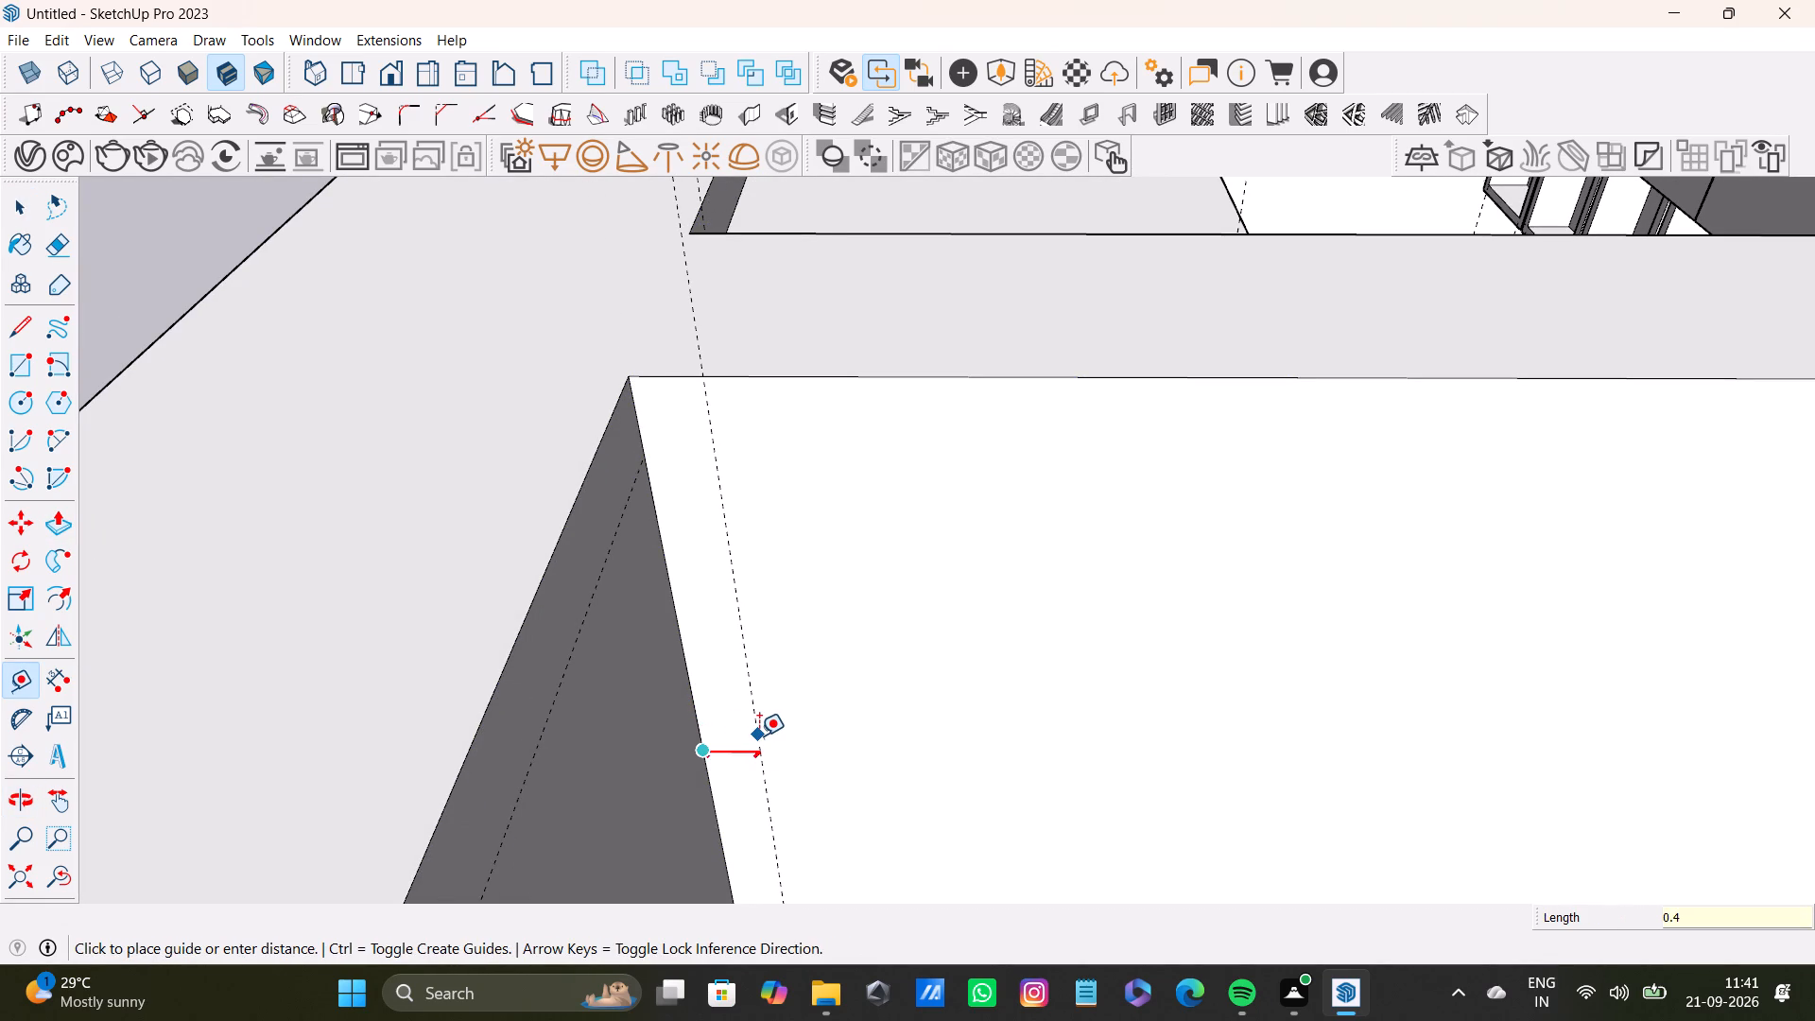
key("shift+quotedbl")
key("Return")
Place a vertical guide 0.4" in from the free-end edge of the hanging panel's front face.
scroll(808, 690, "down", 10)
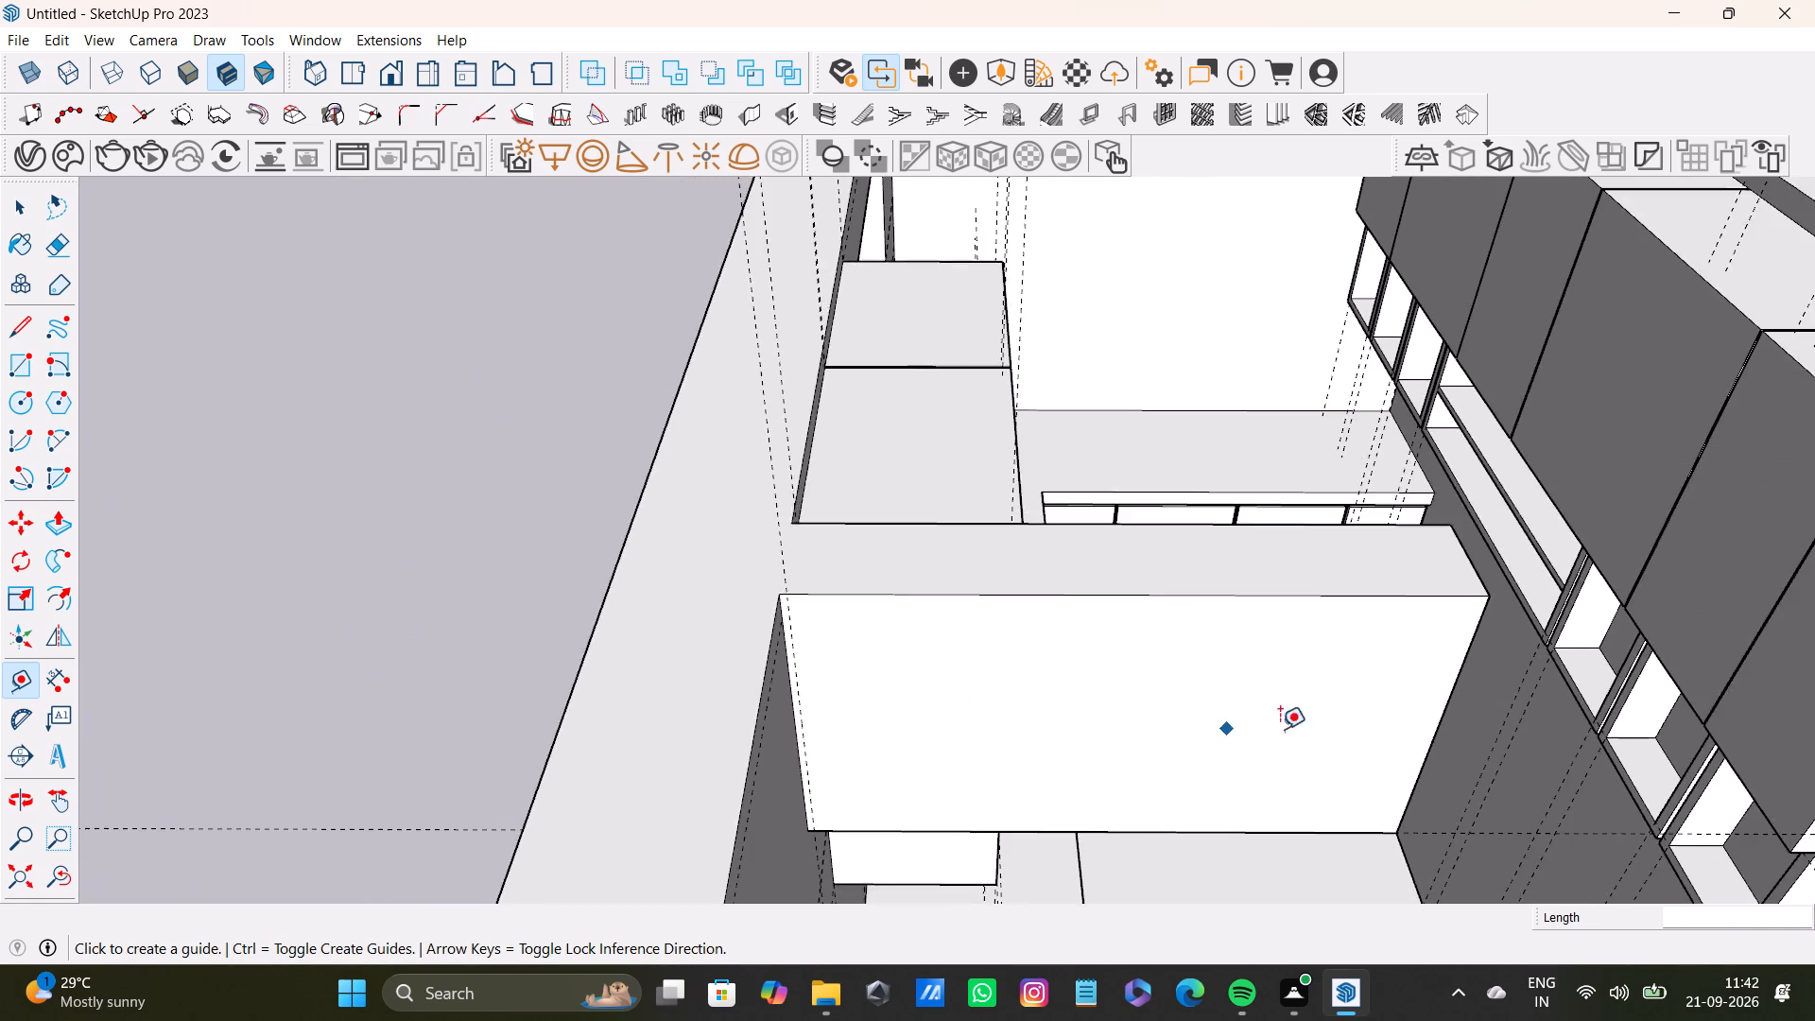
scroll(1315, 729, "up", 3)
middle_click_drag(1288, 699, 1284, 699, "shift")
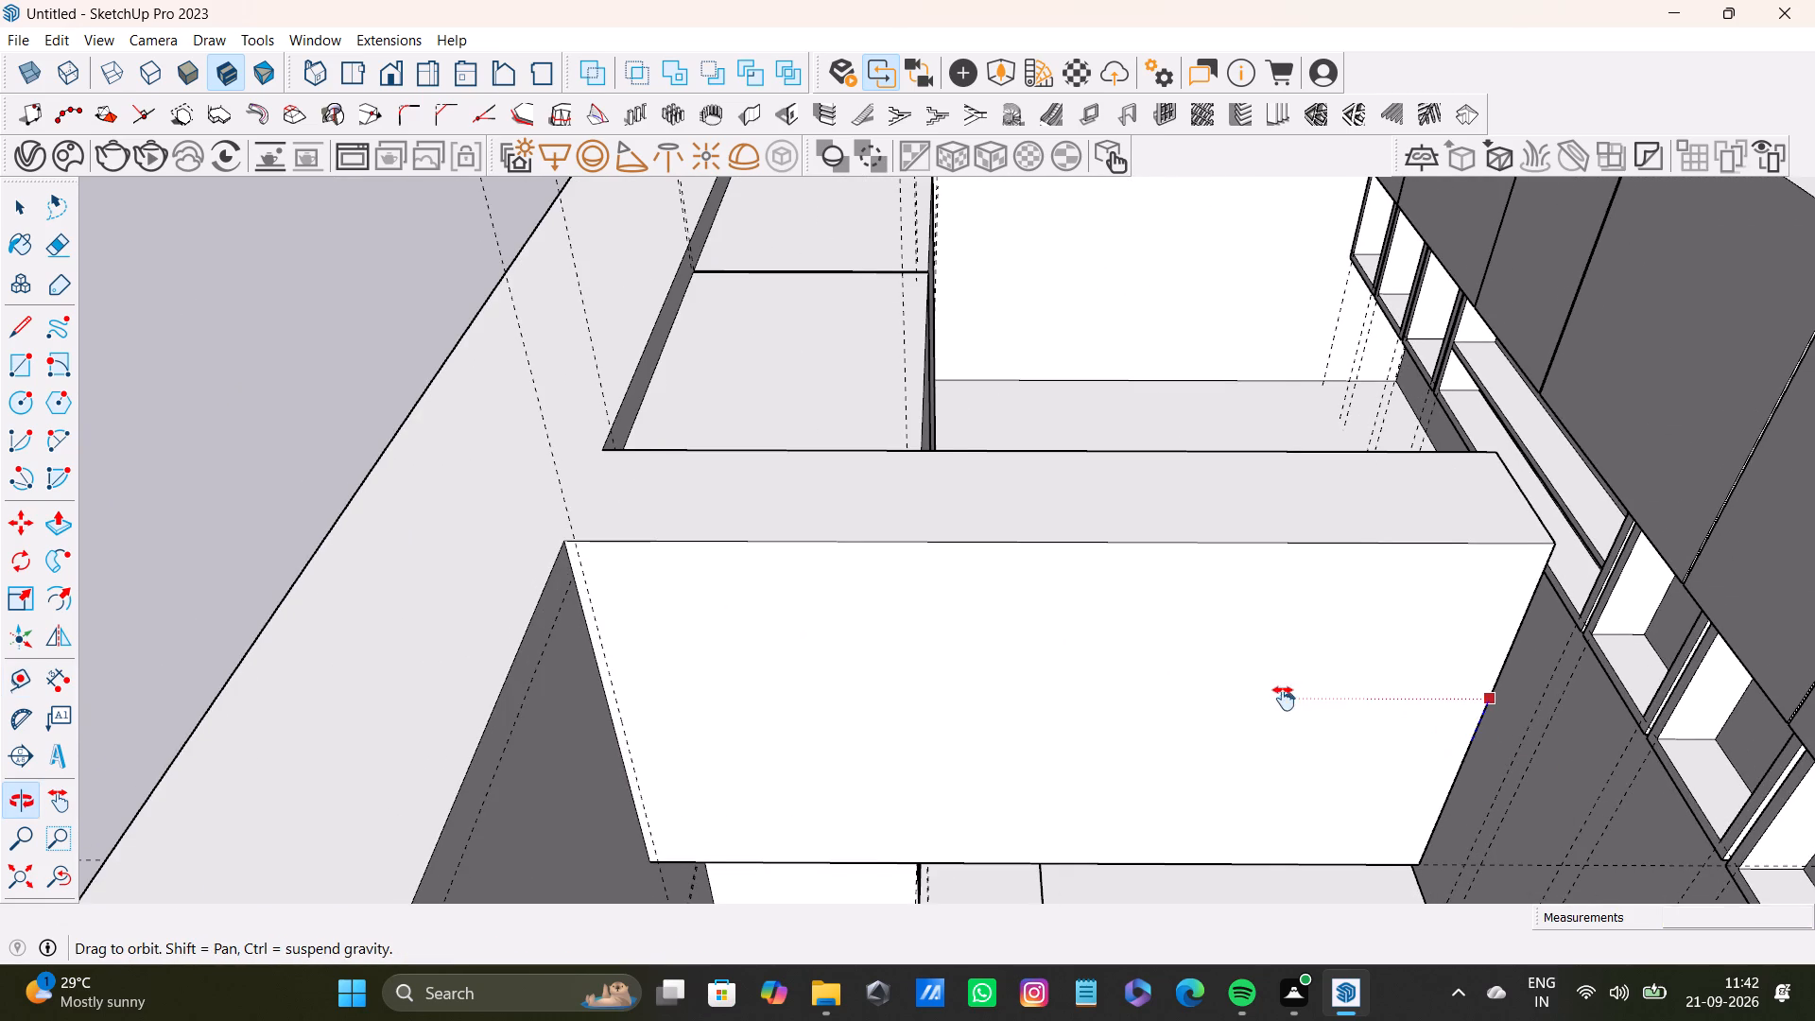
middle_click_drag(1284, 699, 988, 637, "shift")
scroll(1108, 629, "up", 3)
left_click(1205, 676)
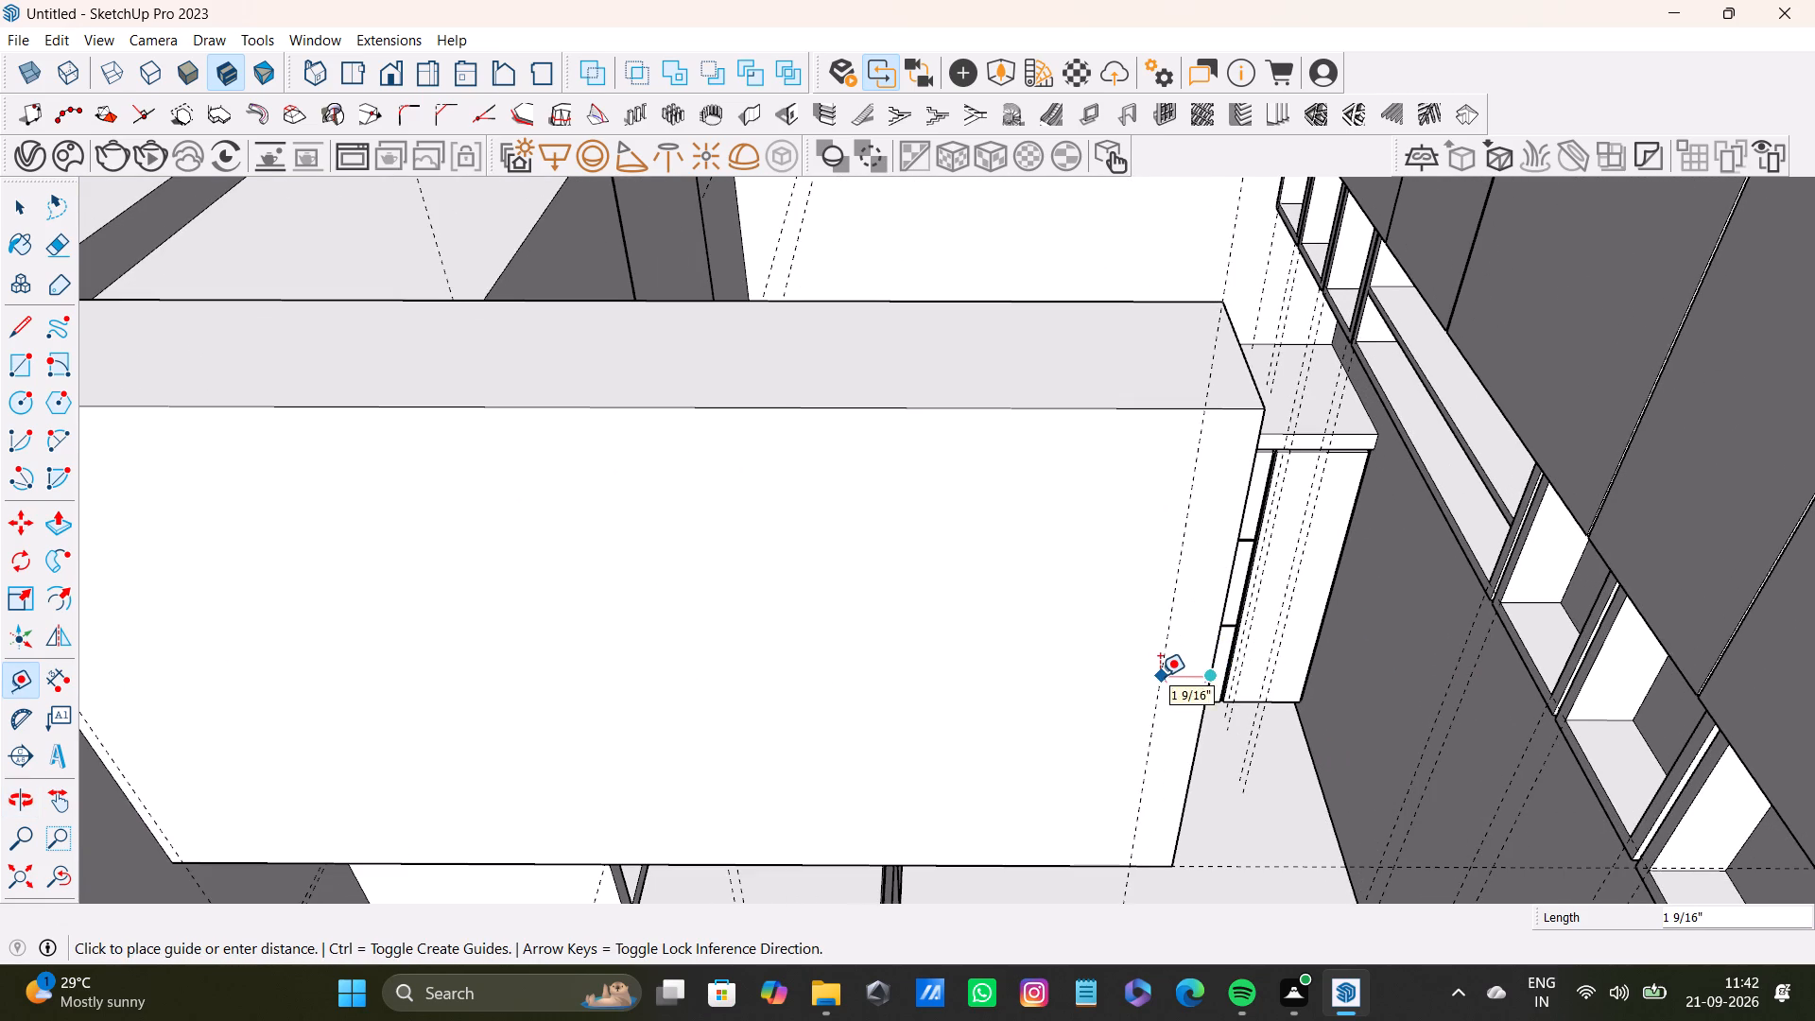
key("1")
key("BackSpace")
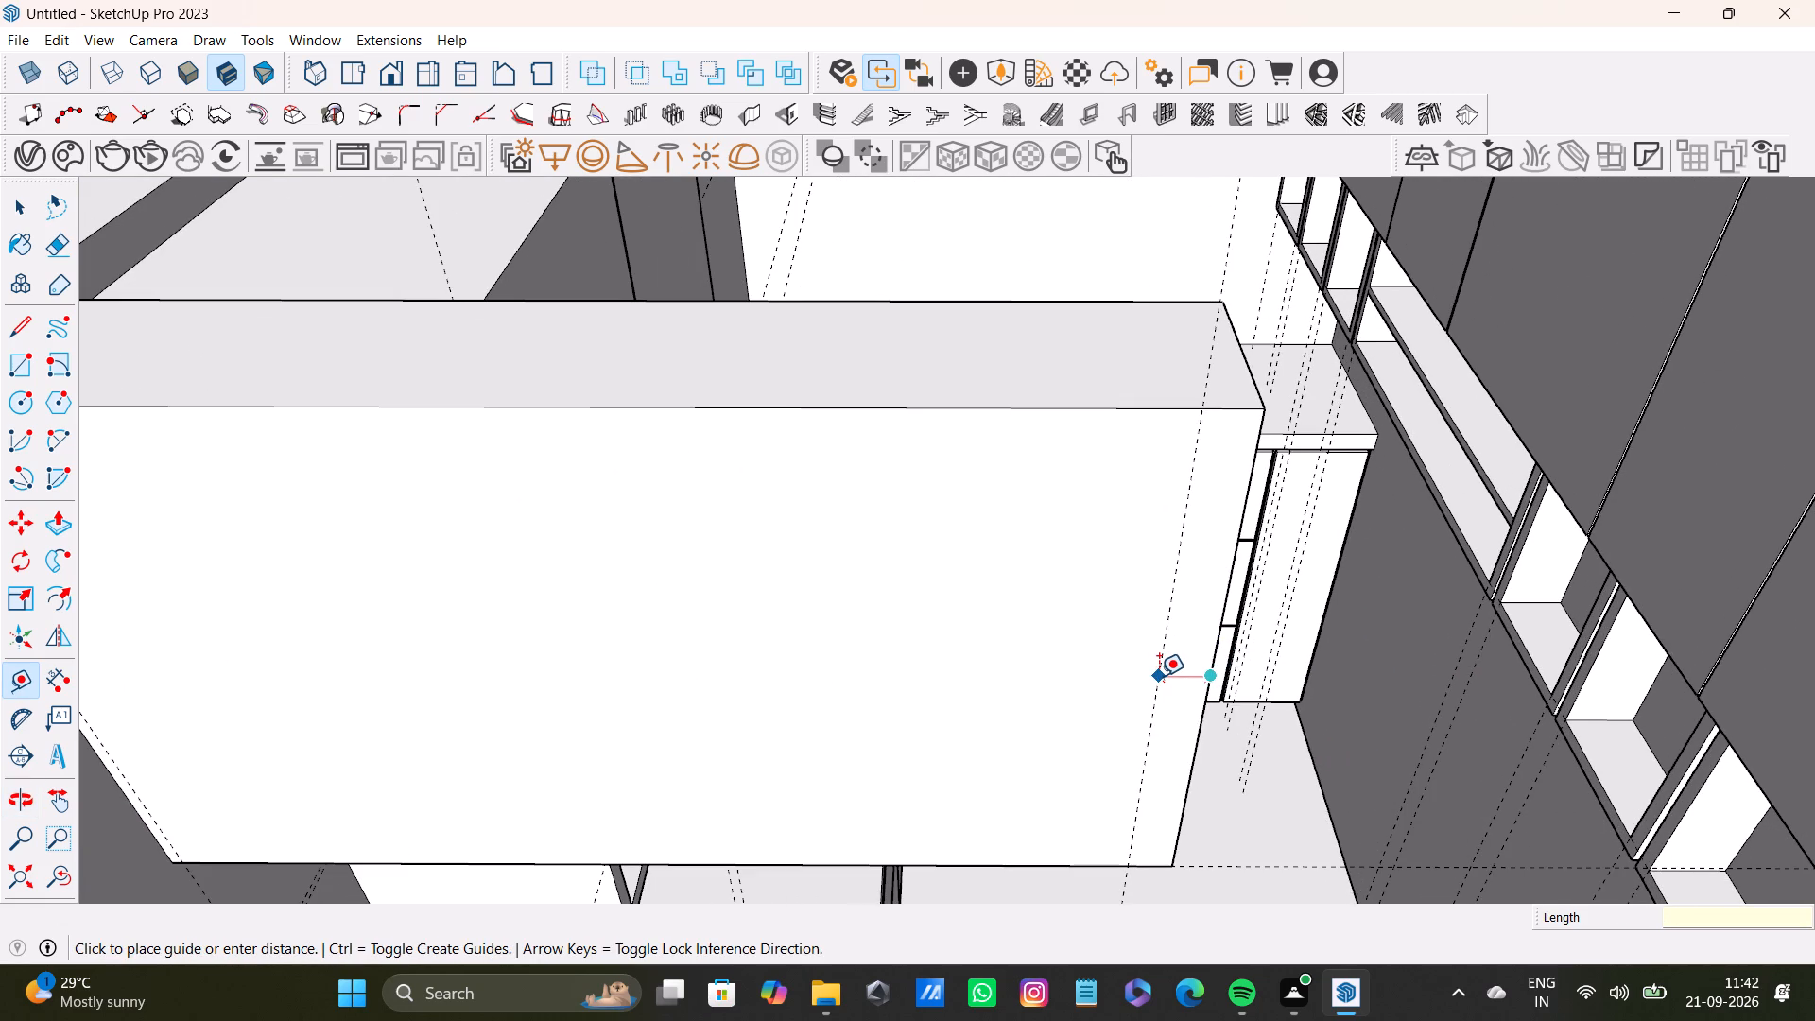
type("0.4")
key("shift+quotedbl")
key("Return")
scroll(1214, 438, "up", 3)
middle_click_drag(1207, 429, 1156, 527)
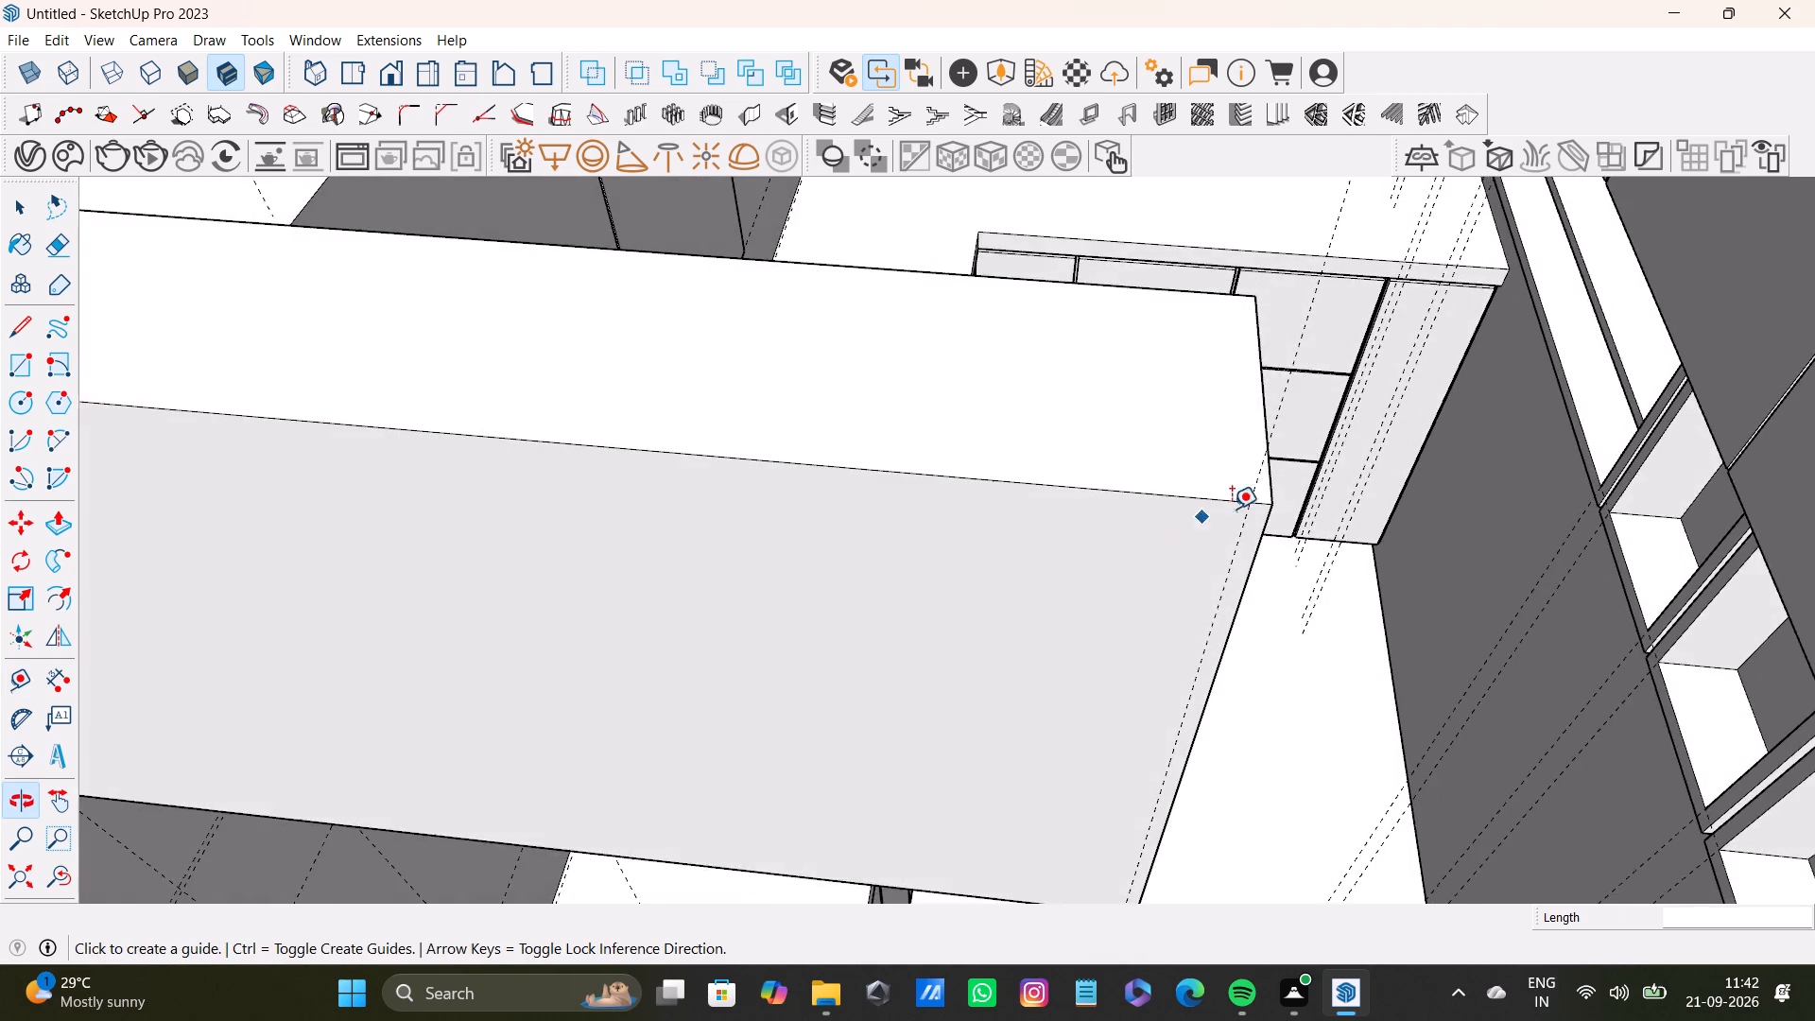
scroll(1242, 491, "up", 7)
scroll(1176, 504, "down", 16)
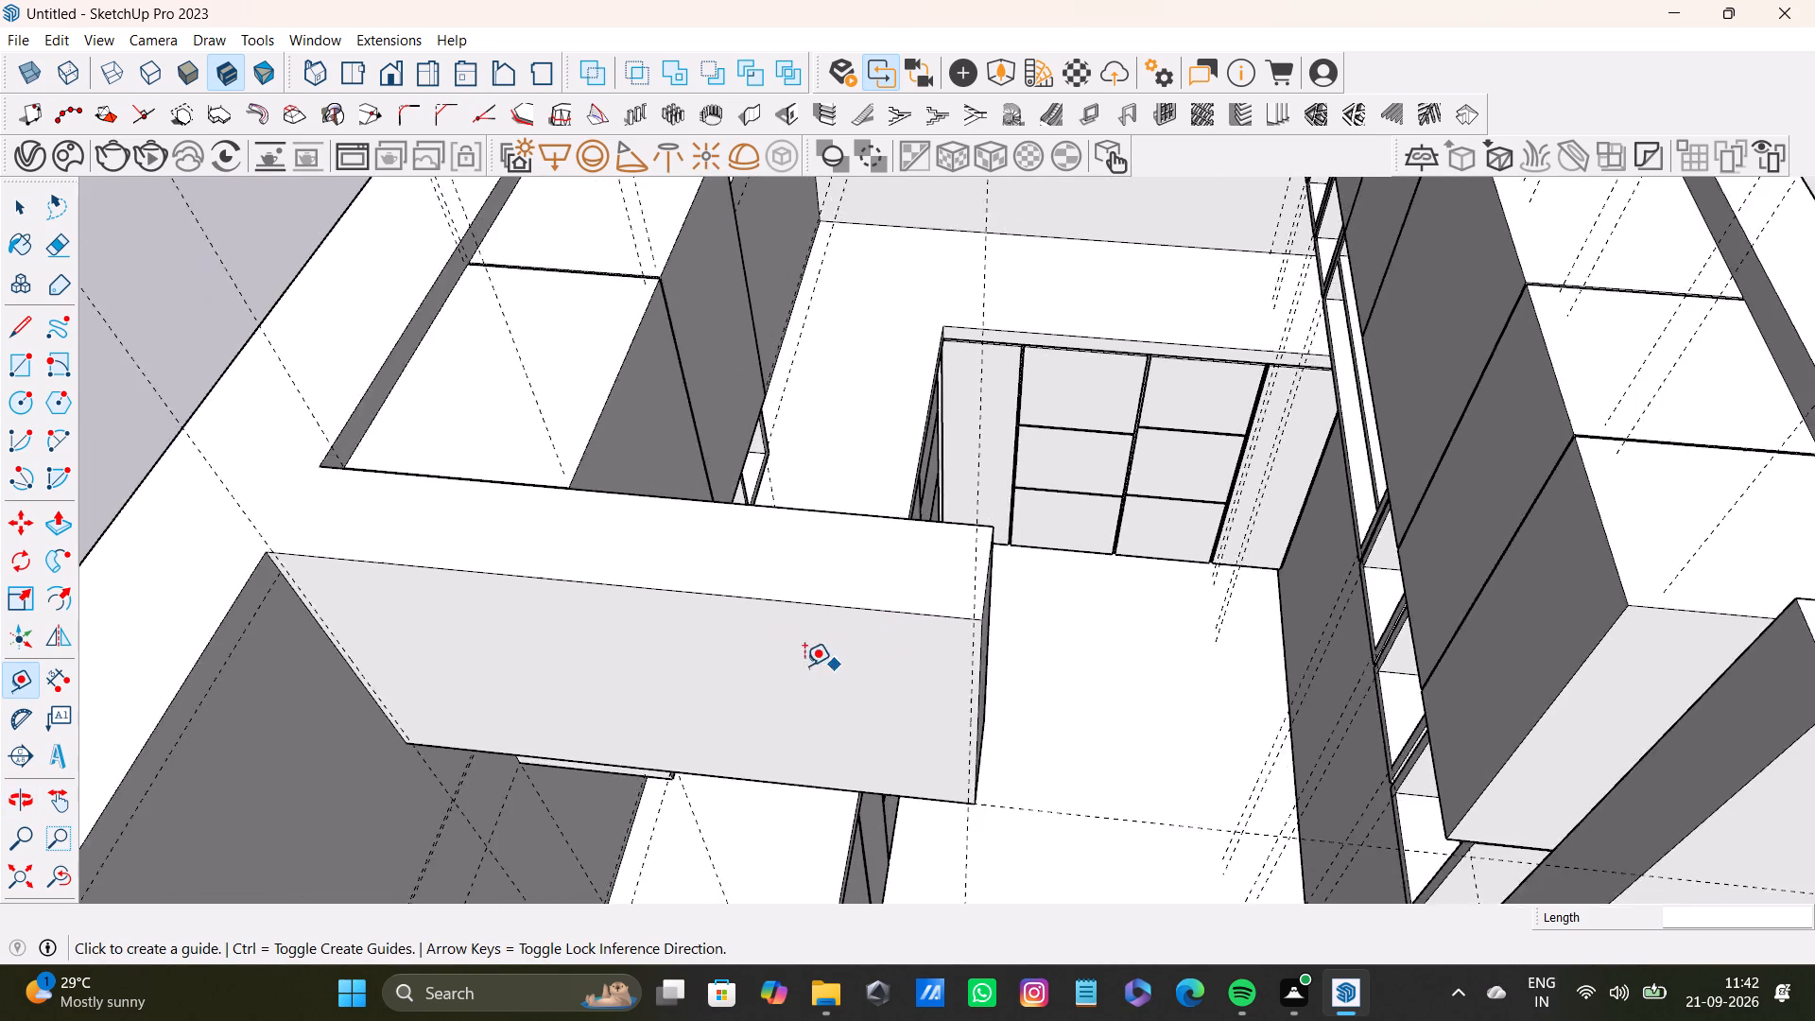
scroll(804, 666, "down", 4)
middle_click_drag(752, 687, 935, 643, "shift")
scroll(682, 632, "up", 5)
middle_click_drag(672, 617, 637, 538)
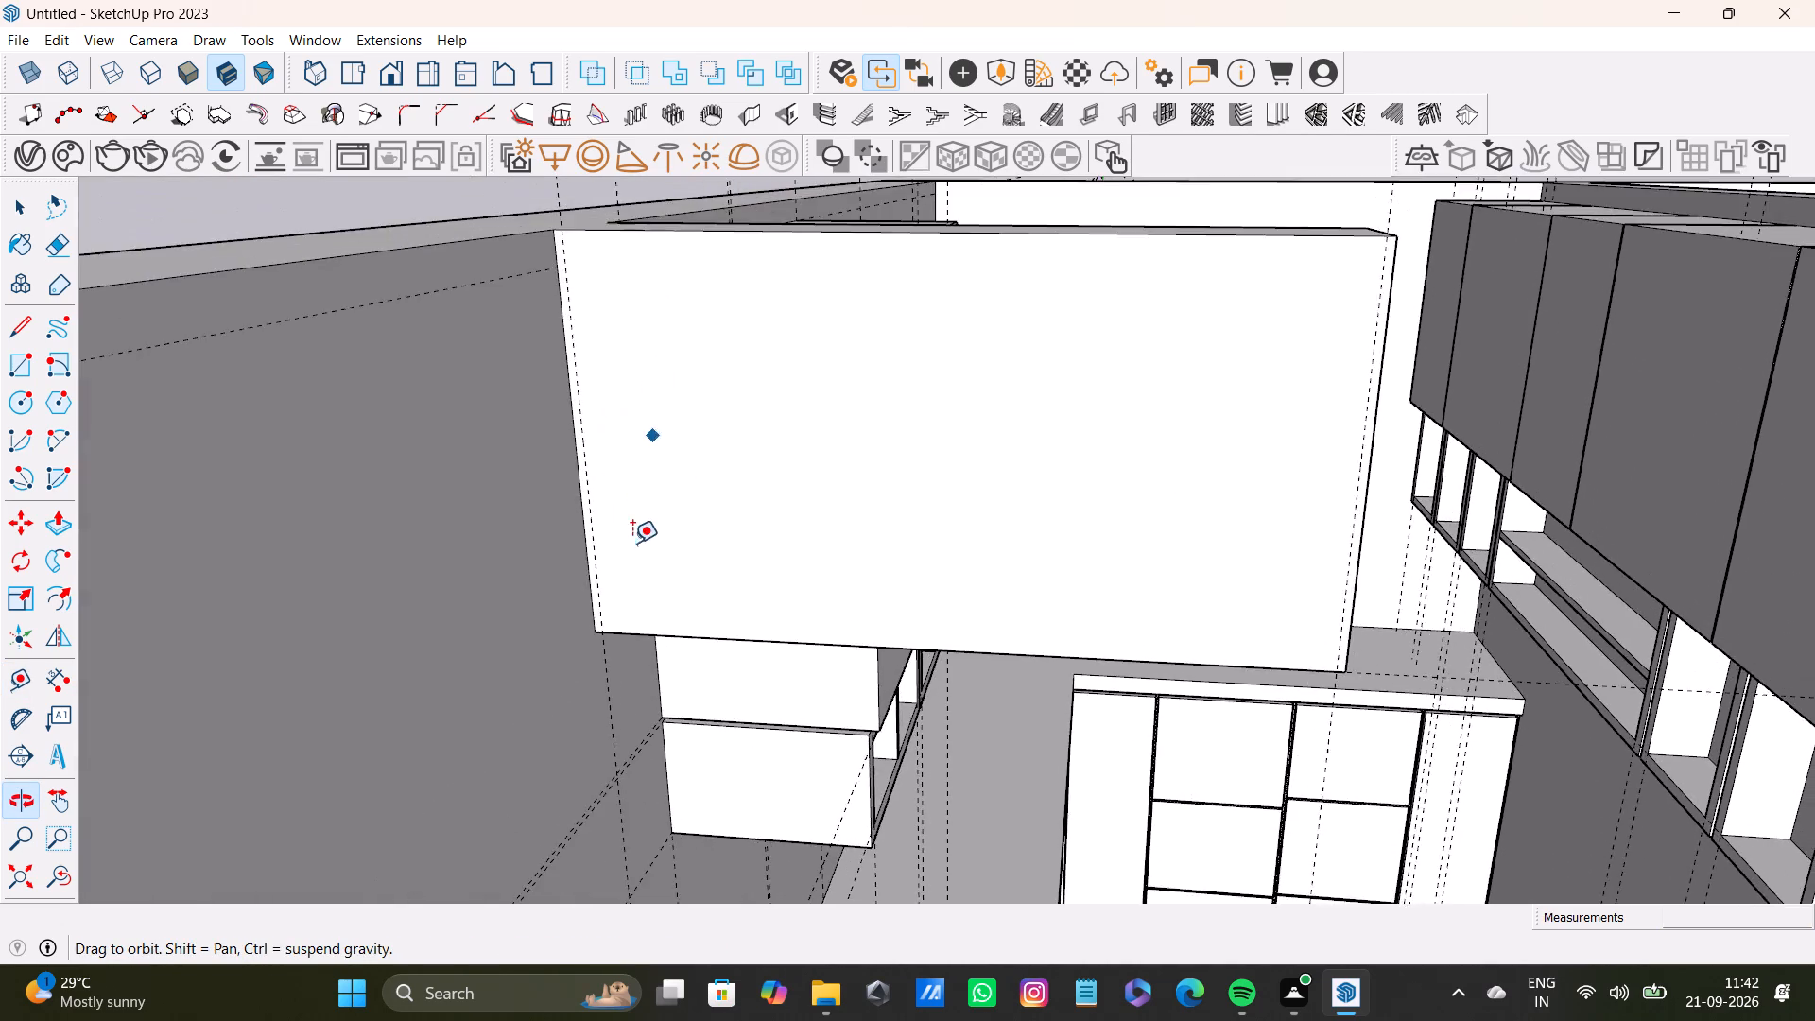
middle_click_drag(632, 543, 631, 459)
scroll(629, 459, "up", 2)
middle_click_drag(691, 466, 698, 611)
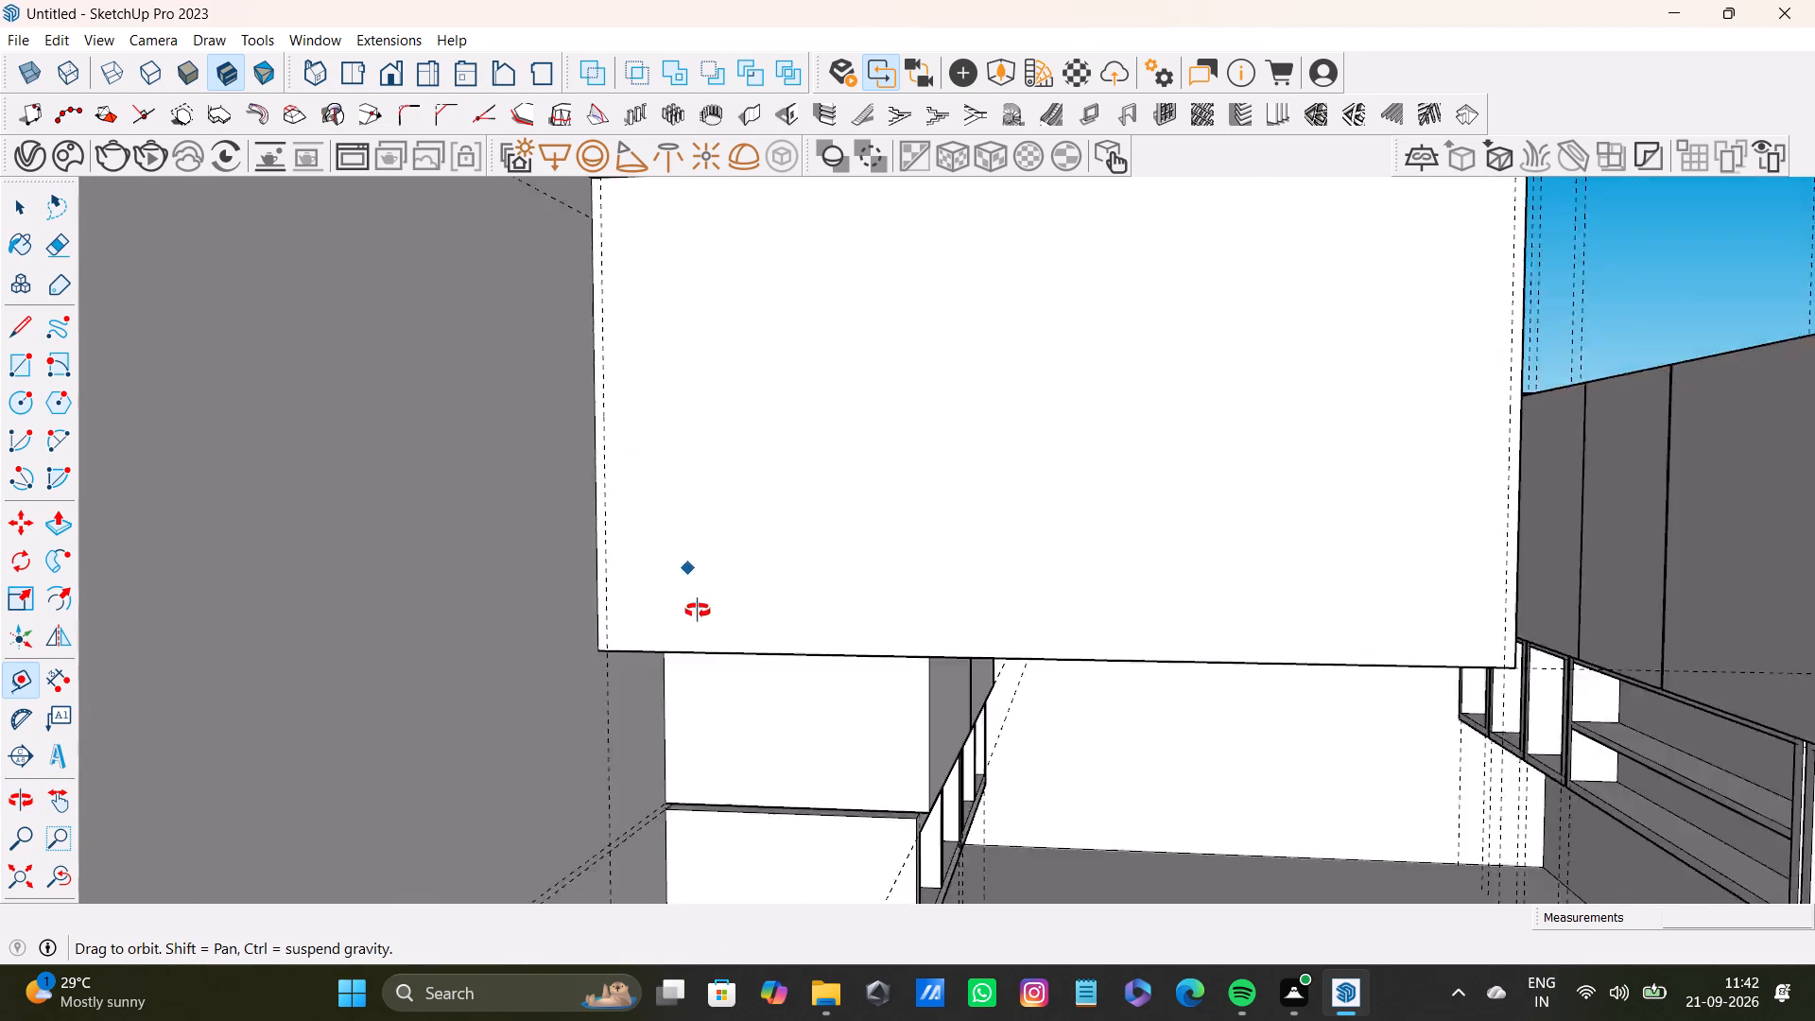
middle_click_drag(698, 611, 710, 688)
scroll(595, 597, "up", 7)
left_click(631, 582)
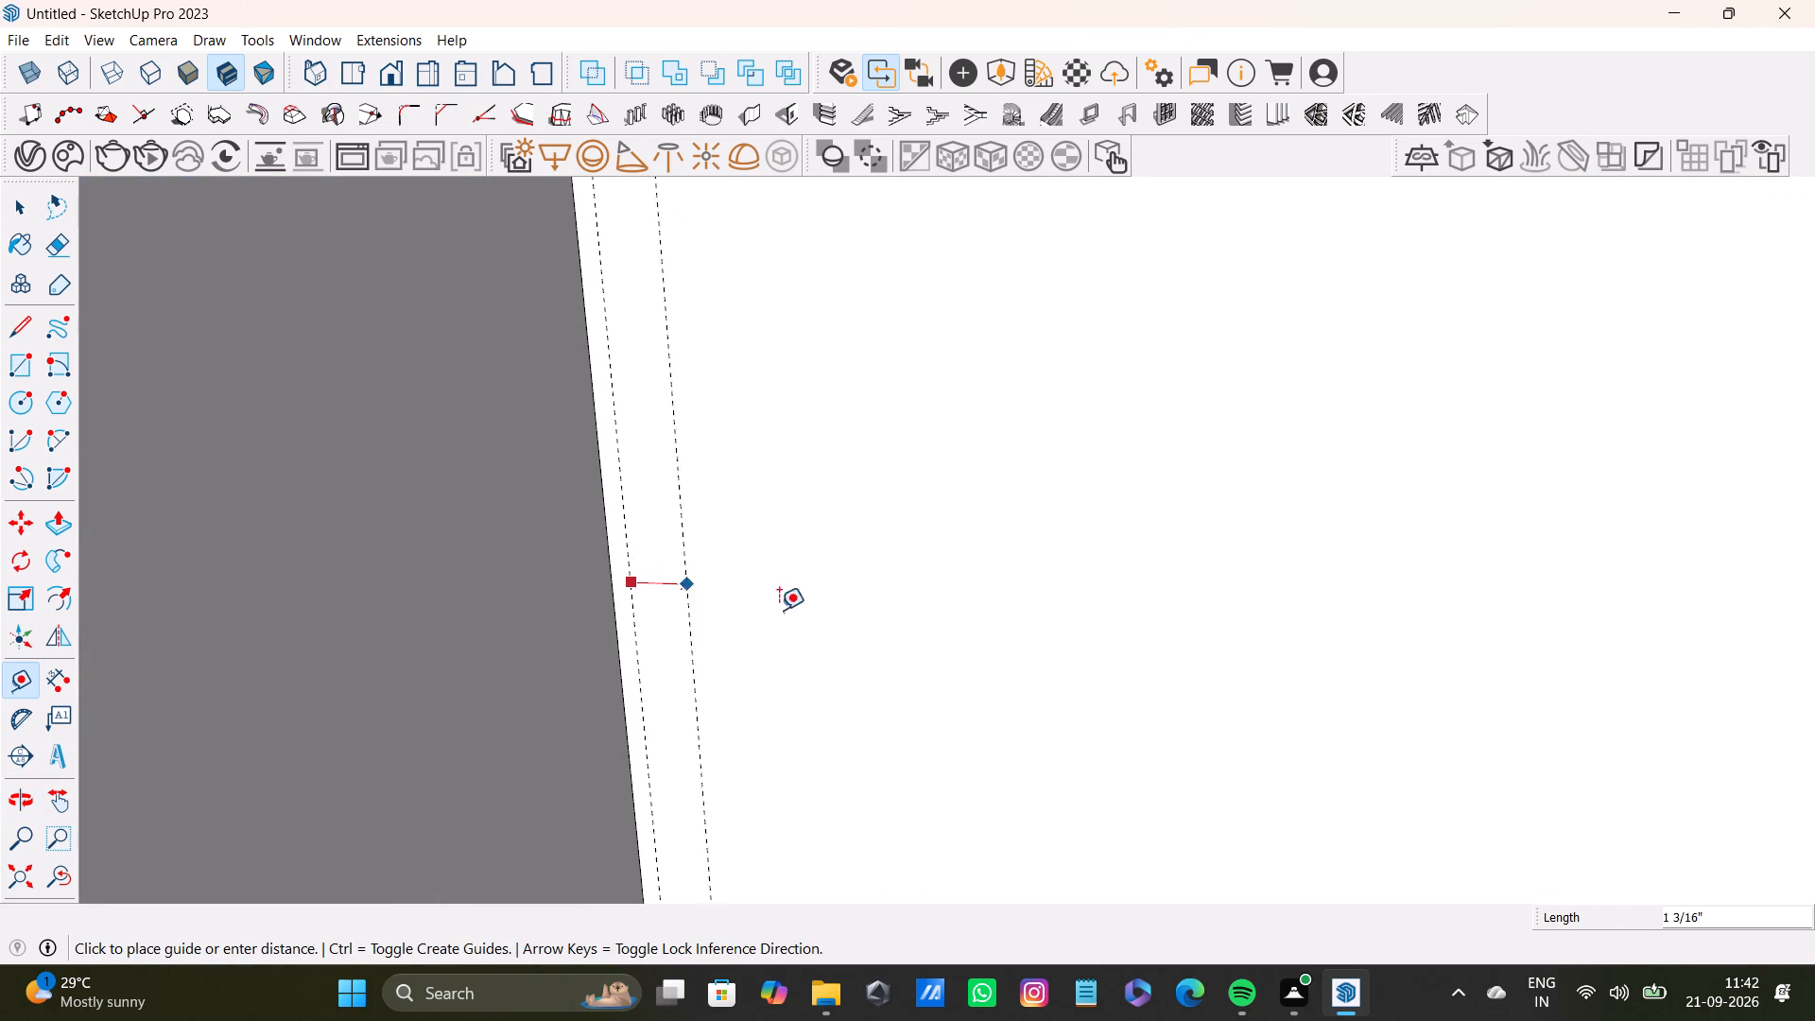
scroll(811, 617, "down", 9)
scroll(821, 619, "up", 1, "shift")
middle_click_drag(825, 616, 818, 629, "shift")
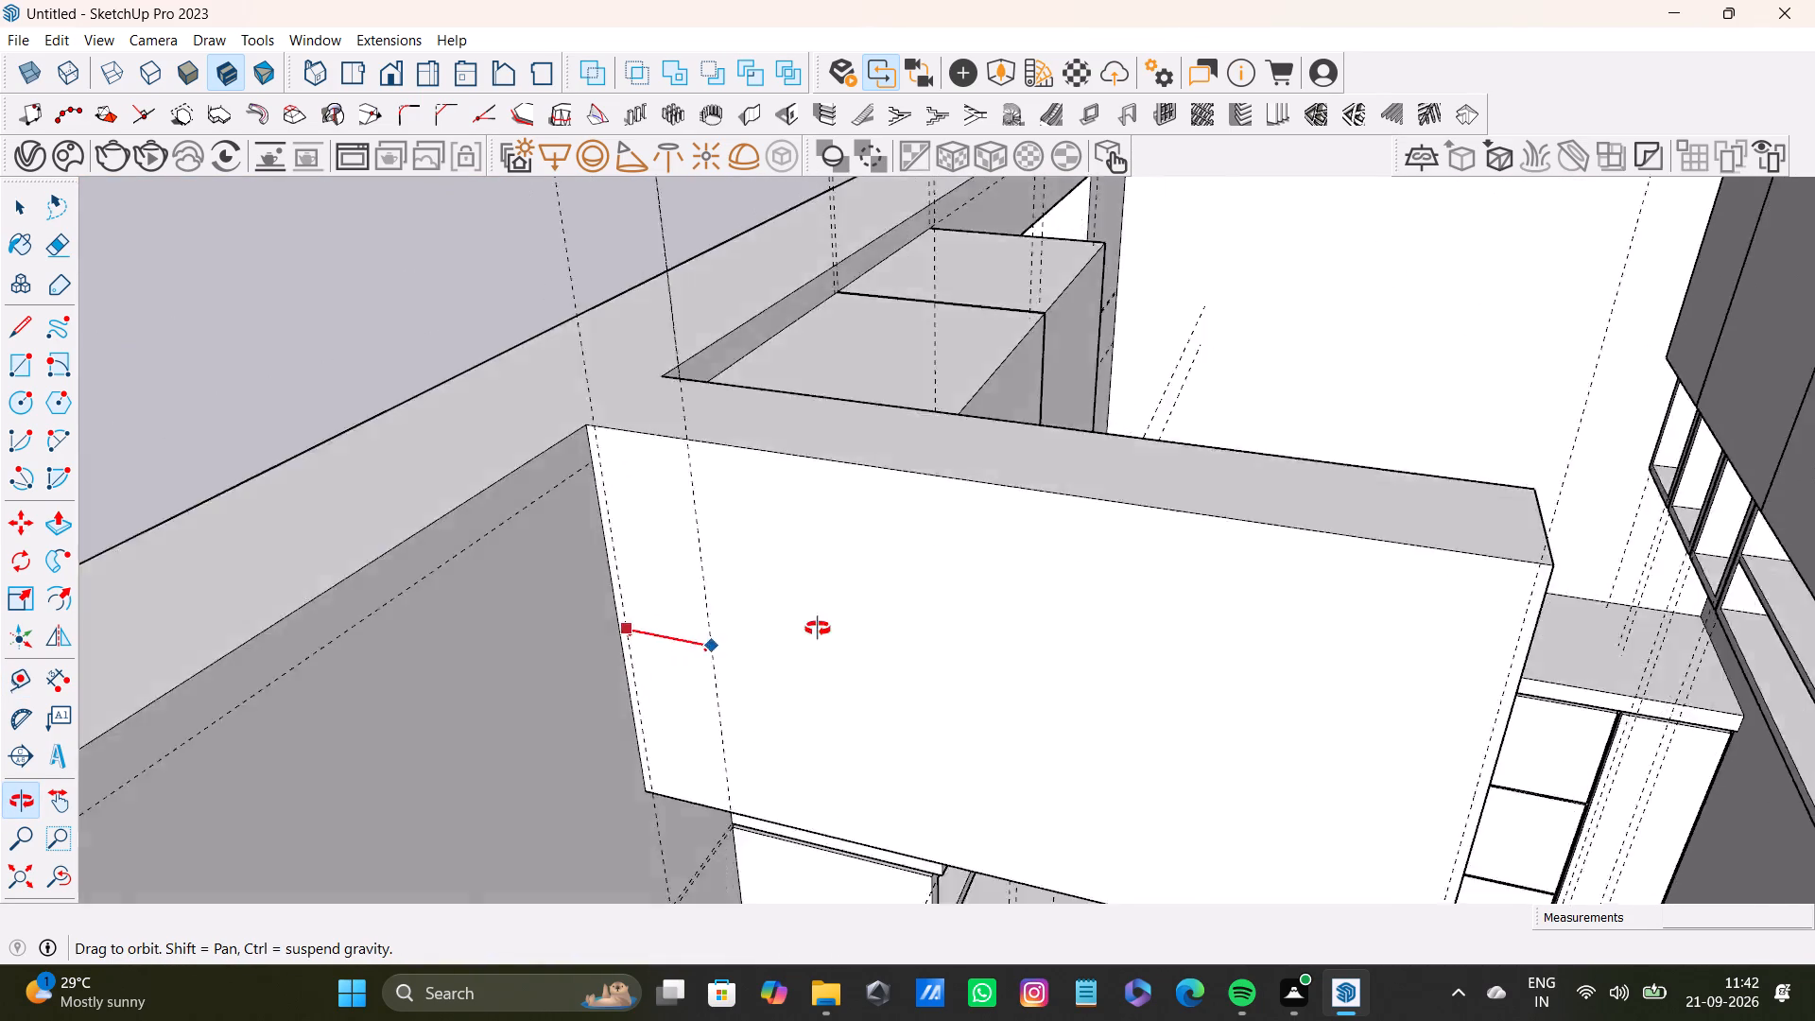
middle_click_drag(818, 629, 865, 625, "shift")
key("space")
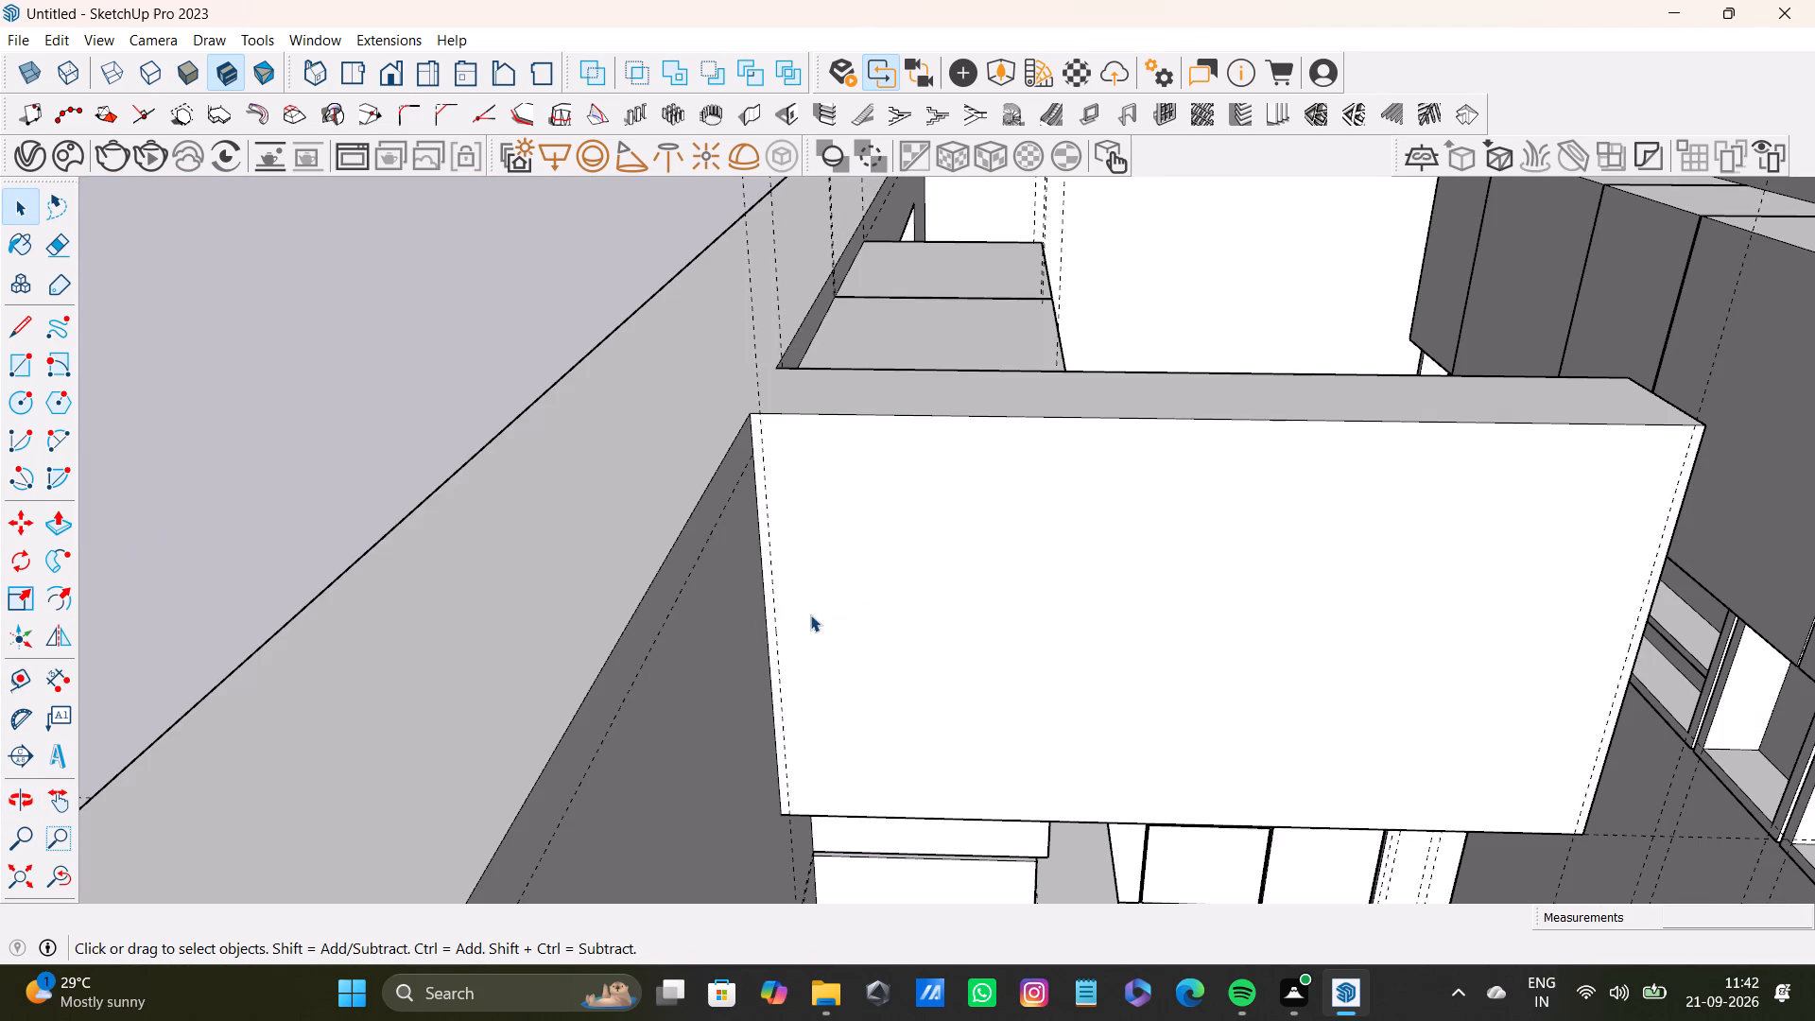
Draw a narrow rectangle about 1' 7 13/16" tall on the hanging panel's front face, starting from the wall-side guide.
key("r")
scroll(776, 562, "up", 3)
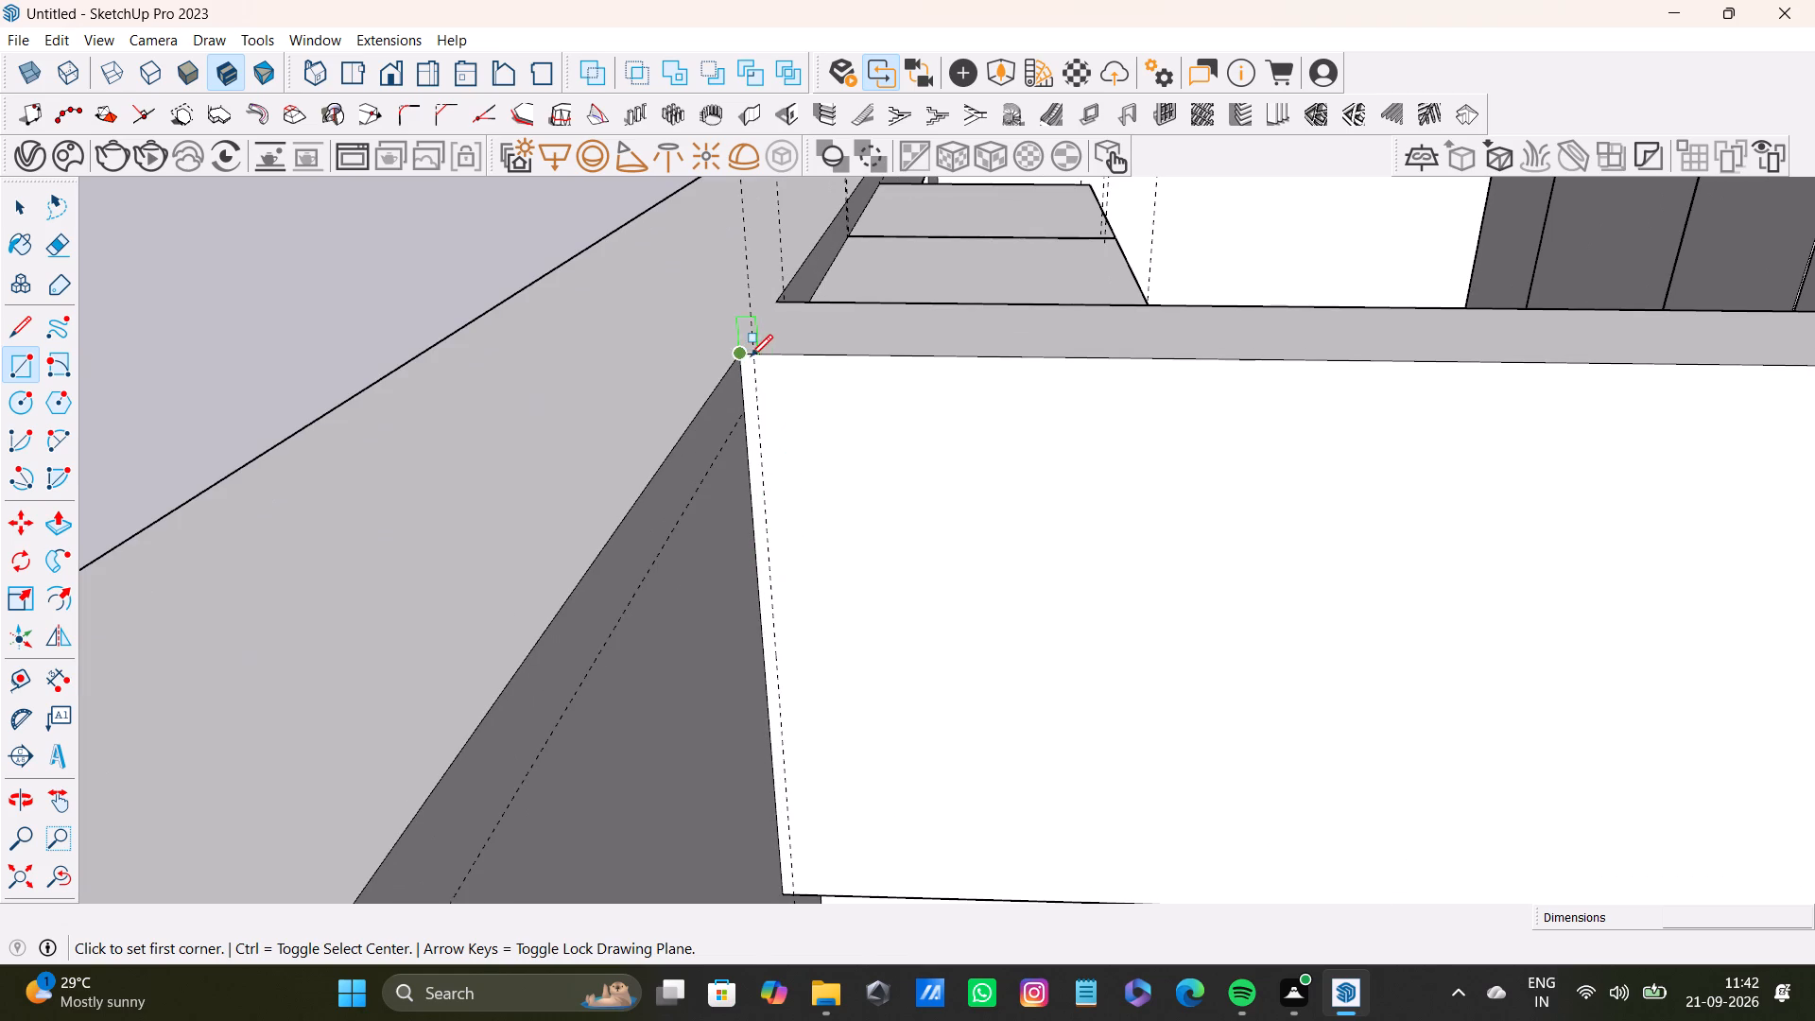
left_click(757, 355)
scroll(842, 580, "down", 3)
middle_click_drag(842, 615, 811, 516, "shift")
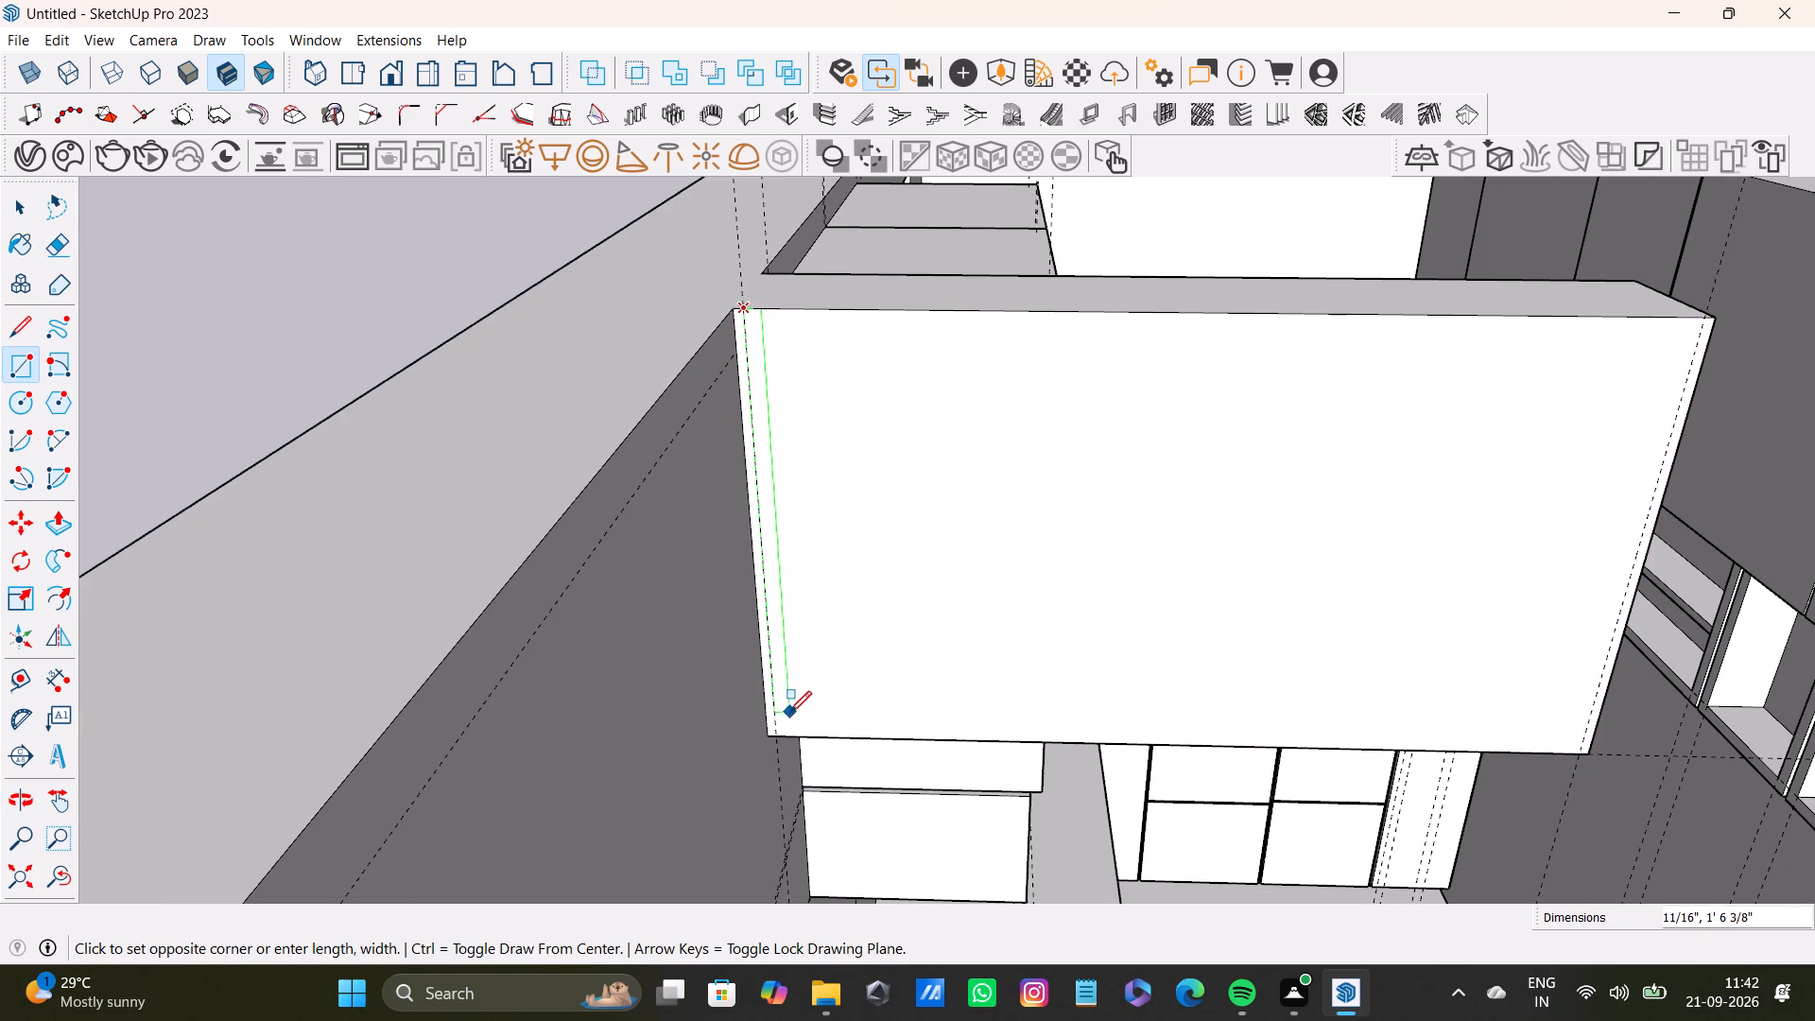
scroll(787, 731, "up", 6)
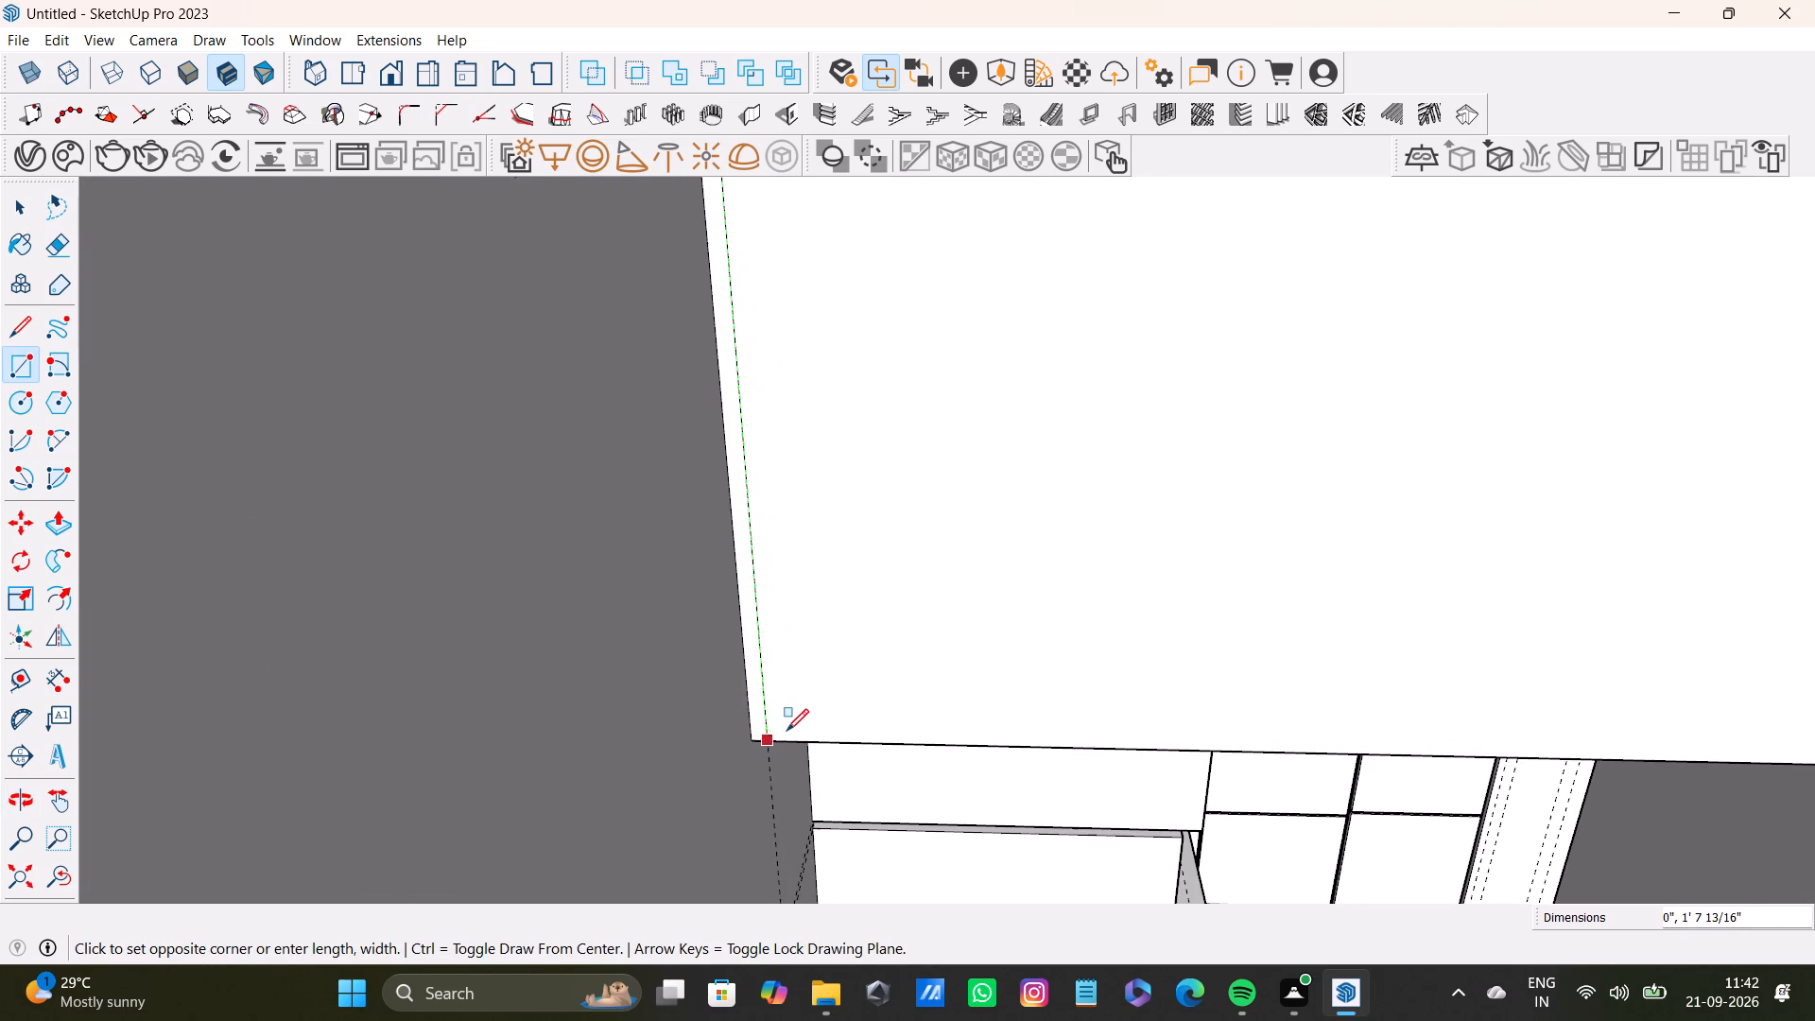
left_click(781, 738)
Pull the narrow strip on the hanging panel's front face outward by about 9/16".
scroll(786, 669, "down", 4)
middle_click_drag(800, 389, 800, 398, "shift")
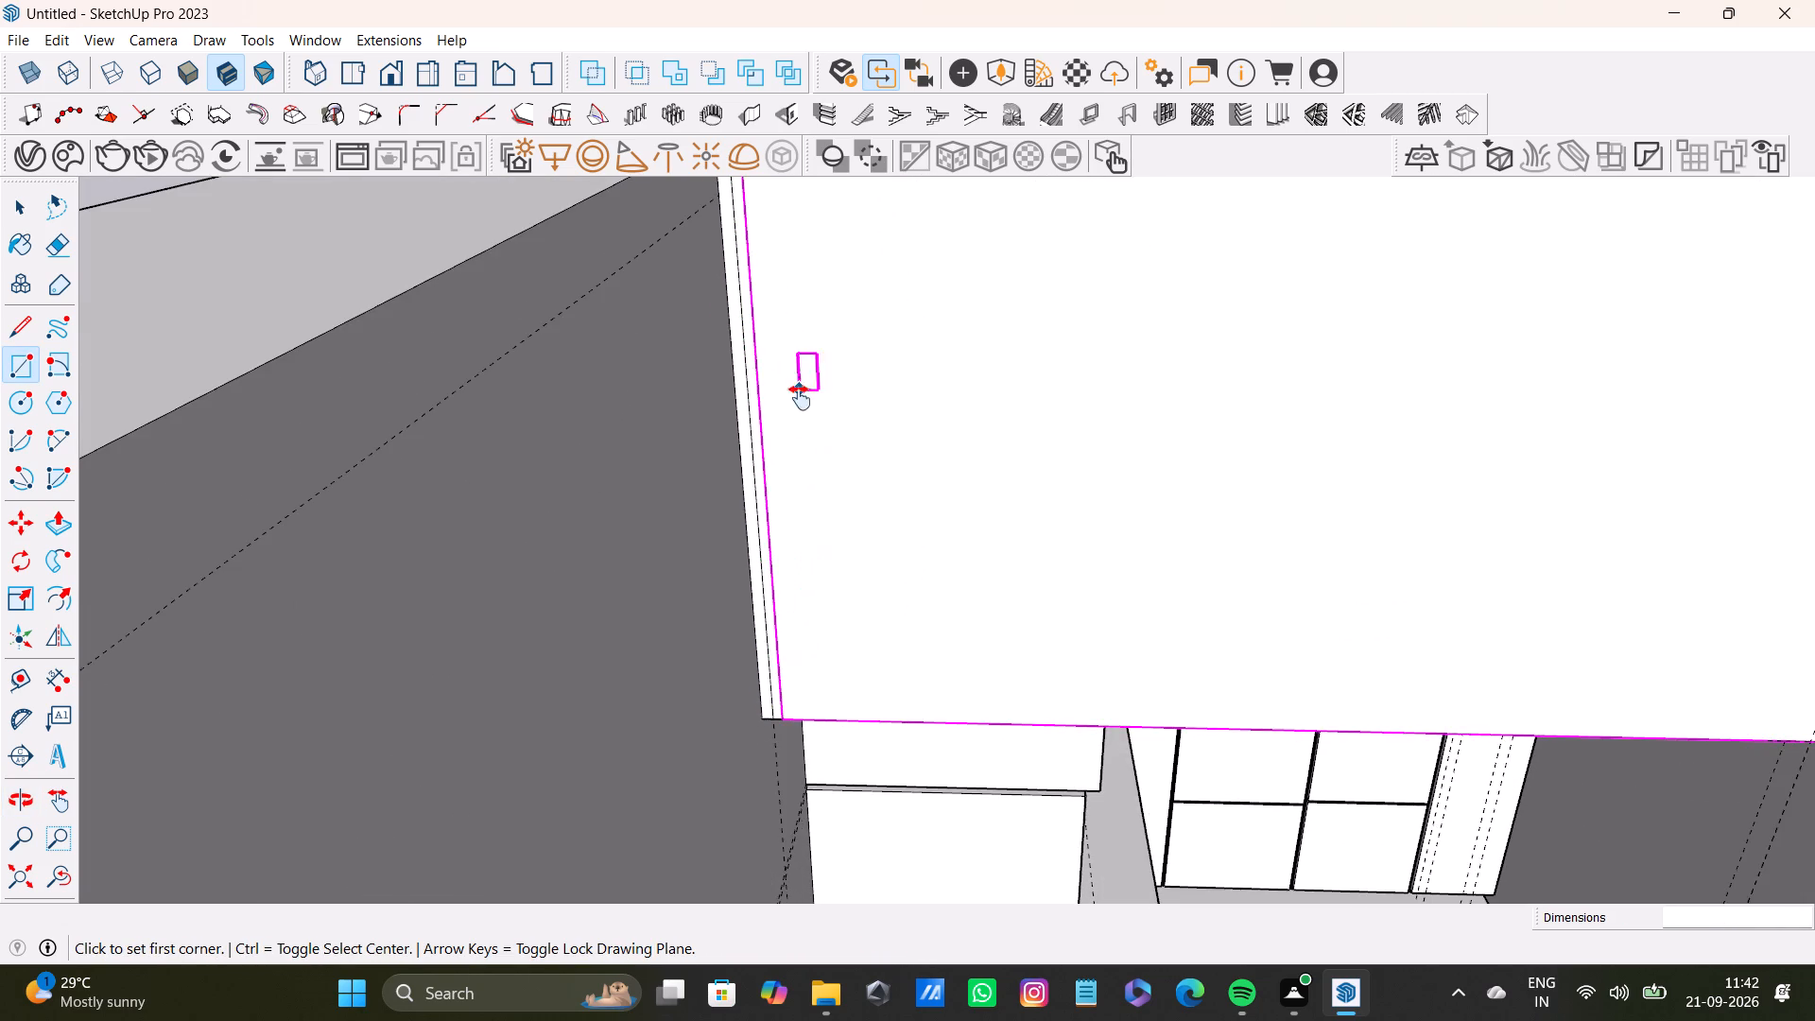
middle_click_drag(800, 398, 754, 675, "shift")
scroll(679, 594, "up", 11)
key("space")
left_click(702, 402)
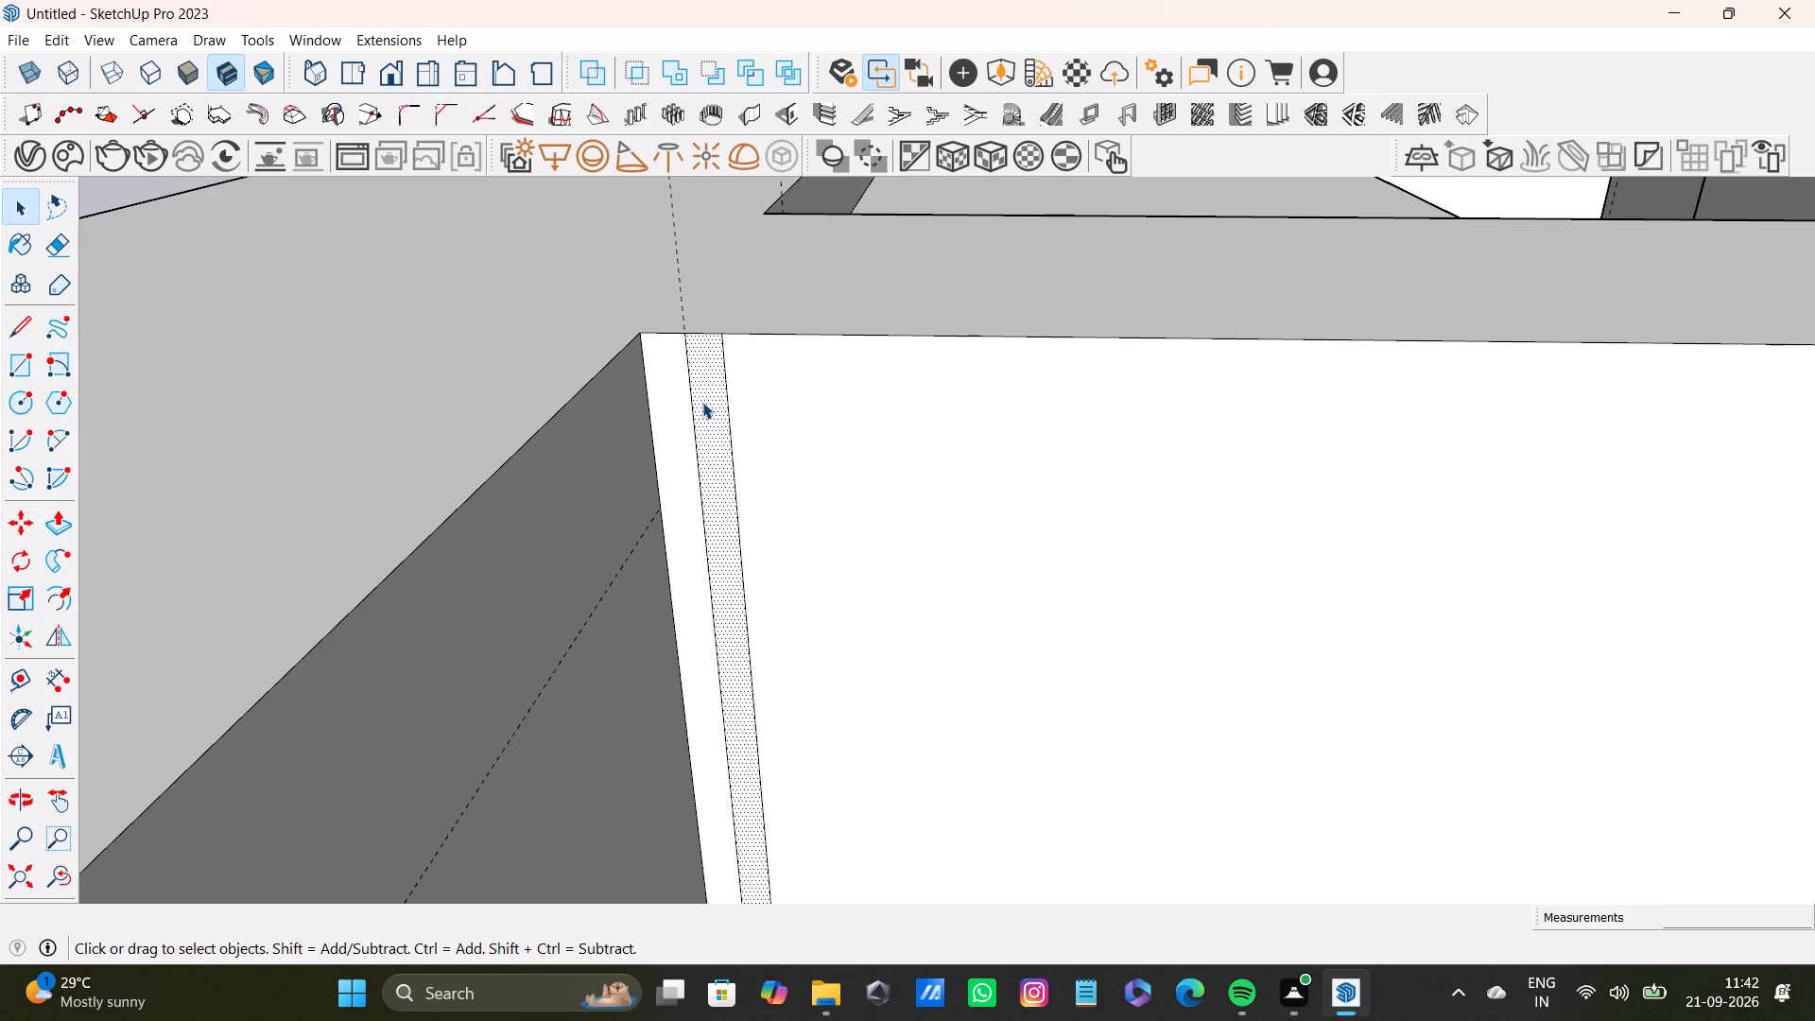
key("p")
left_click_drag(705, 401, 686, 423)
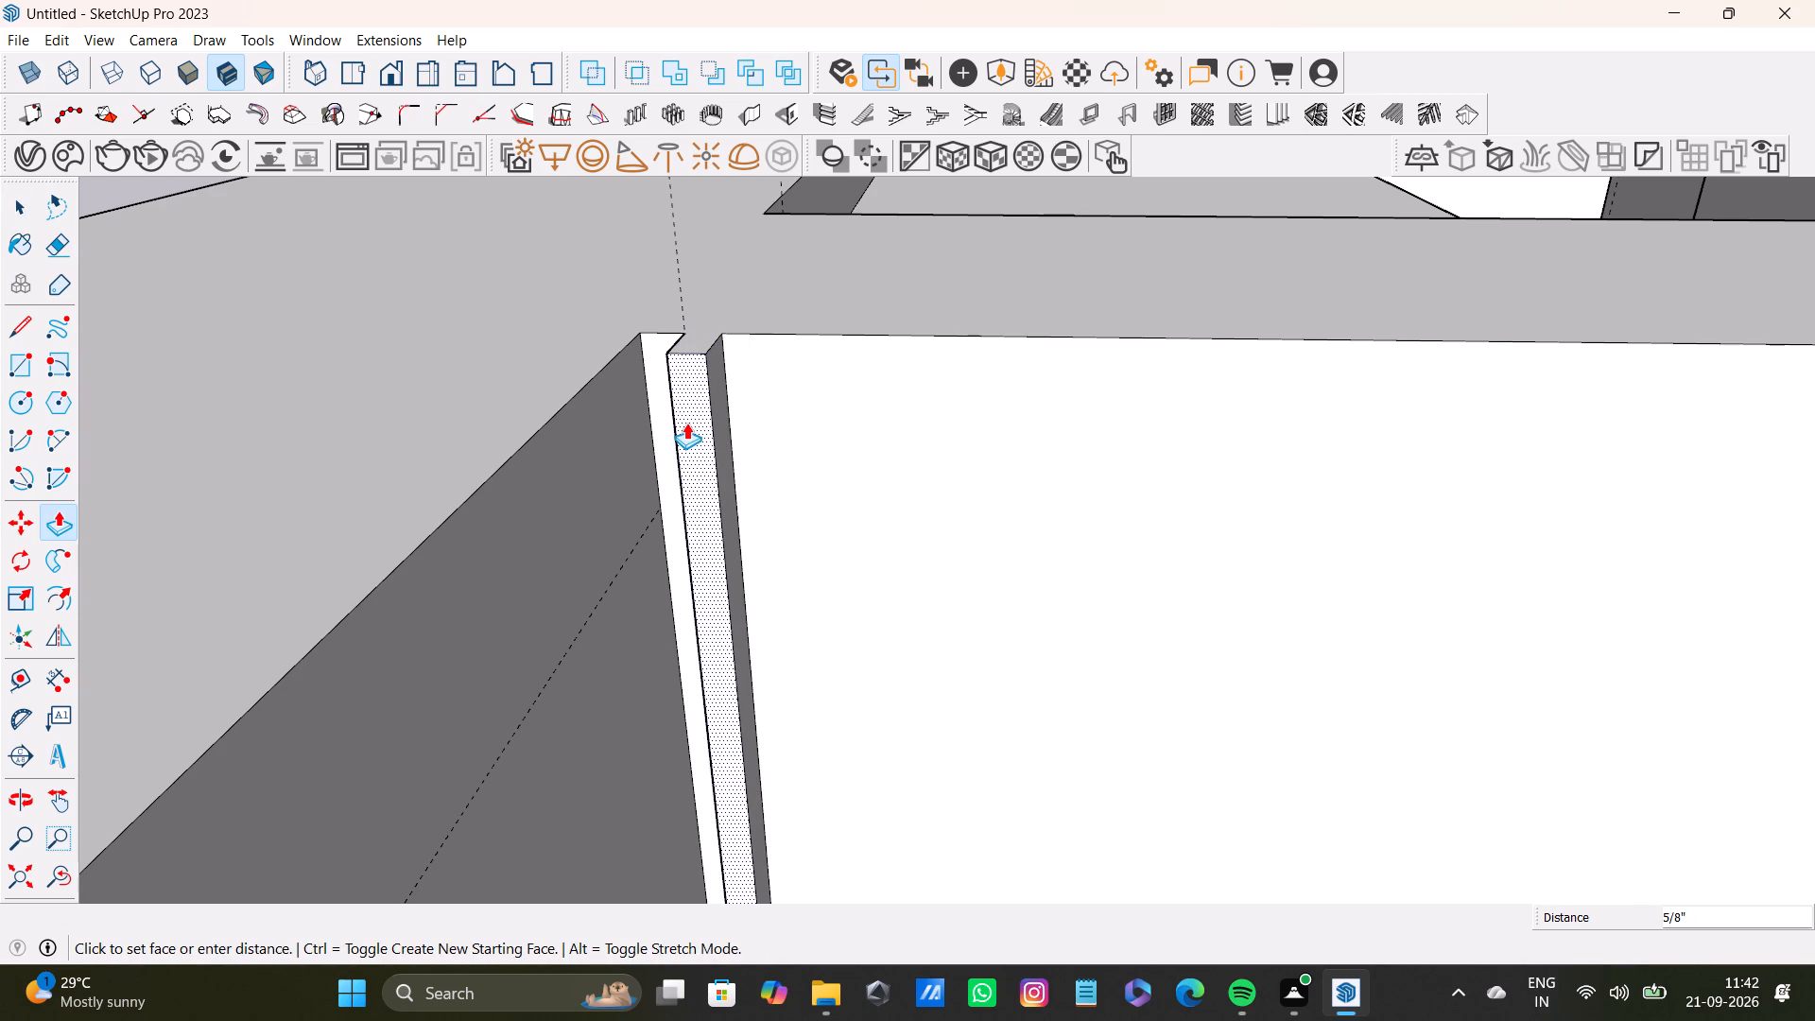
left_click_drag(686, 423, 688, 422)
Close the open top end of the protruding strip with a line between its two back corners.
middle_click_drag(772, 434, 445, 602)
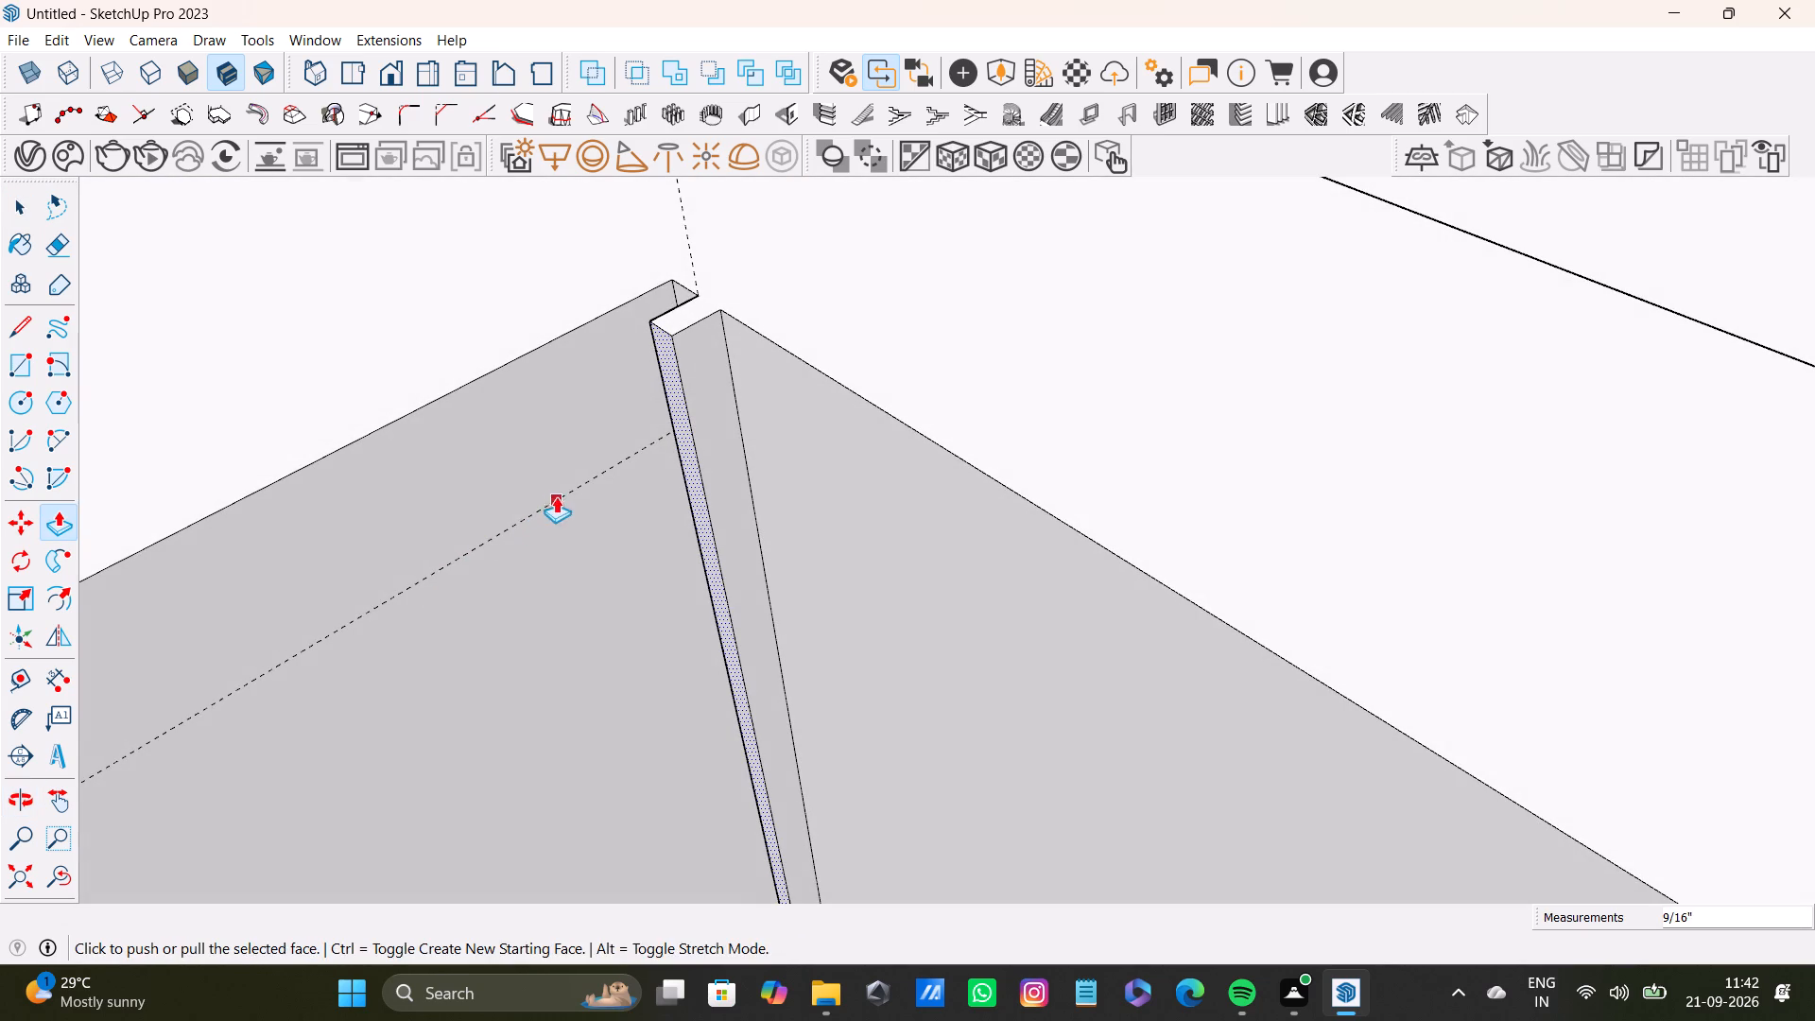
key("l")
scroll(600, 394, "up", 5)
left_click(713, 271)
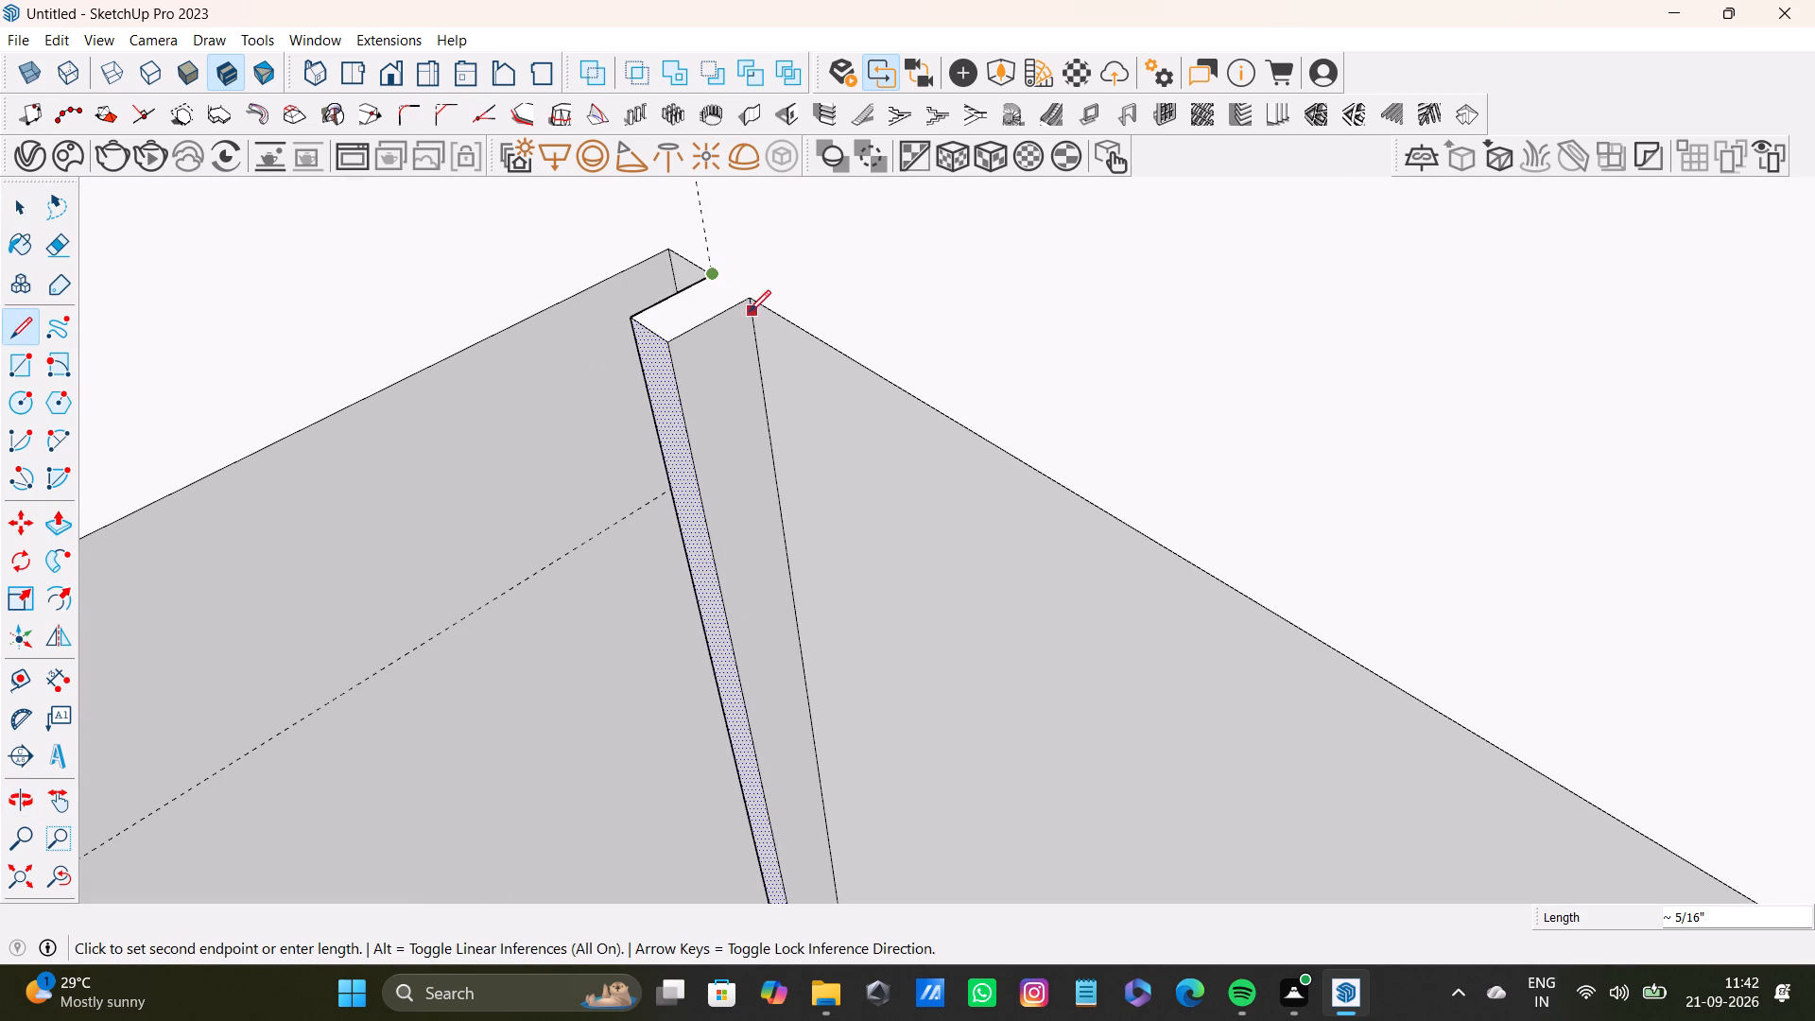
left_click(754, 303)
key("space")
Select the strip's top, front and both side faces together with their edges.
double_click(708, 312)
double_click(731, 355, "shift")
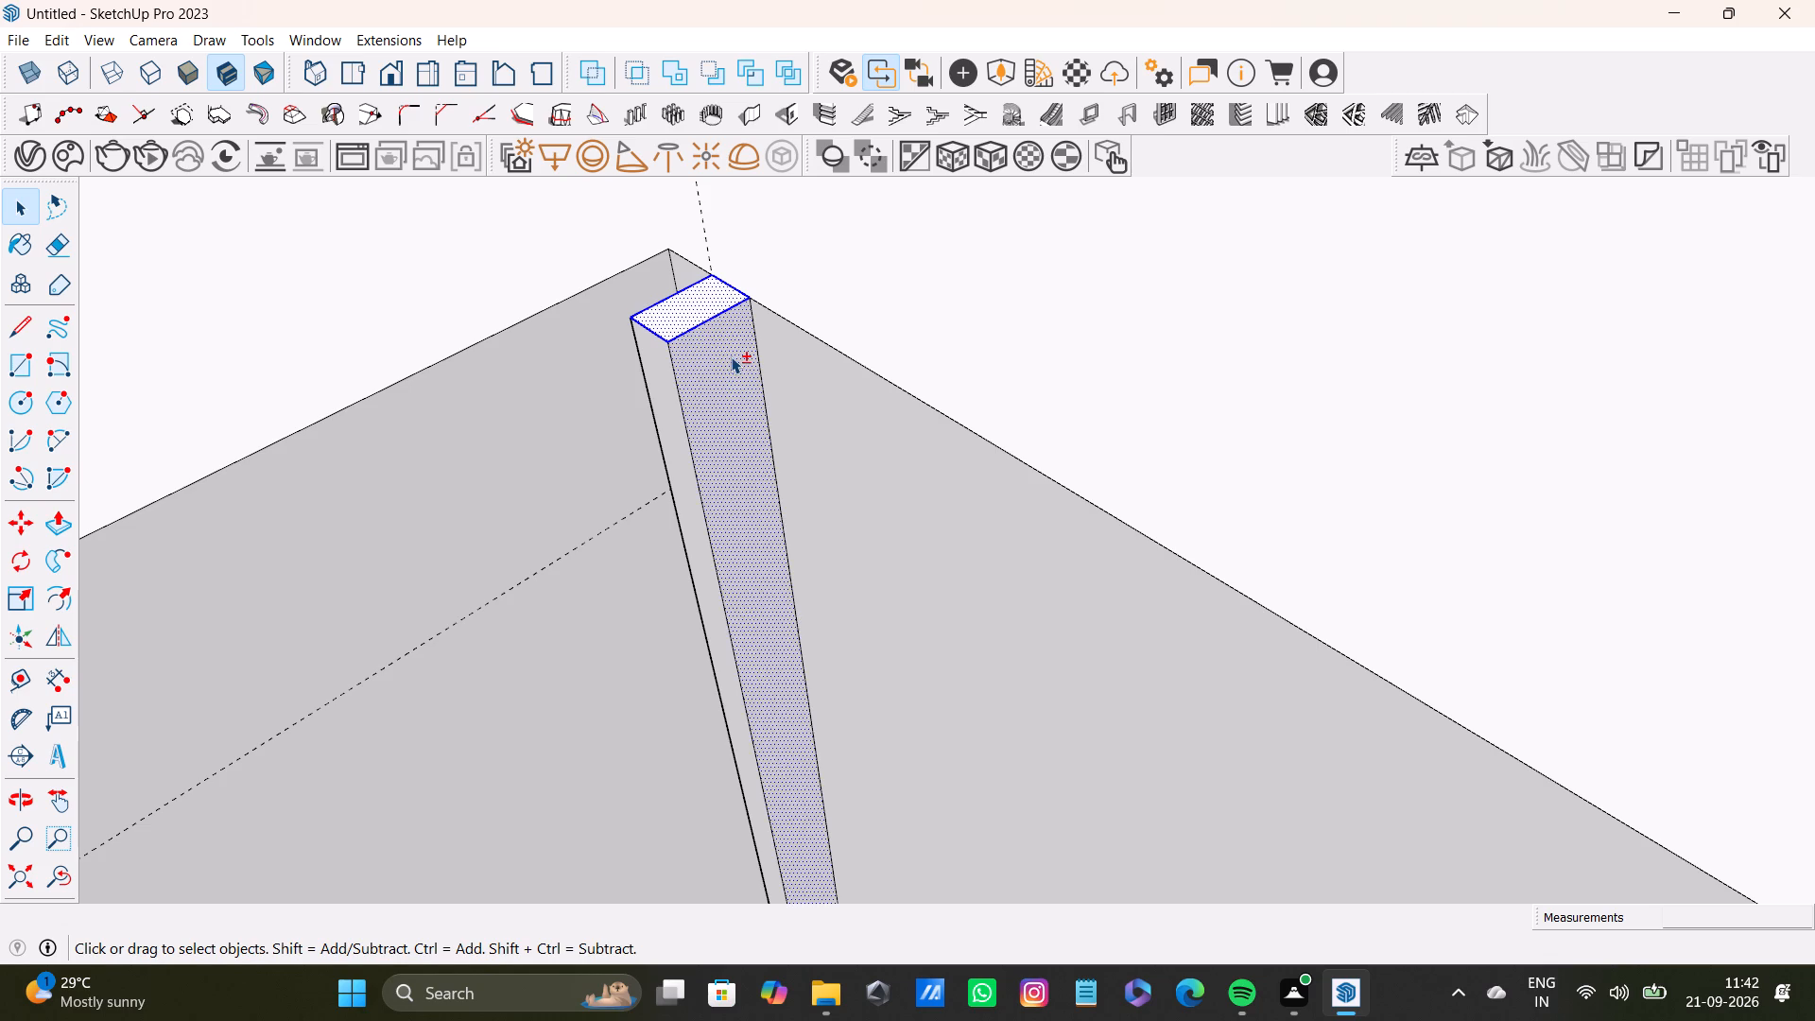
double_click(666, 391, "shift")
double_click(693, 391, "shift")
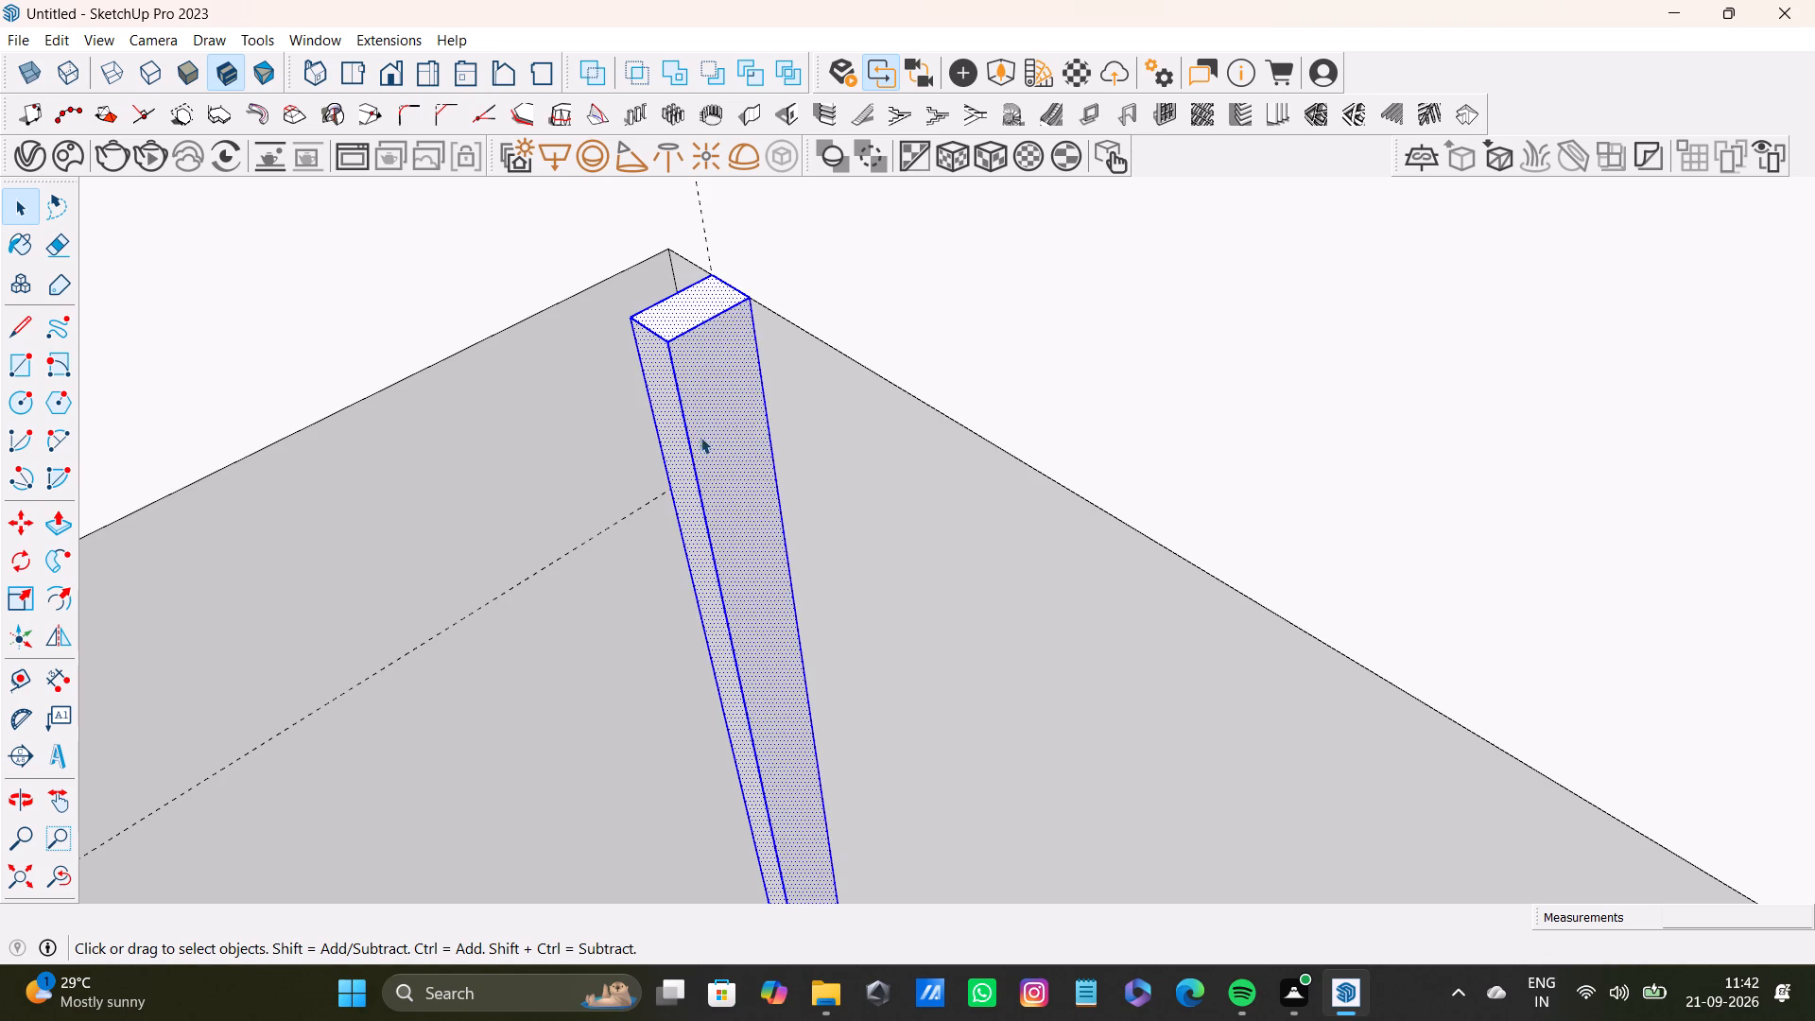
middle_click_drag(700, 440, 1282, 421)
scroll(834, 599, "down", 4, "shift")
middle_click_drag(678, 564, 802, 546)
scroll(761, 621, "up", 5)
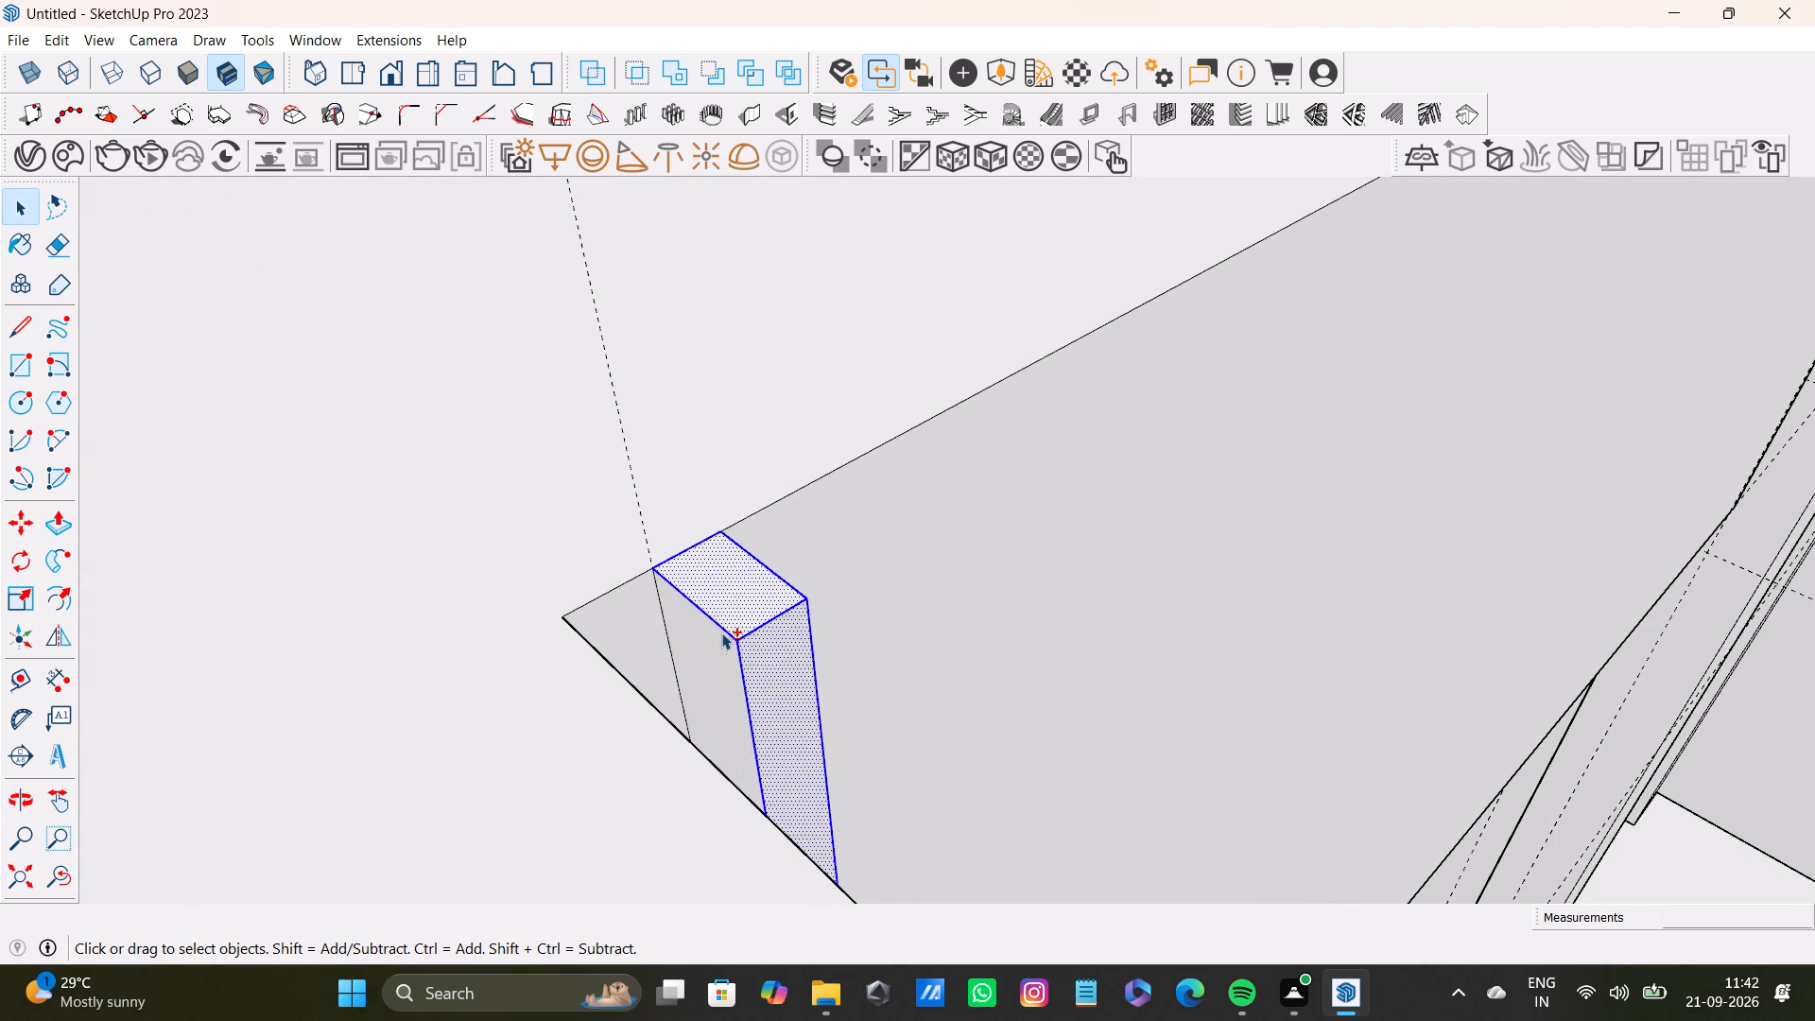
double_click(717, 639, "shift")
Close the open bottom end of the strip with a line along the hanging panel's lower edge.
scroll(776, 638, "down", 4, "shift")
middle_click_drag(940, 639, 479, 662)
scroll(562, 651, "down", 4)
middle_click_drag(774, 725, 730, 448, "shift")
scroll(739, 514, "down", 4)
middle_click_drag(759, 694, 695, 365, "shift")
scroll(722, 521, "down", 2)
scroll(749, 693, "up", 12, "shift")
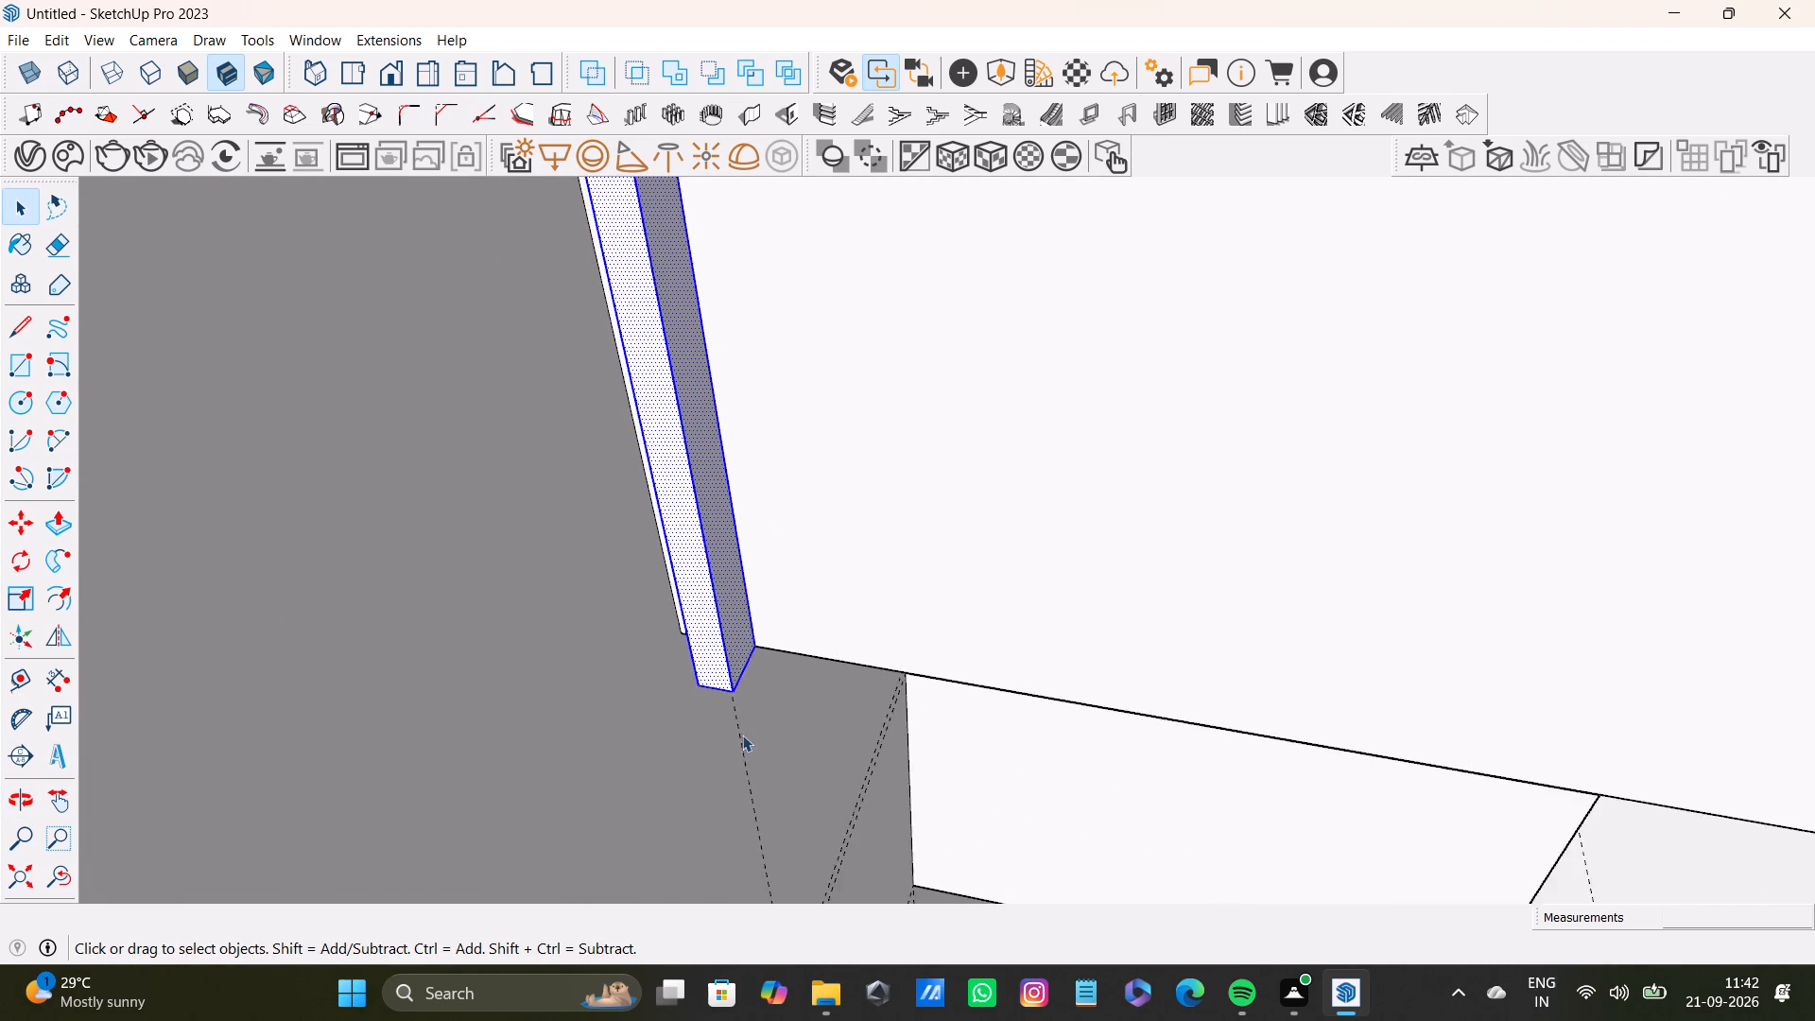
scroll(742, 735, "up", 6, "shift")
middle_click_drag(741, 680, 719, 704)
middle_click_drag(719, 707, 721, 442)
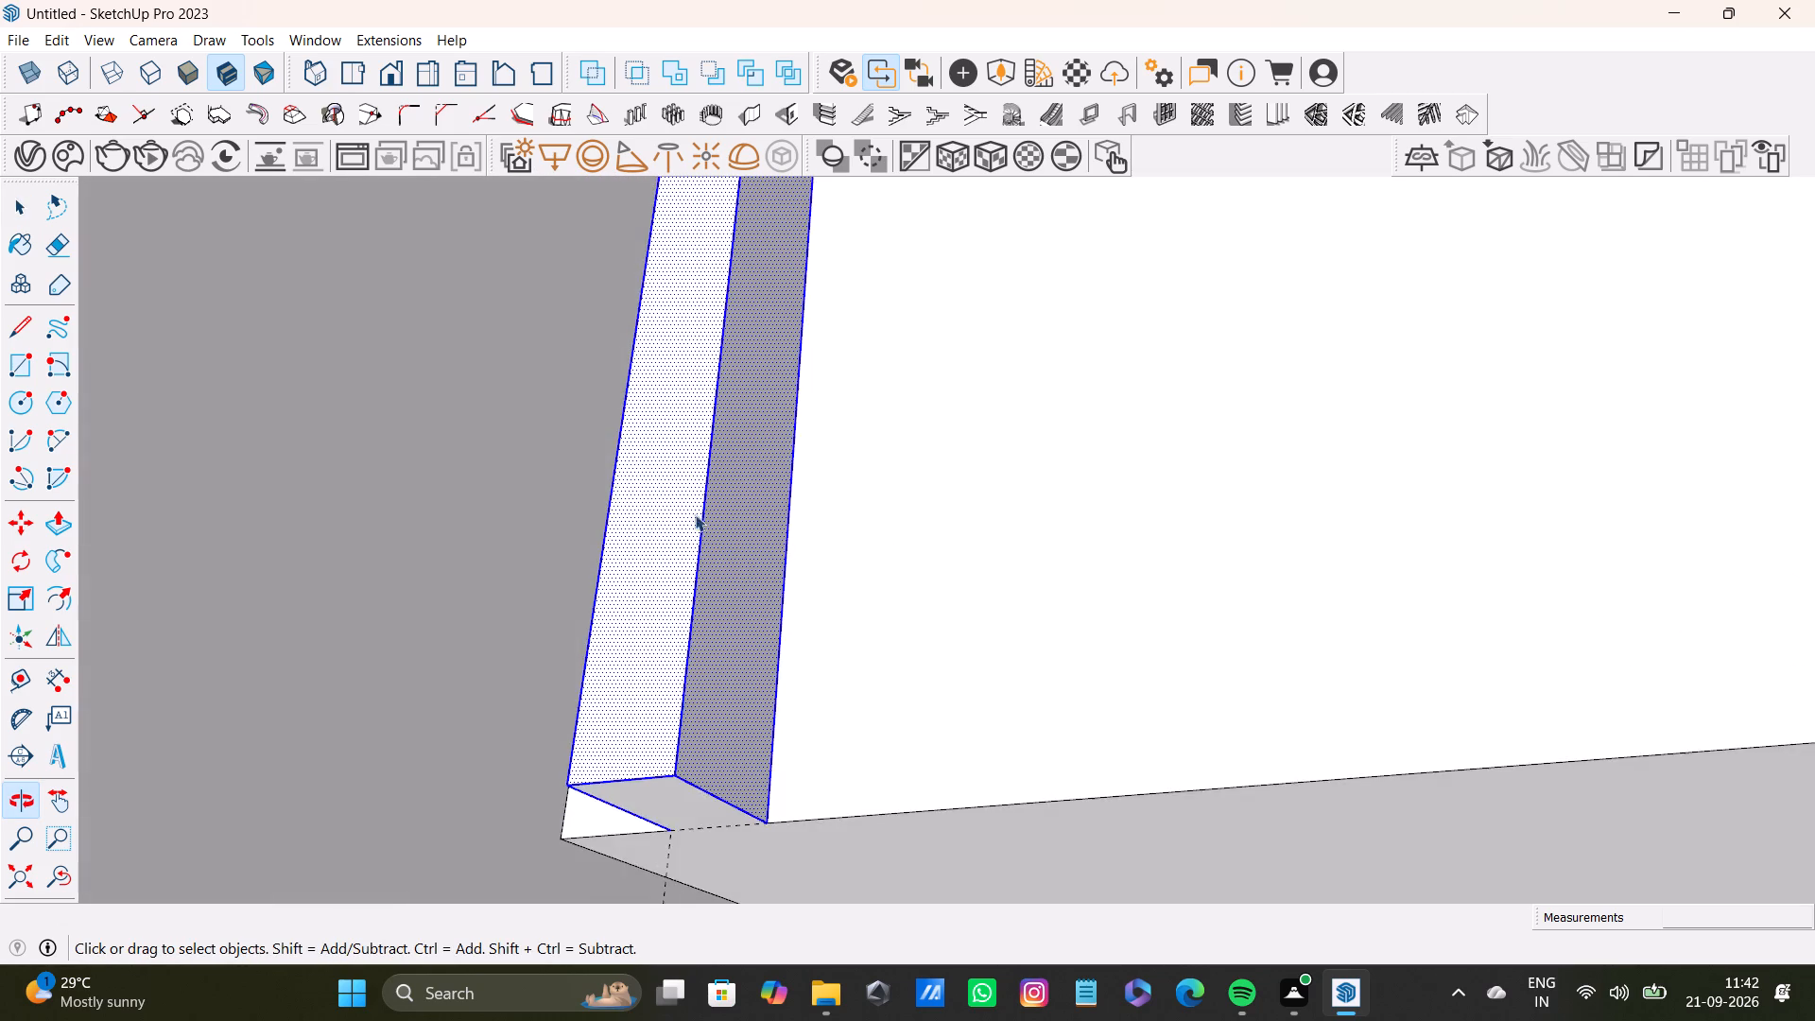
scroll(657, 666, "up", 3)
scroll(696, 731, "down", 3)
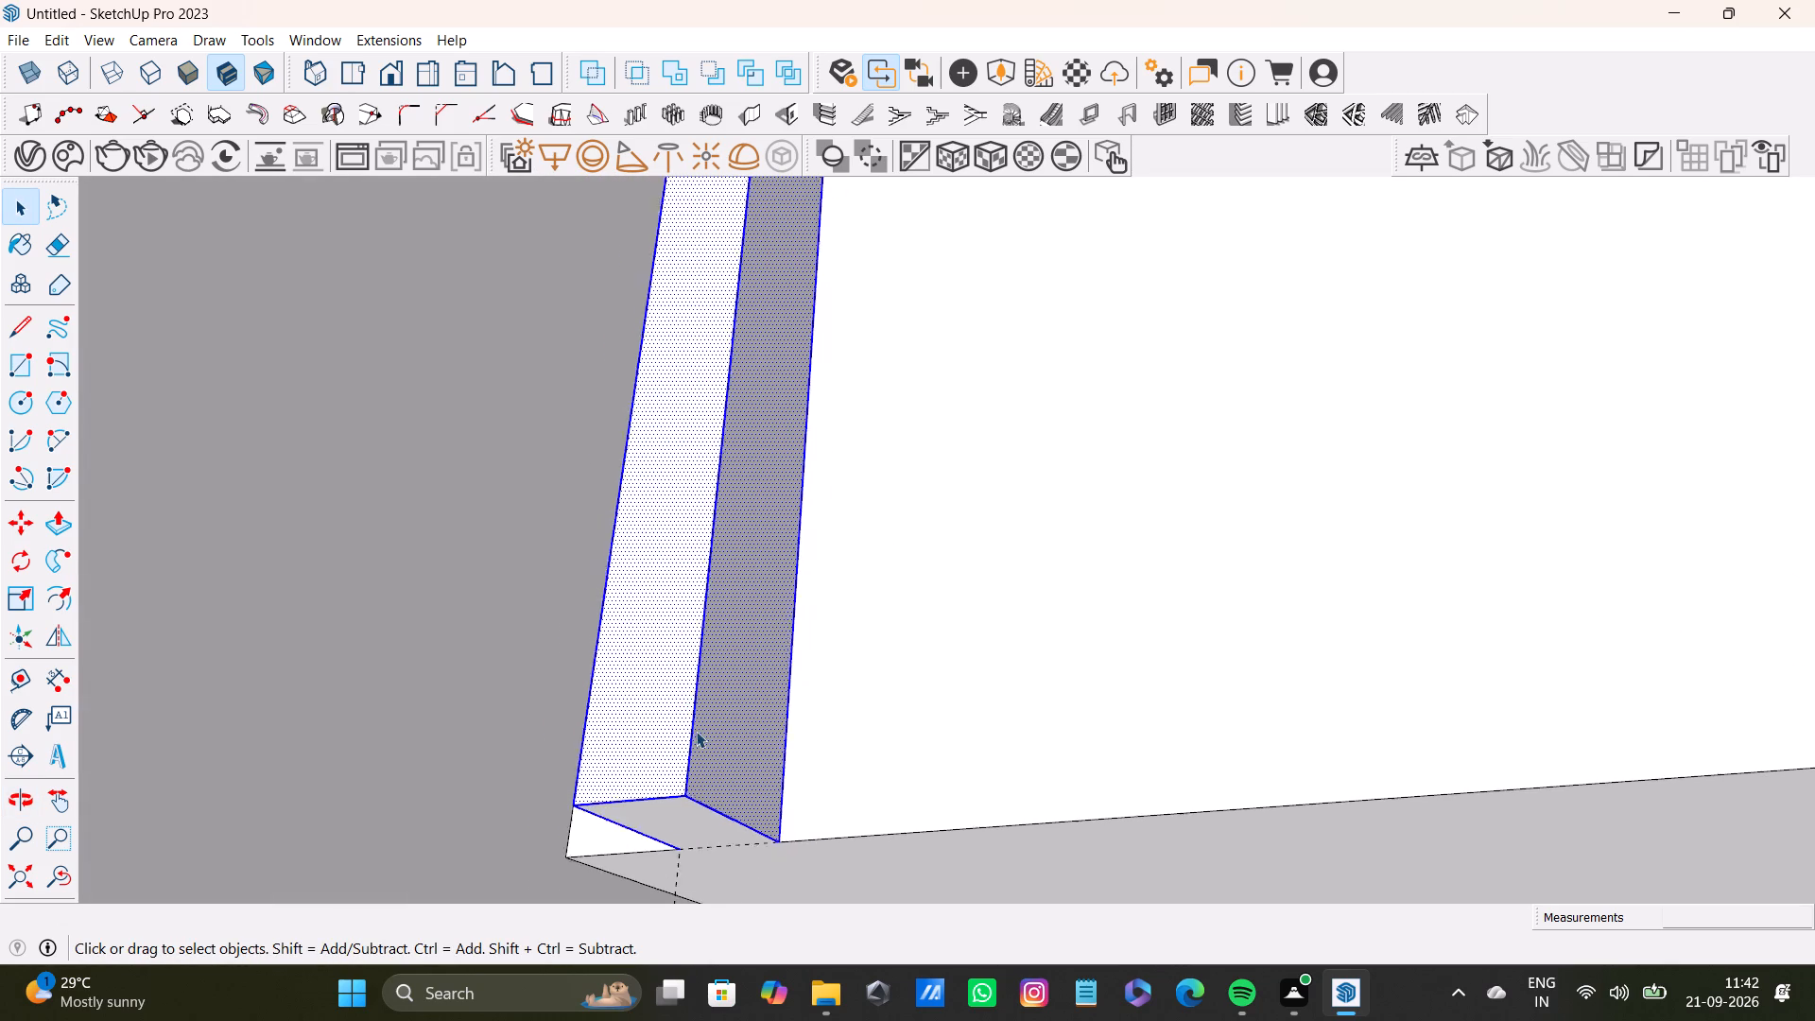
scroll(696, 731, "down", 1)
middle_click_drag(702, 744, 654, 524)
middle_click_drag(684, 668, 709, 605)
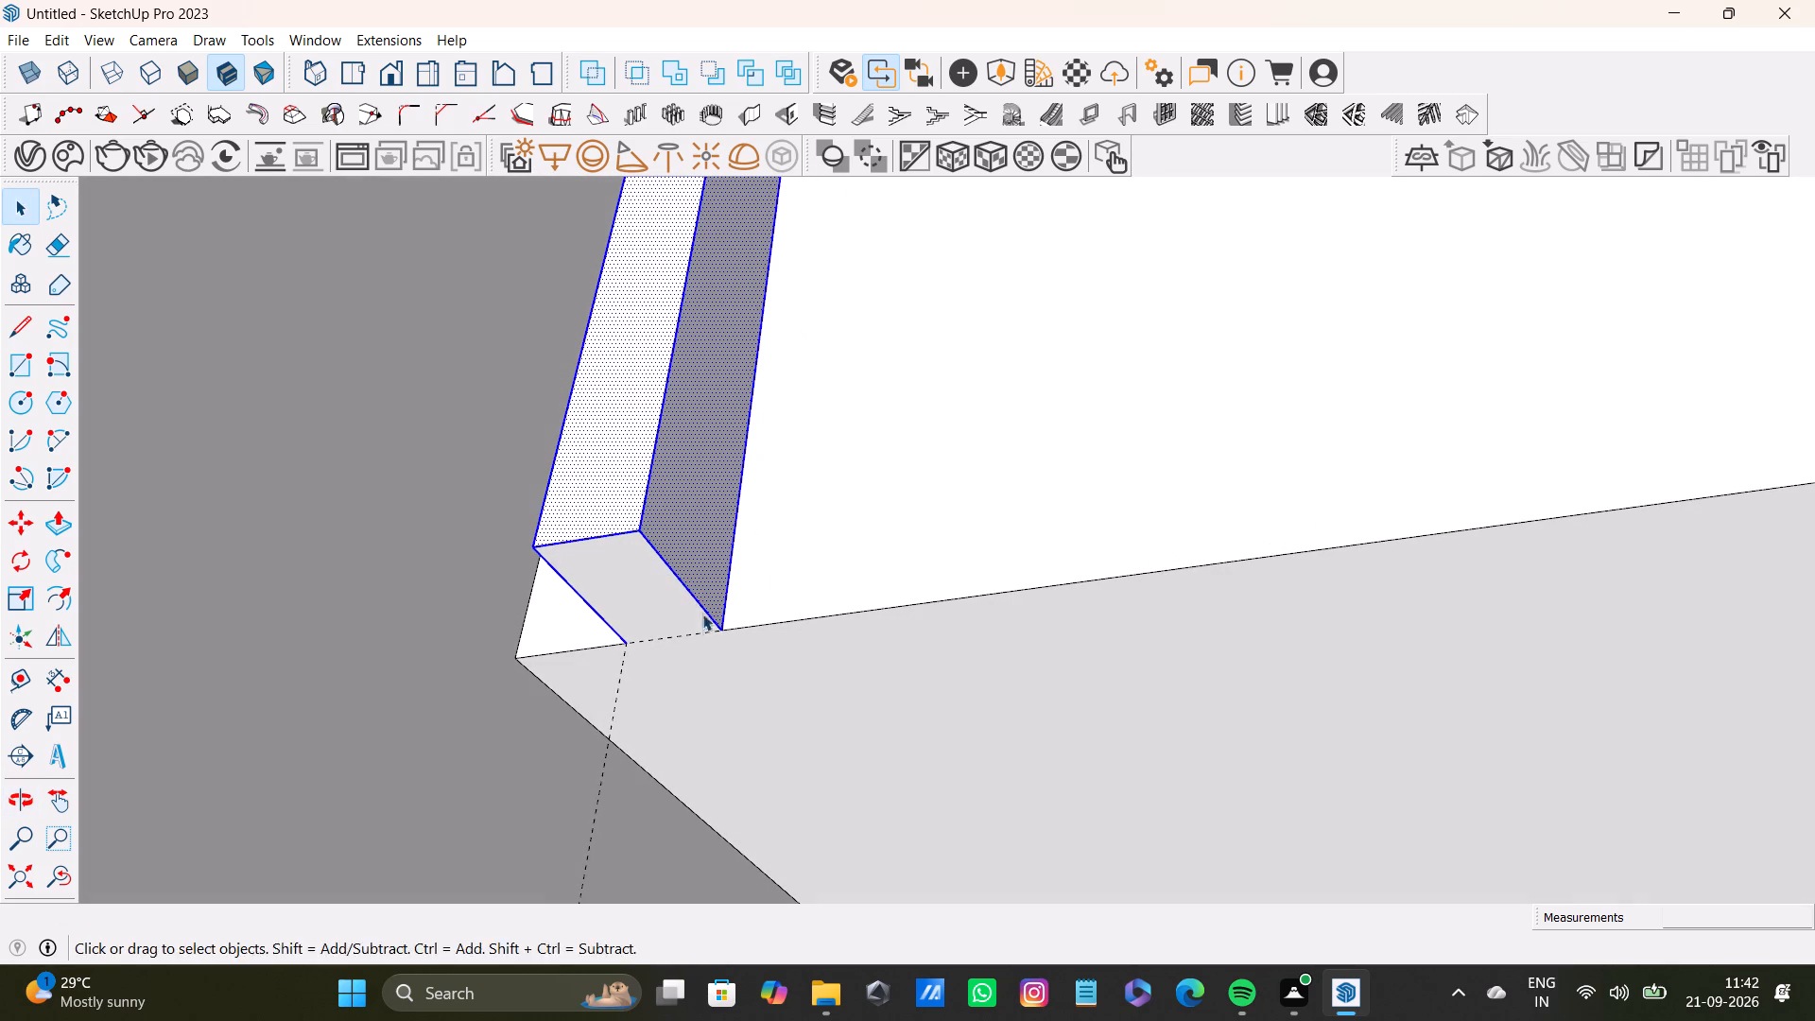
key("l")
left_click(626, 642)
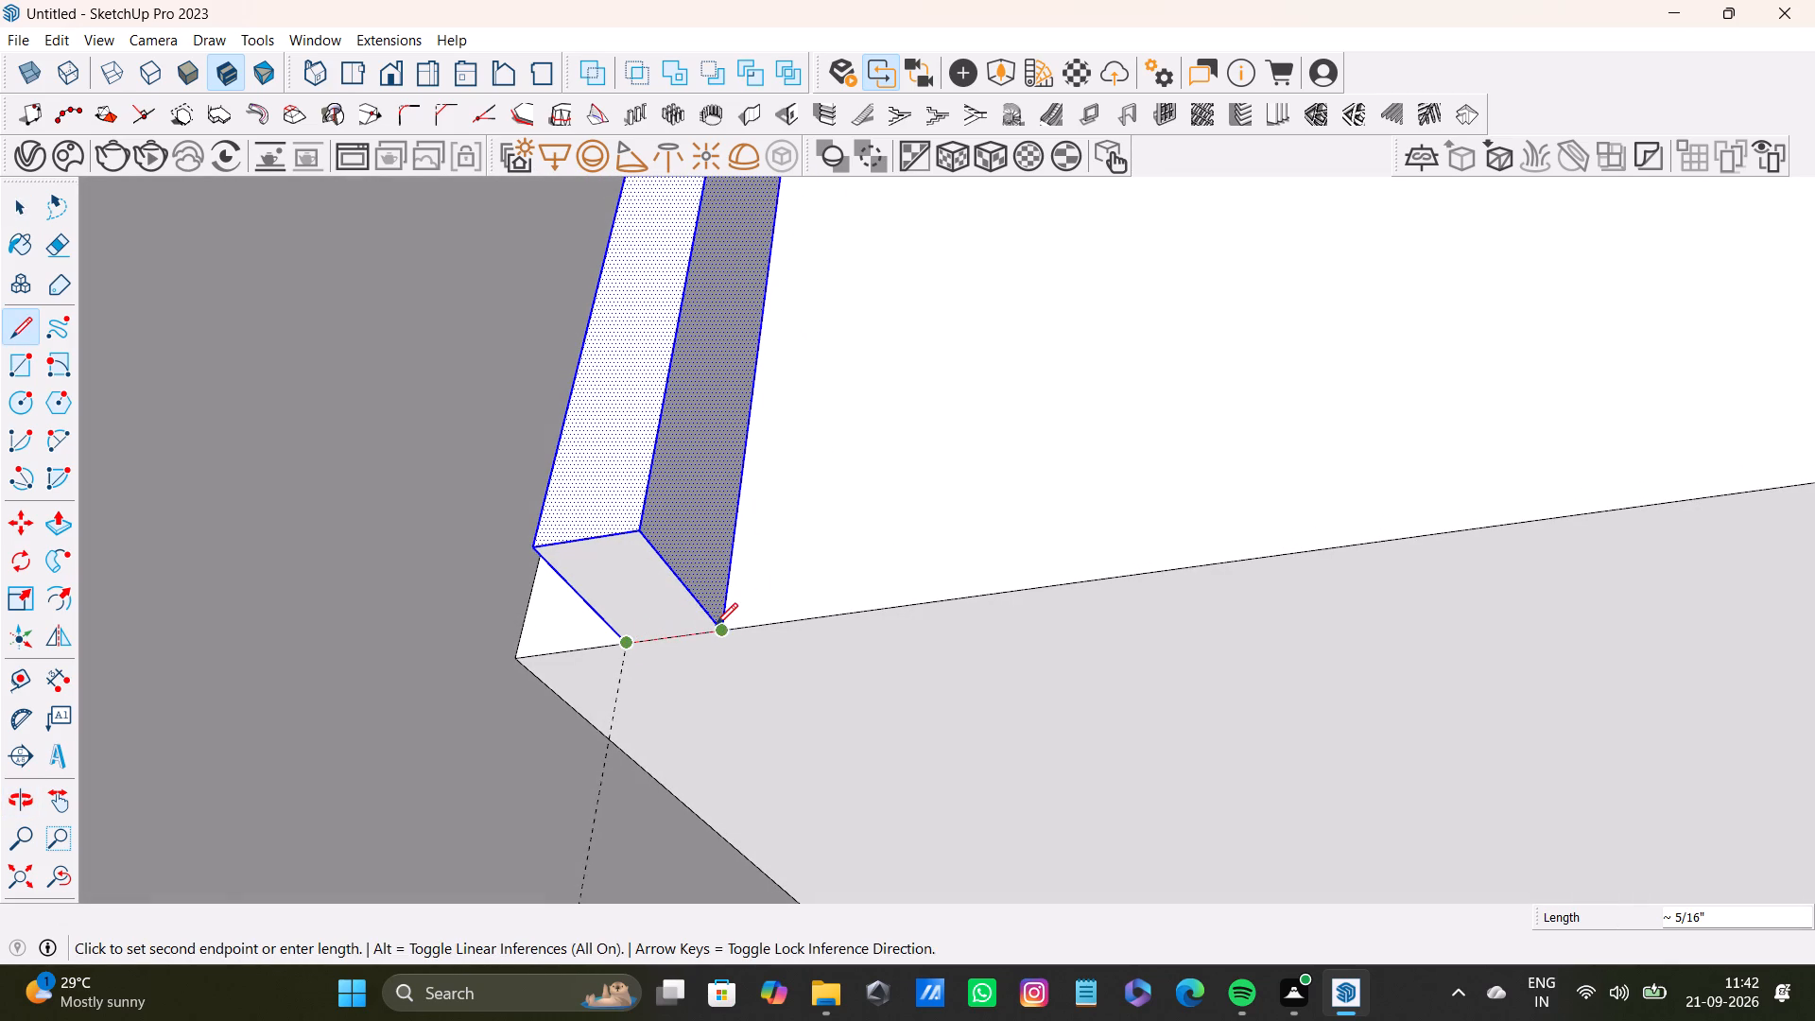
left_click(716, 625)
key("space")
Add the bottom face to the selection and copy the whole strip about 2' 11 13/16" along the panel to the free-end guide.
double_click(685, 614, "shift")
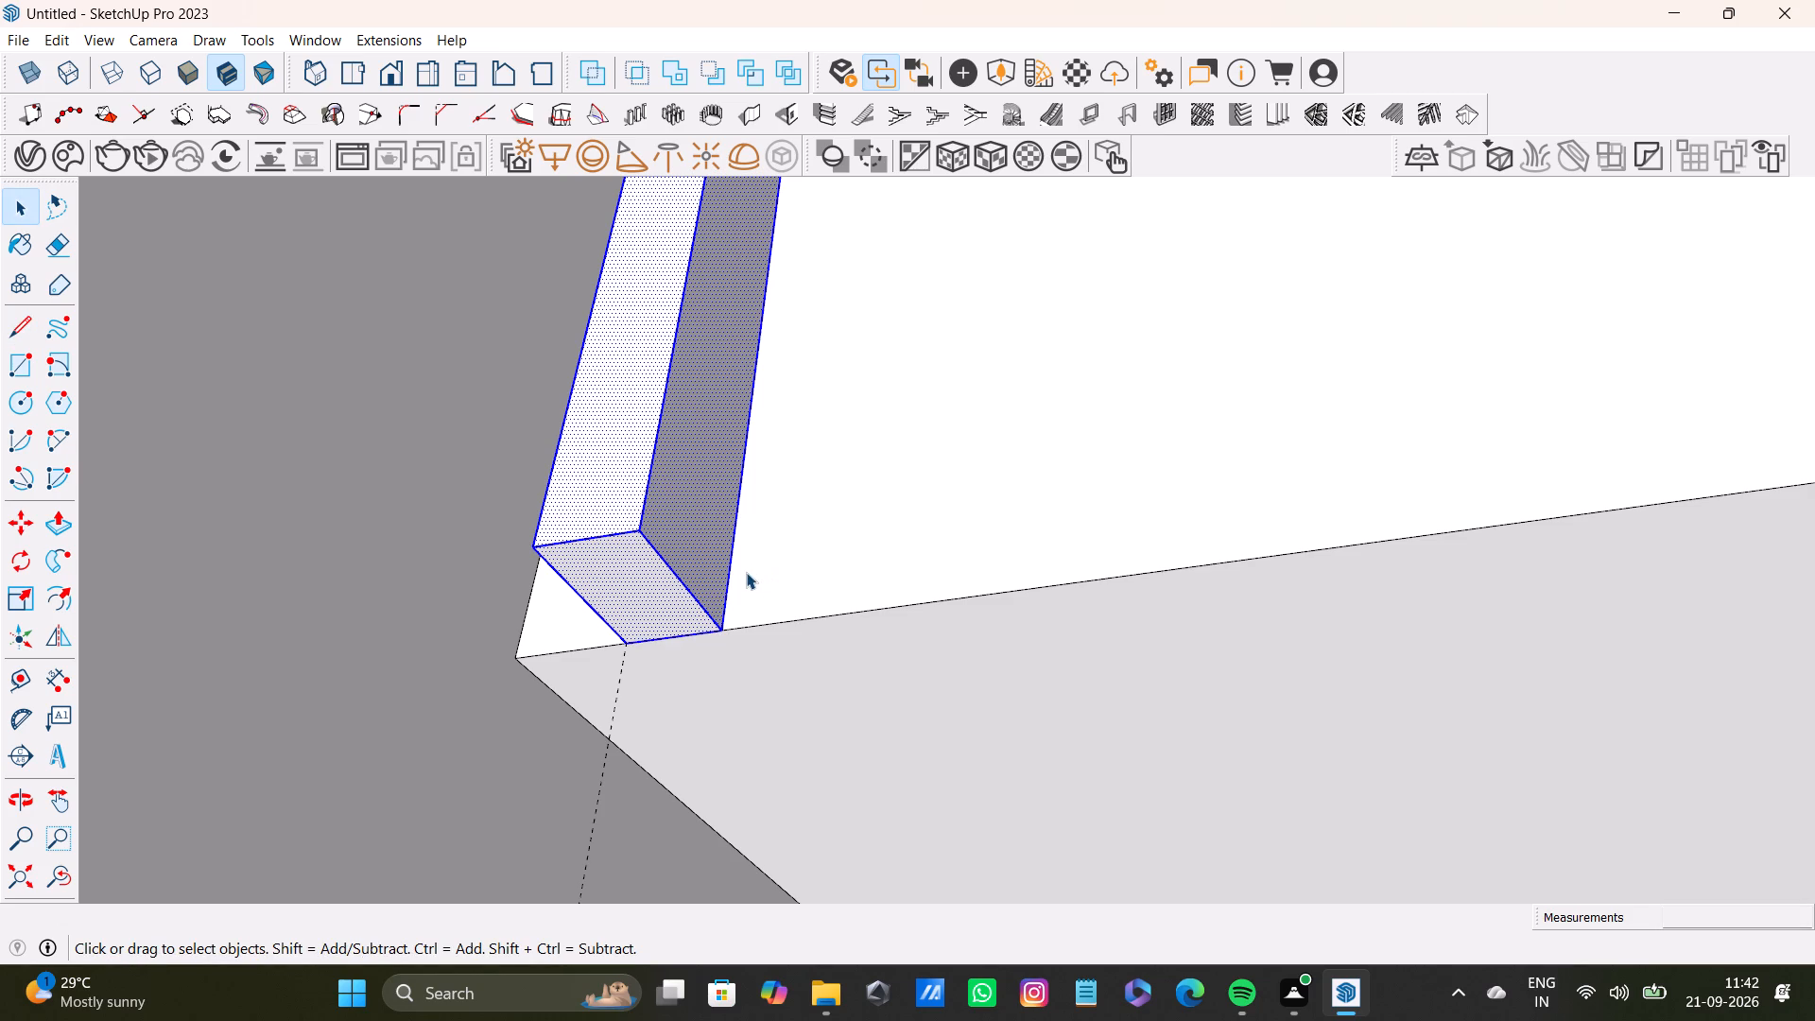
key("m")
left_click(620, 644, "ctrl")
scroll(822, 572, "down", 3)
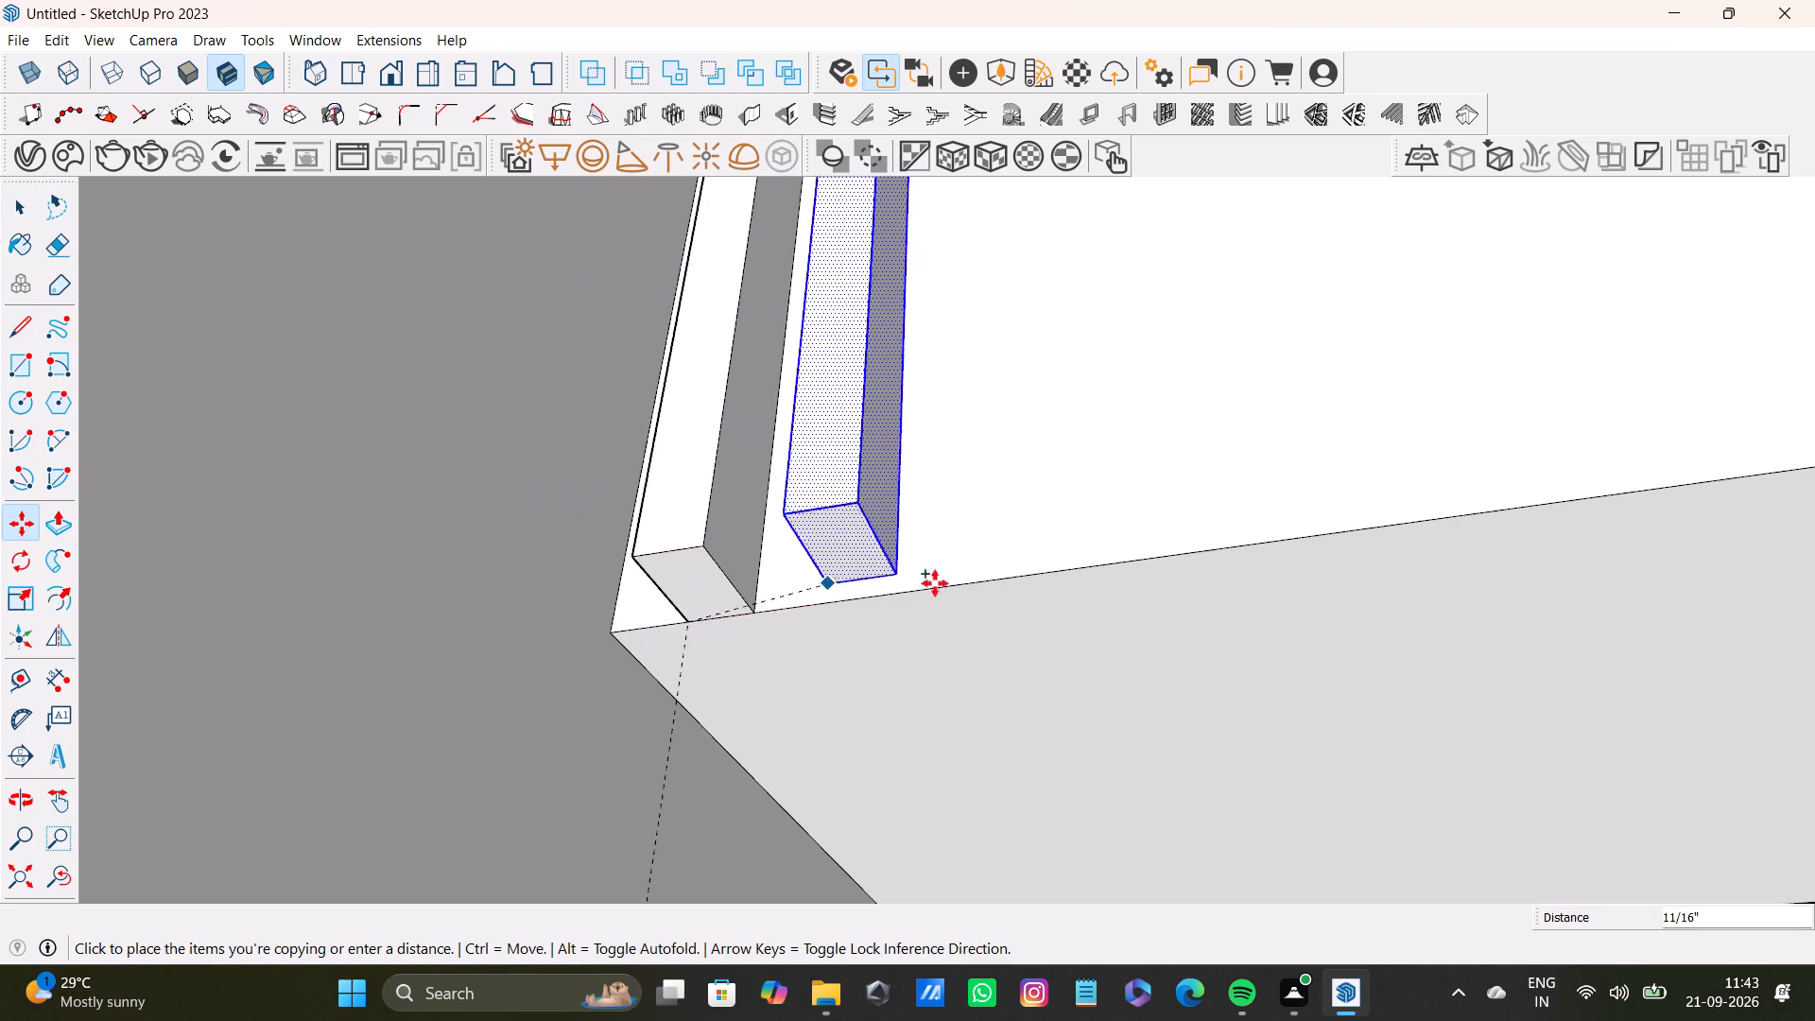
scroll(935, 583, "down", 5)
middle_click_drag(1282, 567, 24, 561, "shift")
scroll(1172, 524, "down", 4)
middle_click_drag(1448, 456, 344, 744, "shift")
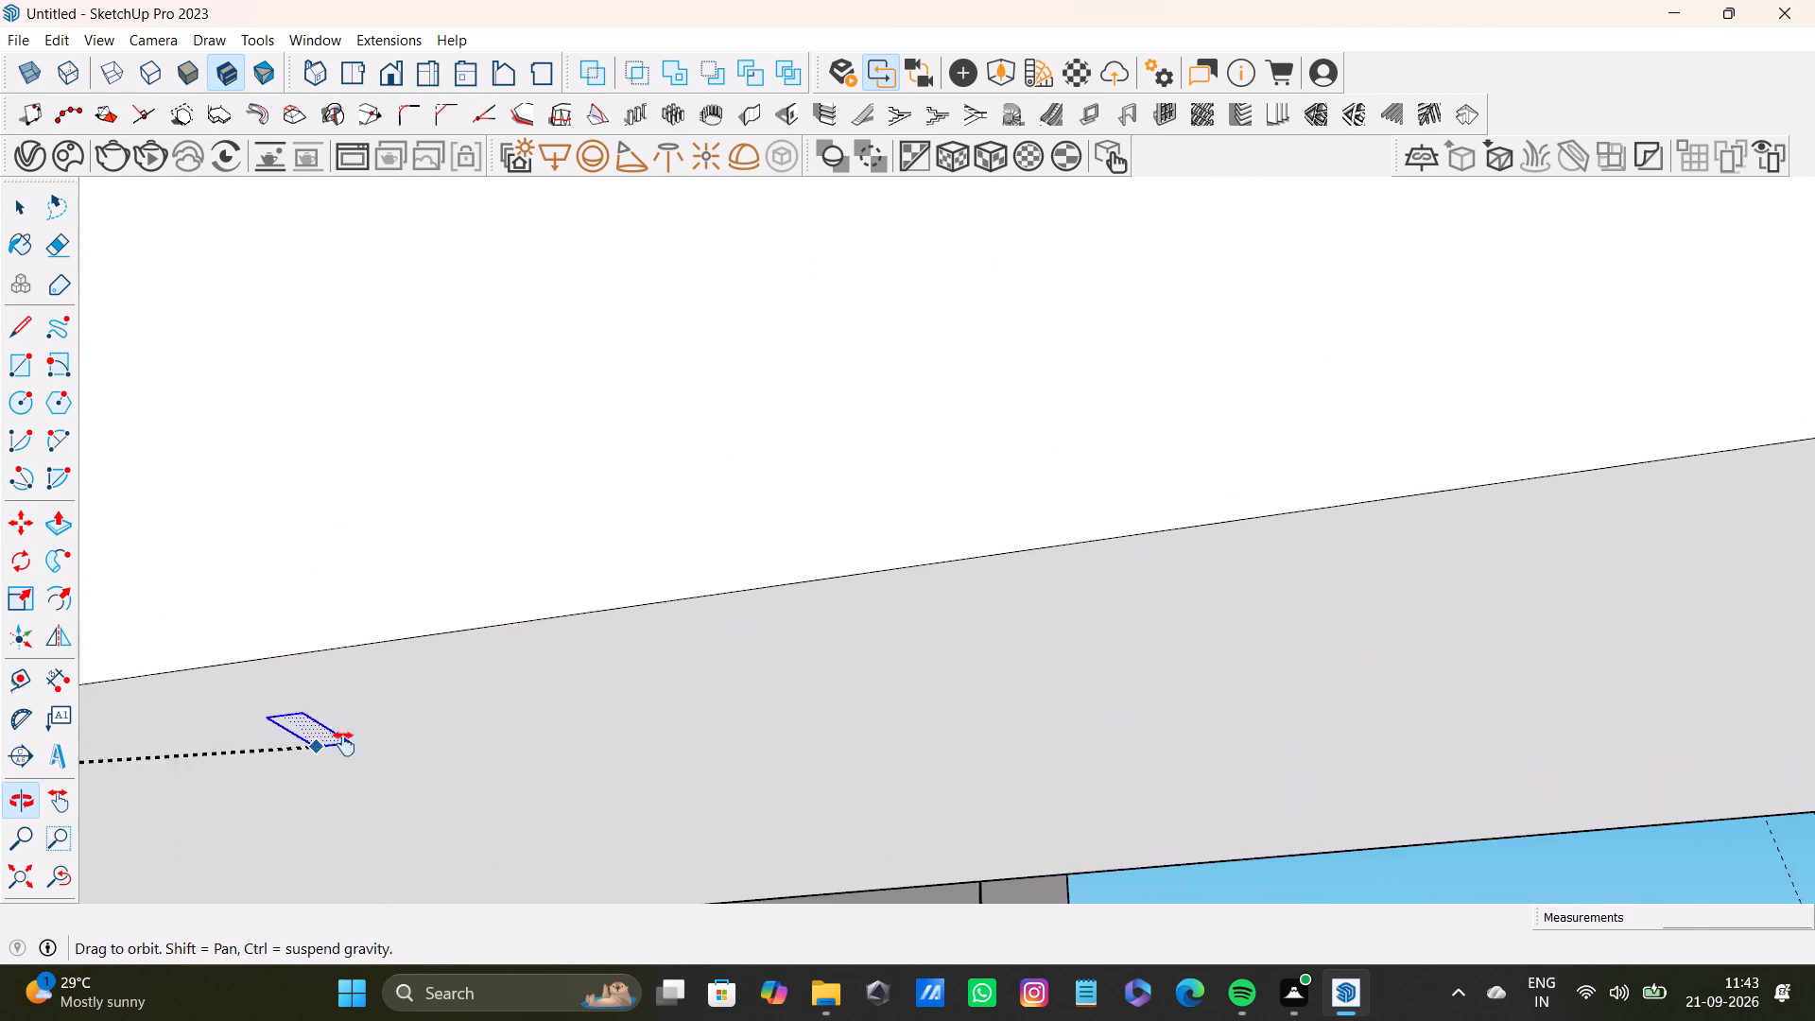
middle_click_drag(344, 744, 432, 727, "shift")
scroll(1233, 516, "down", 8)
middle_click_drag(1403, 446, 534, 459, "shift")
scroll(1169, 381, "down", 4)
middle_click_drag(1354, 382, 1320, 578, "shift")
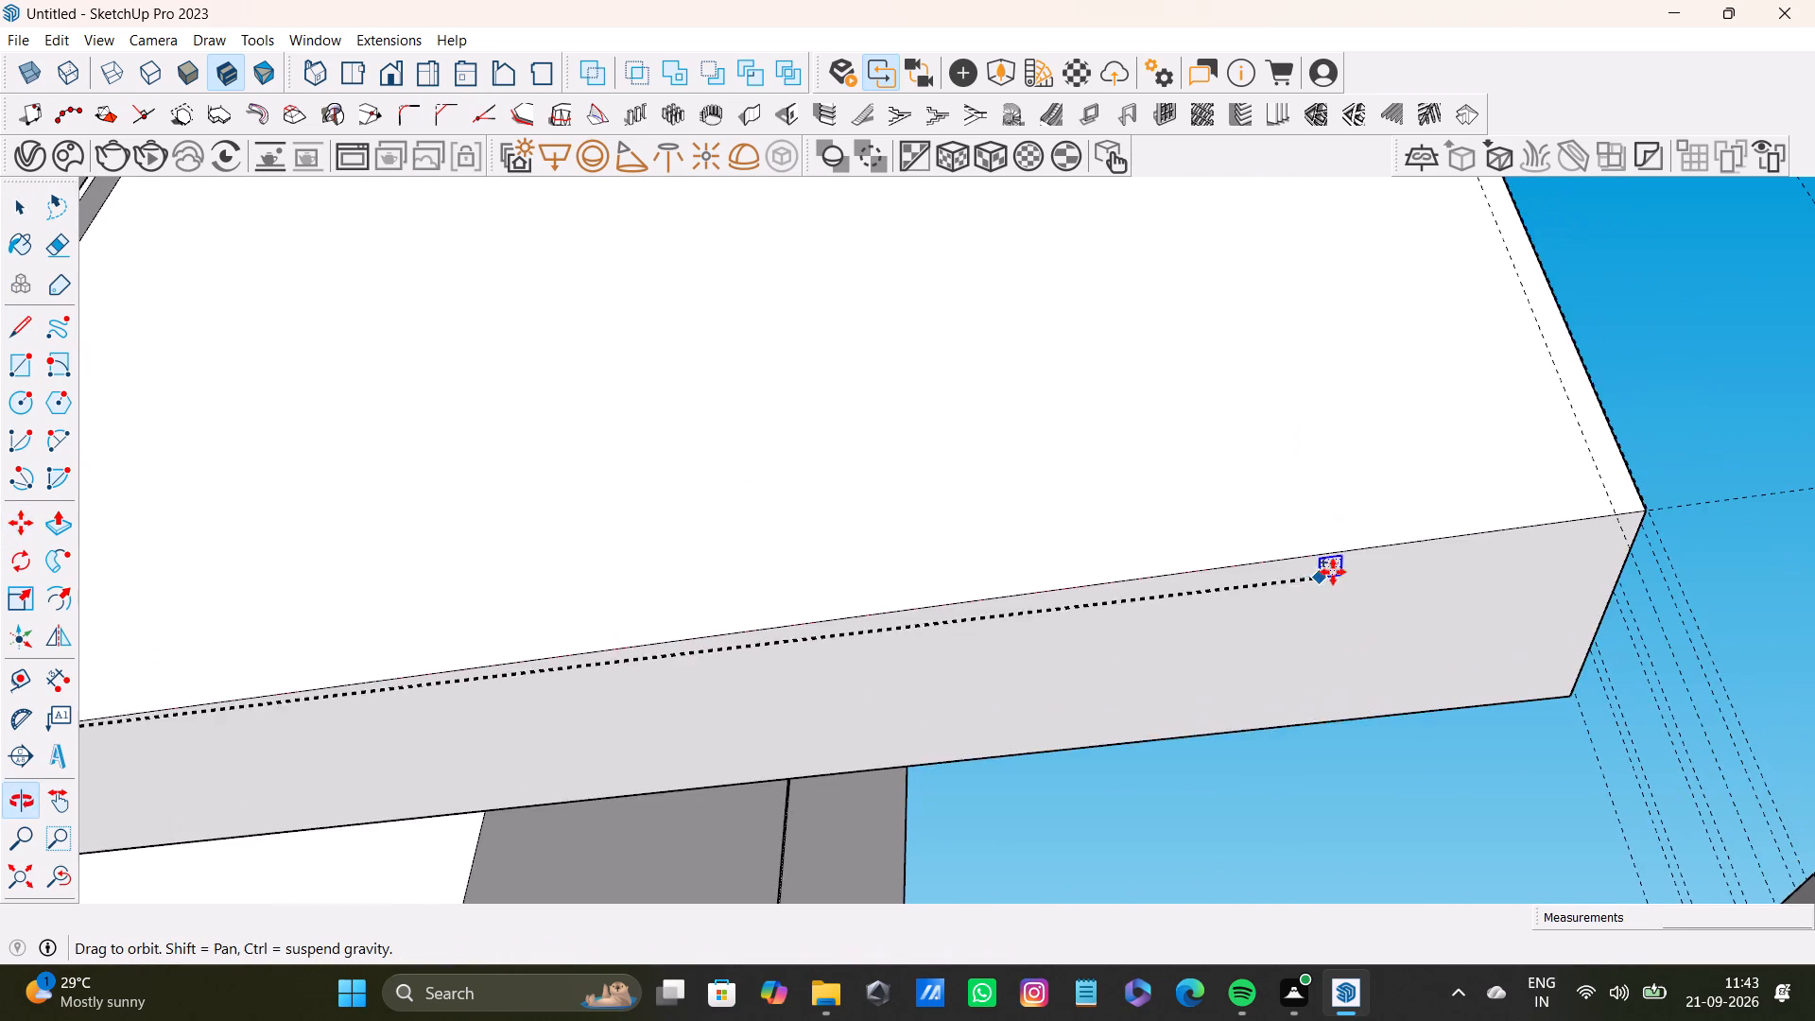
middle_click_drag(1438, 513, 1153, 597)
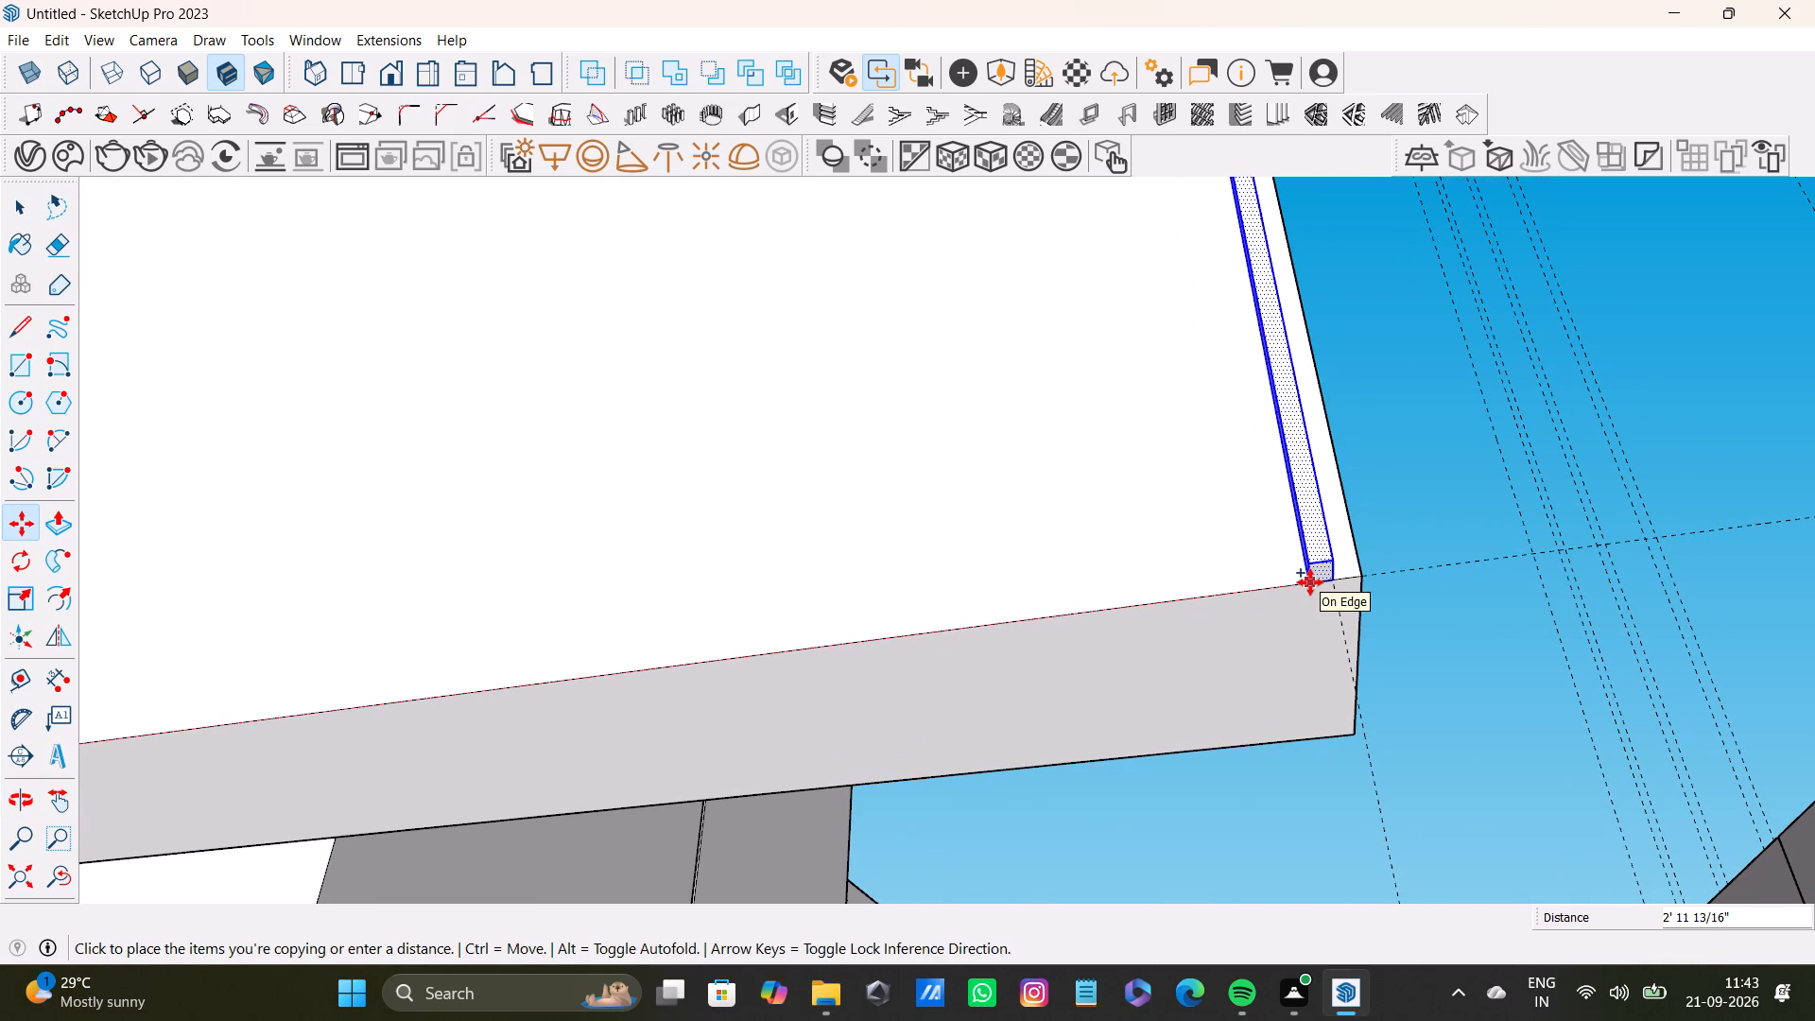
left_click(1310, 582)
Divide the copy distance by 20 to fill the hanging panel with evenly spaced vertical strips.
key("slash")
type("44")
key("BackSpace")
key("BackSpace")
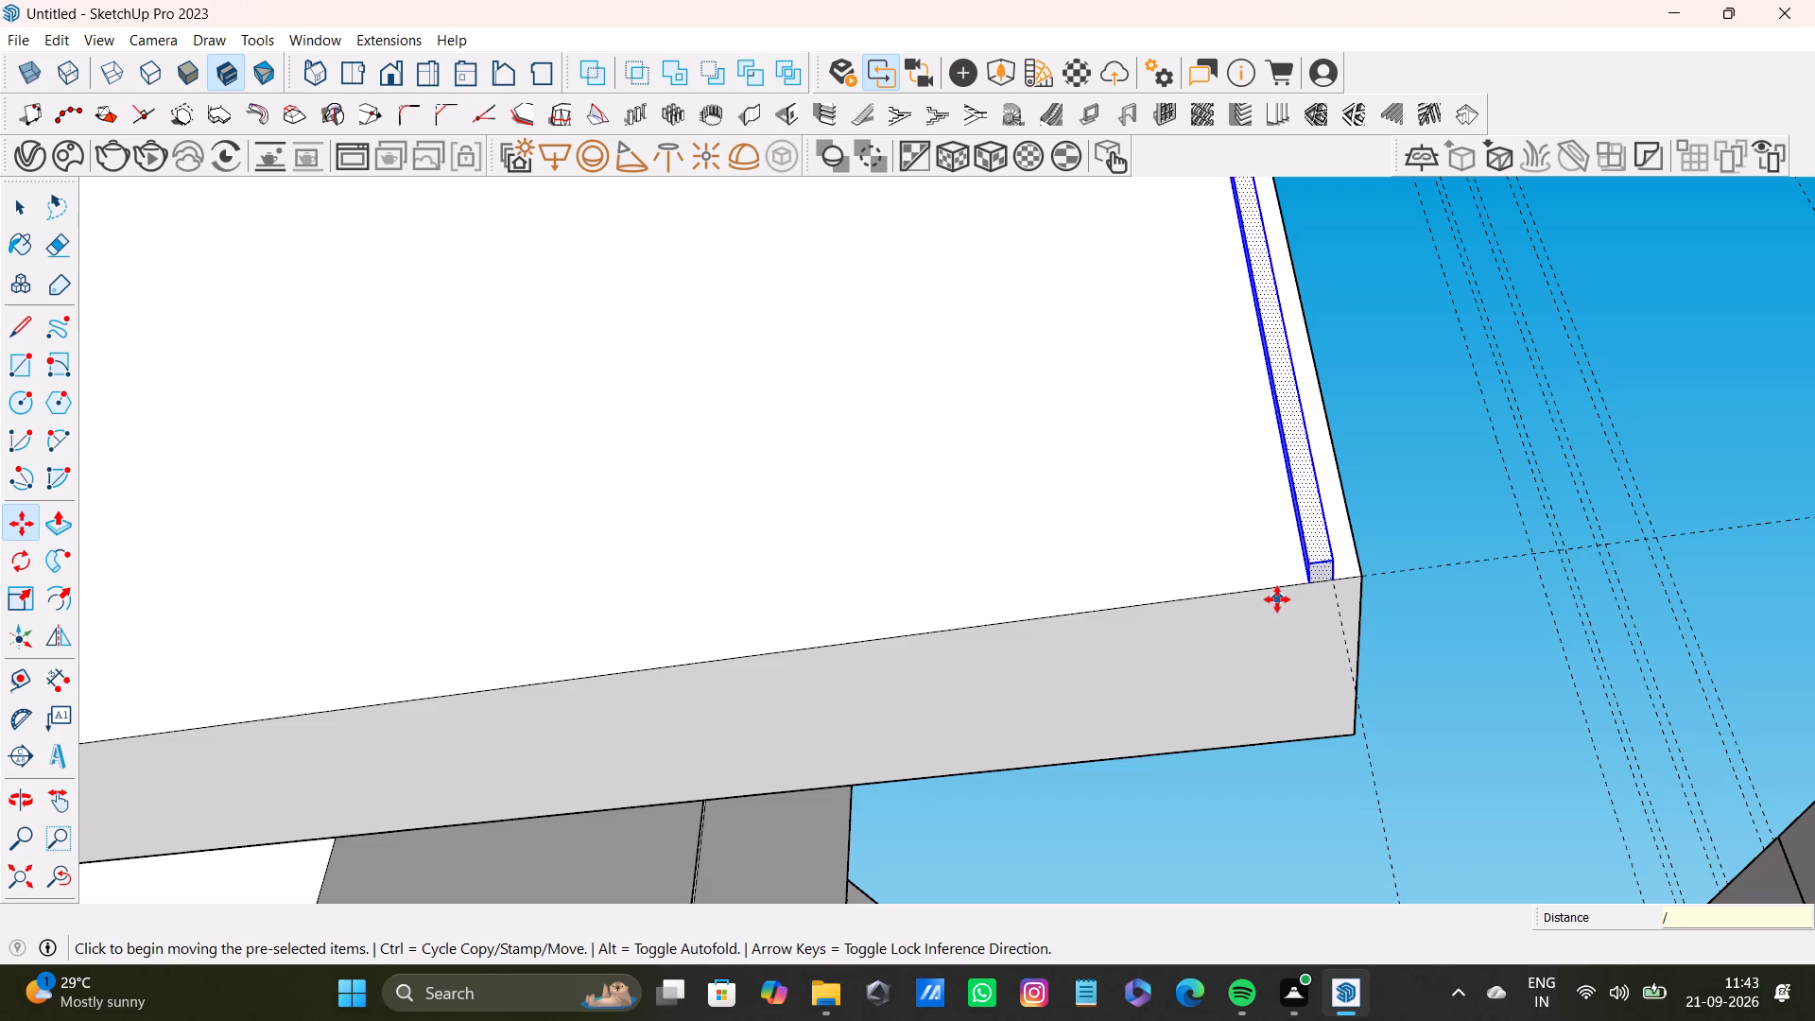
key("2")
key("0")
key("Return")
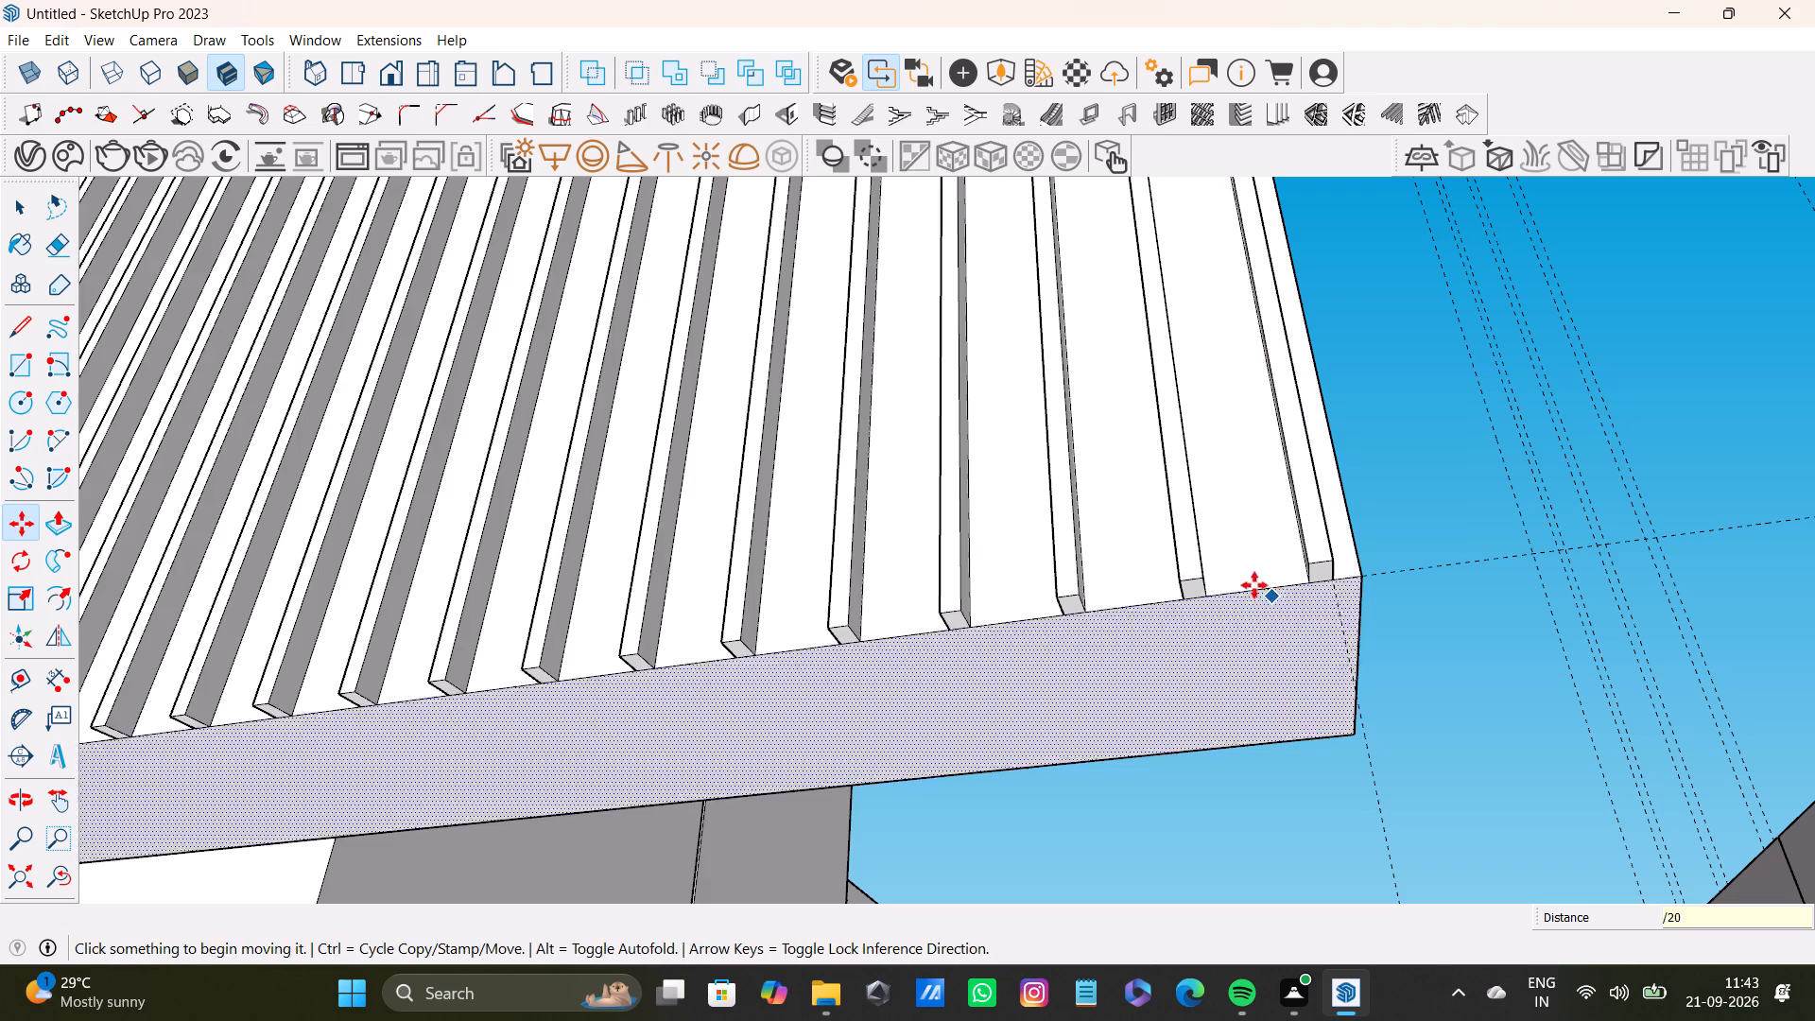
key("space")
Examine the slatted hanging panel and its surroundings from several angles.
scroll(873, 496, "down", 4)
middle_click_drag(1024, 467, 1012, 812)
scroll(1012, 812, "down", 5)
middle_click_drag(753, 629, 1049, 677, "shift")
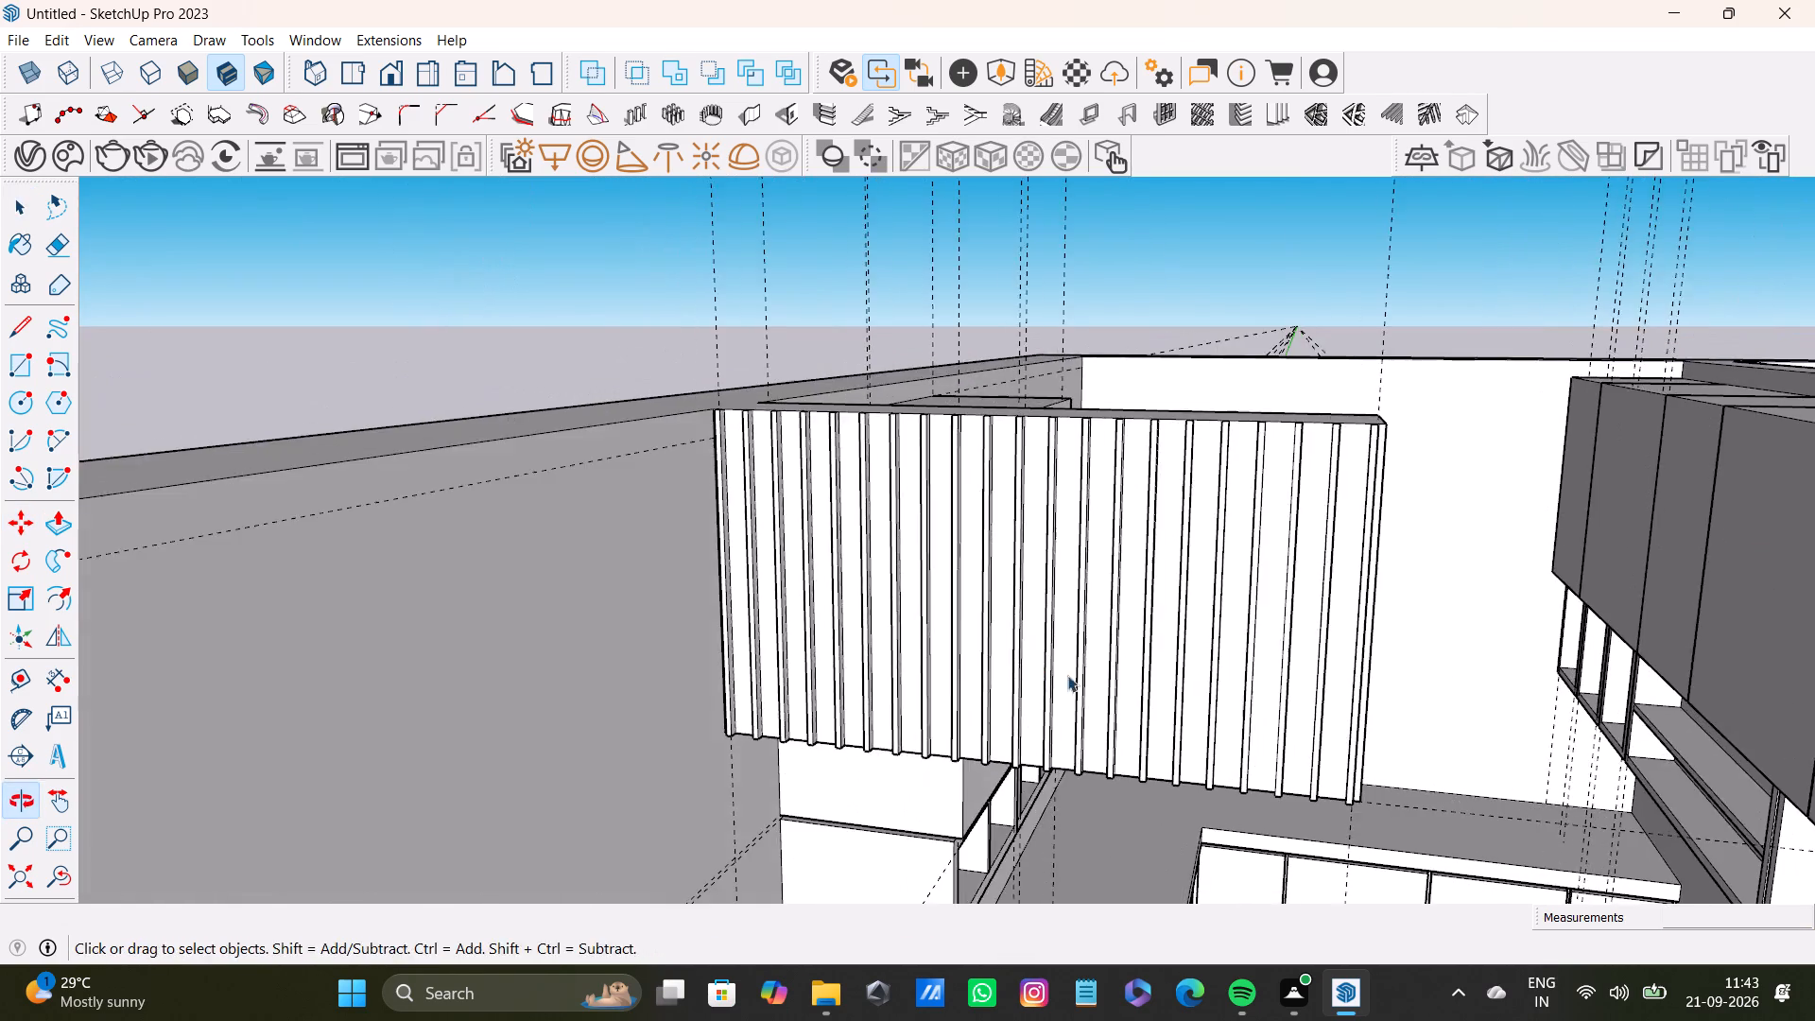
middle_click_drag(1092, 665, 1027, 896)
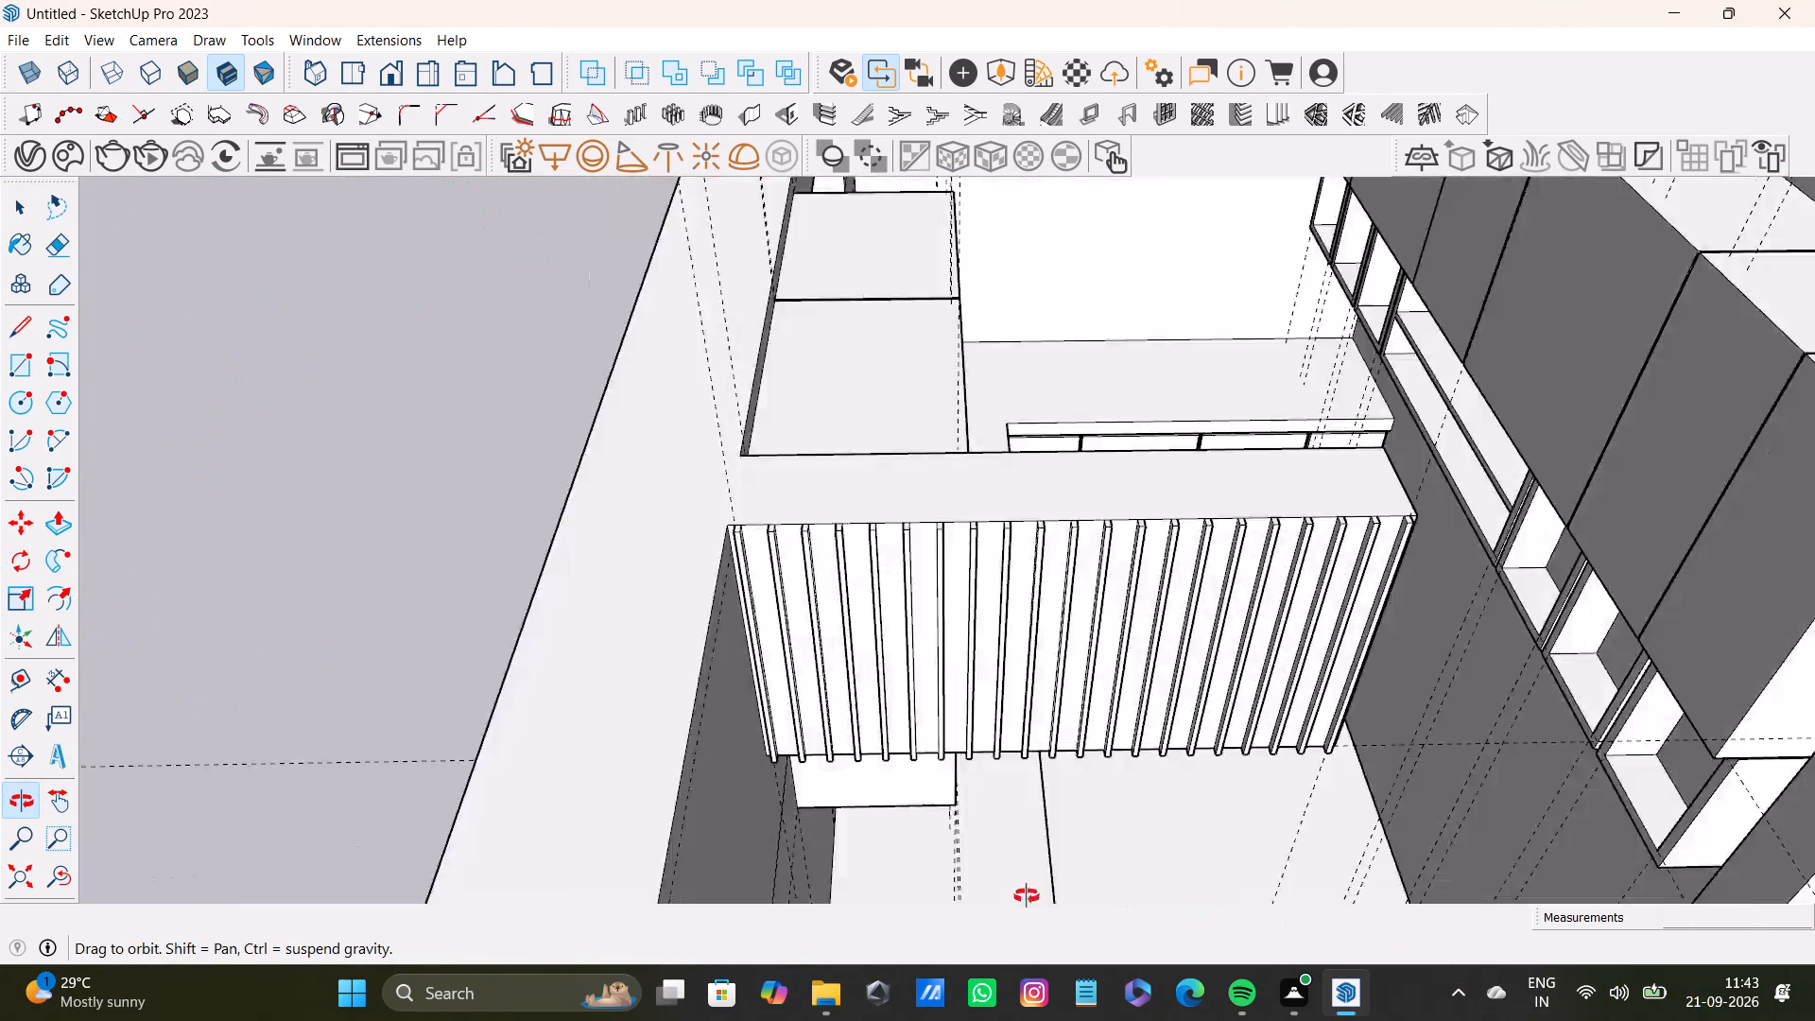
middle_click_drag(1027, 896, 711, 871)
scroll(744, 821, "down", 4)
middle_click_drag(763, 789, 788, 579, "shift")
middle_click_drag(788, 579, 1126, 744)
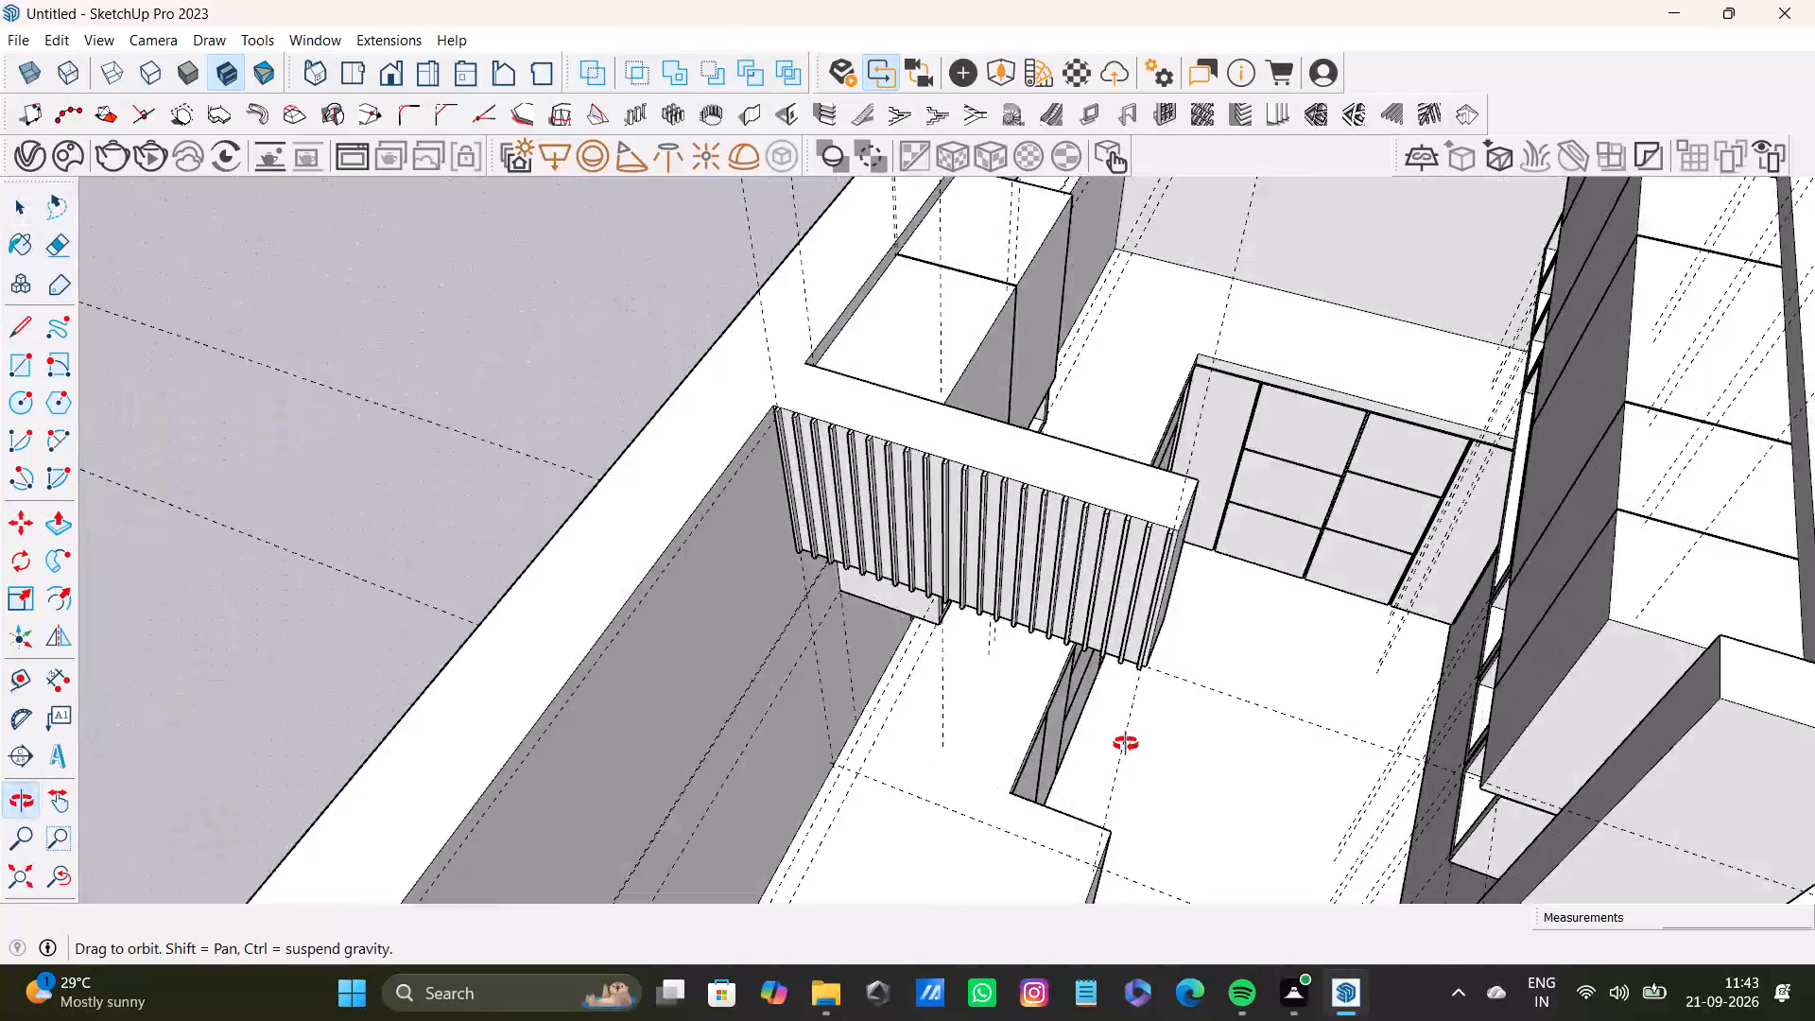
Place a vertical guide 0.4" in from the wall-side edge of the front face of the counter below the hanging panel.
middle_click_drag(1126, 744, 1131, 487)
scroll(984, 647, "up", 3)
middle_click_drag(984, 674, 992, 468)
scroll(915, 521, "up", 5)
middle_click_drag(903, 510, 907, 349)
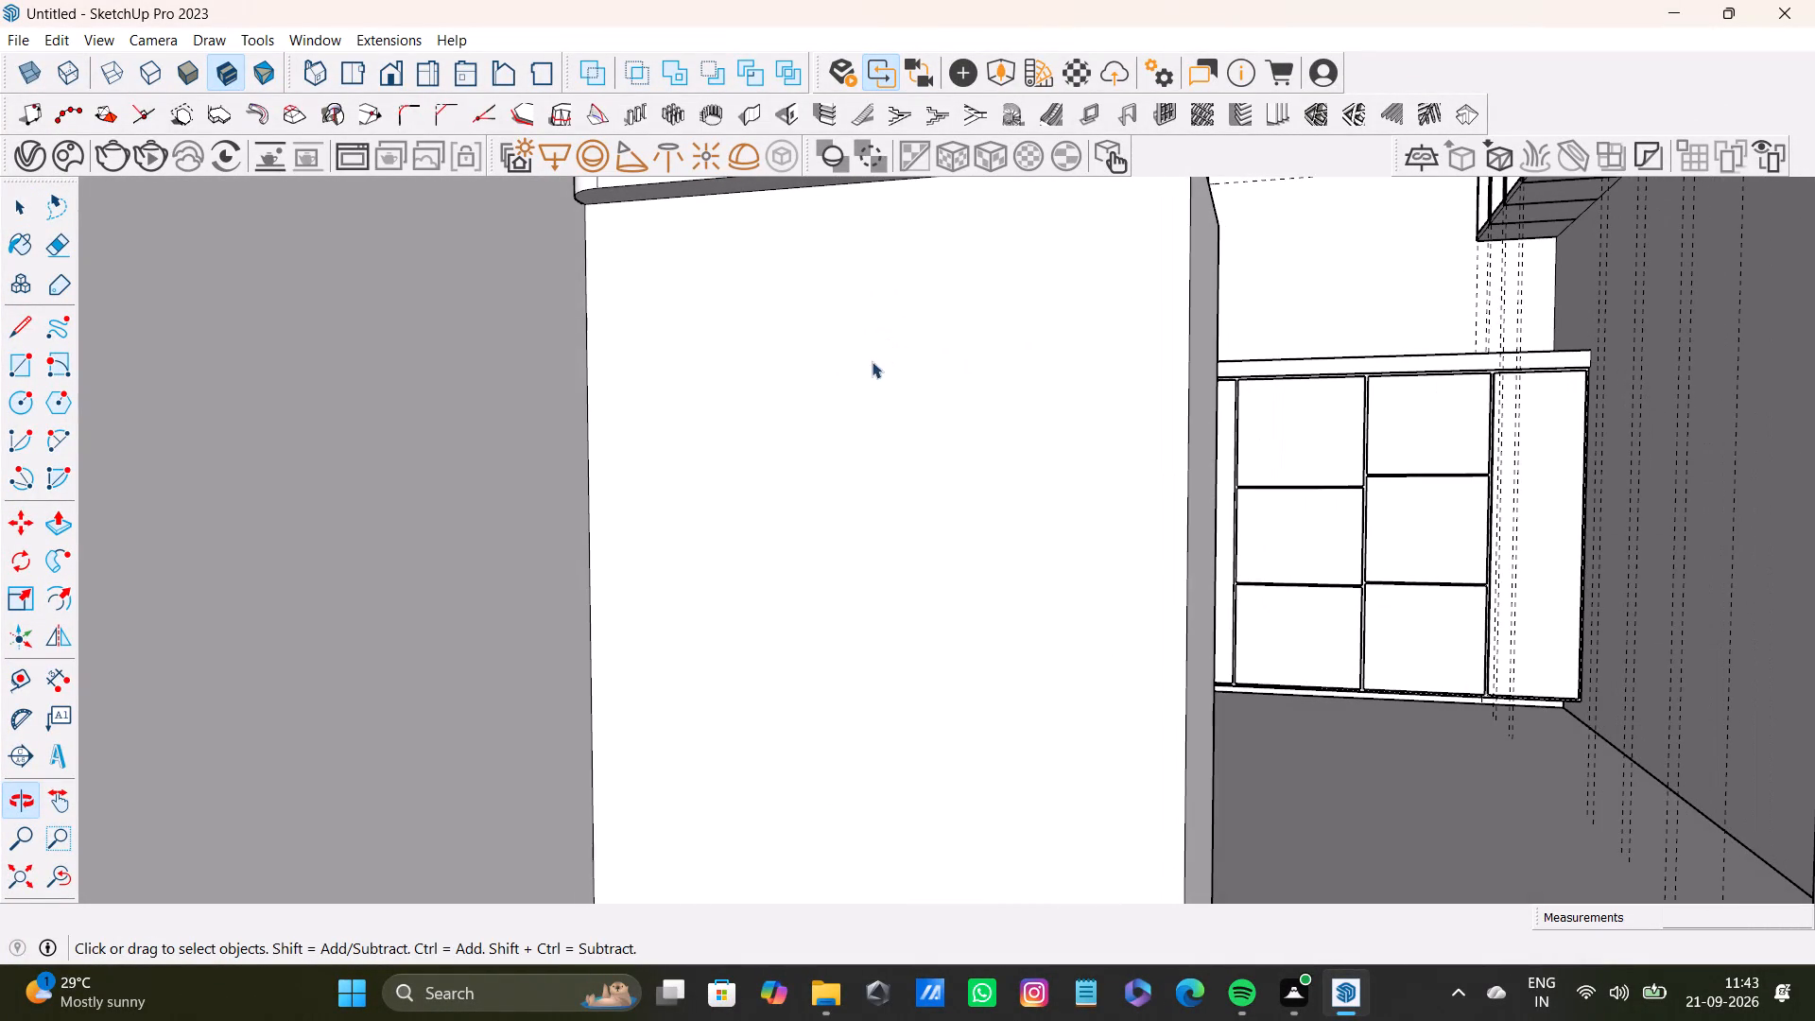
key("t")
left_click(596, 633)
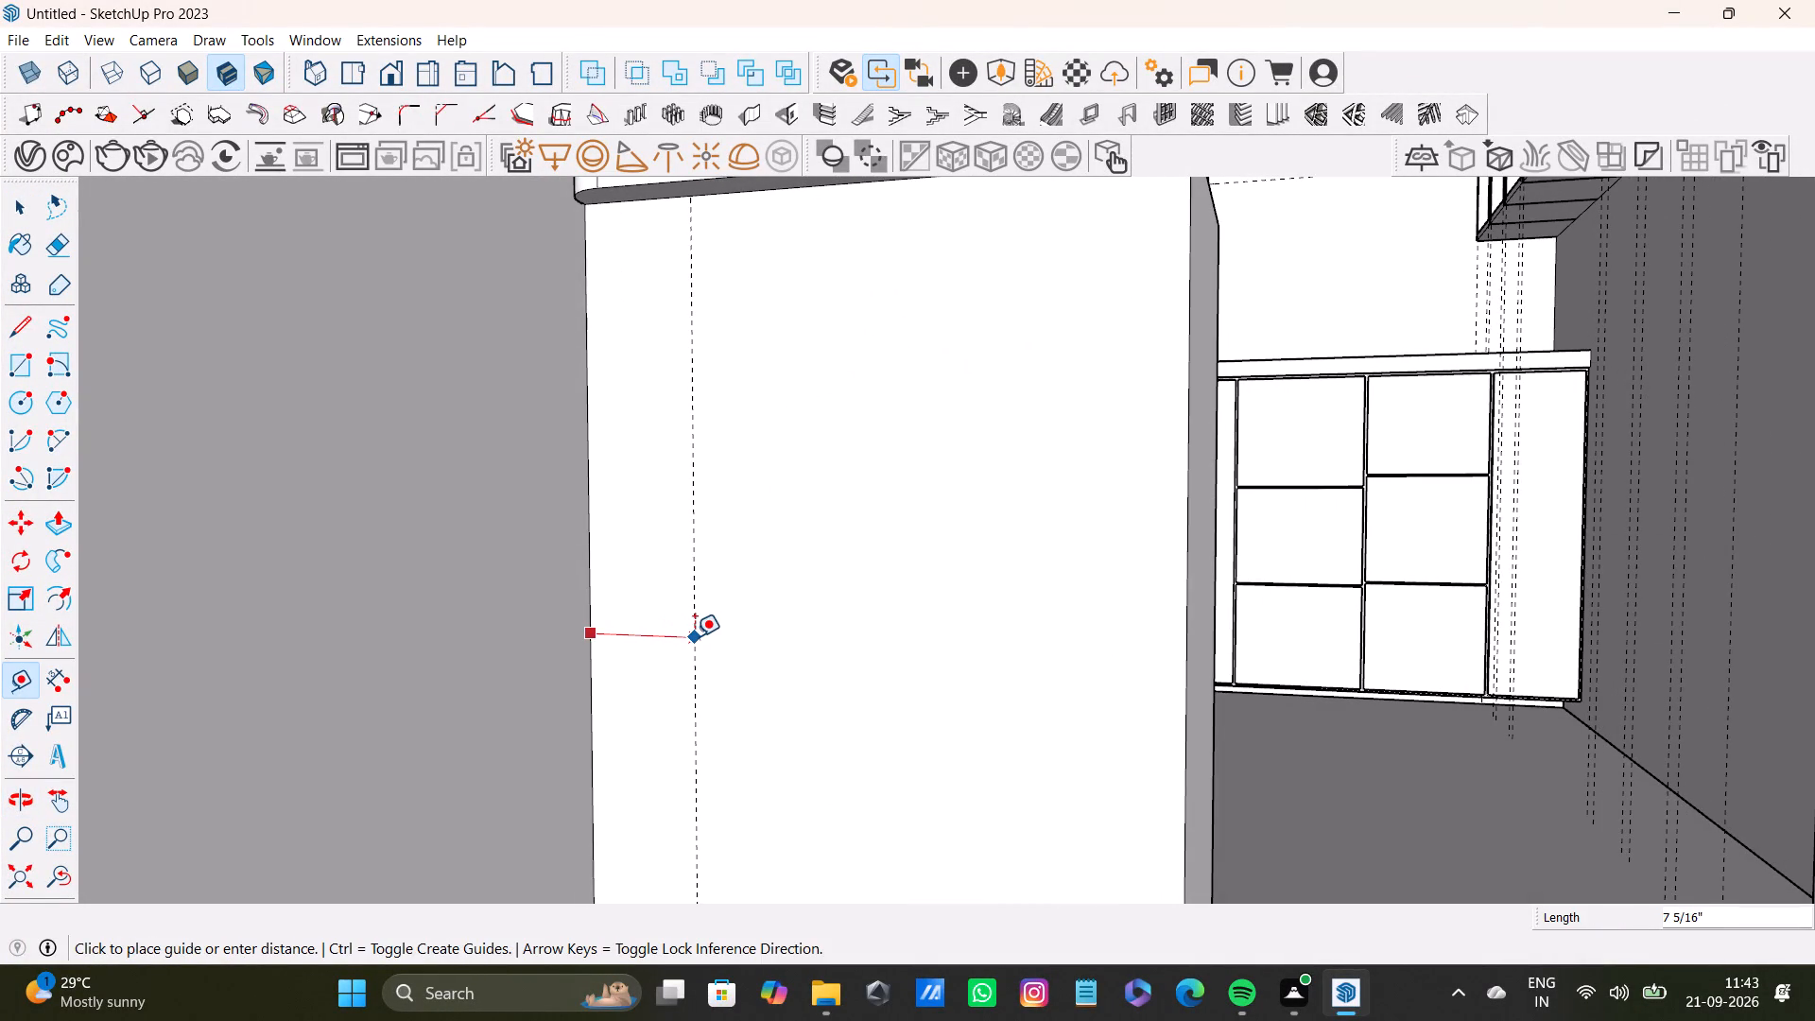
type("0.")
key("4")
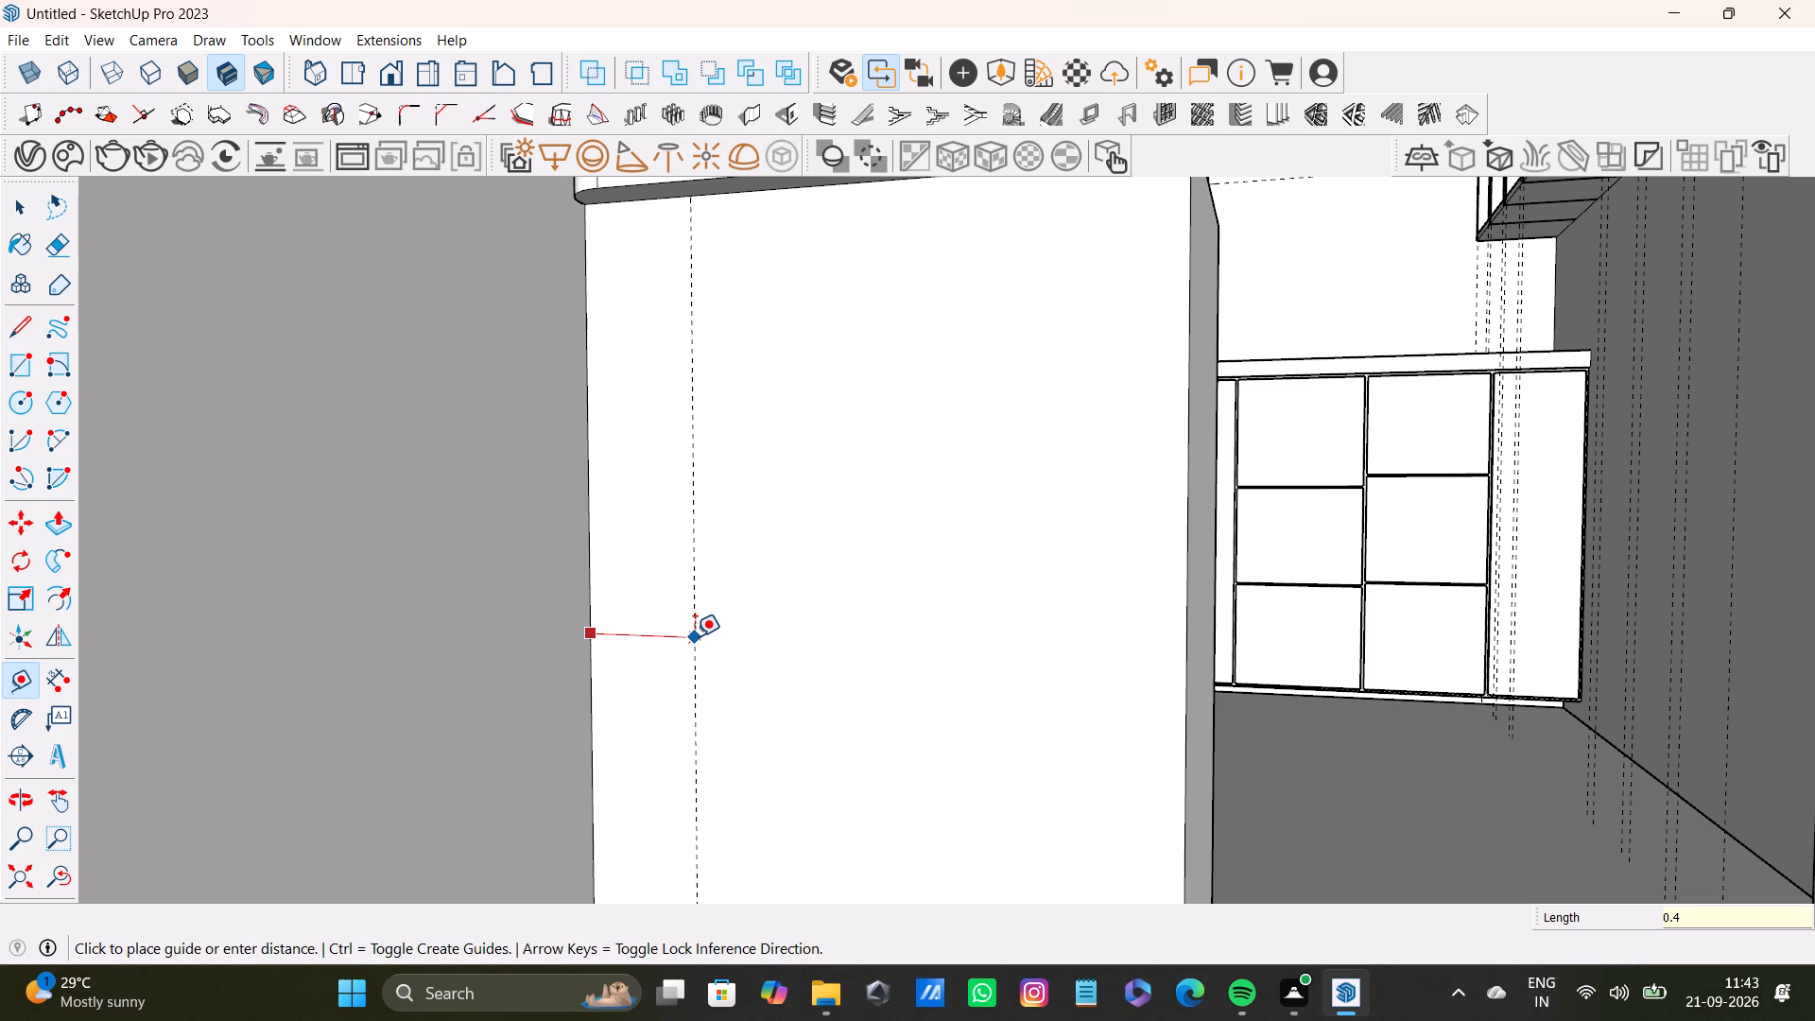
key("shift+quotedbl")
key("Return")
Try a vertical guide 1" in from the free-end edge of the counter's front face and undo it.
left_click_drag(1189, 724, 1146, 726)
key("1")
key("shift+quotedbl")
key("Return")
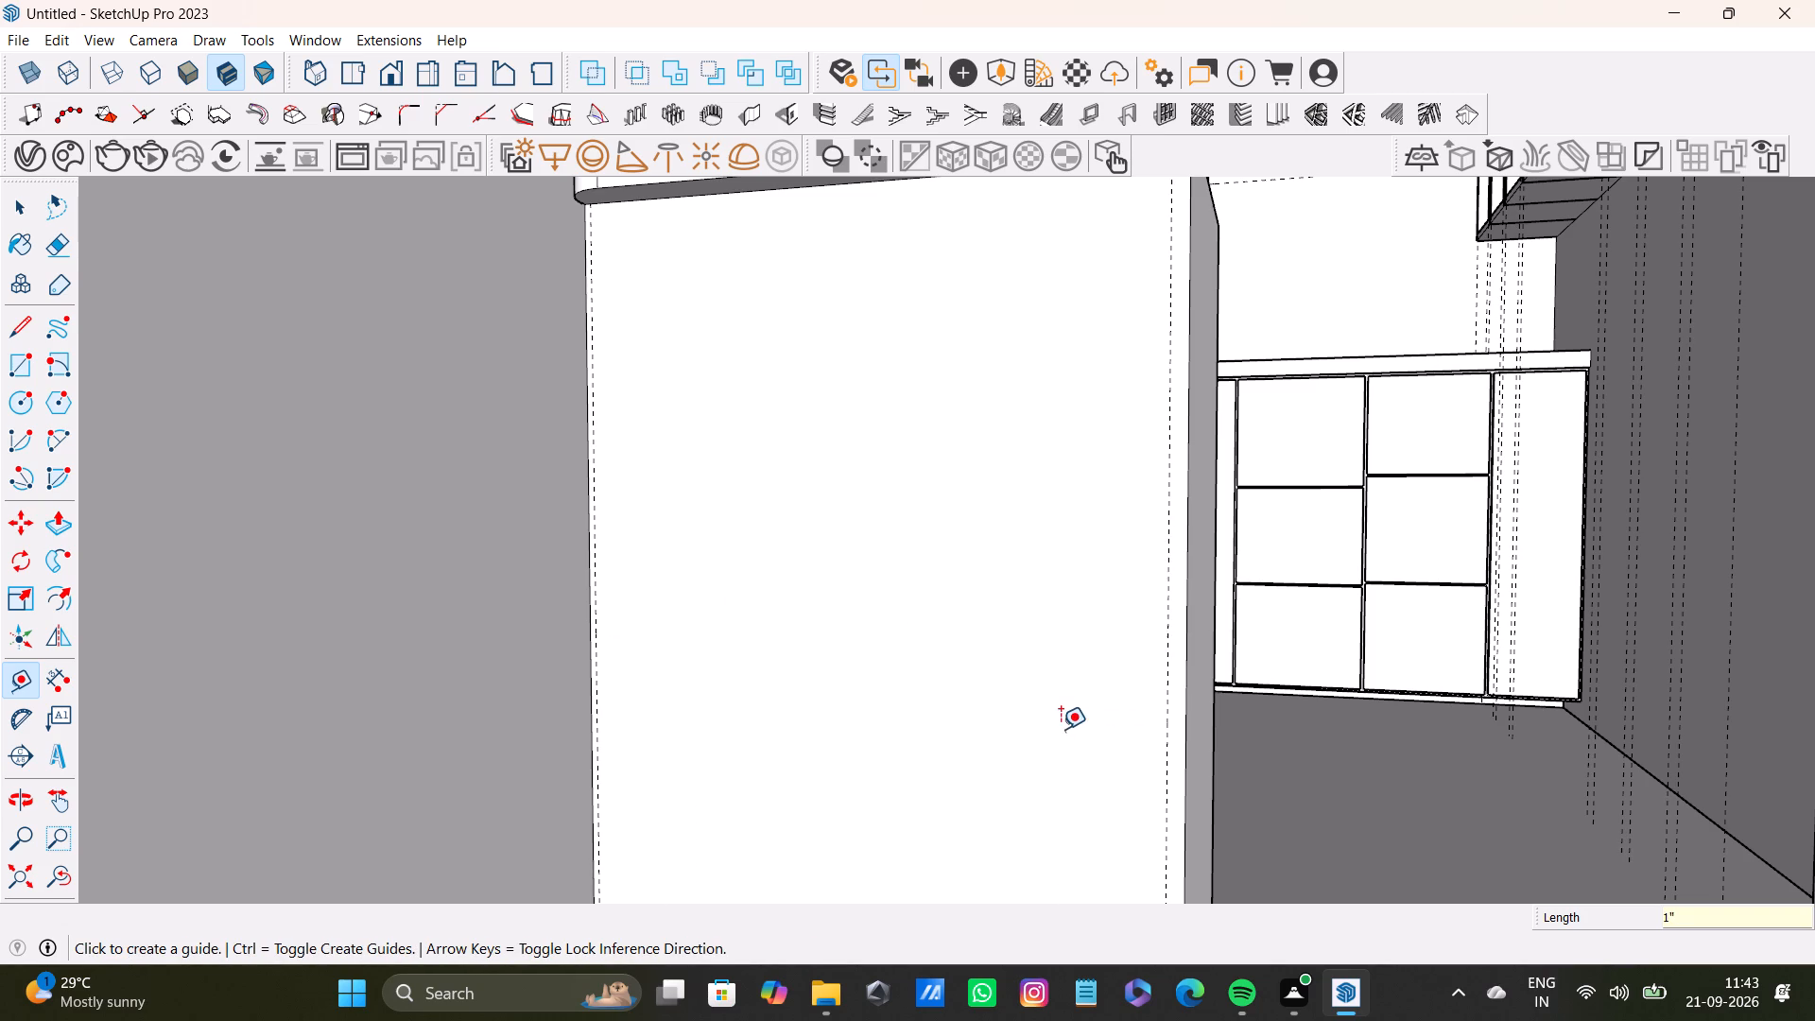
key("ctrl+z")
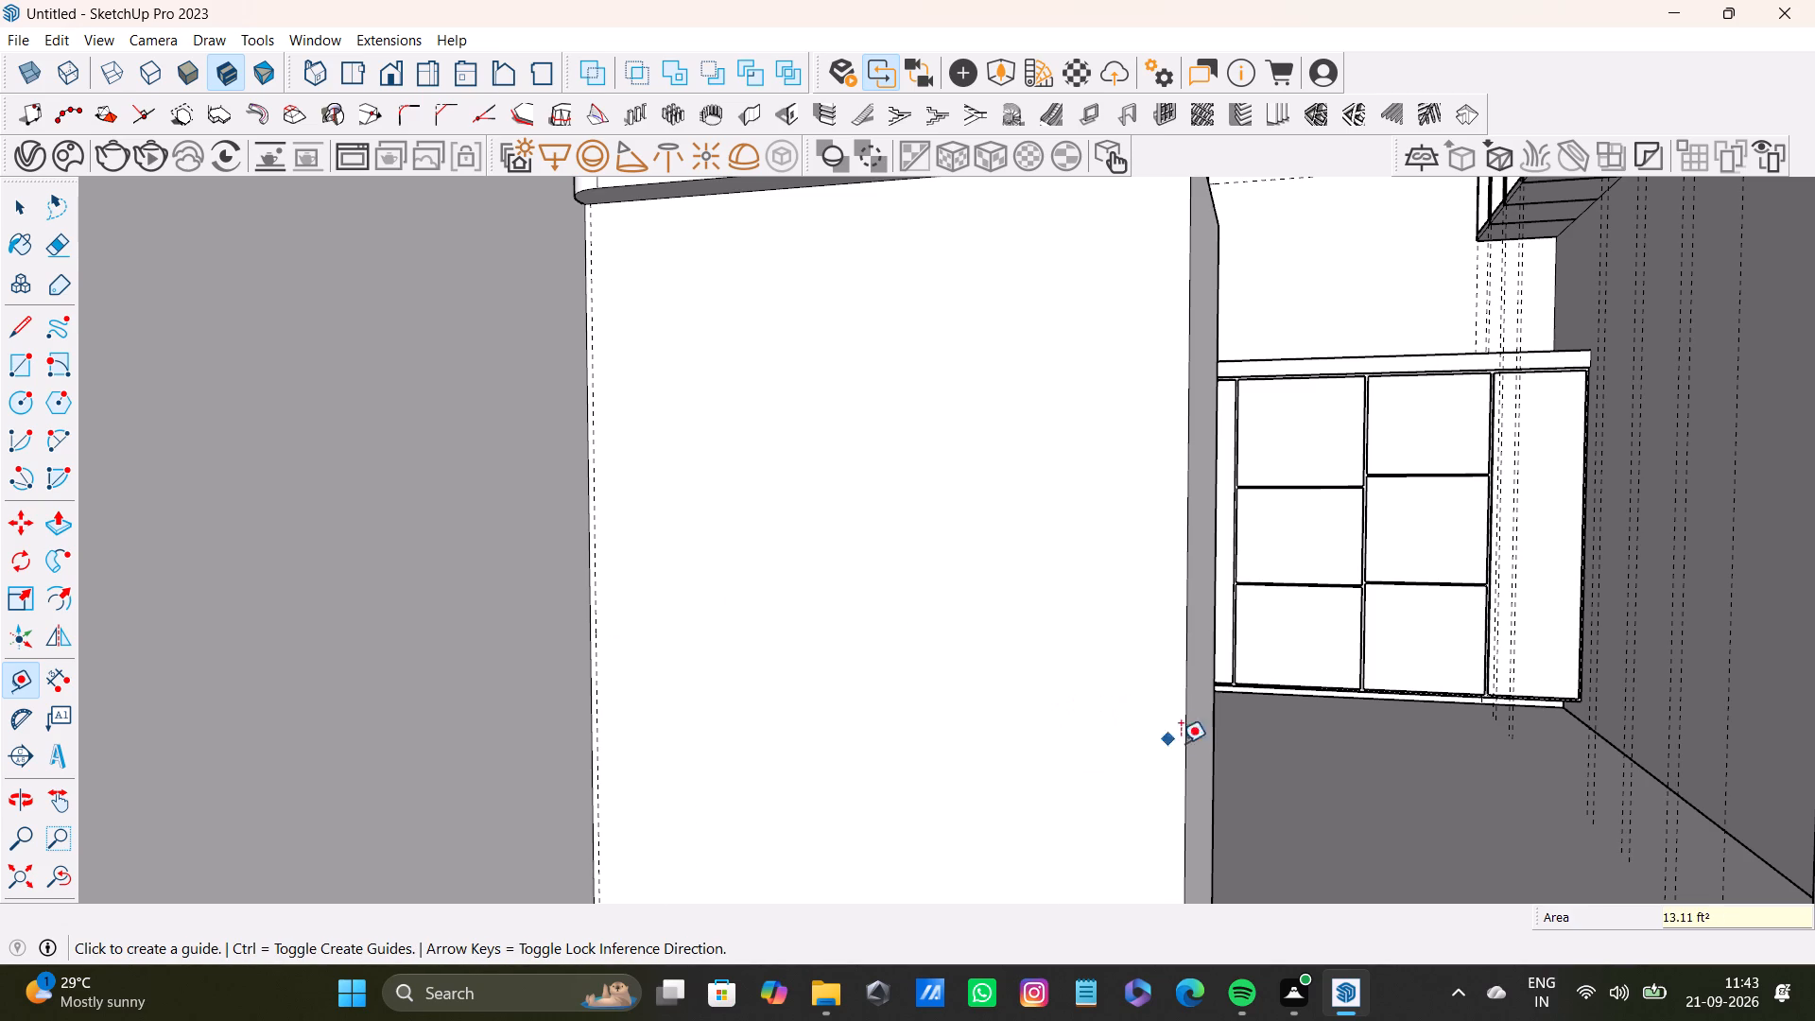
Place a vertical guide 0.4" in from the free-end edge of the counter's front face.
left_click_drag(1184, 756, 1171, 765)
type("0.4")
key("shift+quotedbl")
key("Return")
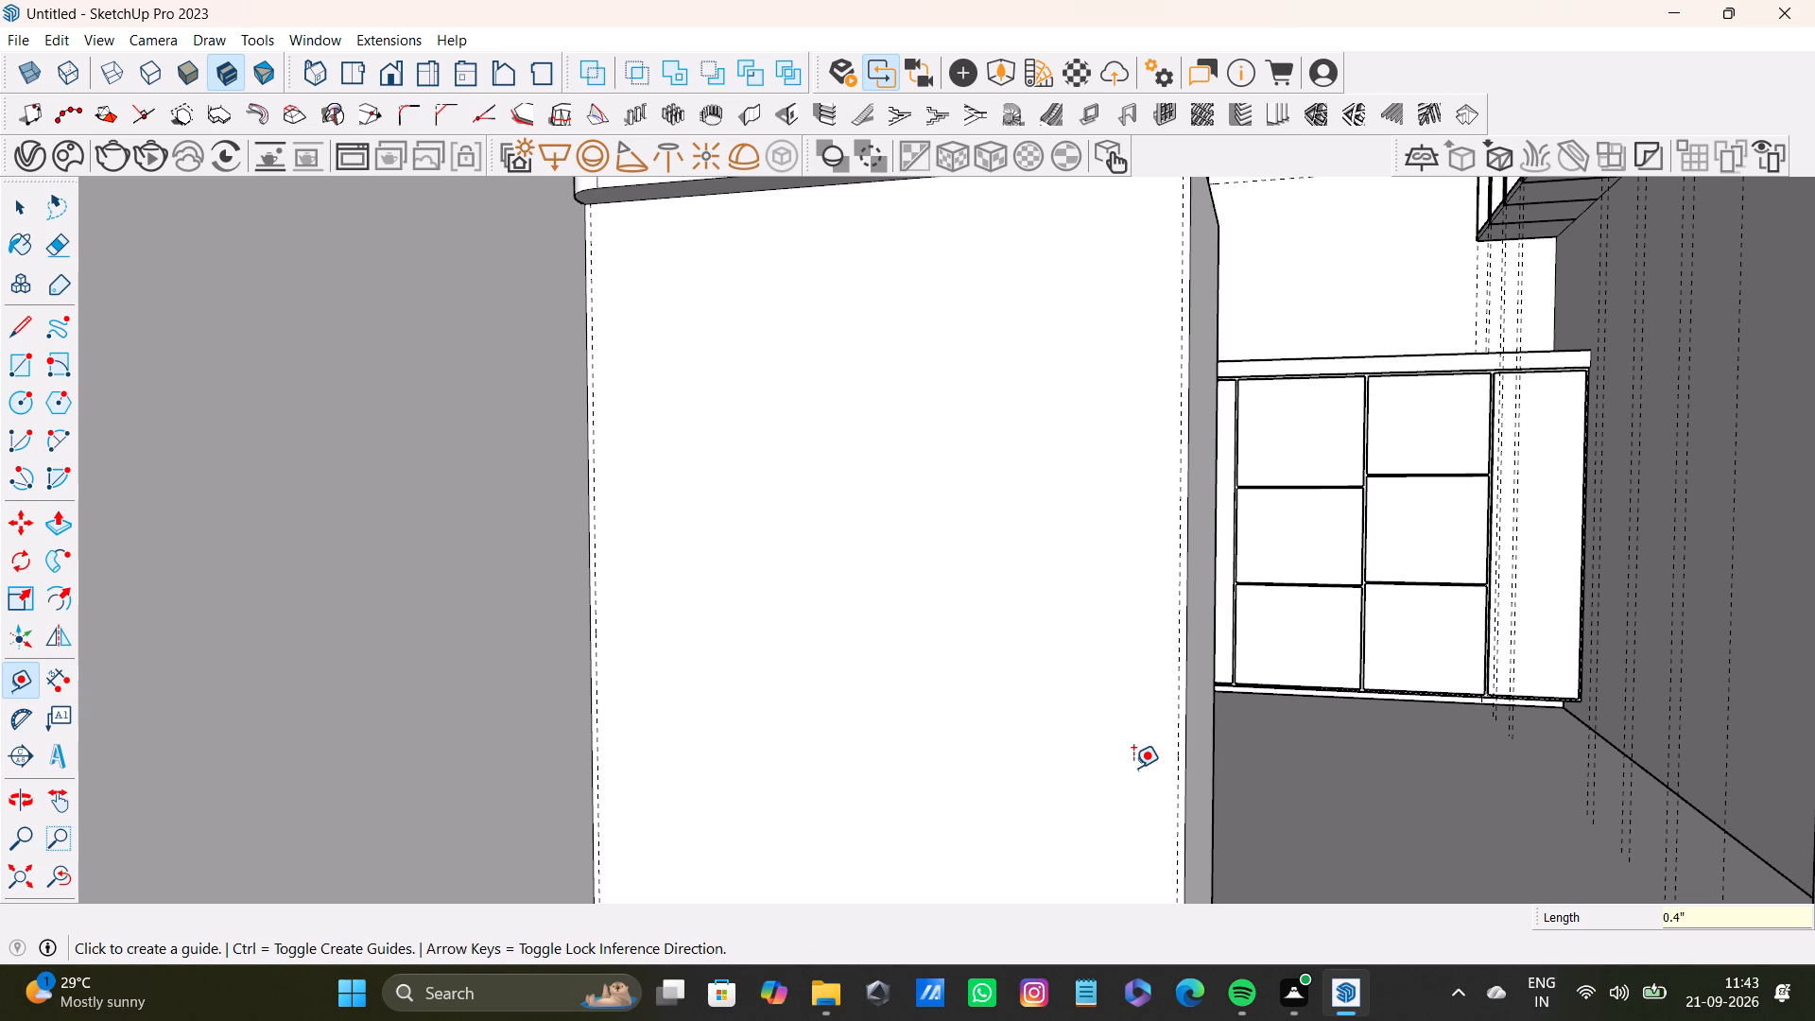
key("space")
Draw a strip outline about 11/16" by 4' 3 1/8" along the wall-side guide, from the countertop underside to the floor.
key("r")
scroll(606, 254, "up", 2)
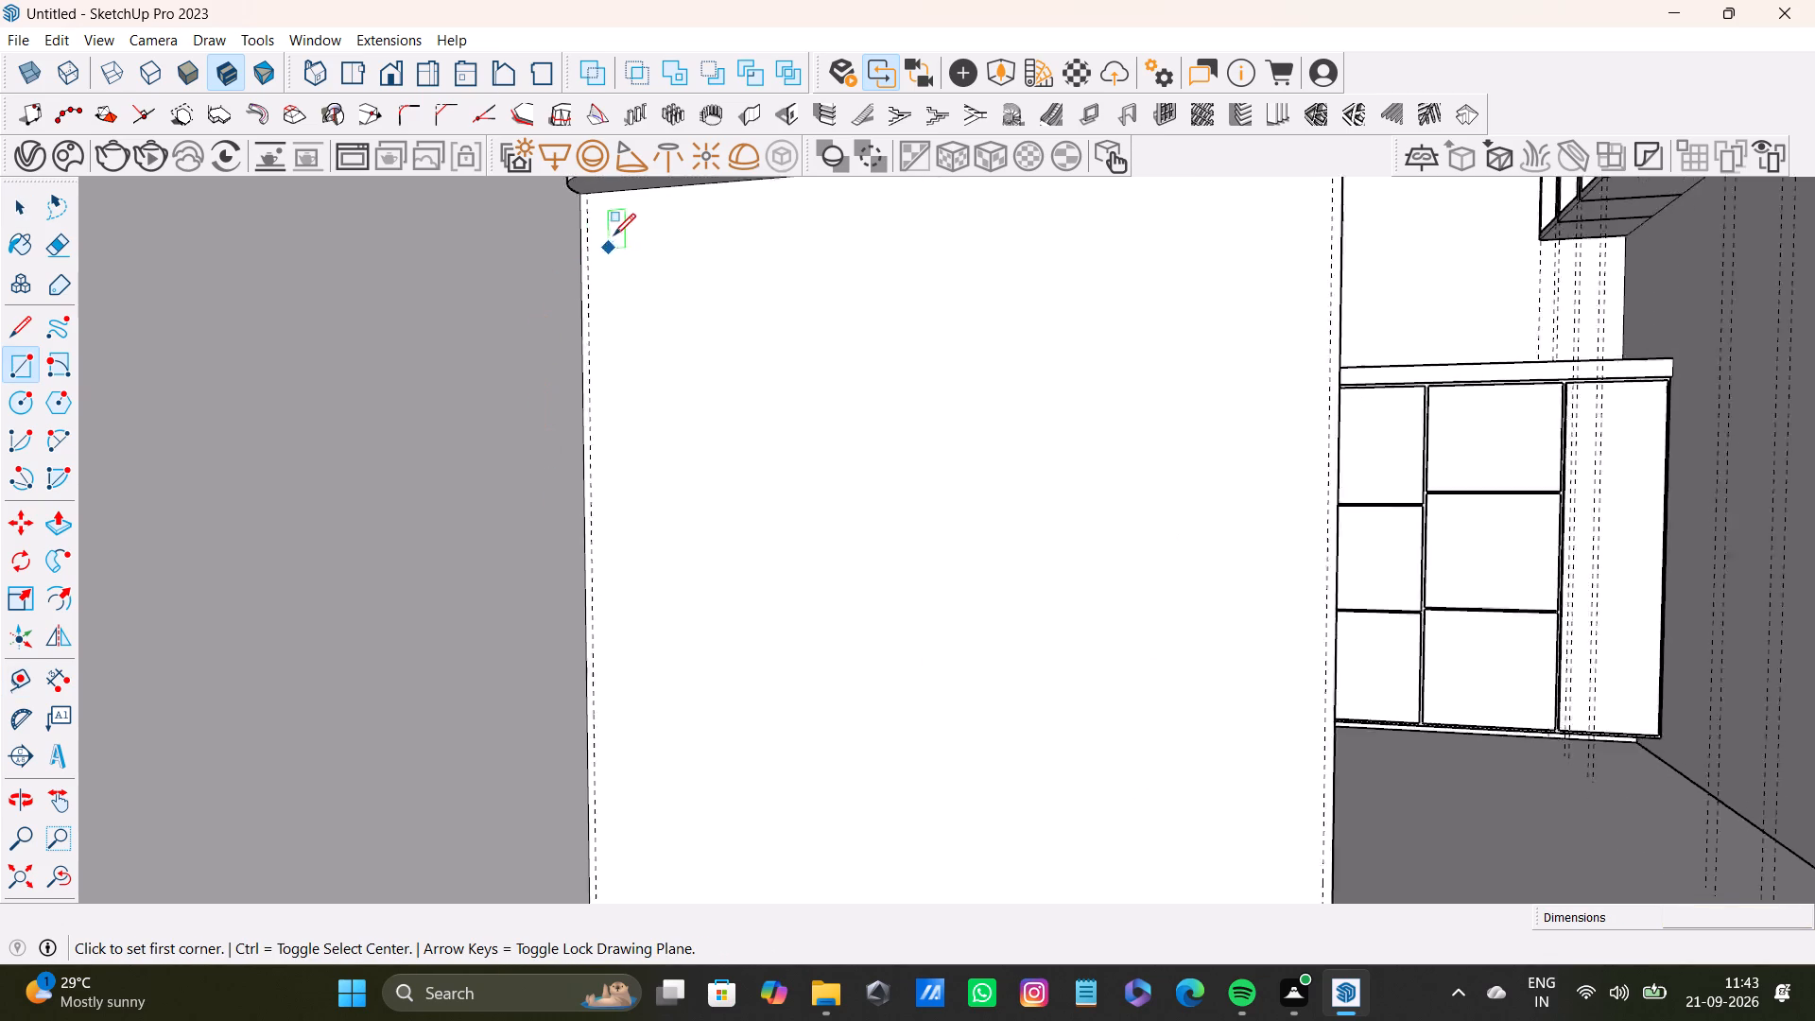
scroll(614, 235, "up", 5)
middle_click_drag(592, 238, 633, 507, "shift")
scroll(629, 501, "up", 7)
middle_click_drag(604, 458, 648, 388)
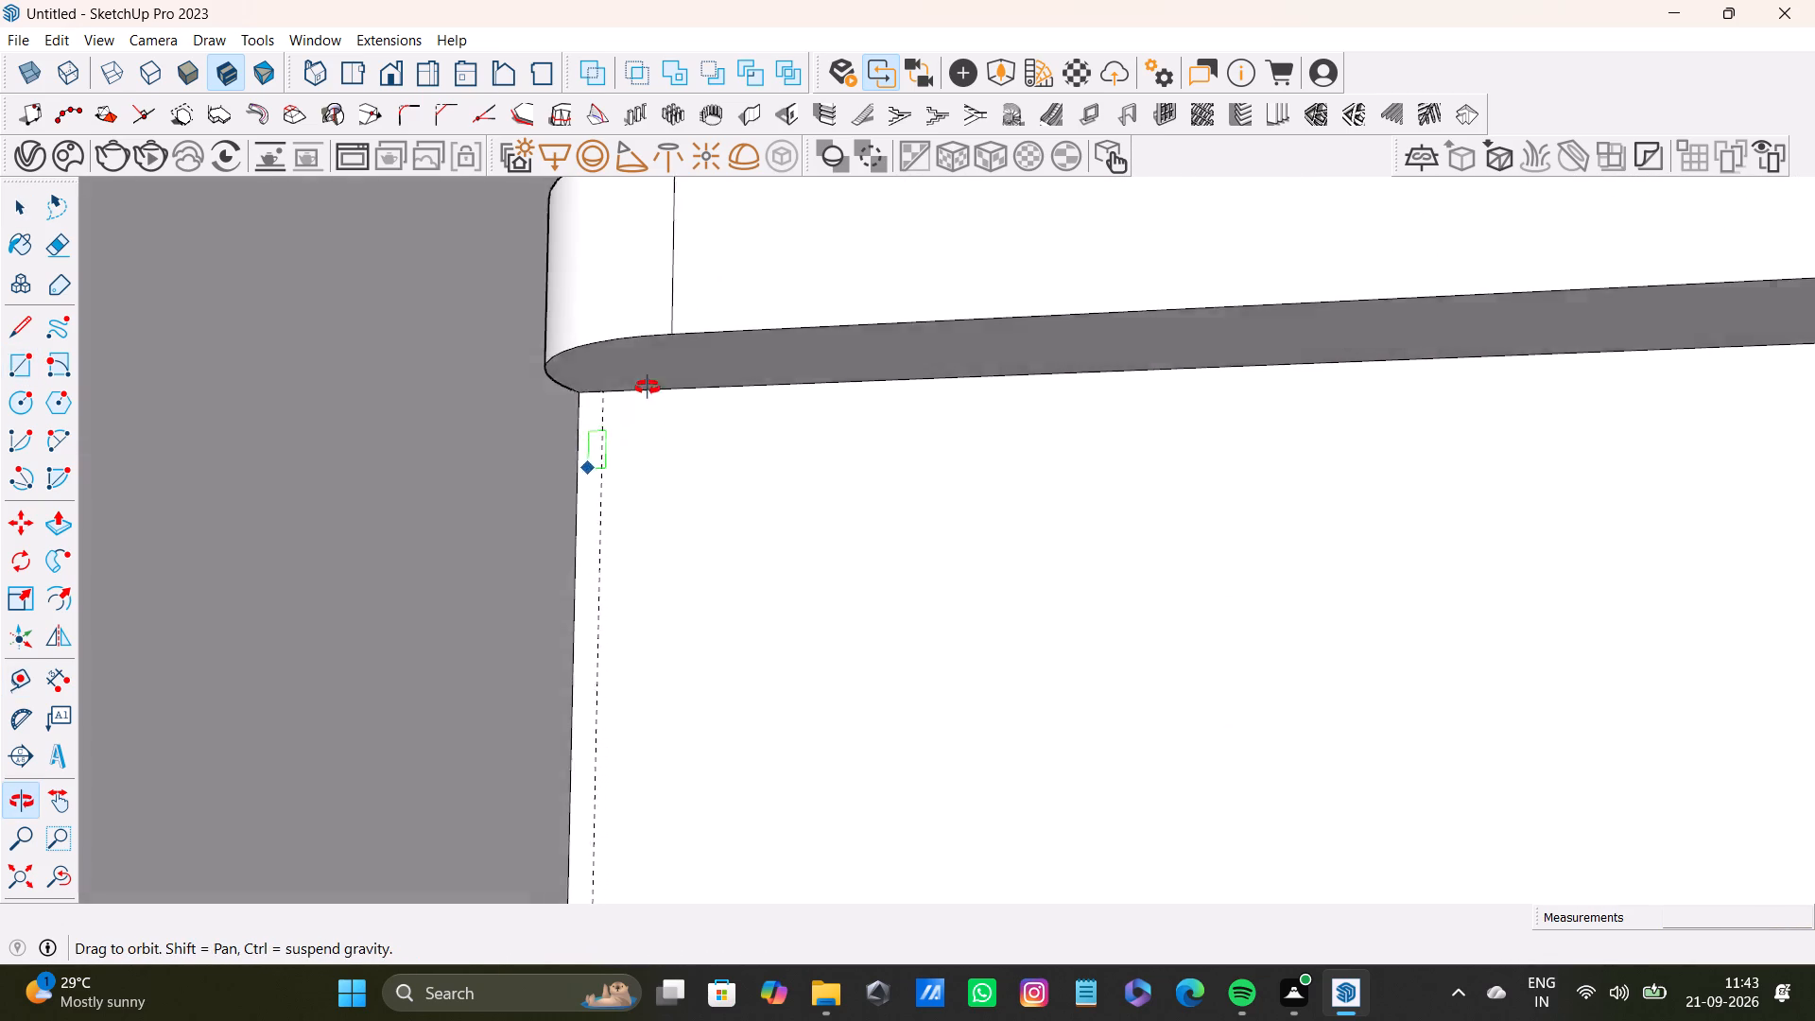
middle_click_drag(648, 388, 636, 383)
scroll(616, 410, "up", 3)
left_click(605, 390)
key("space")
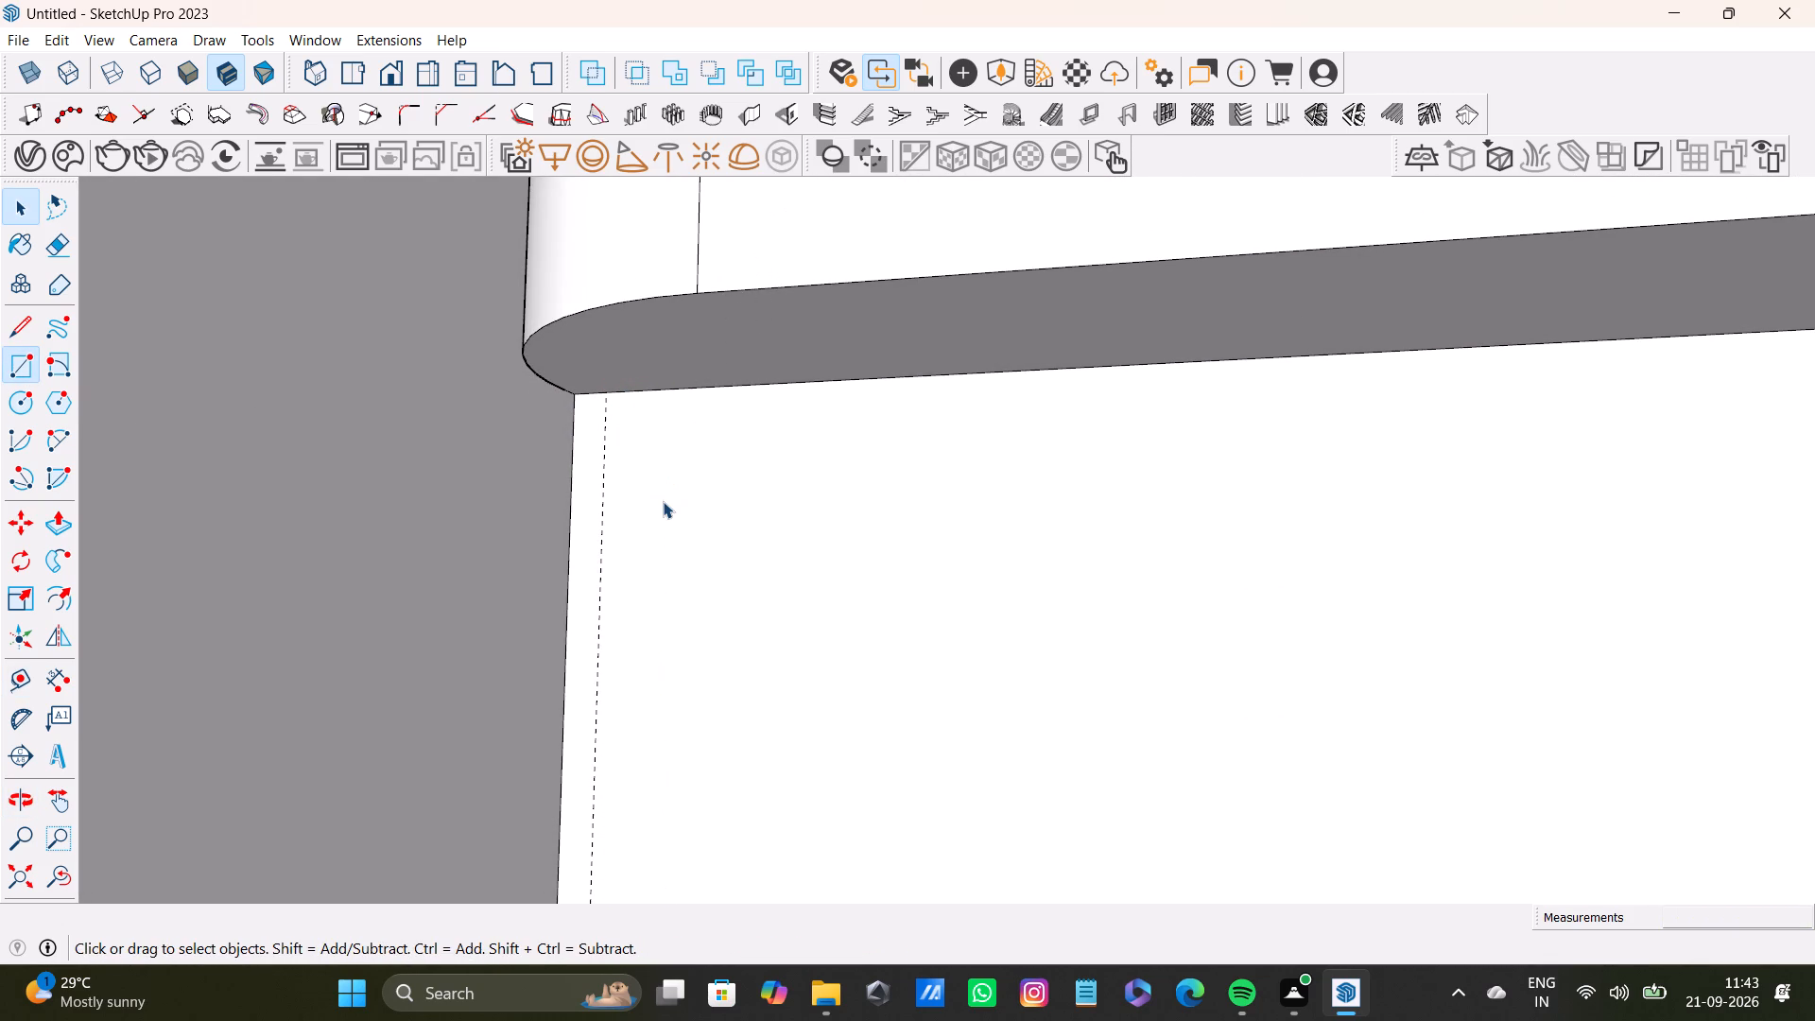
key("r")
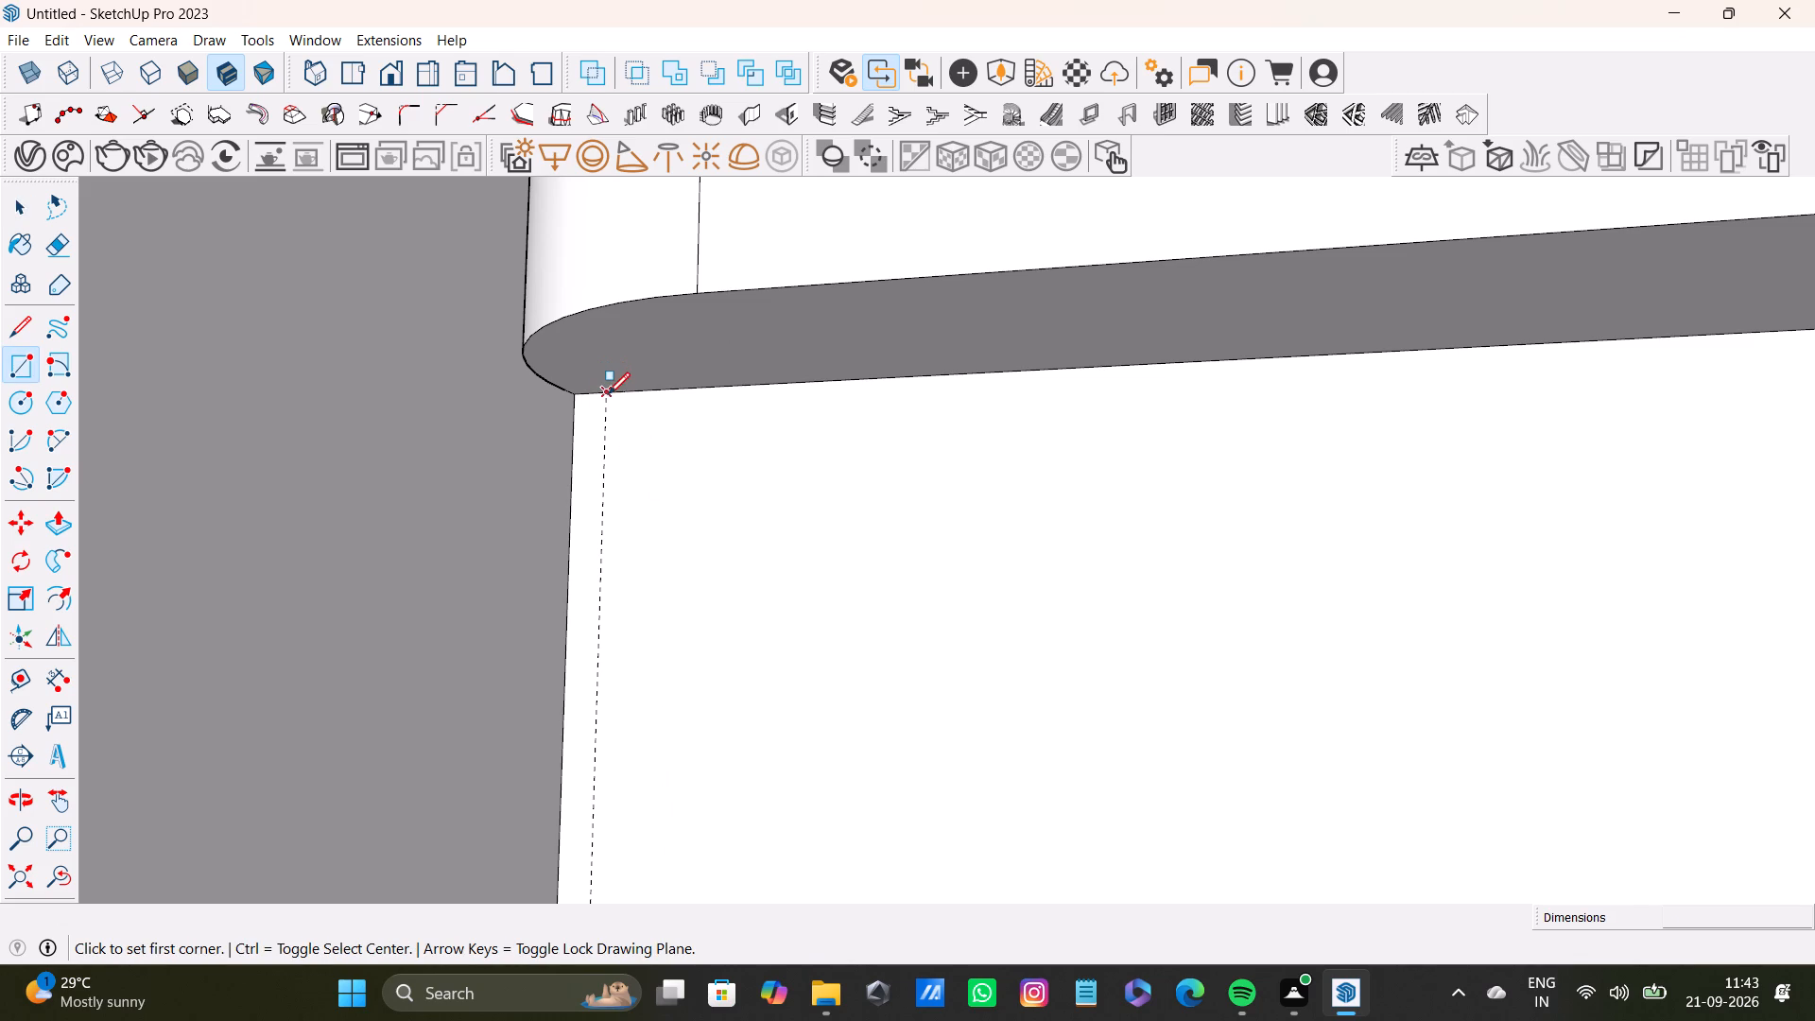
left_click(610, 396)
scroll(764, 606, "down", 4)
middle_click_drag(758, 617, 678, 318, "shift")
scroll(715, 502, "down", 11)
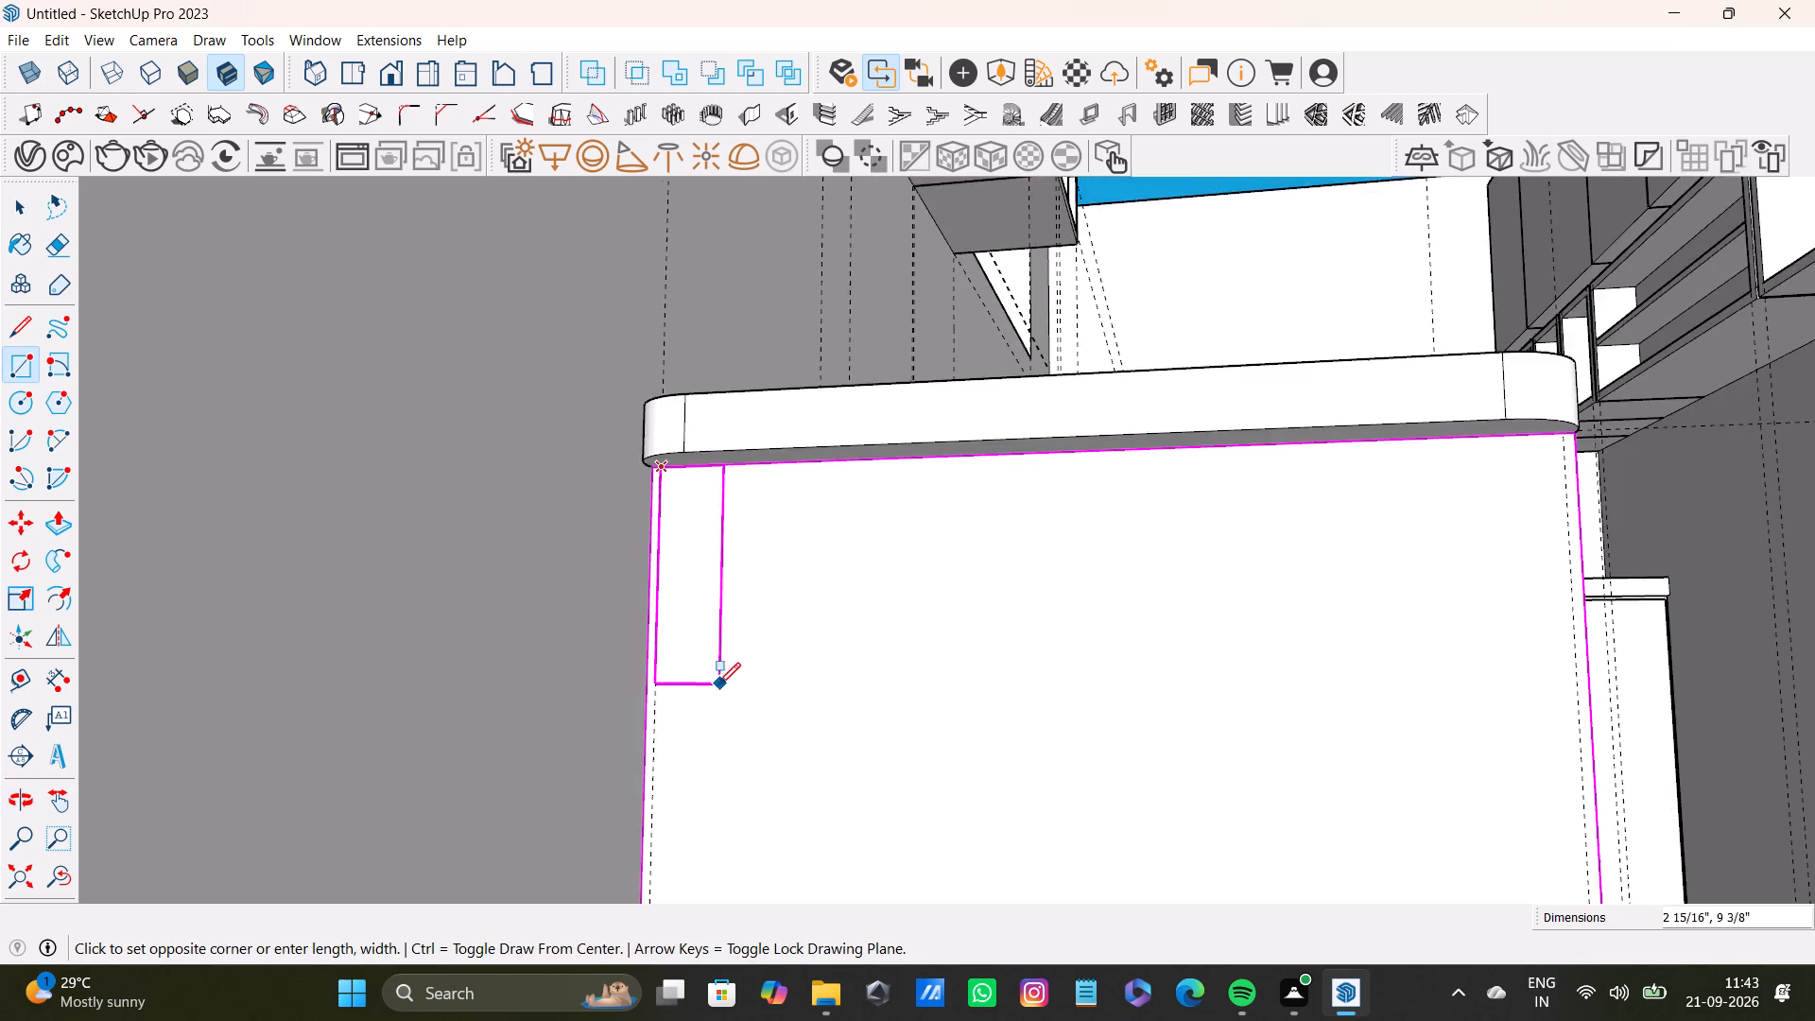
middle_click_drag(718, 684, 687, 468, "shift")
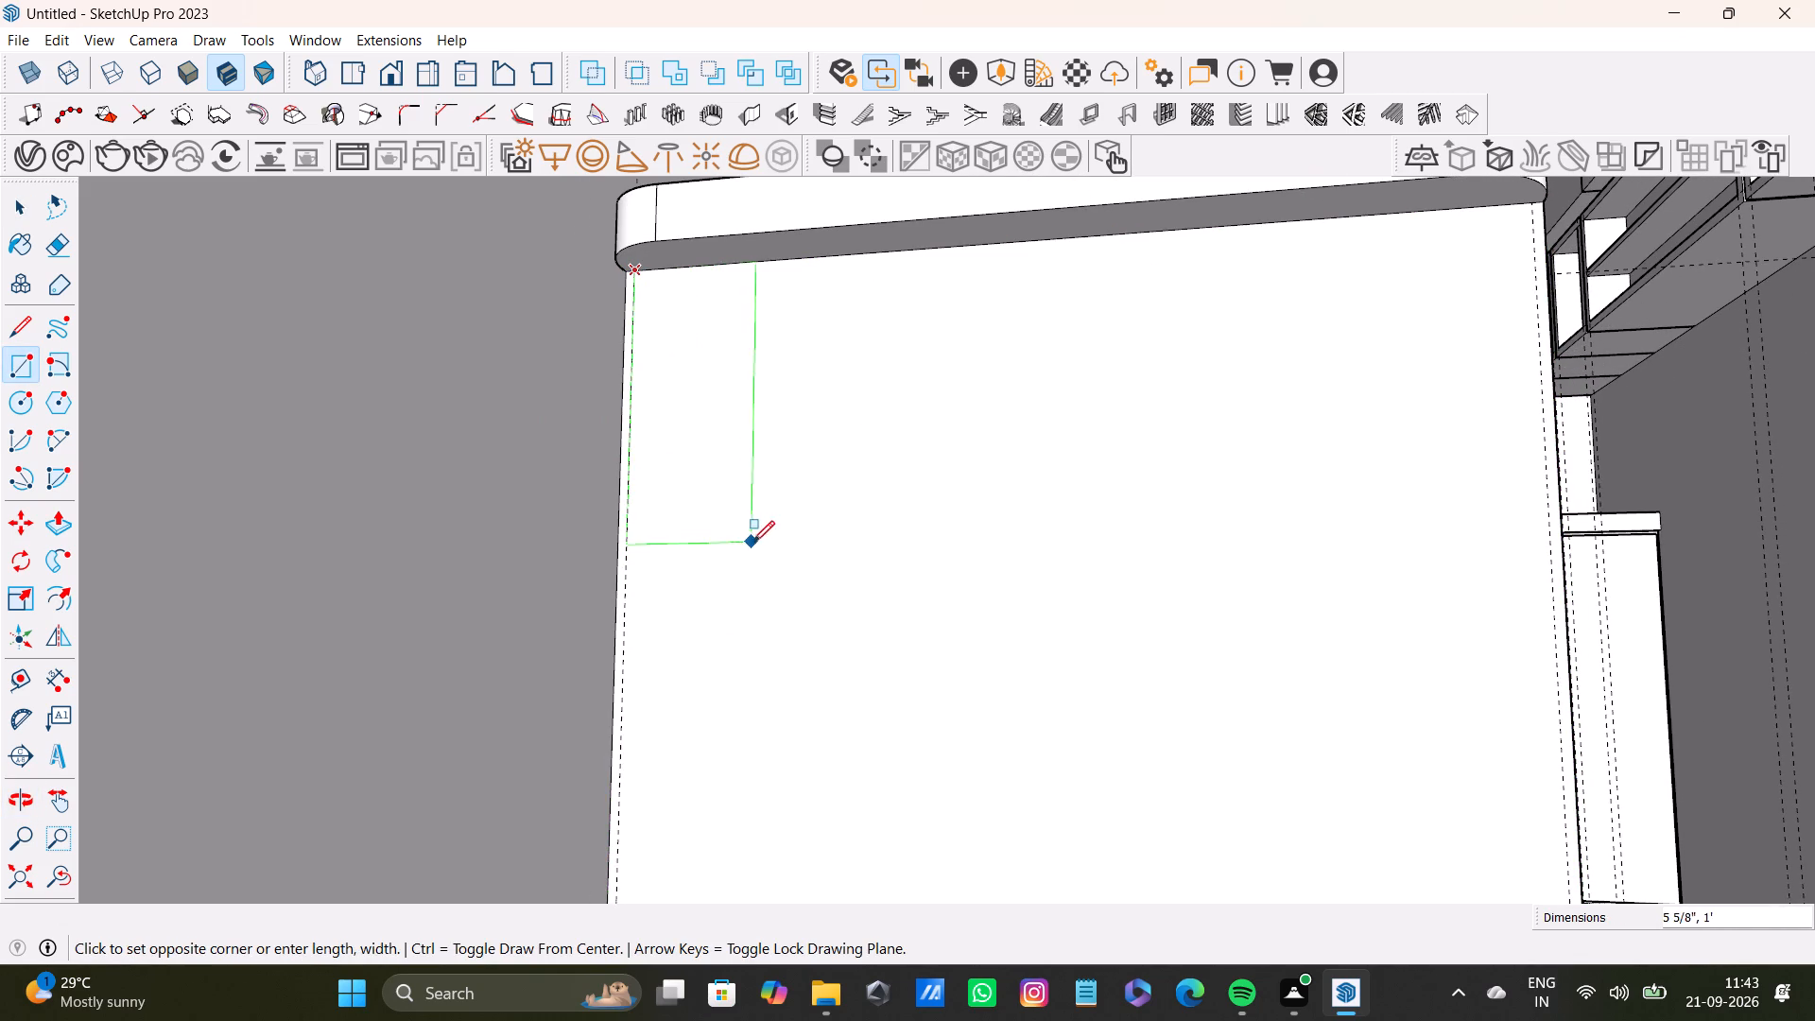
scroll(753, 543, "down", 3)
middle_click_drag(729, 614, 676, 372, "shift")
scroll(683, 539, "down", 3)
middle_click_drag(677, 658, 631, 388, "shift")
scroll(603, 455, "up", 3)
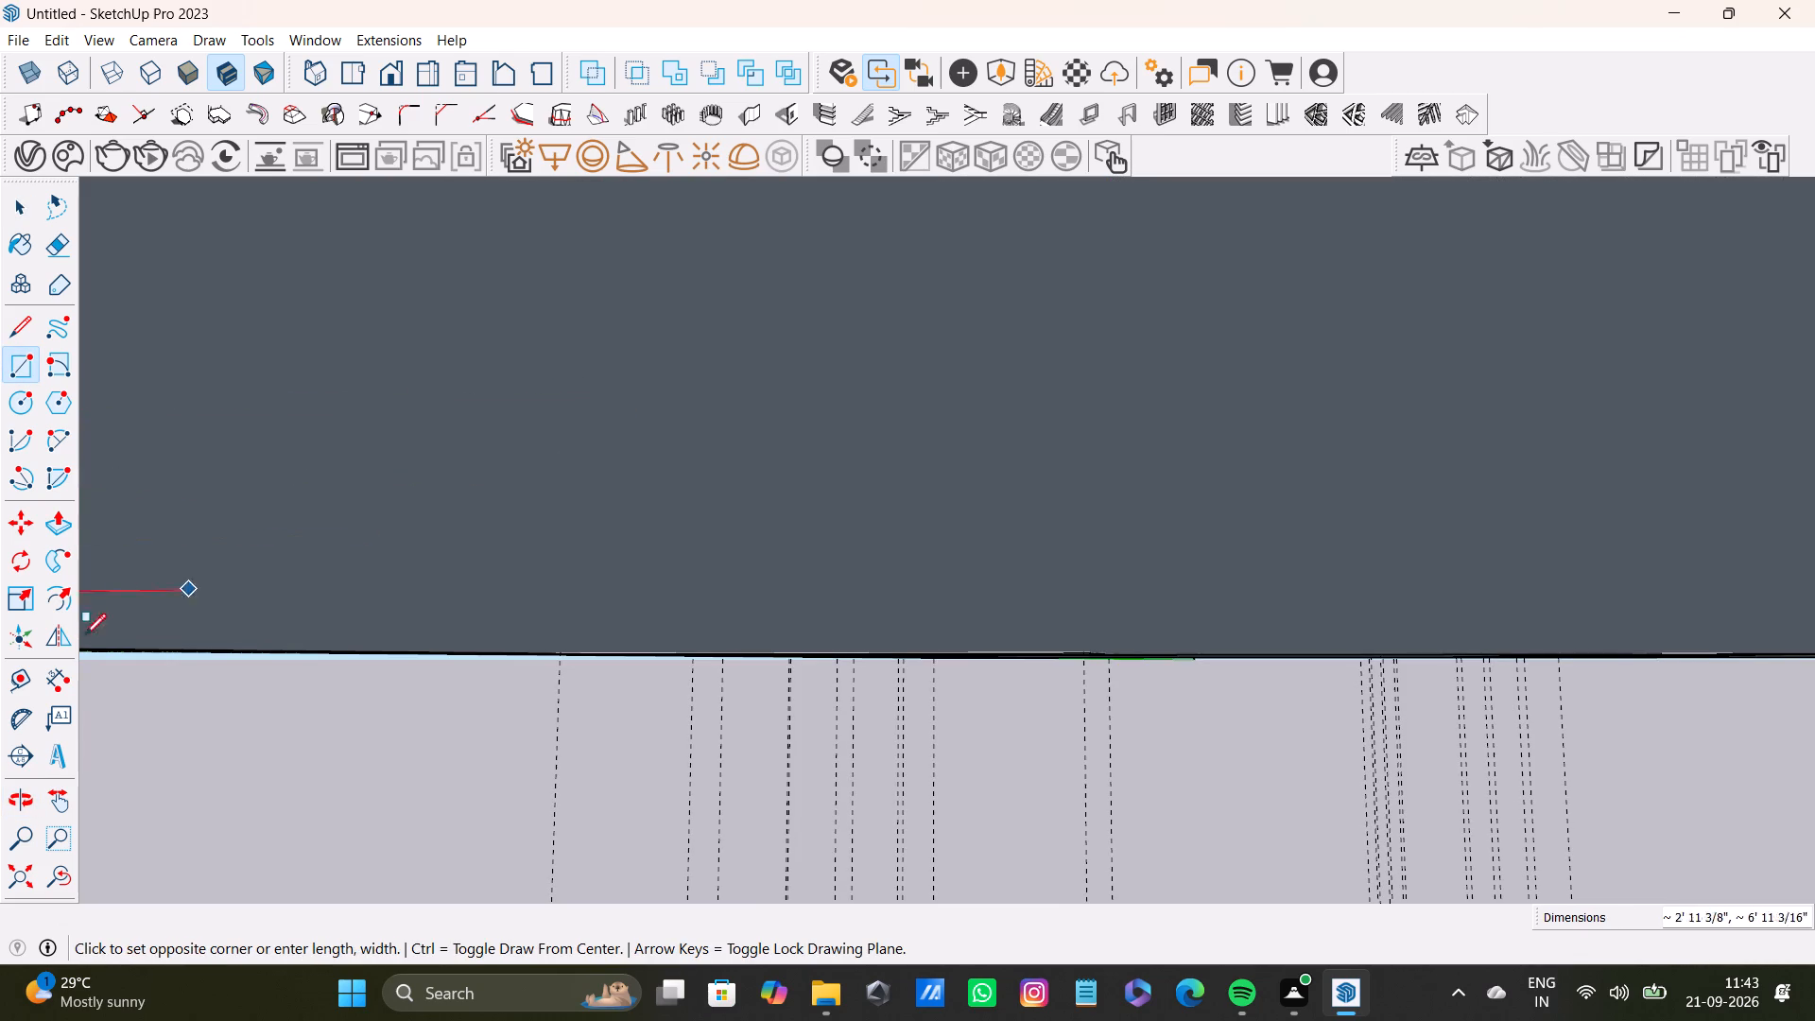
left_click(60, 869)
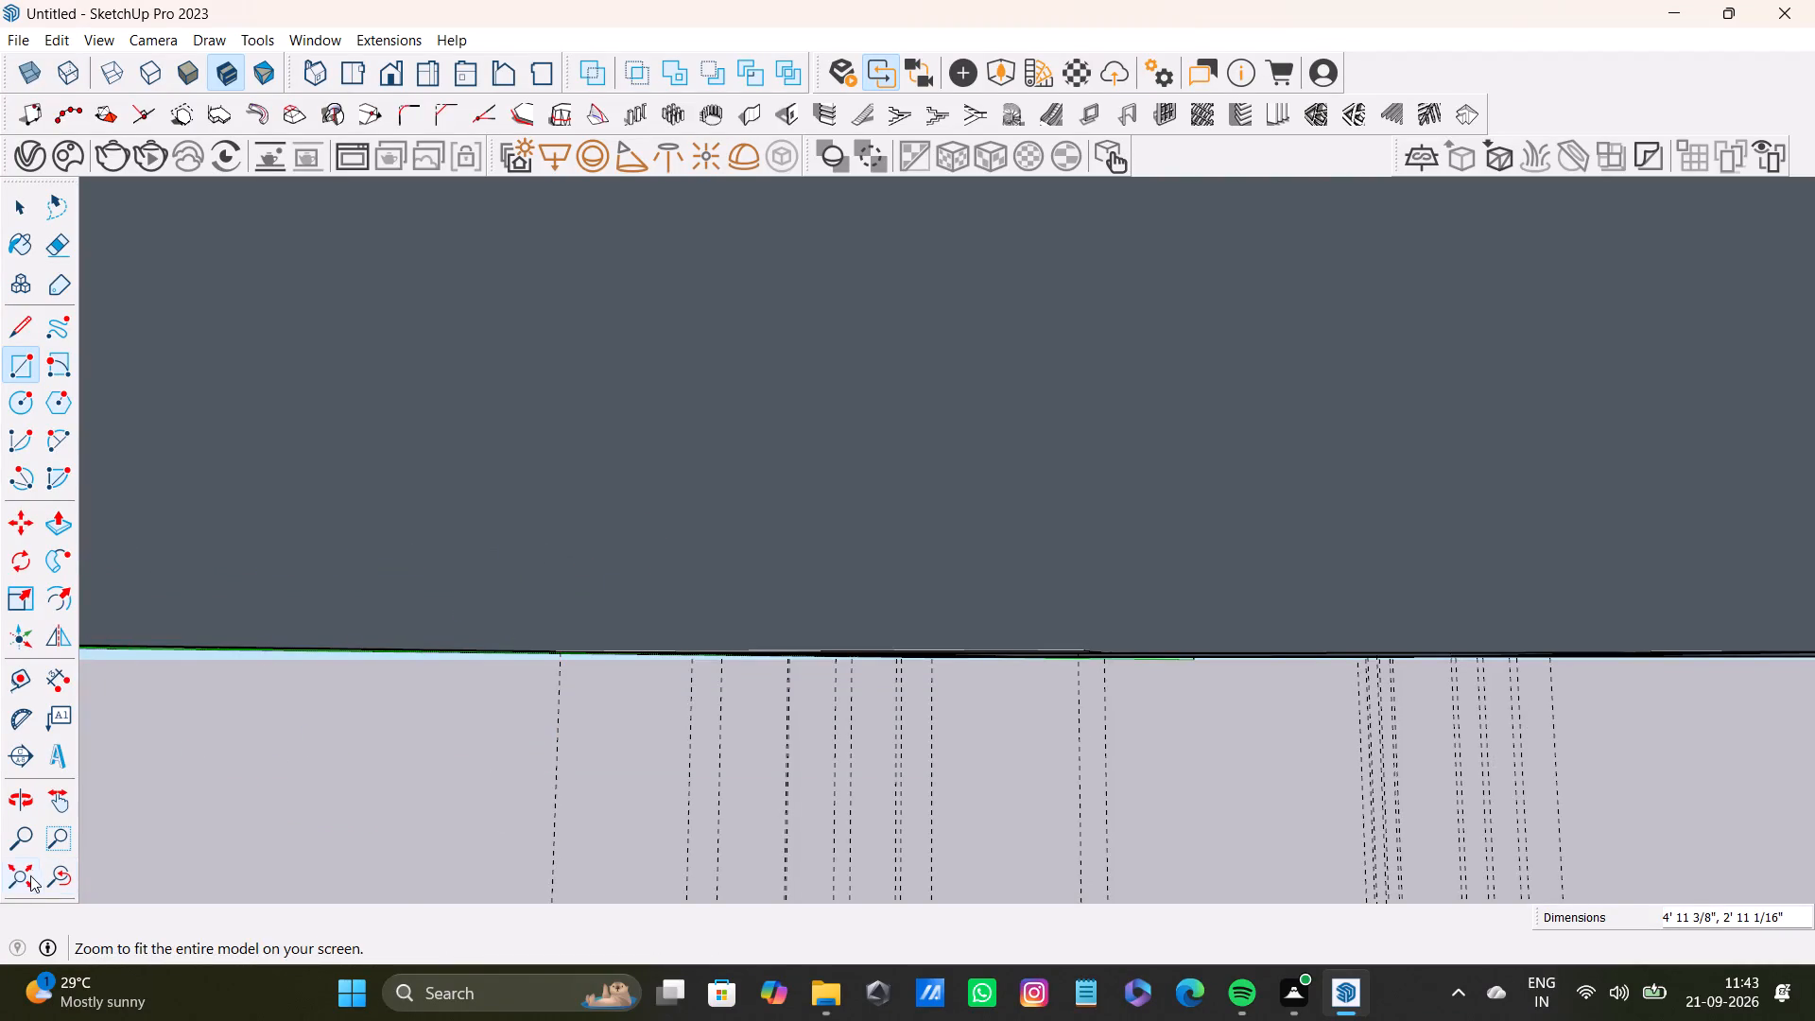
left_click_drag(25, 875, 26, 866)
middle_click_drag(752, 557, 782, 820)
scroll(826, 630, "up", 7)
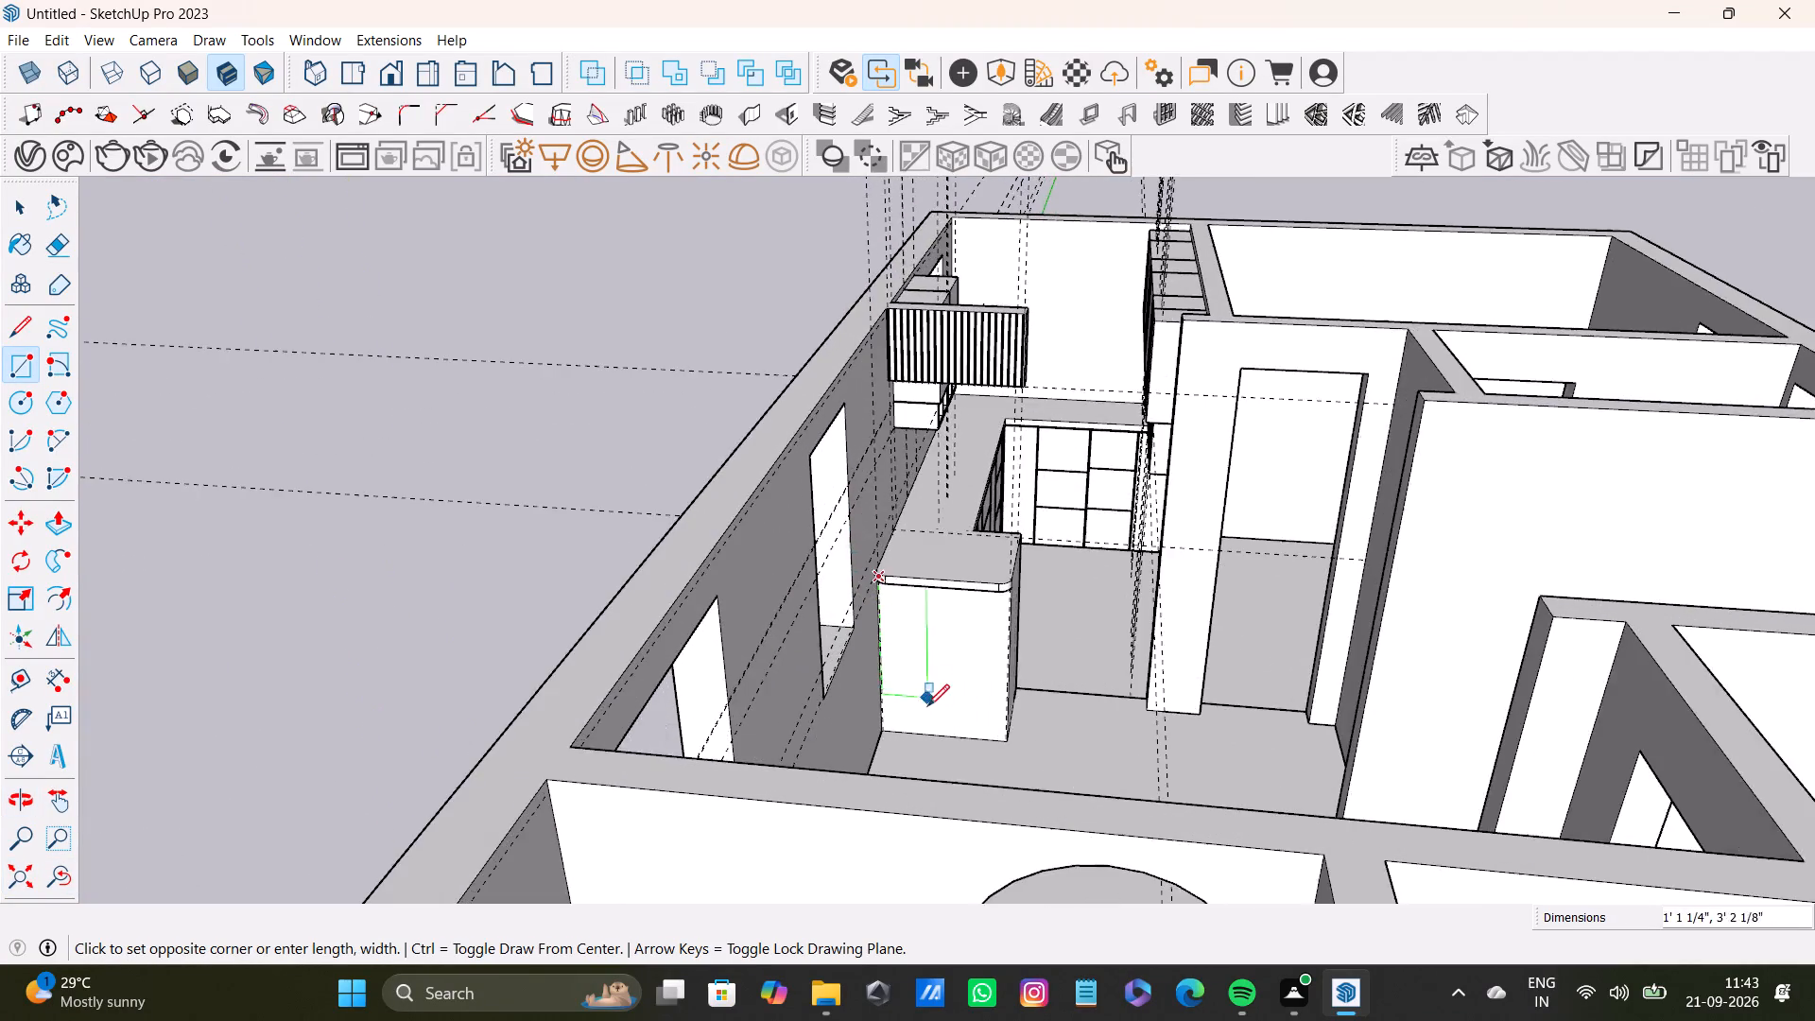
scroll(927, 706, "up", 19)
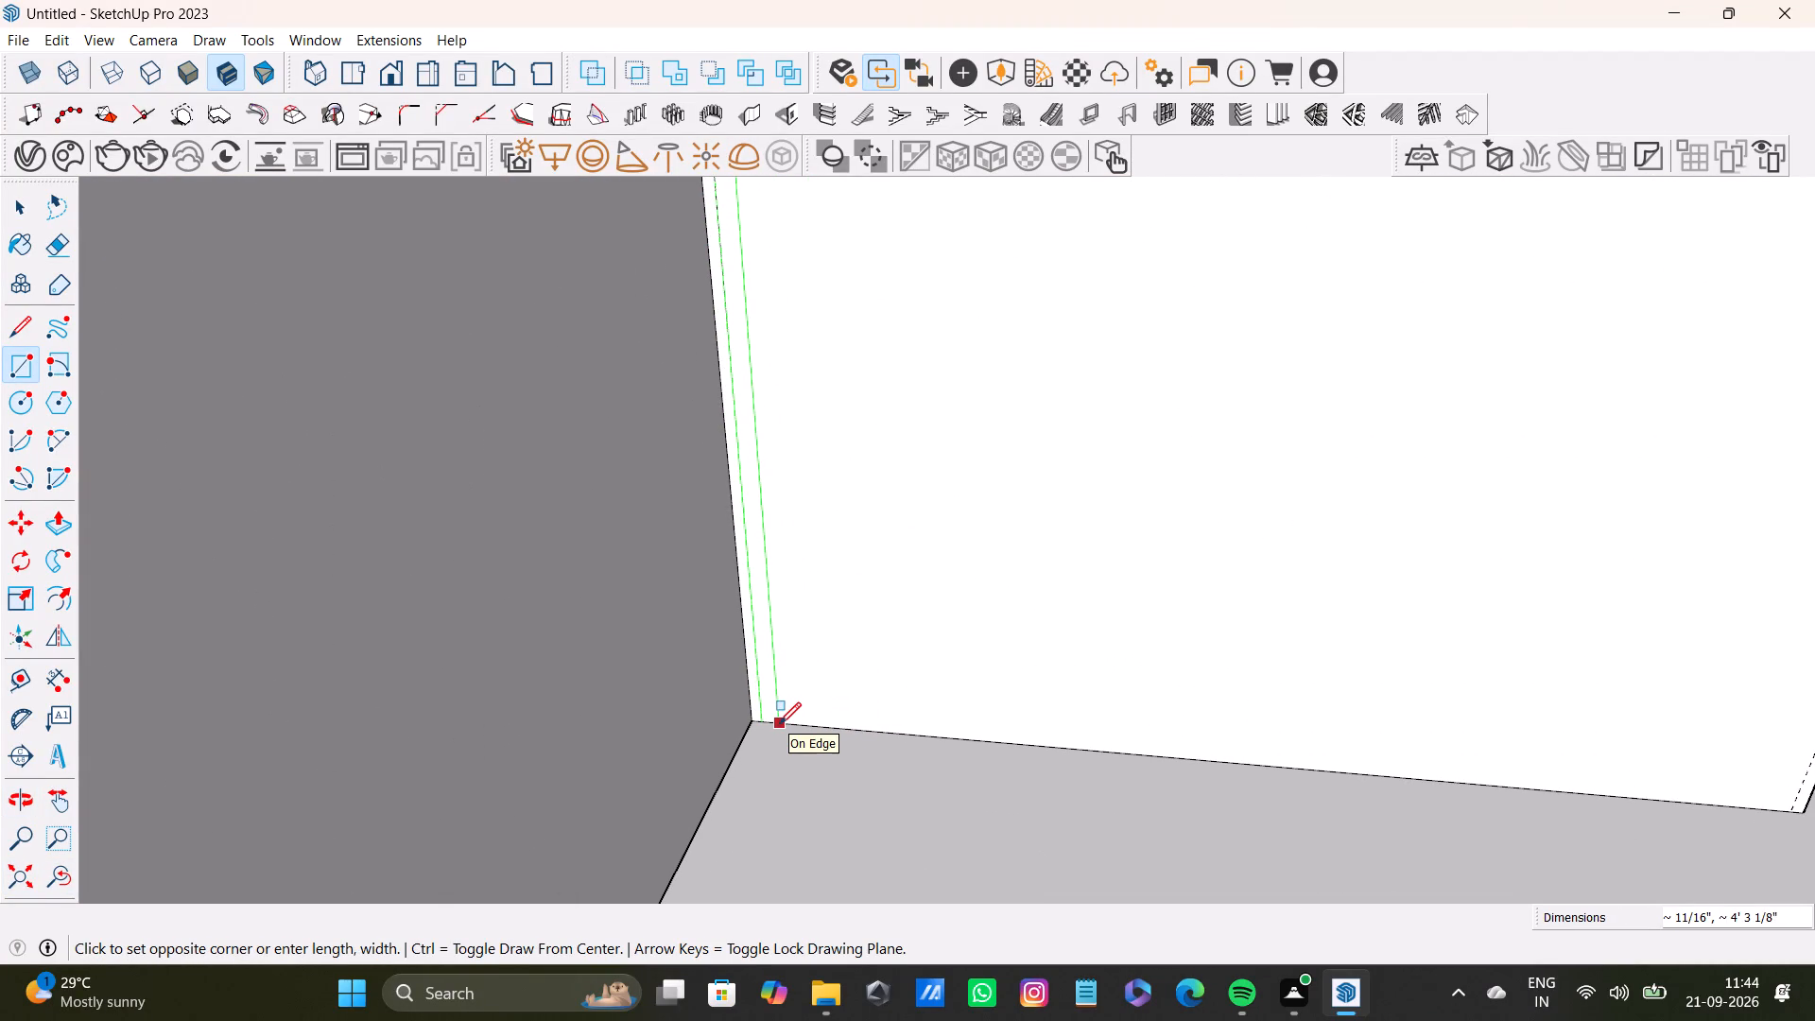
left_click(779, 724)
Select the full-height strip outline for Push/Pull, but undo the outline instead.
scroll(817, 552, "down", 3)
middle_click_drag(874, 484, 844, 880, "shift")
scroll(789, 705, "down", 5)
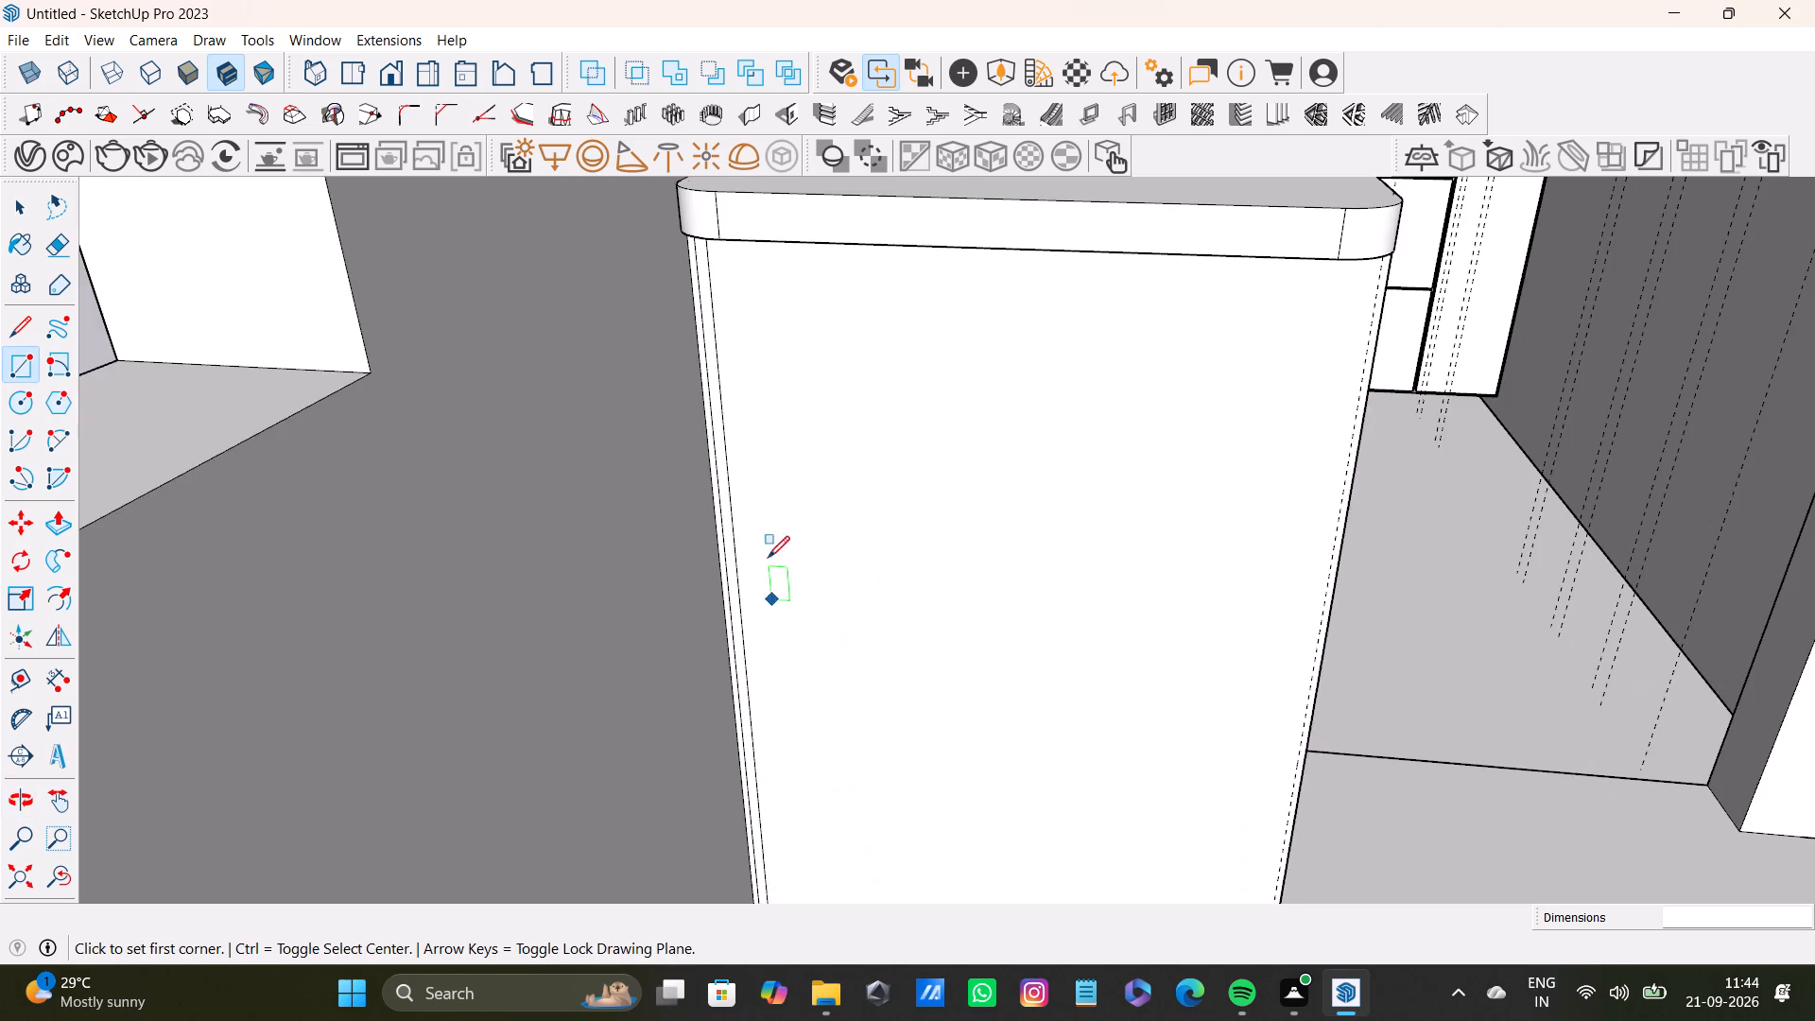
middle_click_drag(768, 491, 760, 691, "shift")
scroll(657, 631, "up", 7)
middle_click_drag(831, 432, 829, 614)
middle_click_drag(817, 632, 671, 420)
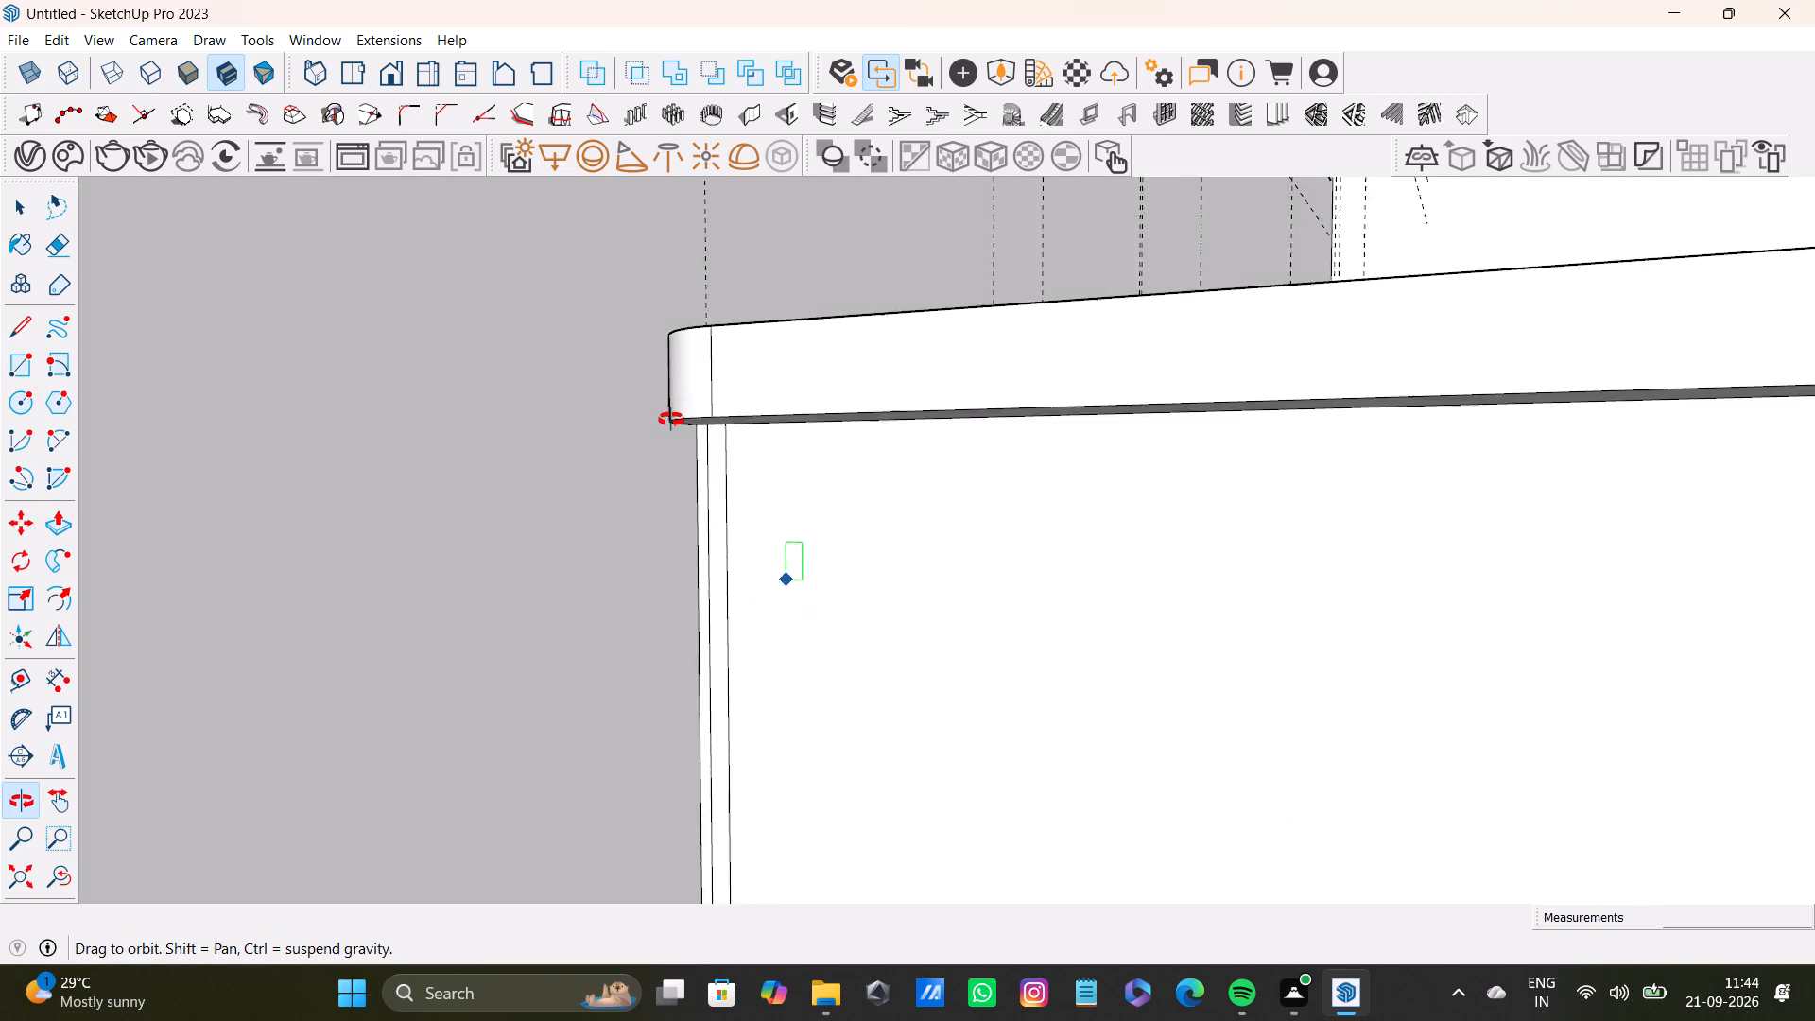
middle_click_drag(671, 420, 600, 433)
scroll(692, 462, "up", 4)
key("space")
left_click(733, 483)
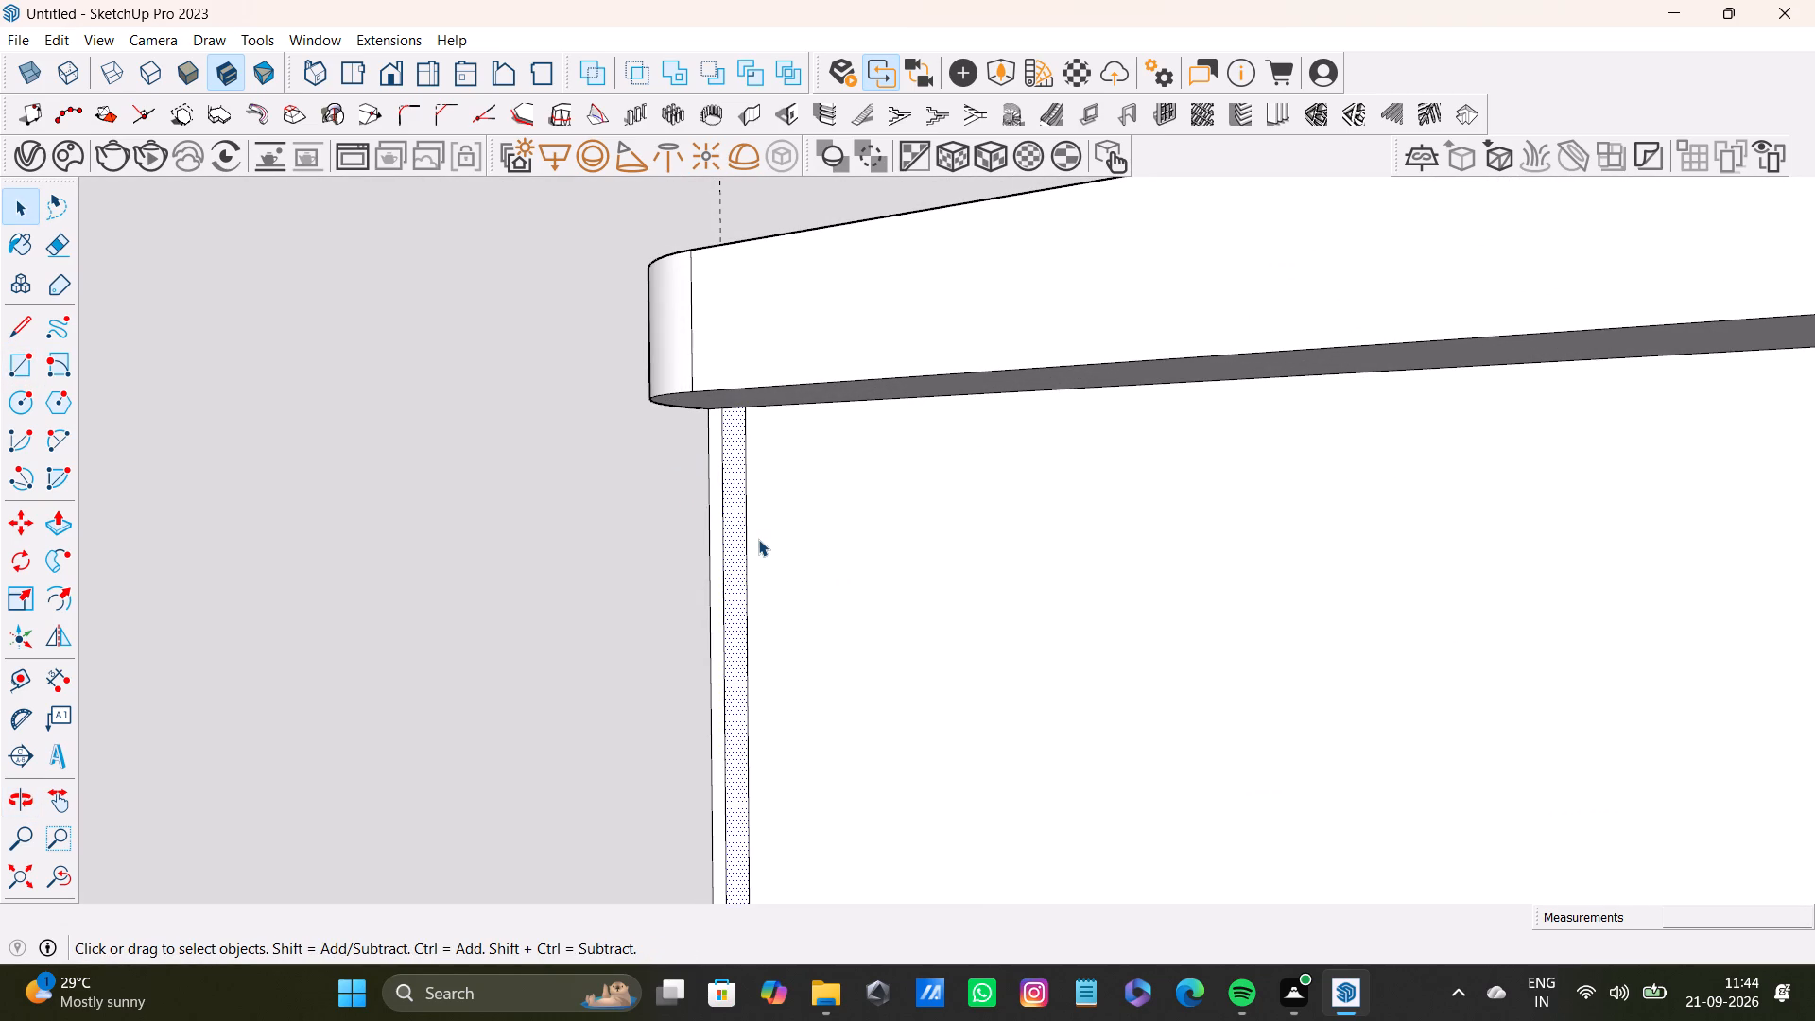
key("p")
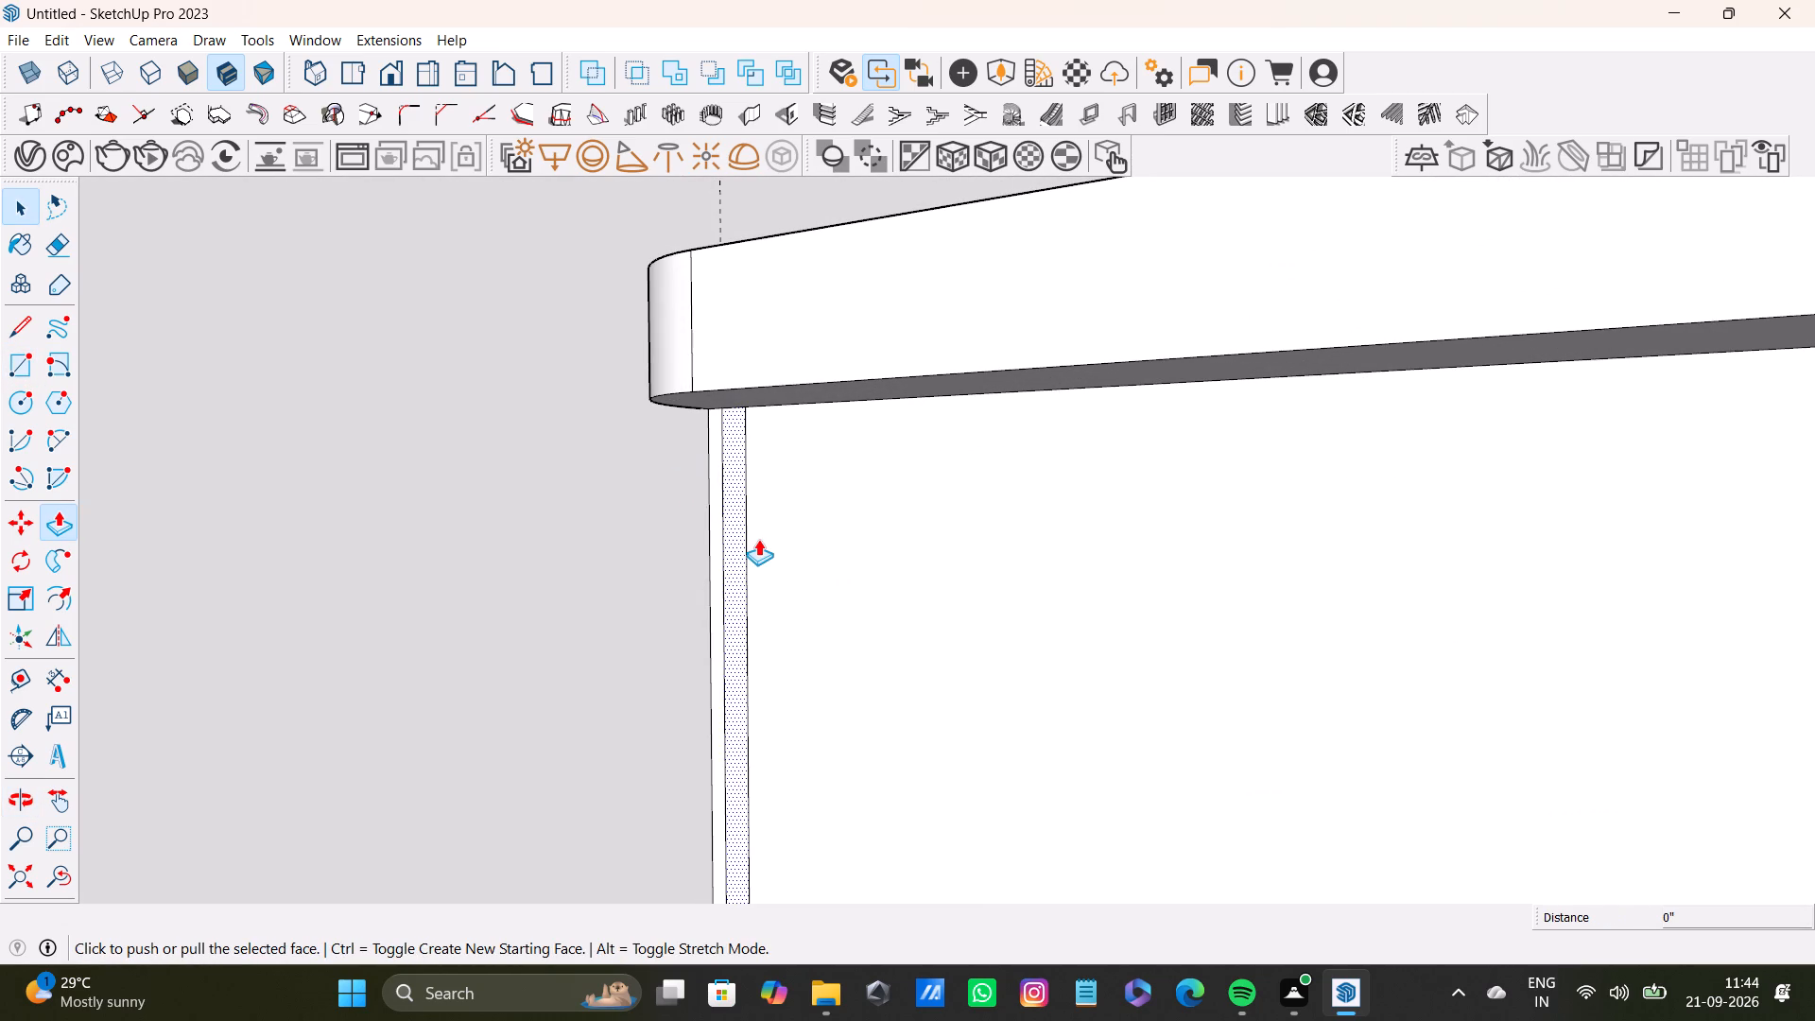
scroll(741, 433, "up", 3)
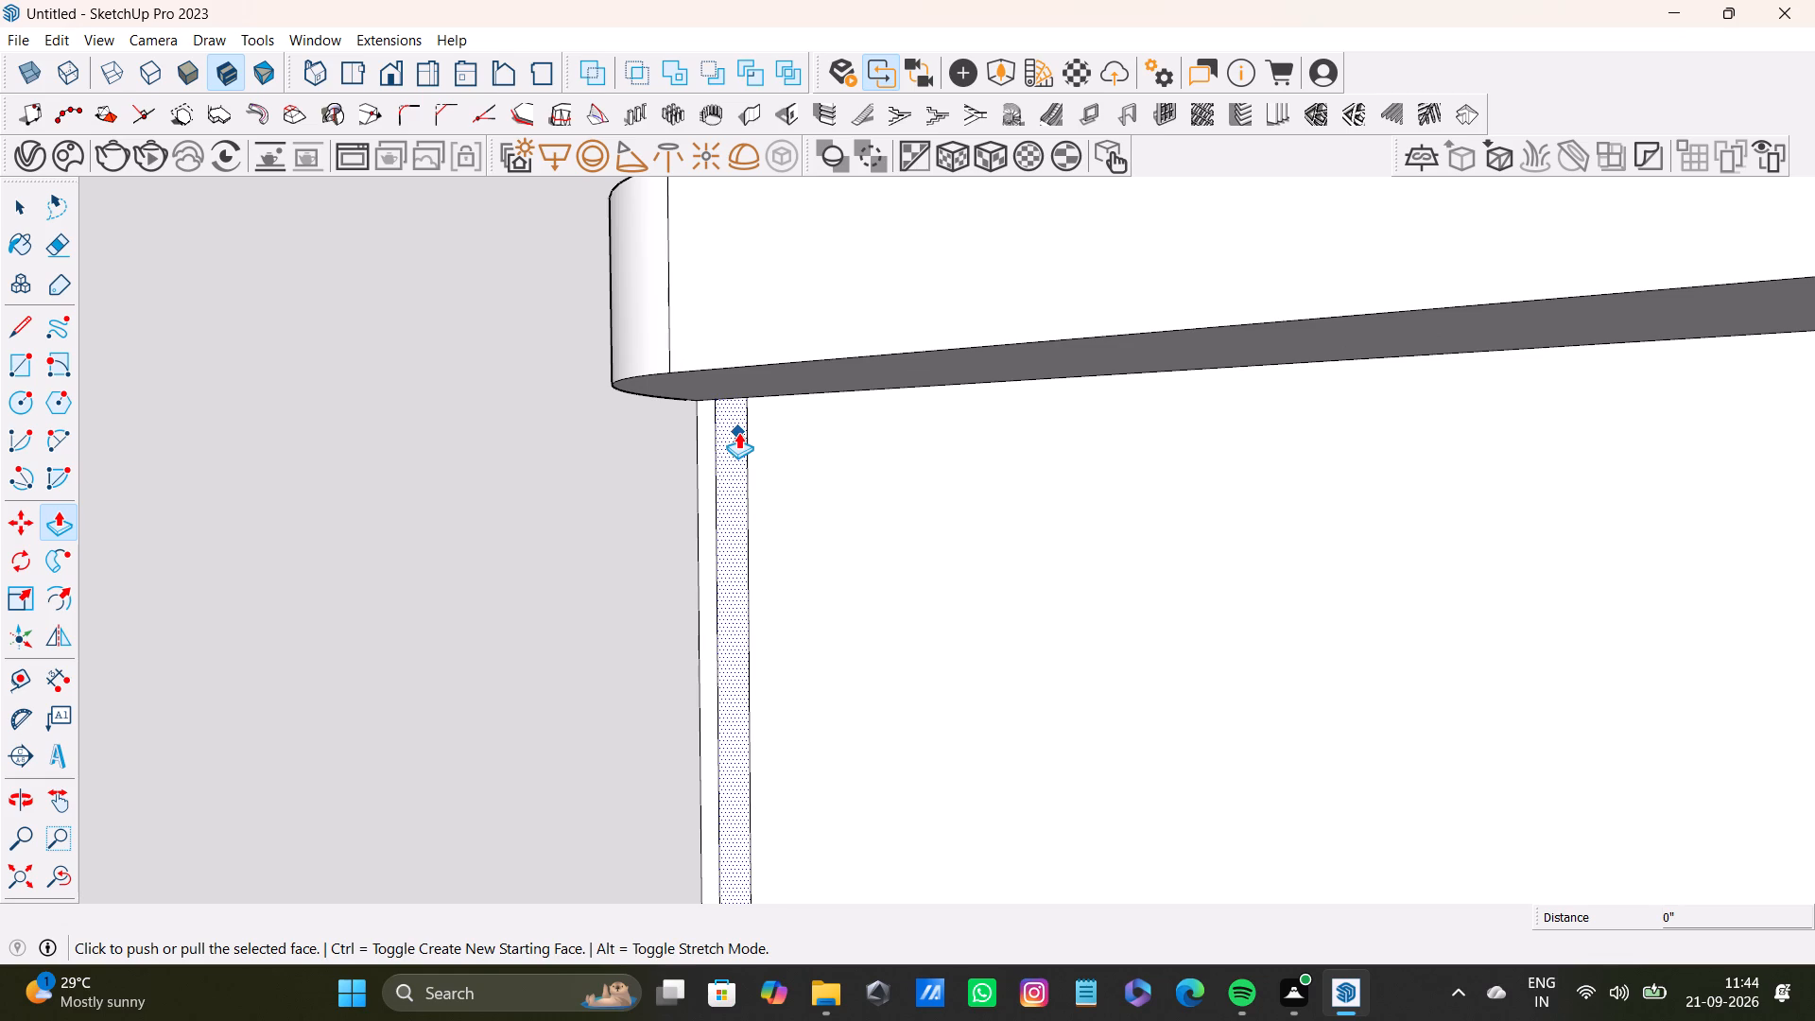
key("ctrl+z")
Place a horizontal guide 0.4" below the top edge of the counter's front face.
key("t")
scroll(752, 387, "up", 4)
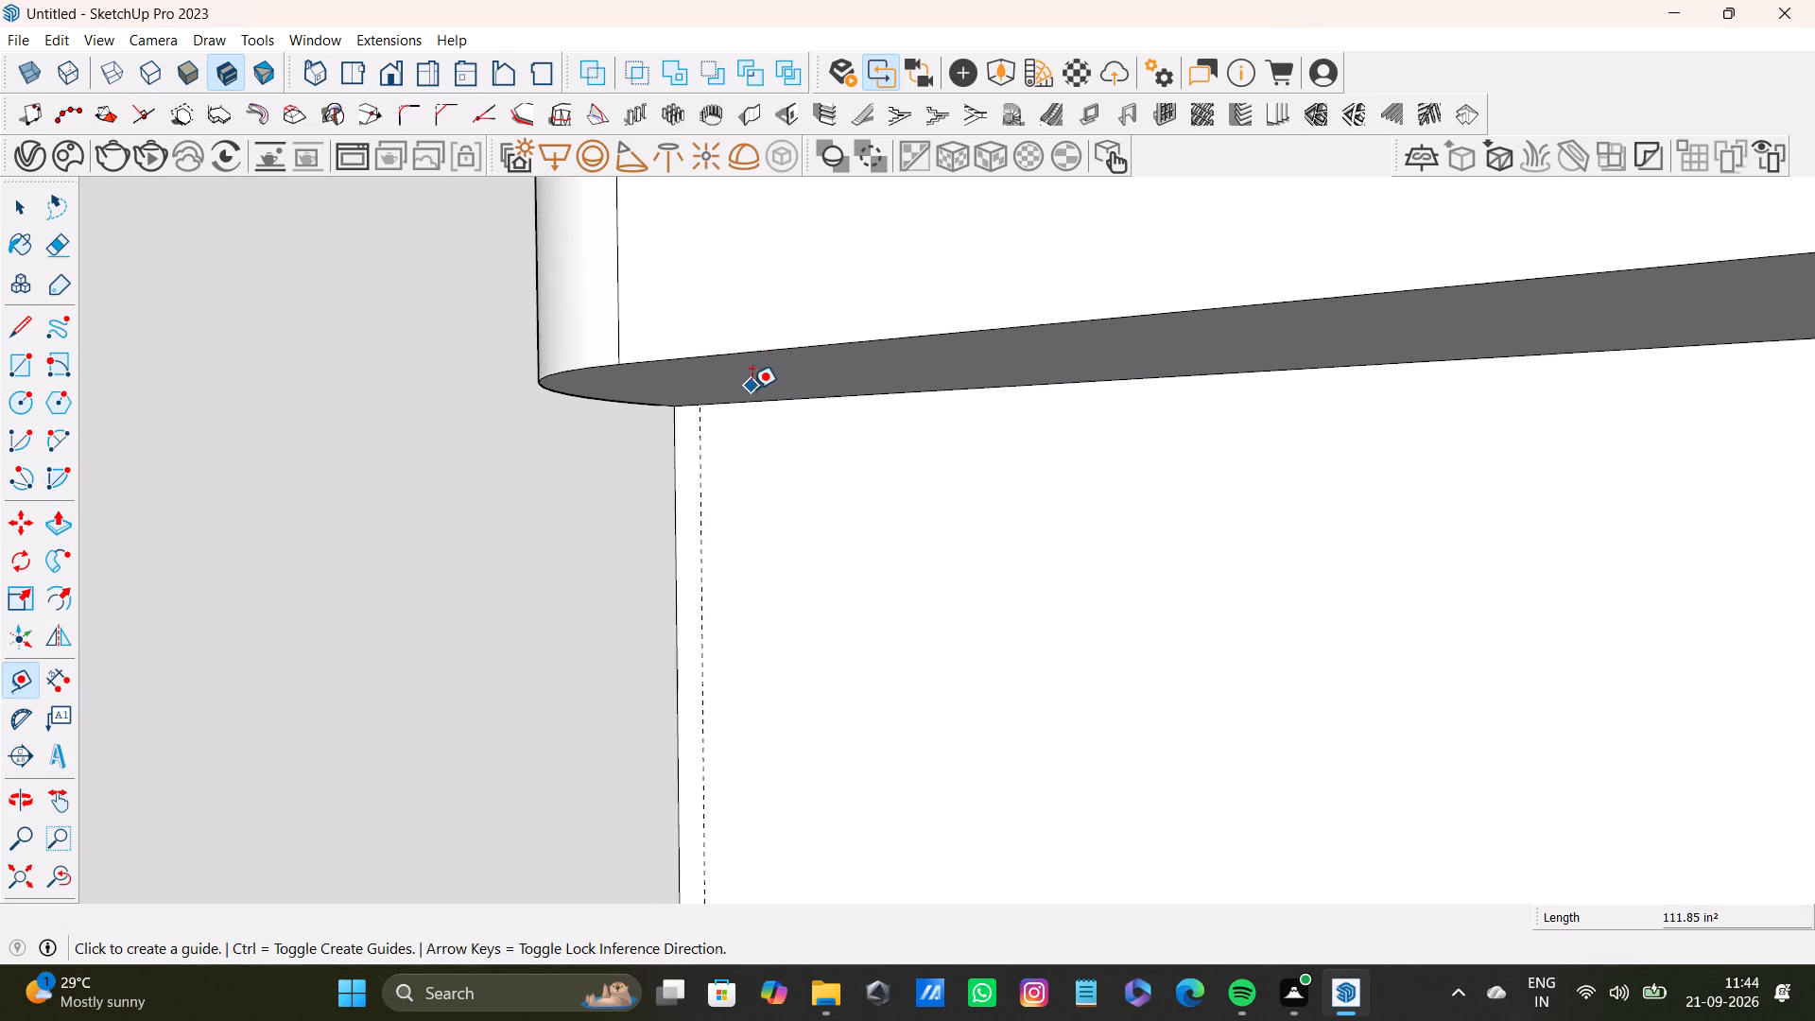
scroll(752, 389, "up", 3)
left_click(784, 395)
type("0.4")
key("shift+quotedbl")
key("Return")
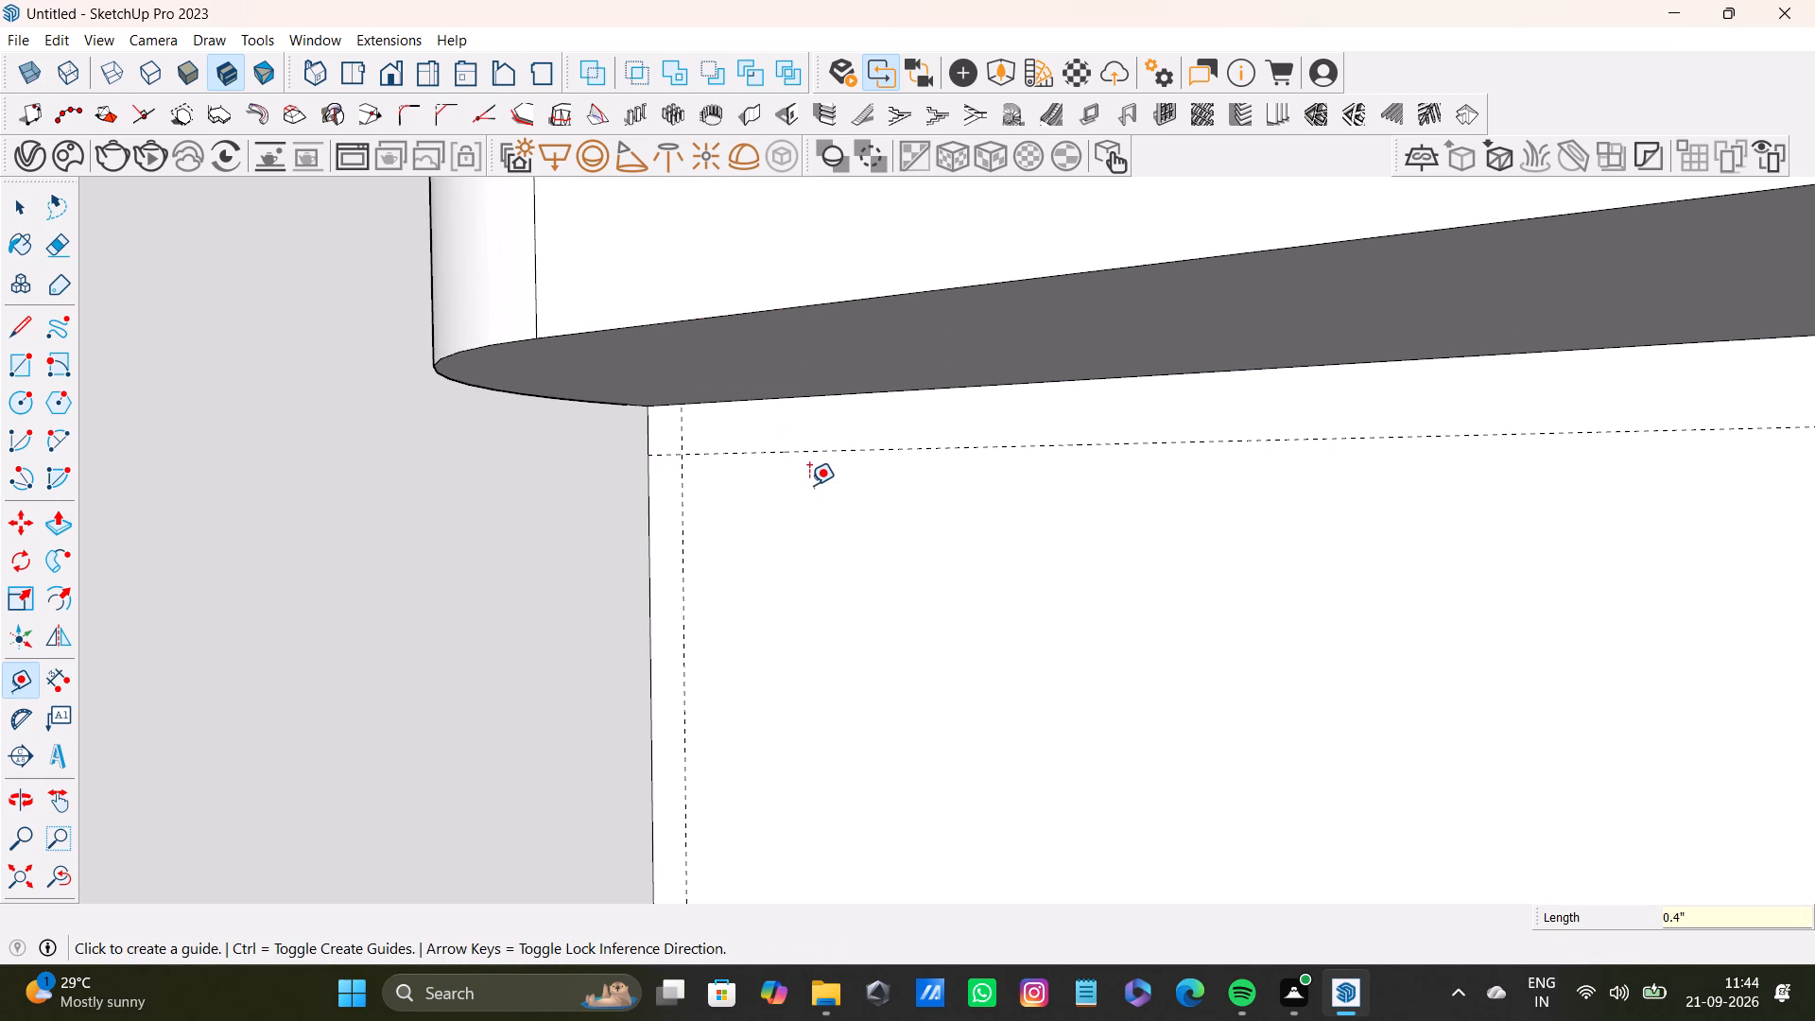
Place a horizontal guide 0.4" above the bottom edge of the counter's front face.
scroll(821, 471, "down", 12)
middle_click_drag(1092, 652, 973, 368, "shift")
scroll(968, 438, "down", 9)
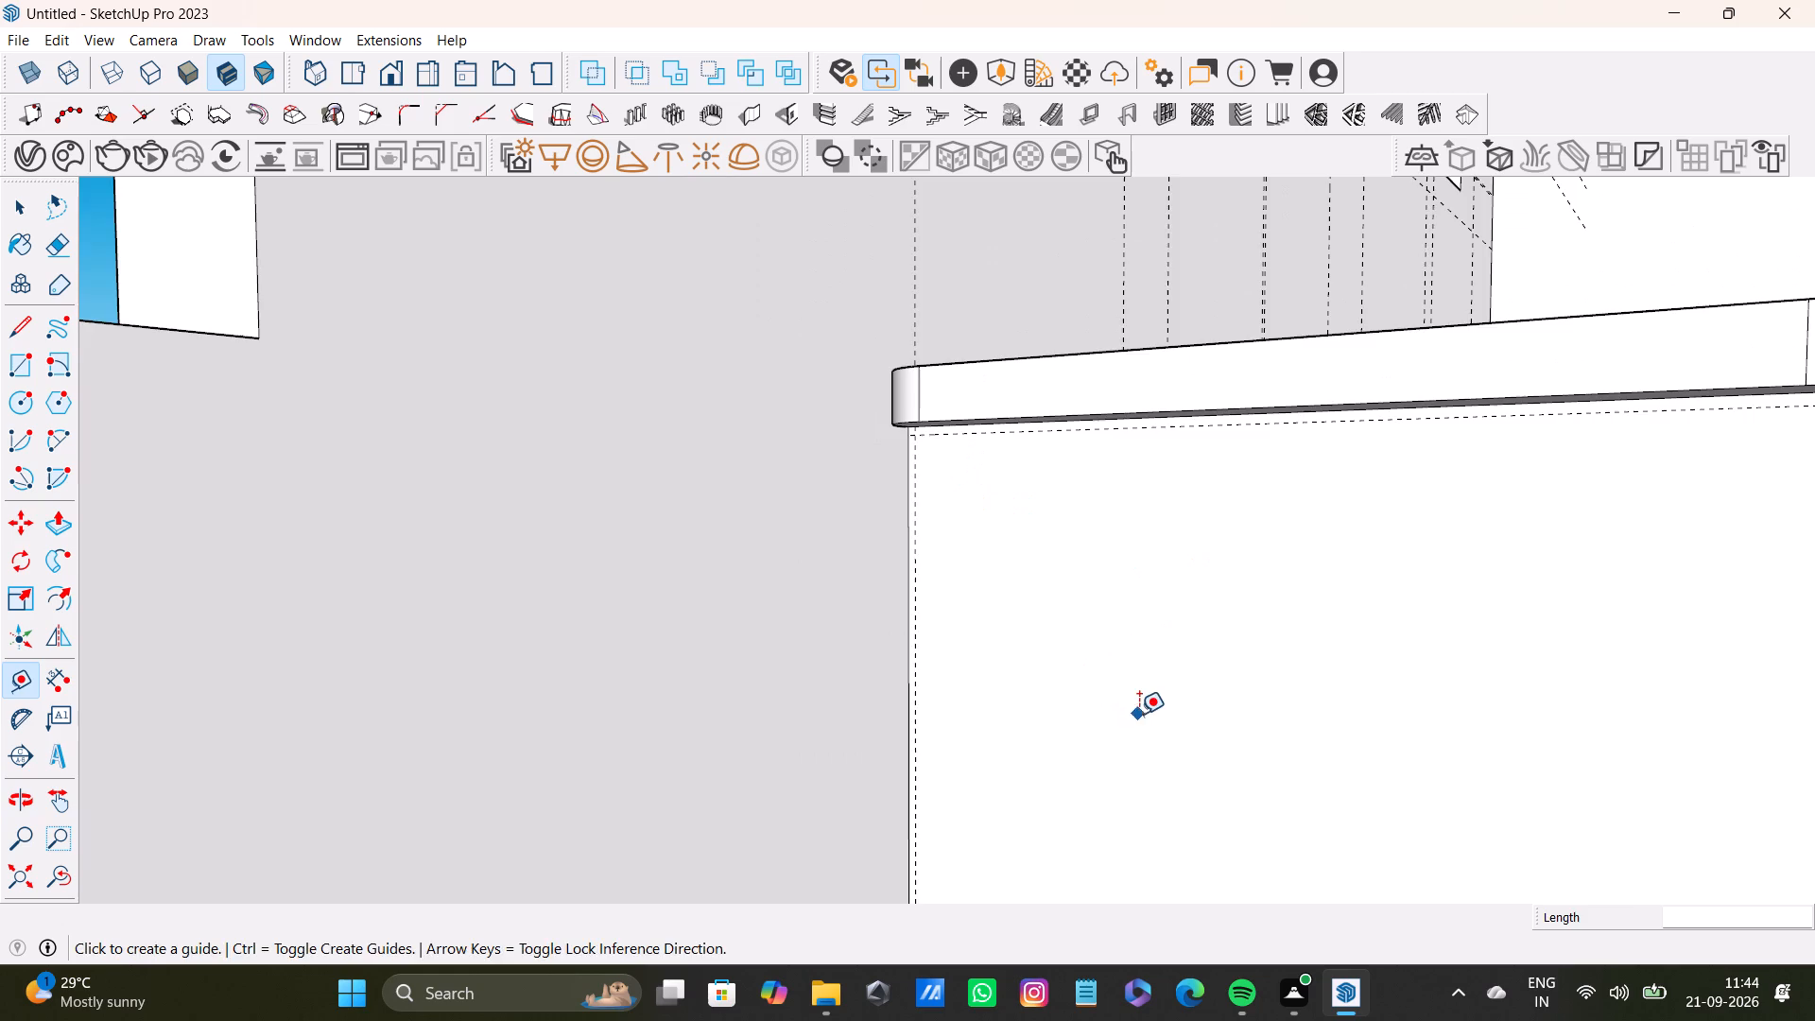
middle_click_drag(1139, 714, 1022, 415, "shift")
scroll(993, 547, "down", 5)
middle_click_drag(1067, 674, 1031, 520, "shift")
scroll(873, 736, "up", 4)
middle_click_drag(986, 787, 940, 537, "shift")
scroll(890, 650, "up", 3)
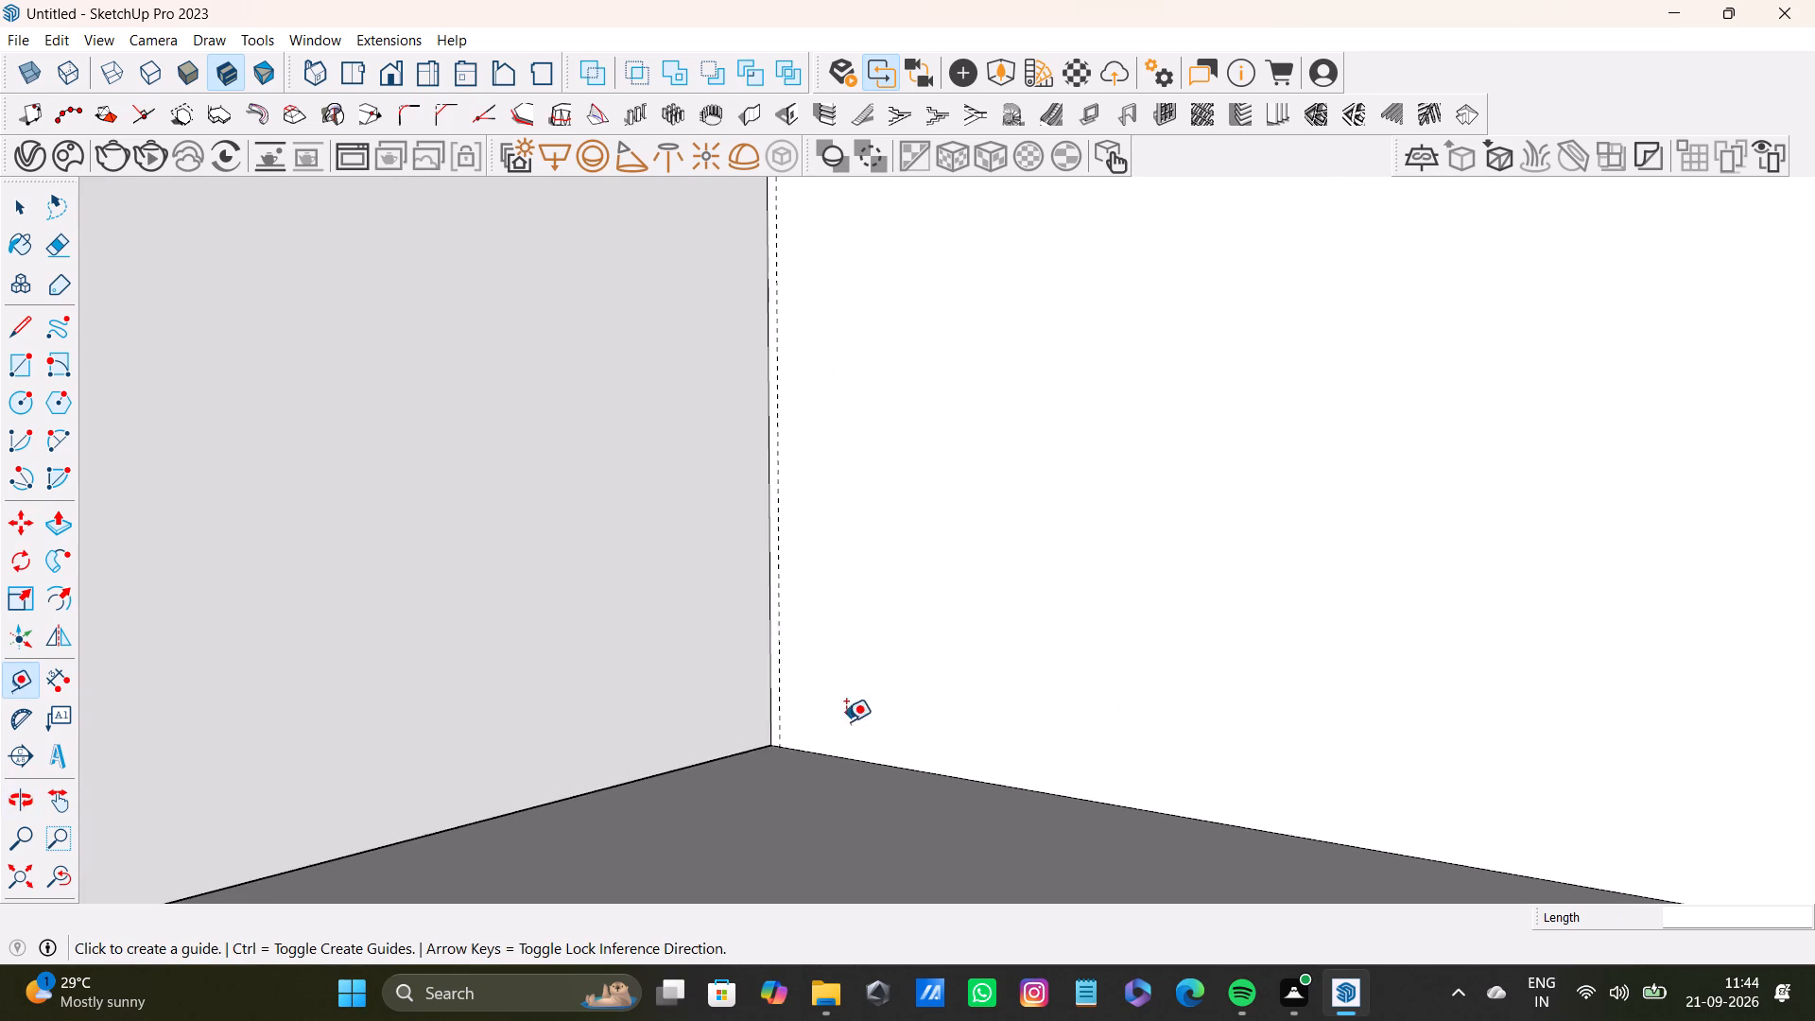
scroll(846, 721, "up", 8)
left_click(880, 766)
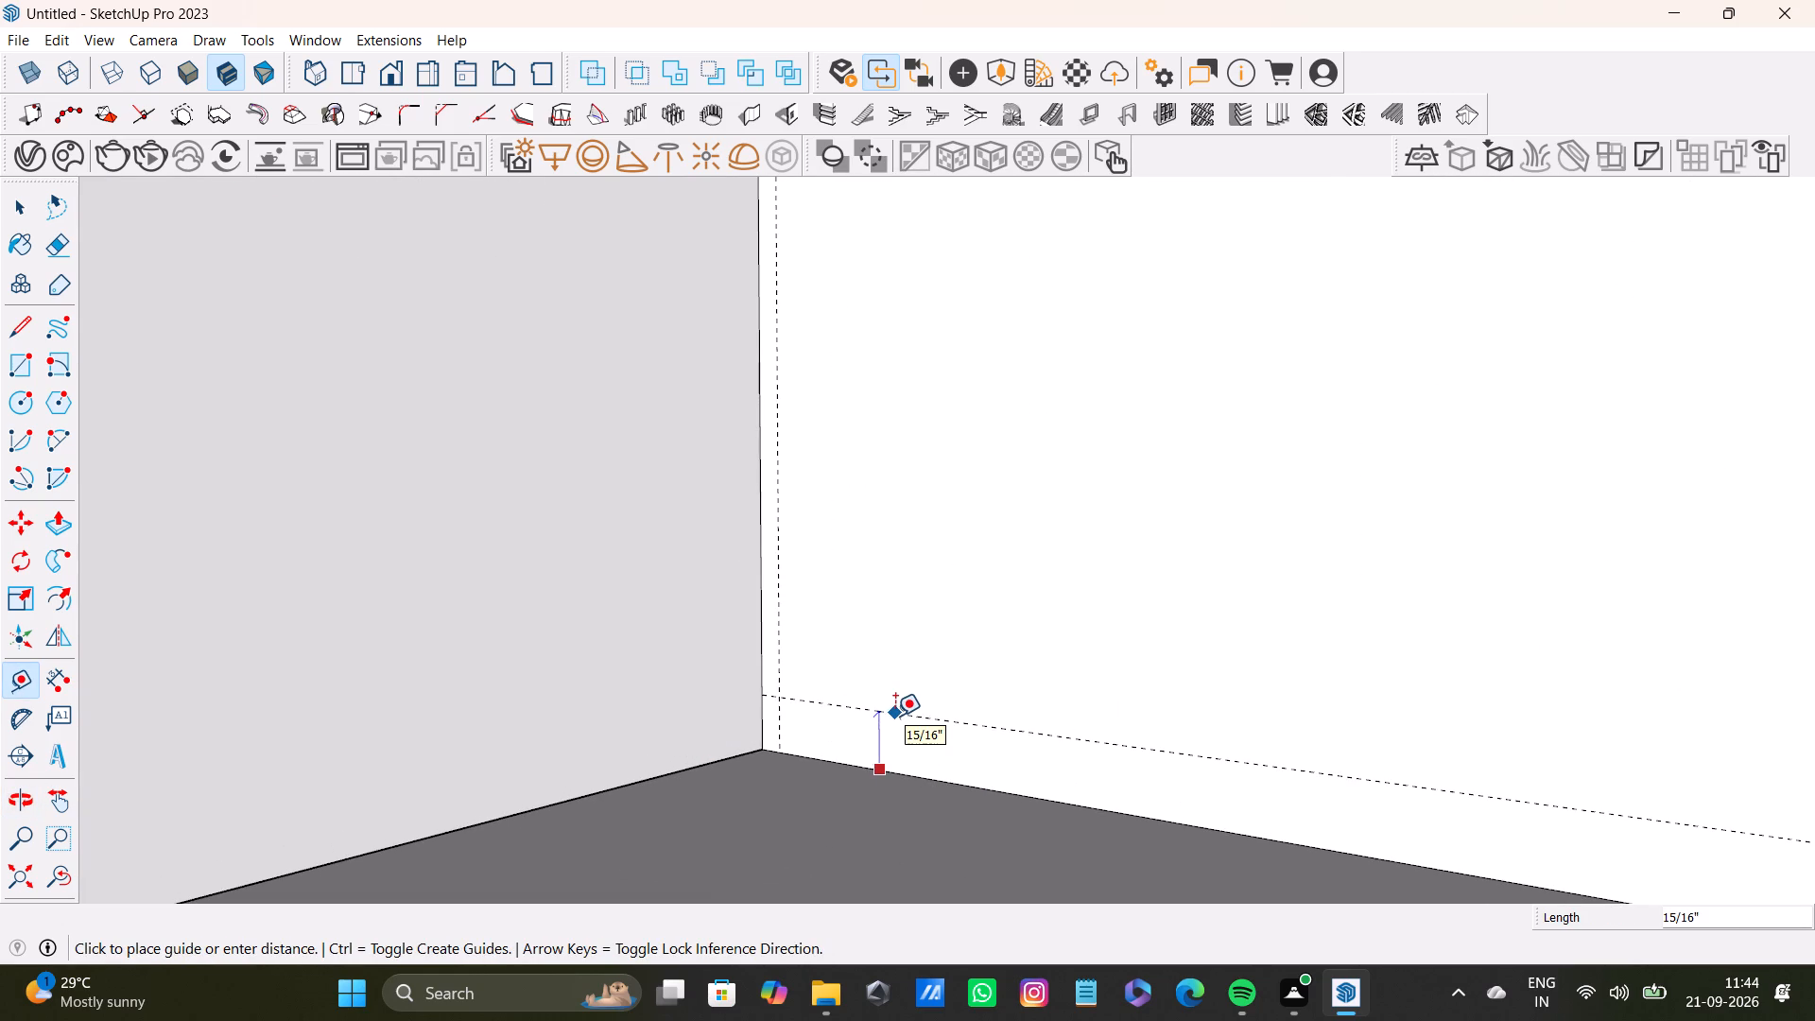
type("0.4")
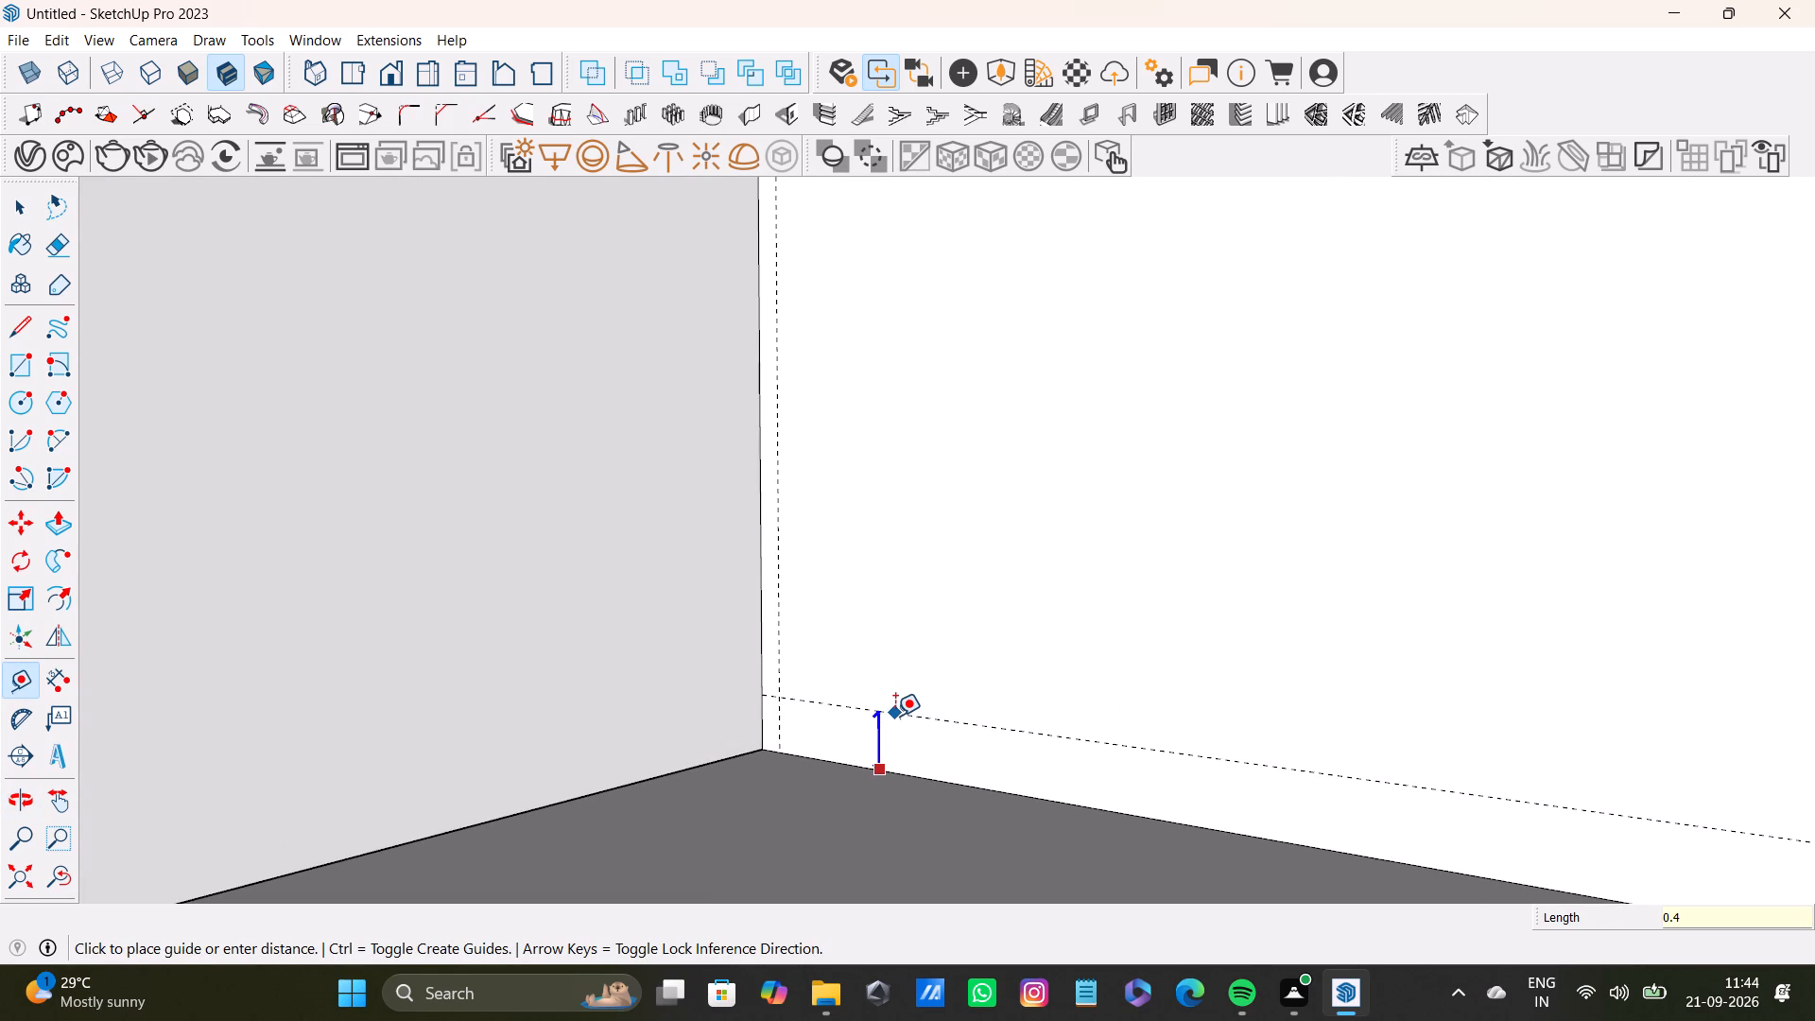
key("shift+quotedbl")
key("Return")
key("space")
Draw a strip rectangle about 1/2" by 4' 2 5/16" along the wall-side guide, between the top and bottom guides.
scroll(880, 431, "down", 8)
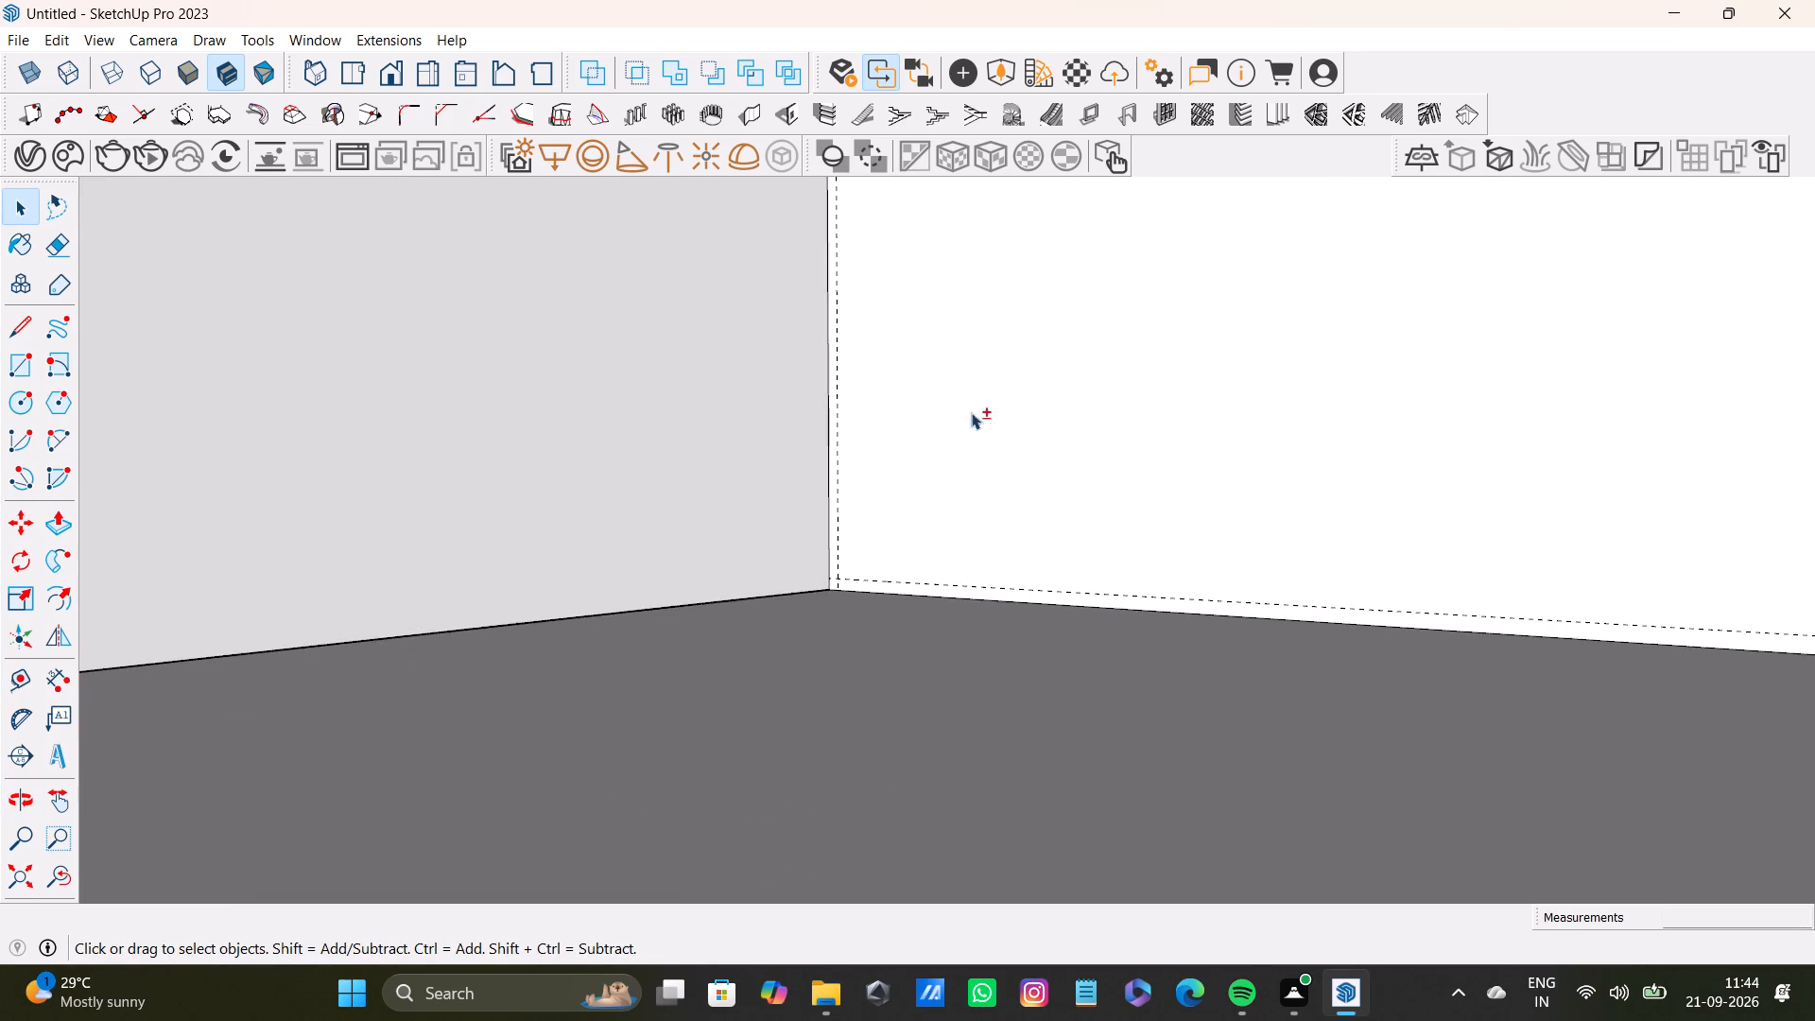
middle_click_drag(1116, 326, 1051, 740, "shift")
scroll(895, 602, "down", 9)
middle_click_drag(990, 550, 971, 787, "shift")
scroll(821, 545, "up", 3)
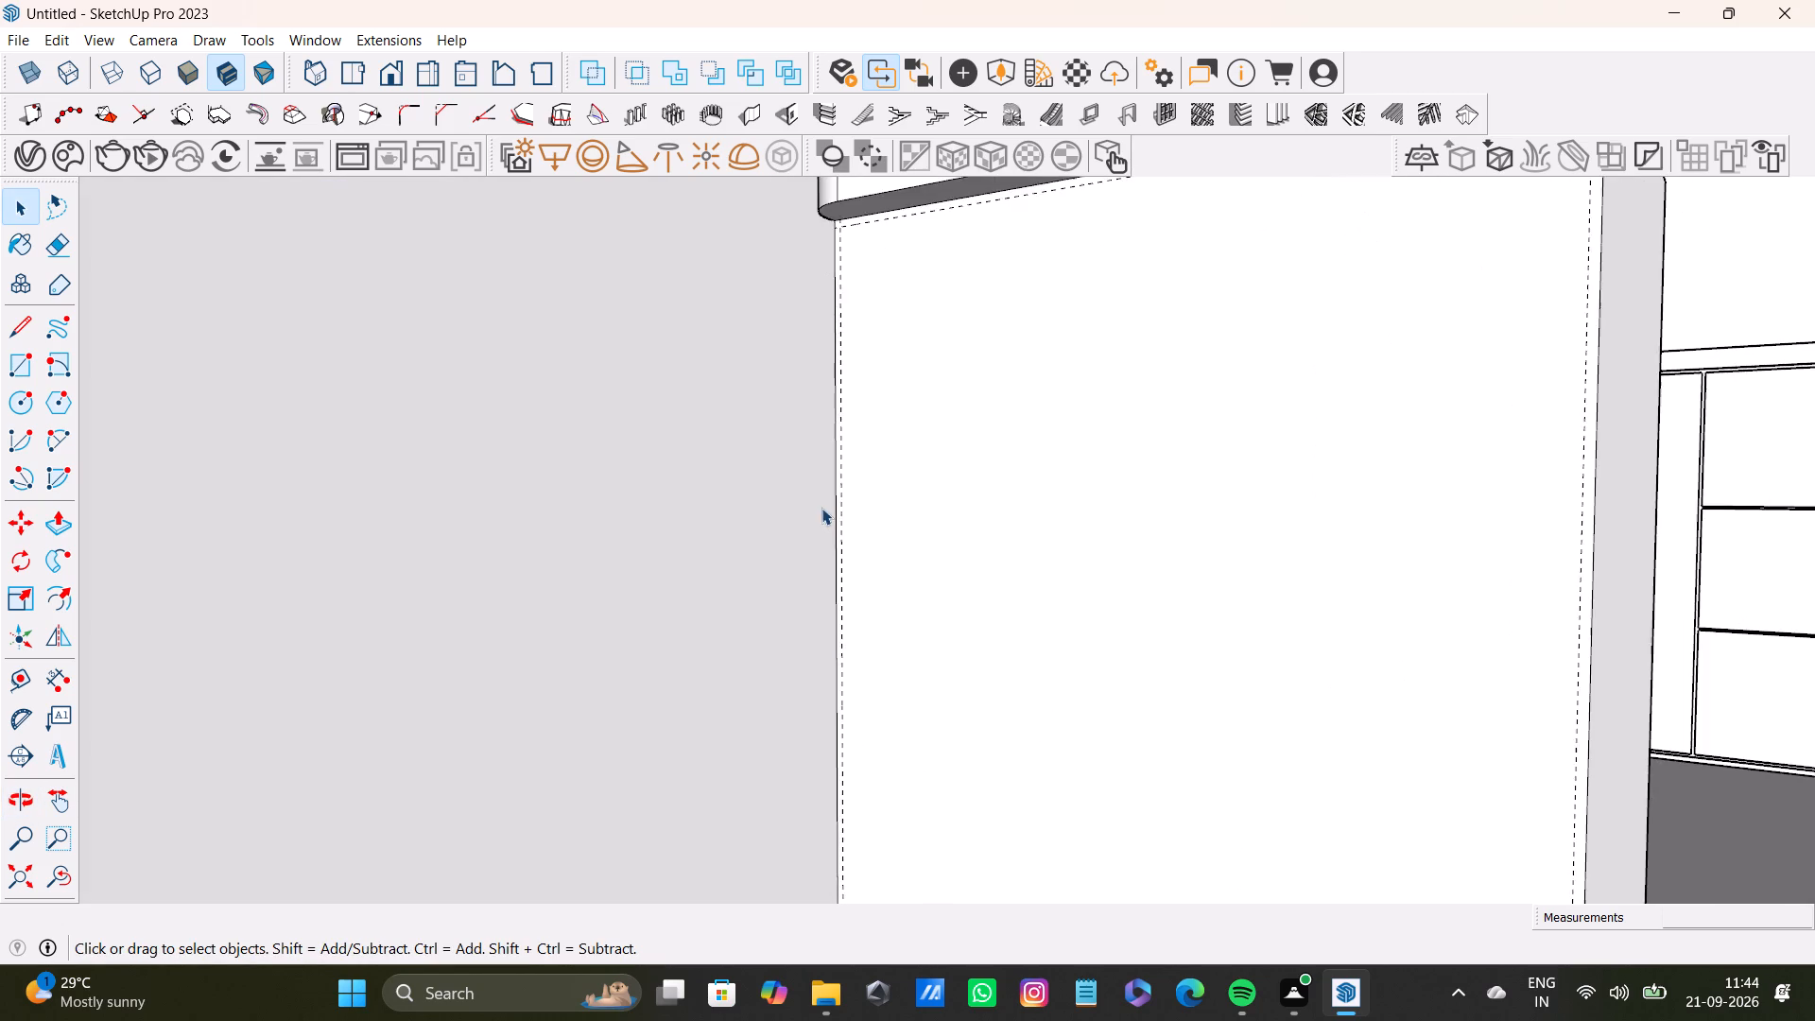
scroll(821, 508, "up", 3)
key("r")
scroll(860, 323, "up", 3)
middle_click_drag(928, 285, 938, 545, "shift")
scroll(811, 417, "up", 10)
left_click_drag(856, 199, 865, 202)
scroll(930, 377, "down", 8)
middle_click_drag(953, 624, 926, 308, "shift")
scroll(1021, 493, "down", 7)
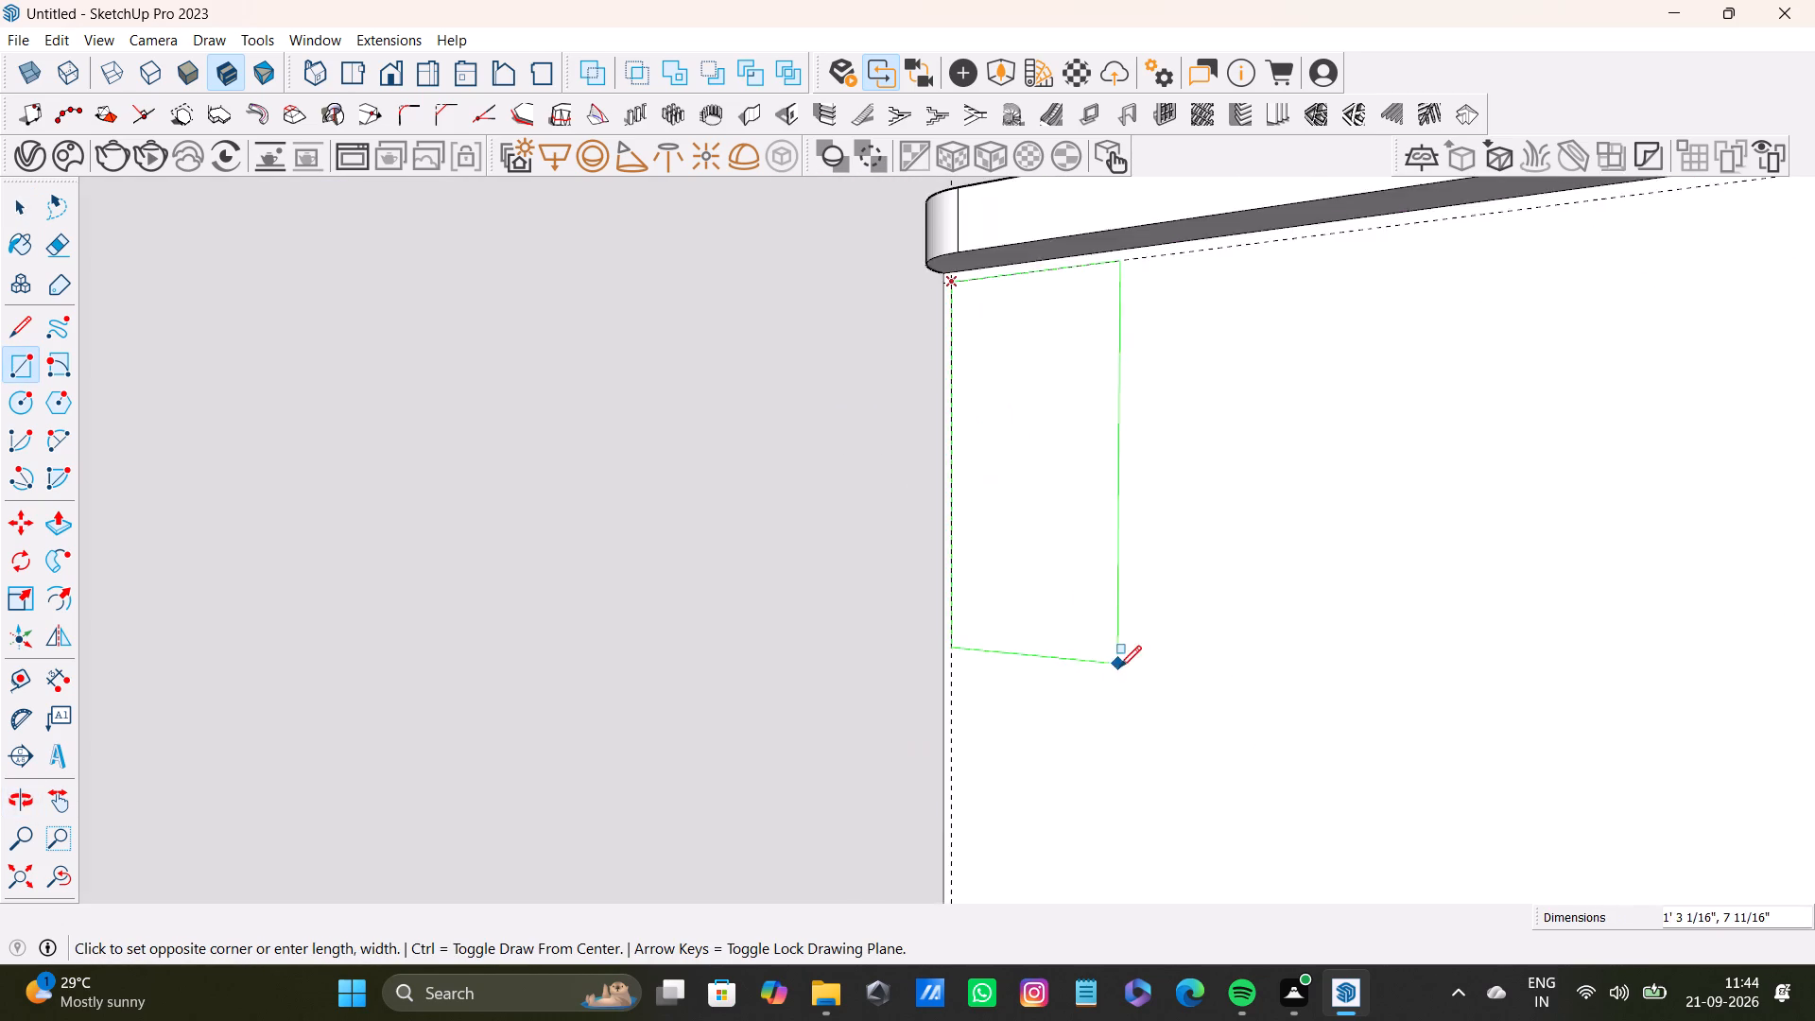
middle_click_drag(1119, 667, 942, 216, "shift")
scroll(985, 433, "down", 3)
middle_click_drag(1007, 539, 891, 136, "shift")
scroll(846, 408, "up", 8)
scroll(756, 543, "up", 2)
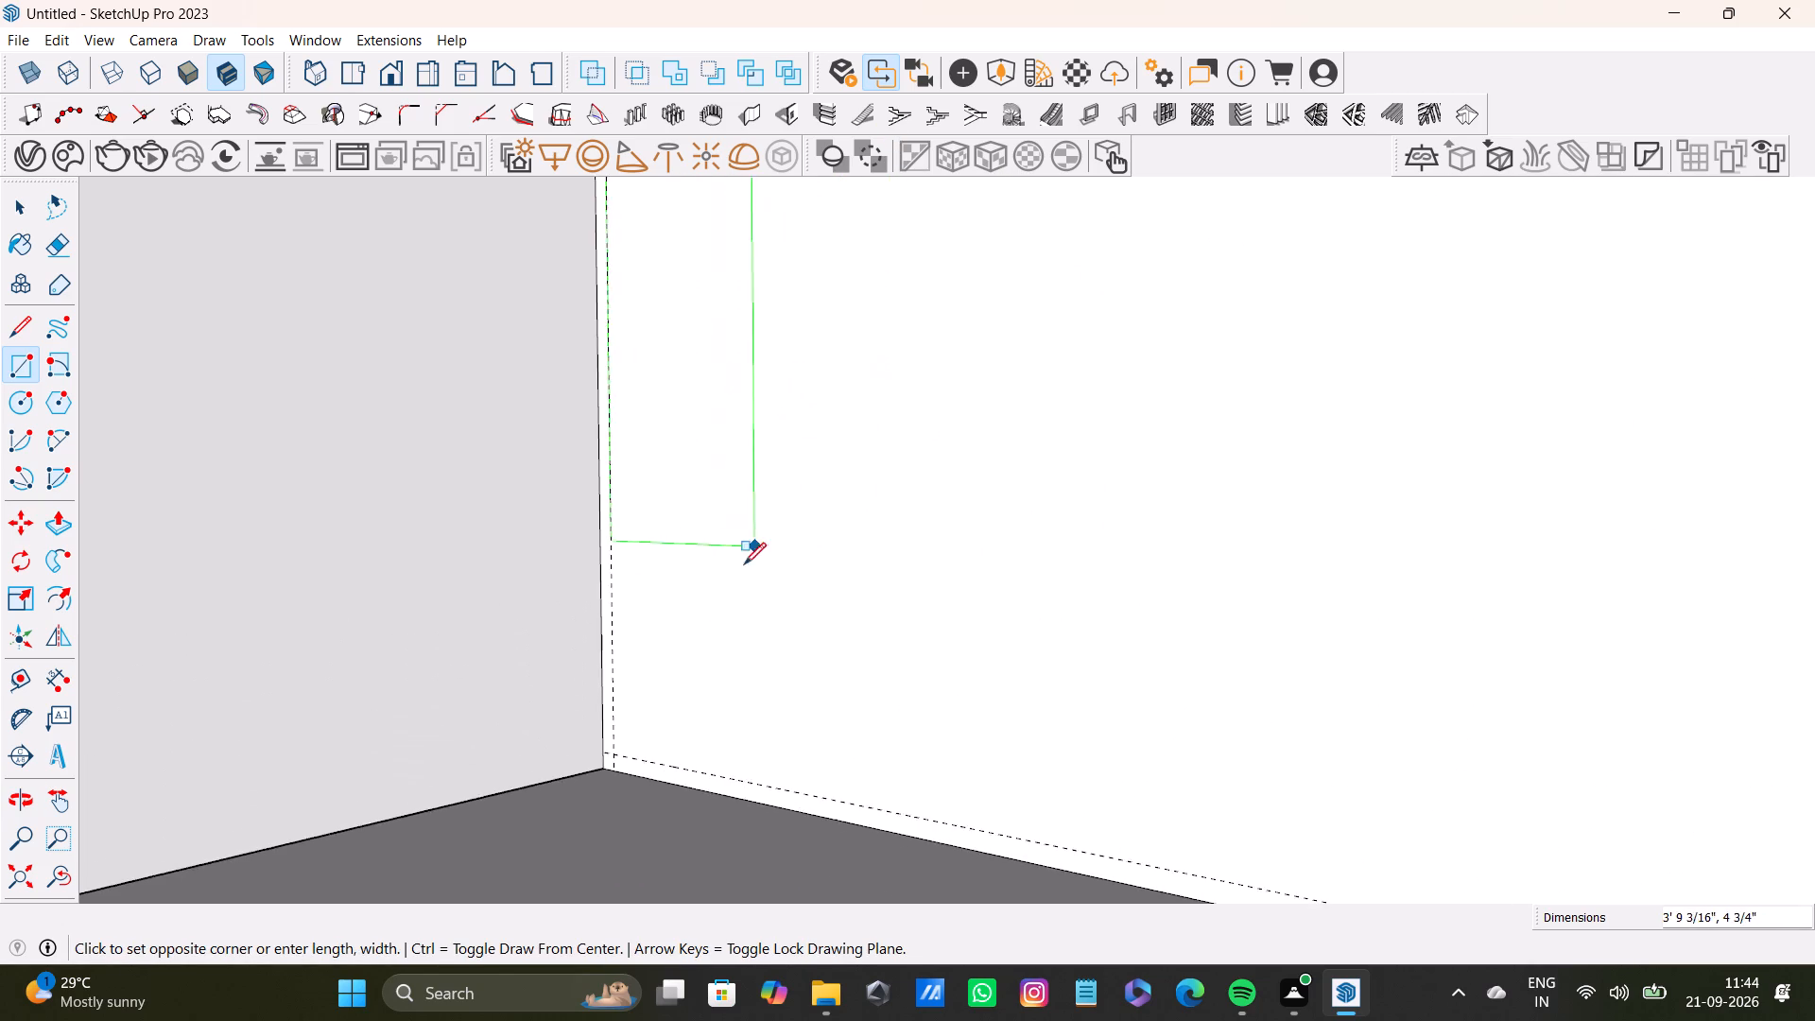
scroll(744, 564, "up", 4)
left_click(590, 838)
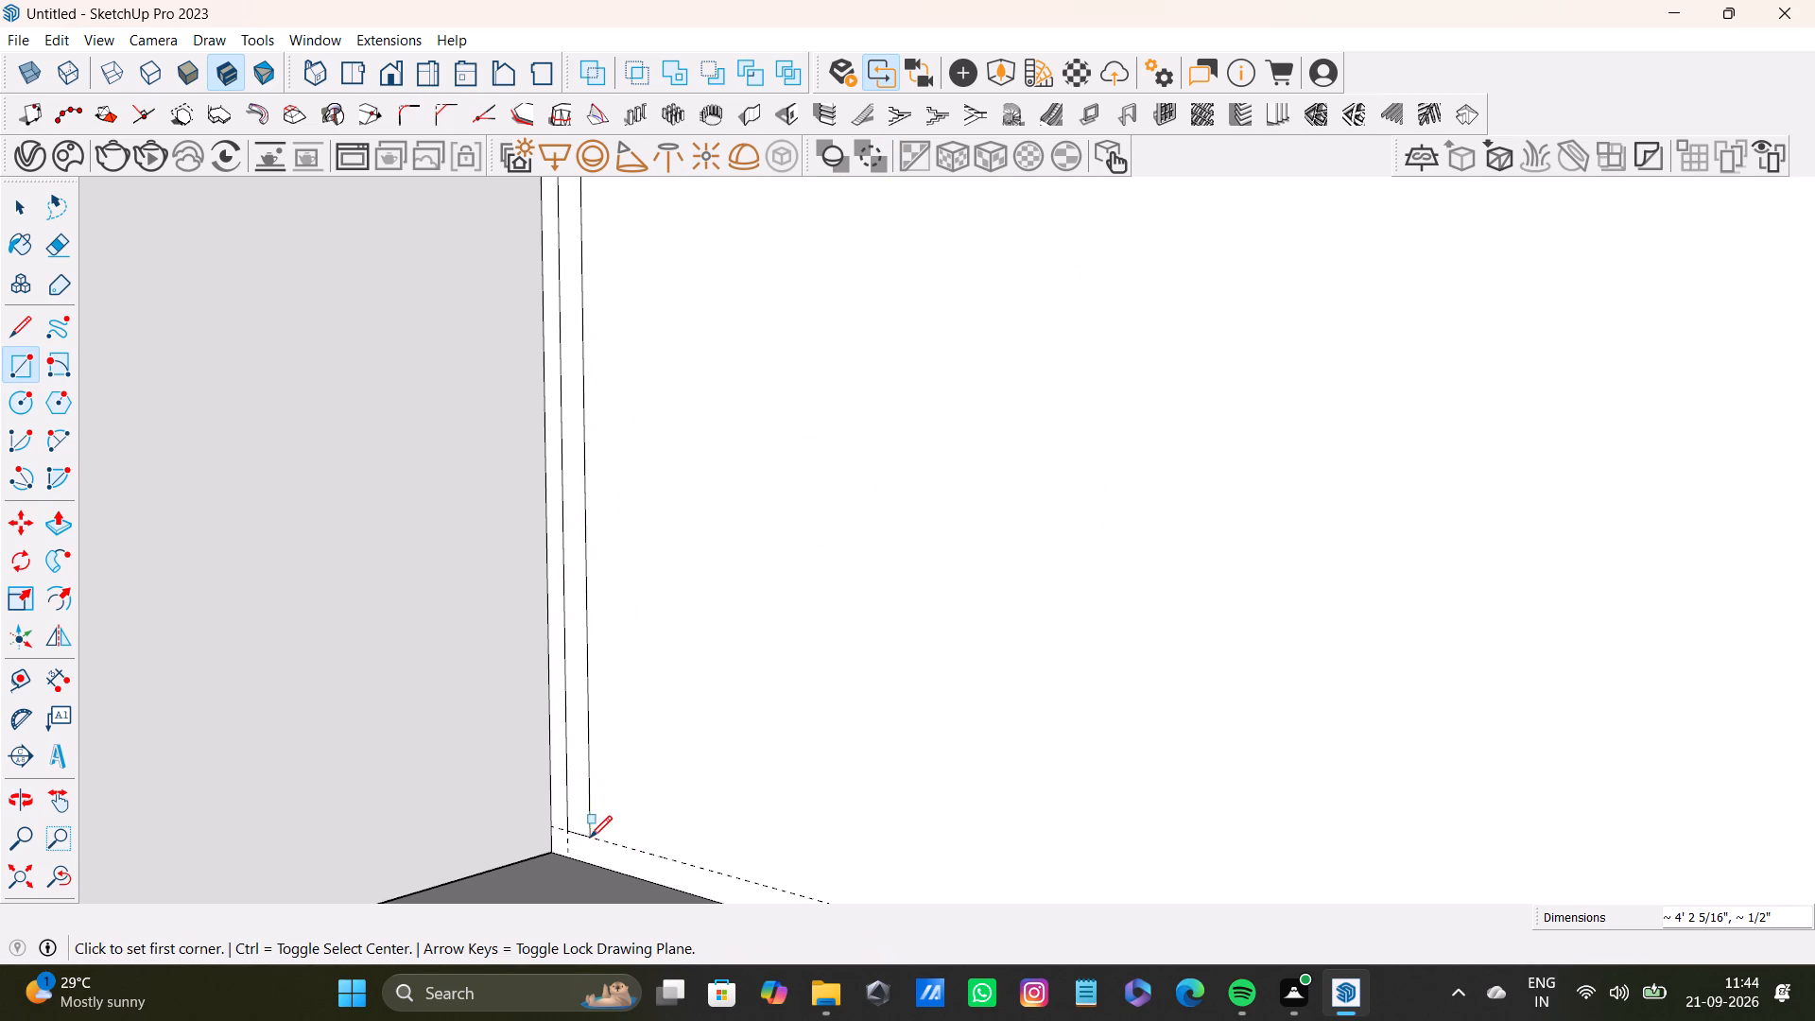
Extrude the strip rectangle outward from the counter's front face by about 1/4".
scroll(674, 627, "down", 5)
middle_click_drag(789, 496, 770, 808, "shift")
scroll(674, 618, "up", 2)
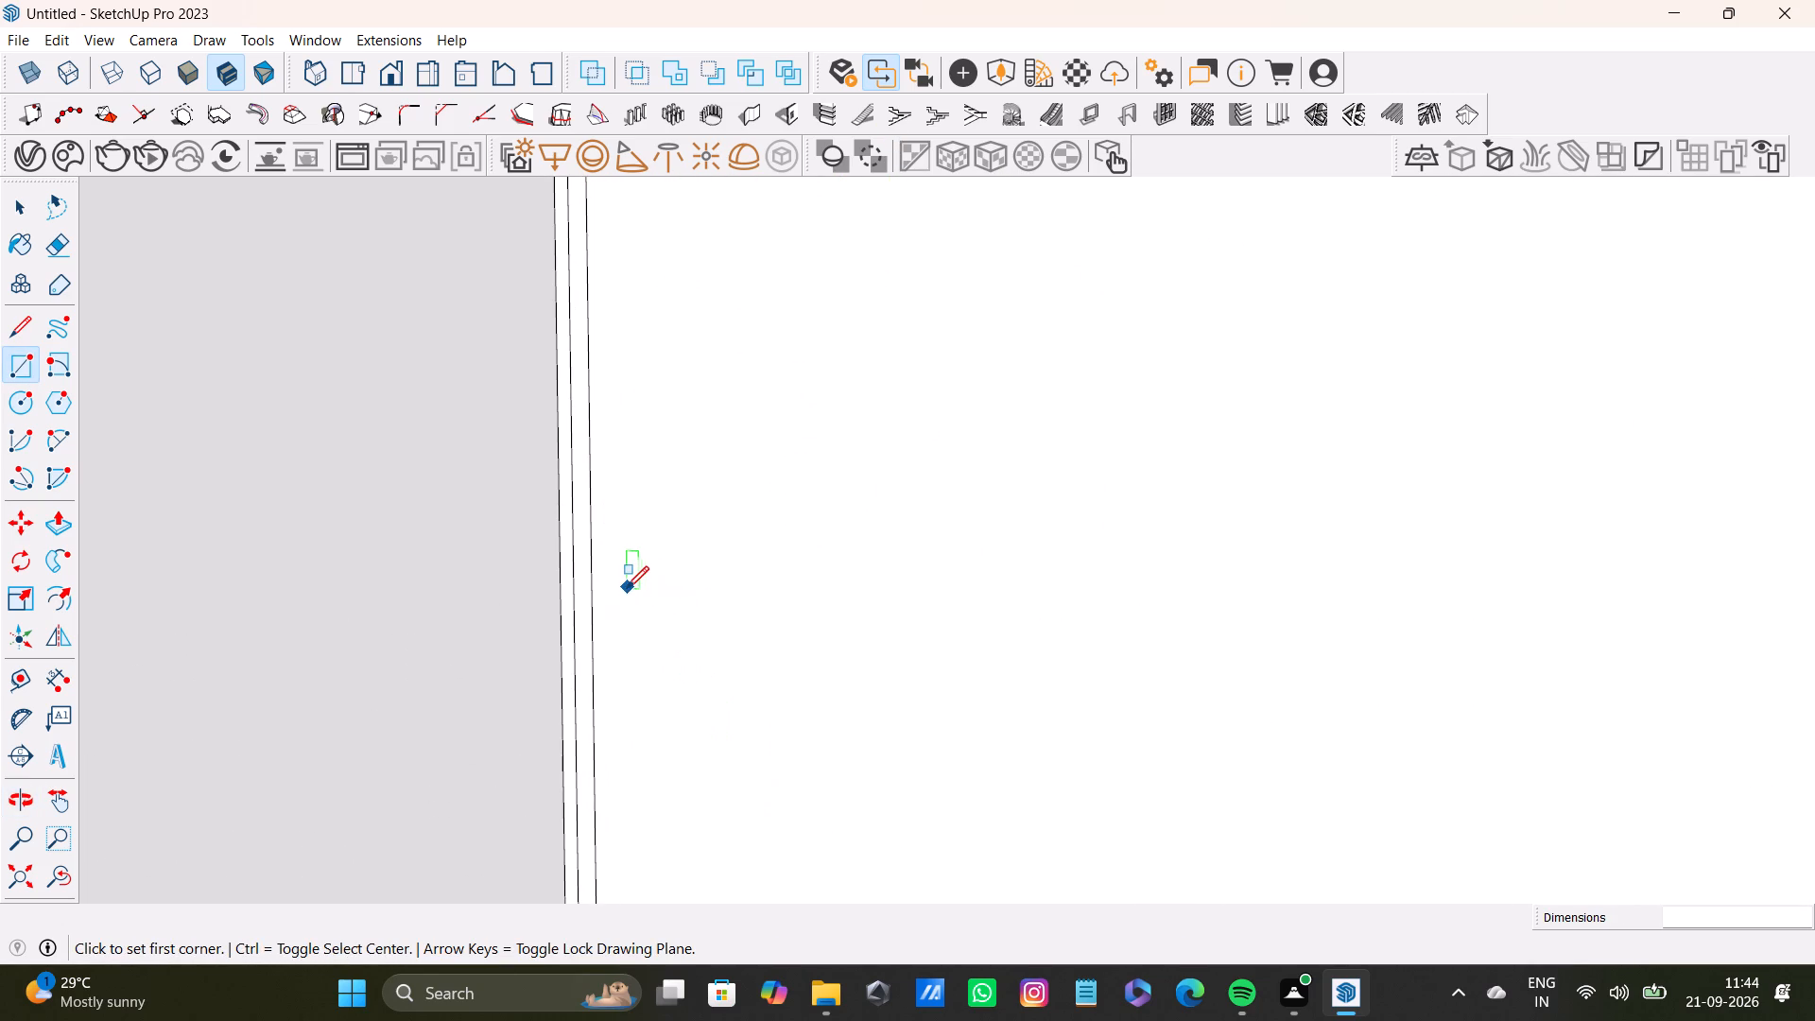
scroll(627, 593, "up", 2)
middle_click_drag(635, 594, 787, 637, "shift")
scroll(748, 634, "up", 4)
key("space")
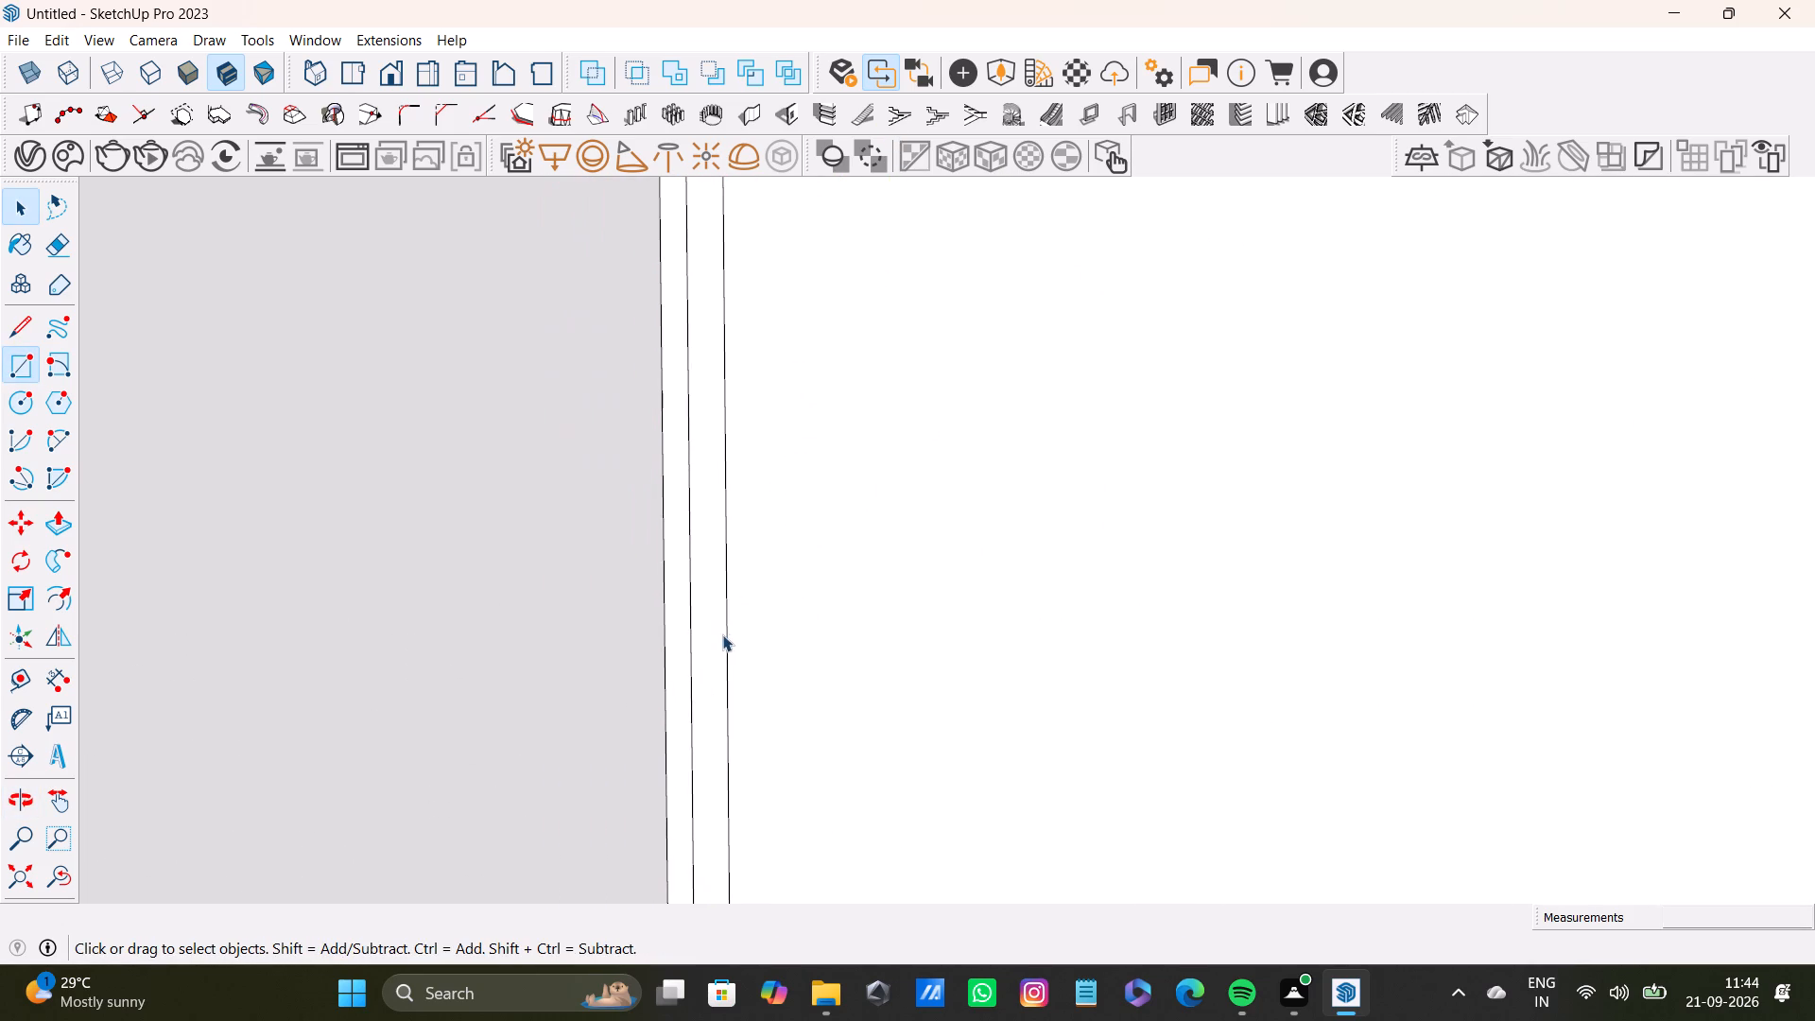
left_click(717, 633)
key("p")
left_click_drag(710, 635, 690, 647)
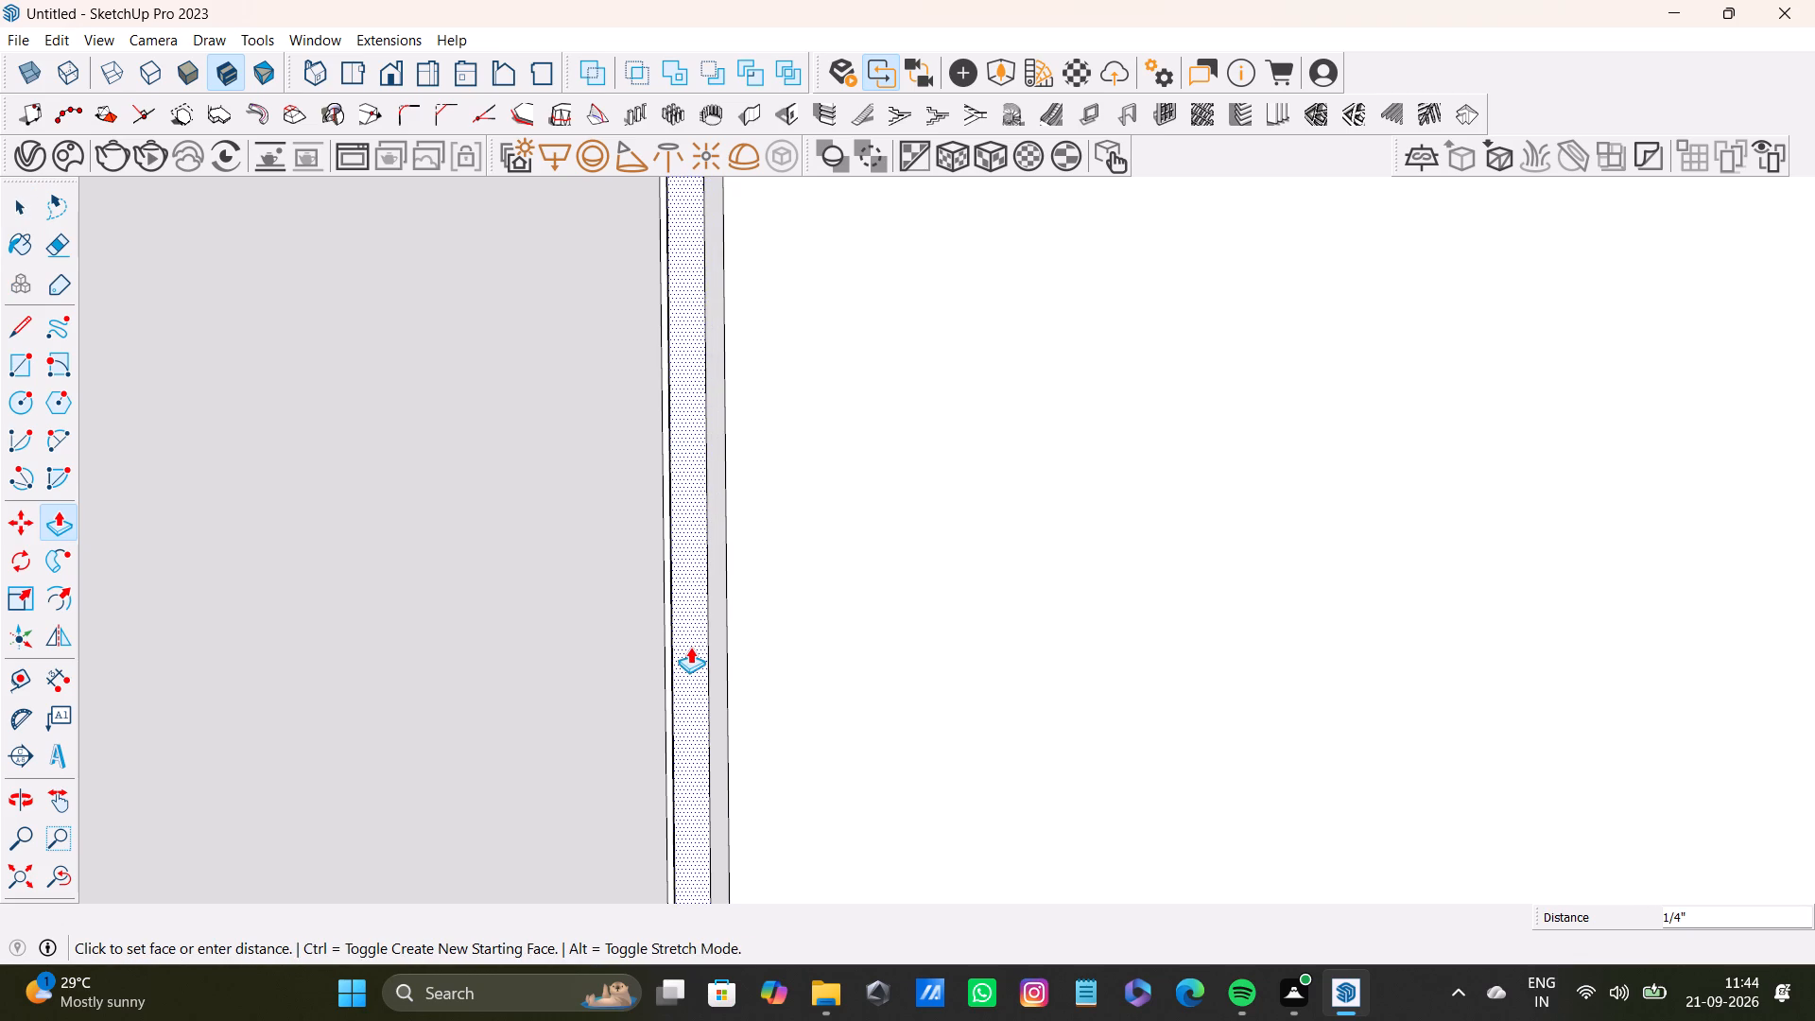
left_click_drag(690, 647, 691, 649)
Extend the strip's front face outward by about another 1/4".
scroll(856, 571, "down", 3)
middle_click_drag(893, 504, 933, 755, "shift")
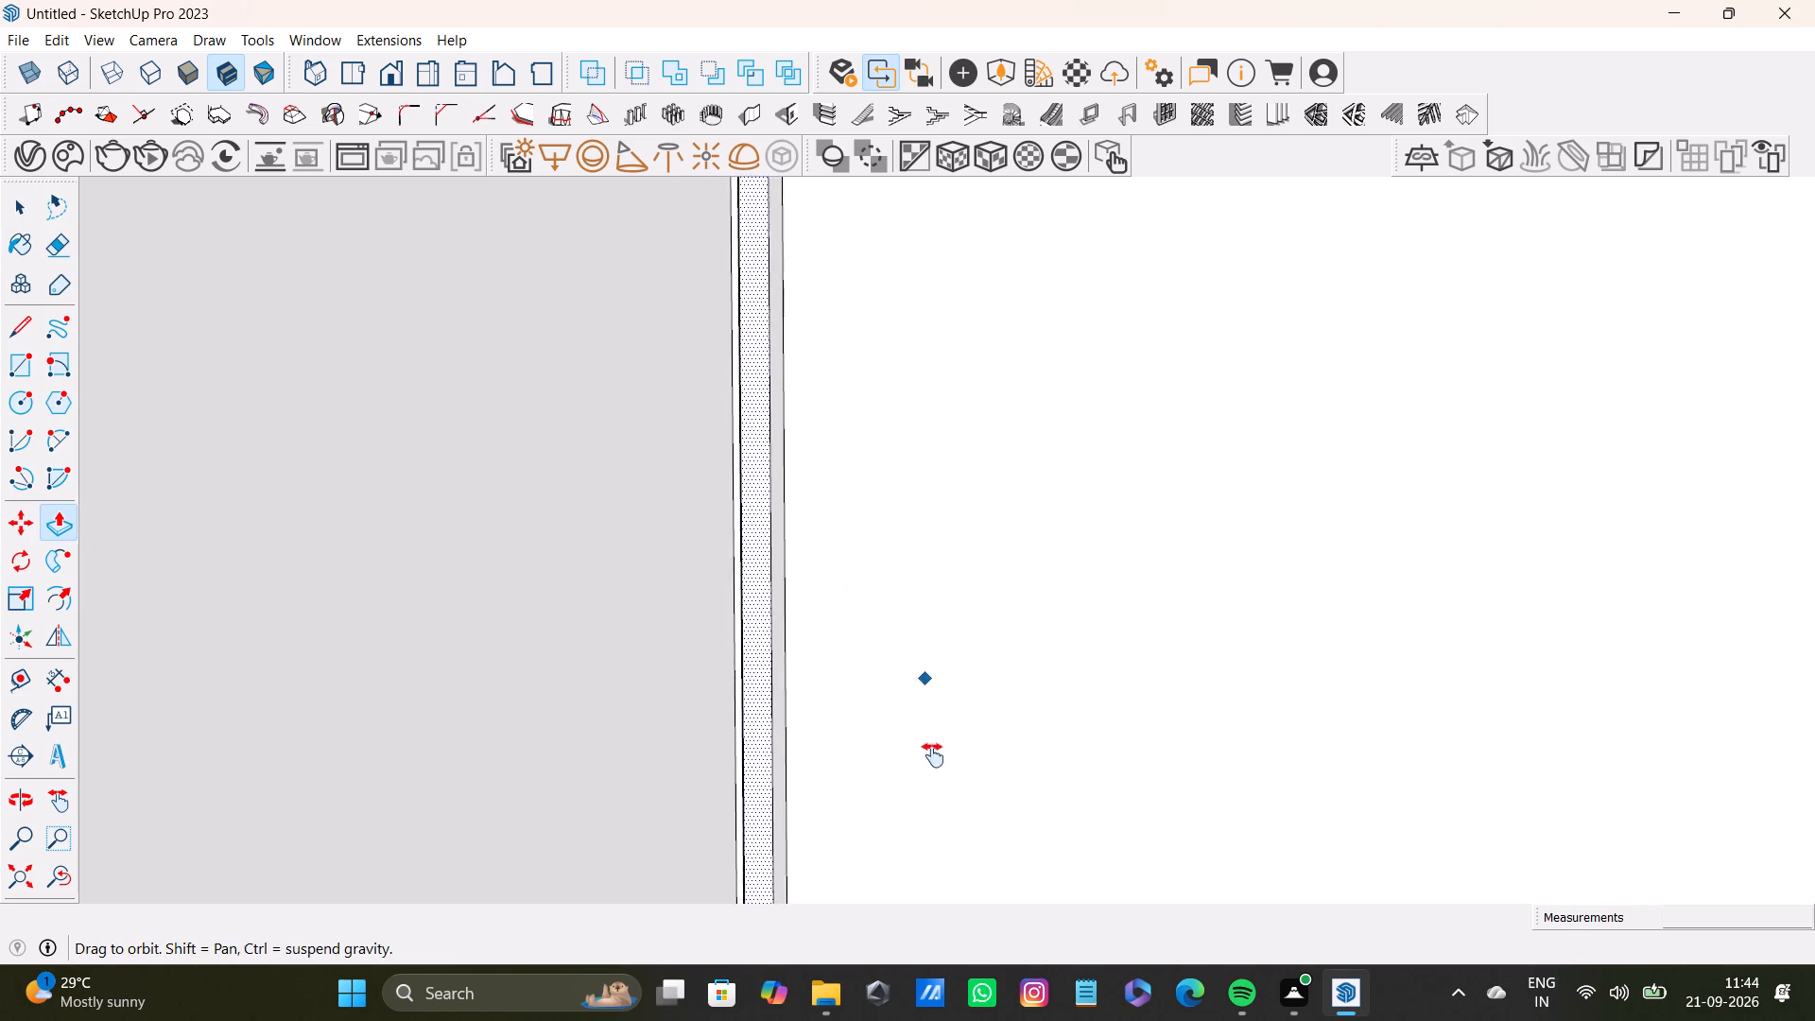
middle_click_drag(933, 755, 936, 771, "shift")
scroll(788, 490, "down", 13)
middle_click_drag(886, 476, 906, 771)
middle_click_drag(823, 305, 821, 459)
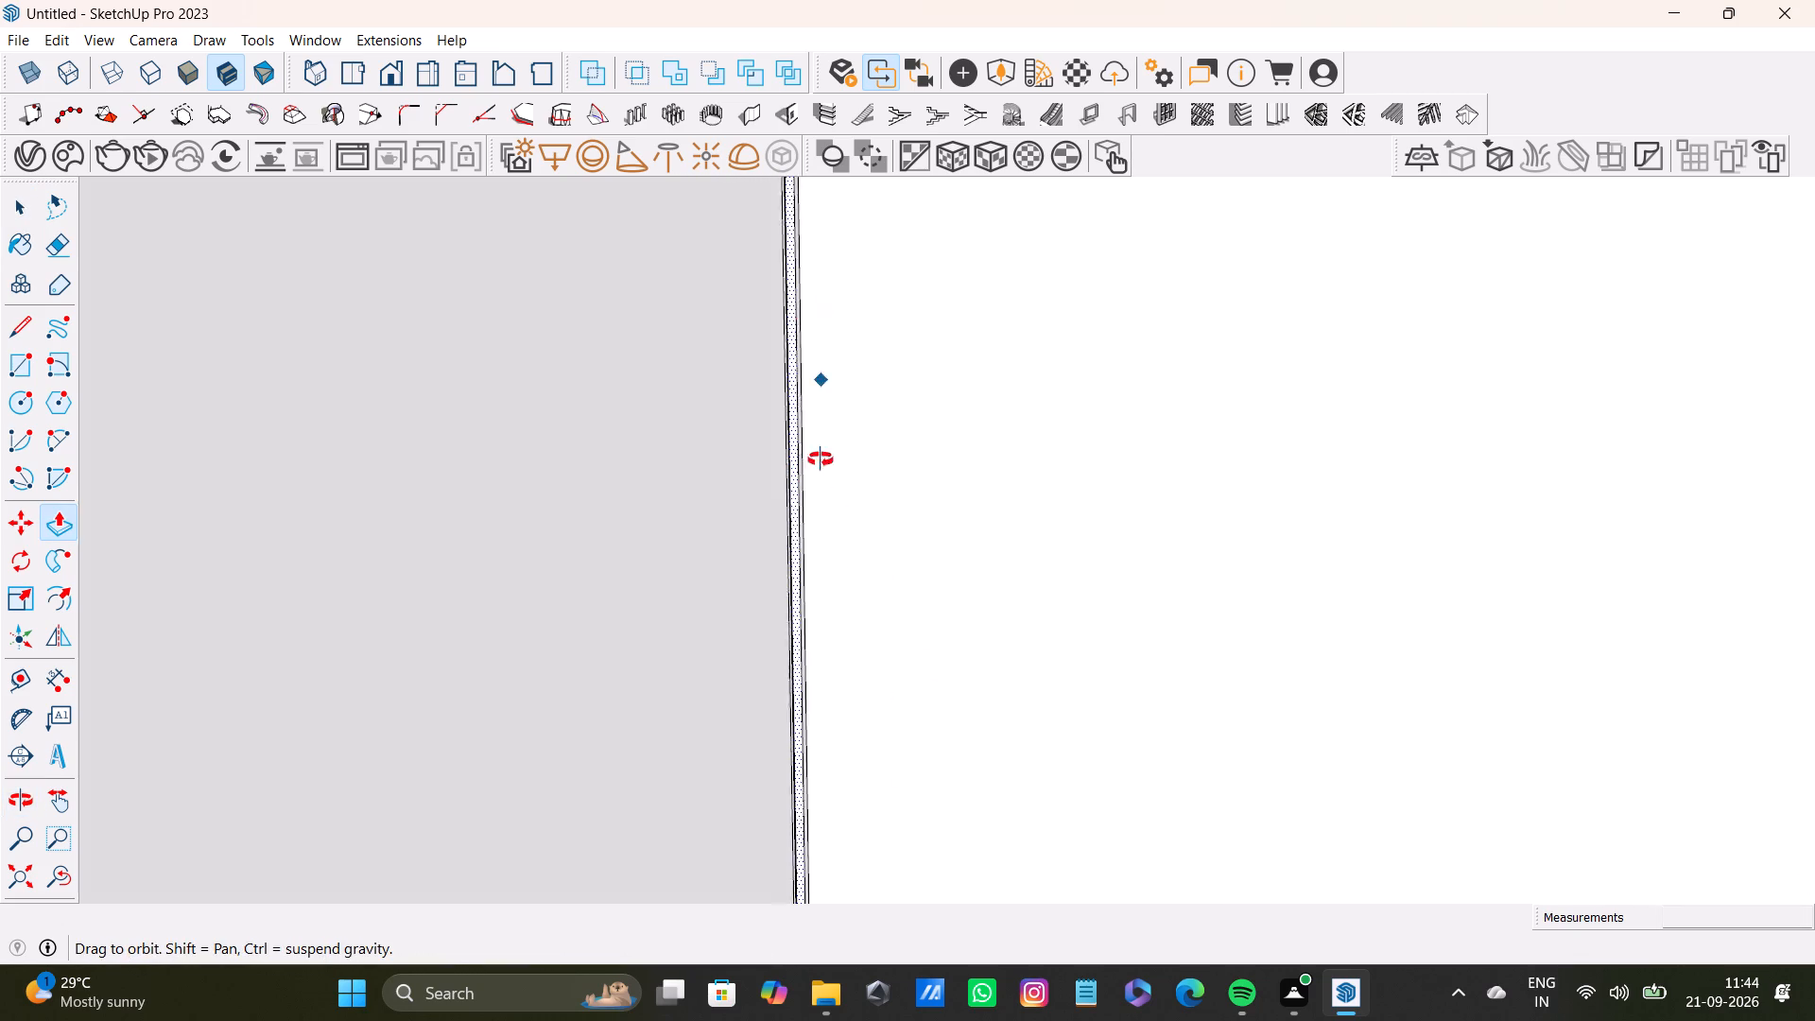
middle_click_drag(821, 459, 812, 676)
scroll(790, 678, "up", 3)
middle_click_drag(821, 710, 872, 370, "shift")
scroll(803, 461, "up", 11)
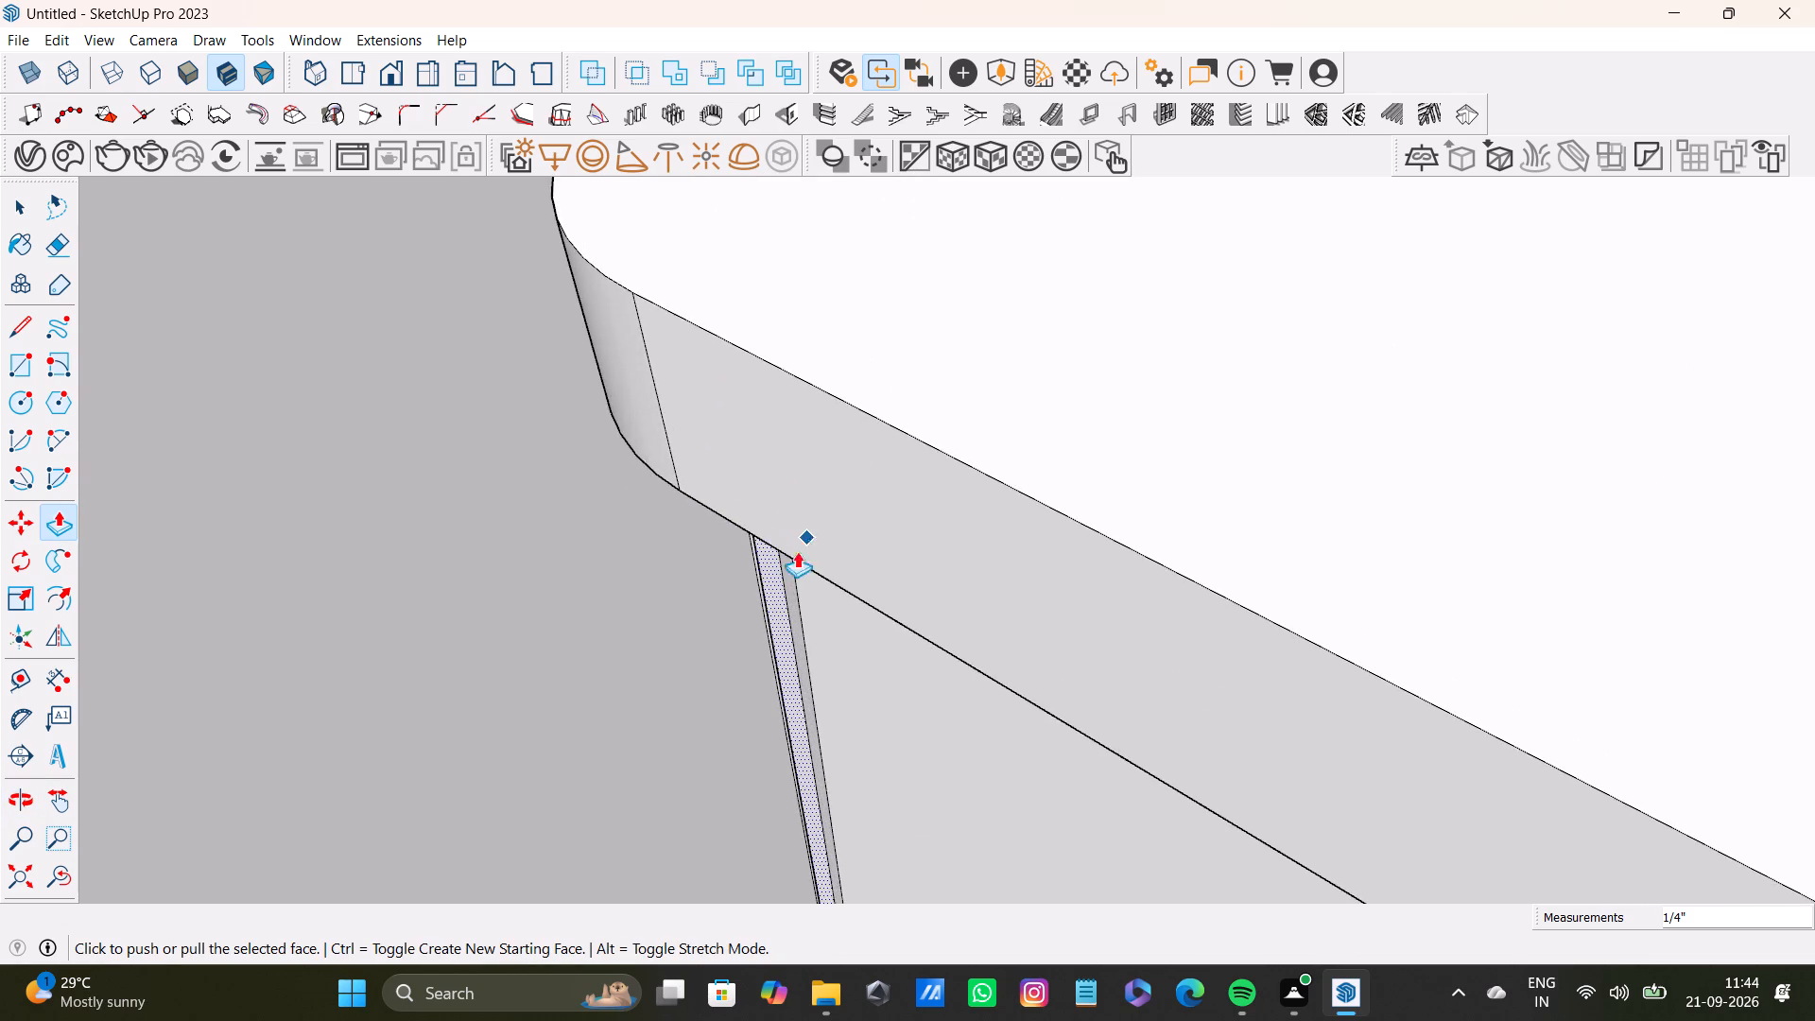
scroll(797, 551, "up", 2)
middle_click_drag(789, 560, 958, 224)
scroll(702, 357, "up", 6)
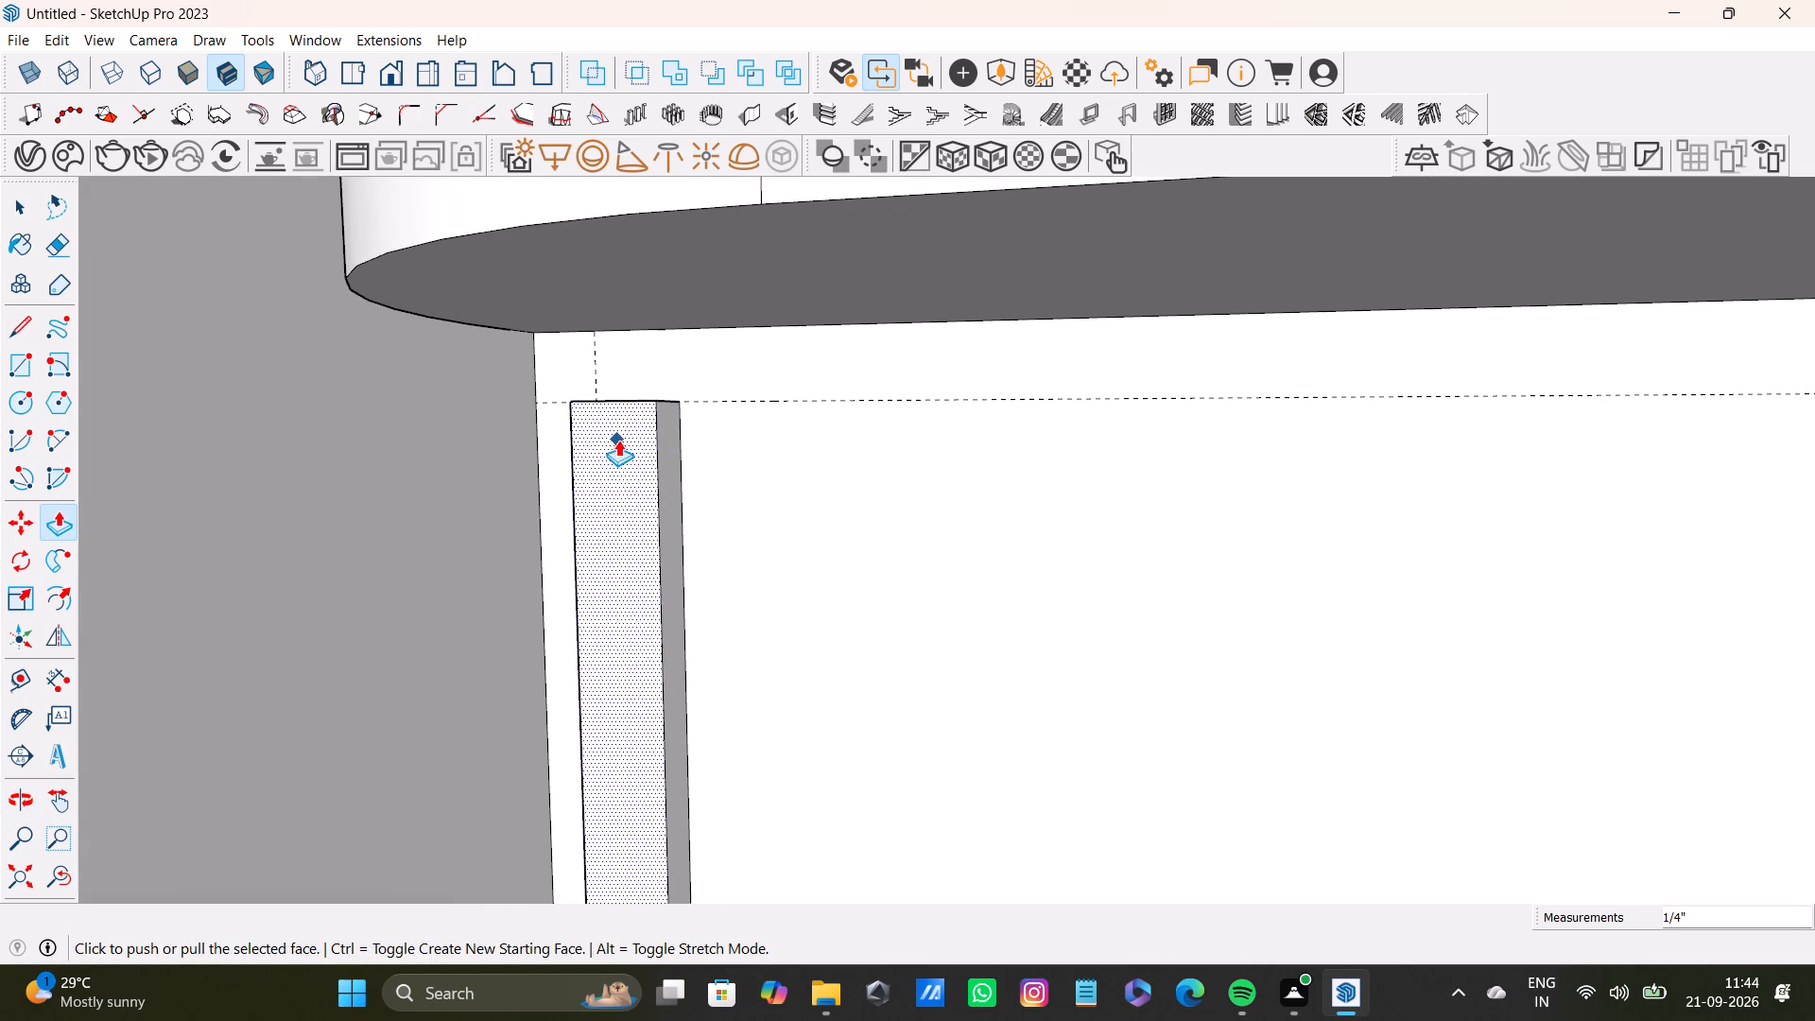
left_click_drag(618, 440, 590, 460)
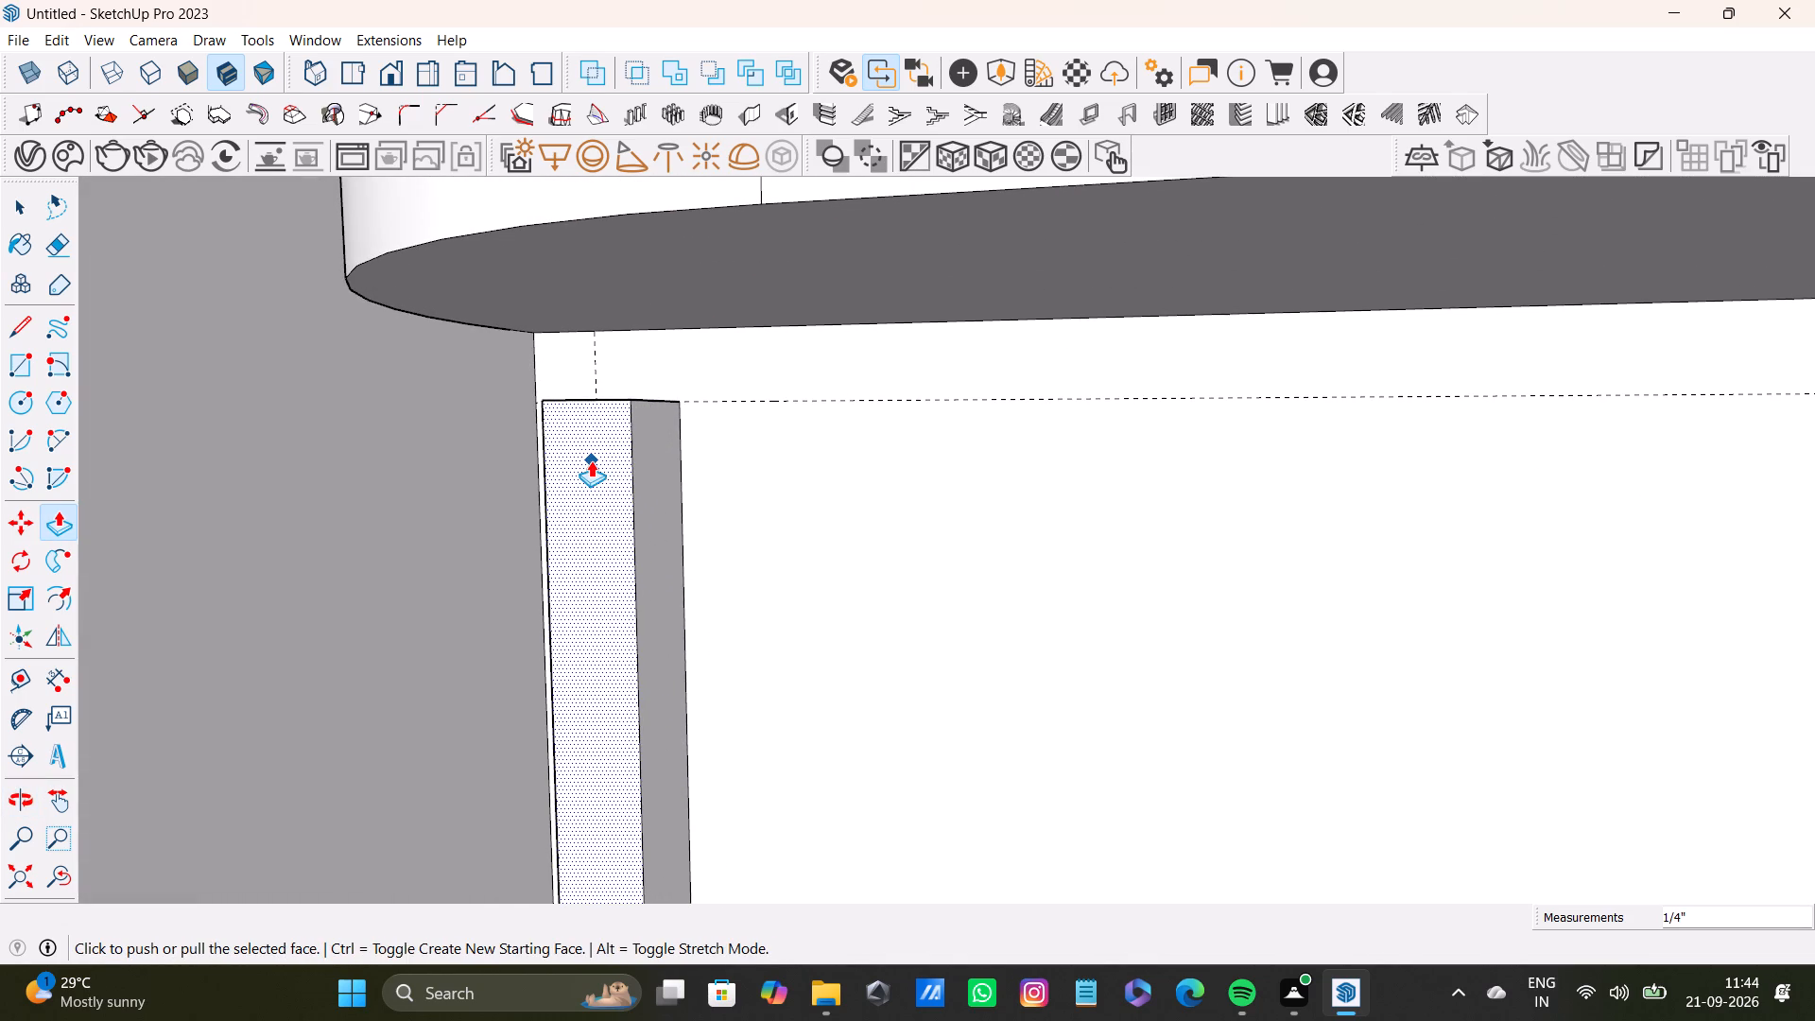
middle_click_drag(717, 470, 731, 545)
middle_click_drag(706, 529, 787, 485, "shift")
scroll(631, 376, "up", 5)
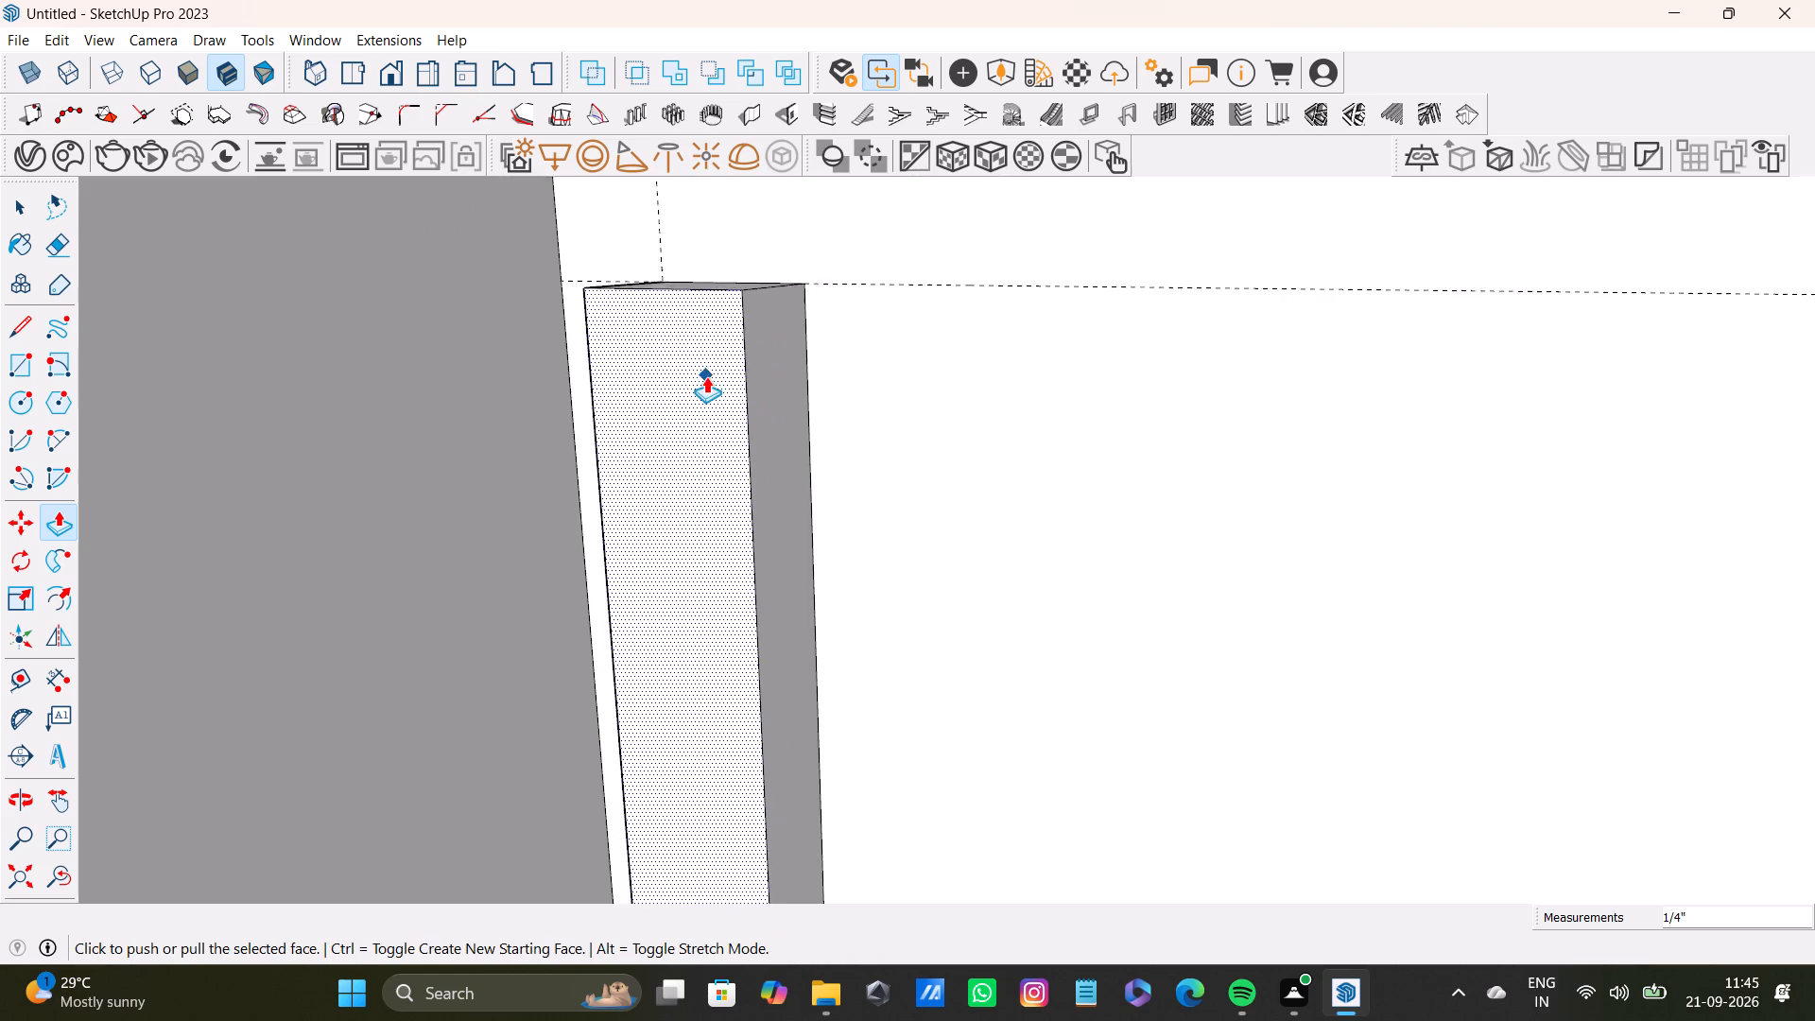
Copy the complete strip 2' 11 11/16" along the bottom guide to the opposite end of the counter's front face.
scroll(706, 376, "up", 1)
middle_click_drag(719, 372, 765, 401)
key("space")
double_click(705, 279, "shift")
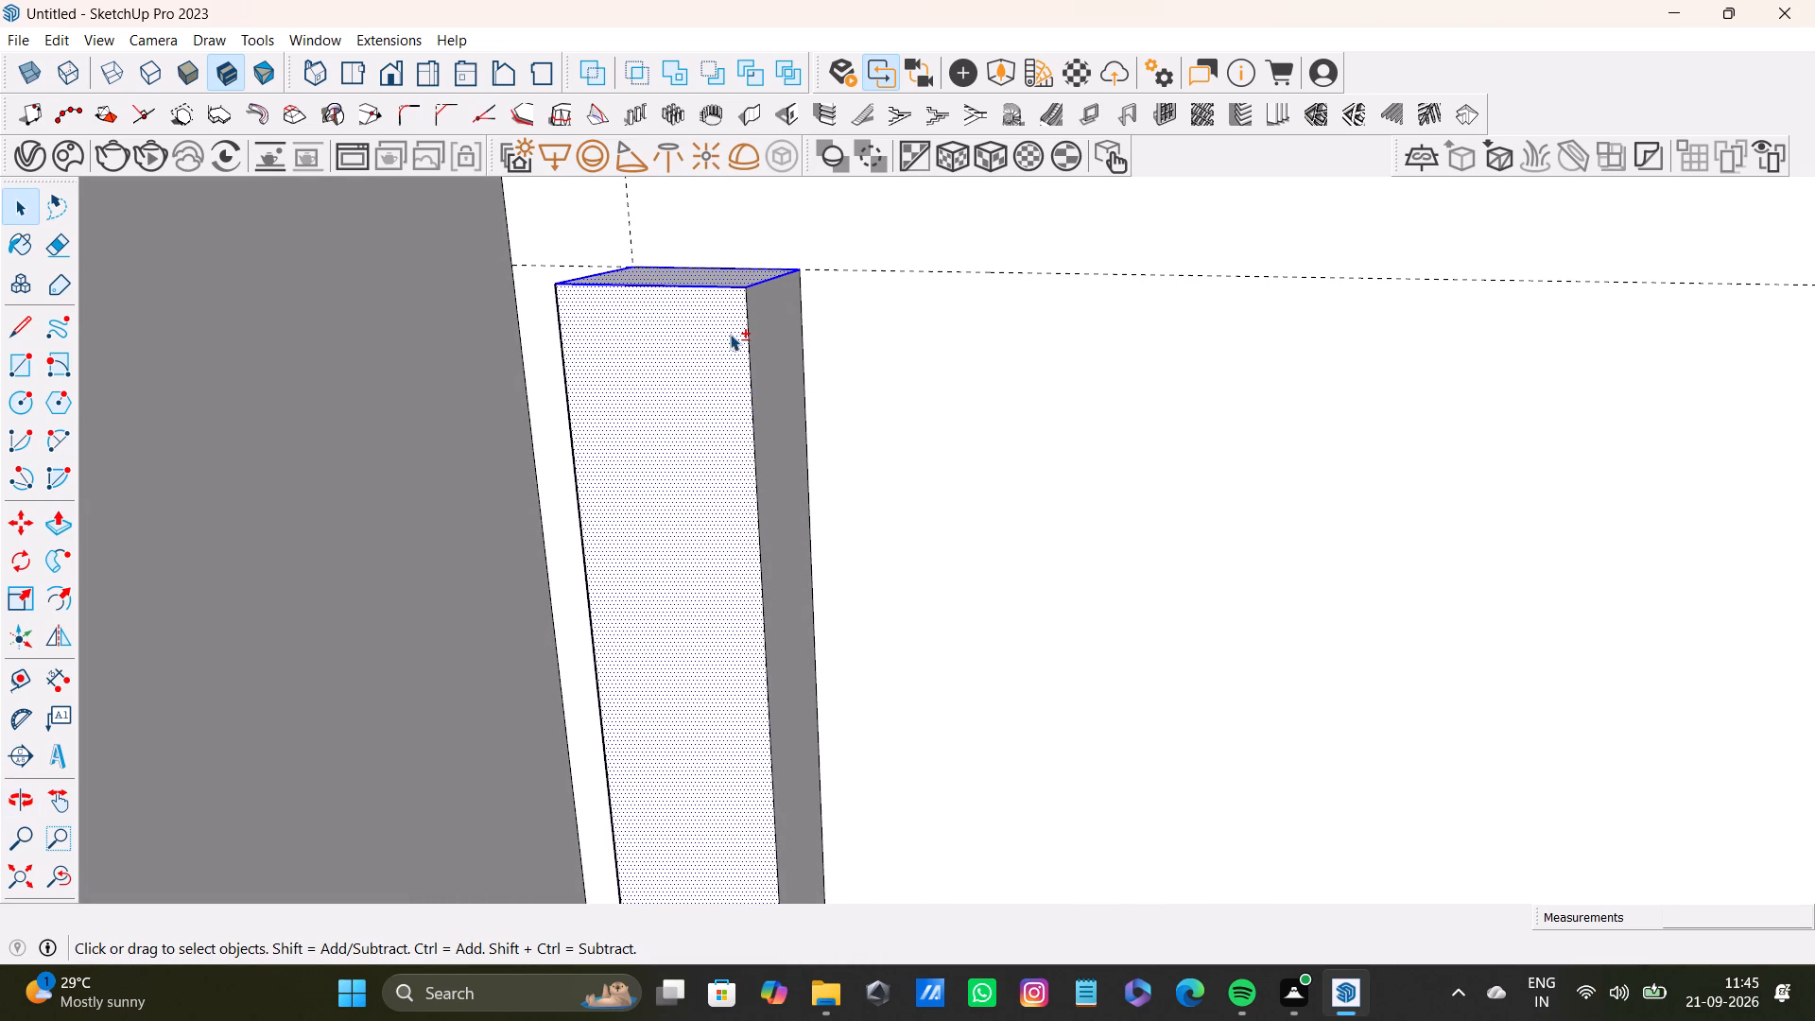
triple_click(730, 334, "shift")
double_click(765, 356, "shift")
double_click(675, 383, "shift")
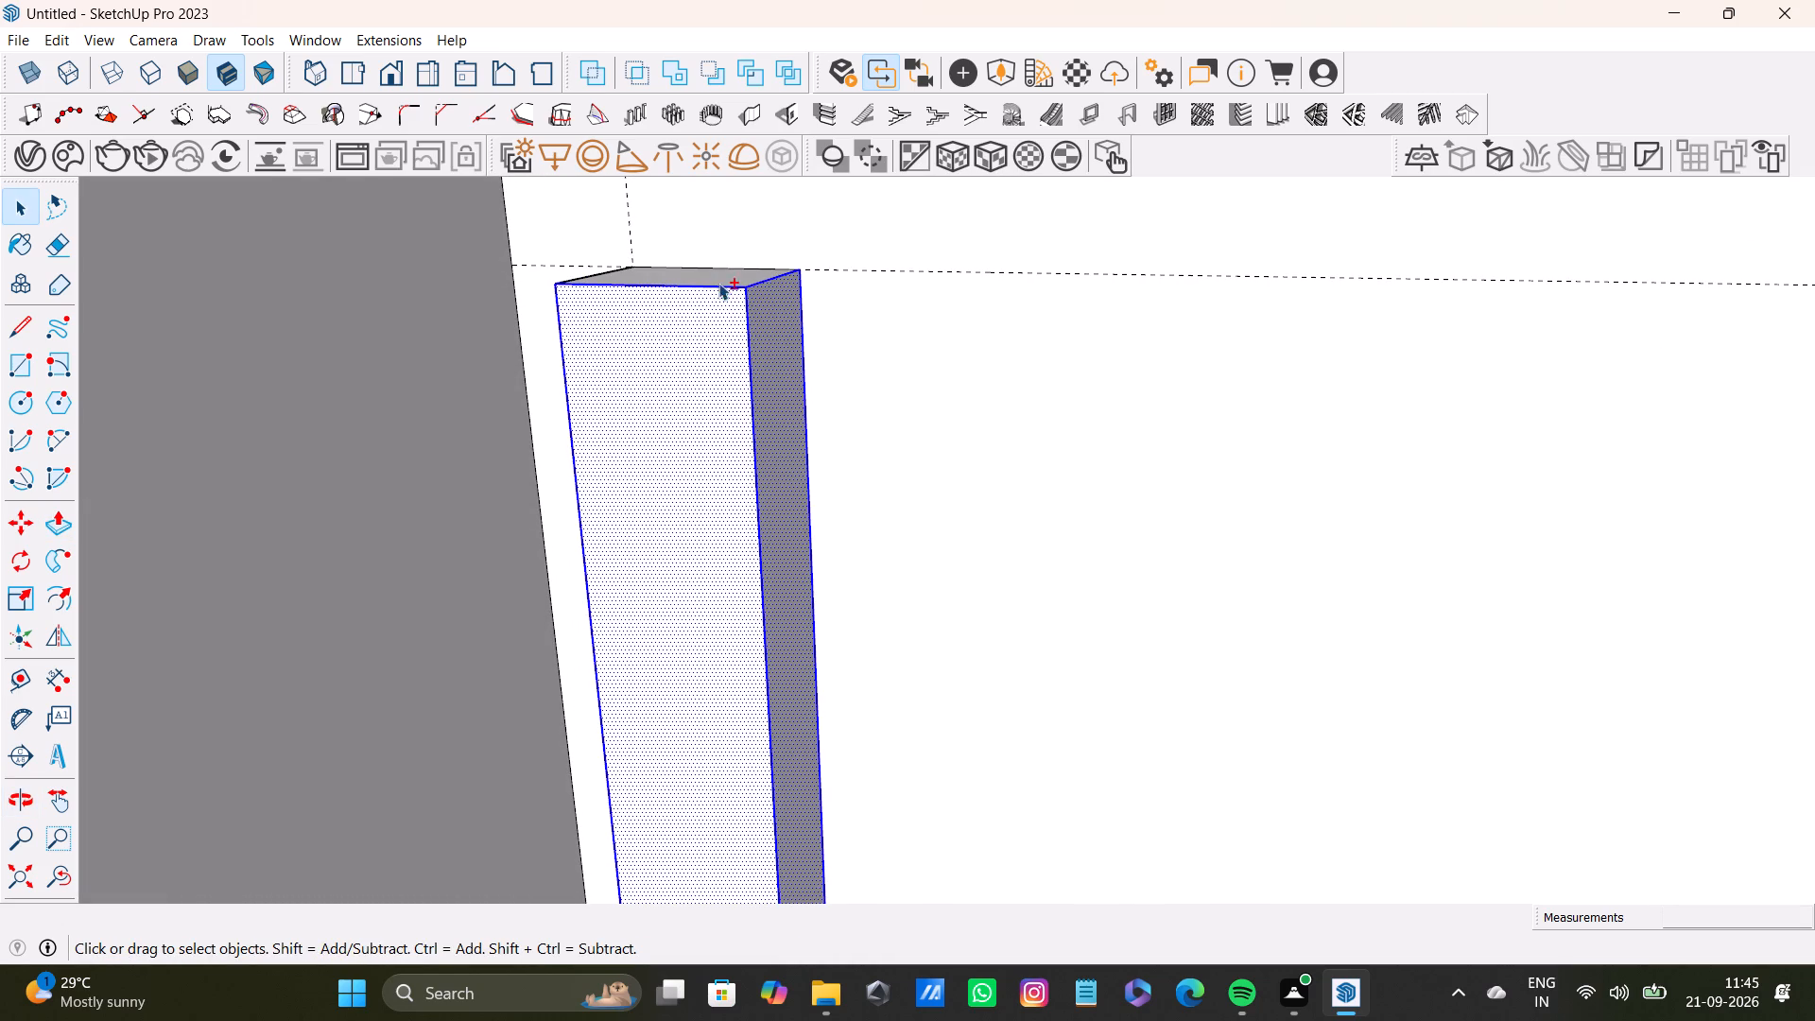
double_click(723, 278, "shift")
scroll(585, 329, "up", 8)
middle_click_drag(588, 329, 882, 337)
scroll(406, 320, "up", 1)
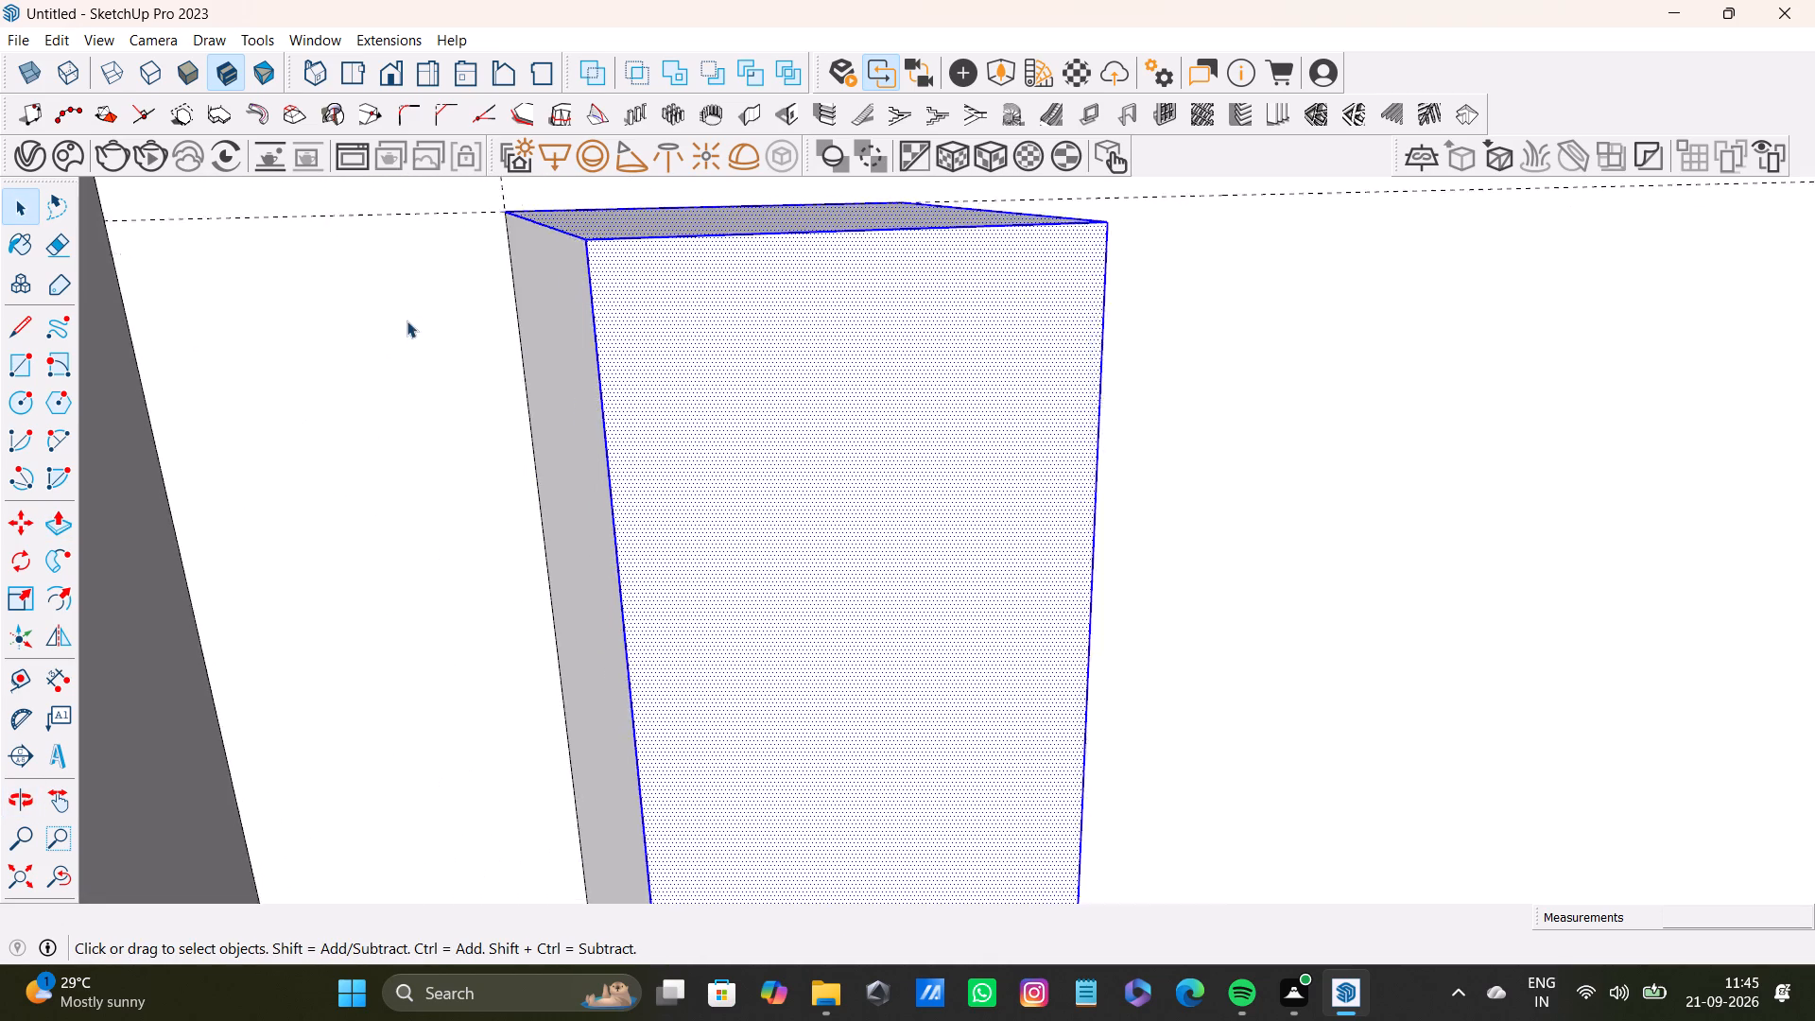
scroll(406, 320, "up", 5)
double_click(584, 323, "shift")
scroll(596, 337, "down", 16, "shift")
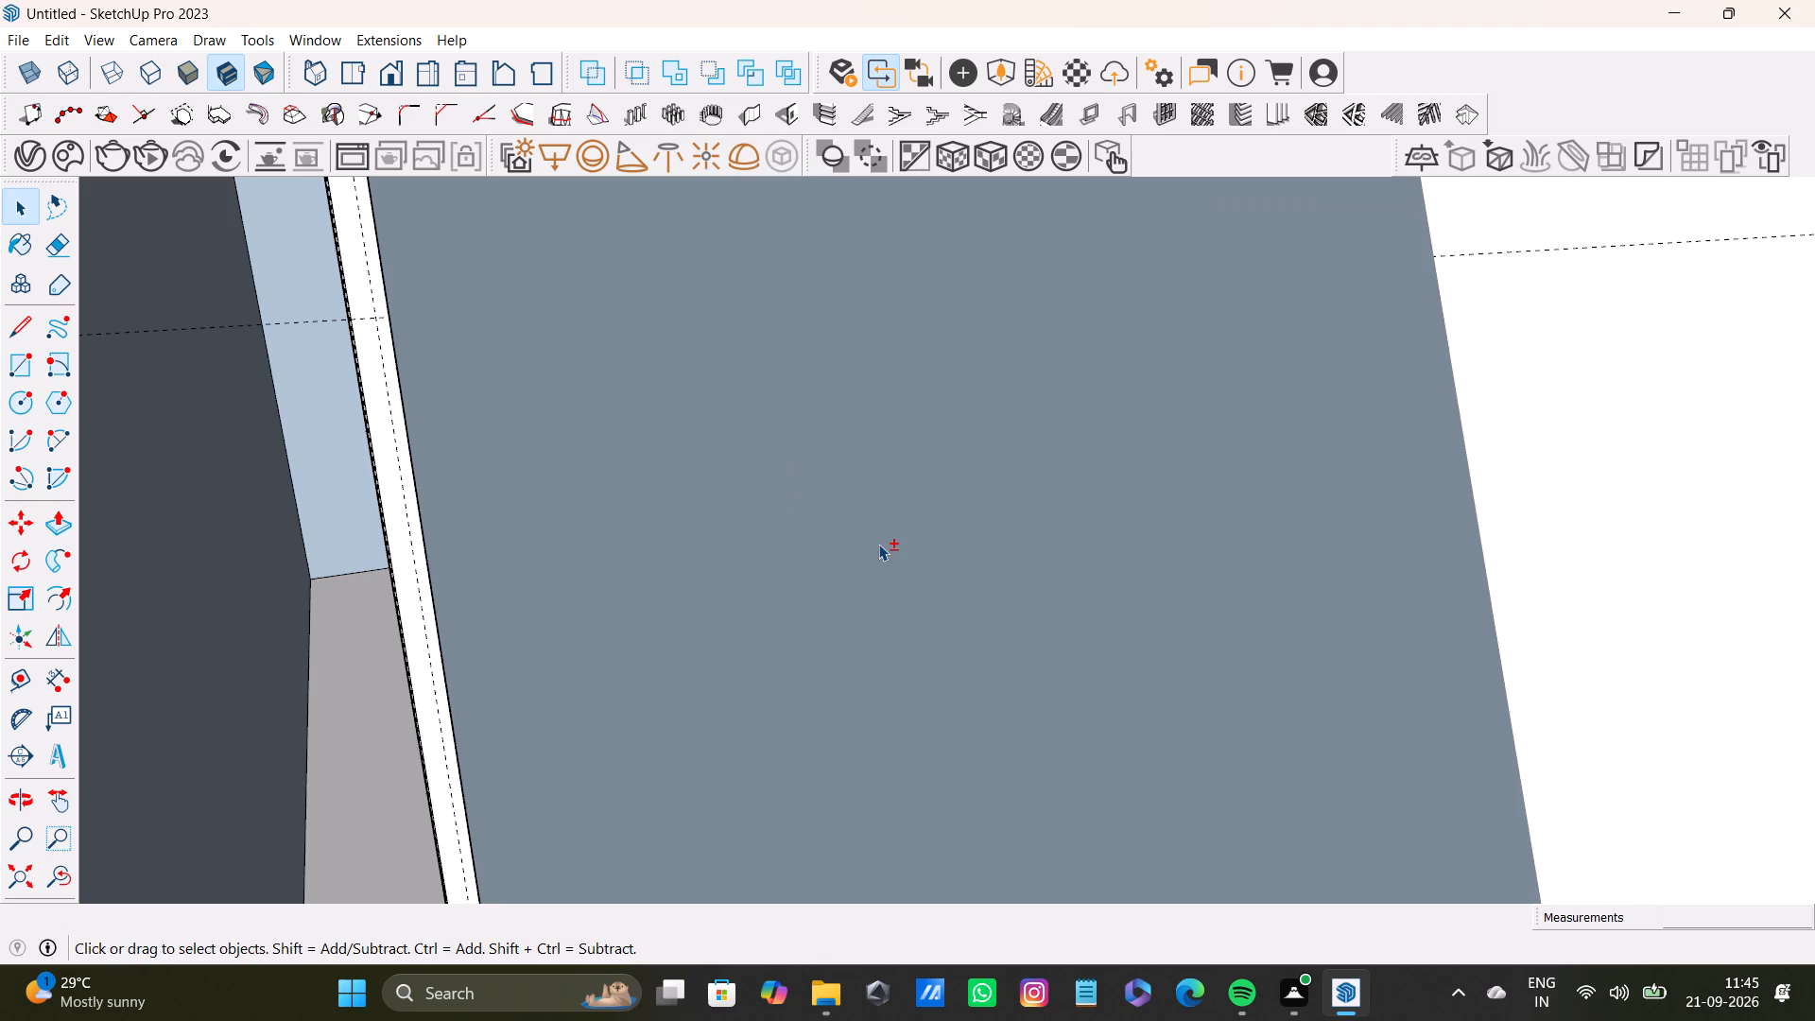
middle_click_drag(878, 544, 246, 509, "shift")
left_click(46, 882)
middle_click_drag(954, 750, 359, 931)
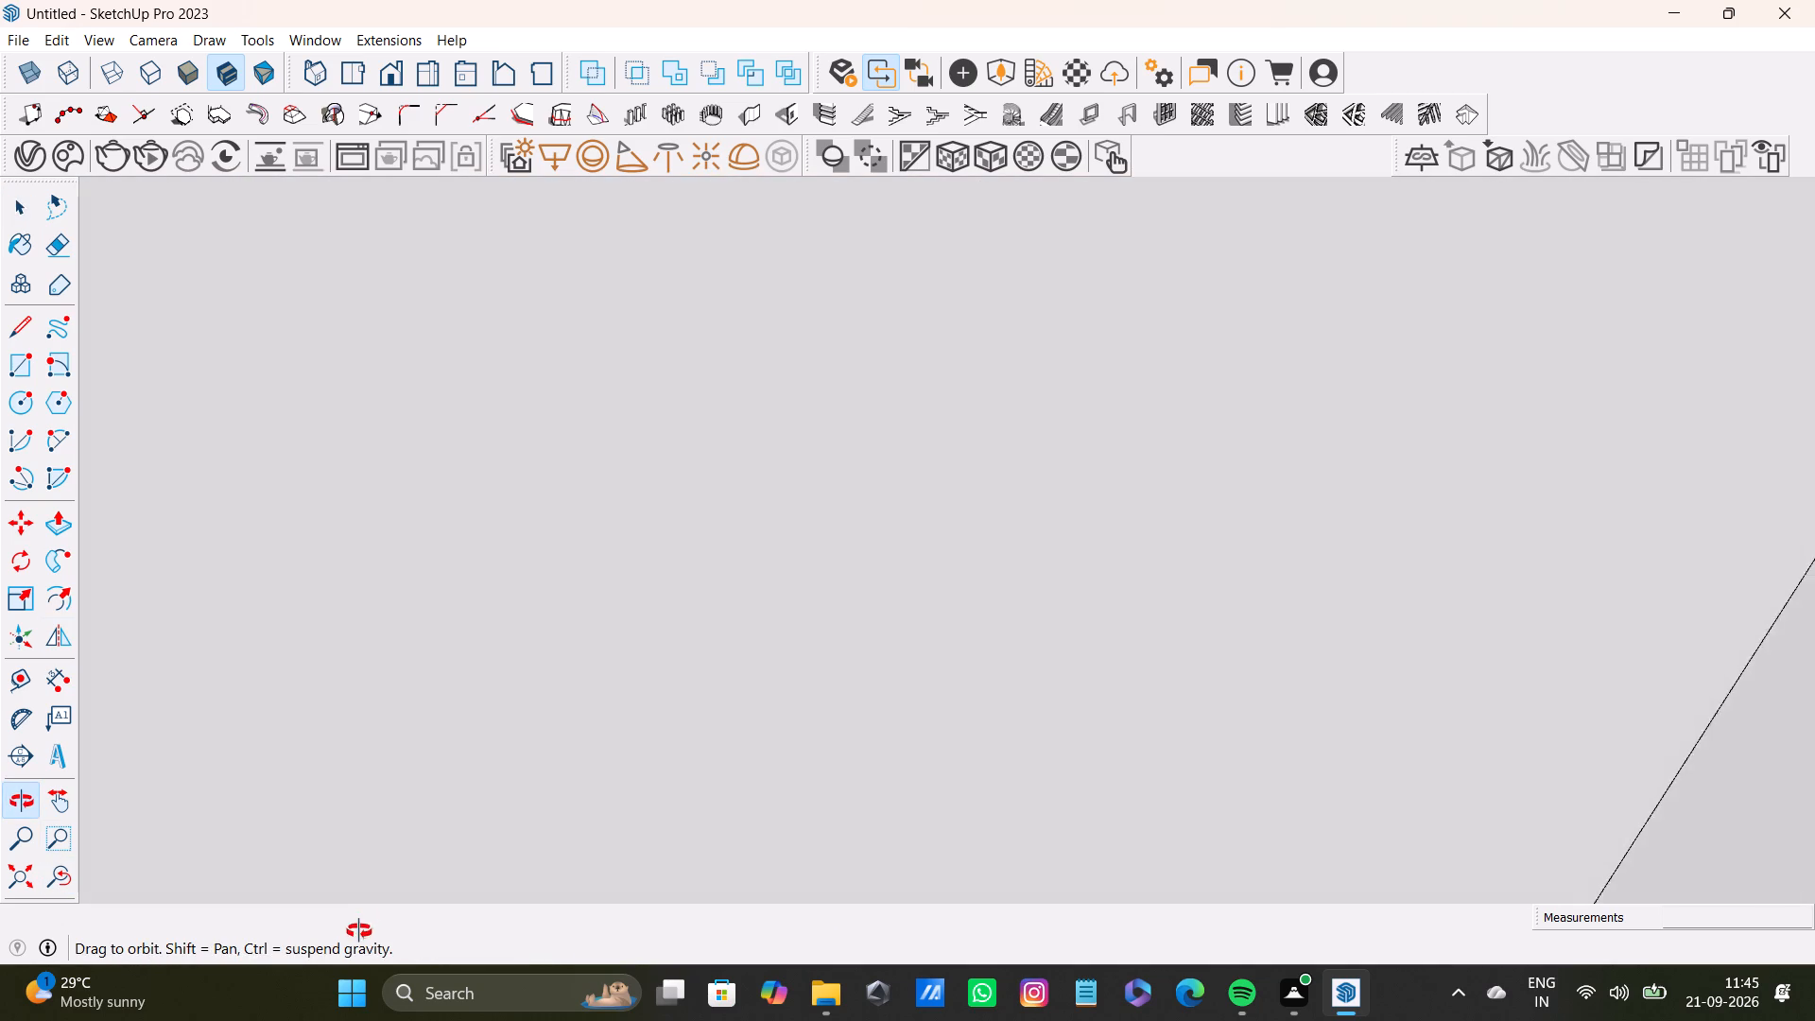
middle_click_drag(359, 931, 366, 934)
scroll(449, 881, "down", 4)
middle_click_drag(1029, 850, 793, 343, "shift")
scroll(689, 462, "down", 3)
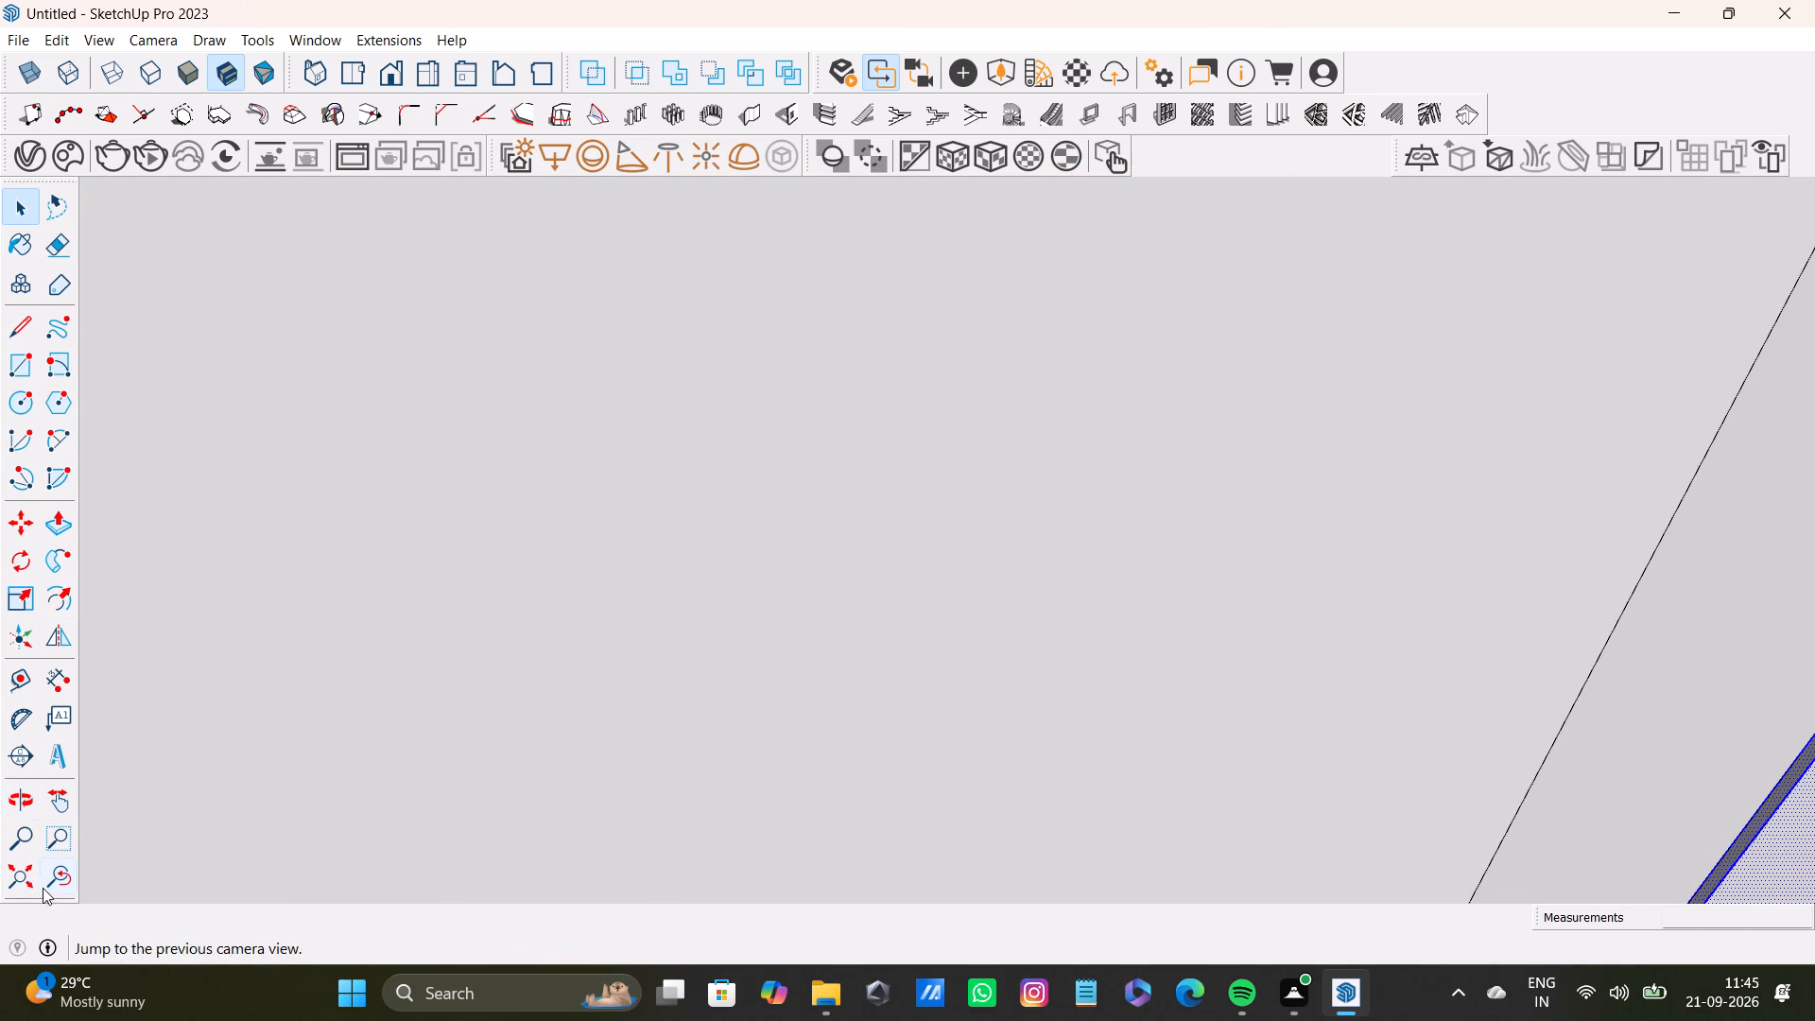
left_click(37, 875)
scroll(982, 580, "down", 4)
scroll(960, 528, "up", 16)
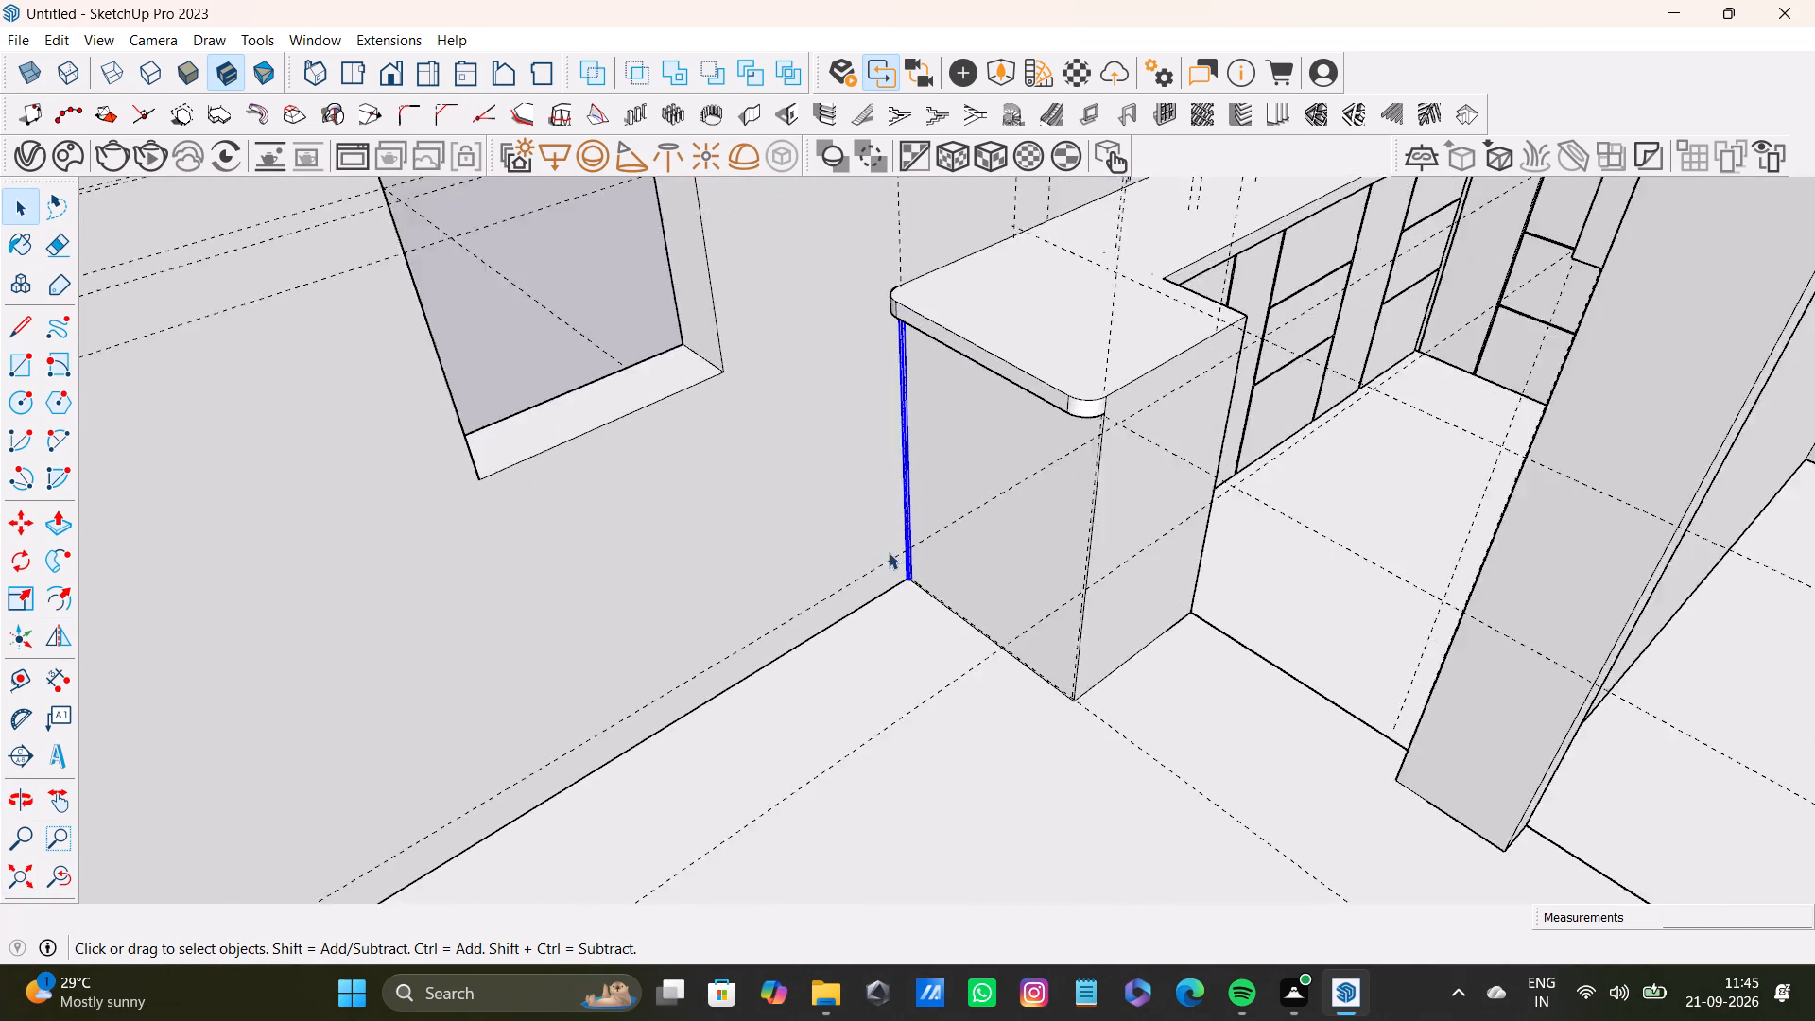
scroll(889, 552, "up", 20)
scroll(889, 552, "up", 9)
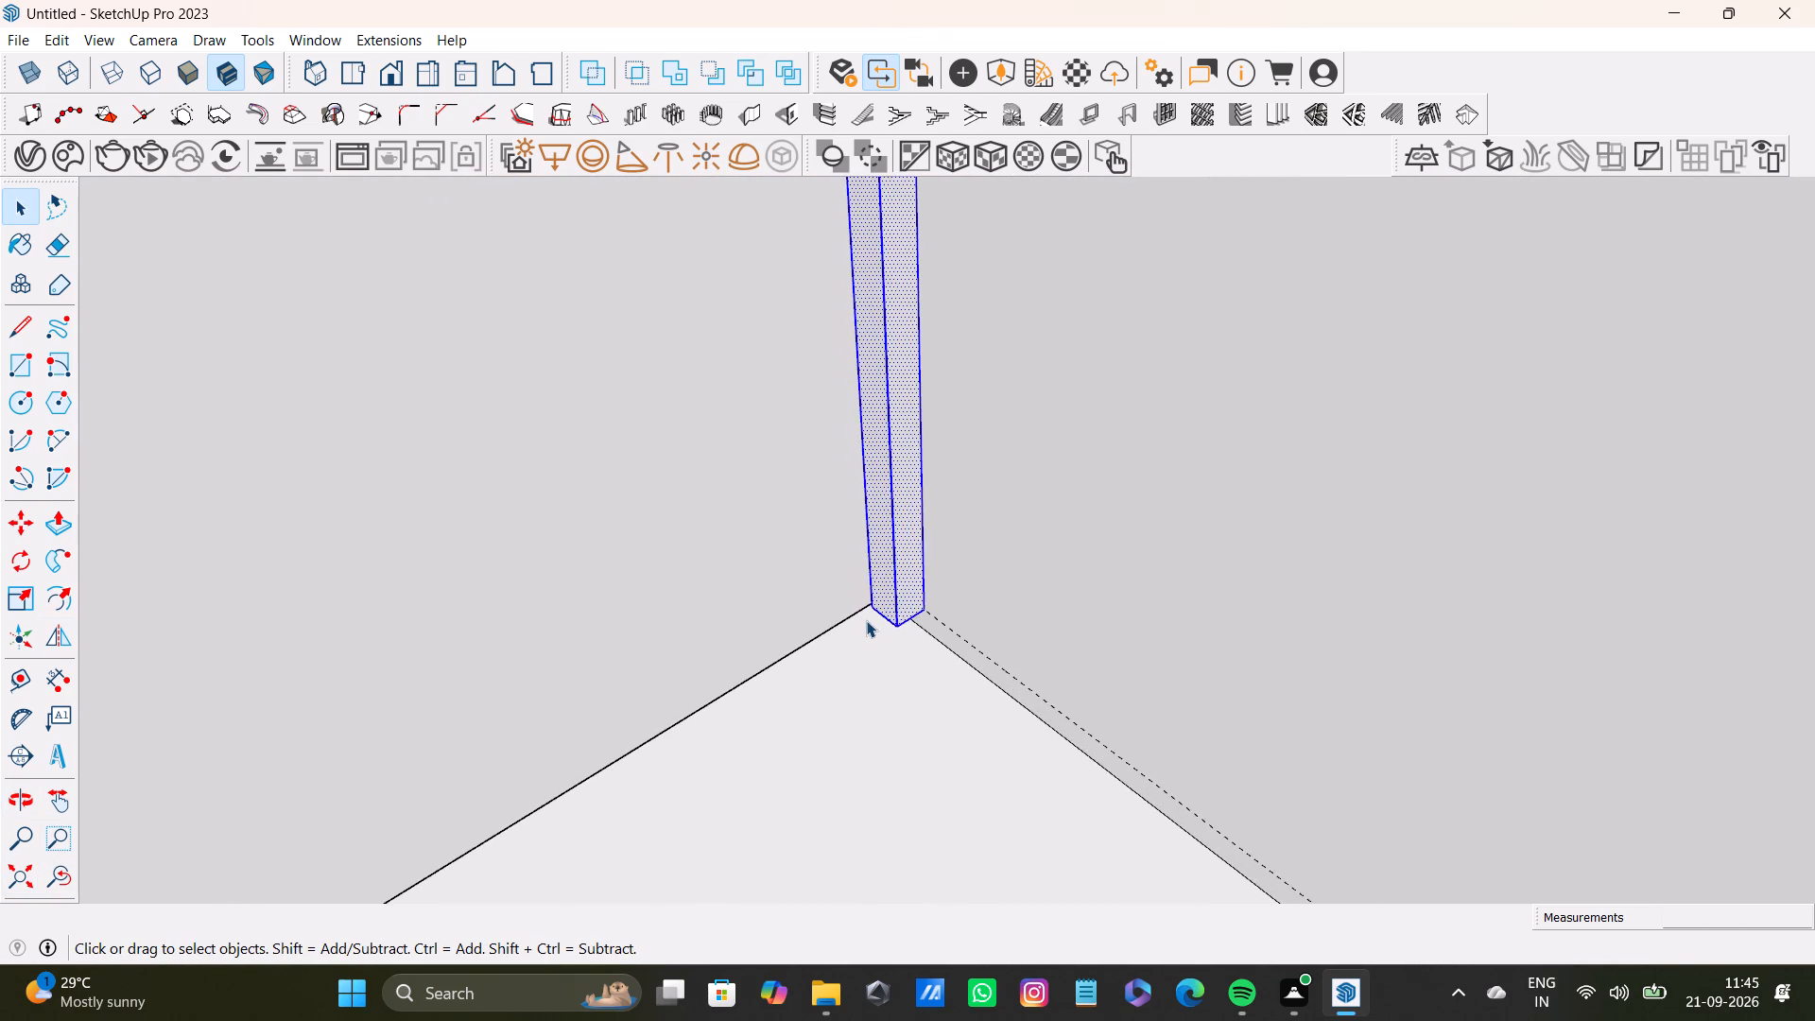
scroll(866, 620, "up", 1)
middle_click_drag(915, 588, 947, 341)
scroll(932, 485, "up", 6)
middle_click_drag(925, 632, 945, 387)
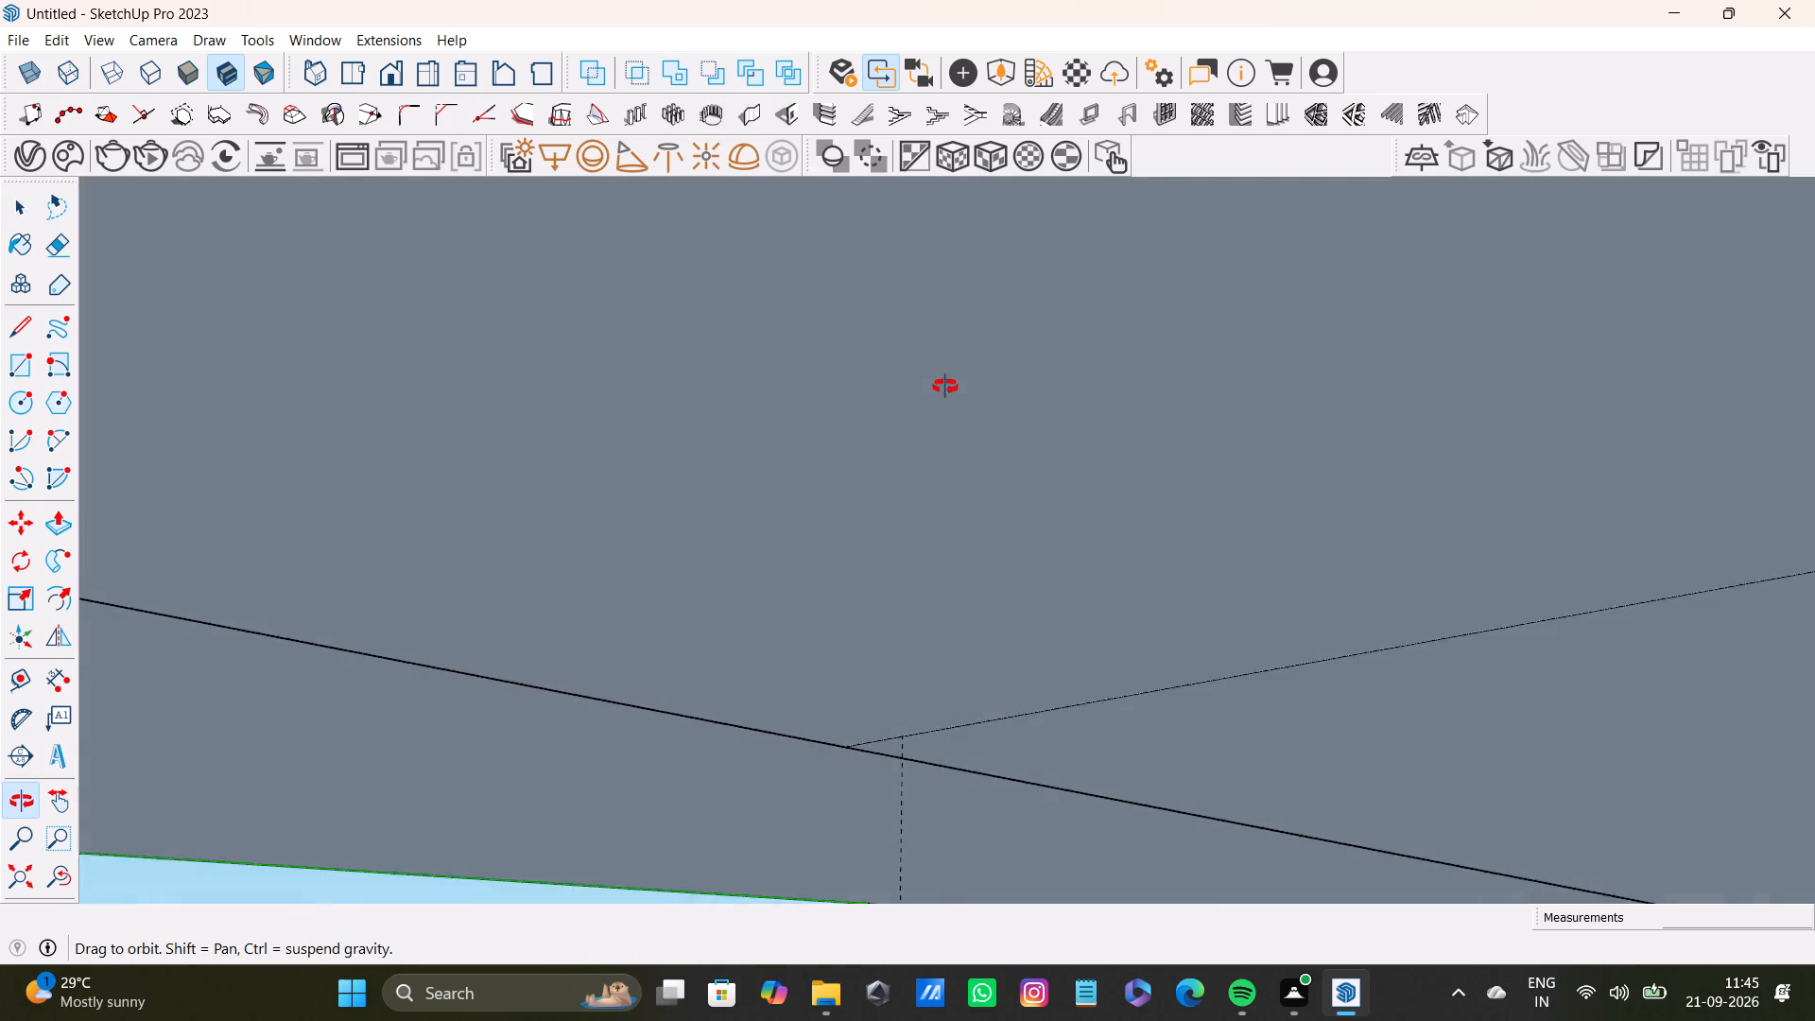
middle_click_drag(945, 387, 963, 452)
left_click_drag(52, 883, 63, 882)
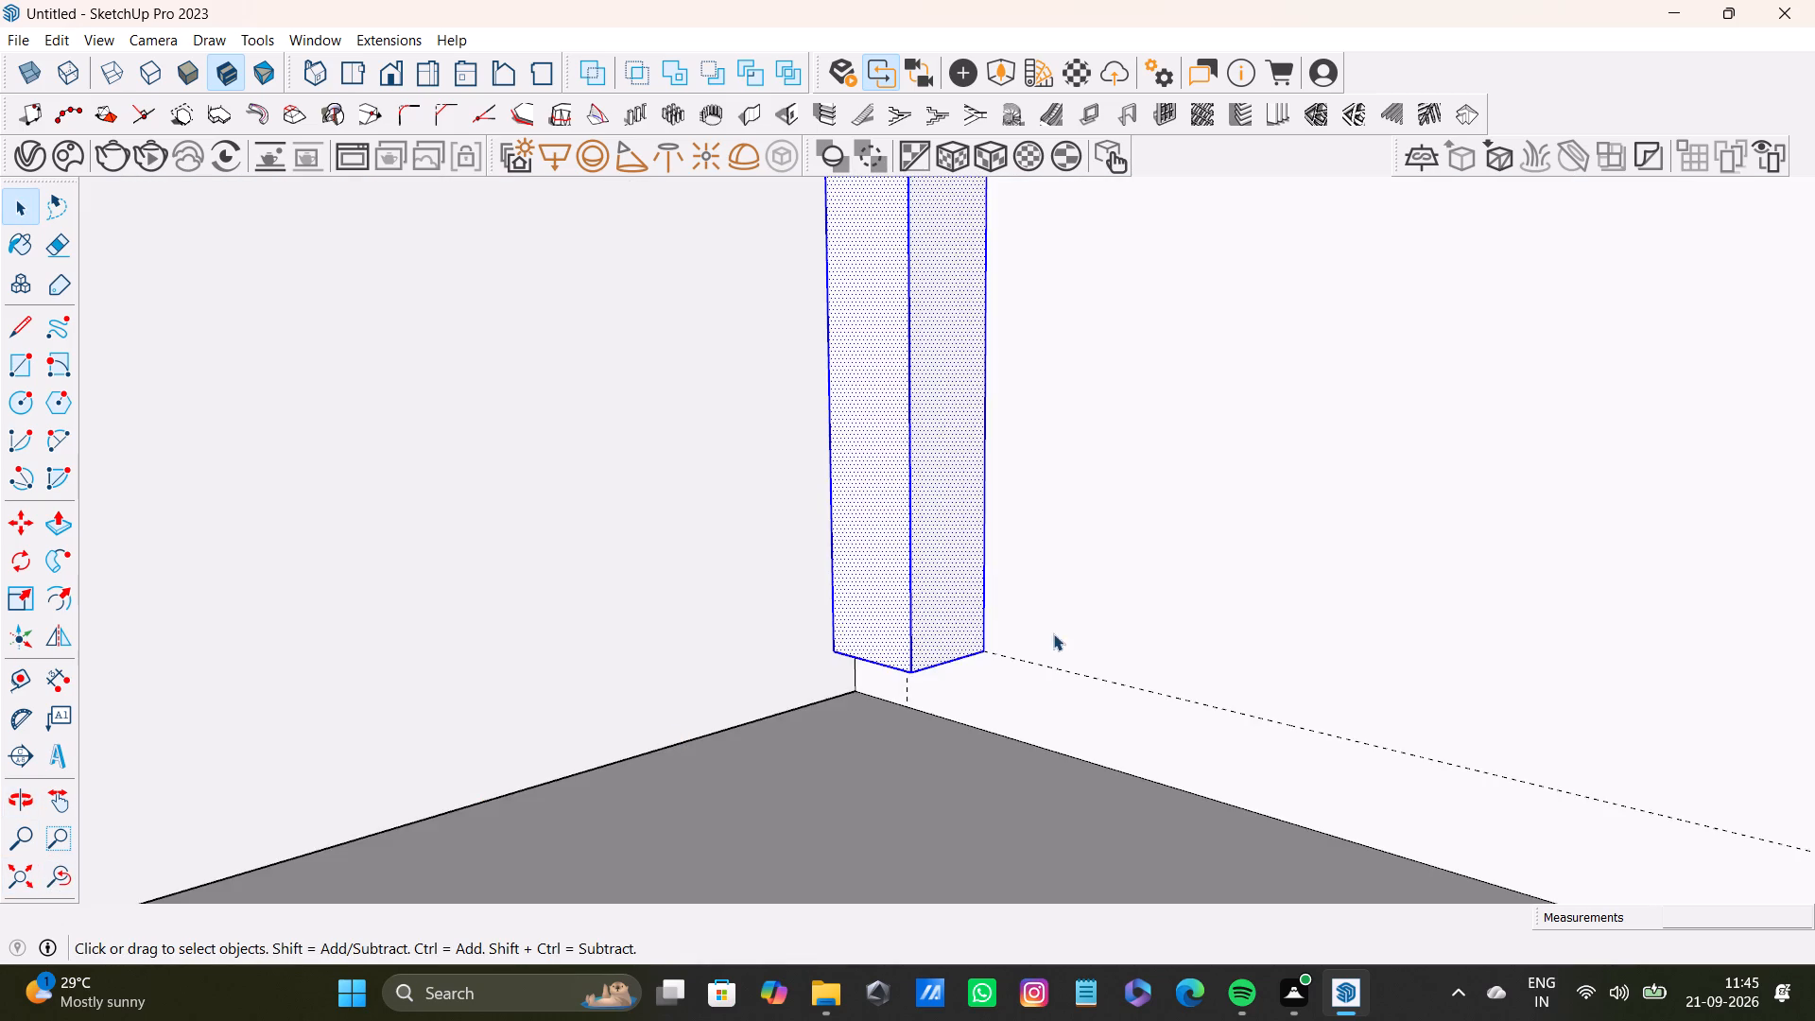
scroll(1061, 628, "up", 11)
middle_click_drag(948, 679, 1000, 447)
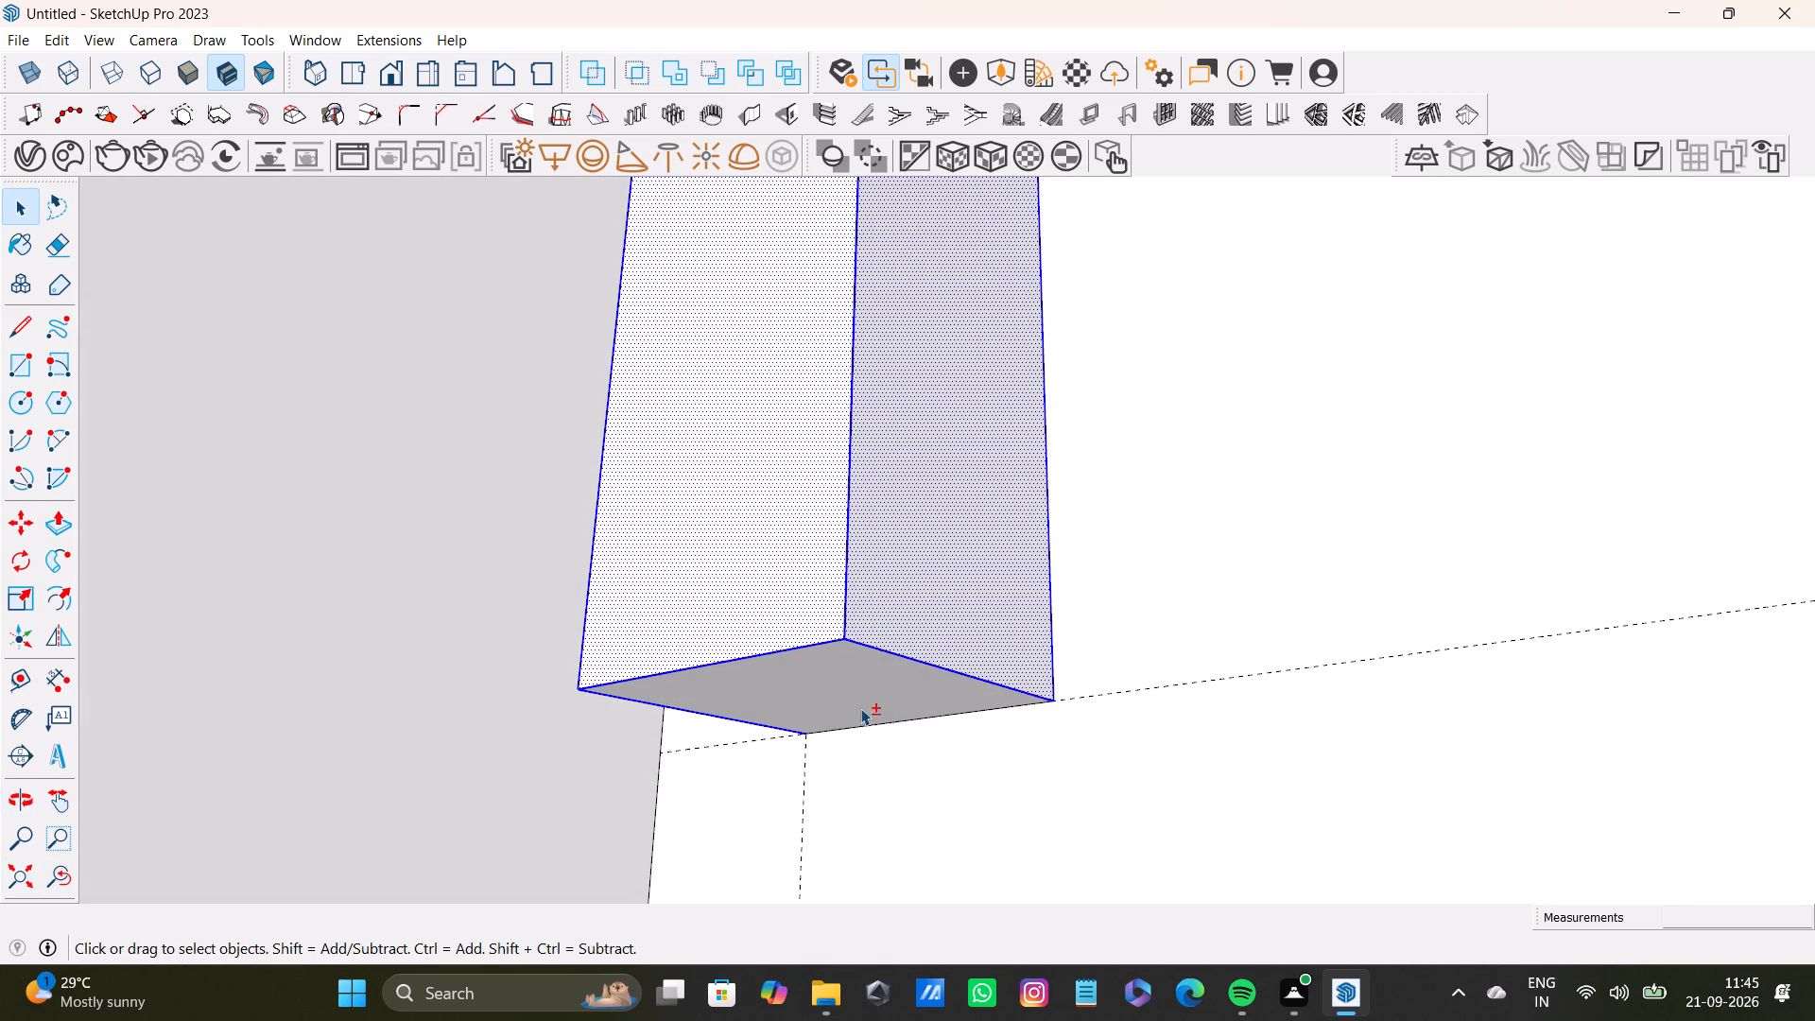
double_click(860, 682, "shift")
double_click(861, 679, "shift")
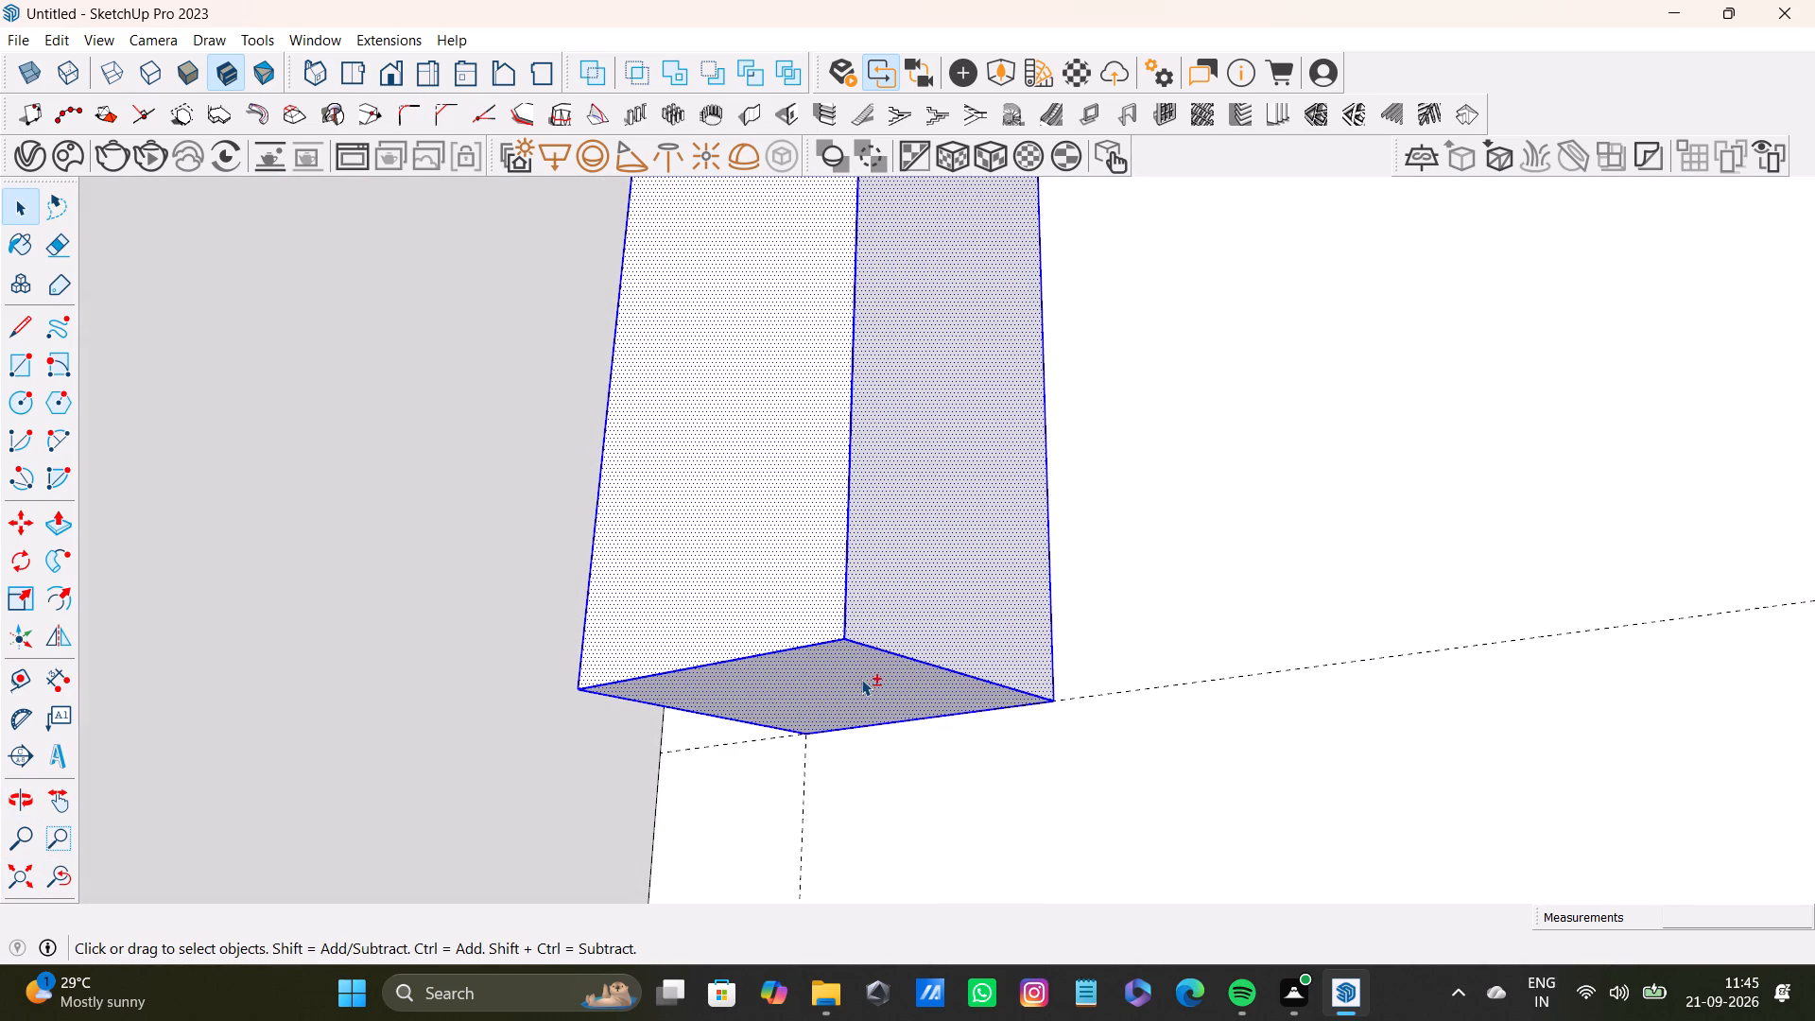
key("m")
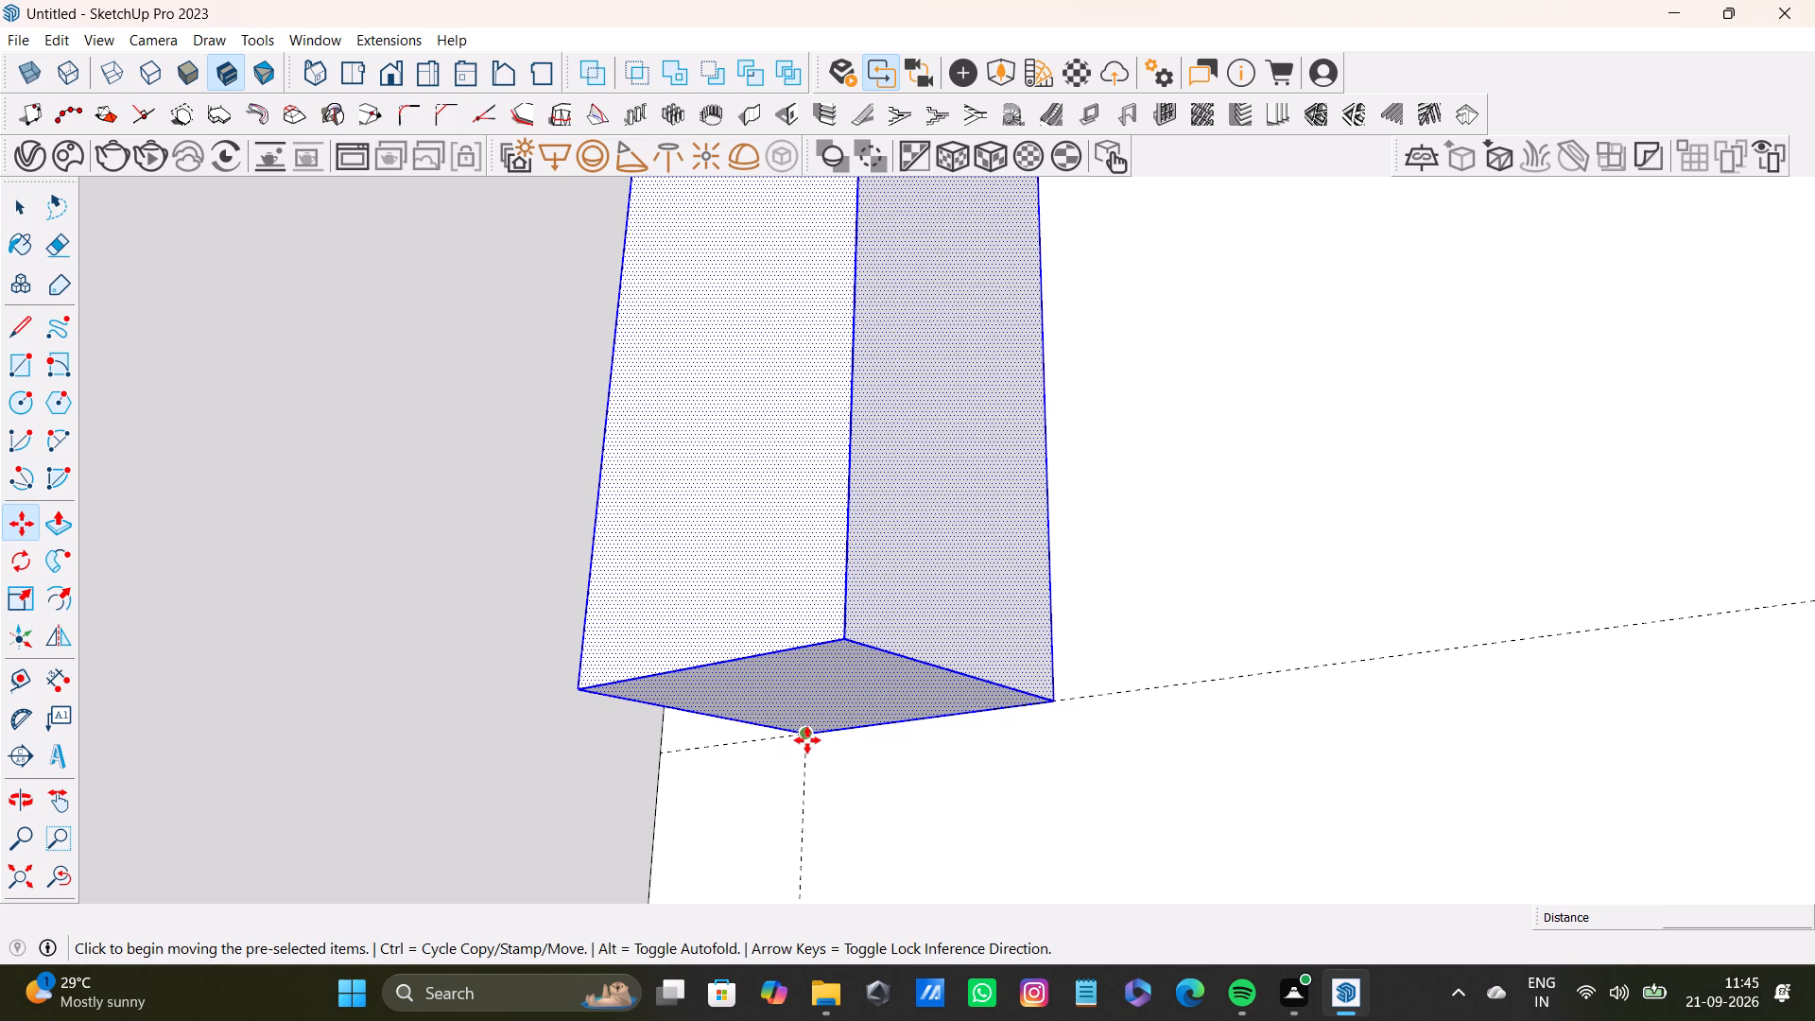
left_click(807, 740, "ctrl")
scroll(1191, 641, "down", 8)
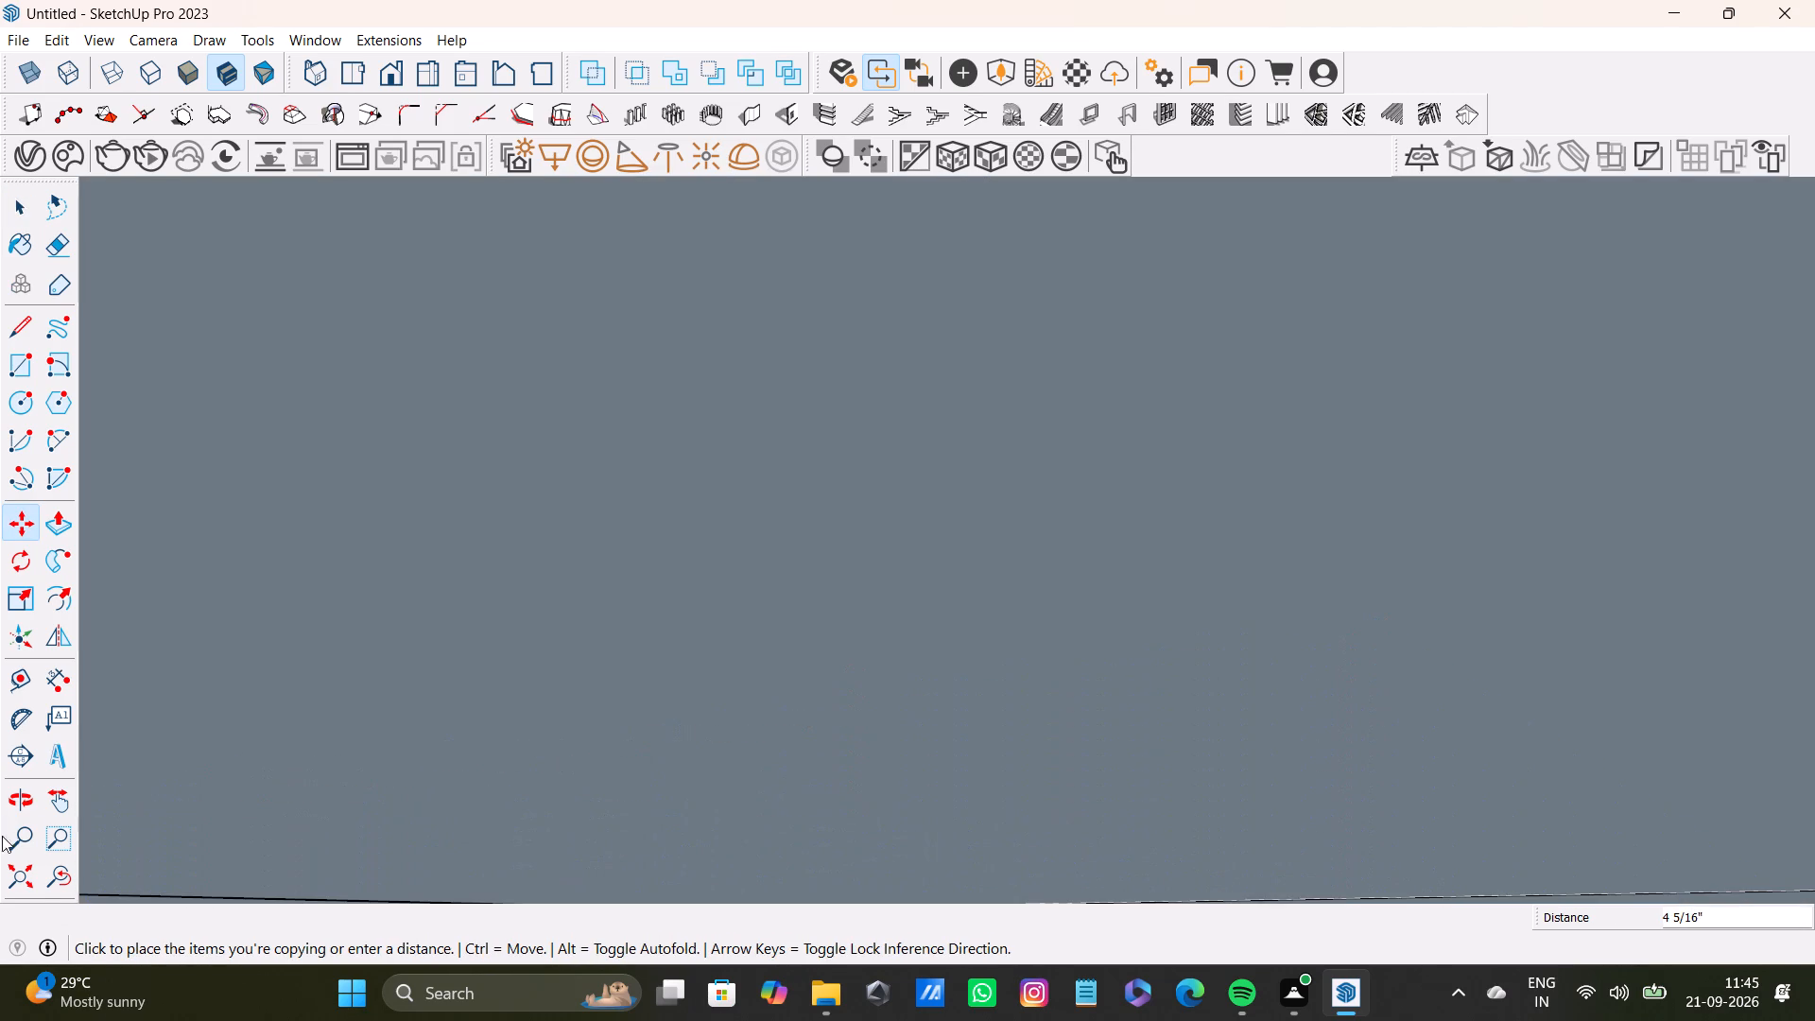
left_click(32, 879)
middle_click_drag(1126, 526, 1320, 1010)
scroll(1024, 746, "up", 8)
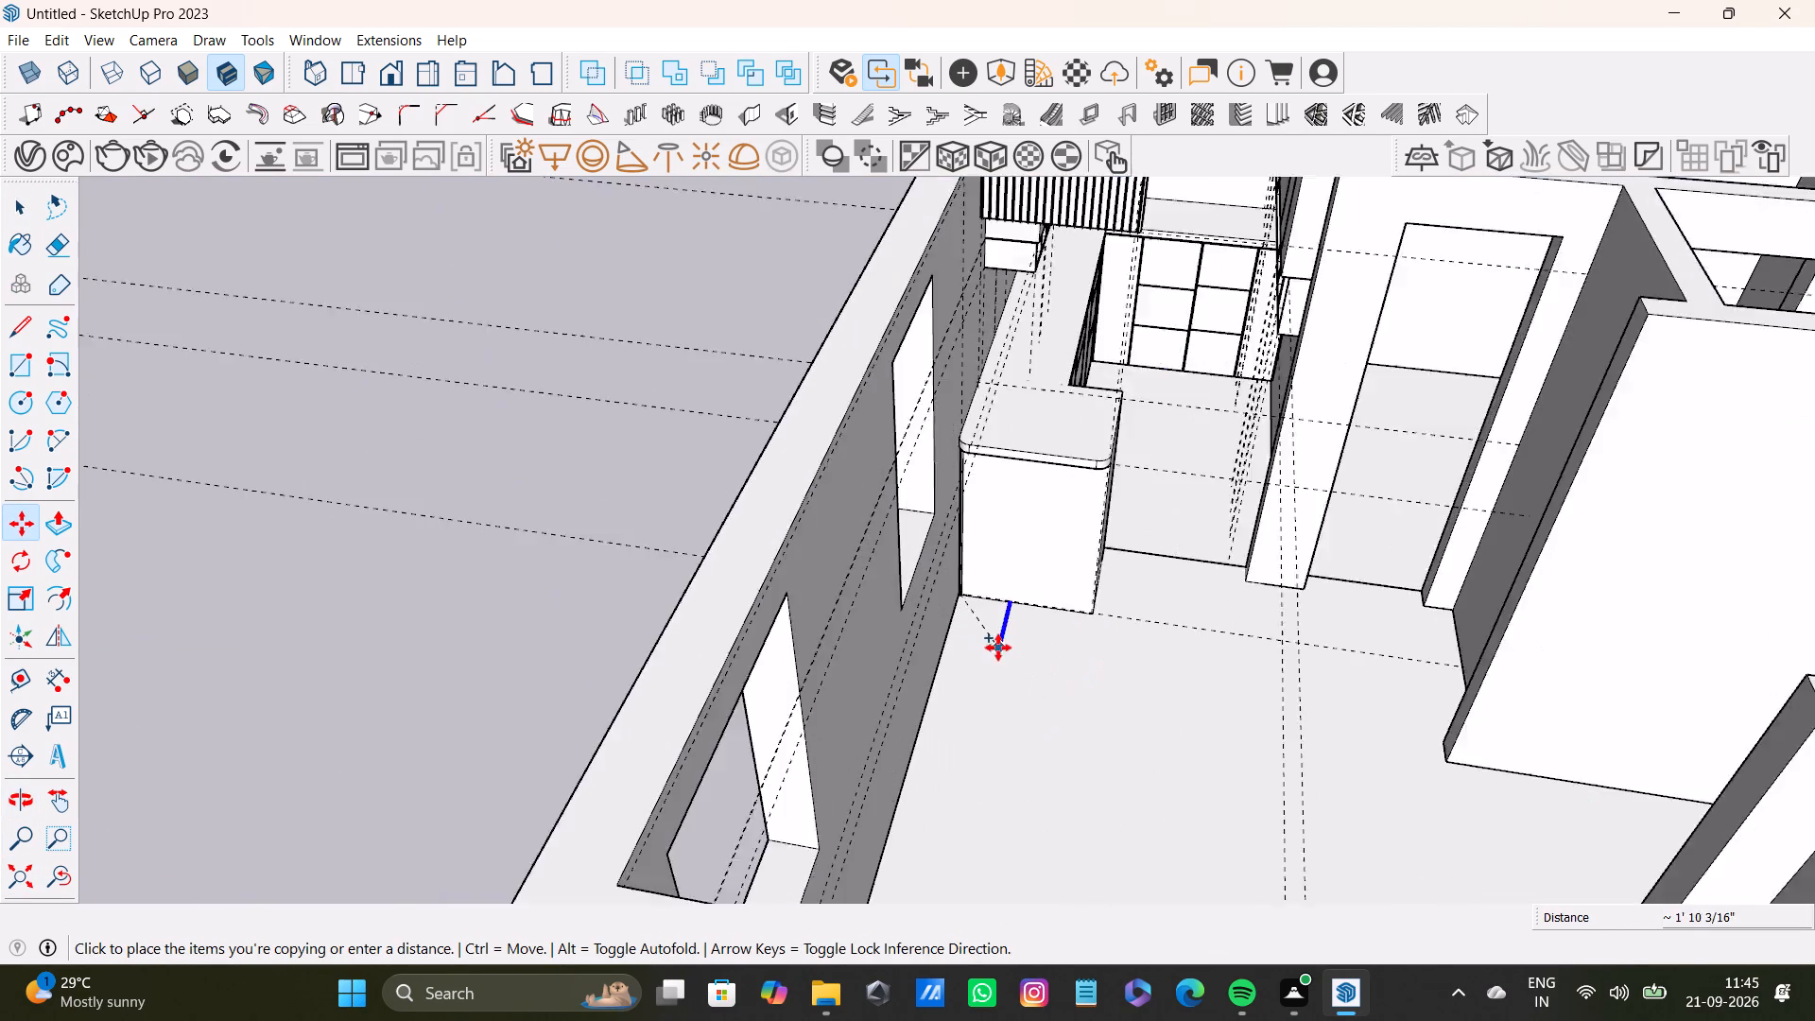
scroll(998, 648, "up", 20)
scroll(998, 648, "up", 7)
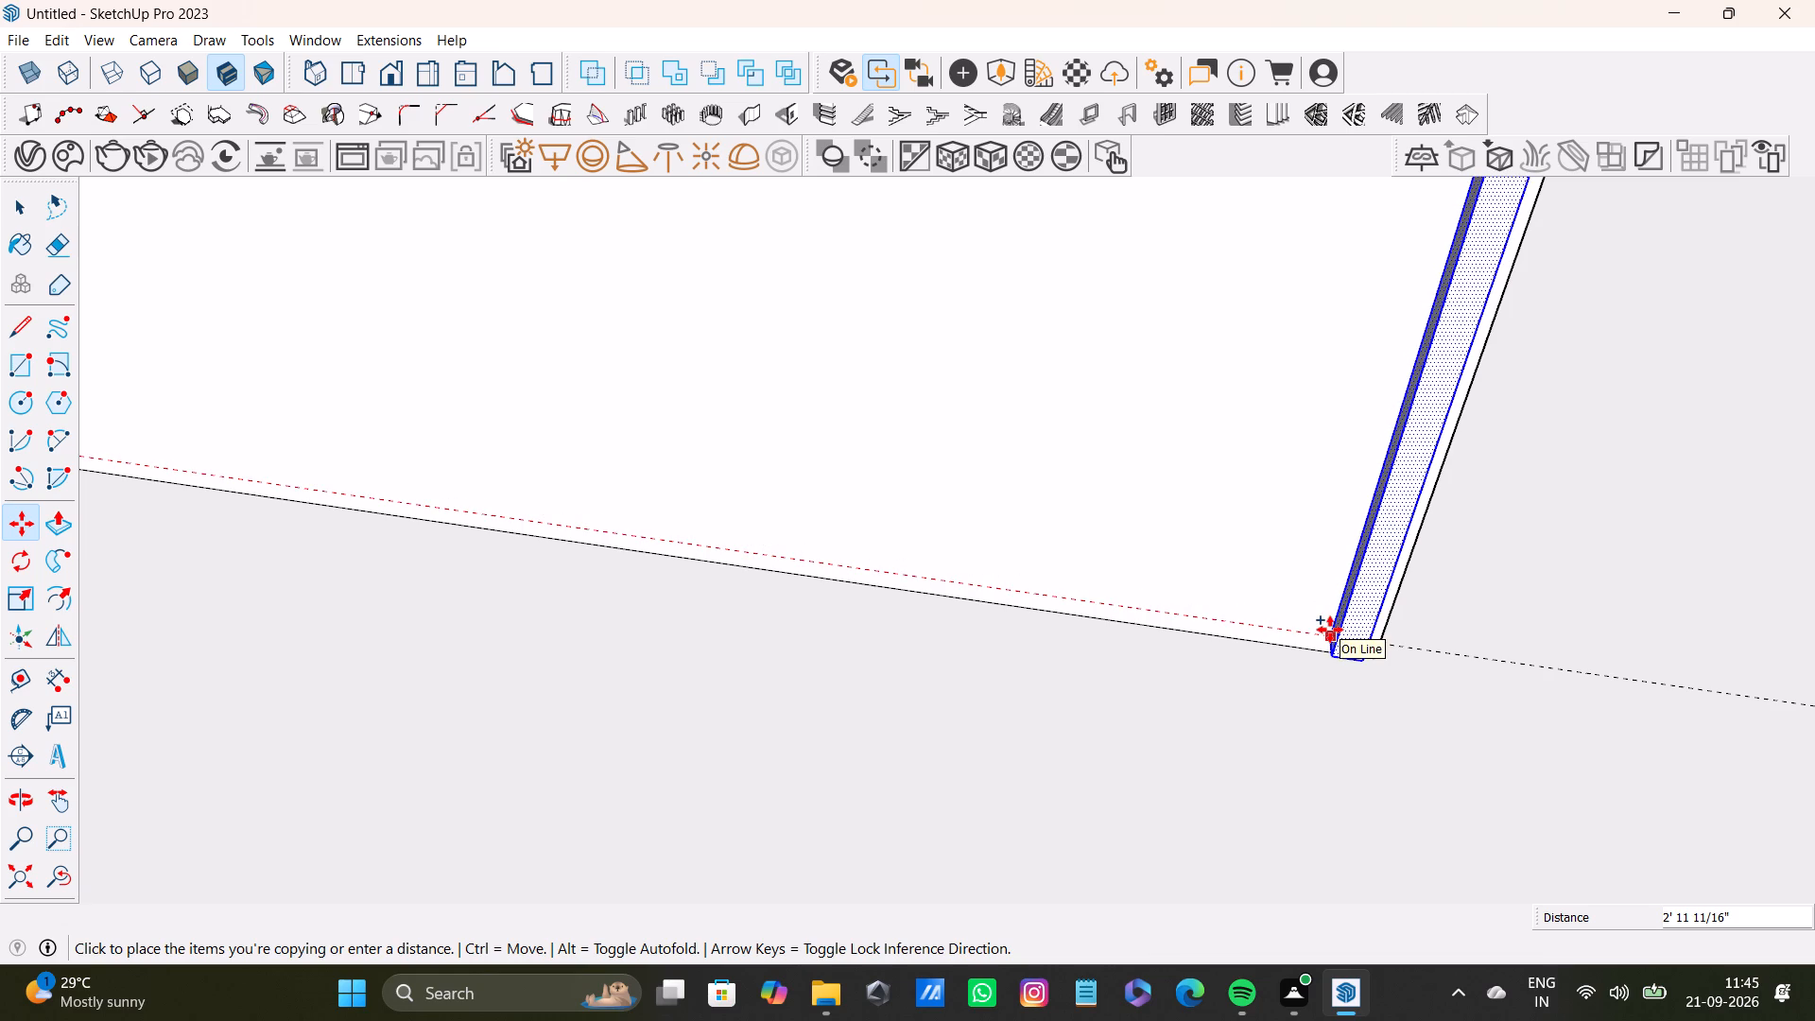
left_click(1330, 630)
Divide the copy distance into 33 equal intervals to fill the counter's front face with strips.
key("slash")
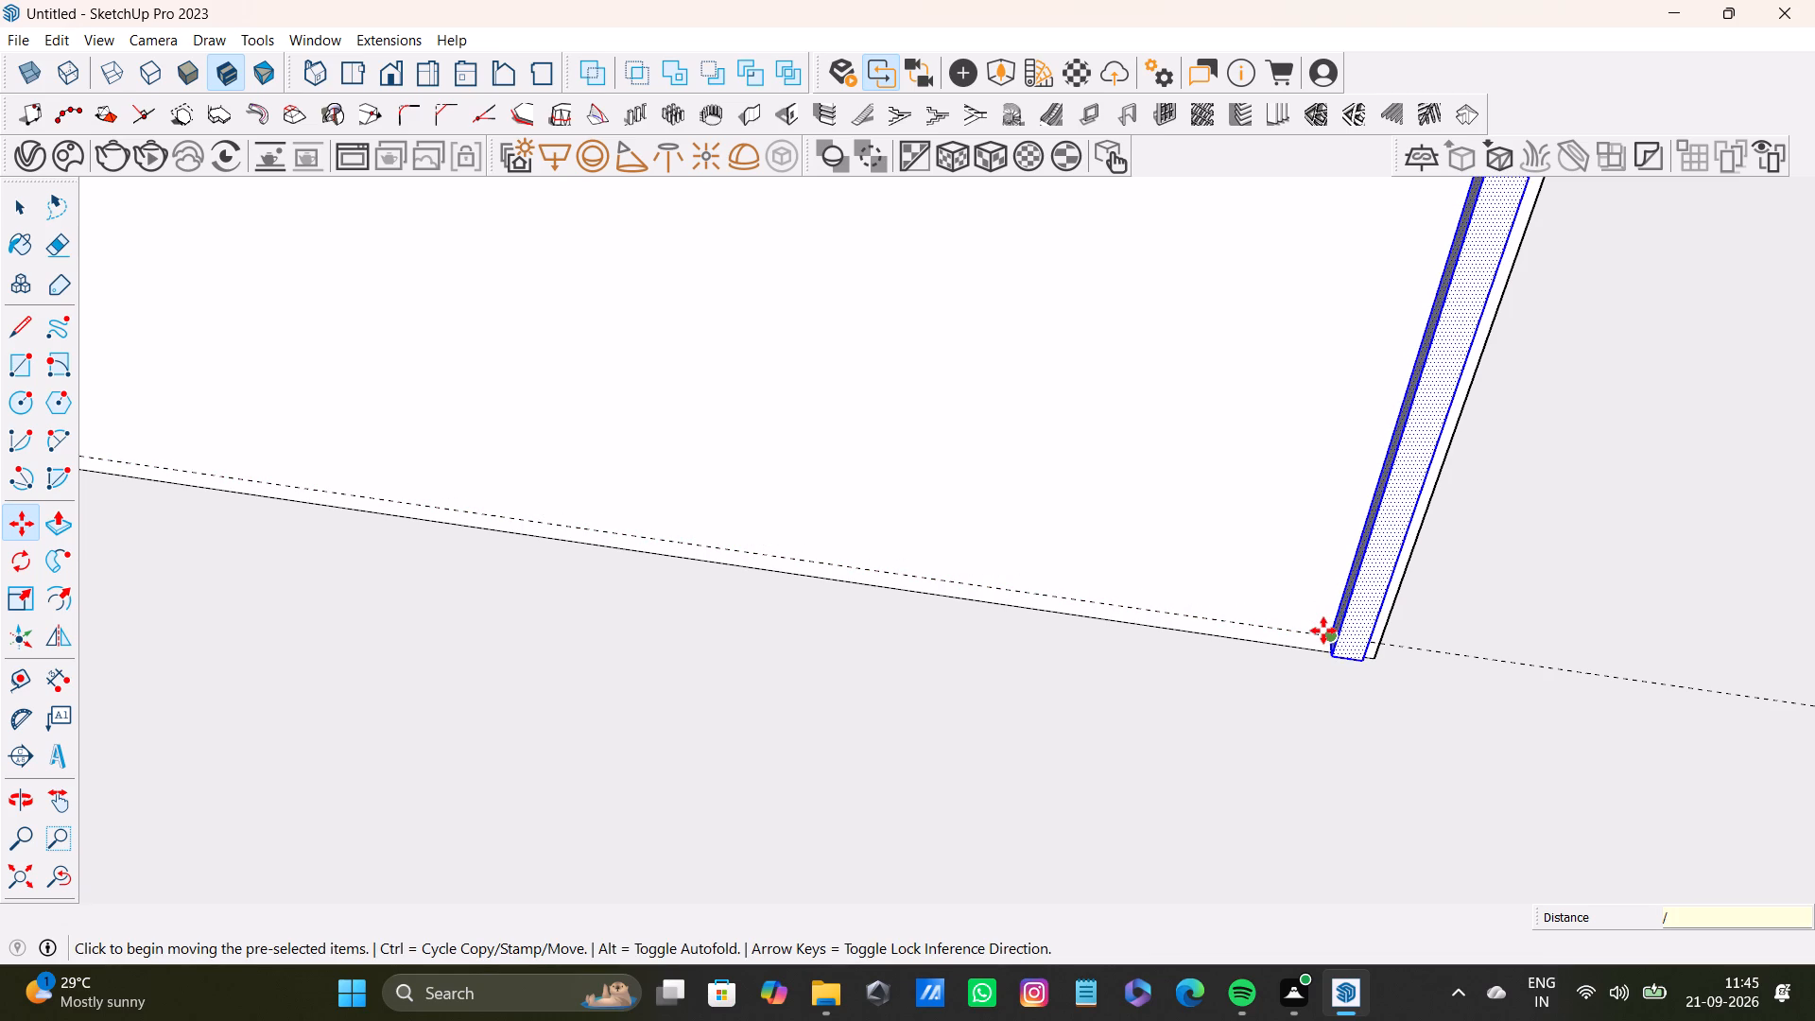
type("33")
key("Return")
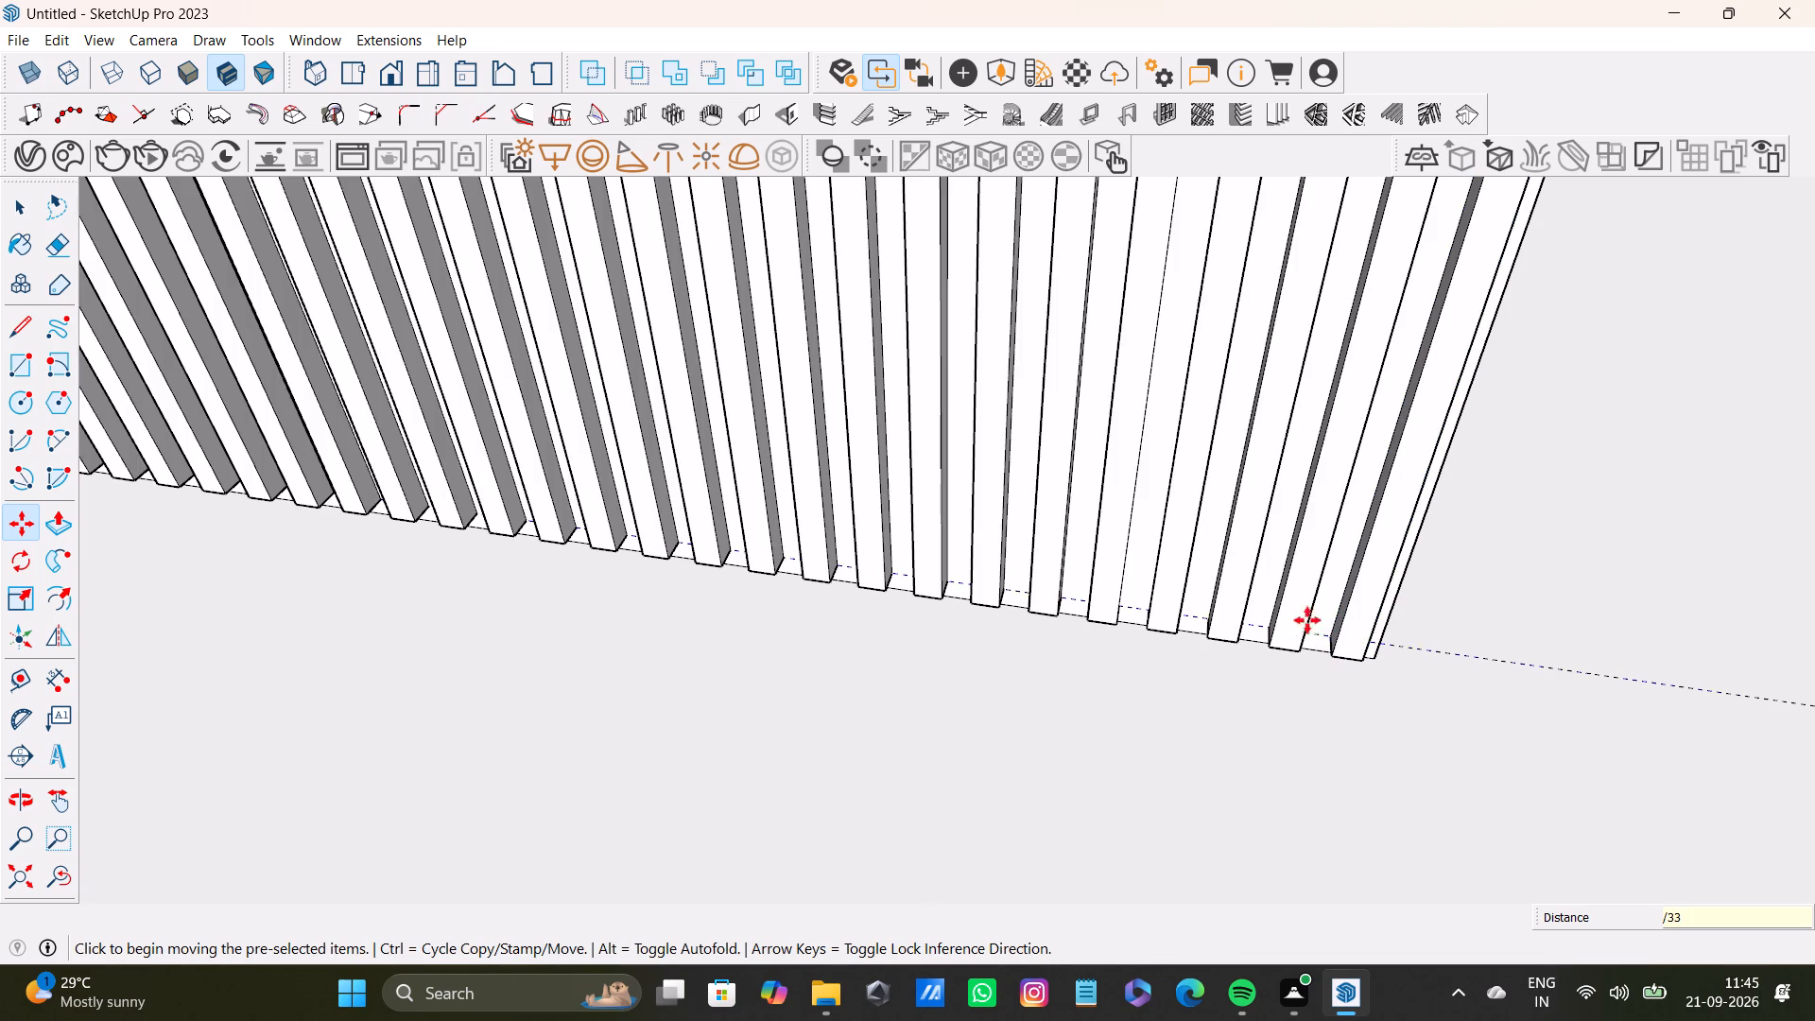
Examine the strip array across the counter's front face from several angles, including its fit beneath the countertop.
key("space")
scroll(818, 482, "down", 4)
scroll(701, 480, "down", 4)
middle_click_drag(684, 471, 1024, 851, "shift")
scroll(1036, 886, "down", 4, "shift")
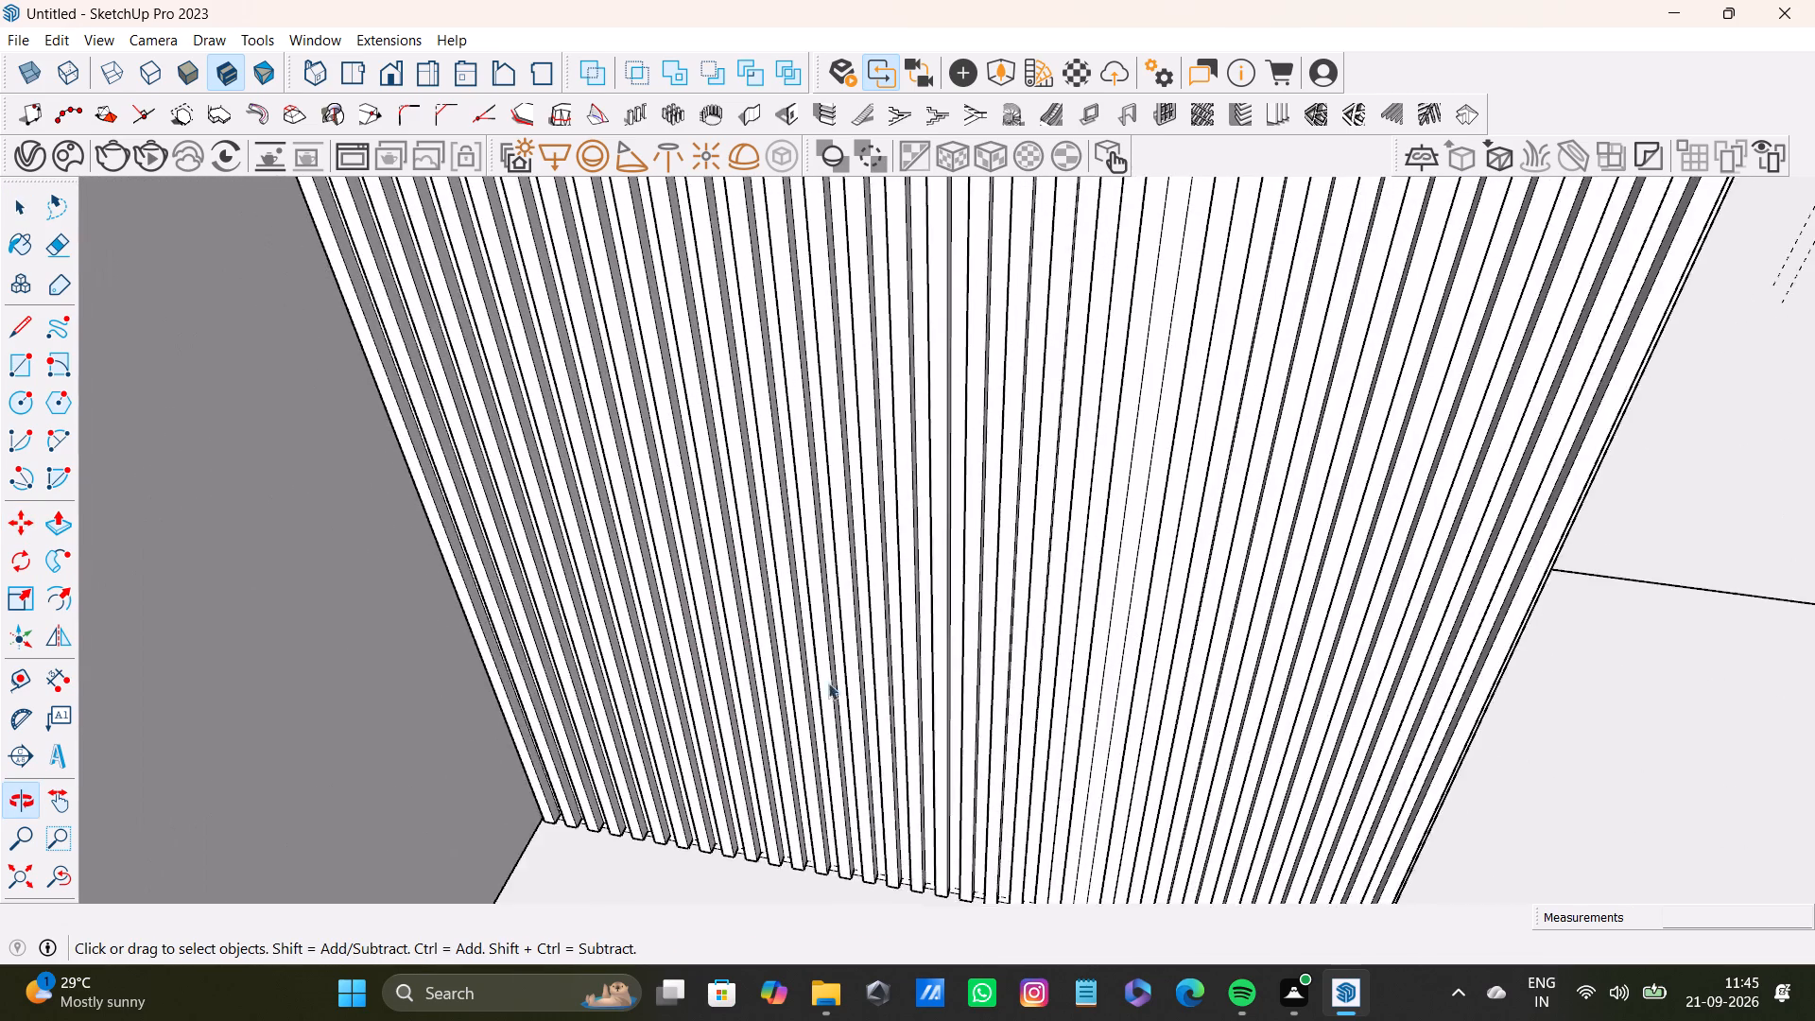
scroll(828, 683, "down", 9, "shift")
middle_click_drag(836, 531, 569, 623)
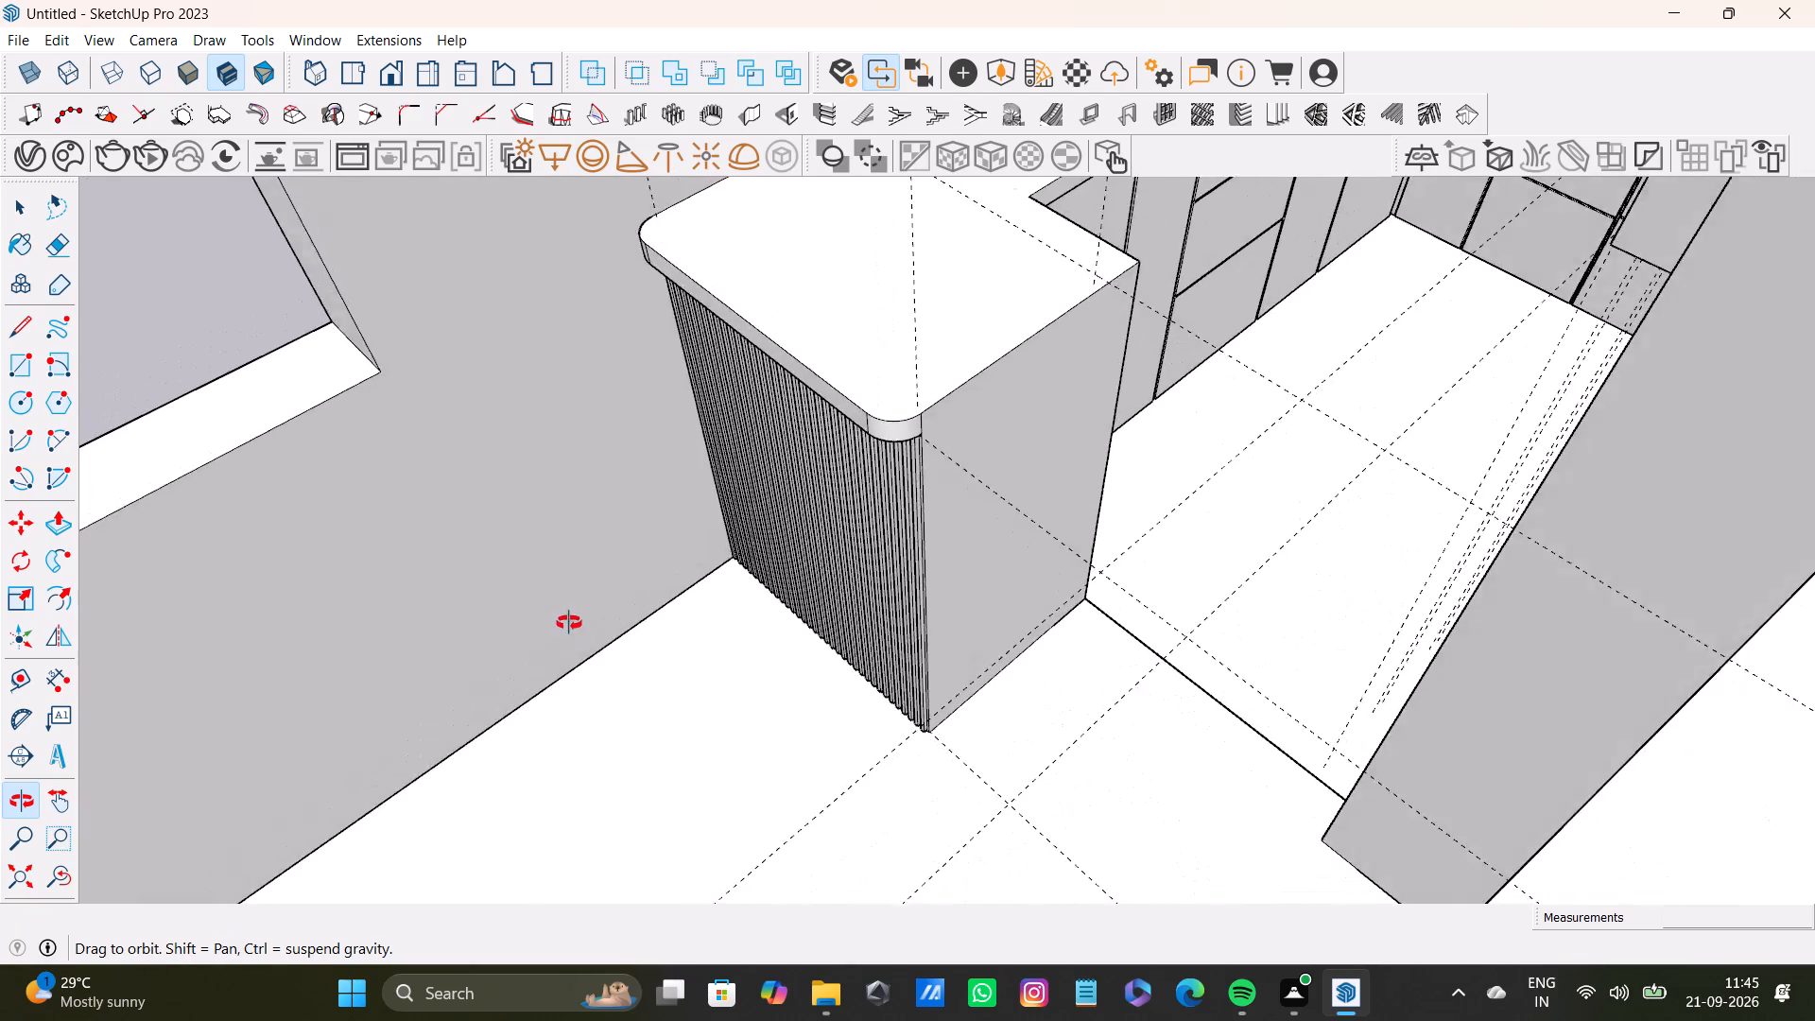
middle_click_drag(569, 623, 826, 740)
scroll(857, 705, "down", 5)
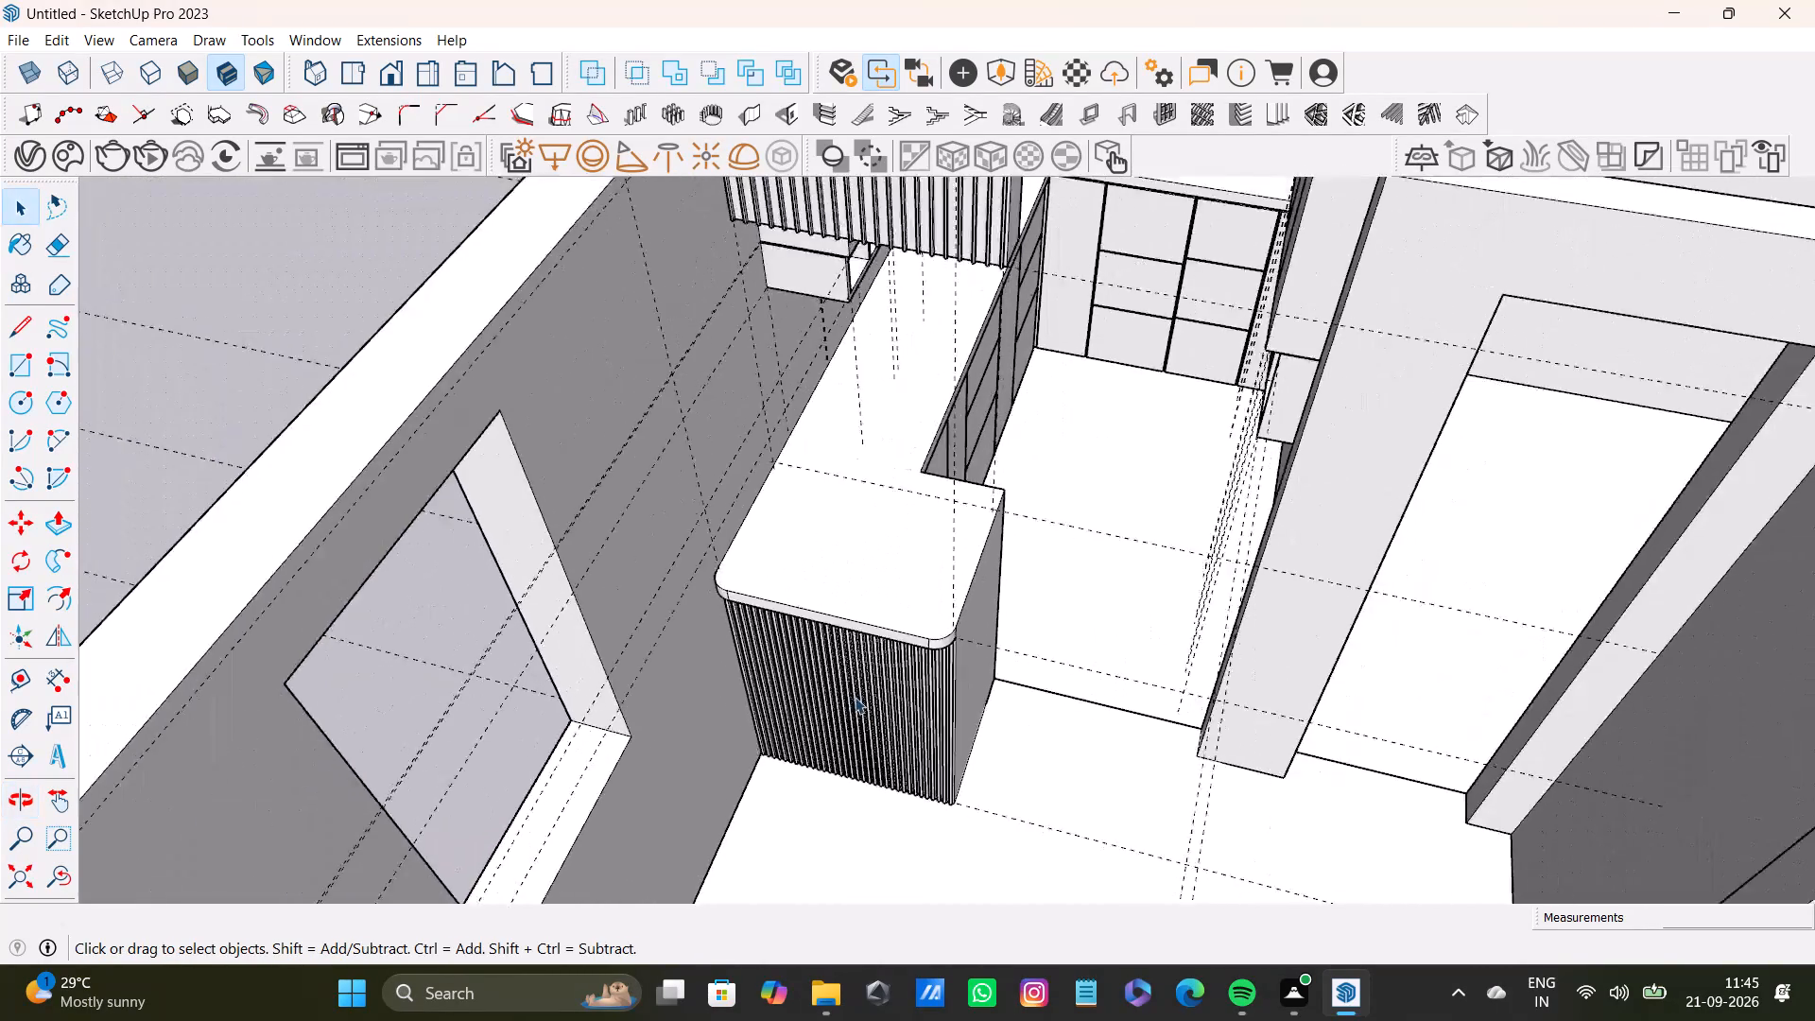
scroll(855, 697, "down", 6)
scroll(858, 691, "up", 1)
middle_click_drag(858, 691, 799, 482)
scroll(770, 626, "up", 6)
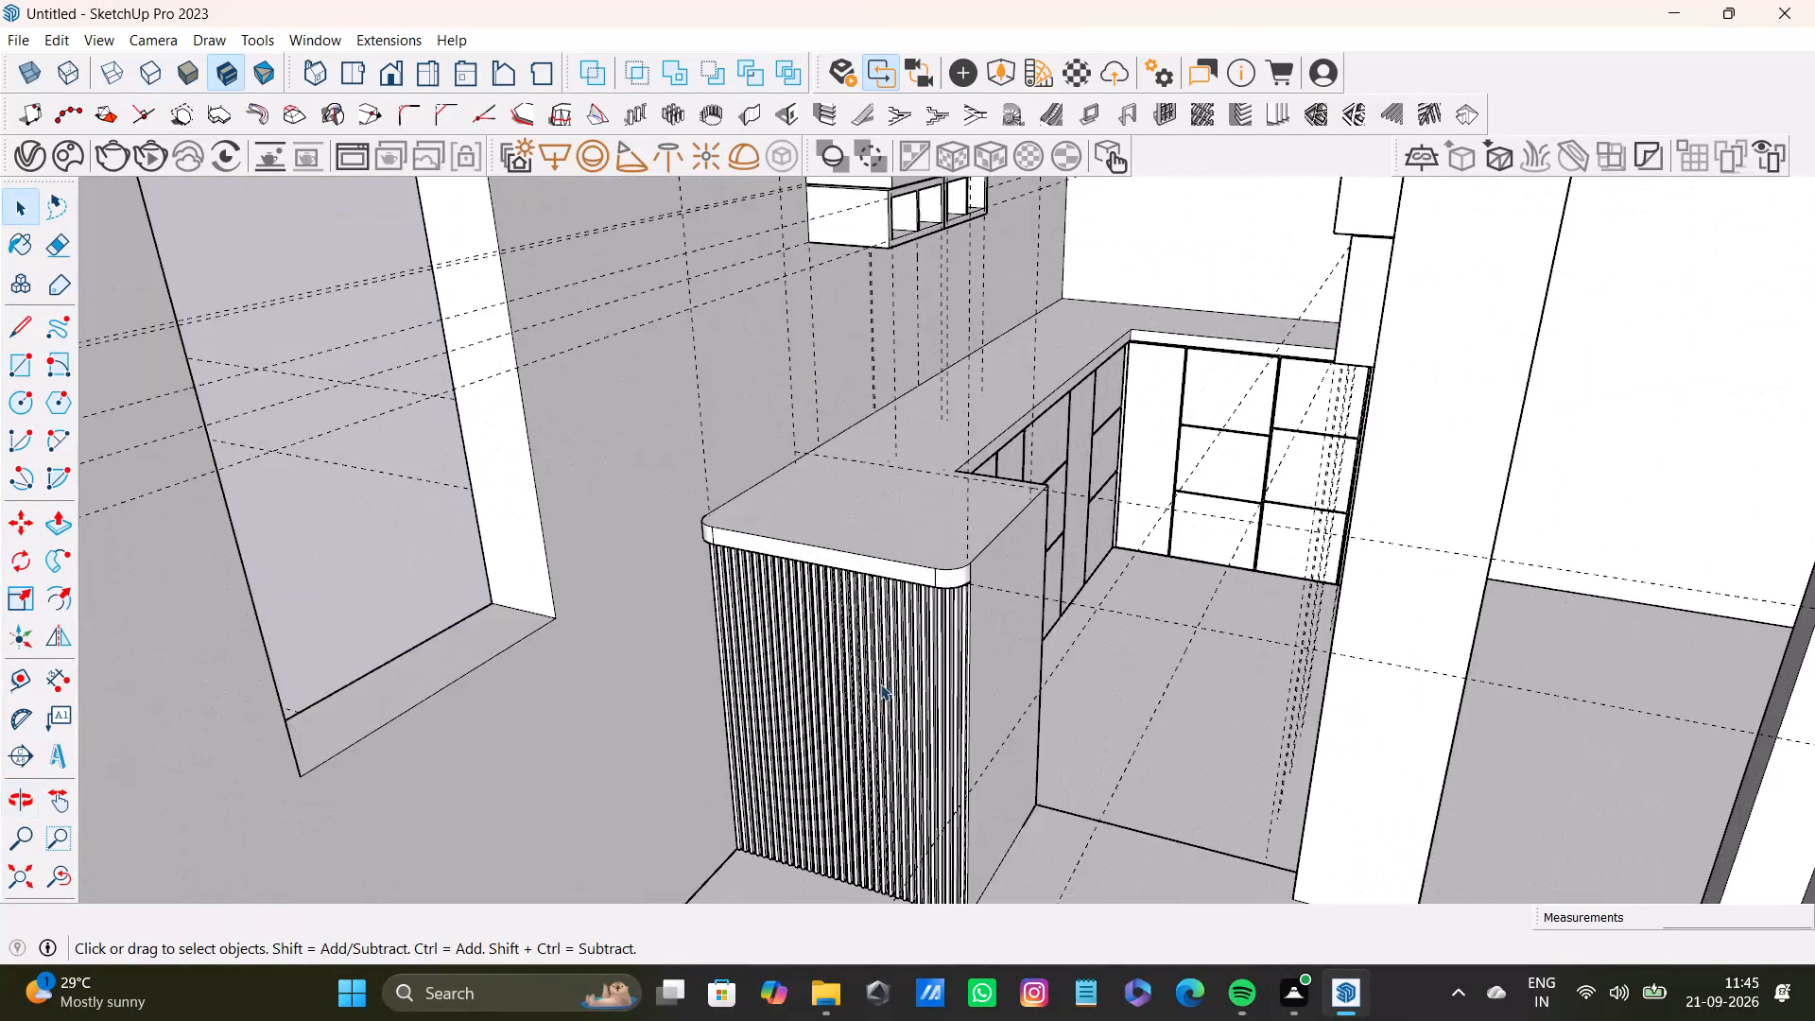
scroll(880, 684, "up", 3)
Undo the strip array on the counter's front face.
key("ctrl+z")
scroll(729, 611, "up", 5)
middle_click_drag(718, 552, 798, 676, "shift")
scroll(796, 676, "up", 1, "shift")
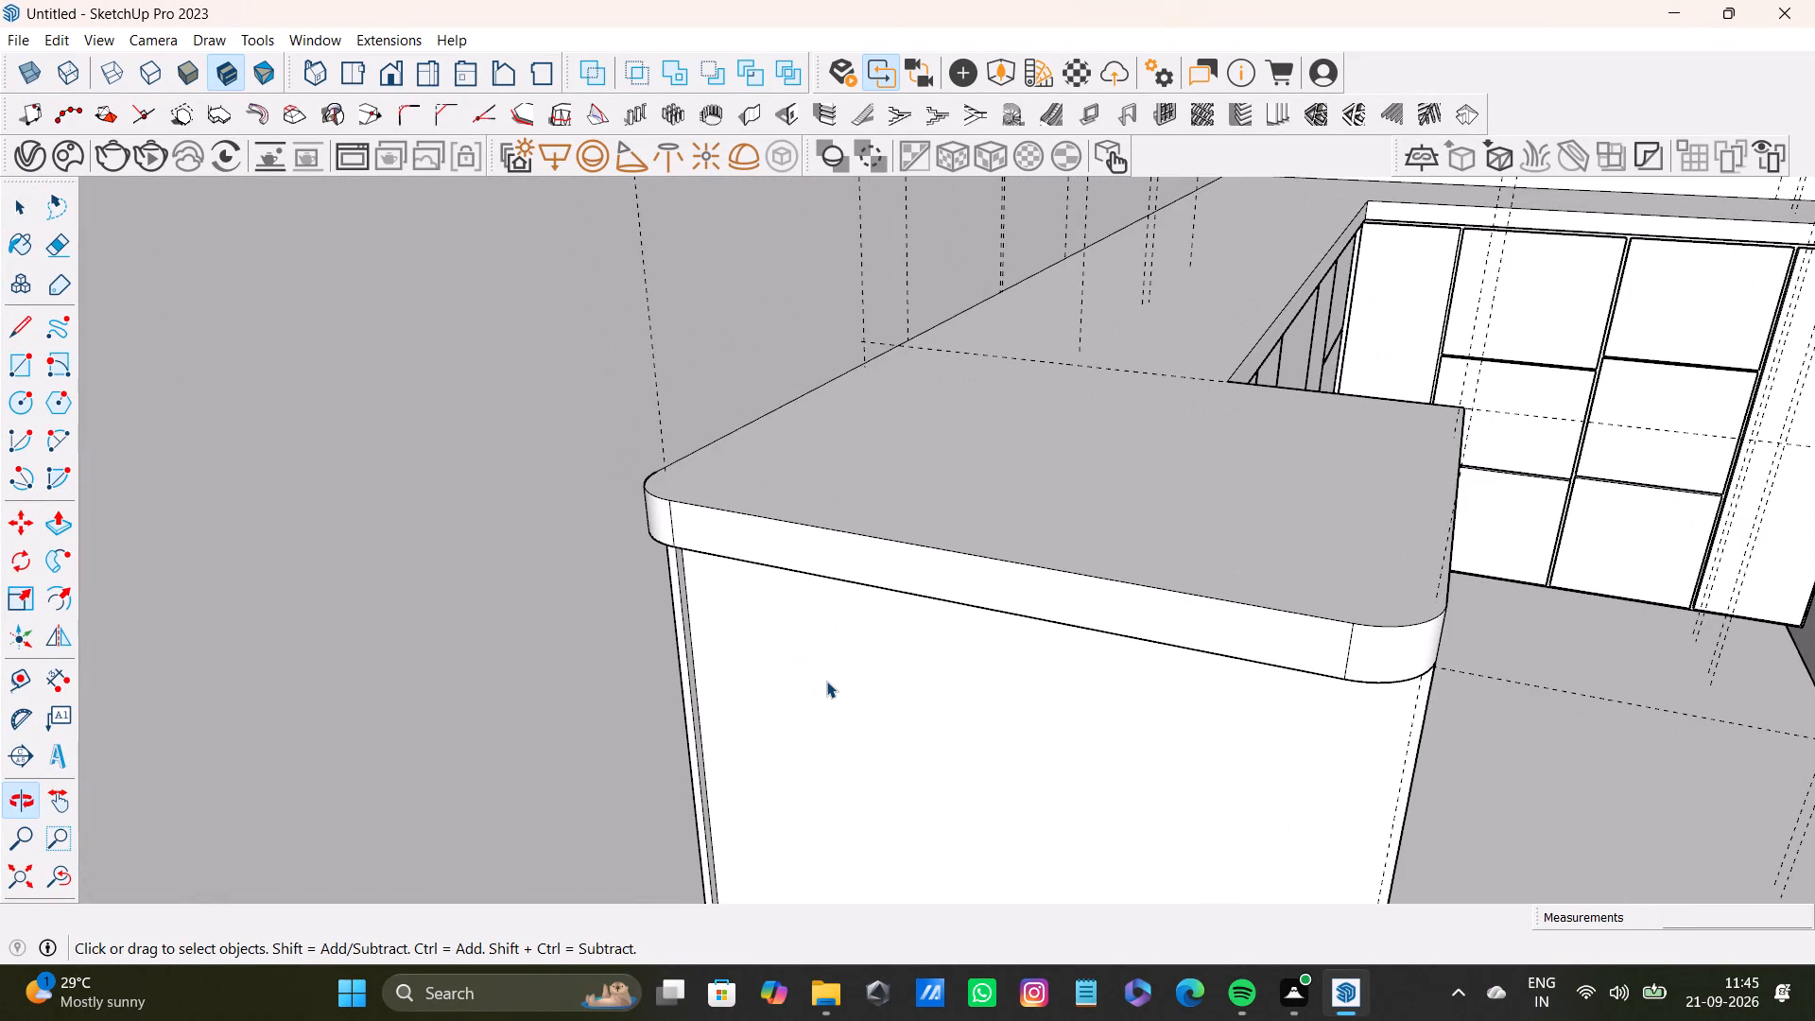
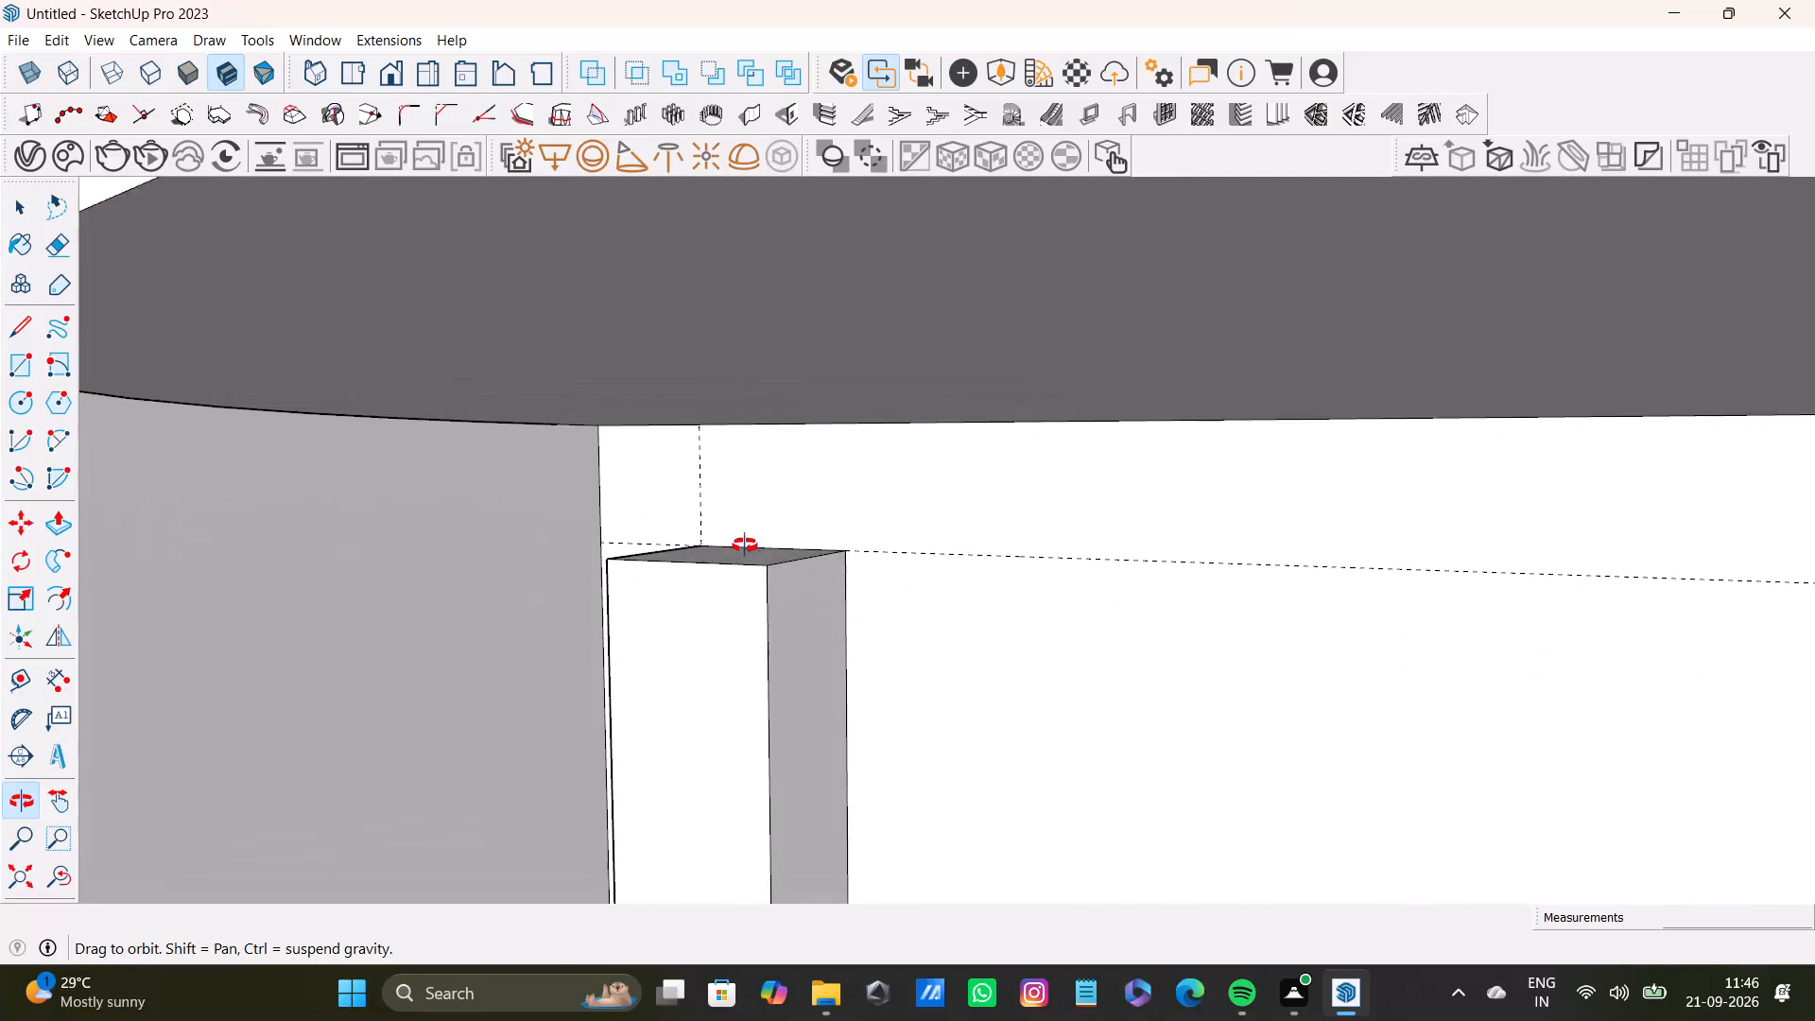
Select every face and edge of the single strip on the counter's front face, including both ends, and make it a component.
scroll(742, 548, "up", 6)
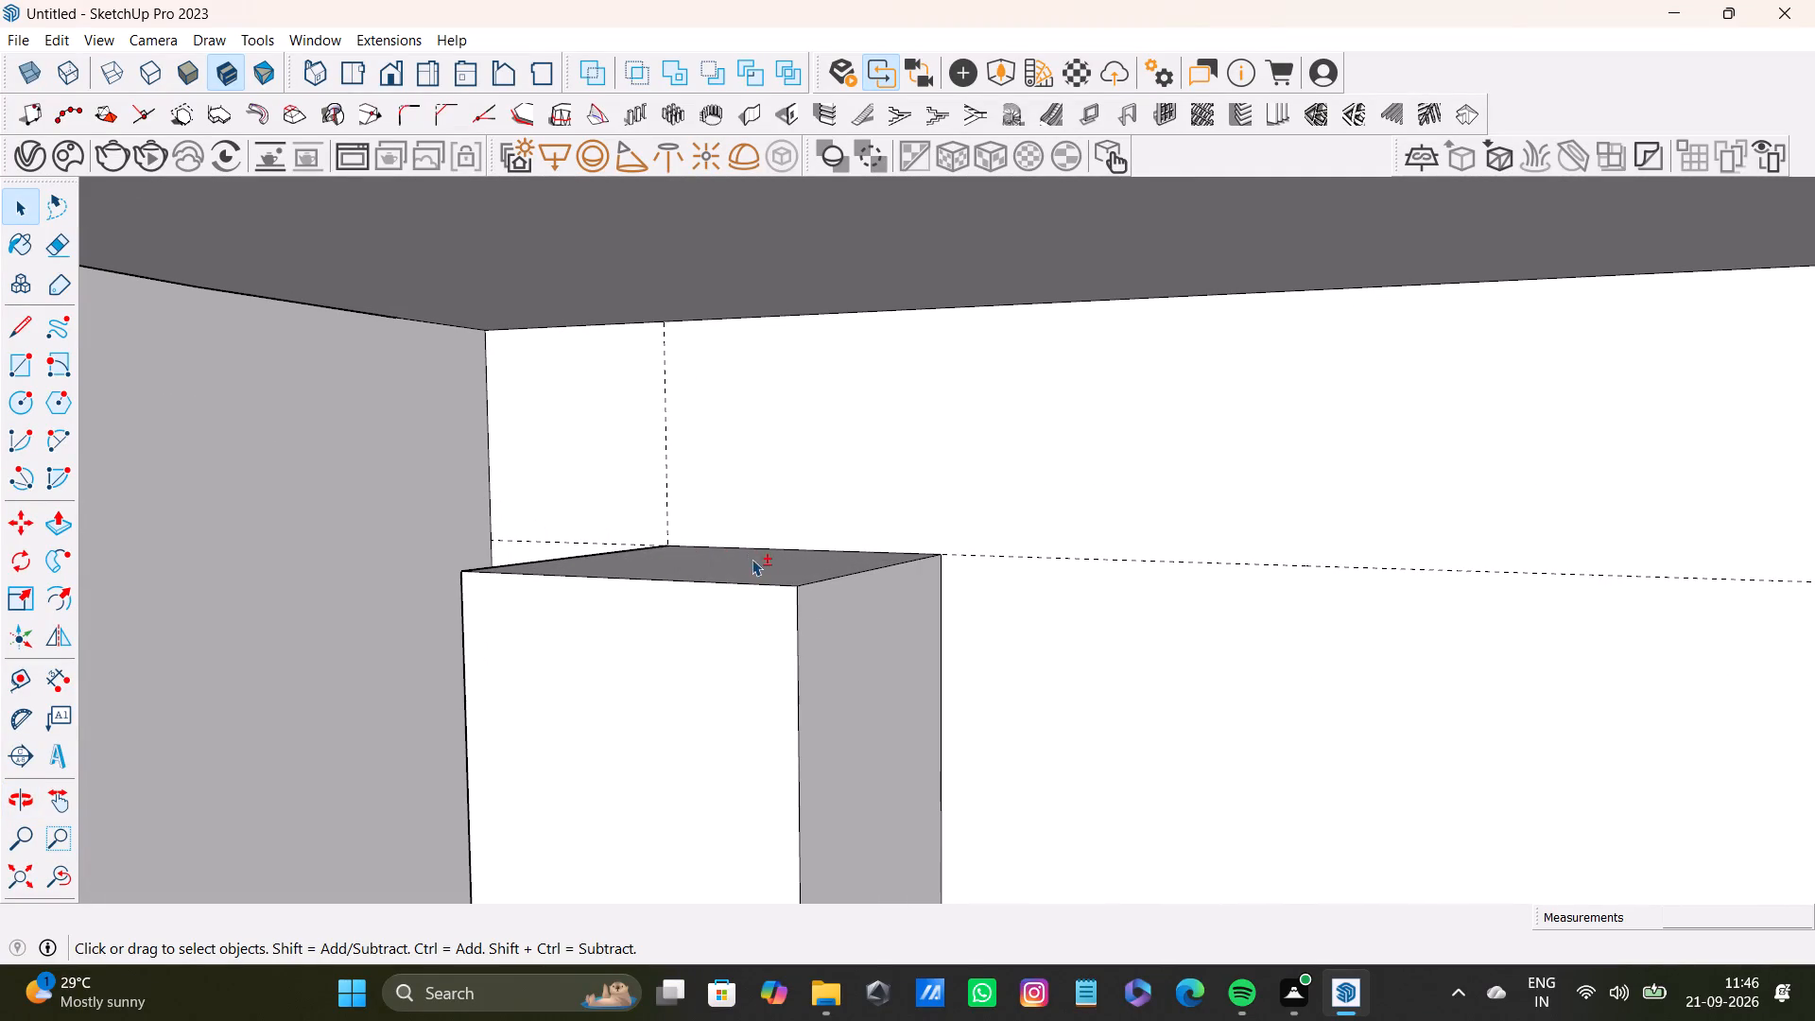
double_click(755, 561, "shift")
double_click(801, 637, "shift")
double_click(742, 649, "shift")
double_click(857, 656, "shift")
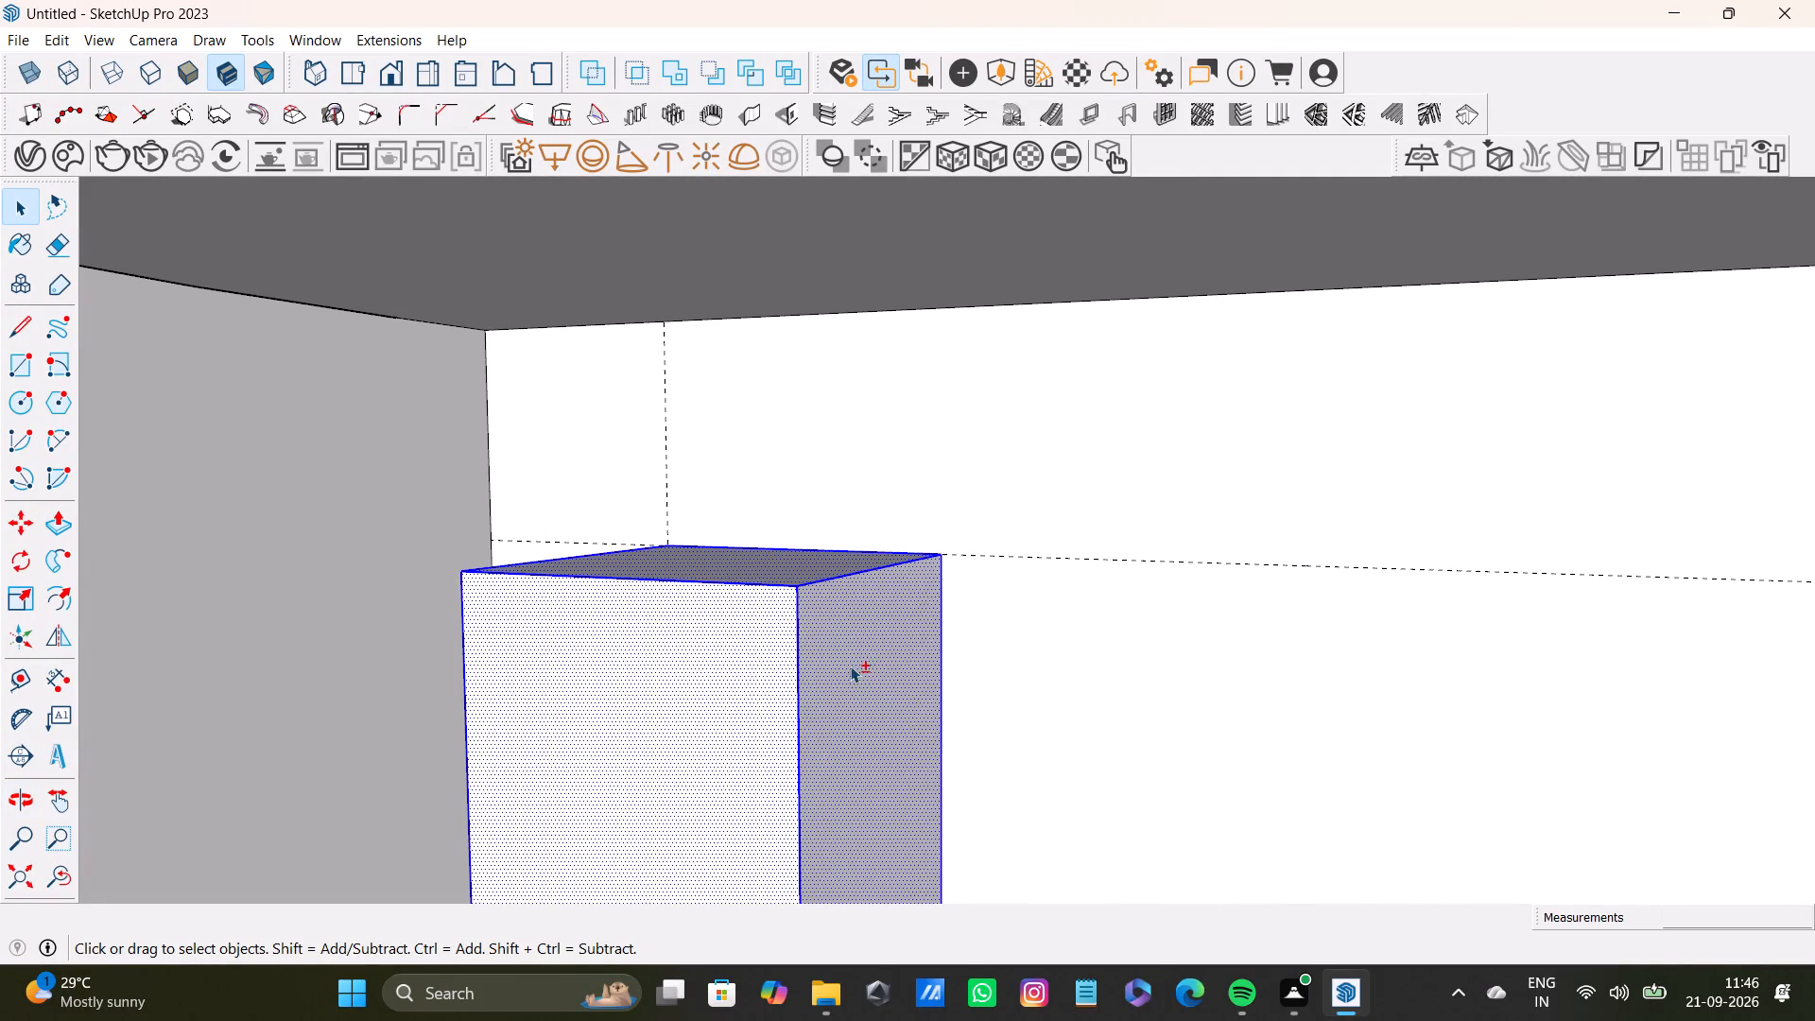
scroll(850, 666, "down", 15)
left_click(55, 875)
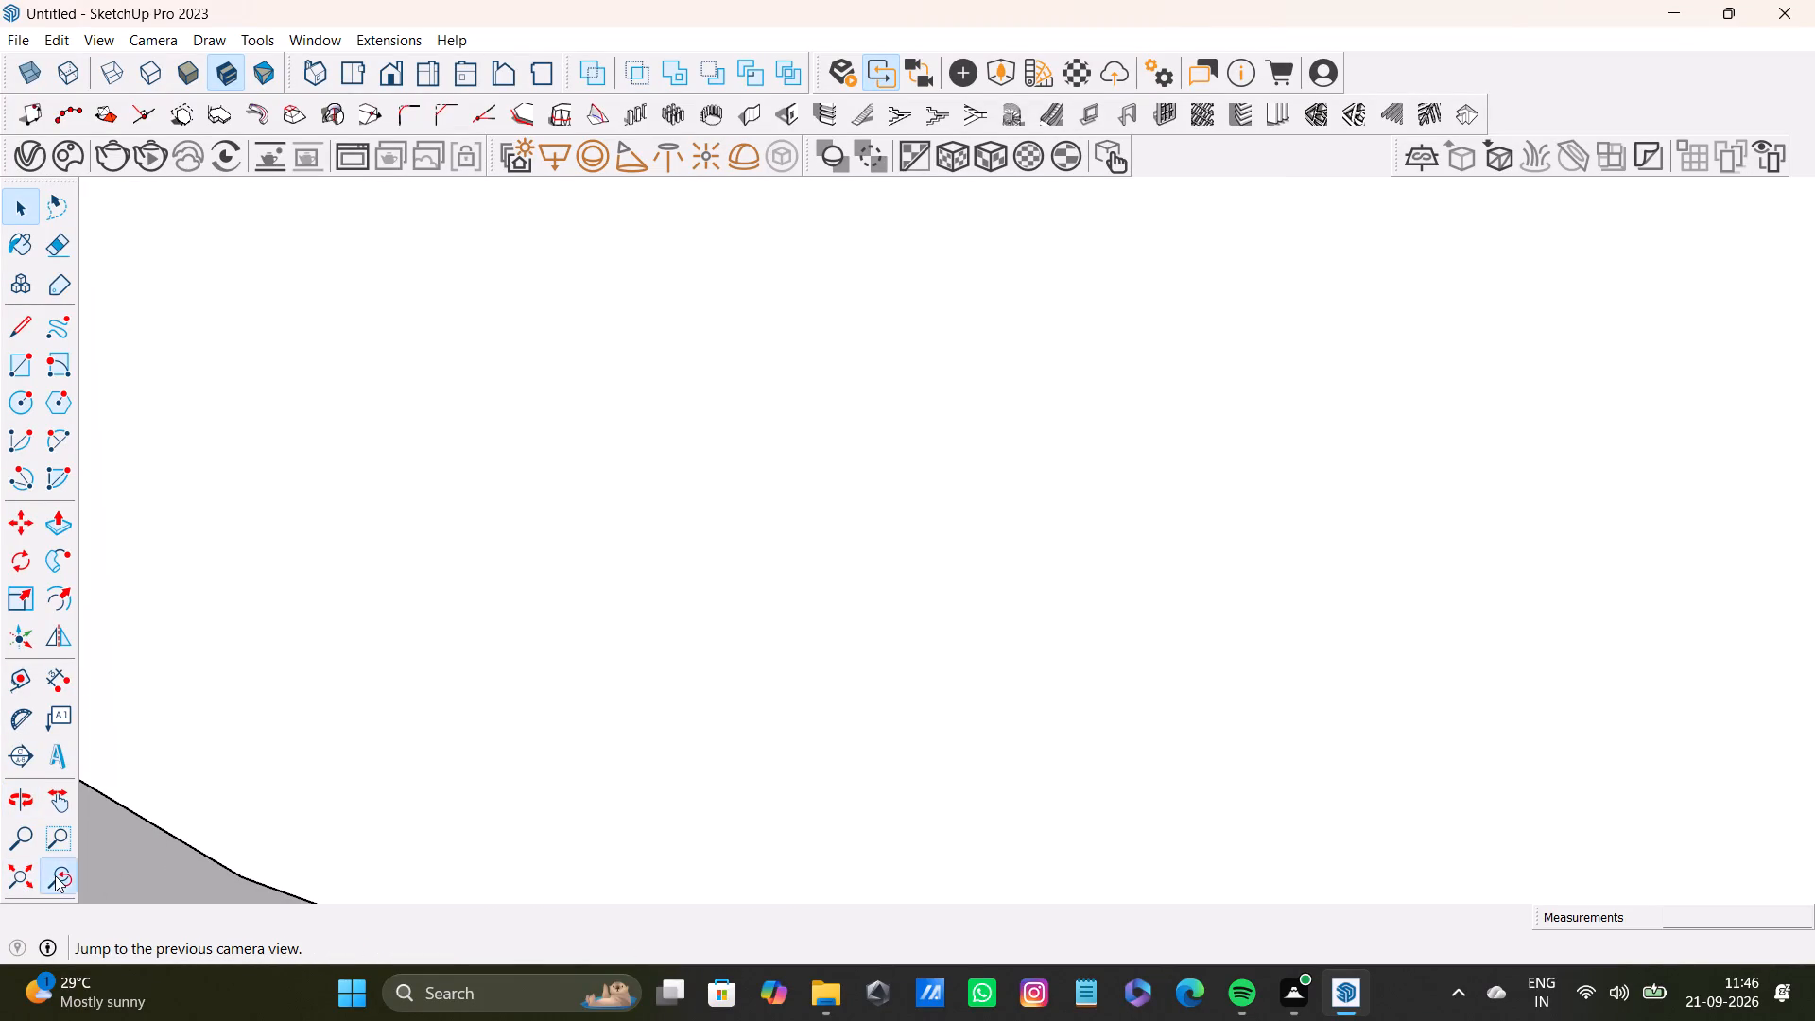
middle_click_drag(630, 745, 641, 659, "shift")
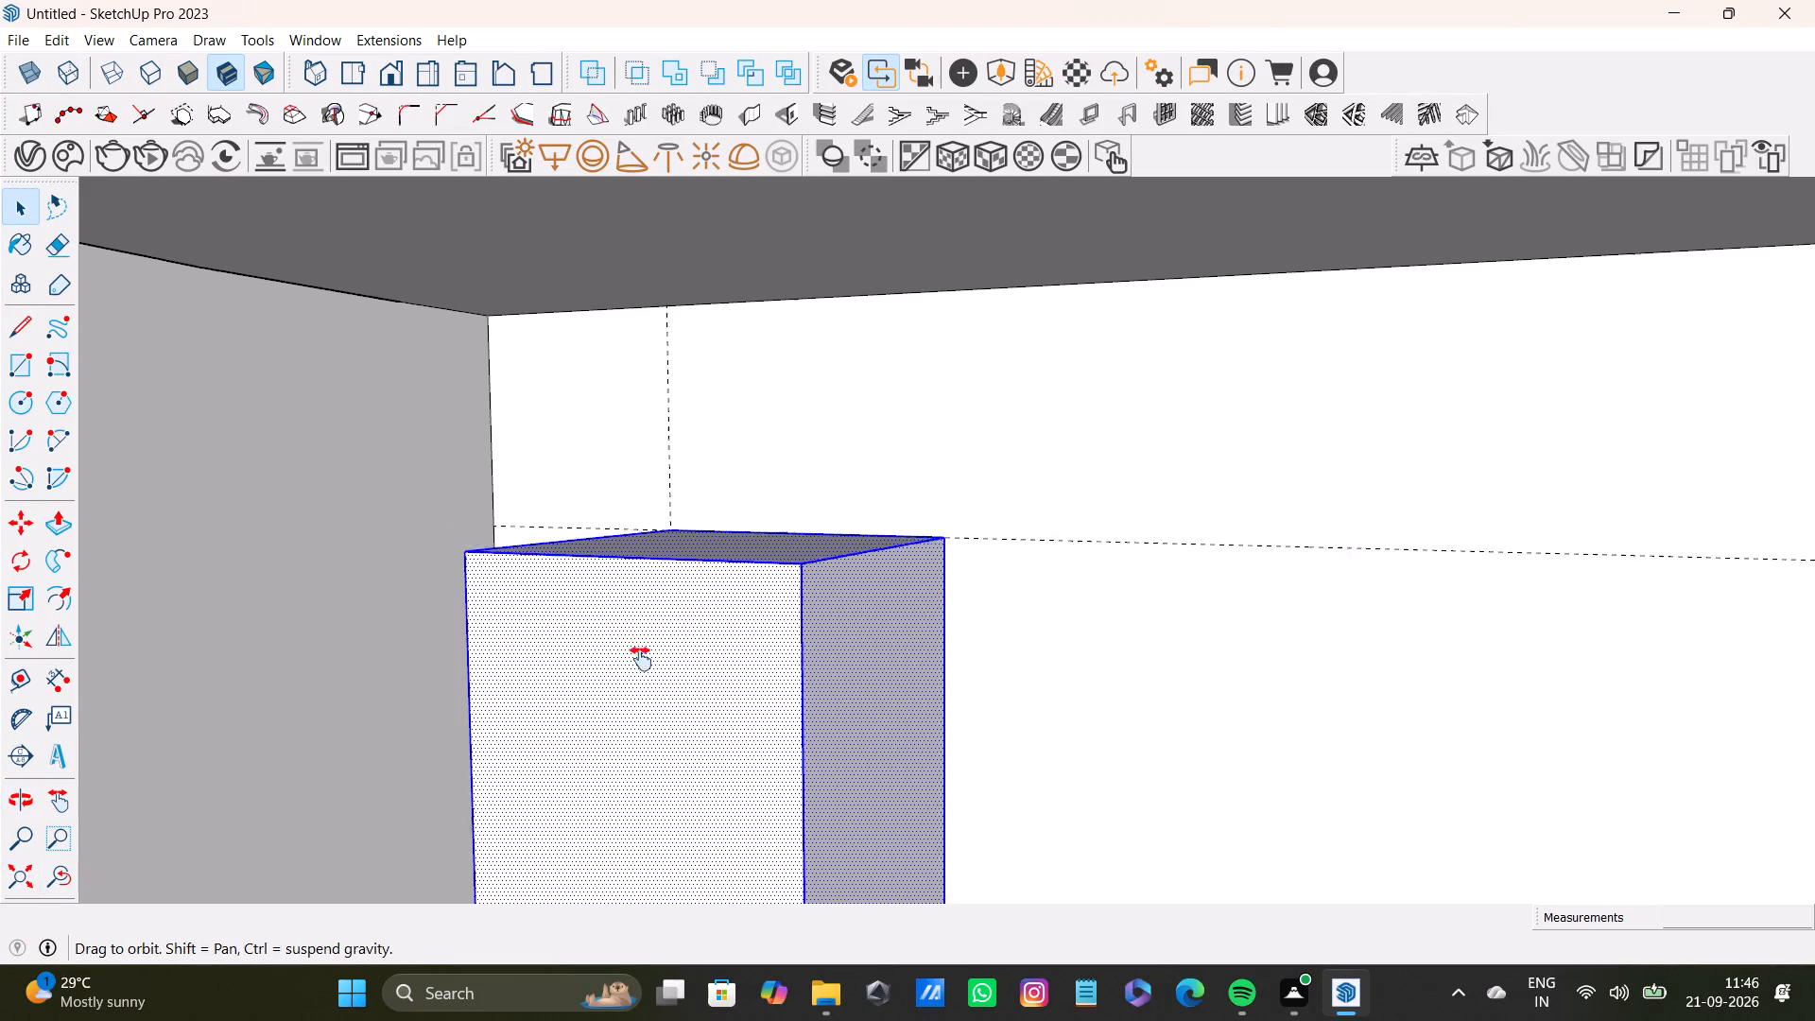
middle_click_drag(641, 659, 657, 468, "shift")
middle_click_drag(545, 459, 980, 528)
double_click(589, 477, "shift")
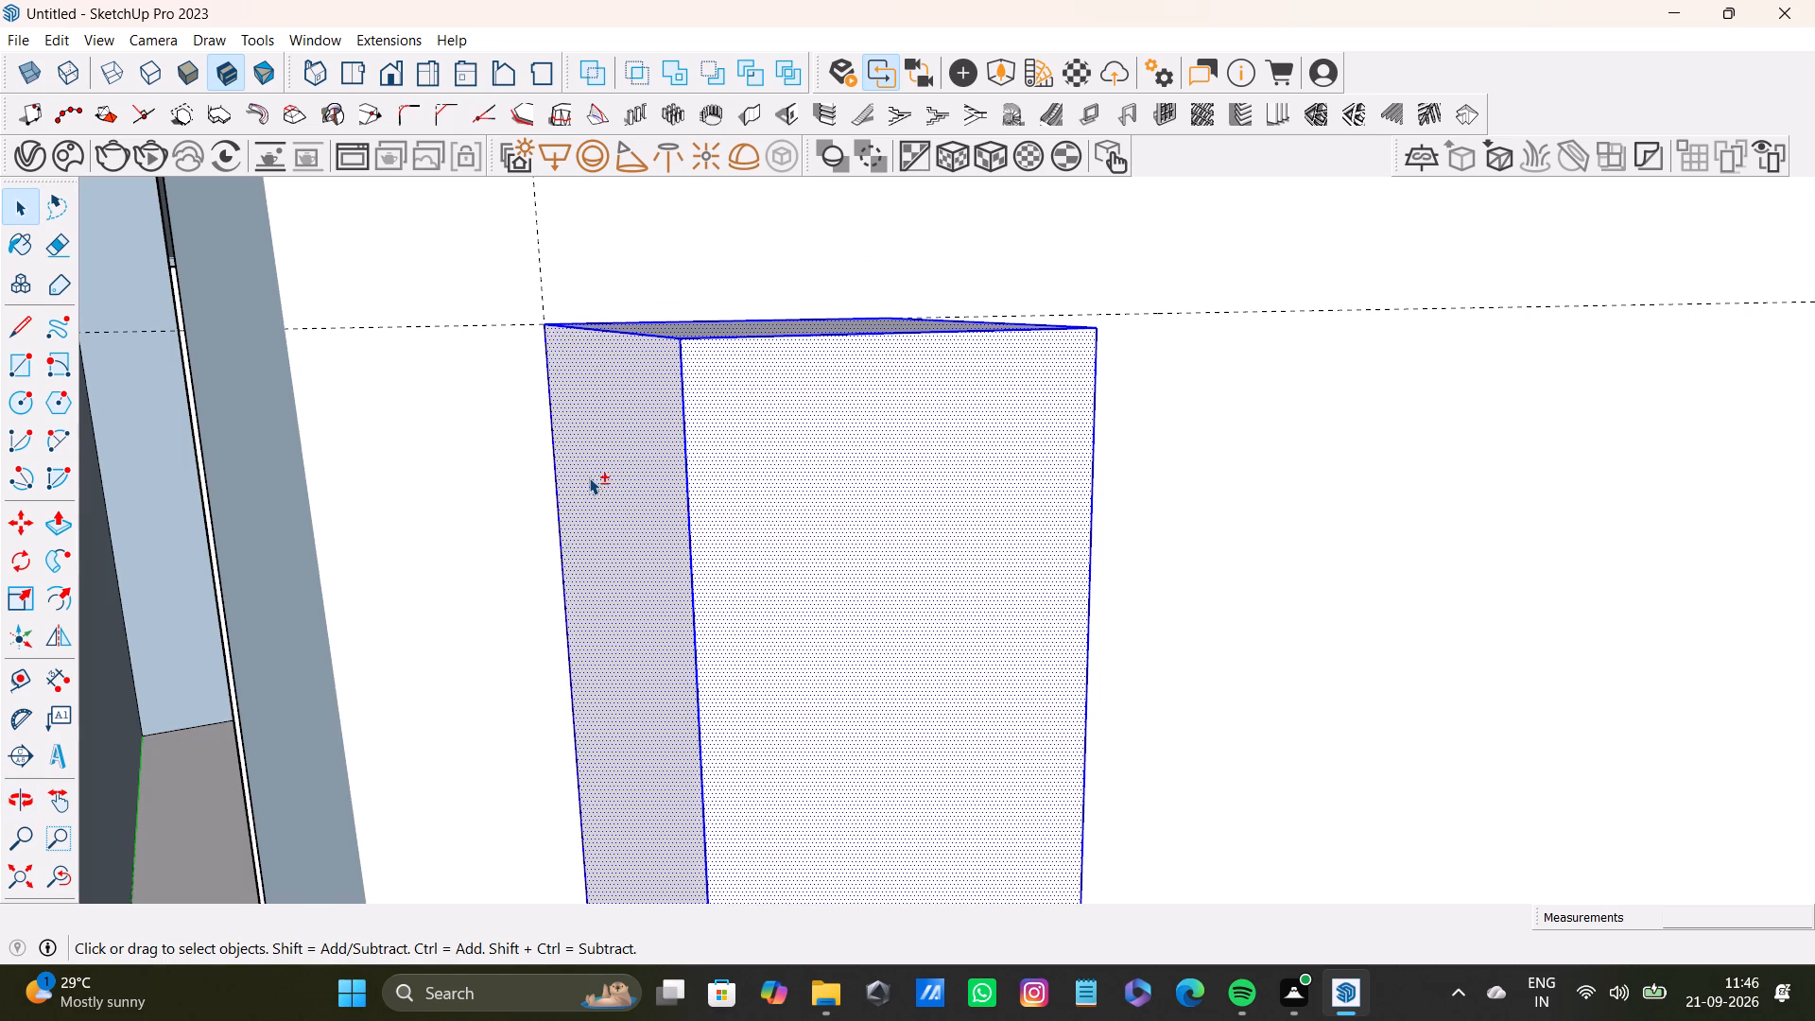
scroll(706, 528, "down", 7, "shift")
left_click(68, 870, "shift")
middle_click_drag(1176, 661, 783, 927)
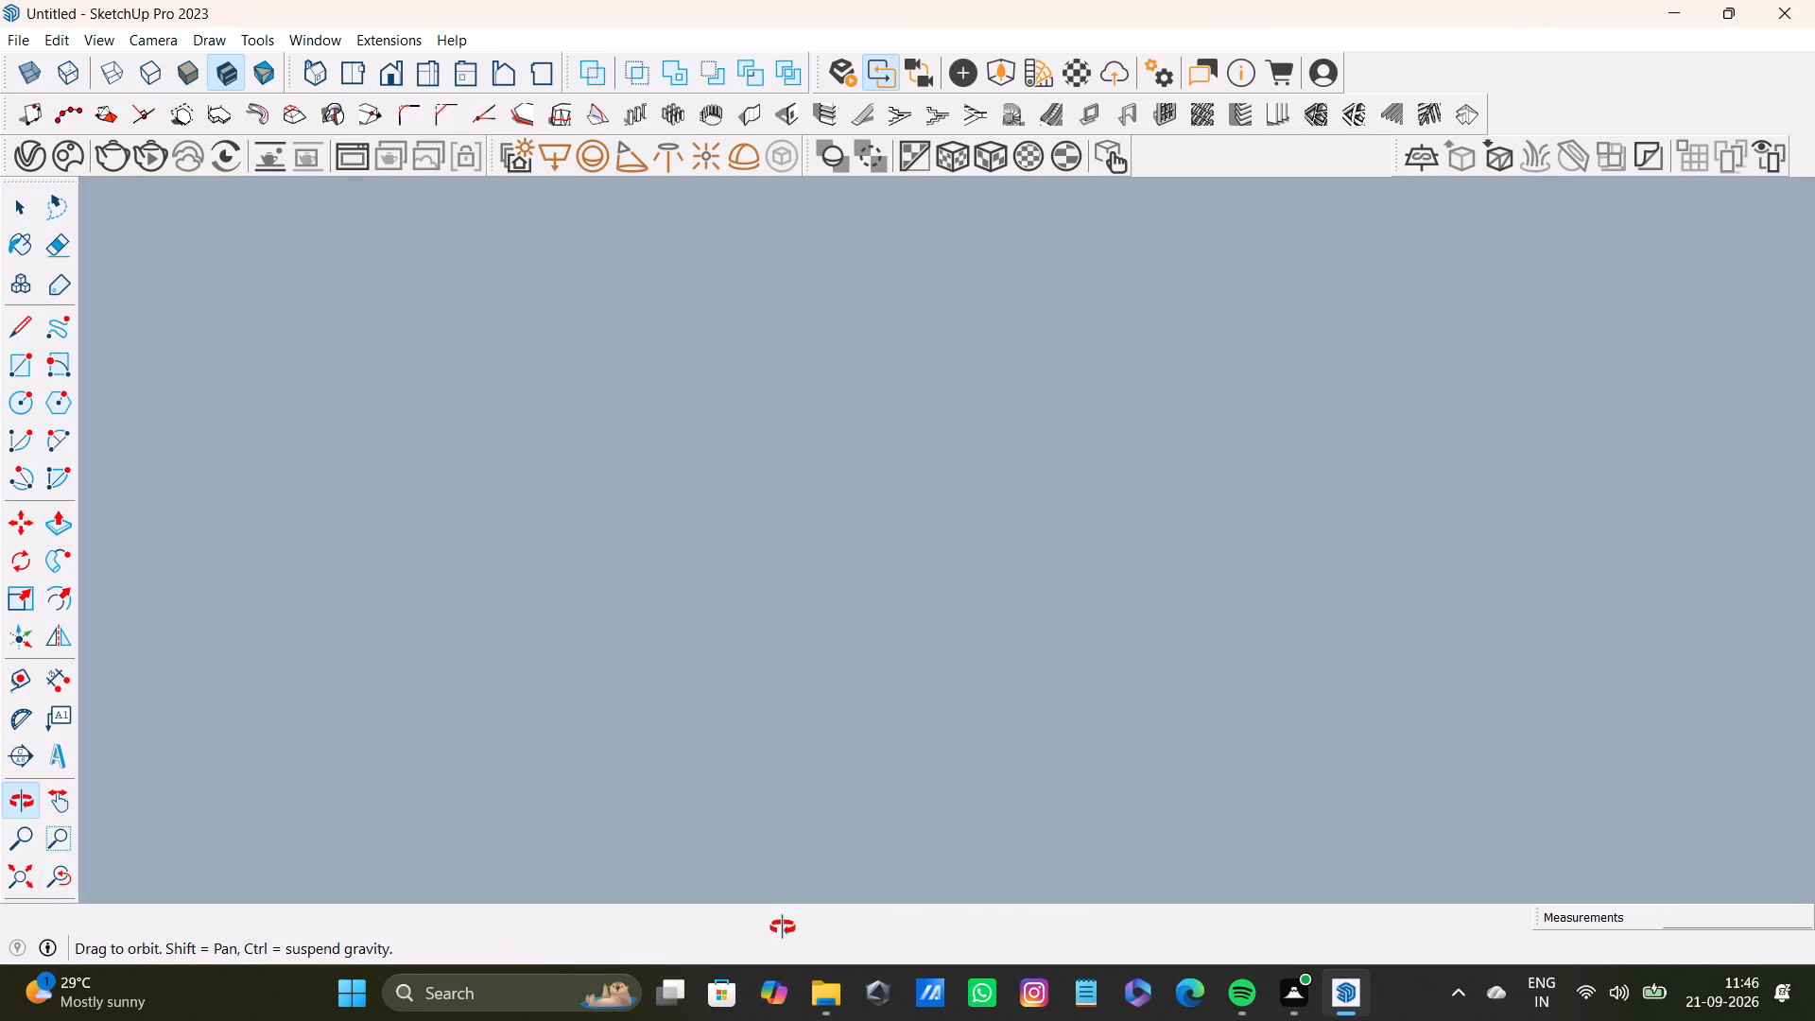
middle_click_drag(783, 927, 781, 929)
scroll(933, 774, "down", 5)
left_click(77, 876)
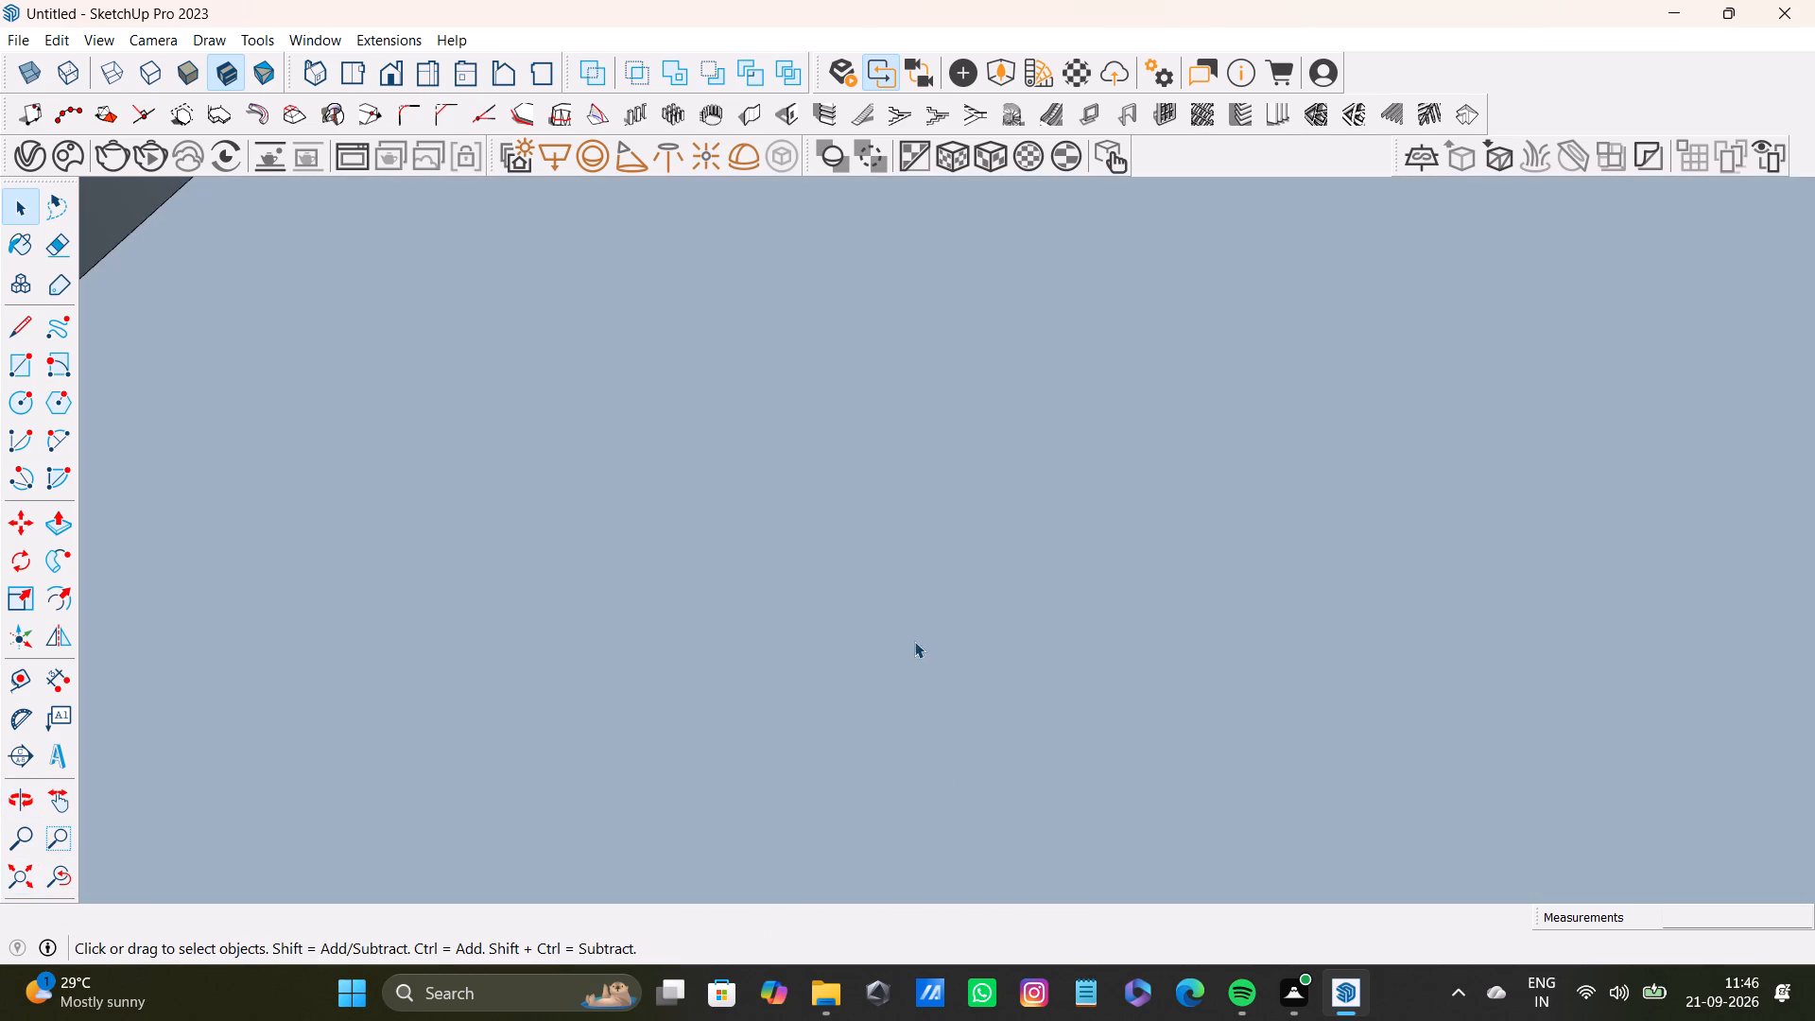
middle_click_drag(914, 641, 823, 393)
left_click(59, 871)
left_click(14, 877)
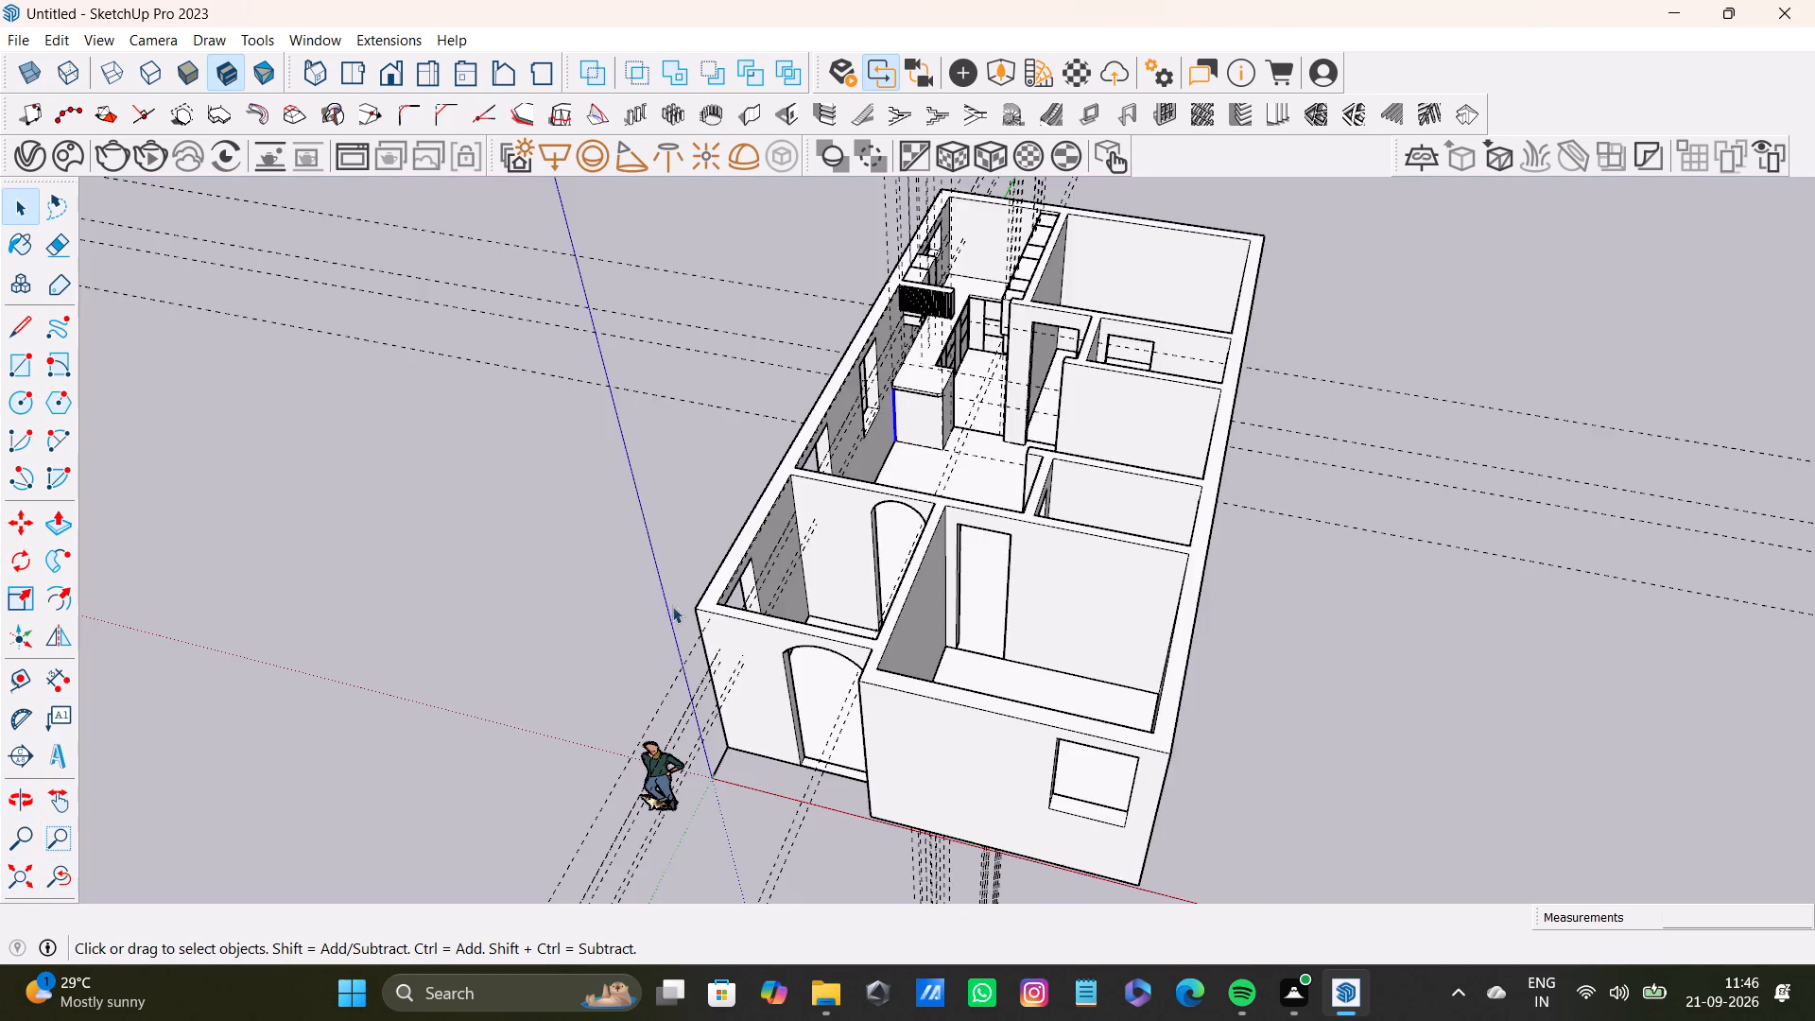
scroll(719, 530, "up", 20)
scroll(719, 530, "up", 6)
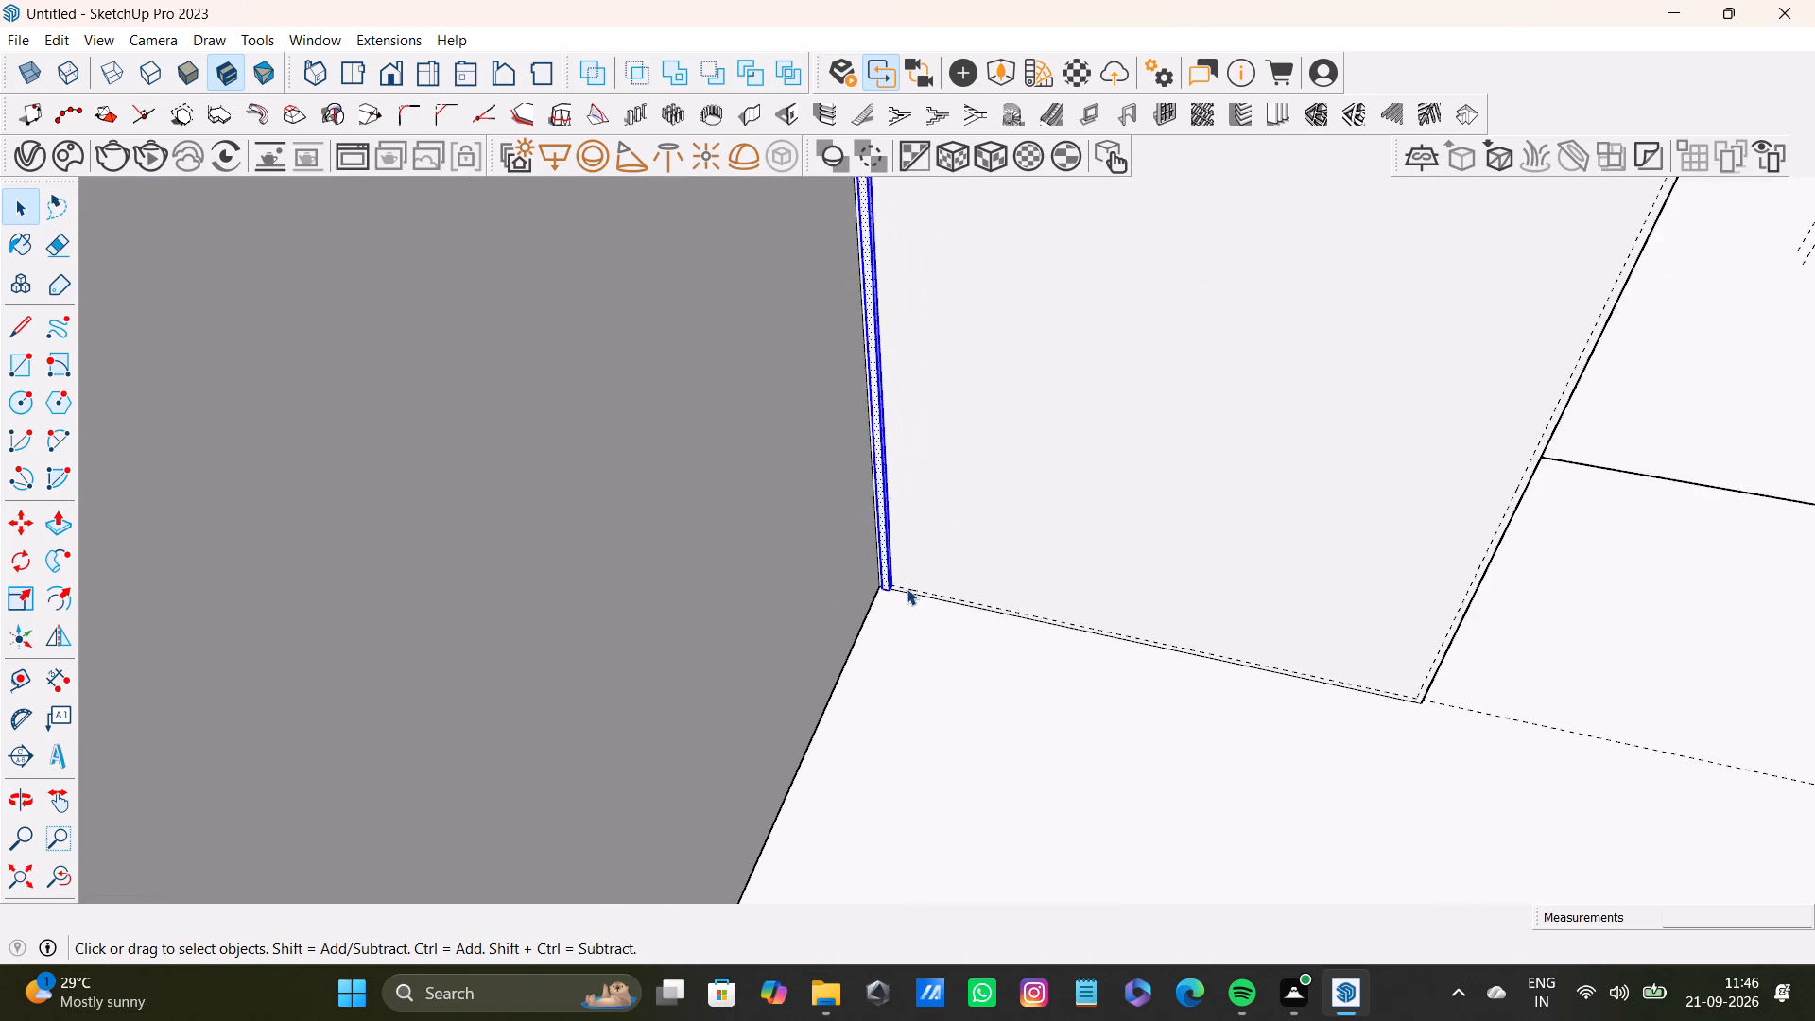
scroll(907, 588, "up", 20)
middle_click_drag(858, 587, 843, 396)
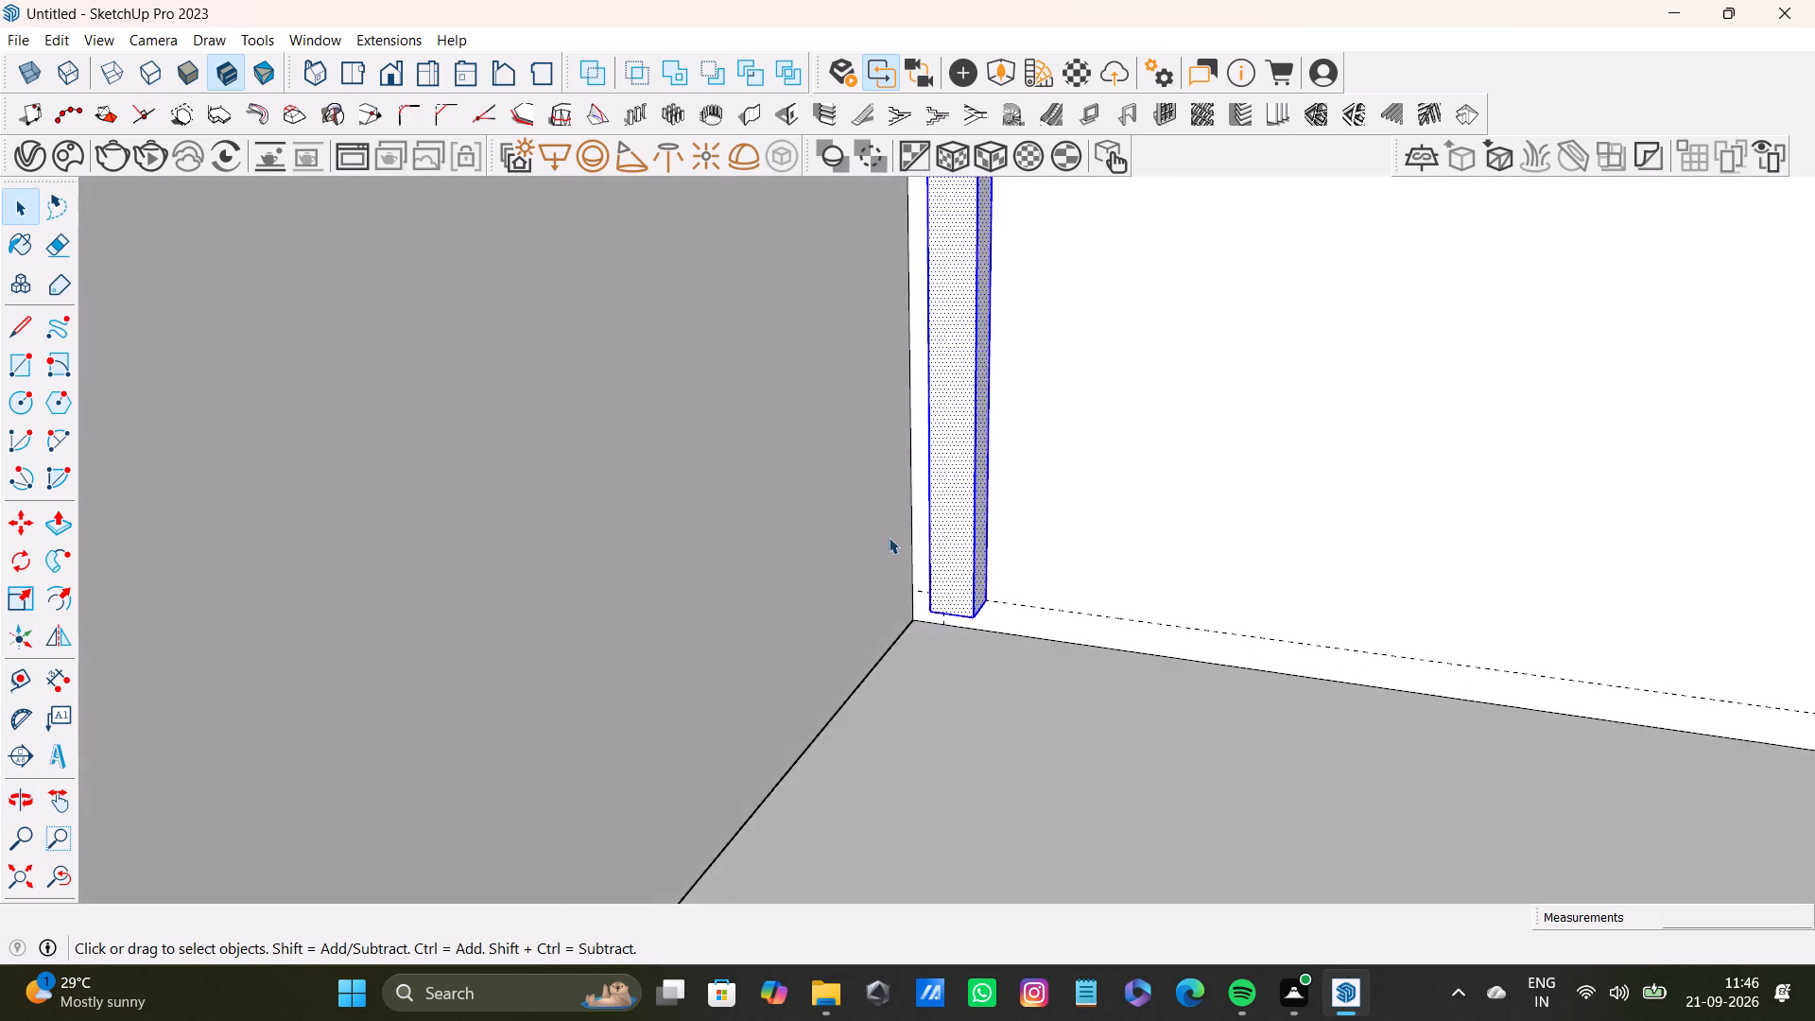
scroll(889, 537, "up", 15)
middle_click_drag(965, 669, 959, 442)
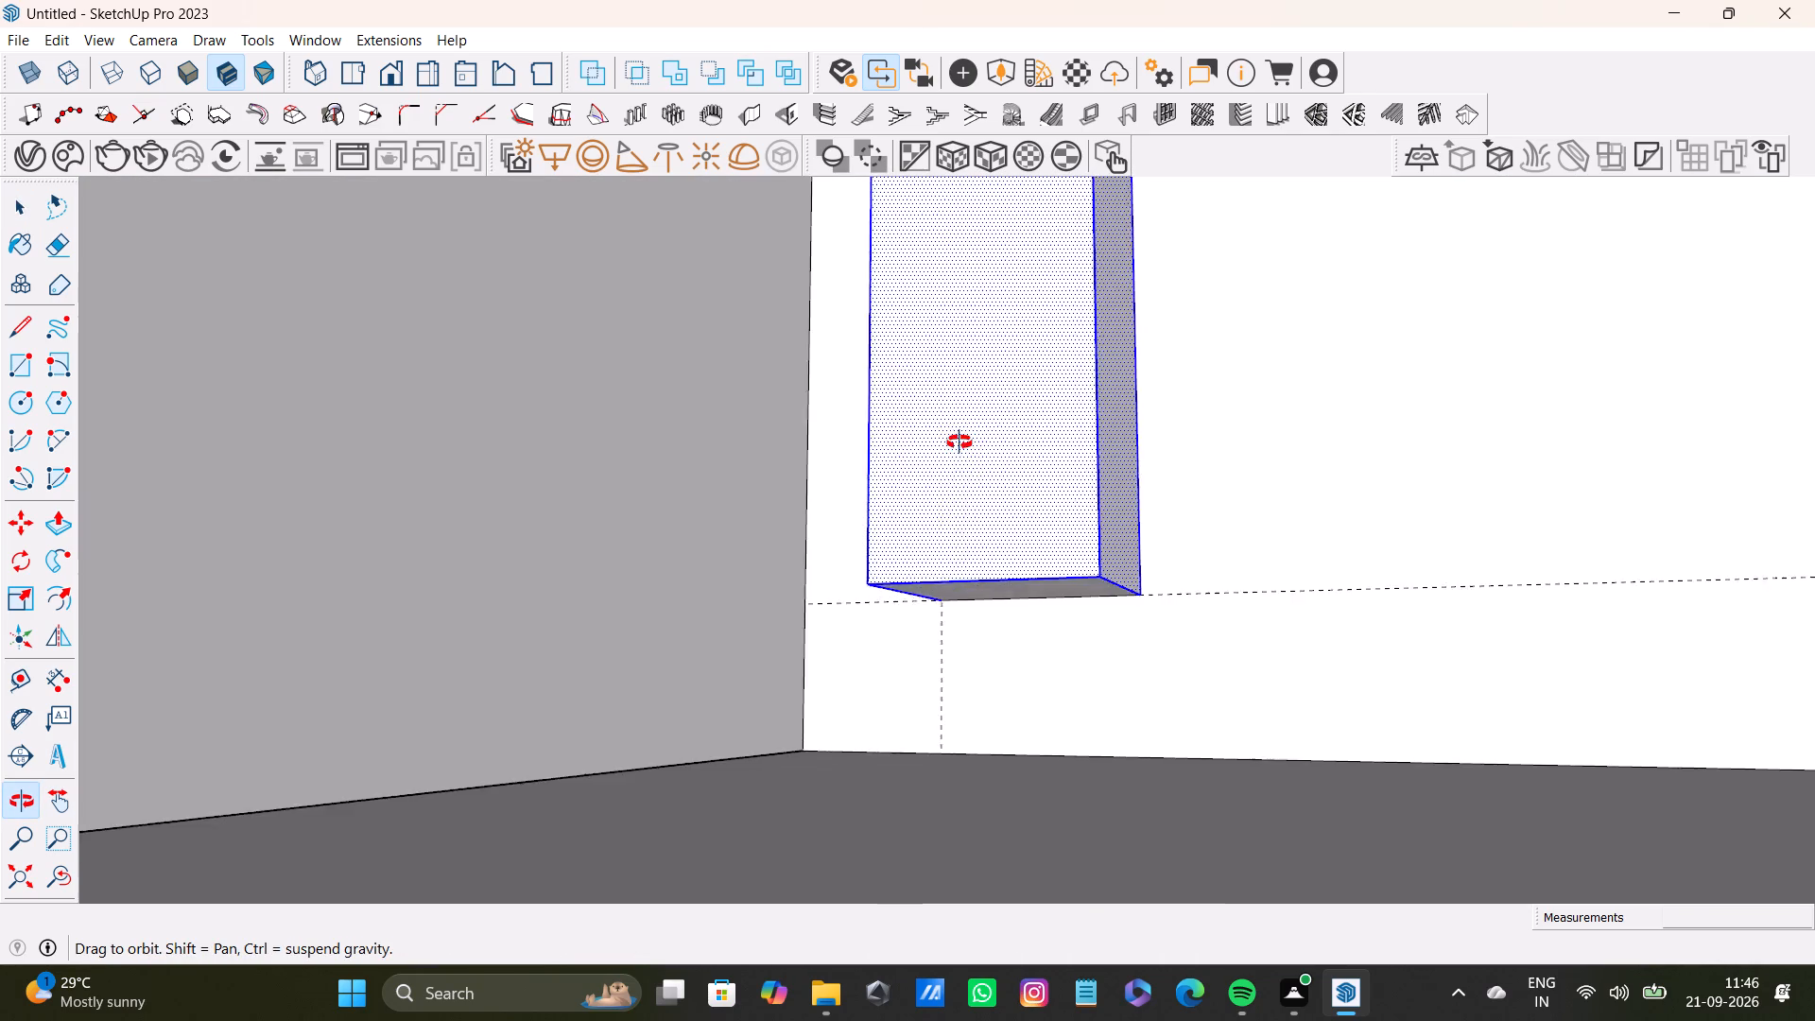
middle_click_drag(959, 442, 963, 448)
scroll(959, 506, "up", 6)
middle_click_drag(1000, 583, 1011, 489)
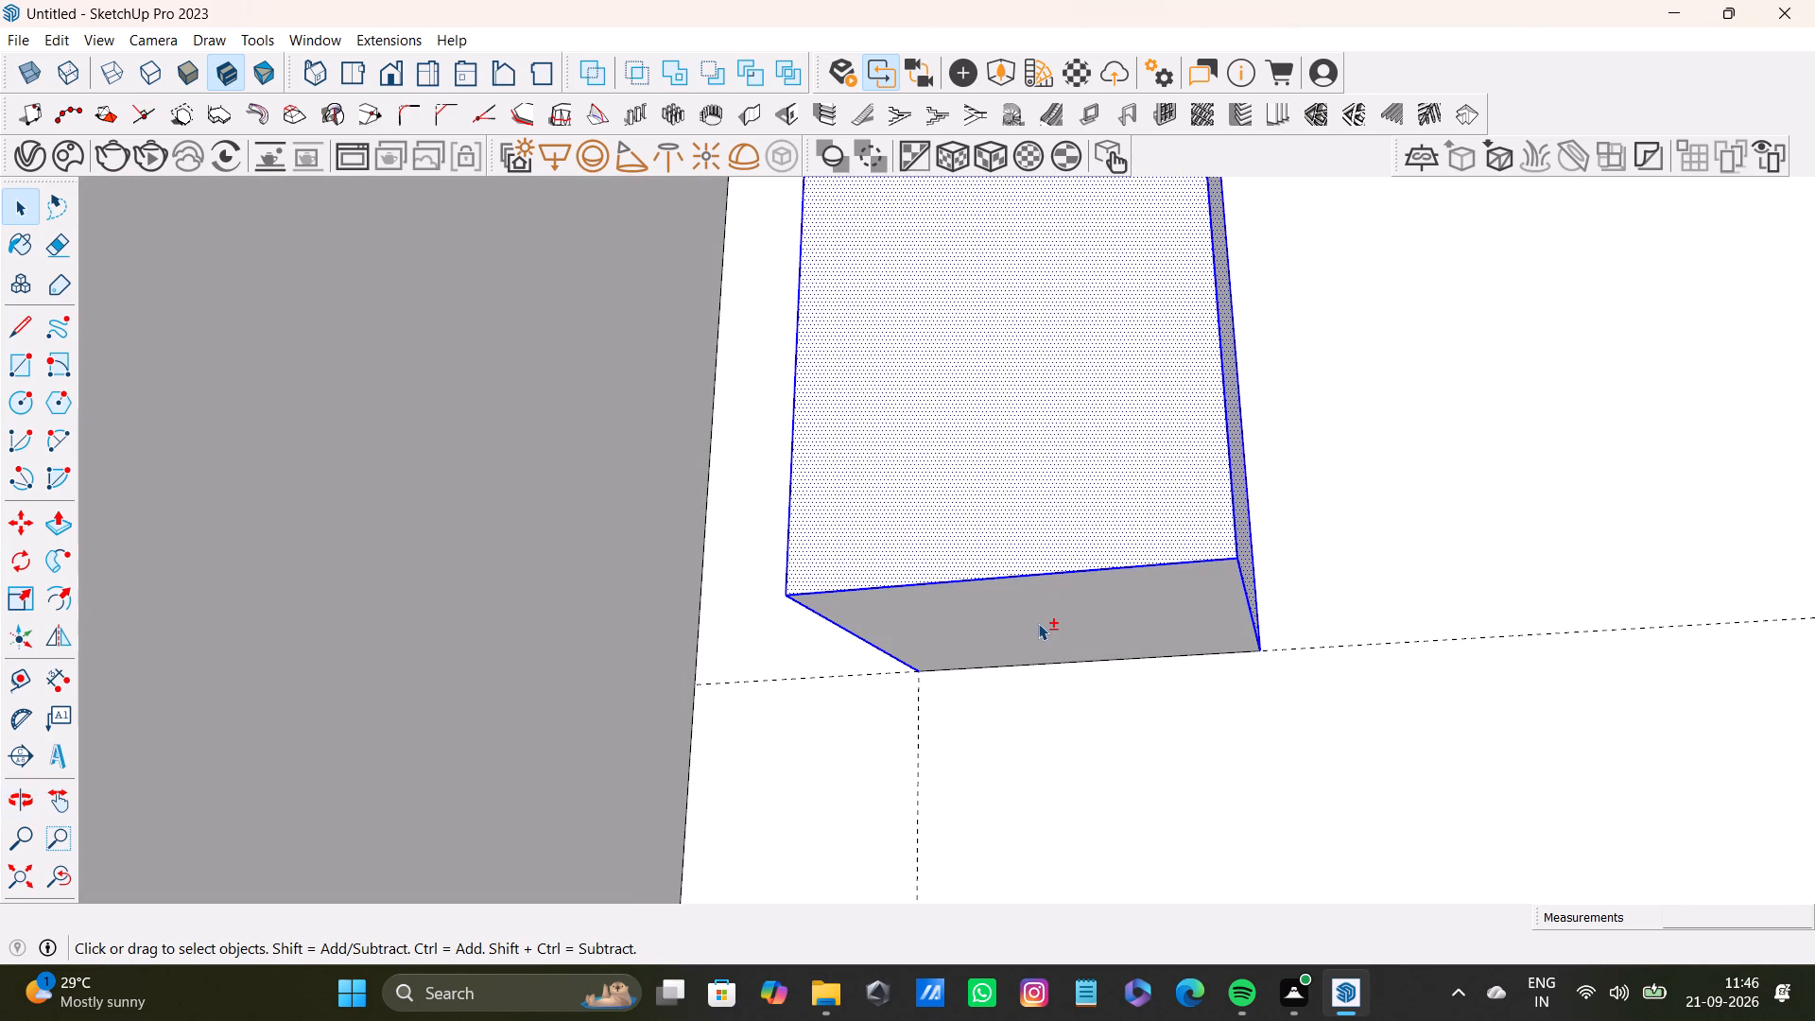
double_click(1038, 620, "shift")
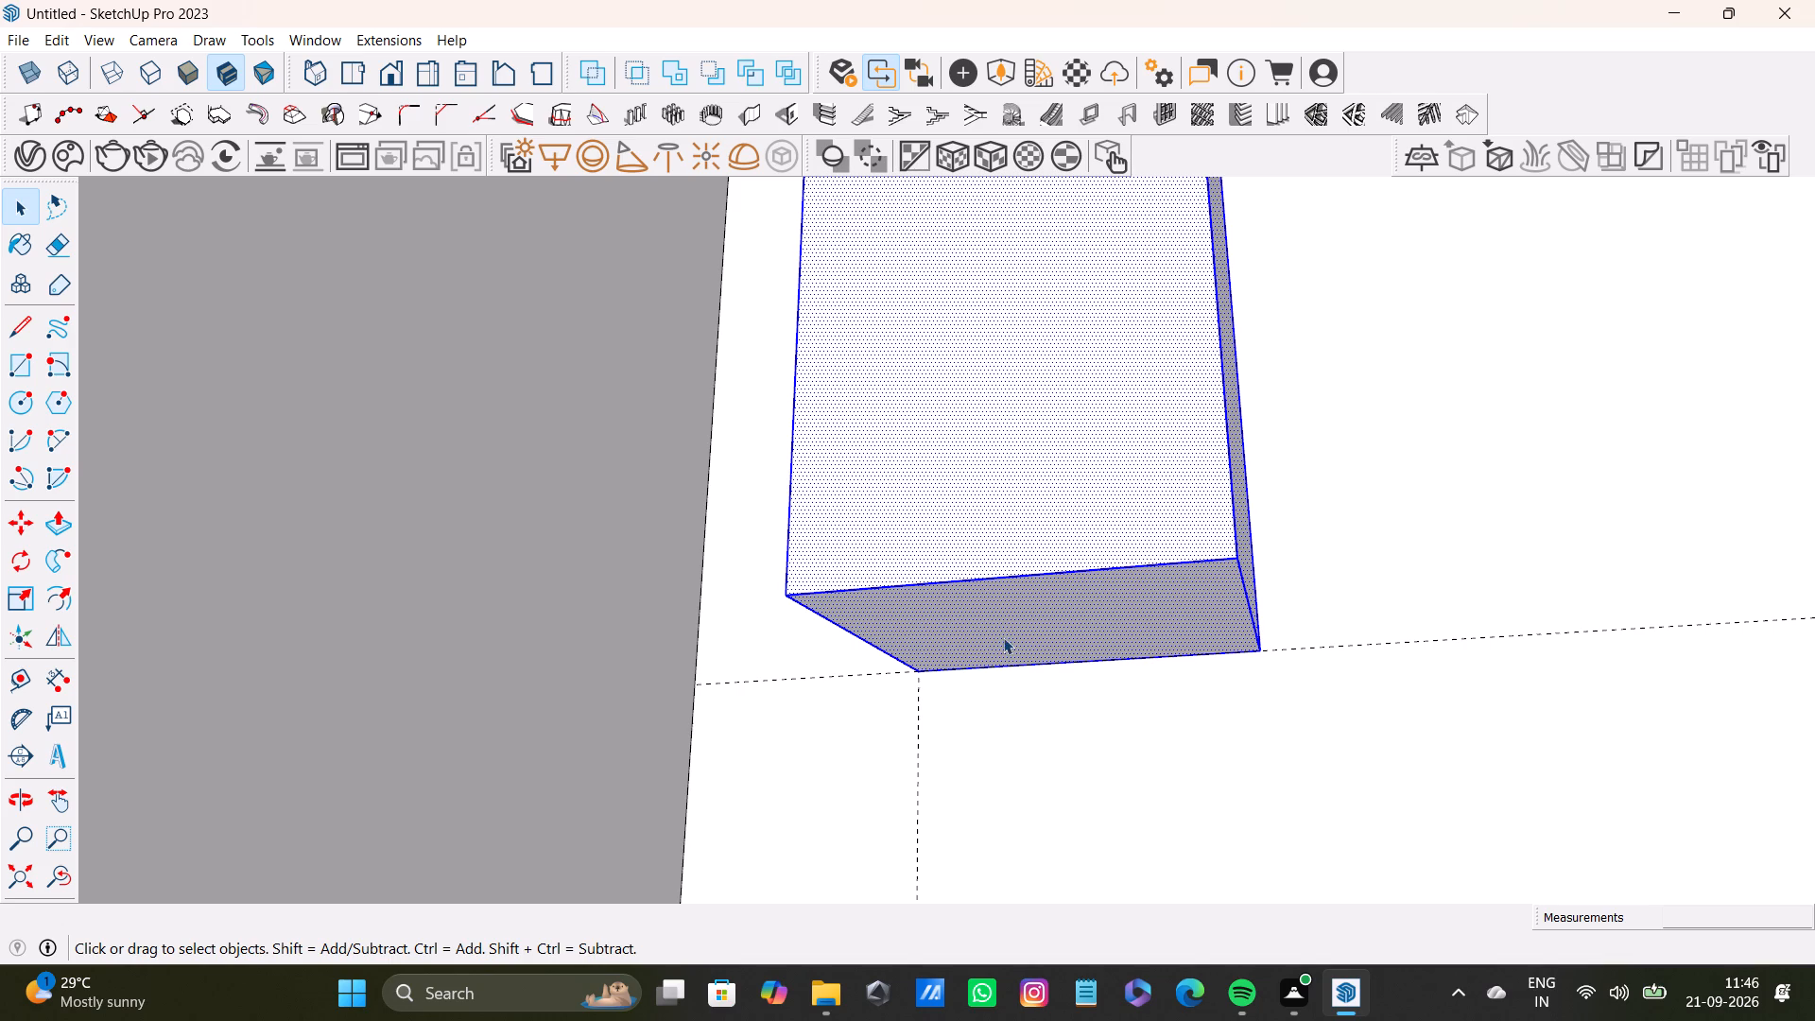
right_click(1081, 480)
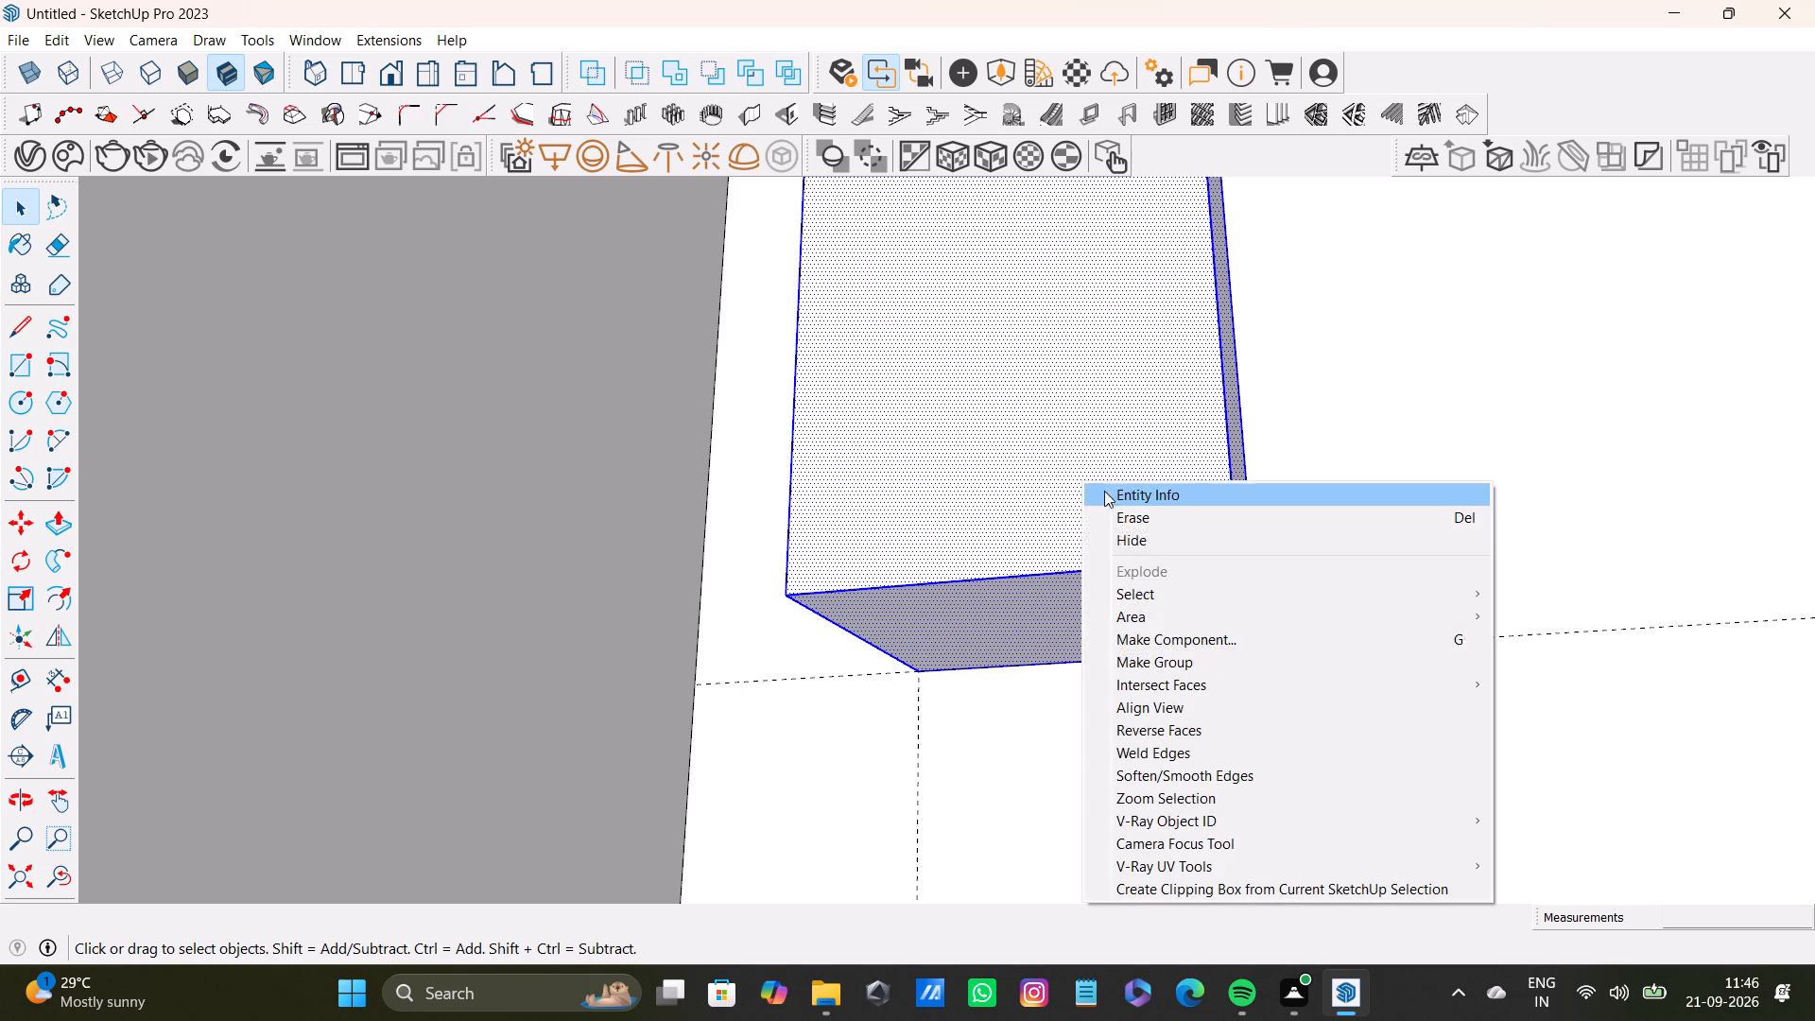
left_click(1160, 636)
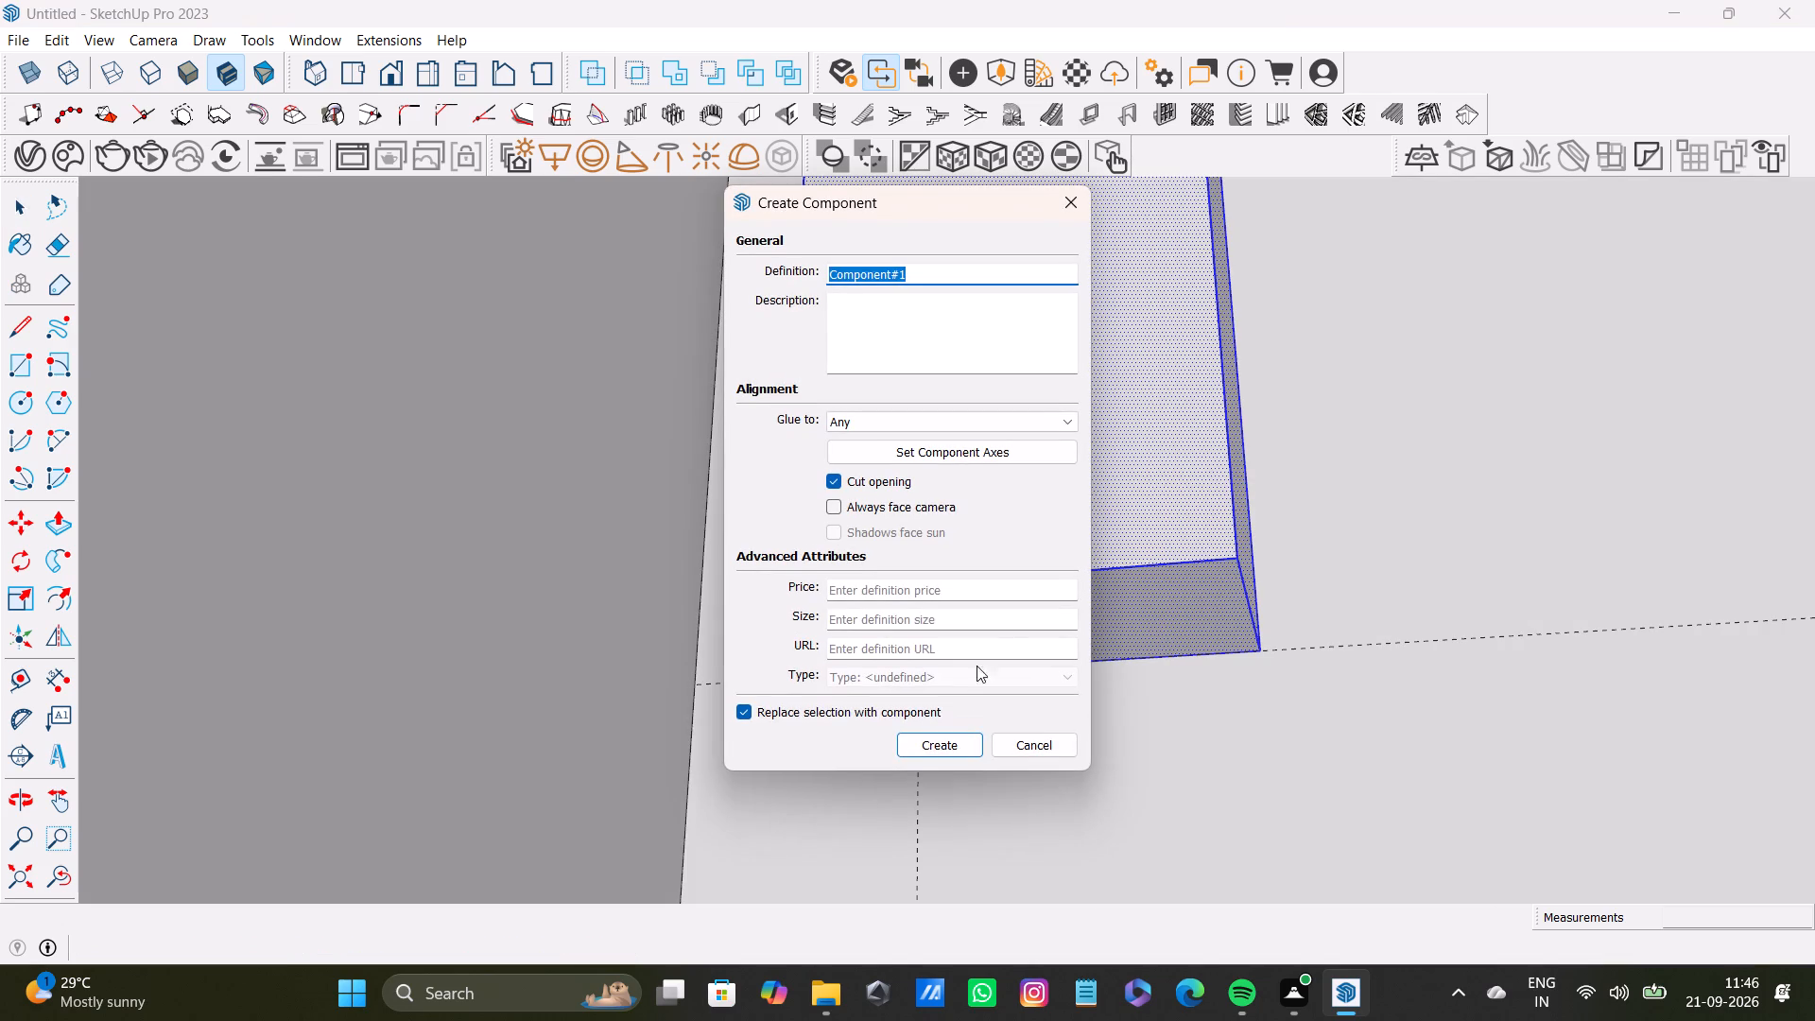
left_click(945, 741)
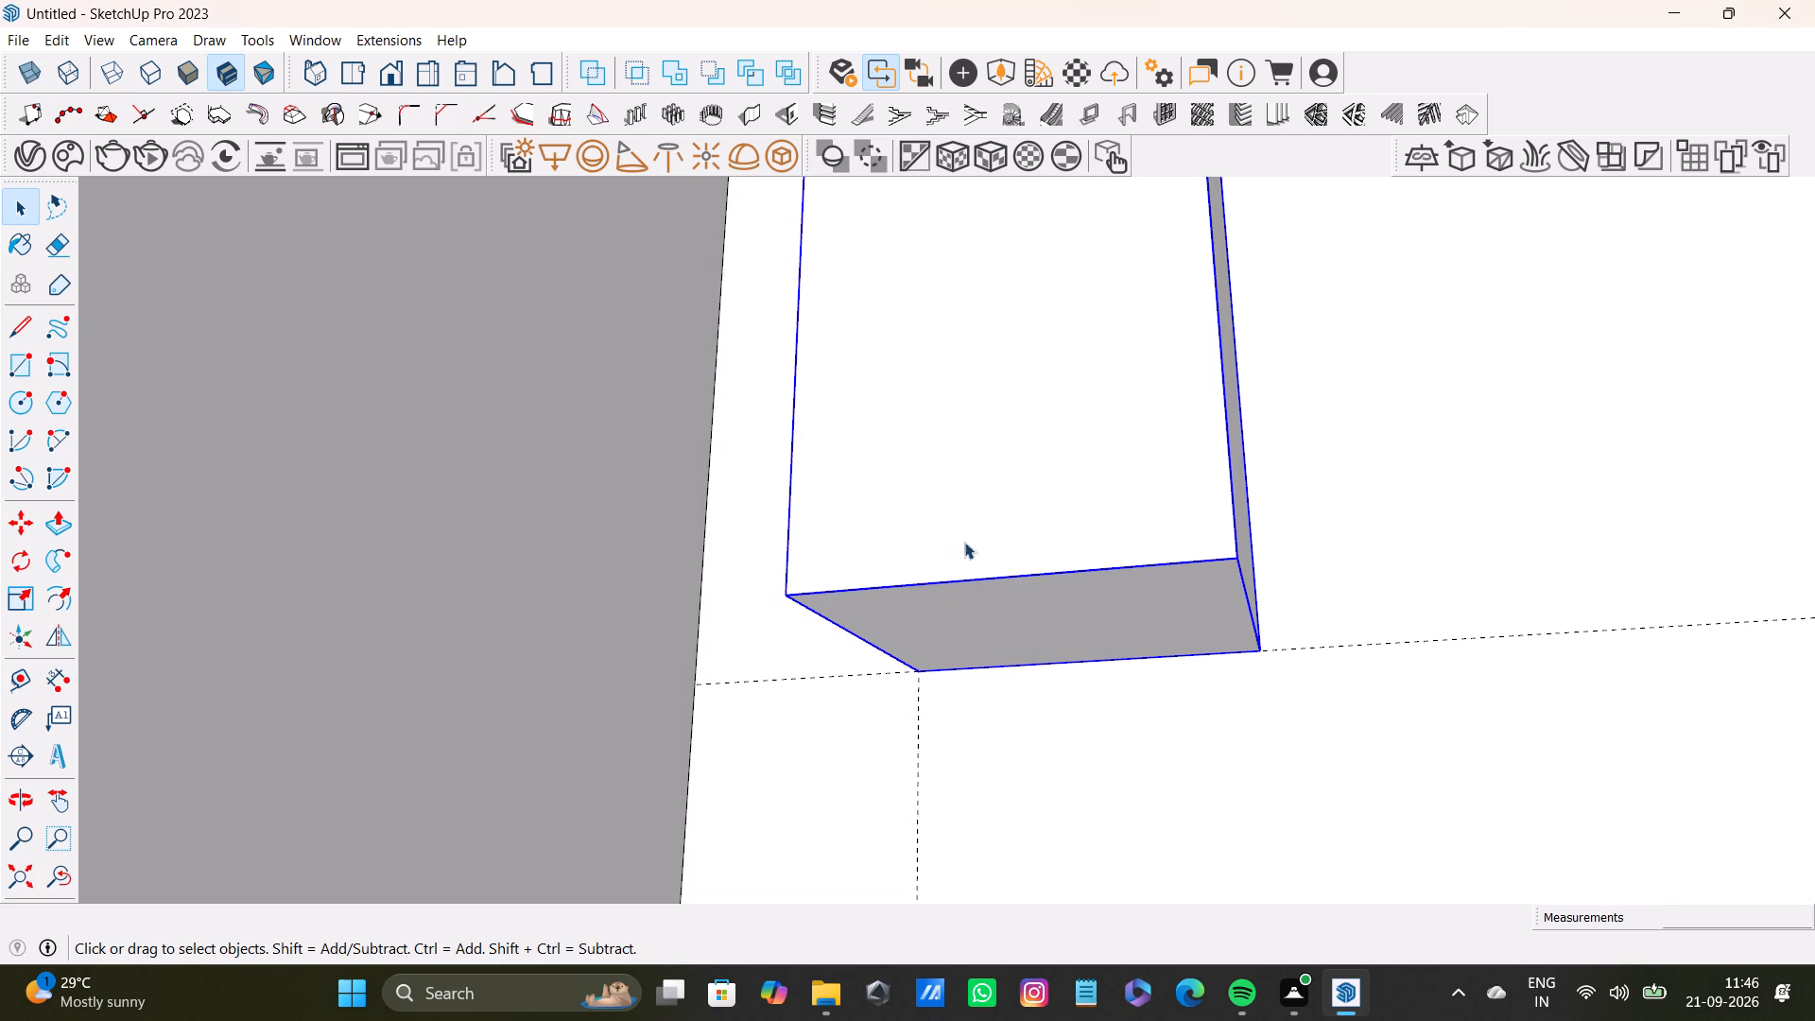
Open the strip component for editing.
key("space")
left_click(1023, 510)
double_click(1044, 536)
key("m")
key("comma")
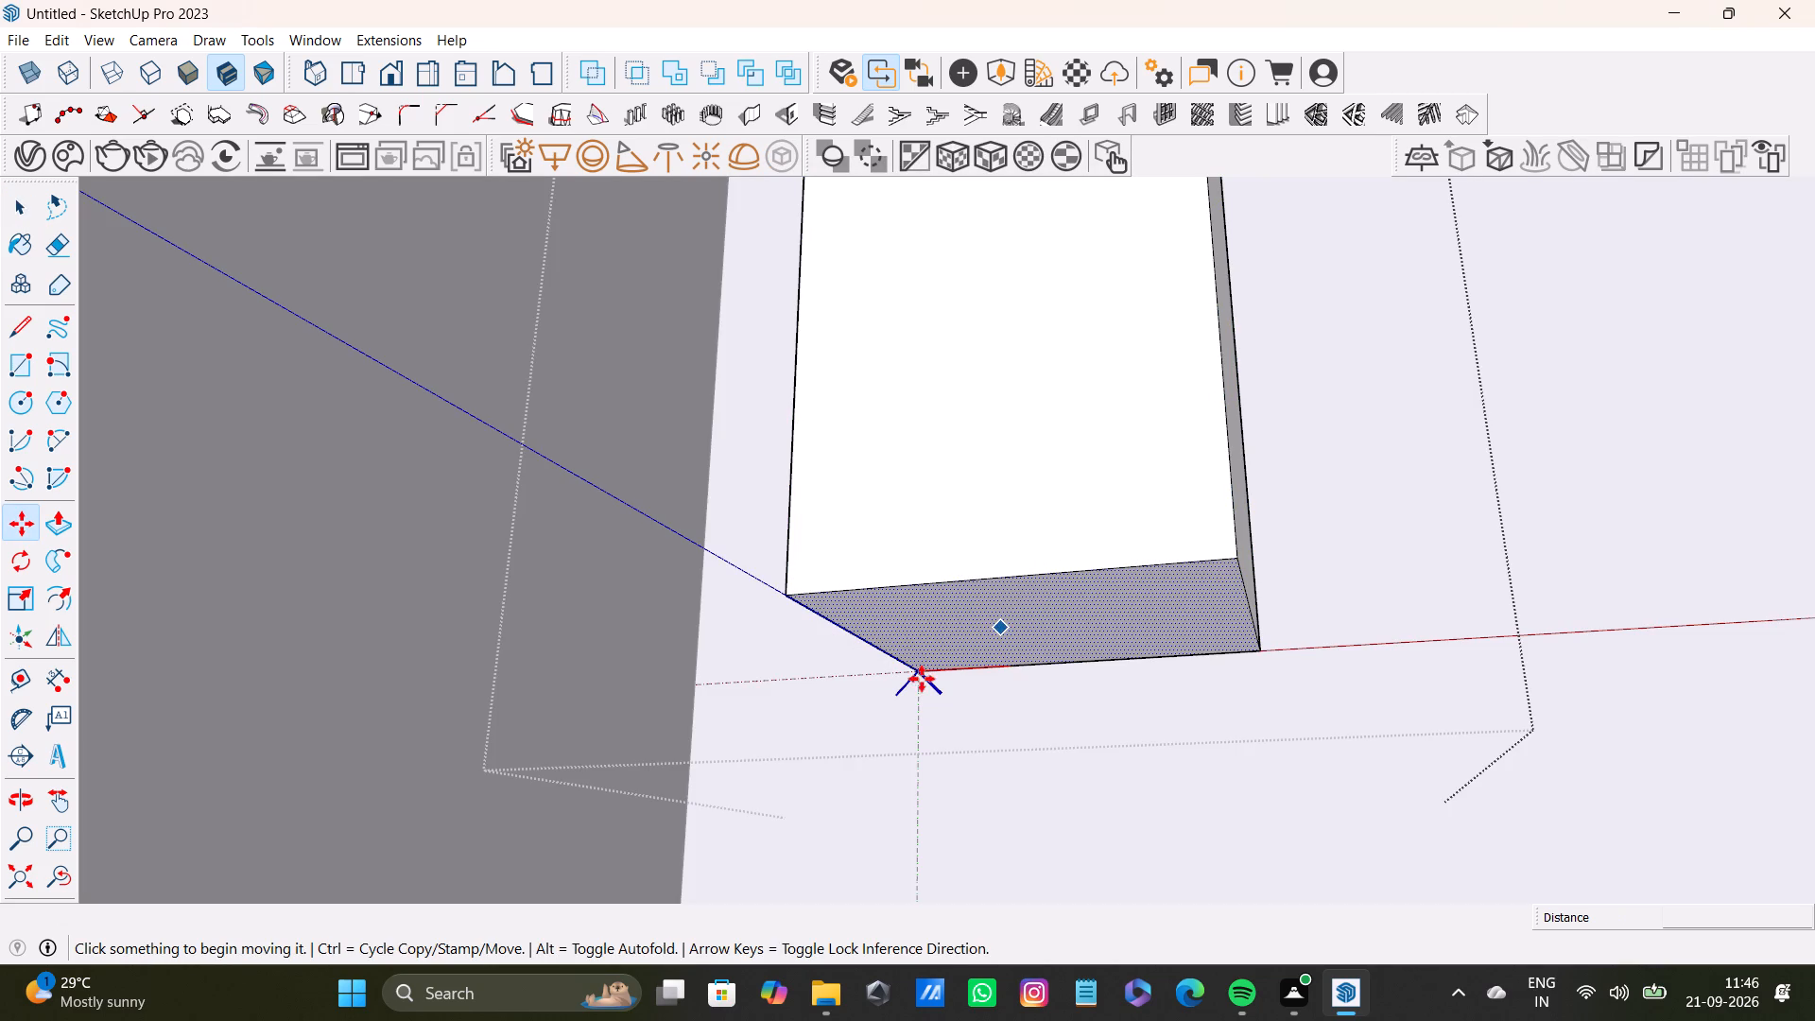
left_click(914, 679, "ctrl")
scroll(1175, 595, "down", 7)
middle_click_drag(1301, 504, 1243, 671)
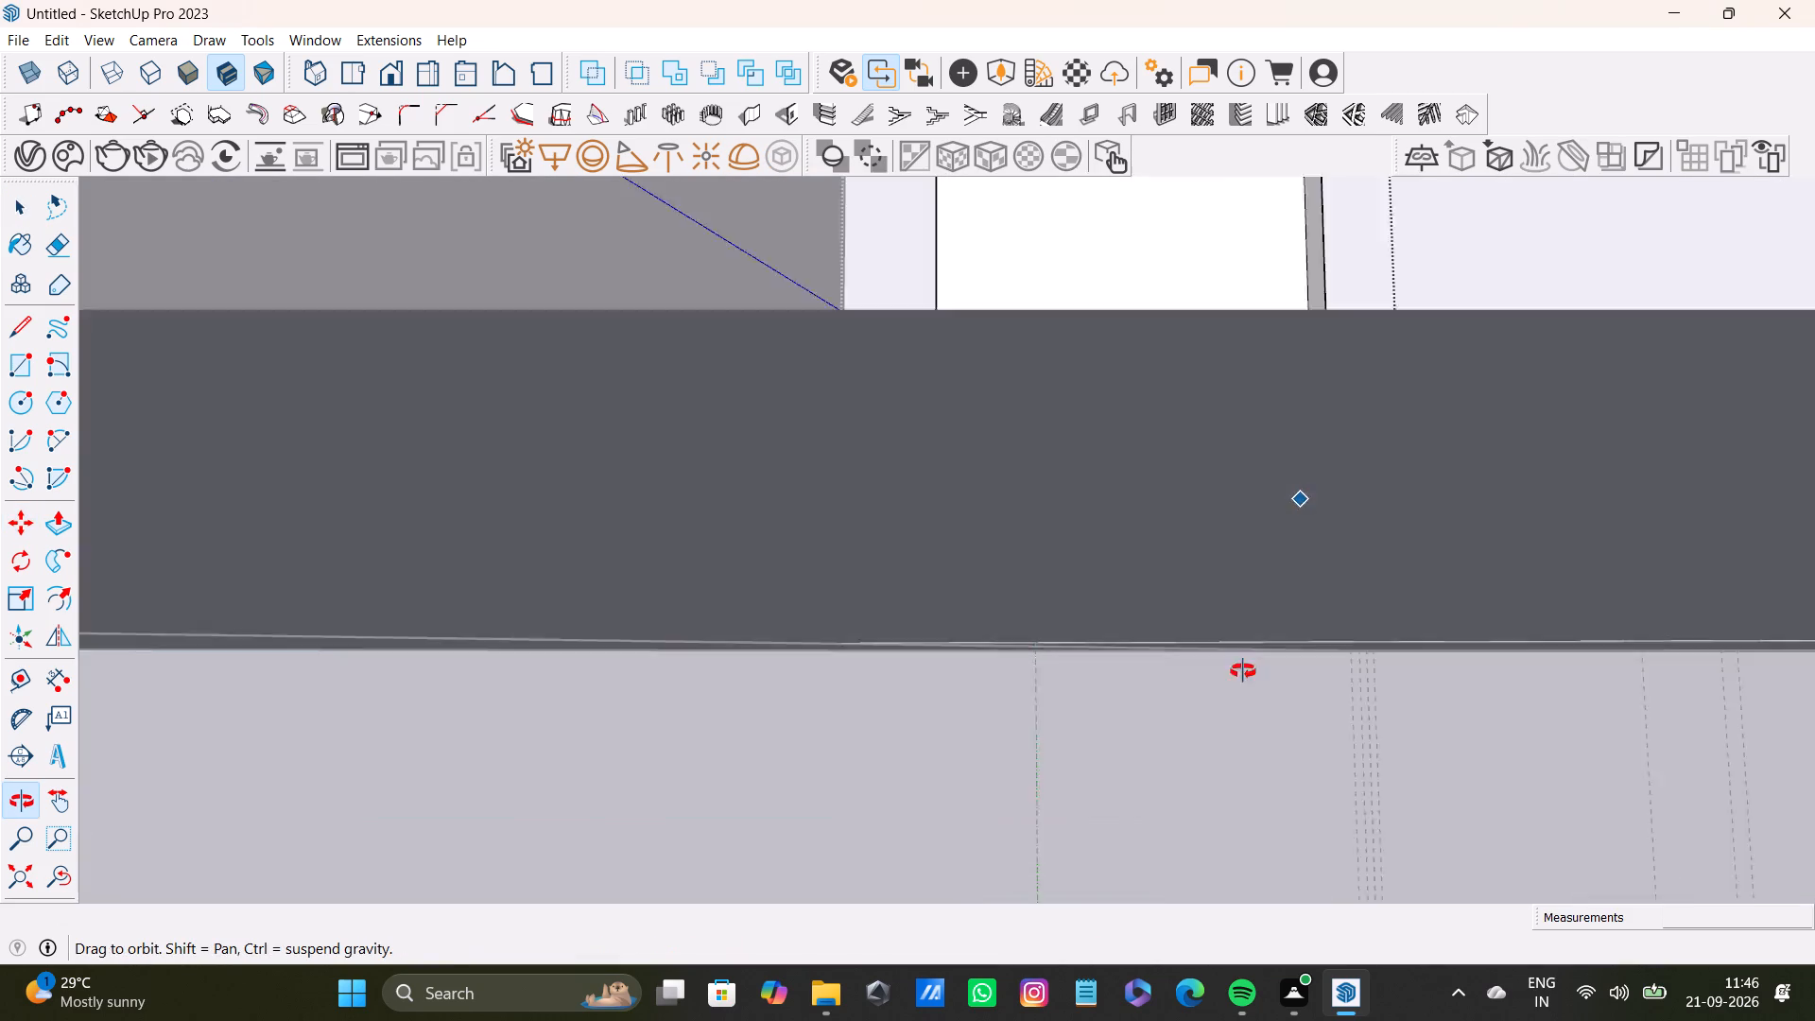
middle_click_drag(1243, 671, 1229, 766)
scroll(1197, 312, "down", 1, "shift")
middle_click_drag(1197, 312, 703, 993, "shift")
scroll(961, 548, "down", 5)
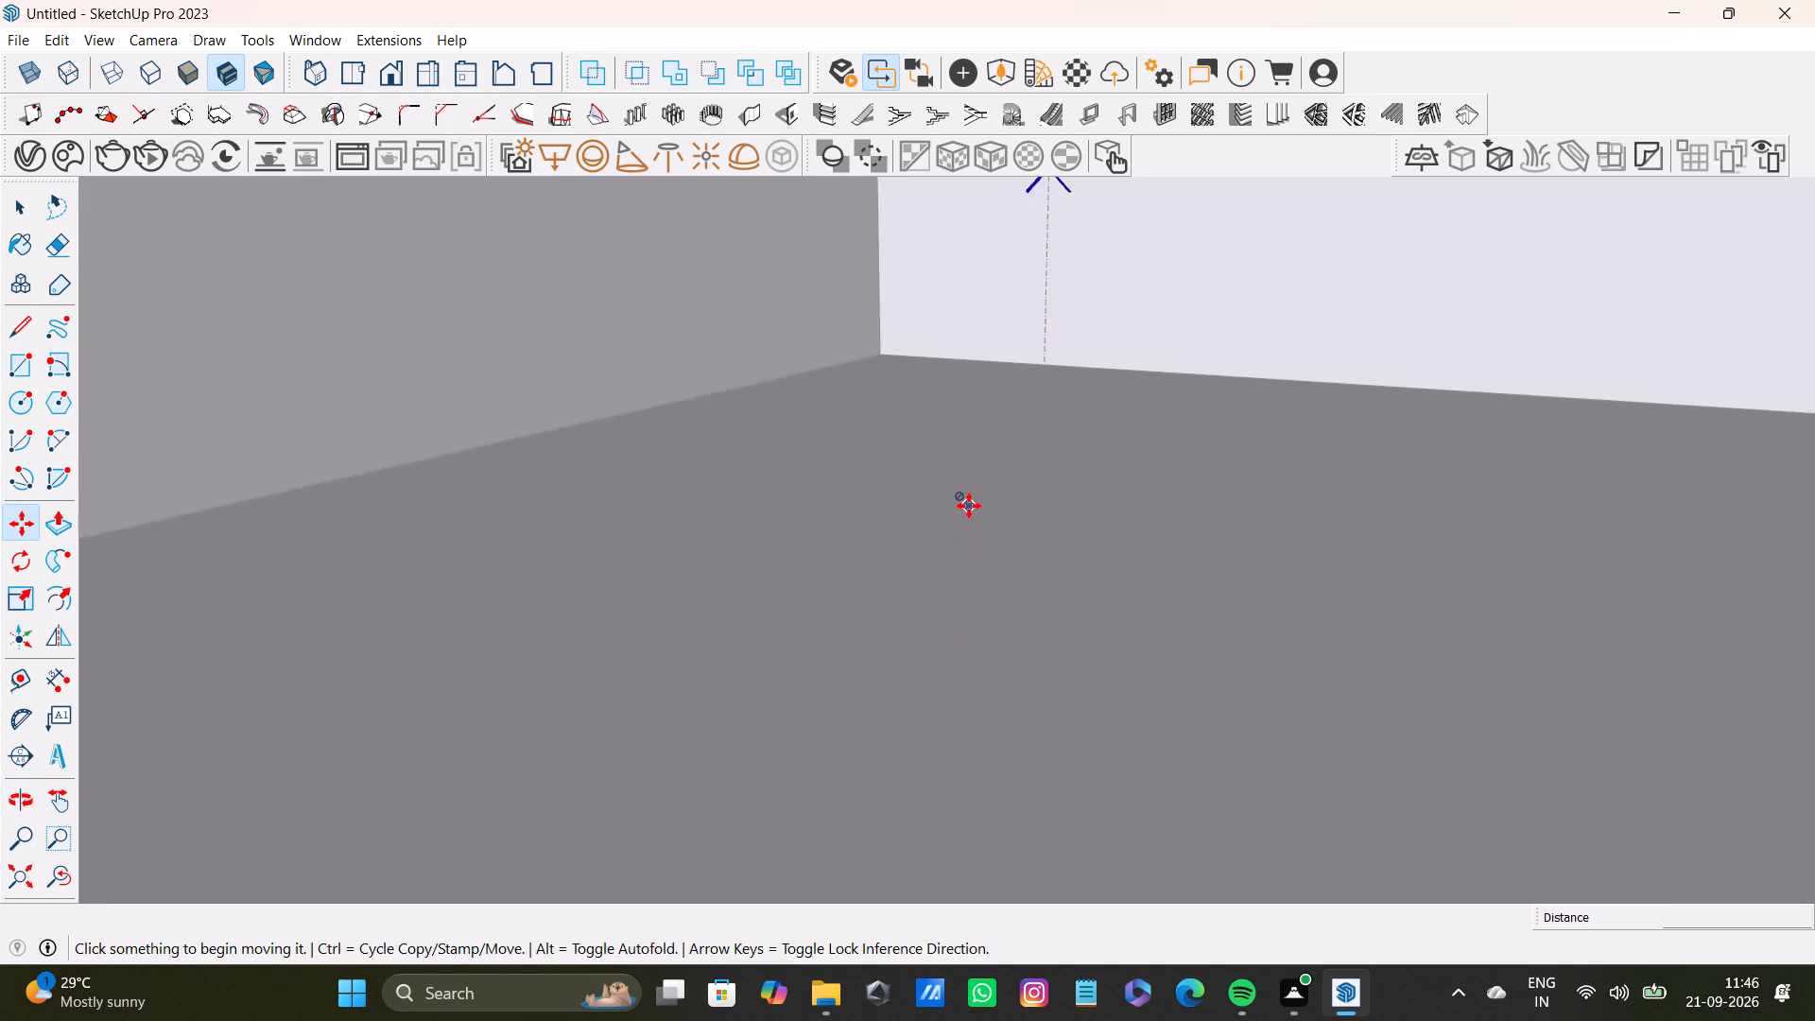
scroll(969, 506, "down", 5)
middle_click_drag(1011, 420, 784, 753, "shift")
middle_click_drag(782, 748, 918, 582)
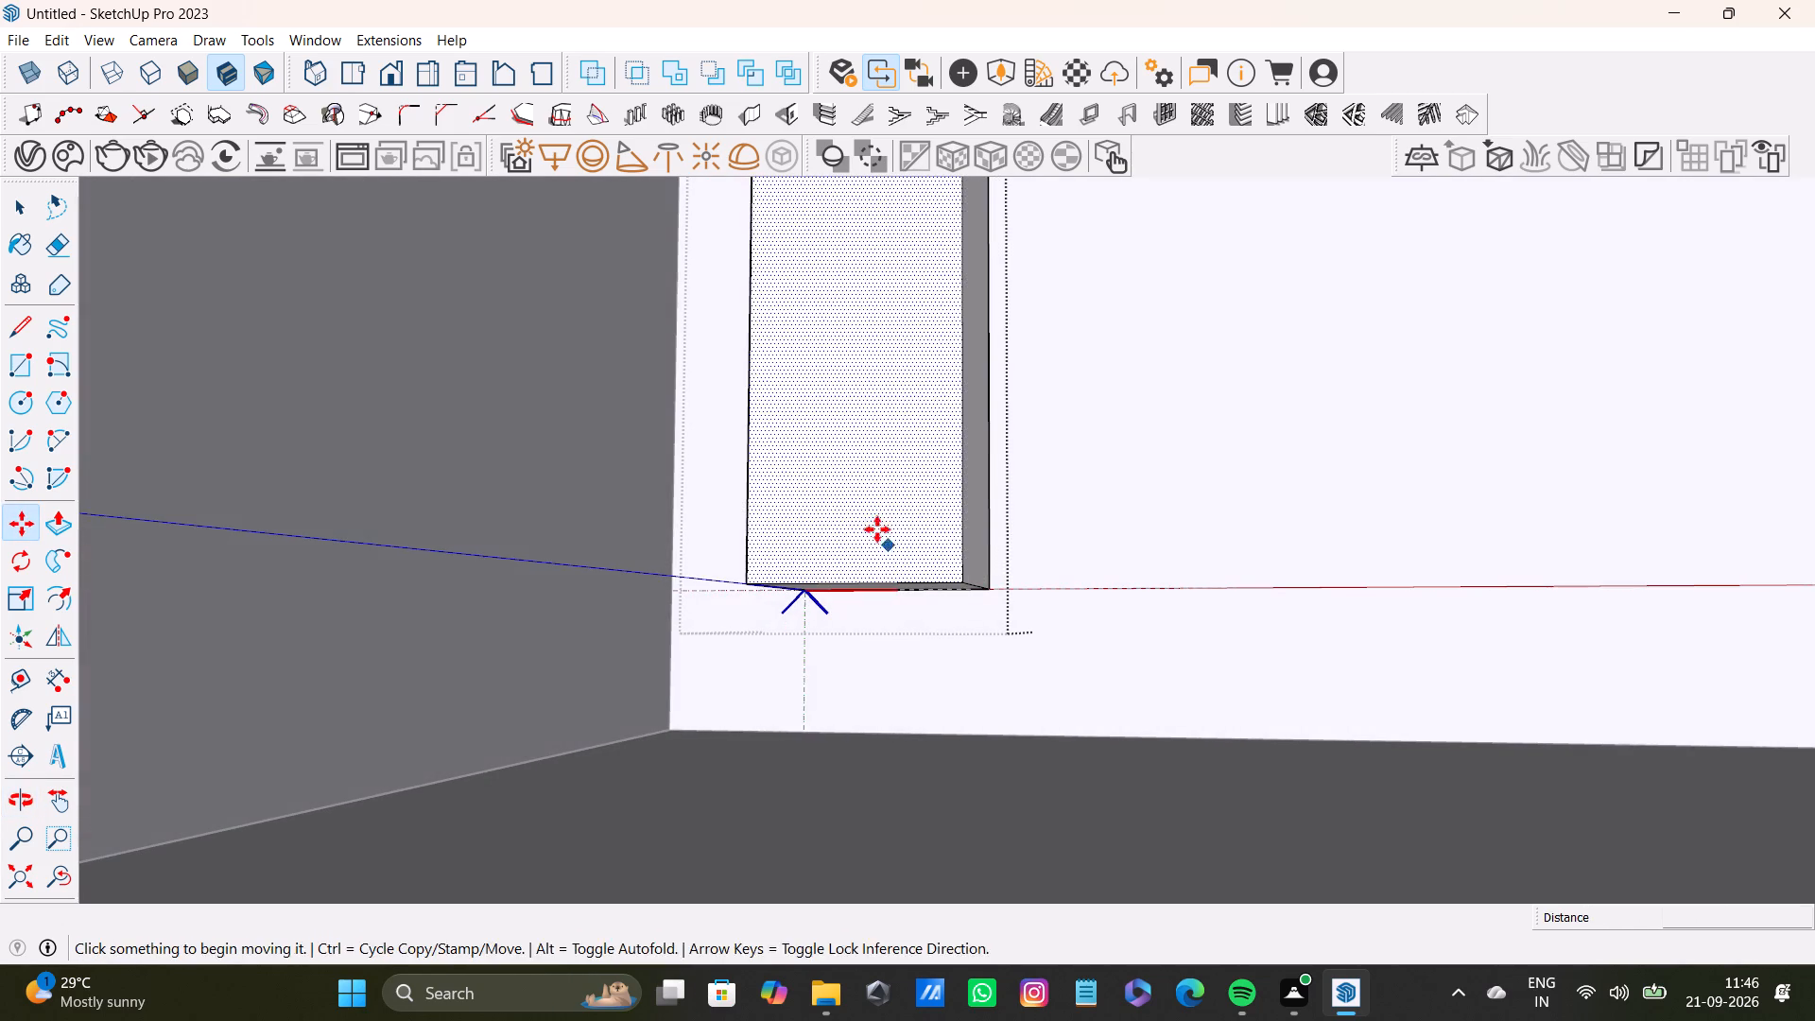
Copy the strip's full geometry inside the component along the bottom guide to the counter front's opposite end, about 2' 11 5/8" away.
key("space")
triple_click(891, 510)
scroll(858, 558, "up", 6)
key("m")
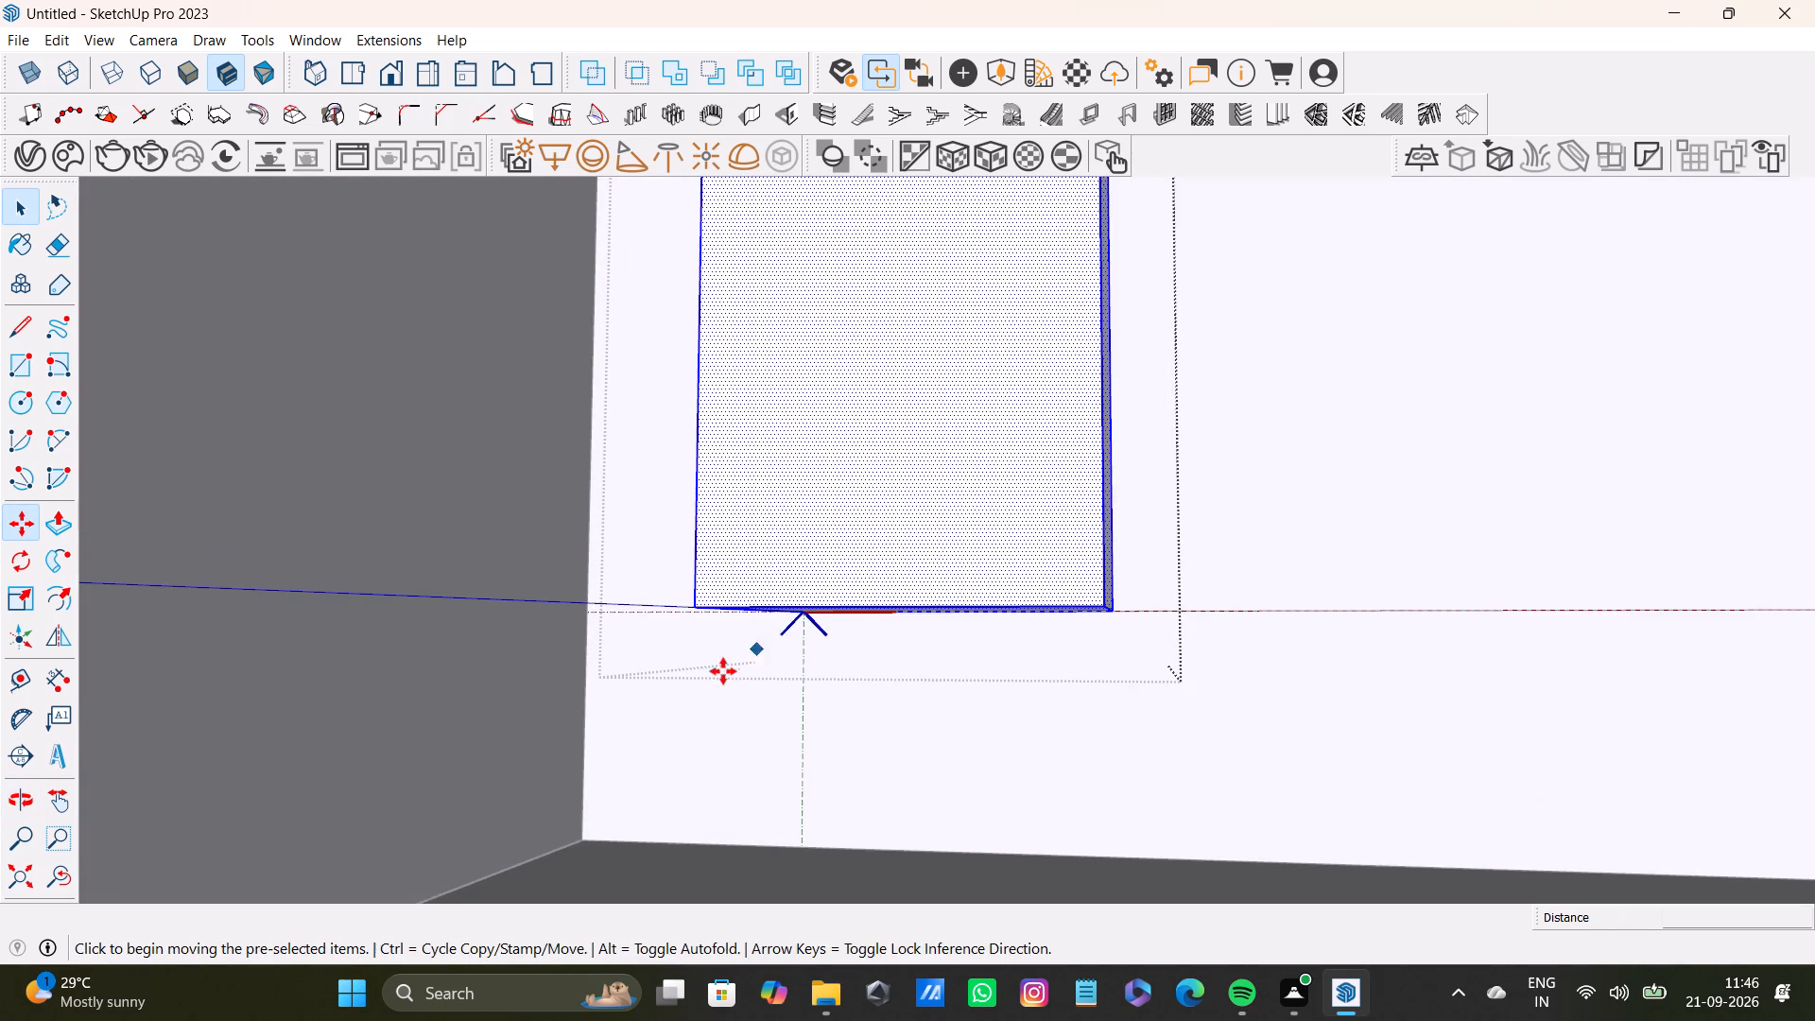
scroll(713, 664, "up", 4)
middle_click_drag(760, 628, 784, 562)
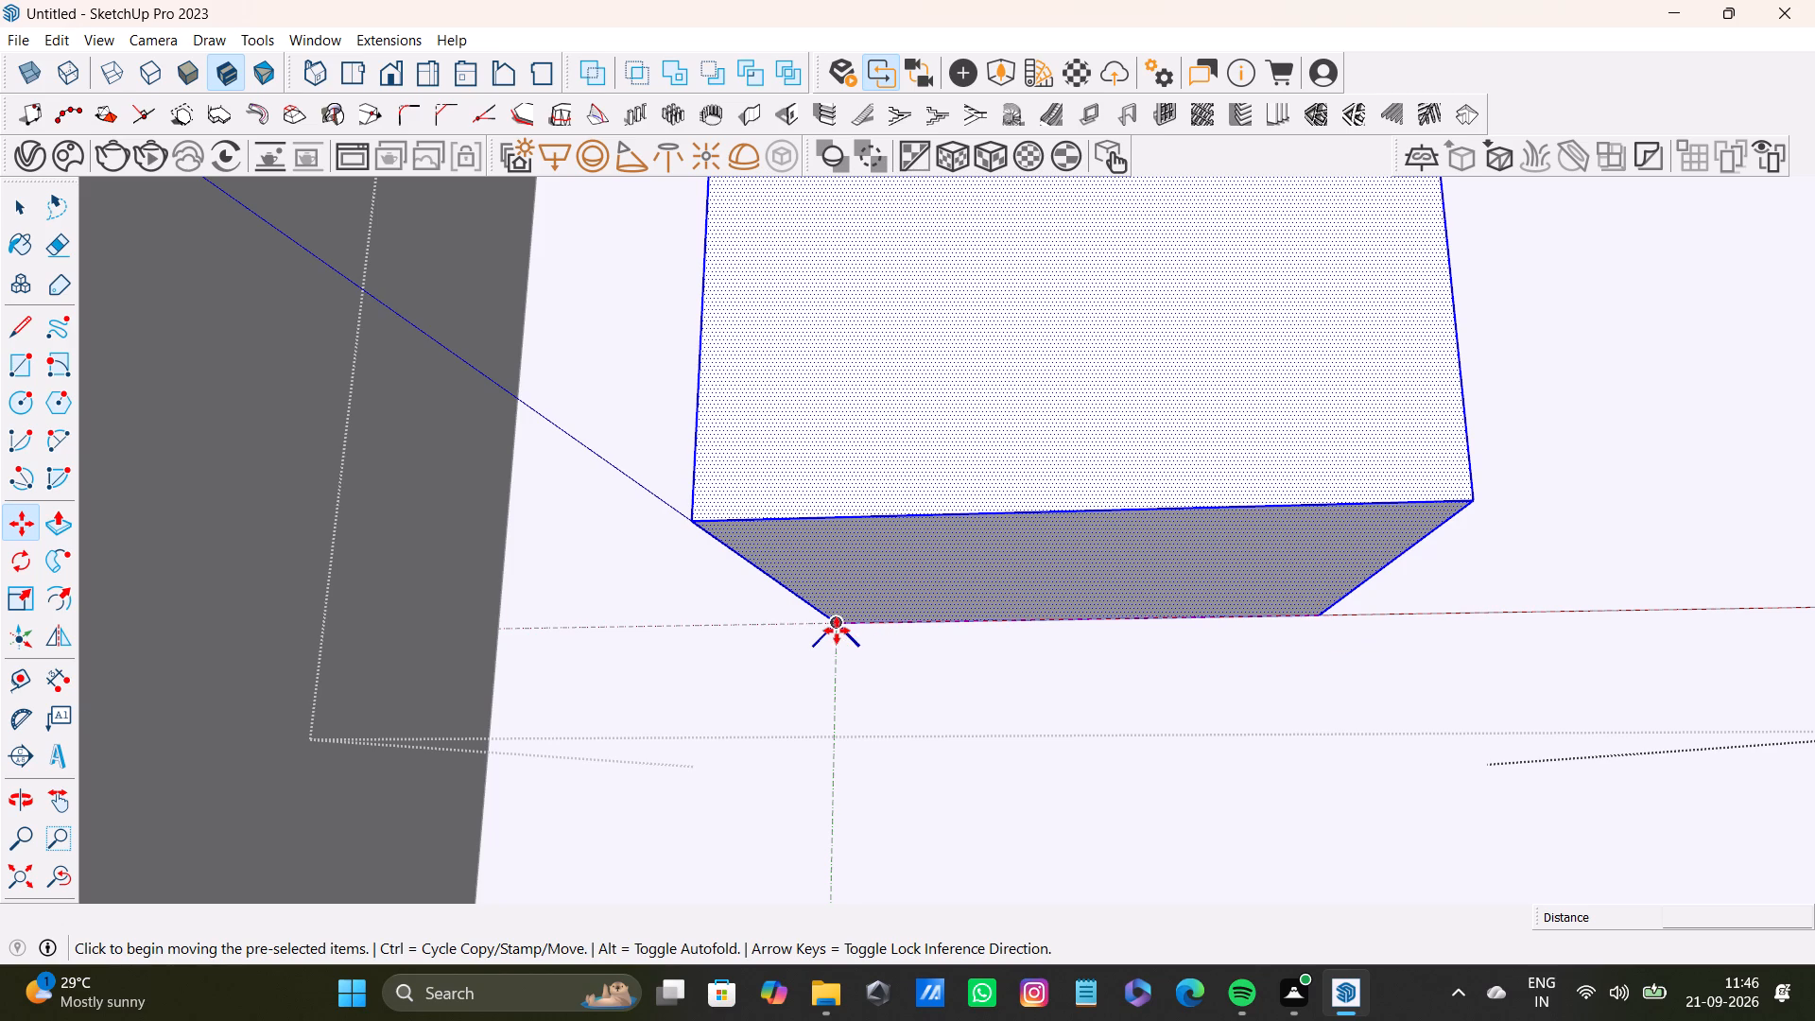
left_click(1322, 618, "ctrl")
scroll(1357, 606, "down", 6)
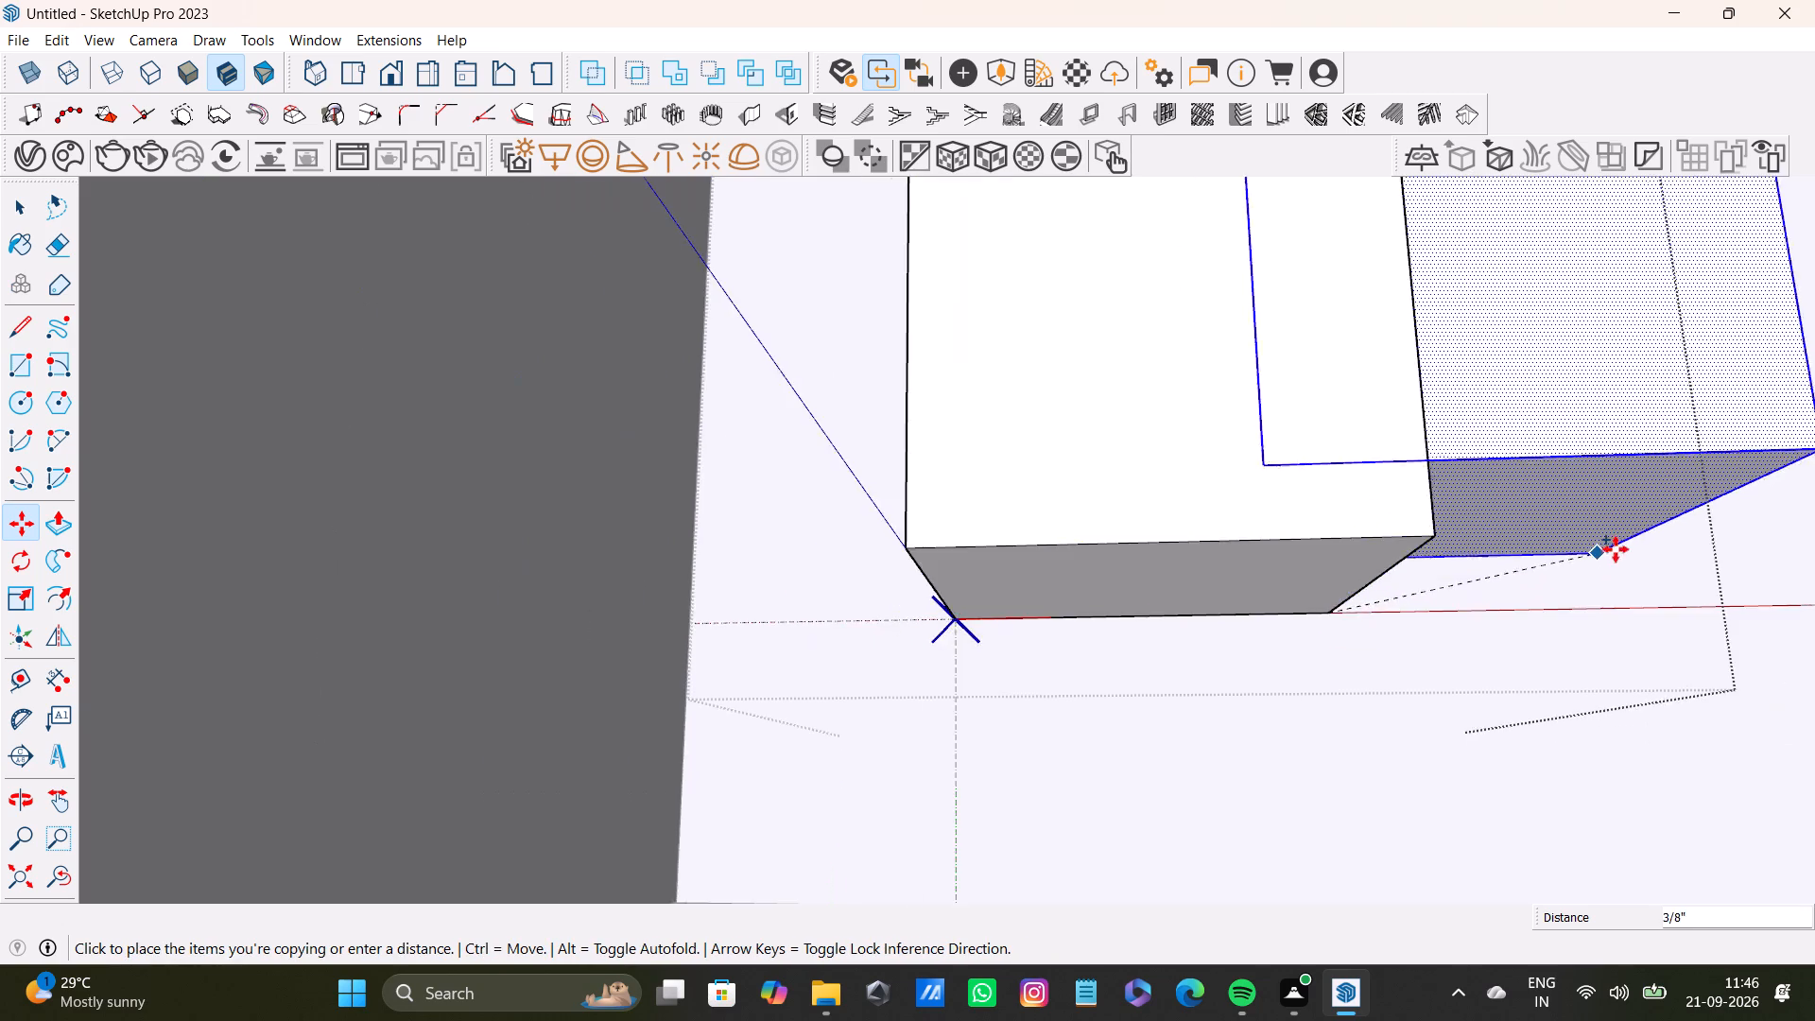
scroll(1616, 549, "down", 2)
middle_click_drag(1772, 523, 1235, 763, "shift")
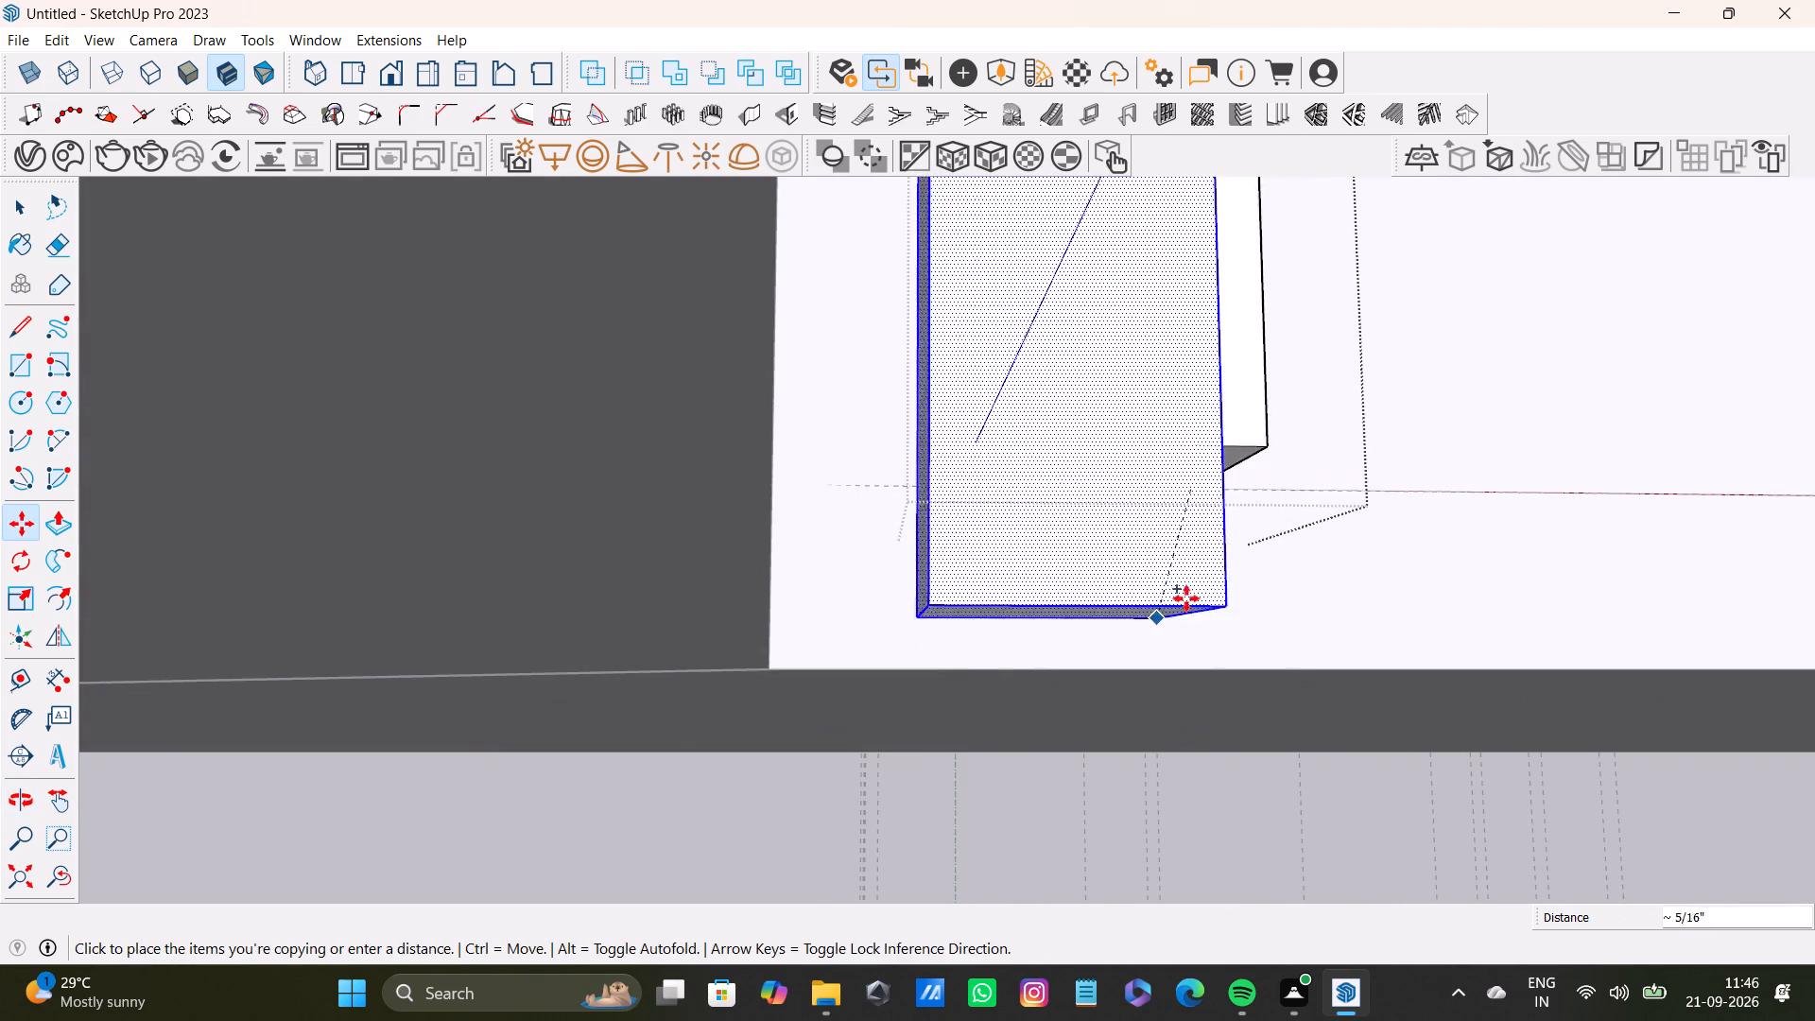
middle_click_drag(1575, 506, 1525, 525)
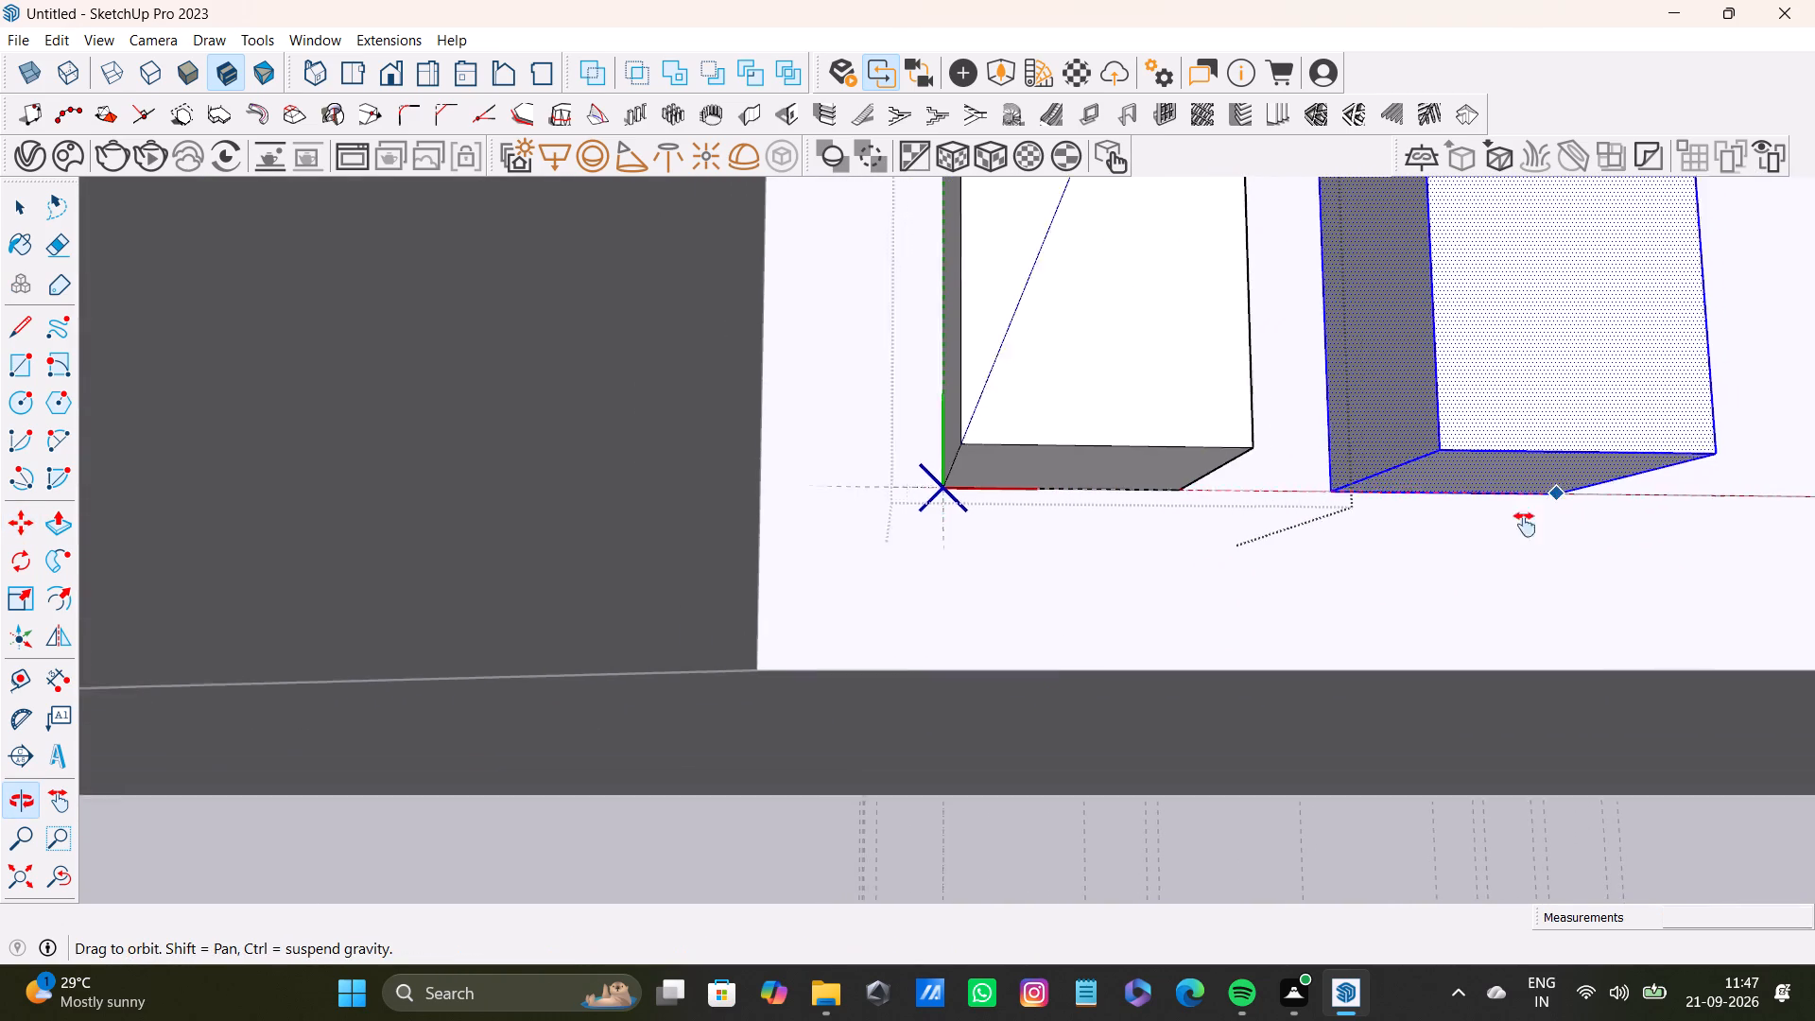
middle_click_drag(1525, 525, 0, 948)
scroll(767, 766, "down", 8)
middle_click_drag(1472, 760, 148, 716, "shift")
scroll(683, 715, "down", 6)
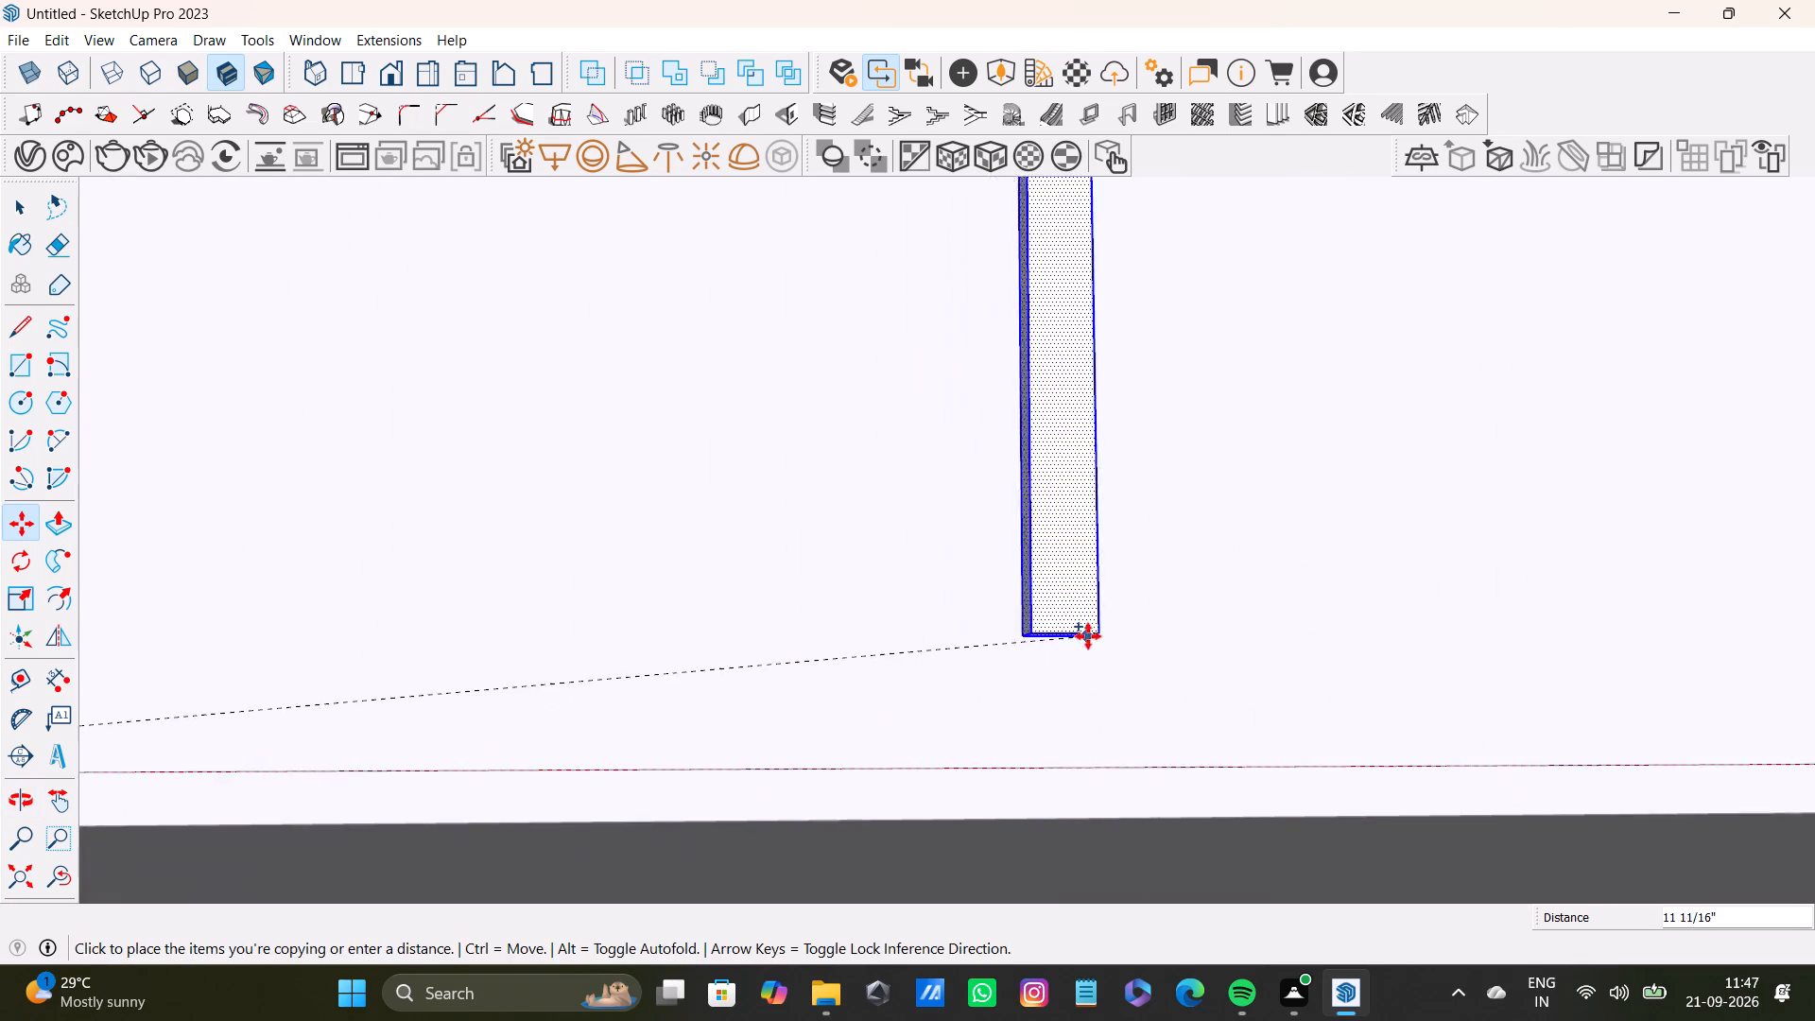
scroll(1088, 636, "down", 2)
middle_click_drag(1470, 661, 28, 717, "shift")
scroll(527, 699, "down", 4)
middle_click_drag(886, 735, 382, 788)
scroll(650, 787, "up", 5)
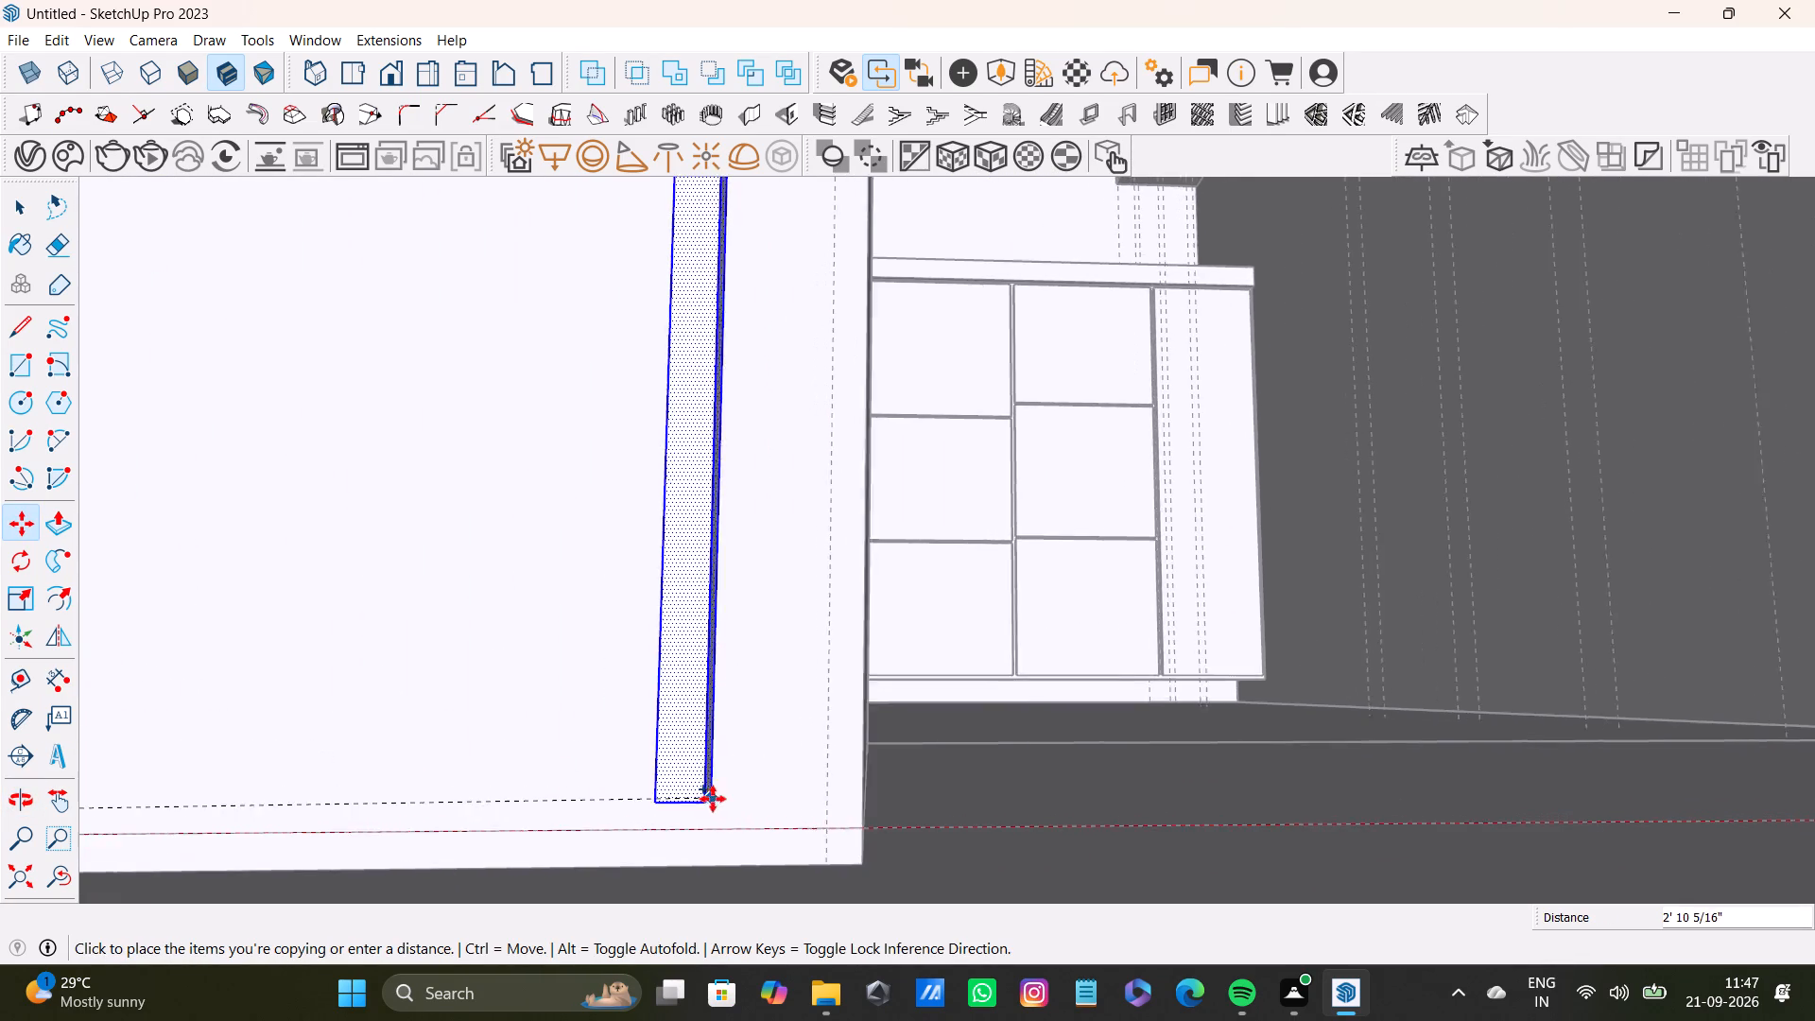
scroll(713, 799, "up", 8)
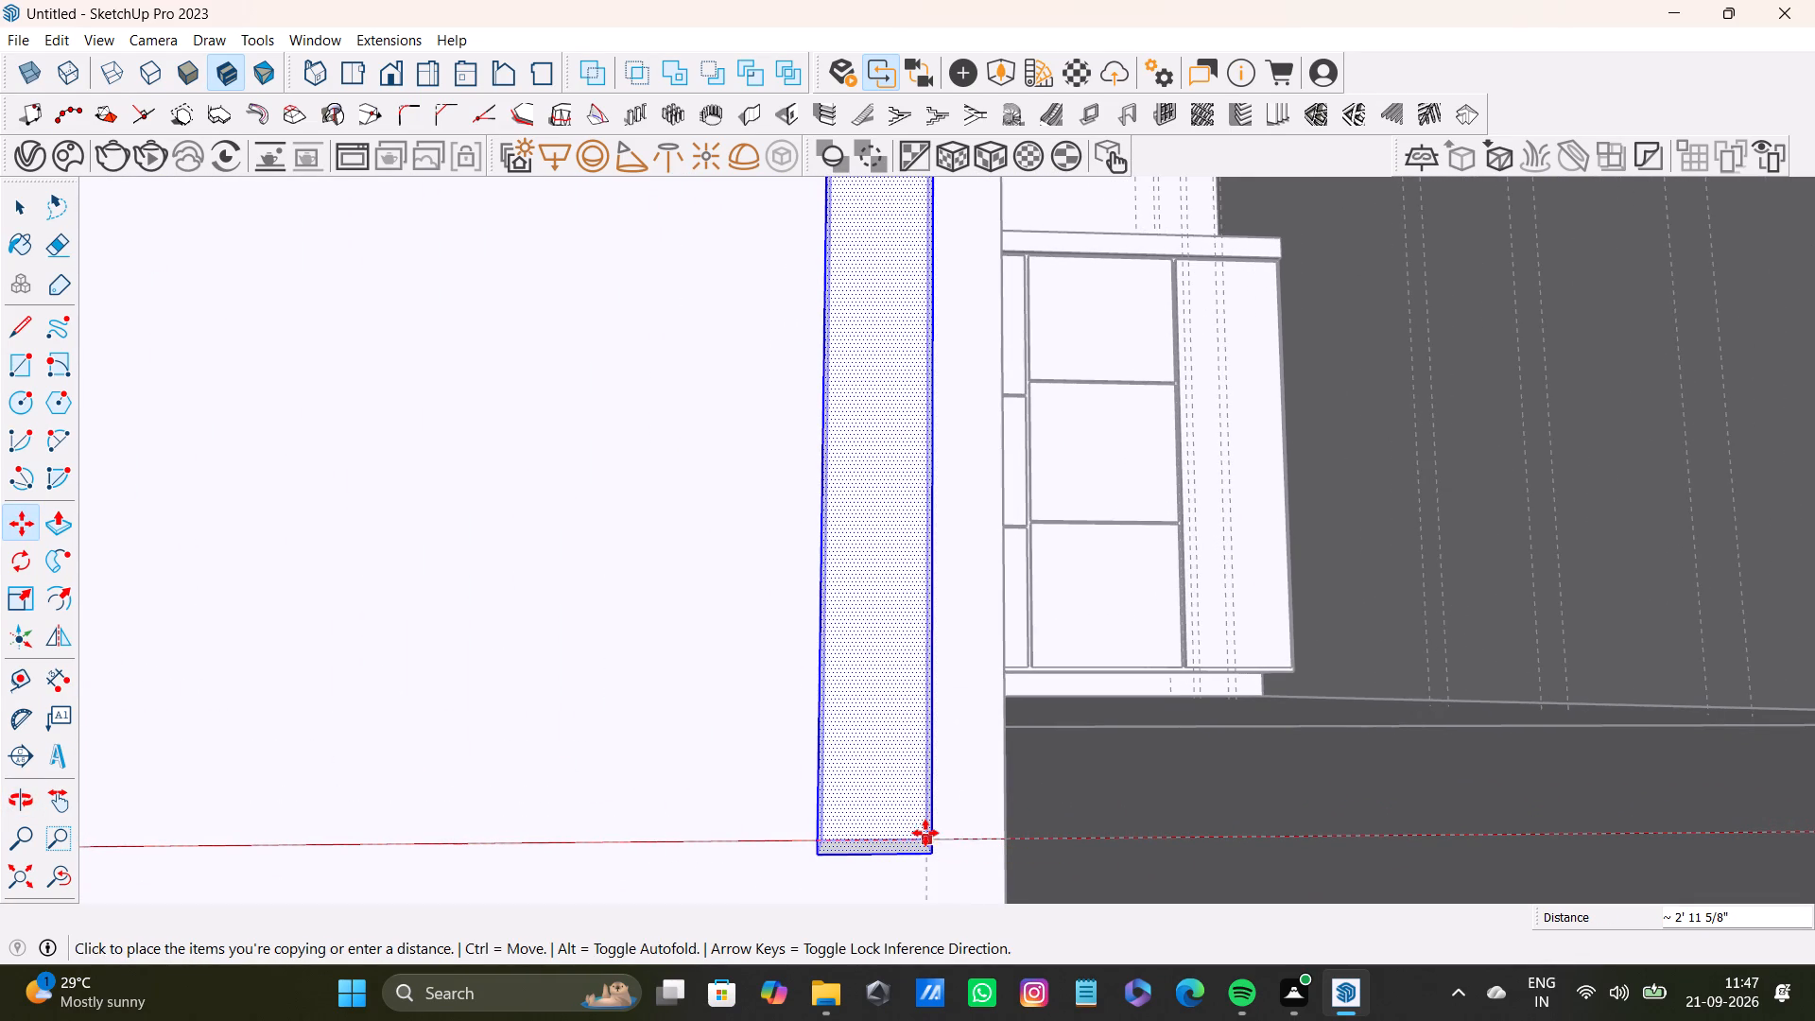
left_click(925, 833)
Divide the copy distance into 25 equal intervals to fill the counter's front face with strips.
scroll(532, 770, "down", 4)
middle_click_drag(537, 767, 629, 917)
scroll(629, 917, "up", 1)
scroll(633, 881, "down", 4)
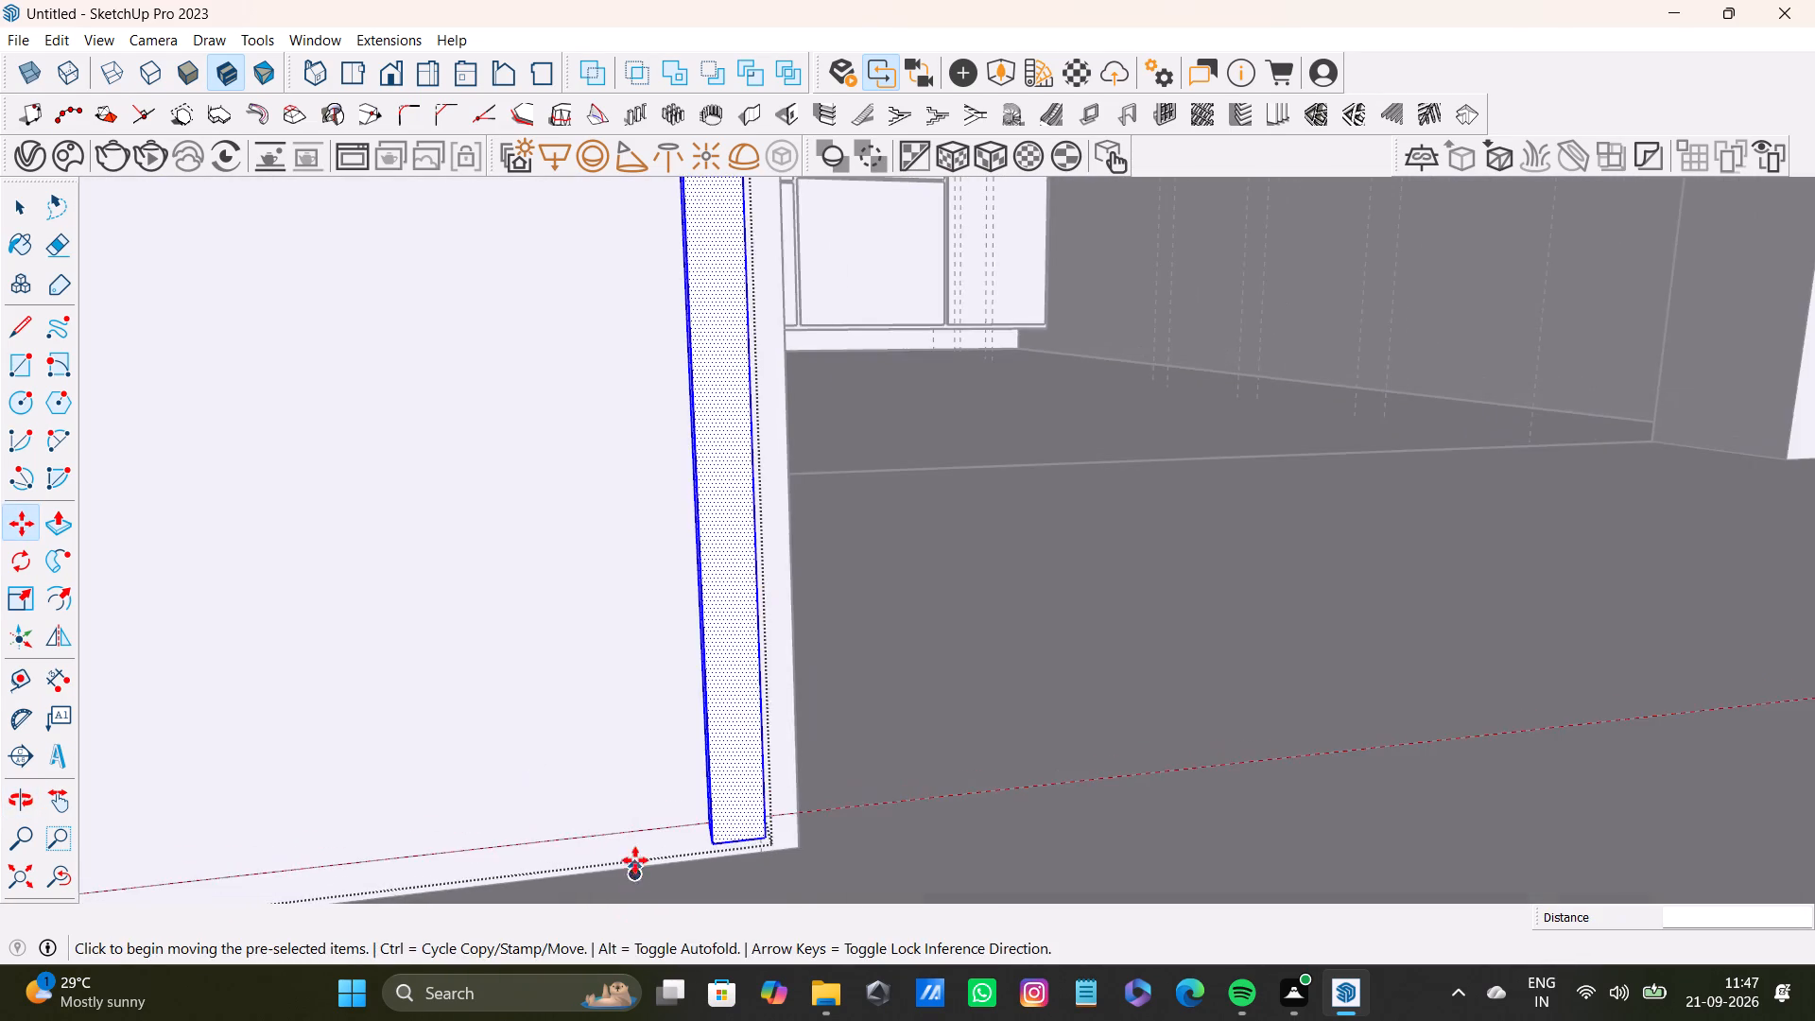
middle_click_drag(635, 860, 741, 897, "shift")
key("slash")
type("25")
key("Return")
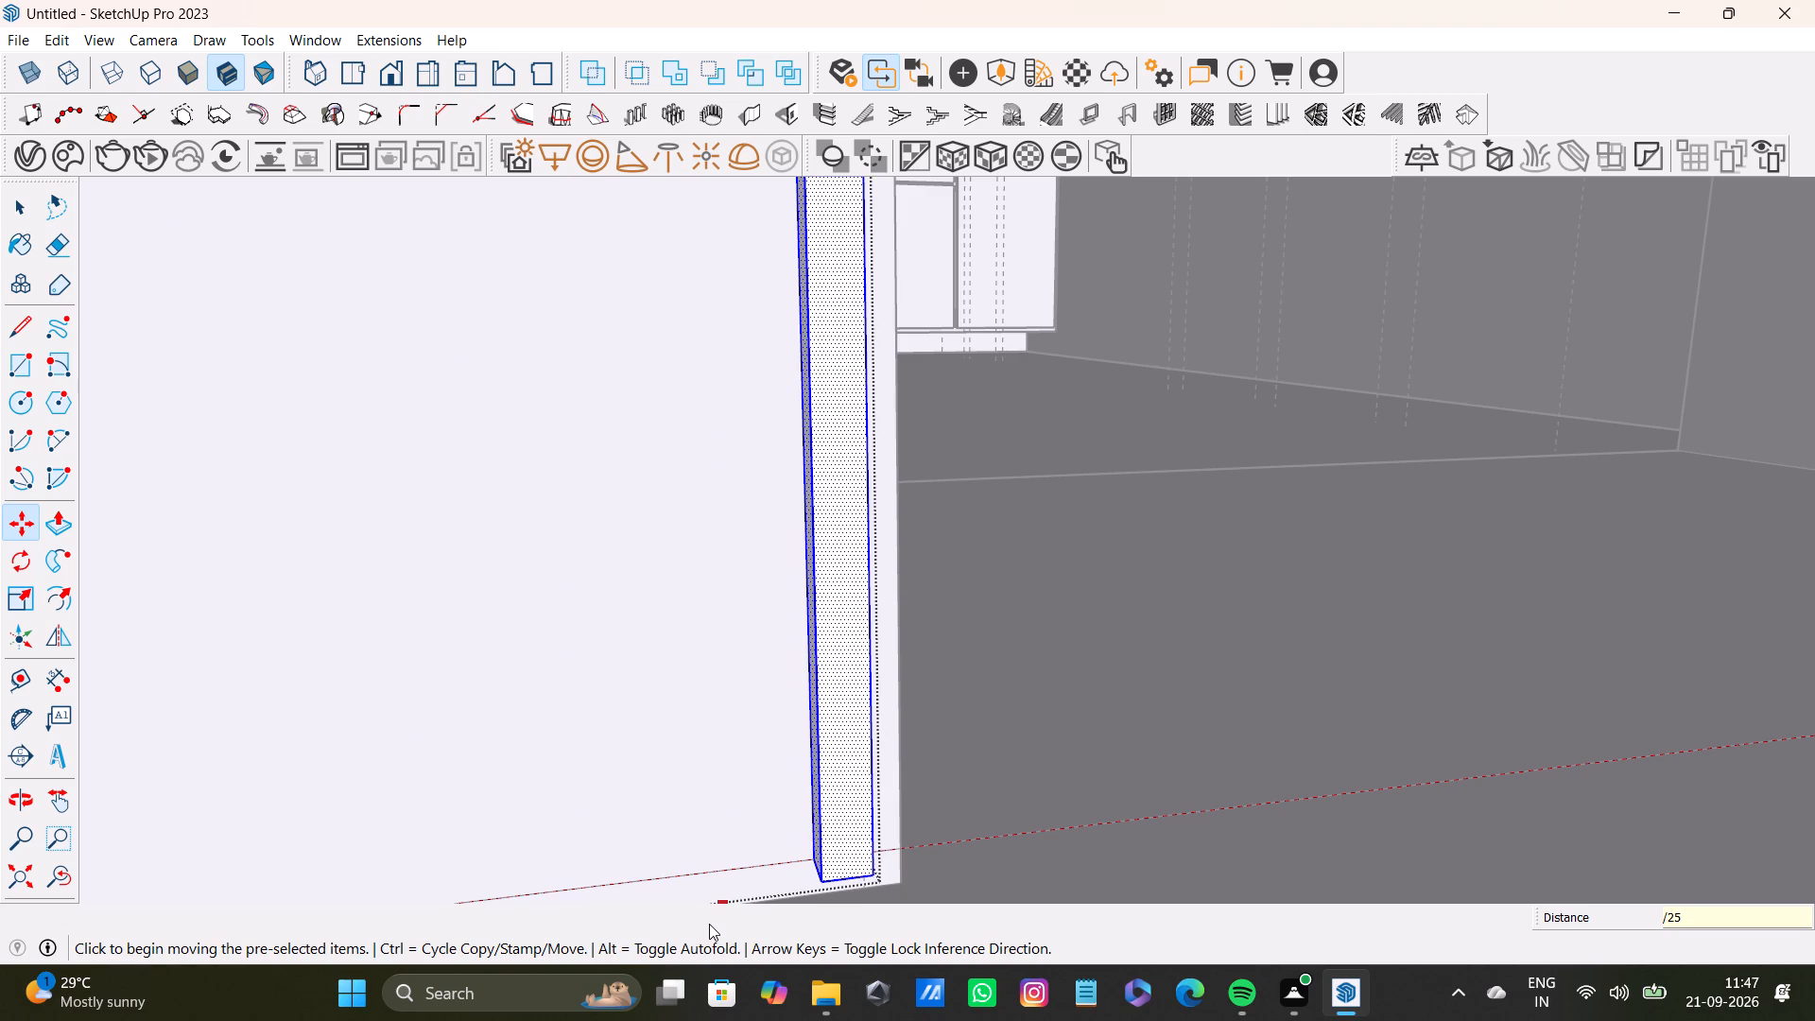
key("space")
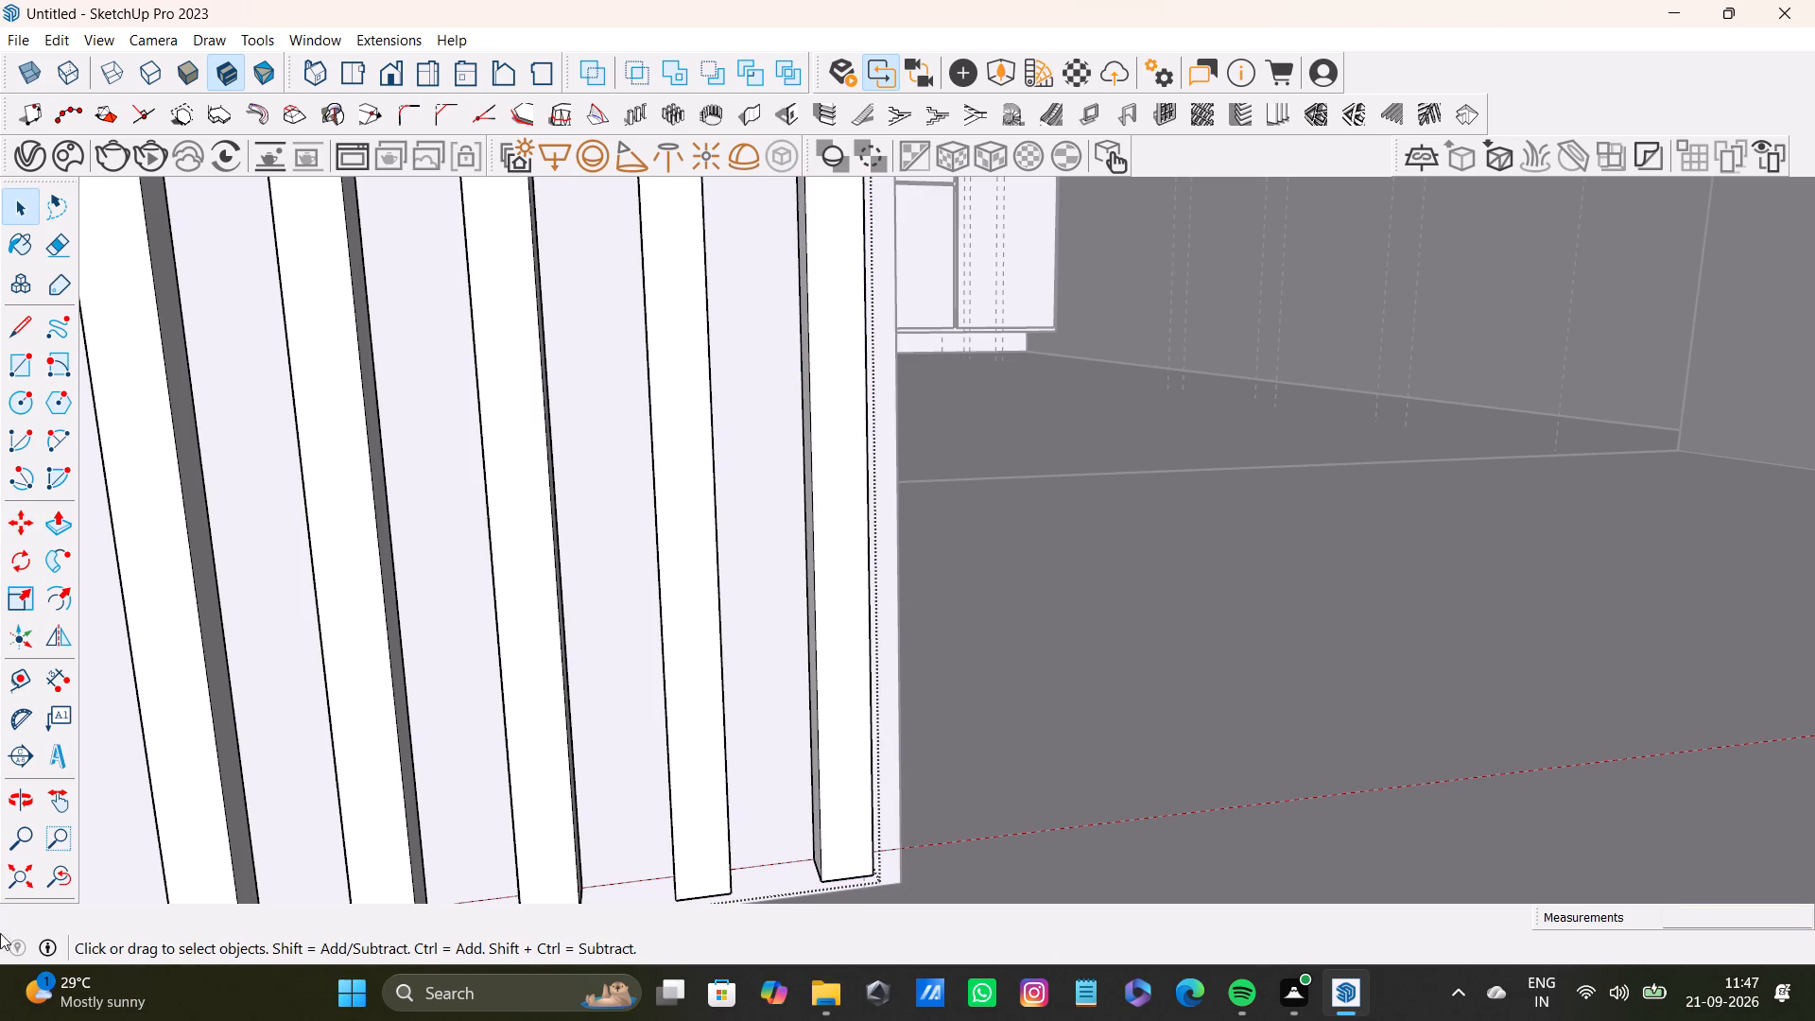
Leave component editing to return to the whole kitchen model.
left_click_drag(5, 872, 18, 863)
middle_click_drag(947, 556, 614, 837)
scroll(985, 251, "up", 2)
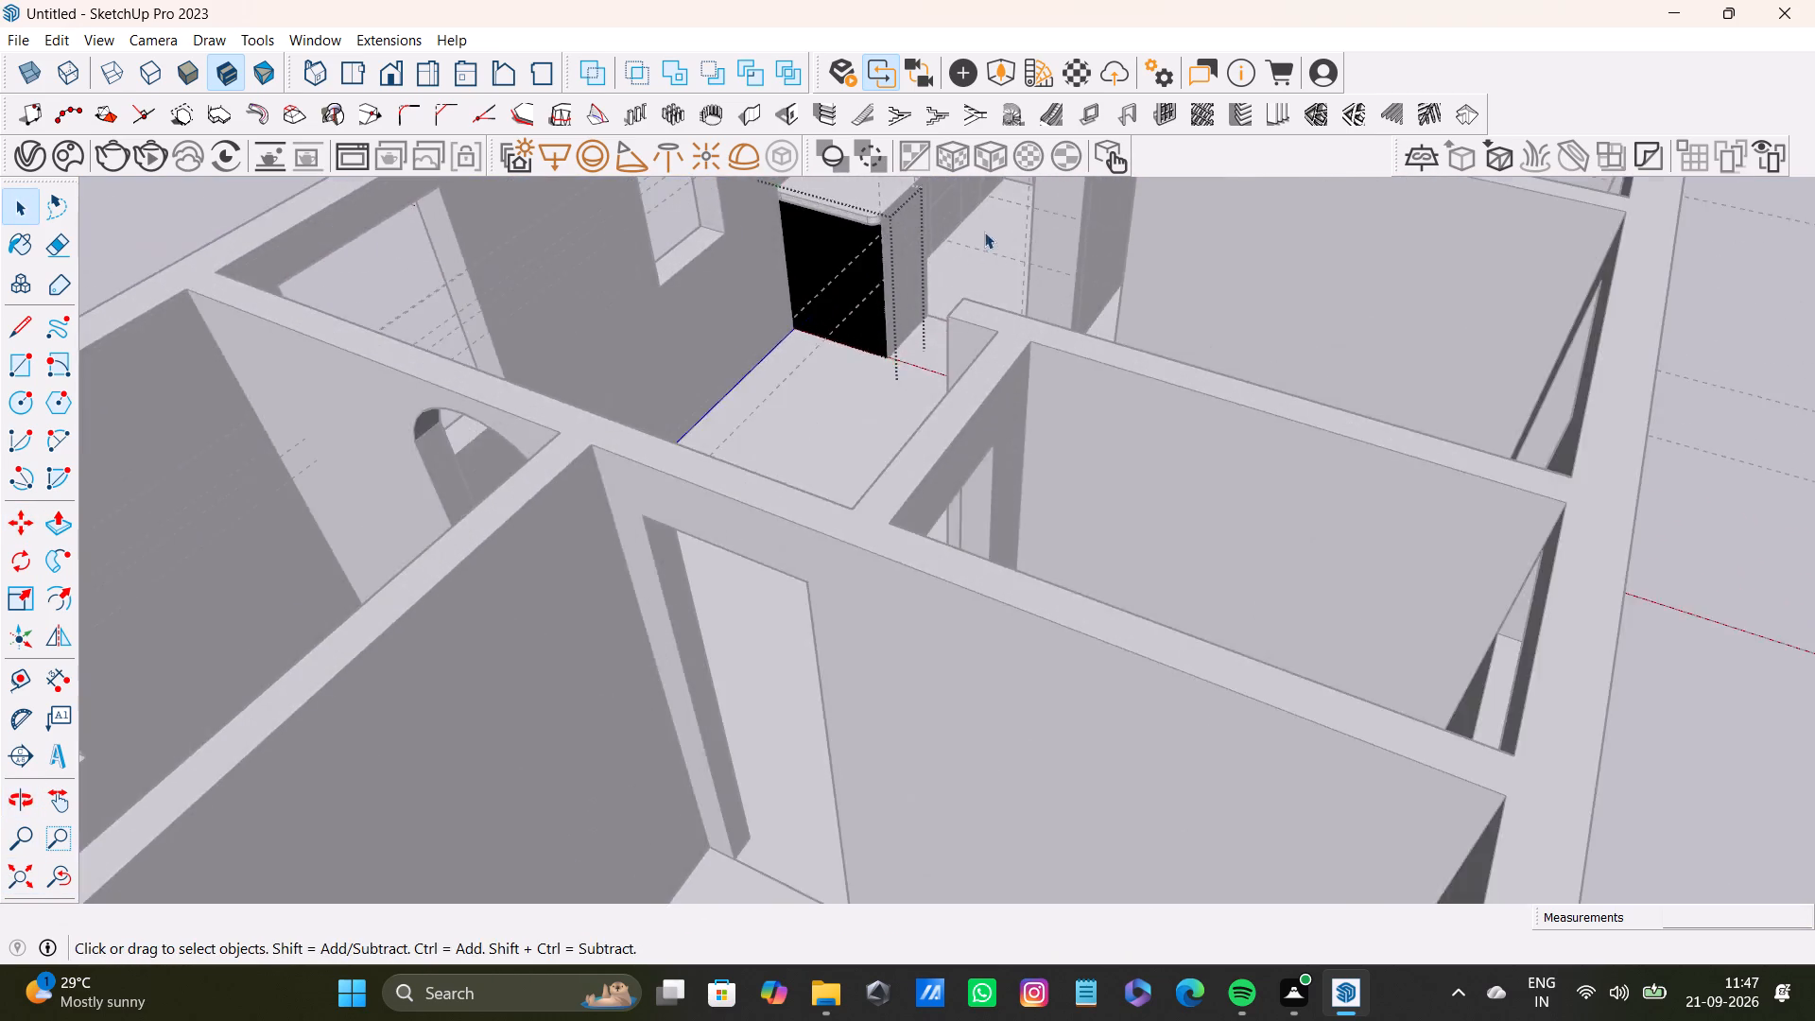
scroll(984, 232, "up", 2)
middle_click_drag(975, 225, 911, 599, "shift")
scroll(799, 587, "up", 8)
middle_click_drag(762, 646, 972, 799, "shift")
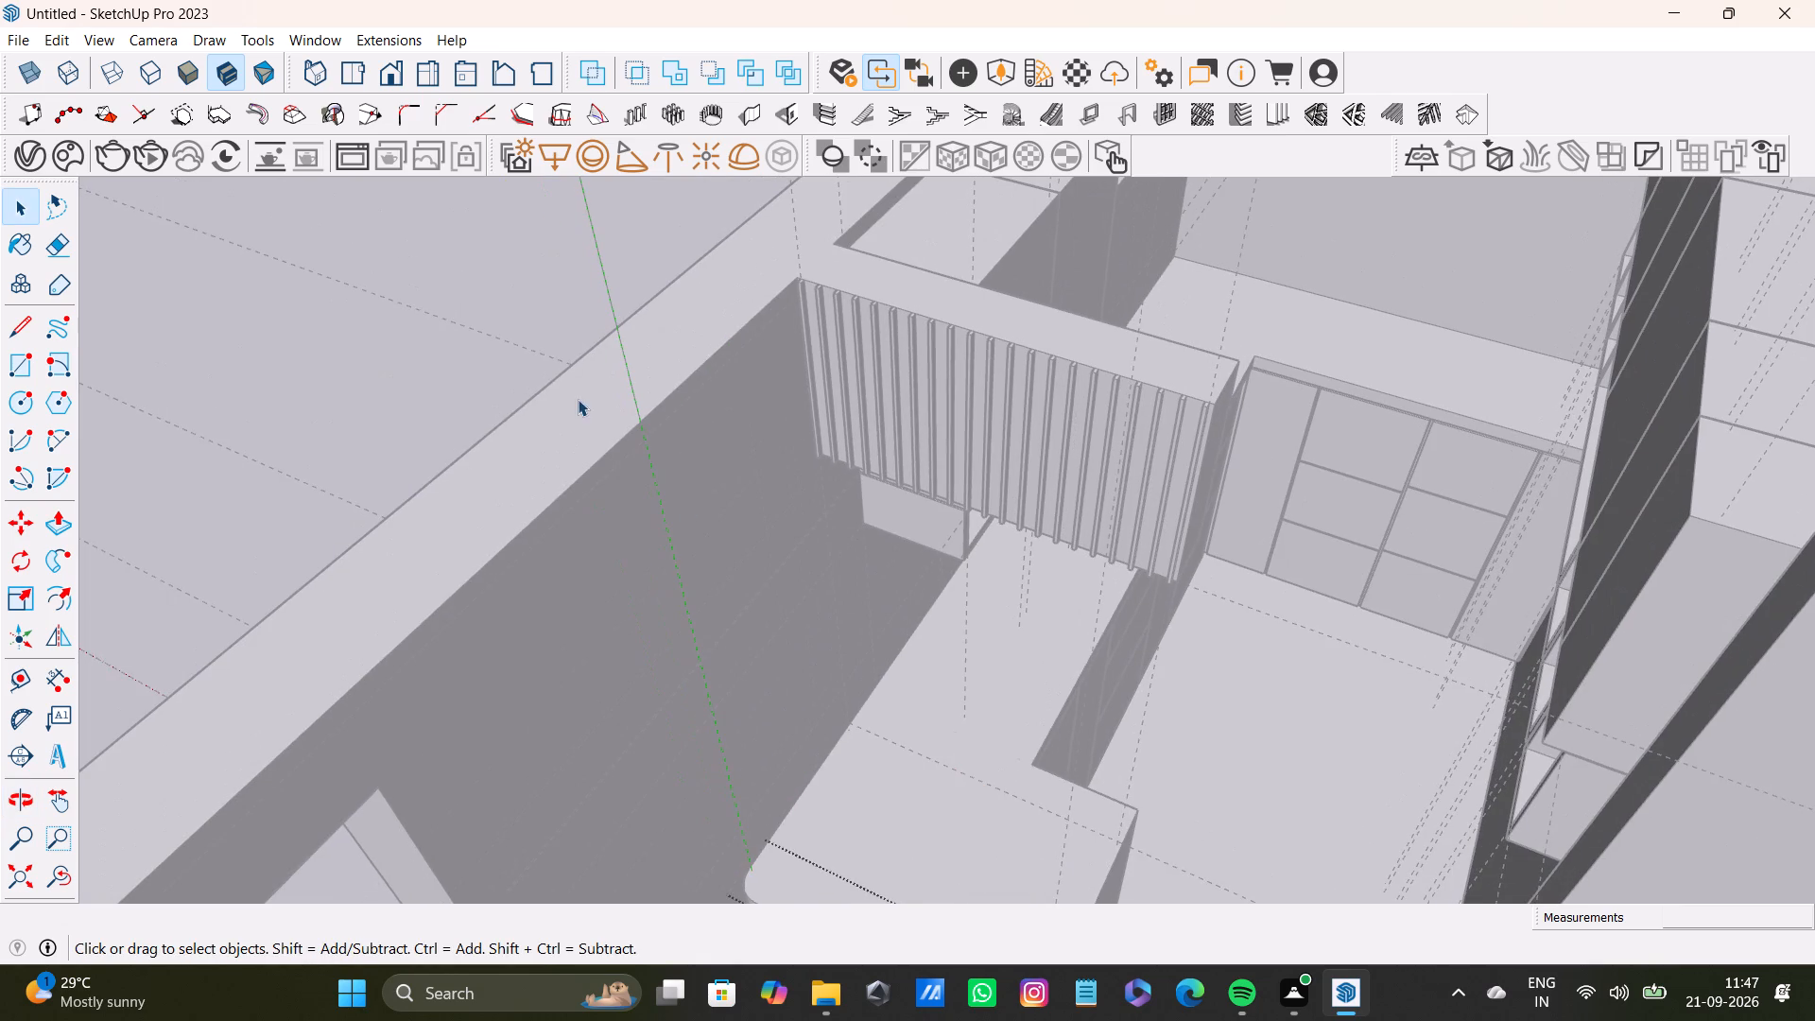
left_click(441, 310)
key("space")
Inspect the vertical strips on the counter front and the hanging panel from several angles.
scroll(575, 448, "down", 5)
middle_click_drag(785, 563, 847, 392, "shift")
scroll(819, 569, "up", 5)
middle_click_drag(856, 599, 925, 479)
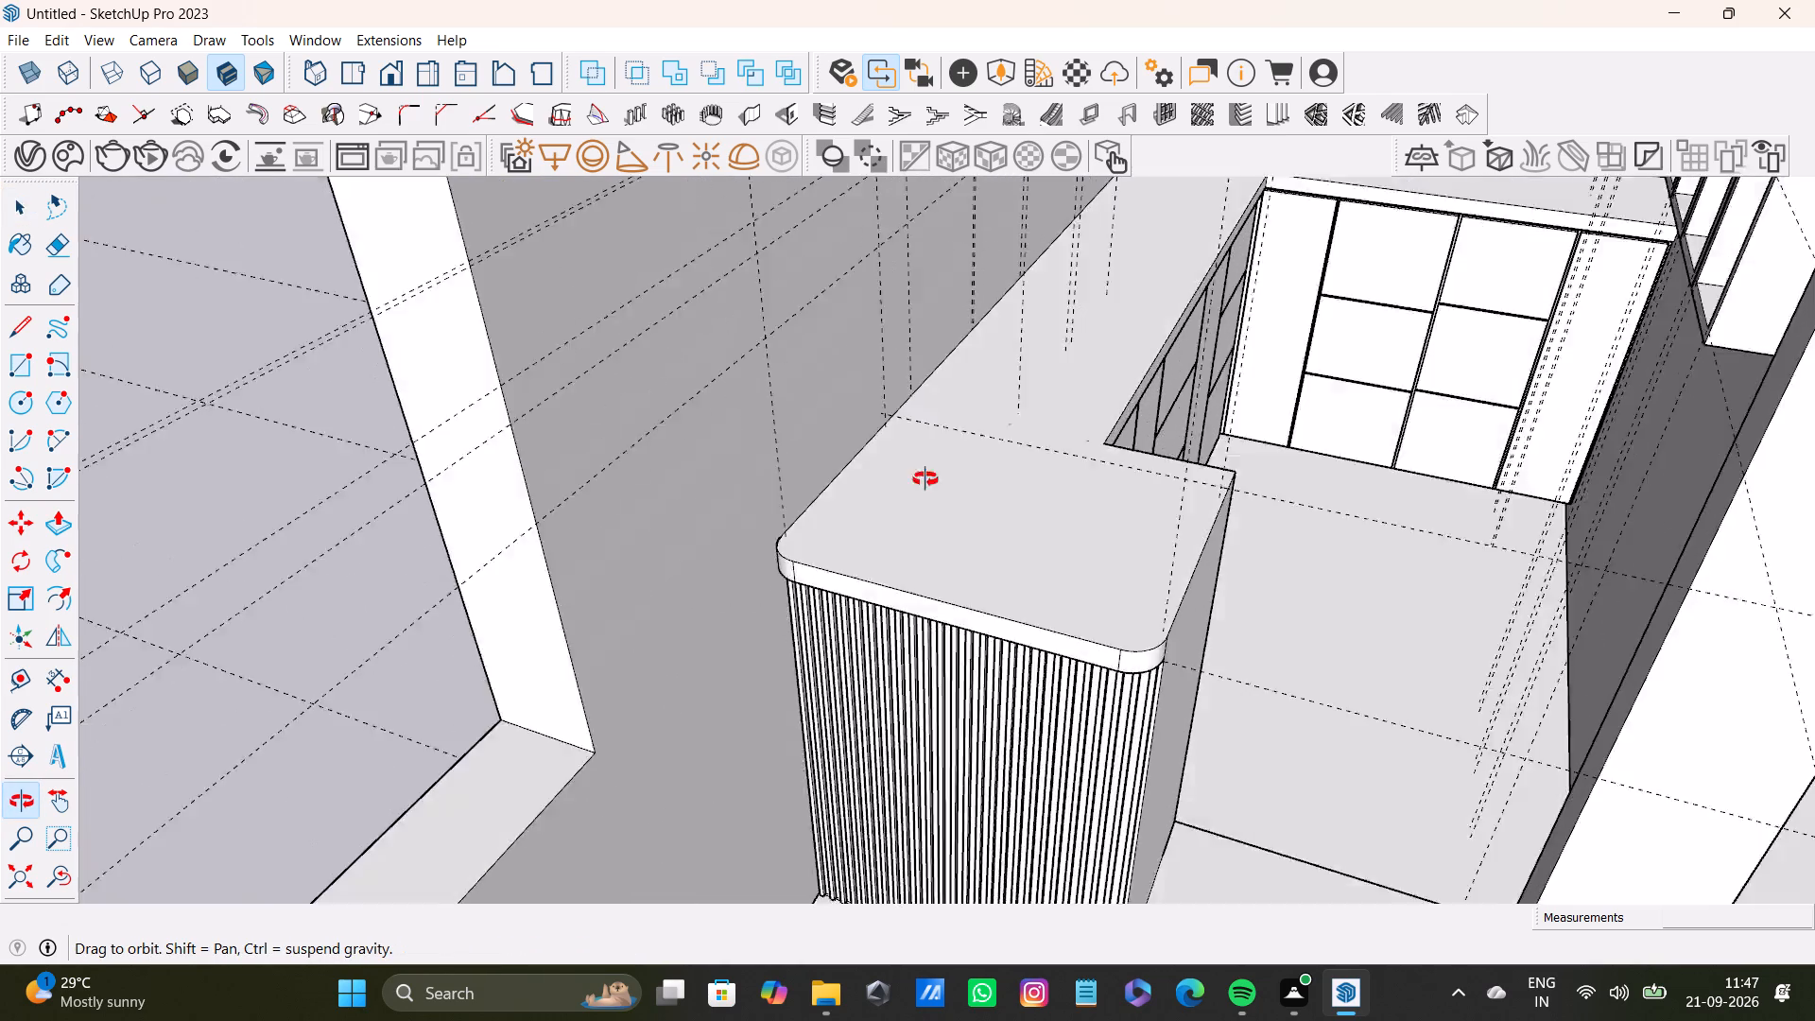
middle_click_drag(925, 479, 859, 668)
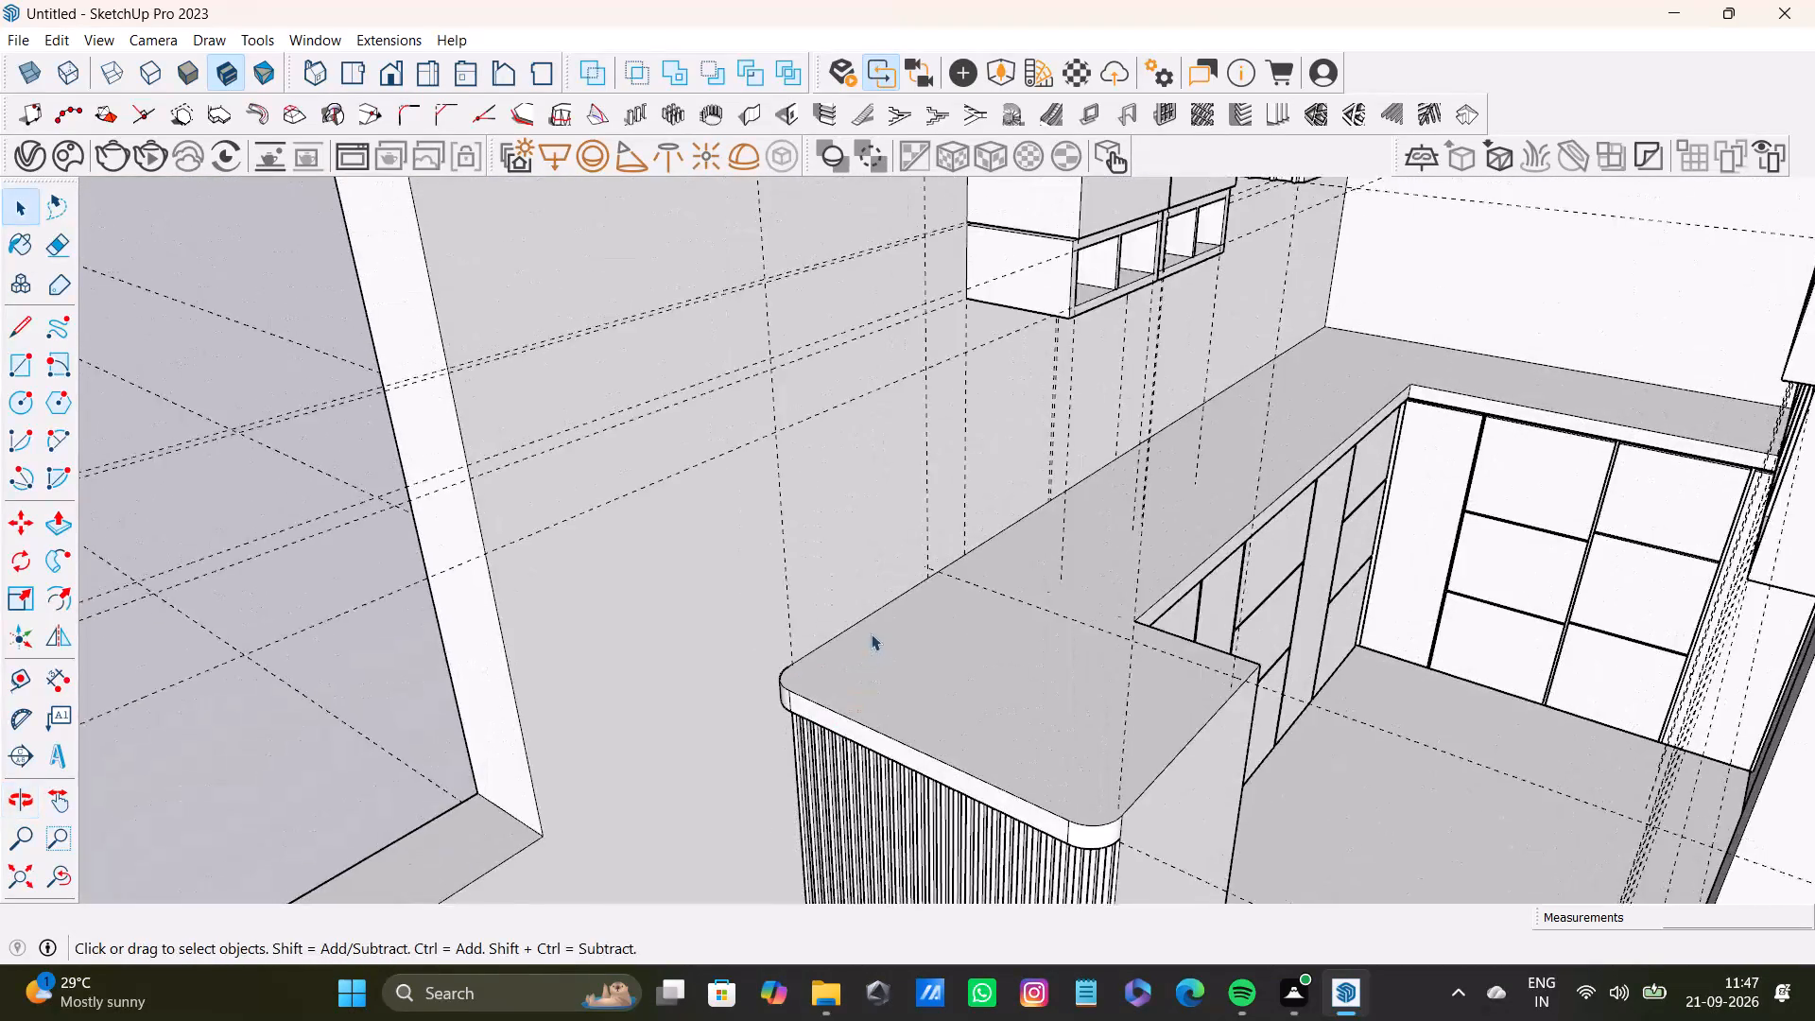
scroll(871, 633, "down", 8)
middle_click_drag(861, 639, 875, 728, "shift")
middle_click_drag(938, 681, 825, 804)
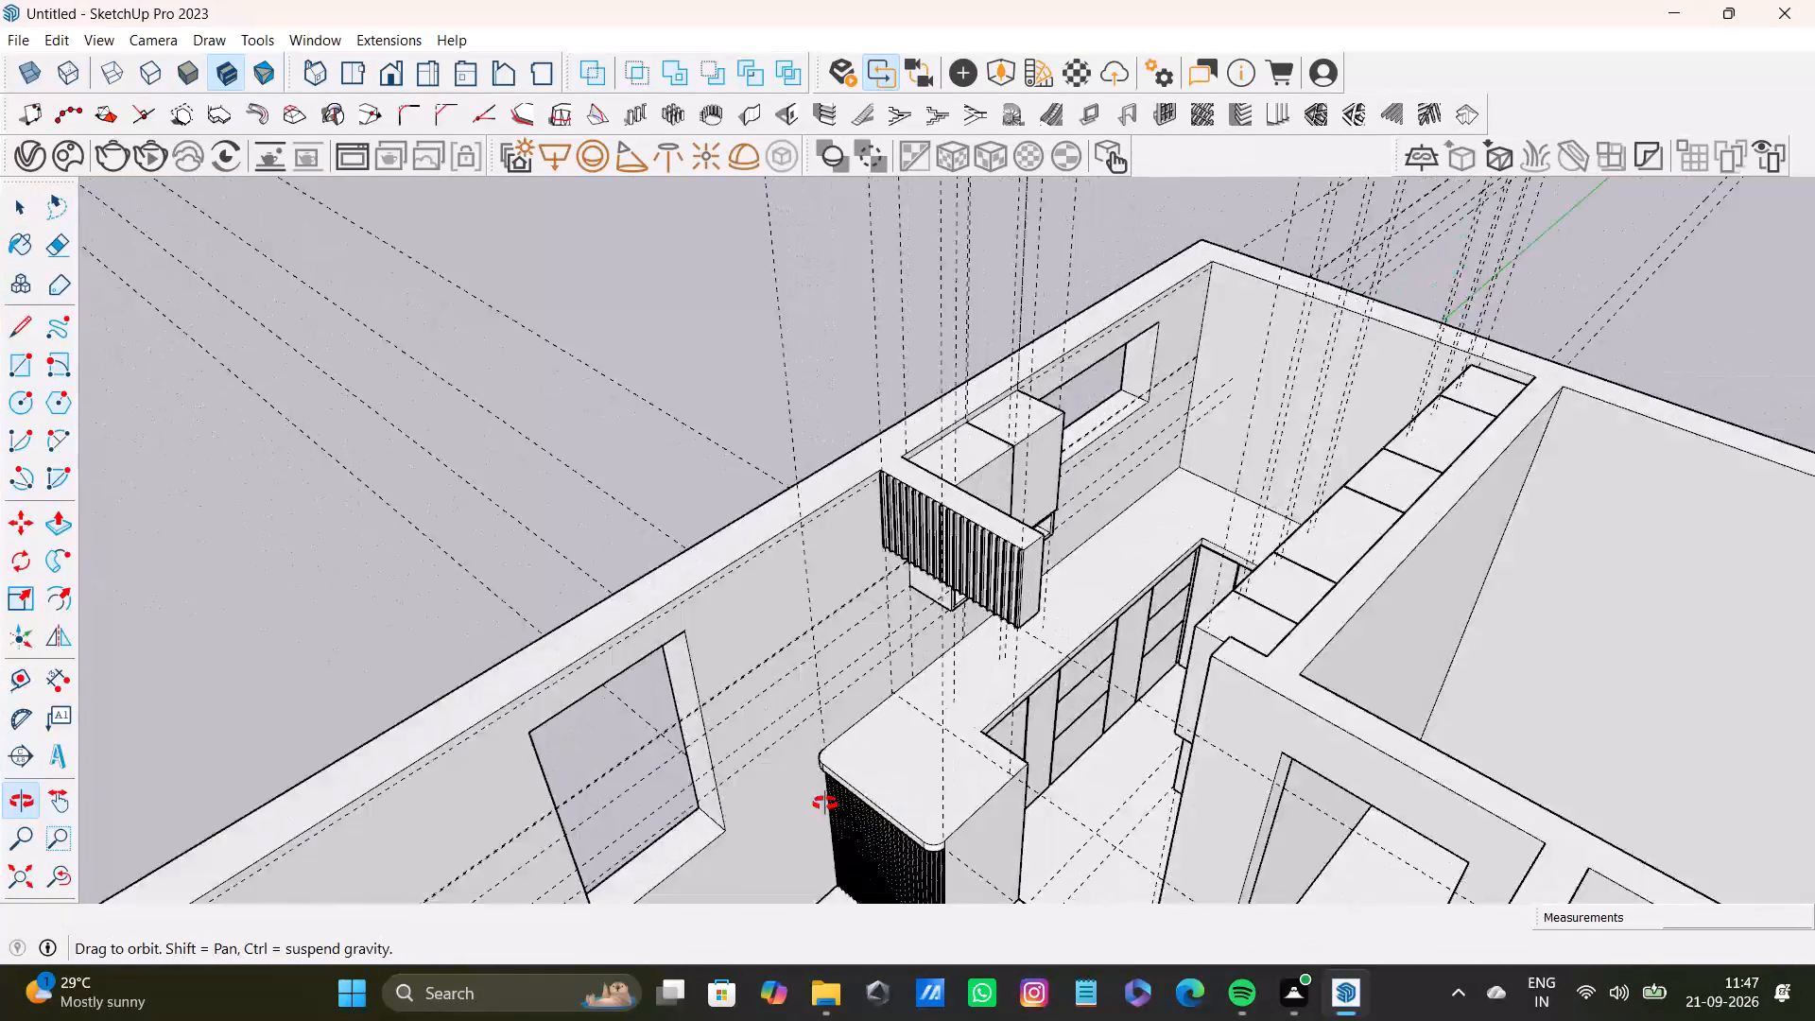
middle_click_drag(825, 804, 757, 779)
Review the whole house model from outside and return to a closer view of the kitchen counter and hanging panel.
scroll(1006, 728, "down", 8)
middle_click_drag(1118, 711, 682, 724)
scroll(707, 704, "down", 7)
middle_click_drag(922, 696, 1190, 700)
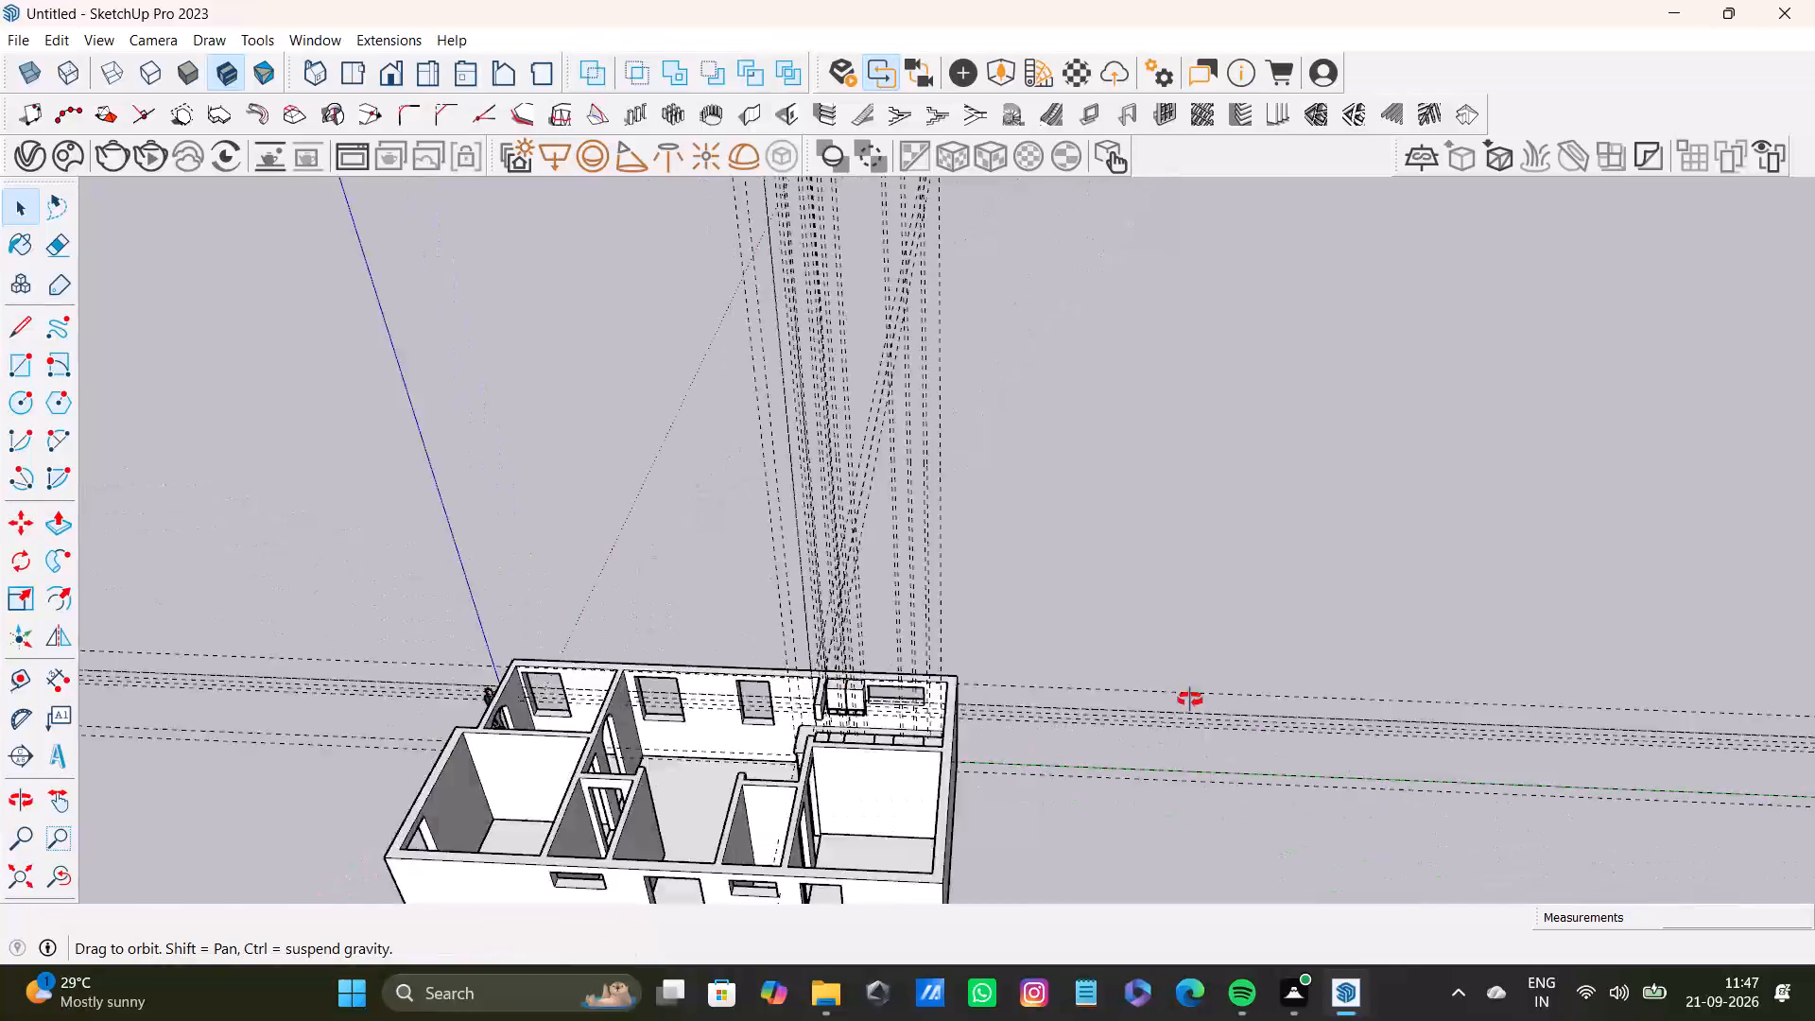
middle_click_drag(1190, 700, 590, 750)
scroll(632, 719, "down", 8)
middle_click_drag(628, 722, 946, 716, "shift")
middle_click_drag(596, 685, 980, 723)
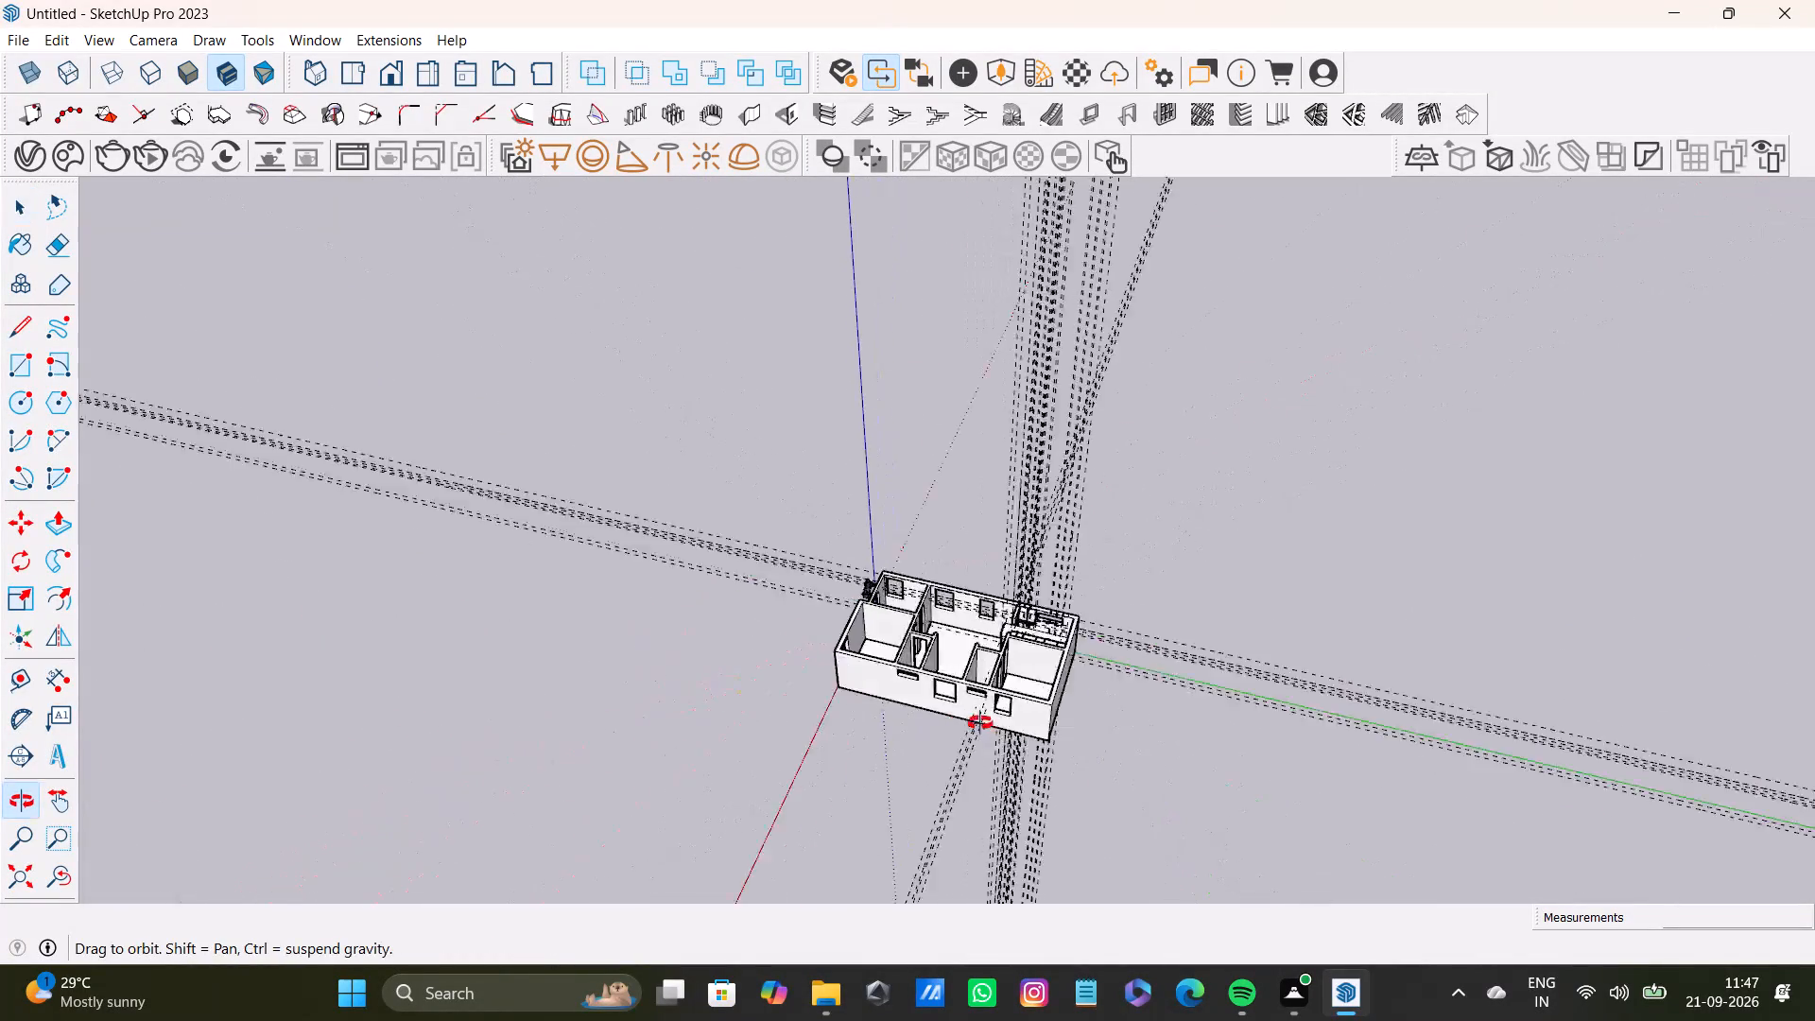
middle_click_drag(980, 723, 981, 723)
middle_click_drag(649, 706, 904, 728)
scroll(801, 753, "down", 3)
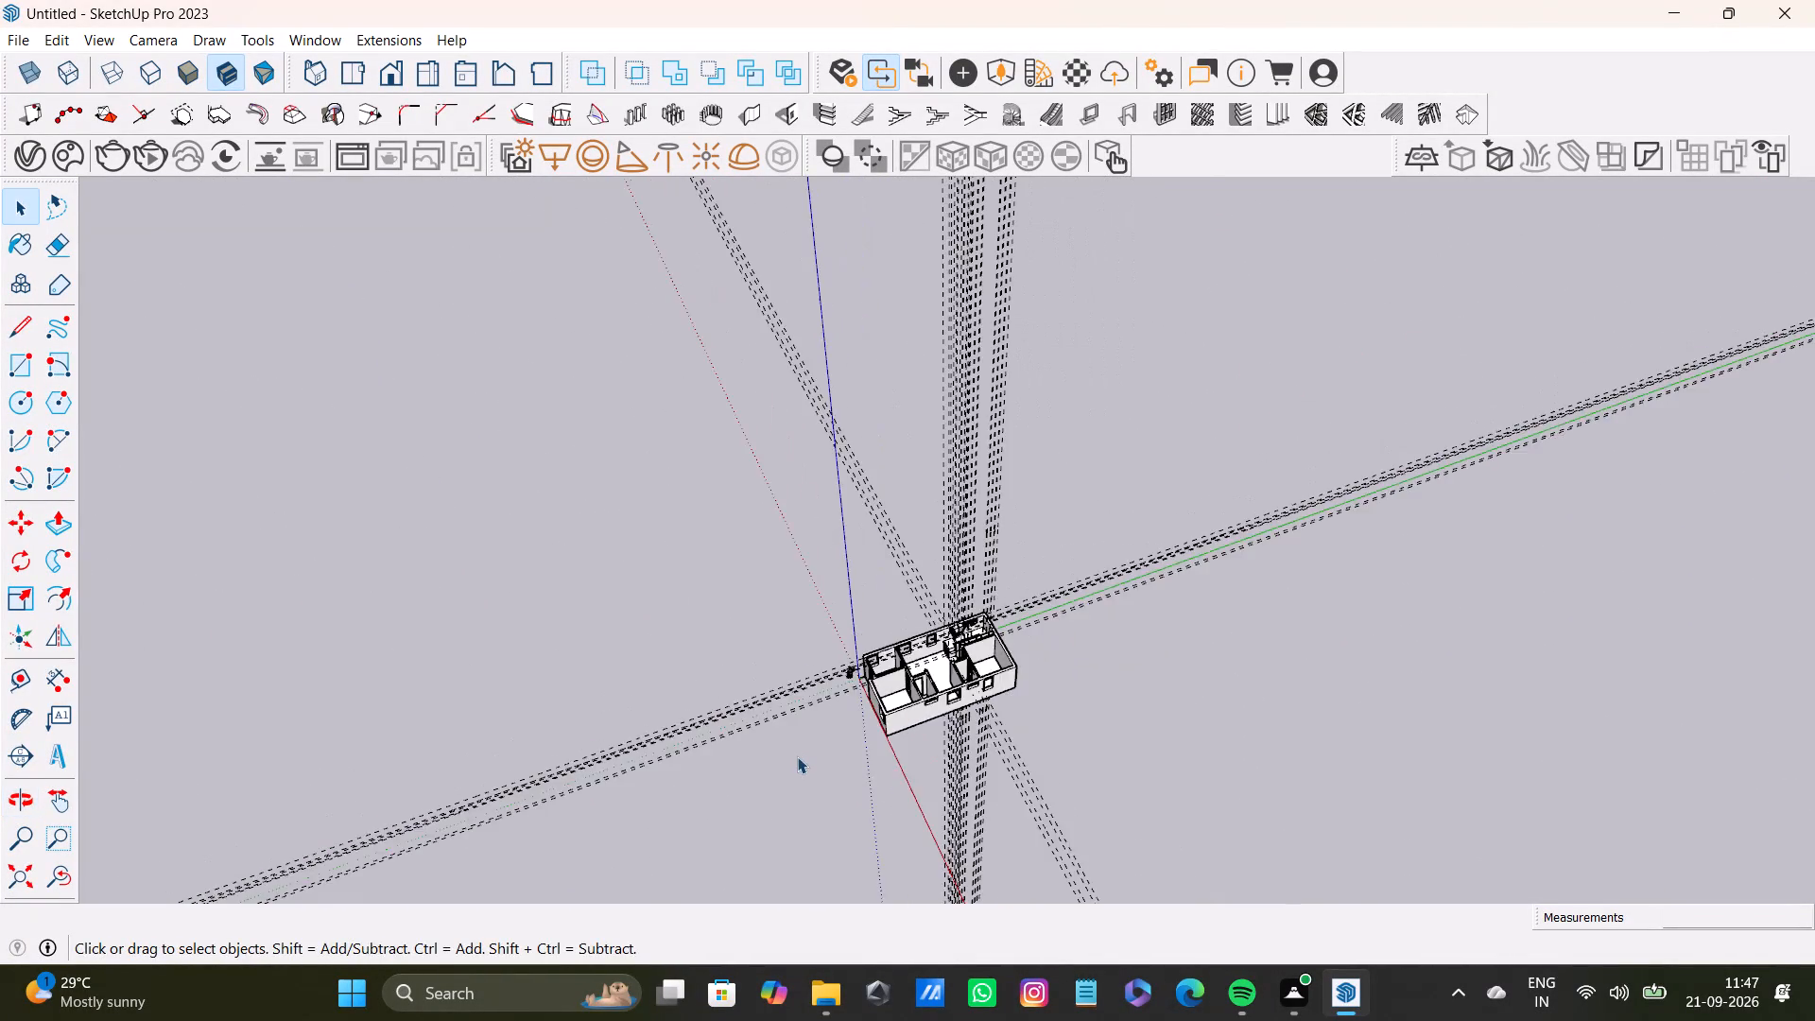
scroll(797, 756, "down", 5)
middle_click_drag(797, 757, 946, 752, "shift")
middle_click_drag(916, 756, 804, 774)
scroll(898, 679, "up", 2)
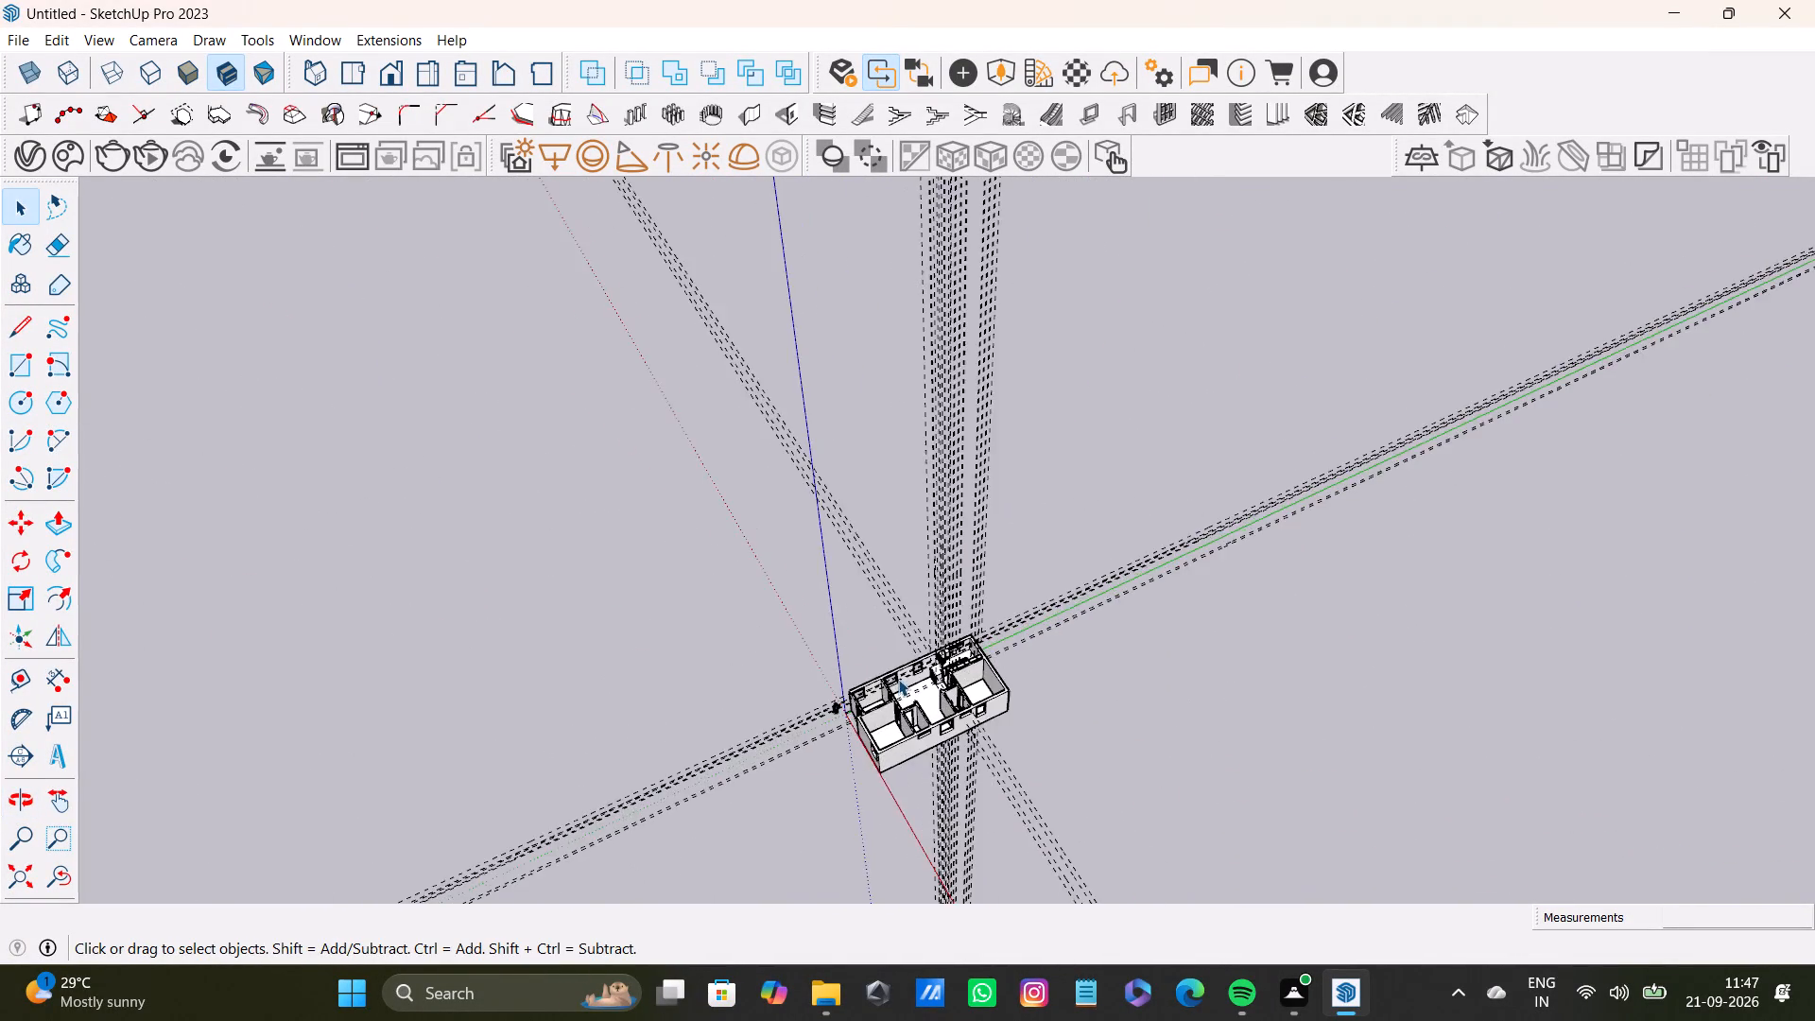
scroll(898, 679, "up", 20)
scroll(898, 679, "up", 7)
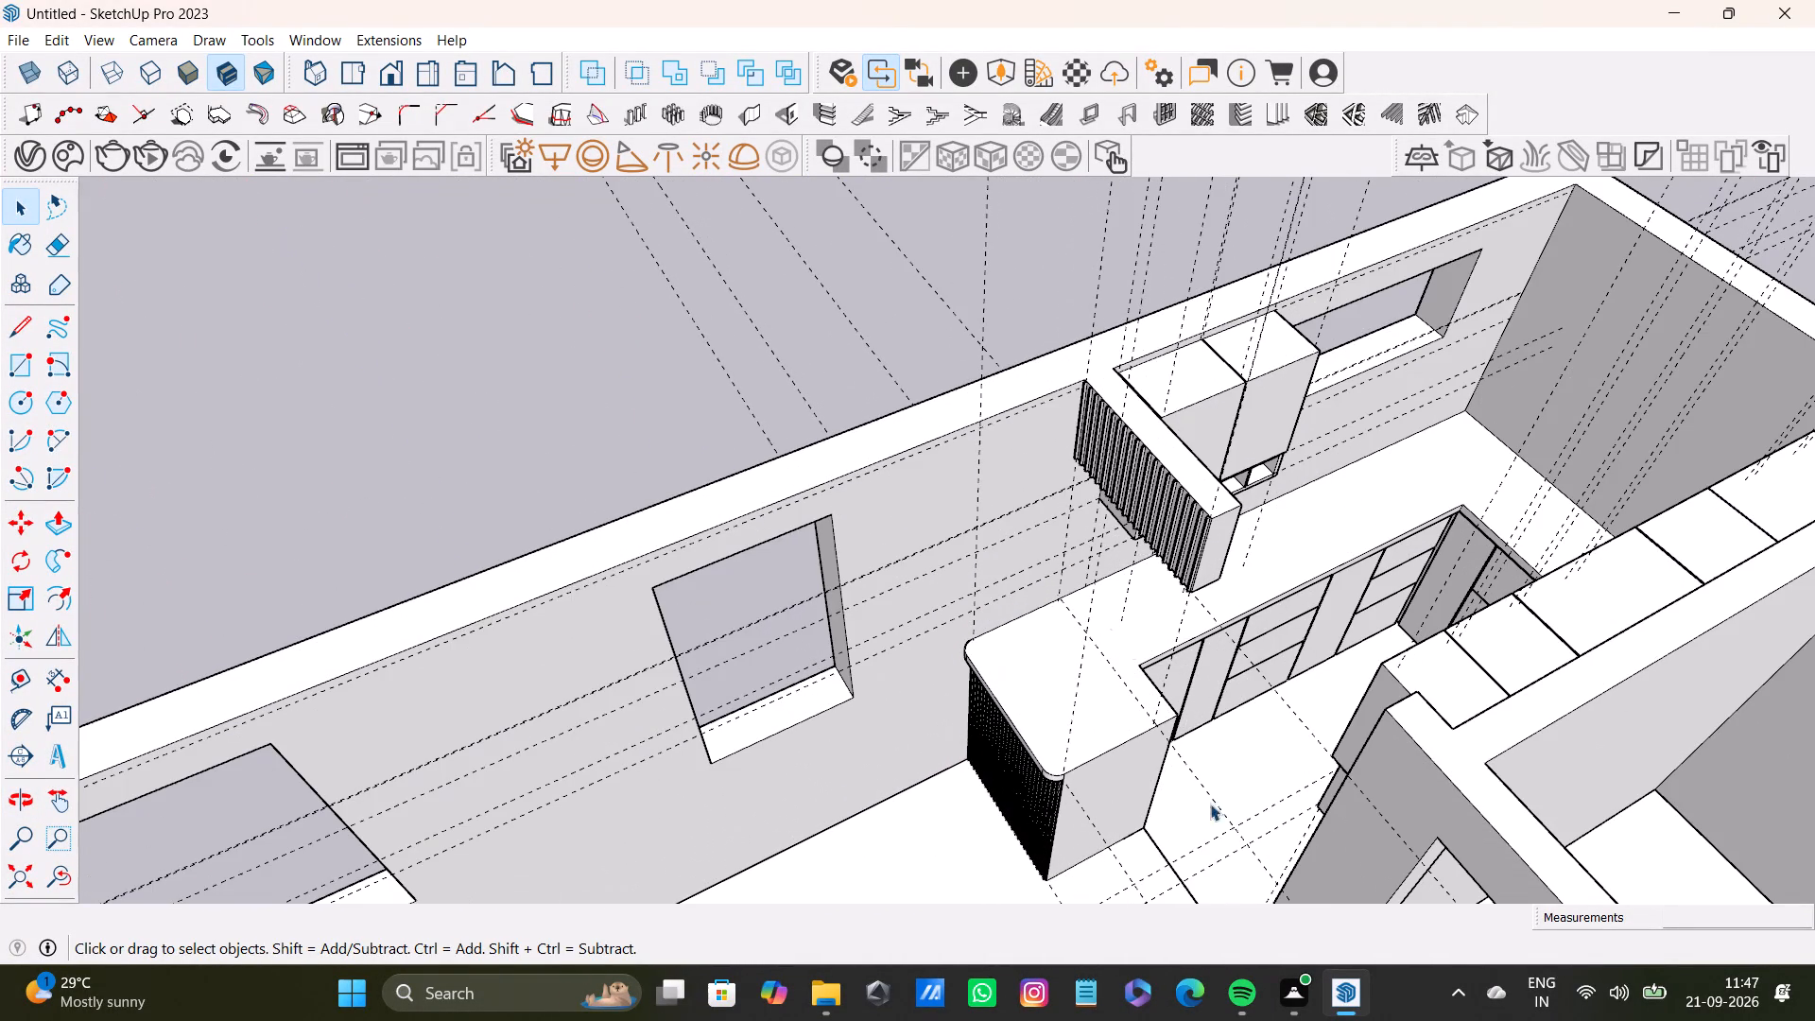
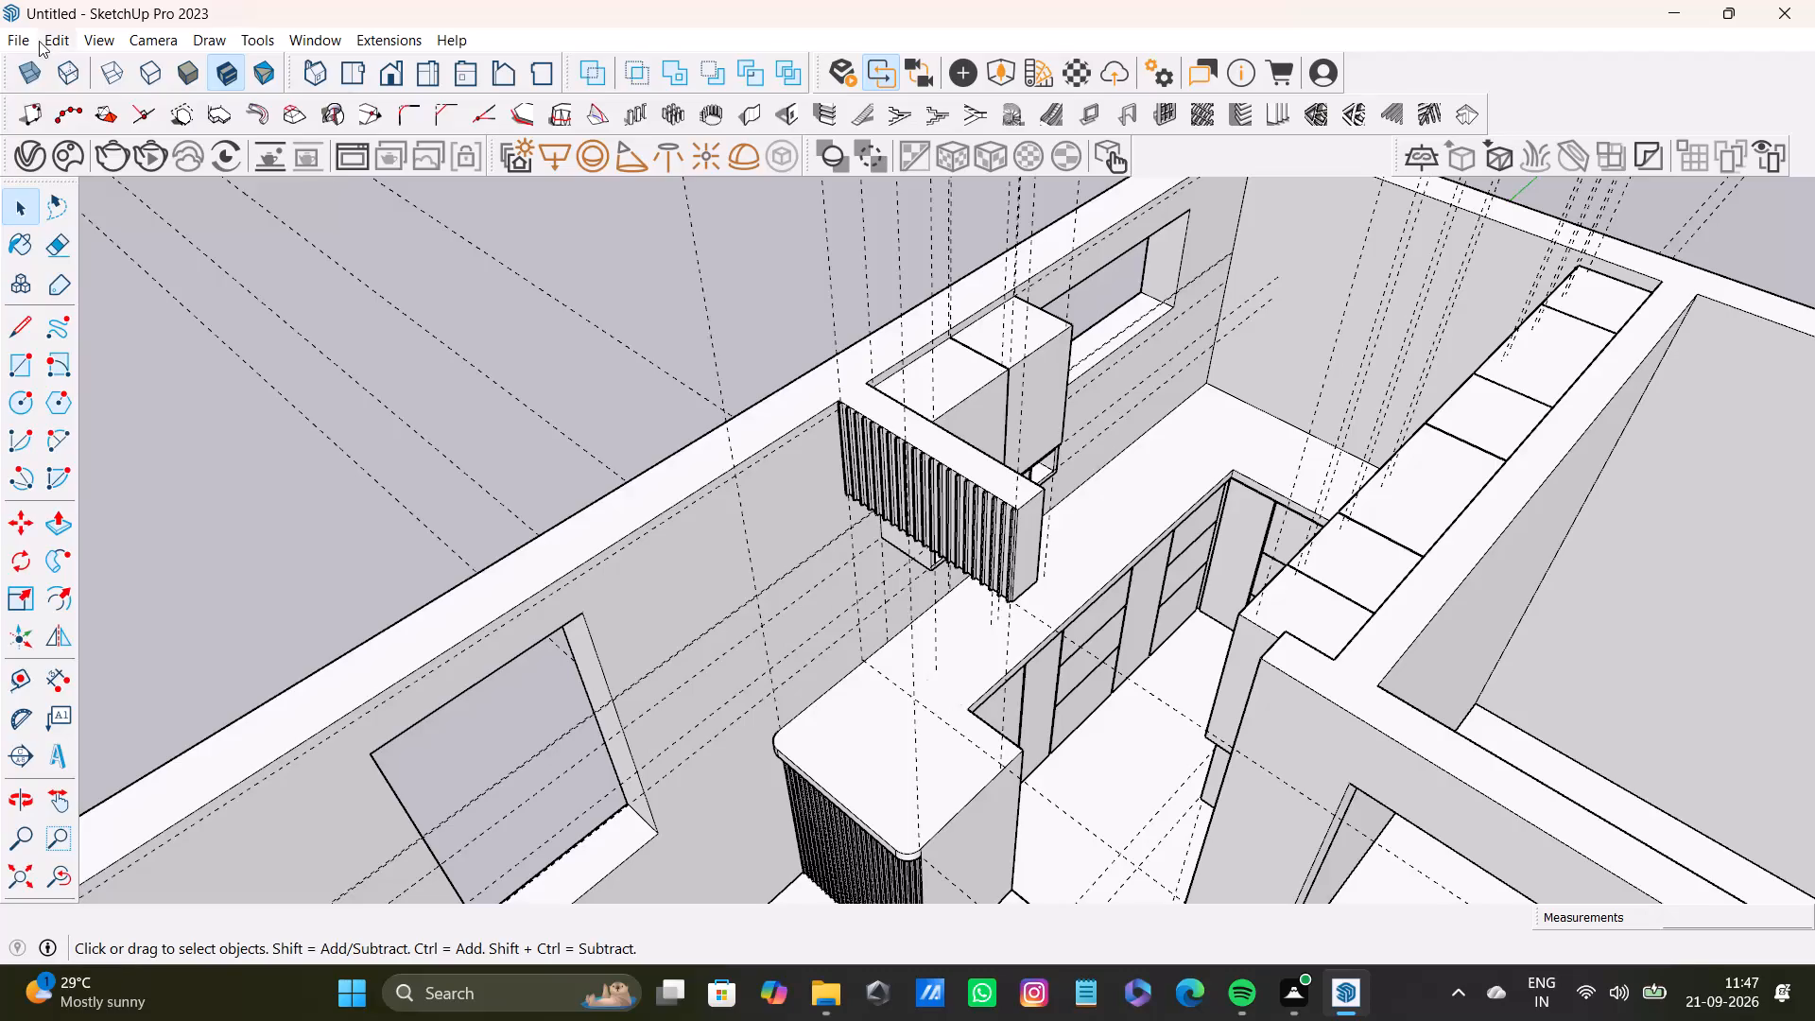
Delete all construction guides from the model.
left_click(19, 39)
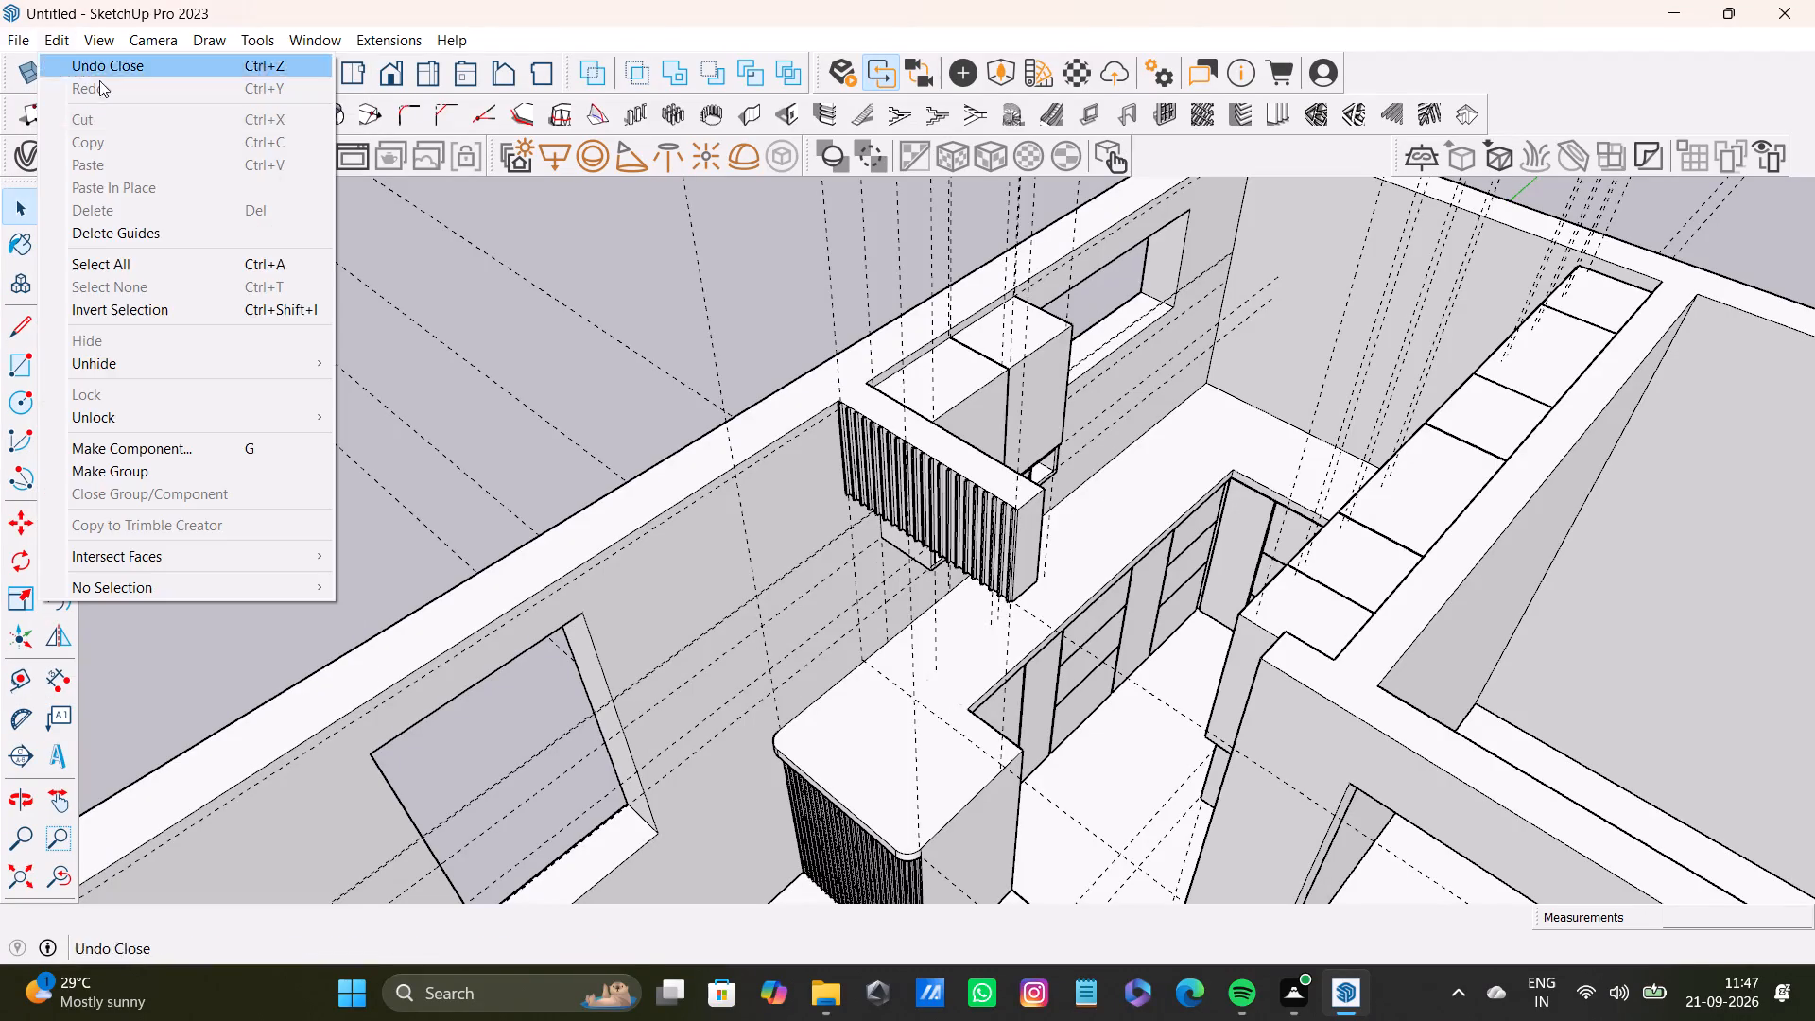
left_click(120, 231)
Select the top and front faces of the two wall cabinets beside the hanging panel.
scroll(1039, 350, "down", 4)
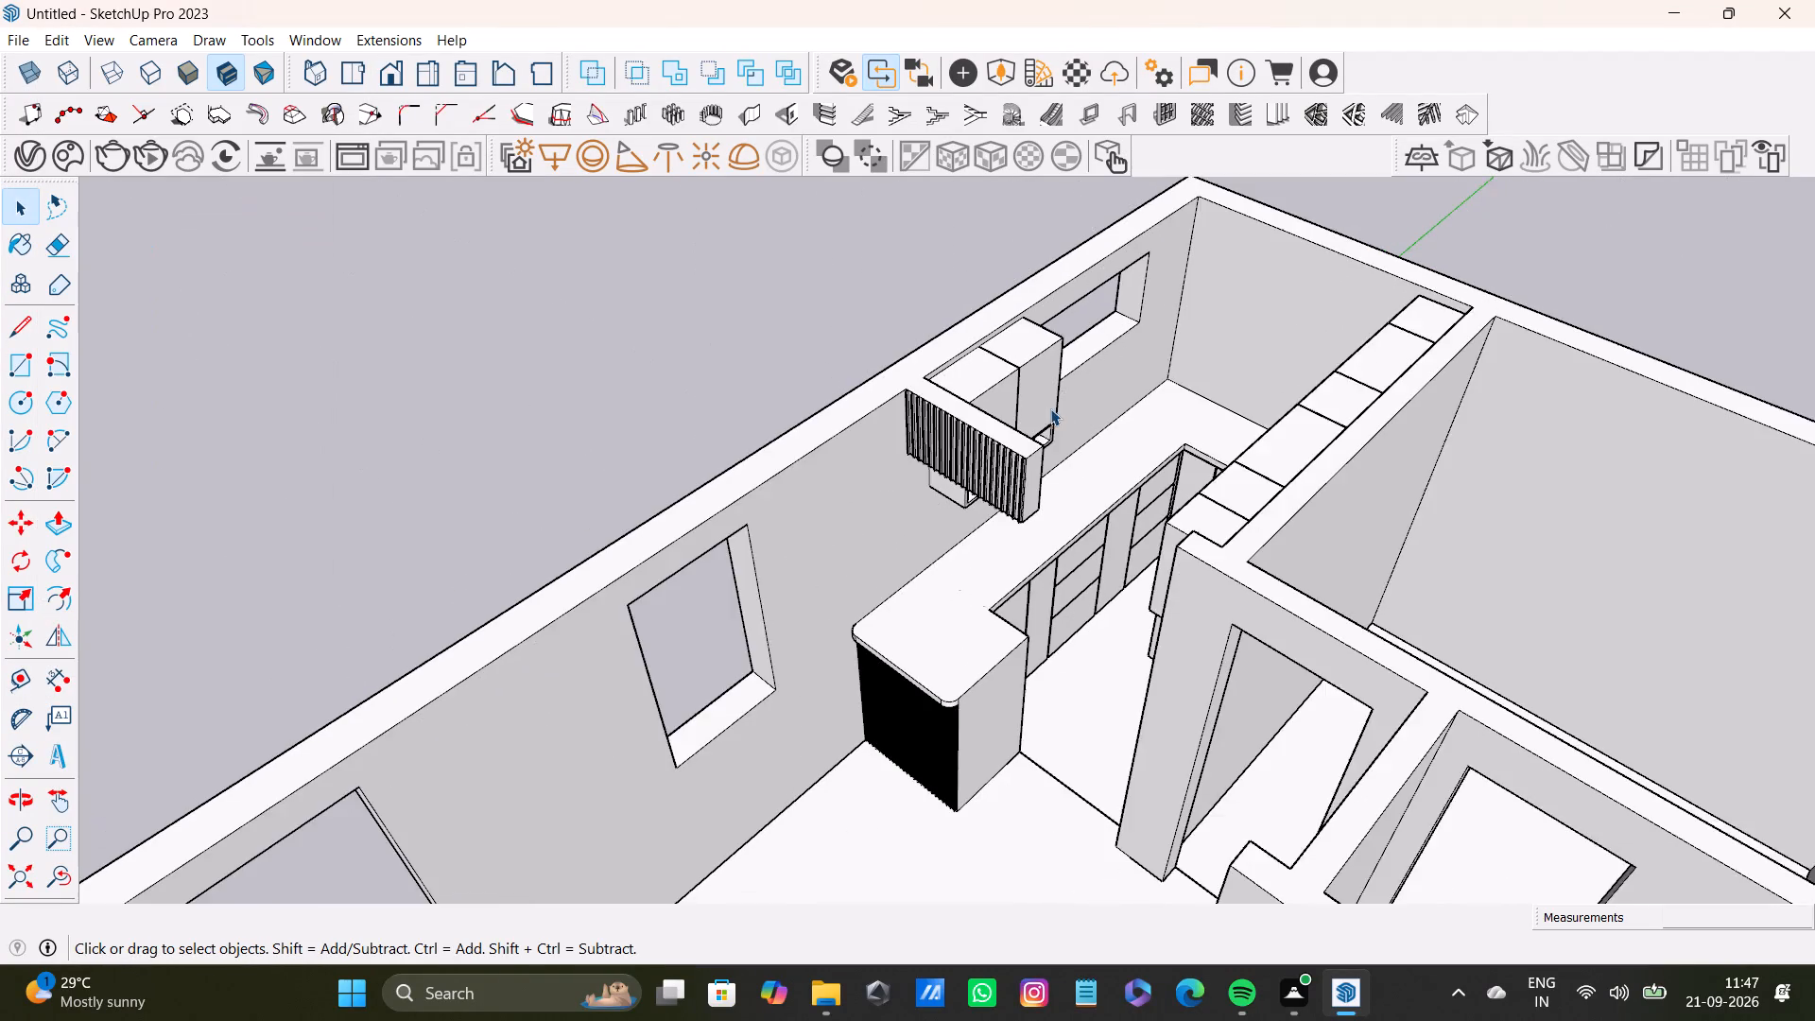
scroll(1053, 407, "up", 1)
scroll(1053, 407, "down", 2, "shift")
scroll(1067, 414, "up", 1, "shift")
middle_click_drag(1067, 412, 845, 503, "shift")
scroll(914, 487, "up", 3)
middle_click_drag(915, 476, 482, 550)
scroll(607, 314, "up", 2)
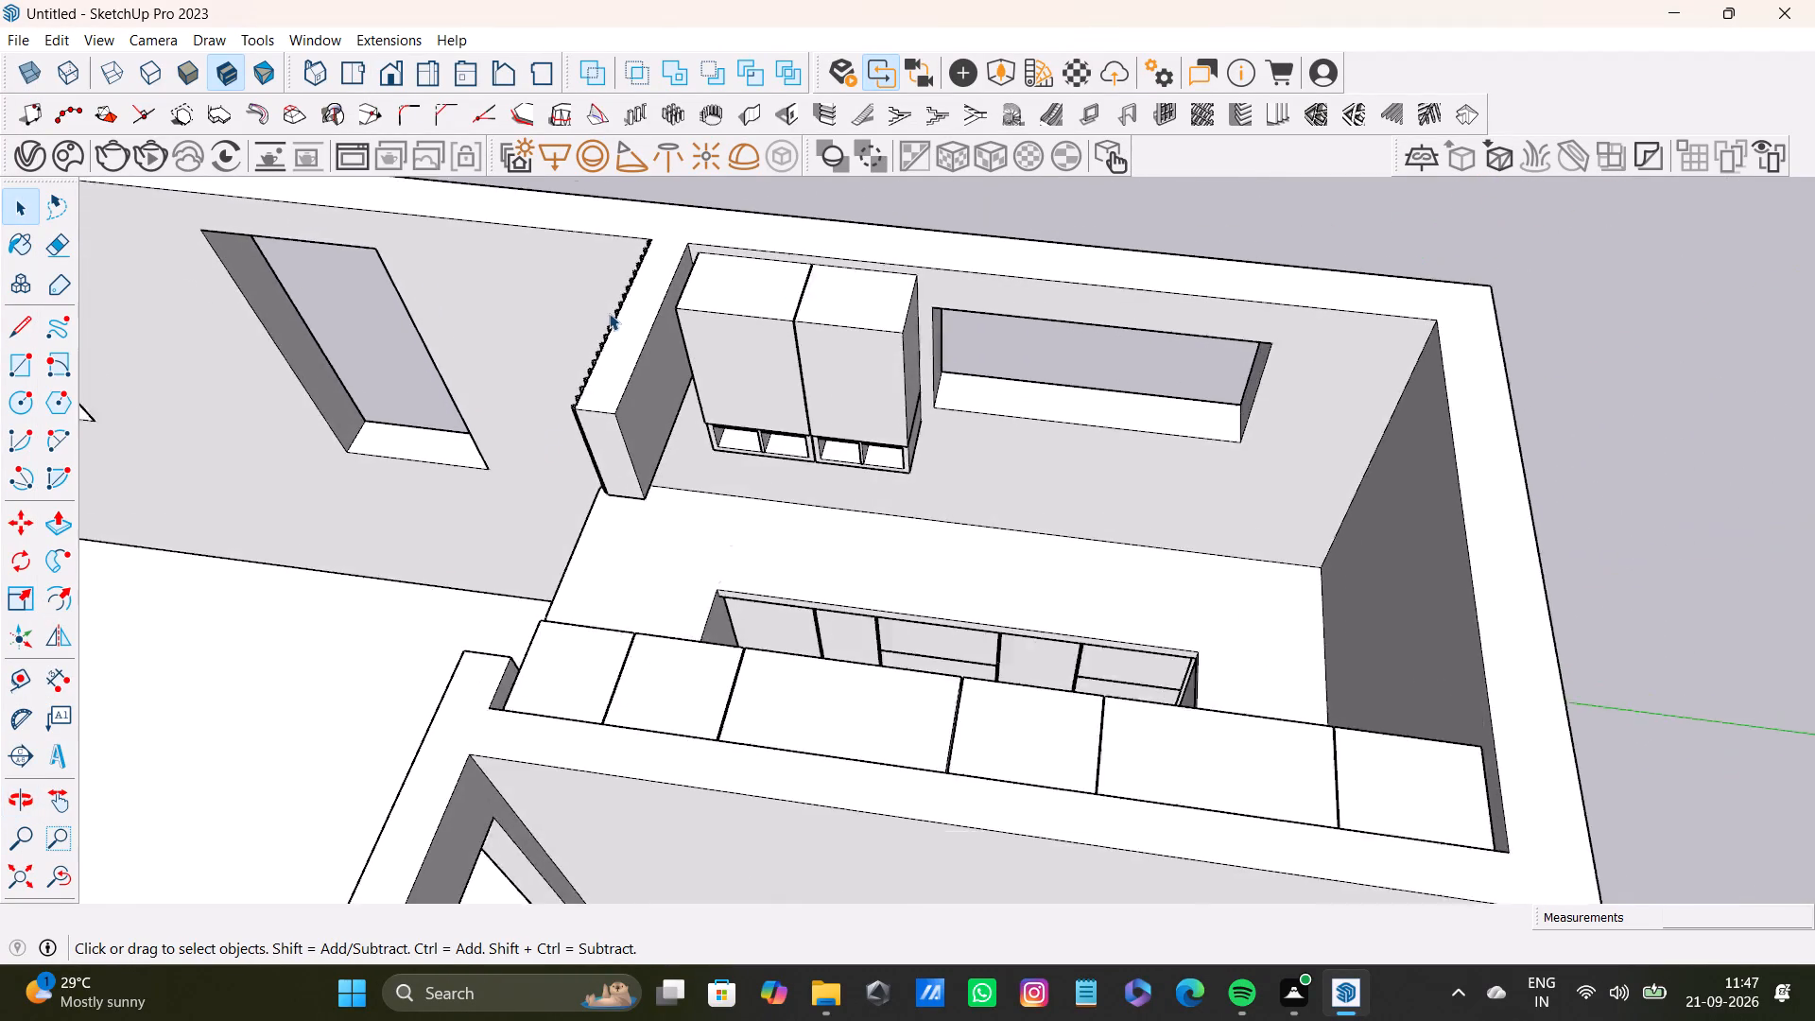
scroll(609, 313, "up", 8)
double_click(612, 286, "shift")
double_click(650, 356, "shift")
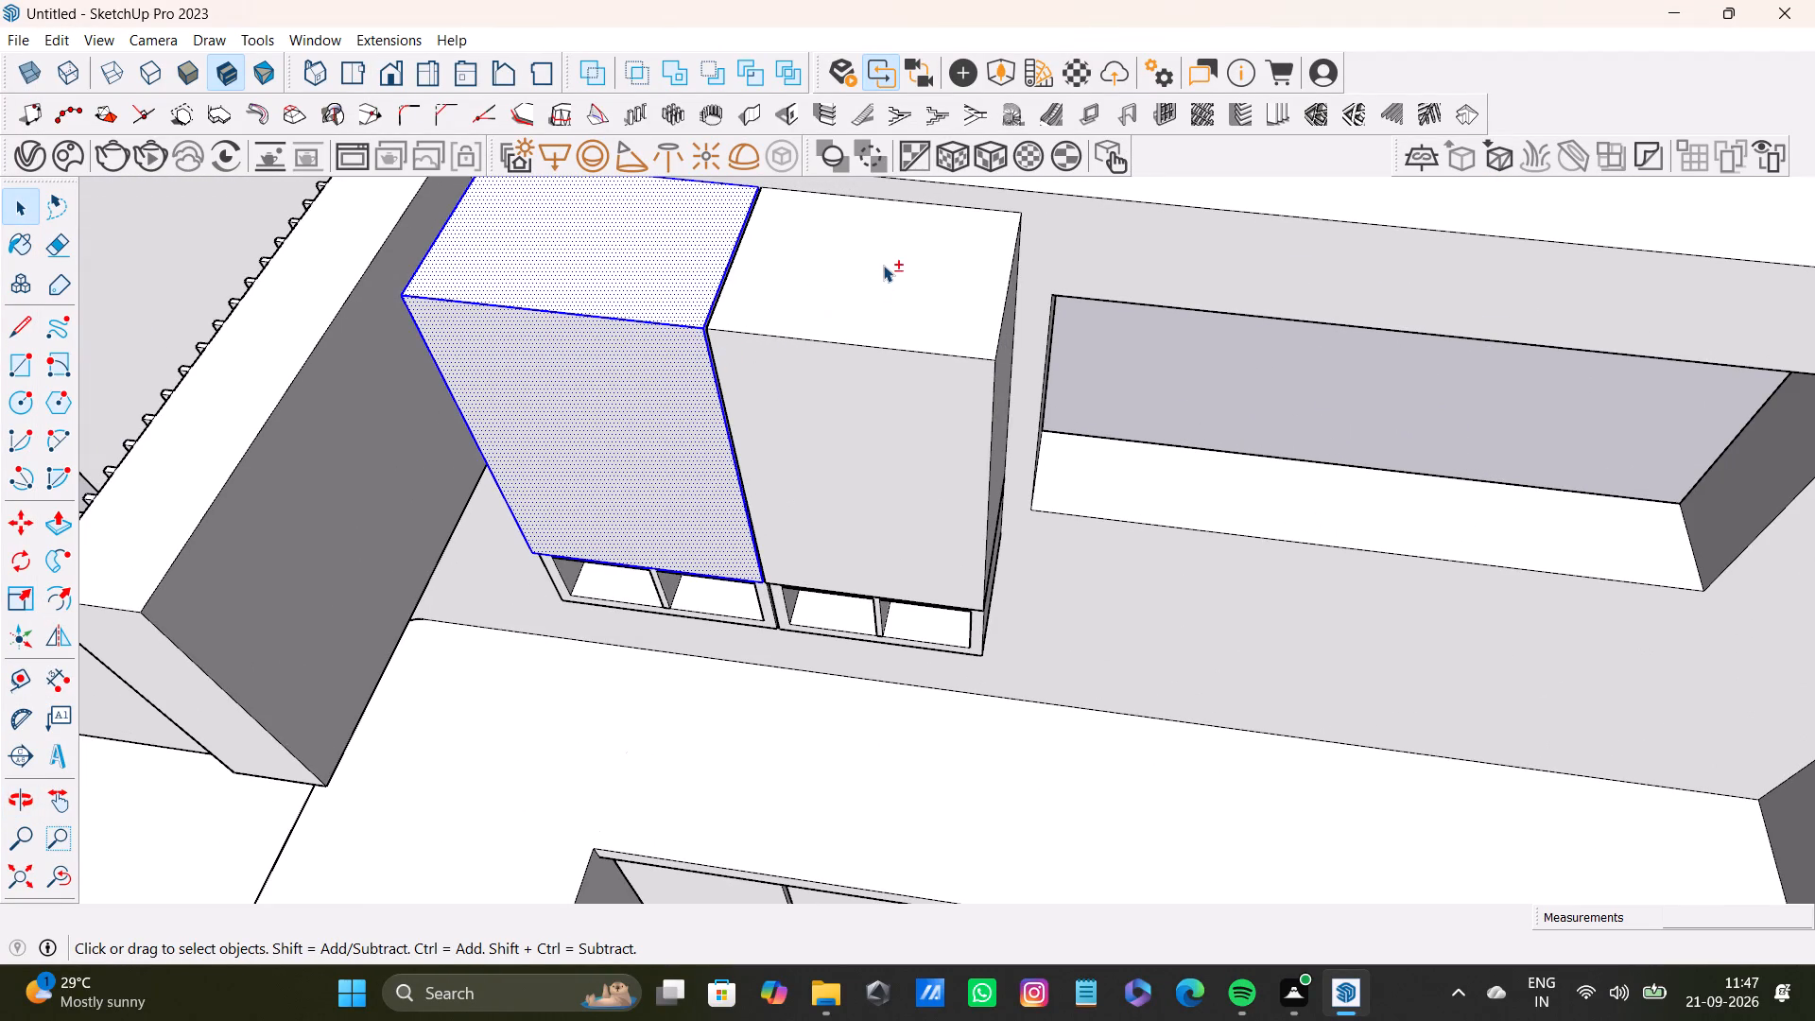
left_click(883, 265, "shift")
double_click(851, 414, "shift")
triple_click(863, 311, "shift")
left_click(865, 308, "shift")
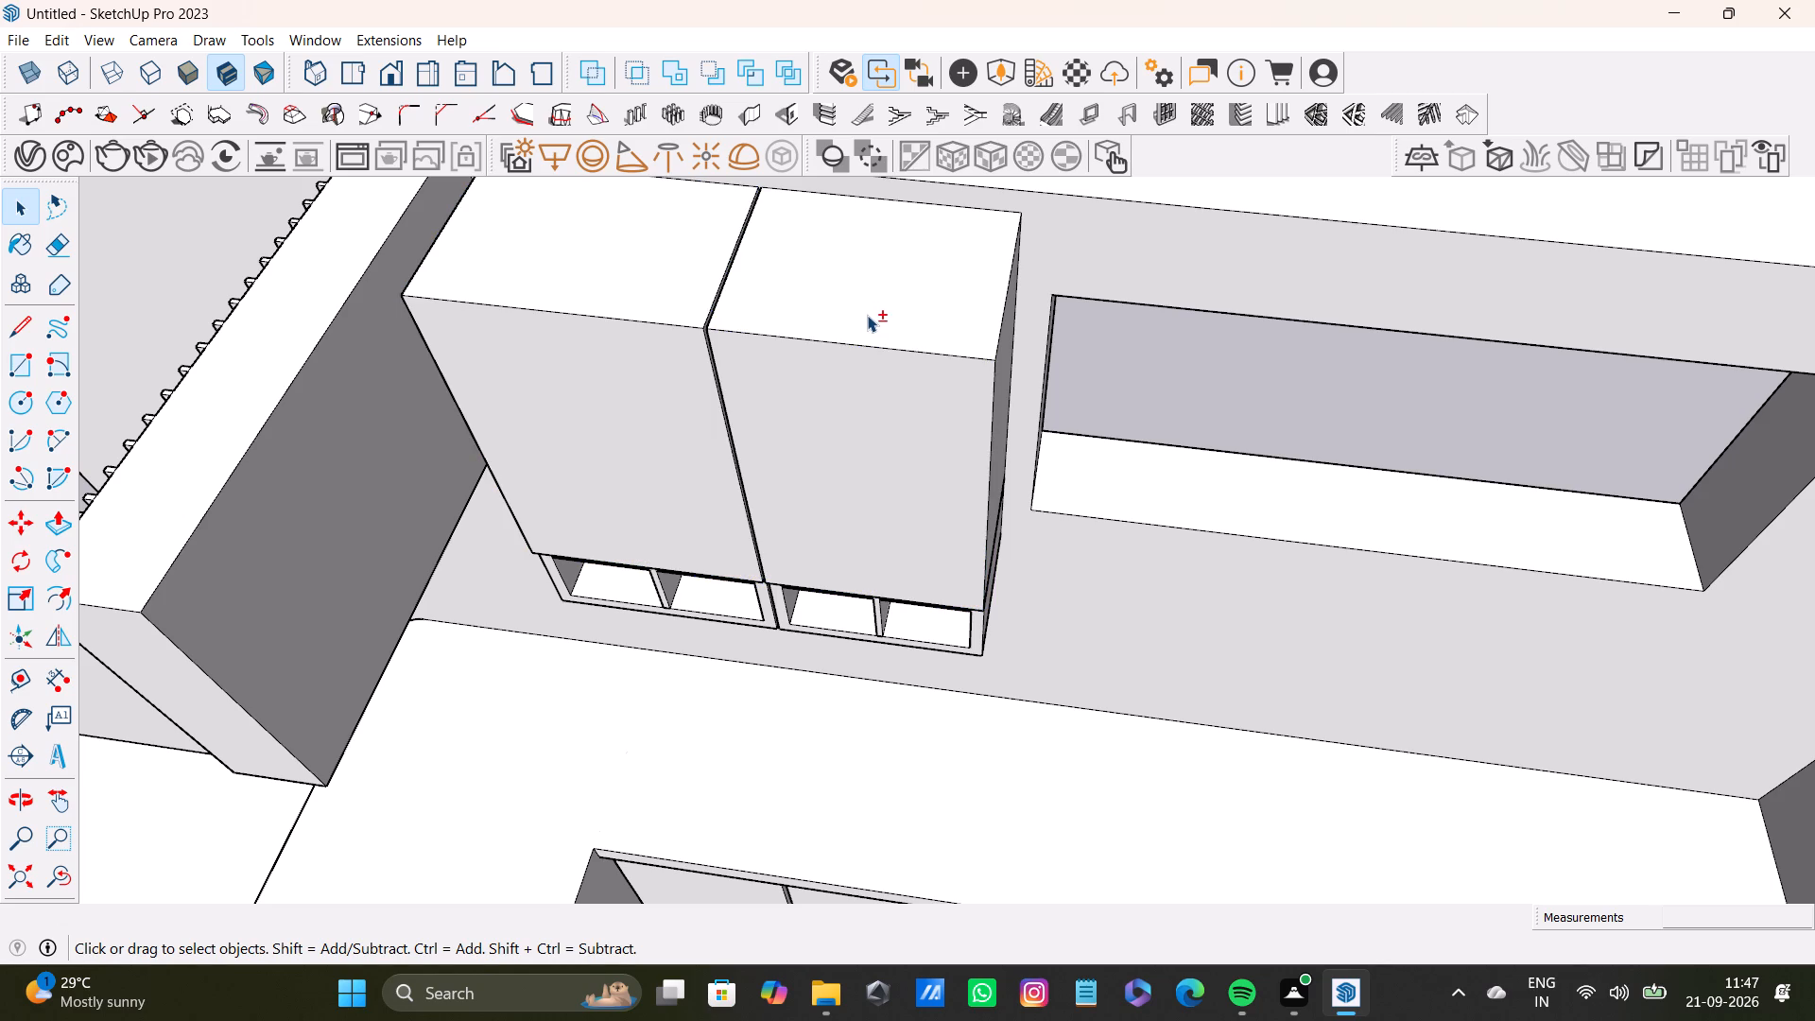
left_click(643, 258, "shift")
left_click_drag(643, 258, 647, 271, "shift")
double_click(684, 365, "shift")
double_click(791, 297, "shift")
double_click(822, 410, "shift")
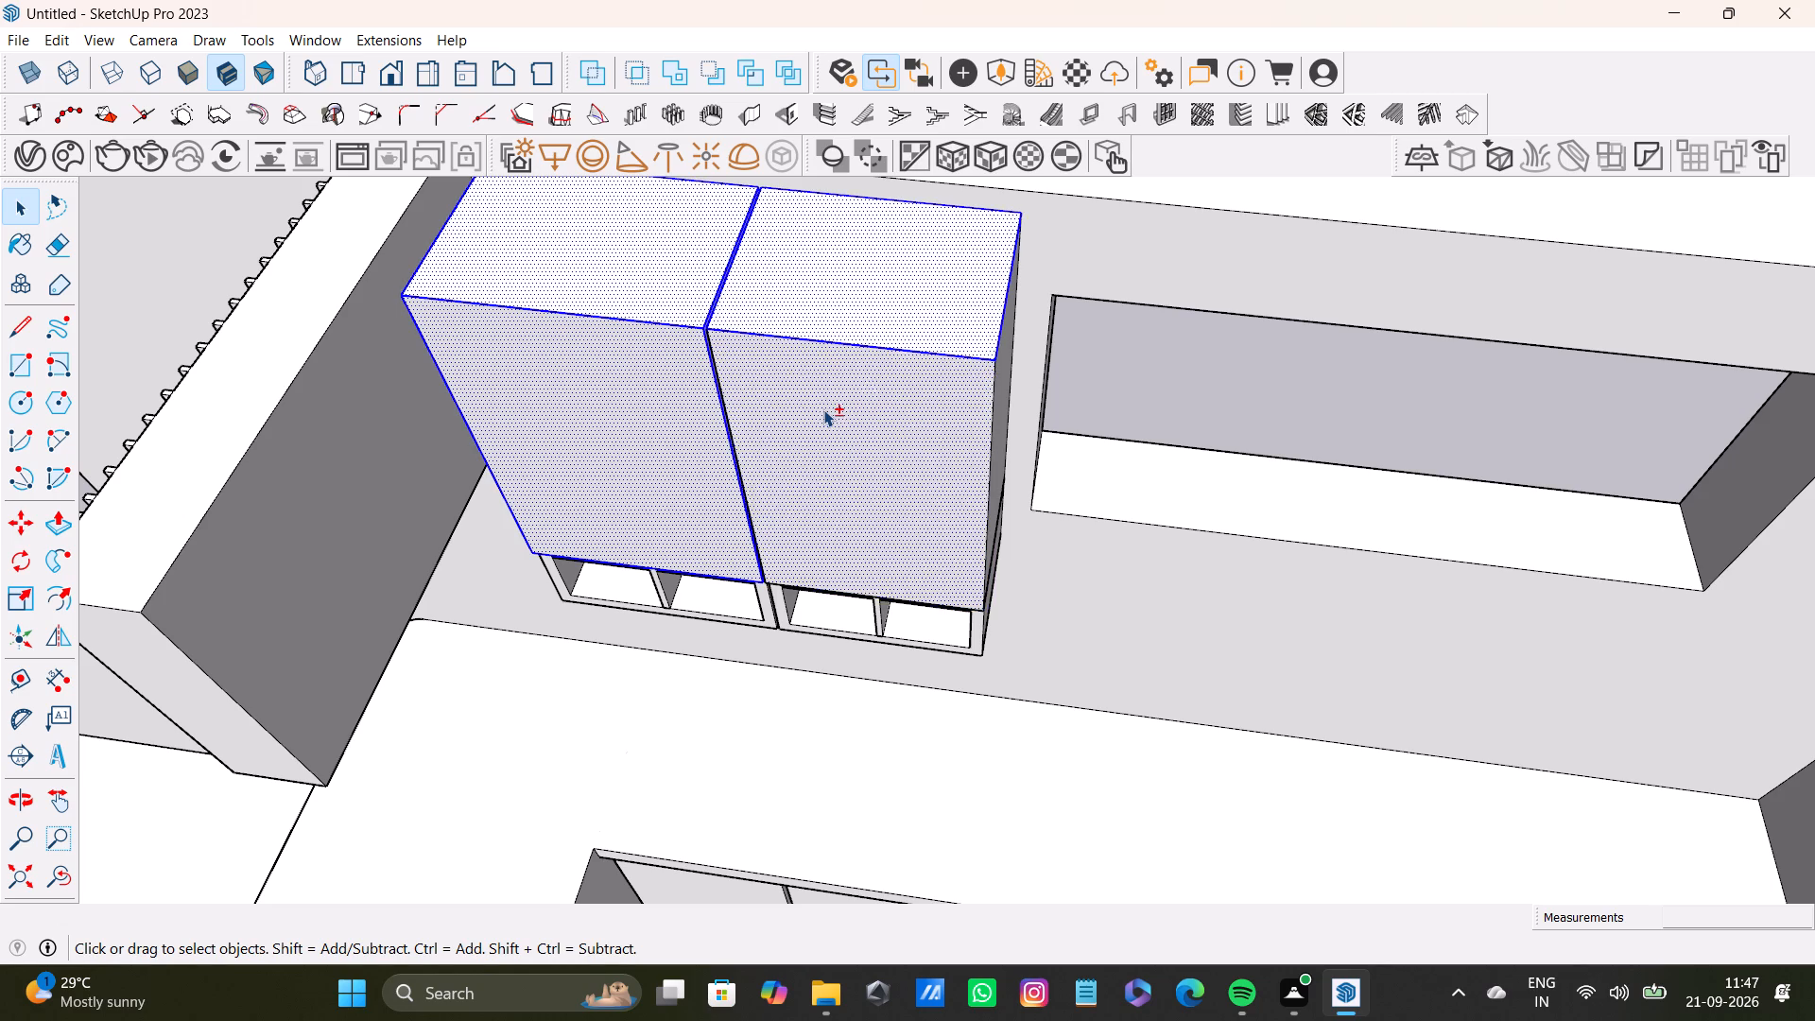
Add the window-side end face and the facing sides inside the narrow gap between these two cabinets to the selection.
middle_click_drag(1014, 389, 650, 389)
double_click(951, 435, "shift")
scroll(764, 394, "up", 1)
middle_click_drag(764, 393, 1130, 331)
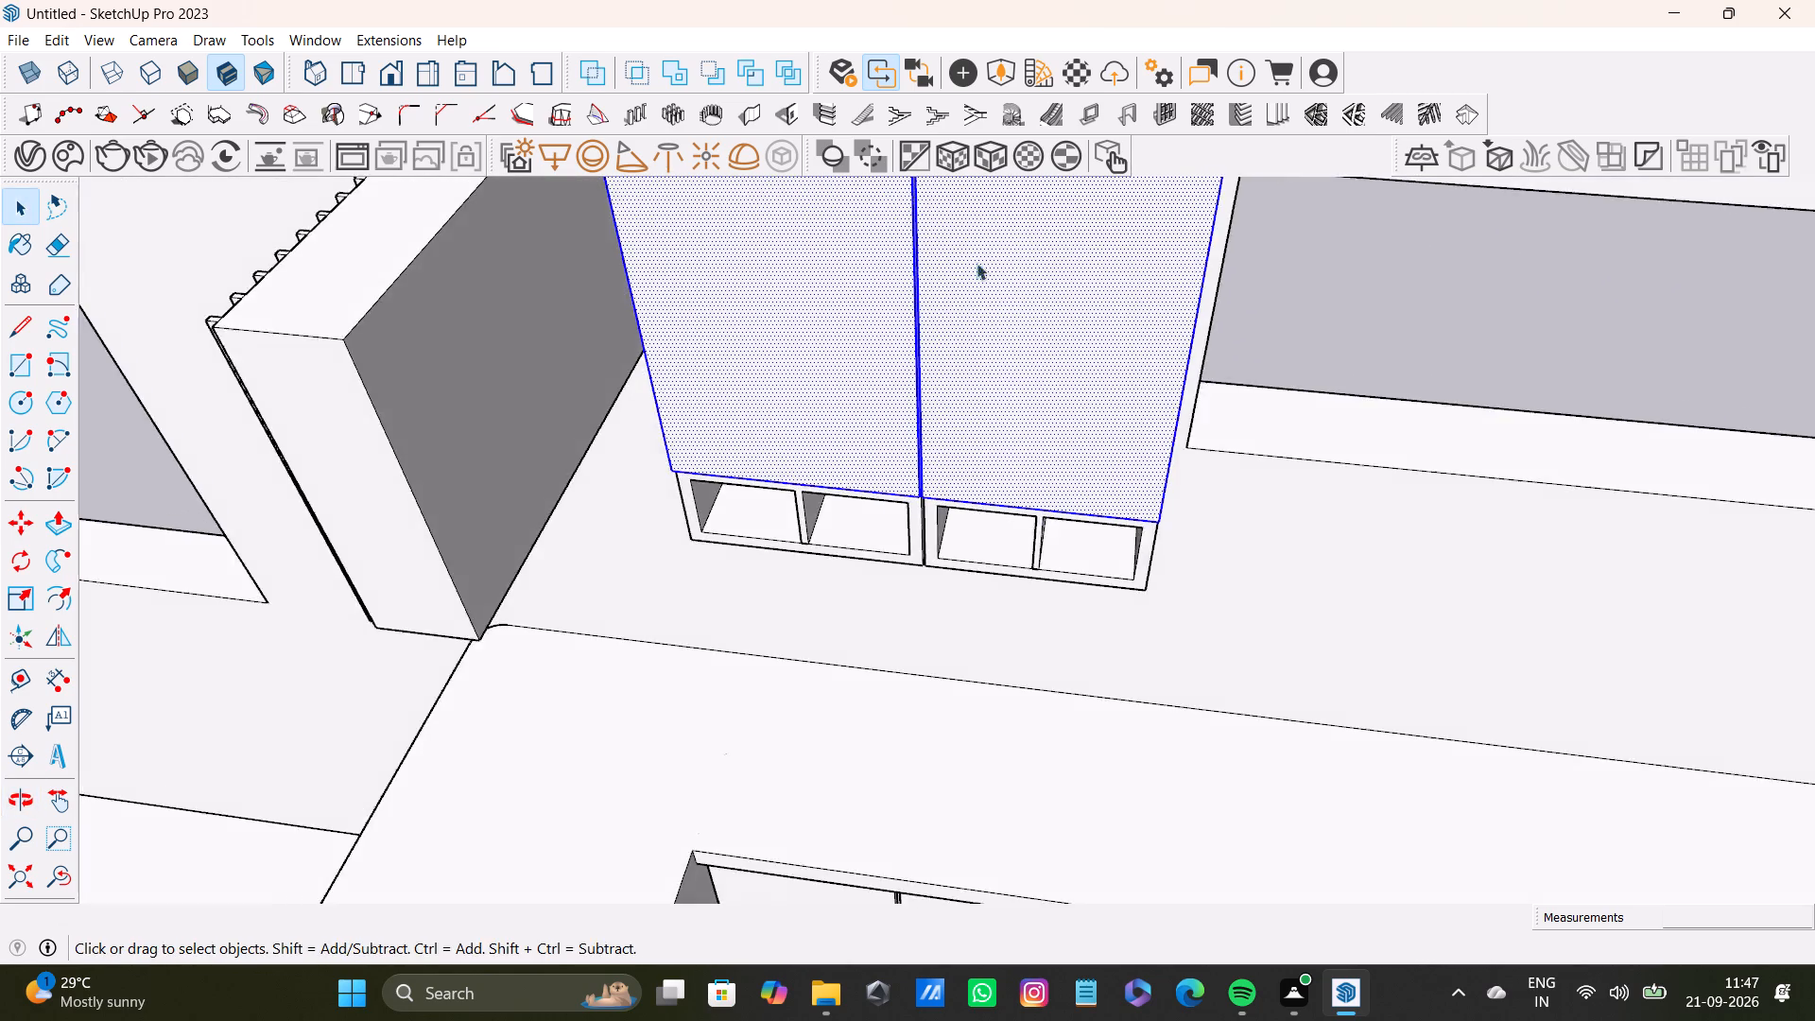
scroll(902, 242, "up", 3)
middle_click_drag(902, 238, 873, 514, "shift")
scroll(861, 378, "up", 17)
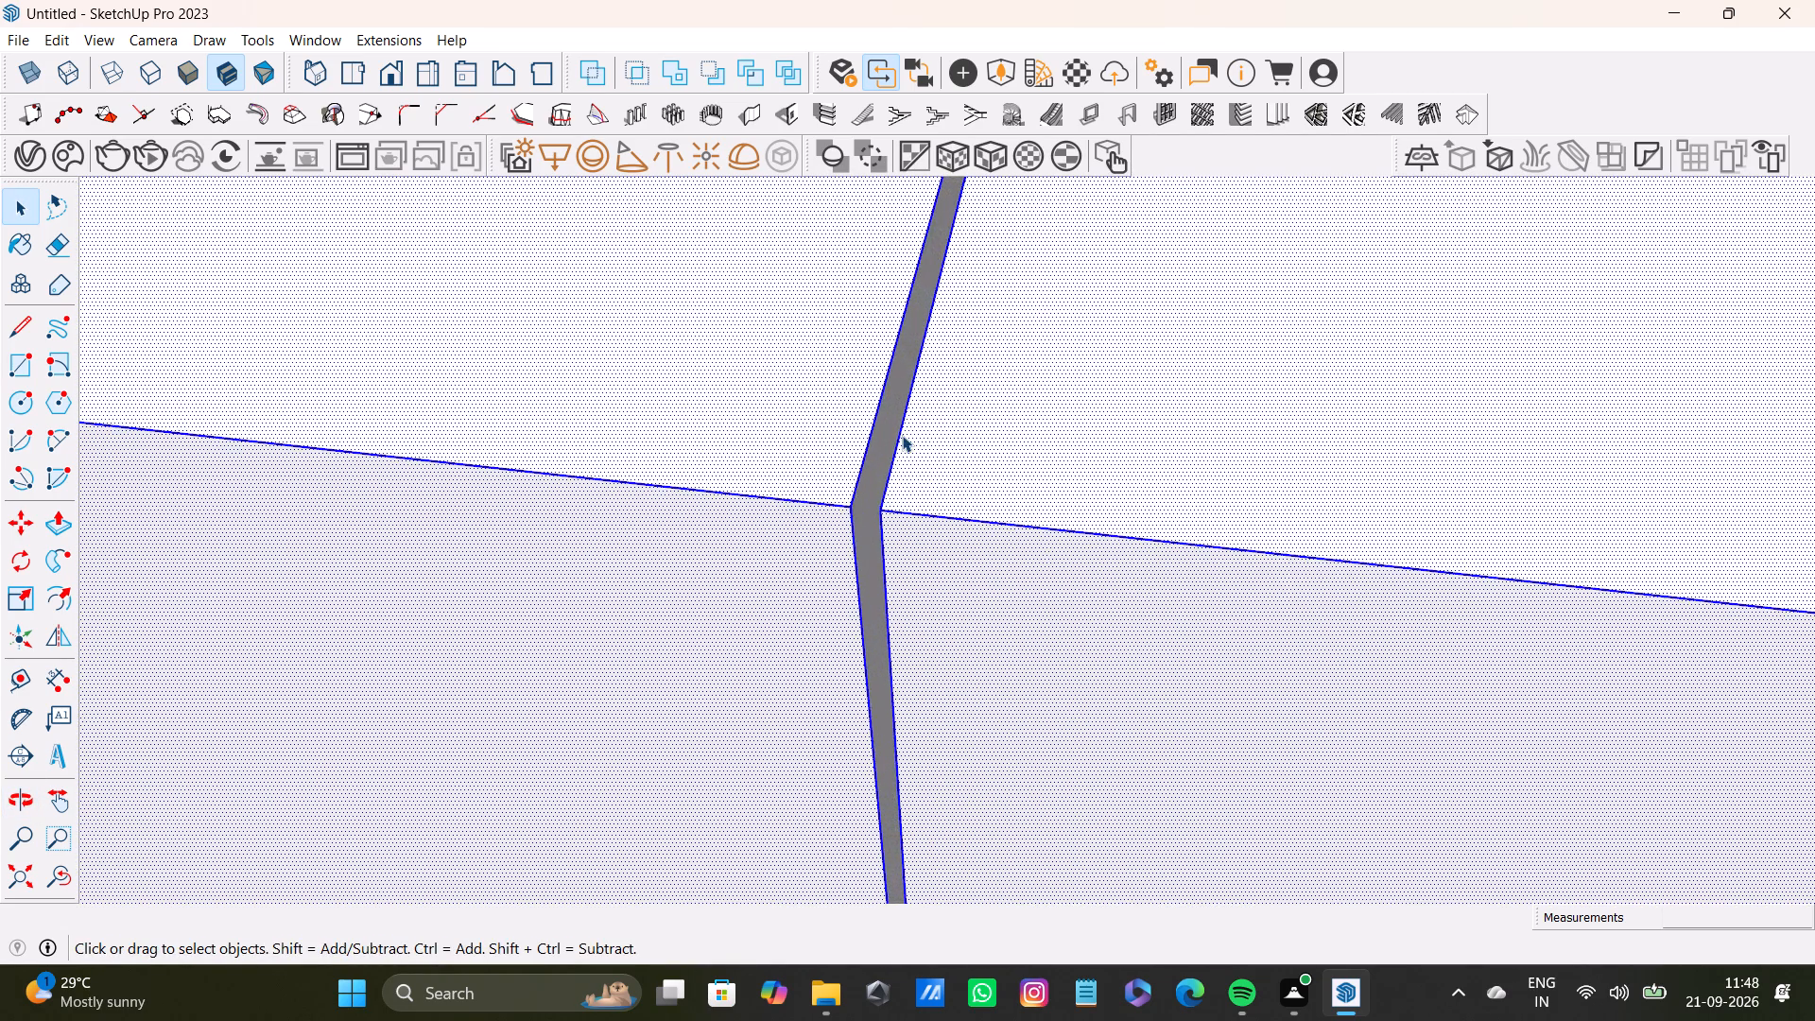
middle_click_drag(902, 436, 1012, 392)
scroll(868, 498, "up", 7, "shift")
double_click(1026, 513, "shift")
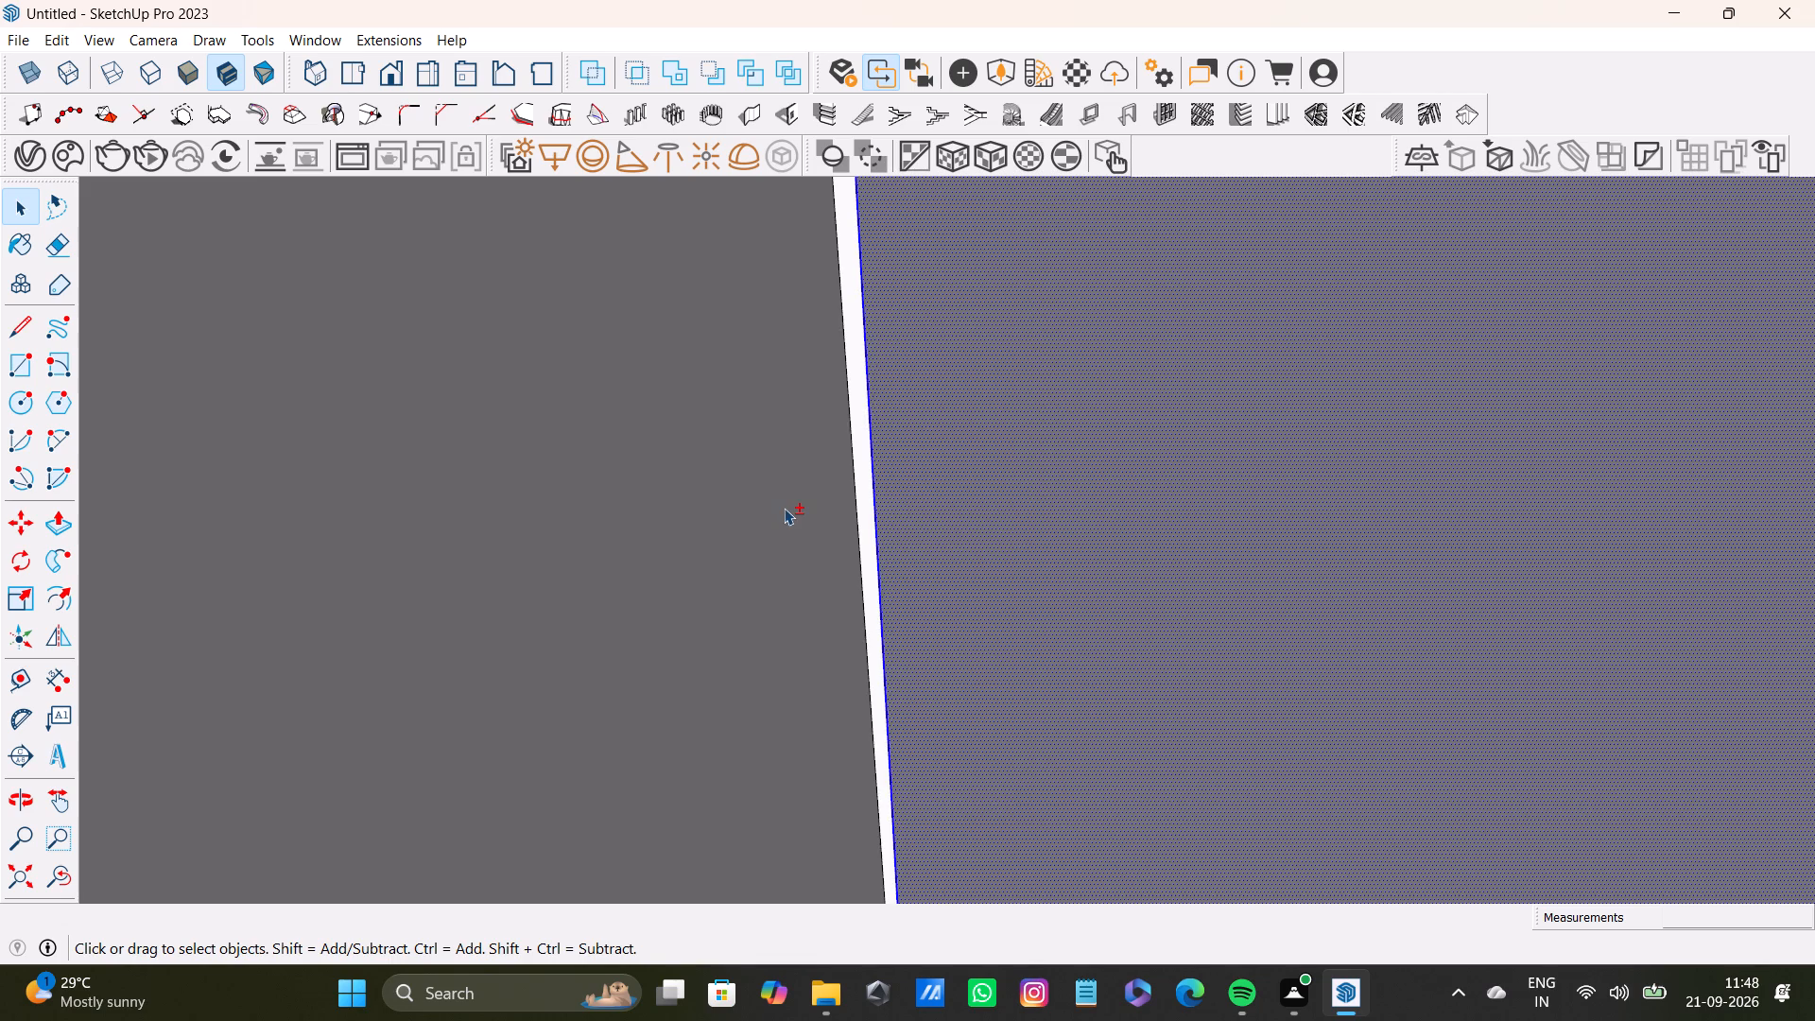
double_click(784, 508, "shift")
Add the cabinet end face next to the hanging panel to the selection.
scroll(784, 506, "down", 14, "shift")
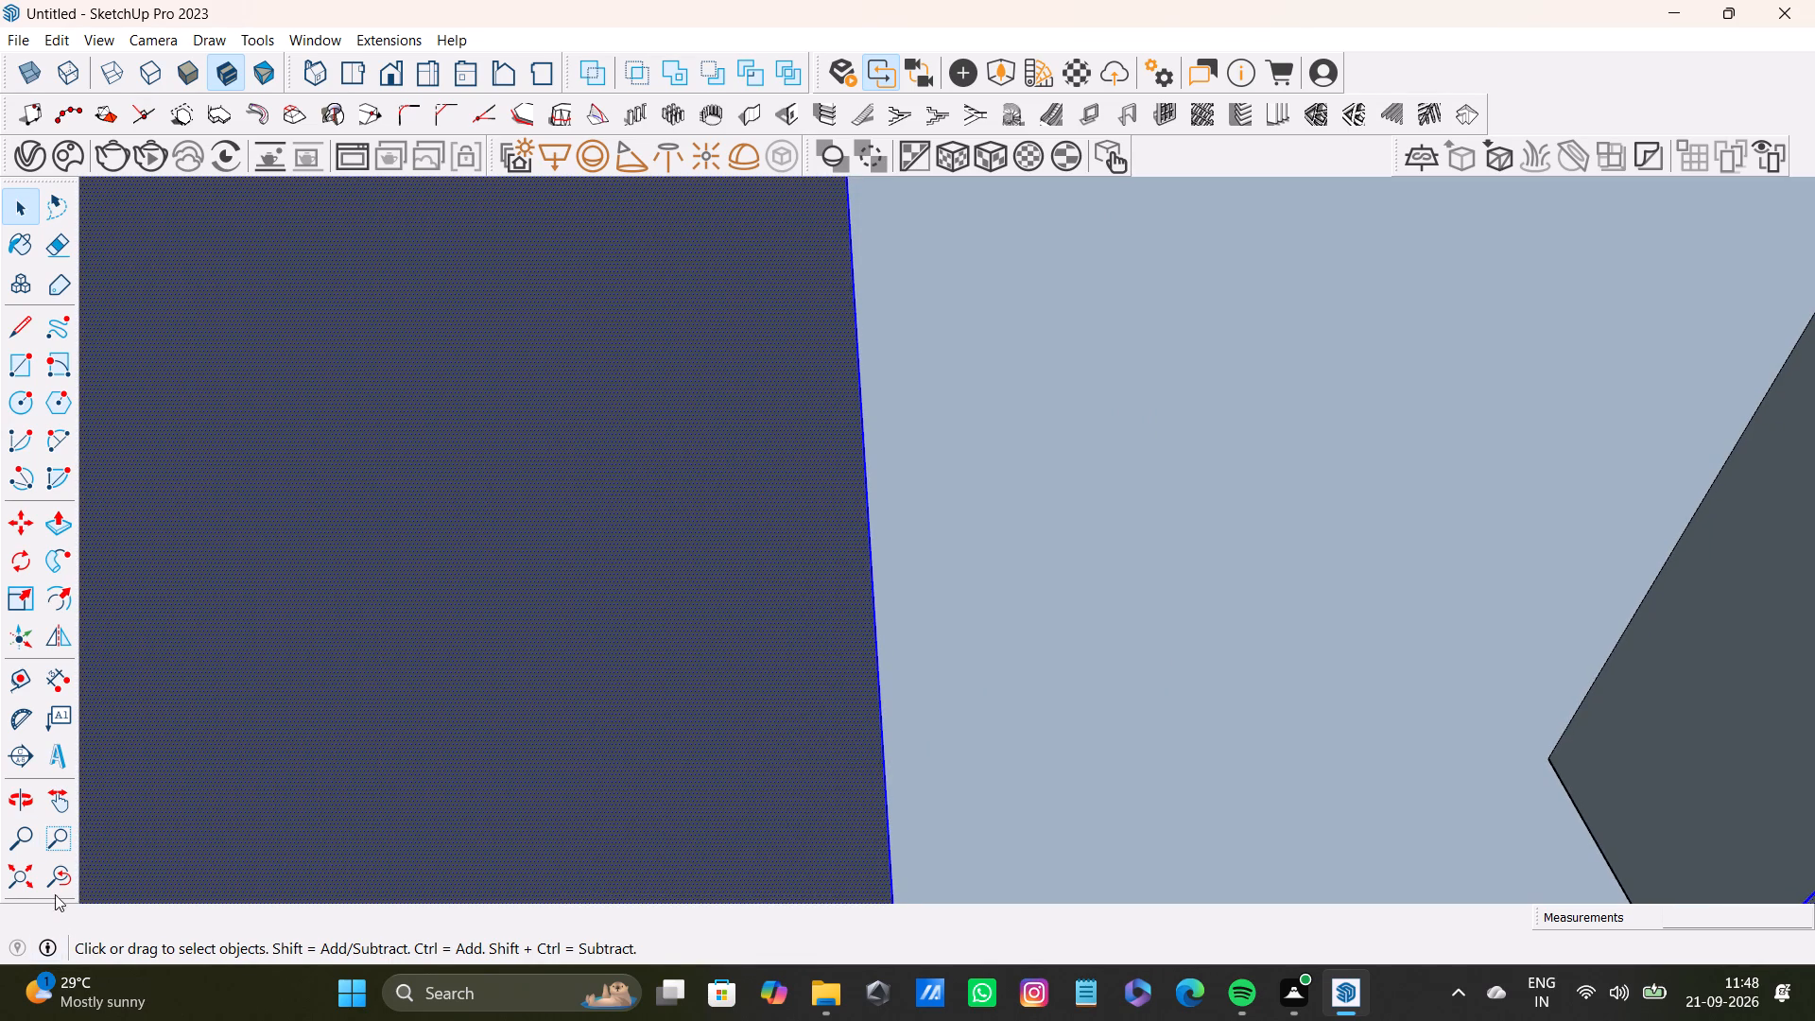
left_click(52, 882, "shift")
left_click(26, 880, "shift")
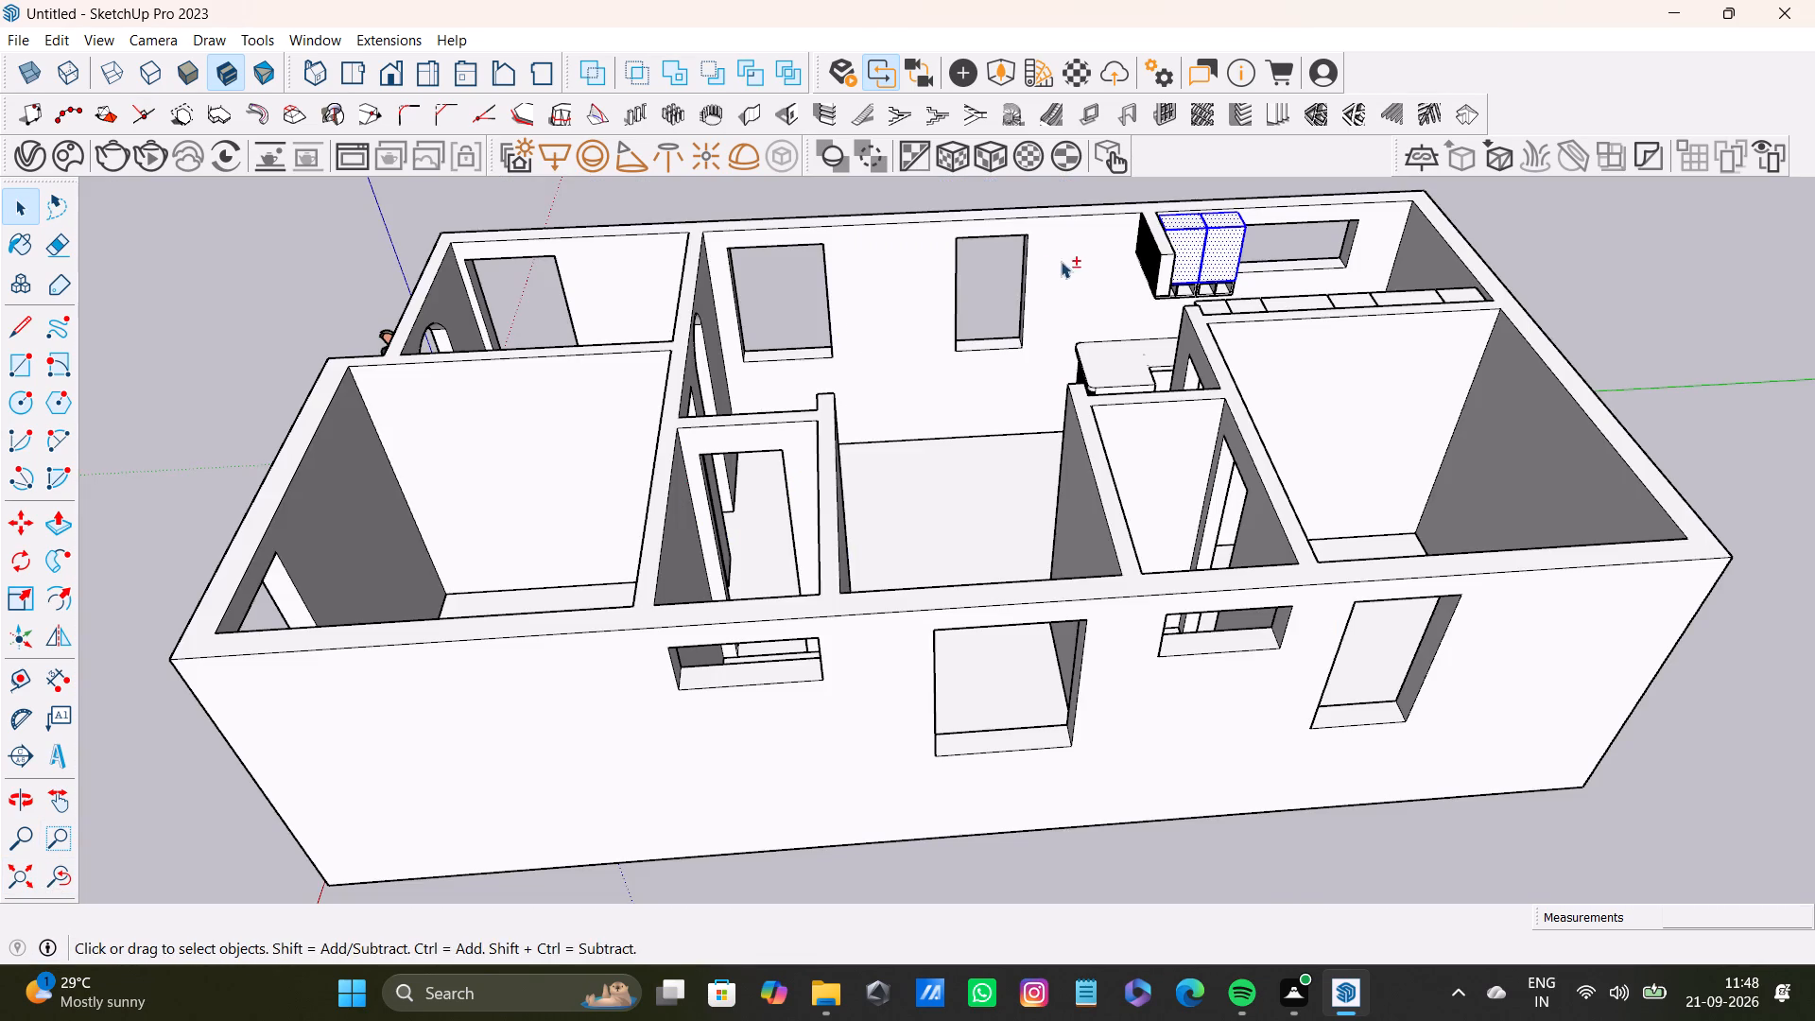
middle_click_drag(1063, 260, 665, 466, "shift")
scroll(780, 463, "up", 20, "shift")
scroll(780, 463, "up", 1, "shift")
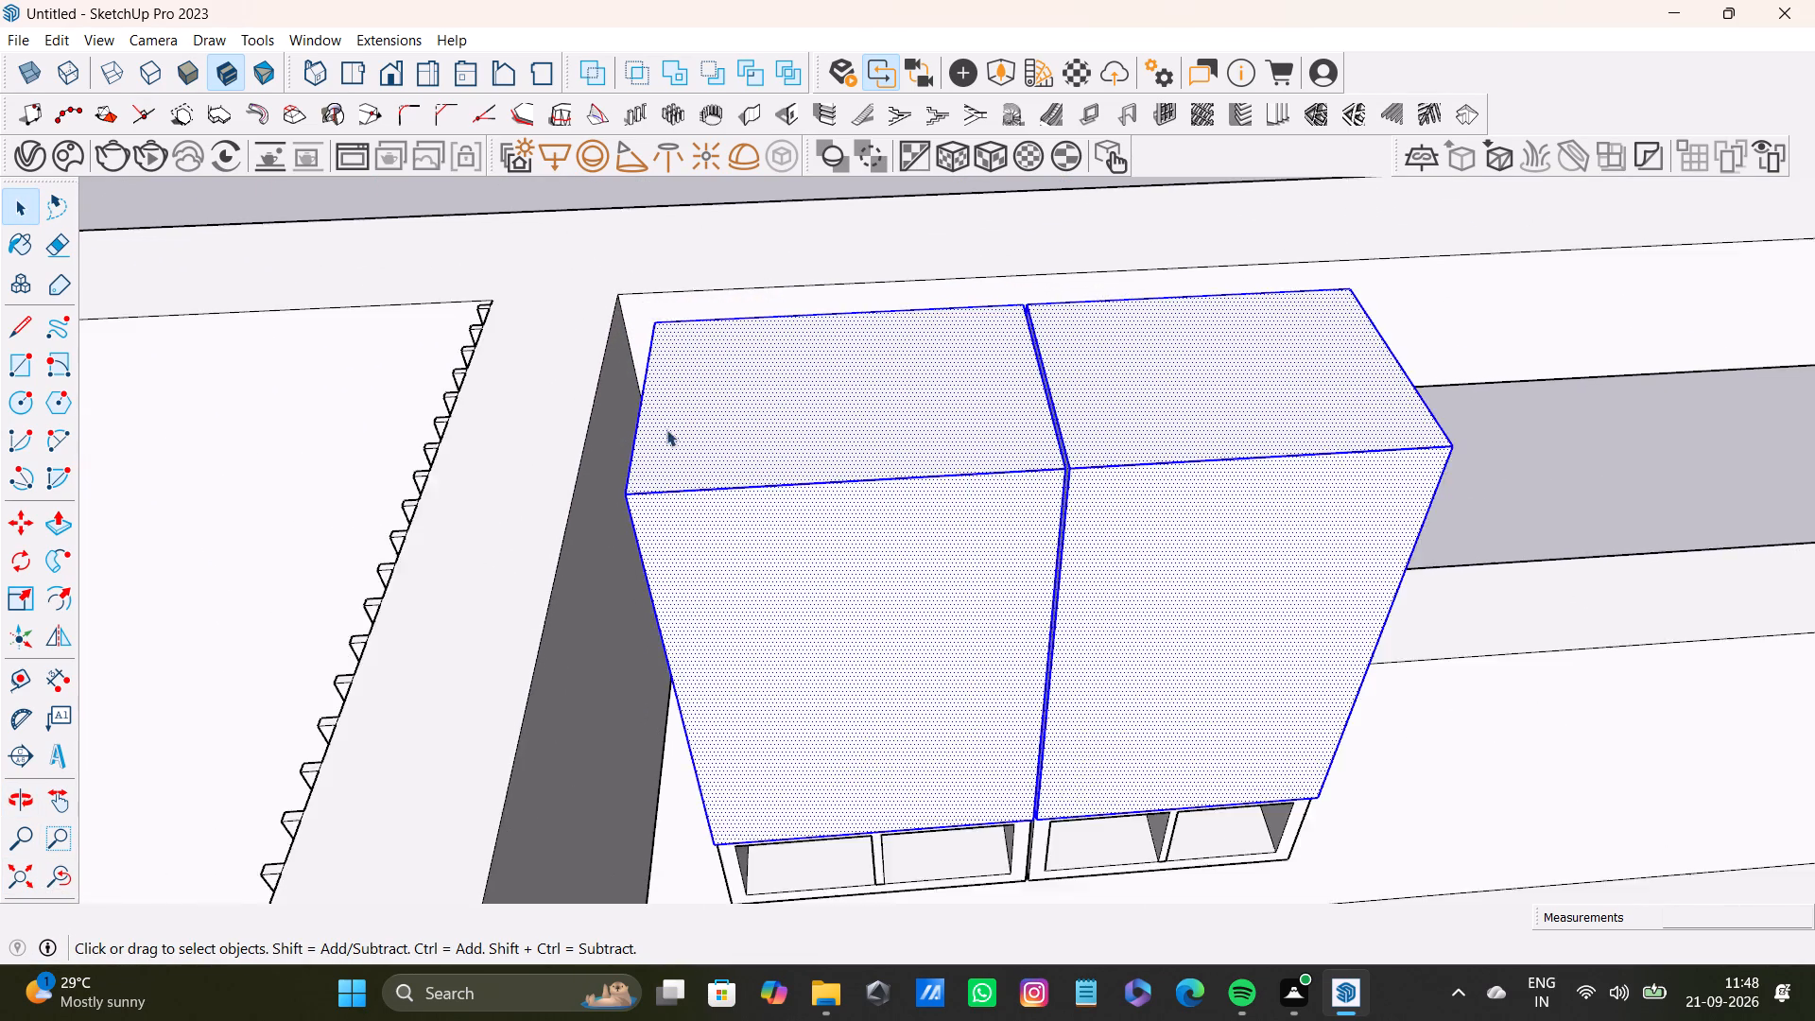
scroll(666, 429, "up", 2, "shift")
middle_click_drag(664, 431, 861, 428)
scroll(695, 495, "up", 7)
double_click(658, 635, "shift")
Add the top and front faces of the first two cabinets in the corner of the opposite wall's run to the selection.
scroll(679, 621, "down", 4, "shift")
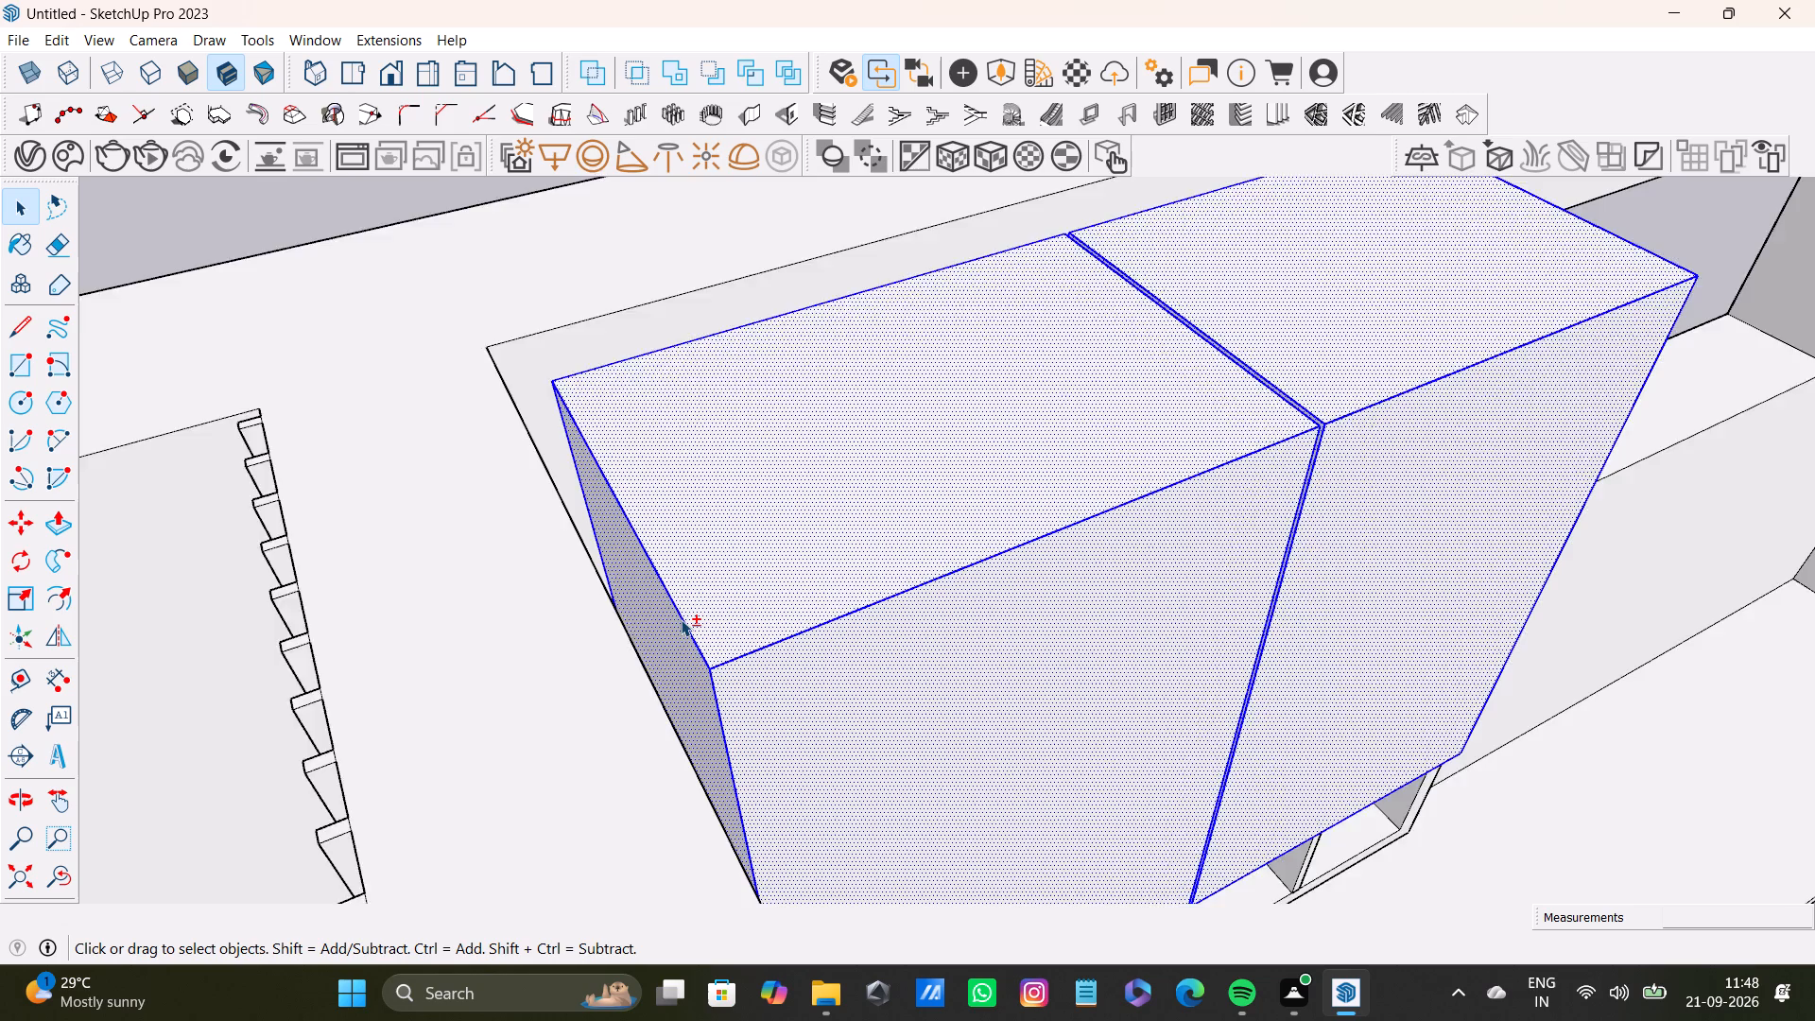
scroll(681, 619, "down", 11, "shift")
middle_click_drag(972, 643, 456, 633, "shift")
middle_click_drag(649, 569, 89, 644)
scroll(262, 551, "down", 4)
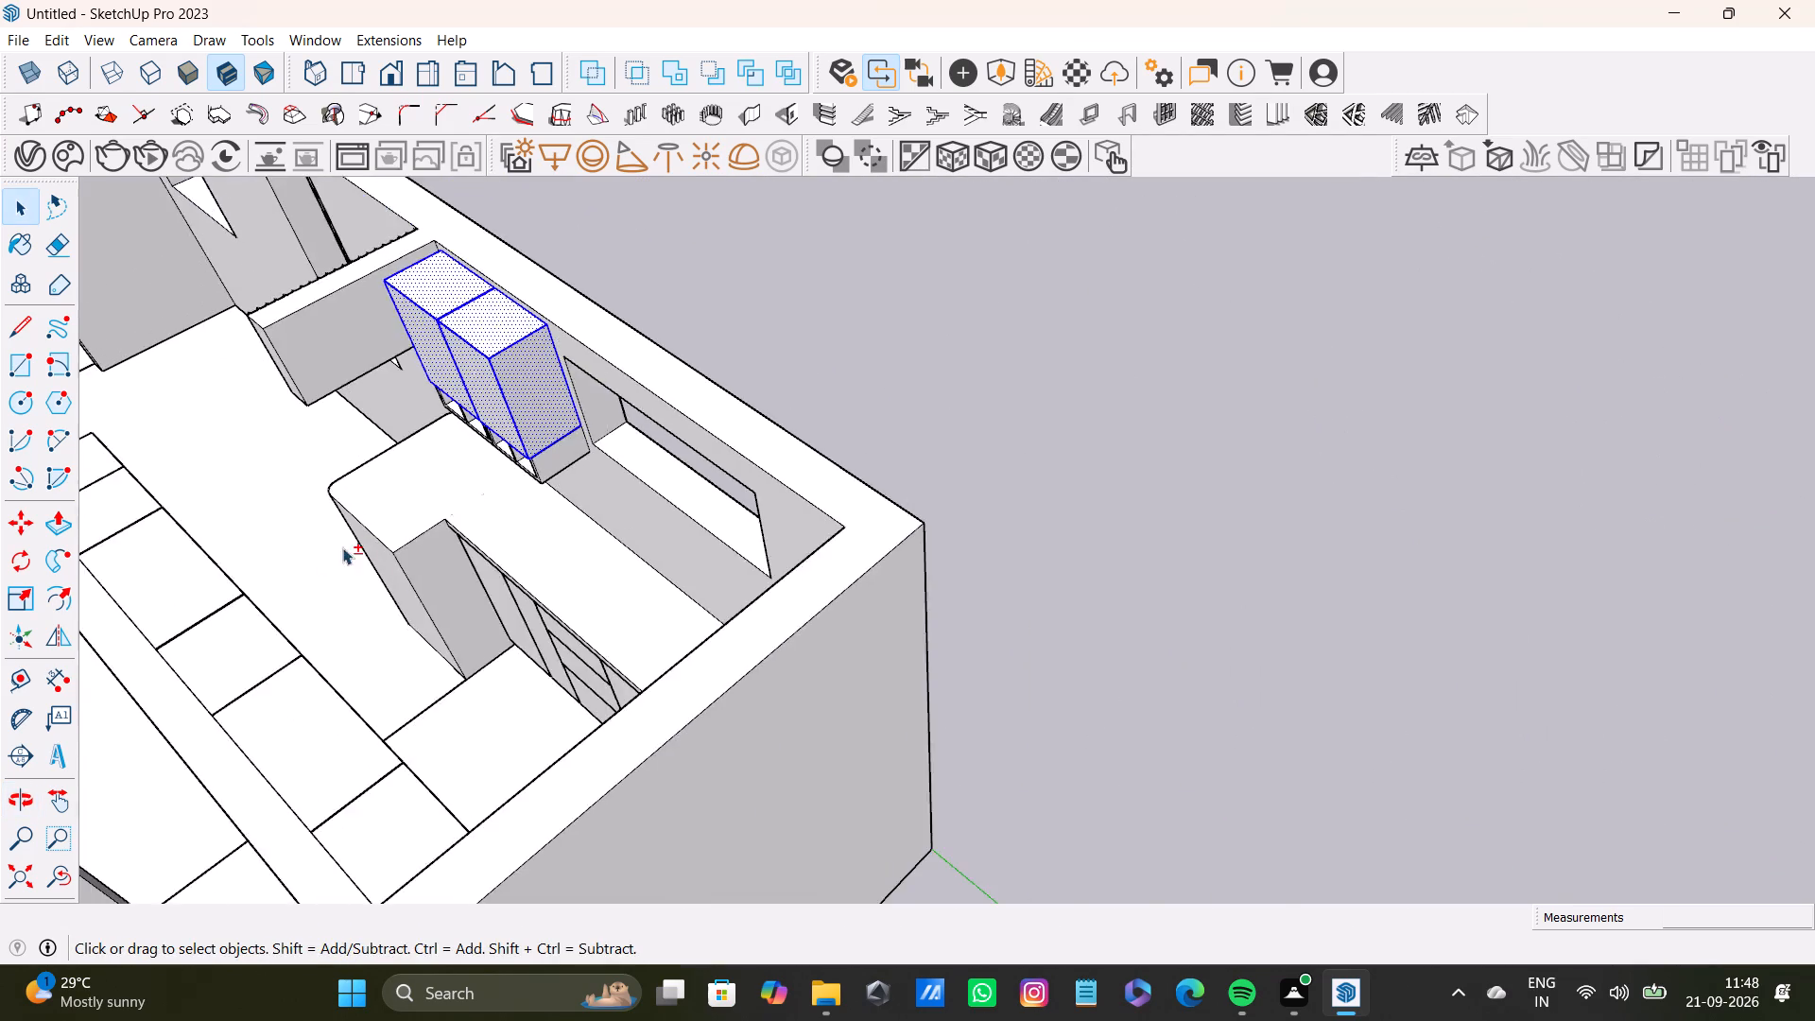
middle_click_drag(386, 564, 647, 762, "shift")
middle_click_drag(907, 759, 0, 732)
middle_click_drag(760, 407, 831, 602, "shift")
middle_click_drag(843, 588, 354, 587)
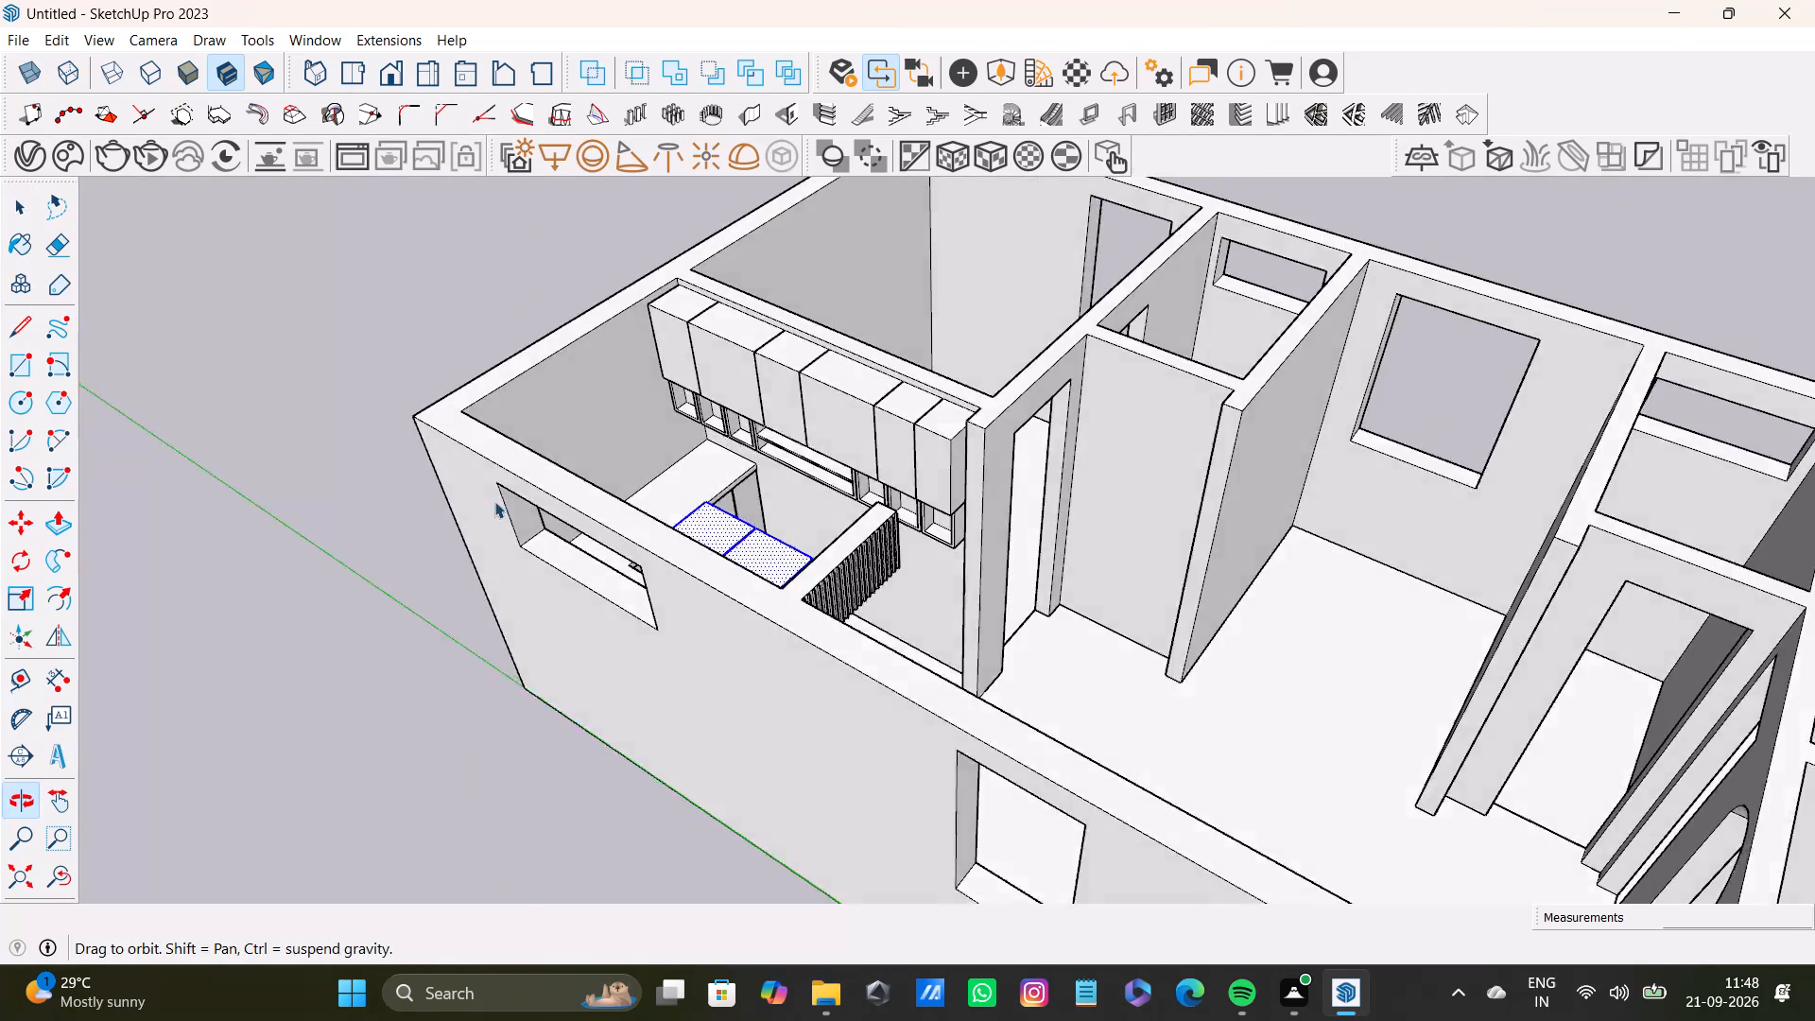
scroll(667, 412, "up", 3)
middle_click_drag(673, 396, 888, 514, "shift")
scroll(894, 471, "up", 7)
middle_click_drag(902, 452, 849, 577, "shift")
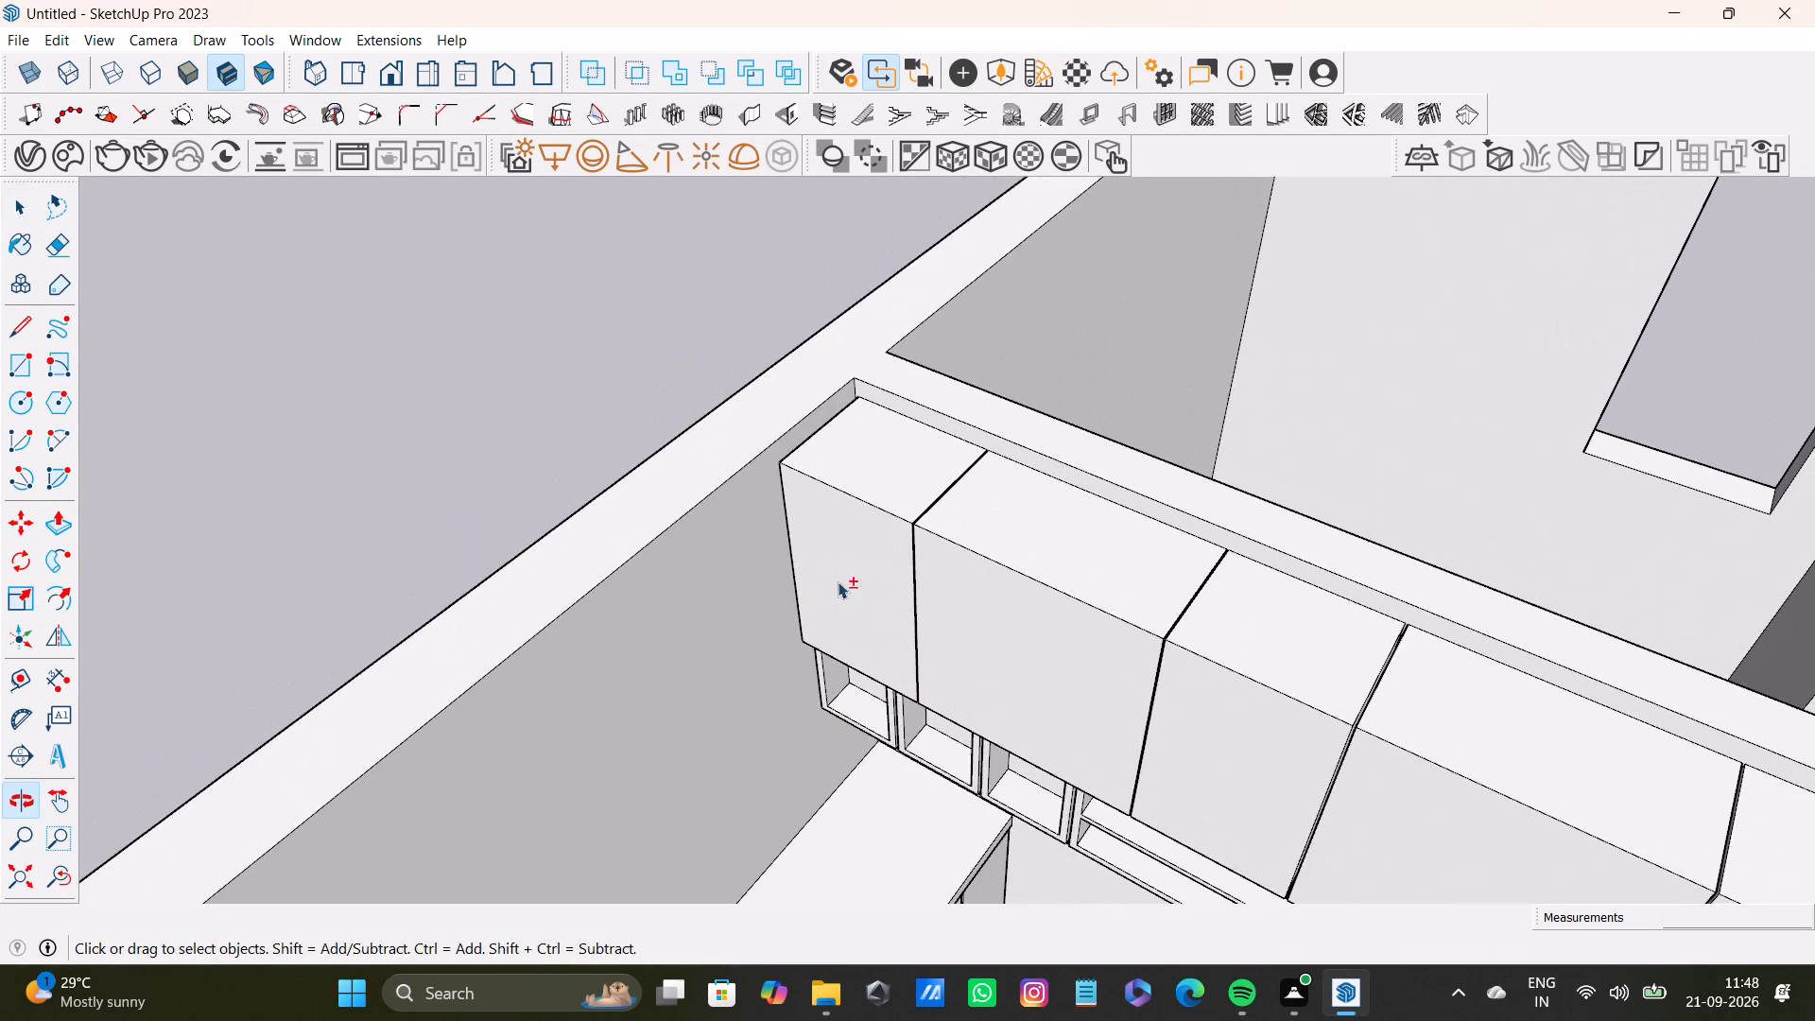
middle_click_drag(834, 581, 966, 580)
left_click(933, 484, "shift")
left_click_drag(933, 484, 933, 493, "shift")
double_click(935, 547, "shift")
left_click(1053, 499, "shift")
left_click_drag(1053, 499, 1053, 508, "shift")
double_click(1058, 555, "shift")
double_click(948, 562, "shift")
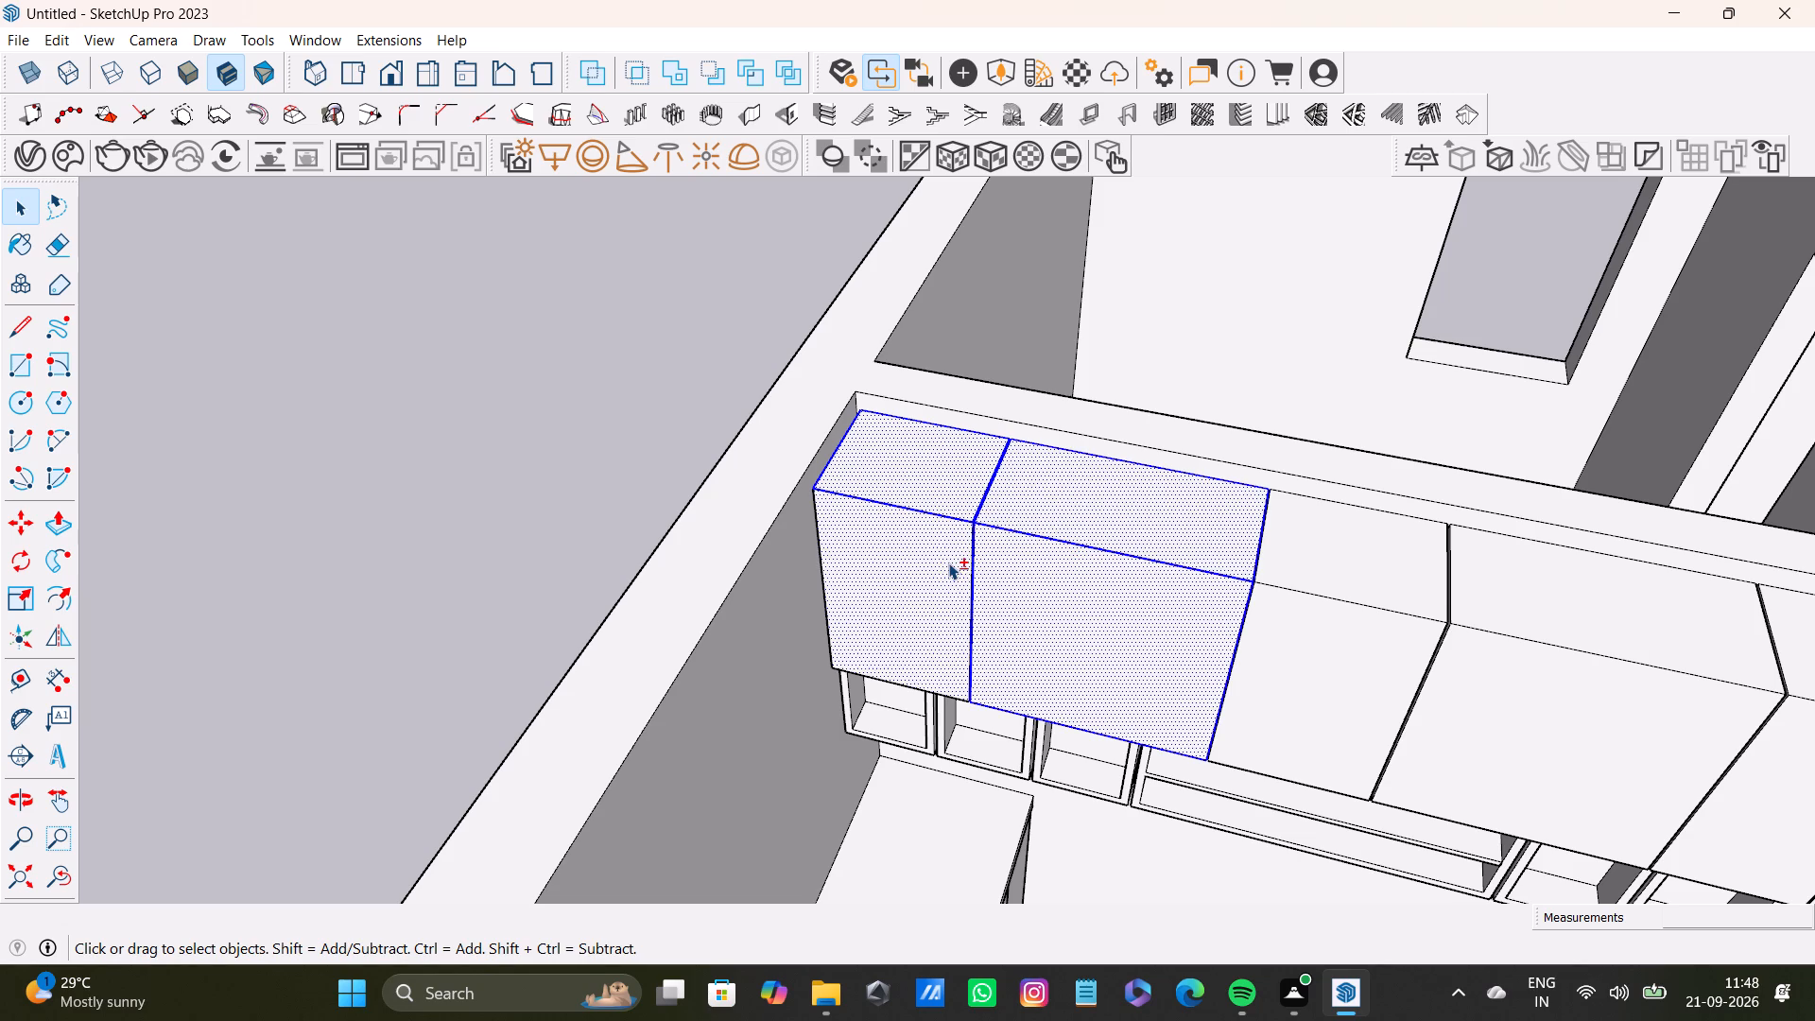
Add the top and front faces of the remaining four wall cabinets in that run to the selection.
middle_click_drag(1241, 553, 875, 474, "shift")
left_click(988, 481, "shift")
left_click_drag(988, 481, 989, 499, "shift")
double_click(988, 580, "shift")
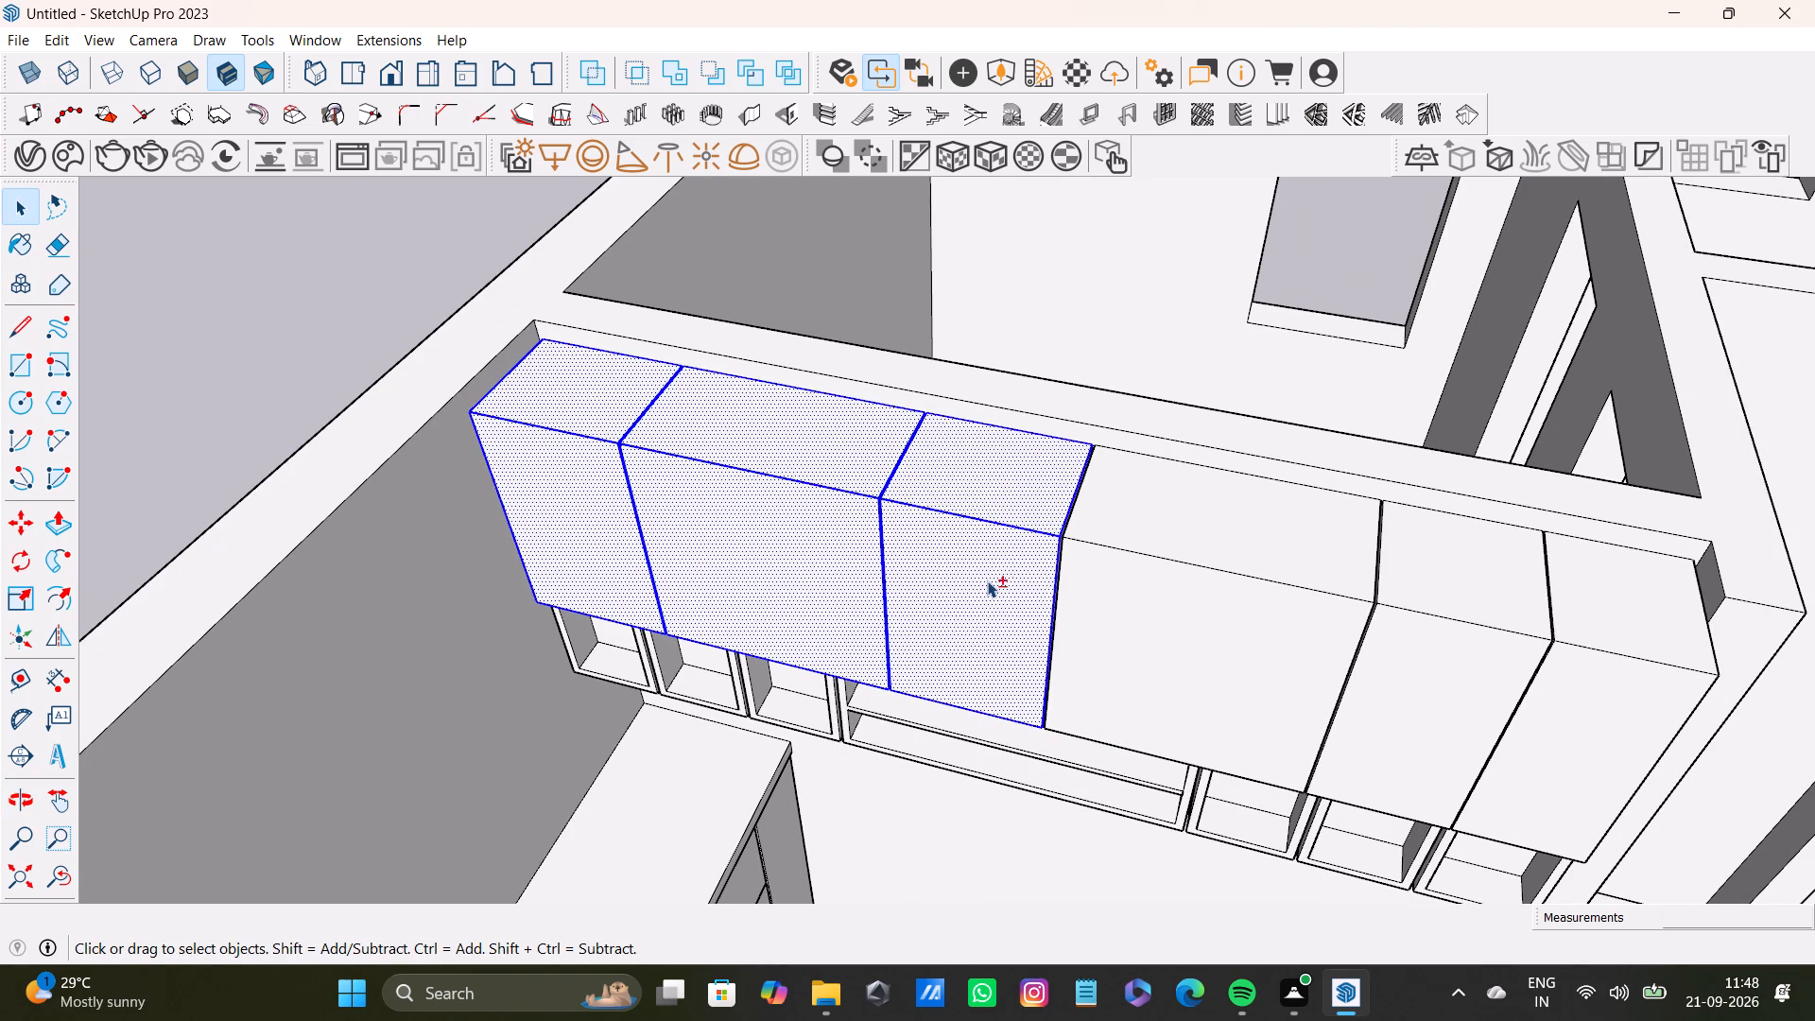
double_click(1145, 526, "shift")
double_click(1143, 598, "shift")
middle_click_drag(1323, 577, 1080, 556, "shift")
double_click(1204, 554, "shift")
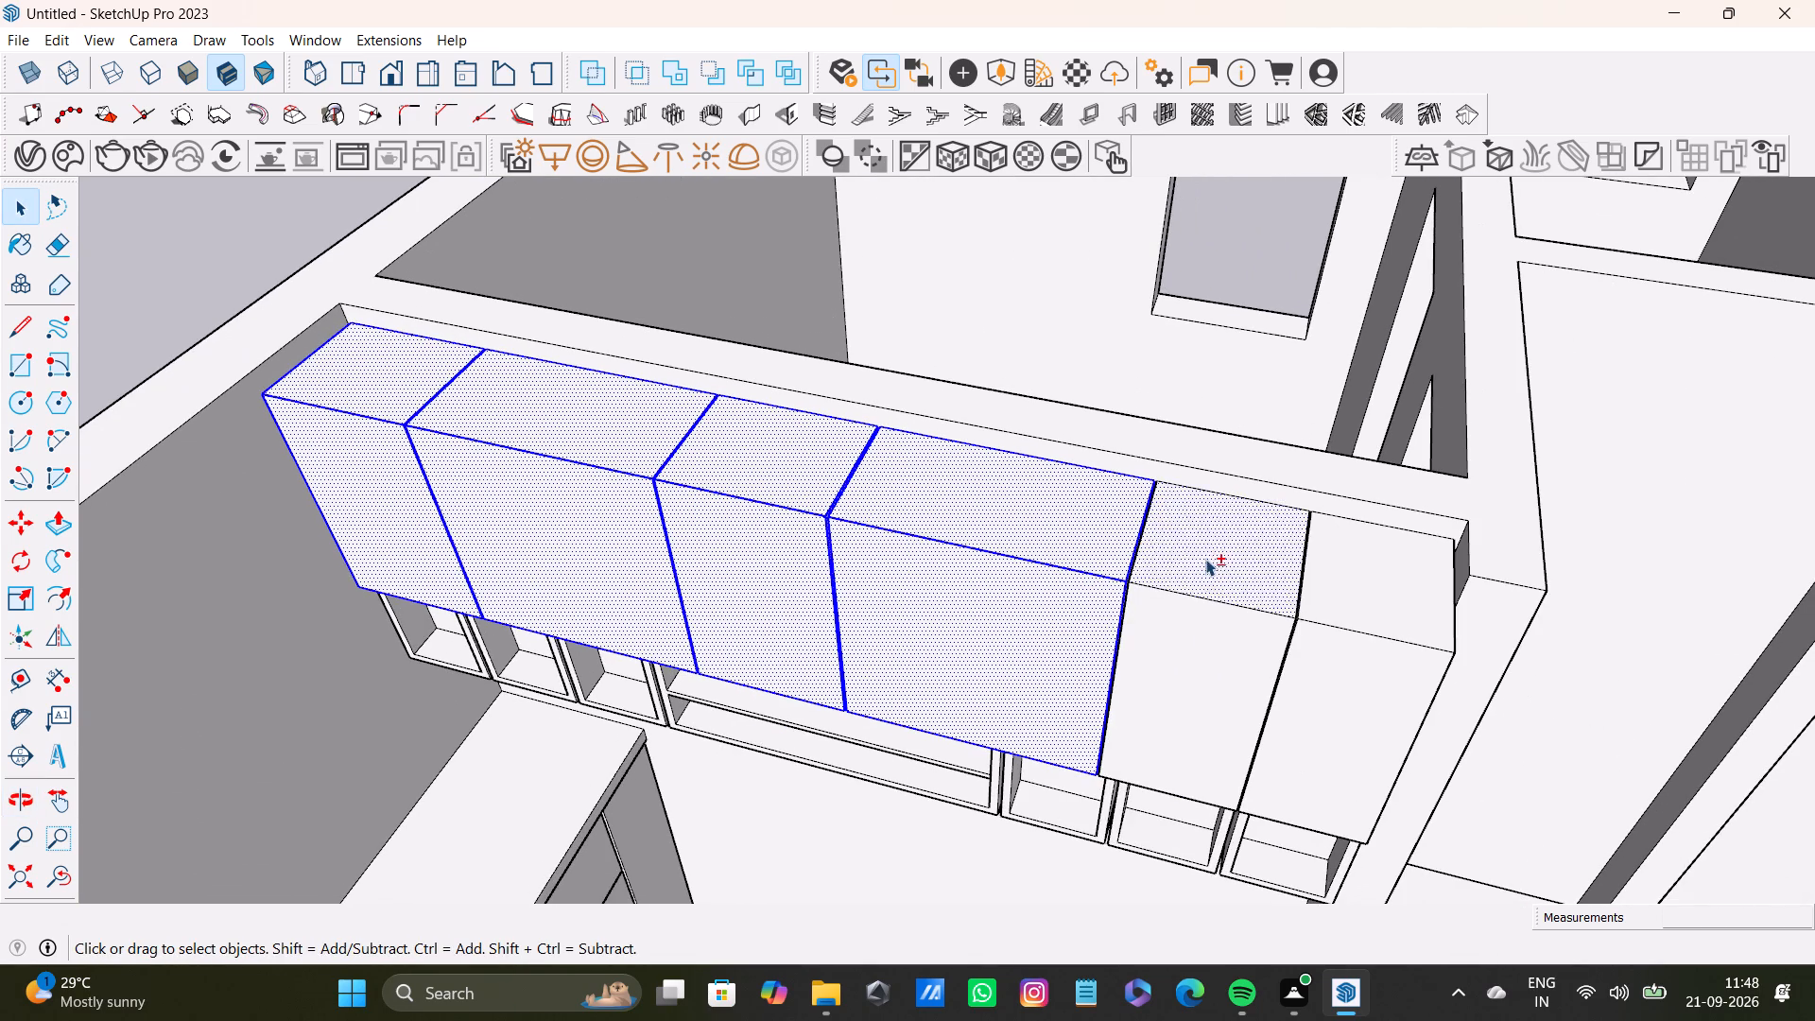
double_click(1195, 645, "shift")
double_click(1337, 587, "shift")
double_click(1336, 638, "shift")
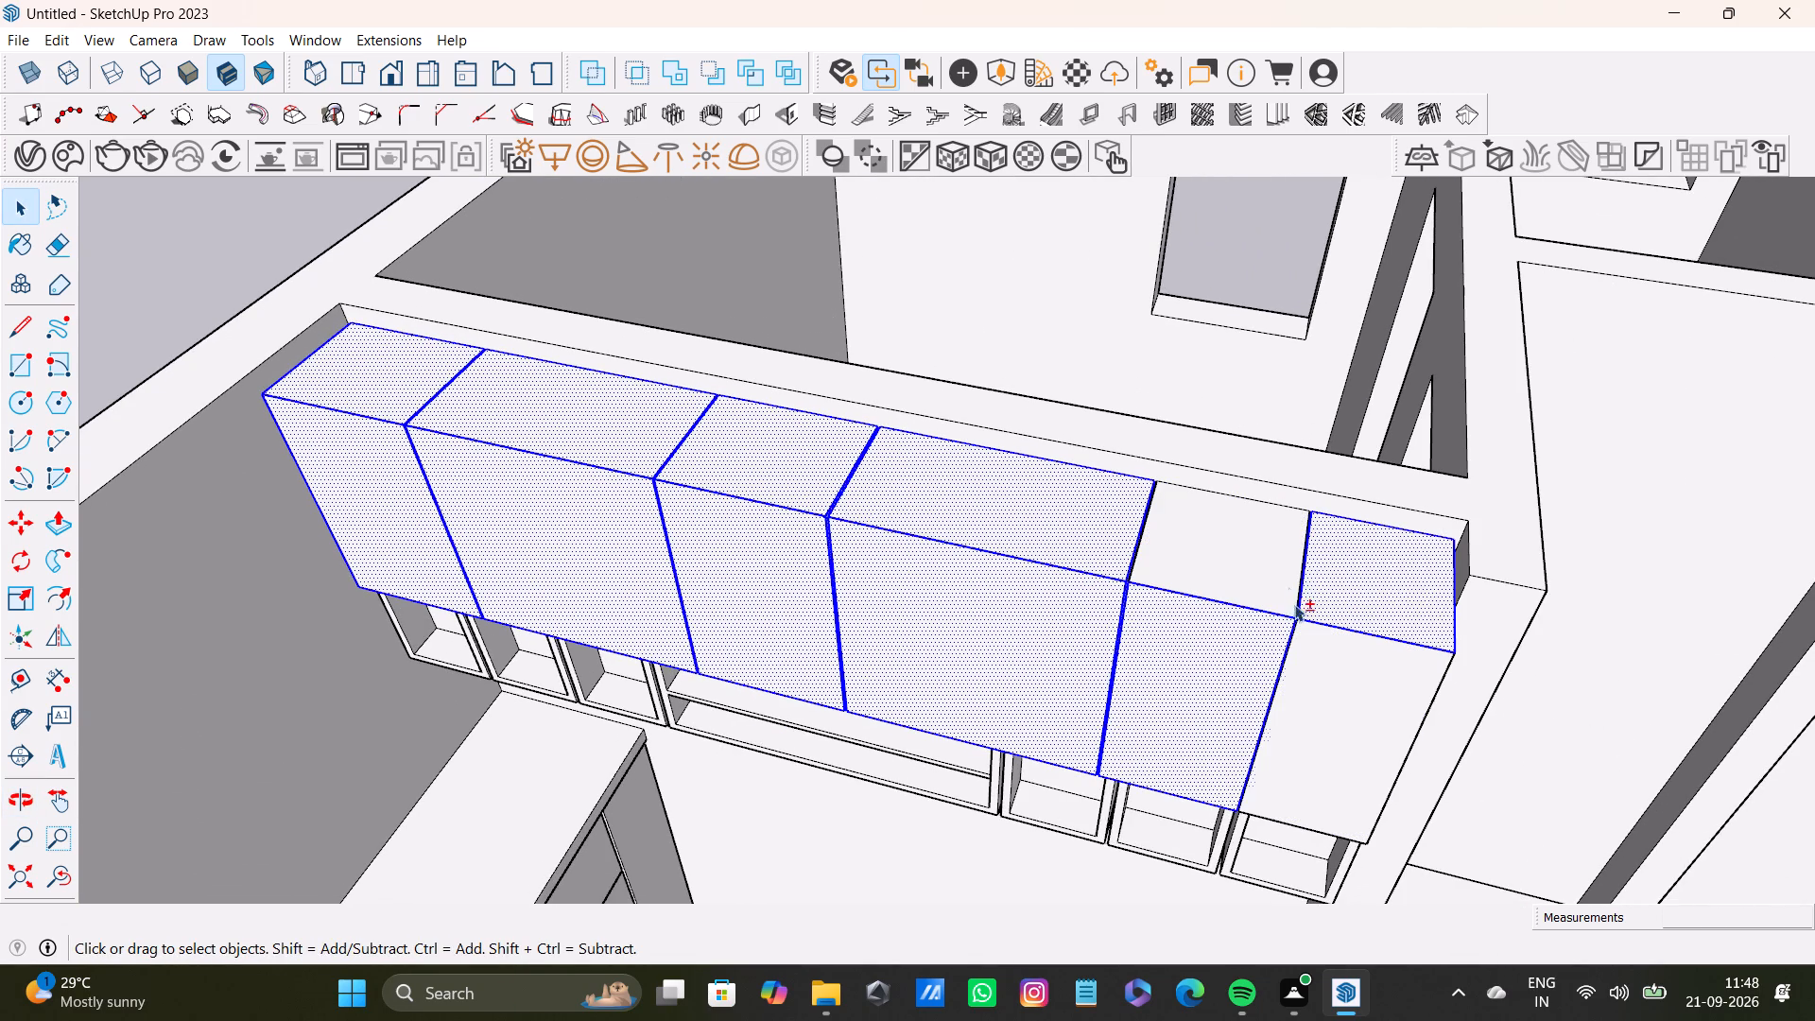
double_click(1268, 546, "shift")
double_click(1316, 644, "shift")
scroll(1315, 636, "up", 6, "shift")
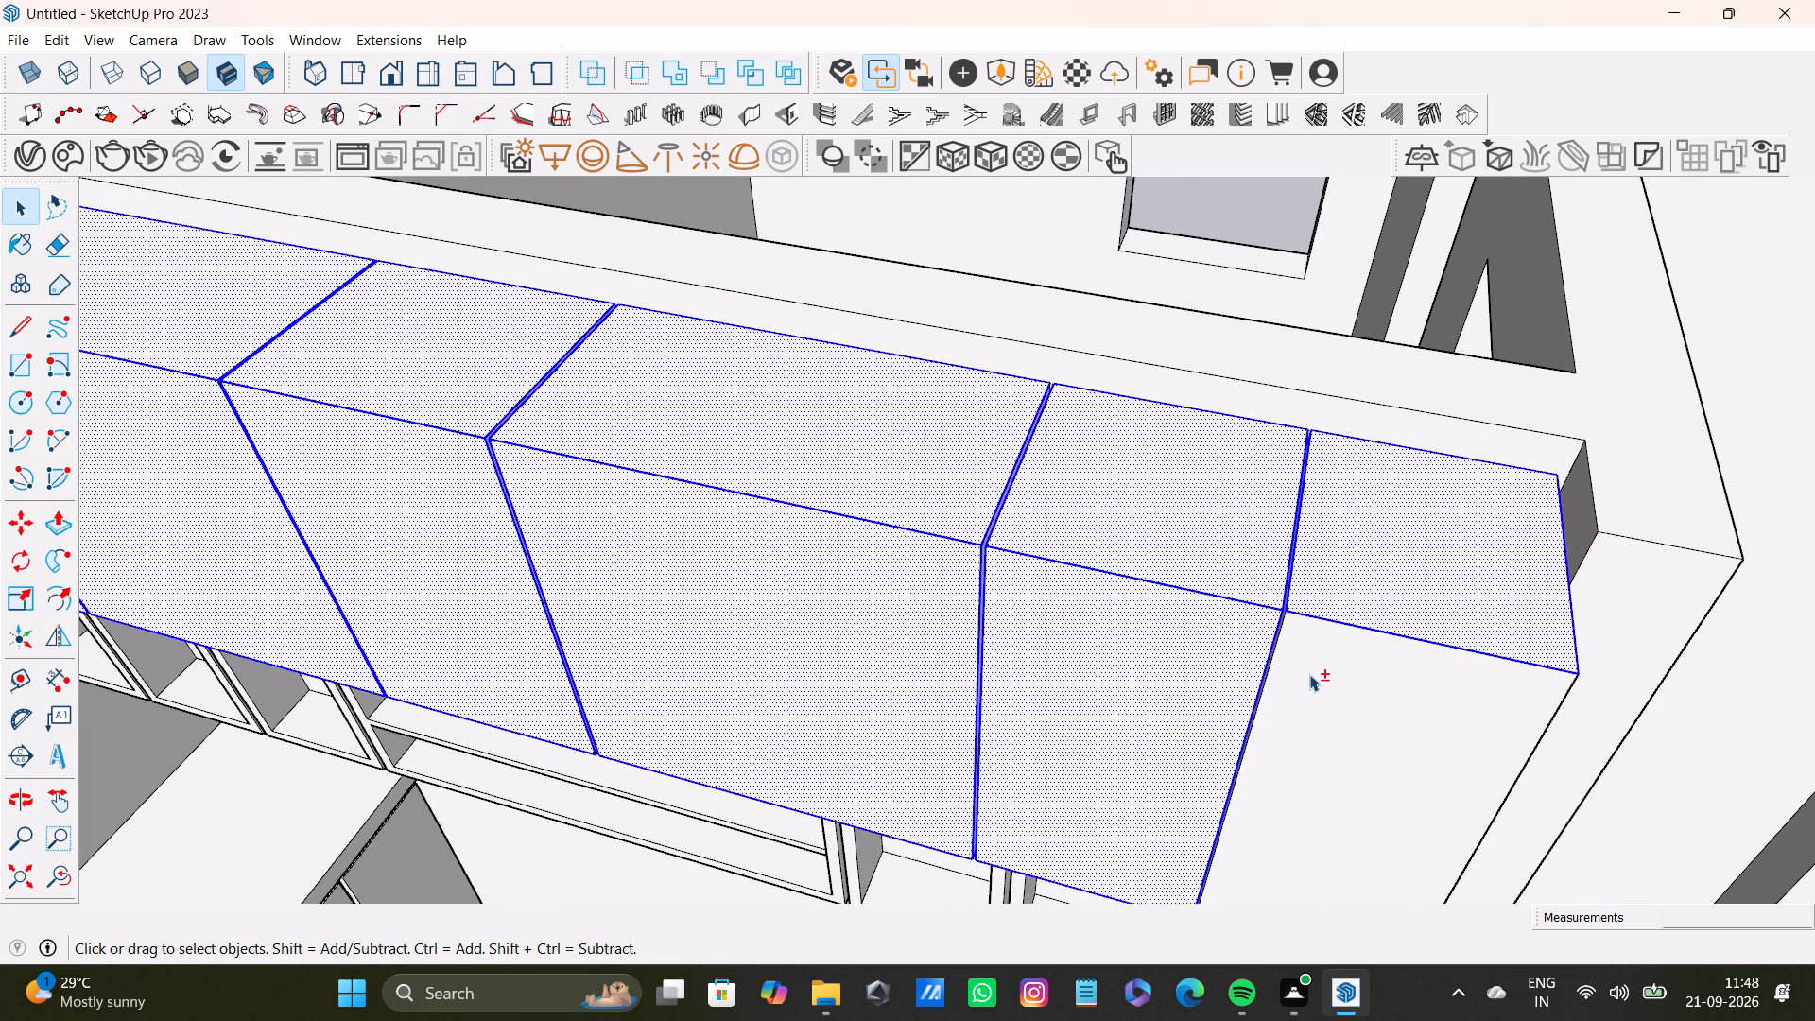
double_click(1309, 674, "shift")
Add the facing sides inside the two narrow gaps between the last three cabinets, at the run's open end, to the selection.
scroll(1311, 635, "up", 20, "shift")
scroll(1311, 635, "up", 1, "shift")
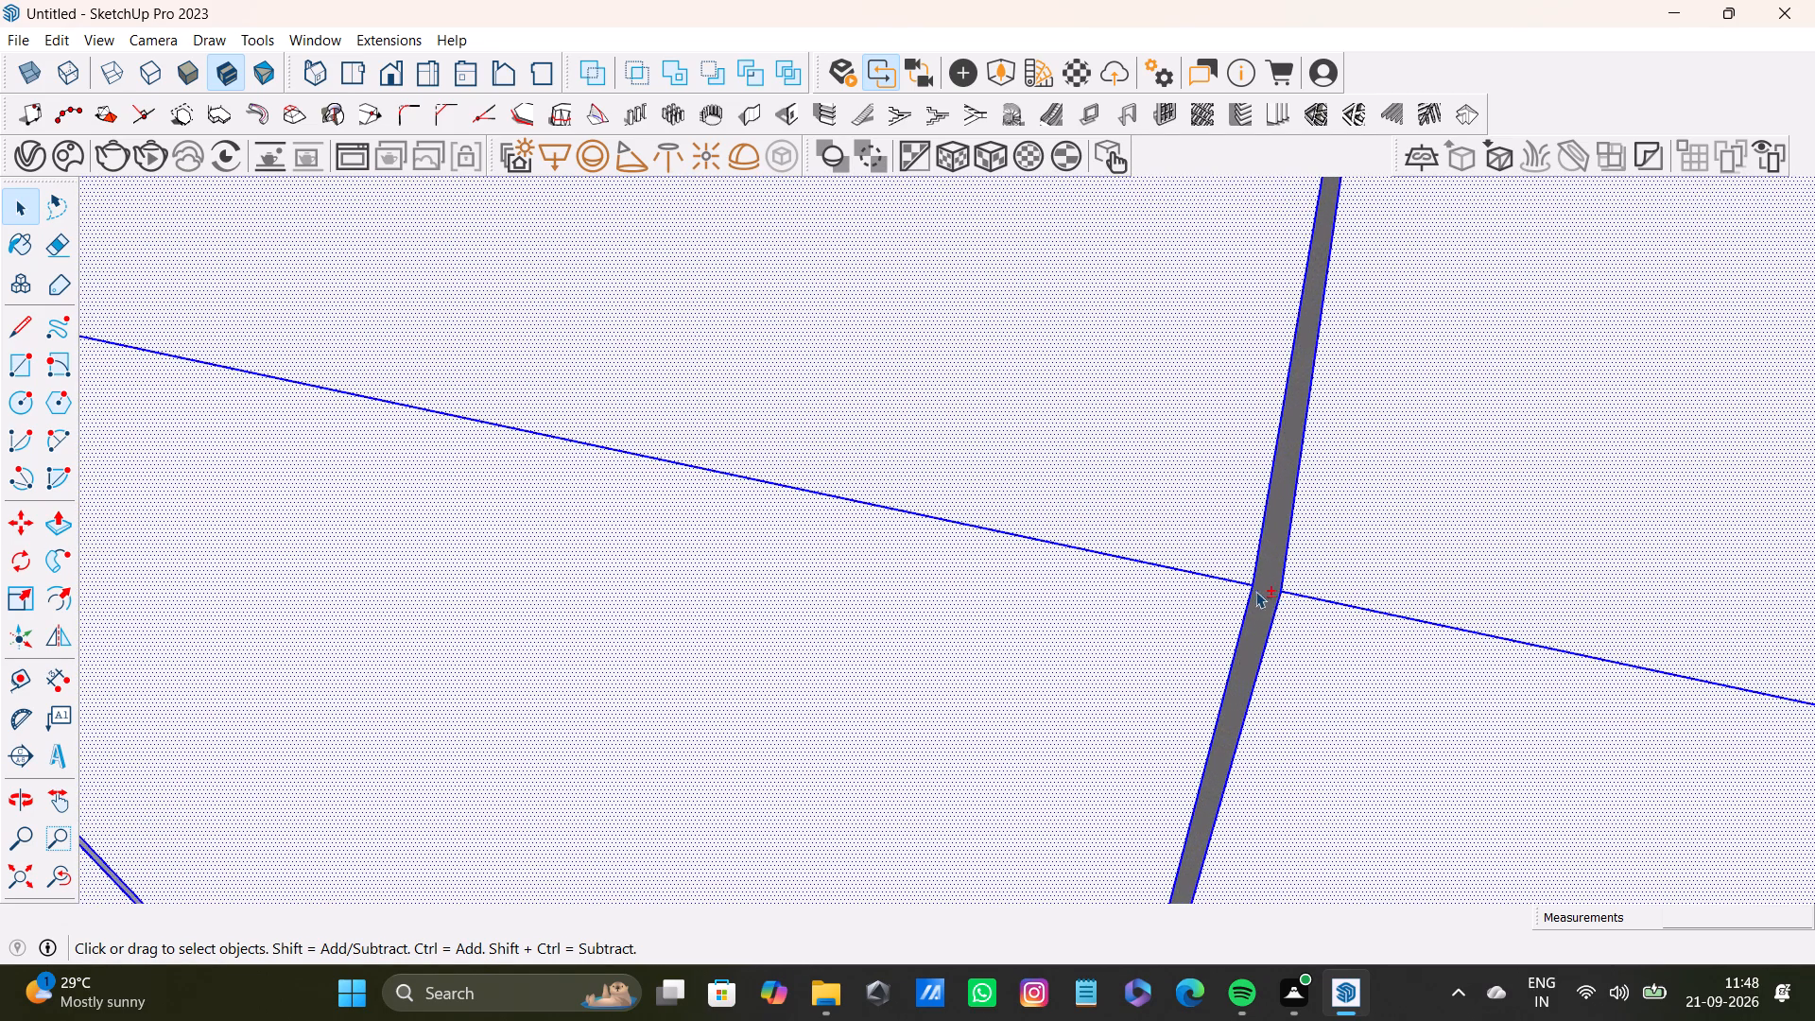
left_click(1260, 599, "shift")
scroll(1267, 606, "down", 3, "shift")
middle_click_drag(1280, 614, 1157, 587)
scroll(1236, 639, "up", 3, "shift")
left_click(1289, 673, "shift")
scroll(1290, 674, "down", 13, "shift")
middle_click_drag(523, 445, 730, 483, "shift")
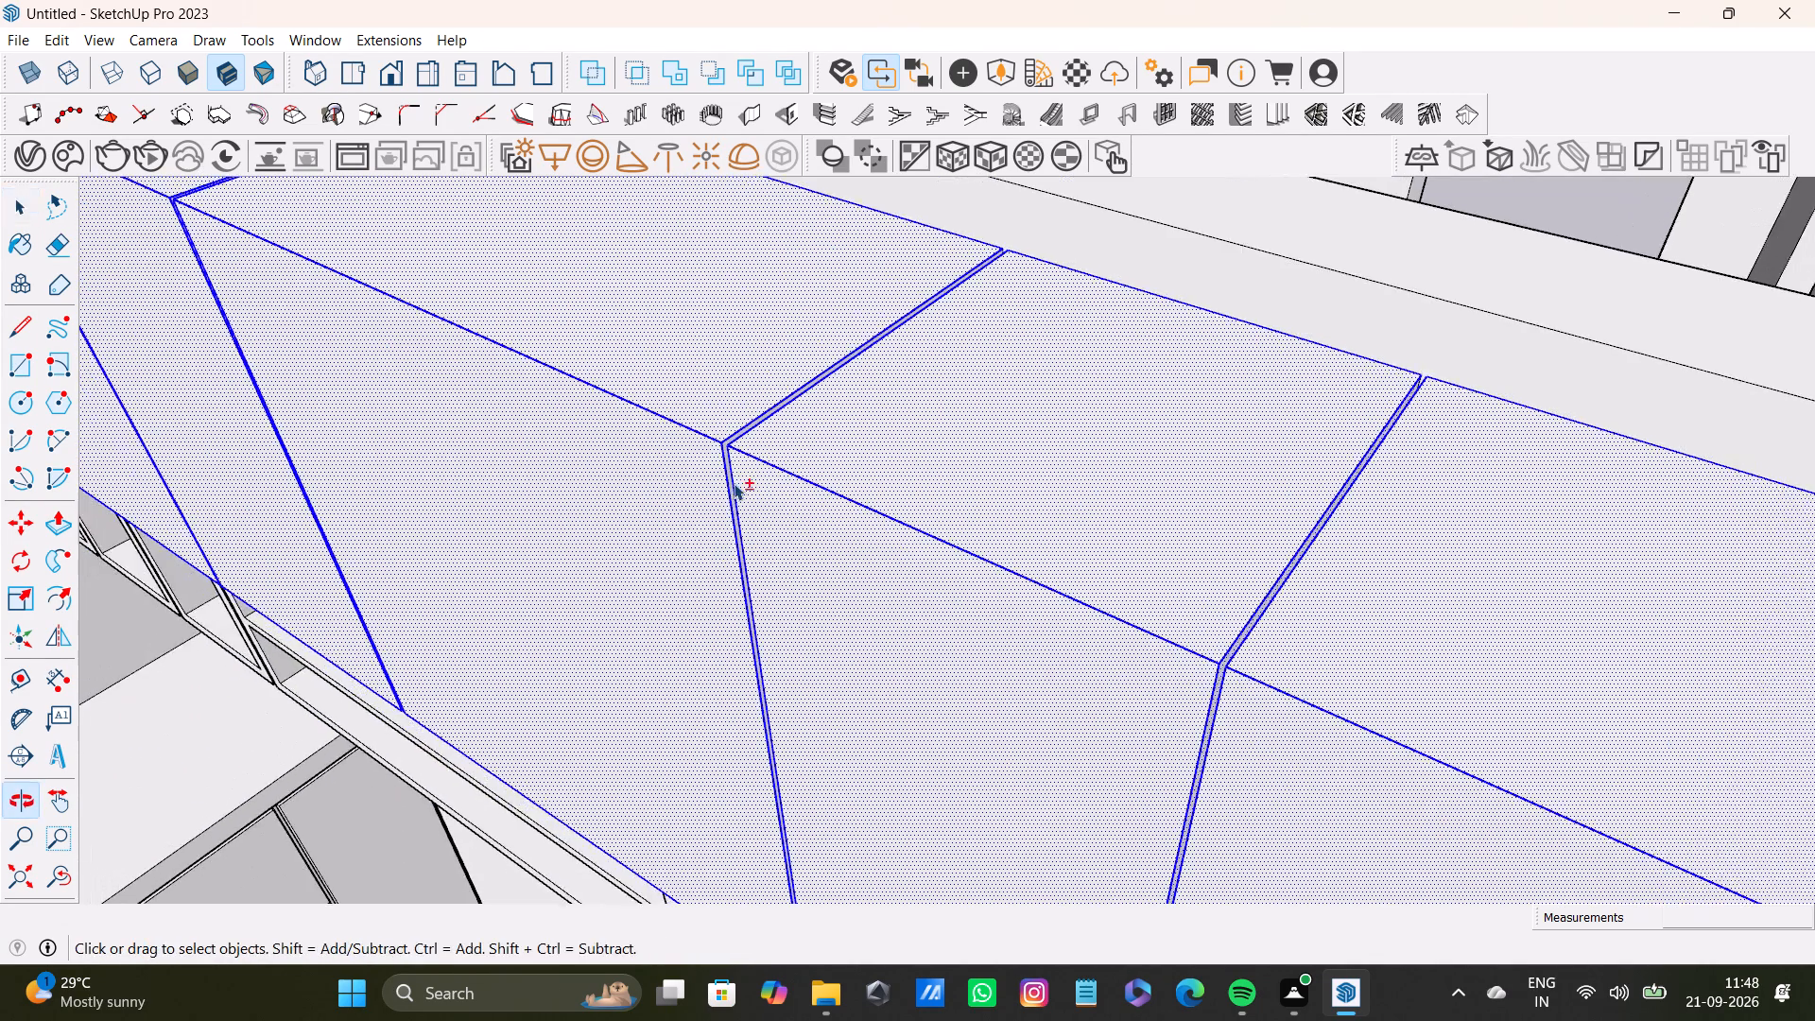
scroll(735, 483, "up", 20, "shift")
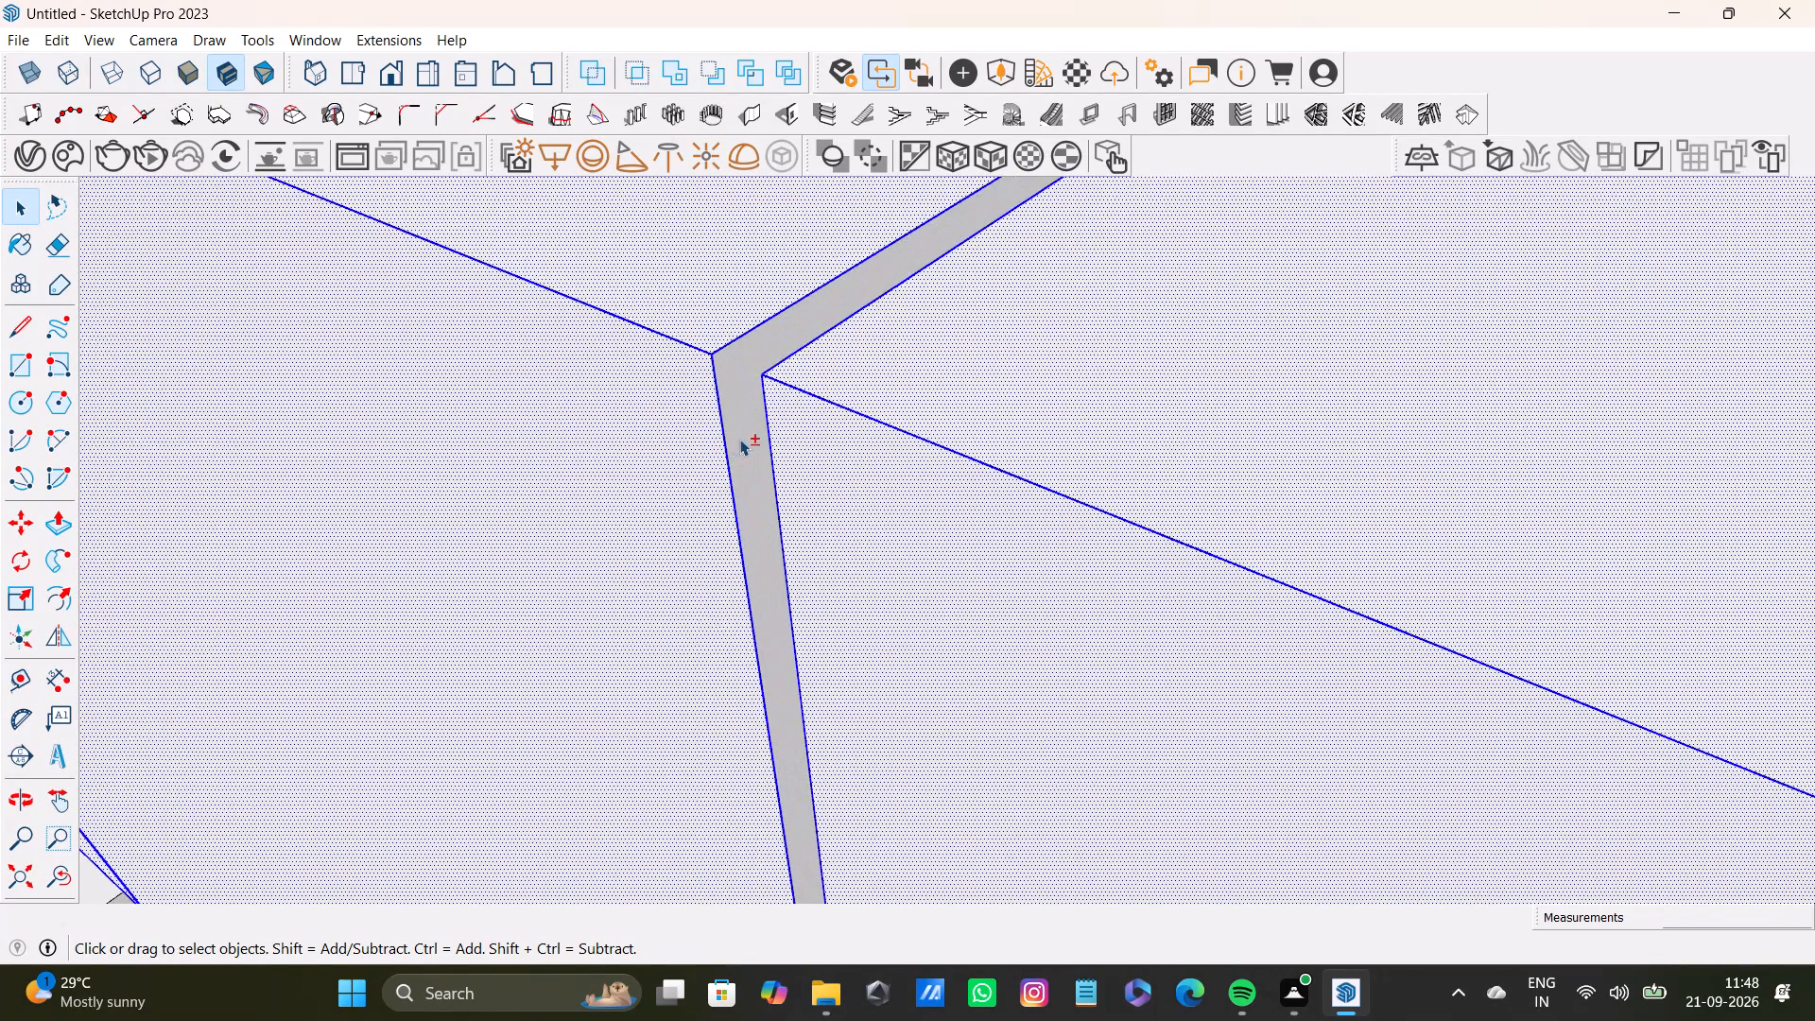
double_click(739, 439, "shift")
scroll(733, 441, "down", 4, "shift")
middle_click_drag(733, 441, 1274, 477, "shift")
scroll(879, 623, "up", 3, "shift")
double_click(715, 644, "shift")
Add both facing sides in the gap between the third and fourth cabinets from the corner to the selection.
scroll(715, 647, "down", 5, "shift")
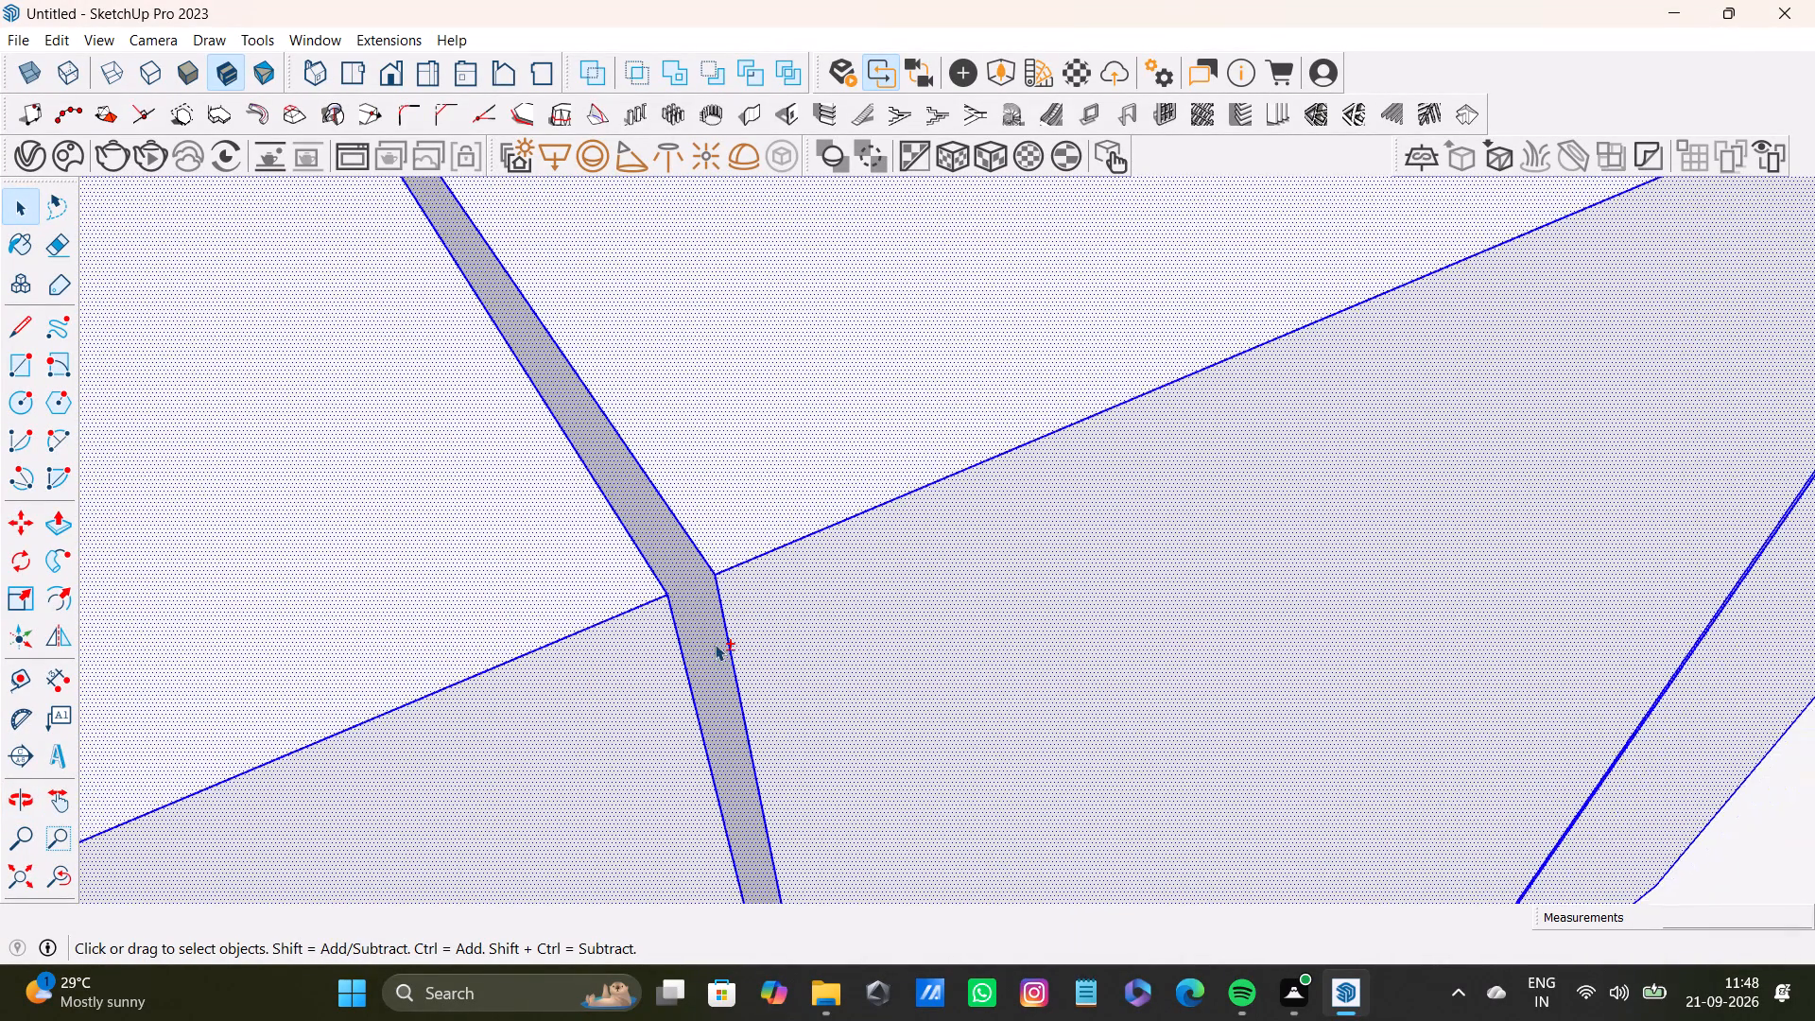
scroll(715, 644, "down", 18, "shift")
middle_click_drag(534, 589, 873, 523, "shift")
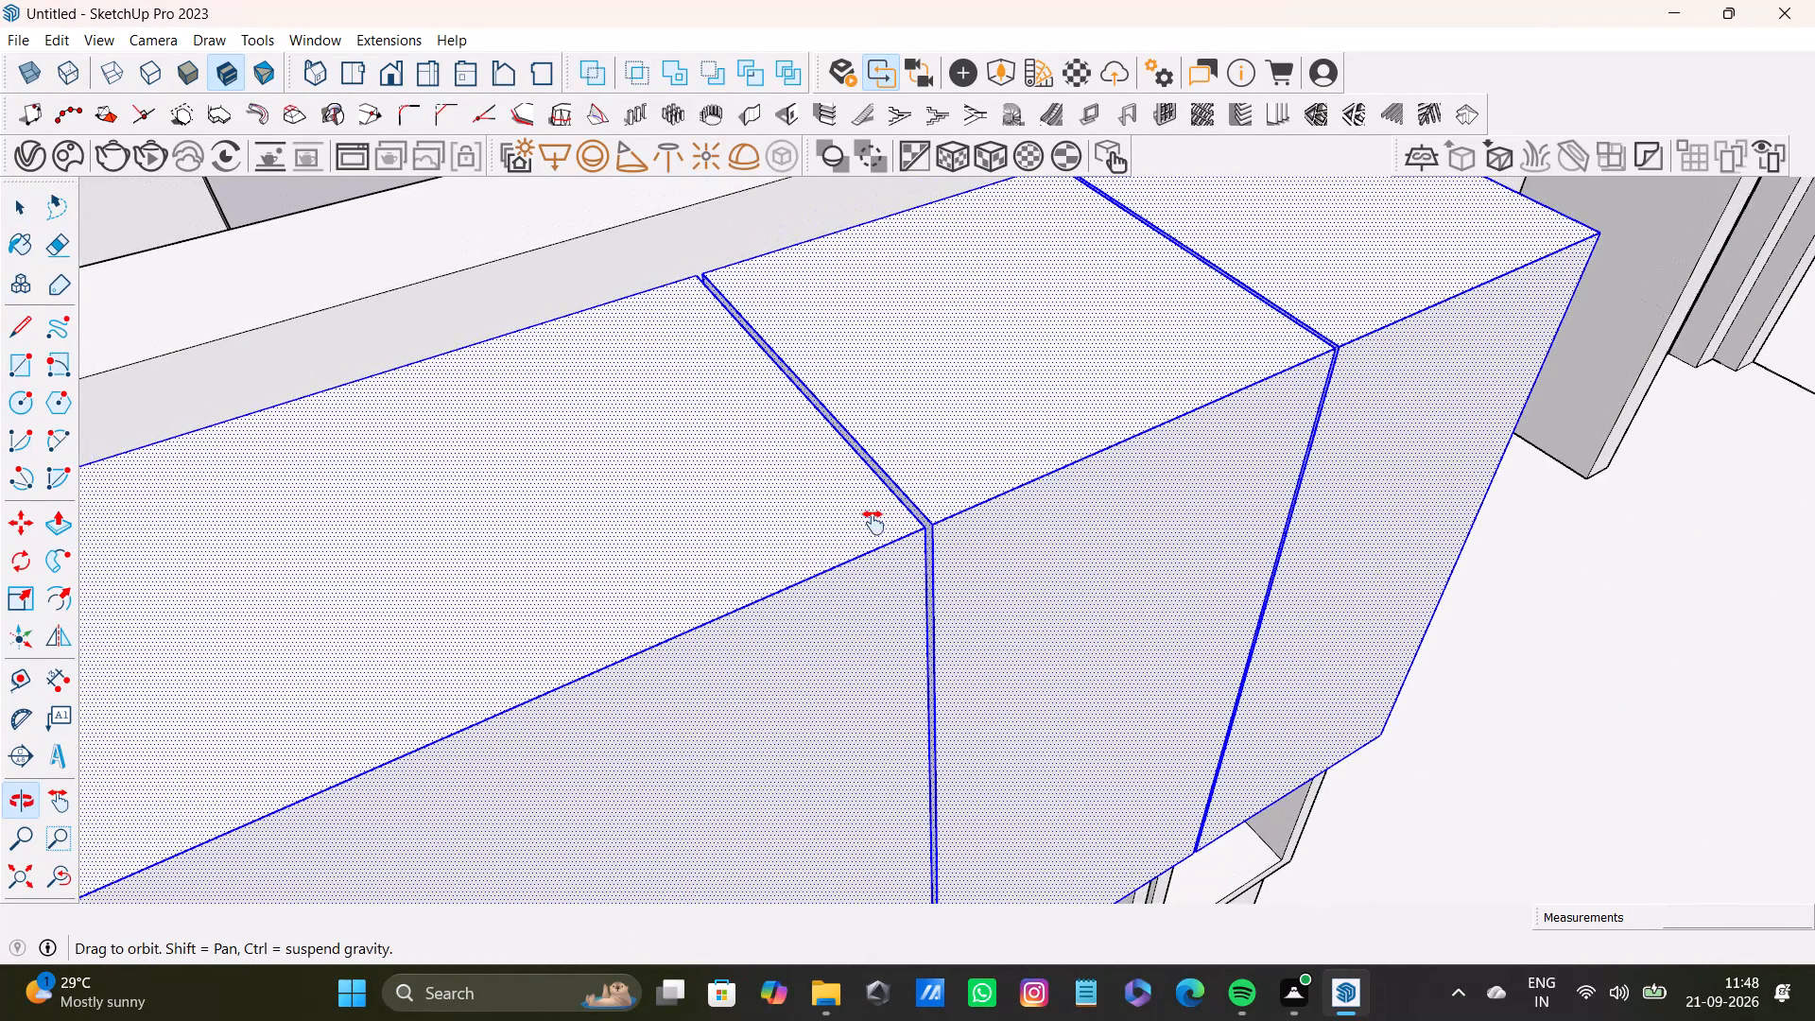
middle_click_drag(873, 523, 1245, 391, "shift")
scroll(1072, 480, "down", 5, "shift")
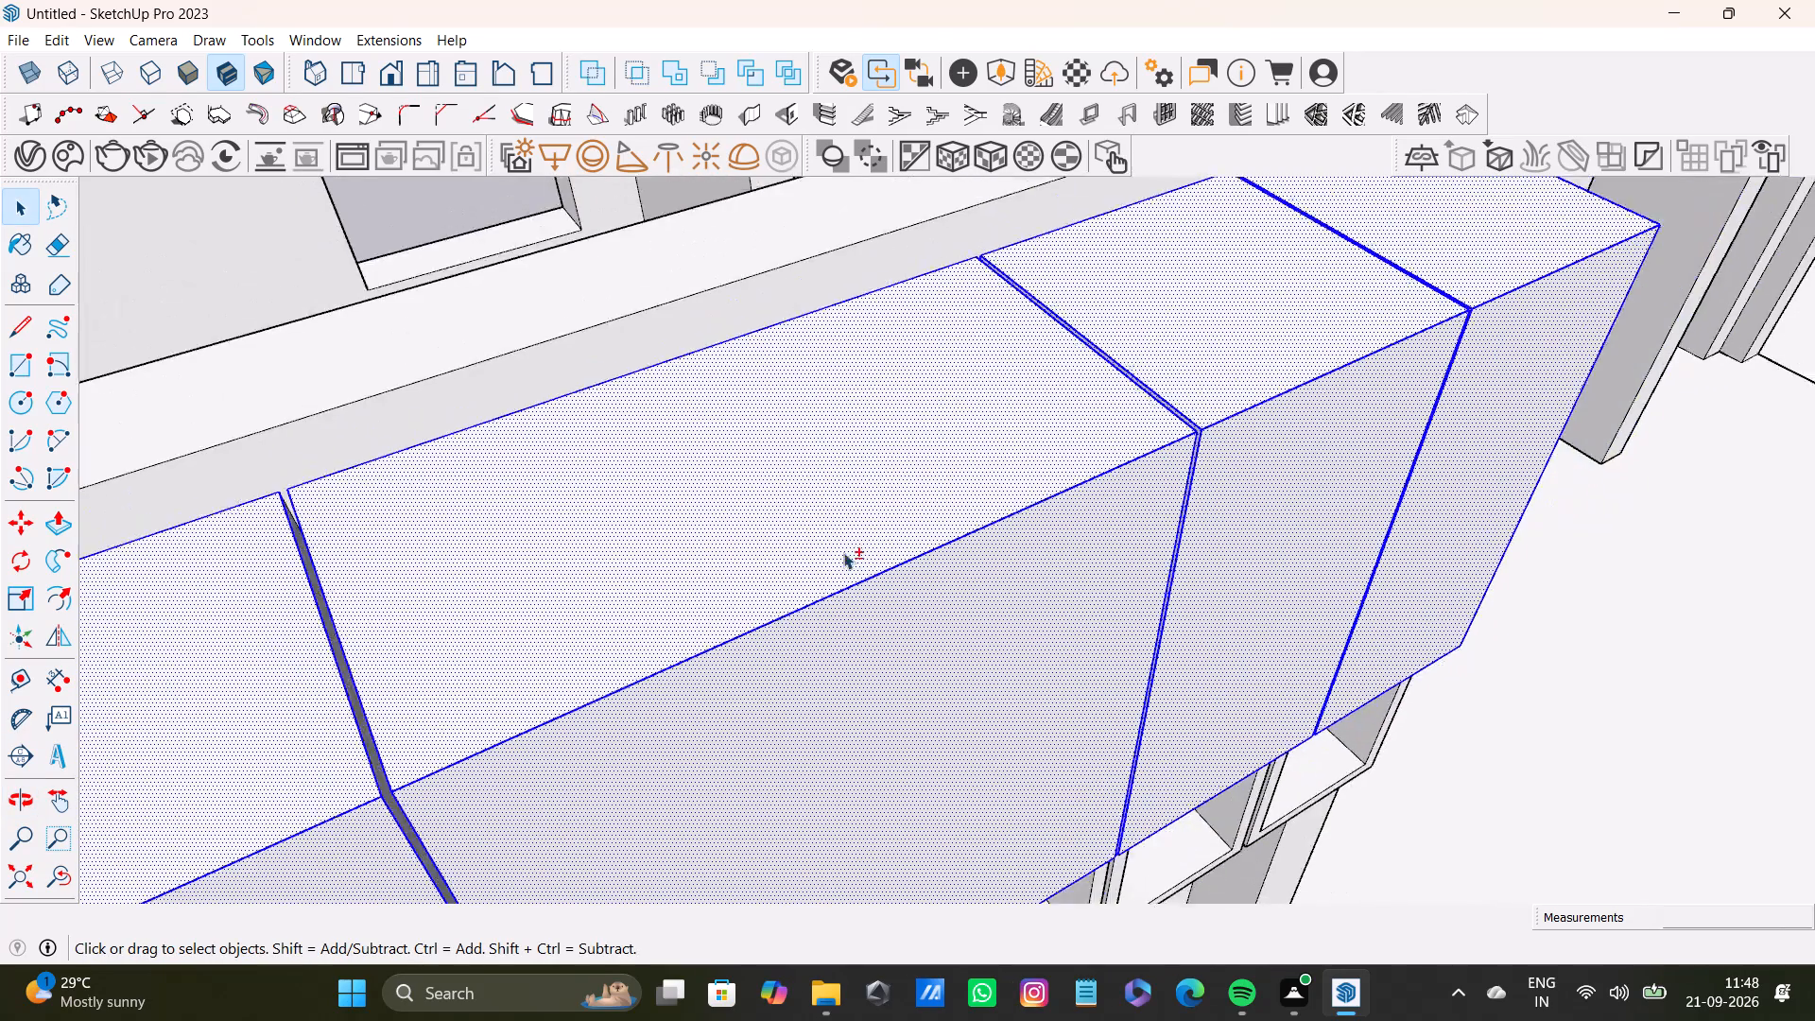
scroll(843, 552, "down", 5, "shift")
middle_click_drag(631, 664, 666, 572, "shift")
scroll(583, 606, "up", 17, "shift")
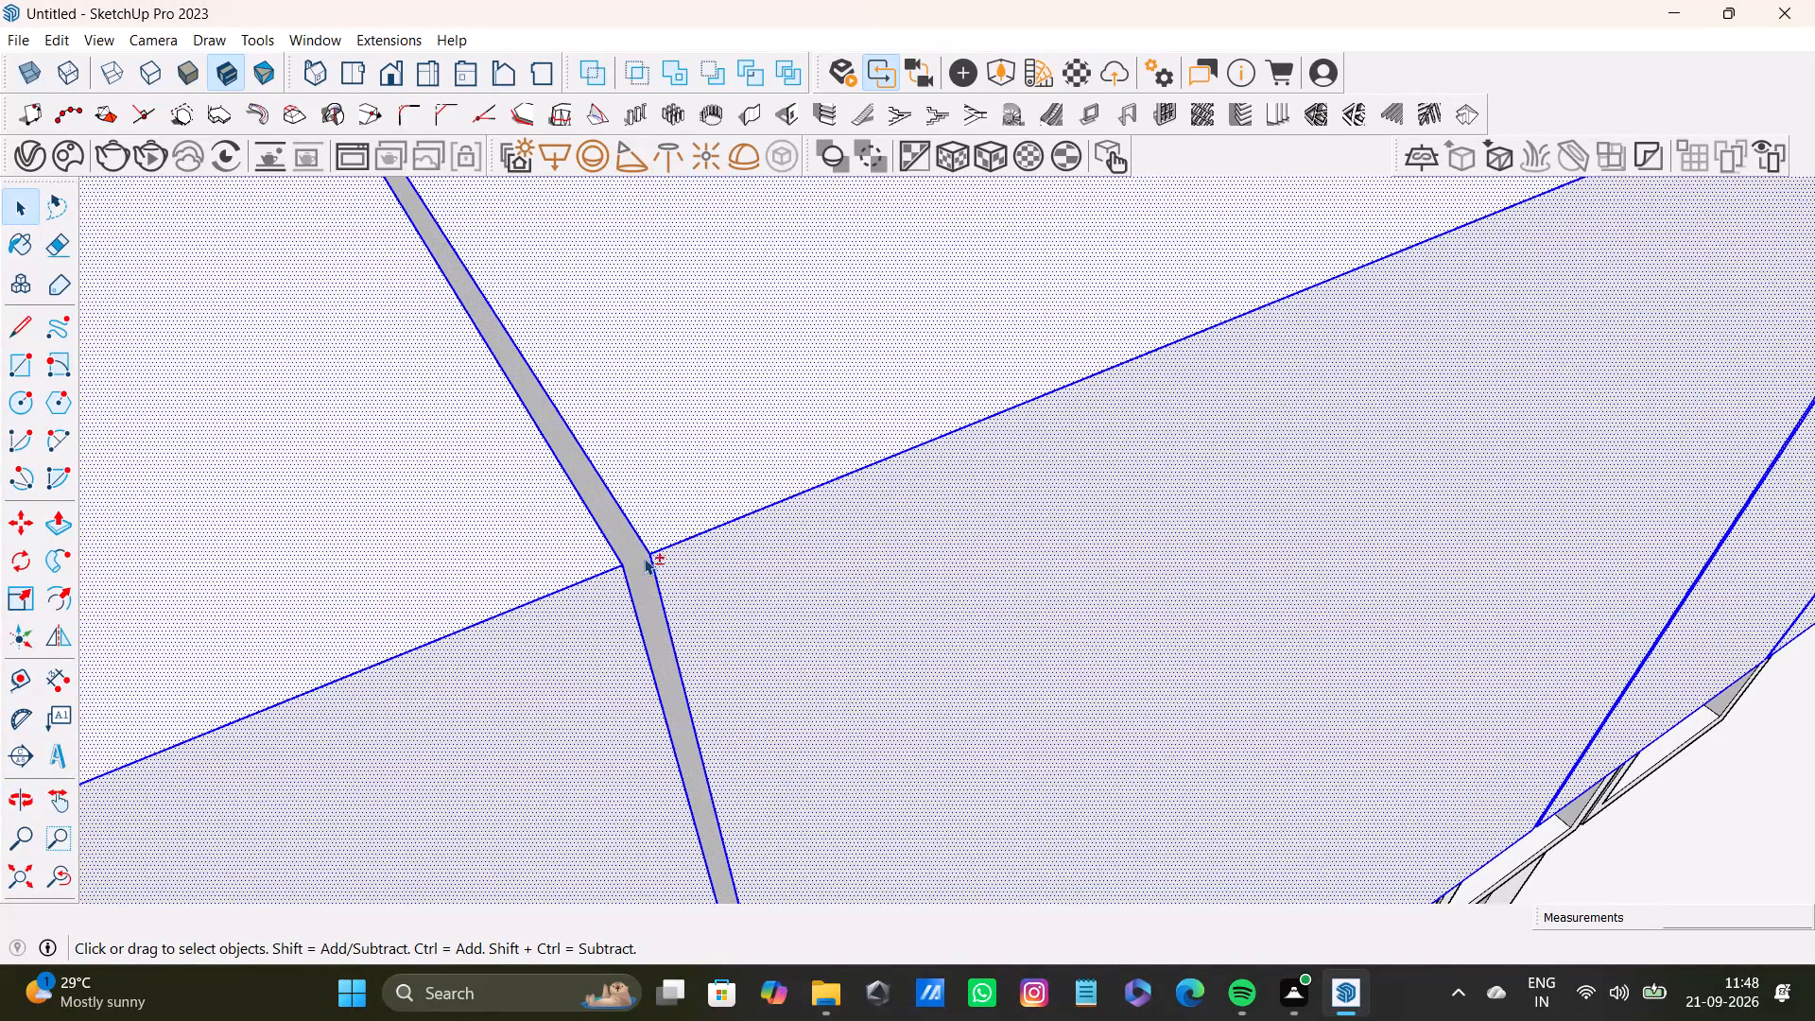
double_click(635, 567, "shift")
middle_click_drag(835, 576, 580, 600)
scroll(651, 533, "up", 2, "shift")
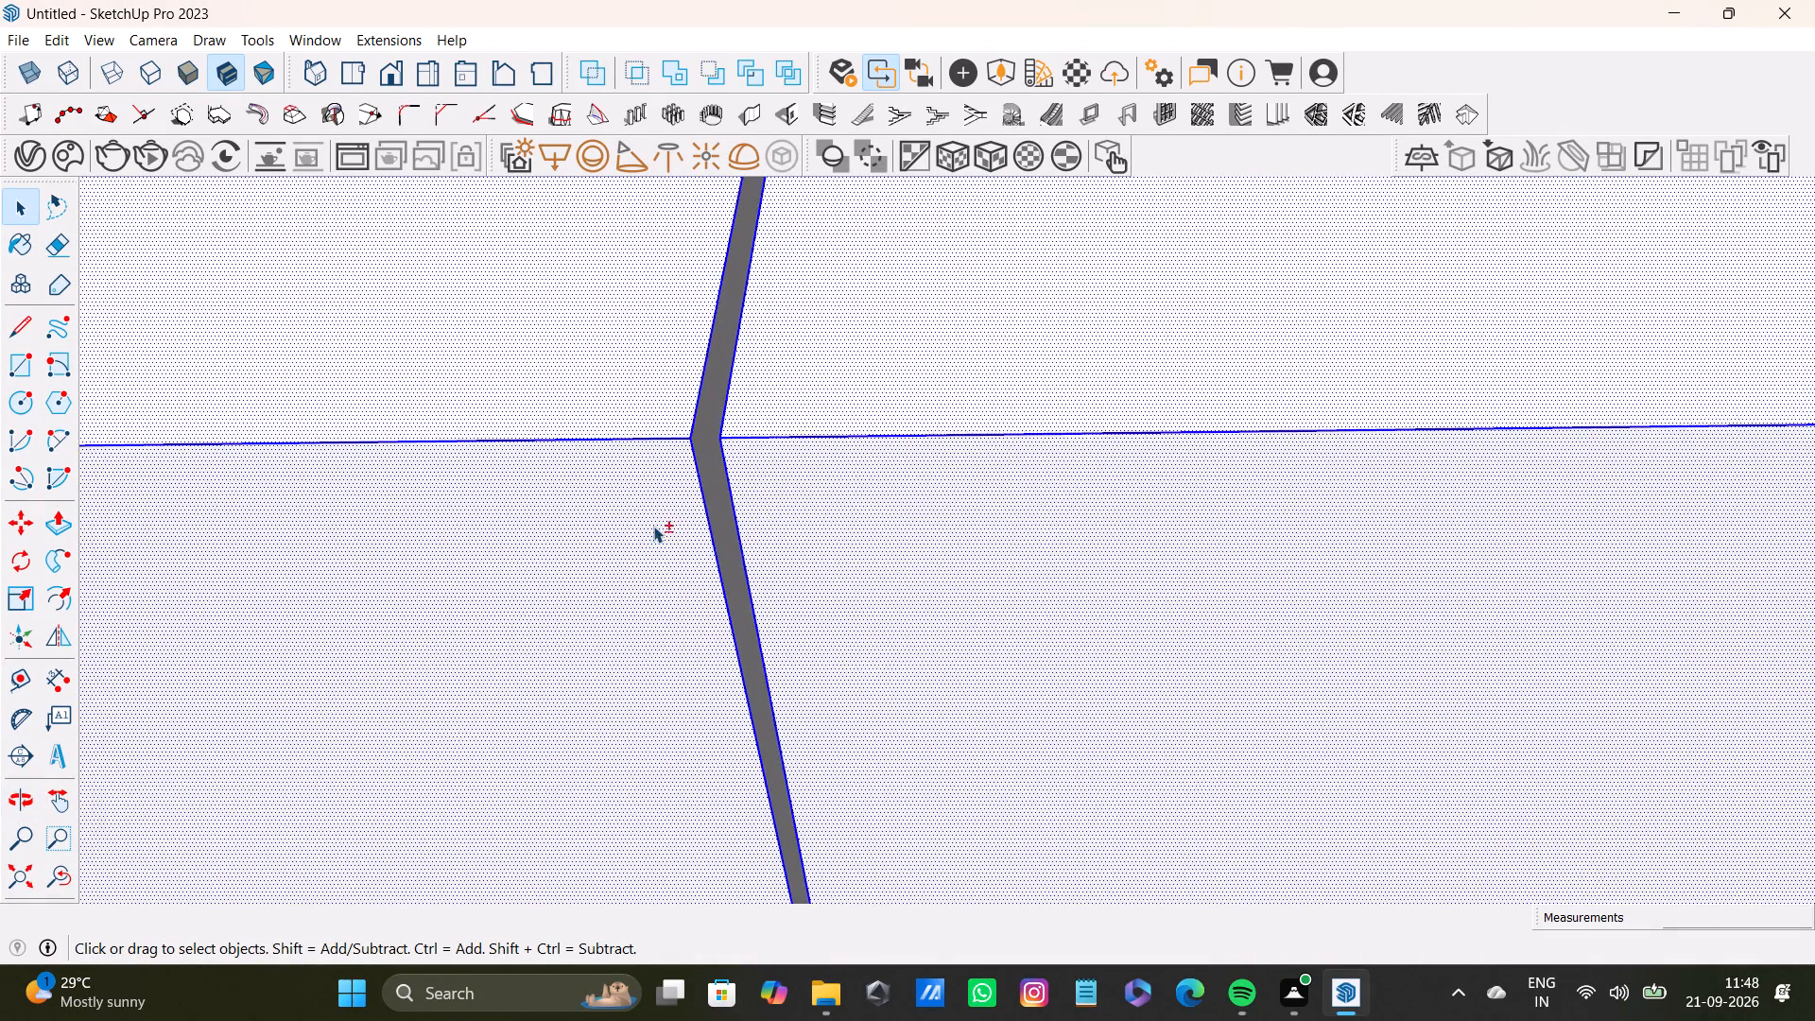
scroll(653, 526, "up", 1, "shift")
double_click(718, 470, "shift")
Add both facing sides in the gap between the second and third cabinets from the corner to the selection.
scroll(725, 472, "down", 12, "shift")
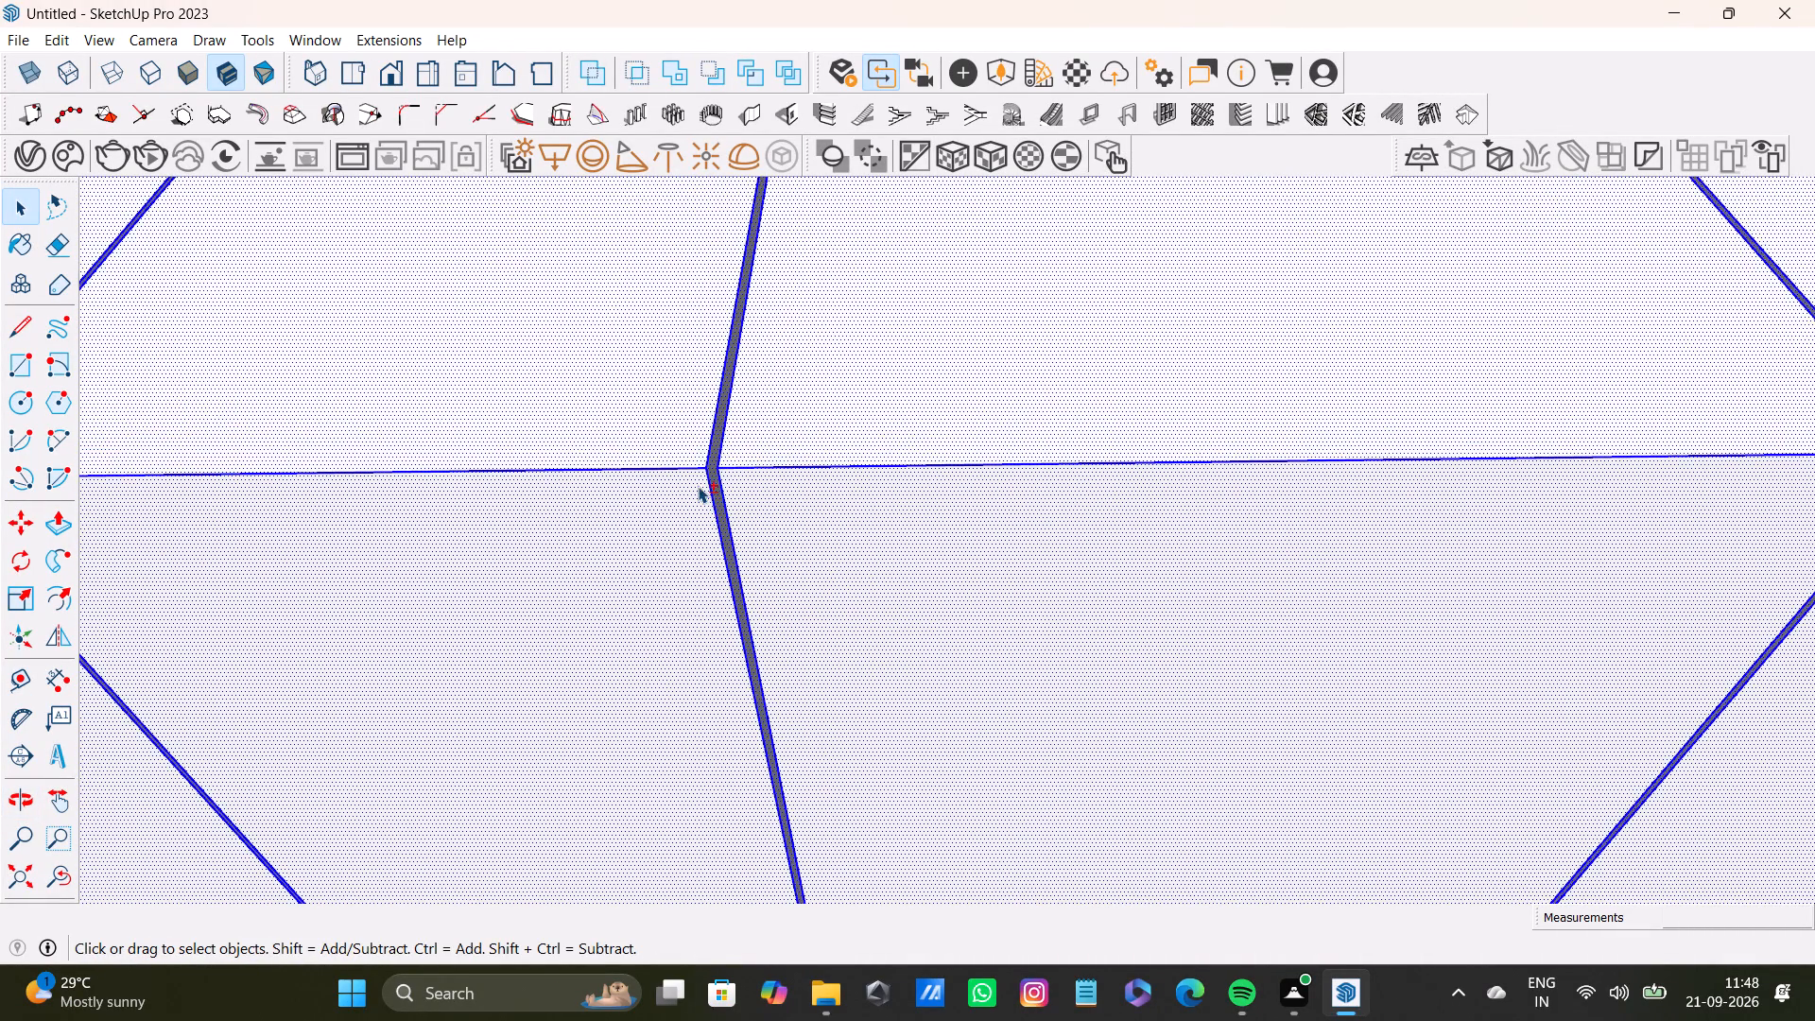
scroll(698, 486, "down", 4, "shift")
middle_click_drag(677, 481, 1309, 513, "shift")
scroll(850, 519, "up", 8, "shift")
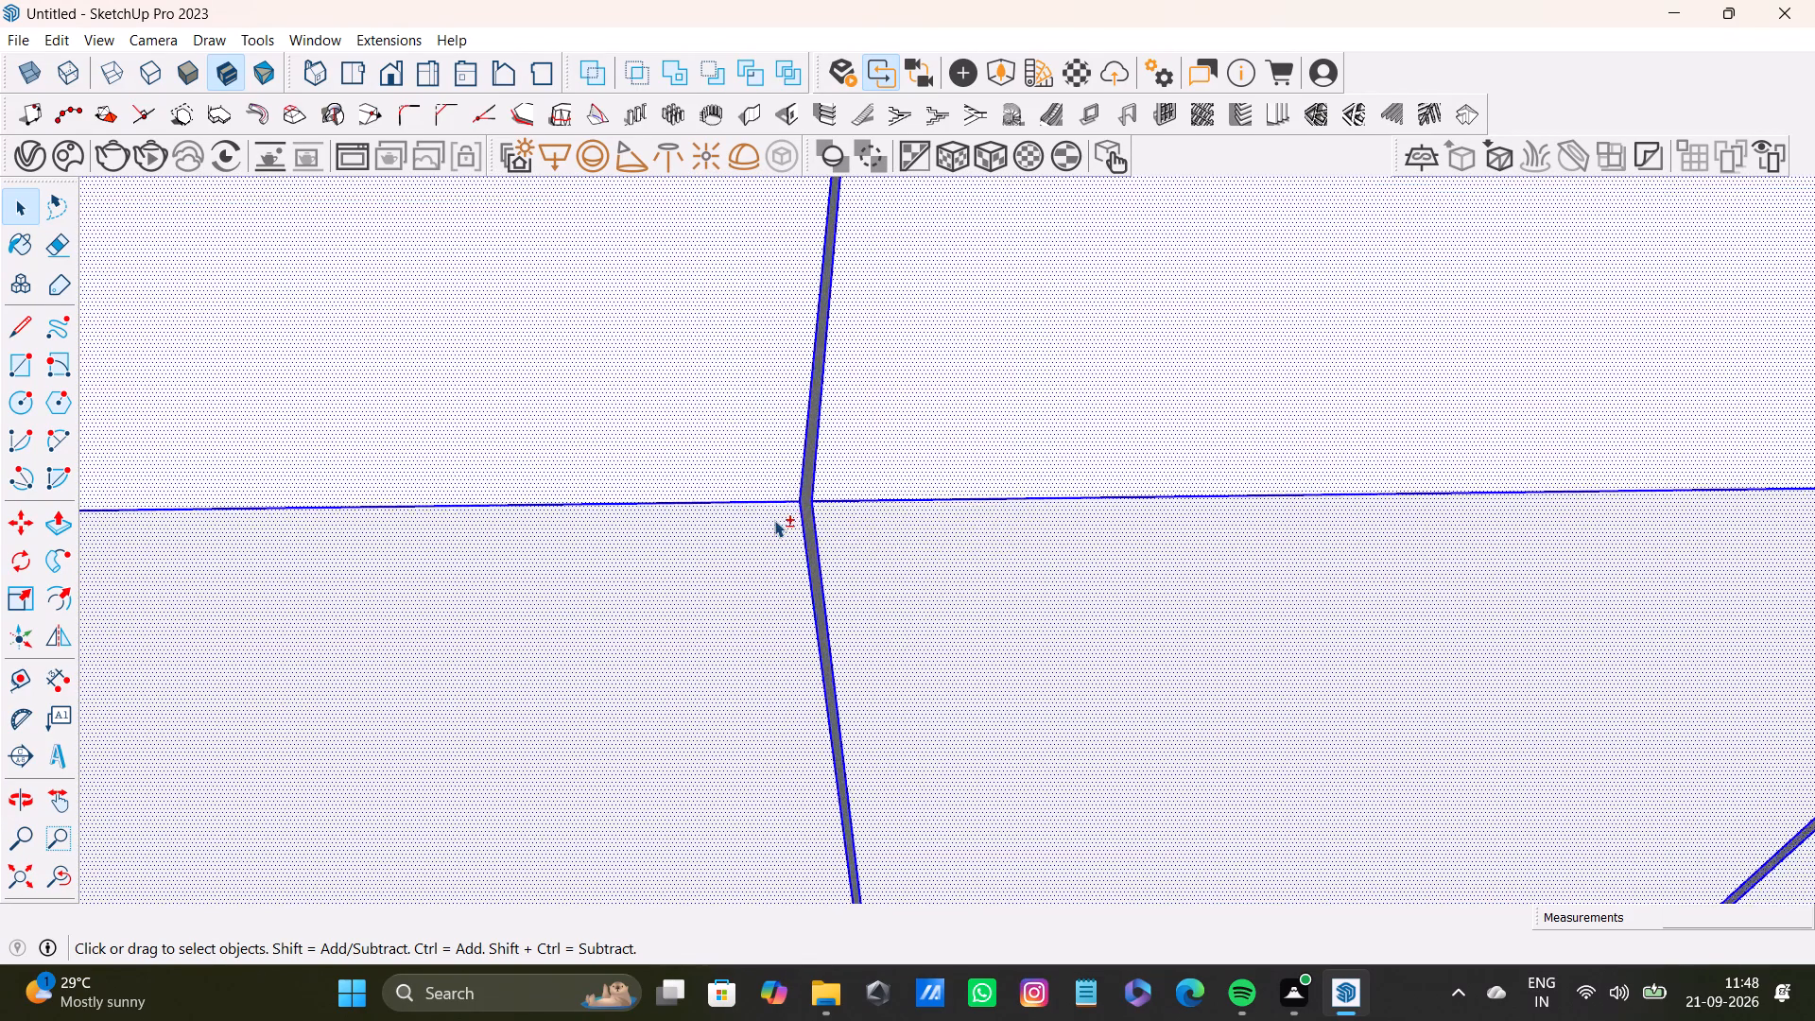
scroll(774, 520, "up", 7, "shift")
middle_click_drag(776, 517, 856, 488, "shift")
scroll(927, 523, "up", 1)
middle_click_drag(928, 523, 1083, 519)
scroll(900, 490, "up", 3, "shift")
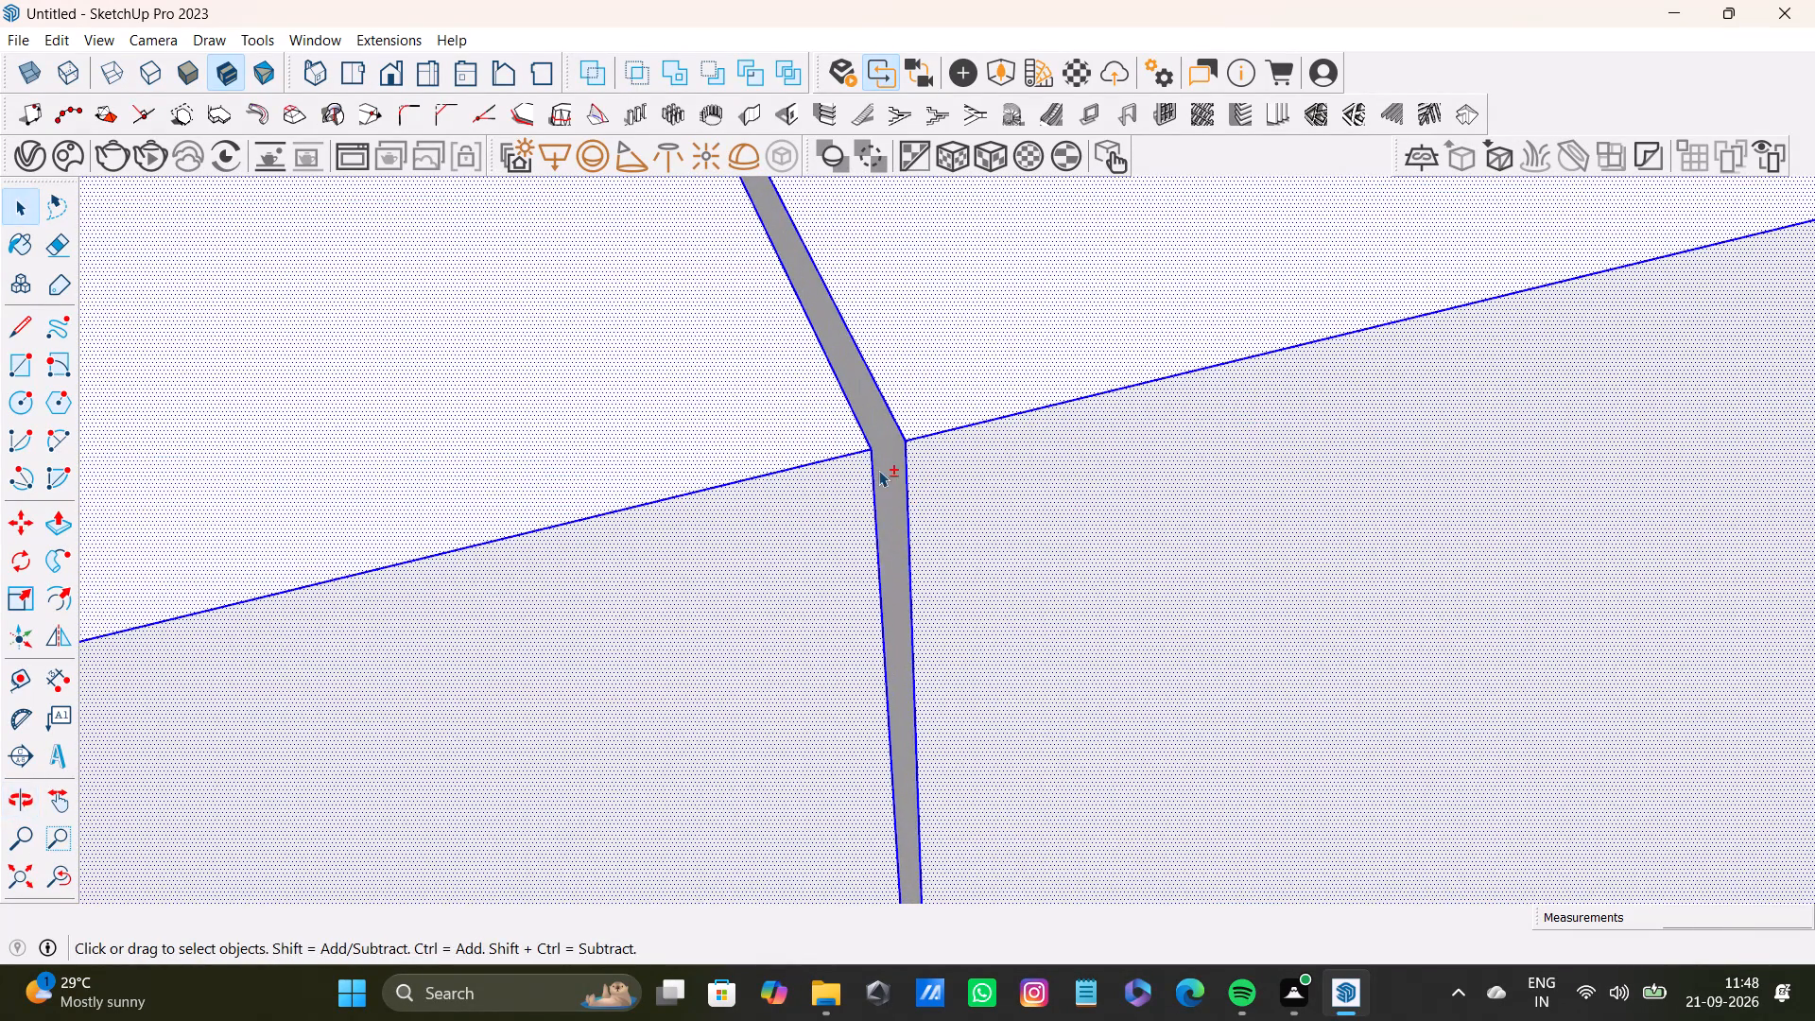
double_click(891, 468, "shift")
middle_click_drag(1099, 497, 796, 479)
scroll(929, 462, "up", 3, "shift")
double_click(933, 447, "shift")
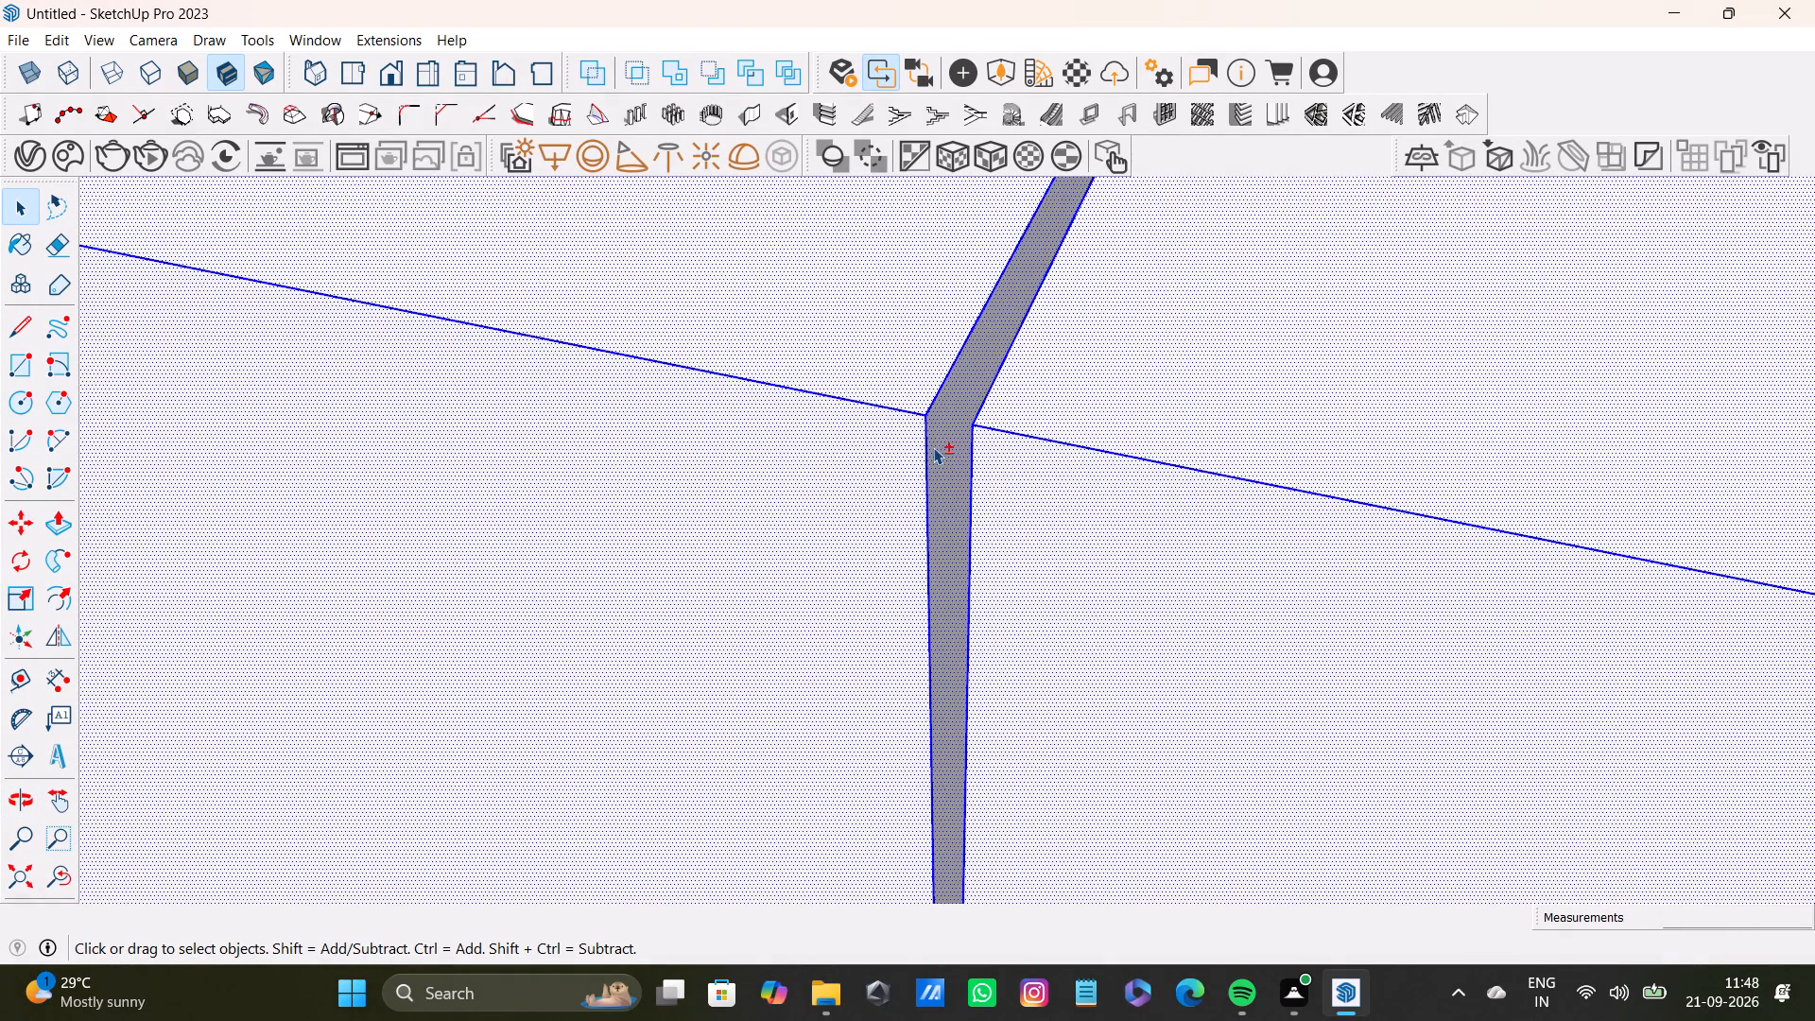
Add both facing sides in the gap between the first and second cabinets from the corner to the selection.
scroll(933, 447, "down", 20, "shift")
middle_click_drag(662, 476, 1479, 545, "shift")
scroll(765, 459, "up", 17, "shift")
double_click(640, 231, "shift")
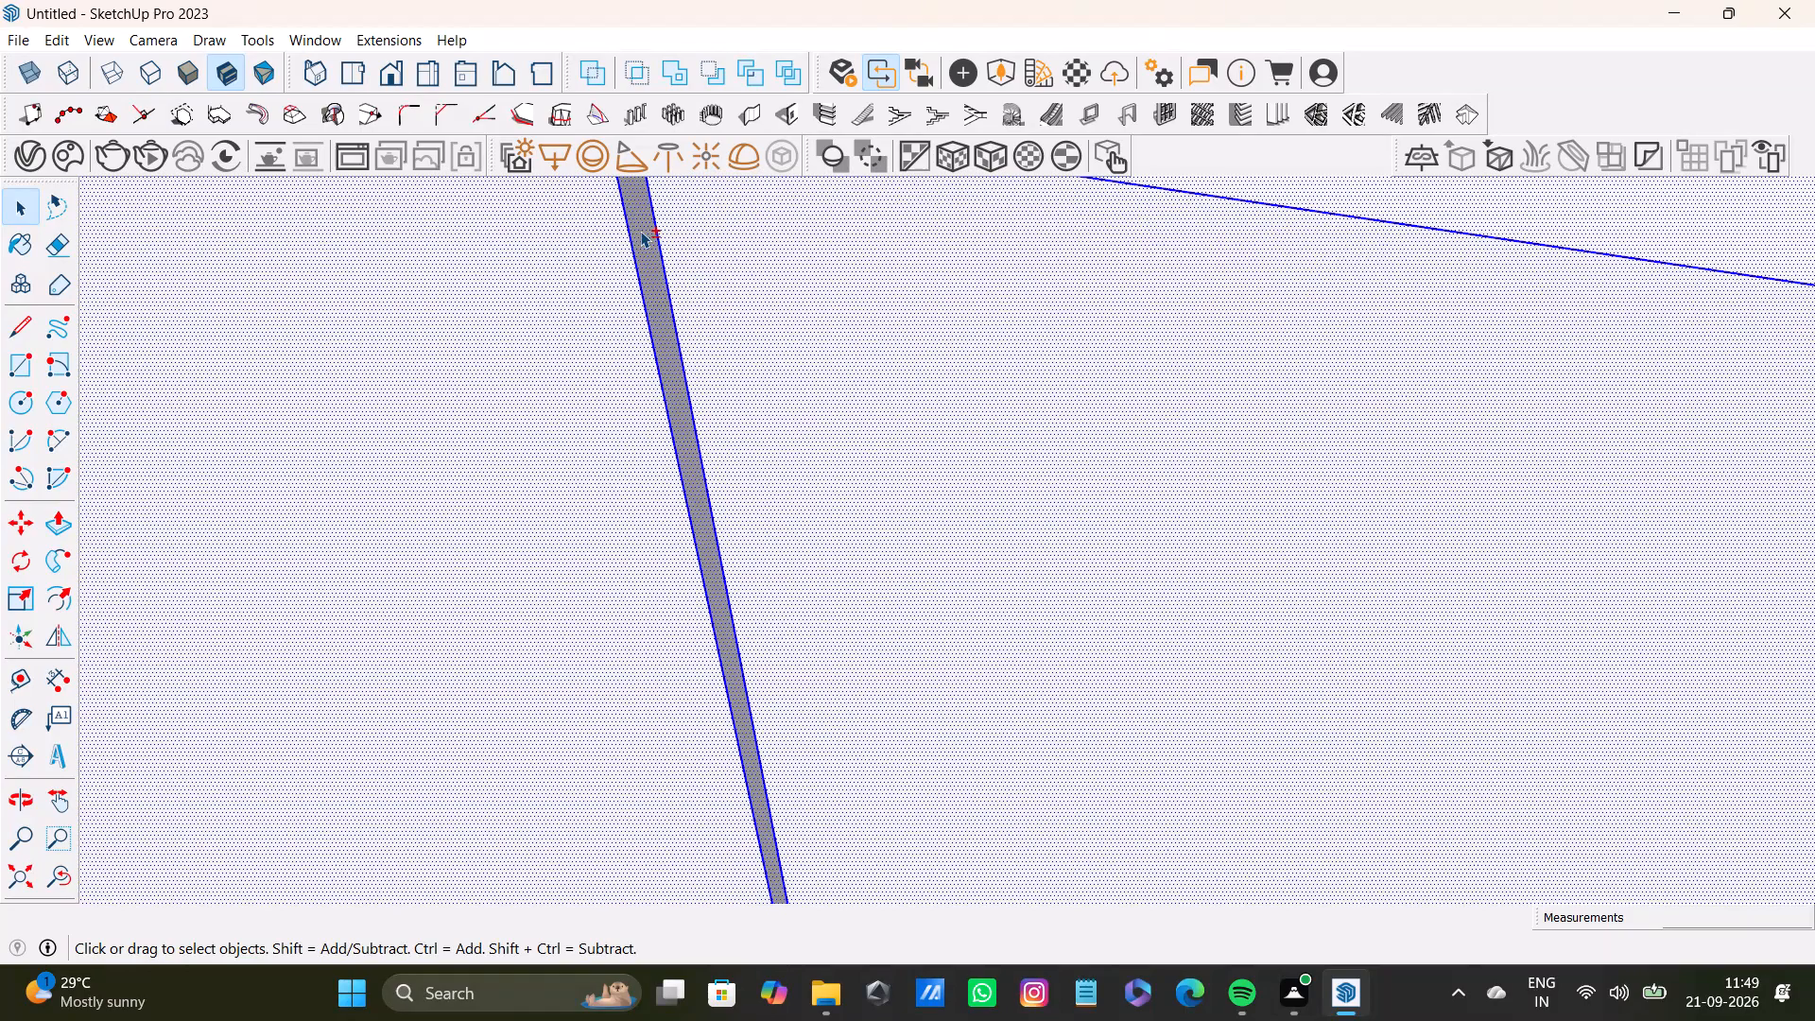
scroll(640, 234, "down", 4, "shift")
middle_click_drag(640, 238, 751, 538)
middle_click_drag(752, 539, 1221, 534)
scroll(865, 593, "up", 4, "shift")
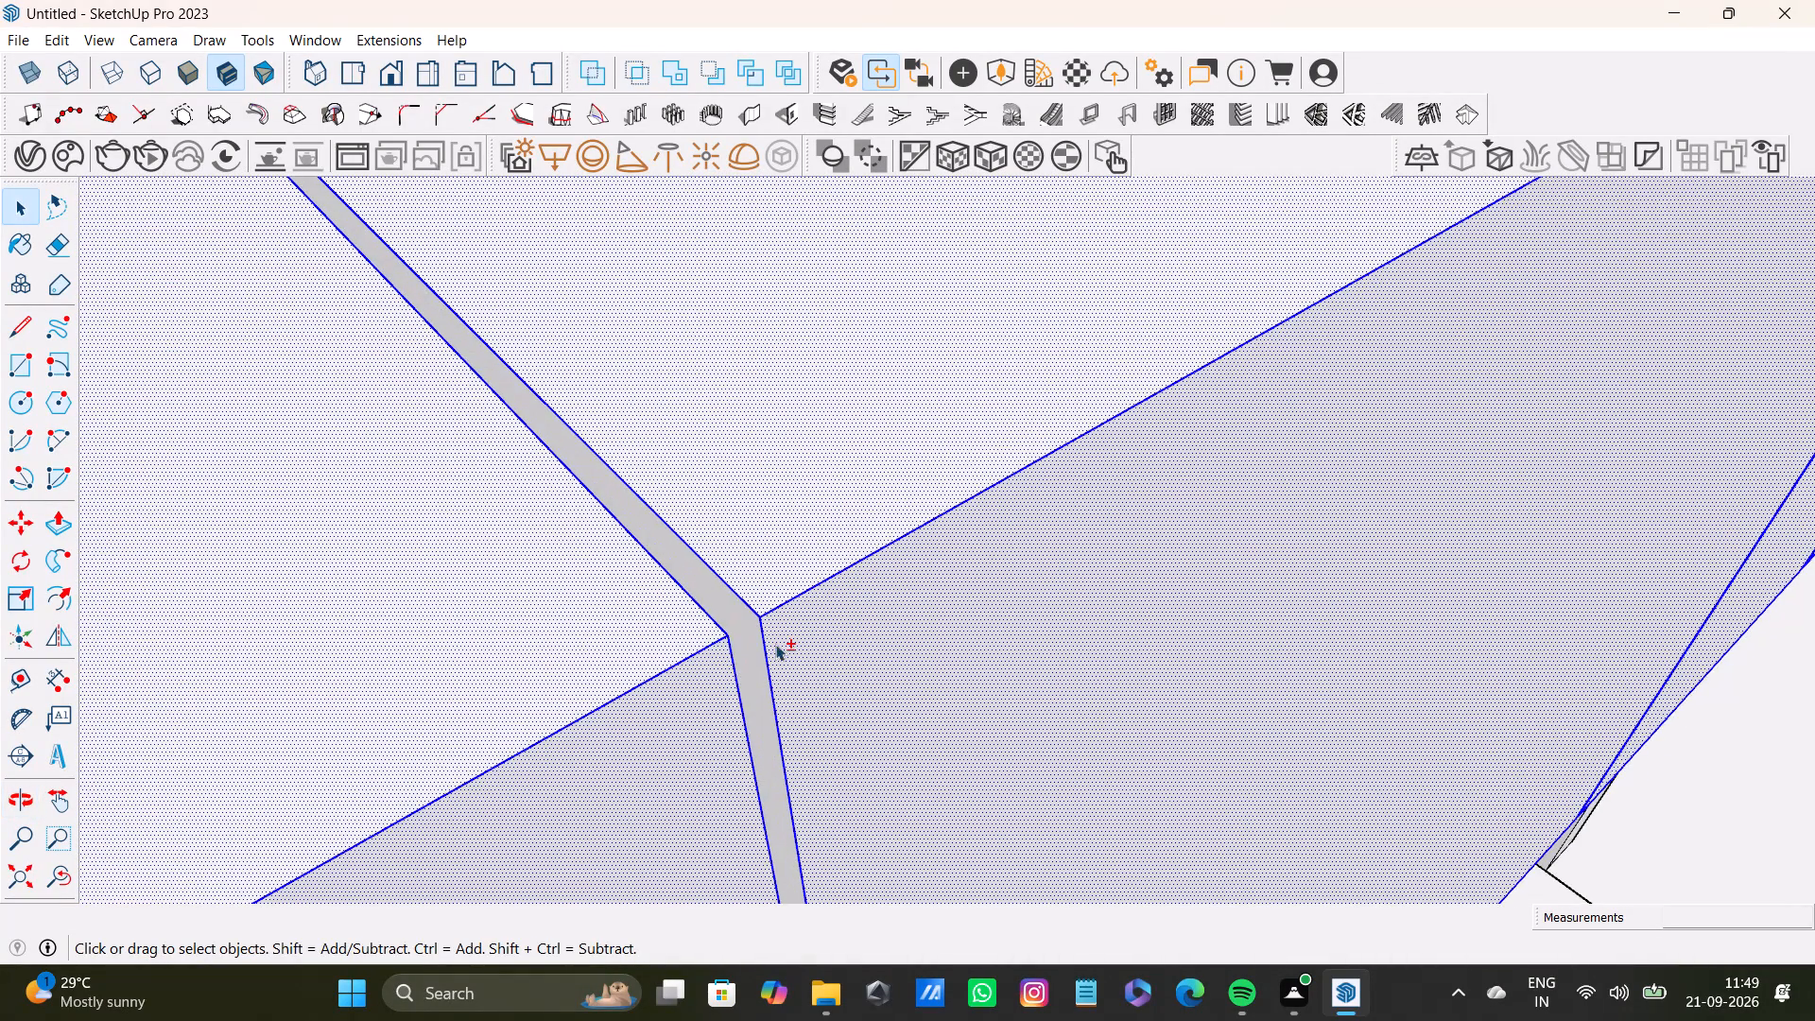
scroll(775, 644, "up", 2, "shift")
double_click(750, 649, "shift")
scroll(749, 646, "down", 11, "shift")
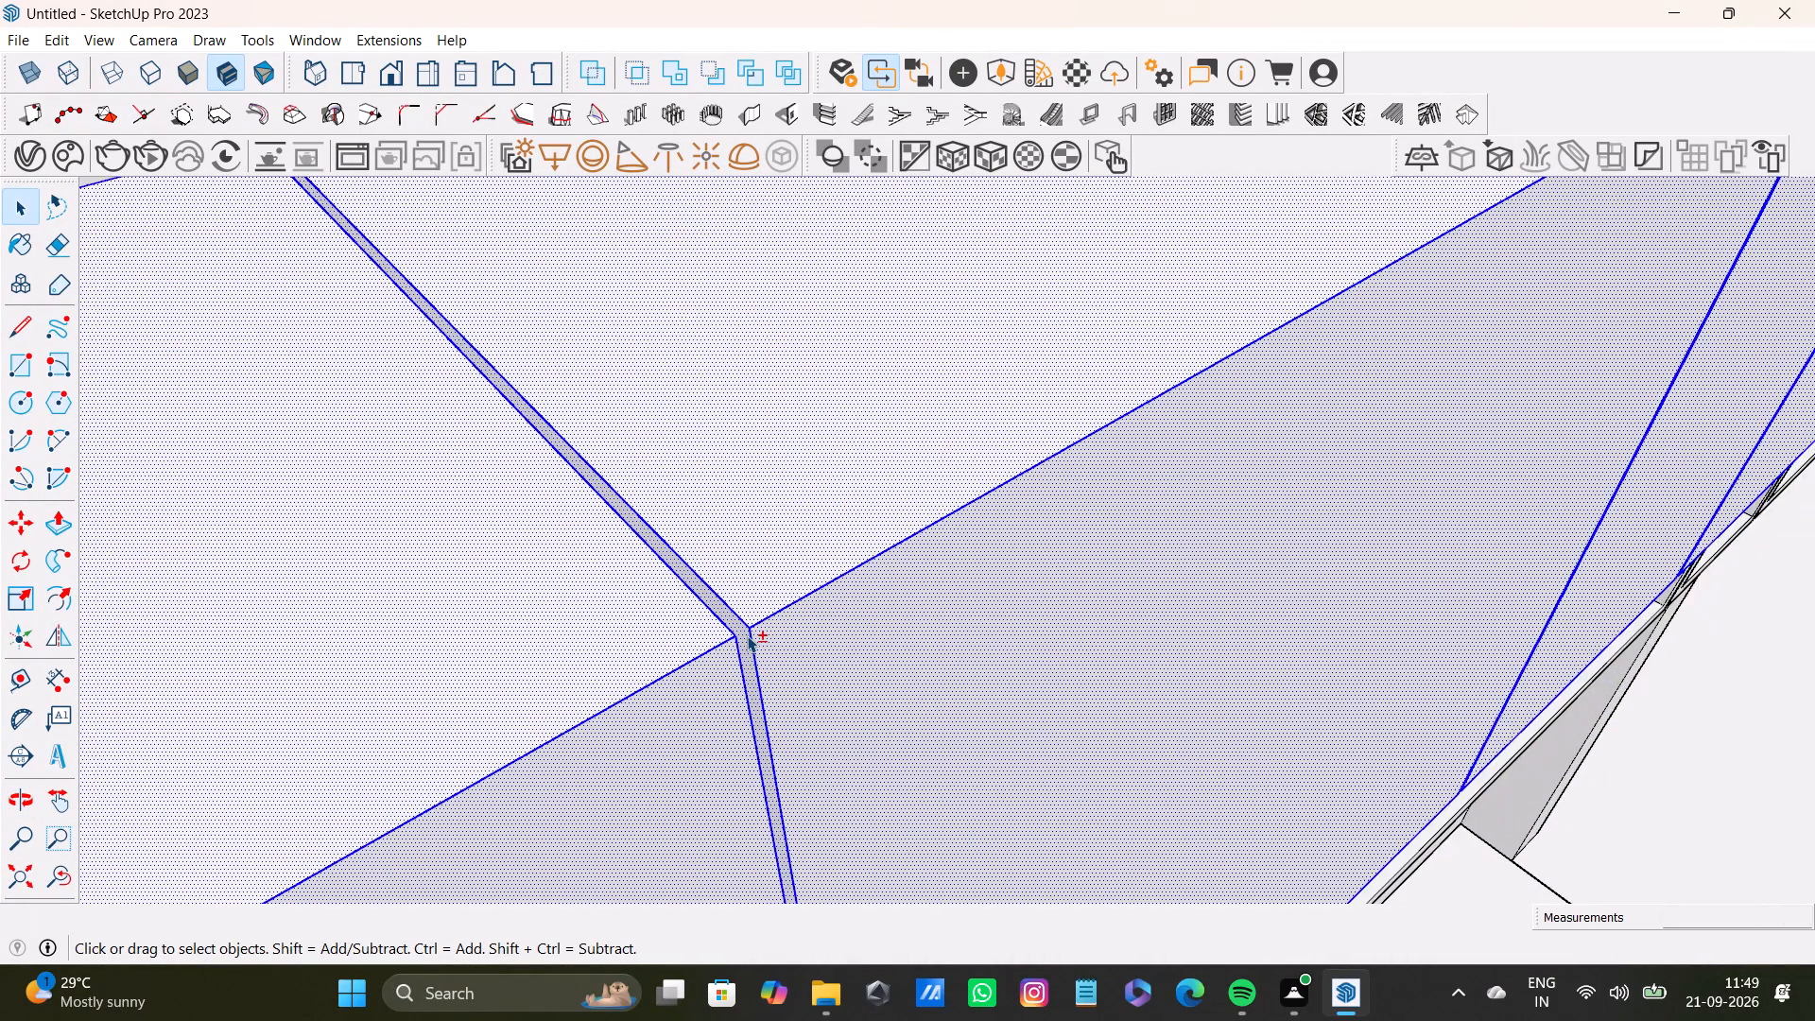
scroll(747, 635, "down", 18, "shift")
Add the narrow end side of the first wall cabinet, at the corner end of the run, to the selection.
middle_click_drag(752, 651, 821, 571, "shift")
scroll(198, 805, "up", 6, "shift")
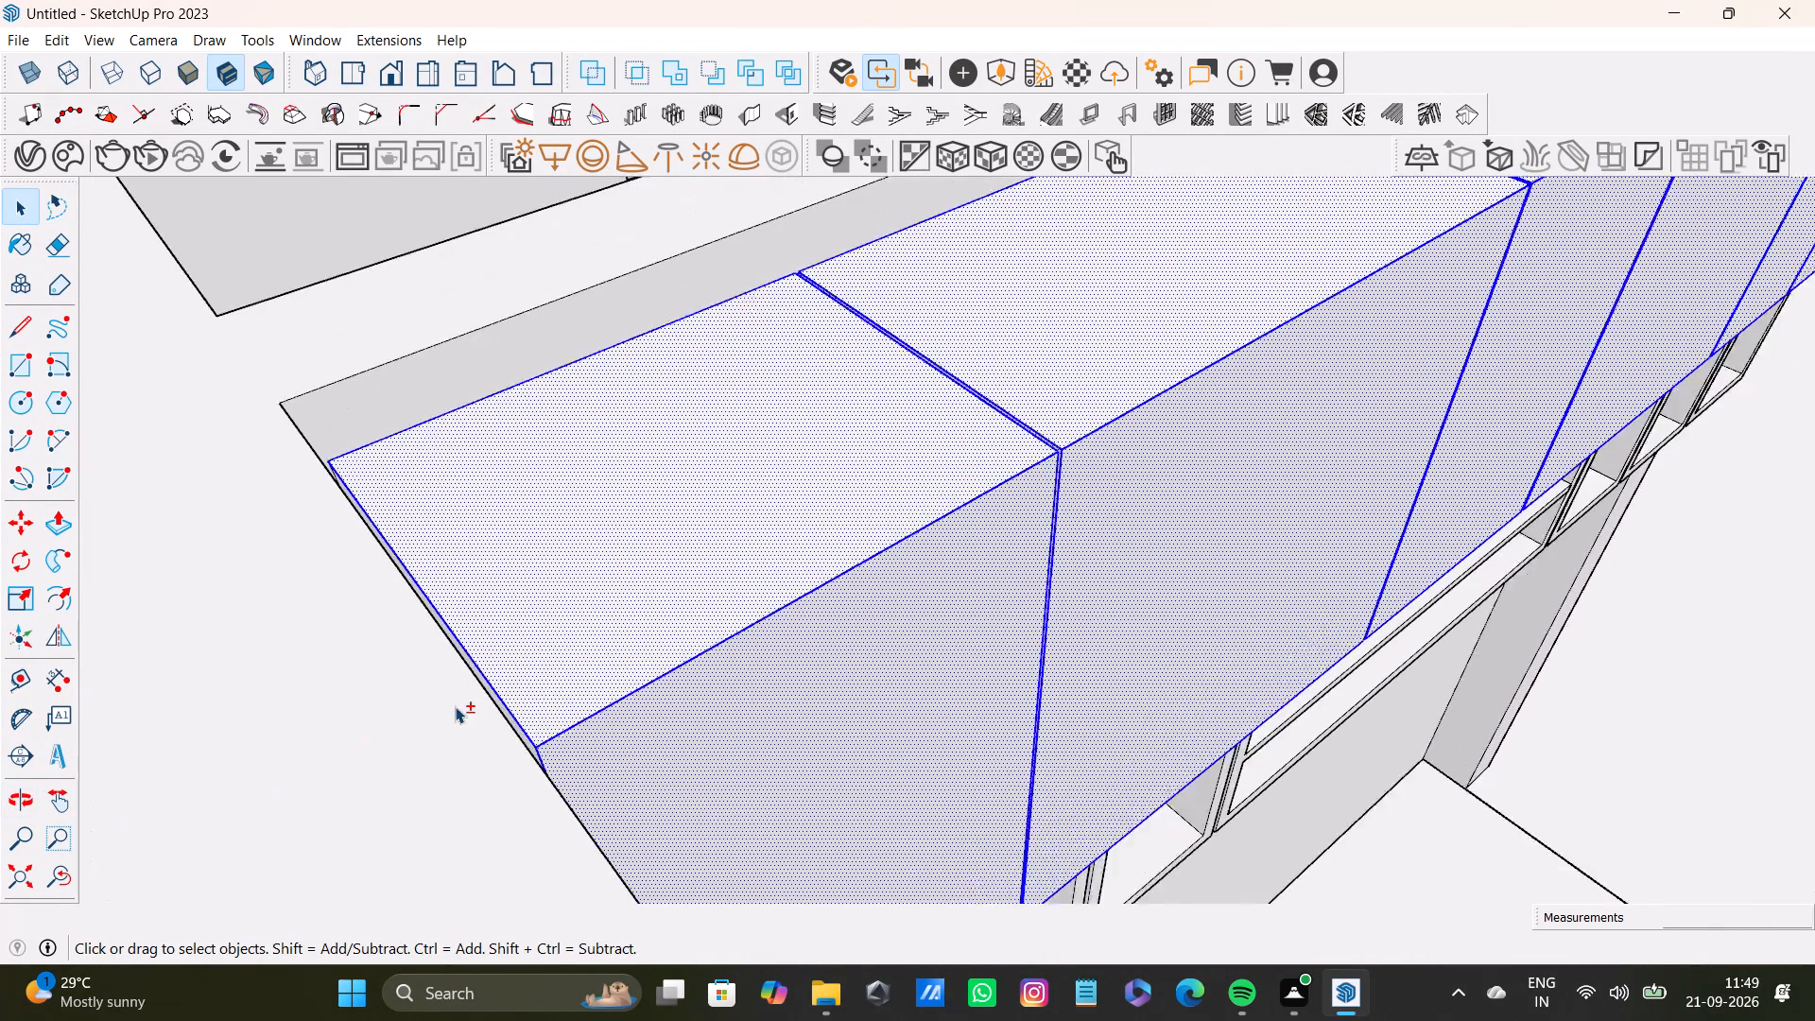
scroll(455, 706, "up", 20, "shift")
scroll(455, 706, "up", 5, "shift")
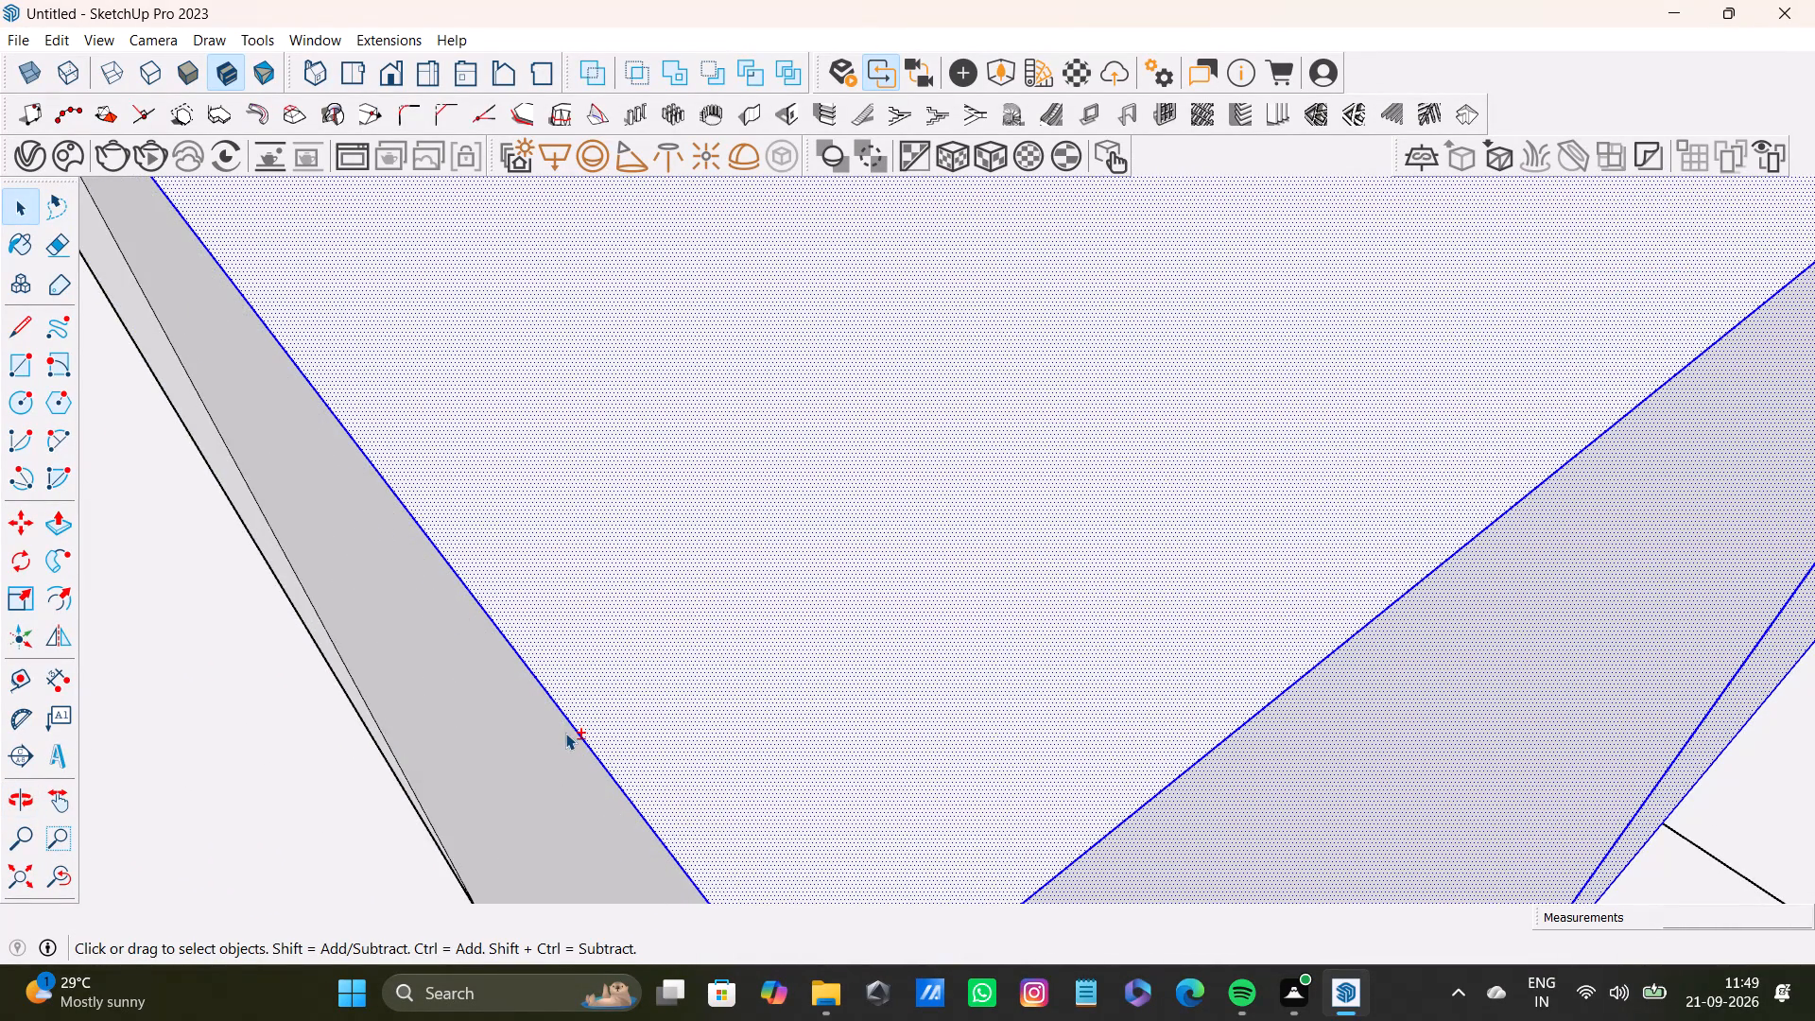
double_click(565, 735, "shift")
scroll(564, 735, "down", 20, "shift")
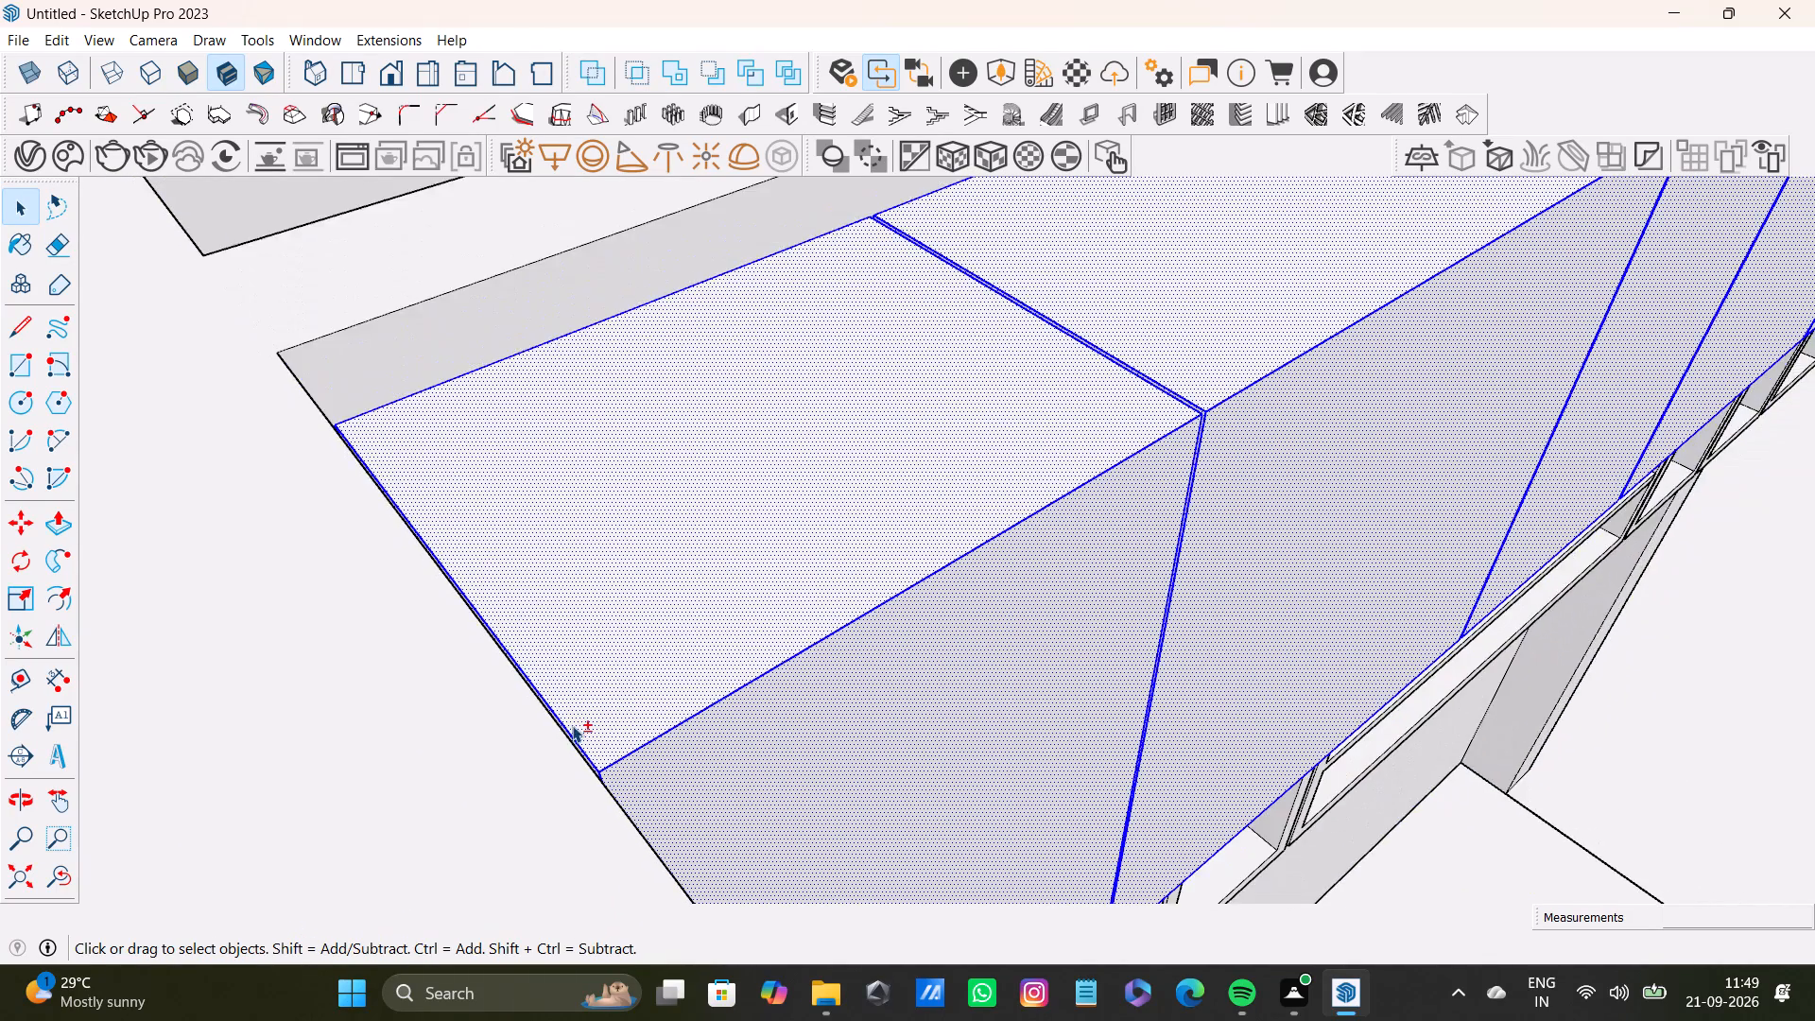
Add the exposed side face of the last wall cabinet, at the run's open end, to the selection.
scroll(572, 725, "down", 16, "shift")
middle_click_drag(1173, 684, 631, 826, "shift")
middle_click_drag(945, 623, 487, 631)
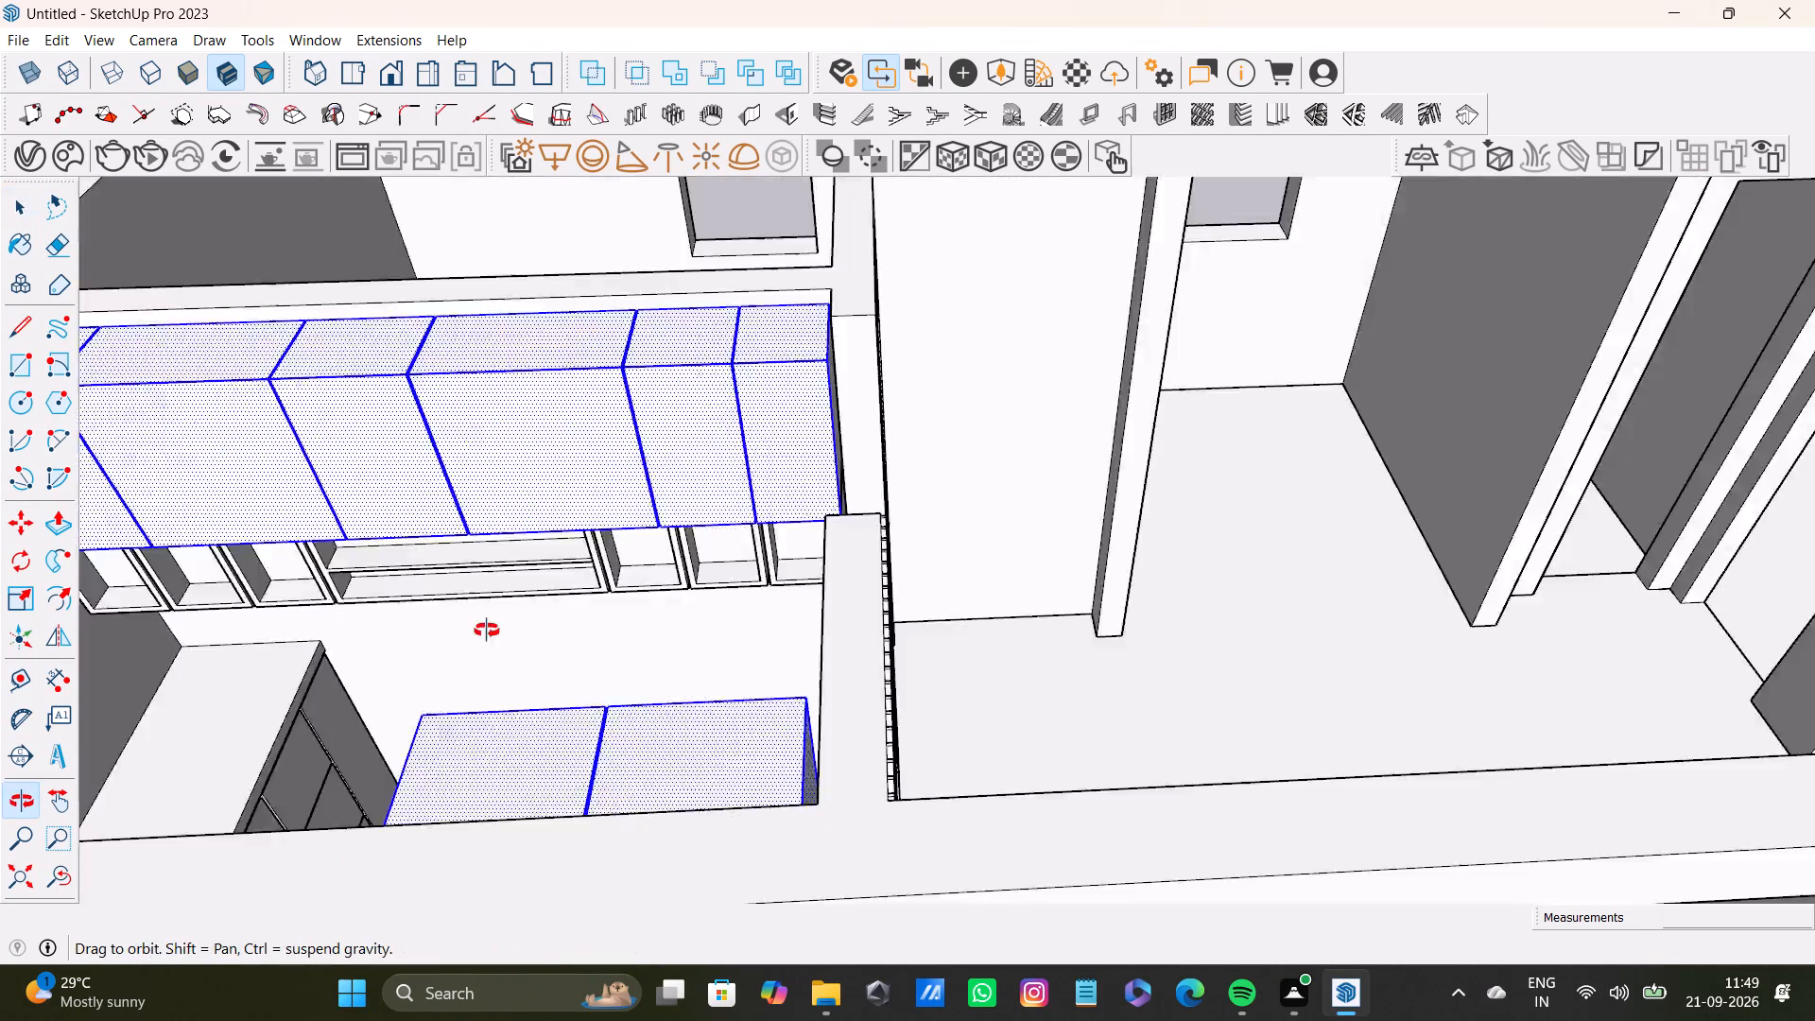
middle_click_drag(487, 631, 186, 617)
scroll(612, 467, "up", 2)
middle_click_drag(862, 425, 735, 515, "shift")
scroll(814, 471, "up", 7, "shift")
double_click(1034, 570, "shift")
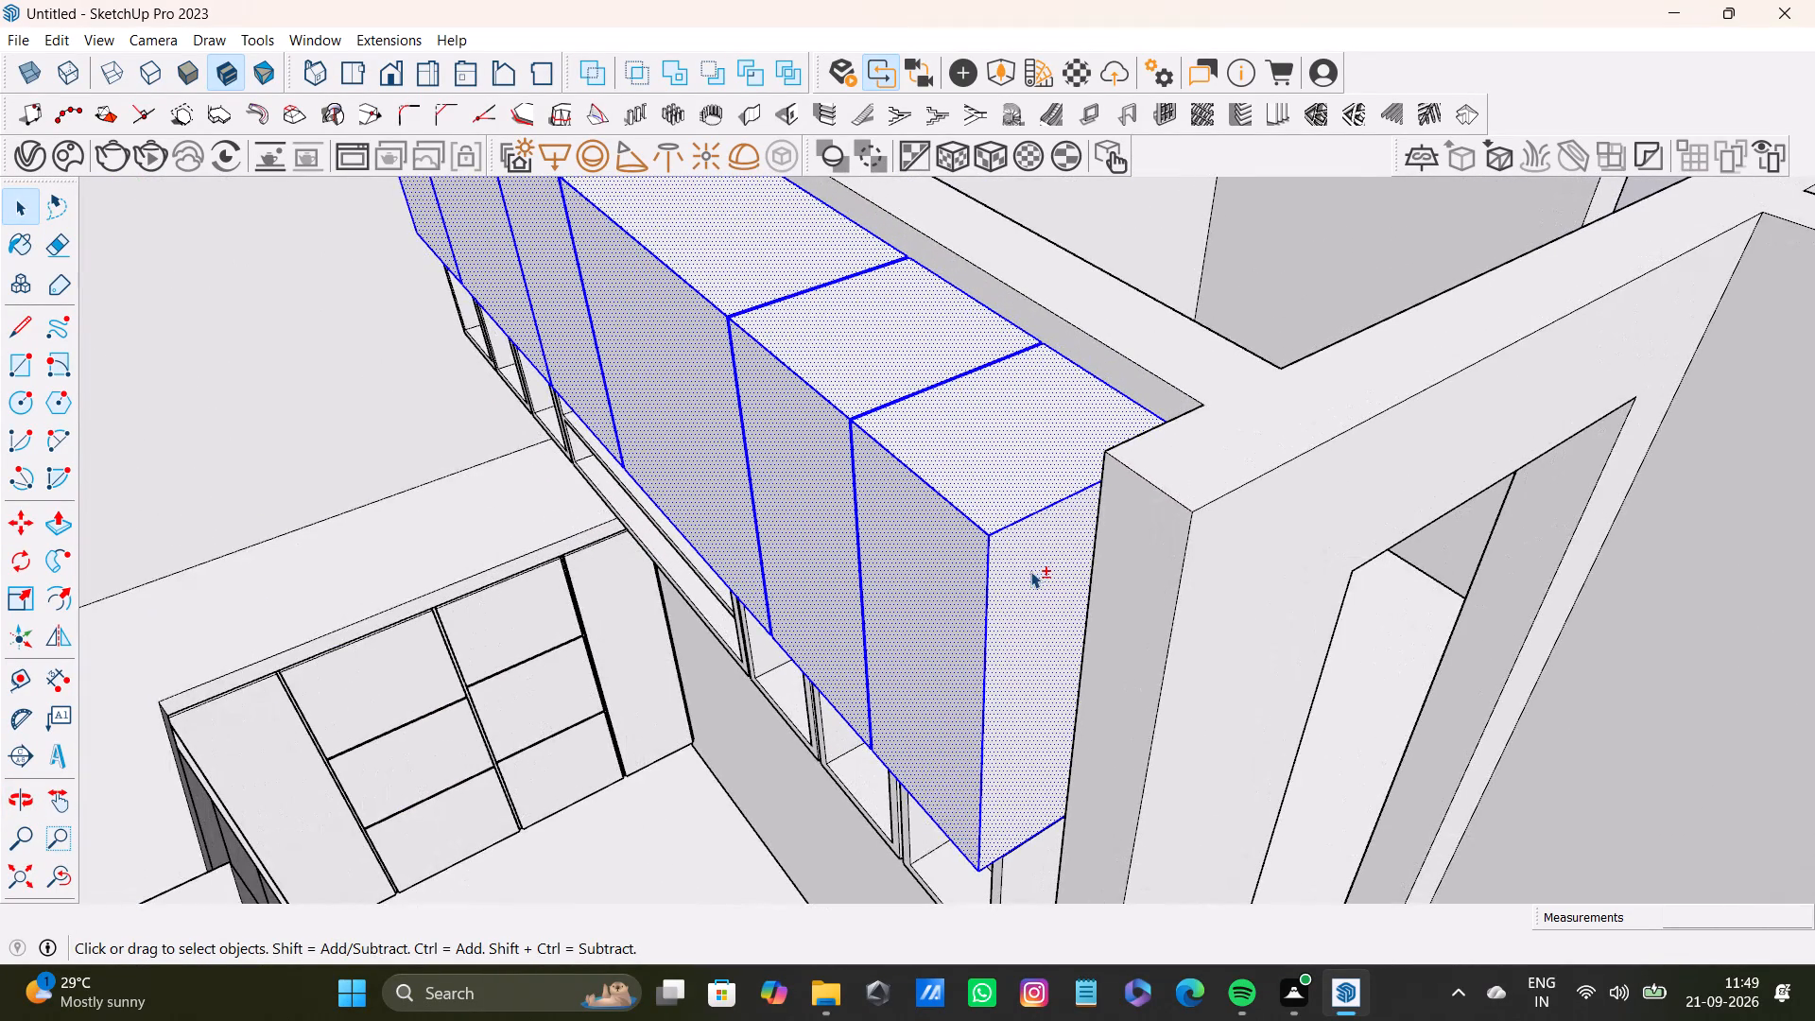
Paint all selected wall cabinet faces with the Wood Lumber ButtJoined material from the Wood collection.
scroll(727, 550, "down", 4, "shift")
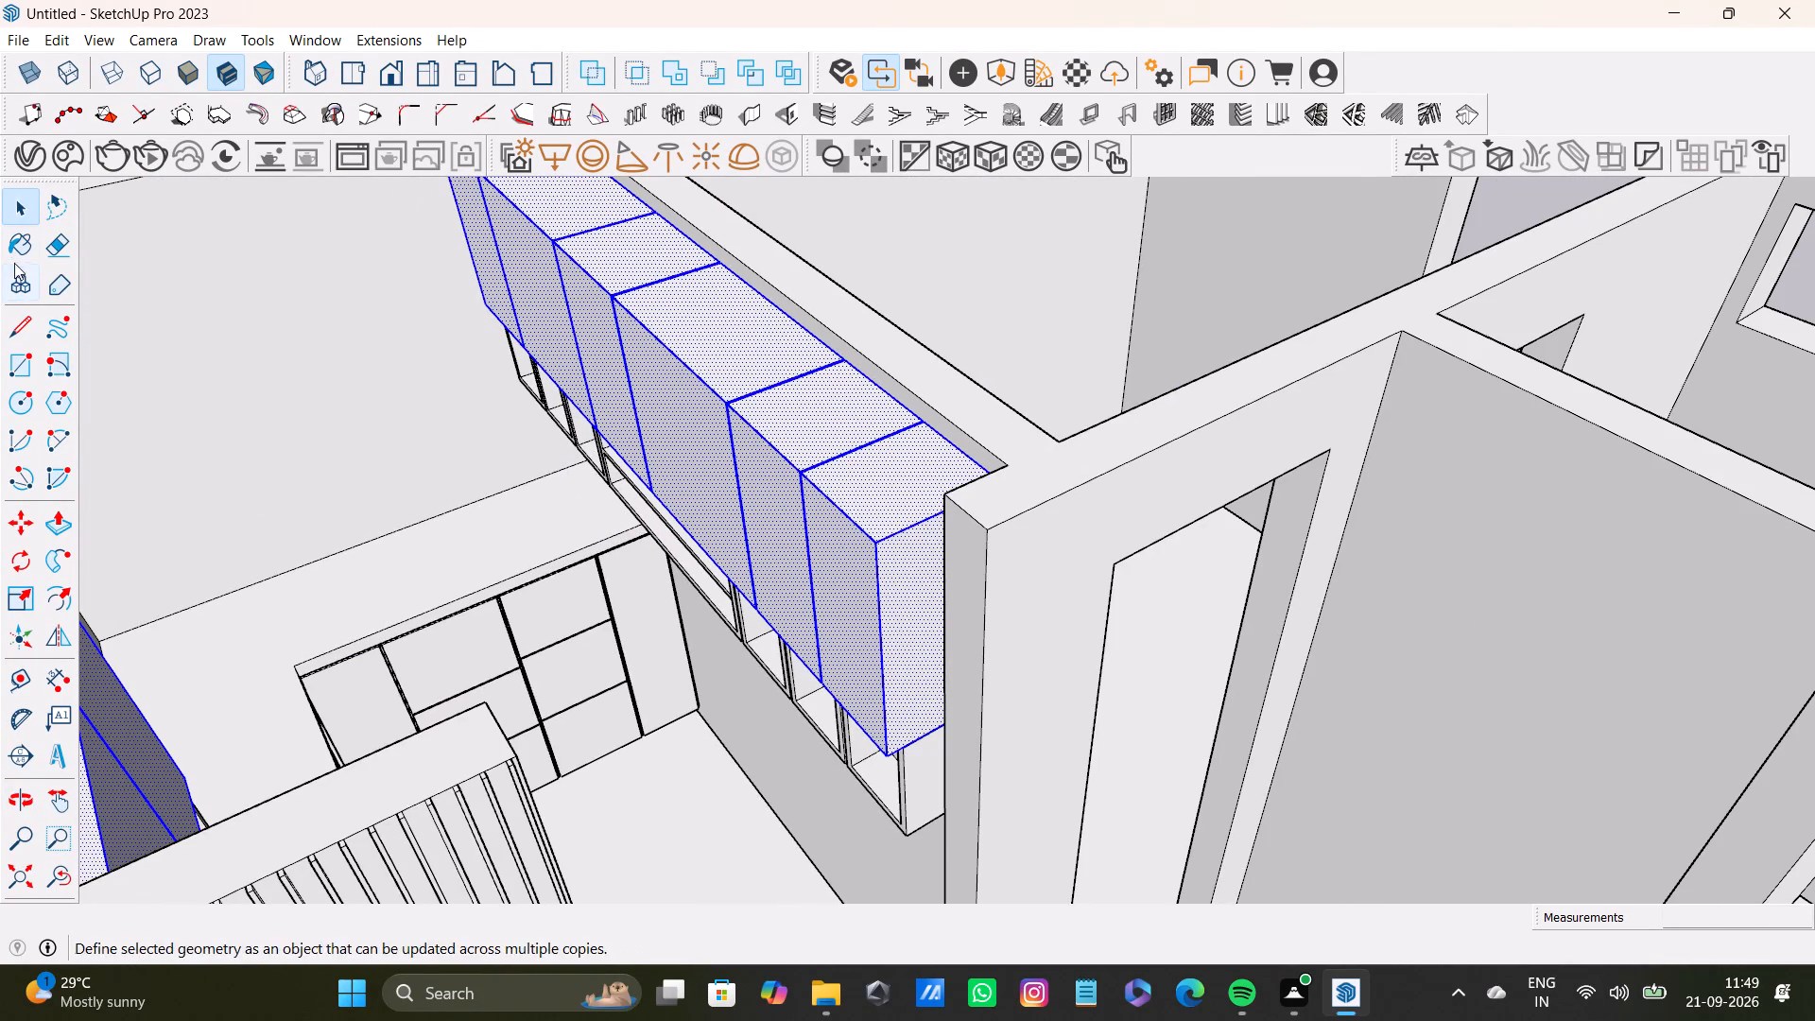
left_click(20, 251)
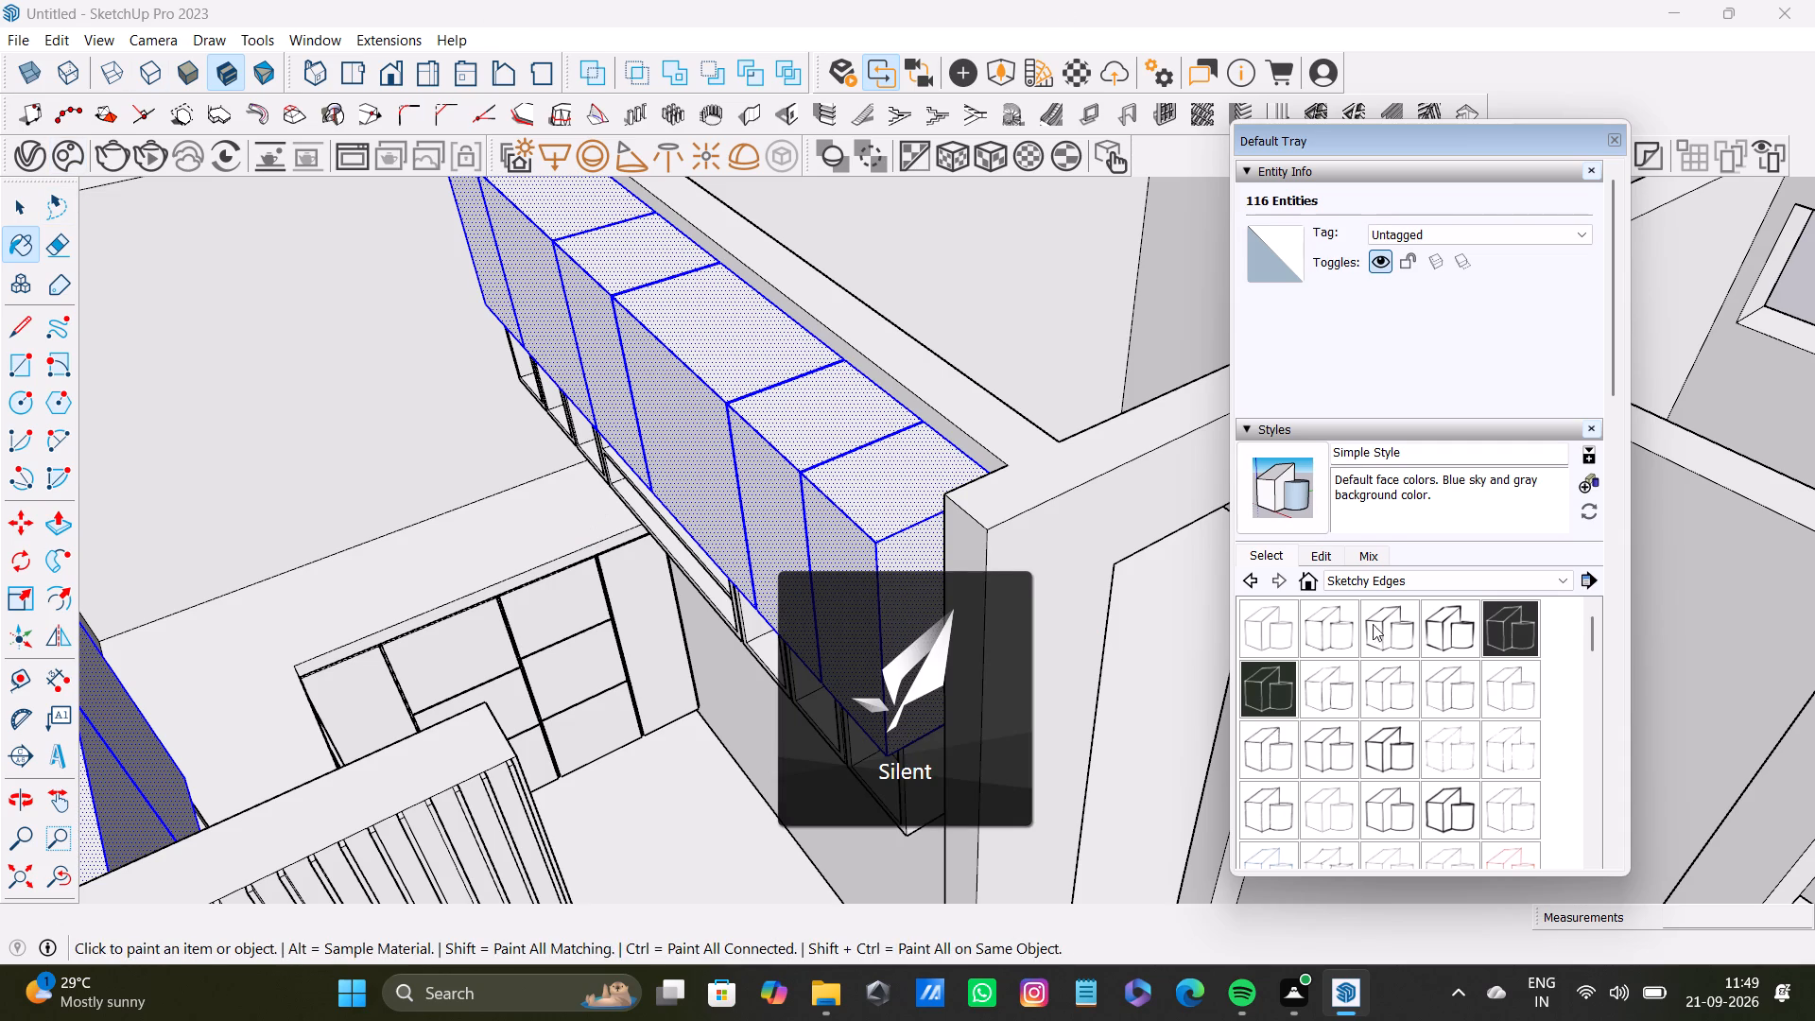
scroll(1365, 570, "down", 4)
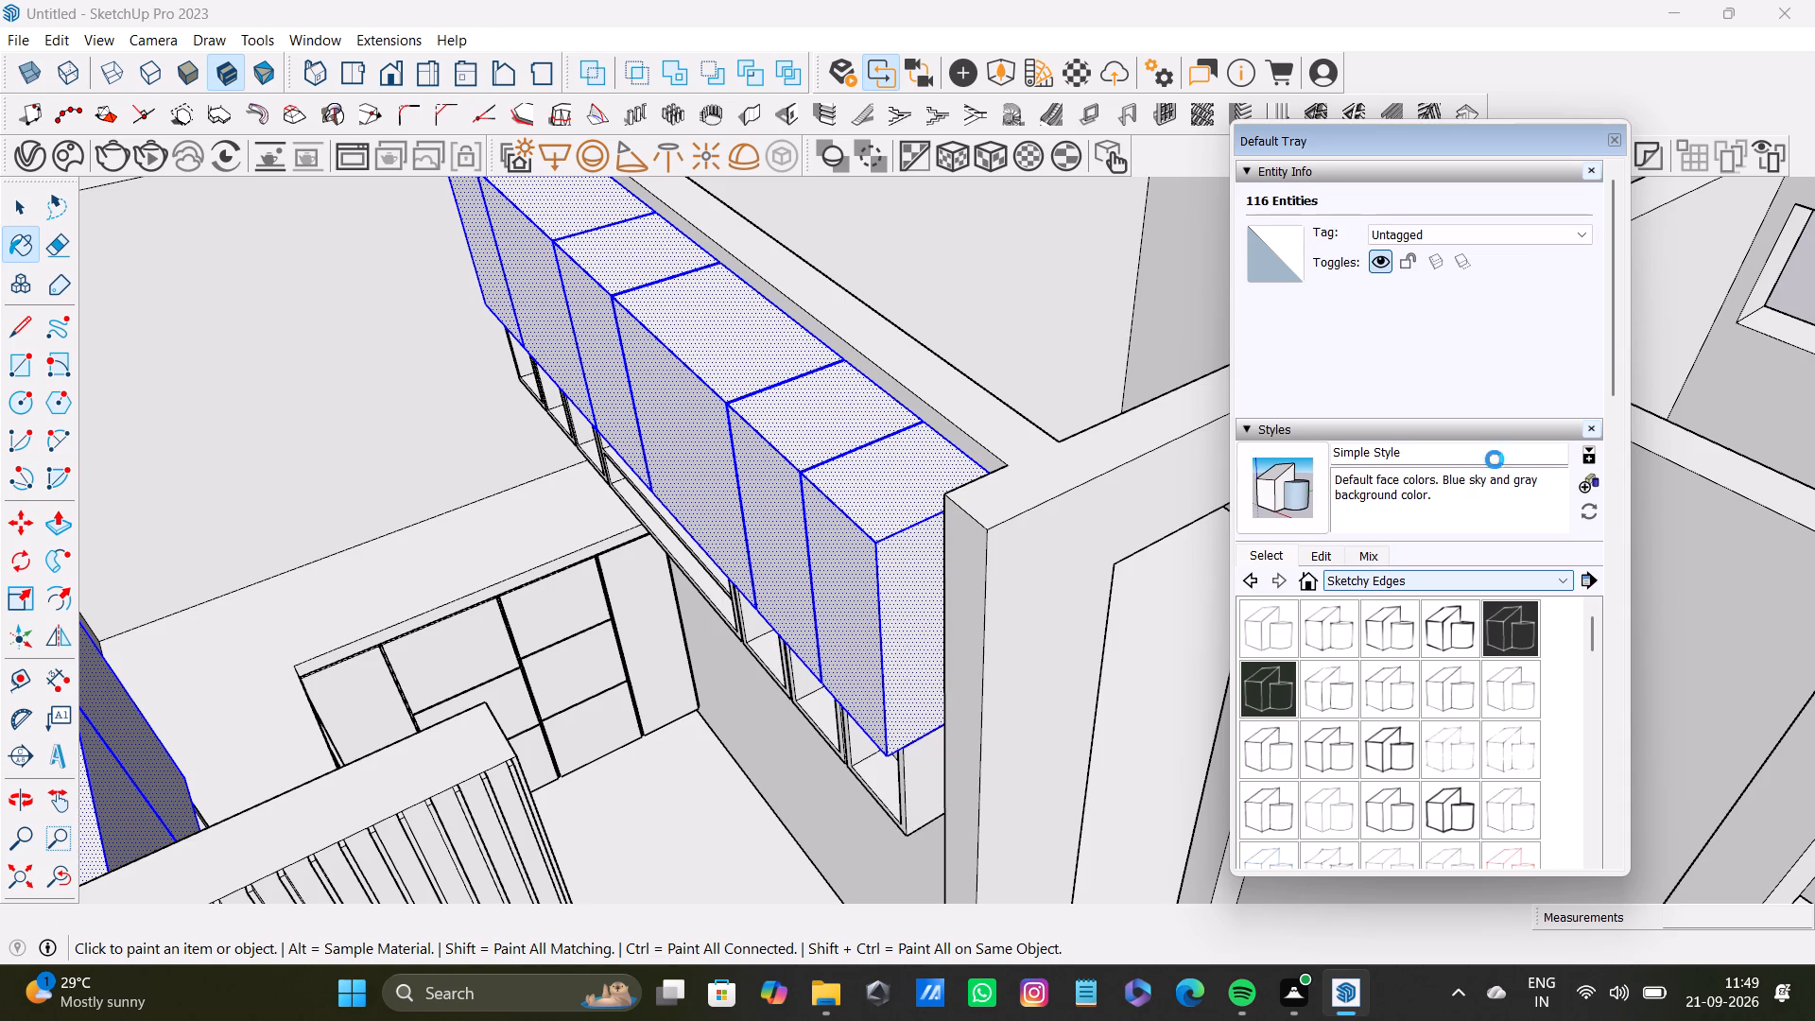
left_click_drag(1614, 360, 1633, 522)
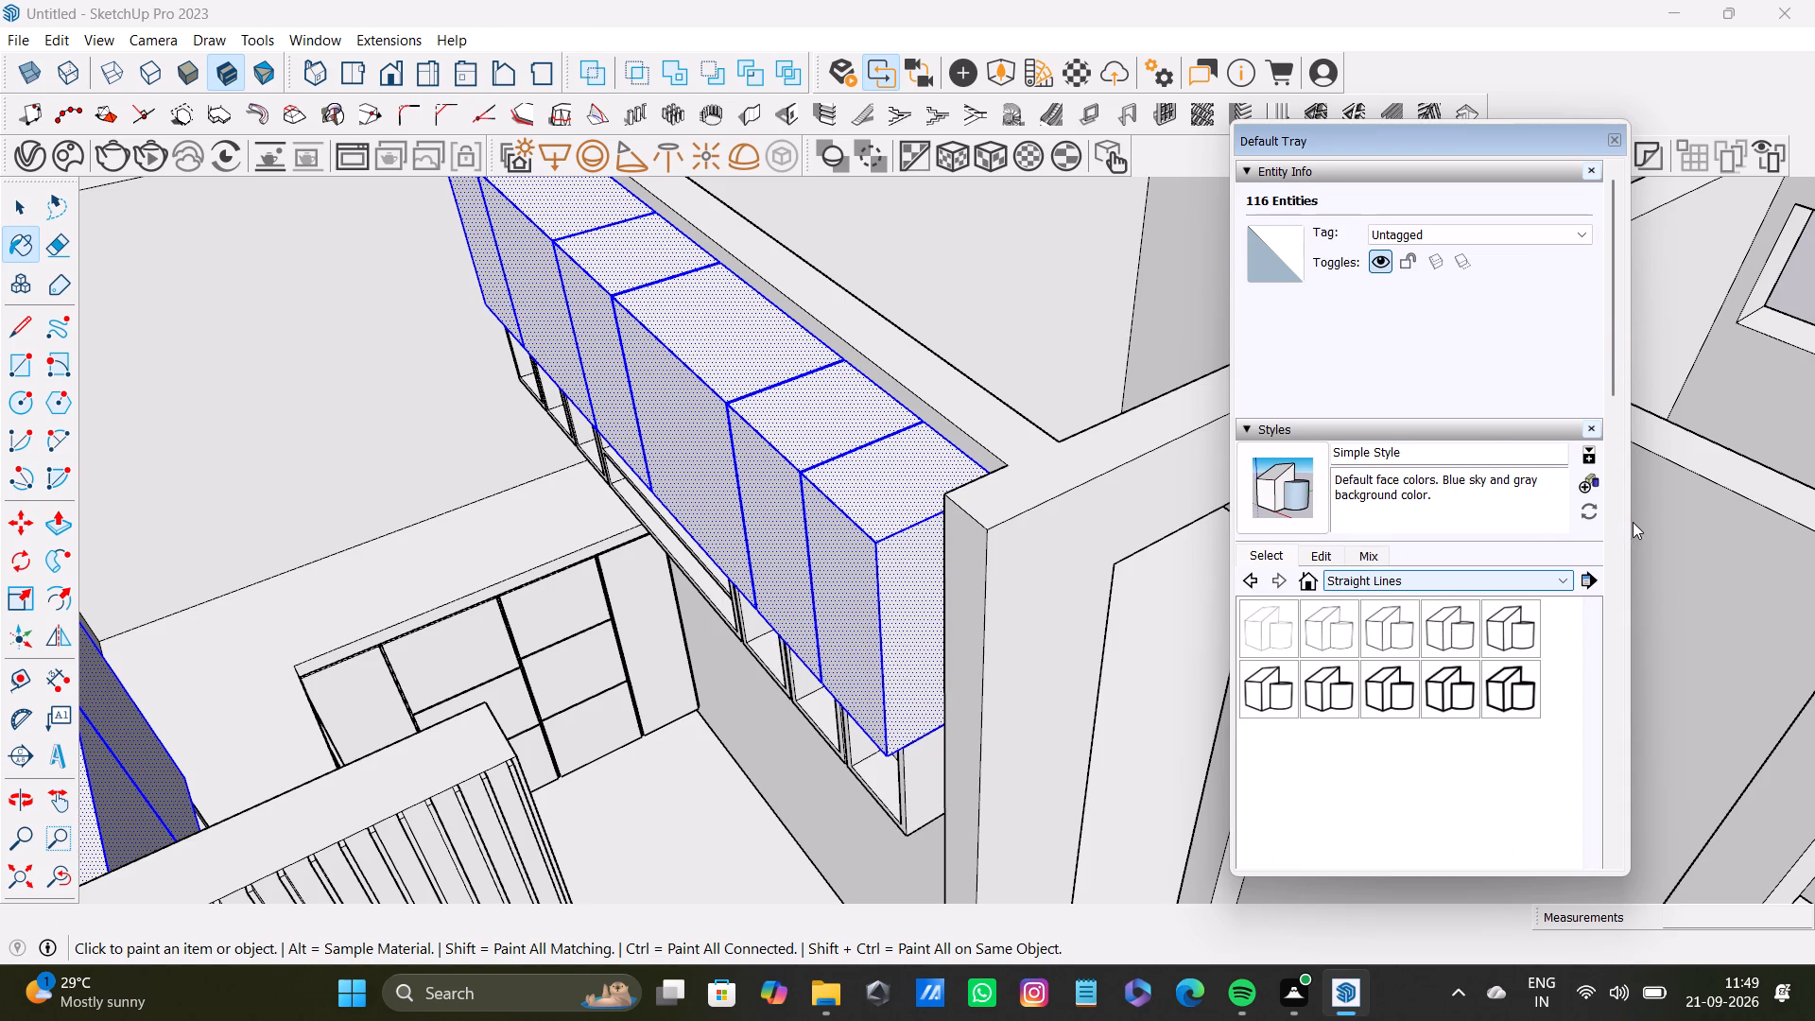
left_click_drag(1615, 451, 1591, 690)
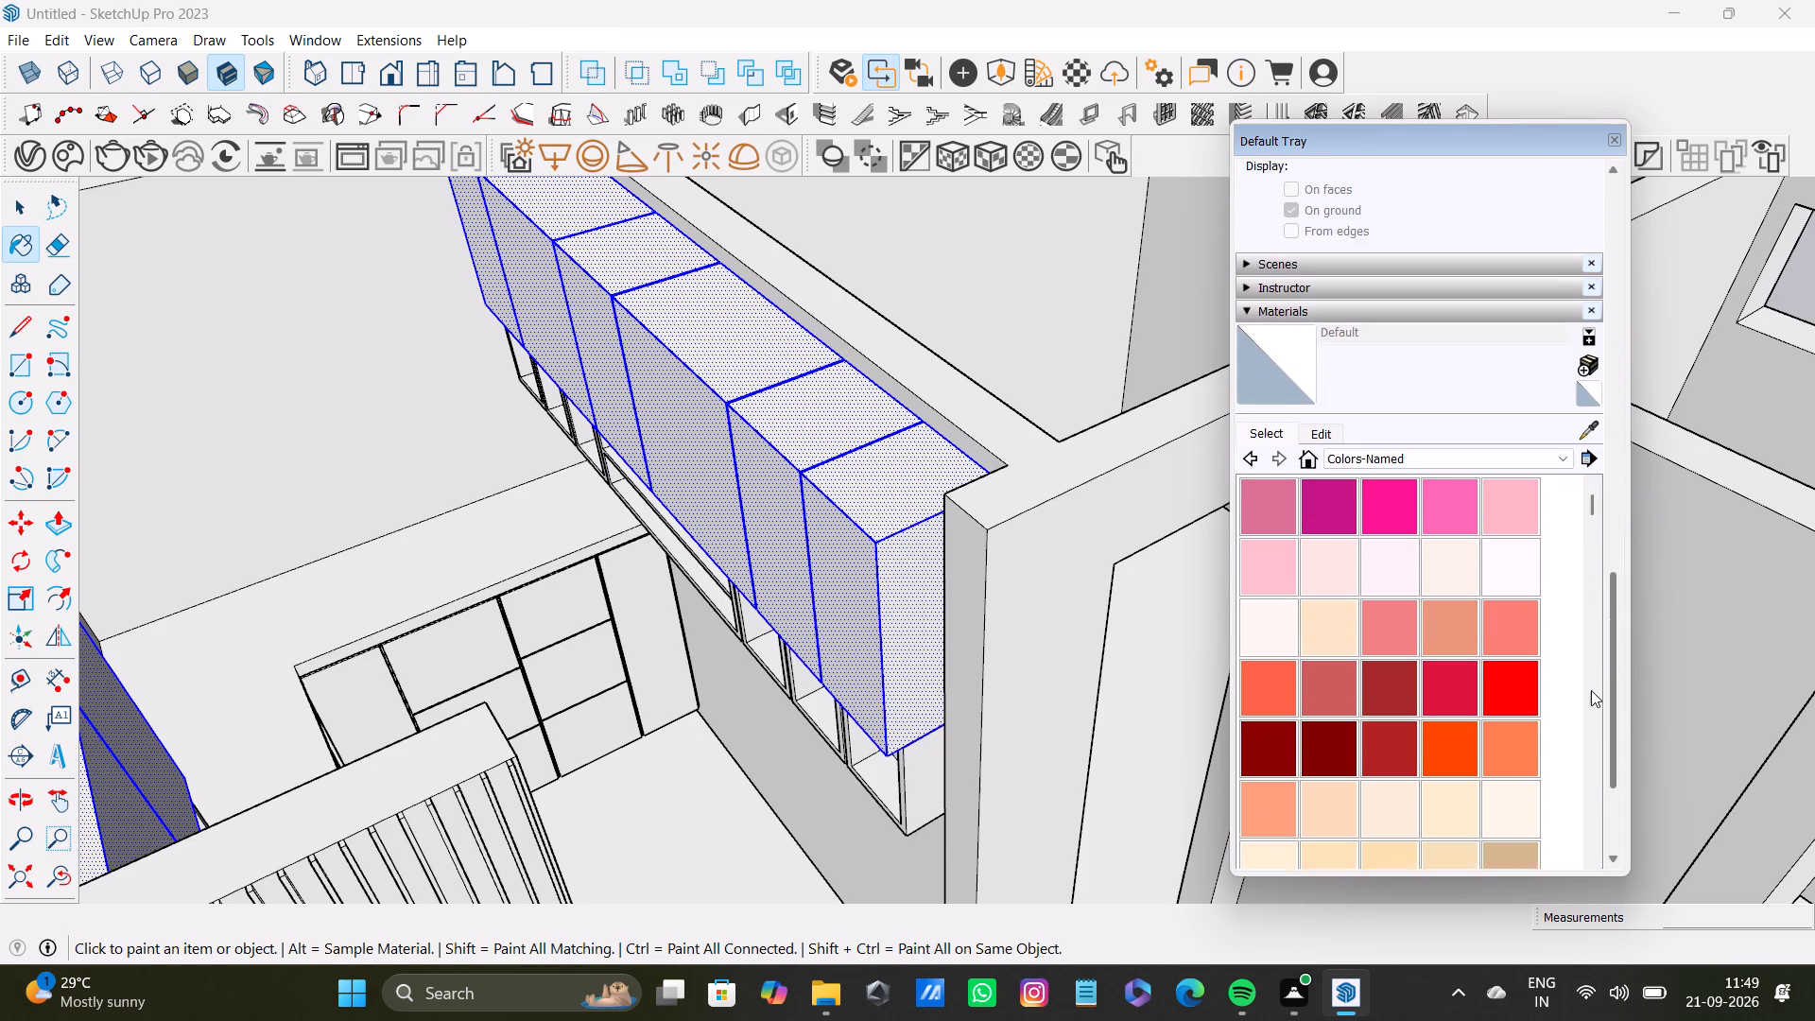
left_click_drag(1591, 690, 1589, 704)
left_click(1363, 382)
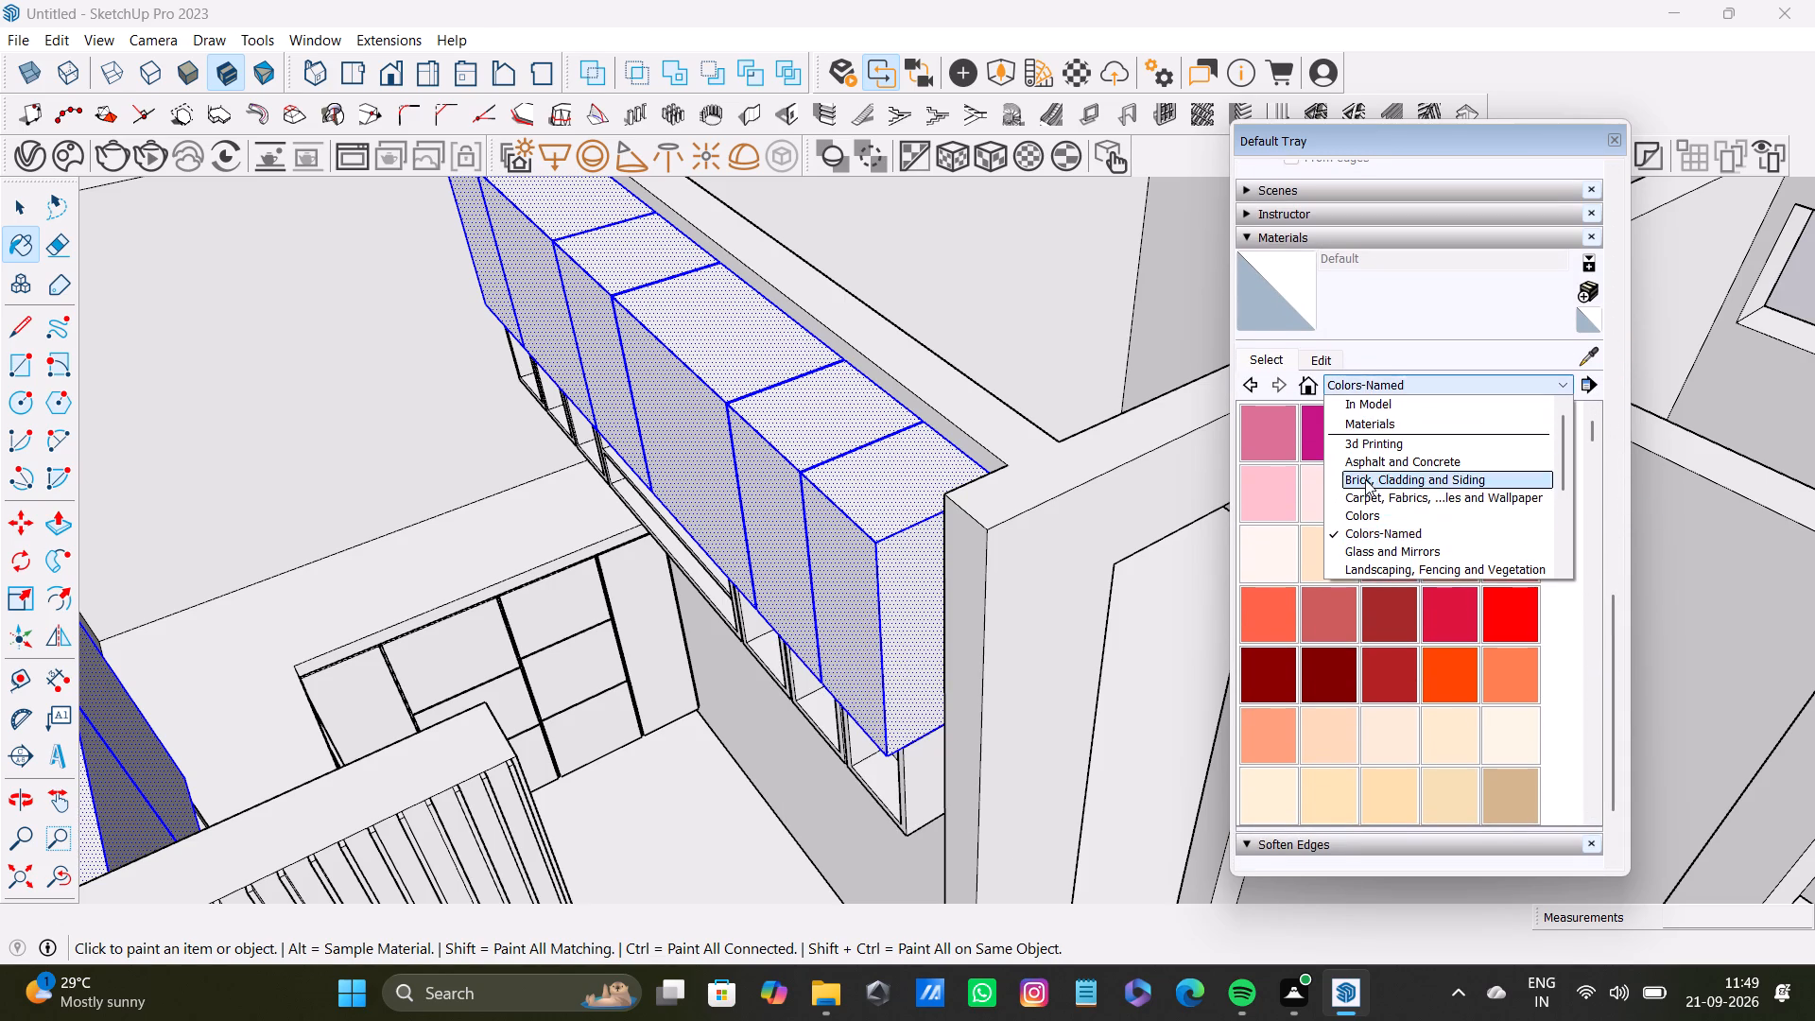
scroll(1372, 559, "down", 4)
left_click(1372, 559)
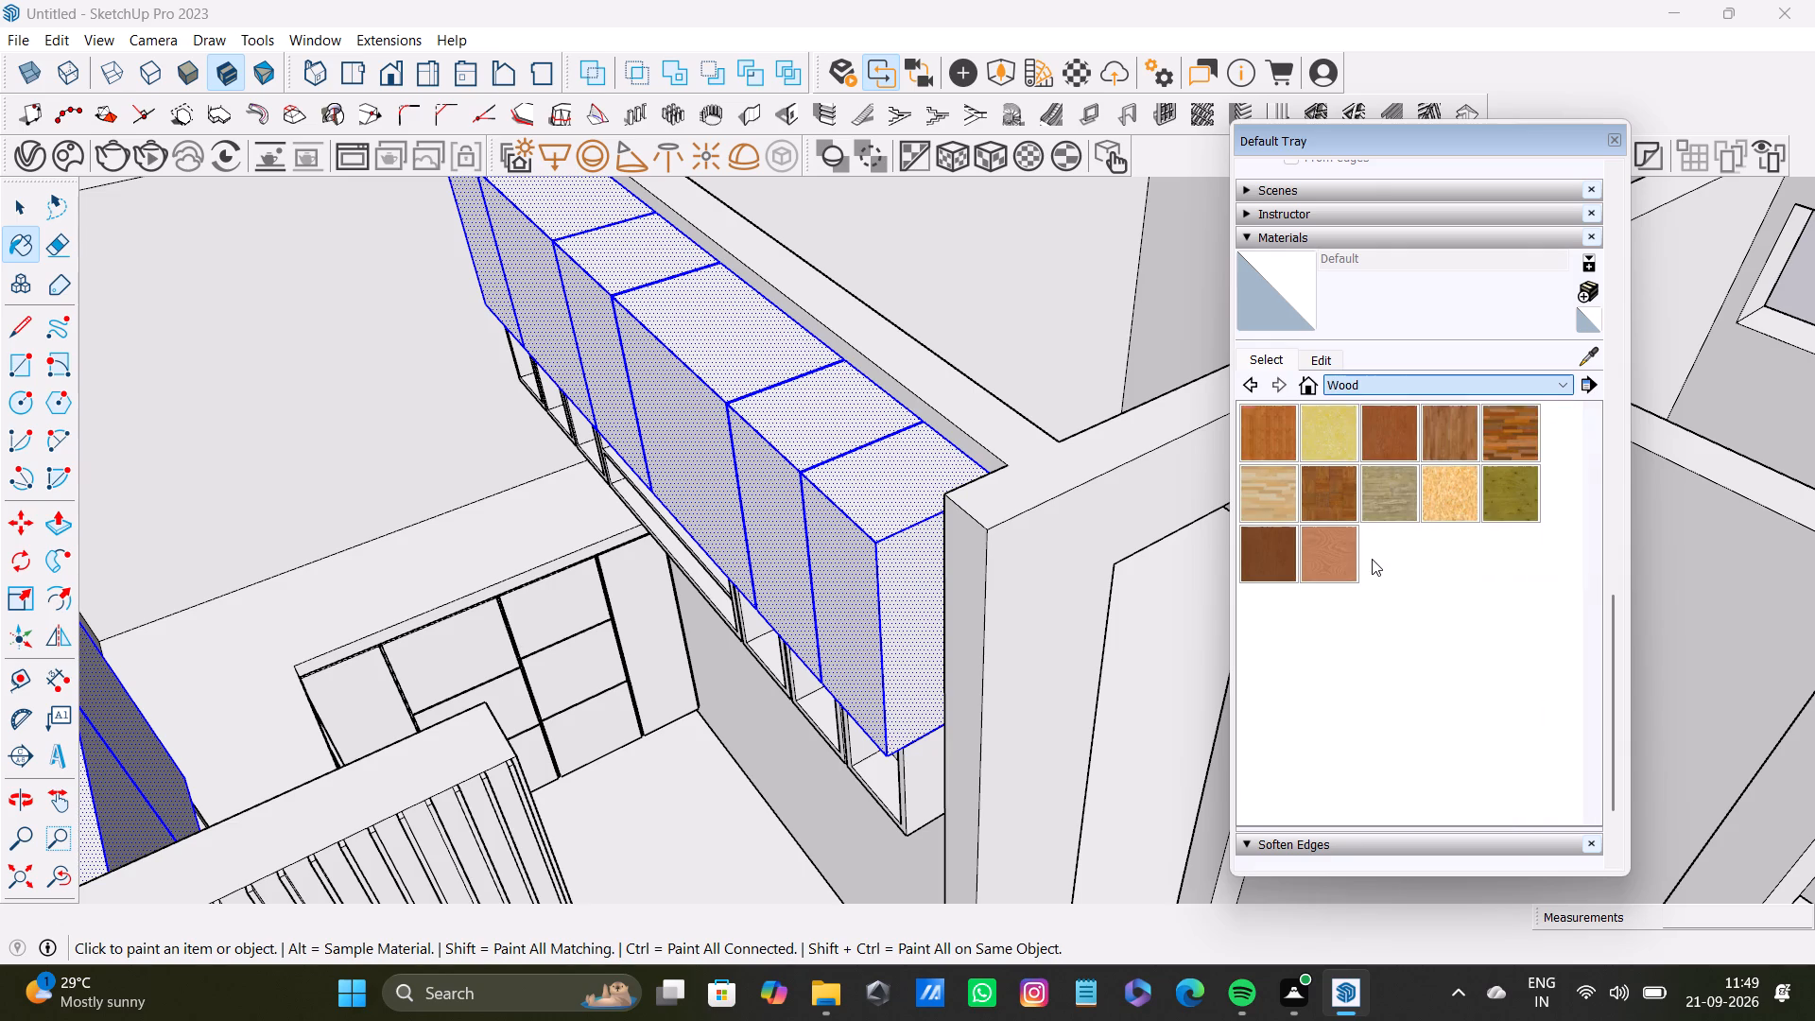
left_click(1394, 492)
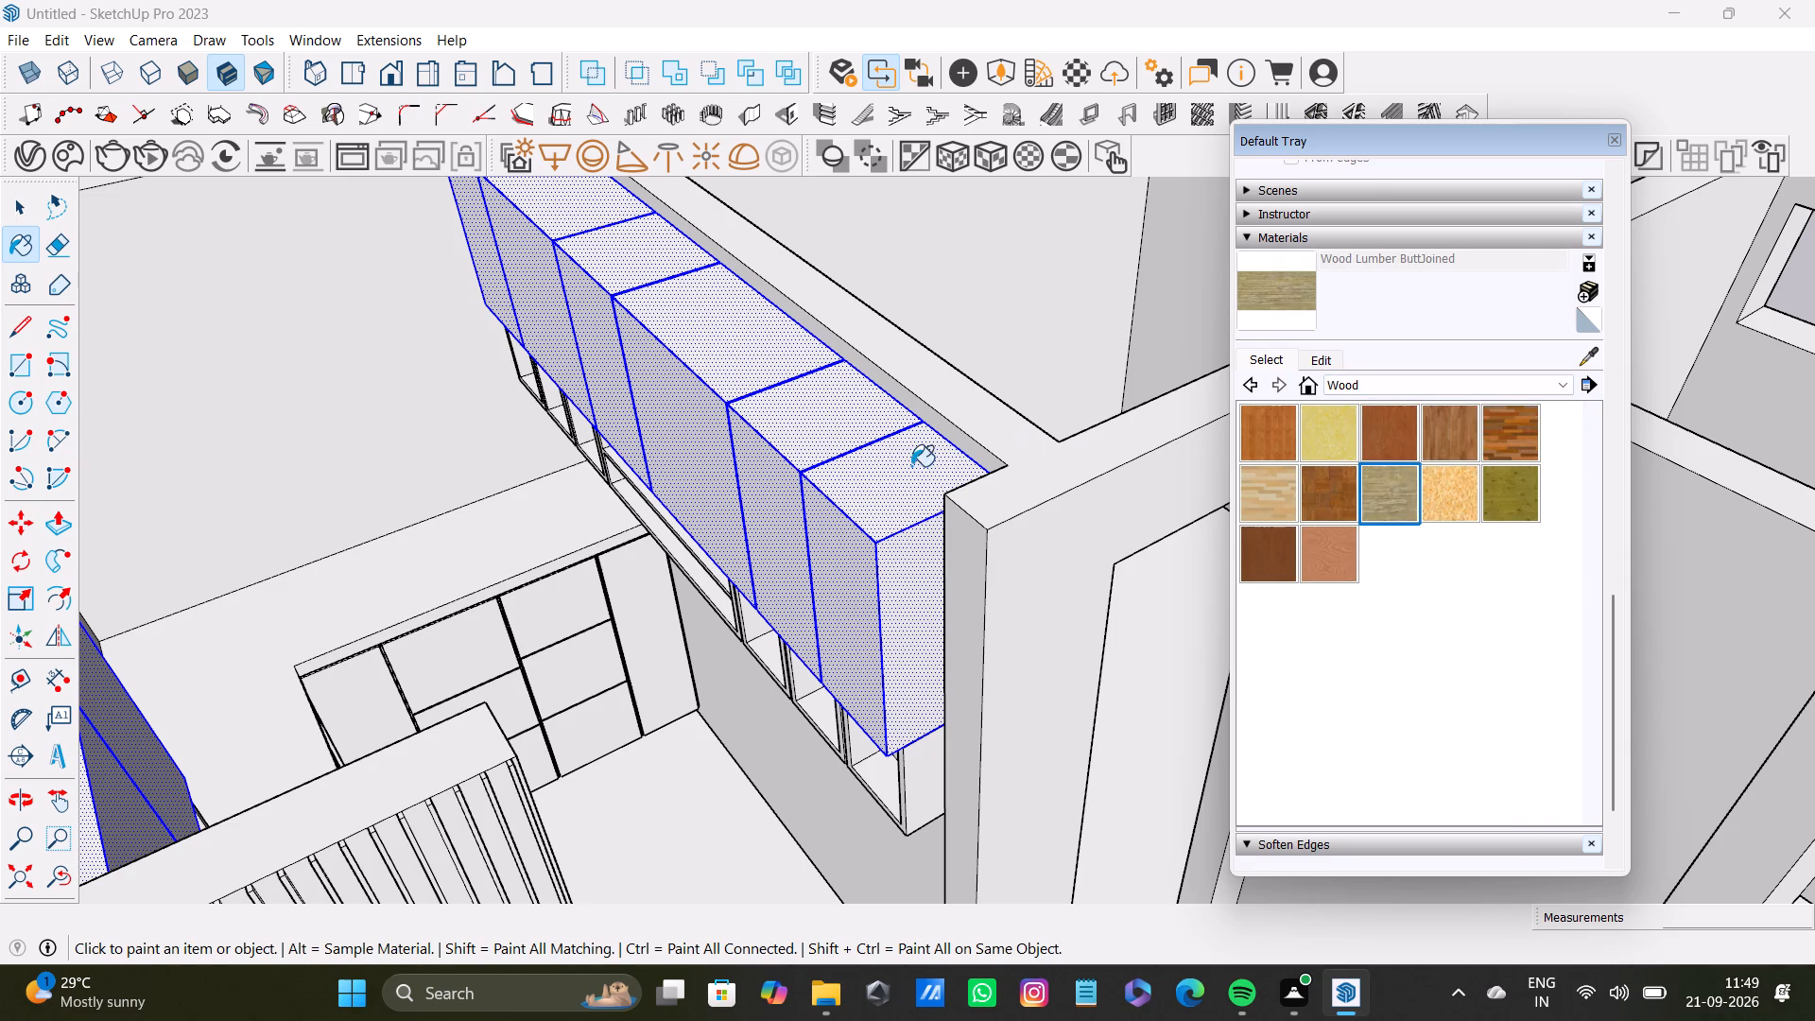
left_click(911, 466)
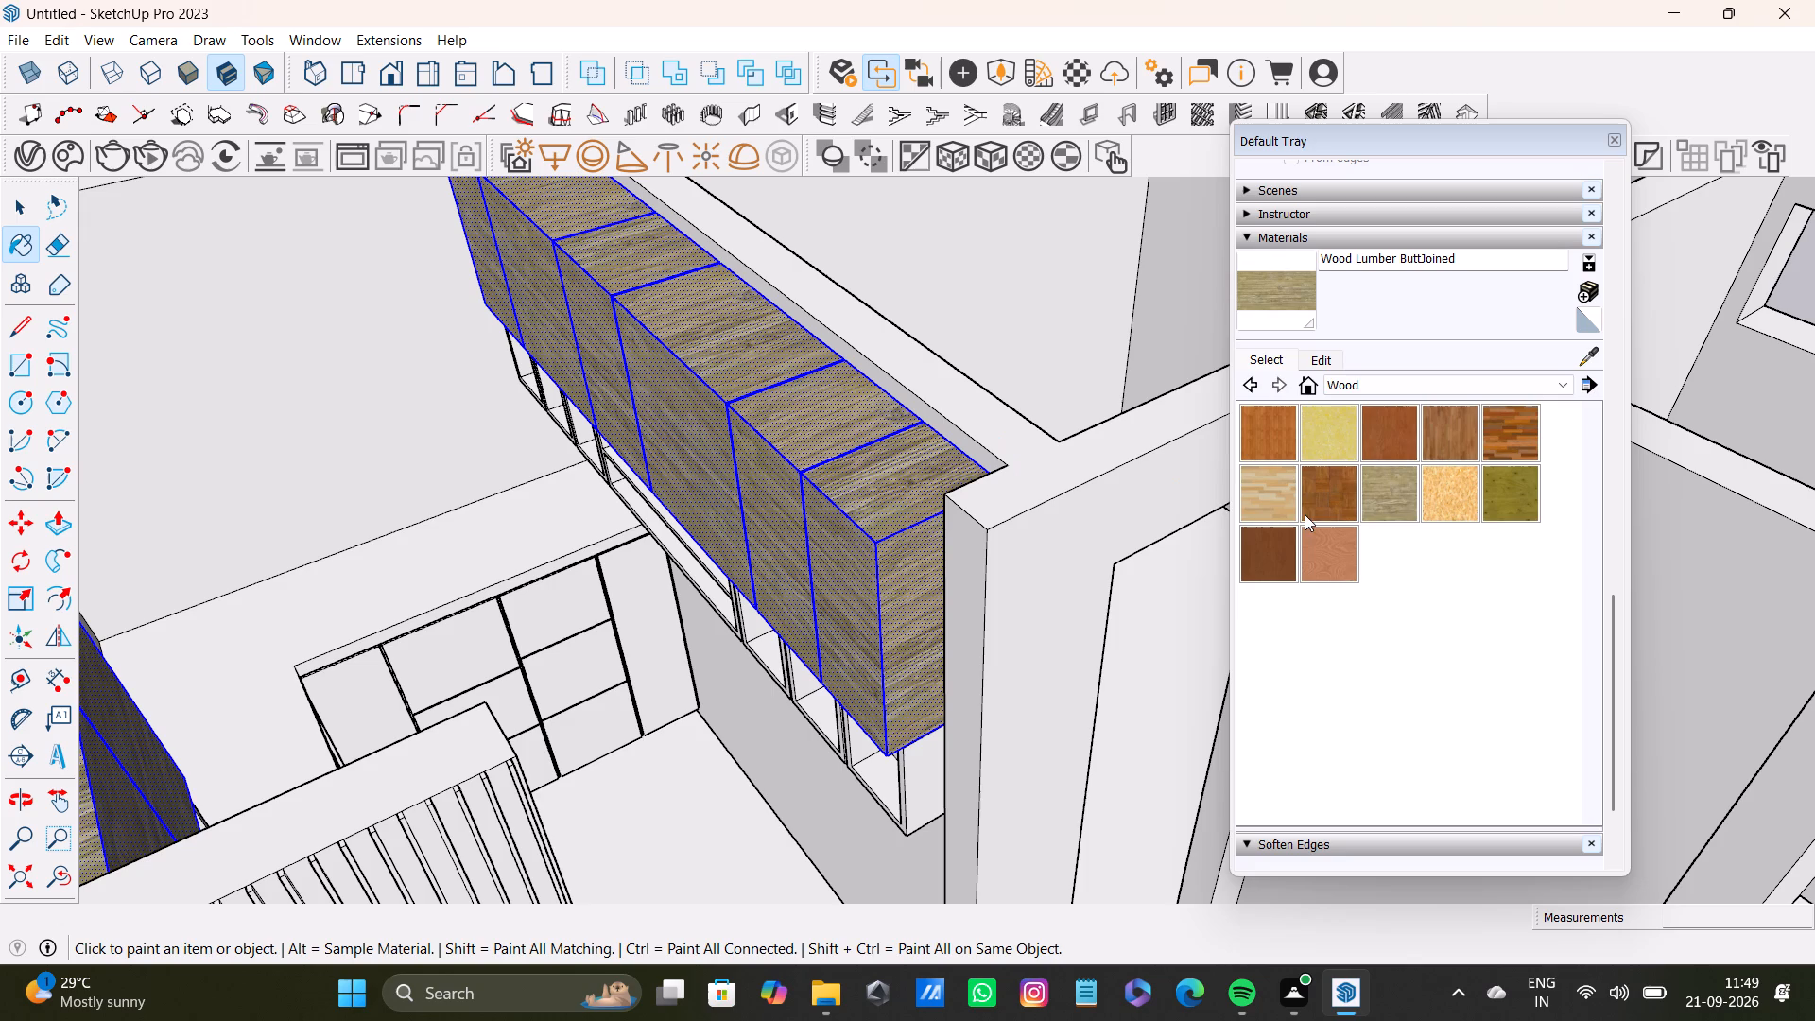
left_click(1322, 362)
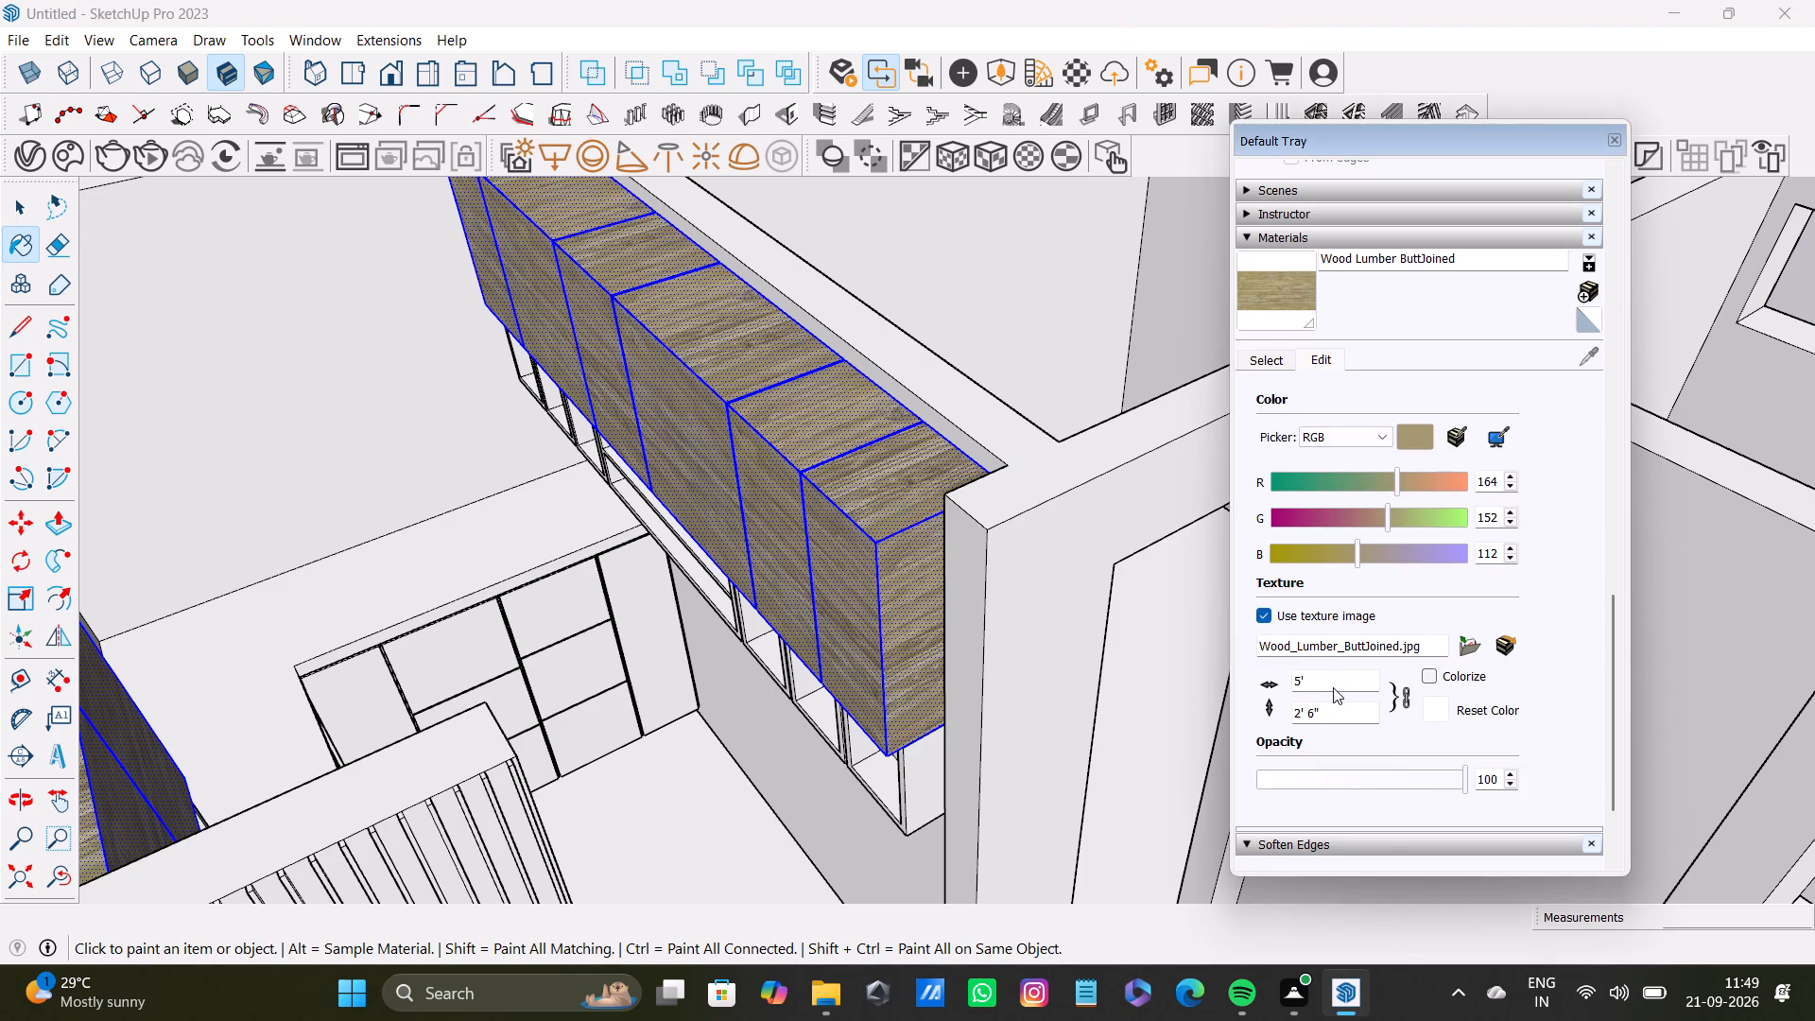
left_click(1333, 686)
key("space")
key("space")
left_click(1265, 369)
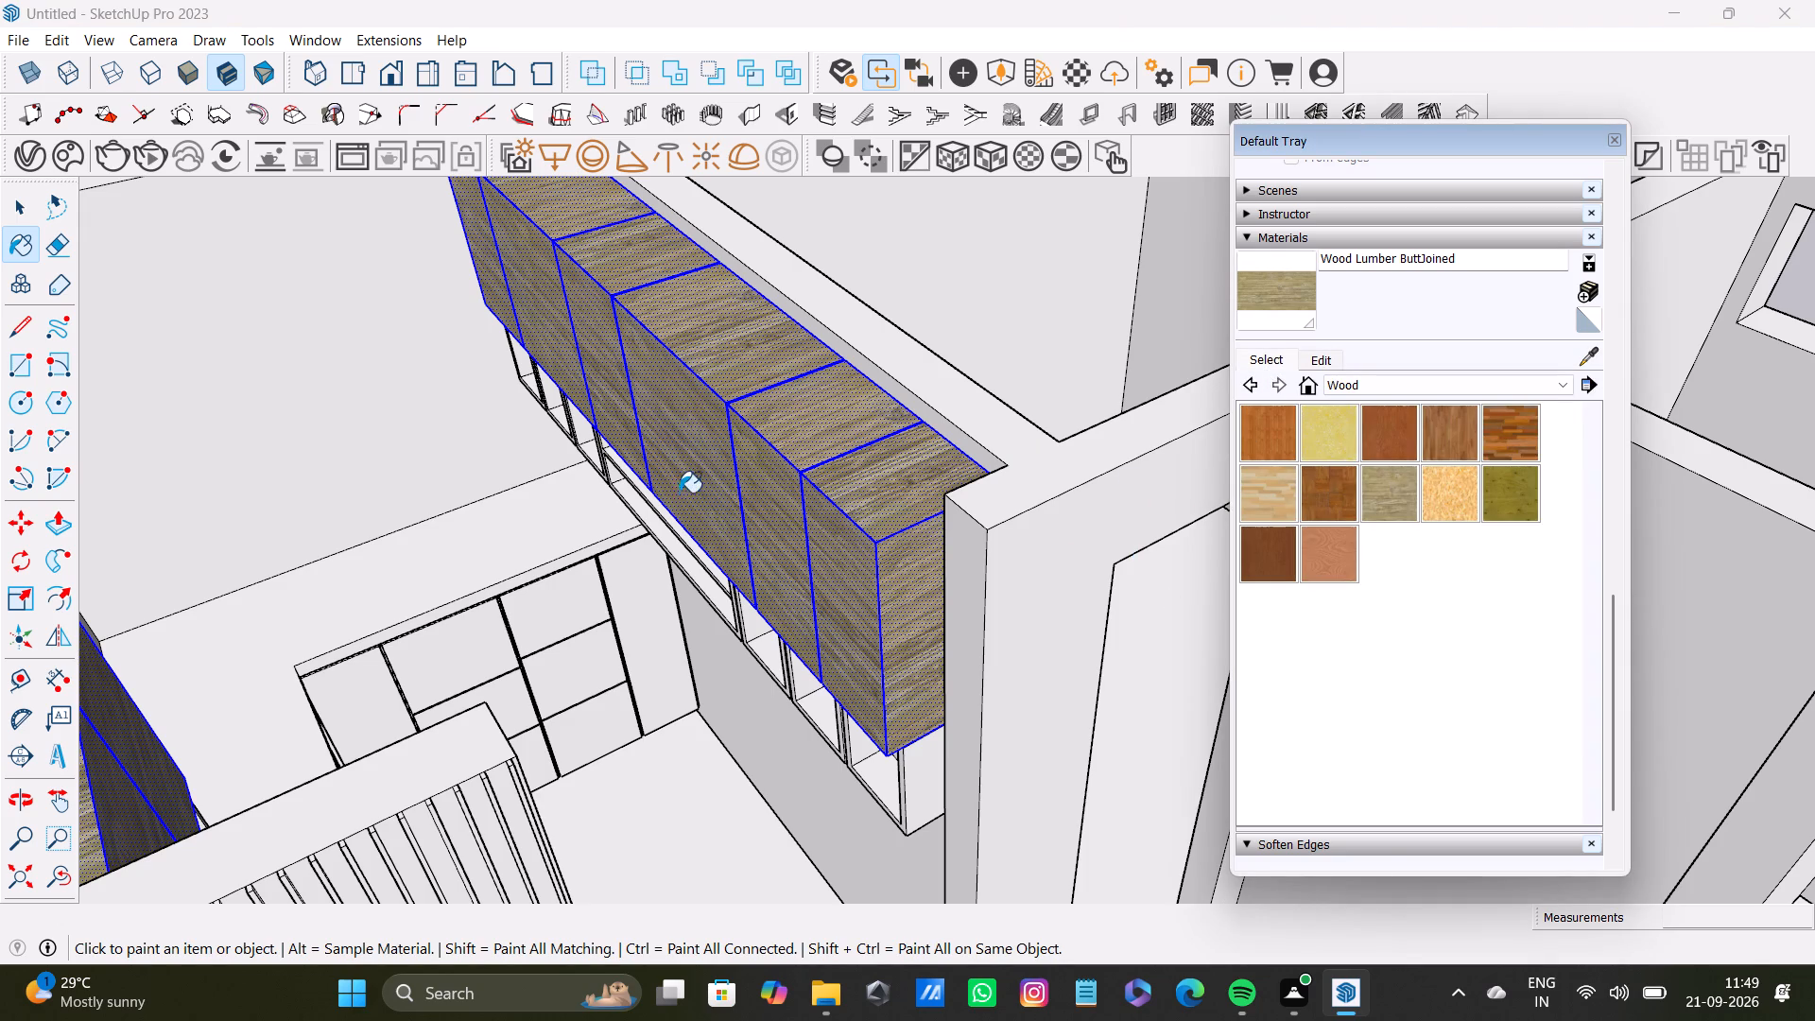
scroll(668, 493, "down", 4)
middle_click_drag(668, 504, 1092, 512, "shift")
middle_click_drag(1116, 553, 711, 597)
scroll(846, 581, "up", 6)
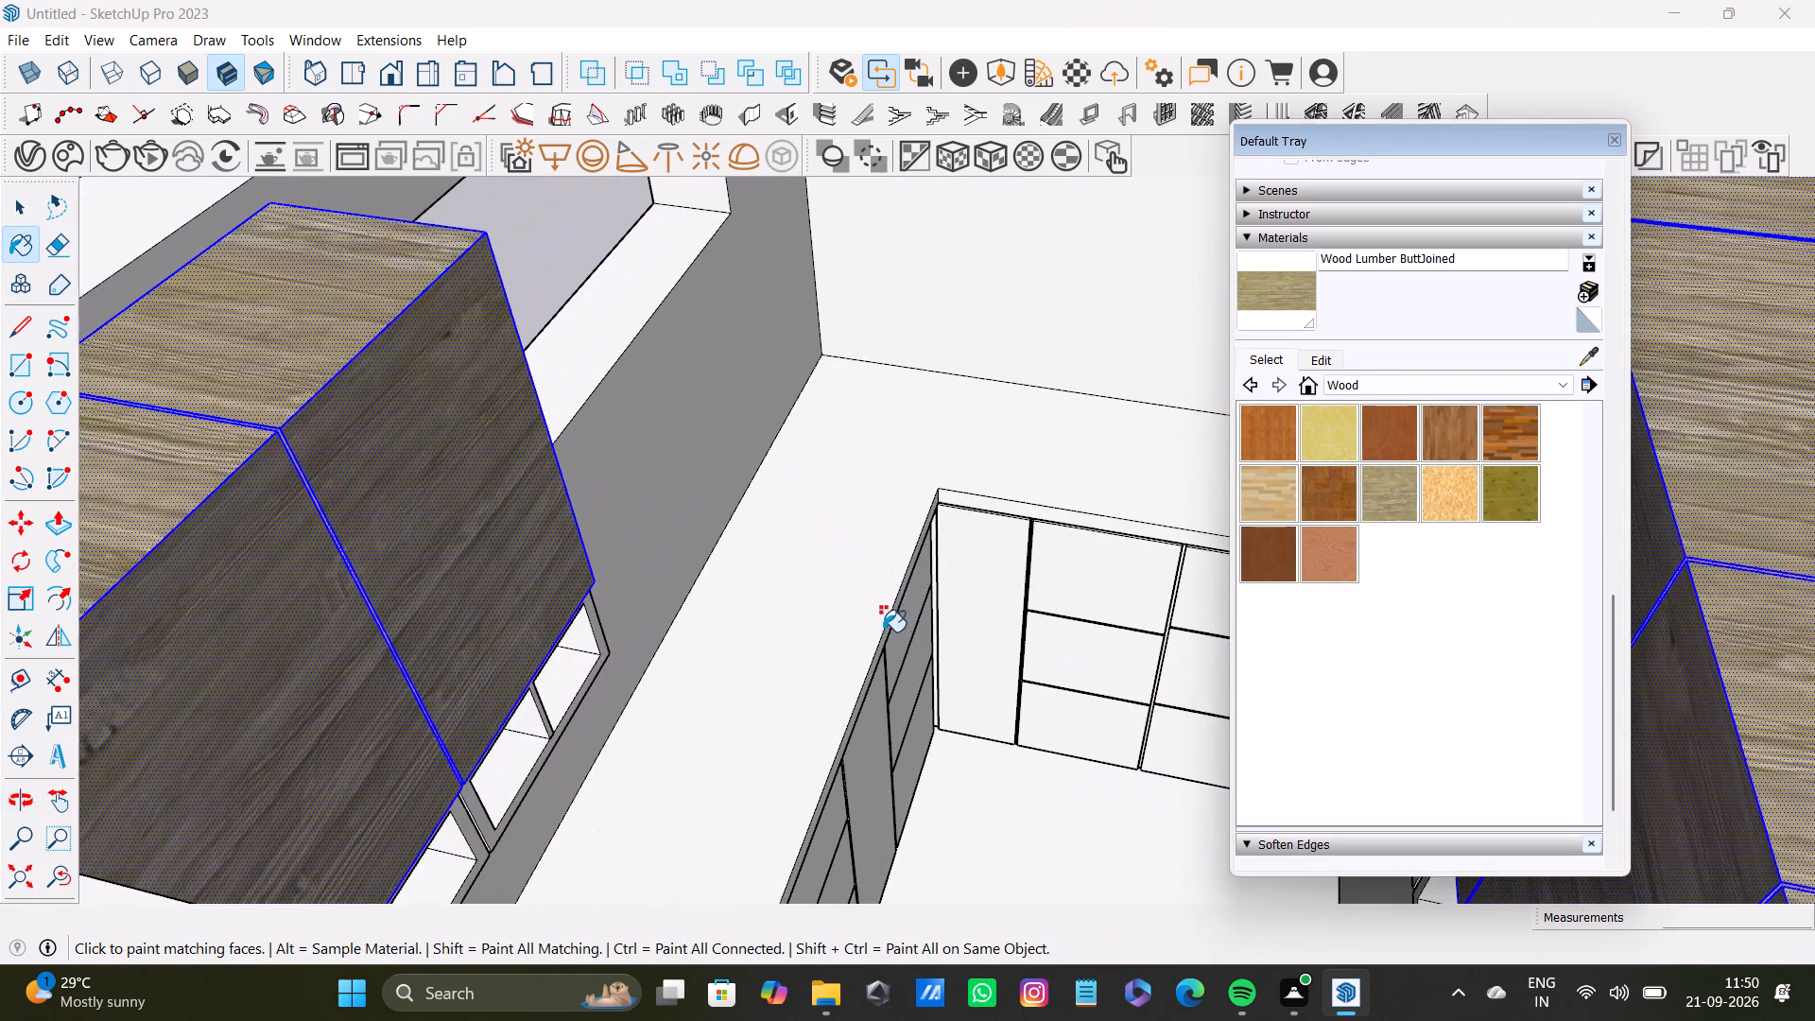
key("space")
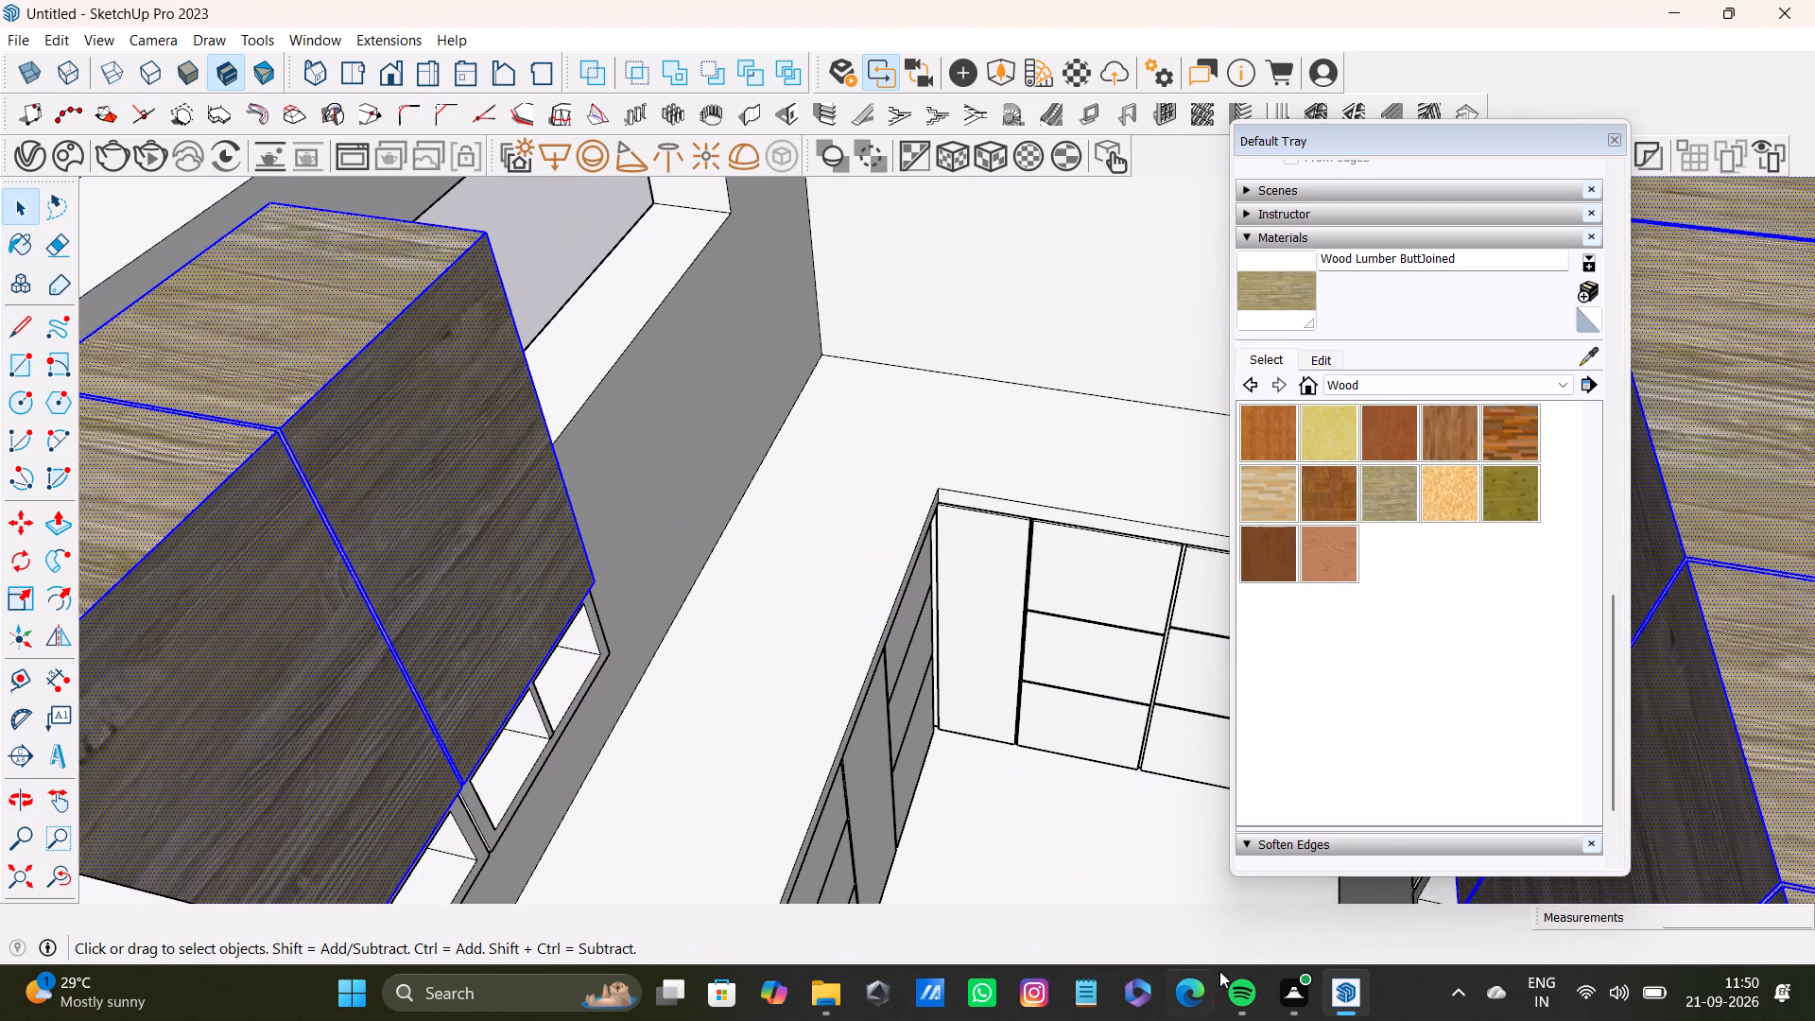
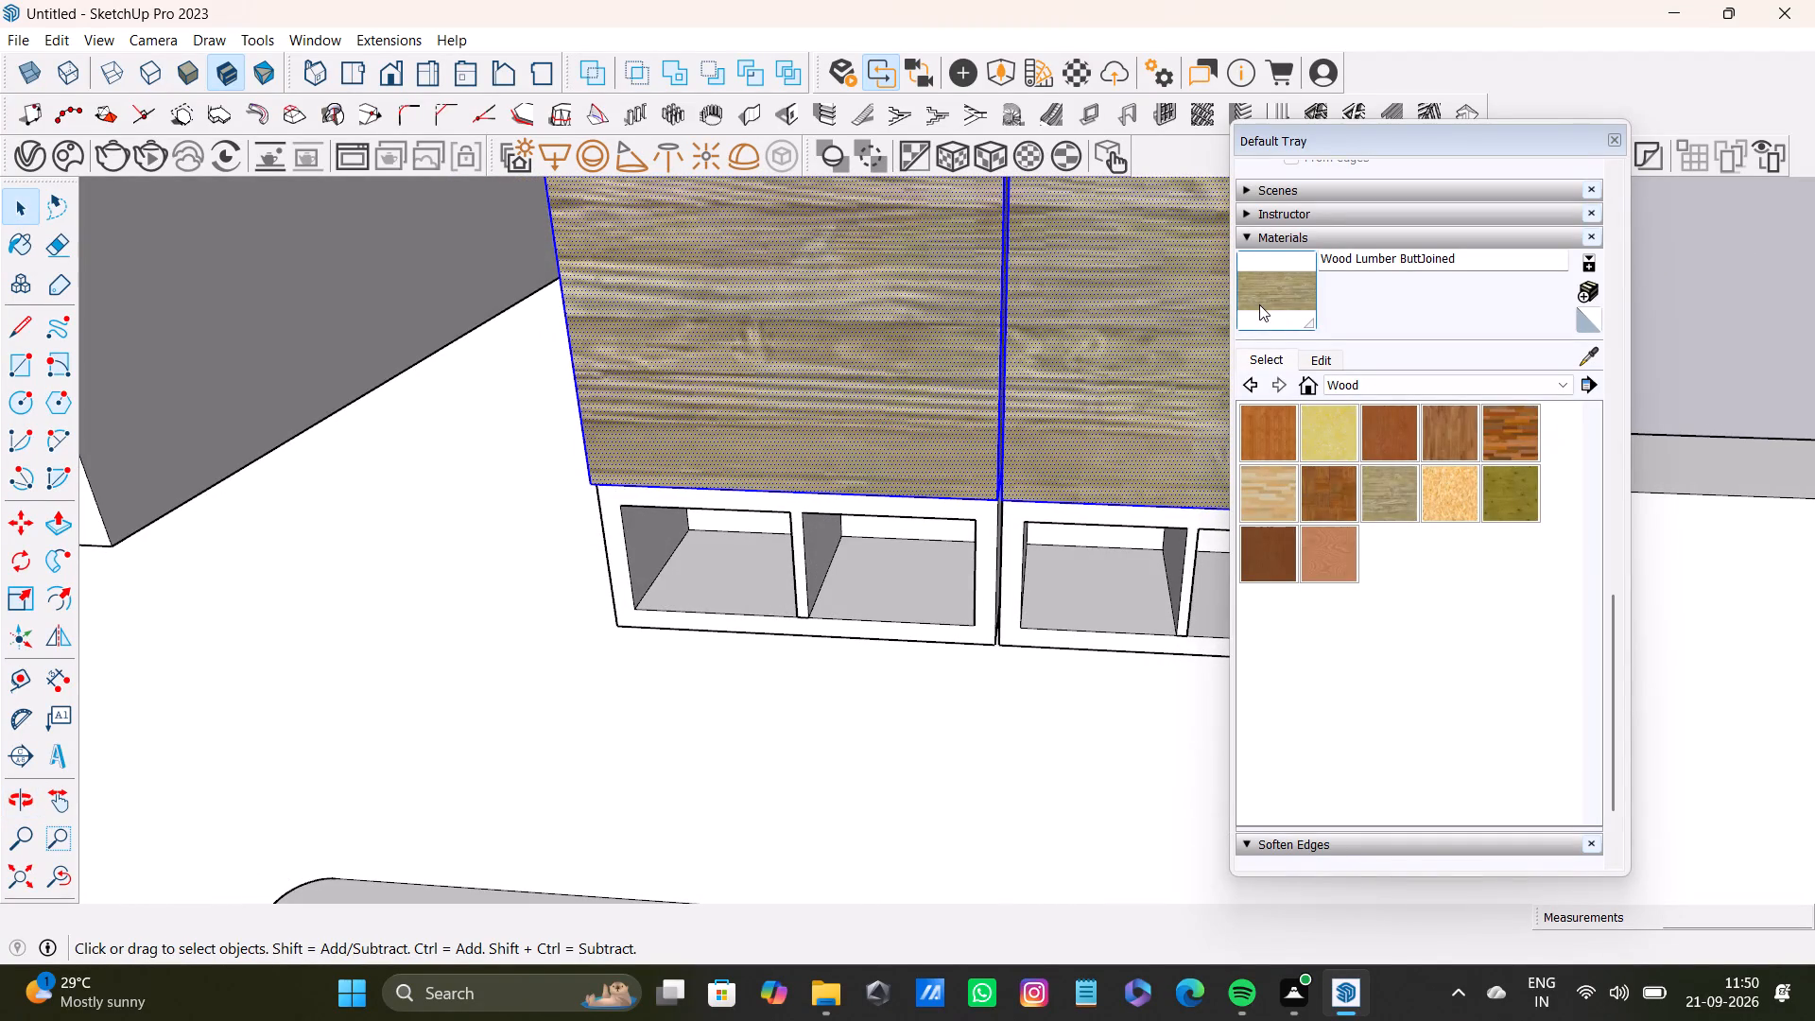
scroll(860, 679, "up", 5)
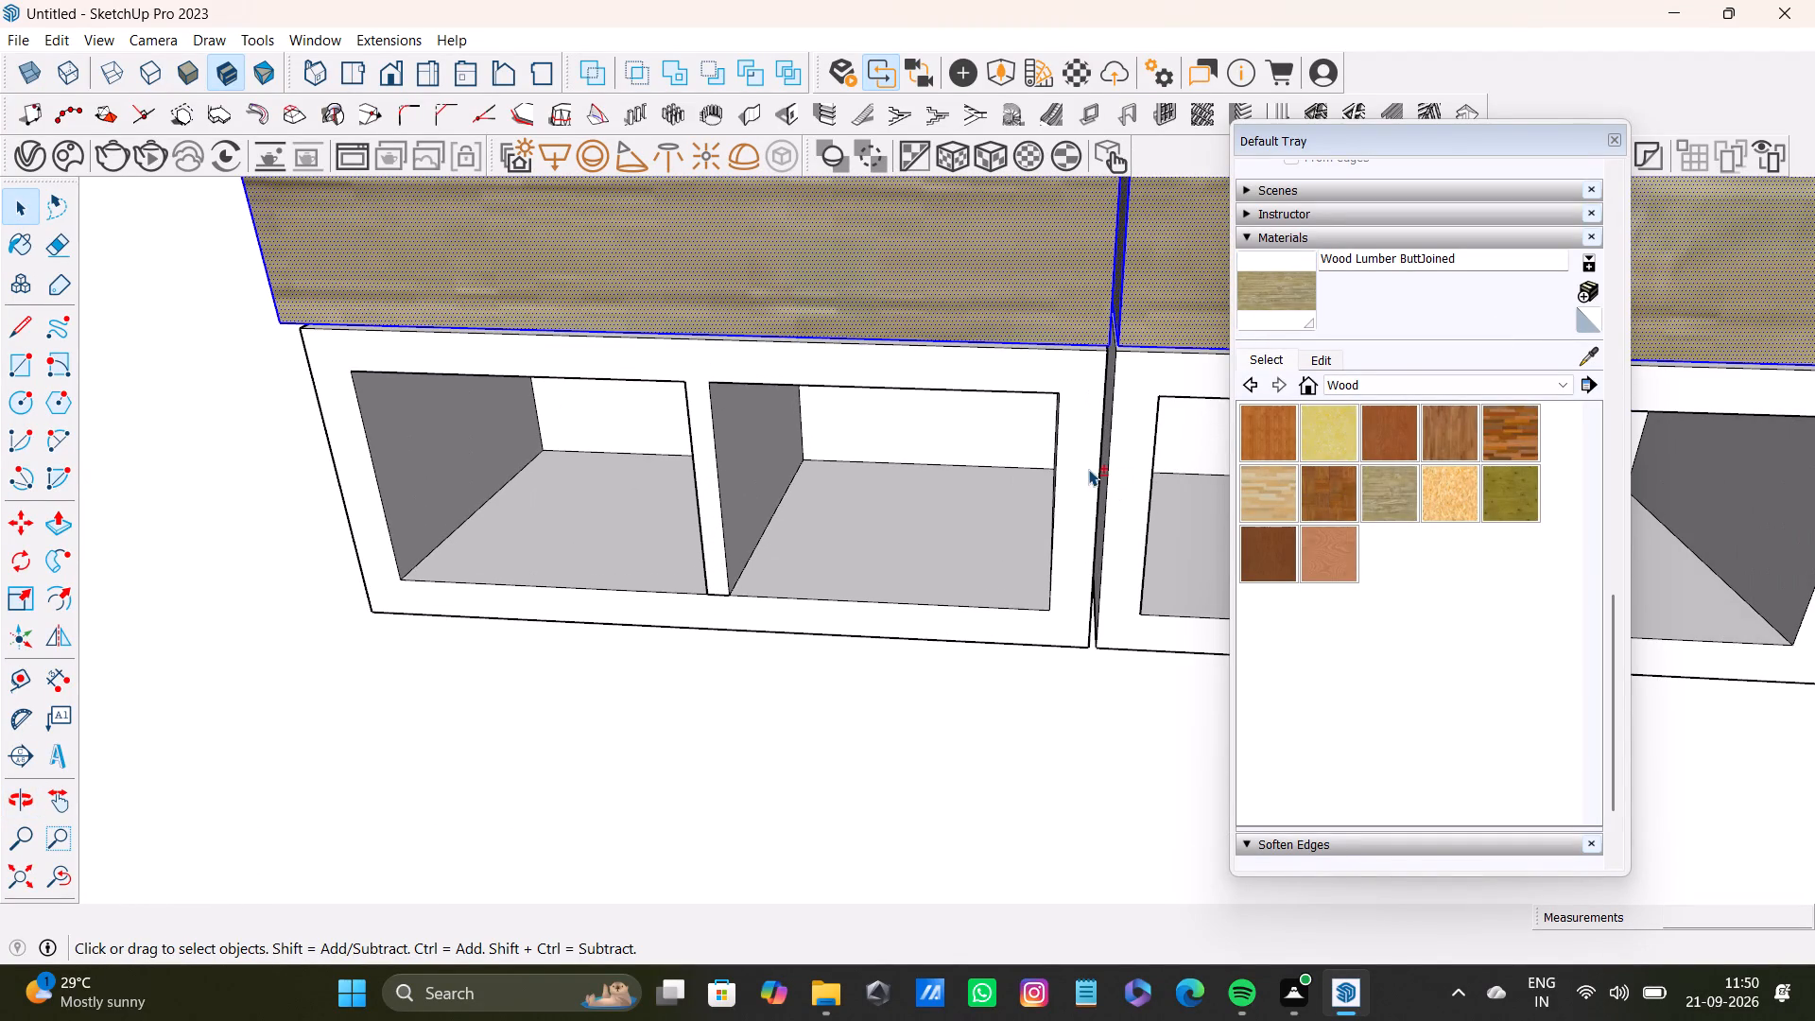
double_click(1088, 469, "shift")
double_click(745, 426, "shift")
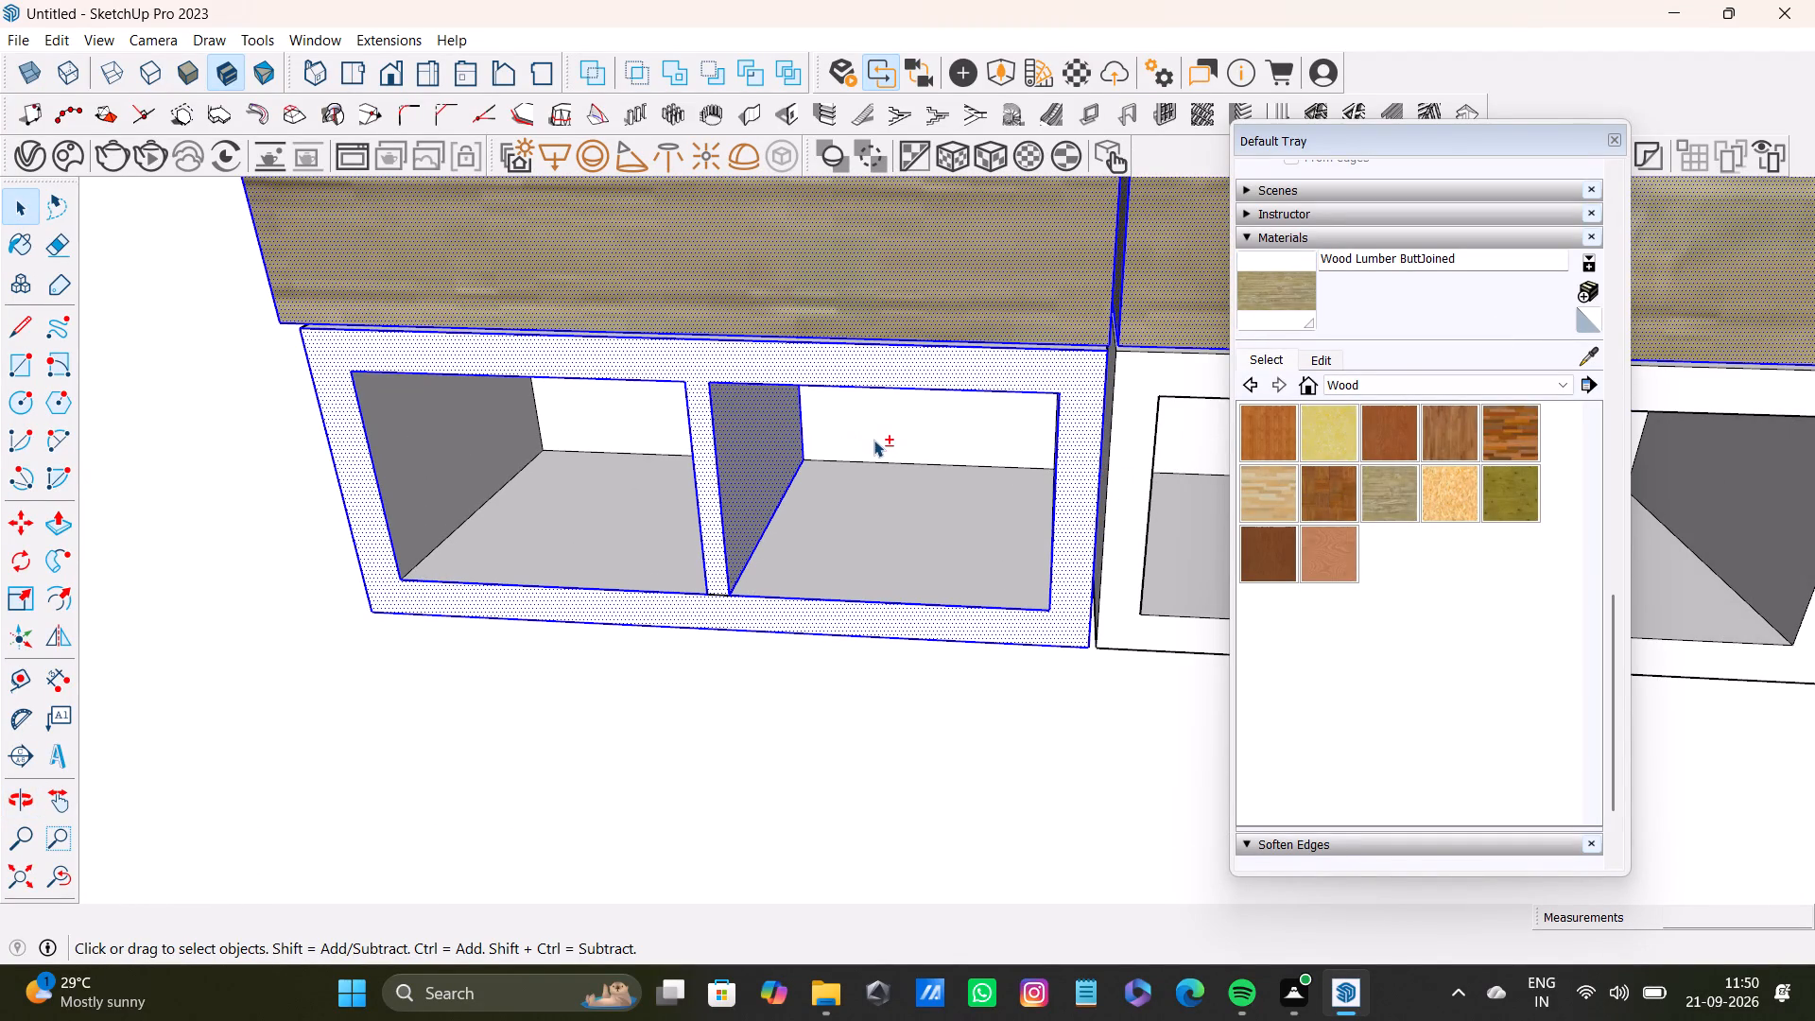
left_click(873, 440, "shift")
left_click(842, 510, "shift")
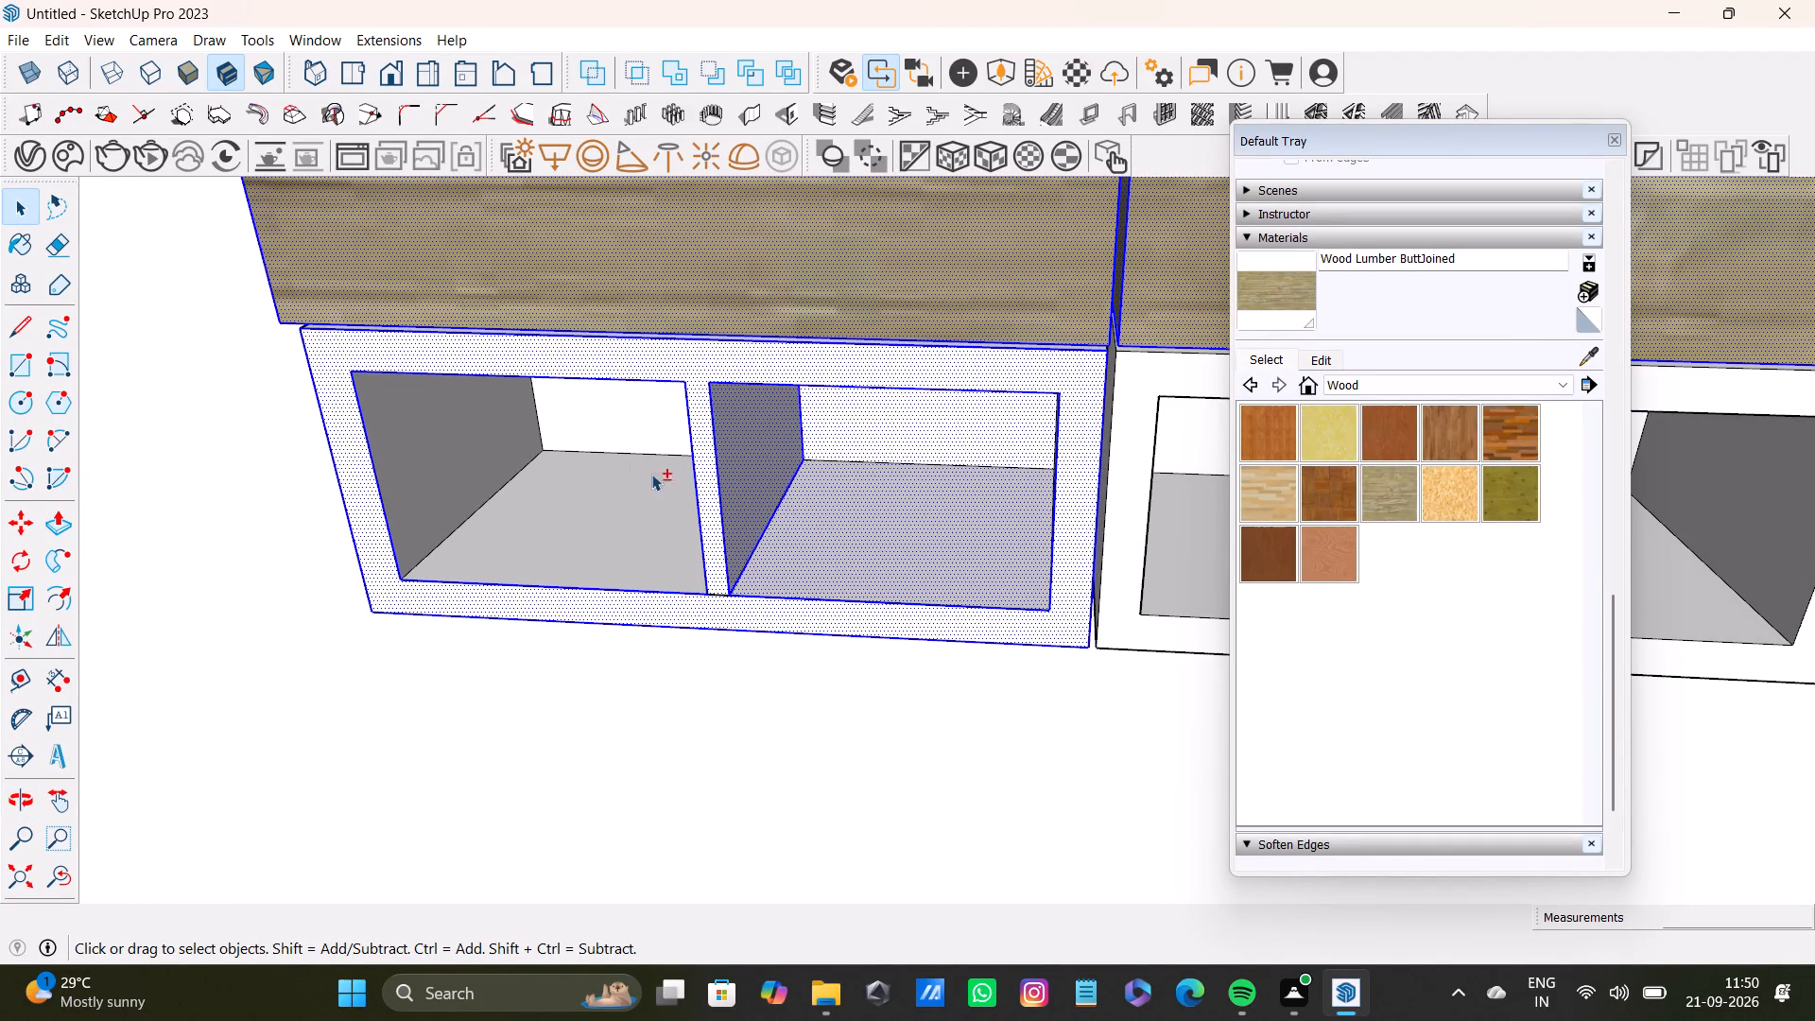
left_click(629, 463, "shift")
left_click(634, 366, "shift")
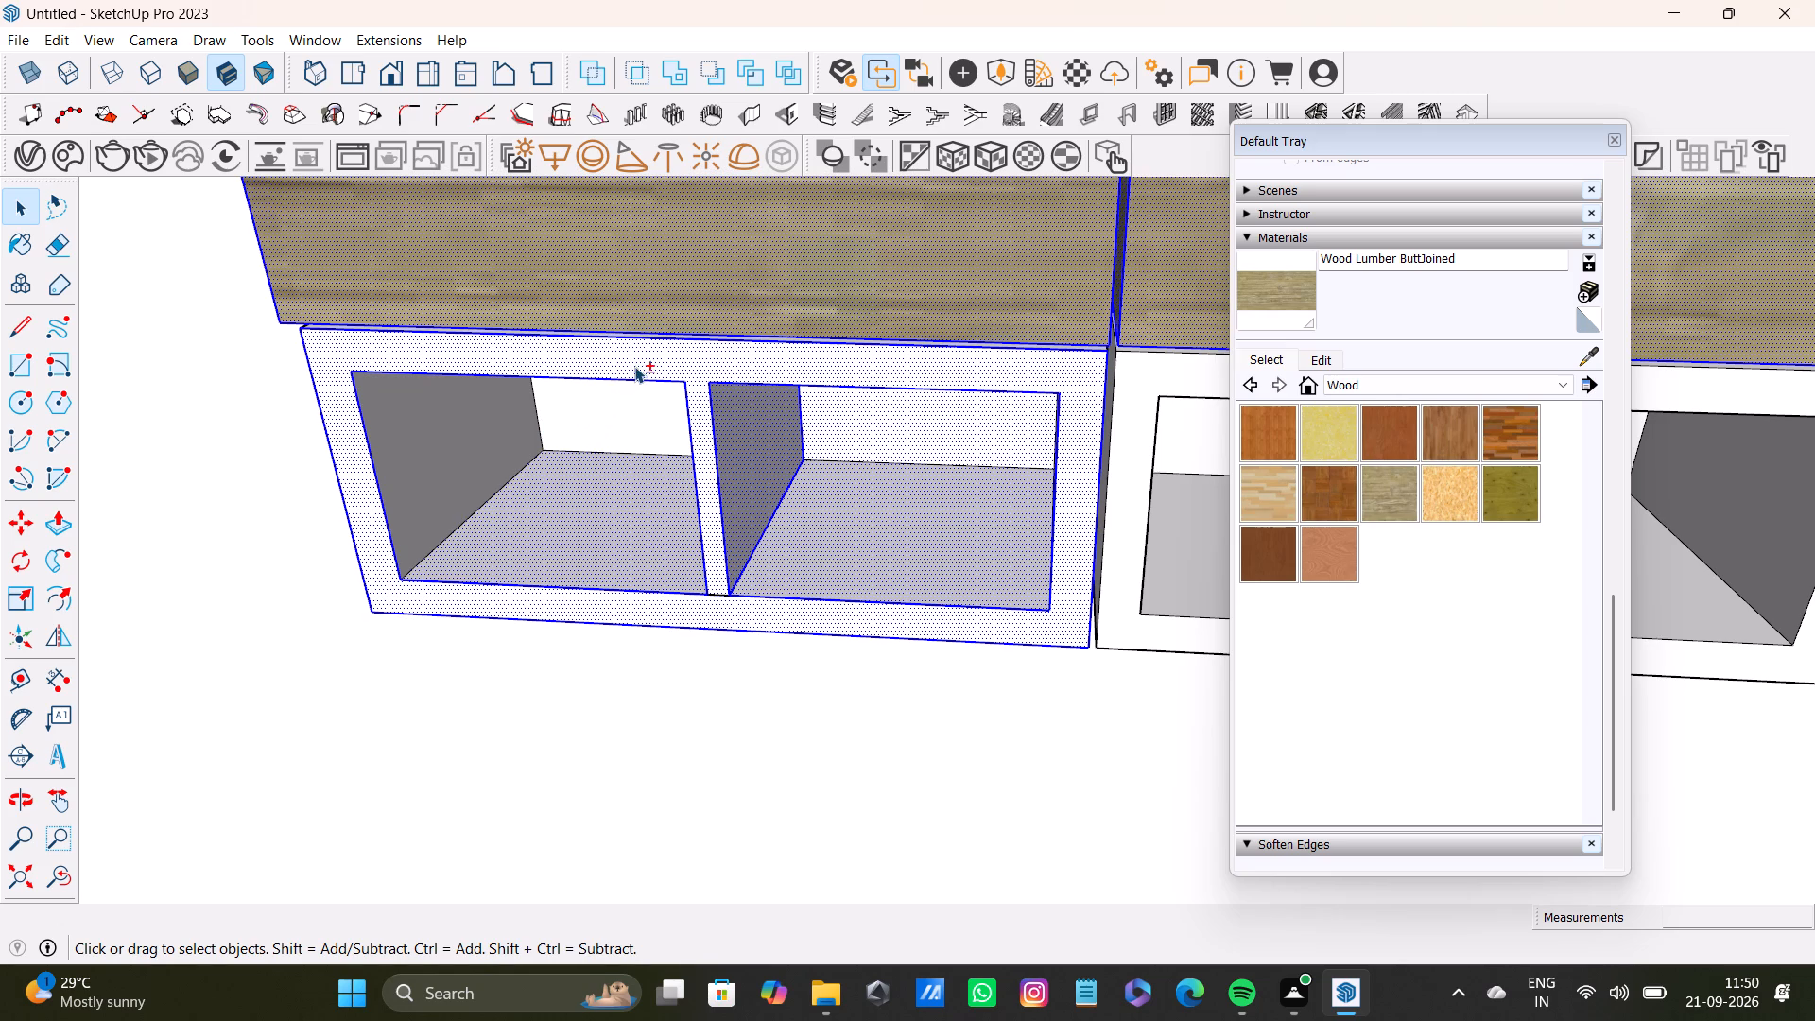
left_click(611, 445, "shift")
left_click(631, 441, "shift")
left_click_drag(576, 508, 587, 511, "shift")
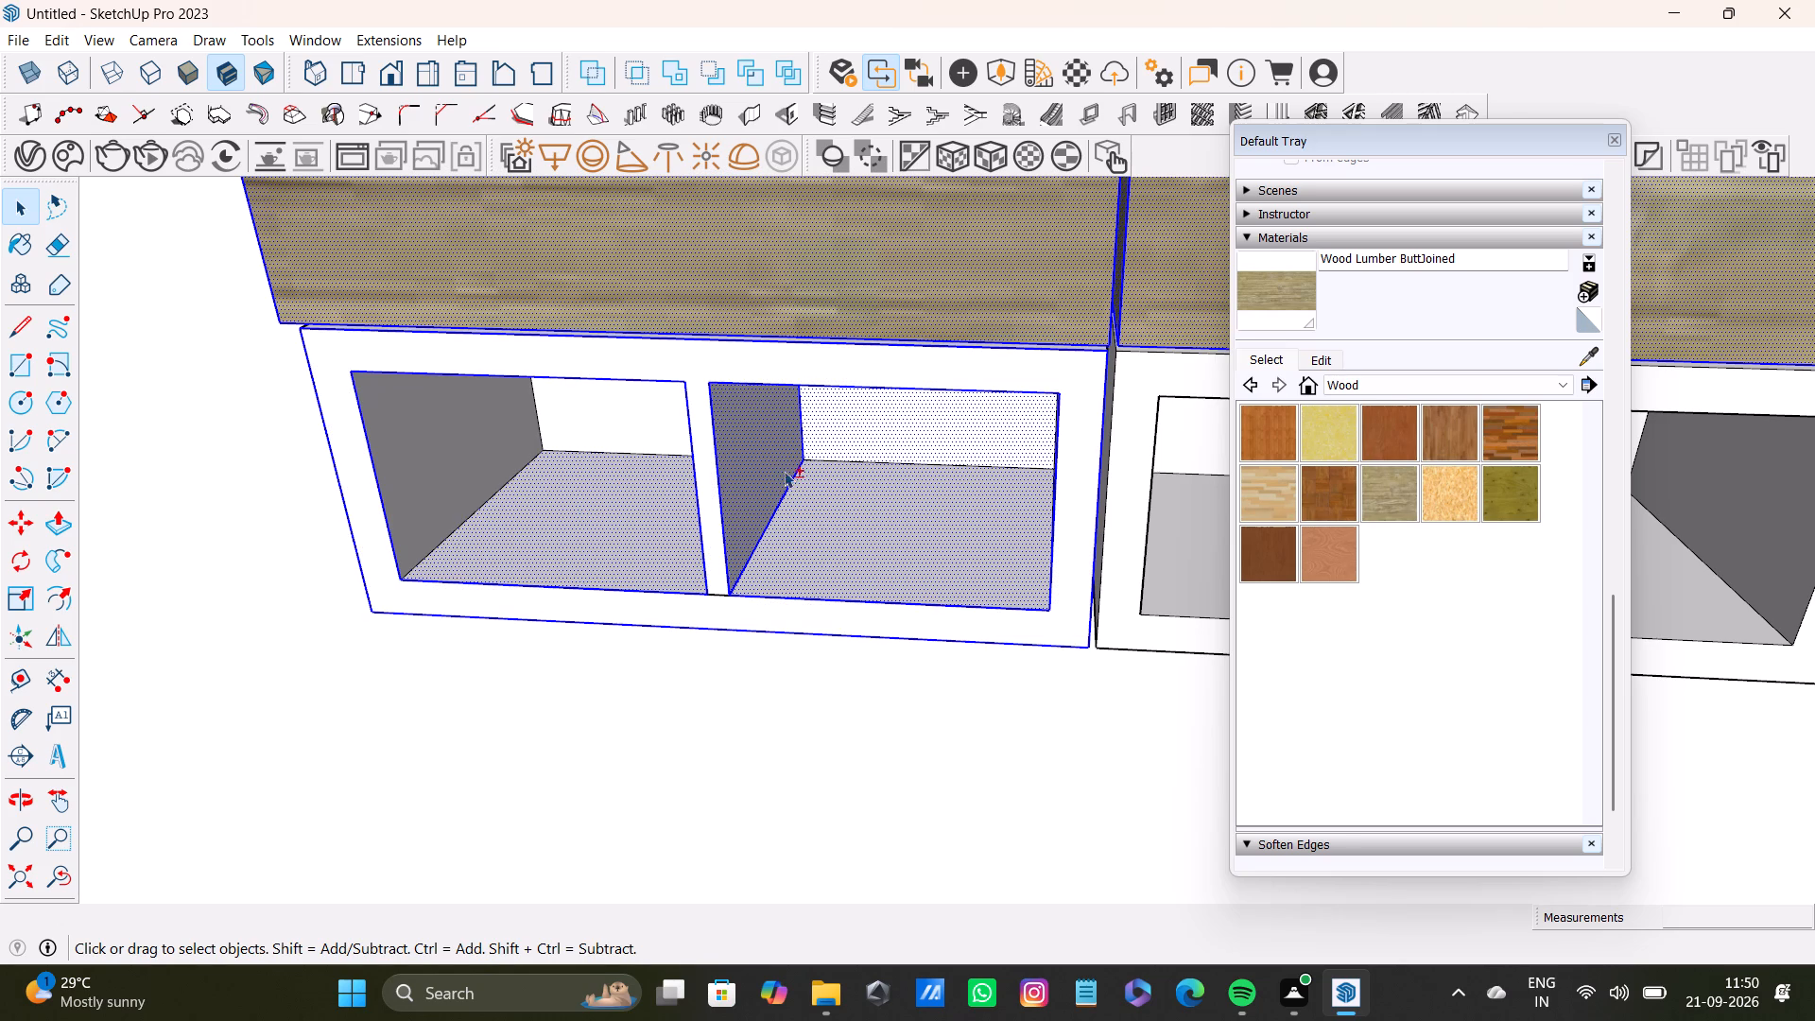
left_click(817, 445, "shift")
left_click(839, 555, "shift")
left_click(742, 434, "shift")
Paint the front frame of the left-hand open shelf unit below the wall cabinets with Wood Lumber ButtJoined.
scroll(838, 493, "down", 4, "shift")
middle_click_drag(838, 504, 1010, 505)
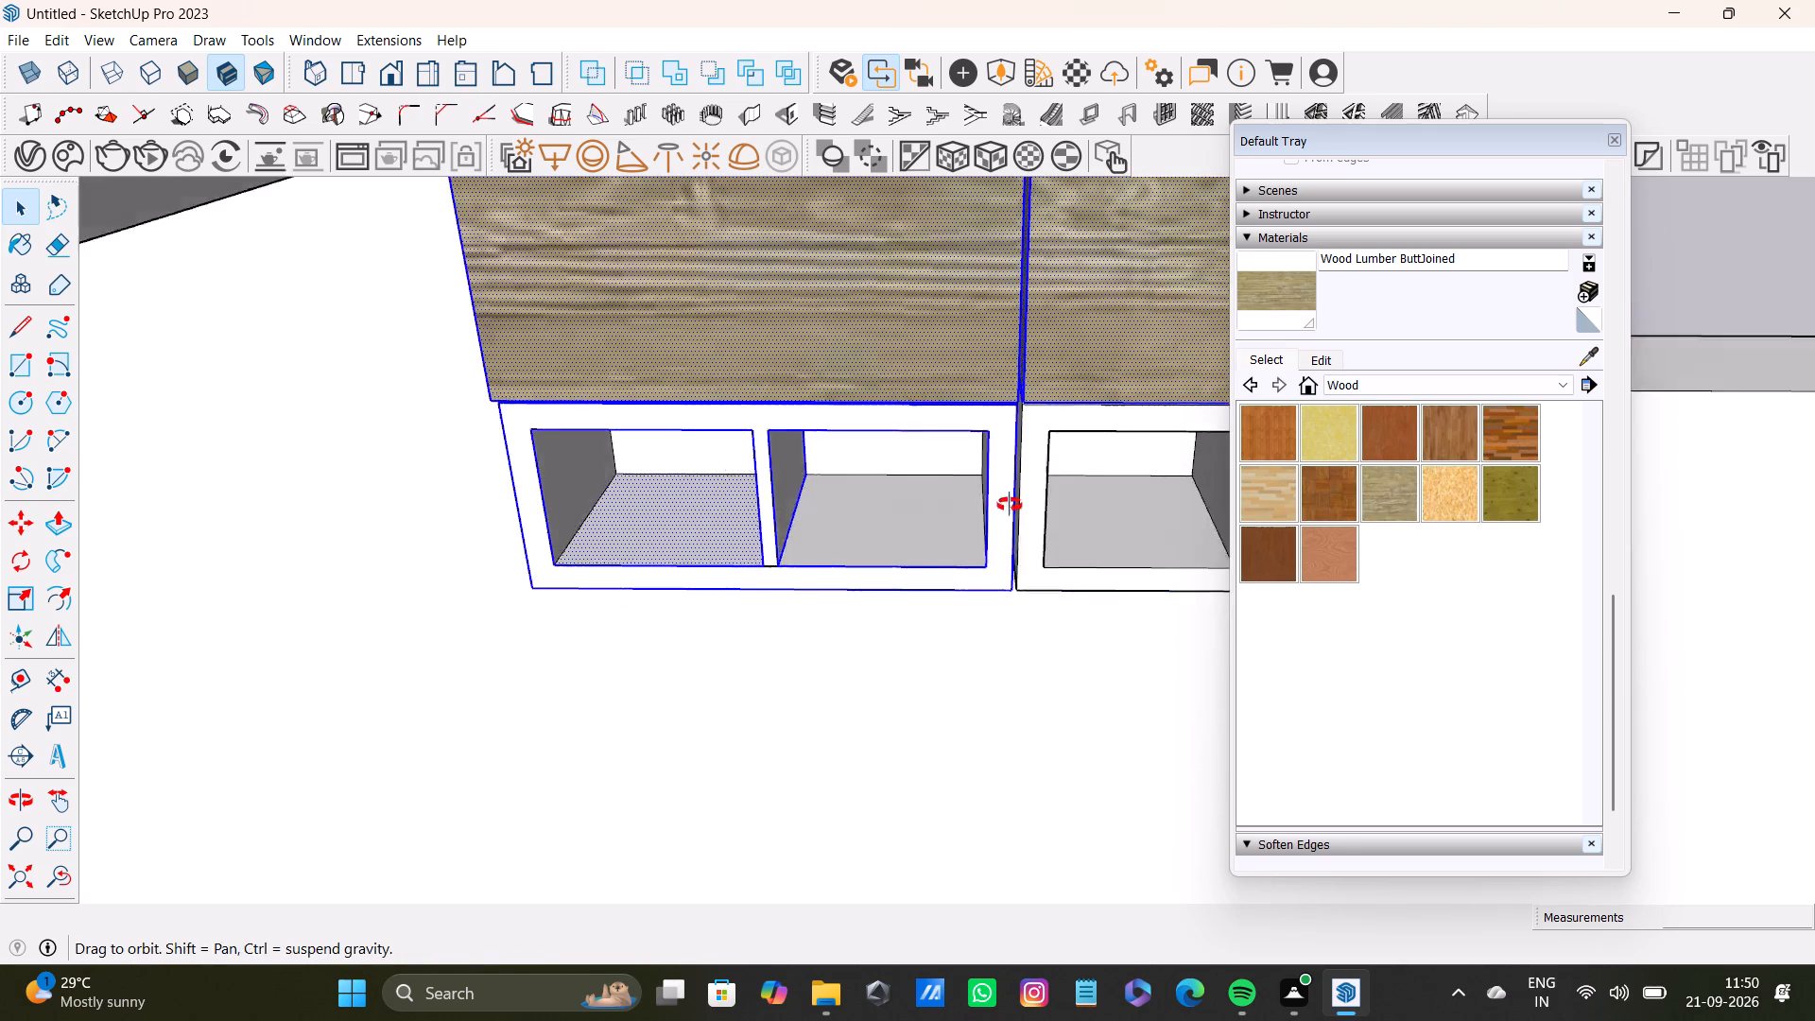
middle_click_drag(1010, 505, 1039, 505)
scroll(1048, 508, "up", 3)
scroll(879, 489, "up", 2, "shift")
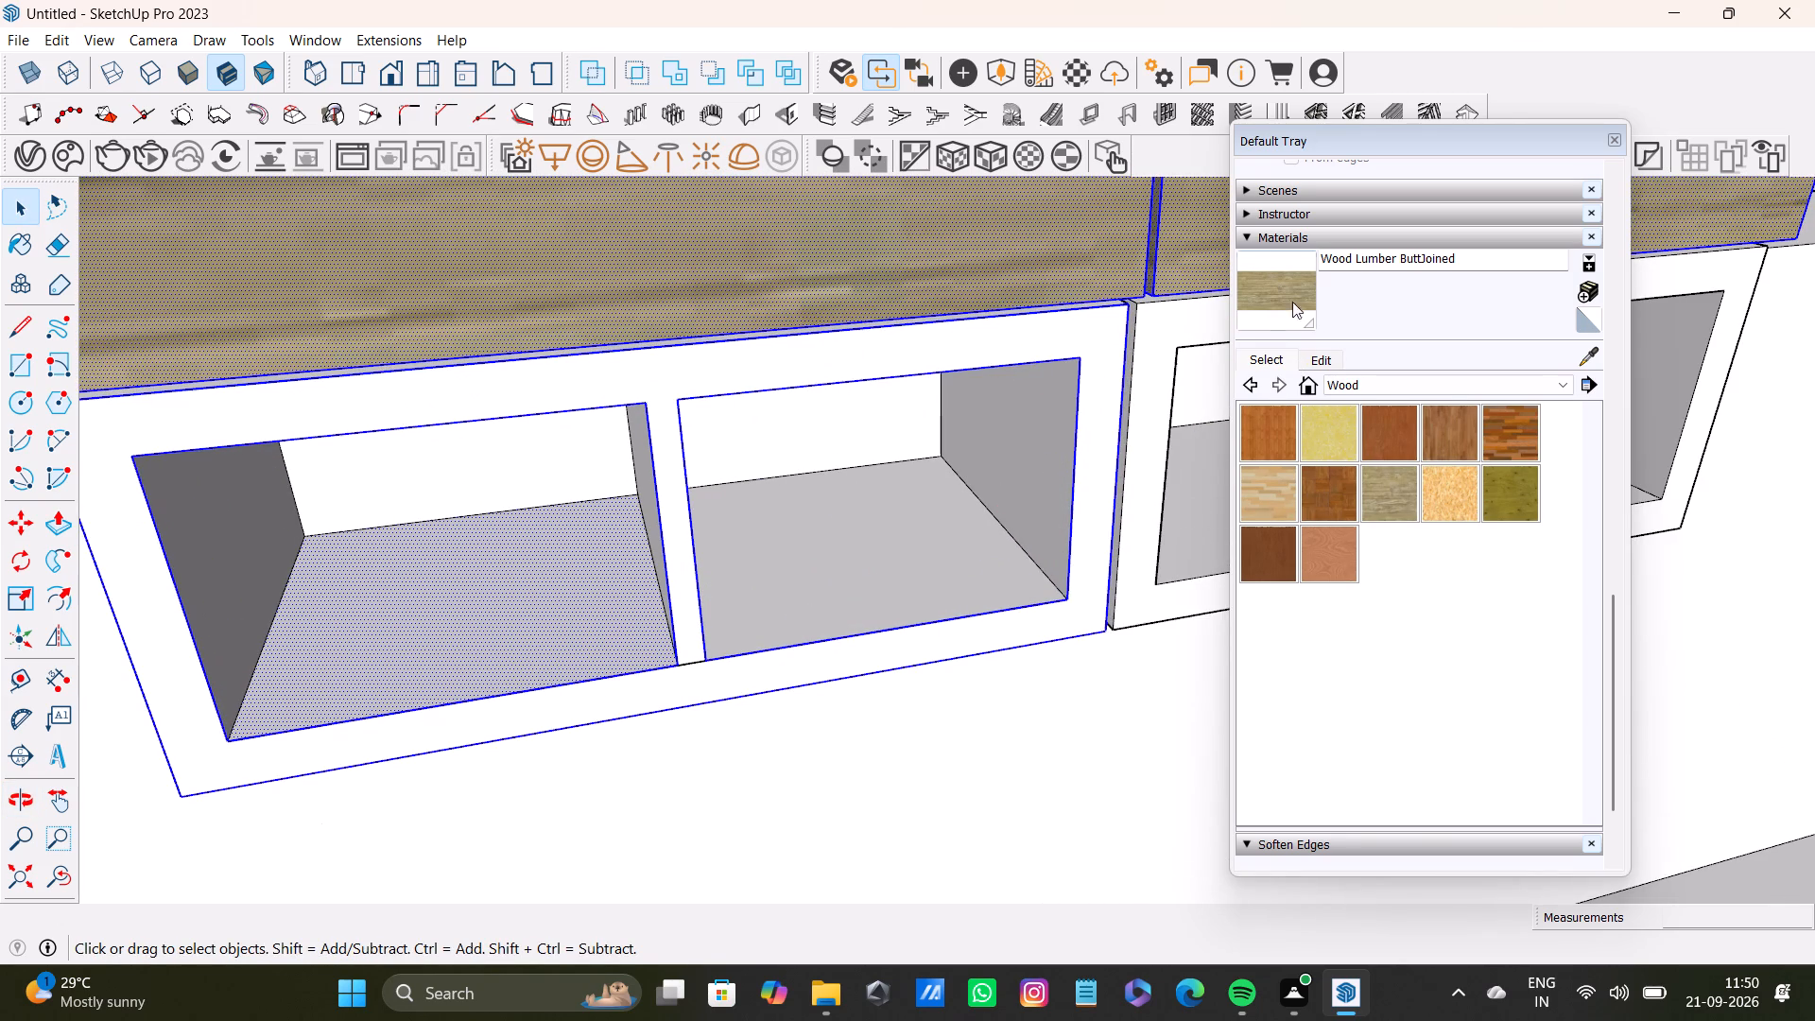
left_click(775, 372, "shift")
left_click(1268, 296, "shift")
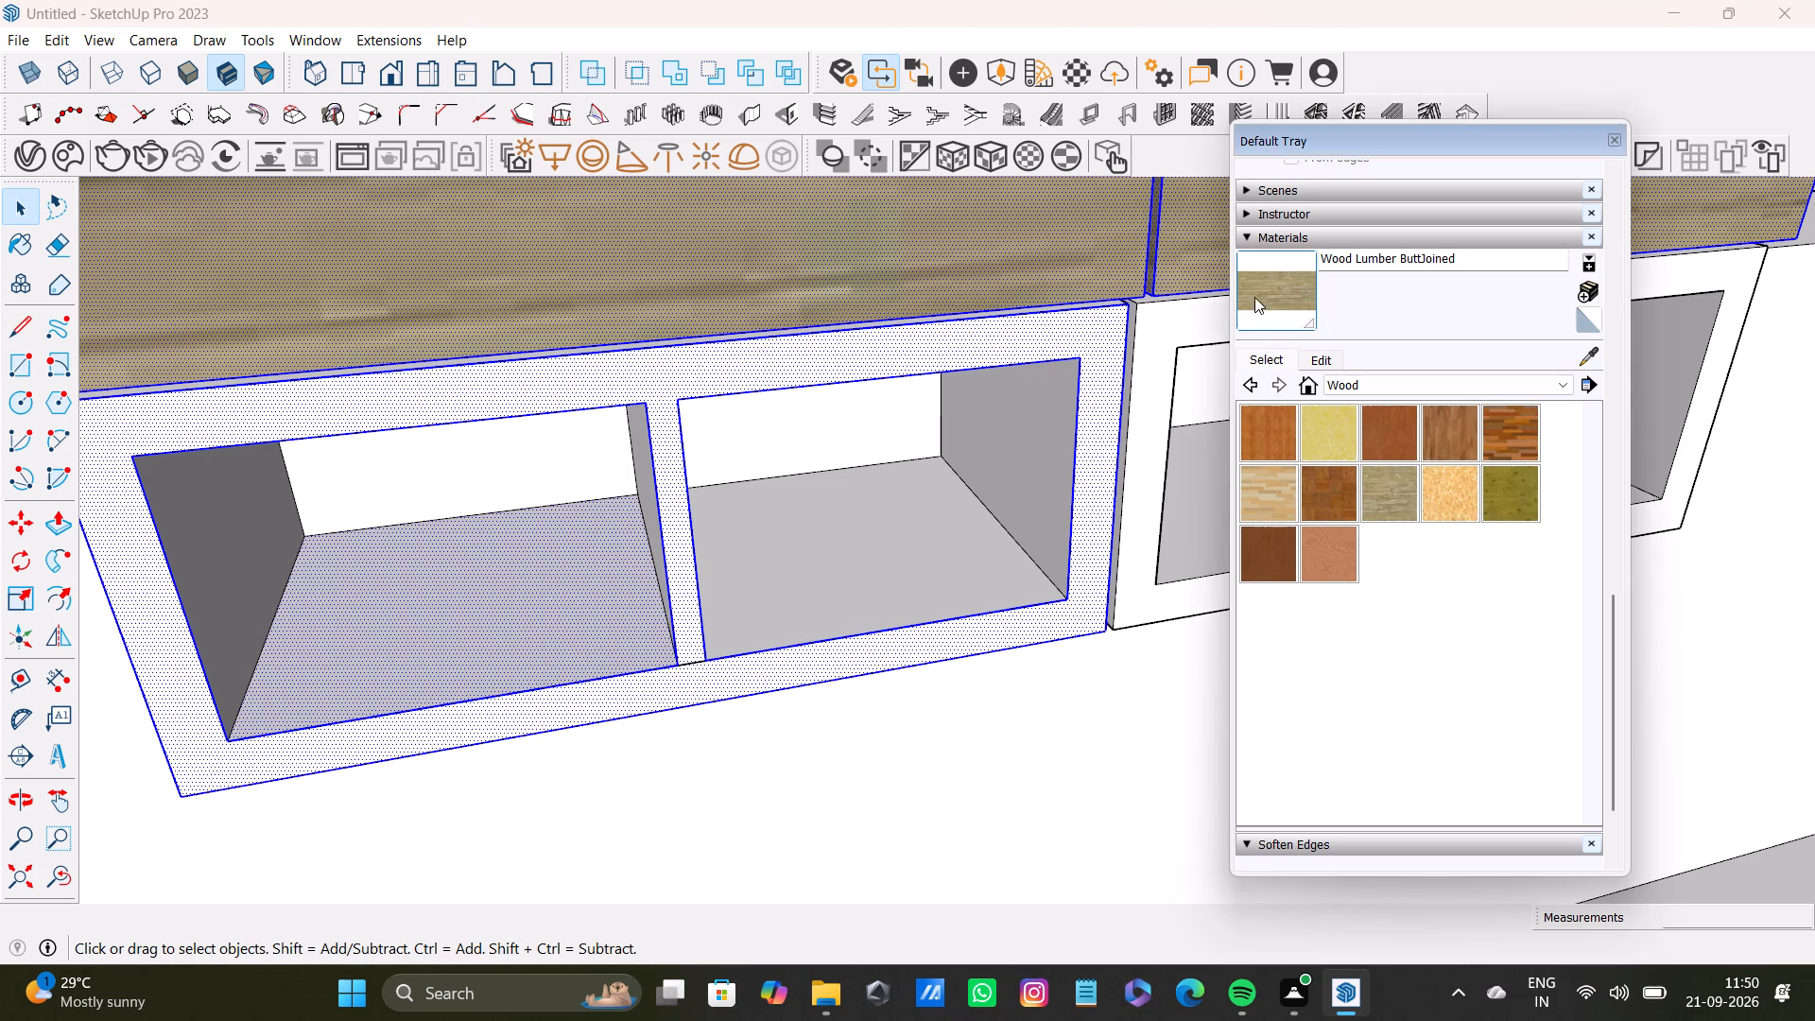
left_click(783, 359, "shift")
Paint the front frame of the adjacent right-hand open shelf unit with Wood Lumber ButtJoined.
scroll(783, 359, "down", 7, "shift")
middle_click_drag(943, 434, 612, 496)
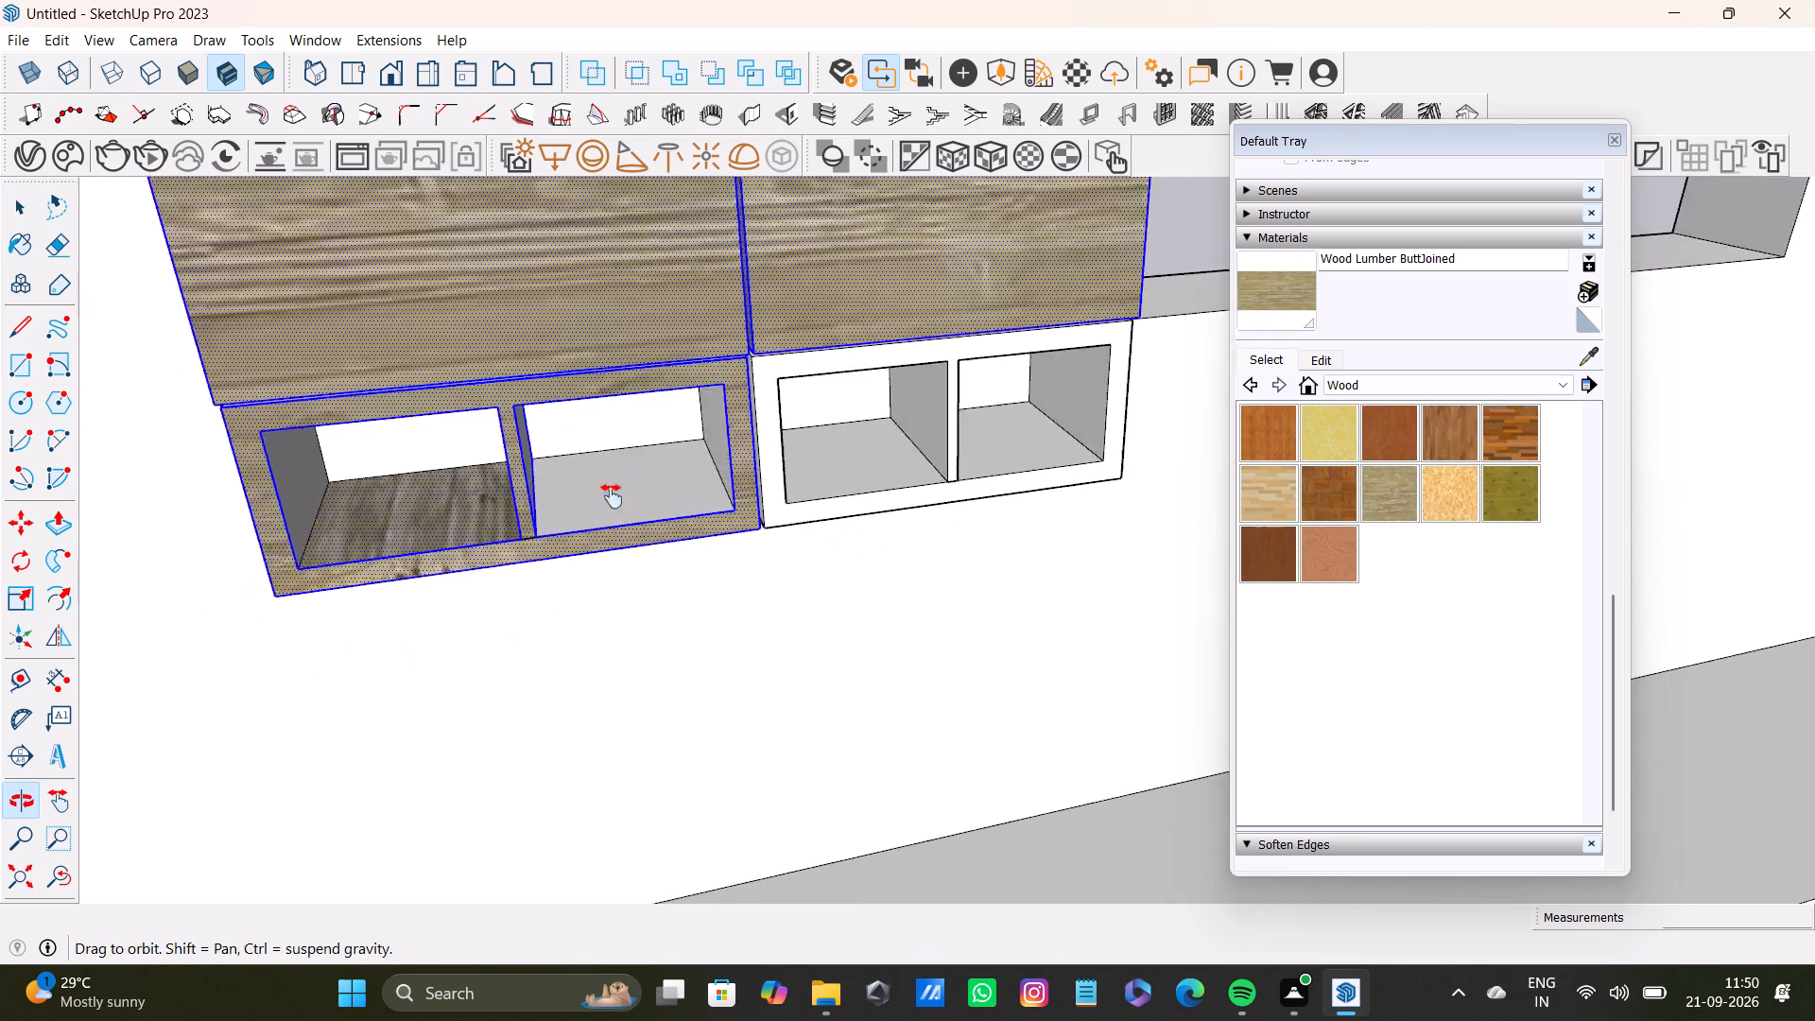
middle_click_drag(612, 496, 605, 502)
middle_click_drag(741, 511, 640, 528)
key("space")
scroll(615, 401, "up", 7)
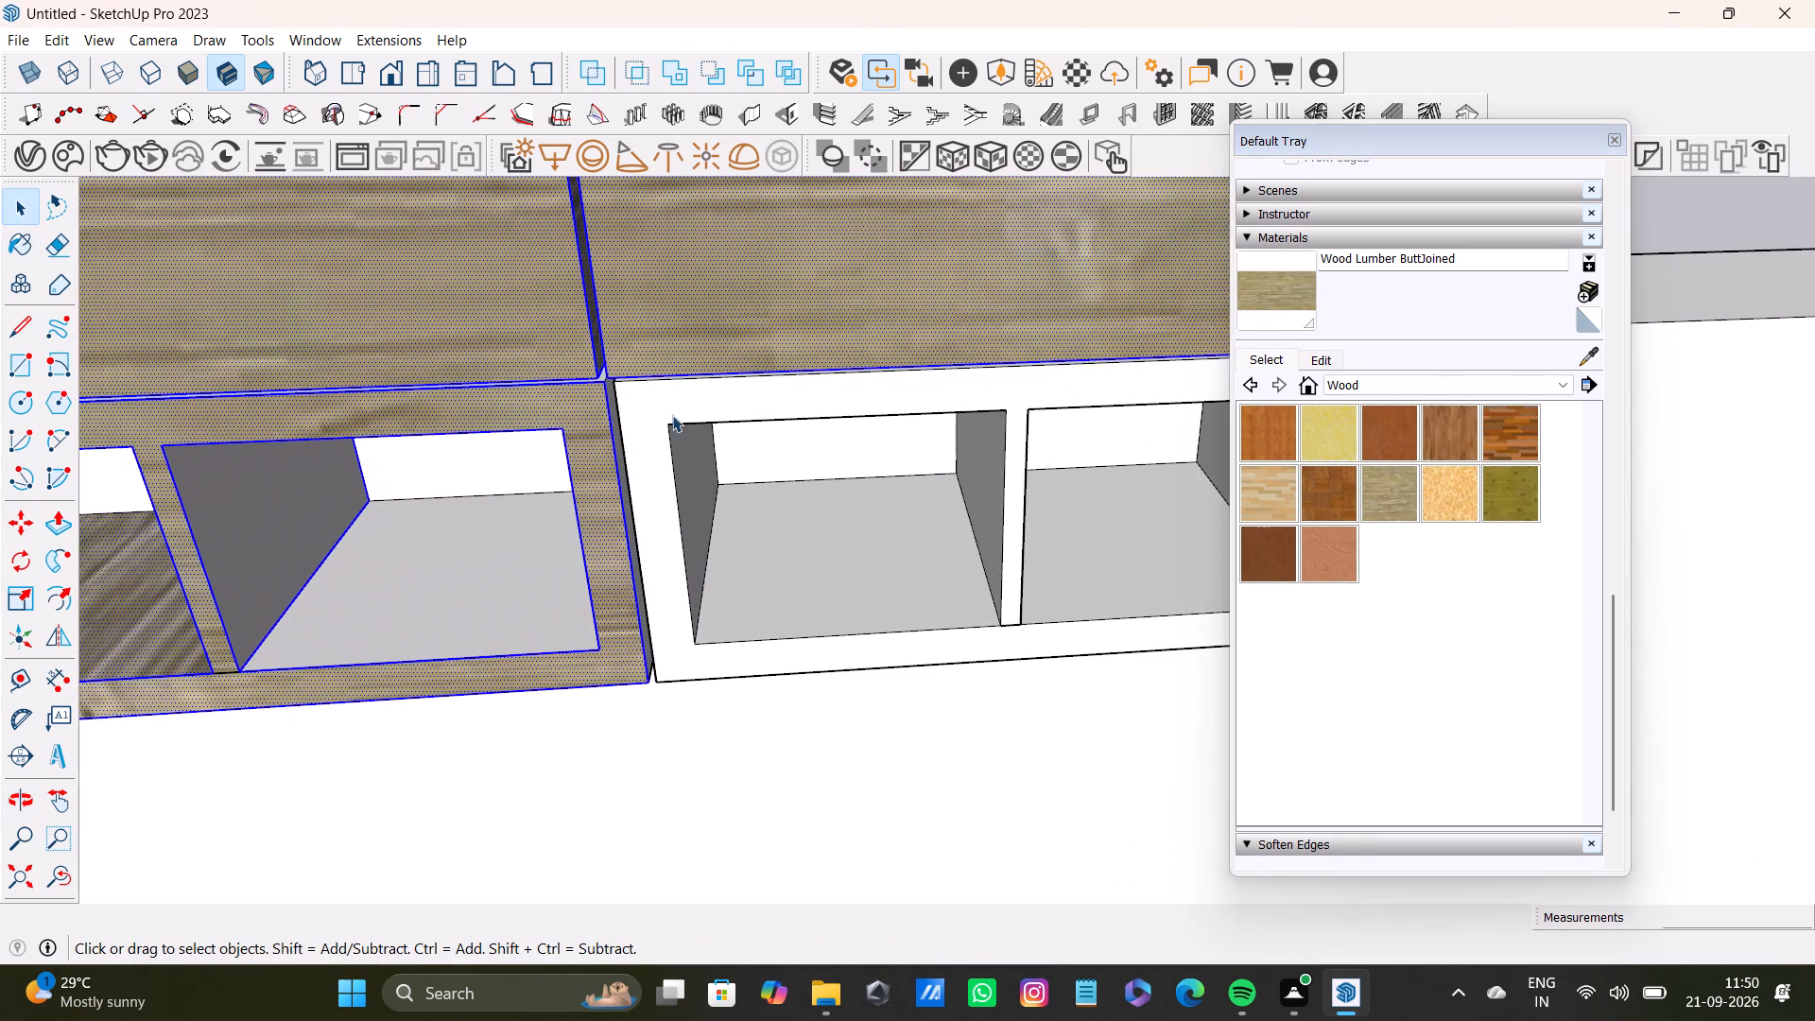
left_click(655, 415)
left_click(1253, 285, "shift")
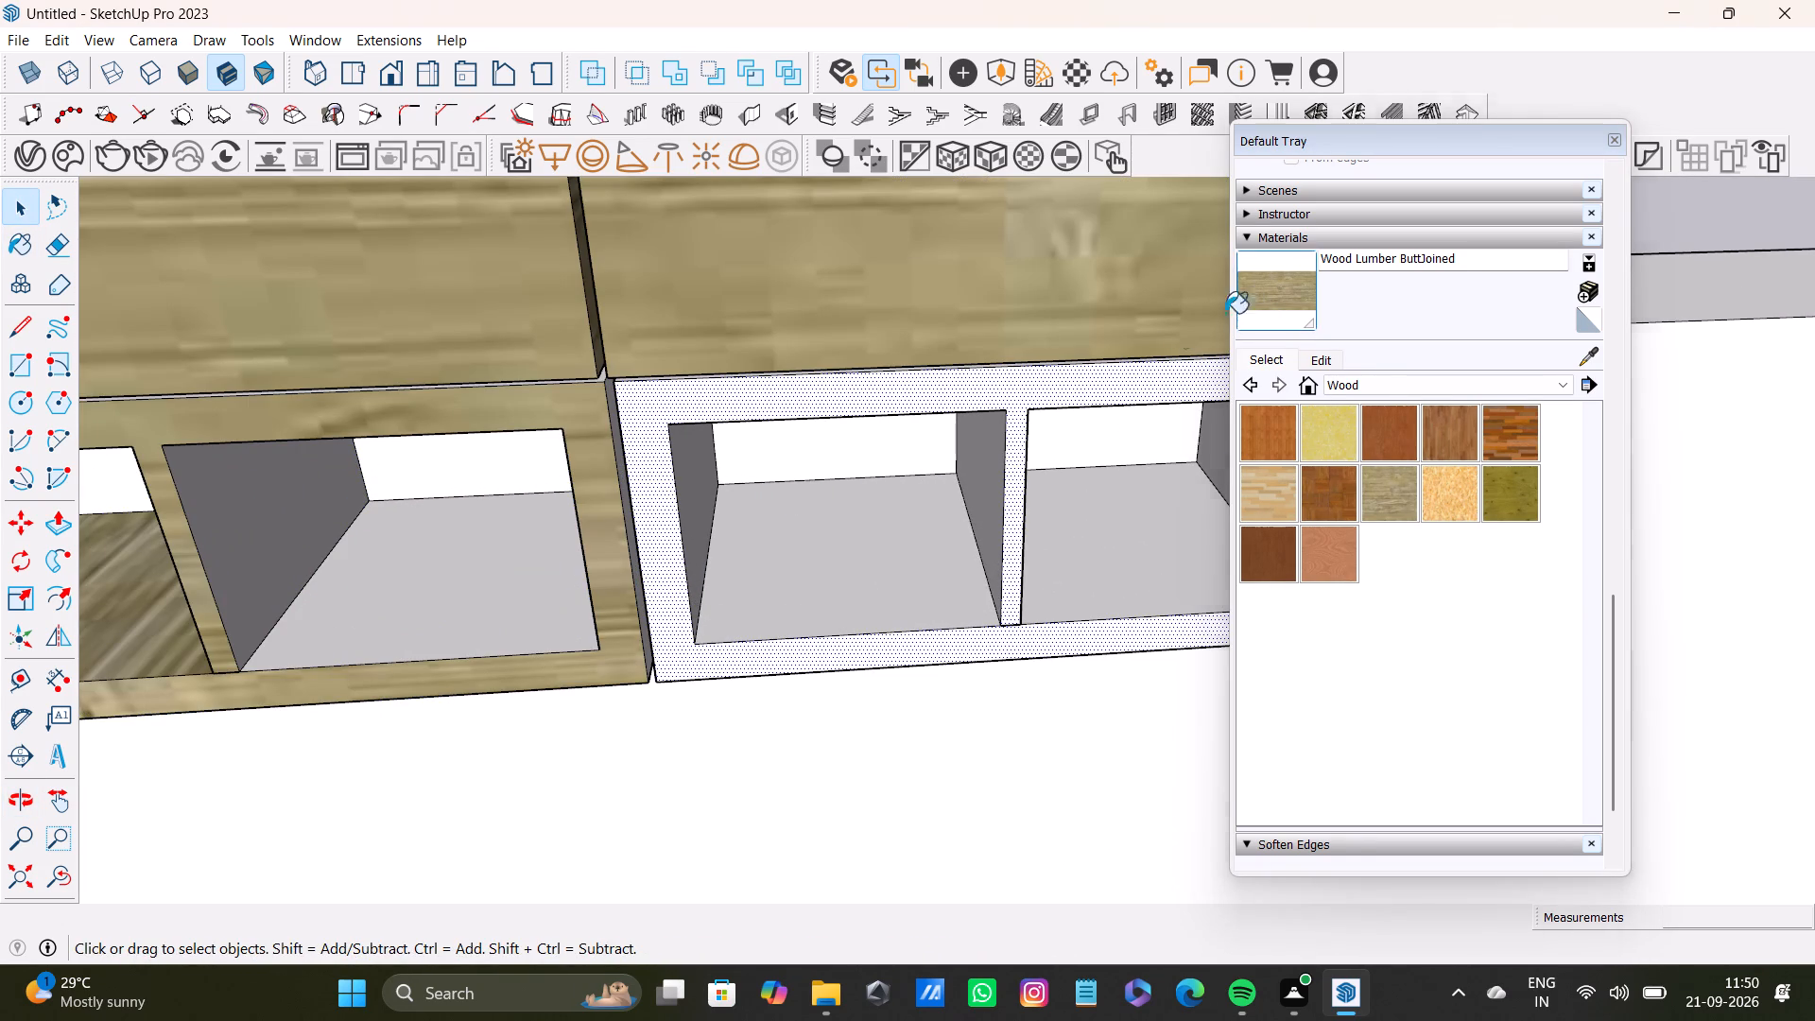
left_click(1039, 400, "shift")
Select the left-hand shelf unit's interior faces: the bottom and top of its left compartment and all faces of its right compartment.
scroll(958, 452, "down", 5, "shift")
middle_click_drag(821, 490, 1155, 441, "shift")
key("space")
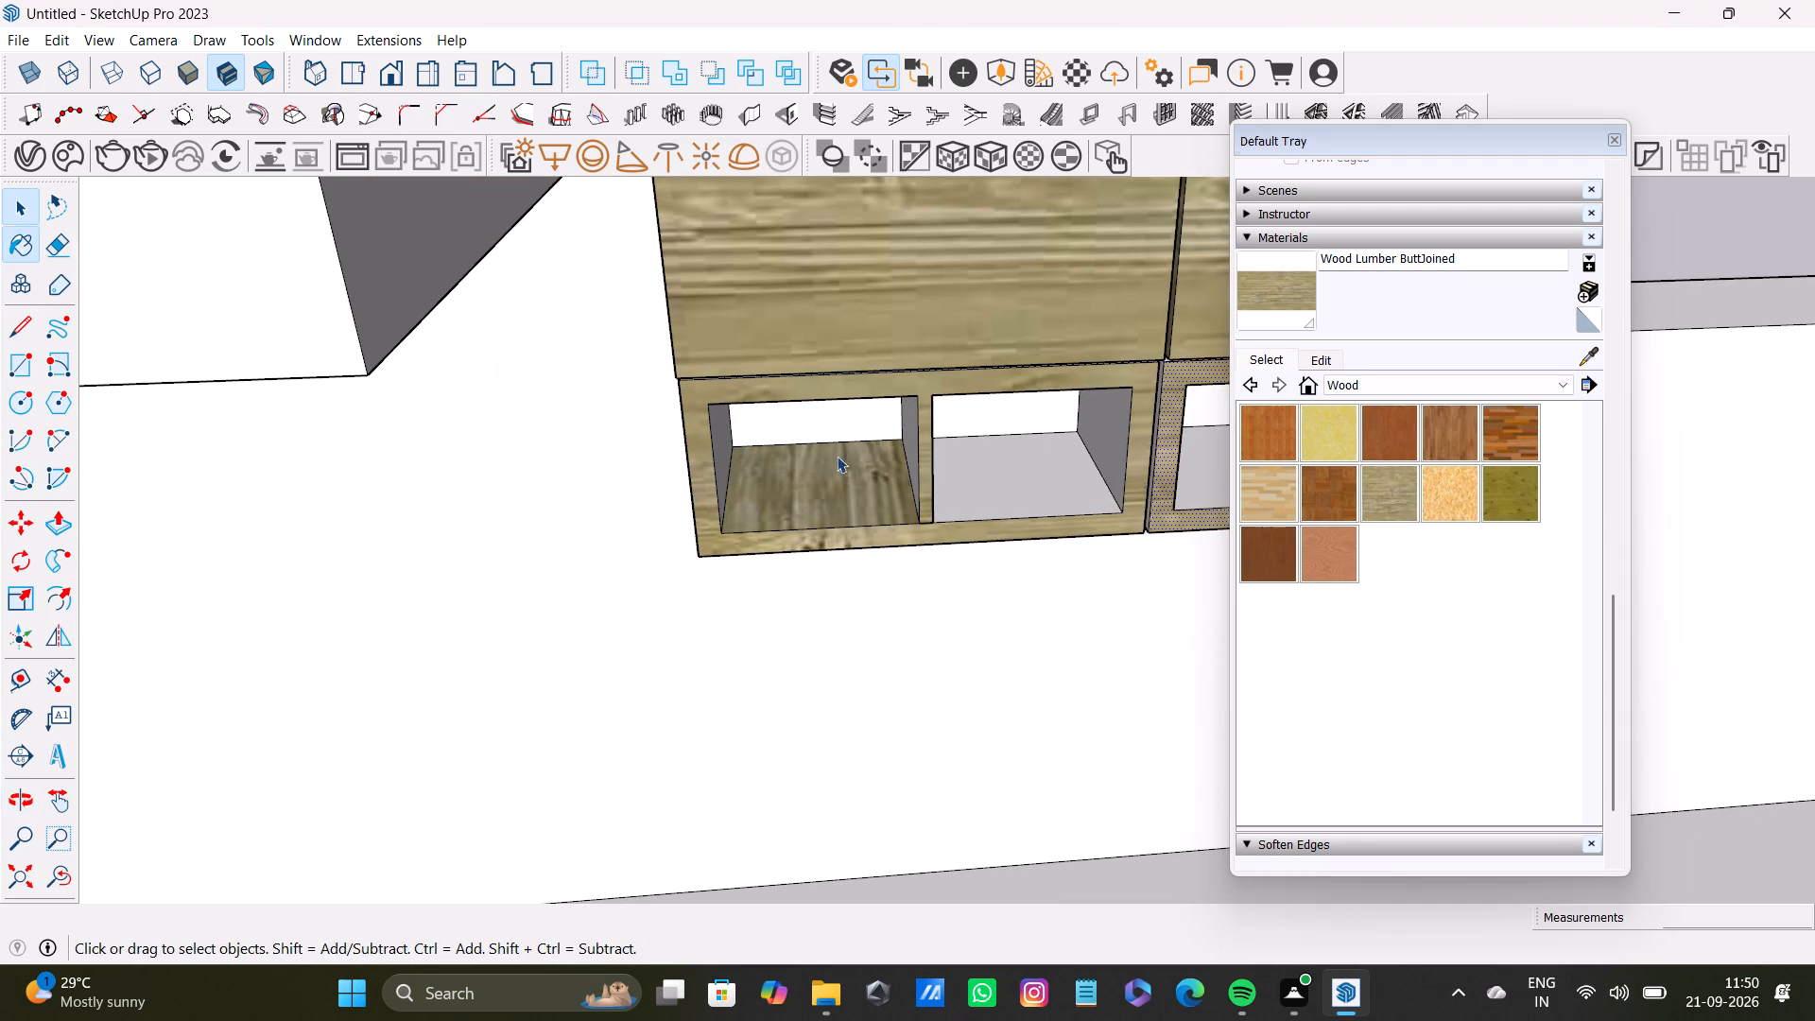
left_click(826, 478)
middle_click_drag(963, 493, 905, 279)
scroll(1068, 435, "up", 1)
middle_click_drag(1074, 424, 517, 349, "shift")
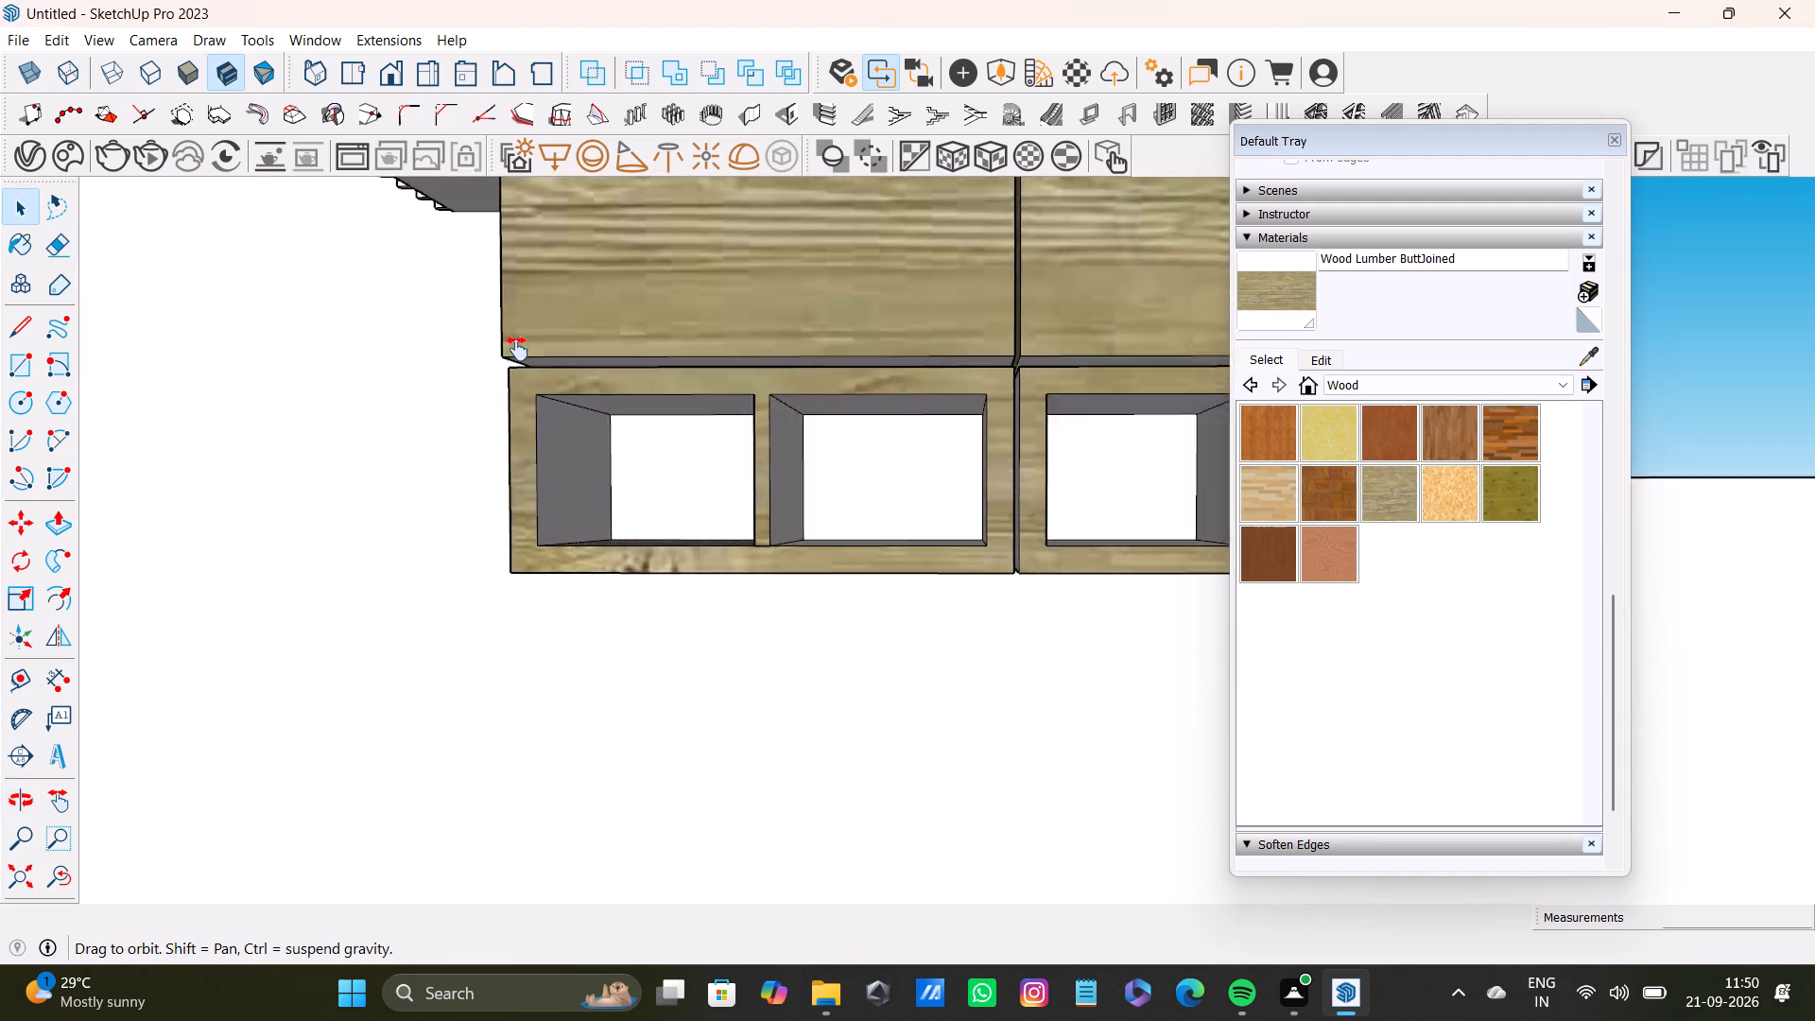
middle_click_drag(517, 349, 837, 476, "shift")
scroll(705, 493, "up", 1)
middle_click_drag(705, 493, 806, 320)
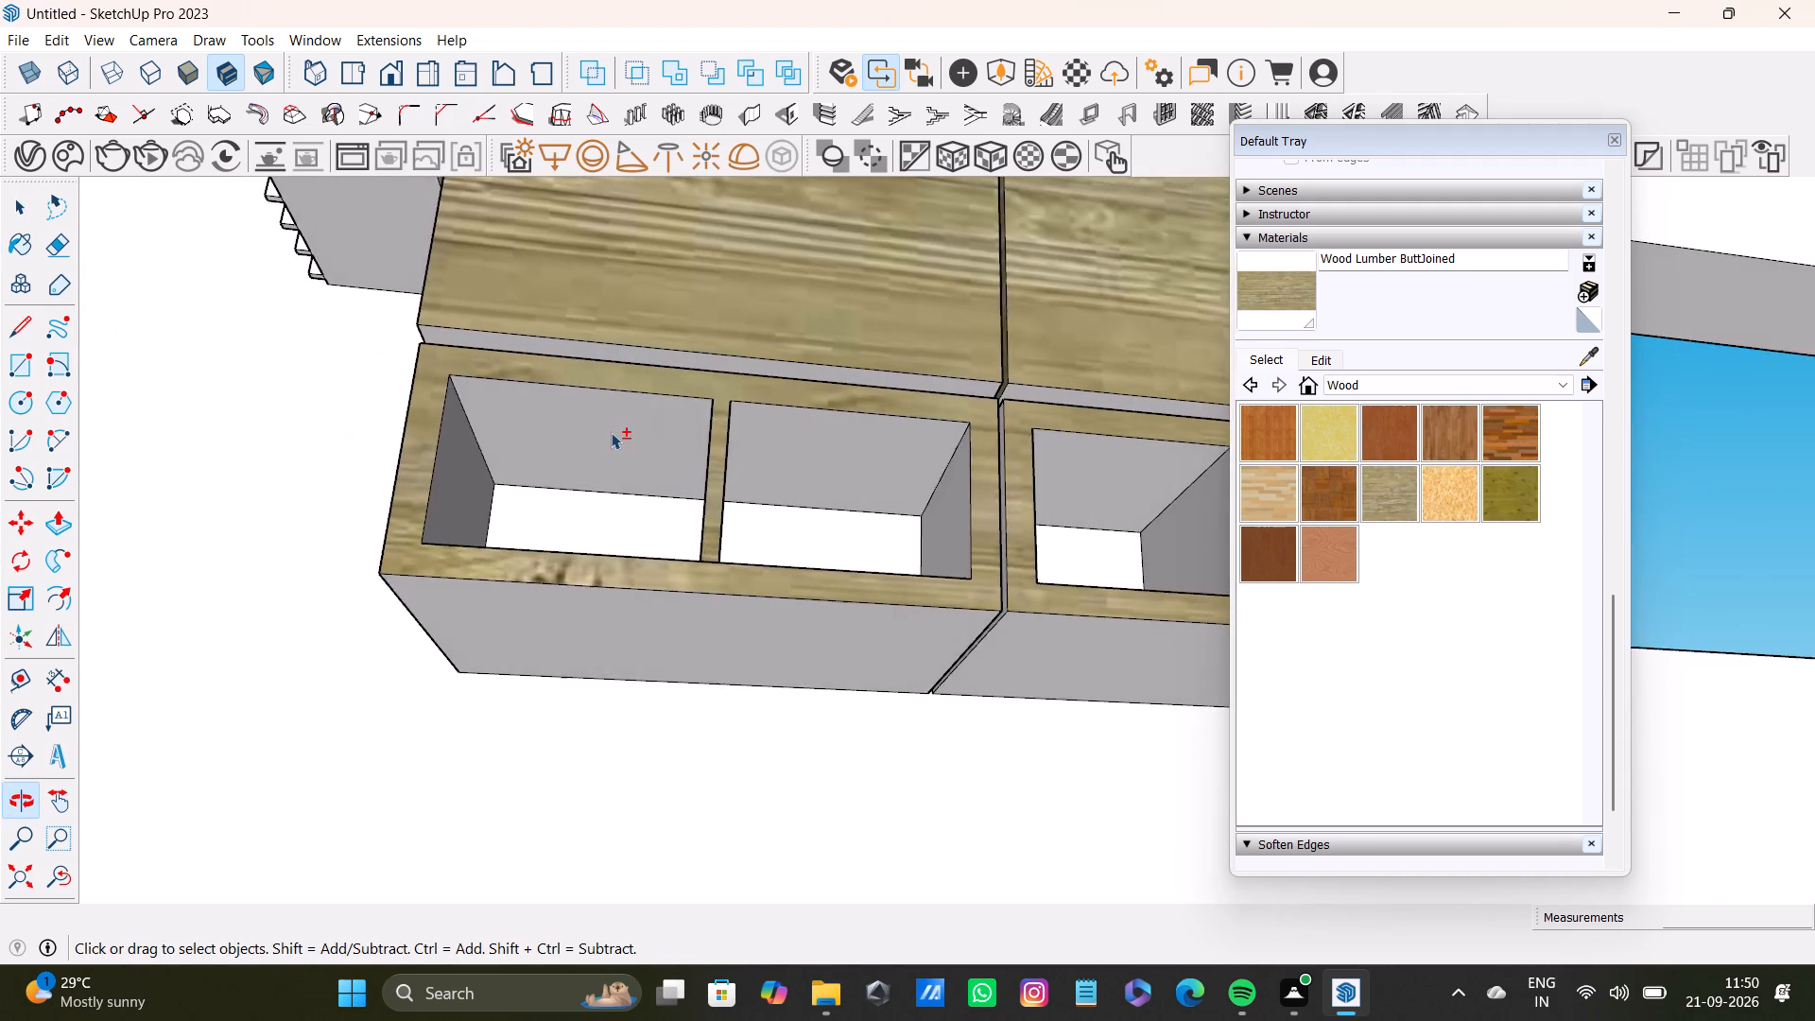
scroll(611, 432, "up", 2, "shift")
left_click(602, 453, "shift")
left_click(836, 465, "shift")
left_click(1032, 507, "shift")
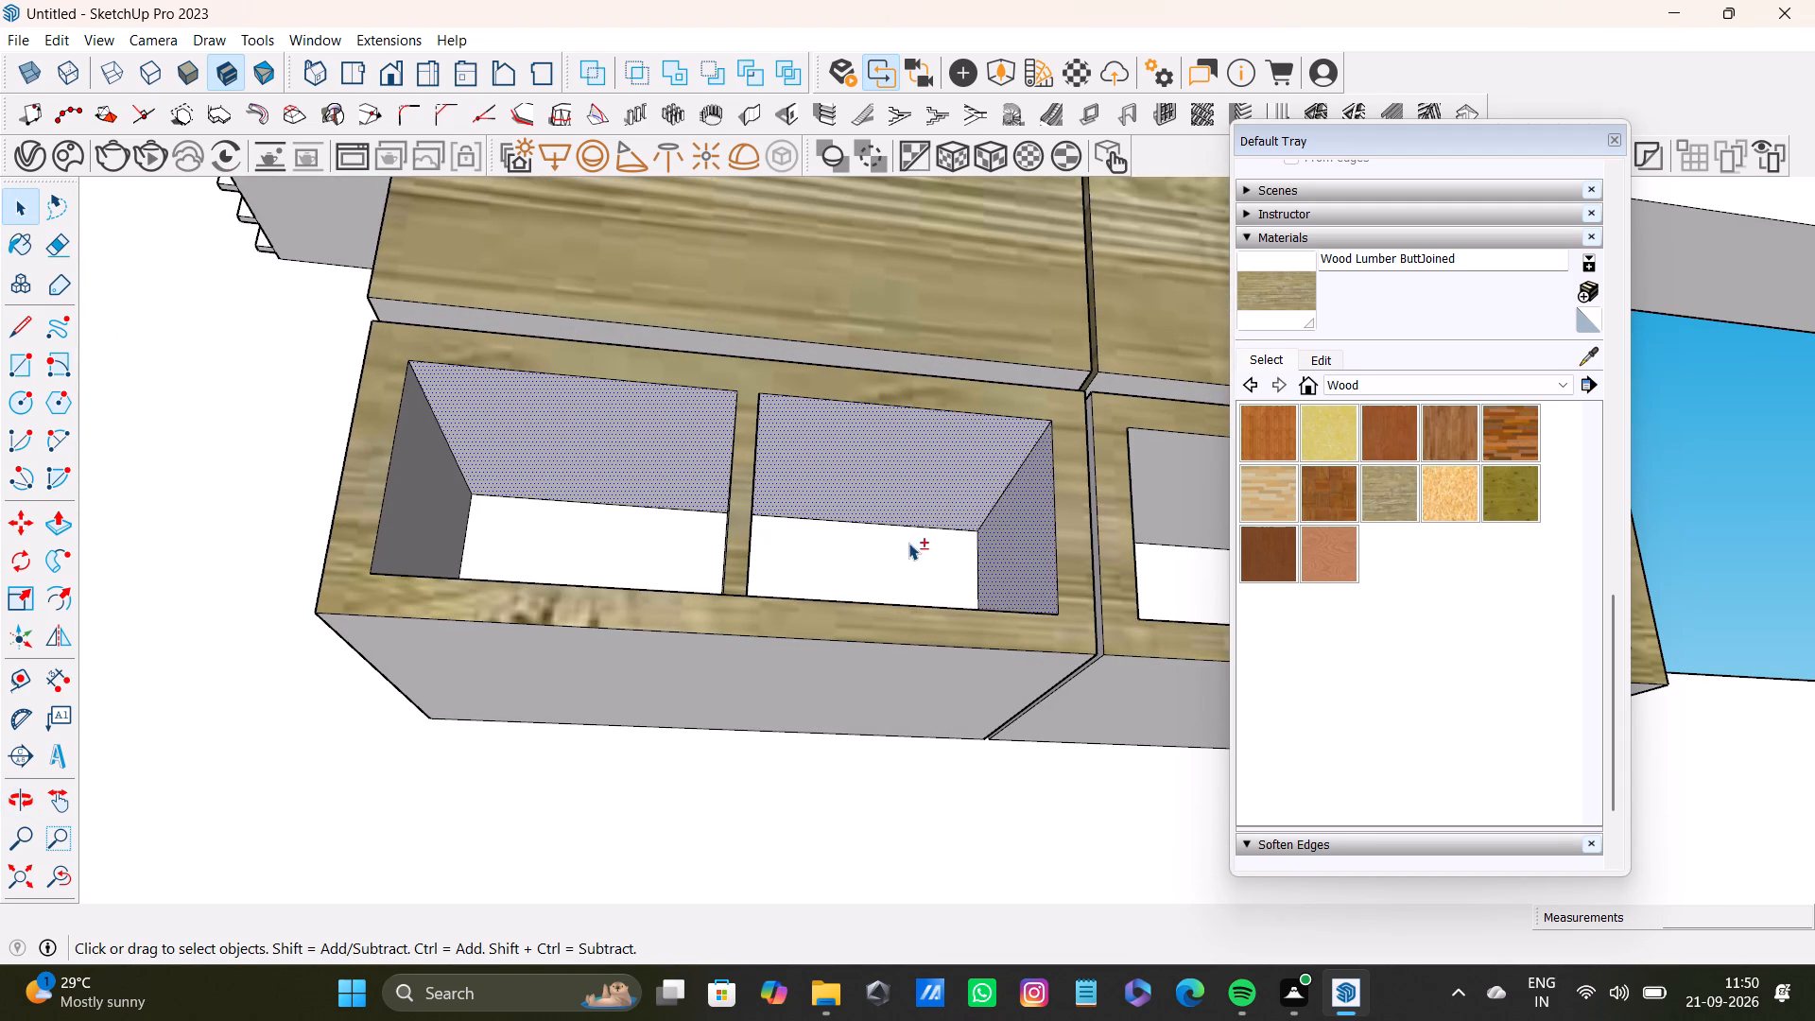
left_click(906, 545, "shift")
middle_click_drag(903, 536, 862, 757)
left_click(869, 707, "shift")
middle_click_drag(856, 662, 856, 661)
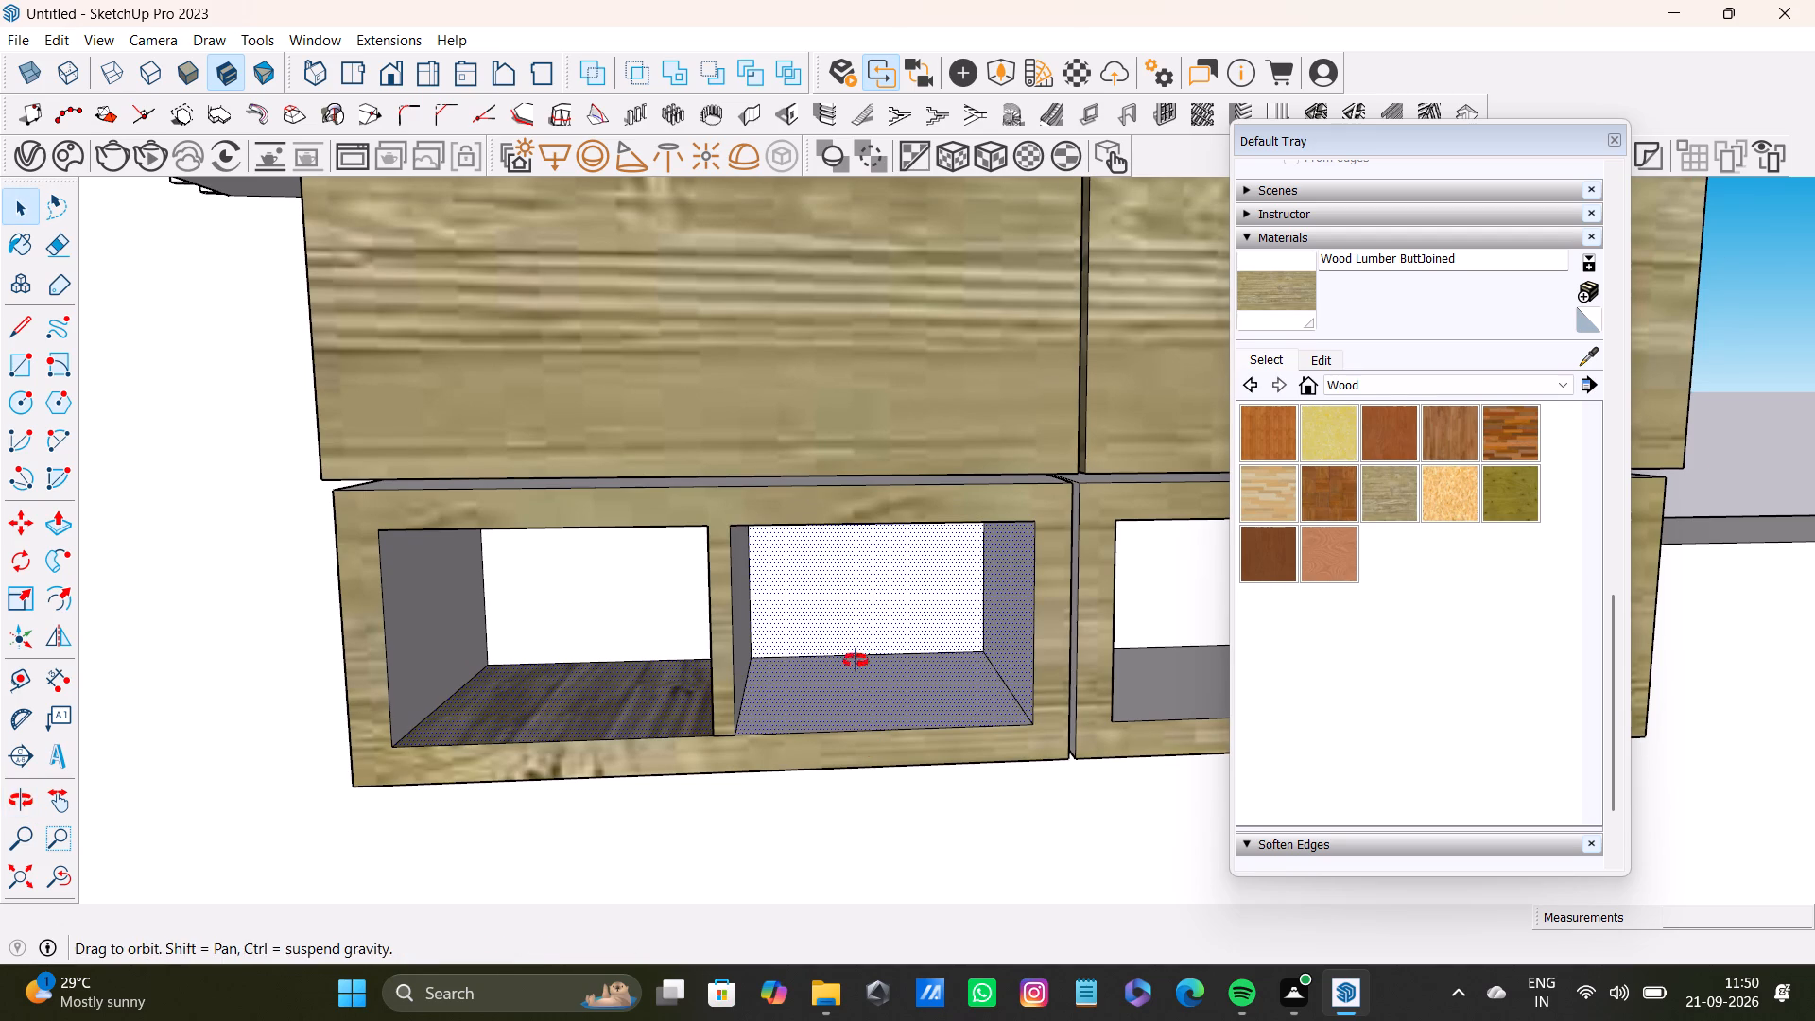
middle_click_drag(856, 661, 659, 655)
left_click(740, 587, "shift")
Add both side faces and the back of the left compartment in the left-hand shelf unit to the selection.
scroll(722, 597, "down", 3, "shift")
middle_click_drag(725, 595, 886, 591, "shift")
left_click(735, 591, "shift")
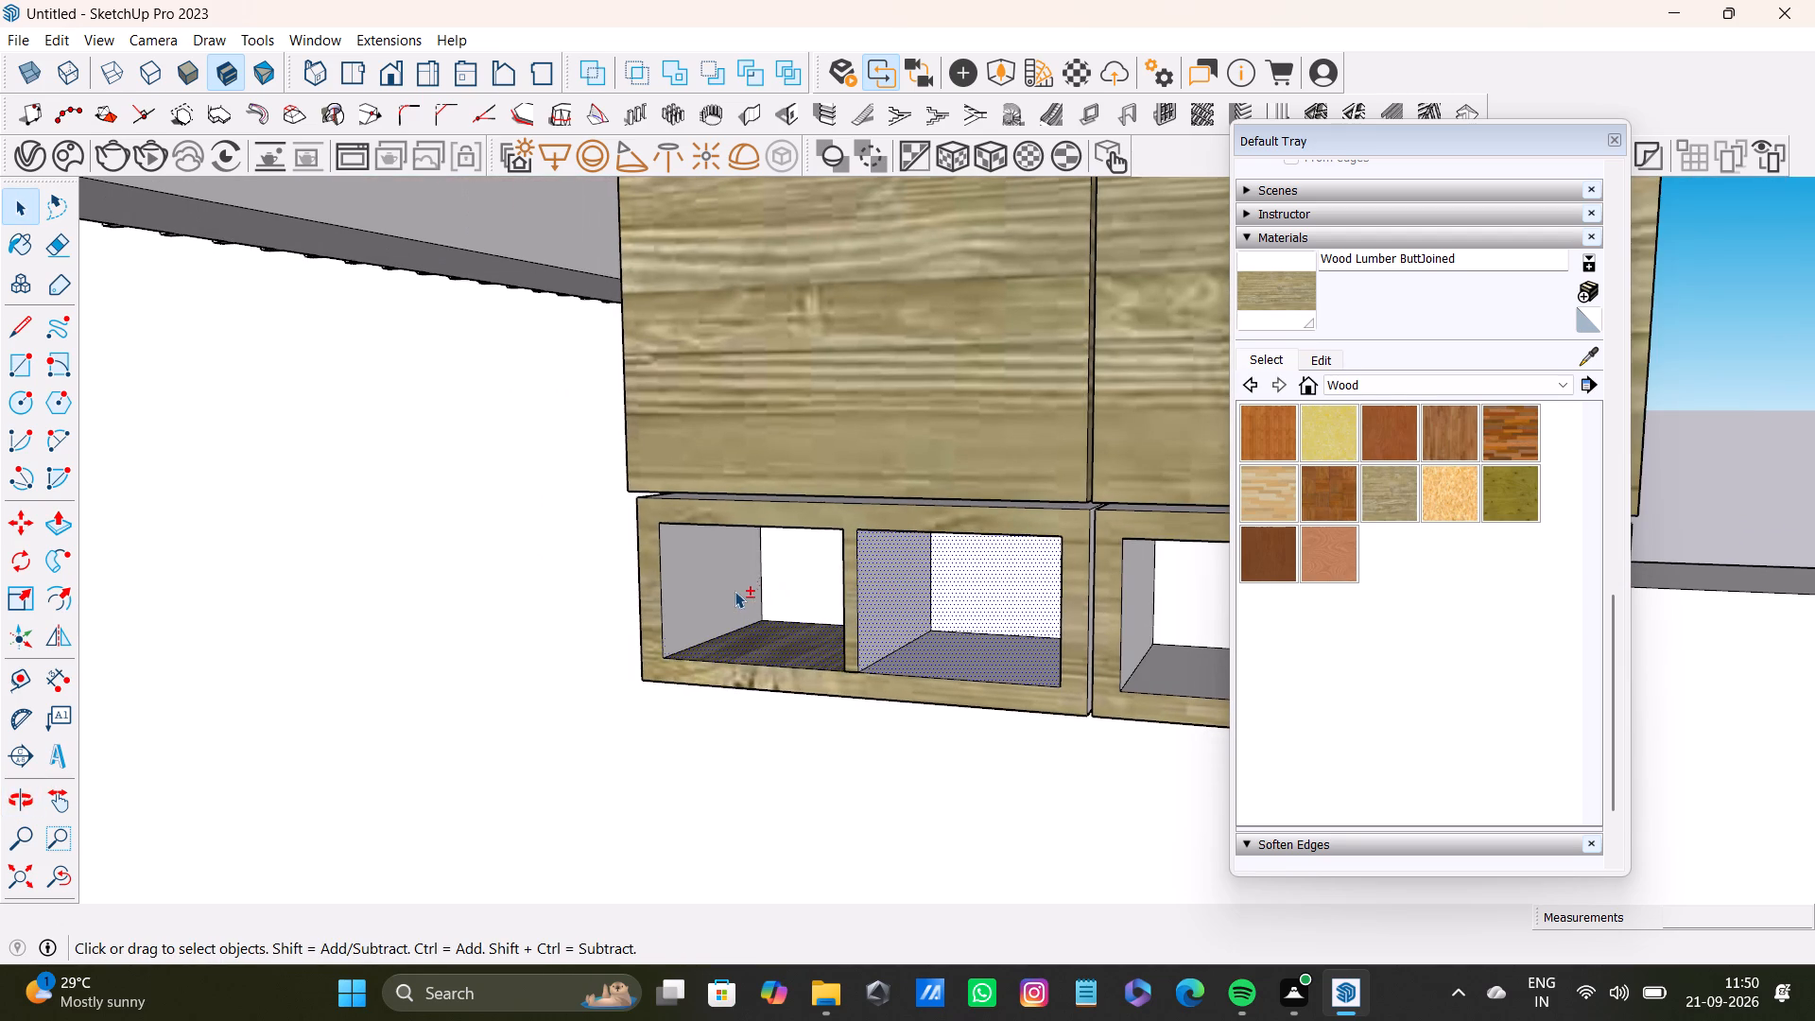
scroll(760, 576, "down", 2)
middle_click_drag(760, 576, 973, 560)
scroll(922, 570, "up", 7)
middle_click_drag(764, 570, 796, 404)
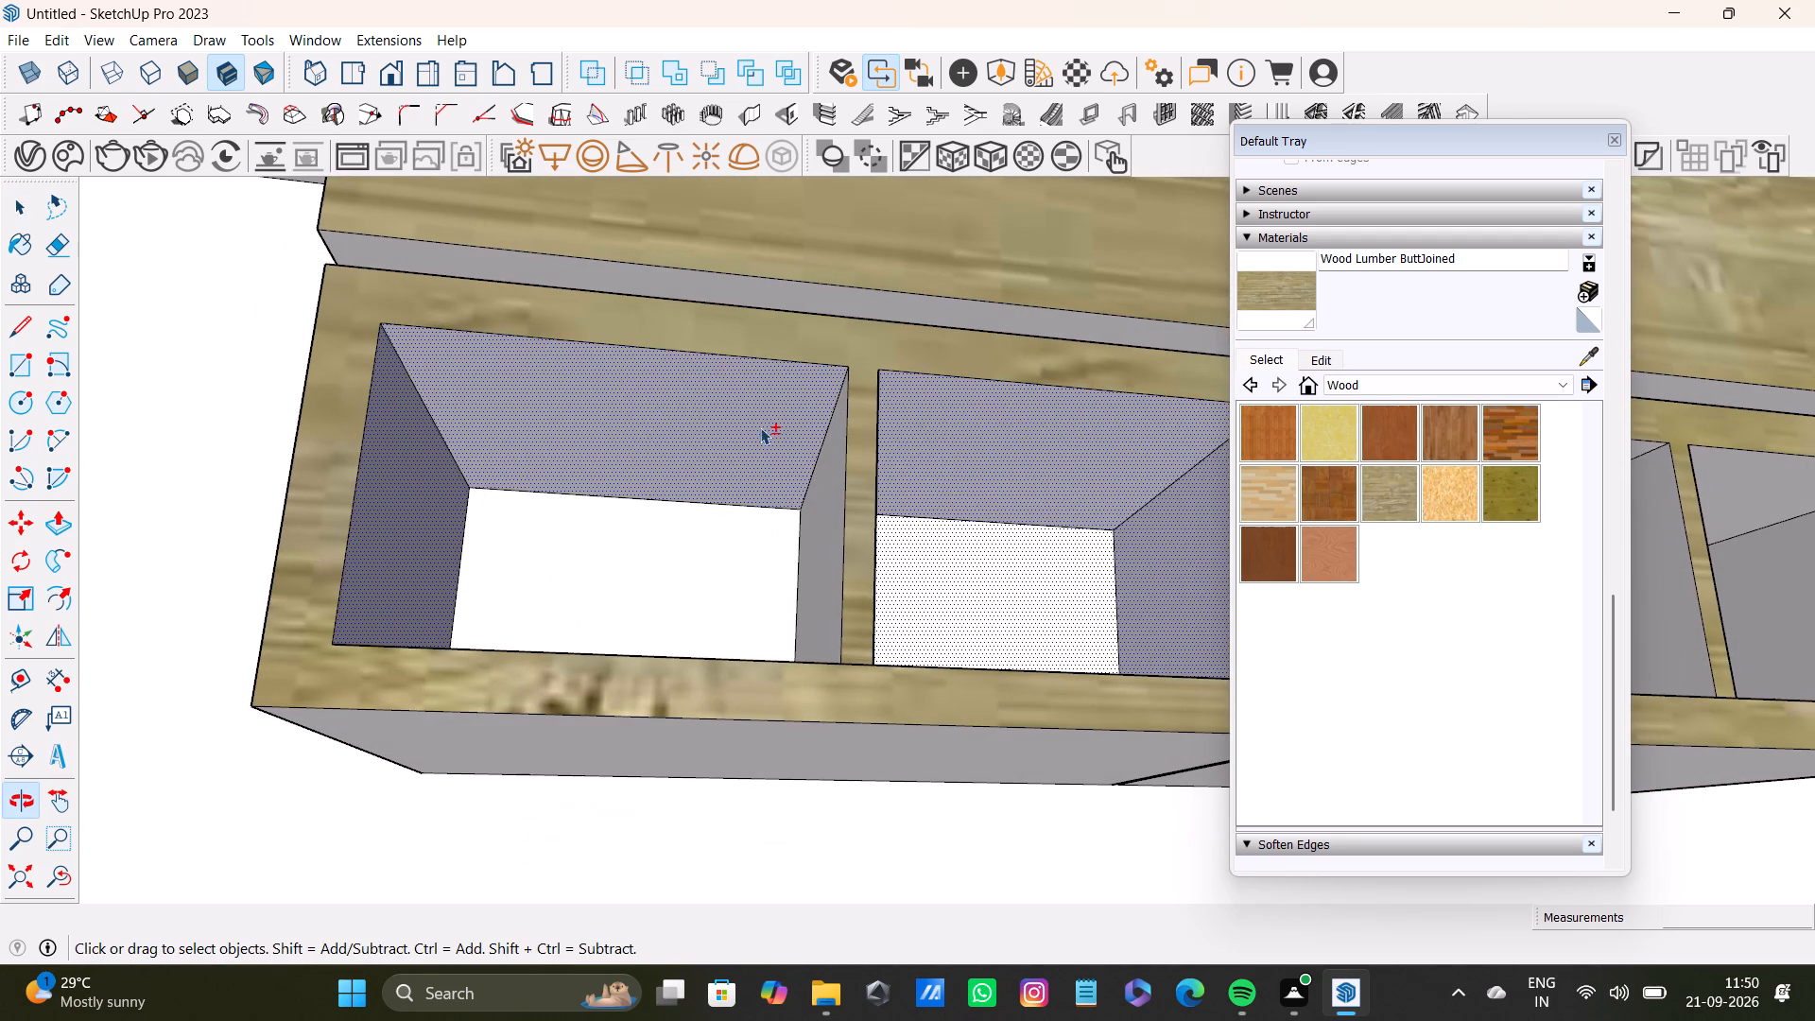
left_click(822, 518, "shift")
left_click(707, 571, "shift")
Paint the selected interior faces of the left-hand shelf unit with 0034_Wheat from the Colors-Named collection.
scroll(704, 571, "down", 3, "shift")
middle_click_drag(779, 549, 712, 767)
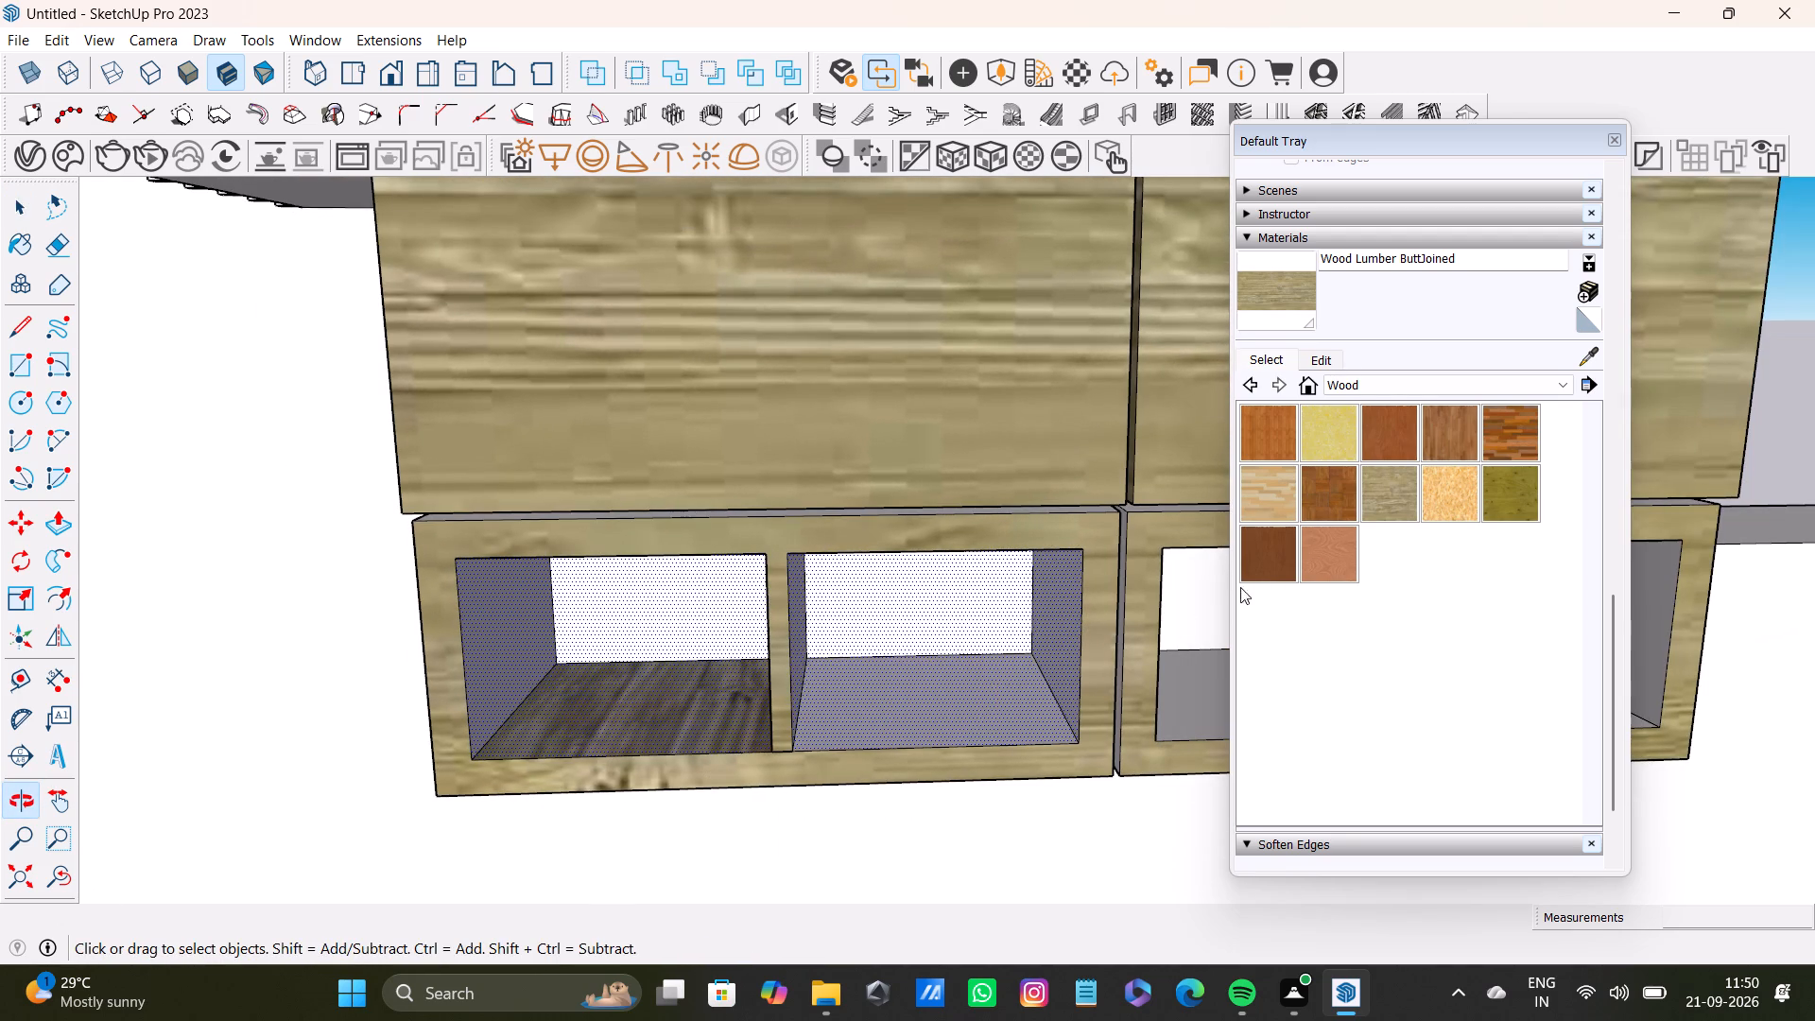
left_click(1339, 385, "shift")
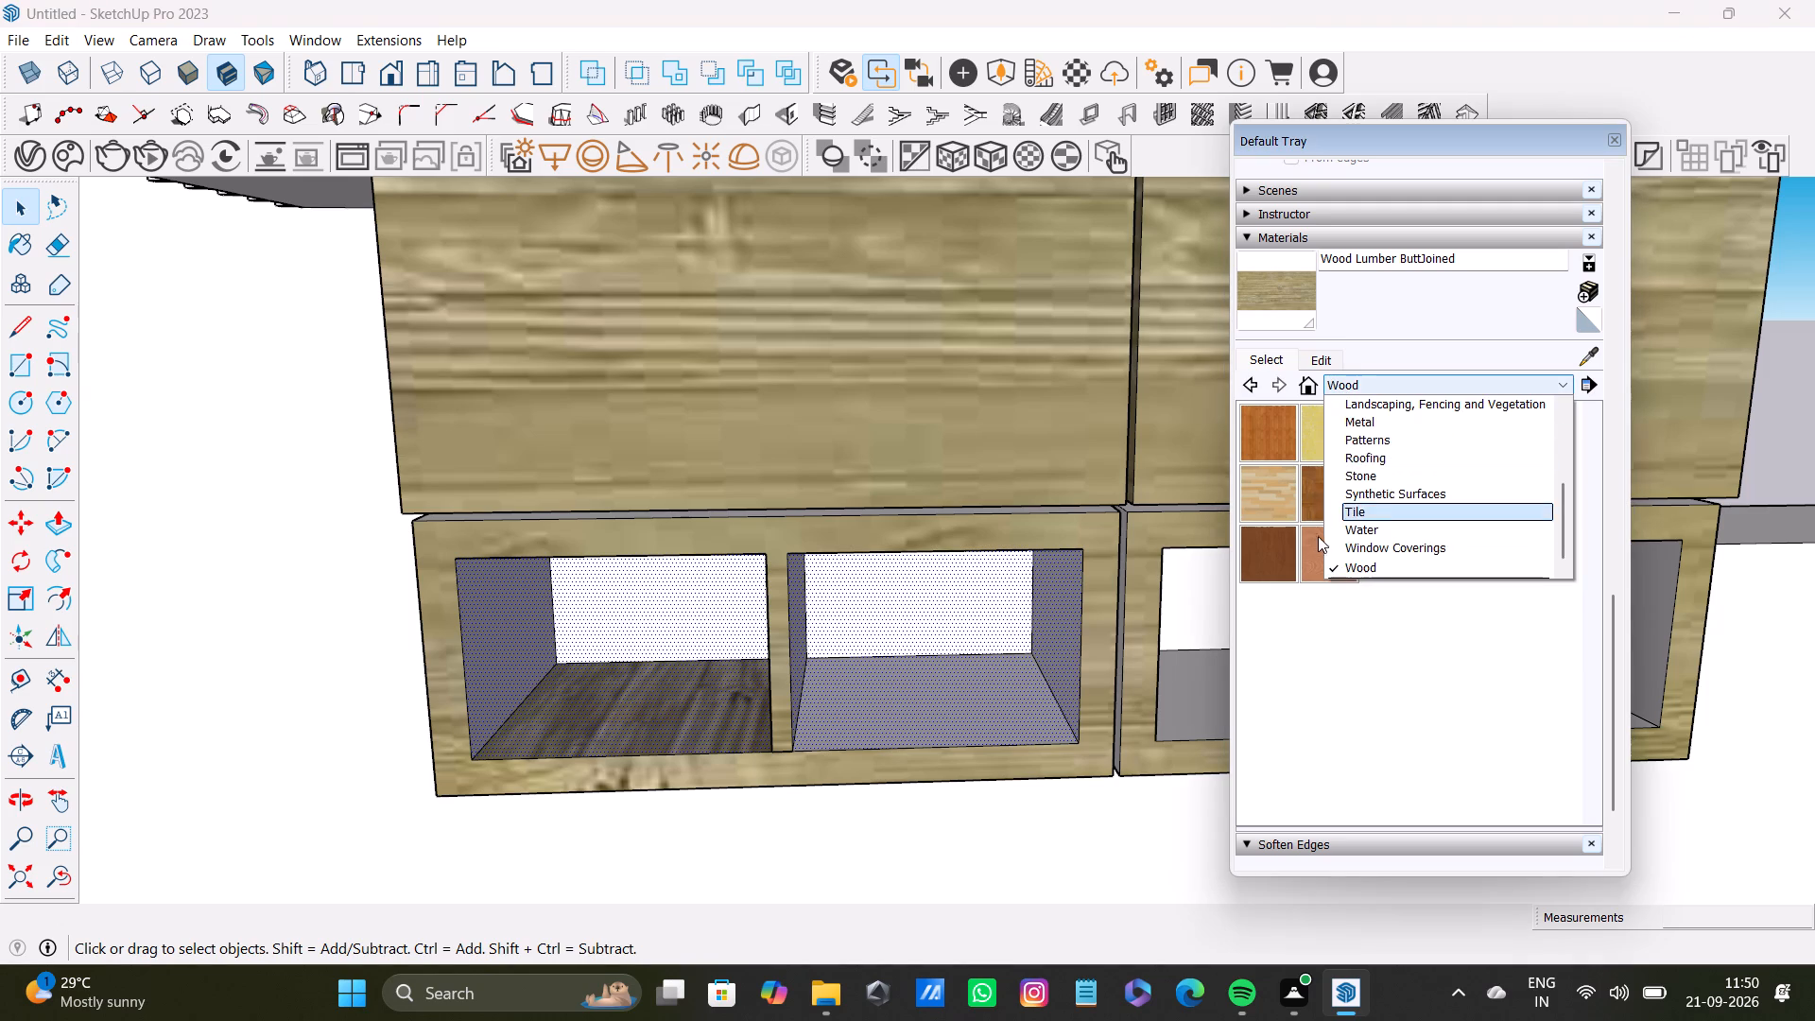
scroll(1348, 493, "up", 2, "shift")
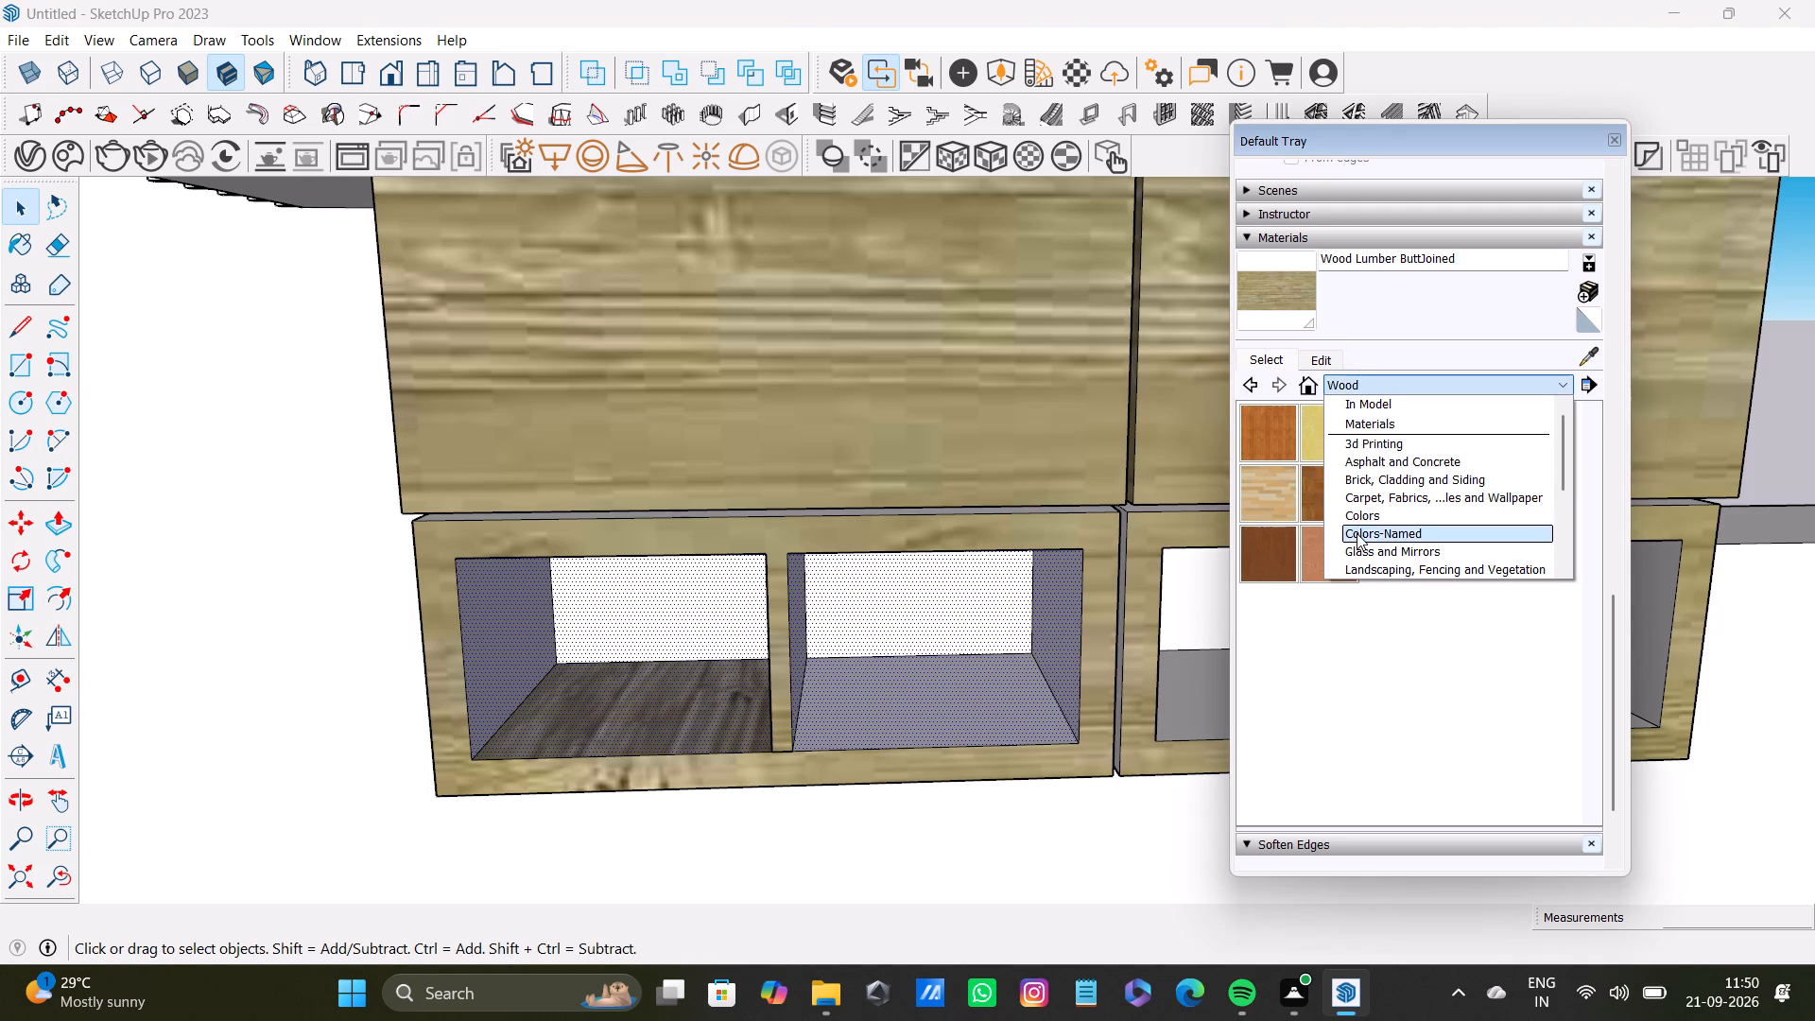
left_click(1357, 533, "shift")
scroll(1348, 550, "down", 6, "shift")
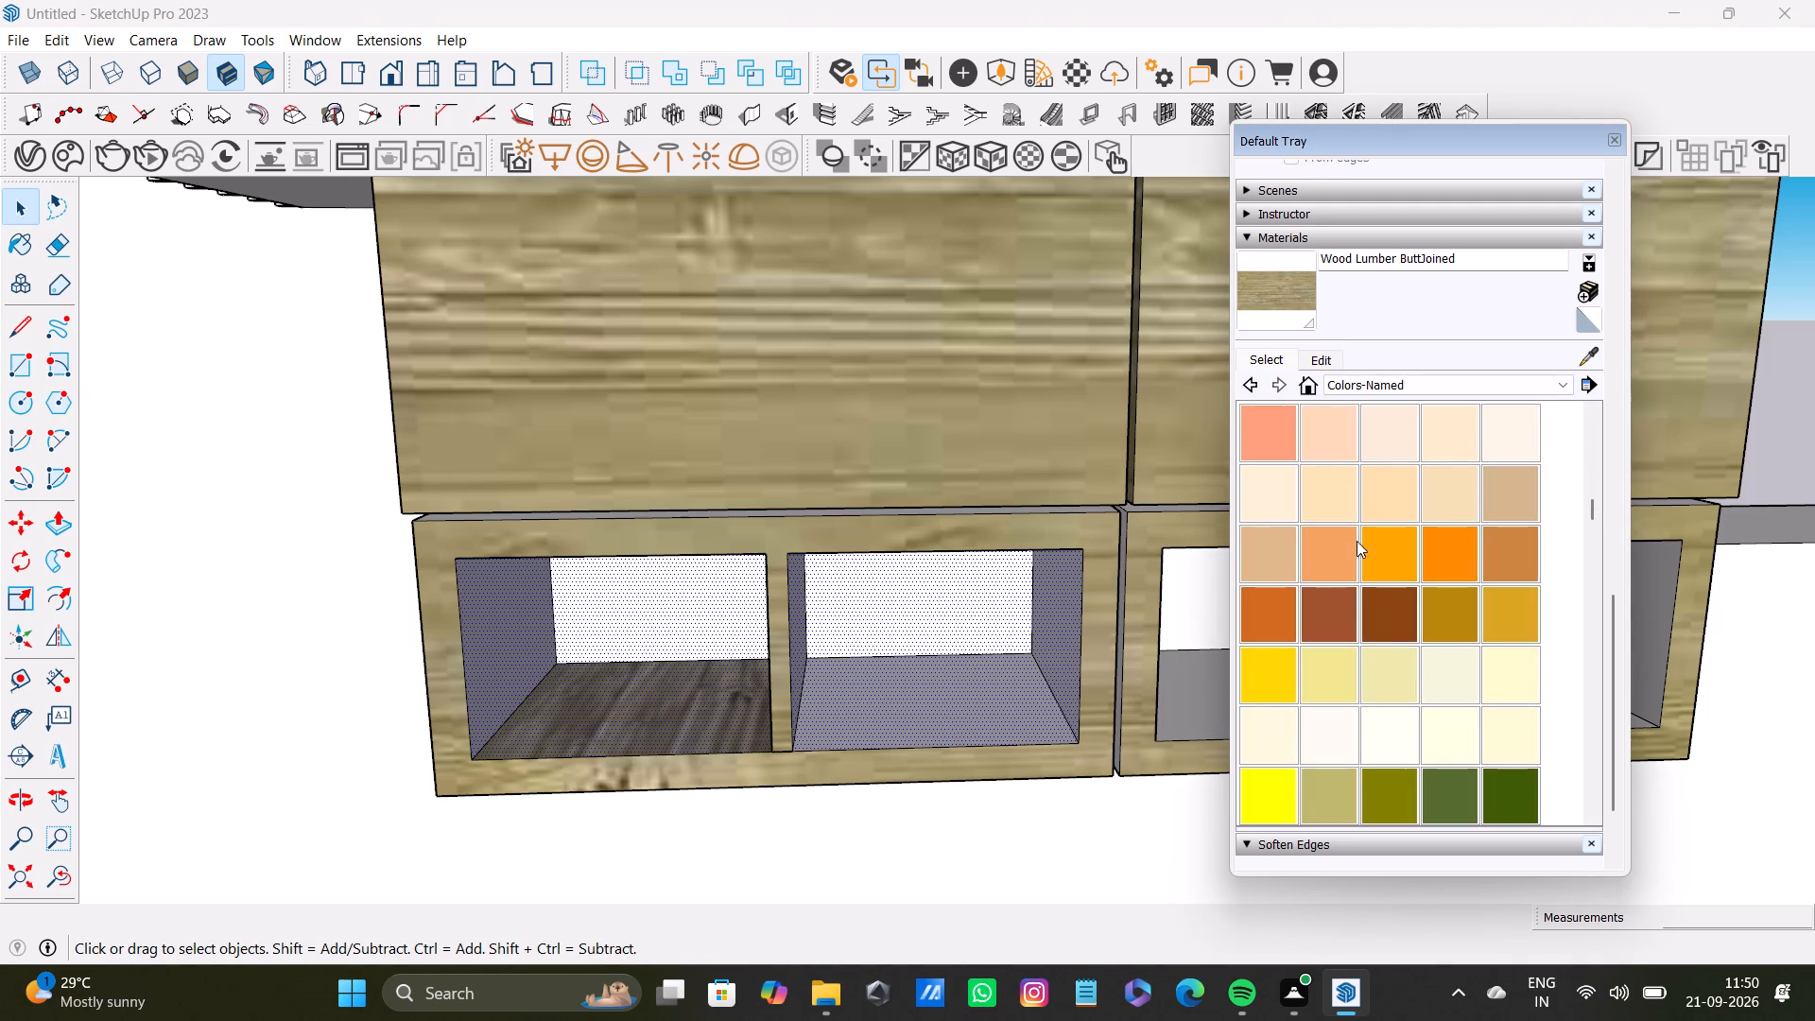
left_click(1448, 490, "shift")
left_click(683, 683, "shift")
Select the top, both sides, back and bottom inside the left compartment of the right-hand shelf unit.
scroll(757, 677, "down", 4, "shift")
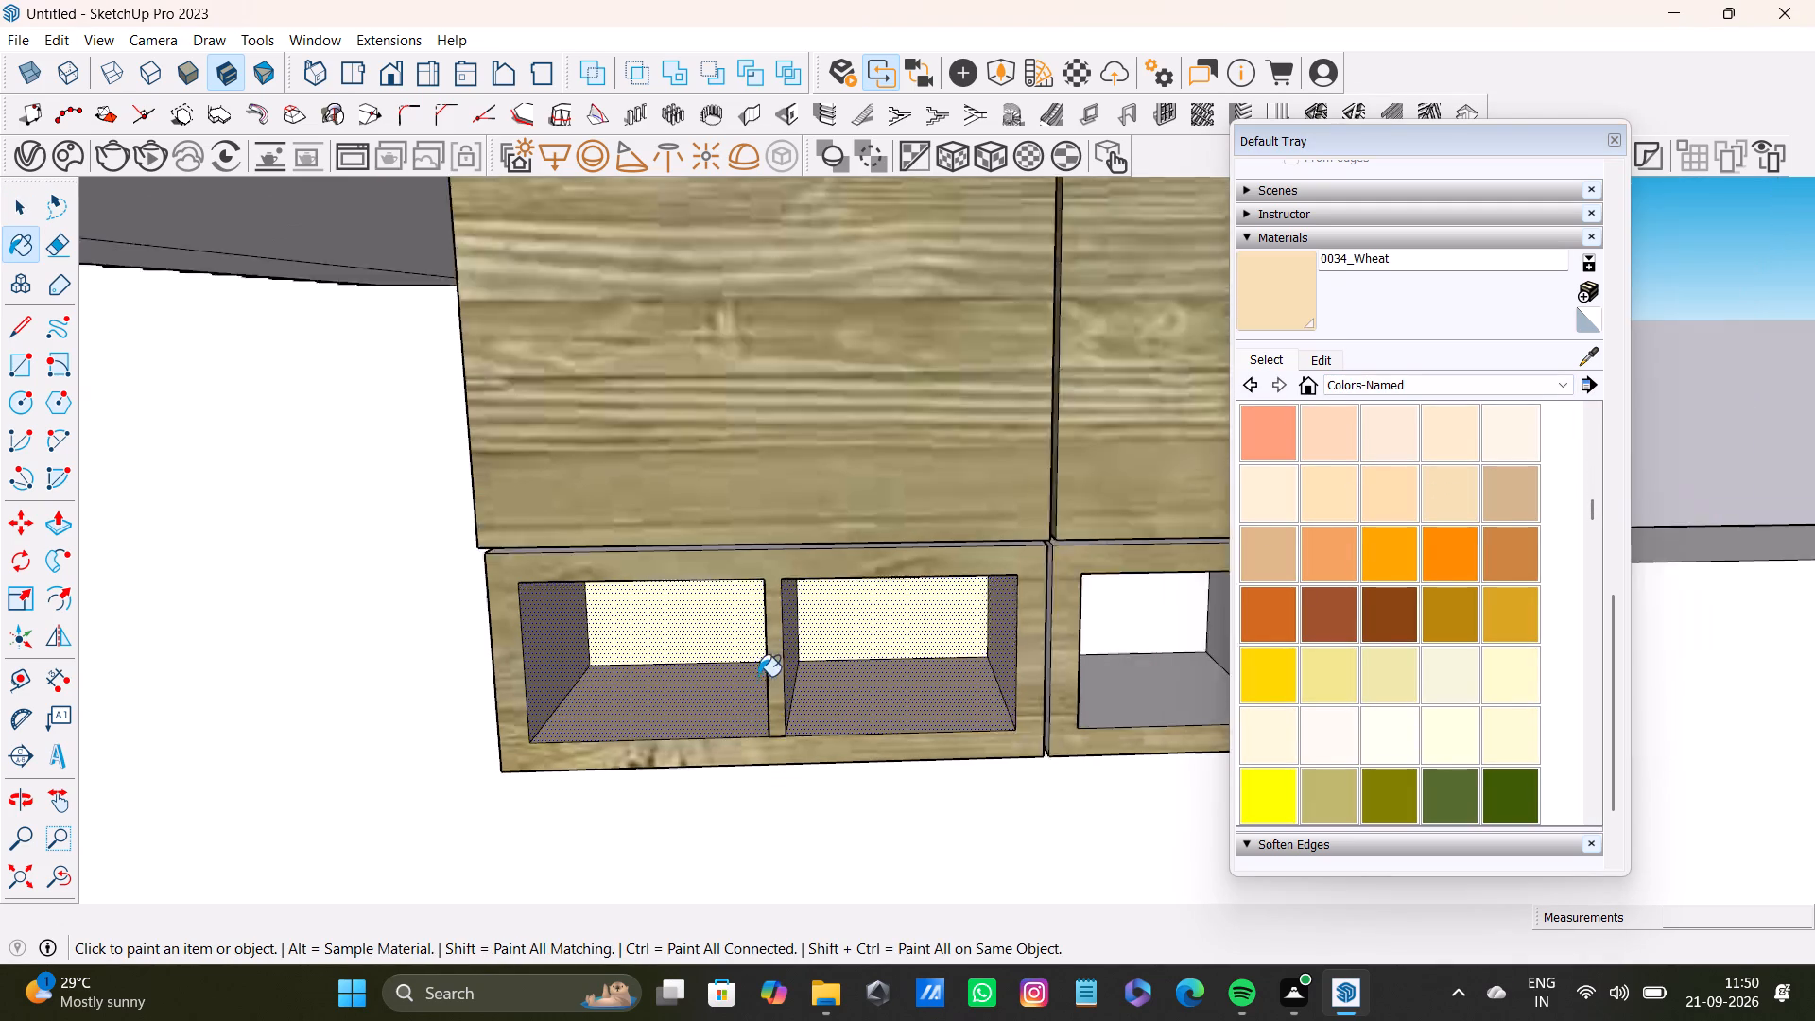
middle_click_drag(909, 678, 607, 679)
middle_click_drag(758, 649, 641, 449)
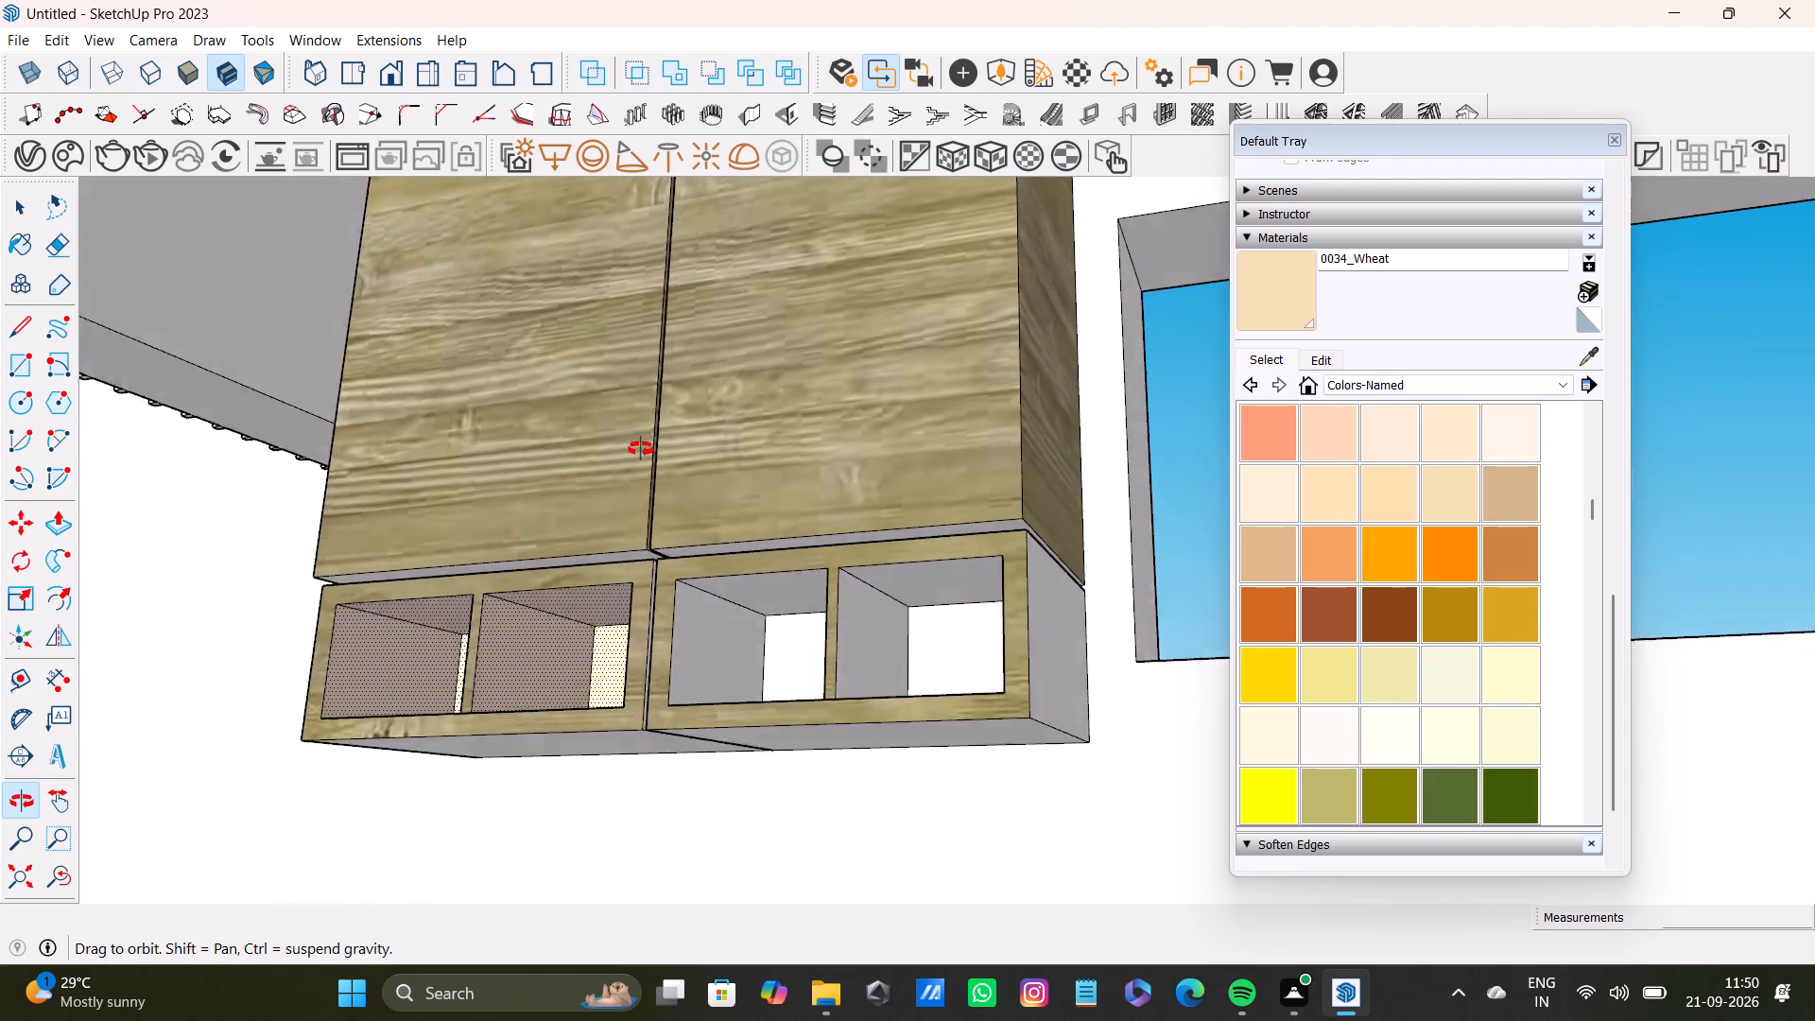
middle_click_drag(641, 449, 769, 448)
key("space")
scroll(773, 582, "up", 3)
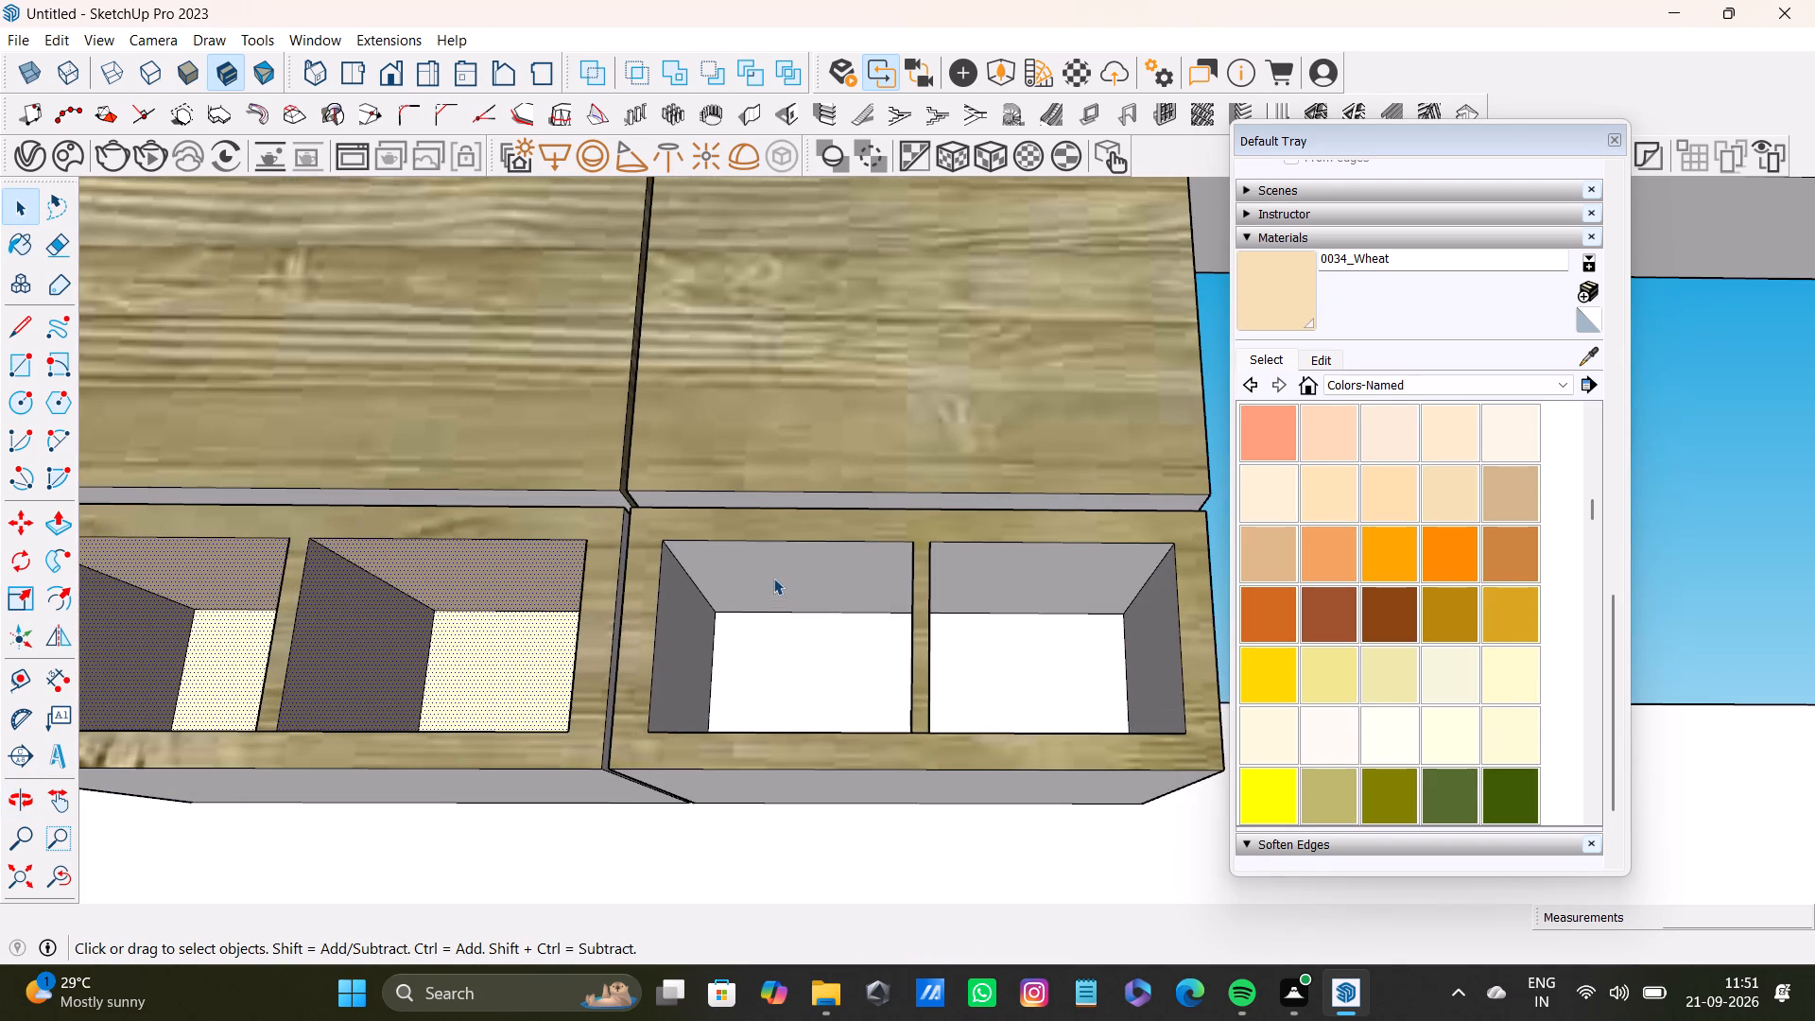
left_click(776, 576)
left_click(675, 671, "shift")
middle_click_drag(759, 664, 1066, 717)
left_click(962, 676, "shift")
middle_click_drag(974, 668, 740, 816)
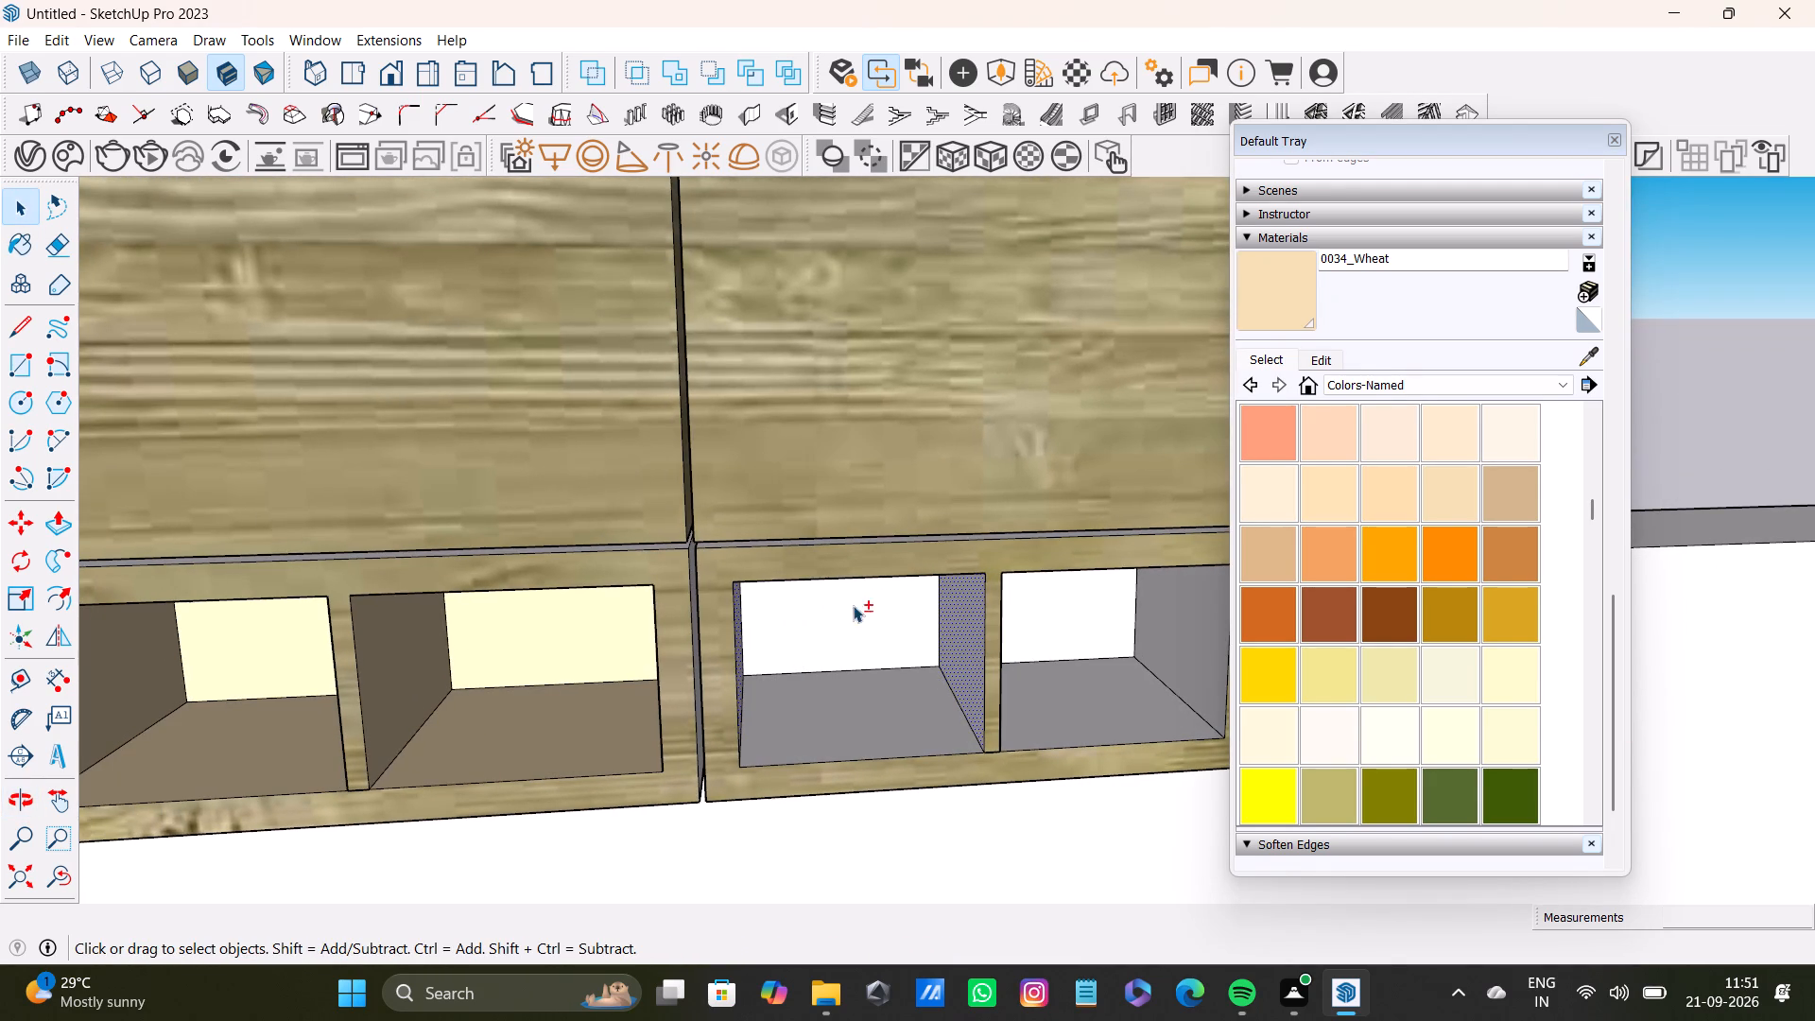
left_click(861, 599, "shift")
left_click(864, 701, "shift")
Add the right compartment's interior faces to the selection and paint both compartments of the right-hand shelf unit with 0034_Wheat.
left_click(1077, 610, "shift")
left_click(1132, 741, "shift")
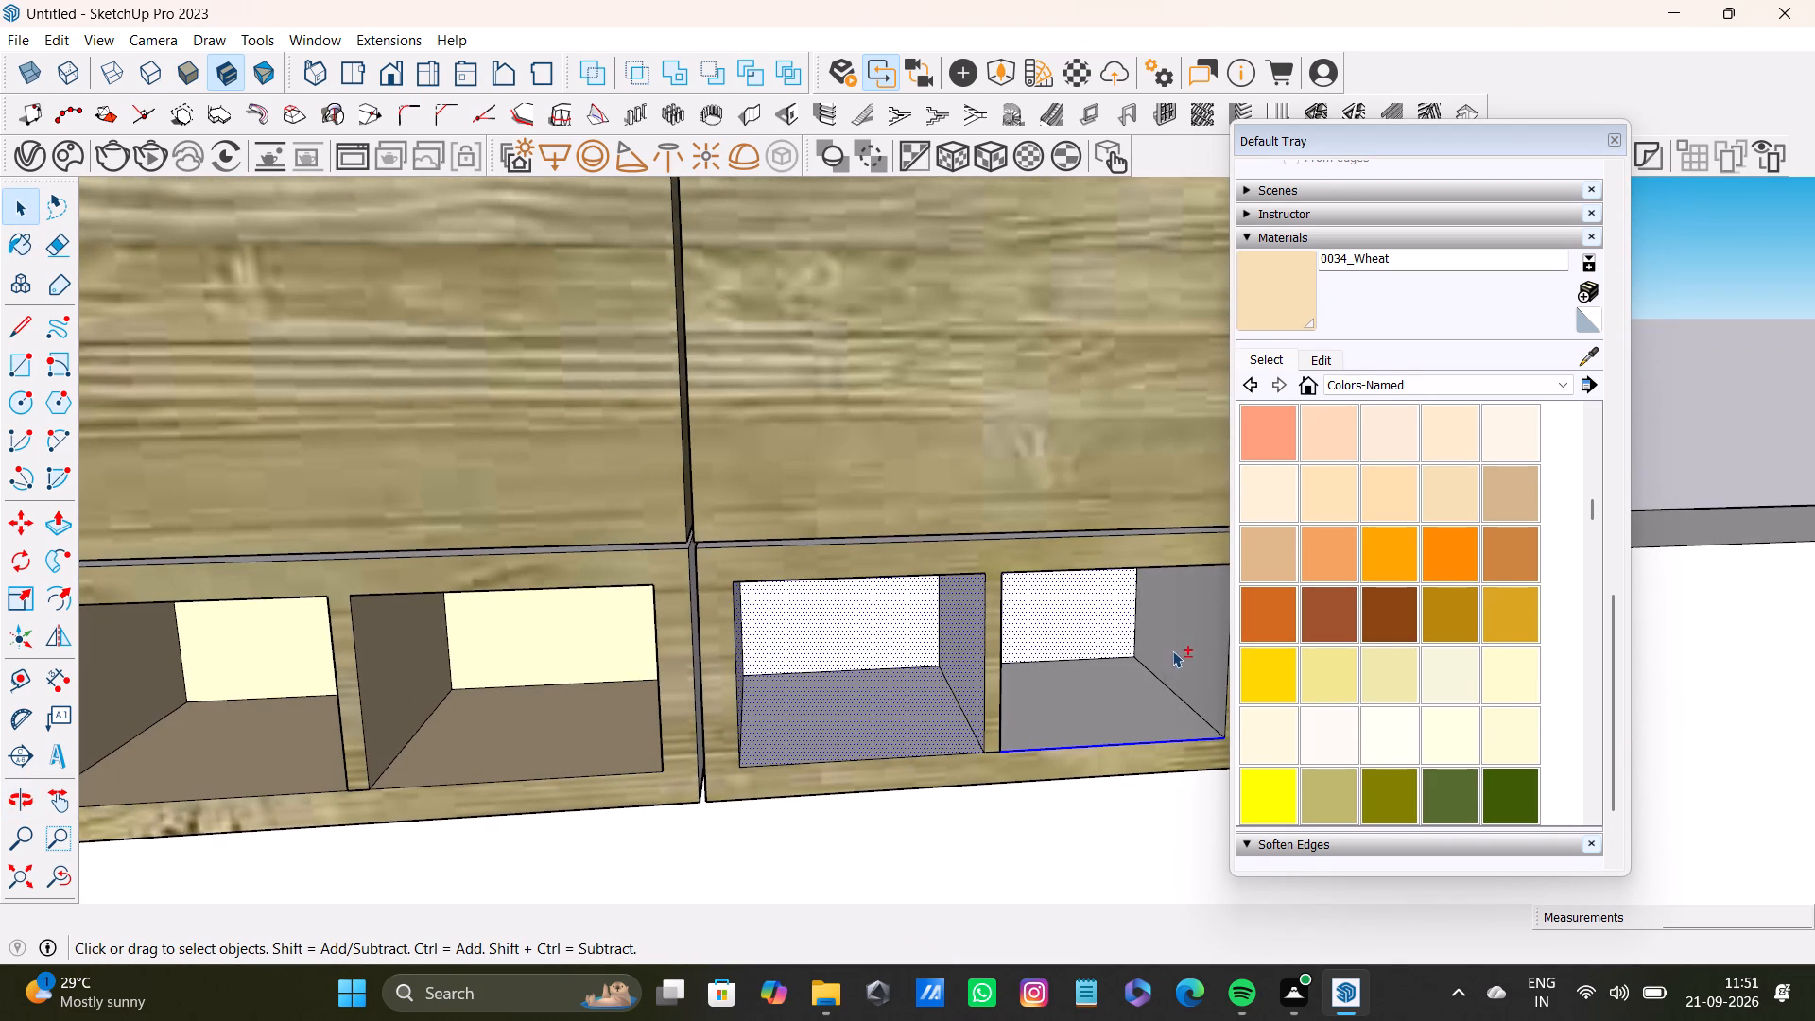
left_click(1182, 637, "shift")
left_click(1112, 701, "shift")
middle_click_drag(1128, 684, 752, 612, "shift")
left_click(895, 601, "shift")
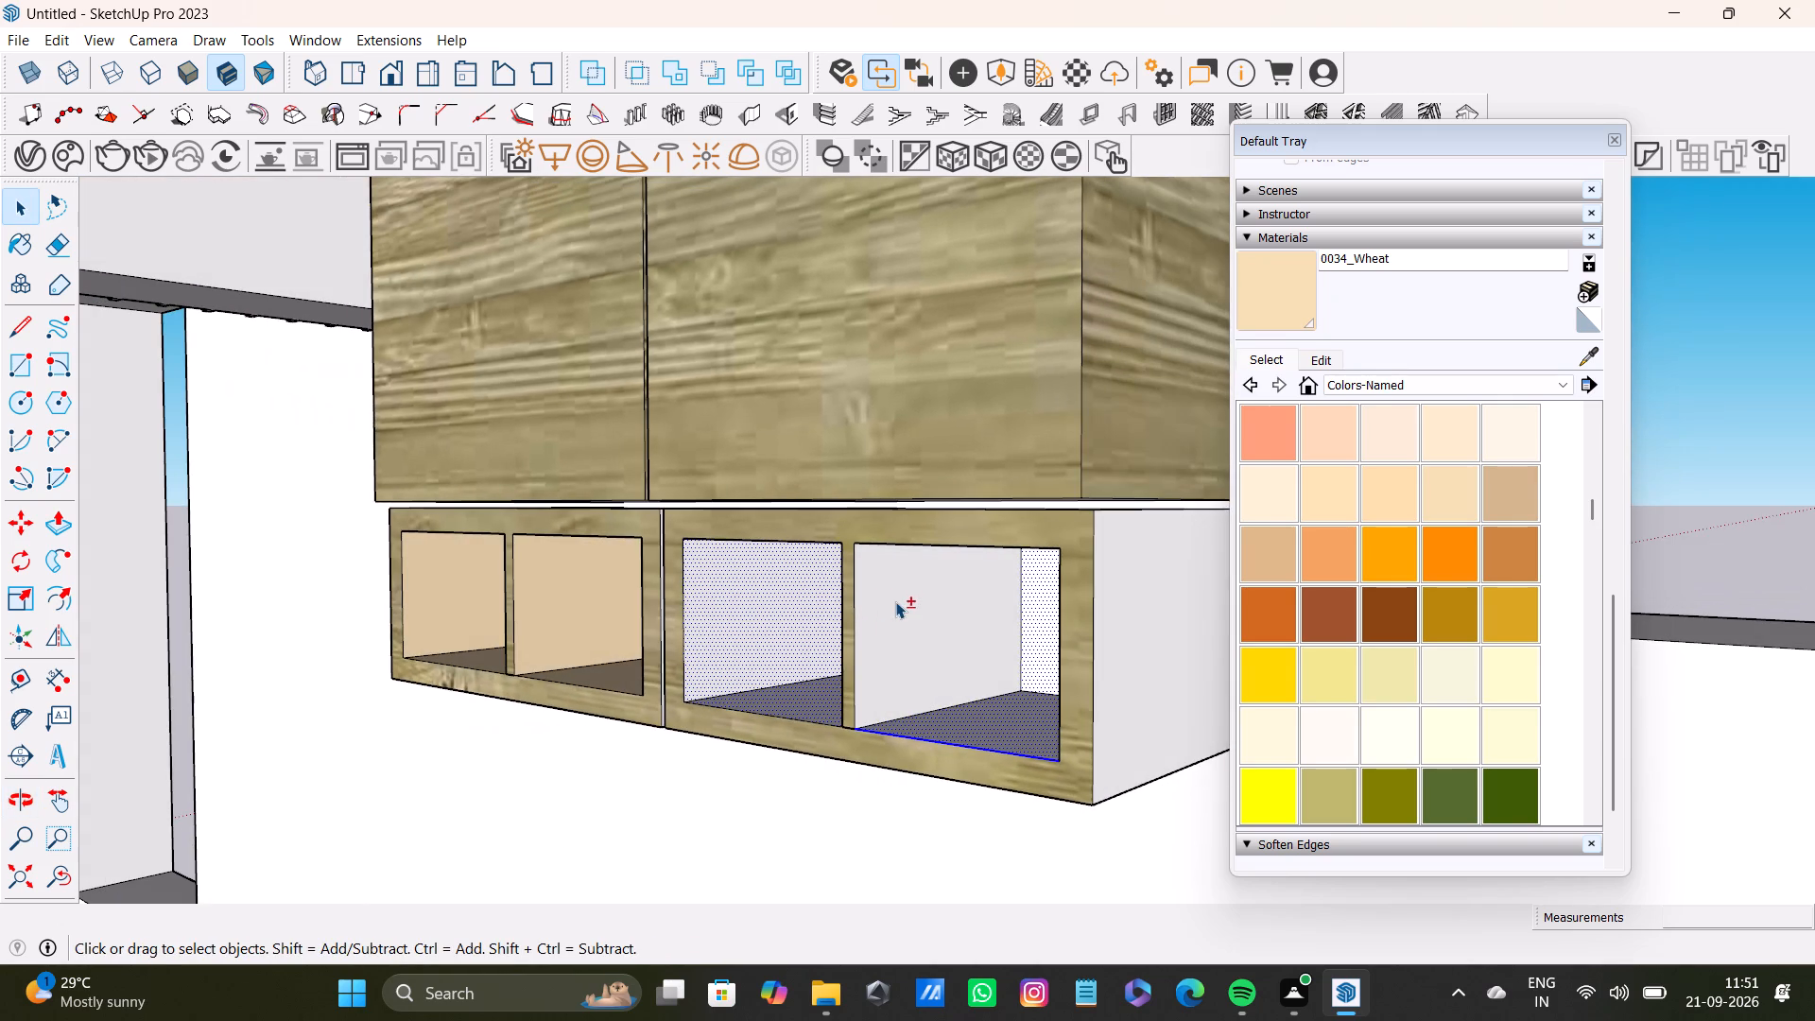
middle_click_drag(953, 598, 1114, 443)
left_click(1135, 424, "shift")
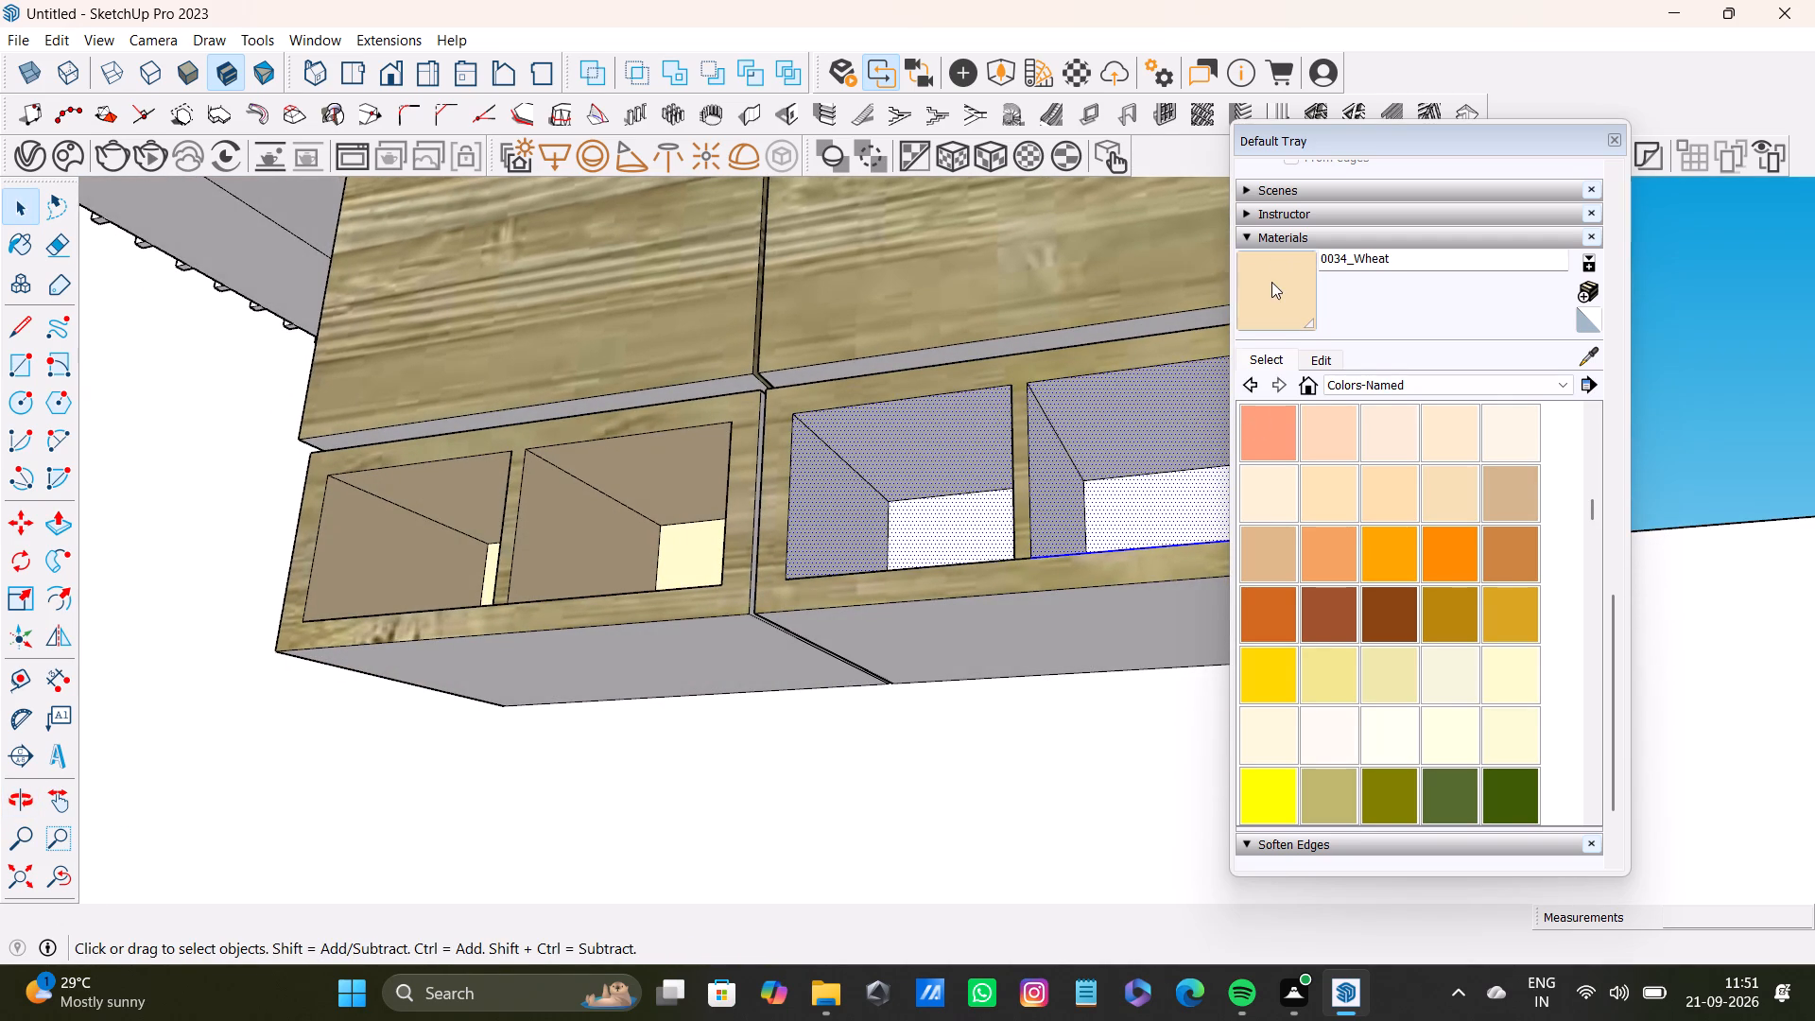
left_click(1271, 283, "shift")
left_click(1128, 410, "shift")
Sample Wood Lumber ButtJoined from the wall cabinet and paint the right-hand cabinet's underside and the outer side of the shelf unit below.
middle_click_drag(1103, 434, 962, 540, "shift")
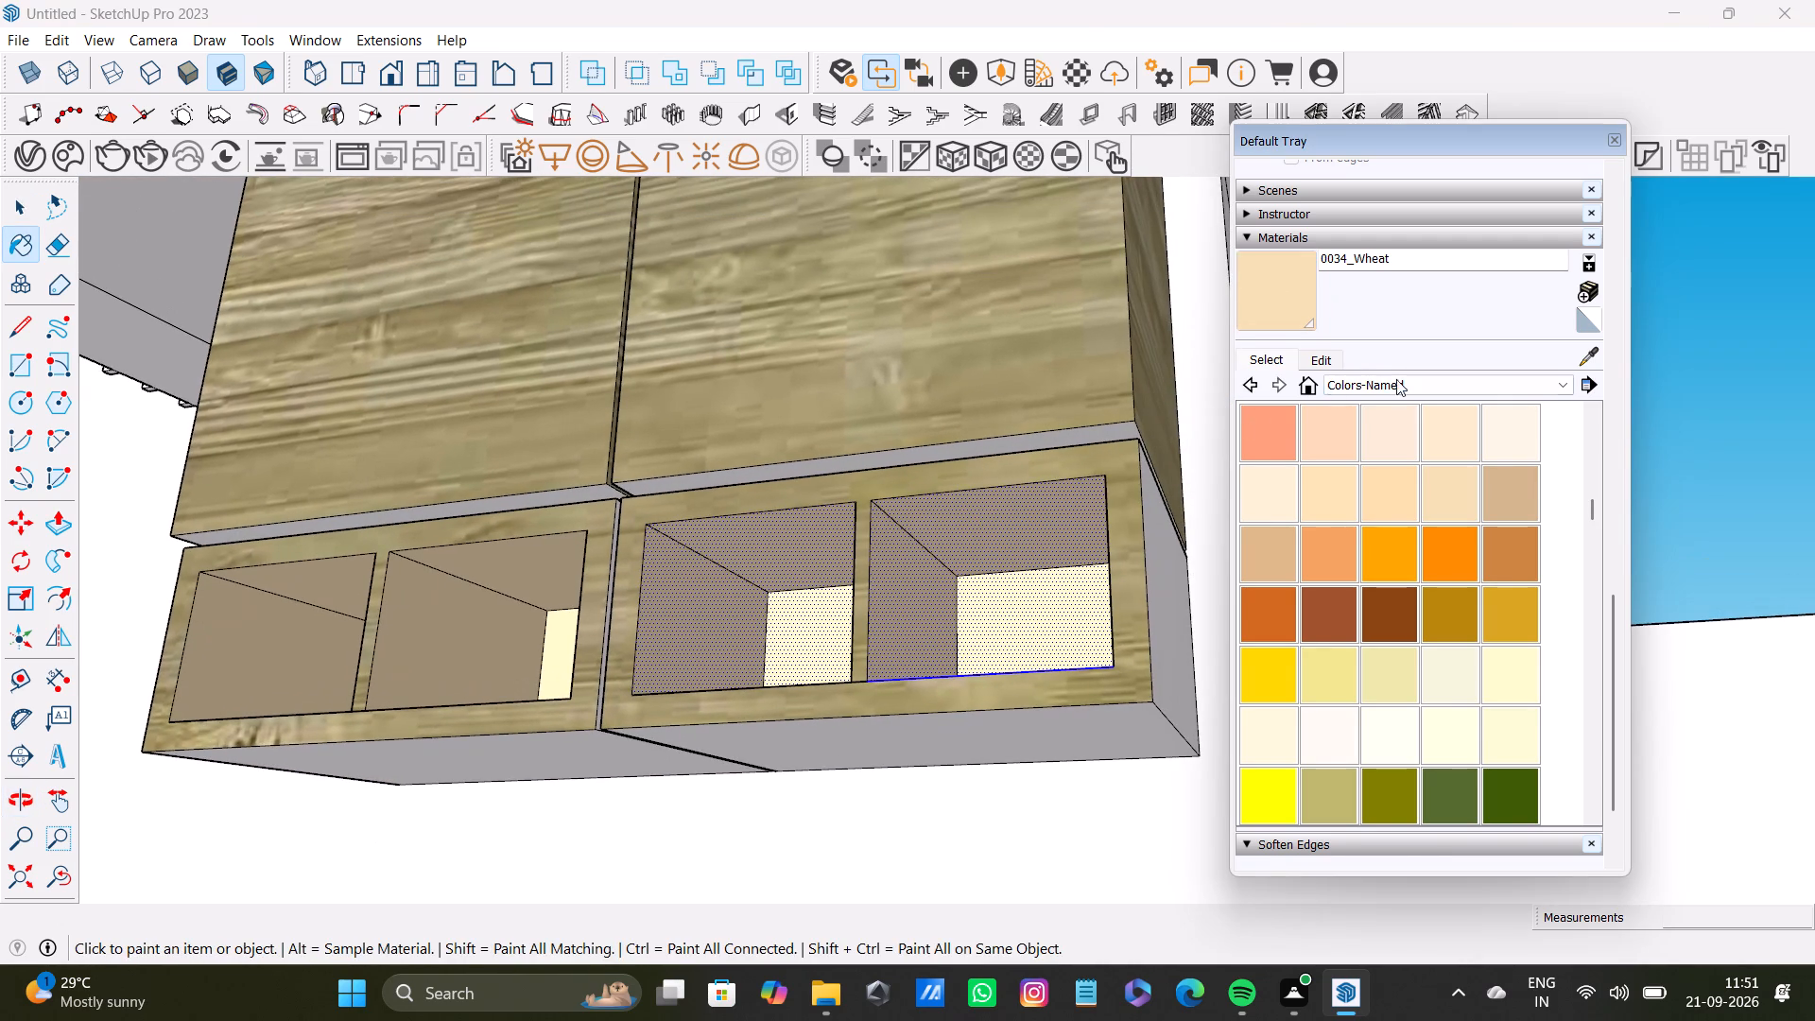
left_click(1587, 347)
left_click(1097, 369)
scroll(1085, 417, "up", 3)
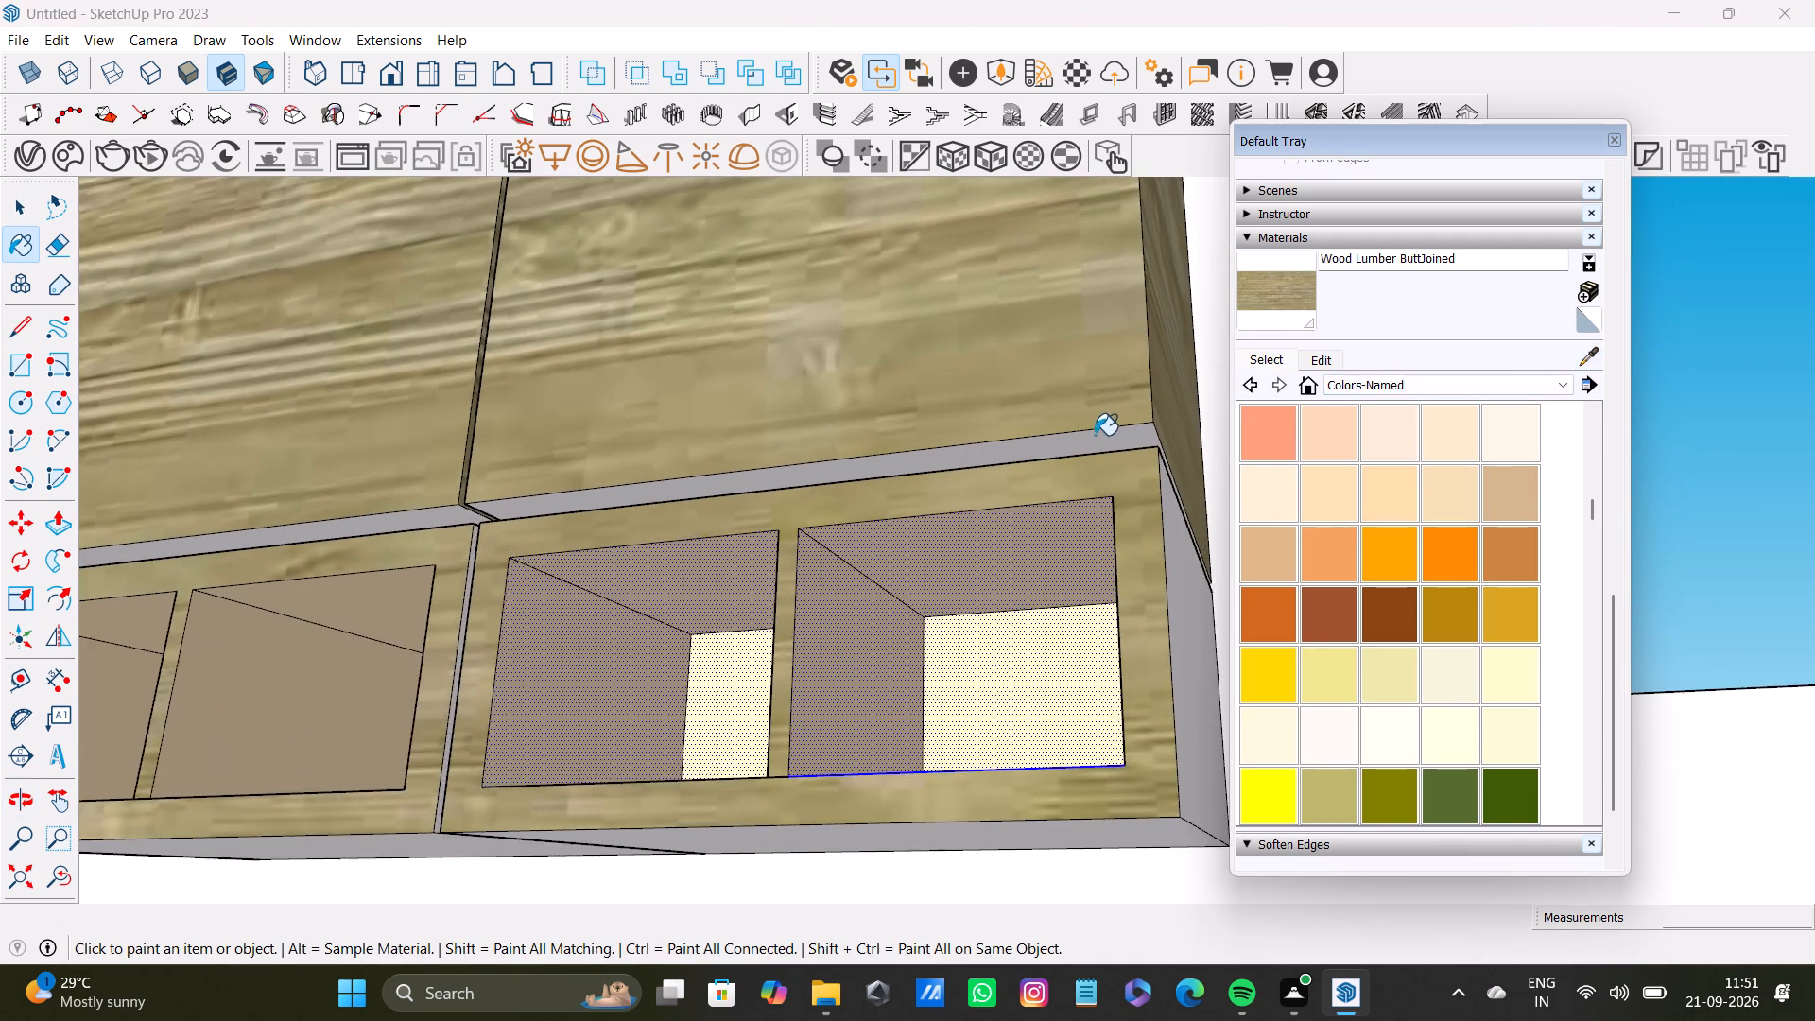
scroll(1095, 435, "up", 3)
left_click(1117, 433)
left_click(1188, 521)
Paint the undersides of both shelf units and the exposed side in the gap between them with Wood Lumber ButtJoined.
scroll(1181, 537, "down", 5)
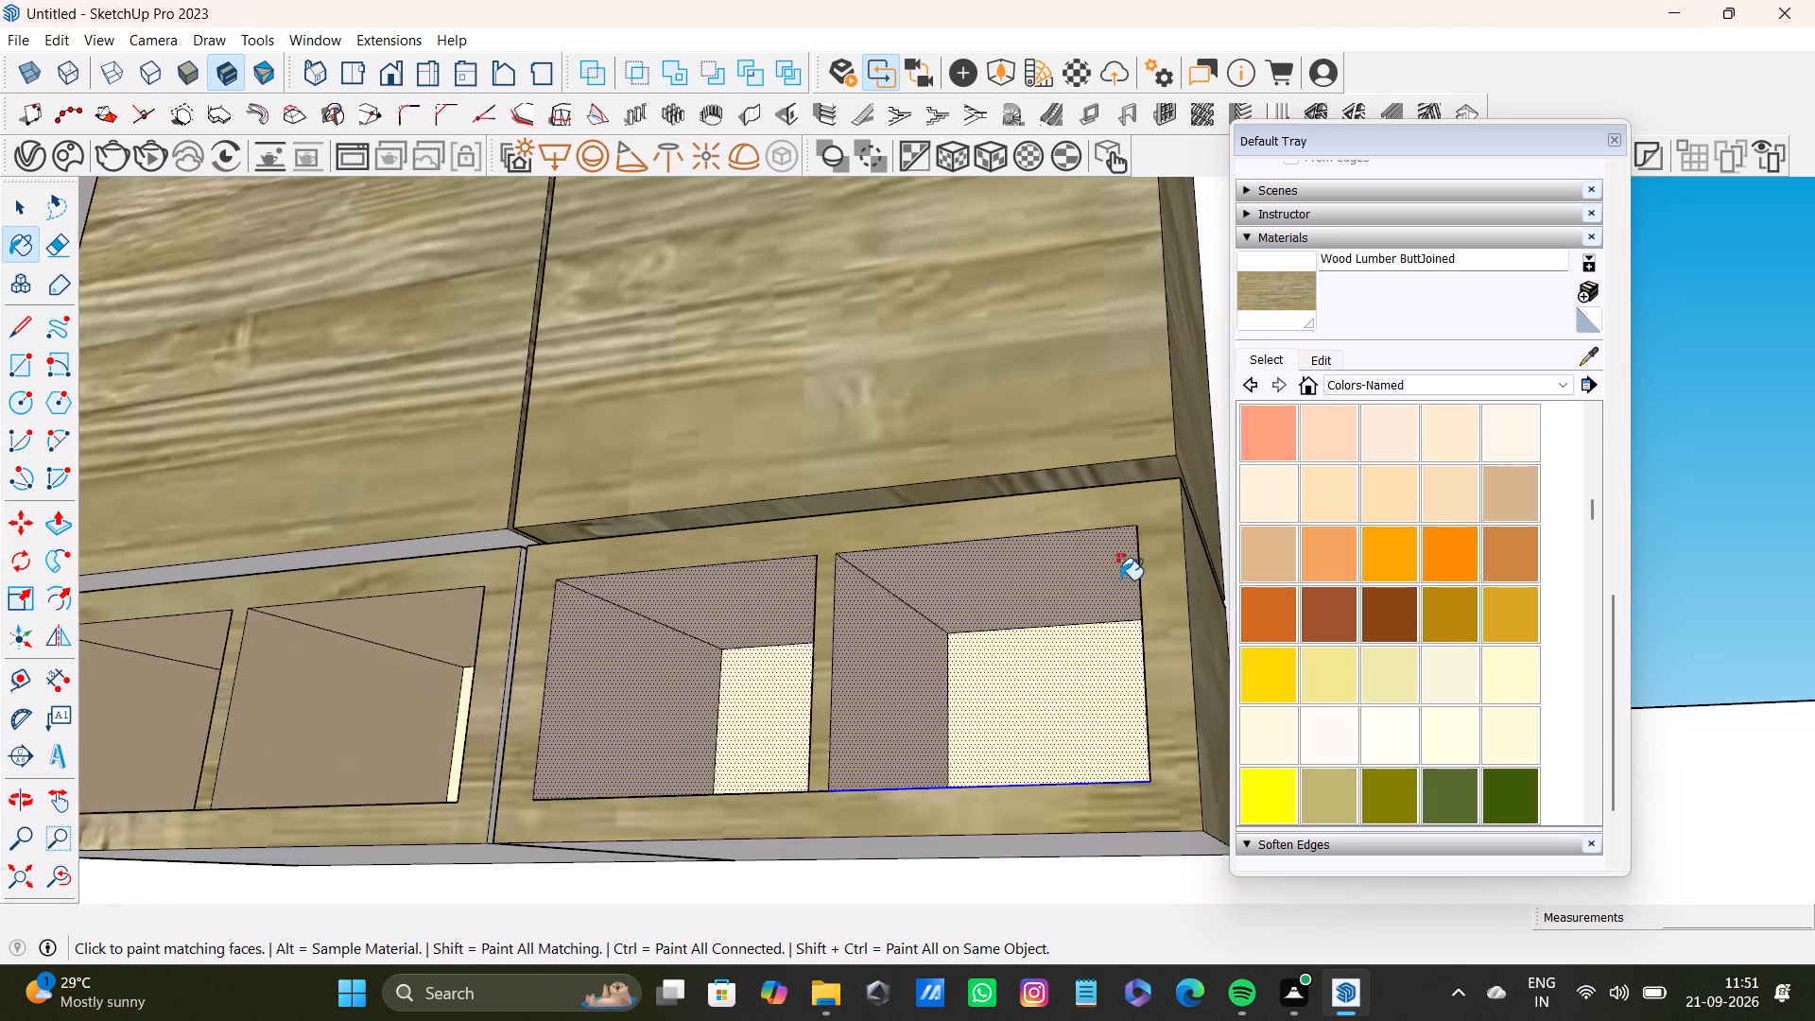
scroll(1120, 580, "down", 2)
middle_click_drag(1115, 580, 1081, 356, "shift")
scroll(462, 478, "up", 5)
left_click(551, 624)
left_click(747, 626)
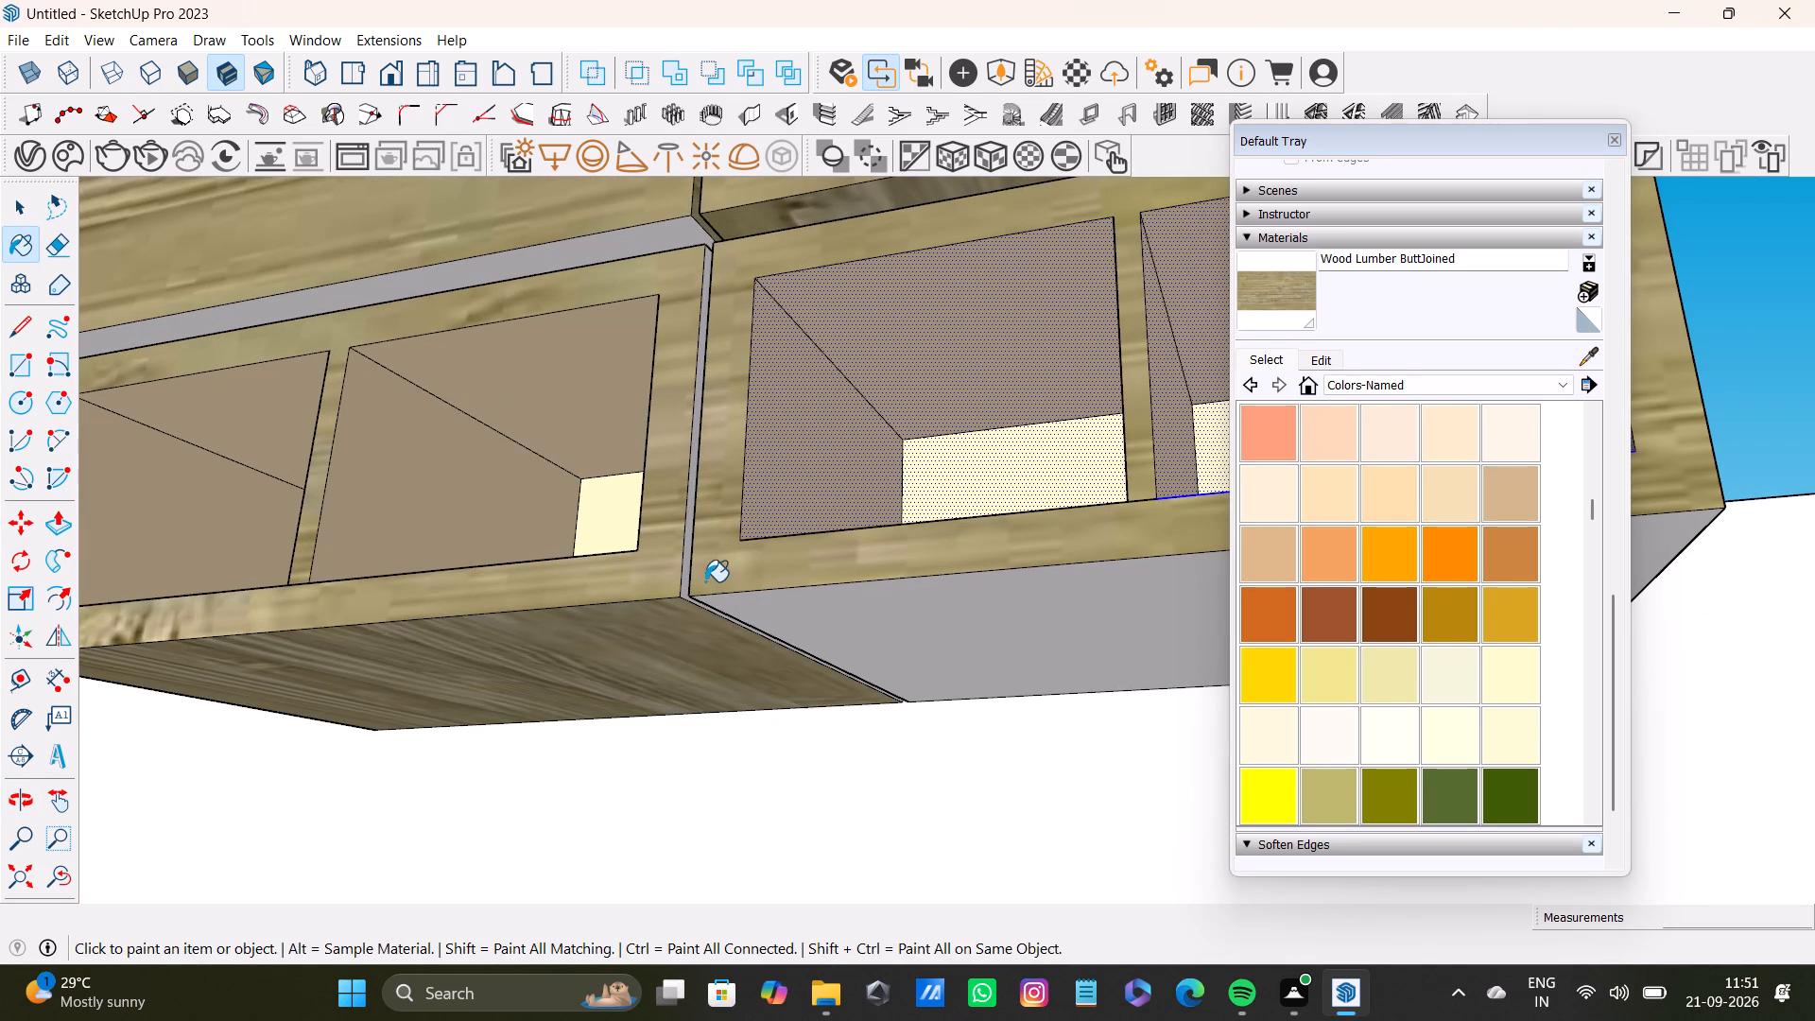
left_click(822, 630)
scroll(723, 562, "up", 8)
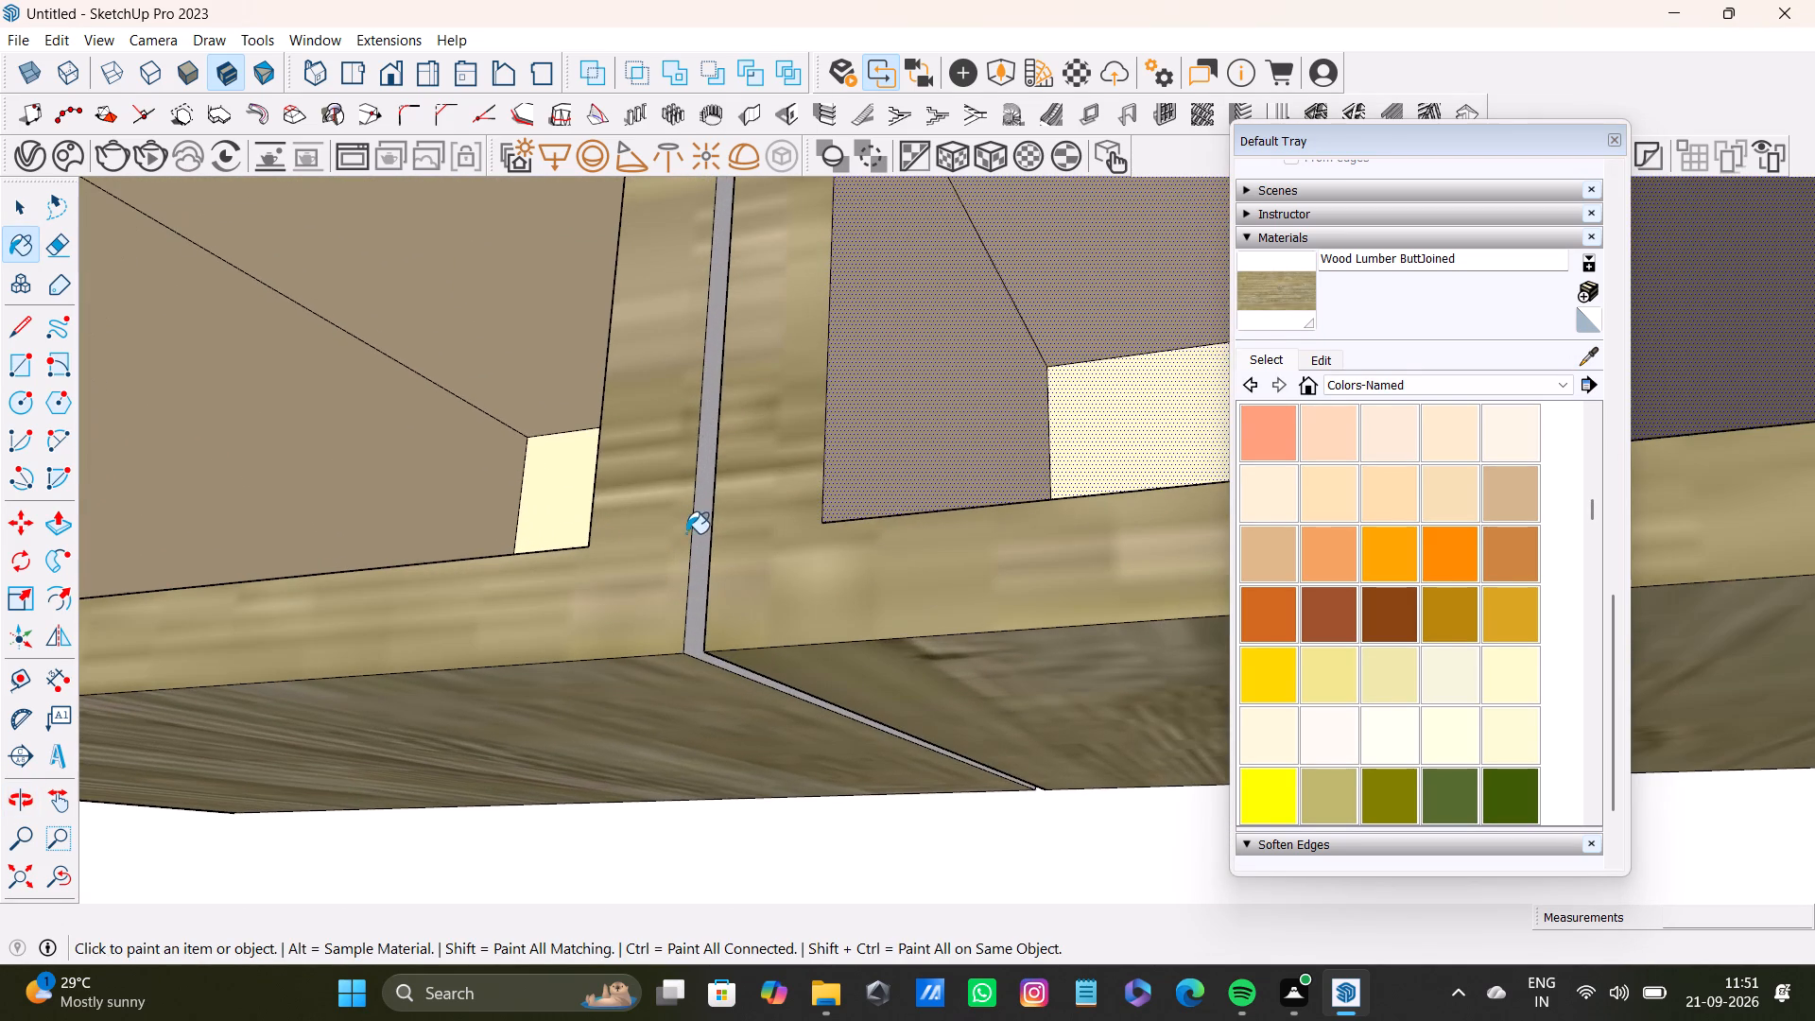
left_click(690, 534)
Paint the left-hand wall cabinet's underside and the remaining grey side in the gap between the shelf units with Wood Lumber ButtJoined.
scroll(700, 536, "down", 7)
middle_click_drag(636, 424, 706, 695, "shift")
scroll(696, 513, "up", 4)
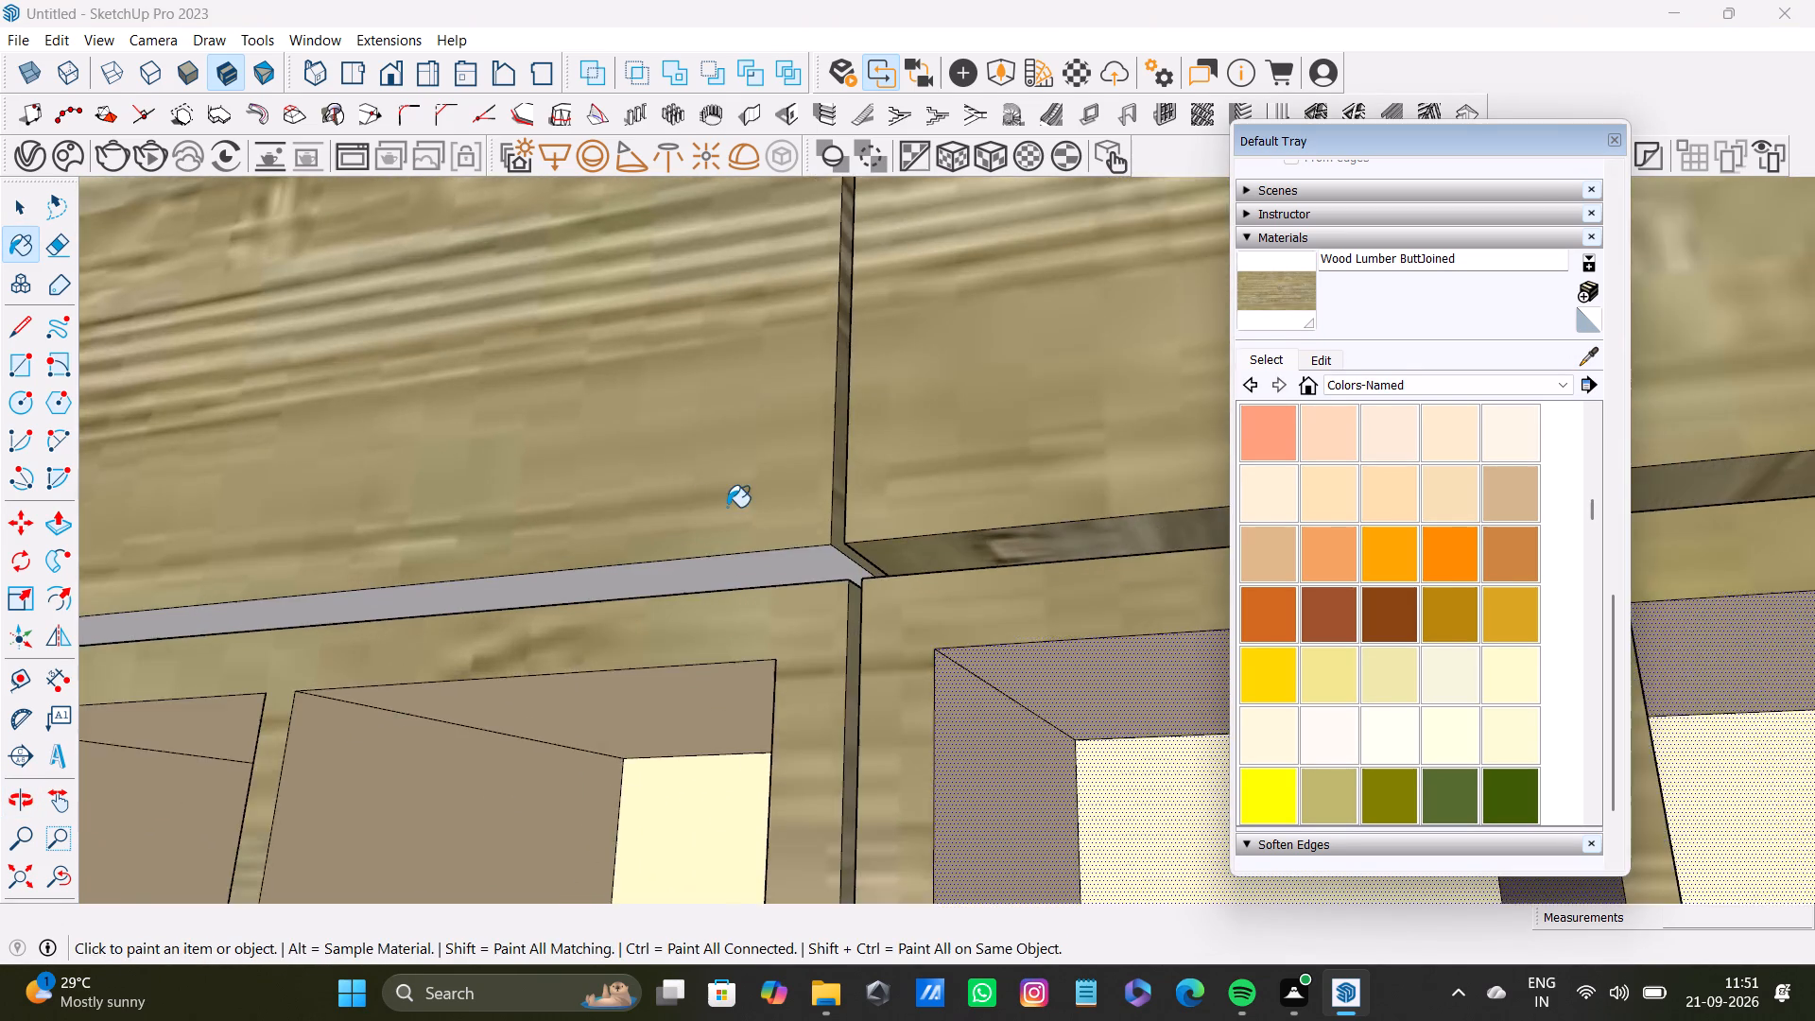
scroll(727, 507, "up", 2)
left_click(835, 582)
scroll(836, 591, "down", 4)
middle_click_drag(796, 670, 1061, 701)
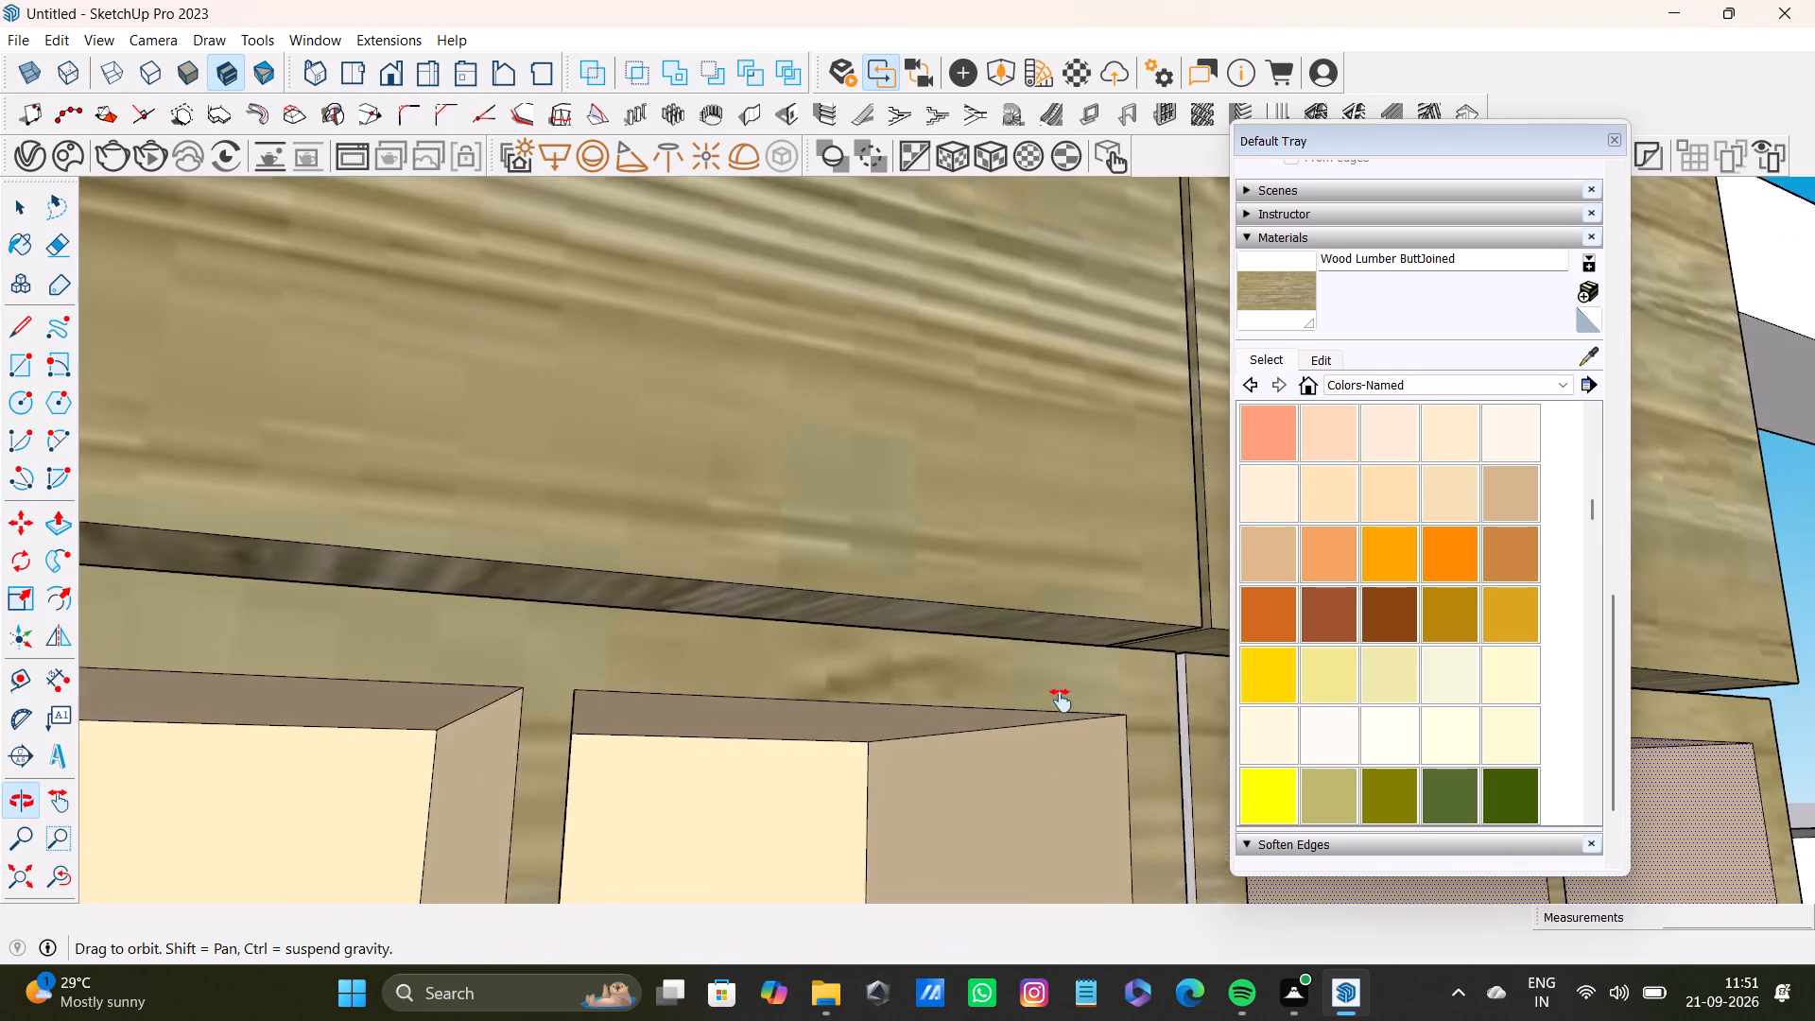
middle_click_drag(1061, 701, 971, 580)
scroll(983, 569, "up", 17)
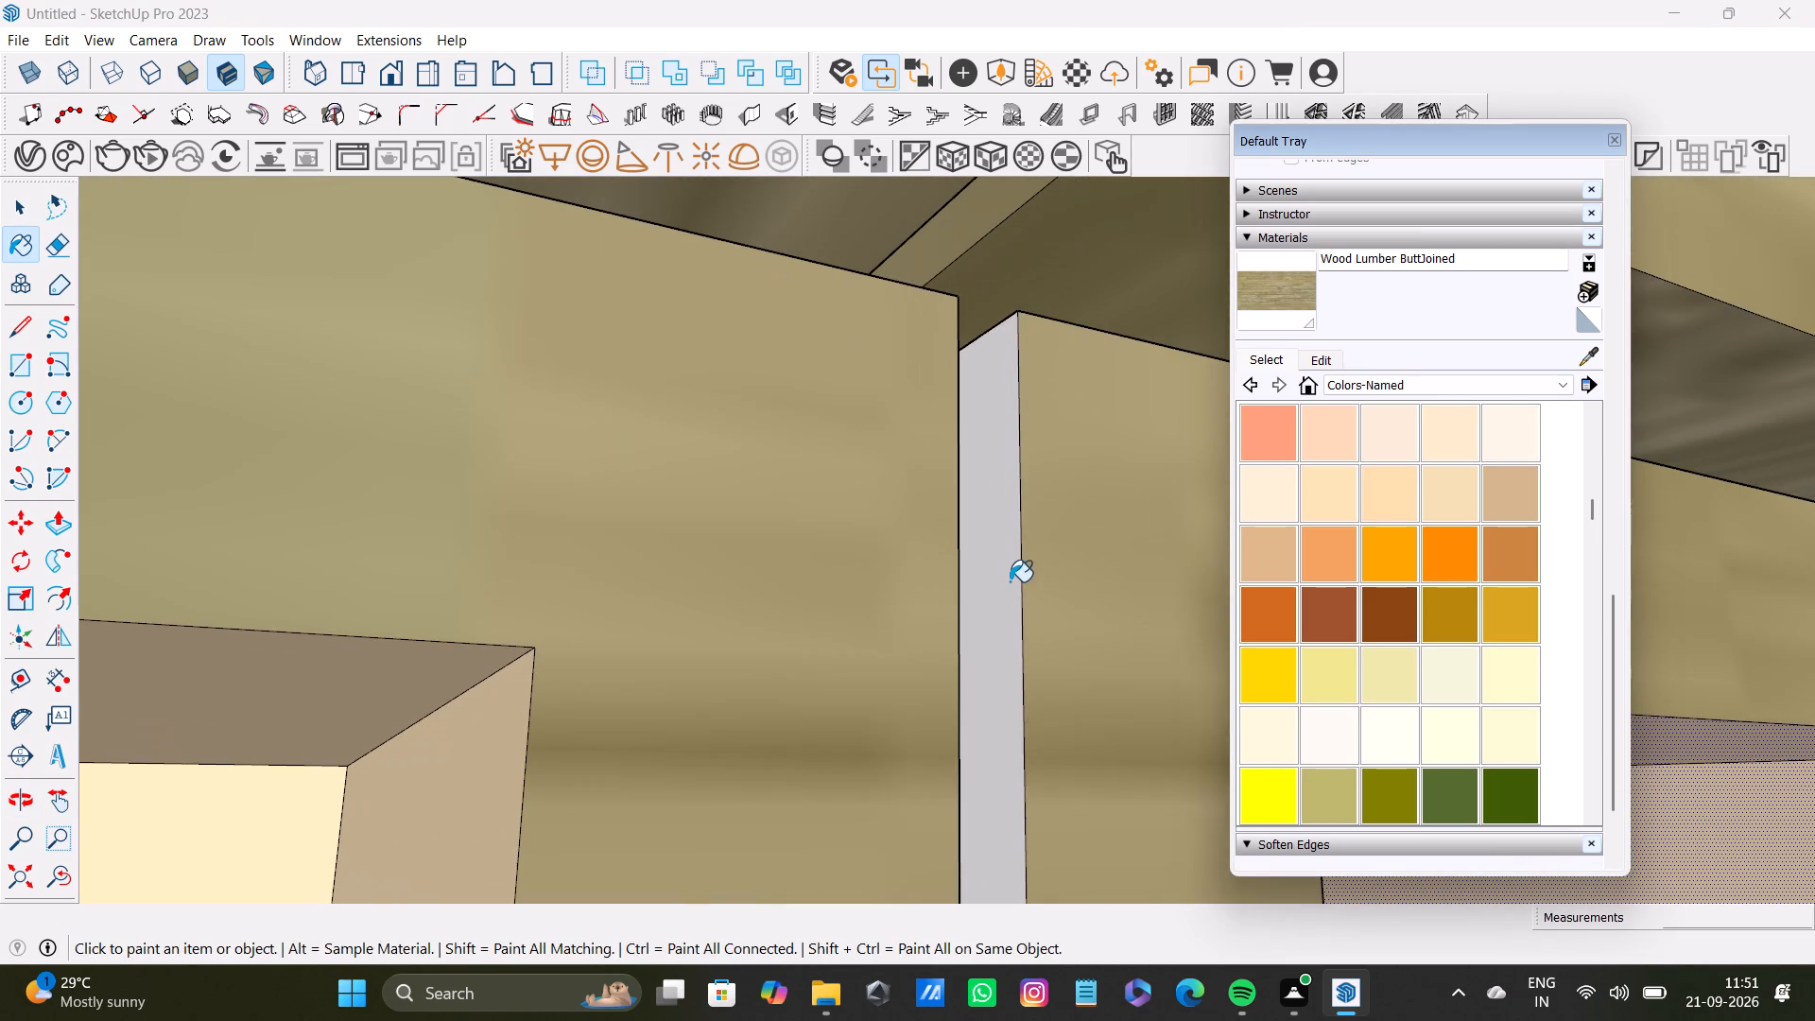
left_click(1007, 580)
scroll(1003, 582, "down", 20)
scroll(1003, 582, "down", 5)
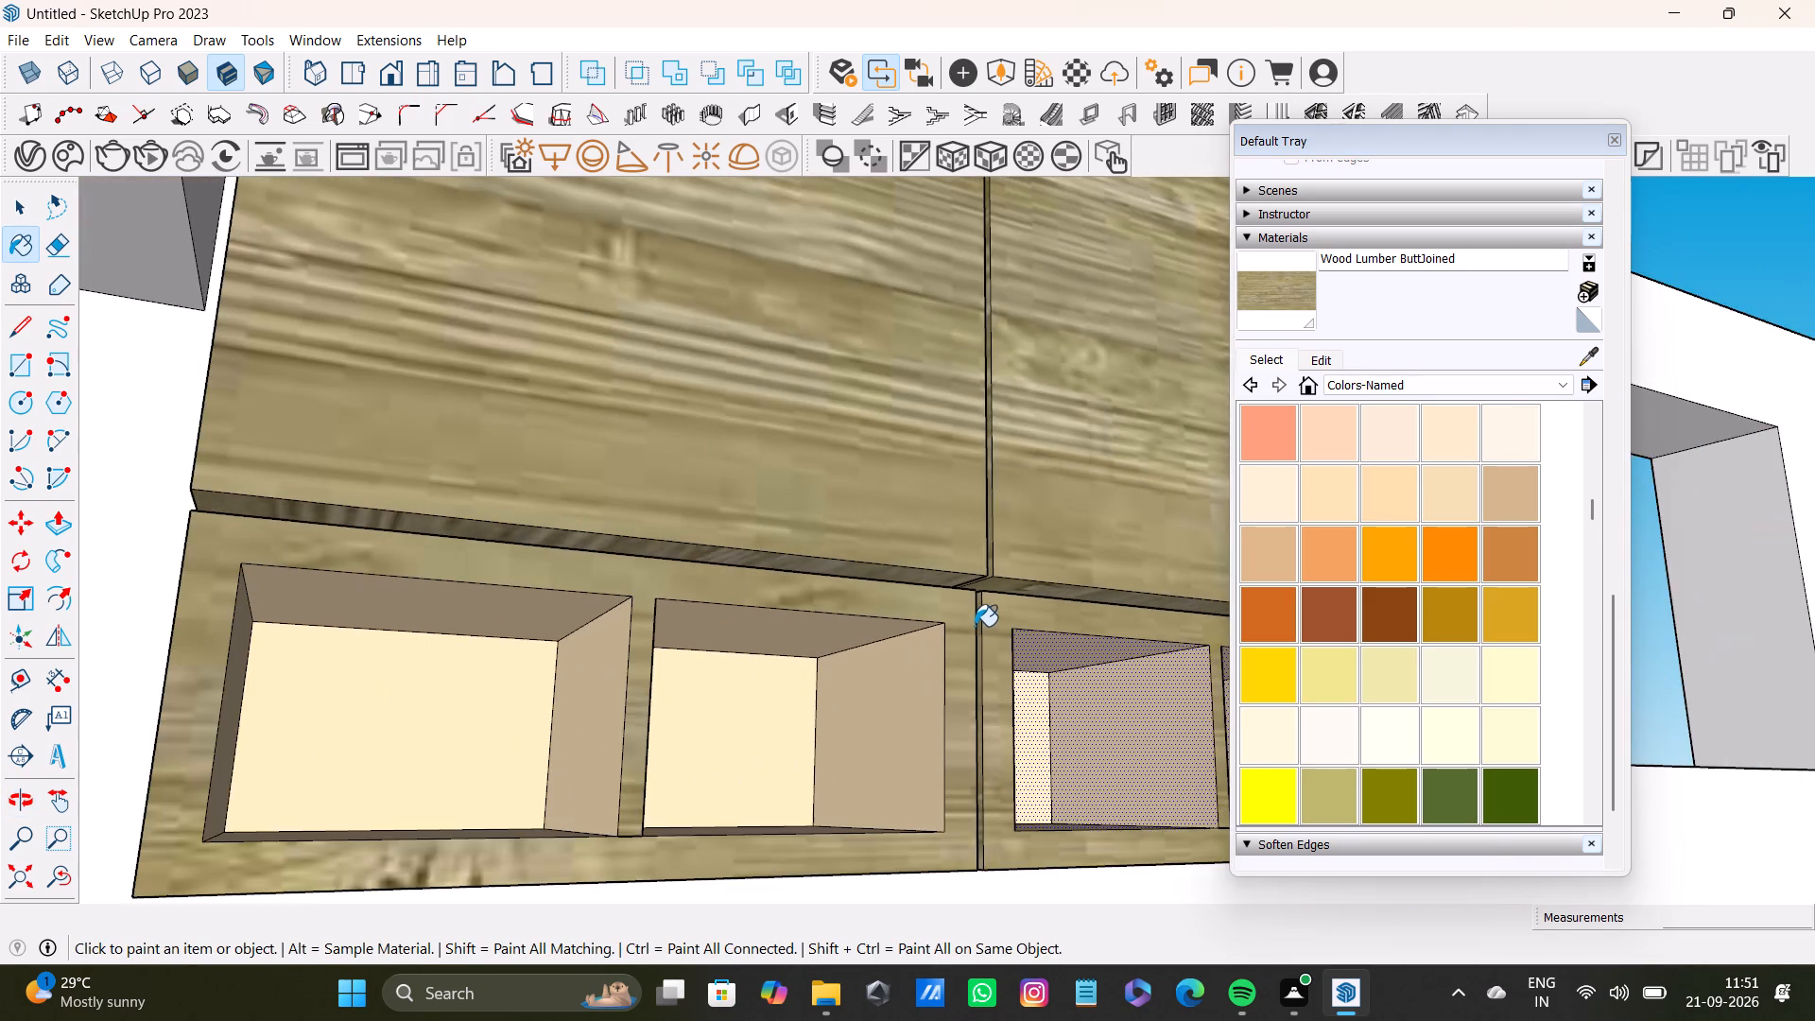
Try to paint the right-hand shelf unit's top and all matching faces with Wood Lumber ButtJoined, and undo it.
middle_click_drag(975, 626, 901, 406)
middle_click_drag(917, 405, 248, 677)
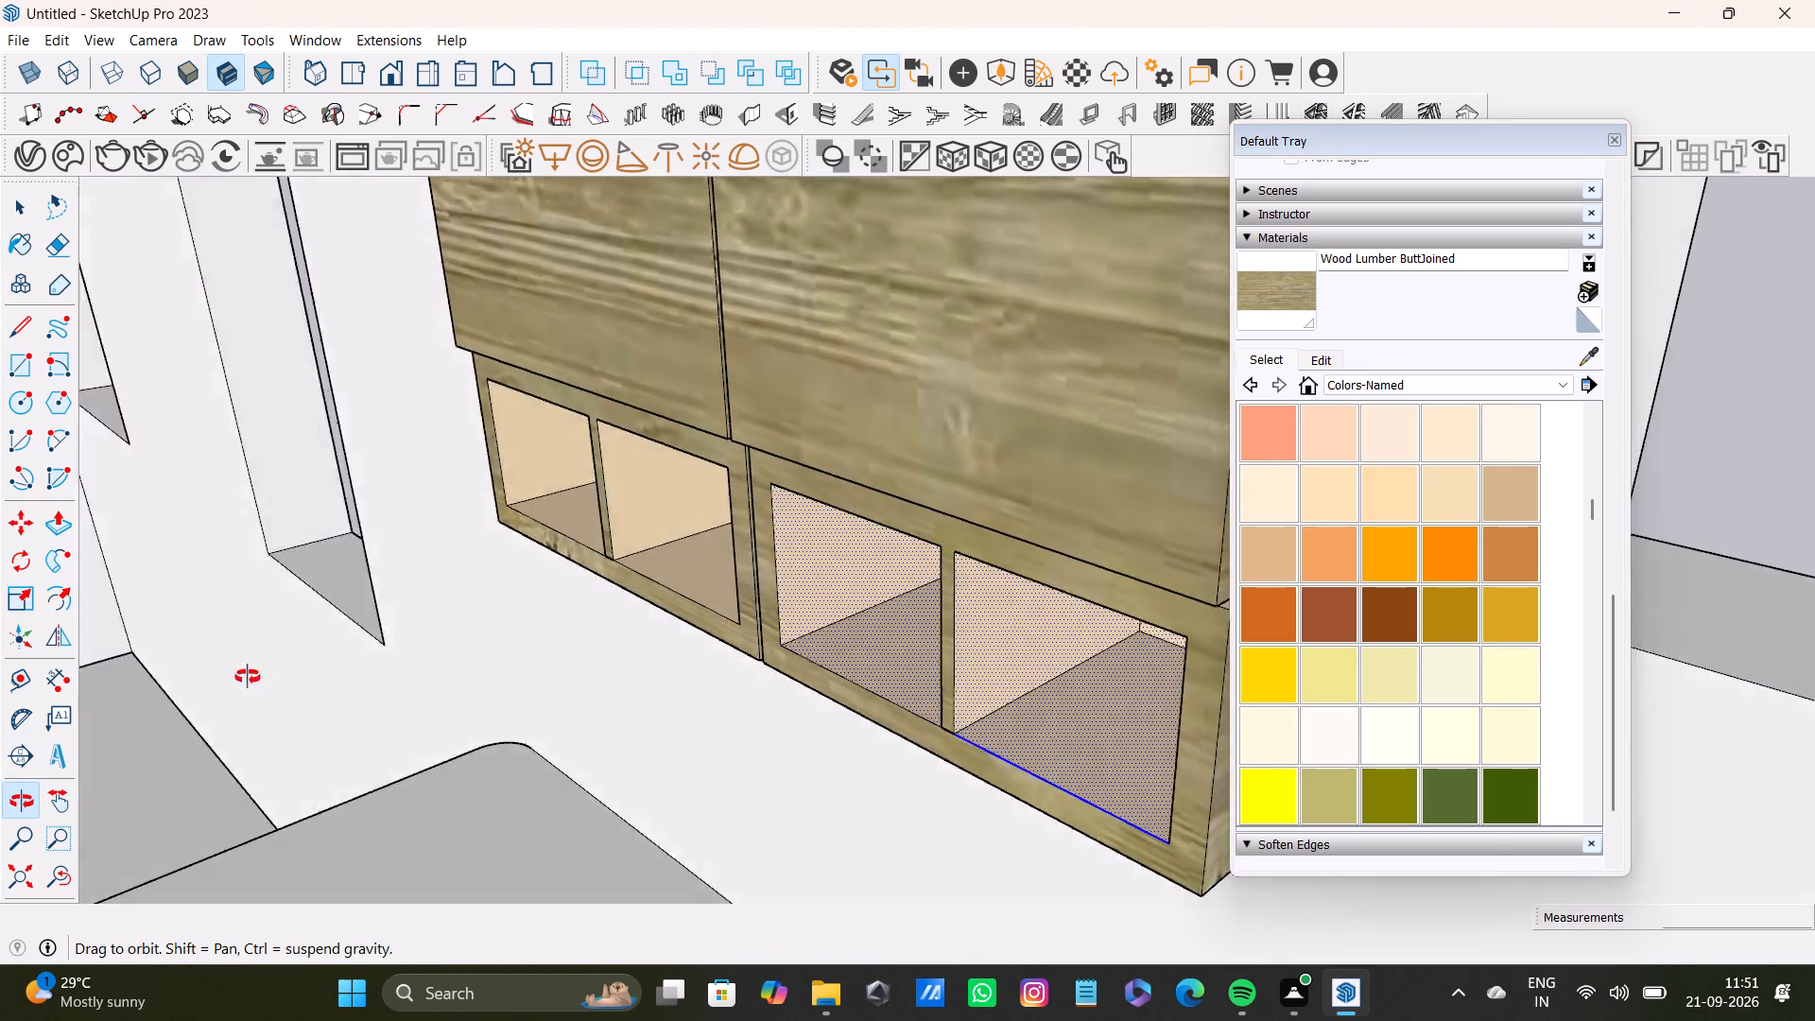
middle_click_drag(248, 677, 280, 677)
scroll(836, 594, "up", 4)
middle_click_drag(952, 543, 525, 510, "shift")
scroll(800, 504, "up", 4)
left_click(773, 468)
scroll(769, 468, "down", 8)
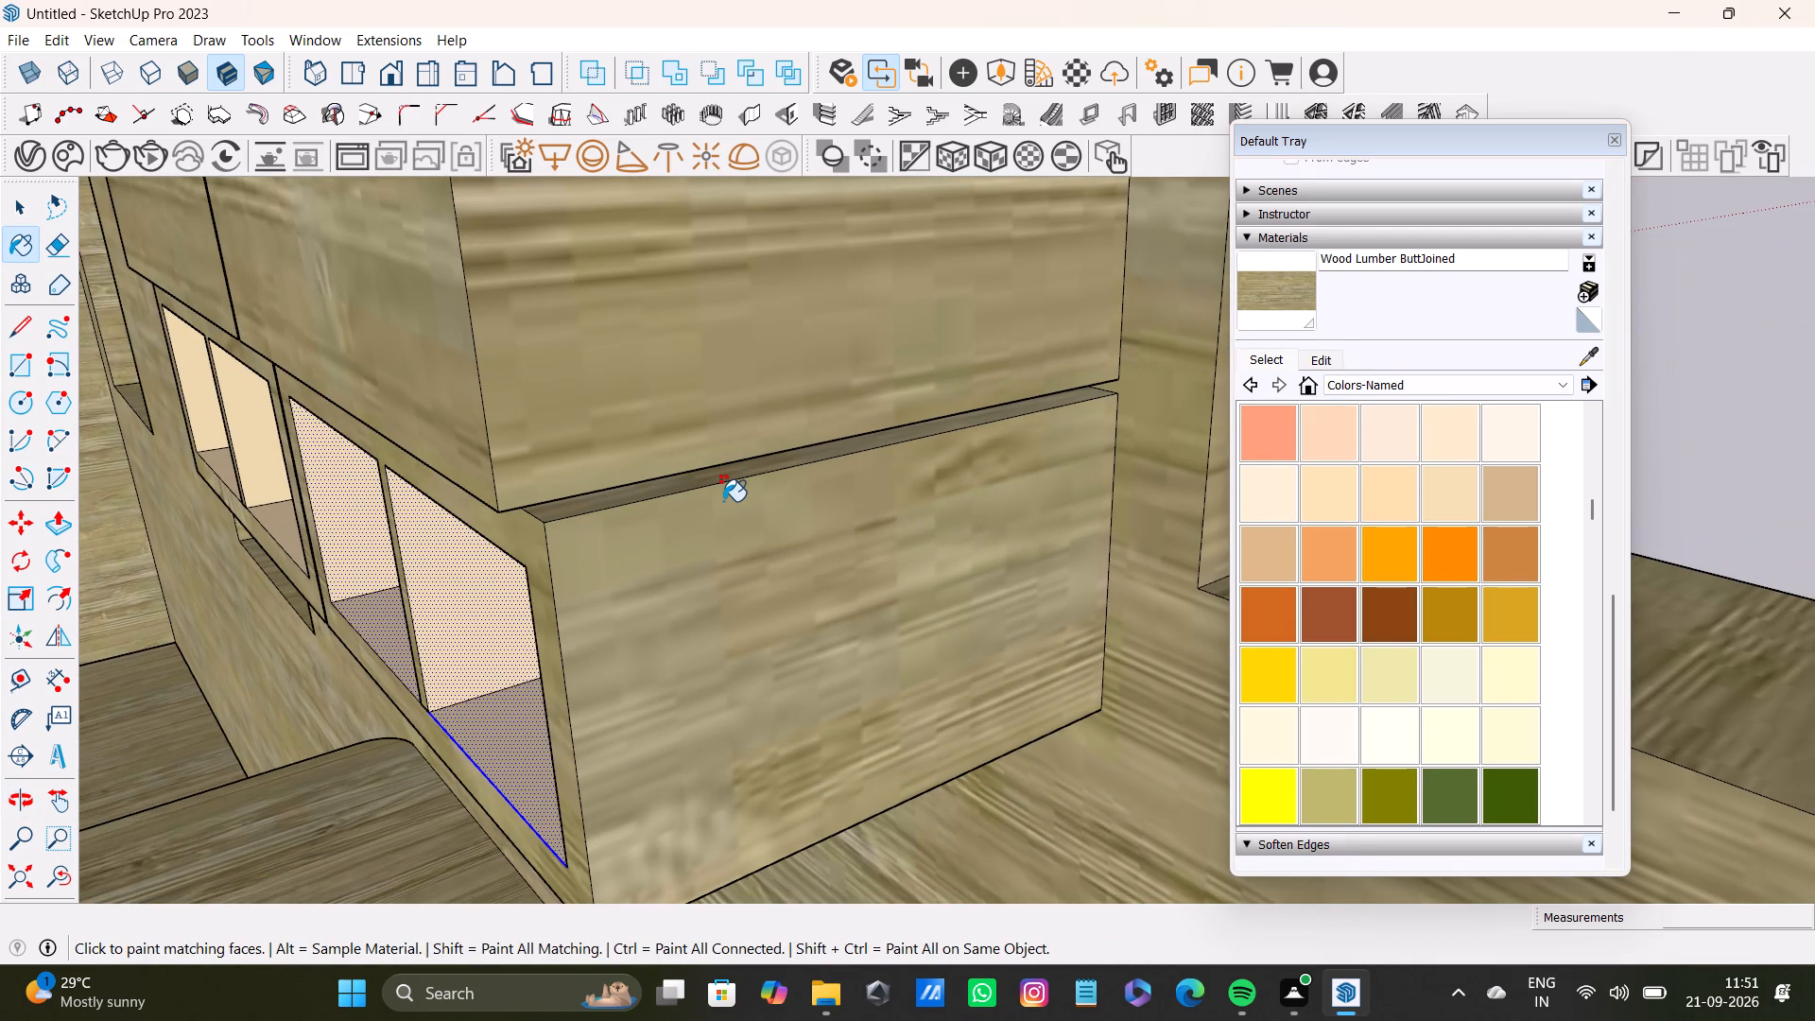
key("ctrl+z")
Select the exposed top face of each of the two shelf units and paint both with Wood Lumber ButtJoined.
key("space")
left_click(738, 473)
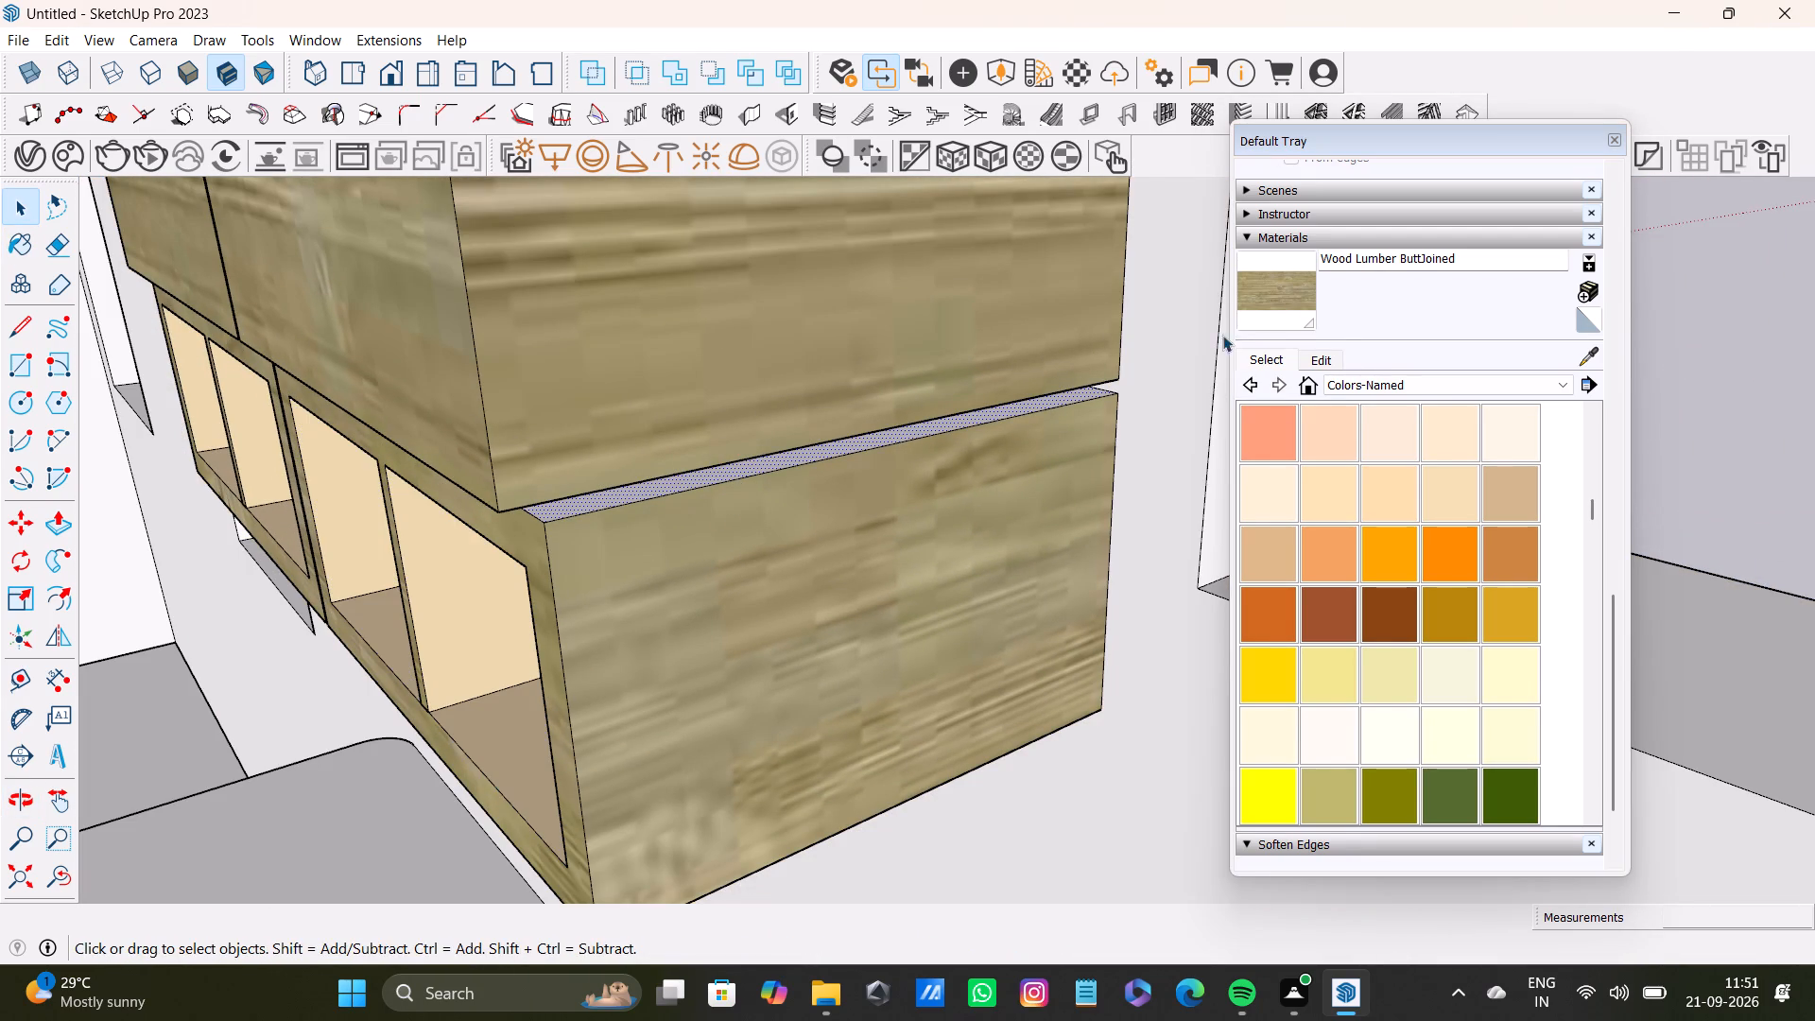
left_click(1286, 296)
left_click(837, 451)
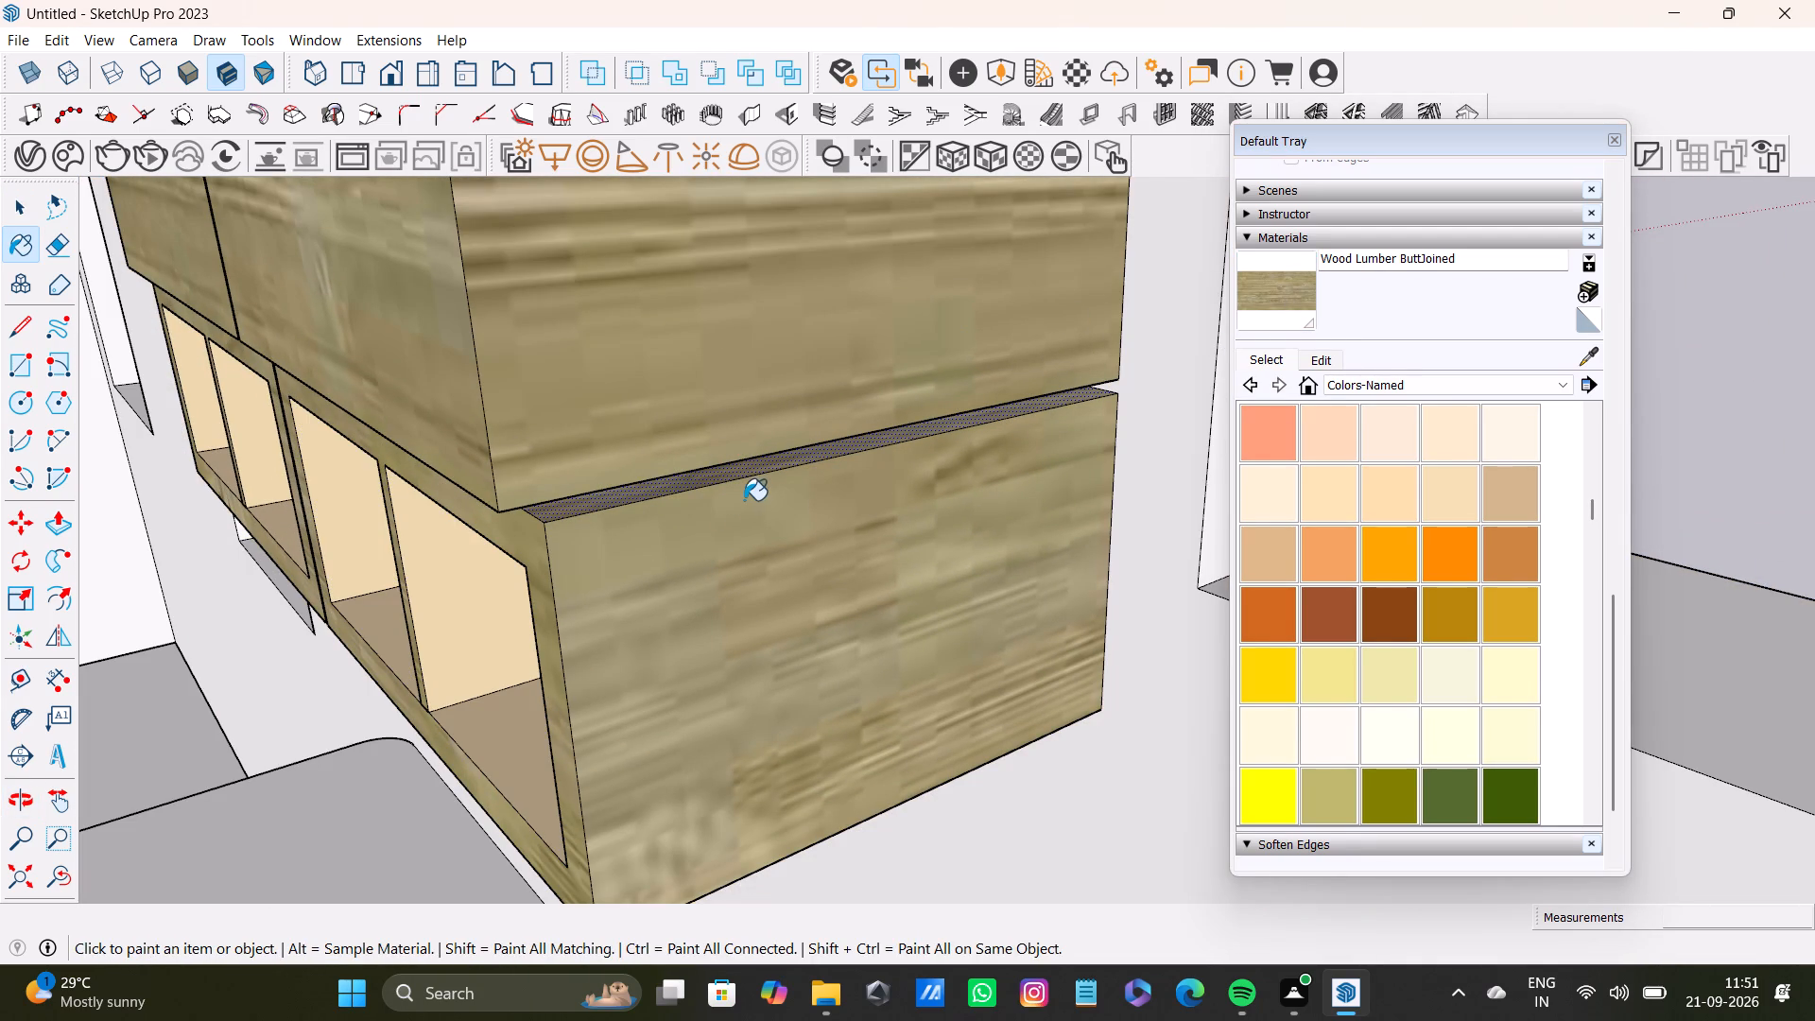
scroll(744, 486, "down", 4)
middle_click_drag(735, 486, 1079, 492, "shift")
scroll(701, 457, "up", 4)
middle_click_drag(712, 447, 879, 393)
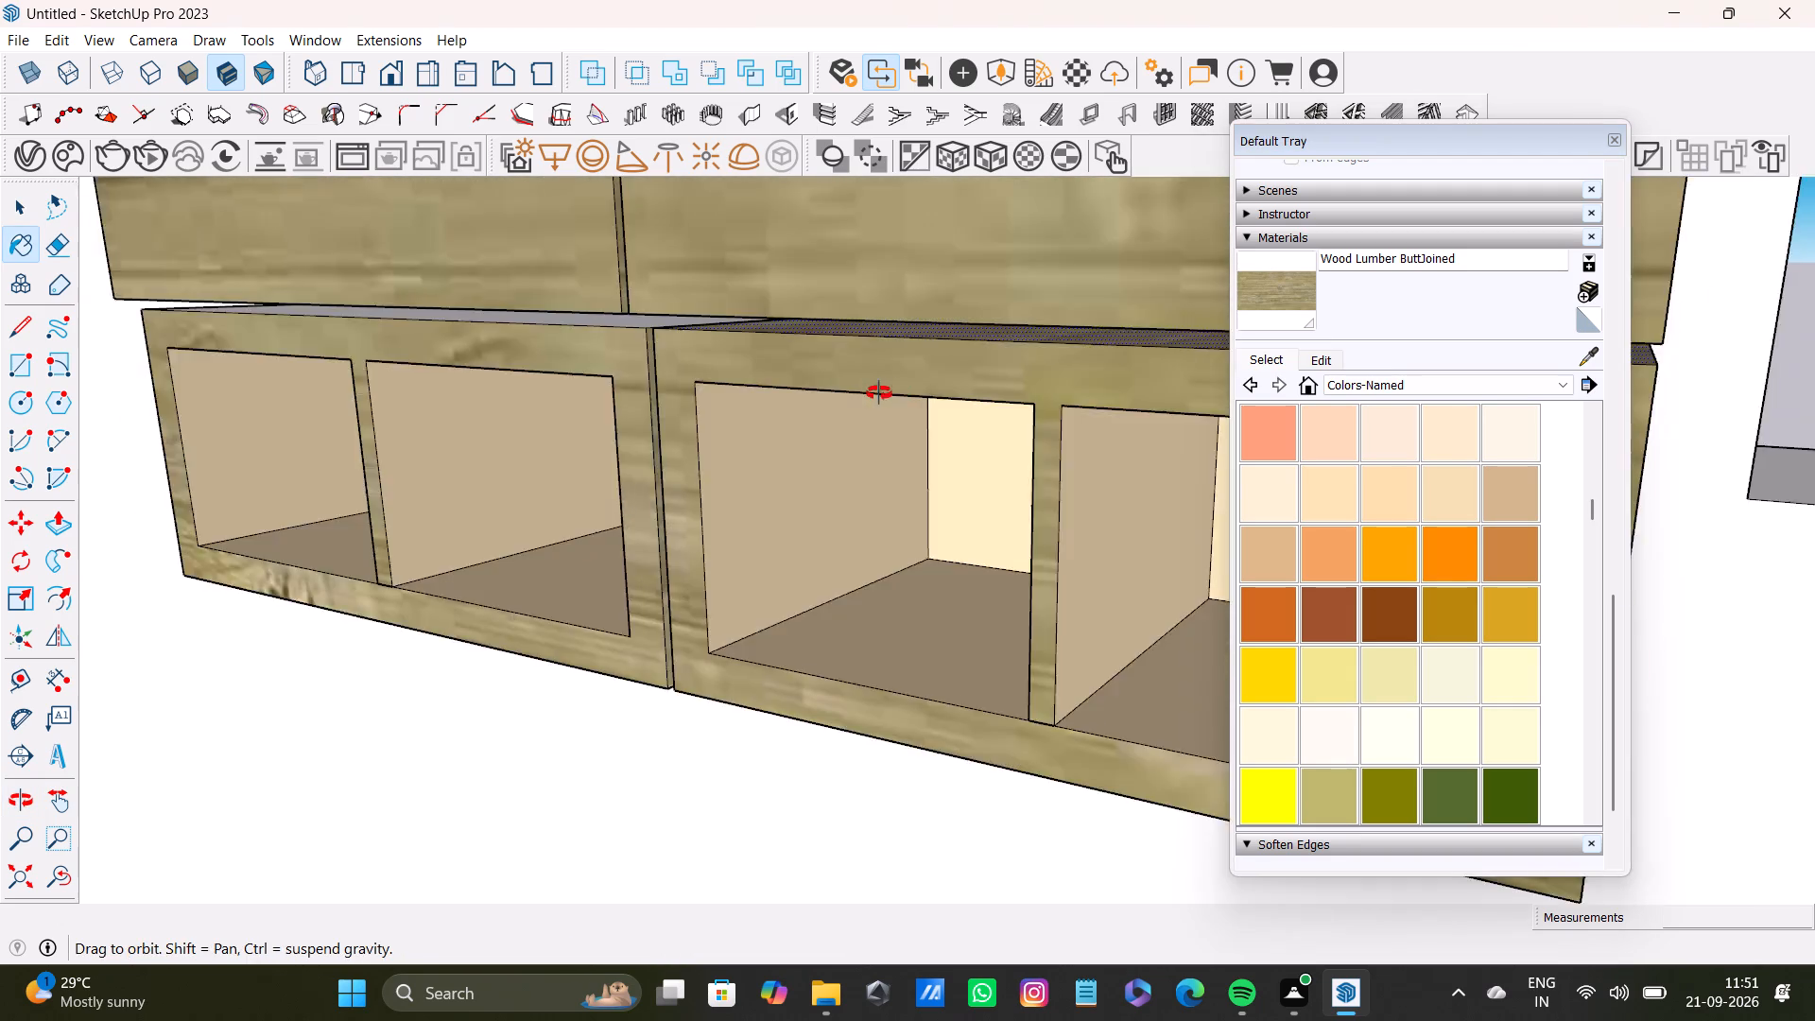
middle_click_drag(879, 393, 1063, 405)
scroll(873, 361, "up", 8)
key("space")
left_click(743, 329)
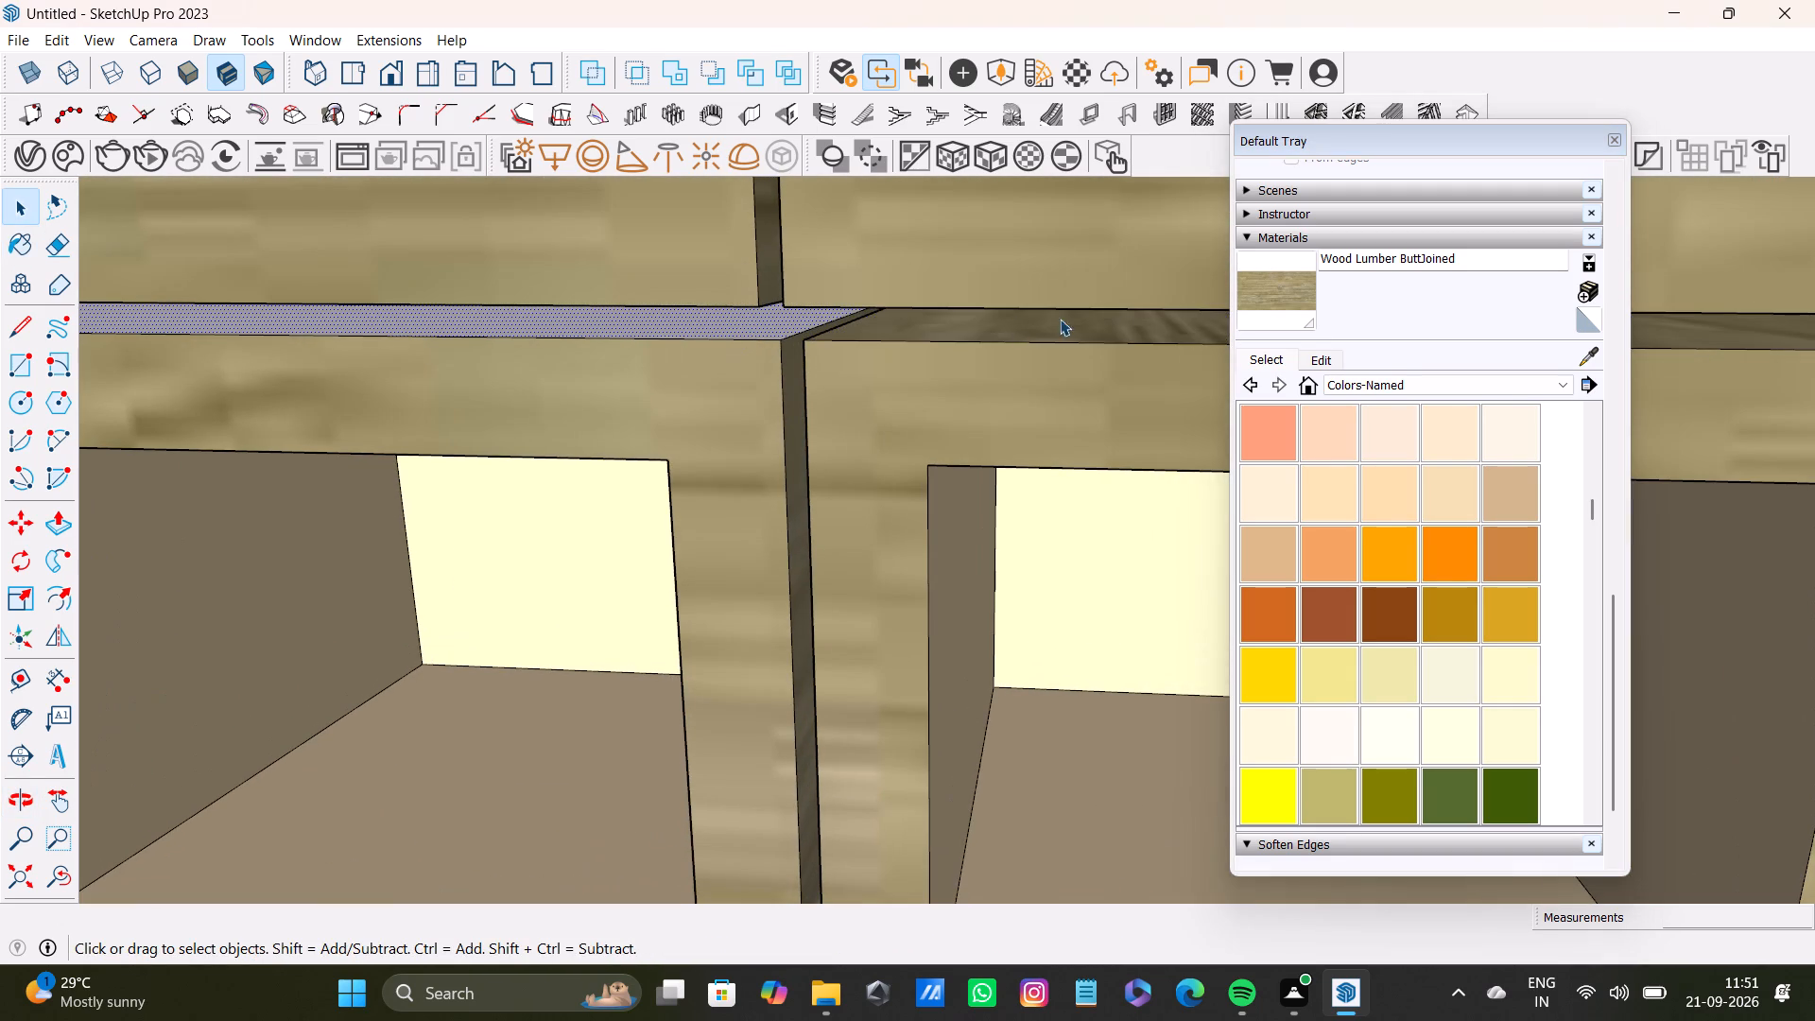
left_click(1274, 284)
left_click(749, 325)
scroll(755, 325, "down", 3)
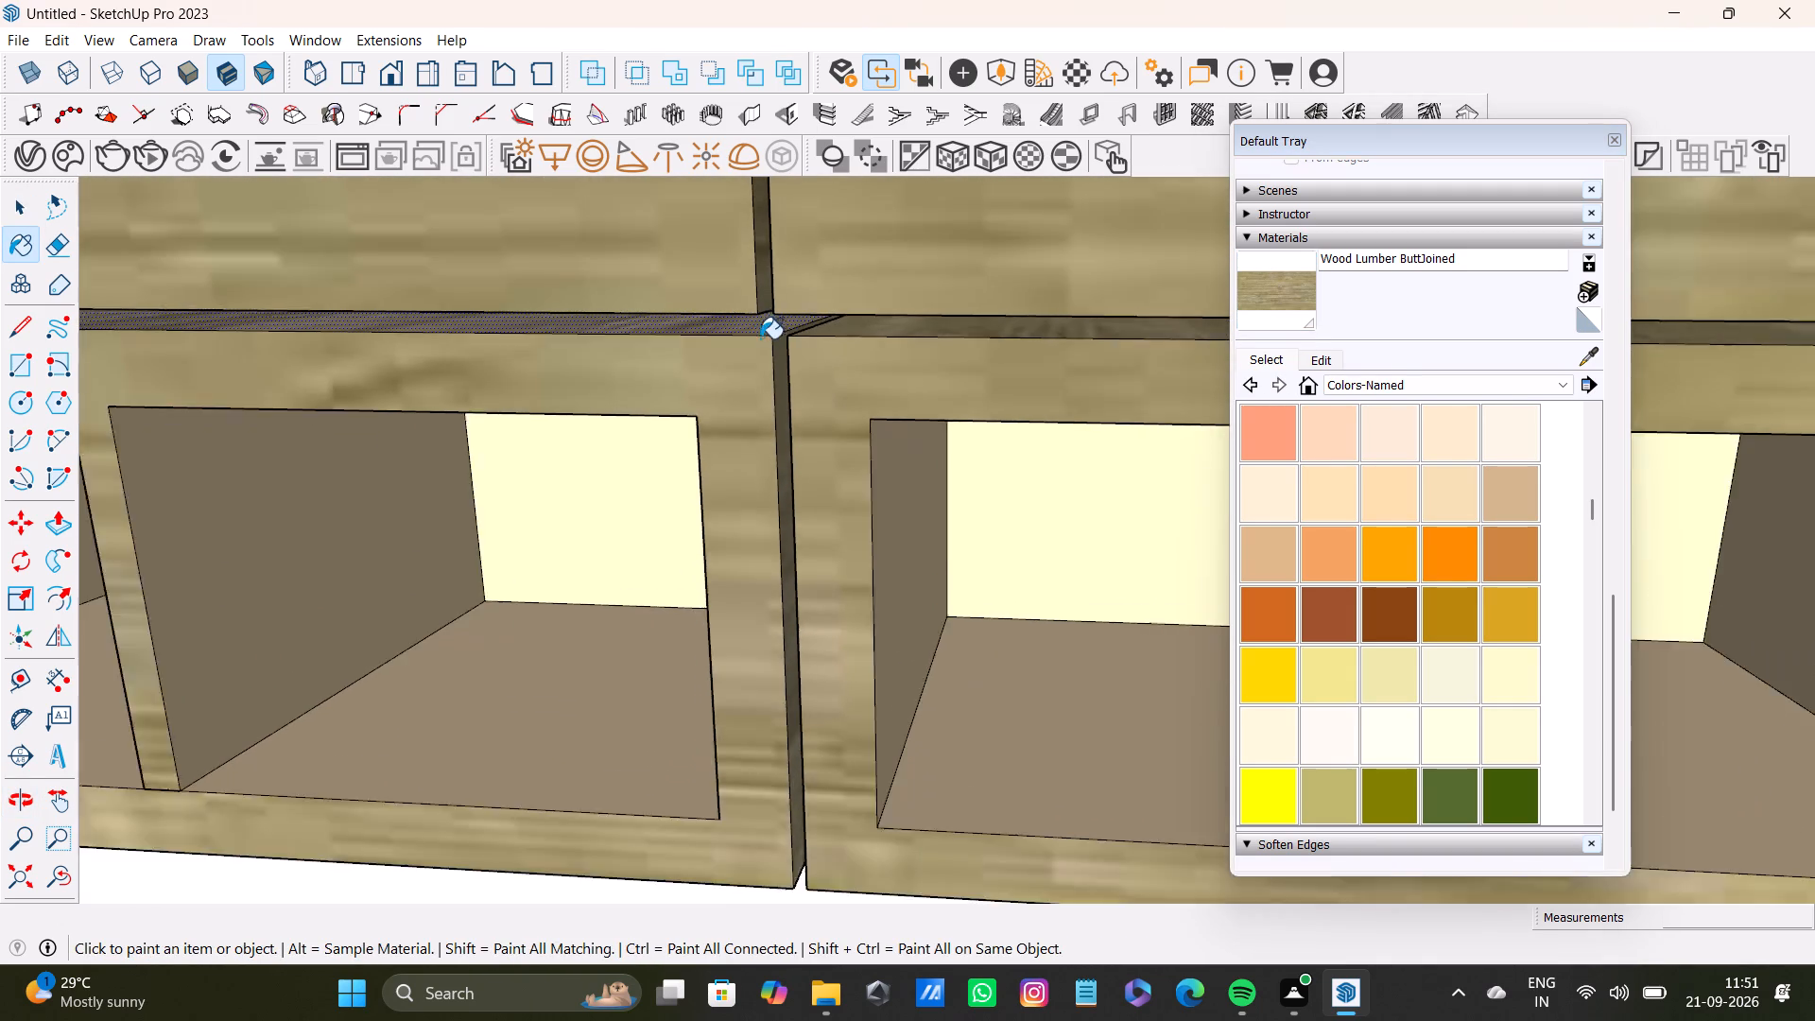
On the long cabinet row, select the end cabinet's underside, the end shelf box's inner-gap side and the first two boxes' front frames.
scroll(760, 338, "down", 17)
middle_click_drag(896, 389, 345, 548)
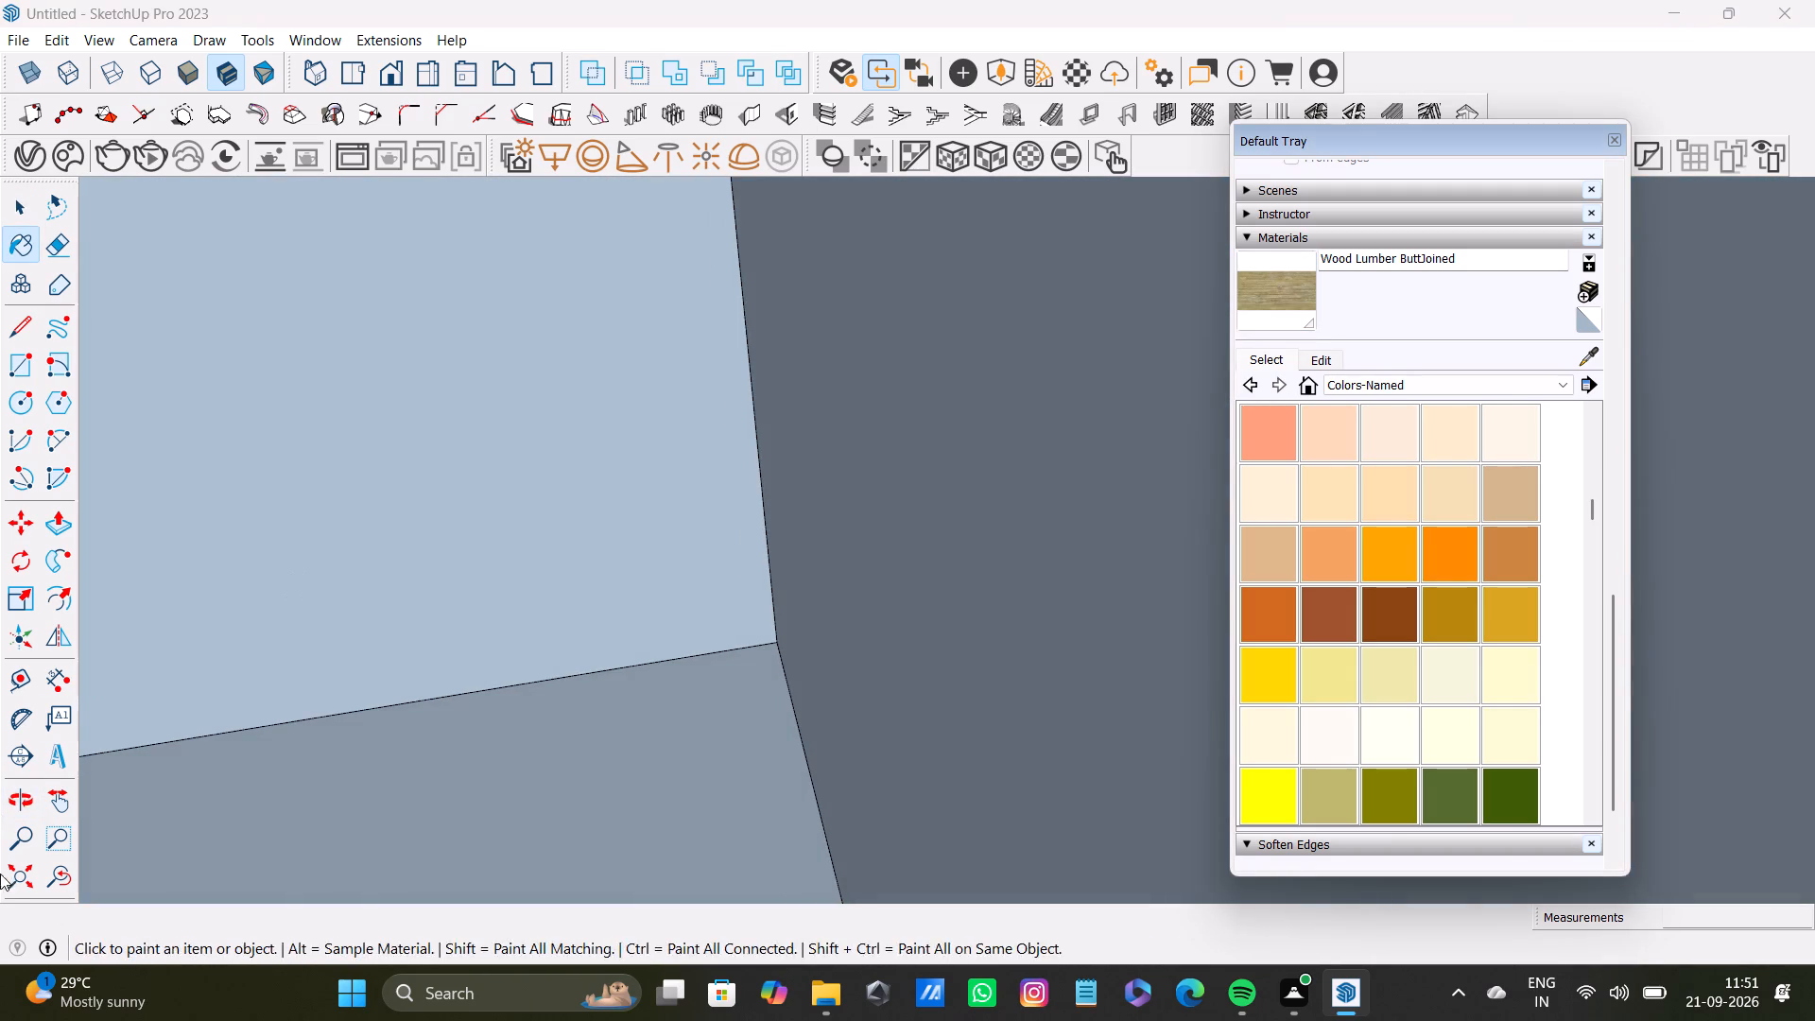
left_click(12, 874)
middle_click_drag(968, 442, 629, 621)
scroll(1023, 591, "up", 2)
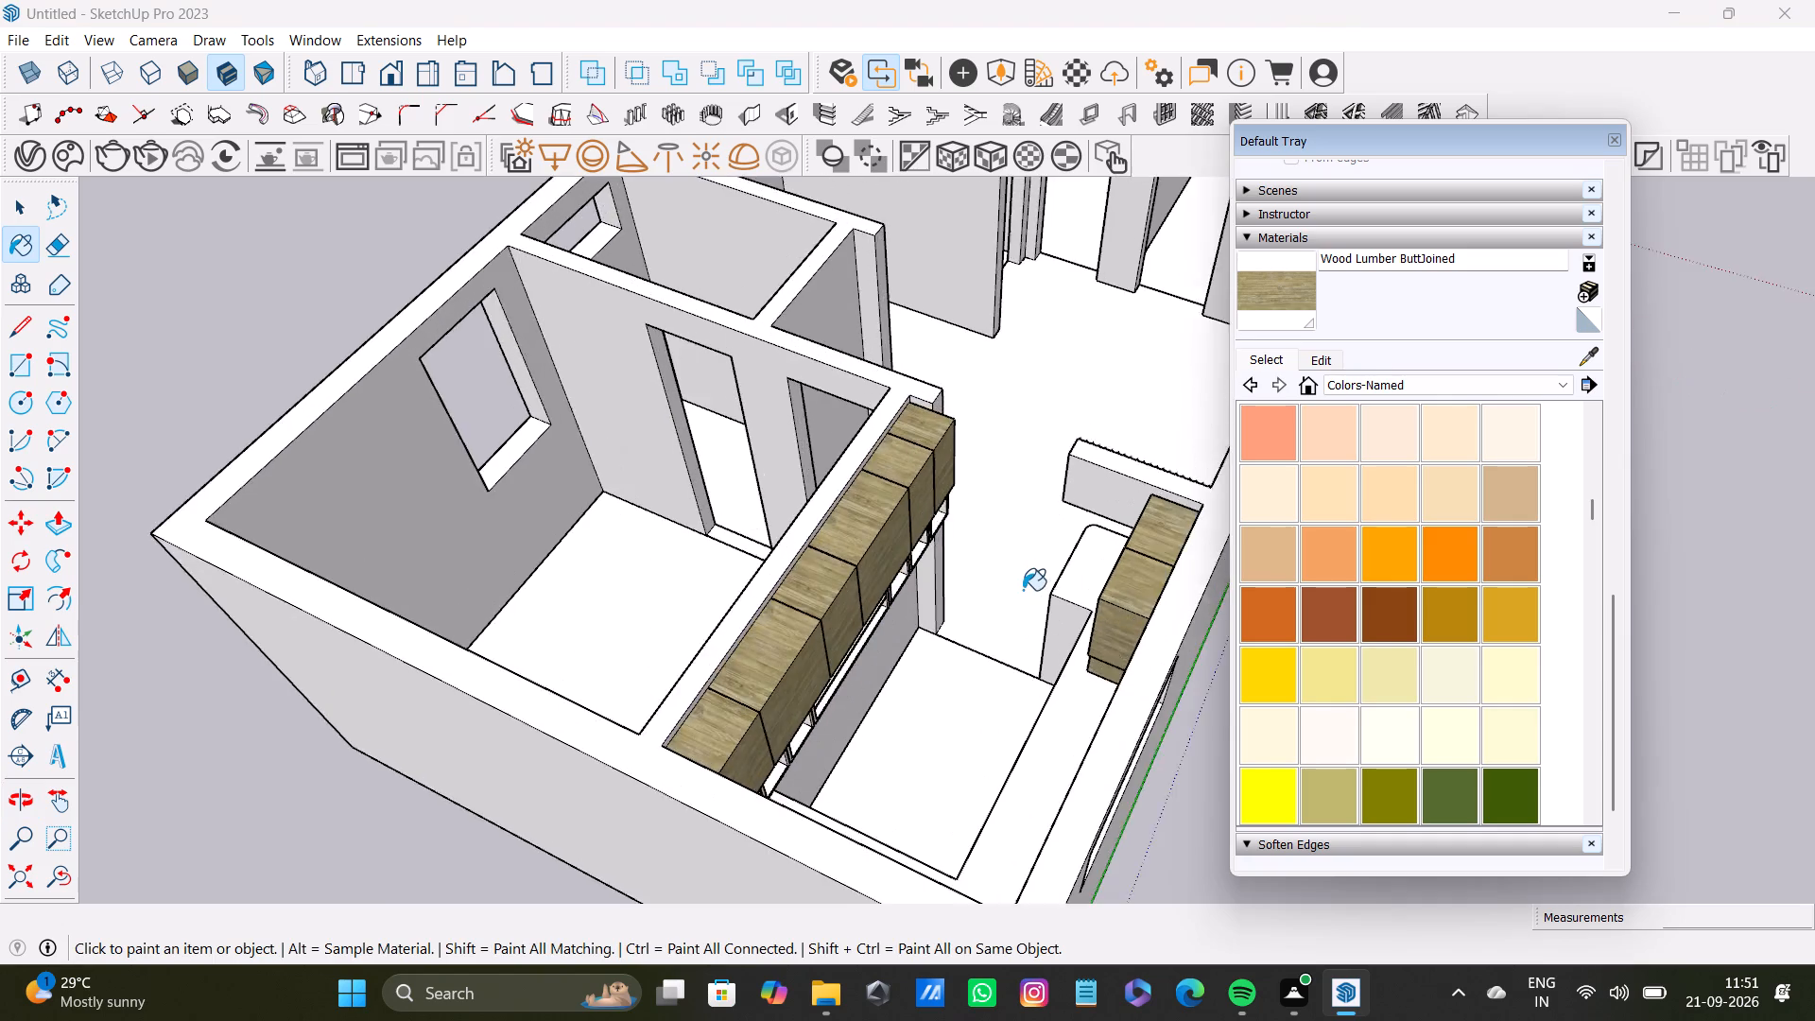
scroll(1023, 590, "up", 3)
middle_click_drag(1034, 599, 525, 589)
scroll(615, 483, "down", 4)
middle_click_drag(693, 493, 864, 536, "shift")
scroll(804, 543, "up", 8)
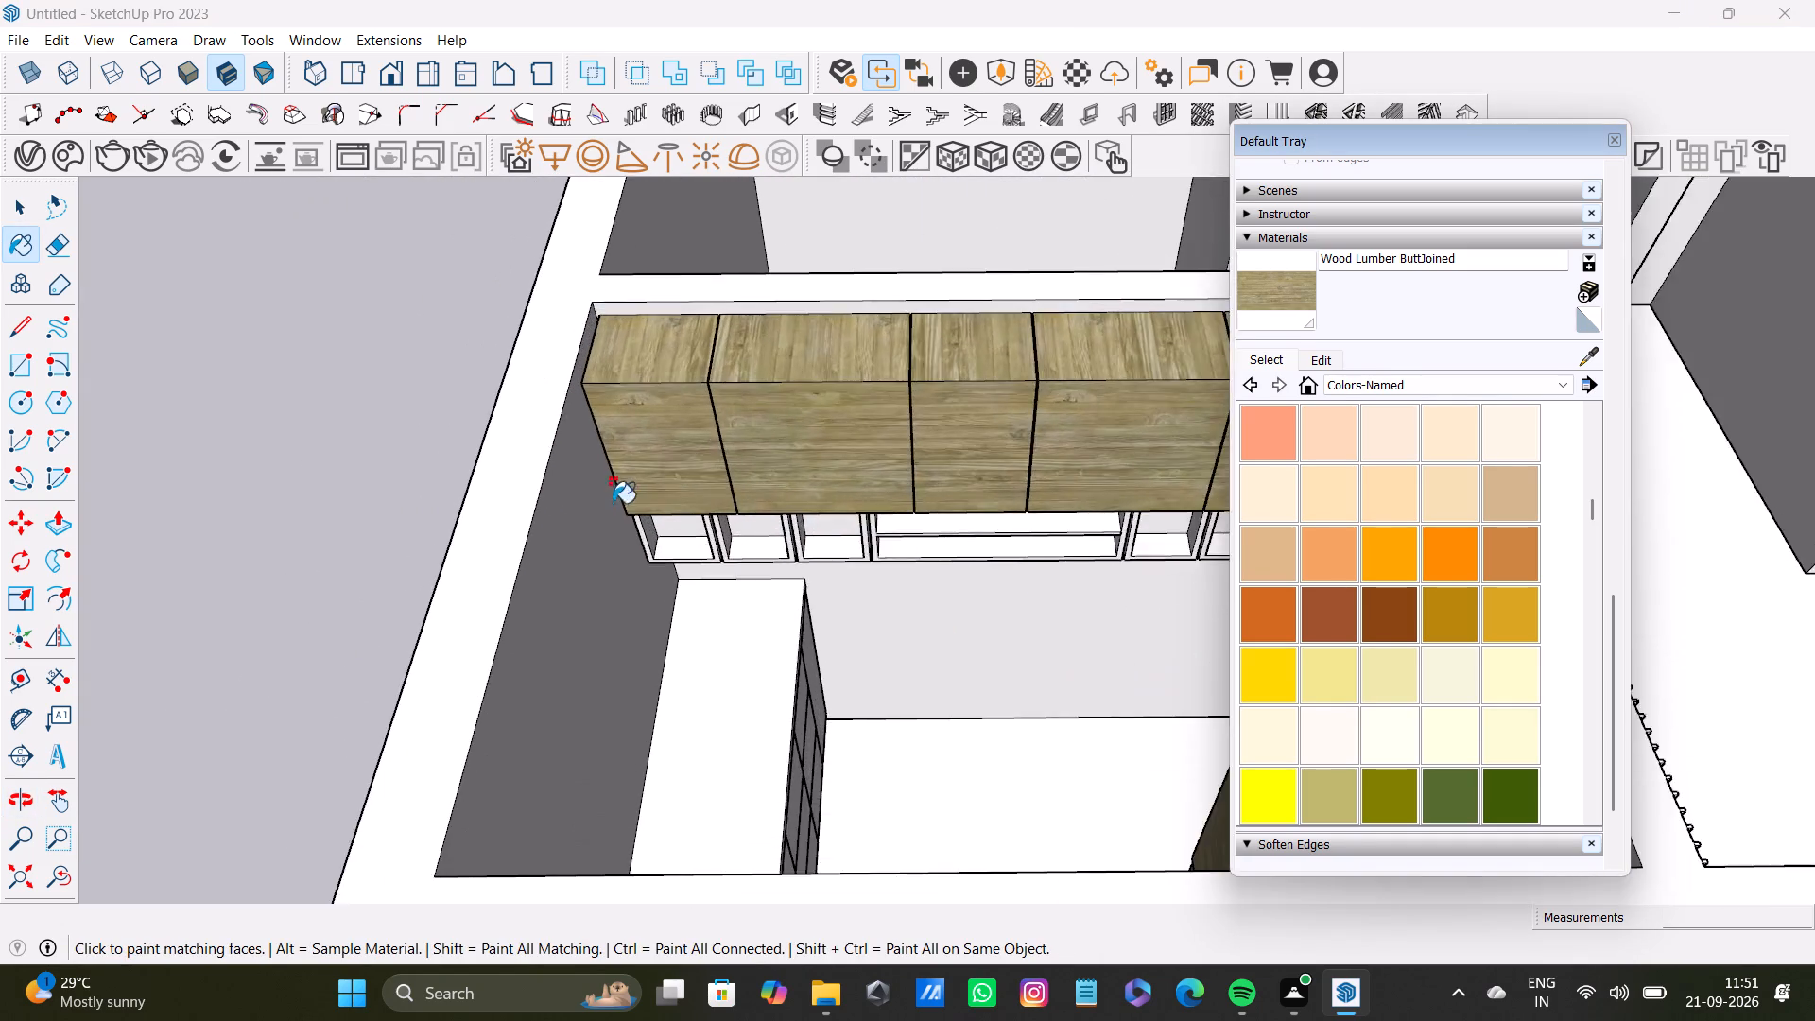
scroll(613, 503, "up", 10)
middle_click_drag(724, 535, 559, 336)
scroll(640, 315, "up", 7)
key("space")
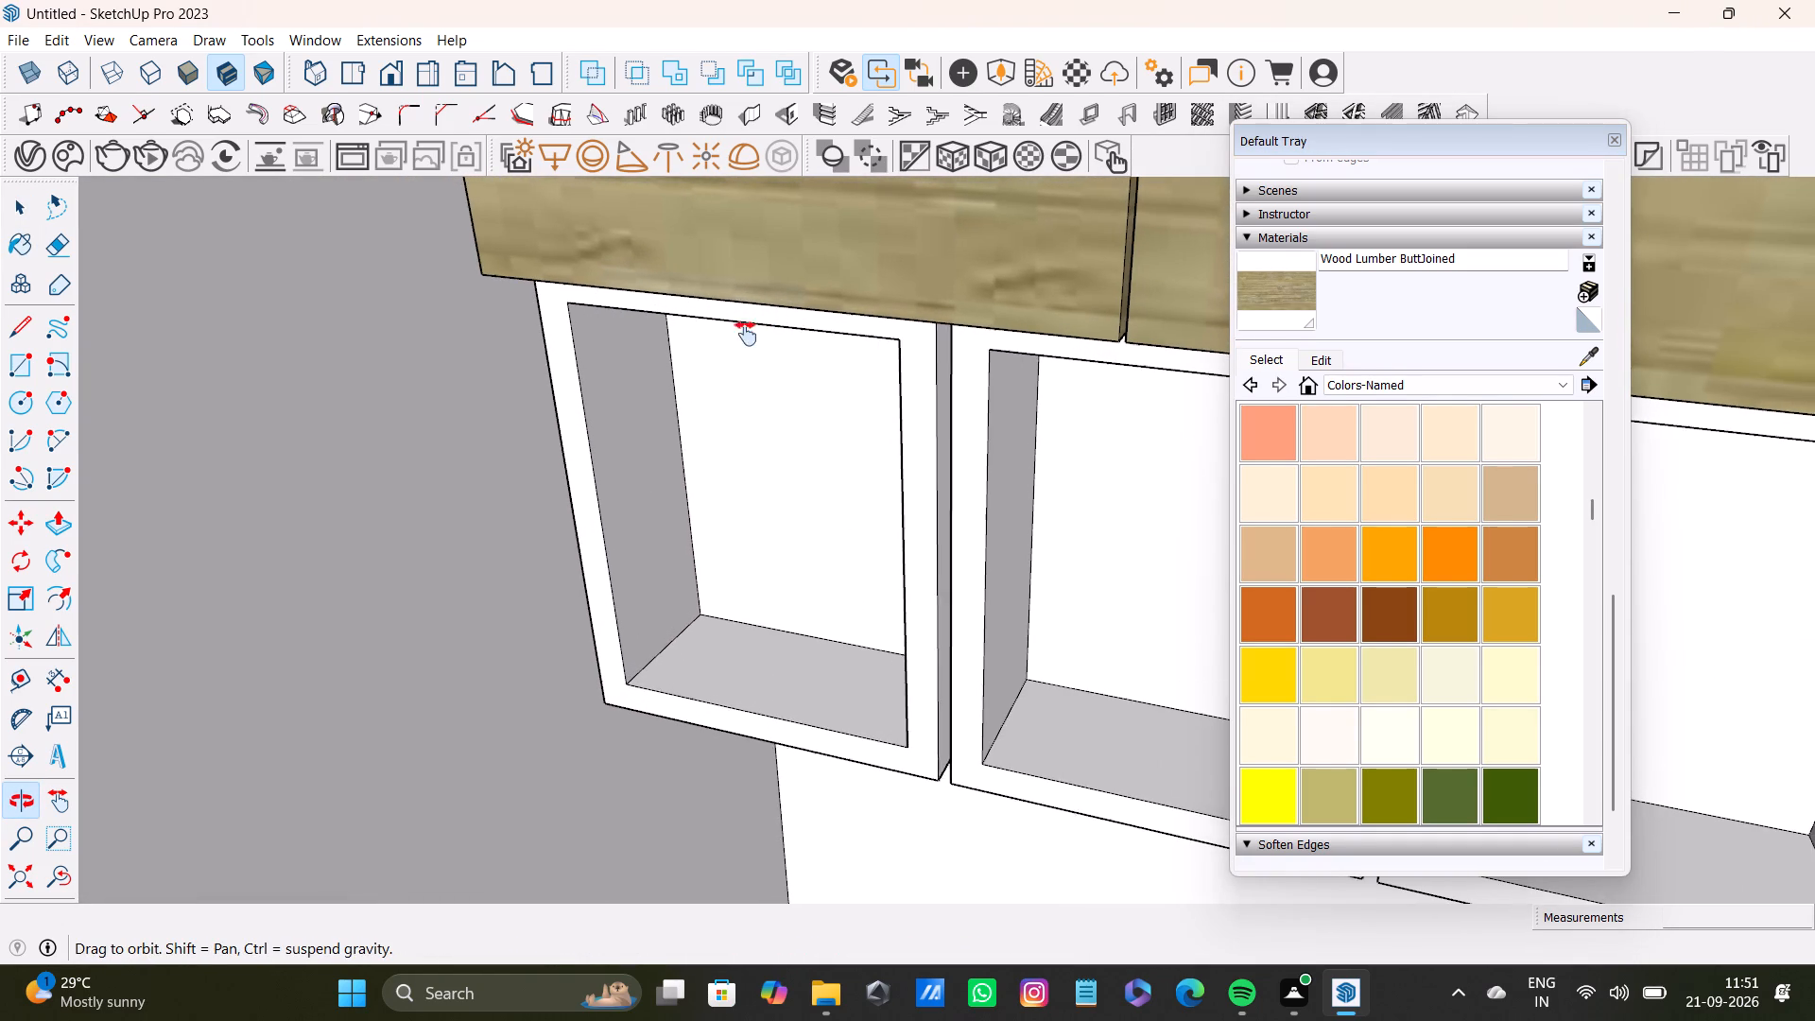
scroll(856, 483, "up", 3)
middle_click_drag(894, 320, 917, 117)
scroll(927, 218, "up", 3, "shift")
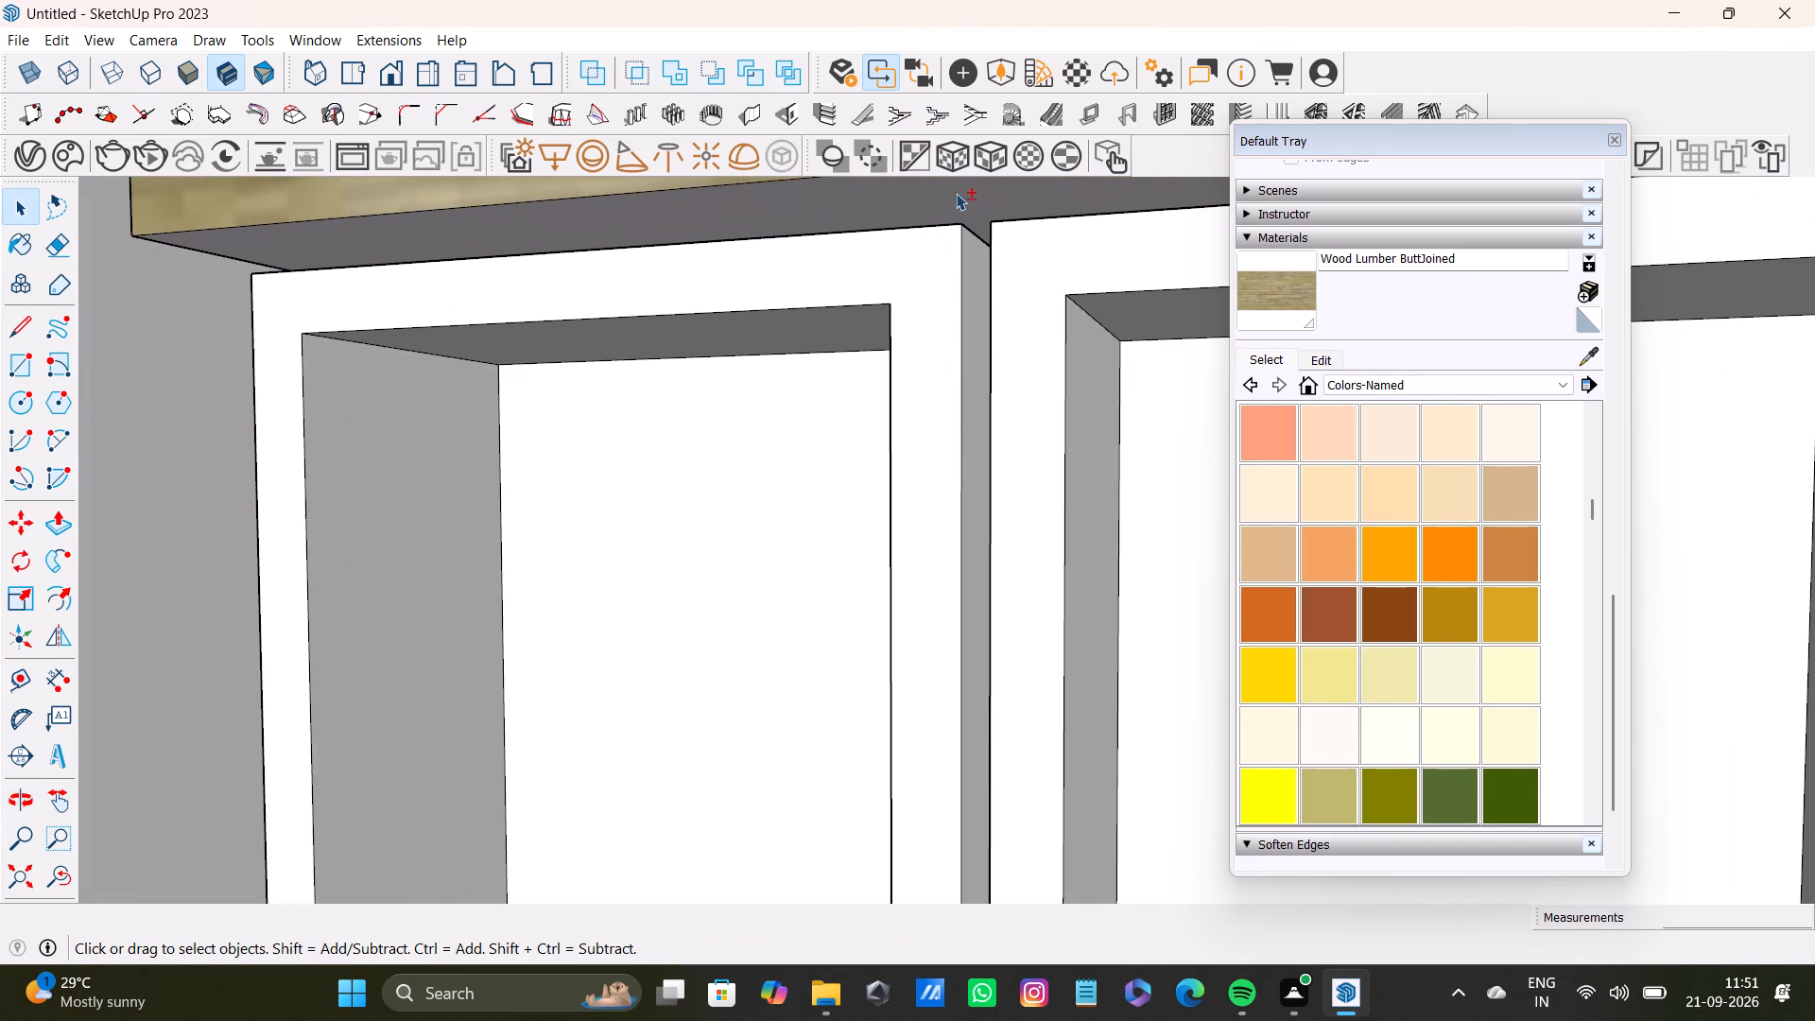
left_click(958, 193, "shift")
double_click(971, 256, "shift")
double_click(945, 273, "shift")
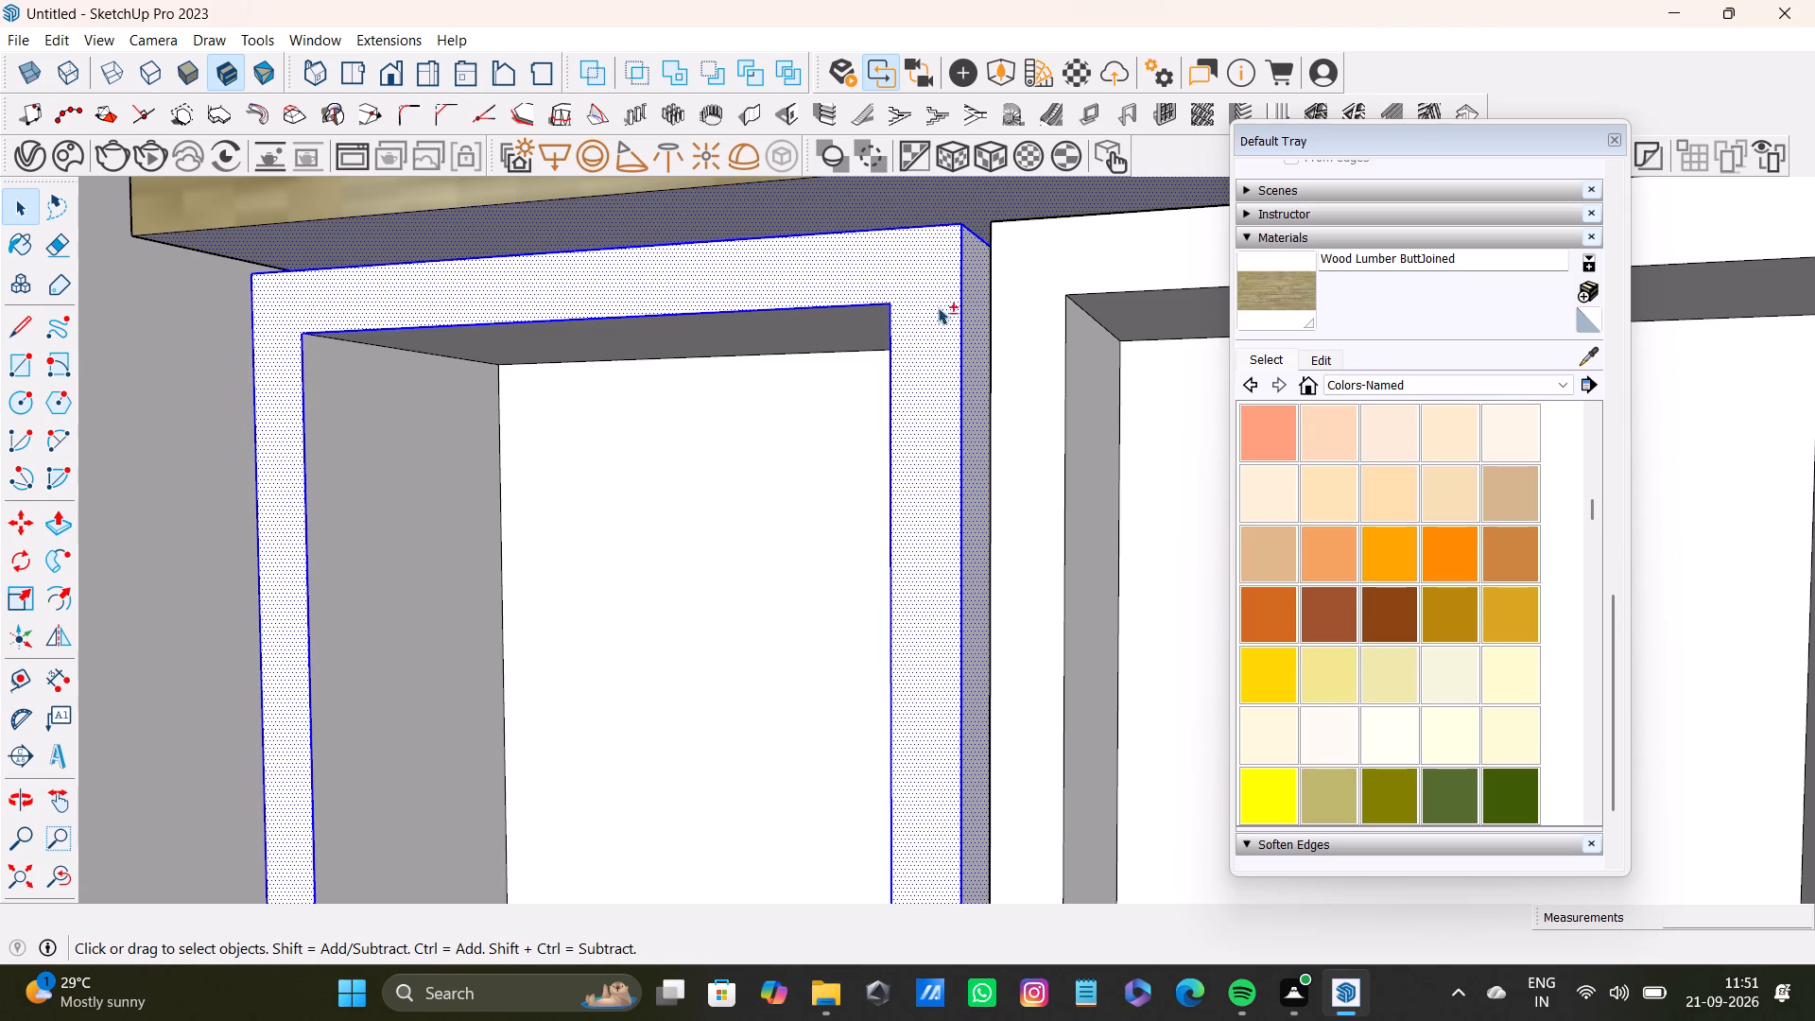
scroll(731, 395, "down", 4, "shift")
middle_click_drag(1000, 383, 838, 294, "shift")
double_click(873, 205, "shift")
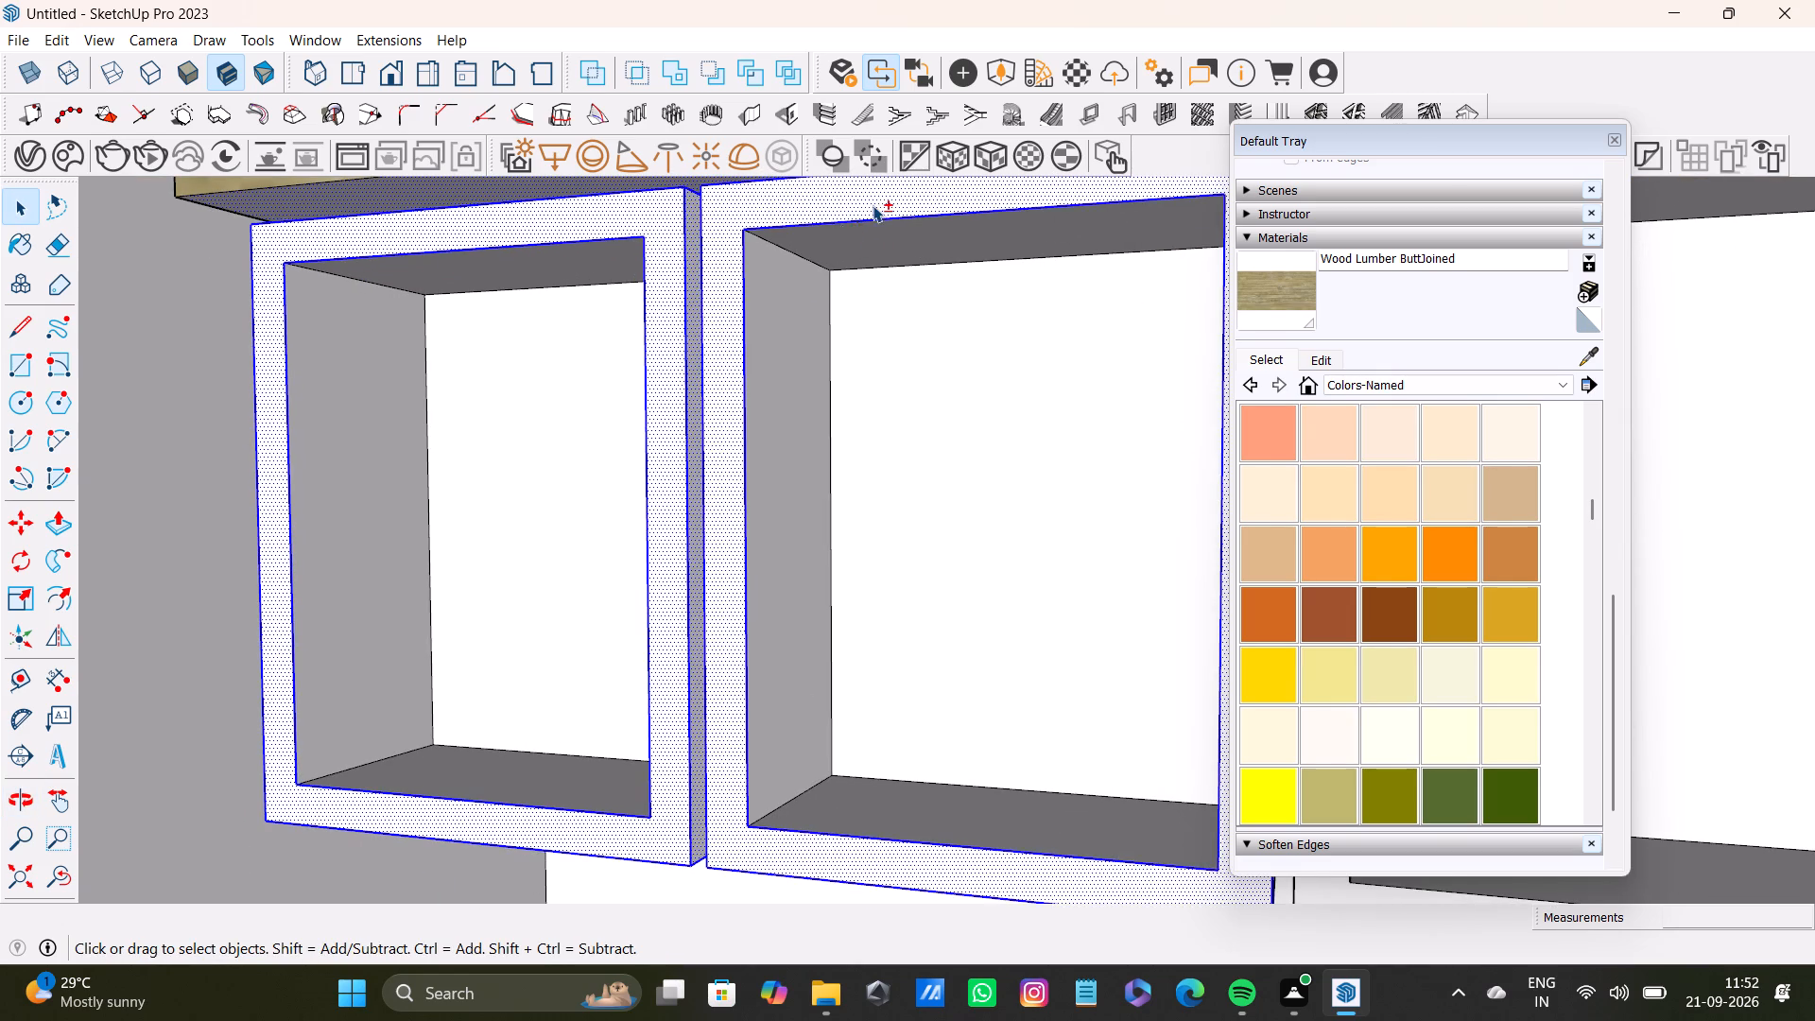
Add the second cabinet's underside and the front frames of the third shelf box and the long two-tier shelf to the selection.
scroll(784, 284, "down", 4, "shift")
middle_click_drag(912, 389, 575, 605, "shift")
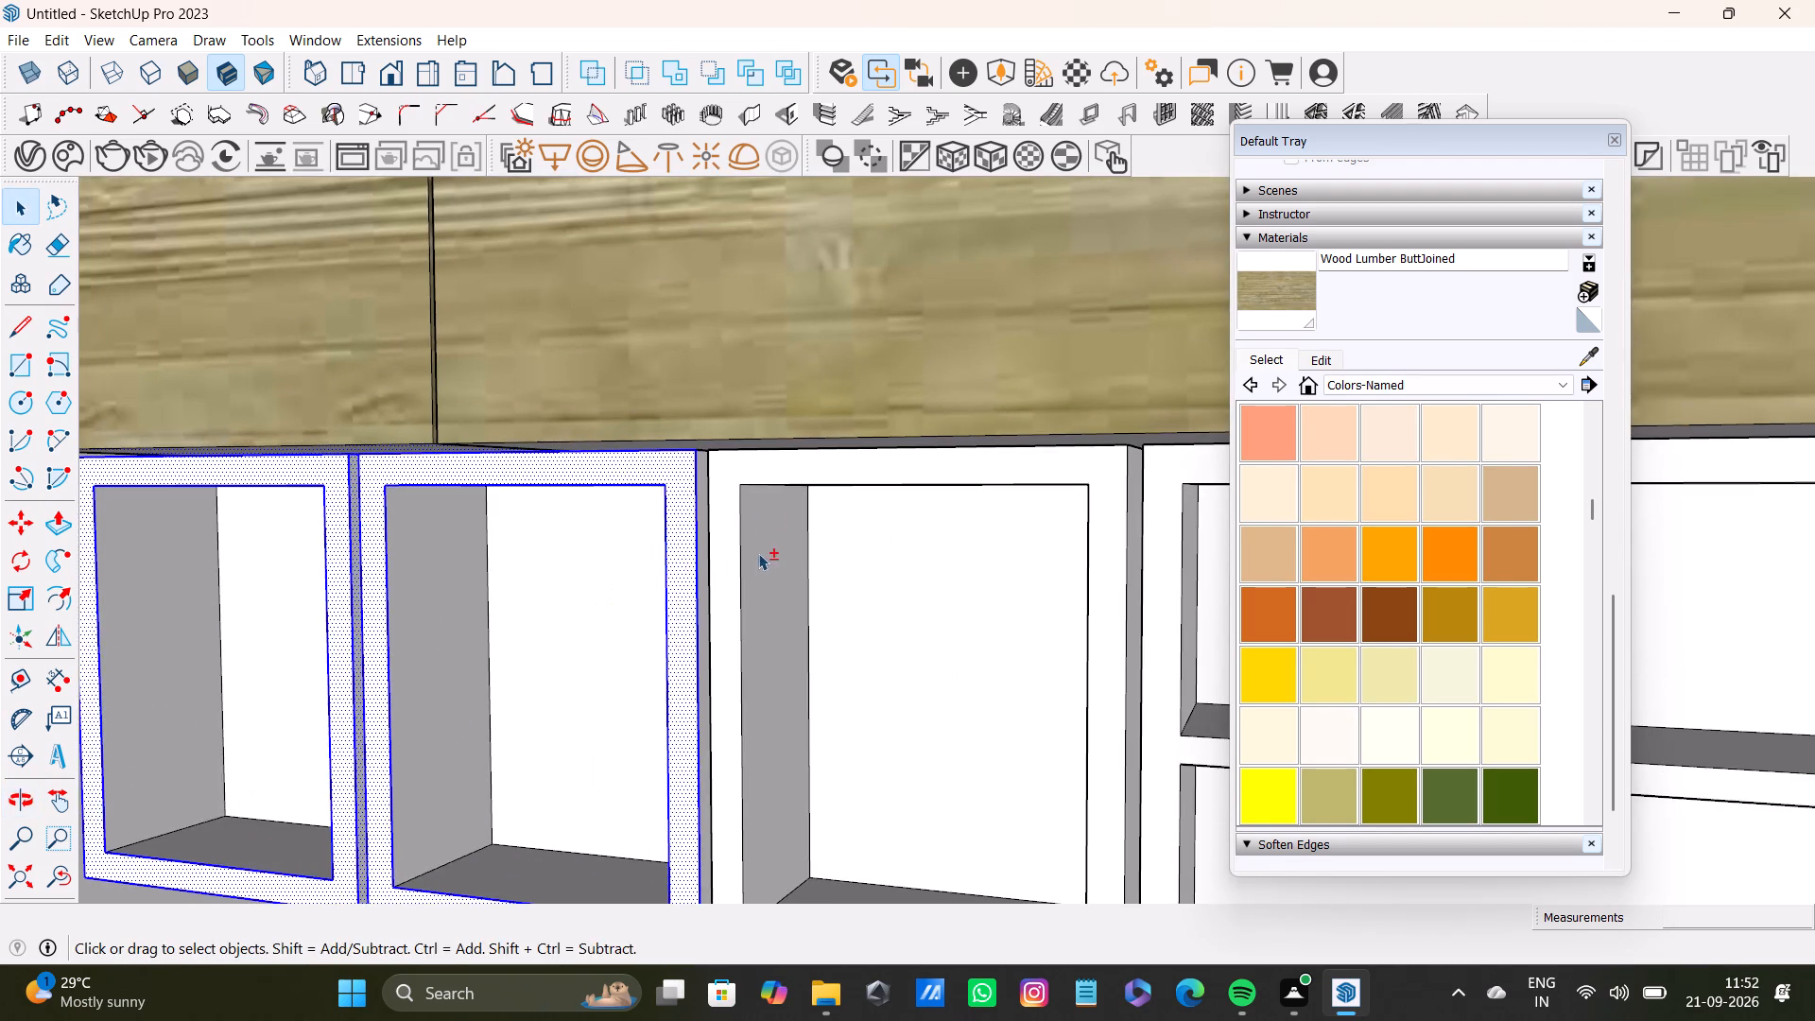
middle_click_drag(755, 514, 747, 471, "shift")
scroll(736, 429, "up", 12, "shift")
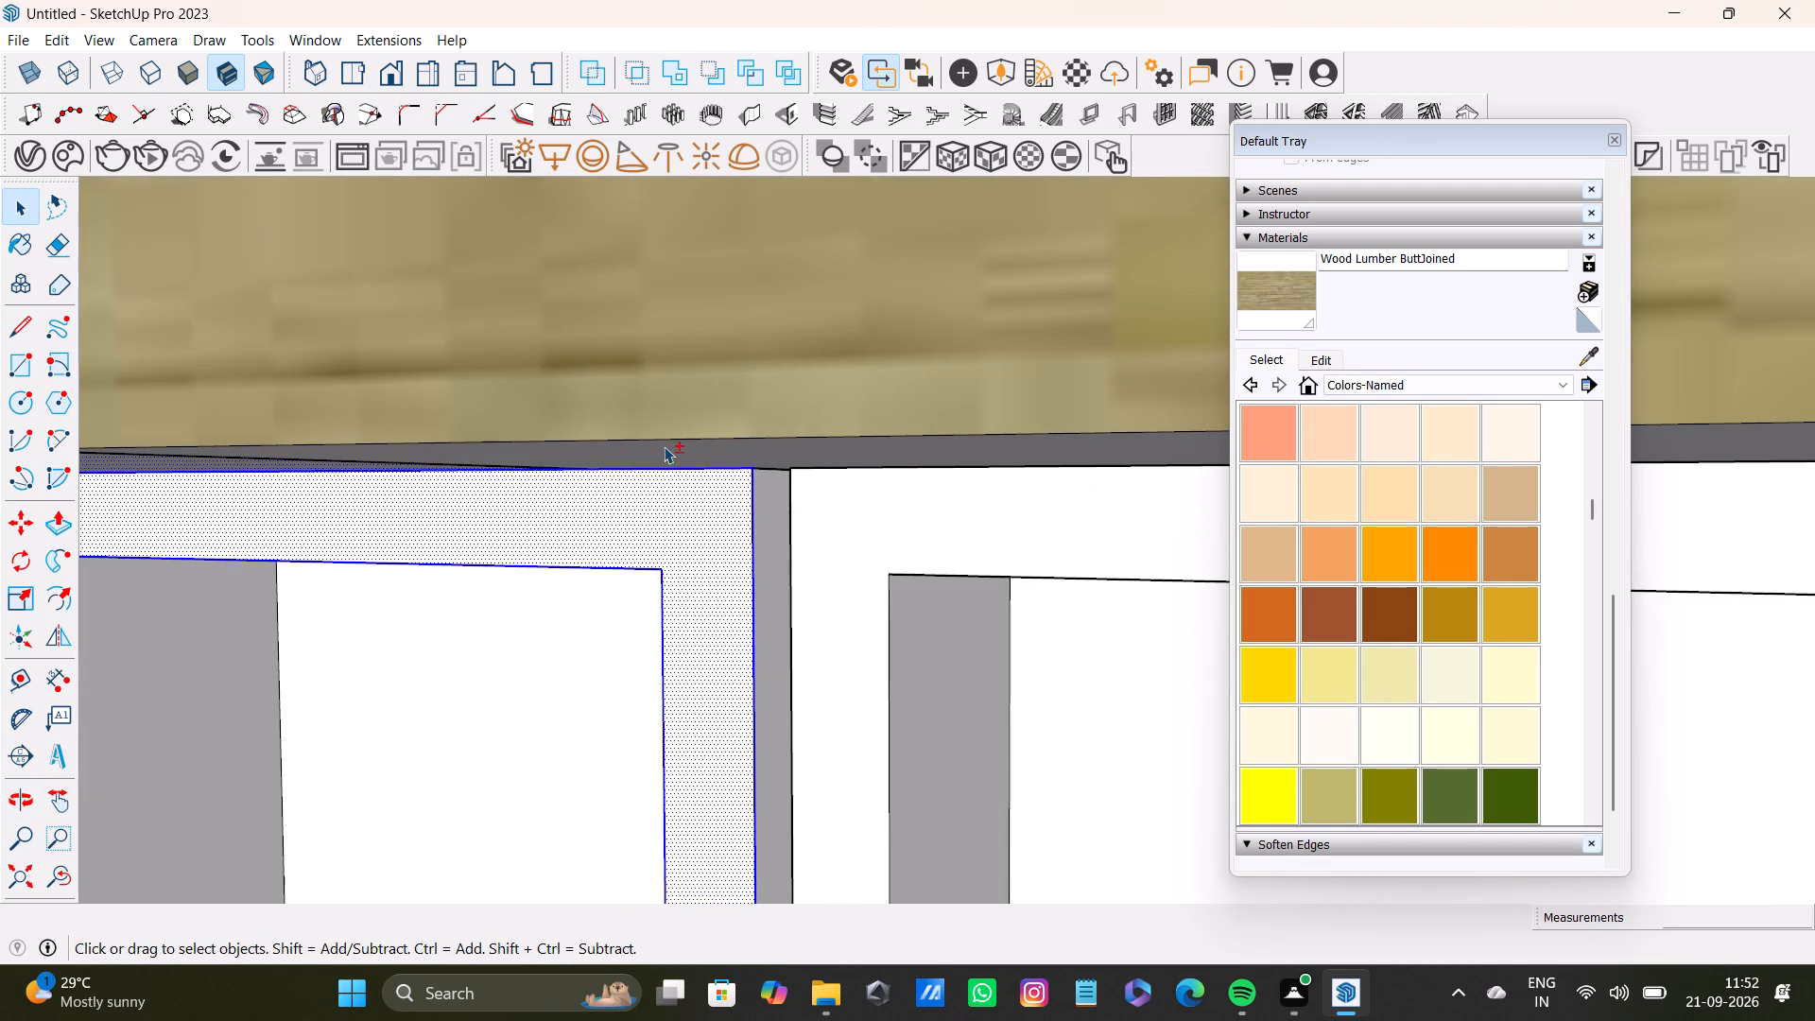
left_click(664, 446, "shift")
double_click(831, 499, "shift")
scroll(831, 501, "down", 4, "shift")
double_click(840, 505, "shift")
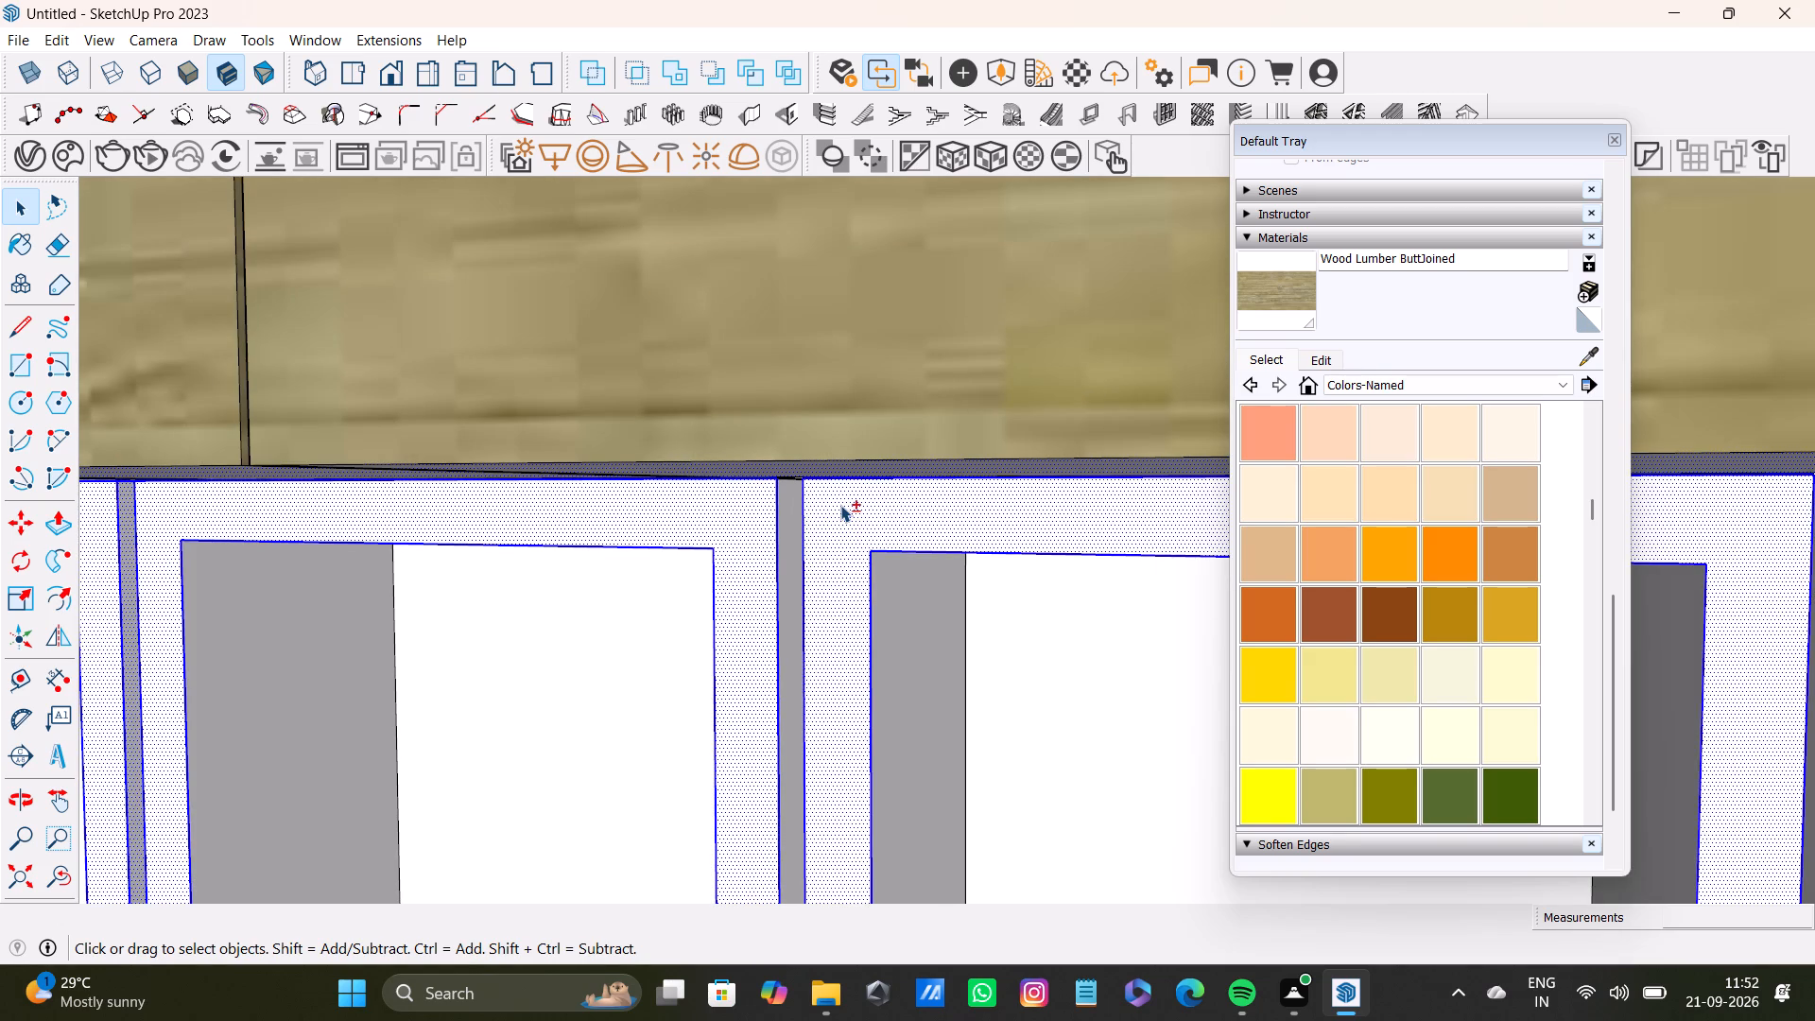
scroll(840, 505, "down", 7, "shift")
middle_click_drag(905, 530, 562, 416, "shift")
scroll(668, 437, "down", 3, "shift")
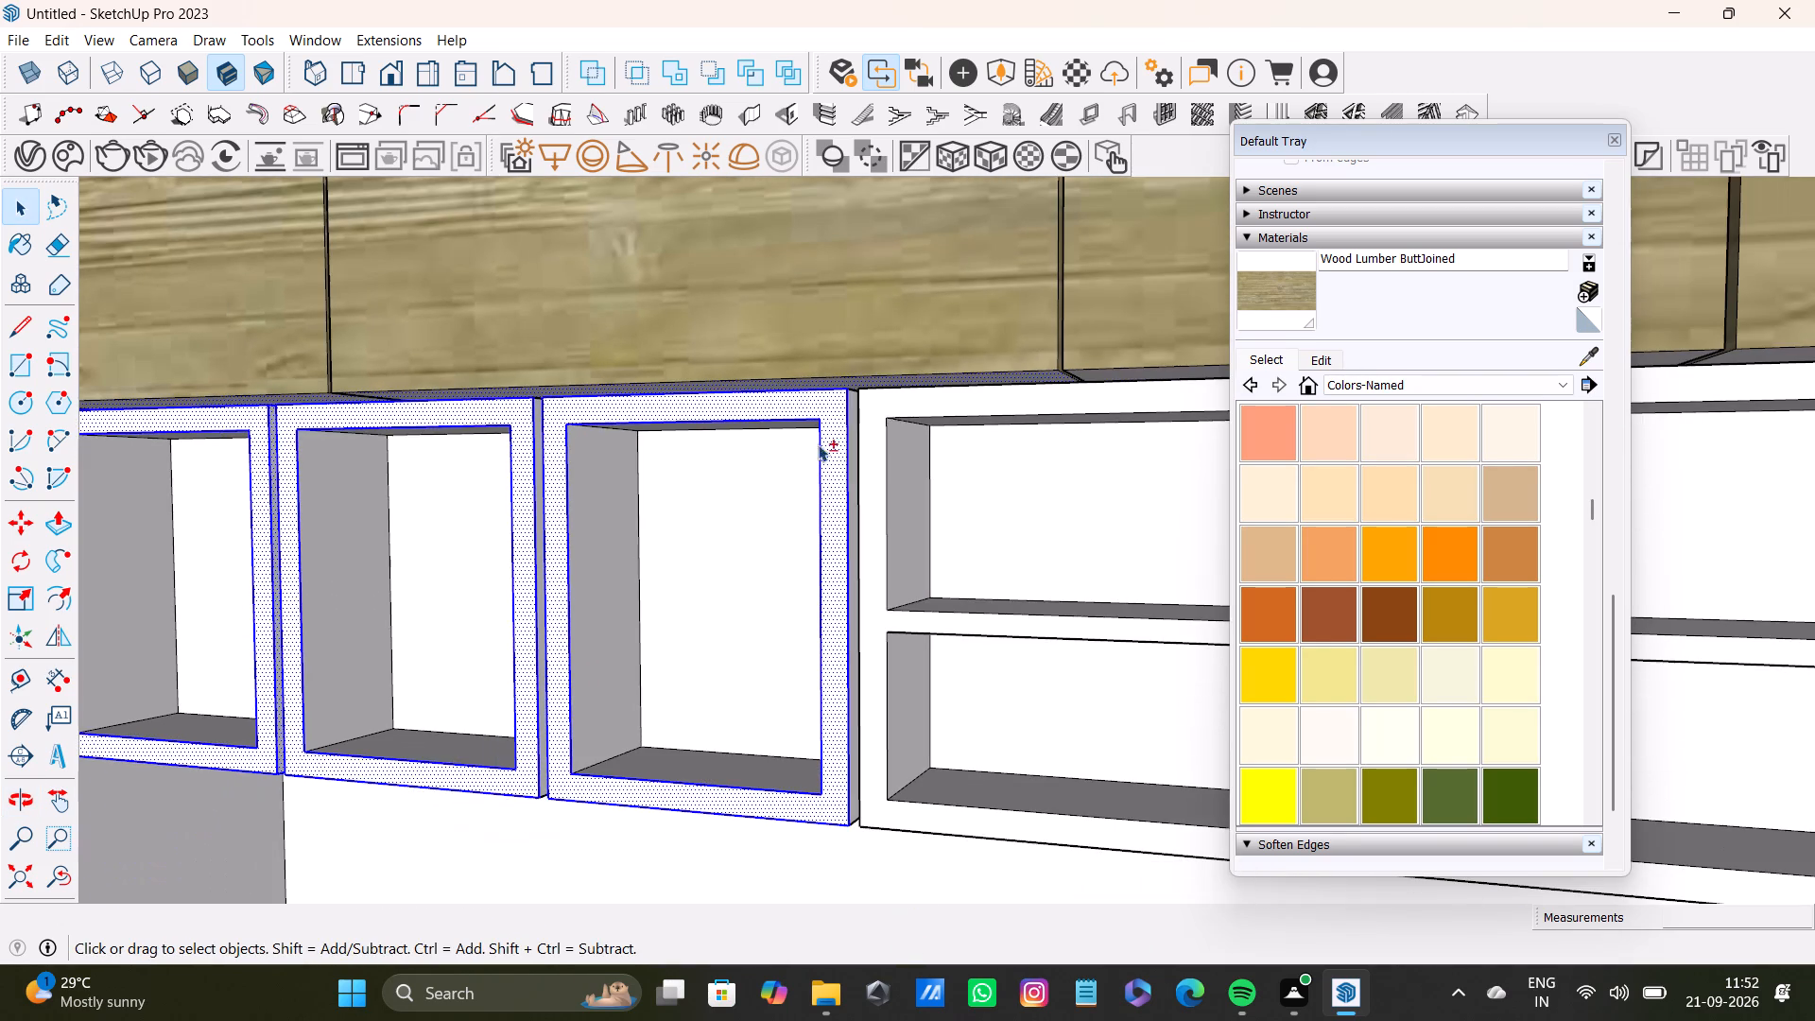
double_click(886, 403, "shift")
Add the front frames of the three shelf boxes beyond the two-tier shelf and the last box's exposed outer side to the selection.
scroll(900, 476, "down", 4, "shift")
middle_click_drag(919, 502, 421, 464, "shift")
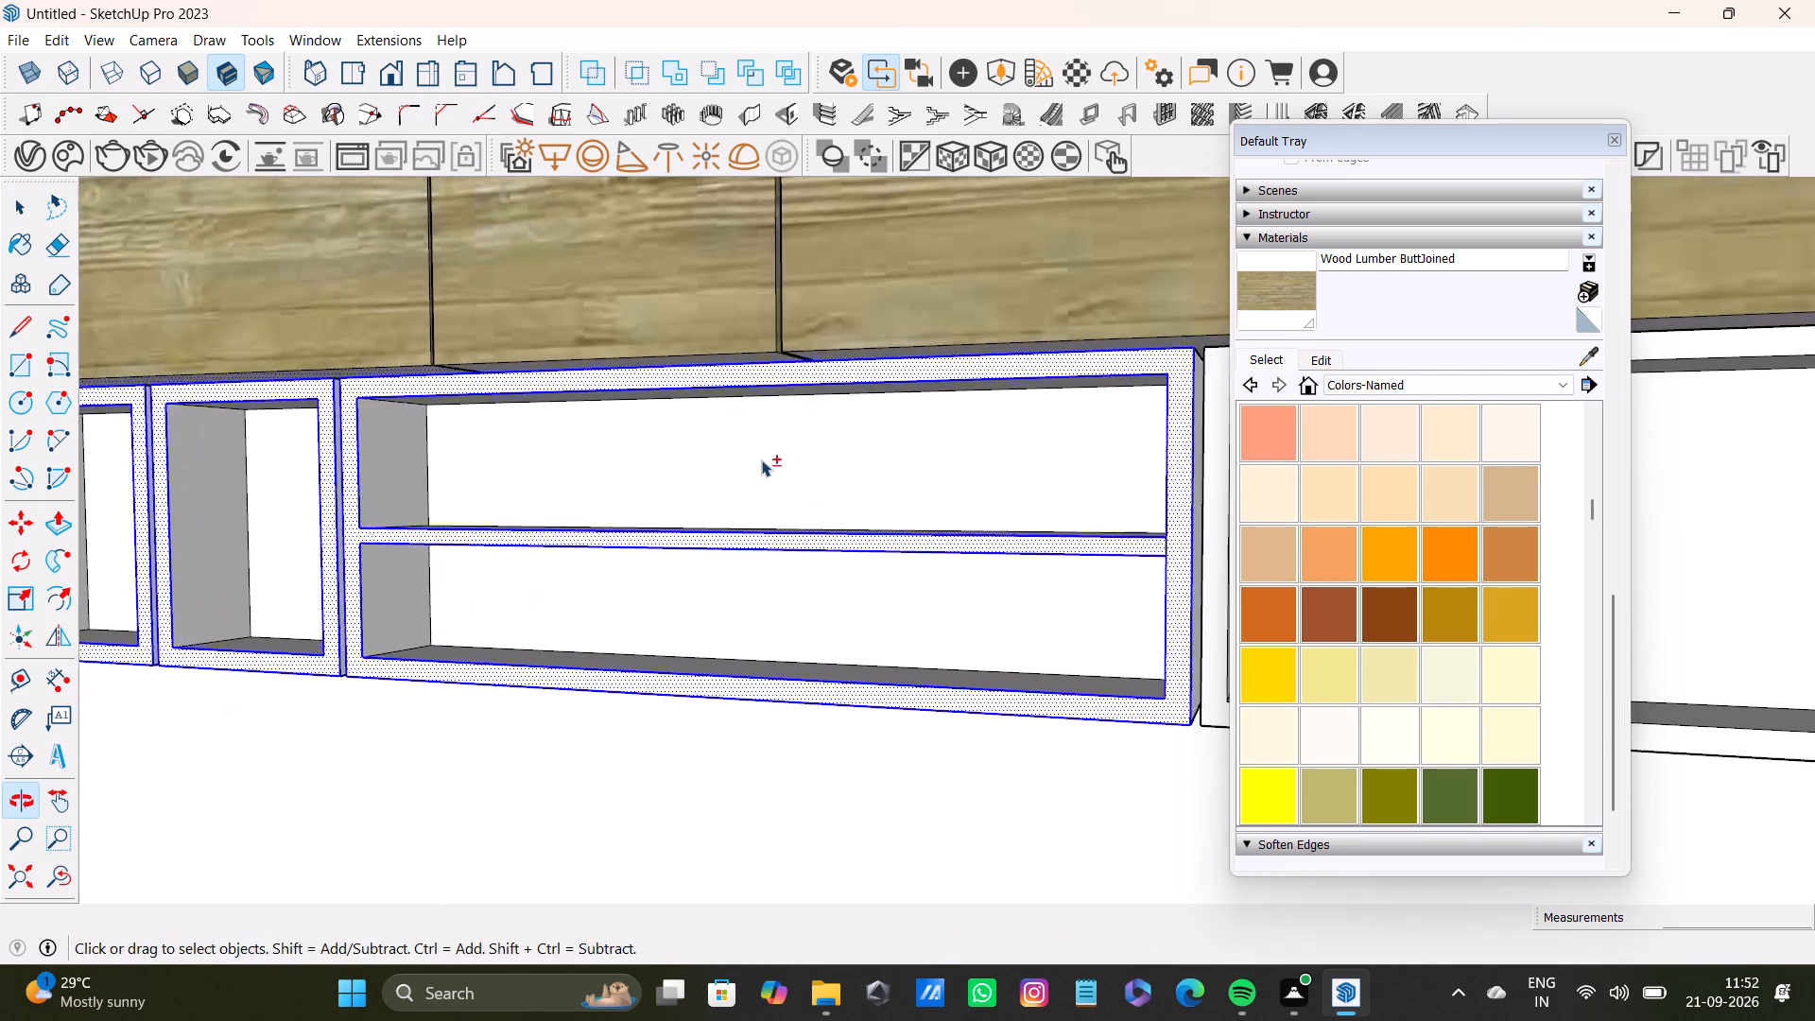
scroll(762, 459, "down", 4, "shift")
middle_click_drag(865, 461, 553, 454, "shift")
scroll(644, 425, "up", 9, "shift")
double_click(742, 463, "shift")
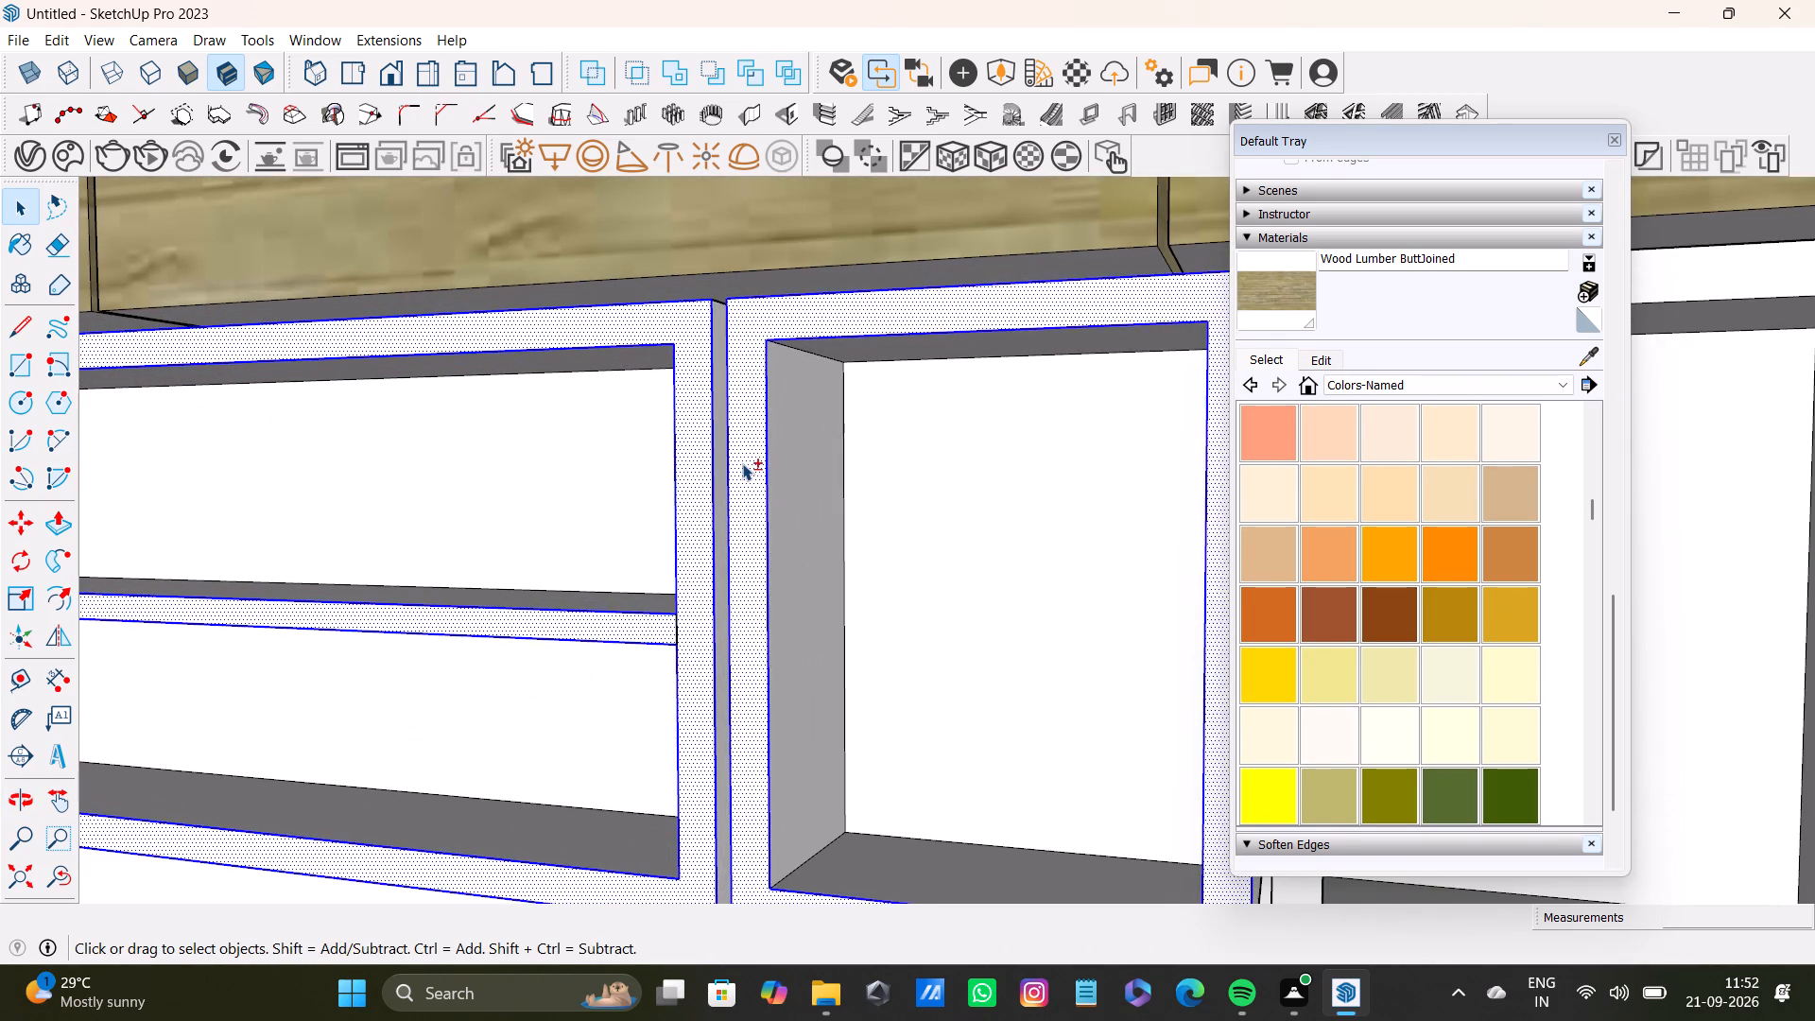
scroll(742, 463, "down", 3, "shift")
middle_click_drag(757, 459, 369, 439, "shift")
scroll(778, 442, "up", 2, "shift")
double_click(699, 483, "shift")
scroll(700, 483, "down", 4, "shift")
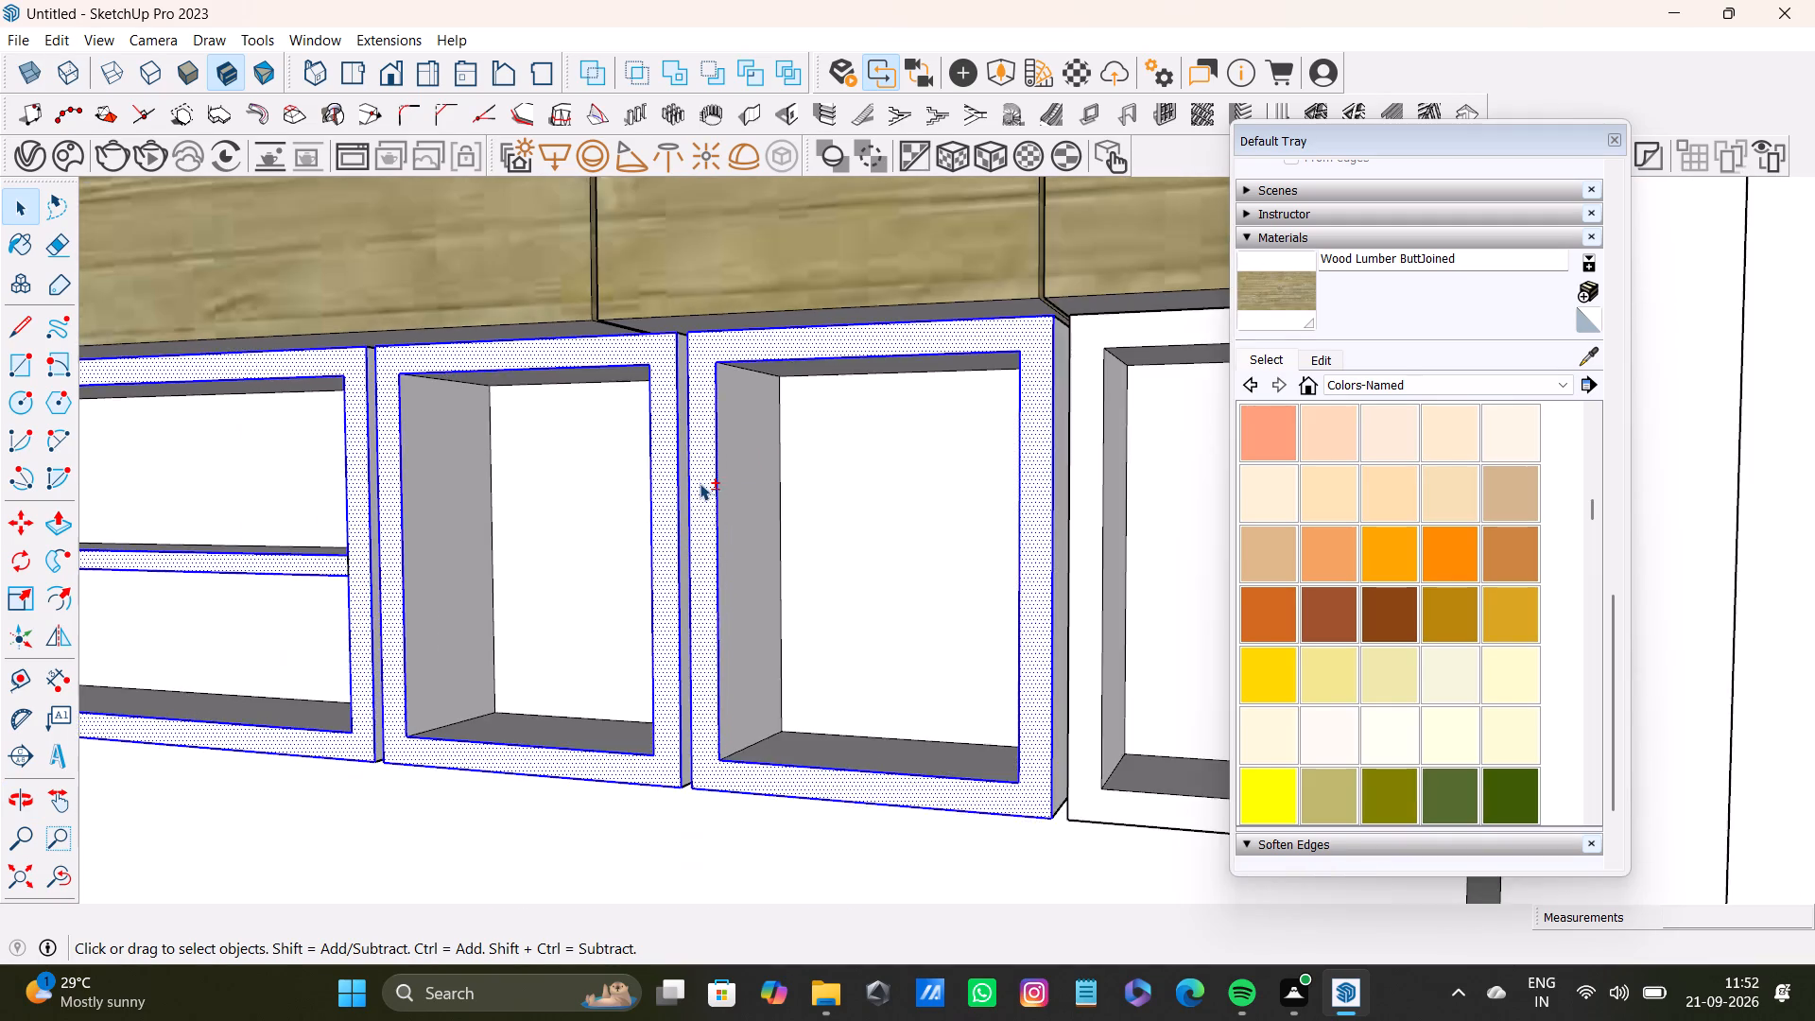
middle_click_drag(731, 472, 459, 411, "shift")
scroll(742, 397, "up", 3, "shift")
double_click(783, 400, "shift")
scroll(784, 403, "down", 5, "shift")
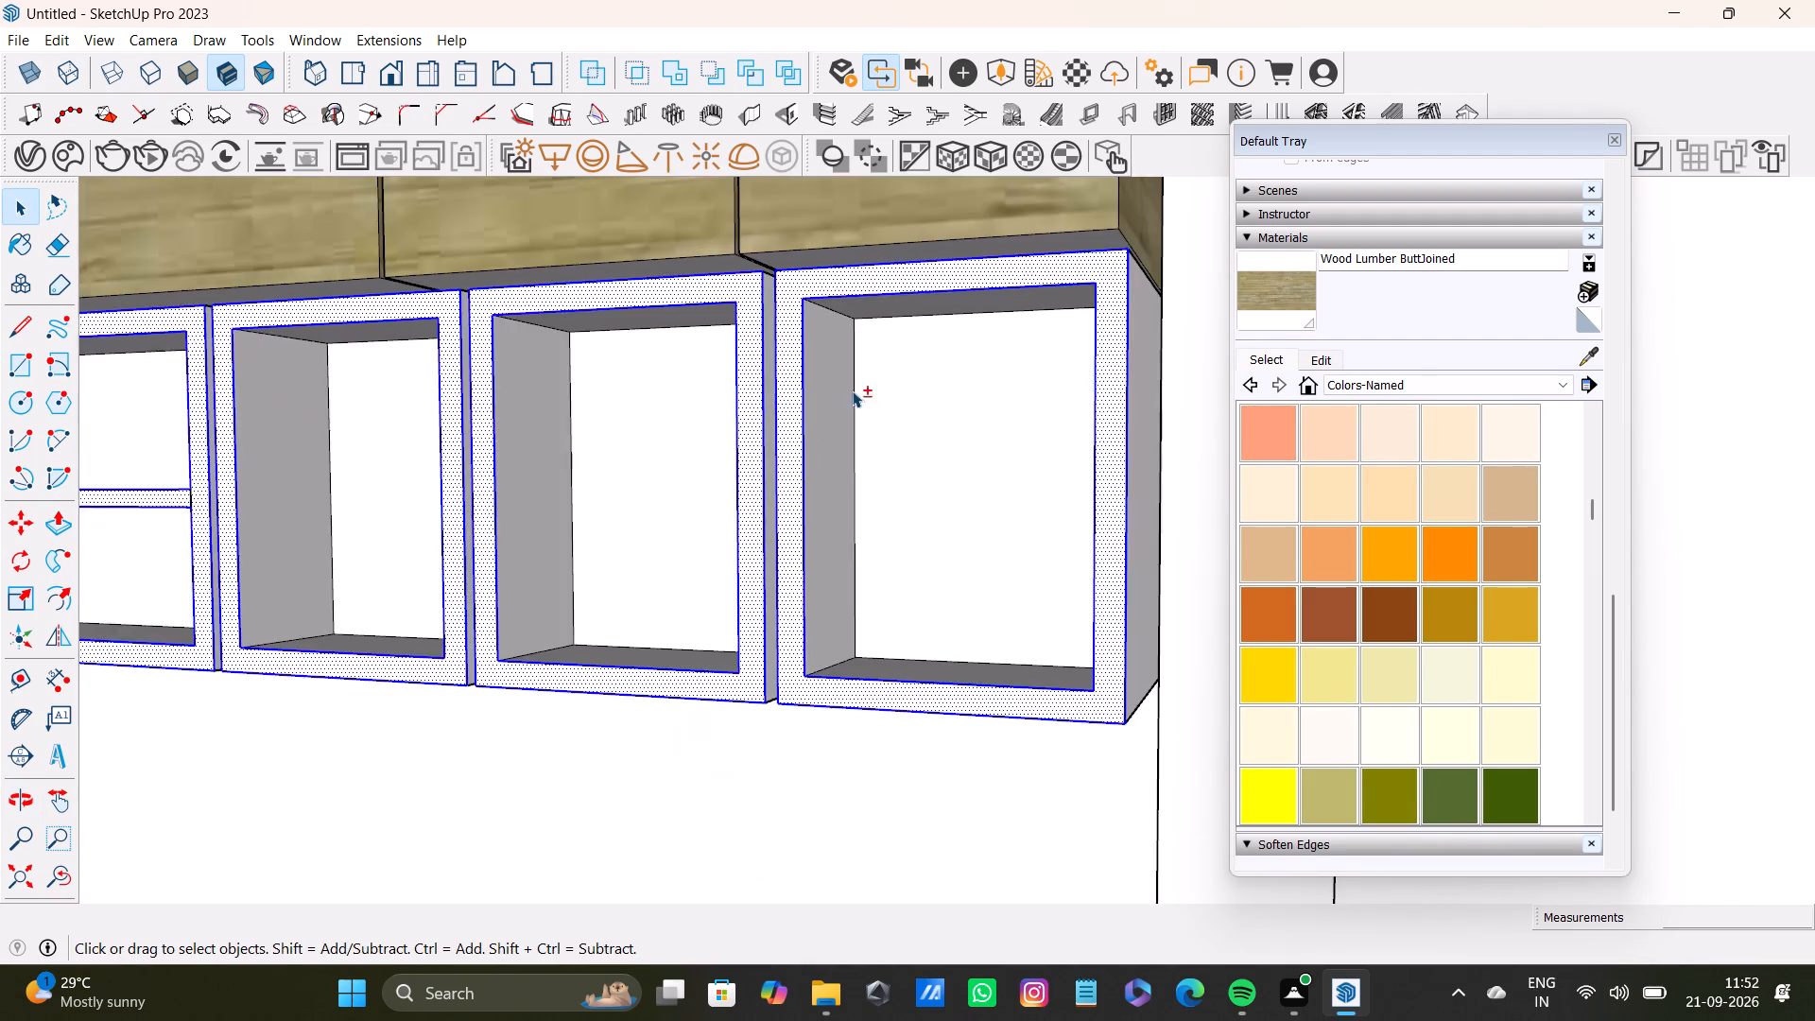
middle_click_drag(872, 388, 511, 346, "shift")
left_click(736, 331, "shift")
Add the undersides of all the shelf boxes and the two-tier shelf along the long row to the selection.
scroll(703, 463, "down", 2, "shift")
middle_click_drag(703, 463, 946, 398, "shift")
scroll(767, 536, "up", 1)
middle_click_drag(766, 528, 793, 473)
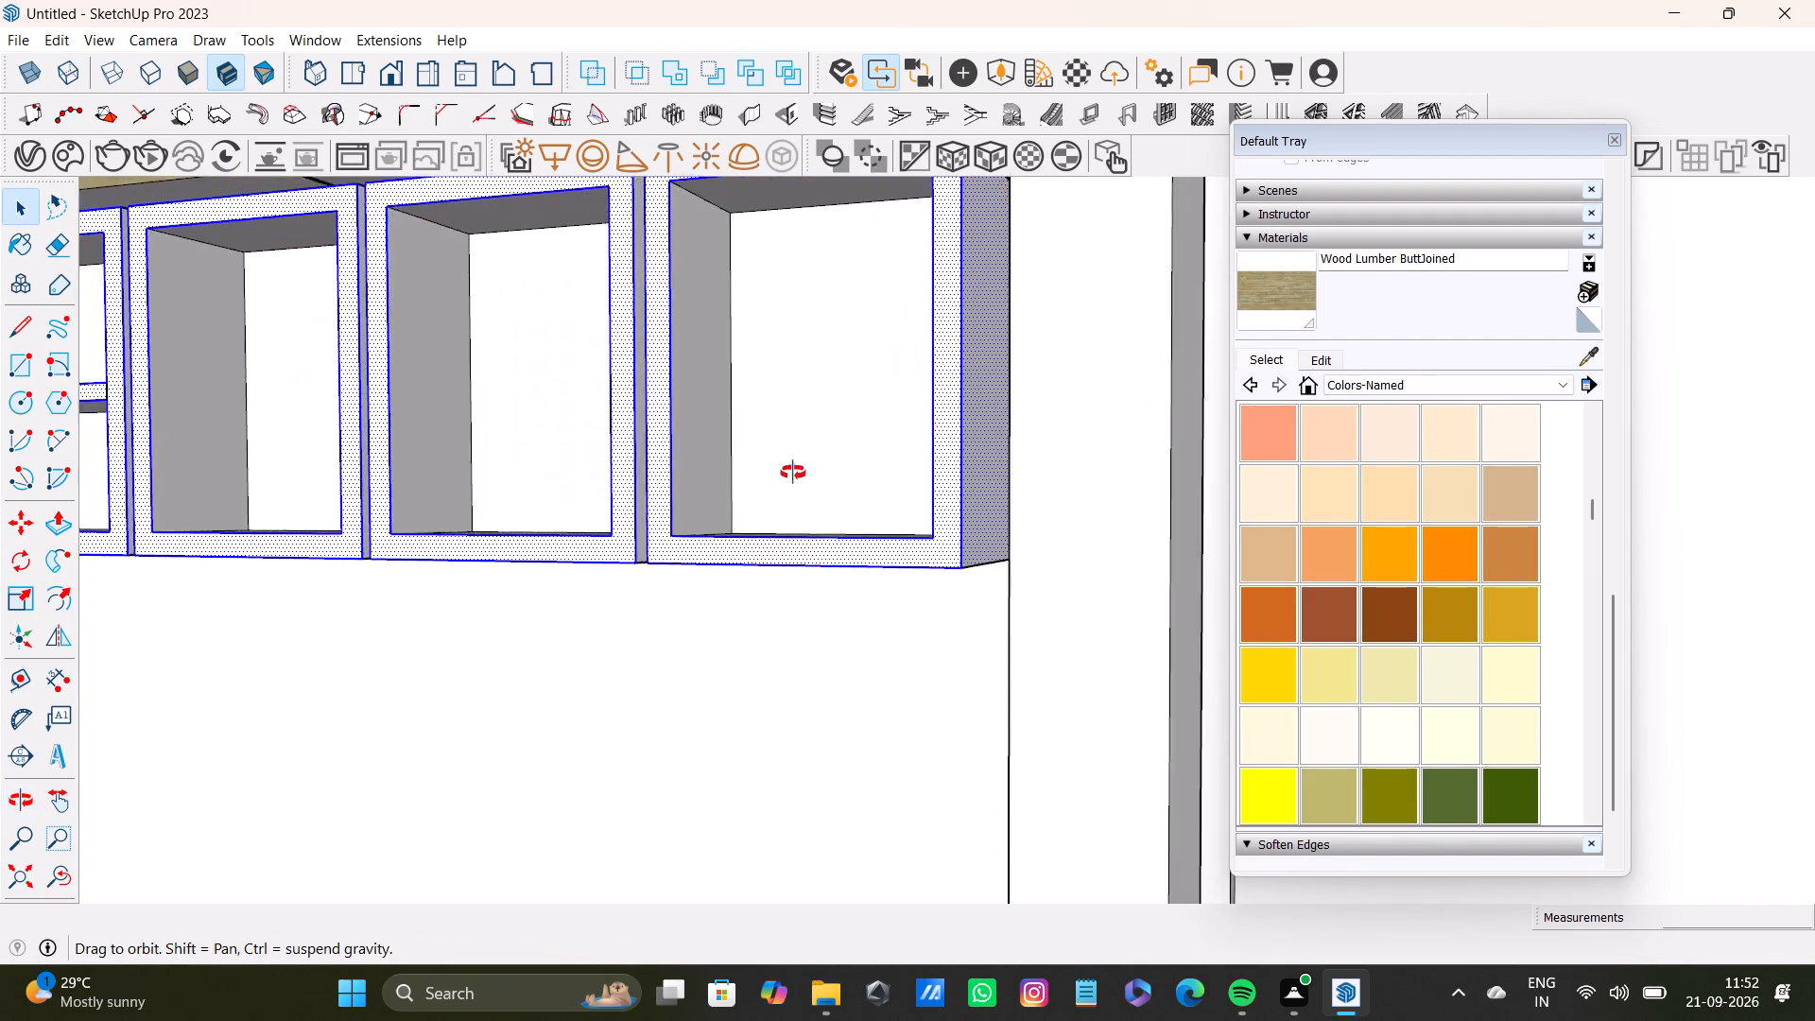
middle_click_drag(793, 473, 813, 259)
left_click(850, 413, "shift")
left_click(594, 483, "shift")
left_click(831, 488, "shift")
middle_click_drag(469, 491, 812, 469, "shift")
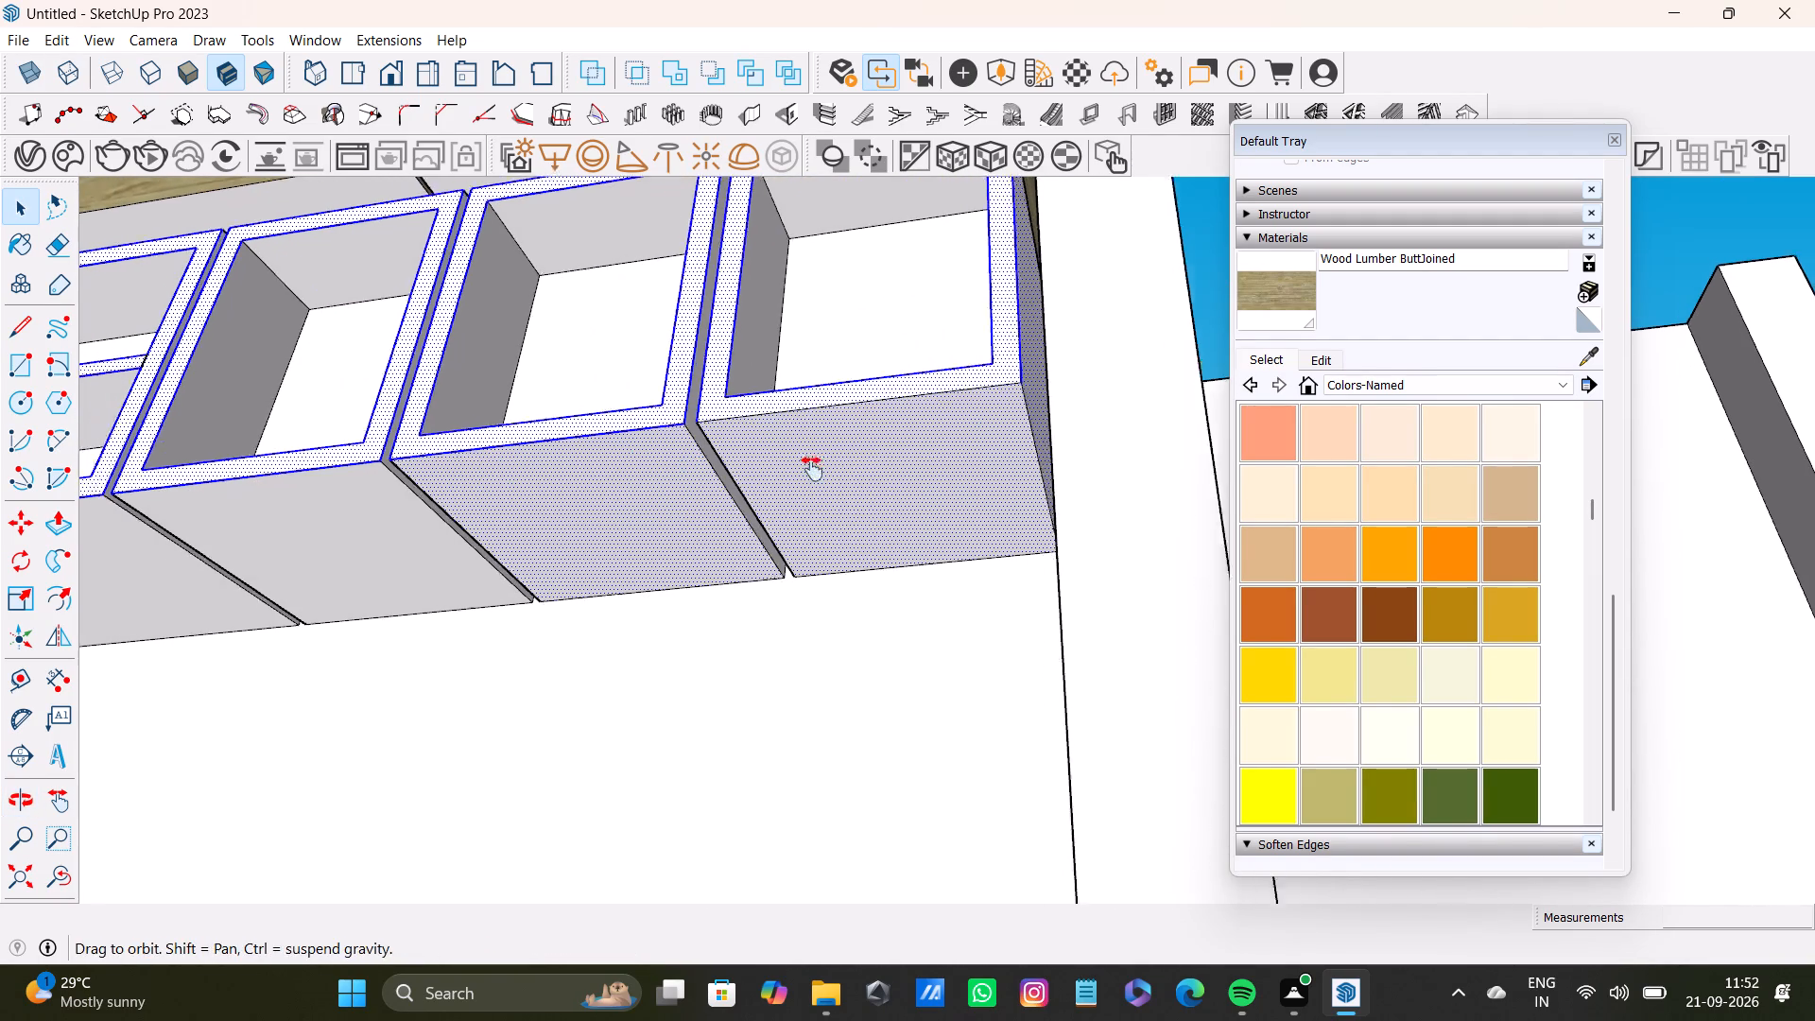
middle_click_drag(812, 469, 947, 469, "shift")
left_click(775, 532, "shift")
middle_click_drag(621, 536, 1198, 441, "shift")
left_click(1013, 481, "shift")
middle_click_drag(568, 445, 1046, 370, "shift")
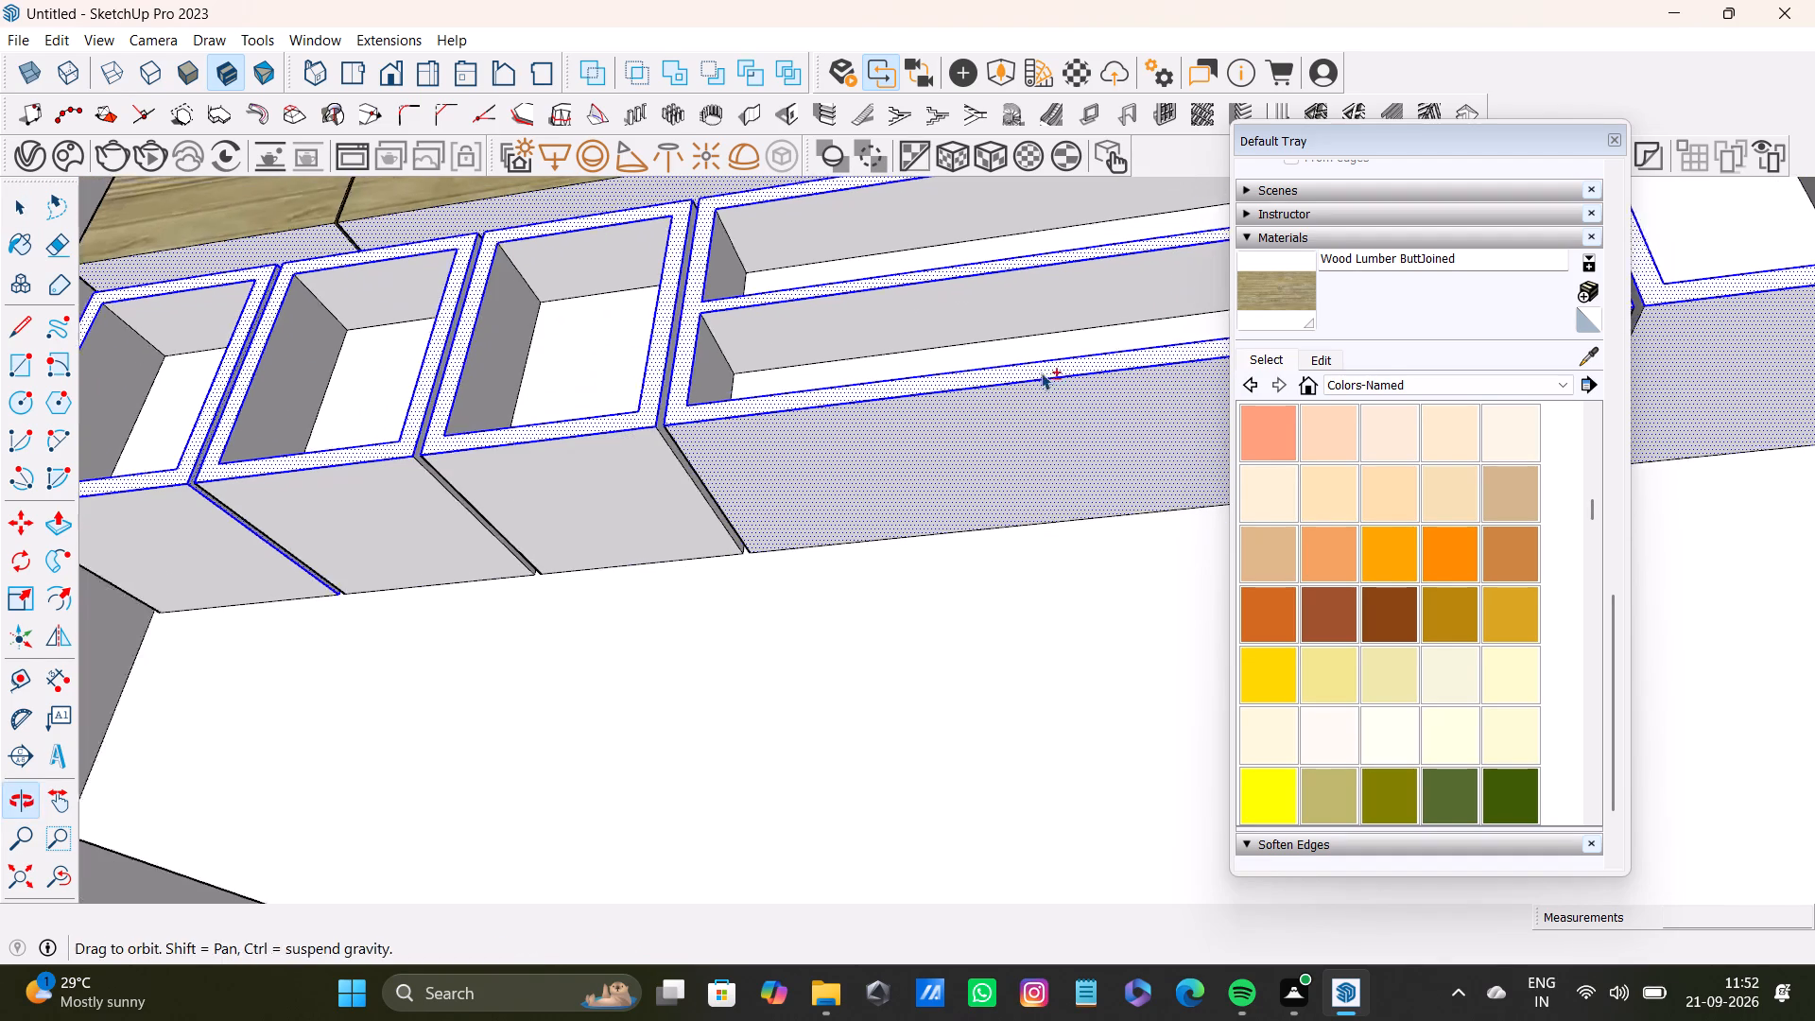
left_click(705, 459, "shift")
left_click(456, 476, "shift")
left_click(305, 507, "shift")
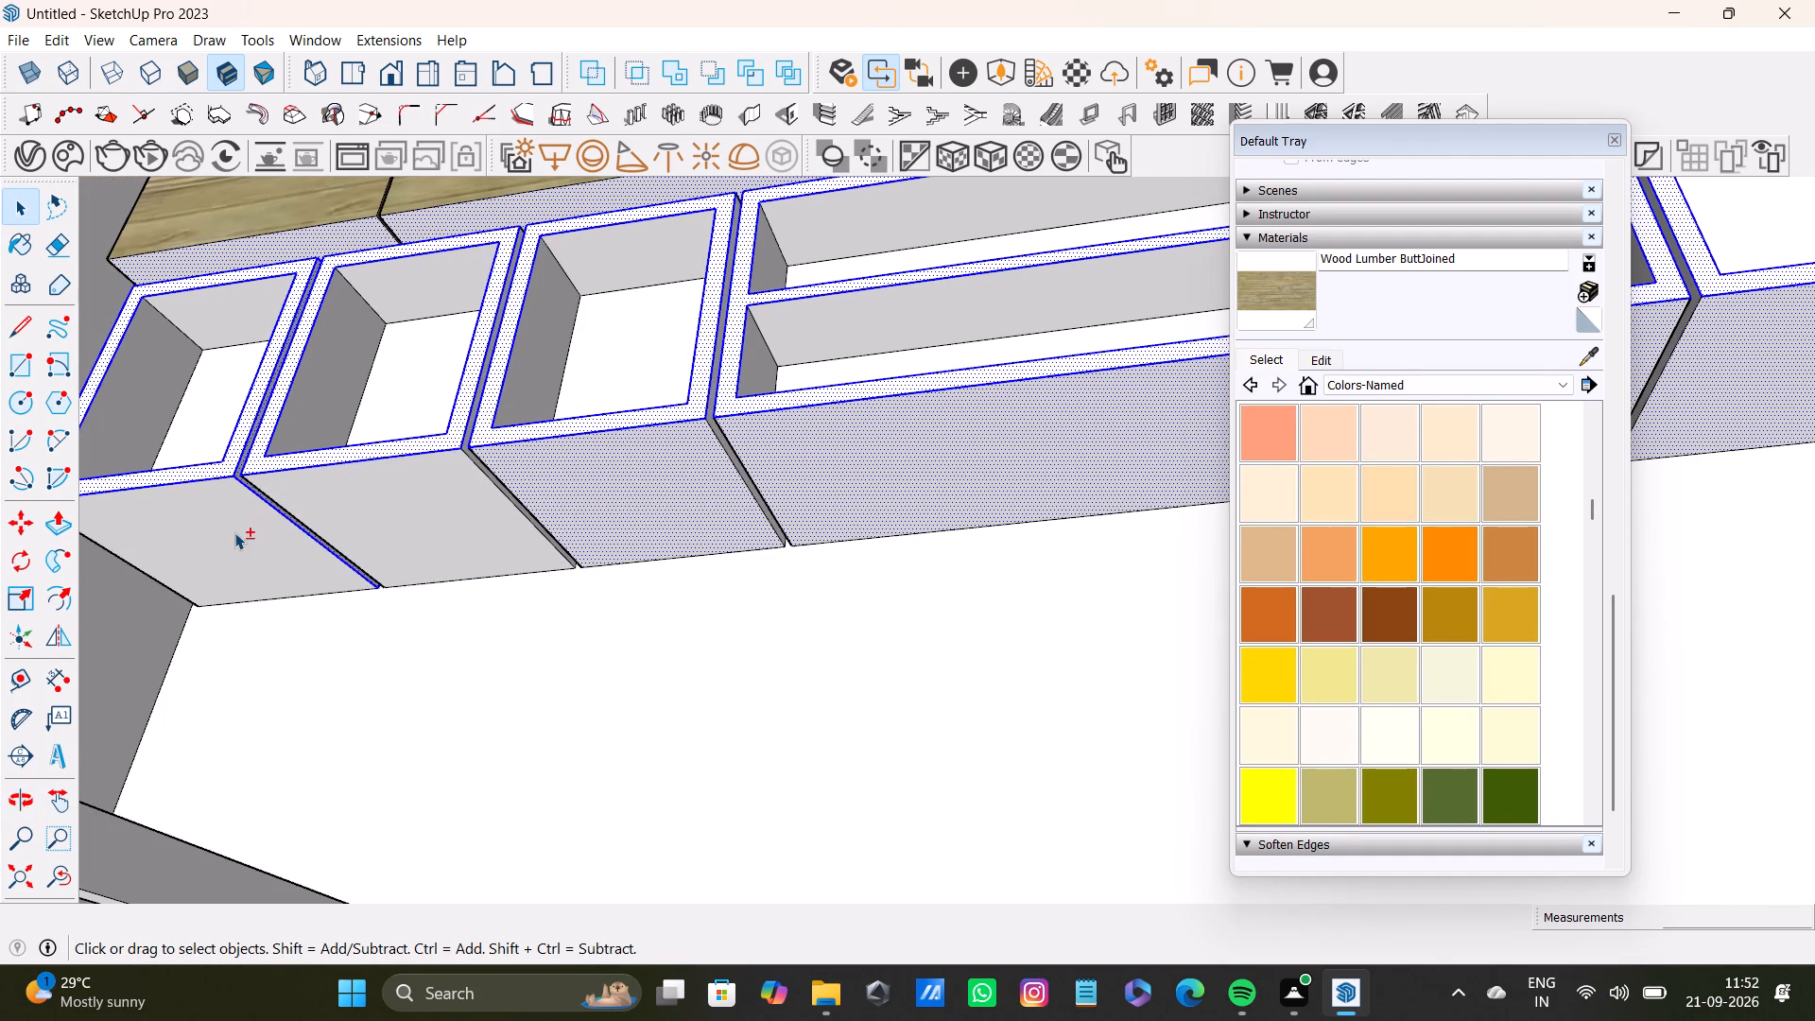
left_click(234, 532, "shift")
left_click(332, 510, "shift")
Add the remaining side faces in the gaps between the first three shelf boxes to the selection.
scroll(320, 418, "up", 7, "shift")
middle_click_drag(307, 431, 382, 402, "shift")
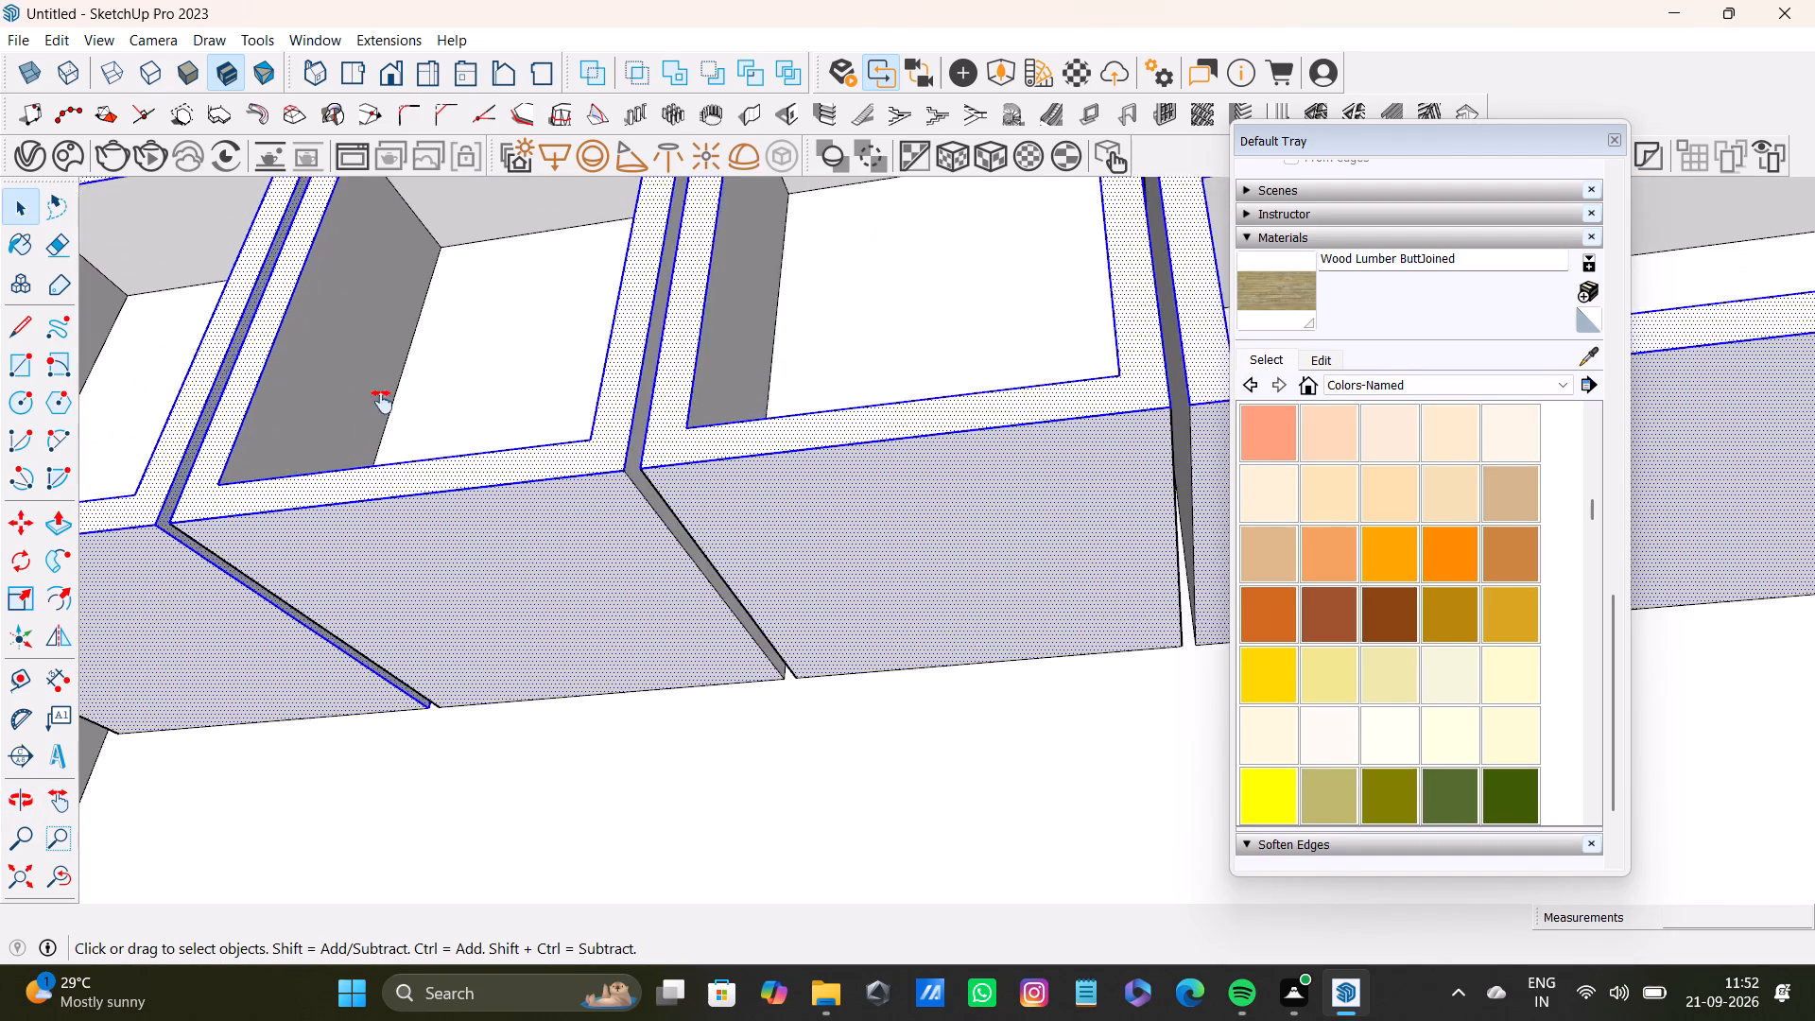
middle_click_drag(382, 402, 516, 387, "shift")
scroll(711, 454, "up", 7, "shift")
middle_click_drag(834, 422, 531, 453, "shift")
scroll(610, 433, "up", 3, "shift")
left_click(743, 402, "shift")
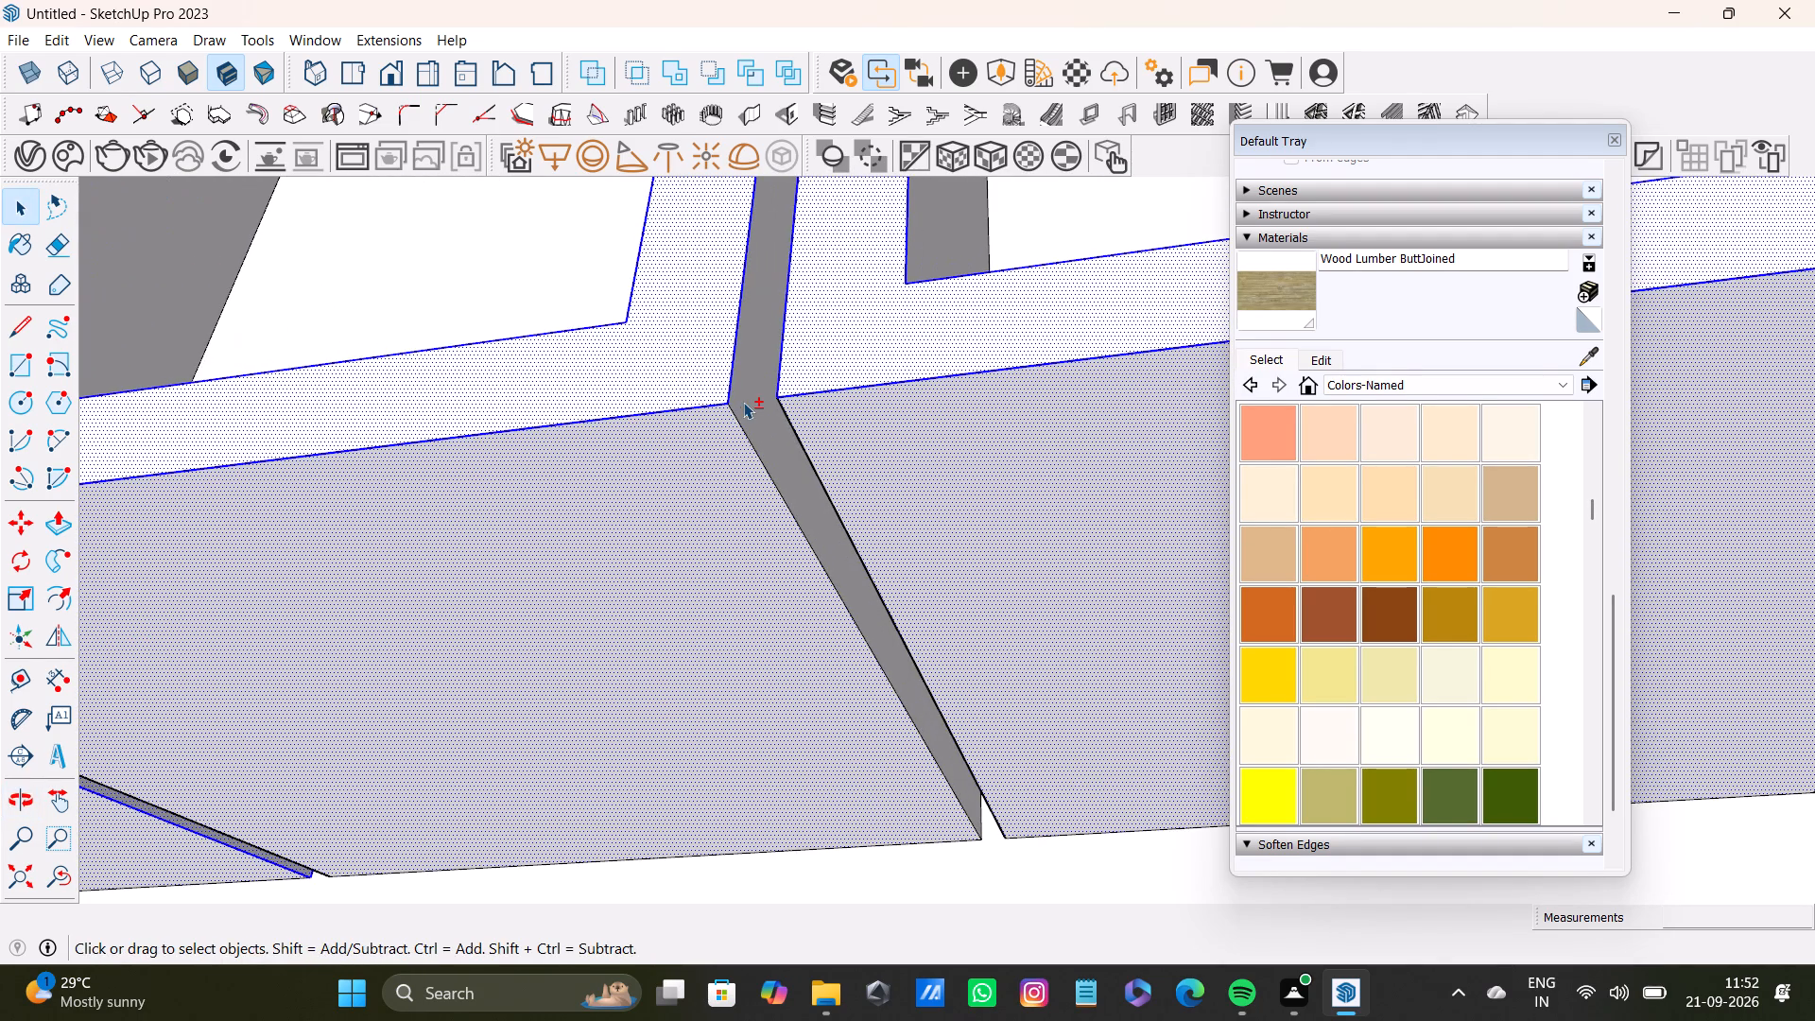
scroll(745, 400, "down", 8, "shift")
middle_click_drag(745, 404, 934, 470)
scroll(933, 470, "up", 5, "shift")
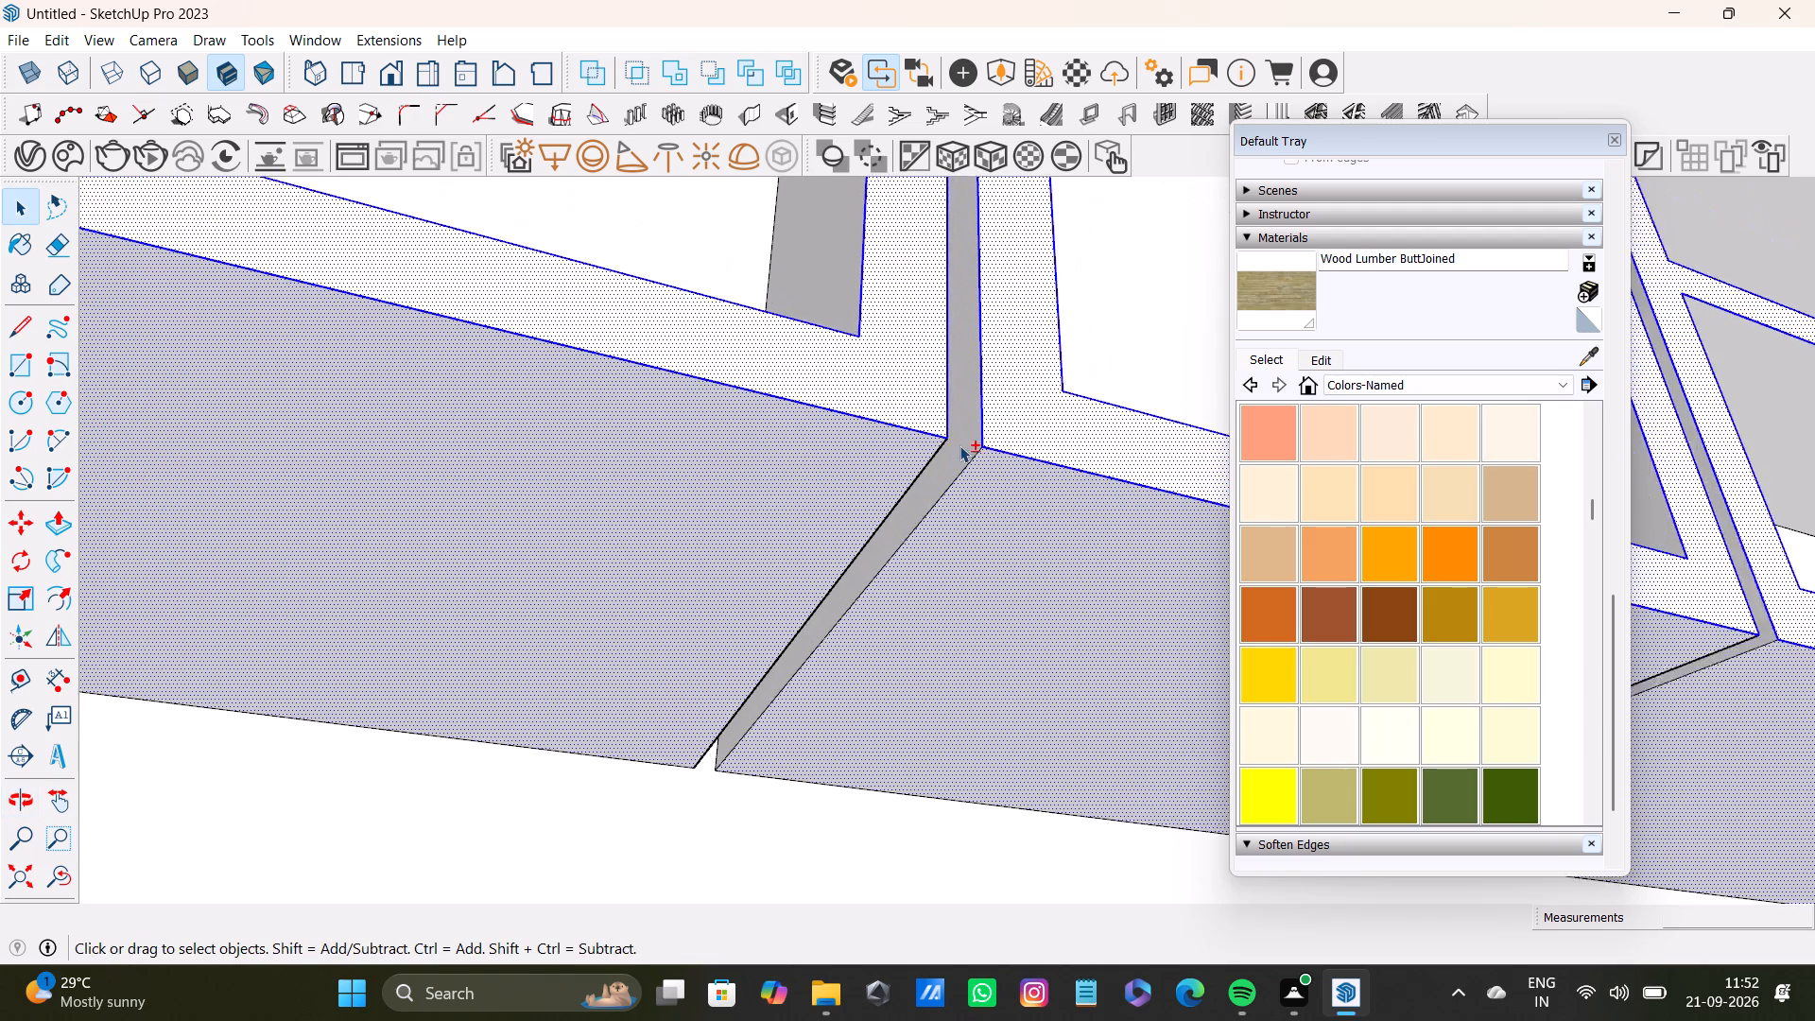
scroll(959, 445, "up", 1, "shift")
left_click(975, 431, "shift")
scroll(970, 430, "down", 11, "shift")
middle_click_drag(411, 380, 713, 614, "shift")
scroll(566, 498, "up", 3, "shift")
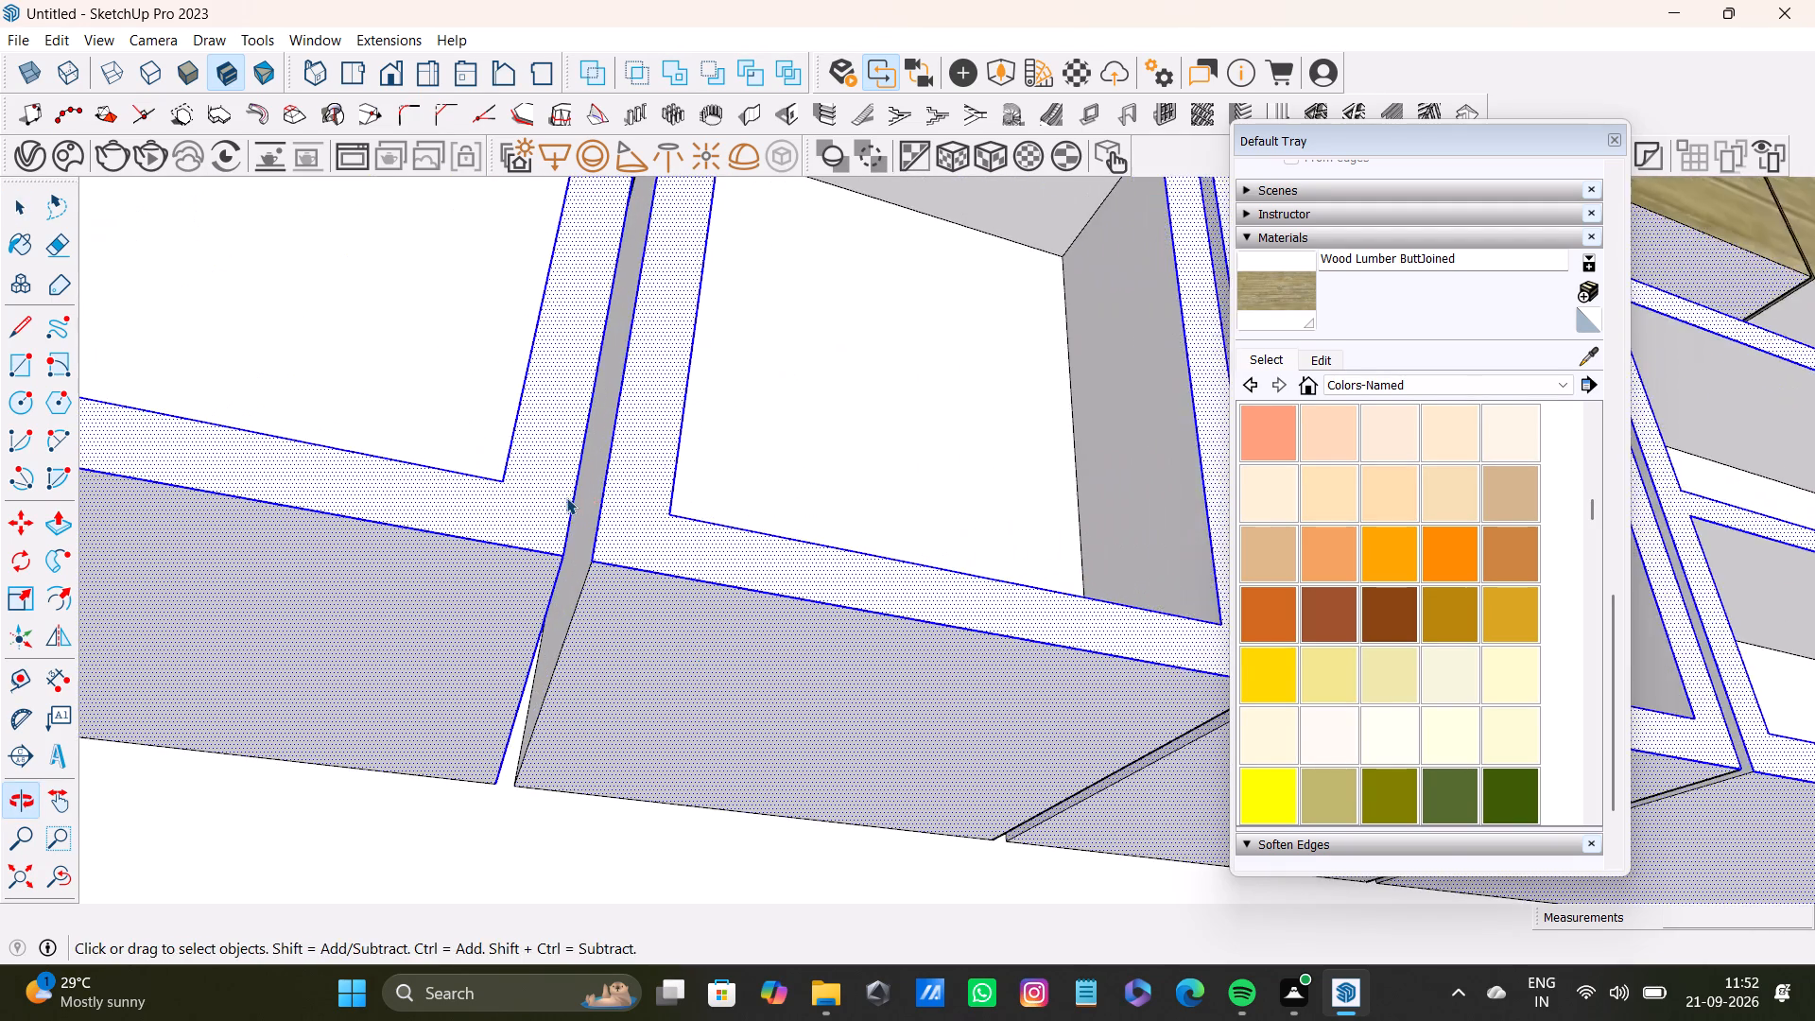
middle_click_drag(570, 495, 706, 545)
left_click(769, 580, "shift")
scroll(769, 580, "down", 6, "shift")
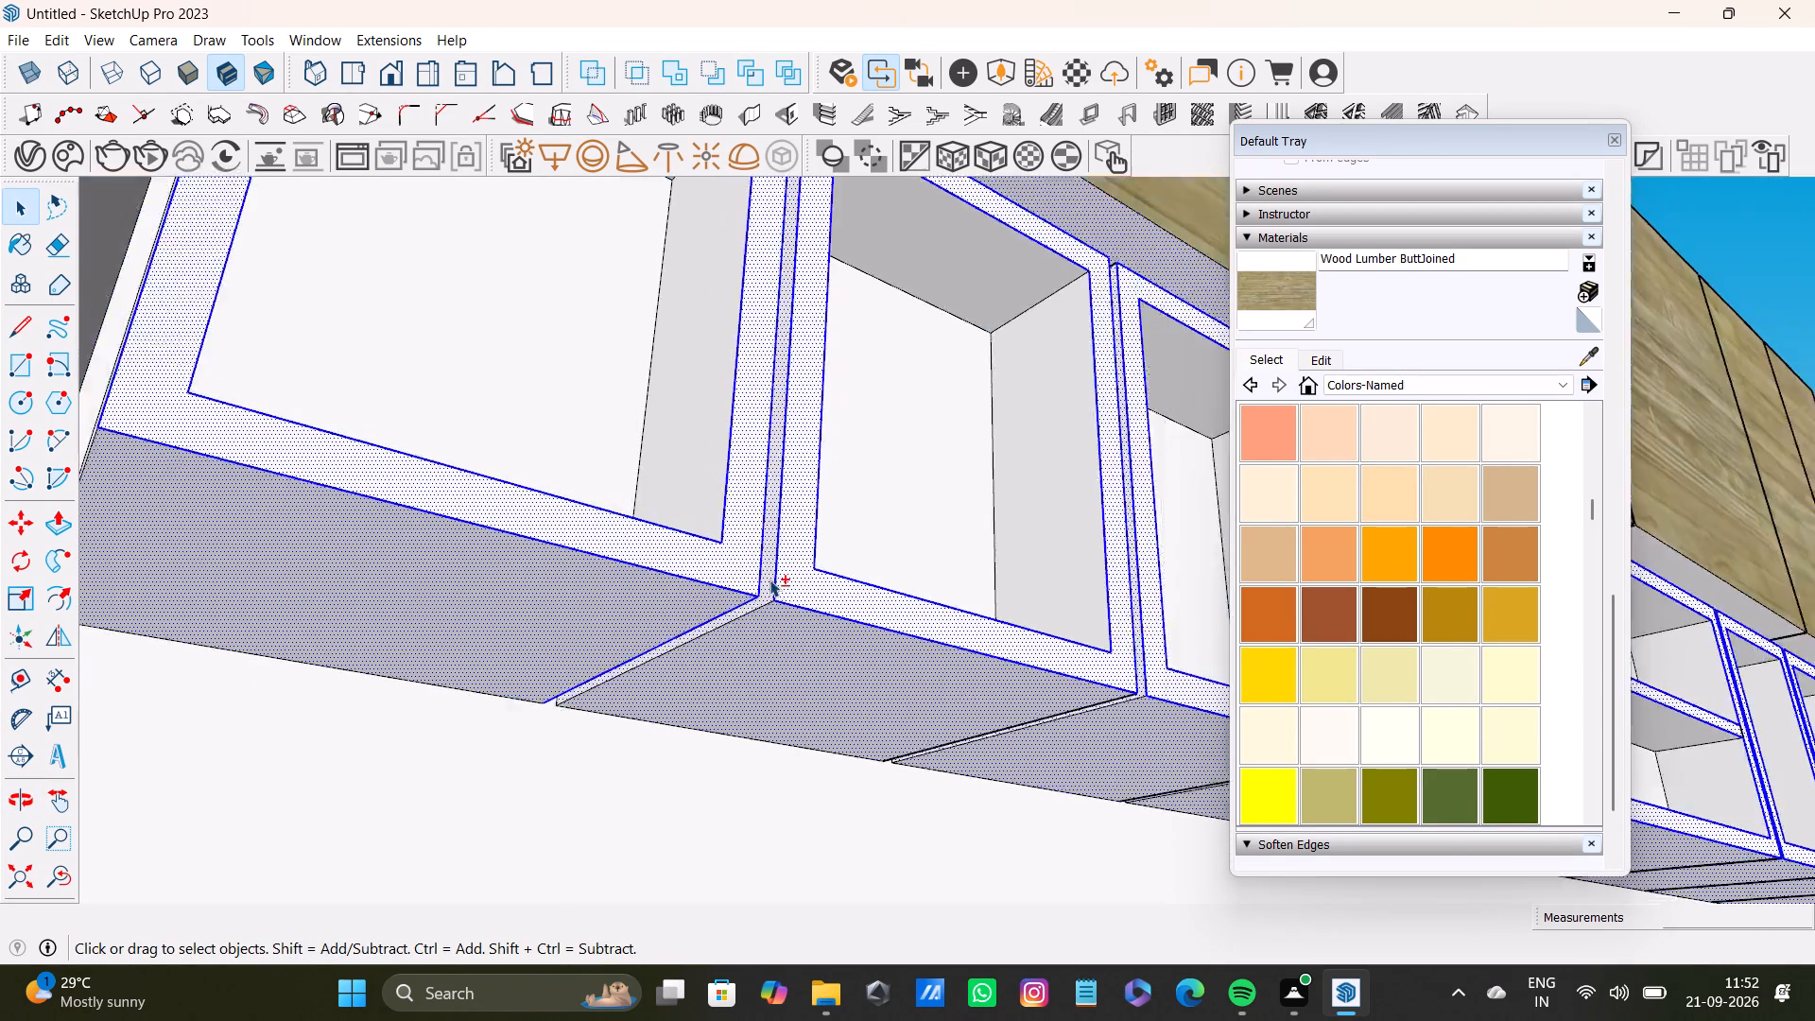
scroll(769, 580, "down", 5, "shift")
left_click(67, 875, "shift")
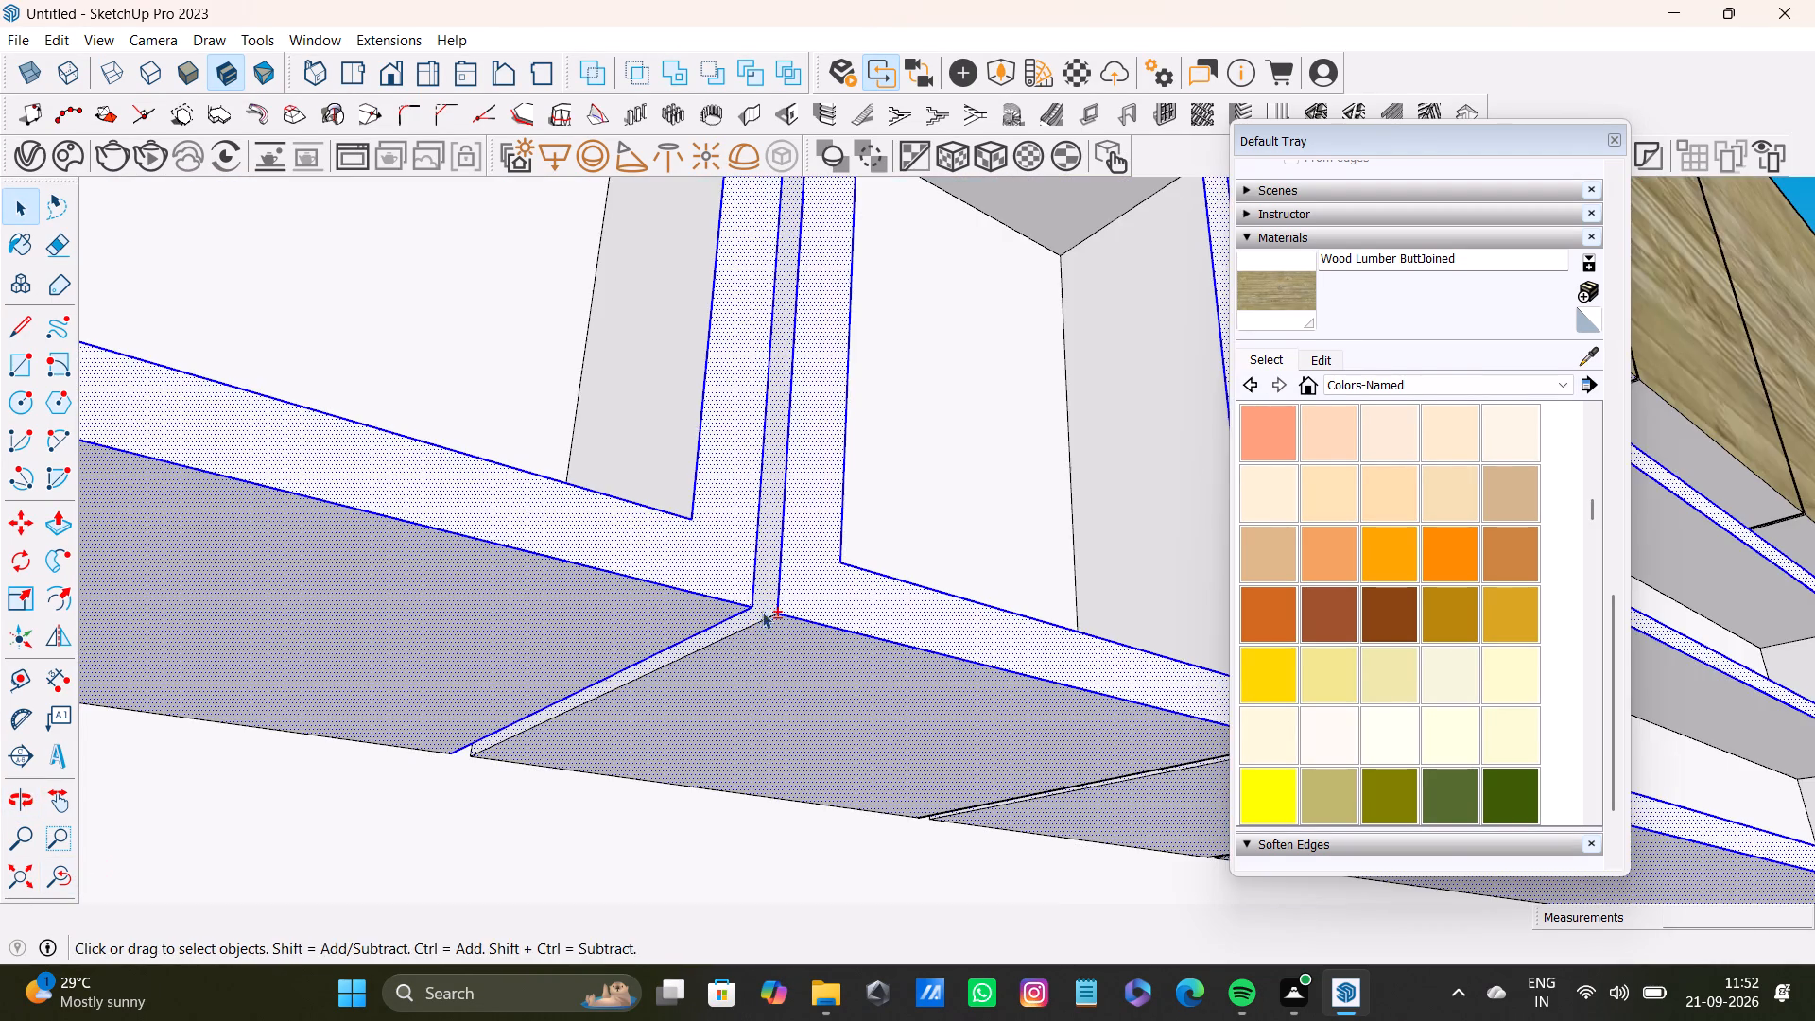
Add both facing sides of the gap between the third shelf box and the long two-tier shelf to the selection.
middle_click_drag(841, 536, 0, 586, "shift")
scroll(648, 476, "down", 3, "shift")
middle_click_drag(836, 535, 479, 545, "shift")
scroll(760, 507, "up", 5, "shift")
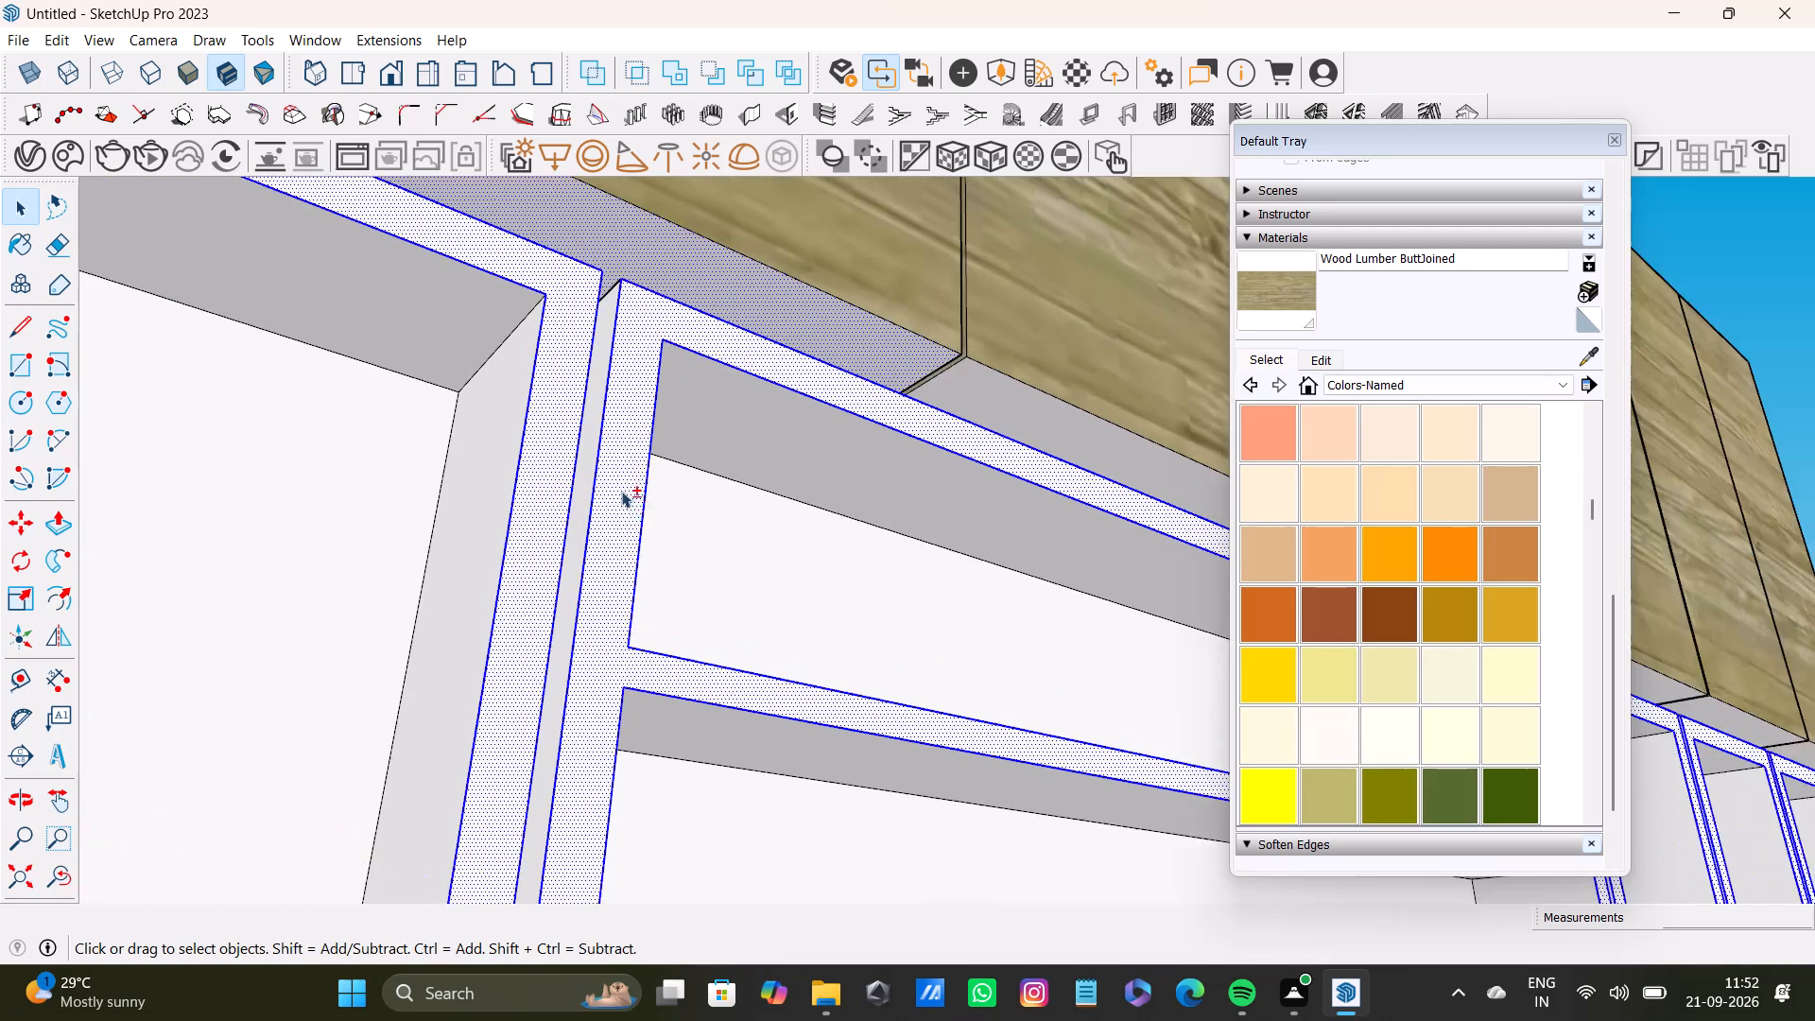
scroll(621, 491, "up", 6, "shift")
left_click(572, 486, "shift")
scroll(571, 486, "down", 13, "shift")
middle_click_drag(677, 548, 390, 462)
scroll(384, 462, "up", 13, "shift")
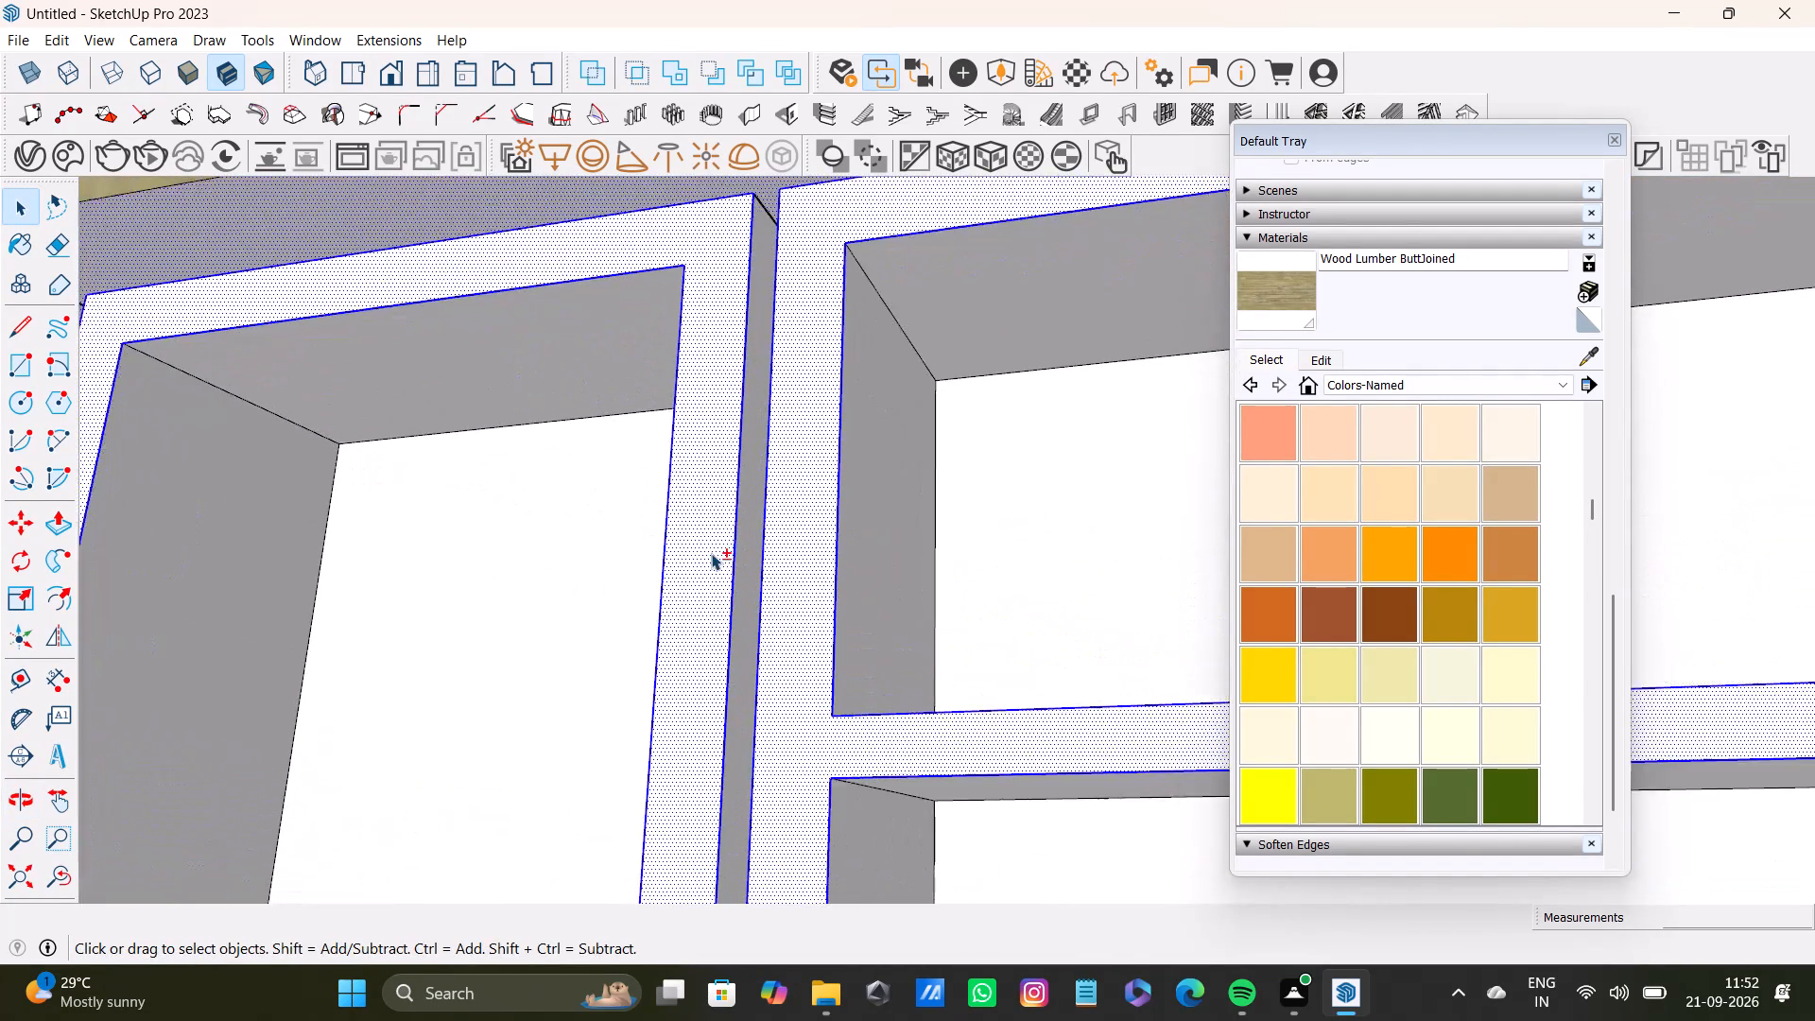
scroll(711, 553, "up", 1, "shift")
left_click(758, 571, "shift")
Add both facing sides of the gap between the two-tier shelf and the shelf box beyond it to the selection.
scroll(758, 572, "down", 16, "shift")
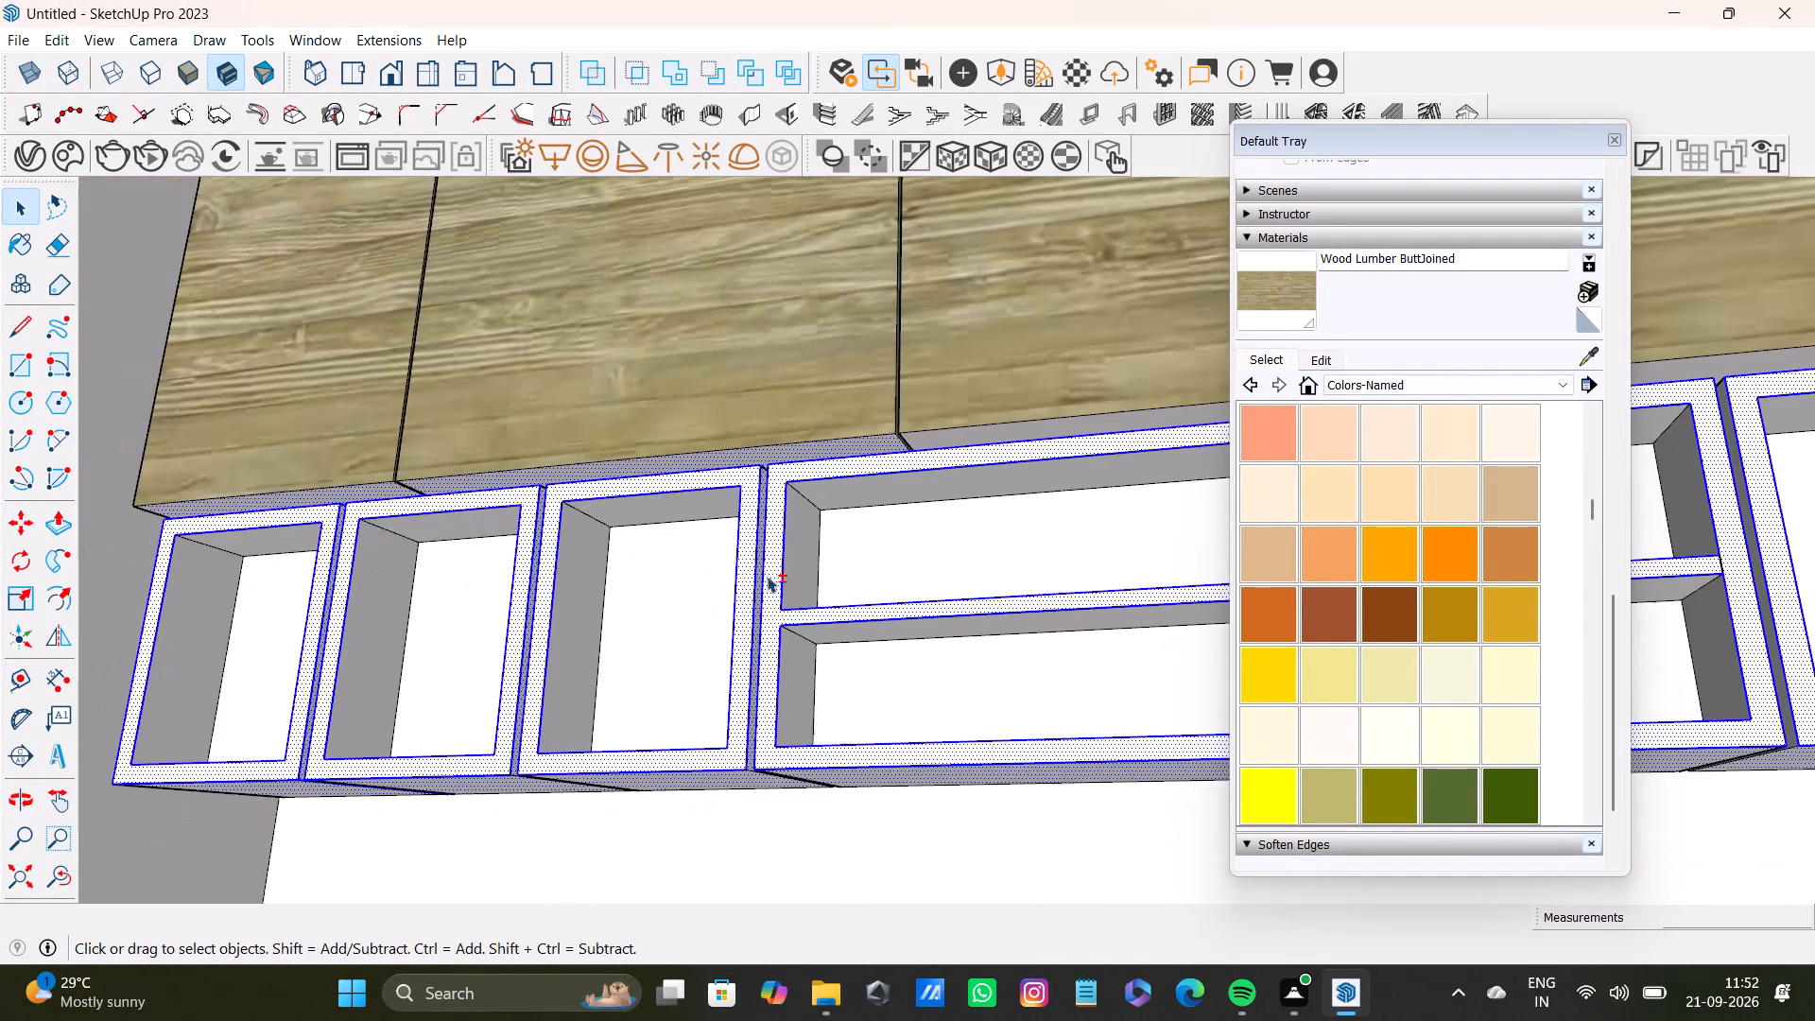
middle_click_drag(883, 602, 498, 534, "shift")
scroll(624, 585, "down", 4, "shift")
middle_click_drag(670, 617, 199, 586, "shift")
scroll(206, 580, "down", 1, "shift")
scroll(567, 480, "up", 11, "shift")
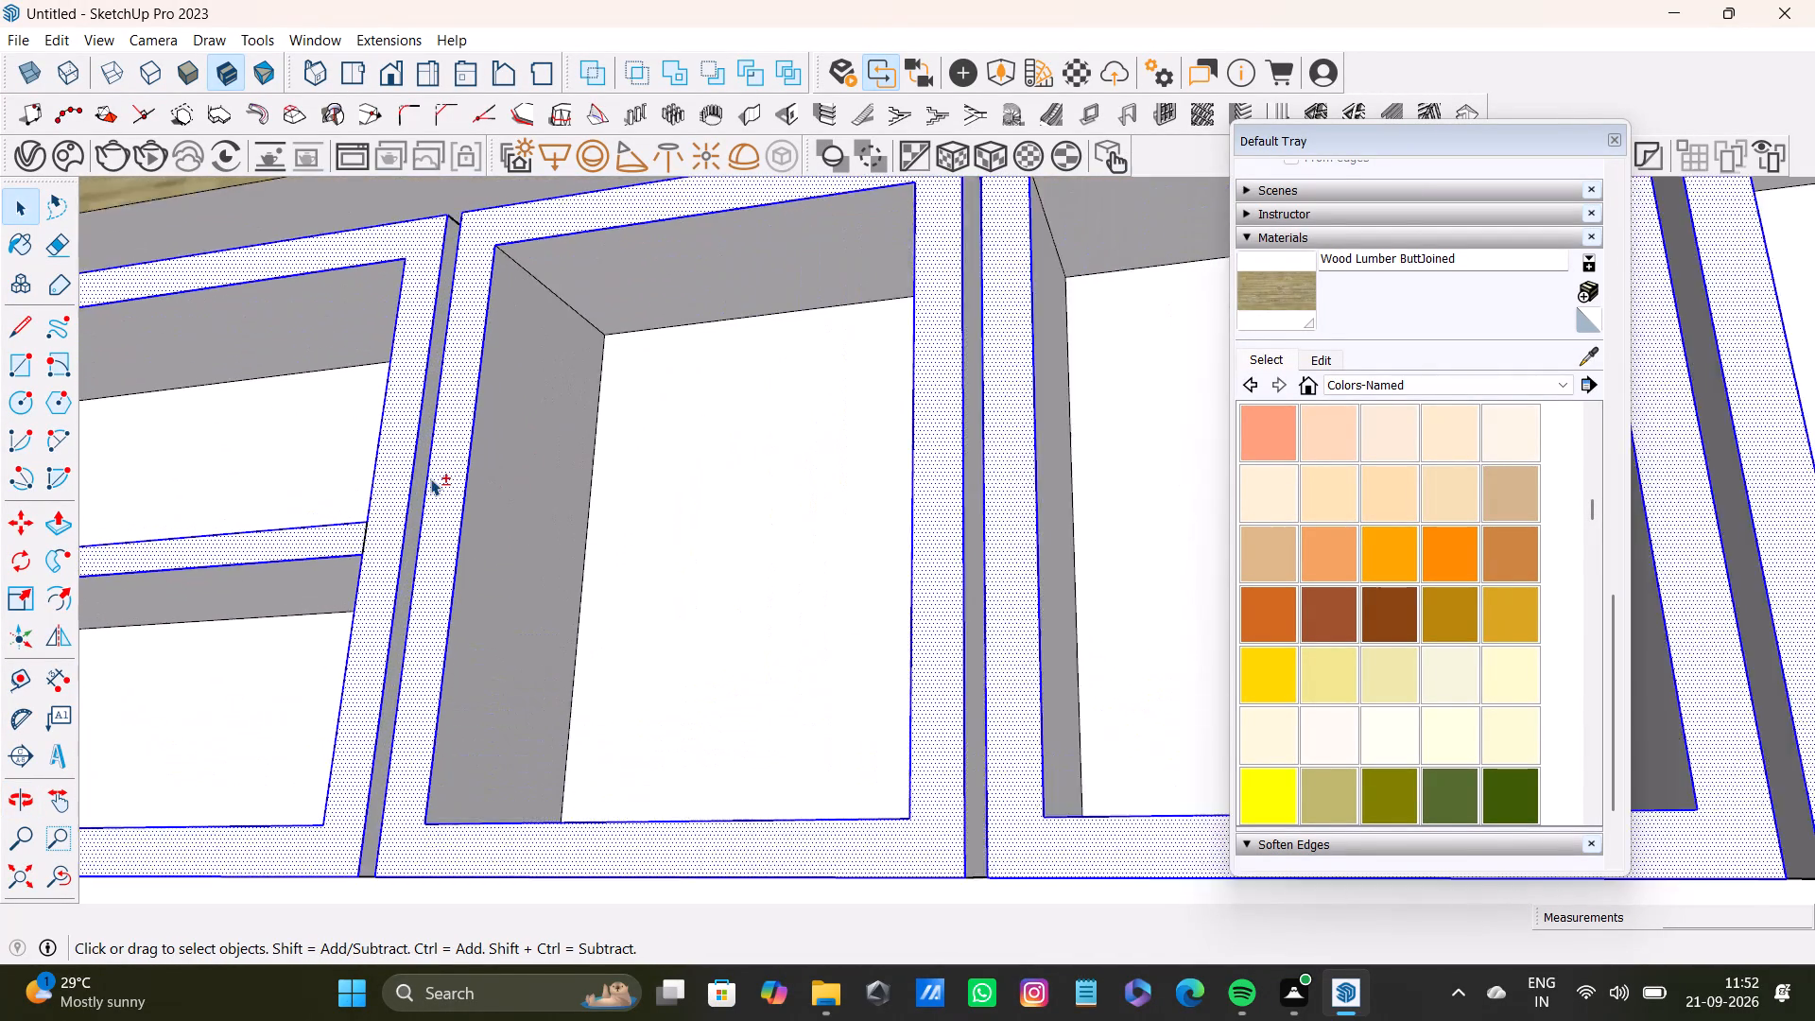
scroll(430, 478, "up", 4, "shift")
left_click(416, 492, "shift")
scroll(416, 492, "down", 4, "shift")
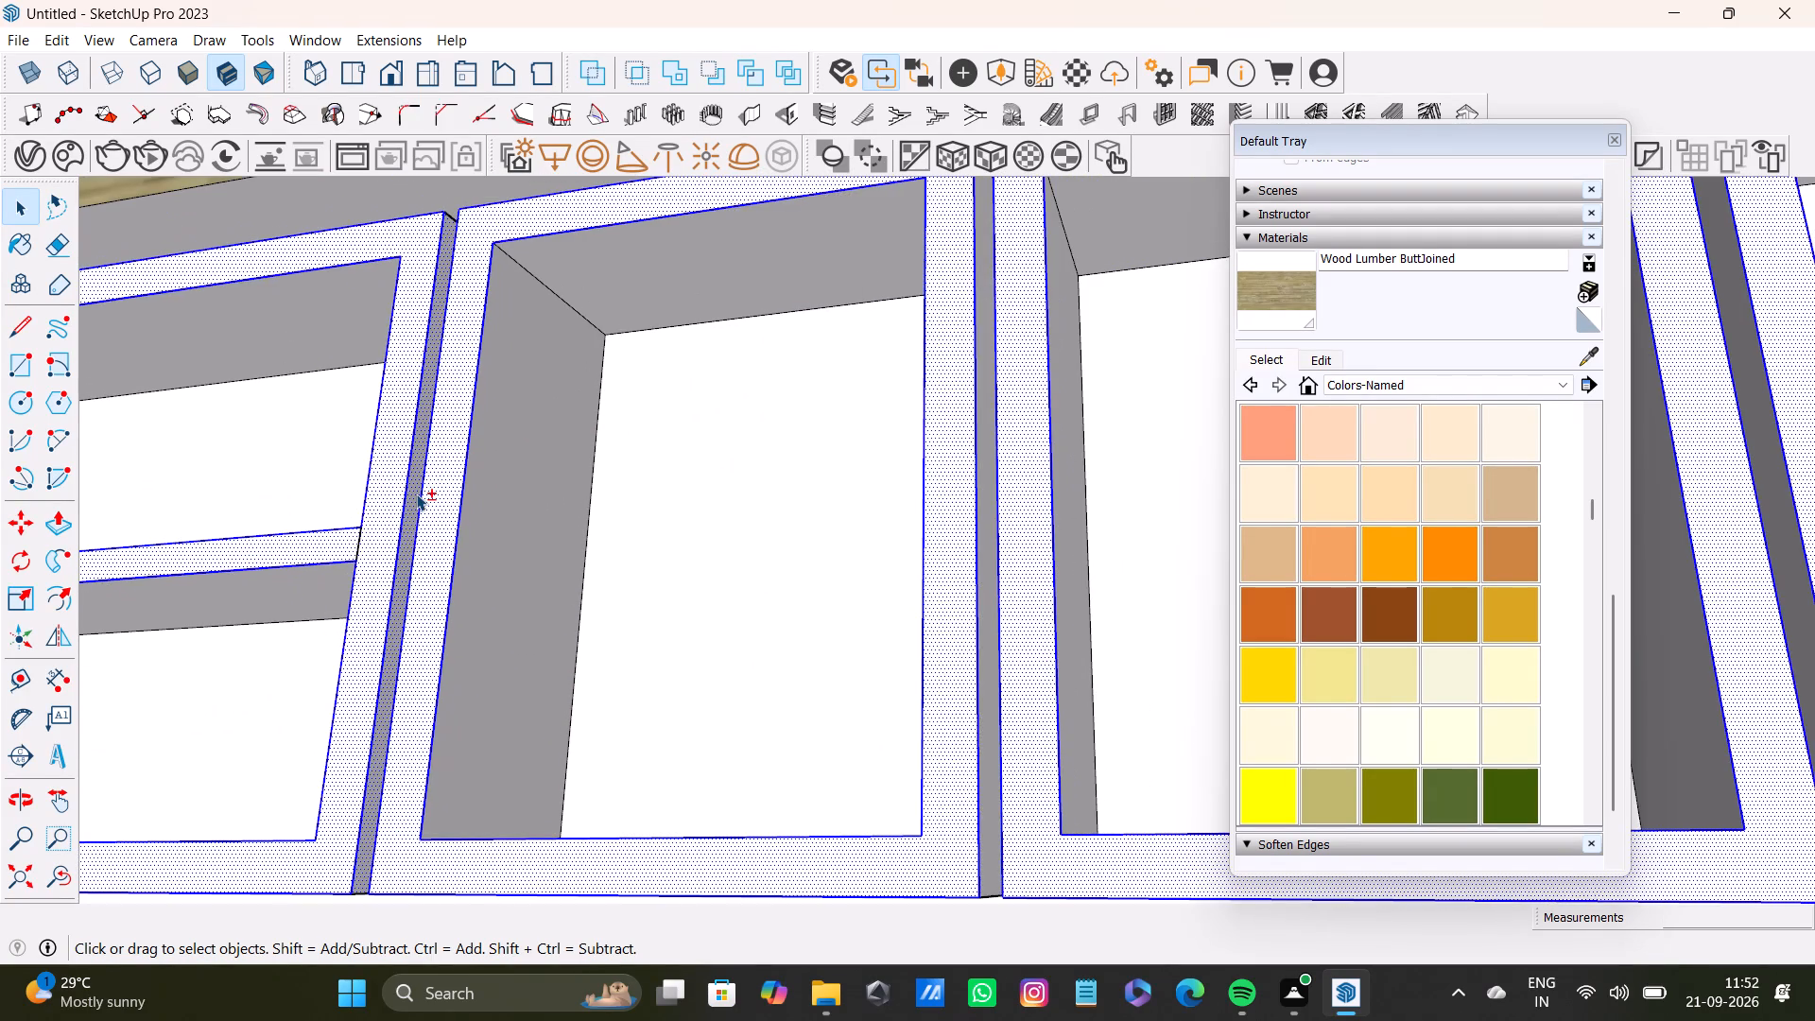
middle_click_drag(411, 499, 775, 594)
scroll(609, 643, "up", 3, "shift")
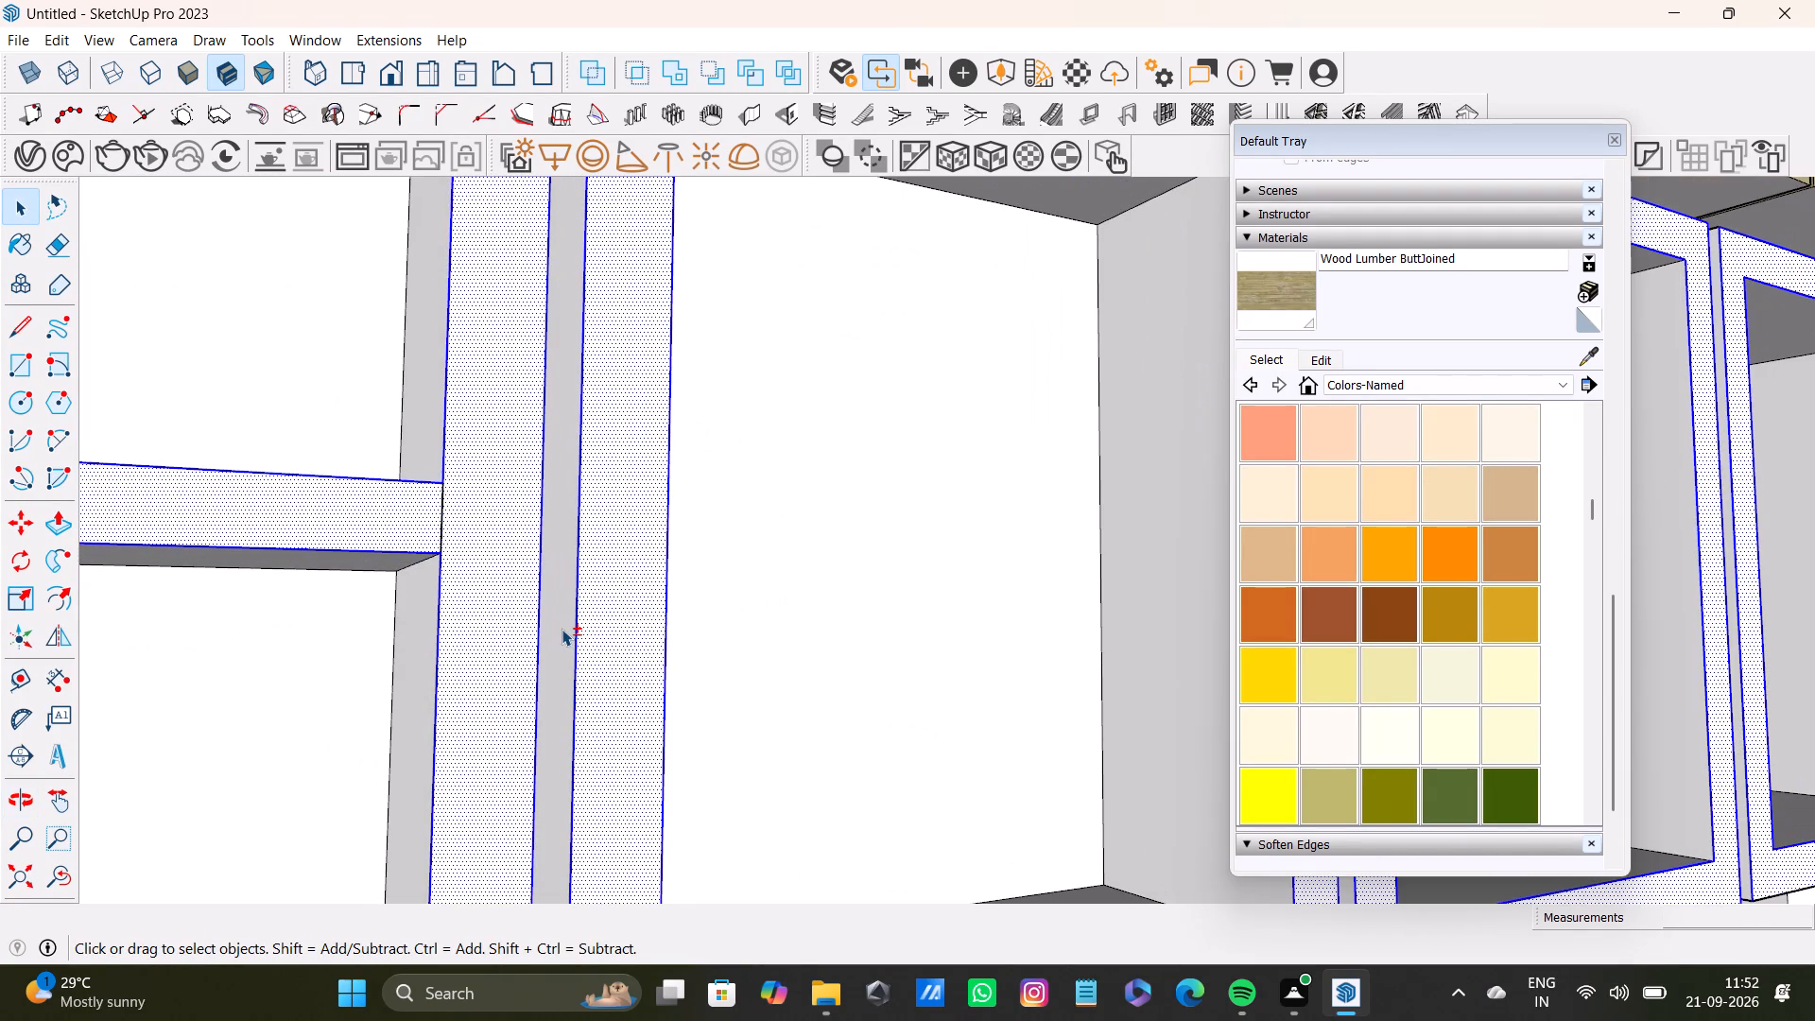
left_click(562, 629, "shift")
Add both facing sides of the gap between the first and second shelf boxes beyond the two-tier shelf to the selection.
scroll(562, 629, "down", 15, "shift")
middle_click_drag(806, 586, 680, 387, "shift")
scroll(711, 415, "up", 5, "shift")
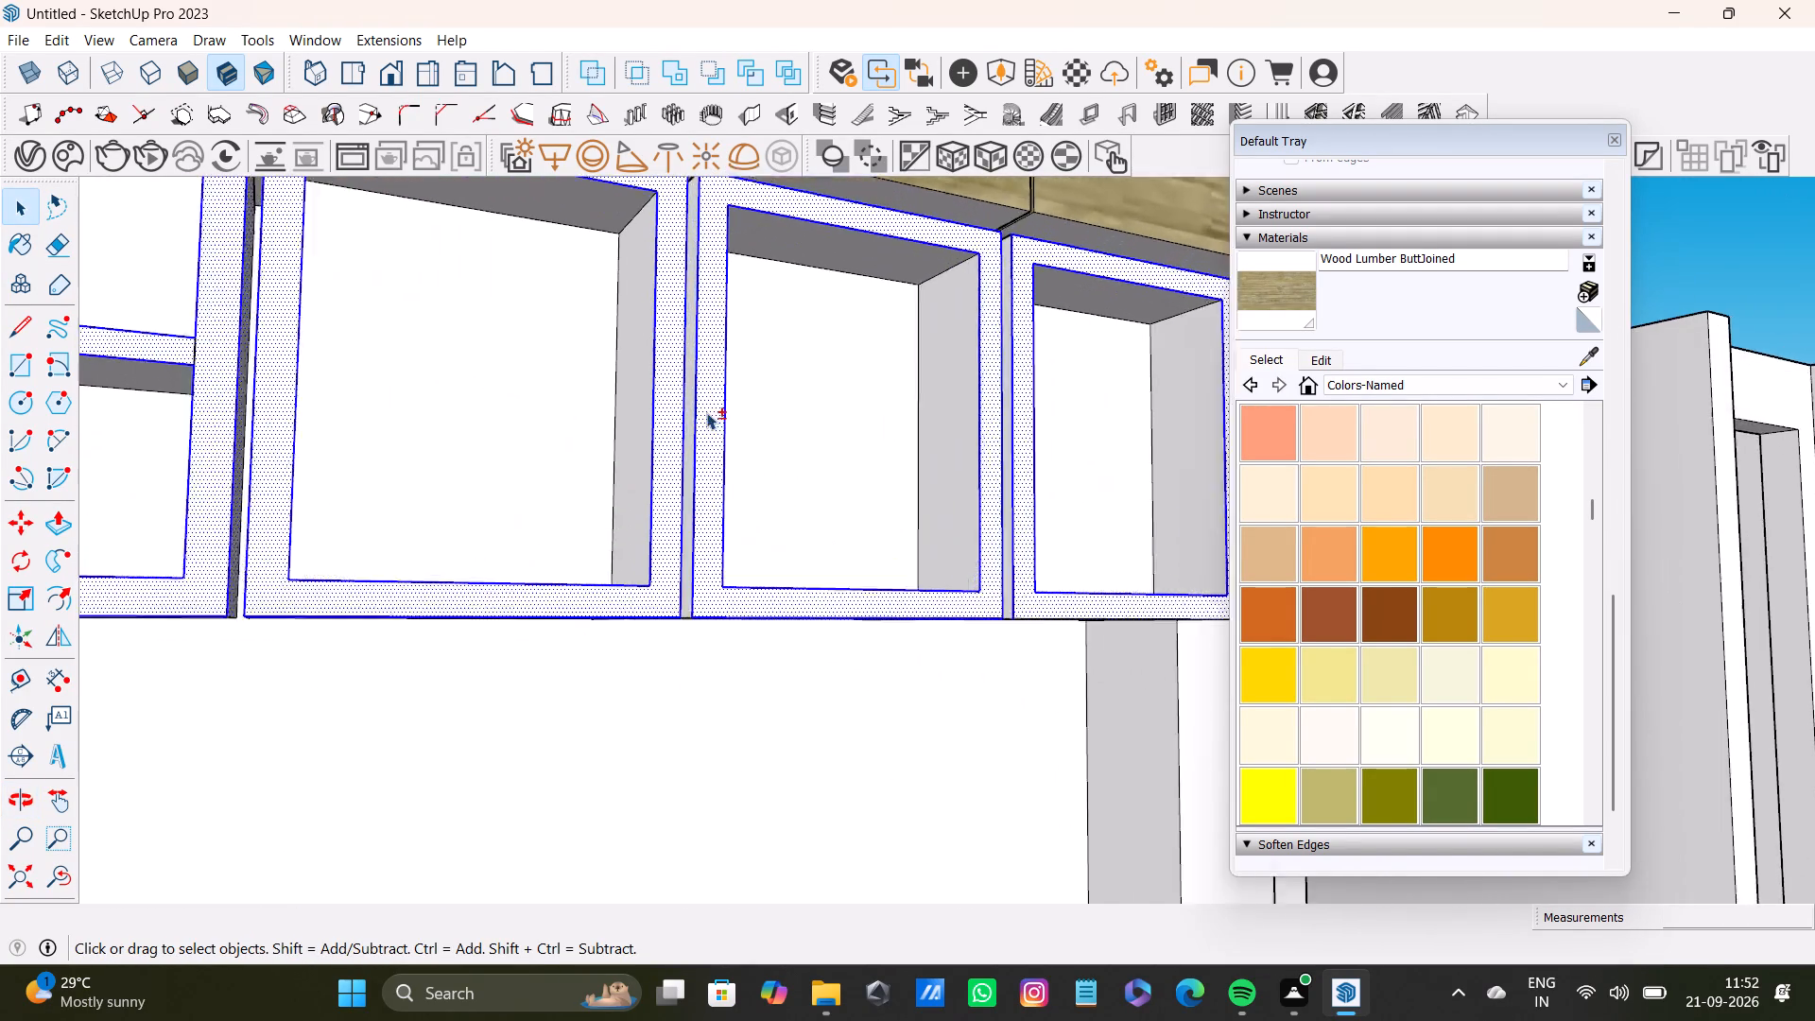
scroll(706, 412, "up", 9, "shift")
left_click(661, 434, "shift")
scroll(662, 439, "down", 8, "shift")
scroll(663, 440, "up", 1, "shift")
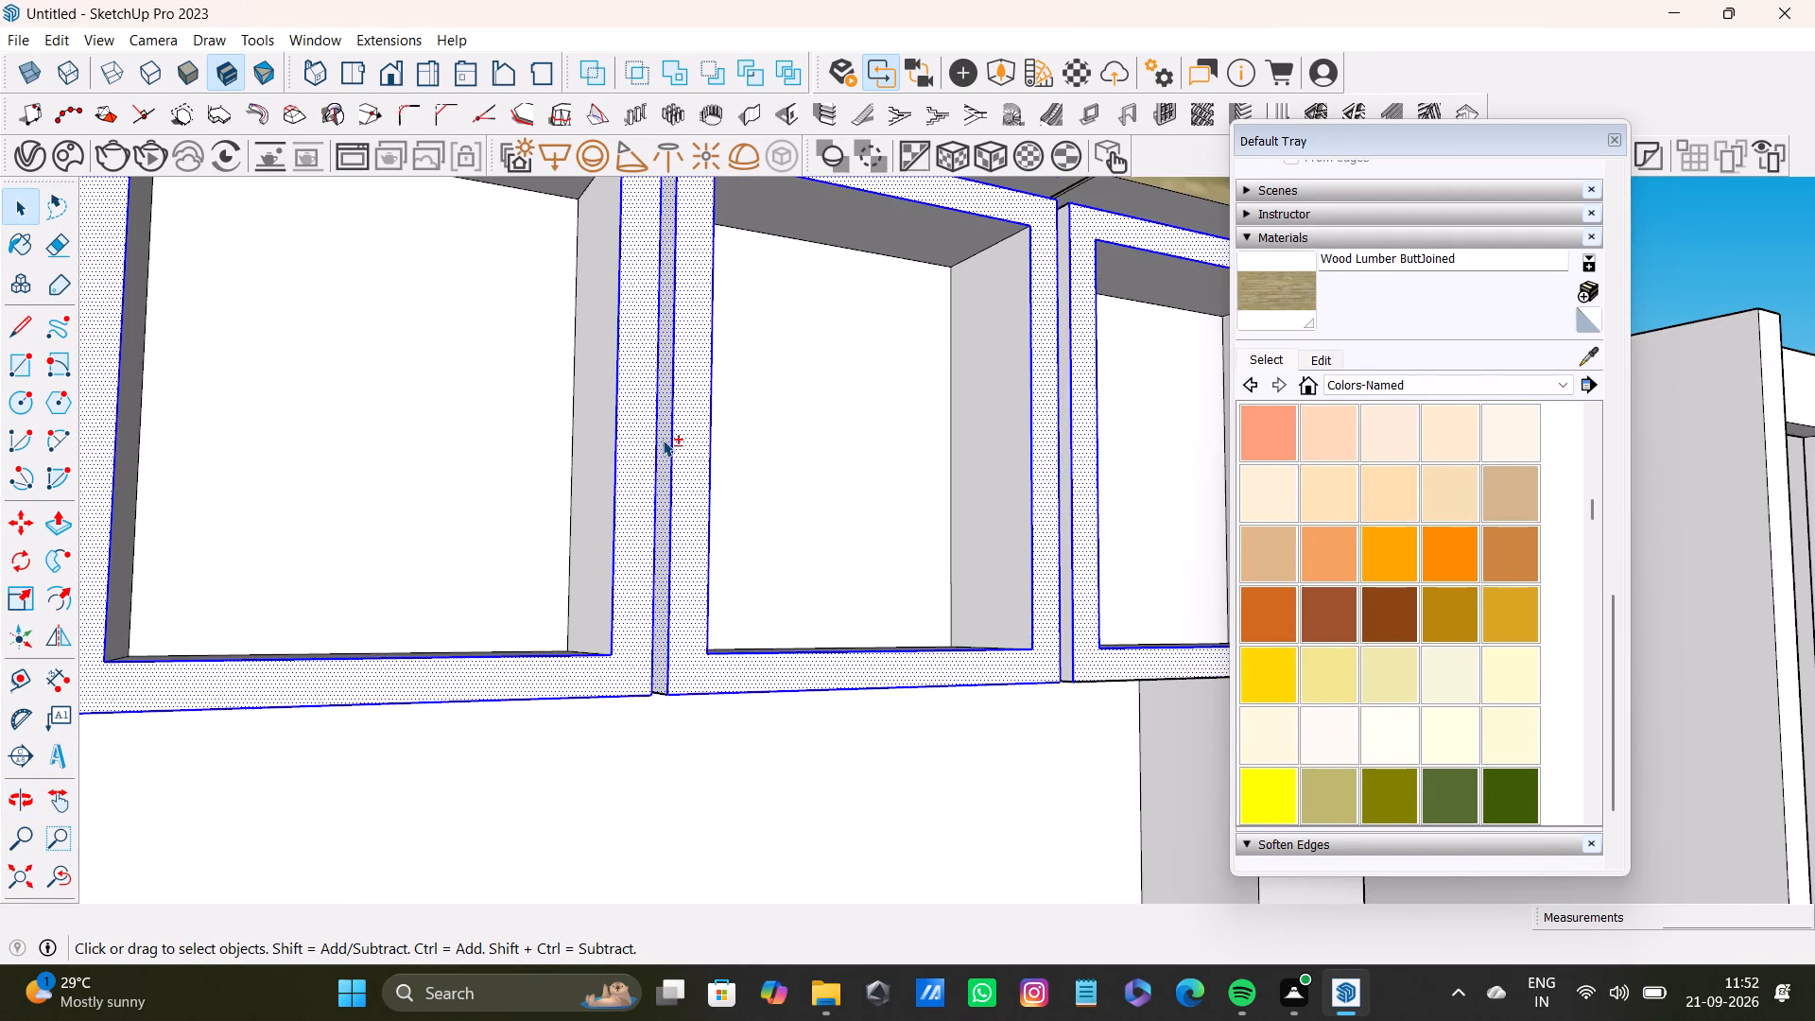
scroll(663, 440, "up", 8, "shift")
middle_click_drag(752, 438, 406, 556)
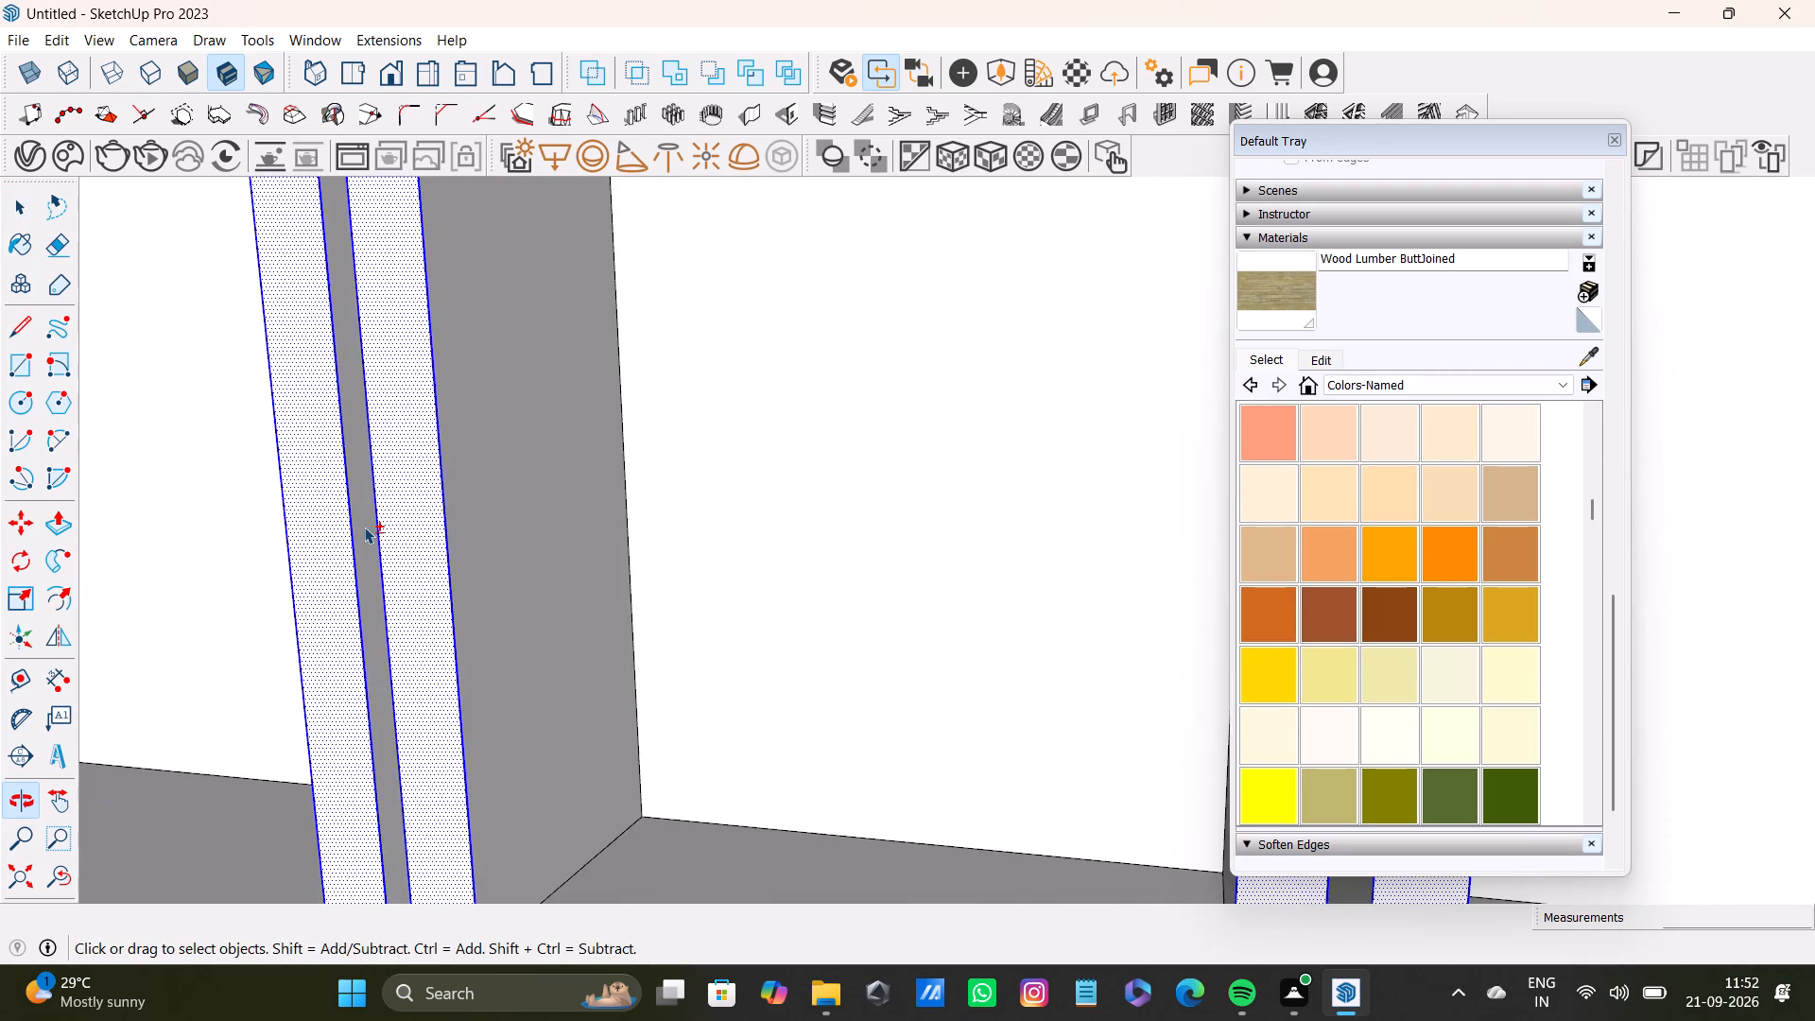
scroll(364, 527, "up", 6, "shift")
left_click(363, 521, "shift")
Add both facing sides of the gap between the last two shelf boxes of the row to the selection.
scroll(363, 521, "down", 13, "shift")
middle_click_drag(363, 519, 375, 394, "shift")
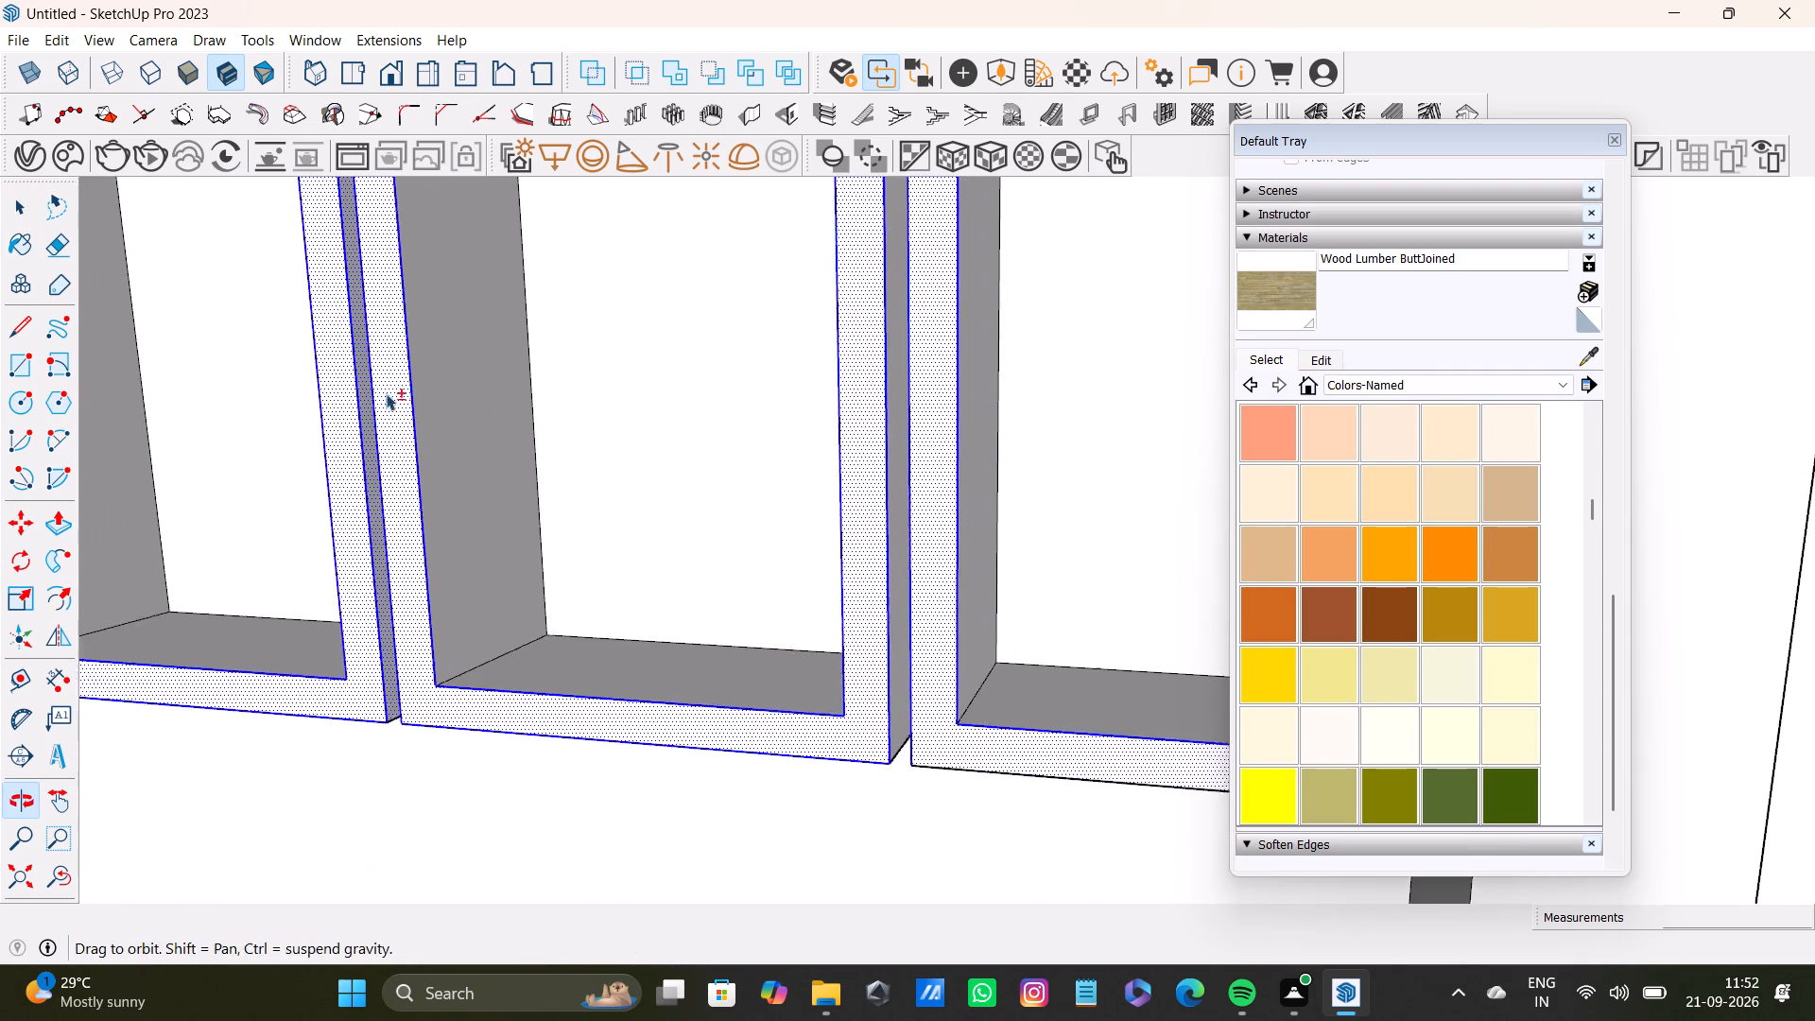
scroll(715, 478, "up", 7, "shift")
middle_click_drag(792, 489, 648, 482, "shift")
scroll(765, 500, "up", 3, "shift")
middle_click_drag(857, 501, 507, 463, "shift")
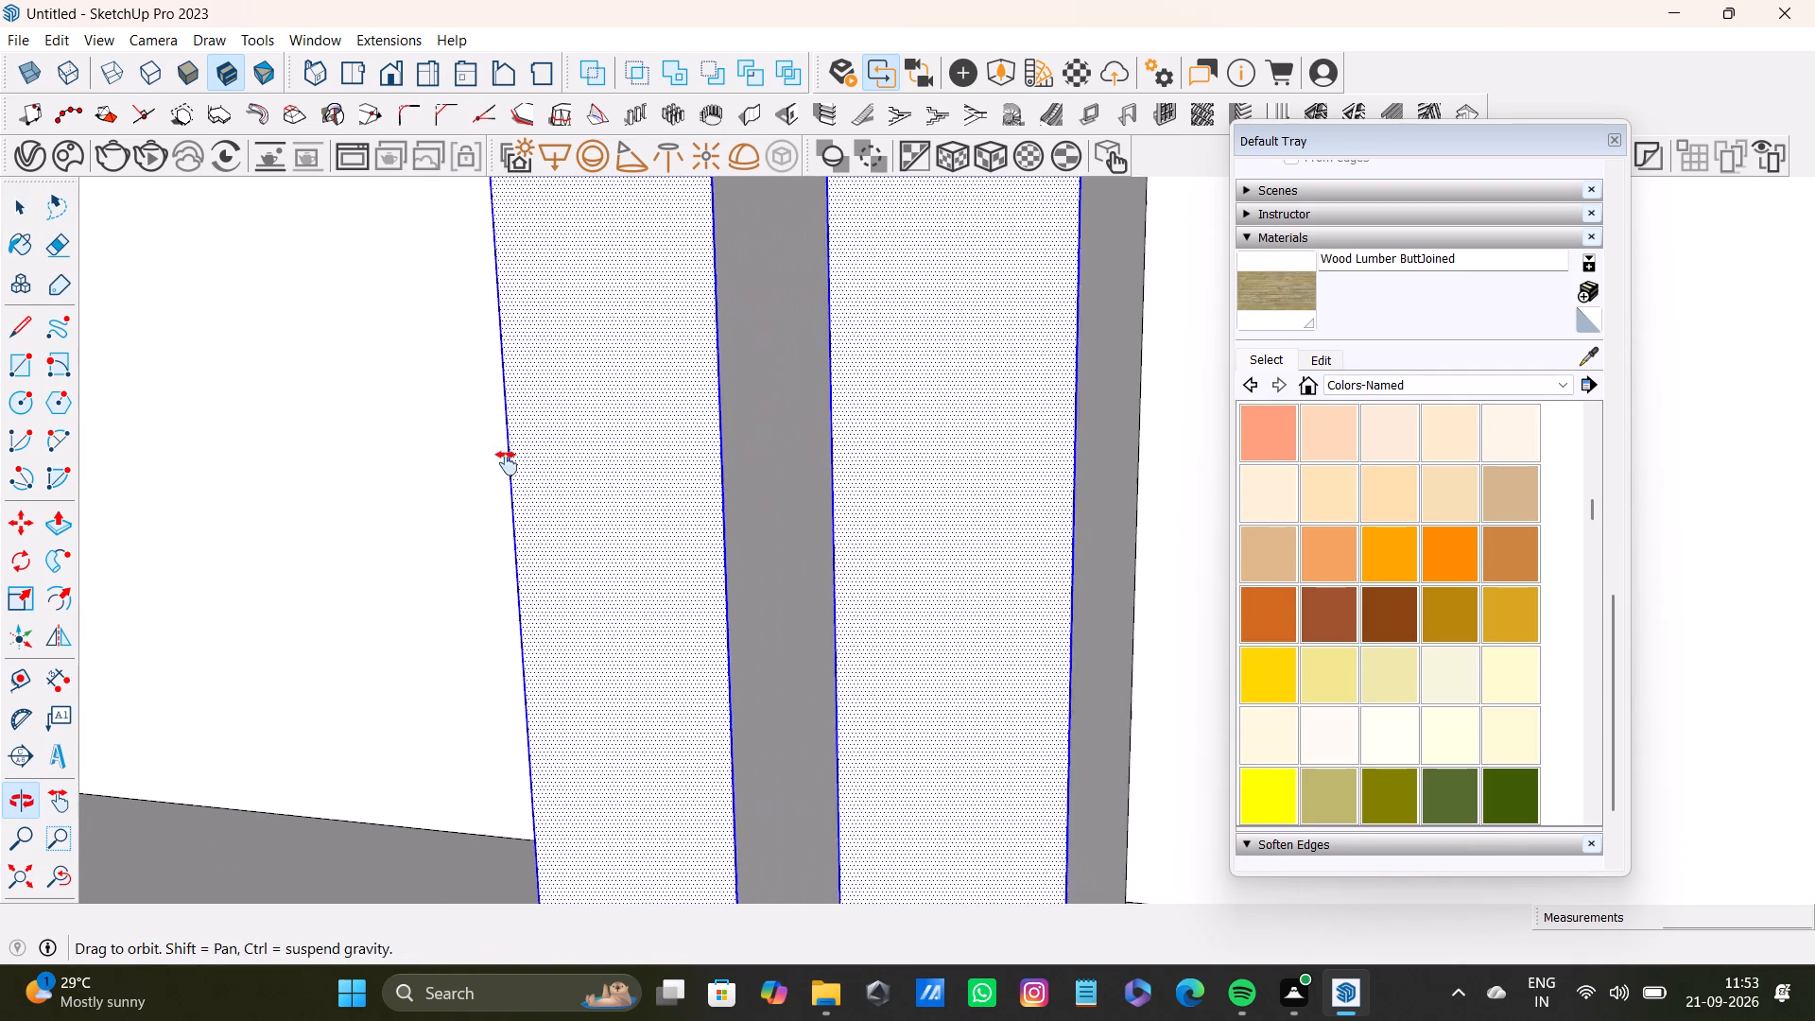
middle_click_drag(507, 463, 512, 463, "shift")
left_click(736, 459, "shift")
scroll(736, 458, "down", 5, "shift")
middle_click_drag(666, 506, 954, 490)
scroll(954, 488, "up", 2, "shift")
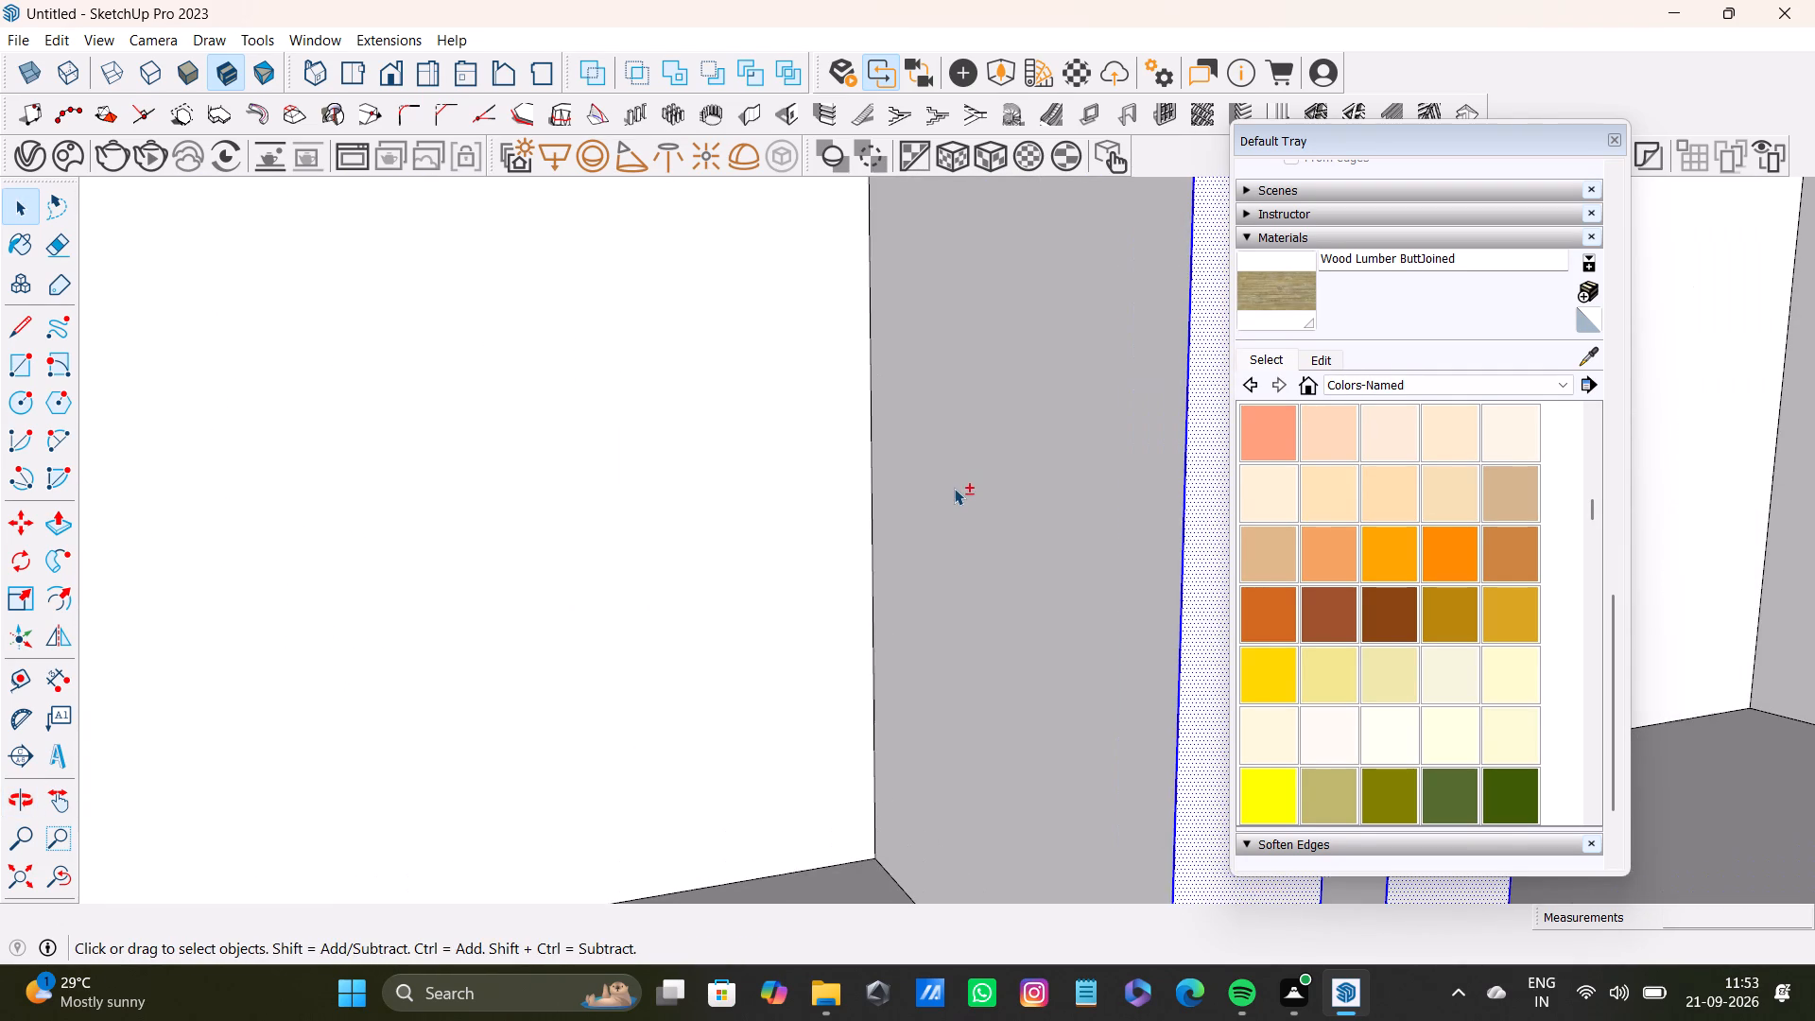
middle_click_drag(939, 479, 478, 486, "shift")
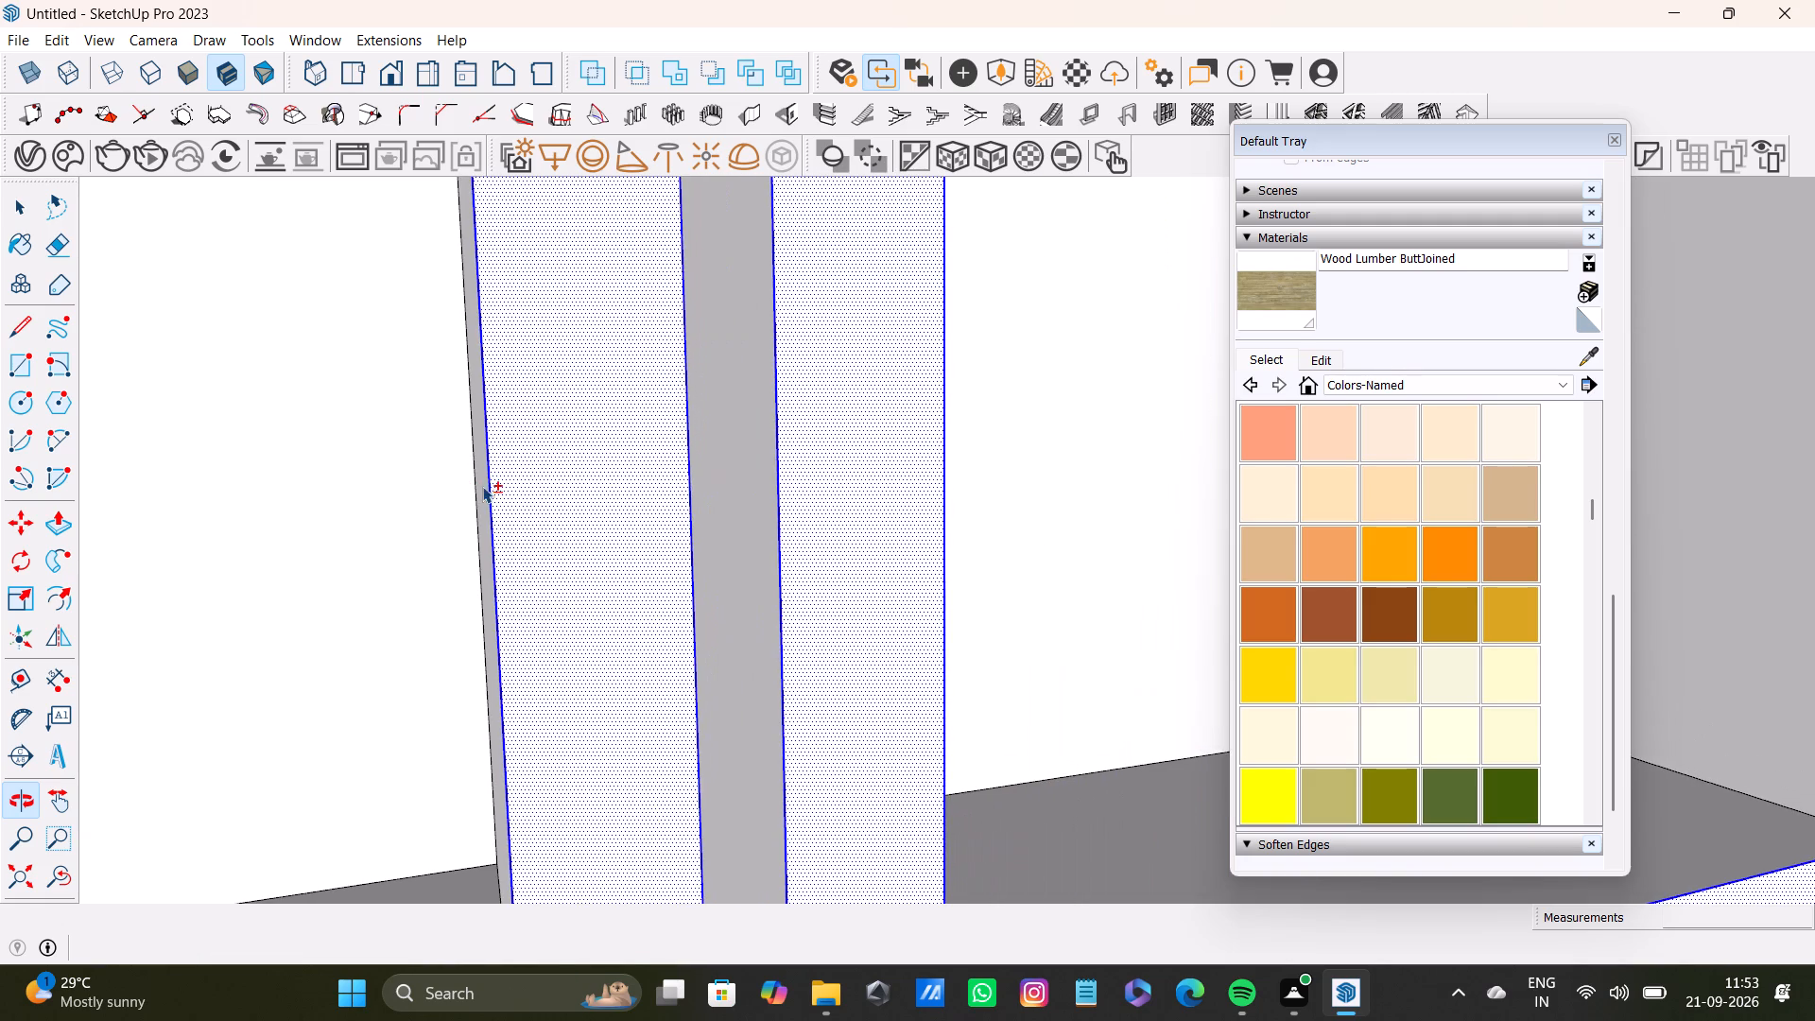
middle_click_drag(498, 476, 576, 479, "shift")
scroll(576, 479, "up", 1, "shift")
double_click(823, 478, "shift")
Add the exposed top face of the last shelf box to the selection.
scroll(822, 478, "down", 7, "shift")
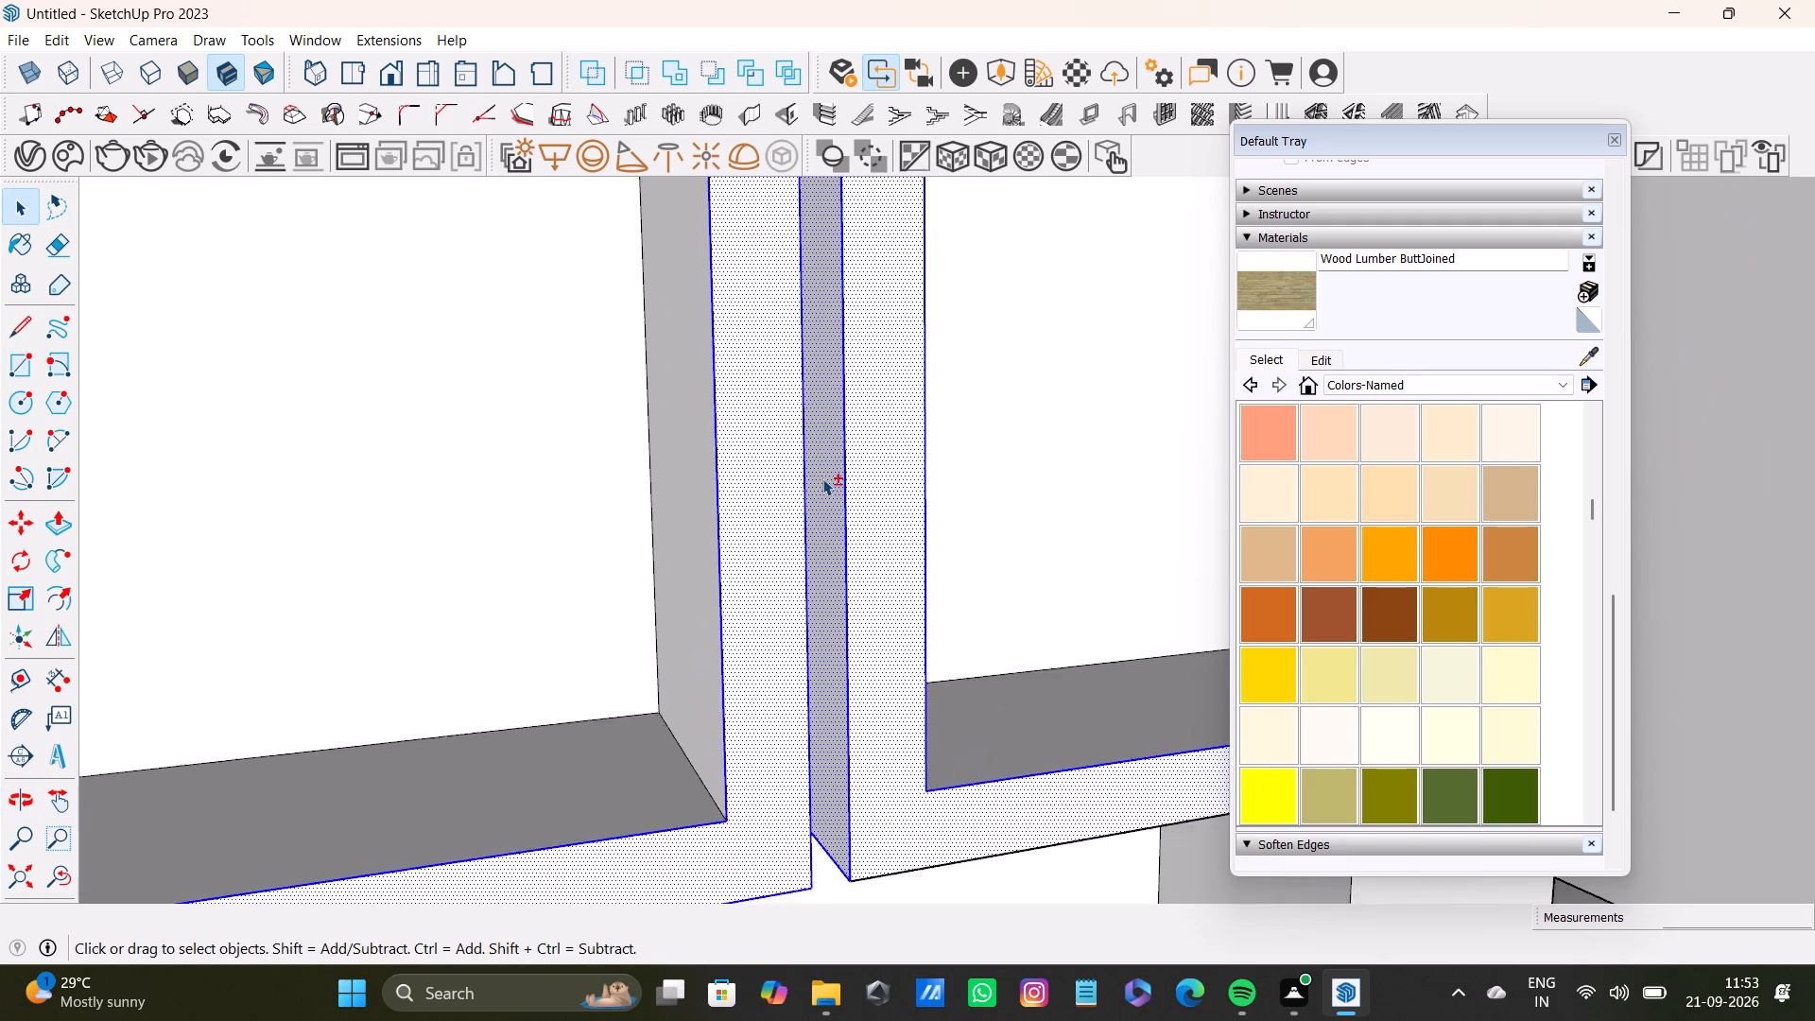
scroll(822, 478, "down", 6, "shift")
middle_click_drag(913, 515, 669, 684, "shift")
middle_click_drag(975, 587, 630, 681)
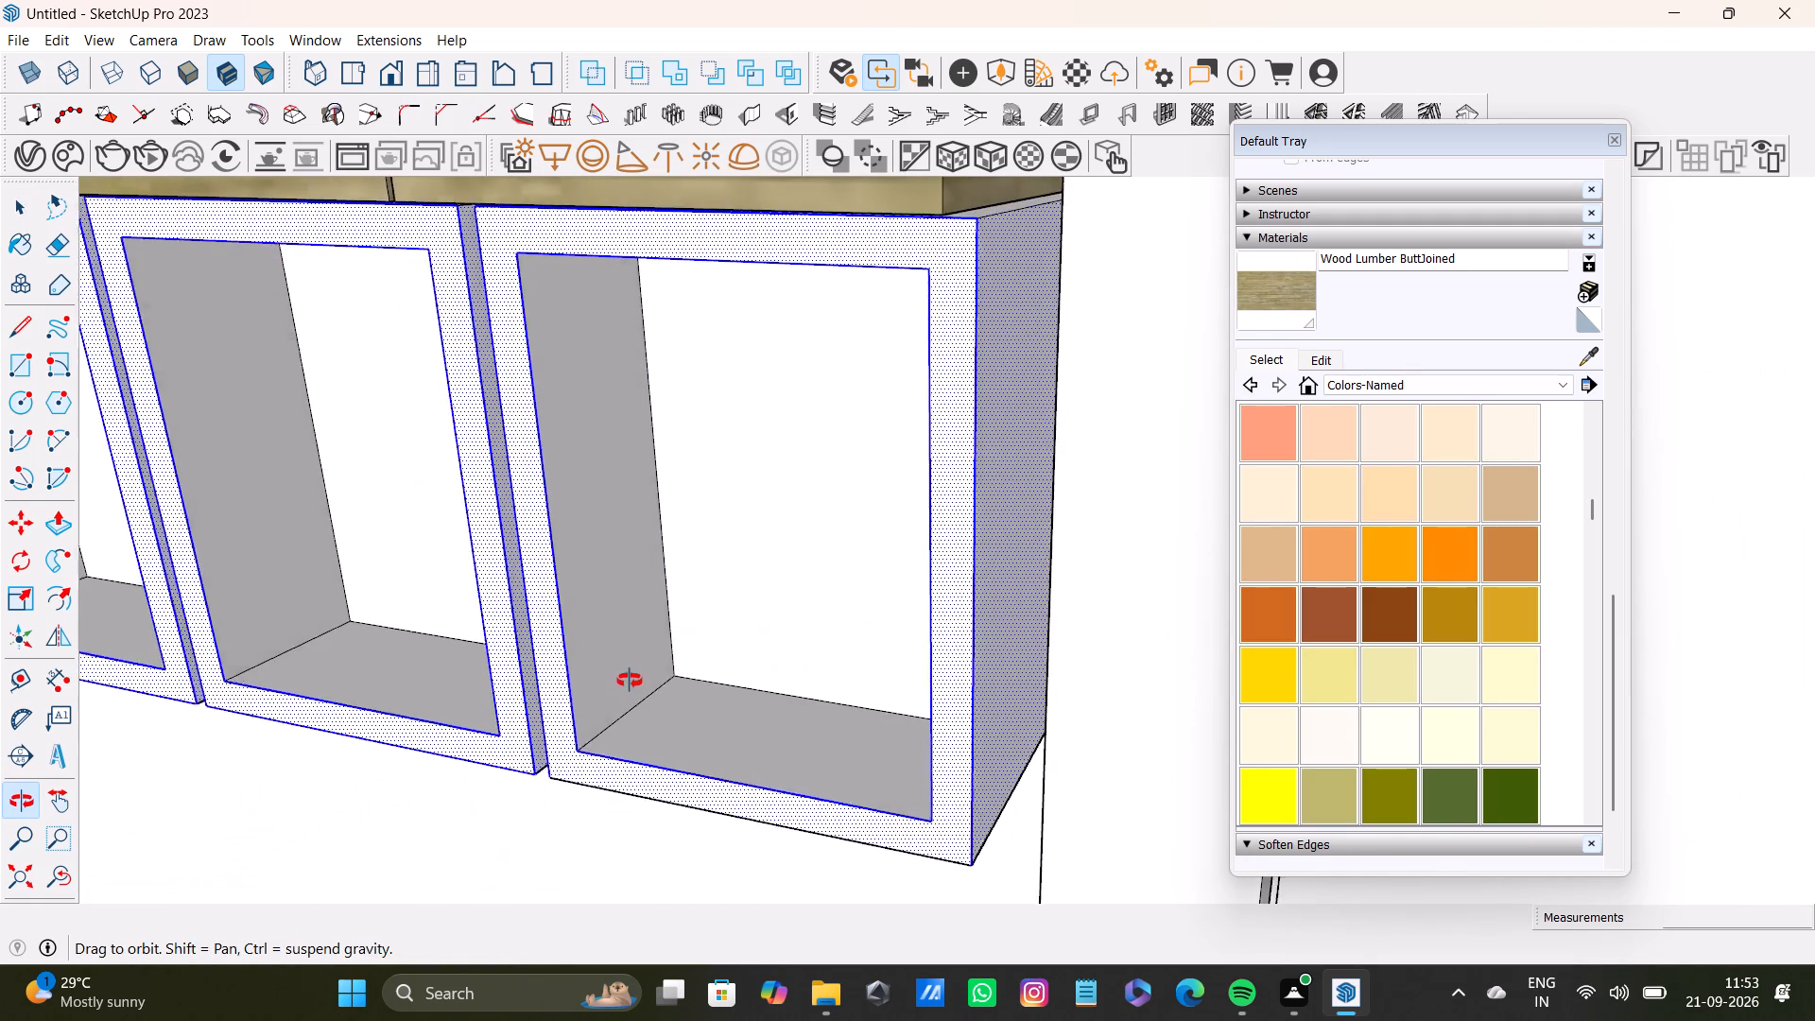
middle_click_drag(630, 681, 629, 684)
scroll(994, 335, "up", 6, "shift")
middle_click_drag(959, 216, 963, 510, "shift")
scroll(989, 478, "up", 2, "shift")
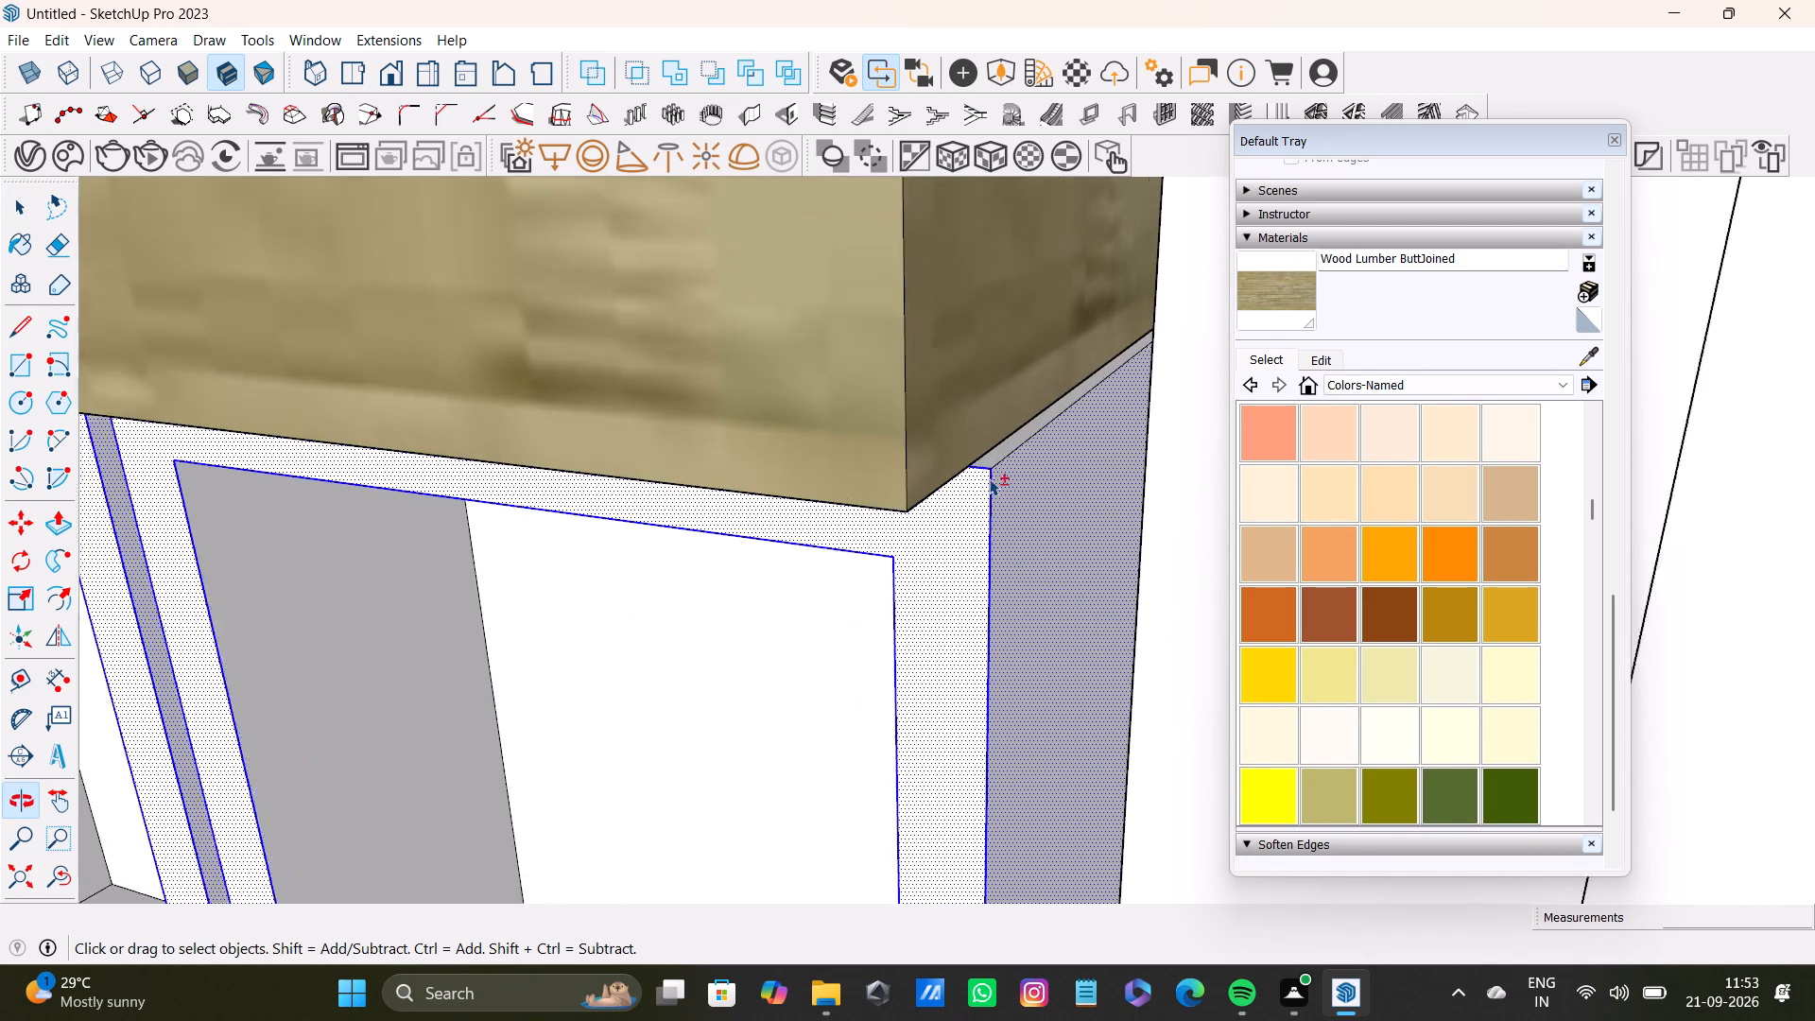
scroll(989, 478, "up", 1, "shift")
double_click(994, 453, "shift")
Add the undersides of the wall cabinets above the shelf boxes near the row's far end to the selection.
scroll(940, 489, "down", 12, "shift")
middle_click_drag(380, 454, 527, 454, "shift")
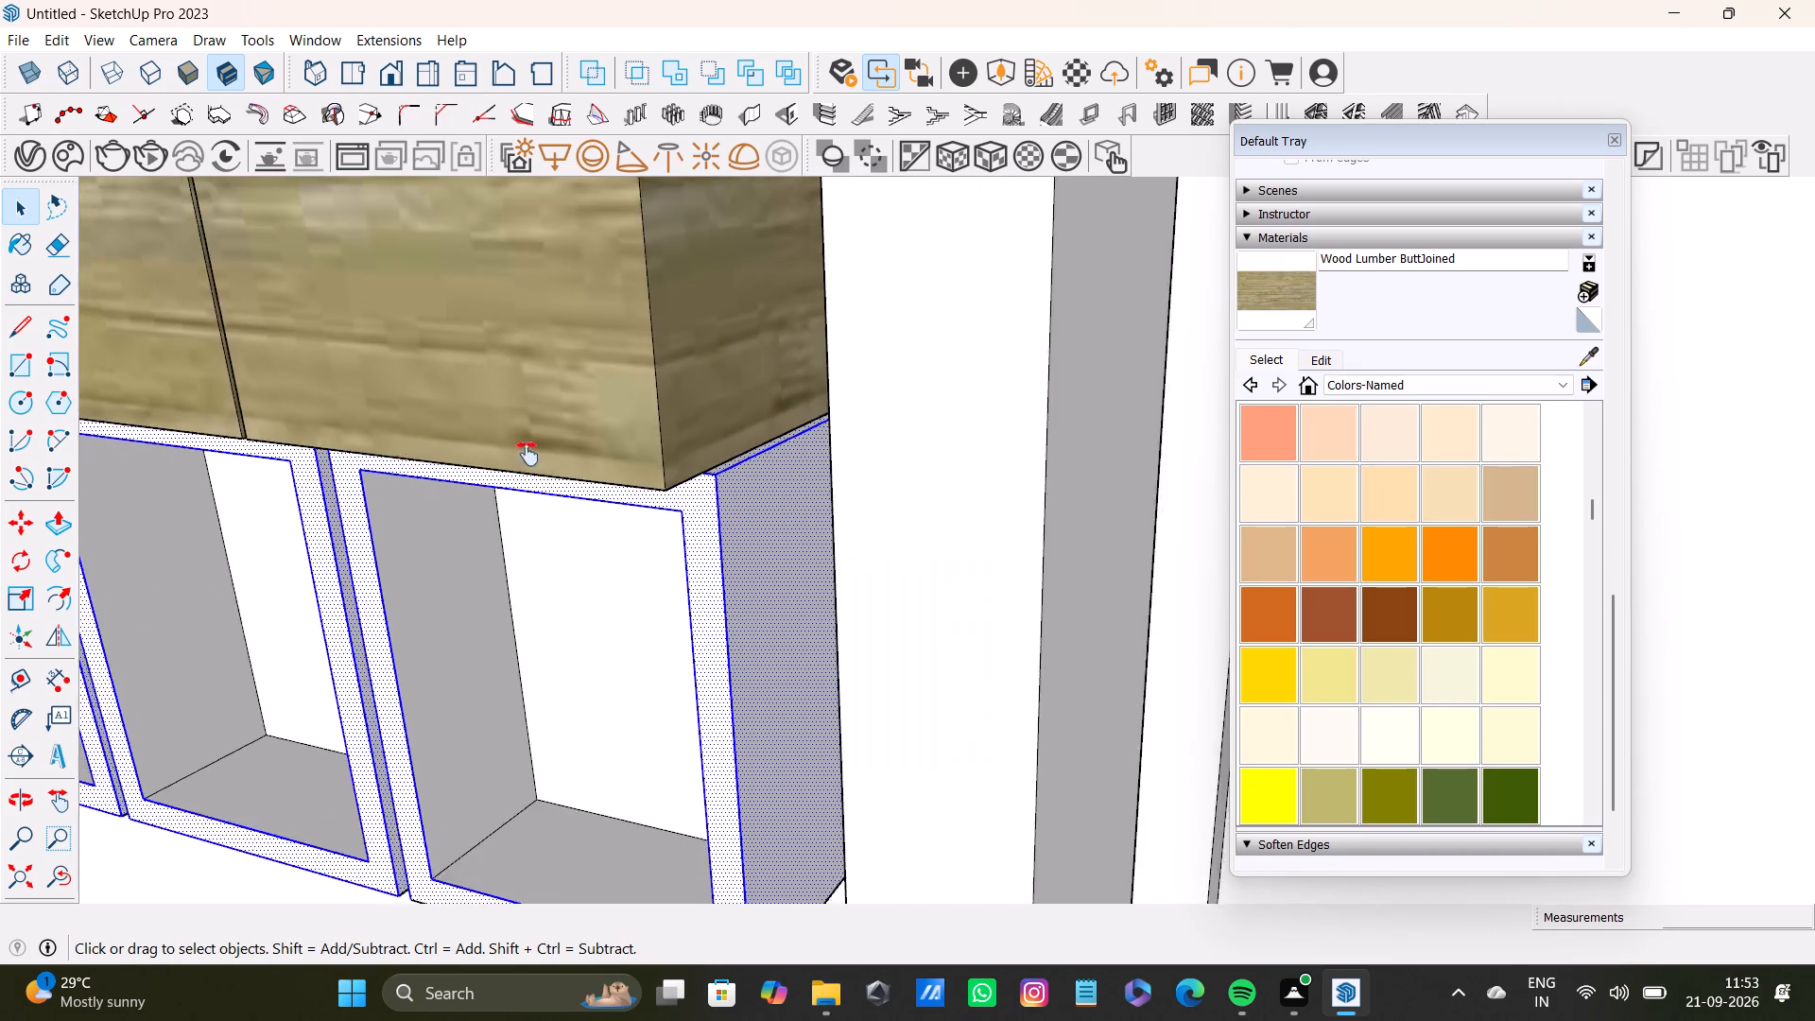
middle_click_drag(527, 454, 1066, 454, "shift")
scroll(1038, 474, "up", 4)
middle_click_drag(1020, 463, 1089, 270)
scroll(933, 206, "up", 7)
left_click(1012, 257, "shift")
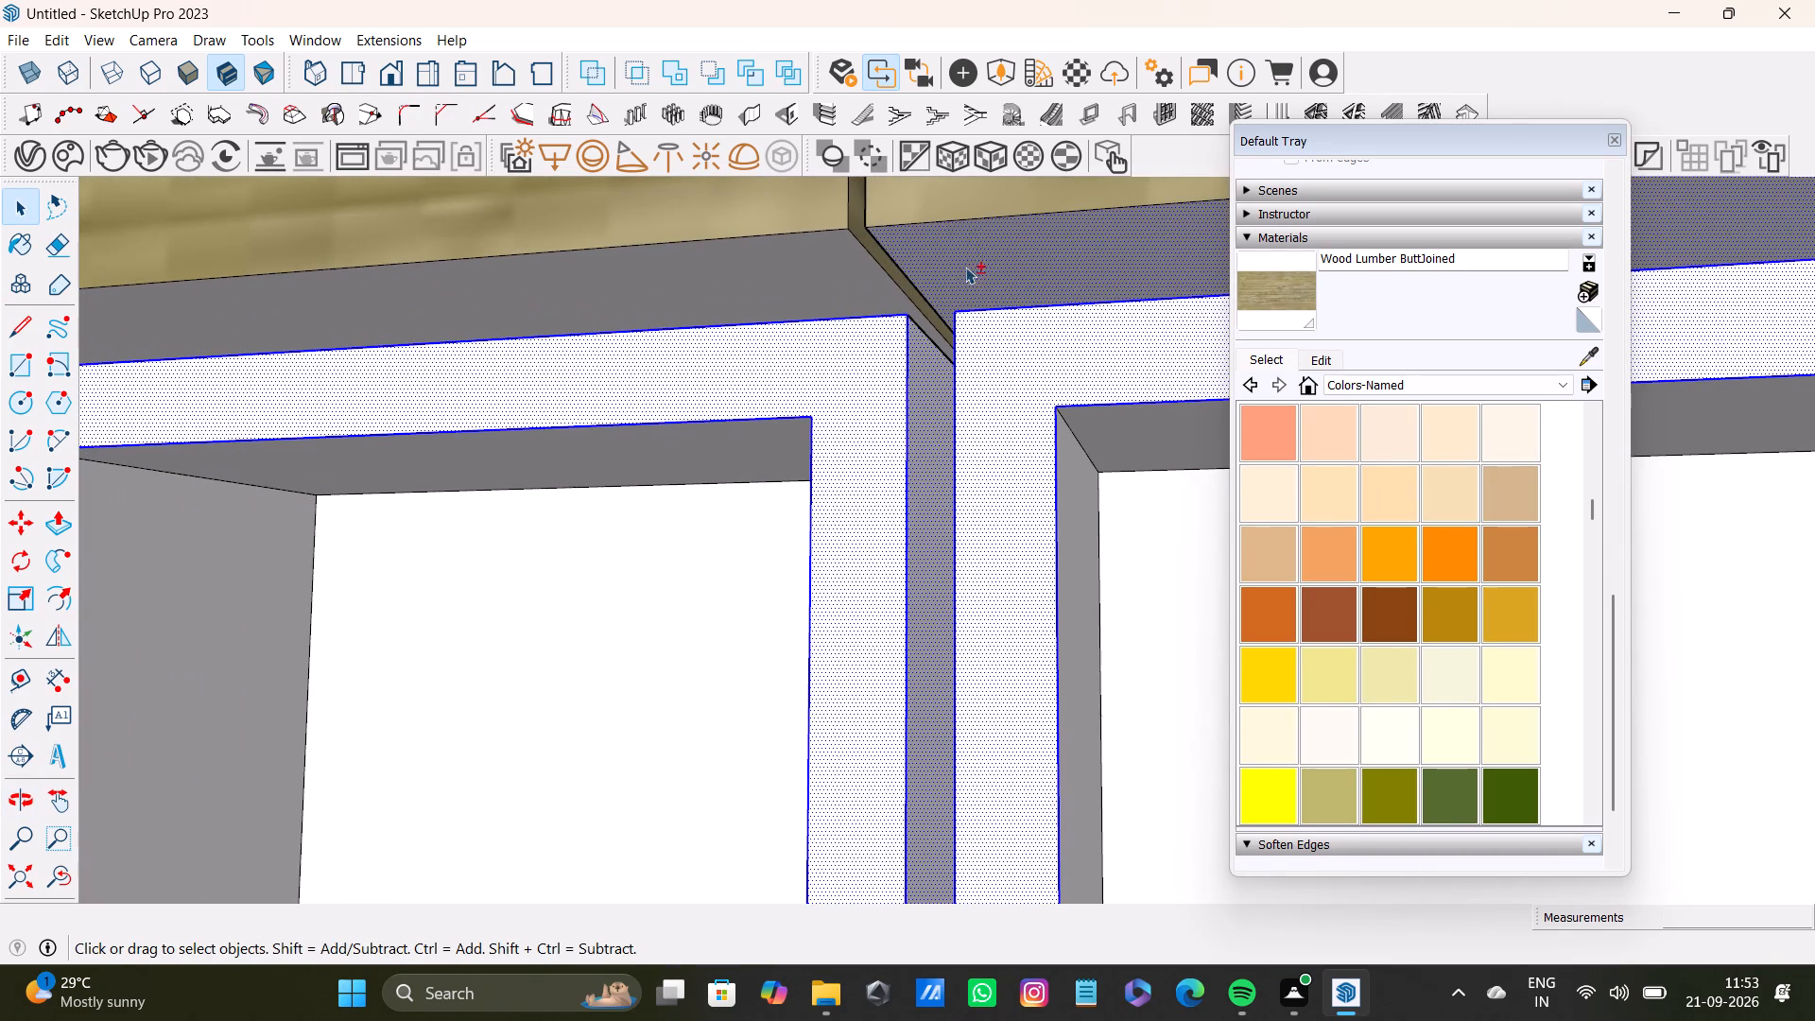
left_click(769, 266, "shift")
Add the top face of a shelf box under the far-end wall cabinets to the selection.
middle_click_drag(921, 320, 988, 441)
scroll(988, 444, "up", 3, "shift")
middle_click_drag(978, 441, 973, 426, "shift")
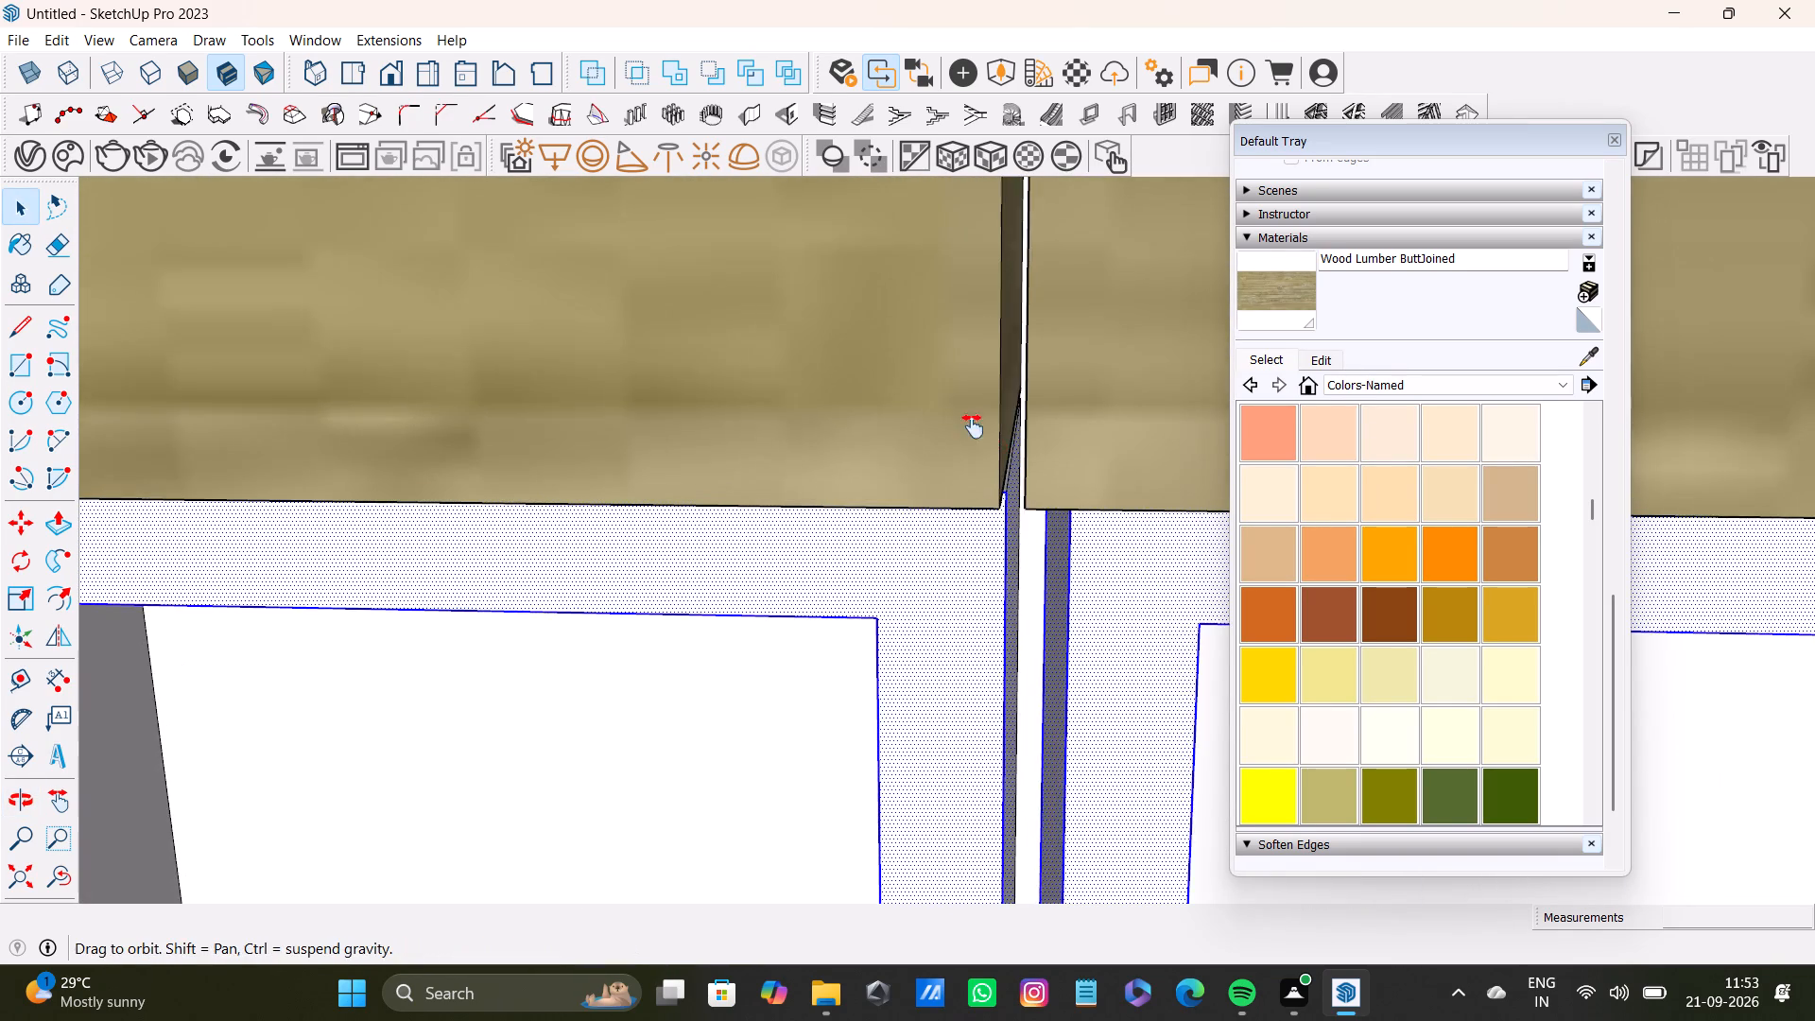
middle_click_drag(973, 426, 929, 255, "shift")
scroll(873, 333, "up", 7, "shift")
left_click(973, 418, "shift")
Add the narrow top faces of two neighbouring shelf boxes near the row's starting end to the selection.
scroll(969, 423, "down", 2, "shift")
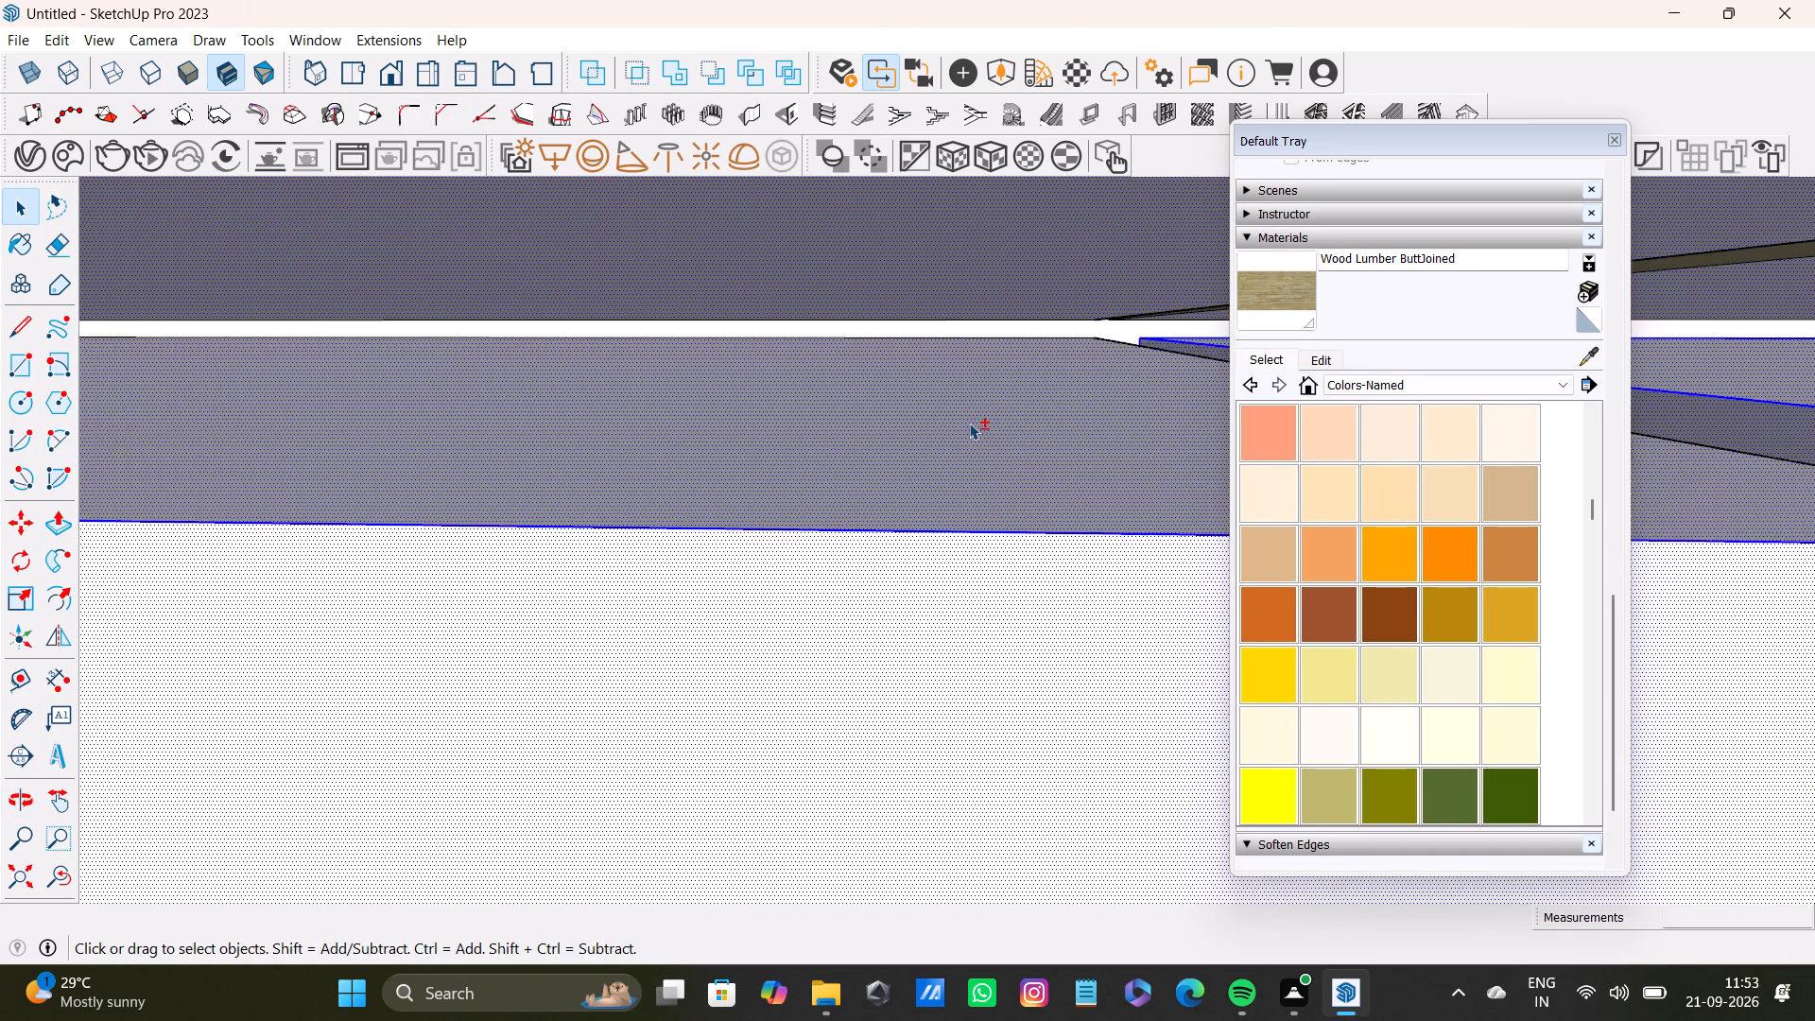
scroll(969, 423, "down", 15, "shift")
left_click(59, 881, "shift")
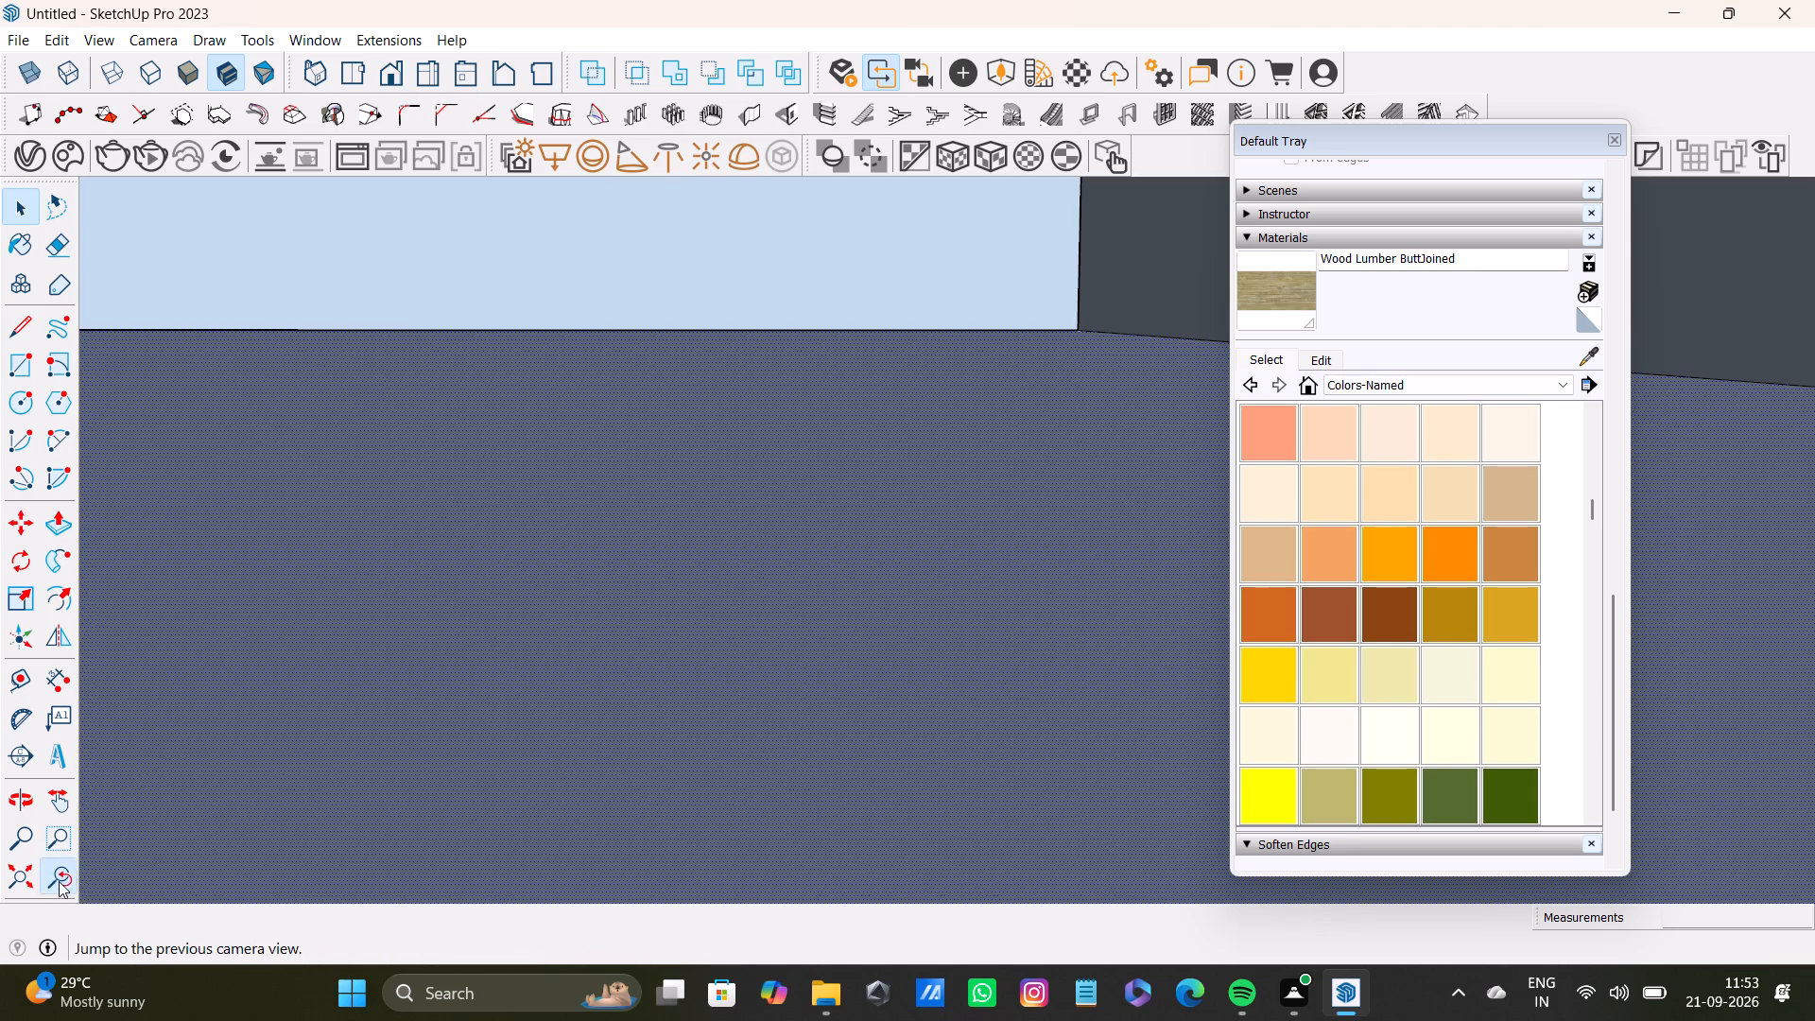
middle_click_drag(596, 458, 1026, 495, "shift")
scroll(997, 495, "down", 7)
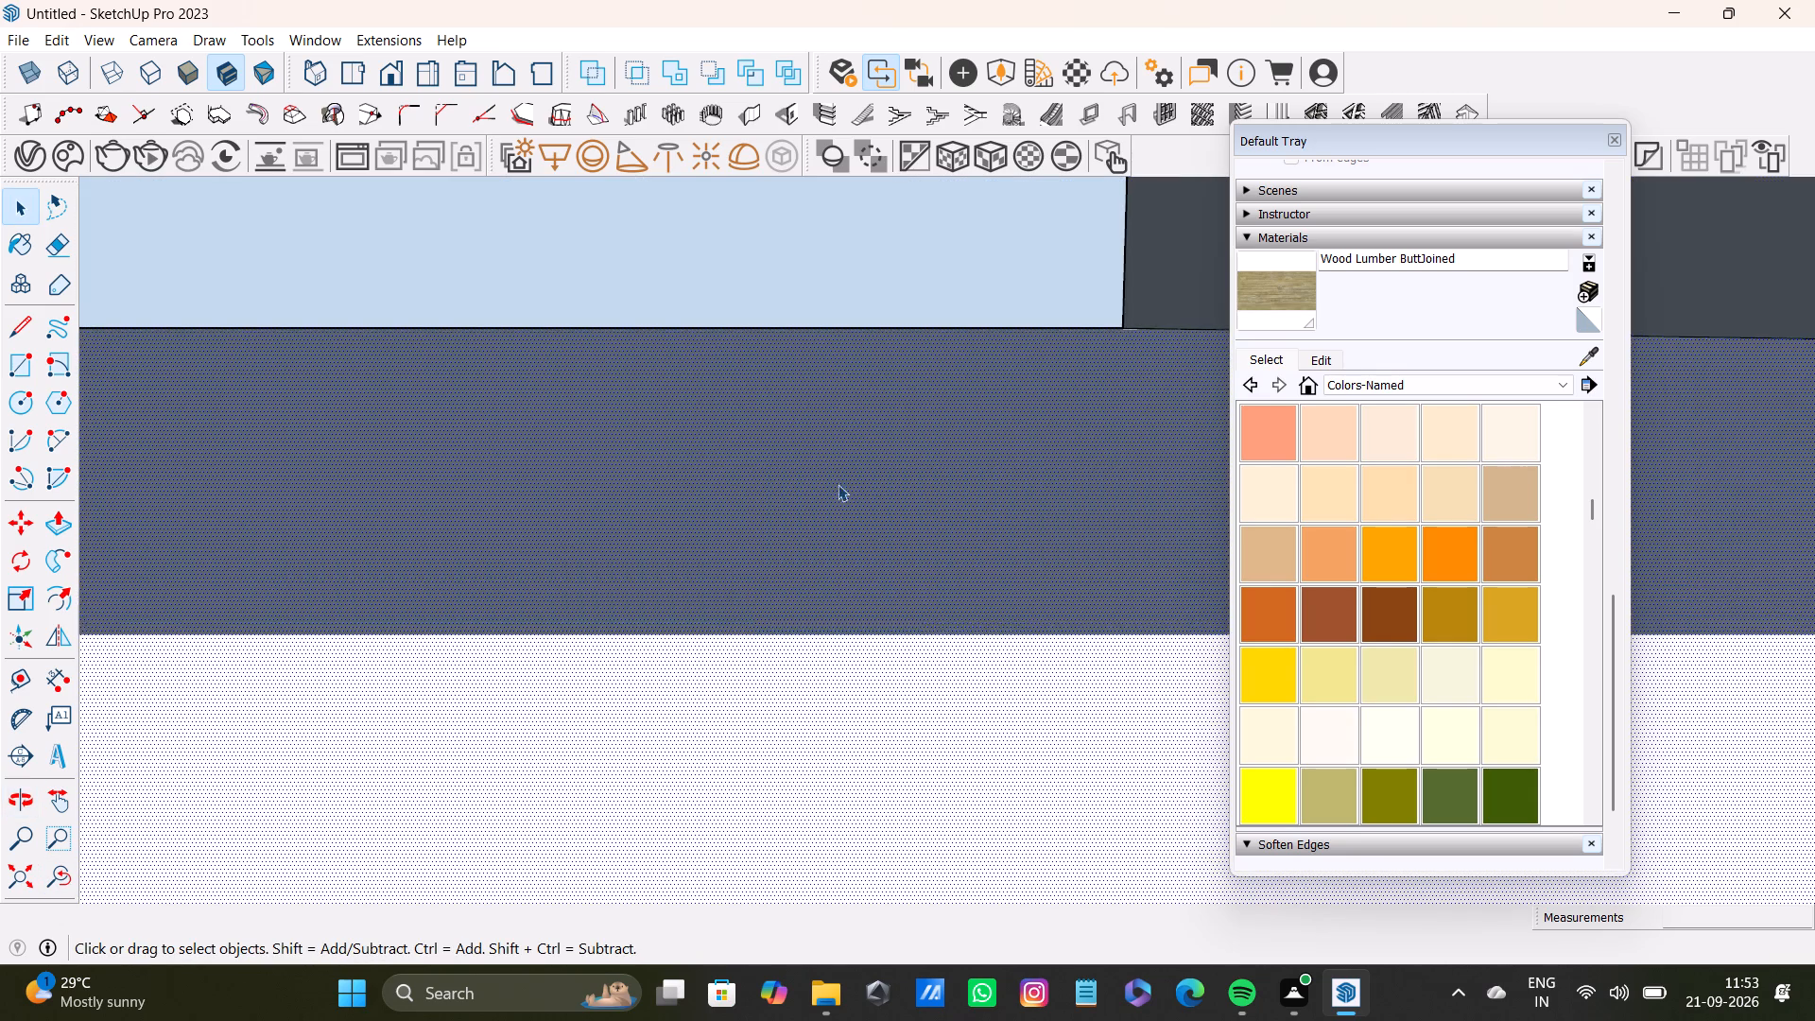
scroll(838, 484, "down", 16)
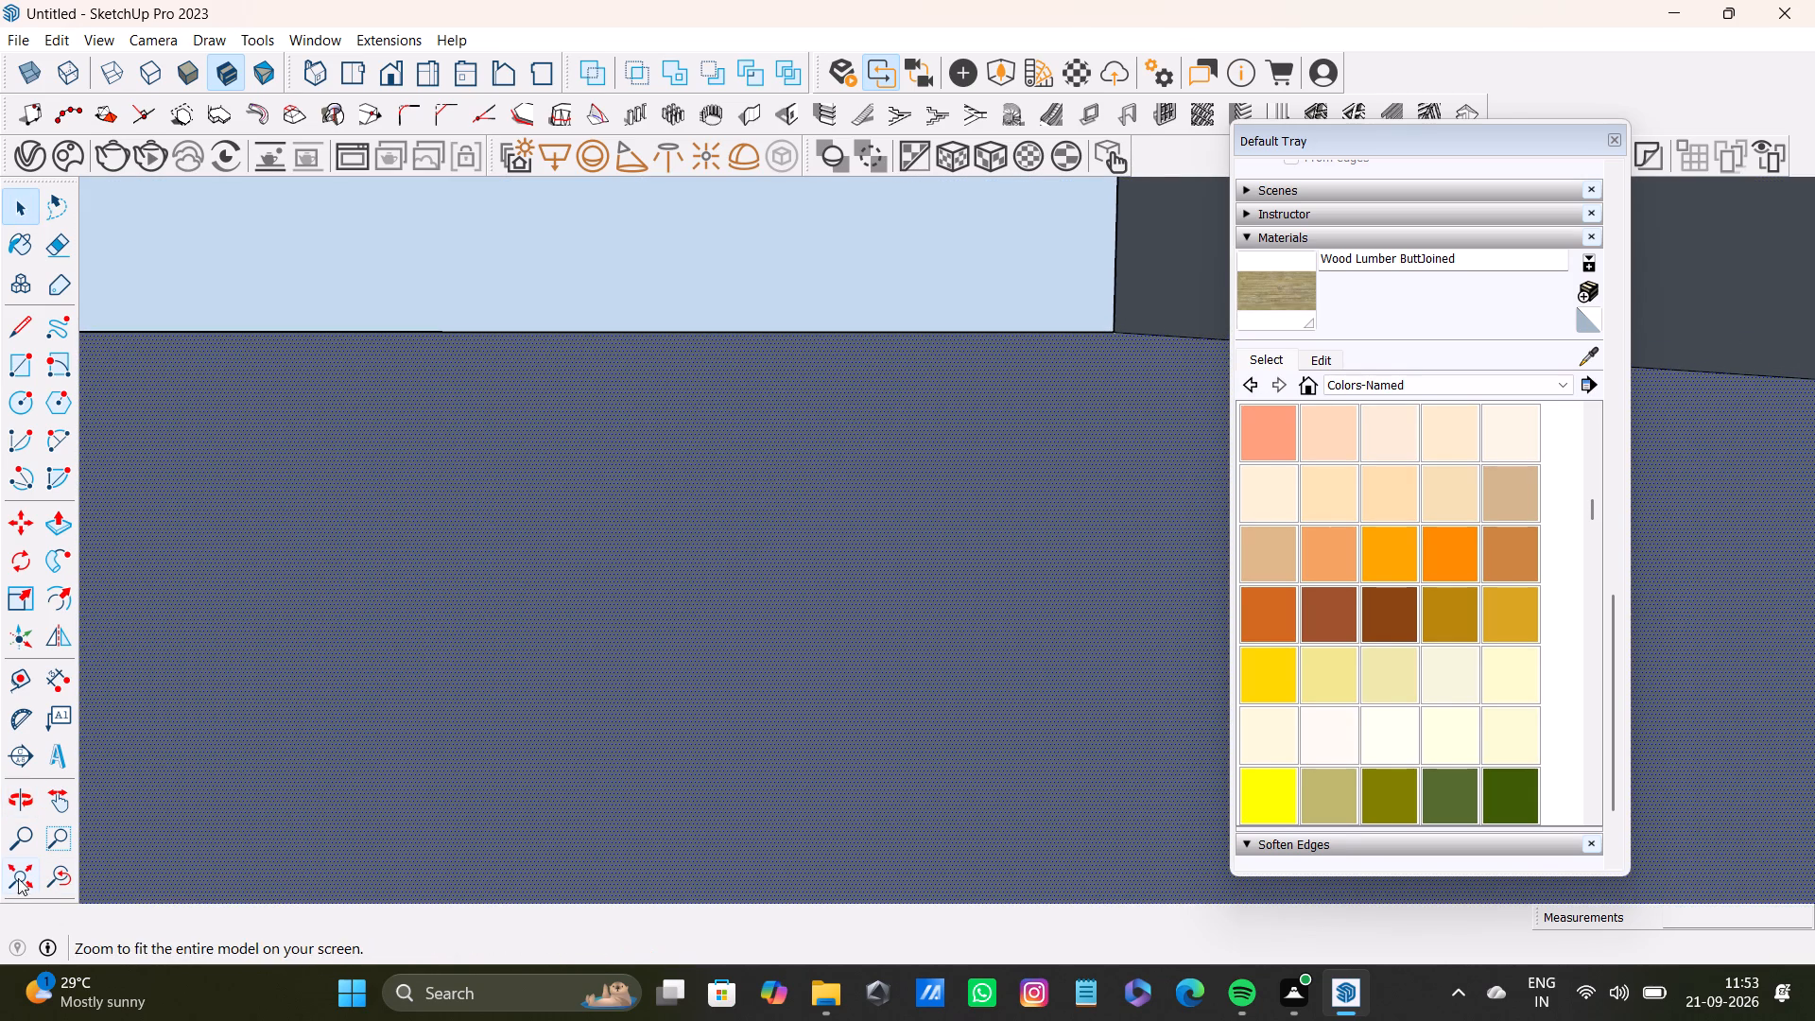
left_click(18, 878)
scroll(796, 390, "up", 2)
middle_click_drag(398, 366, 826, 463)
scroll(436, 514, "up", 6)
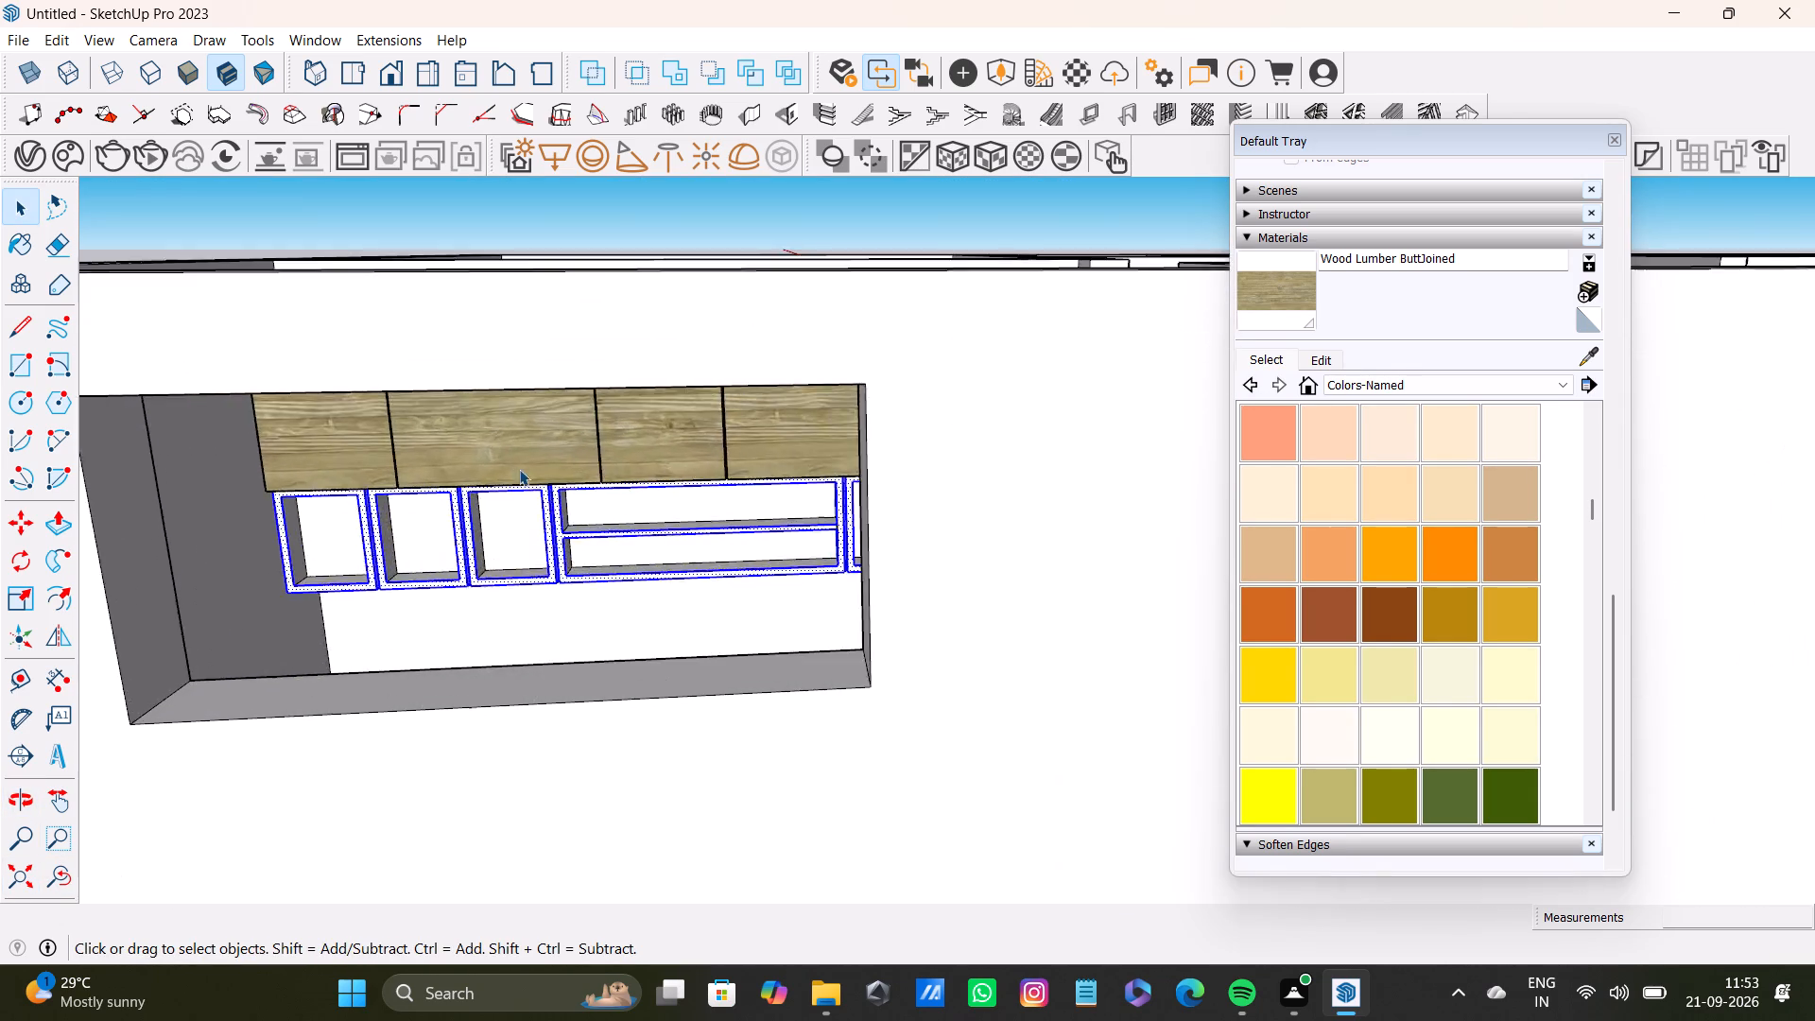
scroll(519, 469, "up", 17)
middle_click_drag(493, 531, 774, 558, "shift")
scroll(774, 558, "up", 4, "shift")
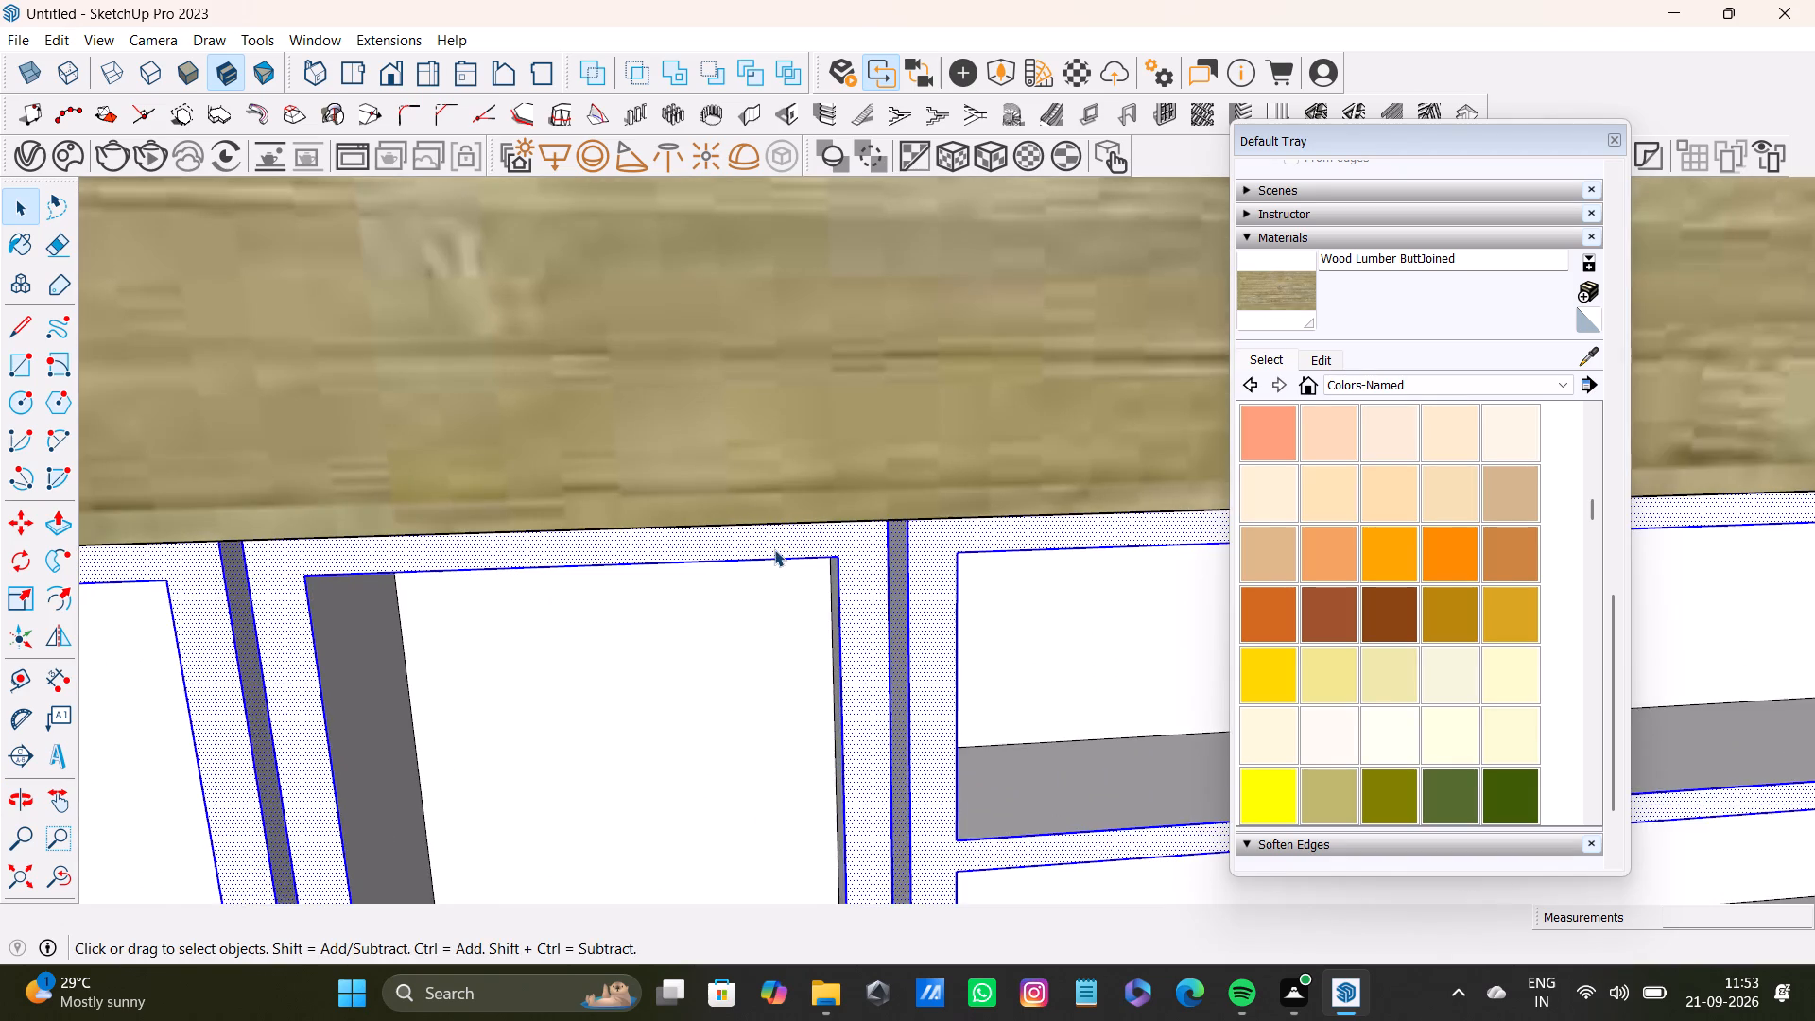
middle_click_drag(774, 548, 727, 343)
scroll(920, 404, "up", 4, "shift")
middle_click_drag(611, 416, 636, 406, "shift")
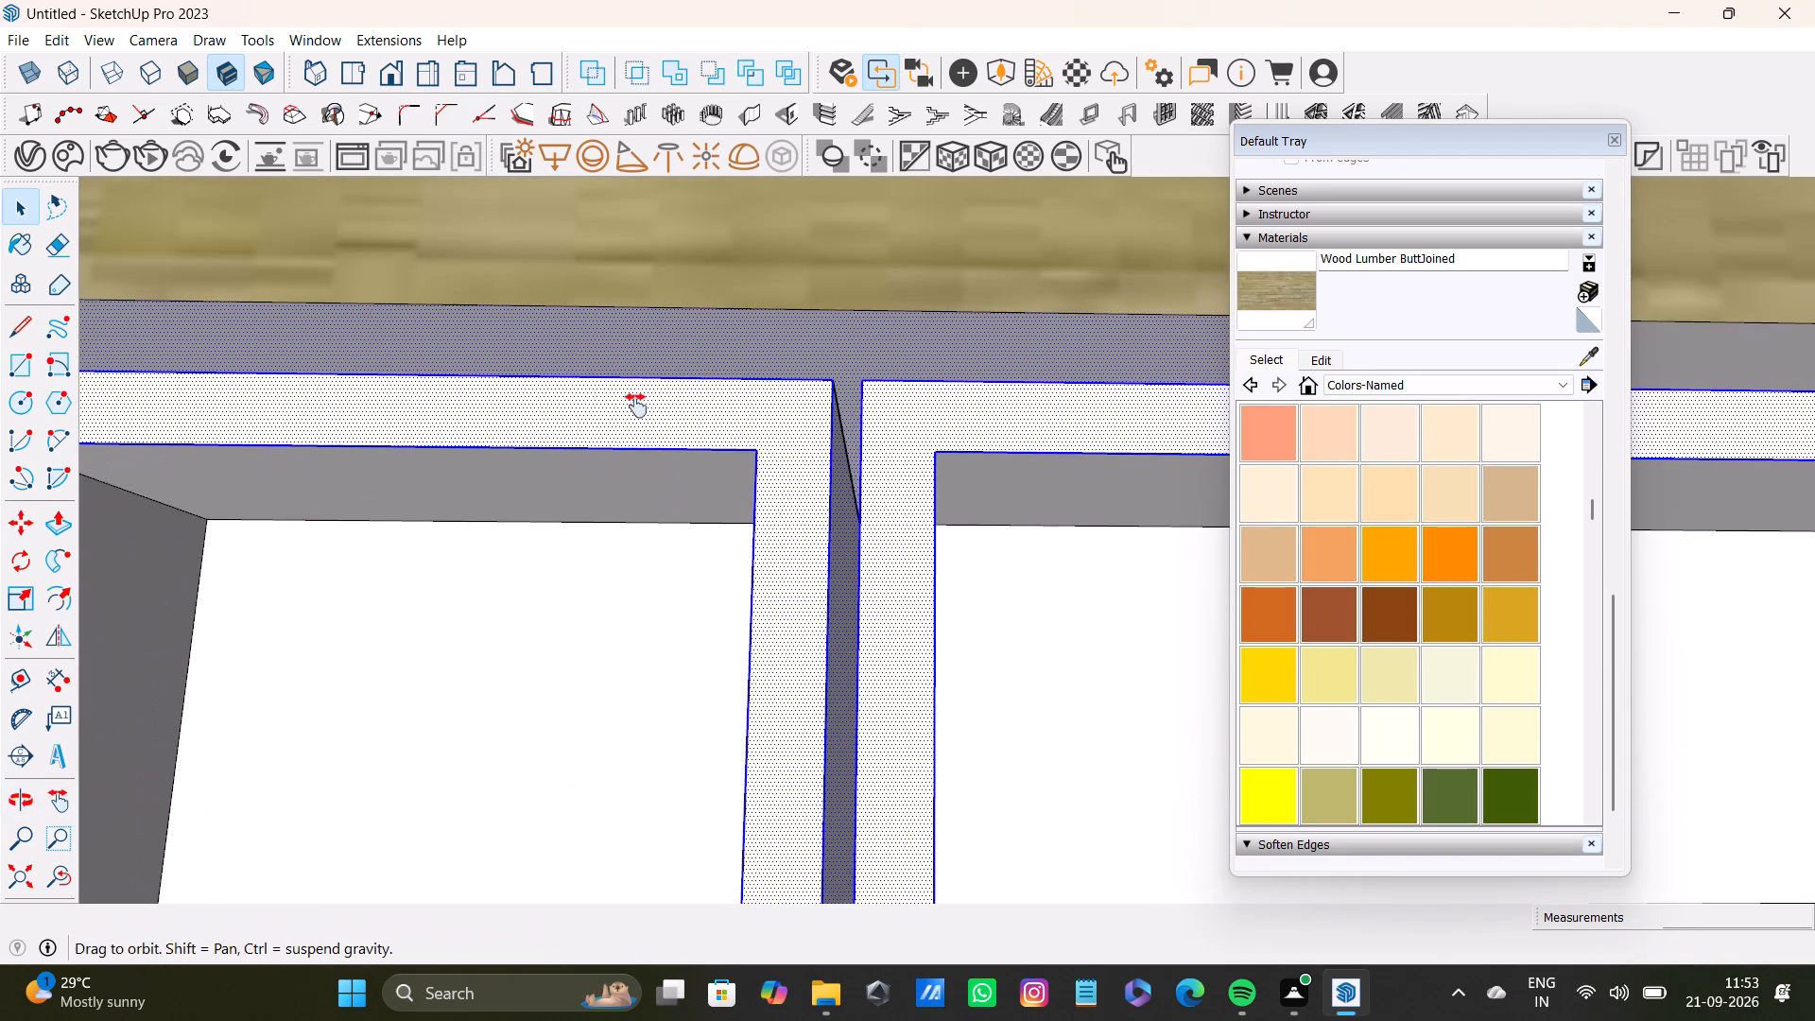
middle_click_drag(636, 406, 1339, 393, "shift")
middle_click_drag(1010, 430, 998, 561)
scroll(998, 561, "down", 1)
scroll(749, 506, "up", 10)
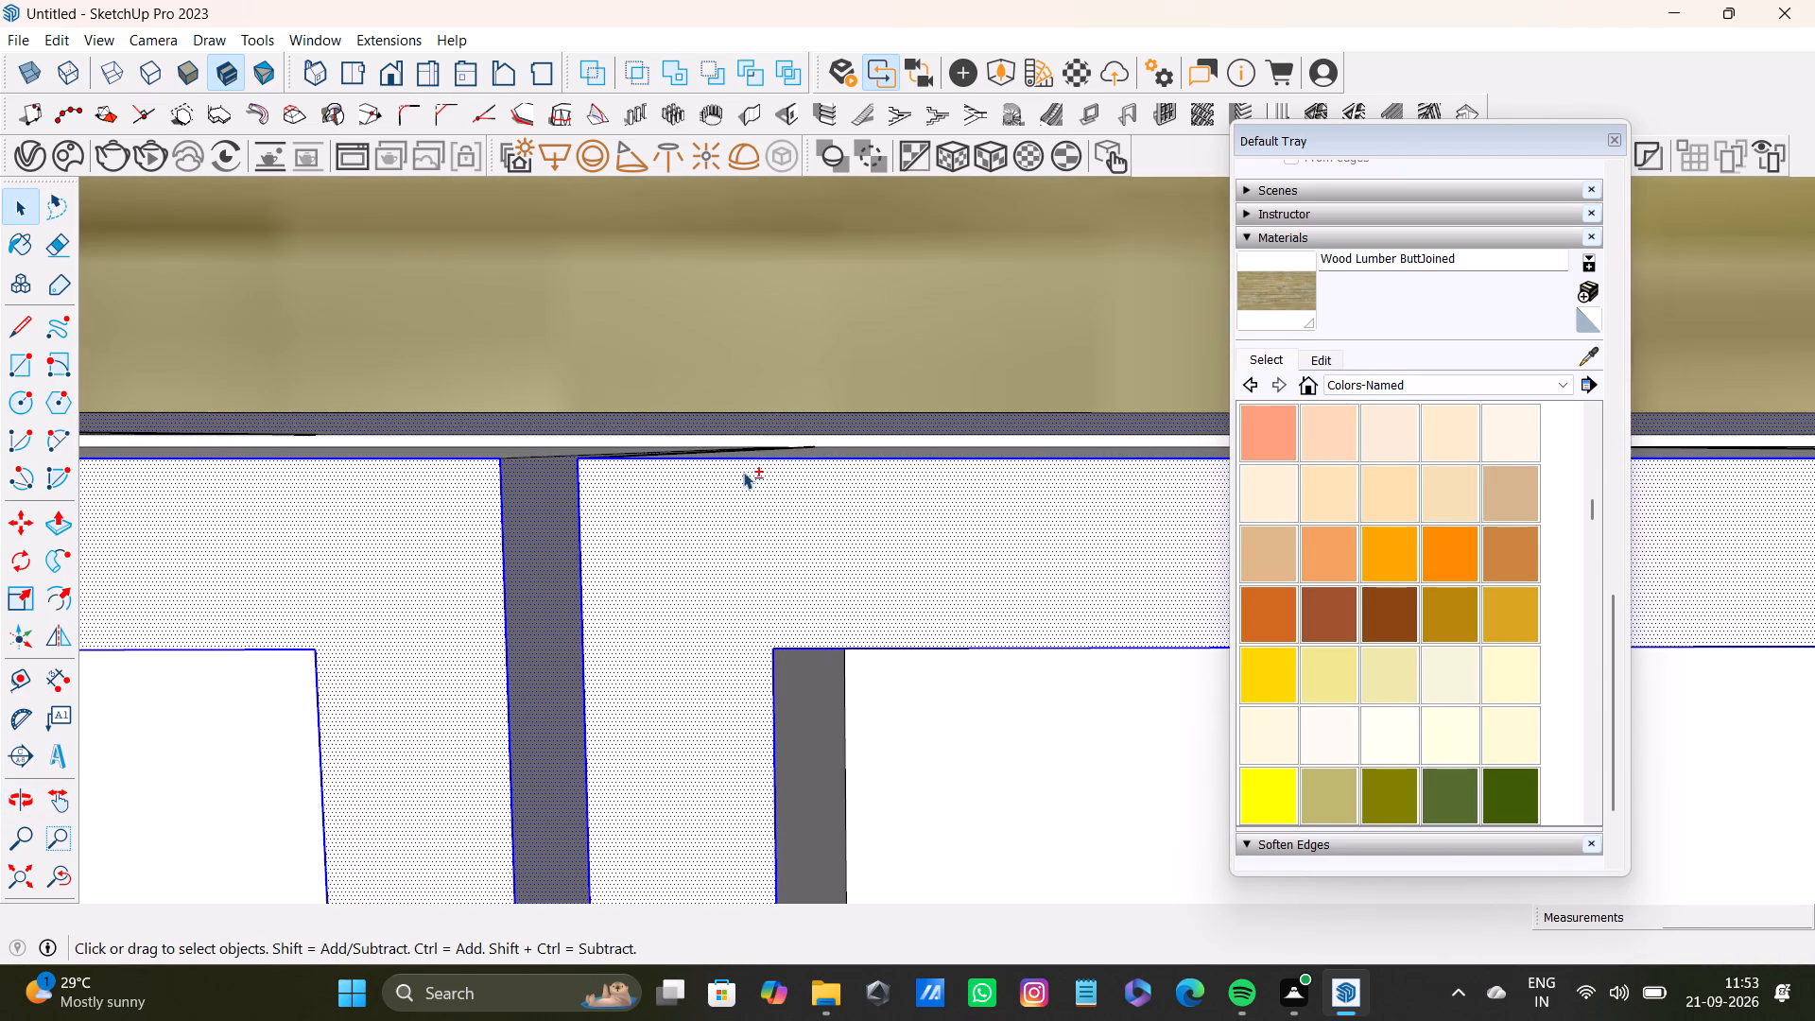
left_click(813, 454, "shift")
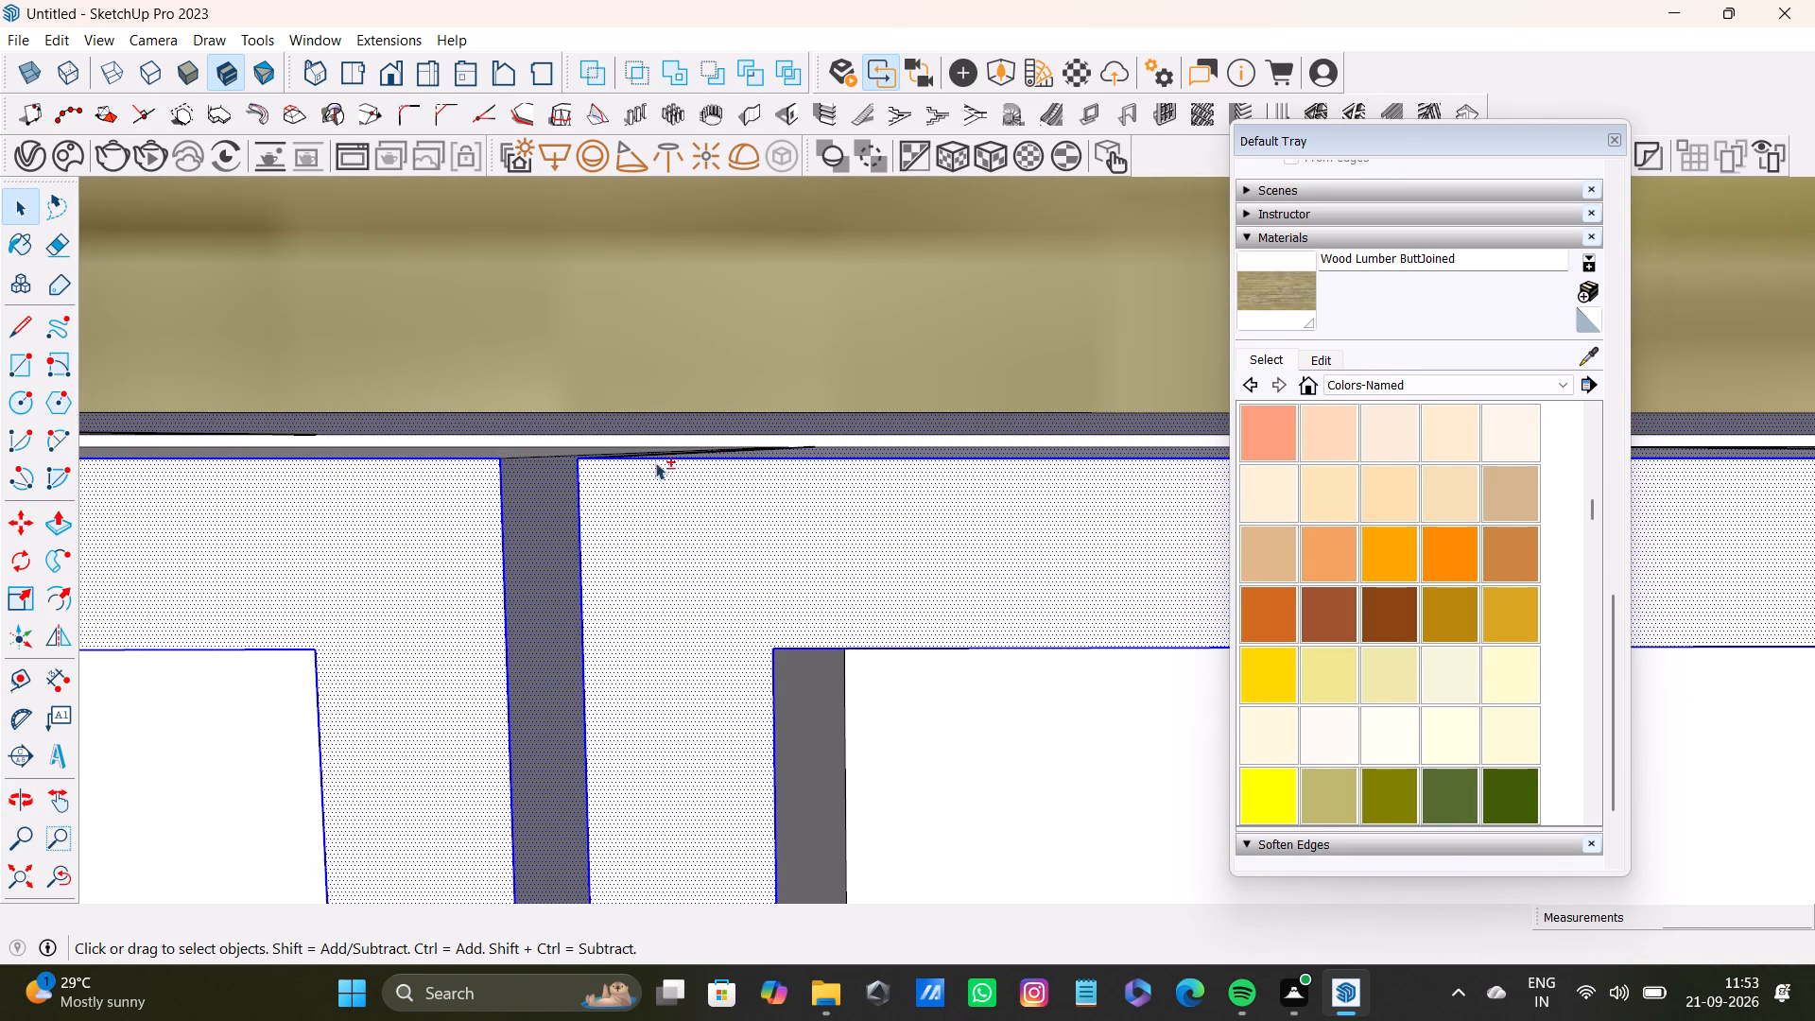
middle_click_drag(816, 459, 818, 469)
scroll(638, 422, "up", 3, "shift")
left_click(484, 462, "shift")
scroll(497, 452, "down", 4, "shift")
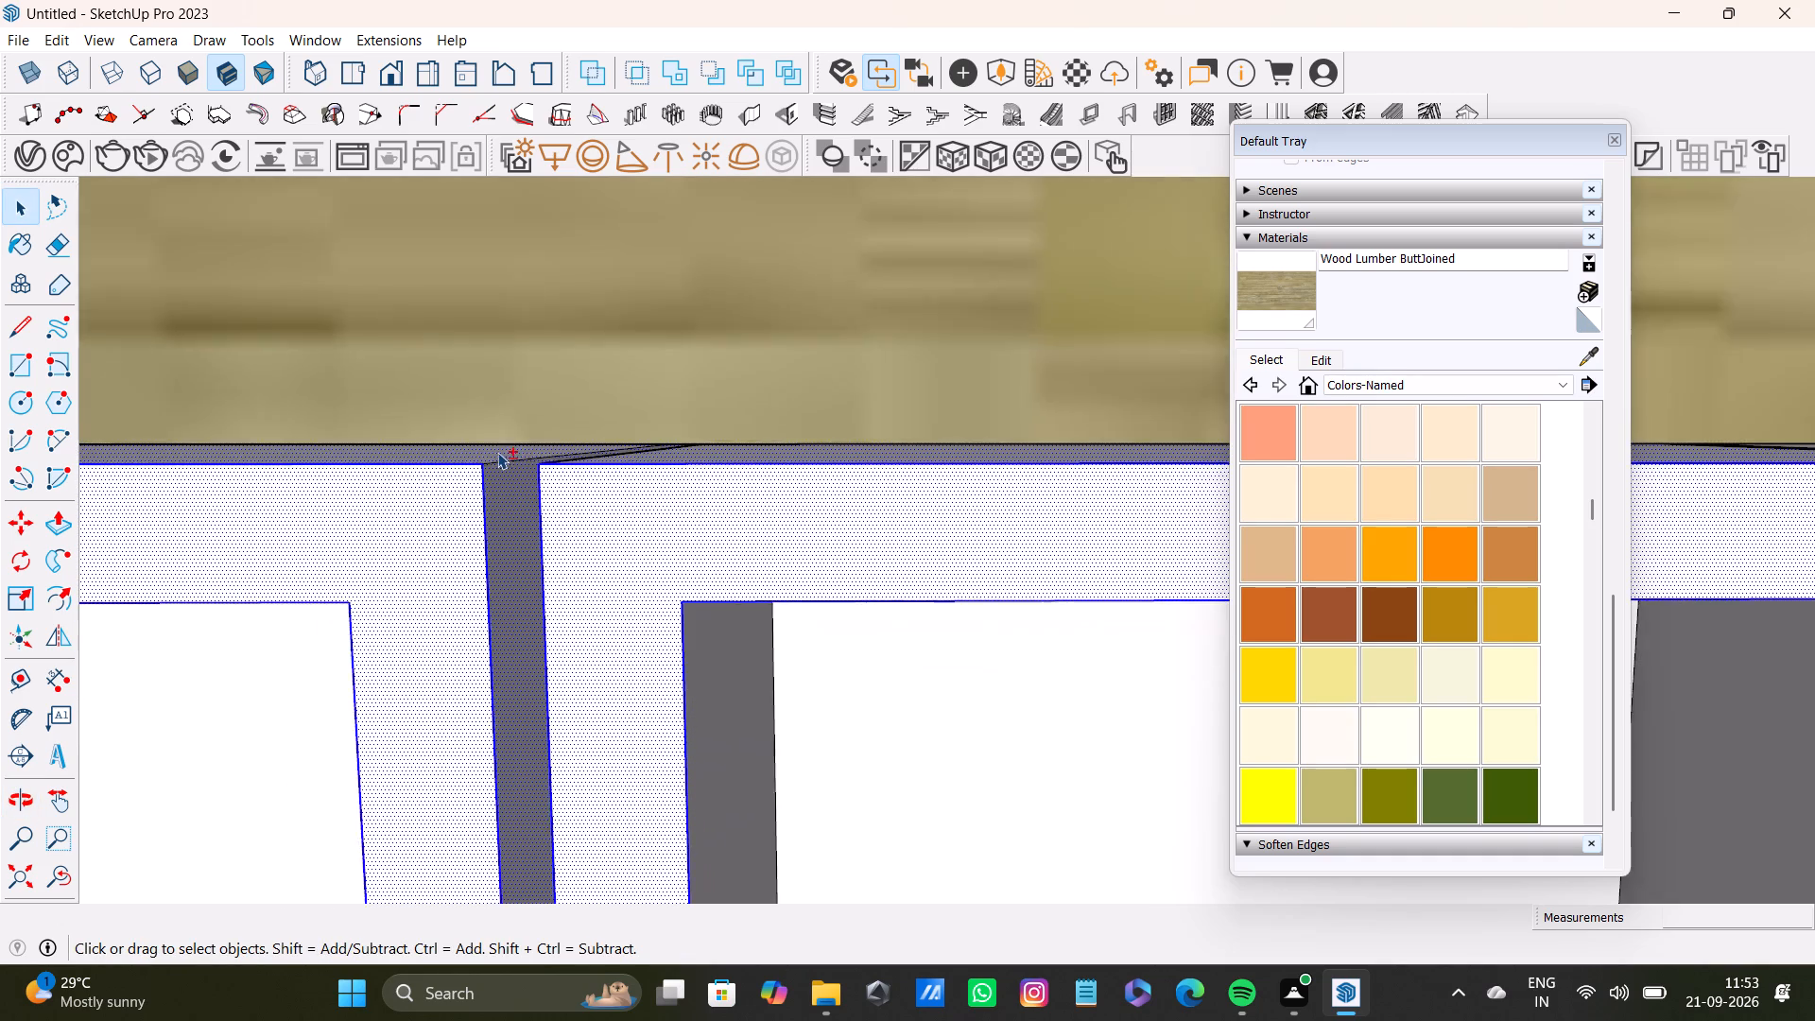
Add the narrow top face of the adjacent shelf box toward the row's starting end to the selection.
scroll(497, 452, "down", 8, "shift")
middle_click_drag(501, 546, 1345, 527, "shift")
scroll(831, 536, "down", 4, "shift")
scroll(595, 520, "up", 10, "shift")
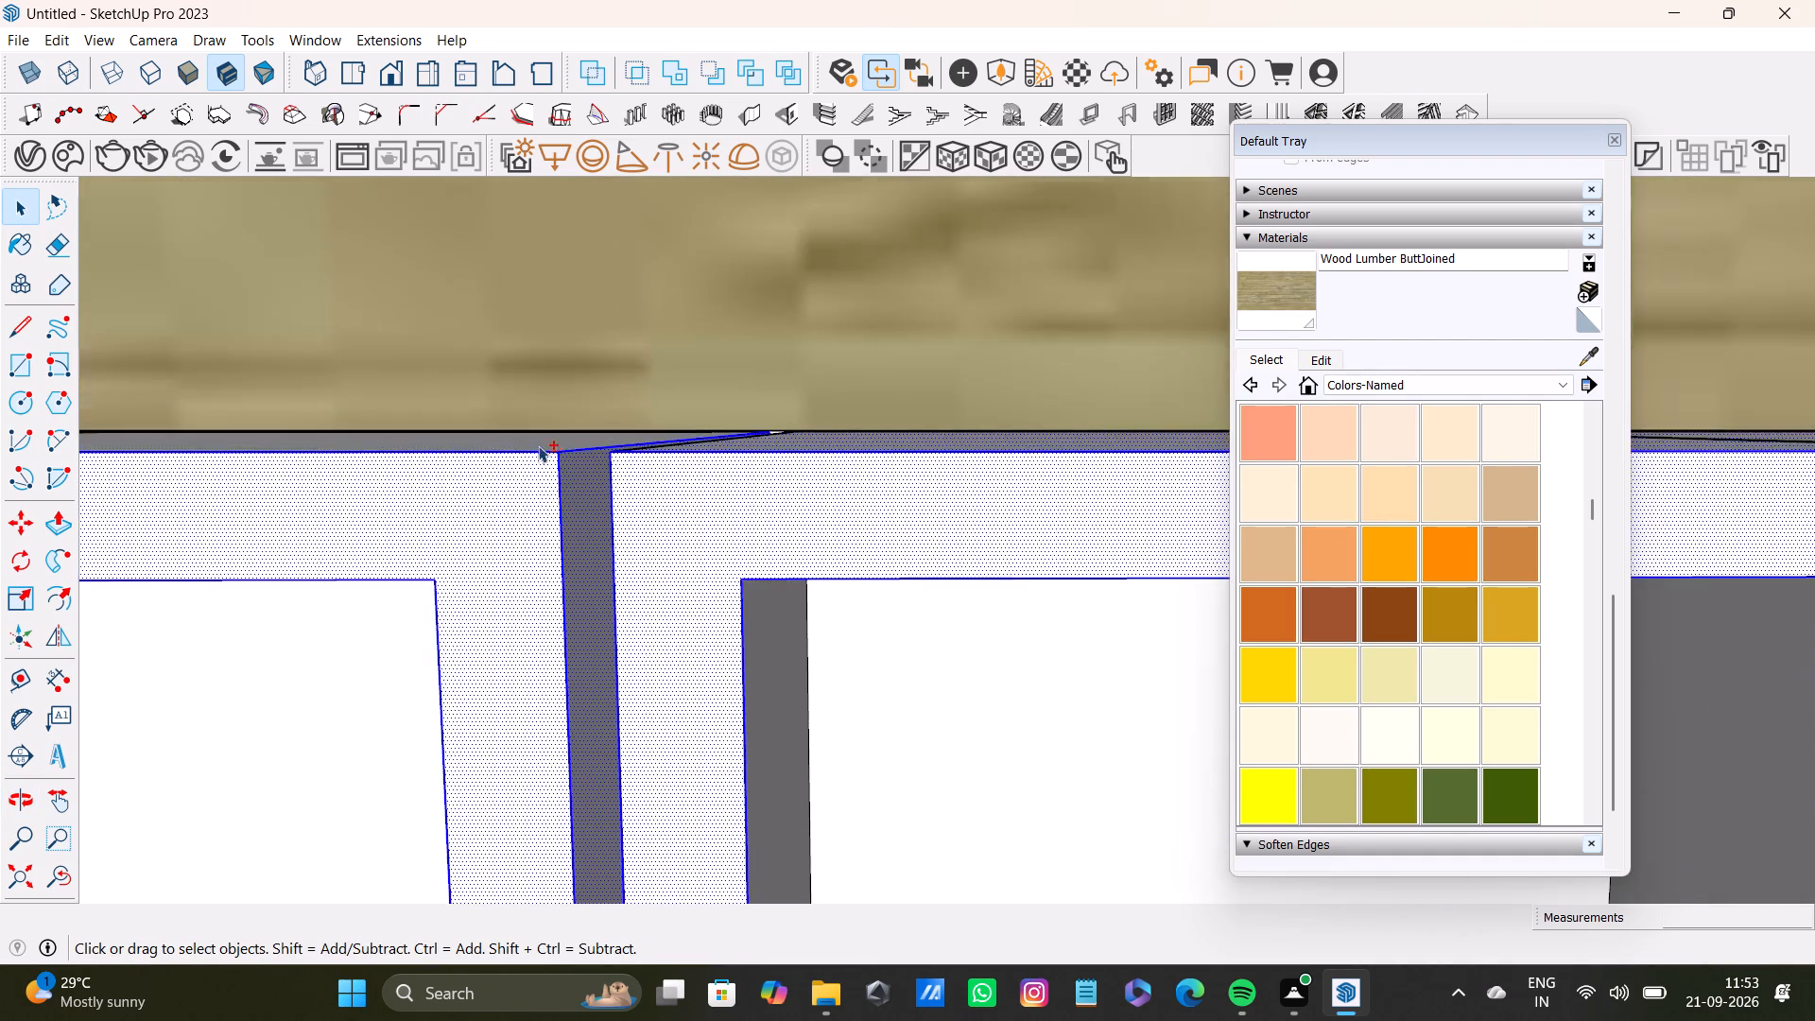
scroll(538, 445, "up", 4, "shift")
left_click(545, 441, "shift")
Paint all the selected shelf box exterior faces with Wood Lumber ButtJoined.
scroll(549, 451, "down", 12, "shift")
middle_click_drag(558, 457, 1251, 519, "shift")
scroll(1251, 519, "up", 1, "shift")
scroll(598, 555, "down", 2, "shift")
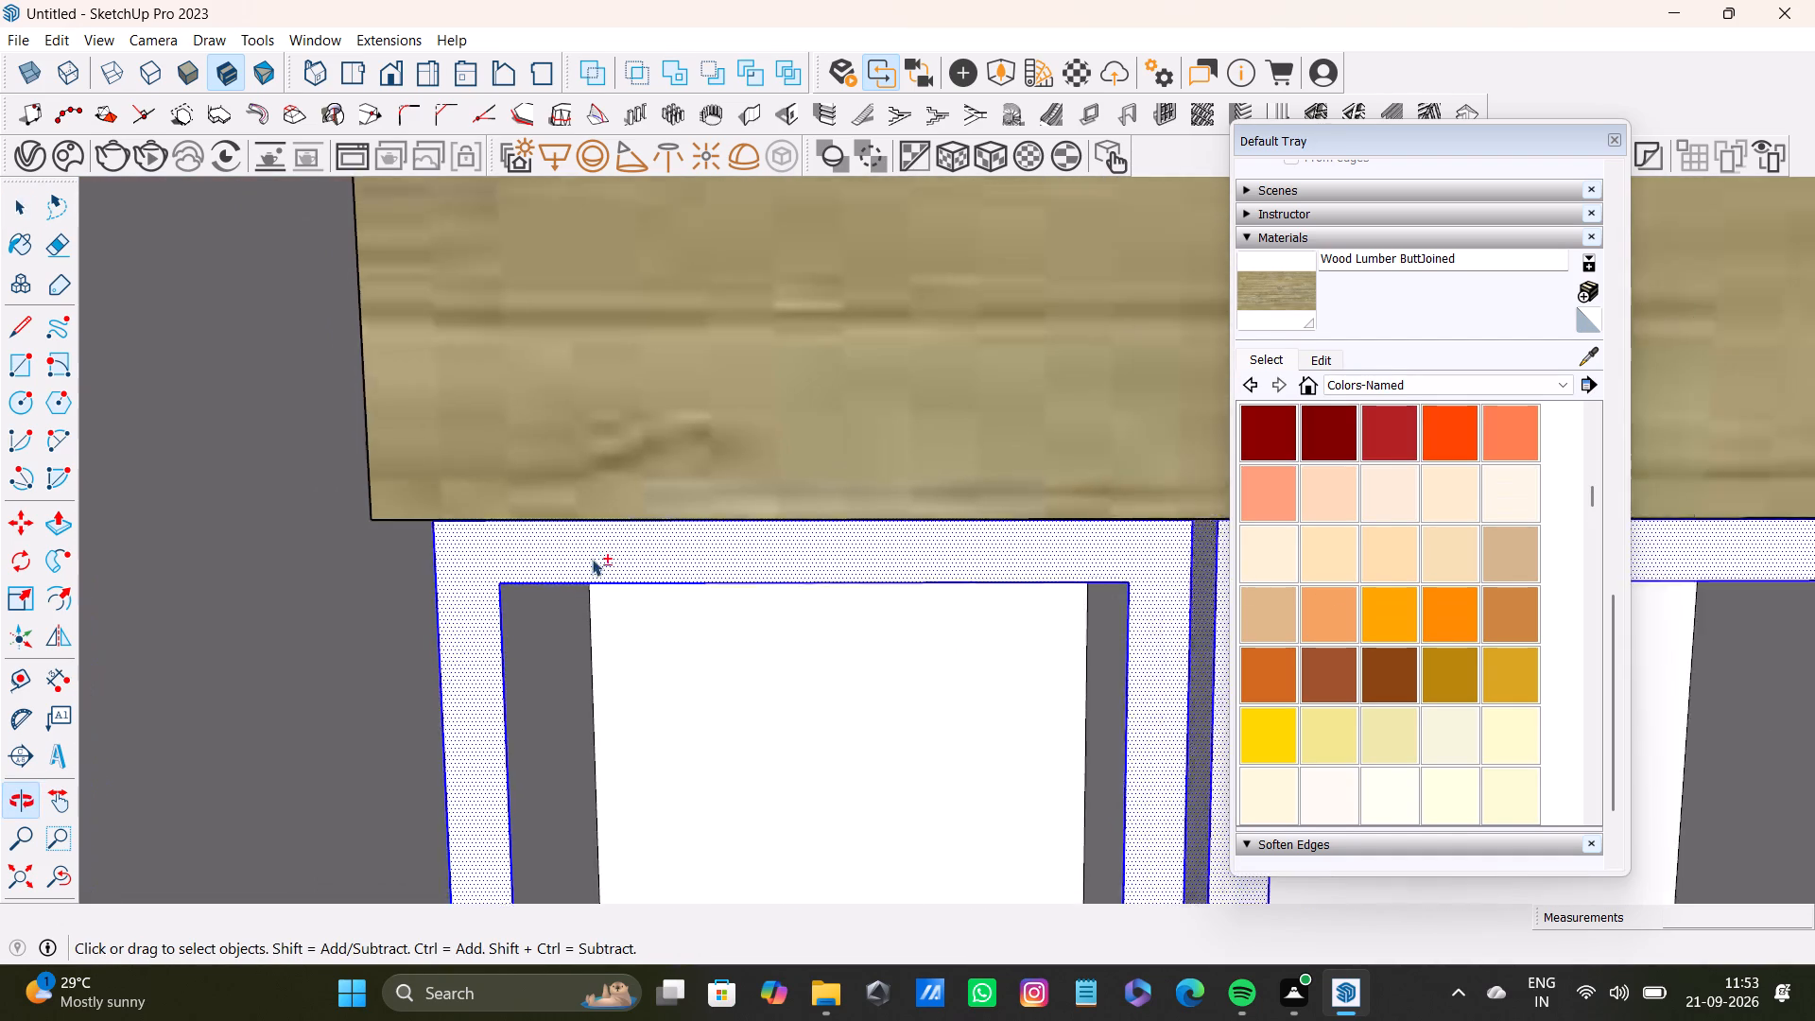
scroll(592, 559, "down", 3, "shift")
left_click_drag(1265, 294, 1240, 319, "shift")
left_click(1057, 565, "shift")
scroll(1048, 576, "down", 1, "shift")
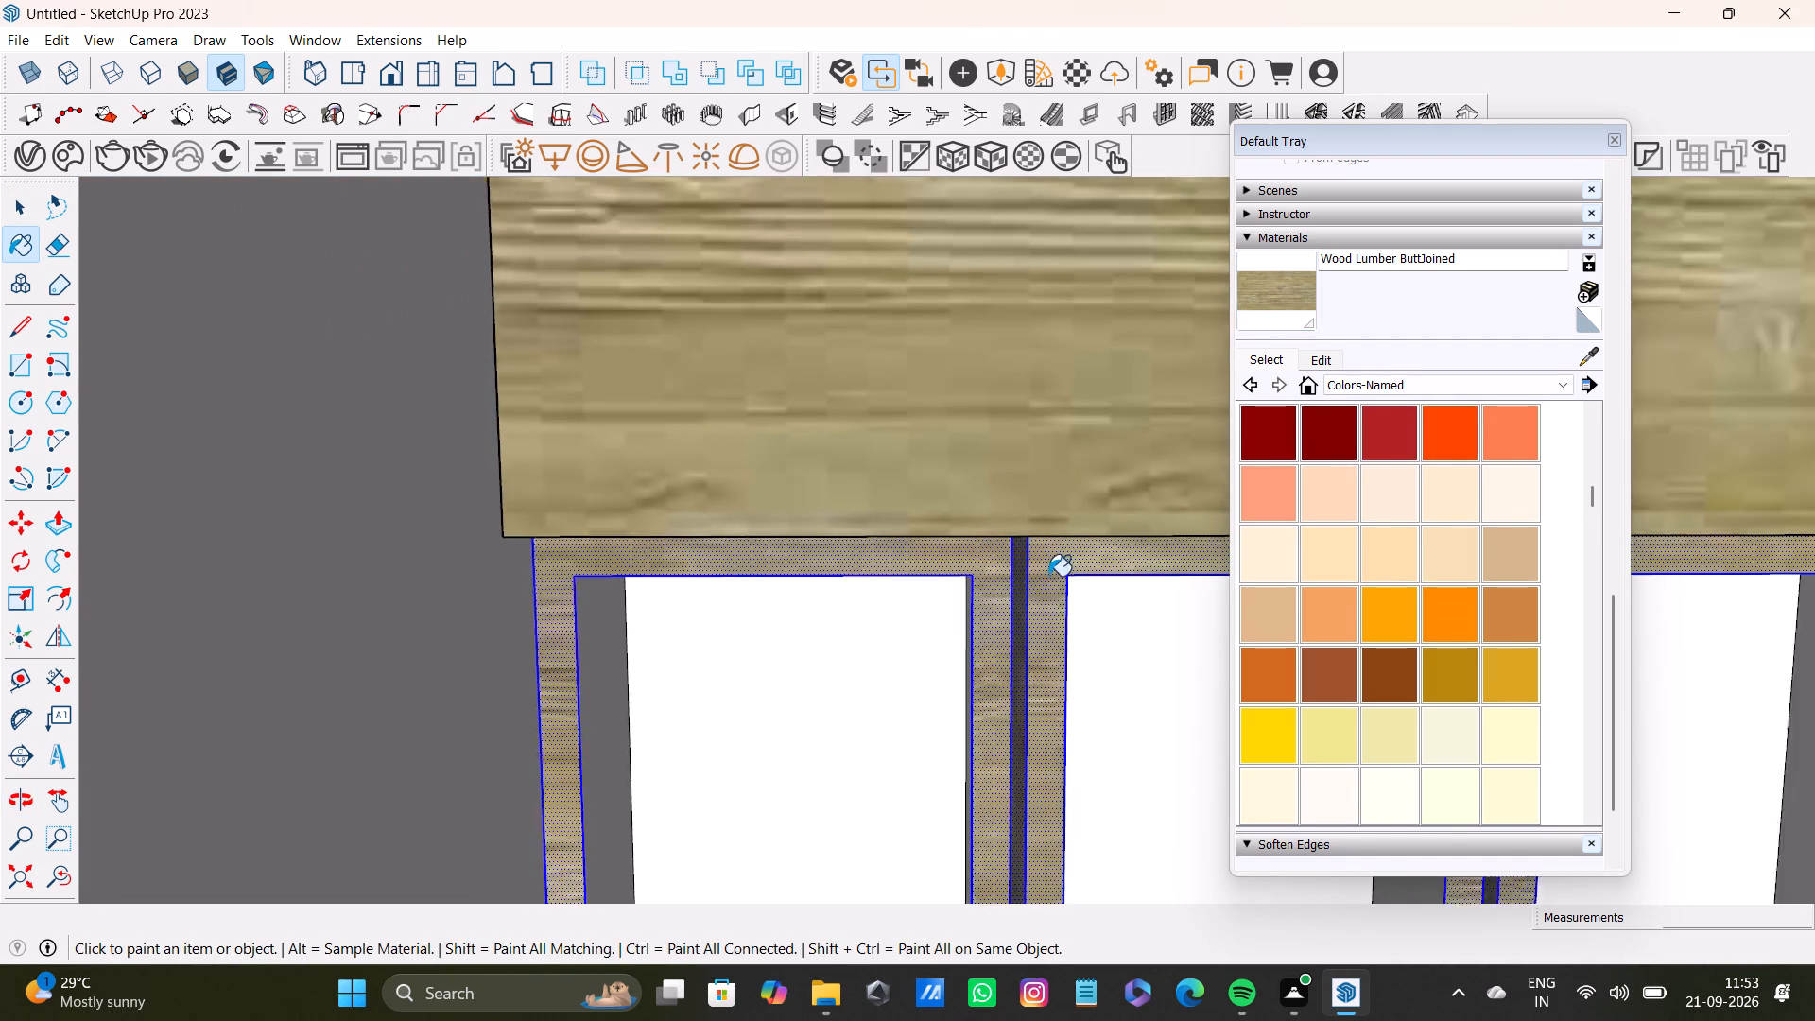
scroll(1048, 576, "down", 4, "shift")
middle_click_drag(1054, 579, 771, 466, "shift")
key("space")
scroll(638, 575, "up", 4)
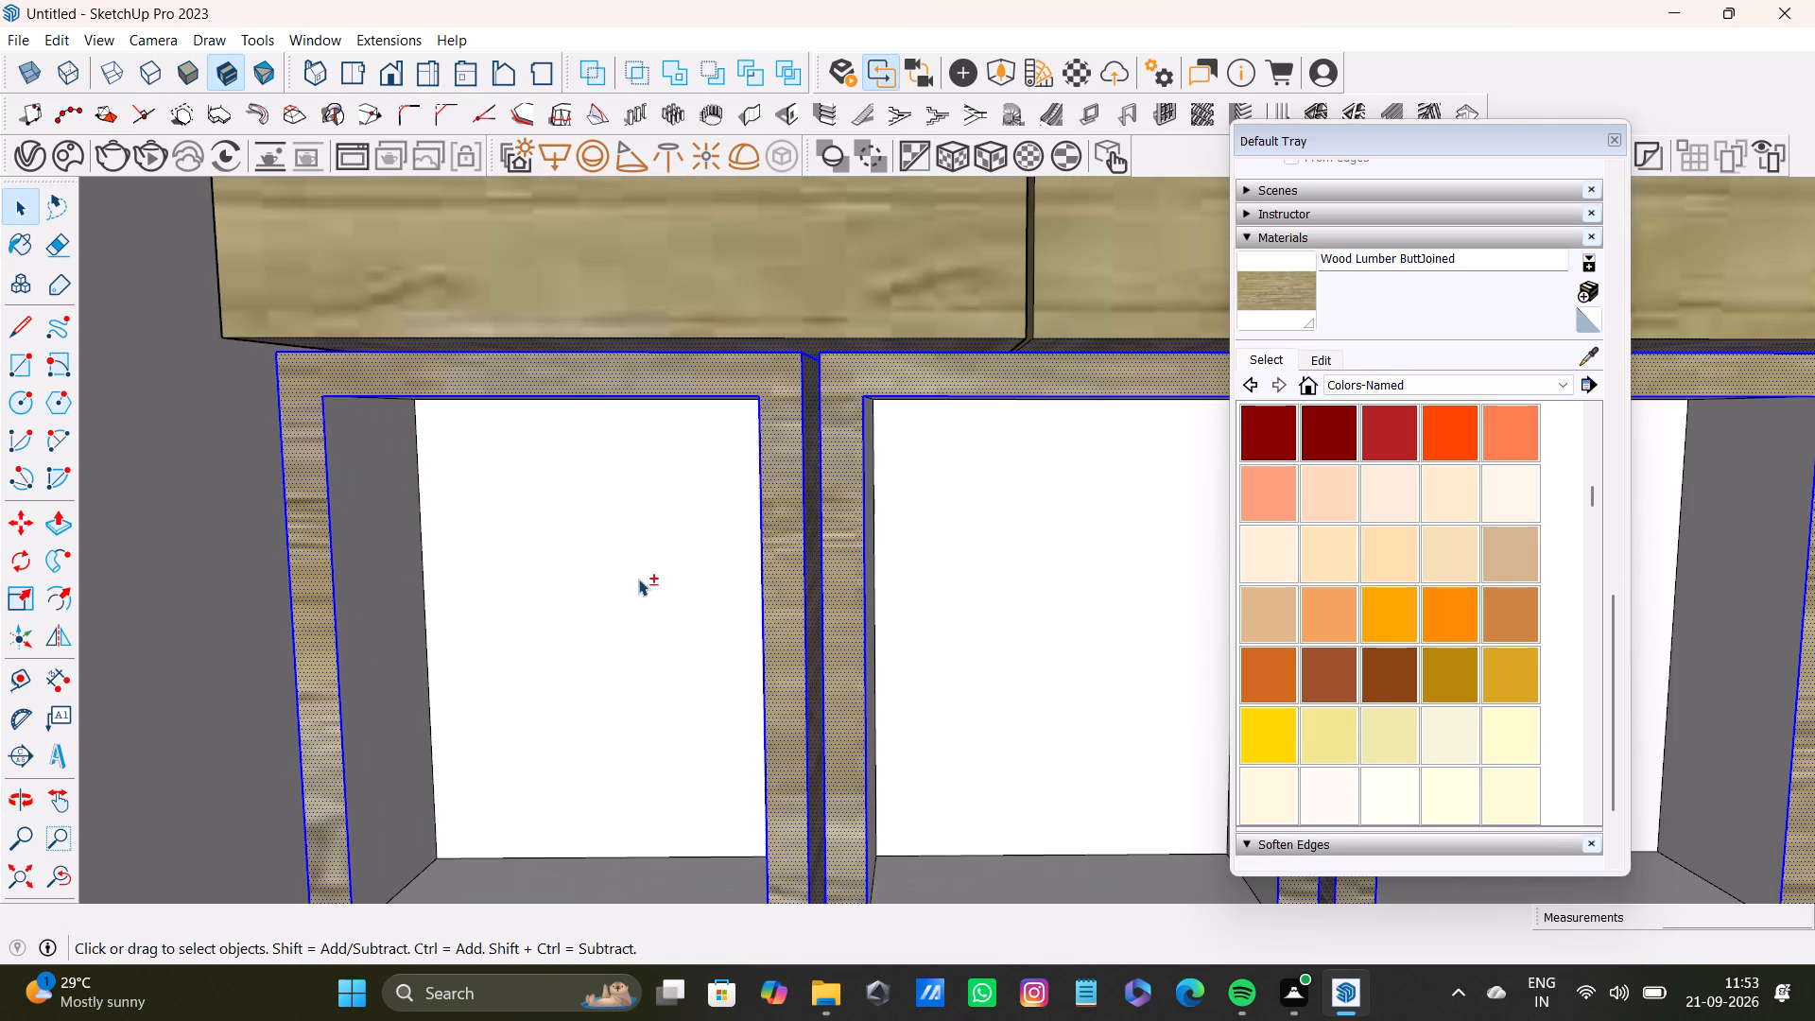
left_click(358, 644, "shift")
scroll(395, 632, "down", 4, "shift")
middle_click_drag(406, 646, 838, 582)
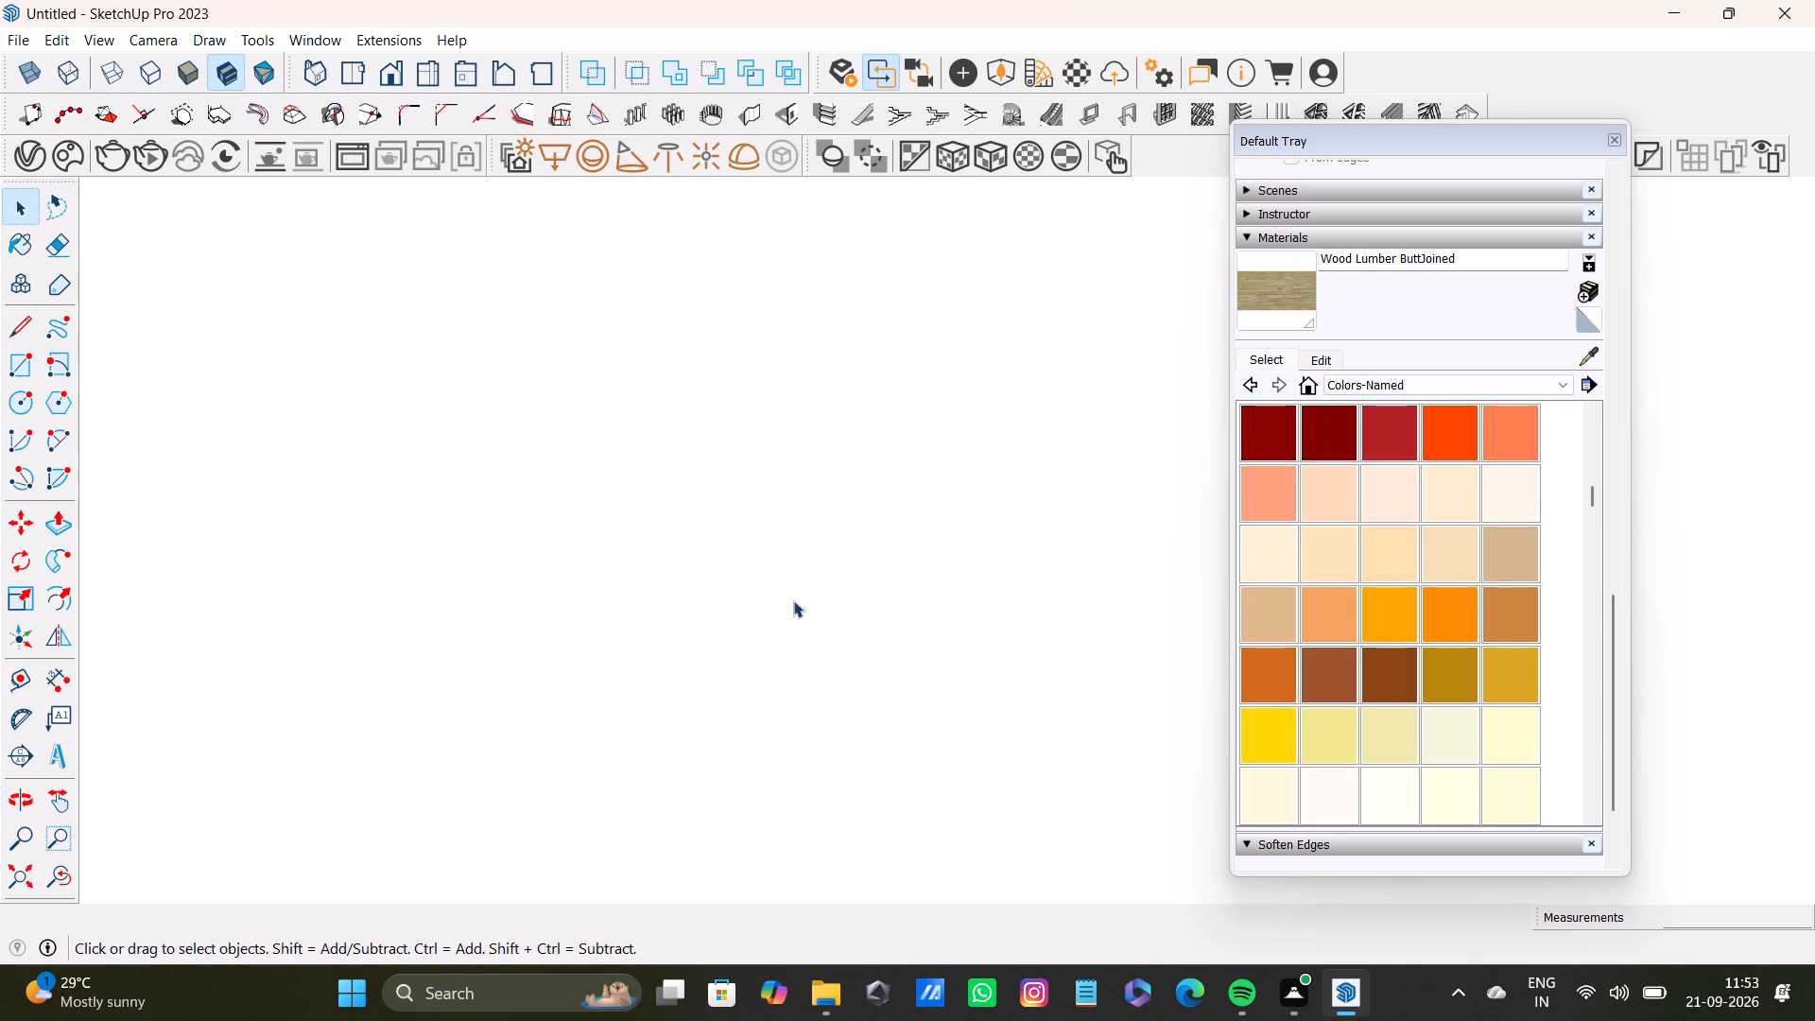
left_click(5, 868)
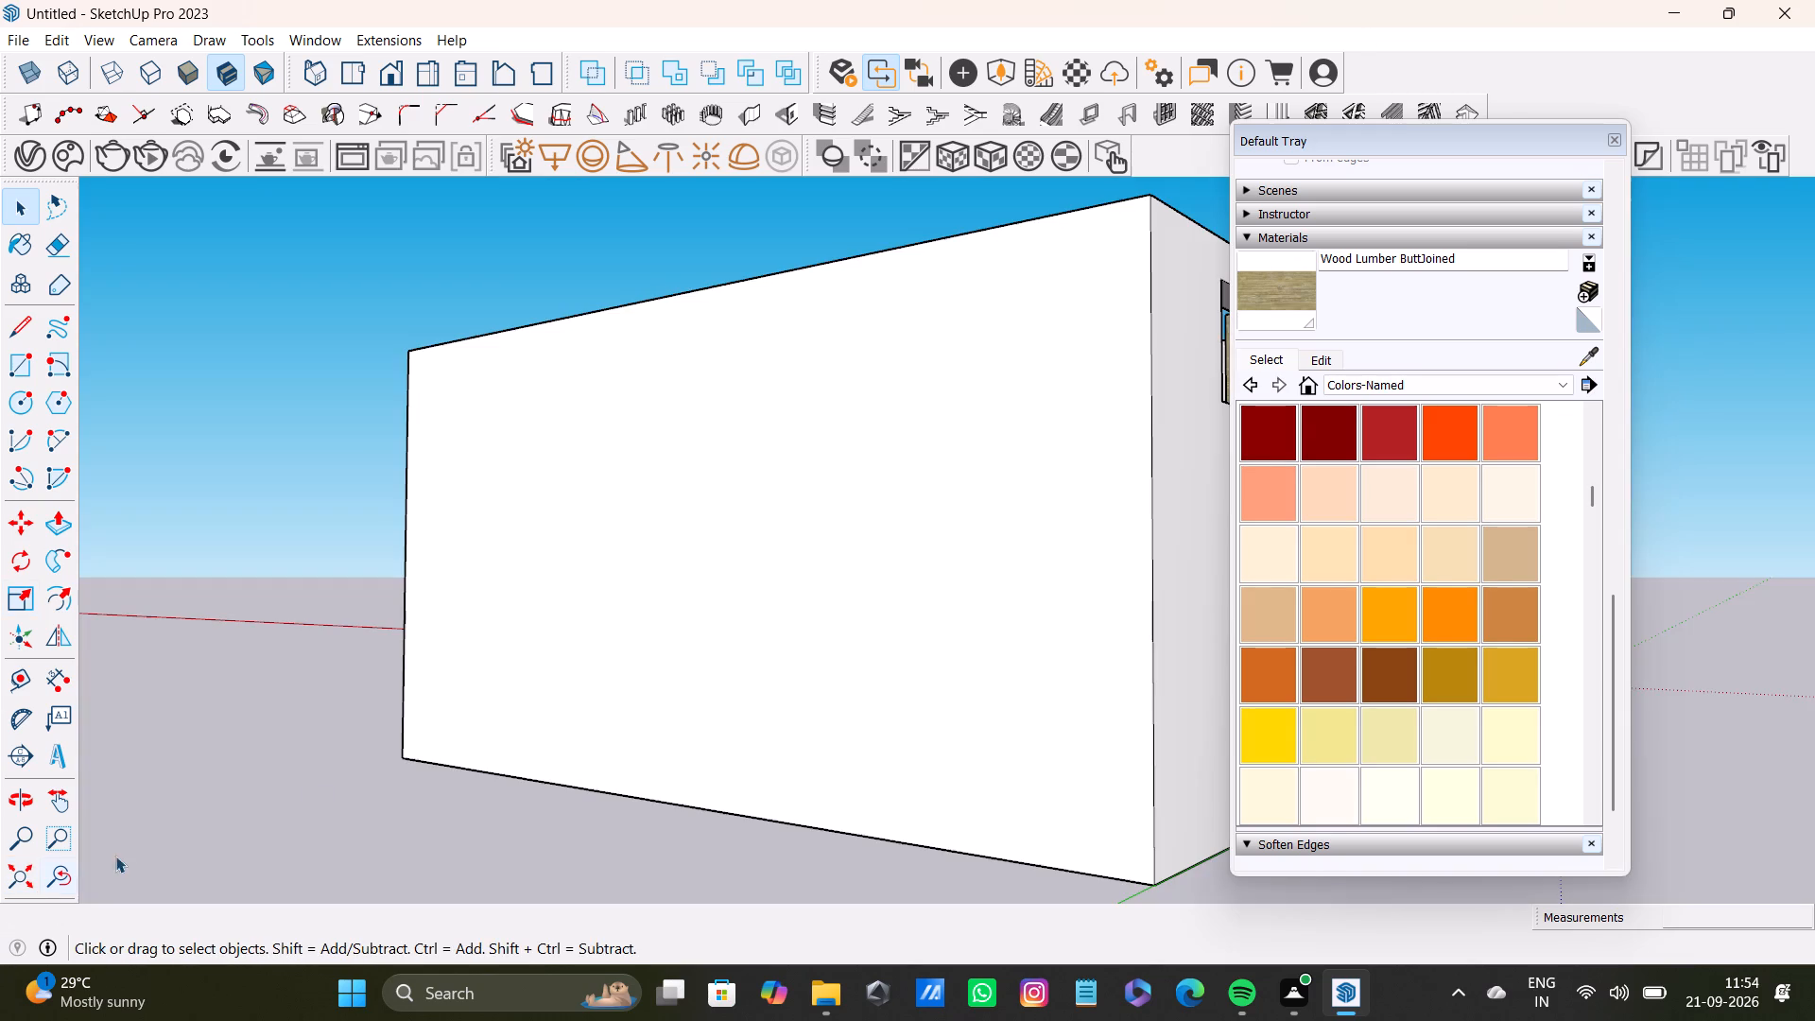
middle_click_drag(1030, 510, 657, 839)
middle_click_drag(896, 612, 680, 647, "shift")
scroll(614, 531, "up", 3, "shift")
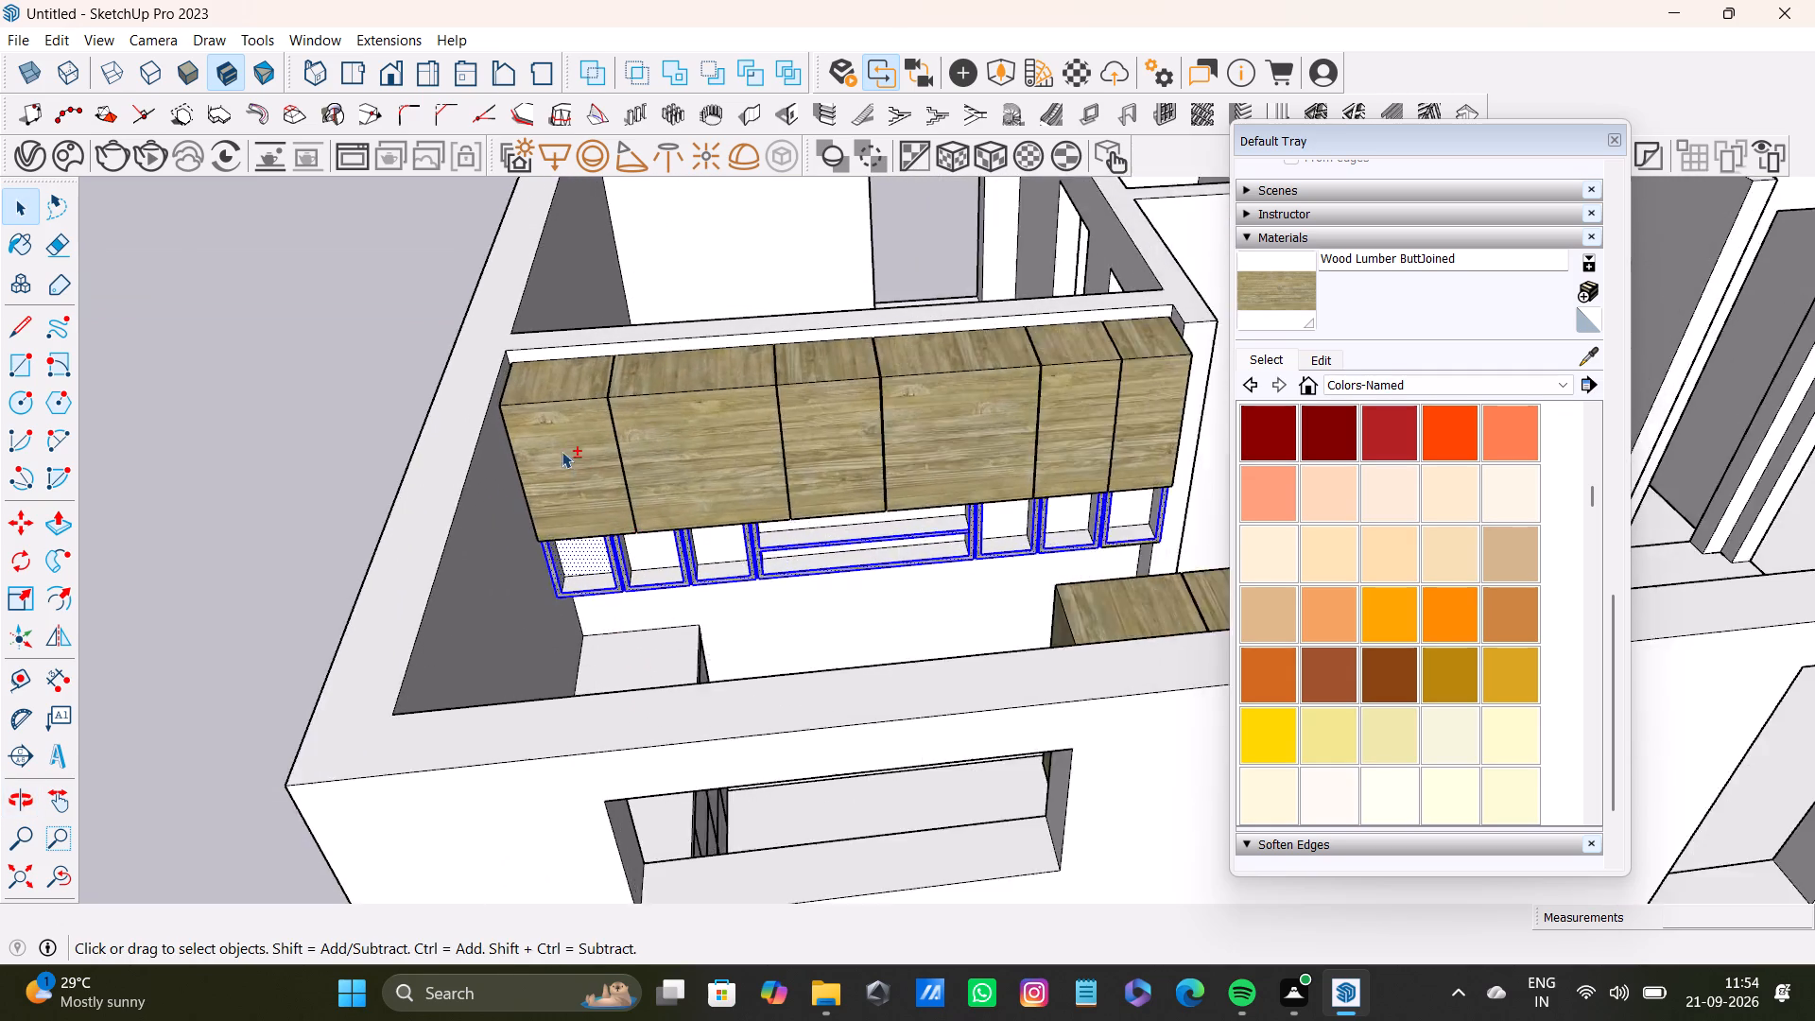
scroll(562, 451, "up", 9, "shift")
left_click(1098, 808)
Select the back faces of the first three shelf boxes and the inner floors of the second and third.
scroll(540, 604, "up", 4)
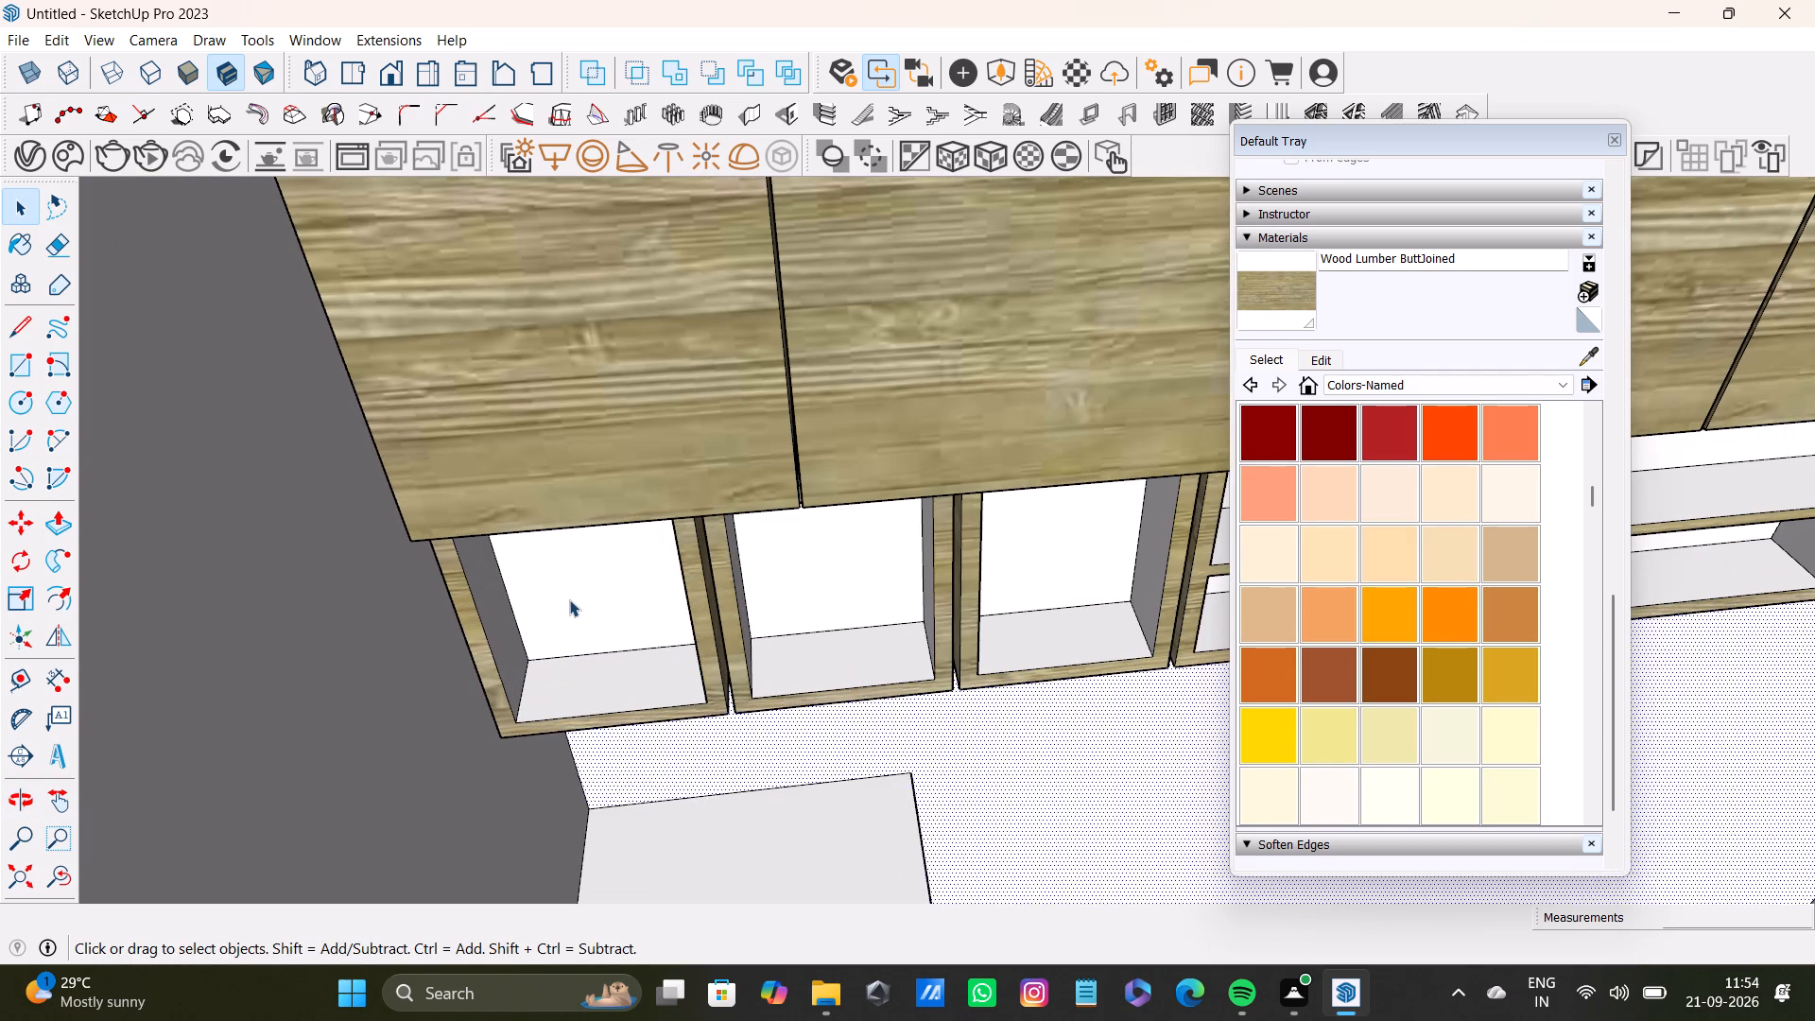
left_click(569, 599)
left_click(810, 584, "shift")
left_click(852, 673, "shift")
left_click_drag(610, 662, 948, 656, "shift")
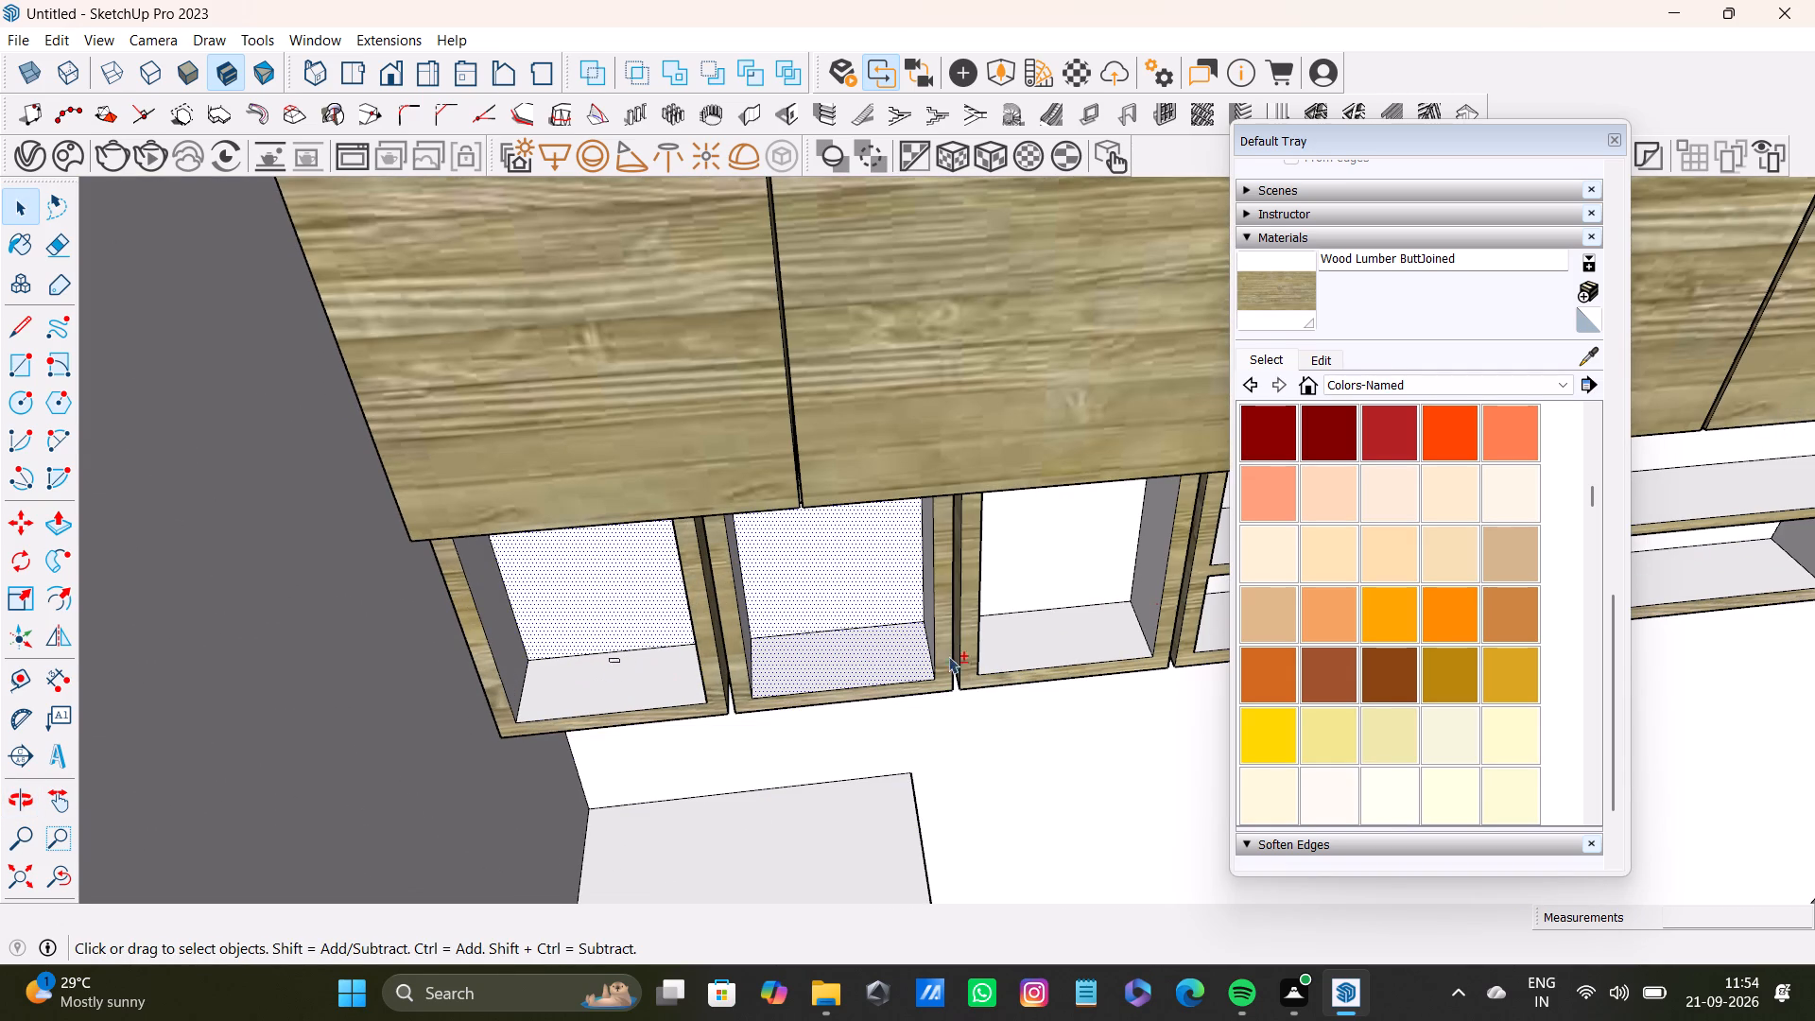
left_click_drag(948, 656, 642, 656, "shift")
left_click_drag(1056, 544, 1056, 555, "shift")
left_click(1087, 656, "shift")
left_click(1098, 559, "shift")
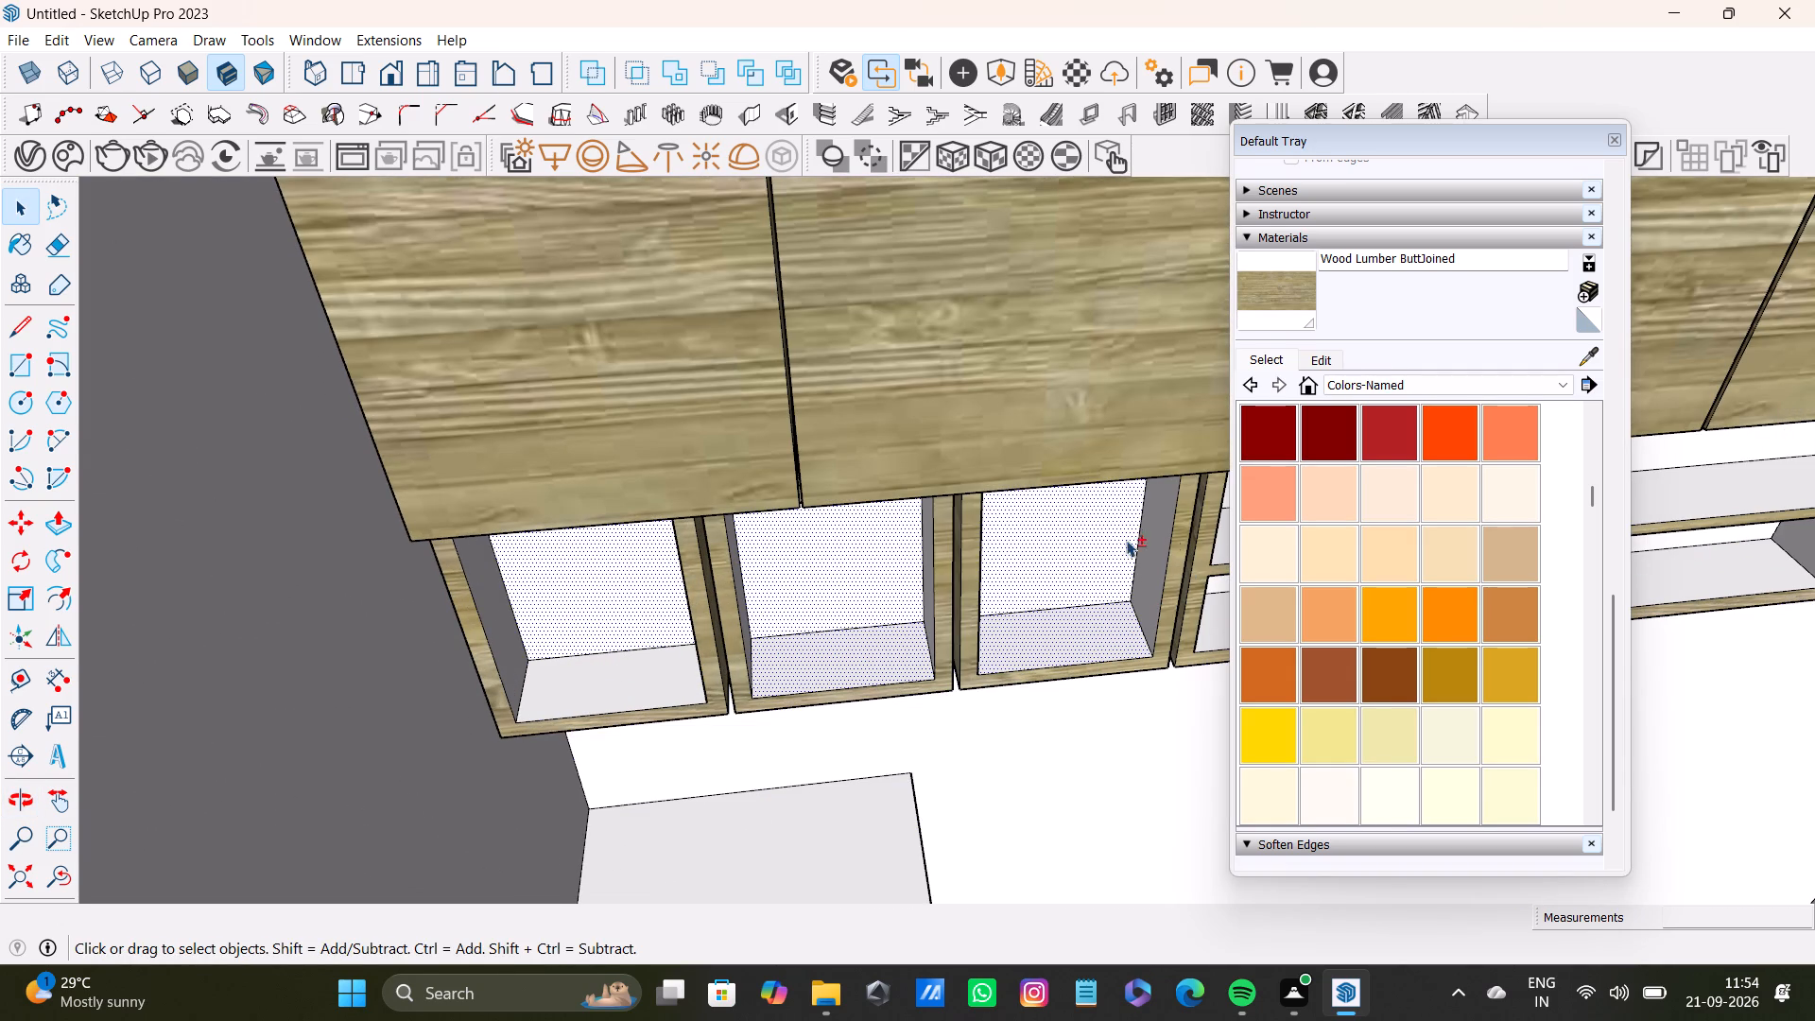
Add the far-side inner faces of the first three shelf boxes to the selection.
left_click(1150, 544, "shift")
scroll(908, 631, "up", 4, "shift")
middle_click_drag(920, 599, 1086, 558)
scroll(991, 529, "up", 4)
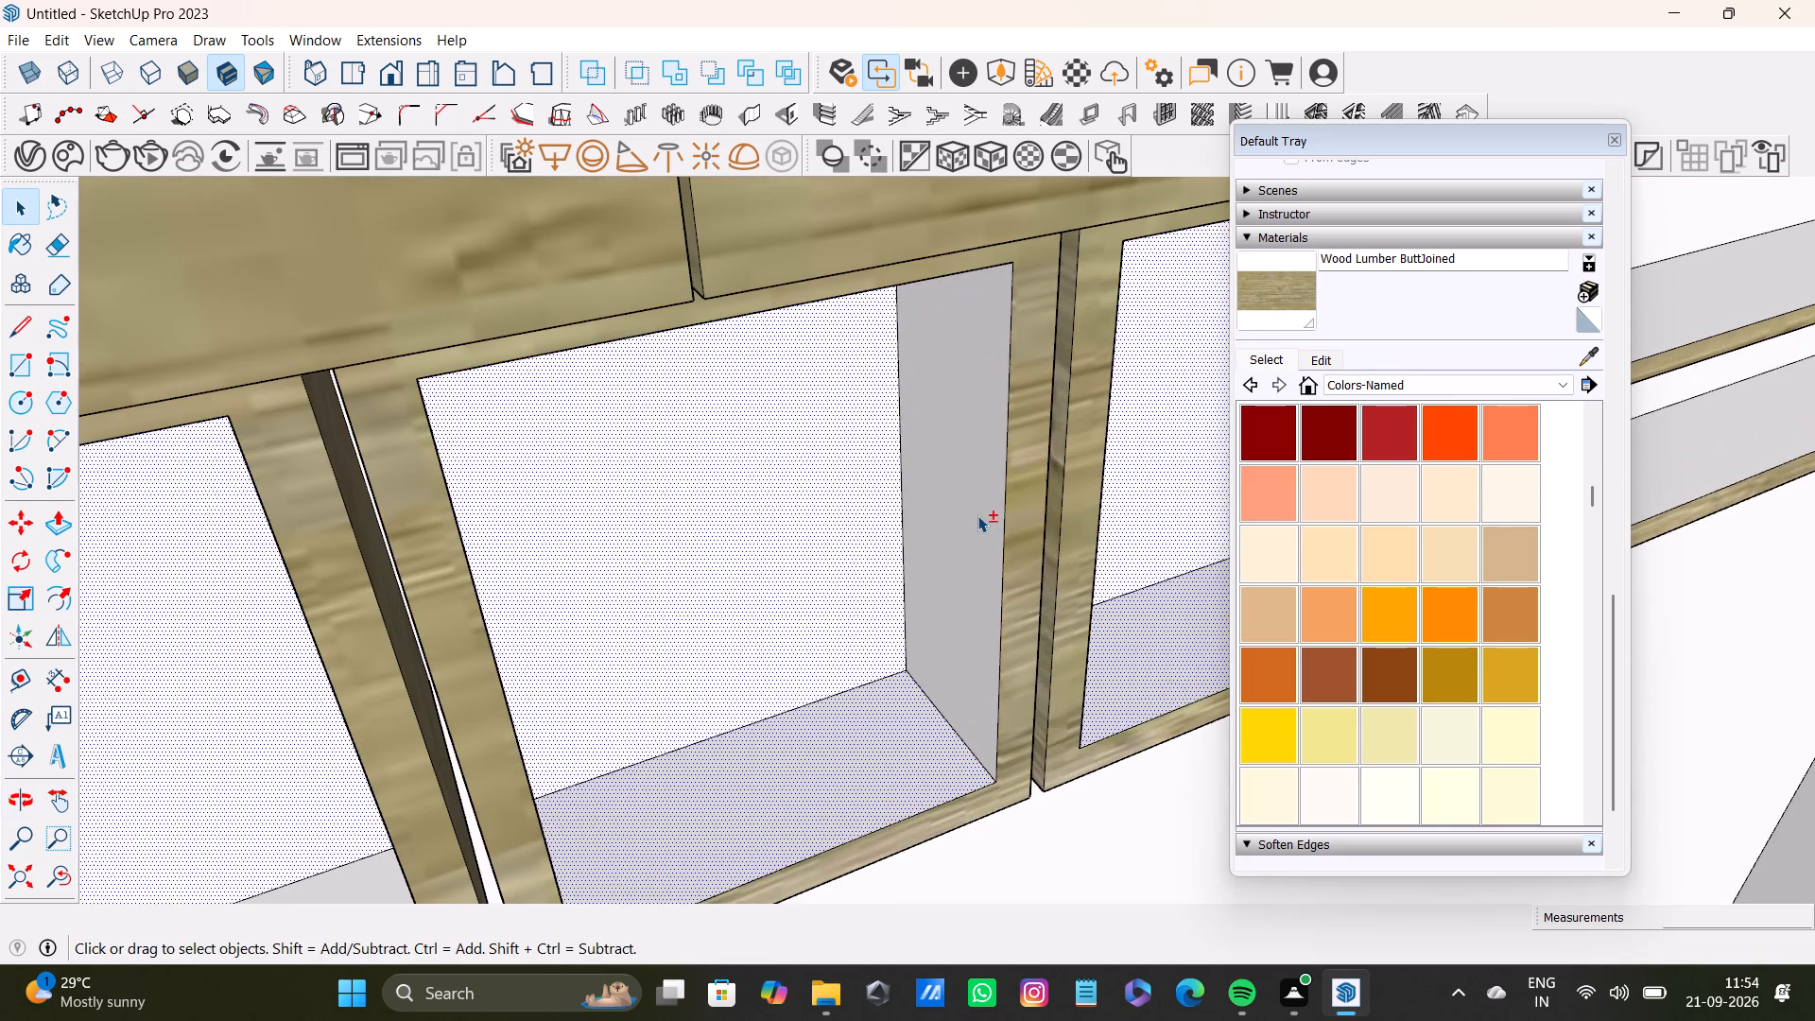
left_click(975, 512, "shift")
scroll(975, 512, "down", 8, "shift")
middle_click_drag(651, 665, 859, 589, "shift")
middle_click_drag(850, 583, 20, 699, "shift")
scroll(614, 591, "up", 11, "shift")
middle_click_drag(510, 604, 760, 560, "shift")
left_click(810, 559, "shift")
Add the inner top faces and near-side inner faces of the first two shelf boxes to the selection.
scroll(804, 566, "down", 8, "shift")
middle_click_drag(925, 635, 397, 593, "shift")
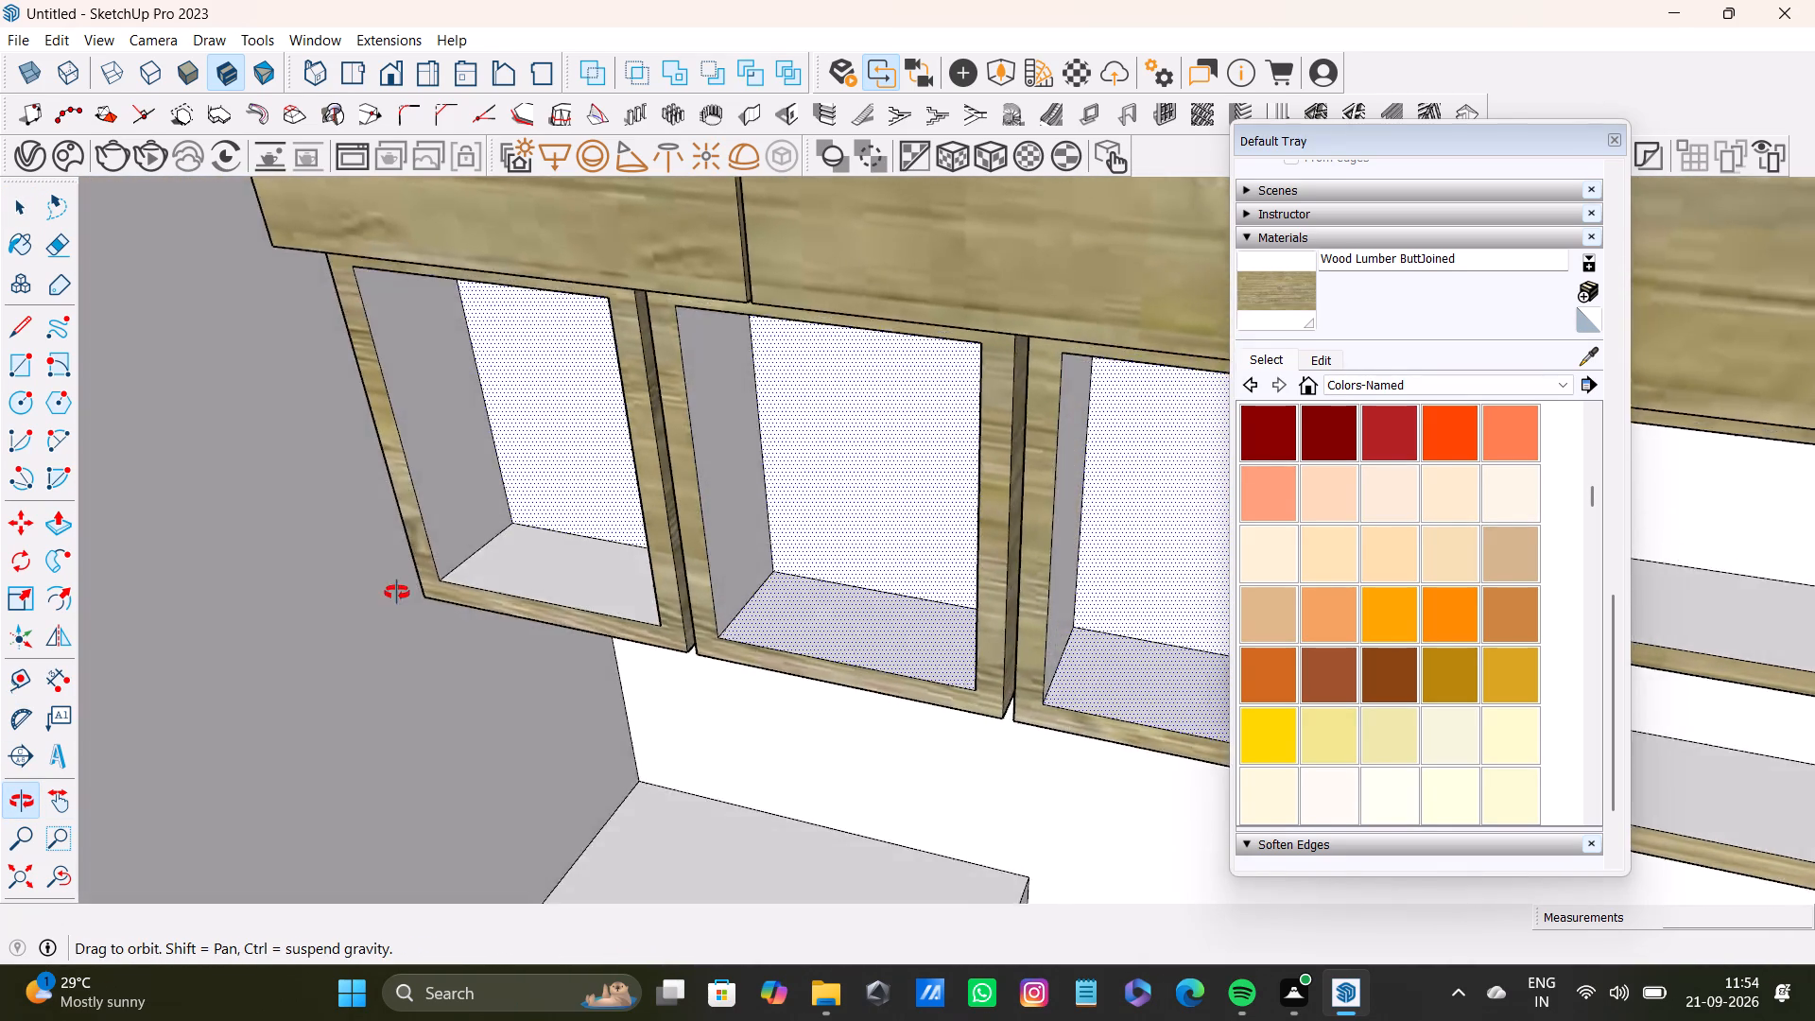
middle_click_drag(397, 593, 471, 693, "shift")
middle_click_drag(731, 667, 755, 469)
left_click(468, 556, "shift")
left_click(556, 424, "shift")
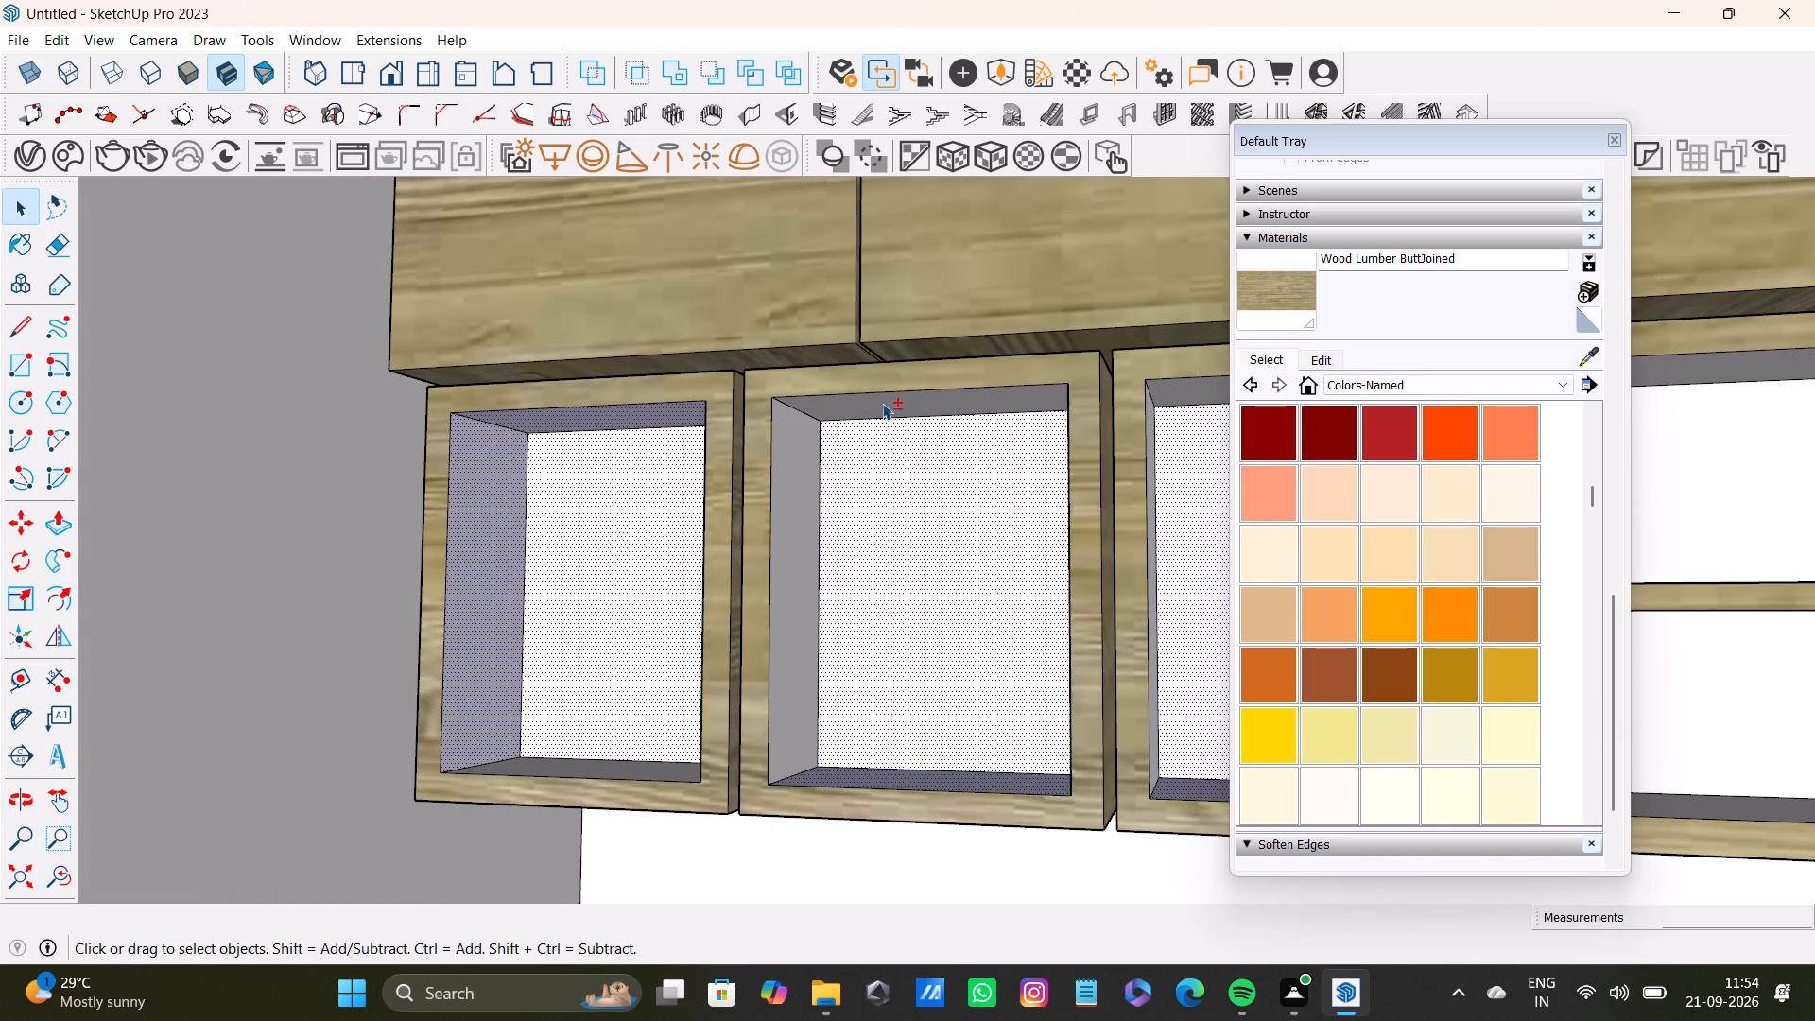
left_click(900, 404, "shift")
left_click(786, 459, "shift")
Add the inner top face and near-side inner face of the third shelf box, keeping its far-side inner face selected.
scroll(842, 477, "down", 3, "shift")
middle_click_drag(878, 484, 489, 520, "shift")
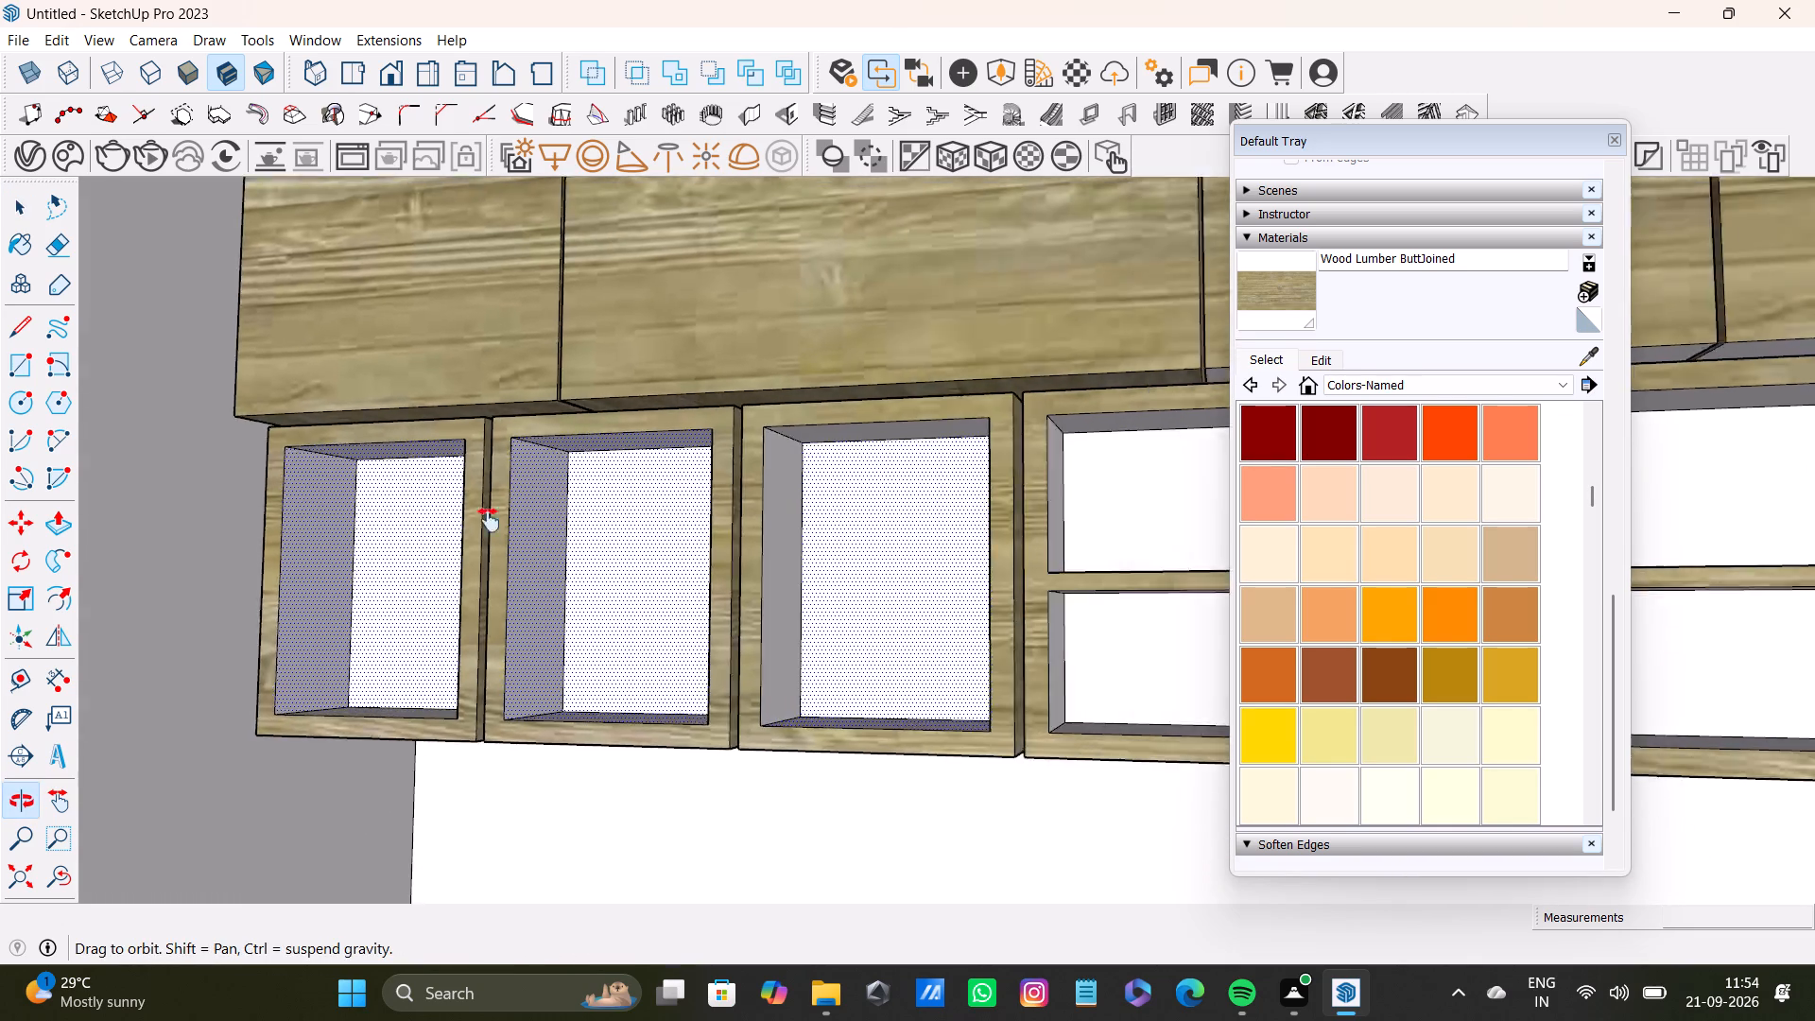
middle_click_drag(489, 520, 433, 531, "shift")
scroll(579, 498, "up", 6, "shift")
left_click_drag(595, 501, 604, 498, "shift")
left_click(710, 439, "shift")
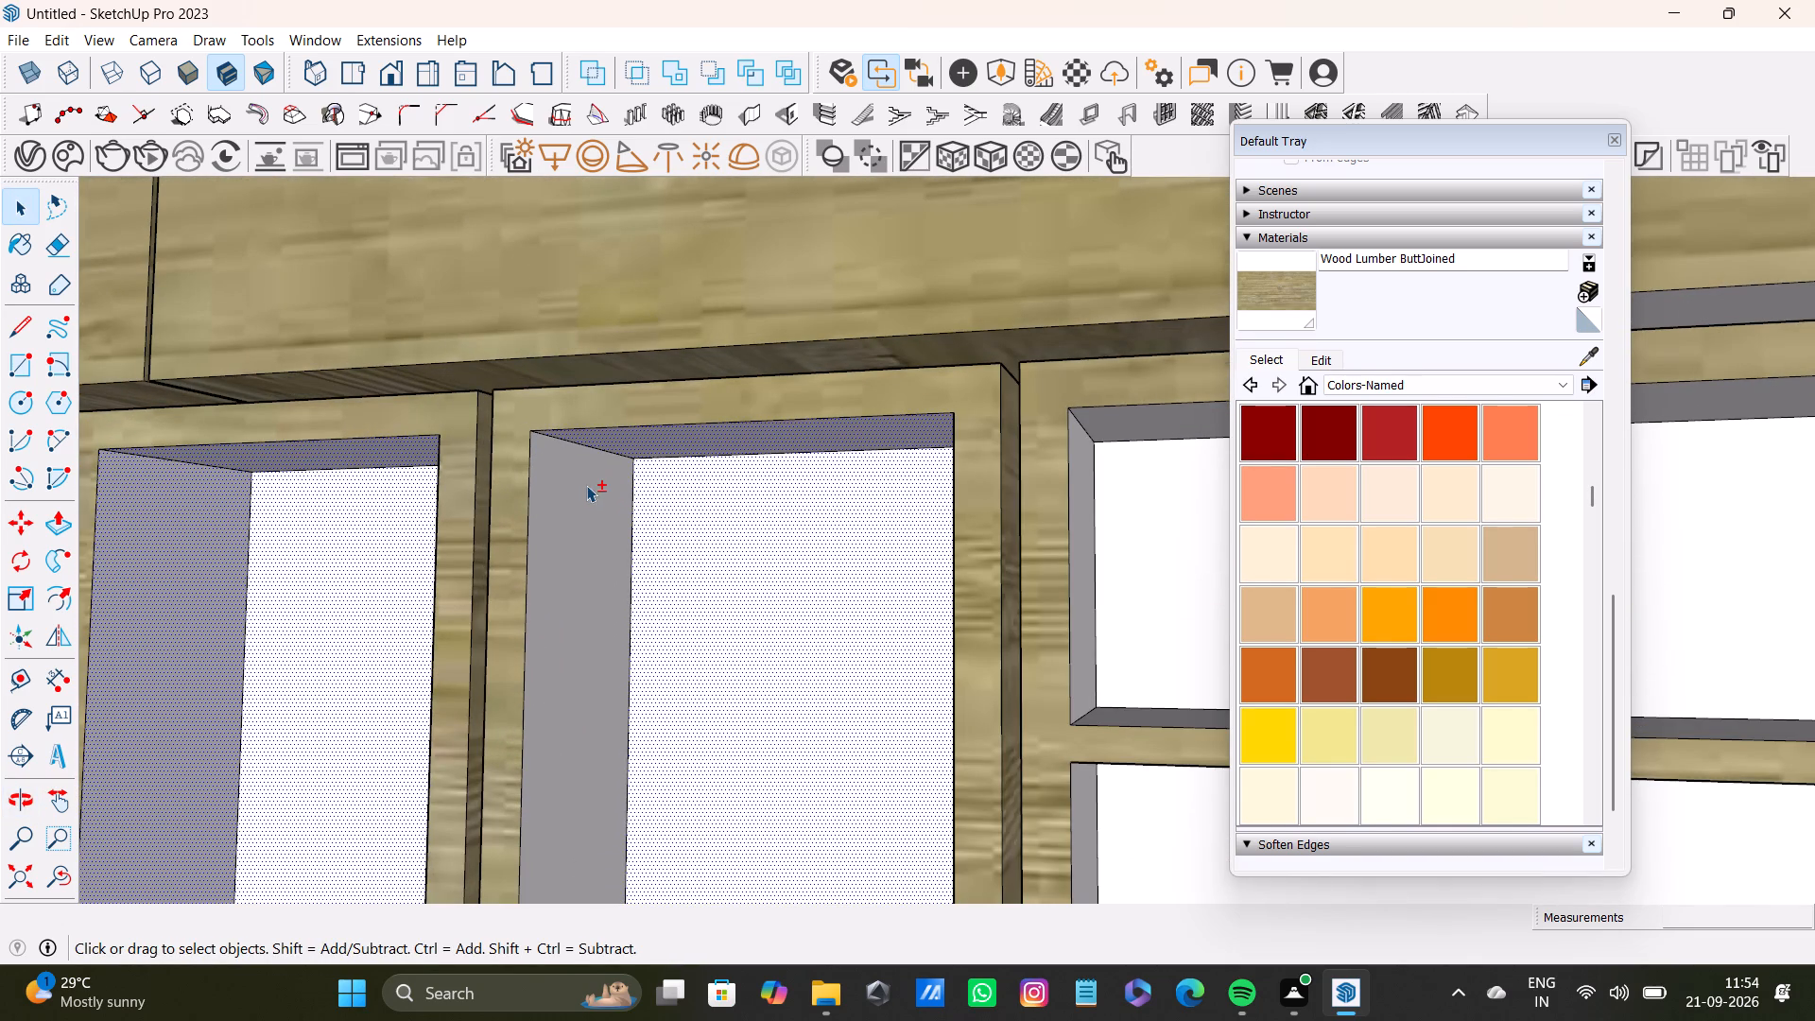
left_click(586, 485, "shift")
scroll(583, 495, "down", 4, "shift")
middle_click_drag(592, 661, 946, 617, "shift")
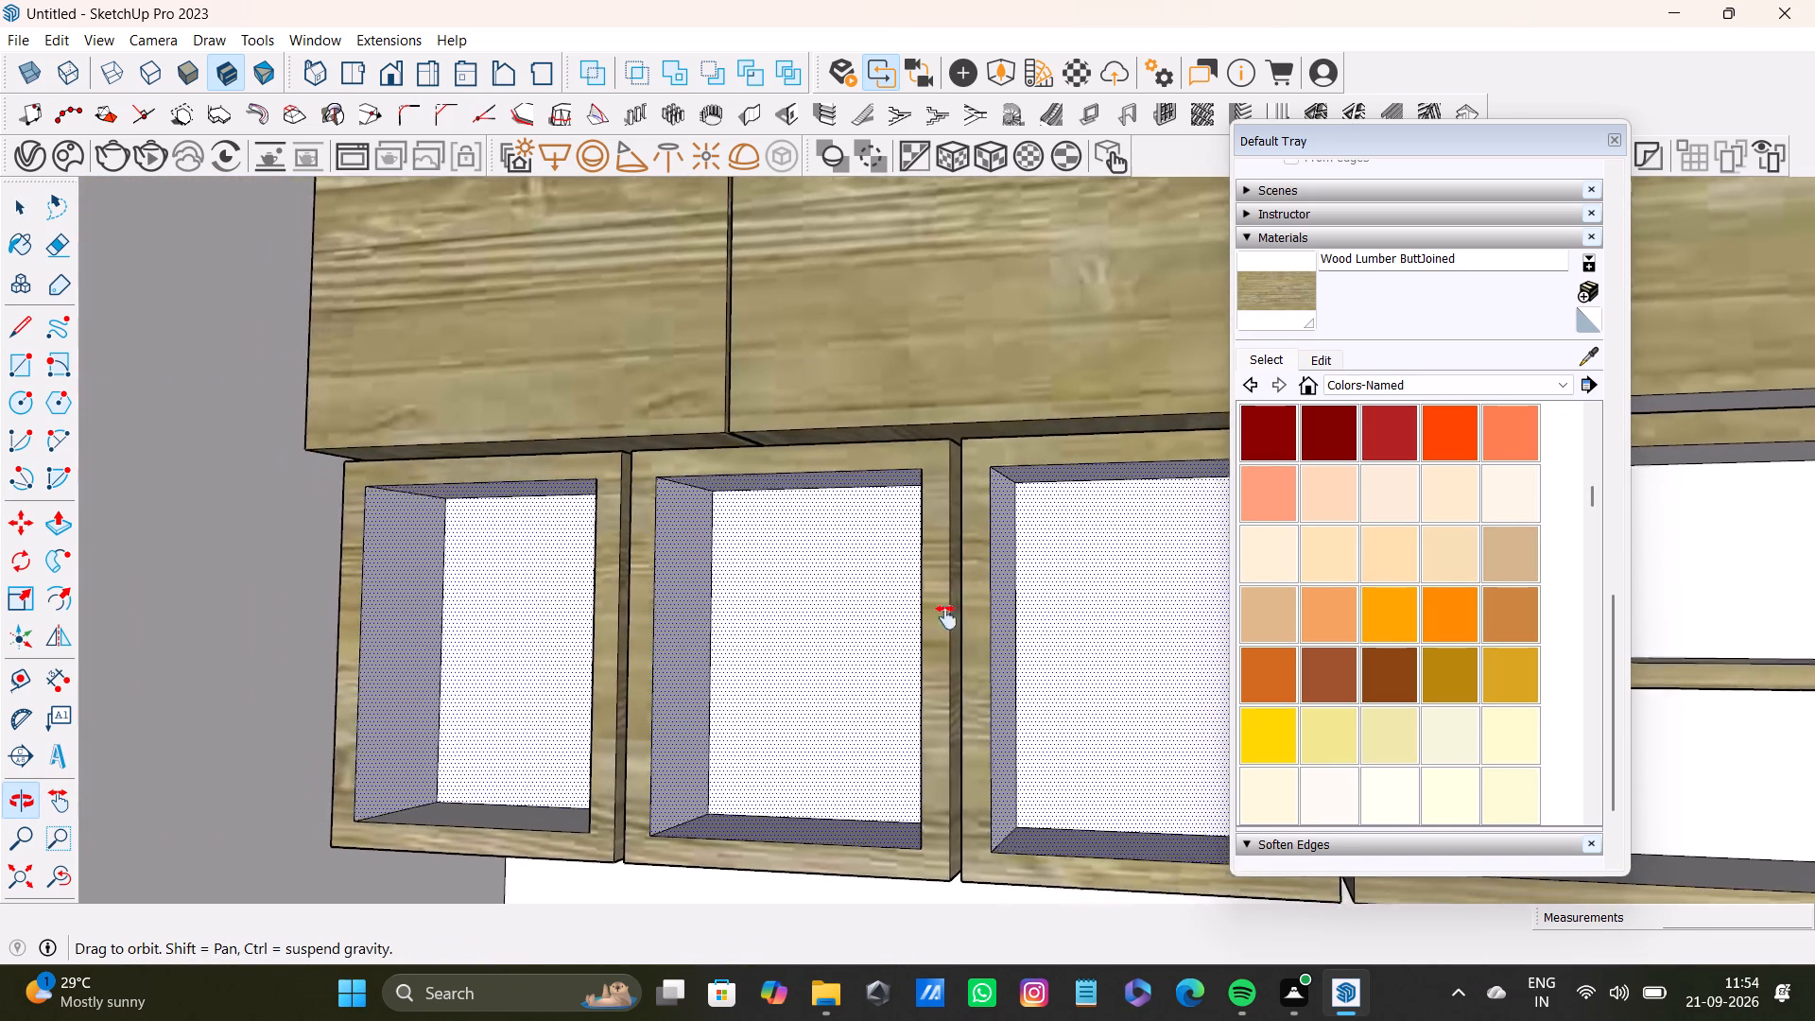
middle_click_drag(946, 617, 556, 520, "shift")
middle_click_drag(565, 528, 1040, 608)
left_click(1011, 573, "shift")
left_click(1006, 573, "shift")
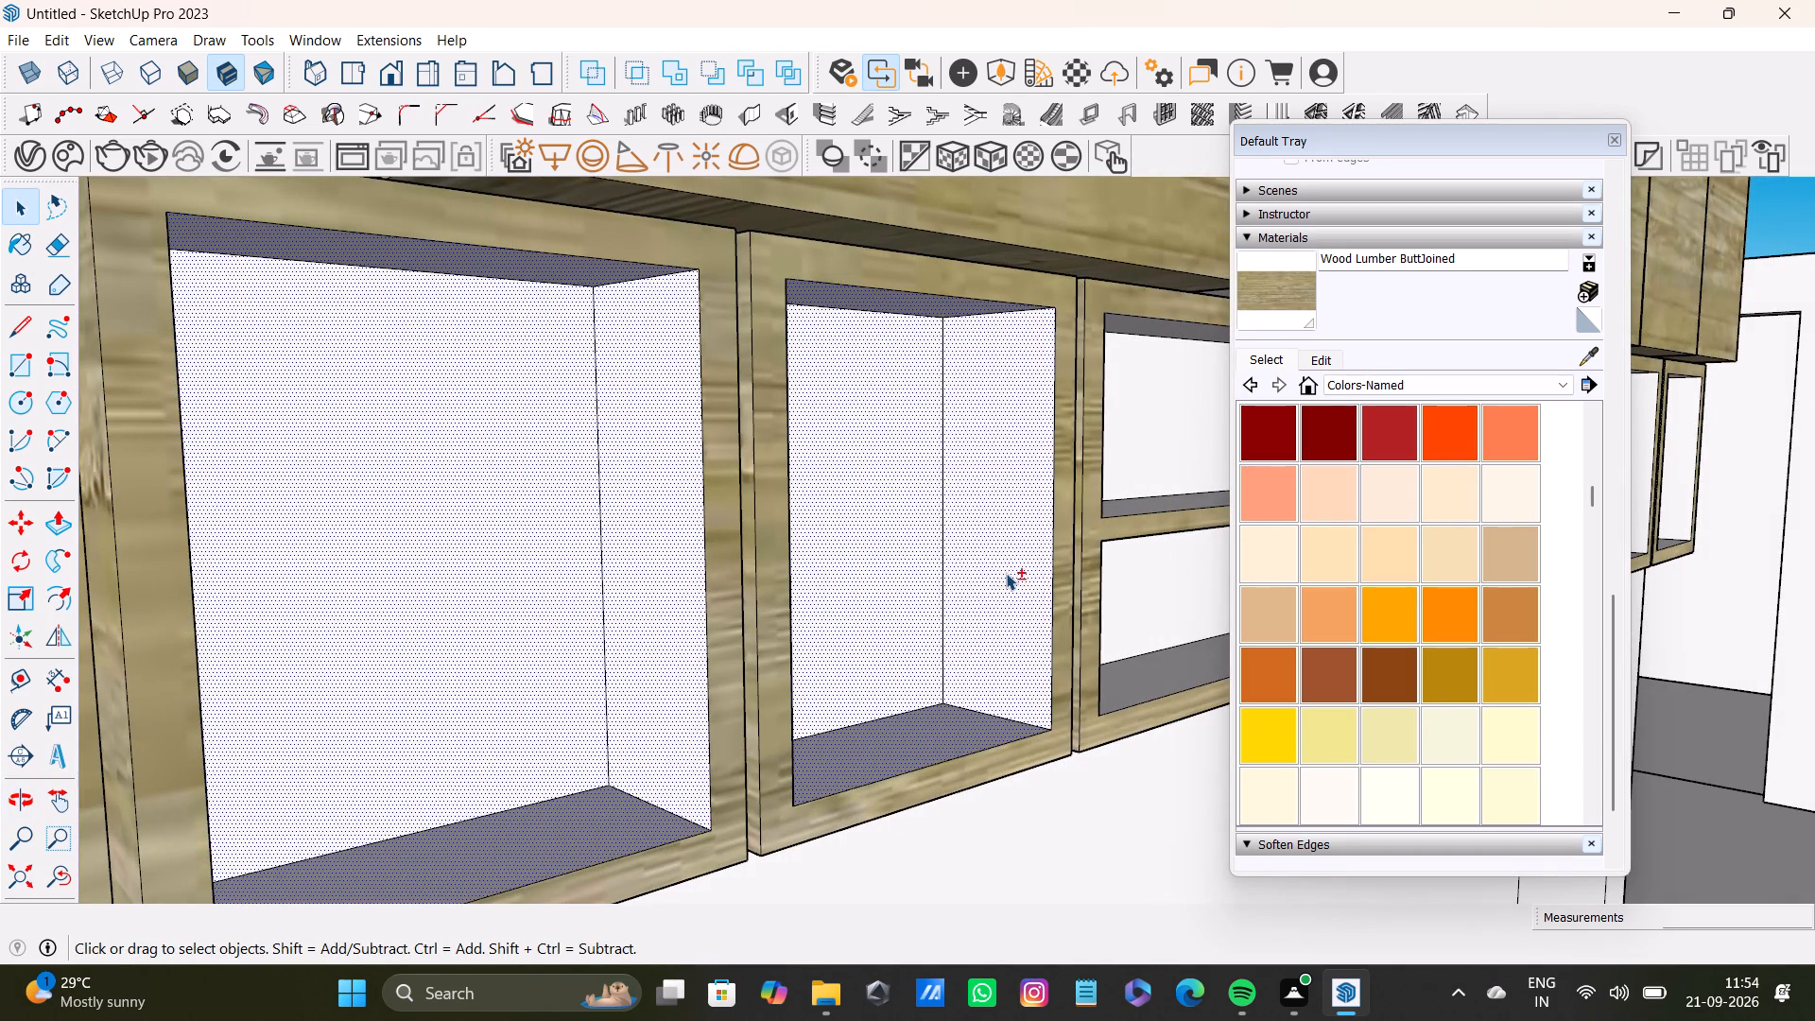
Add the back faces and far-side inner faces of both compartments of the wide two-tier shelf to the selection.
middle_click_drag(1048, 586, 844, 635, "shift")
left_click(963, 457, "shift")
middle_click_drag(1089, 499, 650, 594, "shift")
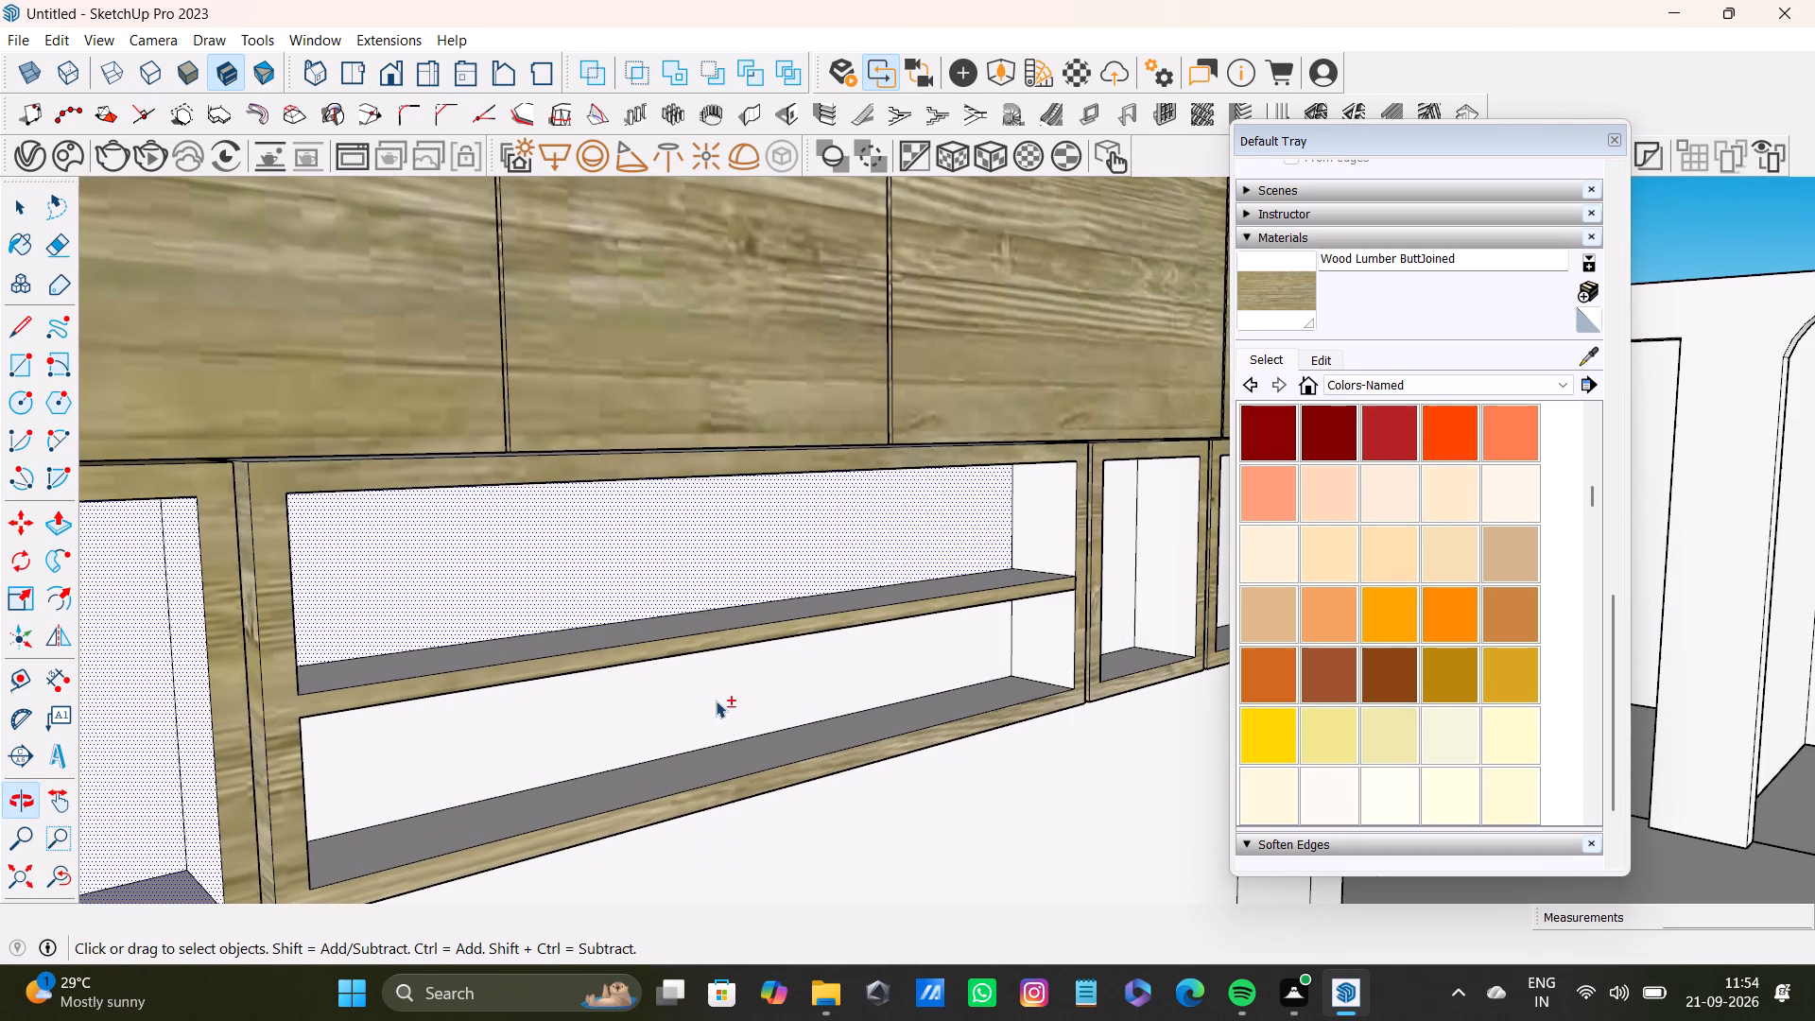
left_click(716, 701, "shift")
left_click(1034, 636, "shift")
left_click(1045, 553, "shift")
Add the wide shelf's inner top face and the near-side inner faces of both its compartments to the selection.
middle_click_drag(1057, 627, 1178, 723, "shift")
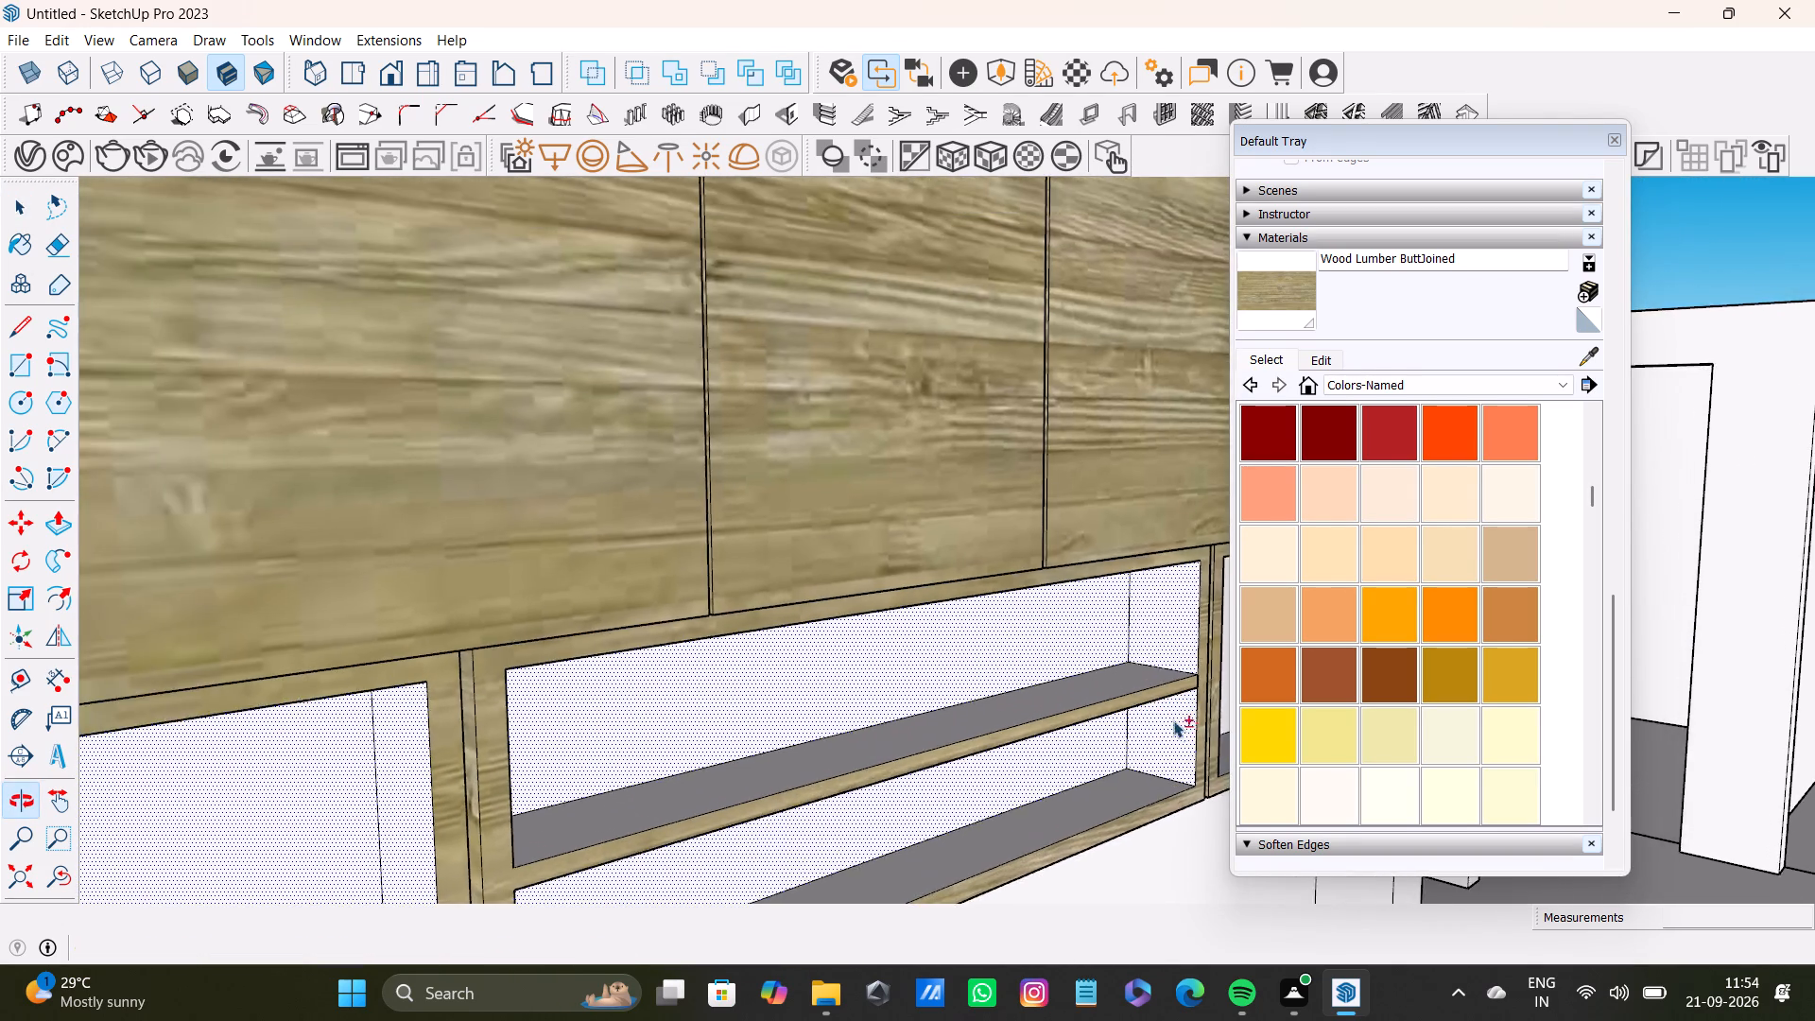
middle_click_drag(1135, 707, 1002, 452)
left_click(999, 449, "shift")
middle_click_drag(751, 507, 617, 569, "shift")
middle_click_drag(634, 582, 199, 737)
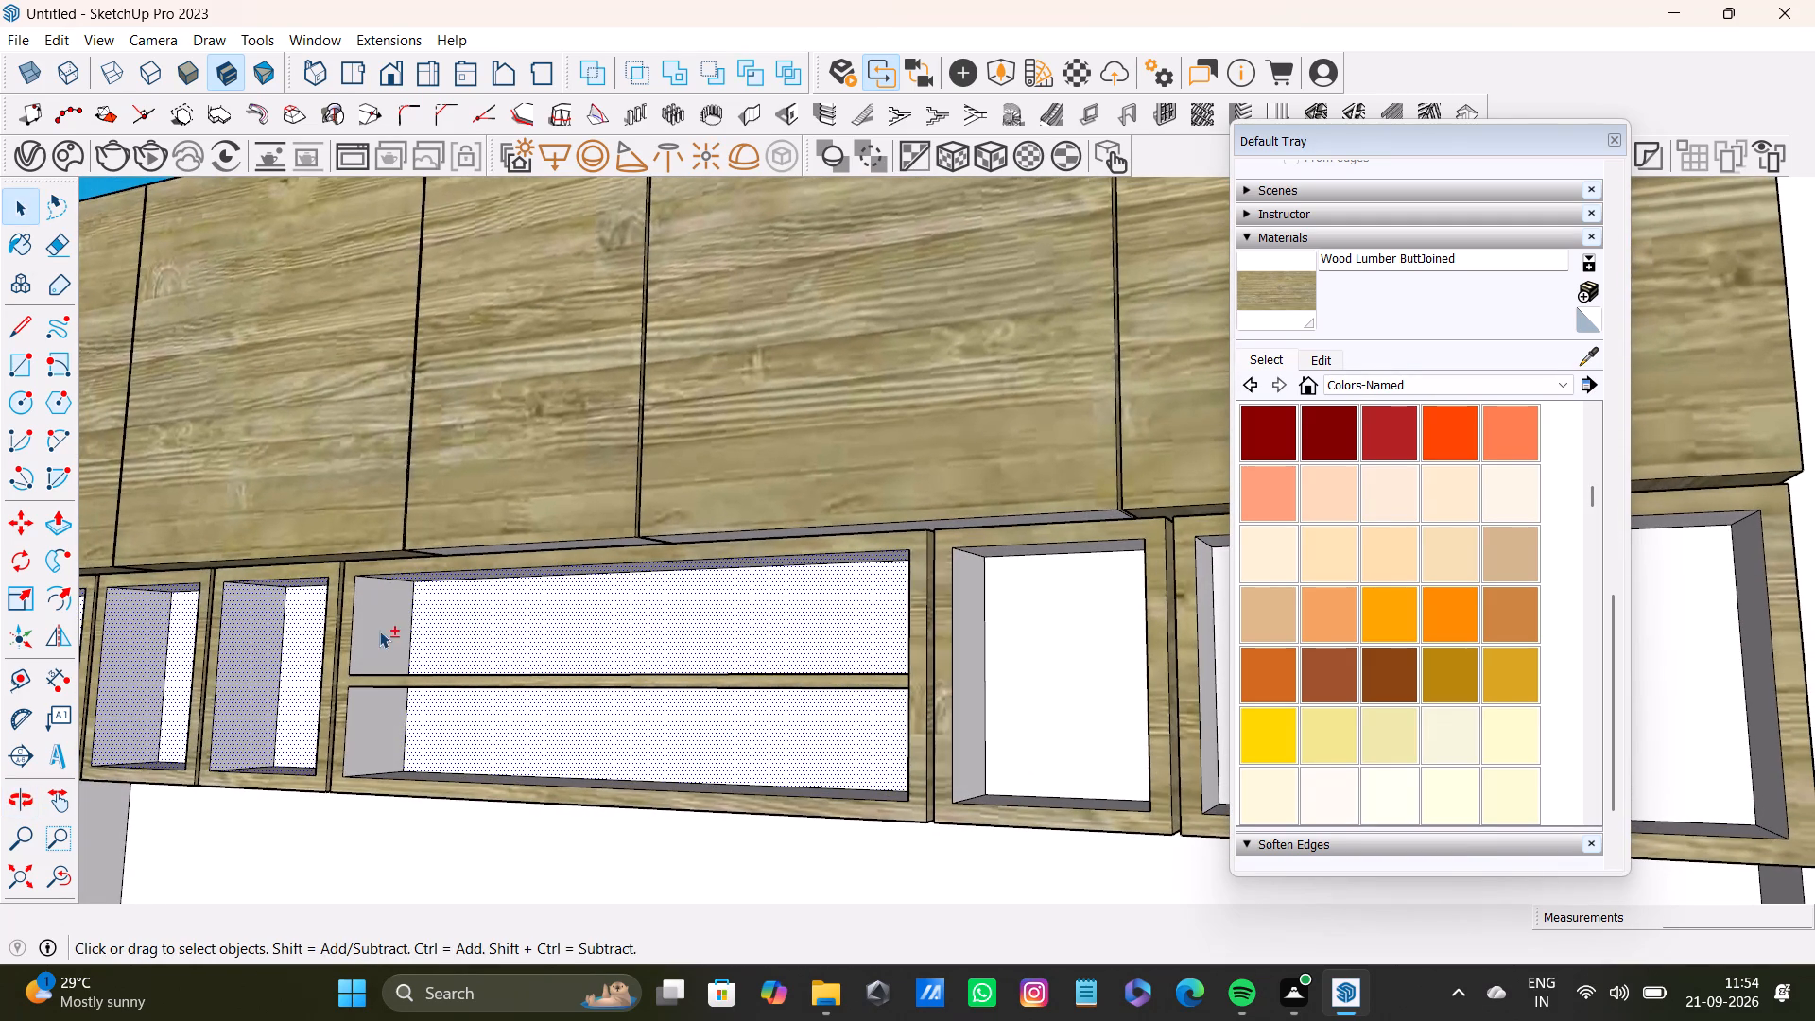
left_click(379, 631, "shift")
left_click(383, 718, "shift")
Add the inner top face and both inner side faces of the shelf box just beyond the wide shelf.
middle_click_drag(890, 639, 216, 689, "shift")
middle_click_drag(246, 679, 942, 614)
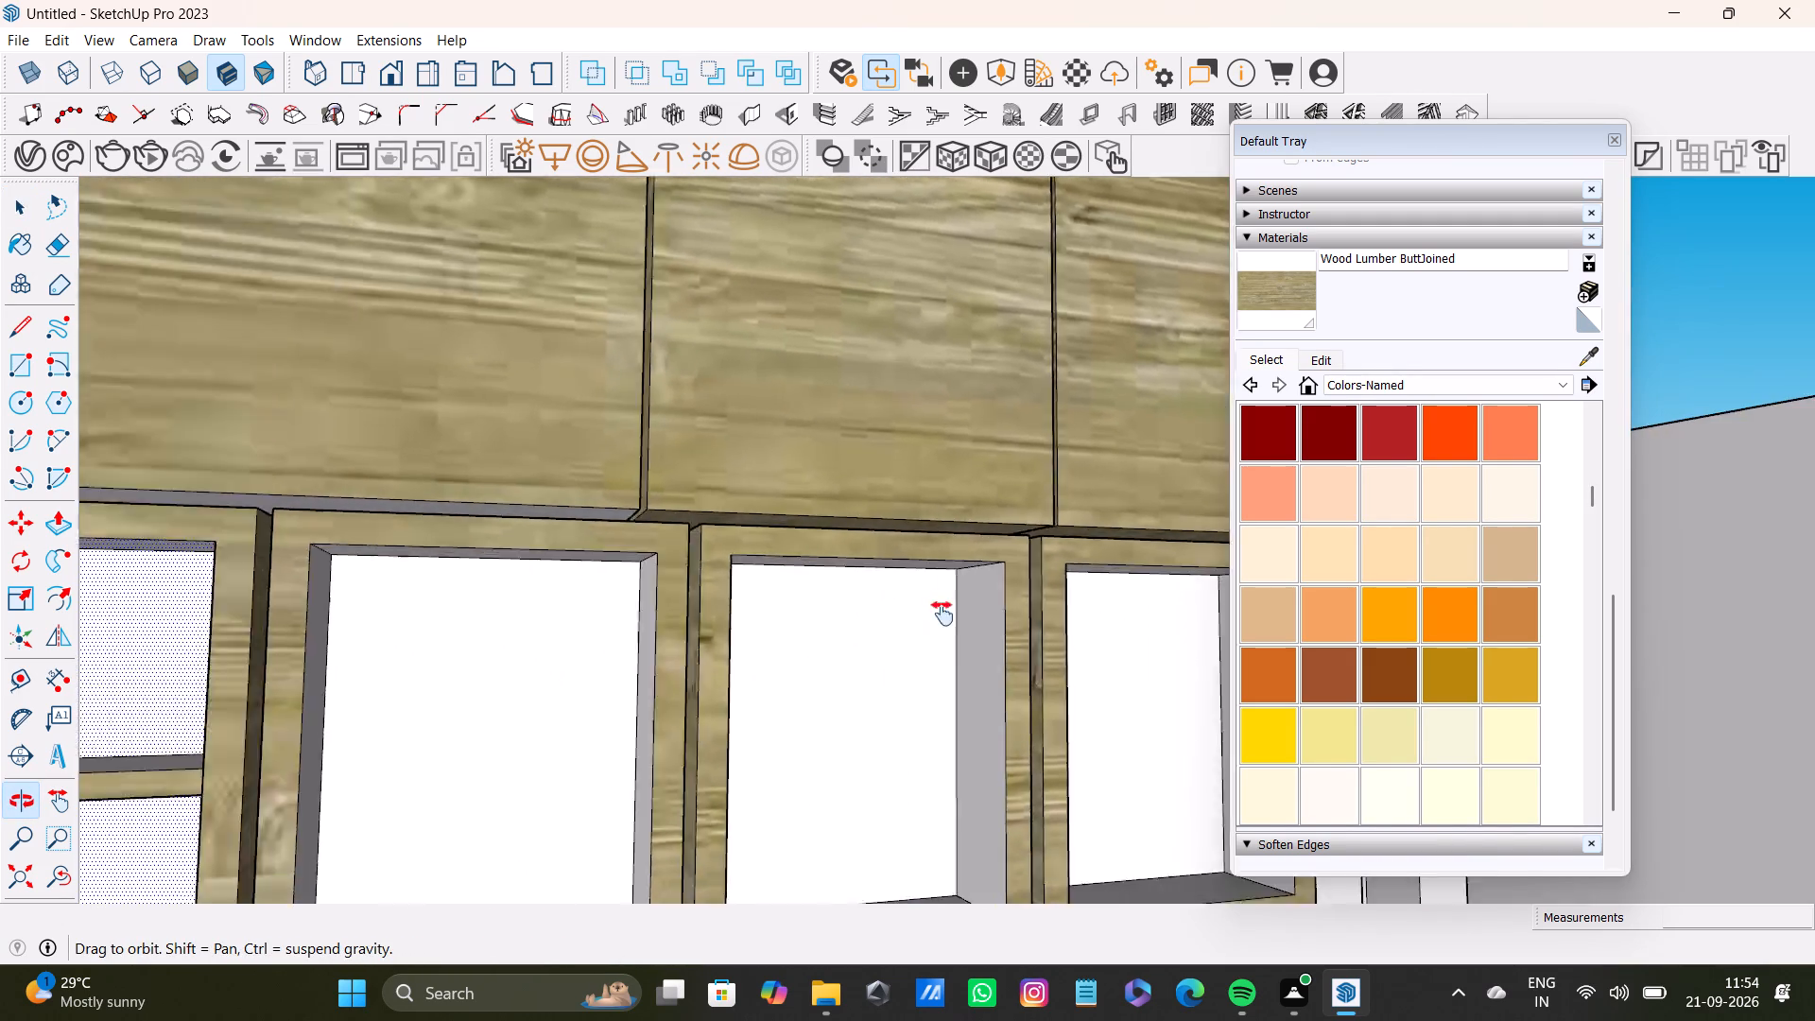
middle_click_drag(942, 614, 957, 584)
scroll(700, 486, "up", 3, "shift")
middle_click_drag(734, 573, 743, 443, "shift")
left_click_drag(823, 320, 839, 330, "shift")
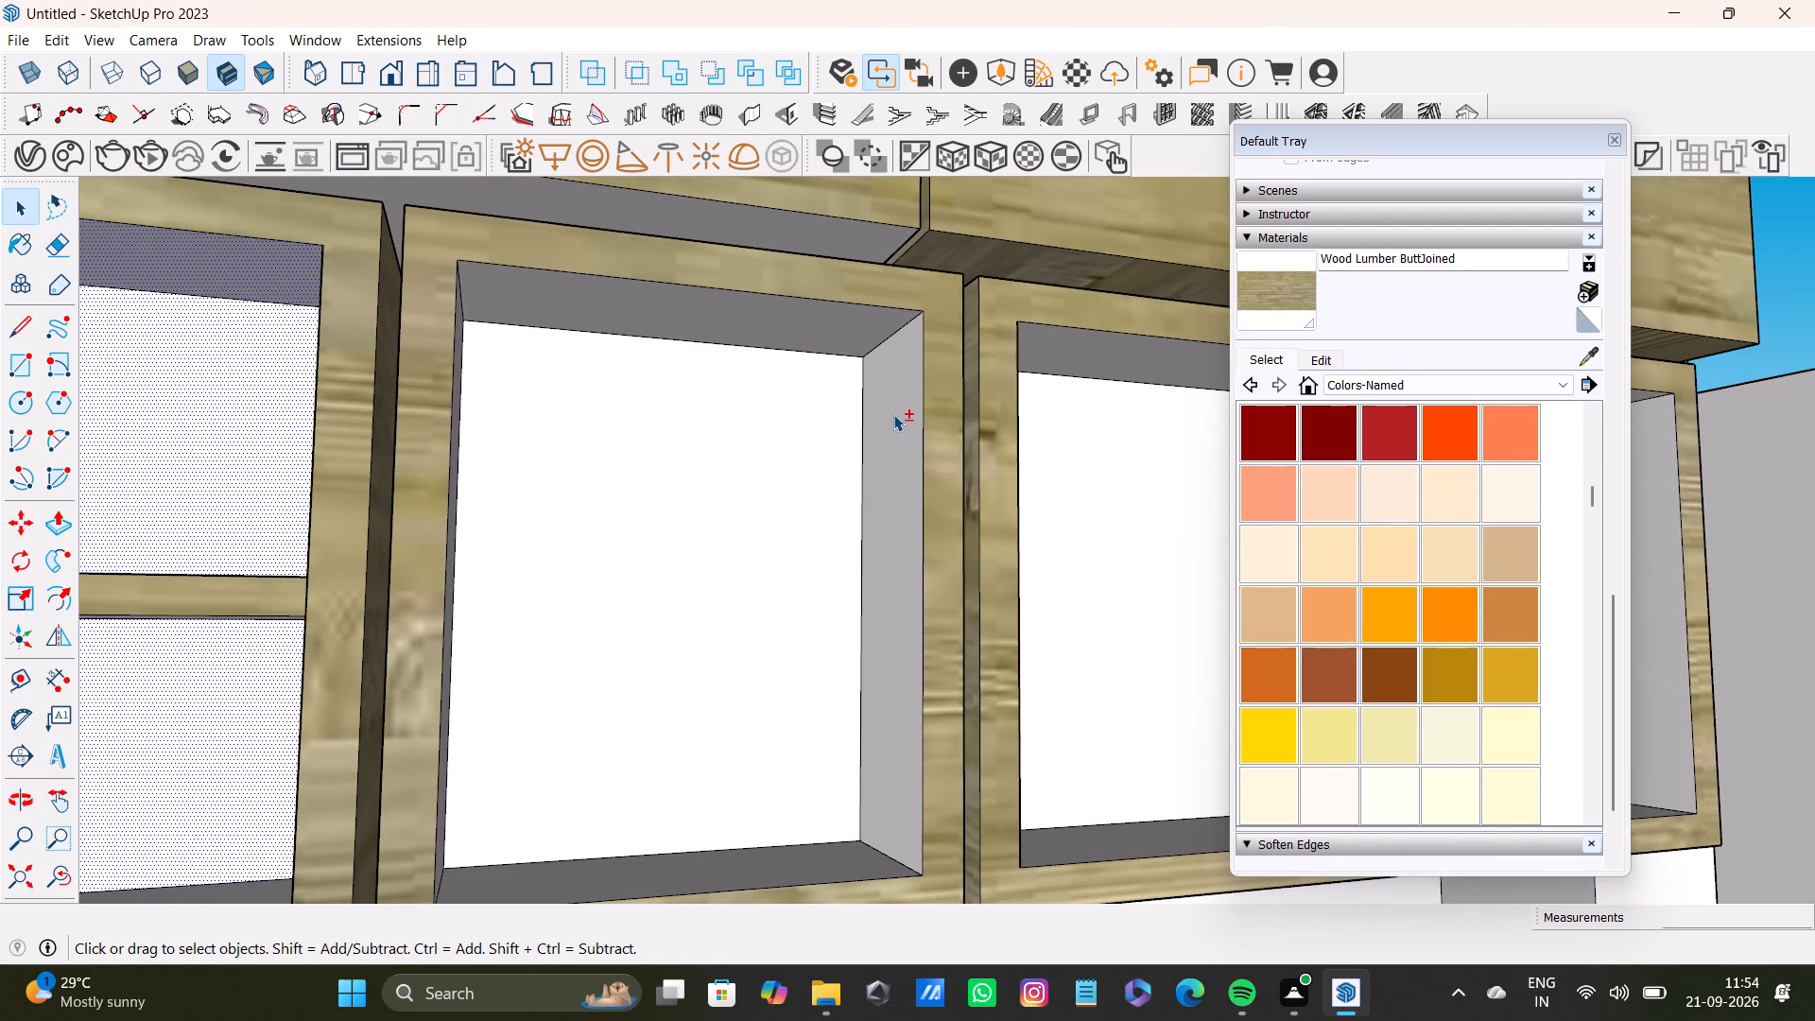
left_click(893, 414, "shift")
left_click(816, 331, "shift")
middle_click_drag(862, 421, 374, 512)
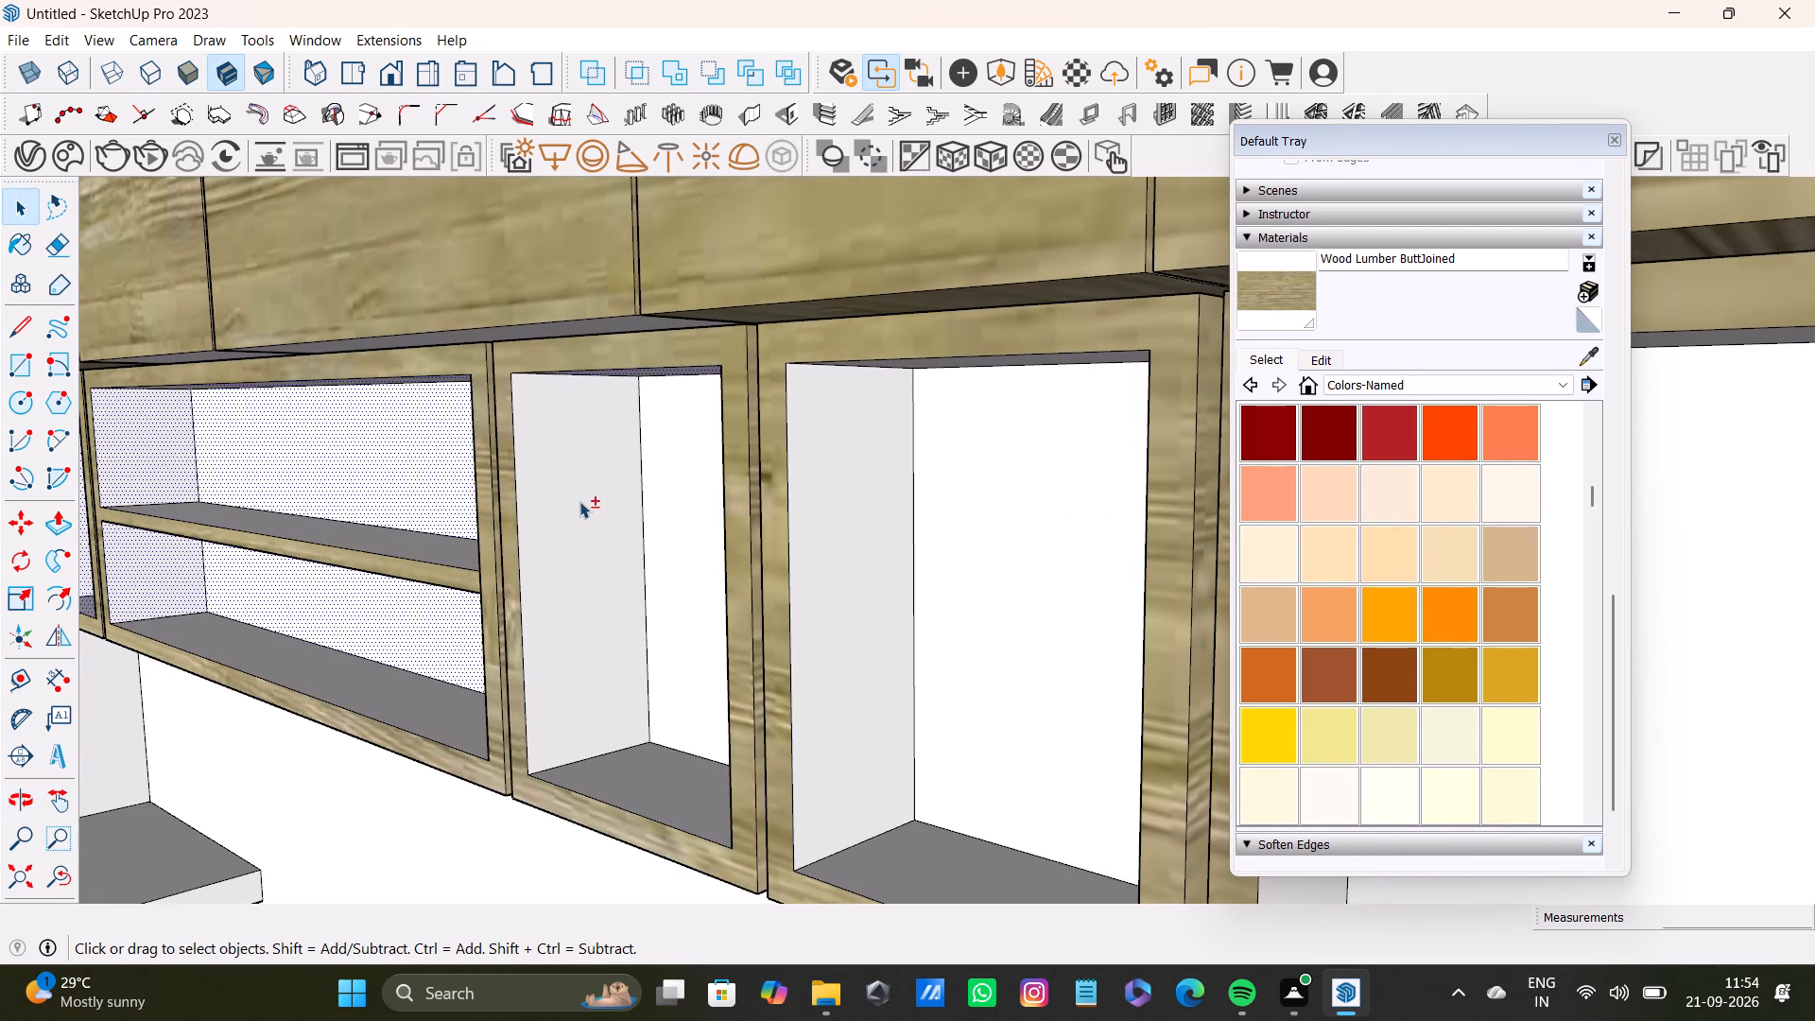
left_click(579, 501, "shift")
Add the inner floors of that shelf box and the wide shelf's lower compartment to the selection.
scroll(577, 560, "down", 3, "shift")
middle_click_drag(578, 669, 615, 578, "shift")
middle_click_drag(655, 621, 750, 818)
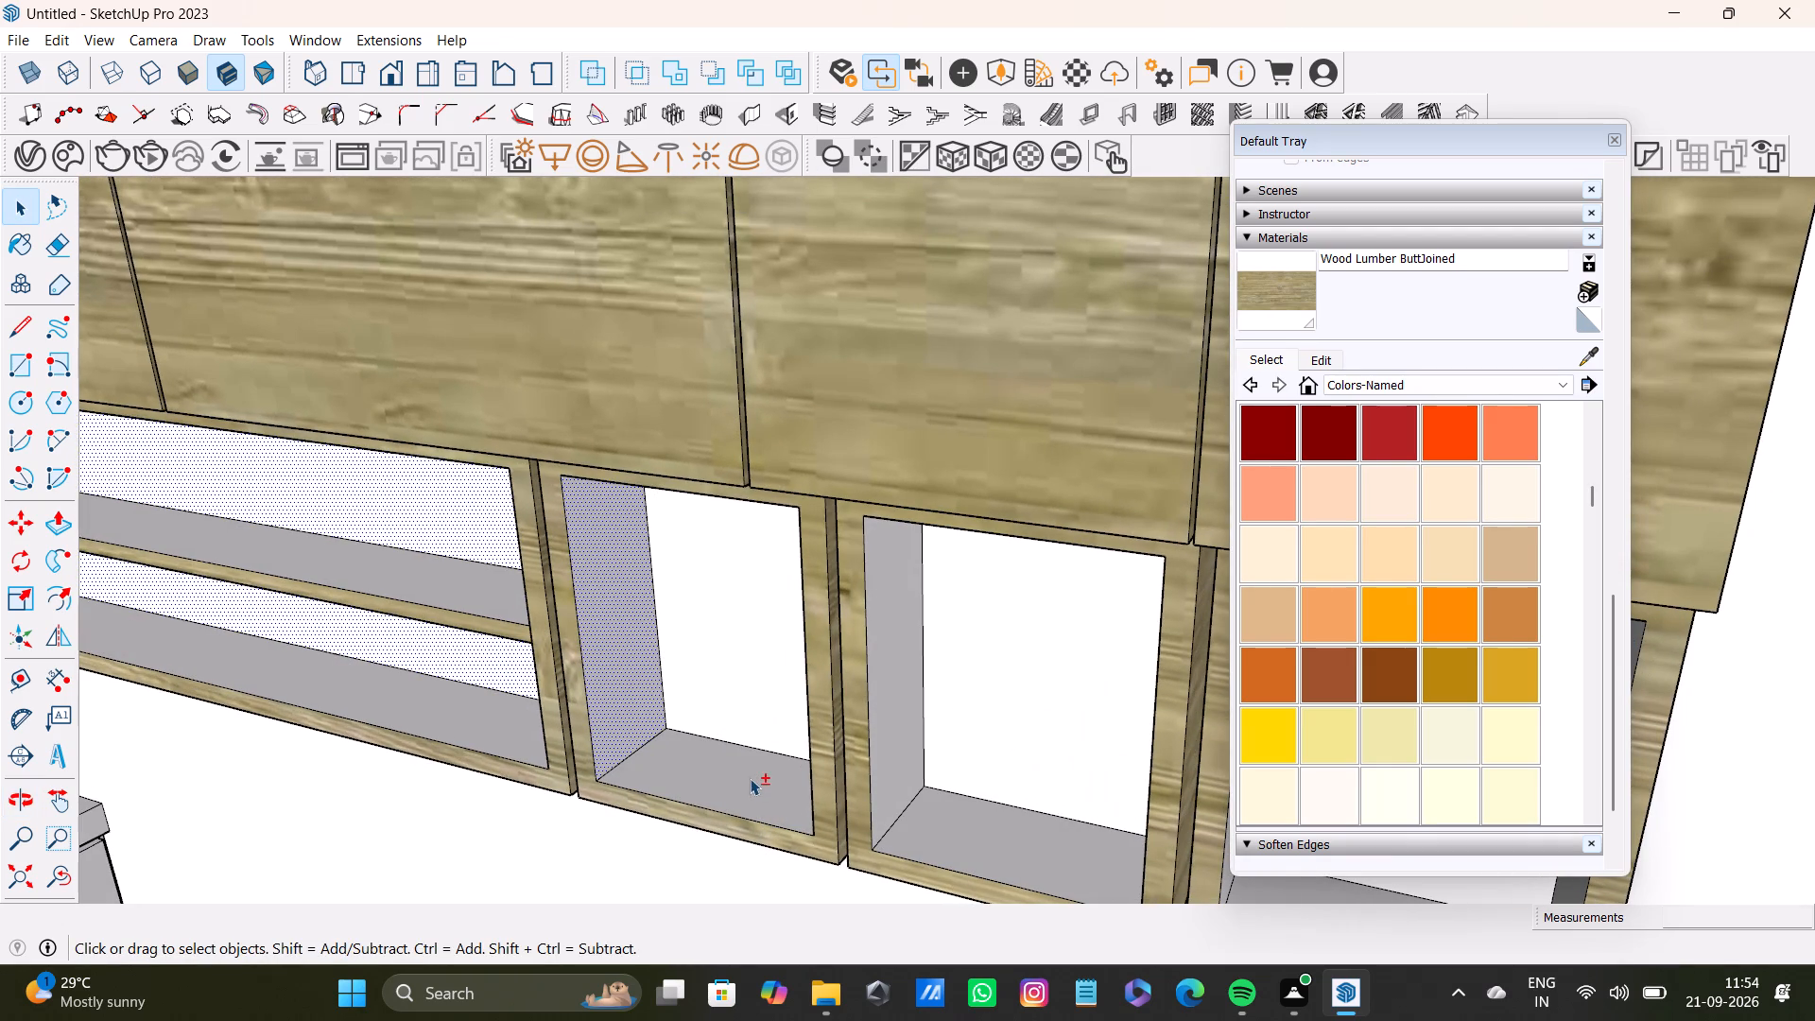
left_click(750, 778, "shift")
left_click(475, 730, "shift")
Add the floor of the wide shelf's upper compartment to the selection.
scroll(487, 730, "down", 3, "shift")
middle_click_drag(695, 735, 656, 722, "shift")
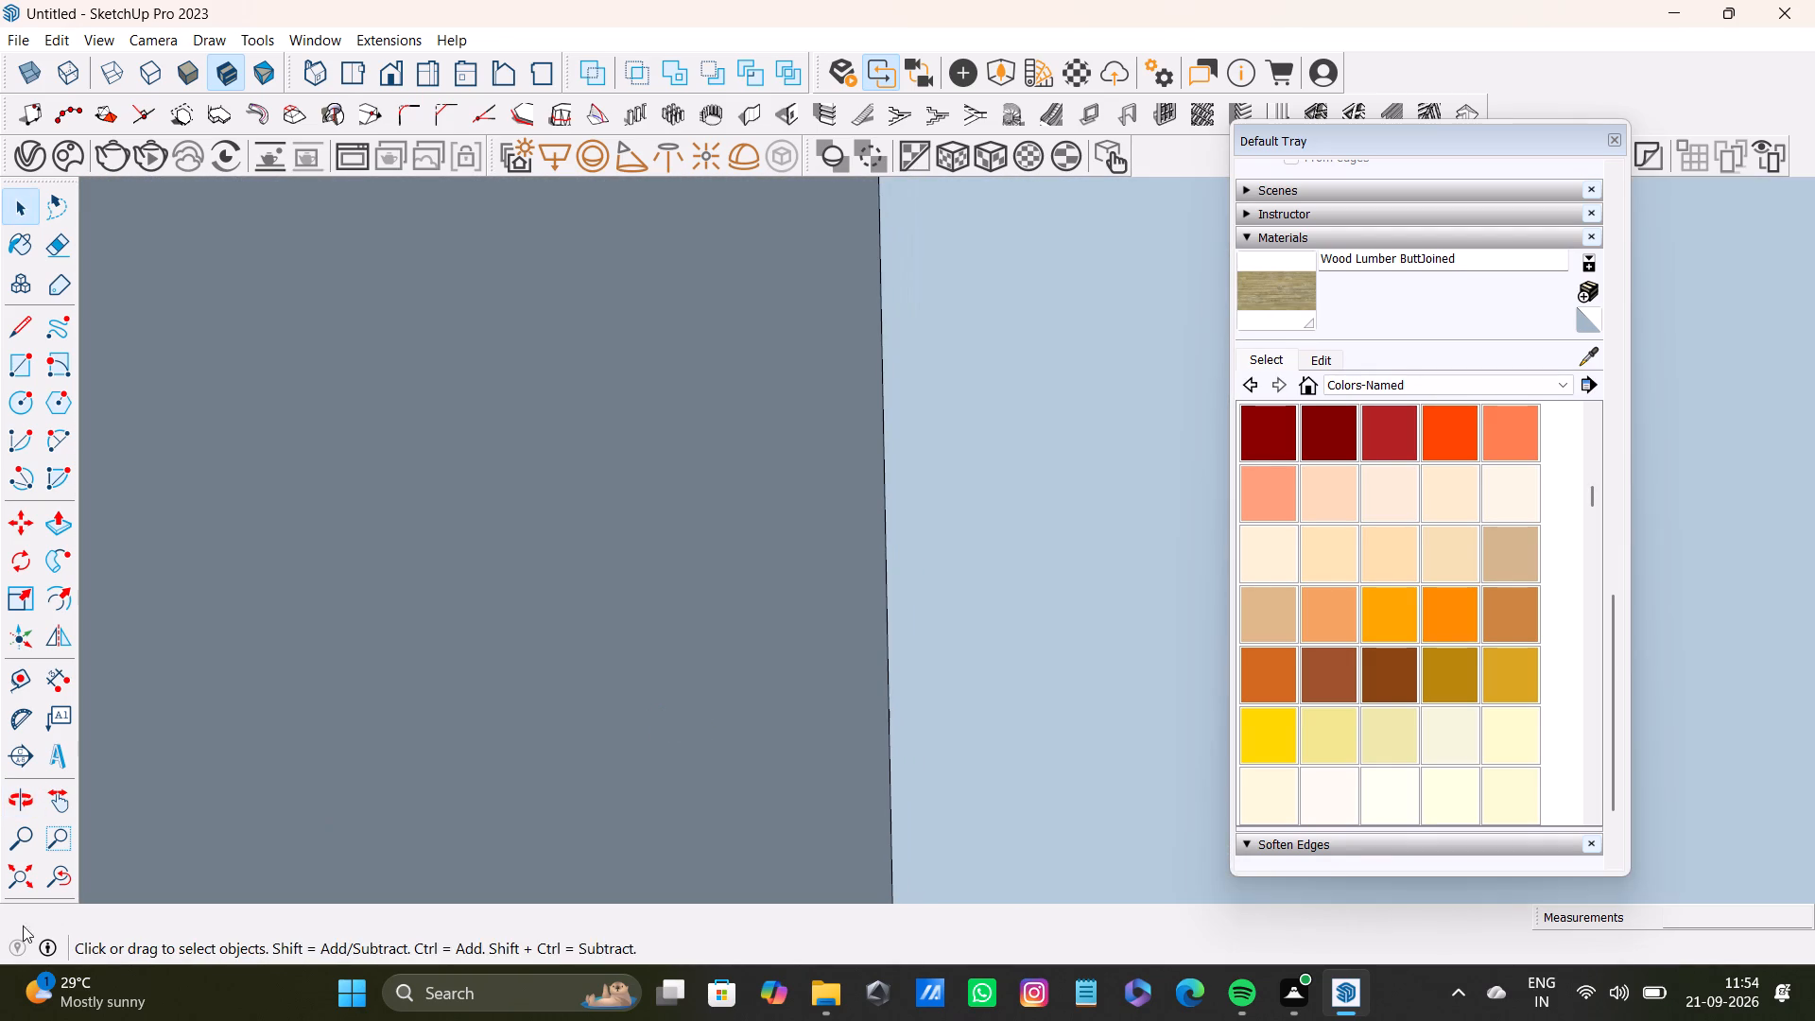
left_click(62, 879)
left_click(5, 874)
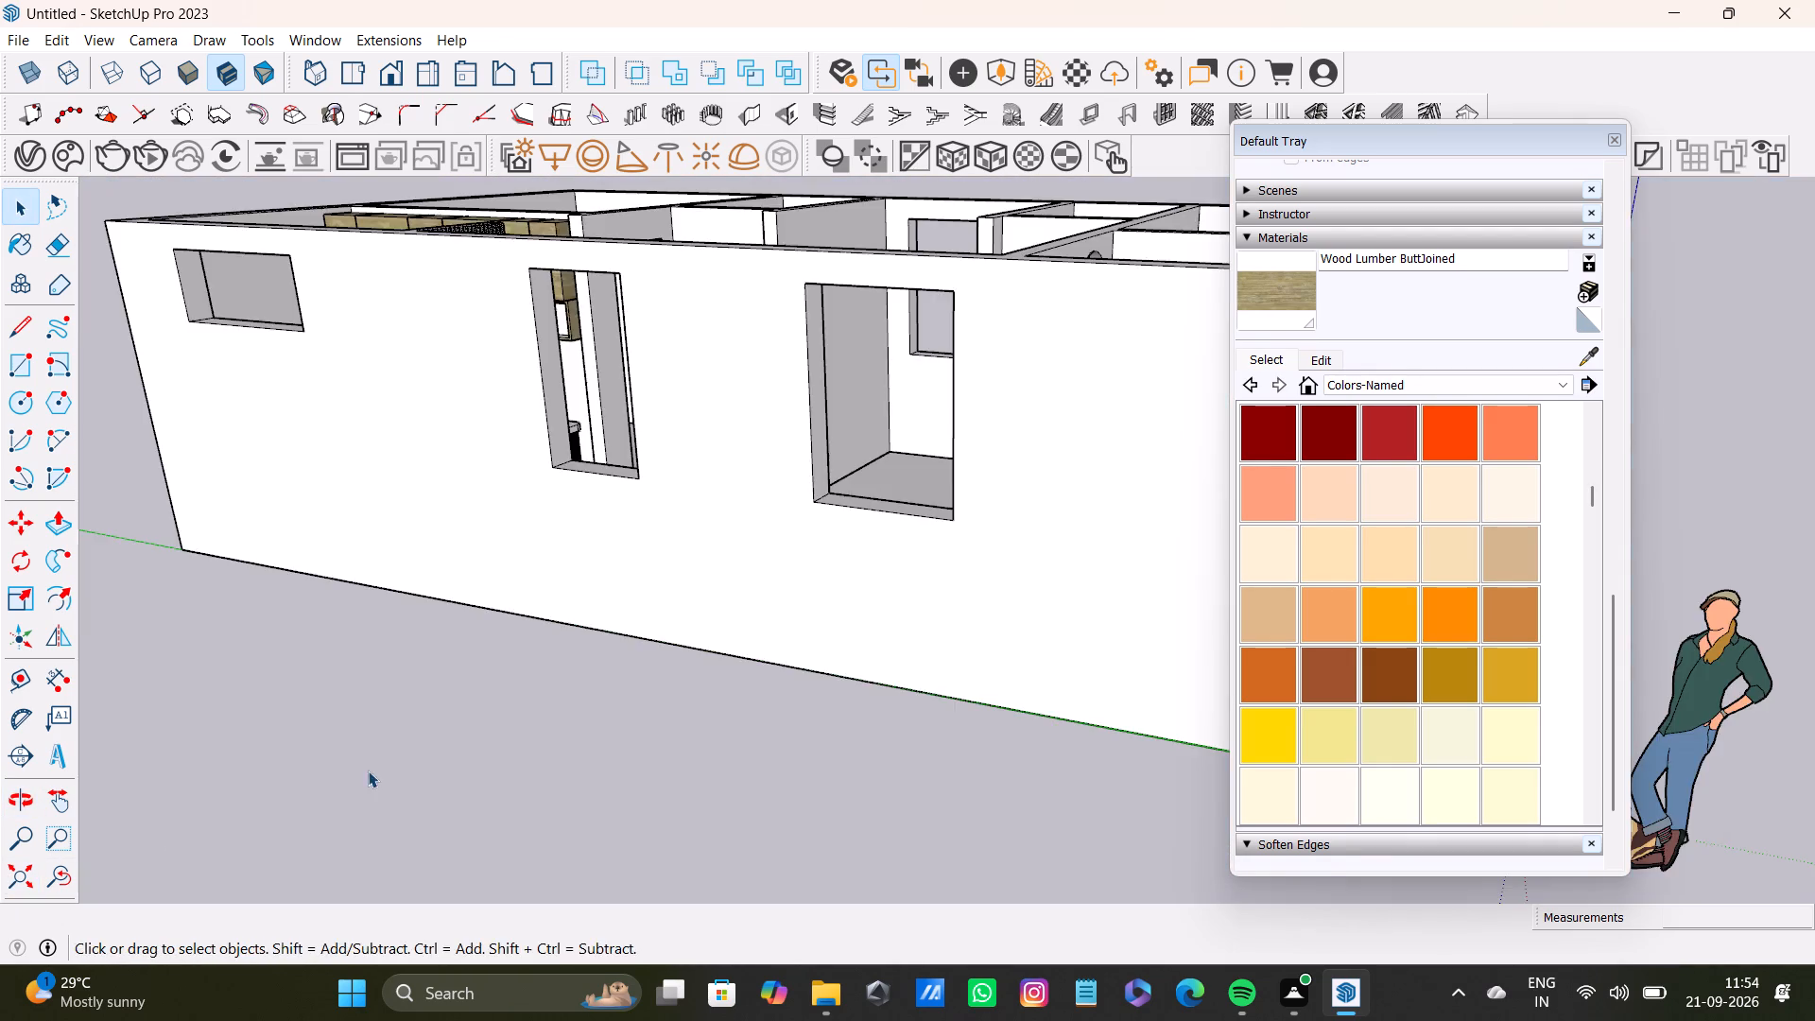
middle_click_drag(368, 770, 532, 798)
scroll(596, 461, "up", 3)
middle_click_drag(191, 353, 996, 598, "shift")
scroll(852, 458, "up", 8)
middle_click_drag(843, 444, 866, 605)
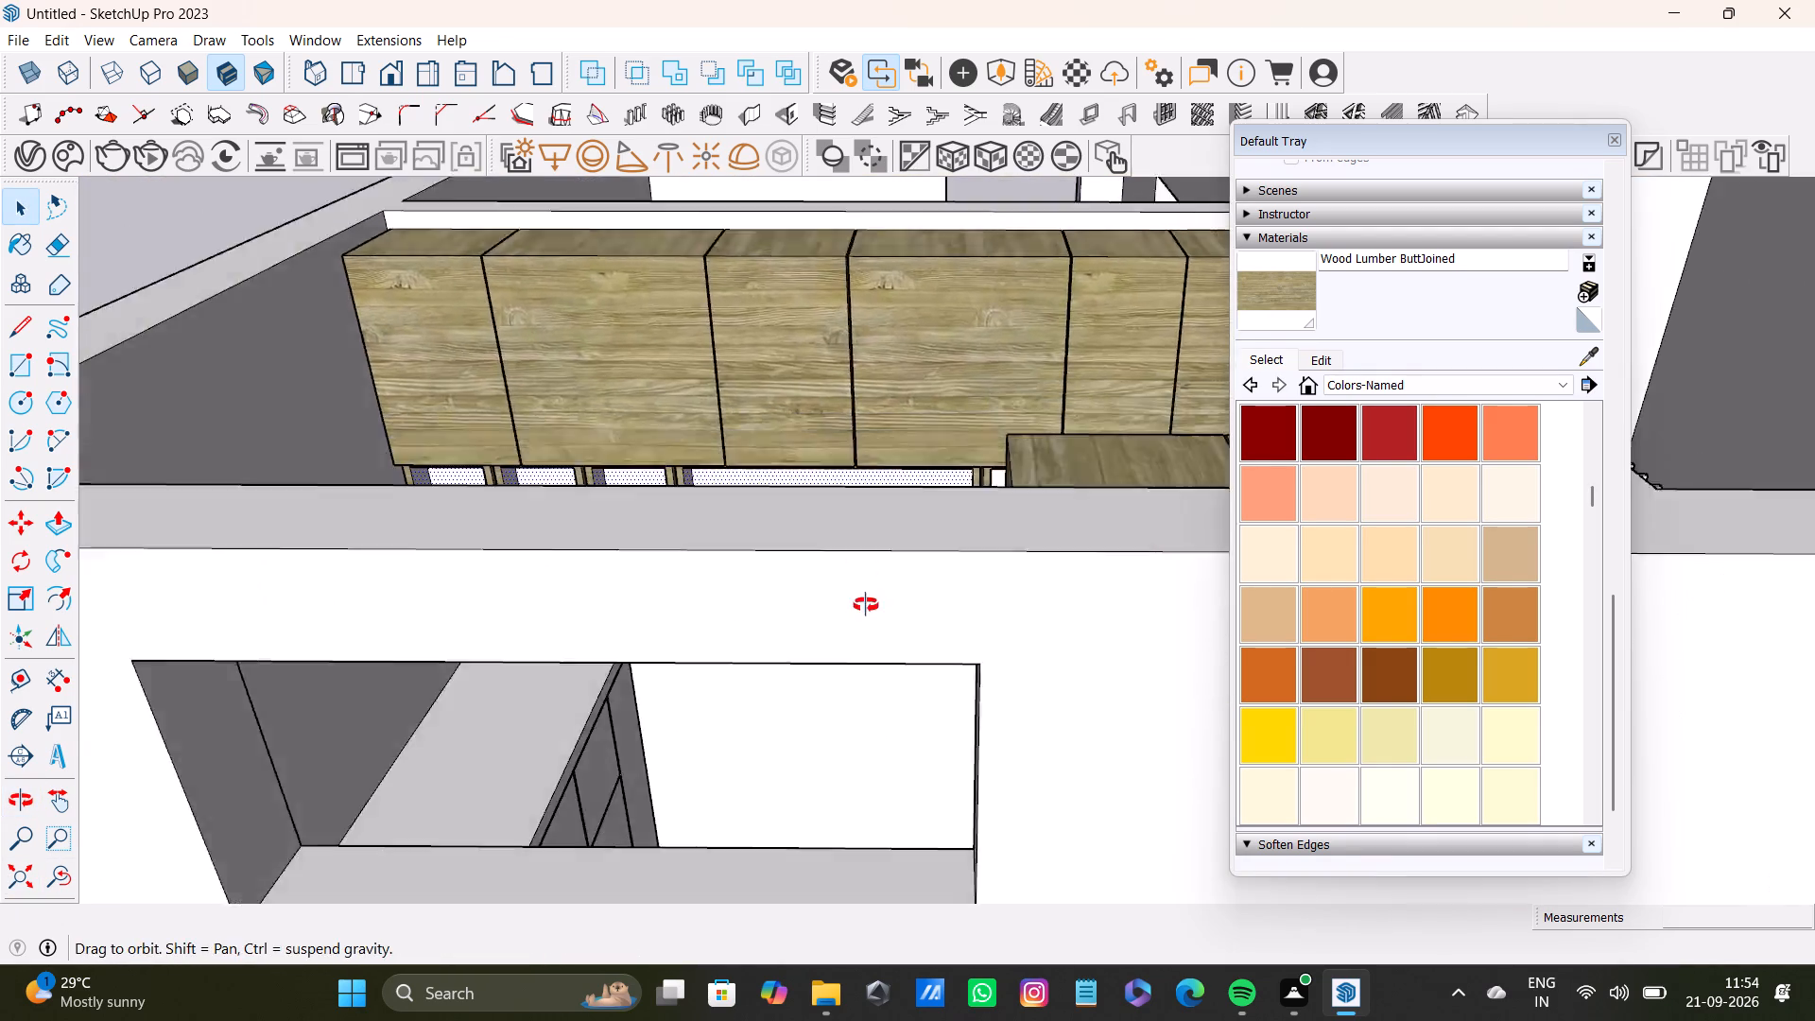
middle_click_drag(866, 605, 870, 615)
scroll(915, 513, "up", 3)
middle_click_drag(975, 419, 724, 551, "shift")
scroll(752, 515, "up", 7)
middle_click_drag(721, 488, 962, 588, "shift")
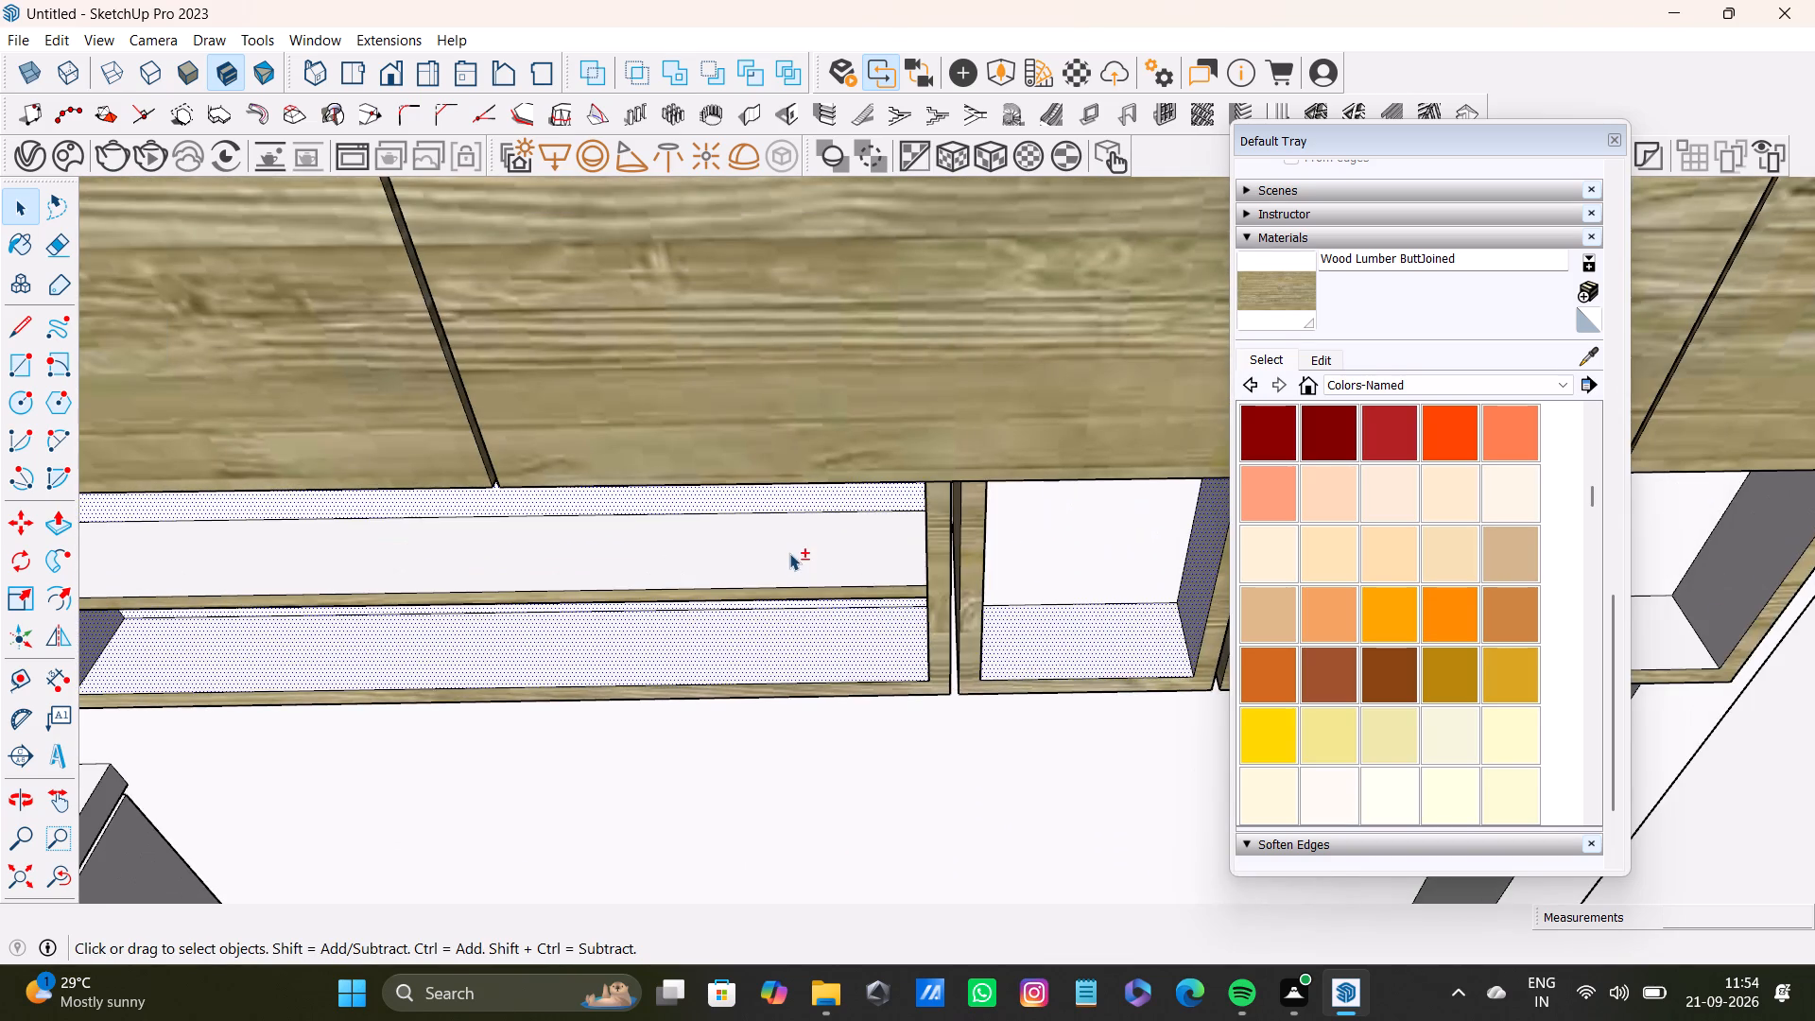
left_click(789, 551, "shift")
Add the back faces of the two boxes beyond the wide shelf, plus the second one's inner top and side faces.
scroll(844, 551, "down", 3, "shift")
middle_click_drag(1043, 560, 773, 702, "shift")
middle_click_drag(769, 732, 768, 291)
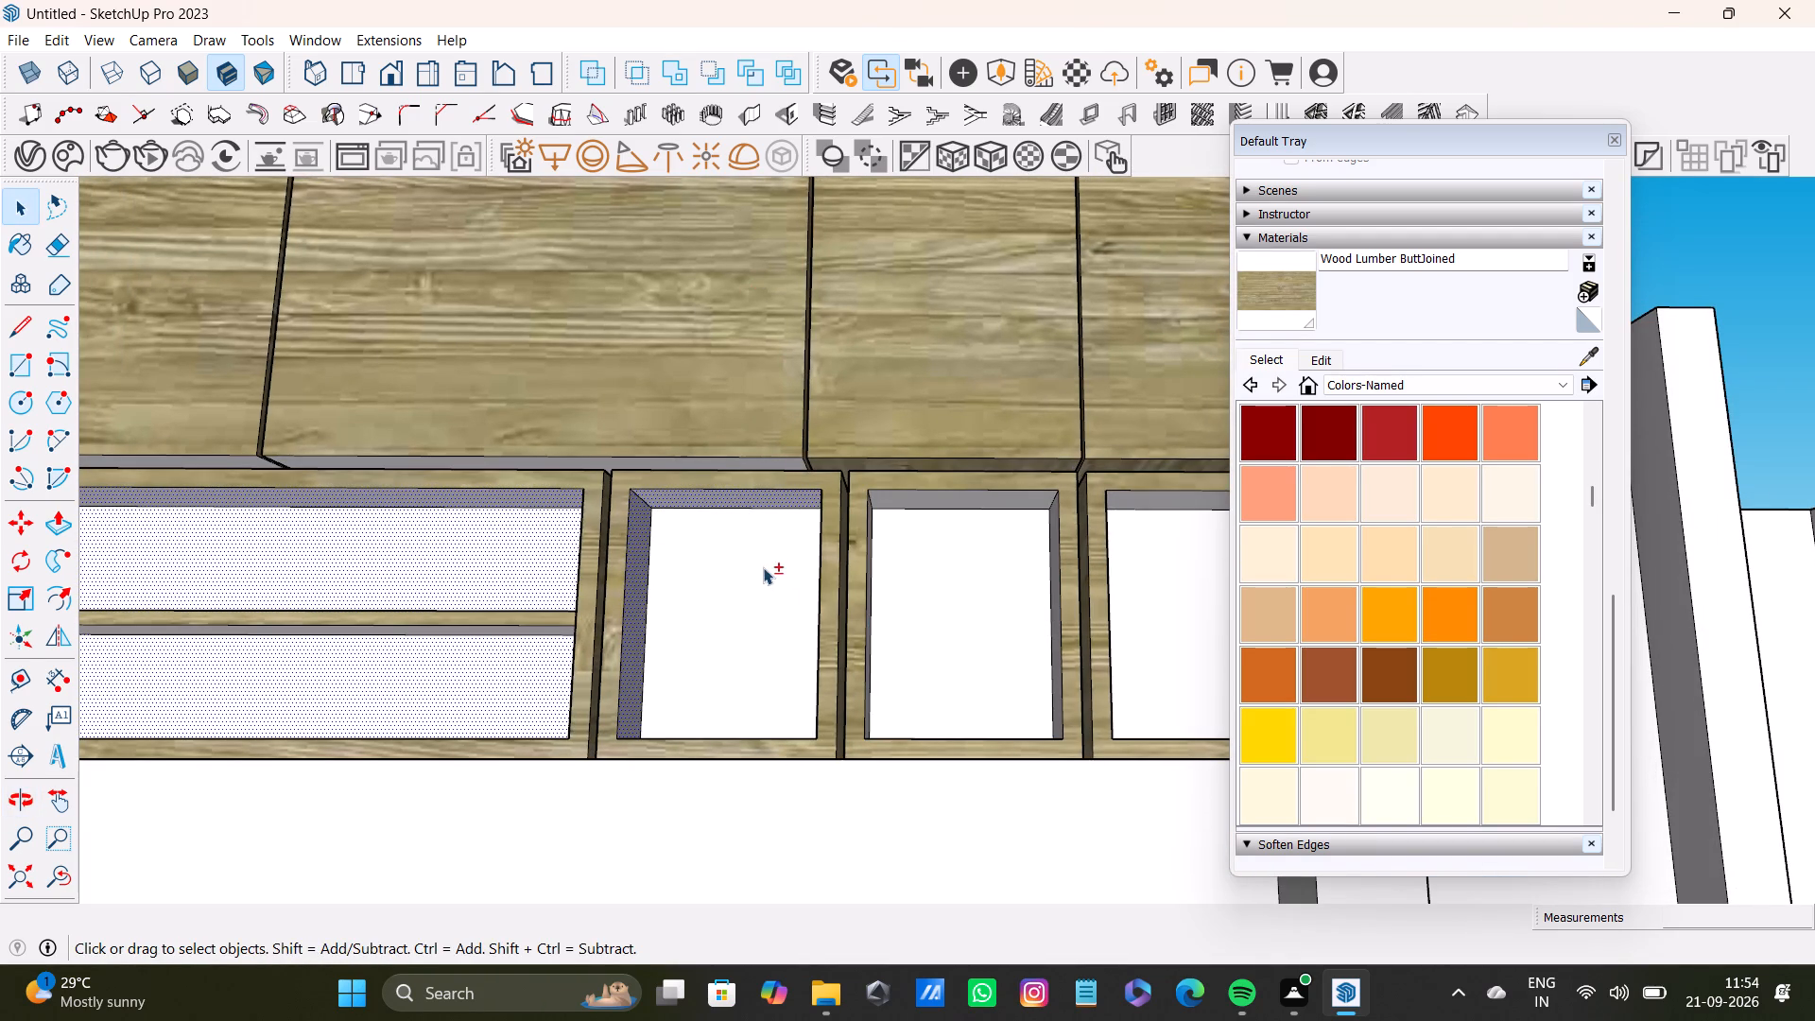
left_click(684, 612, "shift")
left_click(982, 593, "shift")
left_click(976, 501, "shift")
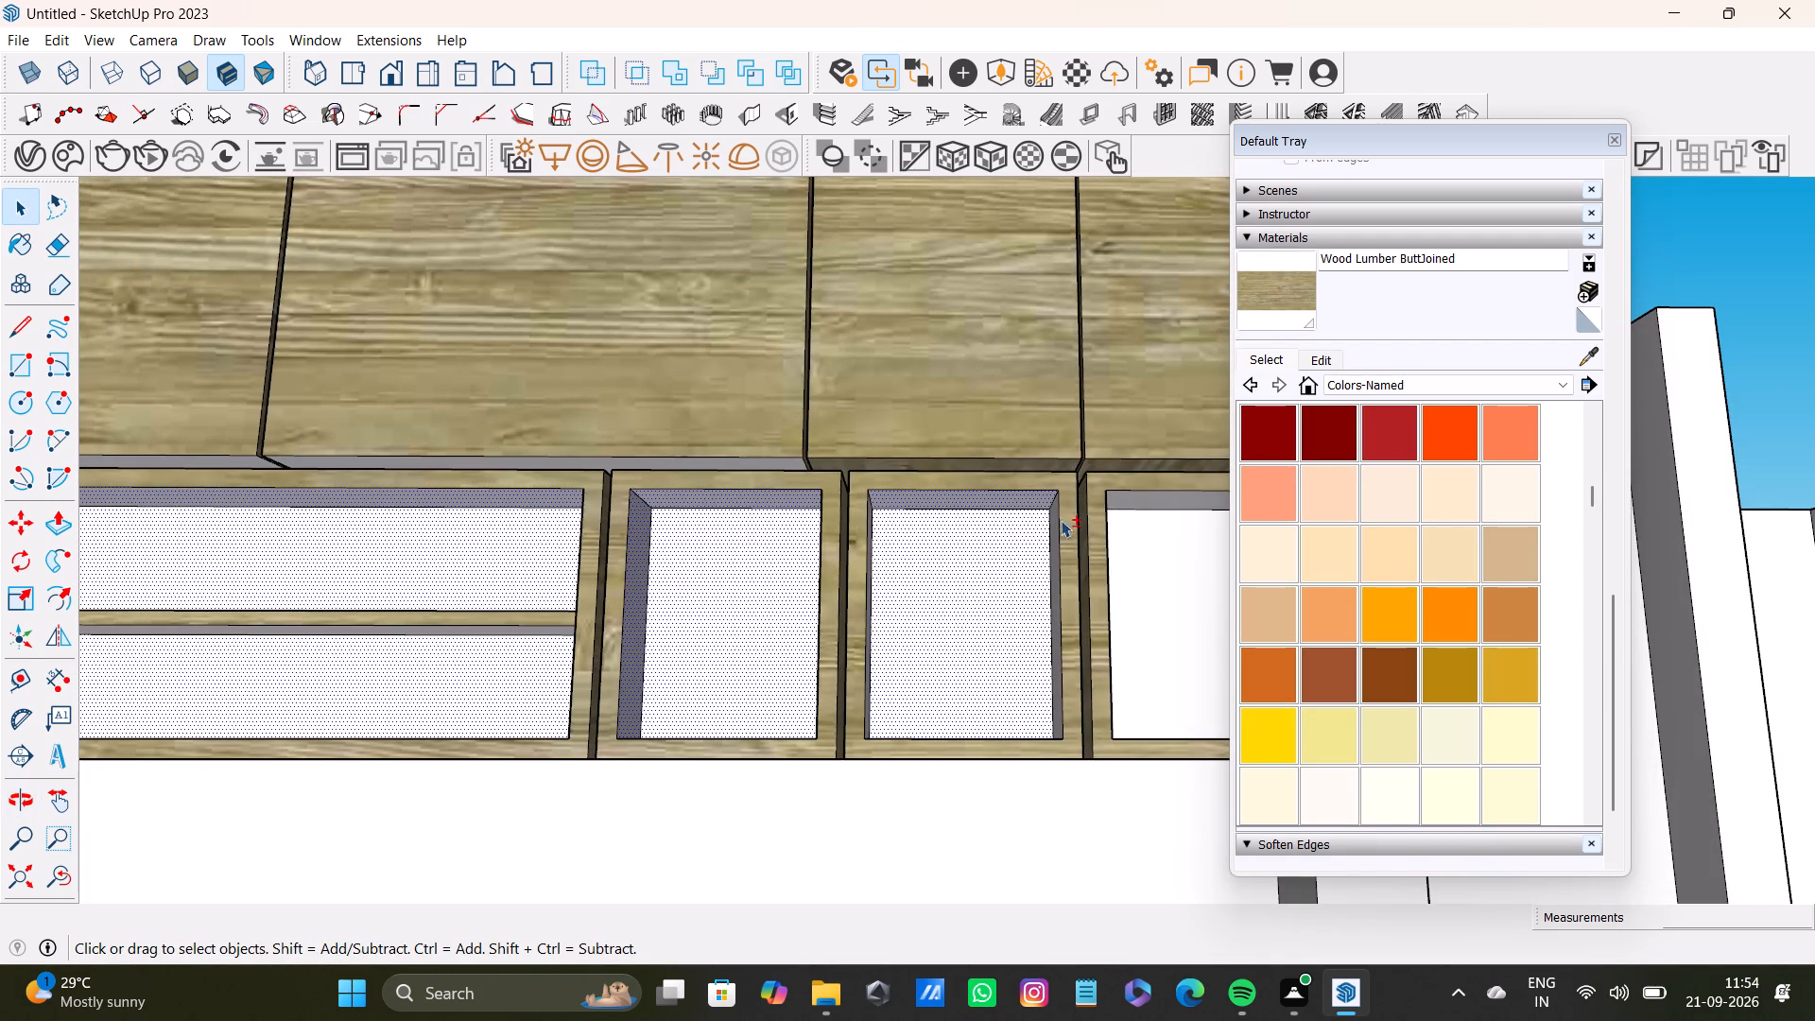
scroll(959, 615, "up", 4)
middle_click_drag(990, 614, 1143, 628)
left_click(1117, 598, "shift")
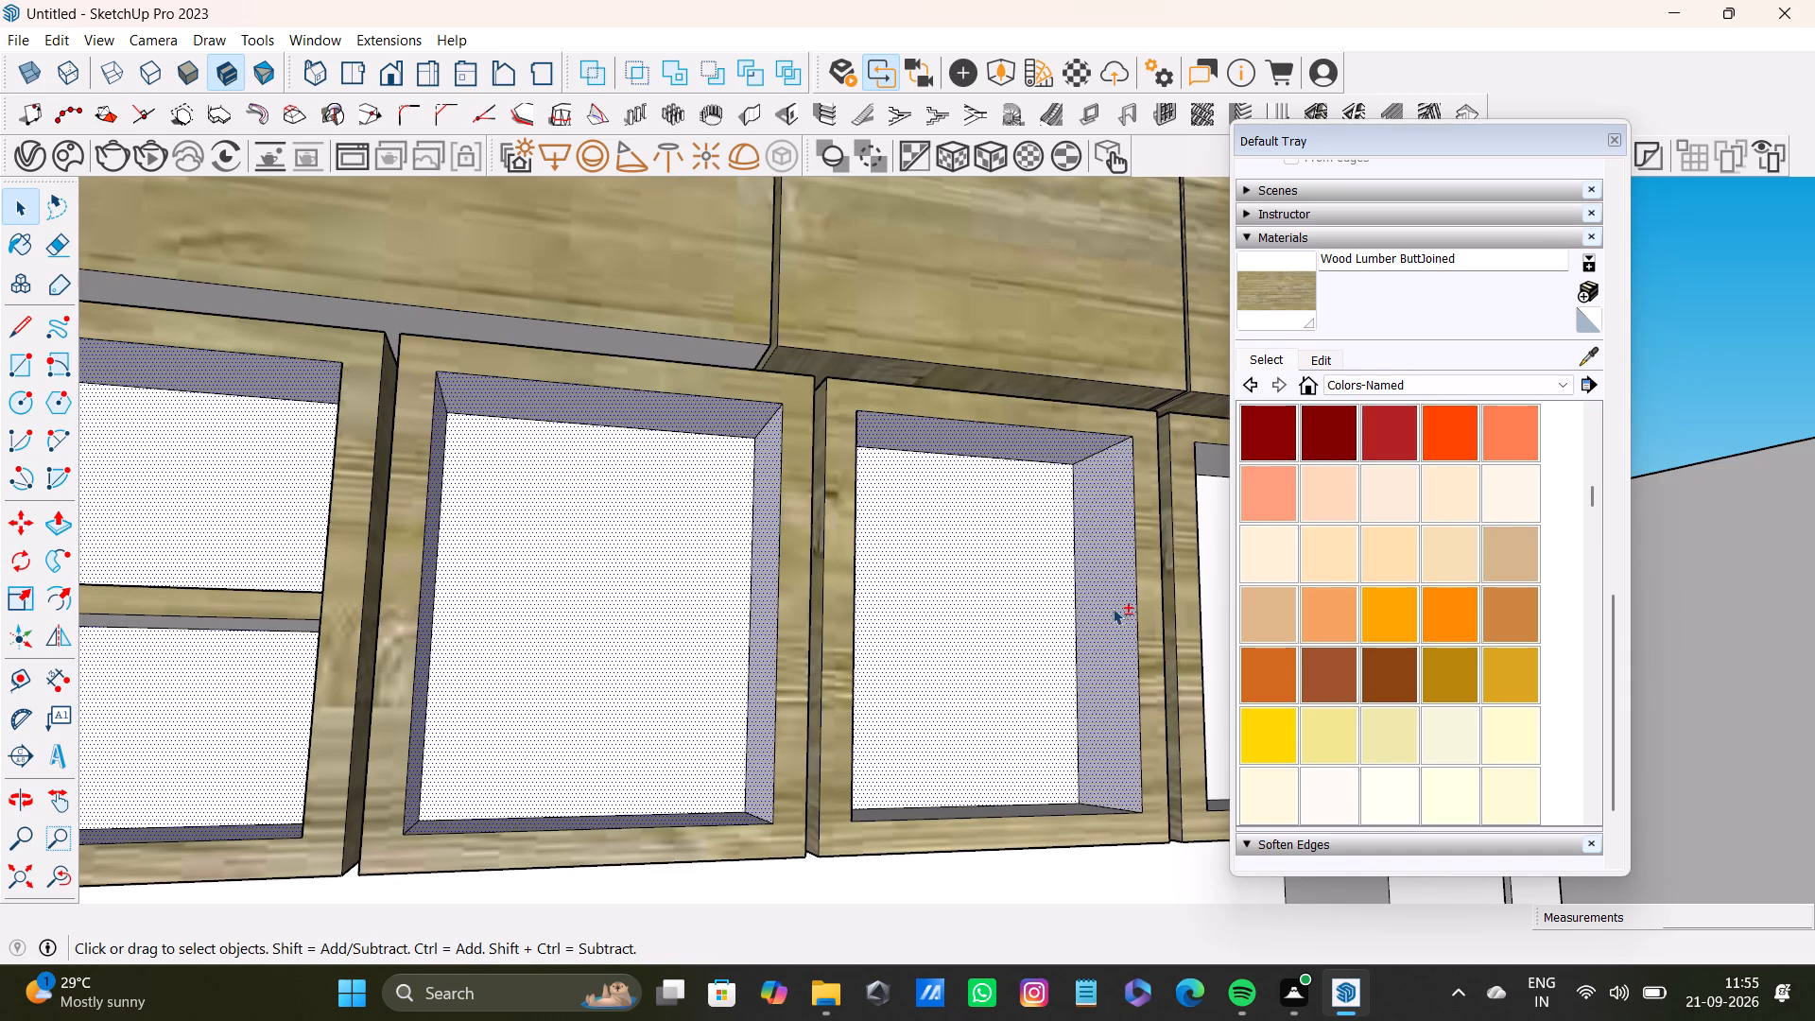
middle_click_drag(1129, 622, 689, 710)
left_click(801, 633, "shift")
Add the back, inner top and both inner side faces of the last shelf box in the row to the selection.
scroll(804, 645, "down", 4, "shift")
middle_click_drag(832, 654, 682, 684, "shift")
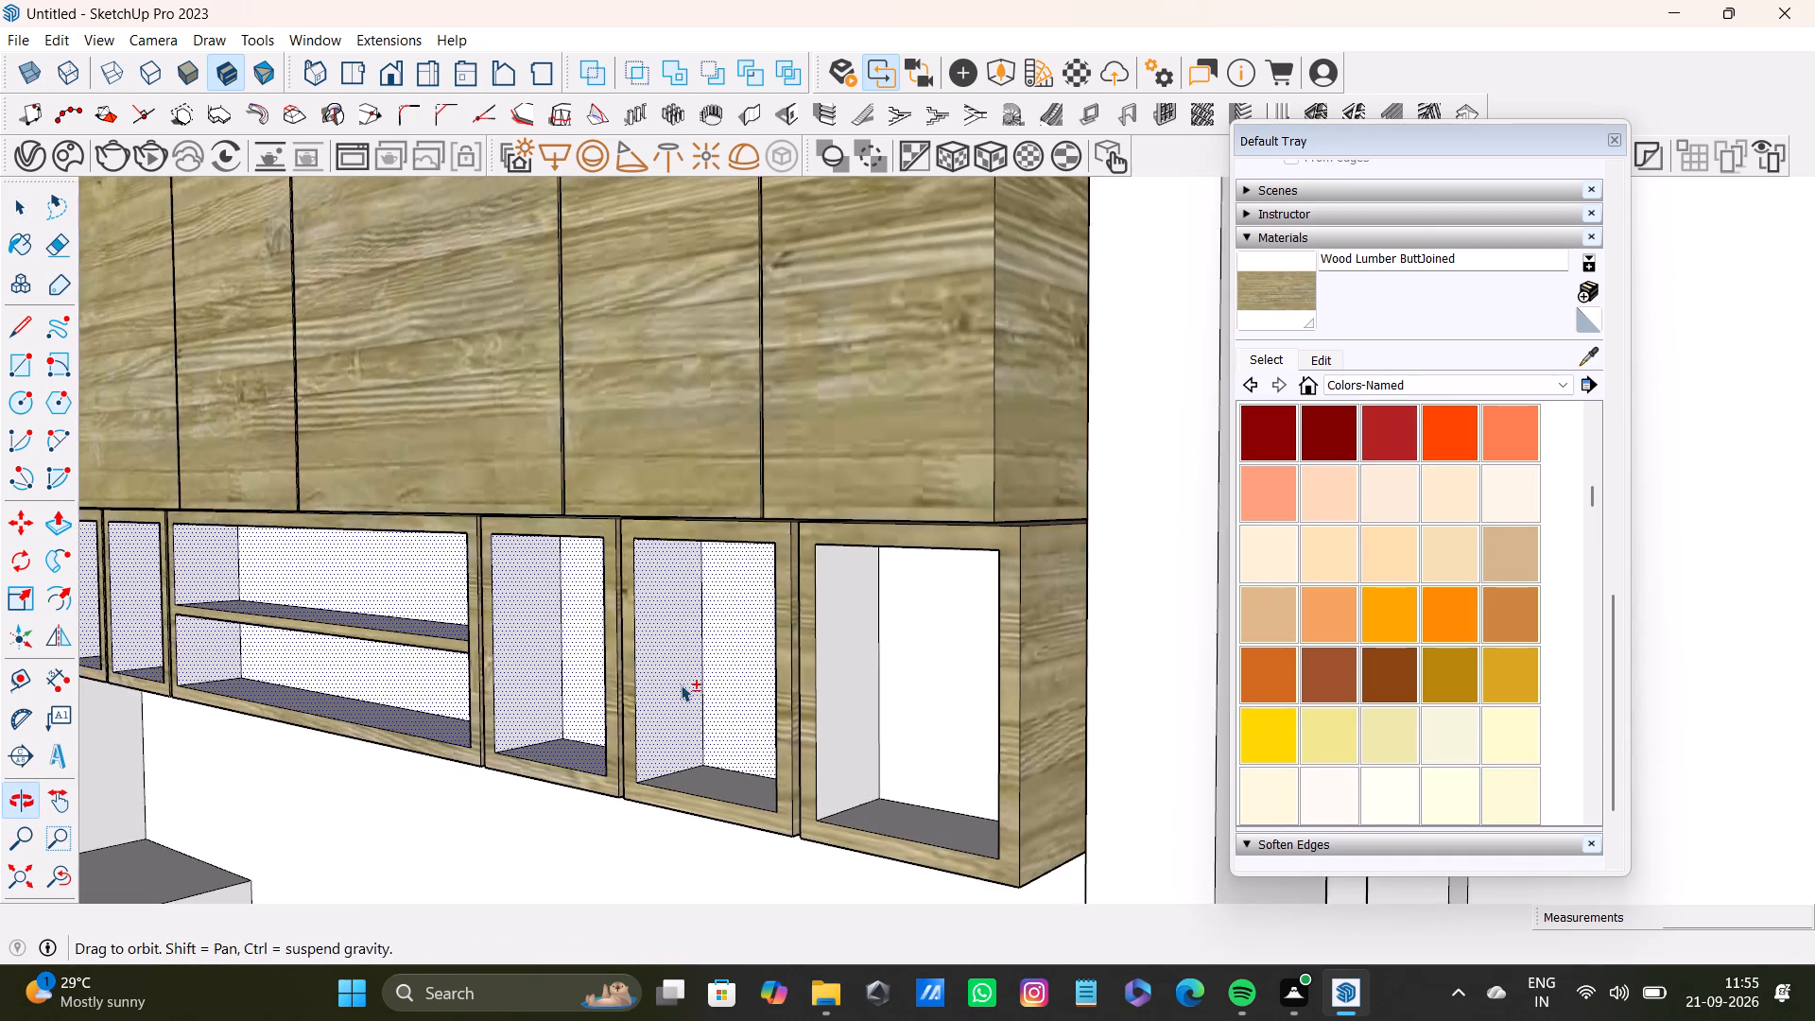
middle_click_drag(732, 709, 826, 699)
scroll(967, 672, "up", 3, "shift")
left_click(949, 675, "shift")
left_click(1095, 653, "shift")
scroll(1074, 663, "down", 4, "shift")
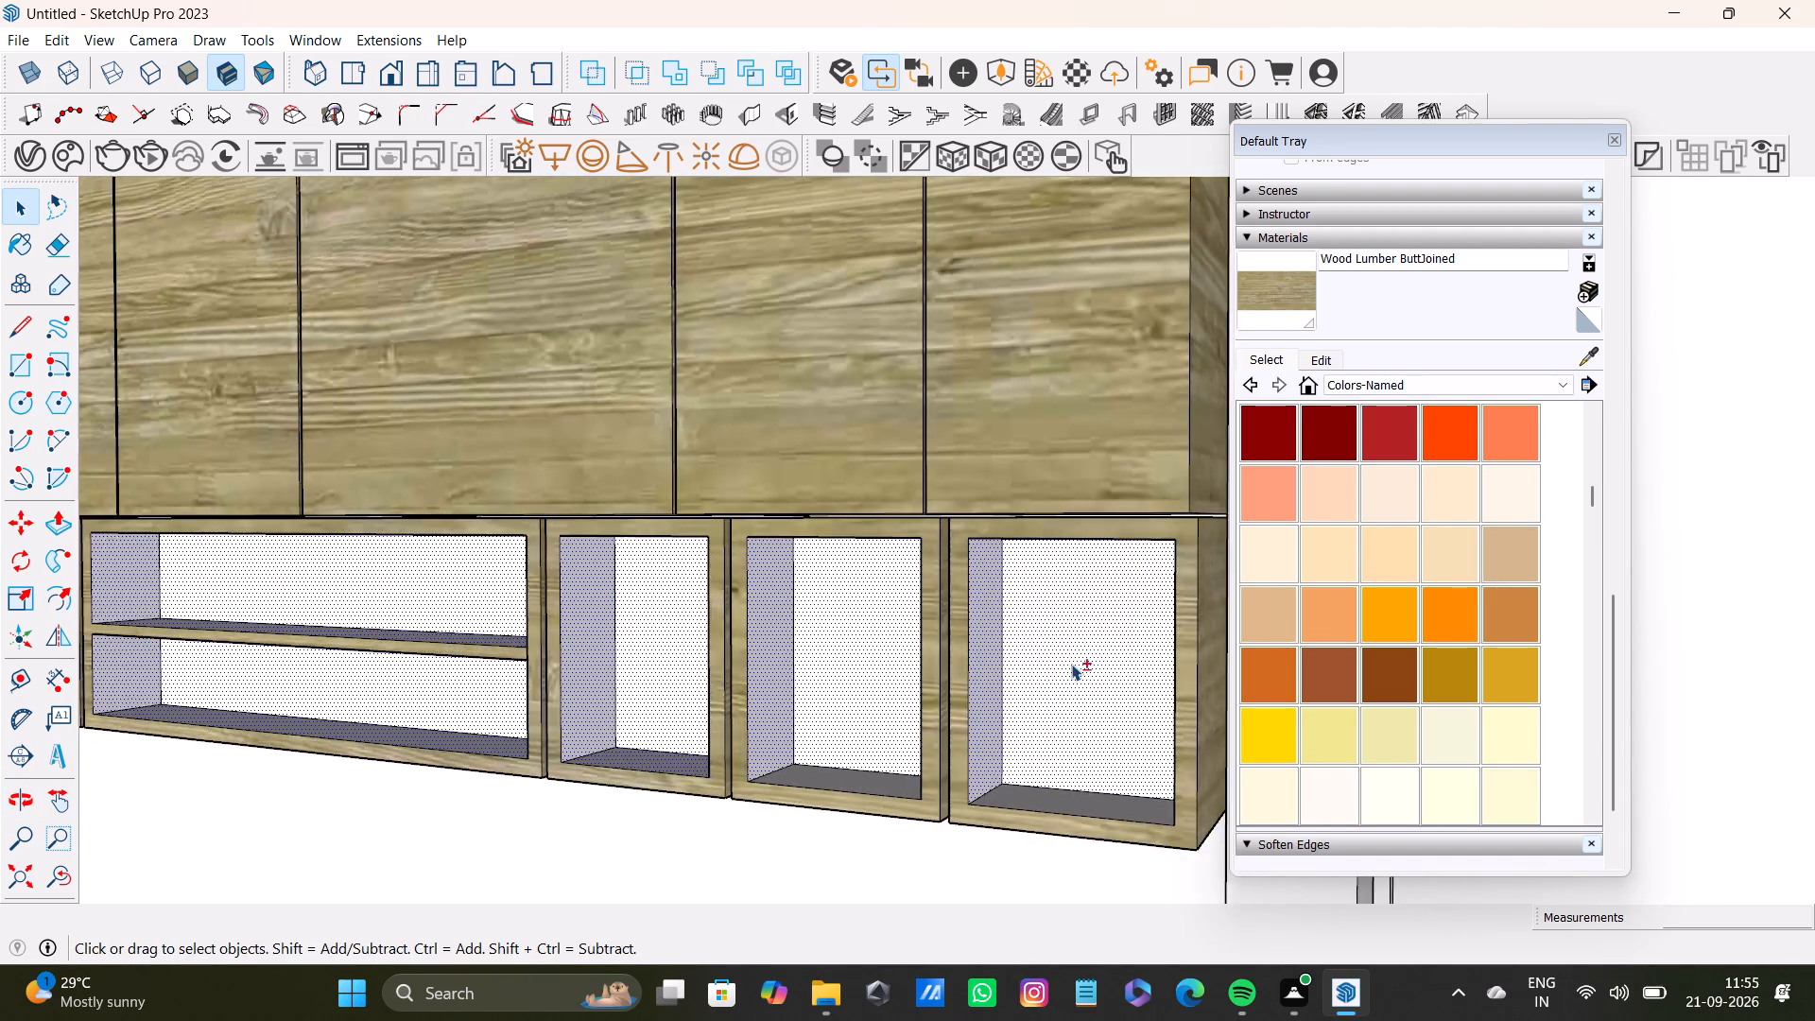
middle_click_drag(1059, 661, 864, 664, "shift")
middle_click_drag(858, 664, 1108, 654)
scroll(1118, 649, "up", 3)
left_click(1094, 655, "shift")
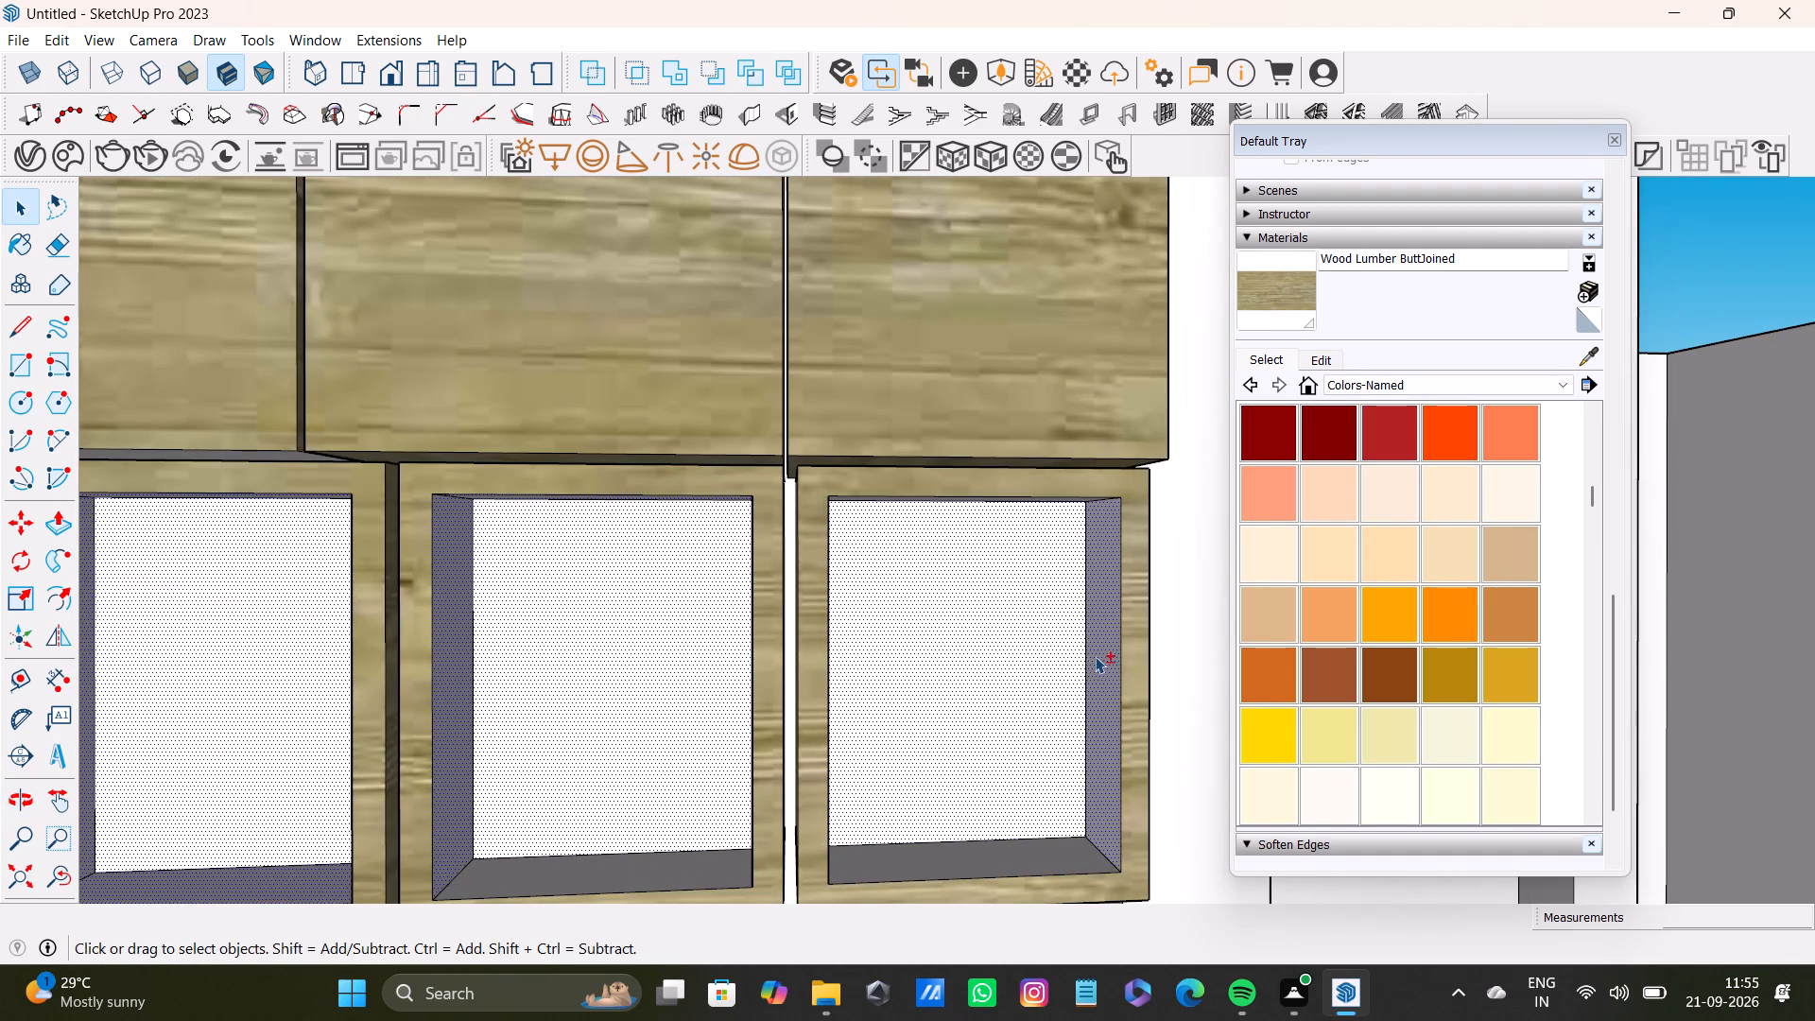
middle_click_drag(1070, 650, 1053, 821, "shift")
middle_click_drag(1055, 798, 1019, 476)
left_click(1015, 605, "shift")
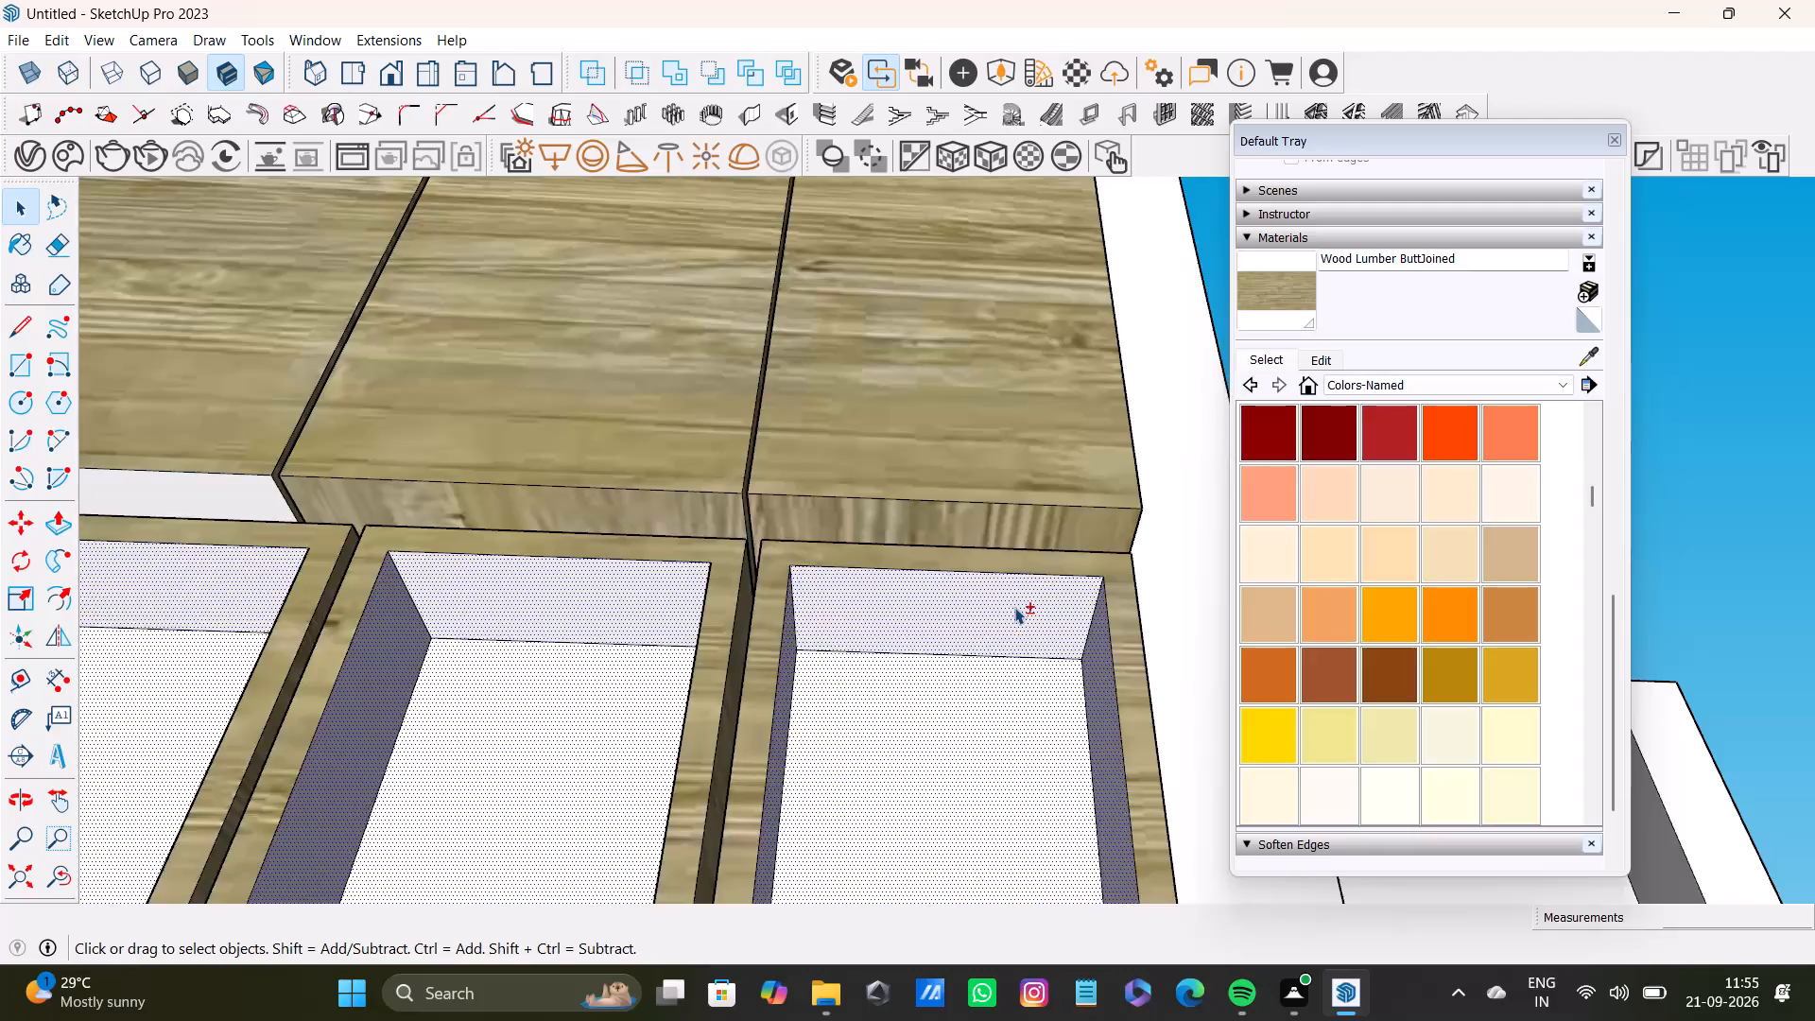
Add the inner floors of the last three shelf boxes beyond the wide shelf to the selection.
scroll(1013, 609, "down", 3, "shift")
middle_click_drag(985, 698, 985, 493, "shift")
middle_click_drag(996, 554, 964, 703)
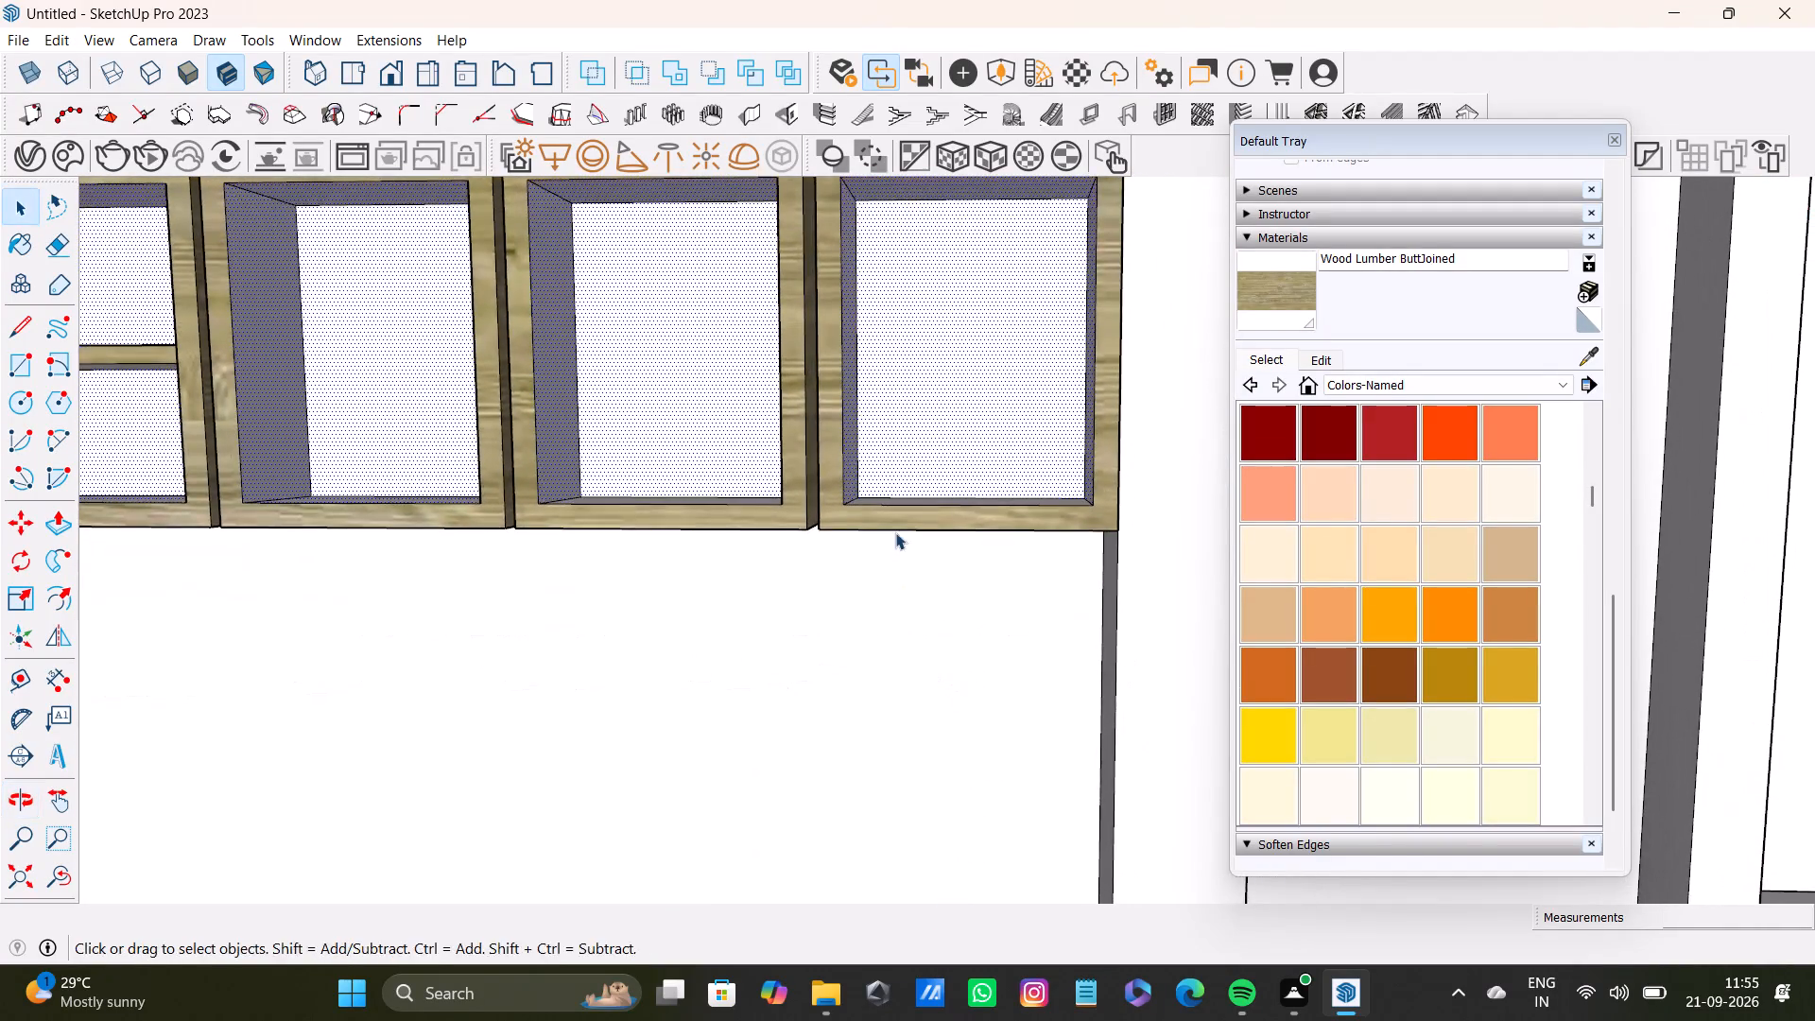
middle_click_drag(895, 532, 899, 822)
left_click(942, 566, "shift")
left_click(752, 555, "shift")
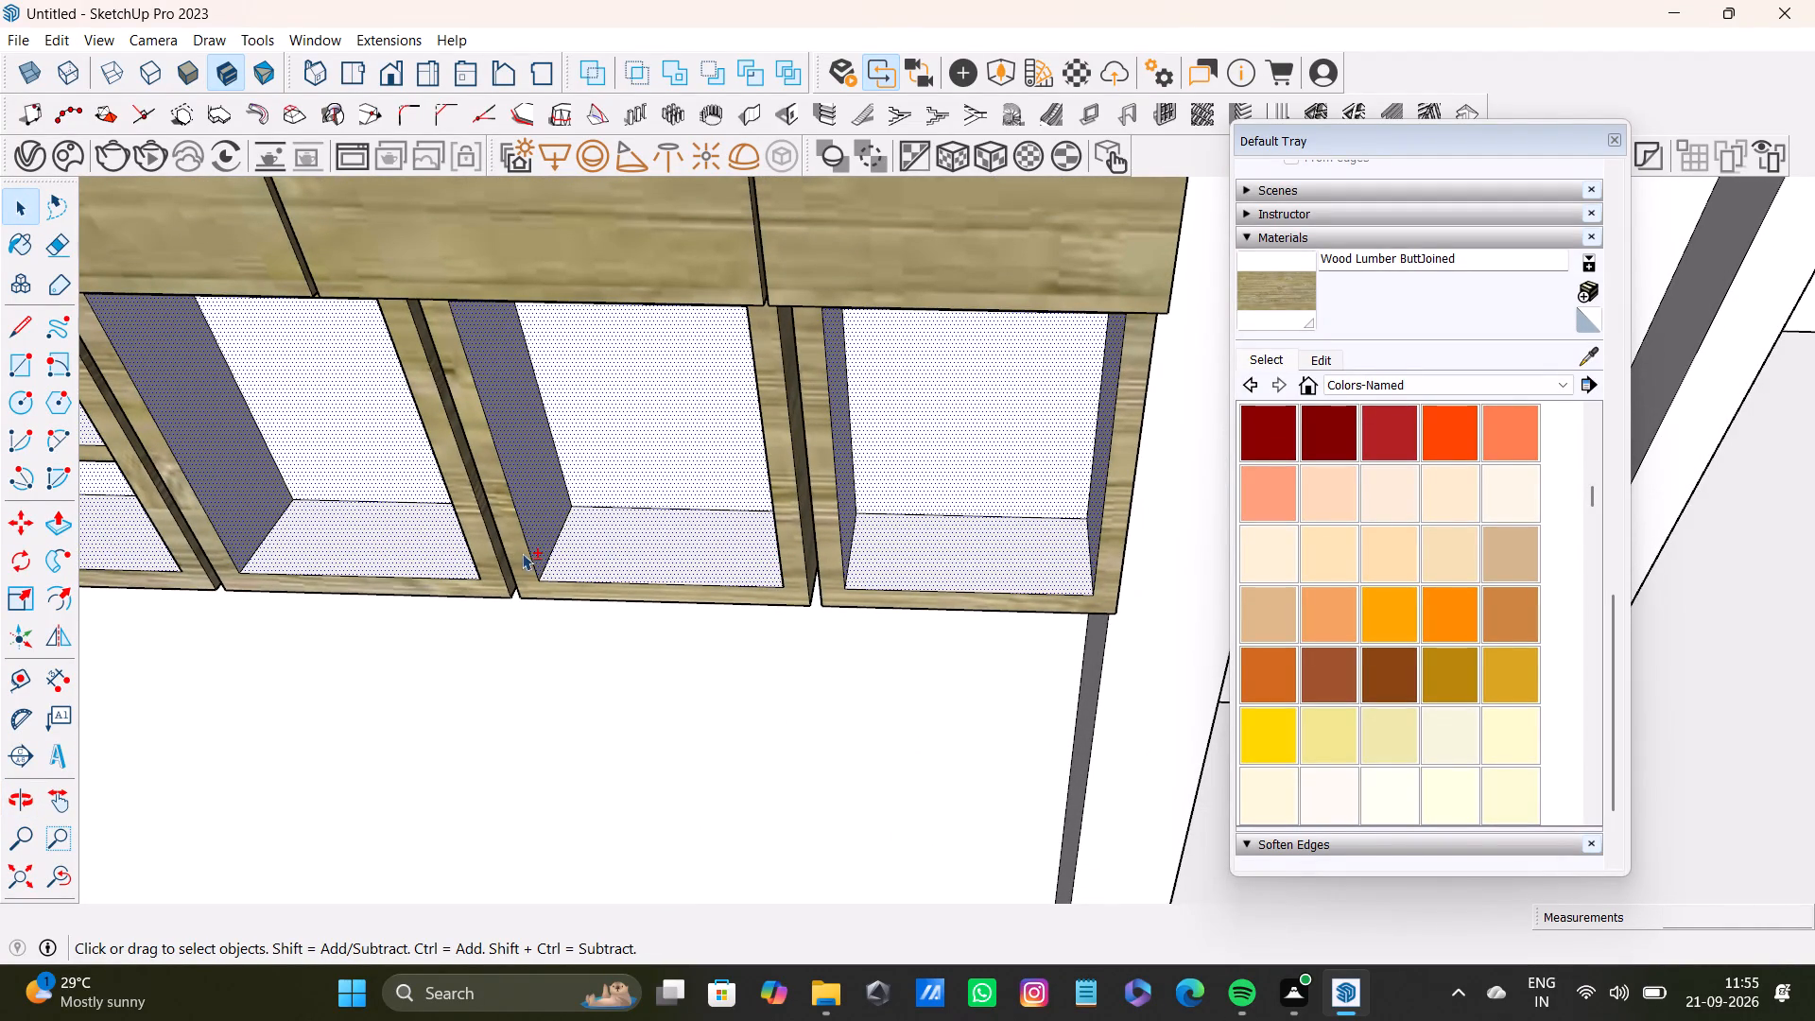
left_click(431, 549, "shift")
Sample 0034_Wheat from the already painted shelf box interior and paint all the selected shelf interior faces with it.
scroll(427, 549, "down", 3, "shift")
middle_click_drag(427, 549, 546, 567, "shift")
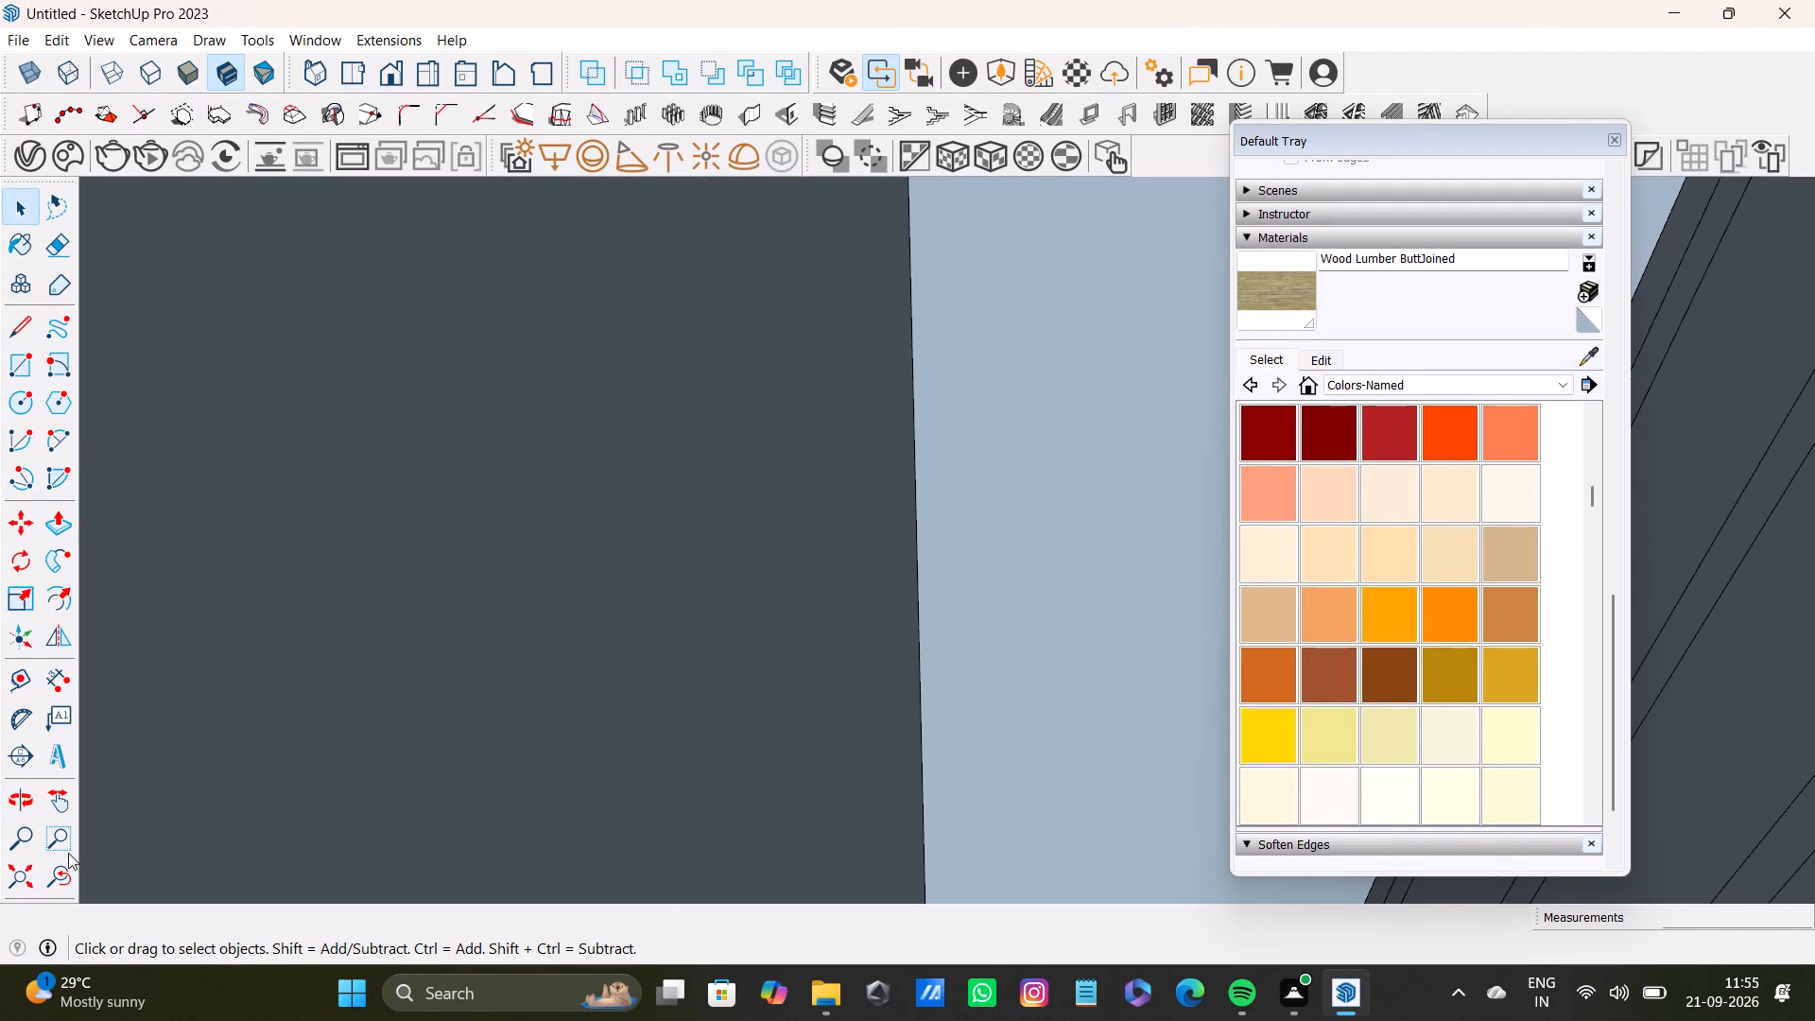
left_click(69, 879)
left_click(17, 885)
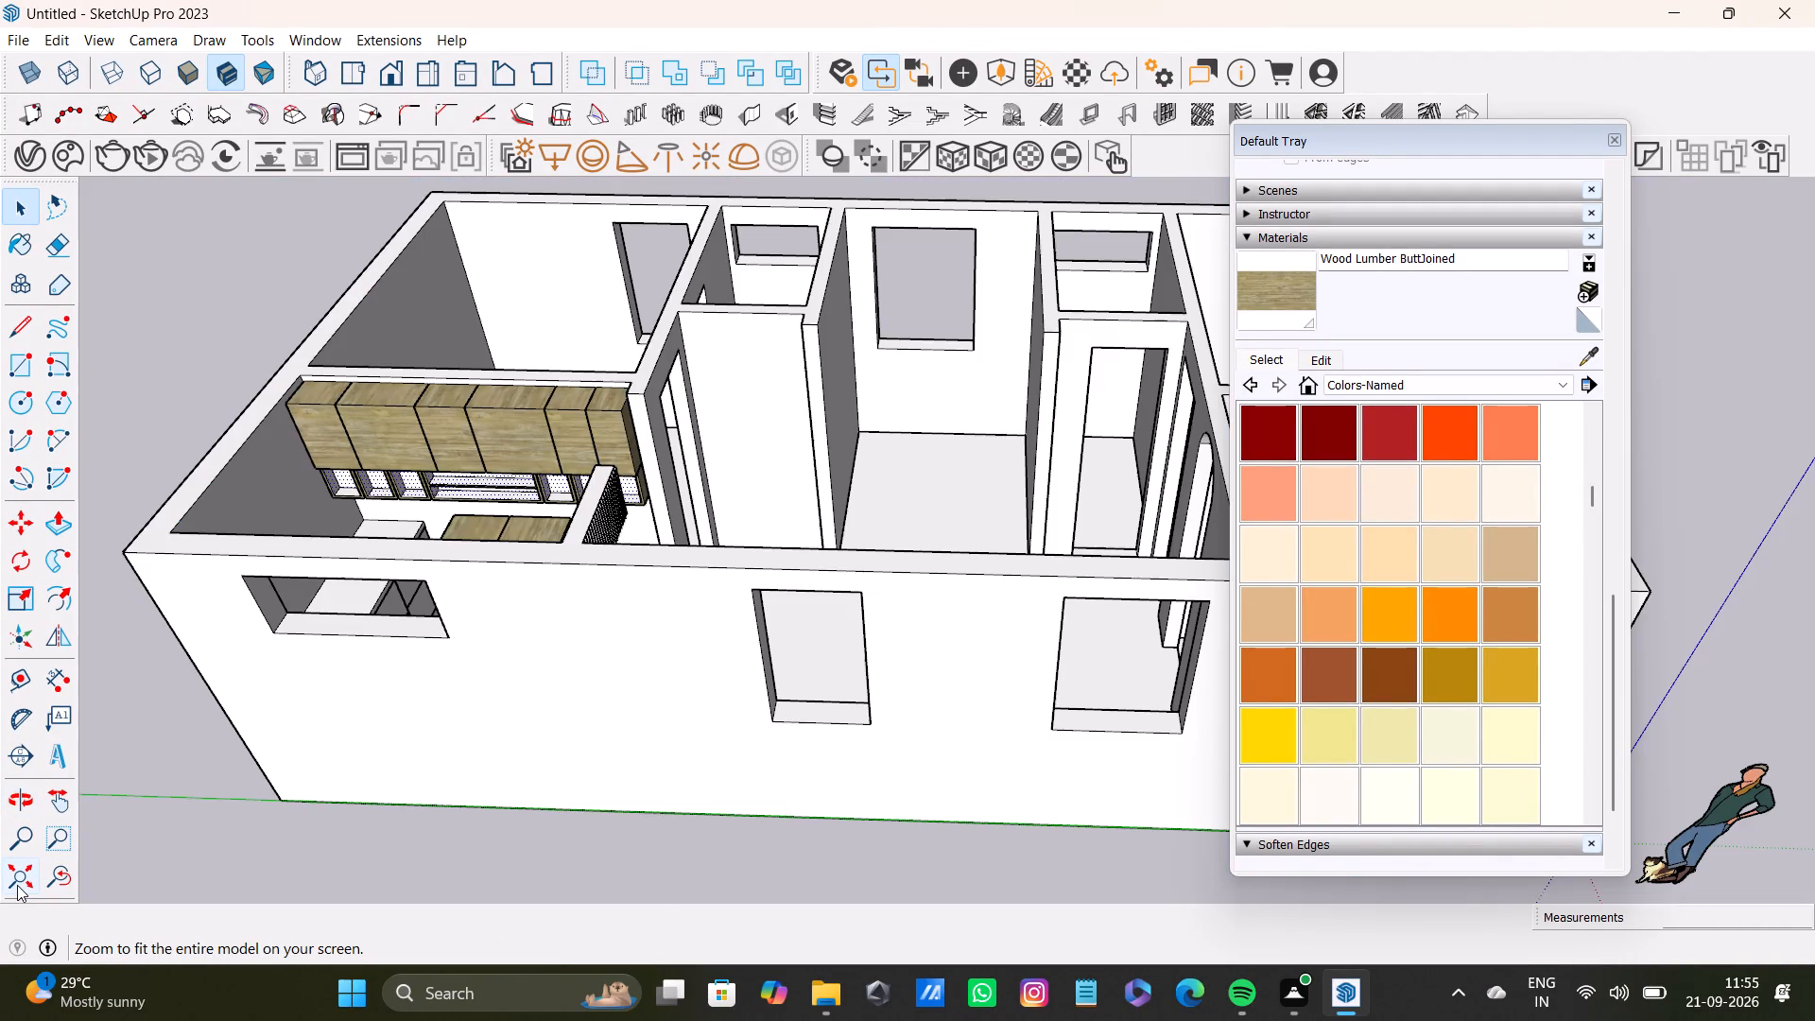
scroll(527, 506, "up", 9)
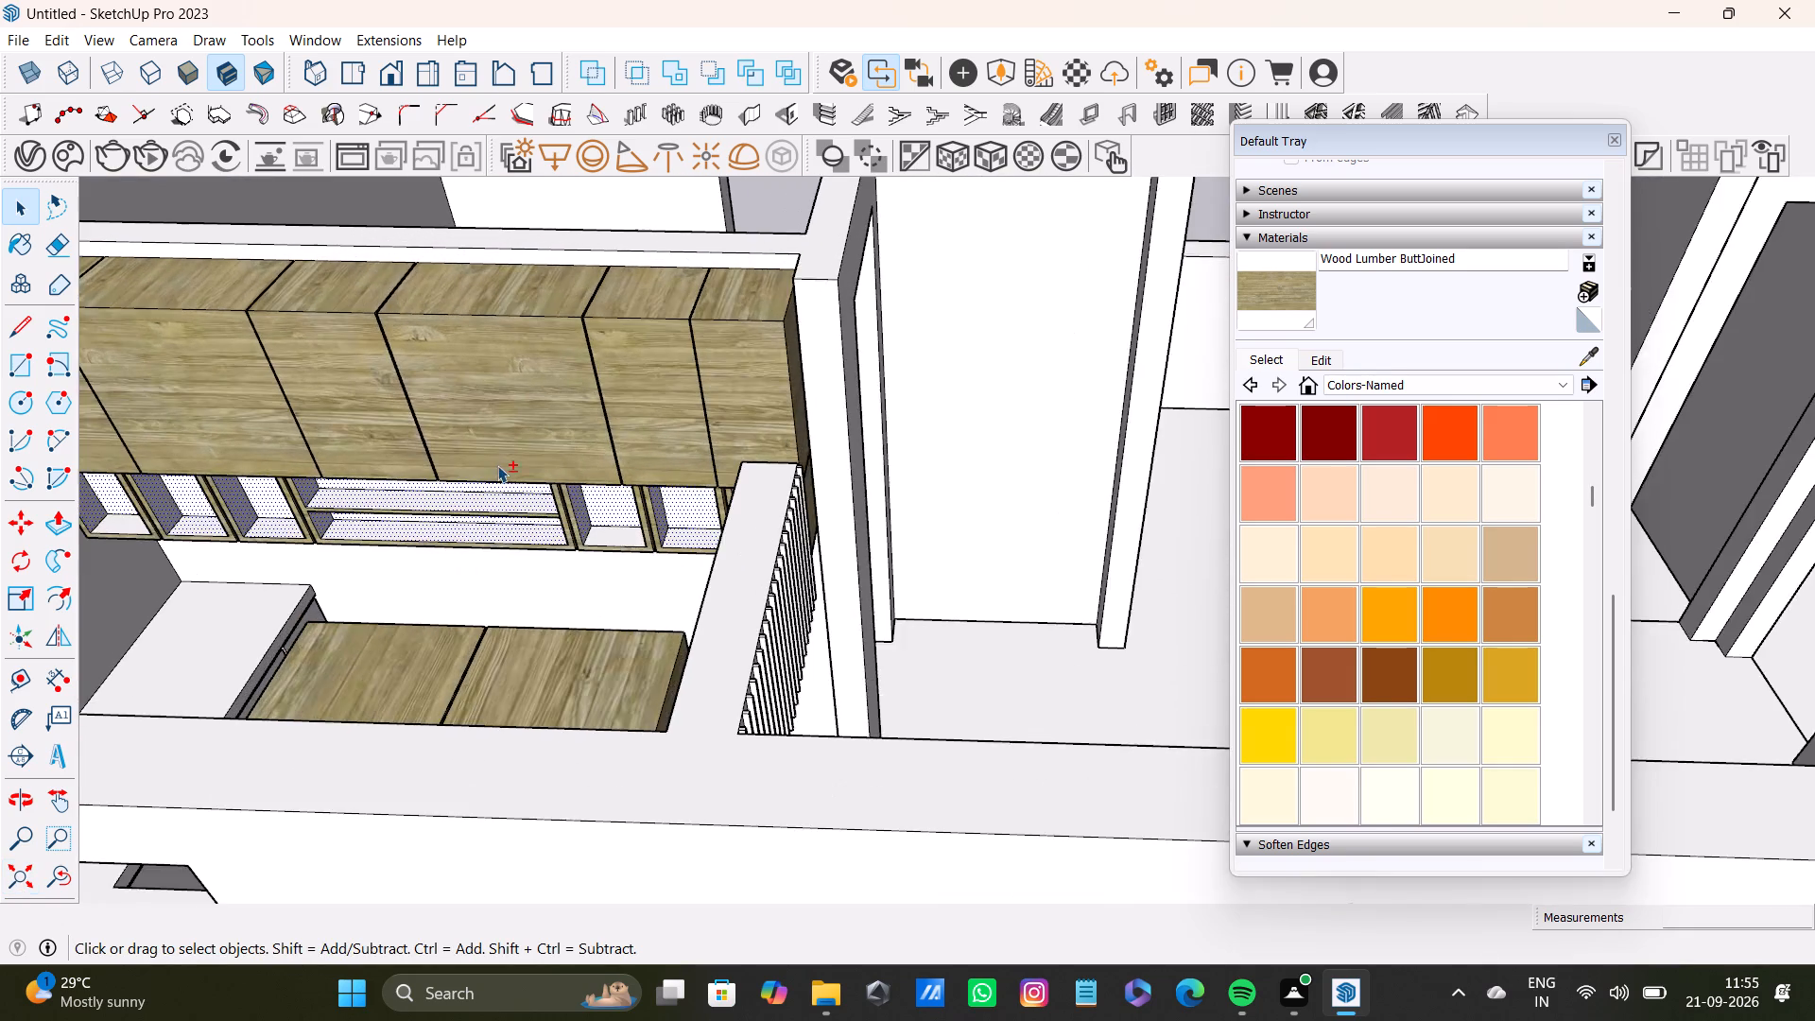
middle_click_drag(497, 465, 659, 514, "shift")
scroll(555, 538, "up", 8)
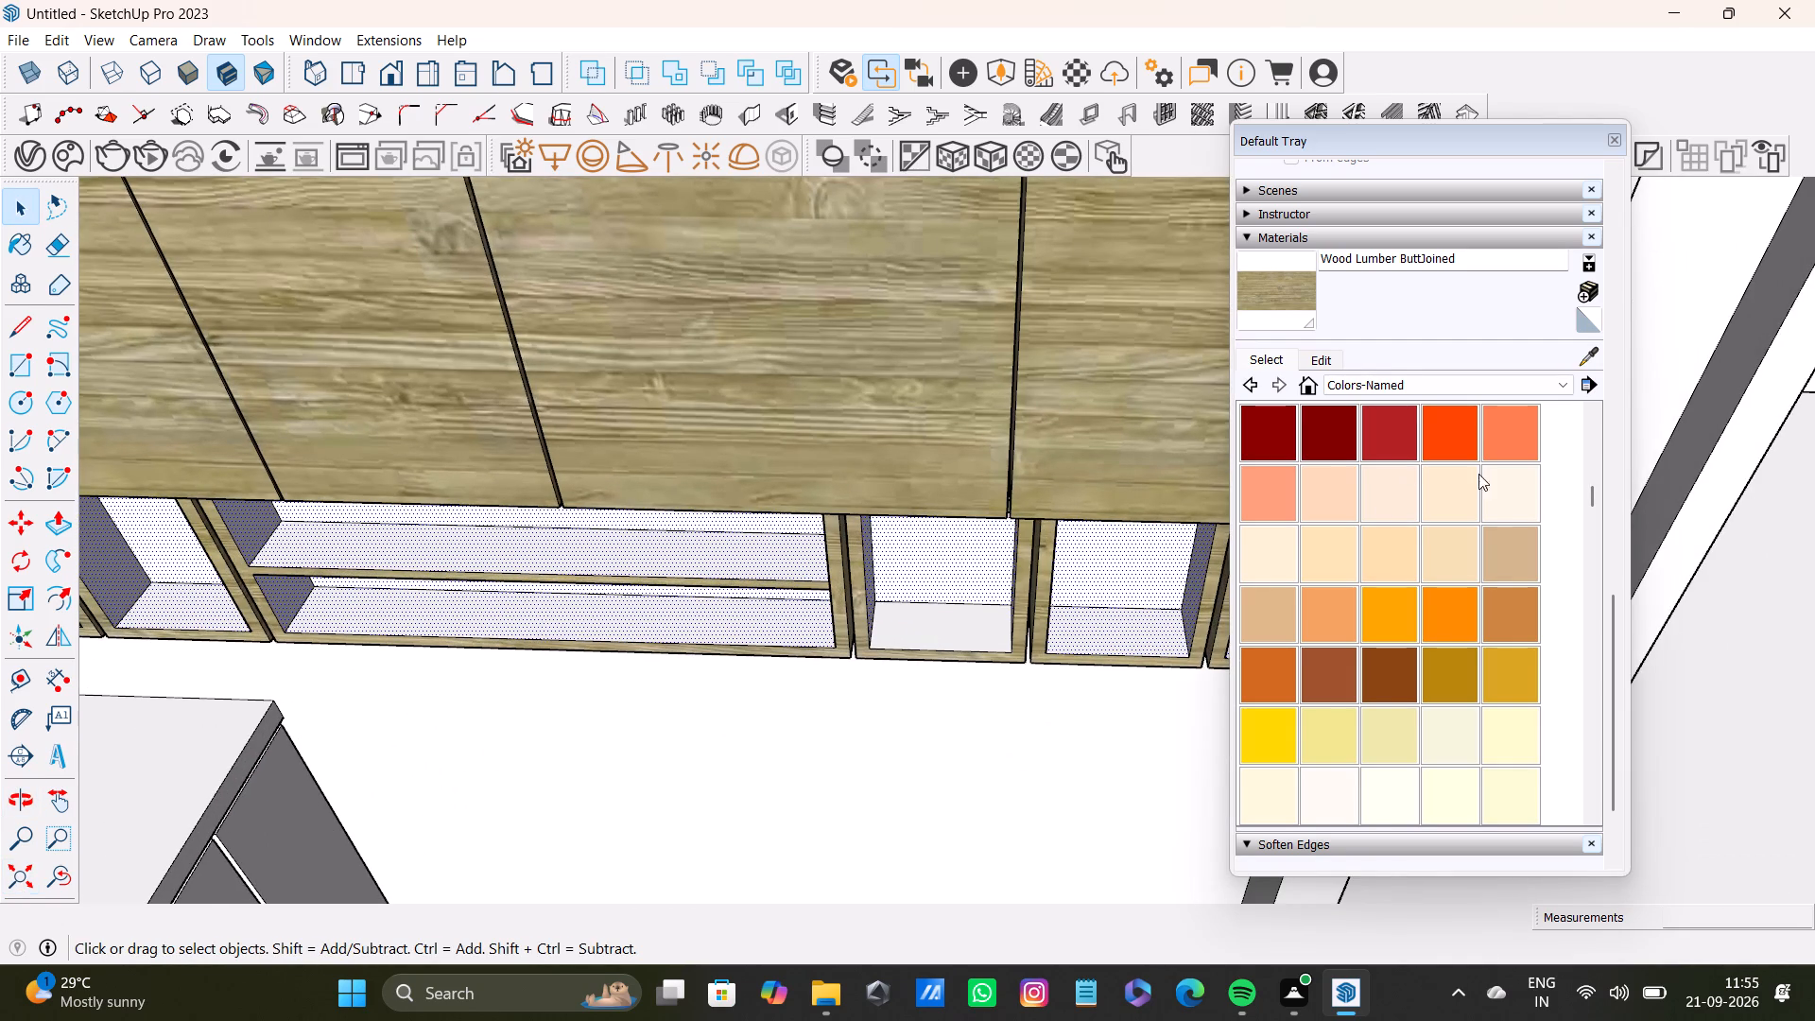
left_click(1596, 353)
middle_click_drag(952, 832, 258, 760)
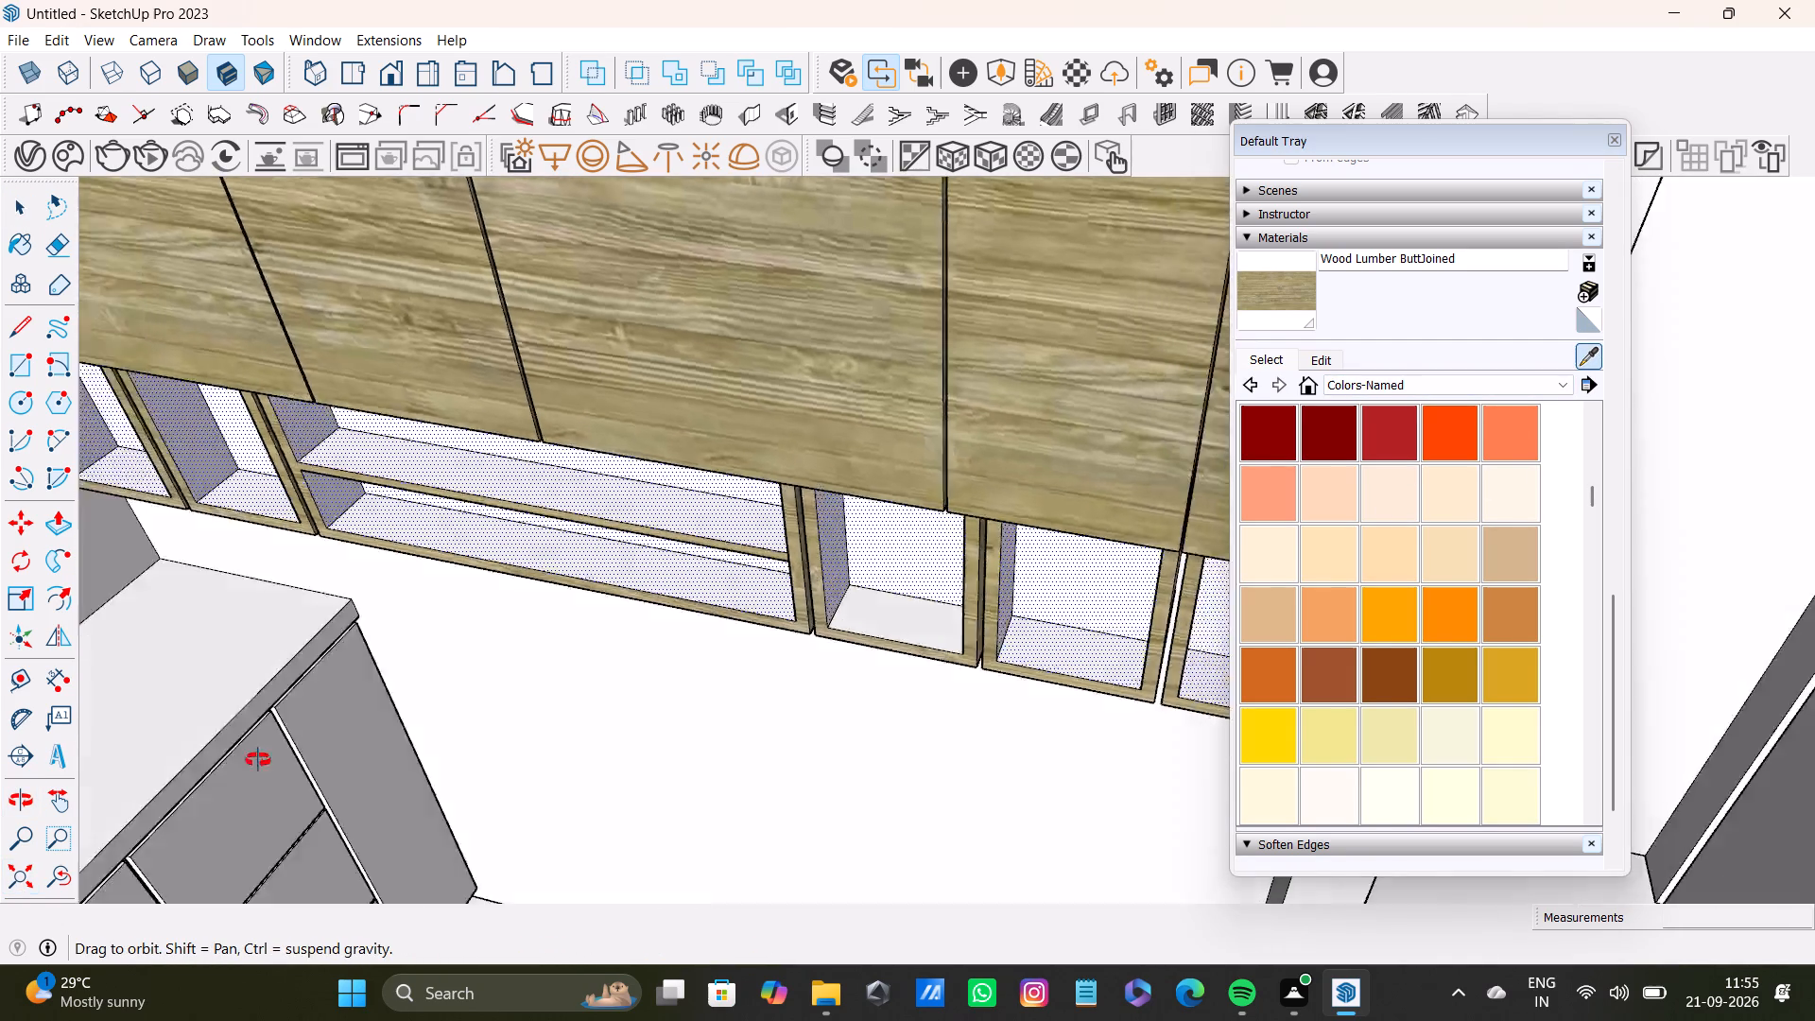
middle_click_drag(258, 760, 71, 752)
left_click(154, 303)
scroll(180, 434, "up", 1)
middle_click_drag(180, 434, 609, 435)
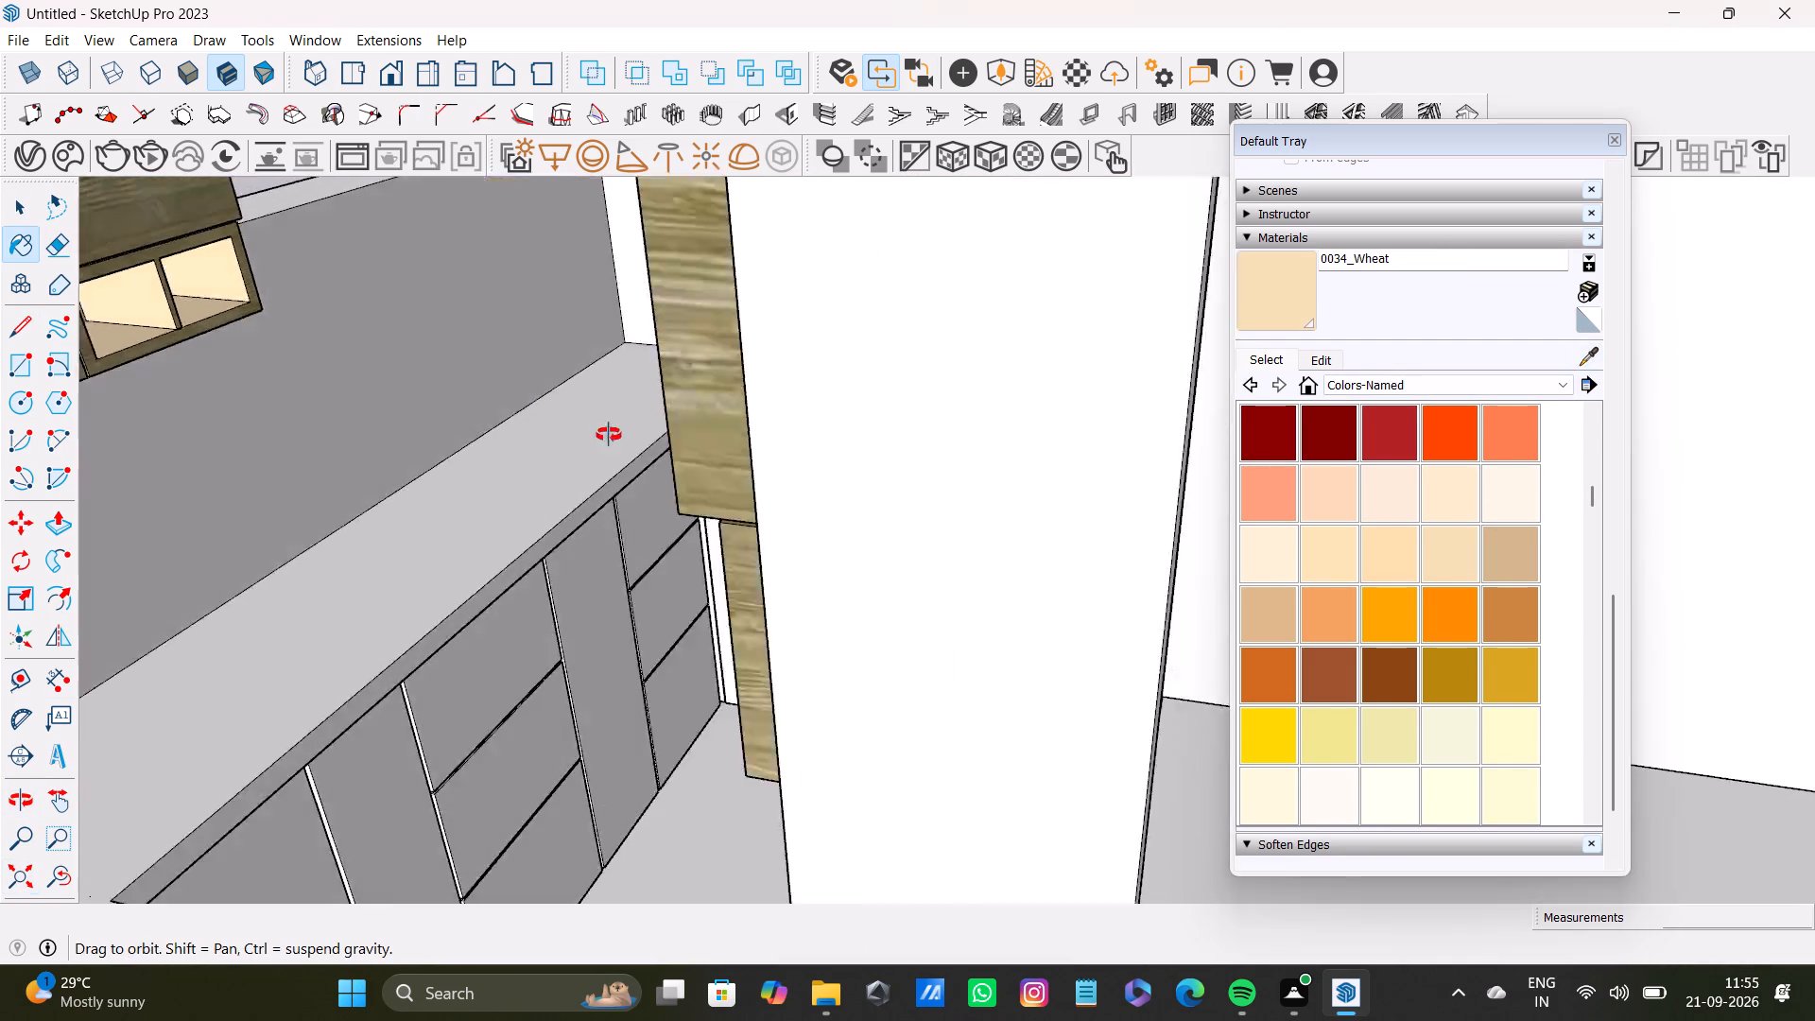
middle_click_drag(609, 435, 973, 476)
left_click(1012, 298)
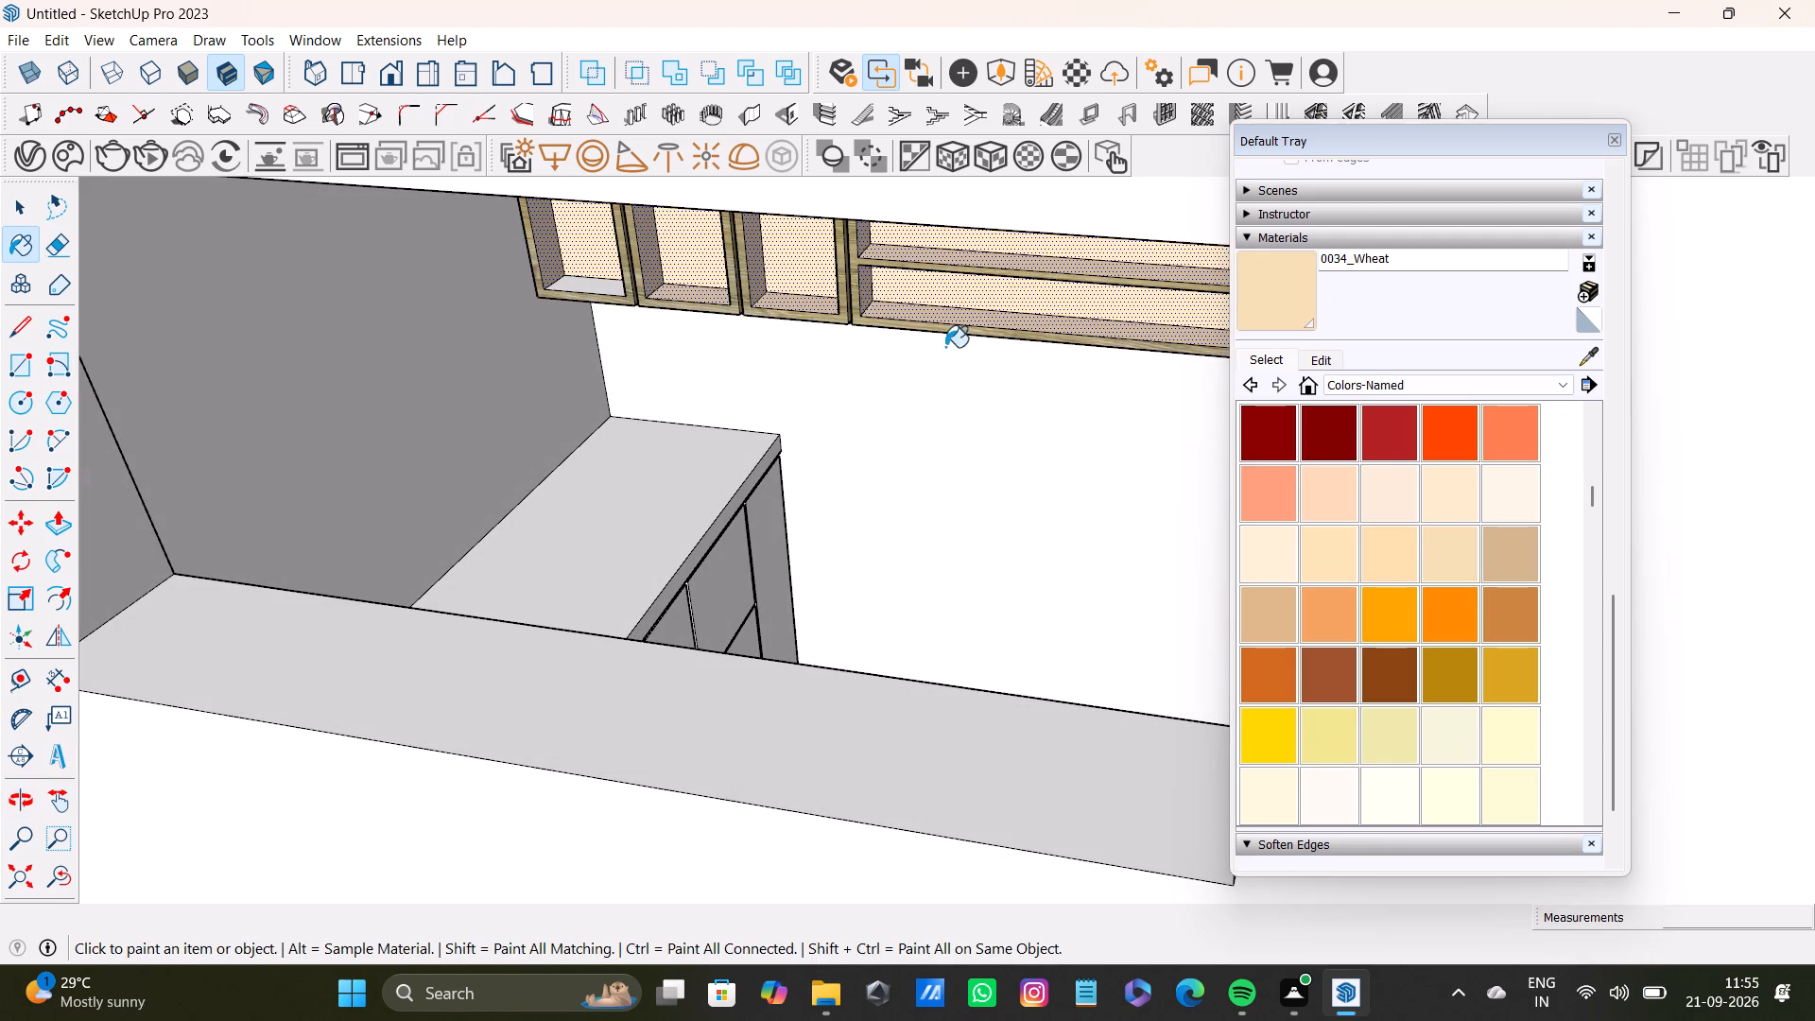
key("space")
Paint the inner floor of the first shelf box in the row with 0034_Wheat.
middle_click_drag(717, 278, 735, 550, "shift")
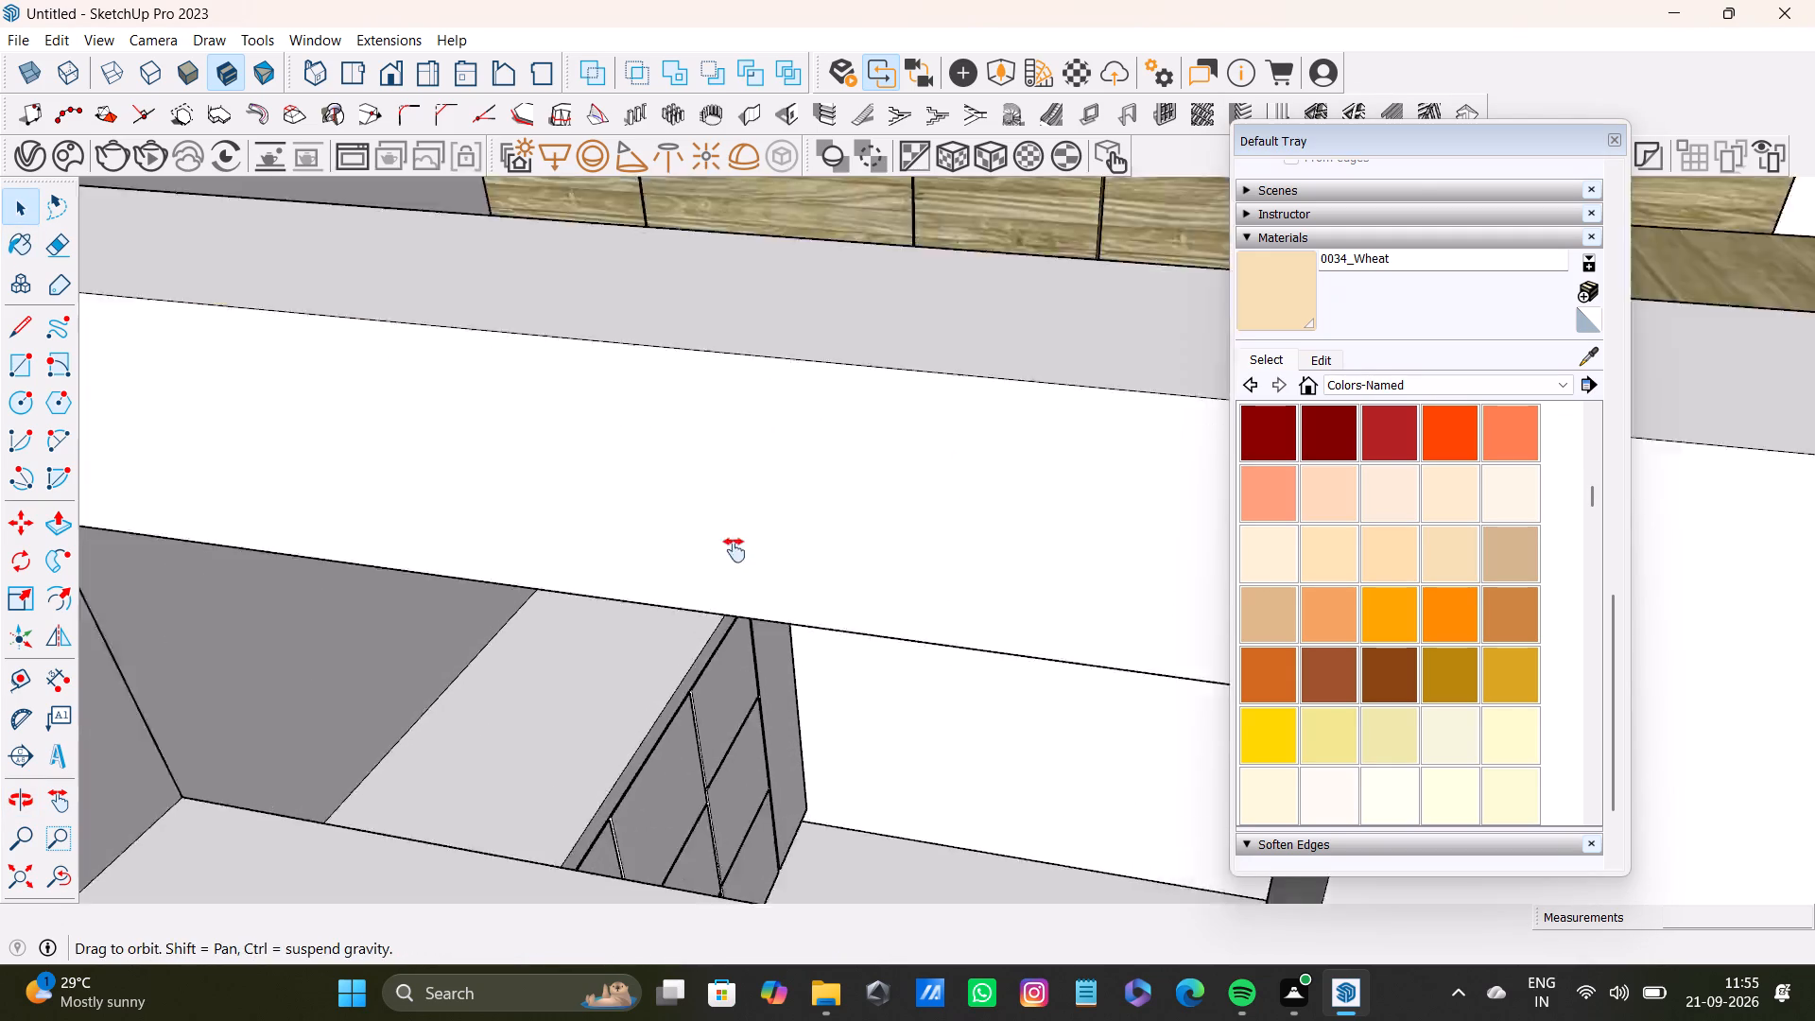
middle_click_drag(735, 550, 740, 585, "shift")
scroll(689, 559, "up", 13)
key("space")
left_click(566, 610)
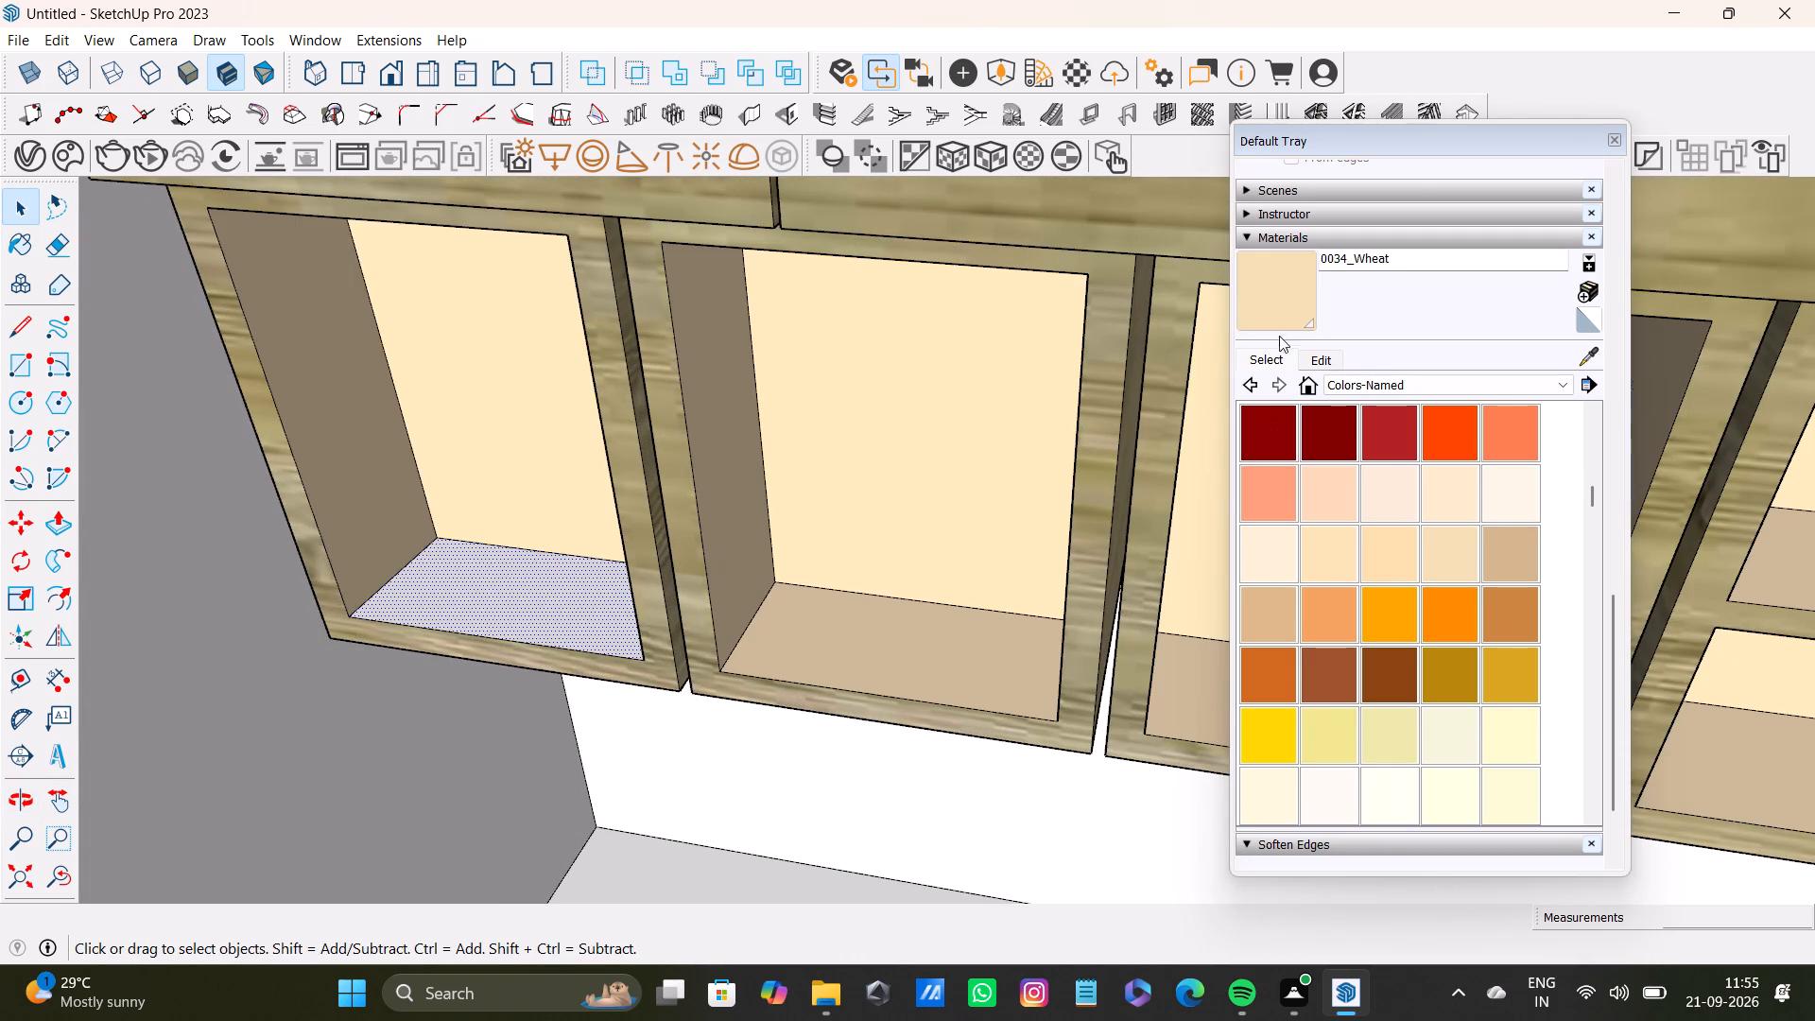
left_click(1290, 290)
left_click(528, 602)
Paint the underside of the wide shelf's middle divider with 0034_Wheat.
scroll(535, 604, "down", 7)
middle_click_drag(910, 632, 506, 750, "shift")
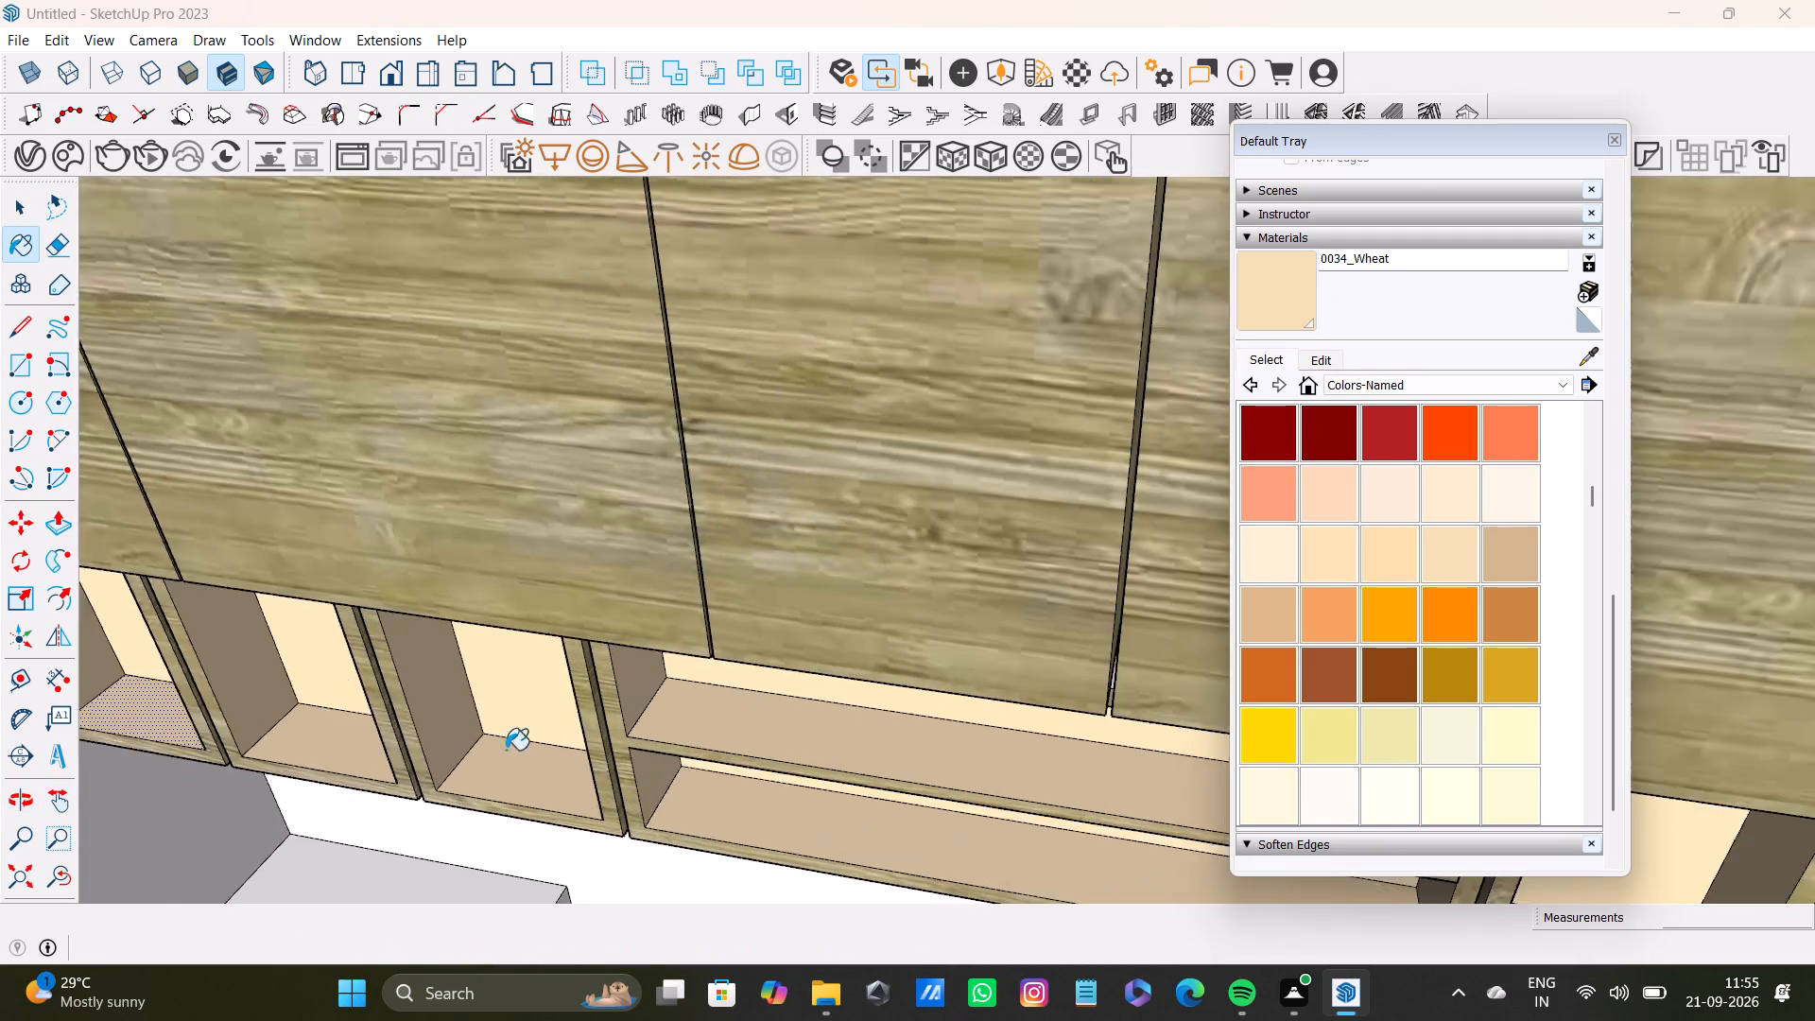
middle_click_drag(540, 740, 172, 343)
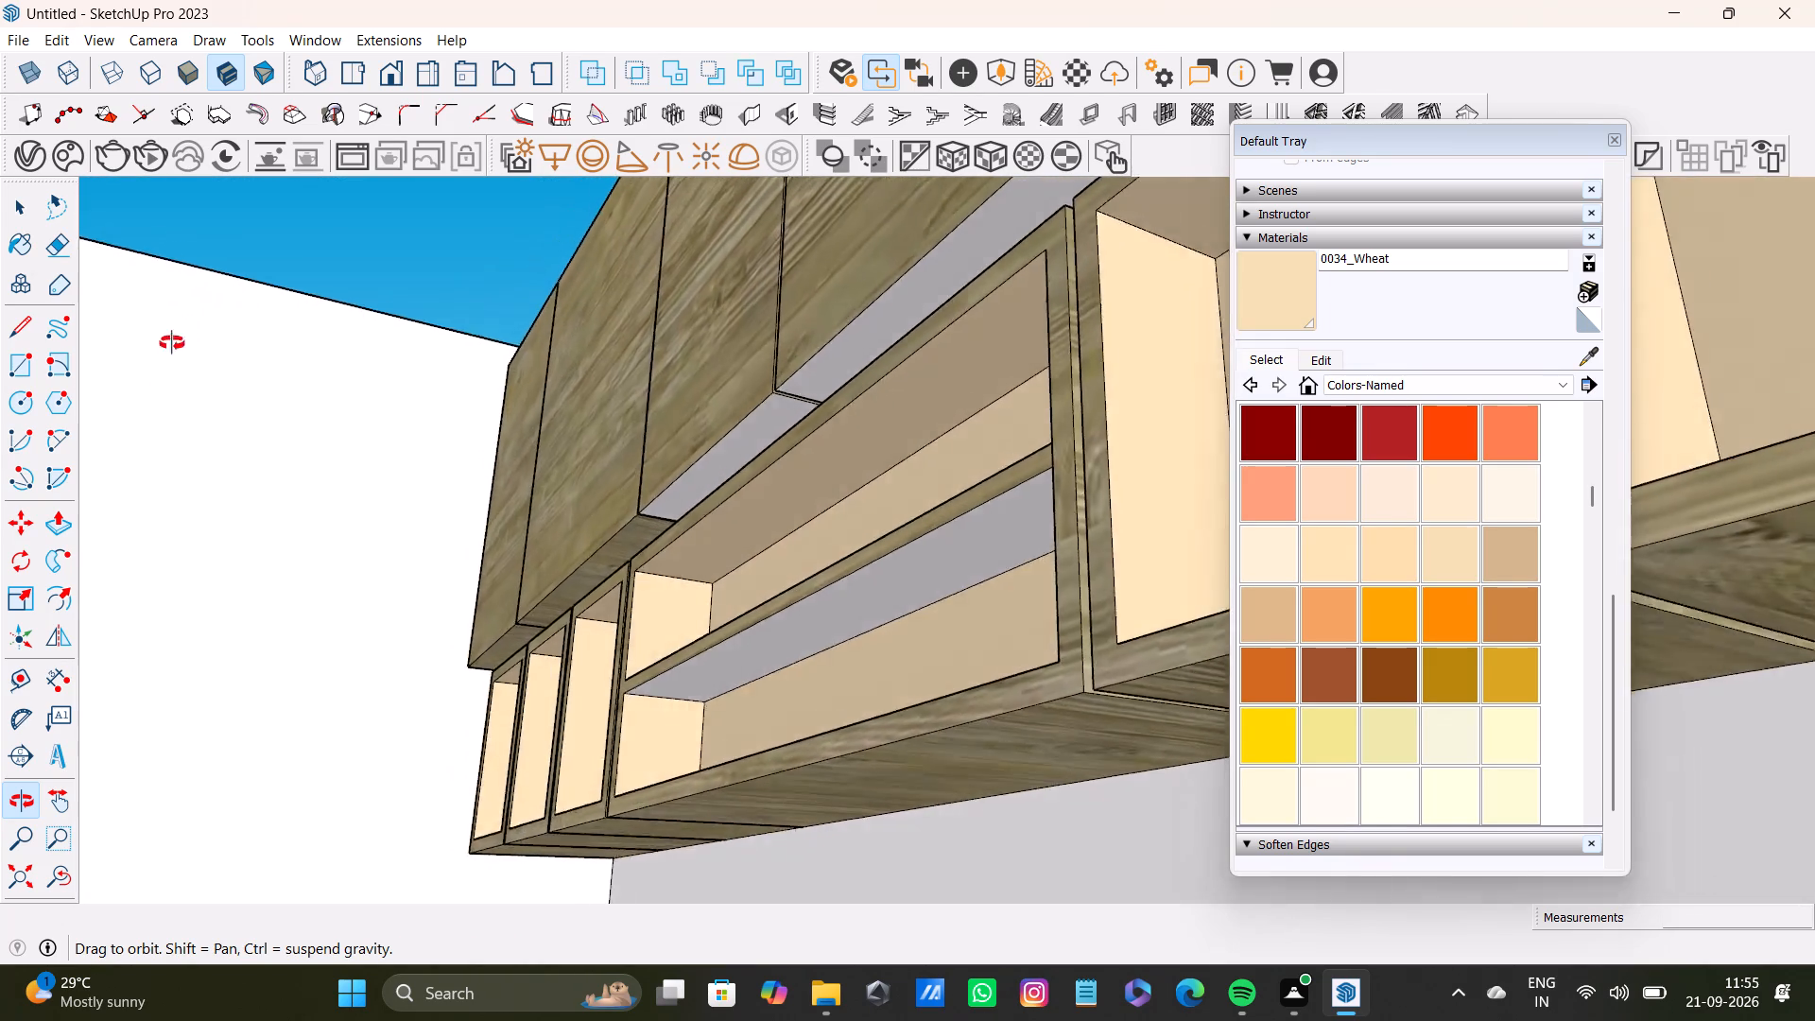
middle_click_drag(172, 343, 275, 316)
scroll(776, 680, "up", 2)
left_click(985, 567)
scroll(977, 572, "down", 6)
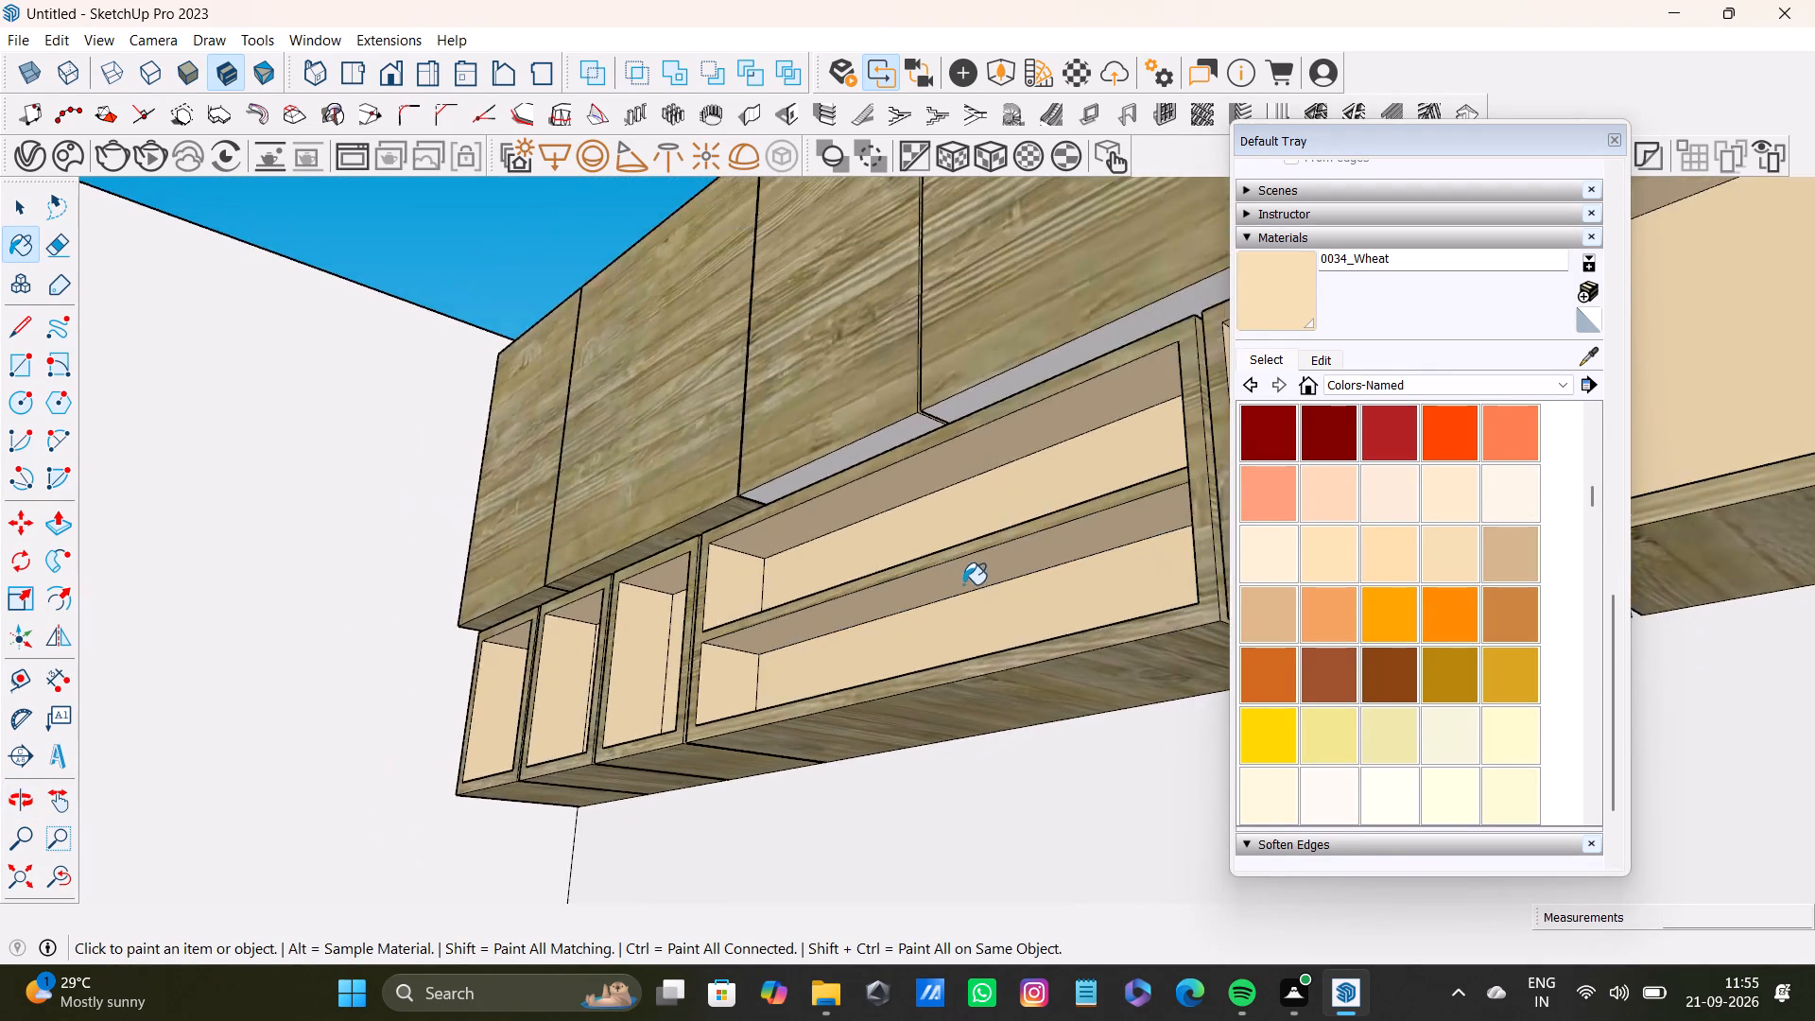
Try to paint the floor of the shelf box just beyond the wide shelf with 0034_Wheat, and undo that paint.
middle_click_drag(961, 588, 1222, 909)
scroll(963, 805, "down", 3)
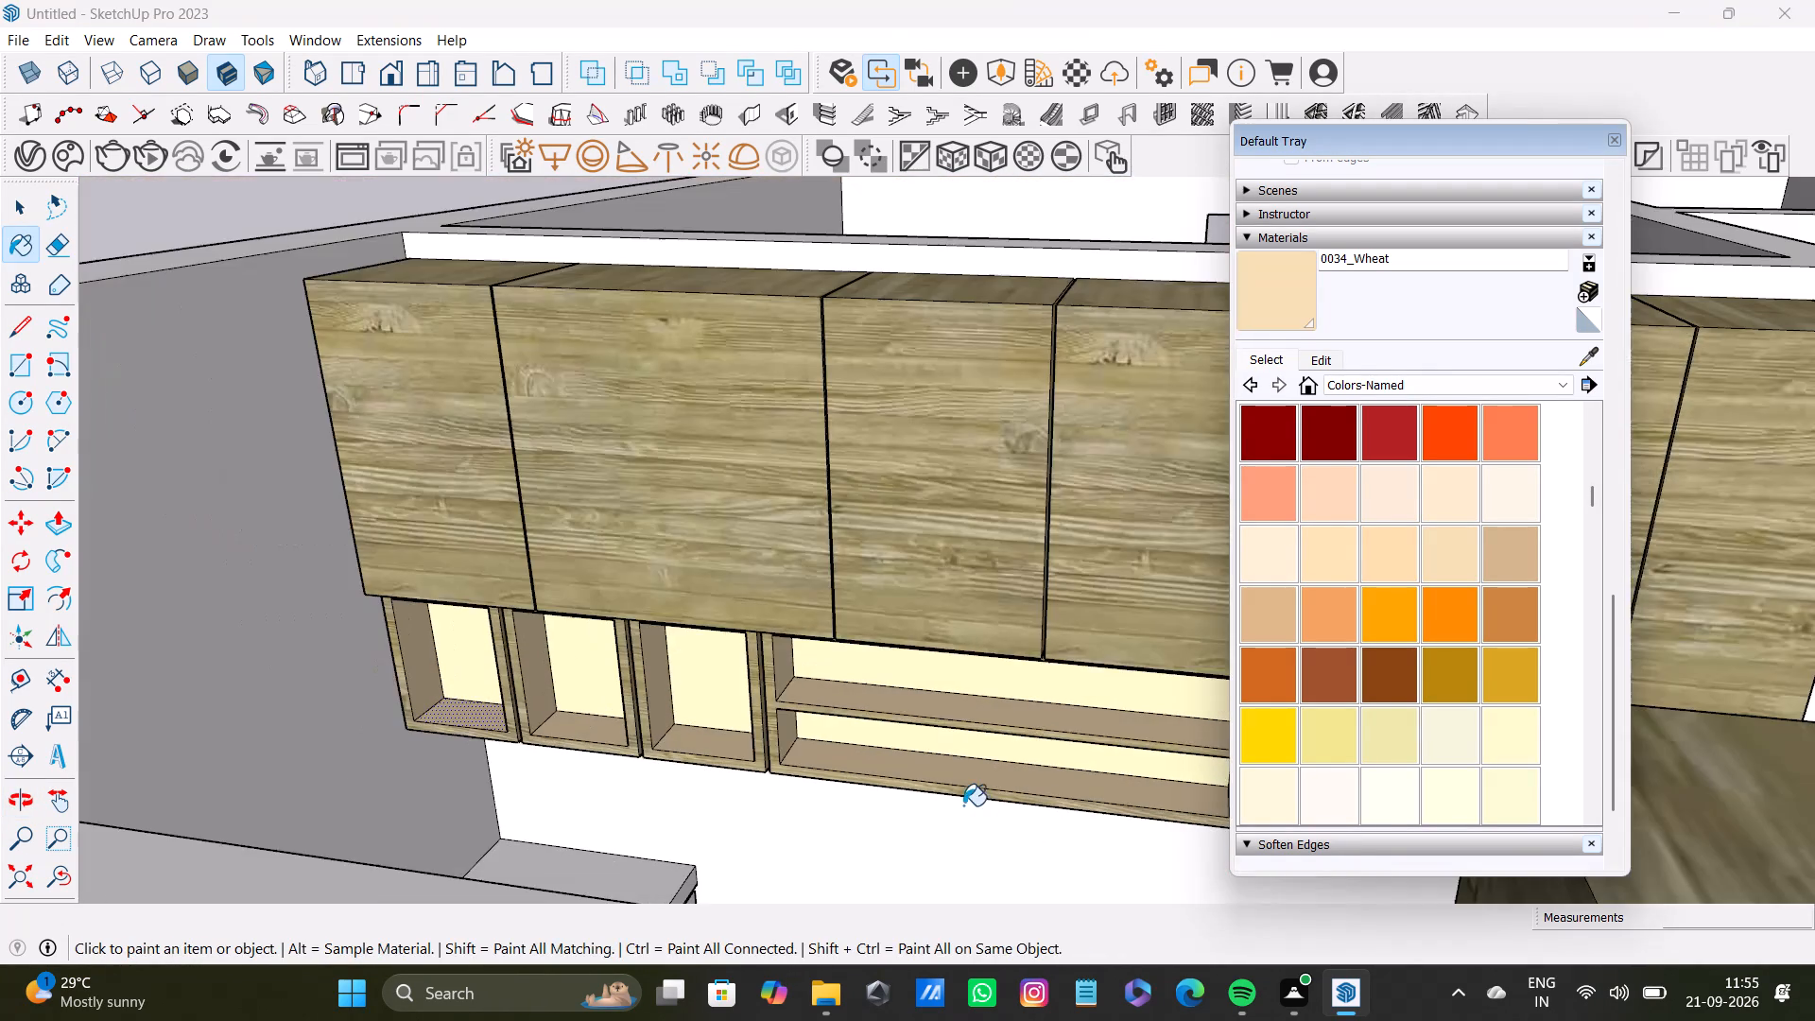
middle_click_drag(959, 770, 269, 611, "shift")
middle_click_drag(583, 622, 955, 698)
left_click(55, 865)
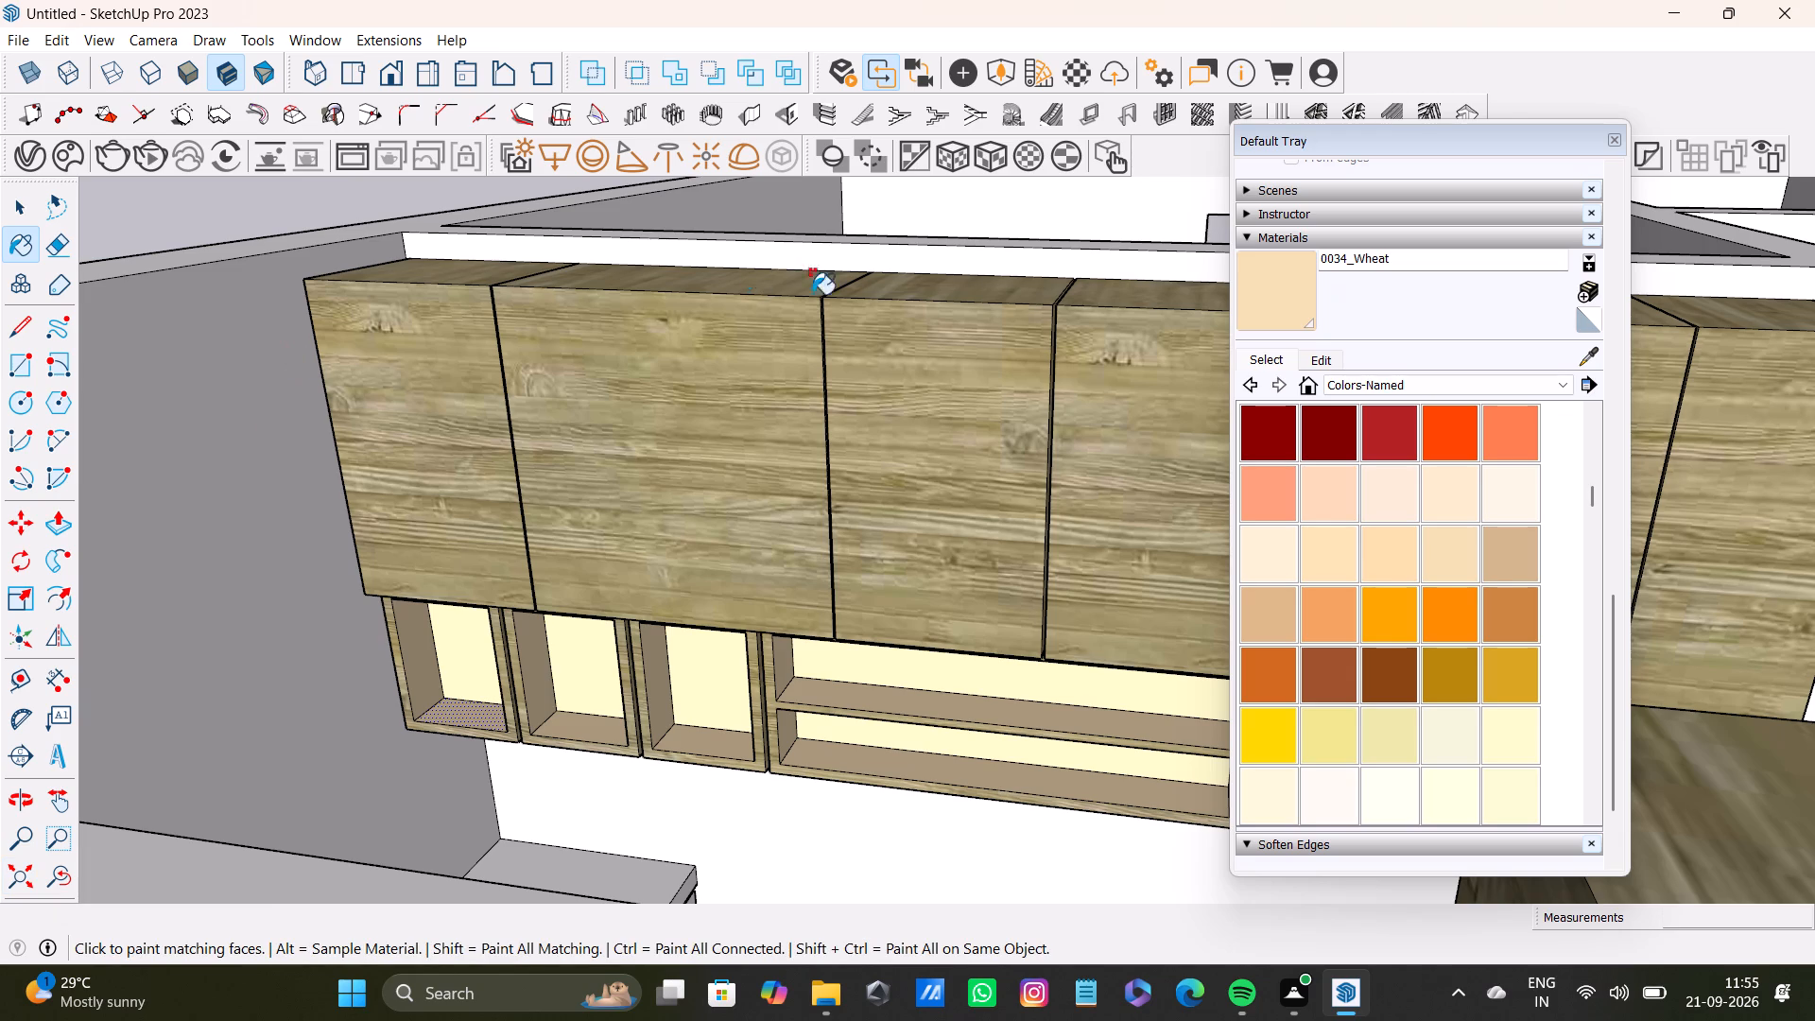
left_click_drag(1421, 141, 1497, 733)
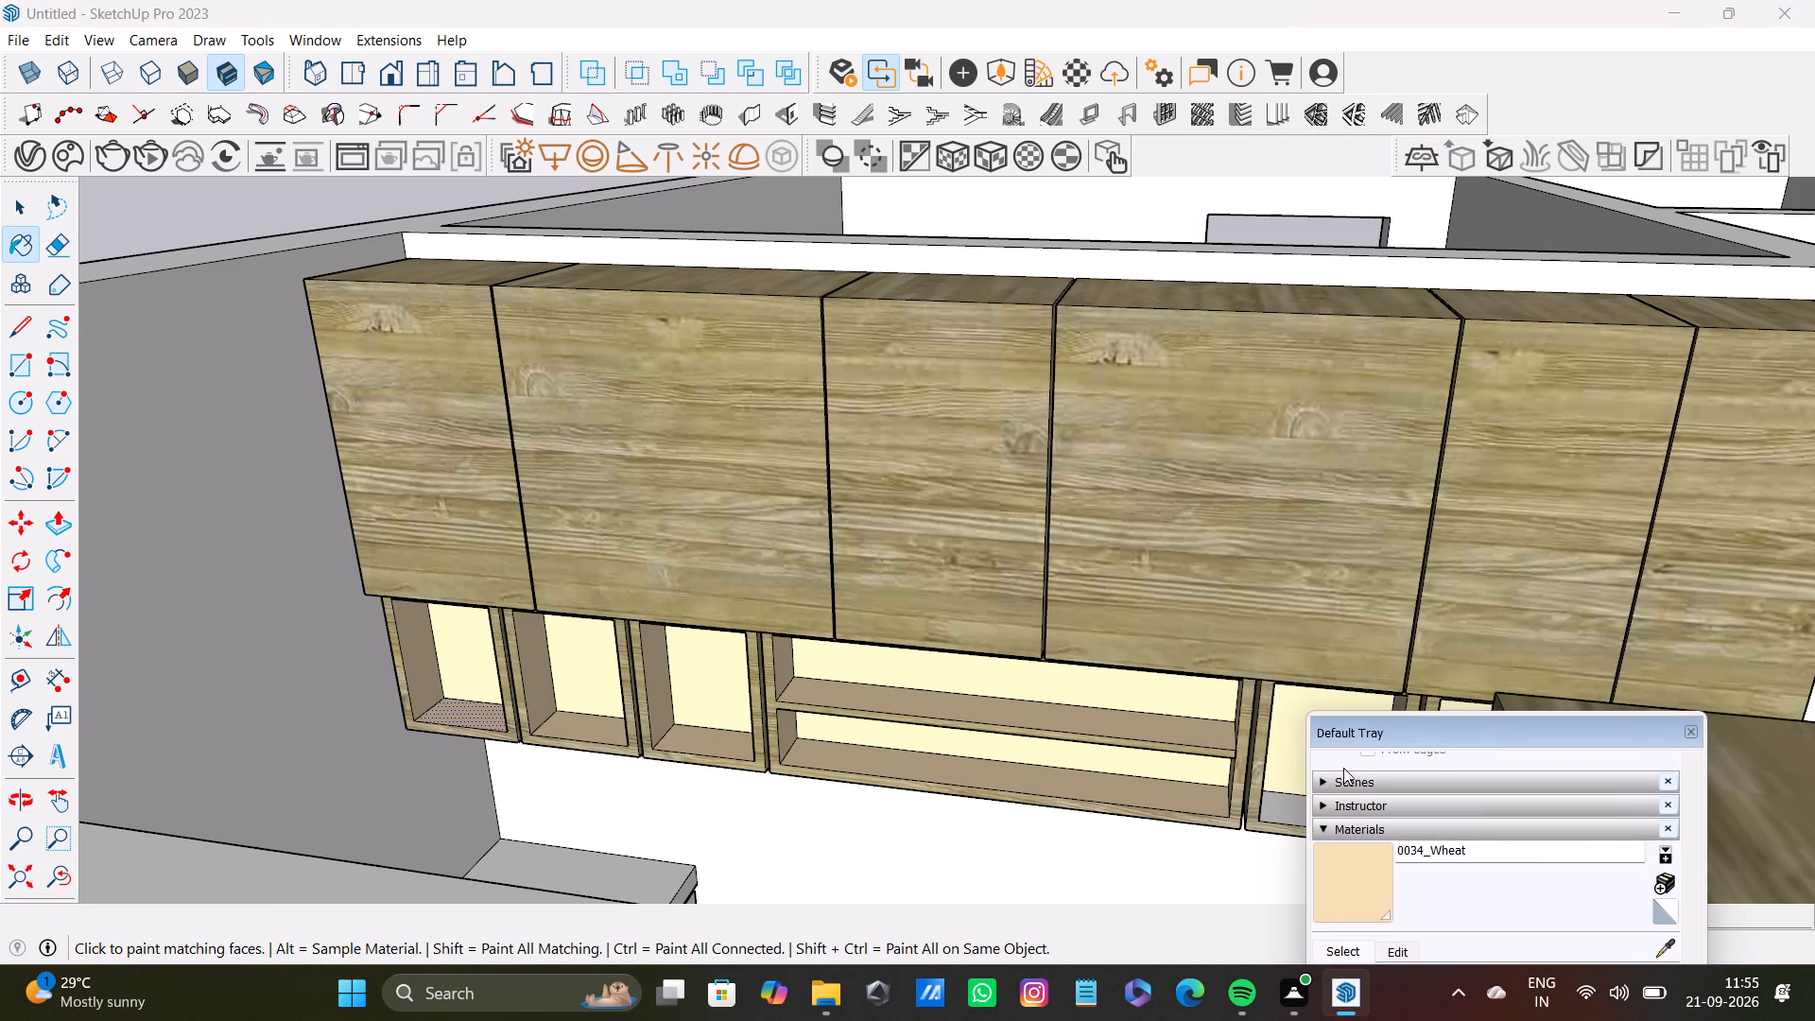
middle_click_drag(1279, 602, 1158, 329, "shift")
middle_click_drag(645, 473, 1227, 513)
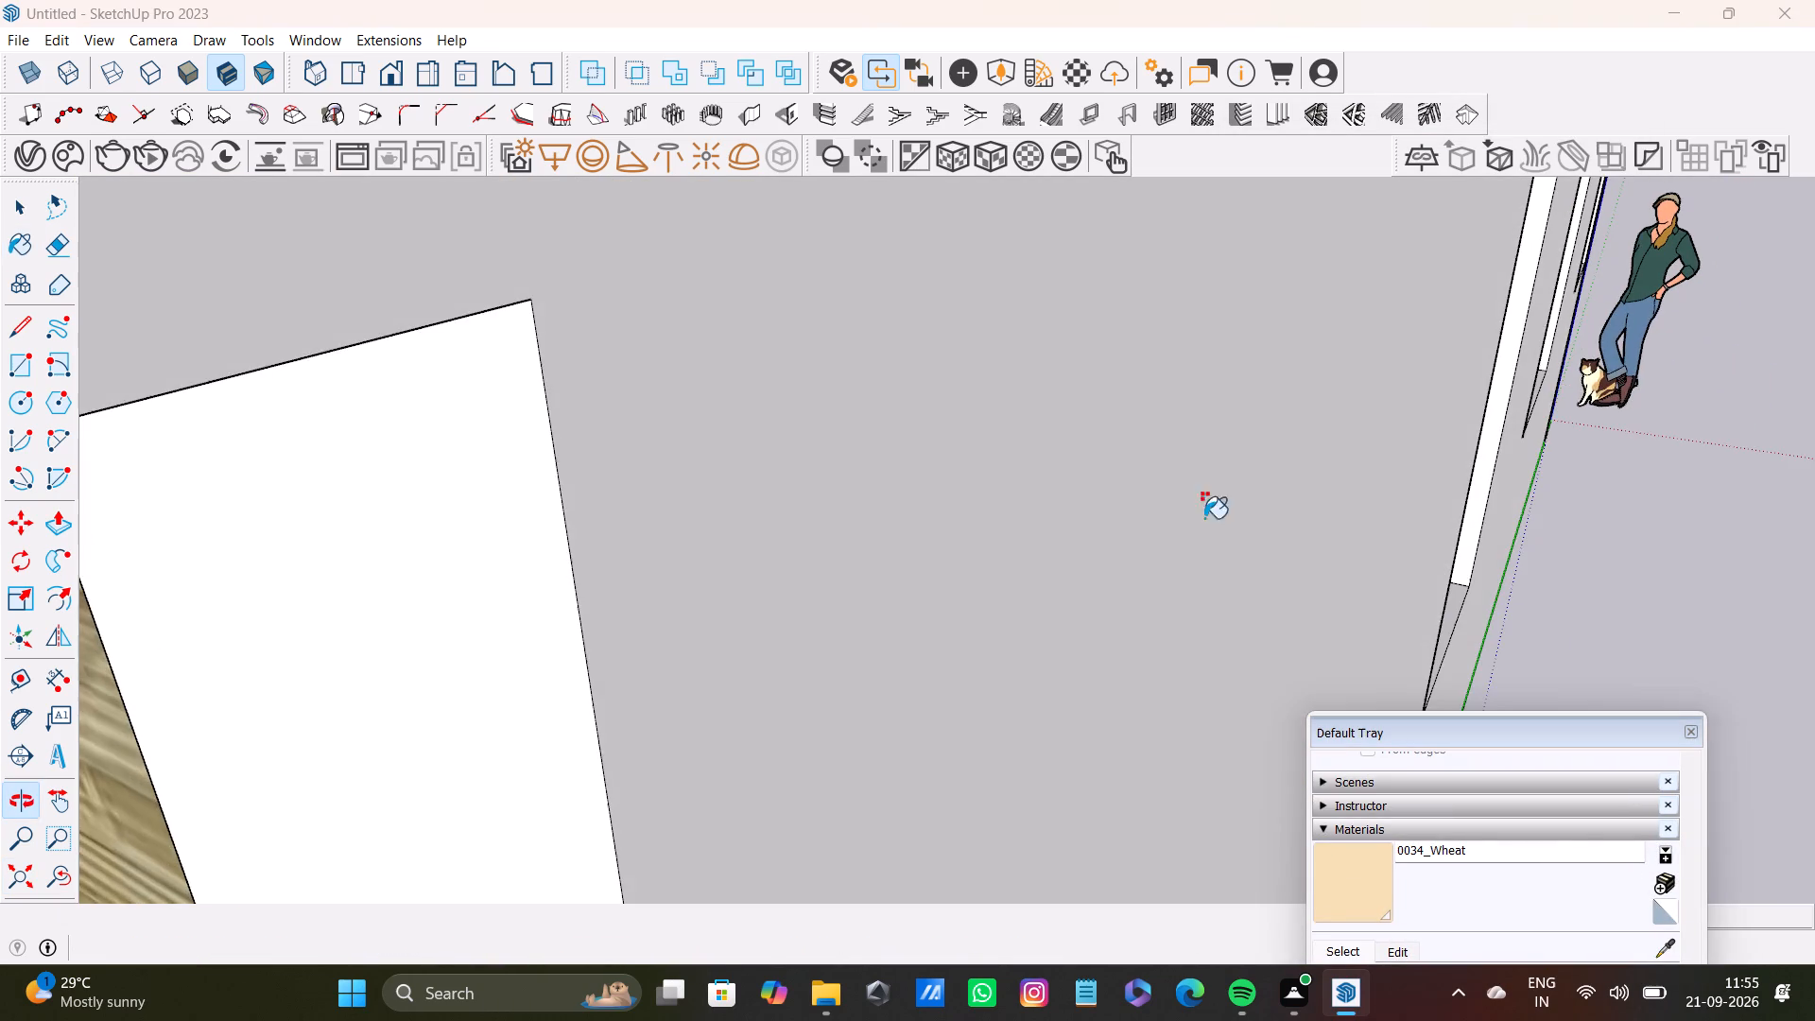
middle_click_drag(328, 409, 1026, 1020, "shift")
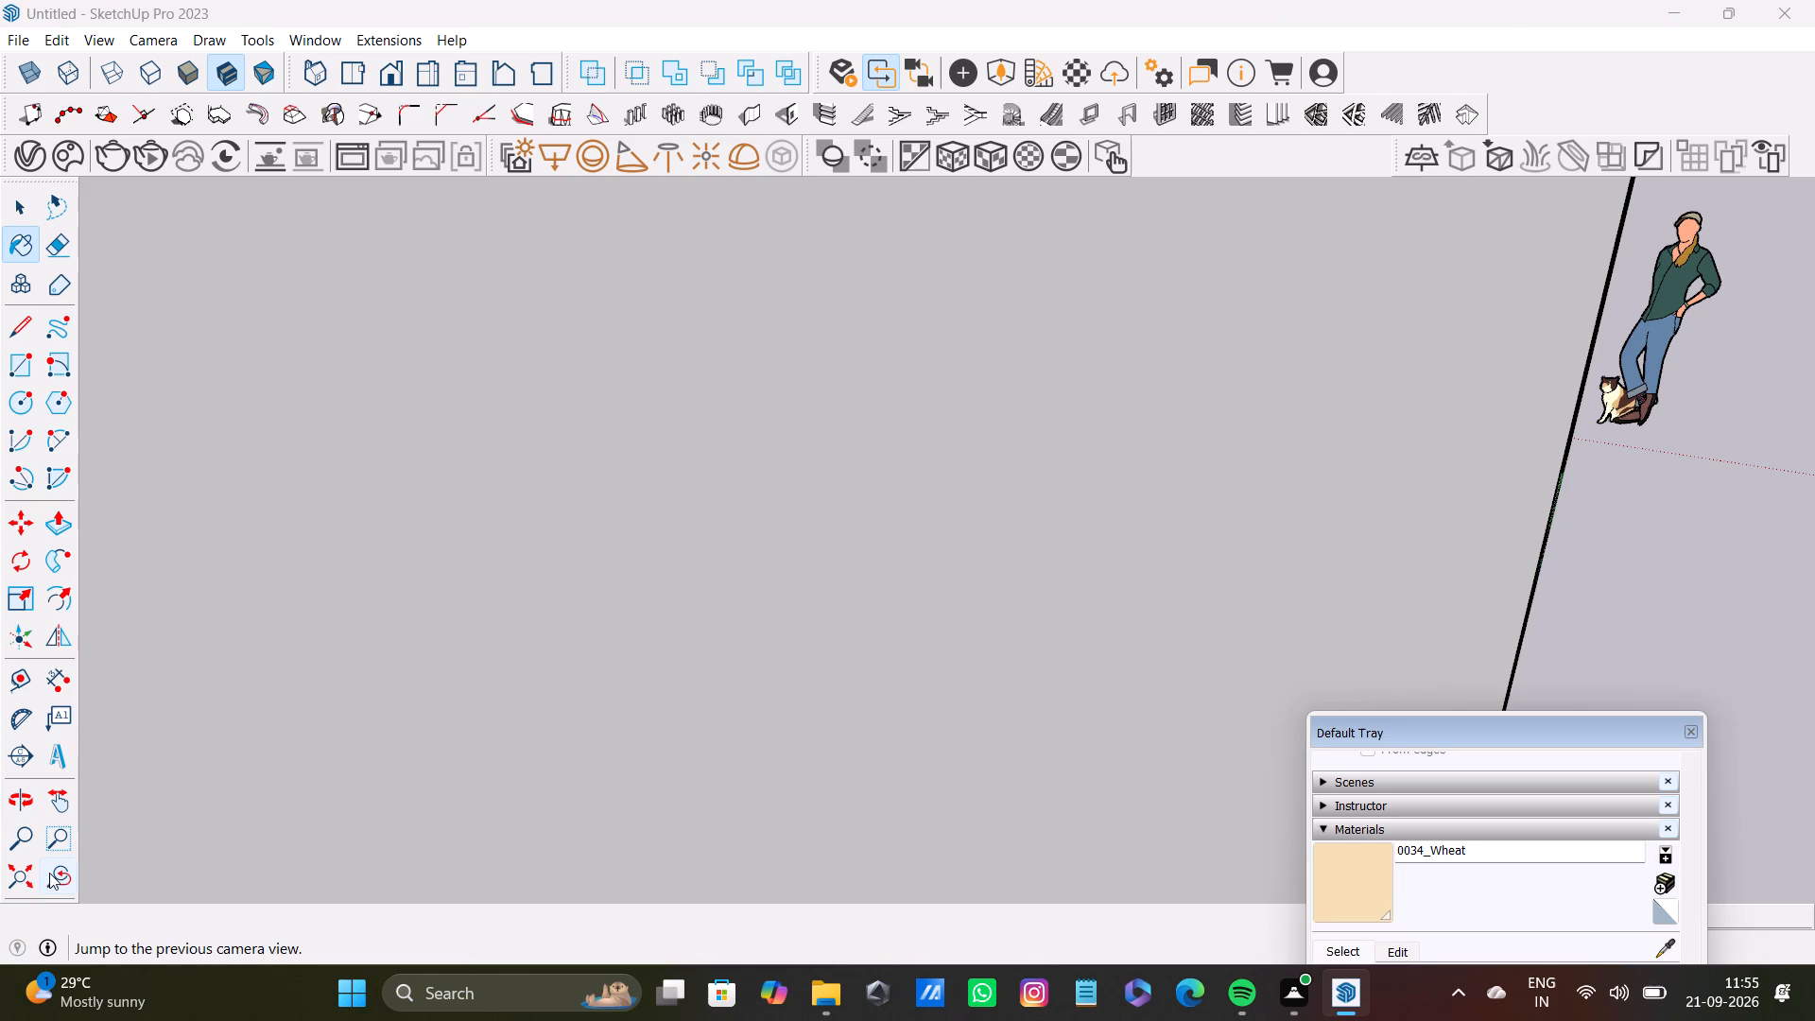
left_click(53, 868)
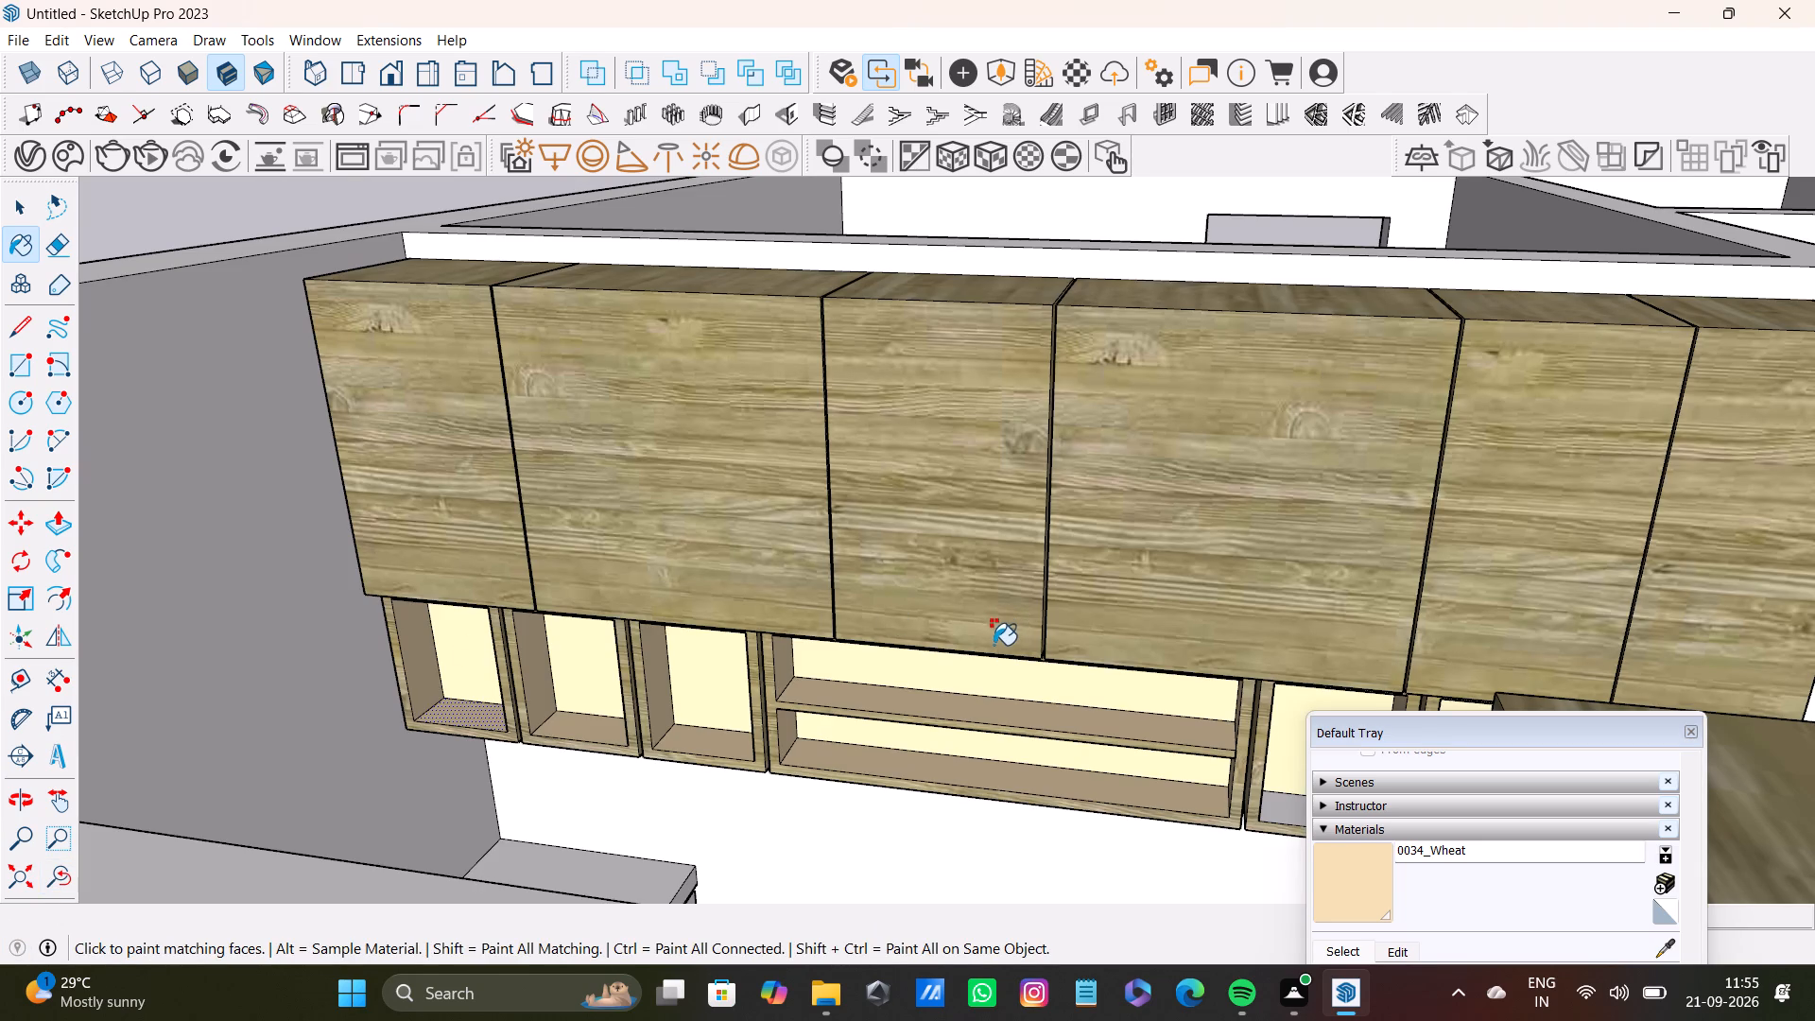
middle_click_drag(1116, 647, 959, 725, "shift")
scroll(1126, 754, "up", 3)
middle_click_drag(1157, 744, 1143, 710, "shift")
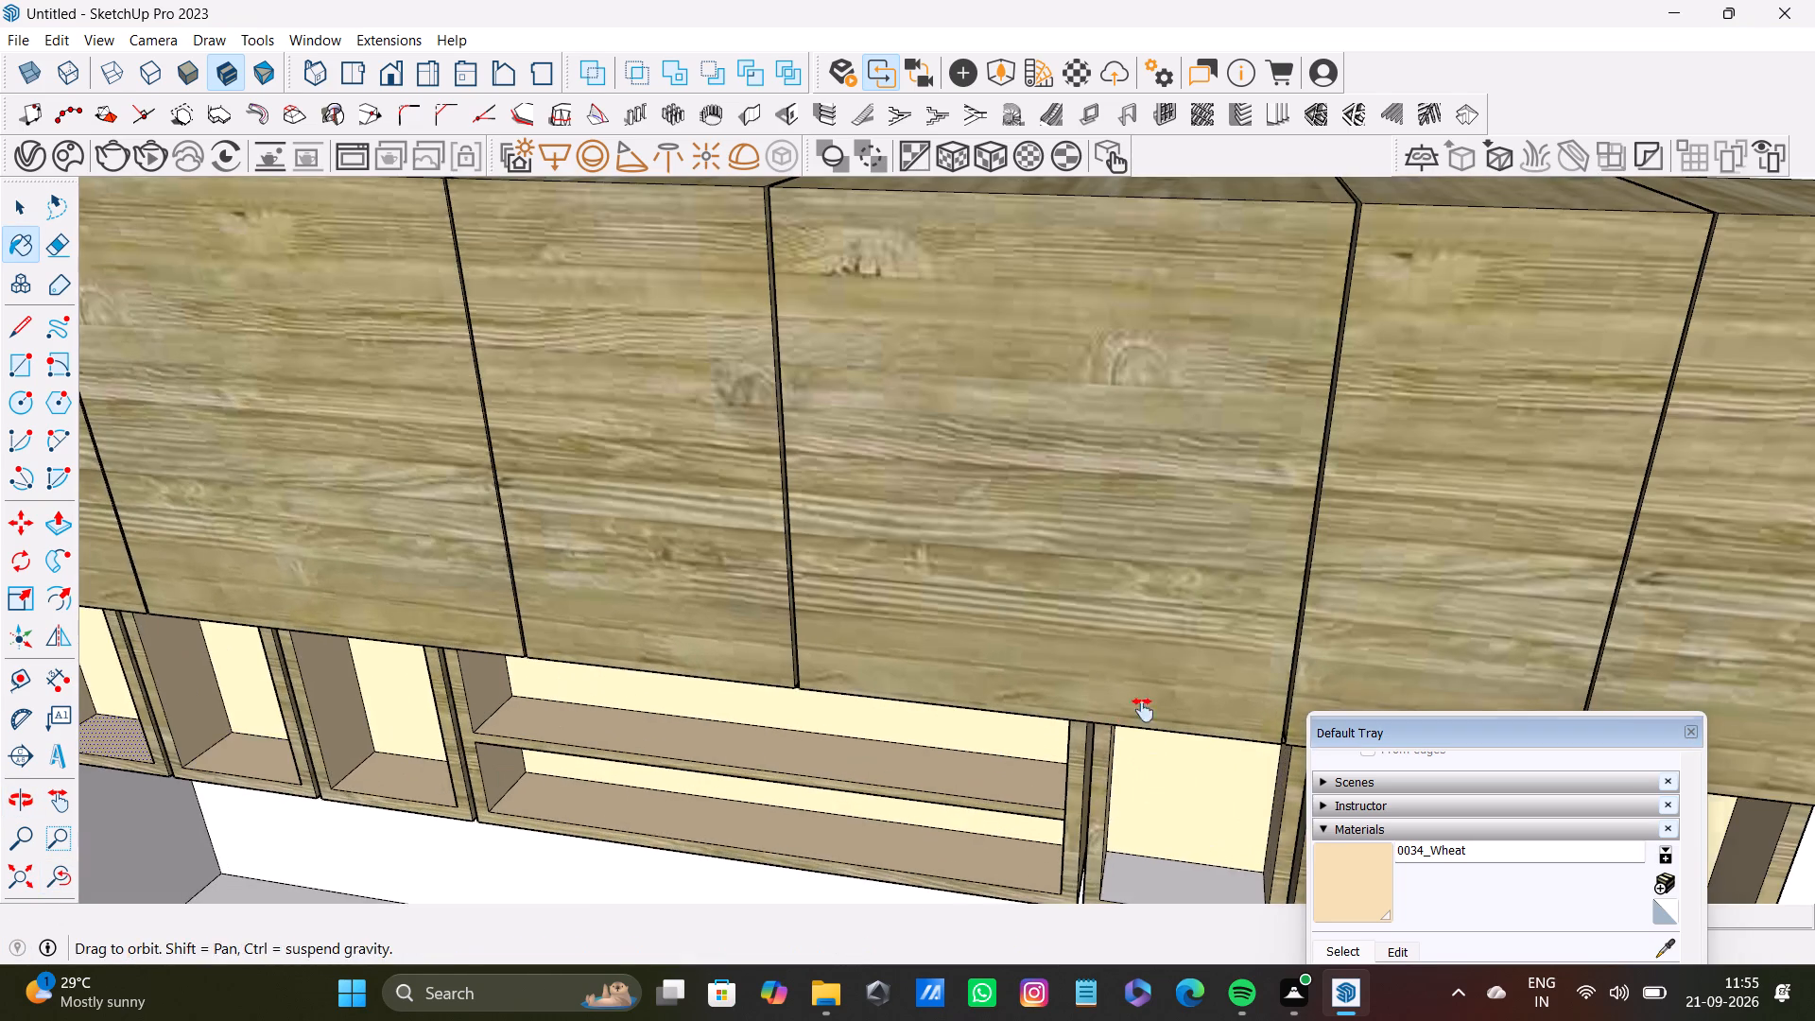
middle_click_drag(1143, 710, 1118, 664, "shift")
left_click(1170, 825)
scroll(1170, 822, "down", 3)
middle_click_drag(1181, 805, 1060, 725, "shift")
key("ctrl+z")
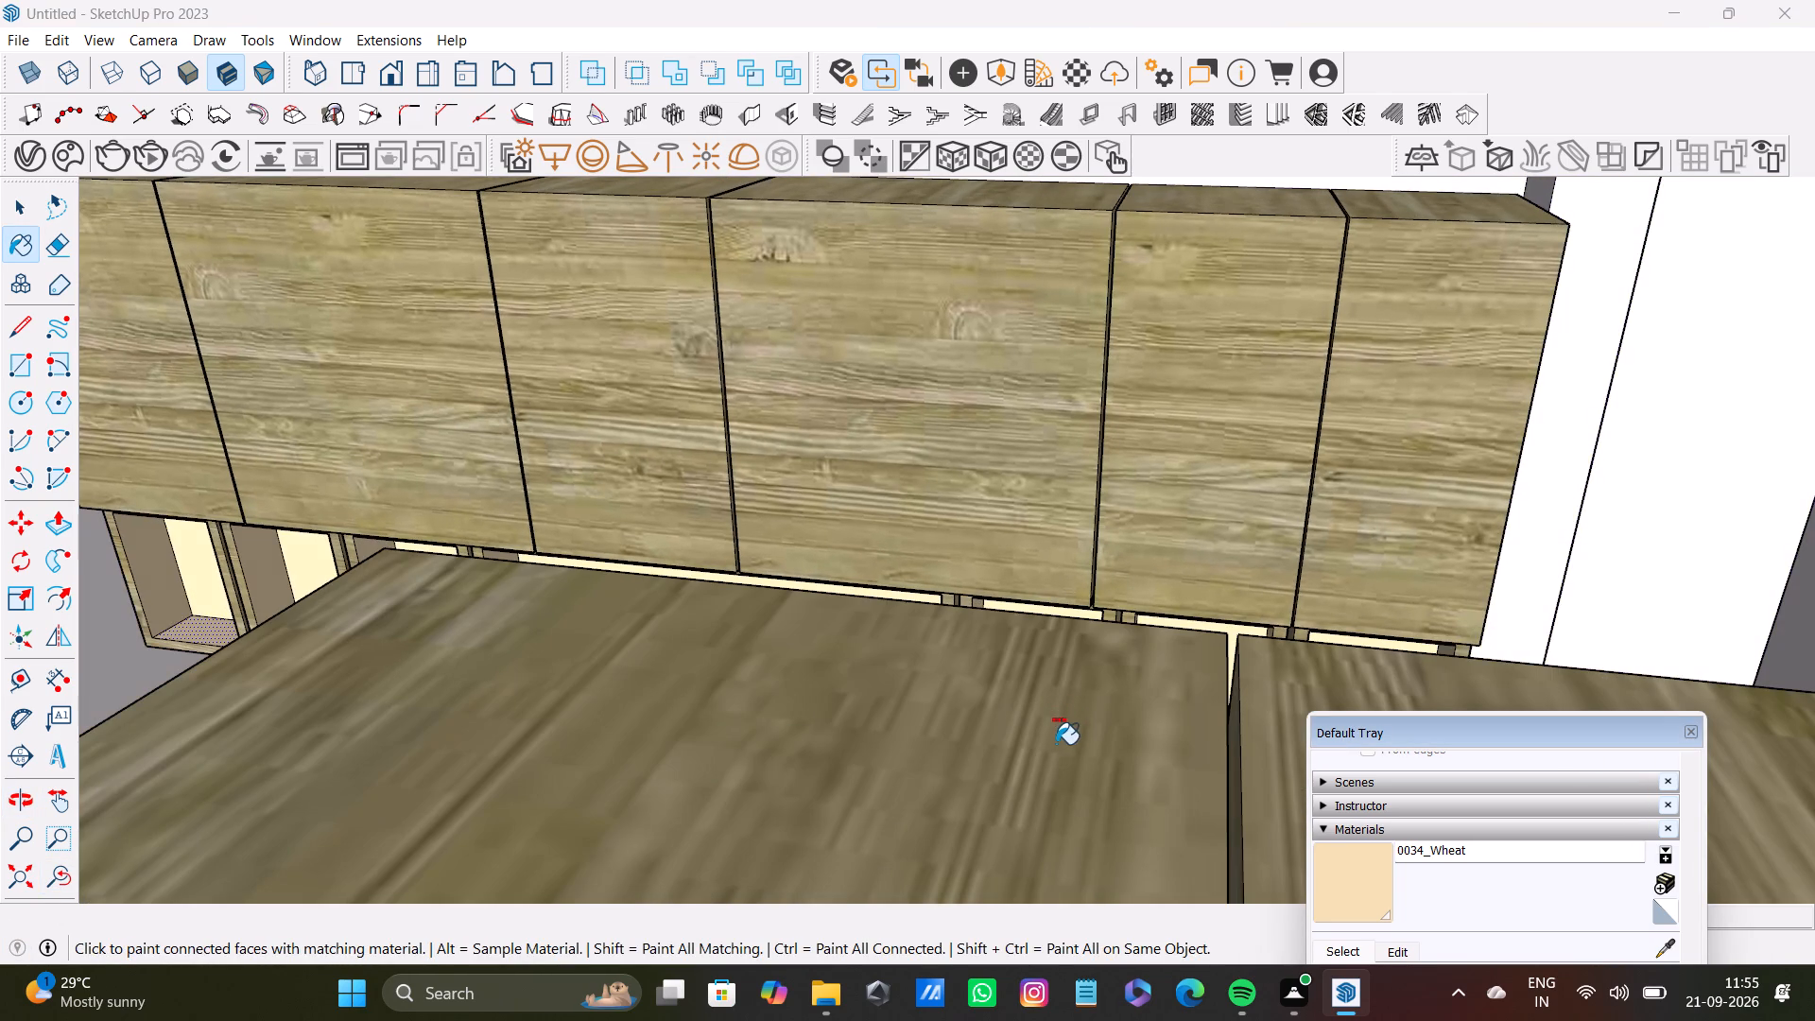
Paint only the inner floor of the shelf box just beyond the wide shelf with 0034_Wheat.
middle_click_drag(1062, 594, 1158, 804, "shift")
scroll(1116, 822, "up", 3)
middle_click_drag(1115, 849, 1120, 622, "shift")
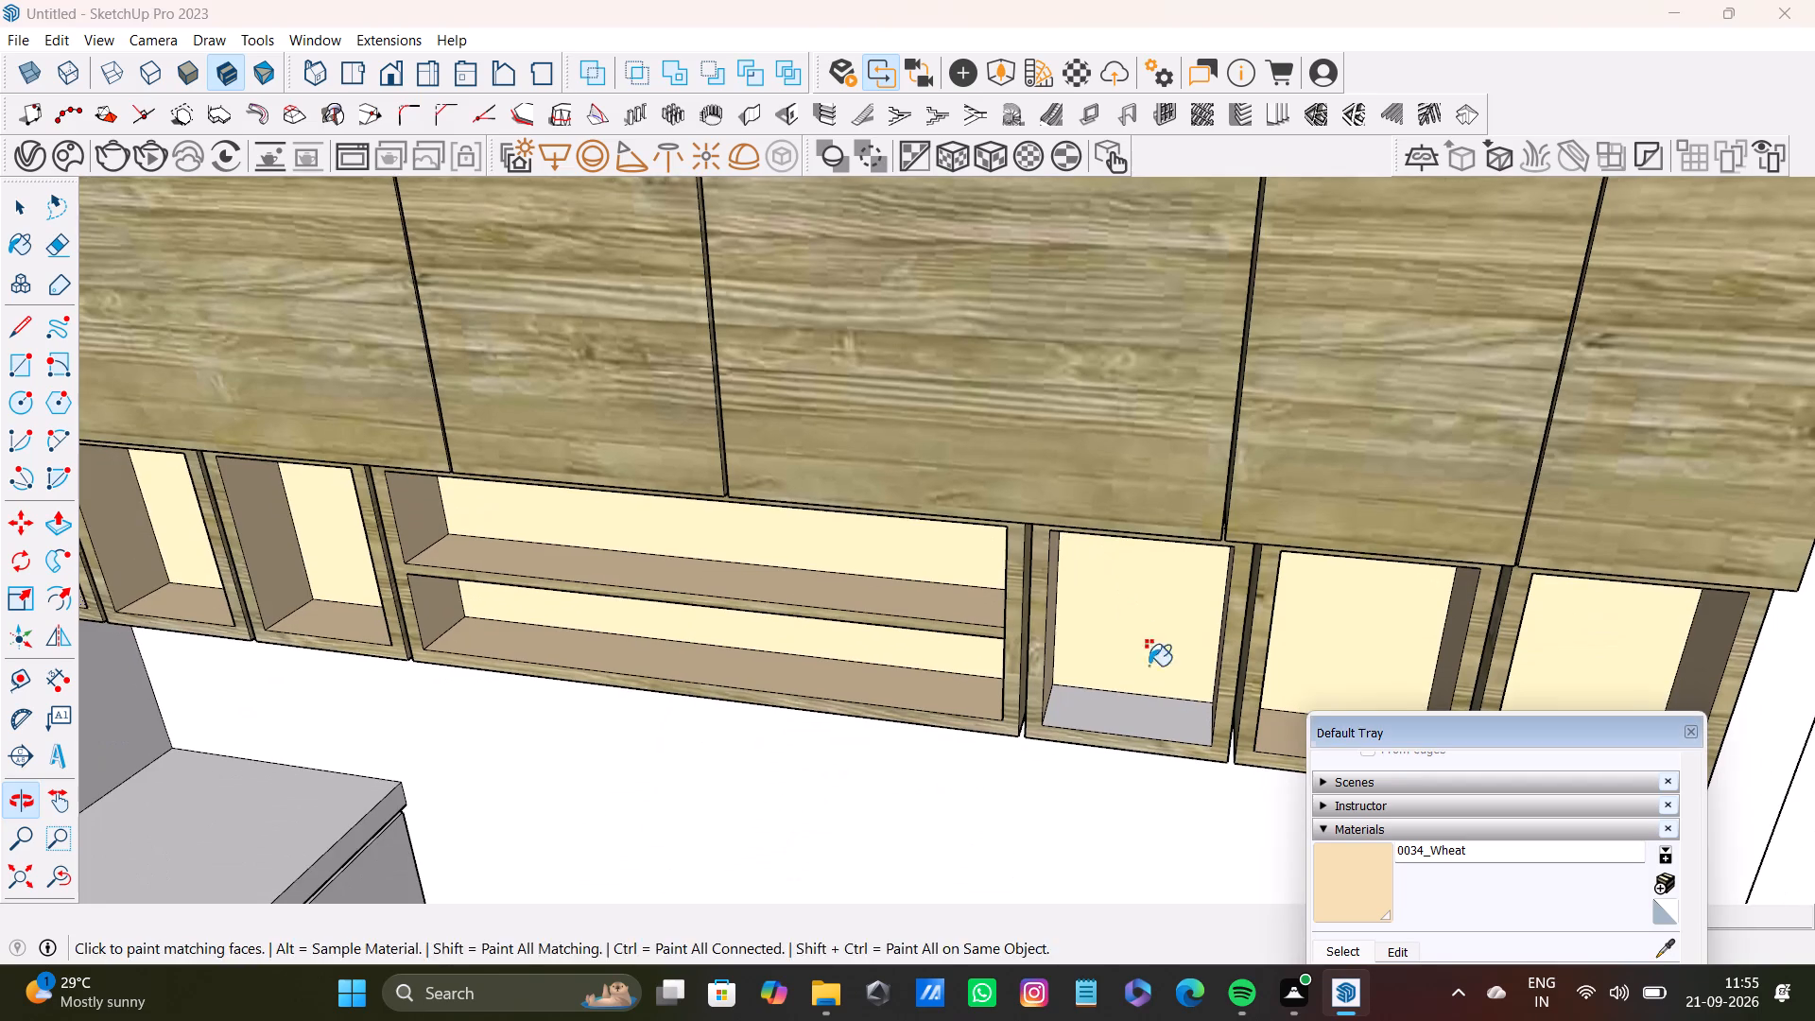
middle_click_drag(1166, 738, 1167, 802)
key("space")
left_click(1180, 729)
left_click_drag(1456, 729, 1456, 643)
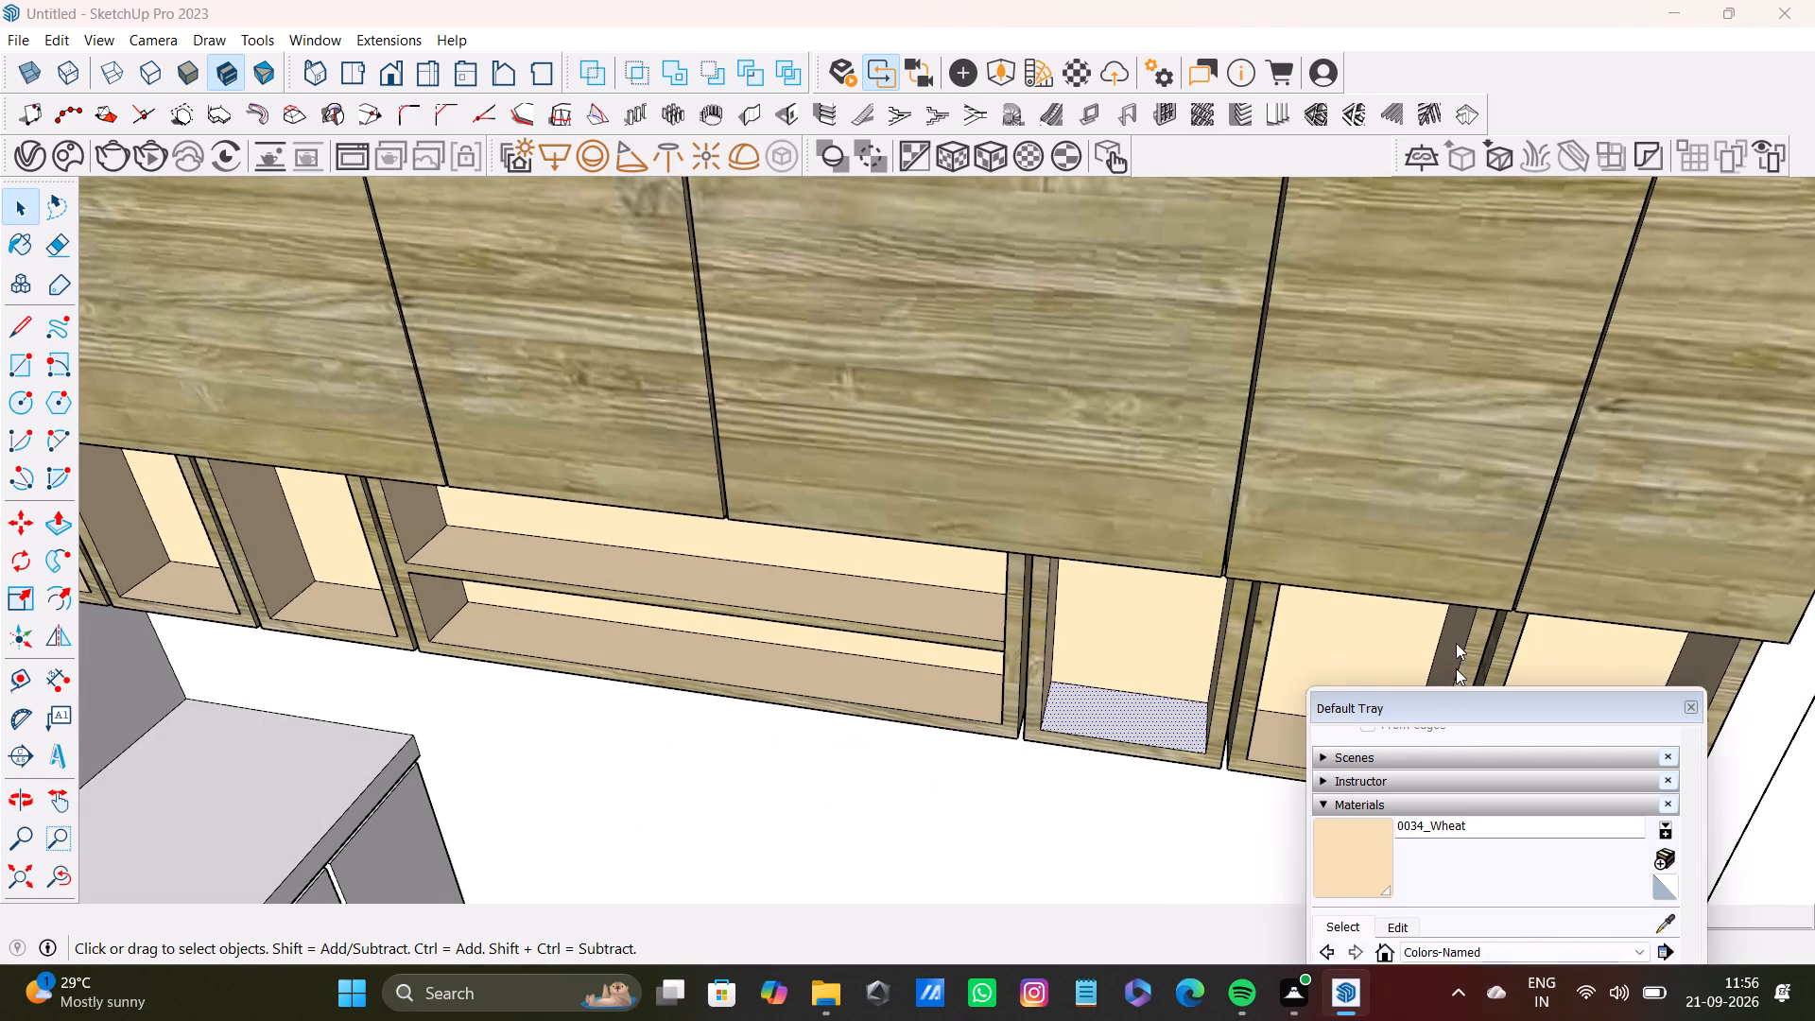
left_click_drag(1456, 643, 1569, 130)
left_click(1440, 283)
left_click(1109, 728)
scroll(1146, 709, "down", 3)
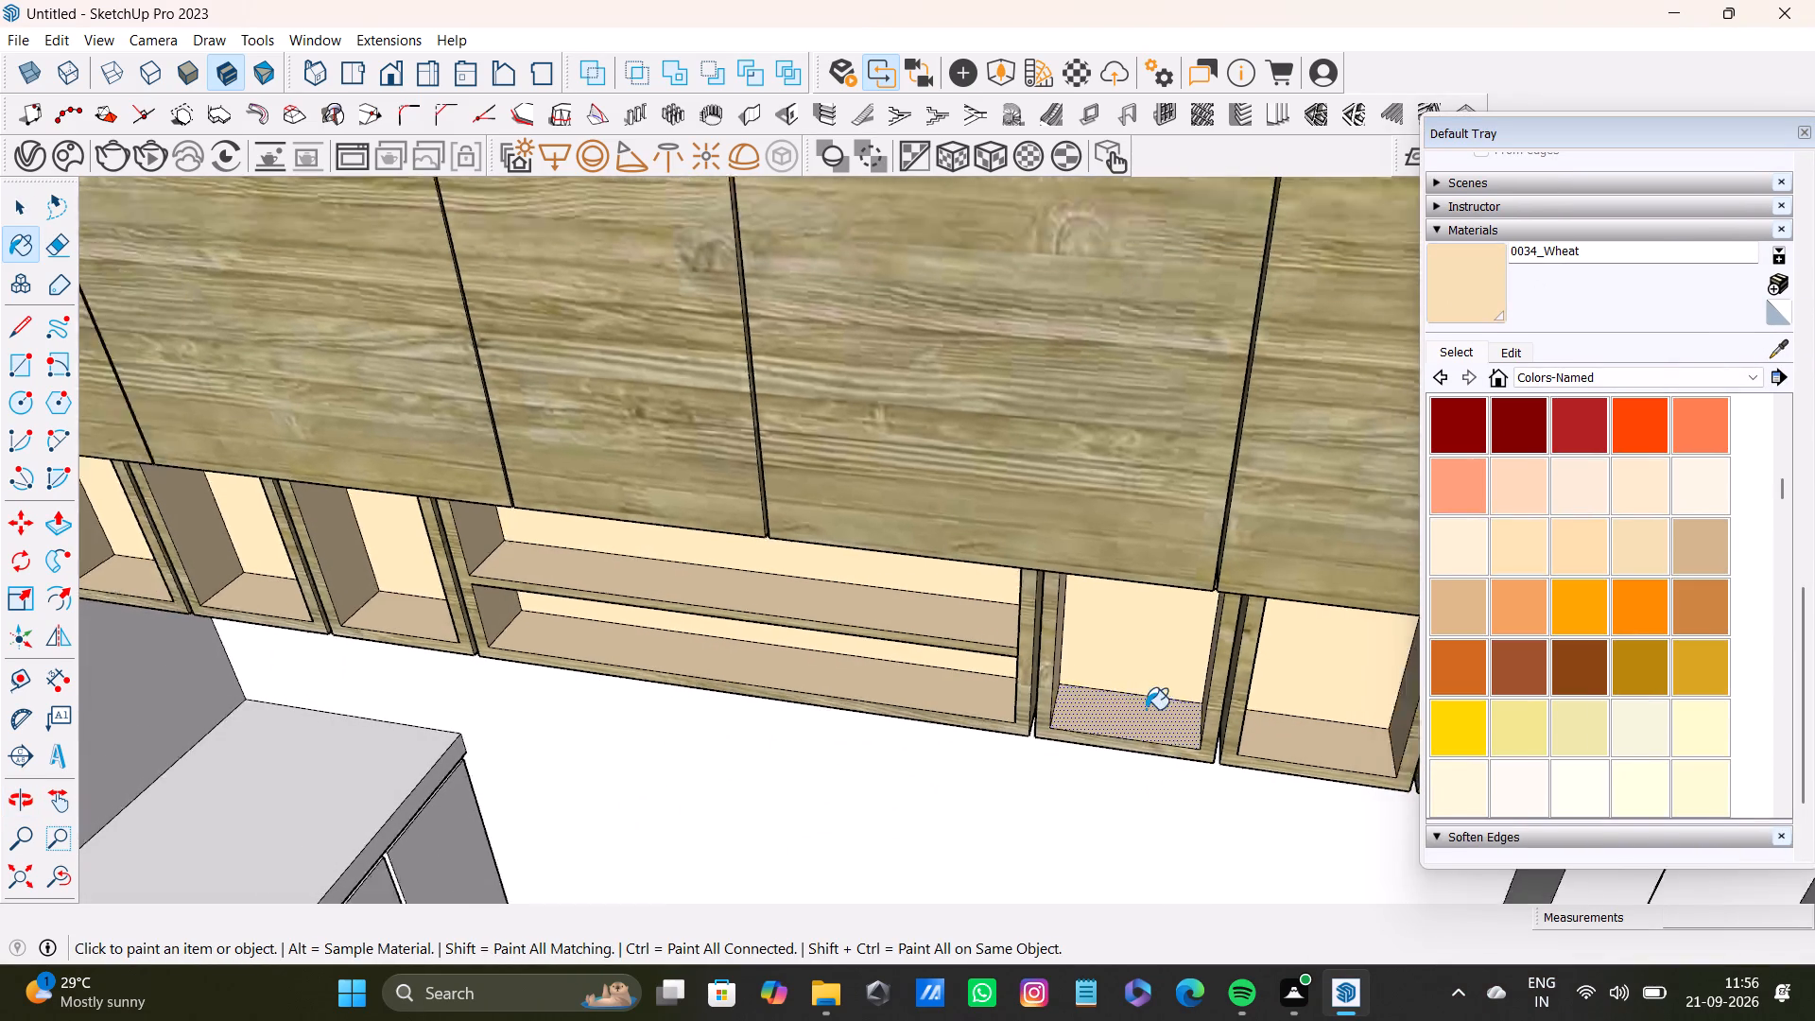
scroll(1146, 709, "down", 2)
middle_click_drag(1171, 692, 748, 624, "shift")
middle_click_drag(758, 620, 896, 654)
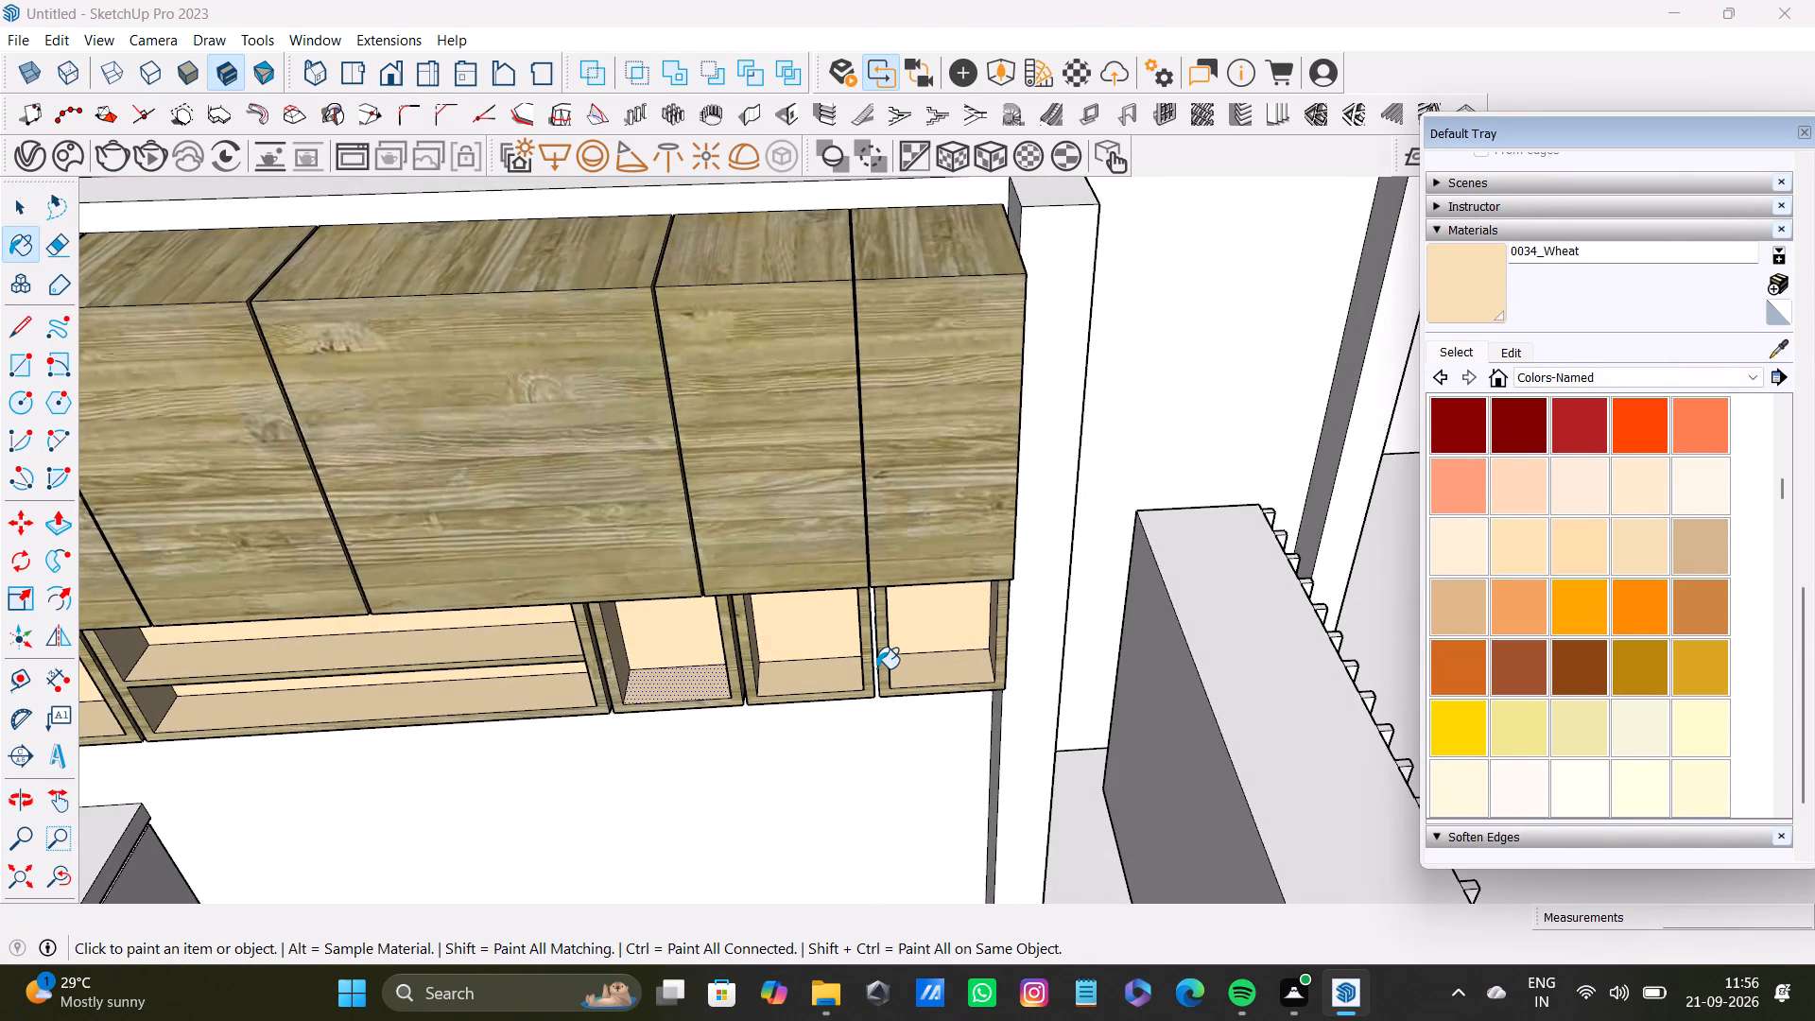
key("space")
Sample Wood Lumber ButtJoined from a cabinet front and paint the bare underside of the fourth wall cabinet with it.
middle_click_drag(485, 644, 942, 630, "shift")
scroll(1006, 668, "up", 1)
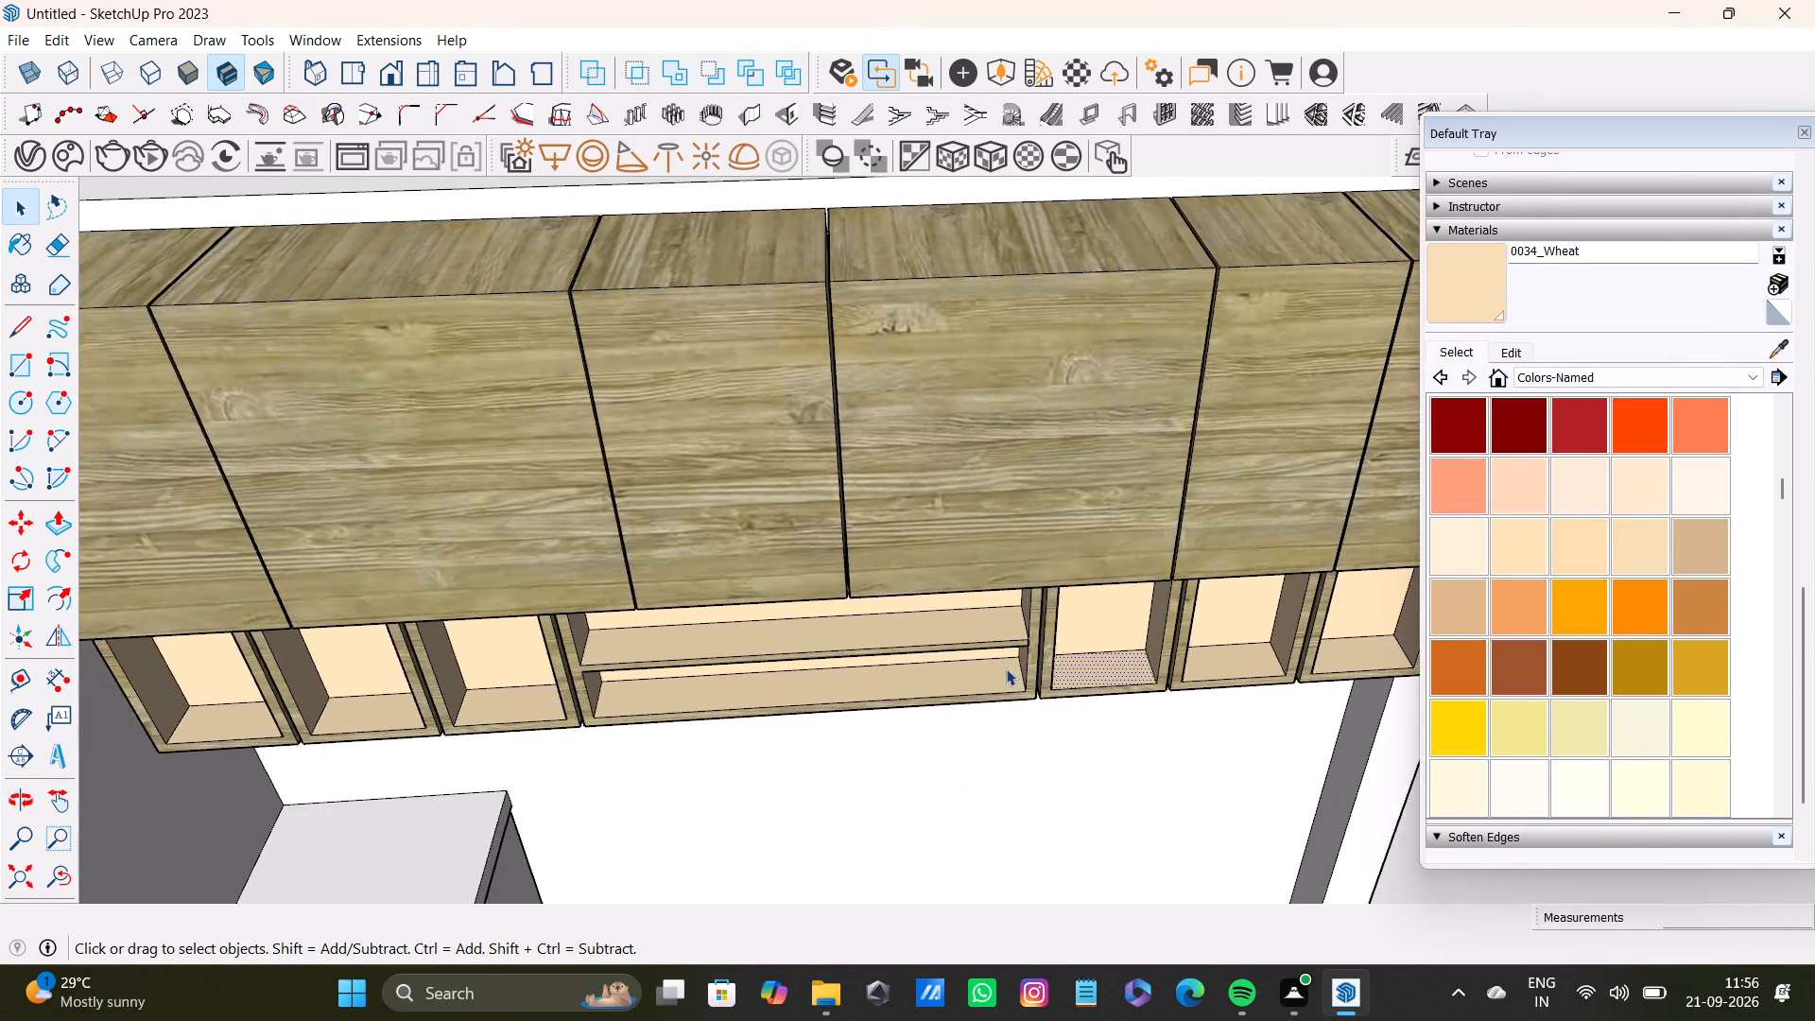
scroll(1006, 668, "up", 2)
middle_click_drag(932, 665, 906, 230)
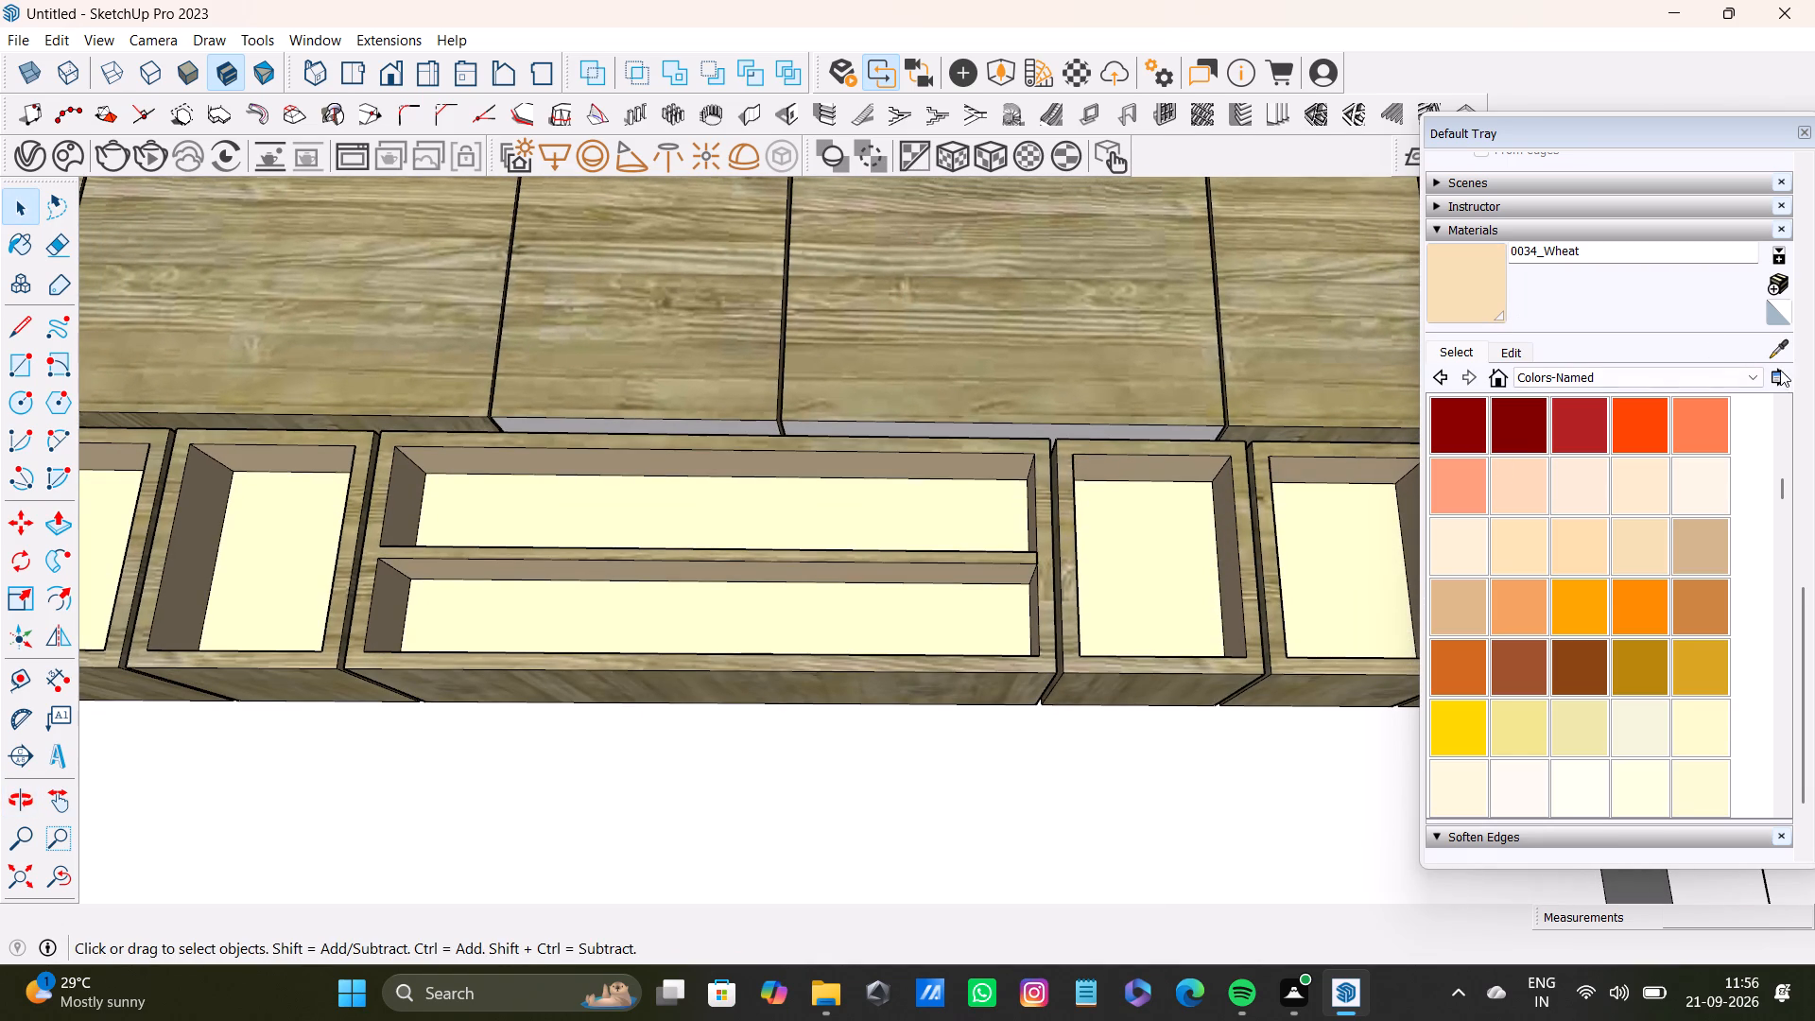
left_click(1782, 345)
left_click(1145, 342)
key("space")
scroll(1377, 413, "up", 6)
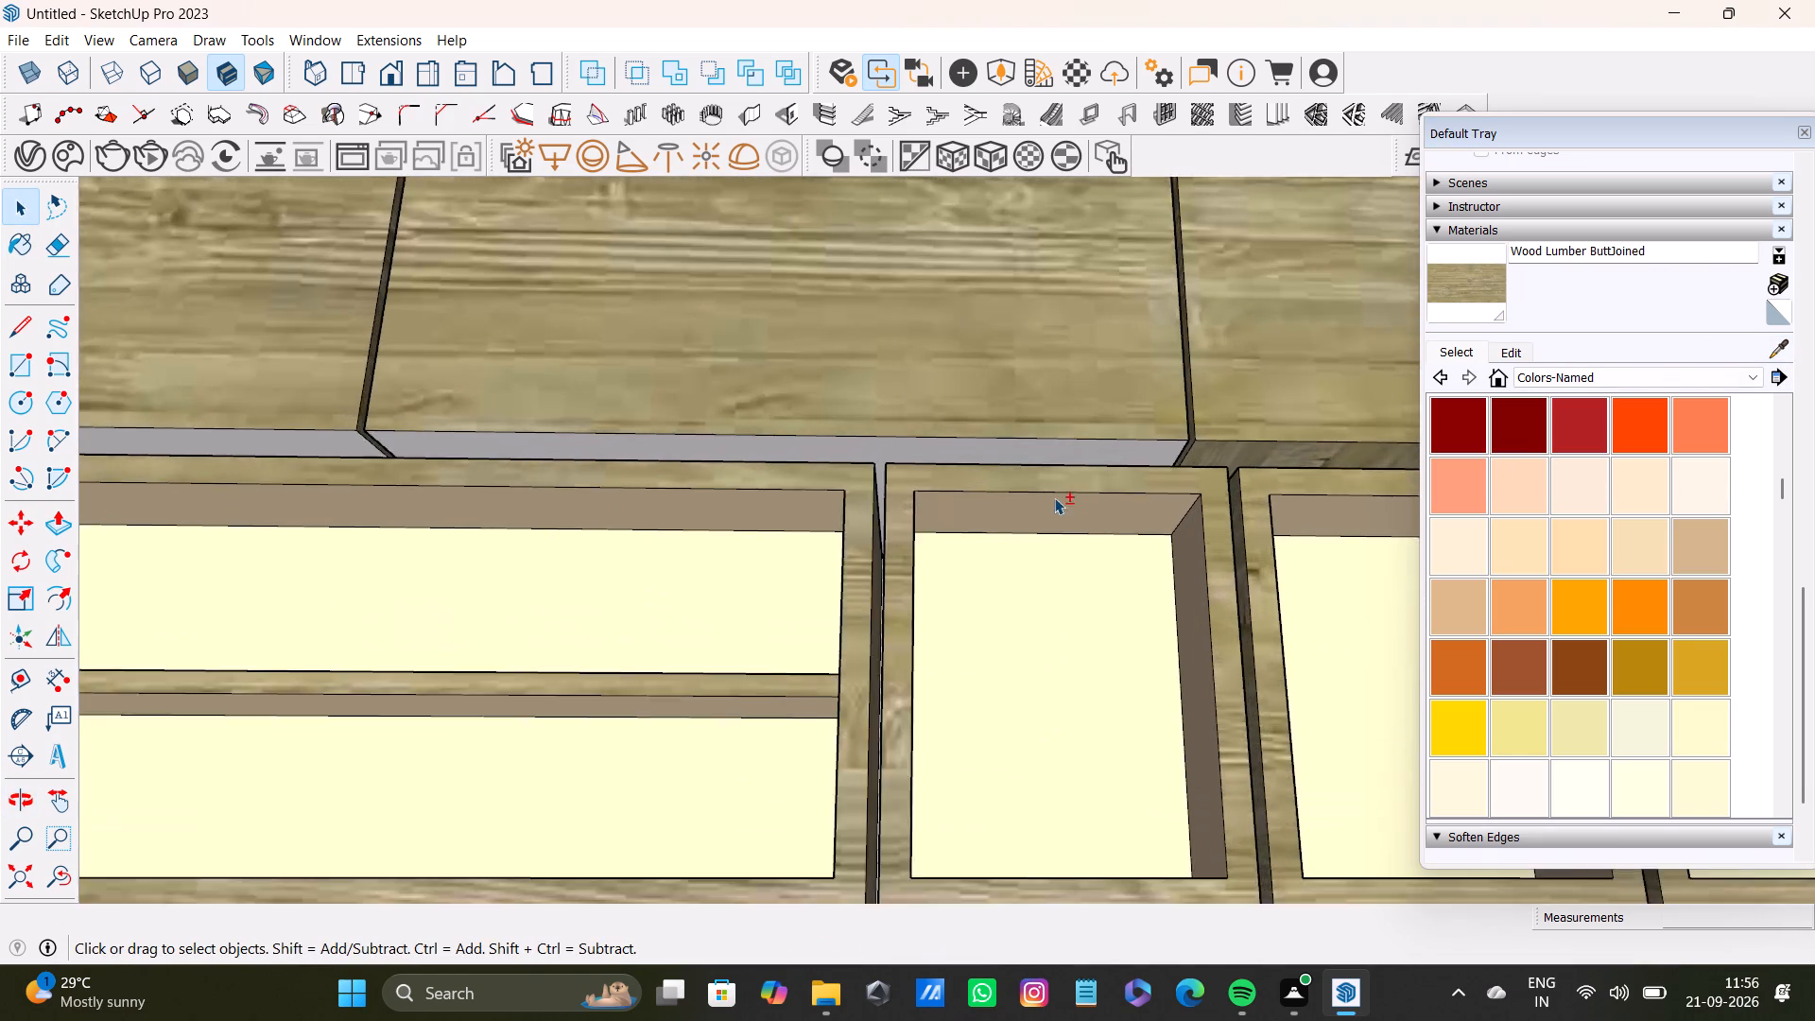
scroll(1054, 497, "up", 1)
middle_click_drag(1054, 497, 1143, 462, "shift")
scroll(1147, 437, "up", 7, "shift")
left_click(1165, 394, "shift")
scroll(1120, 408, "down", 8, "shift")
middle_click_drag(503, 374, 902, 412, "shift")
scroll(570, 424, "up", 7, "shift")
left_click_drag(661, 449, 670, 443, "shift")
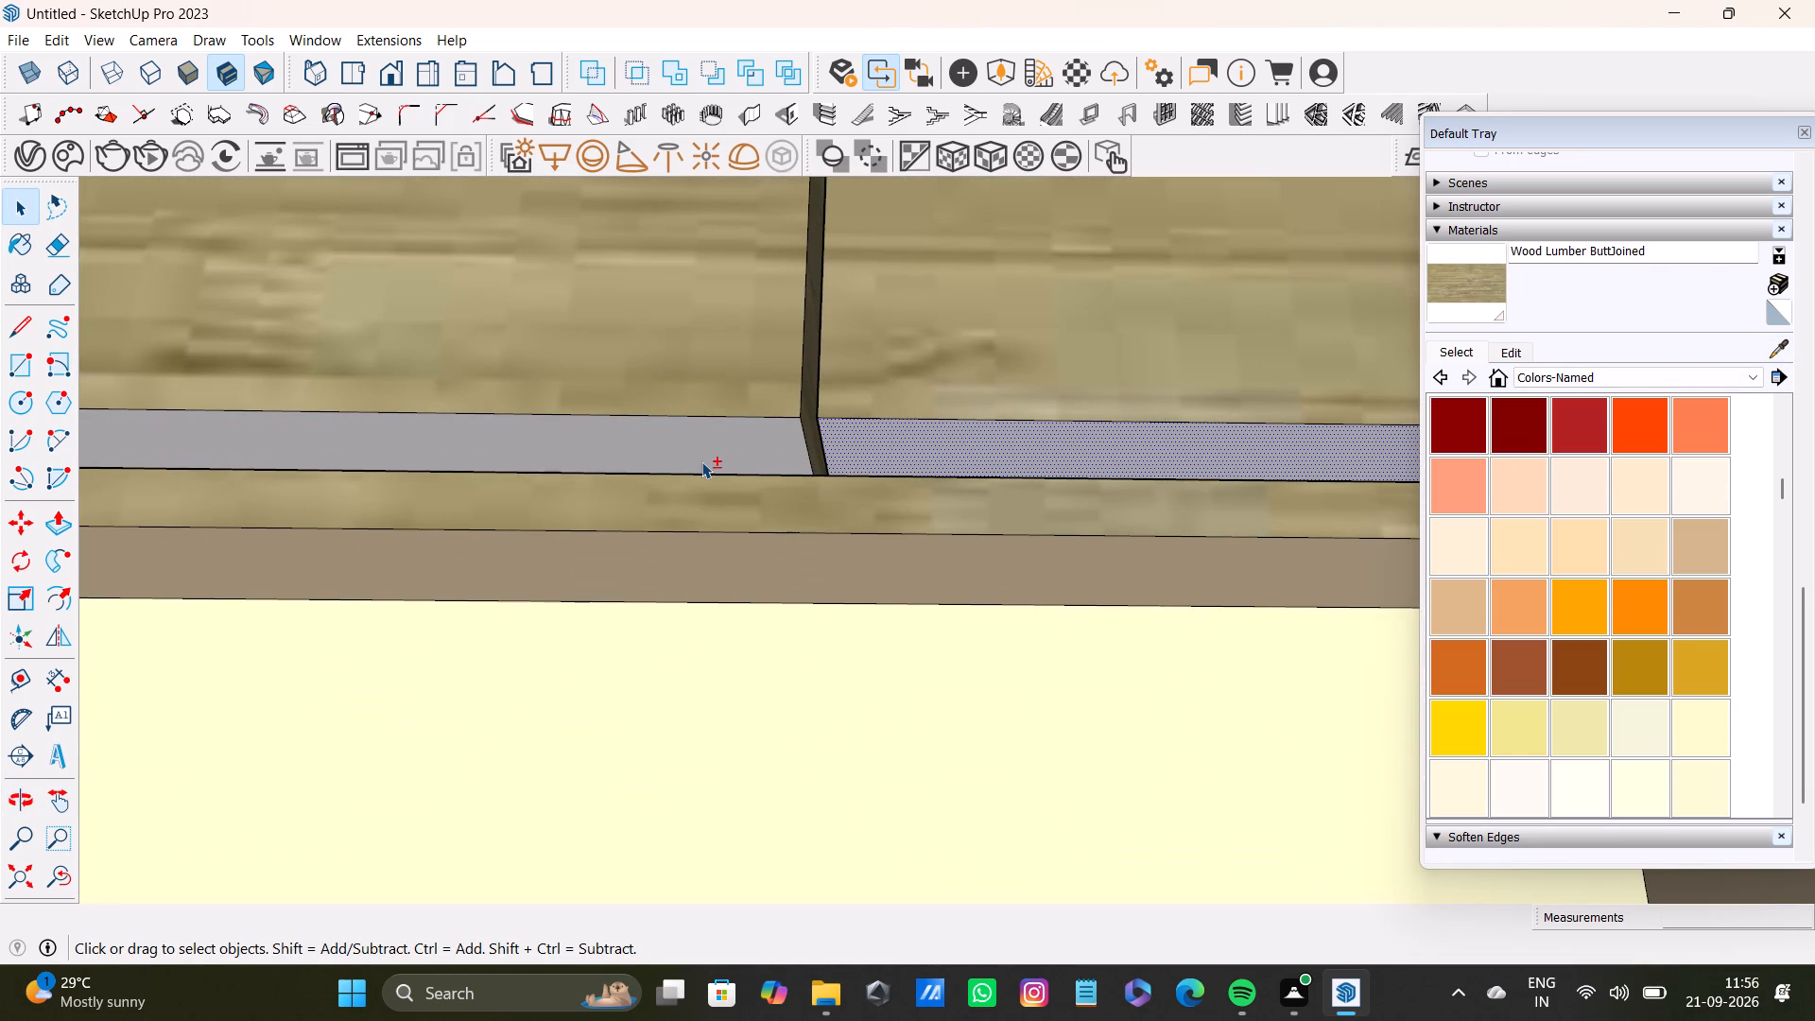
left_click(701, 461, "shift")
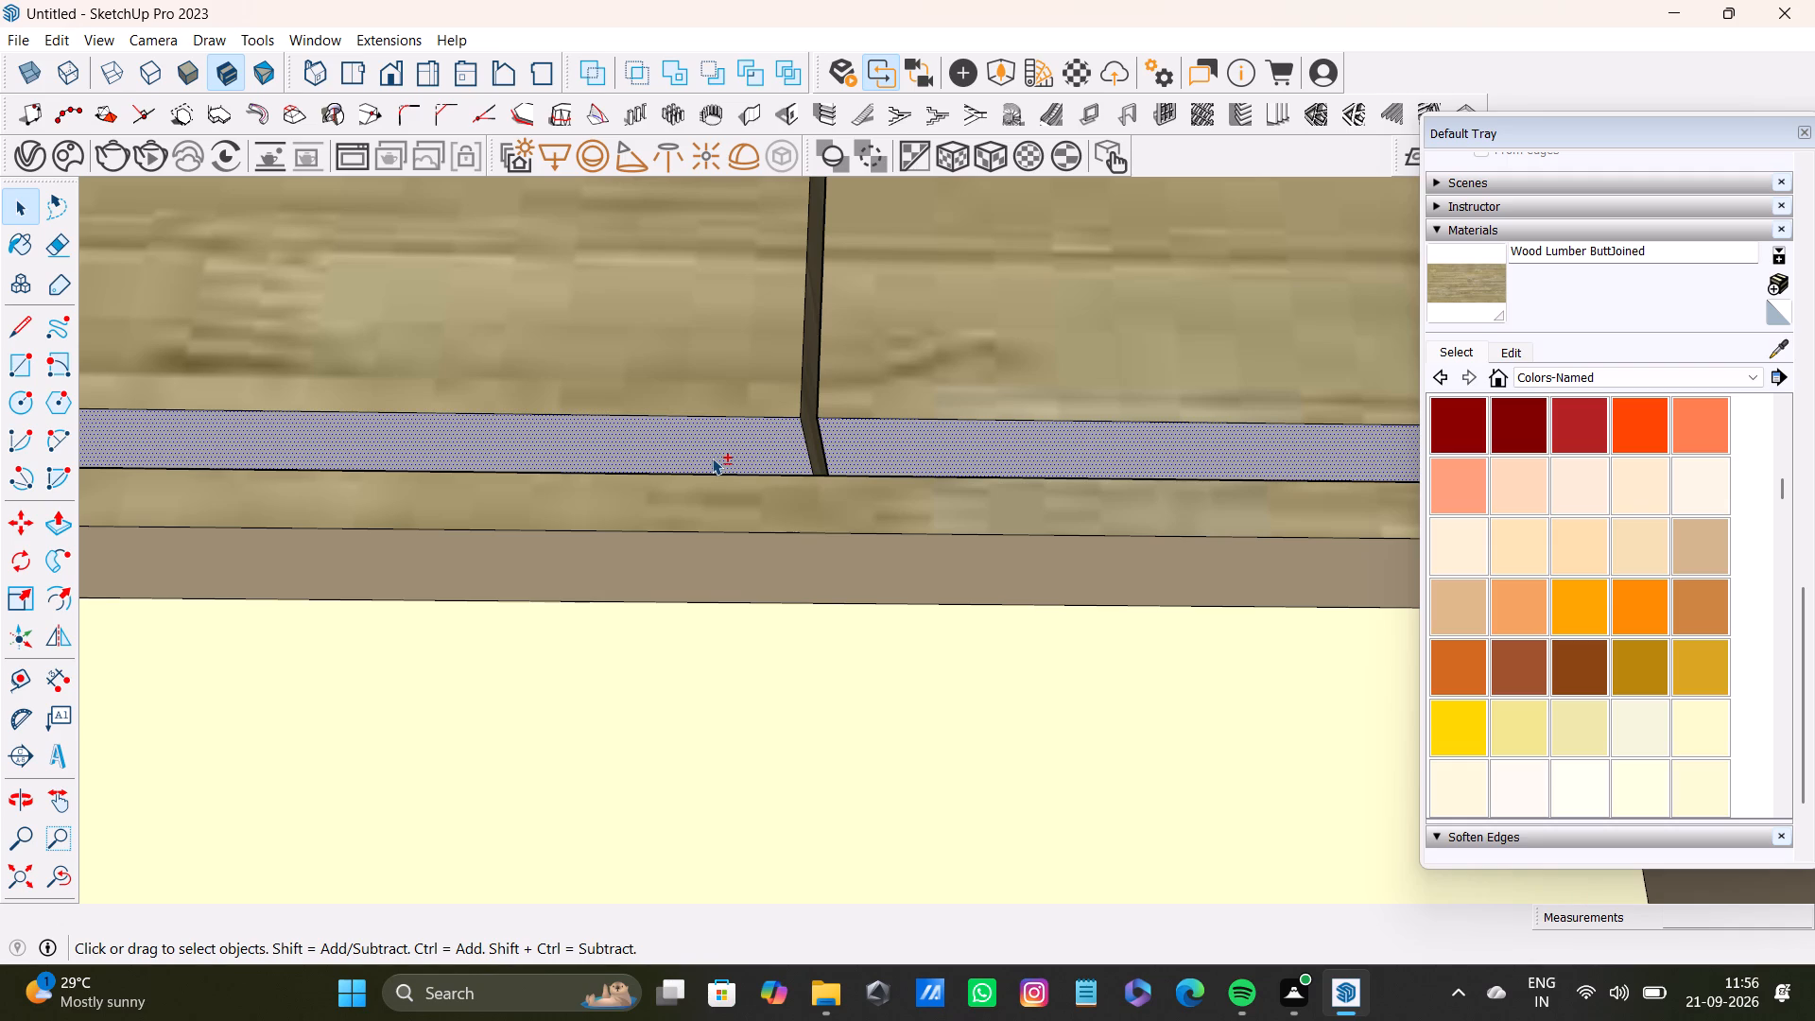
left_click(712, 458, "shift")
left_click(1468, 292, "shift")
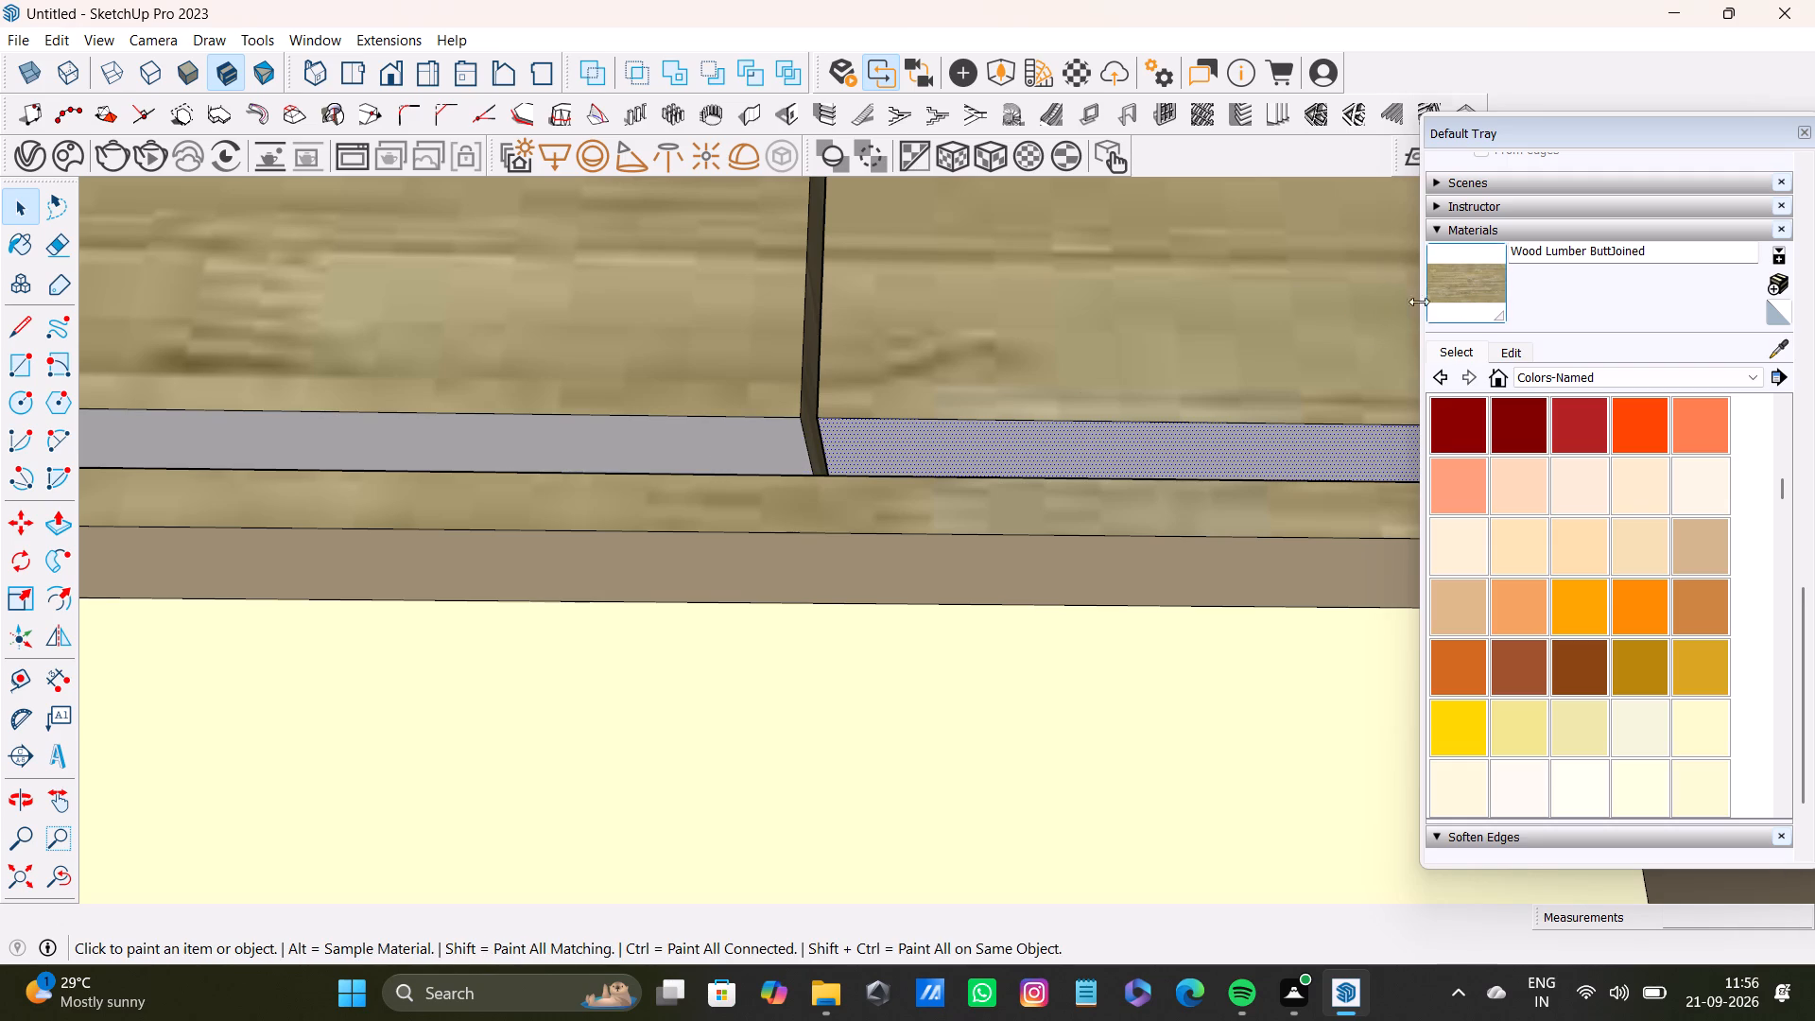
left_click(985, 456, "shift")
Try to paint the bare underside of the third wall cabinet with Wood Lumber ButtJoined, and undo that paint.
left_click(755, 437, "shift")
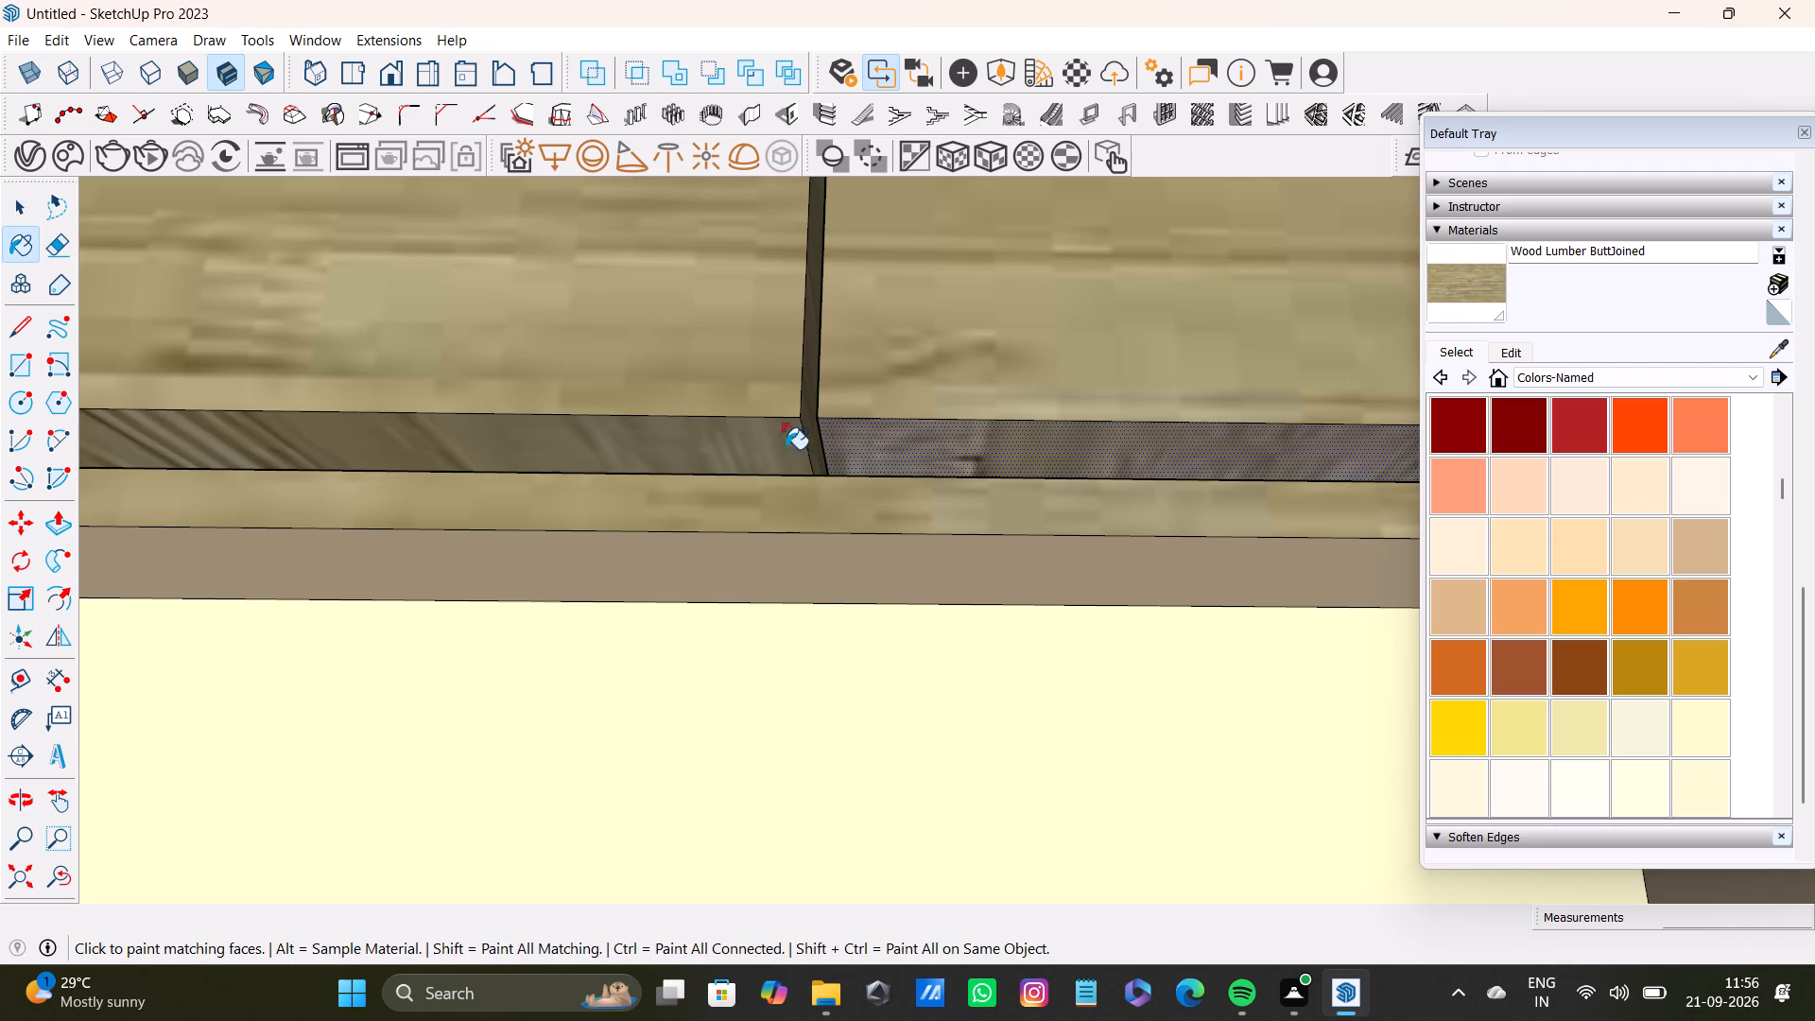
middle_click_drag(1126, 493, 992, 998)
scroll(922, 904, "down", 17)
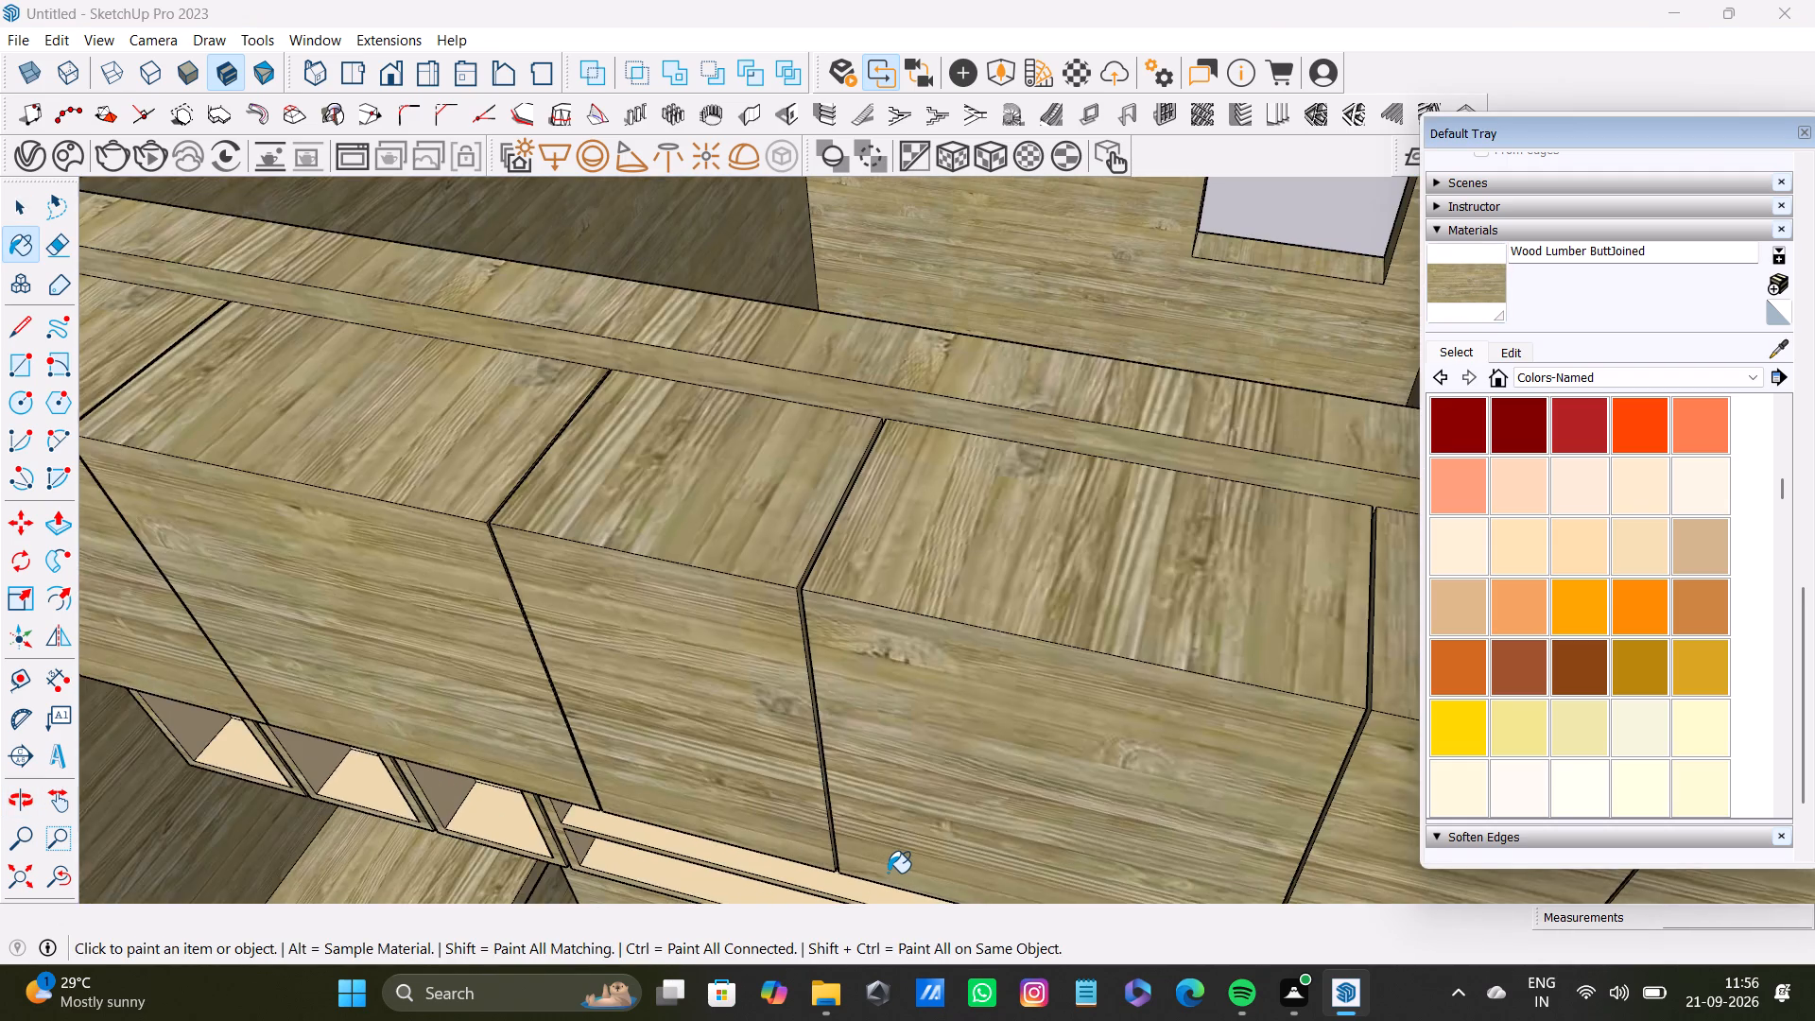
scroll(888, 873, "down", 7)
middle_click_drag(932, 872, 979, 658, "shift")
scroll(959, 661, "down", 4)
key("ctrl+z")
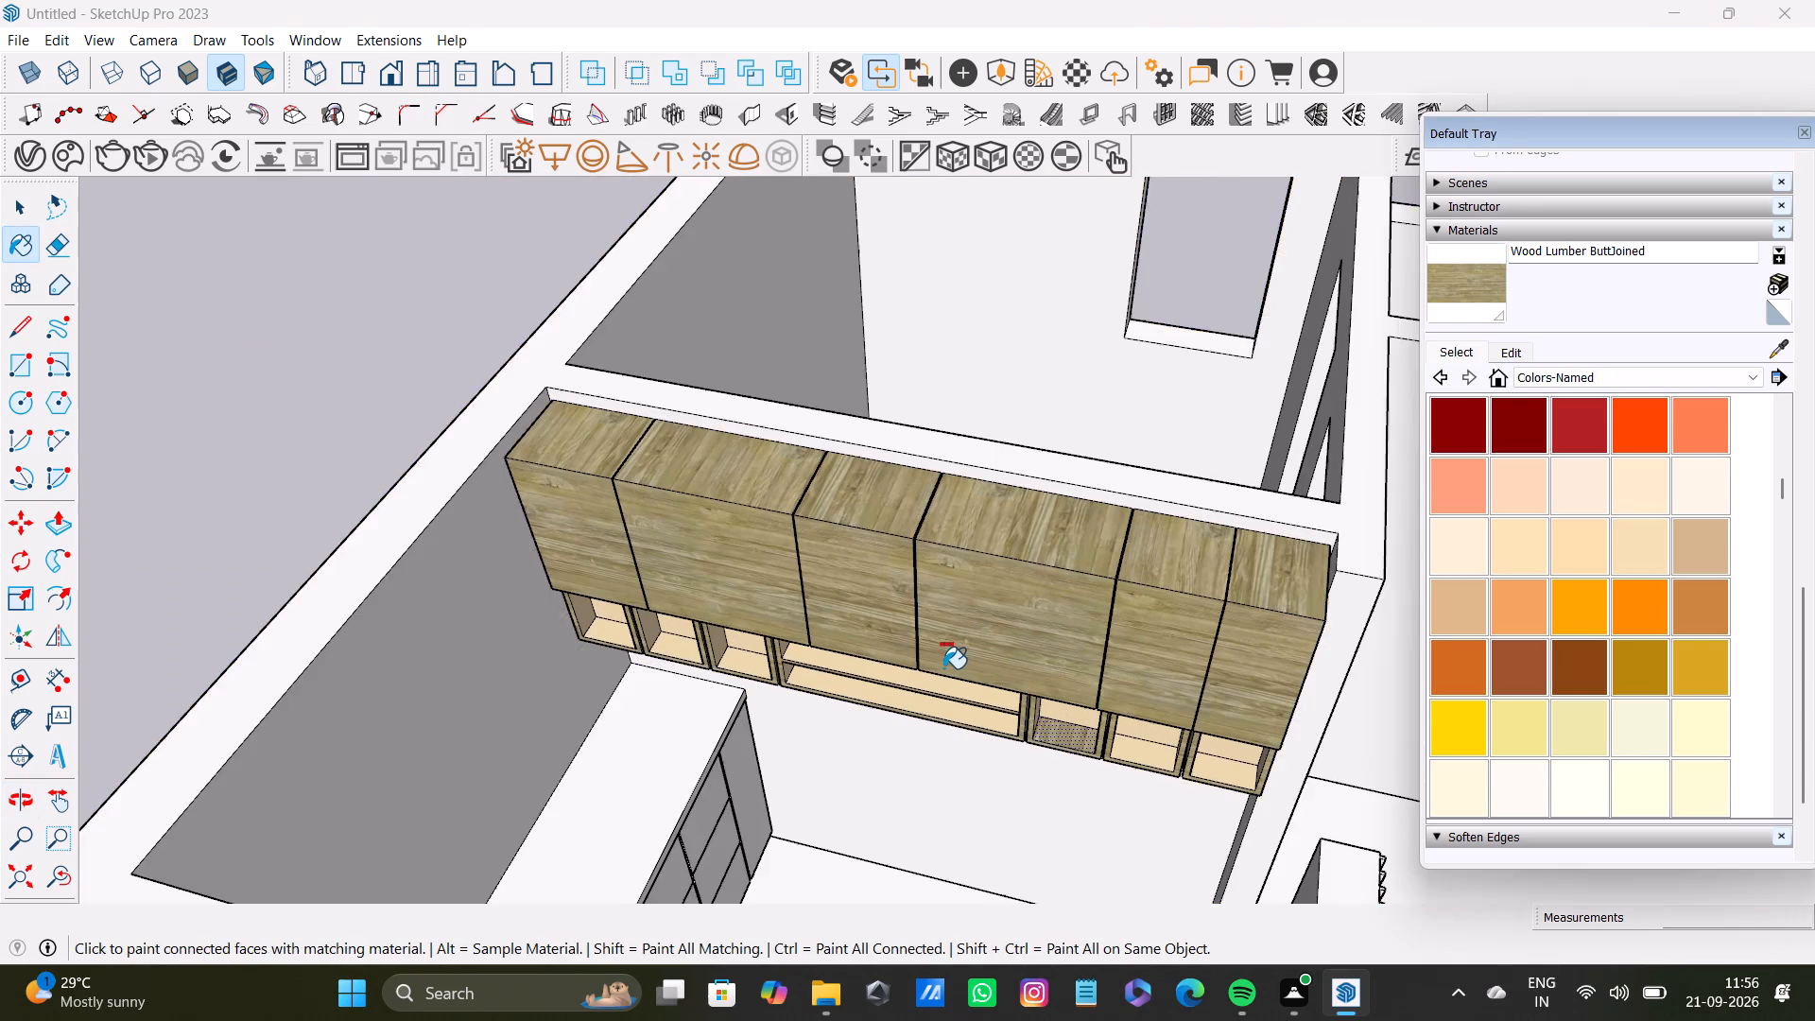
Paint only the bare underside of the third wall cabinet with Wood Lumber ButtJoined.
scroll(898, 658, "up", 4)
middle_click_drag(901, 656, 897, 844, "shift")
middle_click_drag(894, 836, 1026, 499)
scroll(972, 533, "up", 8)
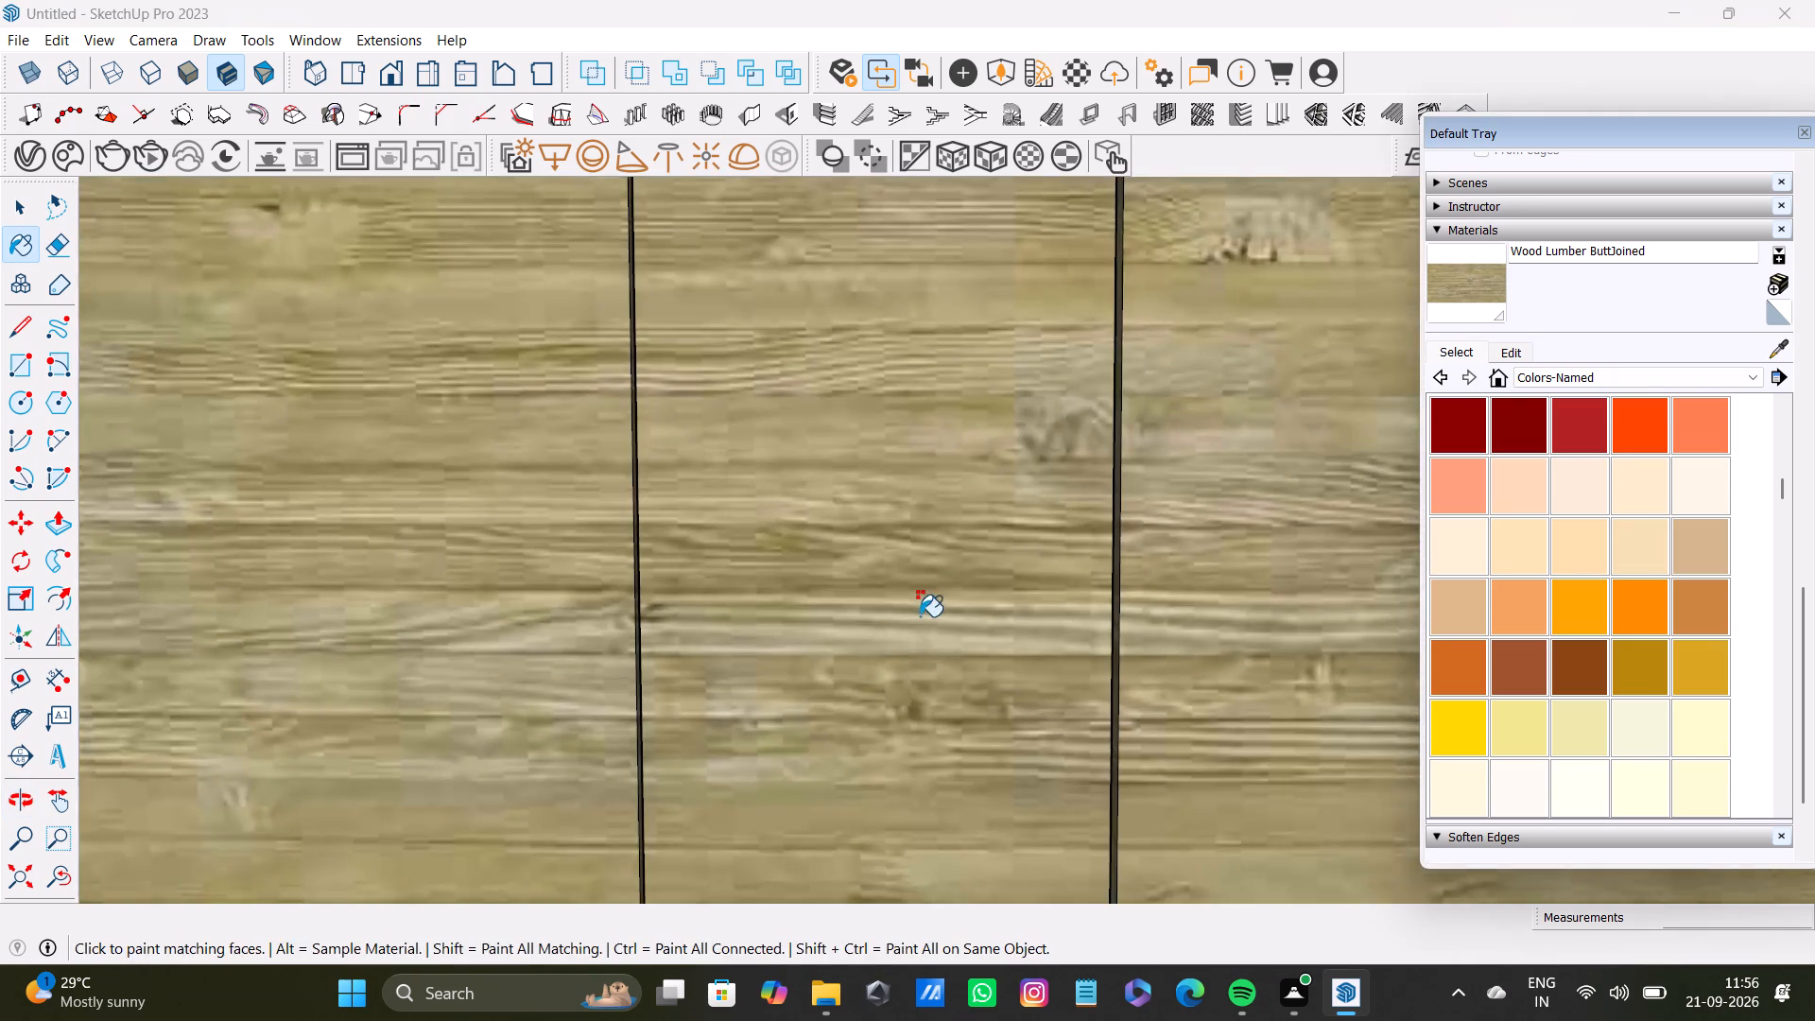
middle_click_drag(917, 670, 948, 437, "shift")
scroll(920, 493, "up", 4)
scroll(936, 670, "up", 1)
middle_click_drag(937, 668, 920, 335)
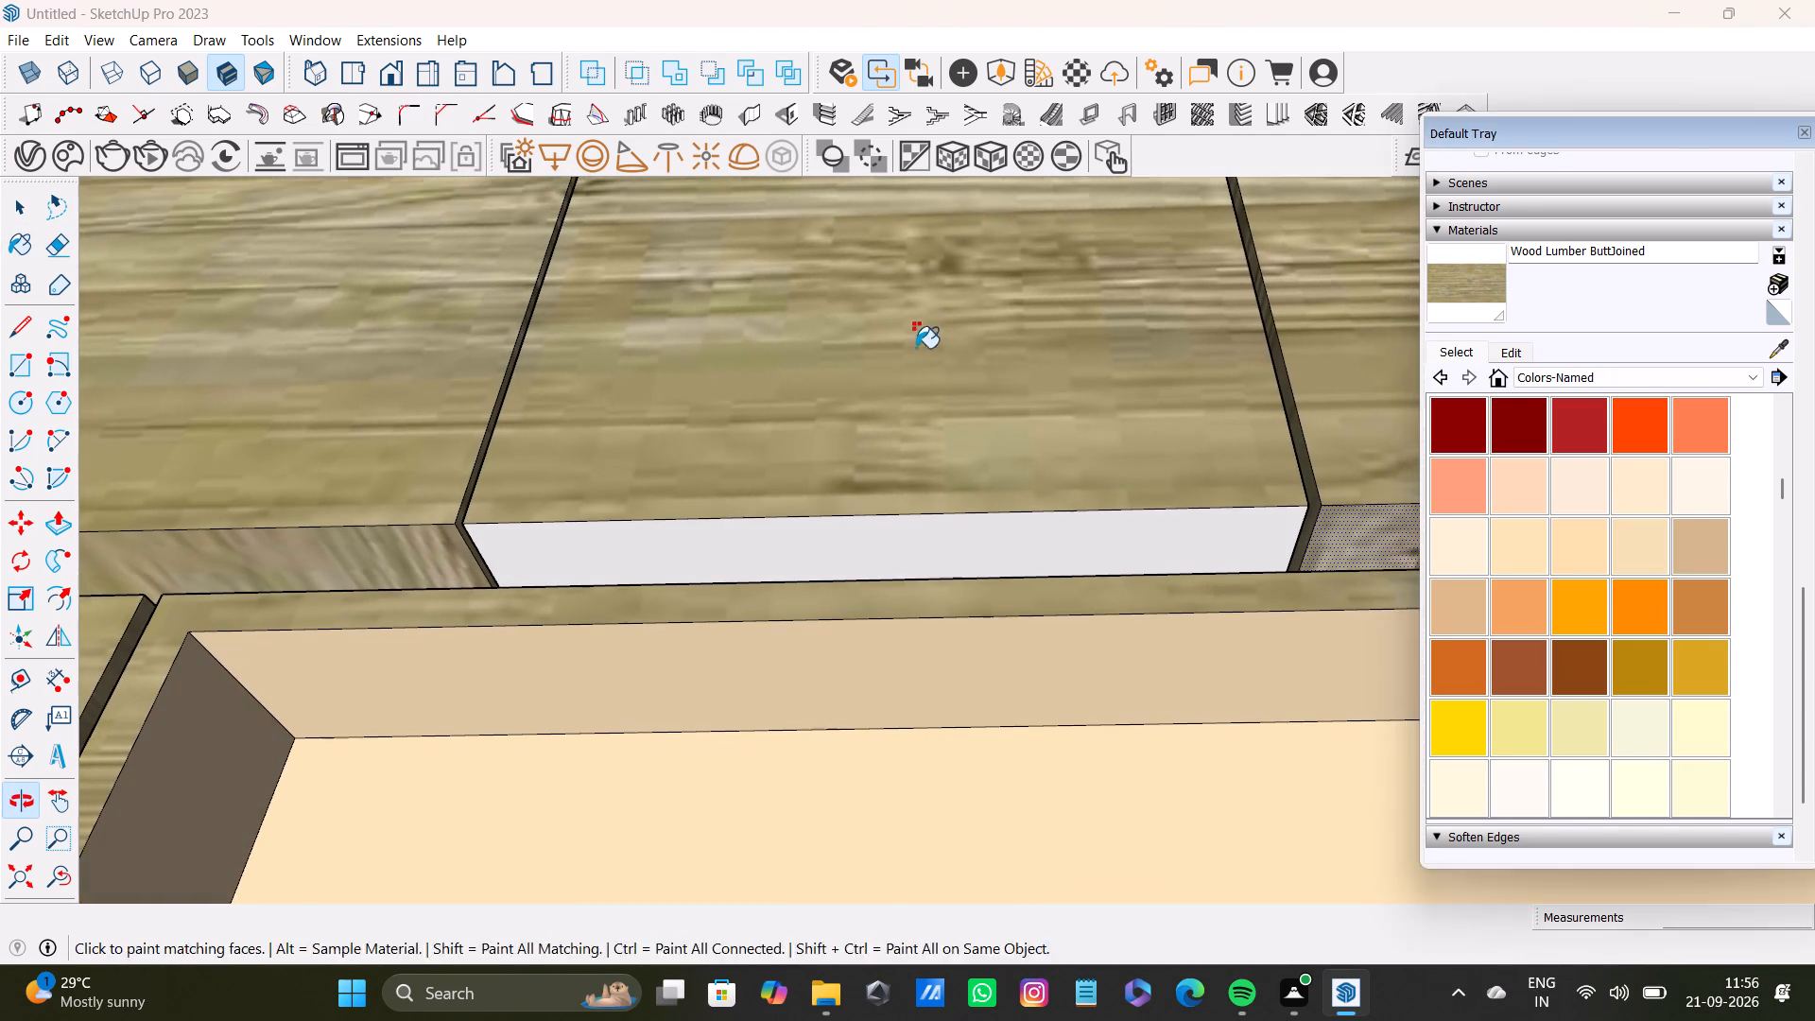
key("space")
left_click(997, 548)
left_click(1442, 261)
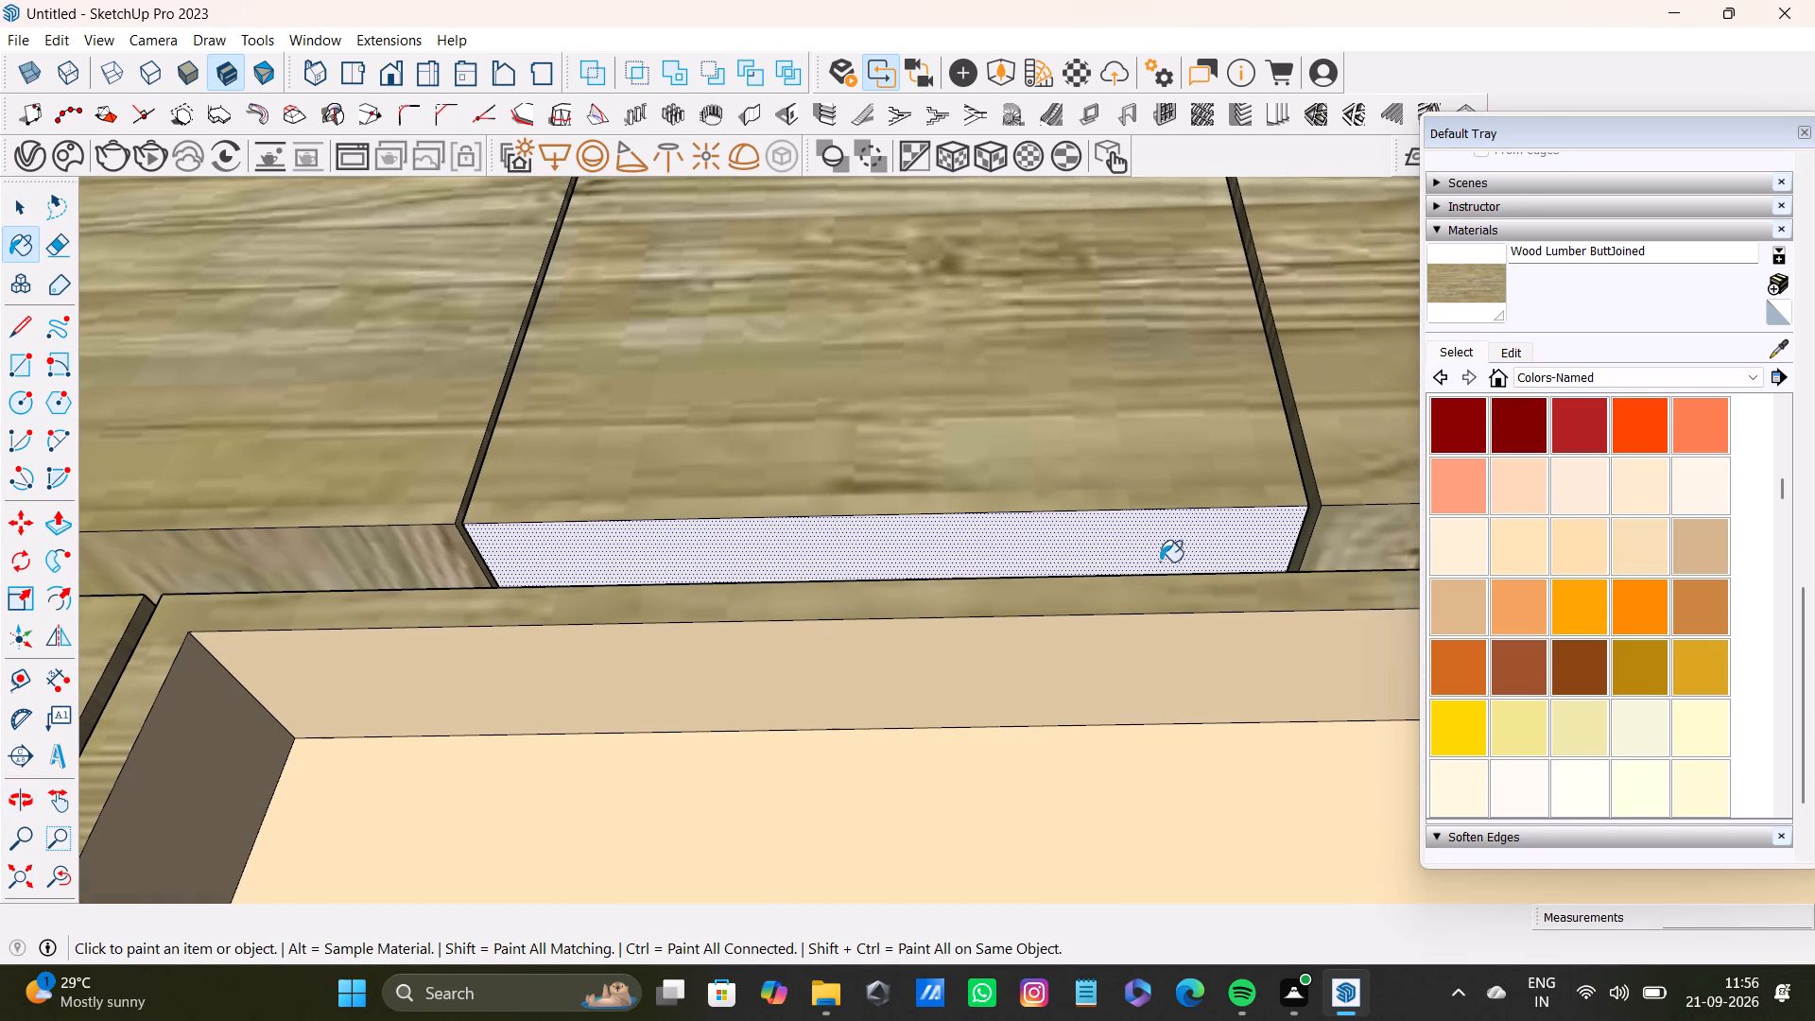
left_click(1170, 554)
Draw a rectangle of about 1' 7/8" by 10" over the front opening of the shelf box nearest the grey side wall.
scroll(1170, 554, "down", 4)
middle_click_drag(1167, 553, 933, 1020)
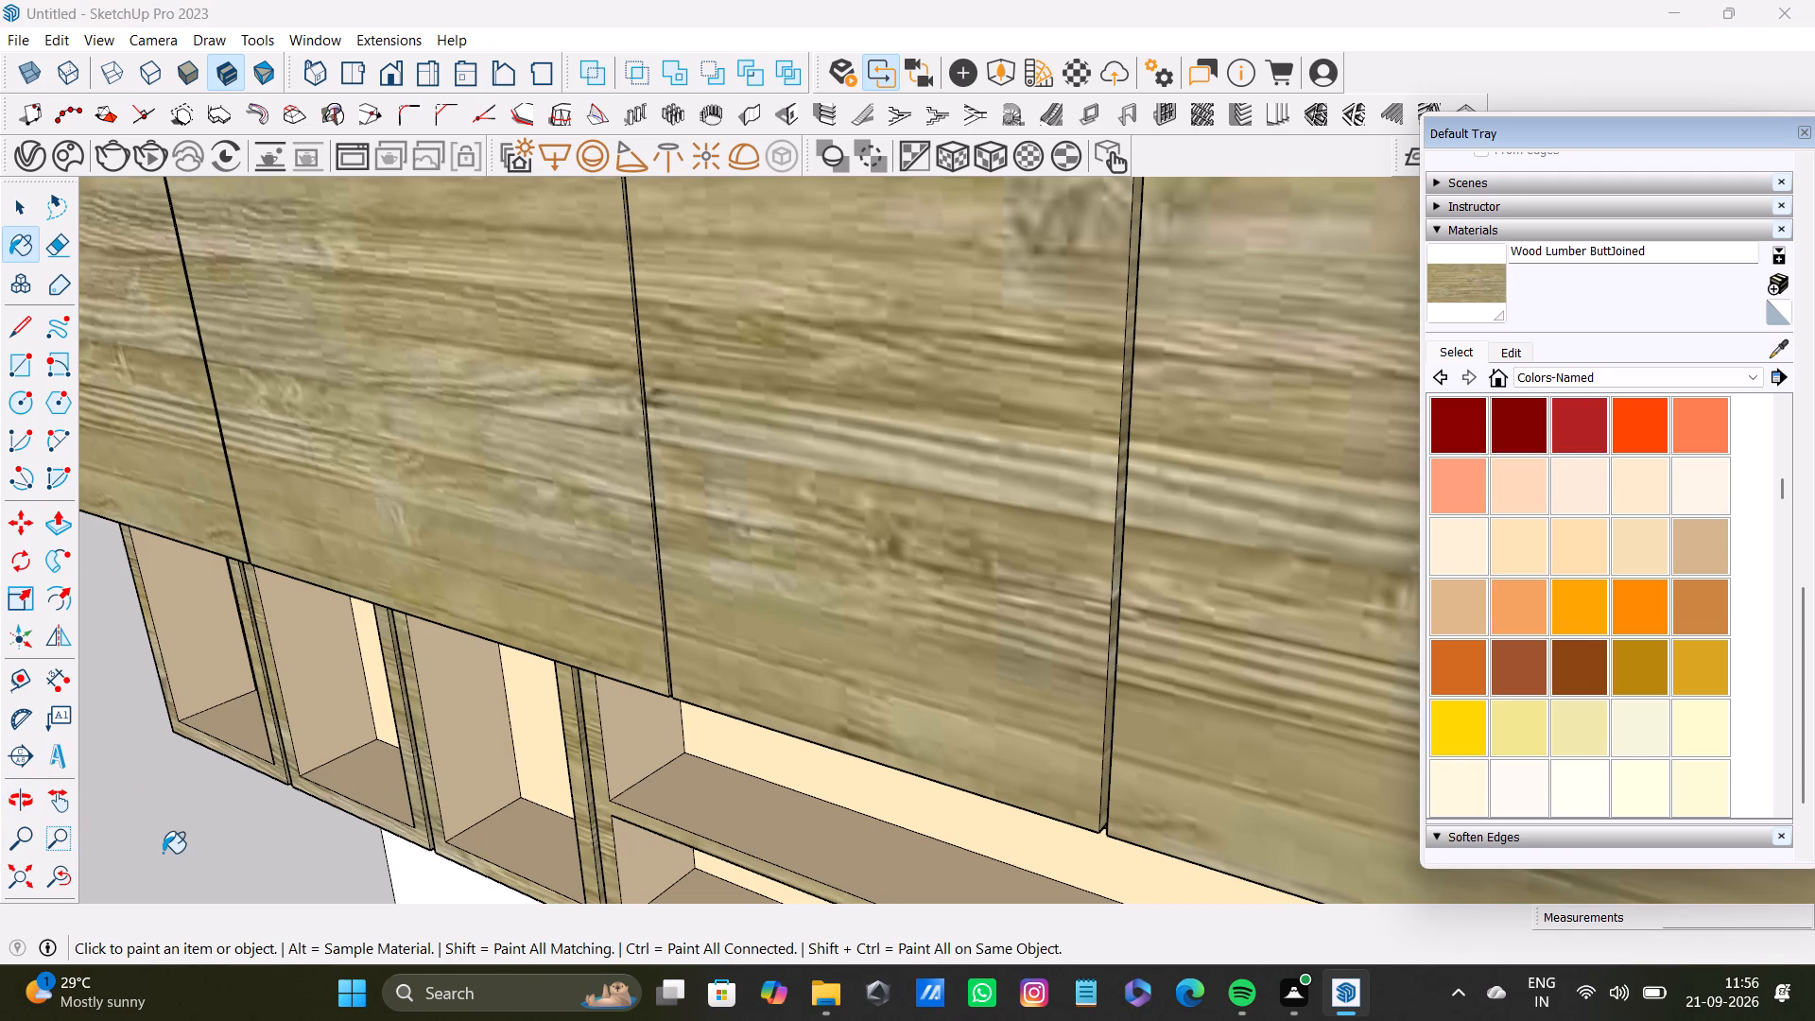
left_click(51, 874)
scroll(810, 446, "down", 5)
middle_click_drag(764, 490, 833, 803)
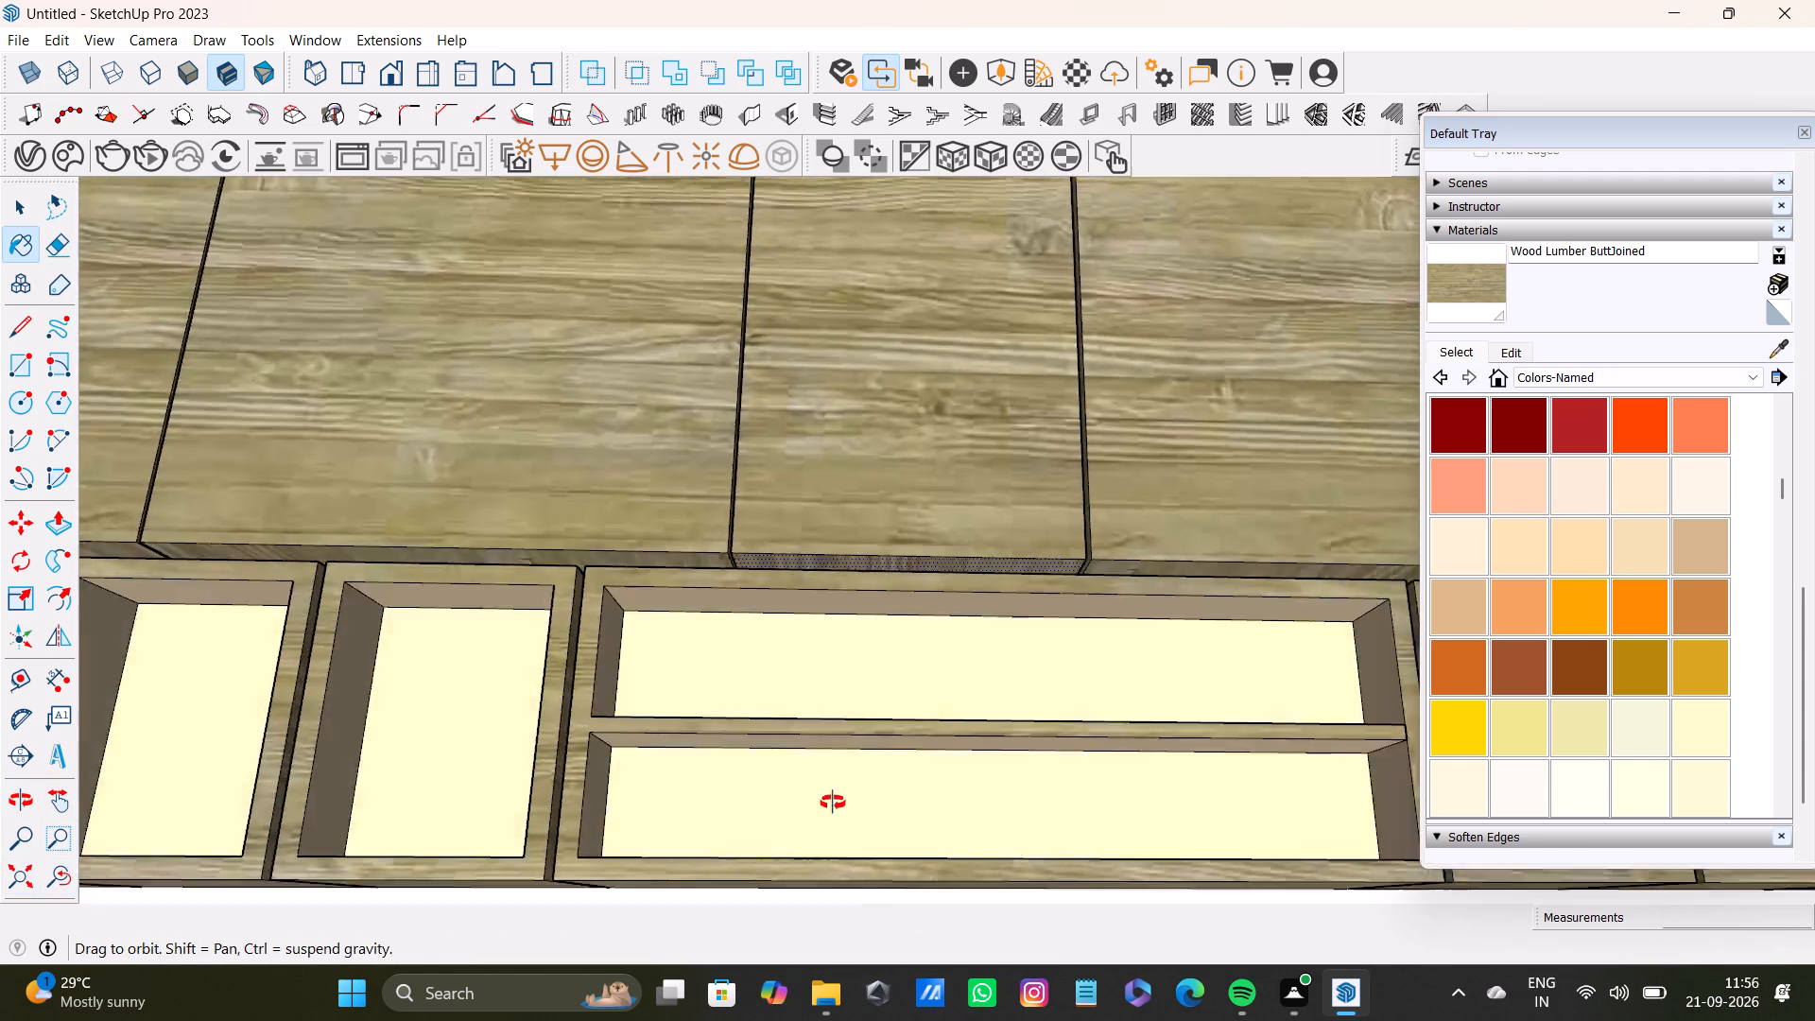
middle_click_drag(833, 803, 890, 953)
scroll(888, 955, "down", 9)
middle_click_drag(733, 638, 466, 771)
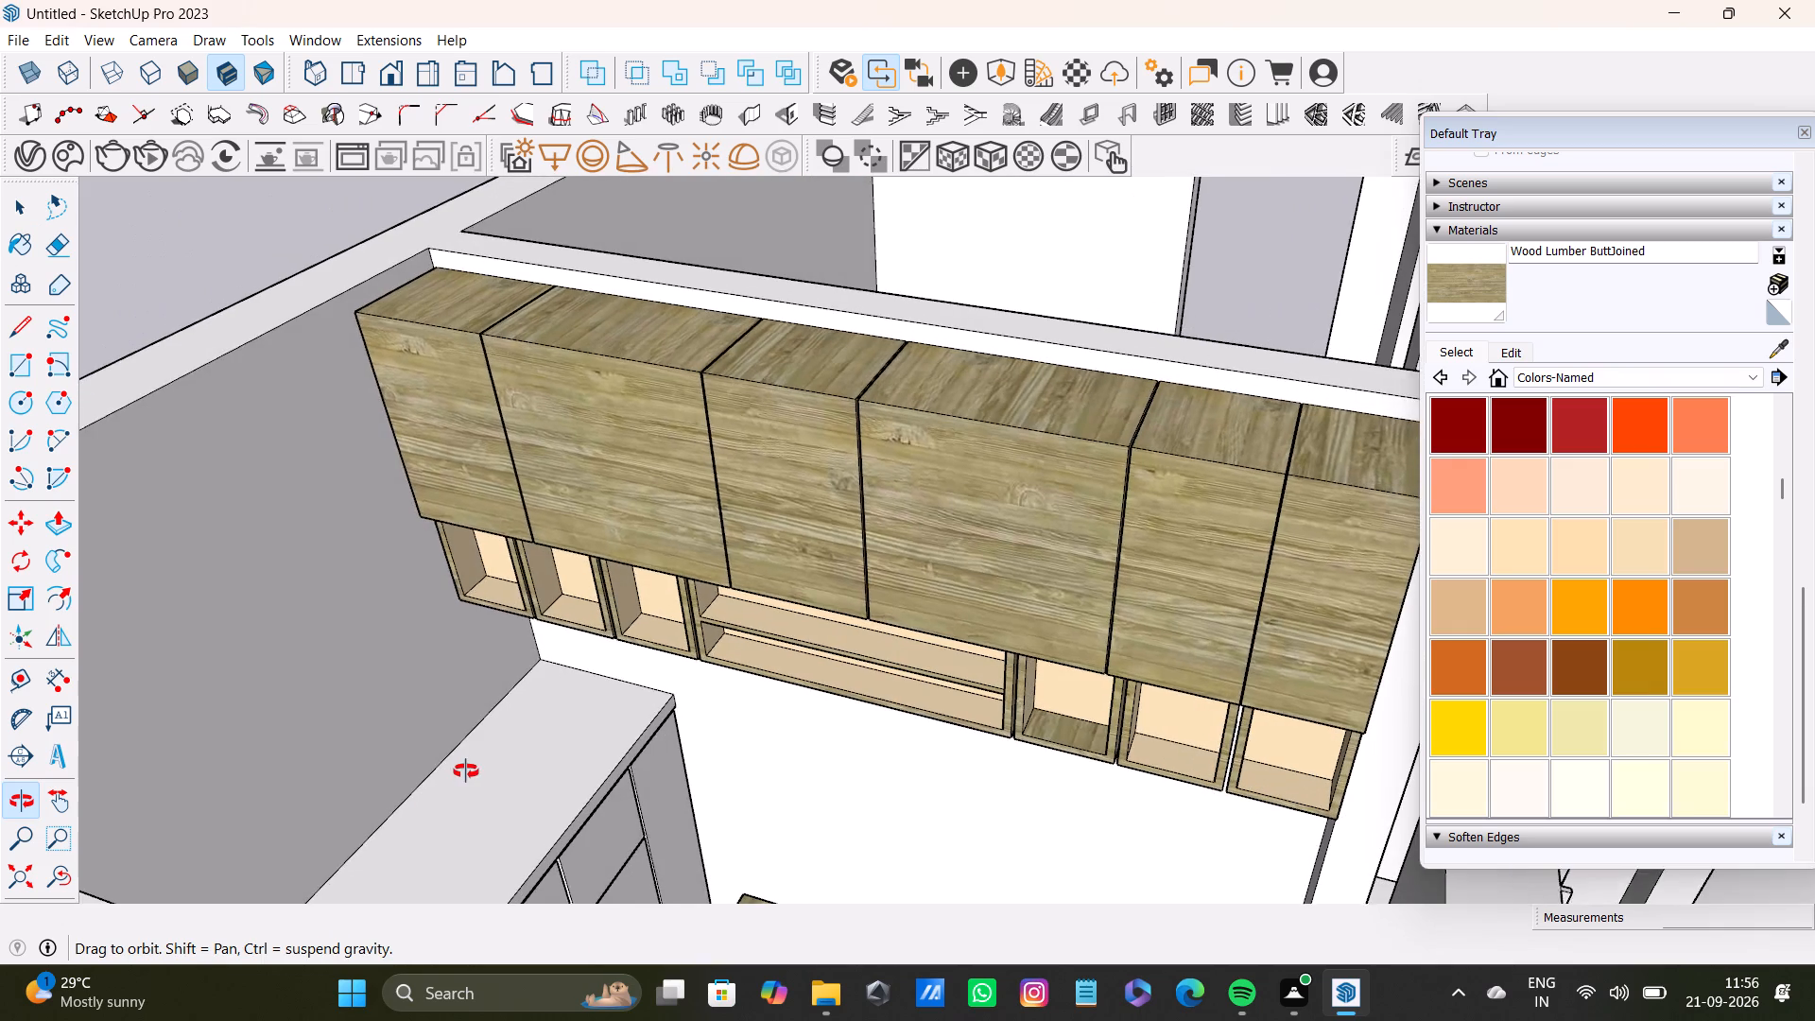
middle_click_drag(466, 771, 460, 773)
key("space")
scroll(575, 694, "down", 4)
middle_click_drag(605, 681, 763, 688, "shift")
scroll(679, 615, "up", 7)
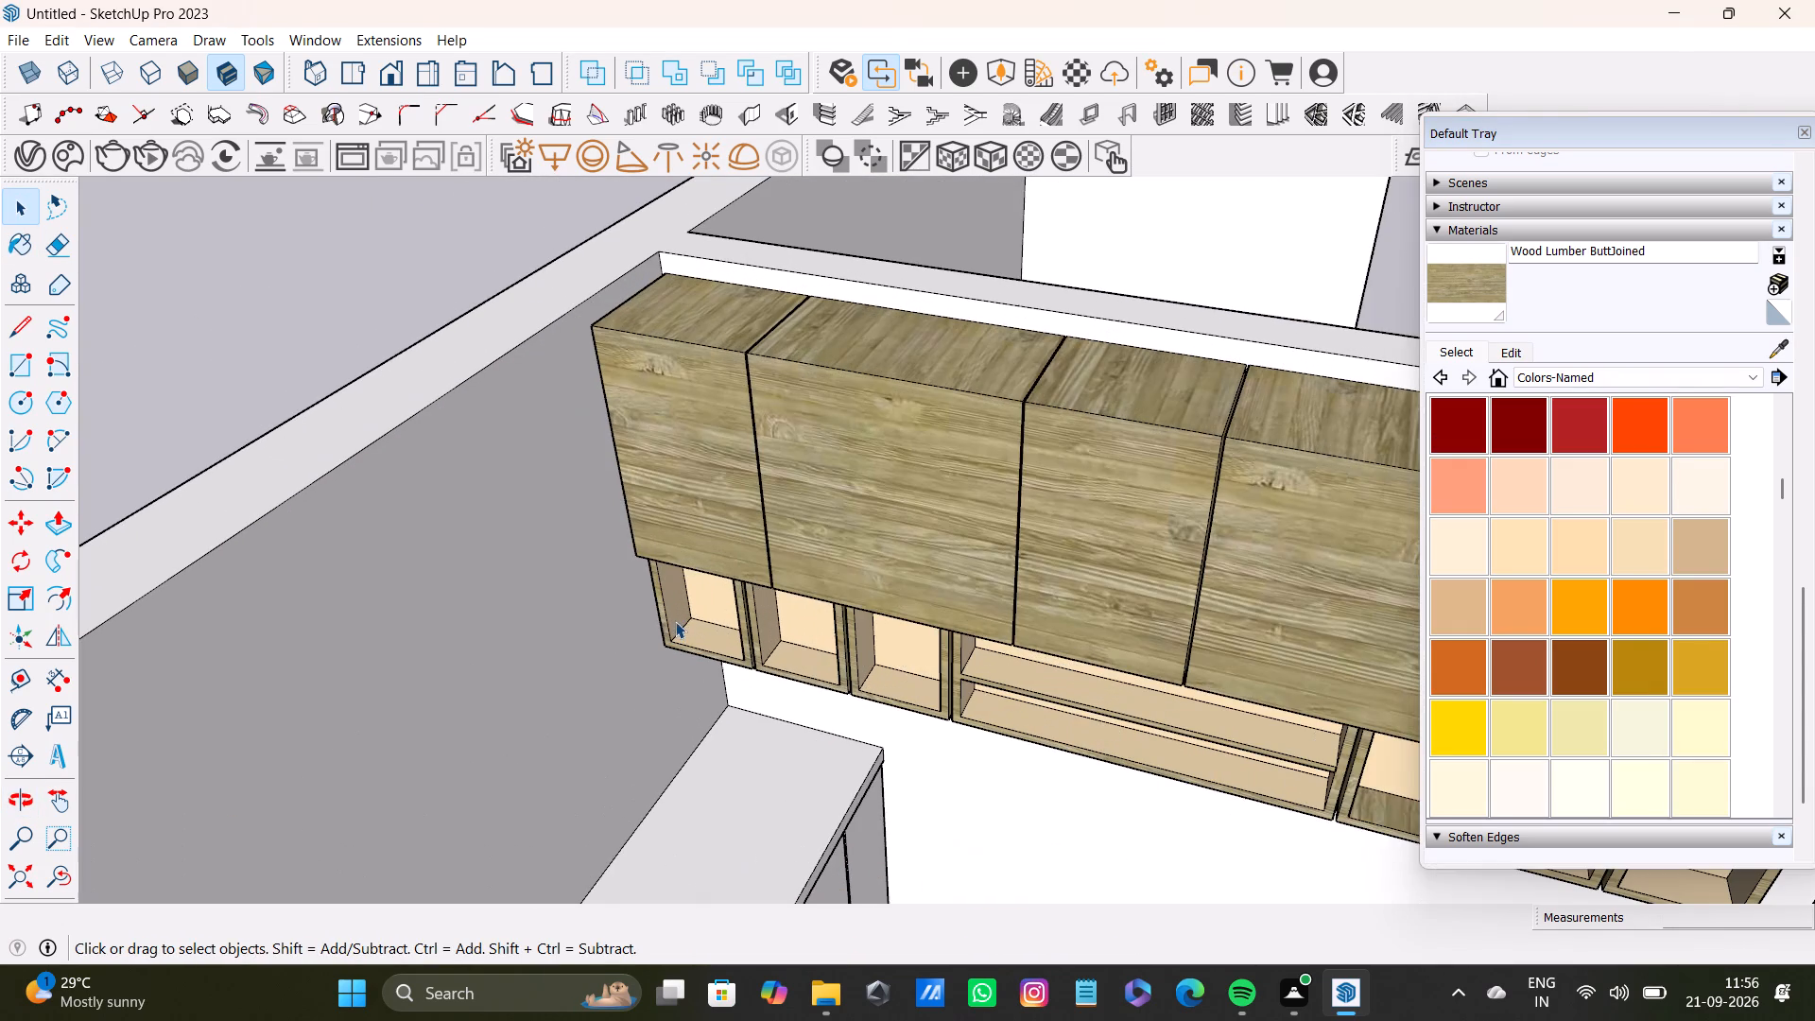
scroll(696, 595, "up", 7)
middle_click_drag(737, 584, 872, 381)
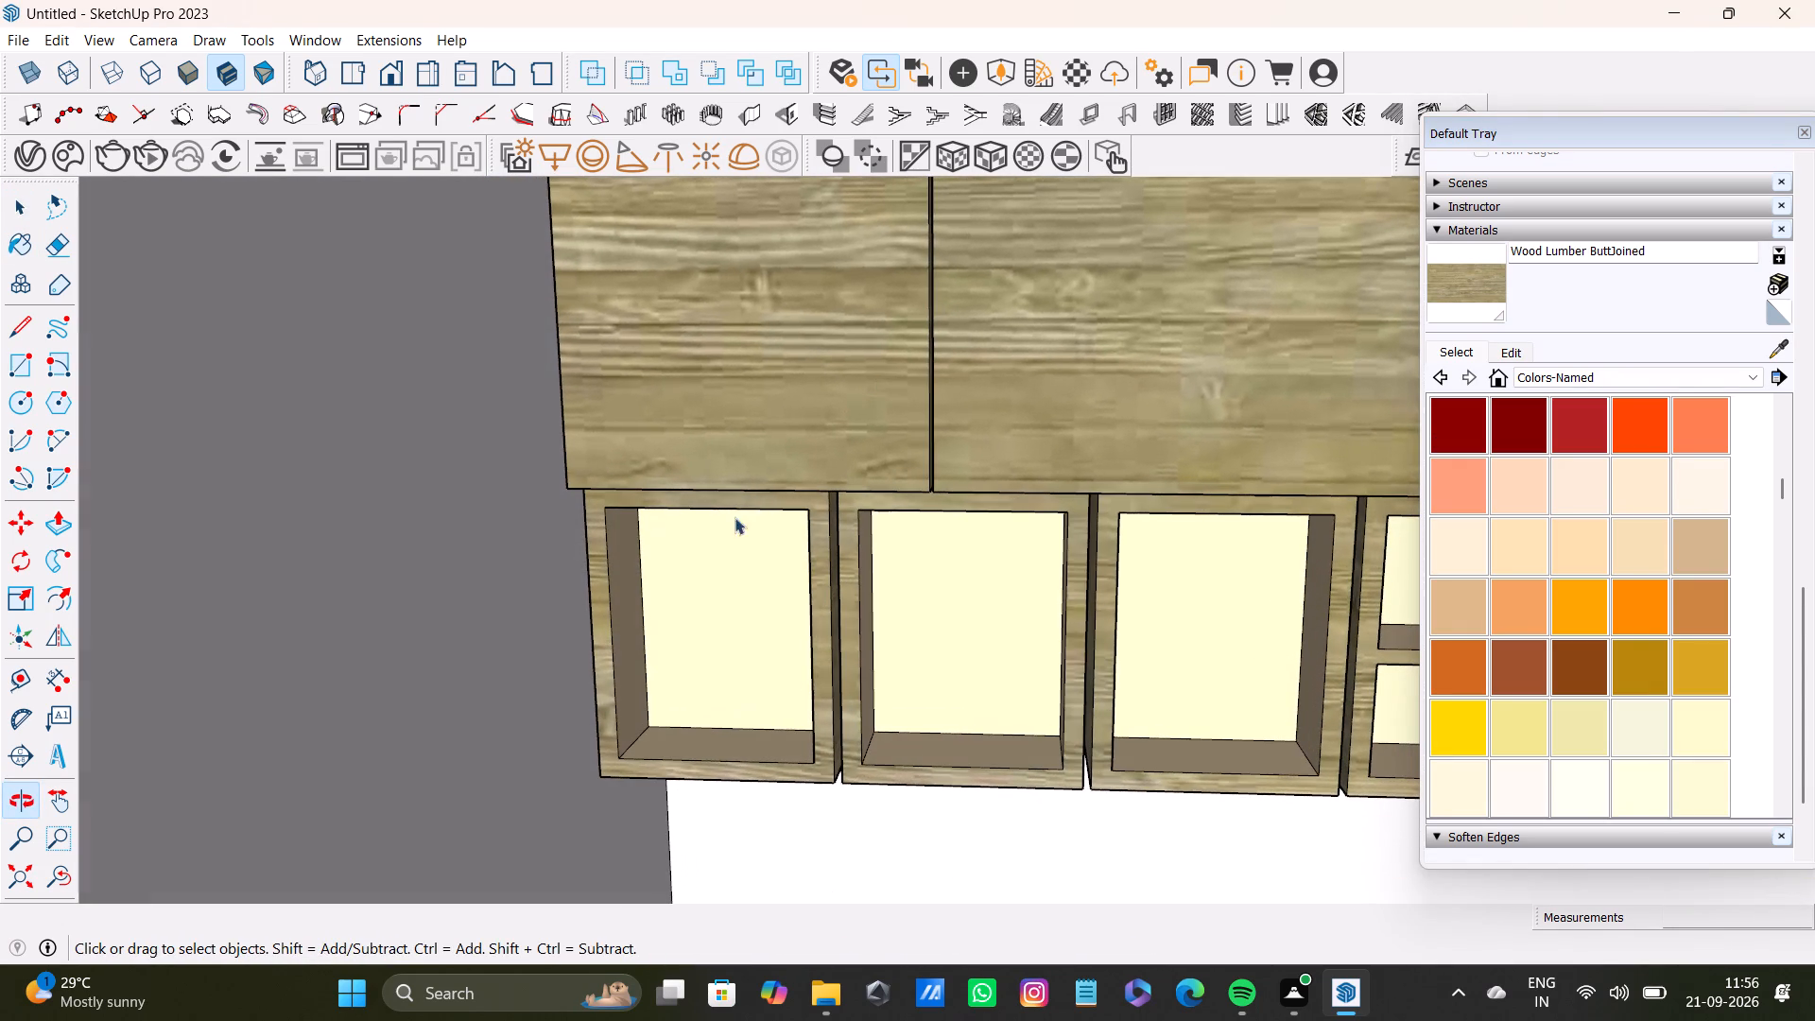
key("r")
scroll(560, 583, "up", 5)
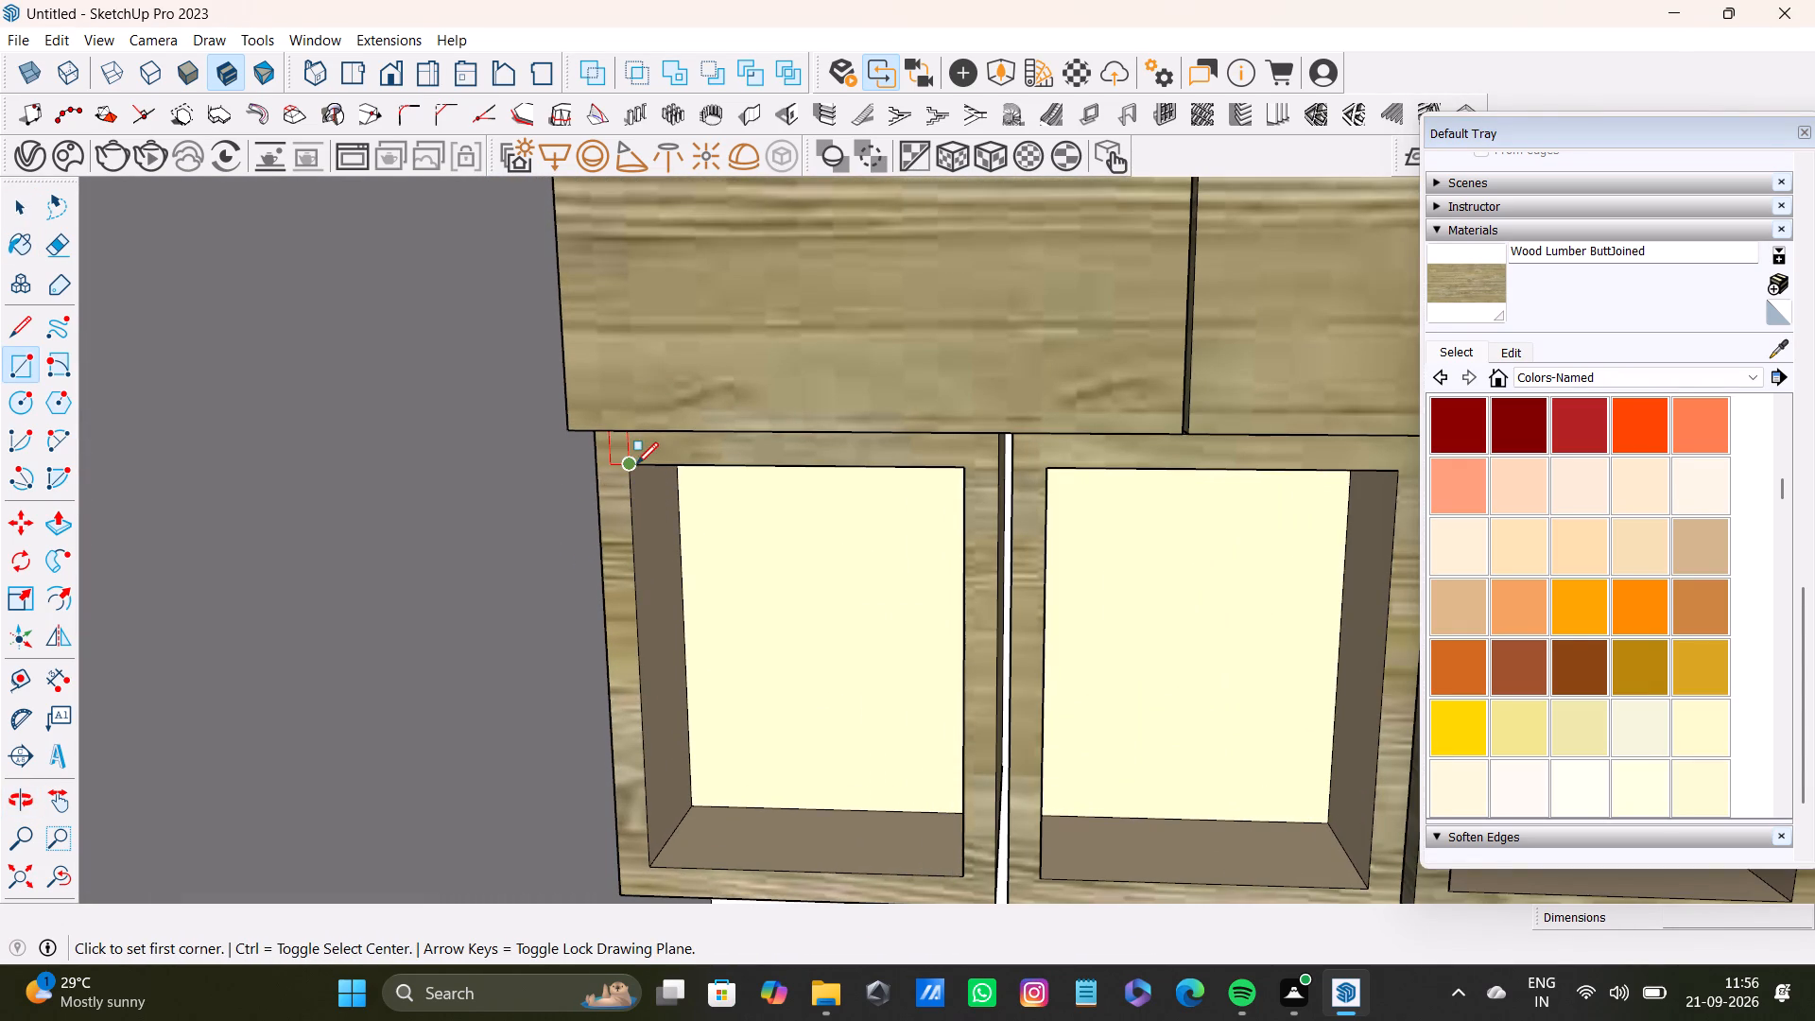
left_click(636, 464)
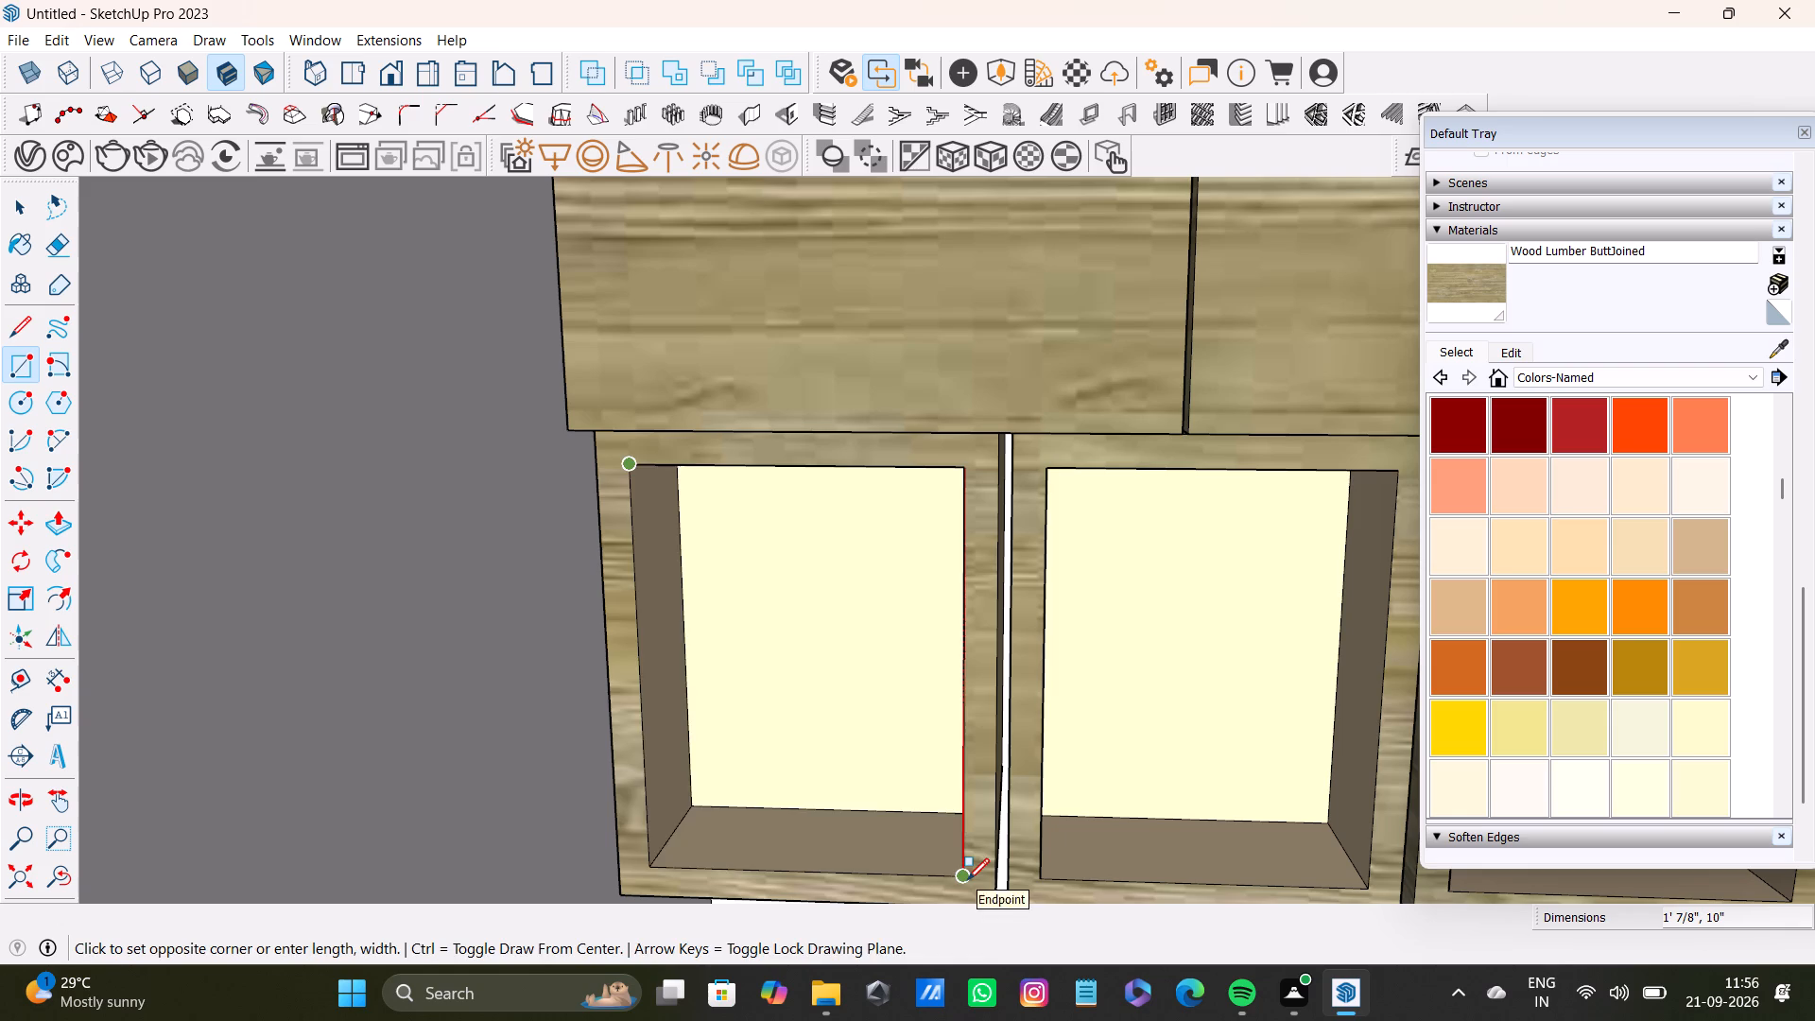
left_click(967, 880)
Draw rectangles corner to corner over the front openings of the second and third shelf boxes.
left_click(1046, 468)
scroll(1135, 633, "down", 2, "shift")
middle_click_drag(1150, 639, 988, 563, "shift")
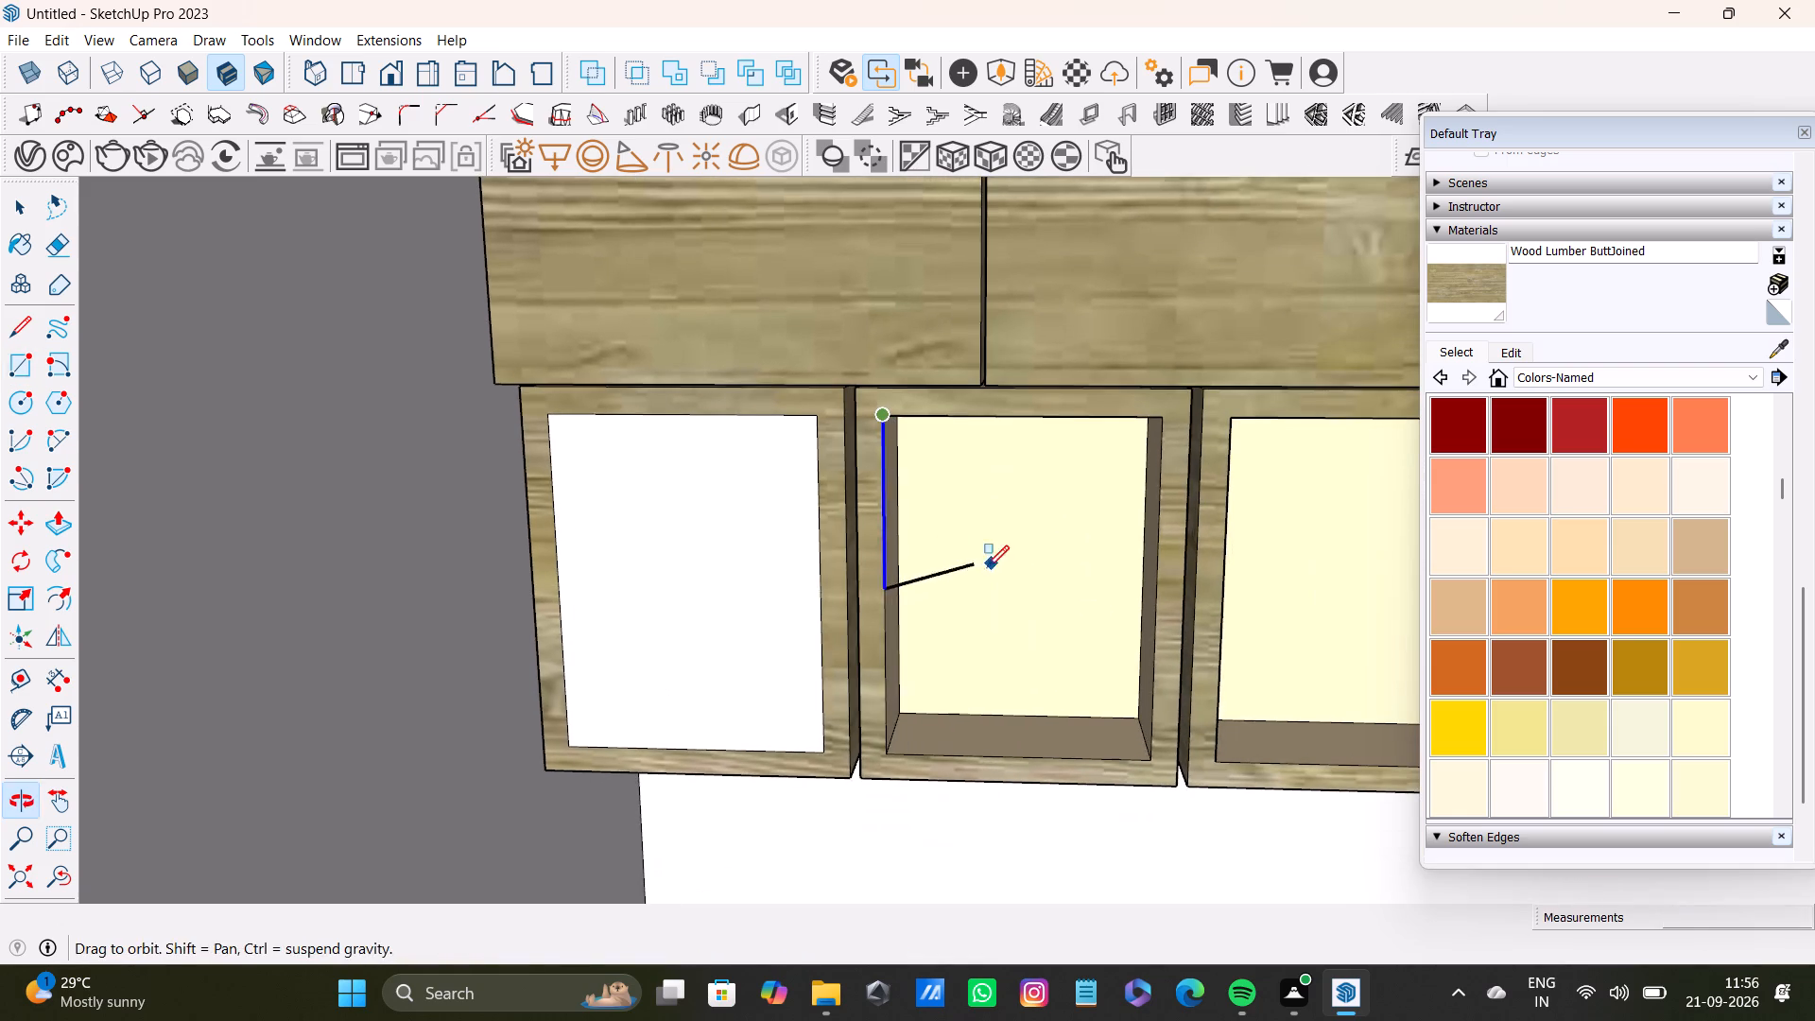
left_click(1149, 756)
middle_click_drag(1184, 649, 926, 643, "shift")
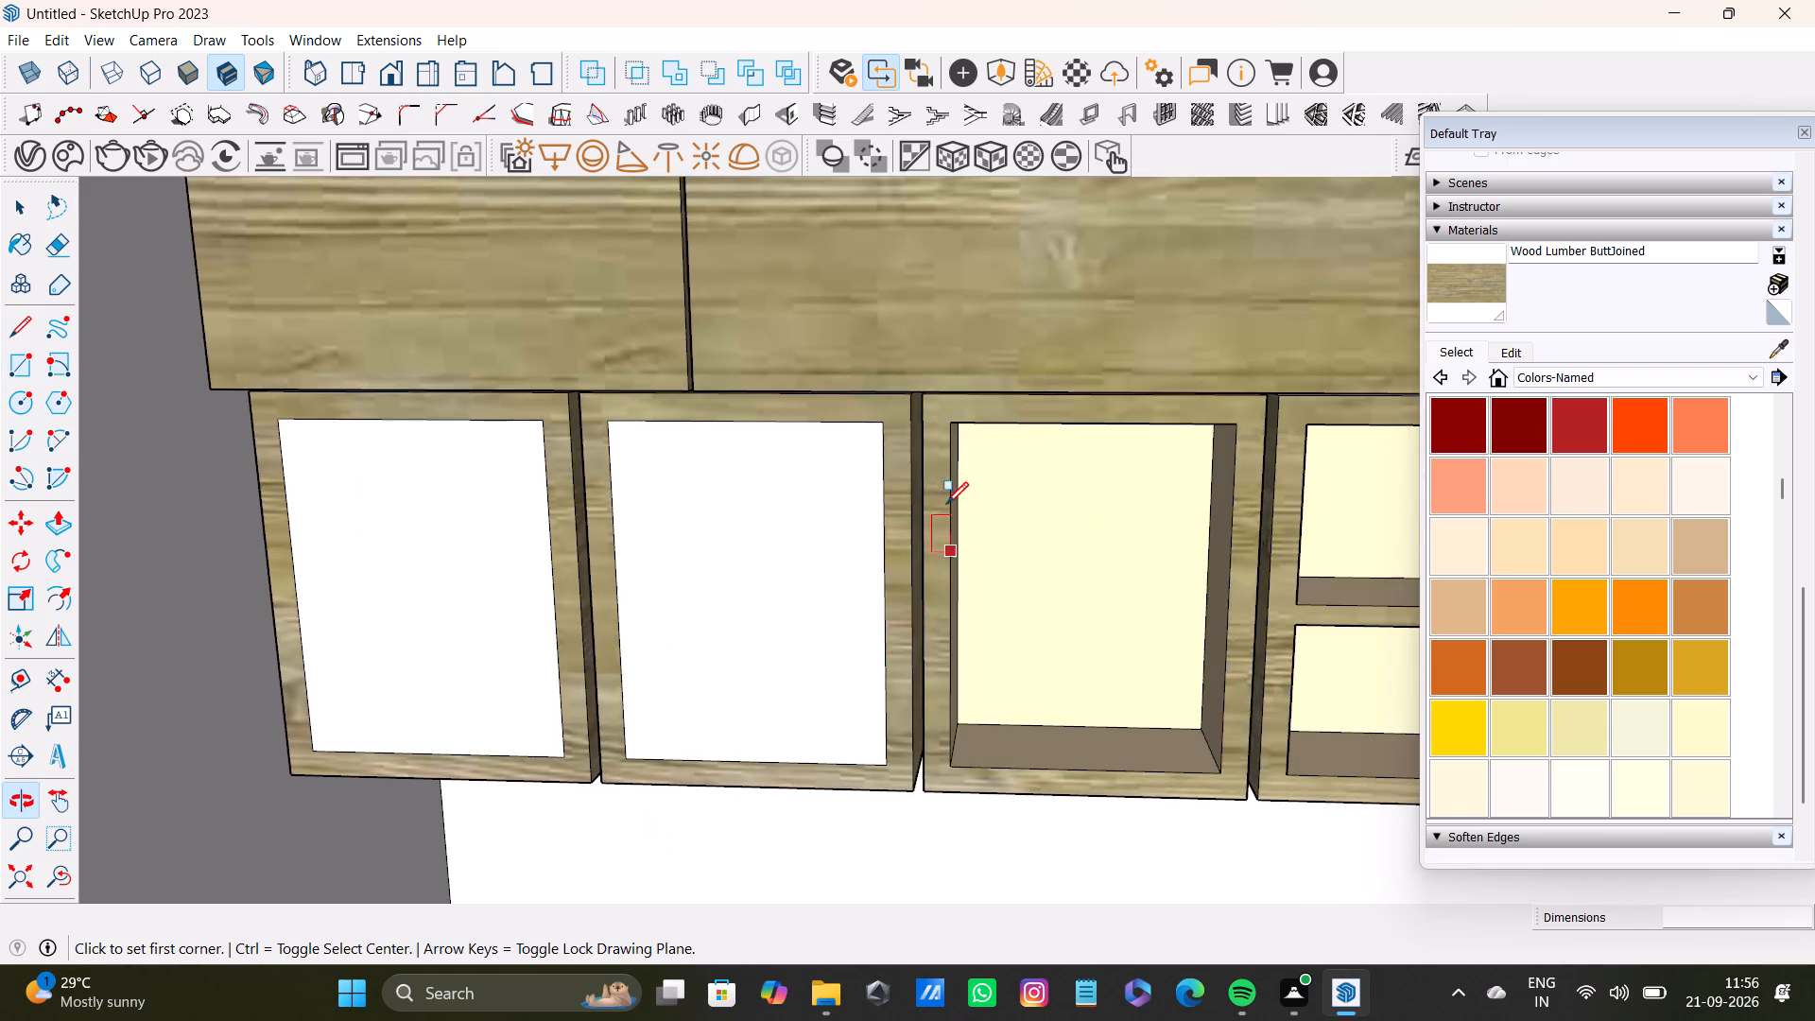
scroll(946, 505, "up", 3)
left_click(950, 390)
middle_click_drag(1208, 732, 1102, 605, "shift")
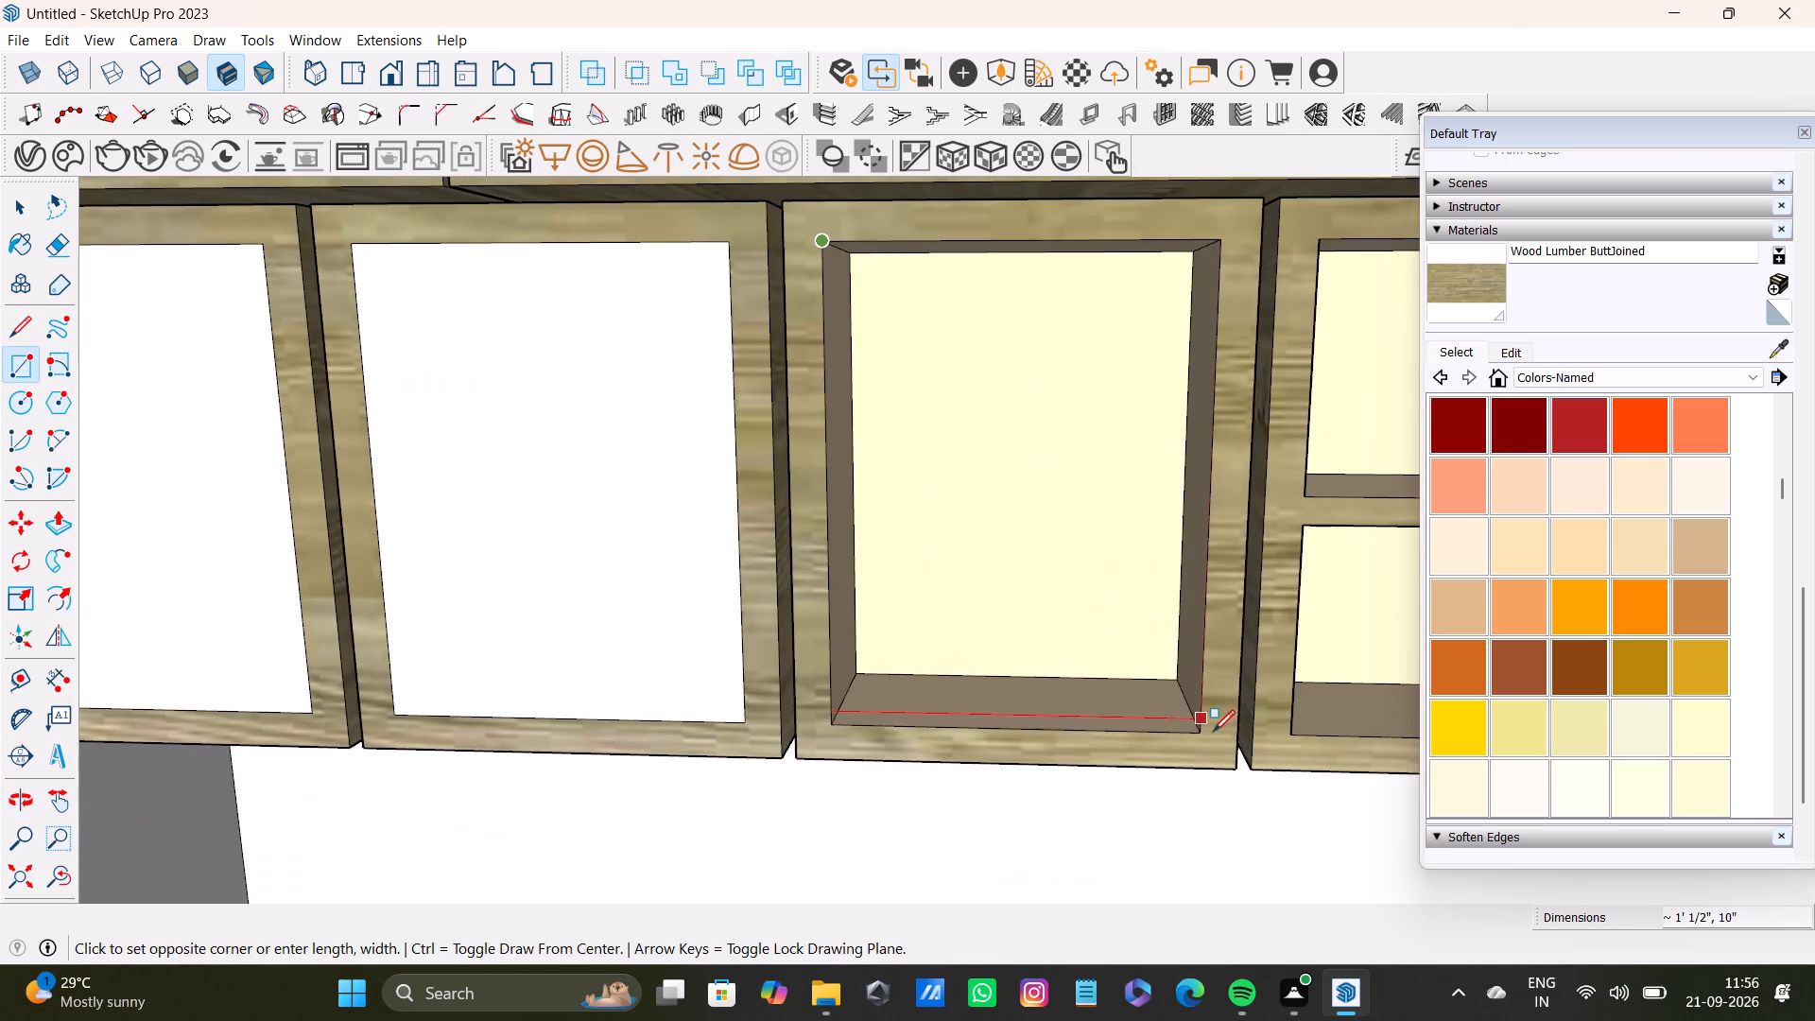
left_click(1204, 735)
Draw a rectangle of about 3' 3 1/2" by 6 7/16" over the upper opening of the wide shelf.
scroll(1187, 373, "down", 2)
middle_click_drag(1186, 363, 561, 351, "shift")
scroll(579, 321, "up", 2)
left_click(682, 234)
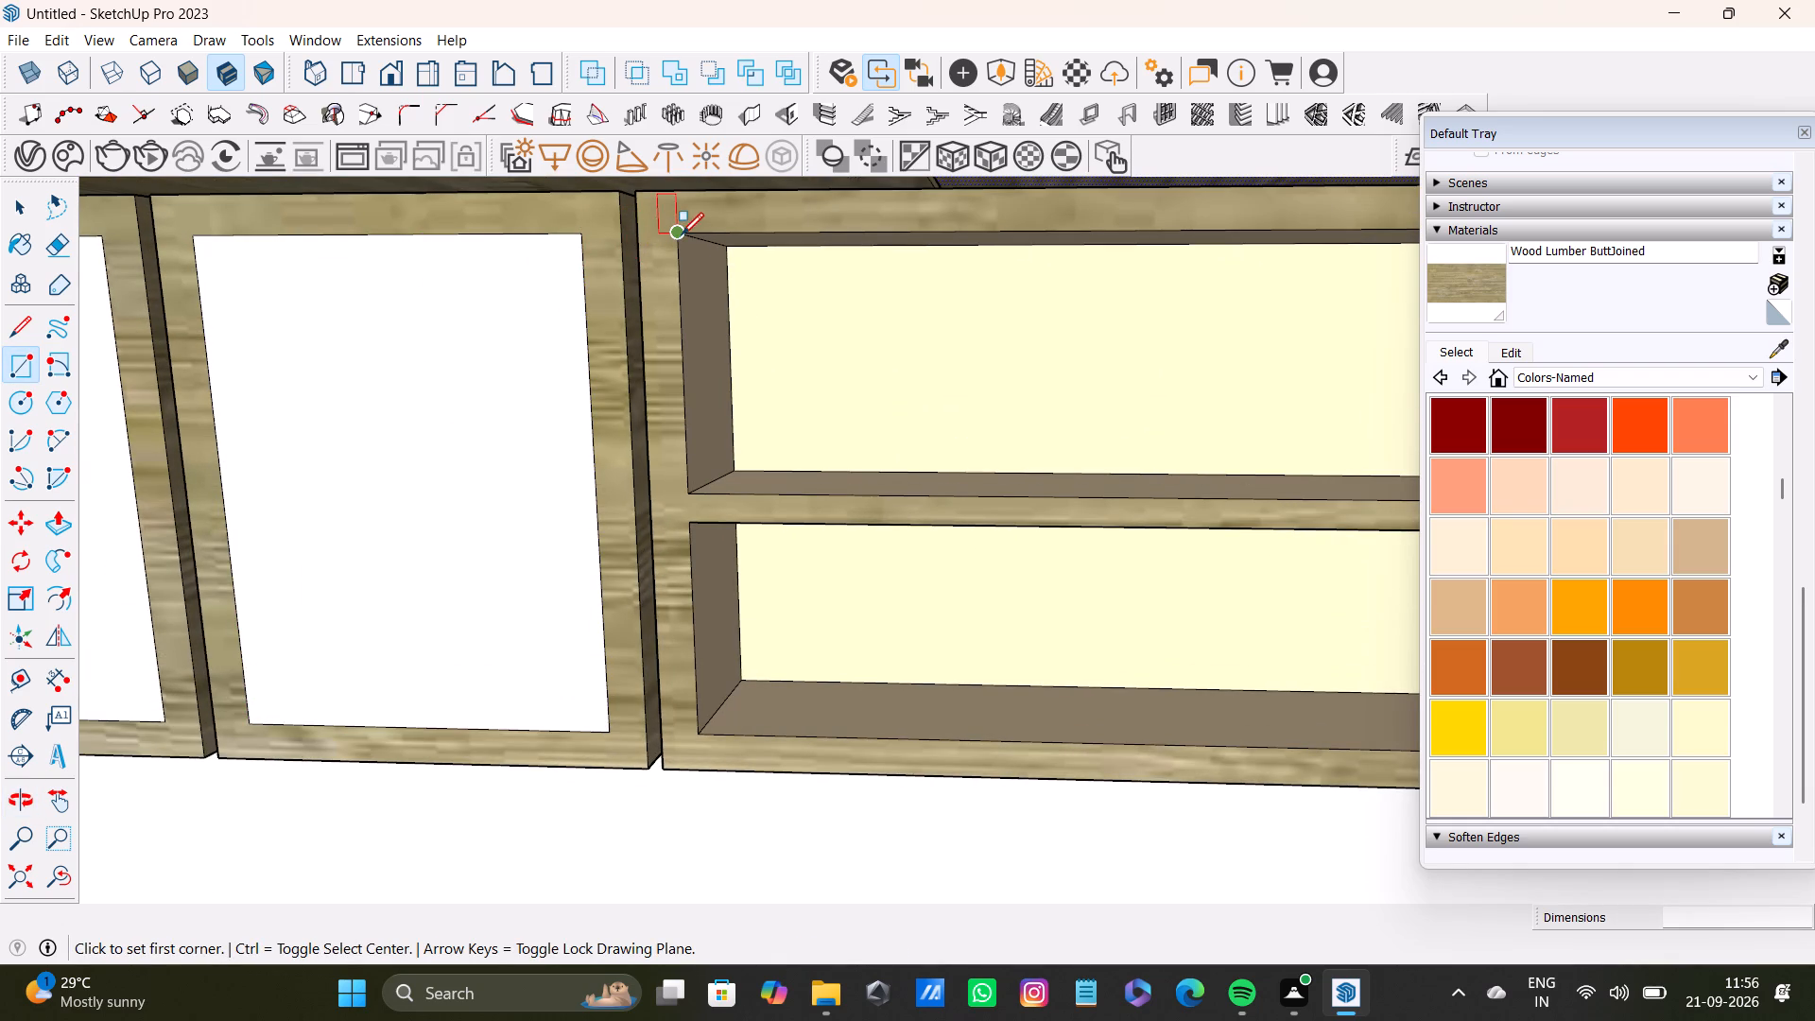
scroll(786, 377, "down", 3)
middle_click_drag(1207, 429, 600, 425, "shift")
scroll(965, 463, "down", 3)
scroll(1133, 492, "up", 7)
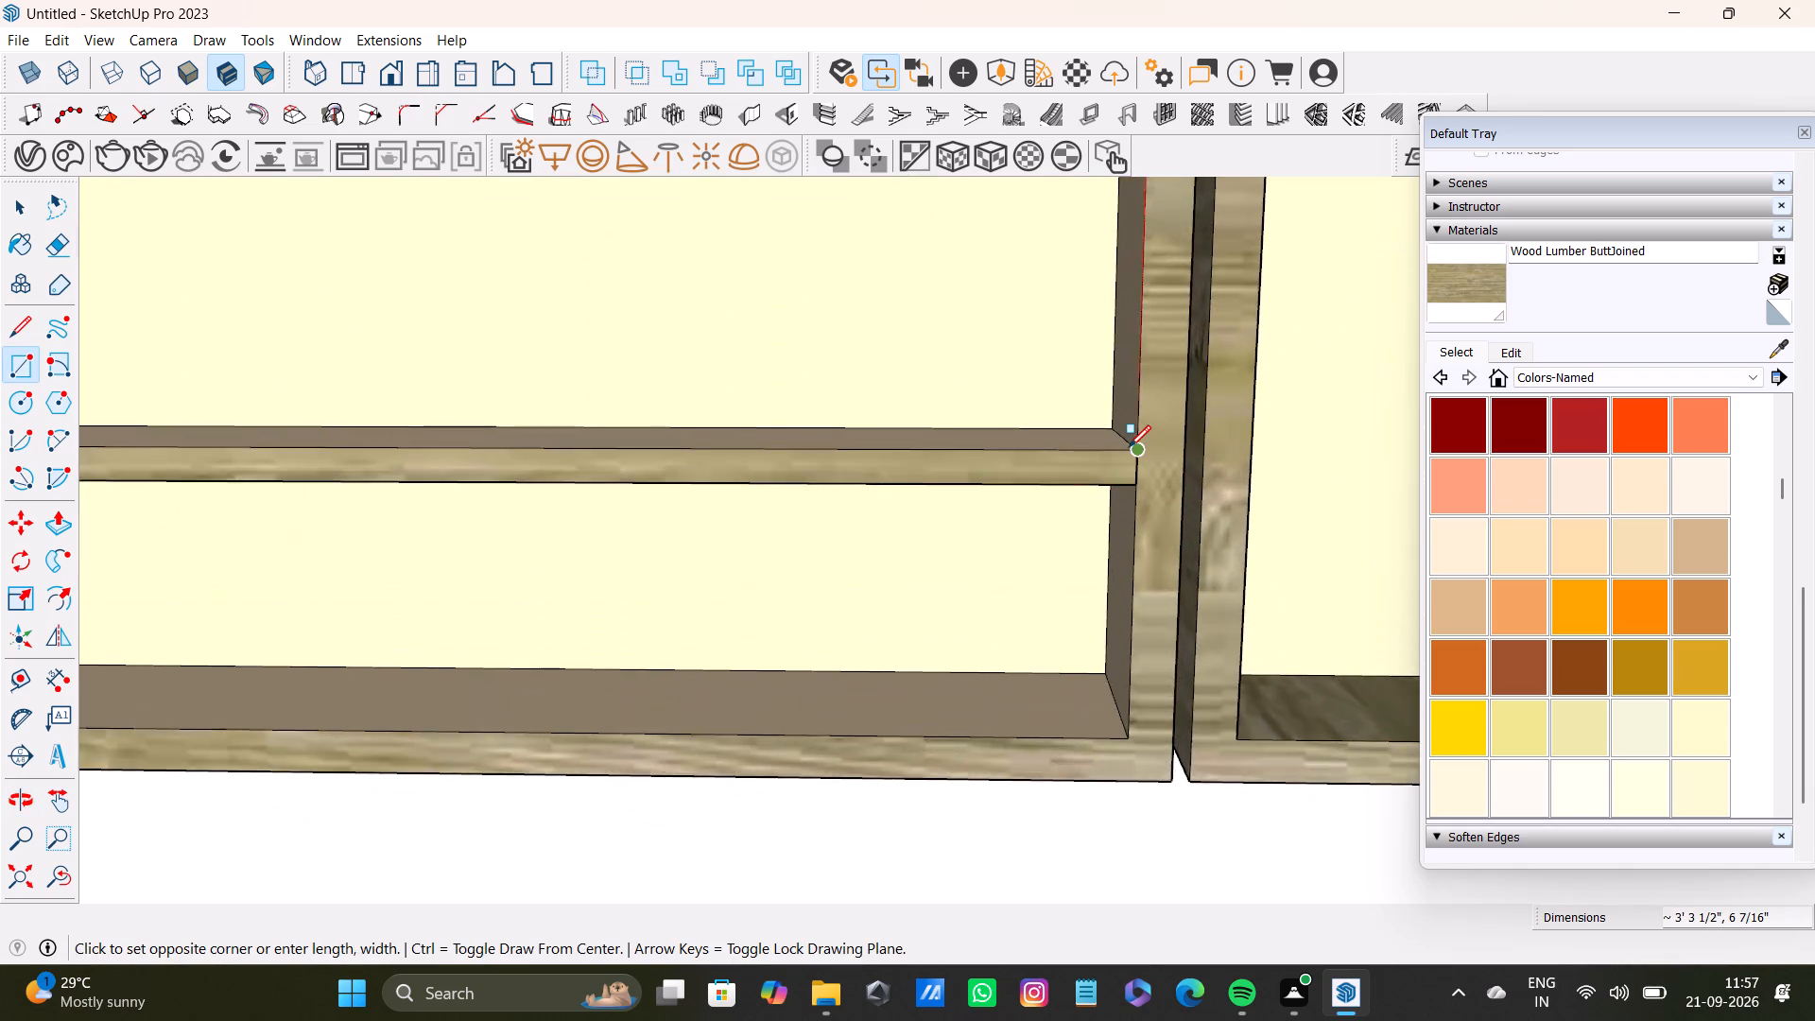
scroll(1129, 447, "up", 3)
left_click(1129, 447)
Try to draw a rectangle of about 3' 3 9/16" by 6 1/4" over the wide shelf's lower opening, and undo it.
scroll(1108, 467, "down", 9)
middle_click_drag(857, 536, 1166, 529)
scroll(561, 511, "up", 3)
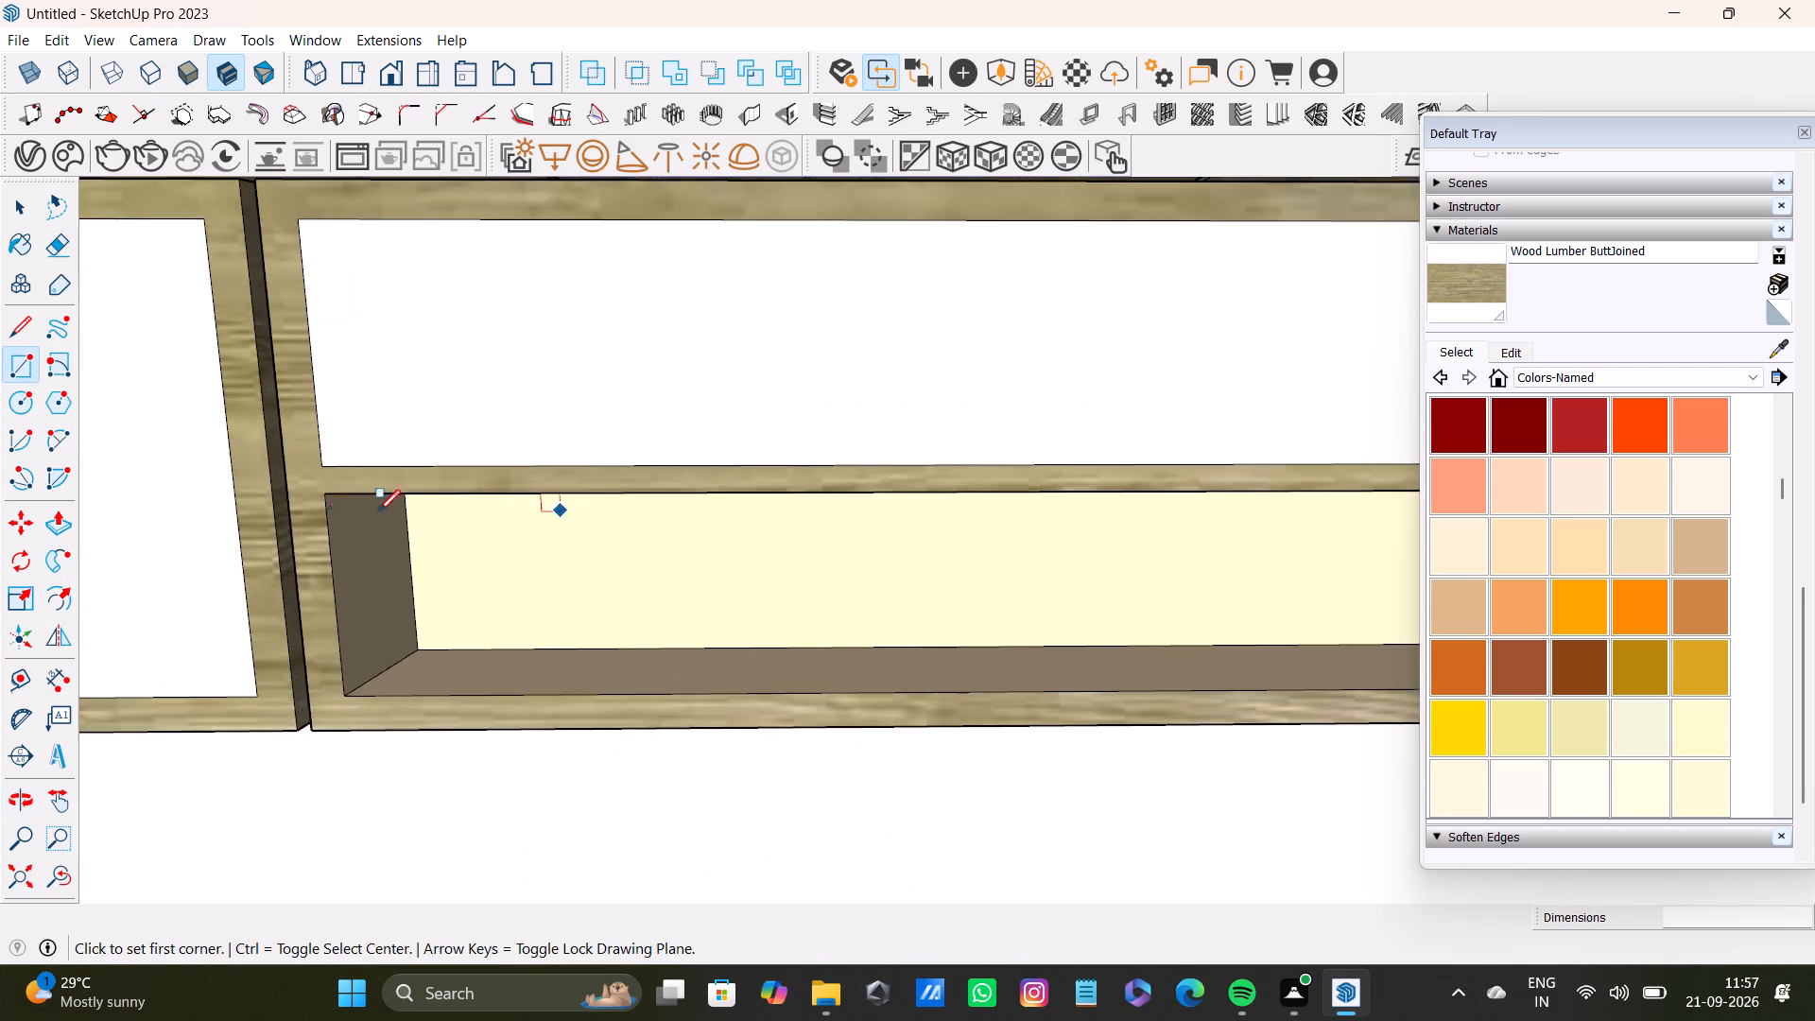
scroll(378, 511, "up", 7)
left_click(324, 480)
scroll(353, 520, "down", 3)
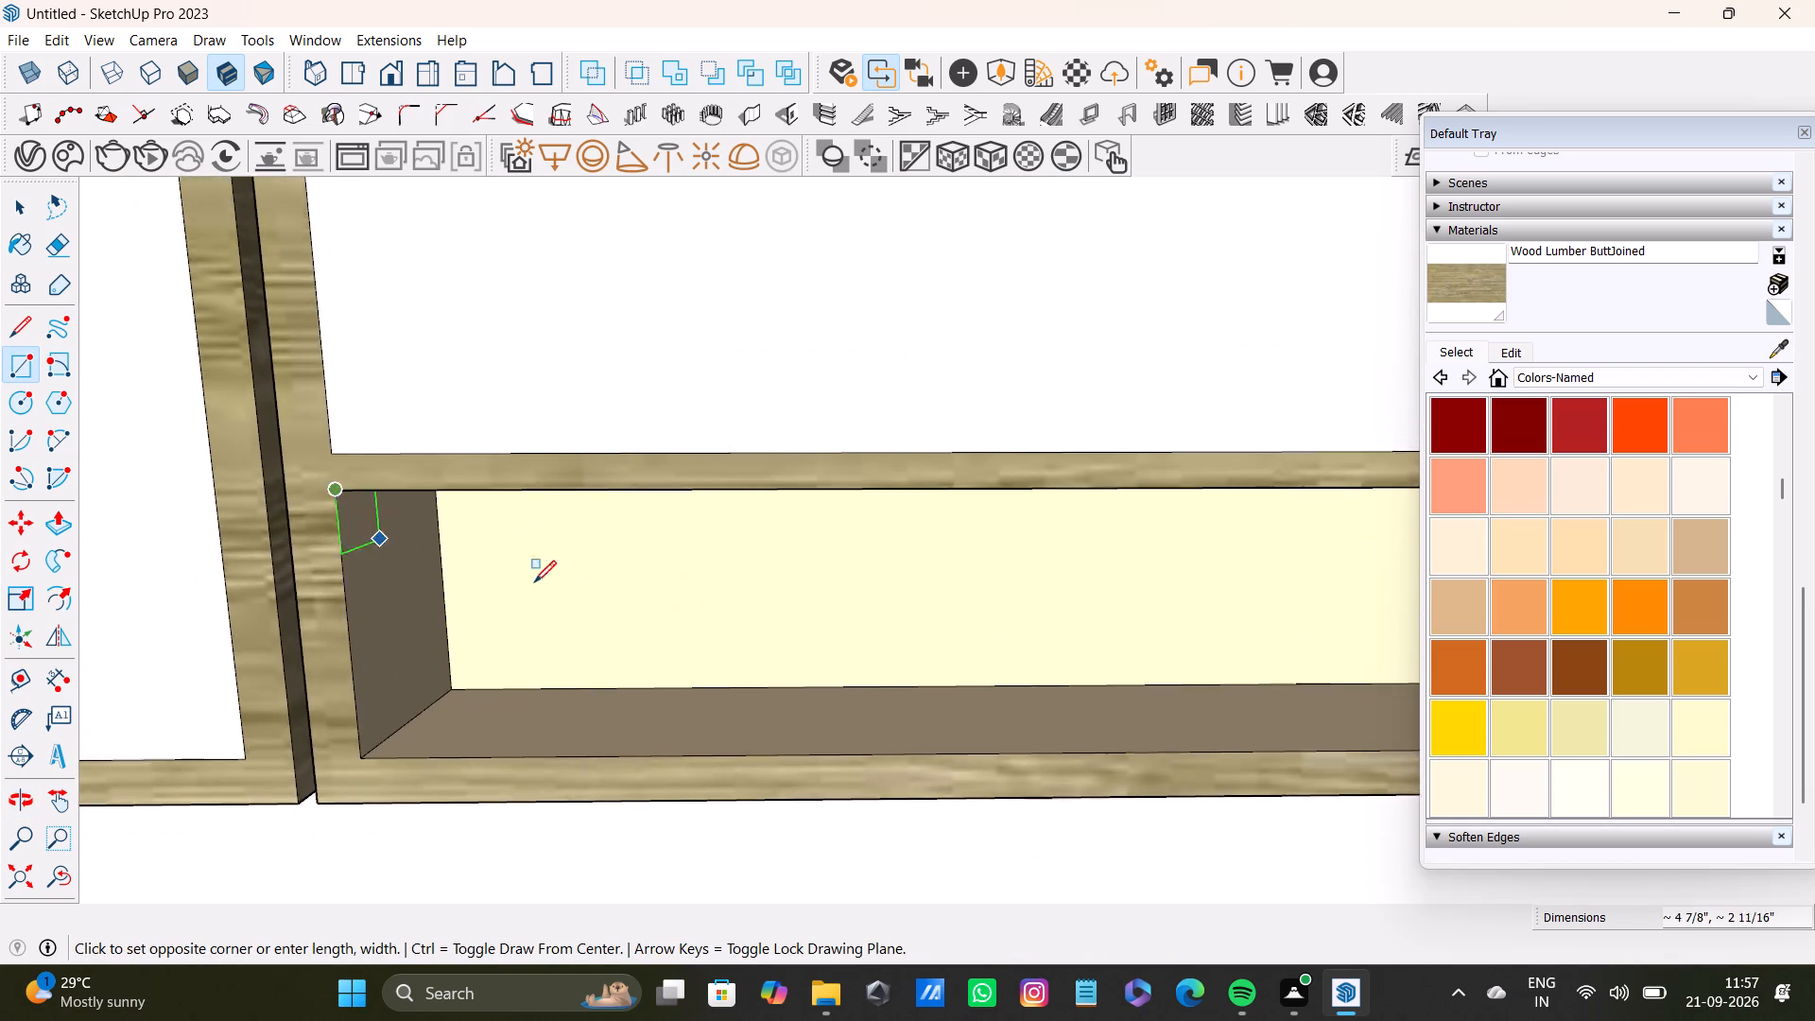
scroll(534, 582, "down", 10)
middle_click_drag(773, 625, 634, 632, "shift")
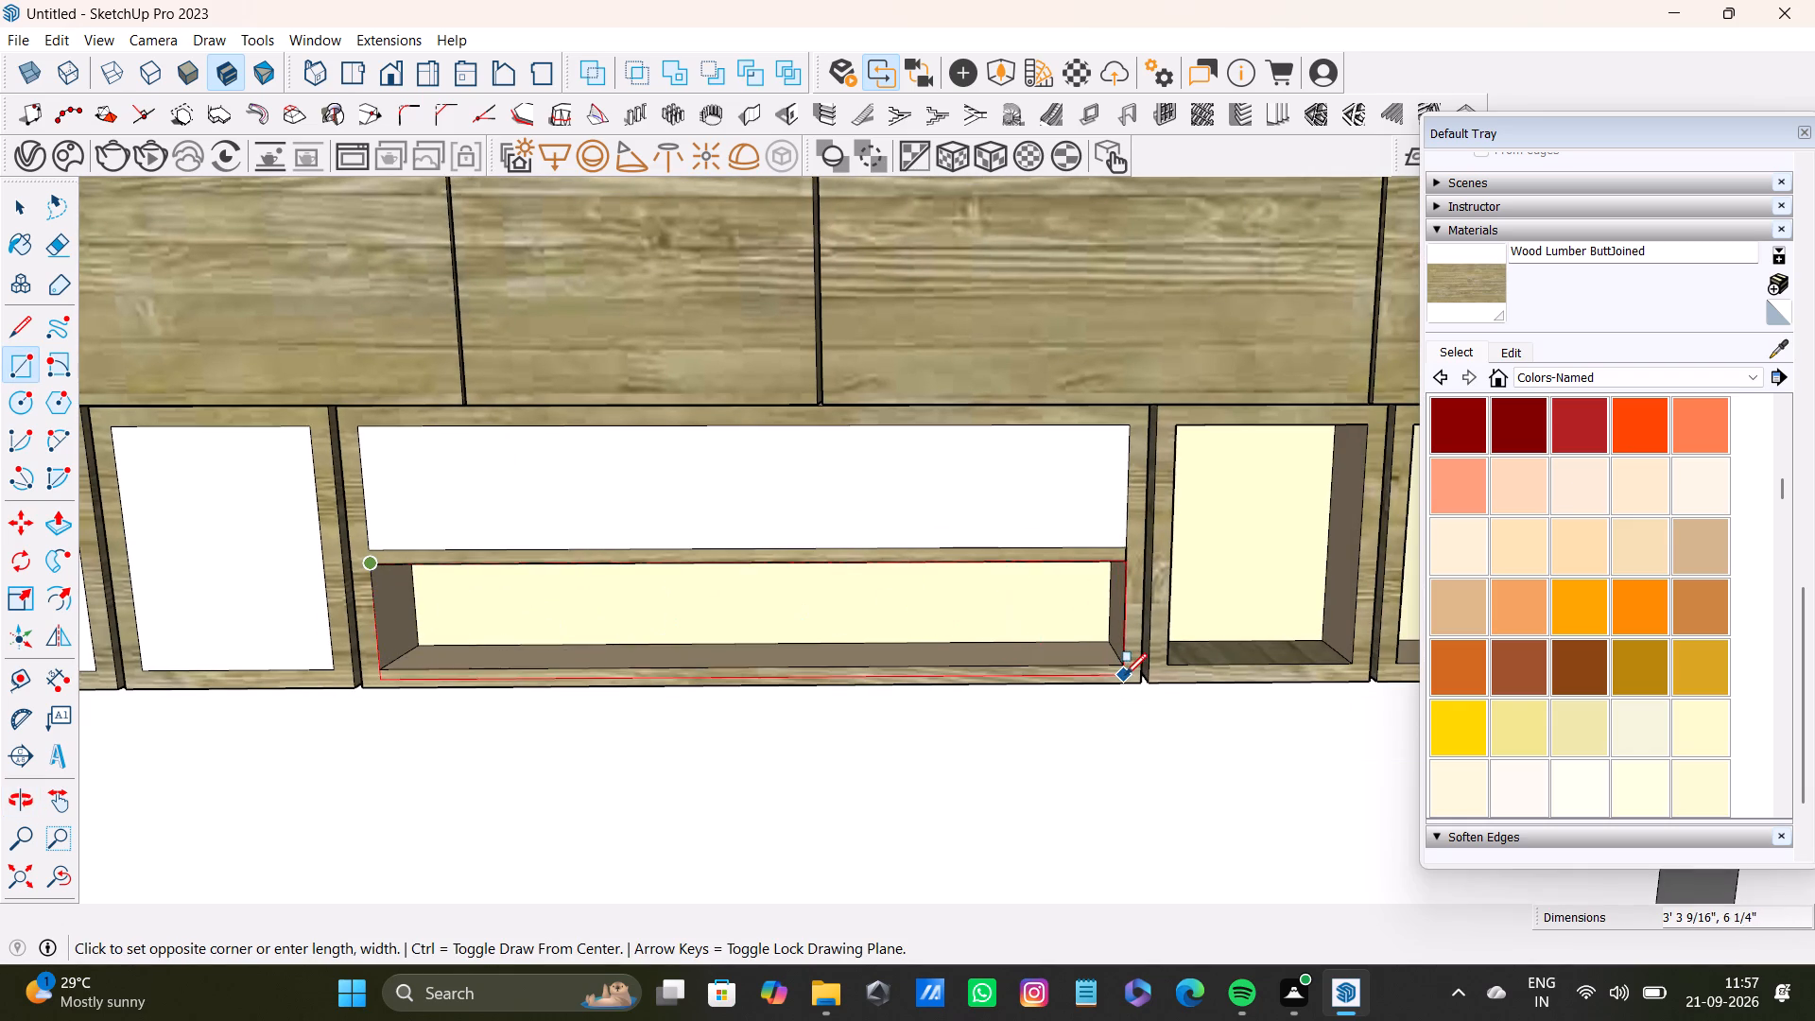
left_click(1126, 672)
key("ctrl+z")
Draw a rectangle corner to corner over the lower opening of the wide shelf.
scroll(381, 629, "up", 6)
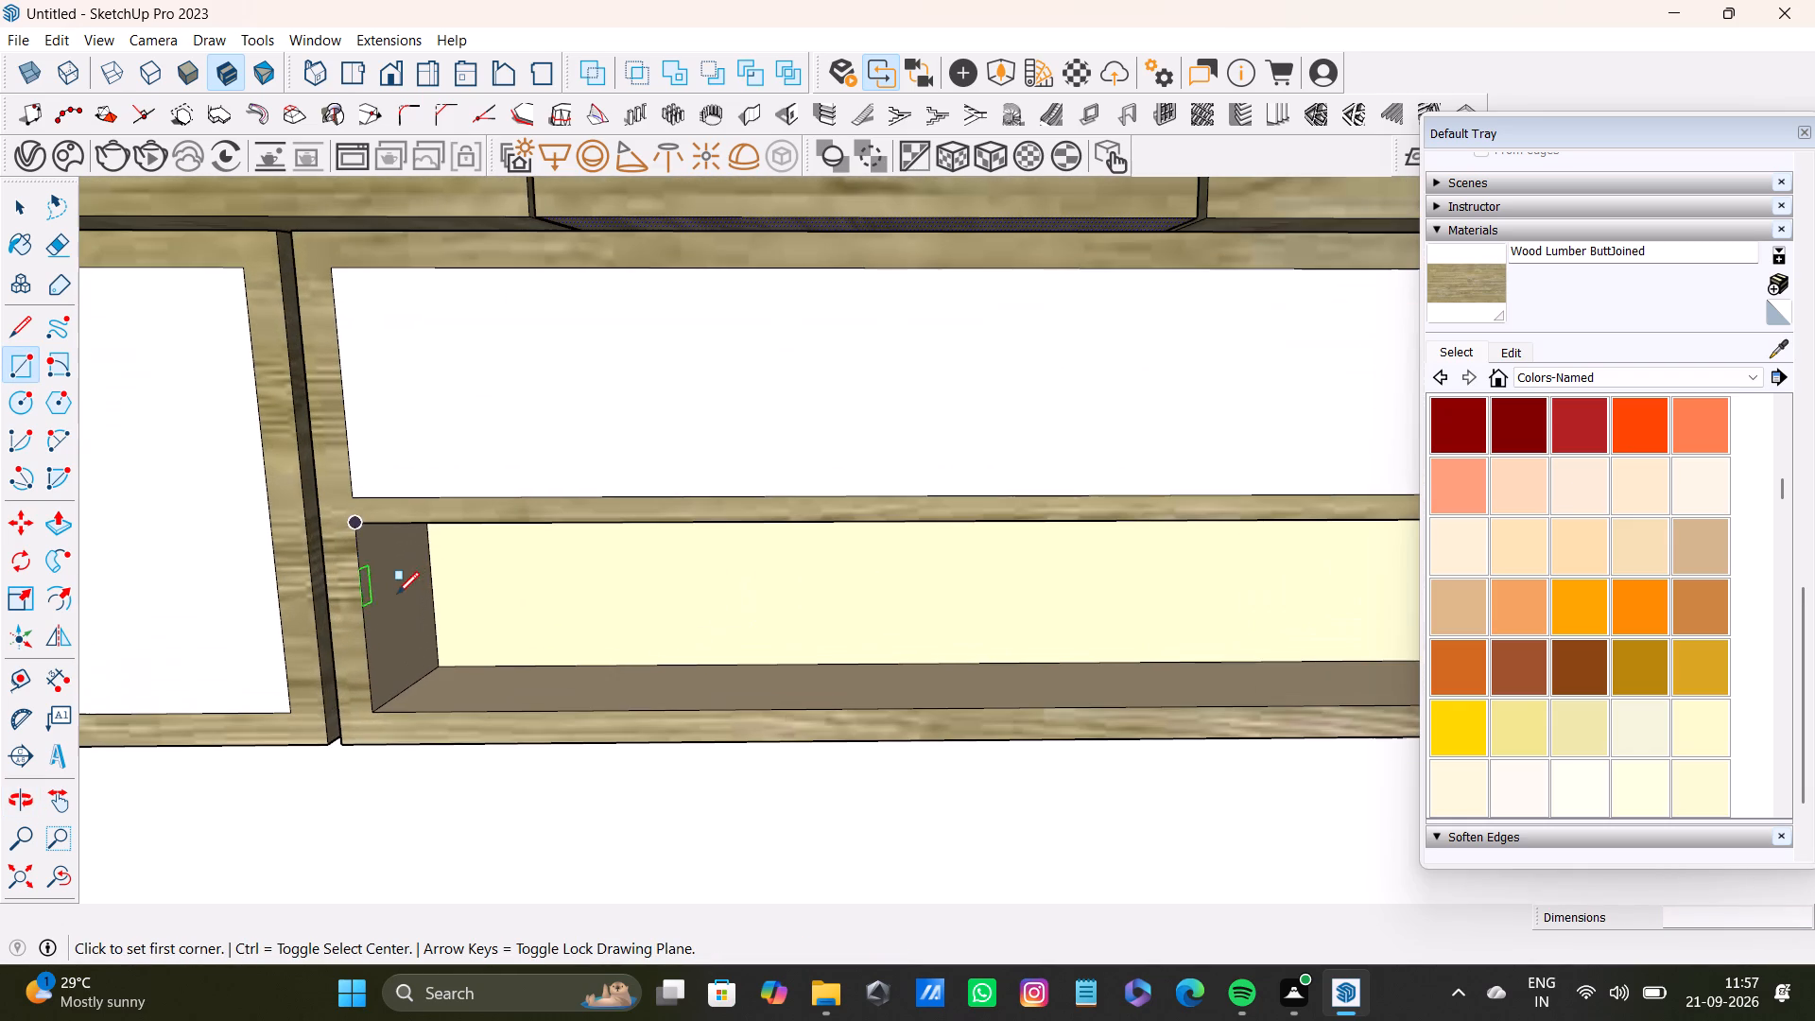
left_click(363, 522)
scroll(683, 633, "down", 2)
middle_click_drag(851, 632, 505, 604, "shift")
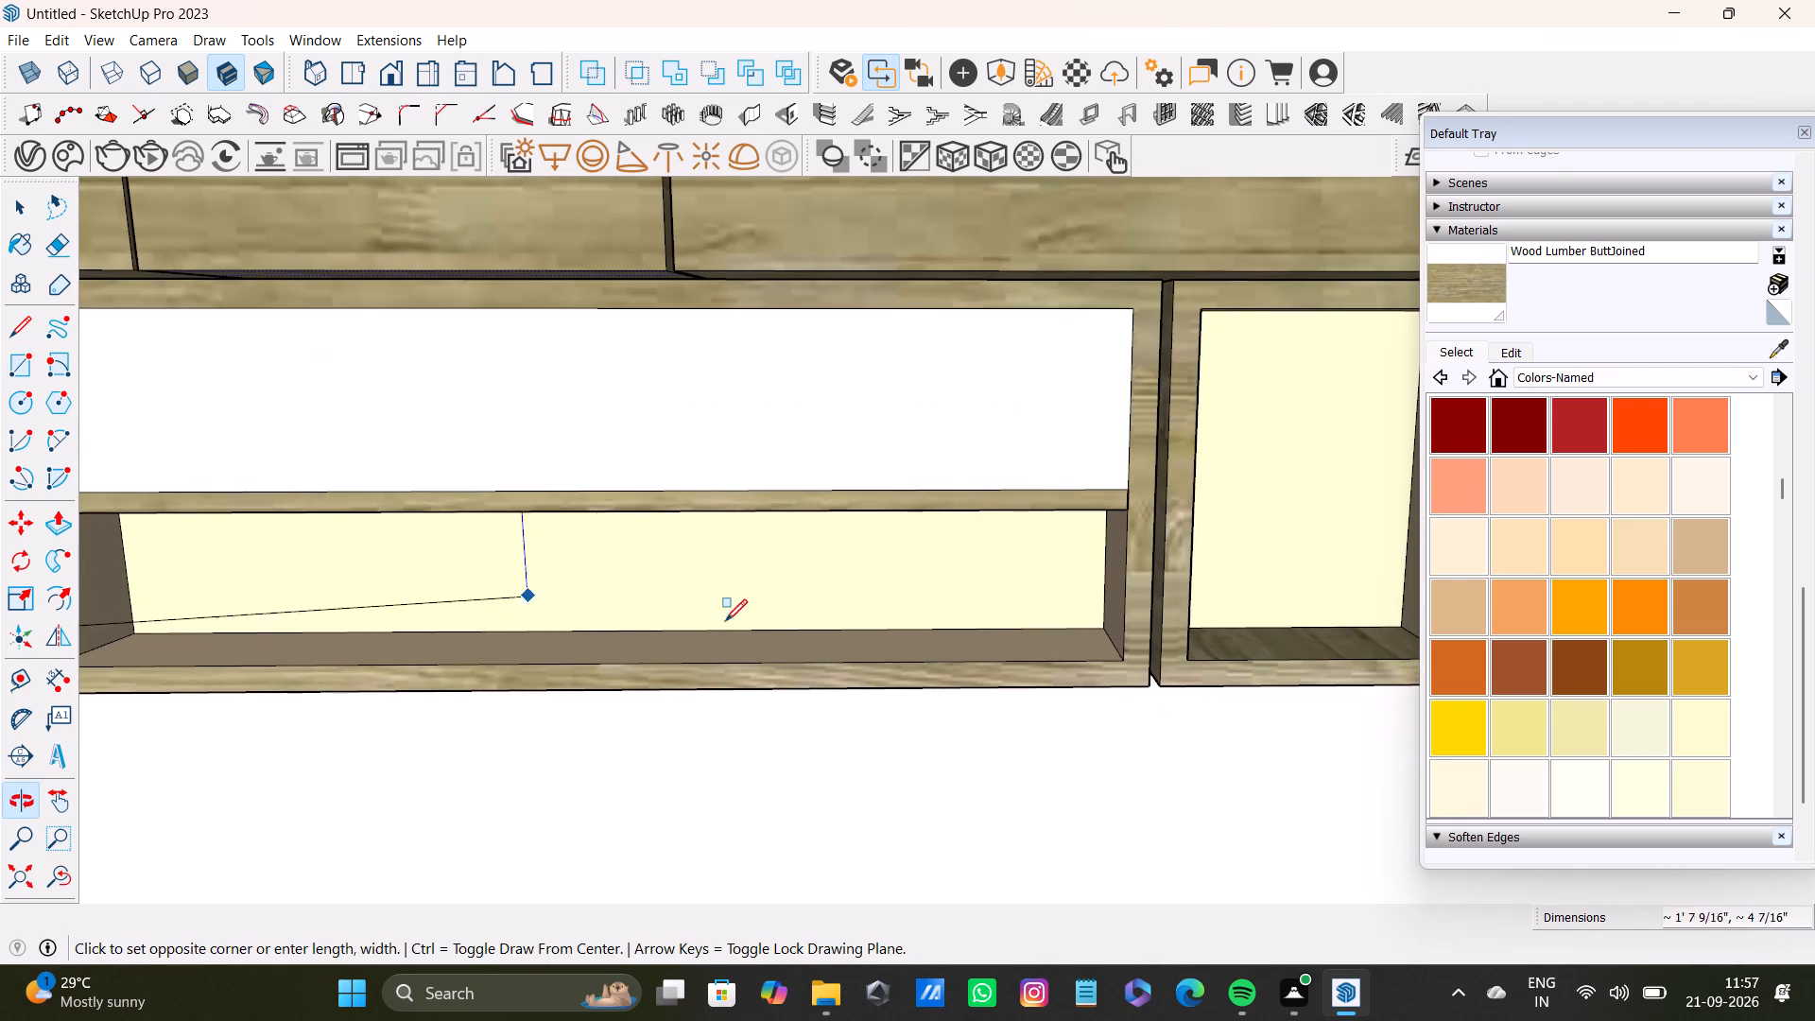
left_click(1116, 665)
Draw rectangles of about 1' 7/8" by 10" over the front openings of the three shelf boxes beyond the wide shelf.
middle_click_drag(1178, 587, 921, 674, "shift")
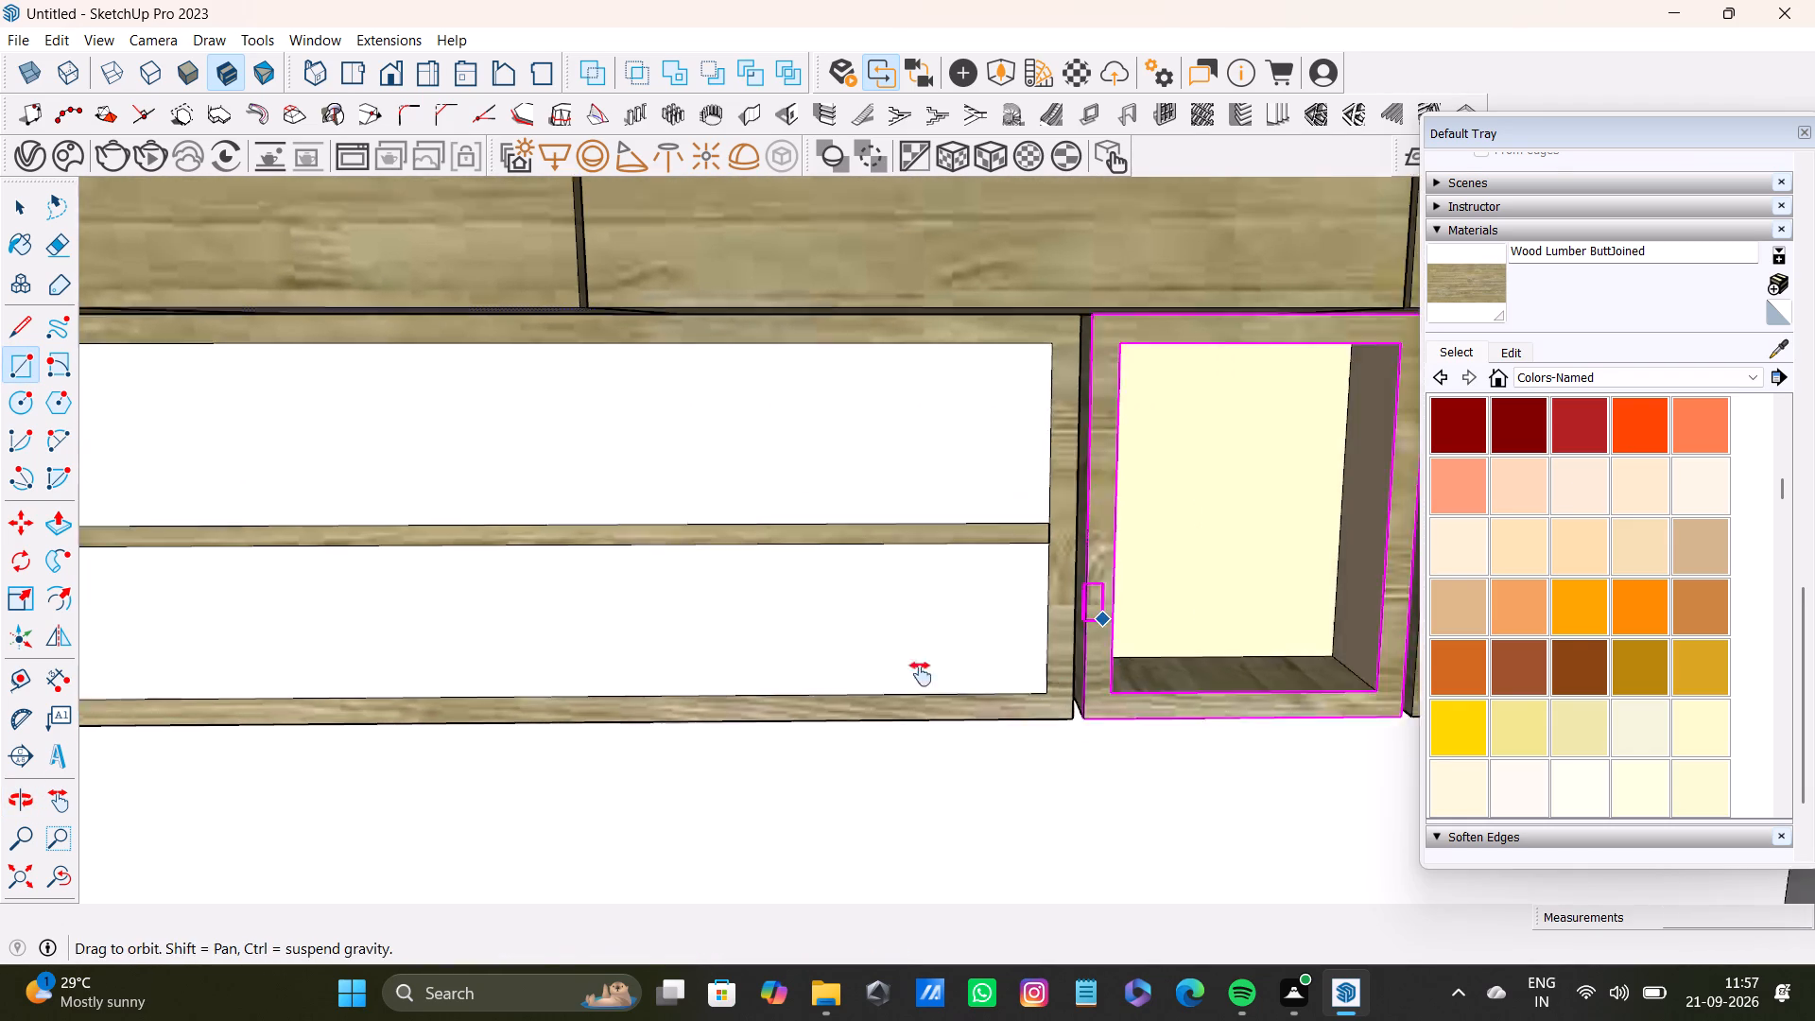
middle_click_drag(921, 674, 905, 676, "shift")
left_click(916, 405)
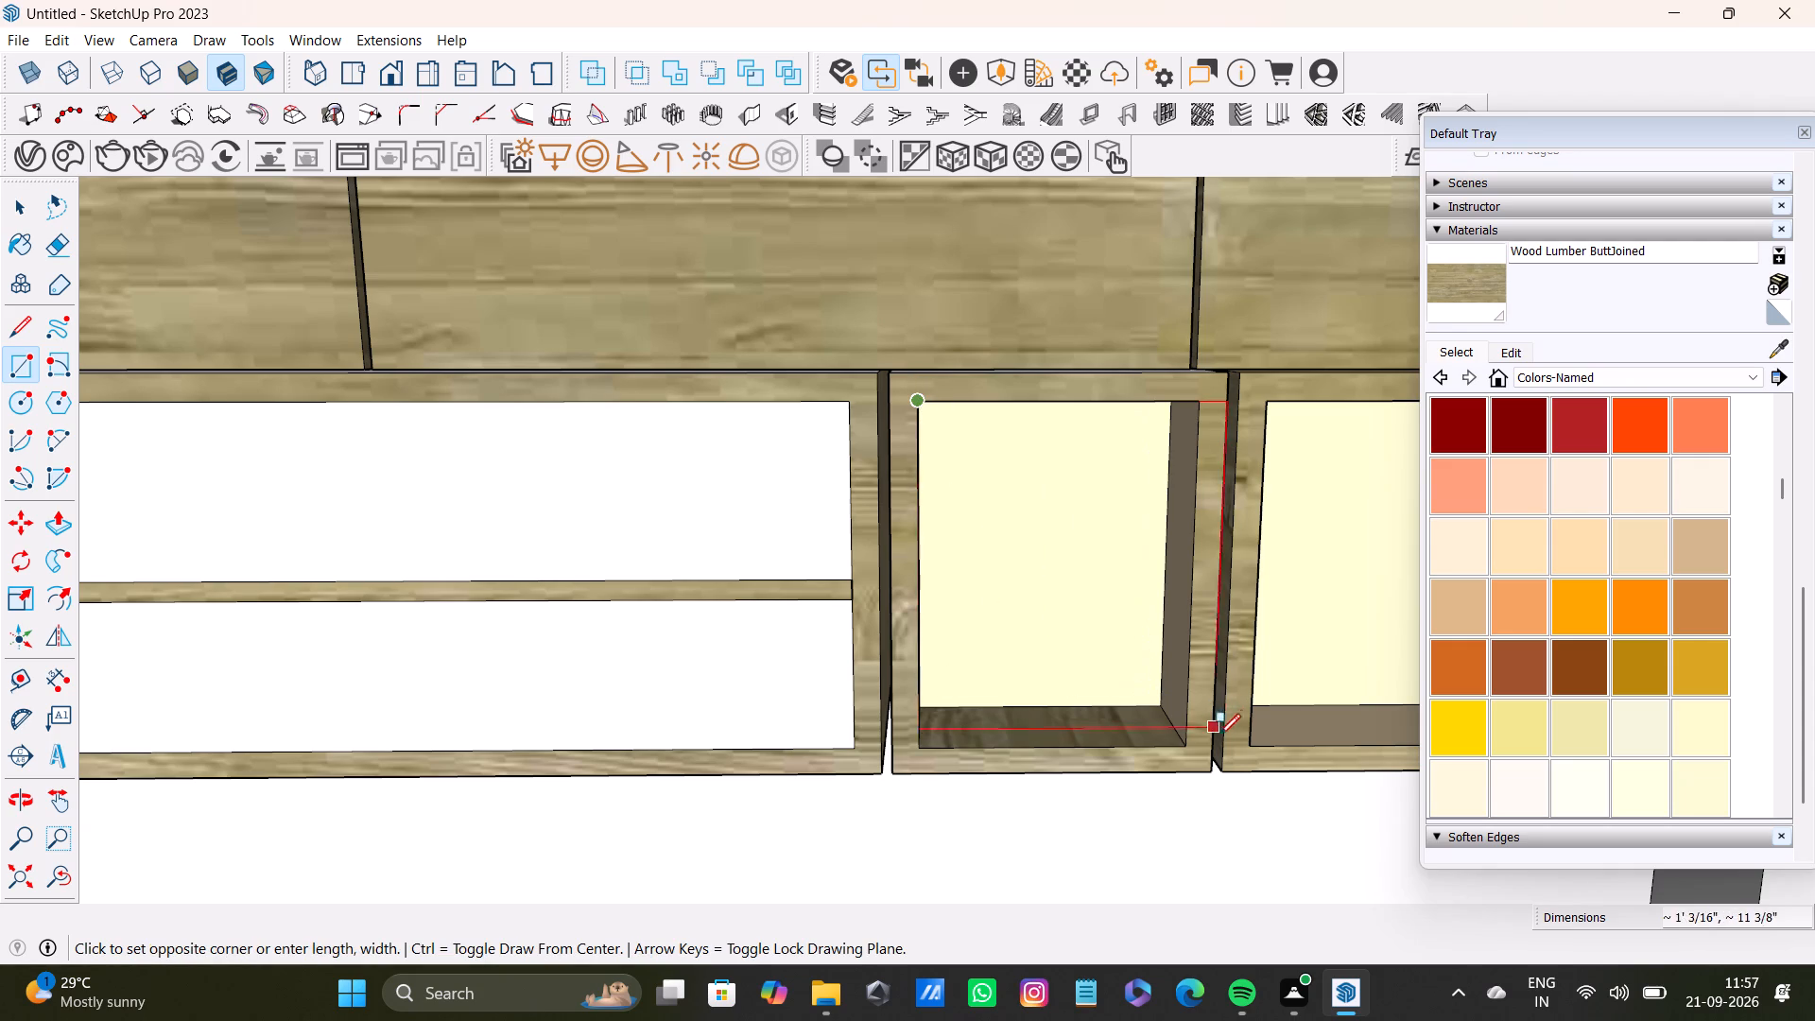
left_click(1184, 742)
middle_click_drag(1321, 683, 850, 673, "shift")
scroll(840, 512, "up", 2)
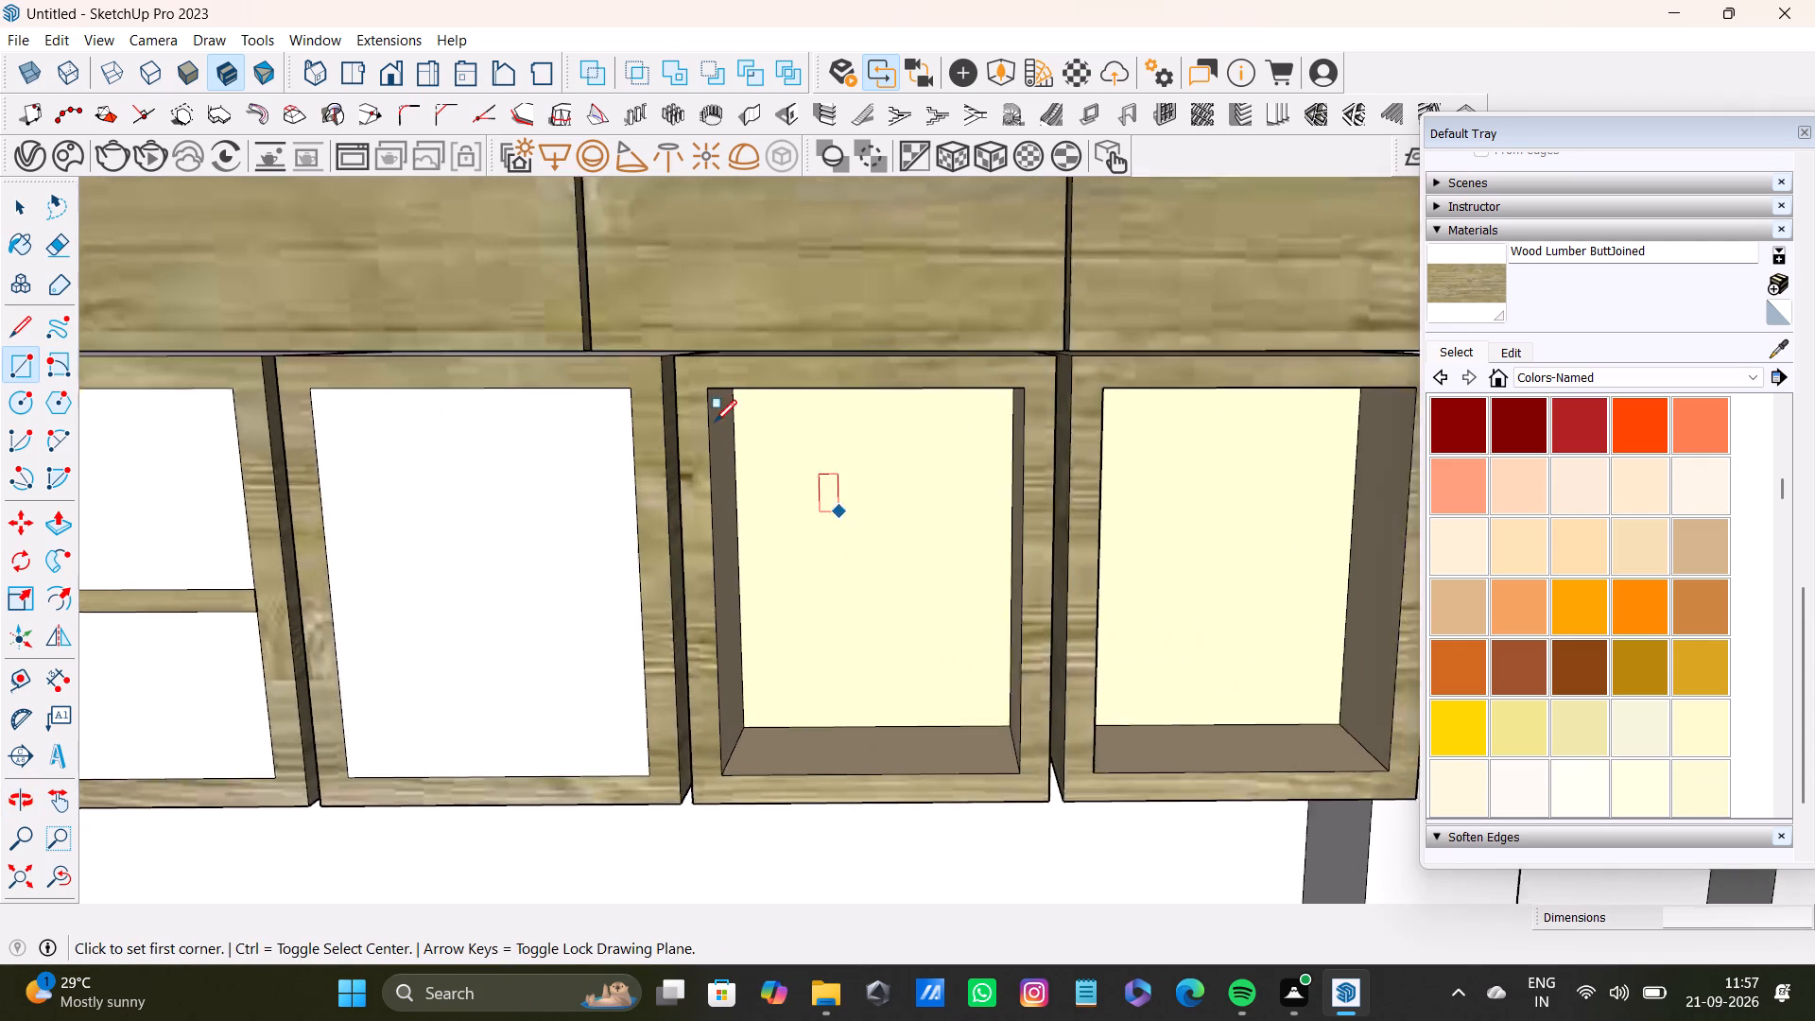
left_click(697, 376)
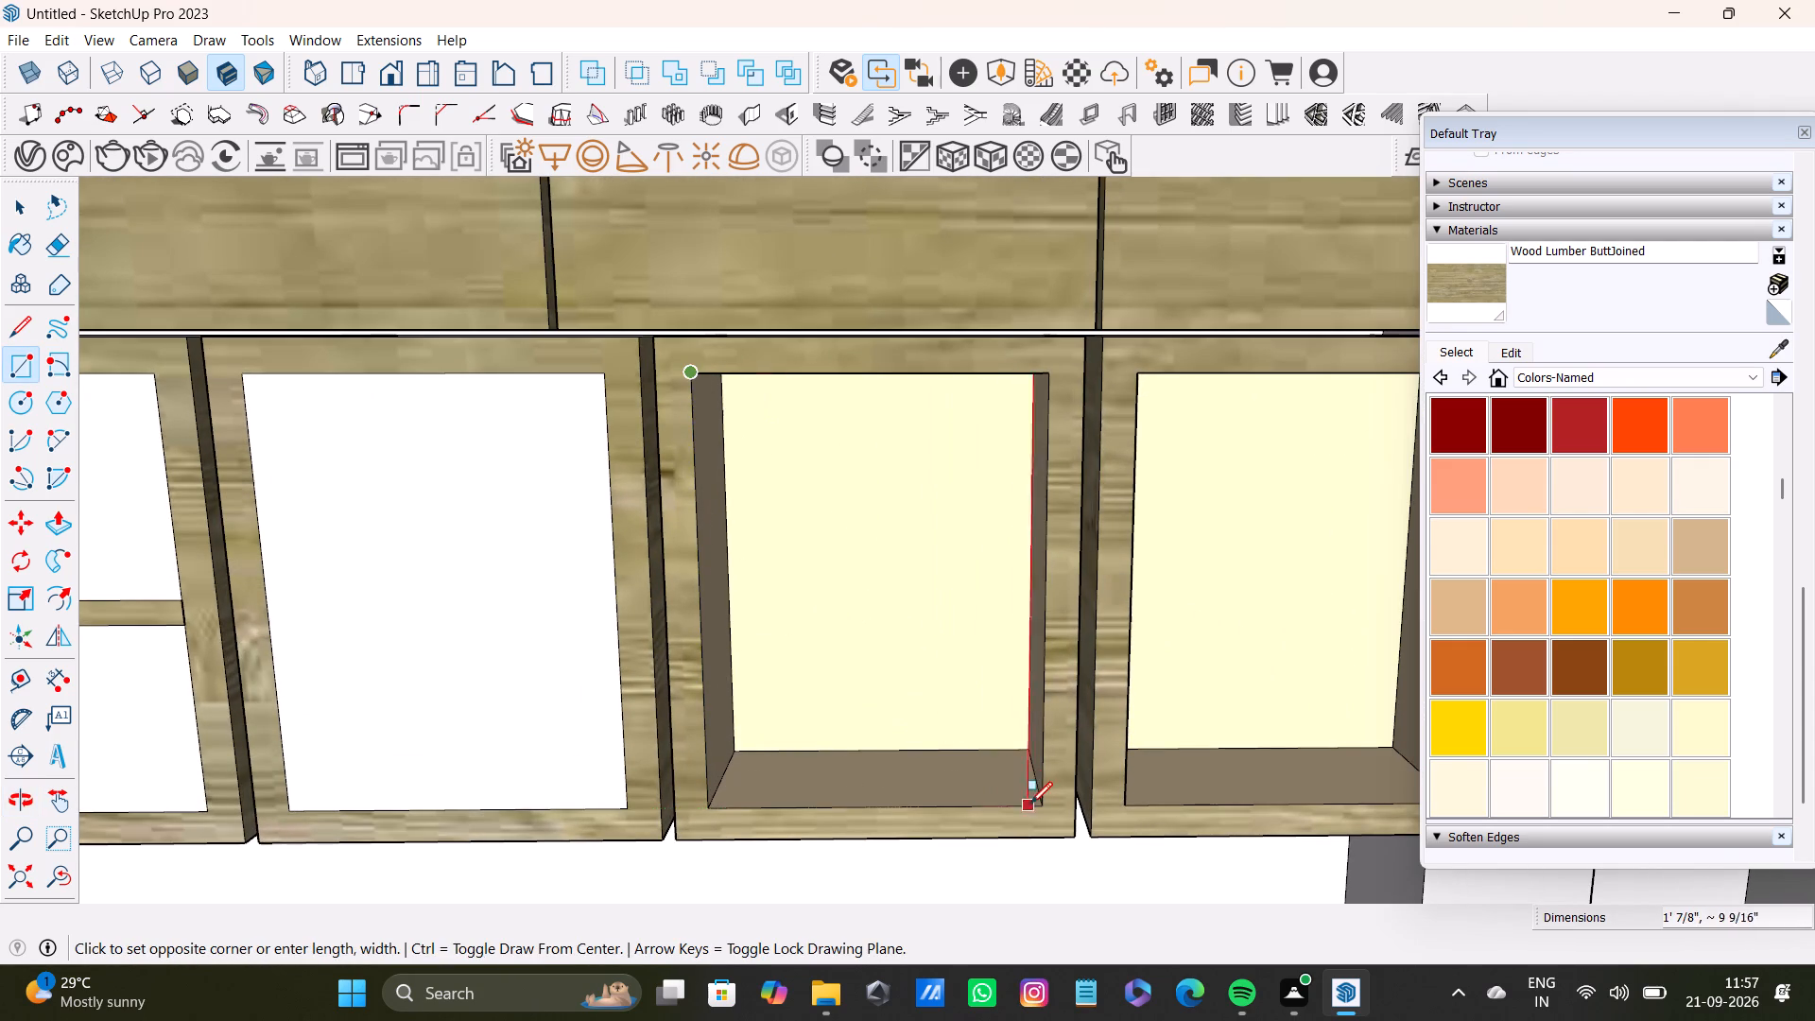
left_click(1042, 805)
middle_click_drag(1113, 701, 899, 679, "shift")
scroll(1002, 403, "up", 3)
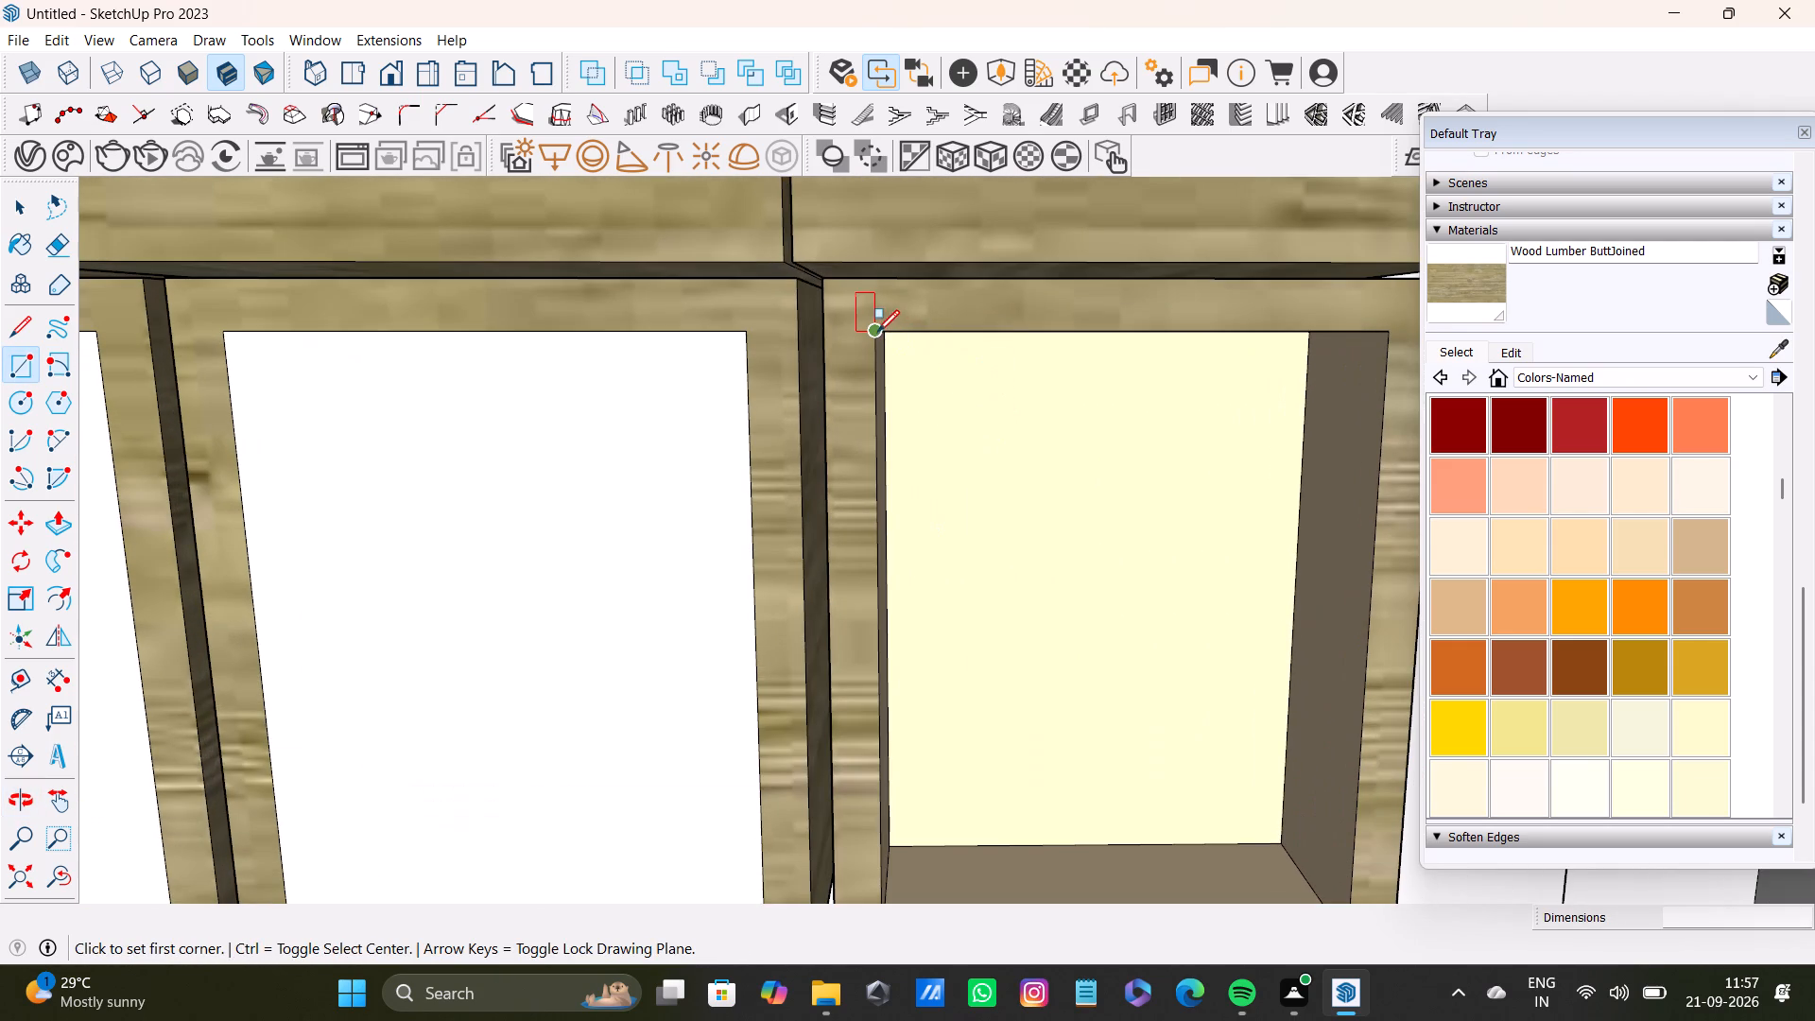
left_click(877, 332)
scroll(1061, 609, "down", 3)
middle_click_drag(1226, 712, 1107, 564, "shift")
left_click(1135, 685)
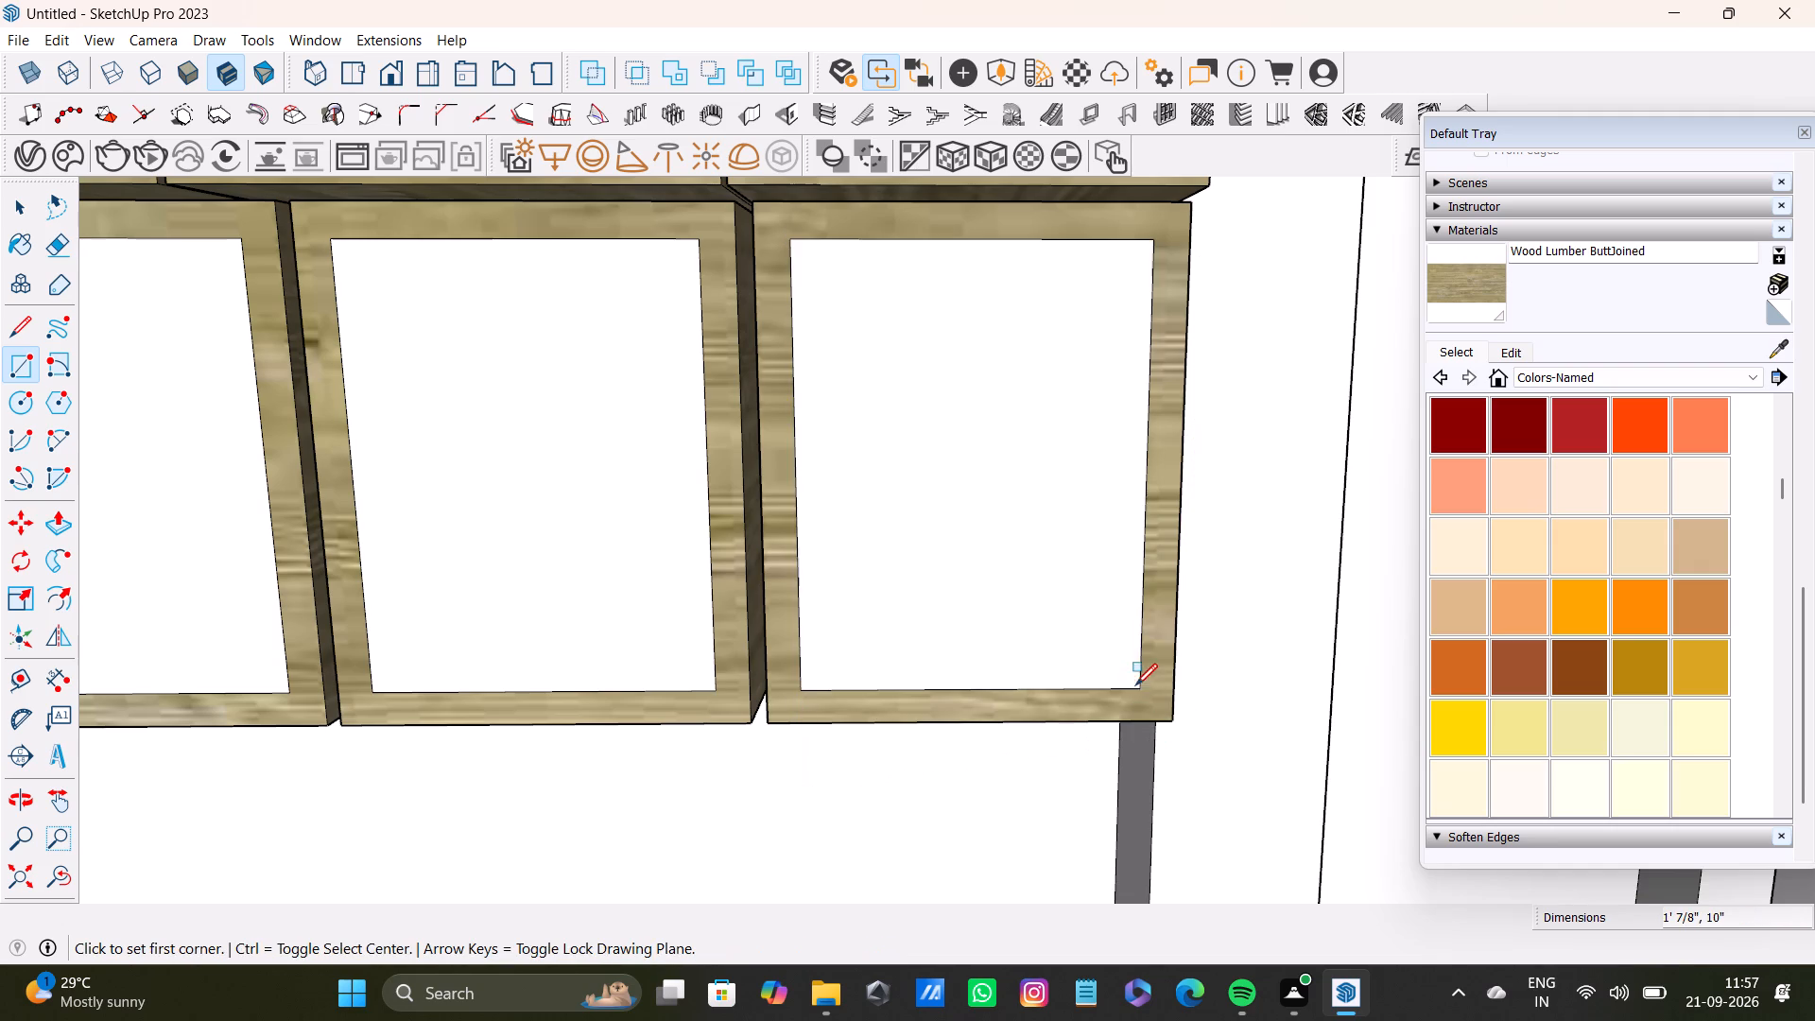
Paint the front panes of all the shelf openings except the second box with Translucent Glass Gray from Glass and Mirrors.
key("space")
left_click(1562, 372)
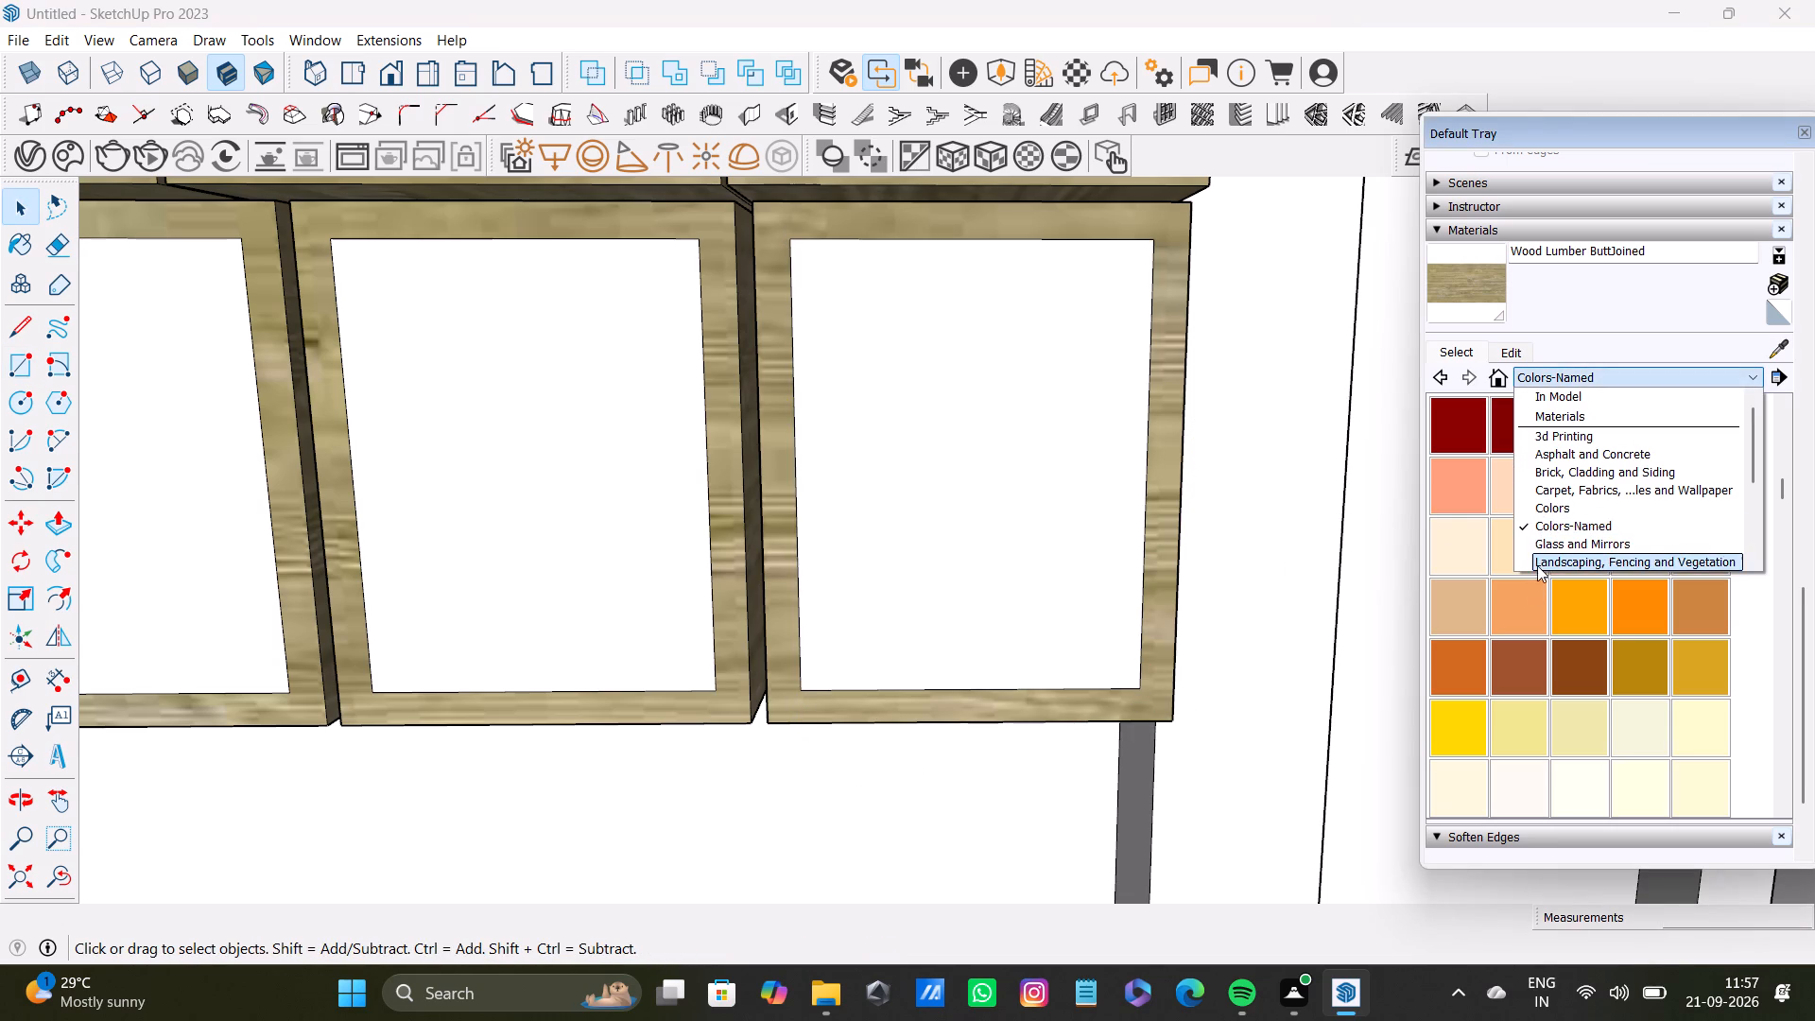
left_click(1572, 546)
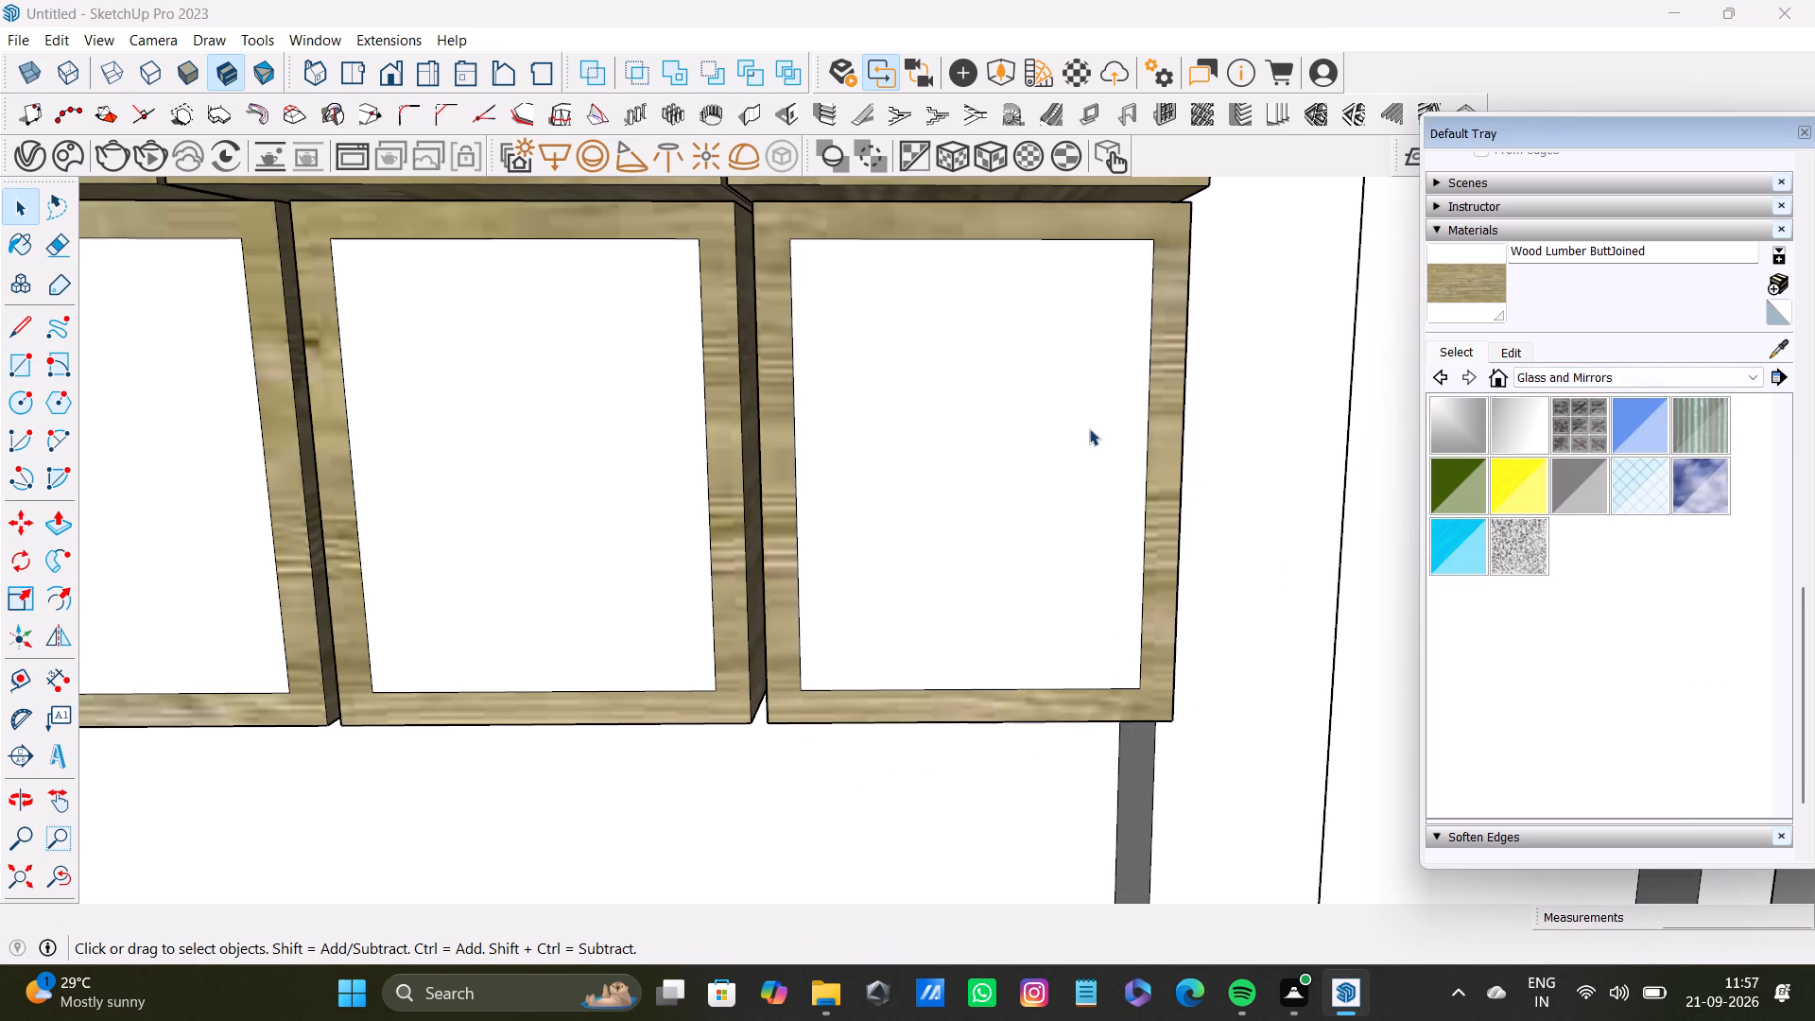
key("space")
left_click(1035, 440)
left_click(527, 450, "shift")
middle_click_drag(536, 444, 1196, 463, "shift")
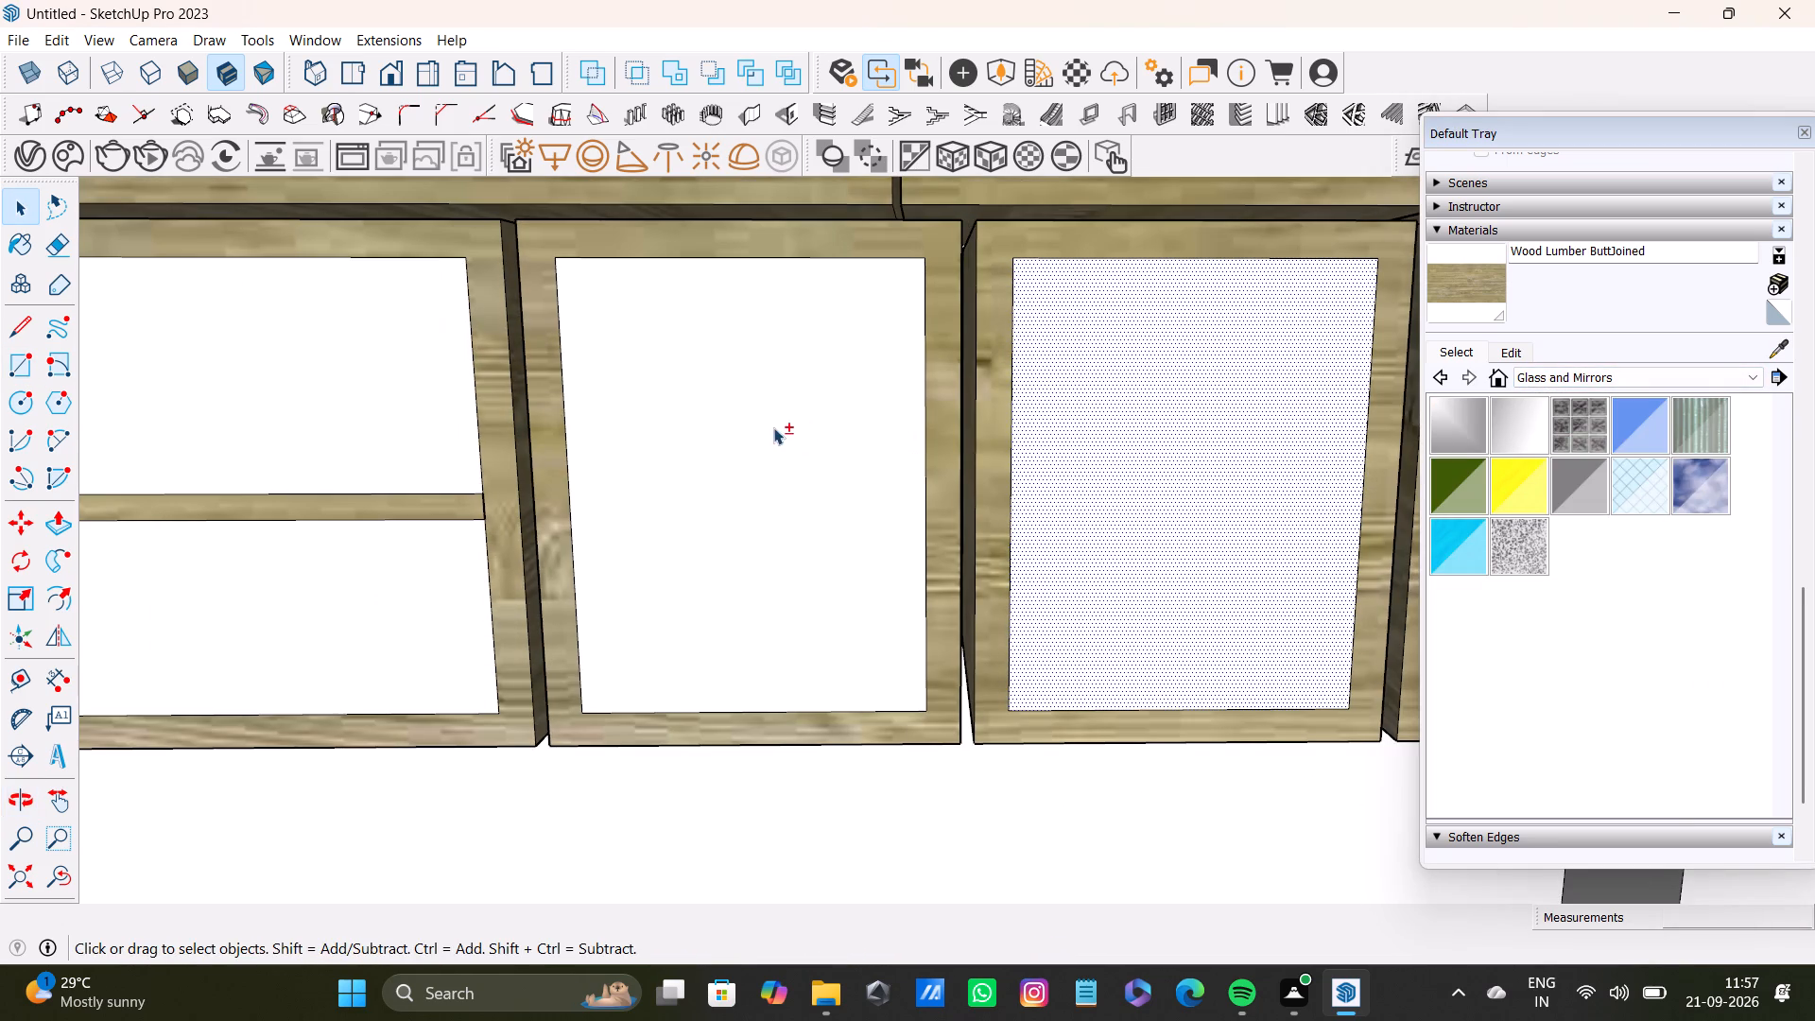
left_click(773, 427, "shift")
left_click(393, 350, "shift")
left_click(285, 615, "shift")
middle_click_drag(419, 543, 1703, 657, "shift")
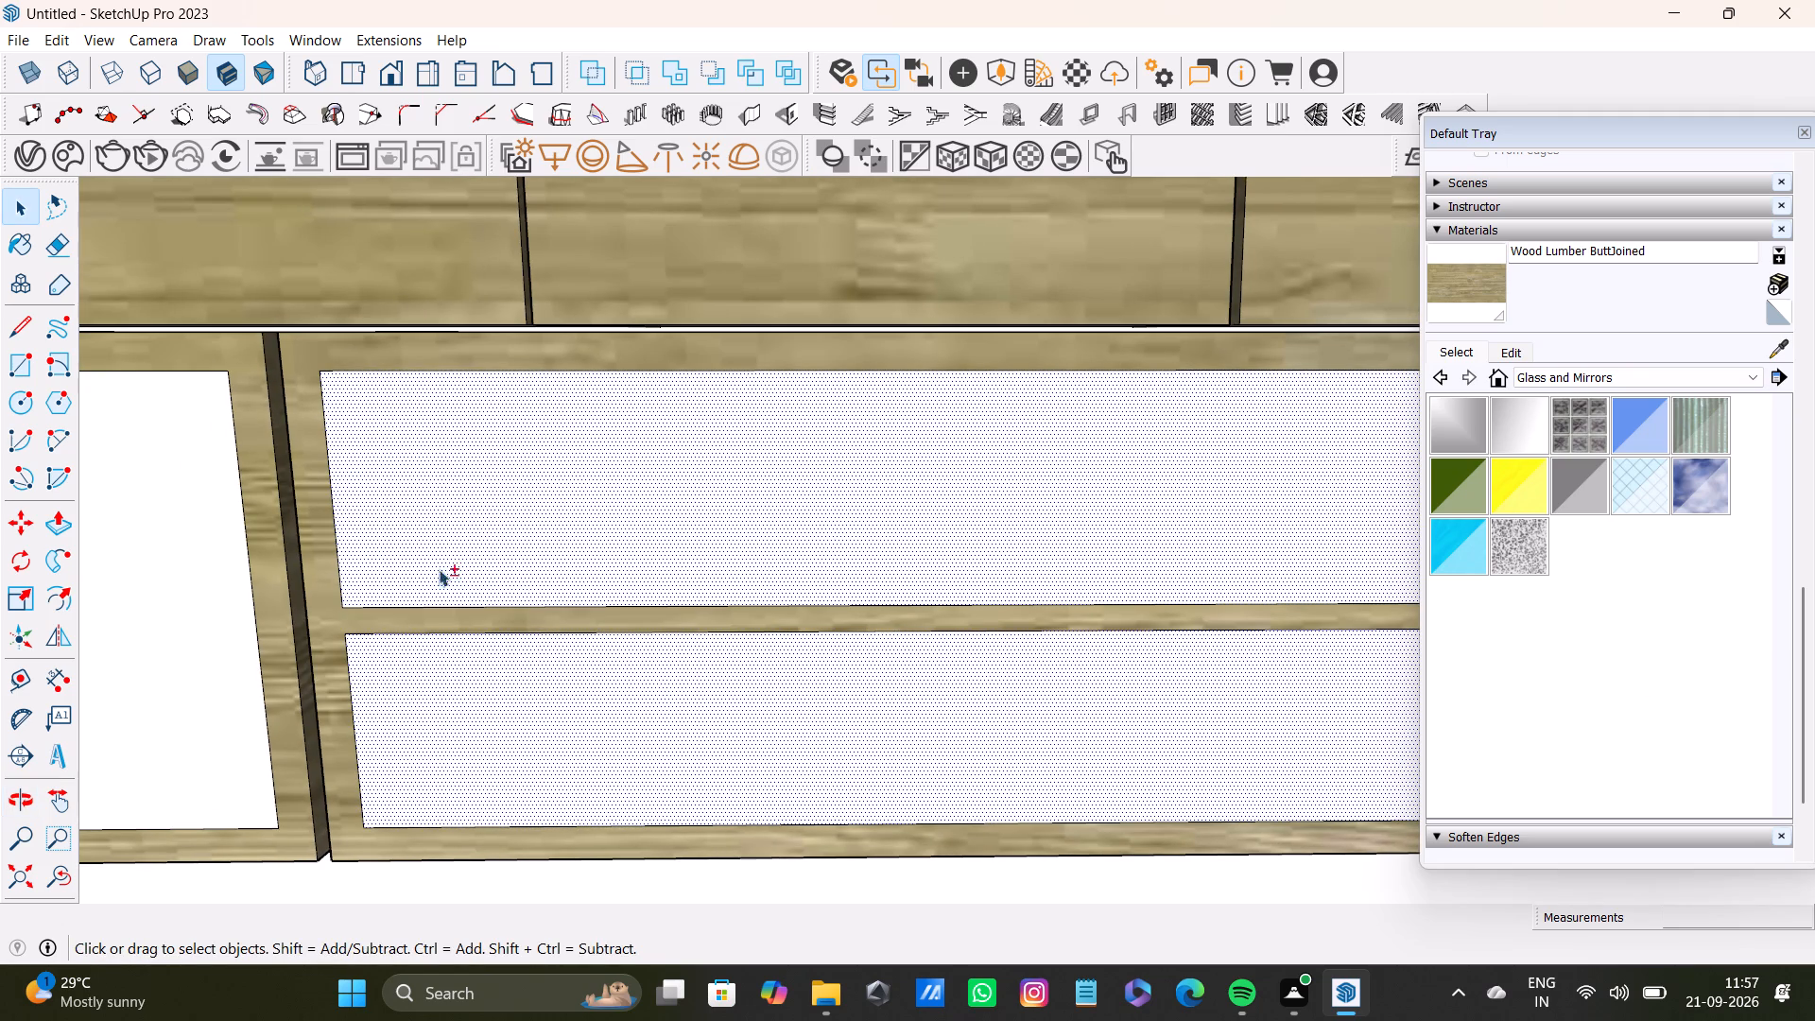
left_click(191, 608, "shift")
scroll(339, 578, "down", 4, "shift")
middle_click_drag(339, 584, 1363, 598, "shift")
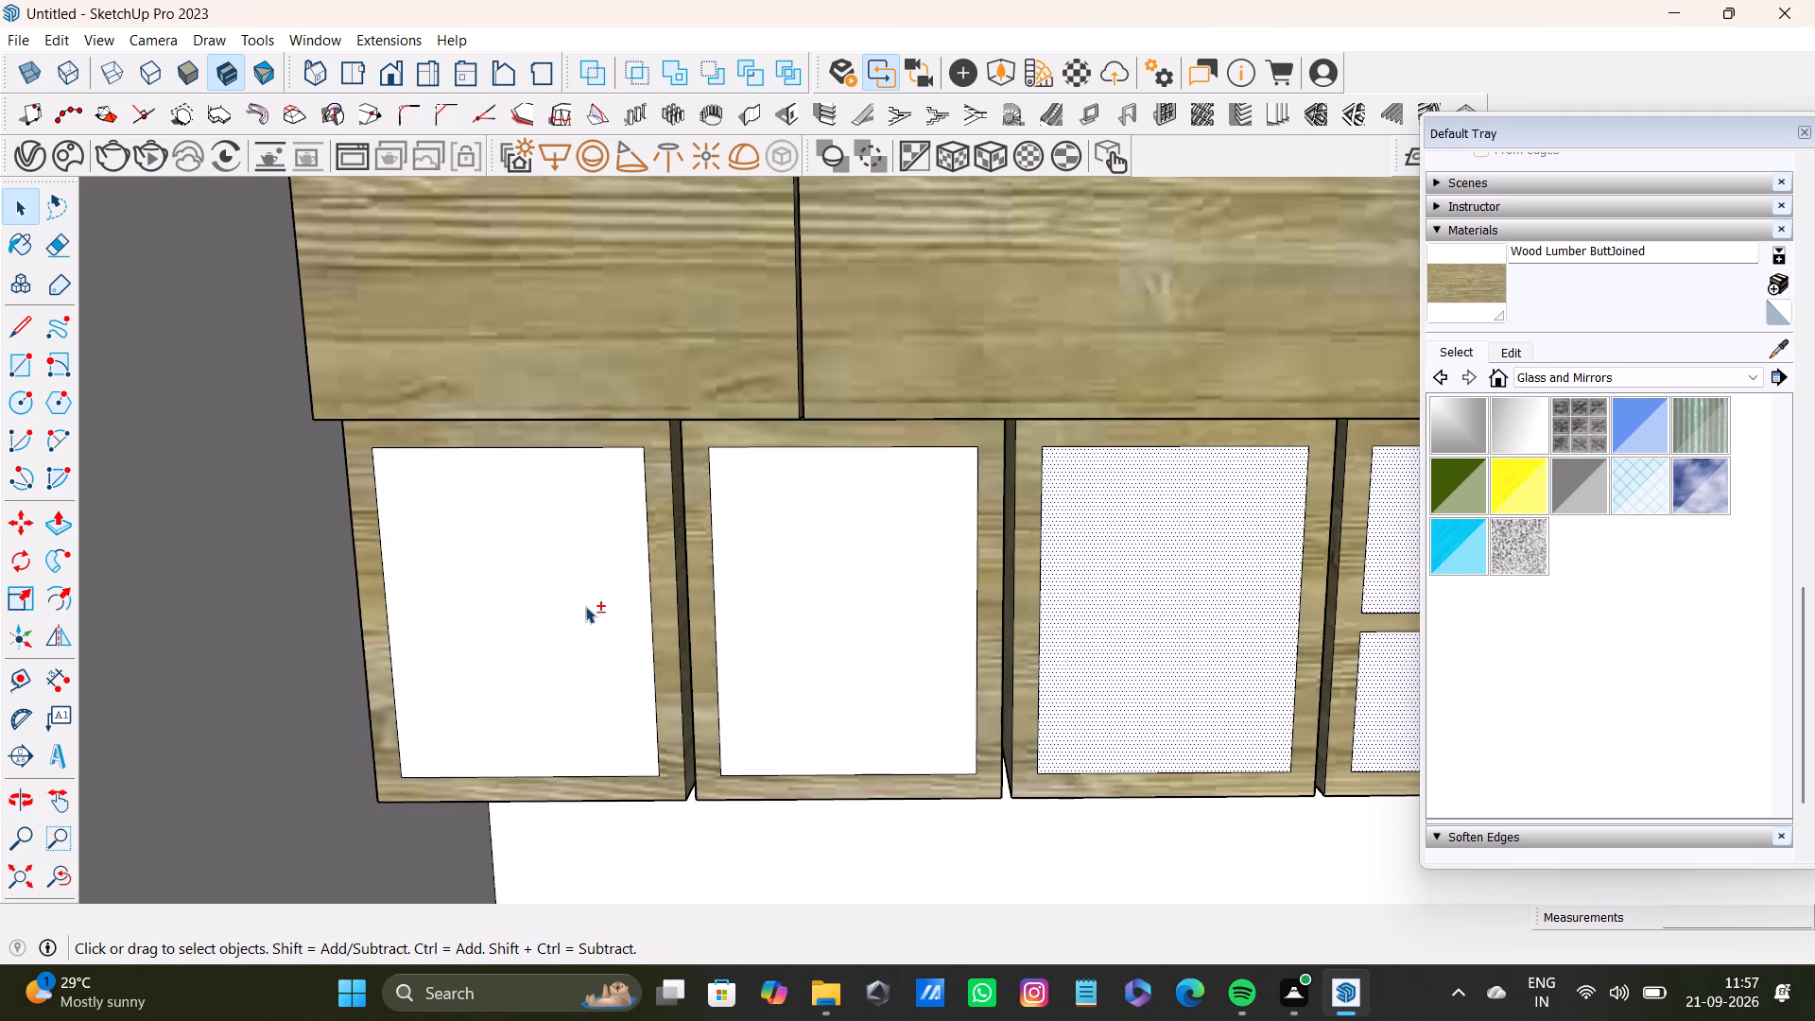
left_click(585, 606, "shift")
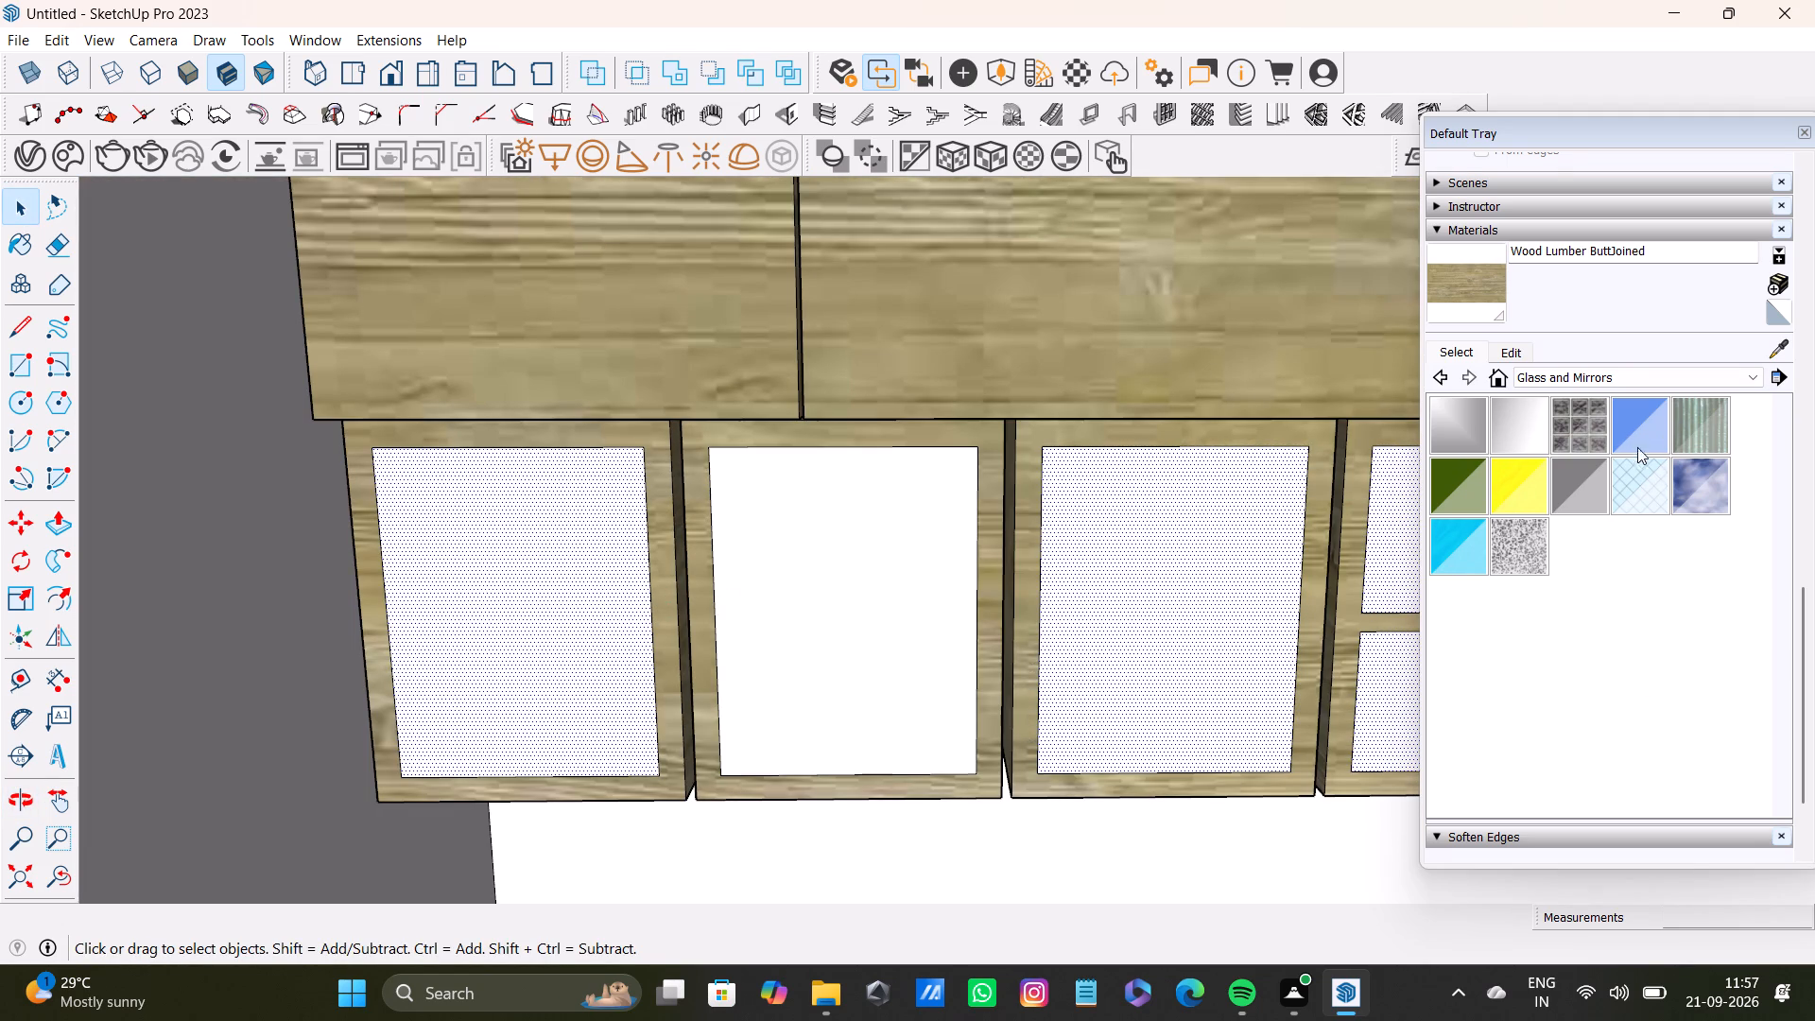
left_click(1585, 487, "shift")
left_click(1204, 538, "shift")
Paint the front pane of the second shelf box with Translucent Glass Gray.
scroll(1191, 544, "down", 3, "shift")
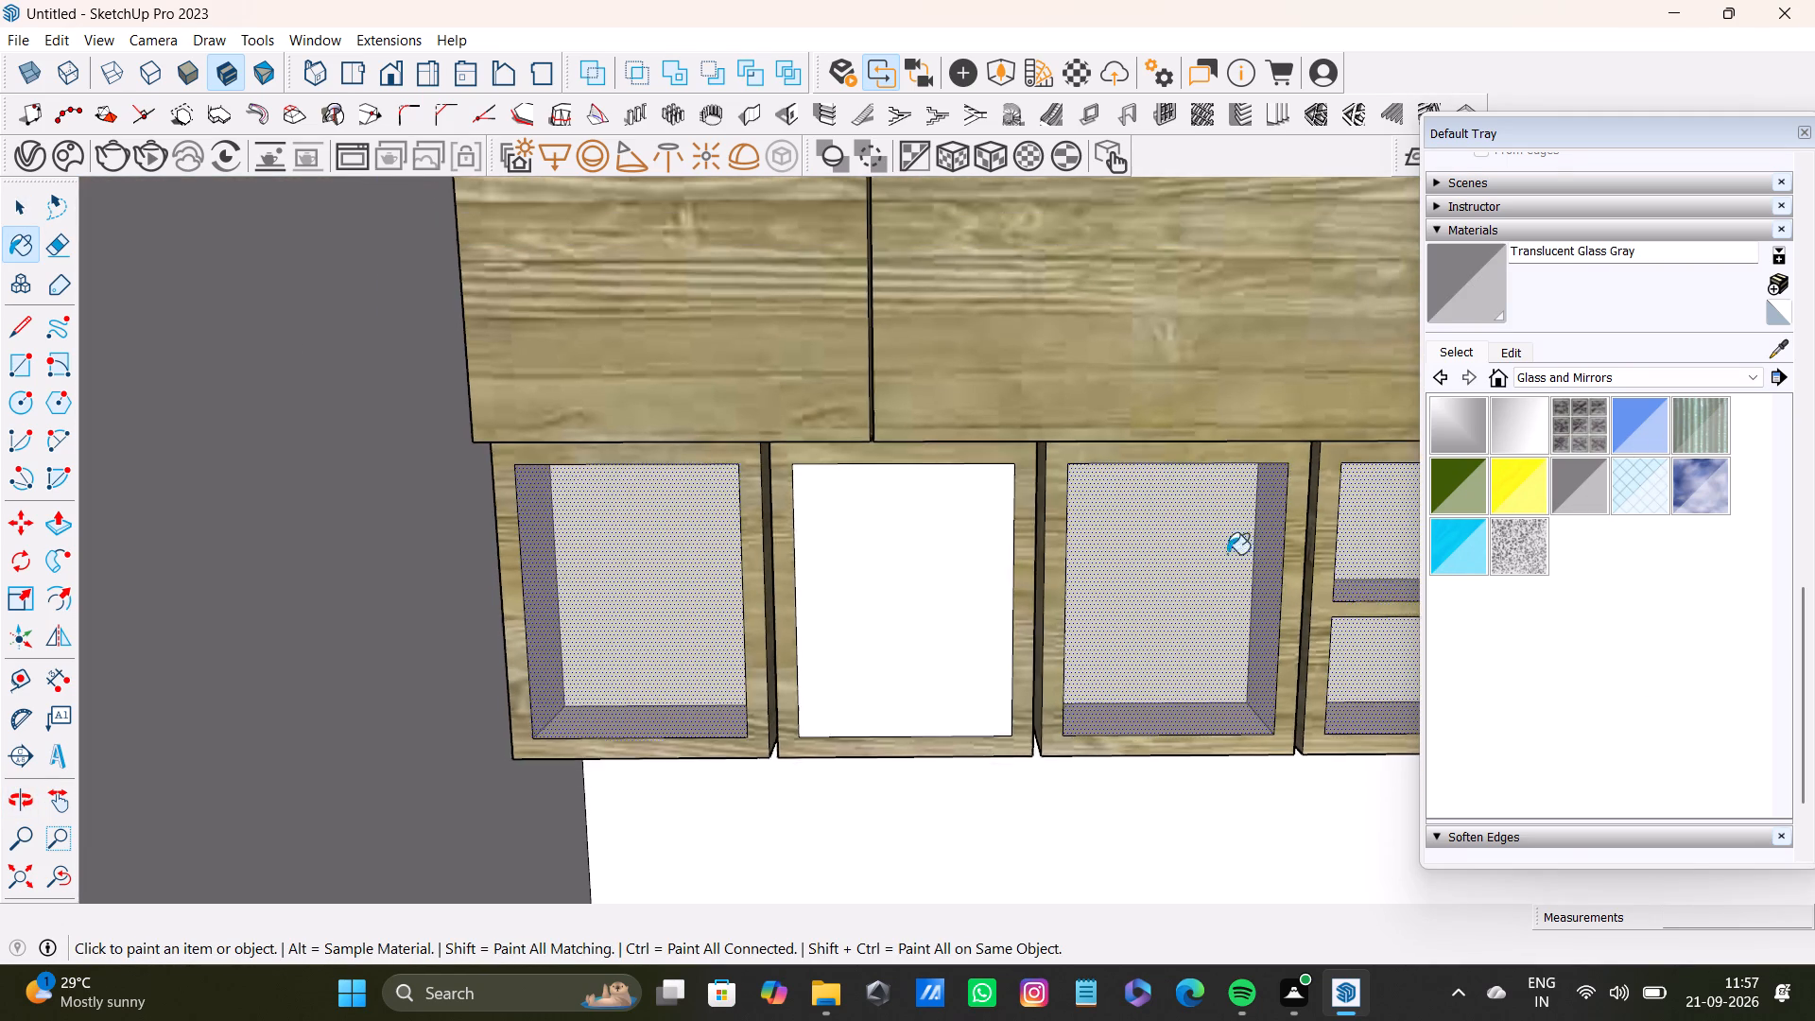
key("space")
left_click(904, 557)
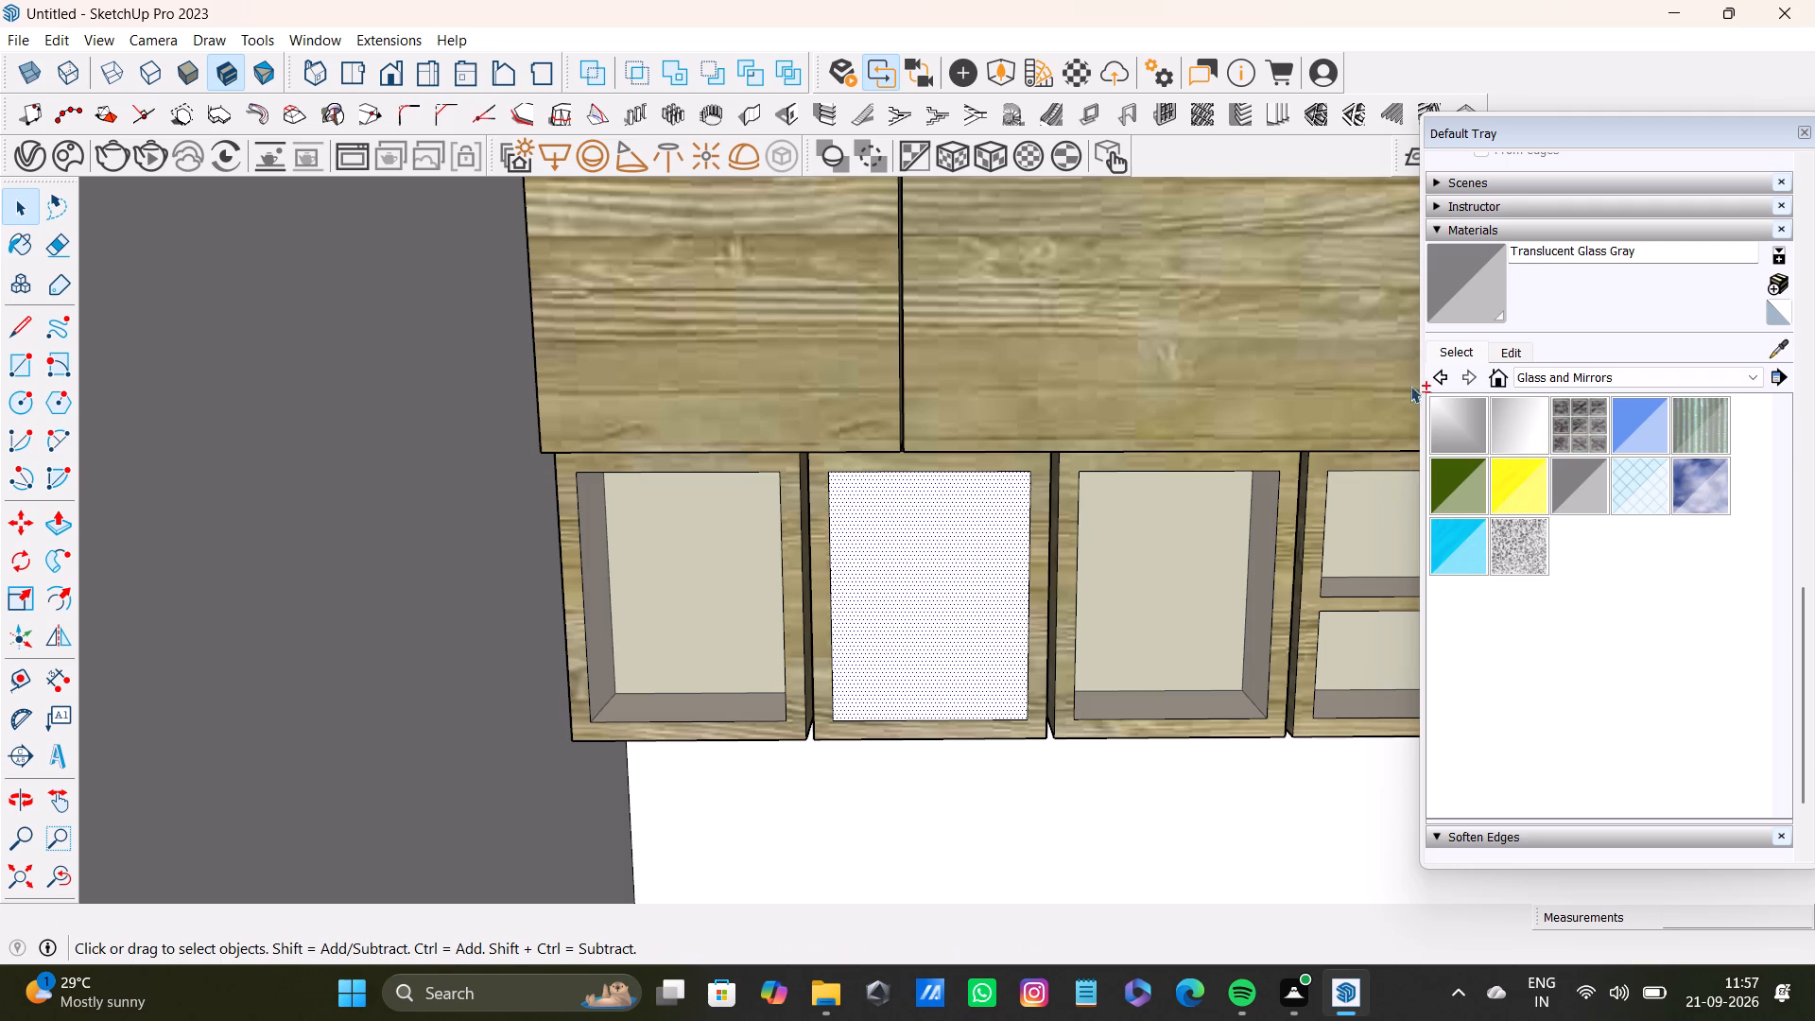
left_click(961, 543, "shift")
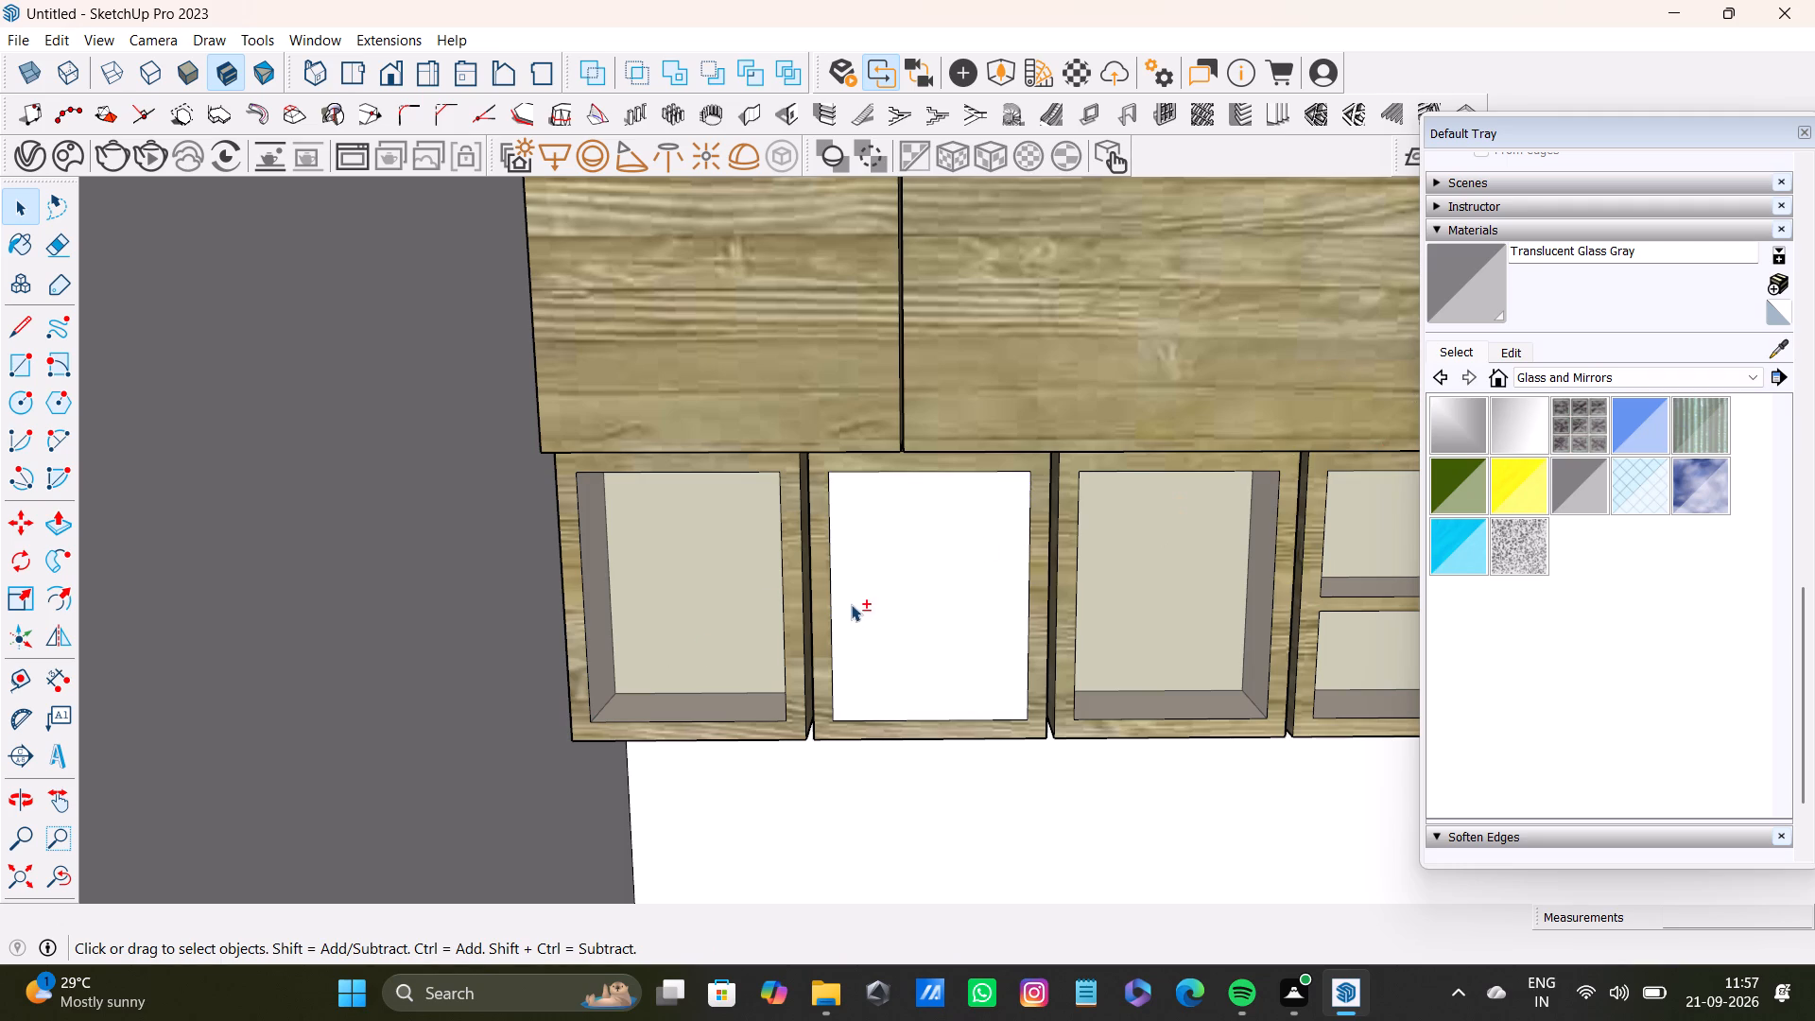
left_click(848, 605, "shift")
left_click(1470, 279, "shift")
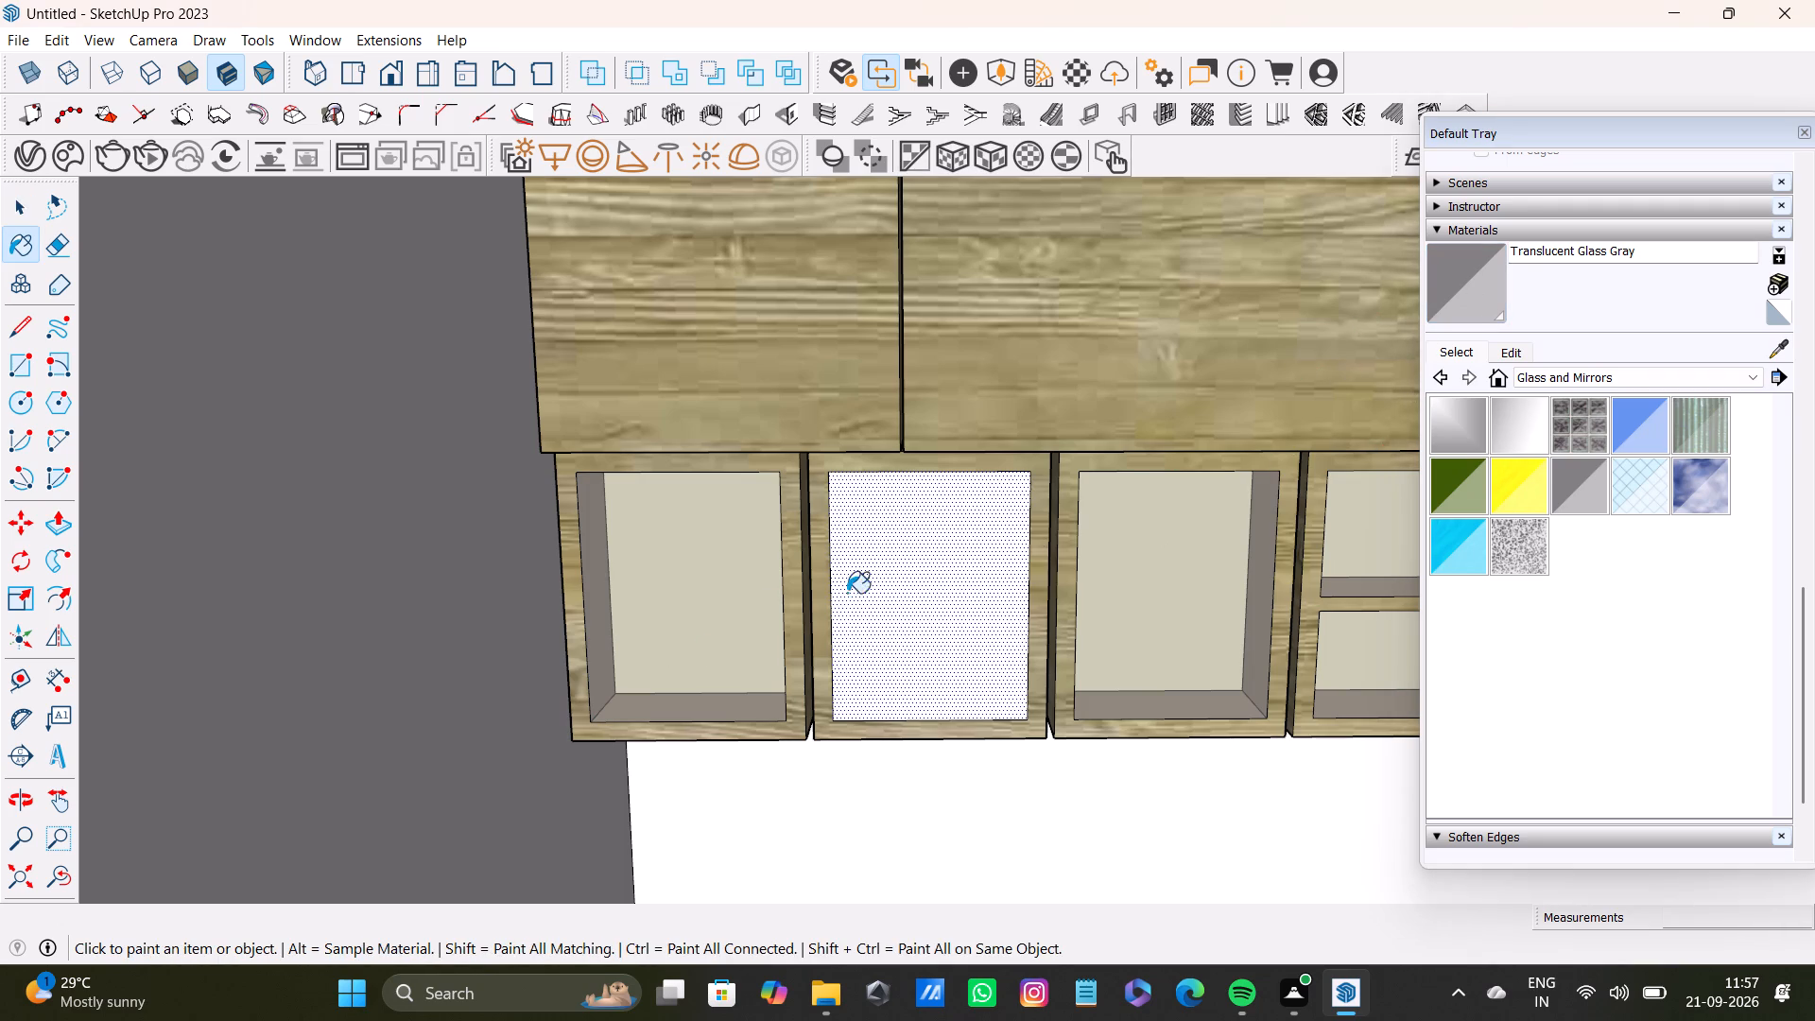
left_click(850, 593, "shift")
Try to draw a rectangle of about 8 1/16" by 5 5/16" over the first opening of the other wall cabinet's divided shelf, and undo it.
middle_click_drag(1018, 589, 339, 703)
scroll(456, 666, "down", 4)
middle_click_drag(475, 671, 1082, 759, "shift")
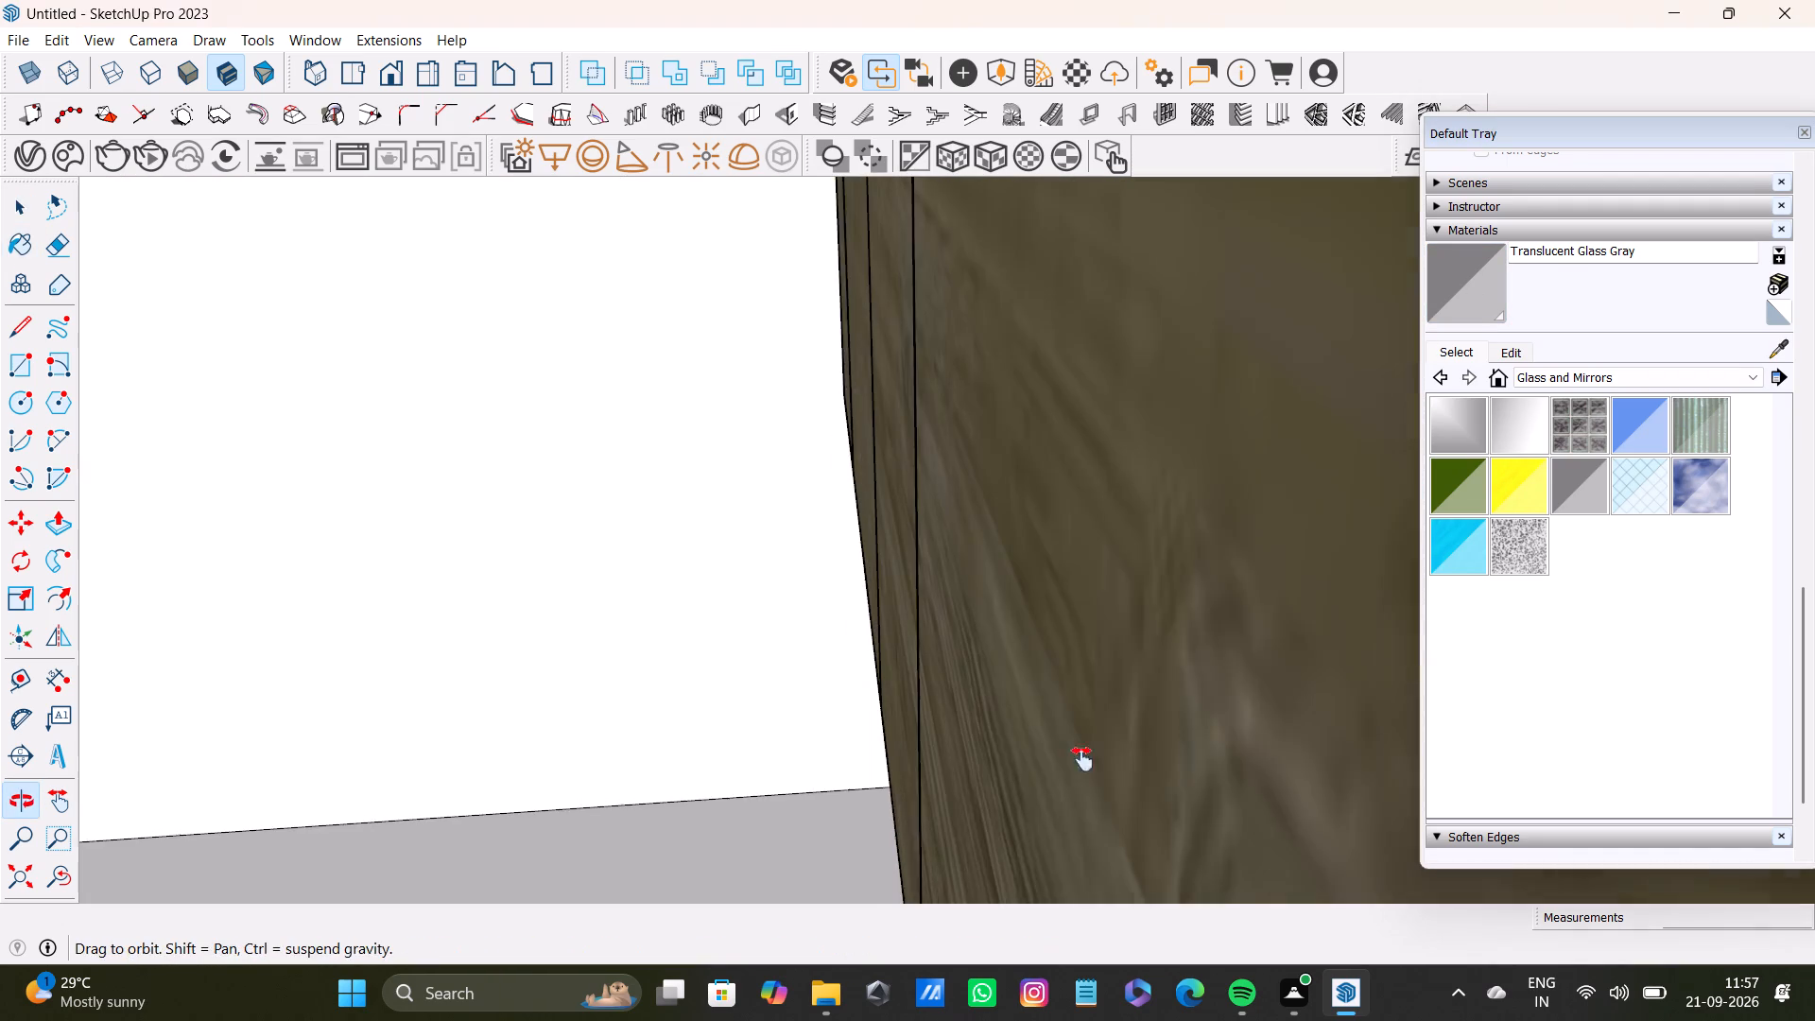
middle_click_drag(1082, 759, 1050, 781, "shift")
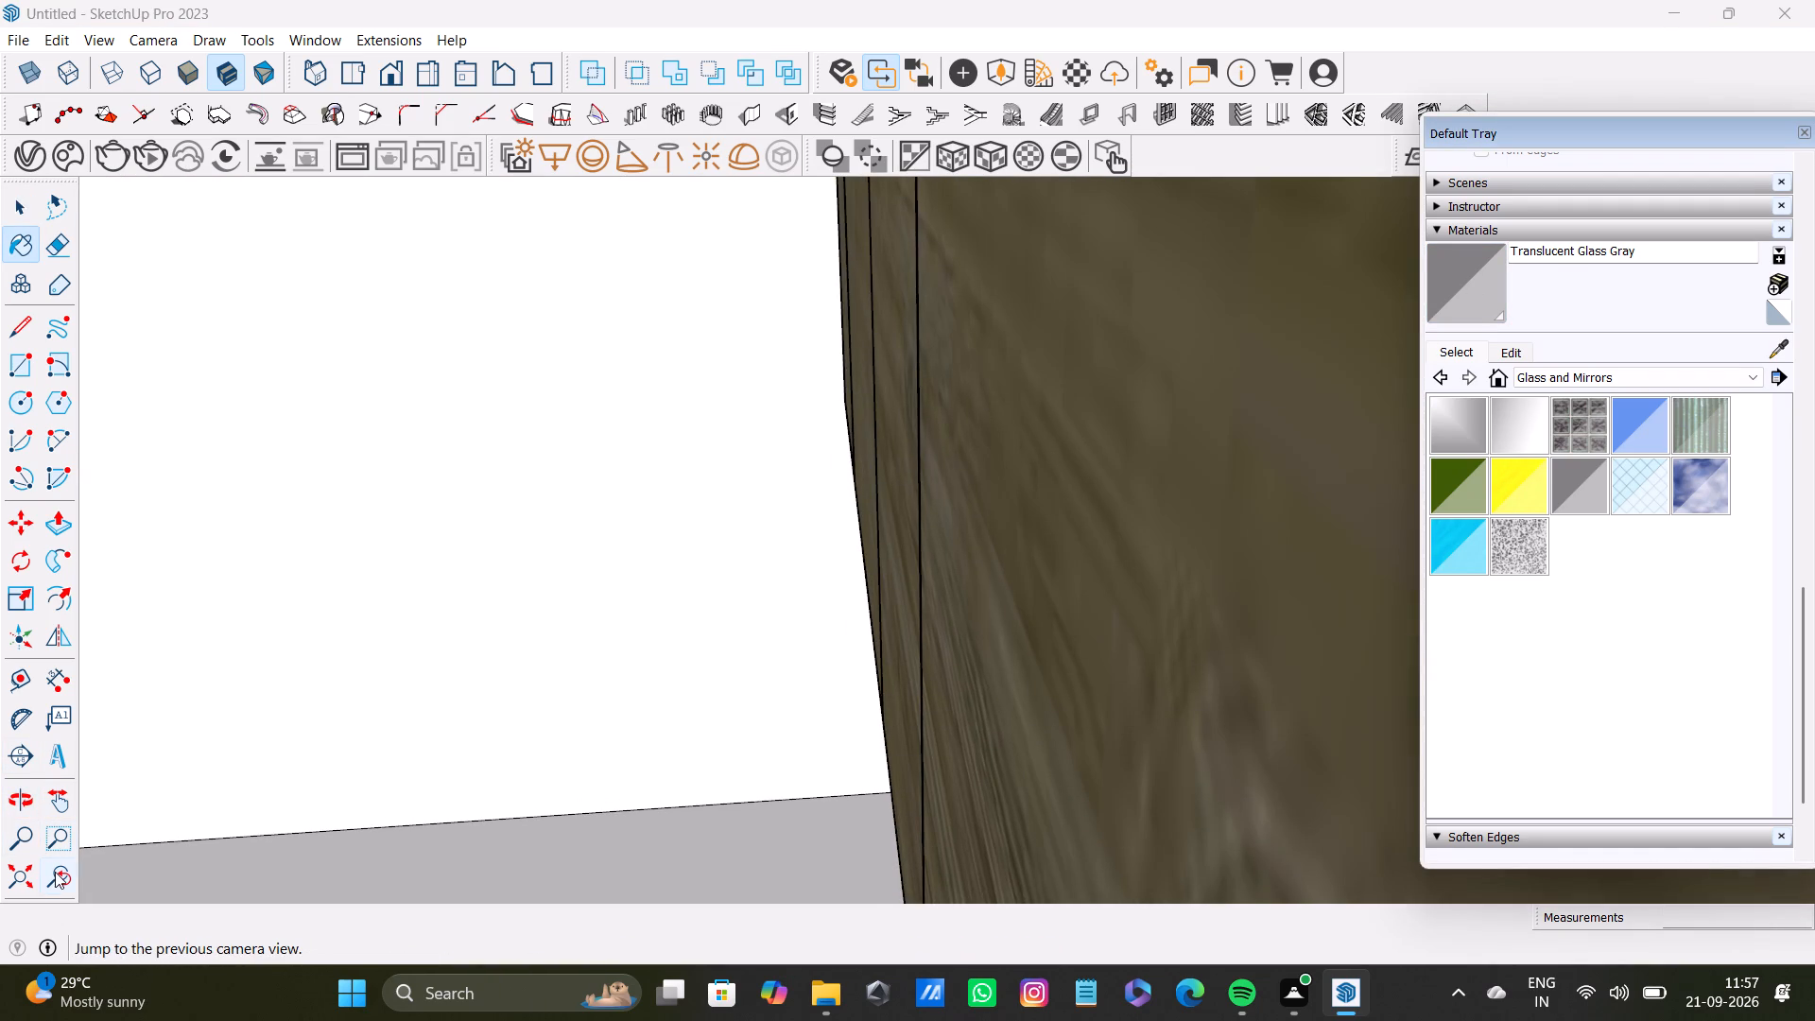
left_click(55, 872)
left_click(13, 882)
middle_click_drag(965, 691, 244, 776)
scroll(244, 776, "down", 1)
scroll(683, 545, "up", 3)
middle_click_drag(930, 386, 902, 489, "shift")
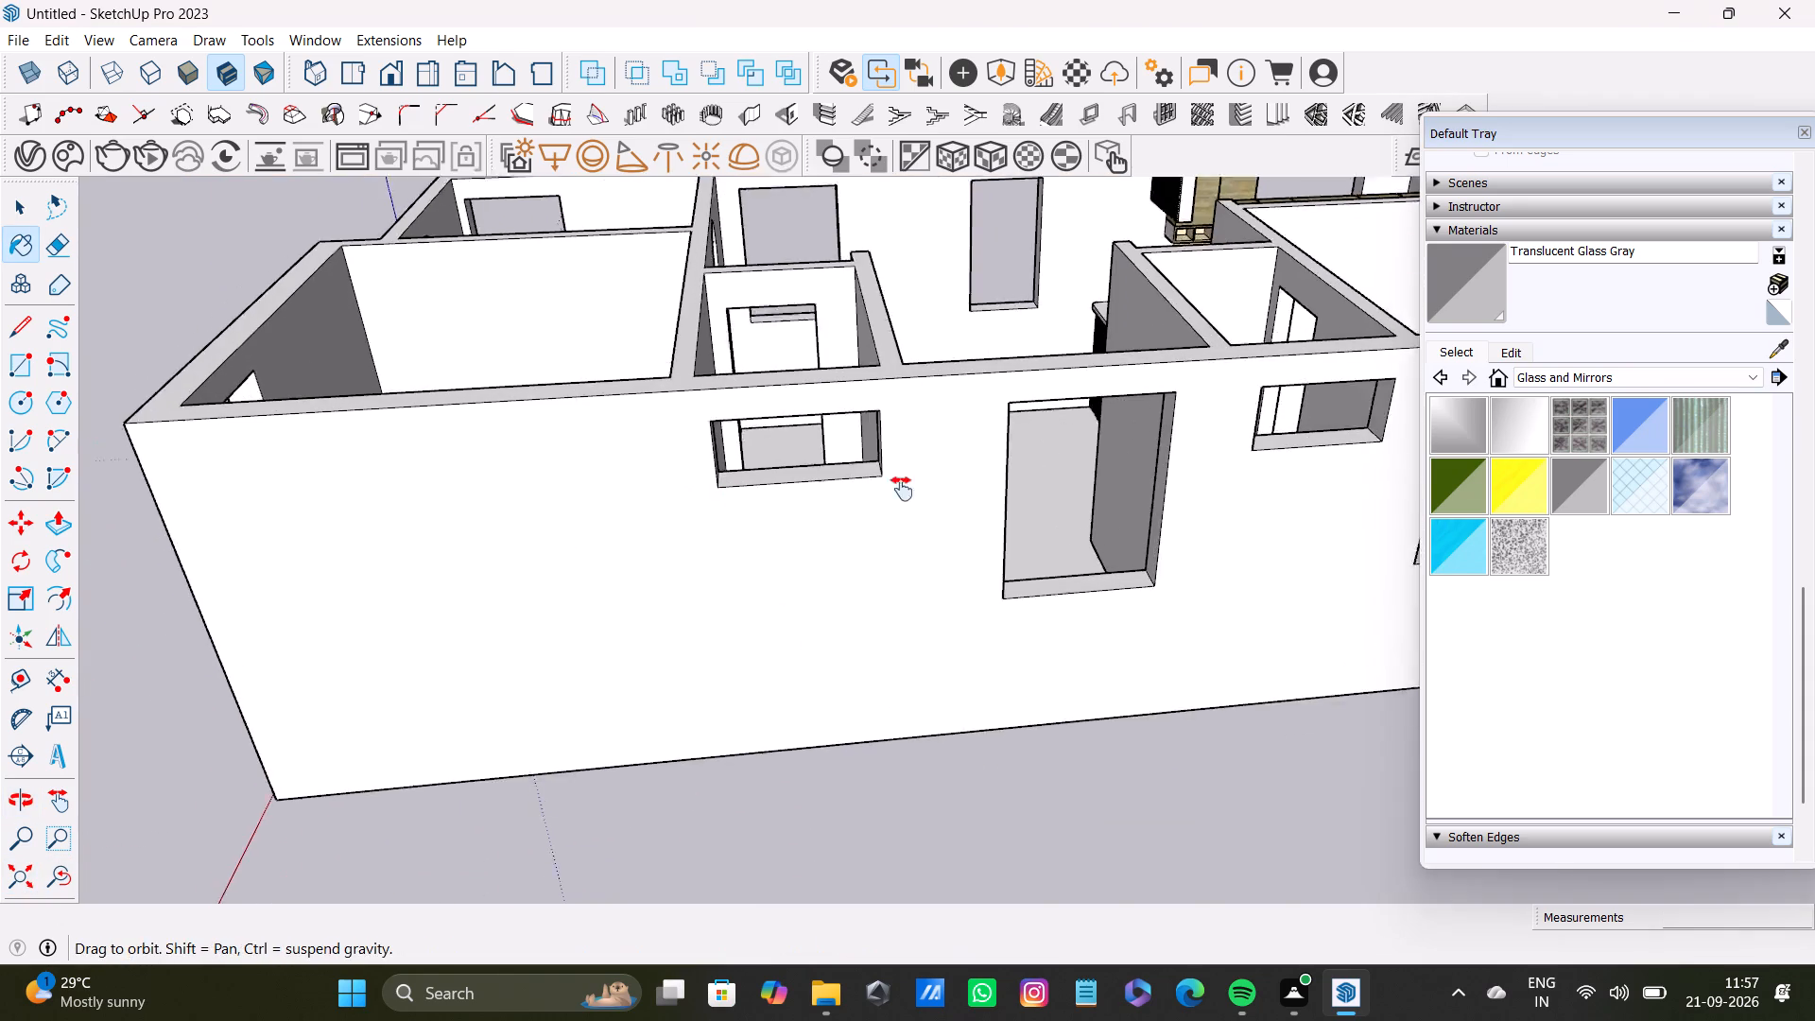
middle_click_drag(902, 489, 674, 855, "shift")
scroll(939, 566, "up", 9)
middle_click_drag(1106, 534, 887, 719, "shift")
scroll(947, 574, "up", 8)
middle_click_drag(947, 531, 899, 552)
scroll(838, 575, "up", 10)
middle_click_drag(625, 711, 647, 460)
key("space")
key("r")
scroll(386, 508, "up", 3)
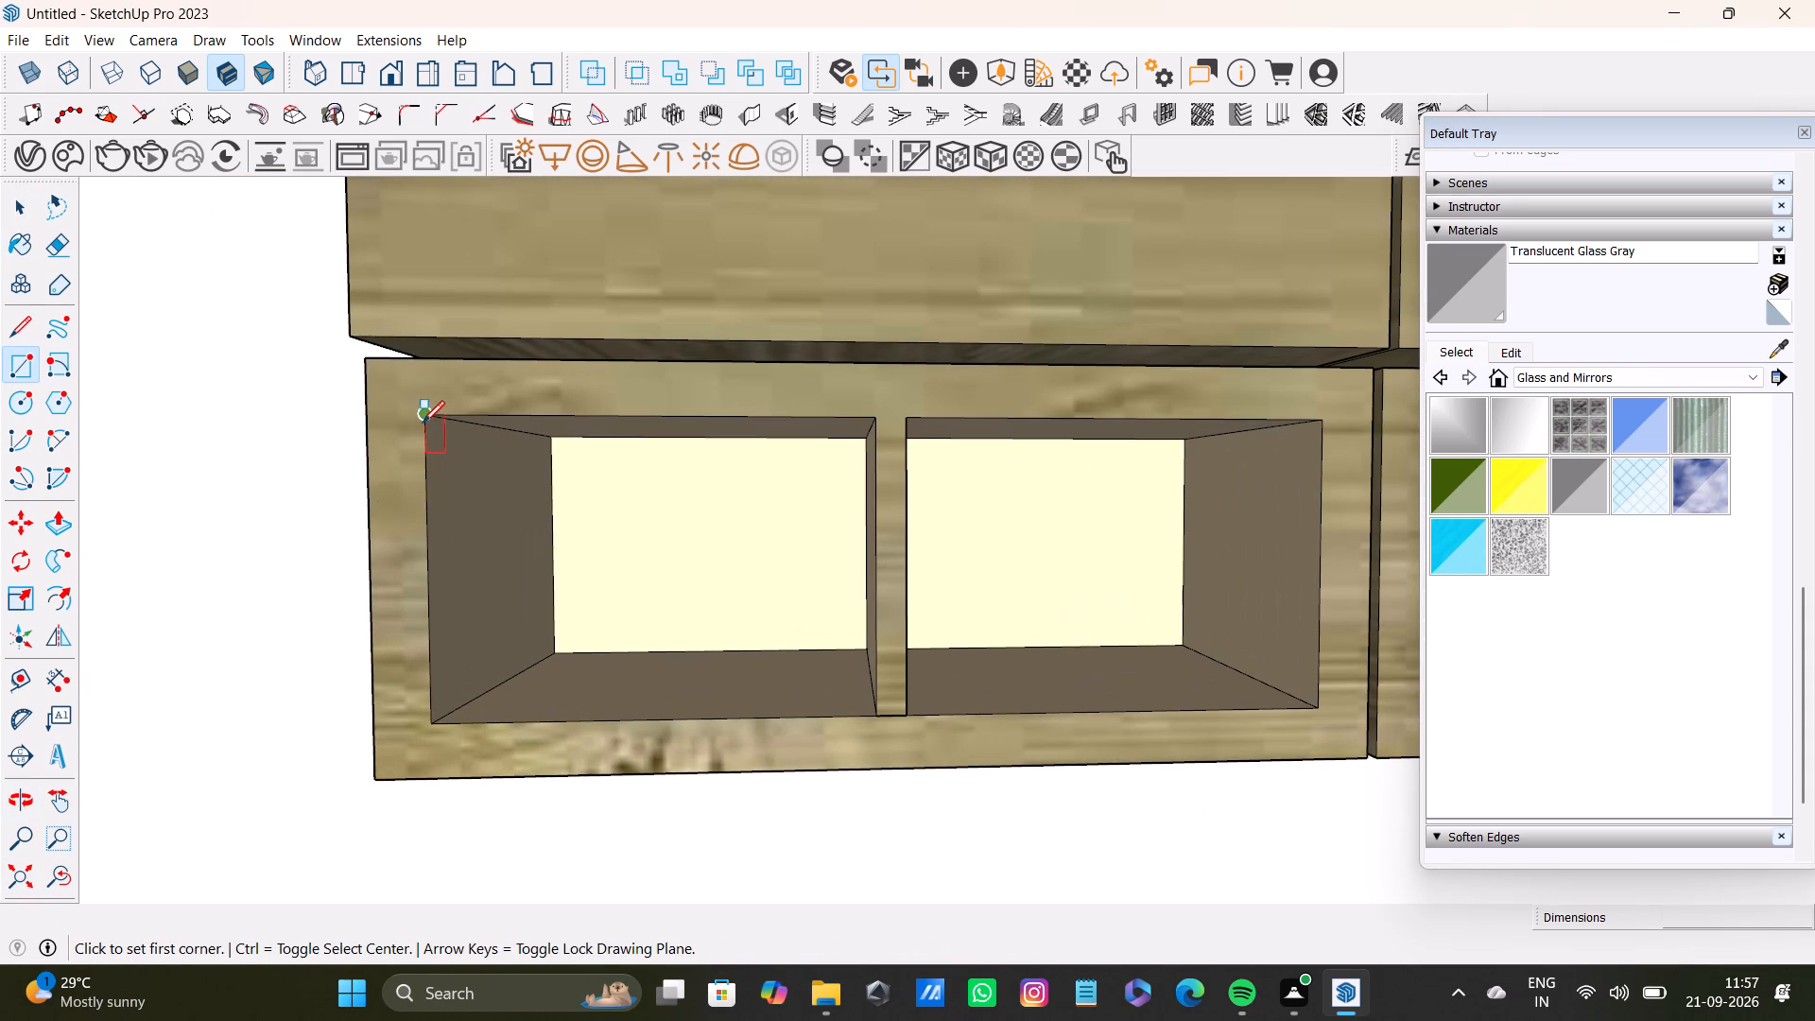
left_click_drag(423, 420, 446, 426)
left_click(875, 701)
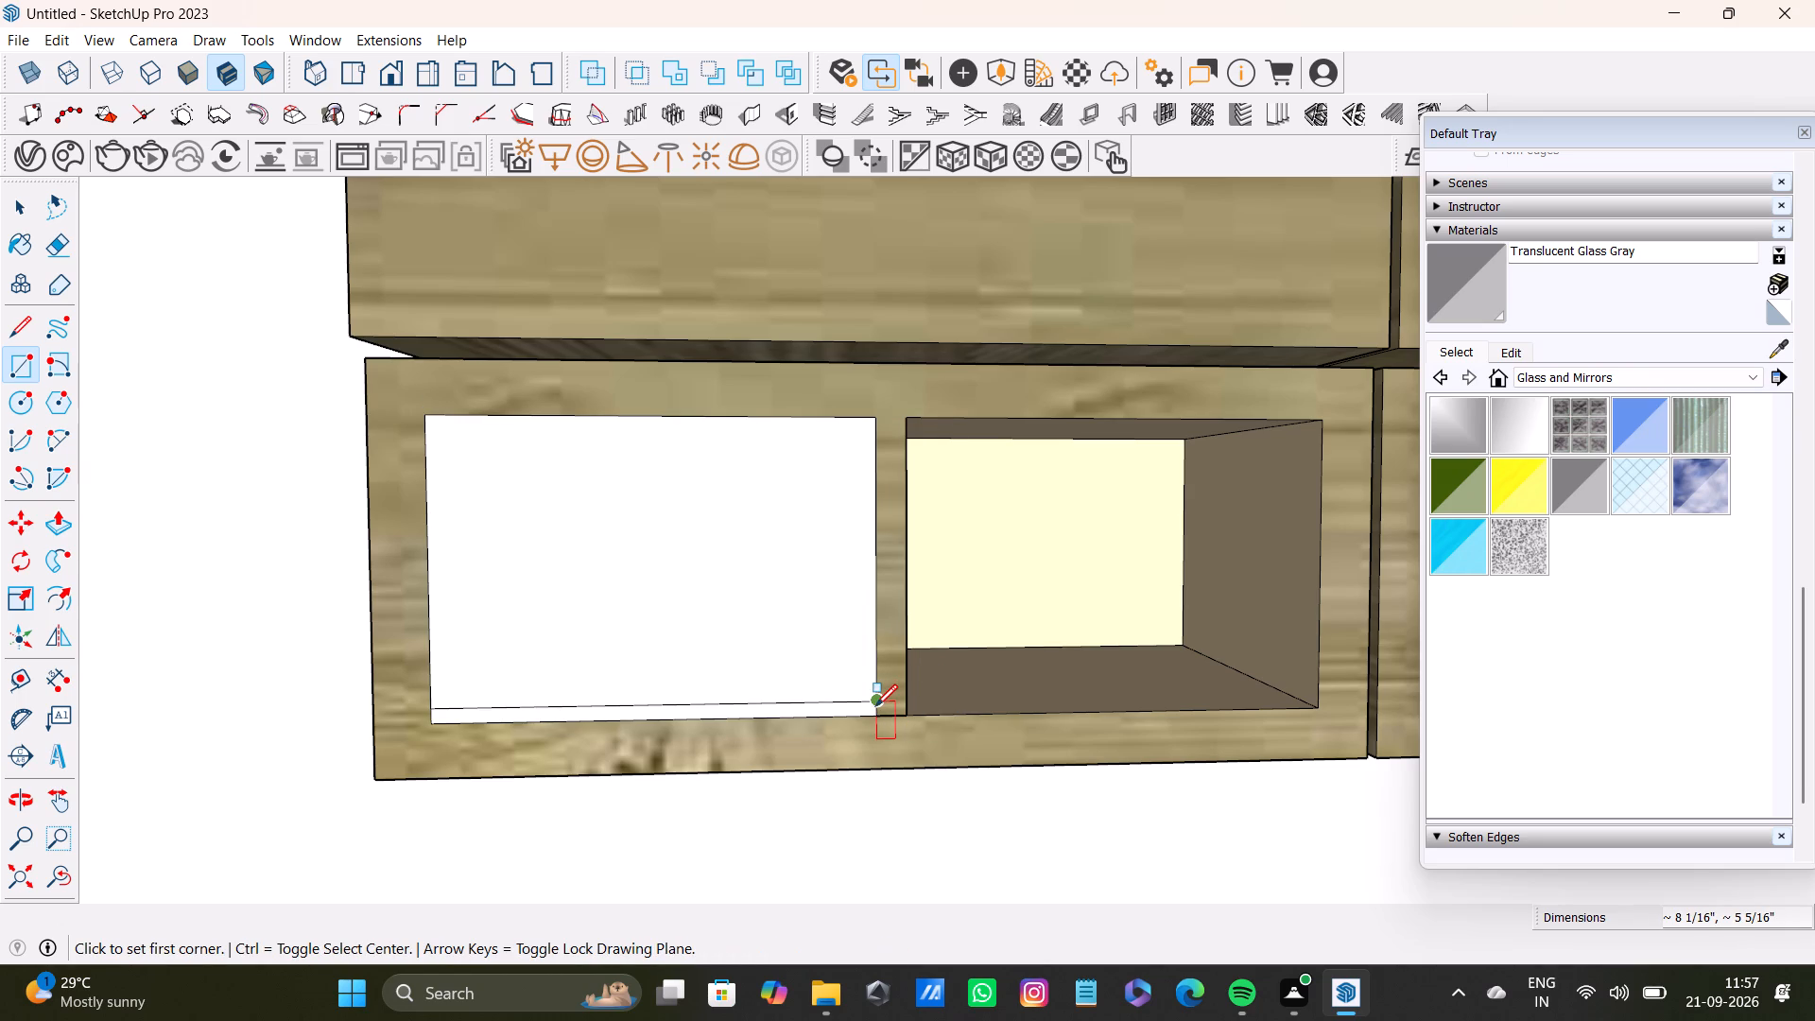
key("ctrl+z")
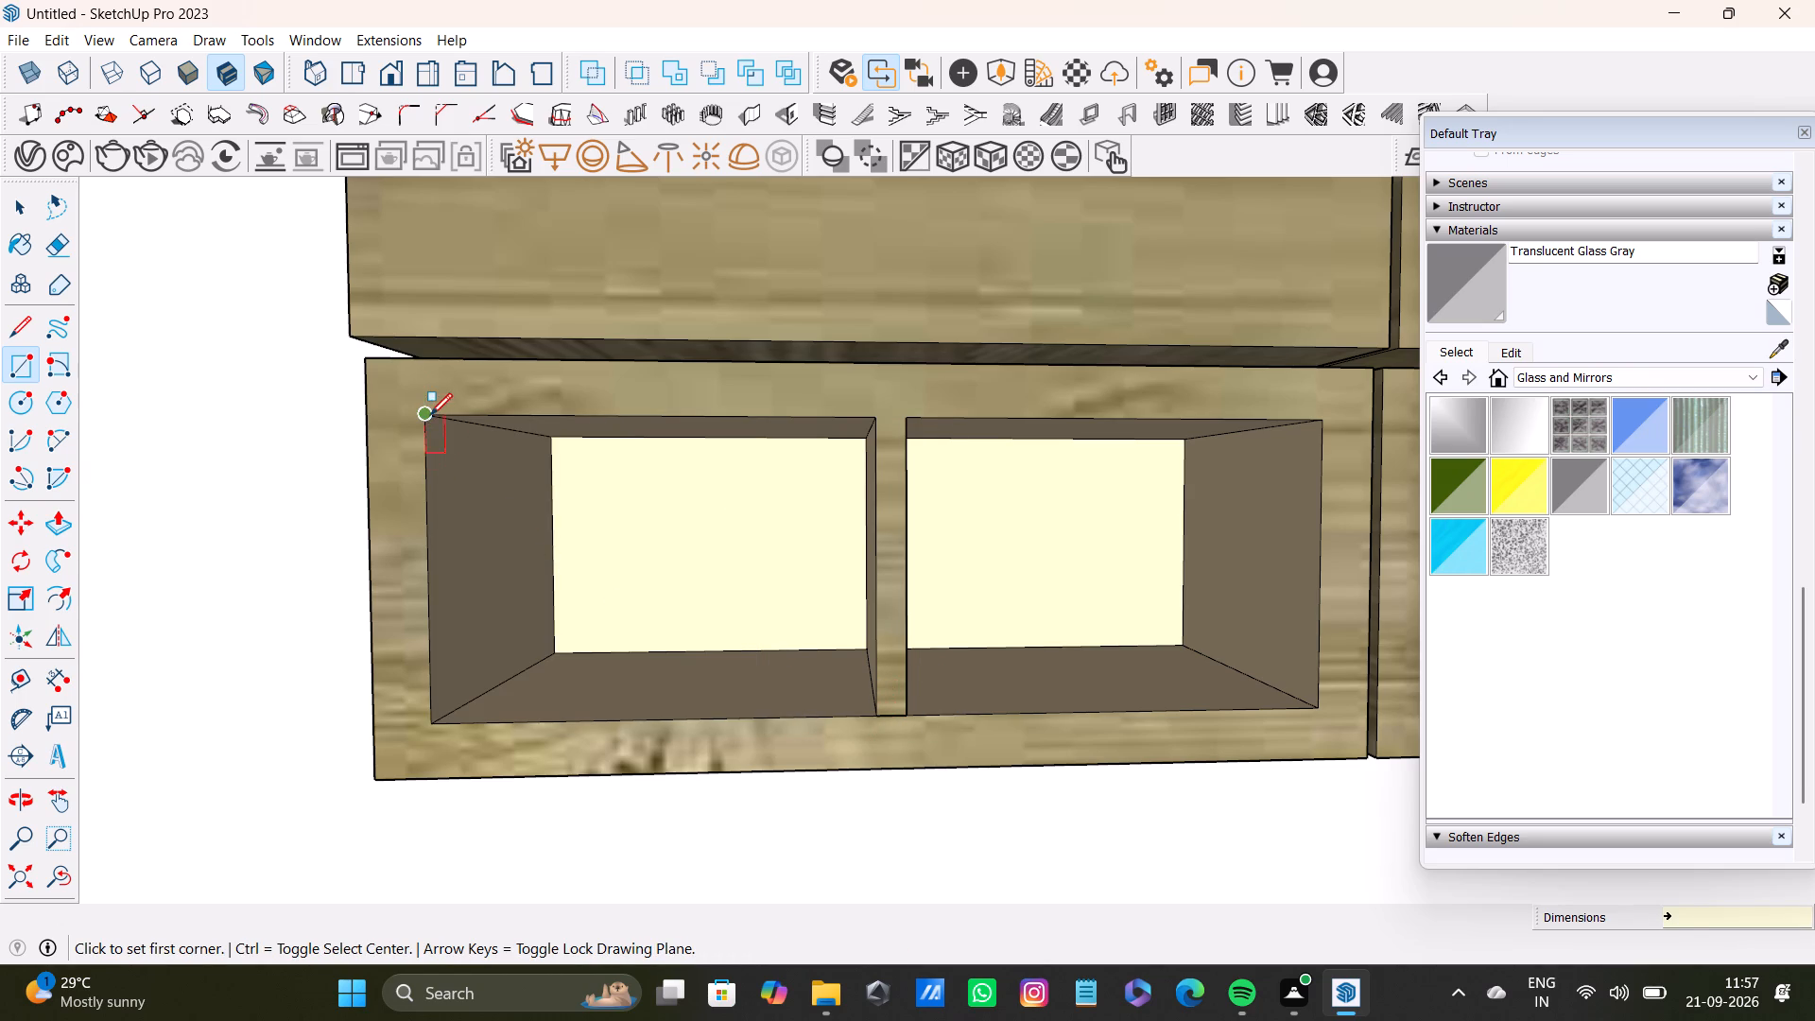
Draw corner-to-corner rectangles over the four openings of the two divided shelf boxes, about 8 1/16" and 7 5/16" wide by 5 9/16" high.
left_click(430, 415)
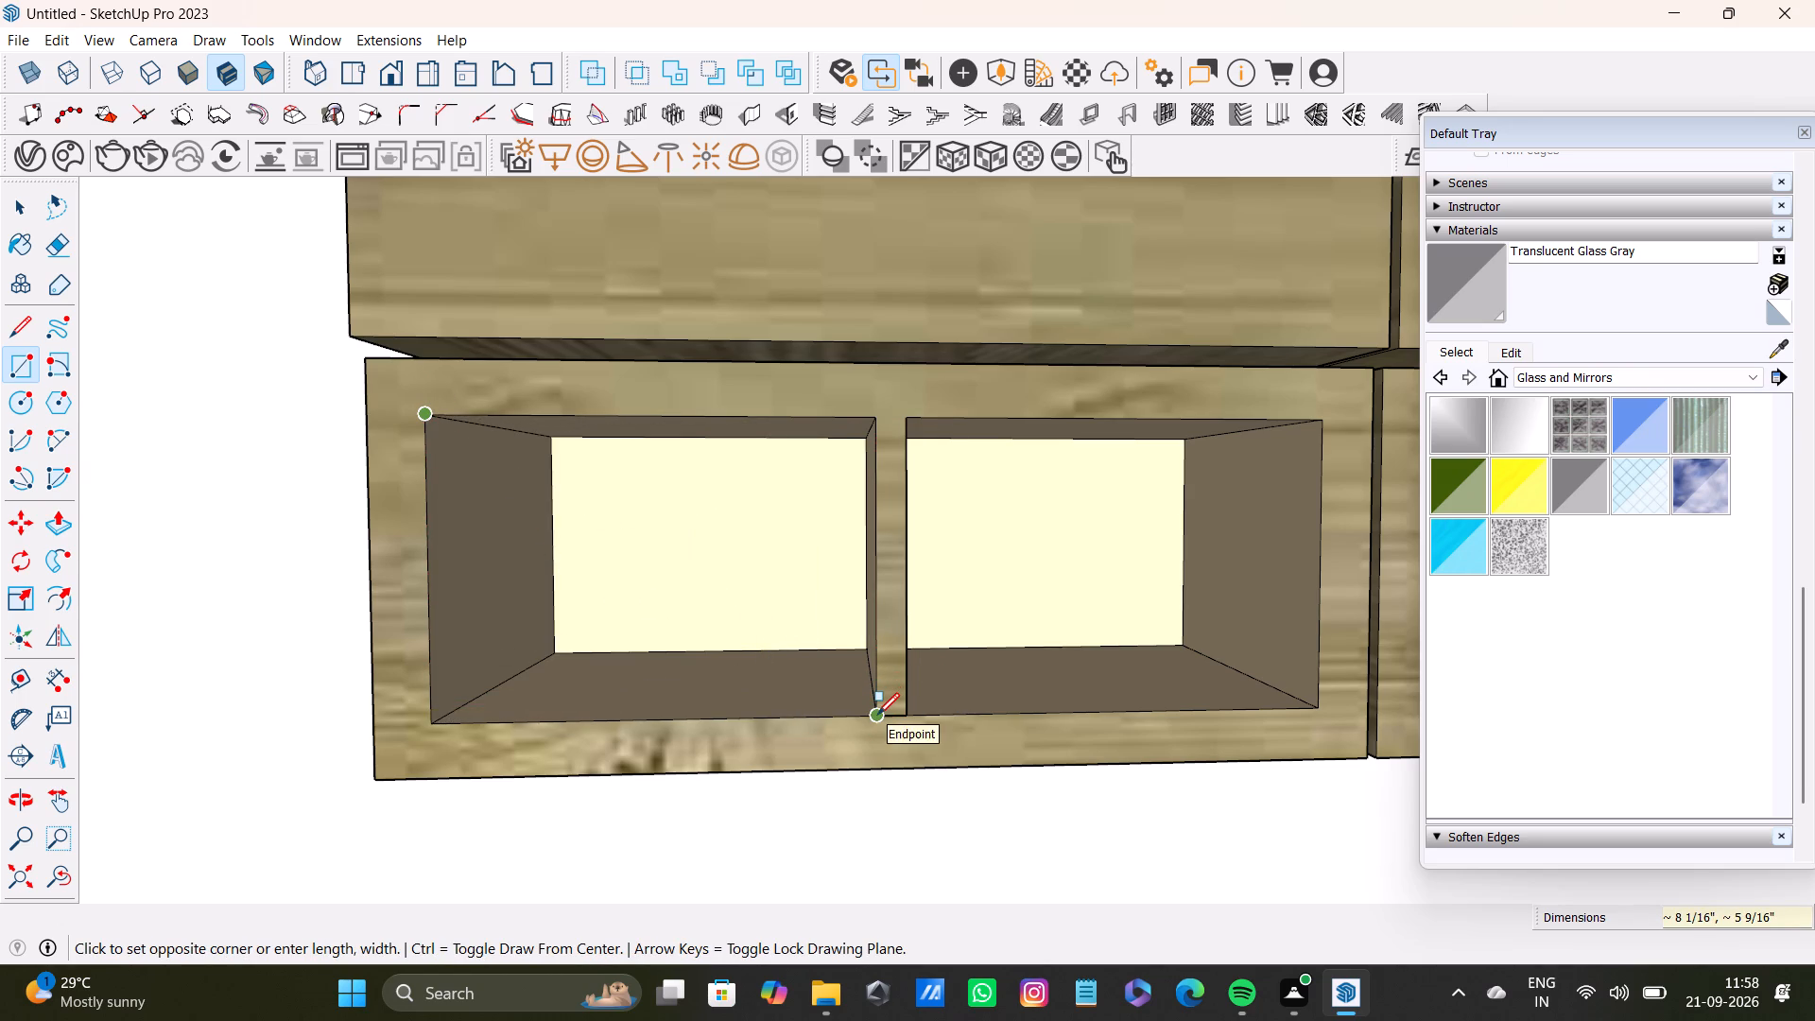
left_click(877, 715)
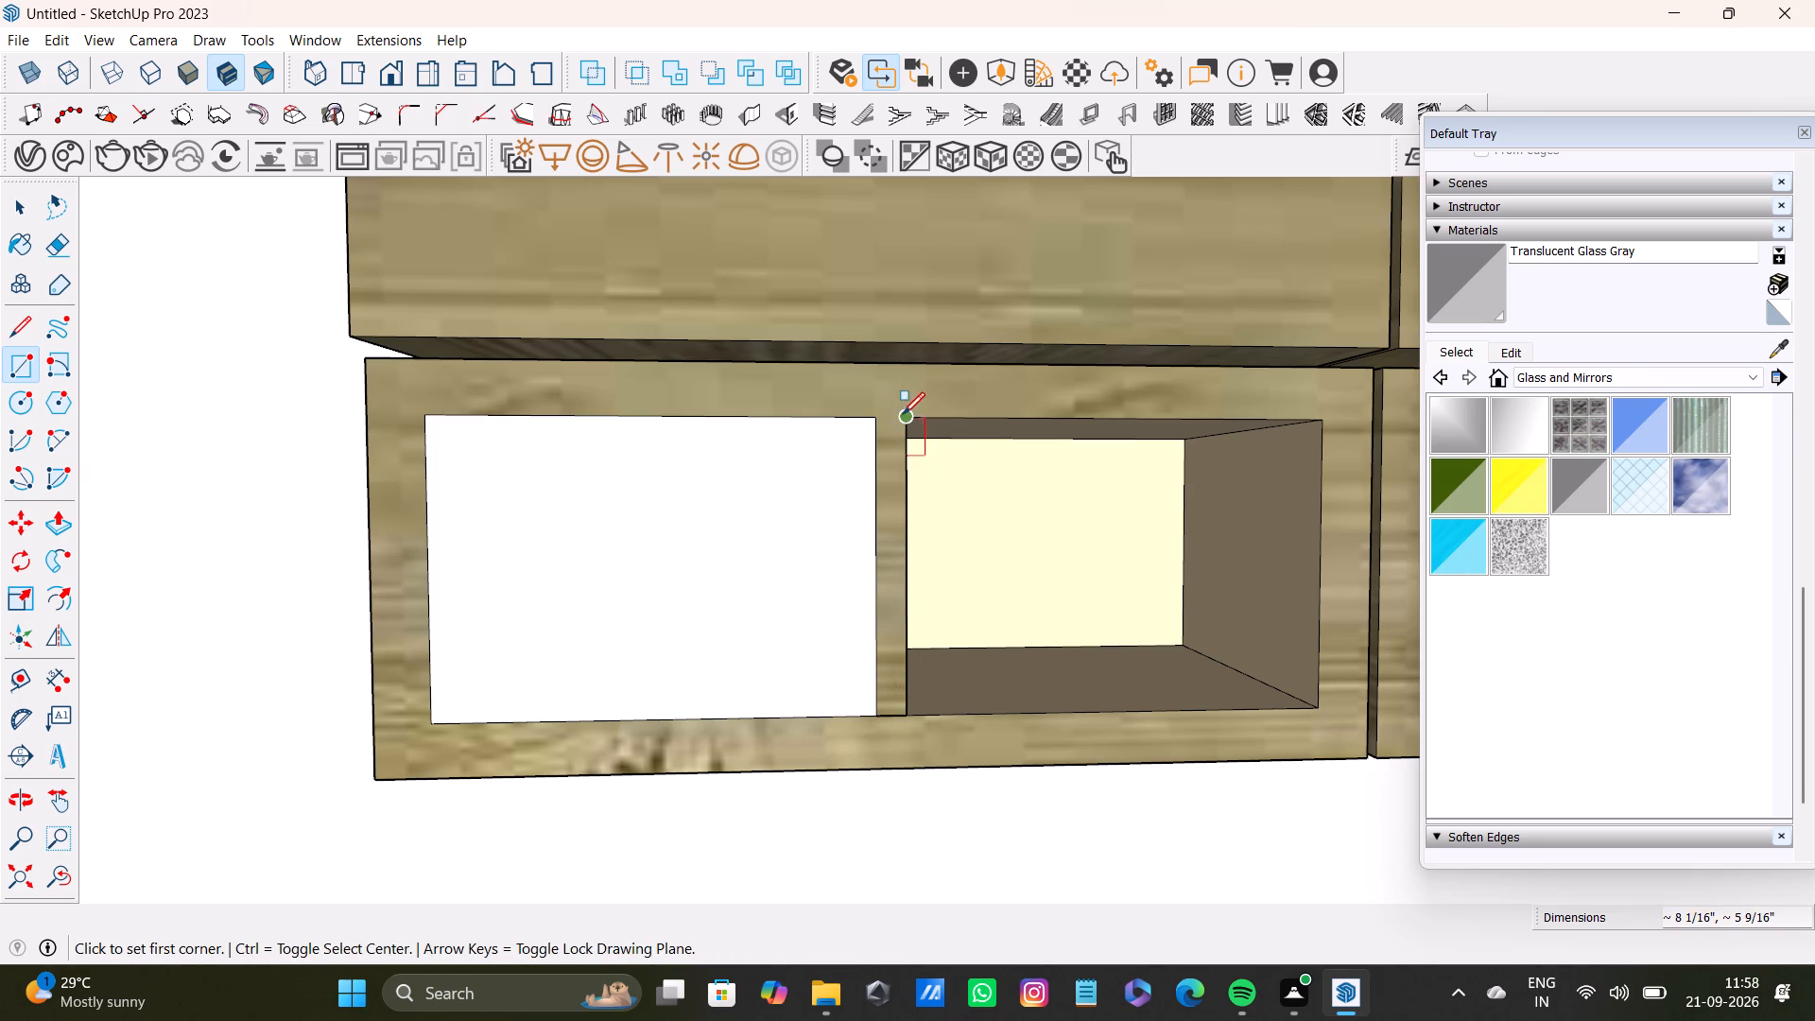
left_click(903, 414)
left_click(1314, 709)
middle_click_drag(1325, 682, 522, 681, "shift")
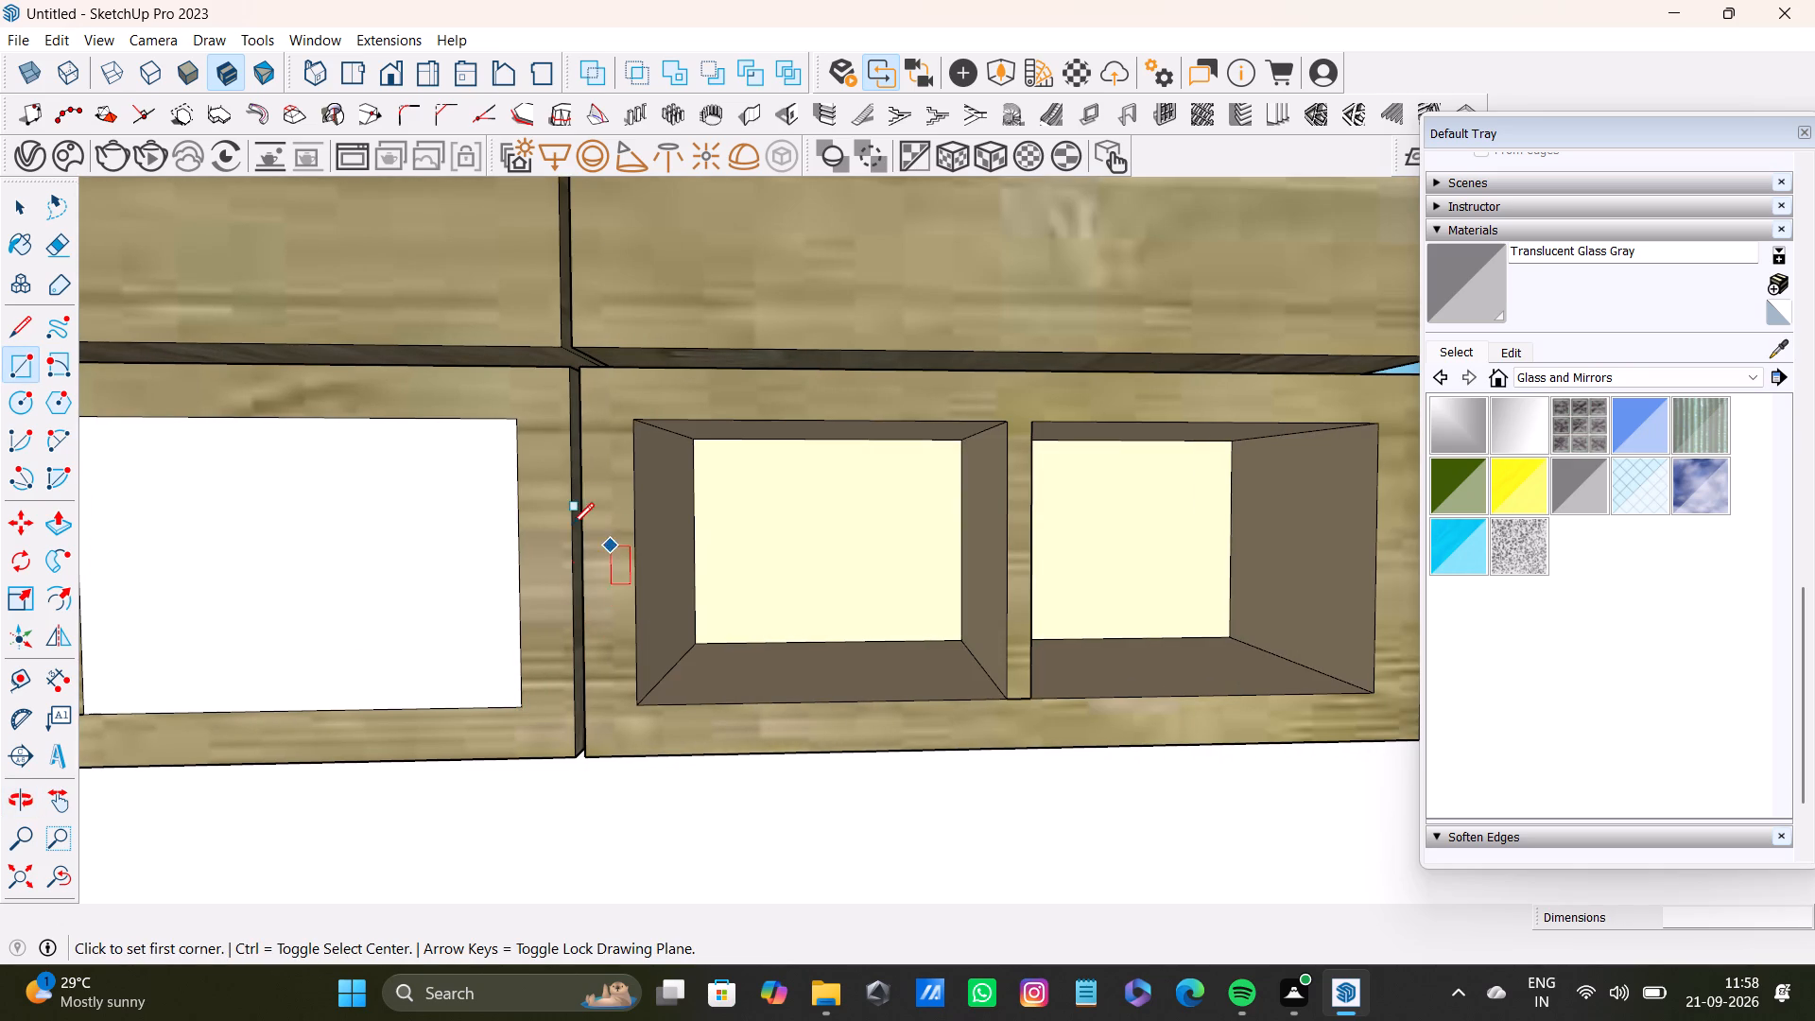
left_click_drag(639, 411, 657, 421)
key("space")
key("r")
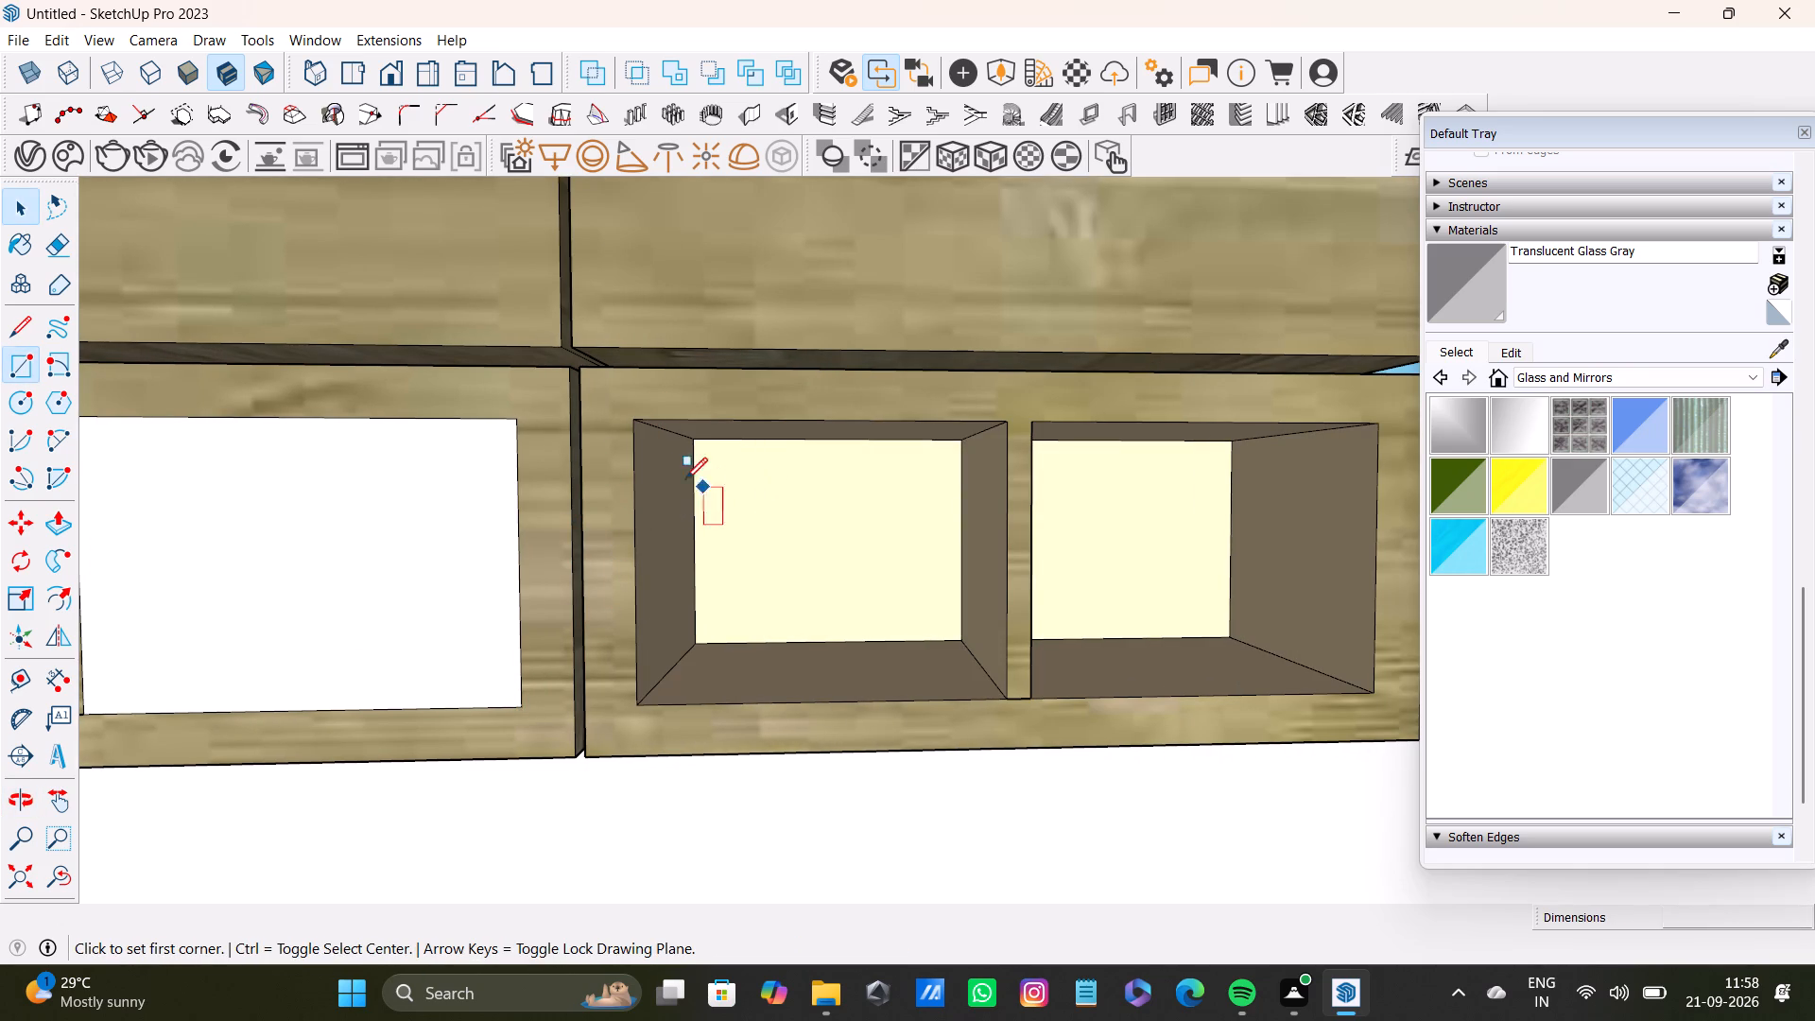
left_click(632, 426)
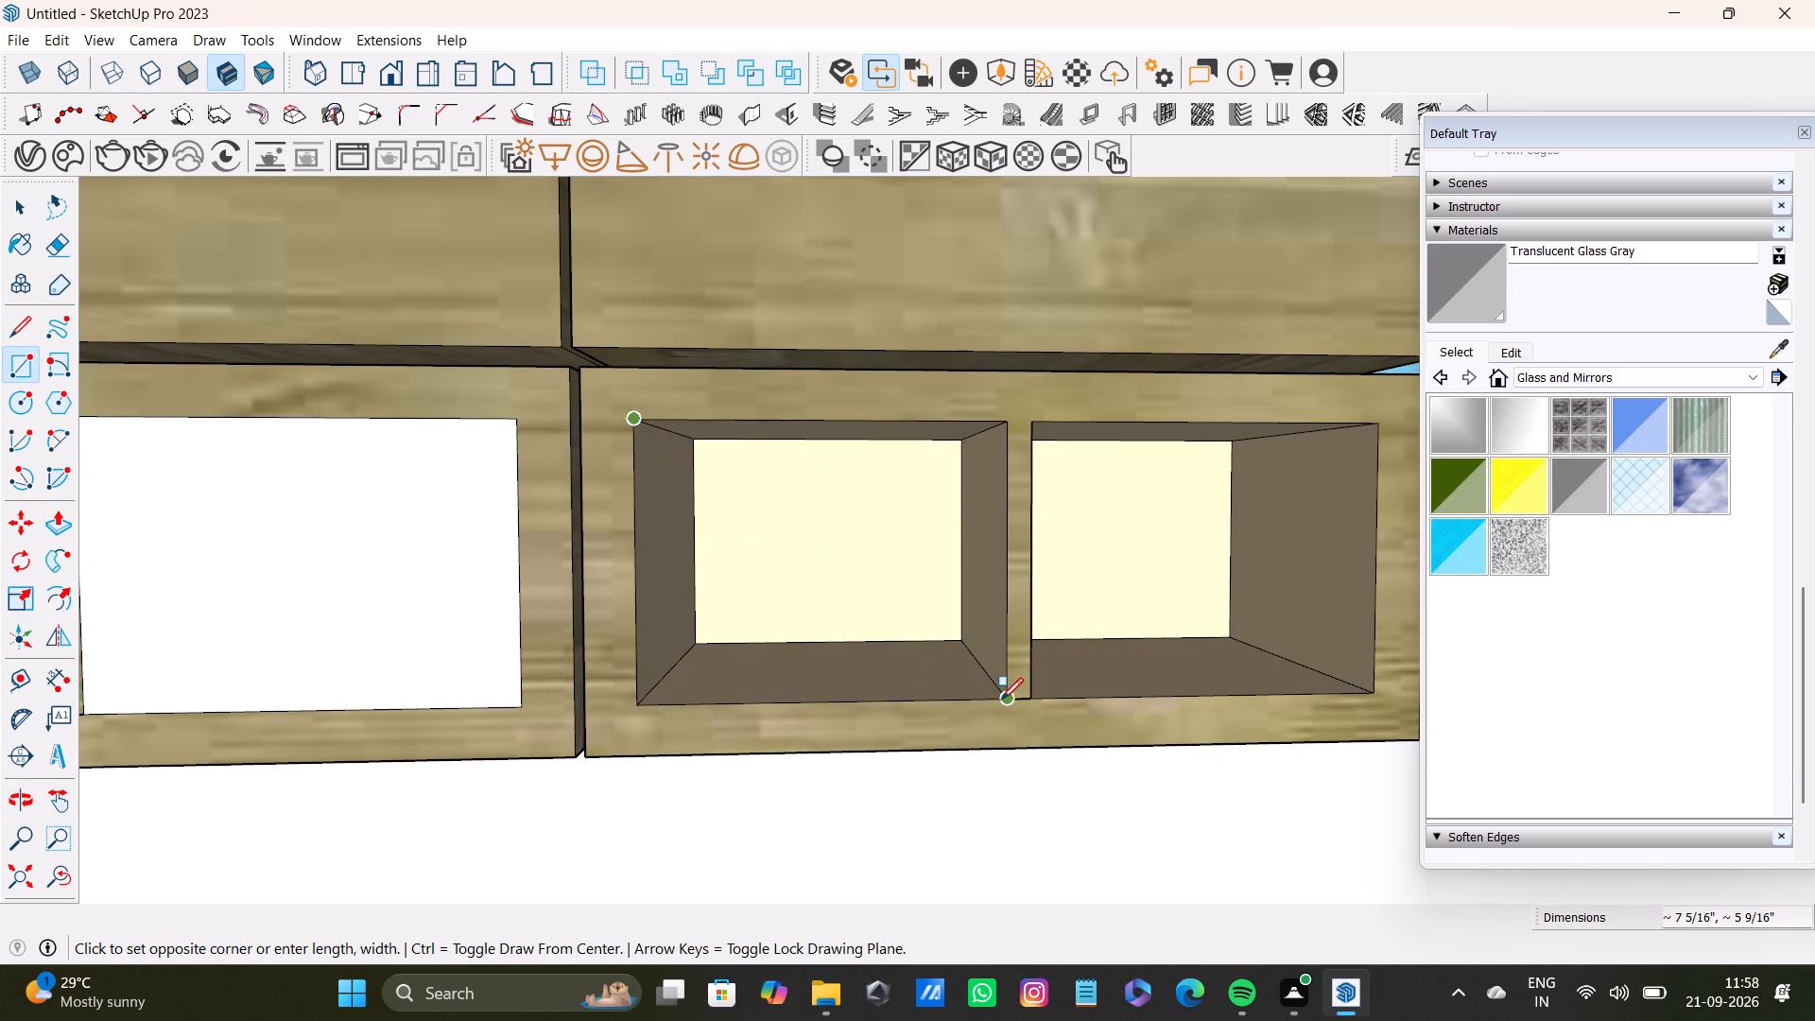
left_click(1001, 700)
left_click(1028, 421)
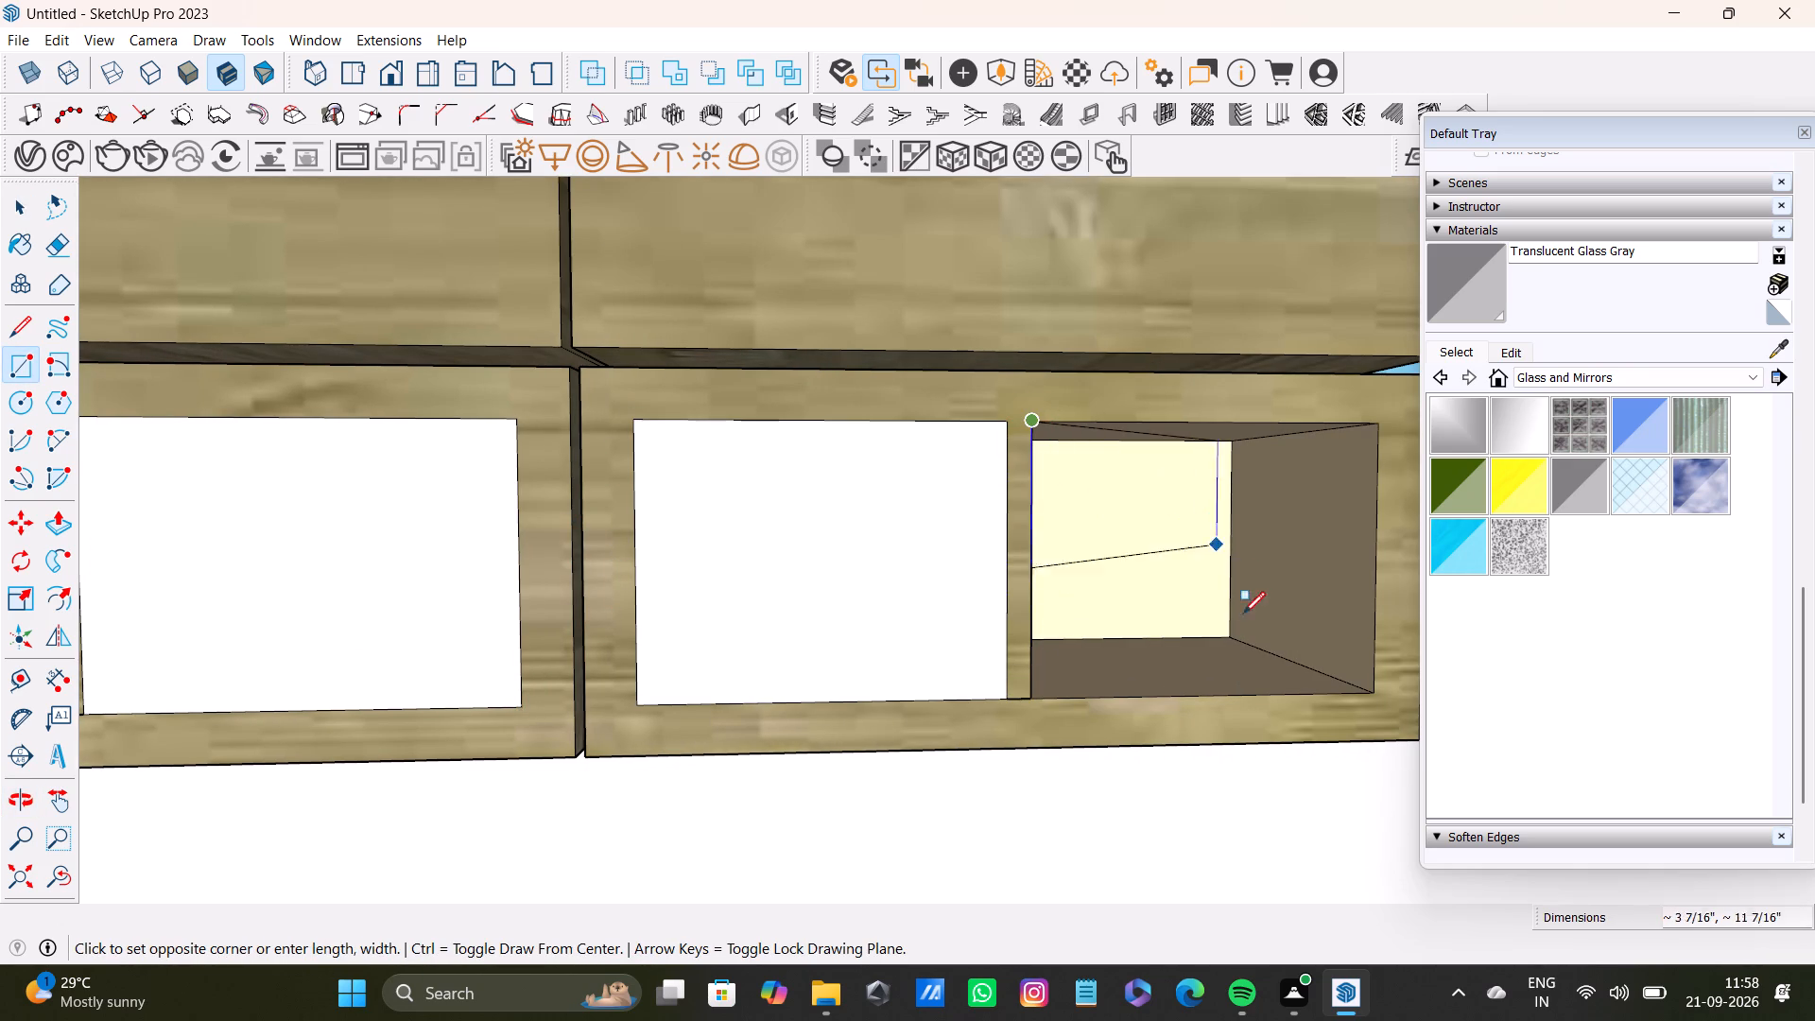
left_click(1372, 688)
Paint the four new front panes of the divided shelf boxes with Translucent Glass Gray.
key("space")
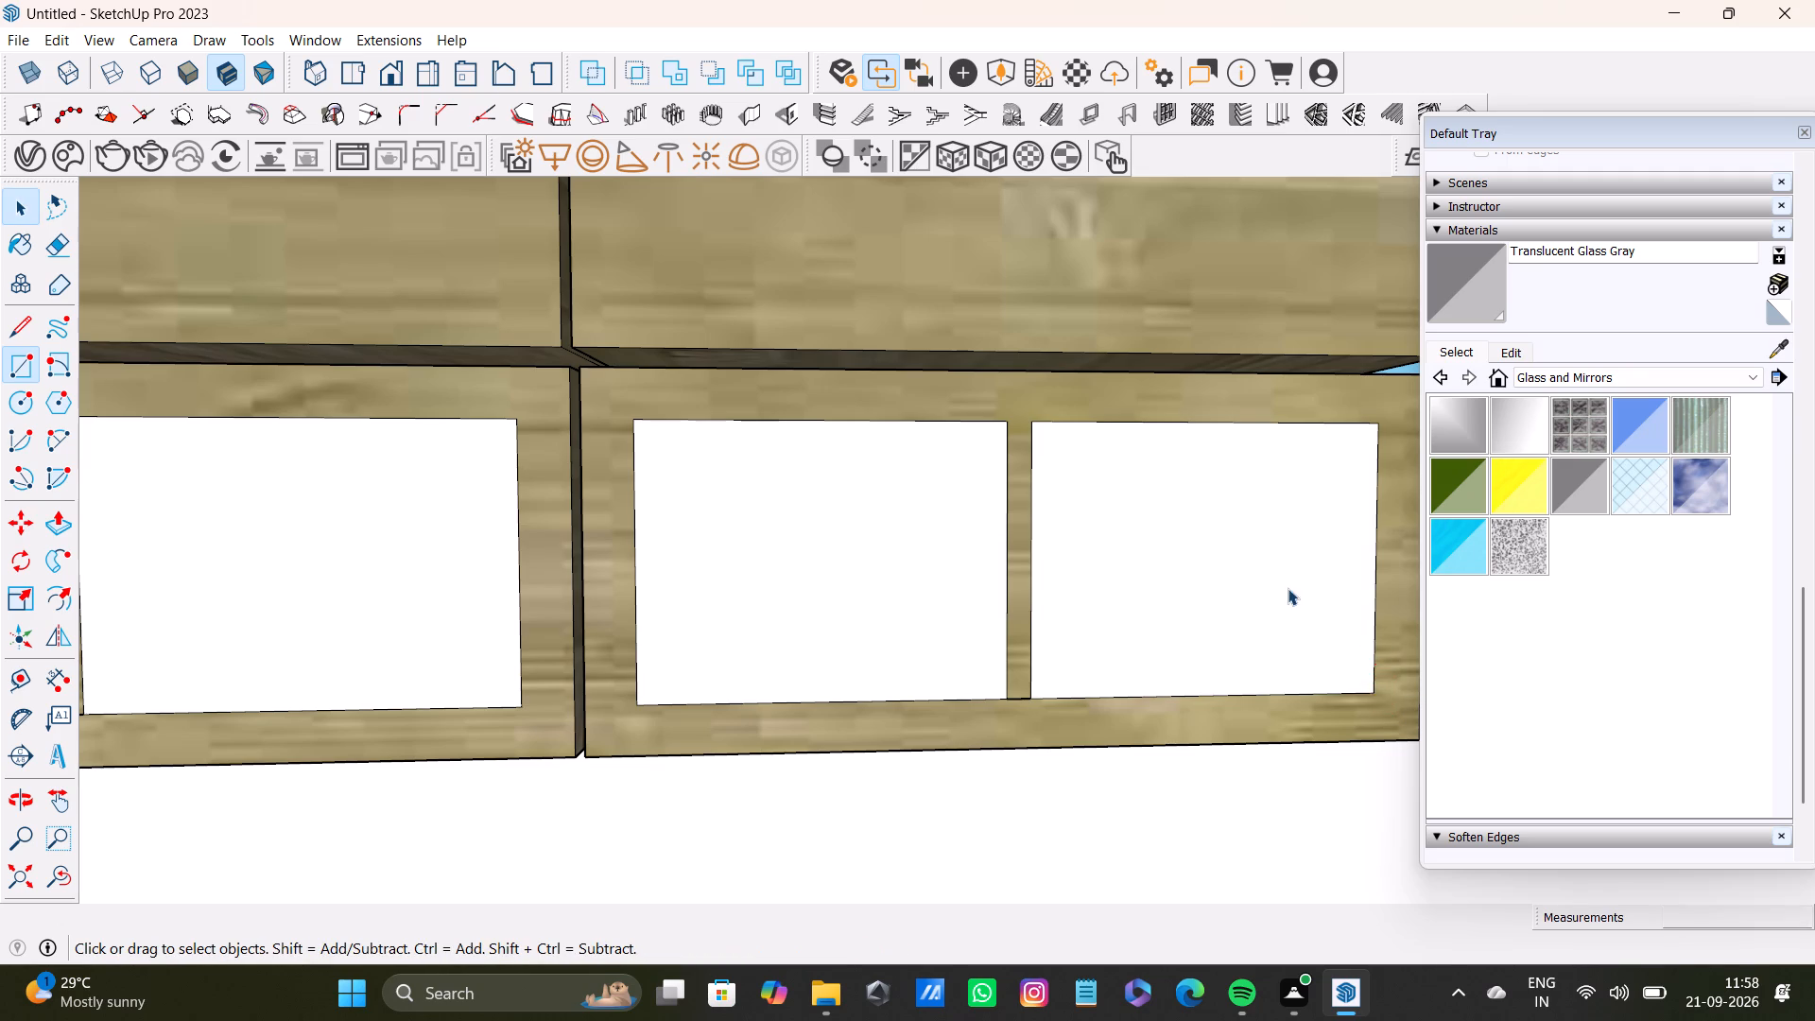
left_click(1288, 587)
left_click(866, 568, "shift")
left_click(312, 556, "shift")
middle_click_drag(350, 552, 1085, 580, "shift")
left_click_drag(682, 568, 748, 559, "shift")
left_click(1582, 485, "shift")
left_click(1098, 536, "shift")
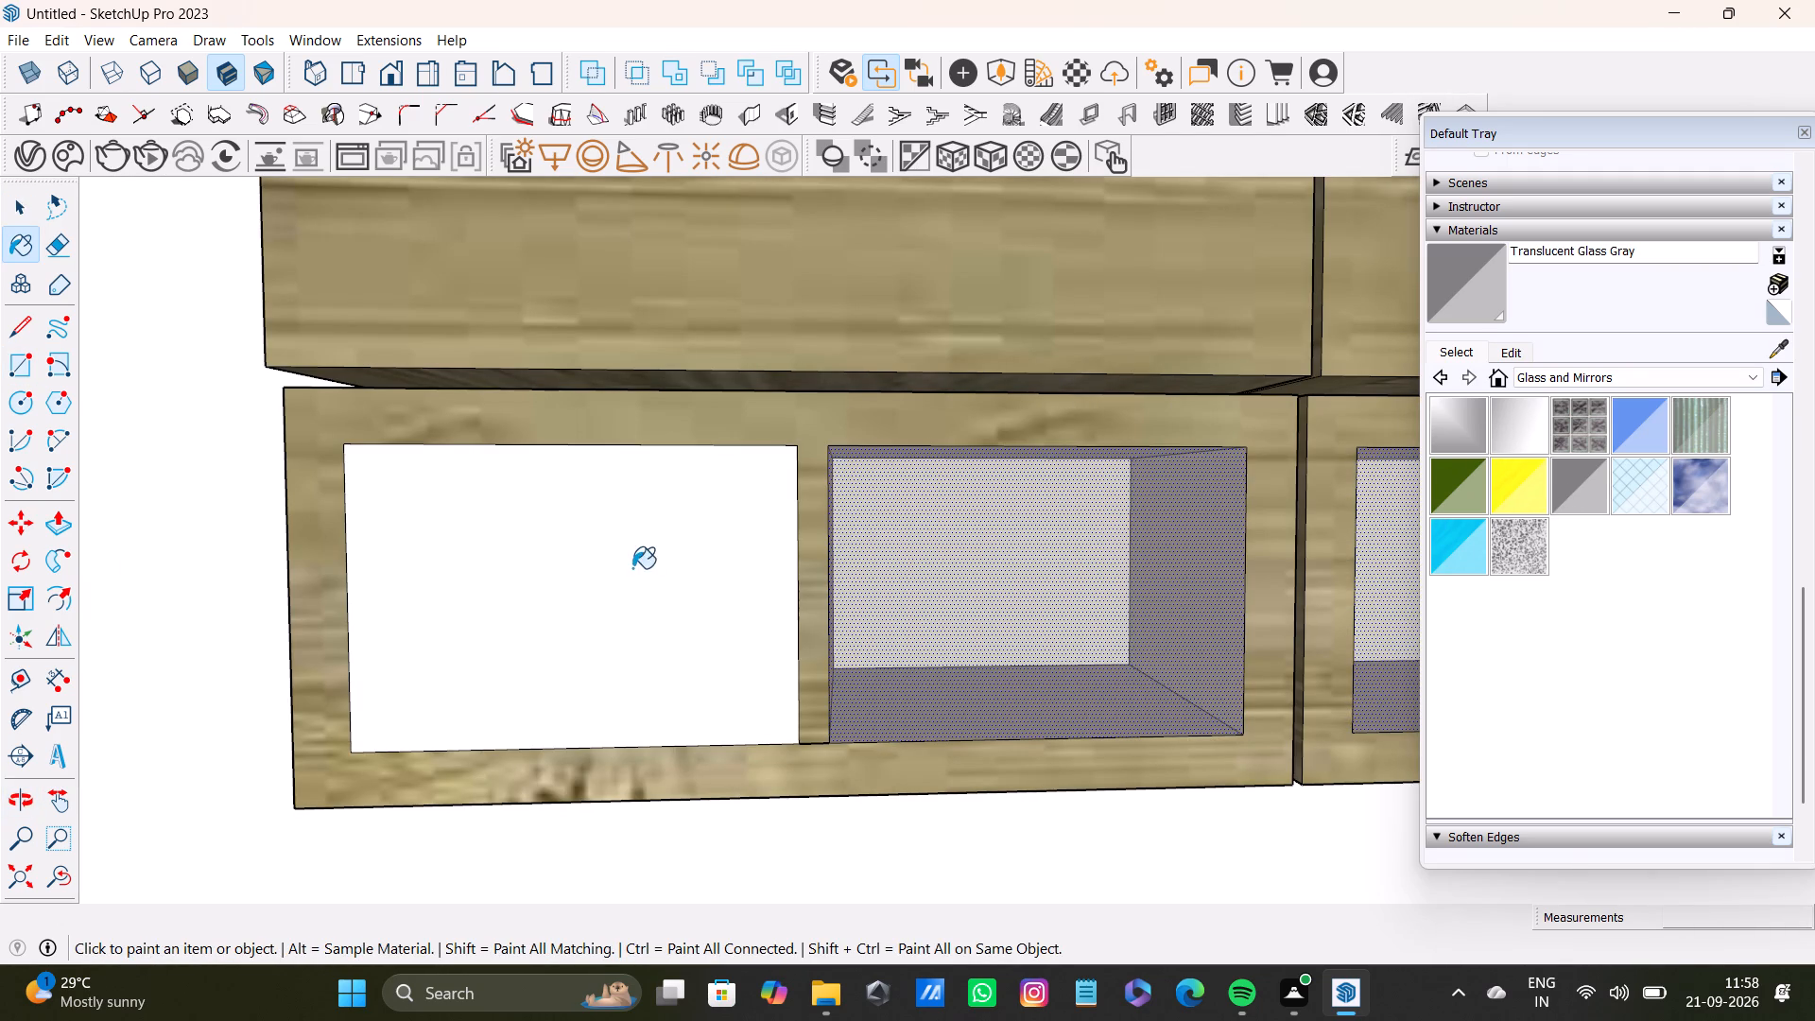
left_click(632, 567, "shift")
Examine the glazed shelf boxes and the finished wall cabinets within the whole kitchen.
scroll(762, 569, "down", 3, "shift")
middle_click_drag(870, 584, 119, 555, "shift")
scroll(542, 547, "down", 4, "shift")
middle_click_drag(604, 547, 530, 691)
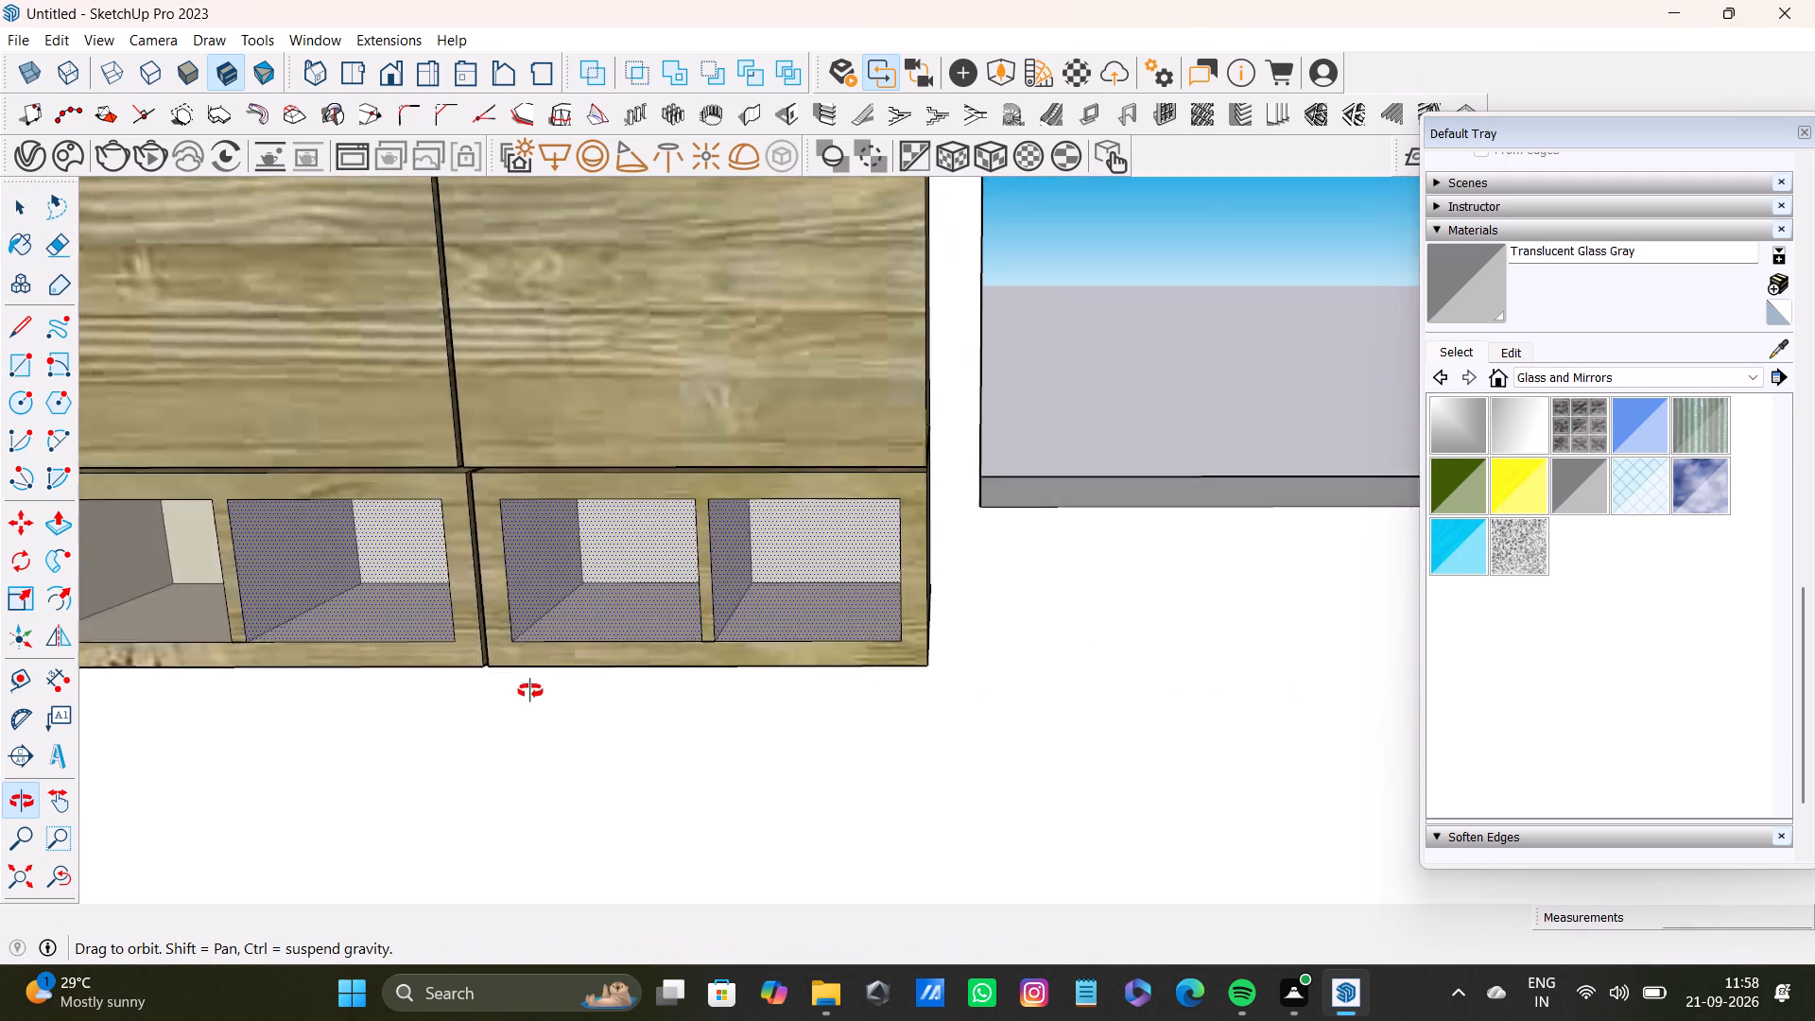
middle_click_drag(530, 691, 64, 795)
scroll(84, 749, "down", 2)
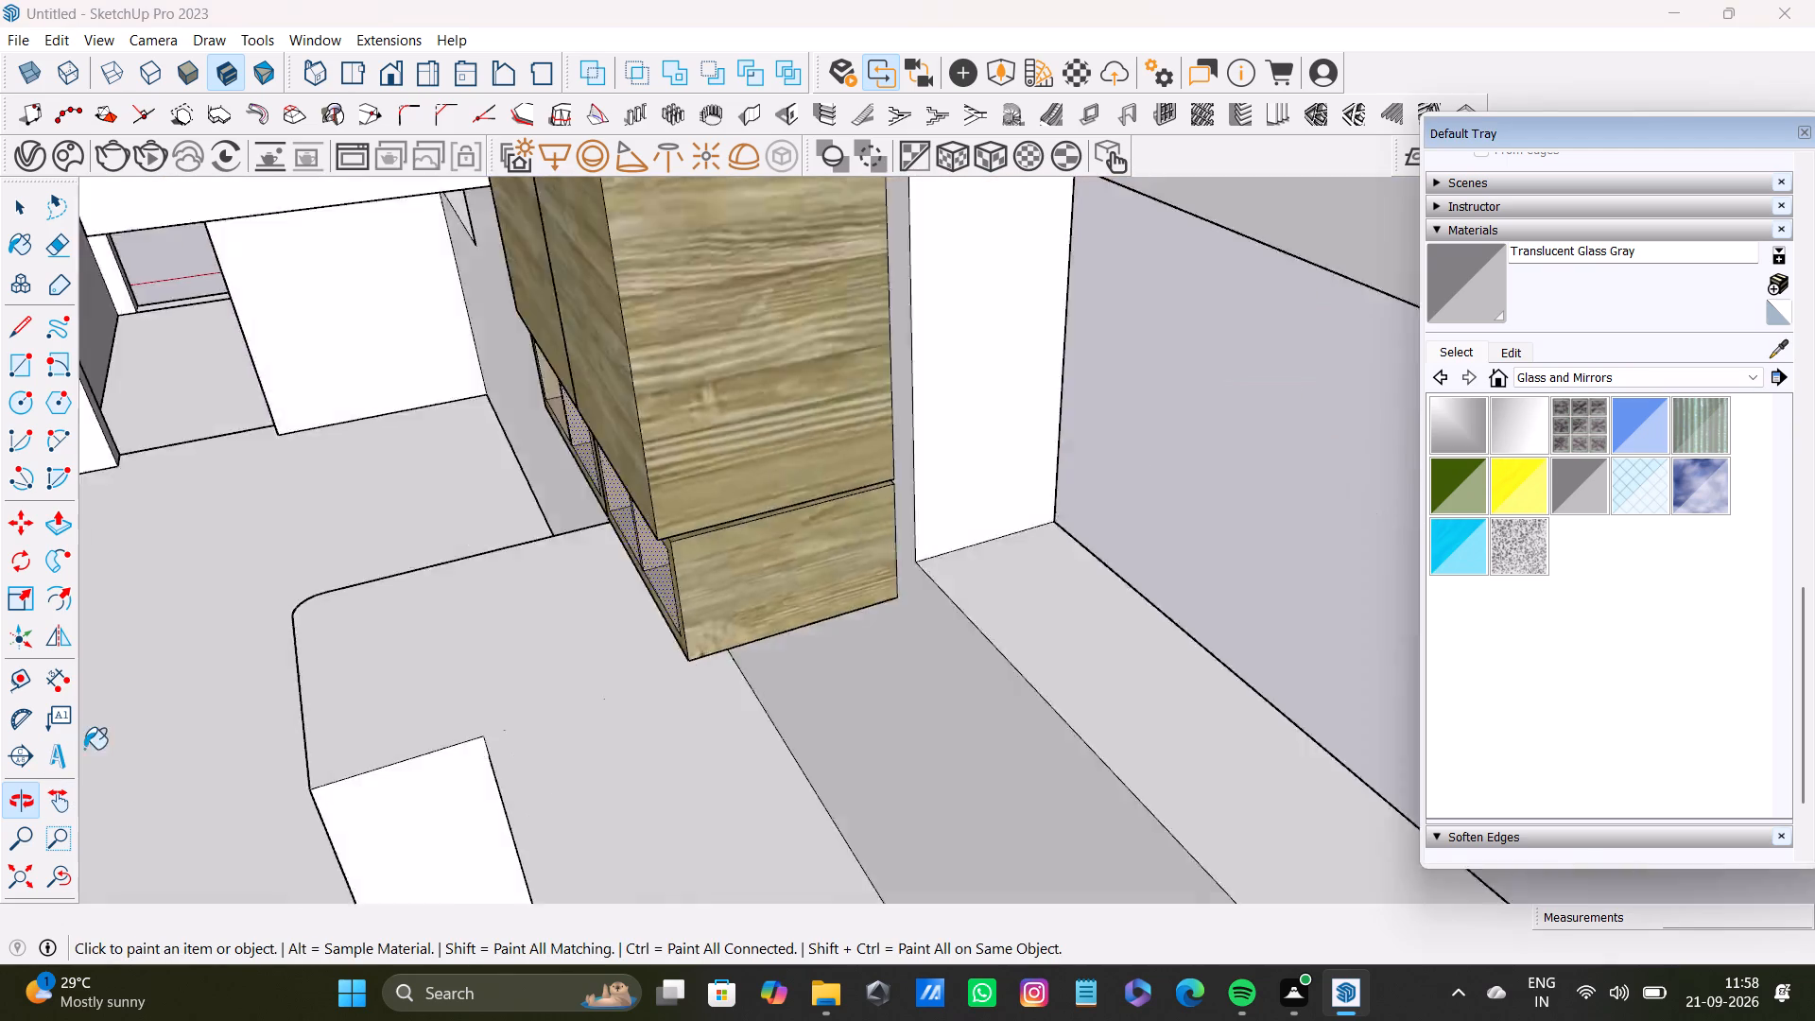
scroll(84, 749, "down", 3)
scroll(297, 690, "down", 3)
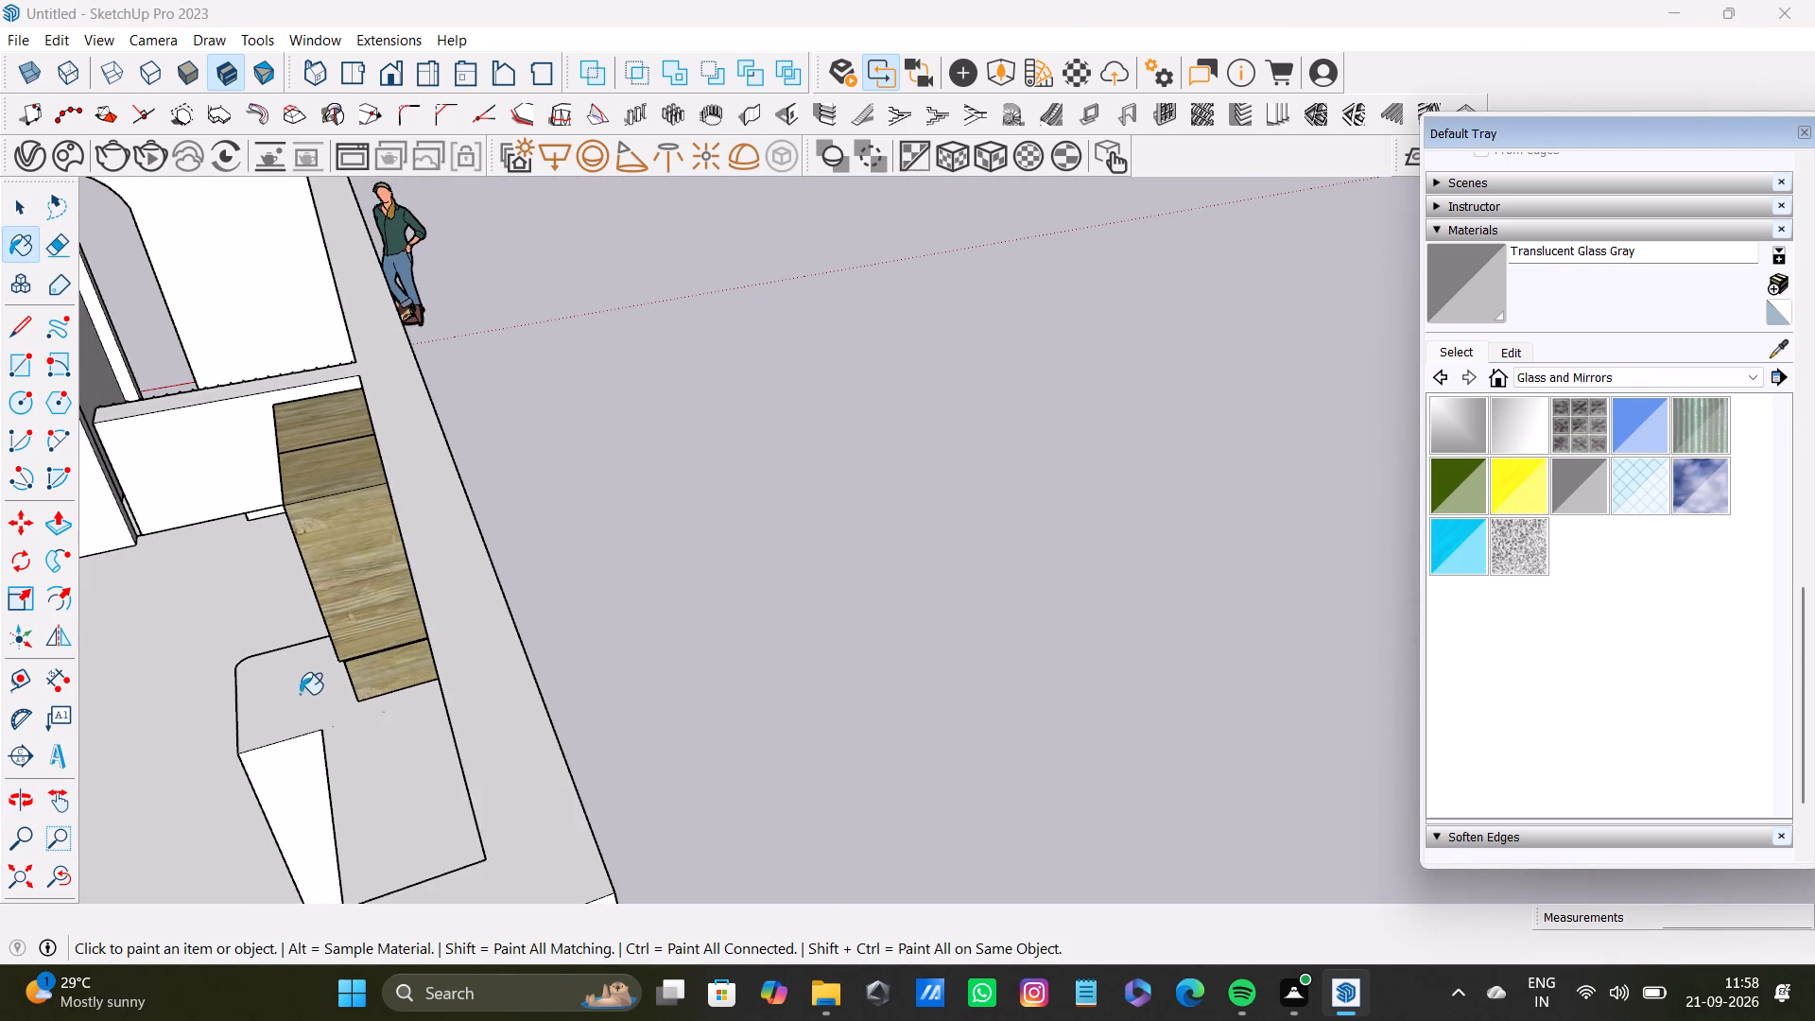
middle_click_drag(301, 694, 960, 682, "shift")
key("space")
scroll(1078, 787, "down", 3)
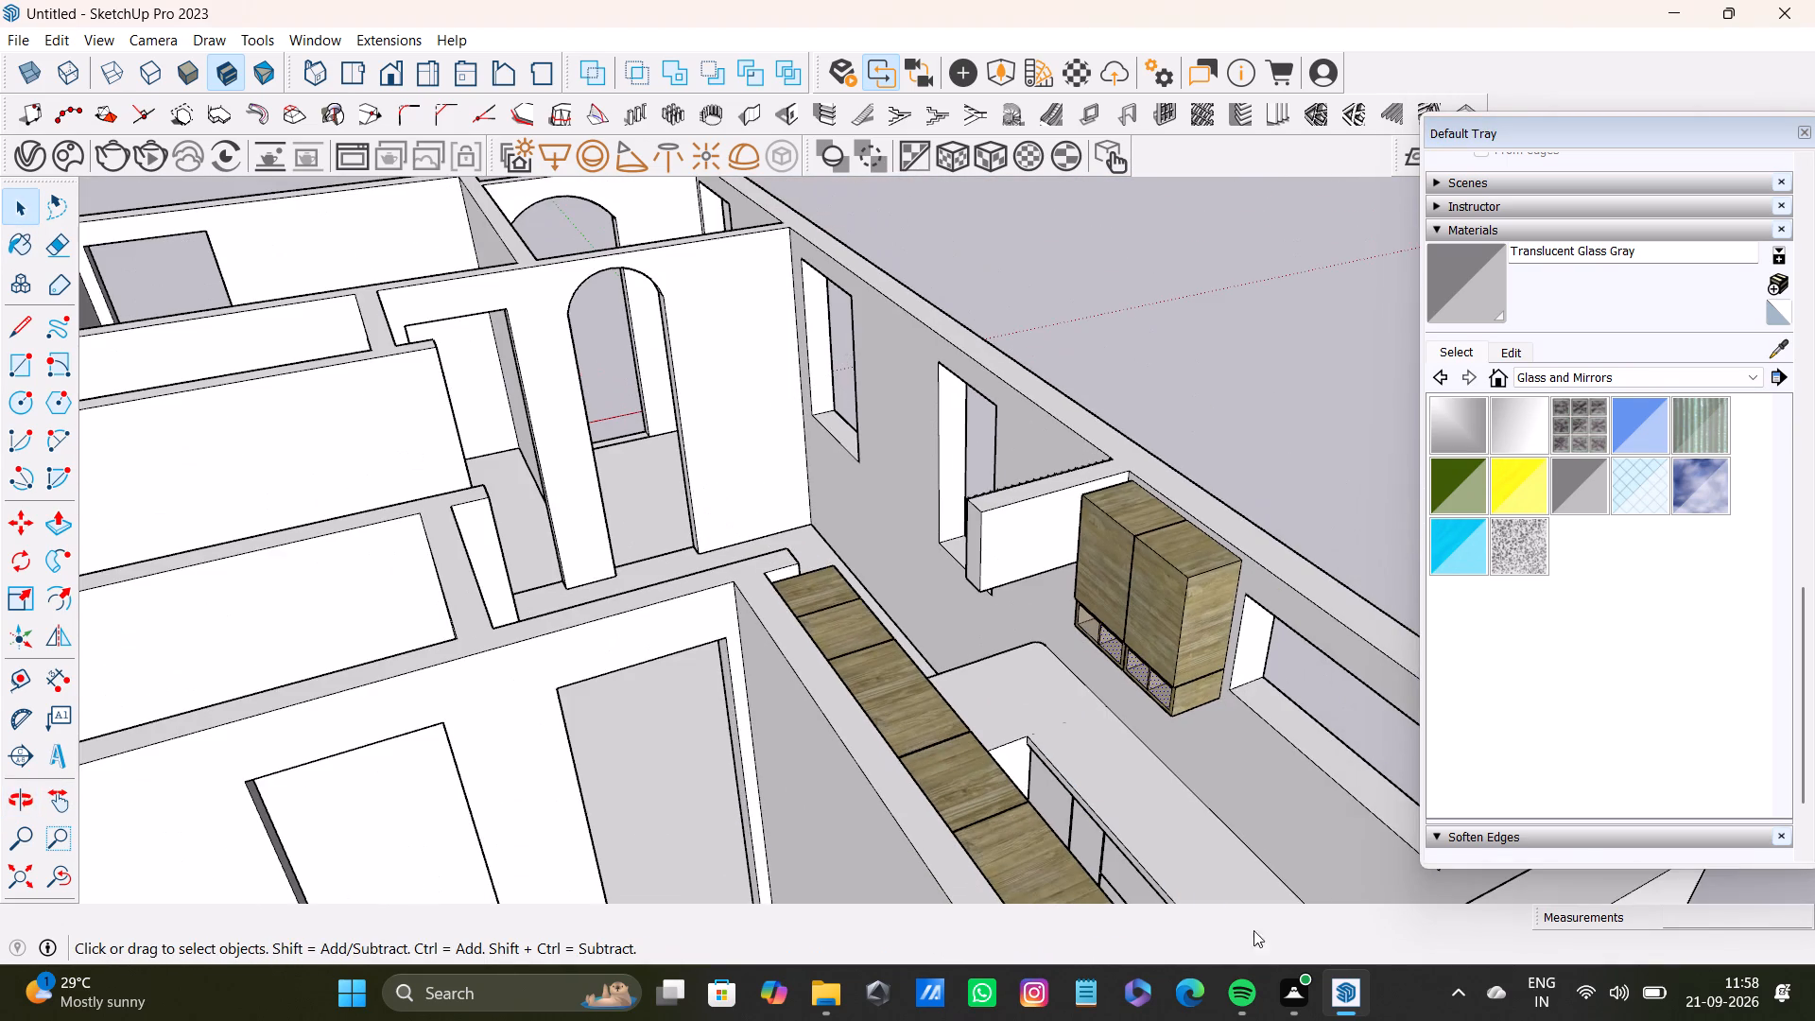